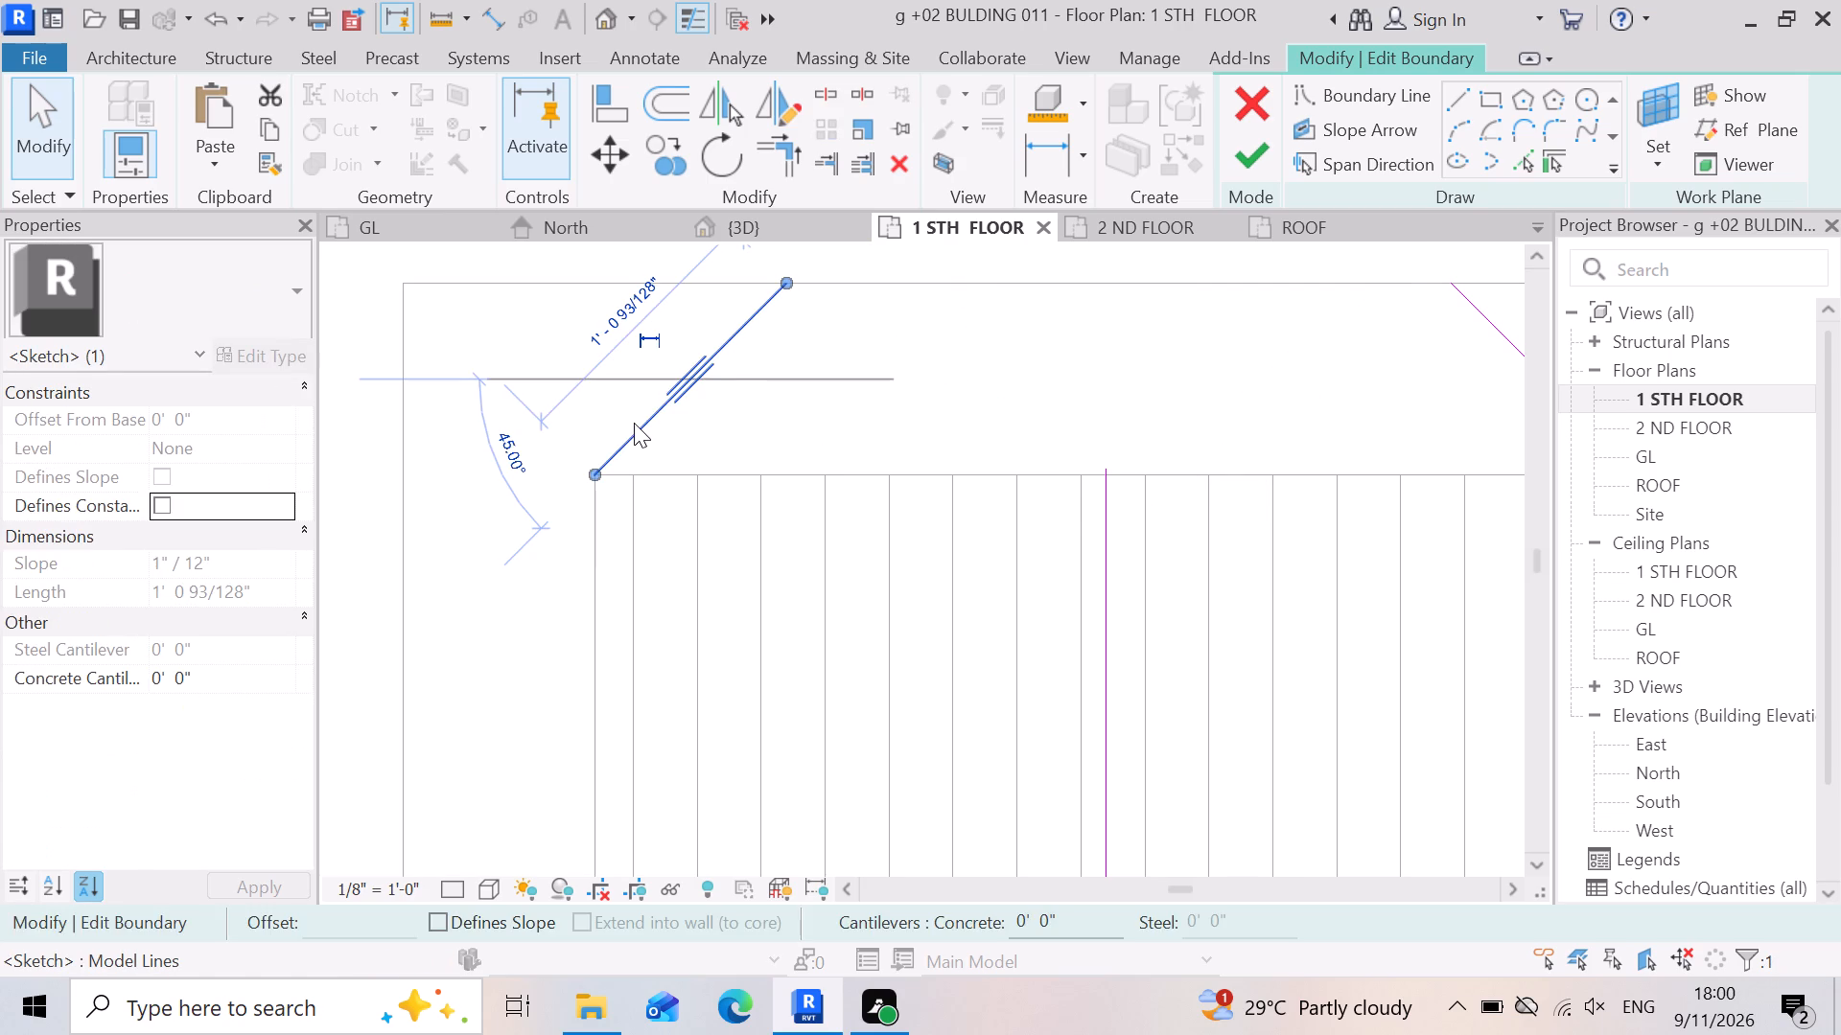
Shorten the vertical boundary line's upper end to the inner face of the exterior wall.
scroll(1139, 511, "up", 2)
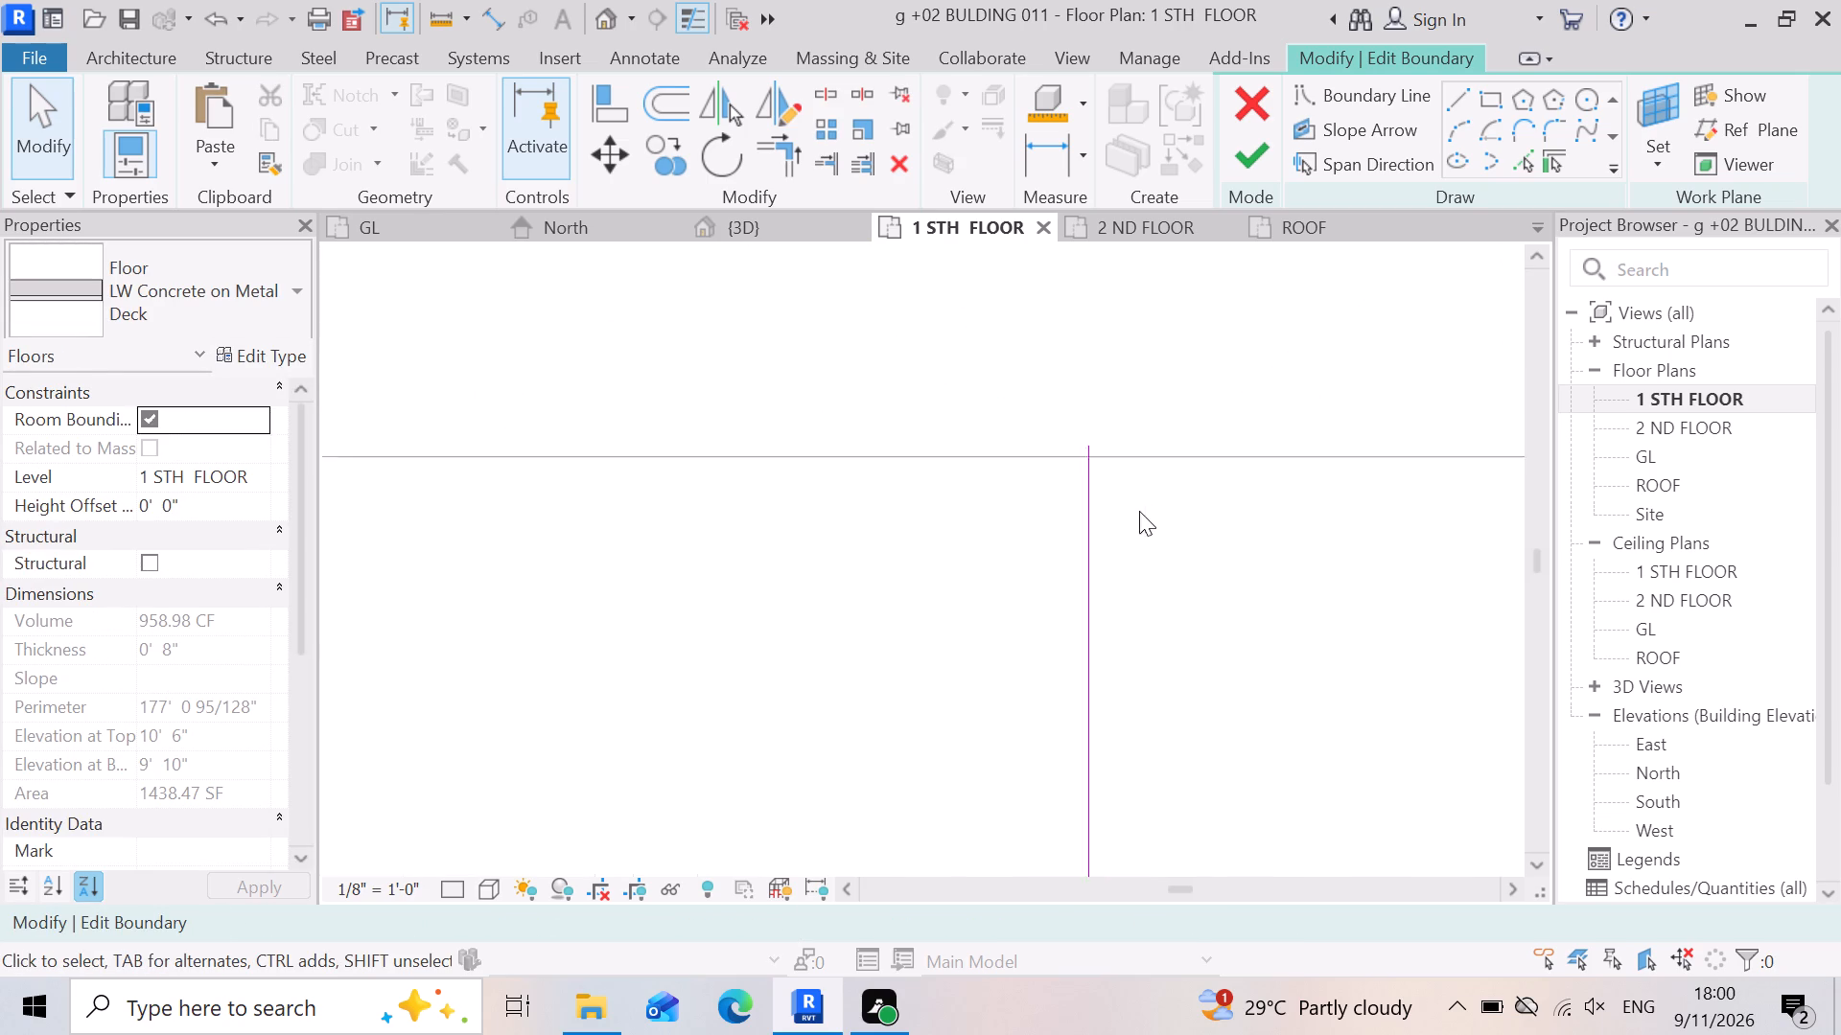
scroll(1139, 511, "up", 2)
left_click(1092, 496)
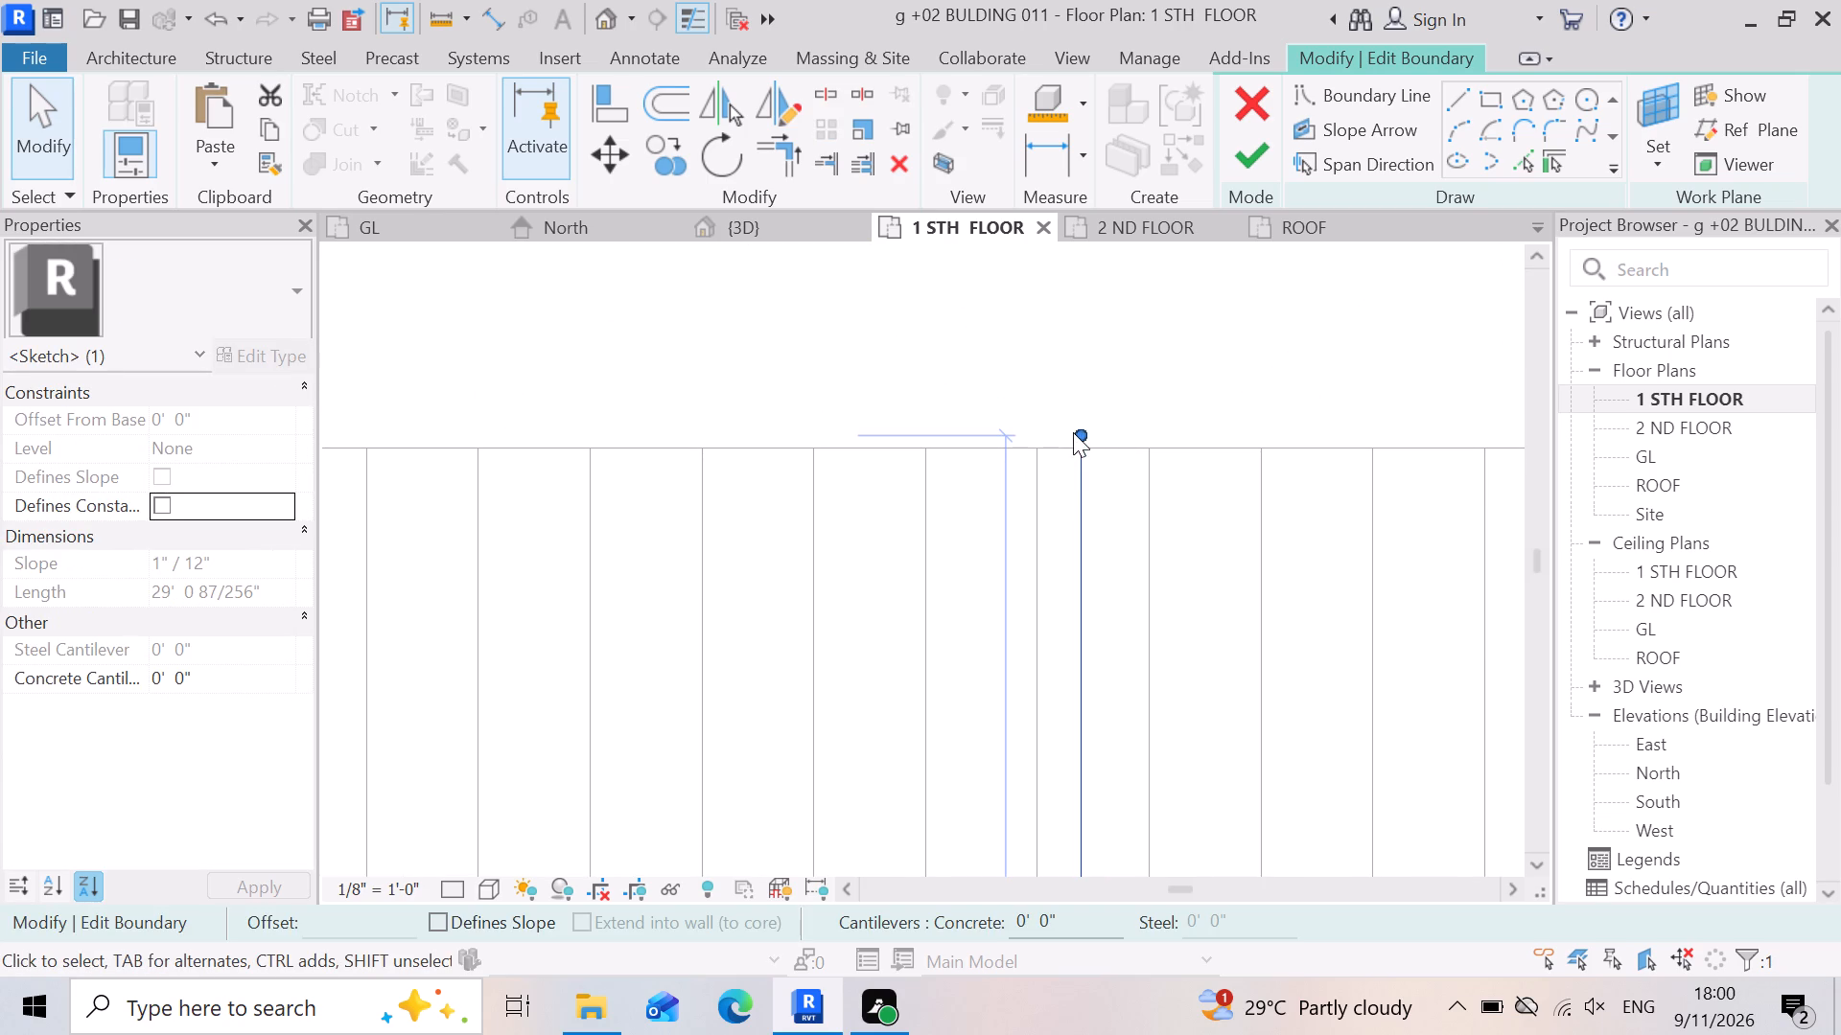
left_click_drag(1075, 432, 1076, 454)
left_click(1076, 454)
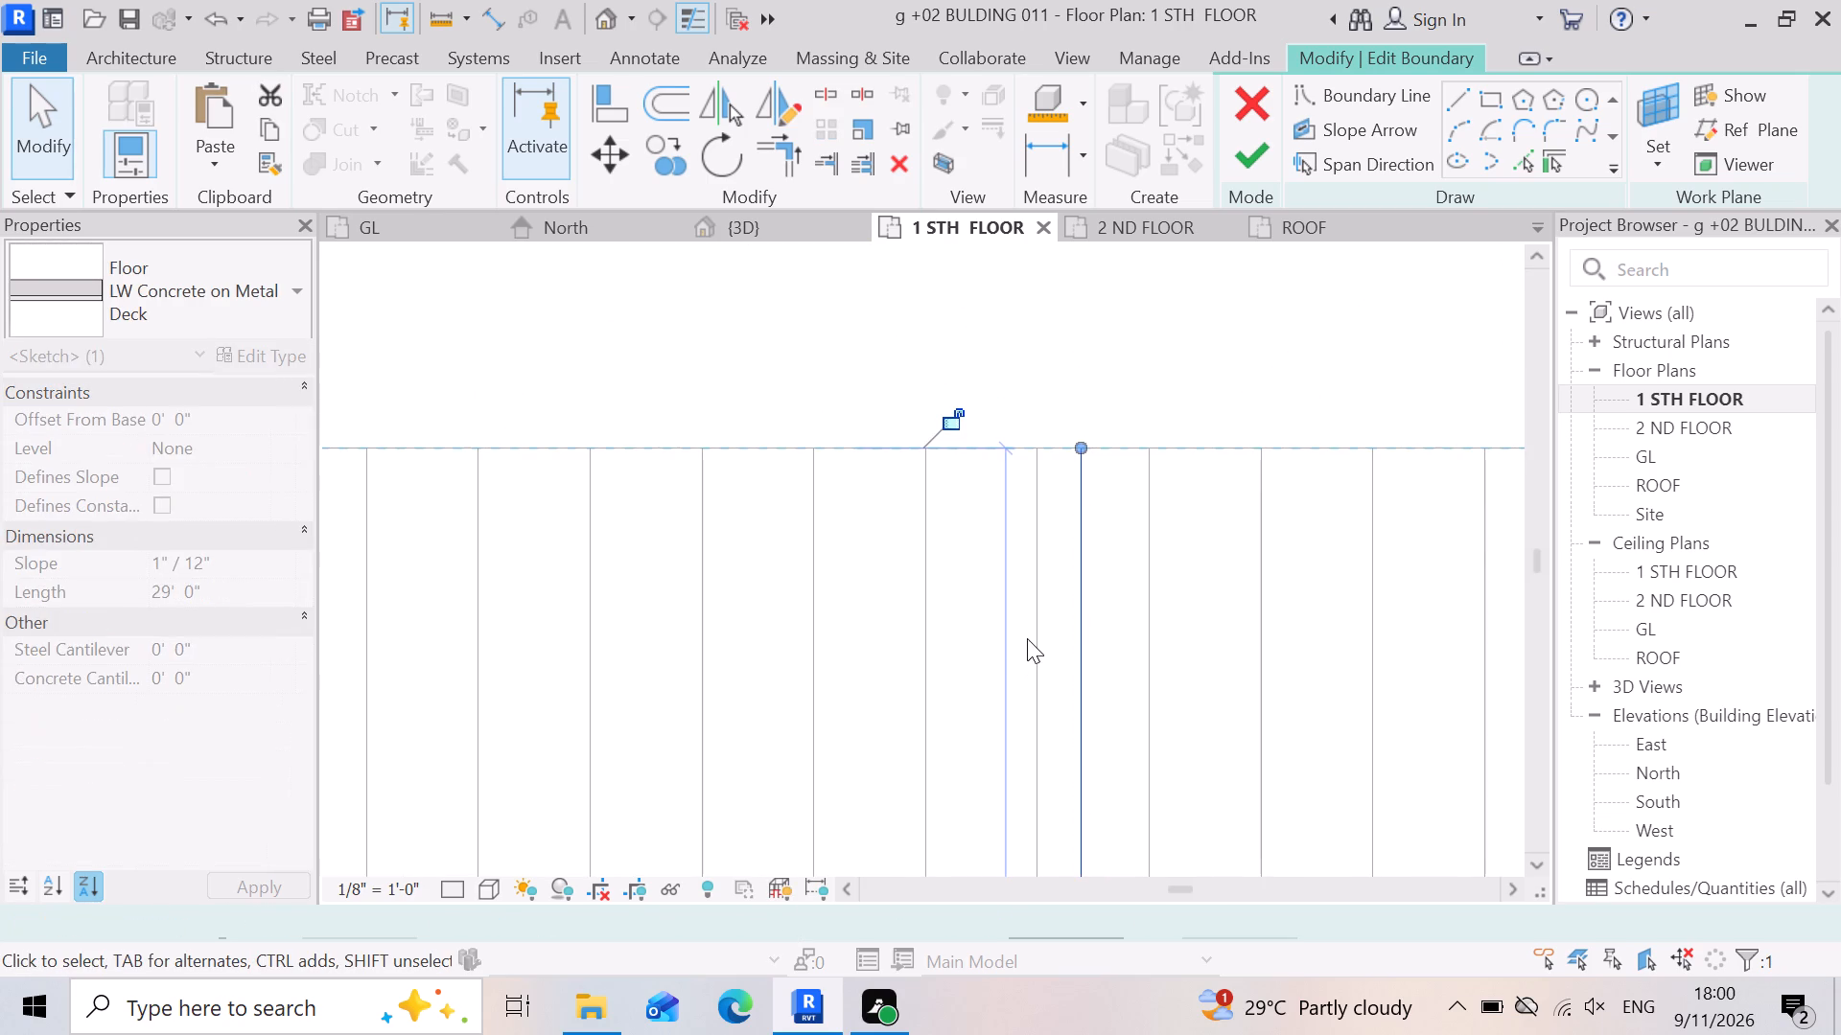
key("Escape")
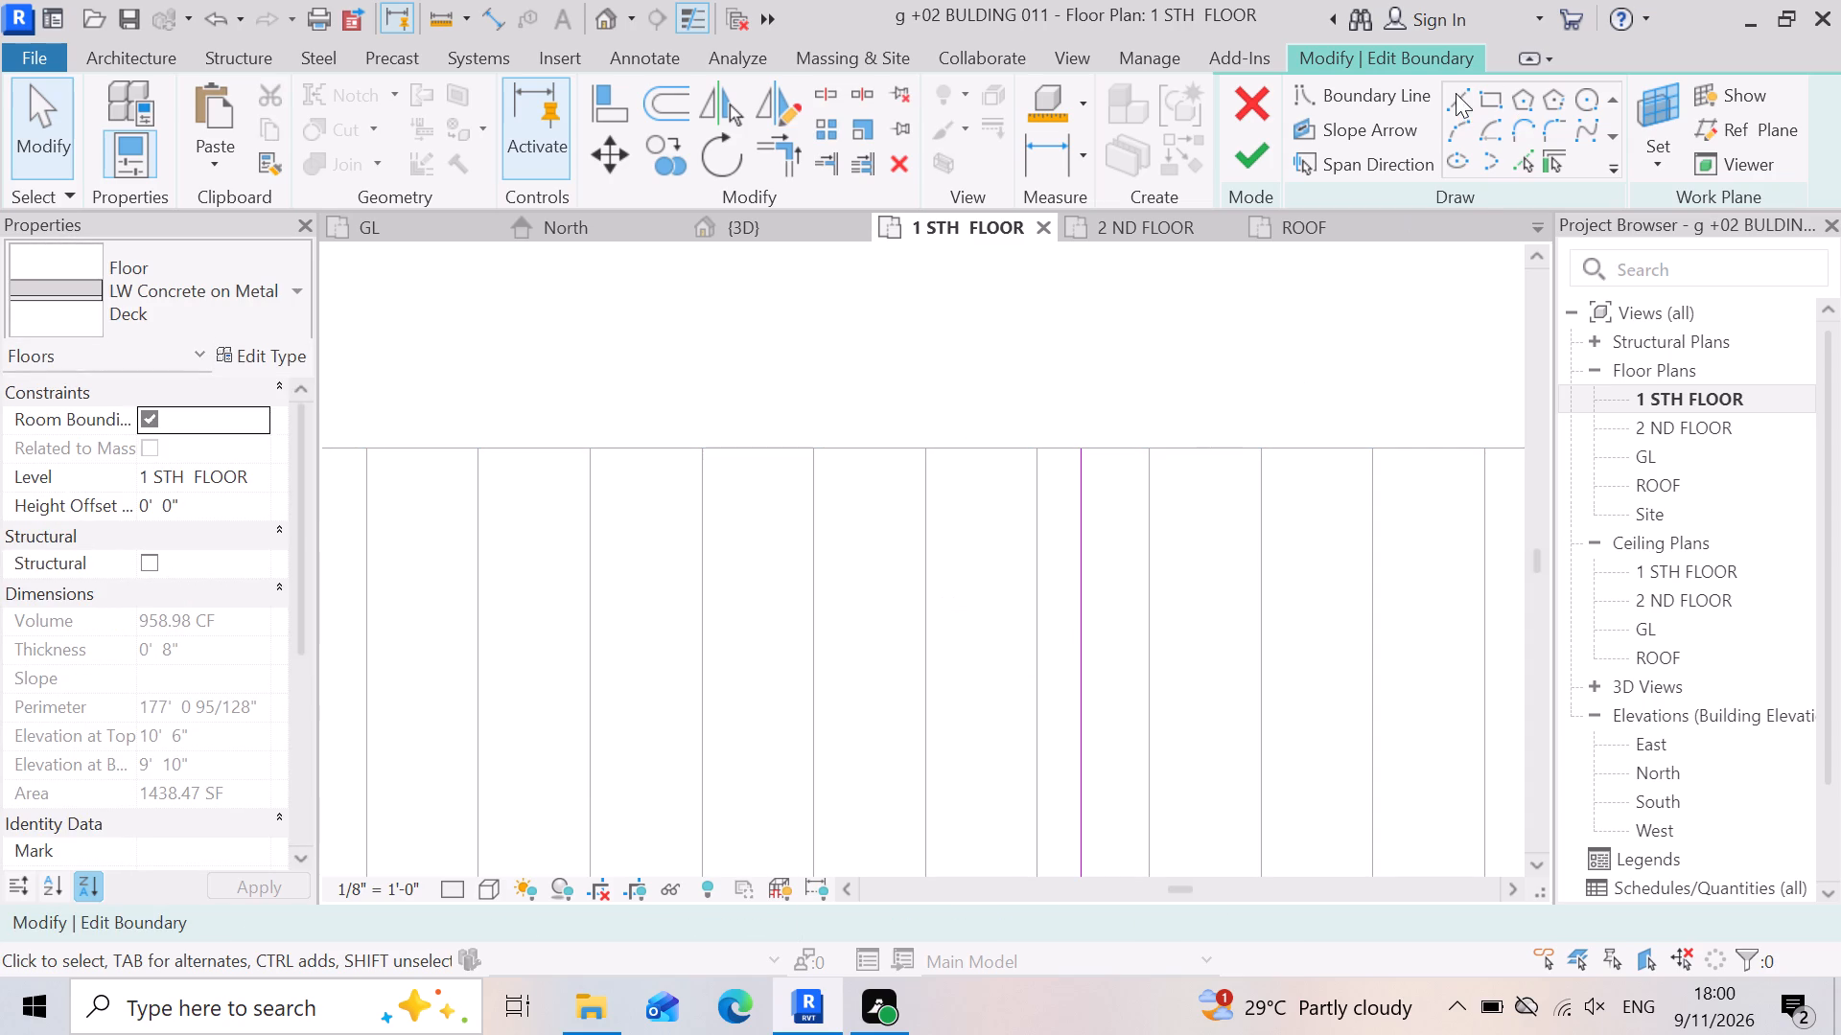
Draw a diagonal boundary line from the vertical line's upper end to the first peak of the zigzag edge.
left_click(1456, 93)
scroll(1121, 559, "down", 10)
scroll(1177, 529, "up", 3)
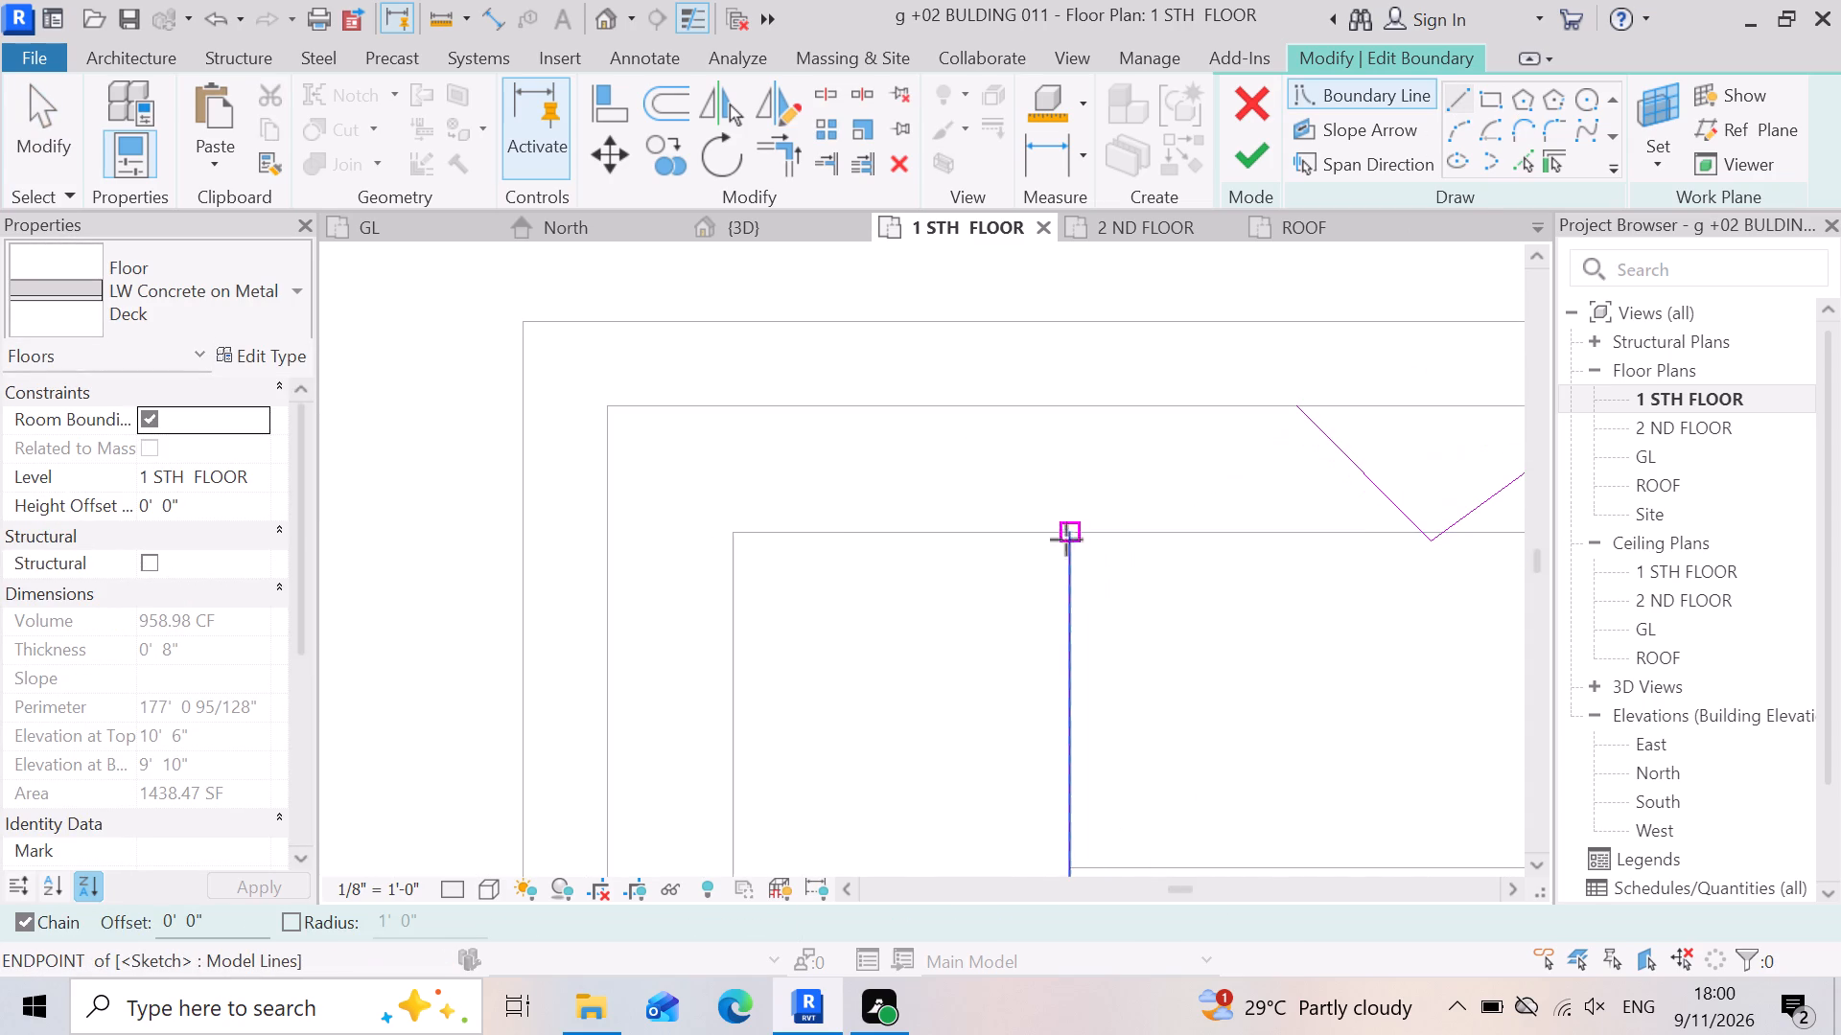
left_click(1066, 534)
scroll(1274, 417, "up", 2)
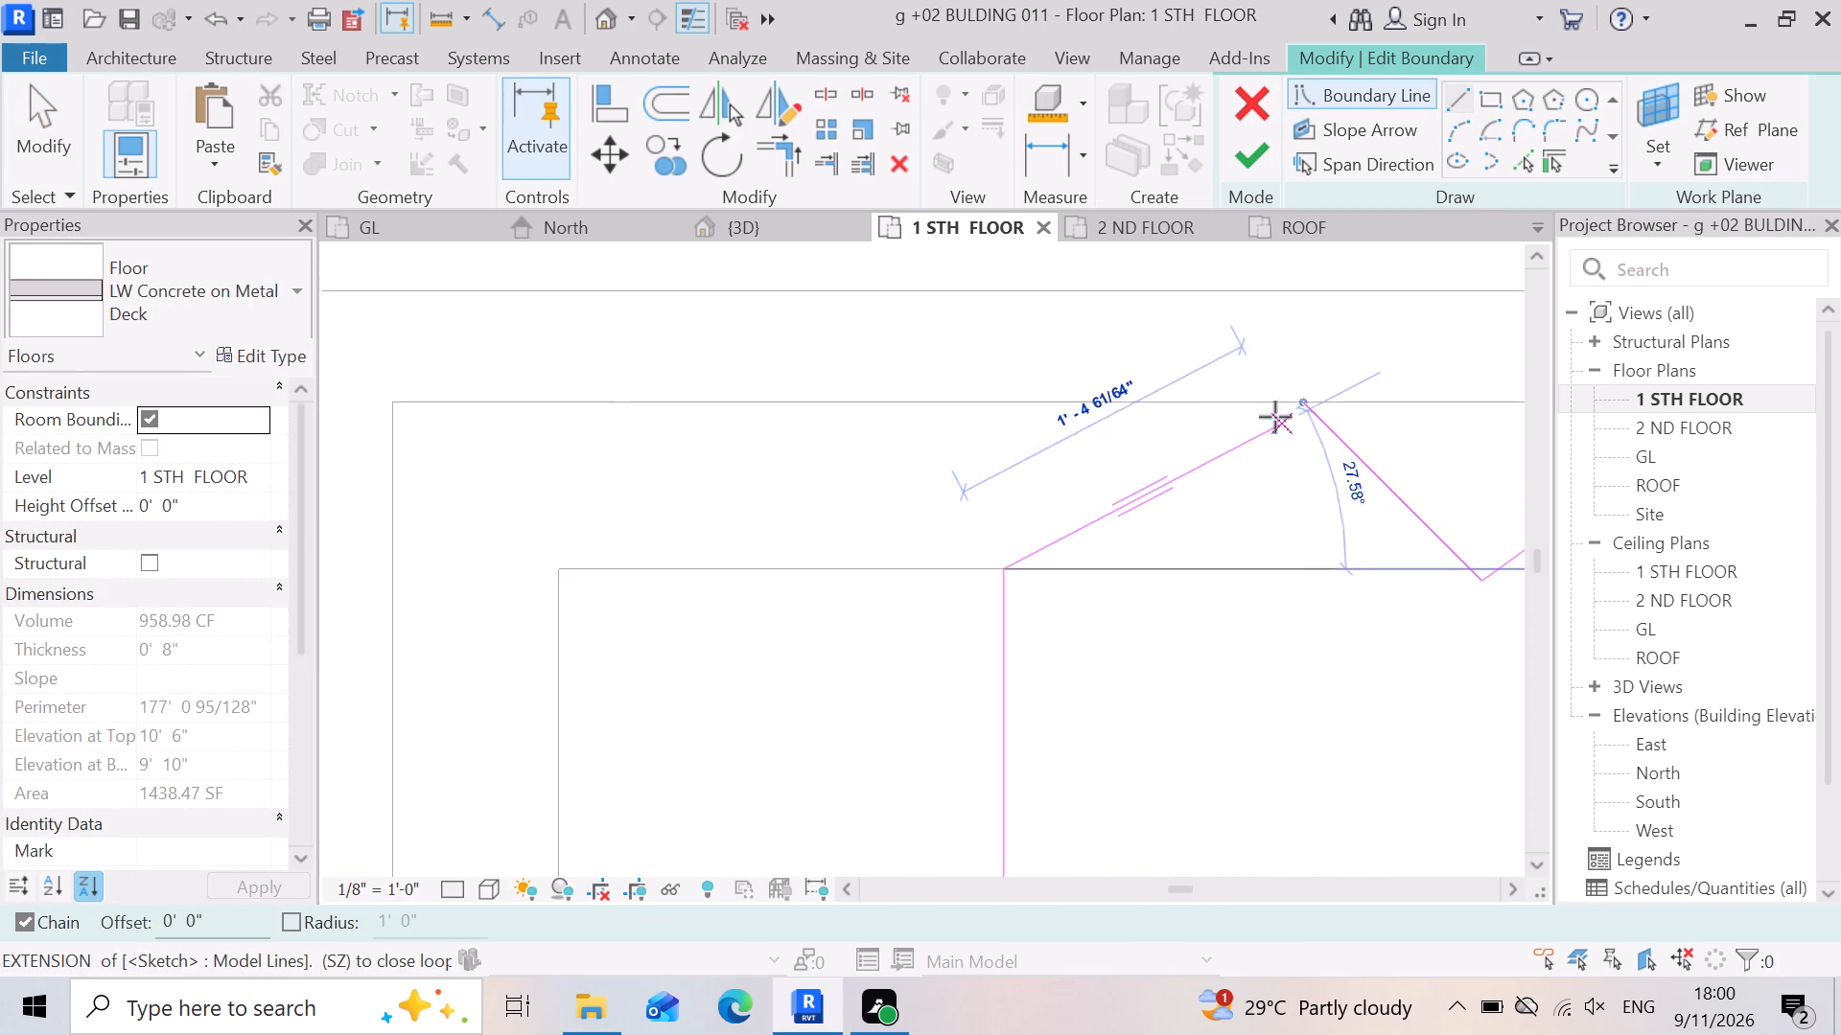
scroll(1290, 410, "up", 4)
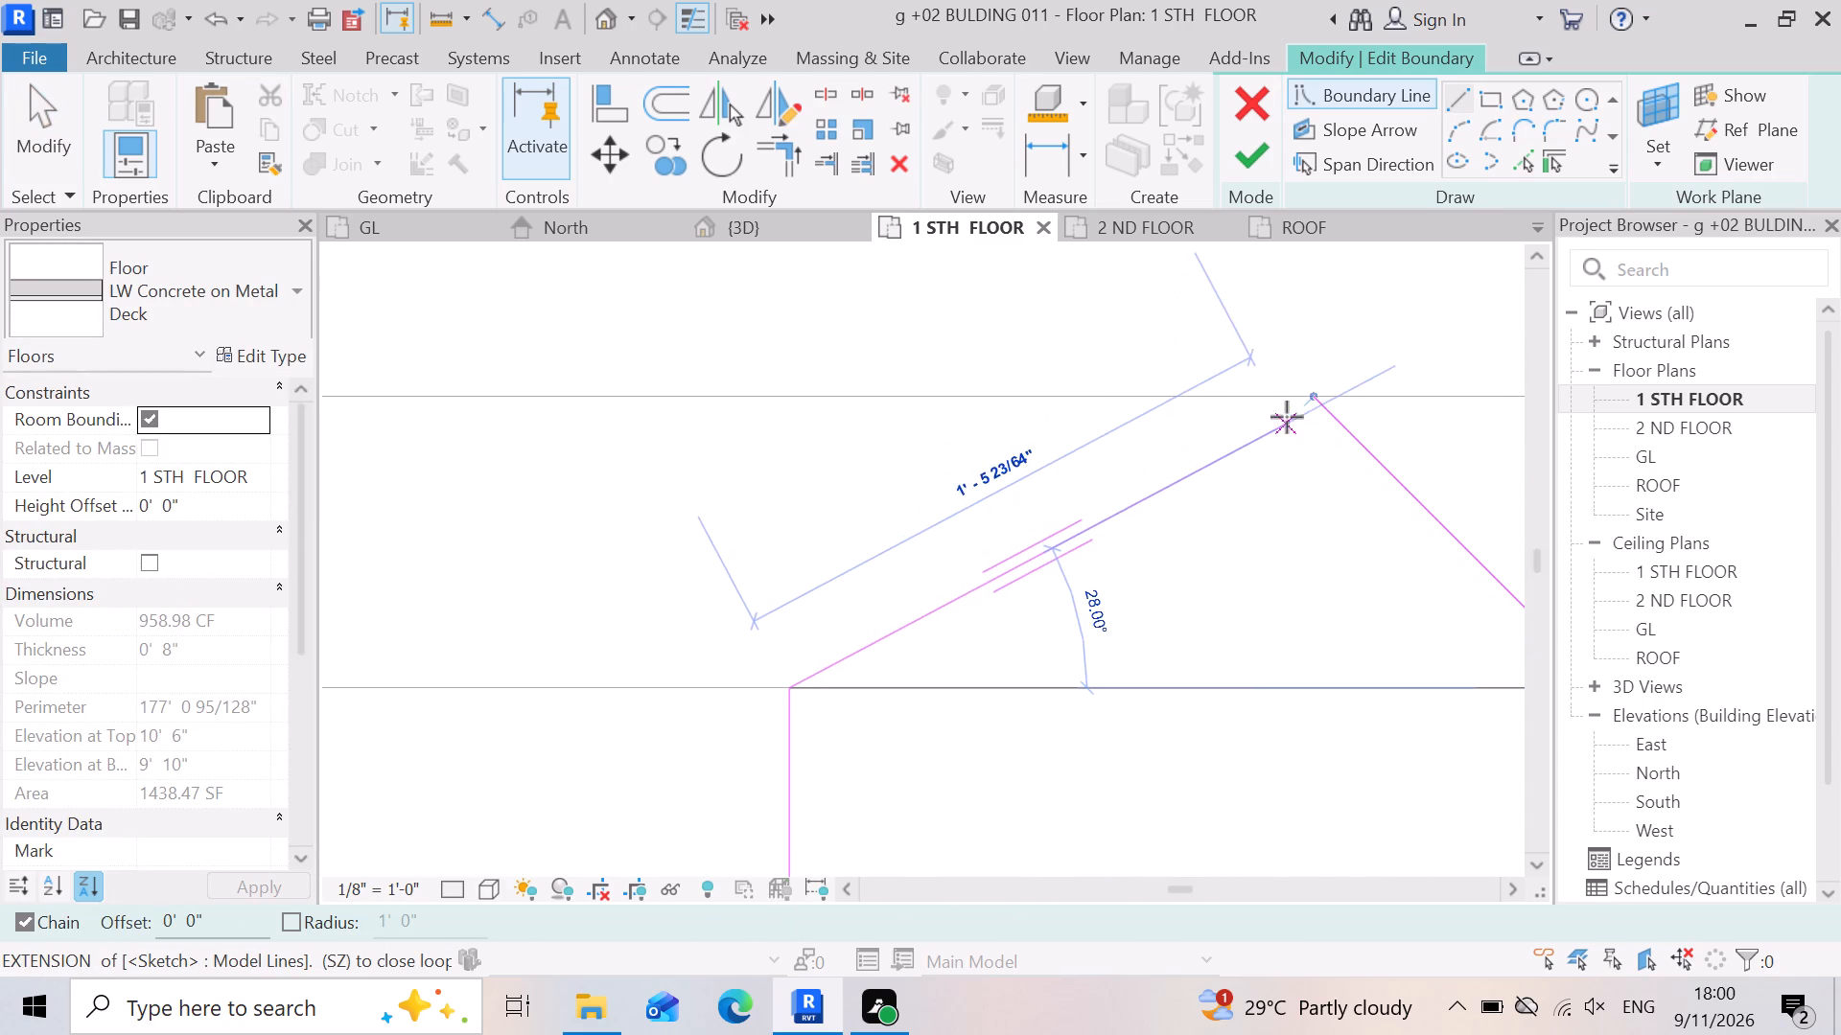
left_click(1310, 395)
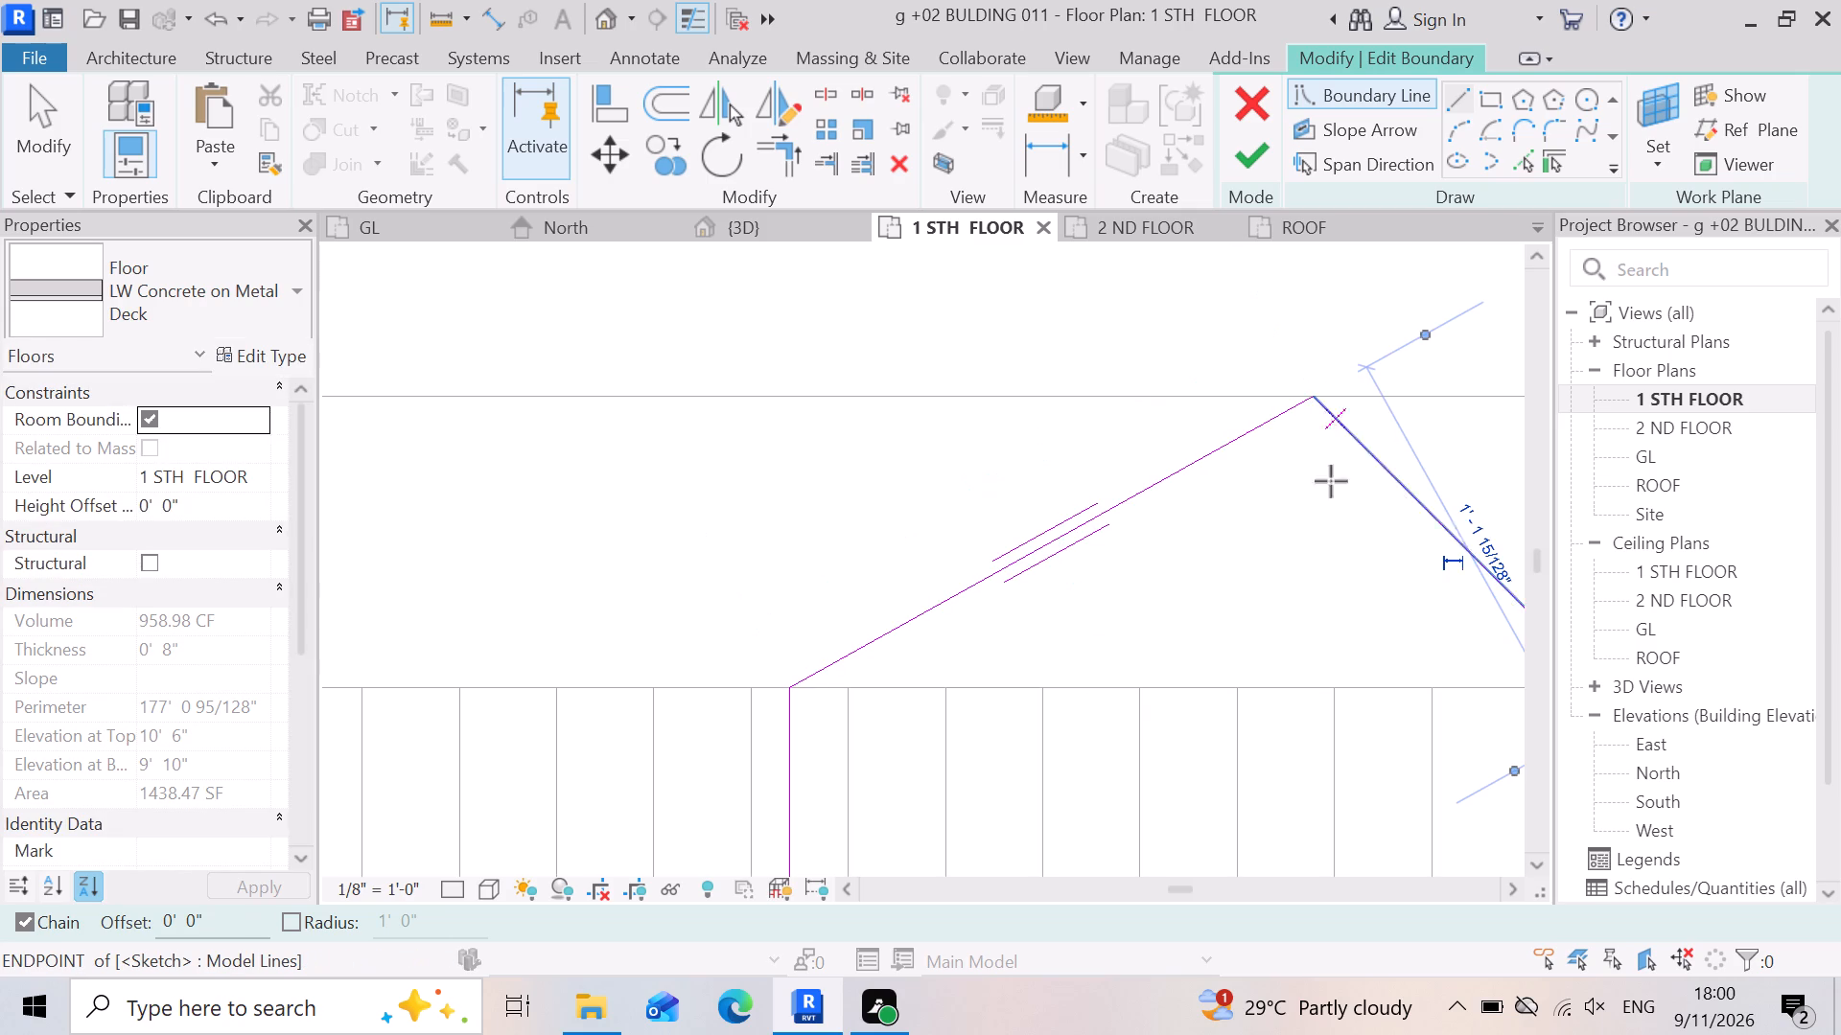
key("Escape")
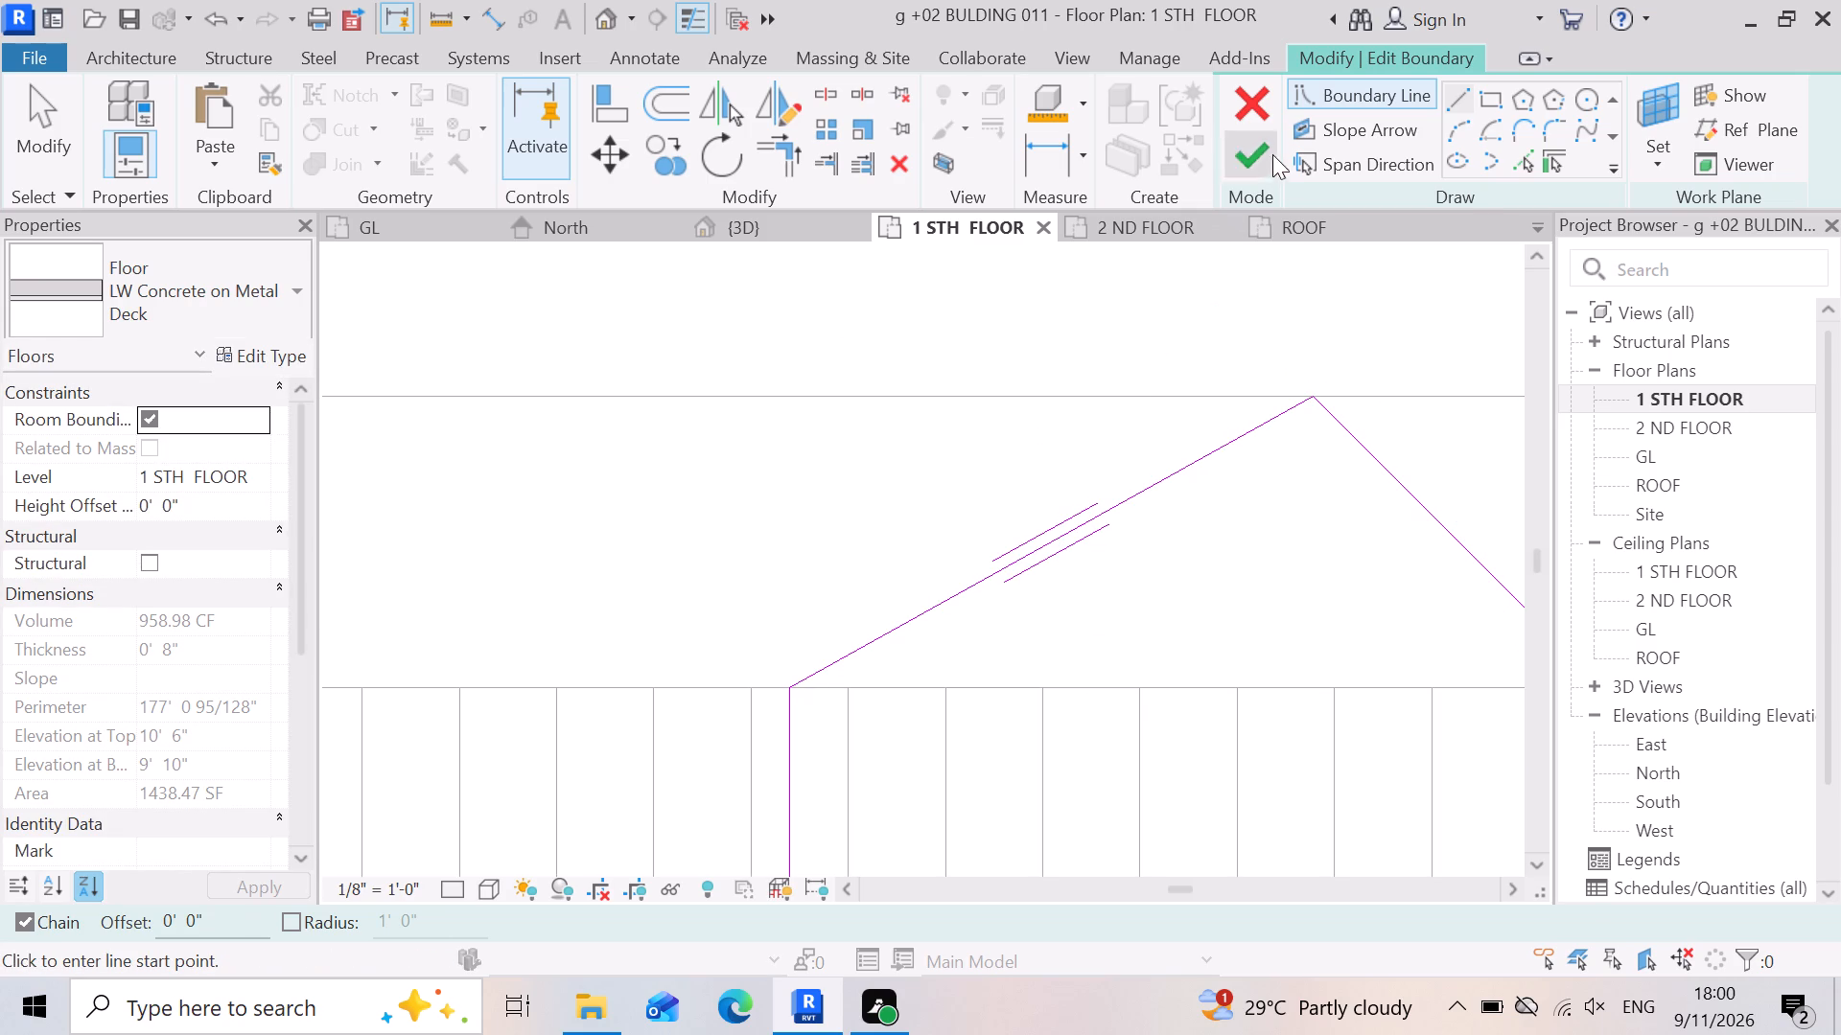
Trim the vertical boundary line and the new diagonal segment to a corner.
left_click(794, 162)
left_click(783, 786)
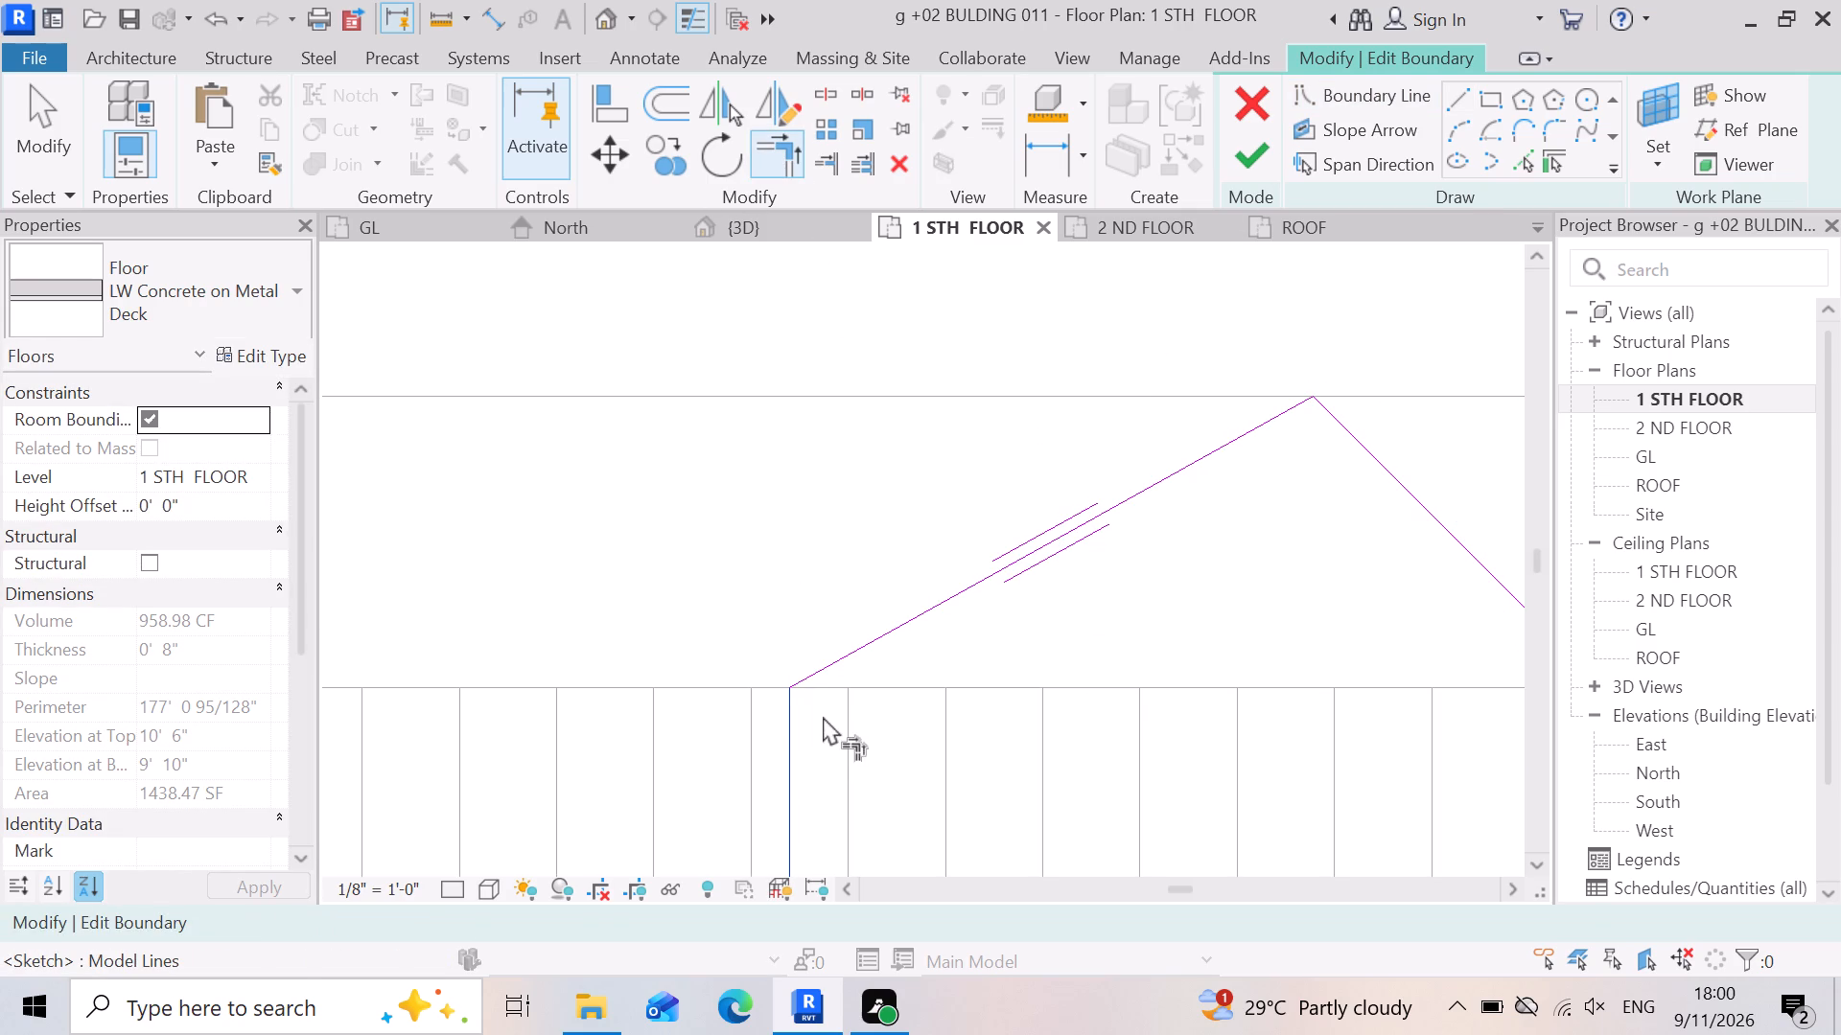
left_click(851, 657)
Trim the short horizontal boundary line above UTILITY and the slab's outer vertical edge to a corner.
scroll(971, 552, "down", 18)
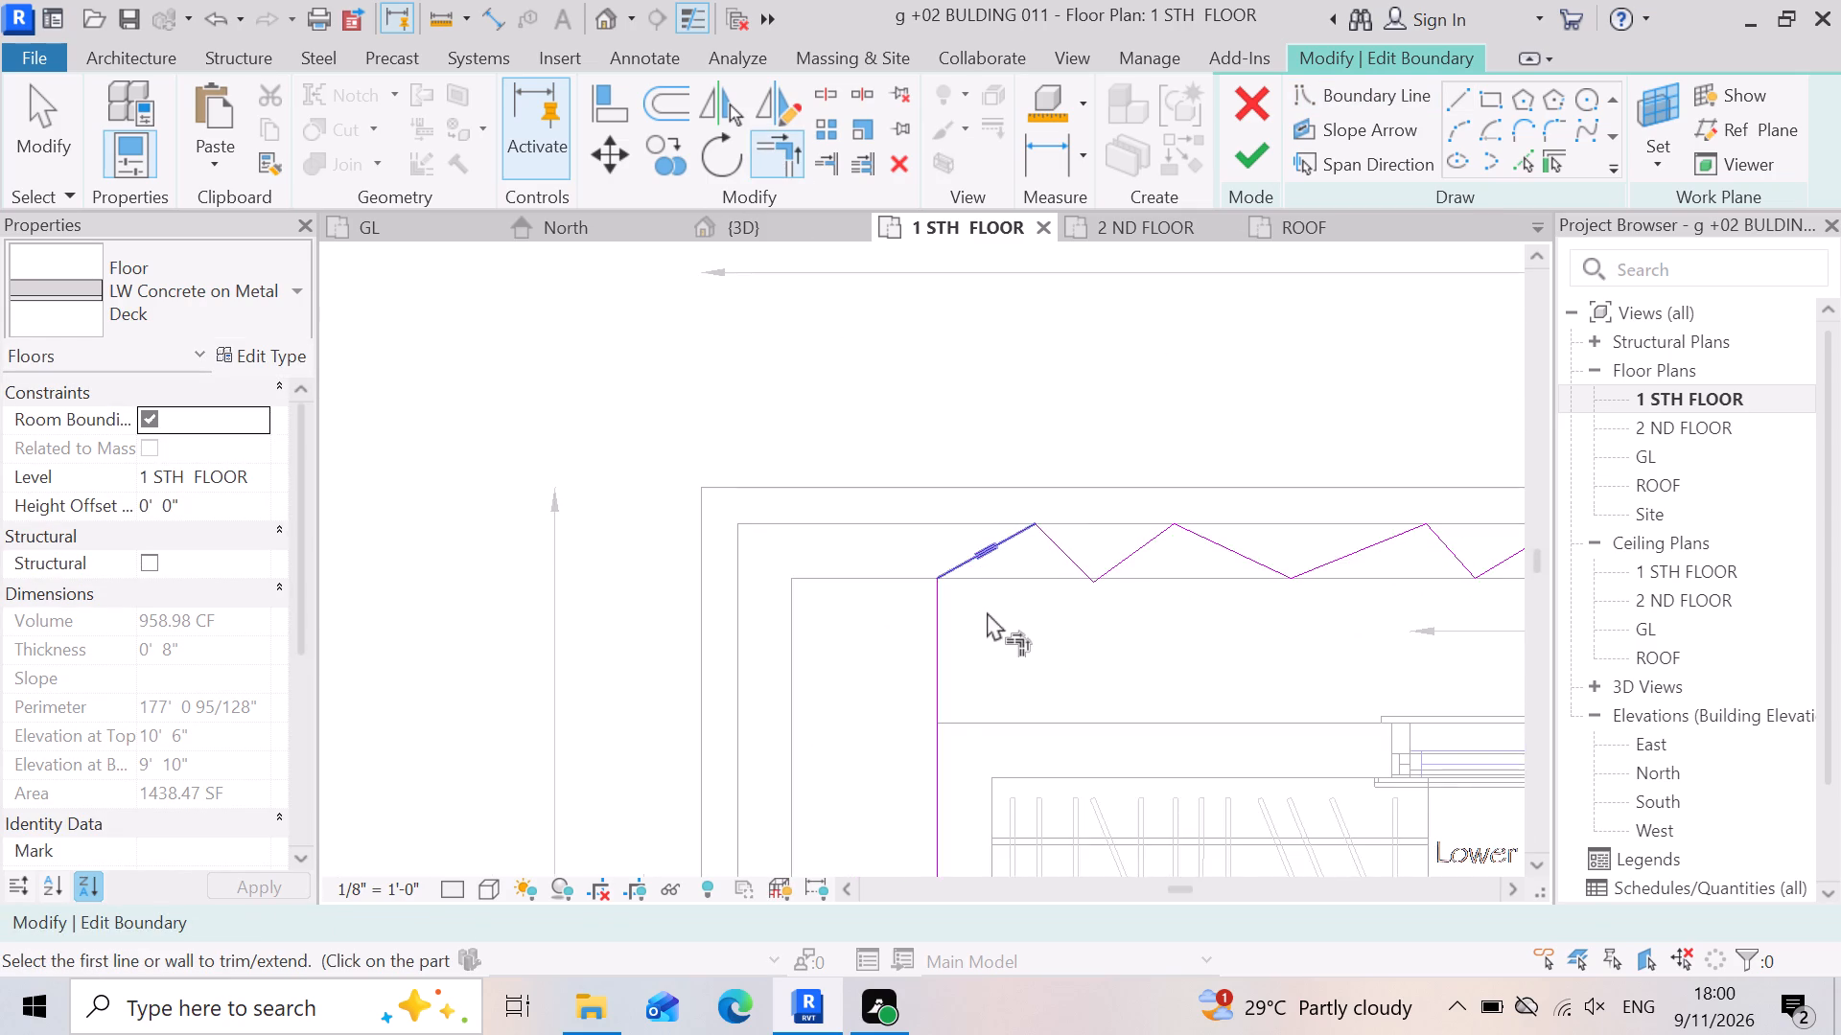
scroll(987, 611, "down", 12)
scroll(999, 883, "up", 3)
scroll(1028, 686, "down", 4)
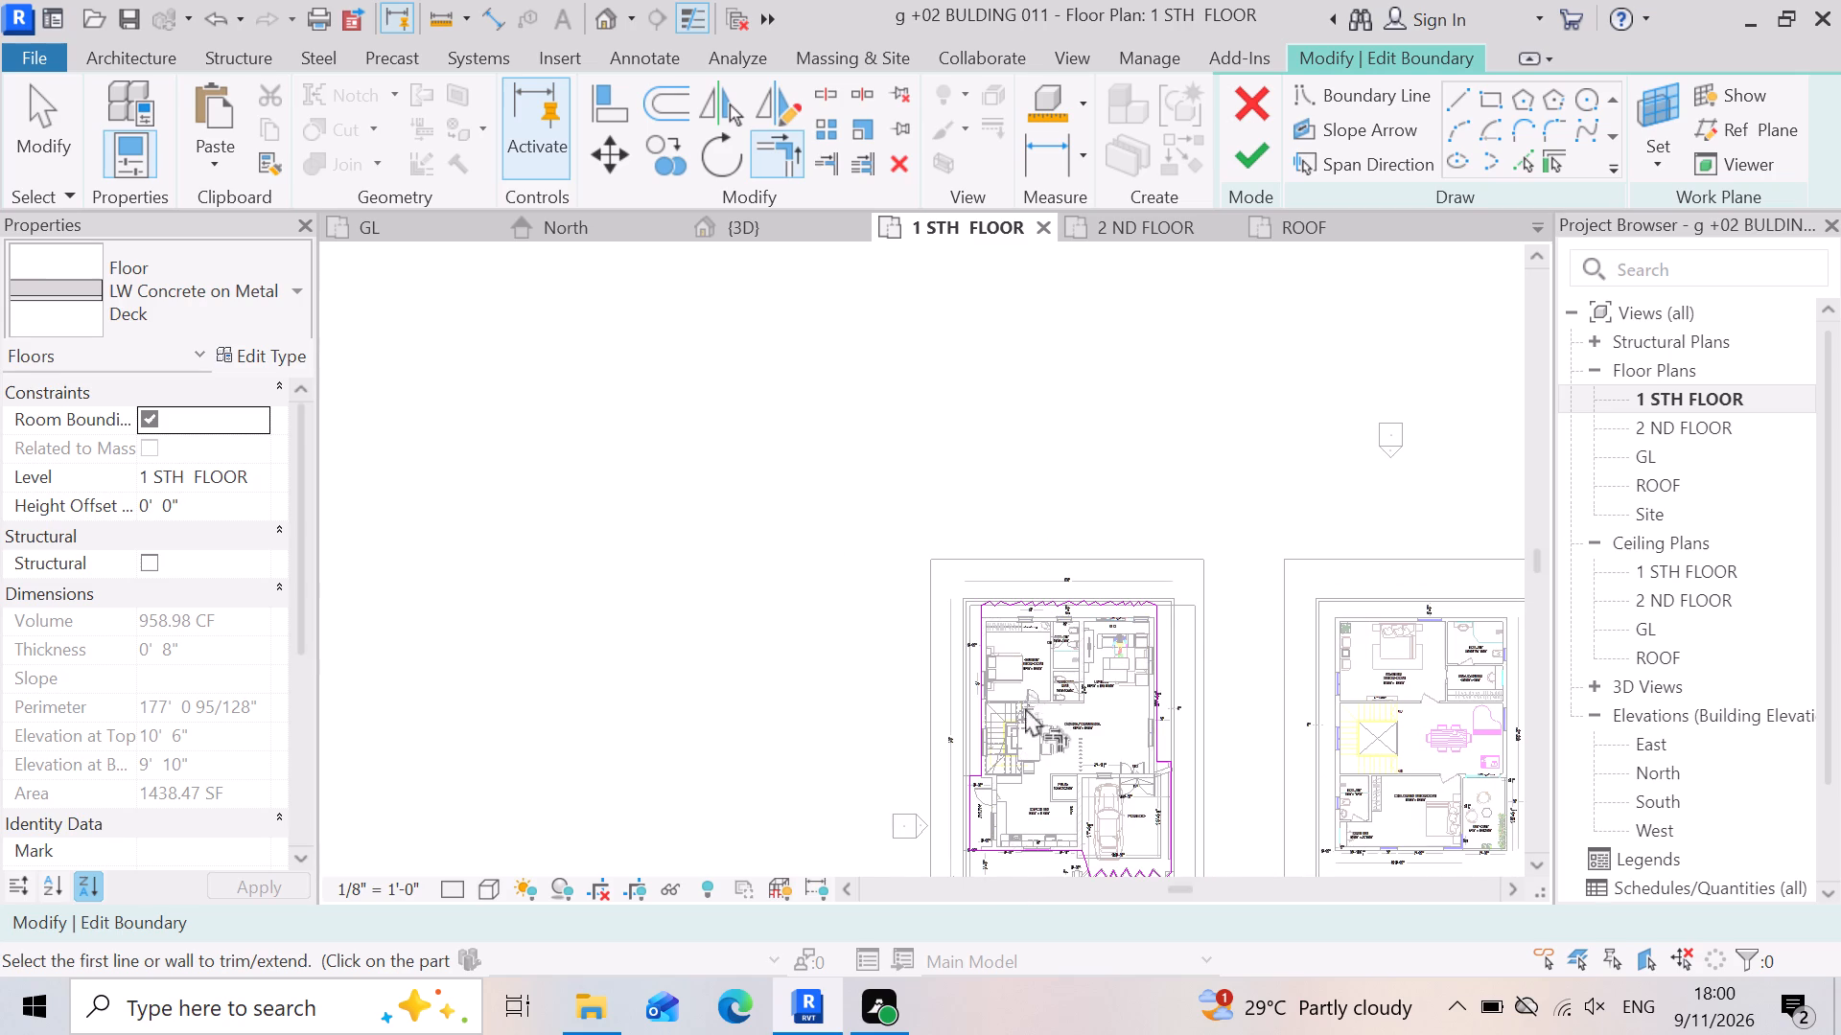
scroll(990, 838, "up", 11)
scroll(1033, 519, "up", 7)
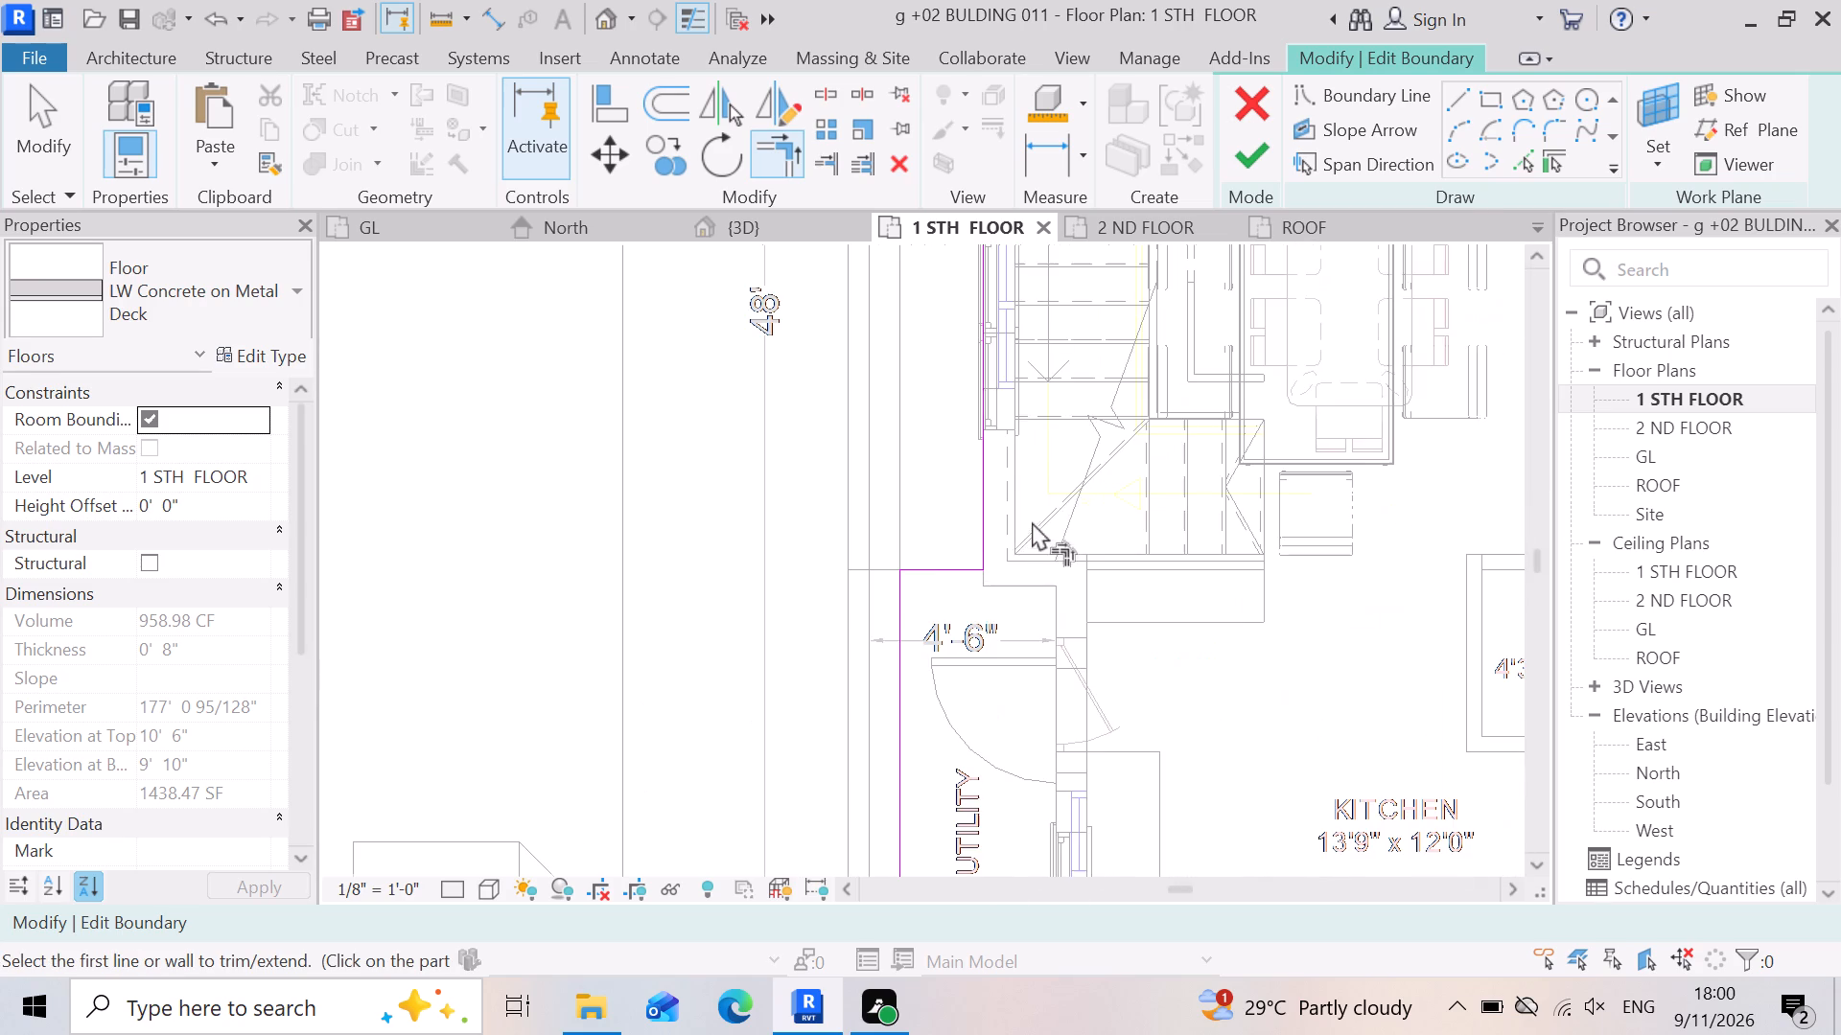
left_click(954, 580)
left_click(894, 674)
Abandon trimming and delete the slab's outer vertical boundary edge beside UTILITY.
scroll(979, 635, "down", 4)
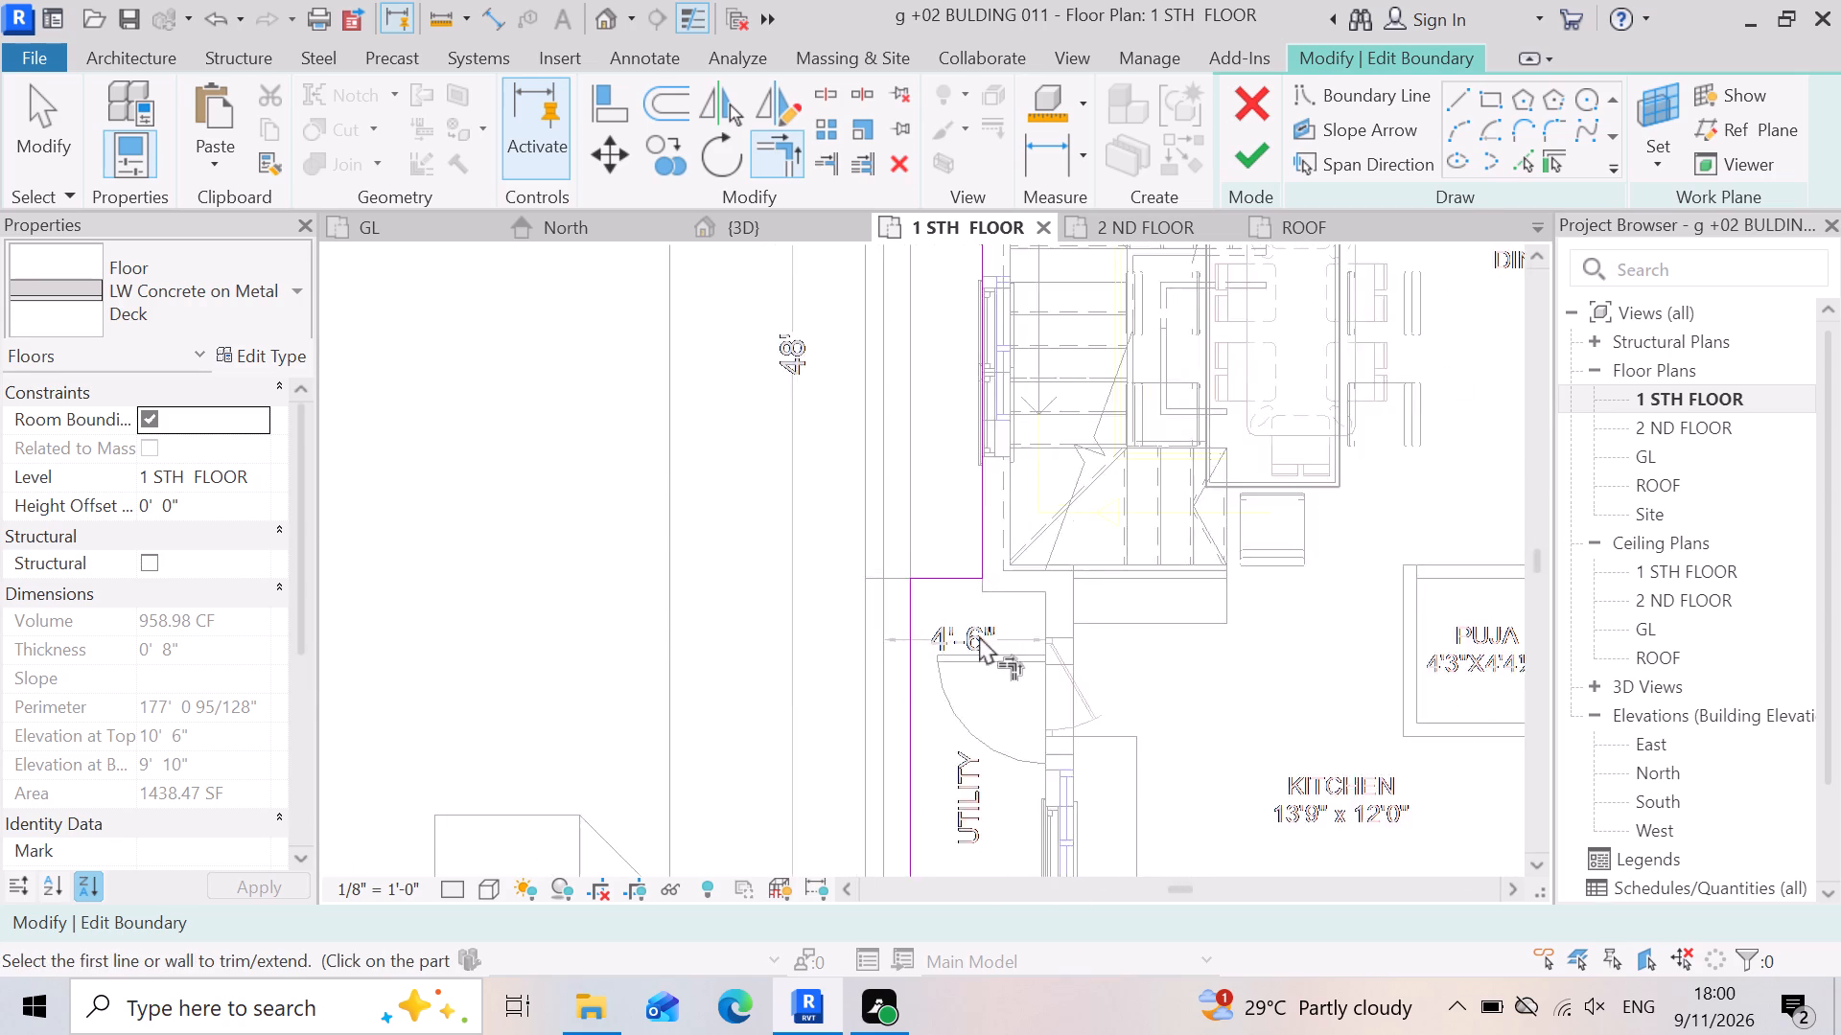
scroll(979, 635, "down", 10)
scroll(939, 742, "up", 9)
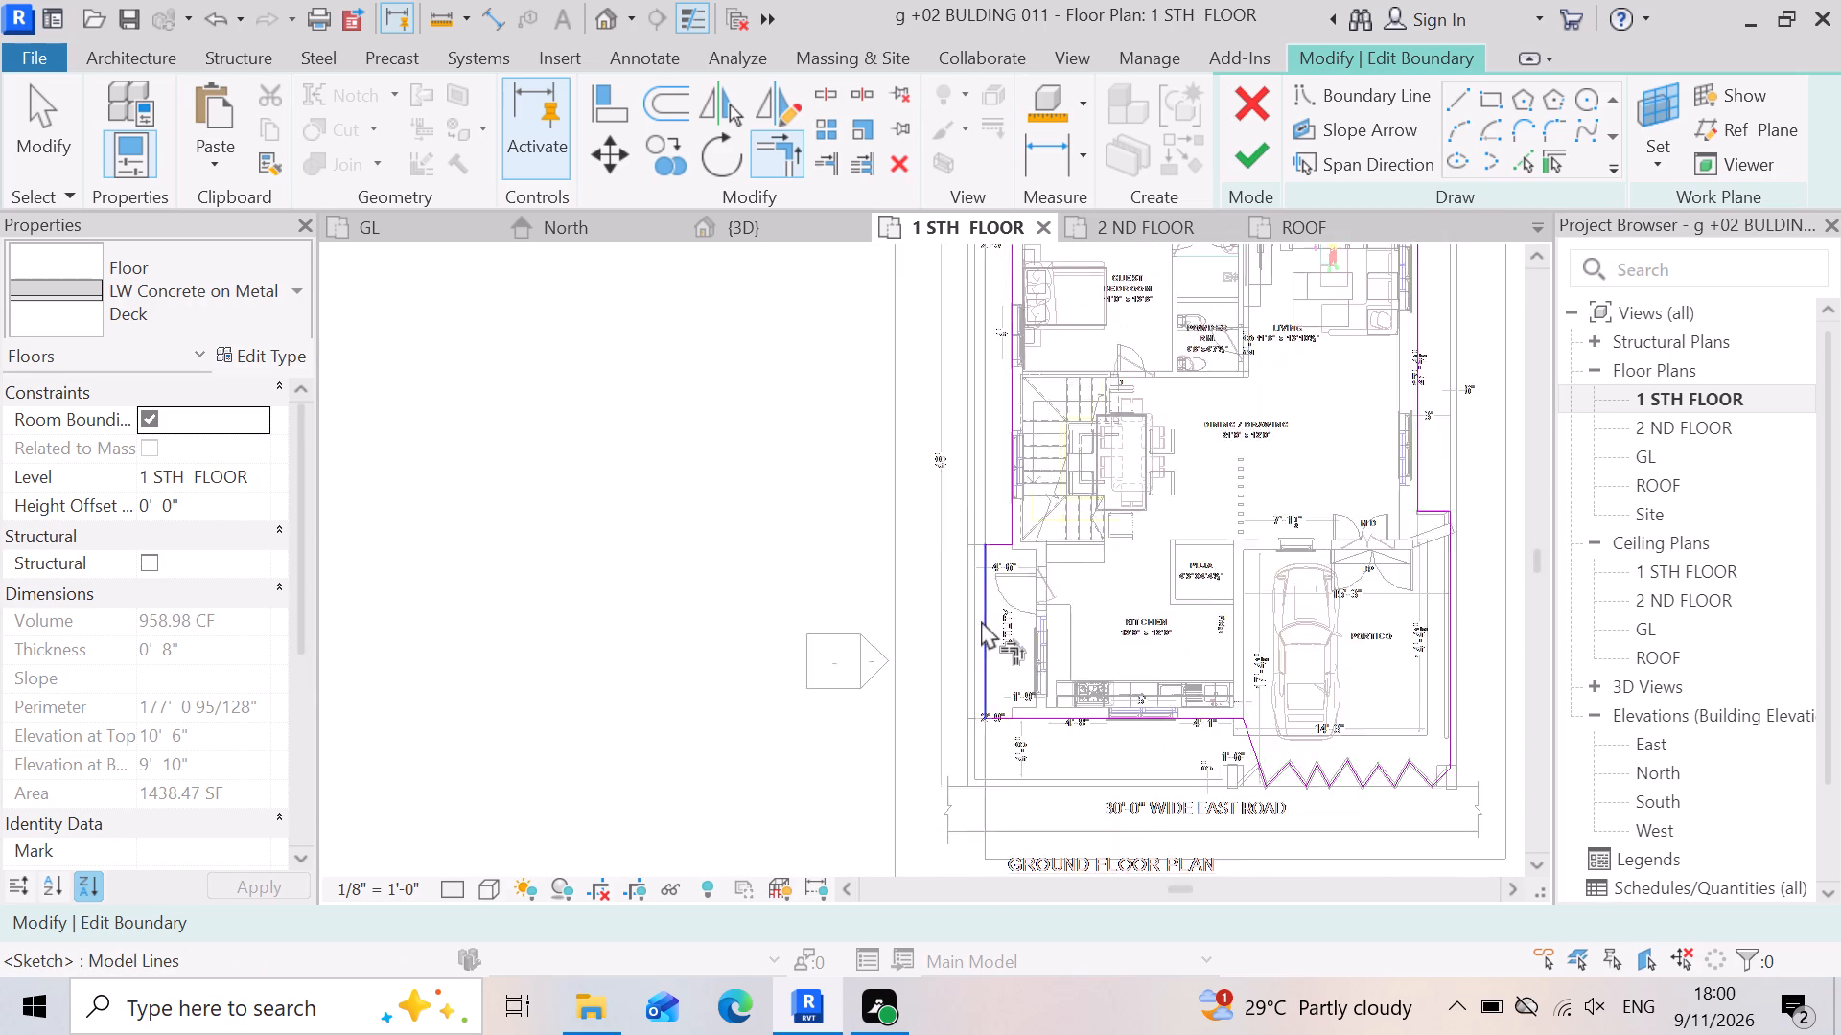
scroll(1035, 711, "up", 3)
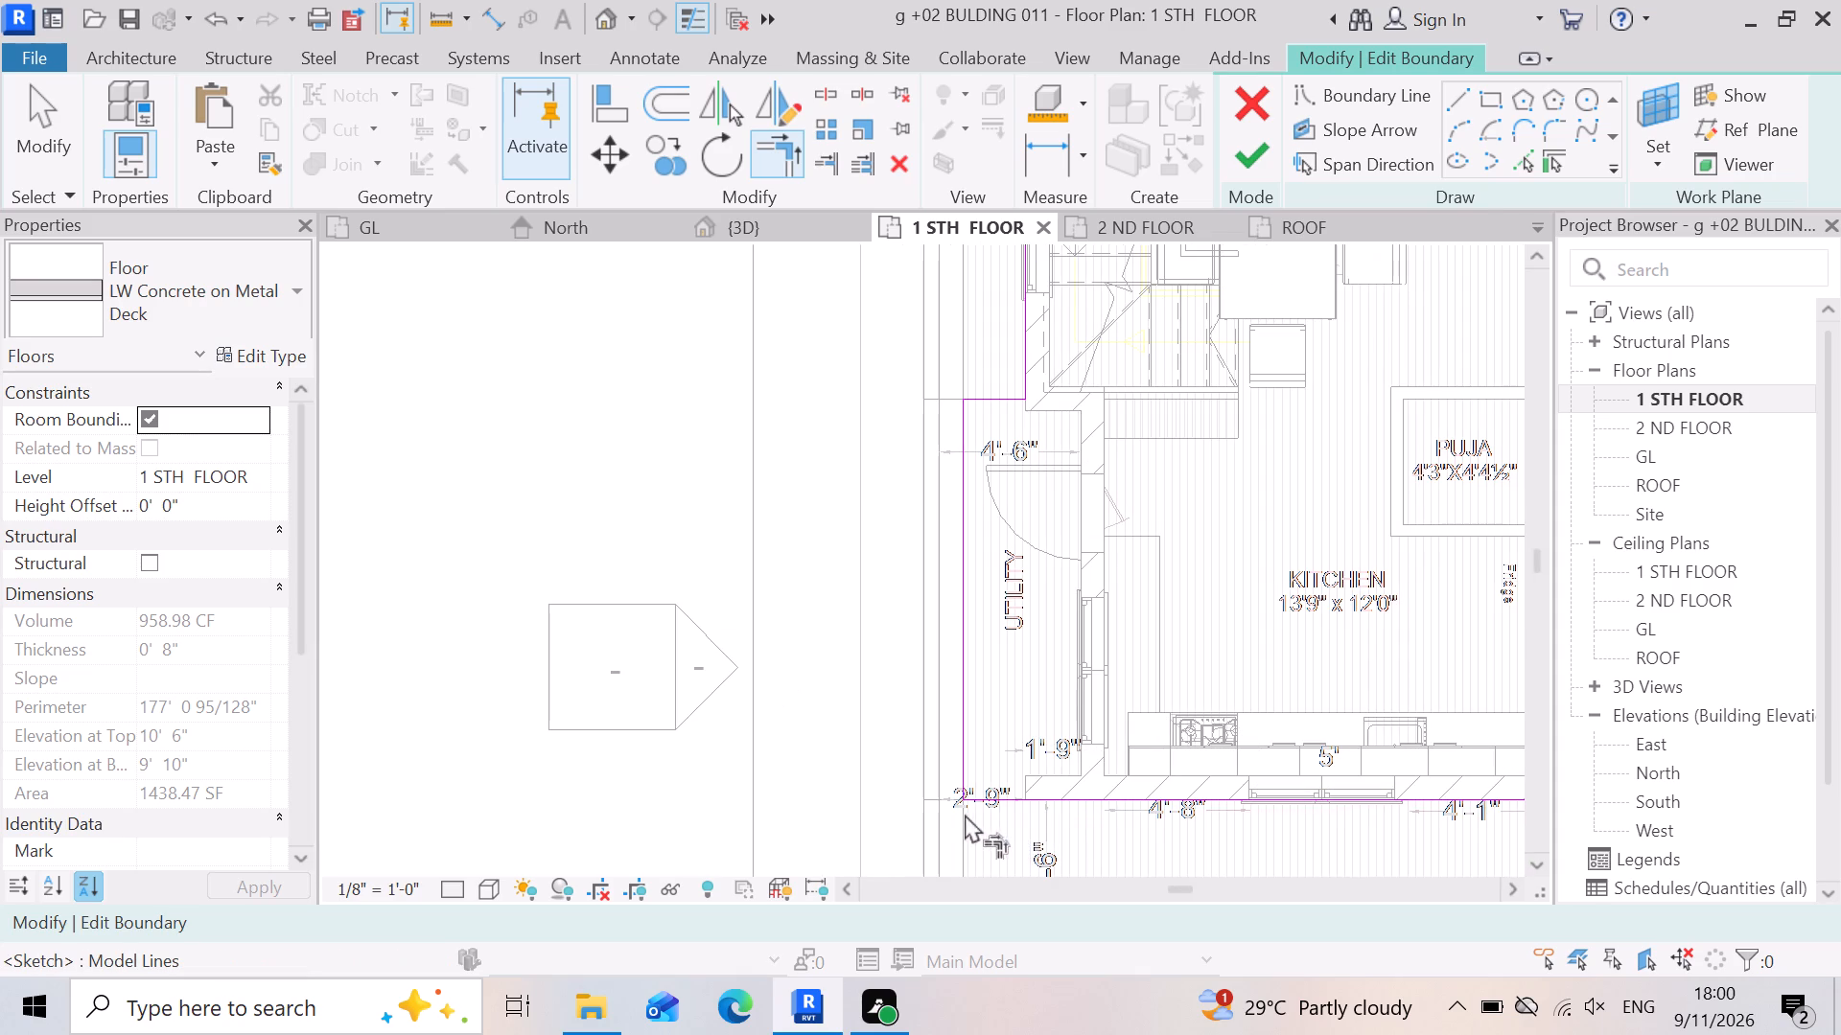
scroll(993, 731, "up", 3)
scroll(1122, 713, "down", 3)
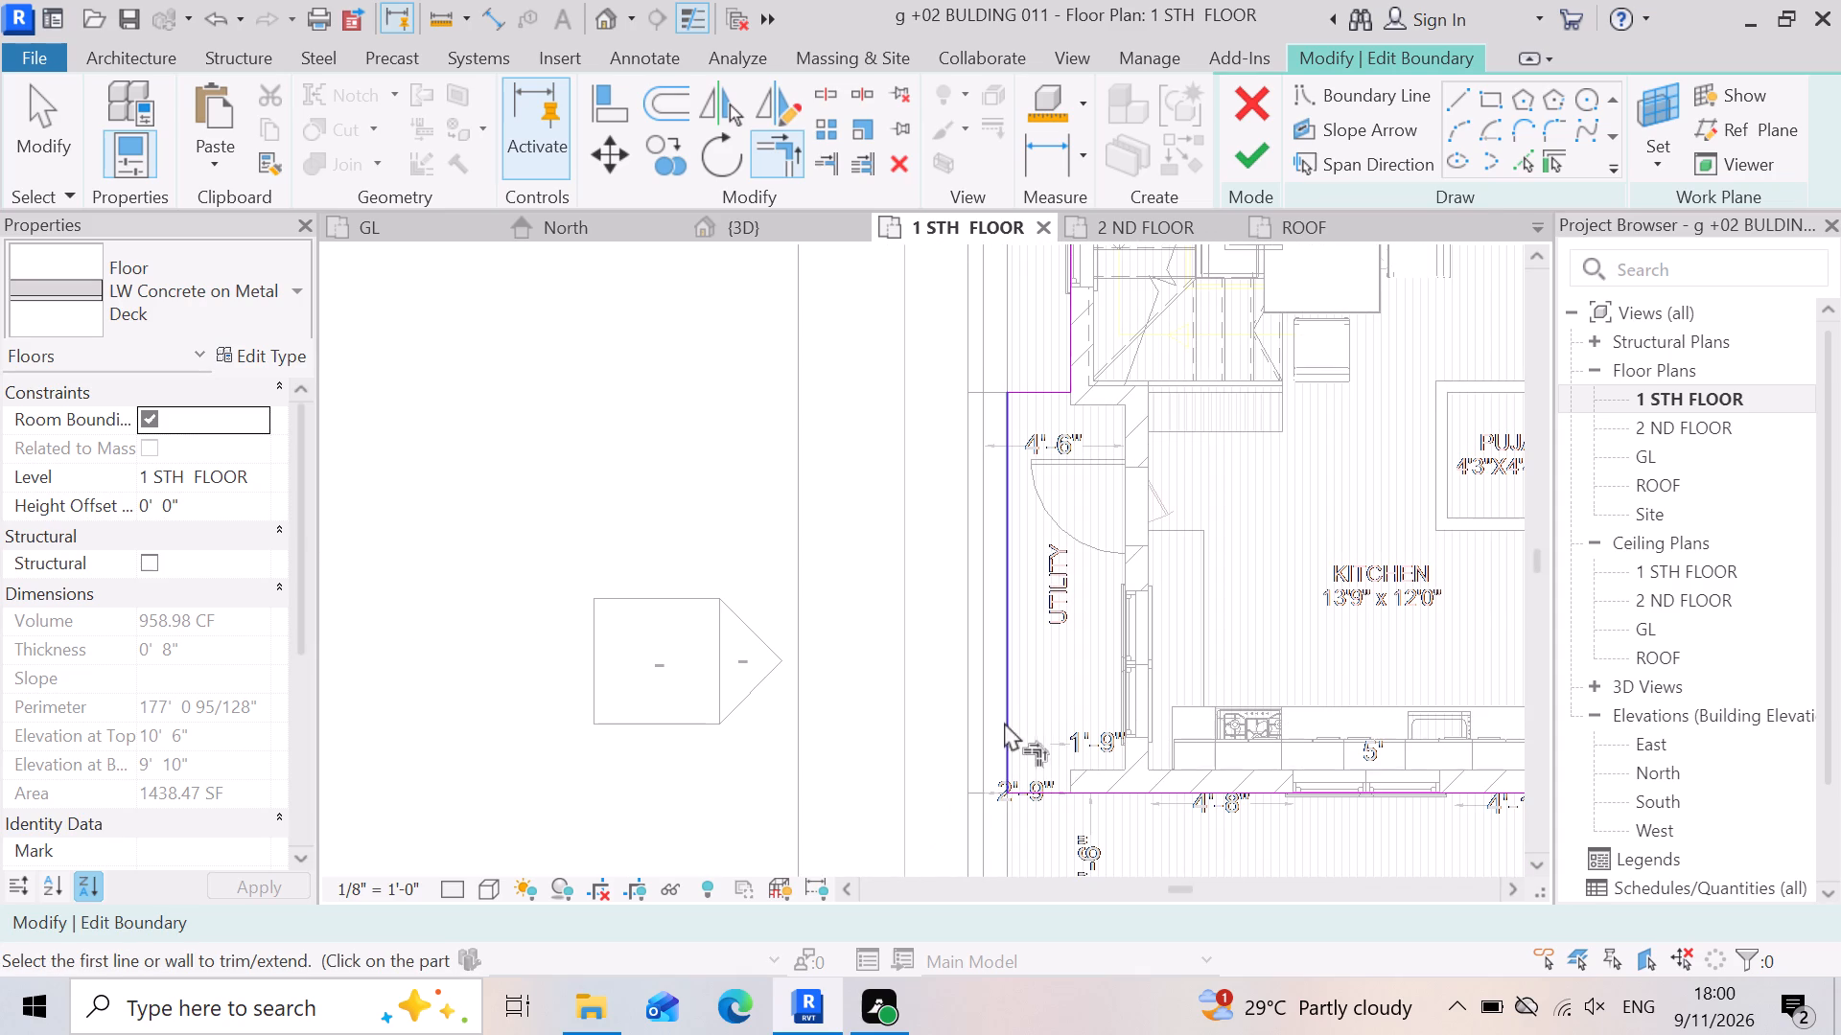
left_click(1002, 709)
key("Escape")
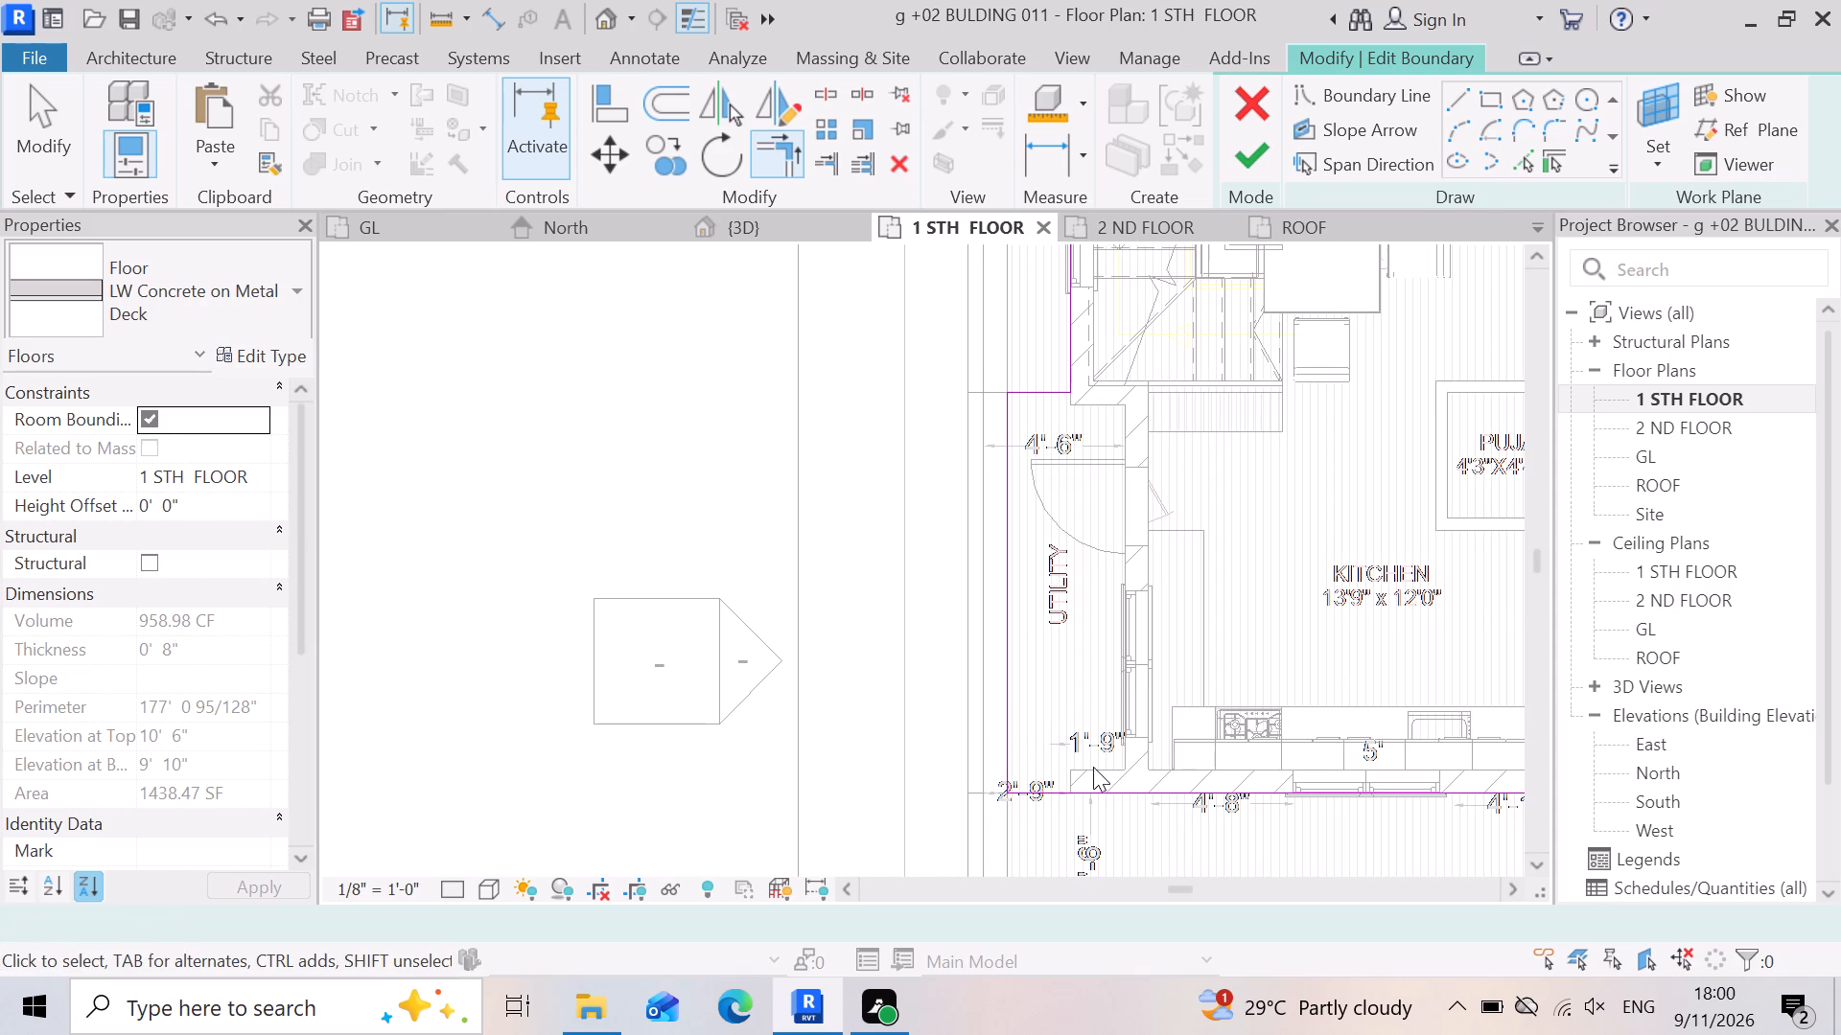
left_click(1021, 691)
left_click(1014, 688)
key("Delete")
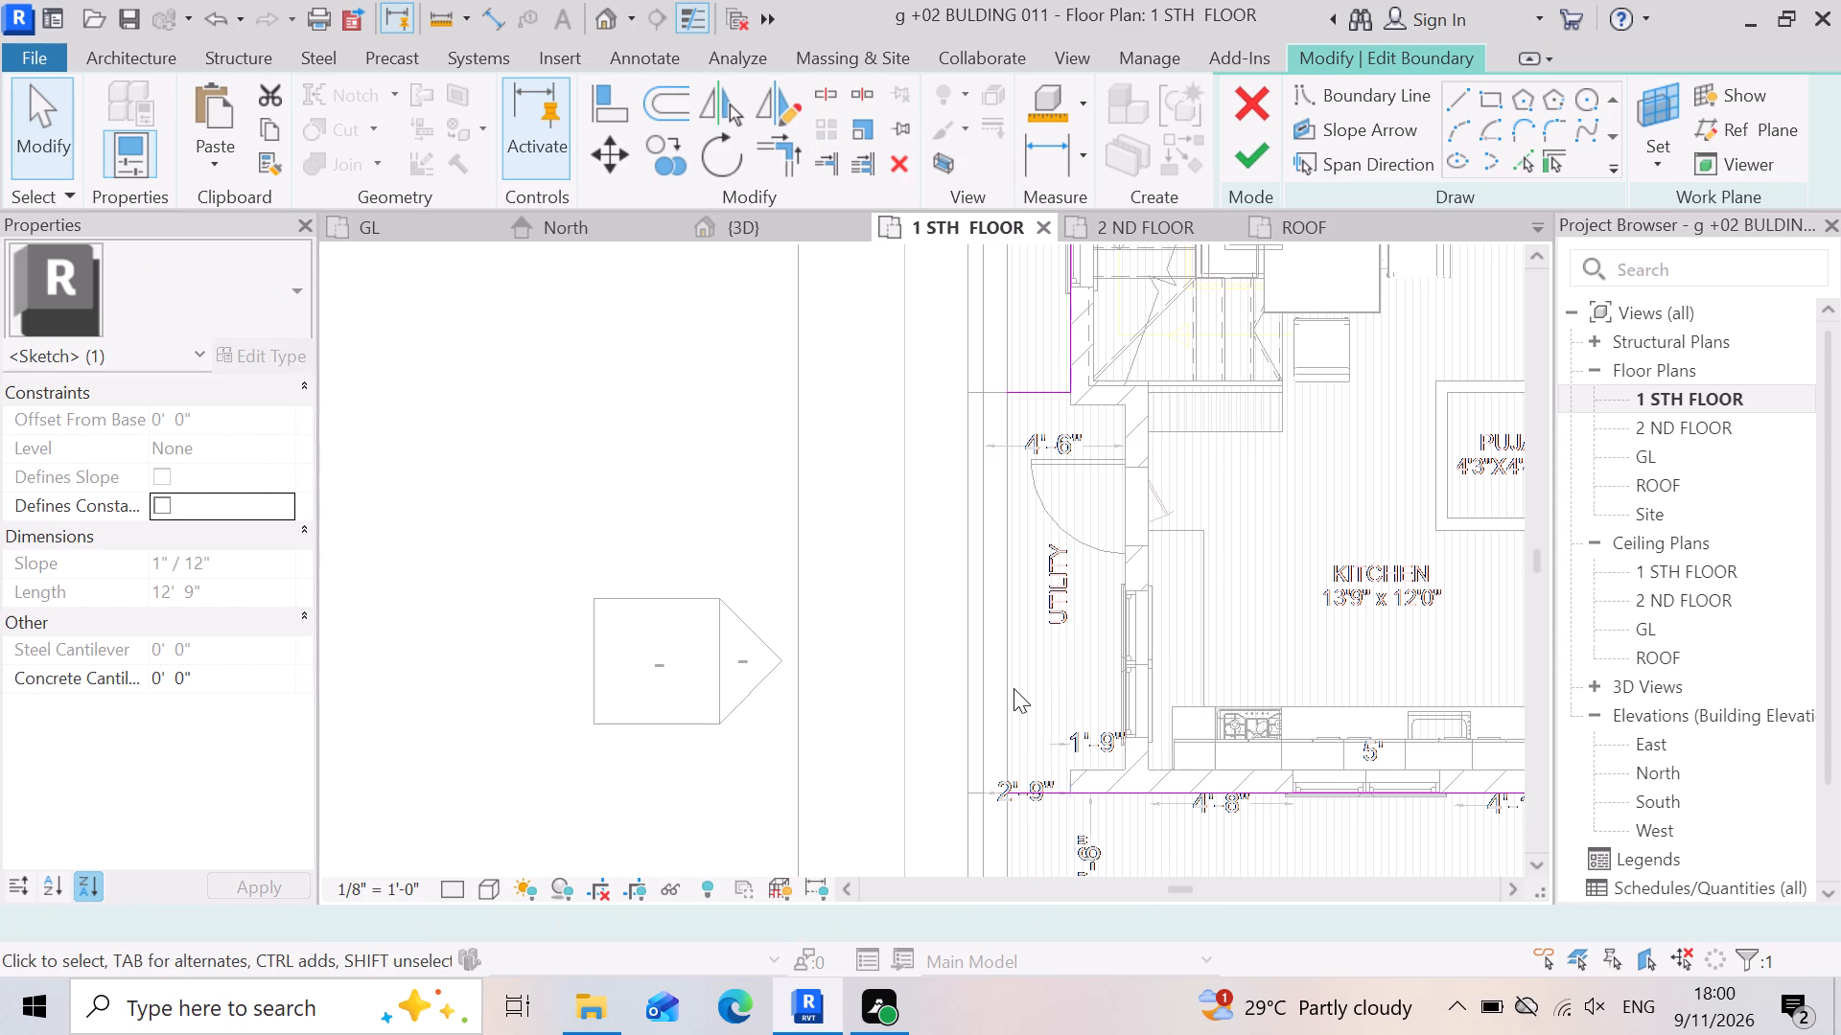
Draw a vertical boundary line beside UTILITY from the short horizontal line above it to the horizontal boundary along the kitchen wall.
scroll(976, 364, "up", 5)
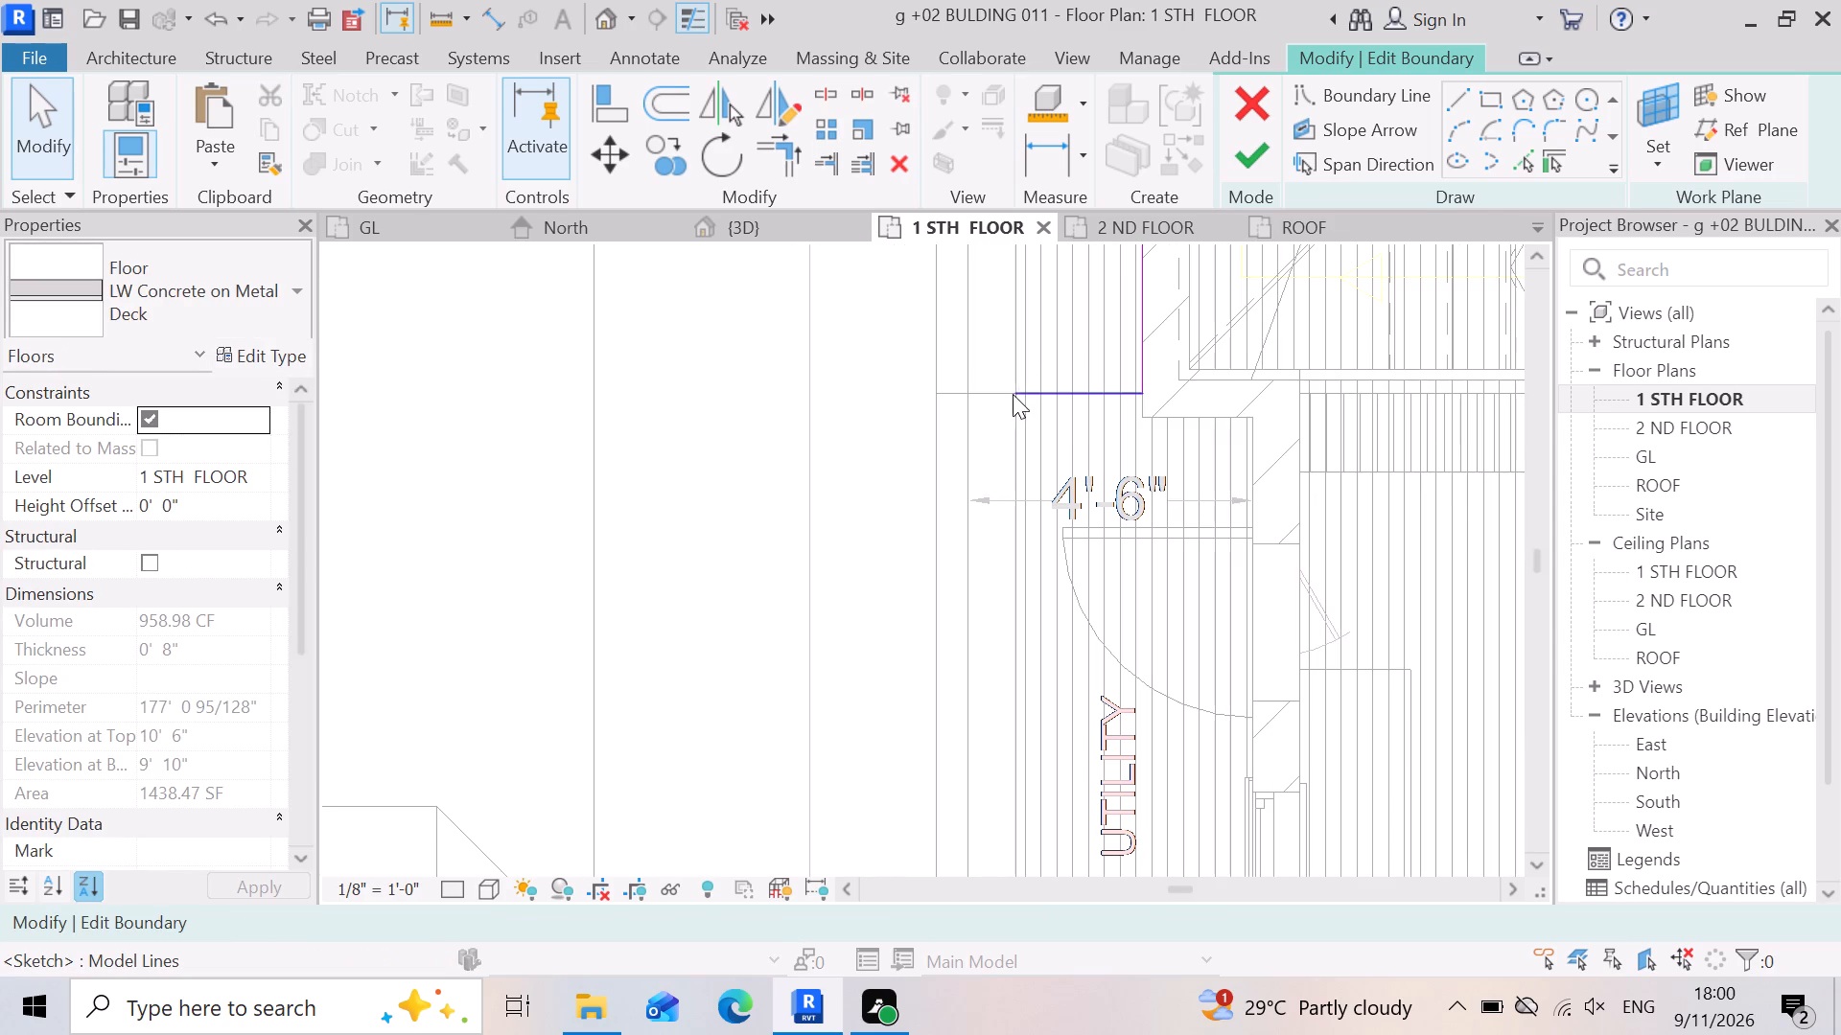
left_click(1456, 86)
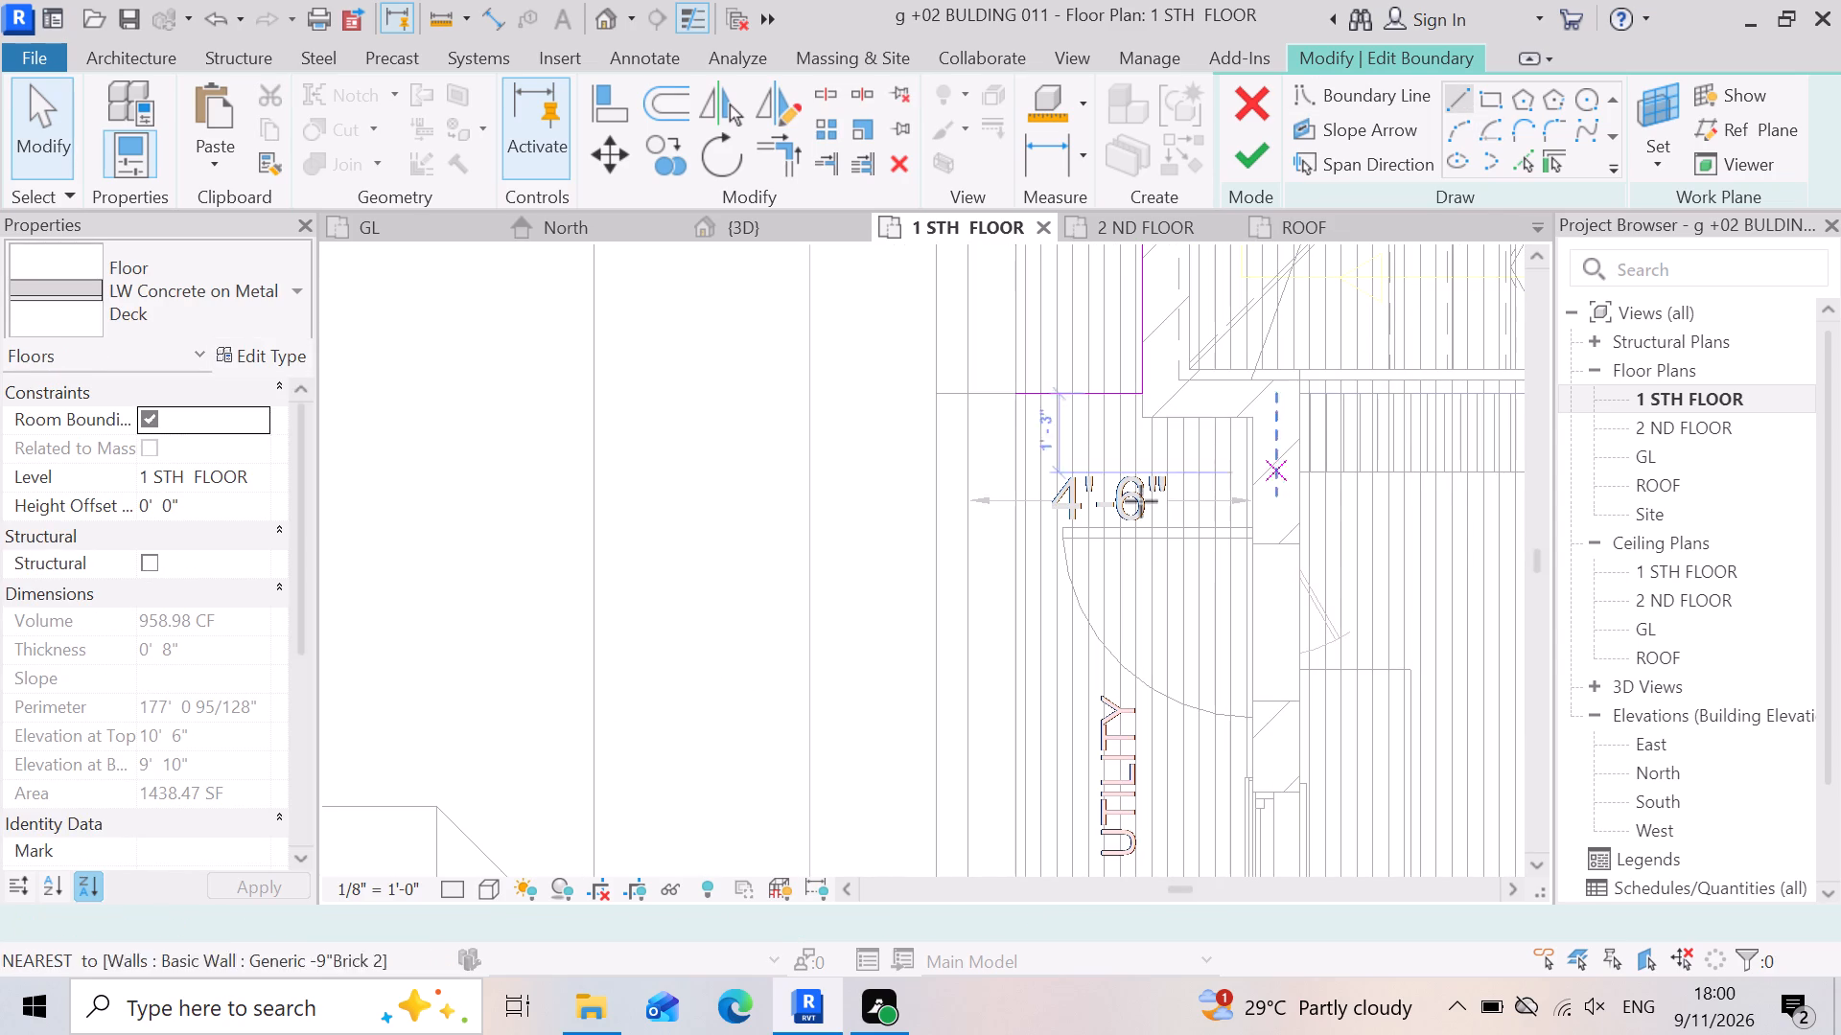
scroll(1070, 402, "up", 3)
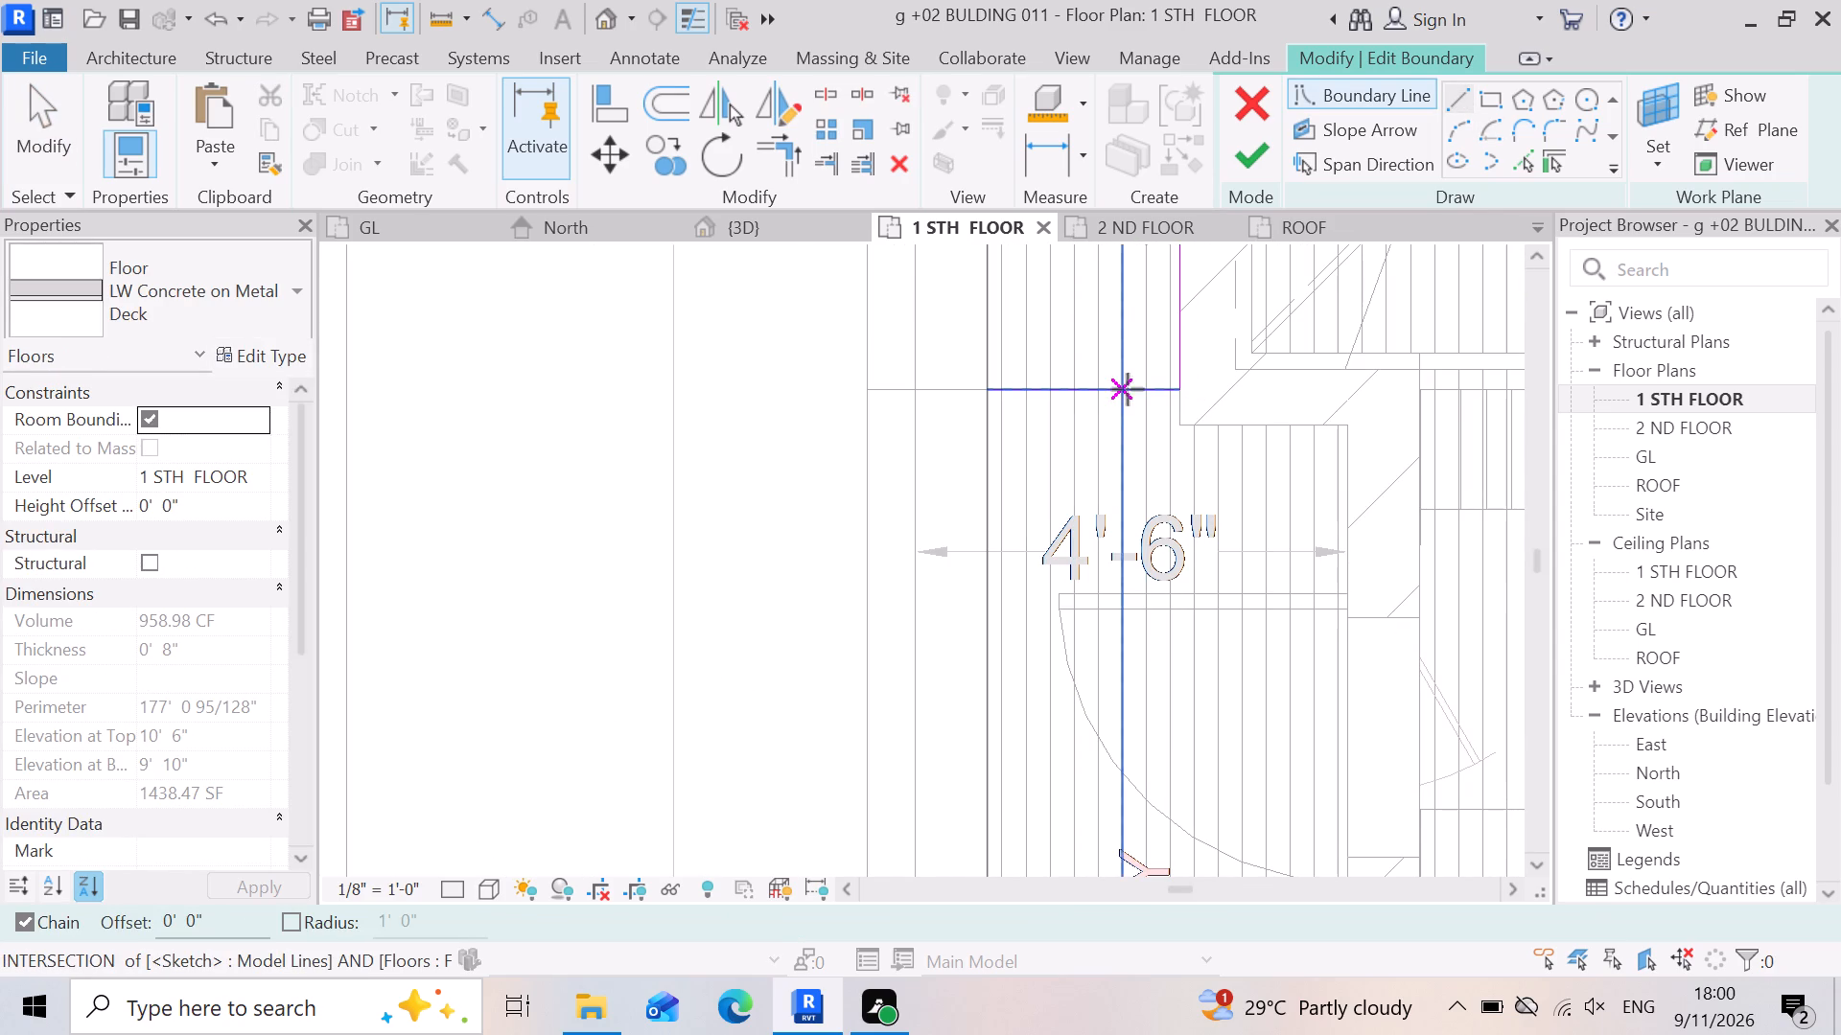
left_click(1097, 392)
scroll(1096, 397, "down", 5)
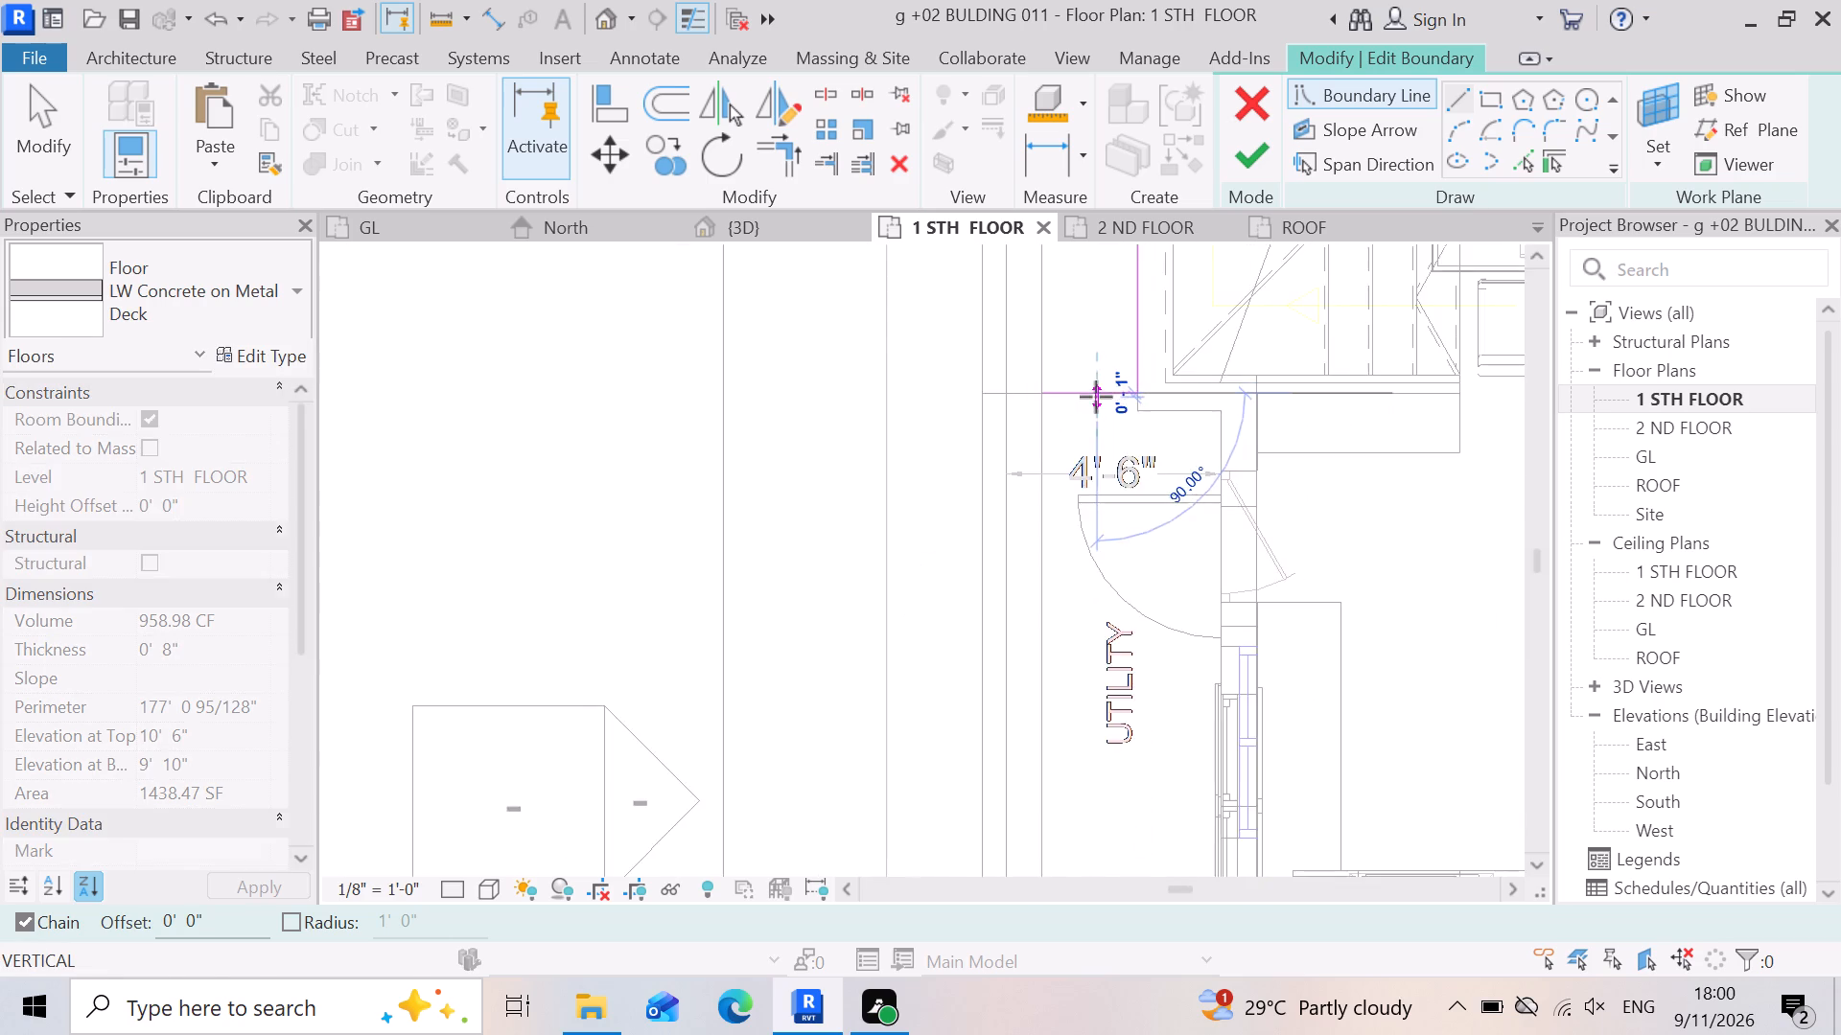
scroll(1096, 397, "down", 3)
scroll(1115, 845, "up", 6)
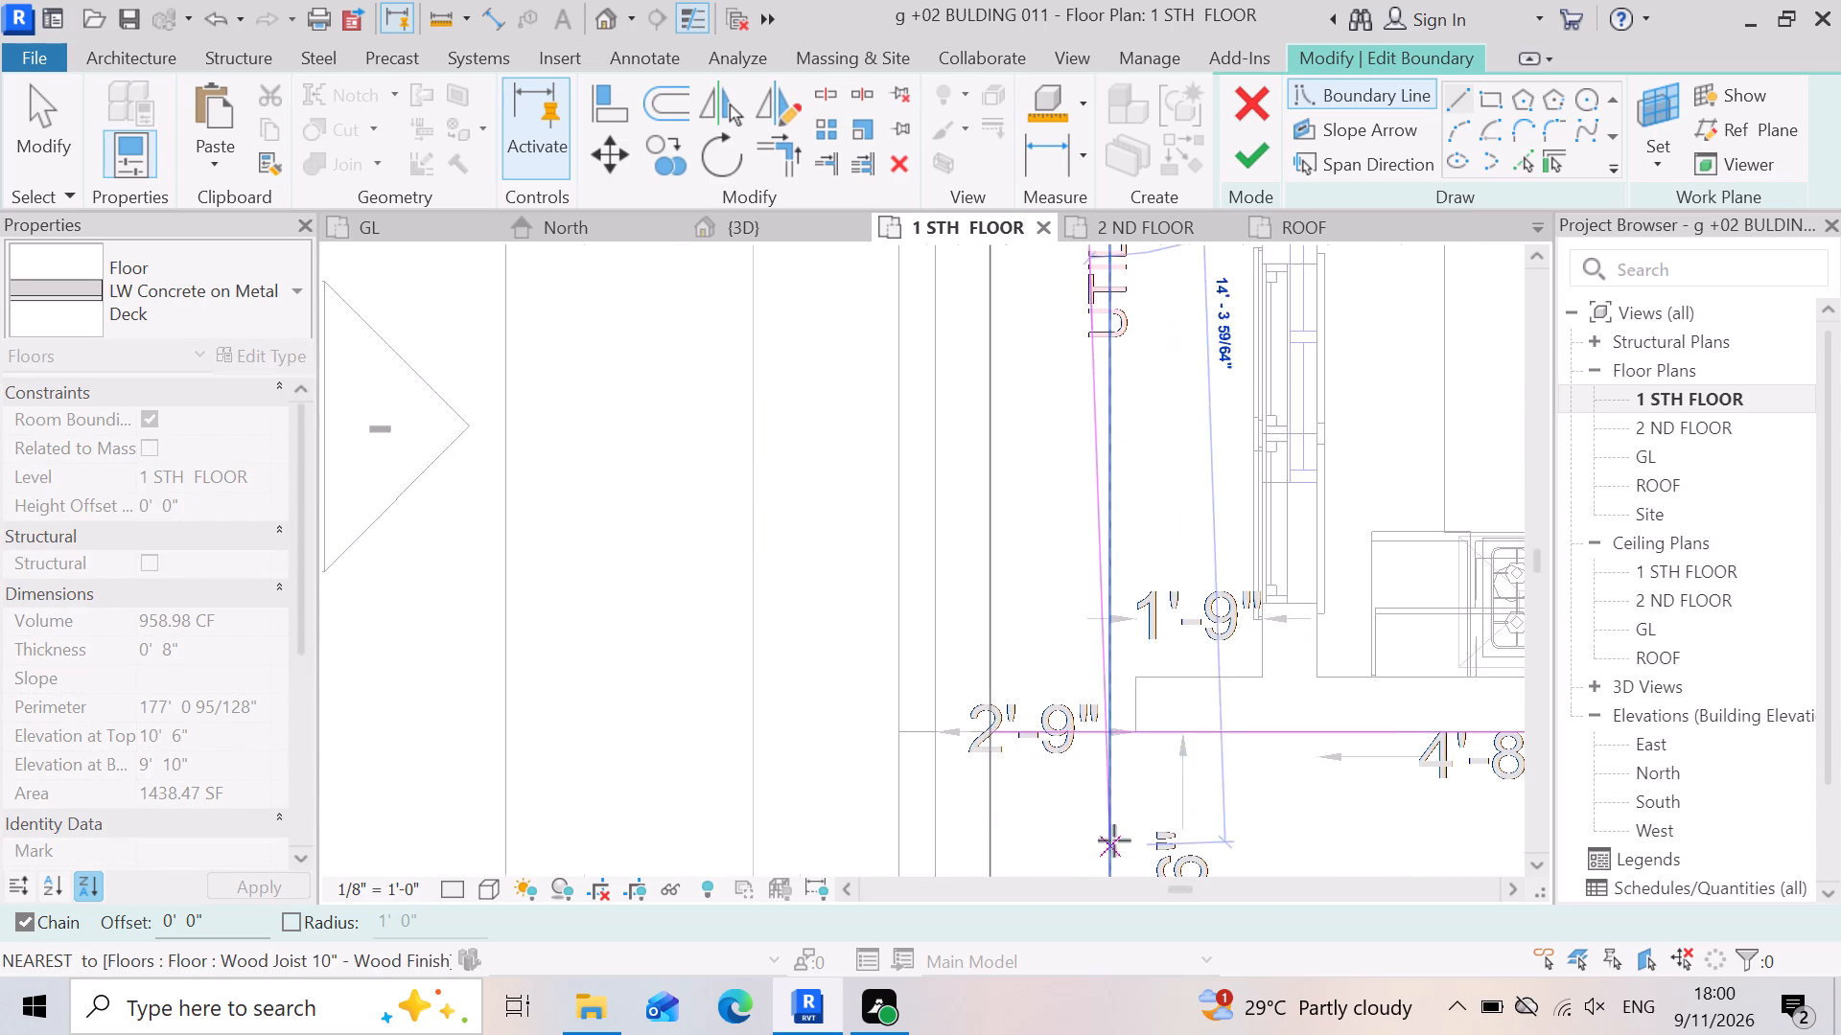
scroll(1066, 749, "up", 7)
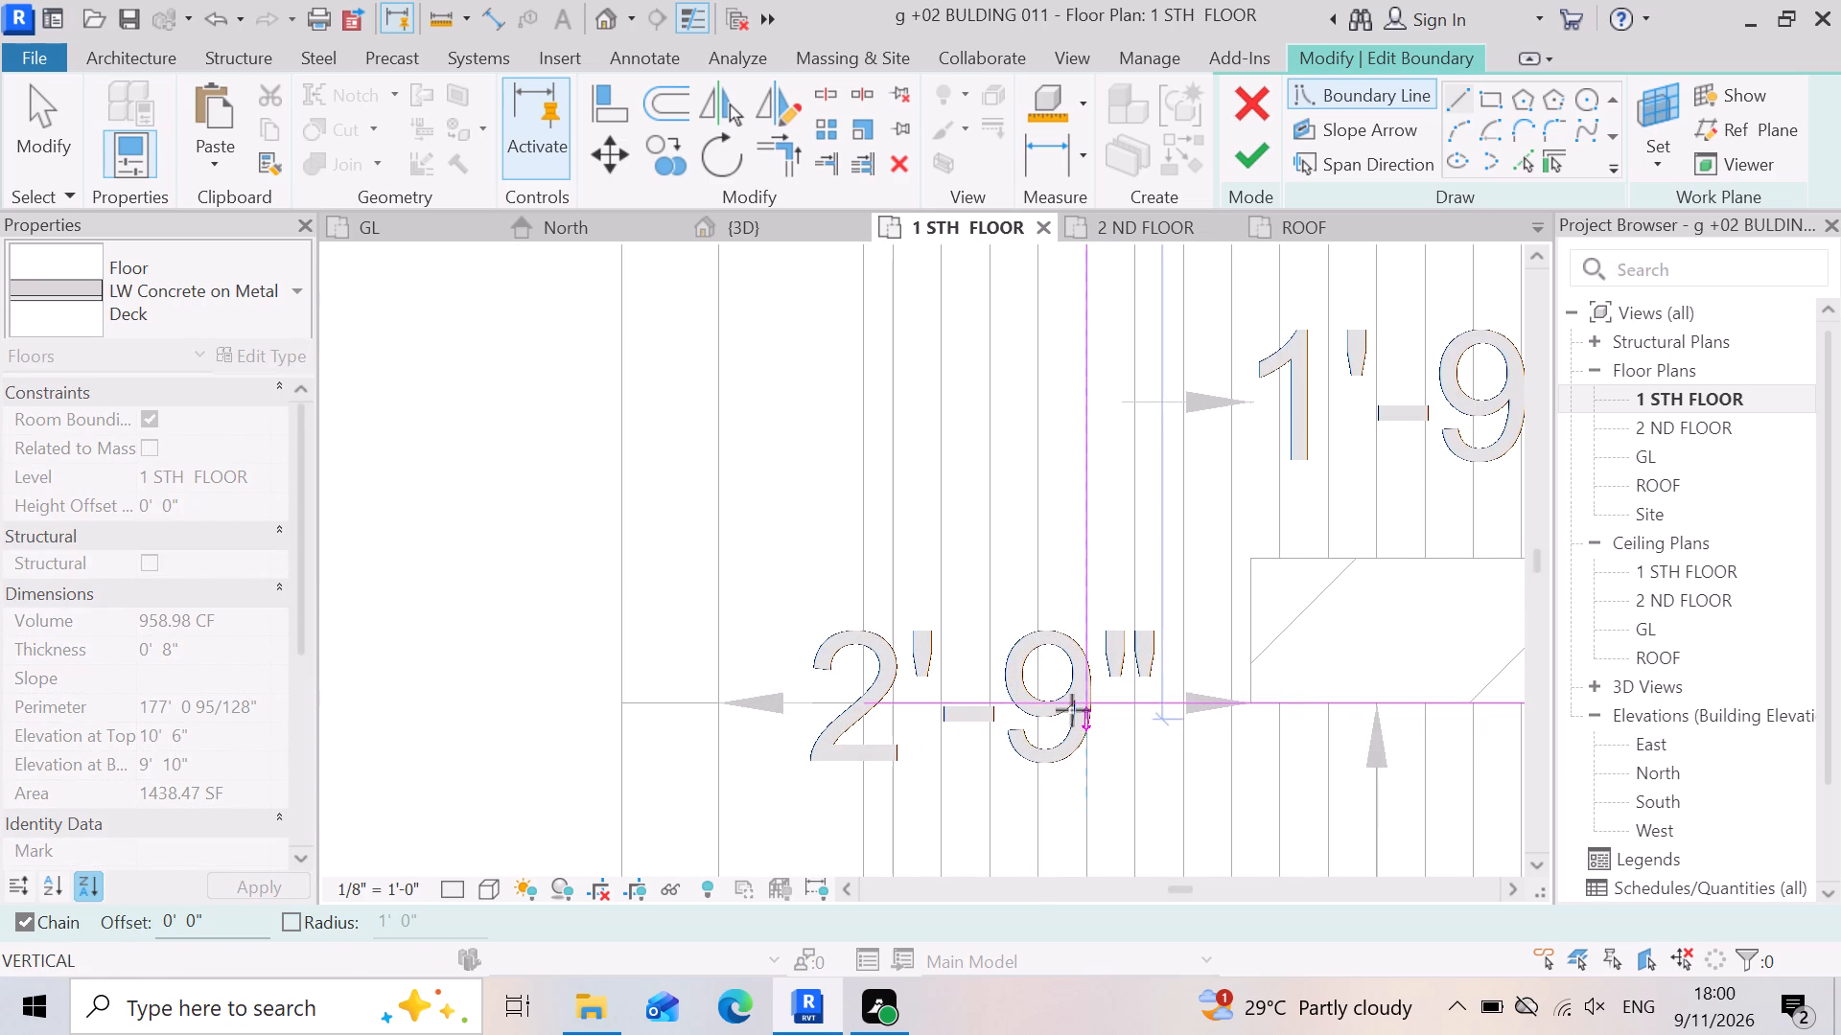
left_click(1072, 710)
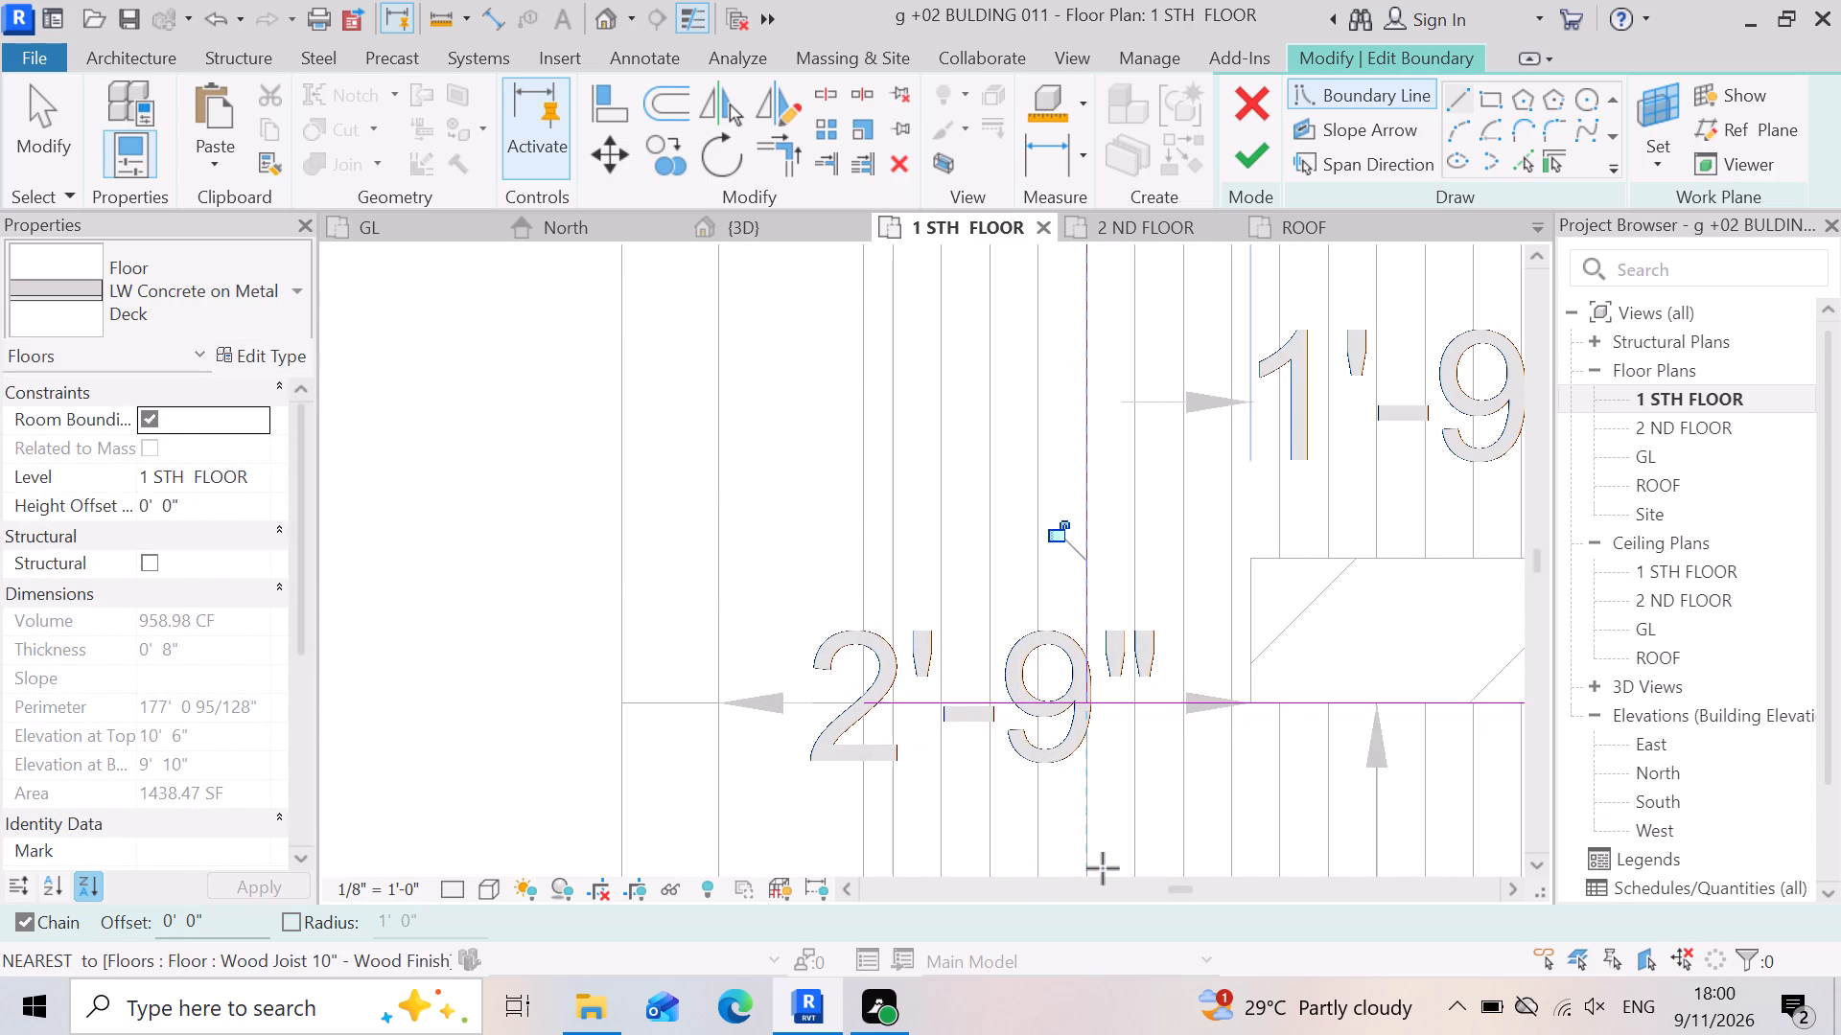
key("Escape")
scroll(947, 713, "up", 2)
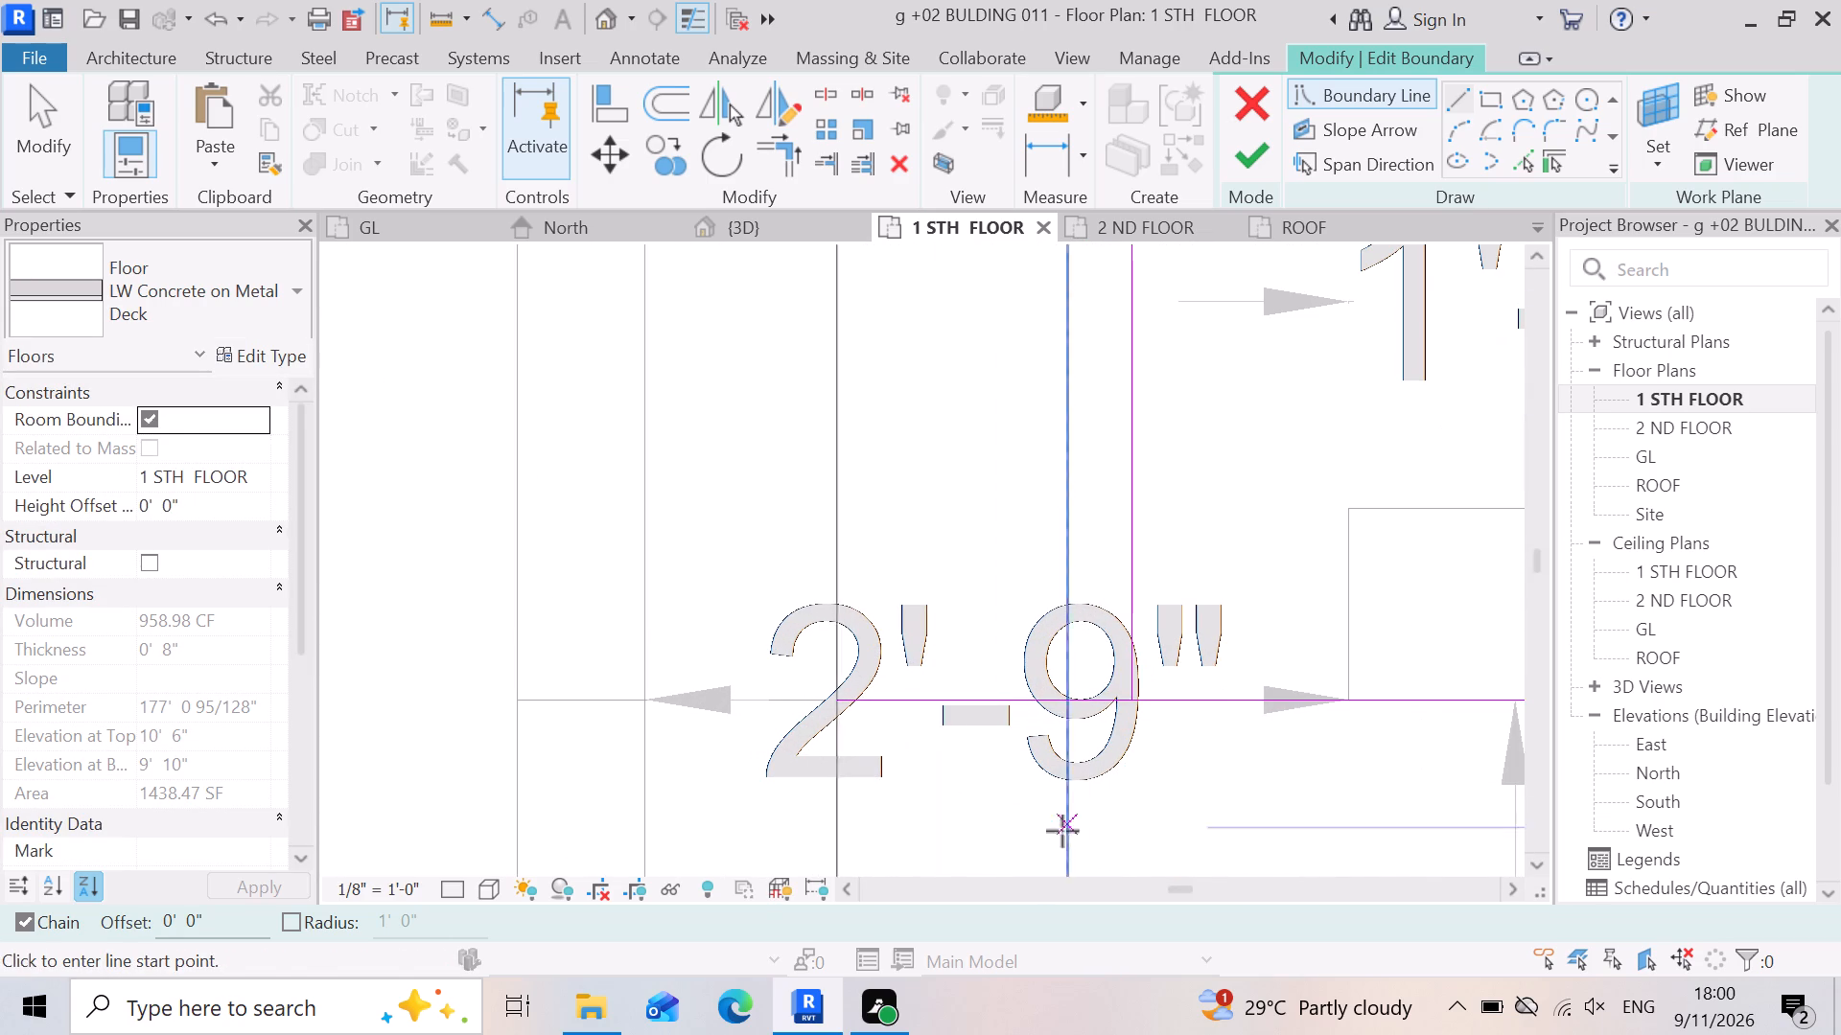
key("Escape")
Shorten the horizontal boundary along the kitchen wall so its outer end meets the new vertical line.
left_click(998, 698)
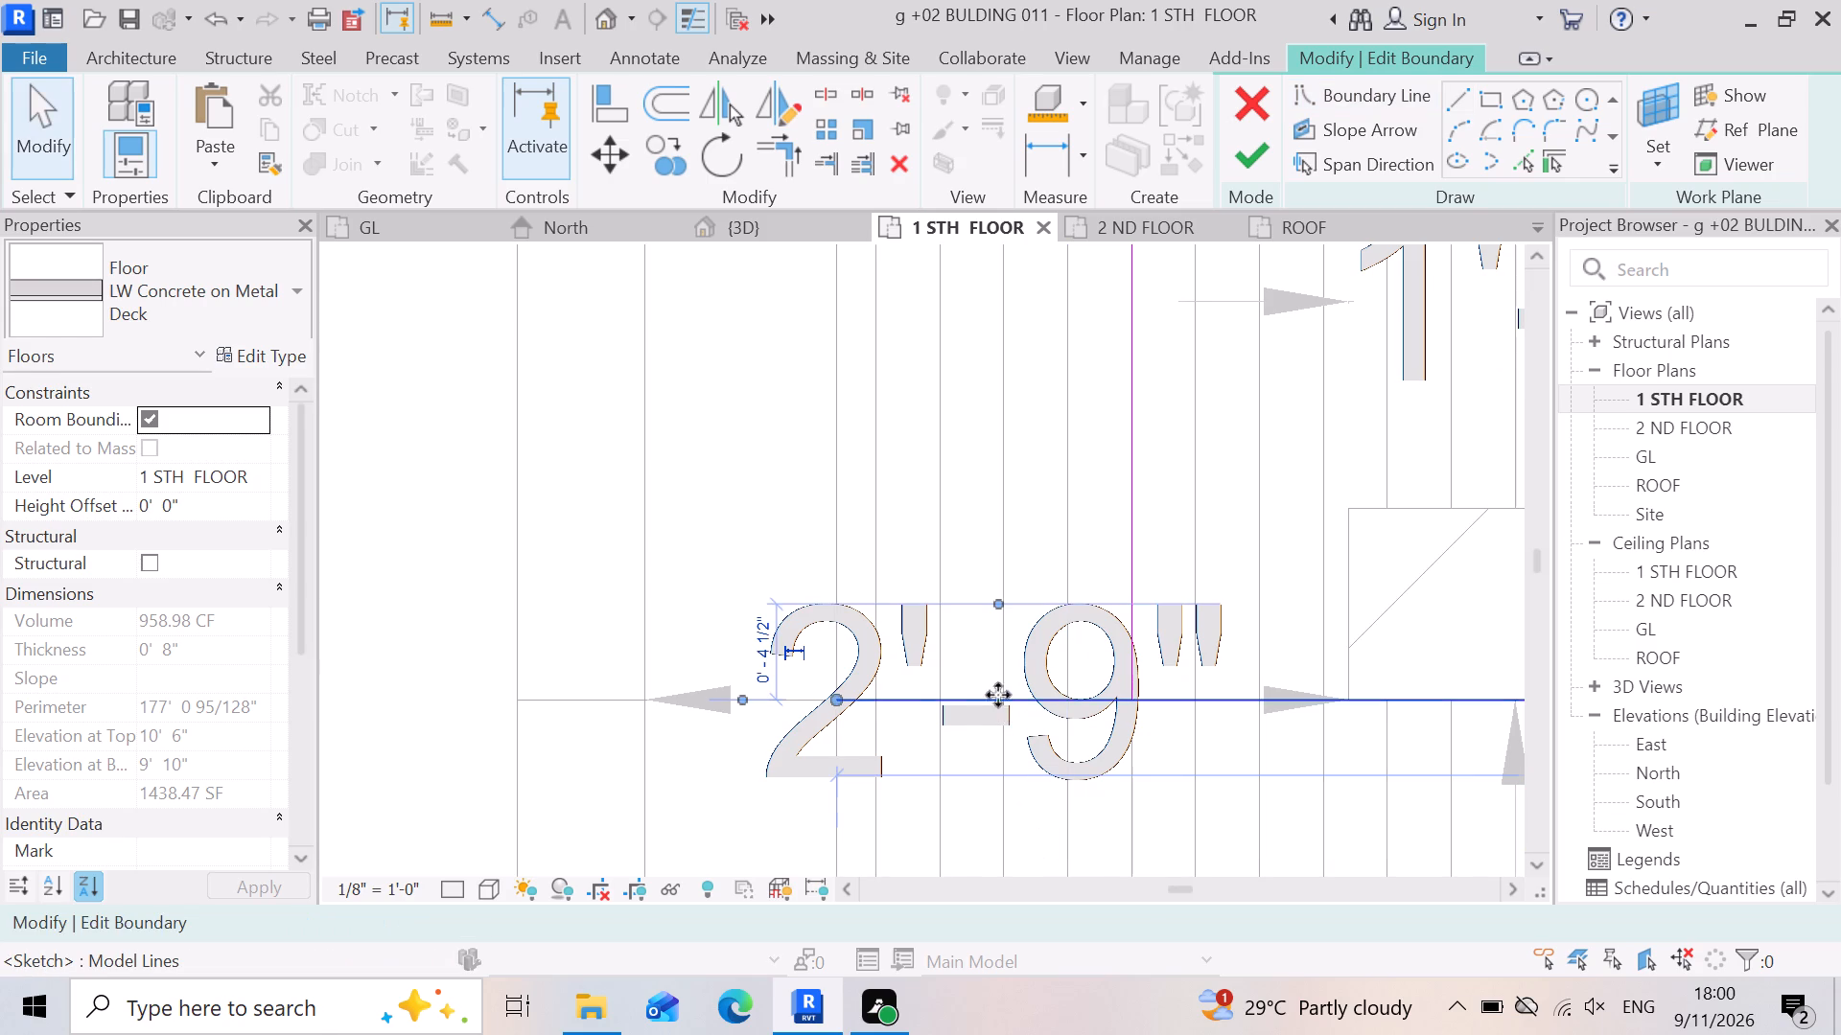
left_click_drag(837, 695, 969, 691)
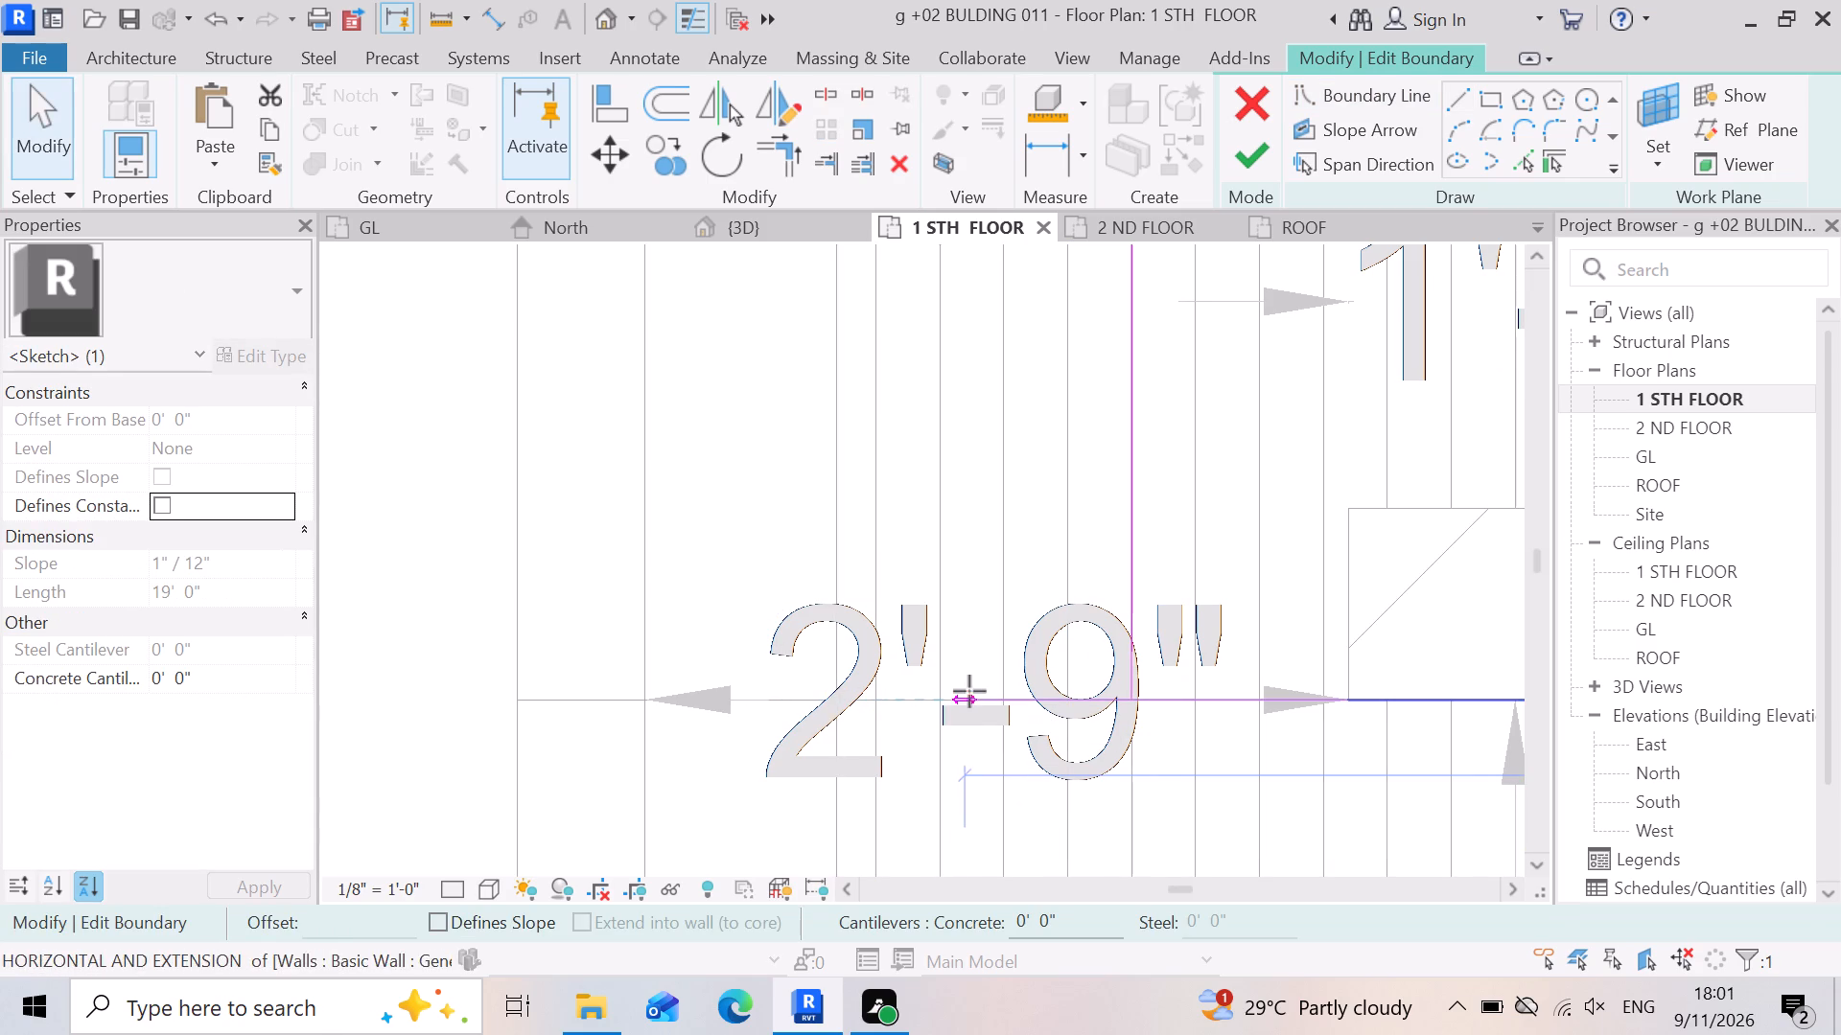
left_click_drag(969, 691, 1143, 701)
left_click(1176, 748)
Shorten the short horizontal boundary line above UTILITY so its outer end meets the new vertical line.
scroll(1177, 799, "down", 11)
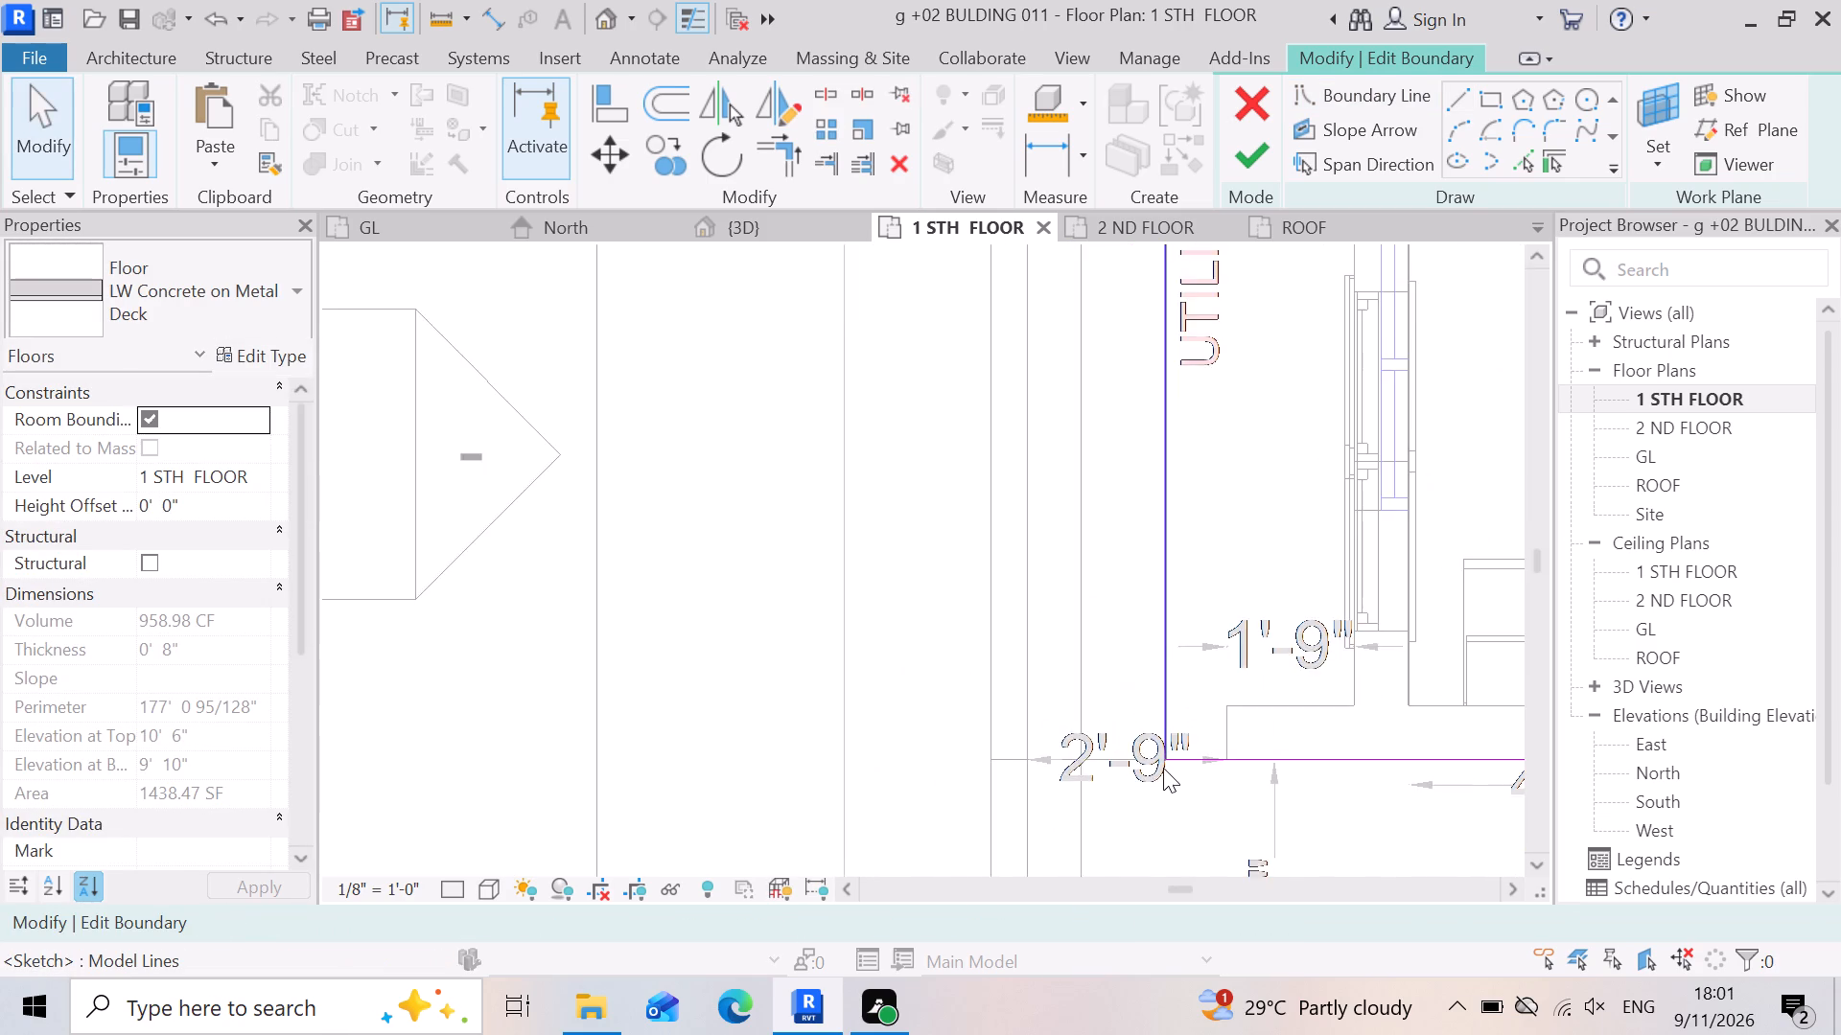
scroll(1163, 768, "down", 5)
scroll(1189, 409, "up", 11)
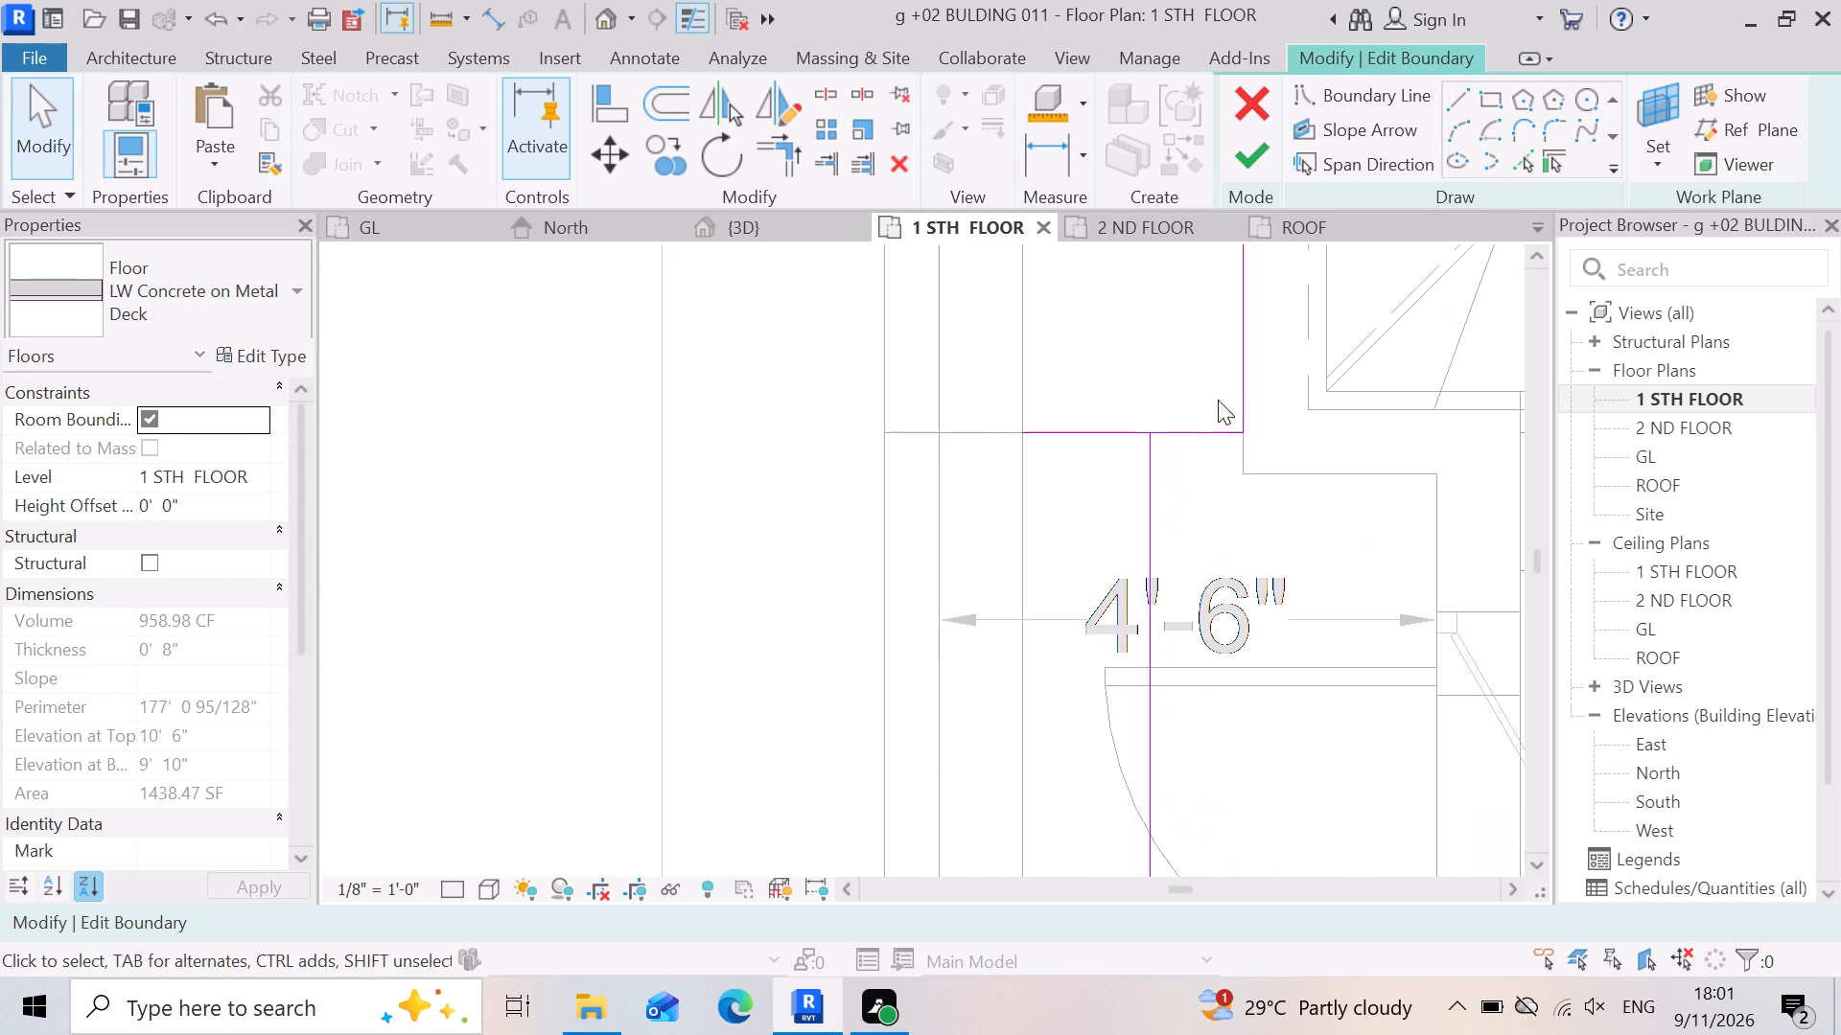
left_click(1054, 436)
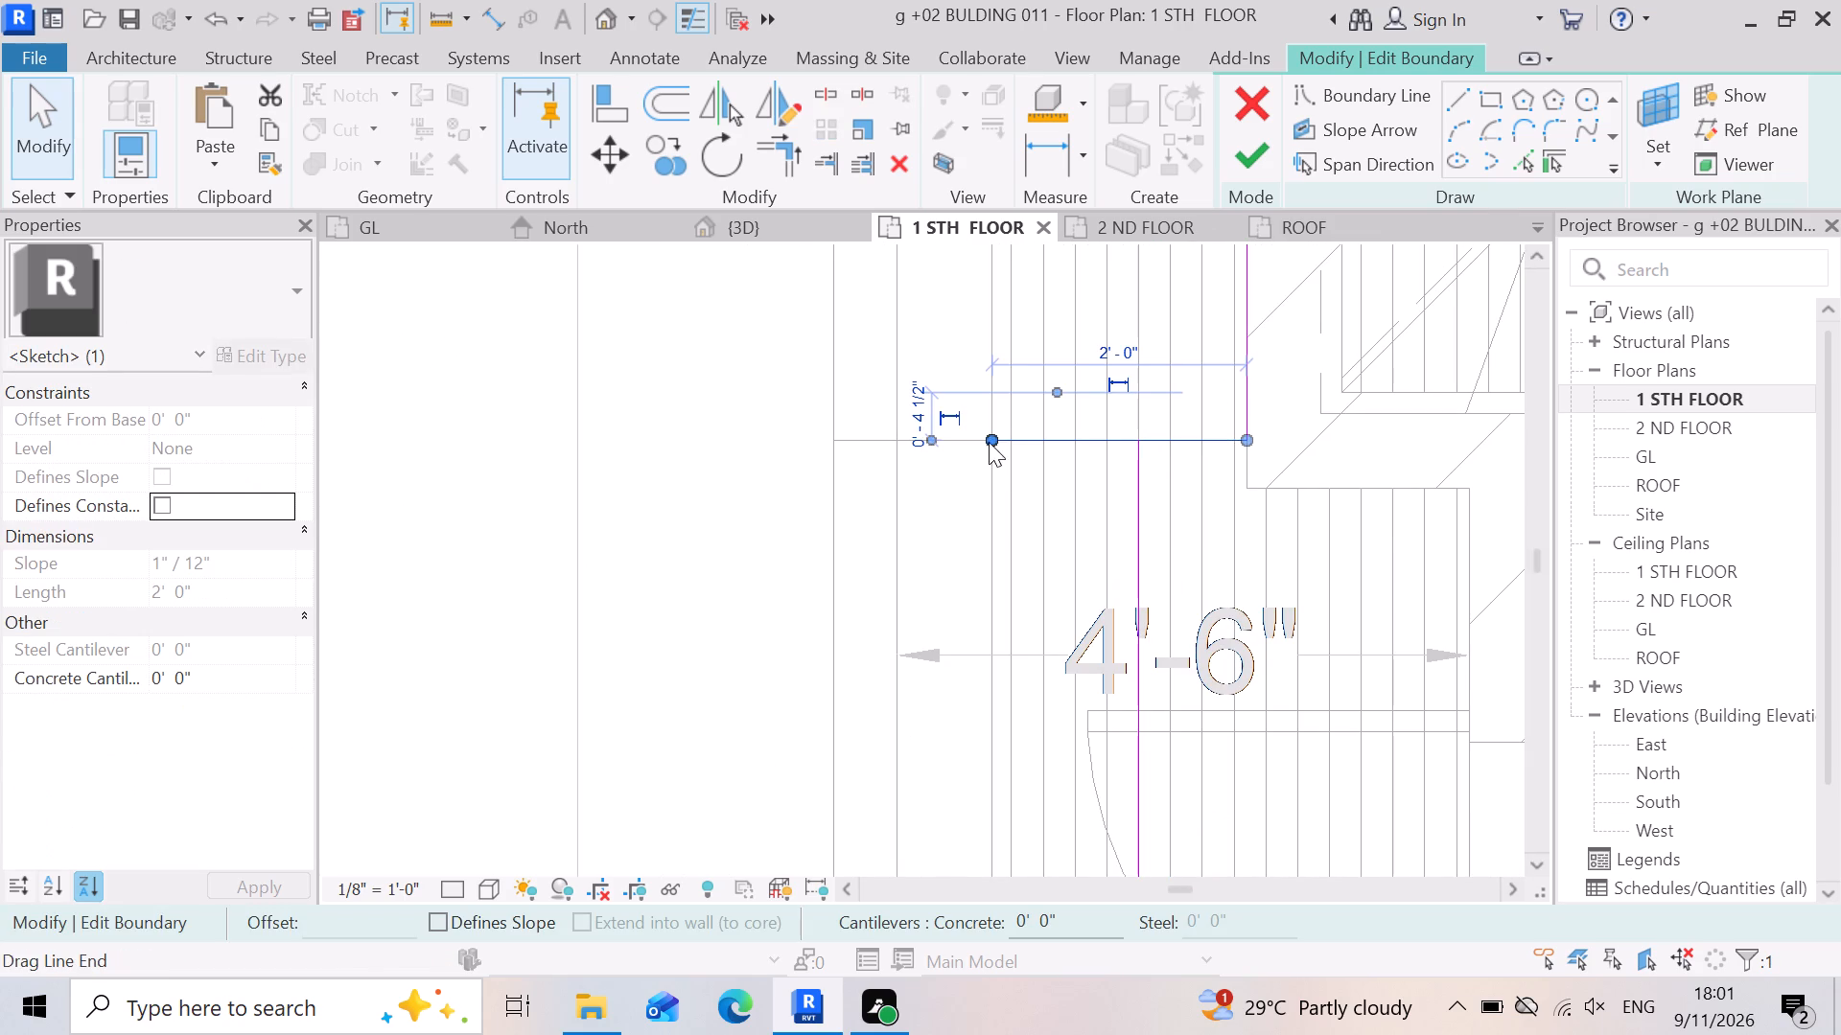
left_click_drag(989, 442, 1147, 438)
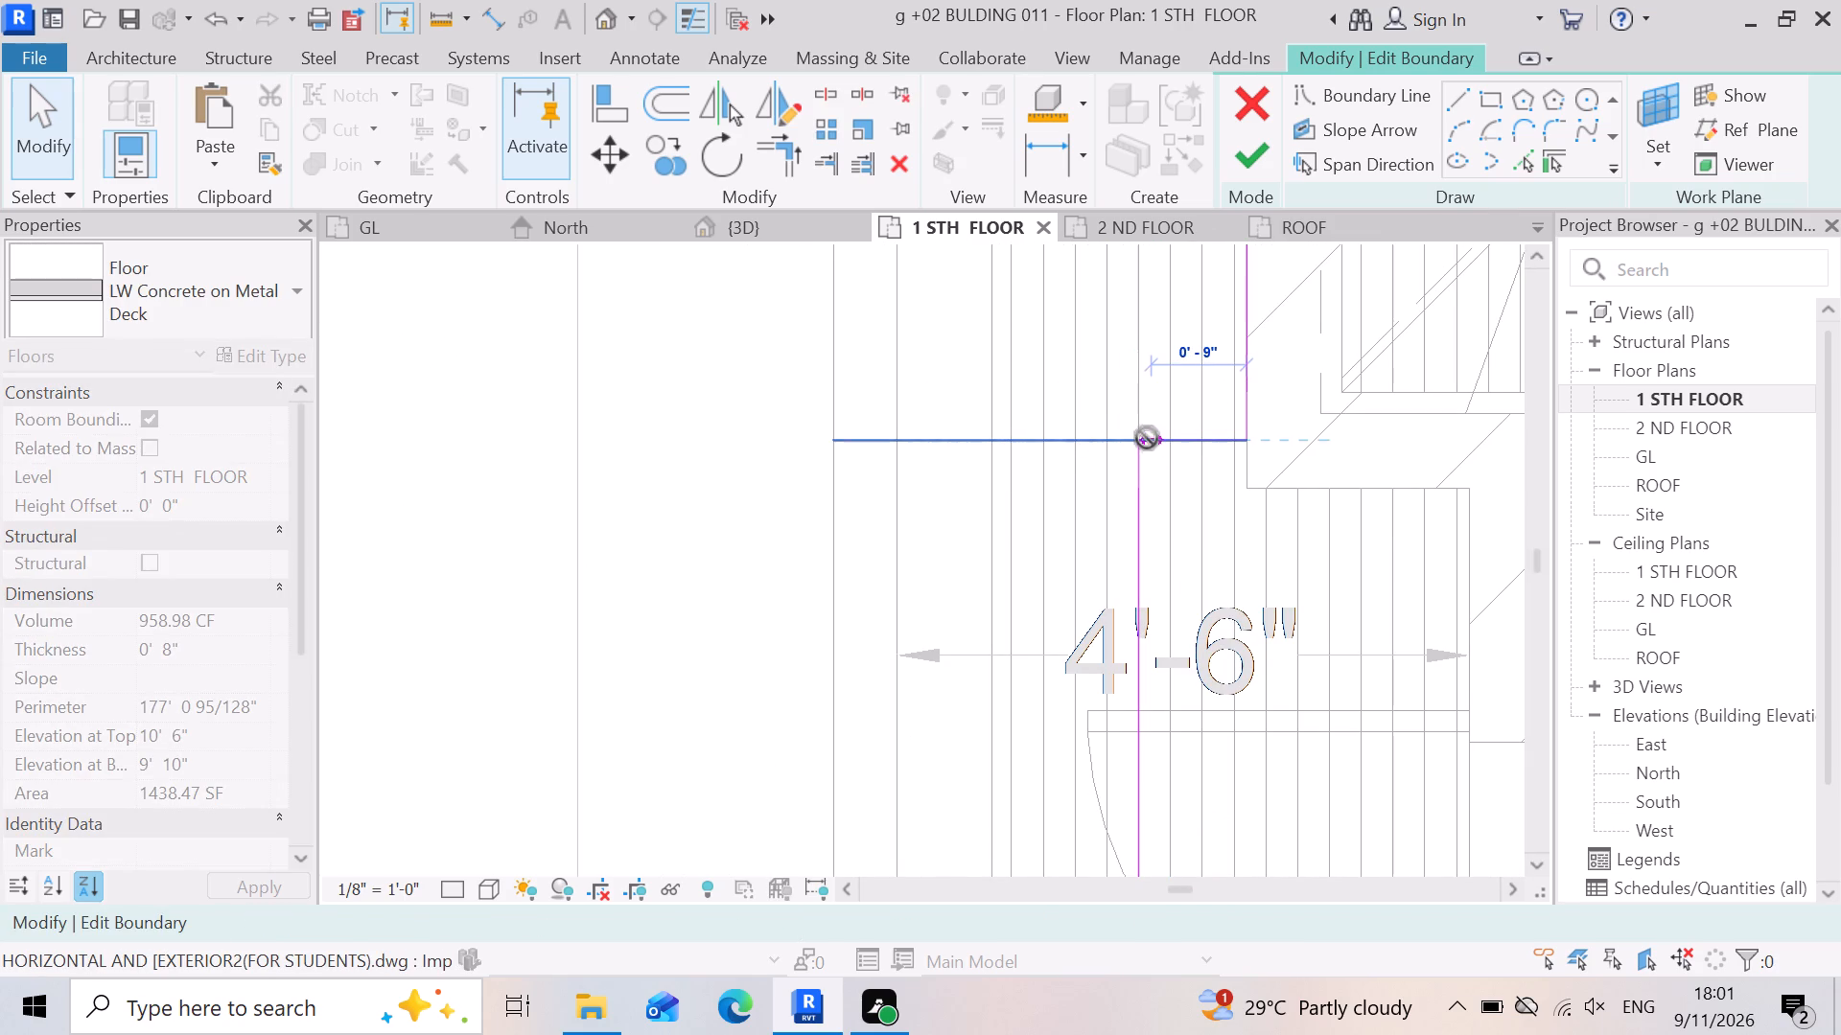
left_click_drag(1147, 438, 1141, 436)
key("Escape")
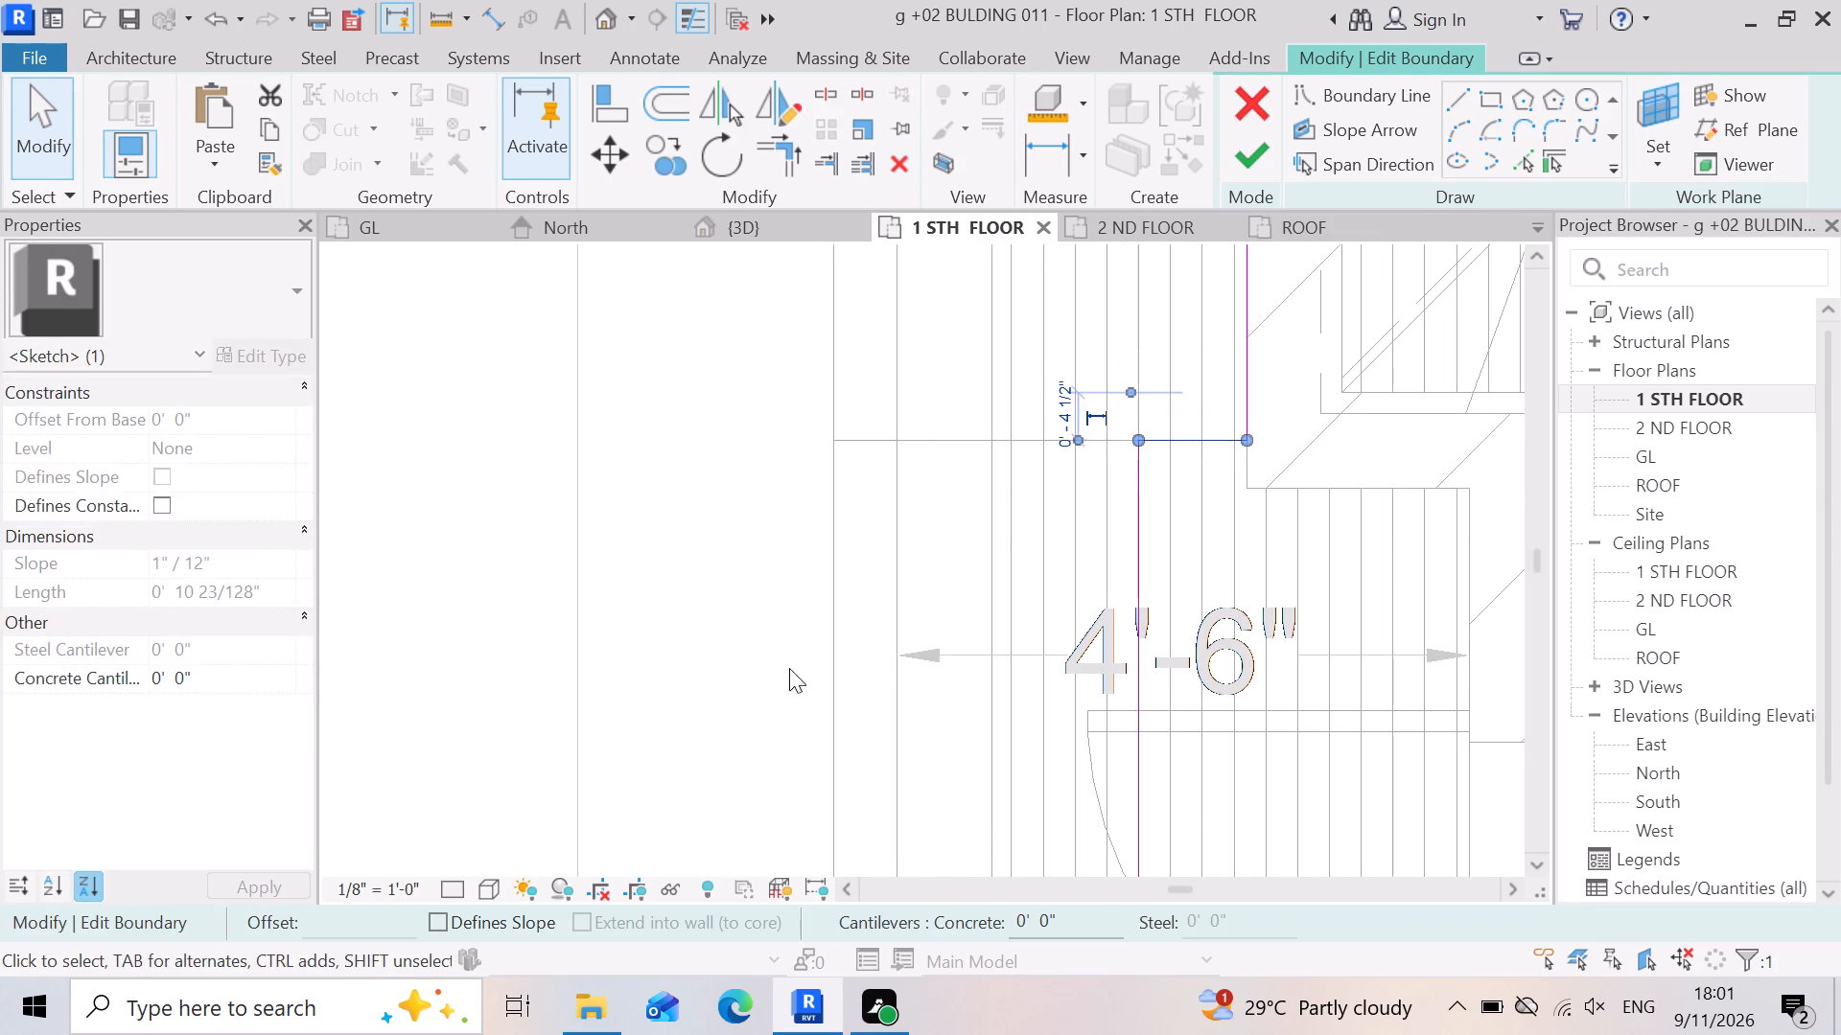
Trim the new vertical boundary line and the short horizontal line above UTILITY to a corner.
left_click(766, 137)
left_click(1136, 595)
left_click(1167, 440)
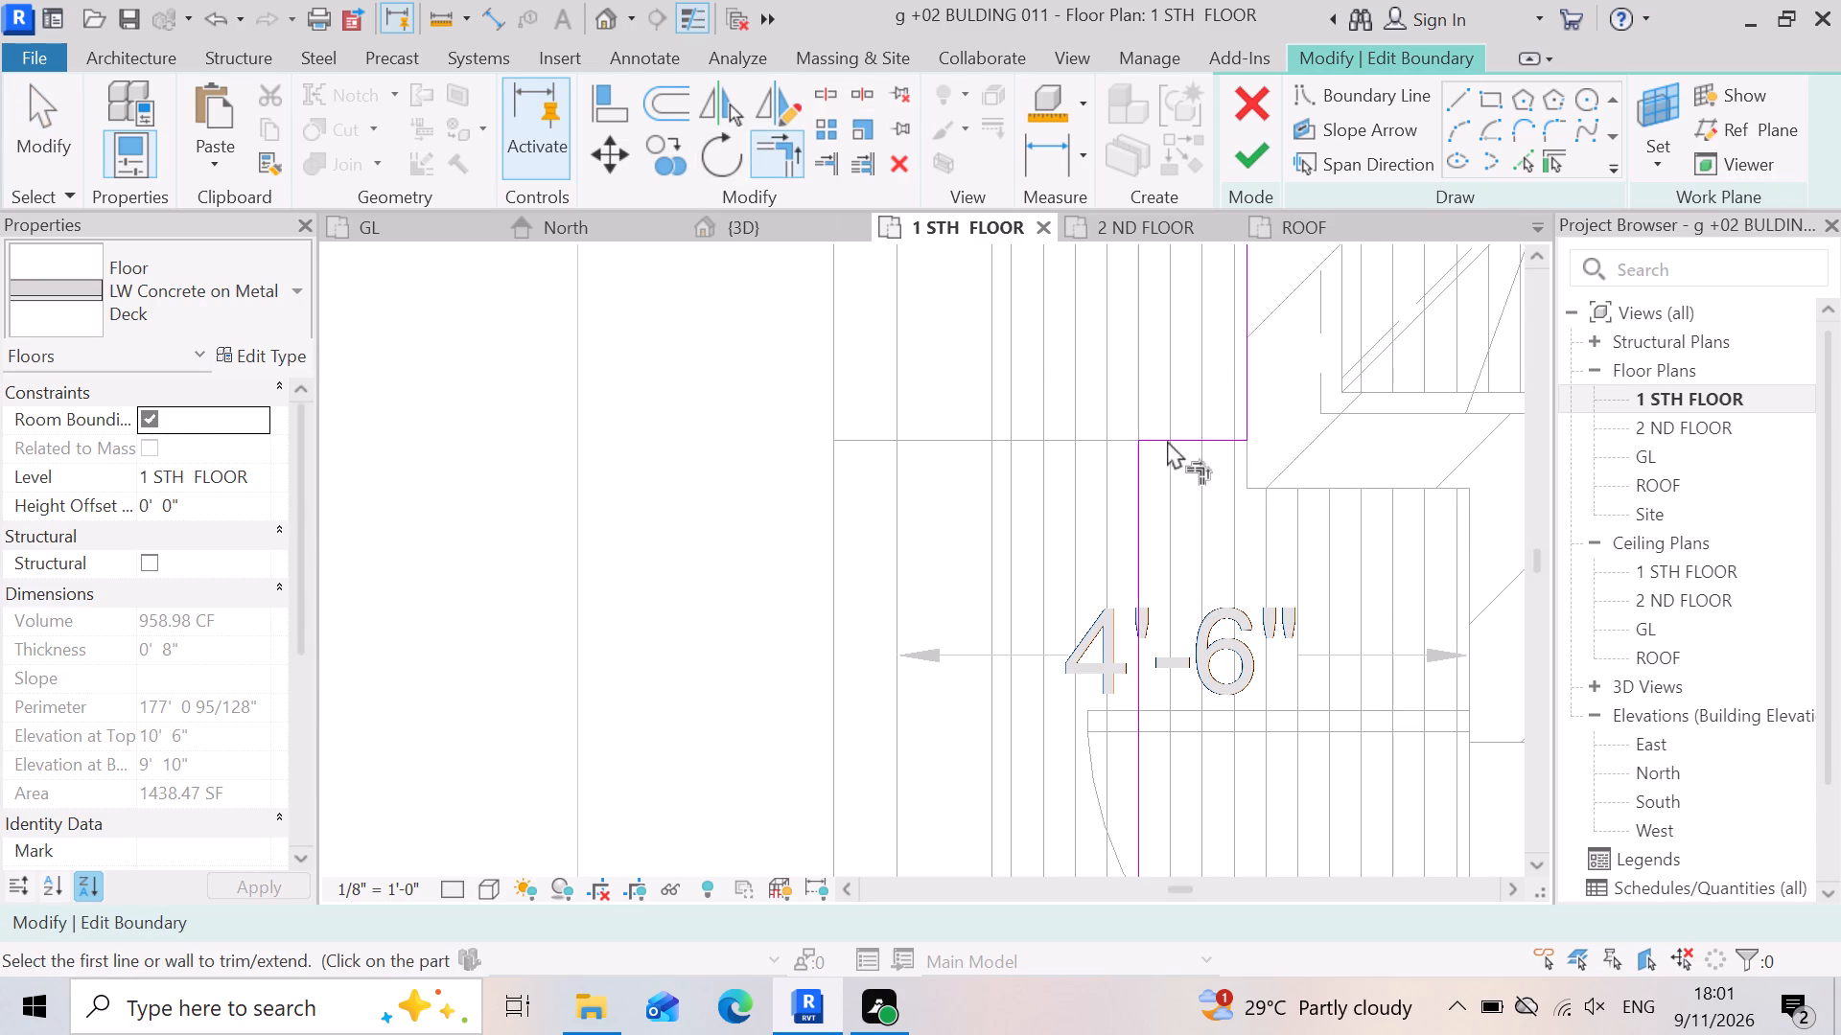
Trim the new vertical boundary line beside UTILITY and the horizontal boundary along the kitchen wall to a corner.
scroll(1140, 425, "down", 9)
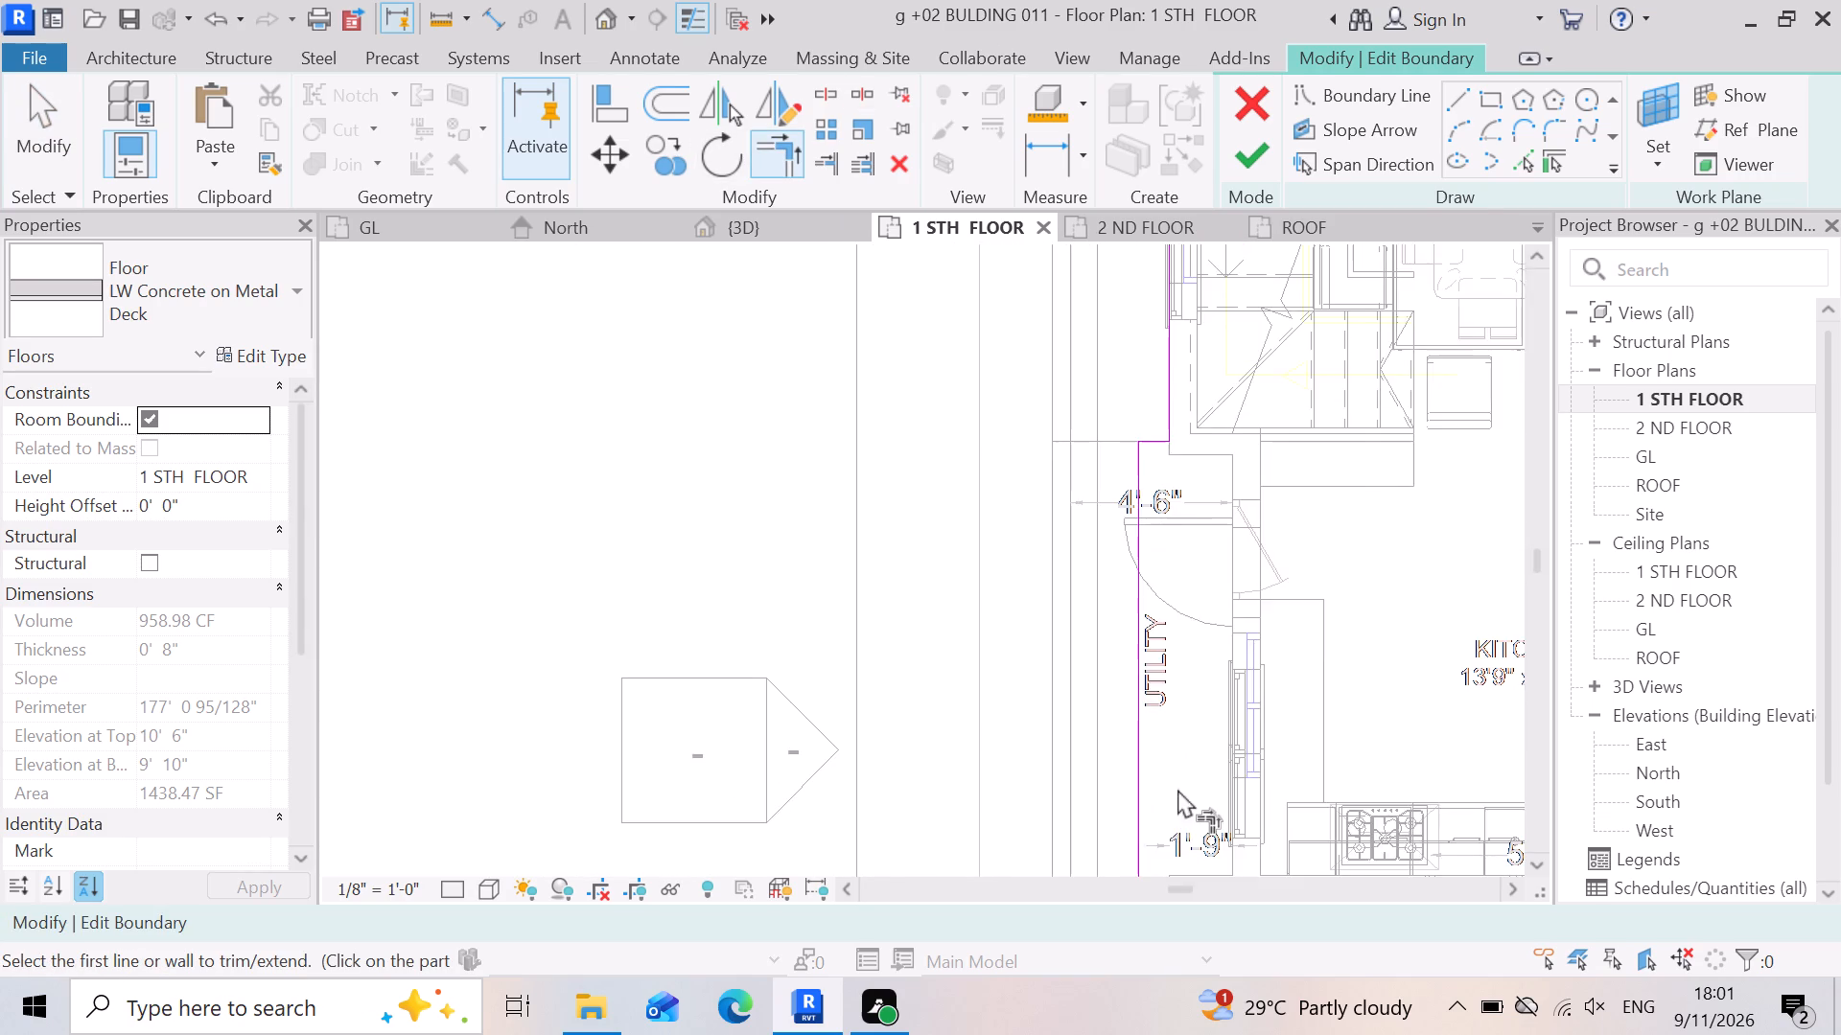
scroll(1165, 686, "down", 5)
scroll(1149, 814, "up", 8)
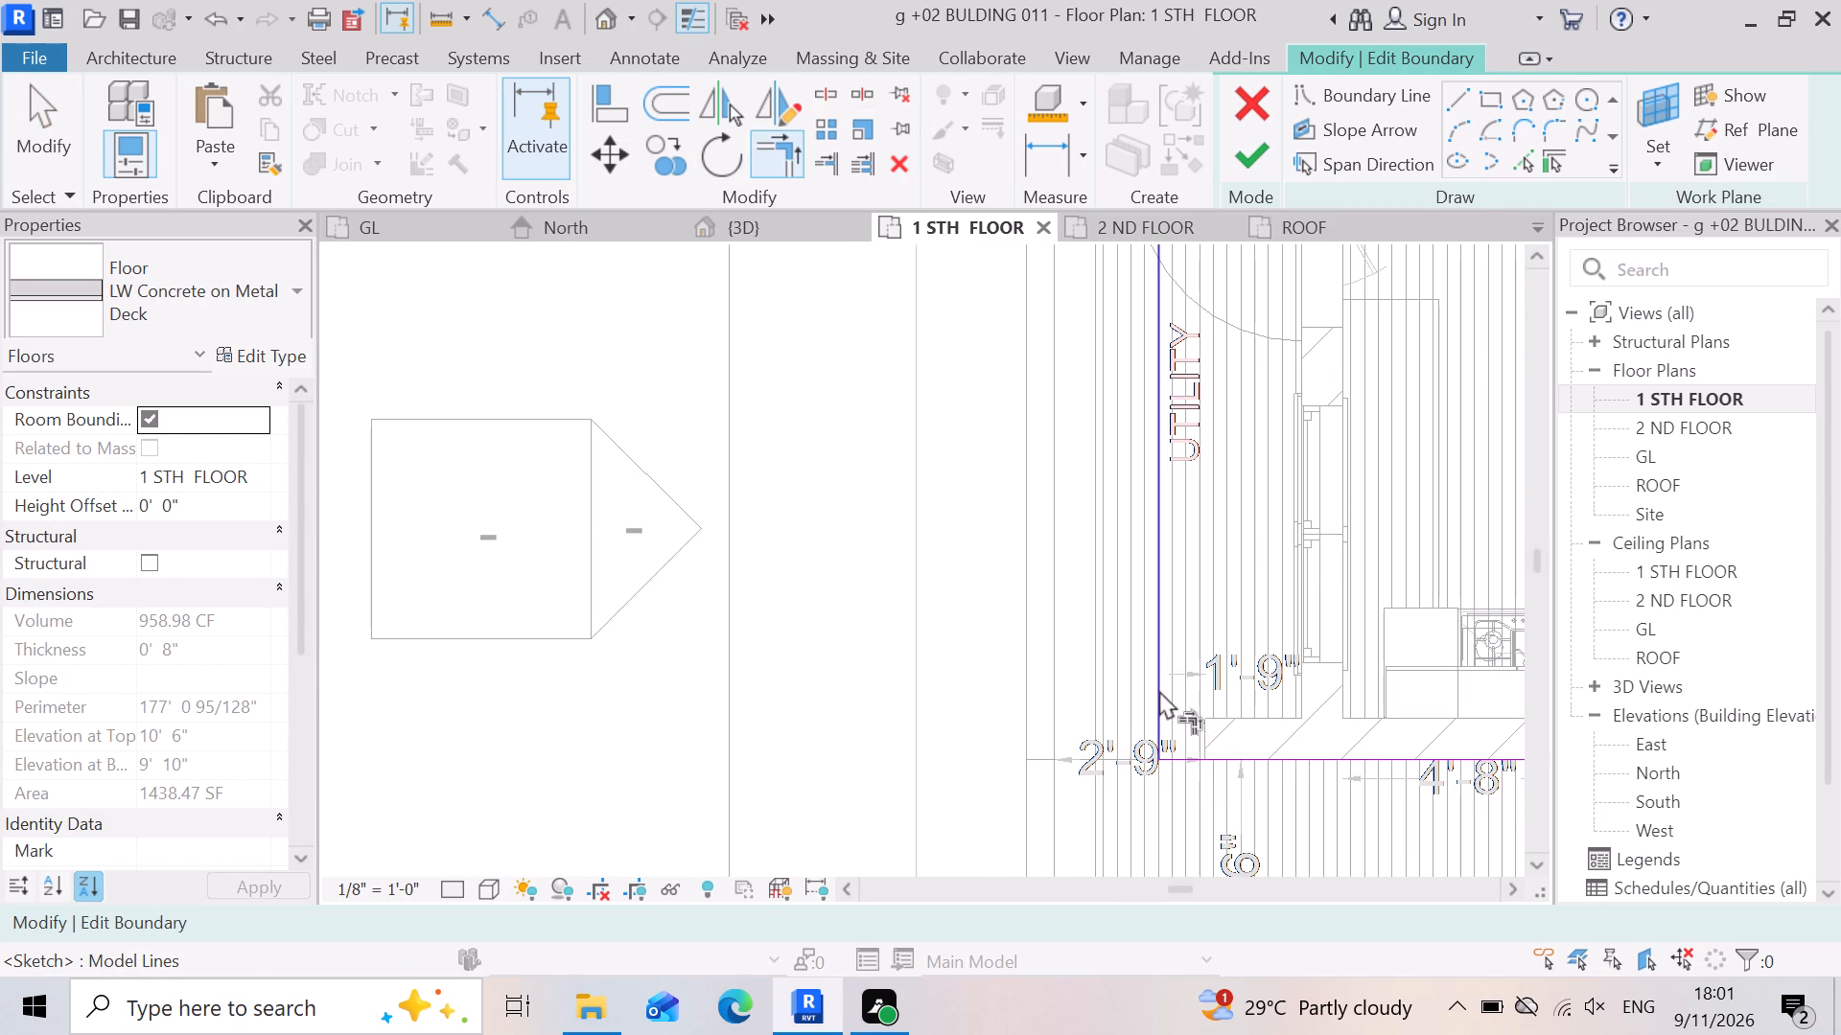
left_click(1159, 690)
left_click(1226, 750)
Finish the 1 STH FLOOR slab boundary sketch and attach the walls below to the slab's bottom.
scroll(1154, 746, "down", 4)
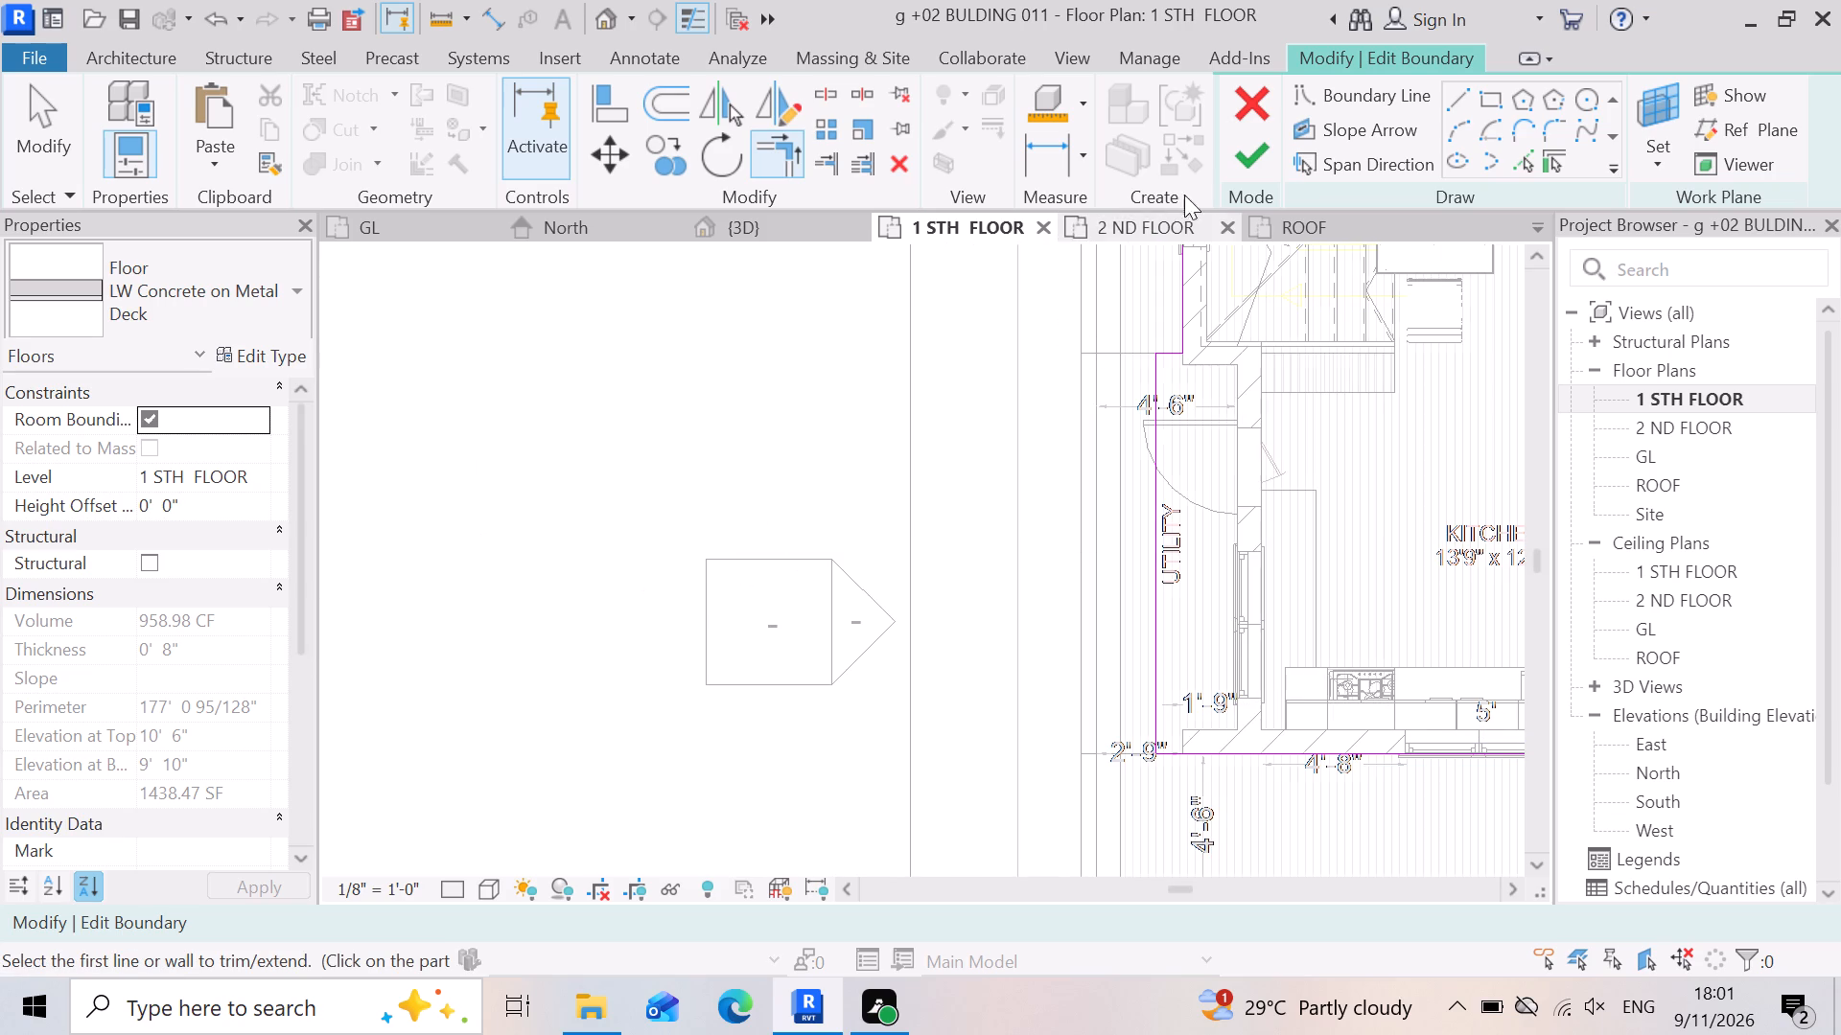
left_click(1234, 176)
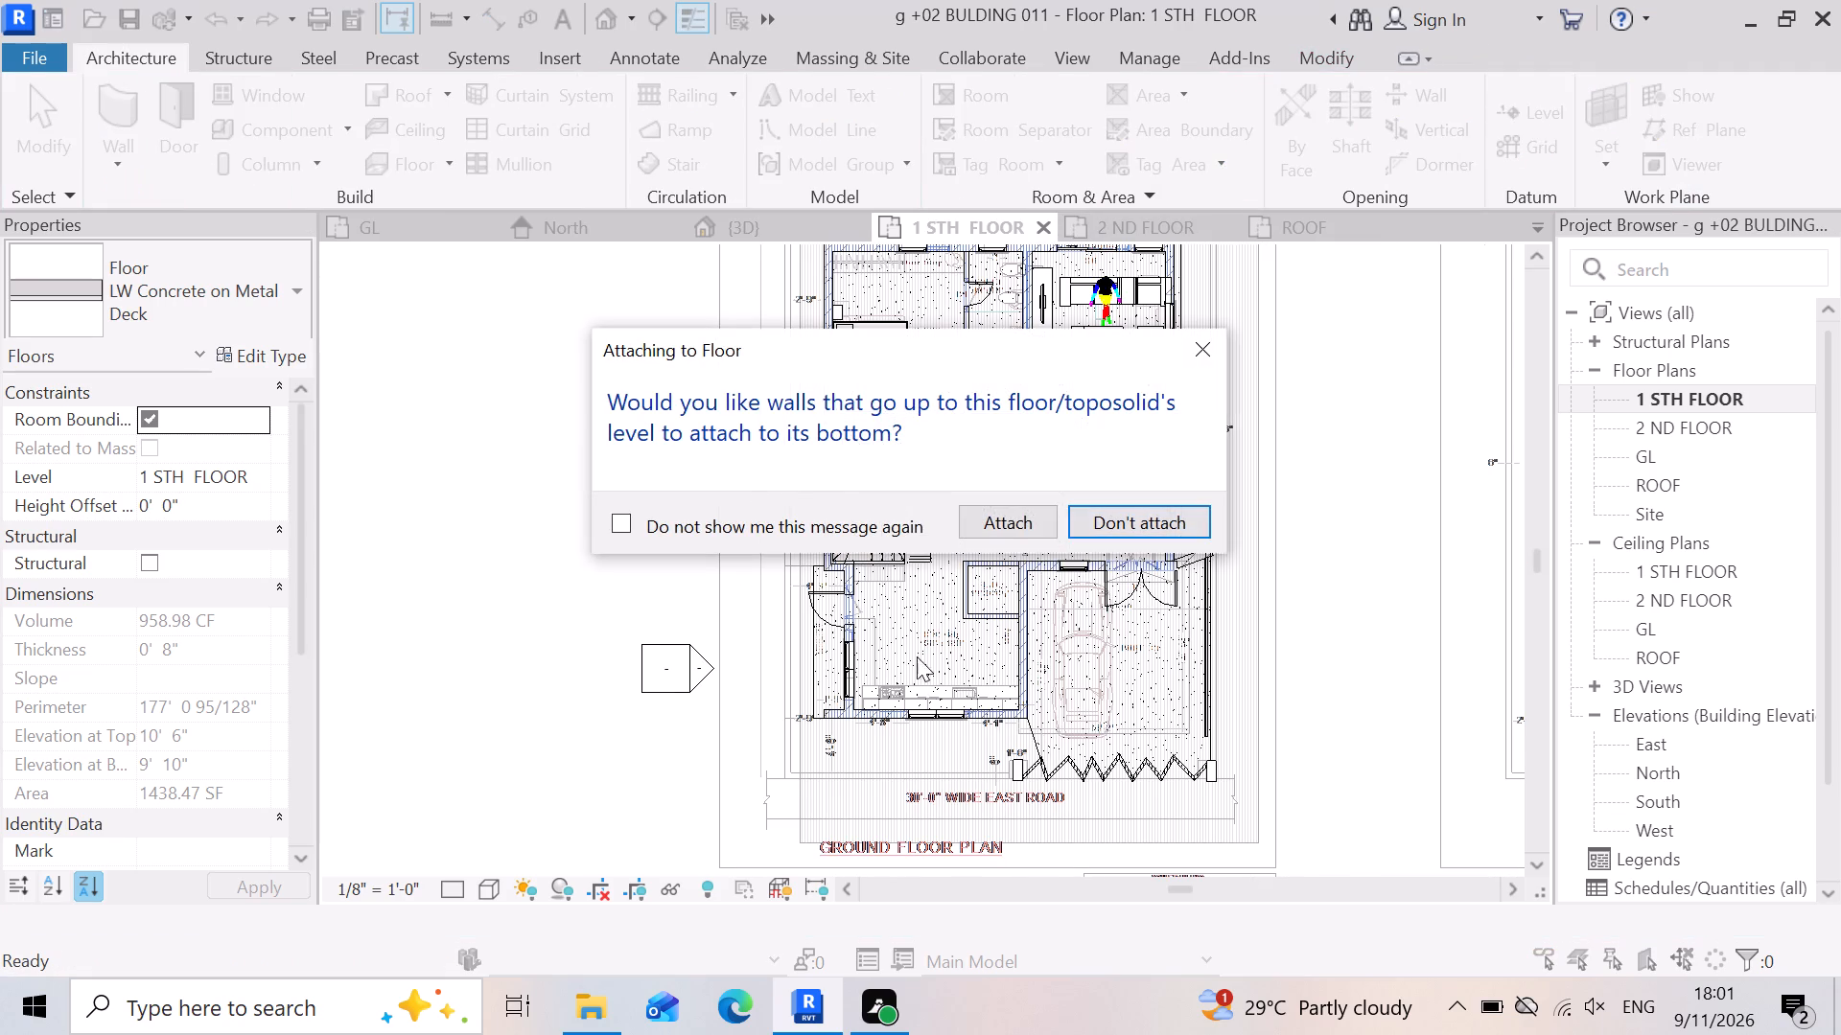
left_click(1001, 515)
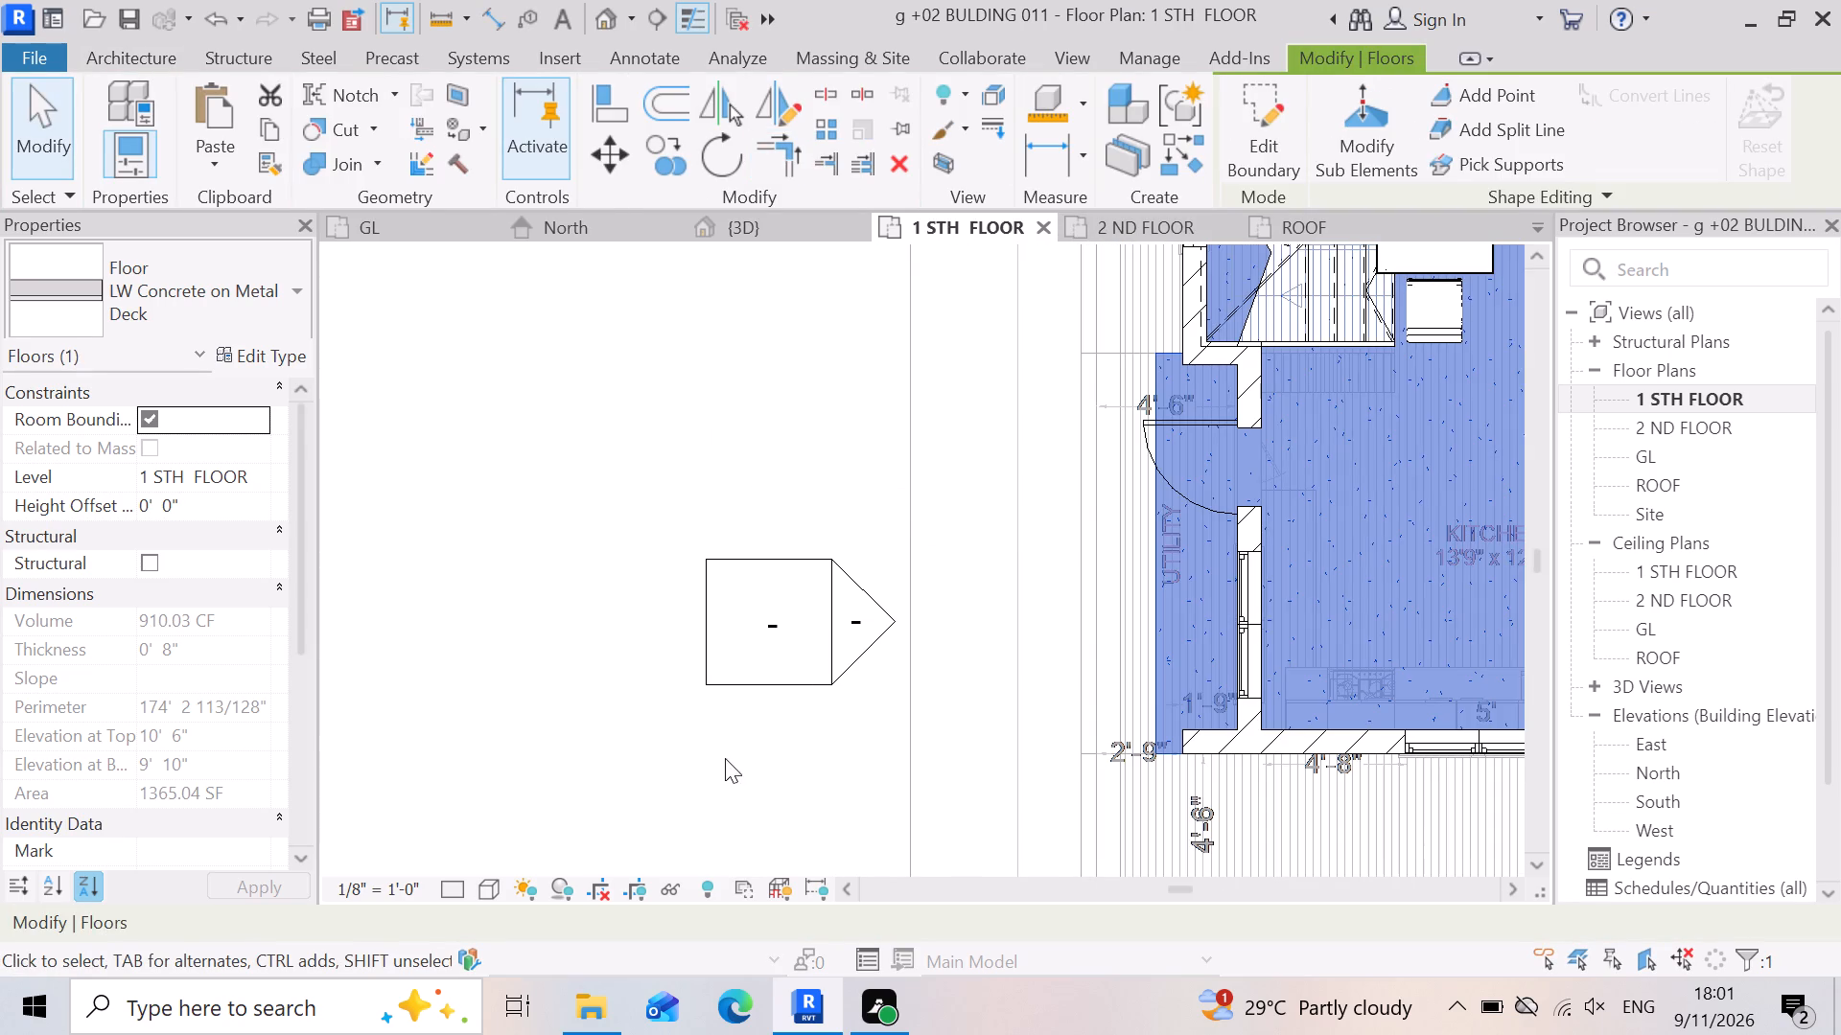
Examine in 3D how the upper floor slabs project beyond the brick wall at the side doors.
left_click(755, 218)
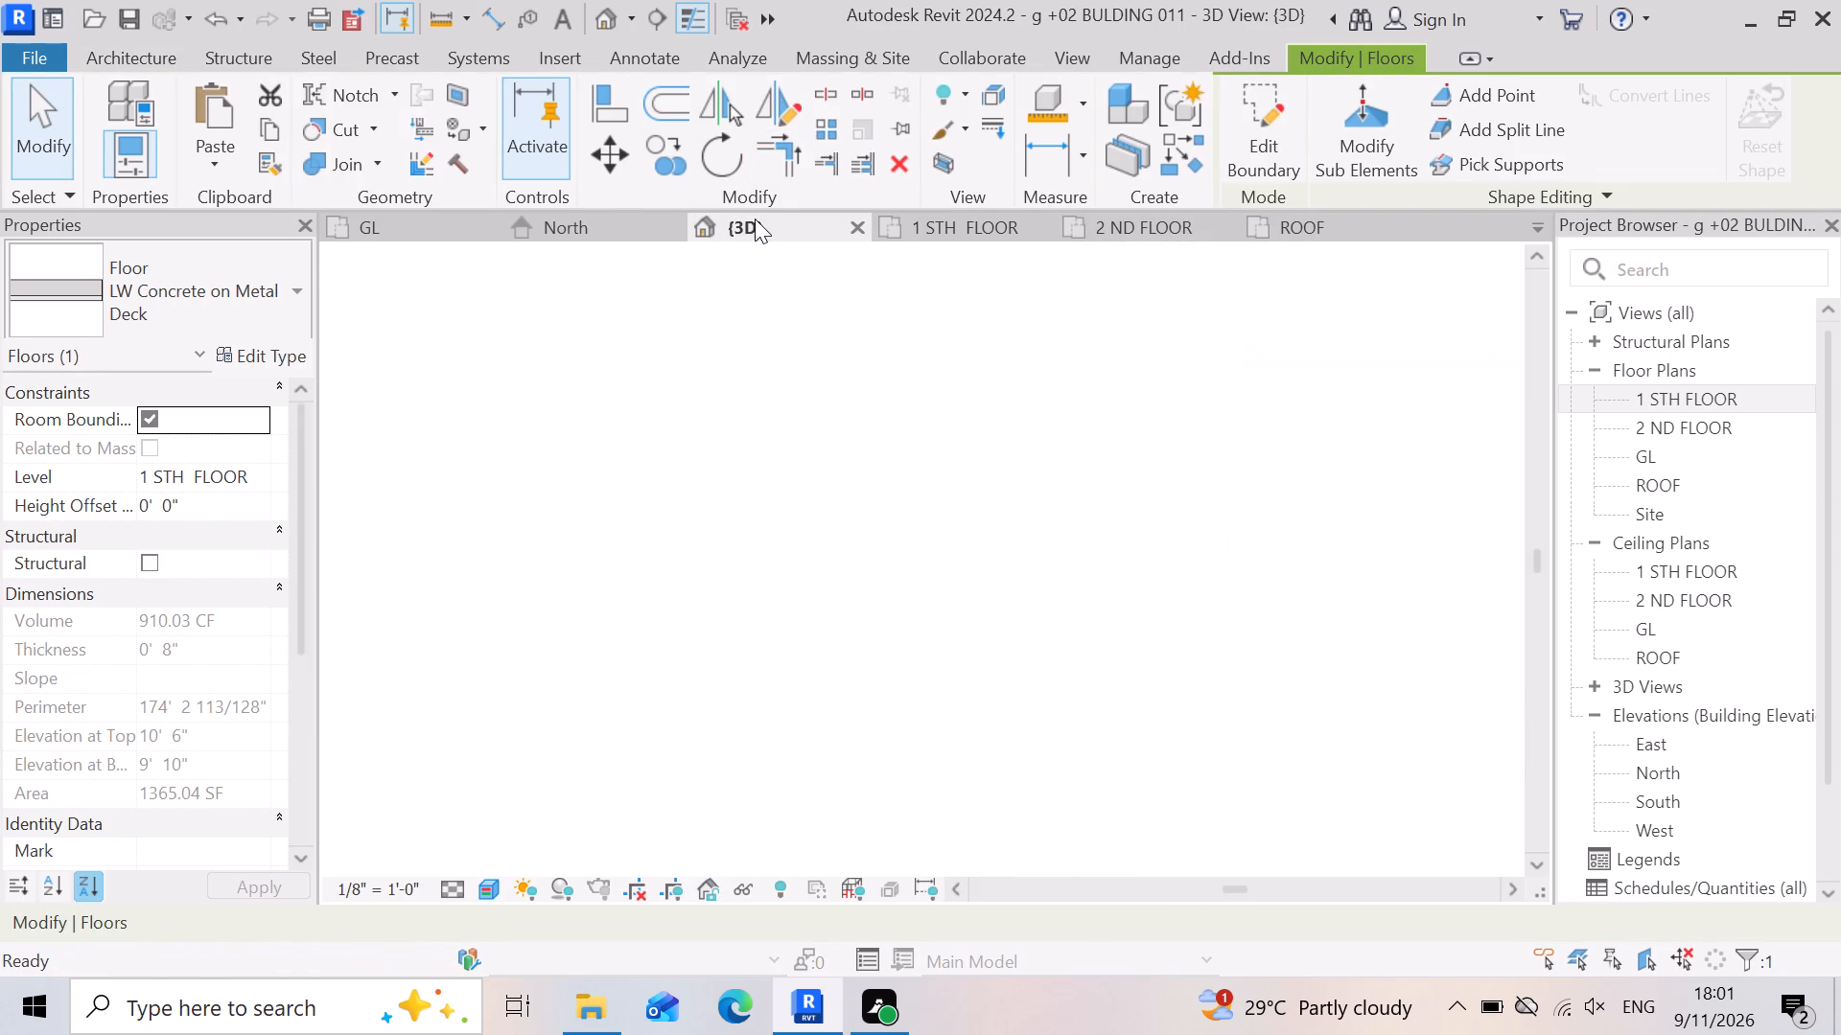
scroll(941, 559, "down", 7)
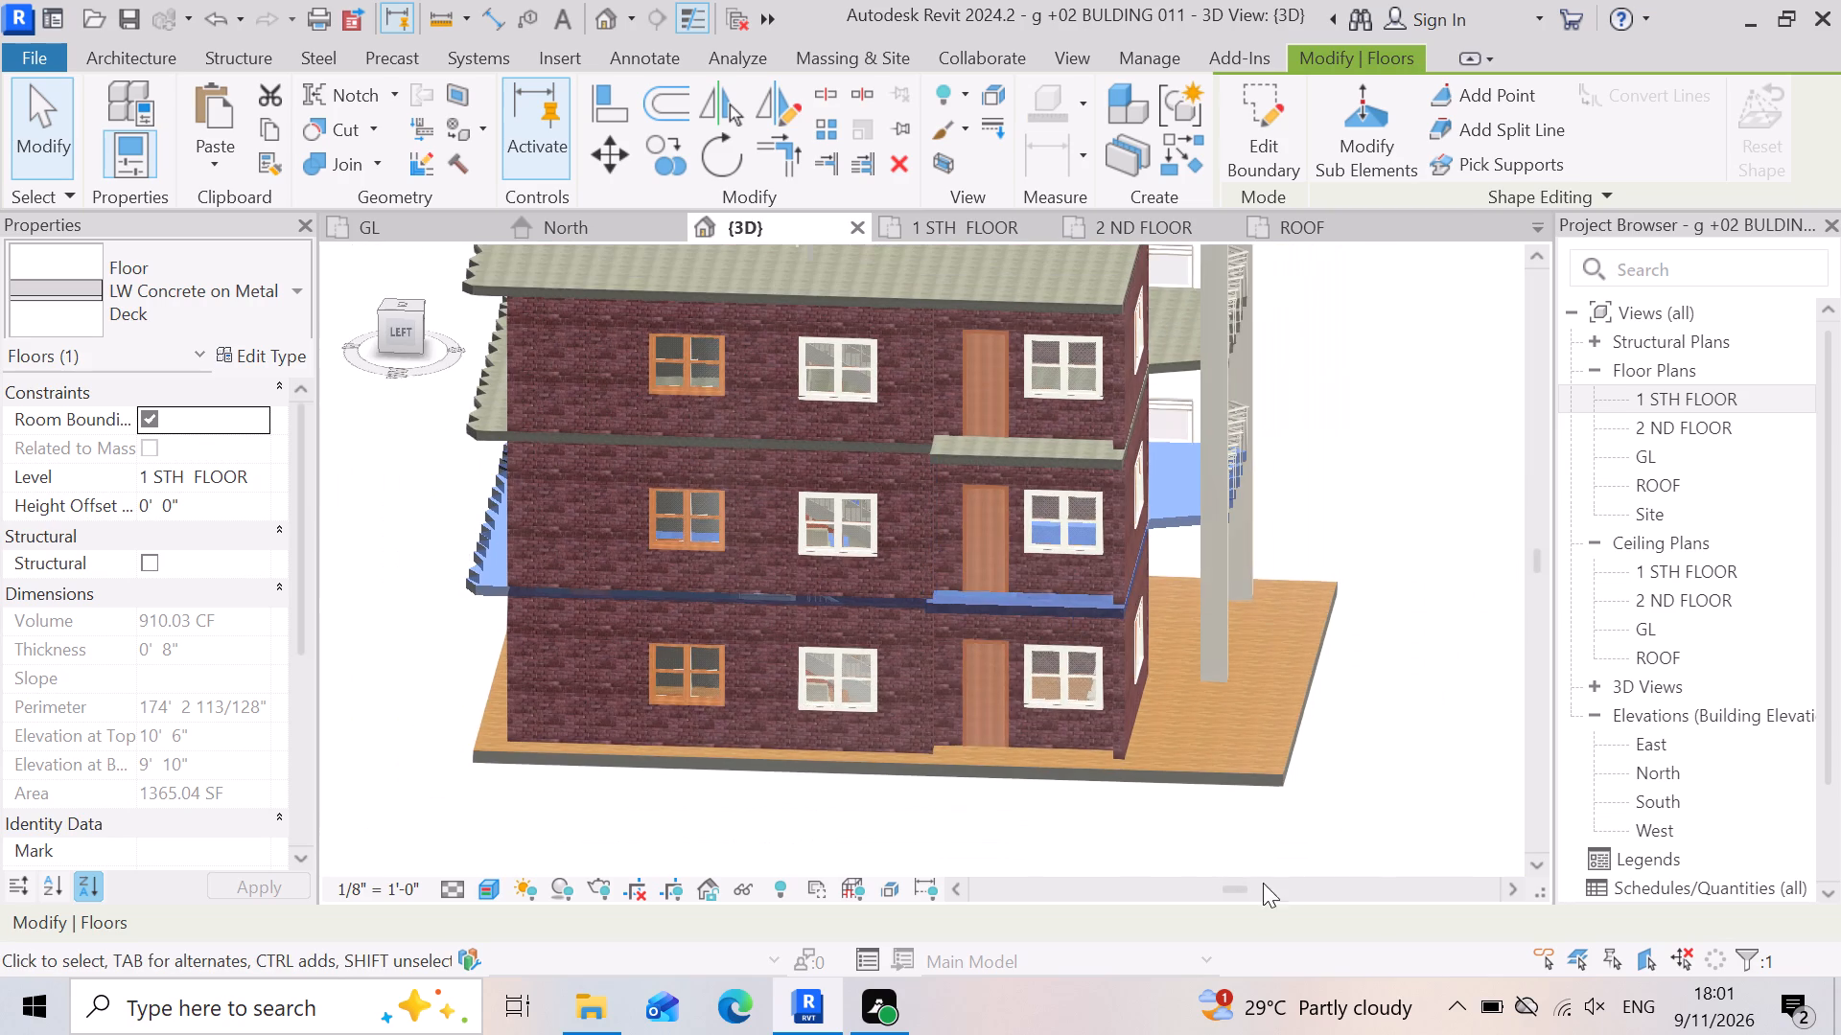
left_click(1394, 829)
scroll(1096, 635, "up", 2)
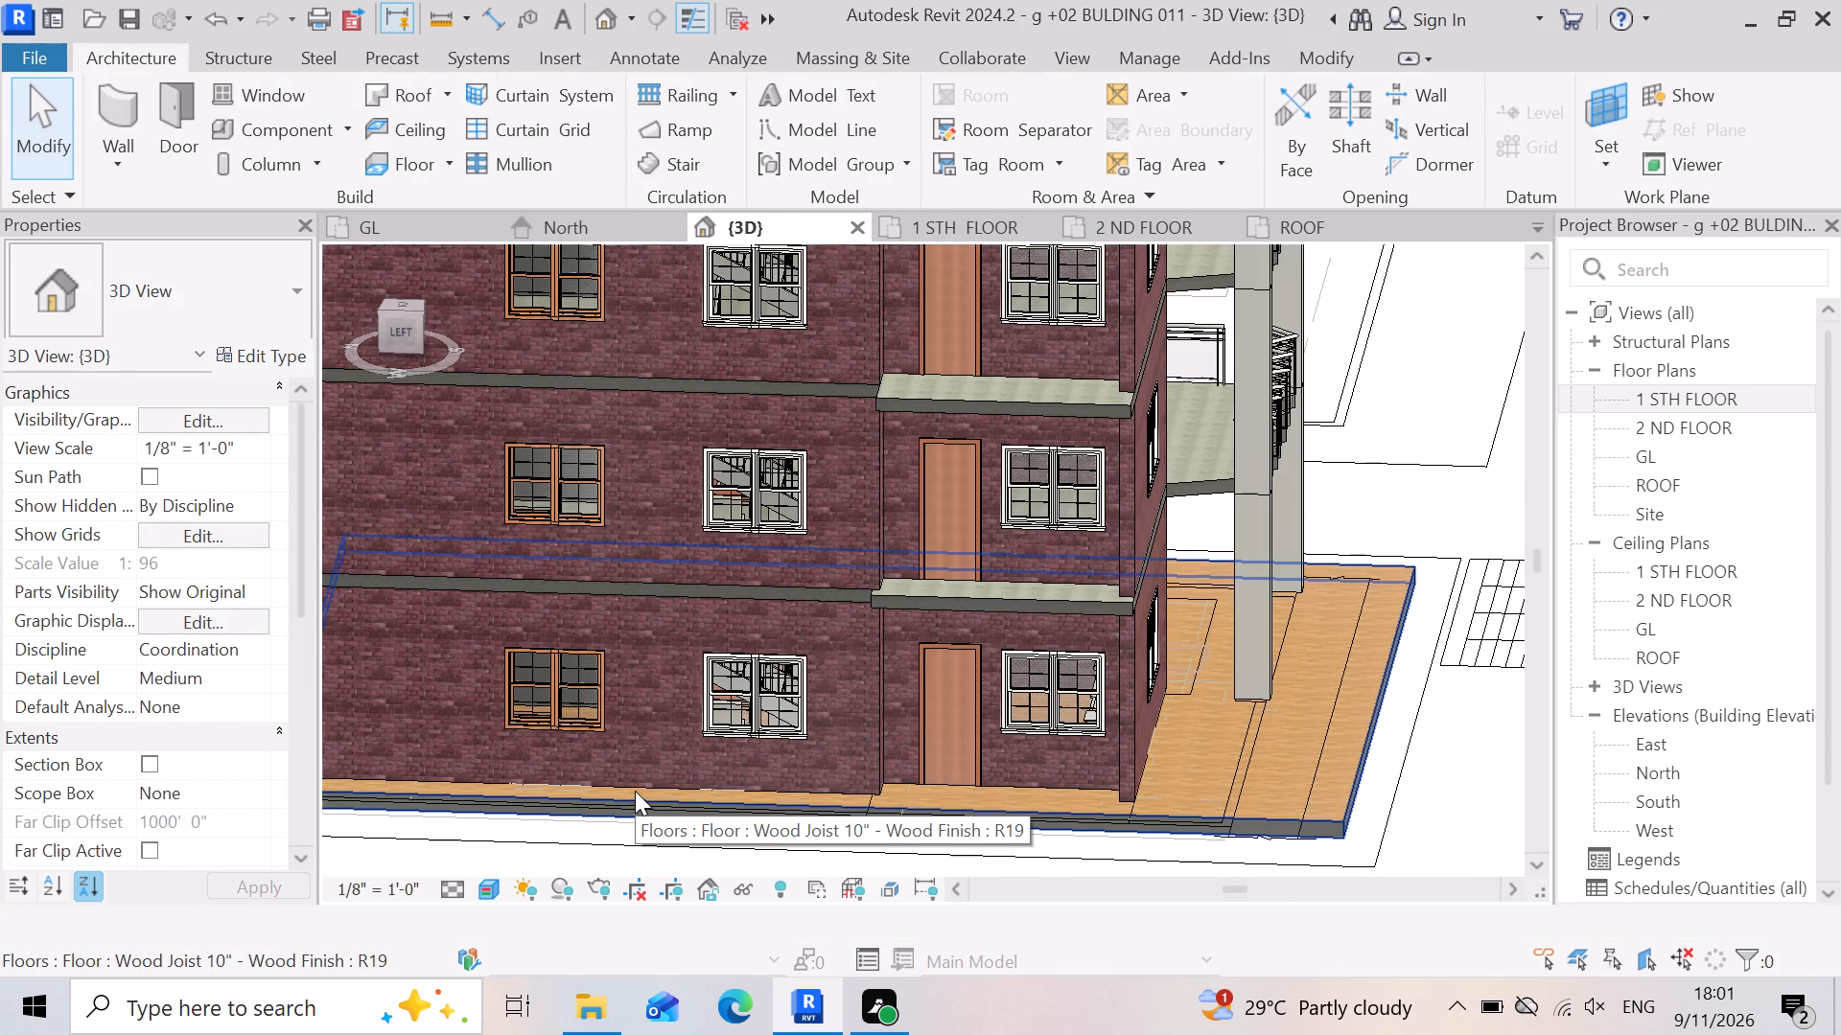
scroll(1084, 651, "up", 4)
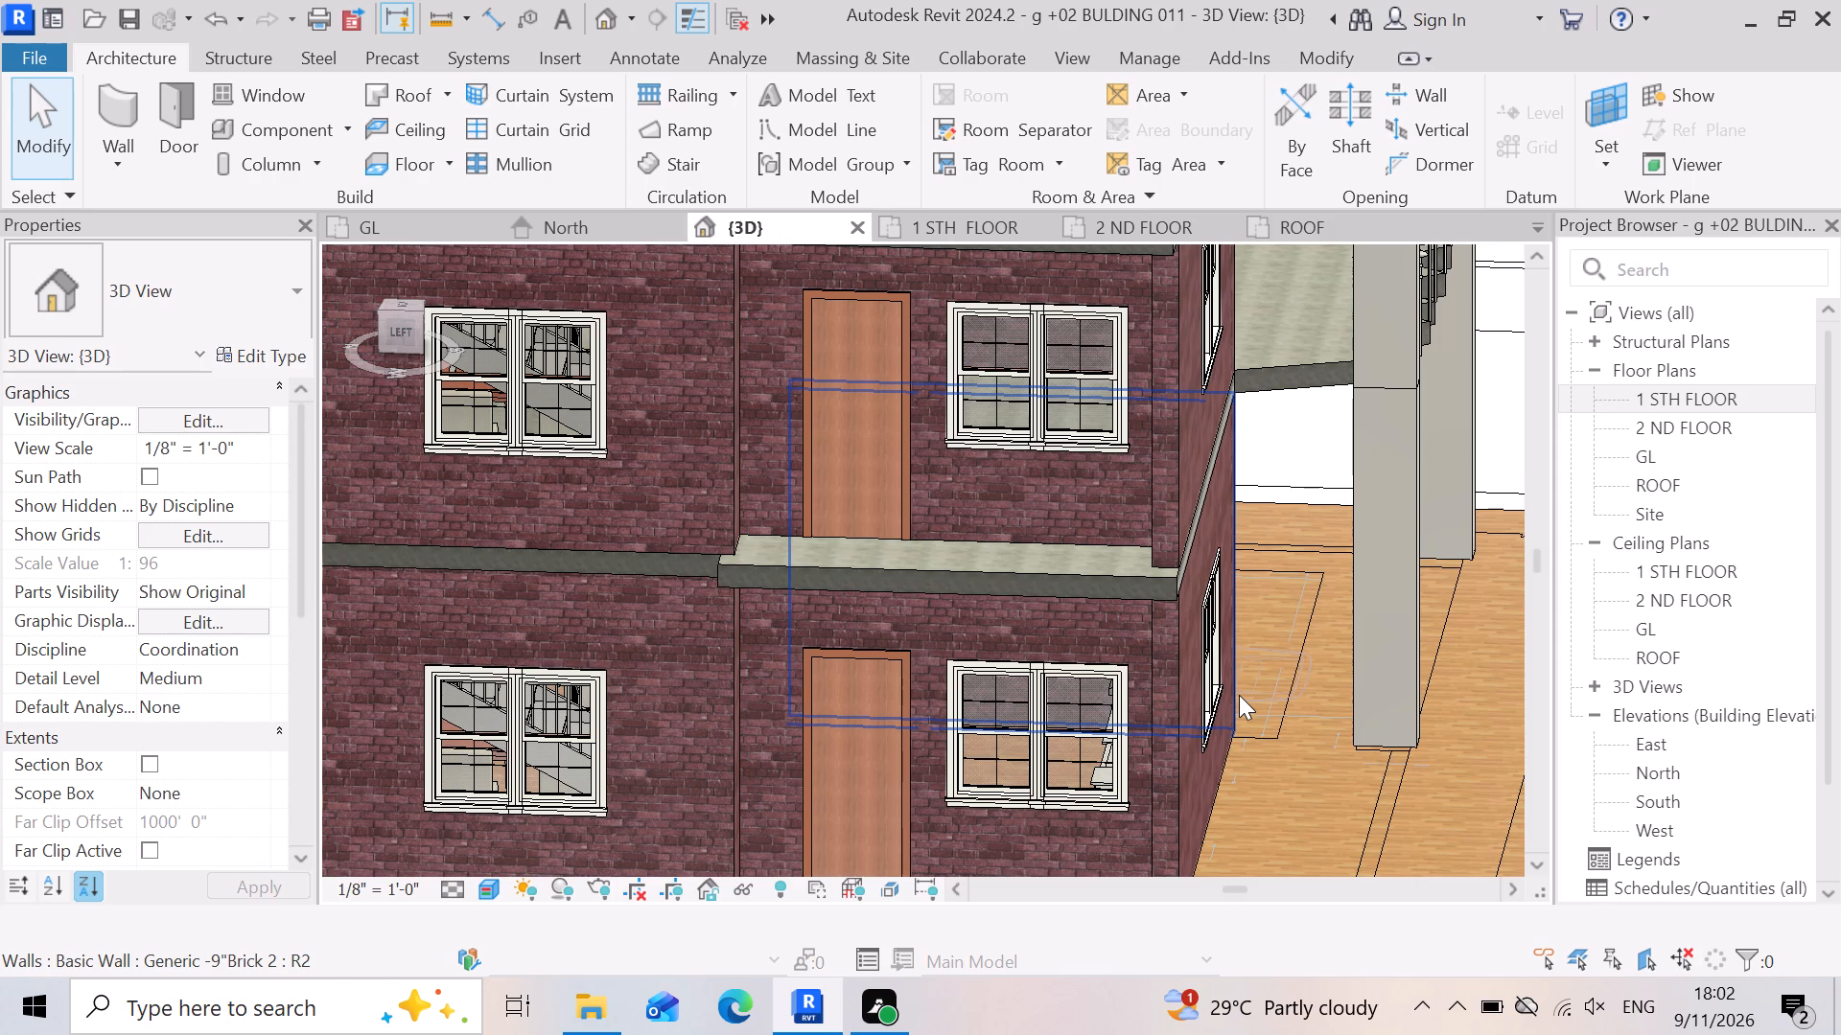
scroll(1209, 741, "down", 5)
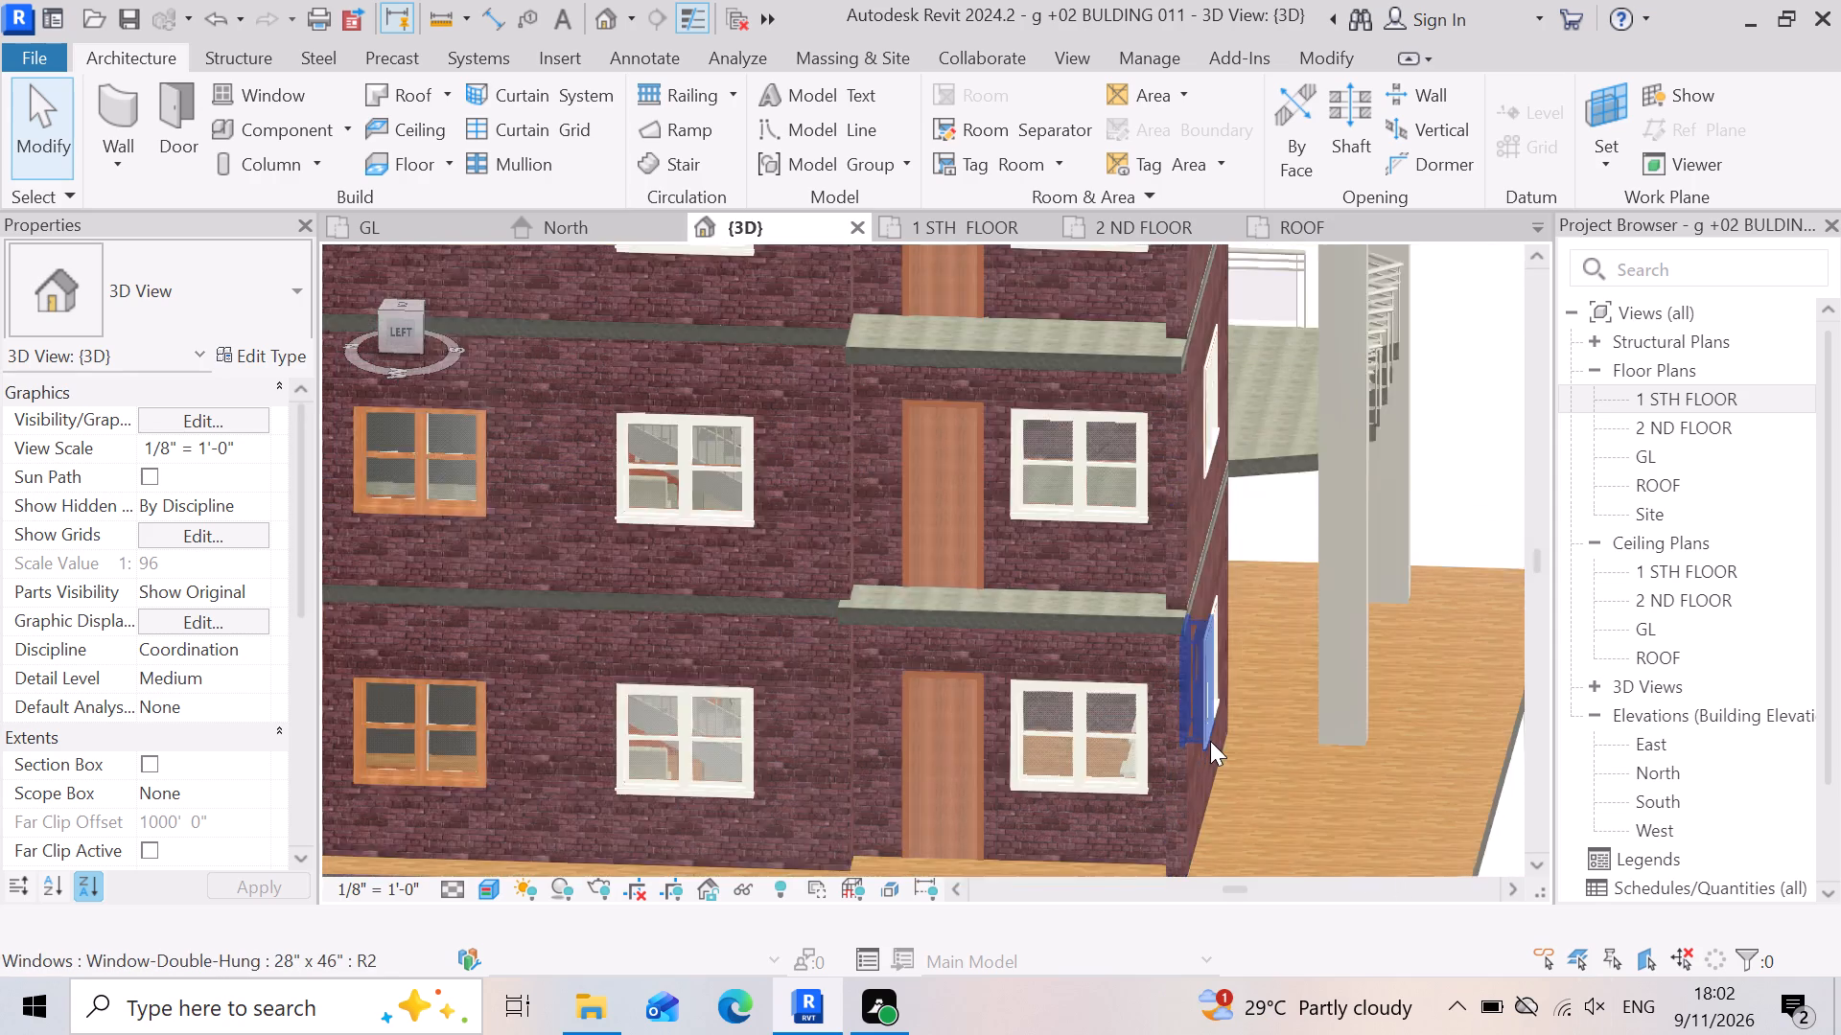
scroll(1179, 466, "up", 6)
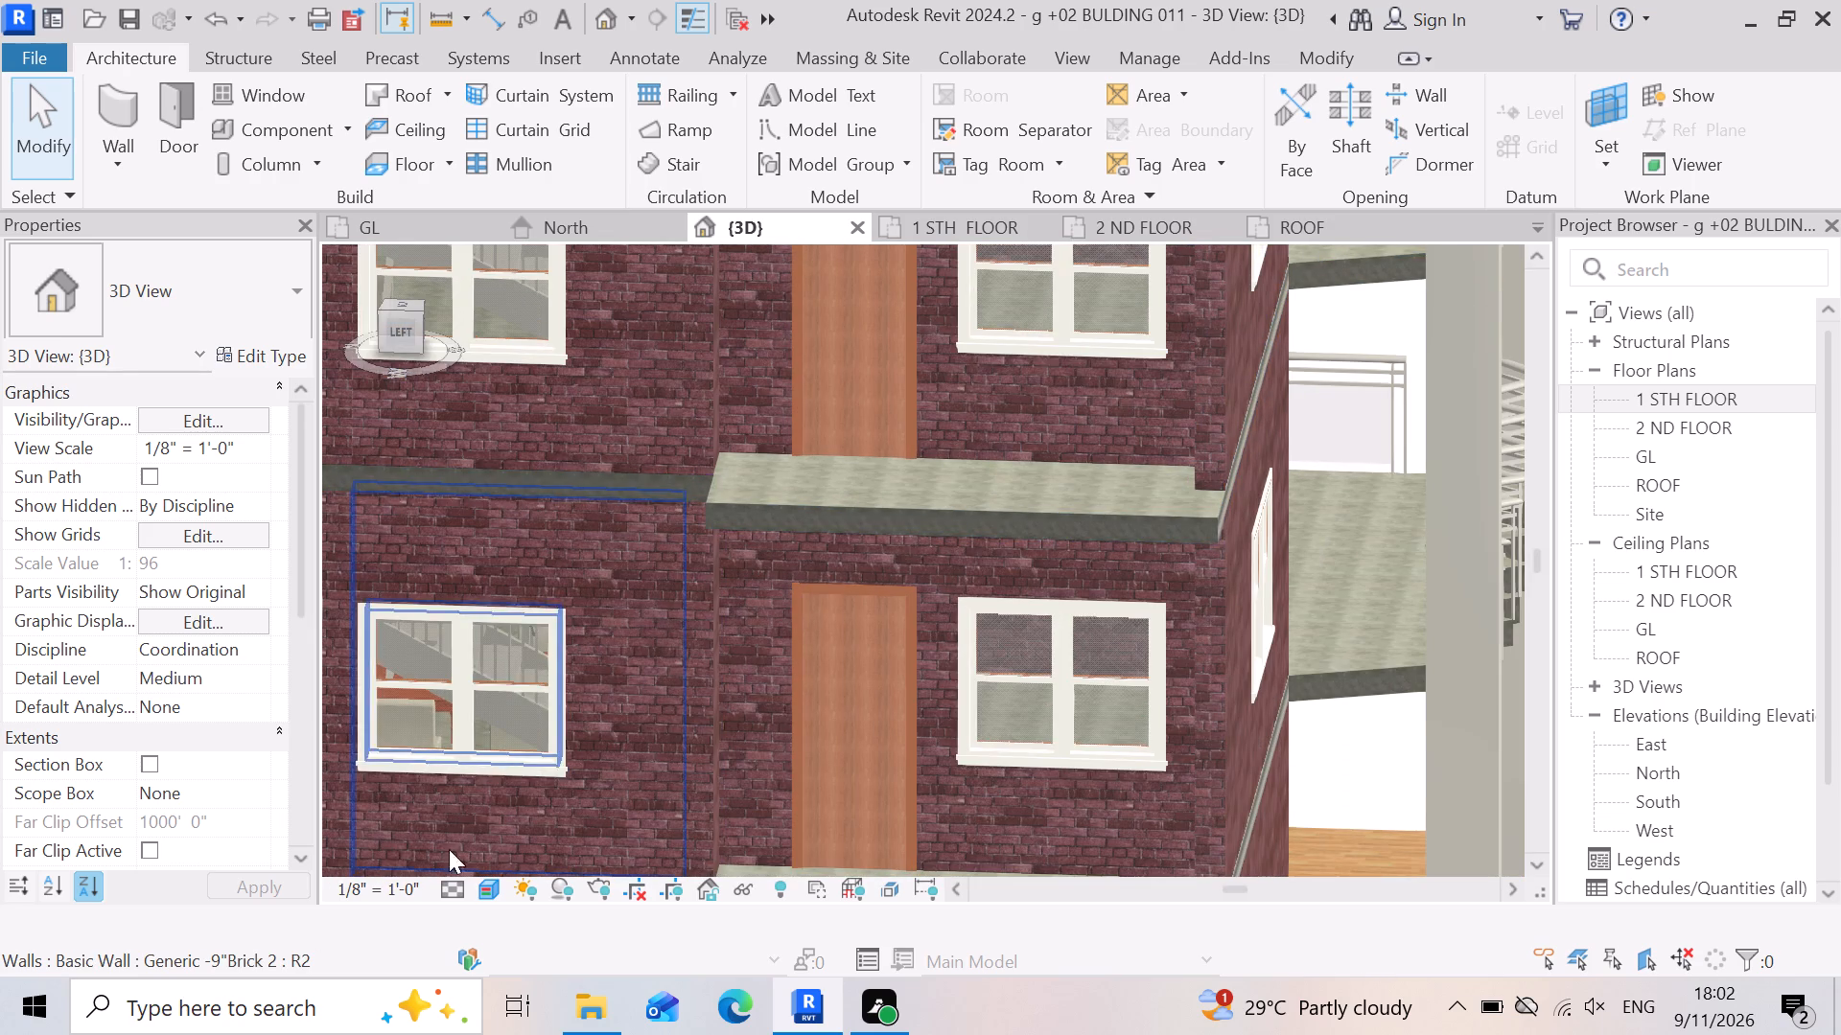
scroll(843, 631, "up", 7)
scroll(975, 668, "down", 5)
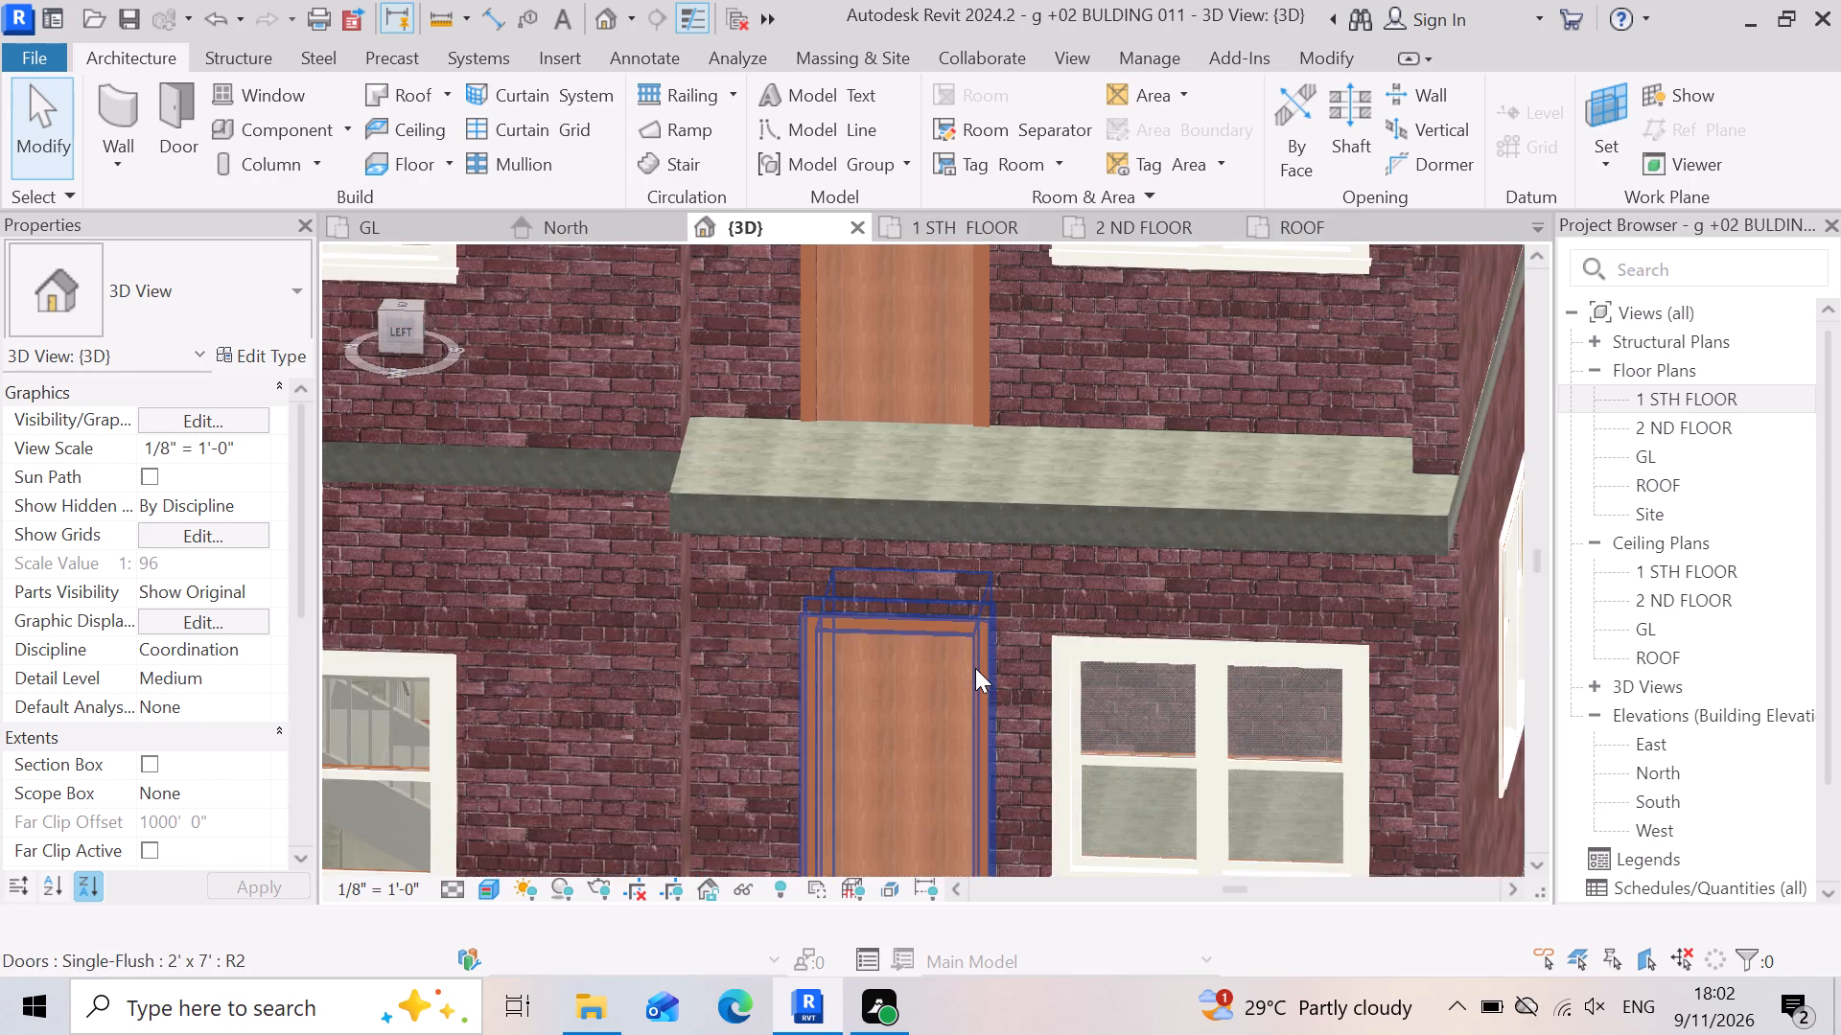
scroll(1011, 569, "down", 4)
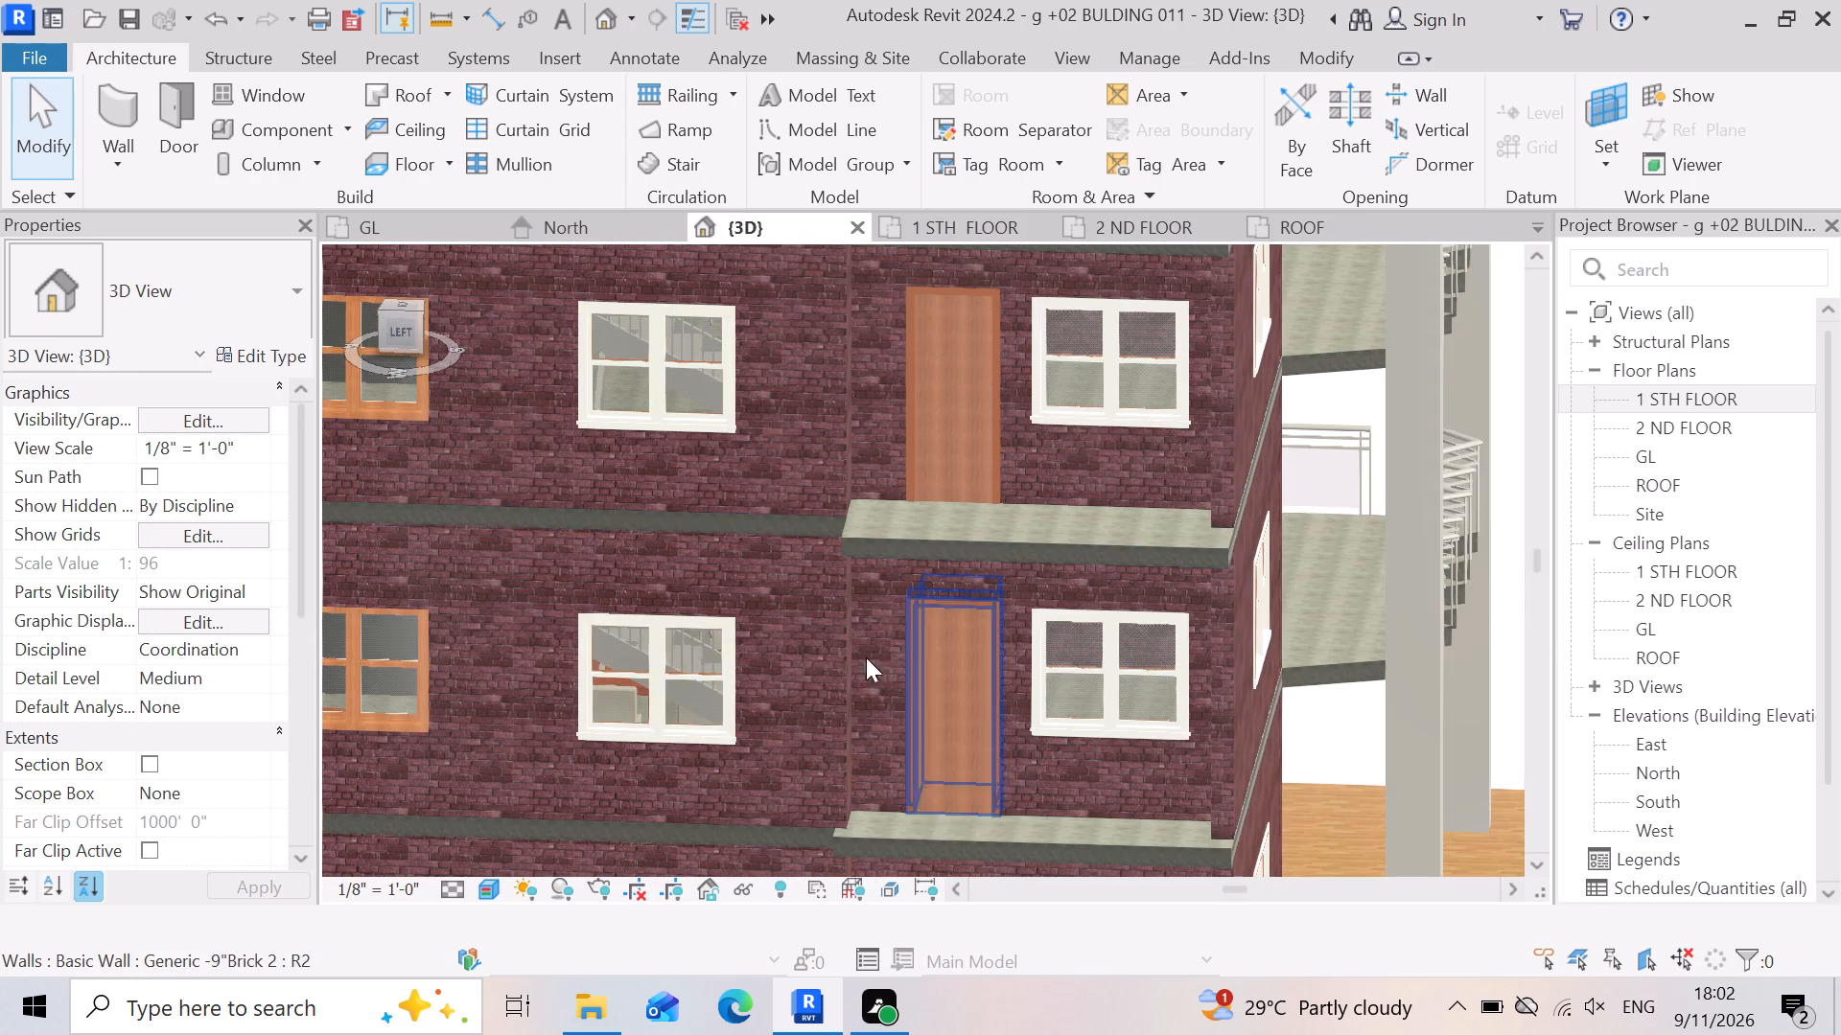
scroll(944, 857, "up", 3)
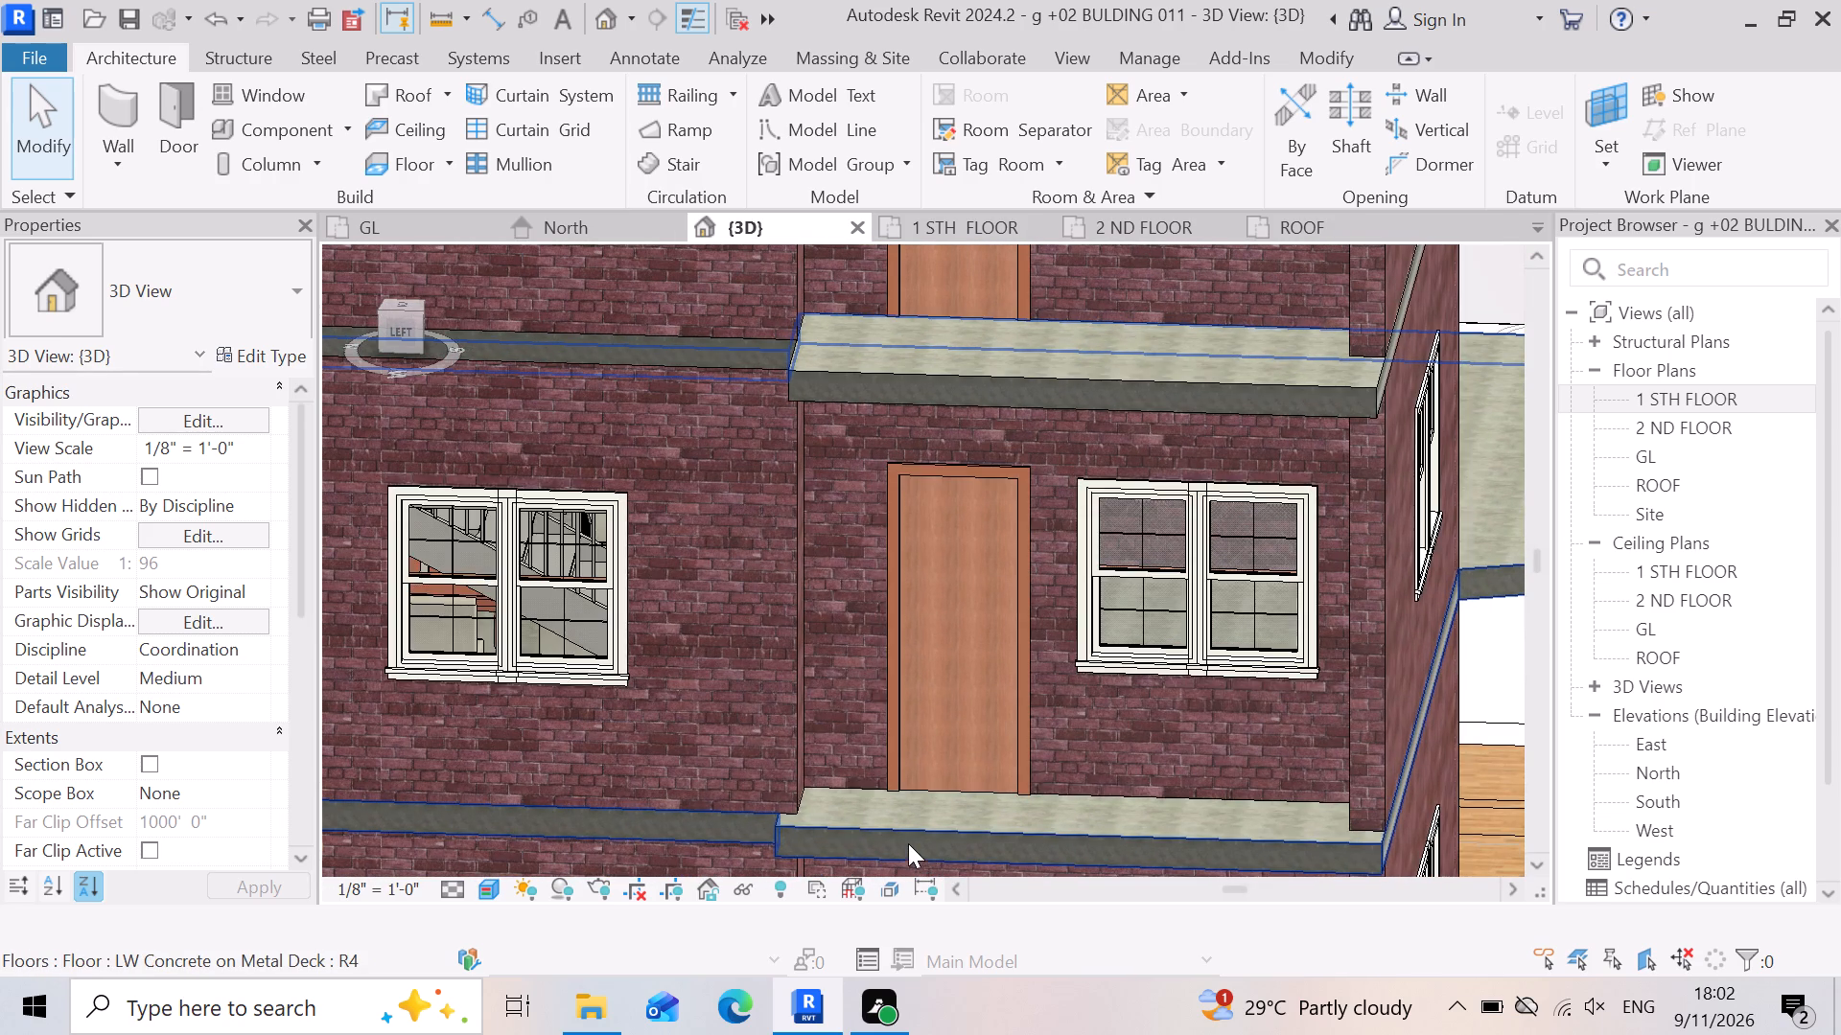
scroll(986, 738, "down", 8)
scroll(1035, 830, "up", 6)
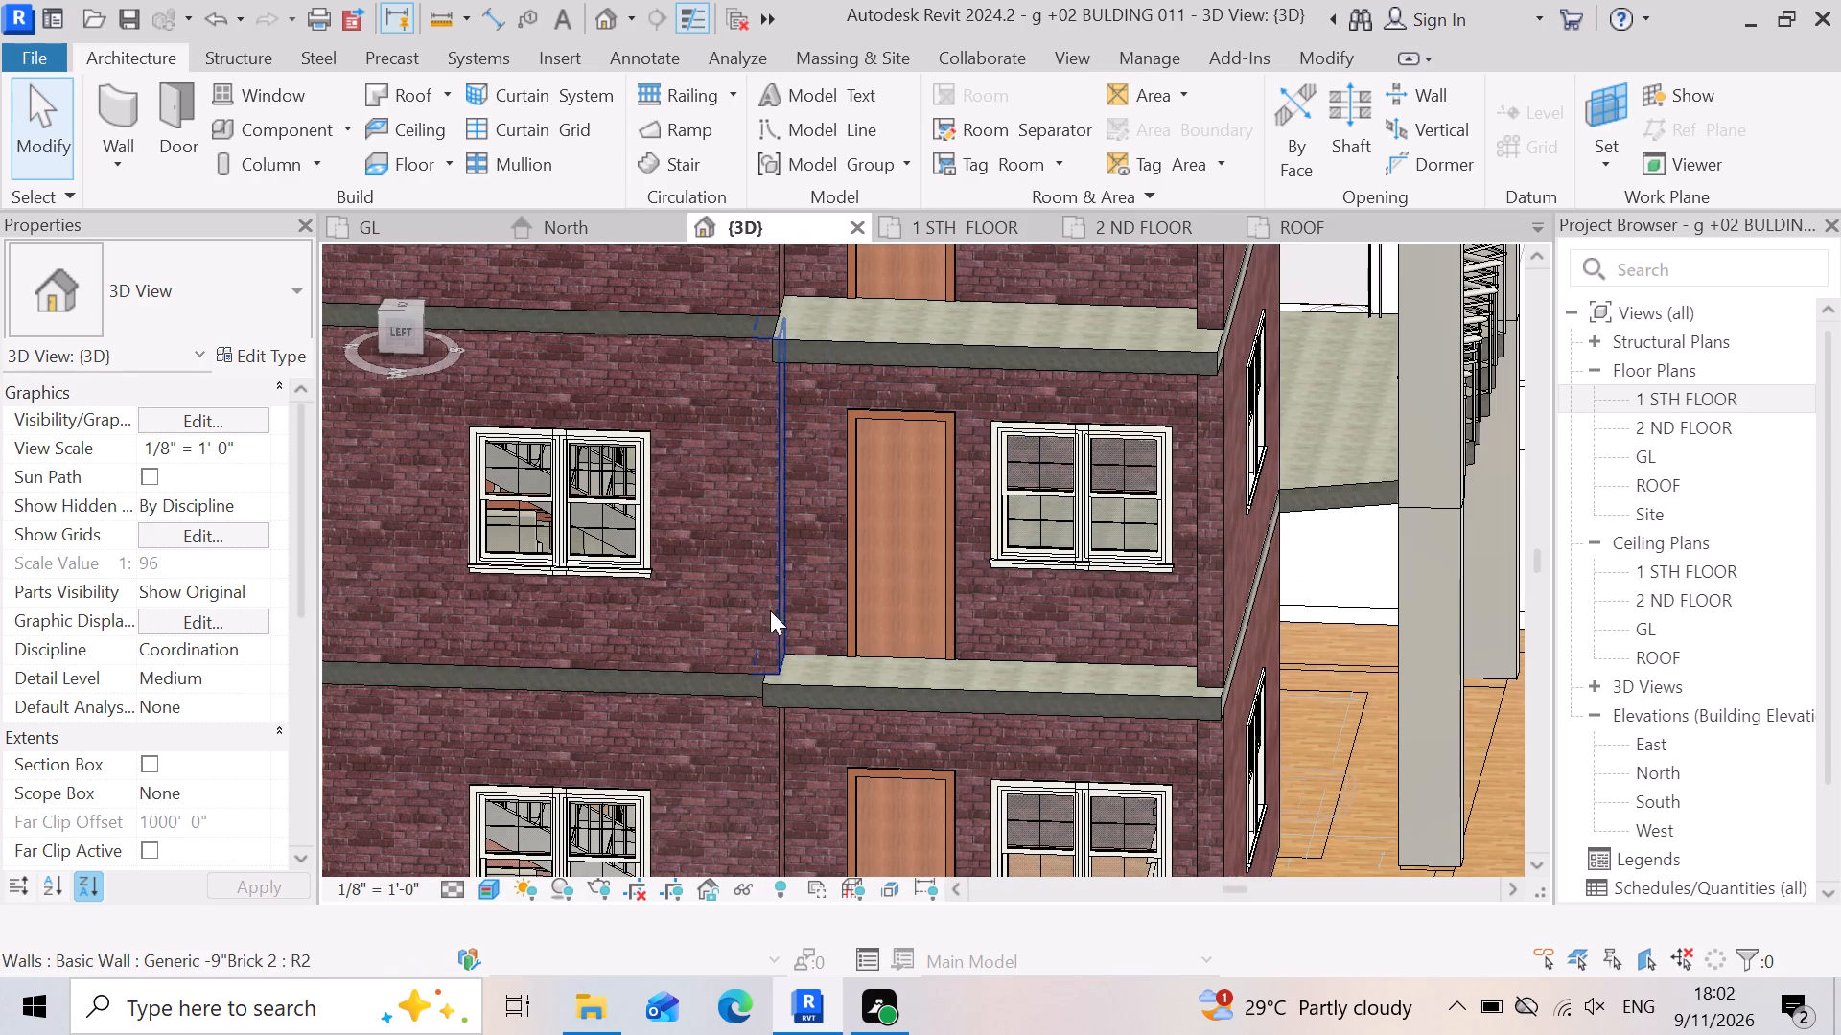
scroll(1274, 275, "up", 6)
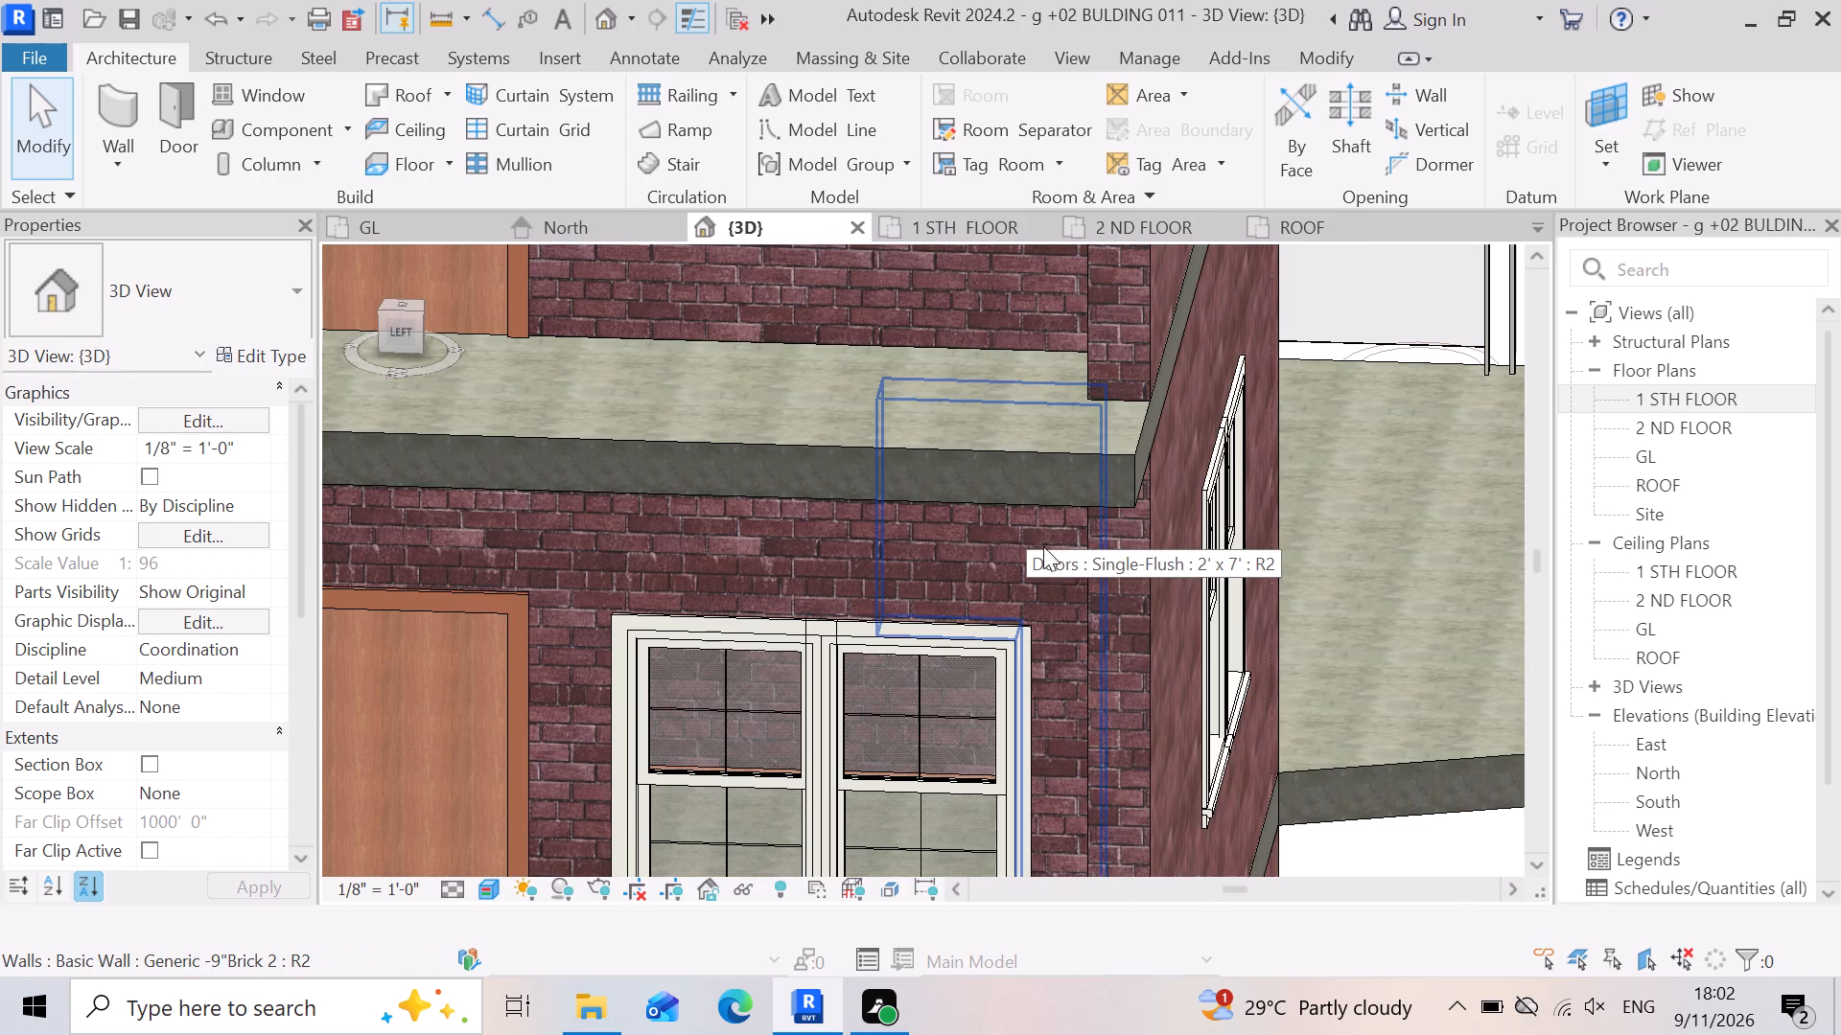
scroll(1079, 519, "down", 6)
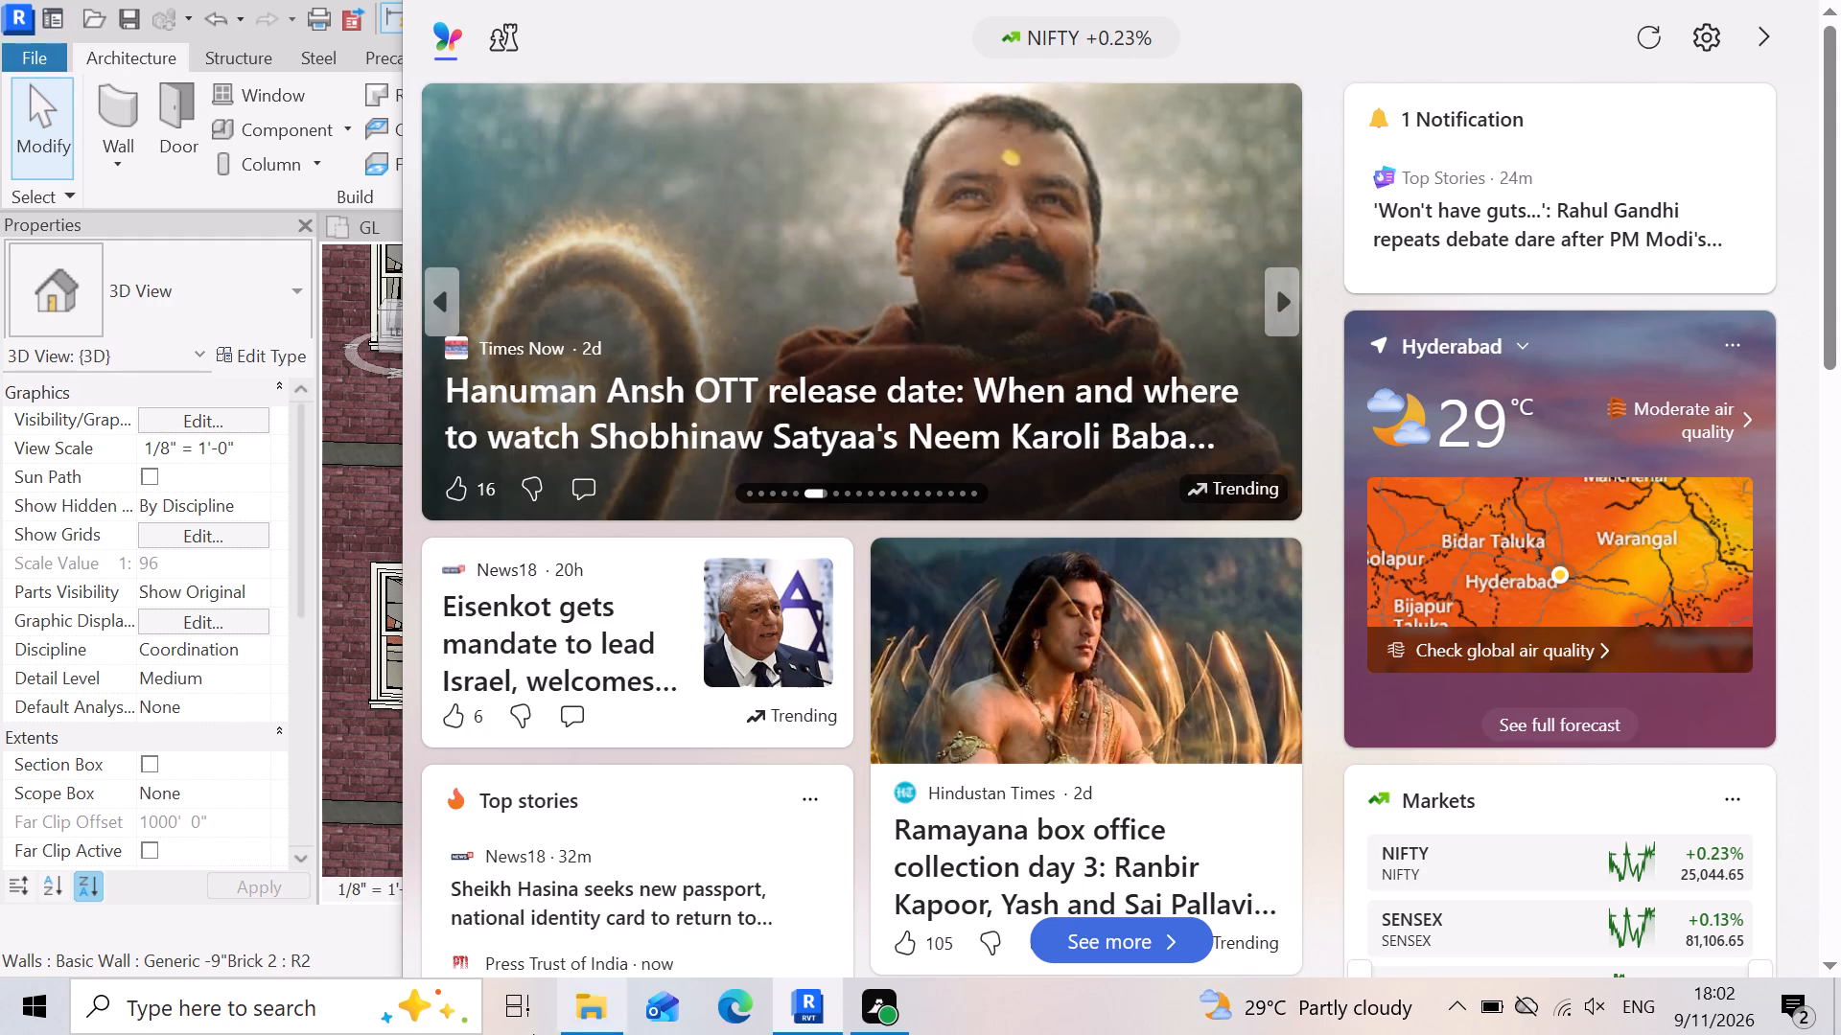
scroll(1021, 675, "down", 4)
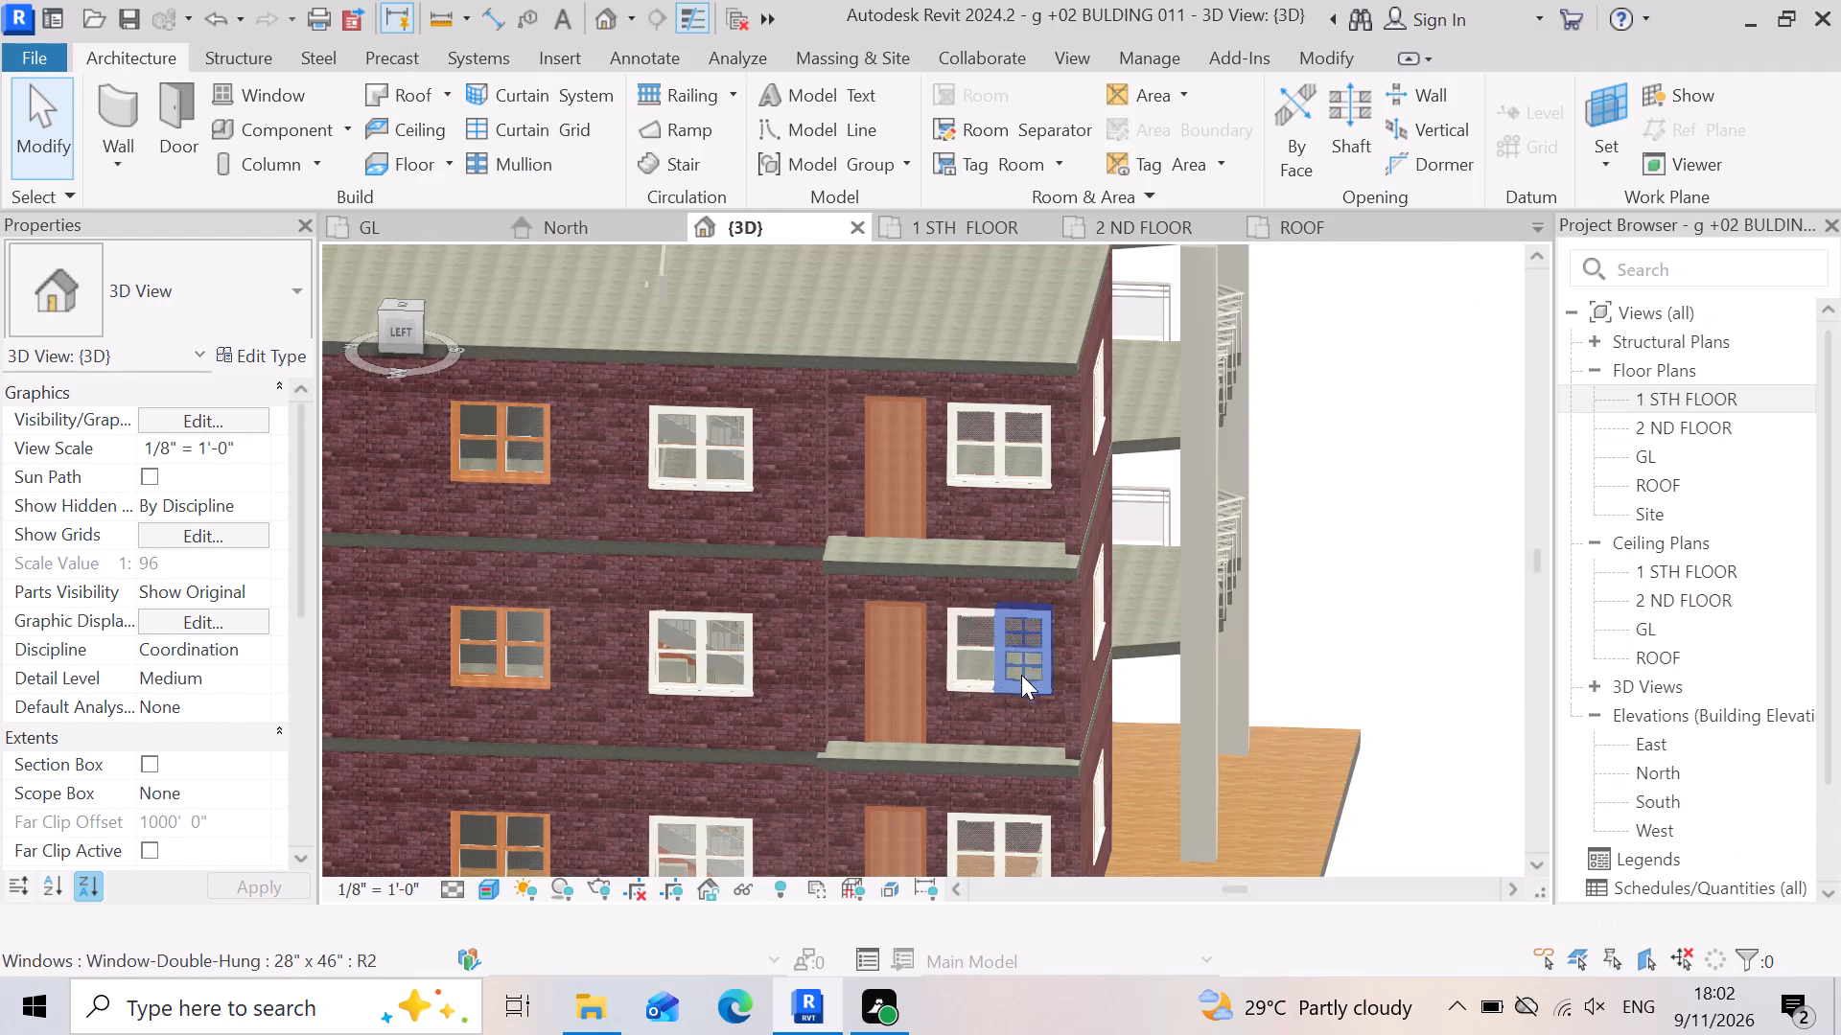
scroll(1060, 571, "up", 6)
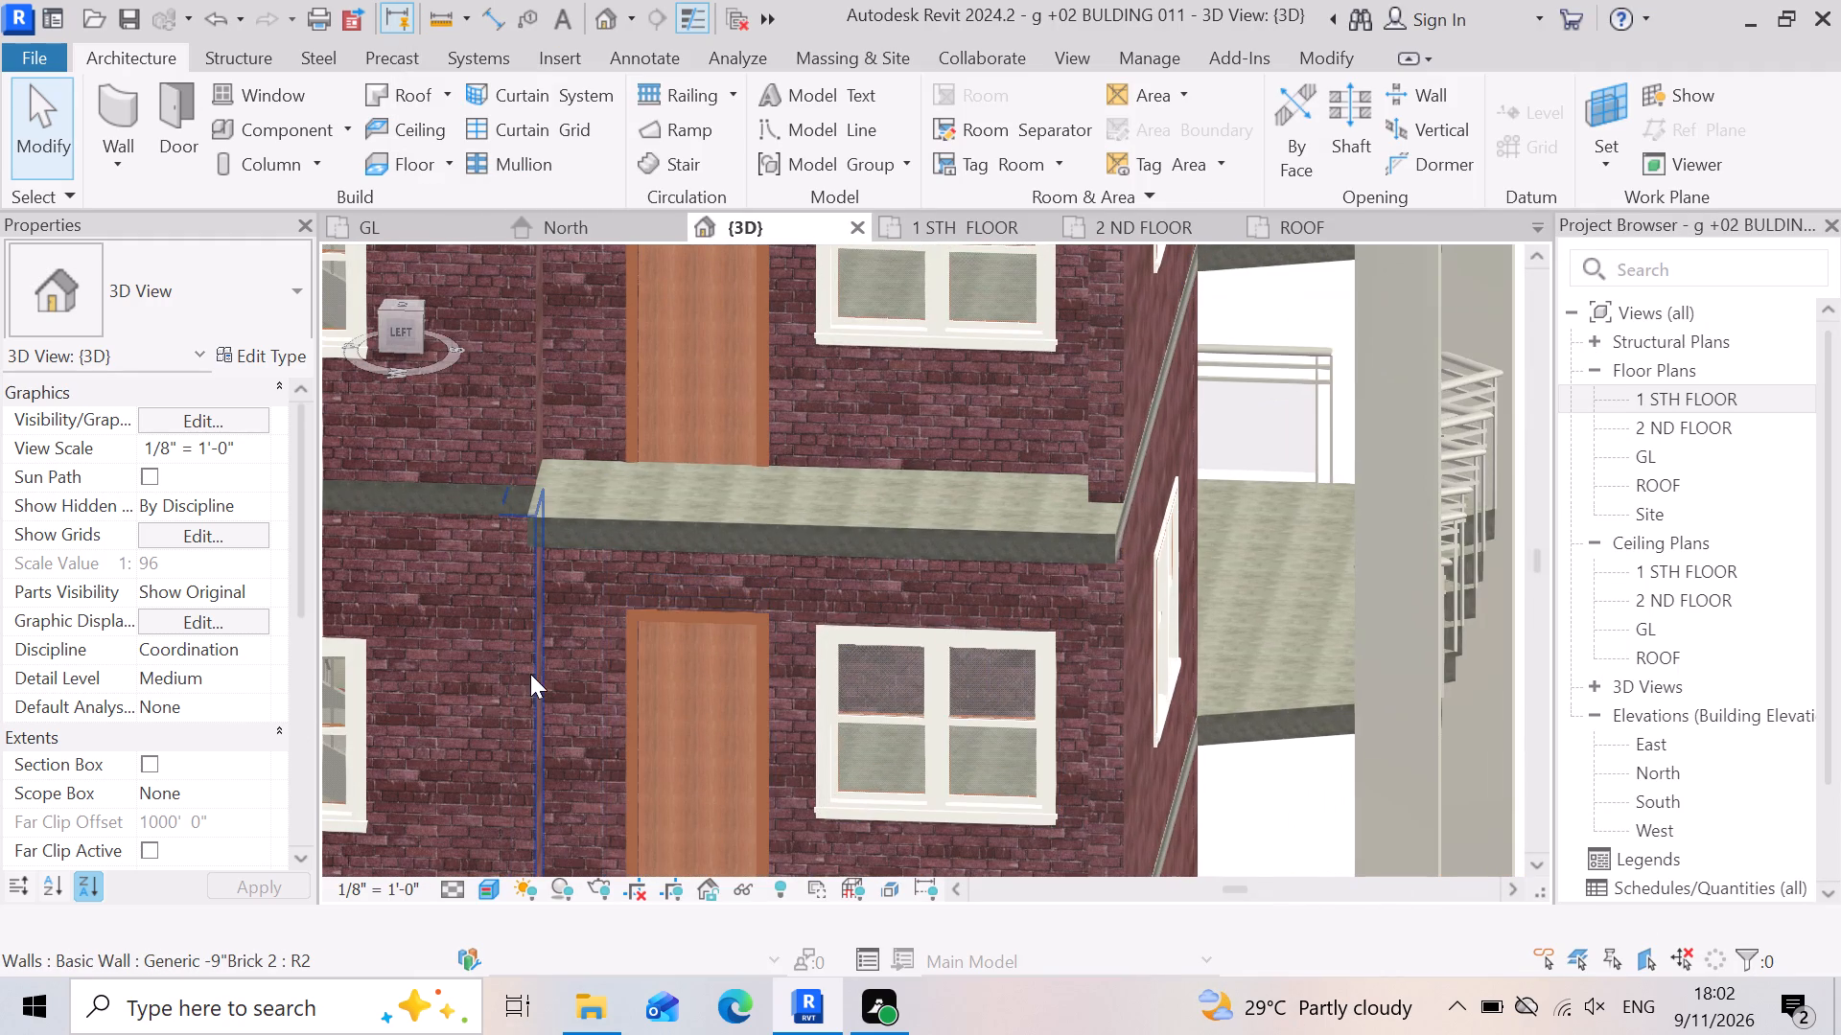
scroll(1086, 482, "down", 7)
scroll(951, 704, "up", 4)
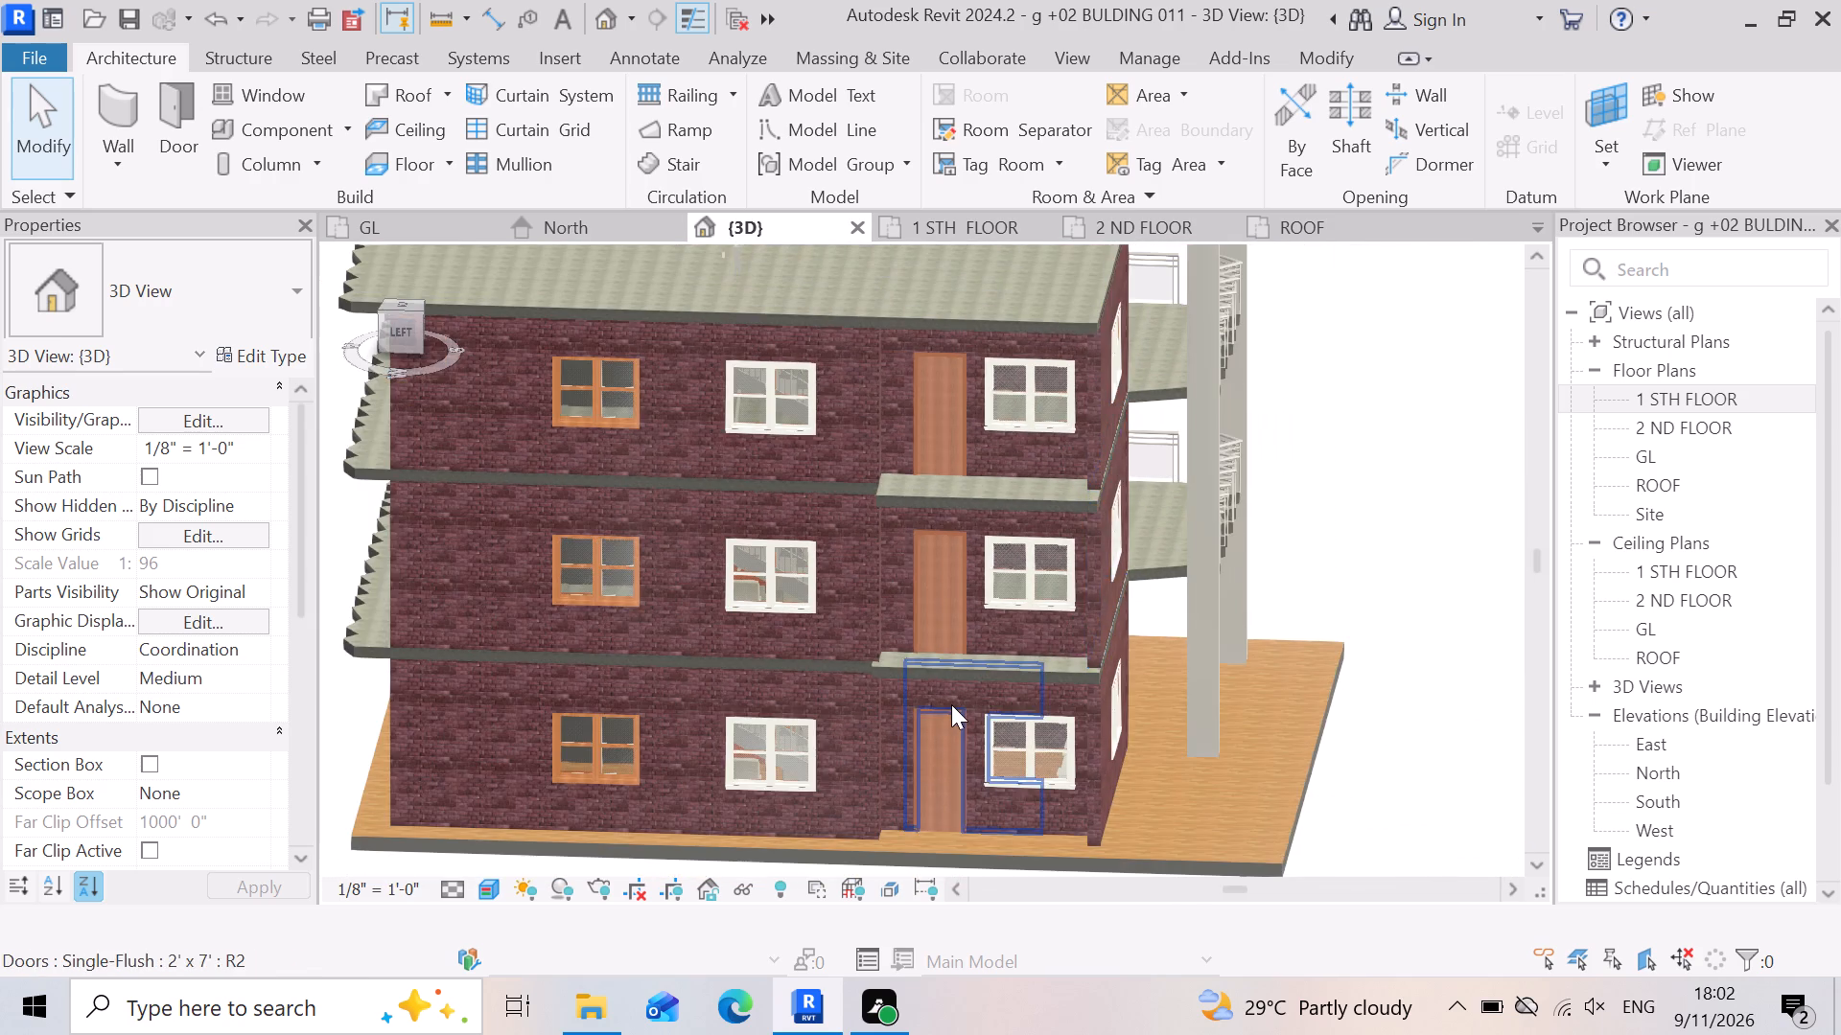
scroll(951, 704, "up", 2)
scroll(1066, 729, "down", 4)
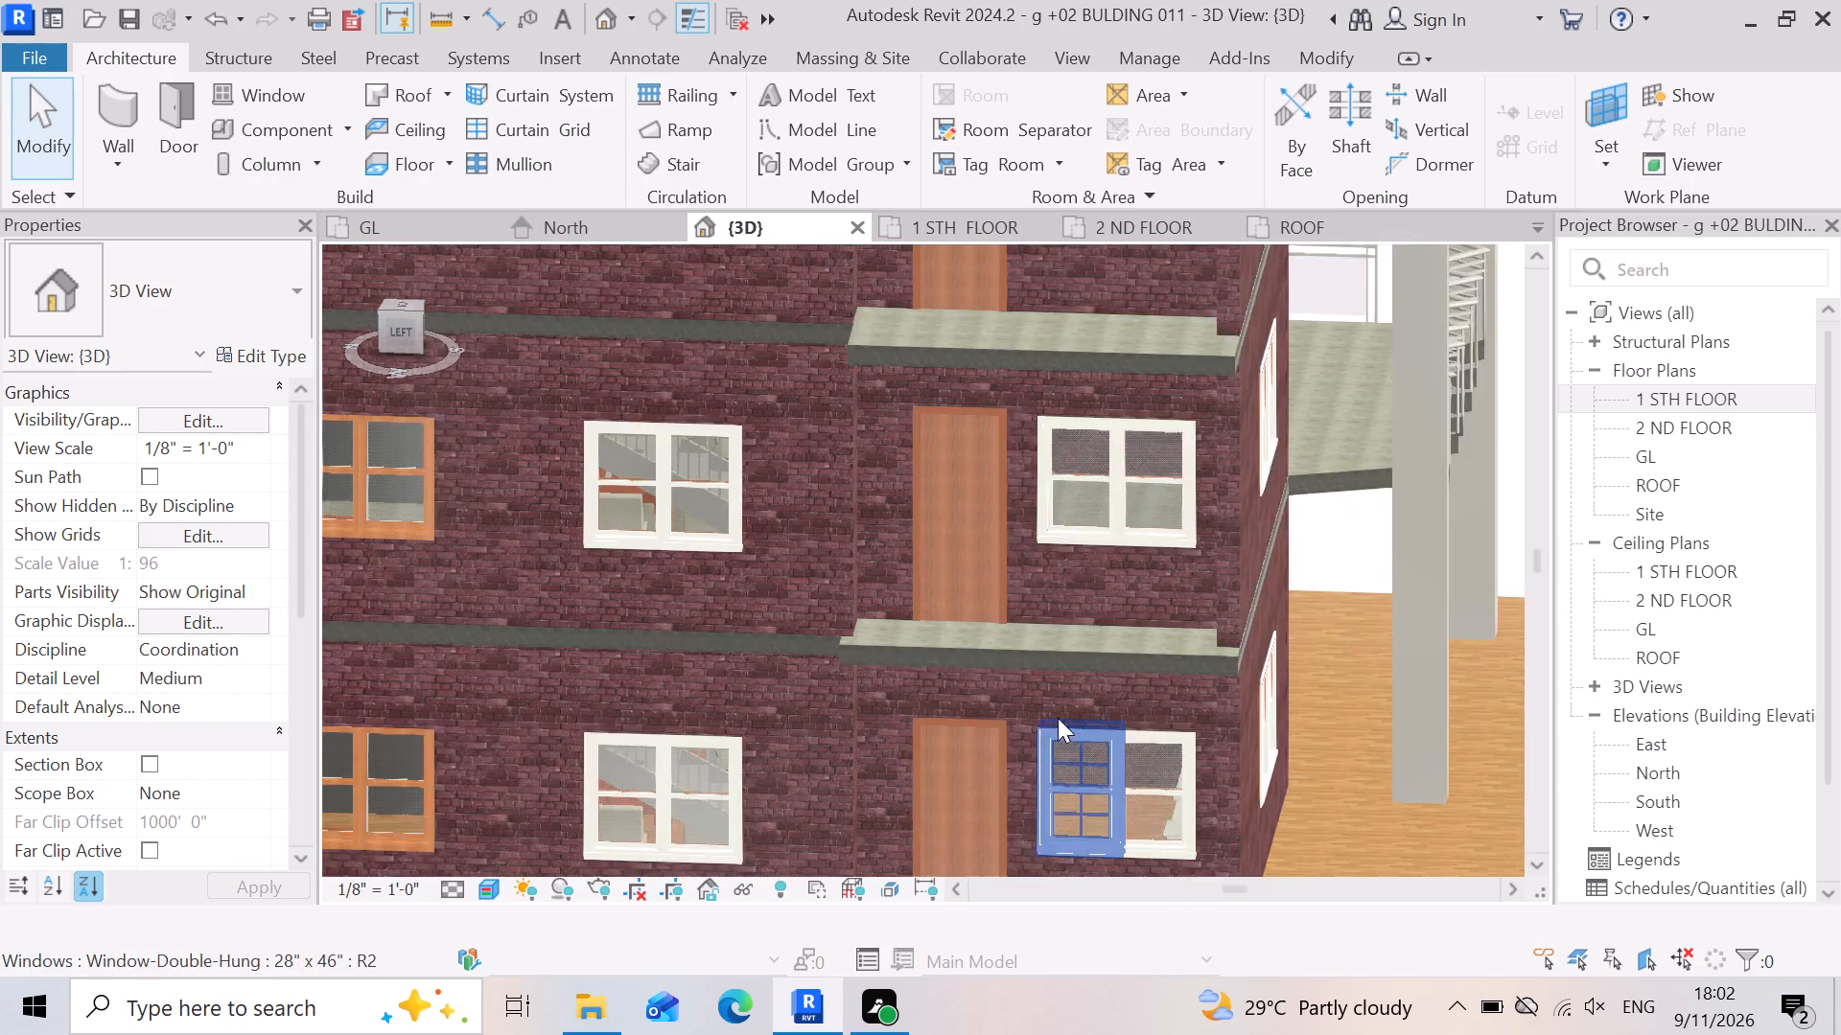
scroll(1045, 447, "up", 3)
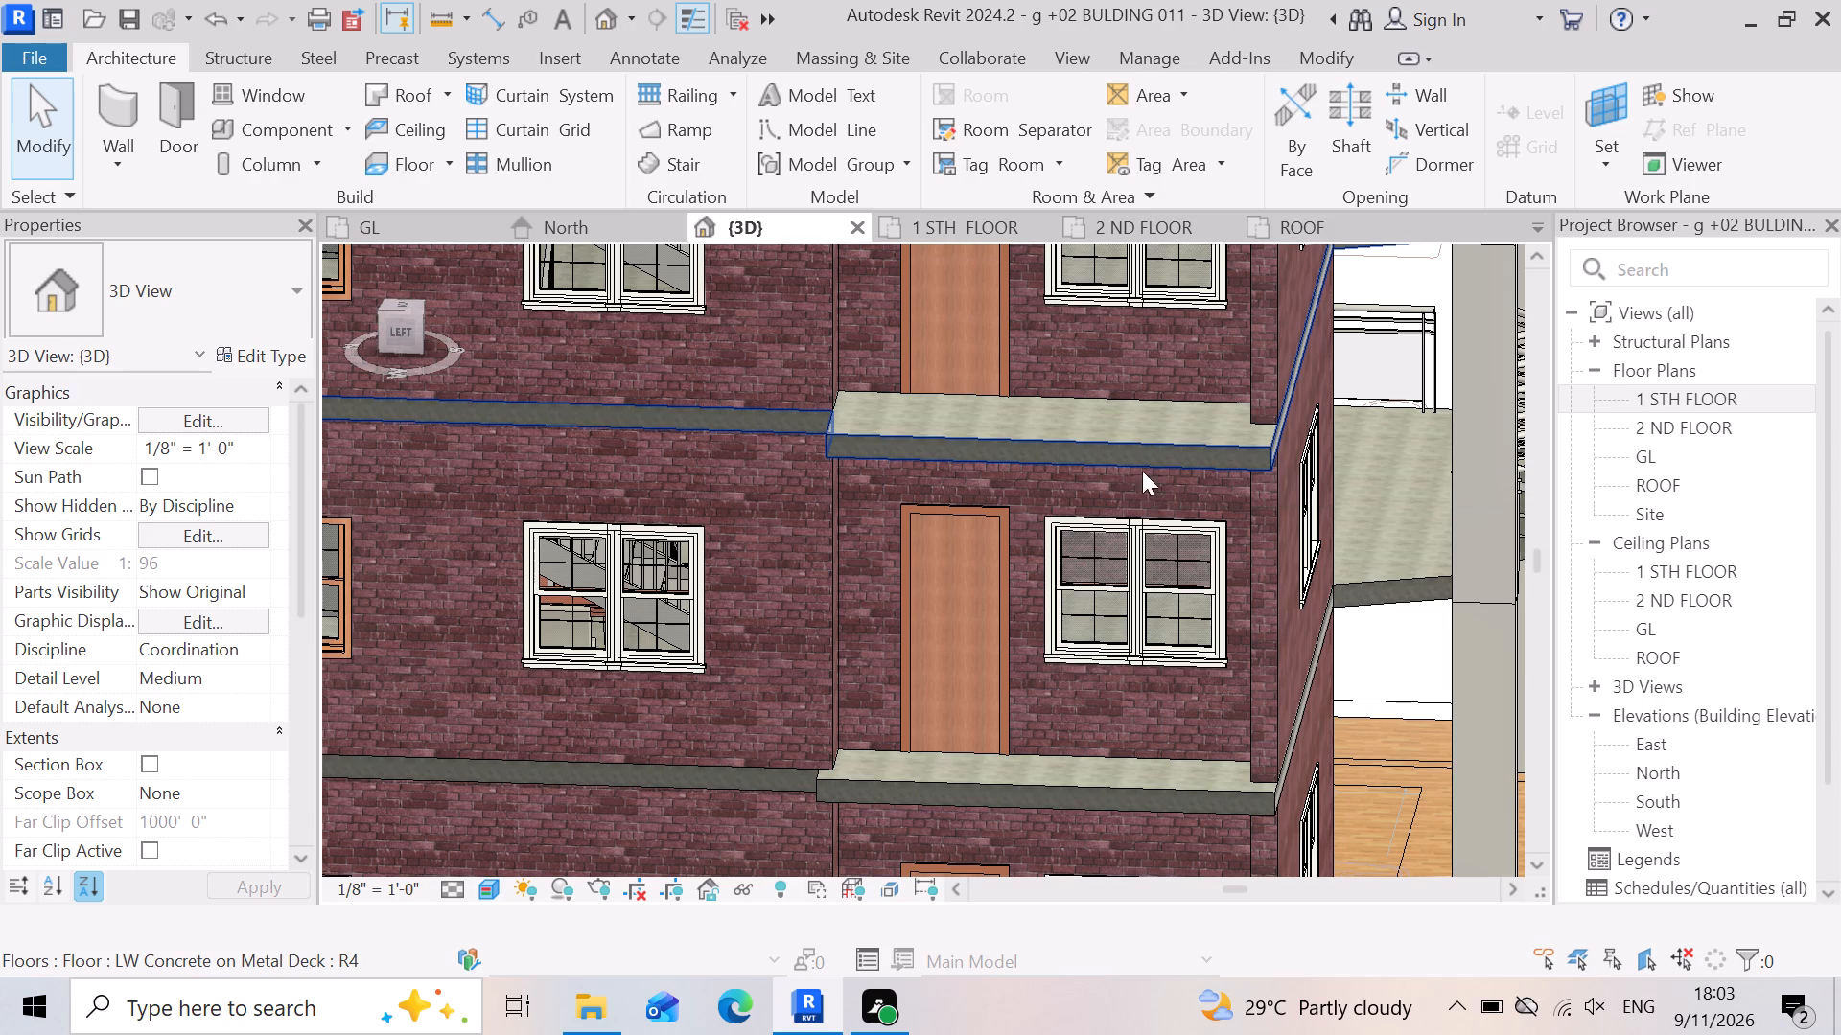
scroll(1191, 878, "up", 7)
scroll(942, 787, "up", 3)
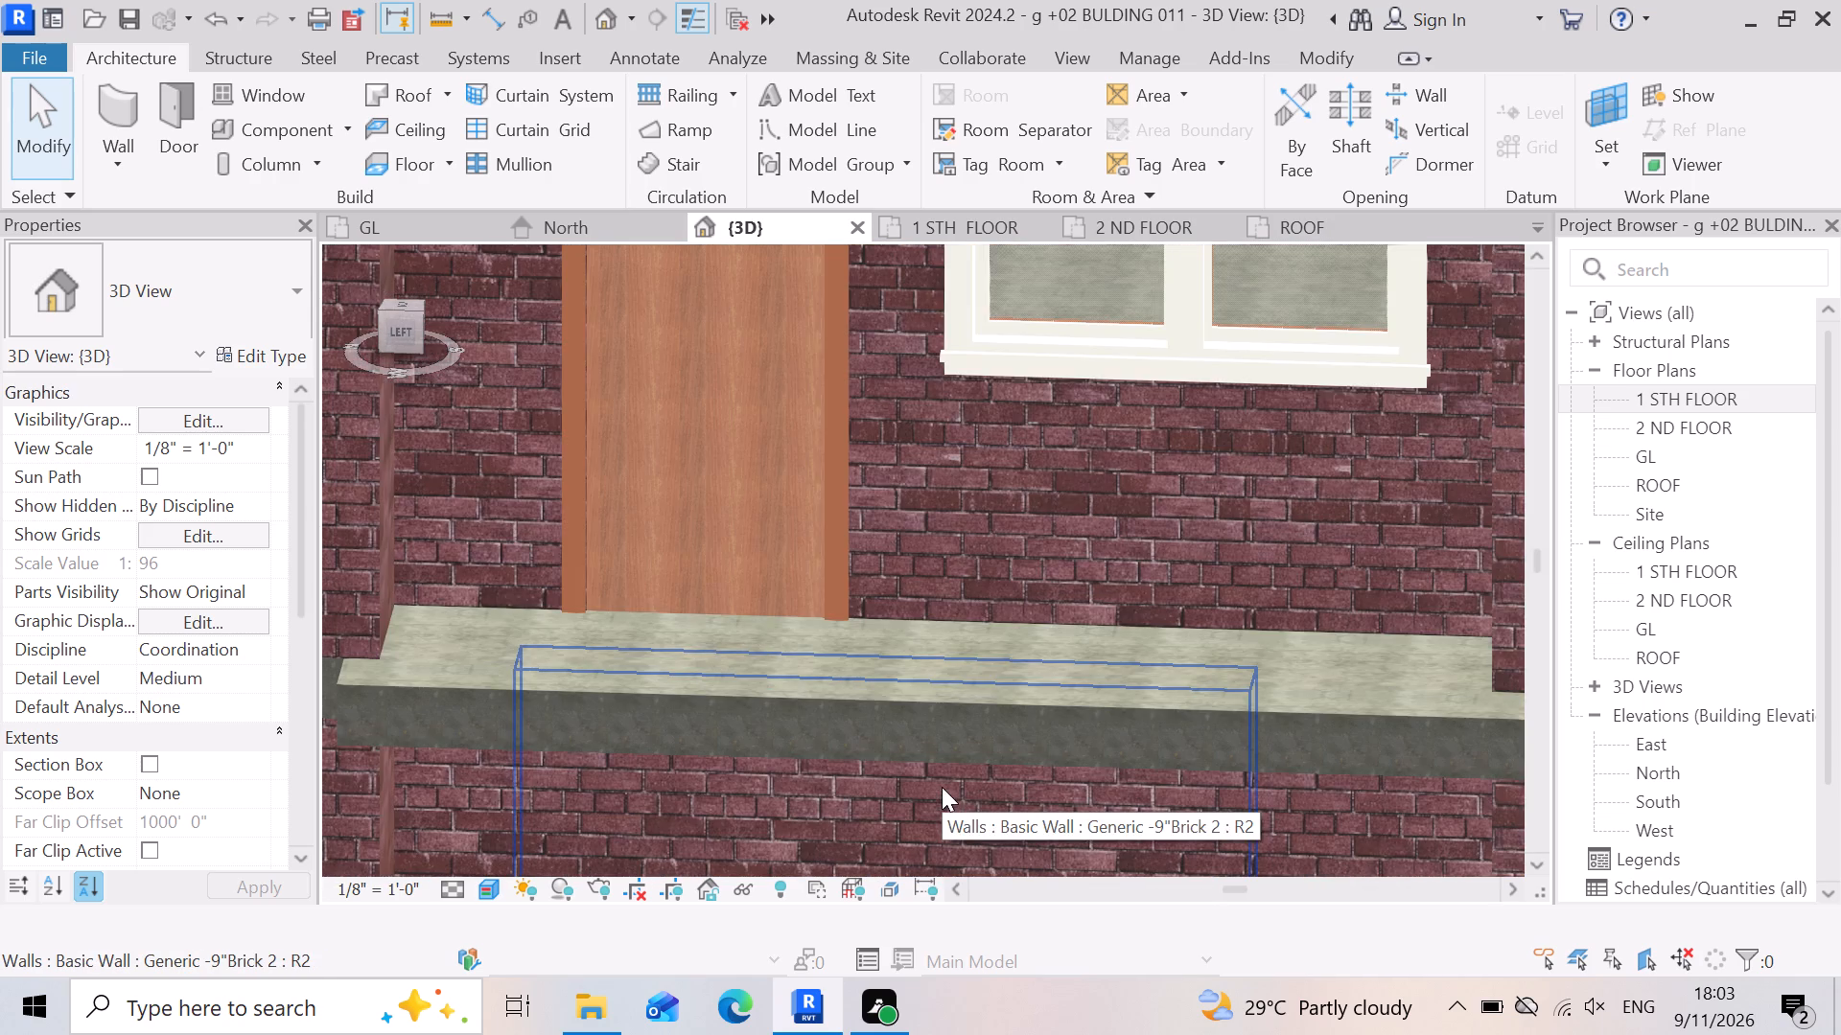
scroll(988, 747, "down", 7)
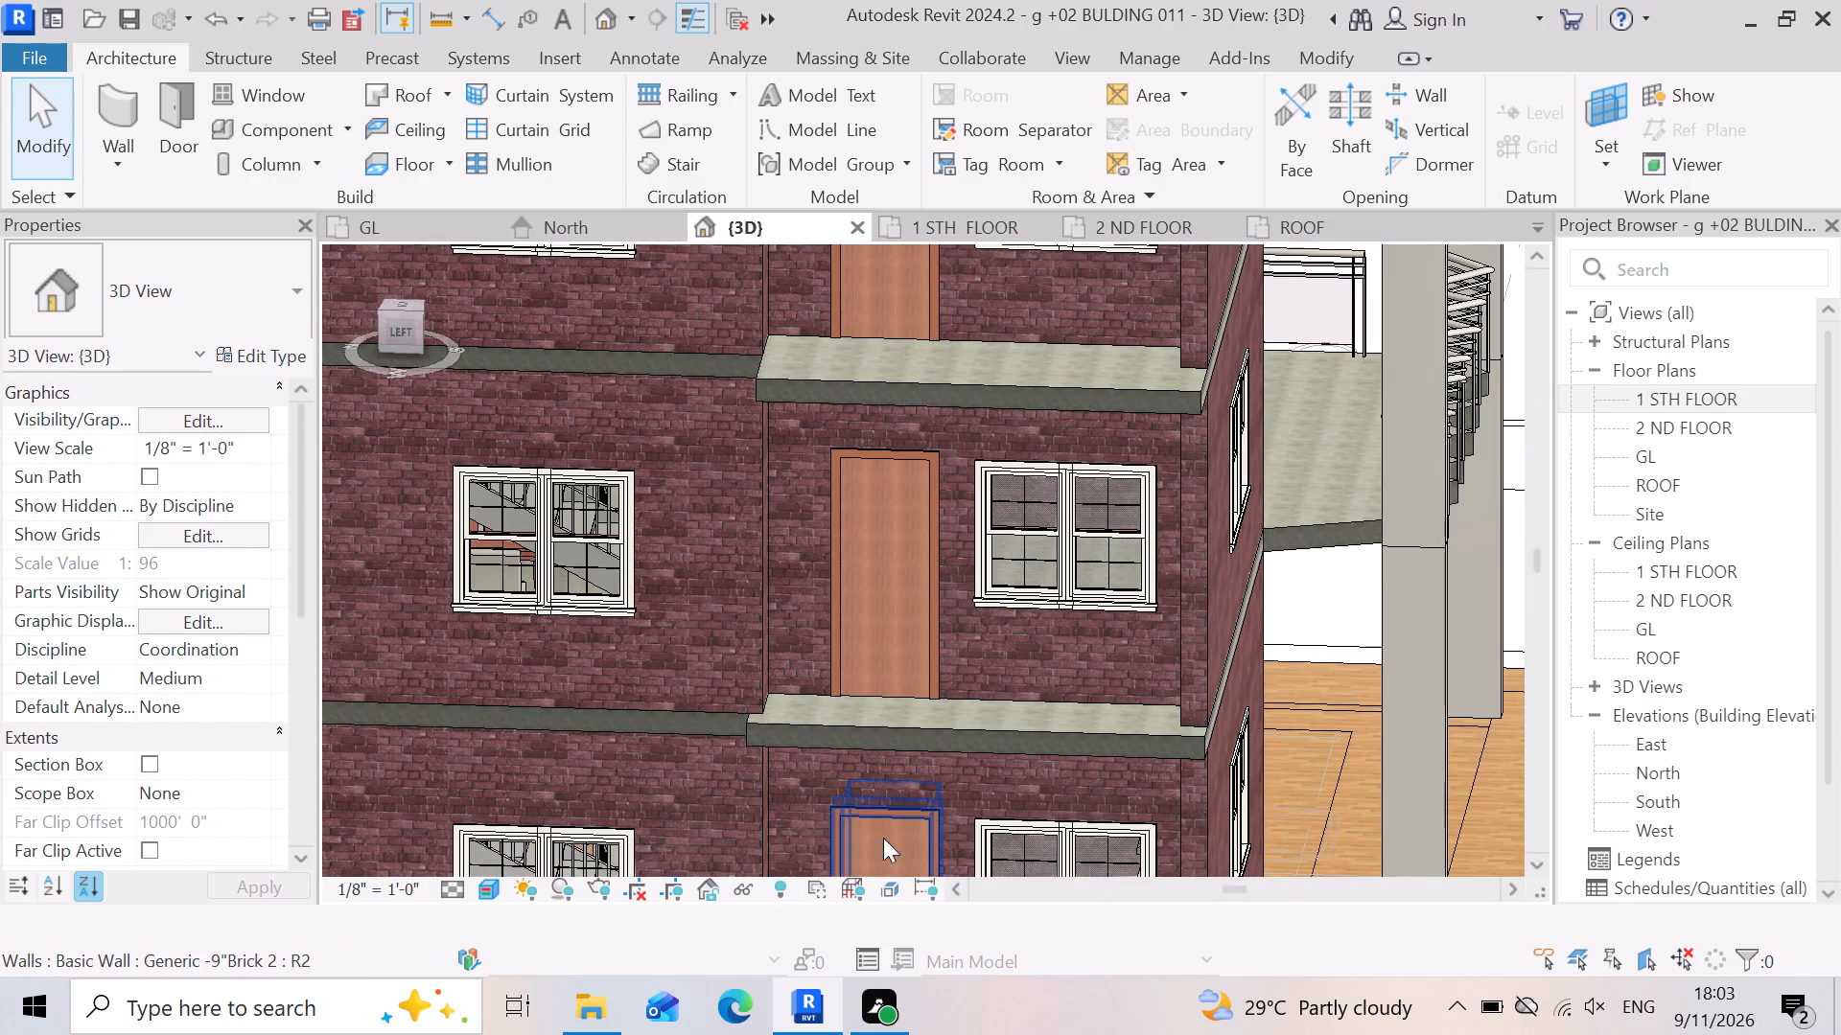
Open the 2 ND FLOOR slab's boundary for editing in the 2 ND FLOOR plan.
left_click(1090, 407)
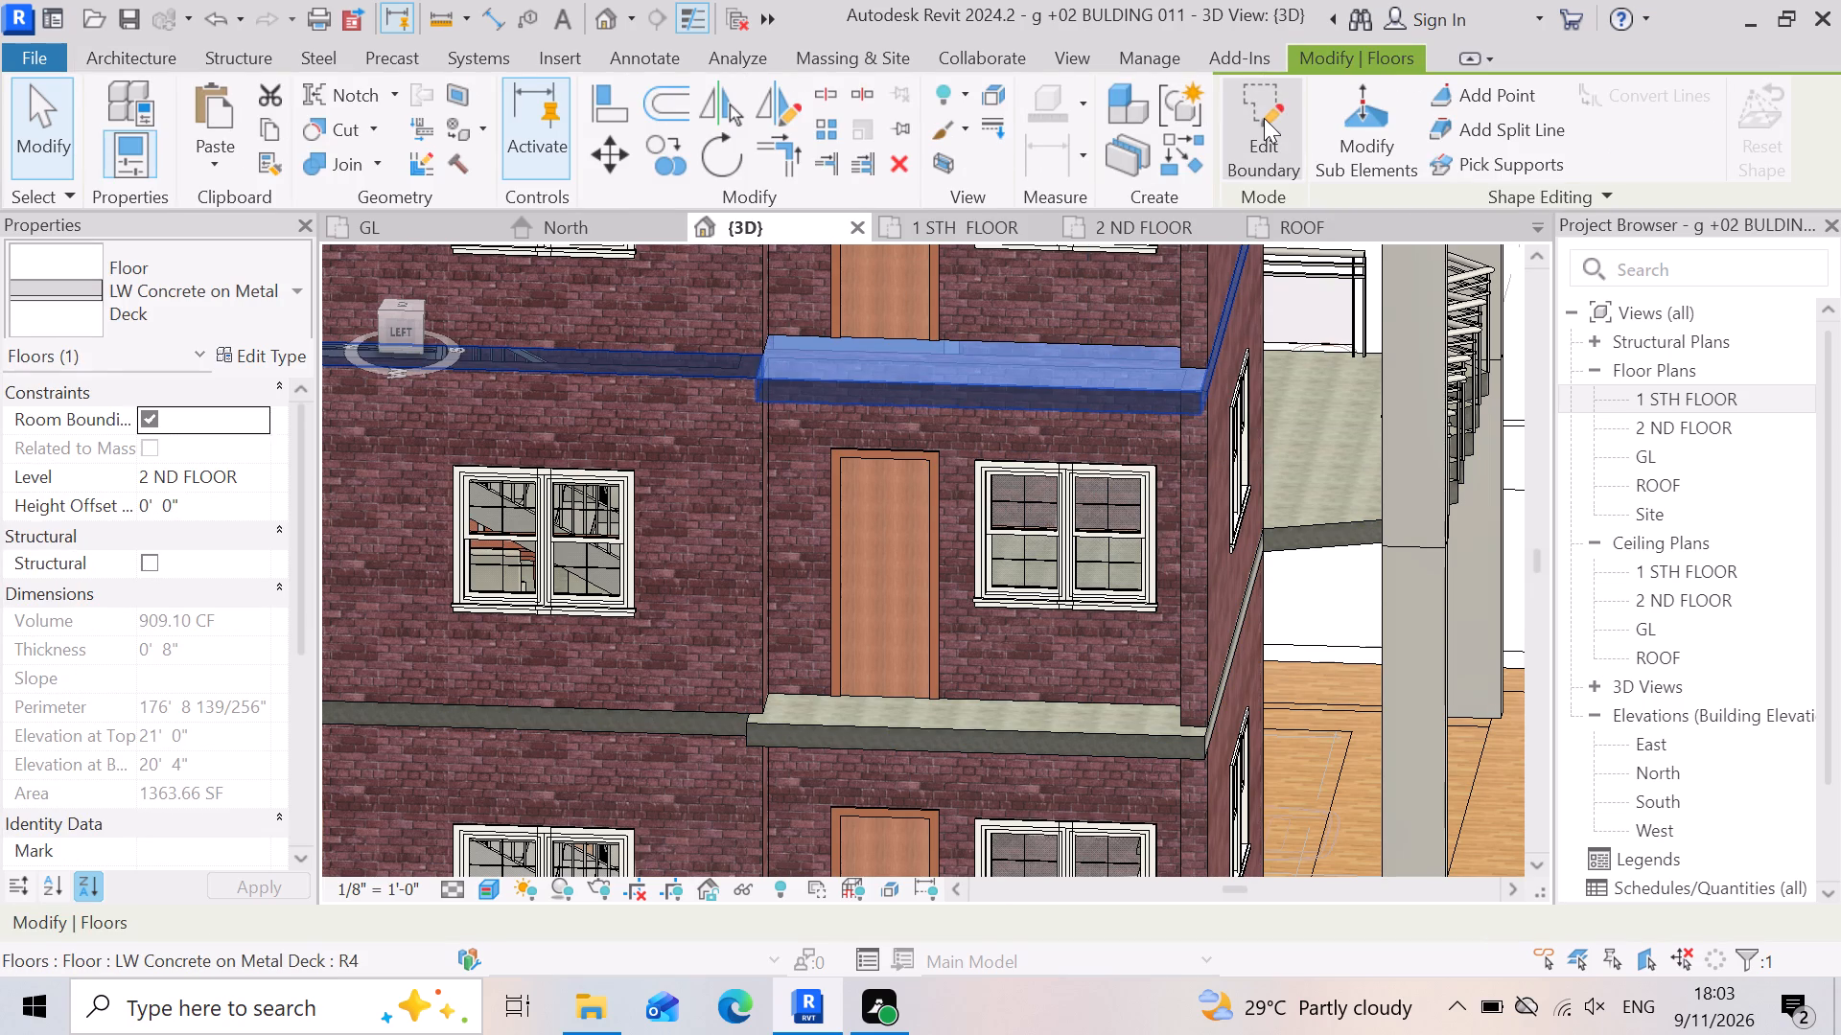
left_click(1261, 97)
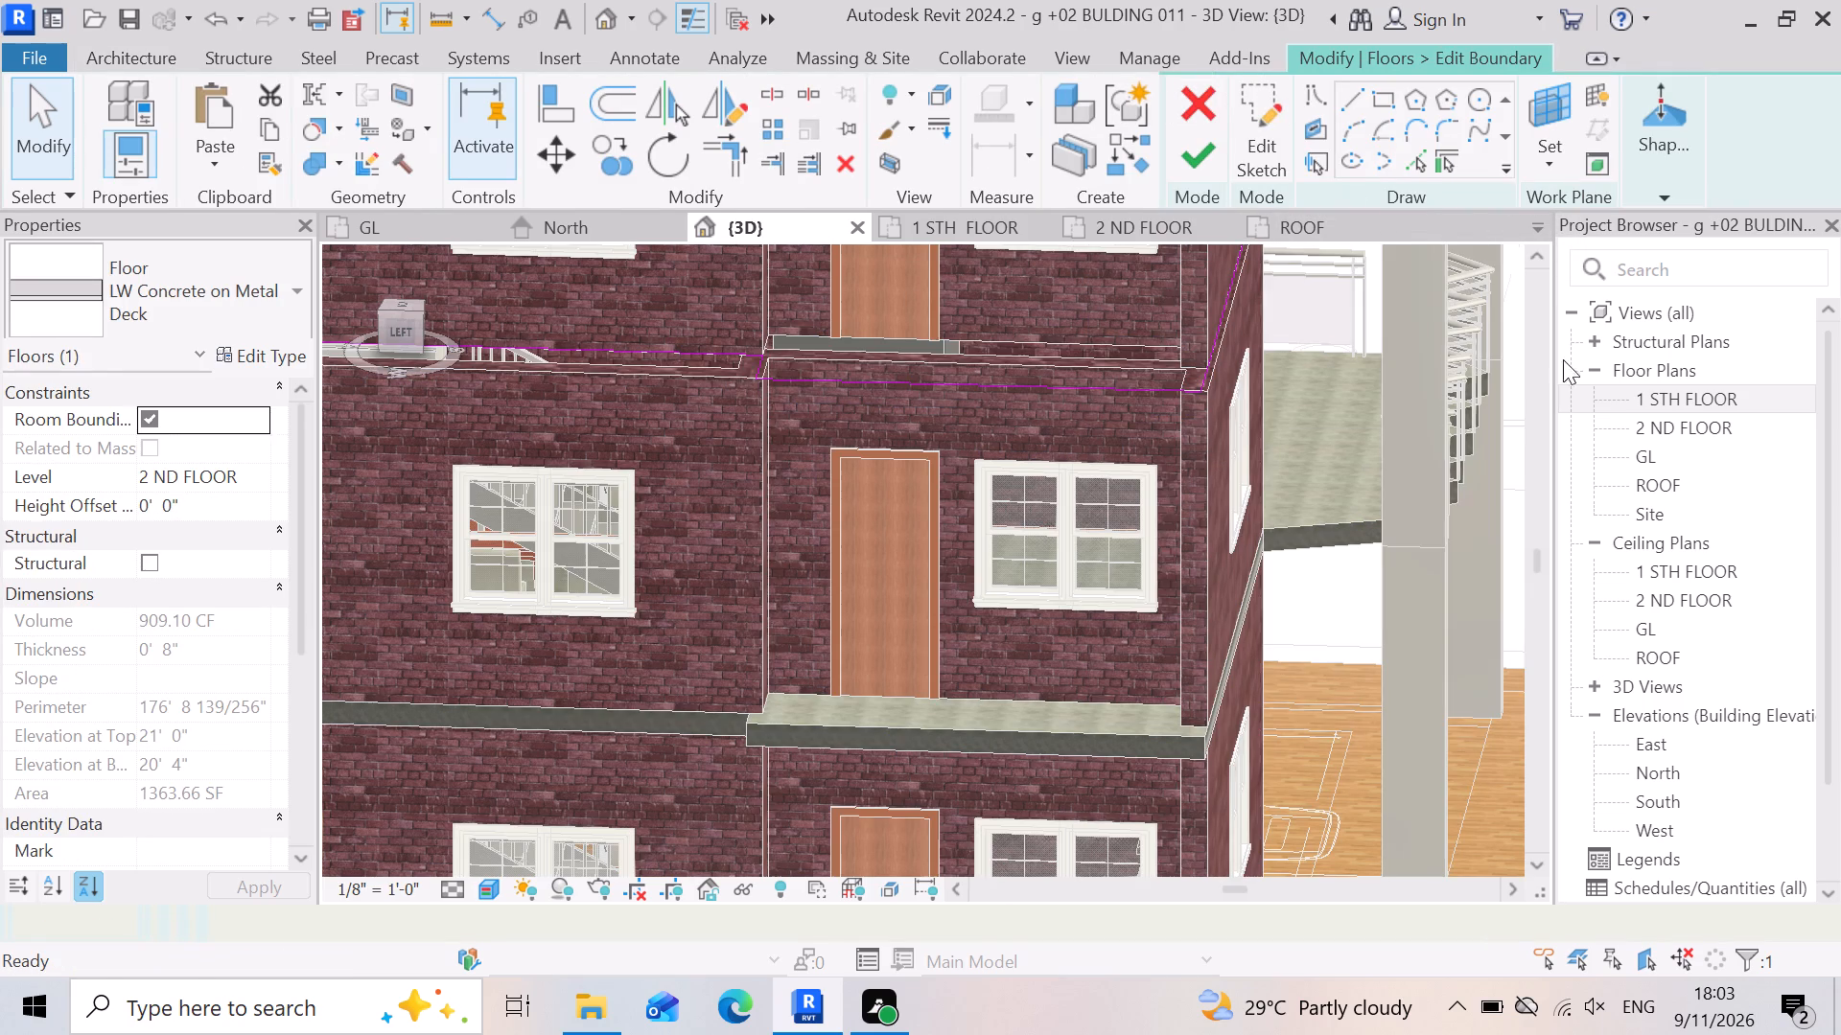
double_click(1709, 417)
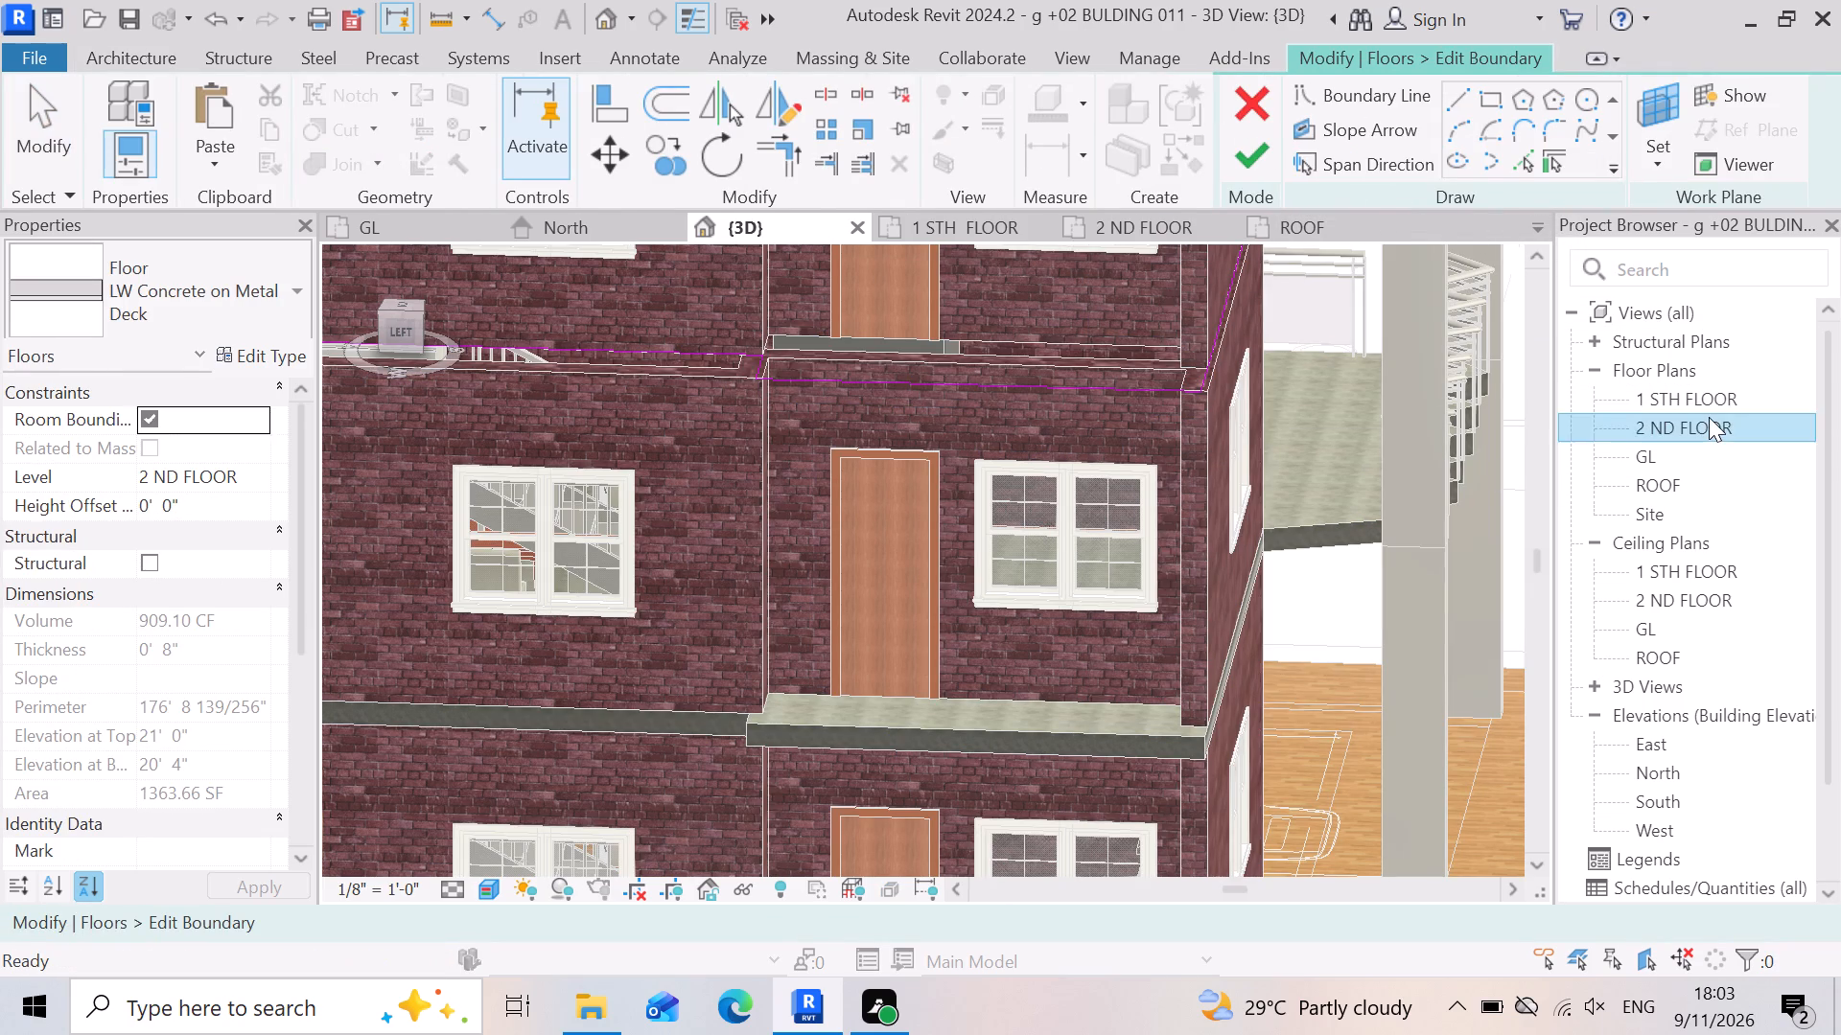
Delete the slab's outer vertical boundary line beside the side door below the stairs.
scroll(670, 866, "up", 3)
scroll(812, 755, "up", 6)
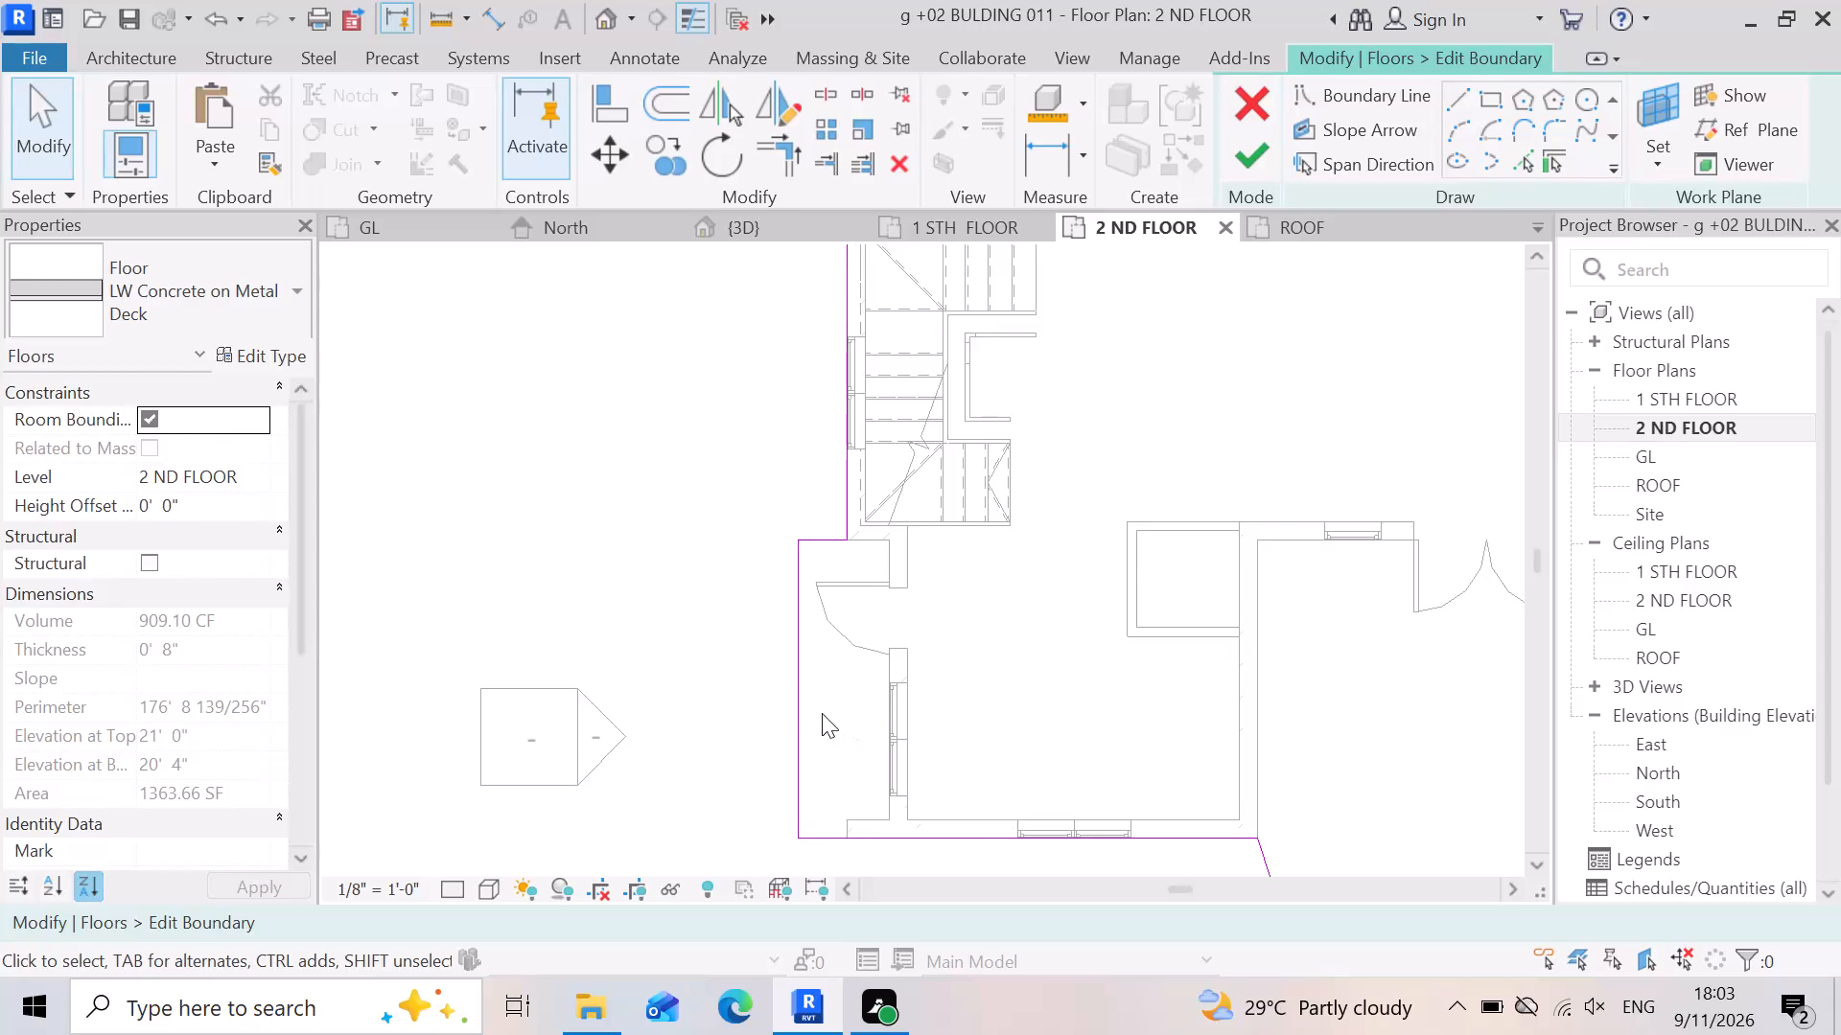
left_click(794, 682)
scroll(1024, 771, "down", 4)
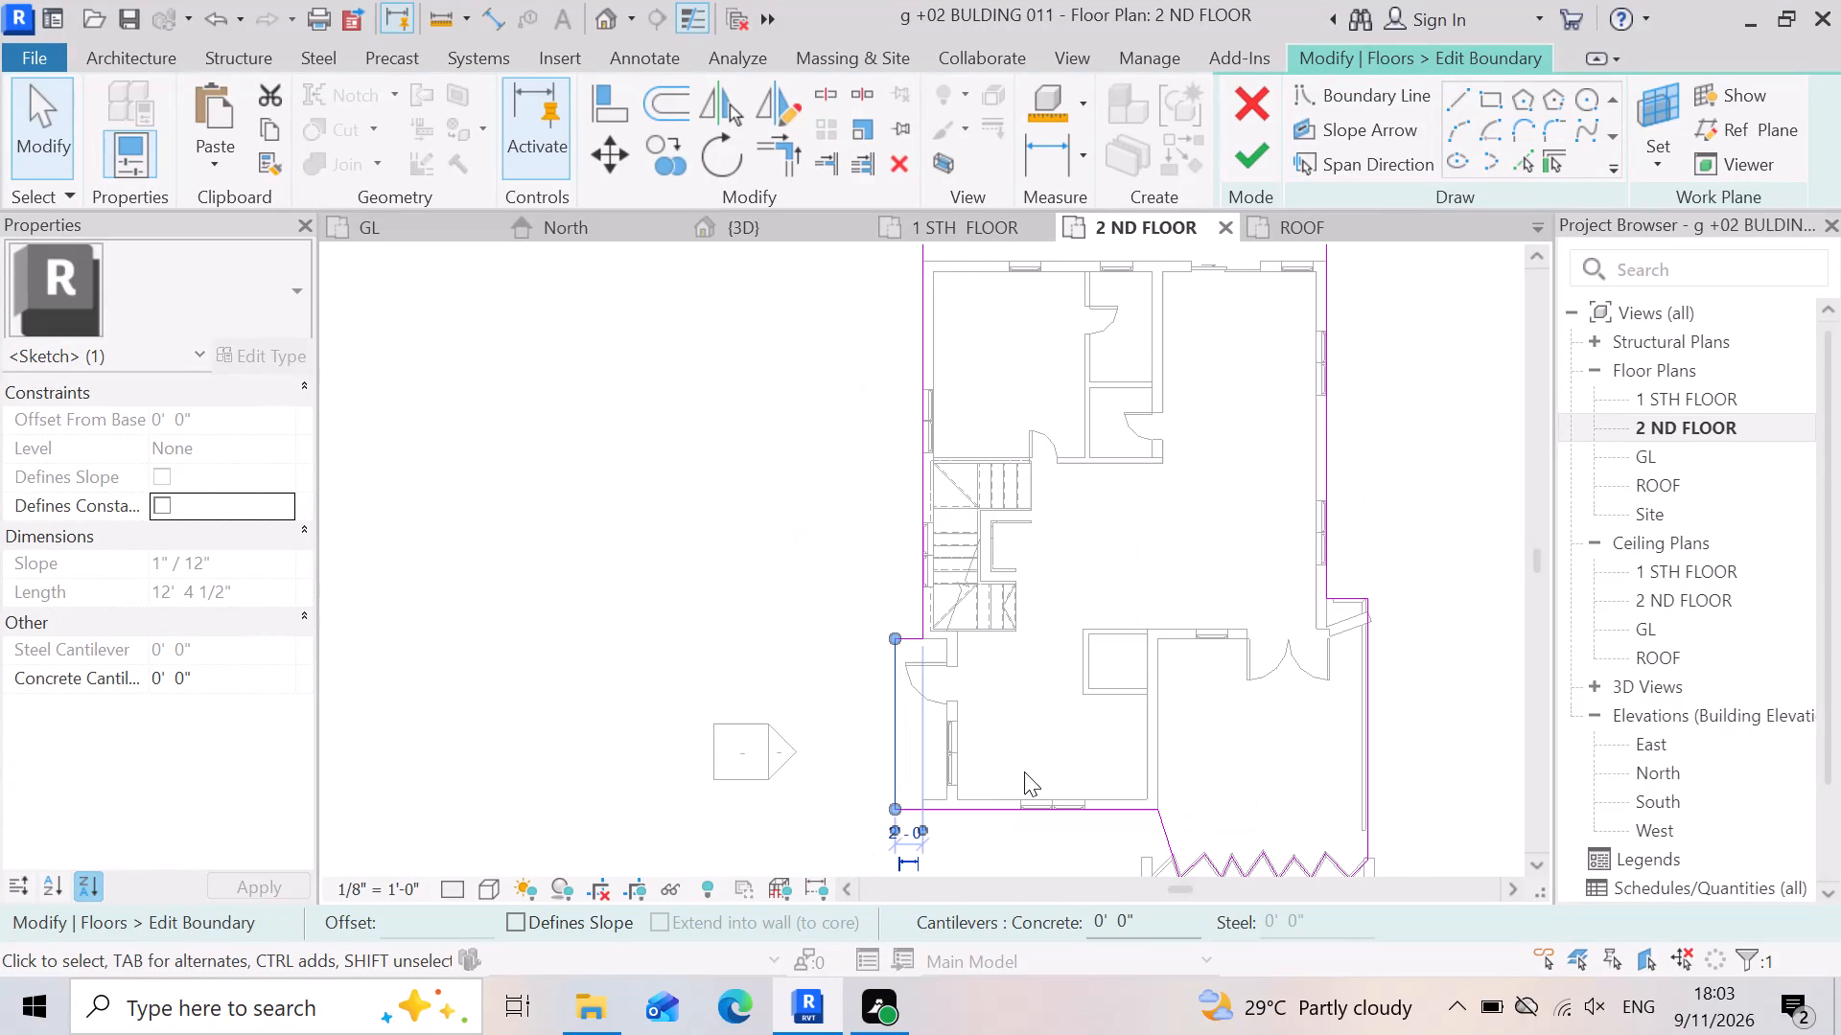
scroll(983, 770, "down", 4)
scroll(913, 792, "up", 7)
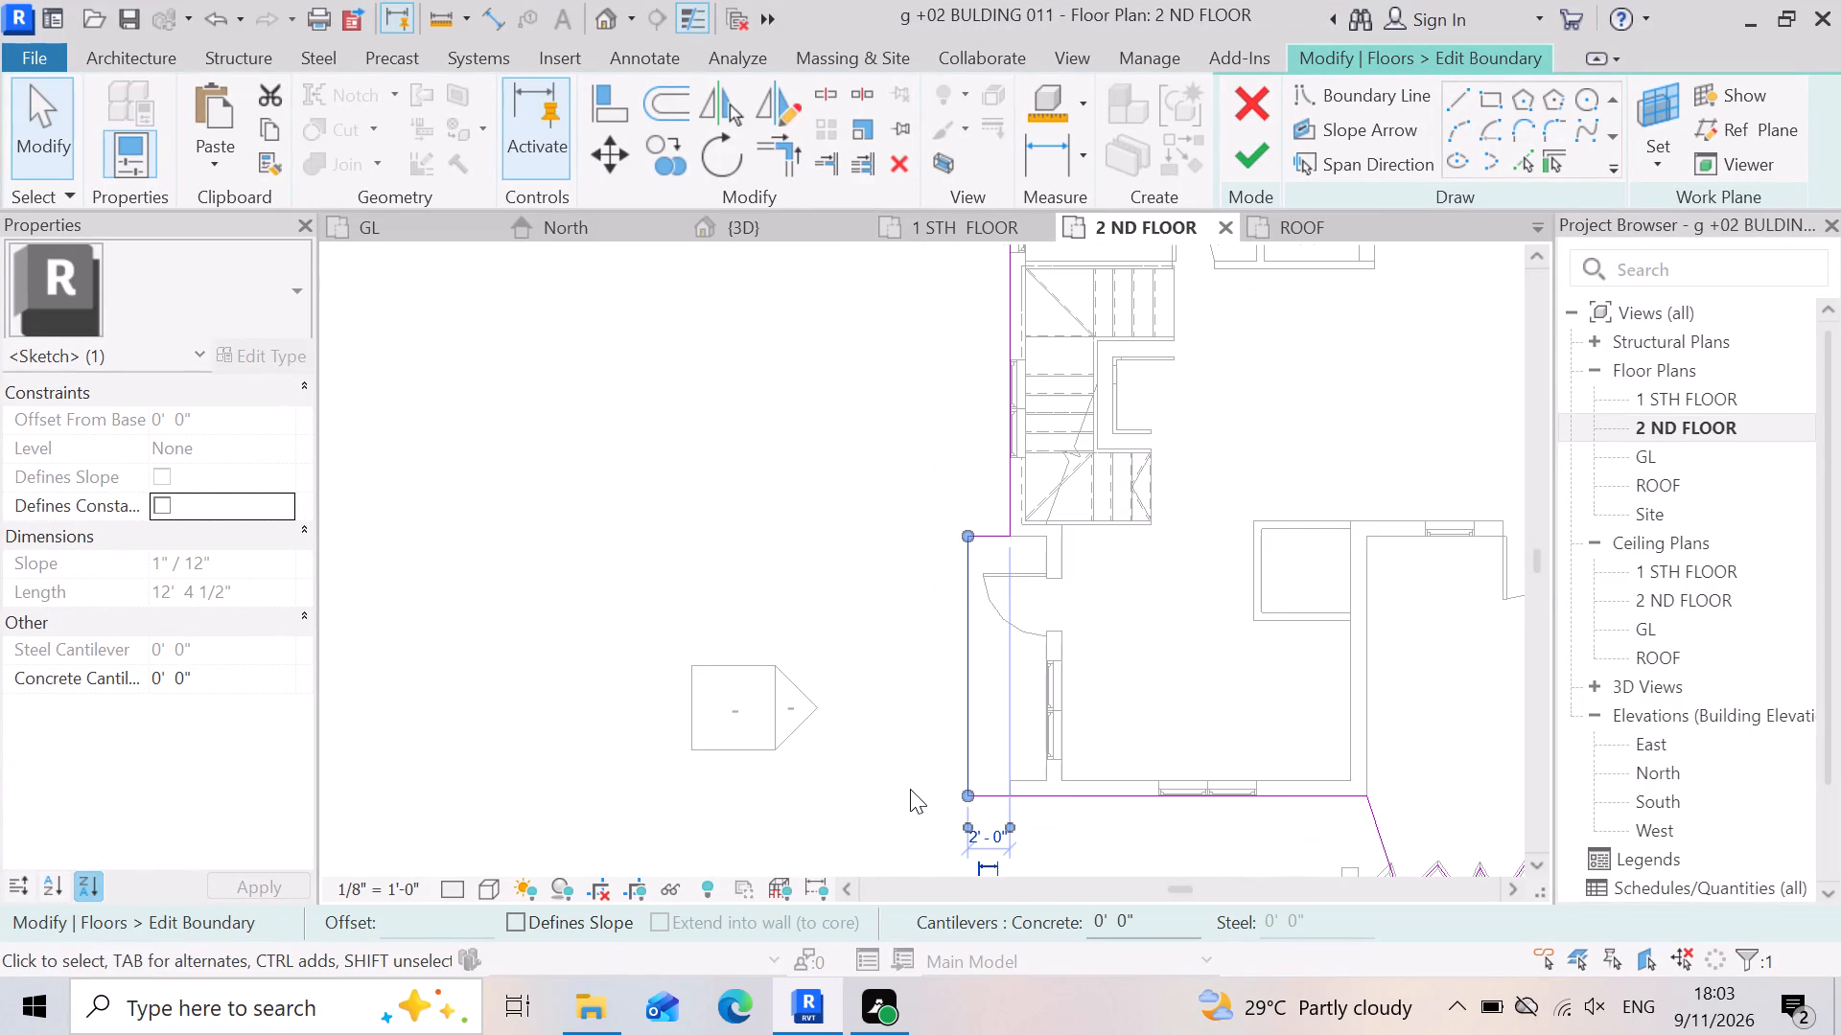
key("Delete")
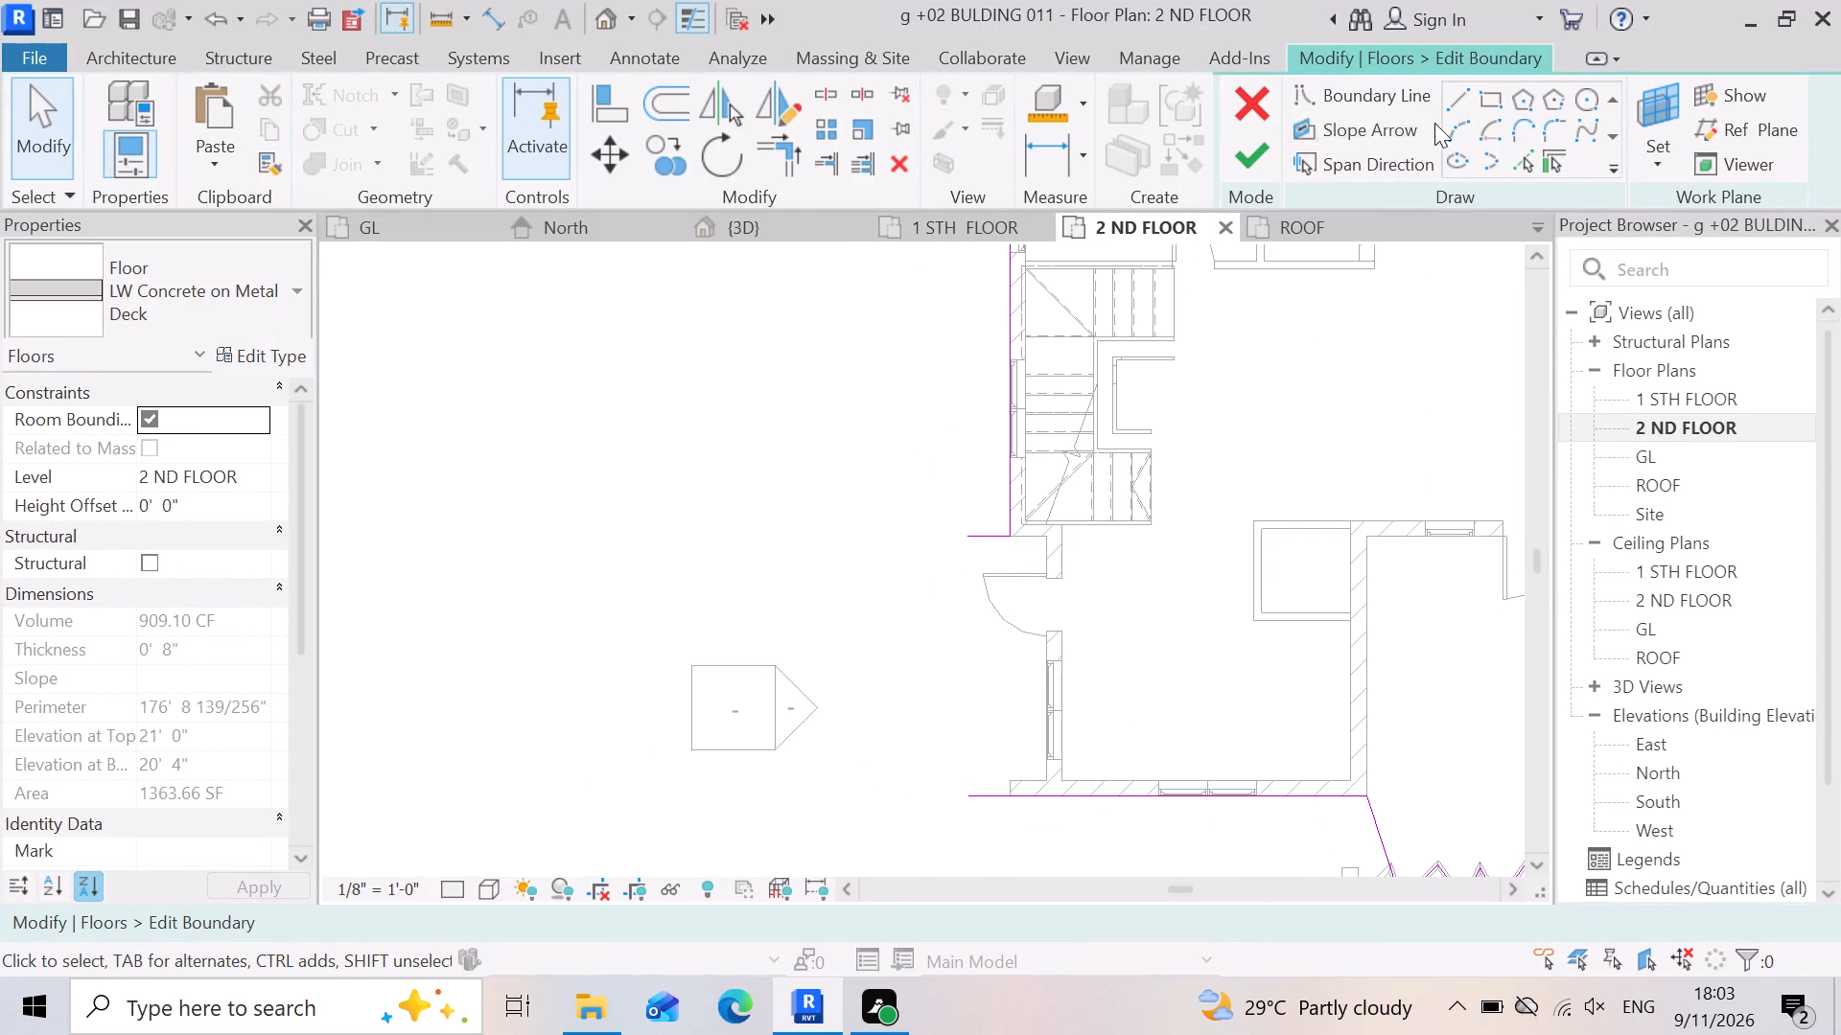
Draw a vertical boundary line from the stair wall's outer corner straight down to the horizontal boundary along the lower exterior wall.
left_click(1460, 103)
scroll(1052, 509, "up", 4)
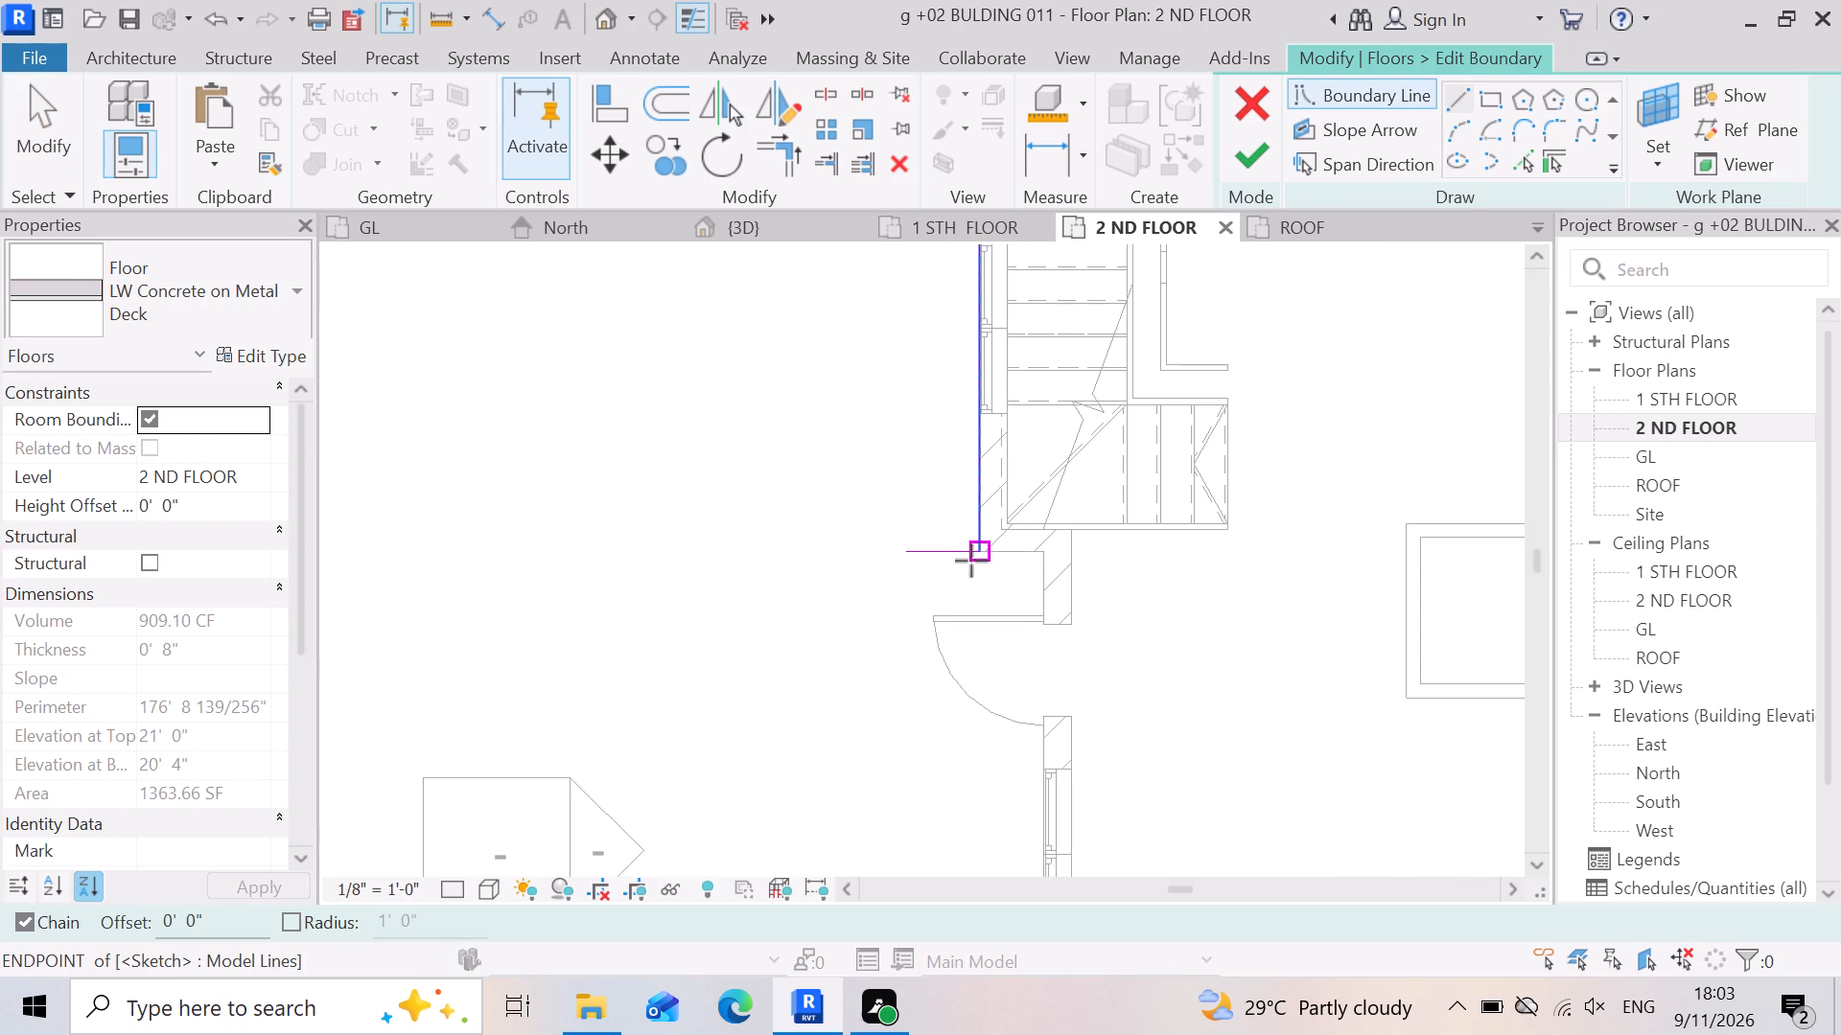
left_click(970, 561)
scroll(1004, 514, "down", 5)
scroll(987, 792, "up", 3)
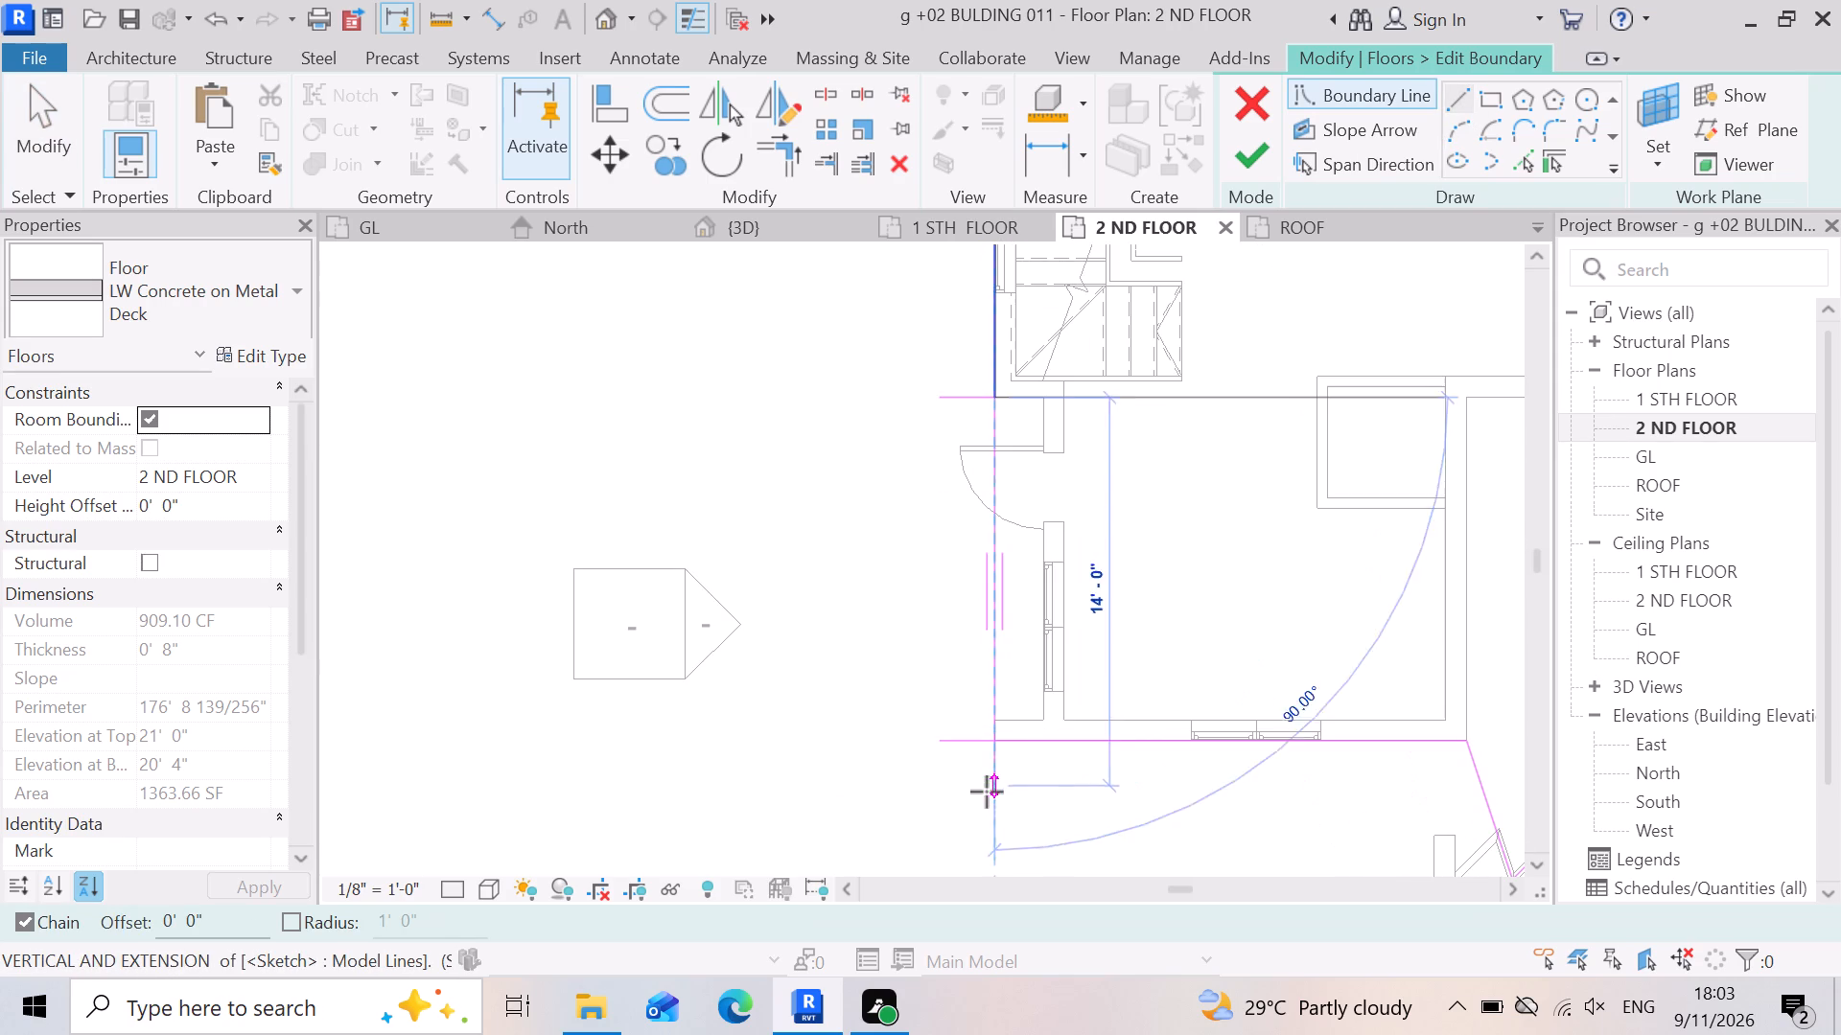
left_click(997, 747)
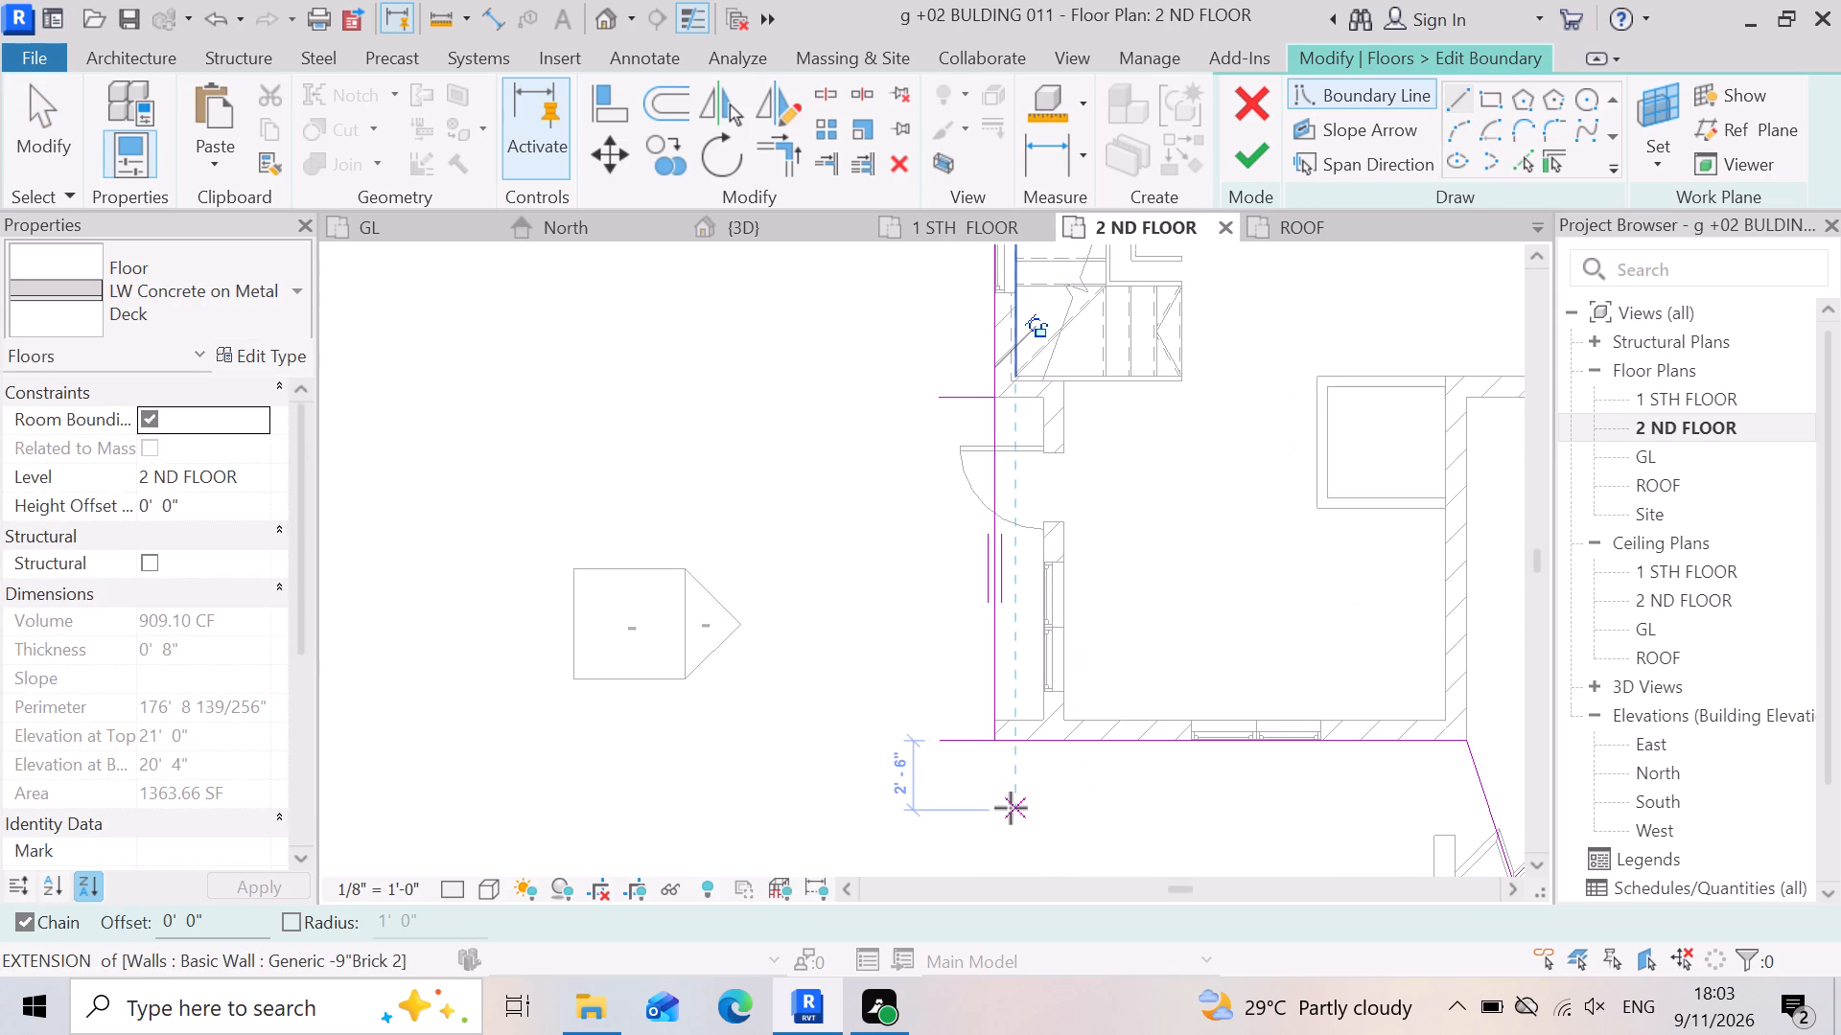
key("Escape")
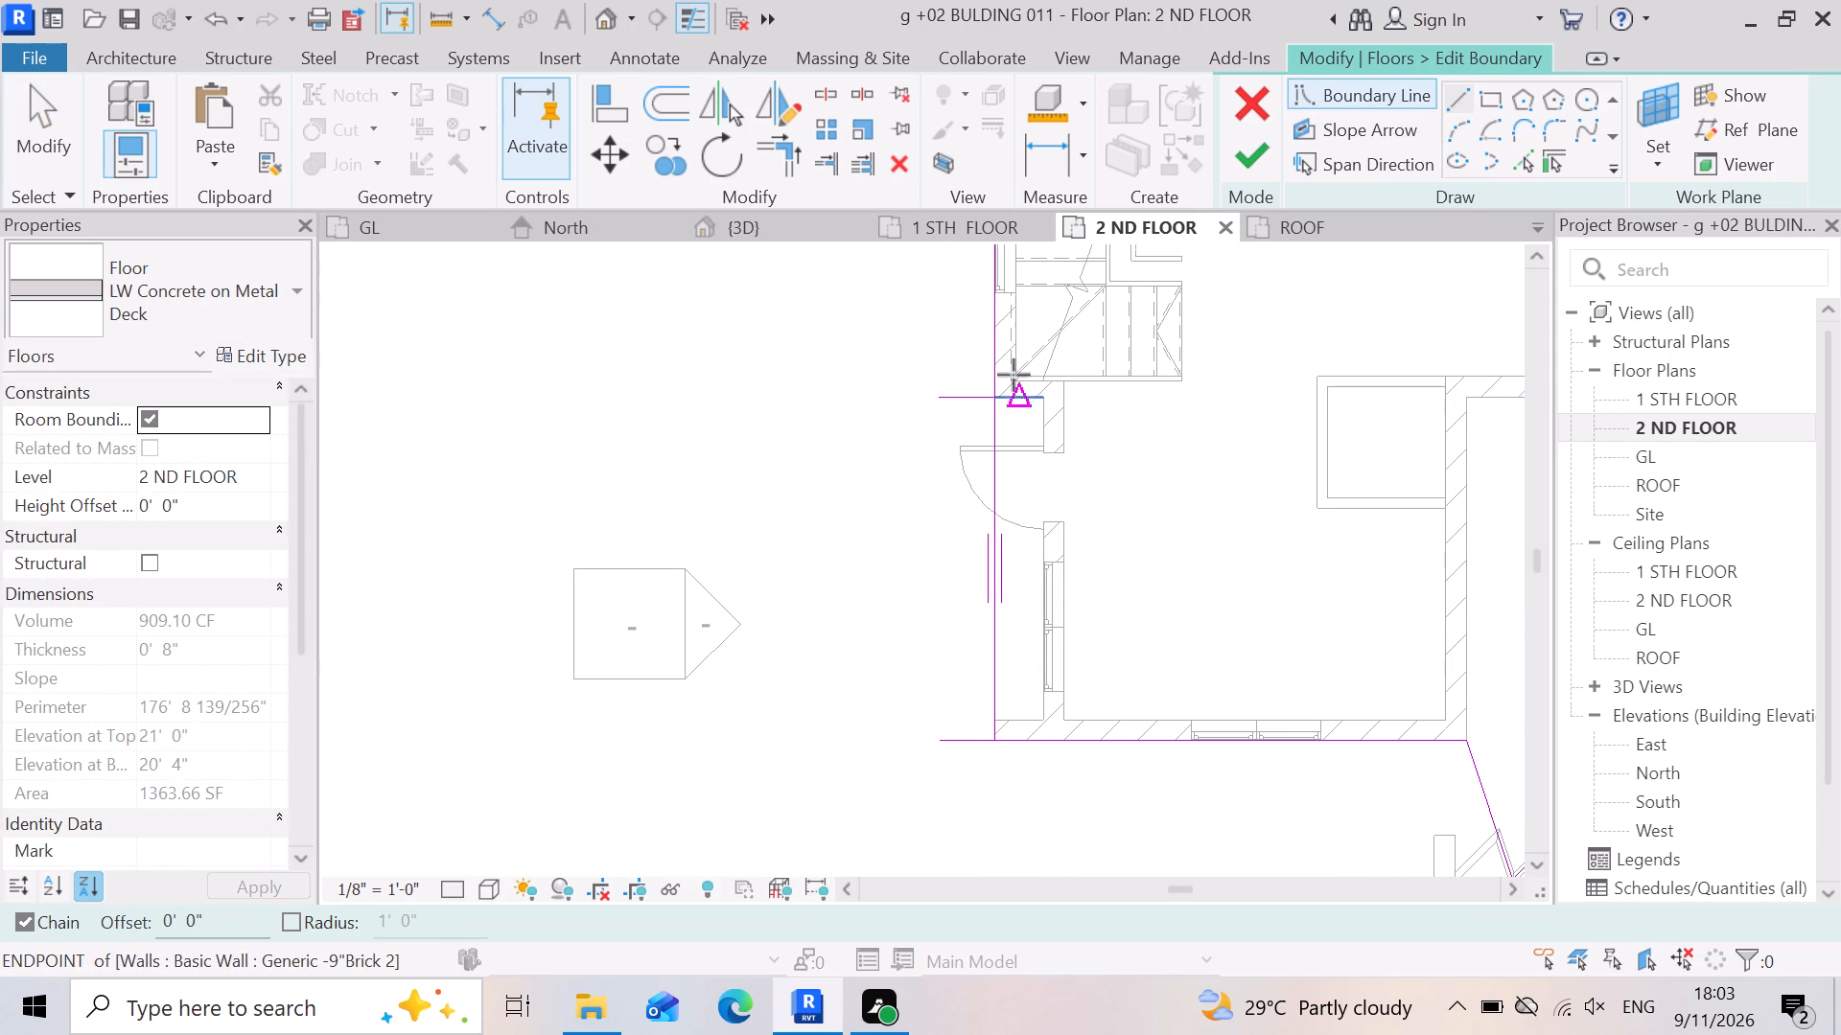
Delete the leftover horizontal boundary line at the stair wall's lower outer corner, above the side door.
scroll(989, 363, "up", 3)
key("Escape")
left_click(954, 409)
scroll(937, 442, "up", 4)
key("Delete")
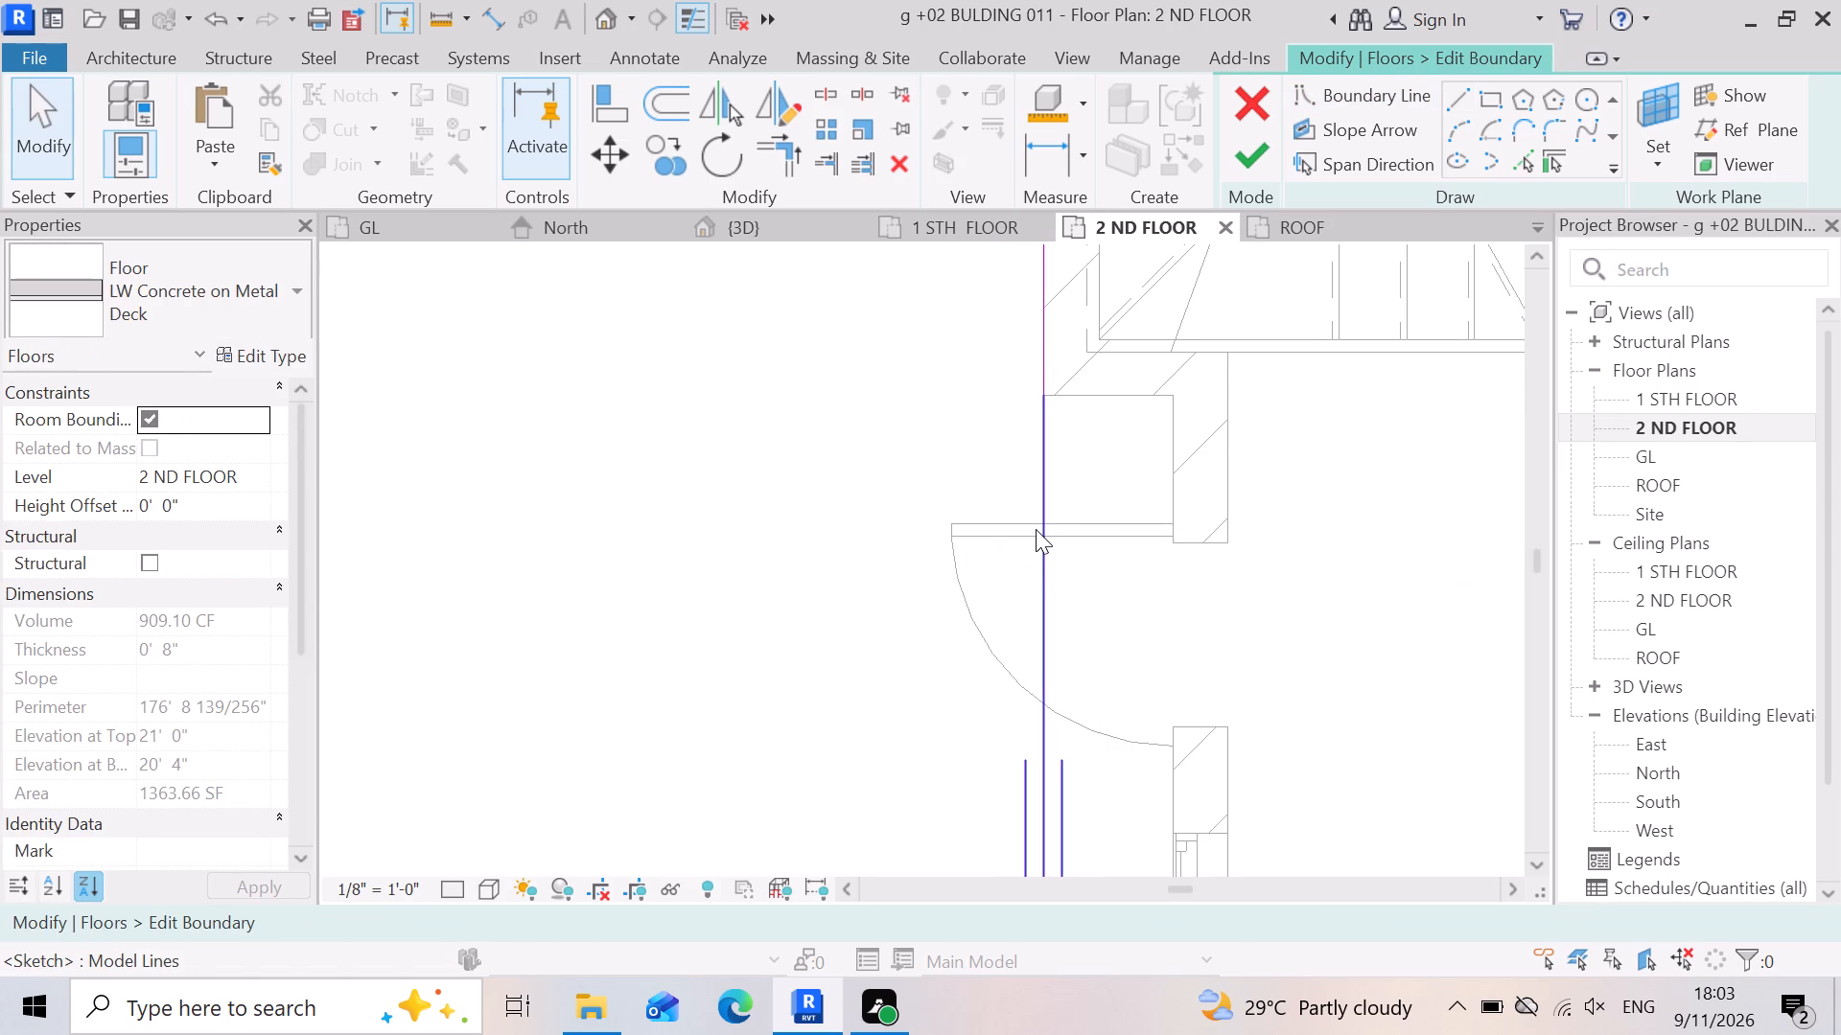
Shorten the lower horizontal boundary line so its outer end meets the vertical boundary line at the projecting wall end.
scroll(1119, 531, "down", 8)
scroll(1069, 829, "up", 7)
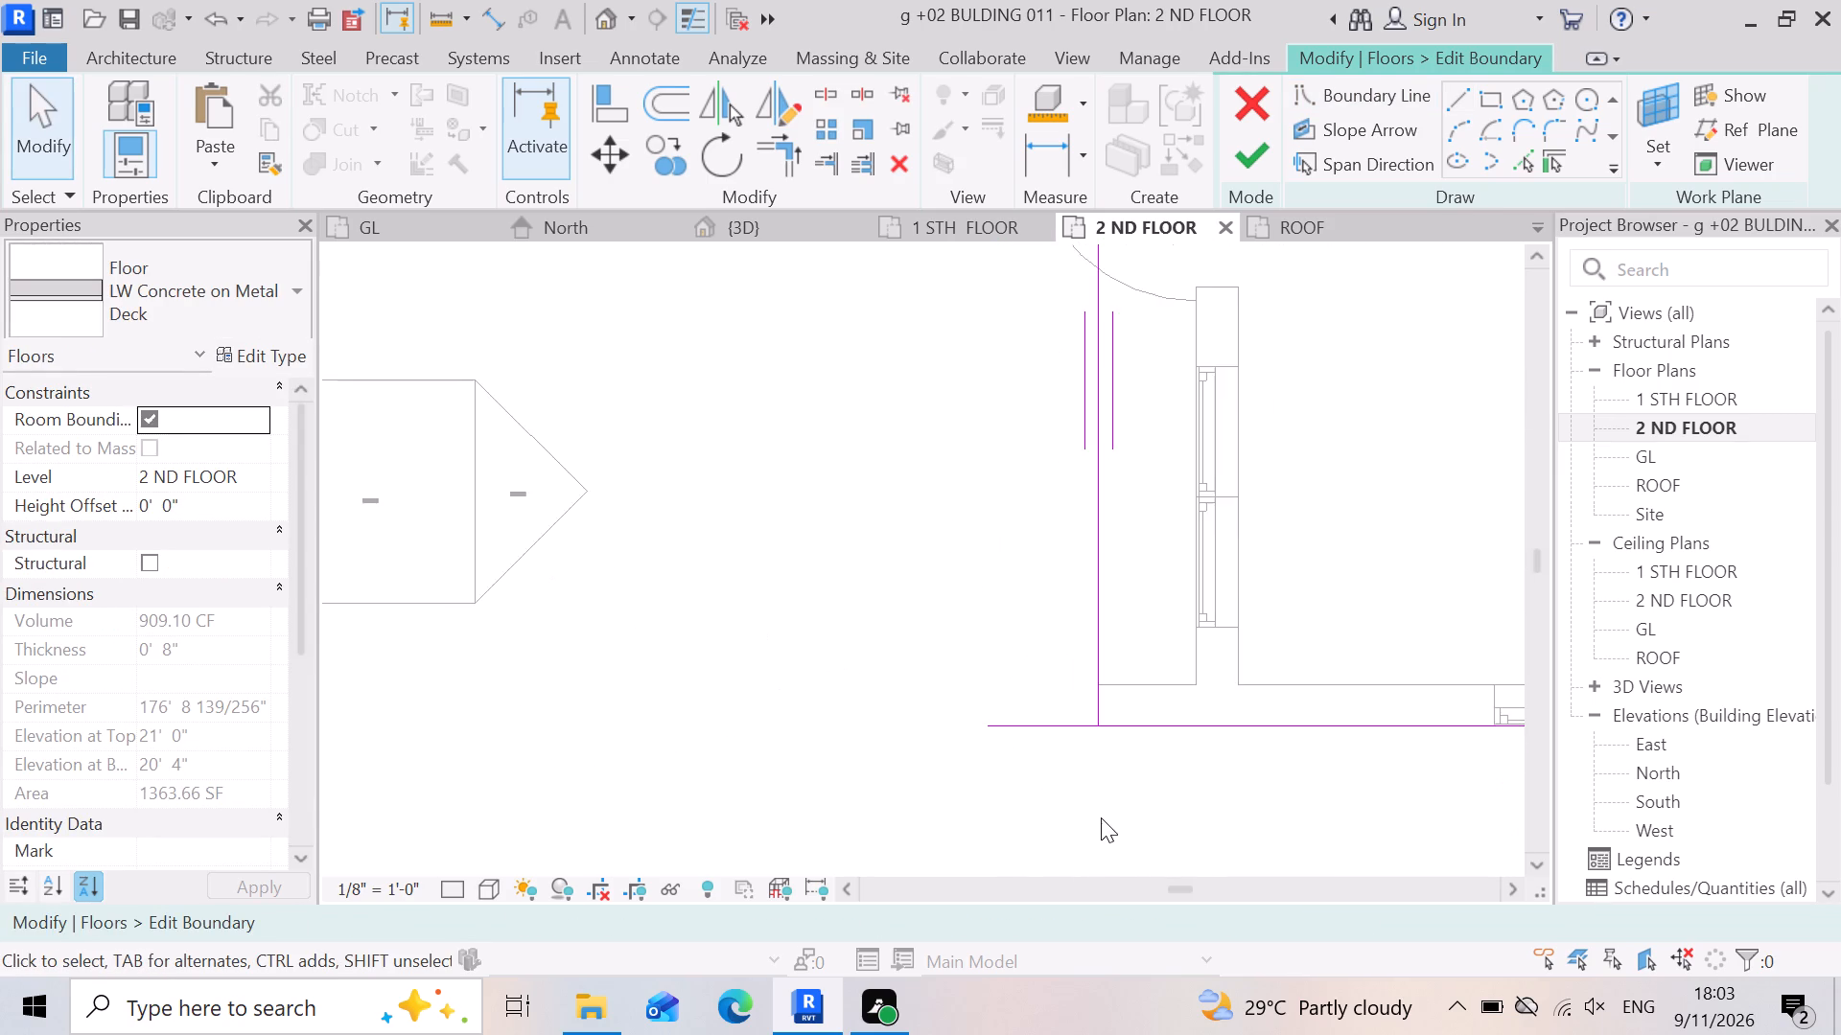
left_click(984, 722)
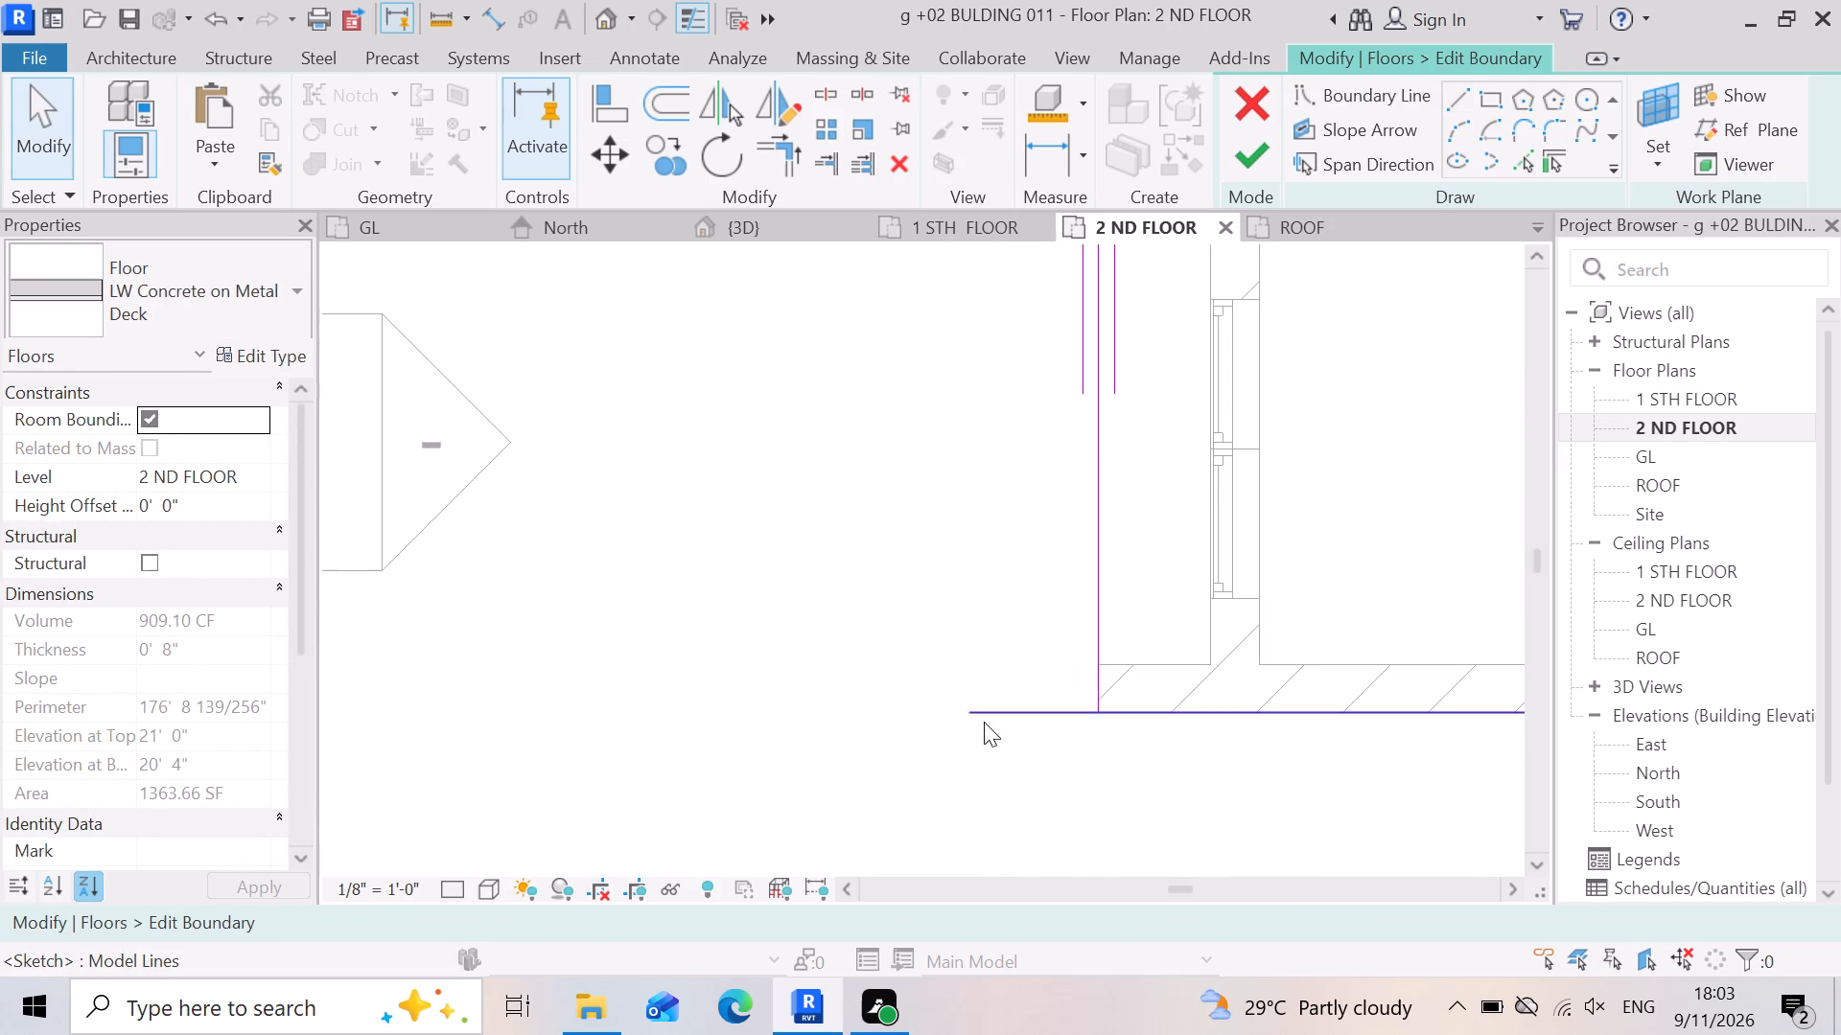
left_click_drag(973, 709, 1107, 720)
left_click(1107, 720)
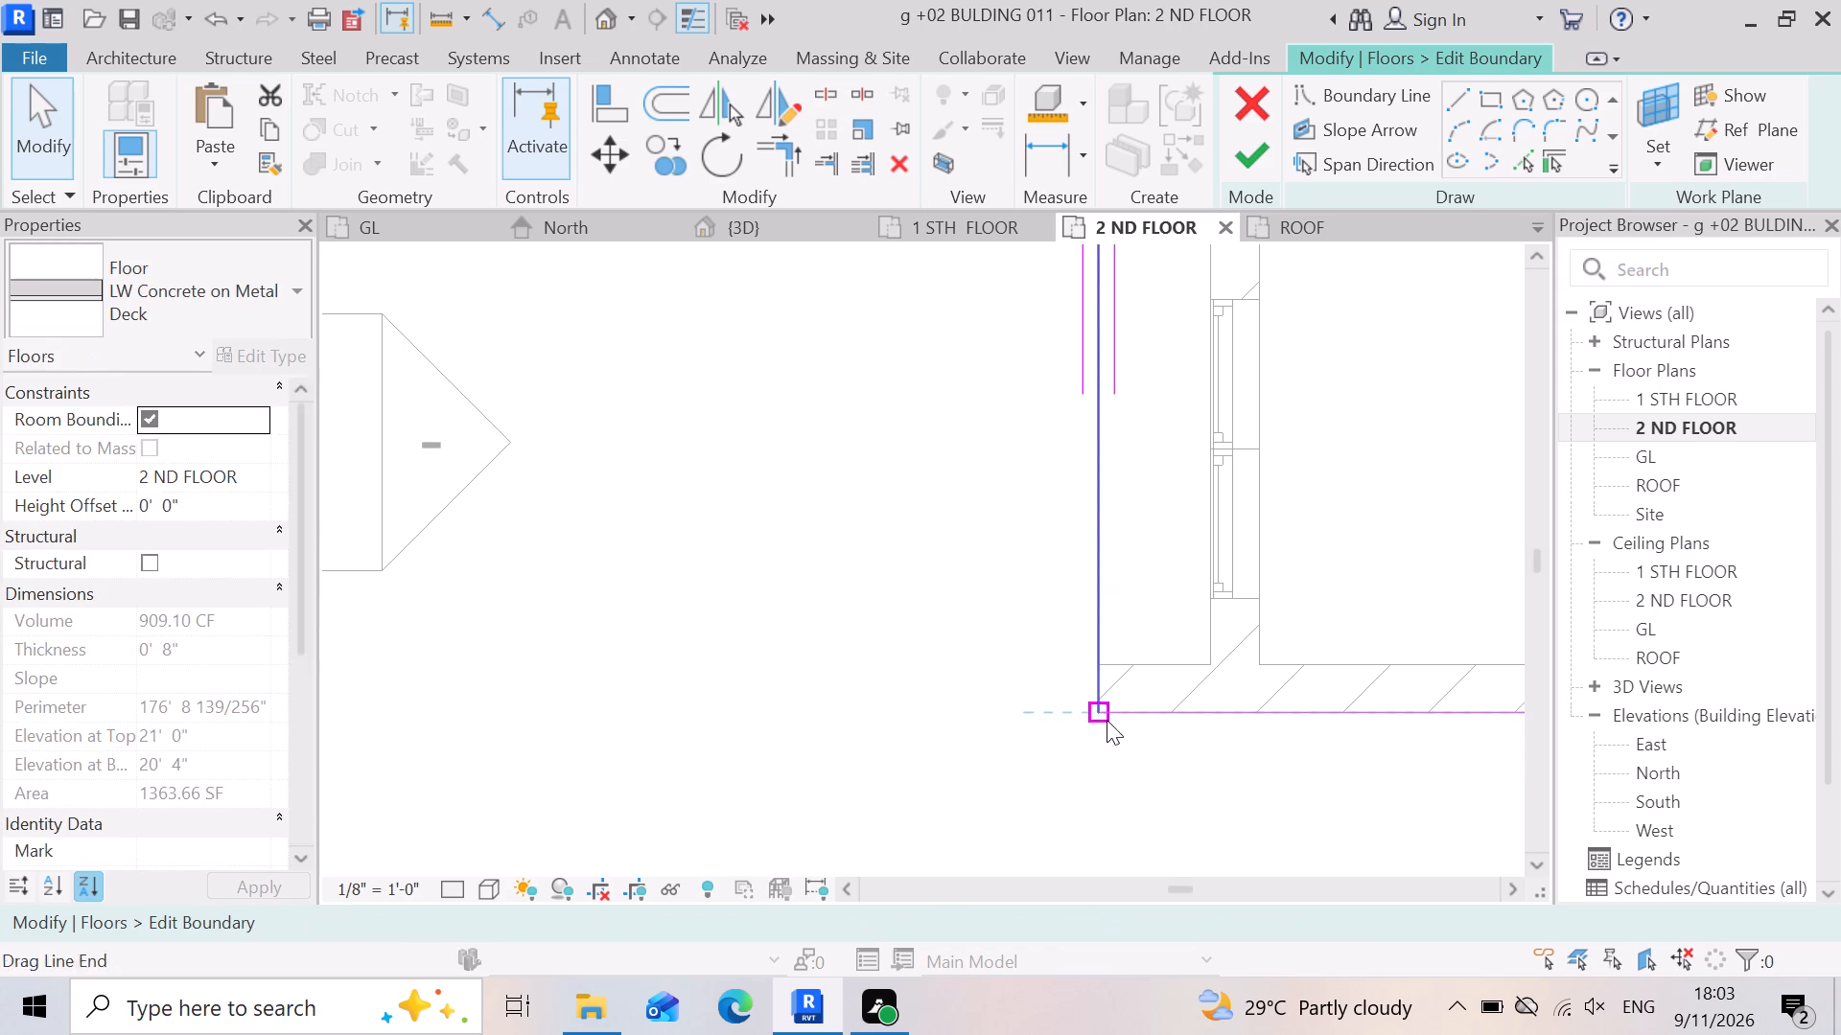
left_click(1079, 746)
Draw a 1' 9" horizontal boundary line from the stair wall's outer corner inward to the recessed side-door wall.
scroll(1154, 828, "down", 8)
scroll(1141, 561, "up", 3)
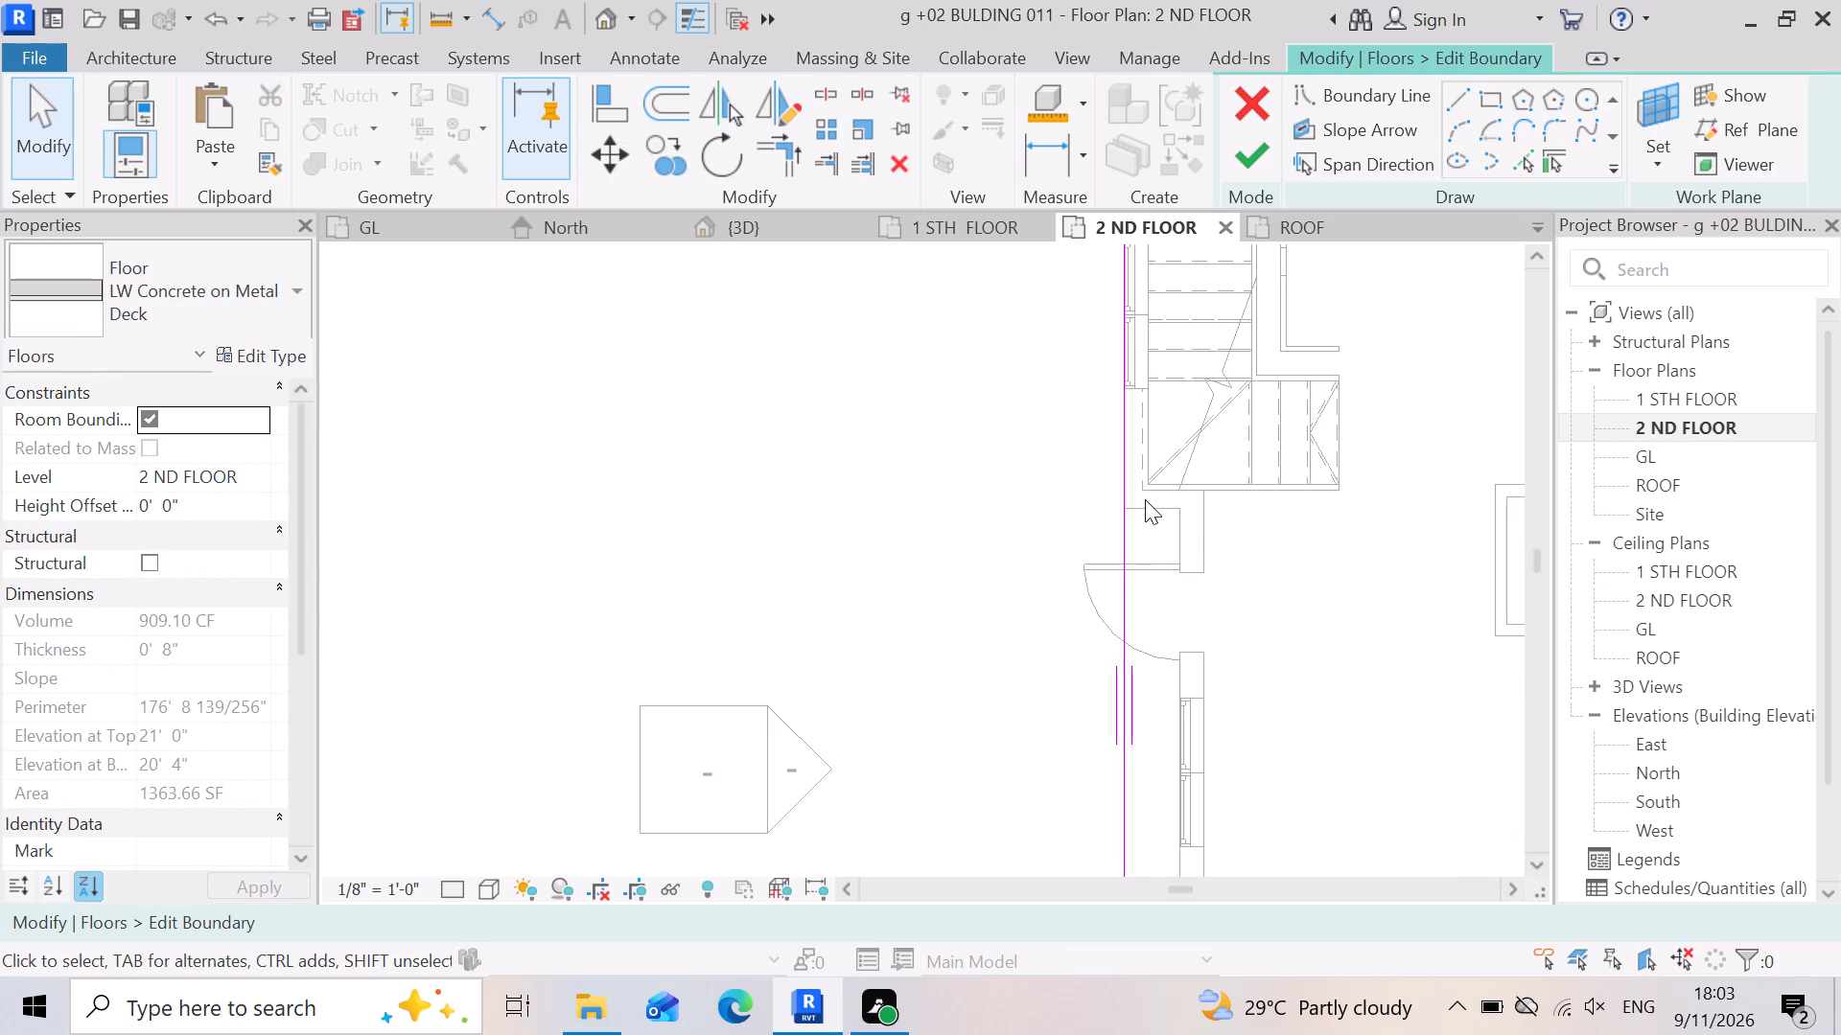
scroll(1174, 713, "down", 8)
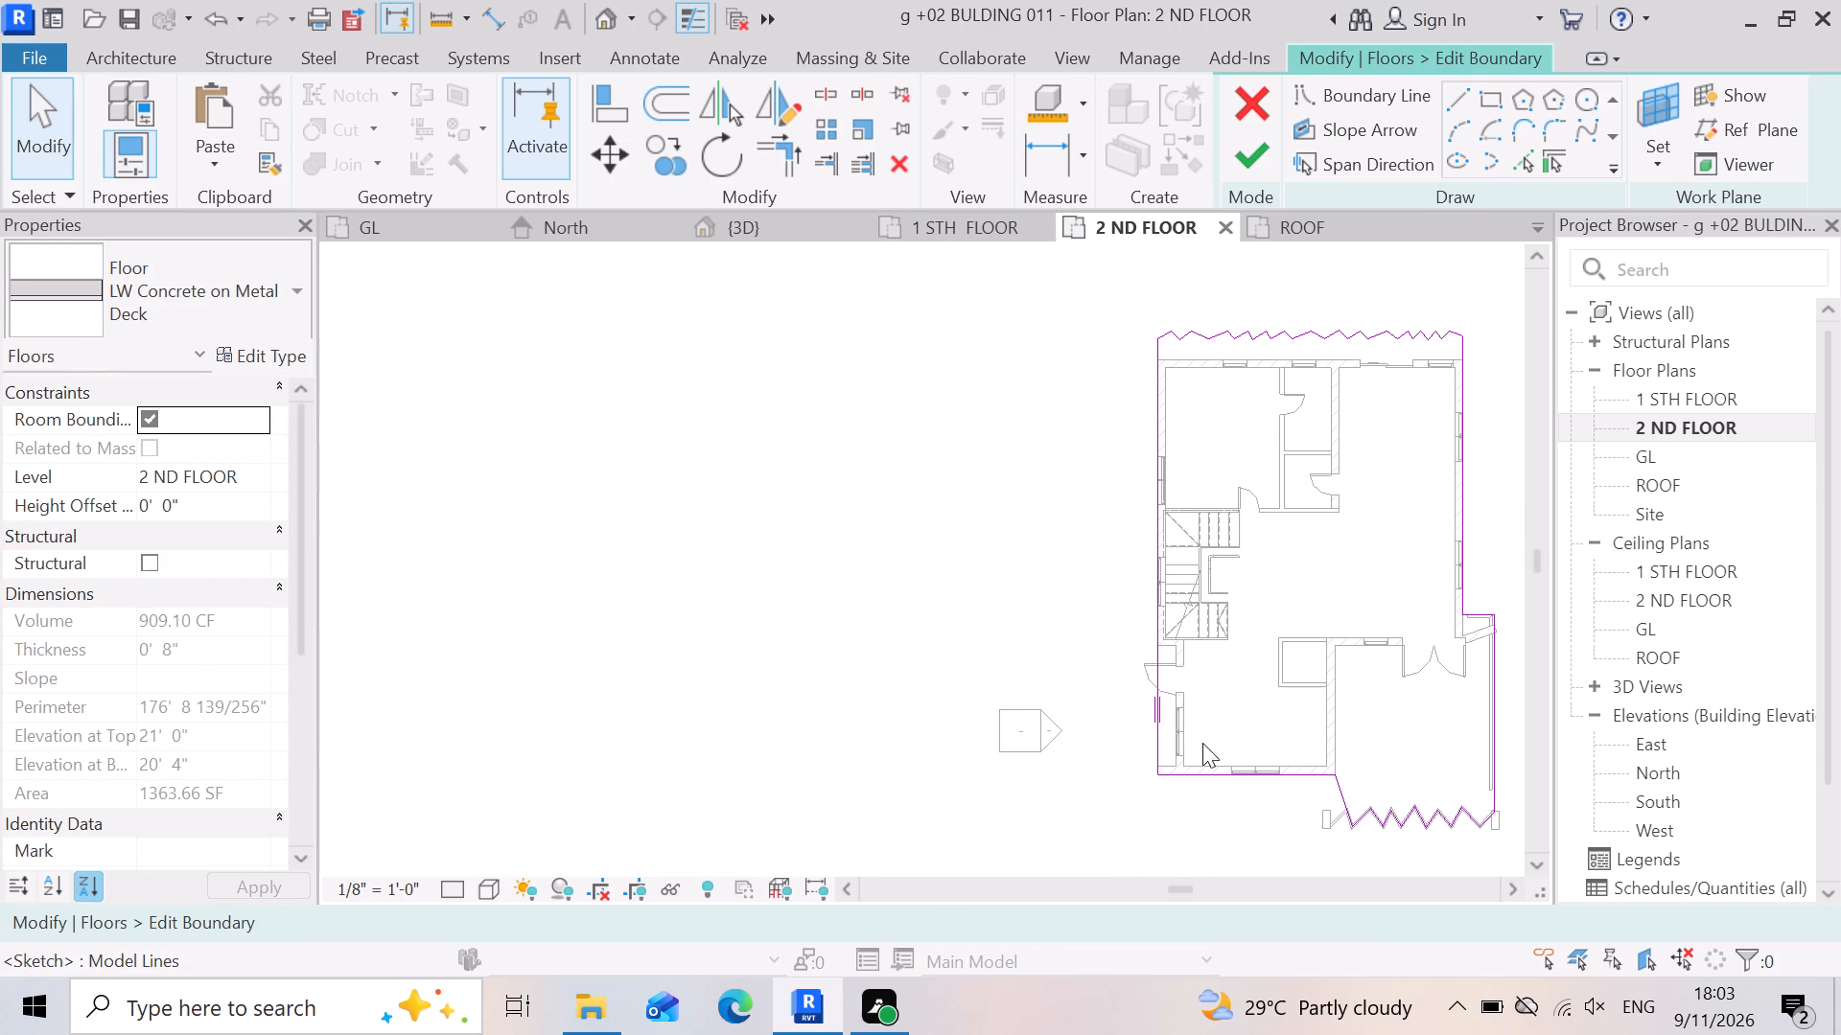
scroll(1208, 734, "up", 16)
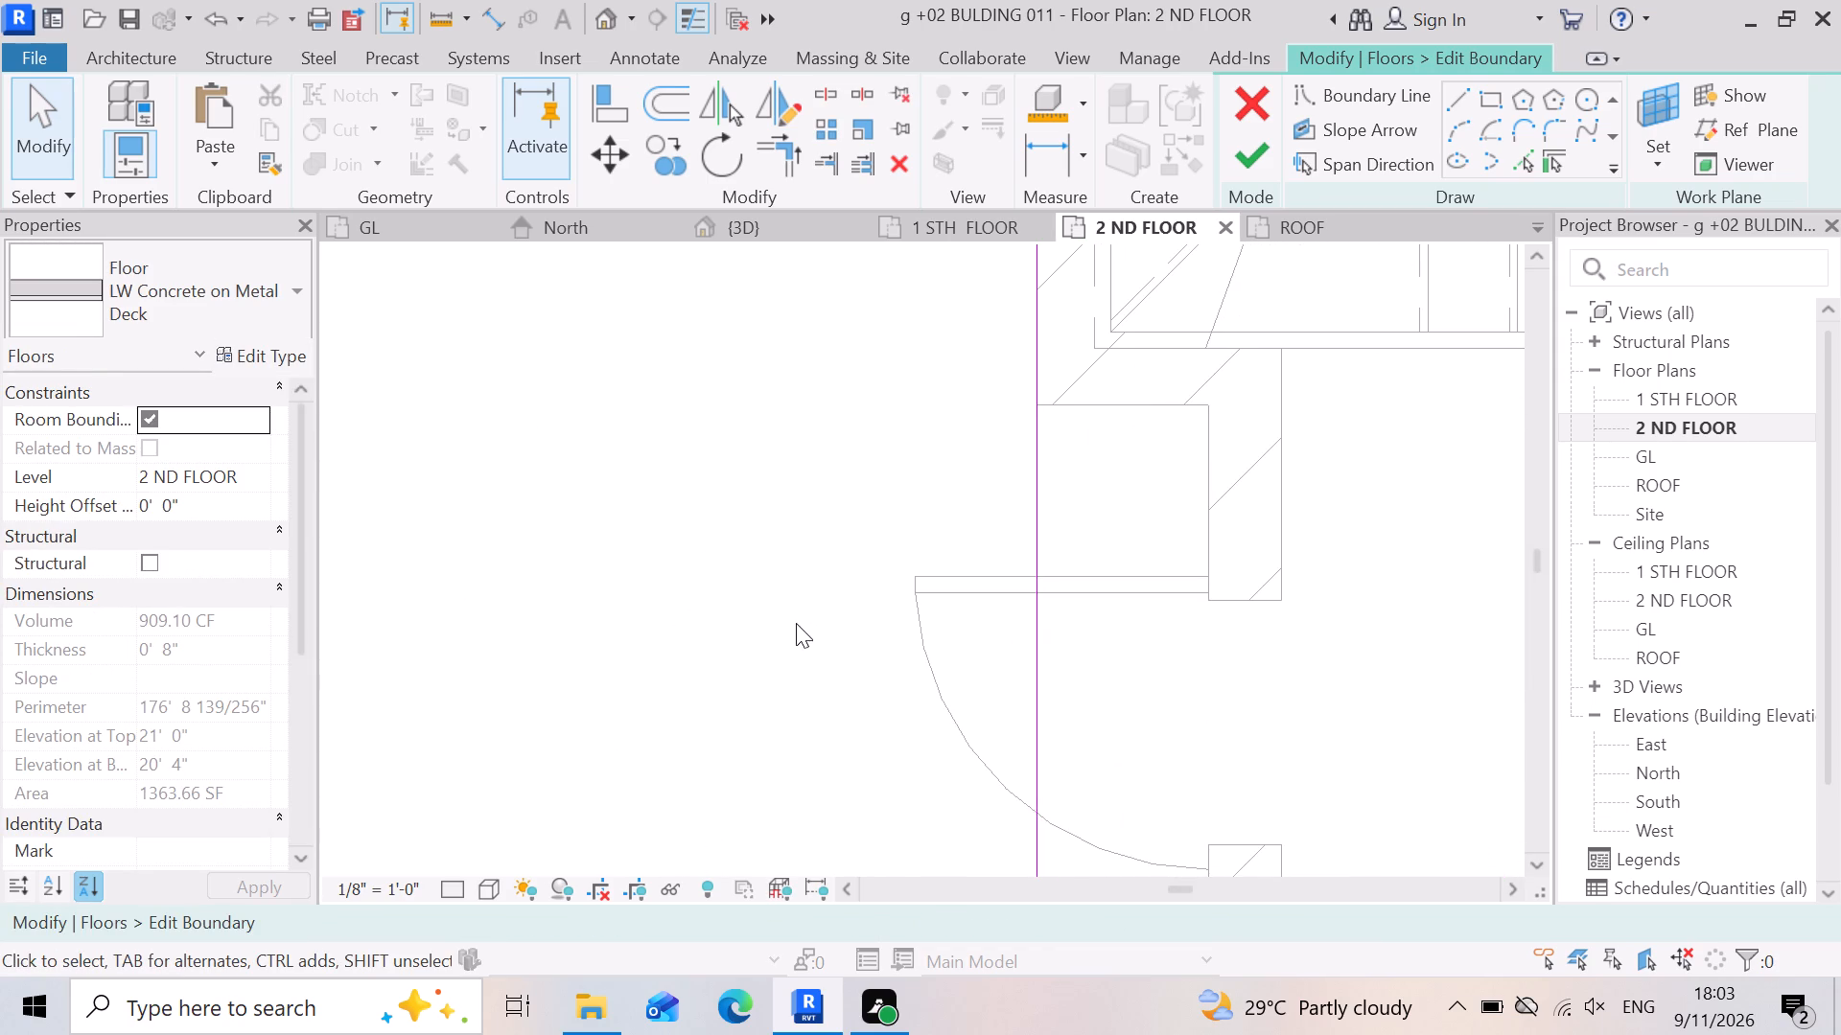
scroll(1098, 652, "down", 3)
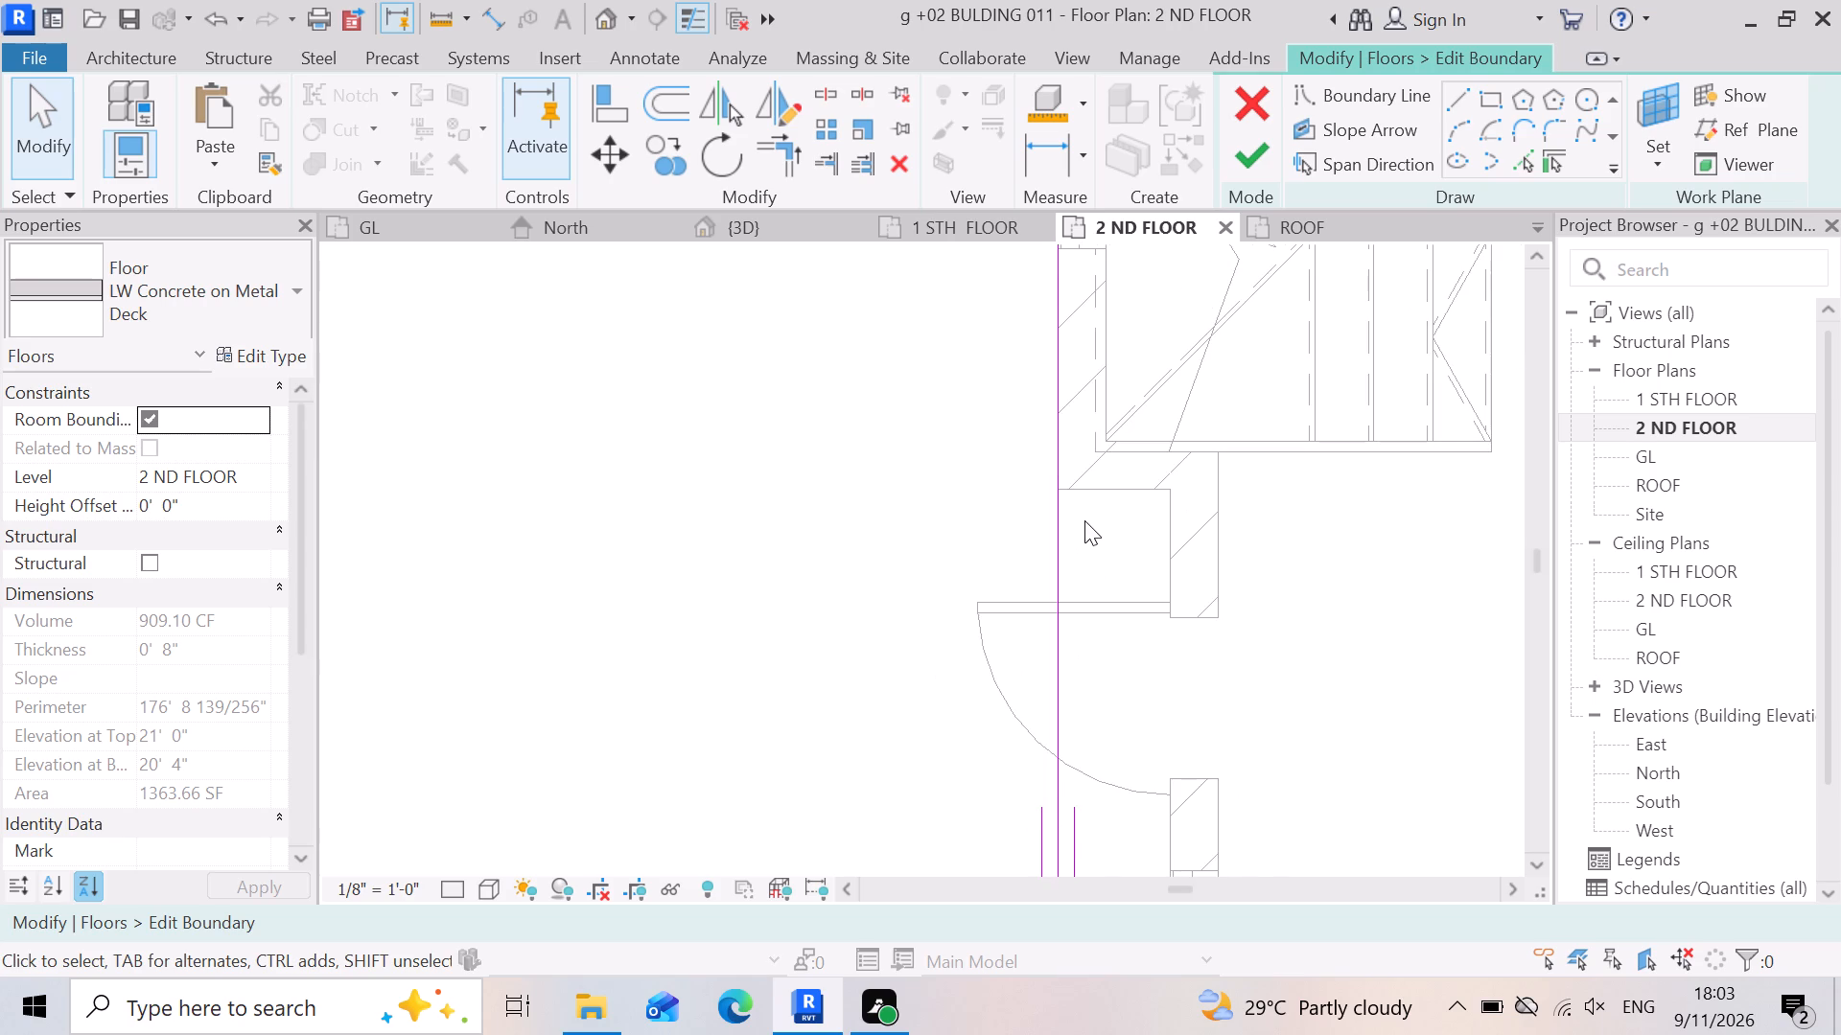
scroll(1084, 520, "up", 1)
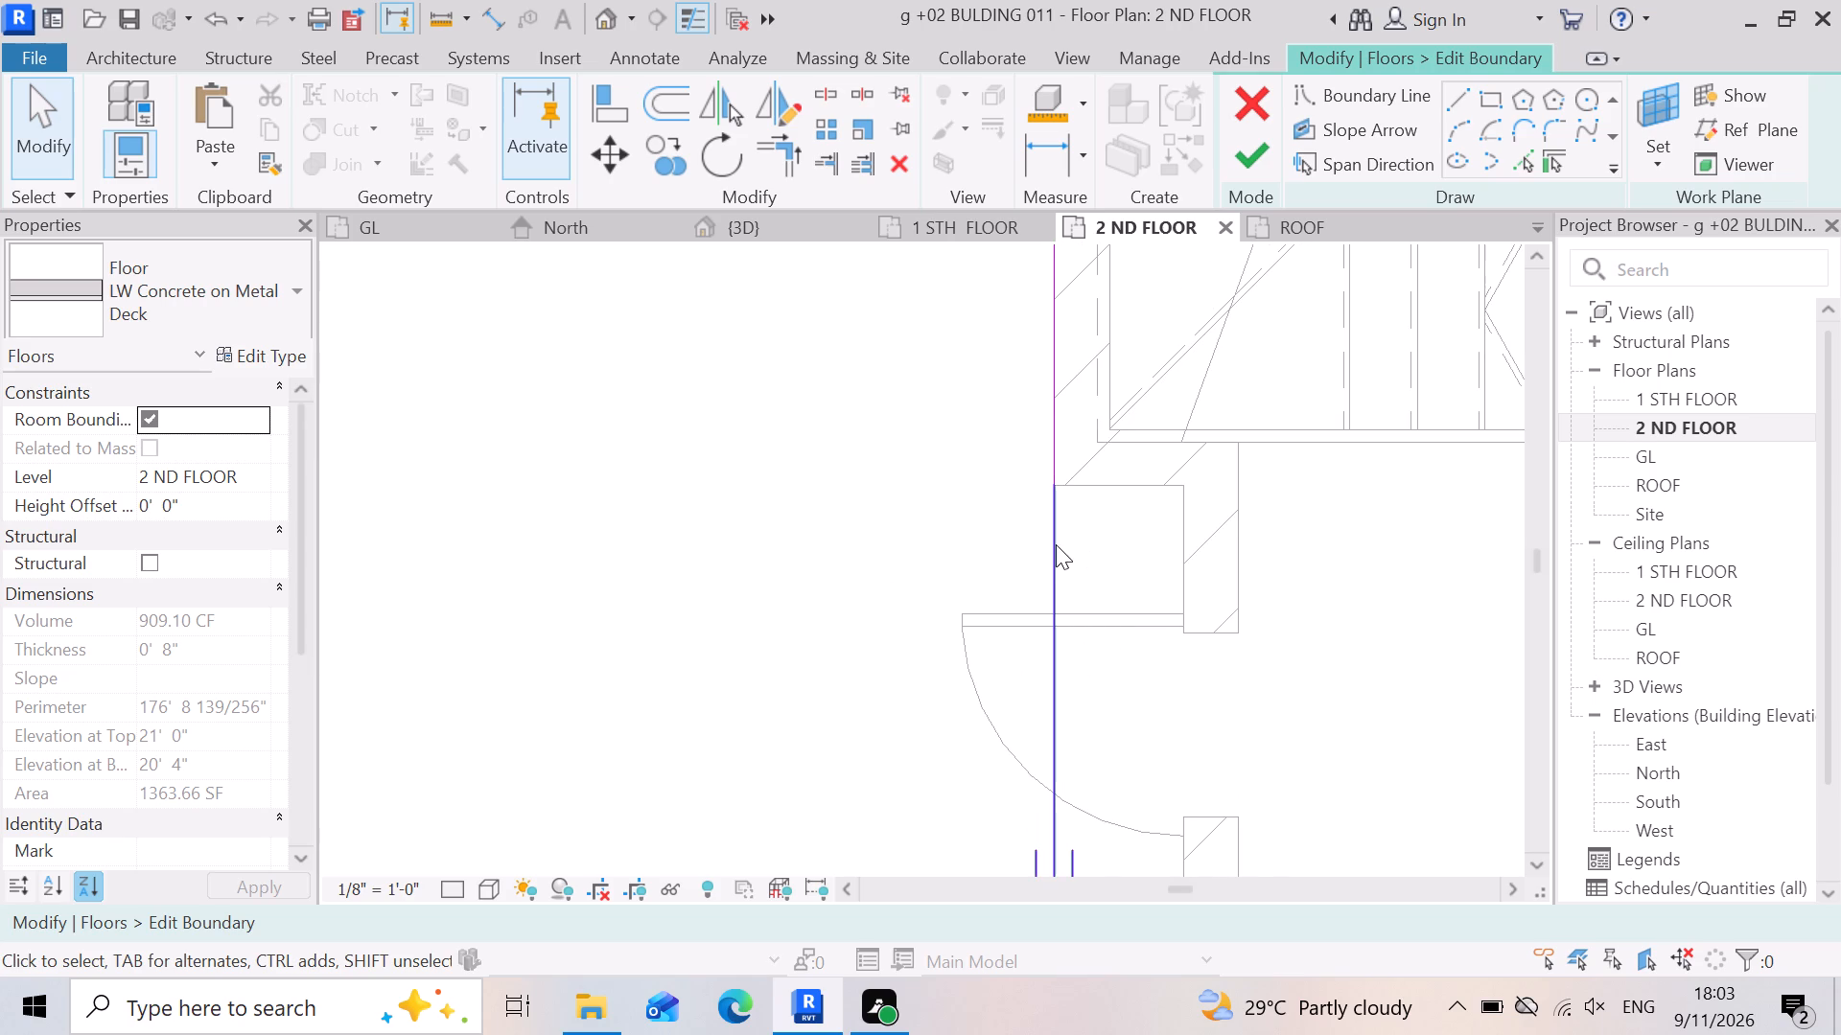
left_click(1056, 544)
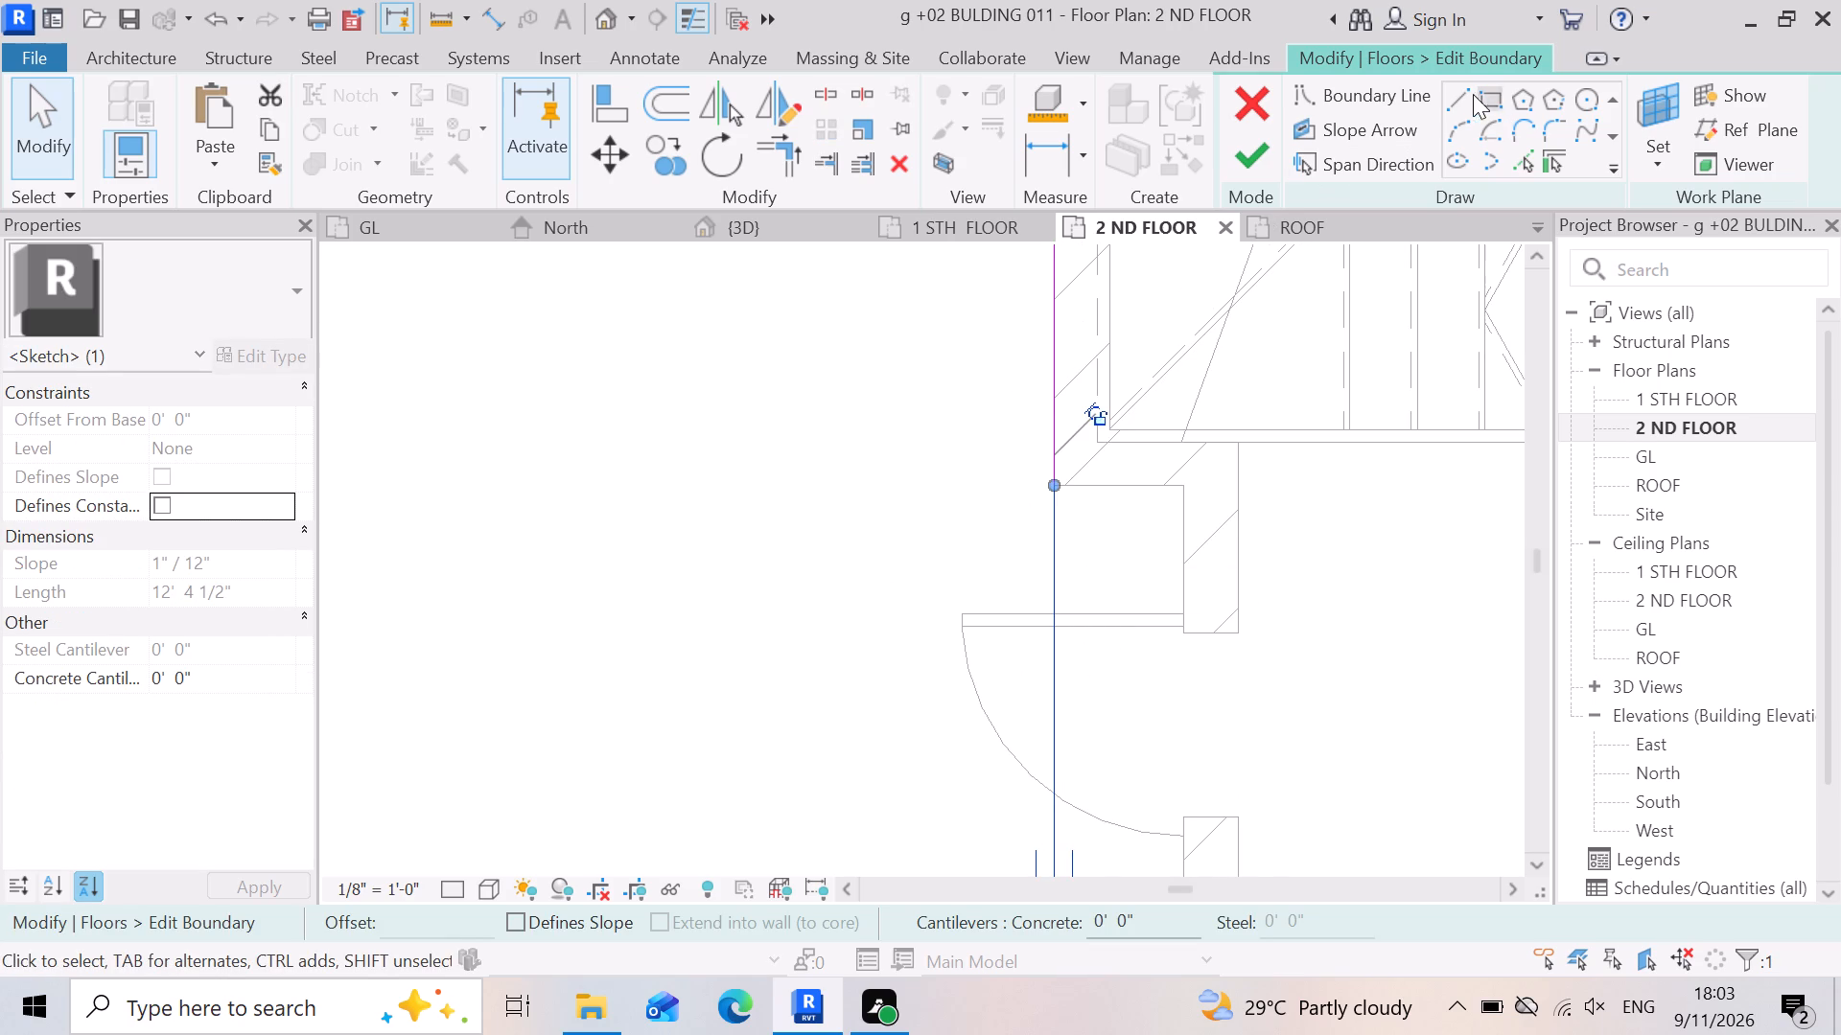
left_click(1450, 97)
left_click(1066, 491)
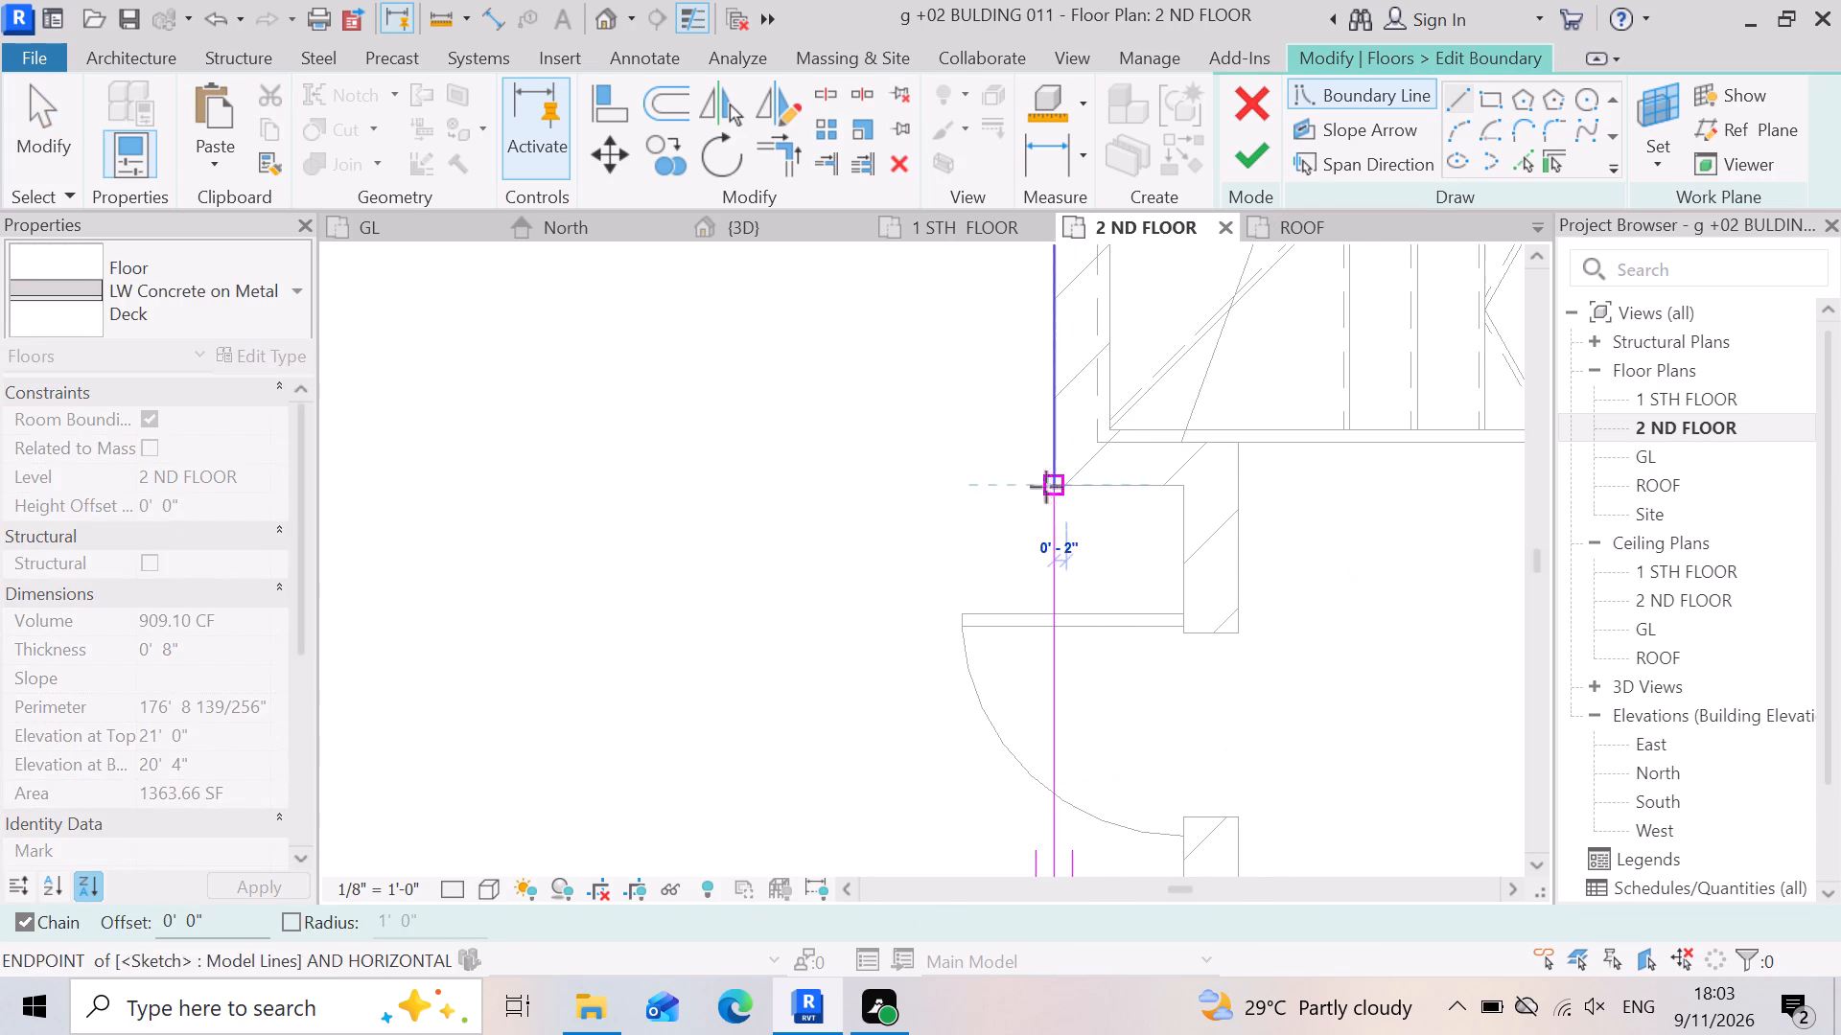
key("Escape")
scroll(1033, 540, "up", 3)
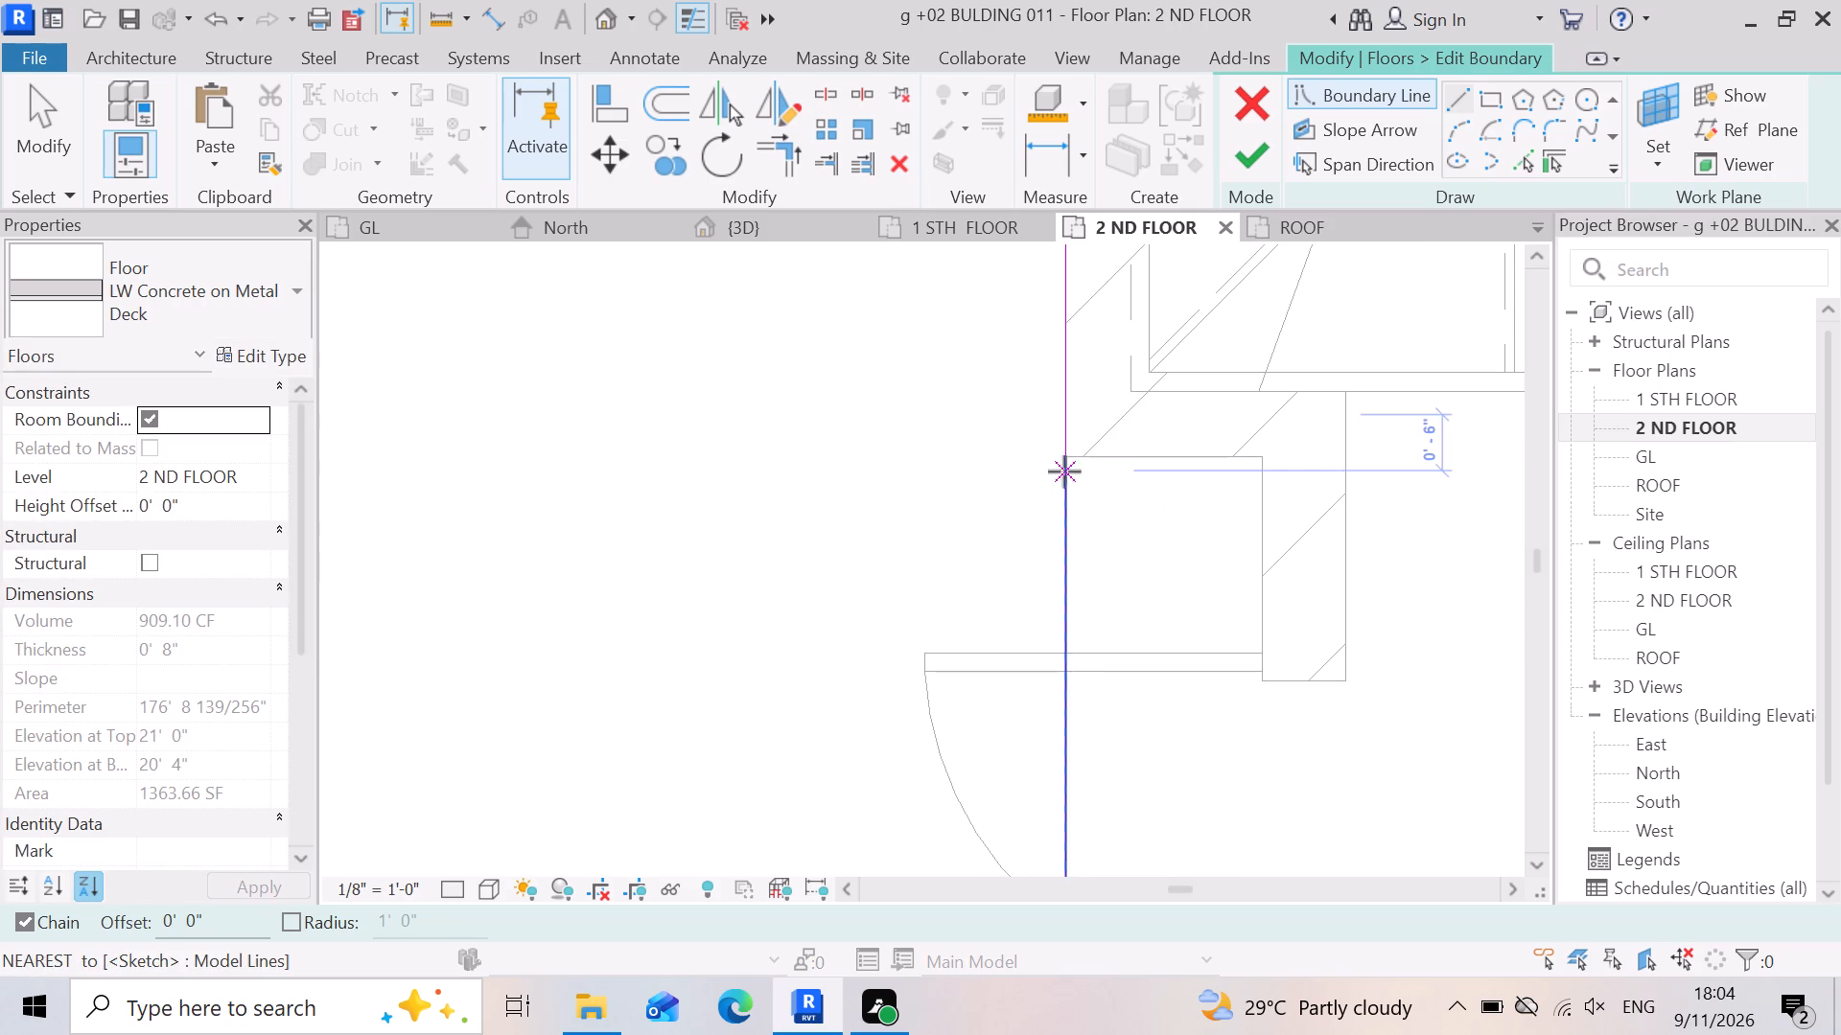
left_click(1060, 458)
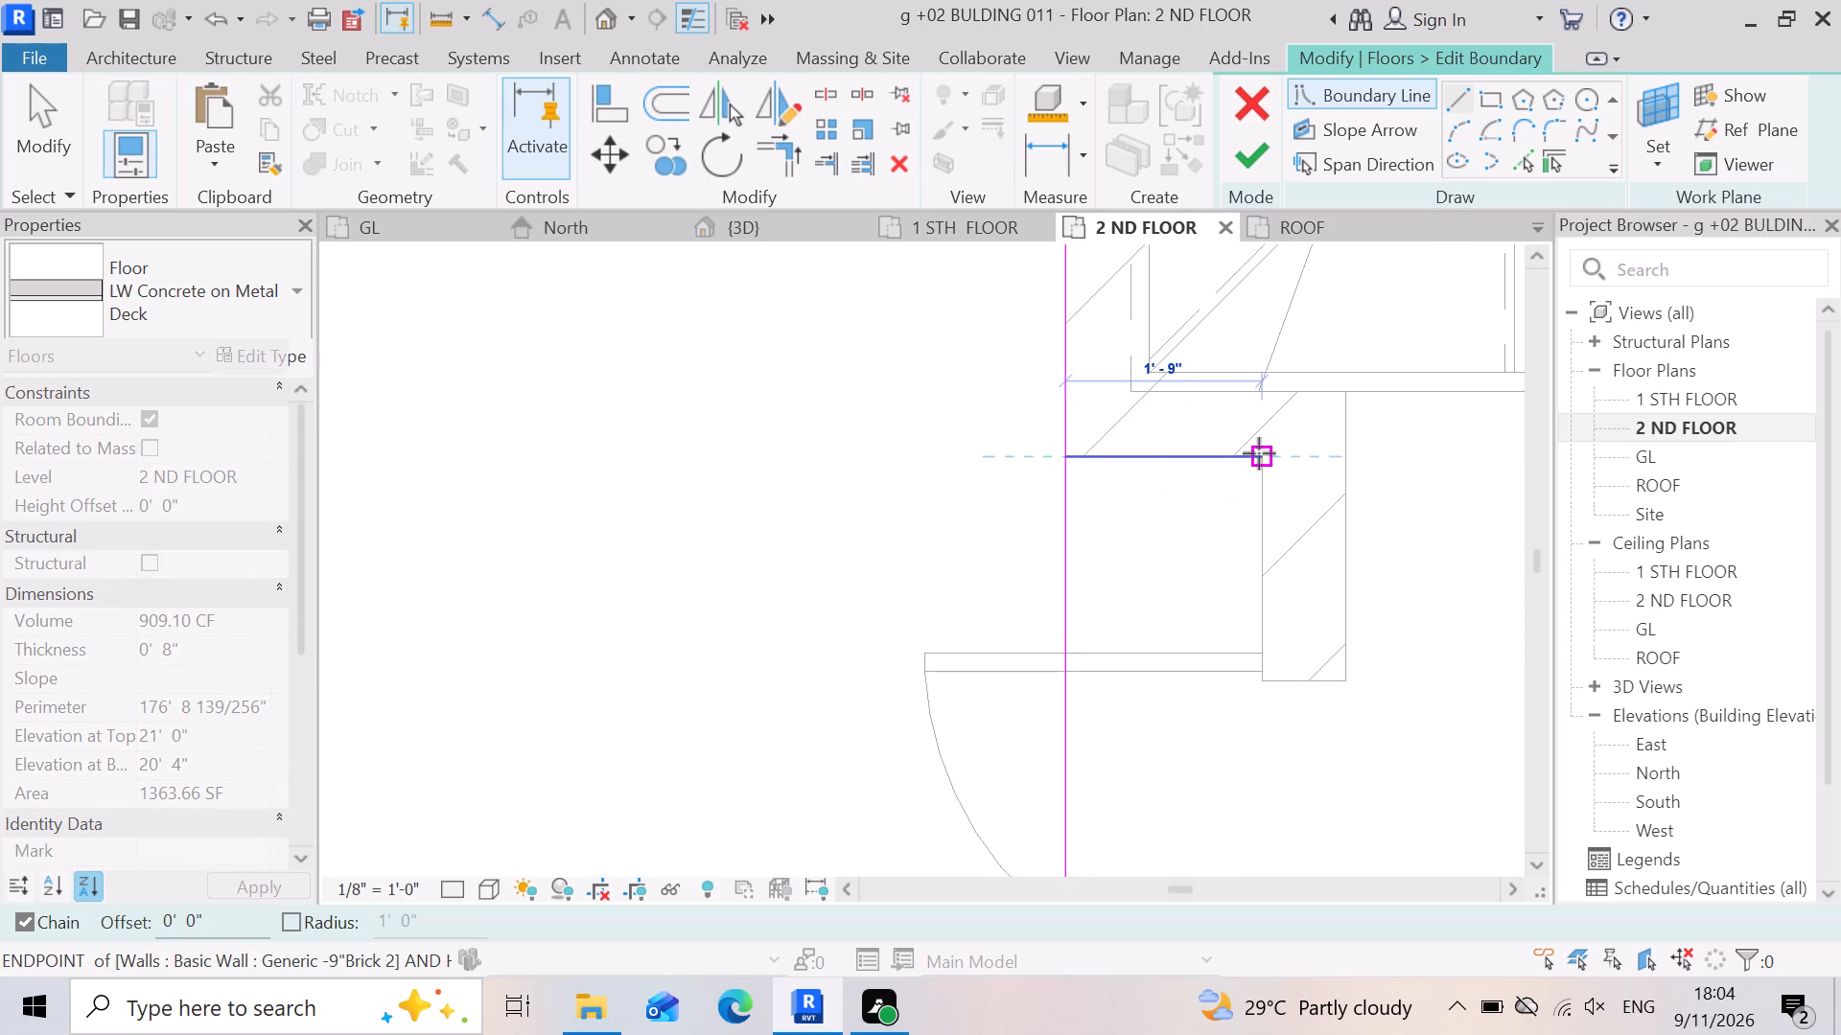
left_click(1259, 453)
Continue the boundary straight down the outer face of the recessed side-door wall to the lower exterior wall.
scroll(1268, 655, "down", 2)
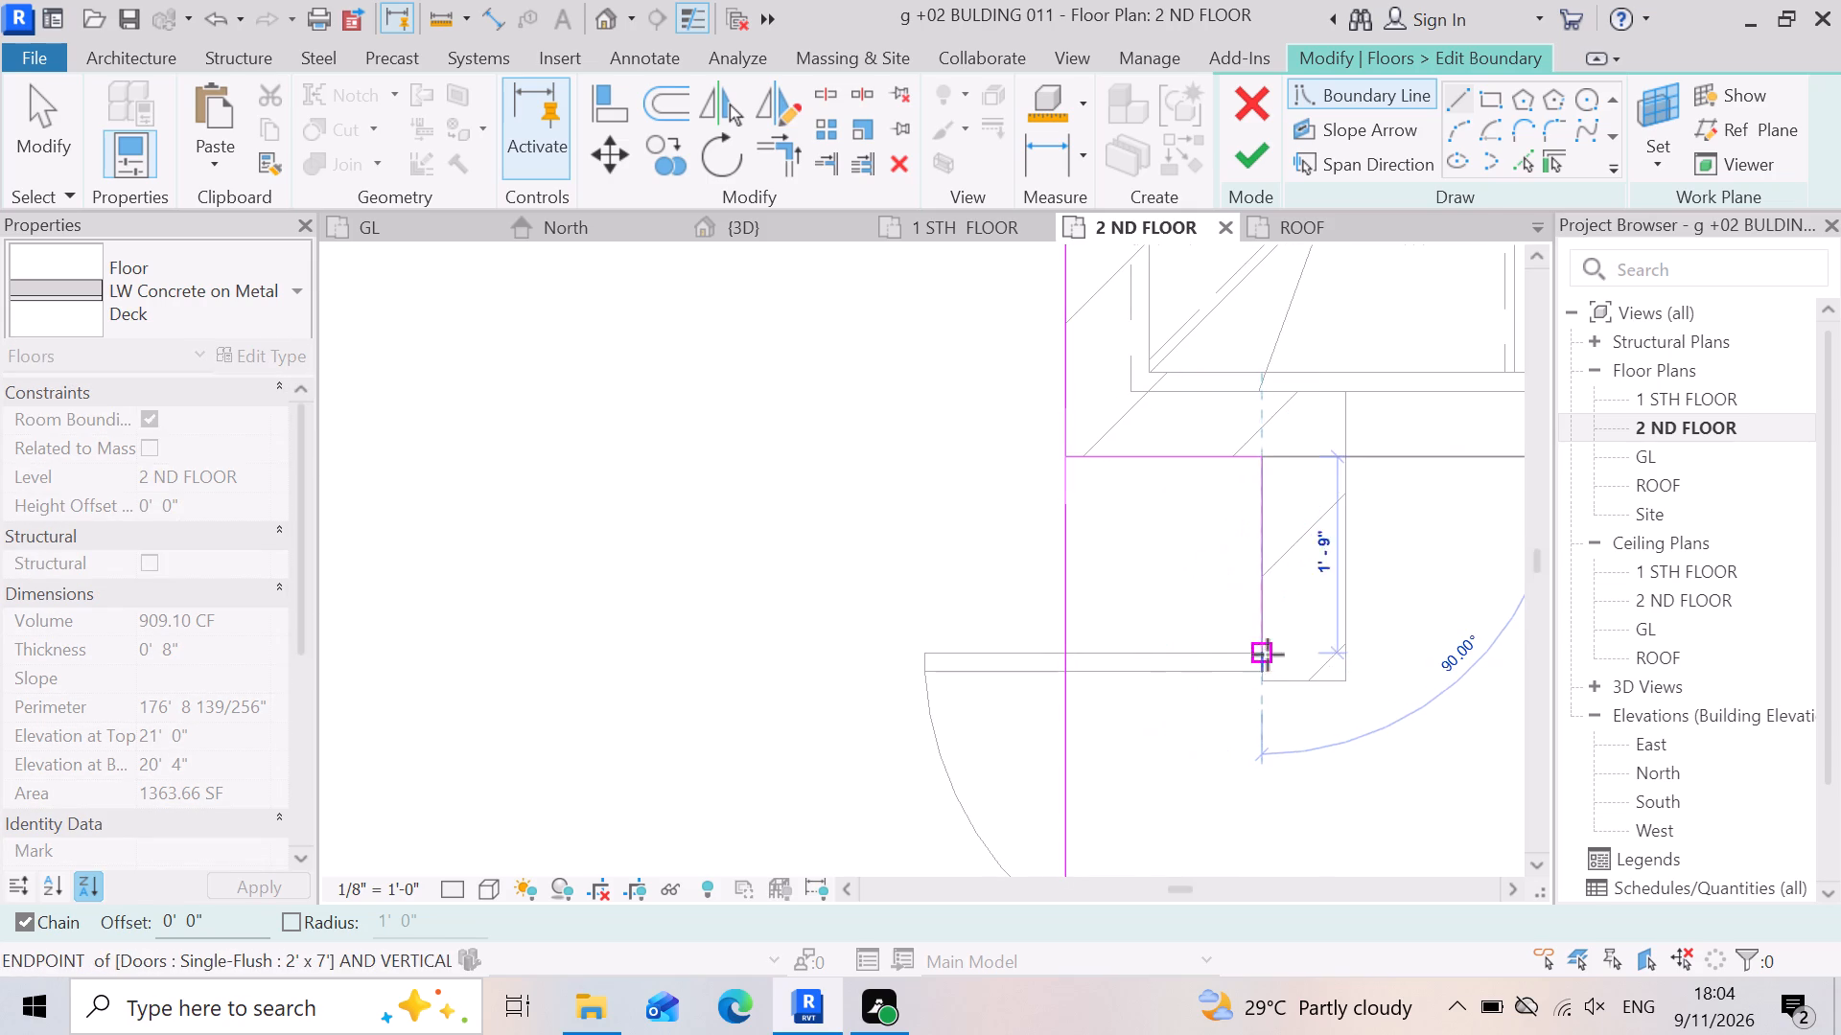
scroll(1268, 655, "down", 11)
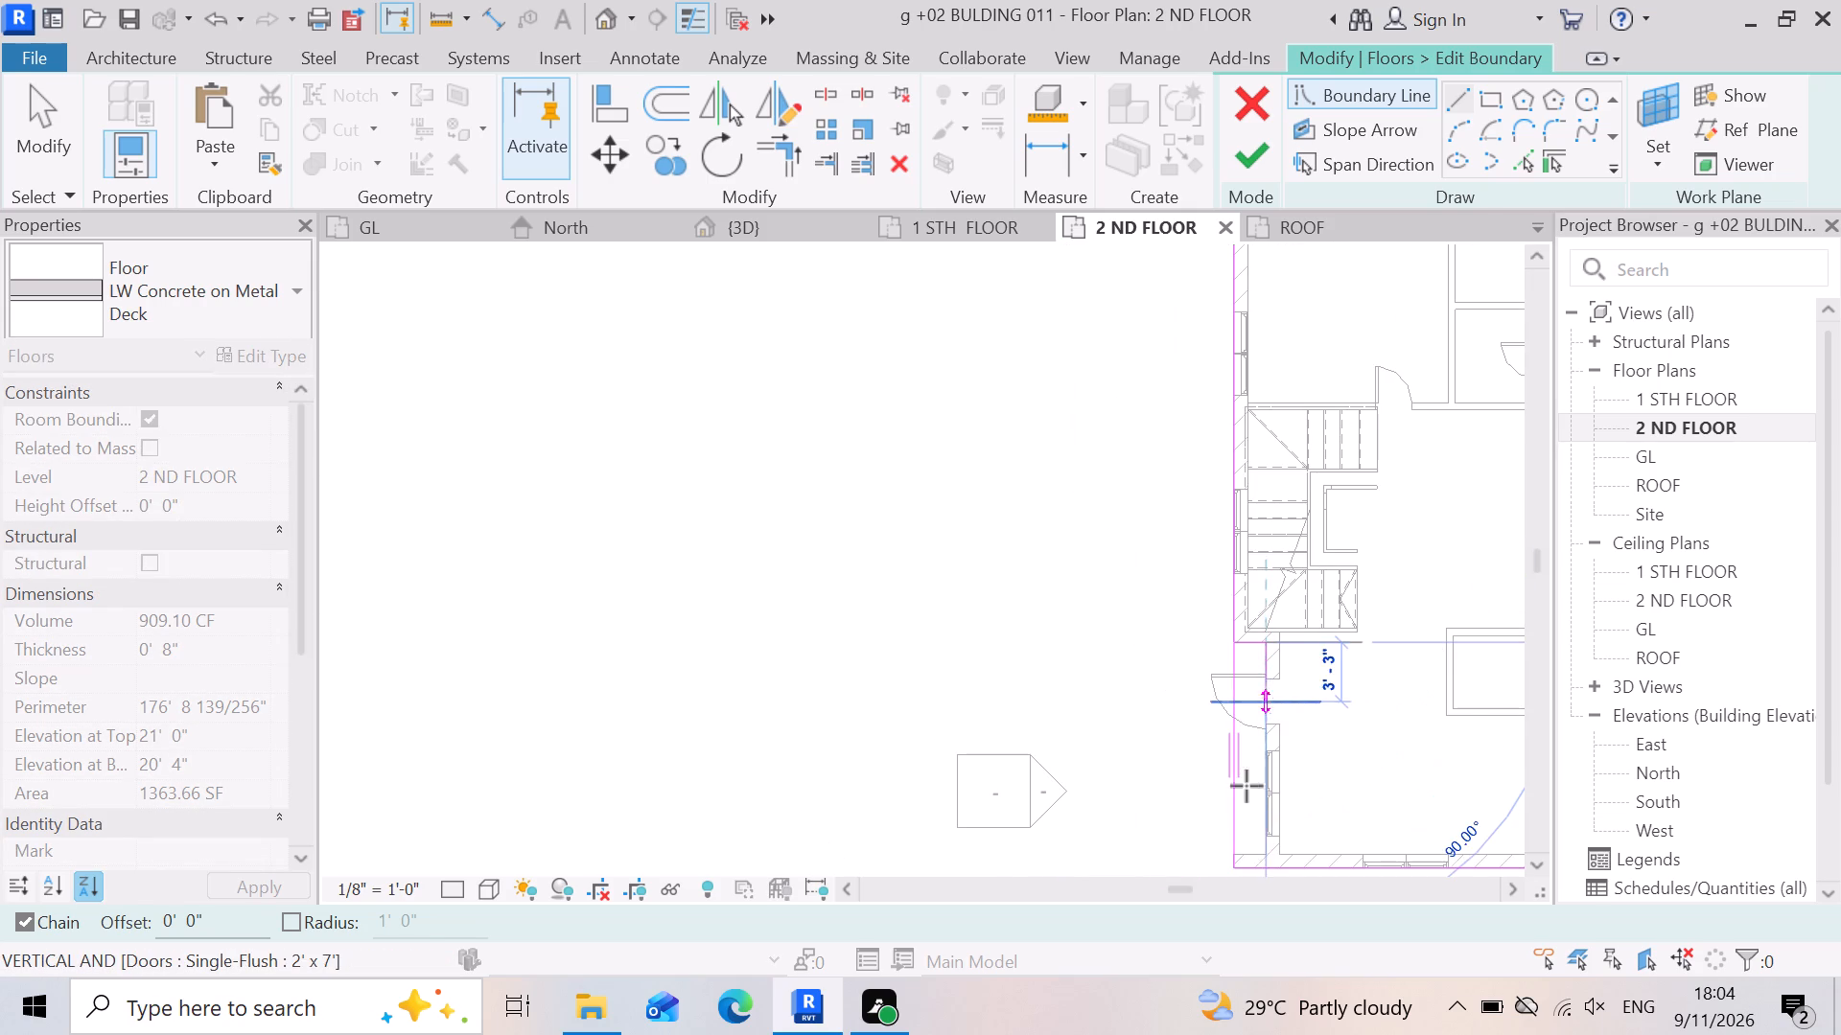
scroll(1271, 836, "up", 7)
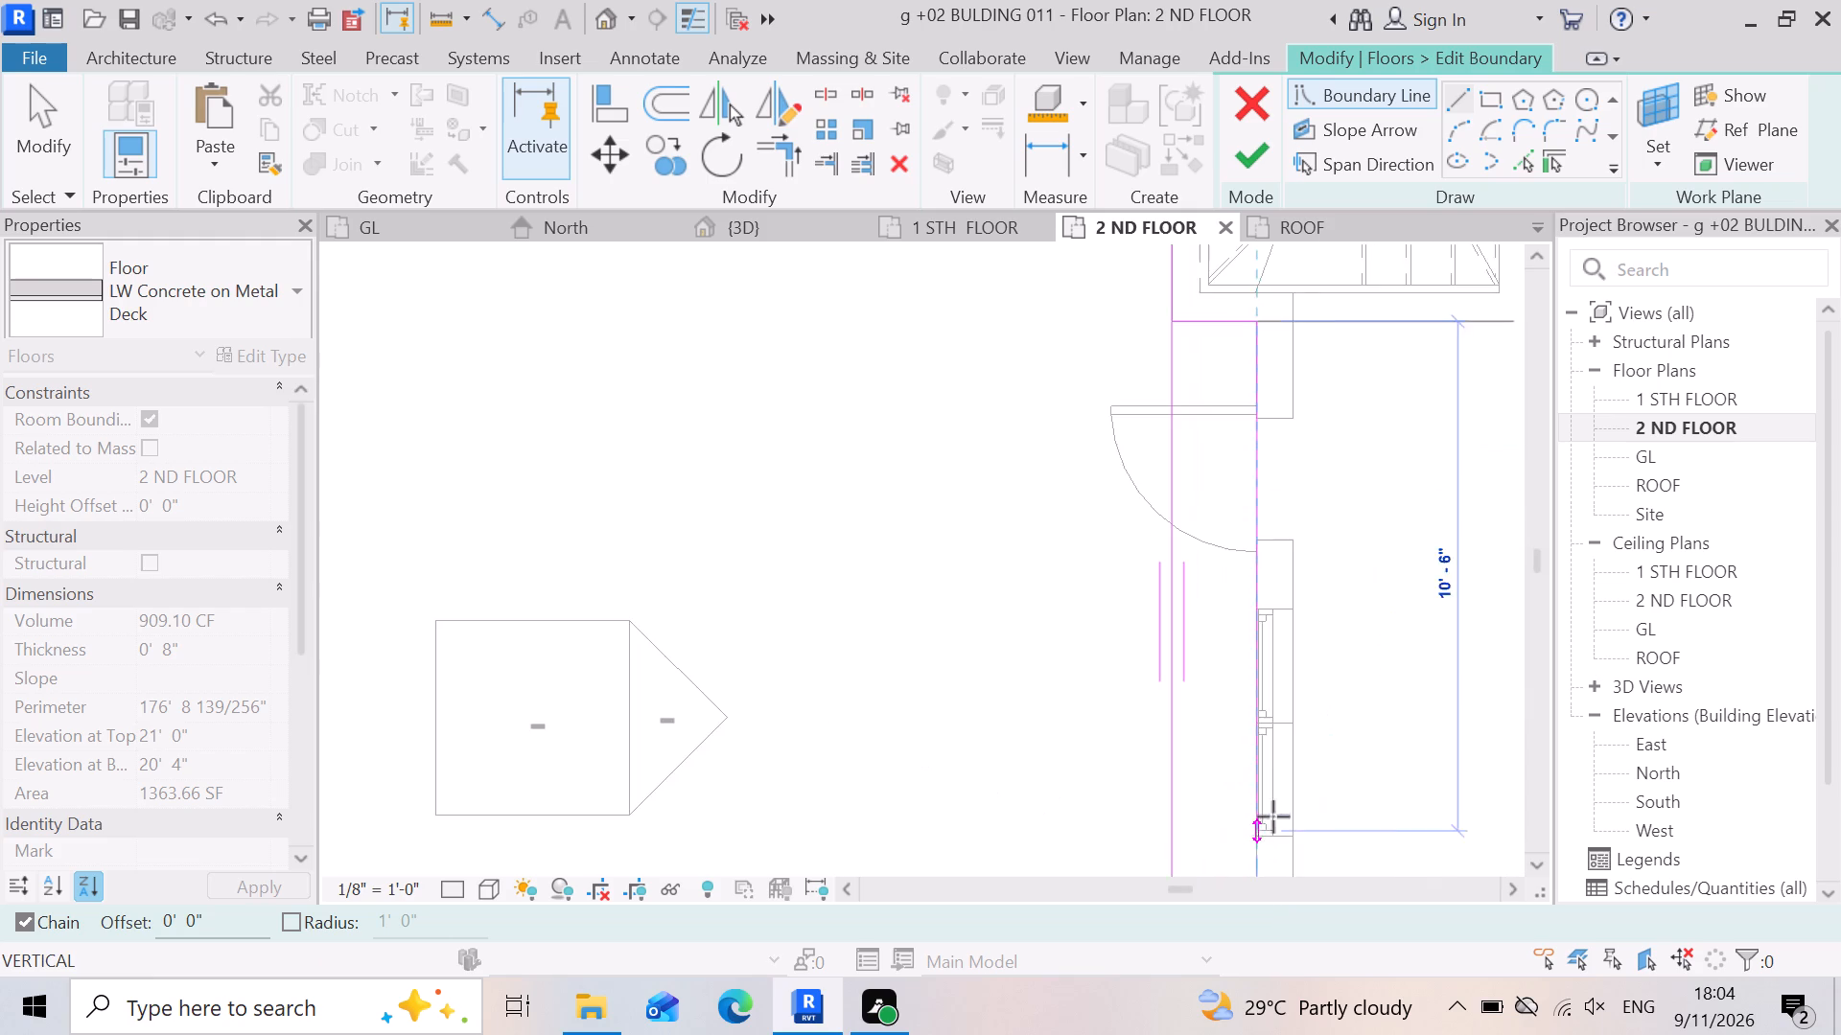
scroll(1273, 746, "down", 5)
scroll(1277, 856, "up", 4)
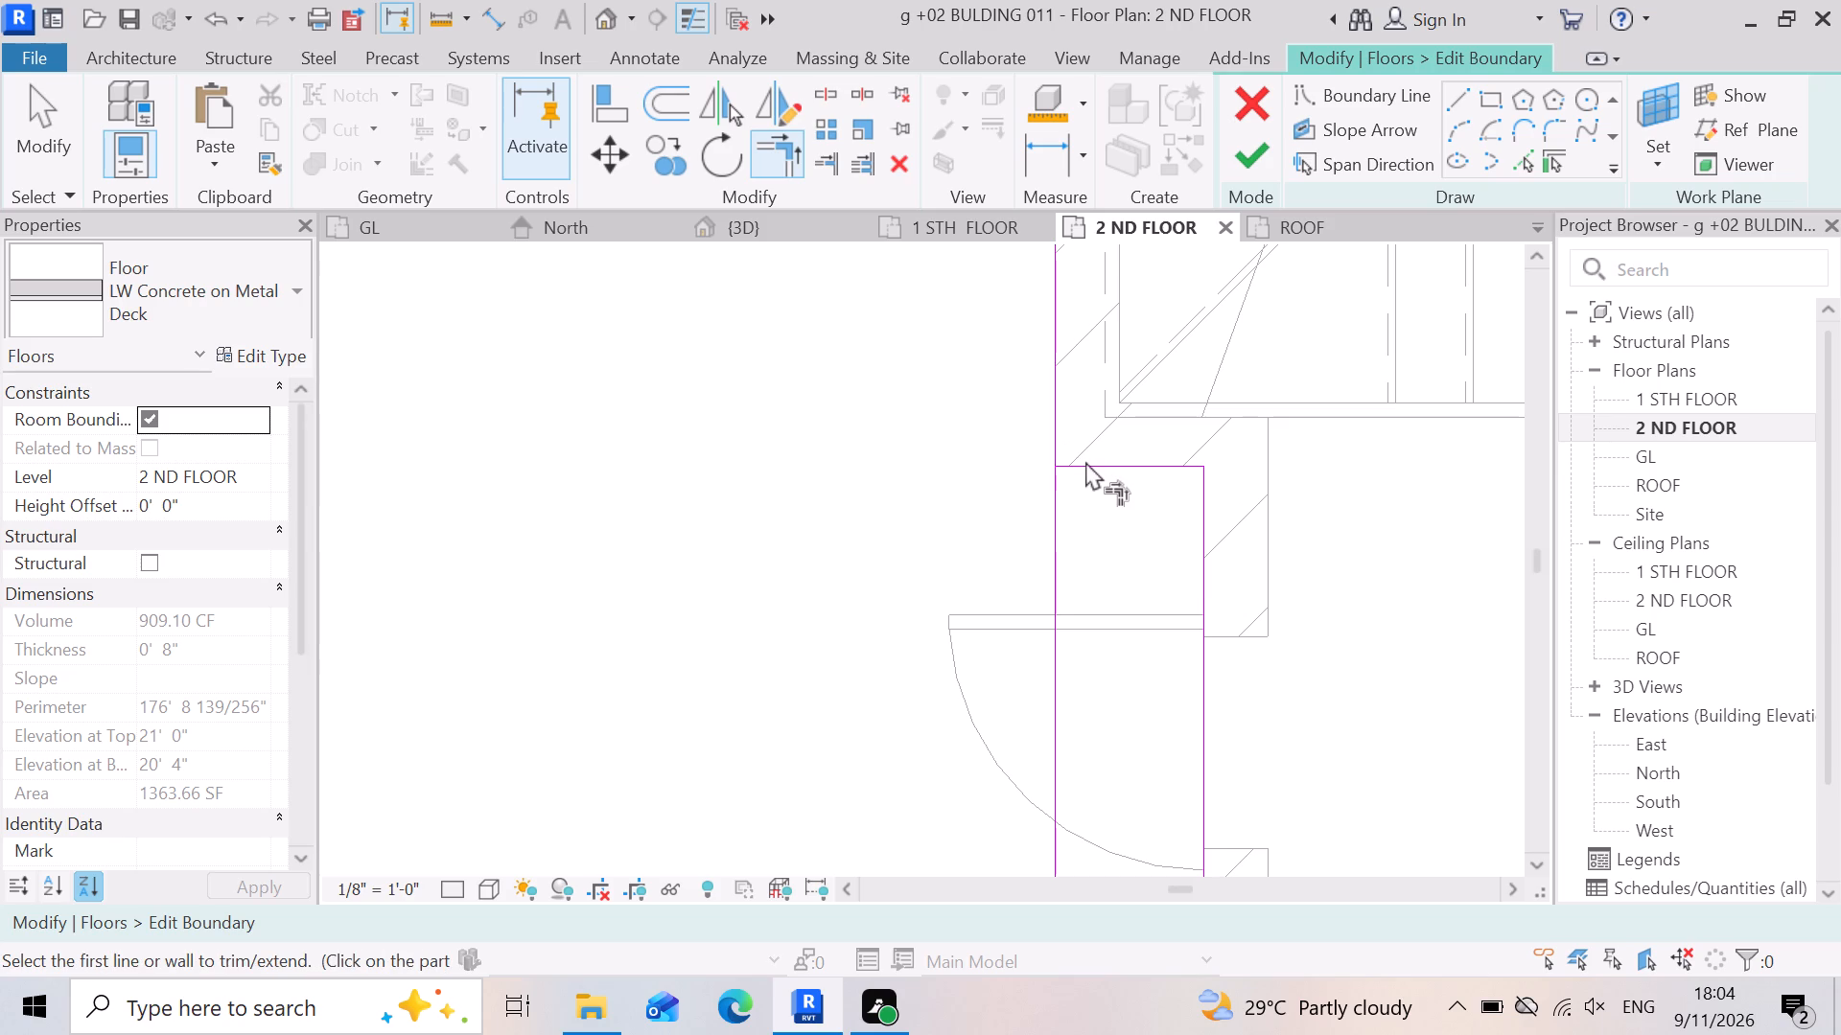
key("Escape")
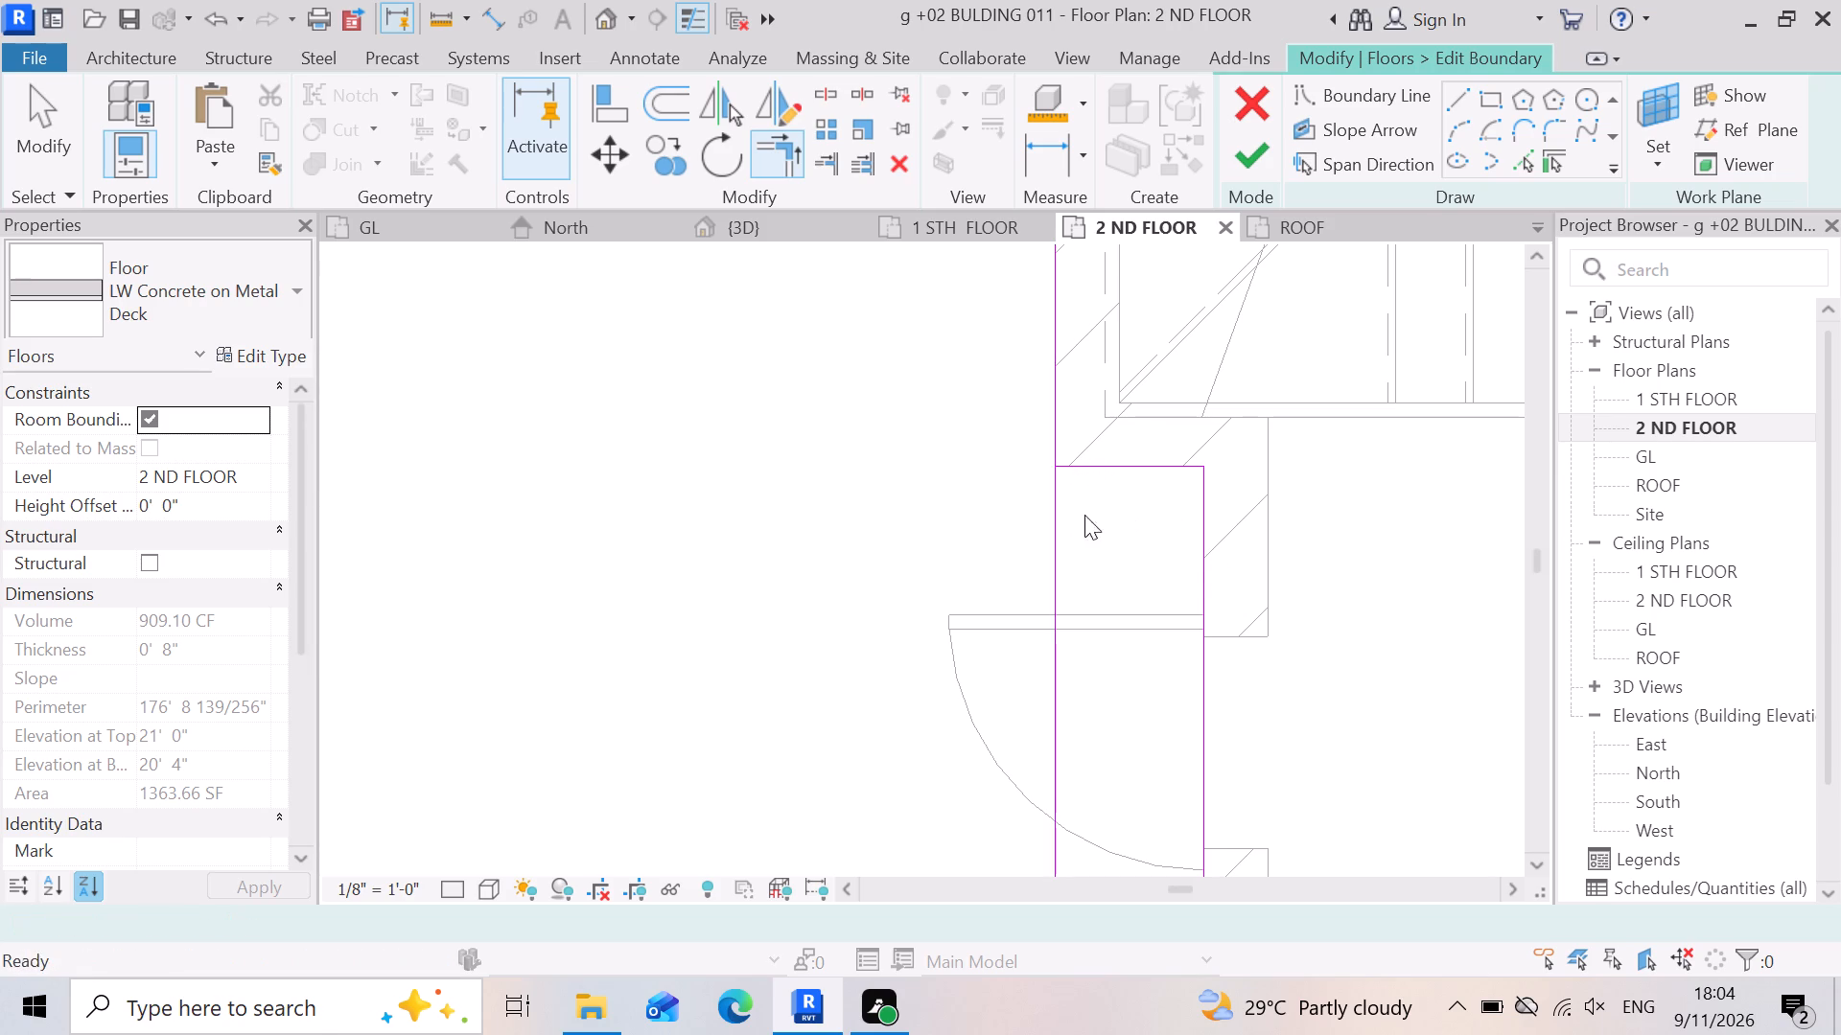
Delete the outer vertical boundary line that crosses the side door's swing.
left_click(1051, 523)
key("Delete")
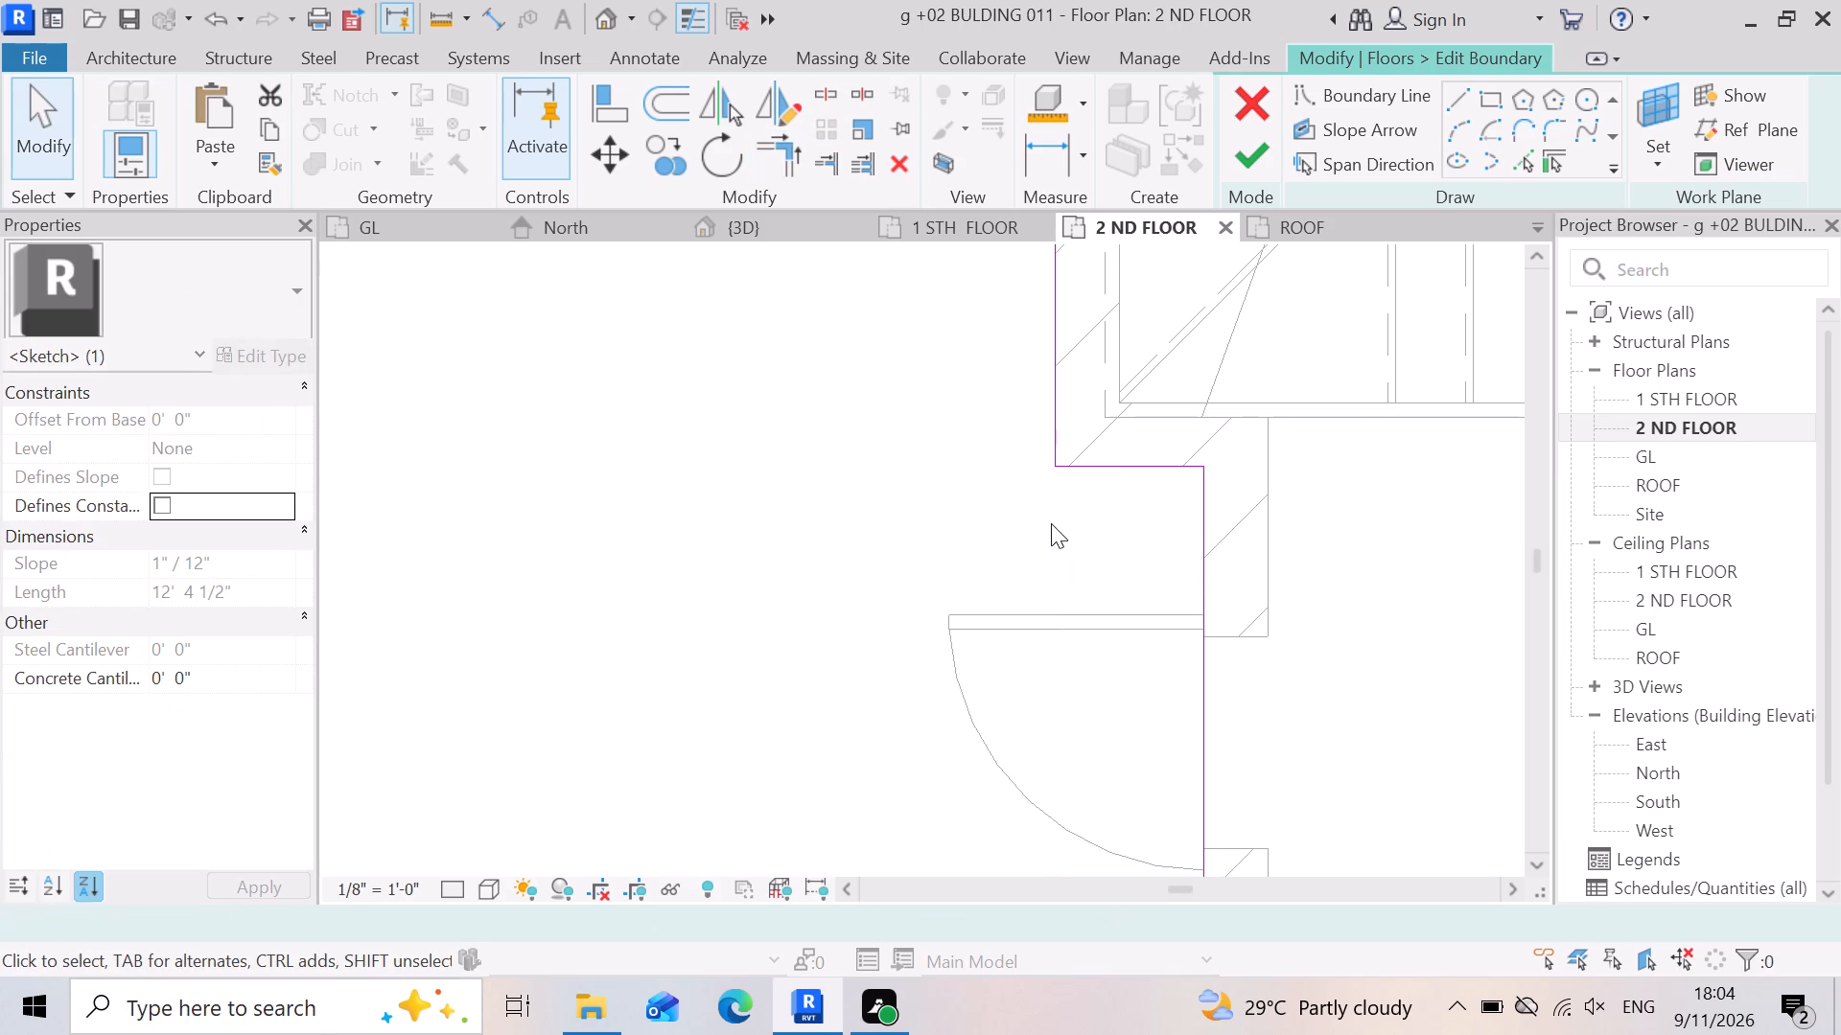
Shorten the lower horizontal boundary line so its outer end meets the vertical line along the recessed wall.
scroll(1238, 594, "down", 14)
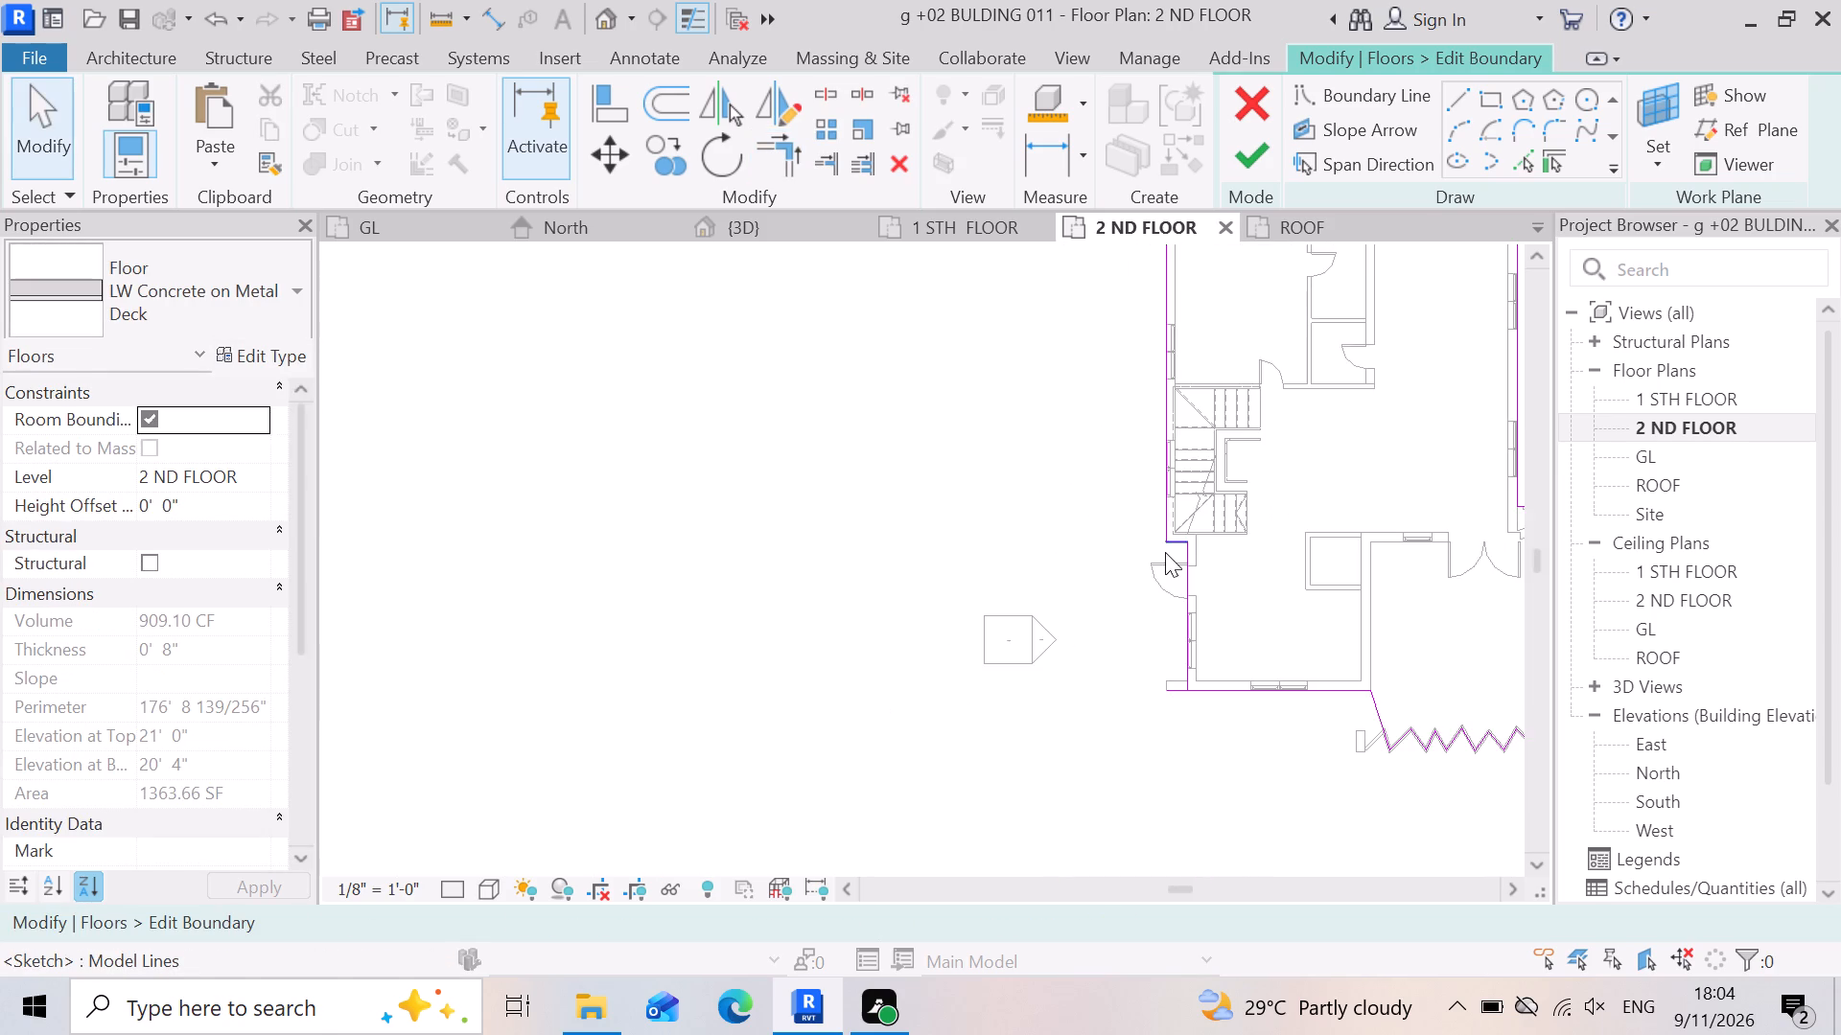
scroll(1120, 746, "up", 2)
scroll(1193, 670, "up", 10)
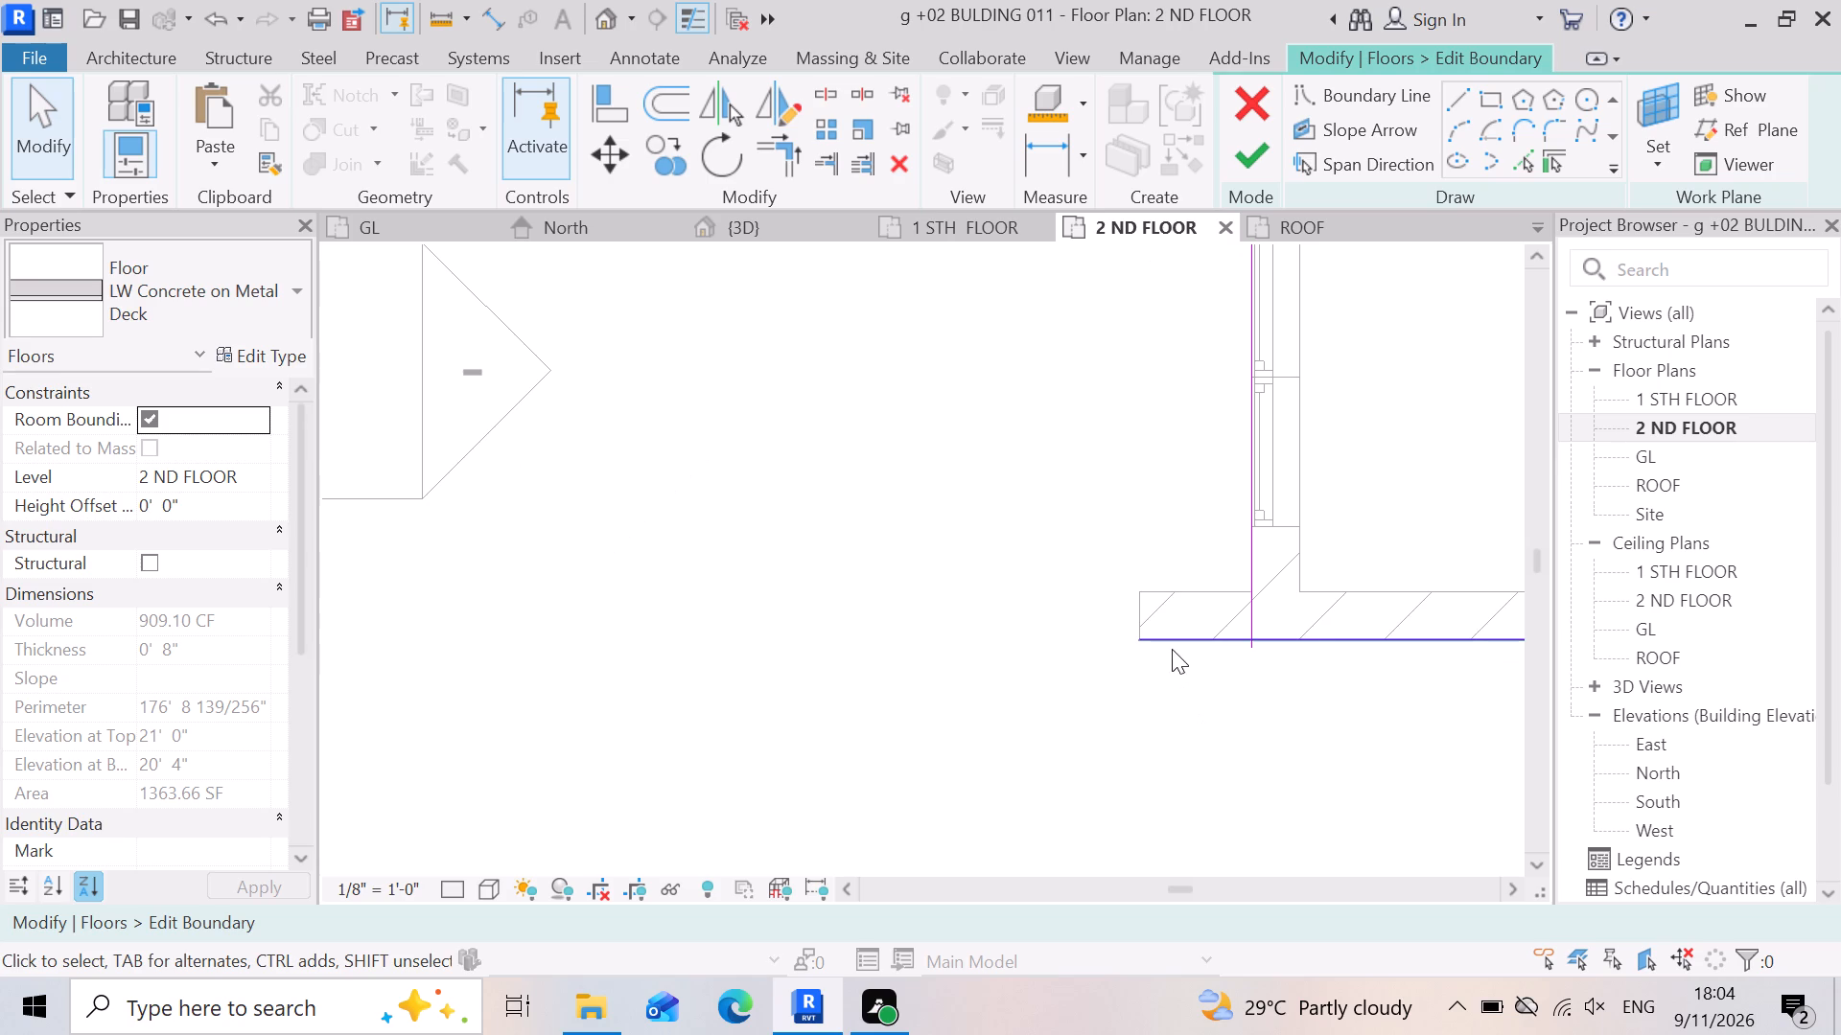
scroll(1263, 643, "up", 7)
left_click(990, 638)
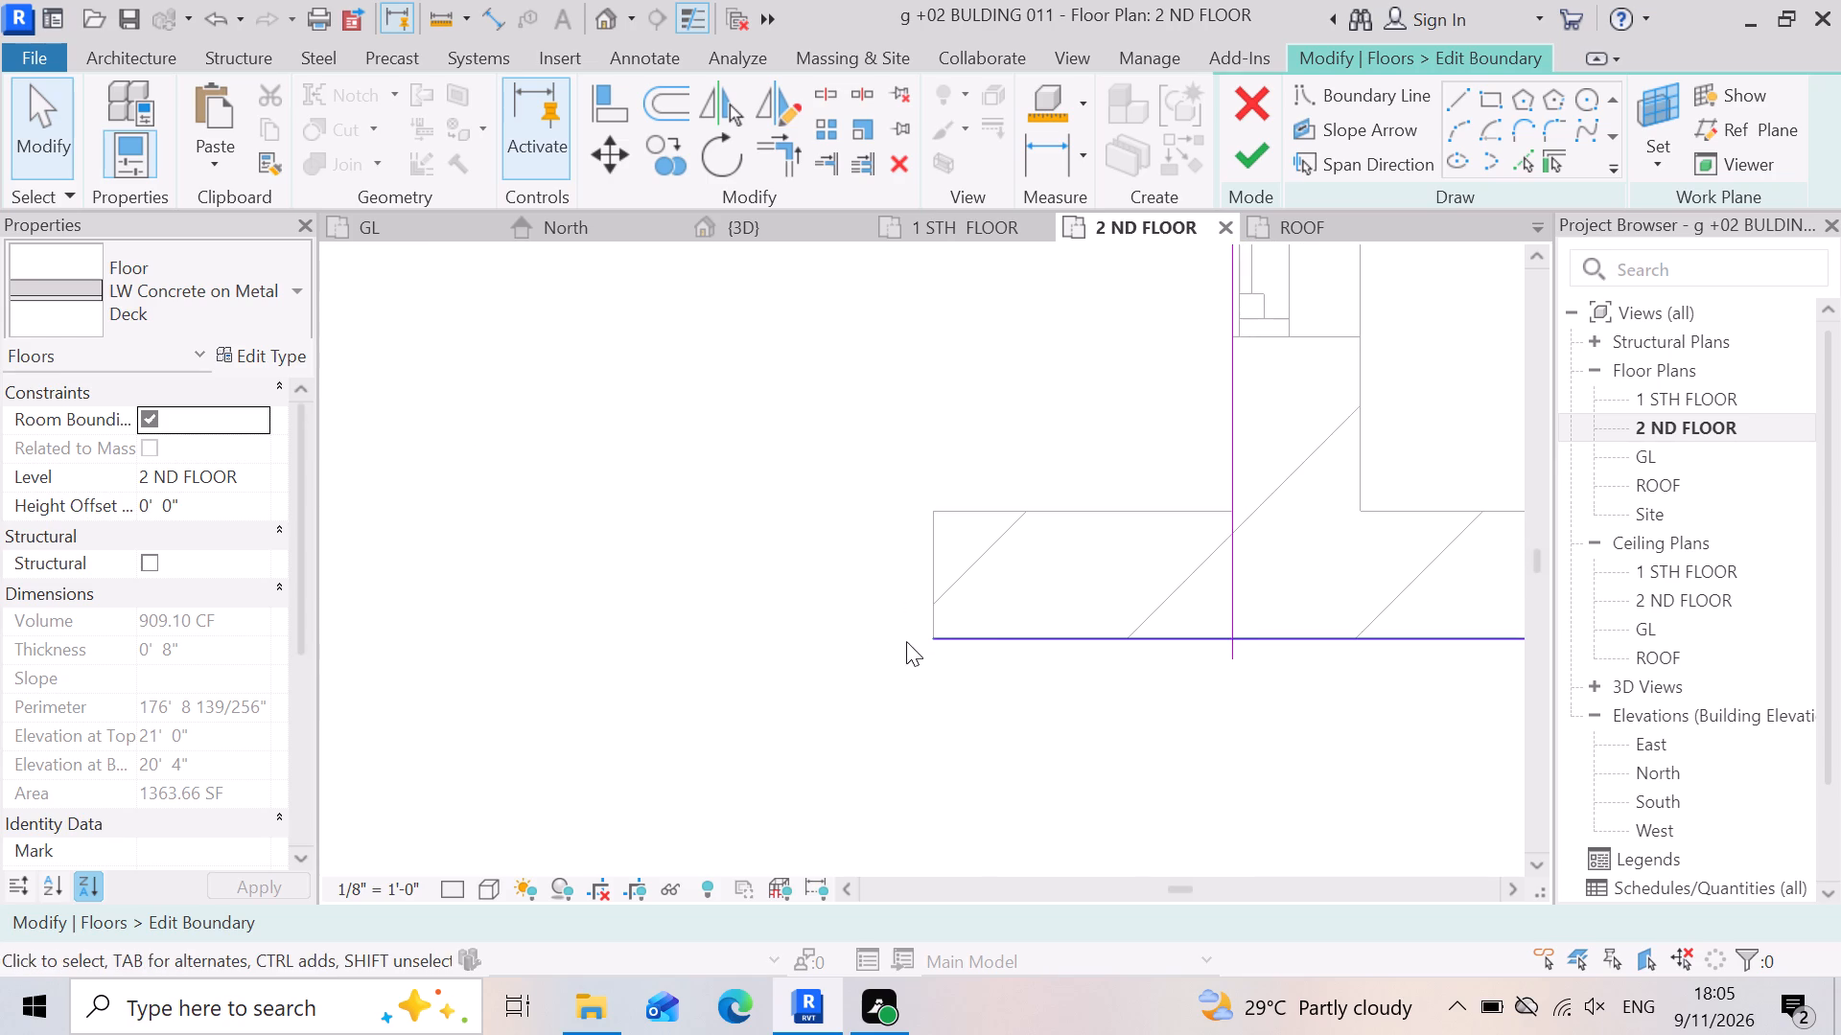
left_click_drag(926, 637, 1008, 645)
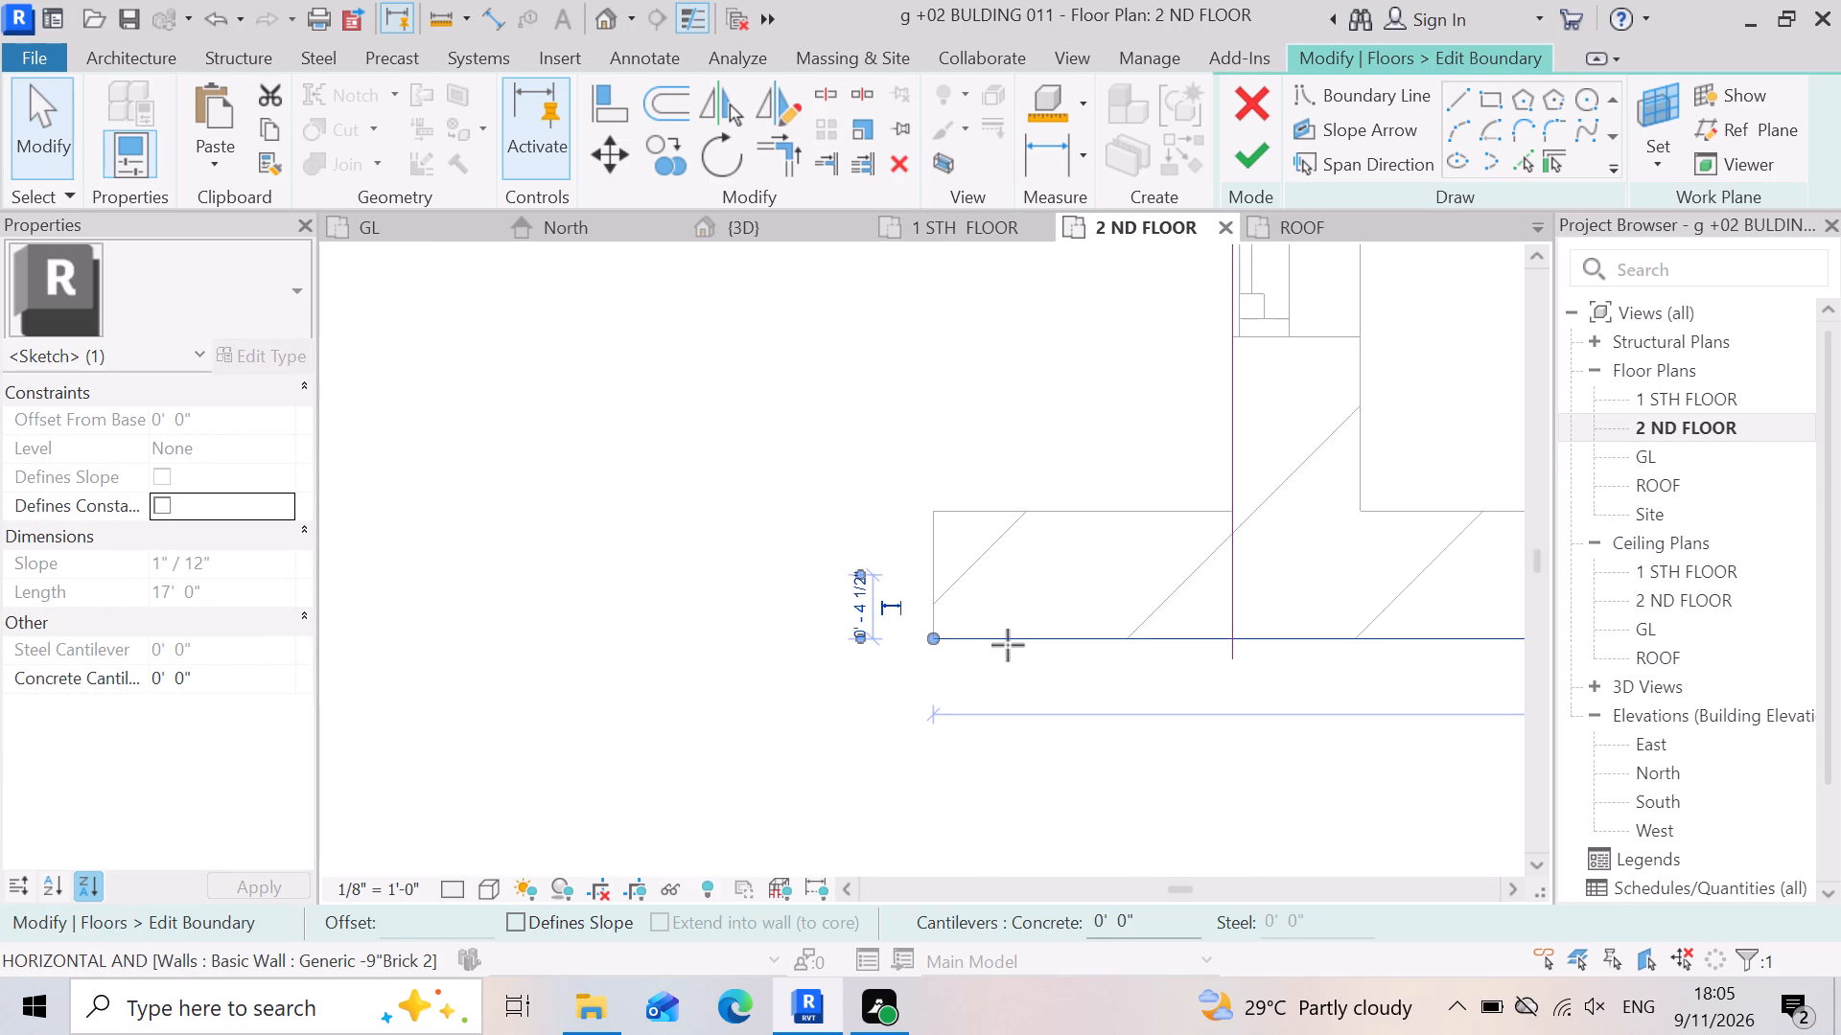
left_click_drag(1008, 645, 1243, 649)
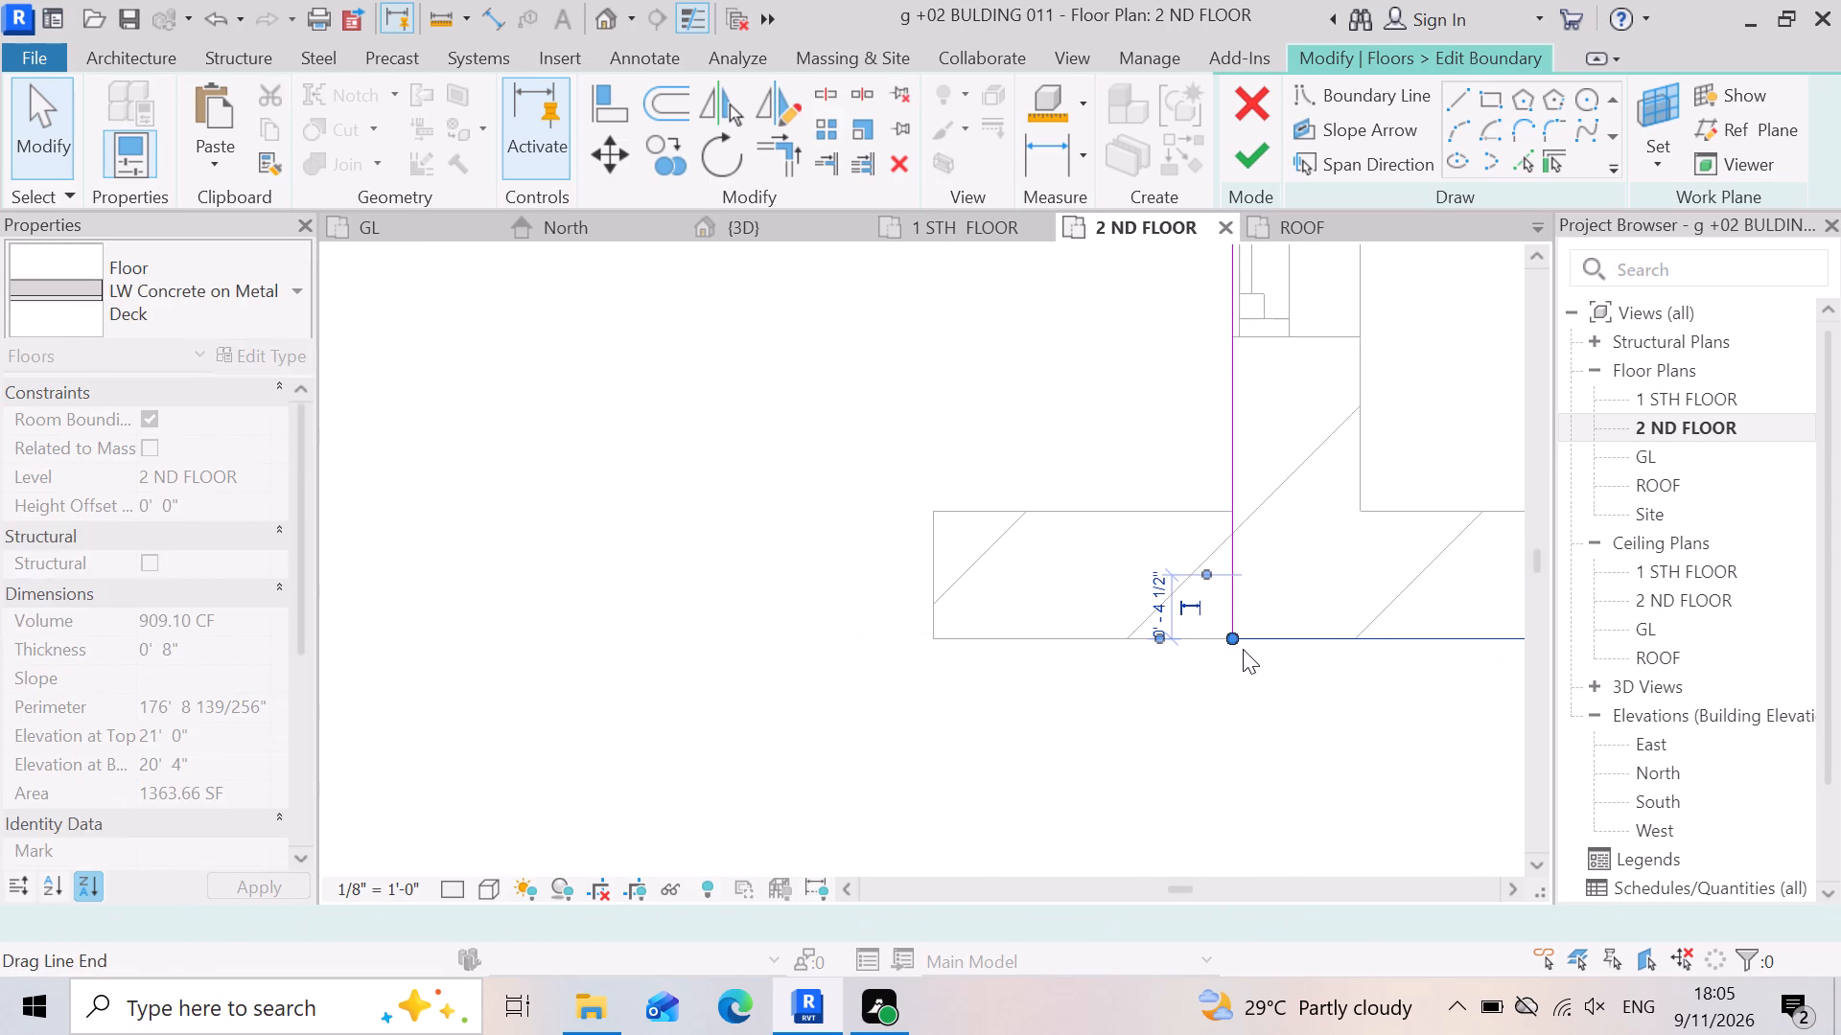
Trim the recessed wall's vertical boundary line and the lower horizontal boundary line to form a closed corner.
left_click(1226, 699)
left_click(1248, 605)
left_click(1224, 626)
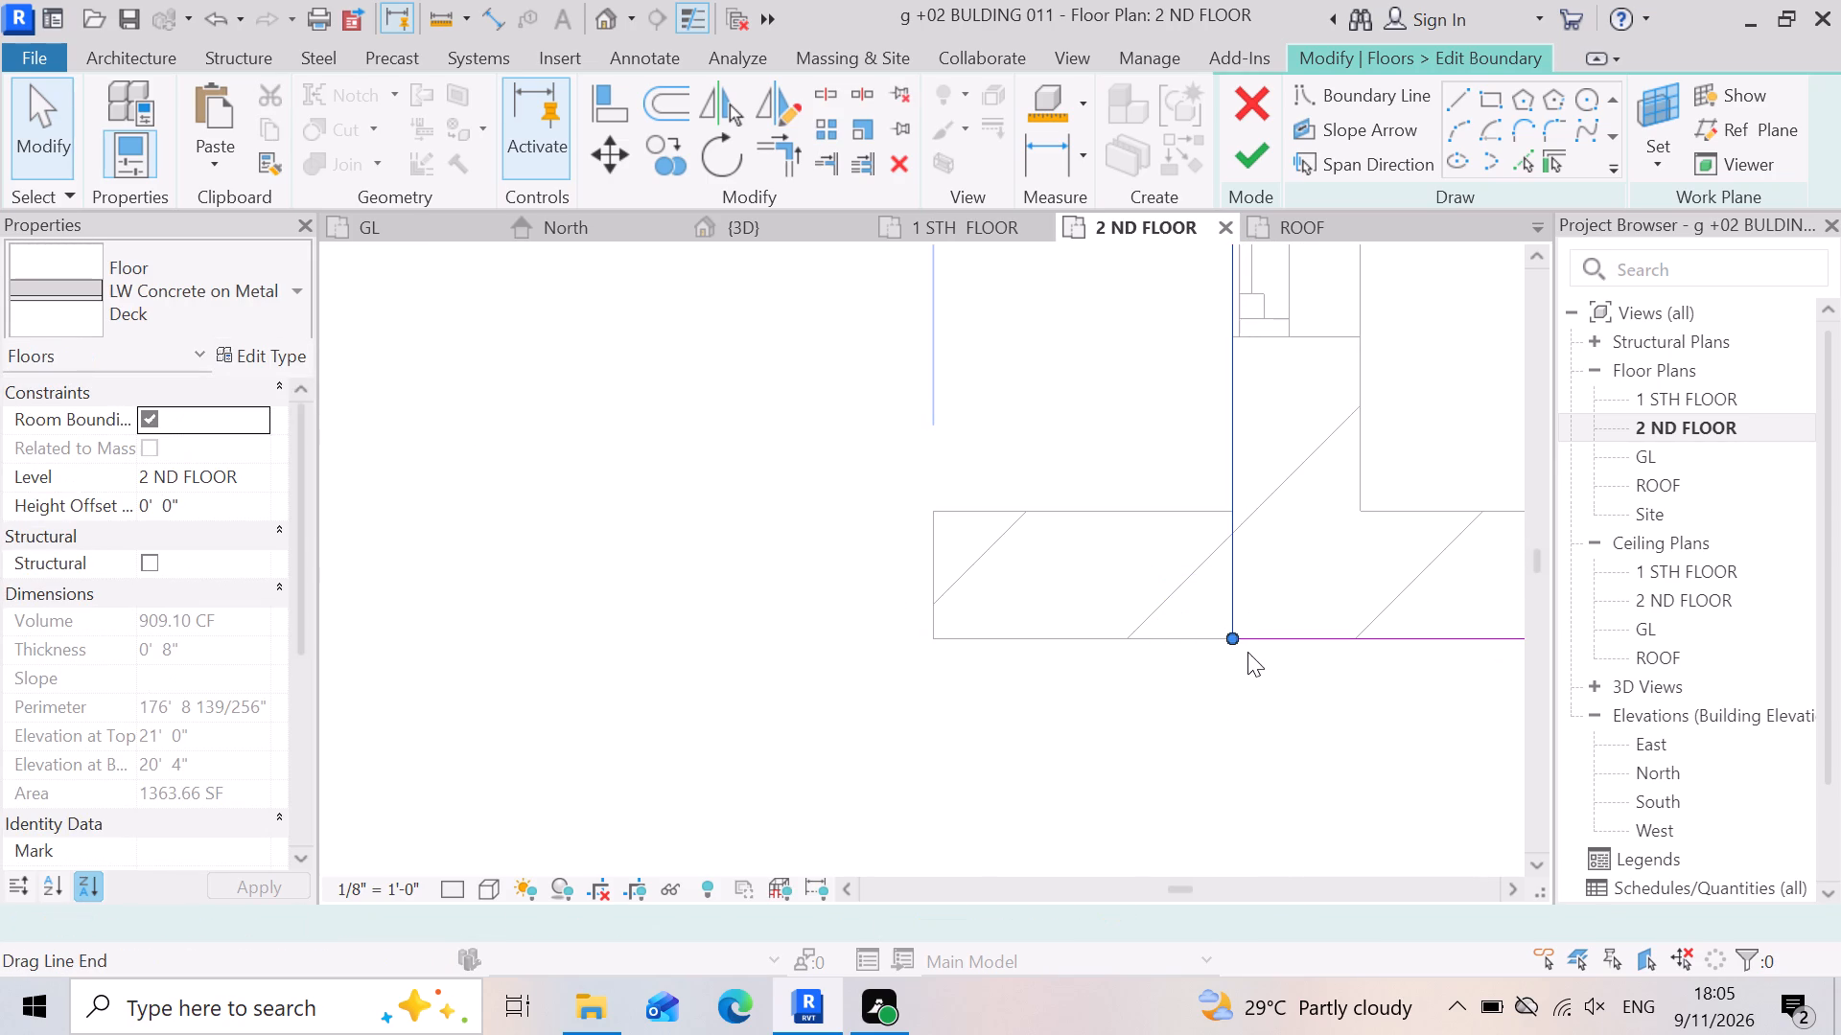
scroll(1099, 657, "down", 11)
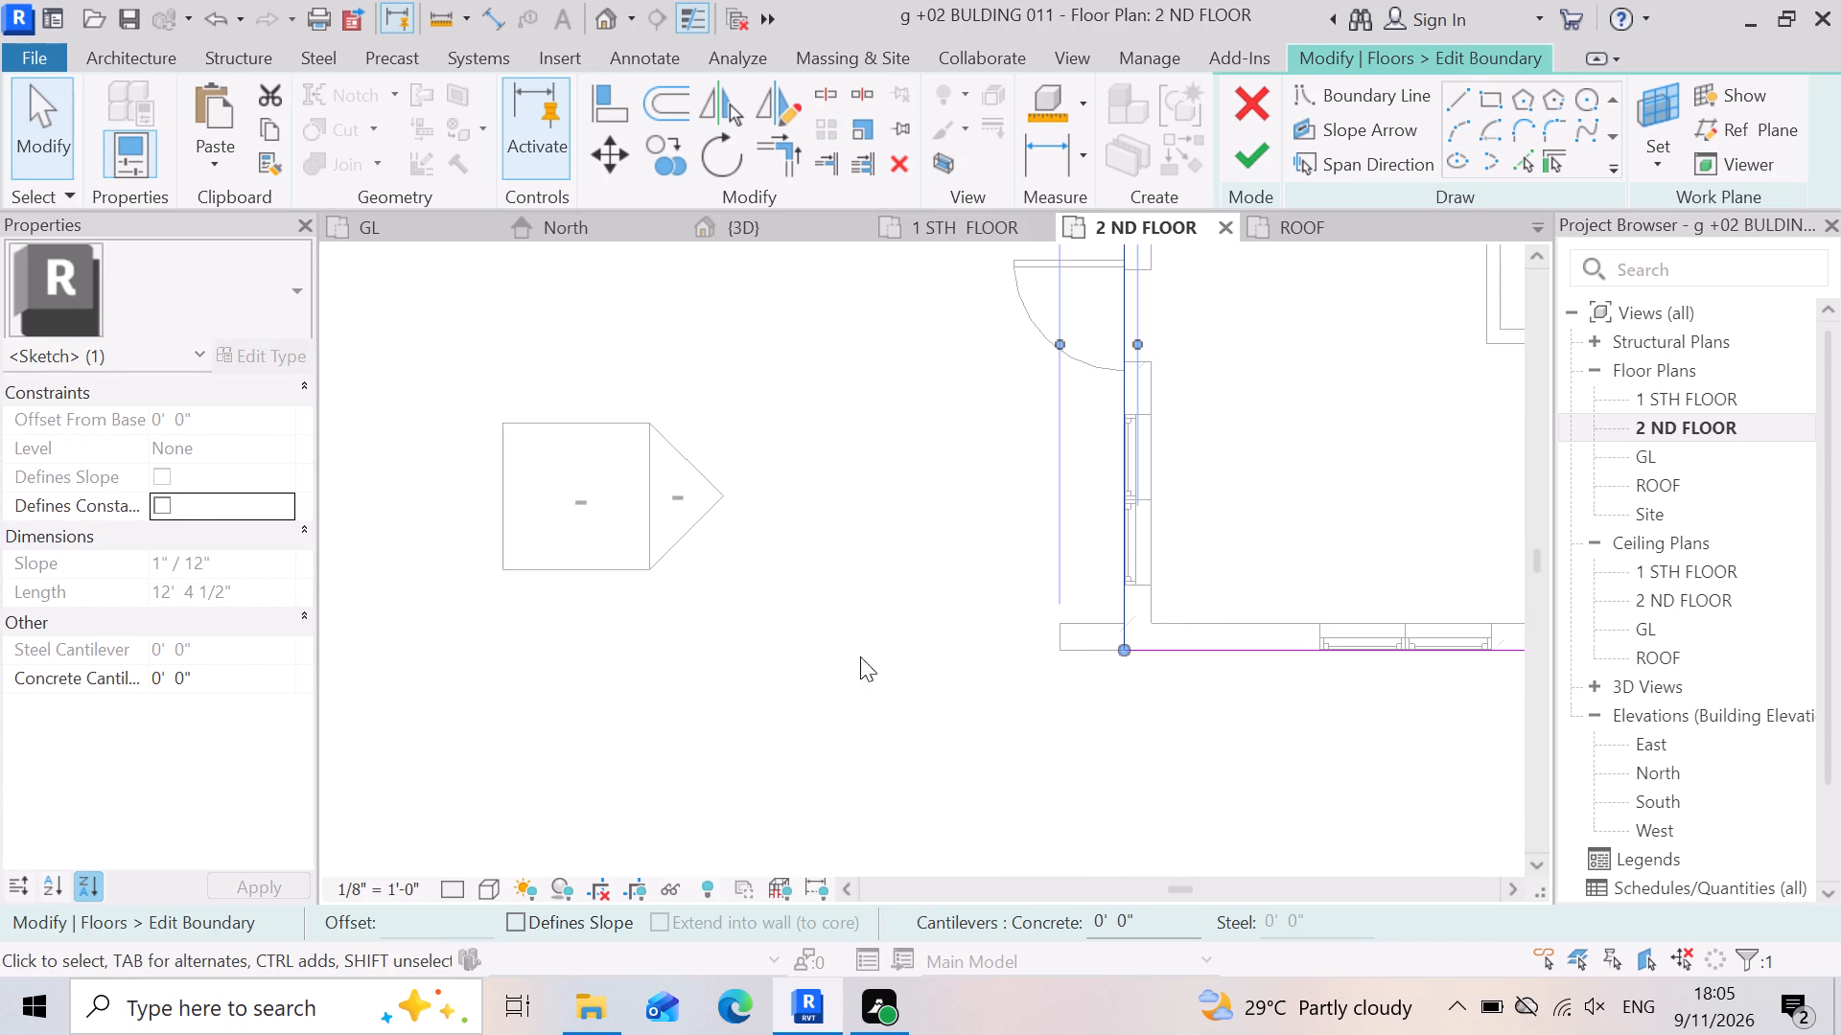
left_click(783, 151)
left_click(1123, 547)
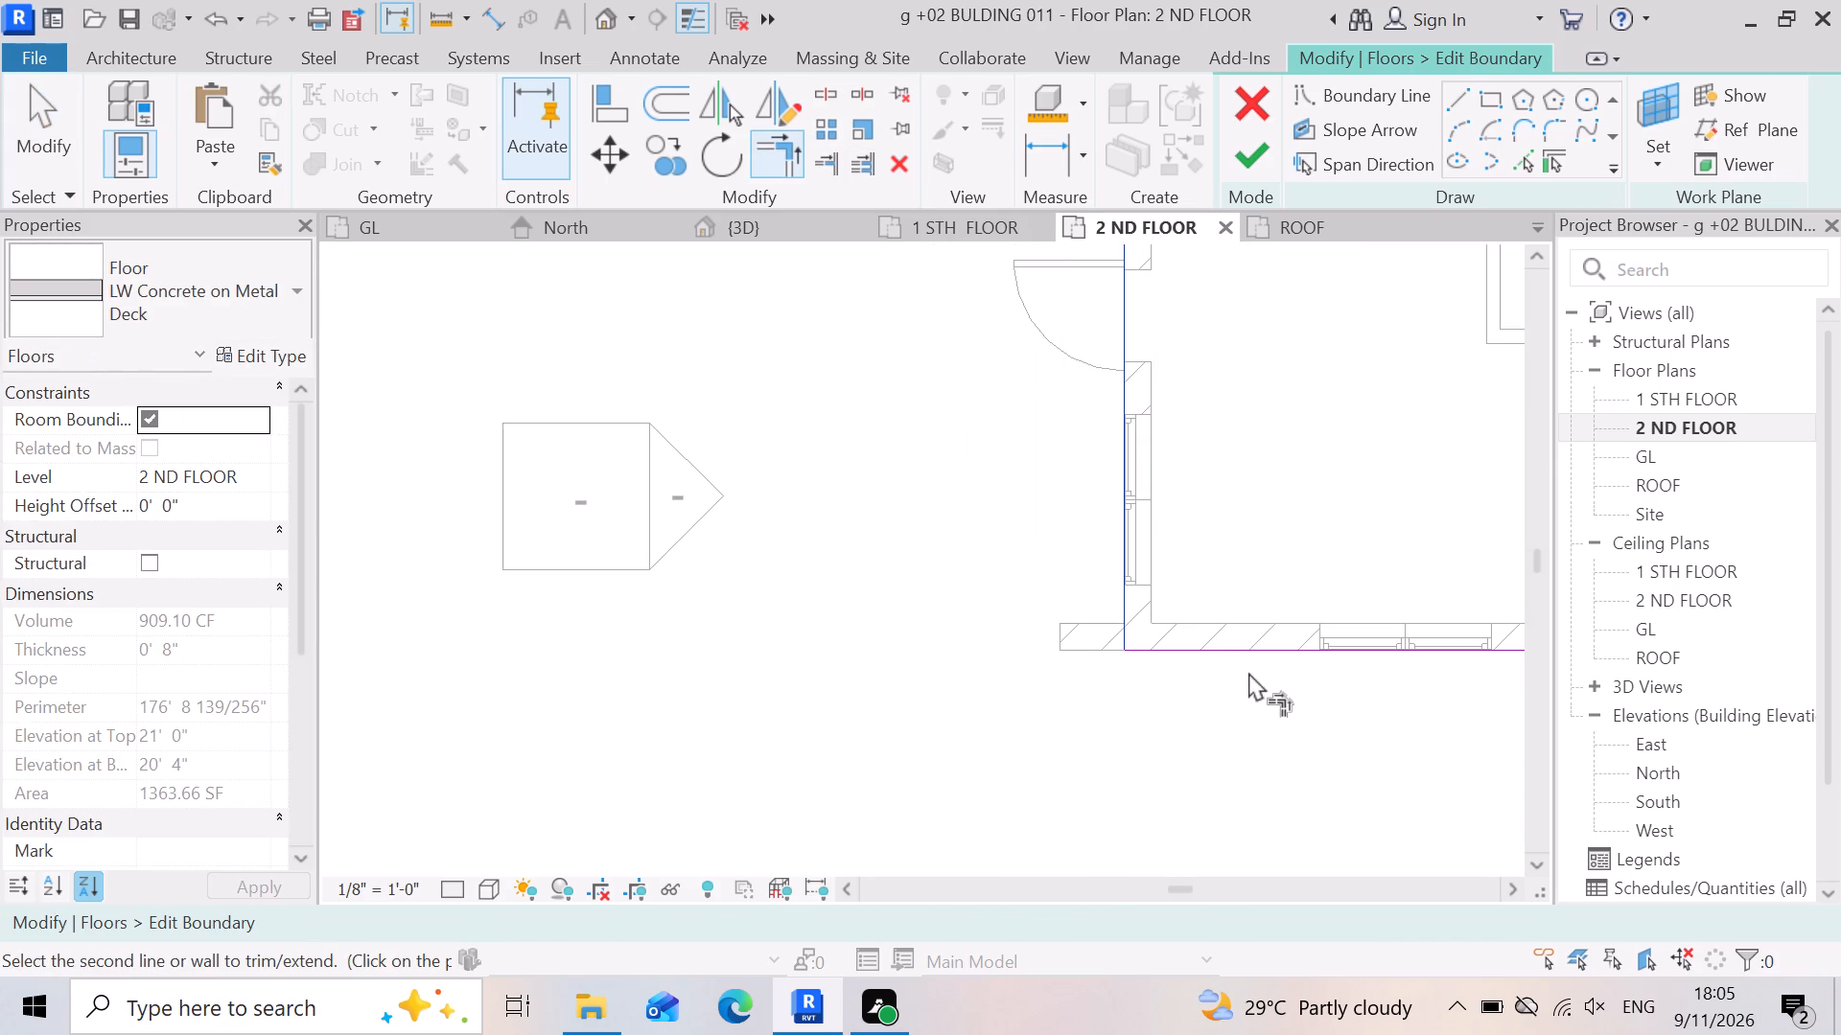
left_click(1237, 645)
Finish the 2 ND FLOOR slab boundary, attaching the walls below to its bottom and unjoining the conflicting elements.
left_click(1246, 156)
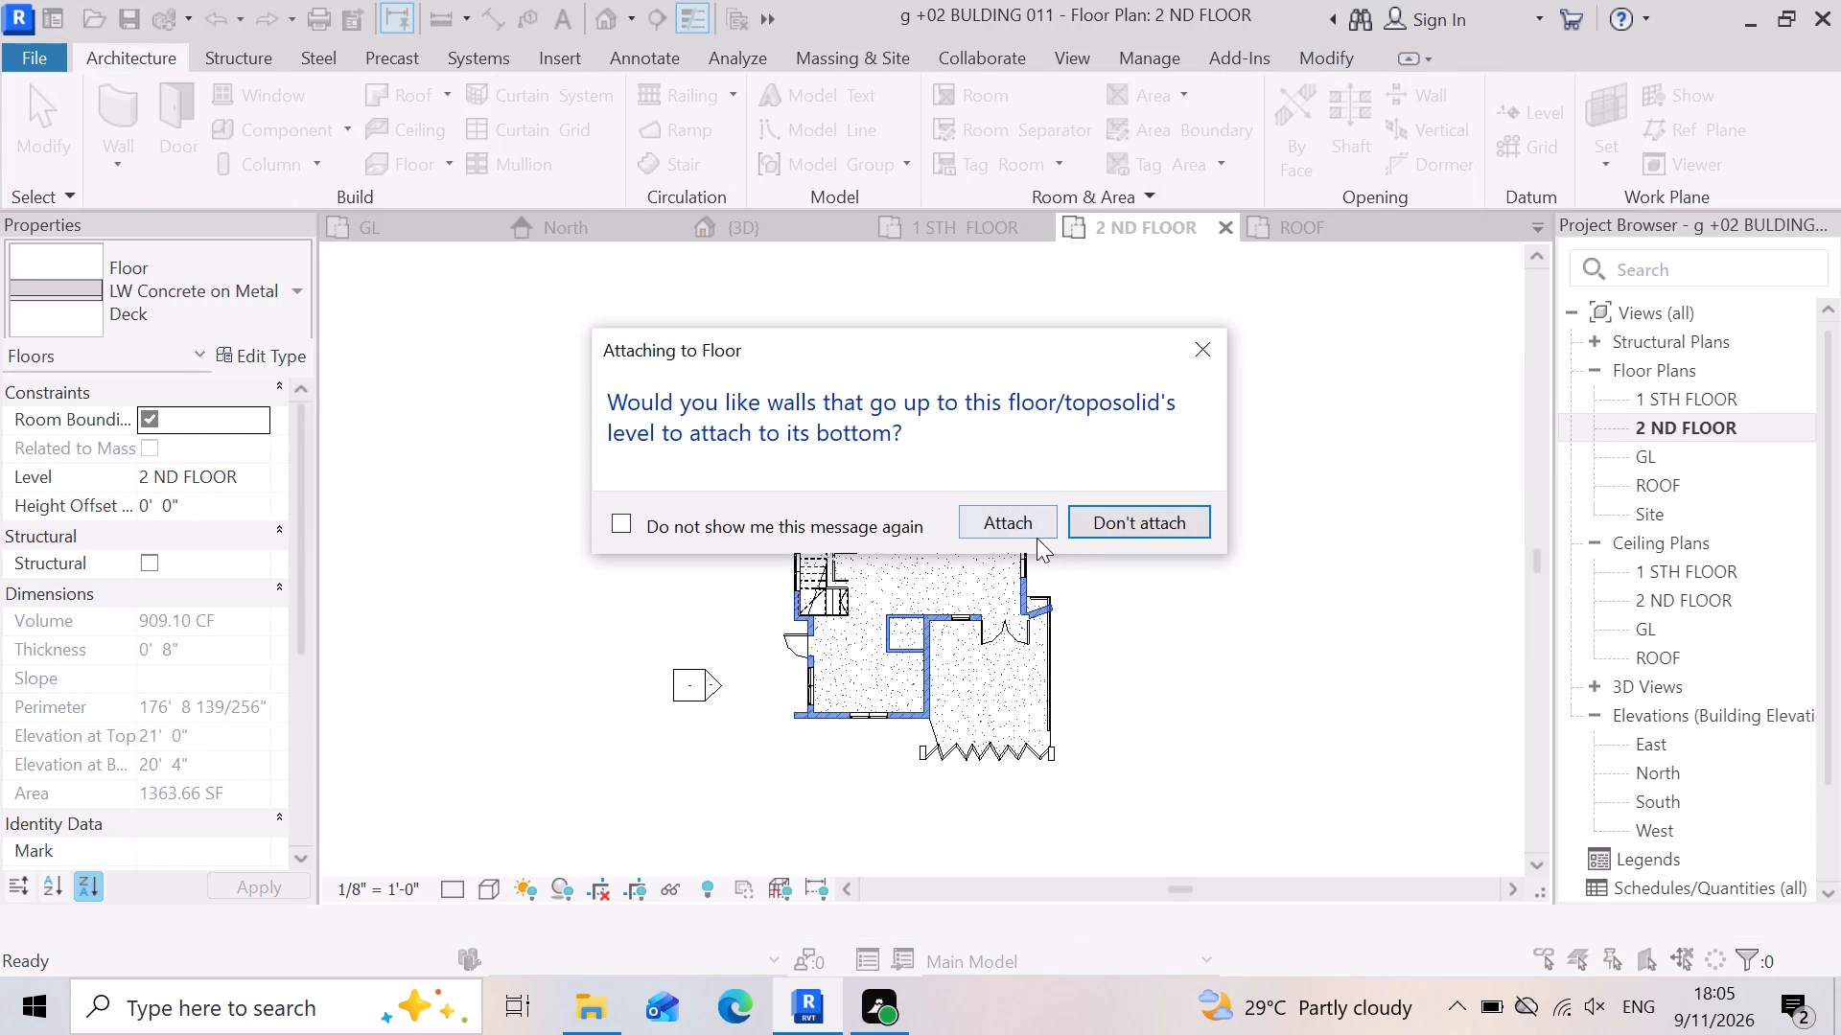
left_click(1022, 532)
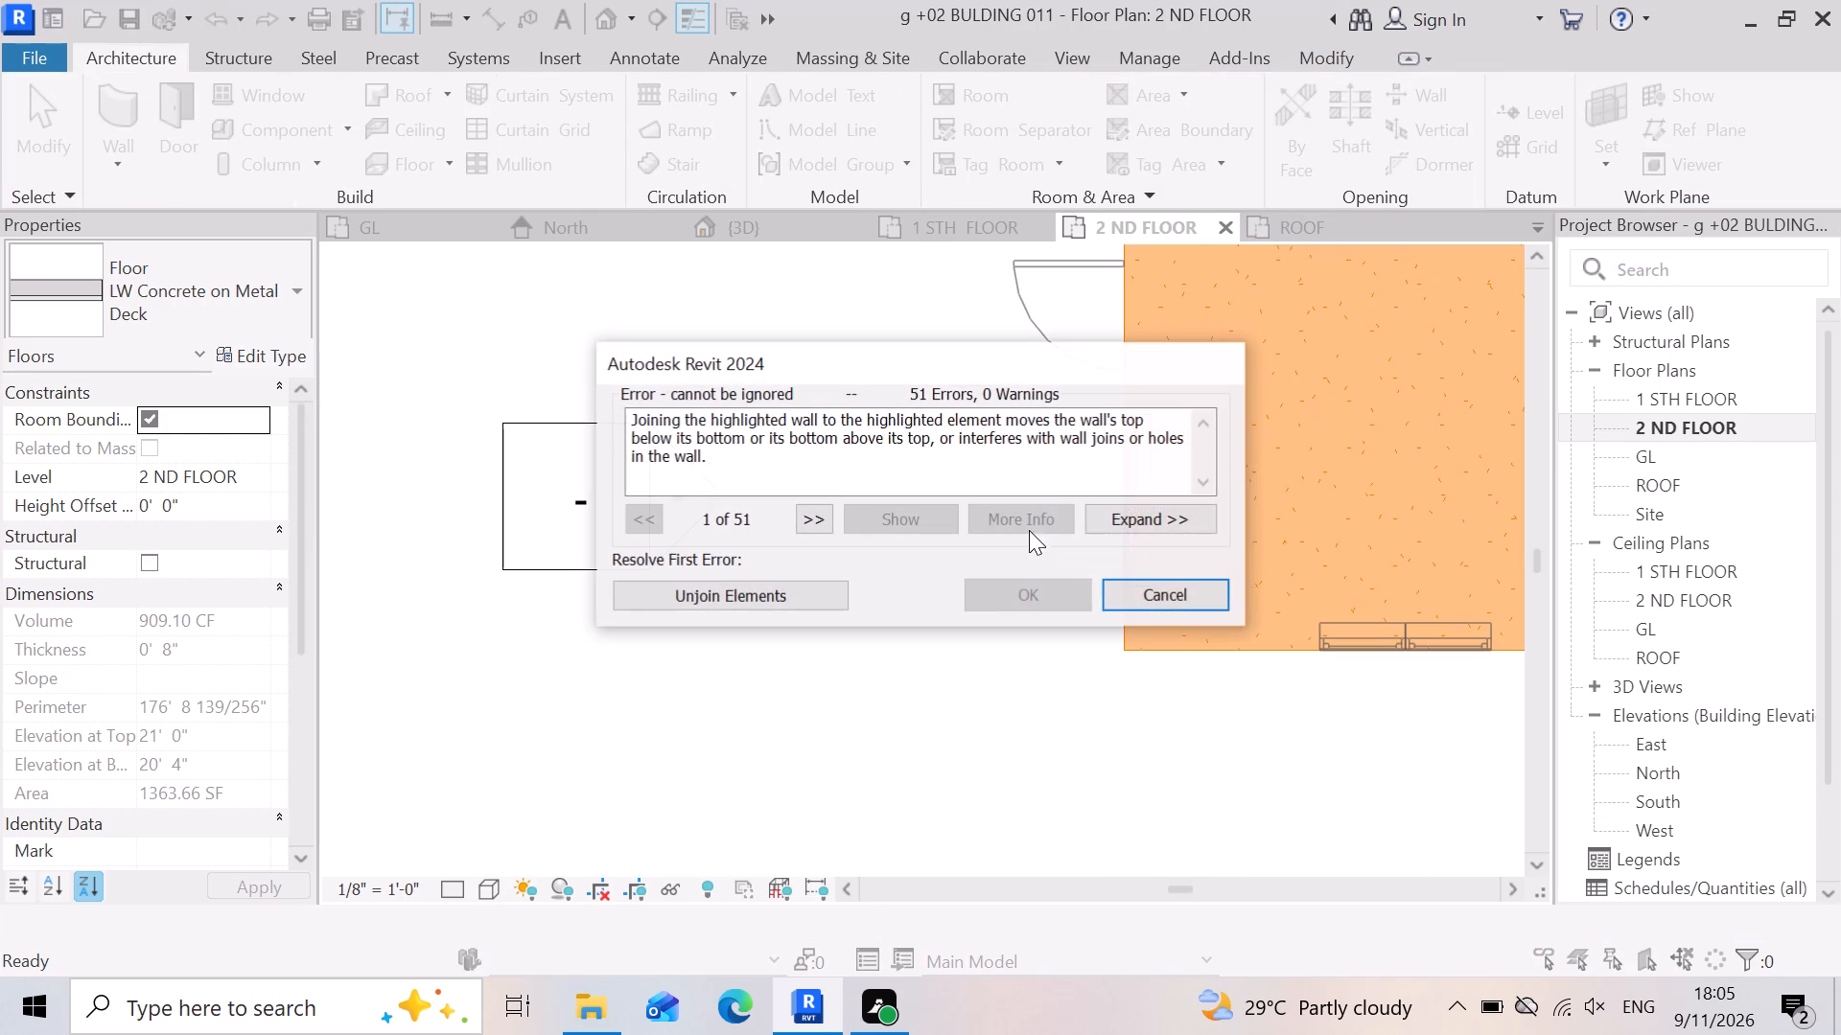
left_click(713, 592)
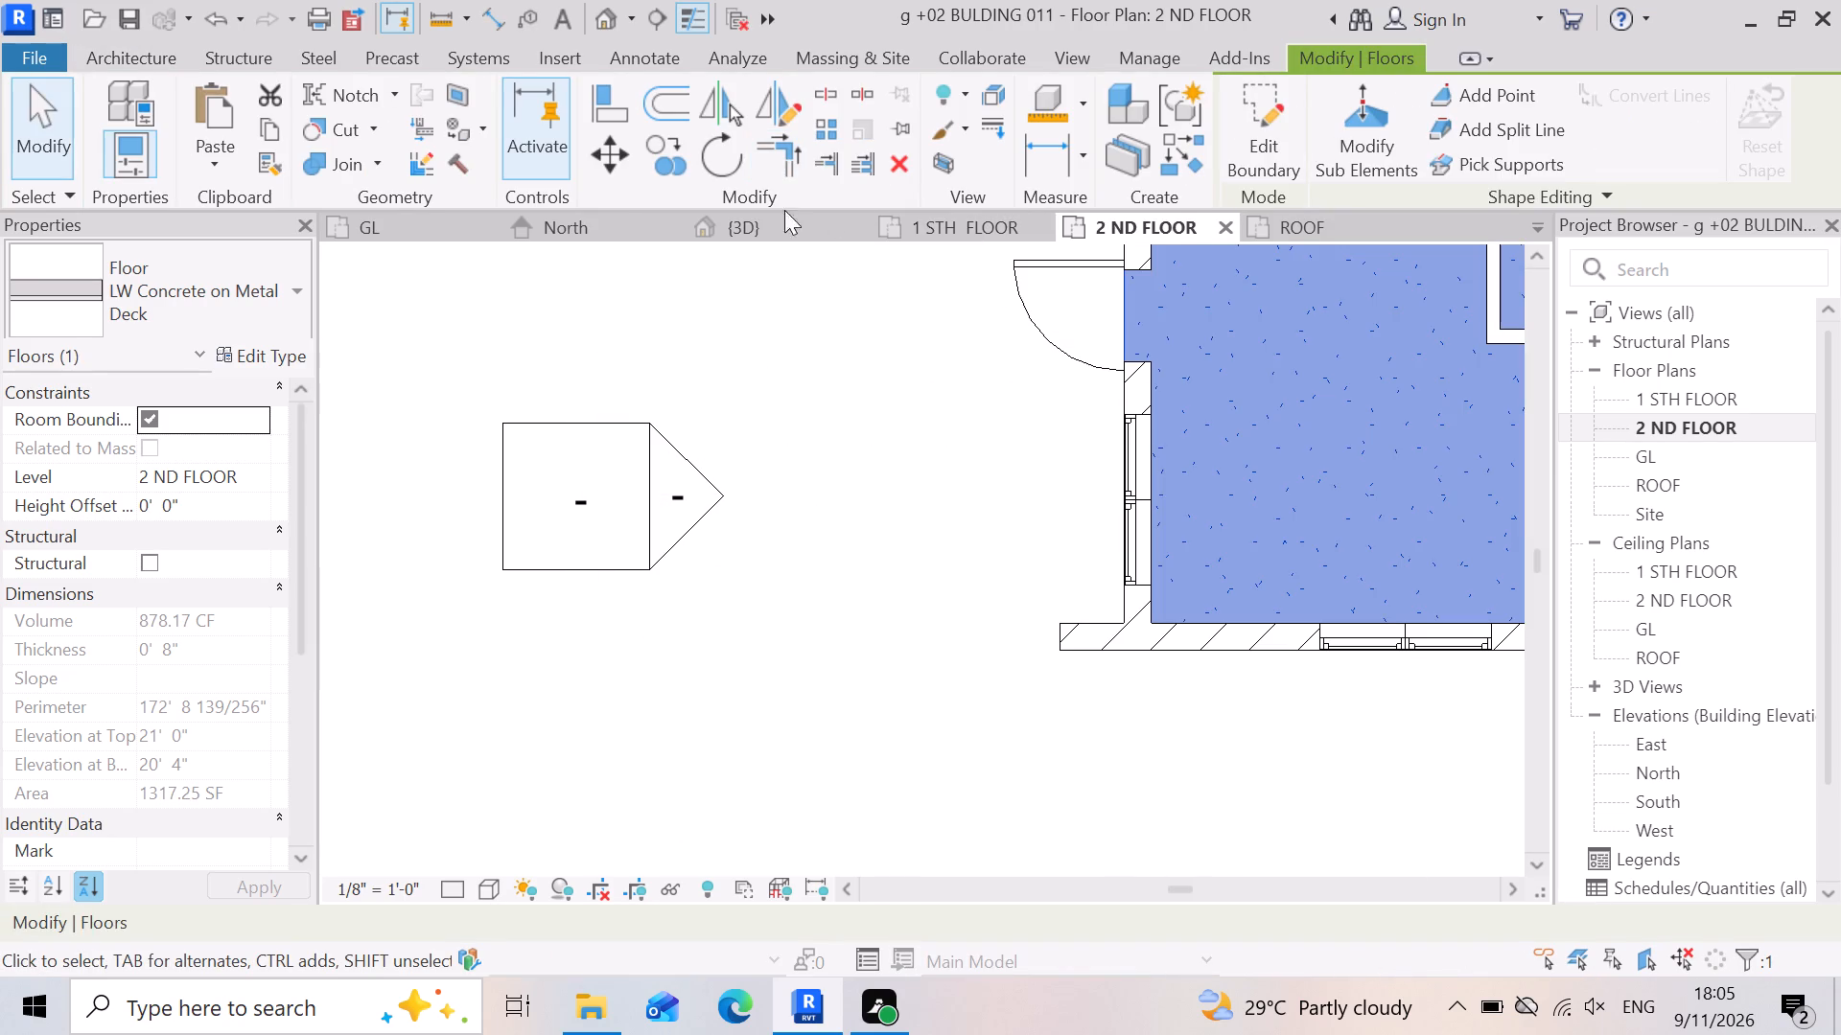
Examine the reshaped 2 ND FLOOR slab edge and the 1 STH FLOOR slab beside the side doors in 3D.
left_click(764, 231)
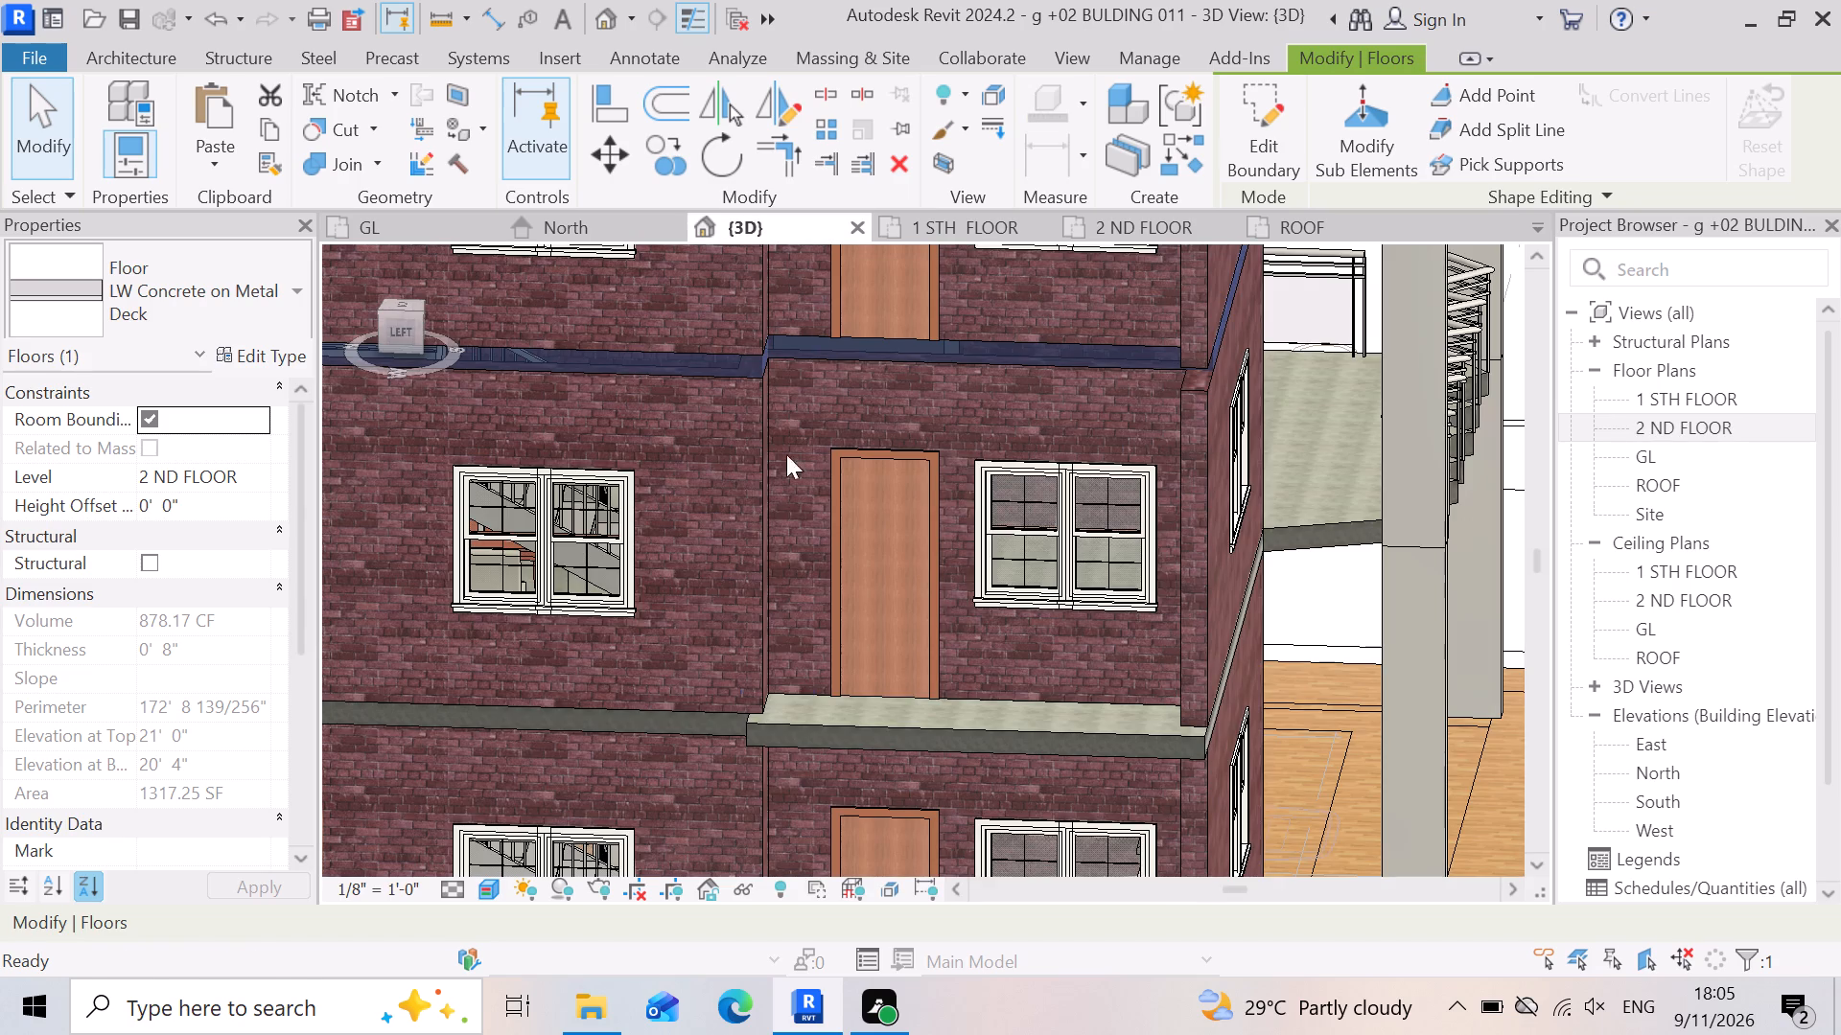
scroll(1095, 539, "down", 5)
left_click(1440, 779)
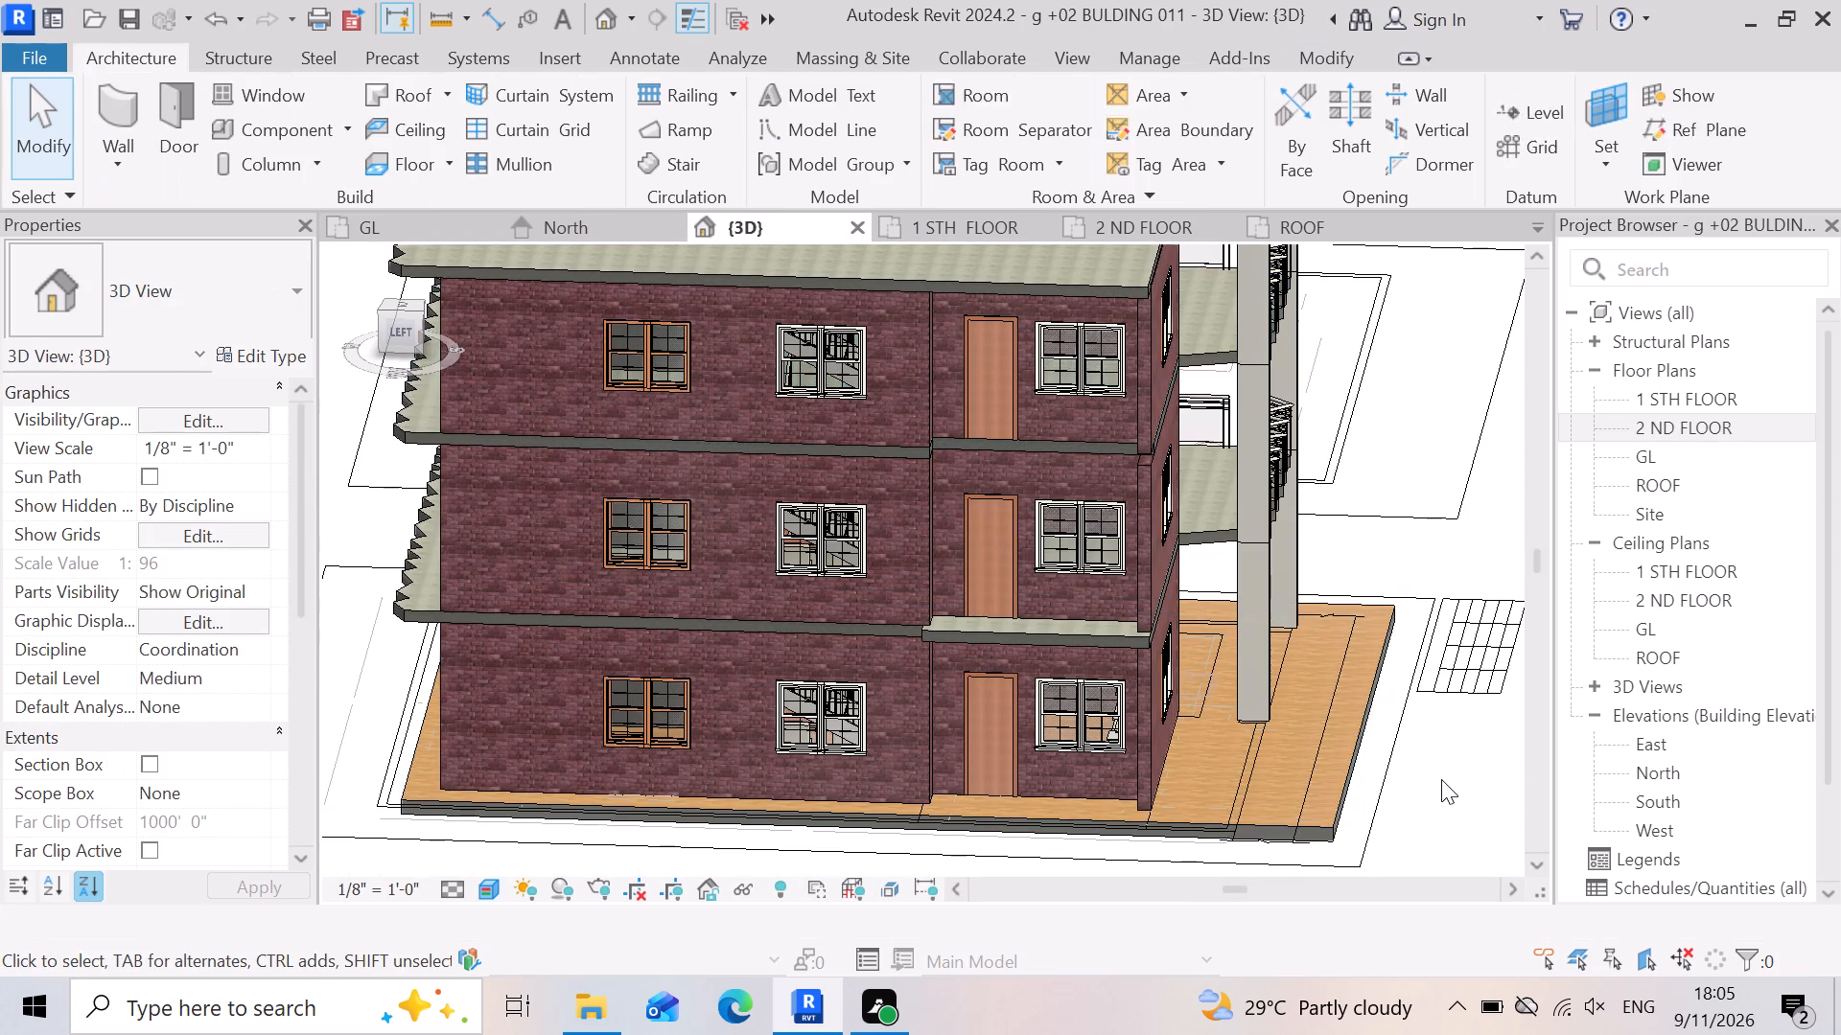
scroll(1127, 473, "up", 6)
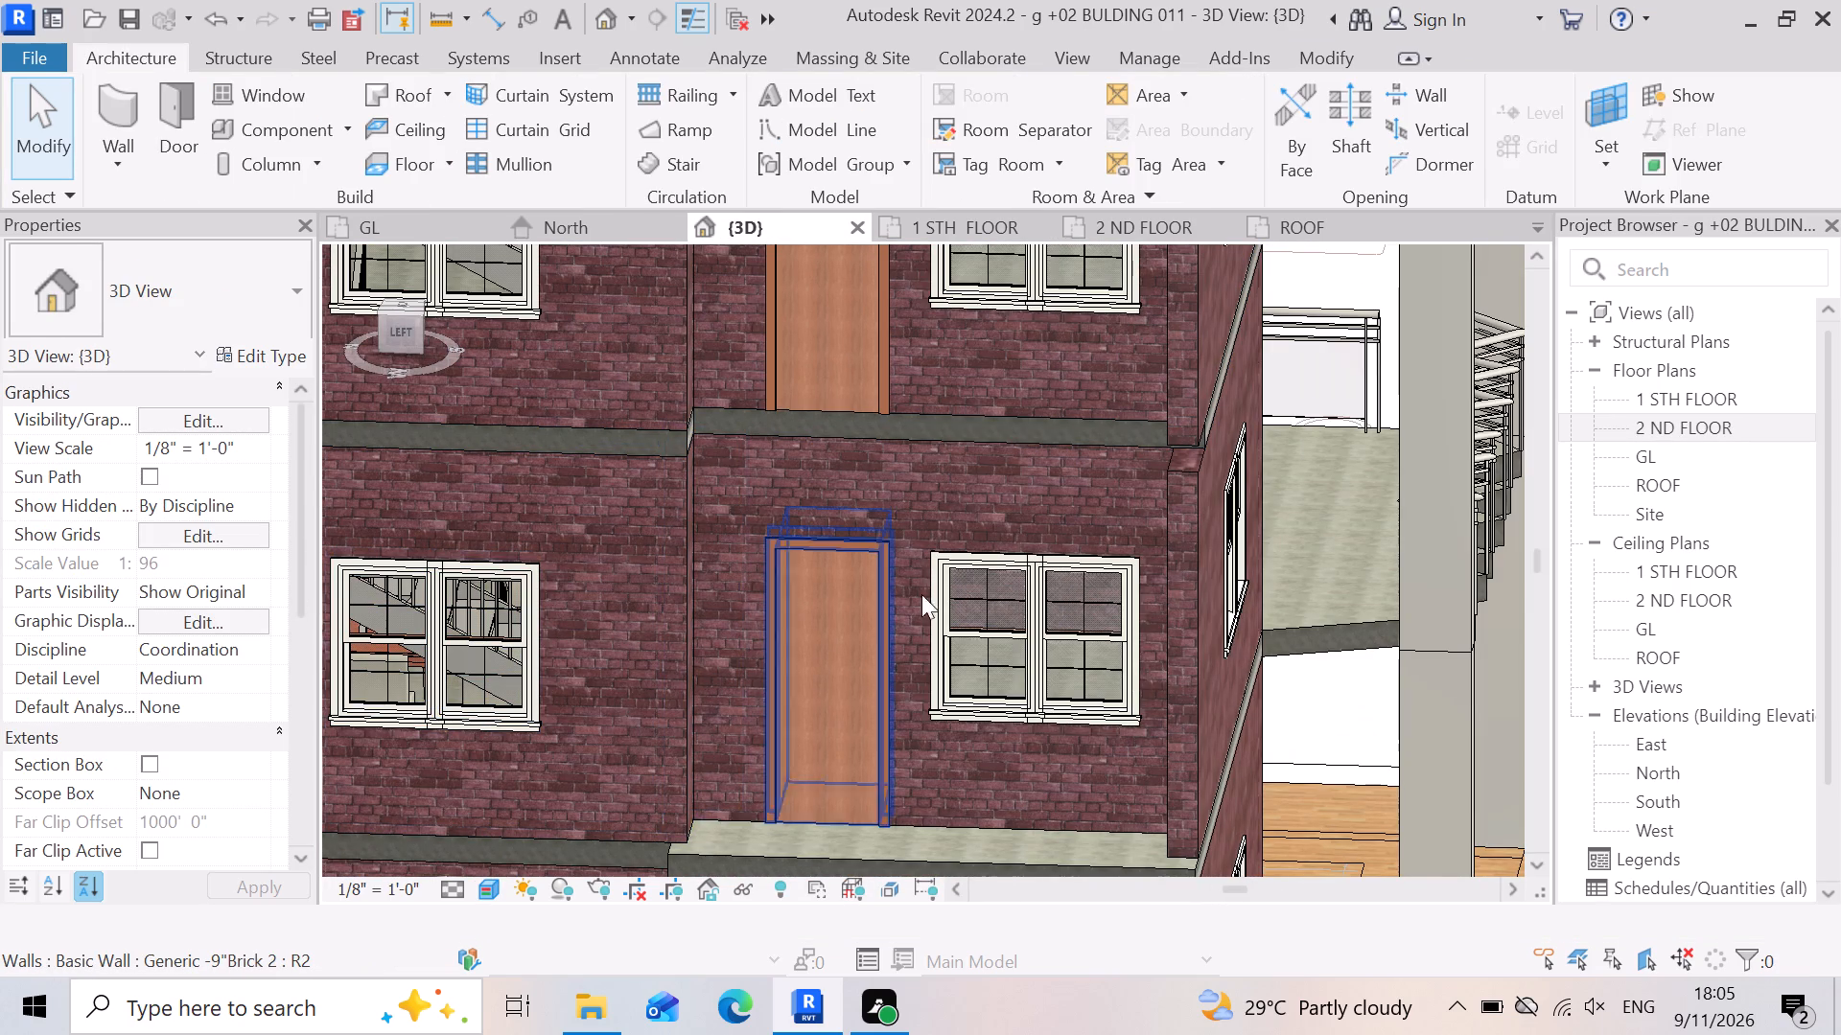
scroll(967, 568, "down", 3)
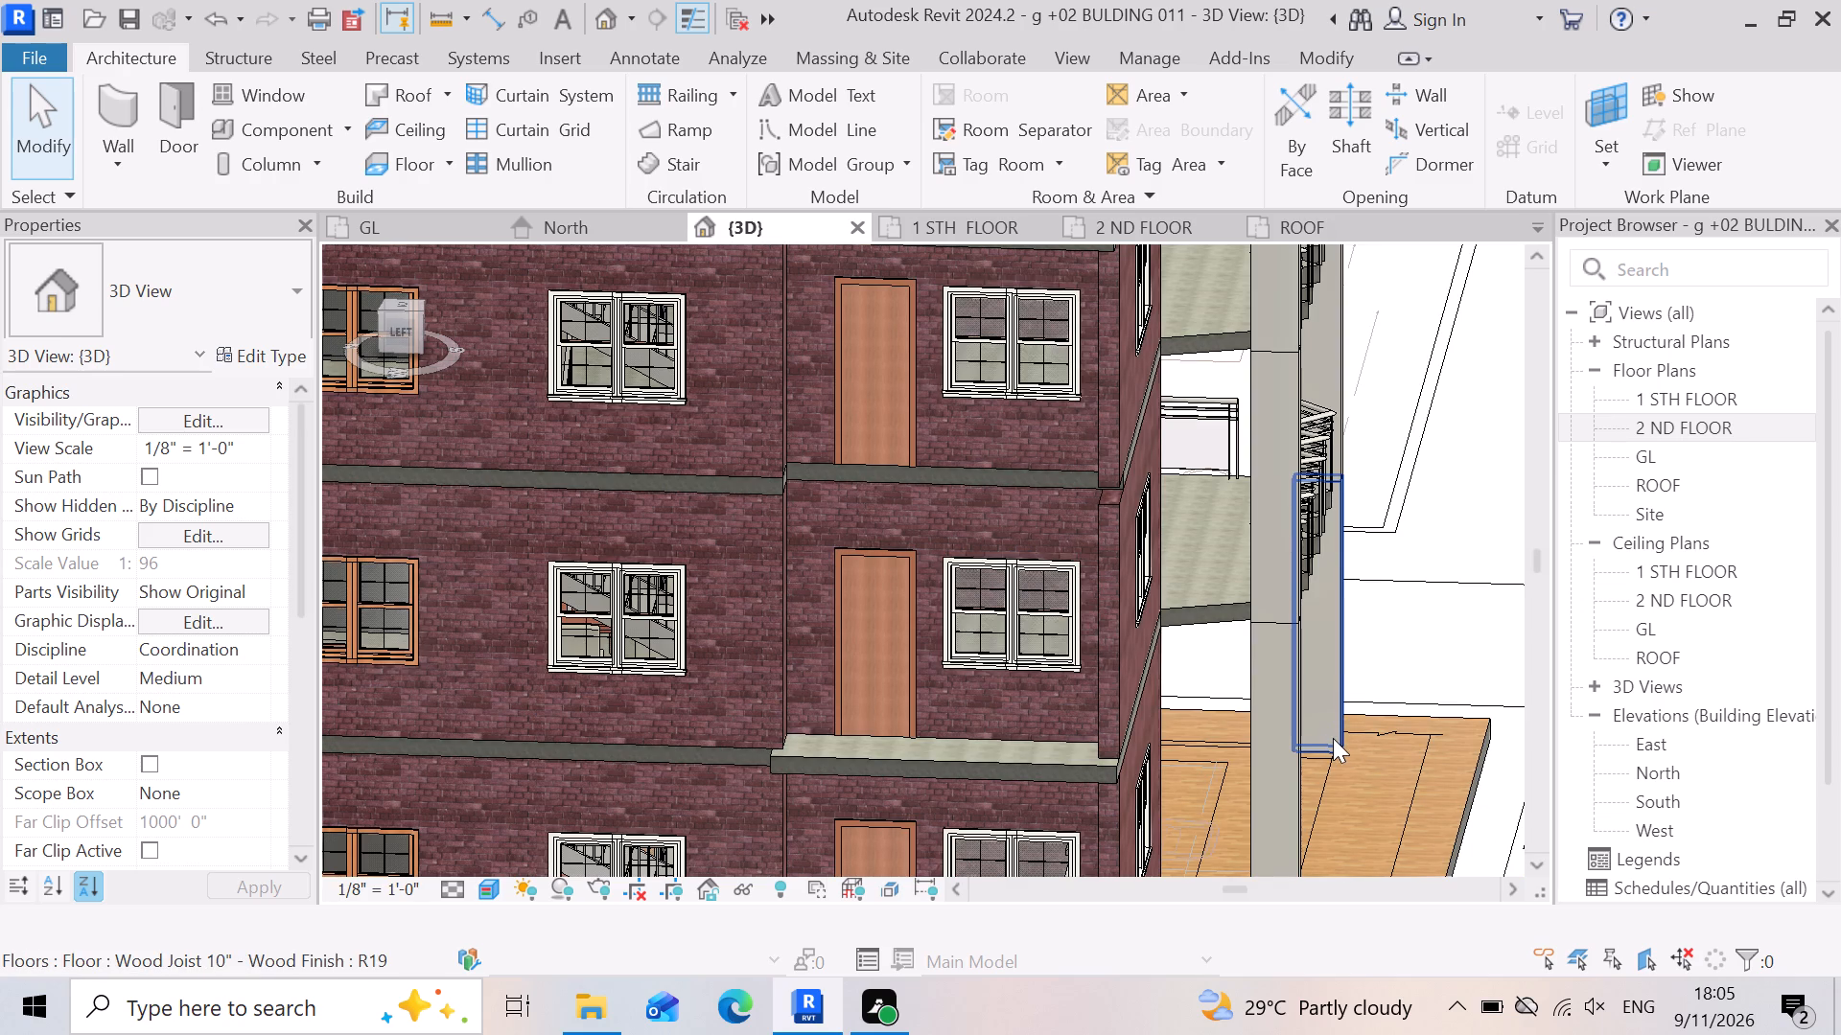
key("z")
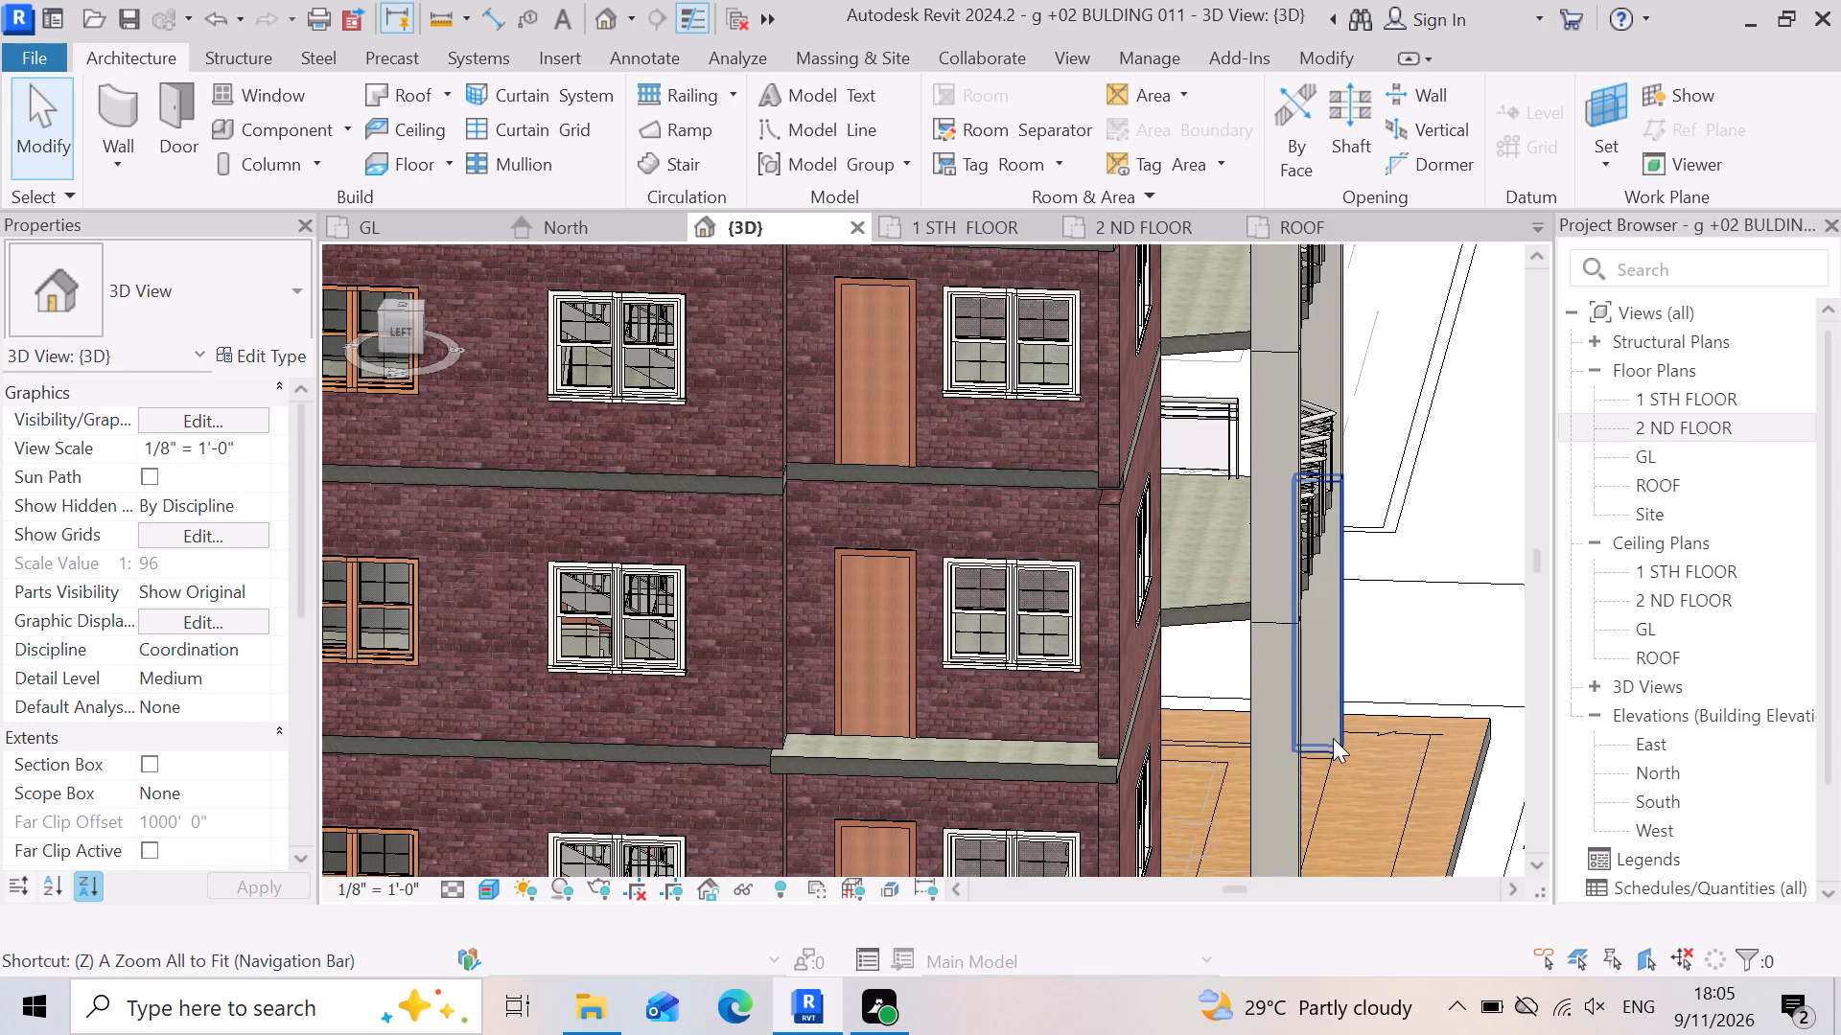
Undo the finished 2 ND FLOOR slab edit until its boundary sketch is open for editing again.
key("ctrl+z")
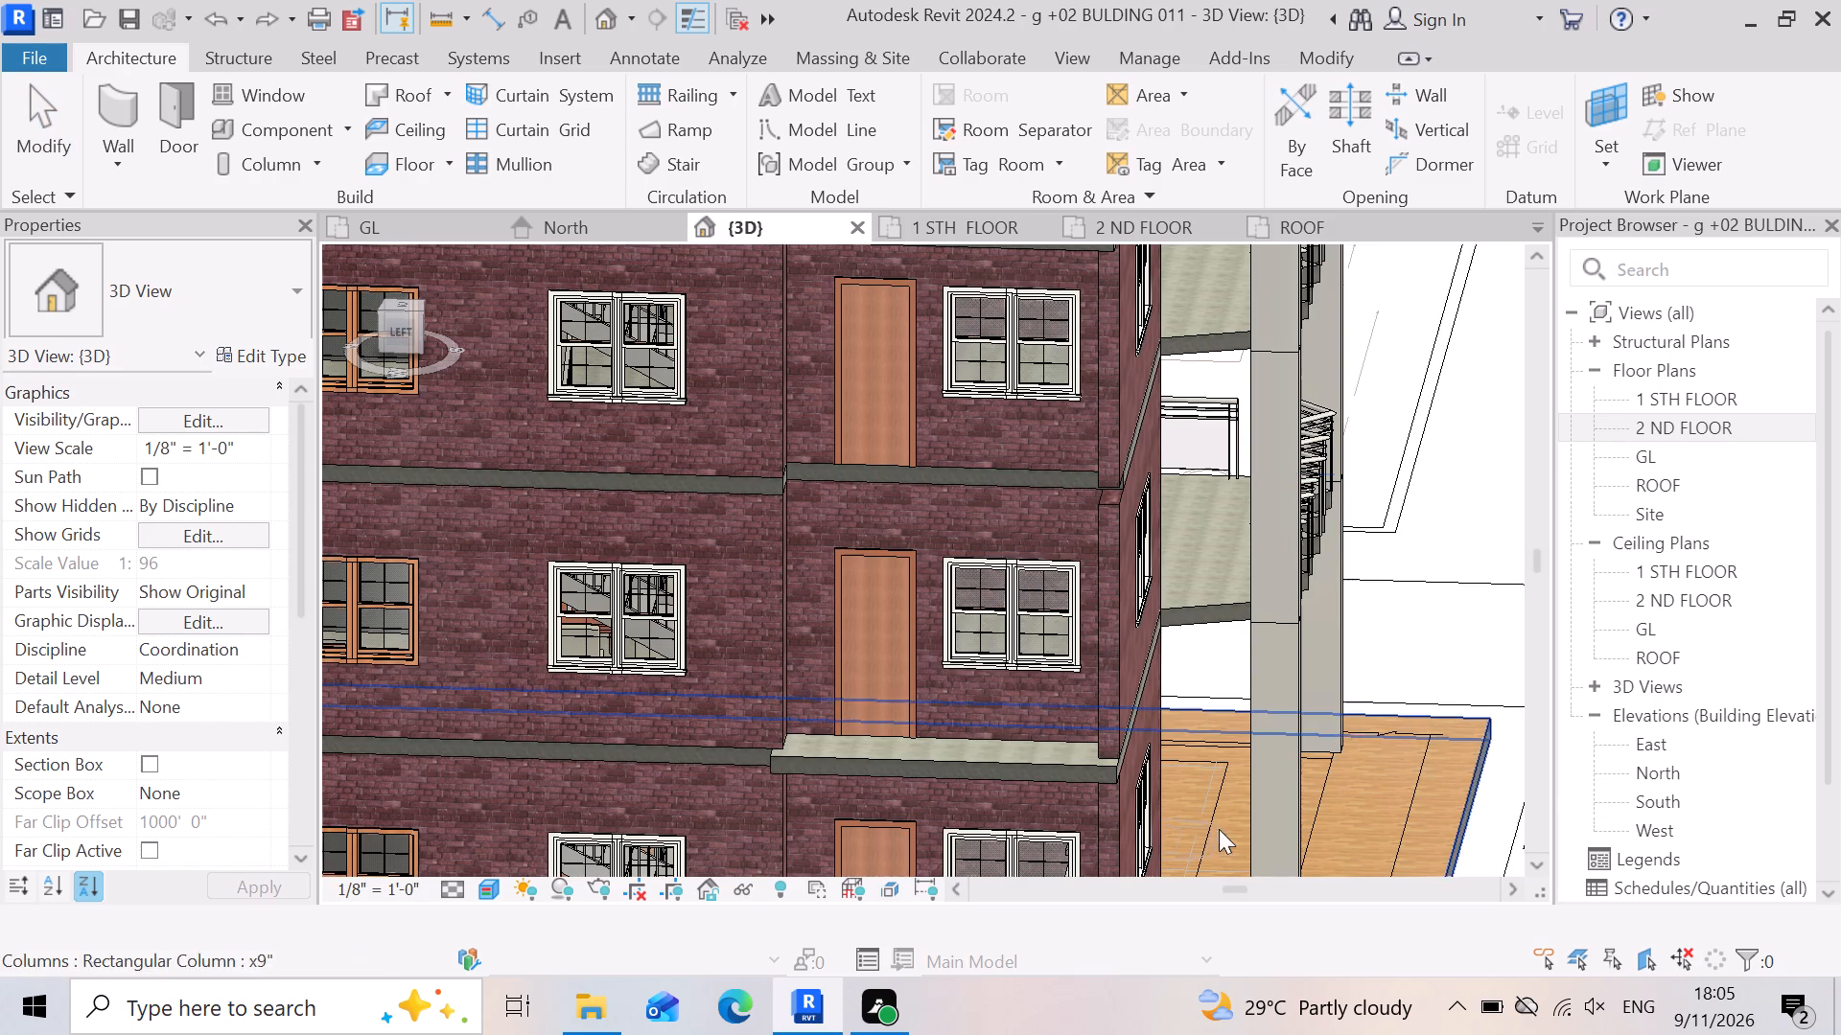
scroll(1056, 643, "up", 3)
key("ctrl+z")
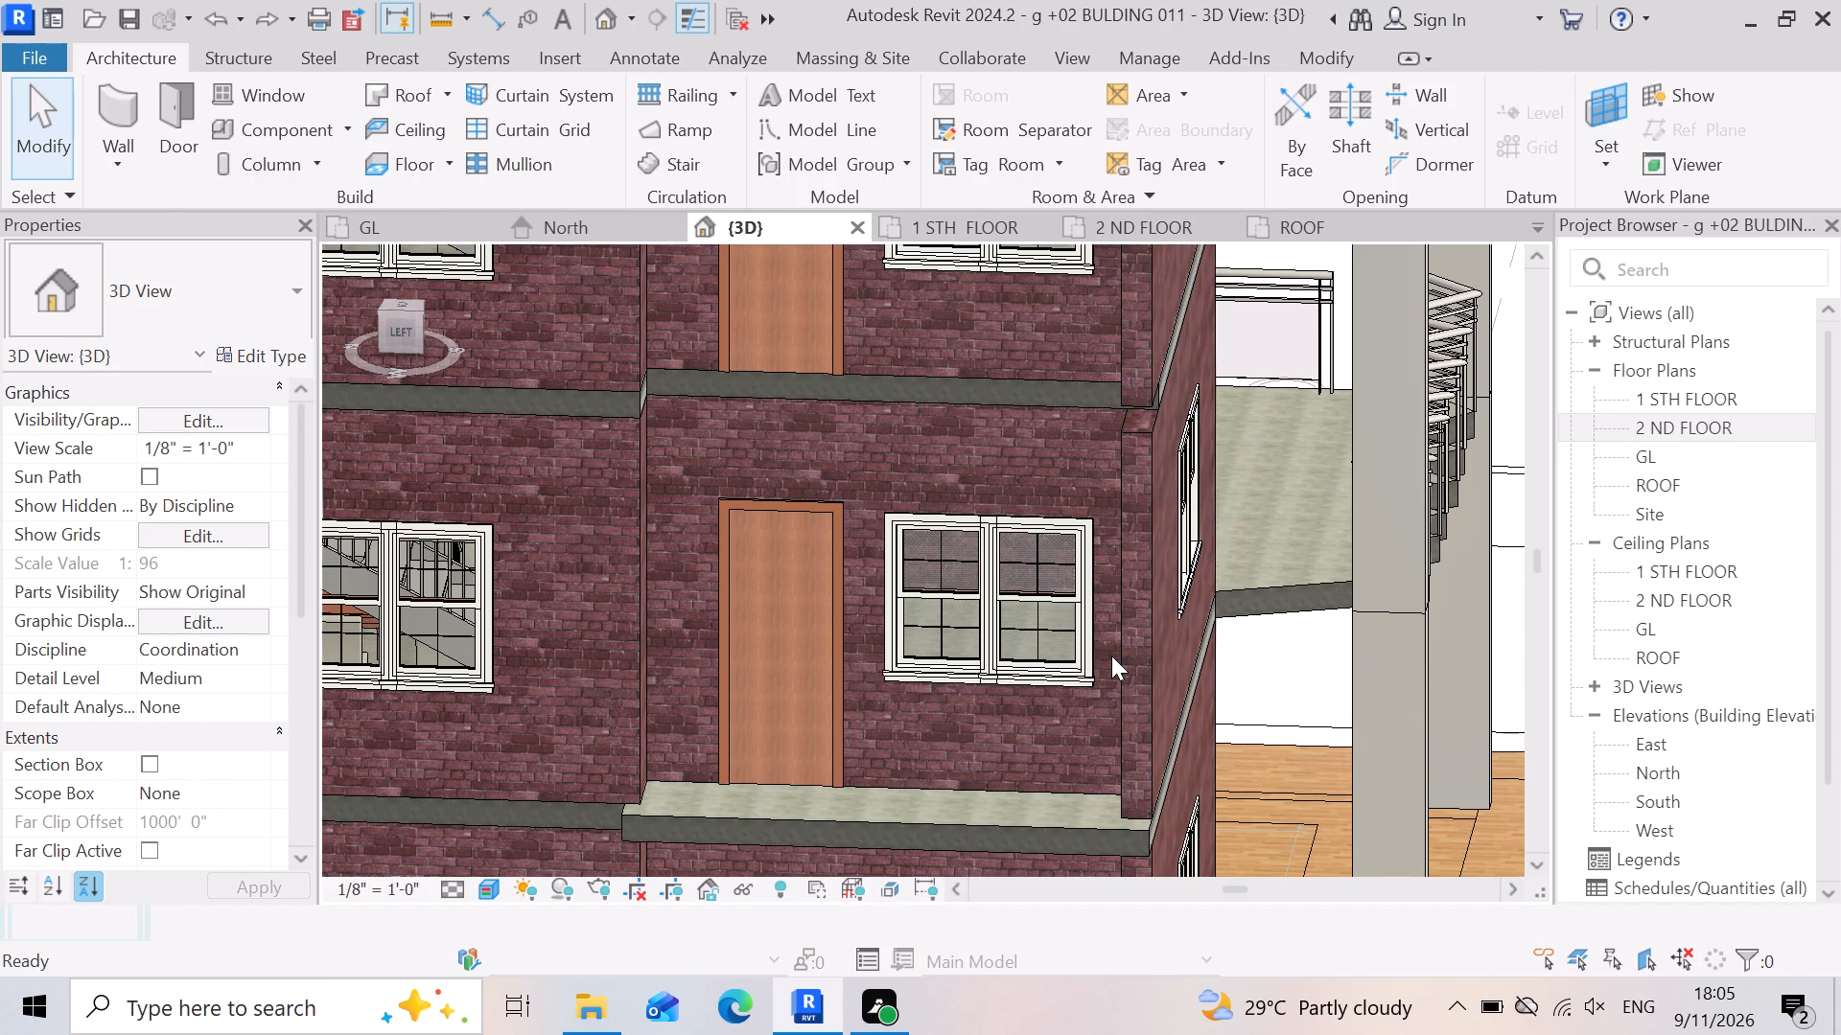
key("ctrl+z")
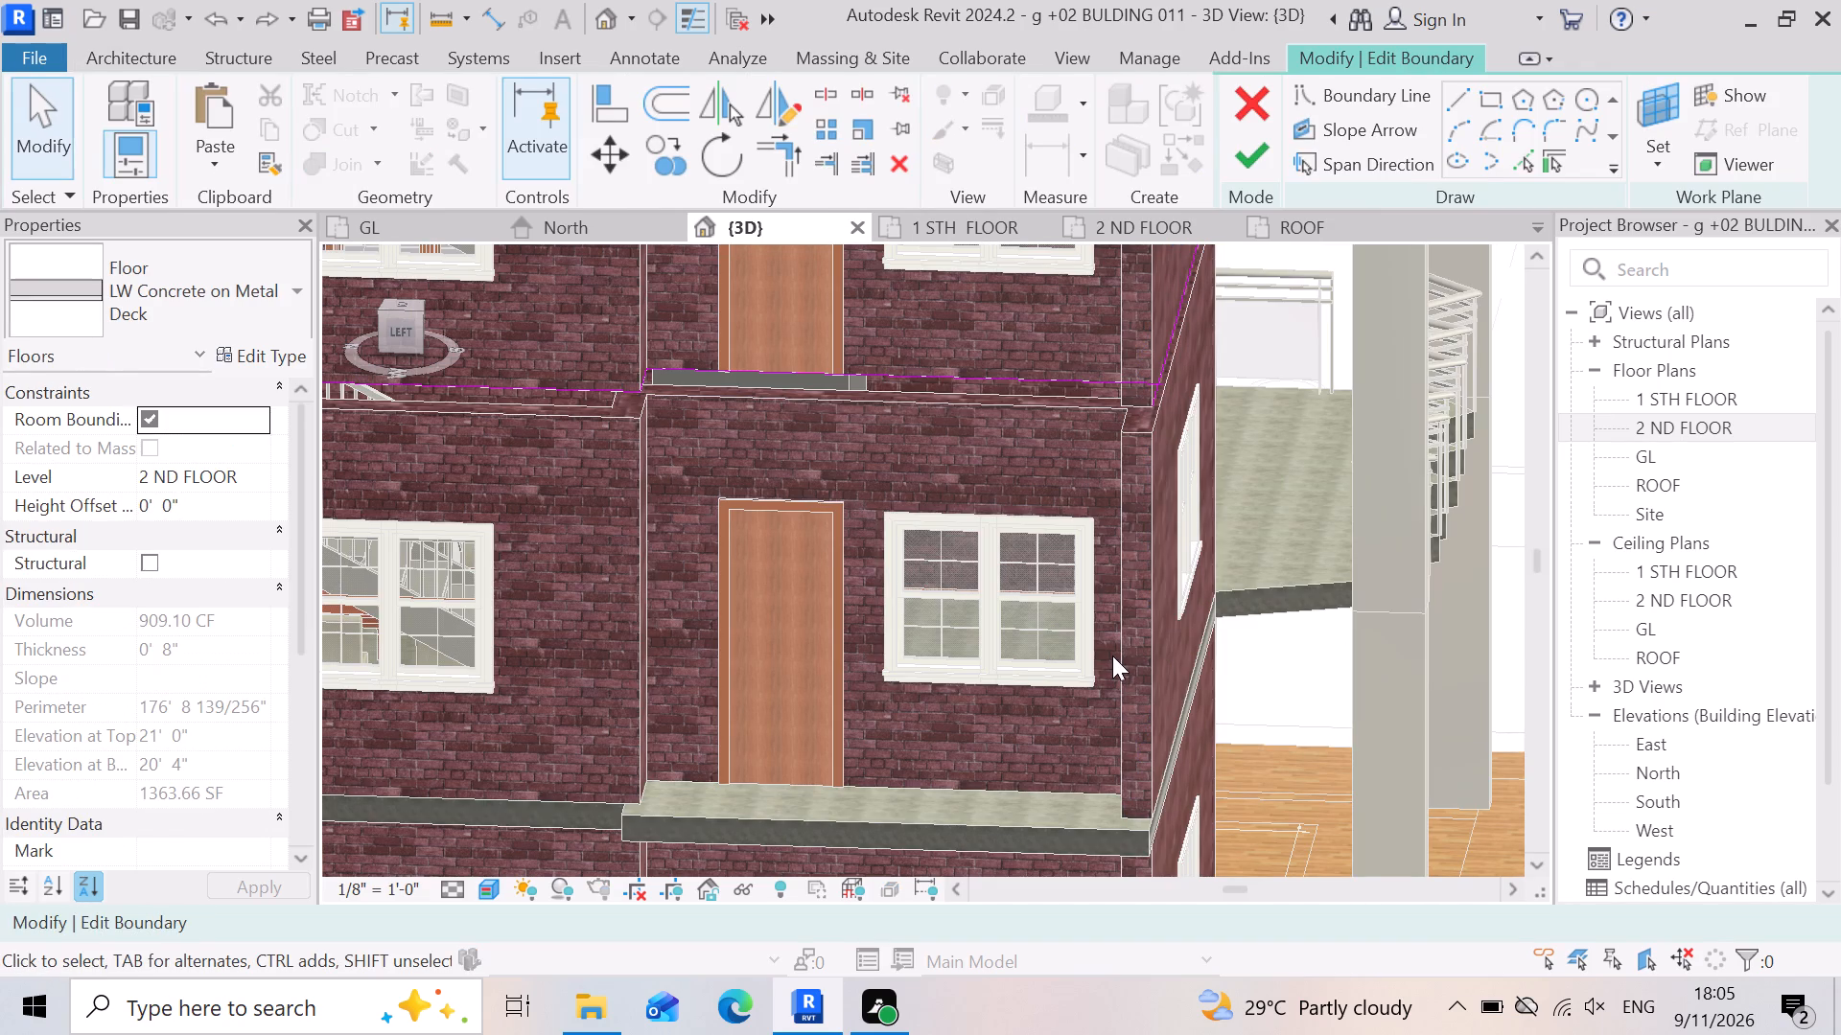
key("ctrl+z")
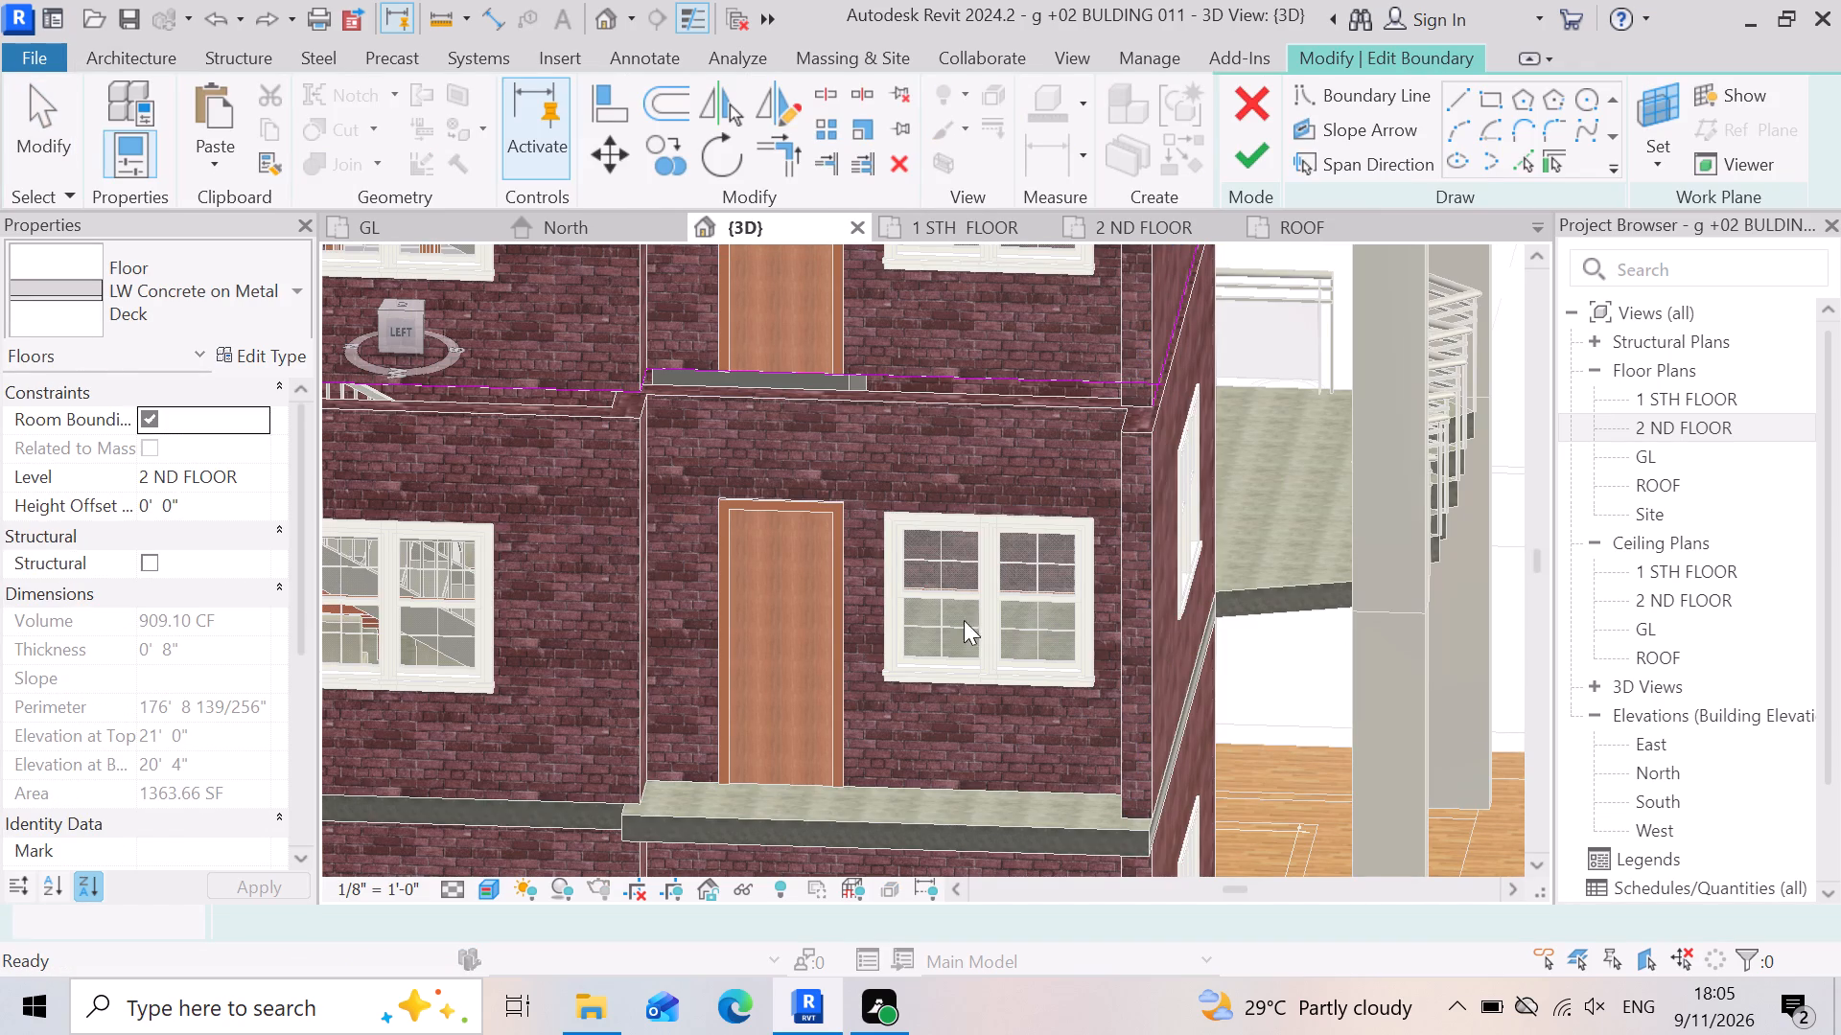
scroll(743, 412, "up", 3)
scroll(968, 452, "up", 2)
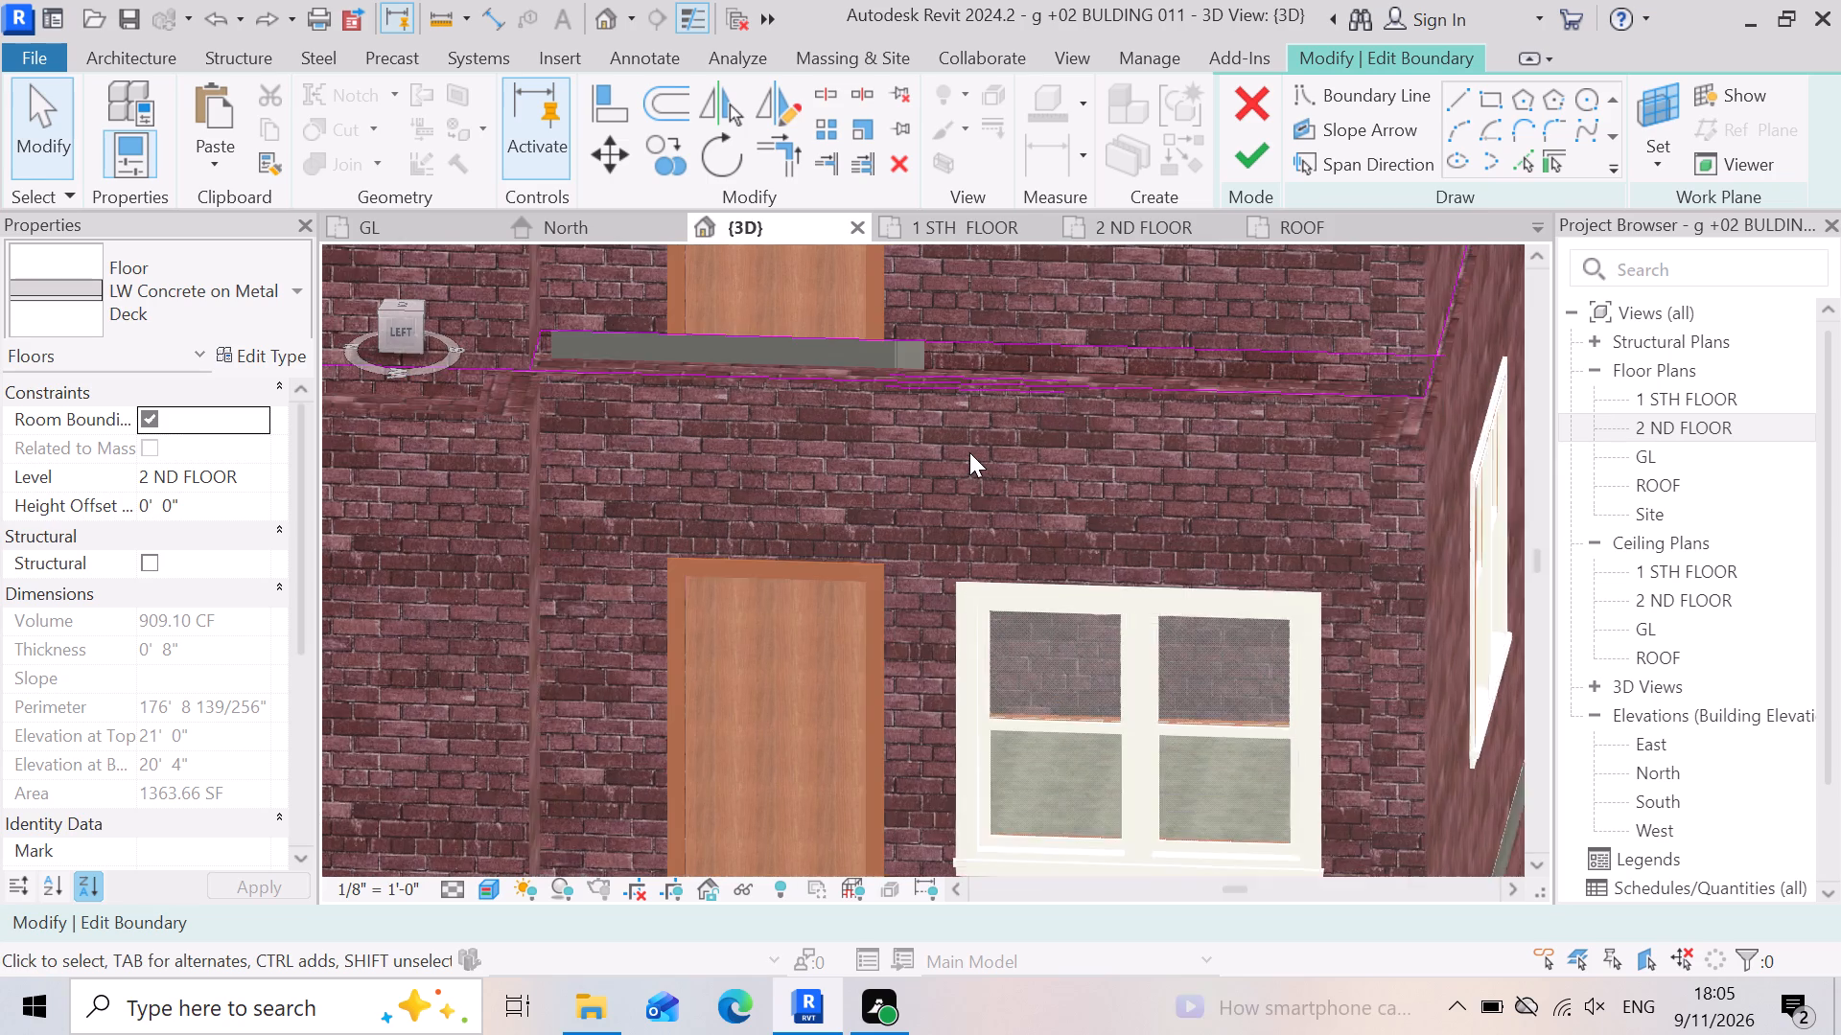
scroll(480, 300, "up", 3)
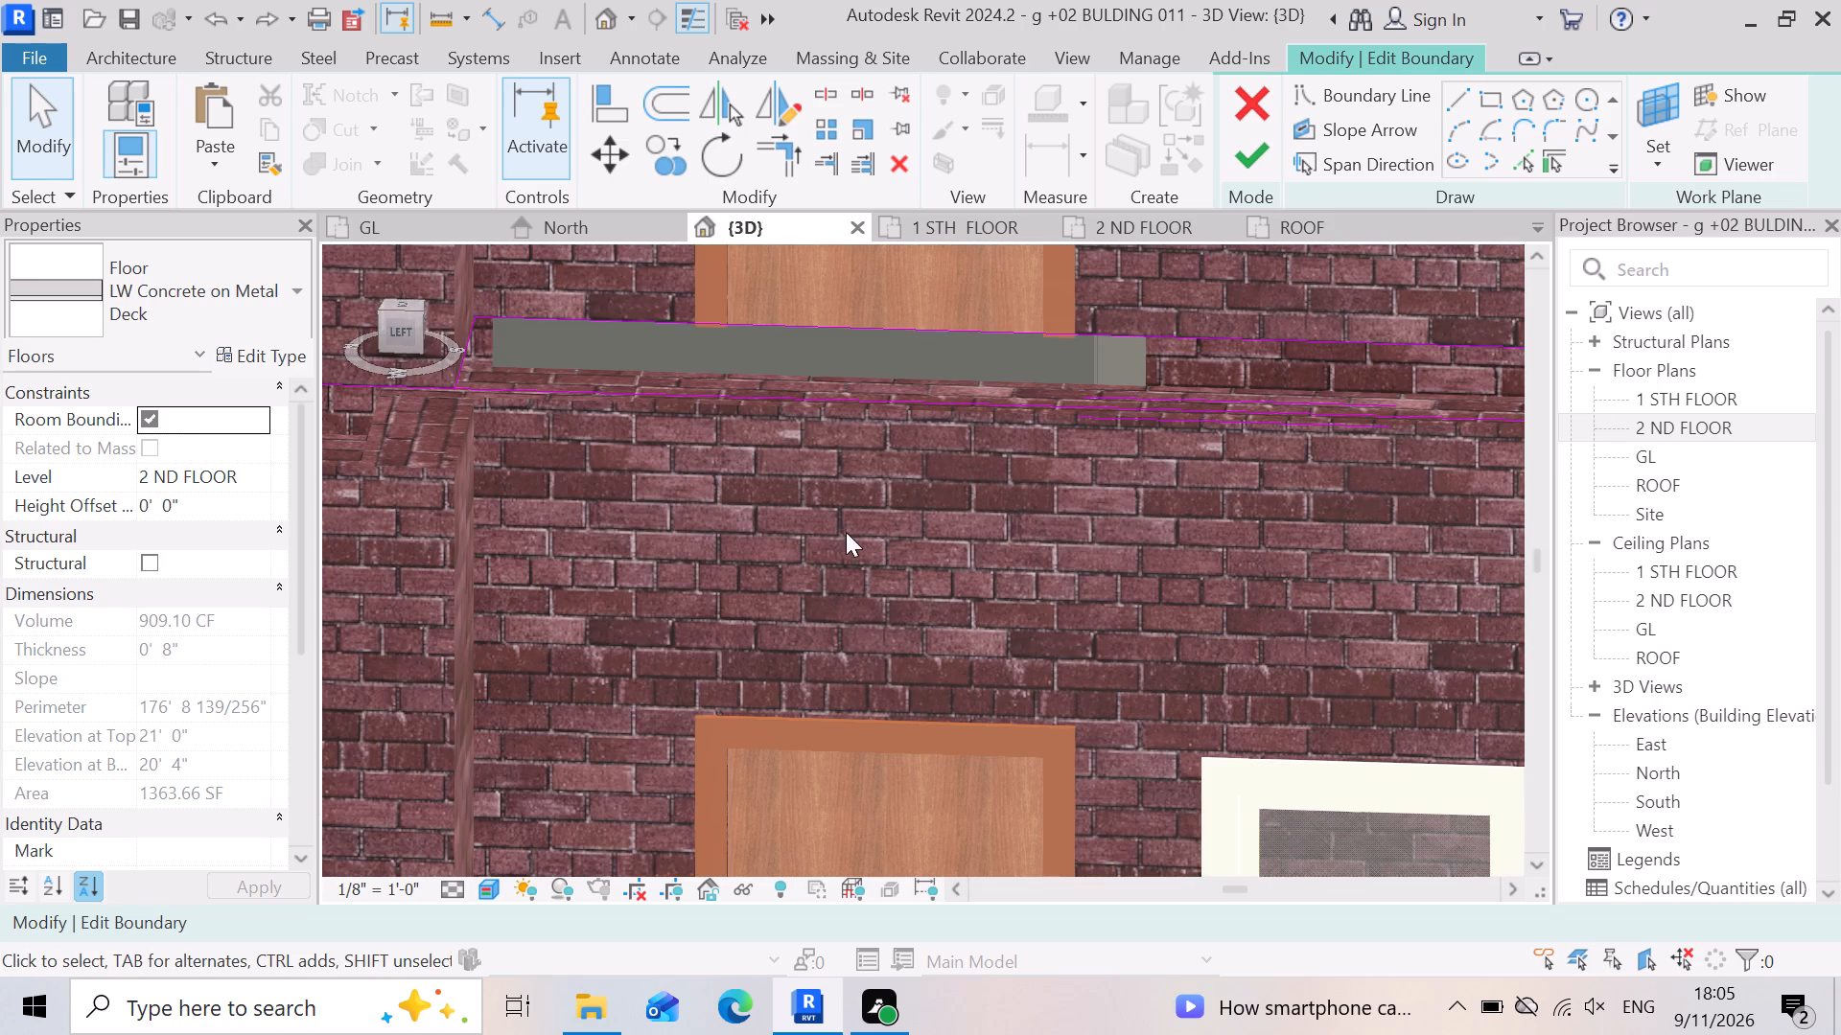
scroll(870, 537, "down", 3)
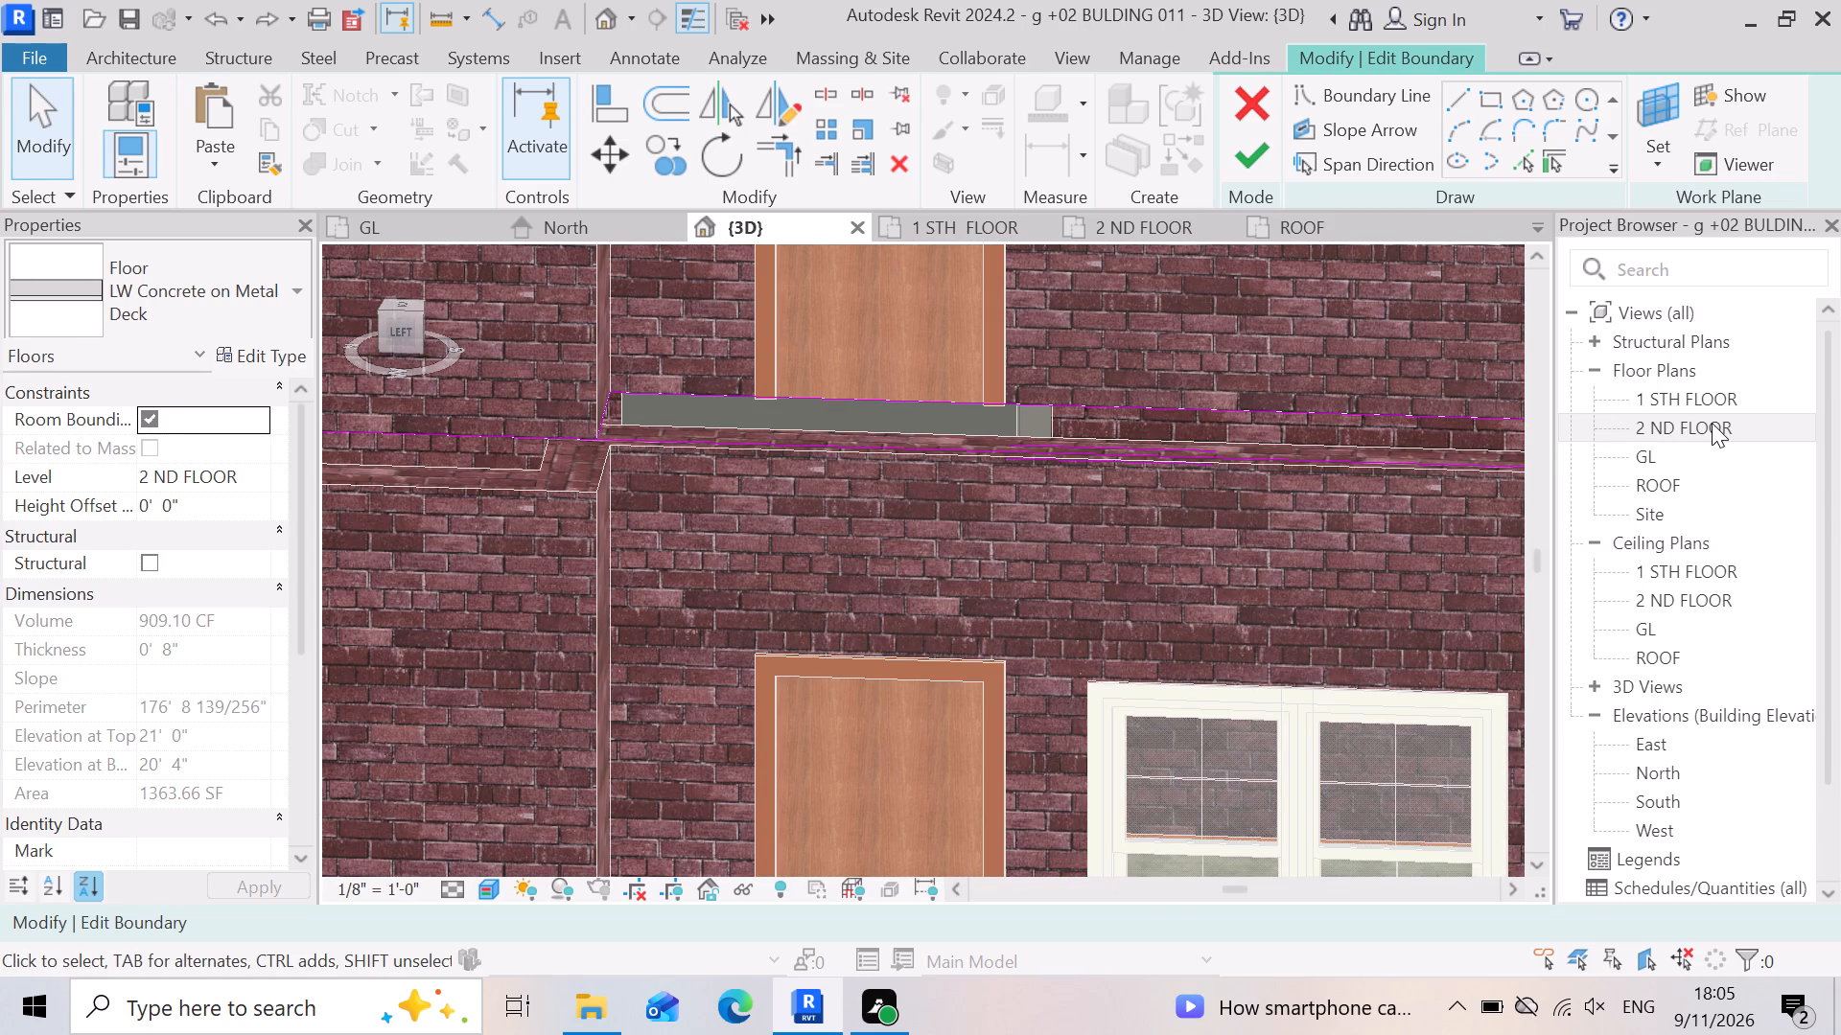
In the 2 ND FLOOR plan, delete the outer vertical boundary line running in front of the side door and window.
double_click(1710, 423)
scroll(850, 561, "down", 4)
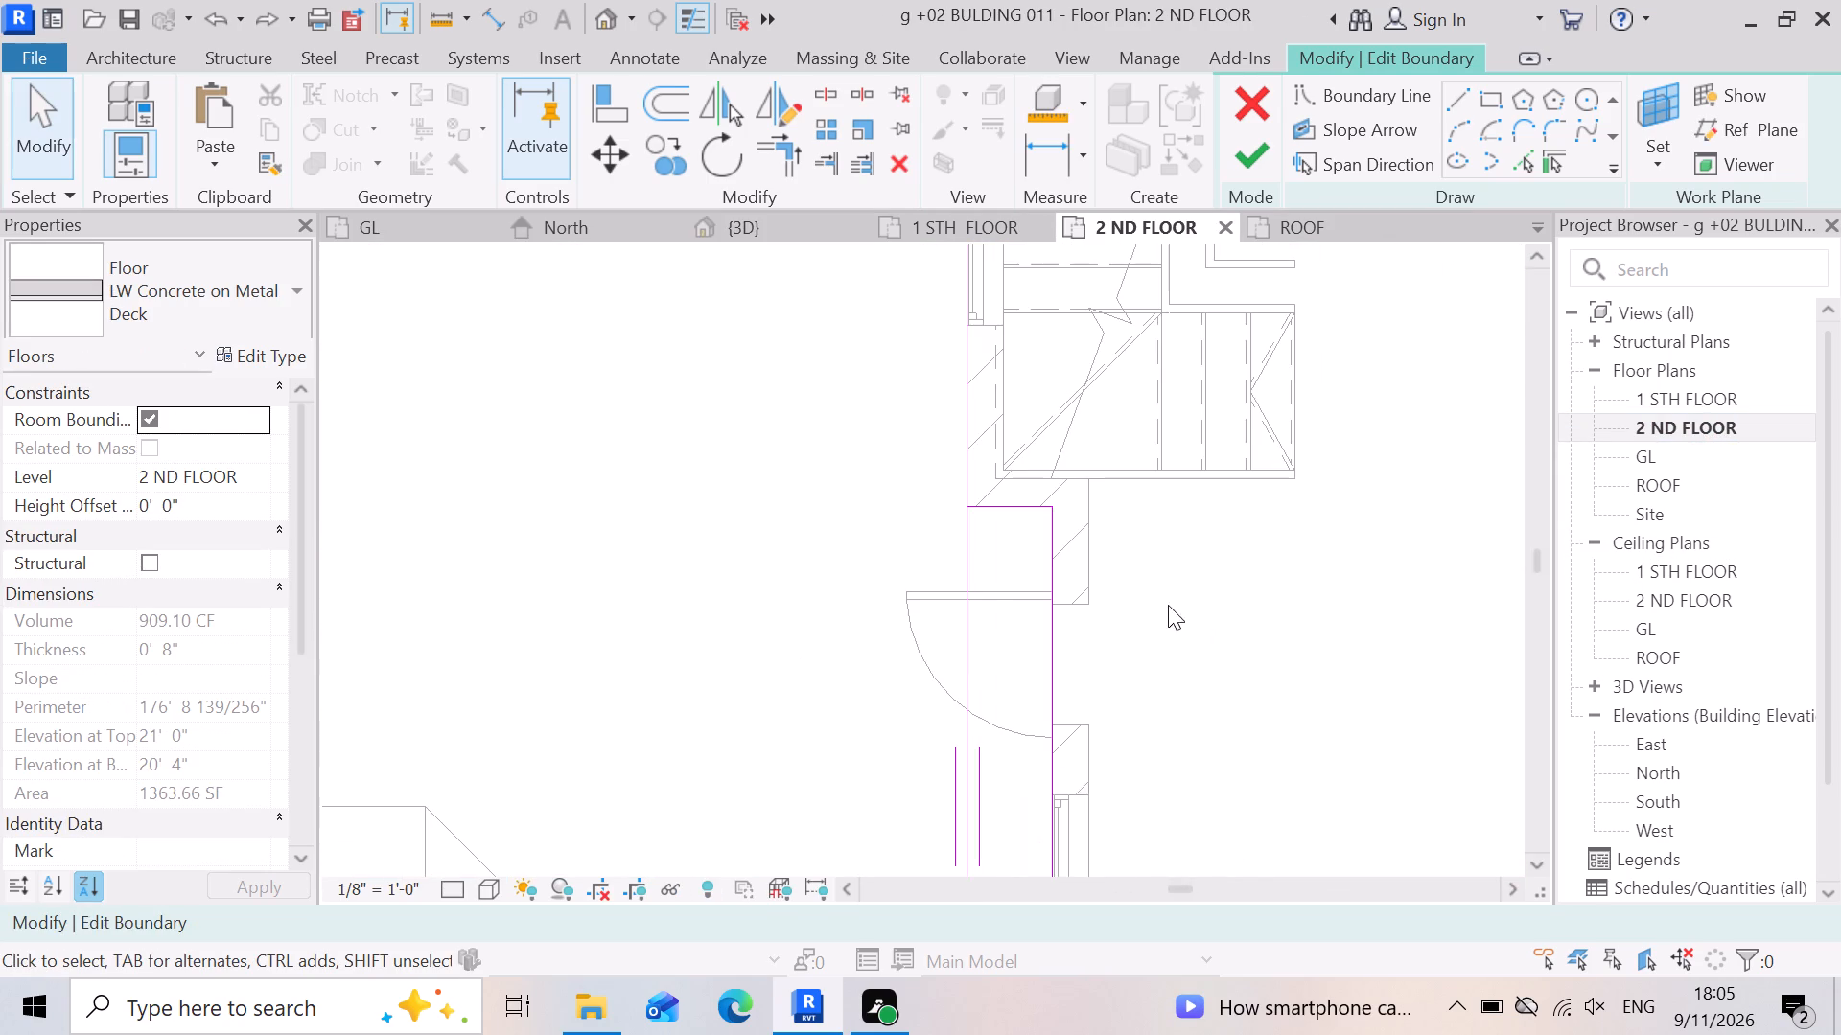
scroll(1192, 583, "down", 7)
scroll(1106, 737, "up", 4)
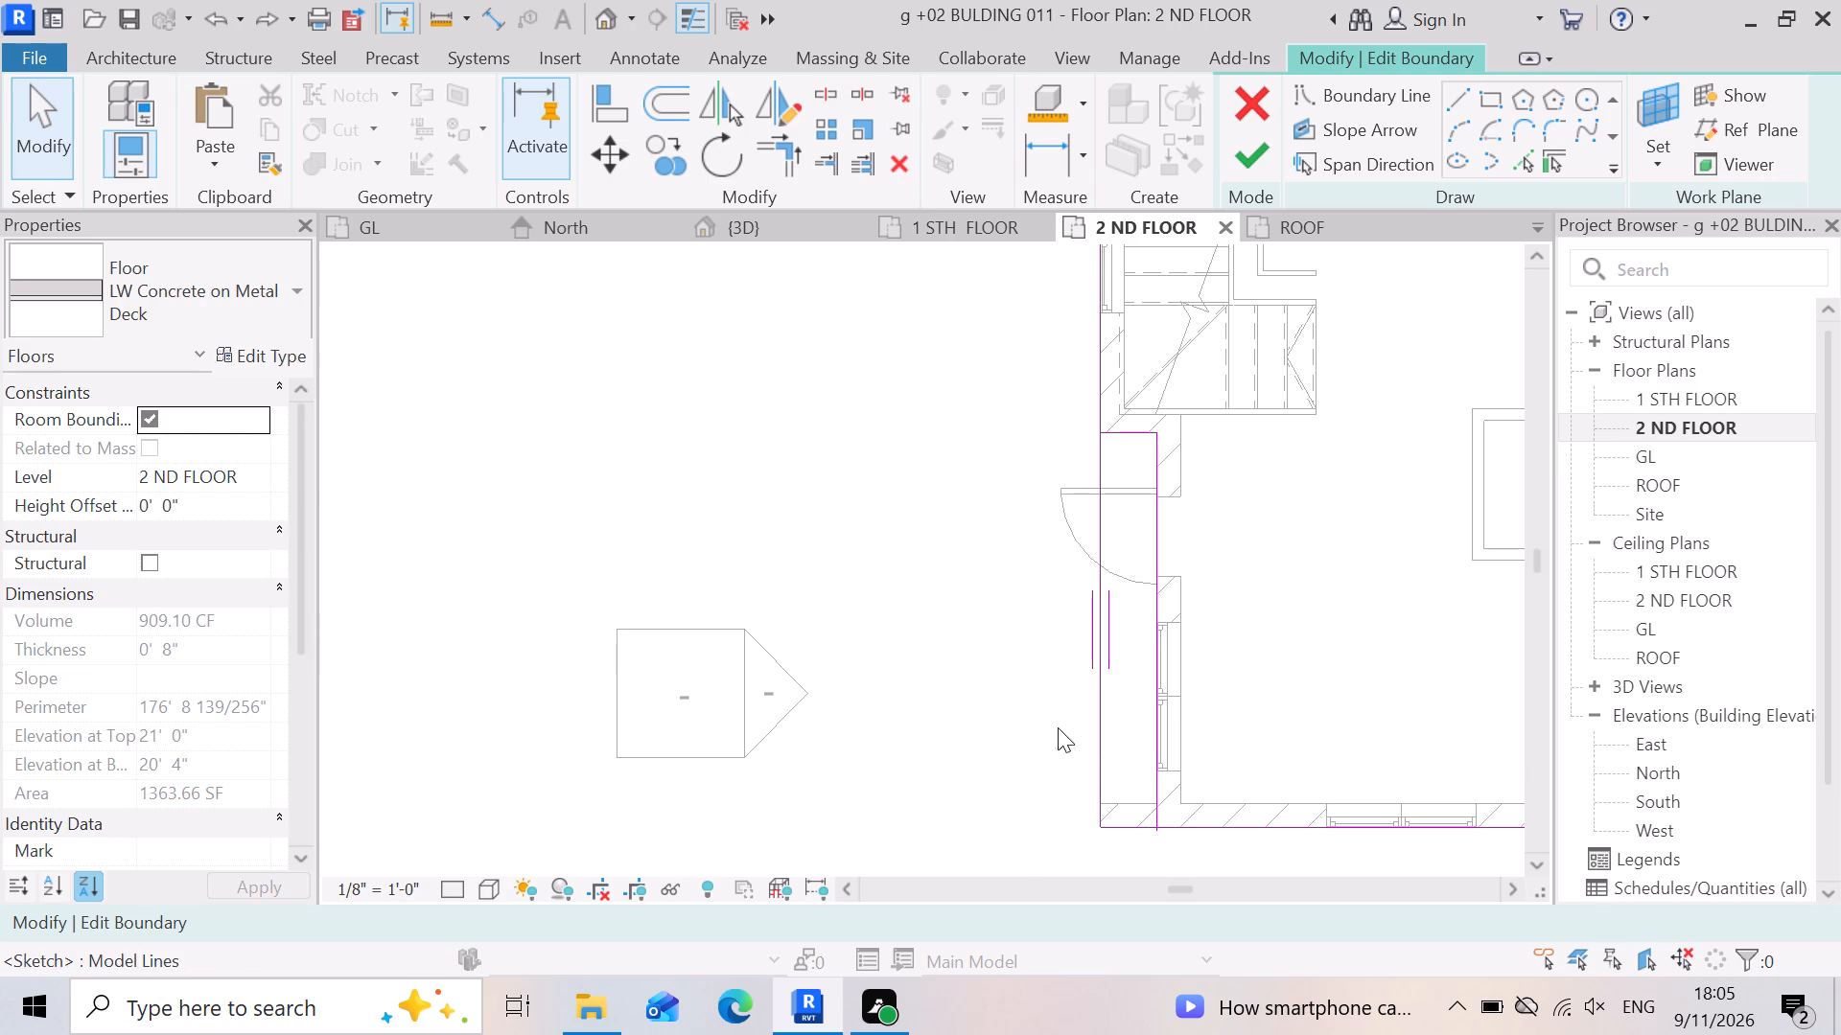
scroll(1187, 655, "up", 2)
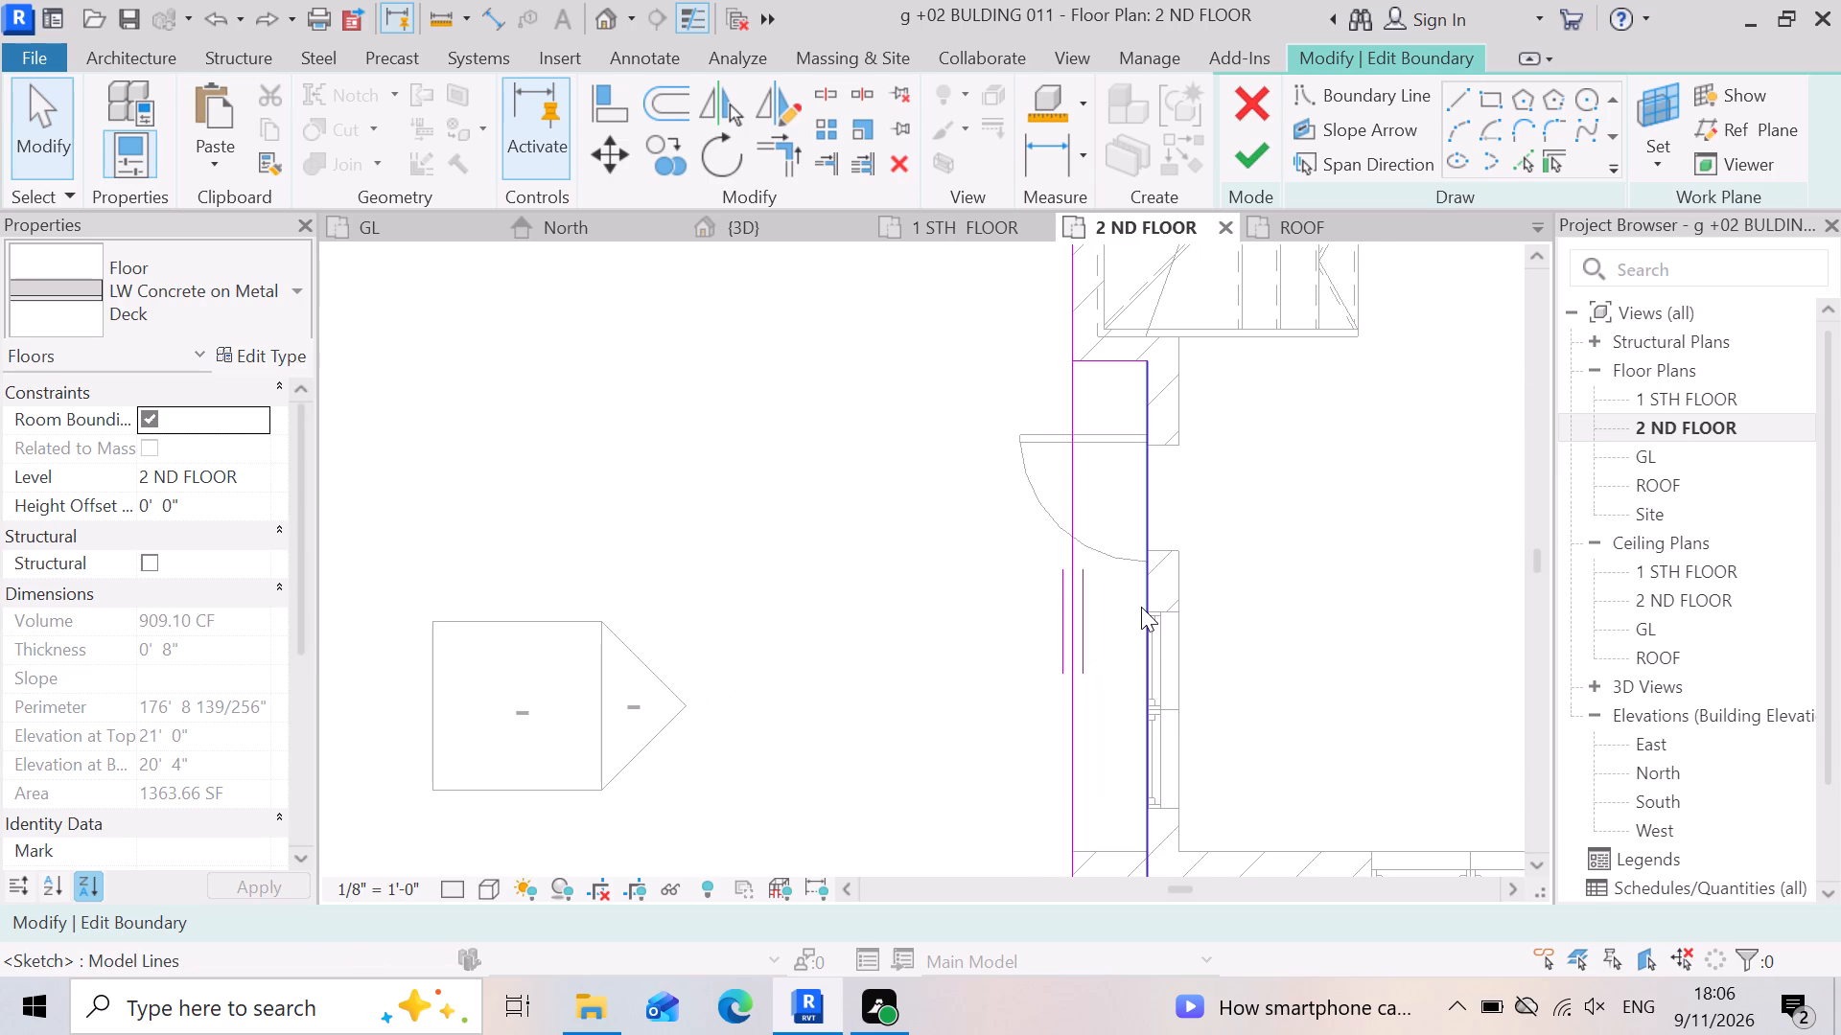
scroll(1219, 620, "down", 7)
scroll(1170, 648, "up", 2)
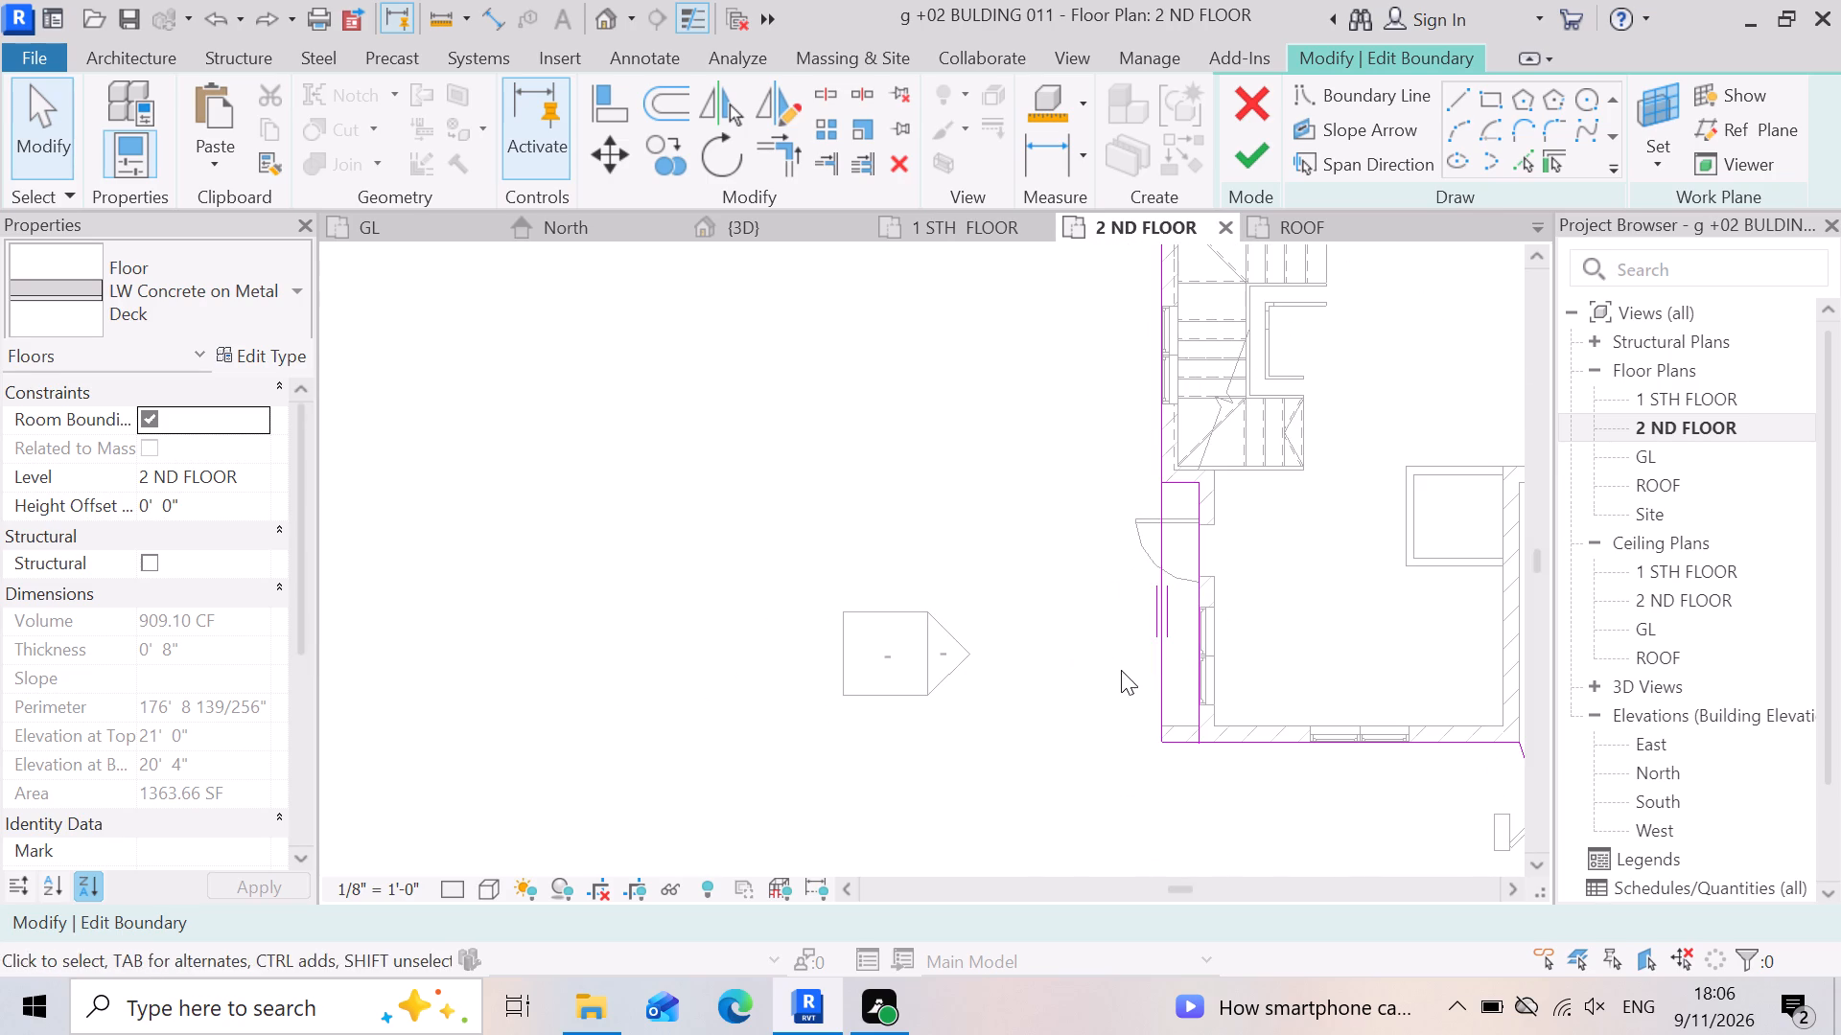
left_click(1174, 686)
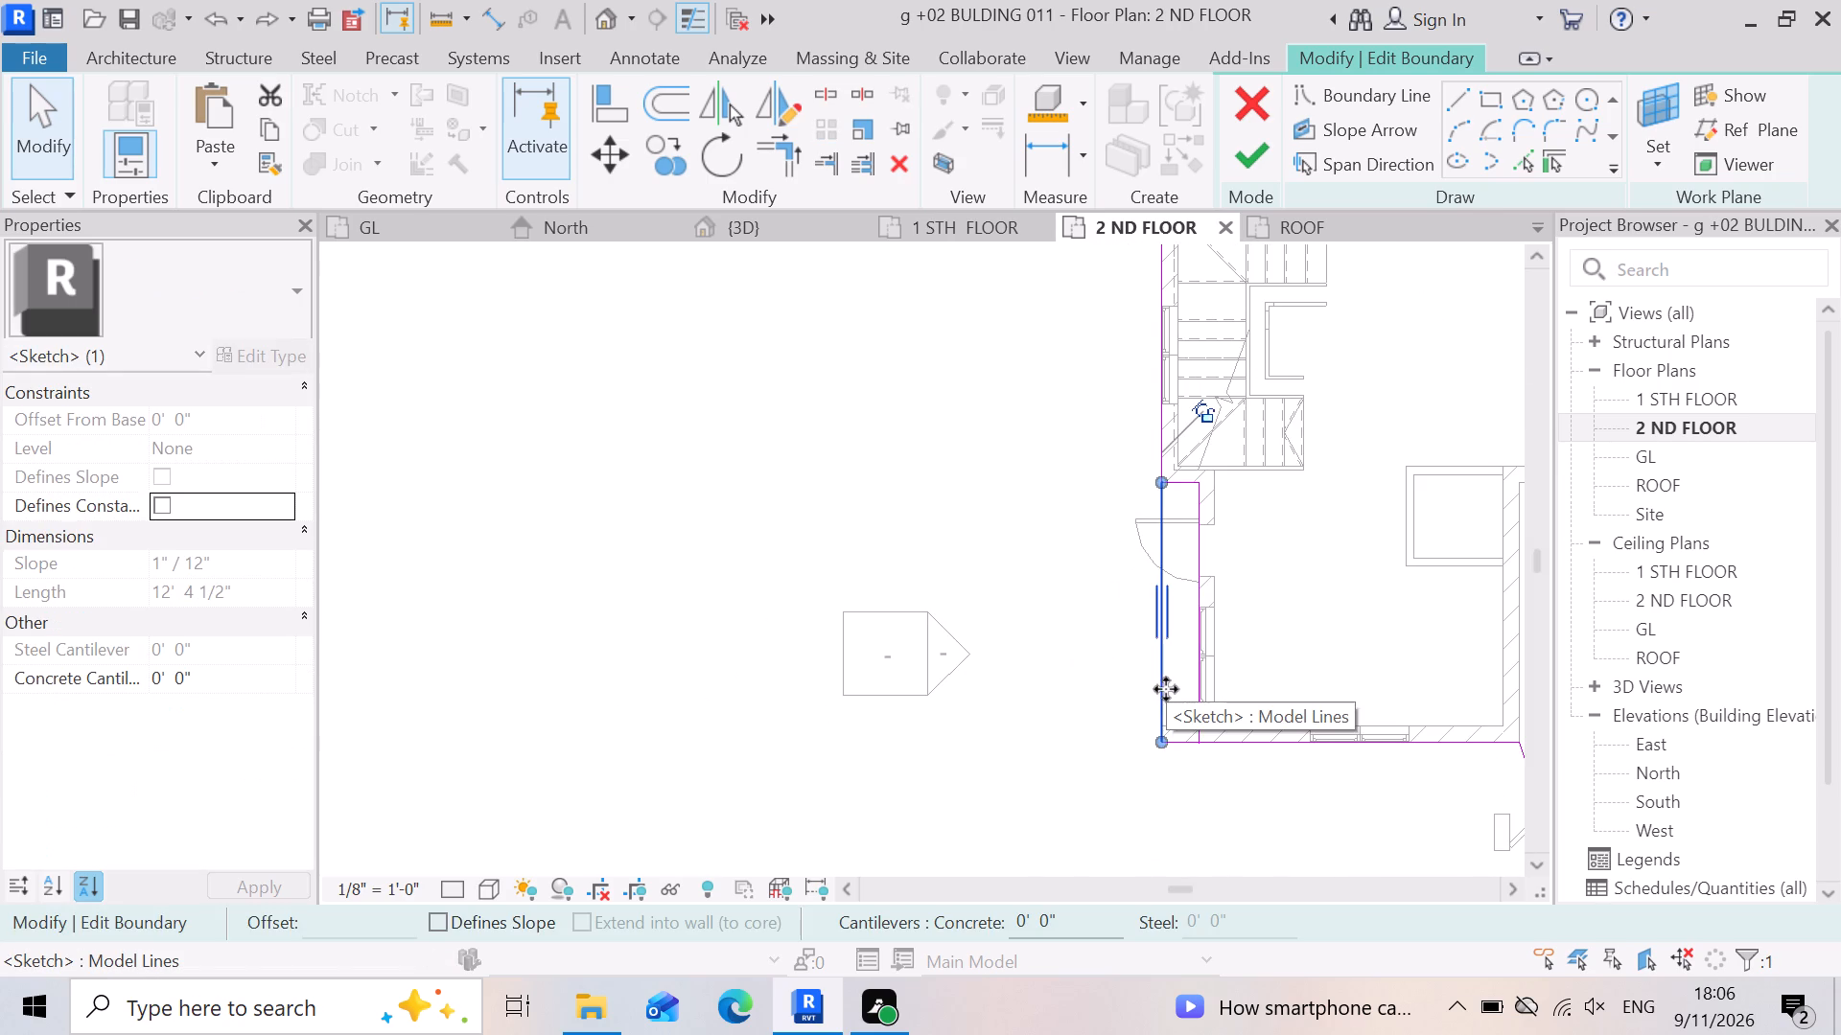
key("Delete")
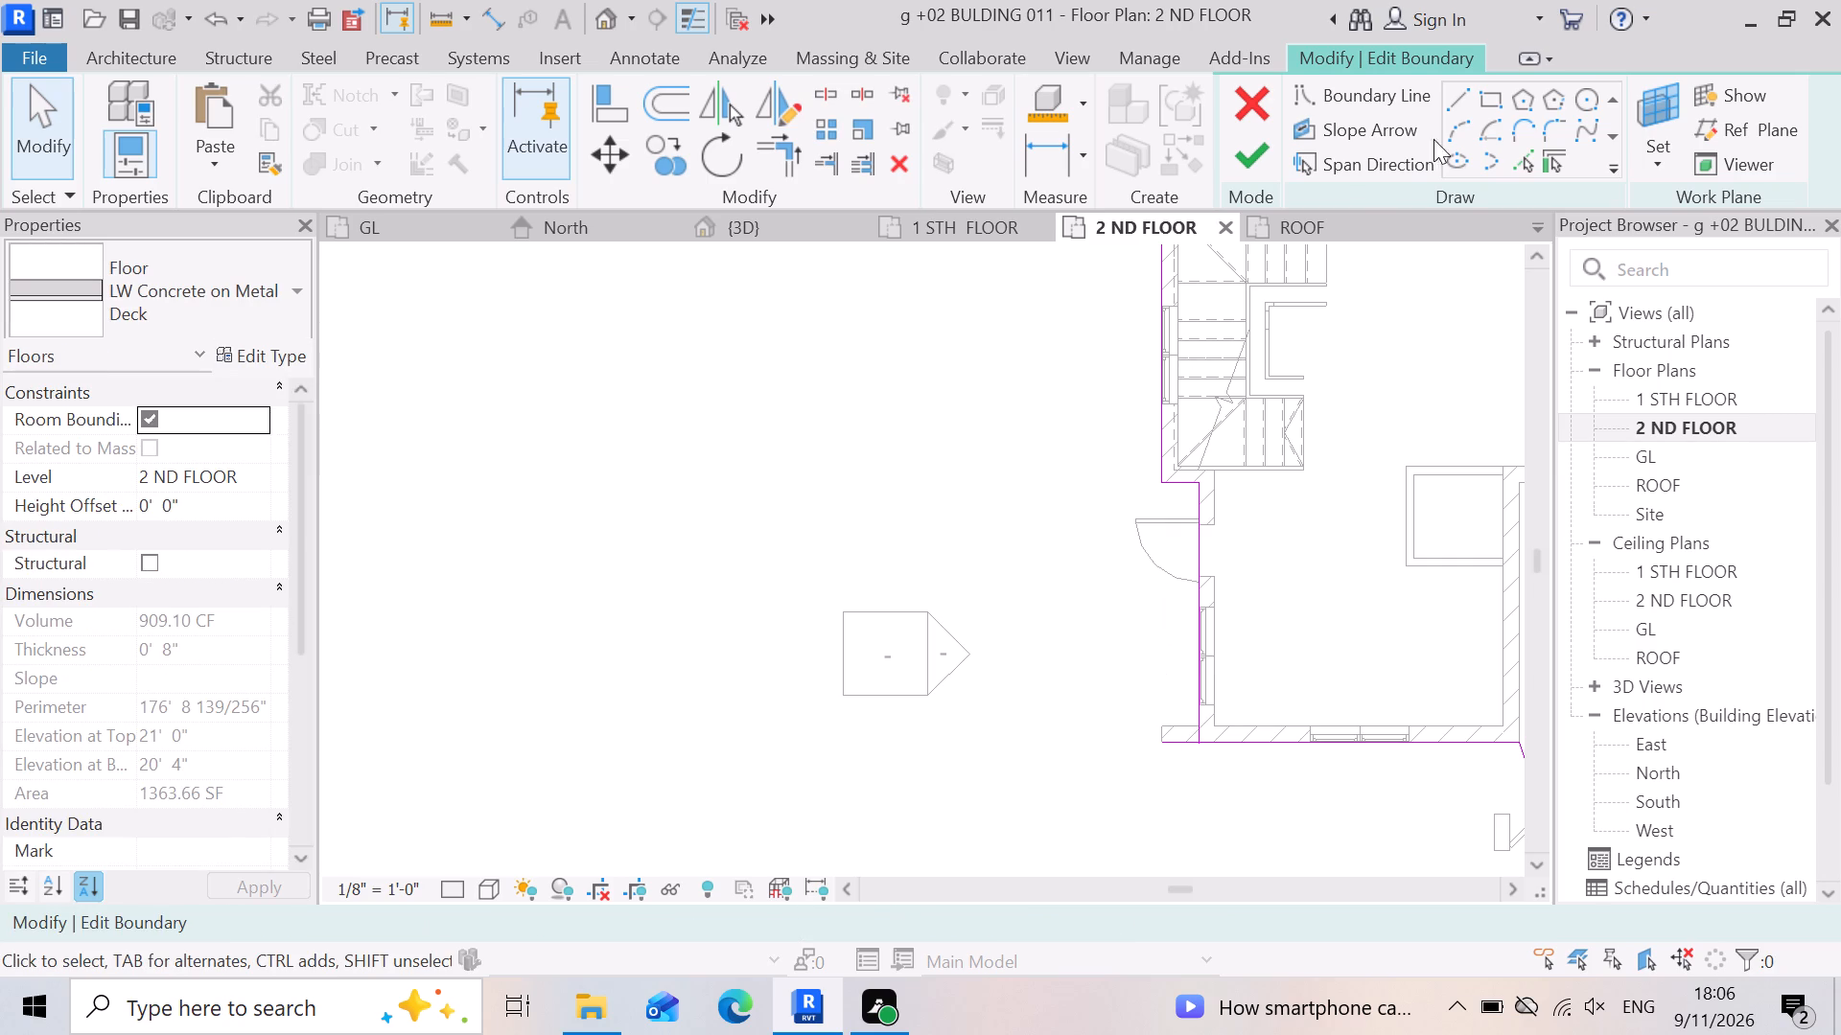
Draw a 12' 4 1/2" vertical boundary line from the recess's upper edge to the lower boundary, aligned with the stair wall's centreline.
left_click(1465, 97)
scroll(1156, 546, "up", 4)
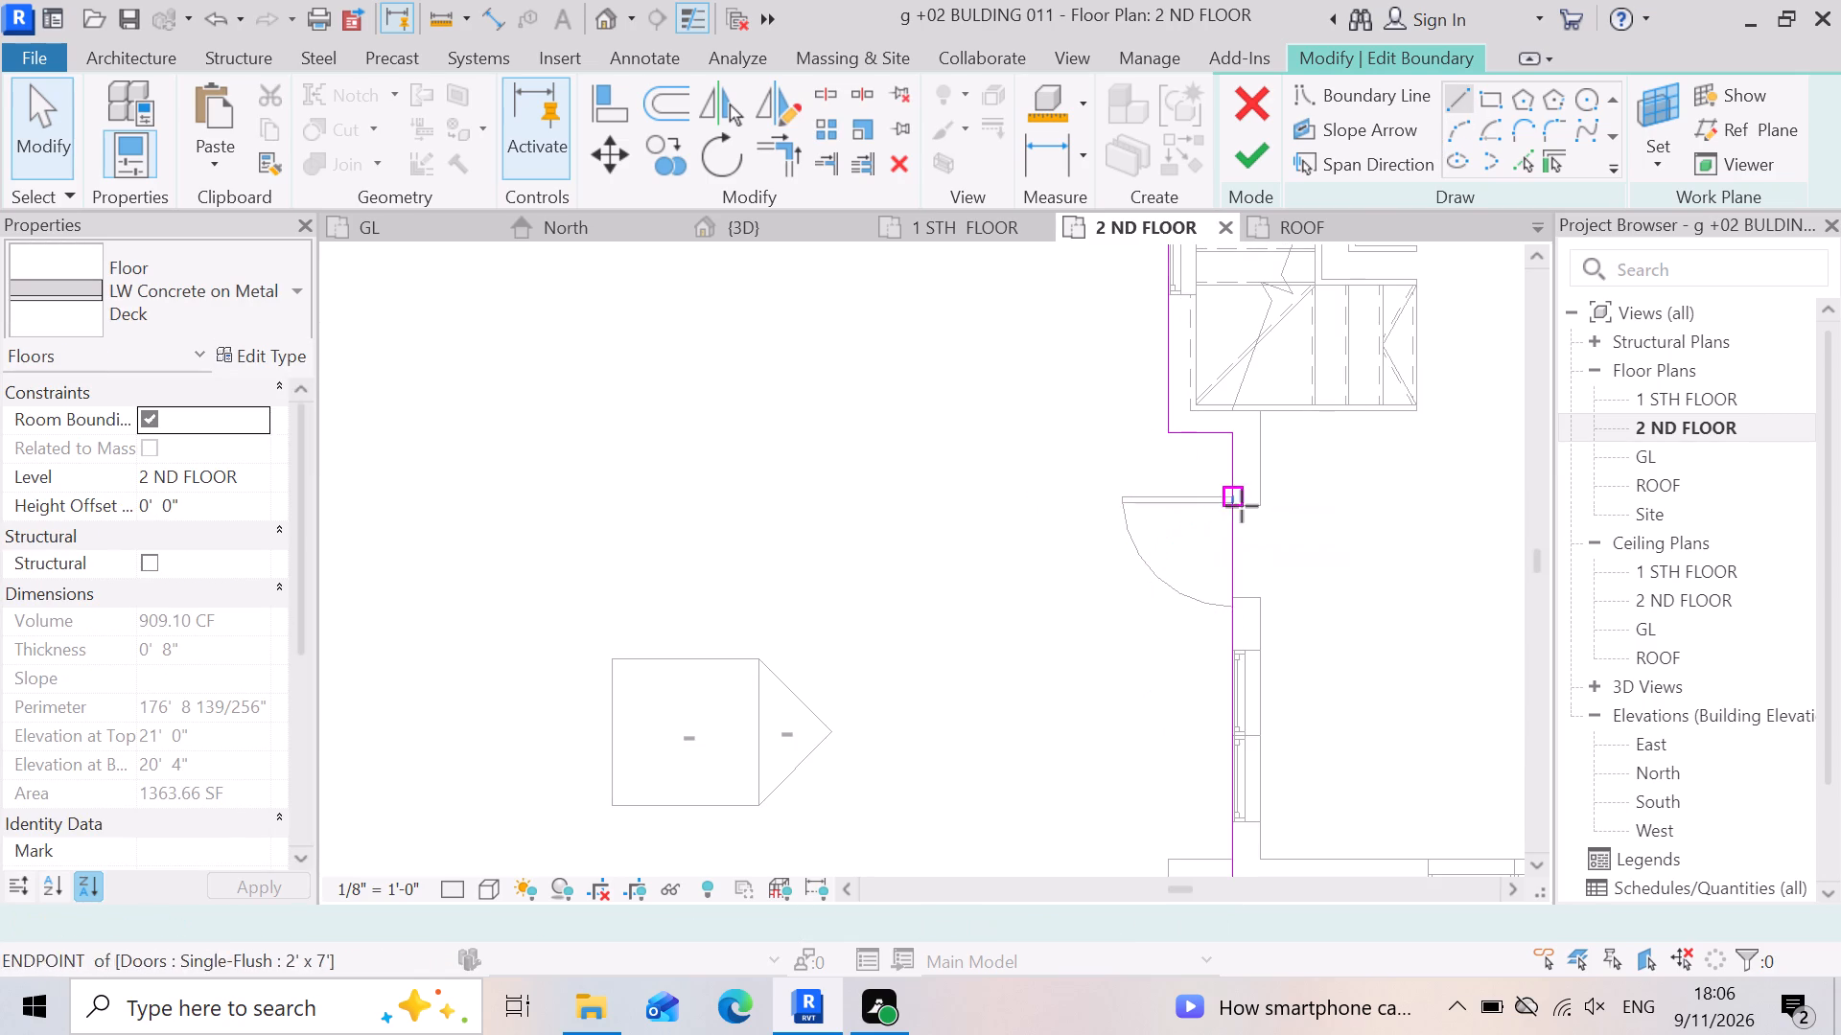
left_click(1187, 430)
scroll(1193, 436, "down", 4)
scroll(1220, 716, "up", 6)
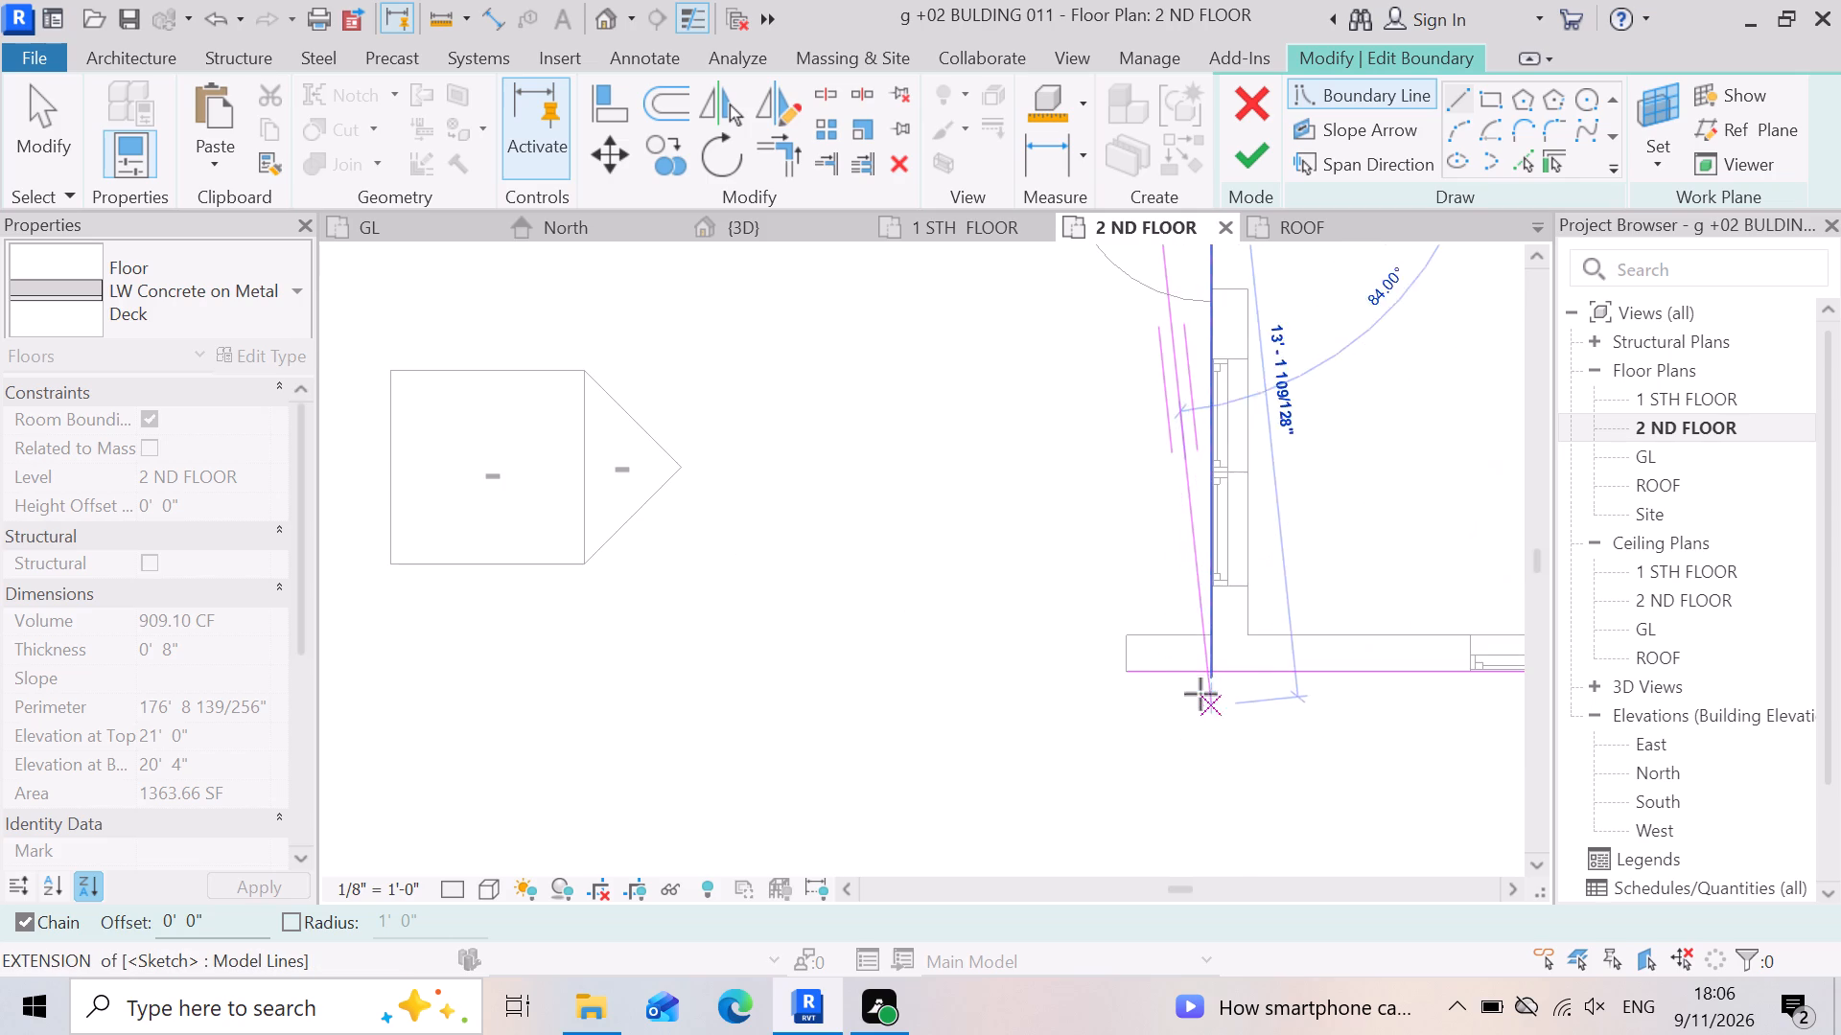
left_click(1160, 678)
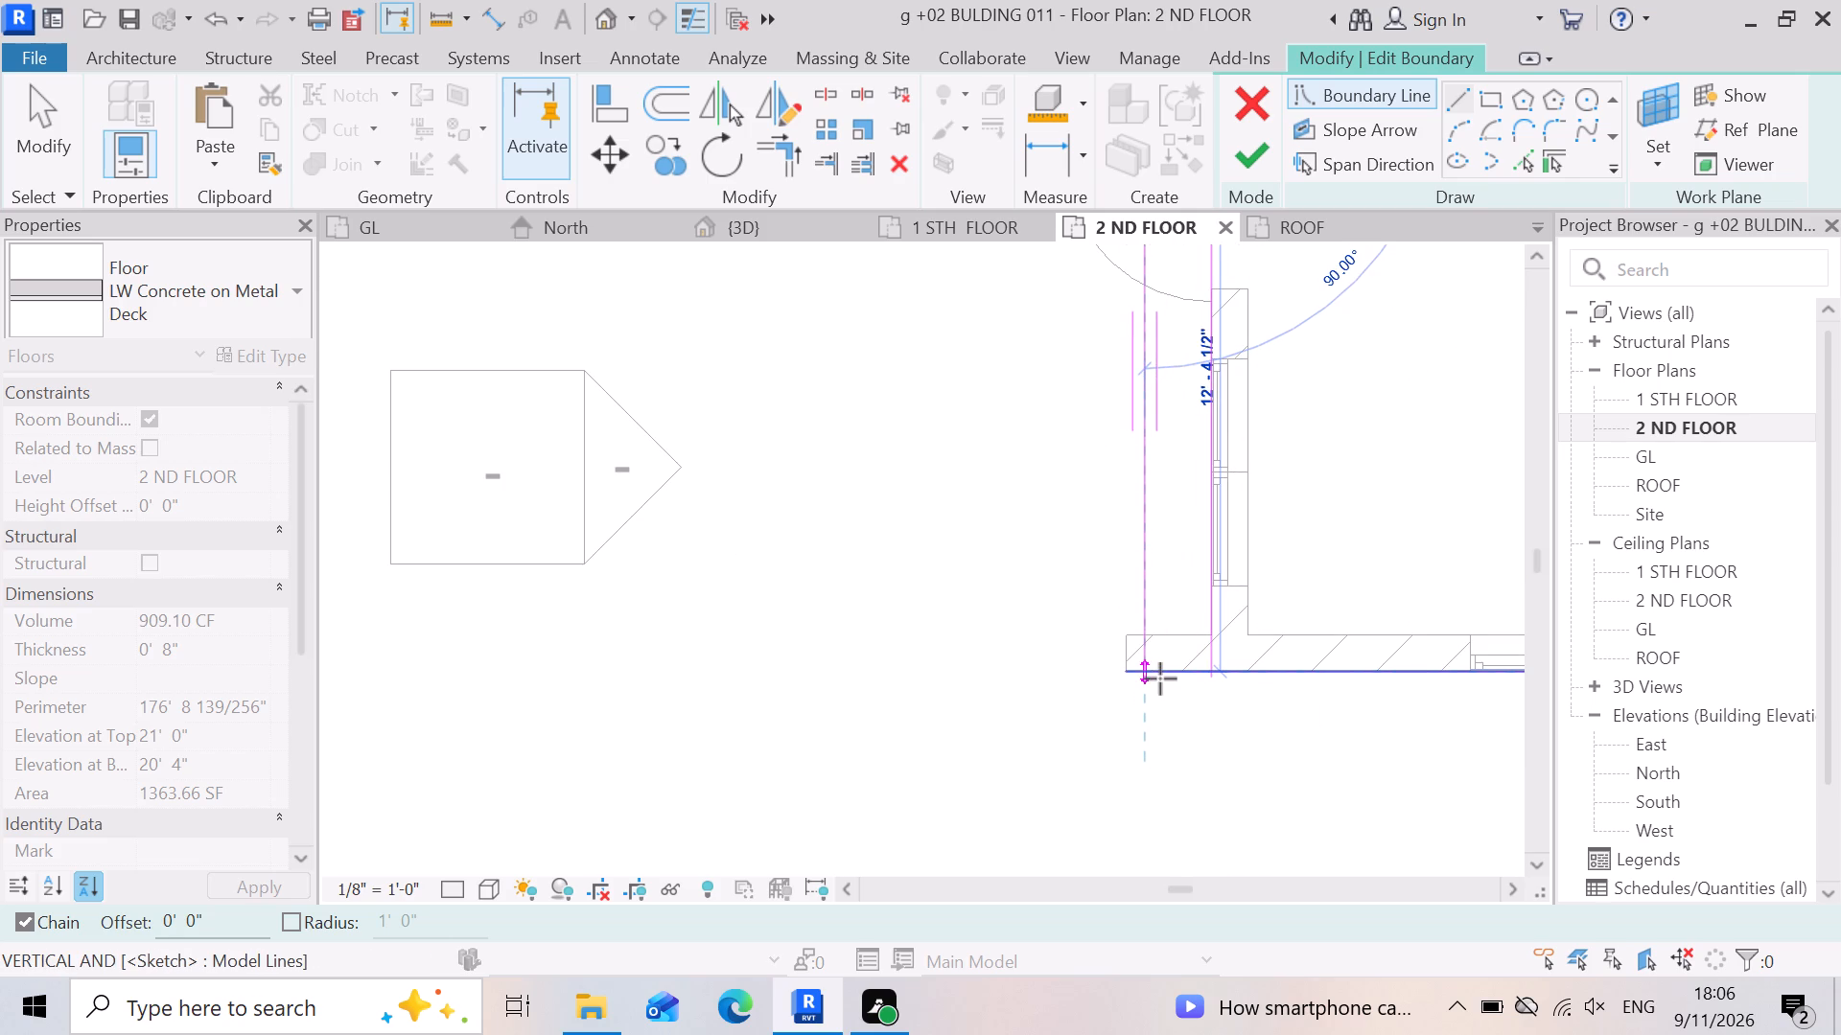
key("Escape")
scroll(1149, 674, "up", 3)
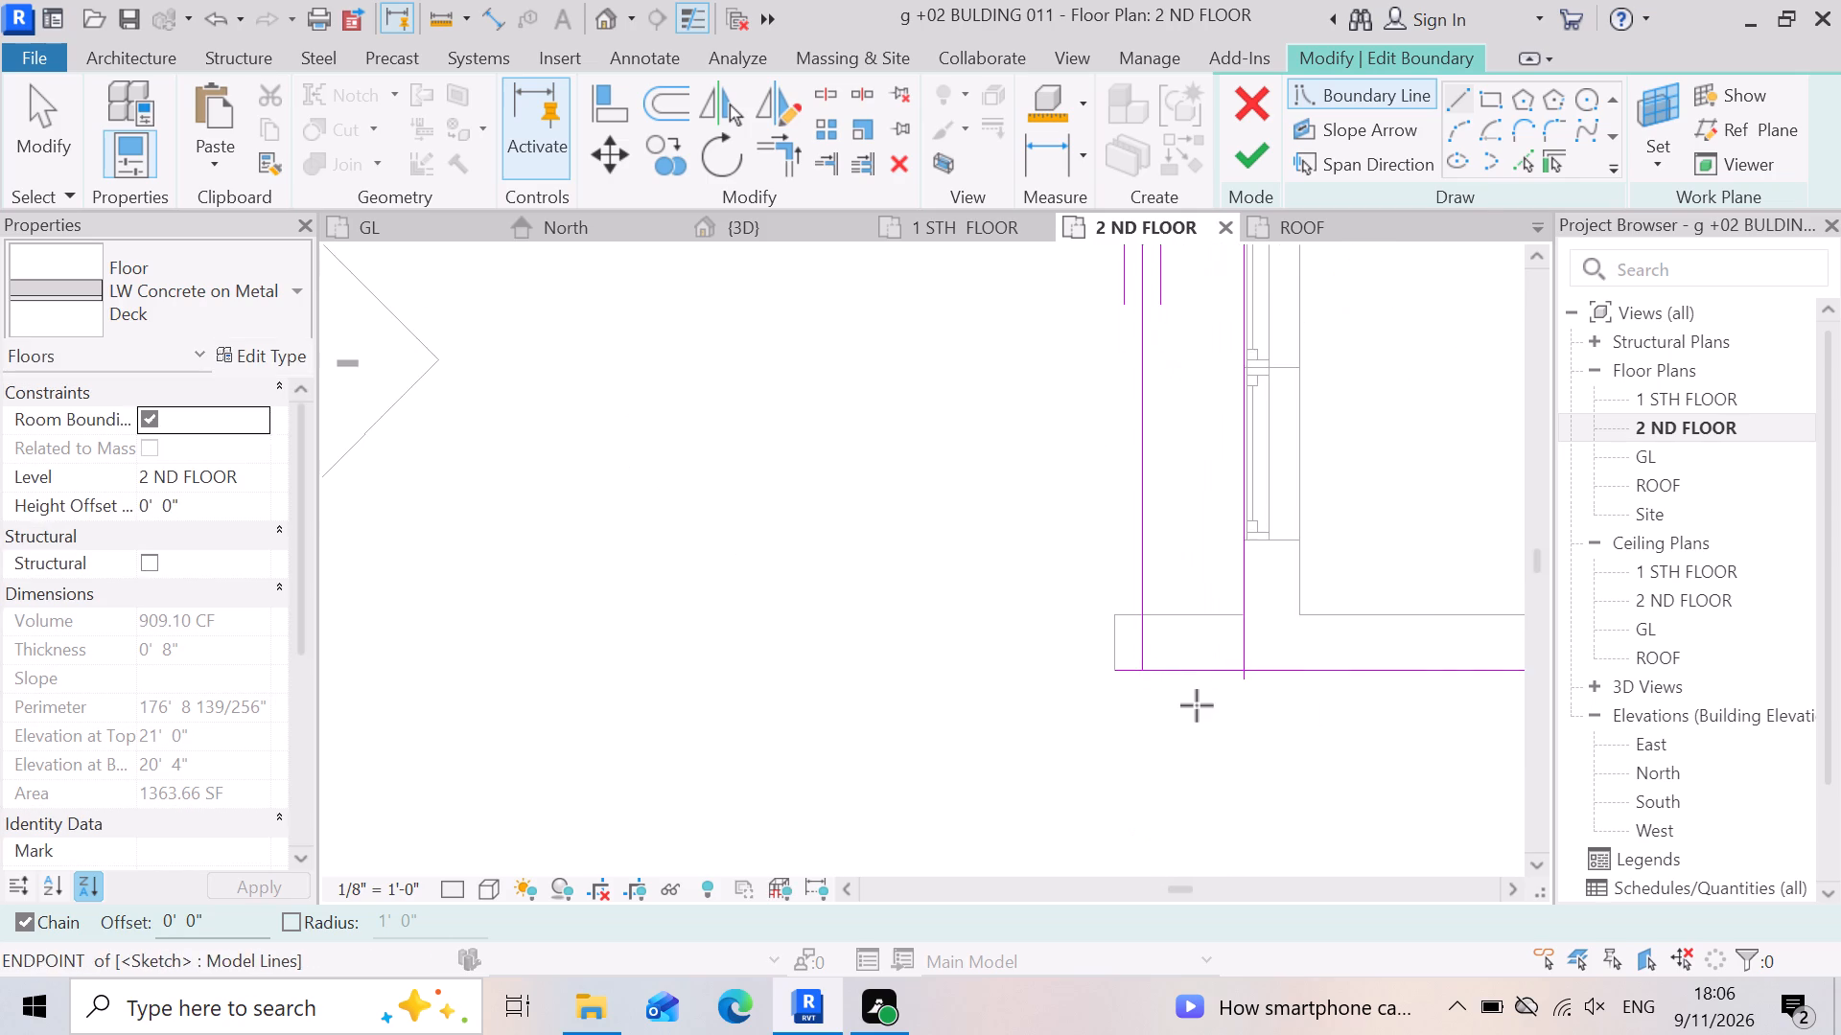
scroll(1197, 705, "up", 1)
key("Escape")
Shorten the lower horizontal boundary line so its outer end meets the newly drawn vertical line.
left_click(1115, 668)
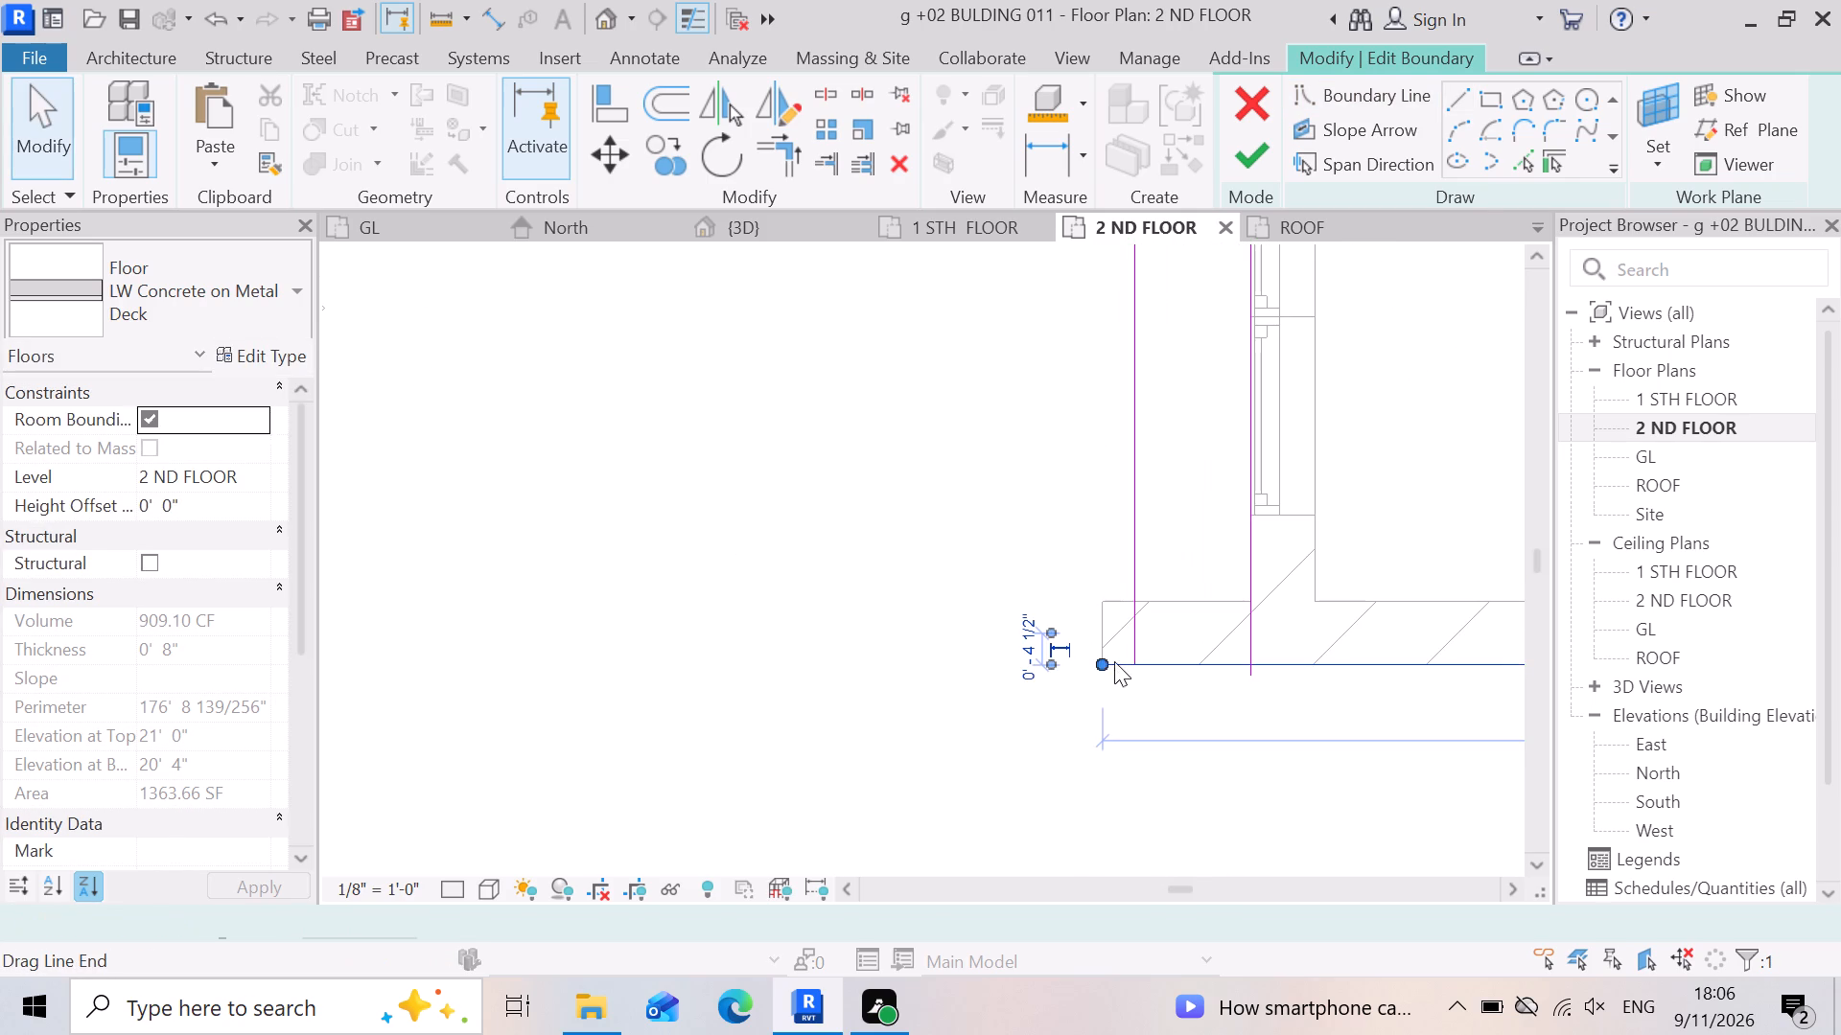
left_click_drag(1103, 664, 1132, 669)
left_click(1128, 722)
scroll(1202, 794, "down", 8)
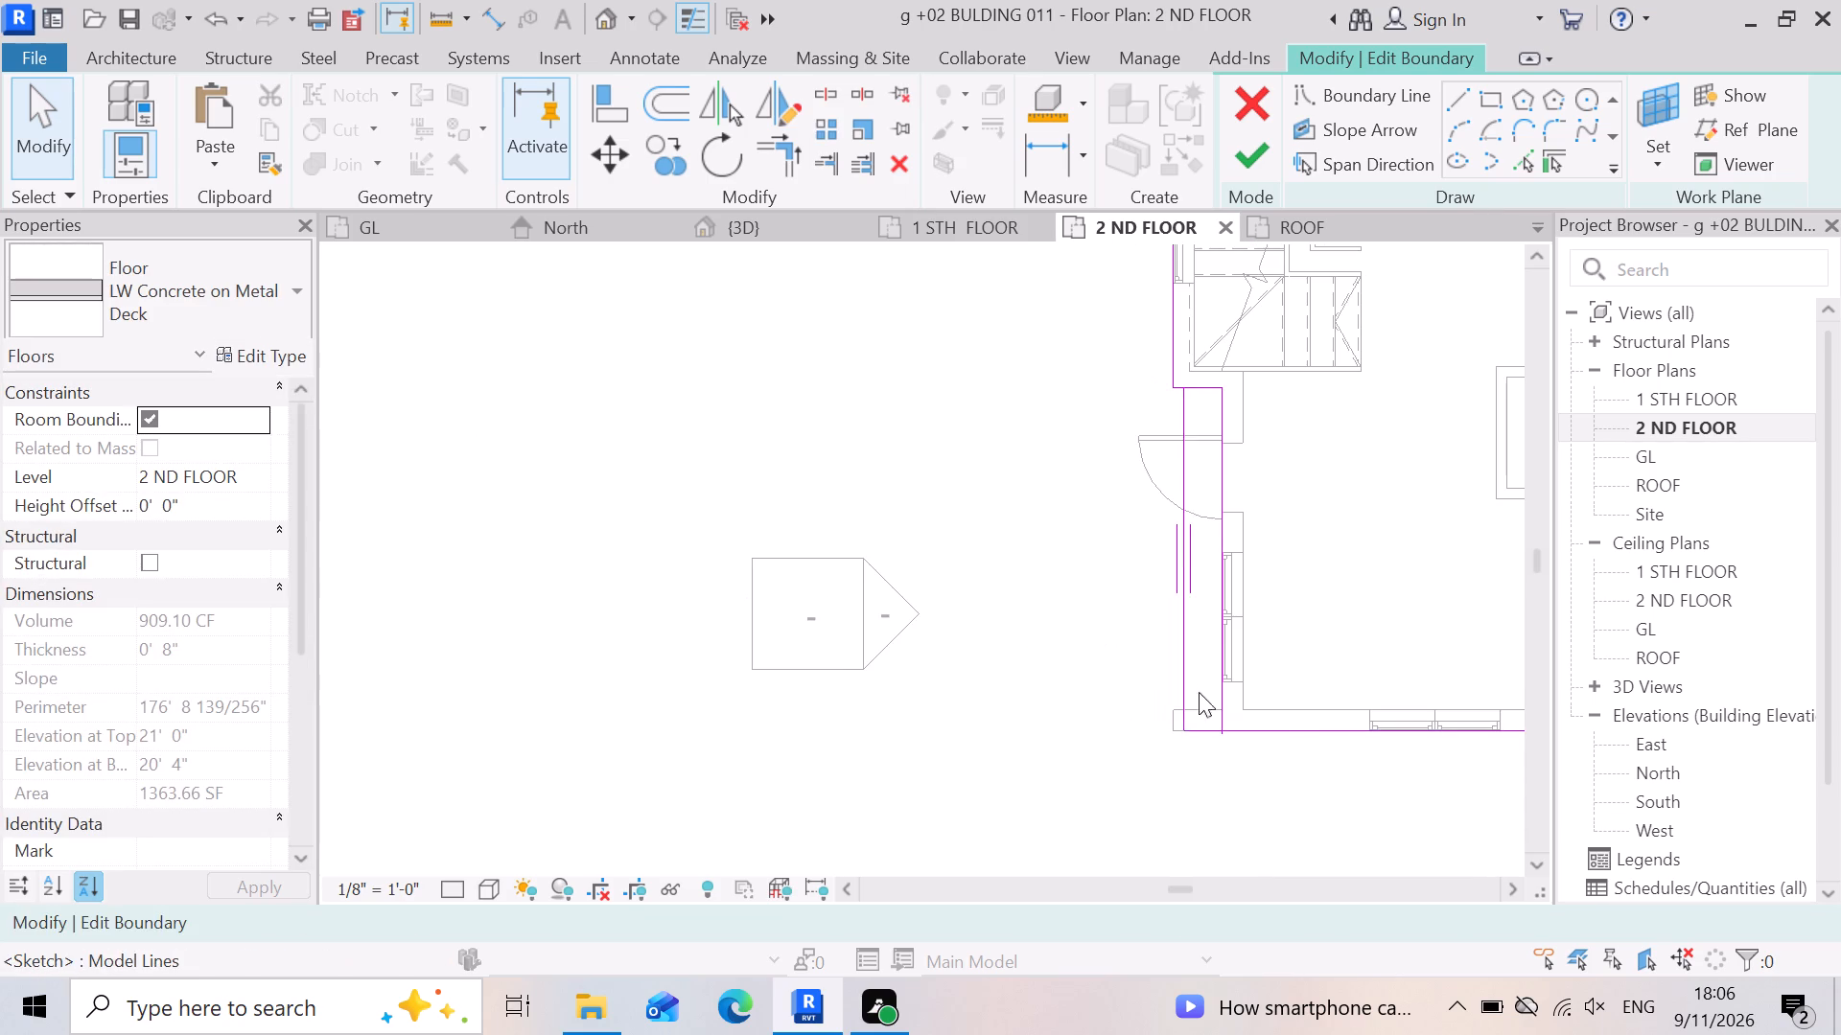
Trim the recess's upper horizontal boundary line and the new outer vertical line to a corner.
scroll(1191, 391, "up", 12)
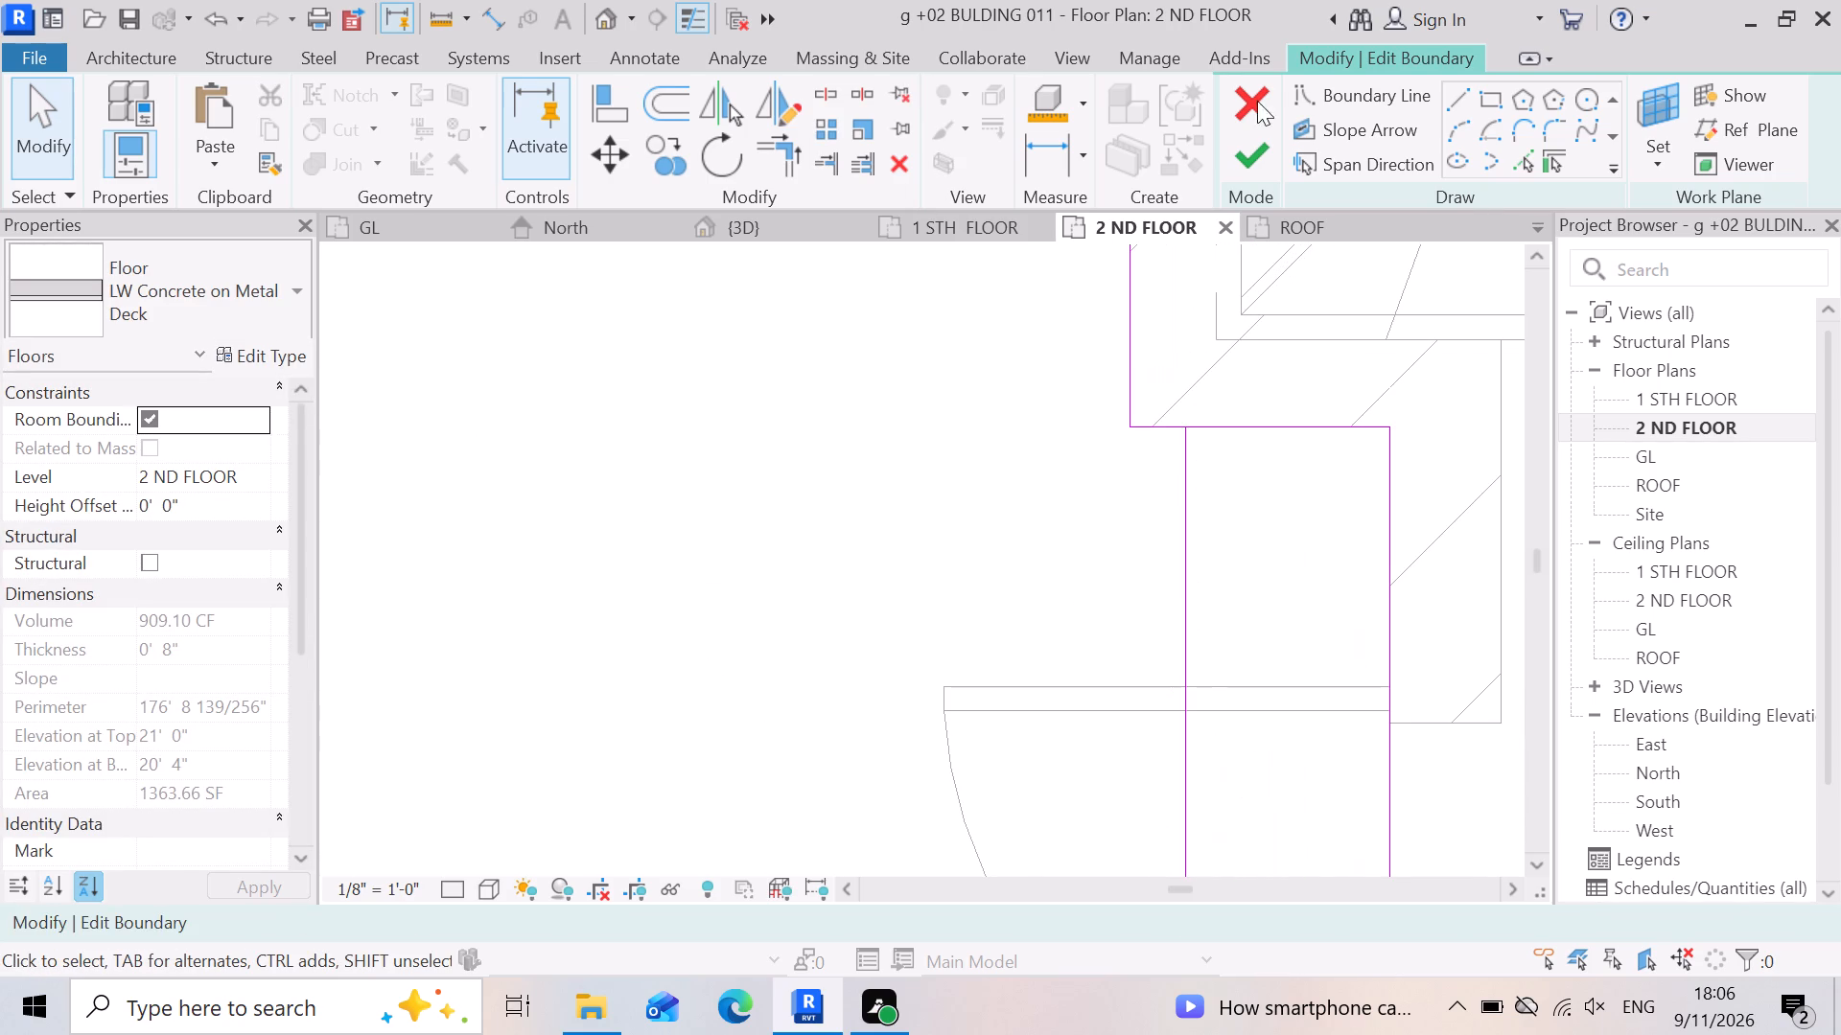
left_click(781, 160)
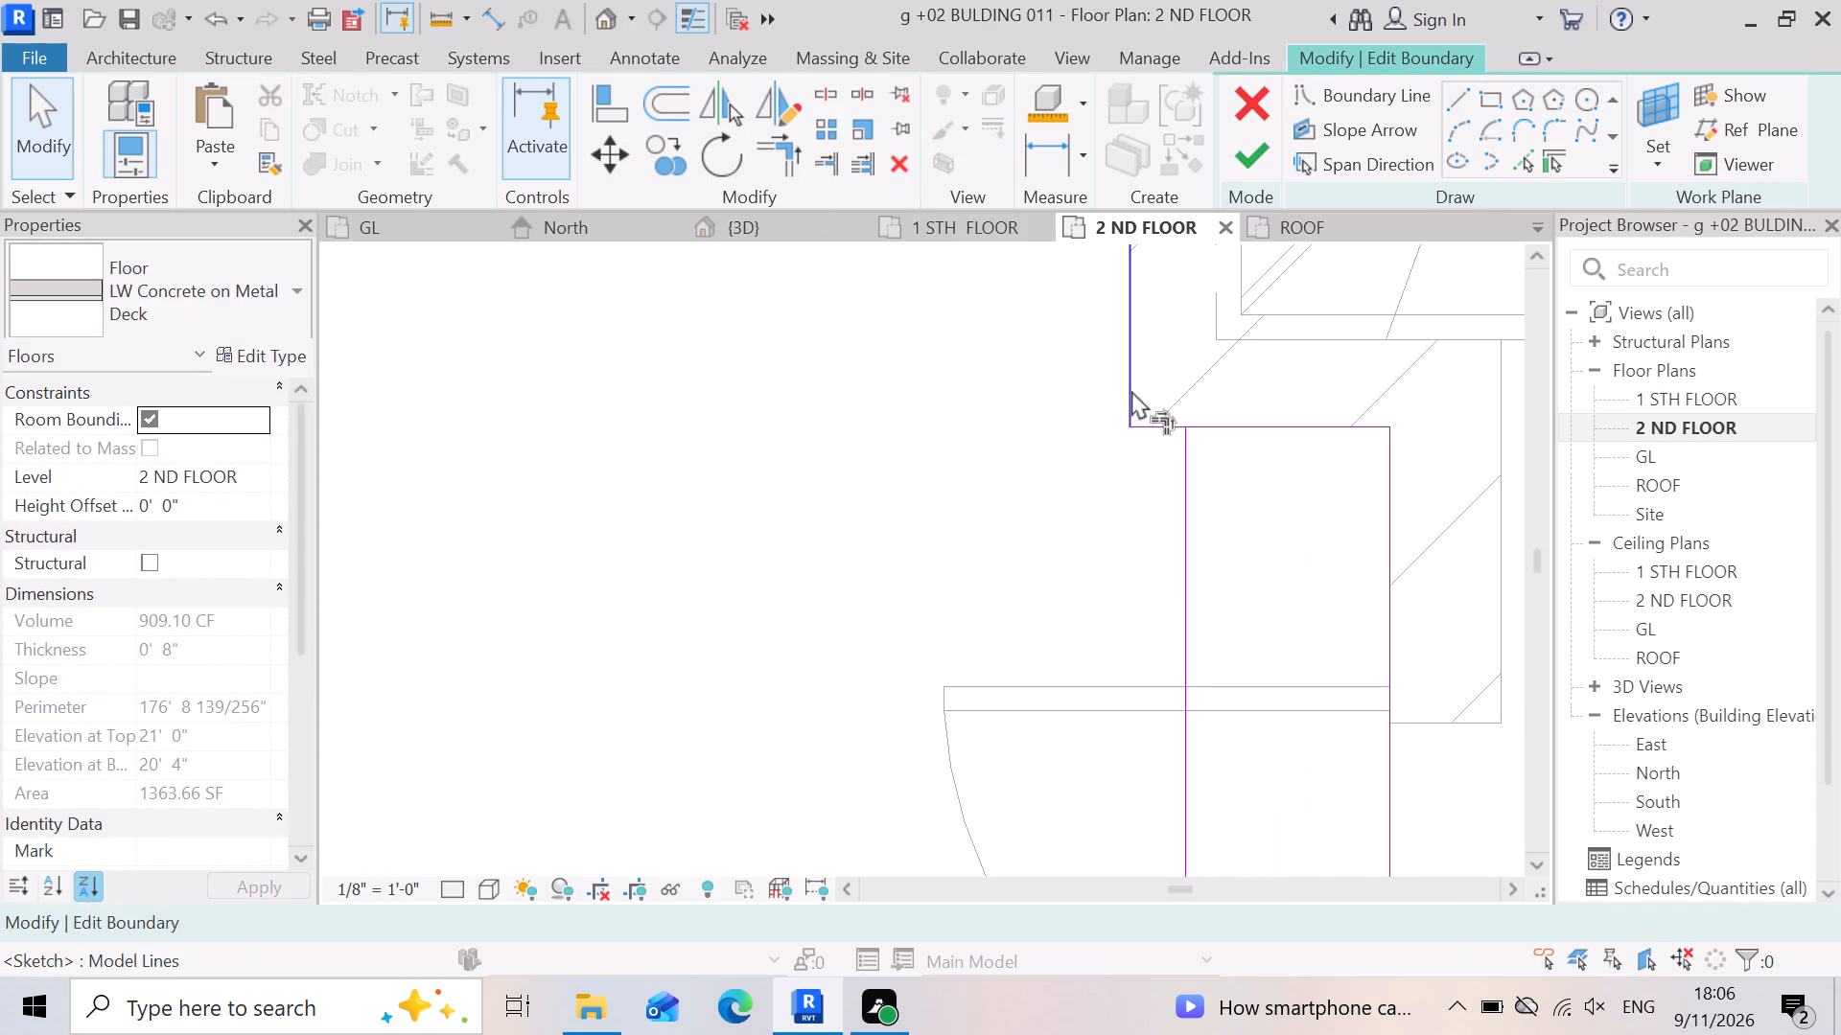
left_click(1136, 416)
scroll(1333, 395, "down", 4)
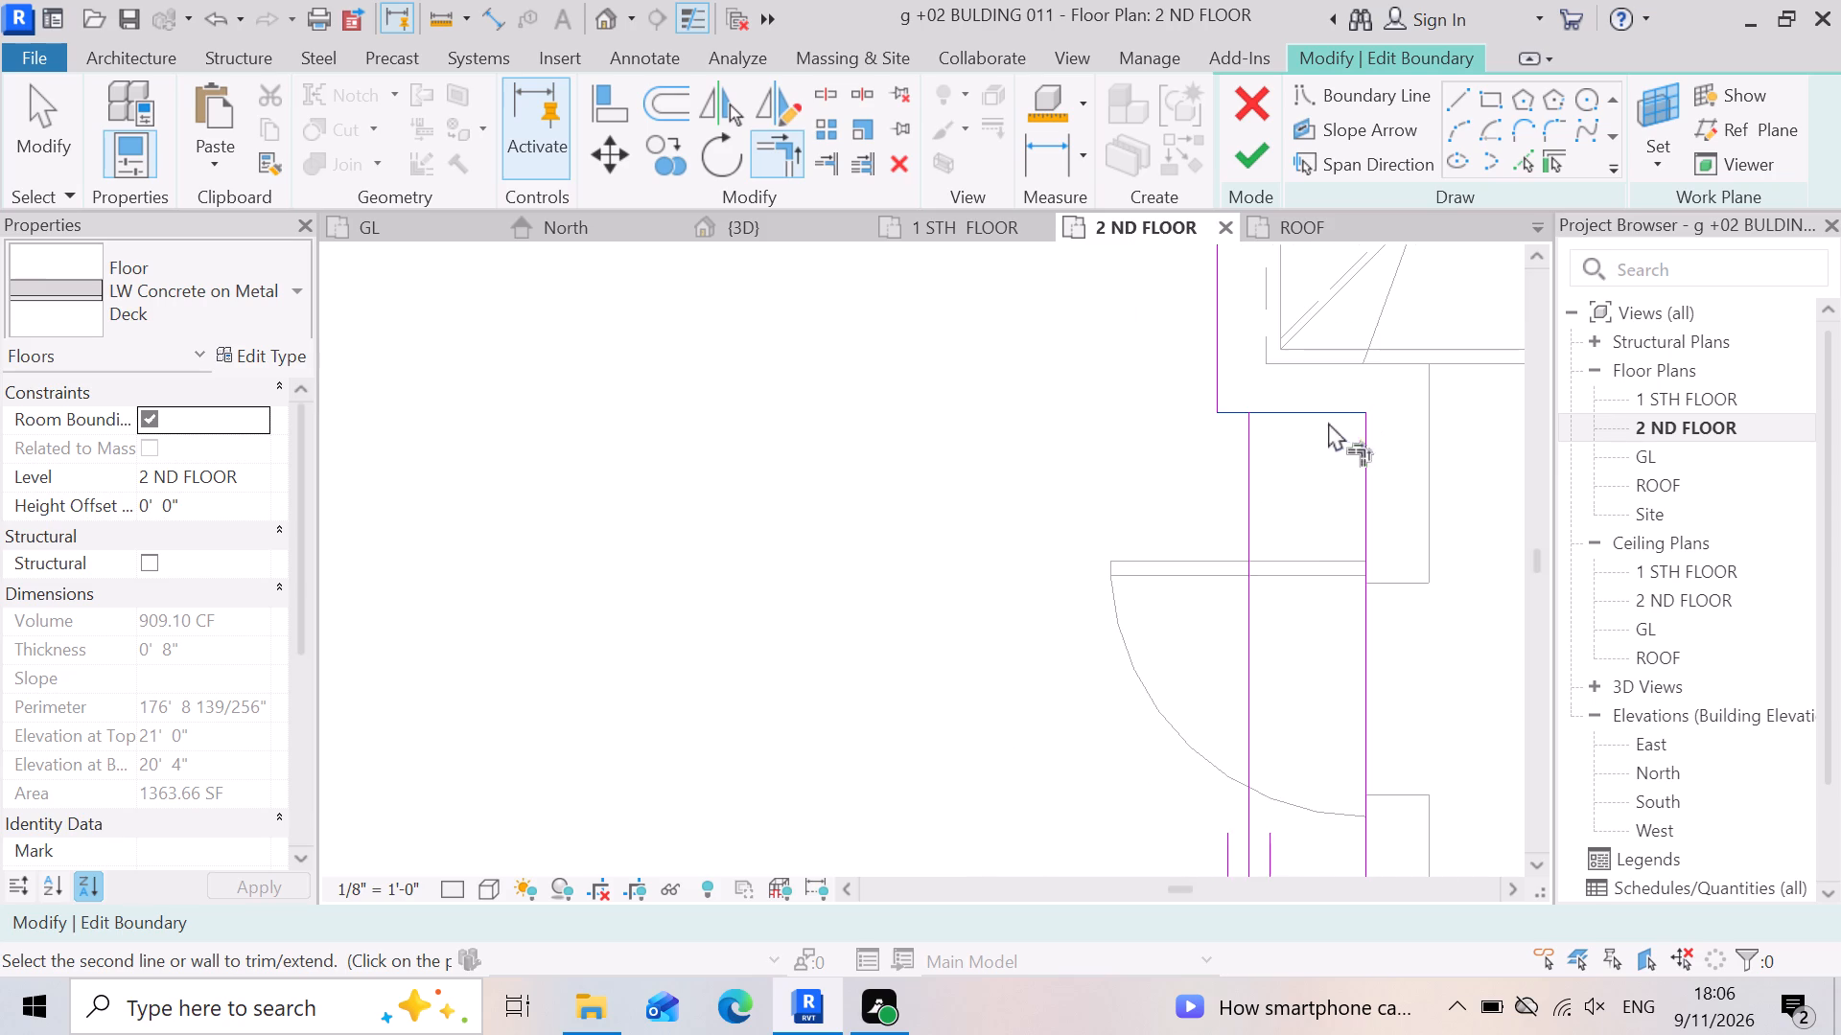
left_click(1252, 534)
scroll(1317, 473, "down", 4)
scroll(1318, 629, "down", 5)
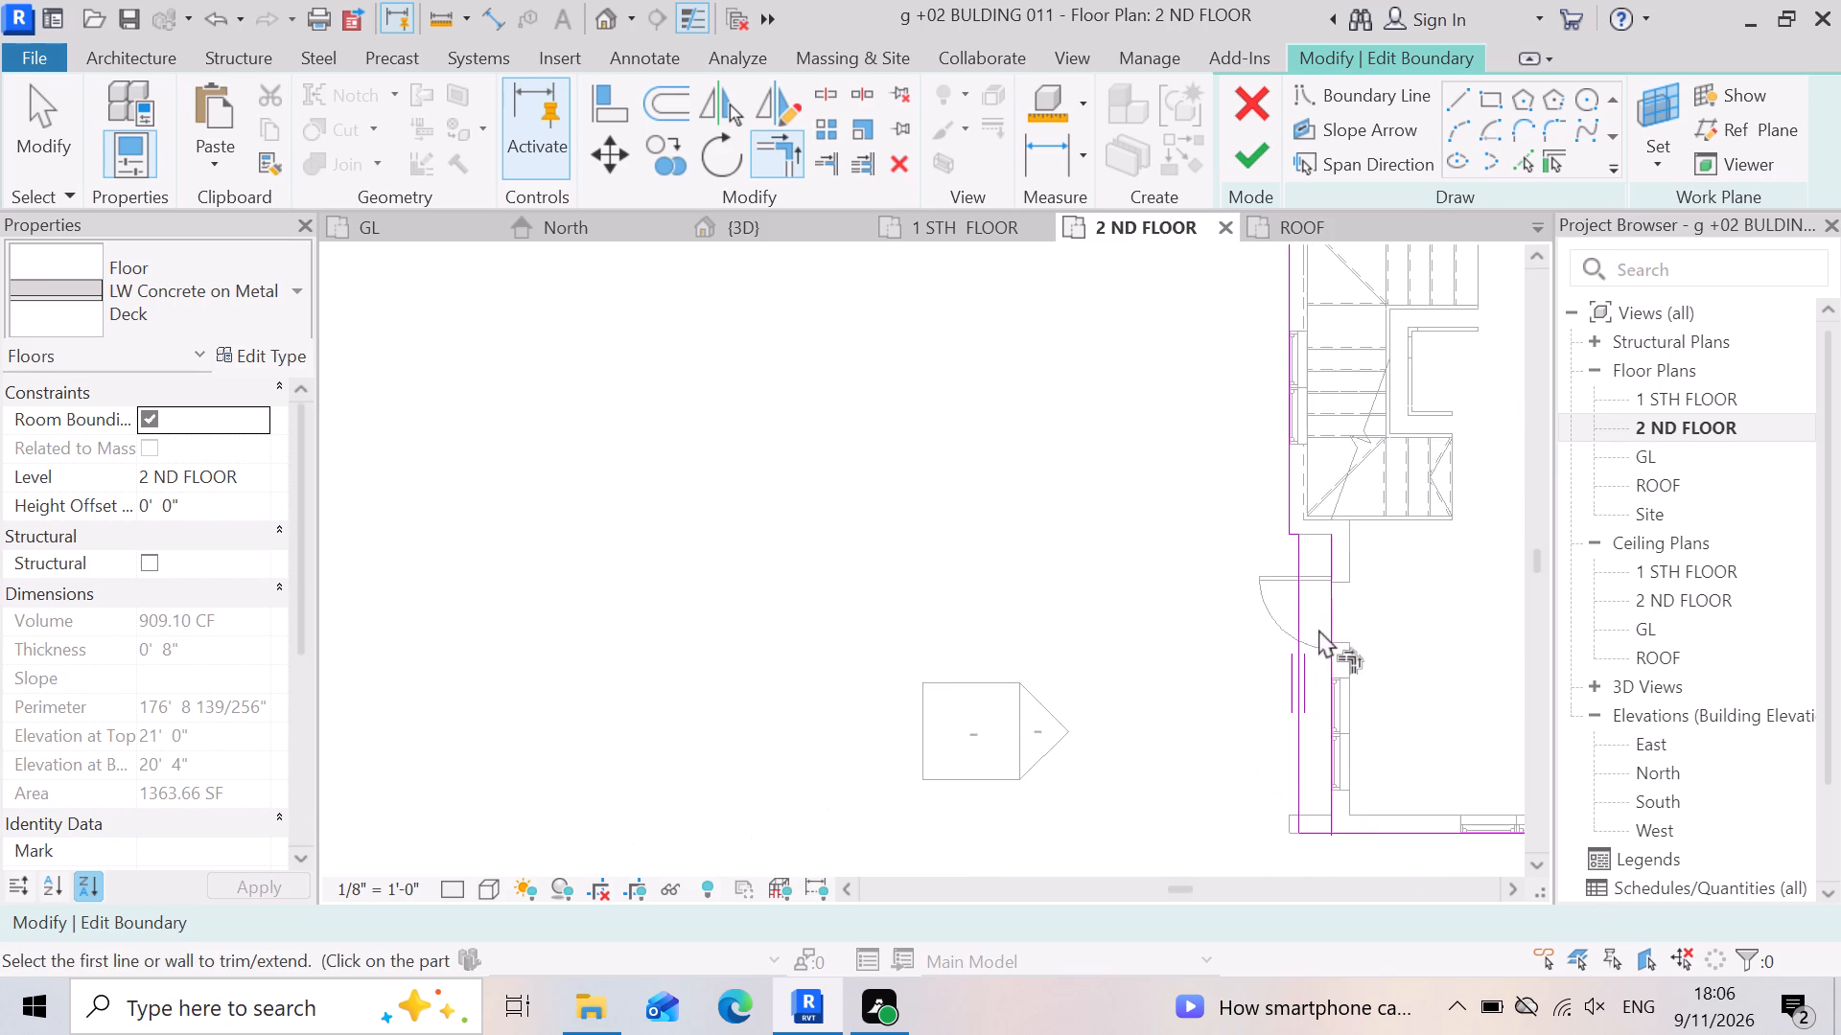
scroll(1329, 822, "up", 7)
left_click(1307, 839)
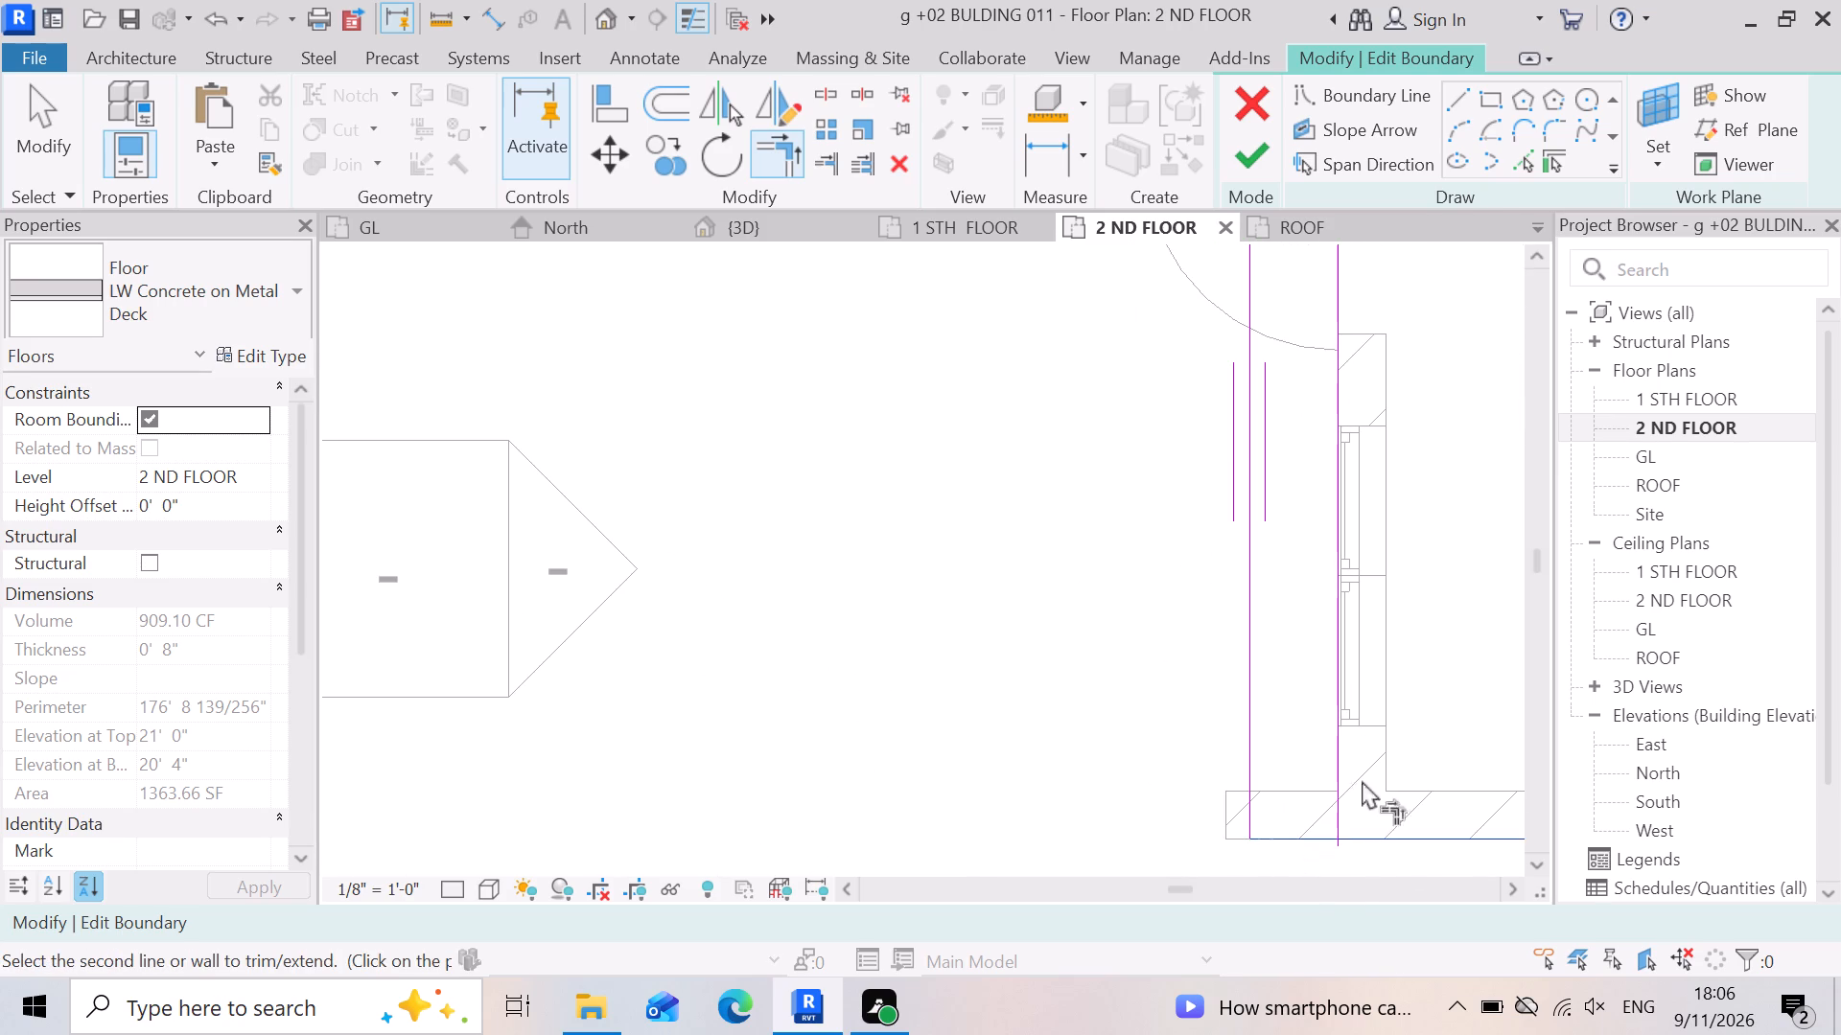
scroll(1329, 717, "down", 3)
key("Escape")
Shorten the recessed wall's vertical boundary line so its lower end stops on the lower horizontal boundary line.
scroll(1297, 776, "up", 4)
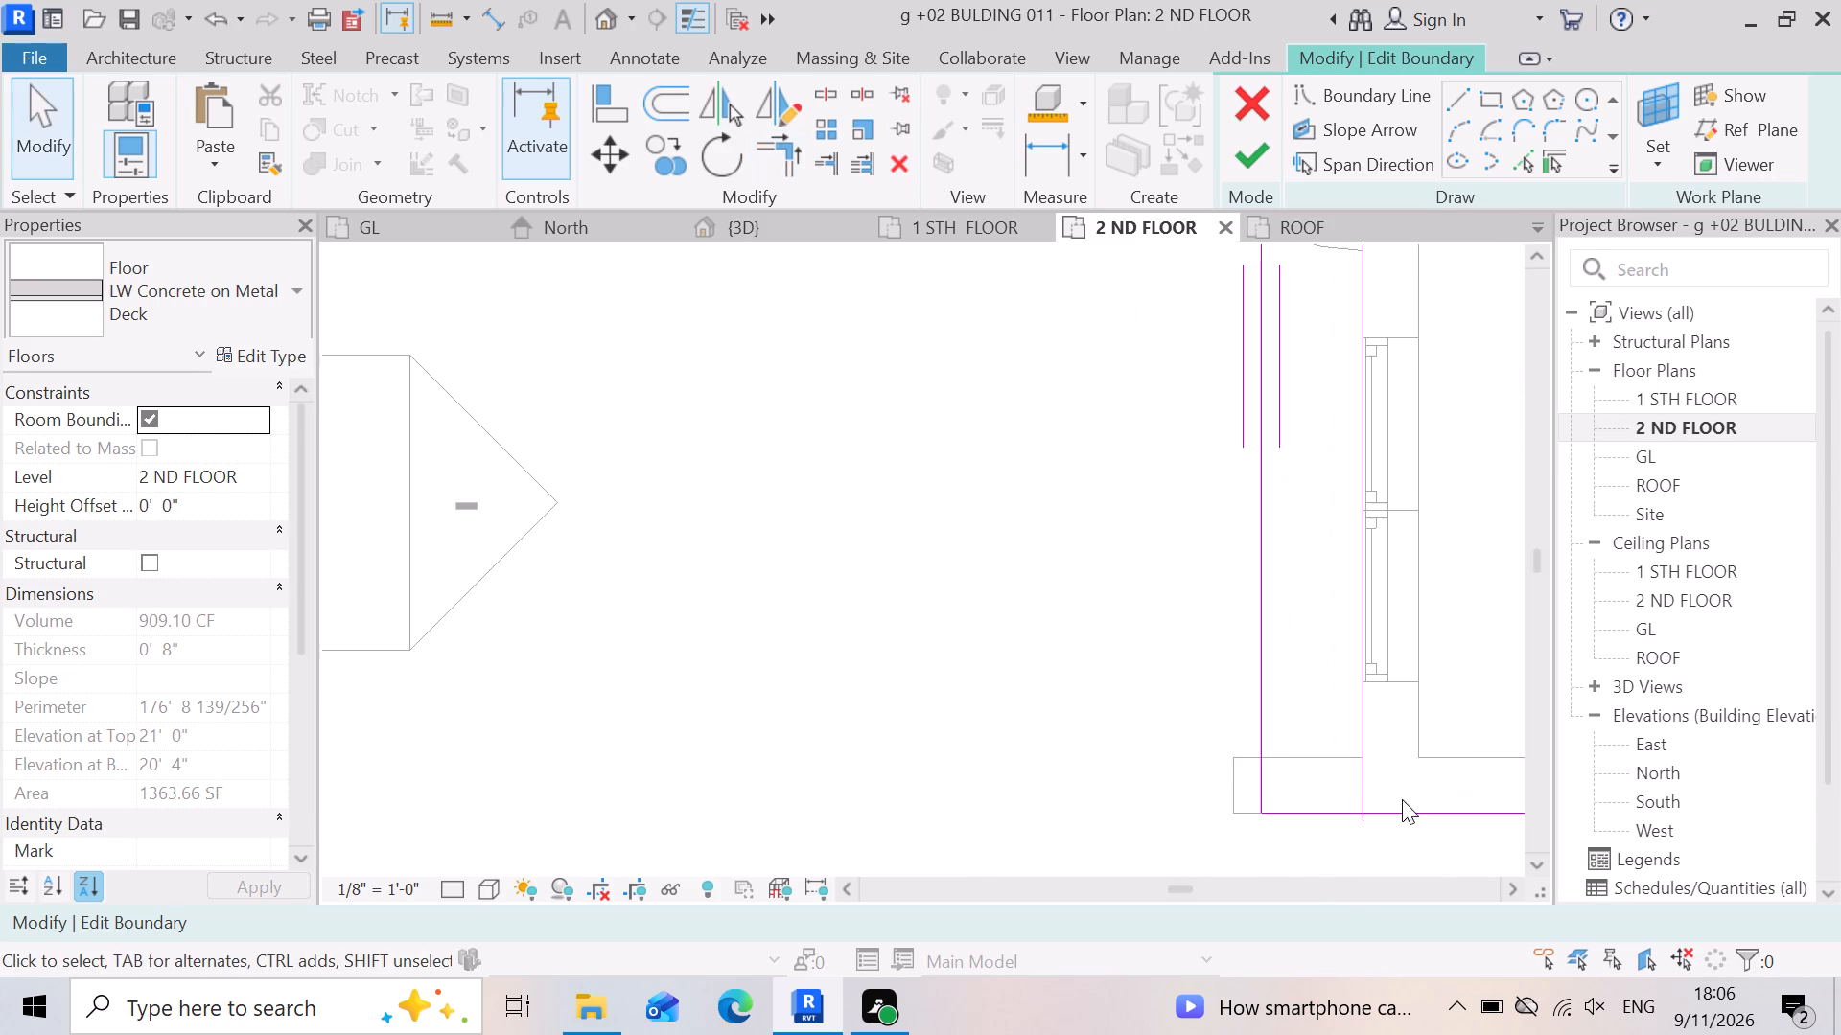
left_click(1363, 781)
scroll(1363, 889, "up", 3)
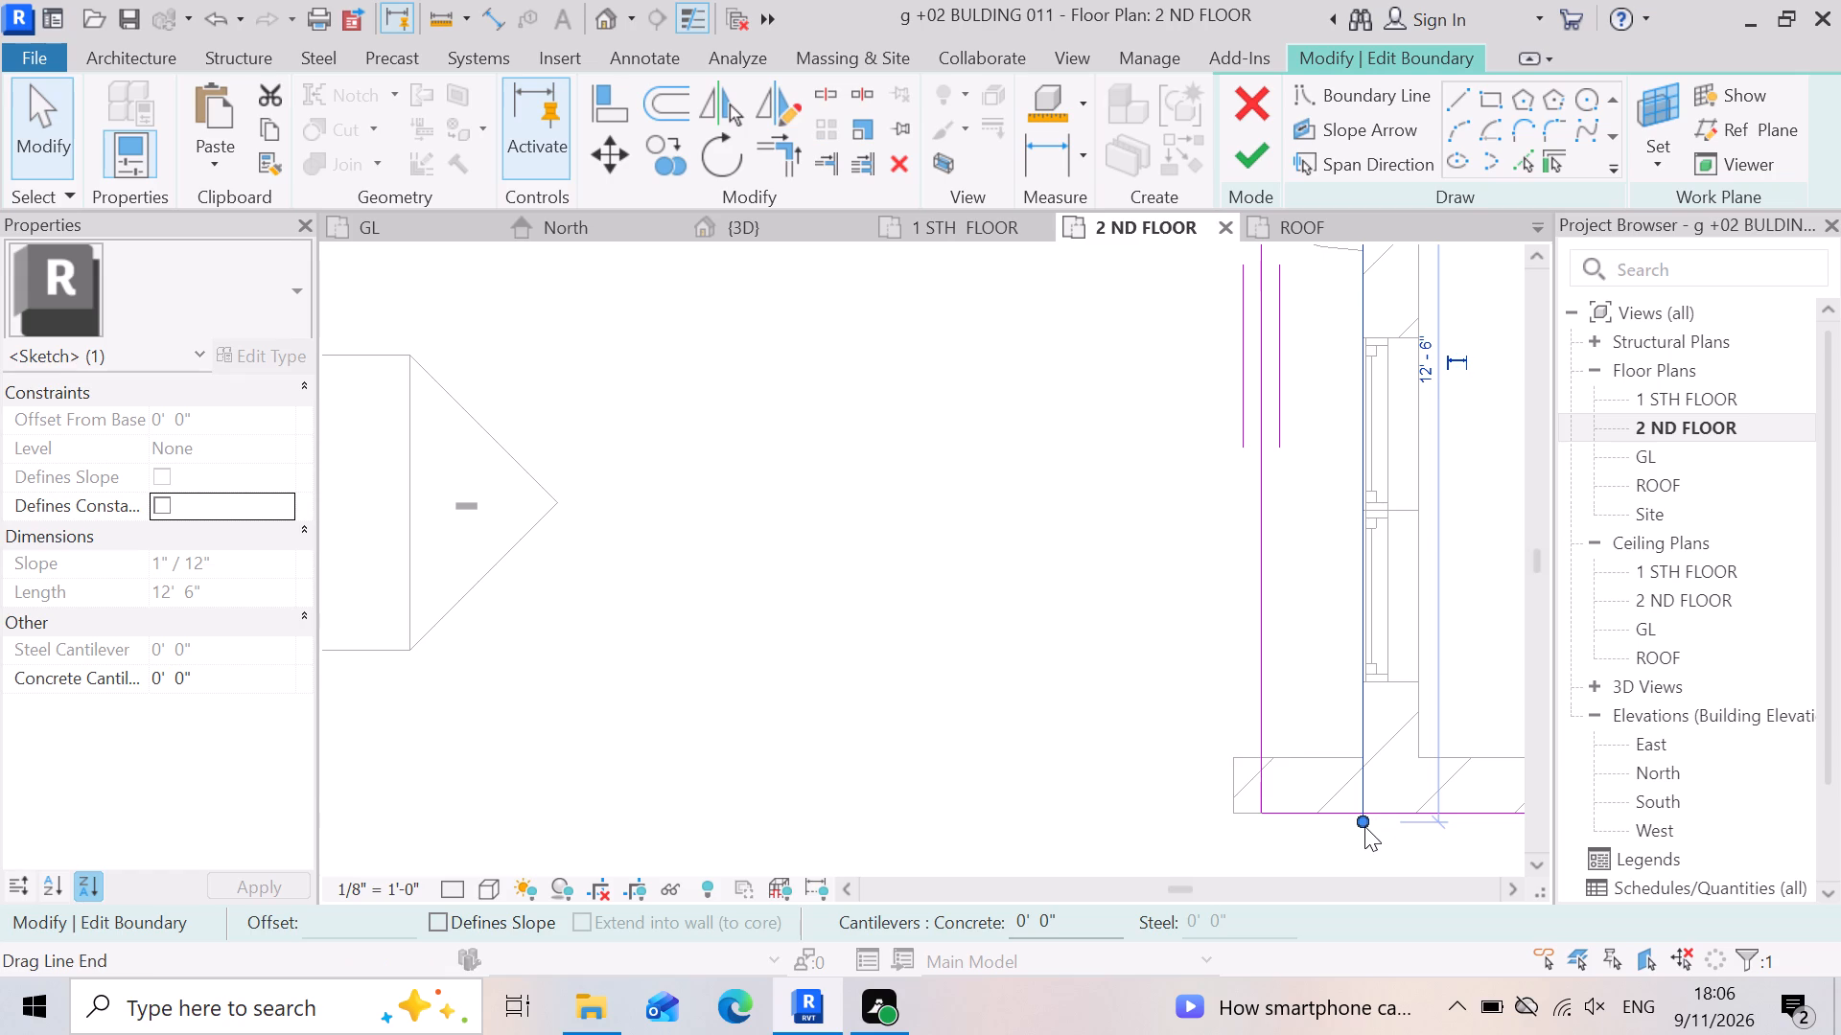
left_click(1364, 826)
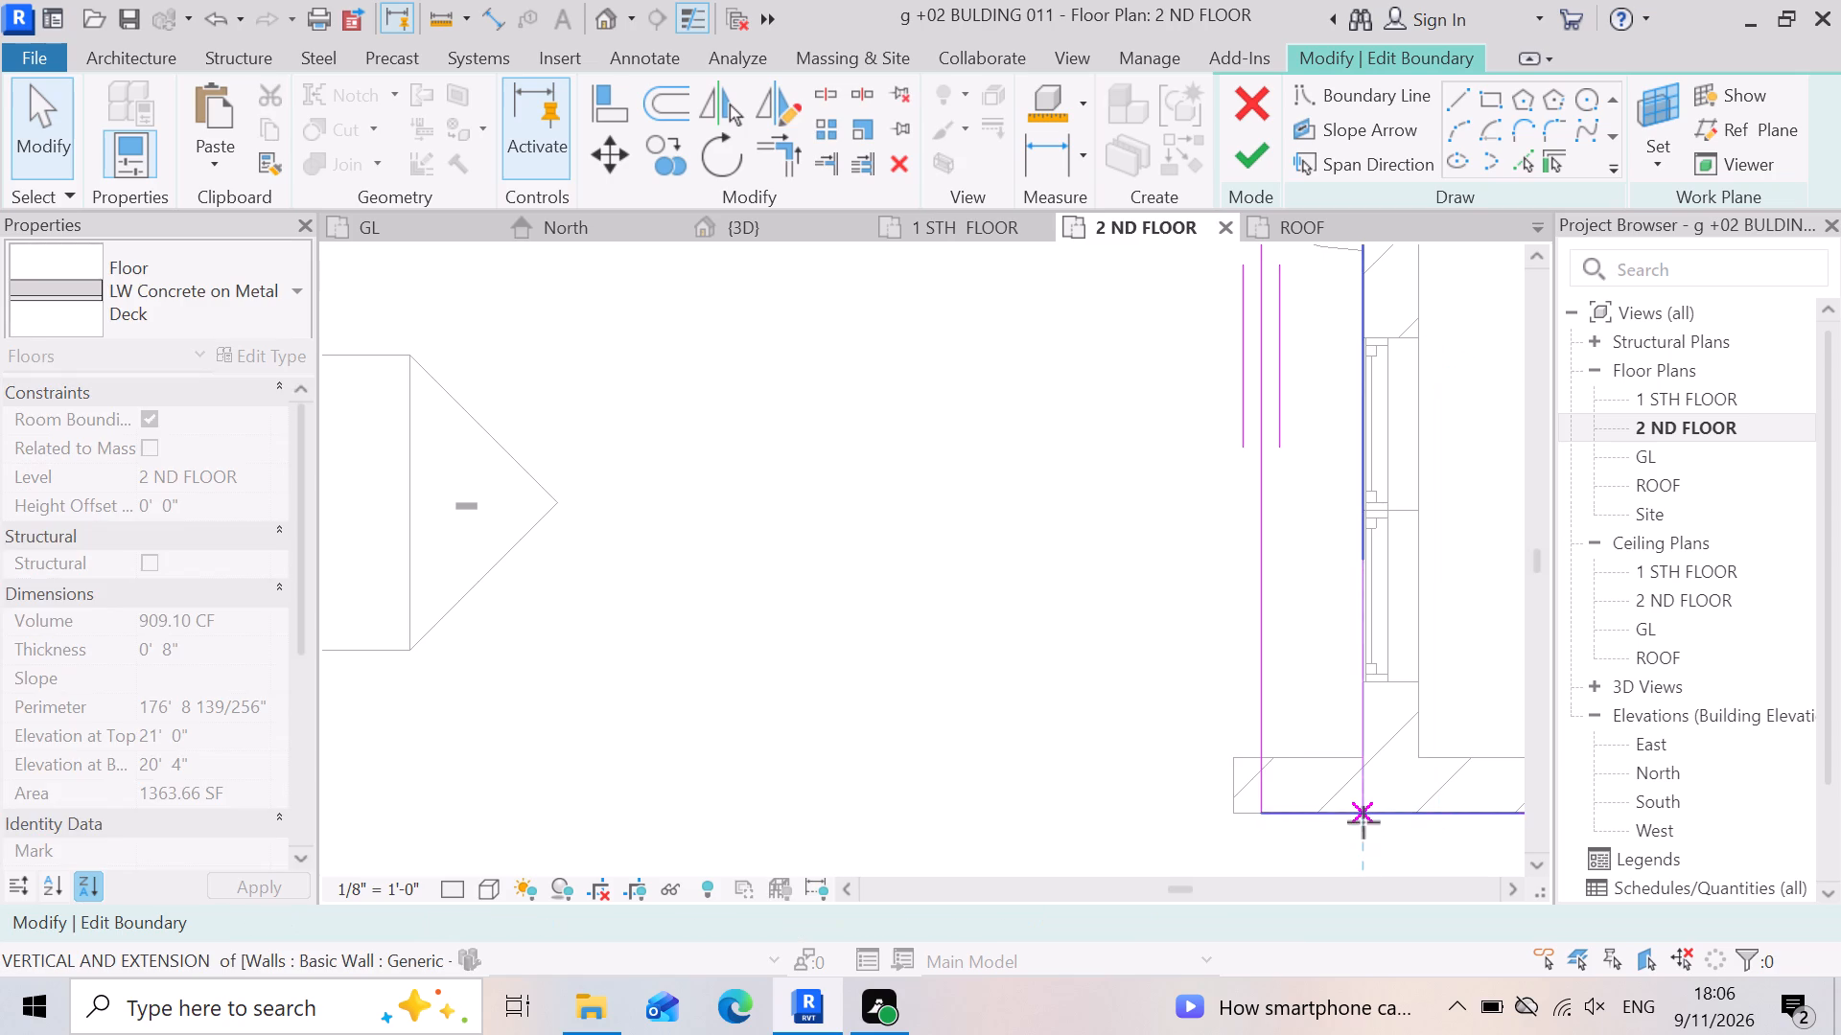
left_click(1111, 738)
scroll(978, 663, "down", 8)
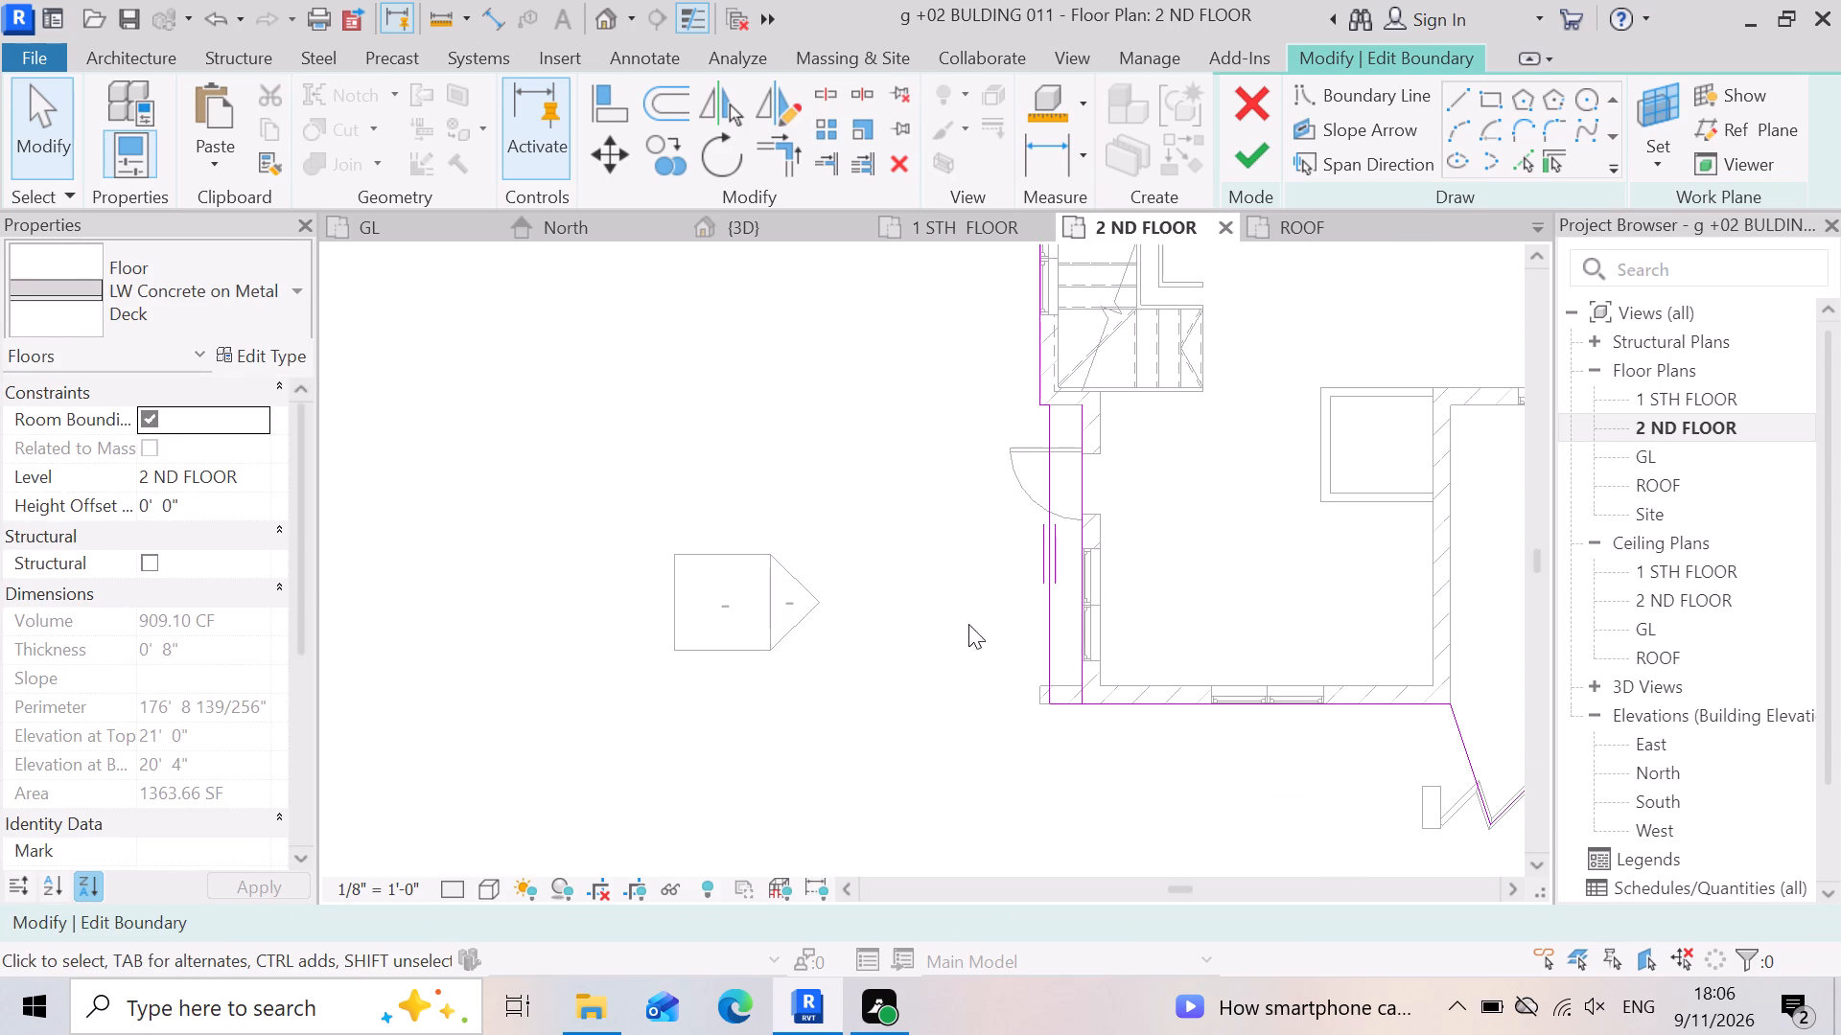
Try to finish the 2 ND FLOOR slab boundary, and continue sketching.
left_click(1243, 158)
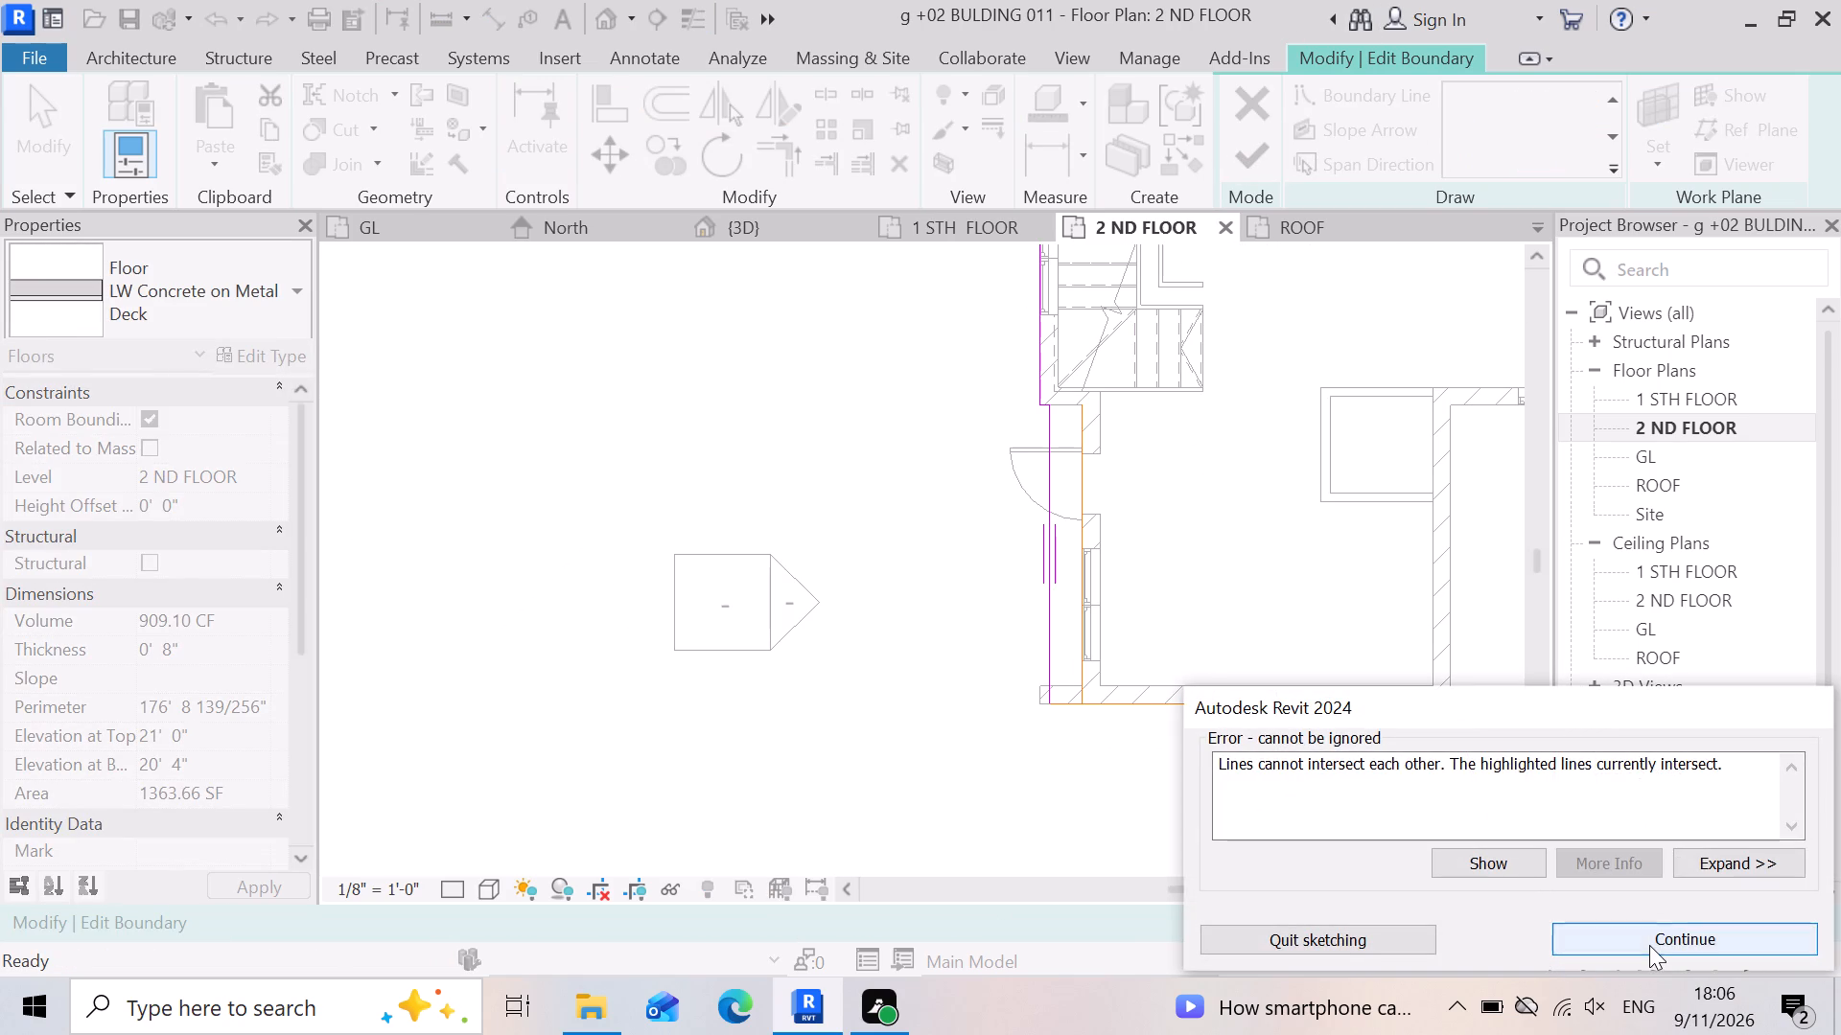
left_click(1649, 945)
Examine the lower corner where the new outer vertical boundary line meets the lower horizontal line.
scroll(1015, 759, "up", 8)
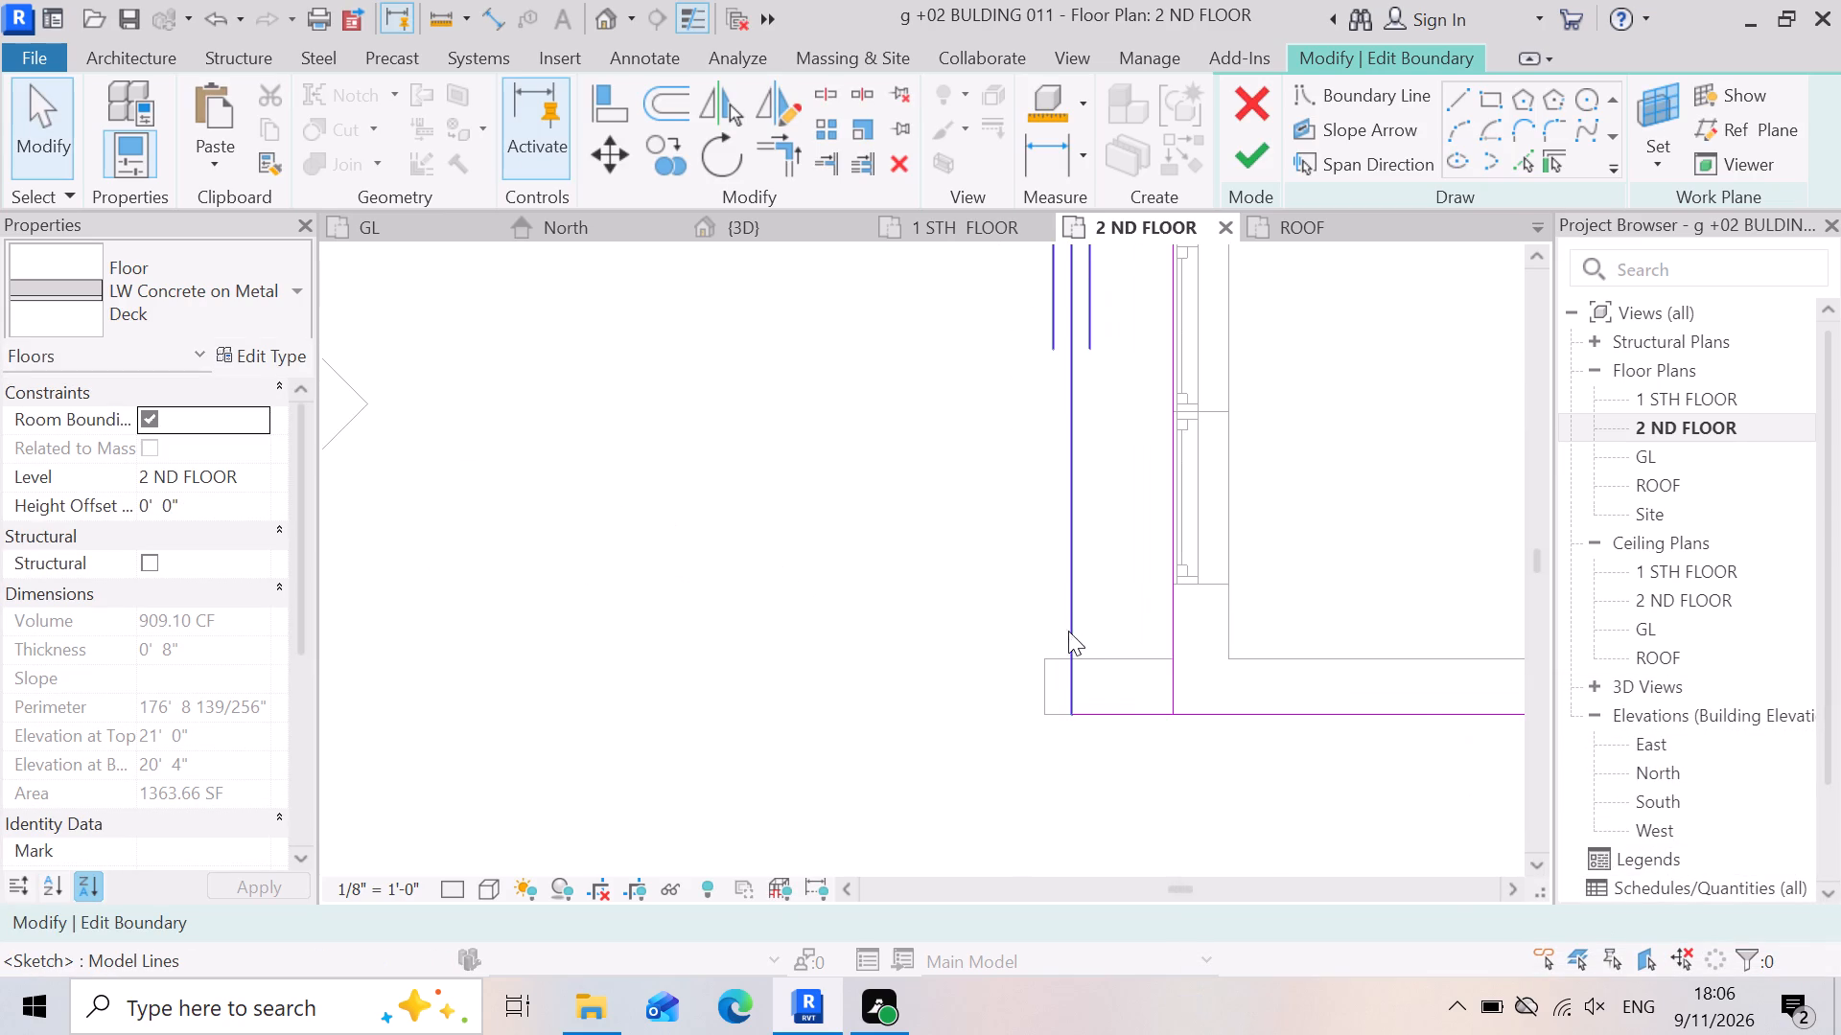
left_click(1070, 635)
scroll(1069, 781, "up", 10)
scroll(1196, 668, "up", 2)
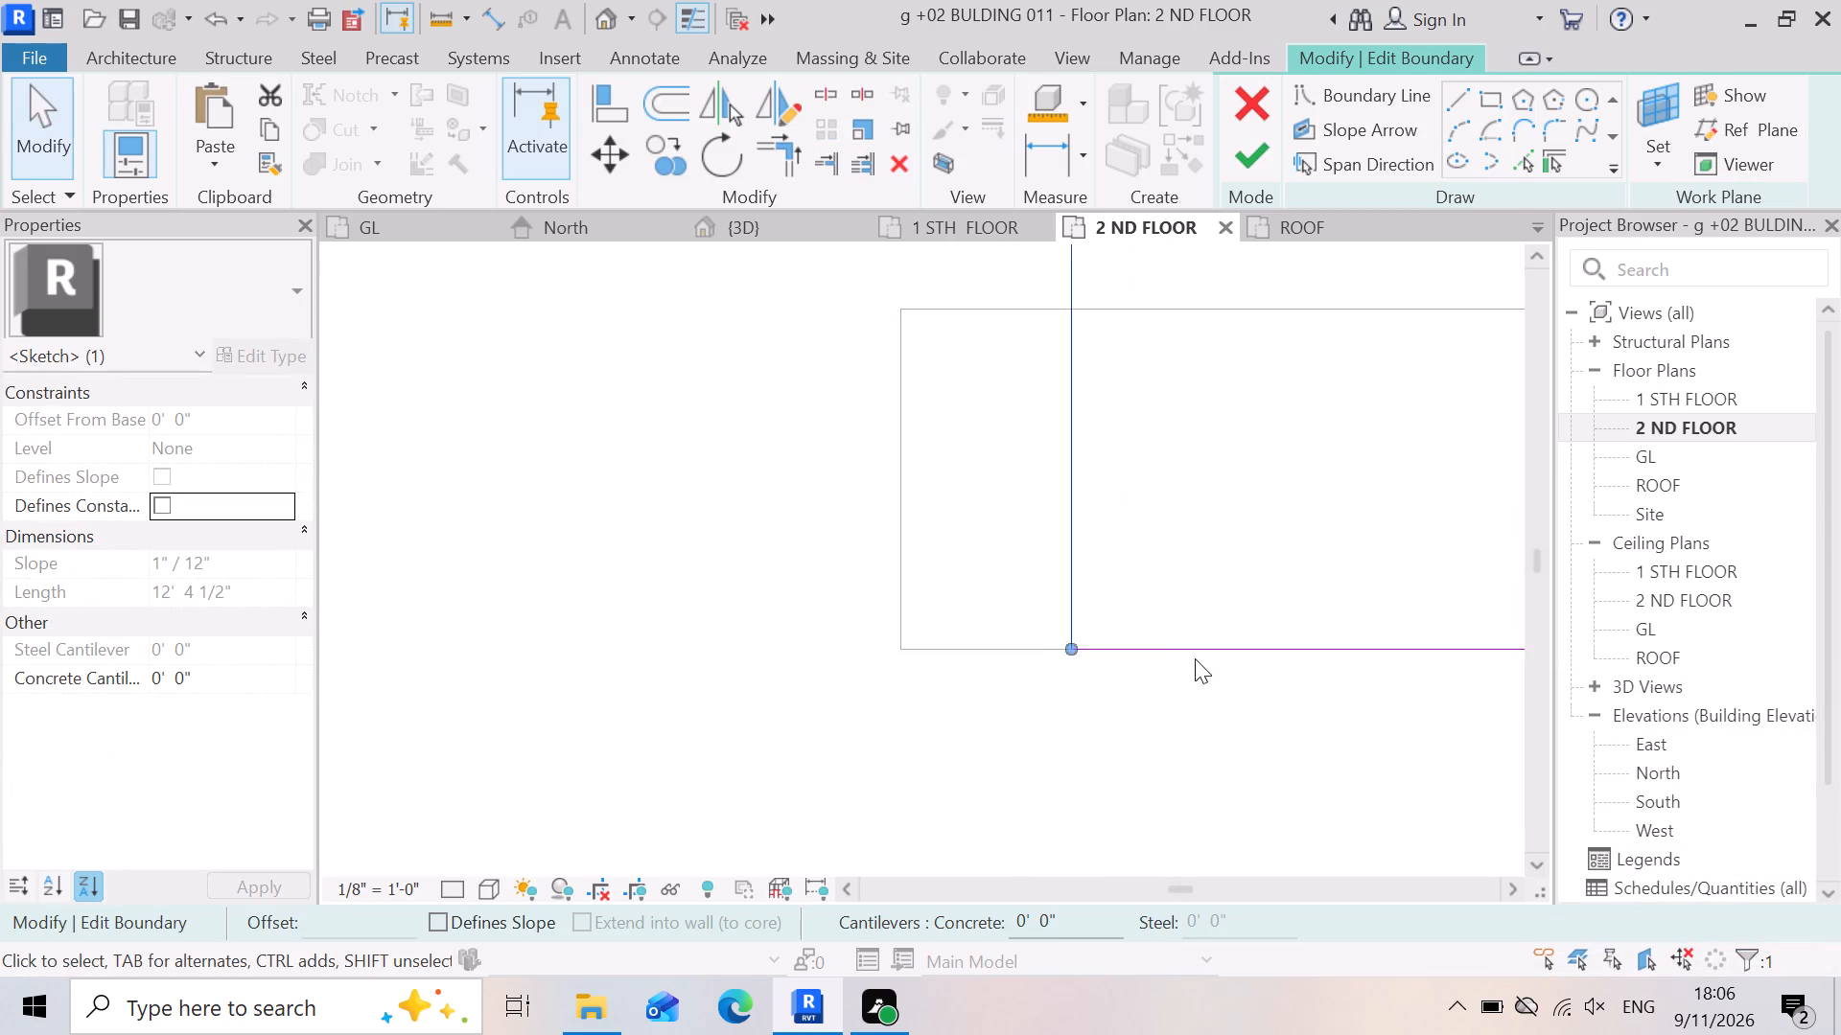
scroll(1195, 658, "up", 4)
scroll(1156, 652, "down", 6)
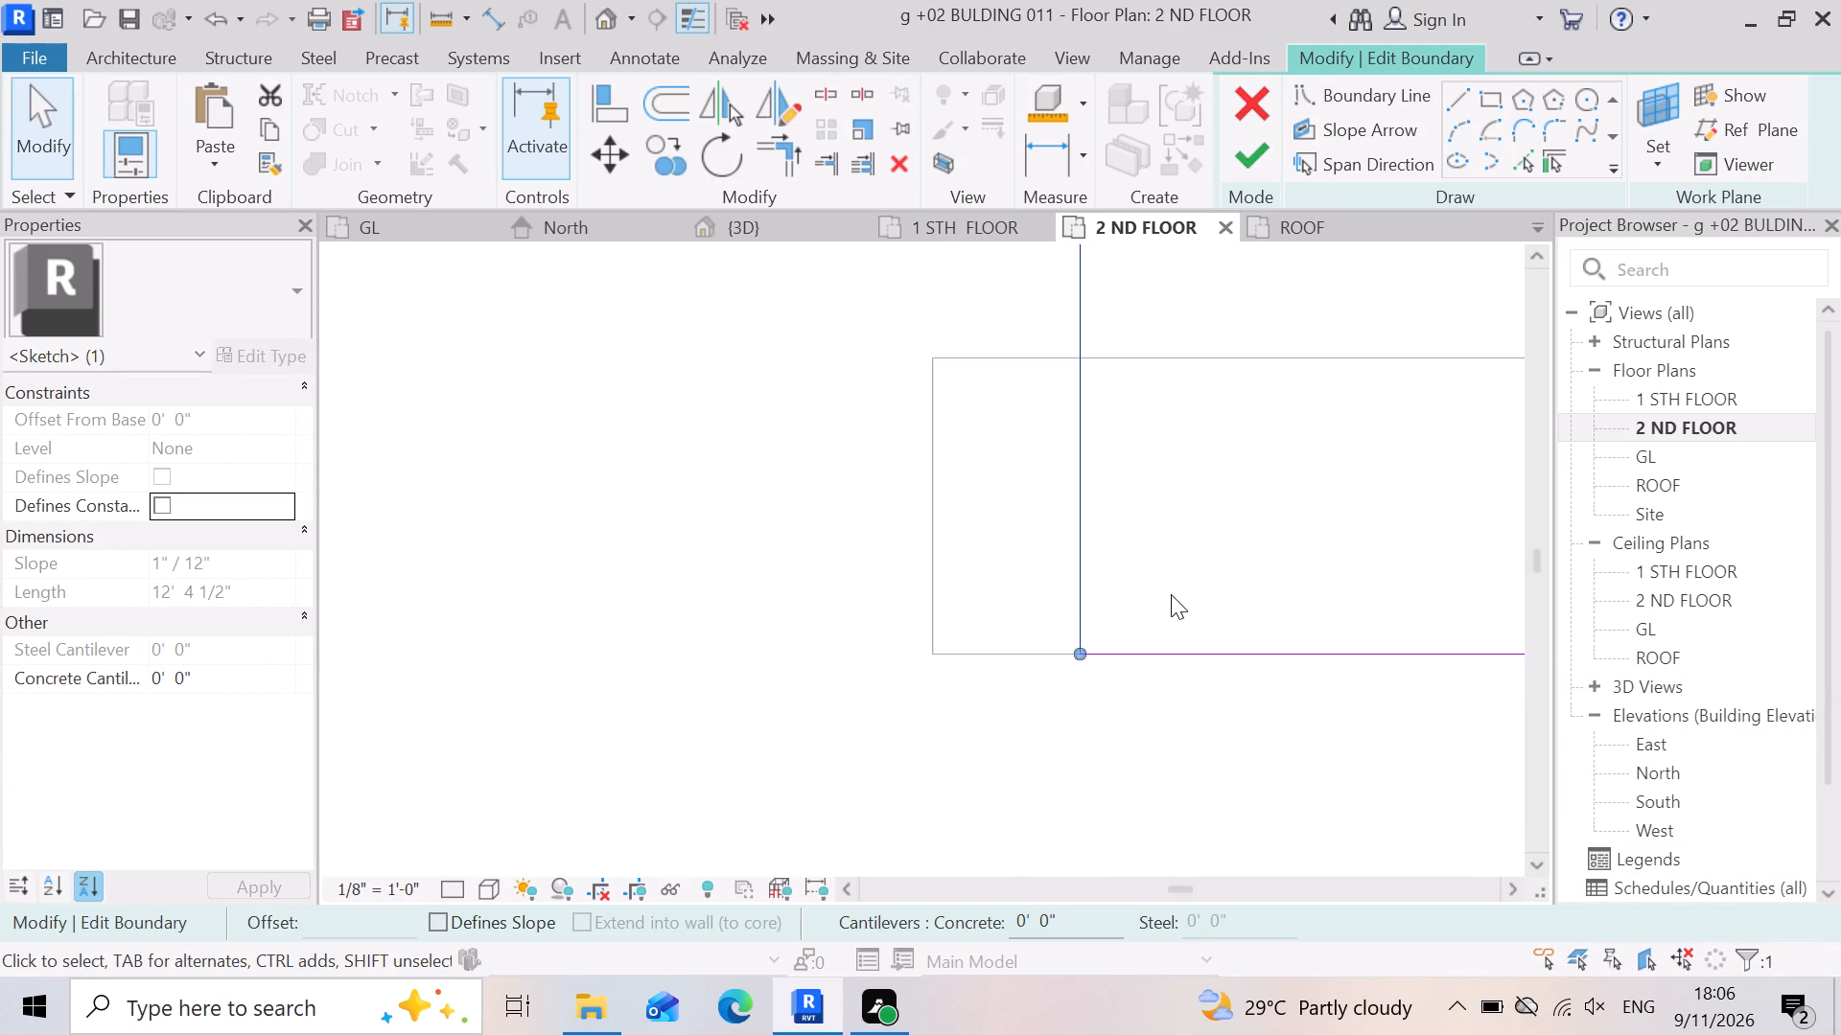
scroll(1171, 594, "down", 7)
left_click(829, 588)
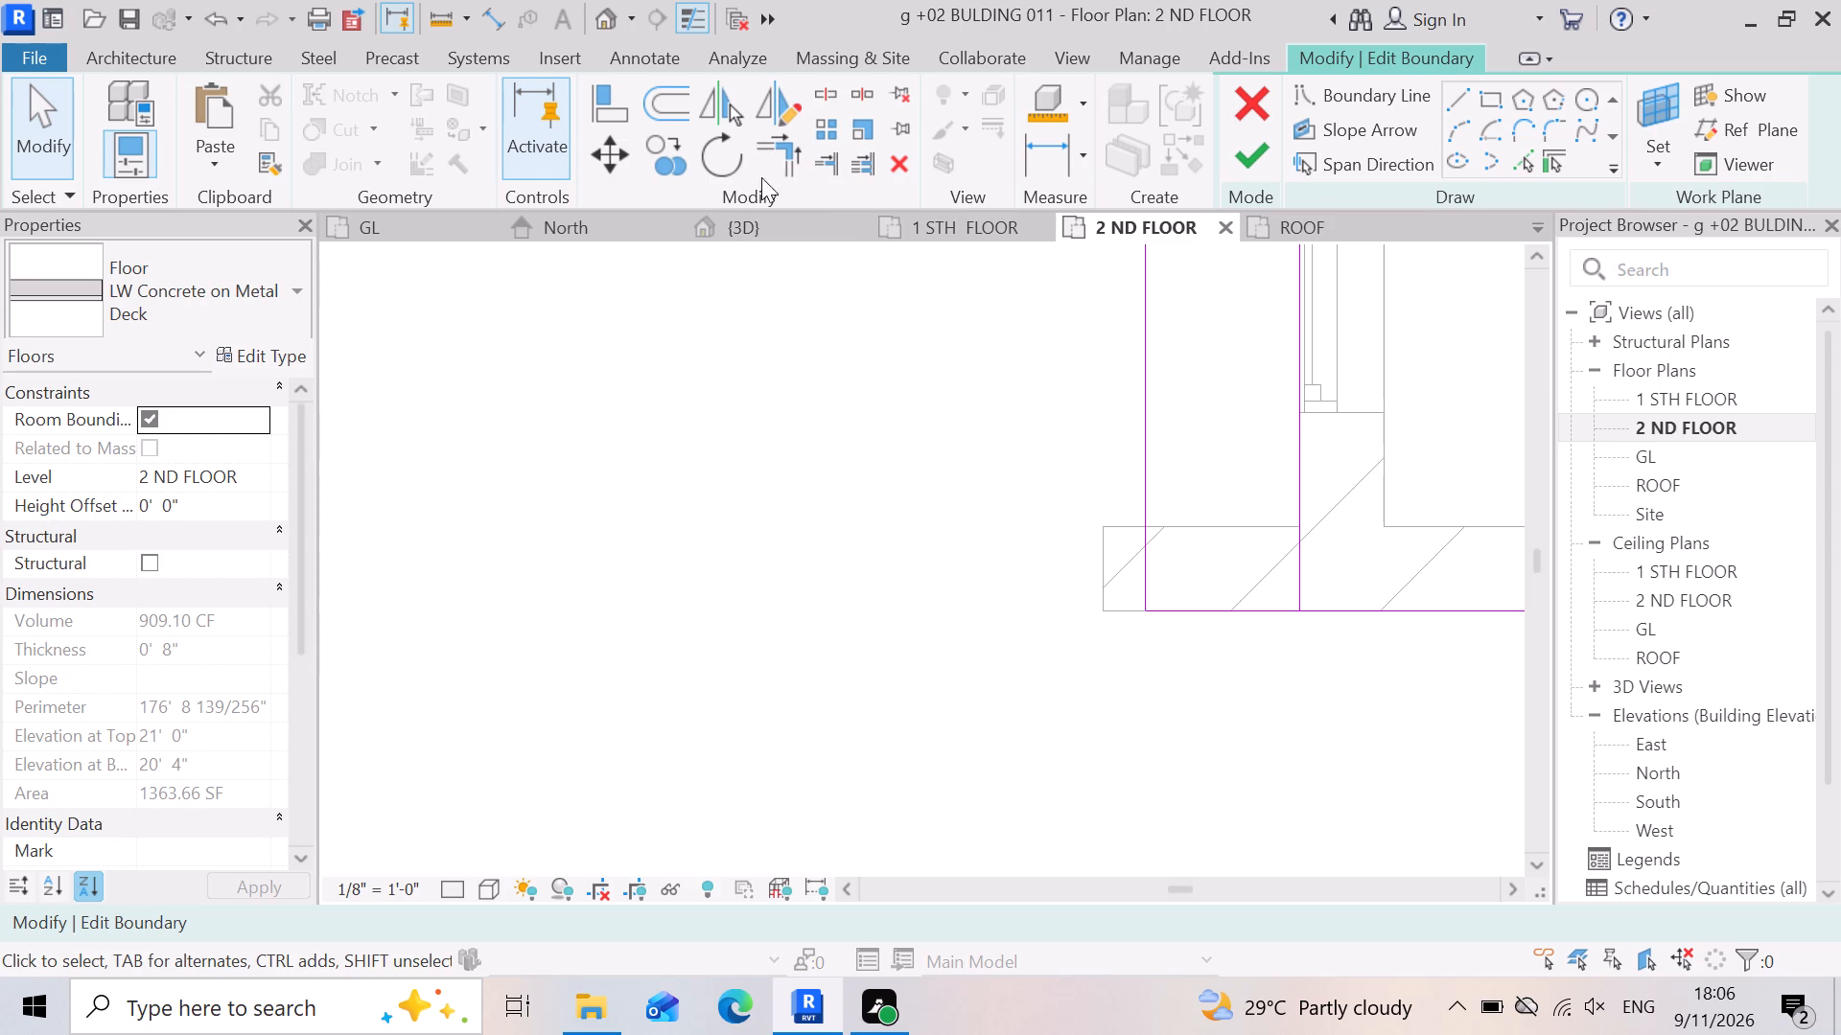
Trim the outer vertical boundary line and the lower horizontal boundary line to a corner.
left_click(784, 162)
scroll(1295, 623, "up", 3)
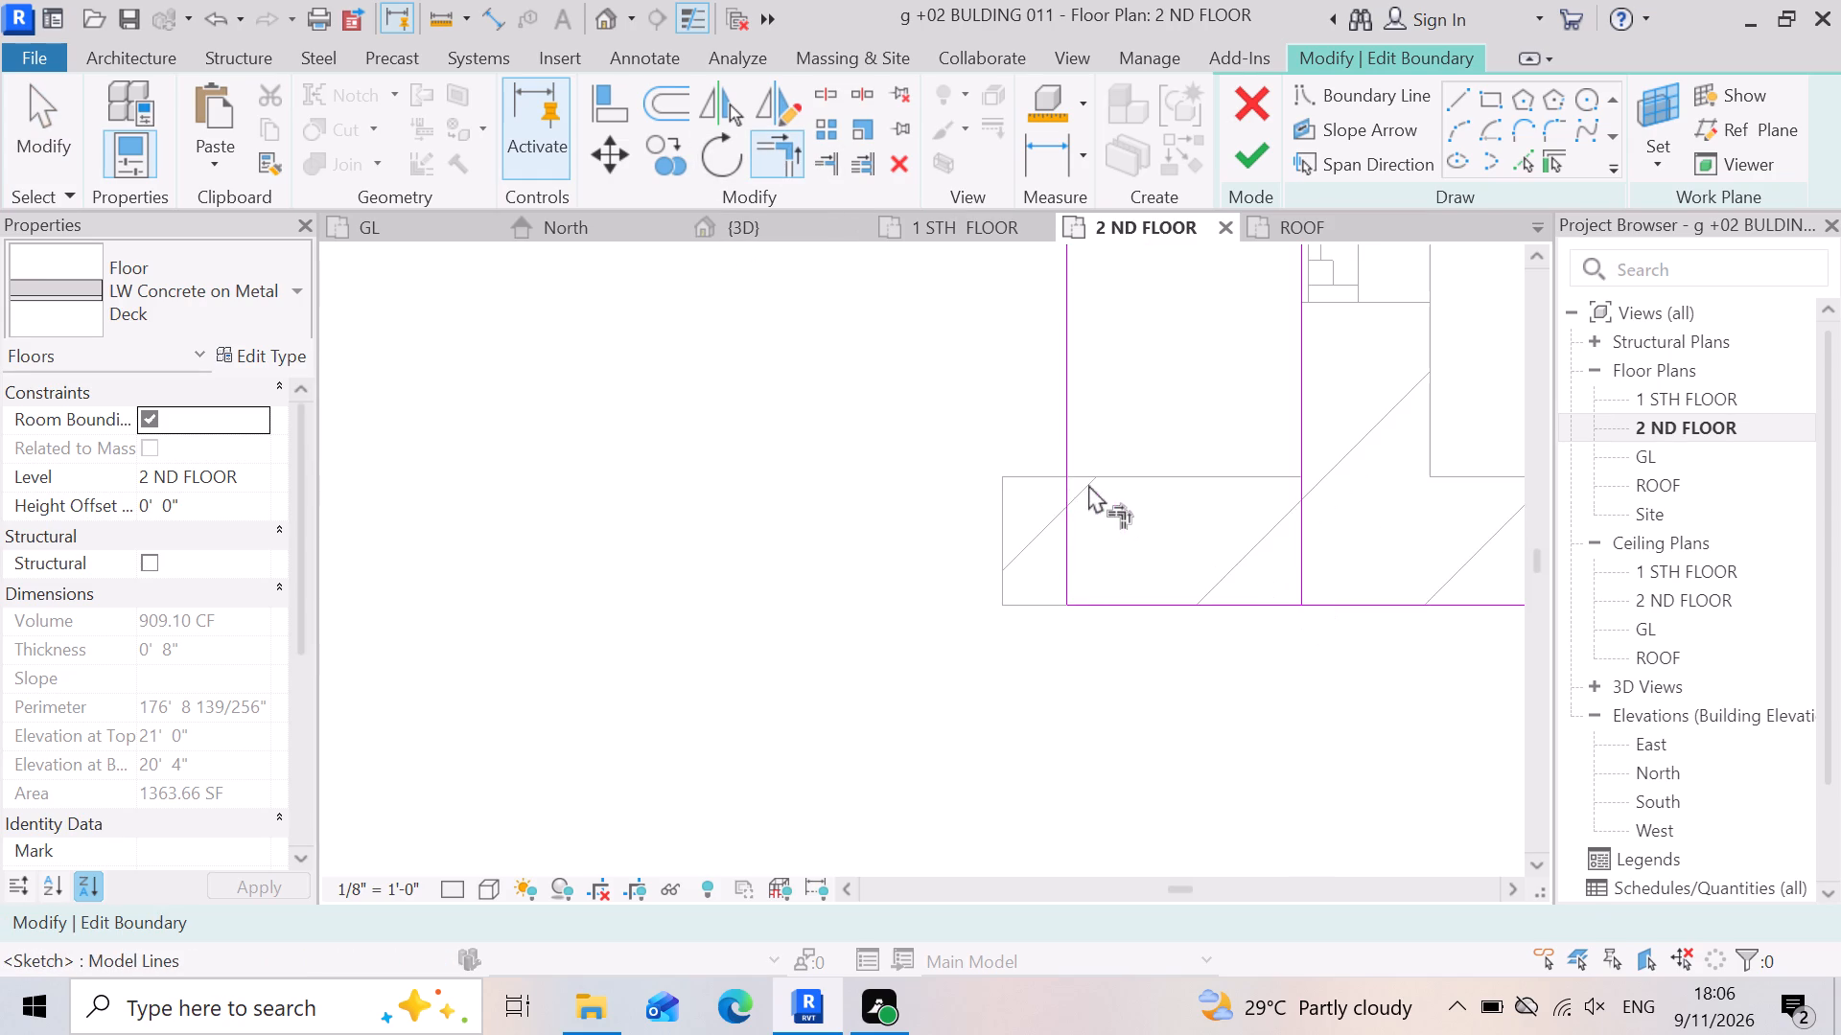
left_click(1060, 465)
double_click(1174, 605)
scroll(1198, 693, "down", 4)
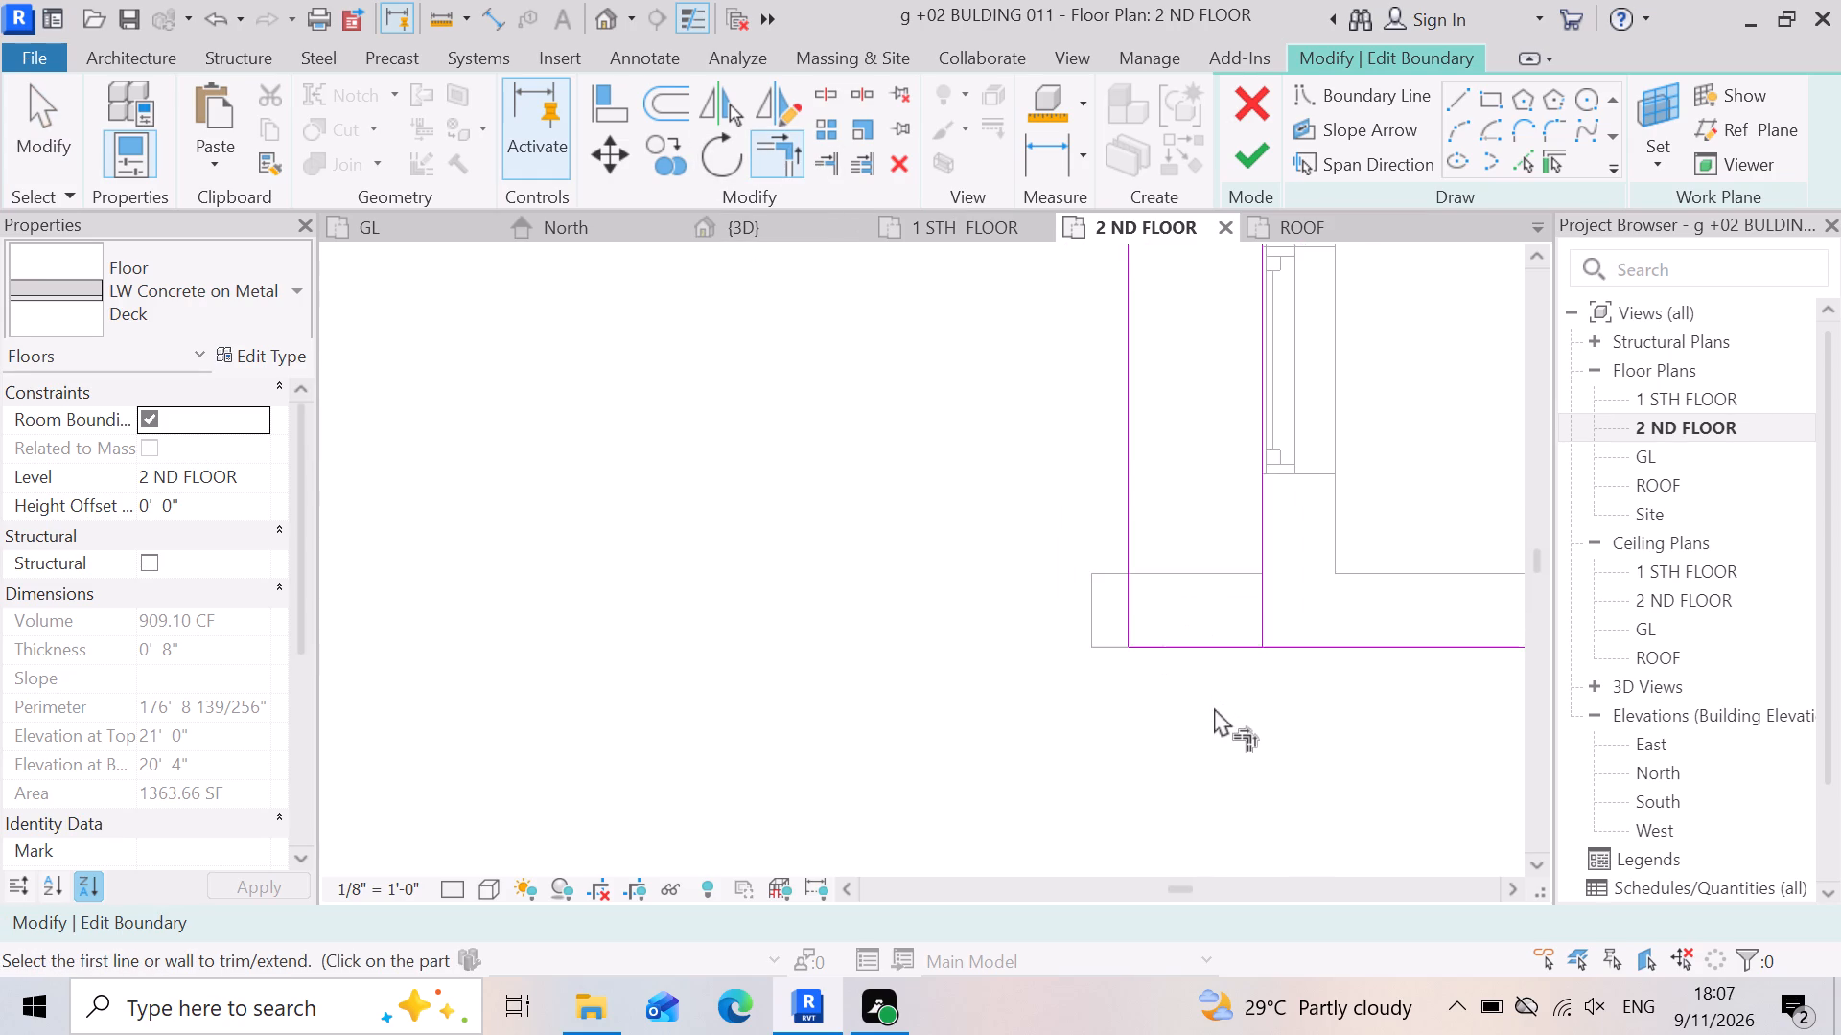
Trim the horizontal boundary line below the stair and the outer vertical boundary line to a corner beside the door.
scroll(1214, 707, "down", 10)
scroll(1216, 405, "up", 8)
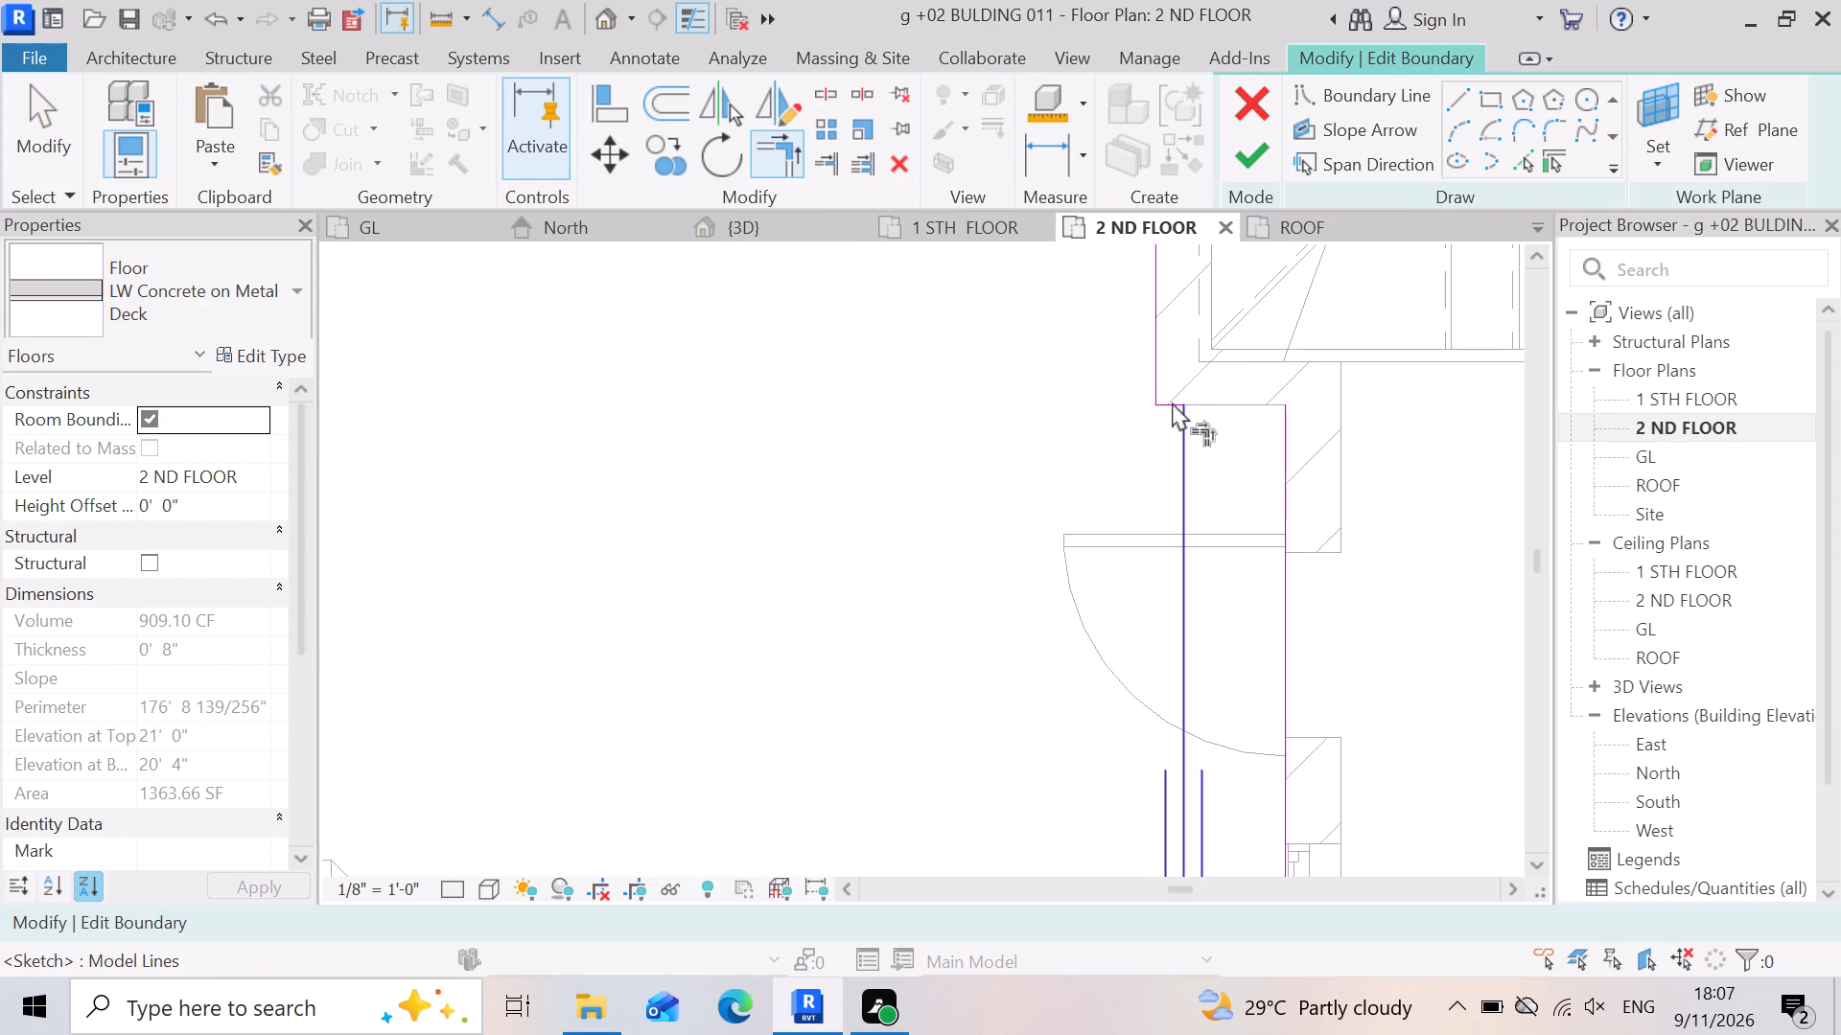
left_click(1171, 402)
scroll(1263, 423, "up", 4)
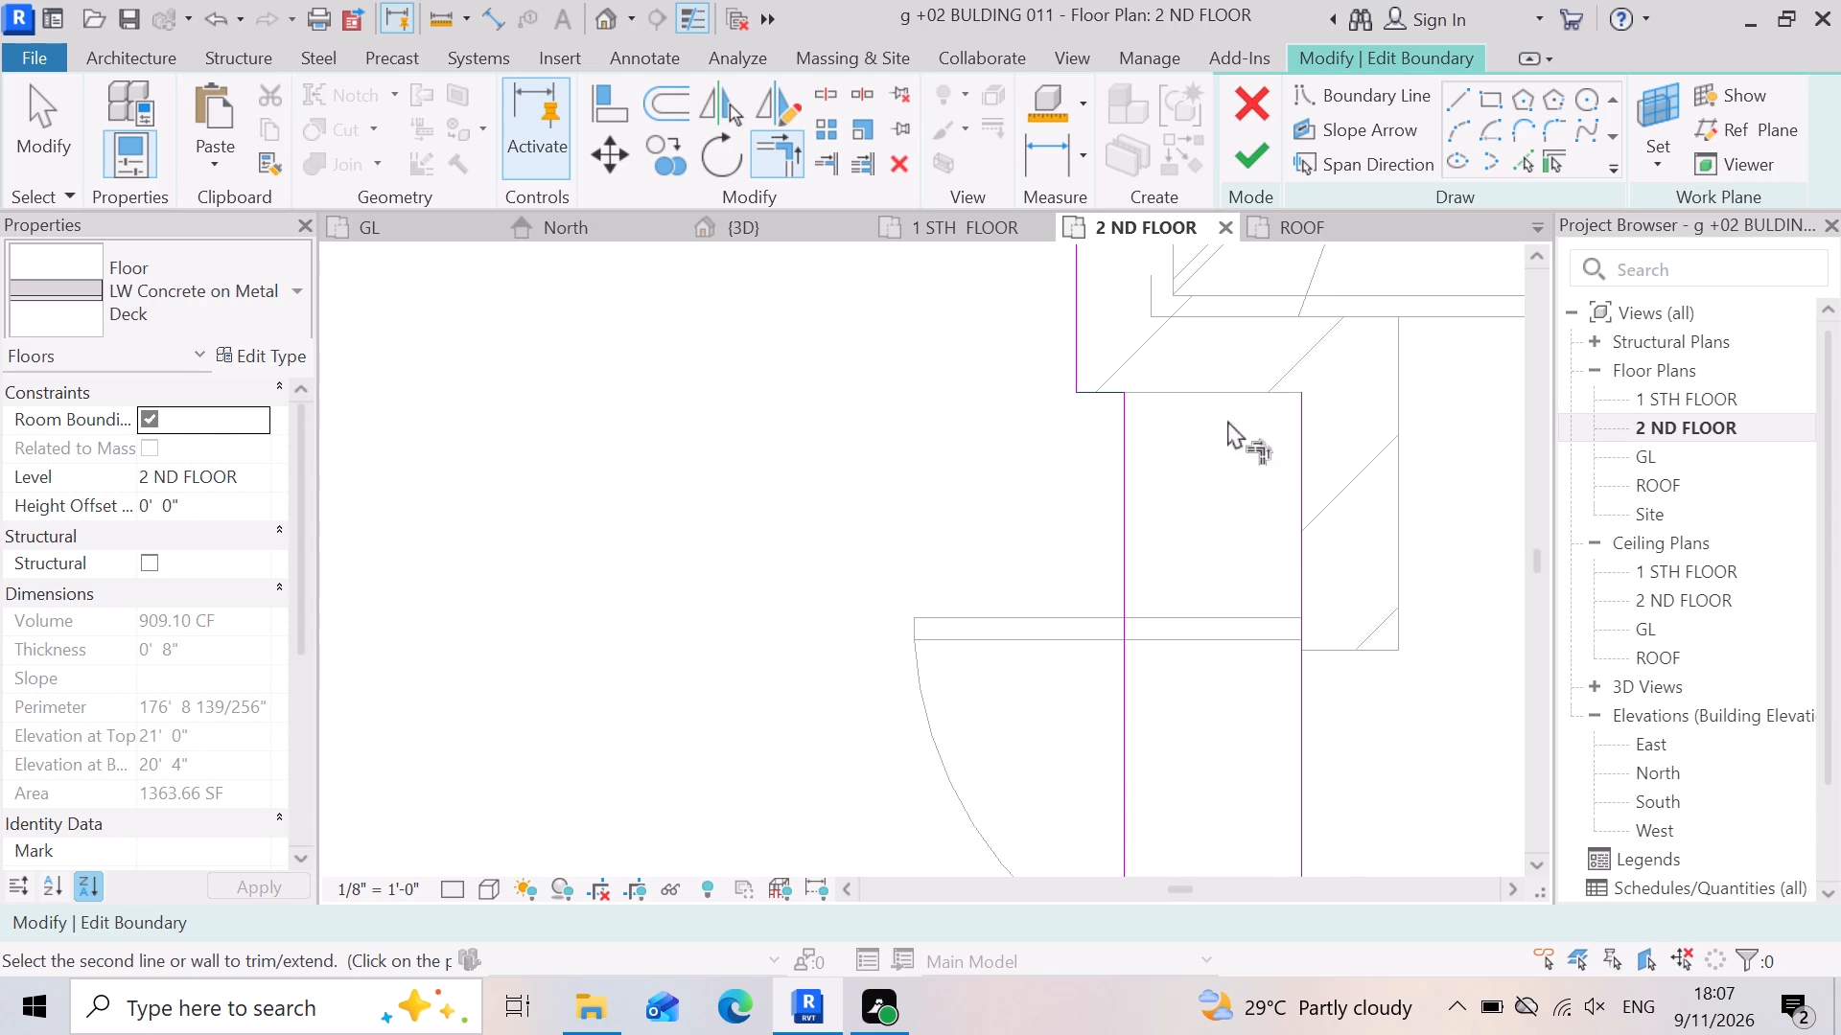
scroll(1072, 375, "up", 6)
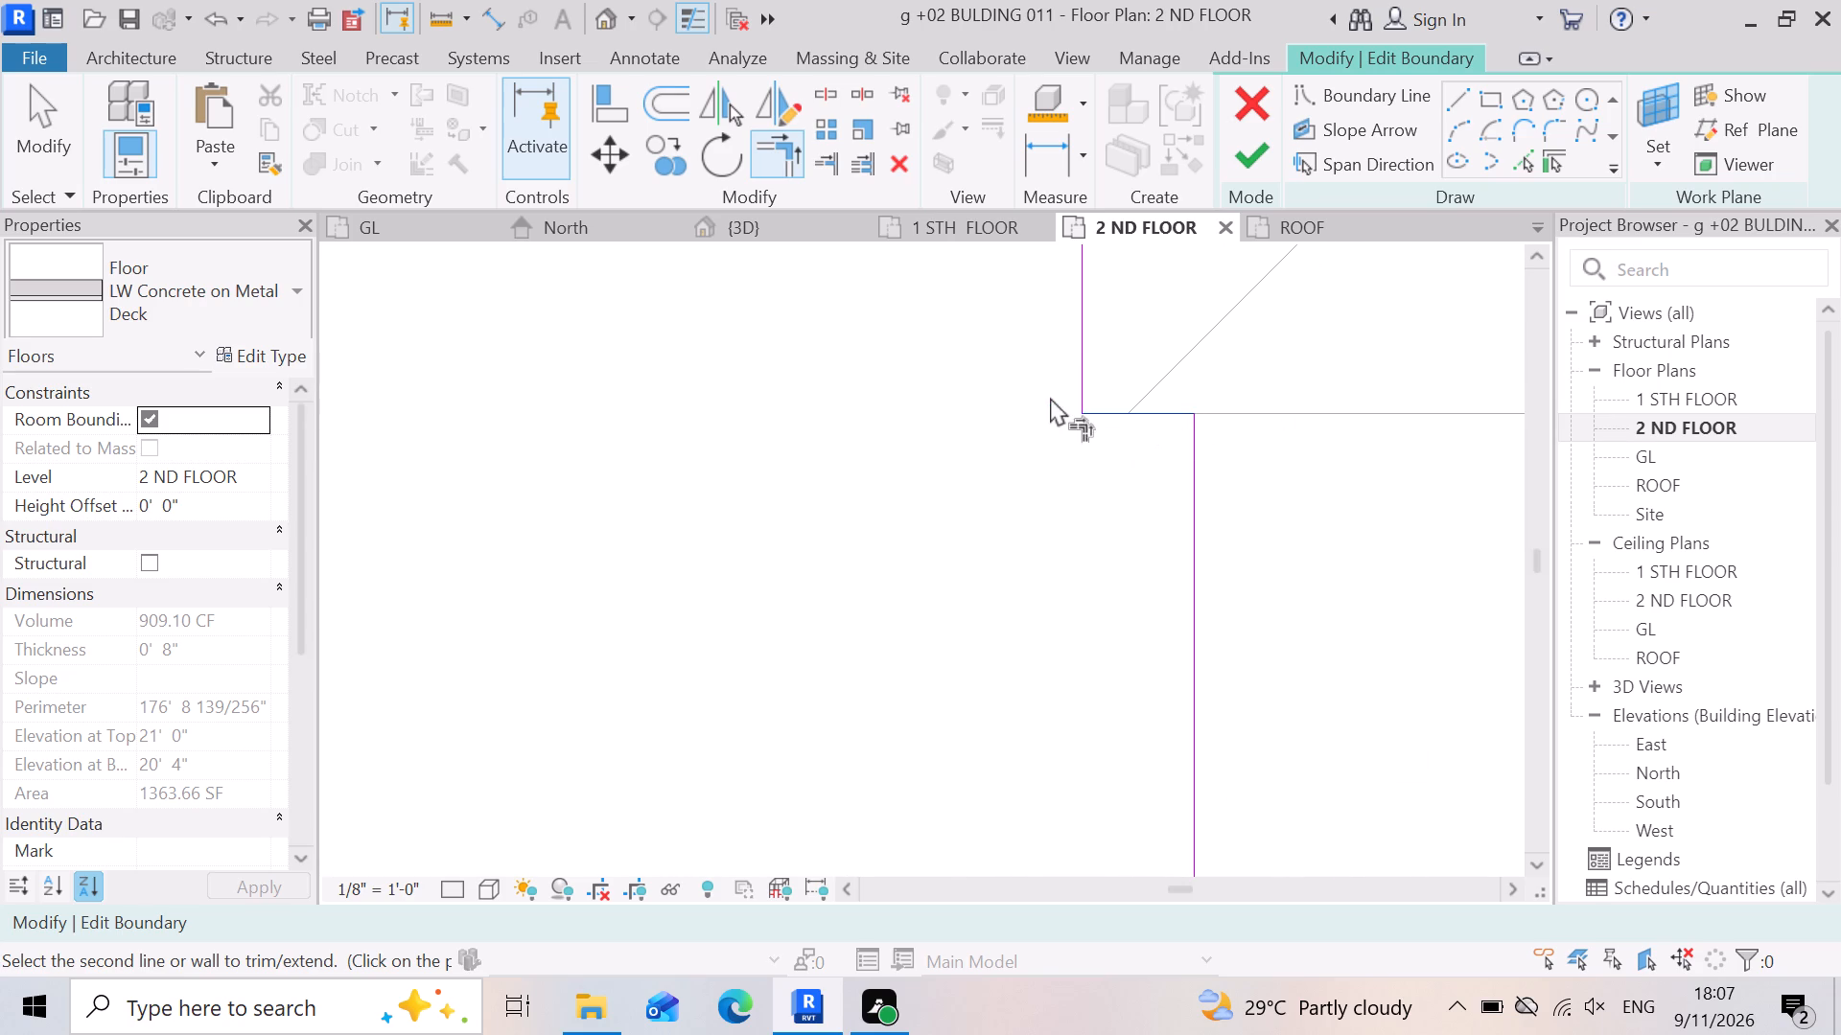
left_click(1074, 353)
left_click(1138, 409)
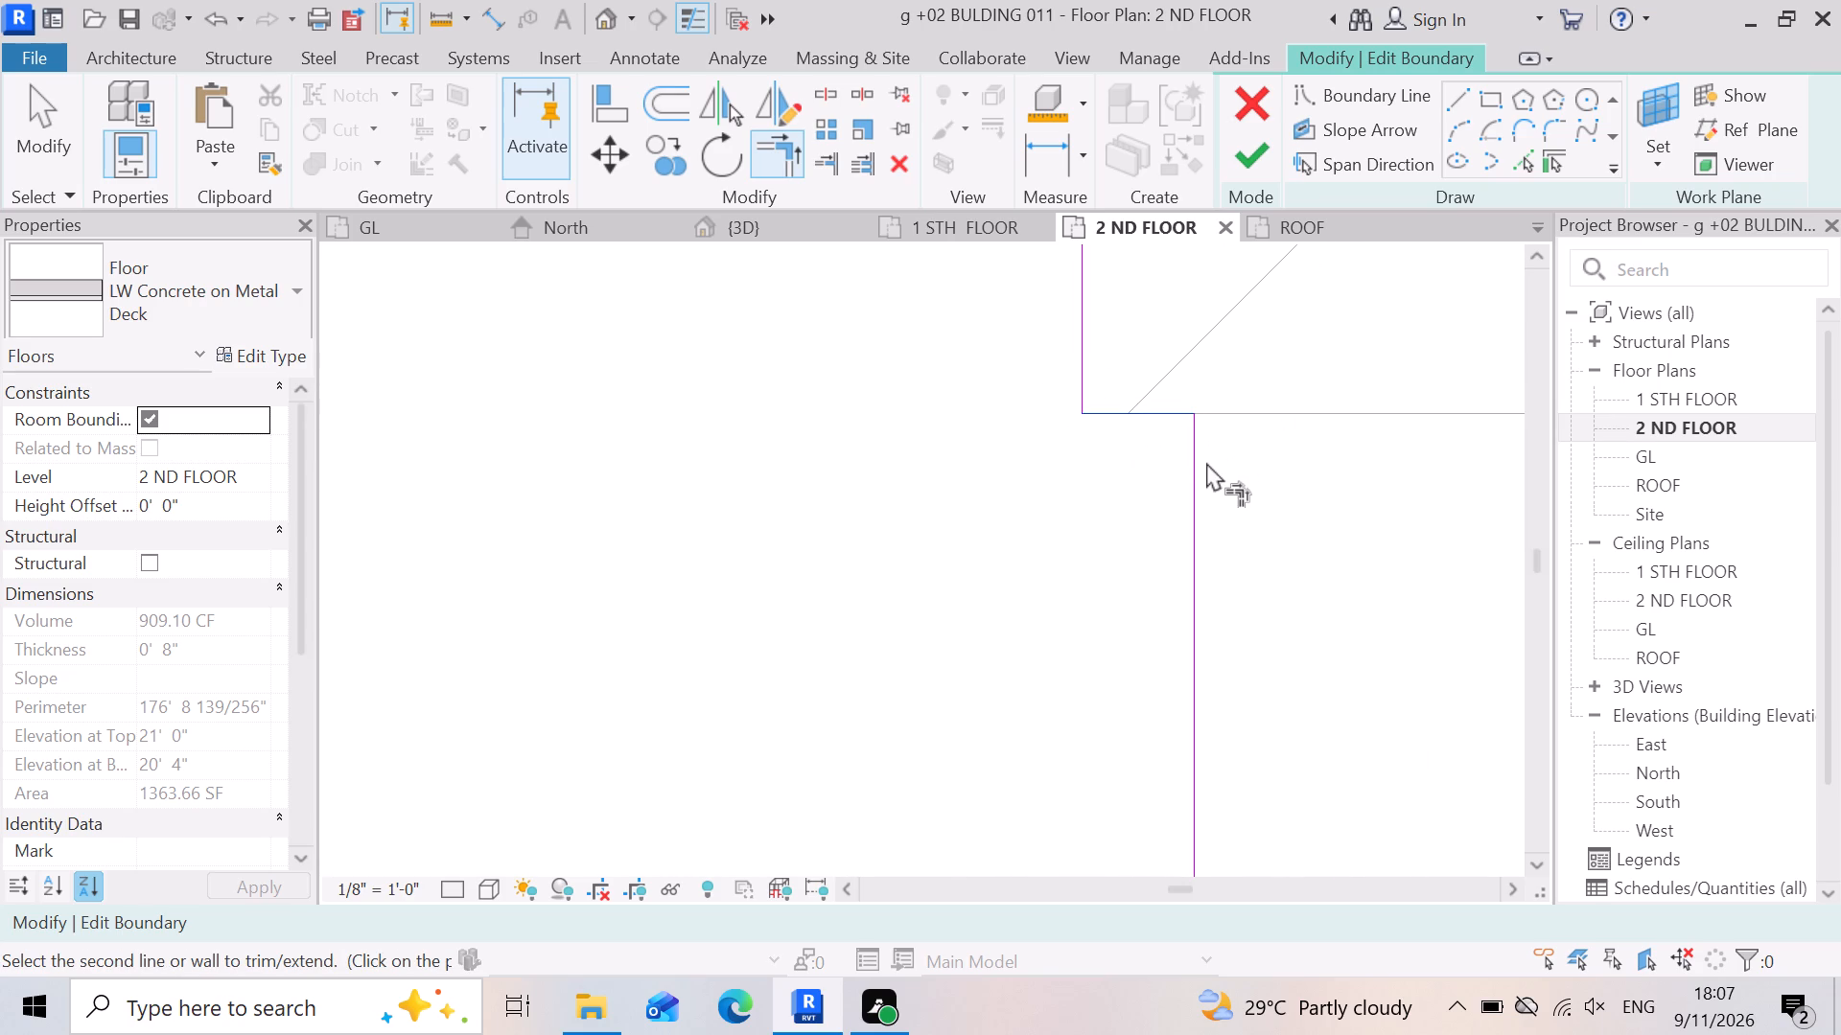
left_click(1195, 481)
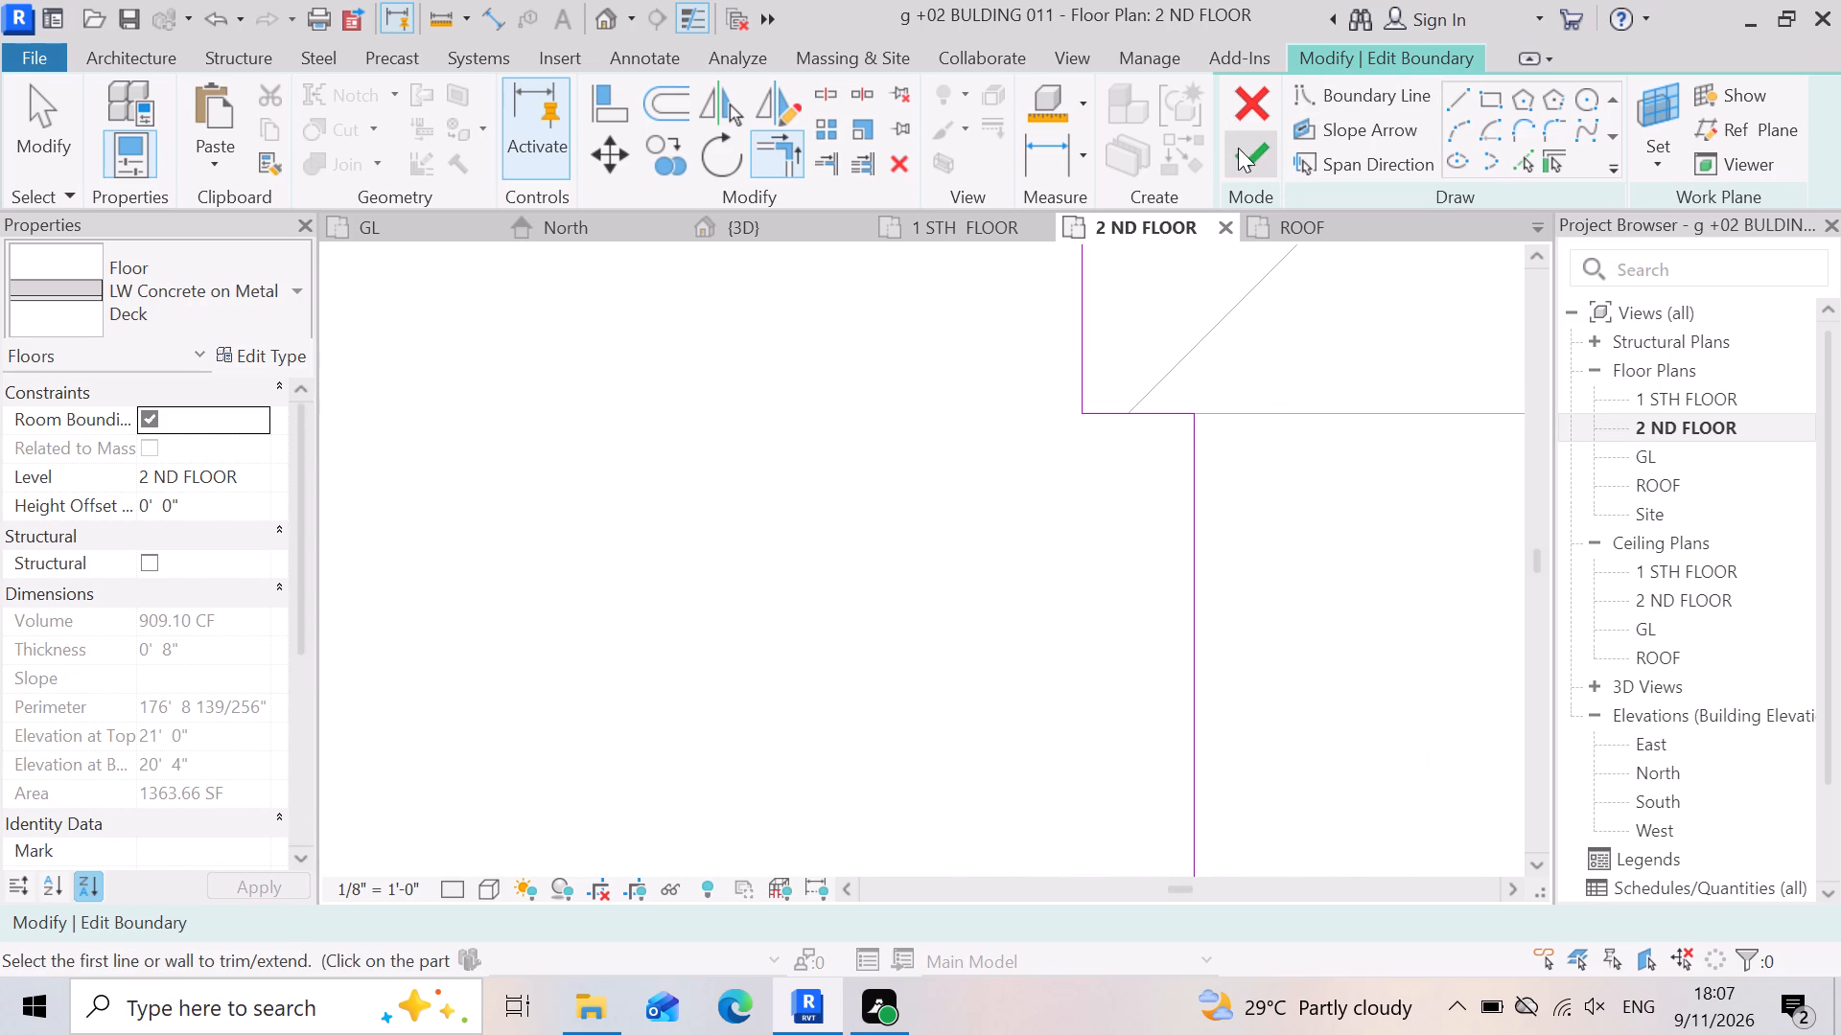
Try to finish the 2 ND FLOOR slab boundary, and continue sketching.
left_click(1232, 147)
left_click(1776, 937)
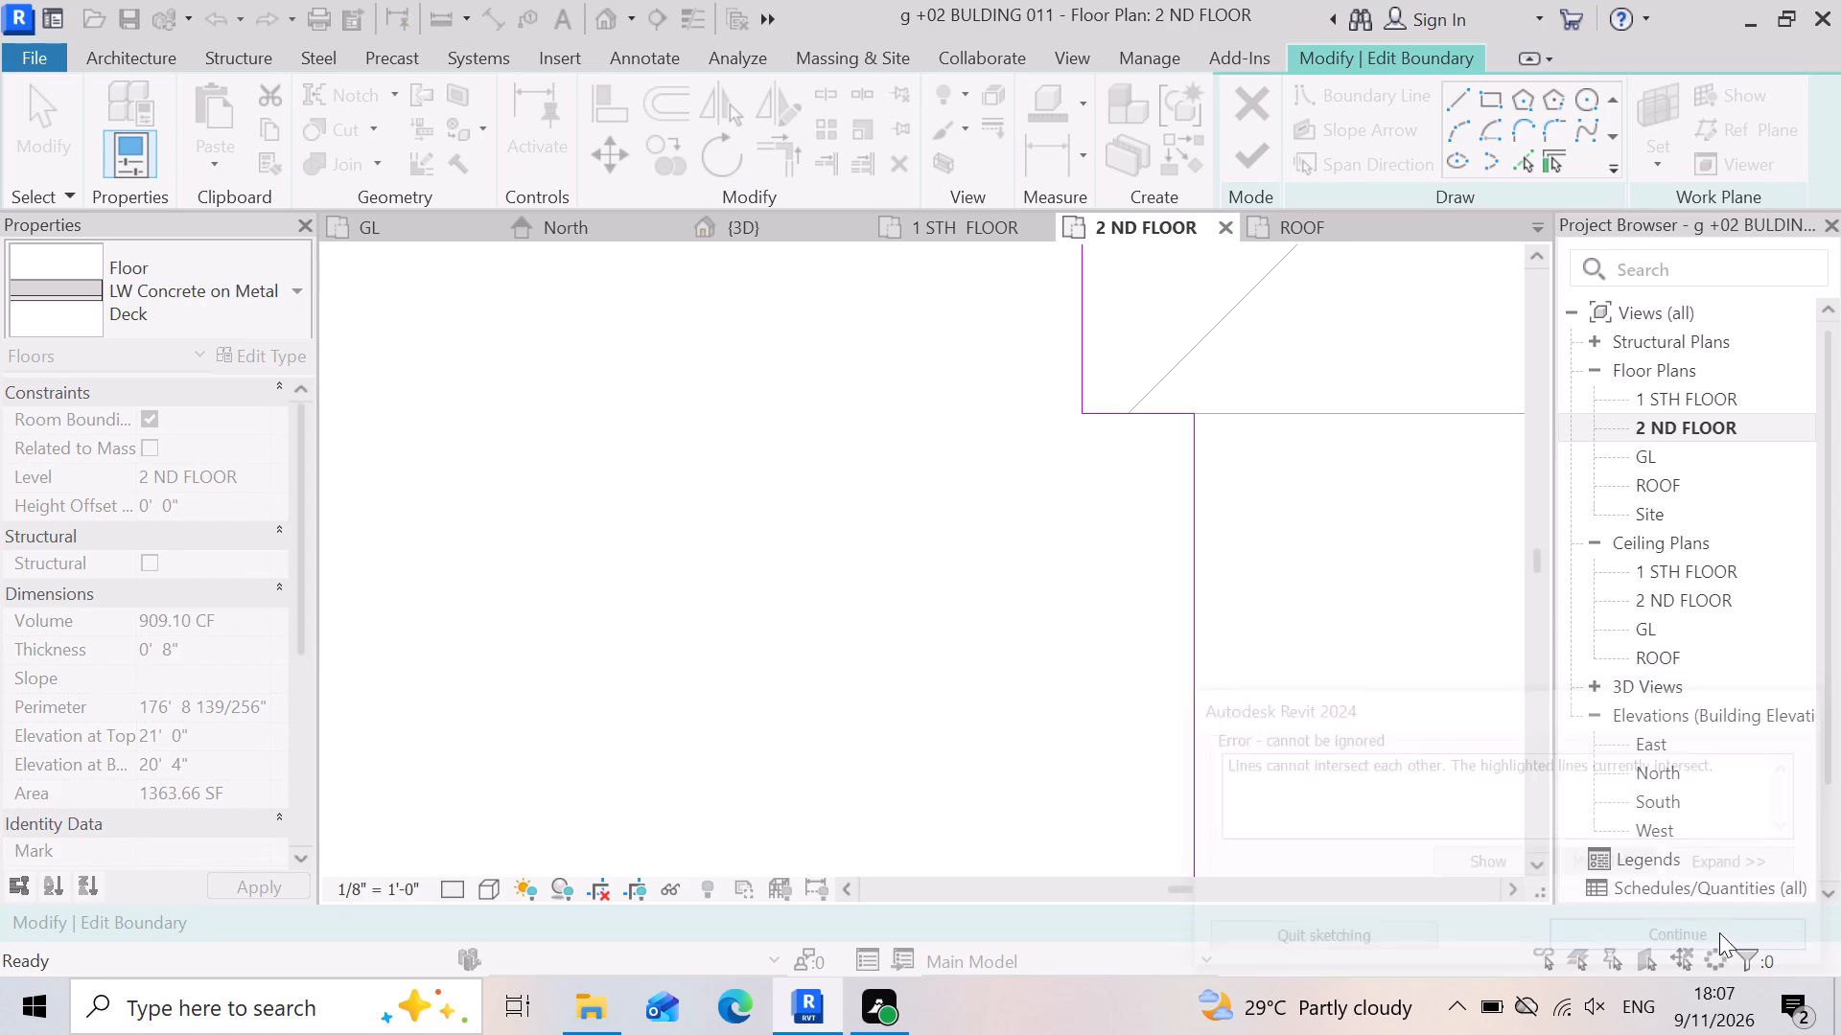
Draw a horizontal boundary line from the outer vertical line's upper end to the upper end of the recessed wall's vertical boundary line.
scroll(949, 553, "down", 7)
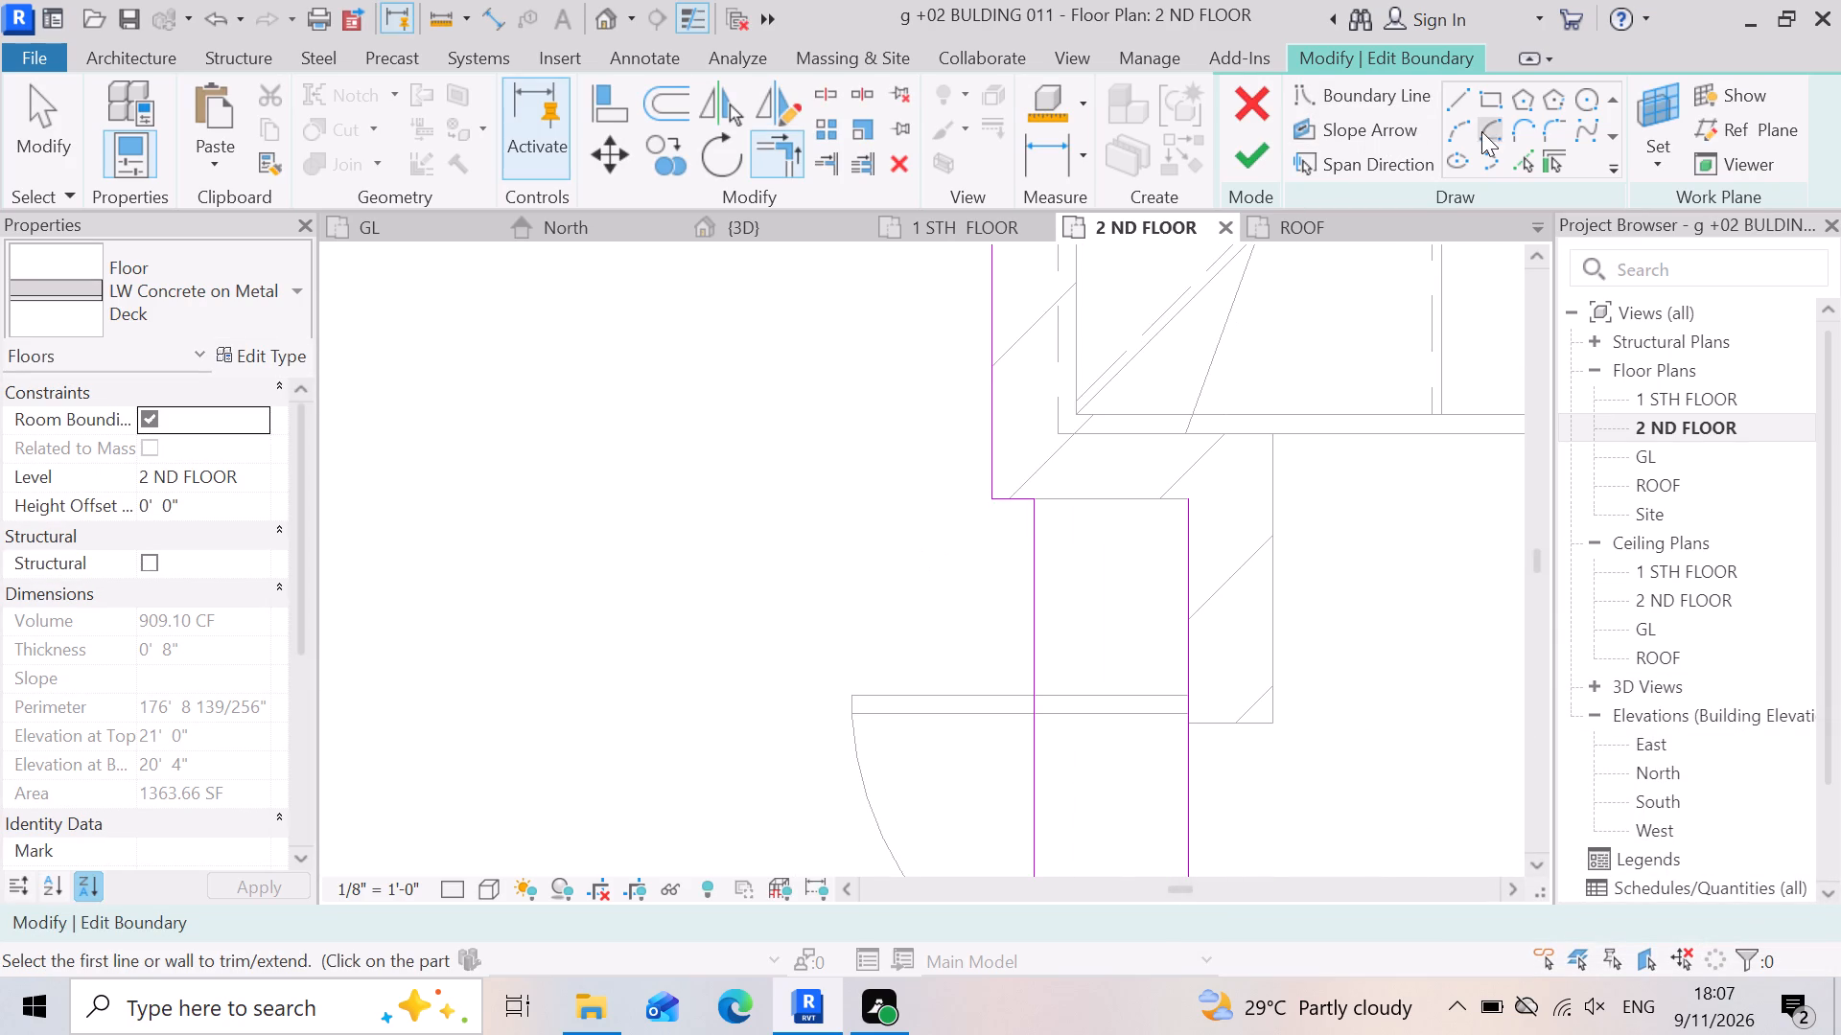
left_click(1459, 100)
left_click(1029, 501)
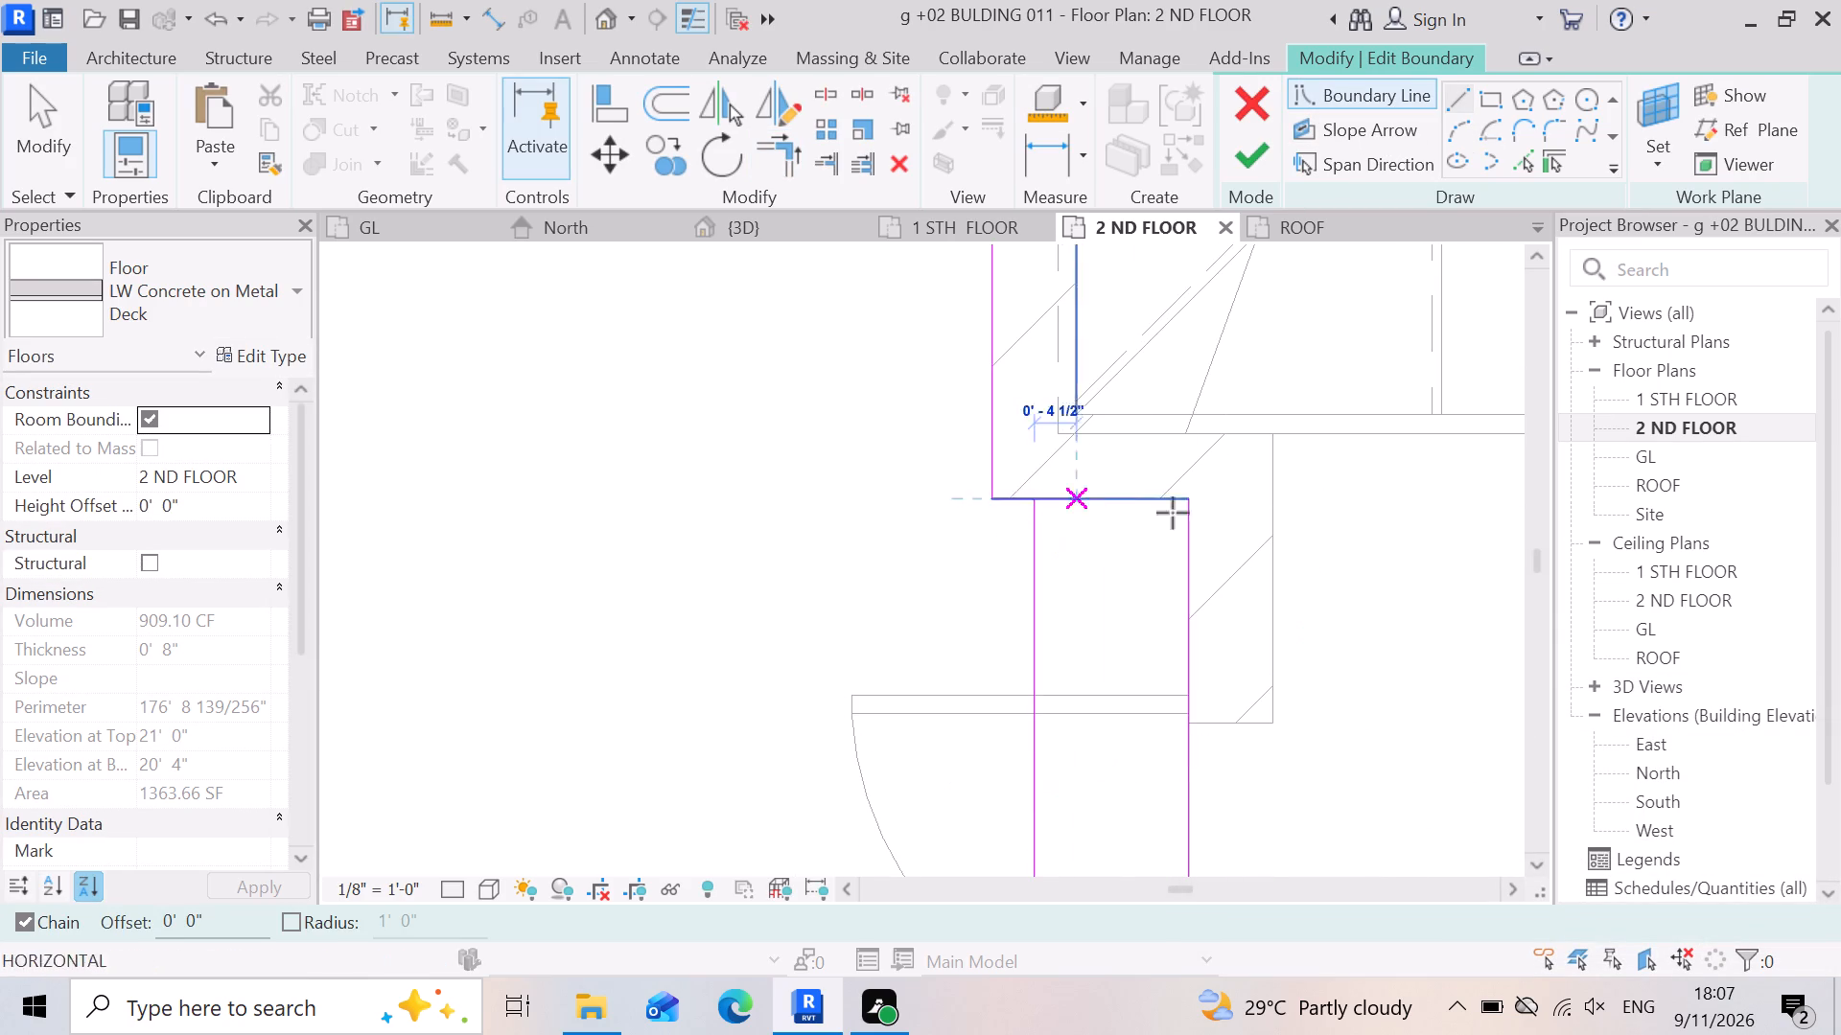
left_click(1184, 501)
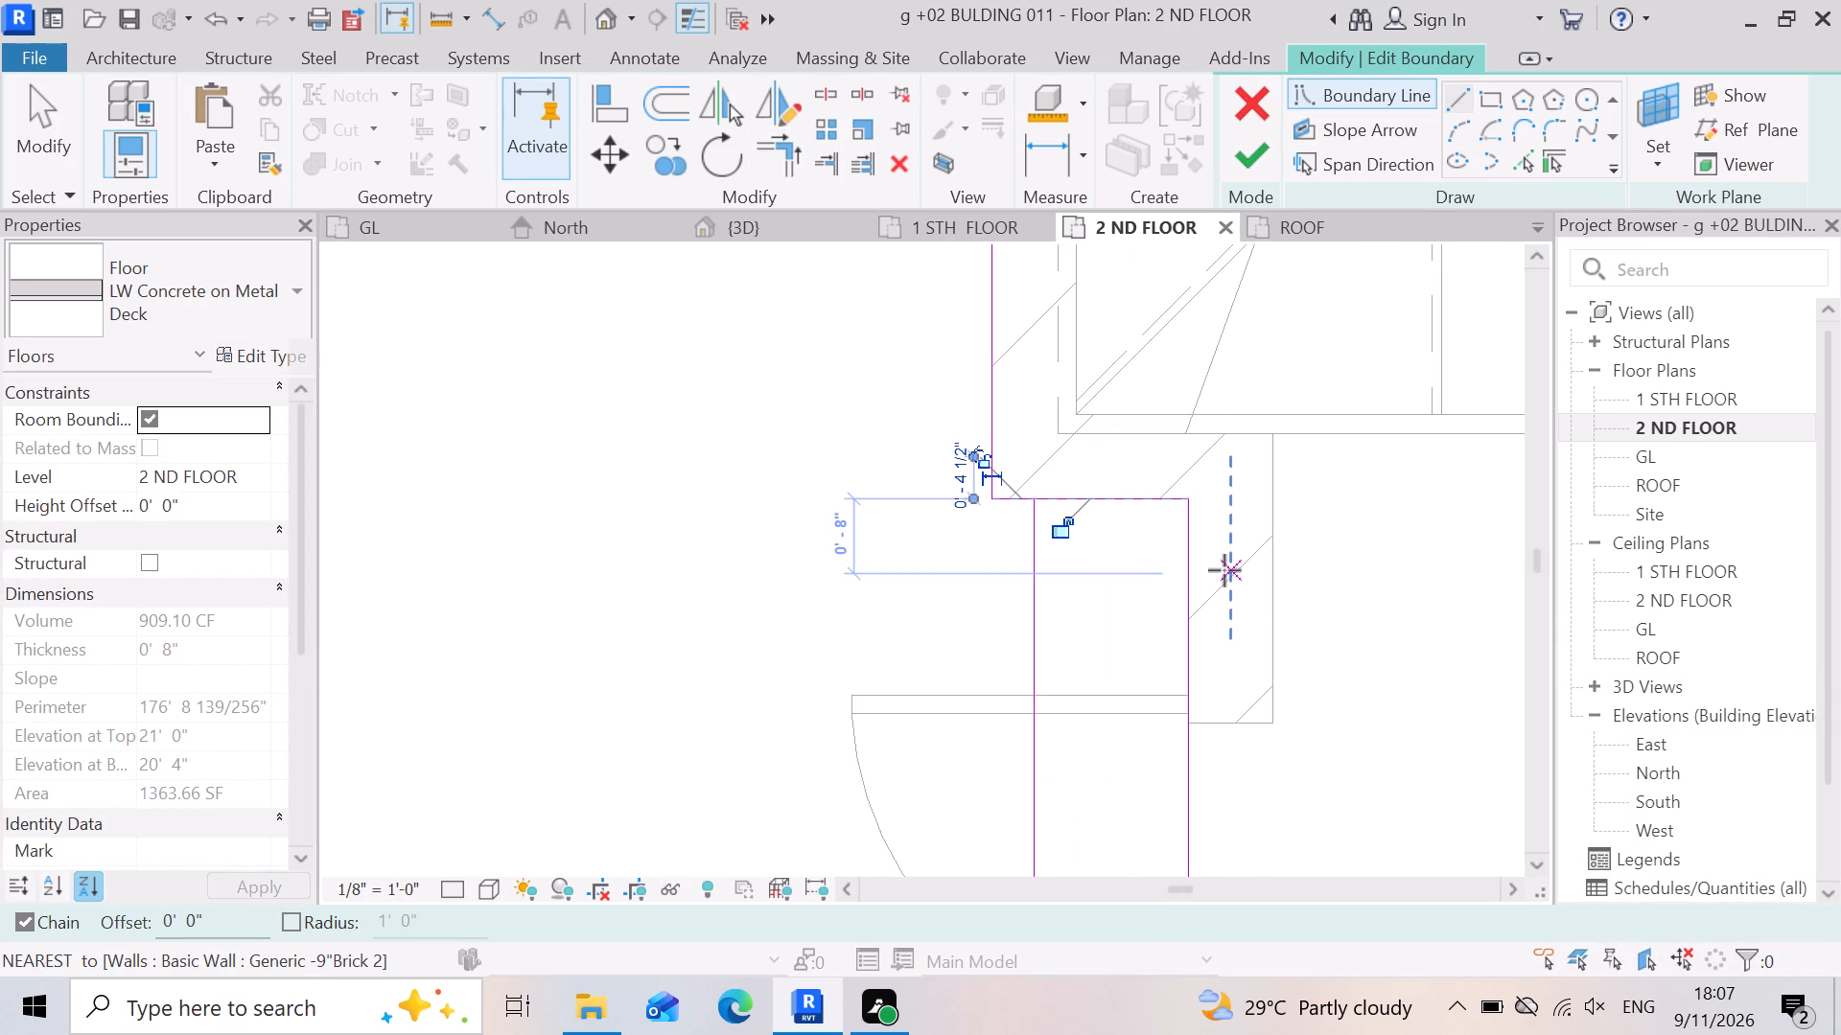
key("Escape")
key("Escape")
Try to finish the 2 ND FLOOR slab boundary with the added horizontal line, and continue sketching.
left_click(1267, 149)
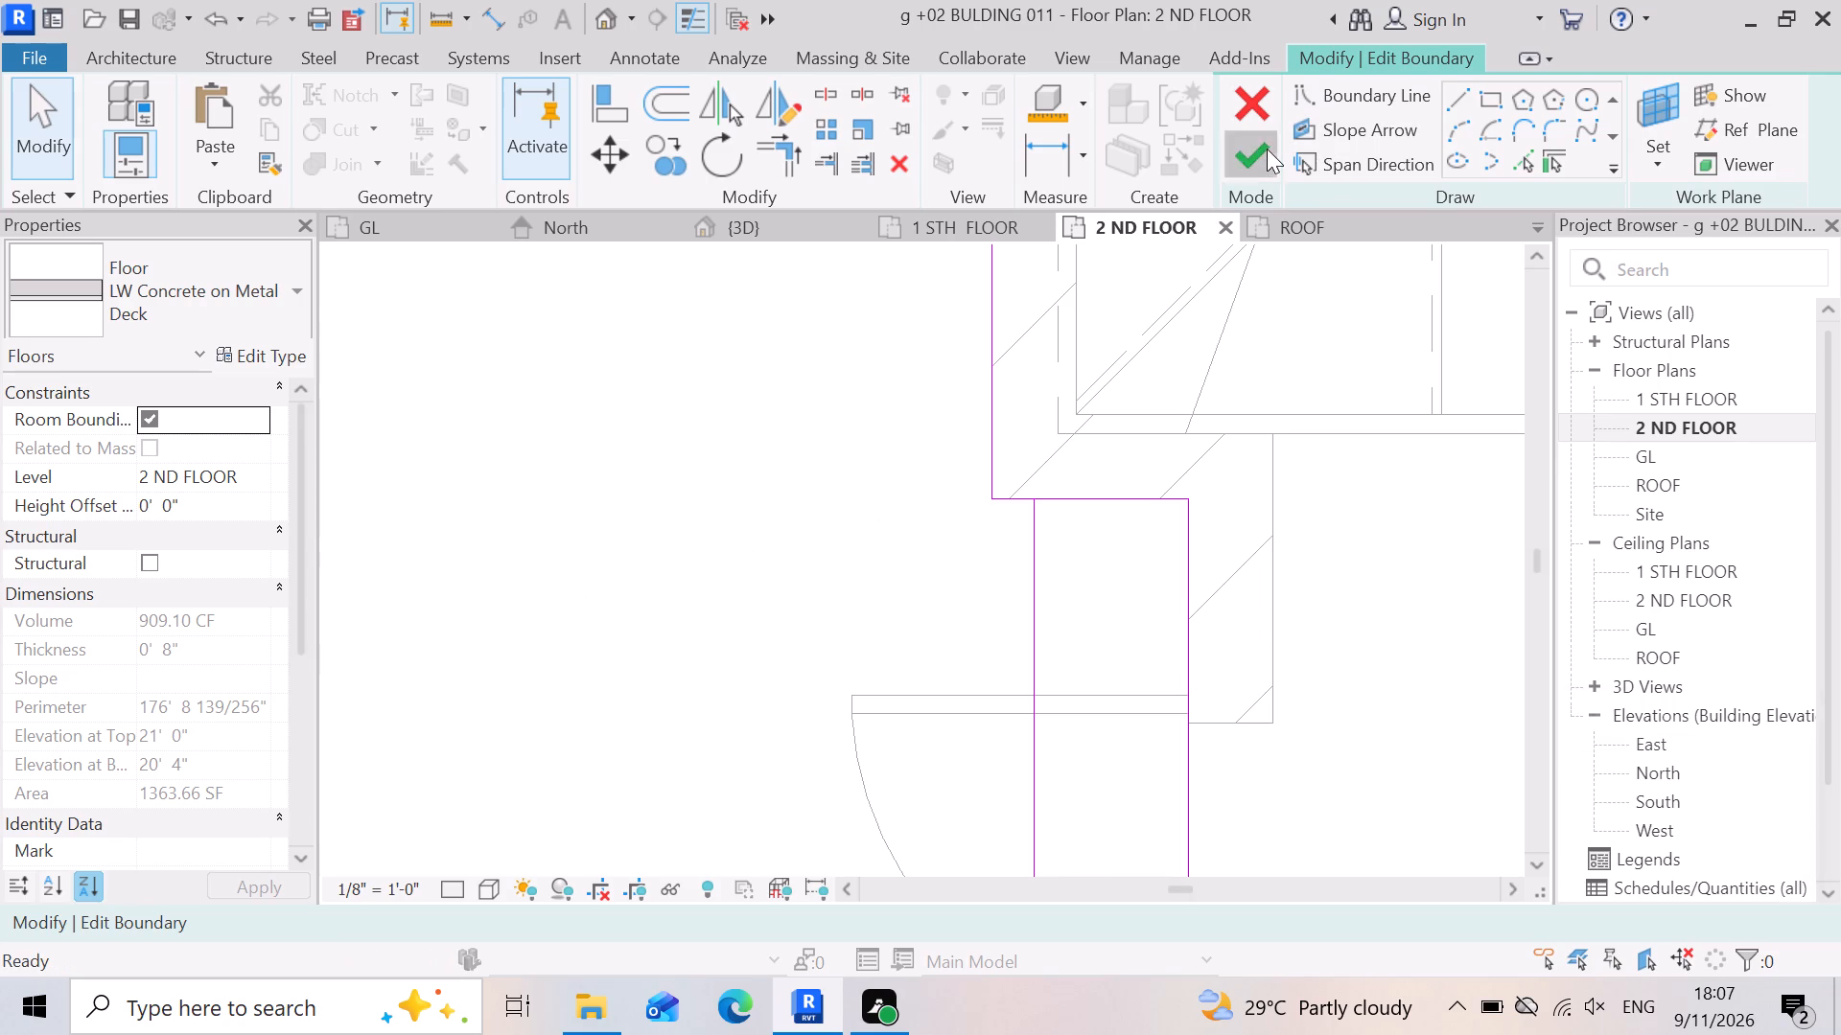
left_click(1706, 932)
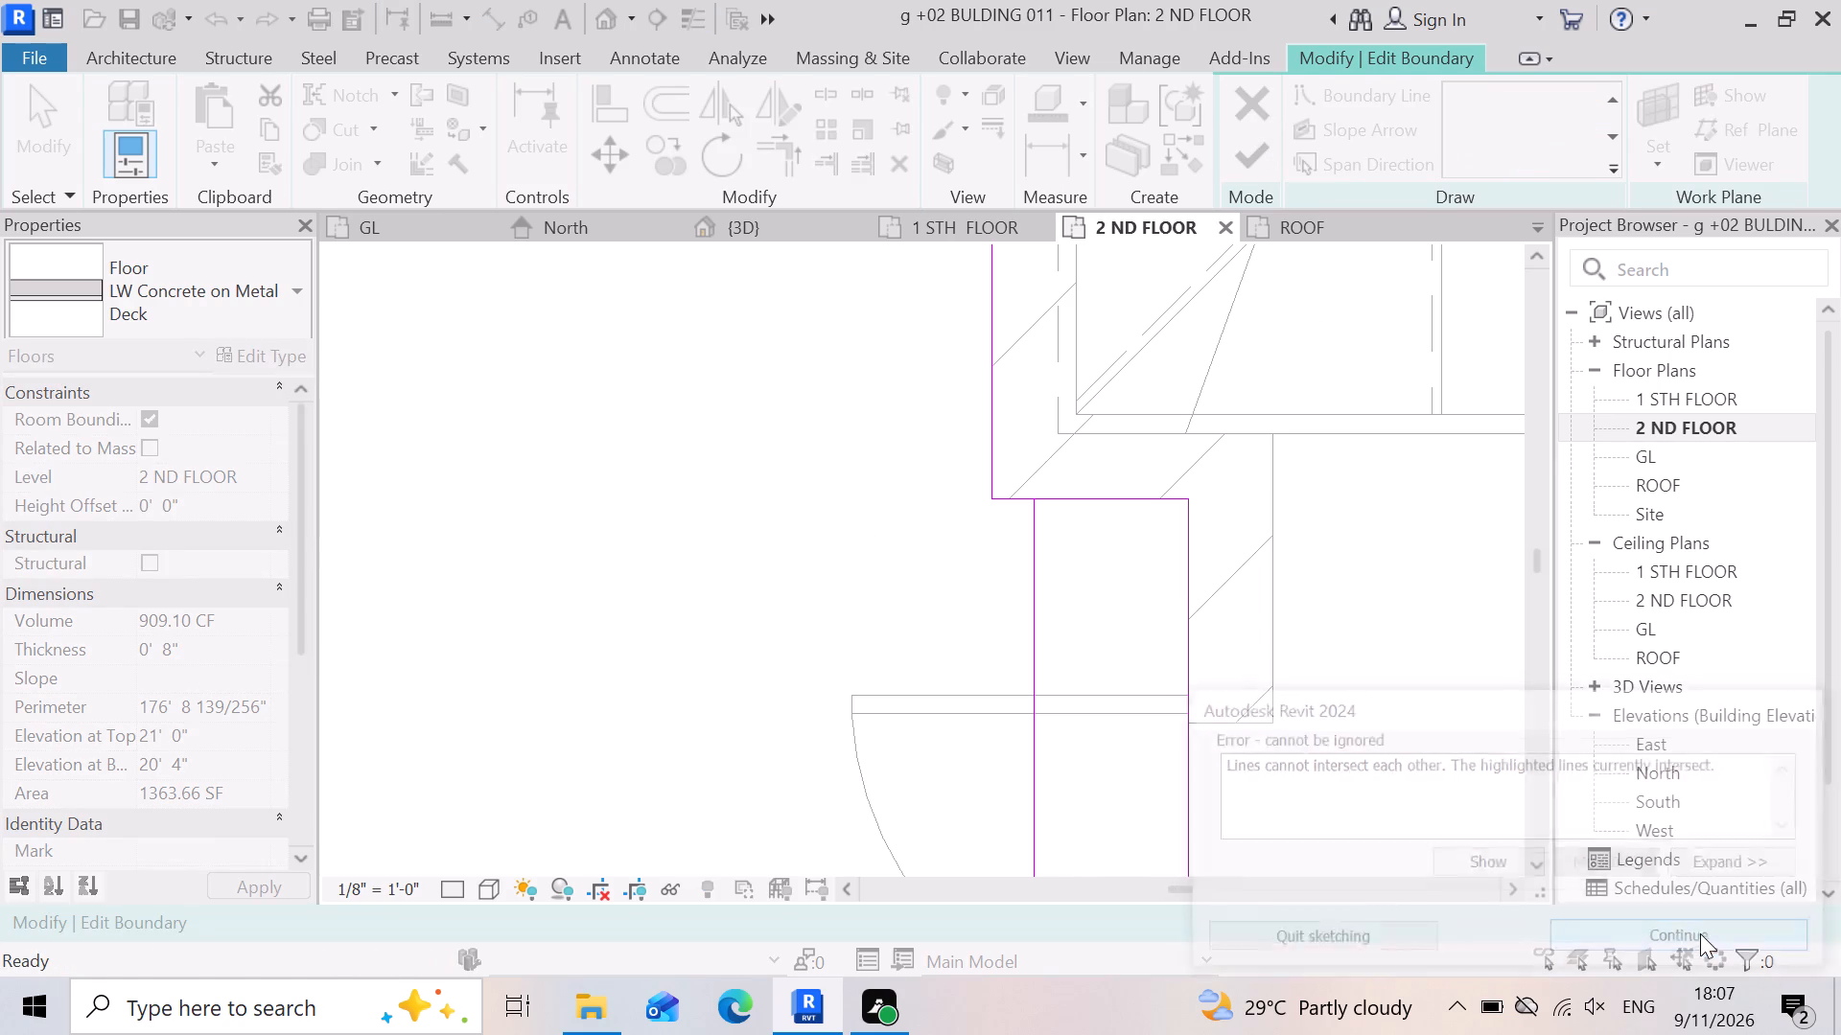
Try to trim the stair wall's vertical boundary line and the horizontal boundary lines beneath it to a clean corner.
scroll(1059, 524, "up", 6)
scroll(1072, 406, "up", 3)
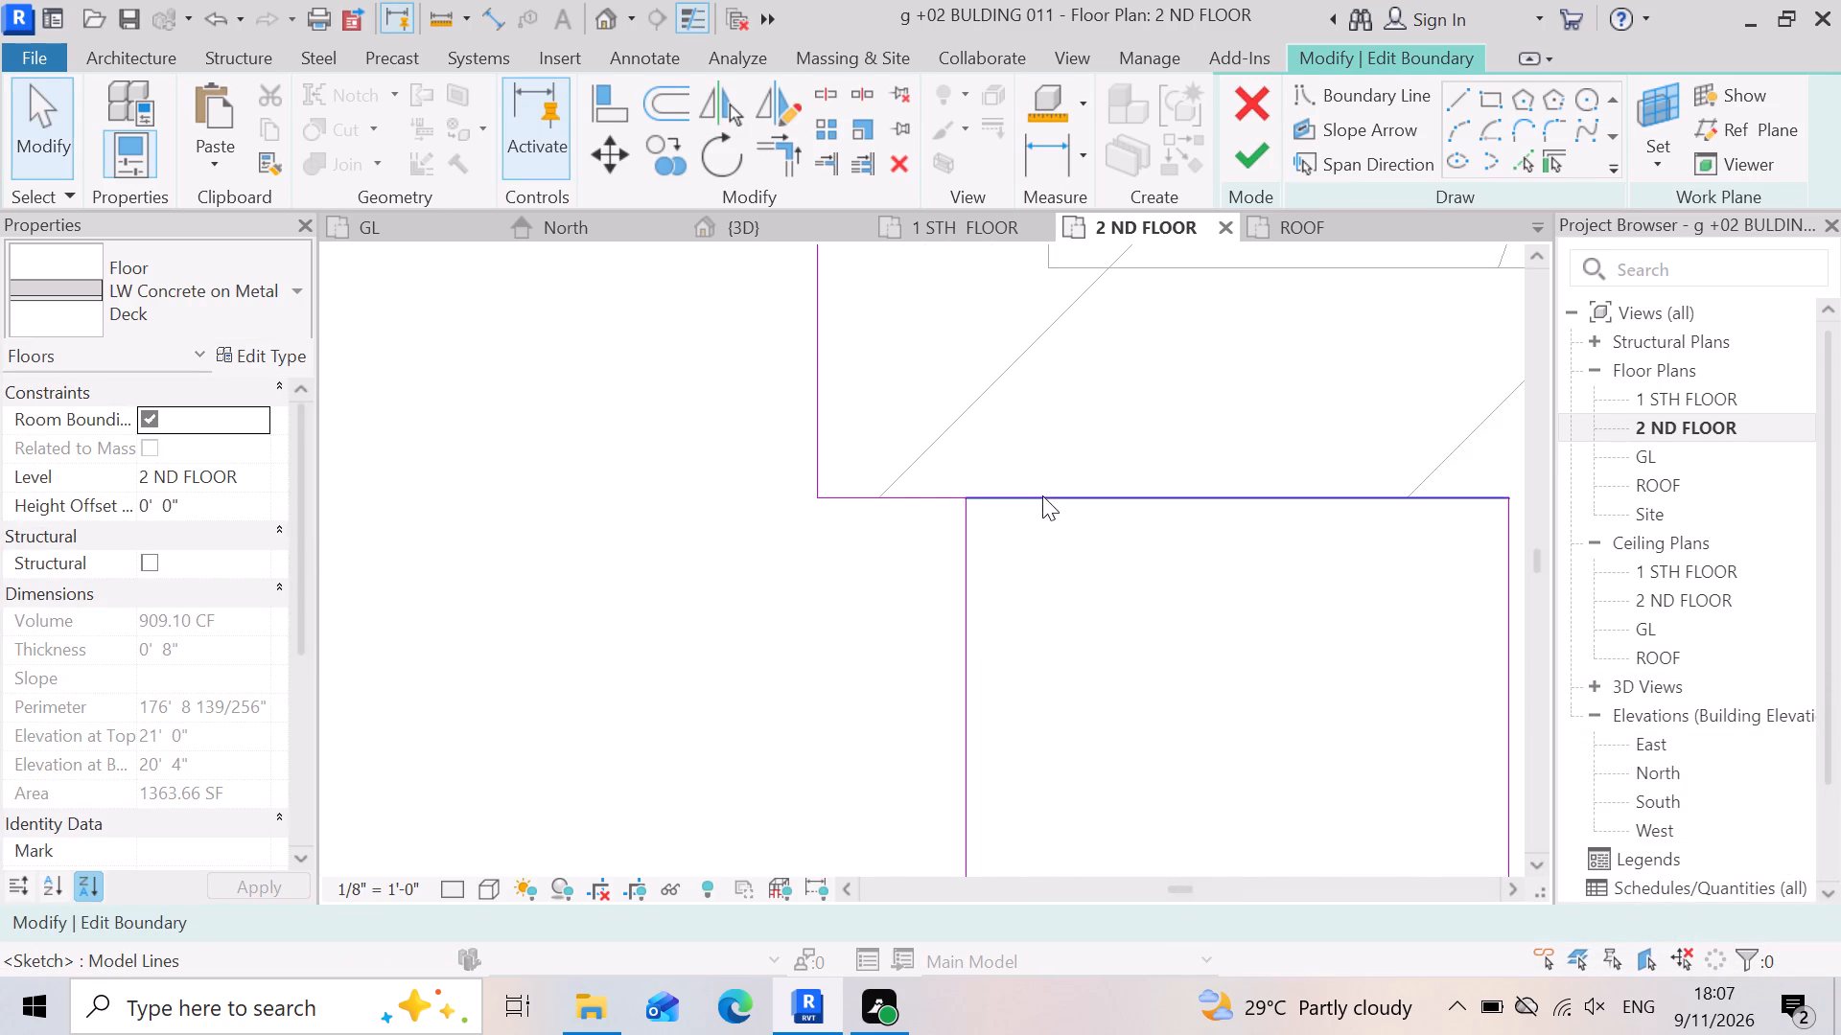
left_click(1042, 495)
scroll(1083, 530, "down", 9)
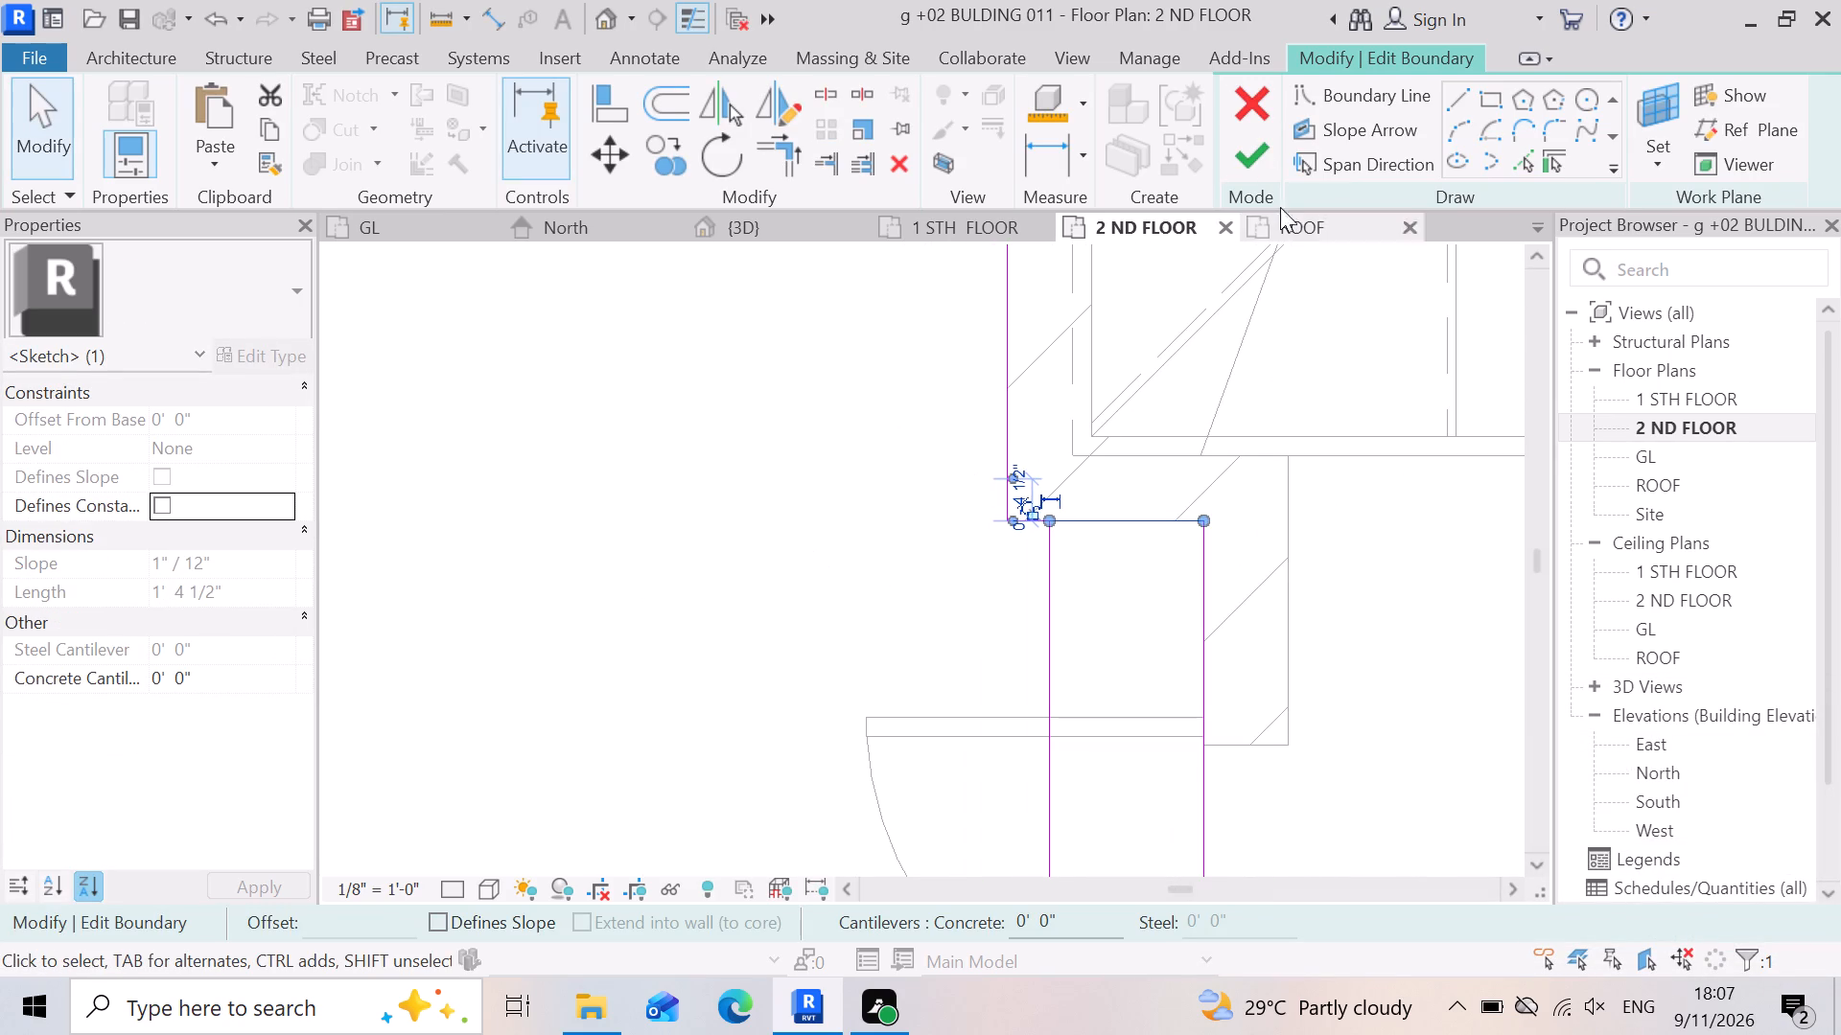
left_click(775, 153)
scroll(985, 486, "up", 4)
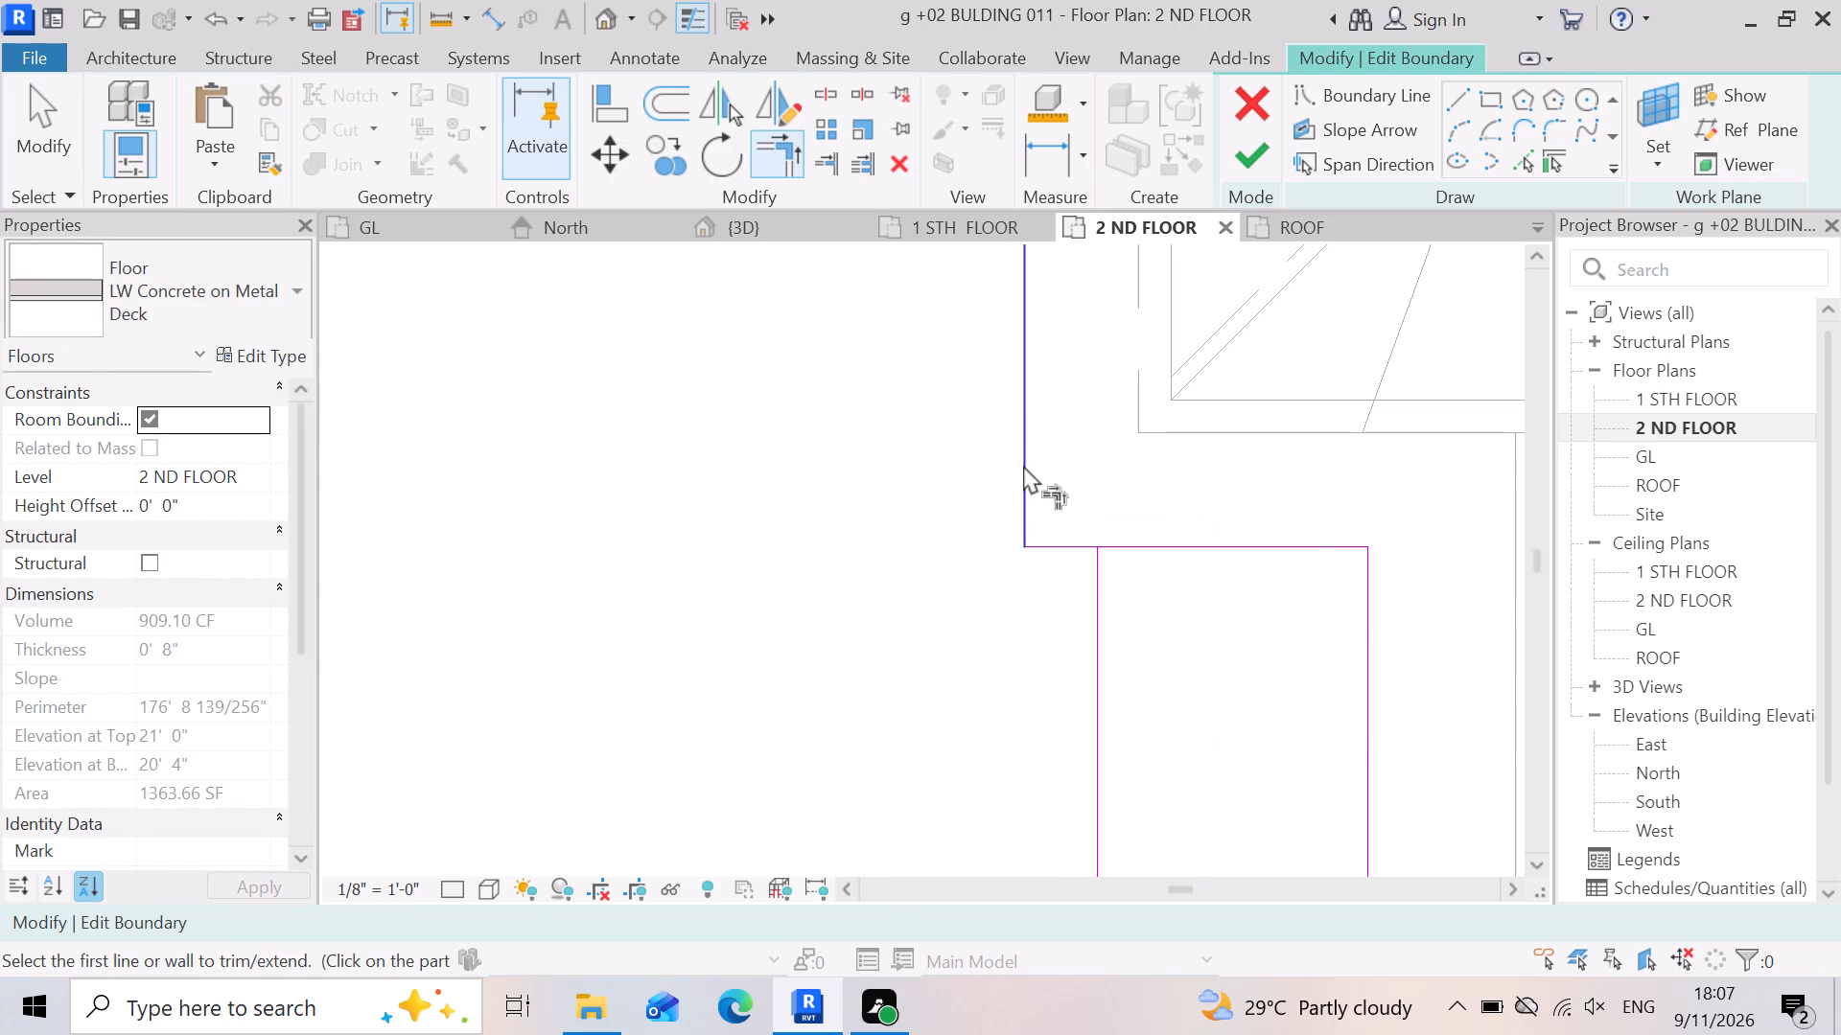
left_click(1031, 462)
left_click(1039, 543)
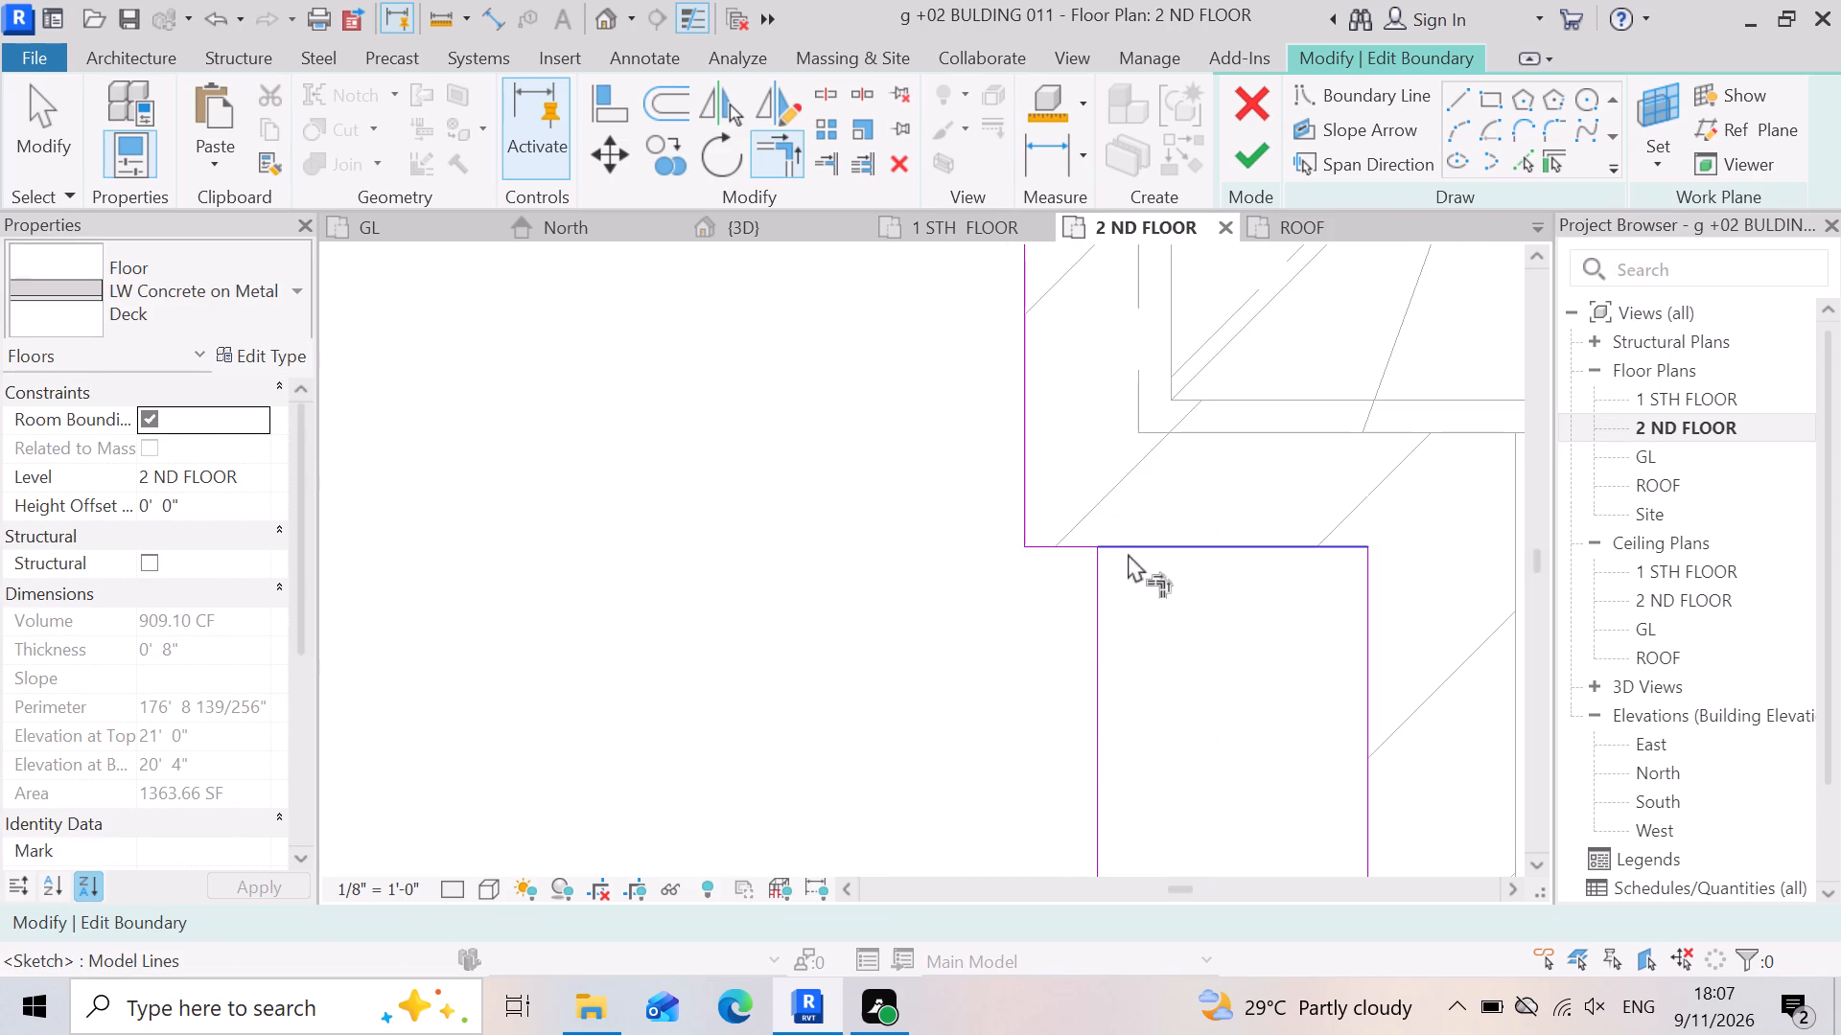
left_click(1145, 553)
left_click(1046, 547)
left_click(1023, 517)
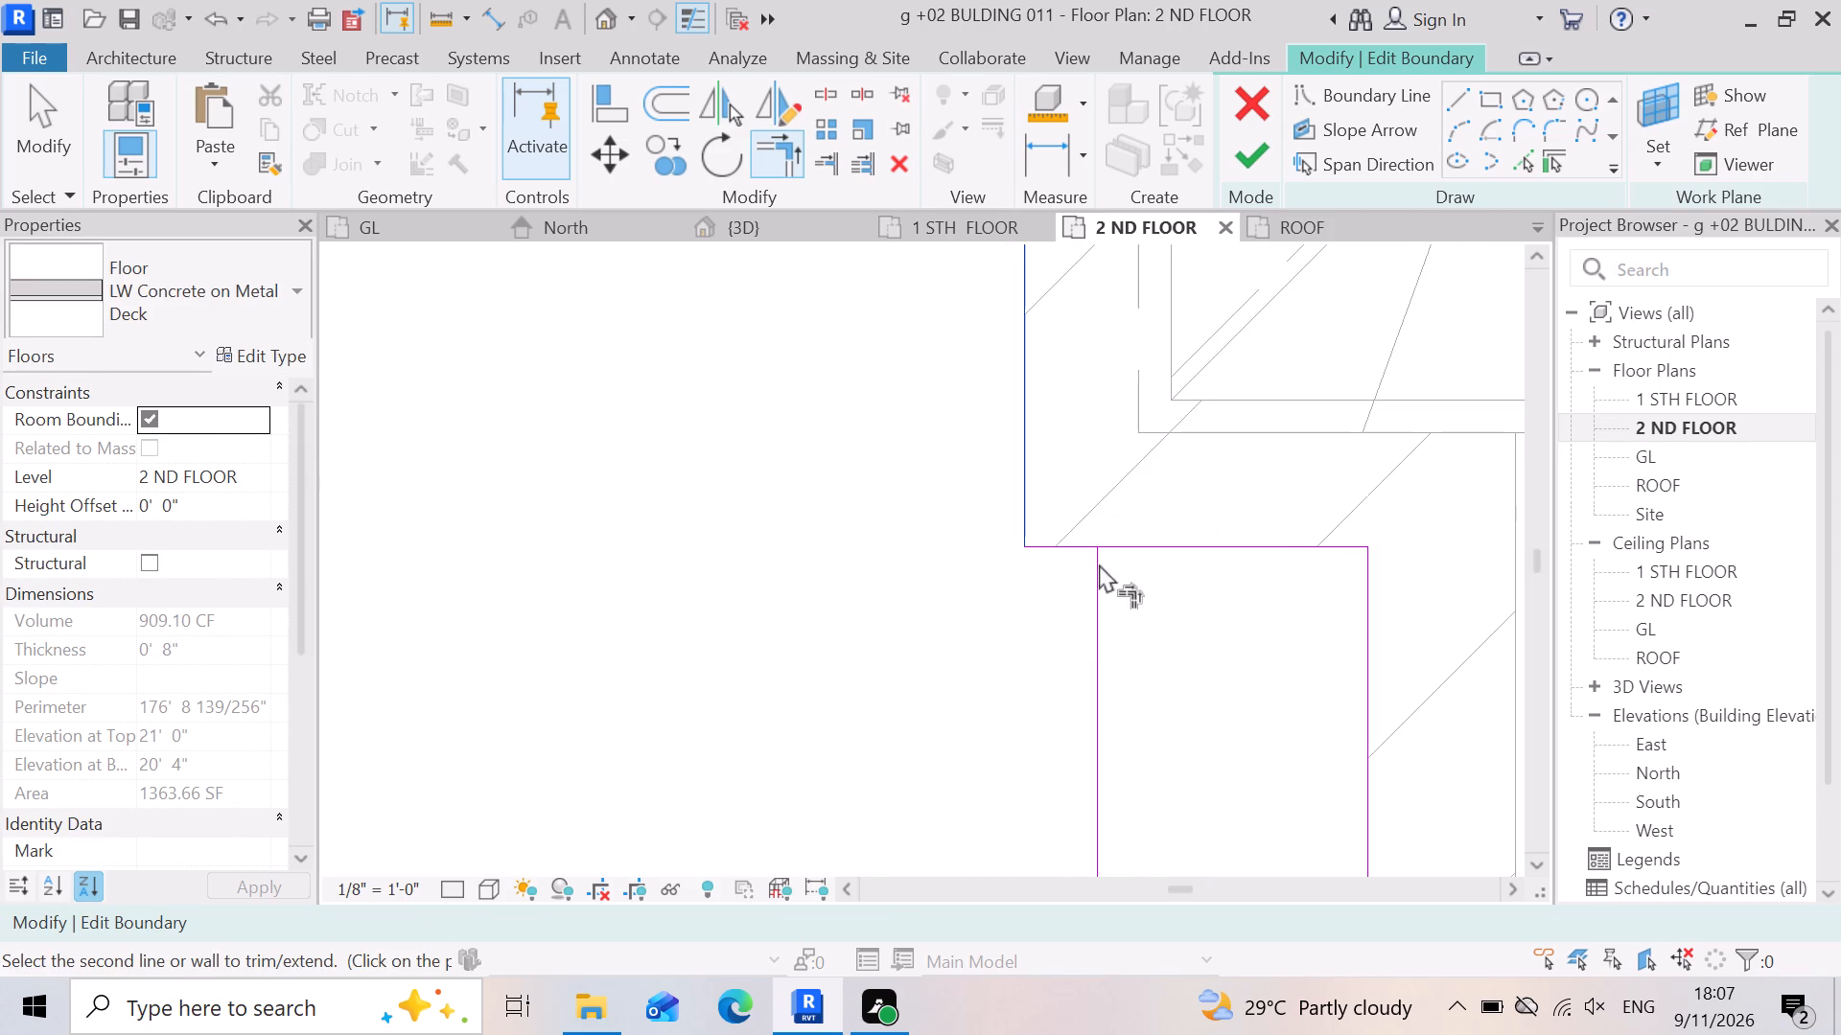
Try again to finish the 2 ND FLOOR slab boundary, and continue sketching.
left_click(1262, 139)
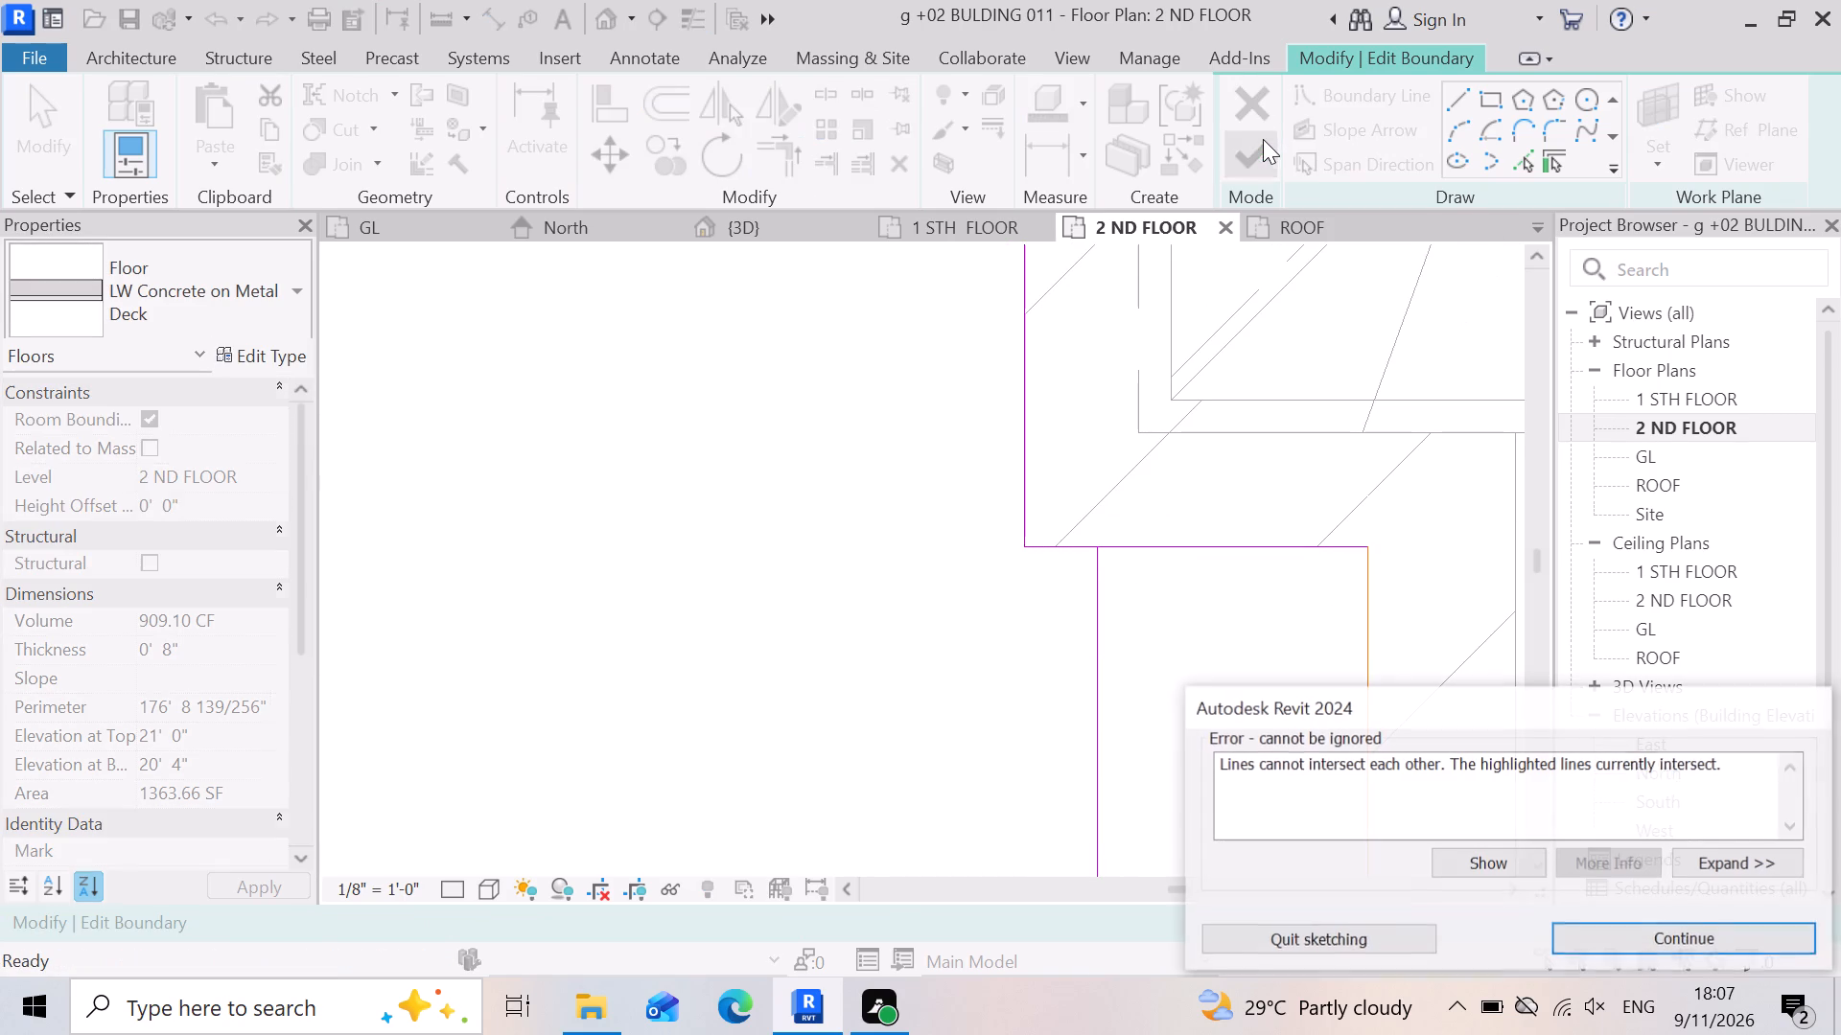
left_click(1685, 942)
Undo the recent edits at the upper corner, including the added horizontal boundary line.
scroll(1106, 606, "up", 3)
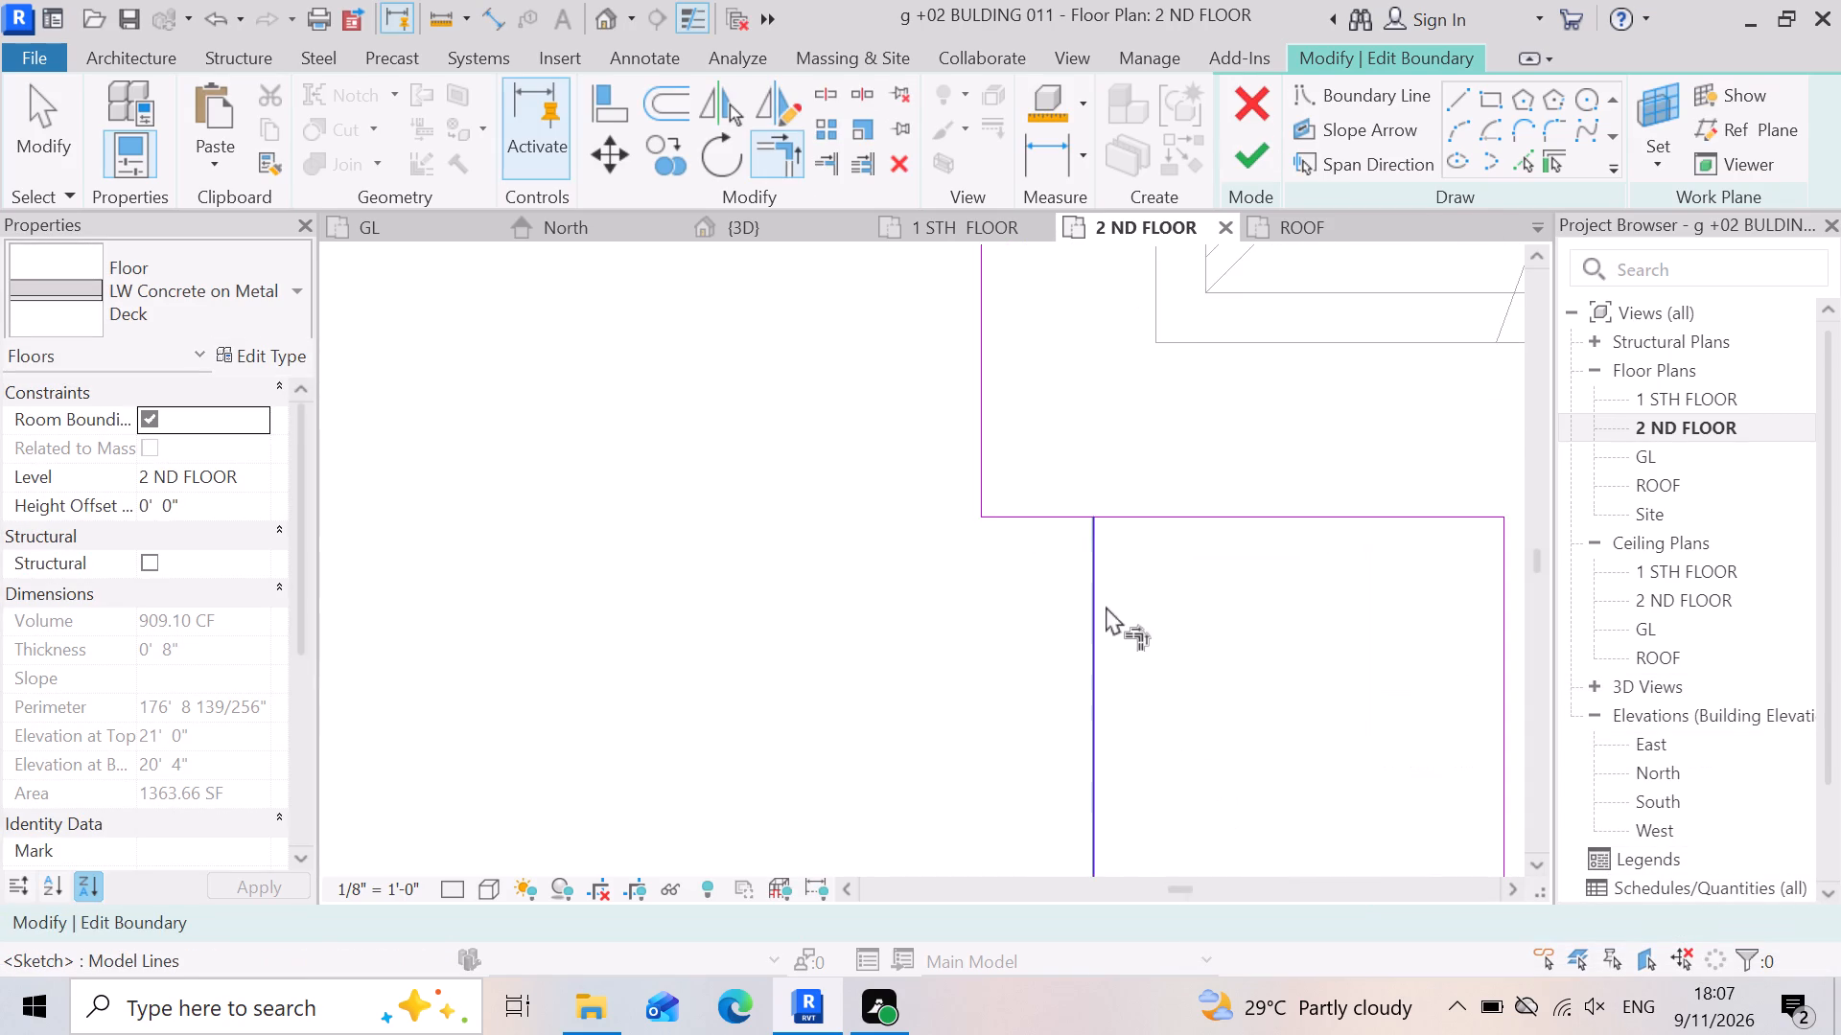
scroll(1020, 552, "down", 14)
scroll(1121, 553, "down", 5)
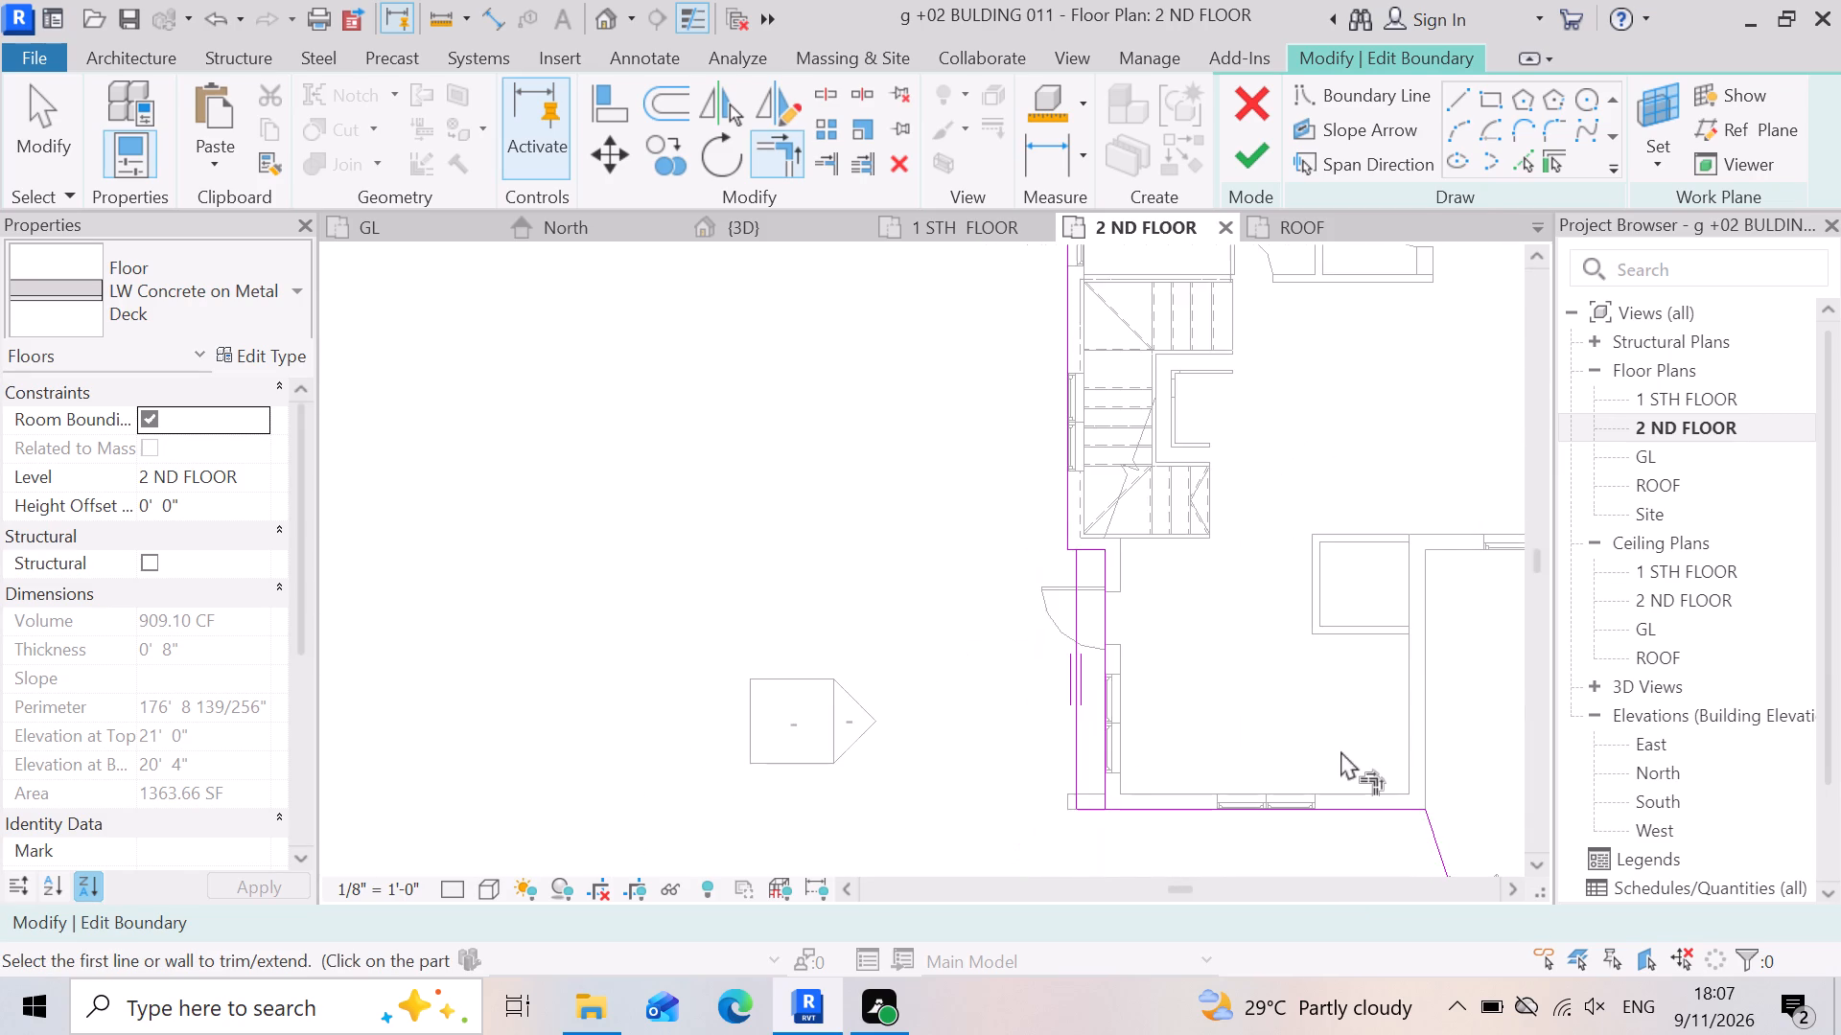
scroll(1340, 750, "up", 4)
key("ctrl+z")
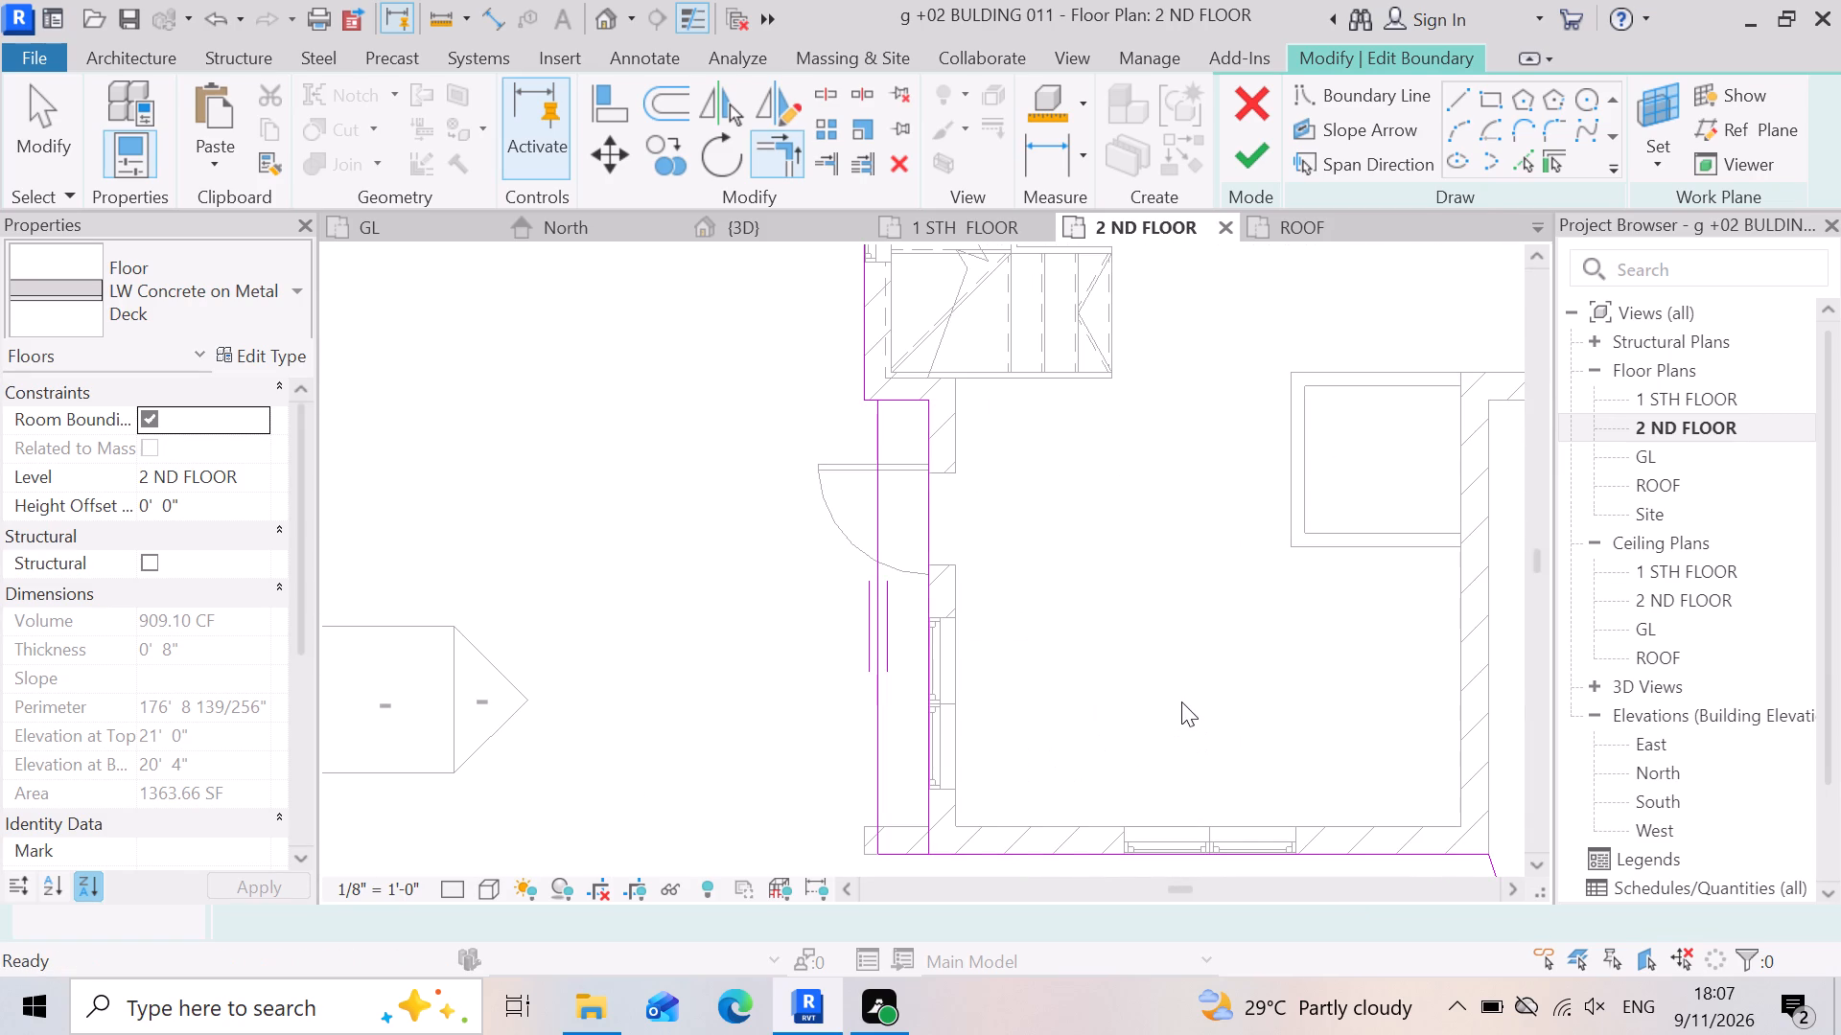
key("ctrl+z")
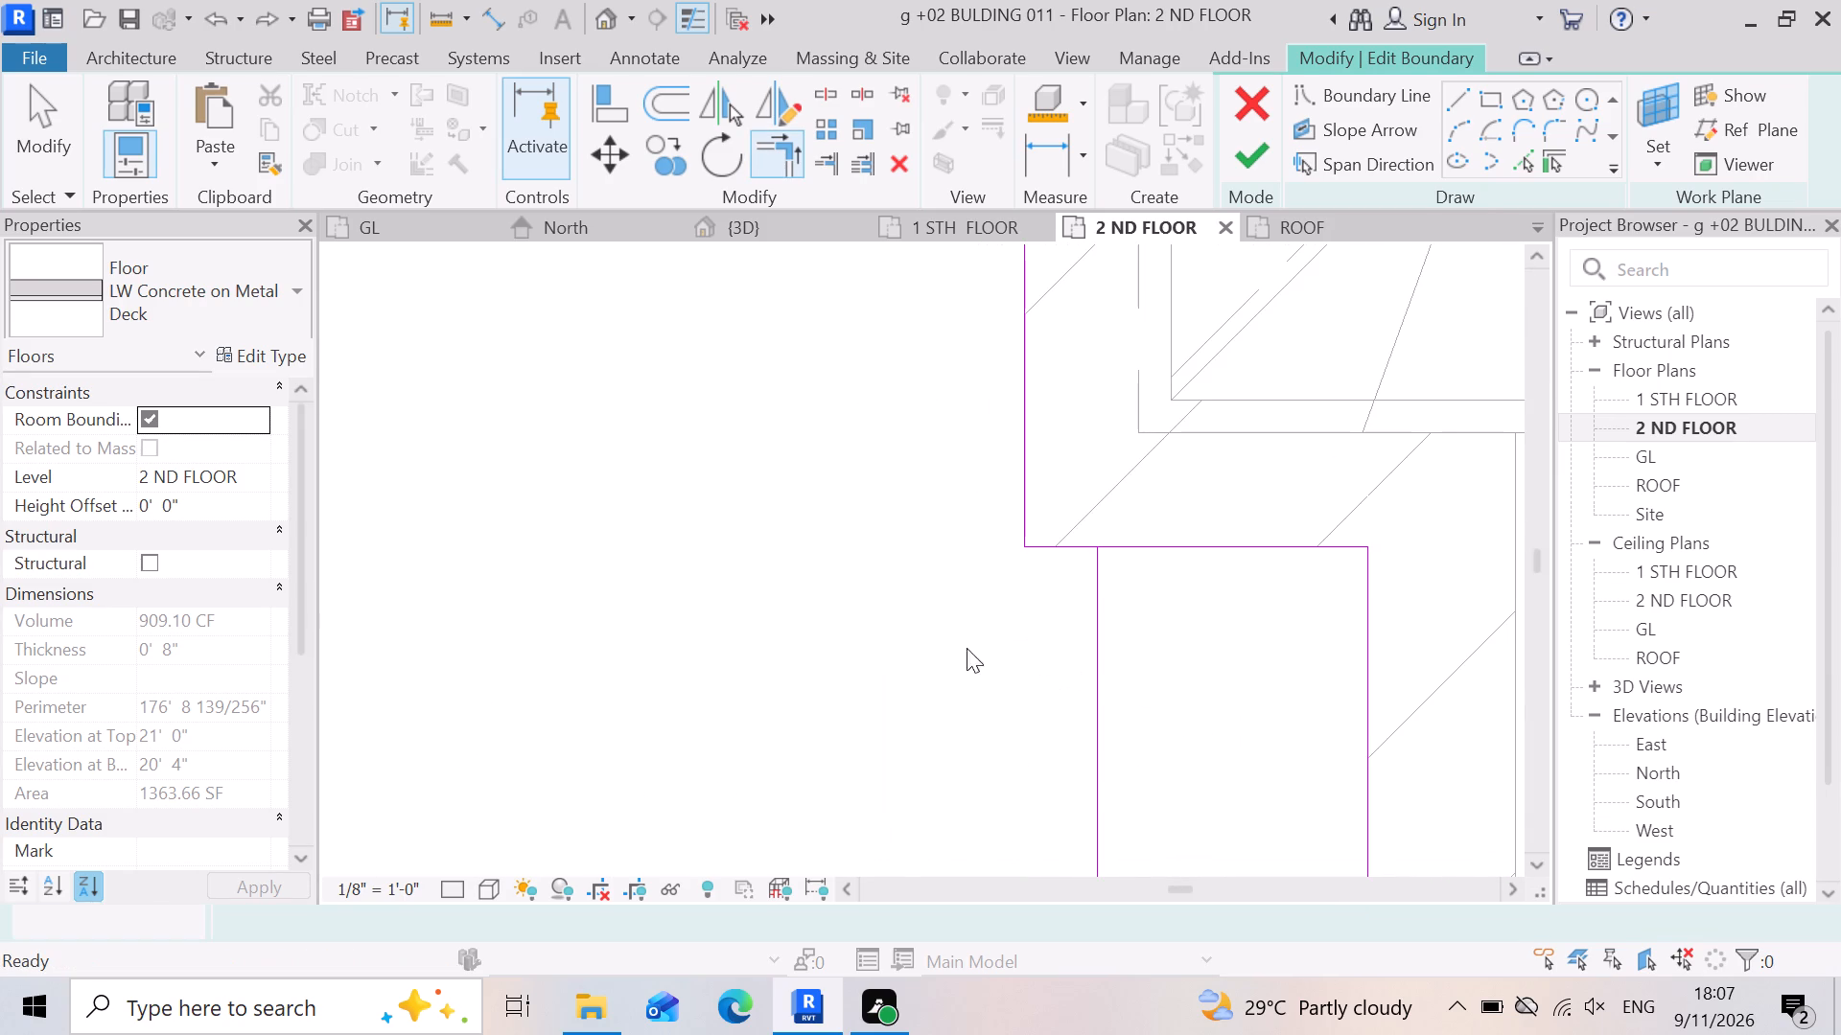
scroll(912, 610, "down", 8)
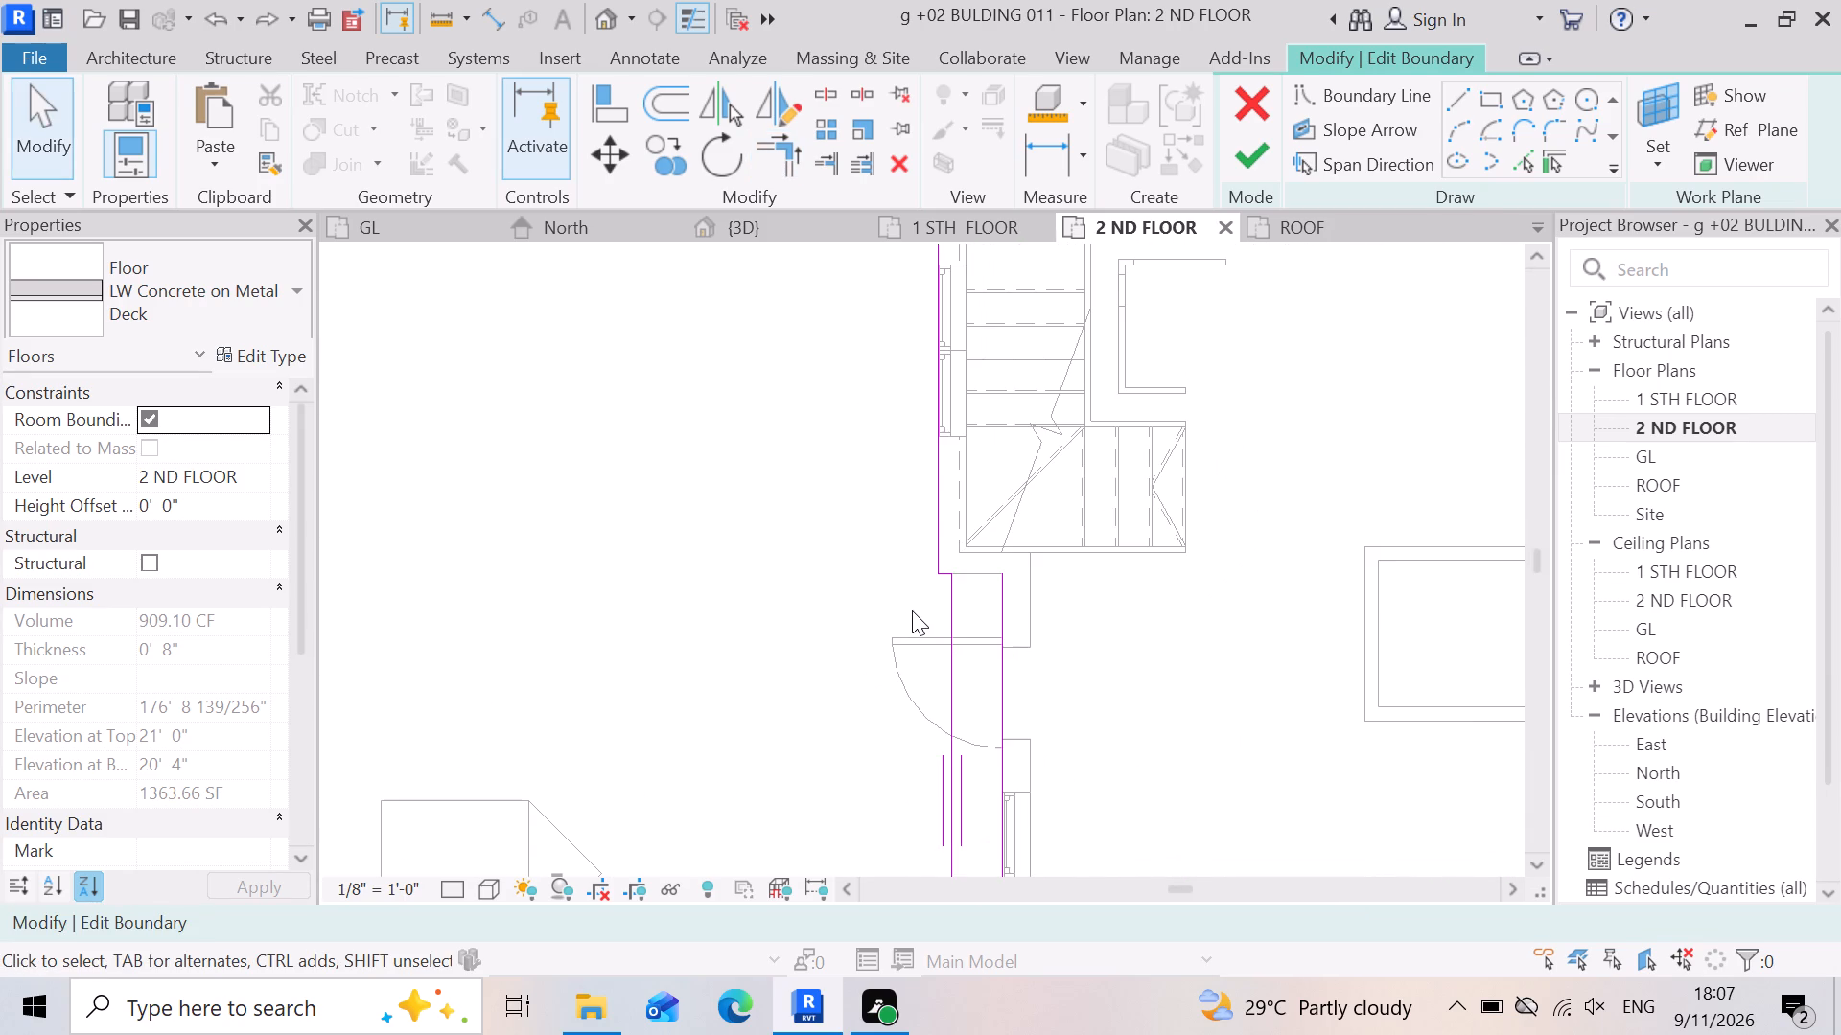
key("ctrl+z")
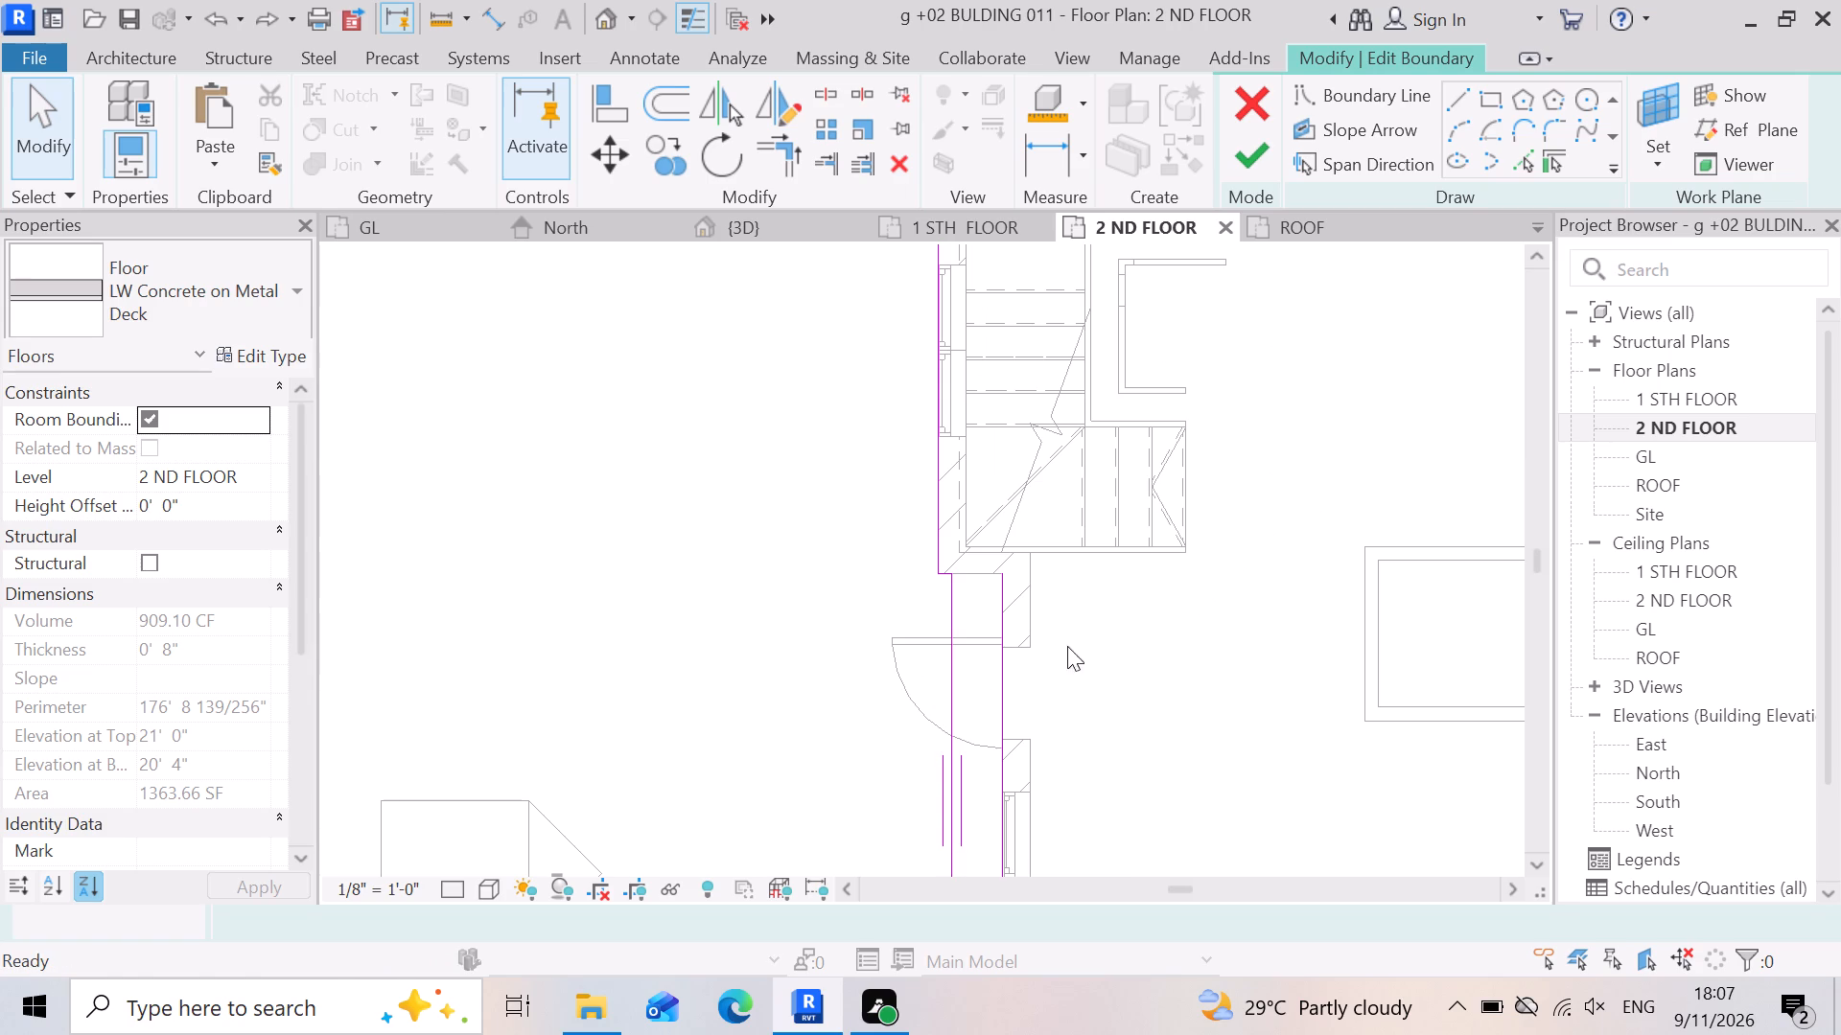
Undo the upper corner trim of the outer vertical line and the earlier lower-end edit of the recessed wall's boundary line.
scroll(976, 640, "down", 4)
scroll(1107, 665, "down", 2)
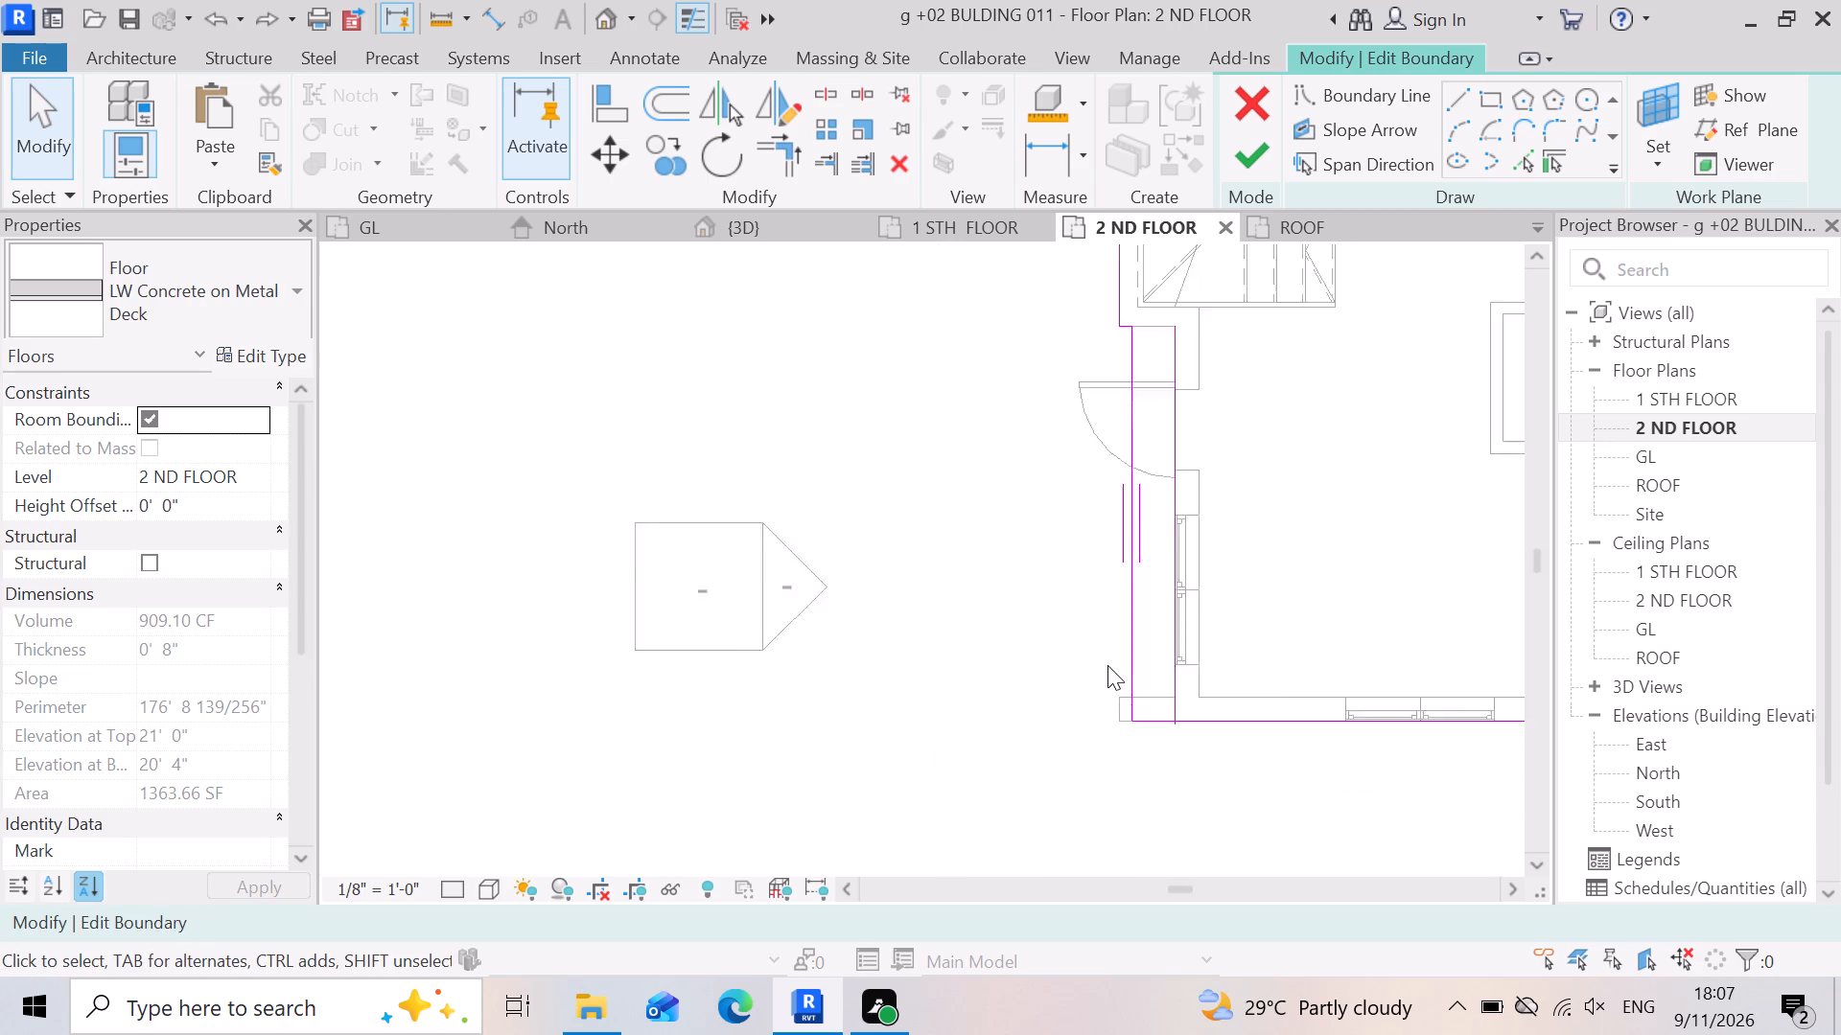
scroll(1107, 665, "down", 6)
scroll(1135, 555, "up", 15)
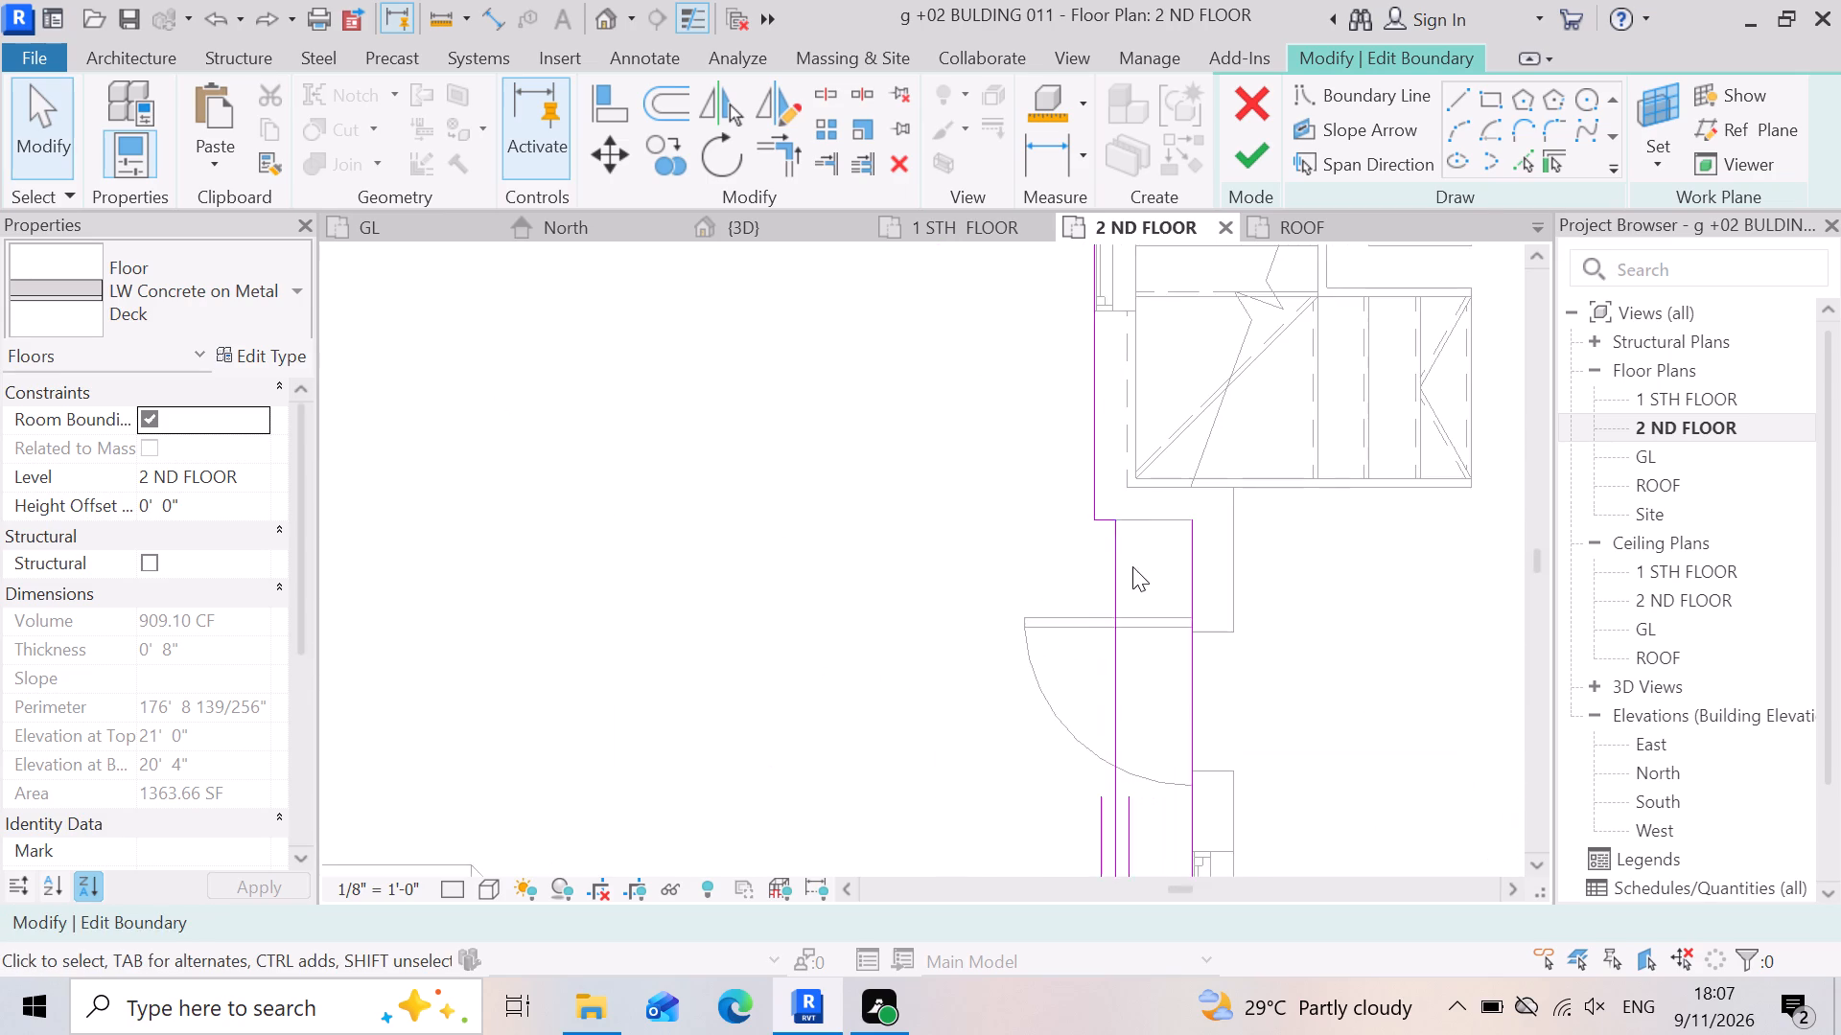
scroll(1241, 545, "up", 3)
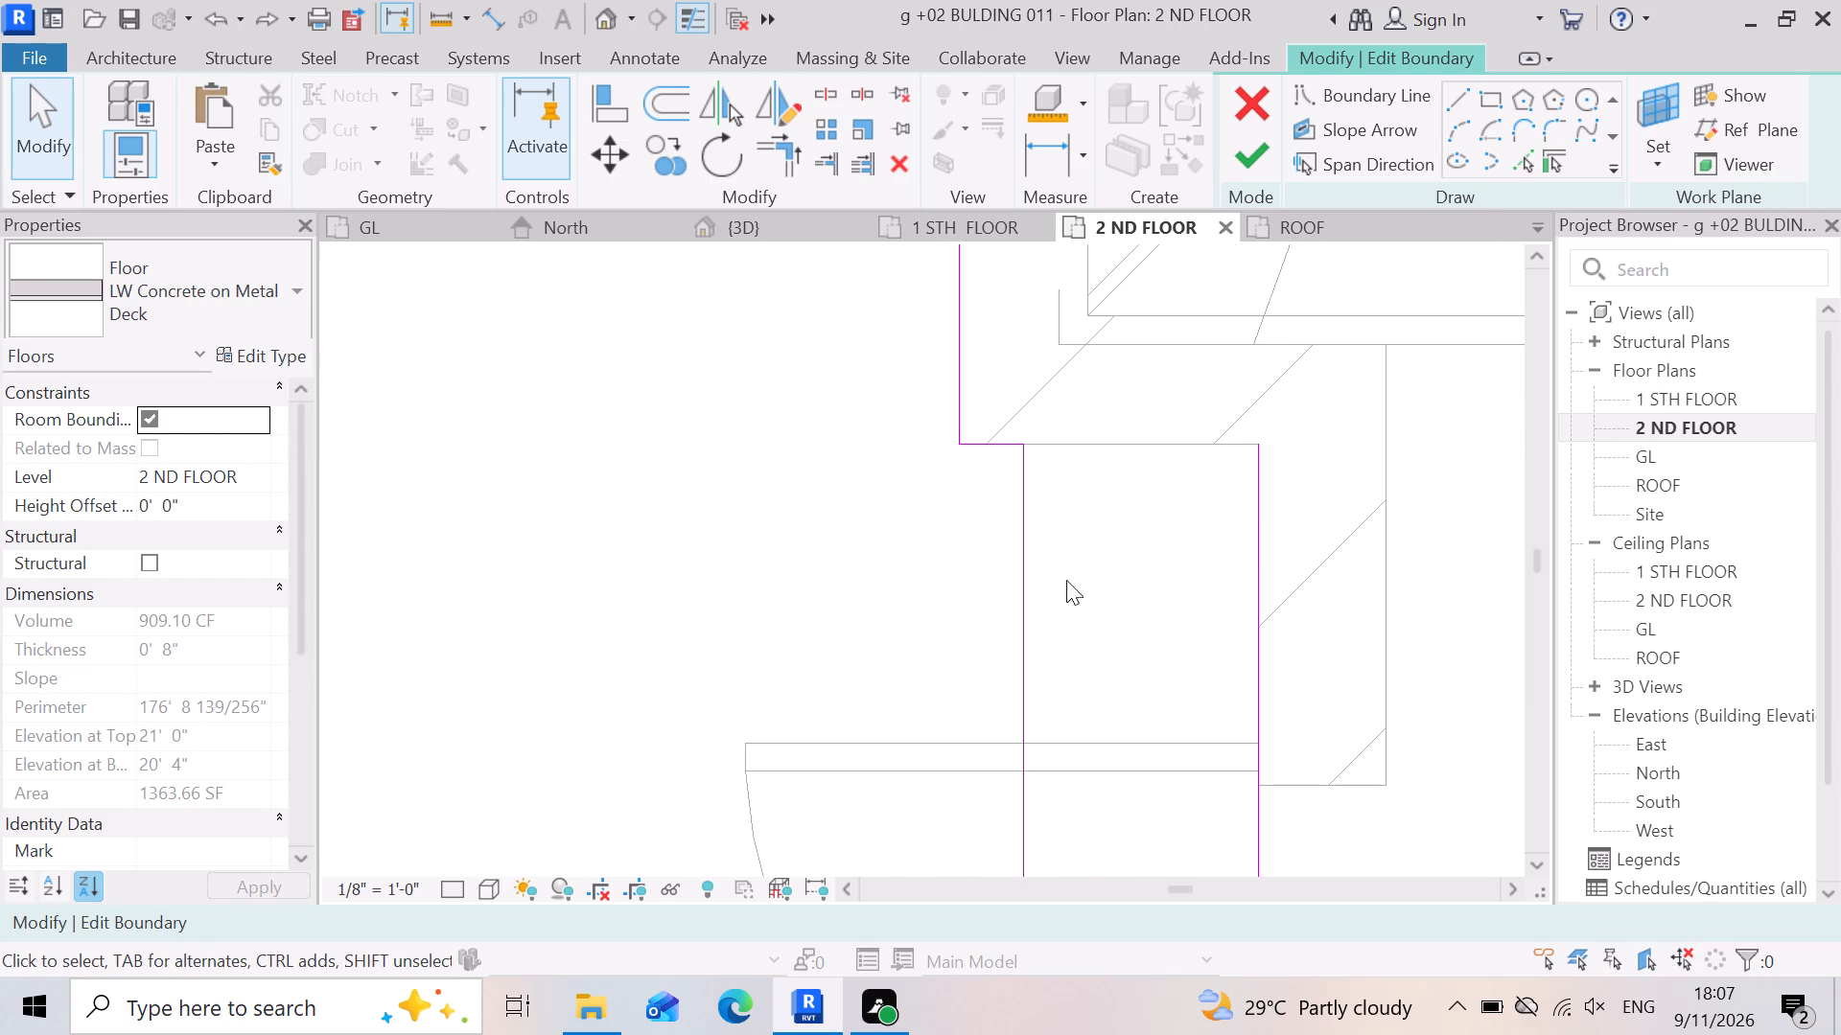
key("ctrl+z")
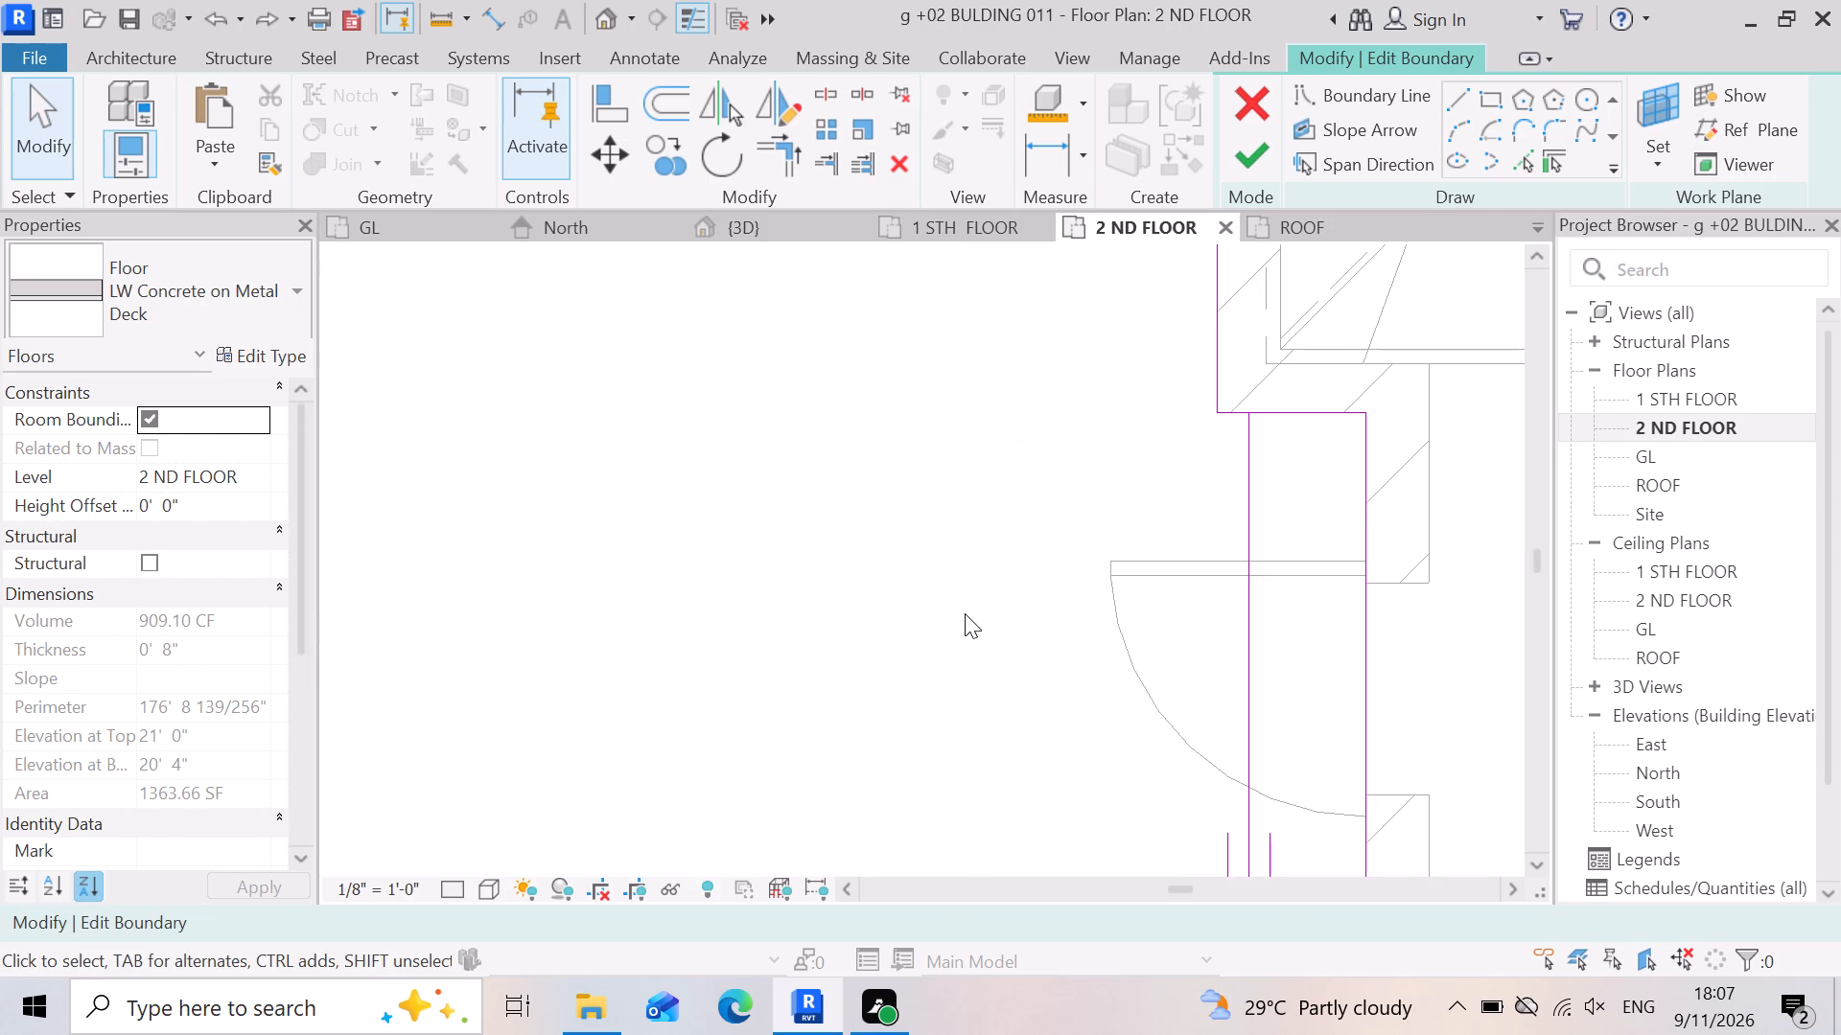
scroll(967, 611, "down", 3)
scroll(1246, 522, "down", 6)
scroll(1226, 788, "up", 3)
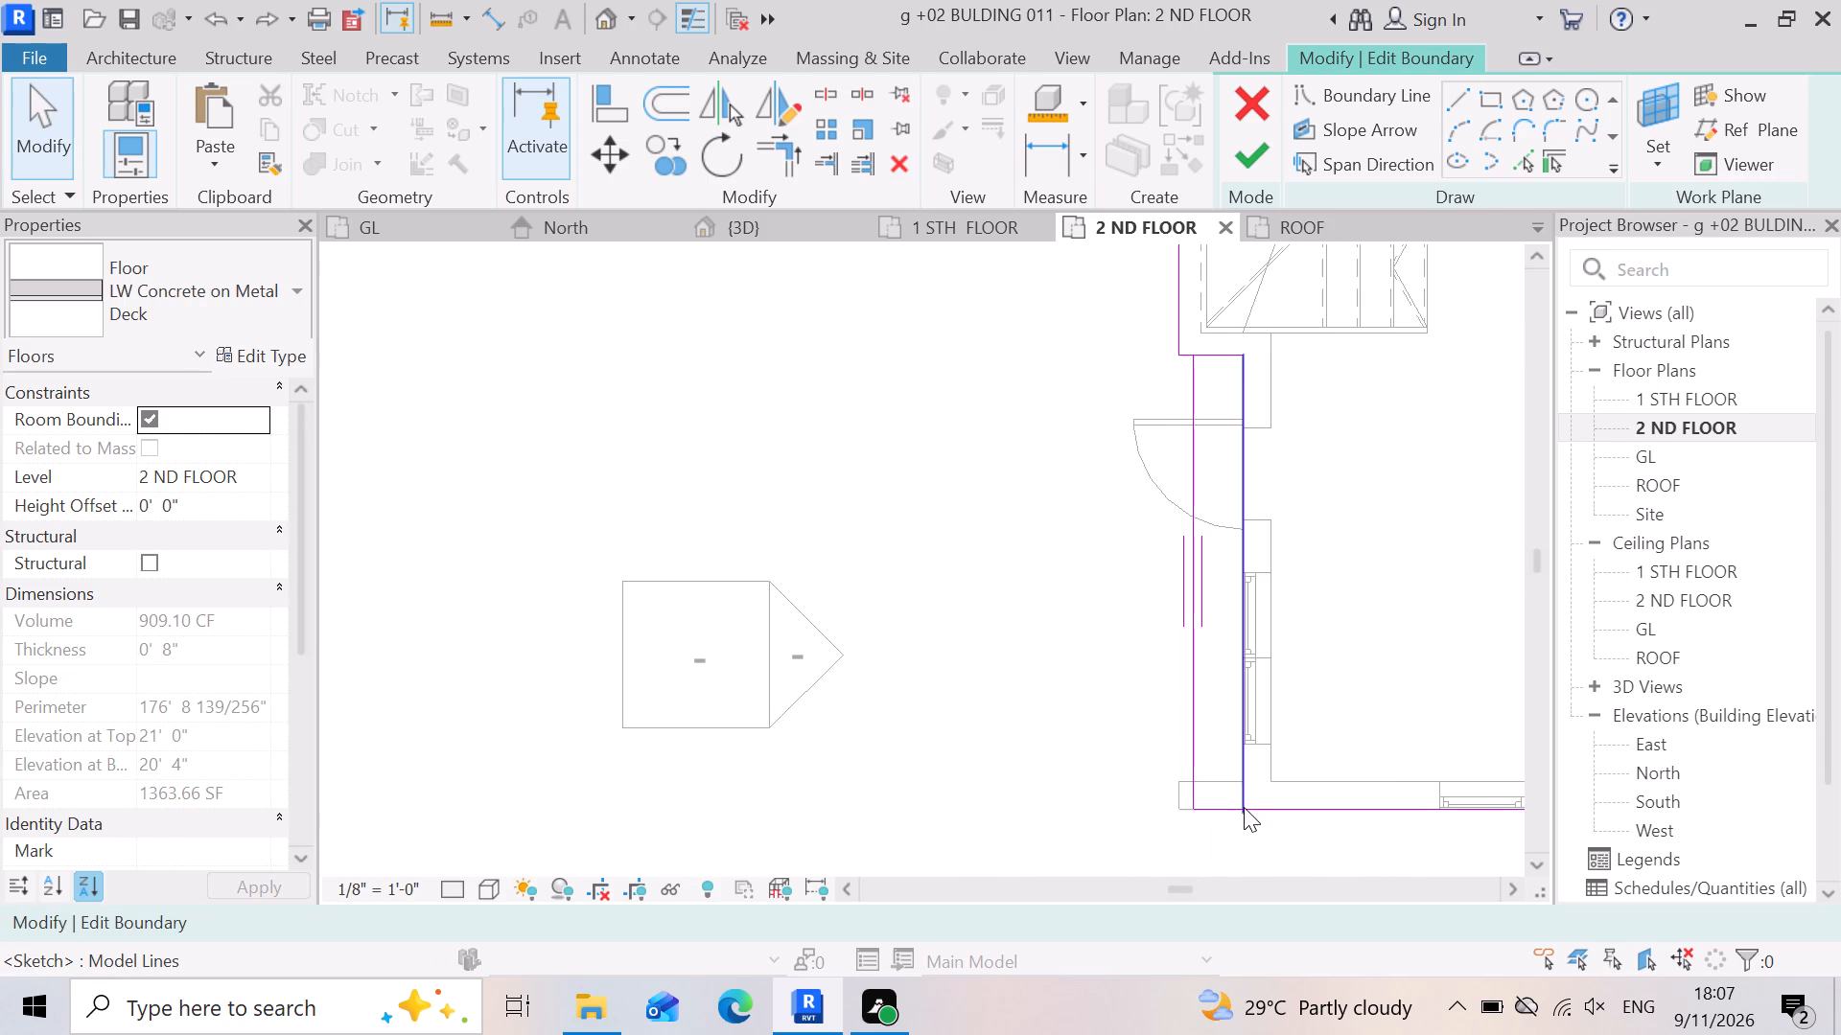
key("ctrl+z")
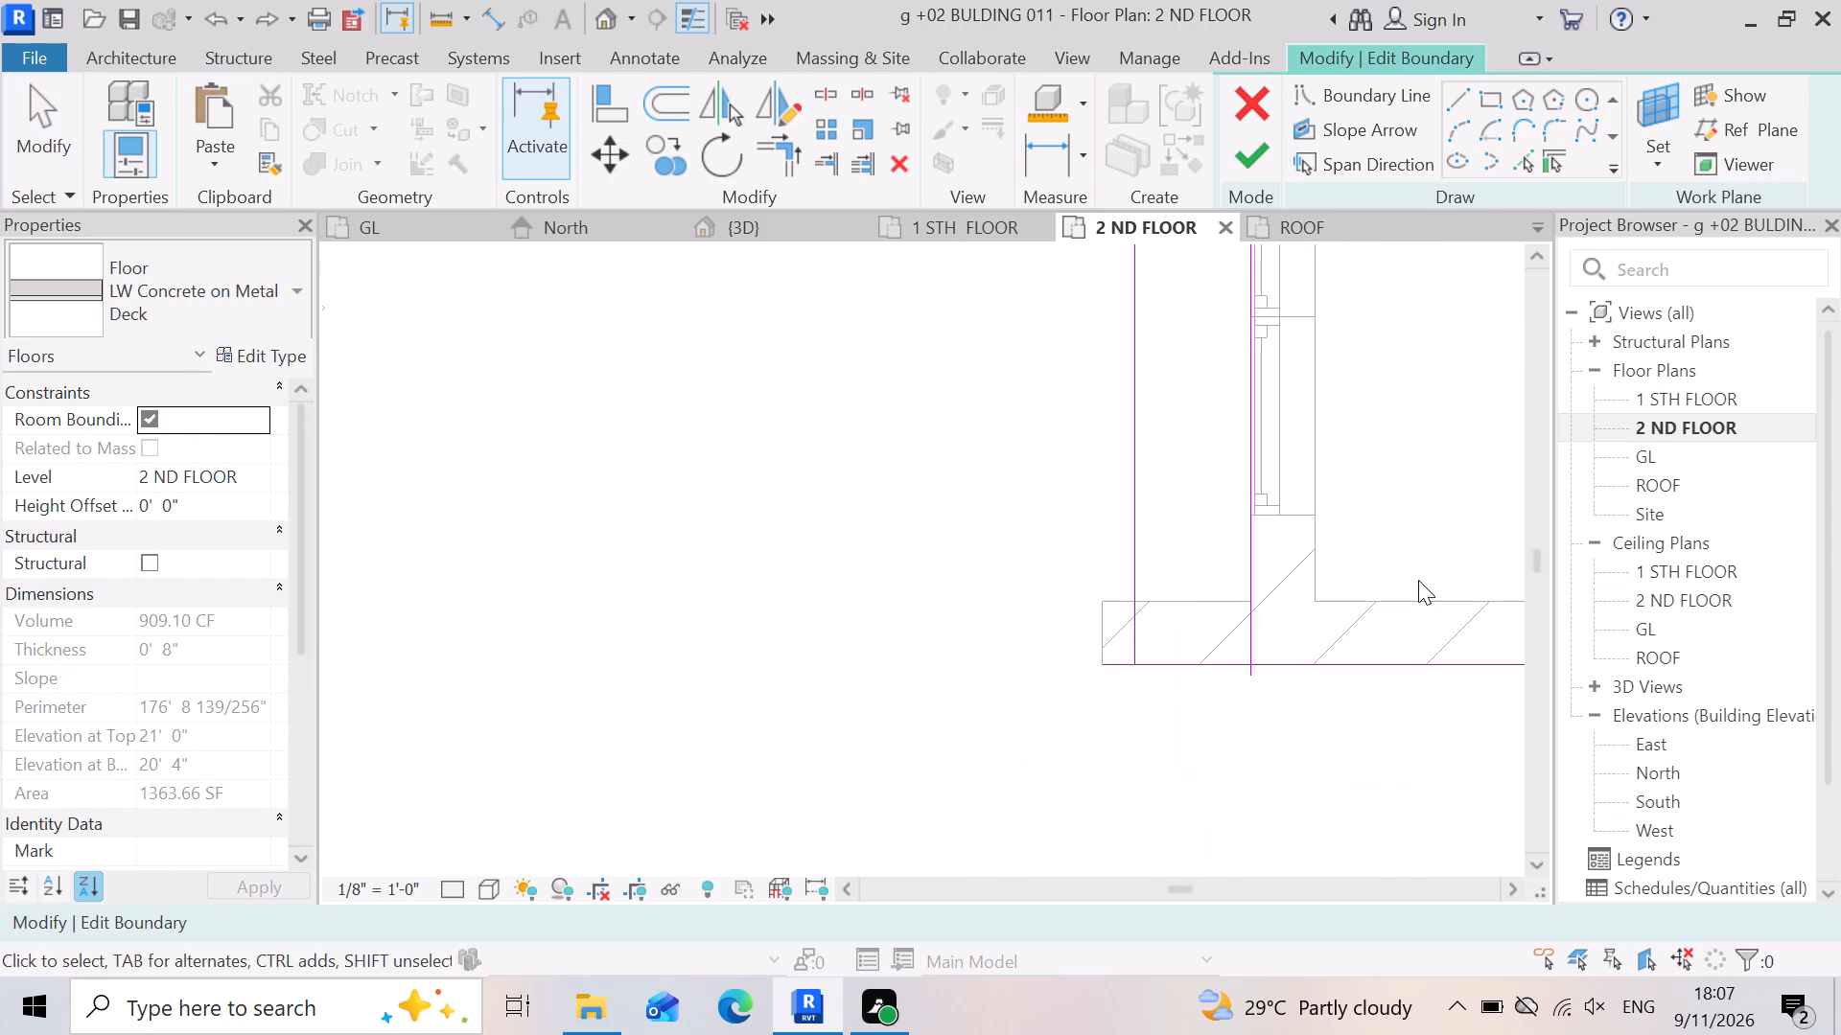
Shorten the recessed wall's vertical boundary line so its lower end stops on the lower horizontal boundary line.
scroll(1084, 748, "down", 4)
scroll(1203, 699, "up", 7)
left_click(1137, 700)
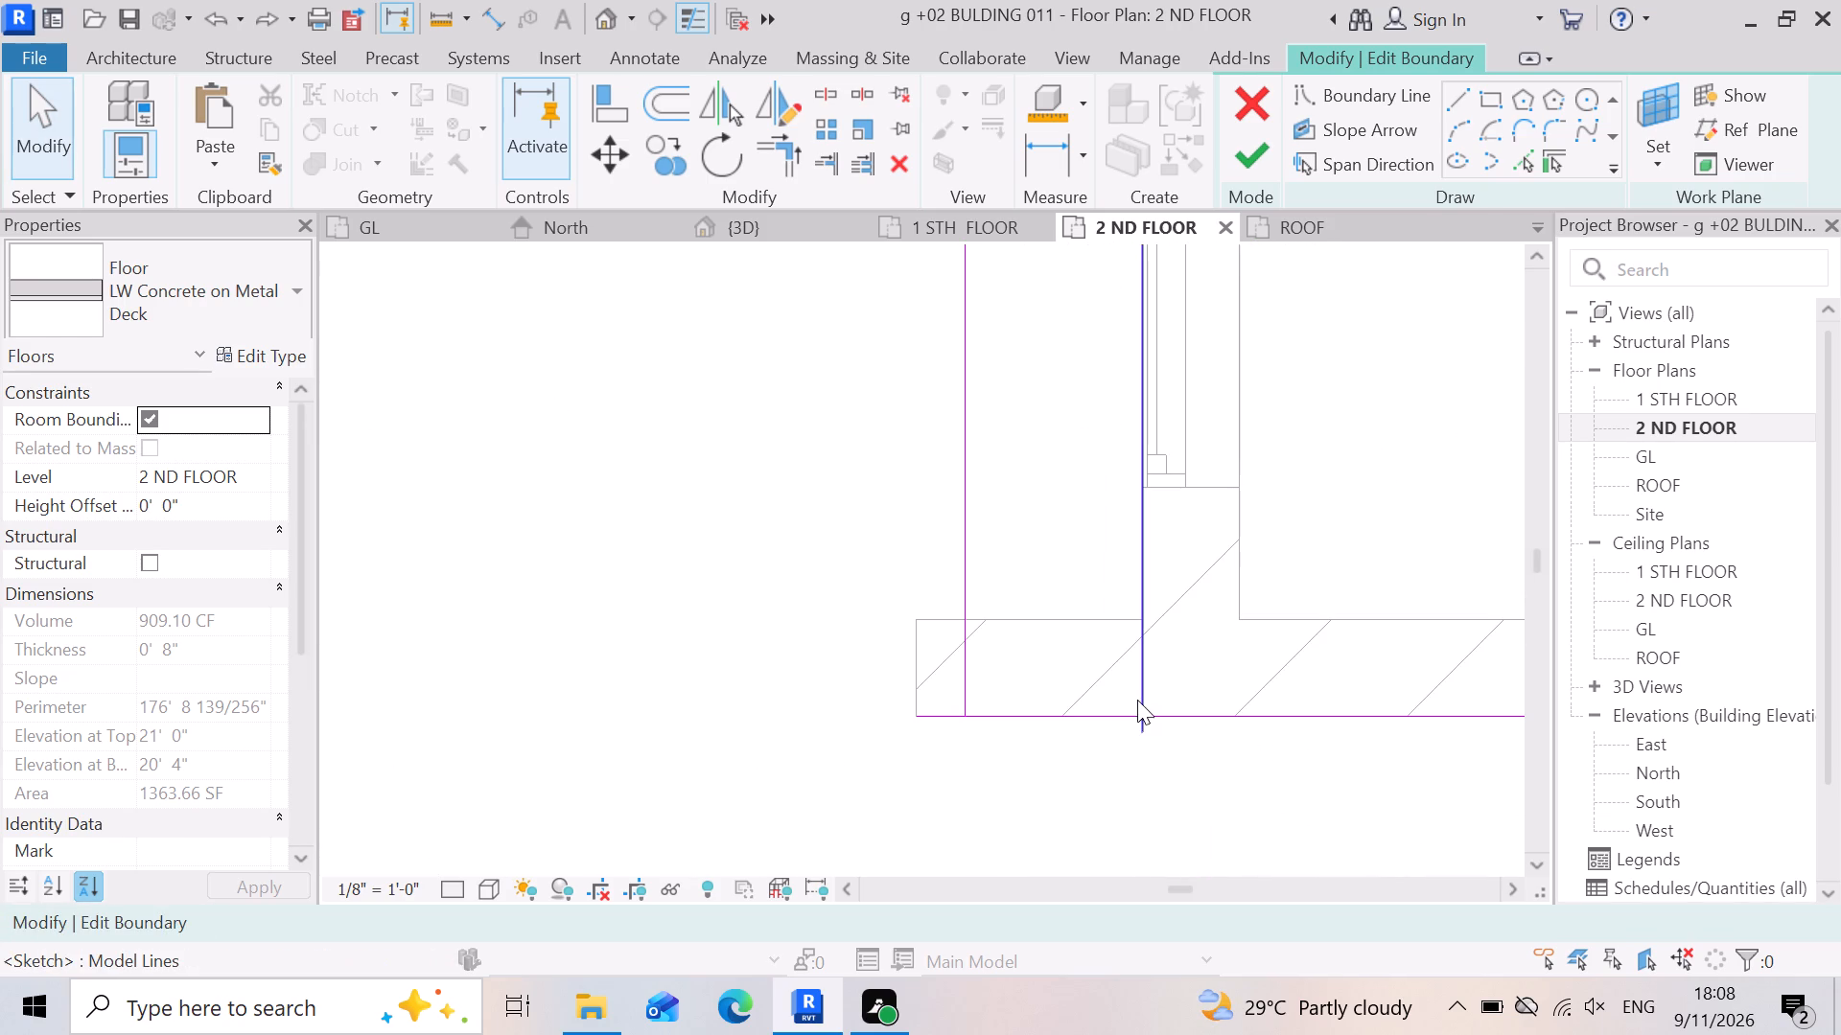
scroll(1154, 759, "up", 4)
left_click_drag(1132, 716, 1129, 695)
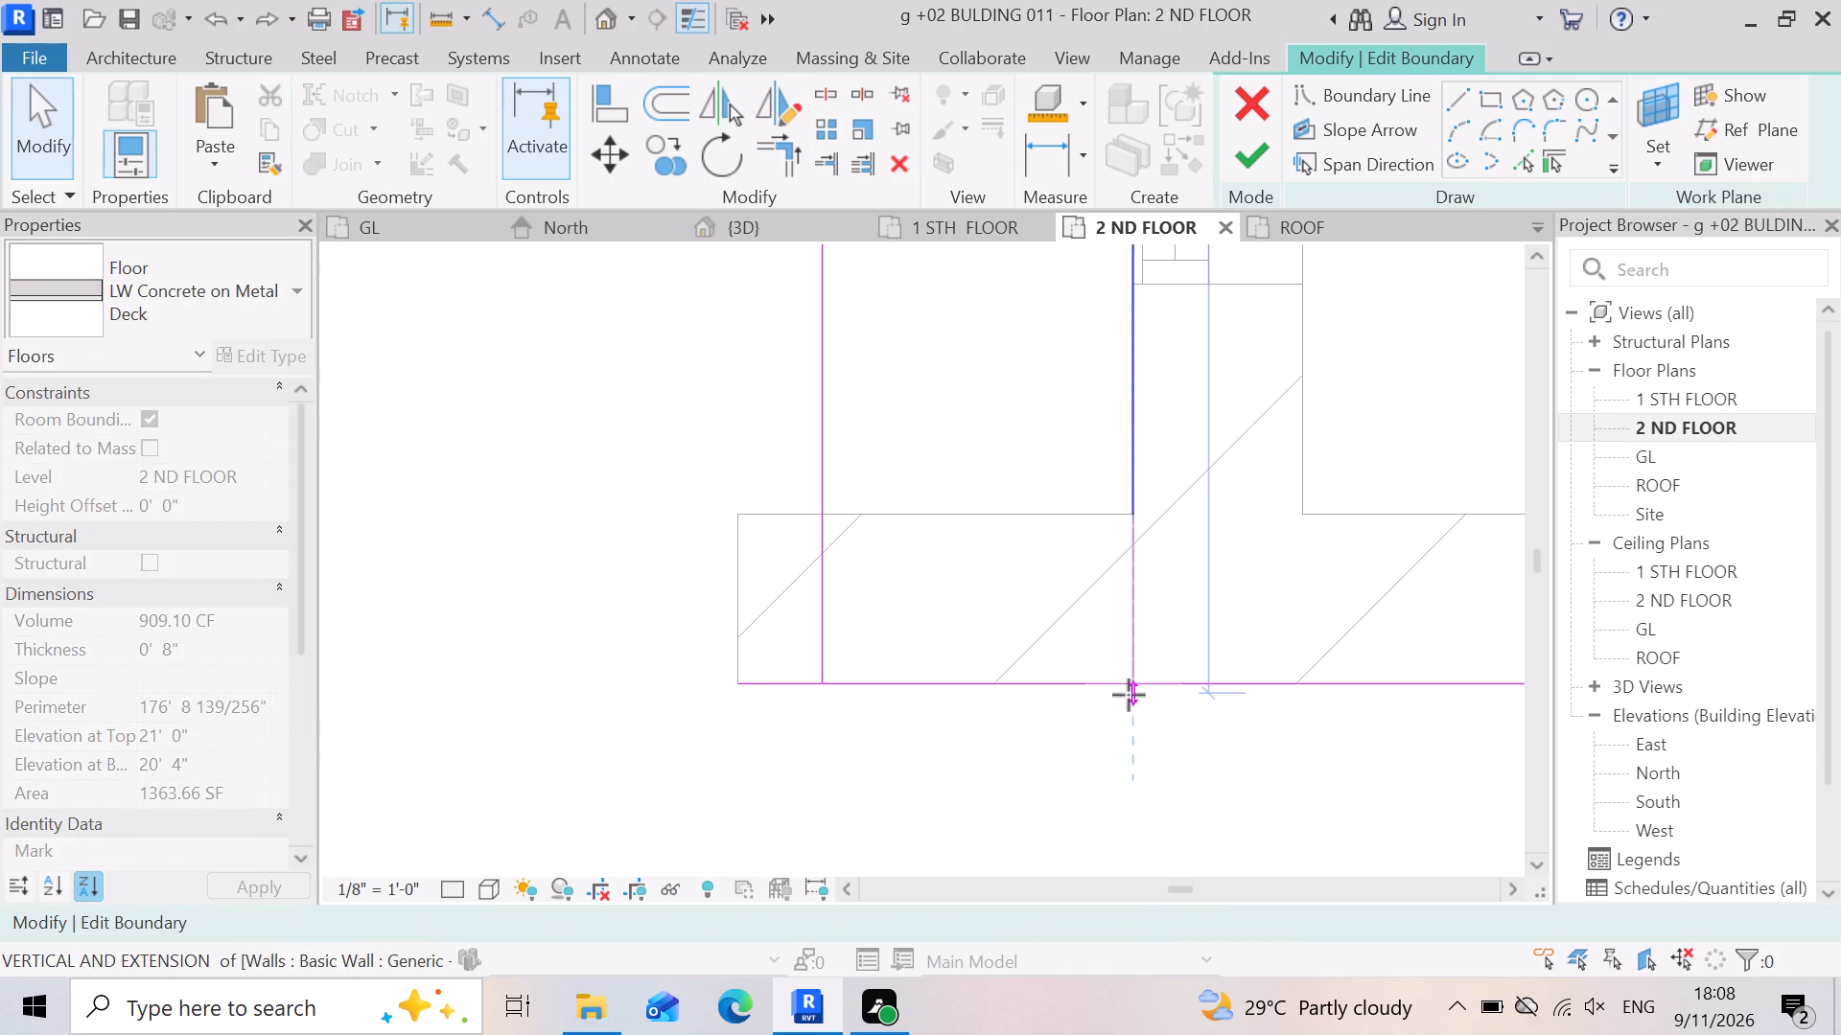
left_click_drag(1129, 695, 1129, 689)
left_click(1129, 689)
left_click(1161, 743)
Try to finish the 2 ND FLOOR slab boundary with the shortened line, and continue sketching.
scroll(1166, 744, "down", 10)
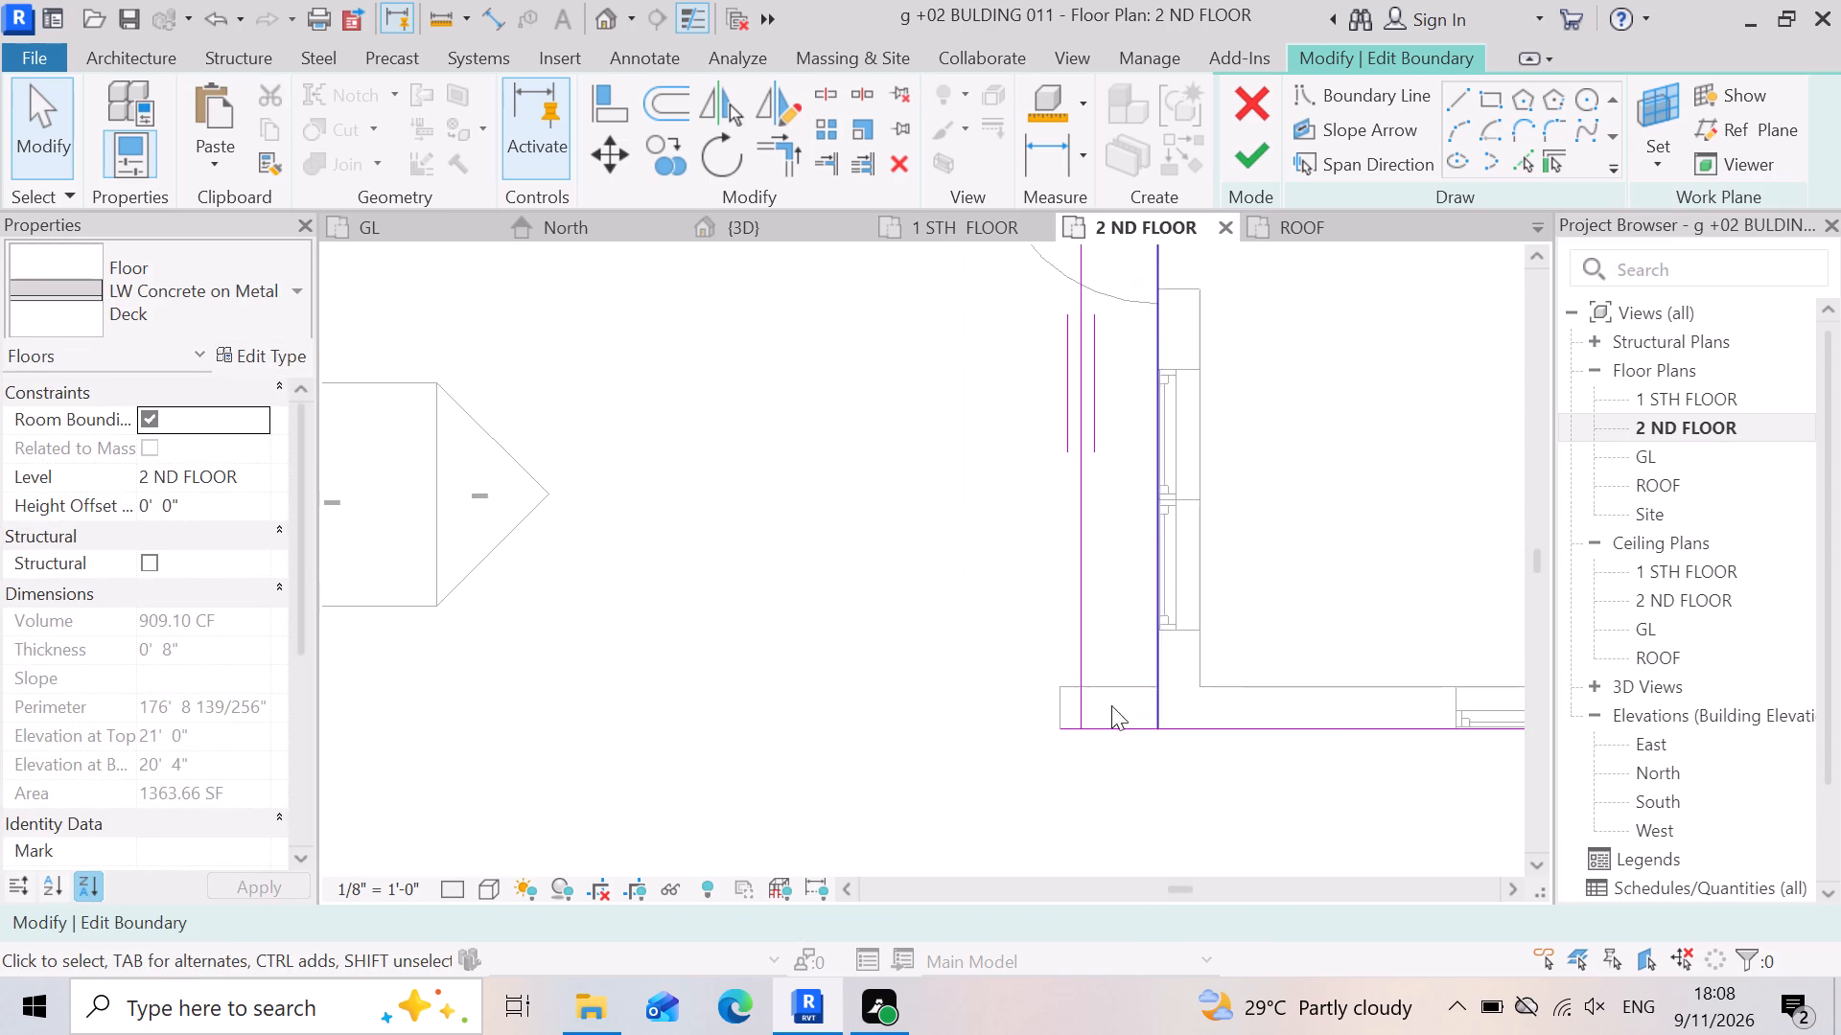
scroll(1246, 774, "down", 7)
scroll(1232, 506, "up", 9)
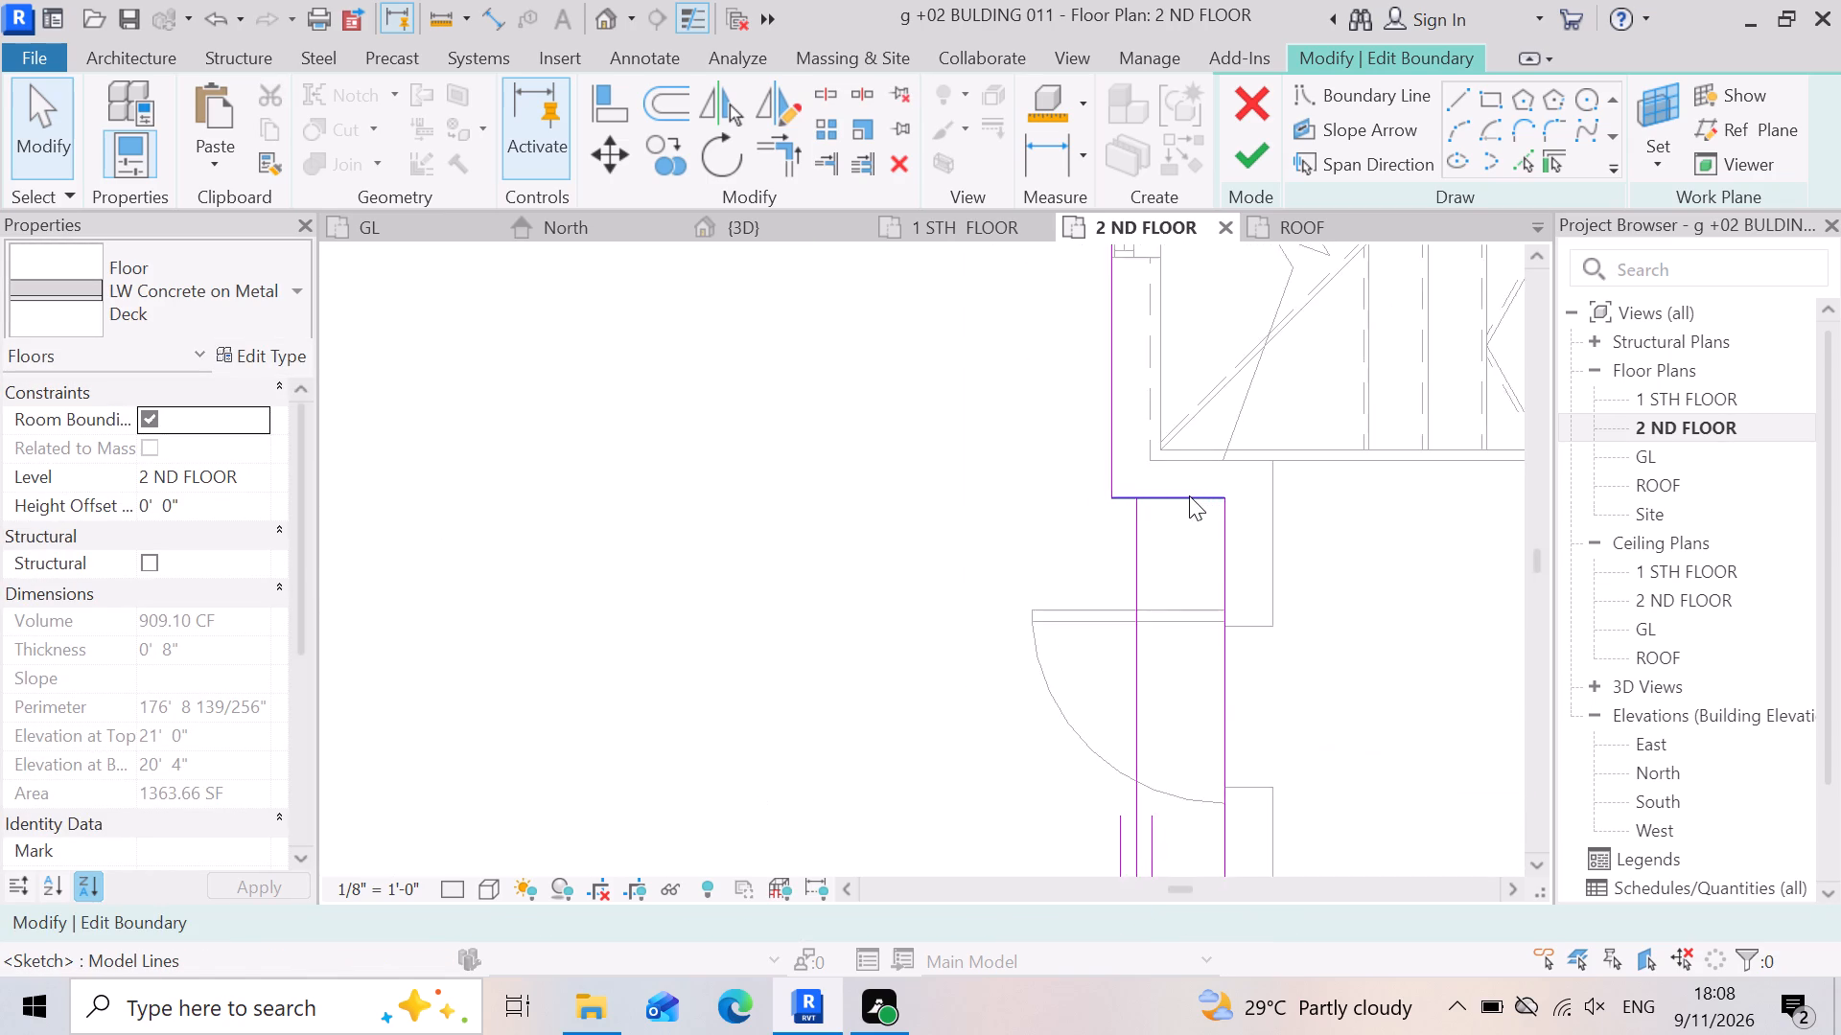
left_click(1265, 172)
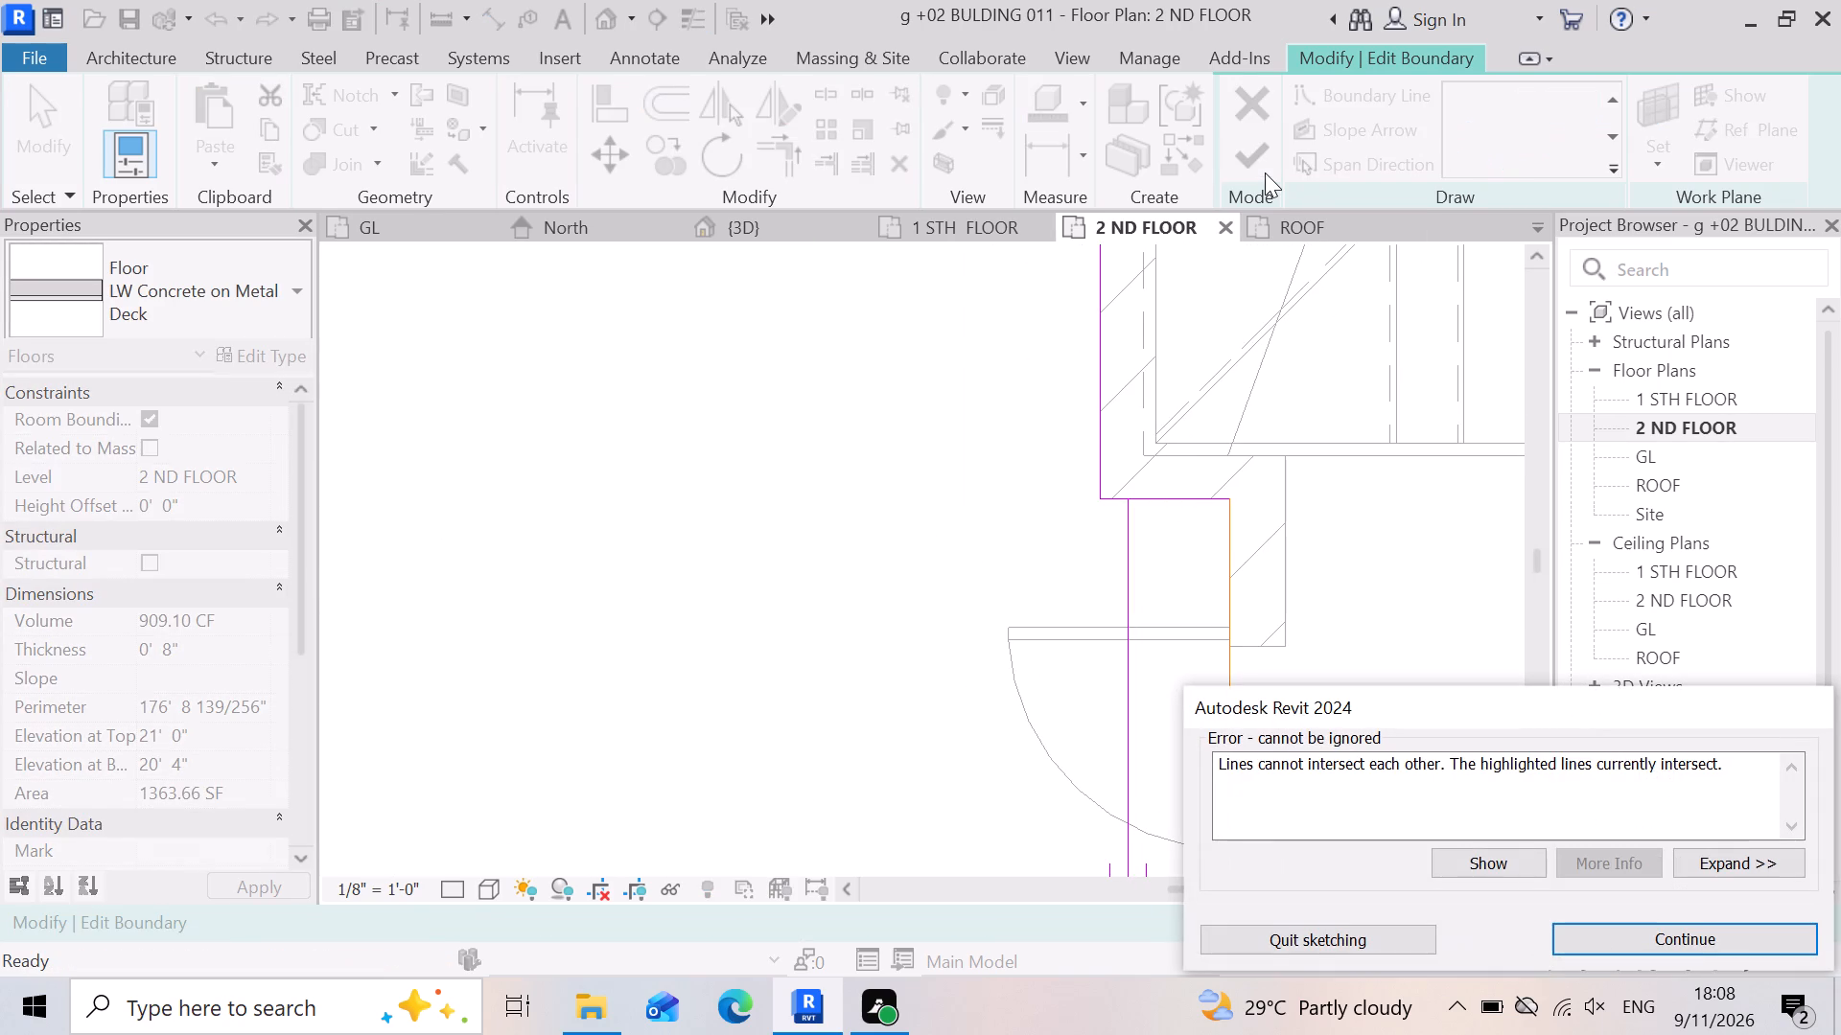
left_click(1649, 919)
Quit the 2 ND FLOOR slab boundary sketch, discarding all edits made to the floor, and deselect the slab.
left_click(1743, 937)
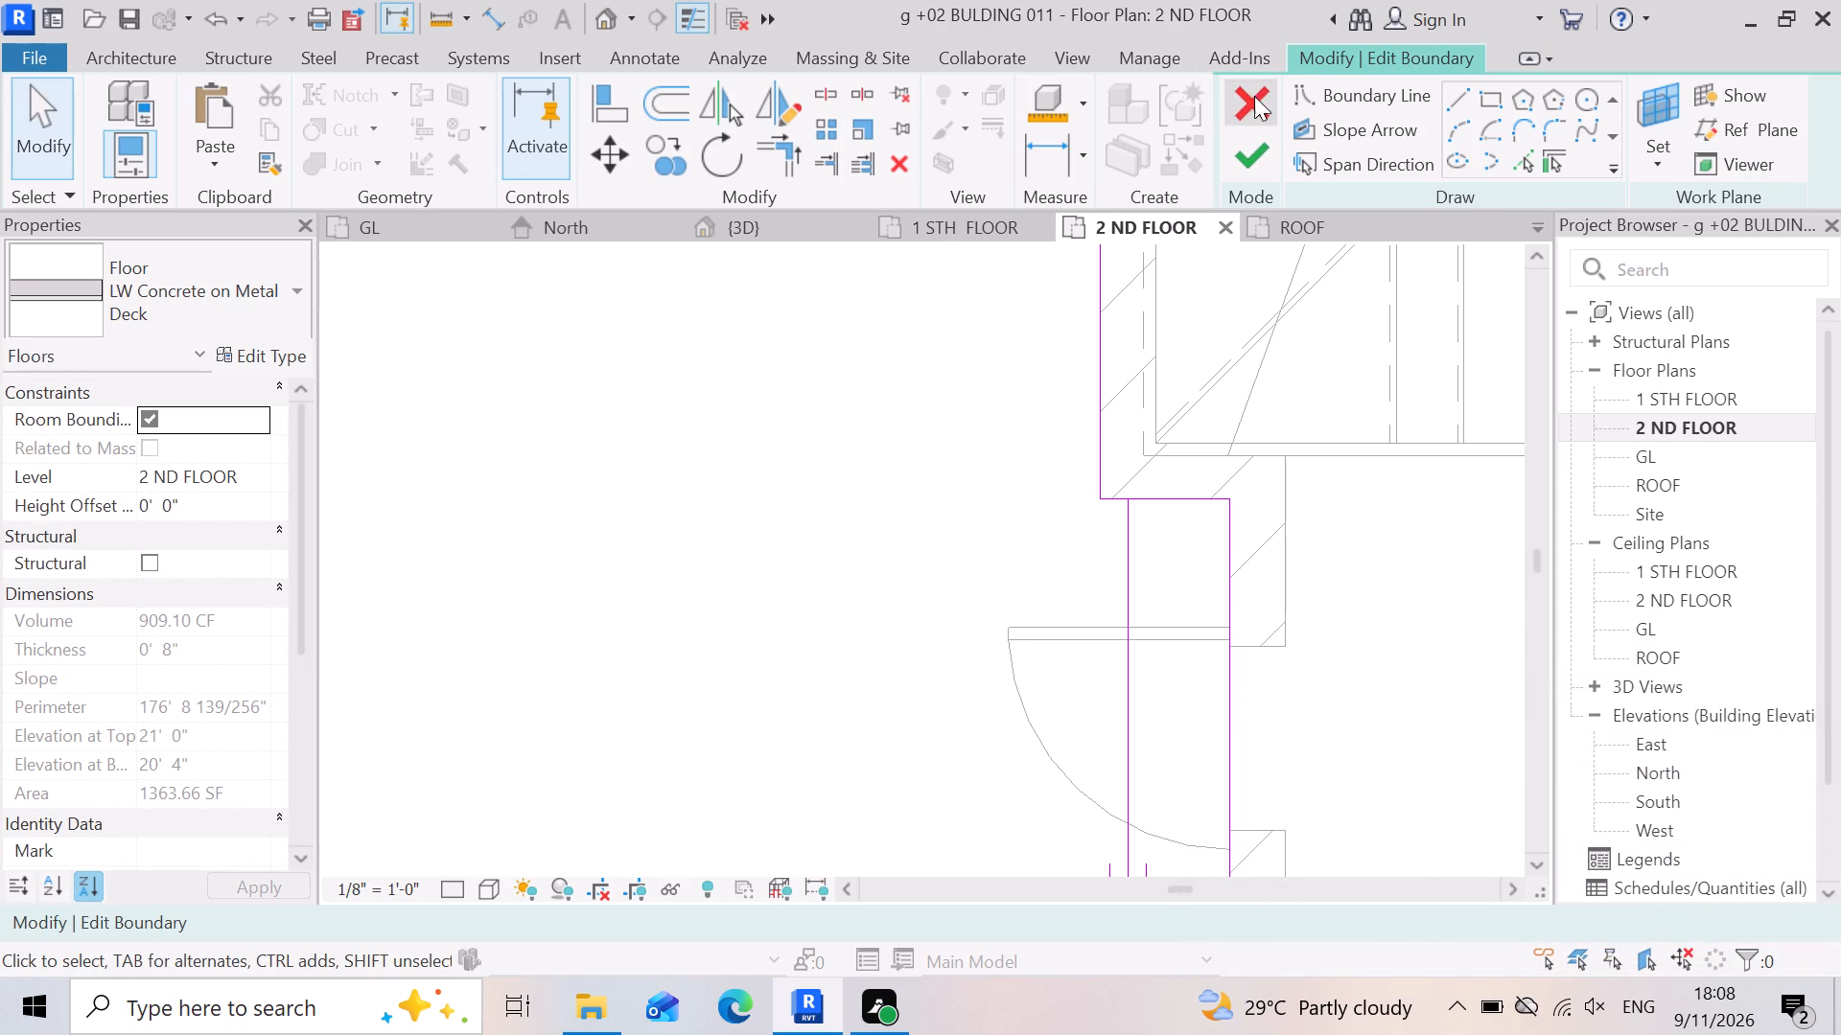
left_click(1256, 99)
left_click(980, 527)
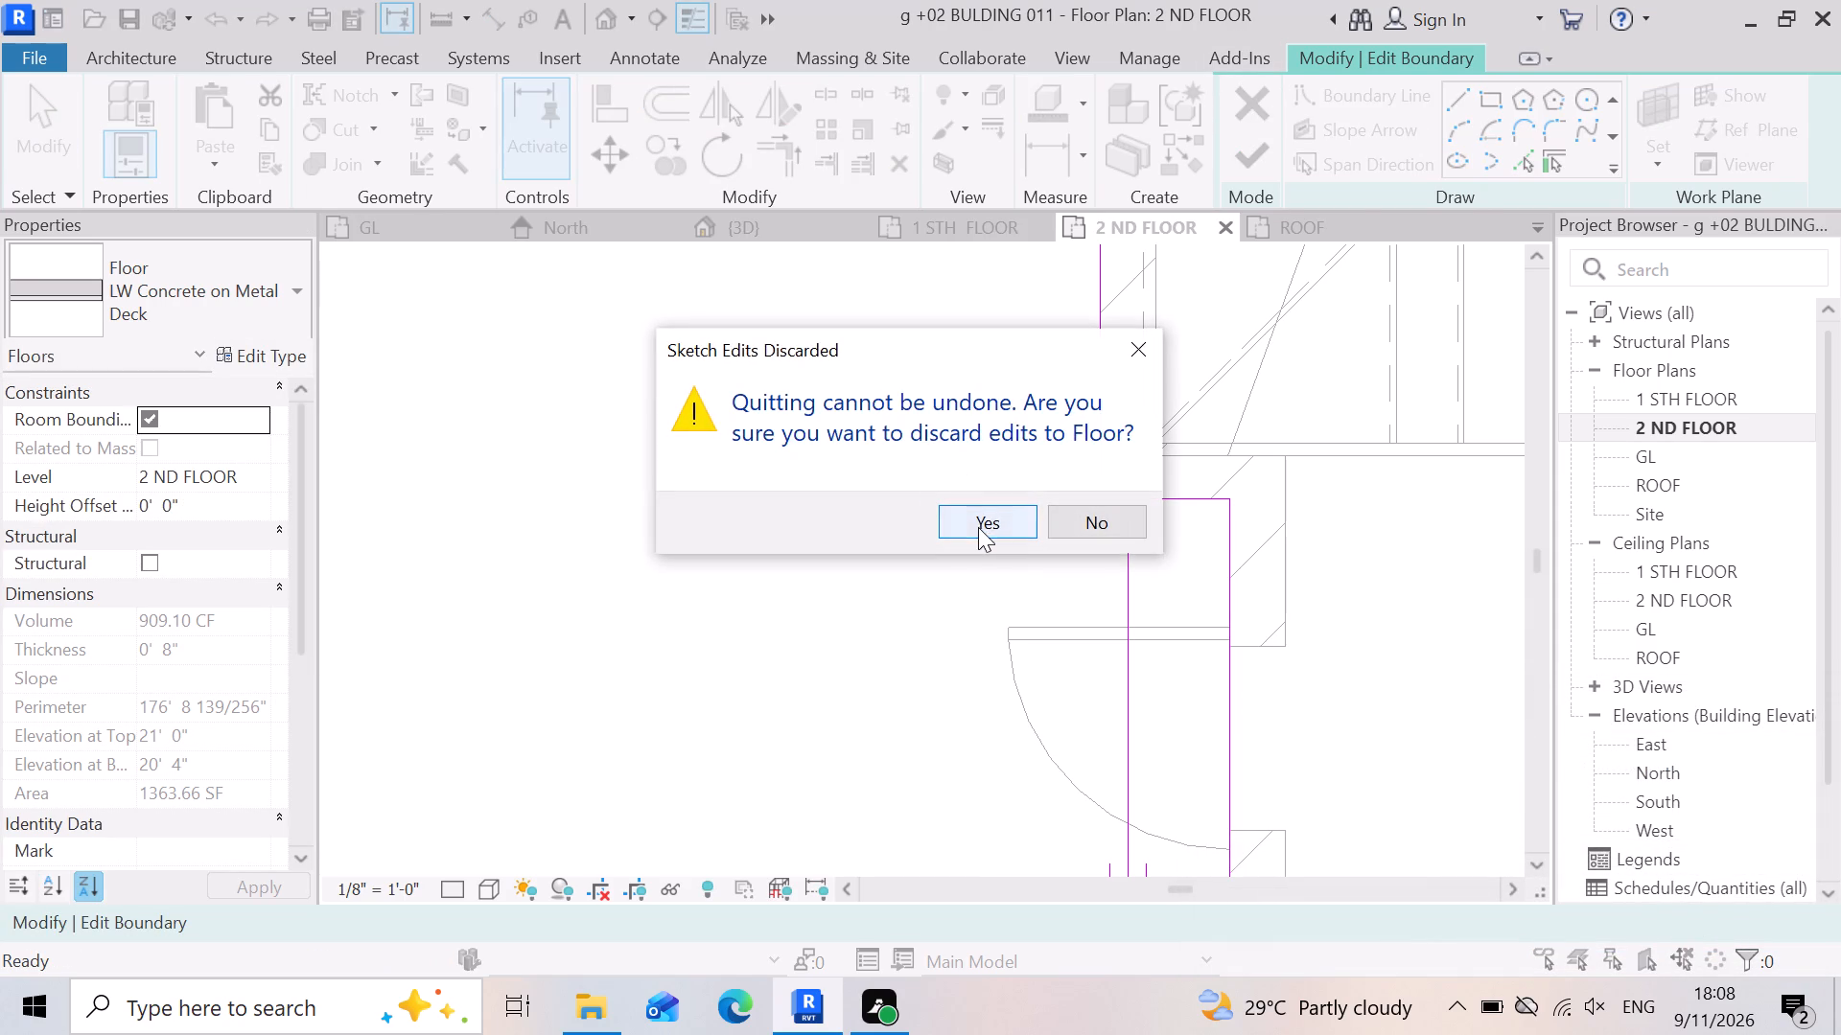
scroll(1006, 528, "down", 4)
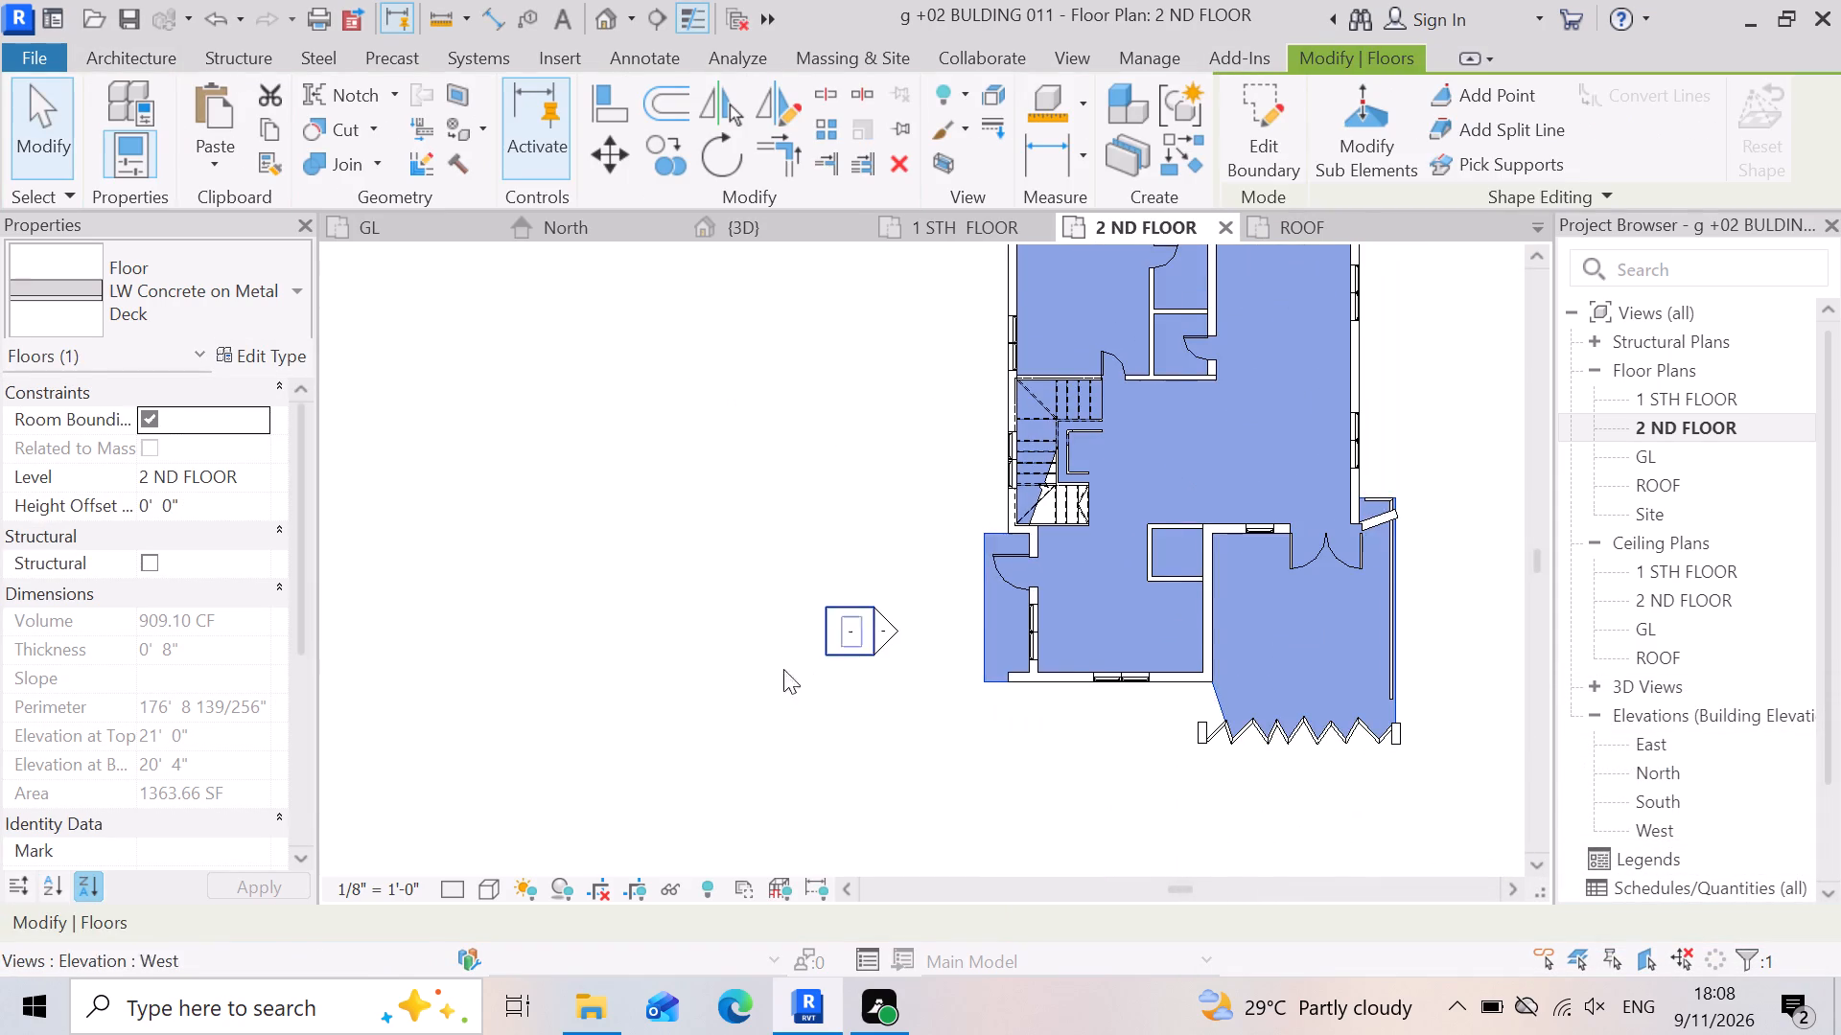
left_click(767, 680)
Reopen the 2 ND FLOOR slab's boundary for editing from the 3D view, and go back to the 2 ND FLOOR plan.
left_click(793, 231)
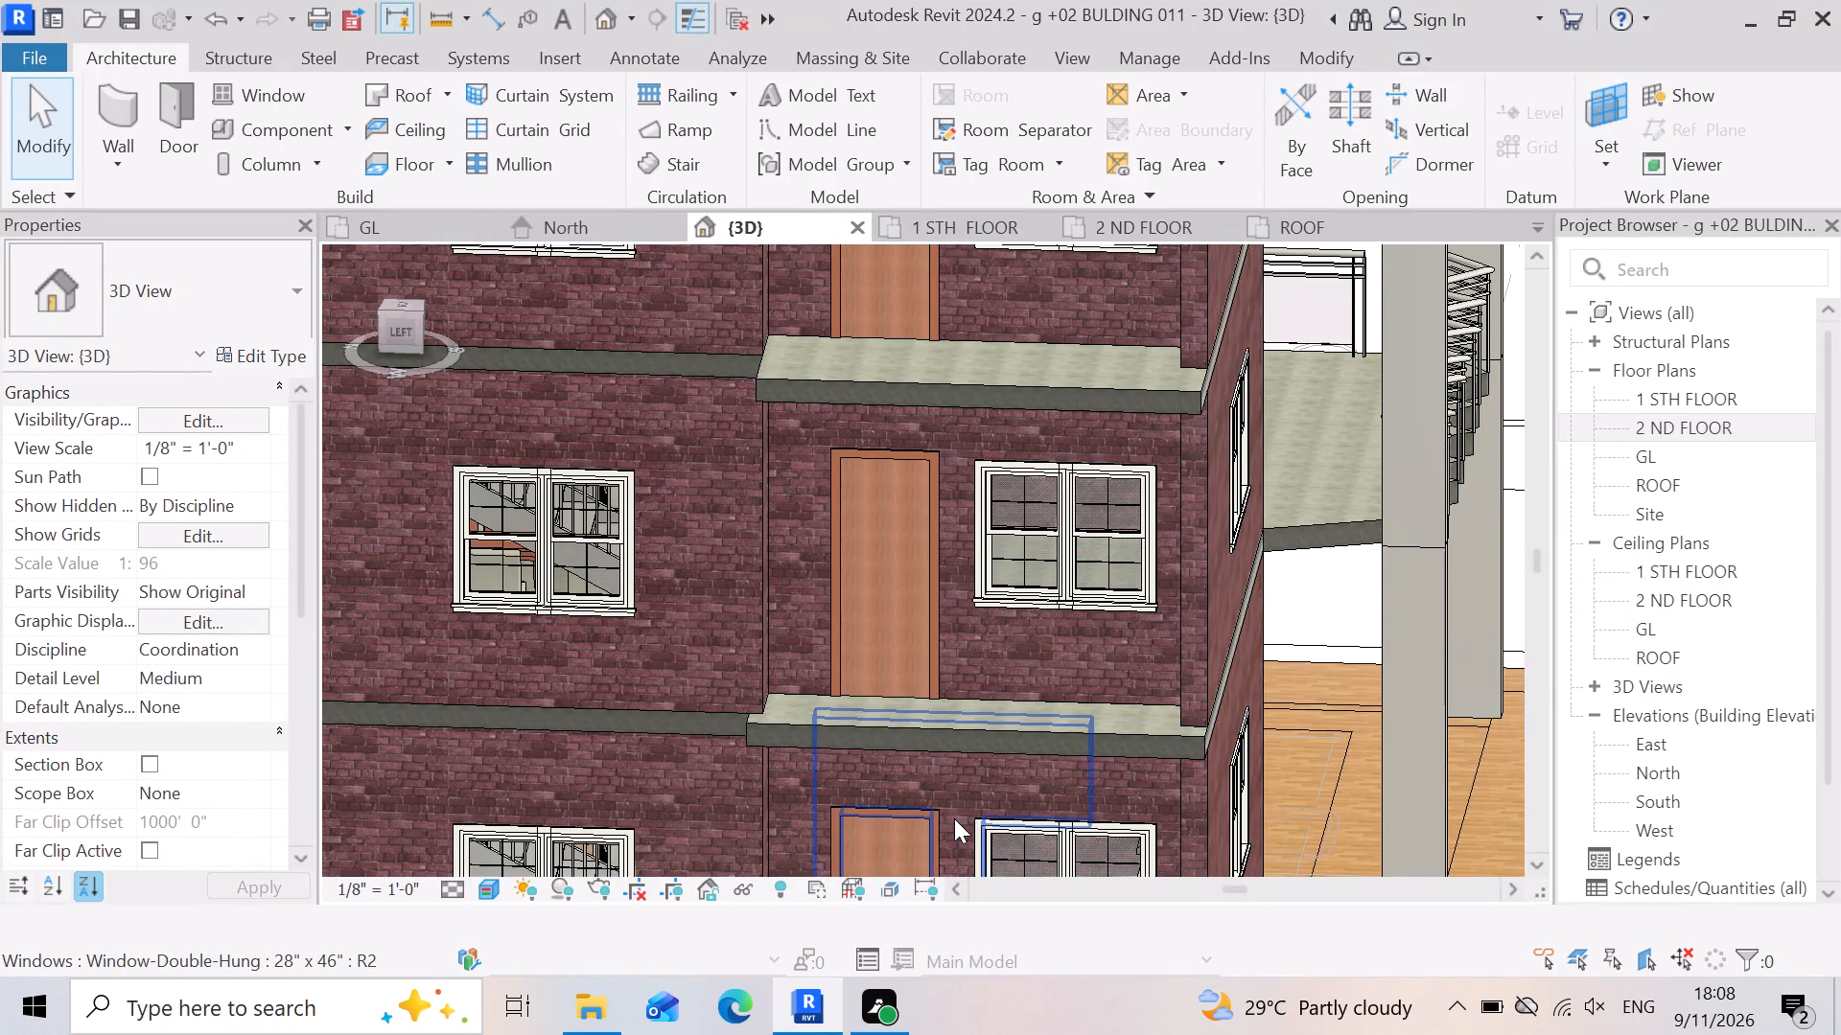
scroll(751, 769, "up", 3)
scroll(856, 827, "down", 3)
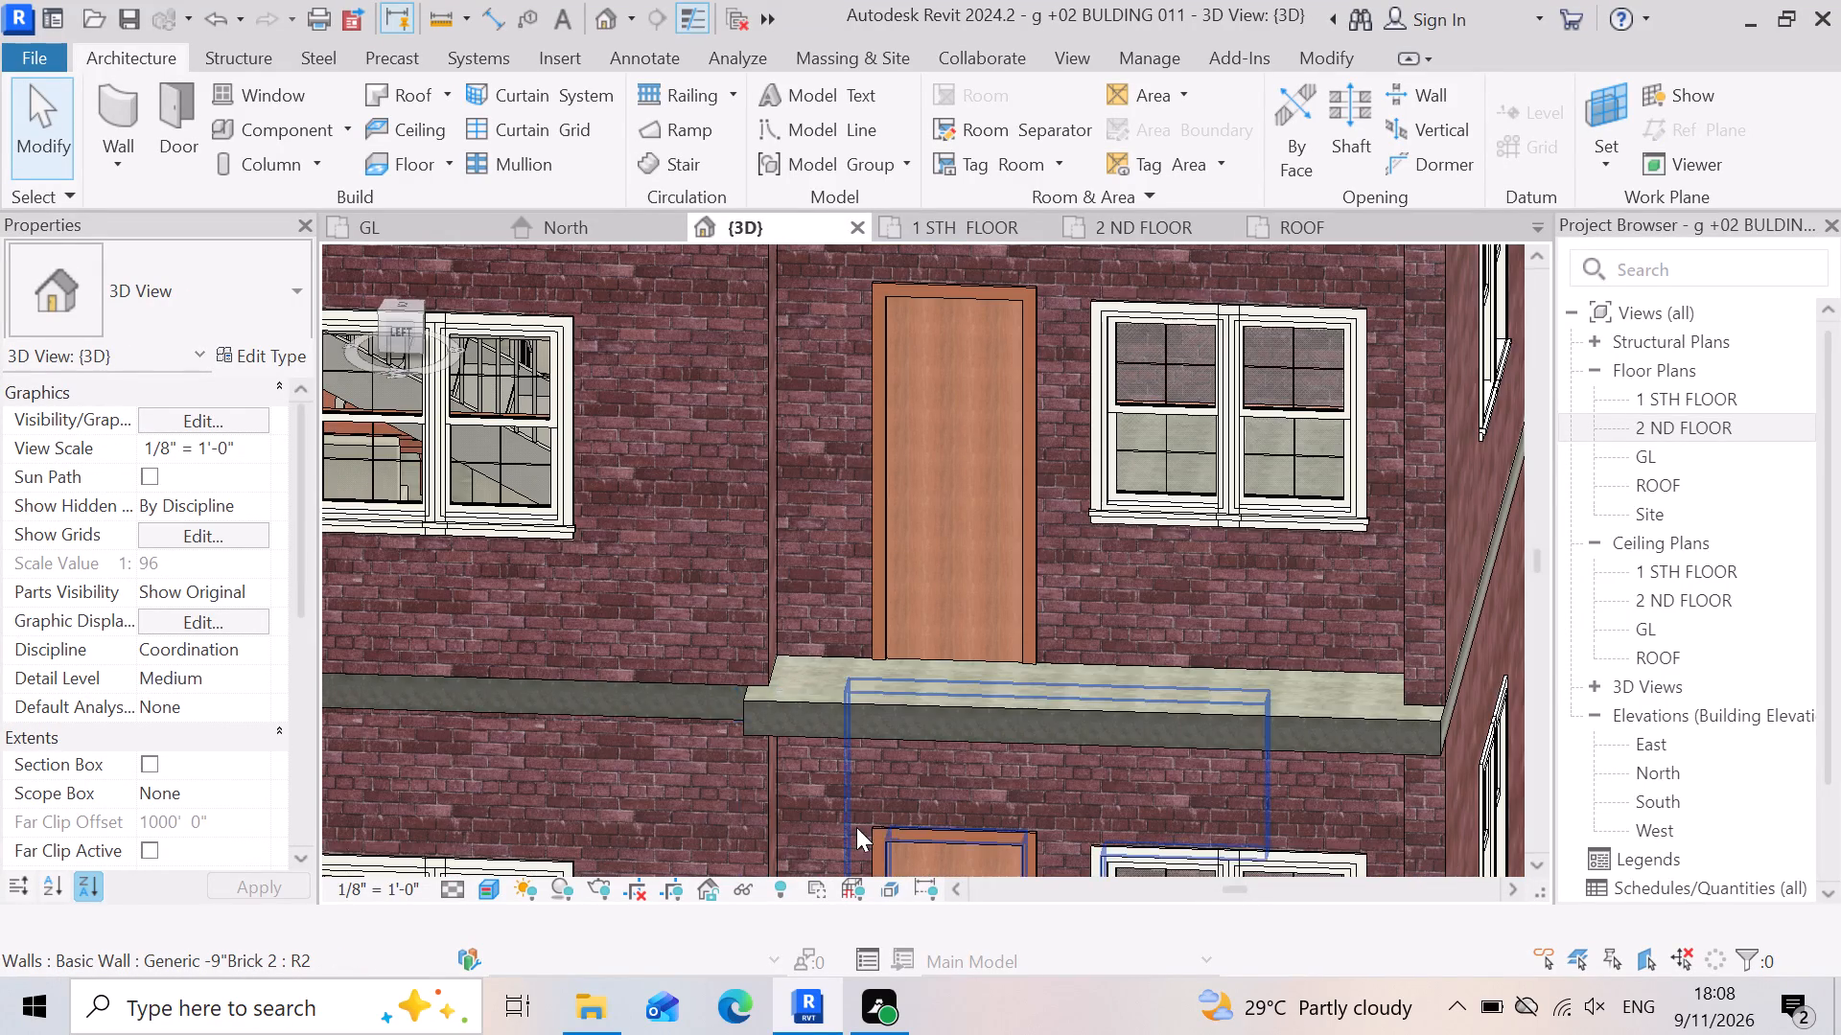
scroll(856, 827, "down", 2)
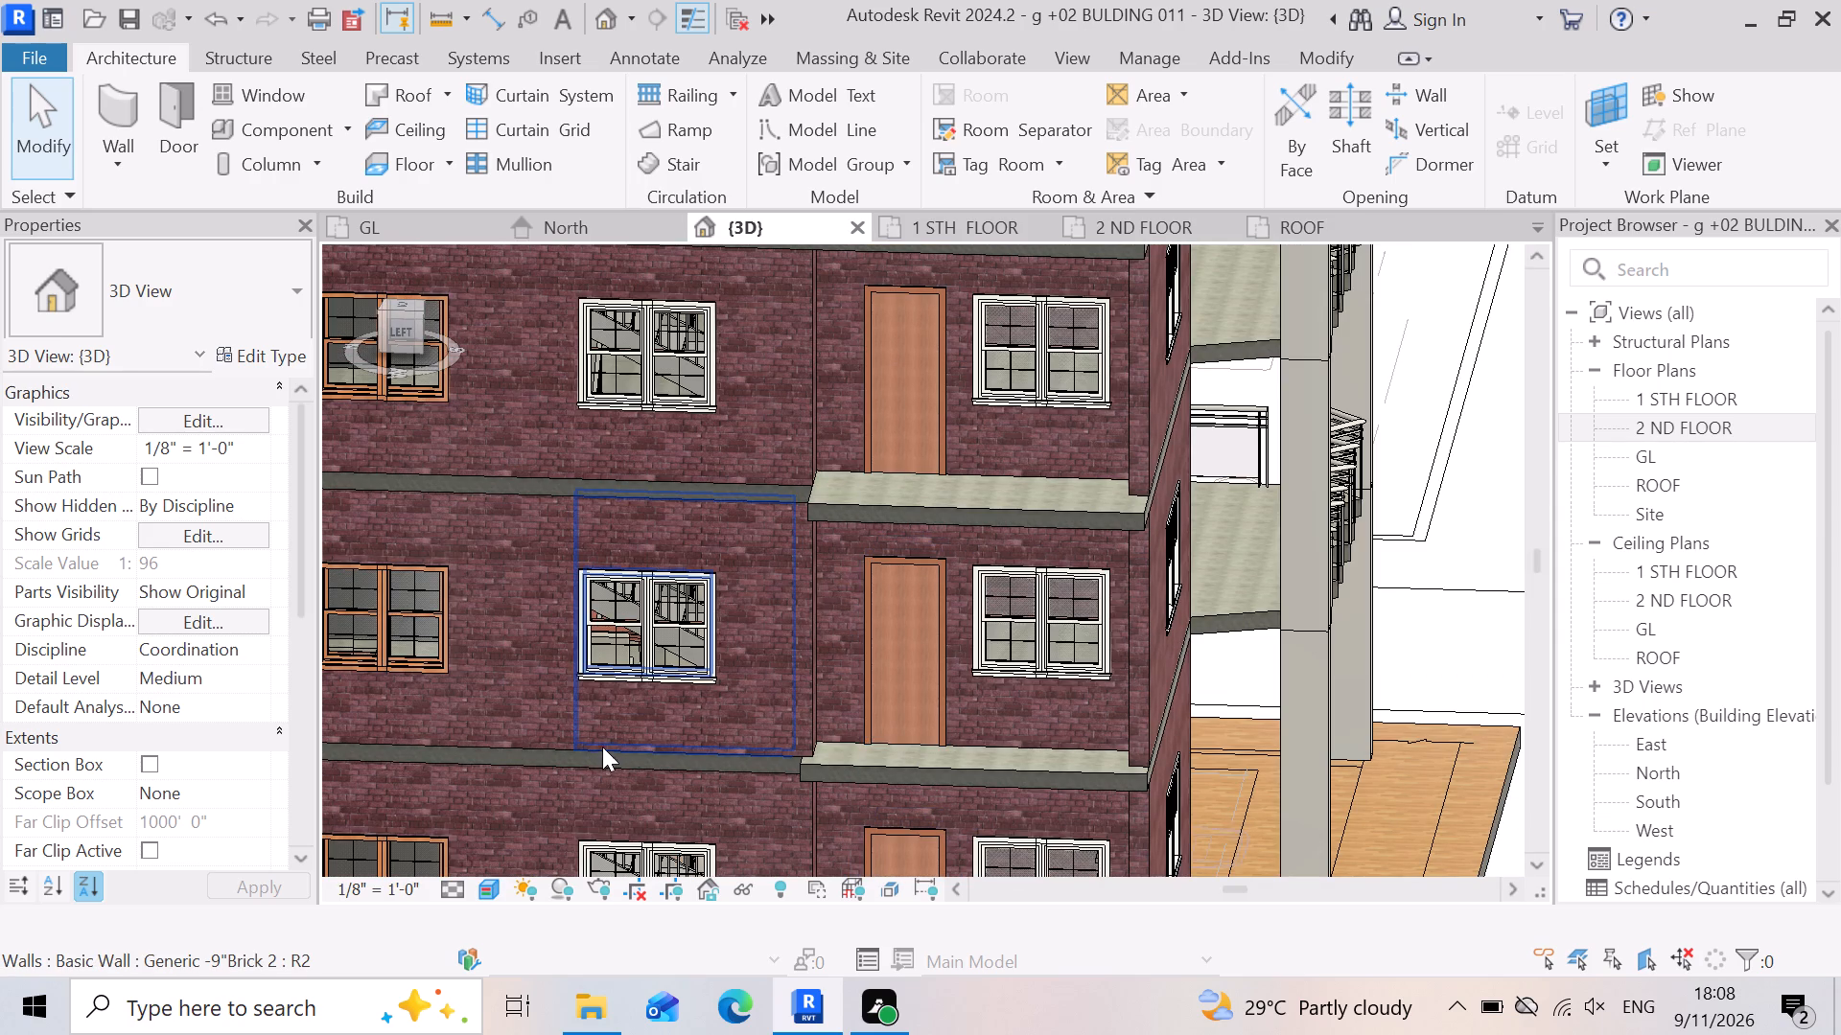
left_click(908, 523)
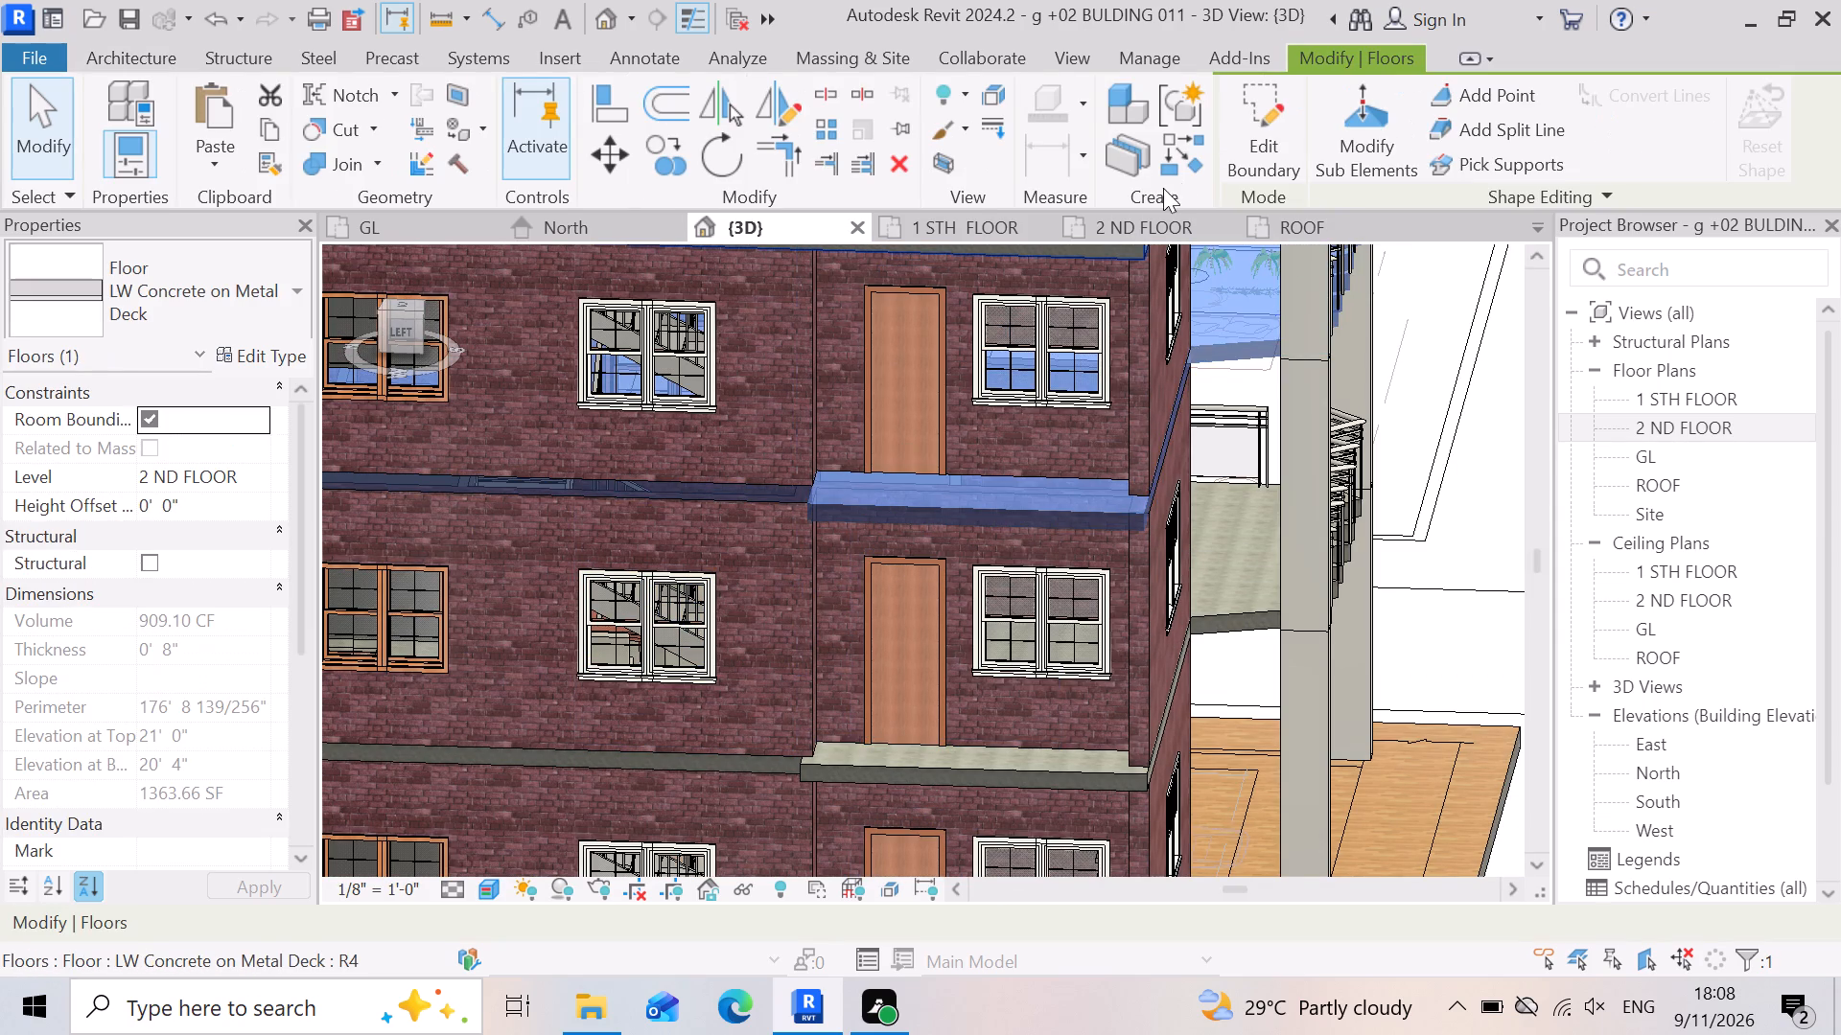
left_click(1285, 105)
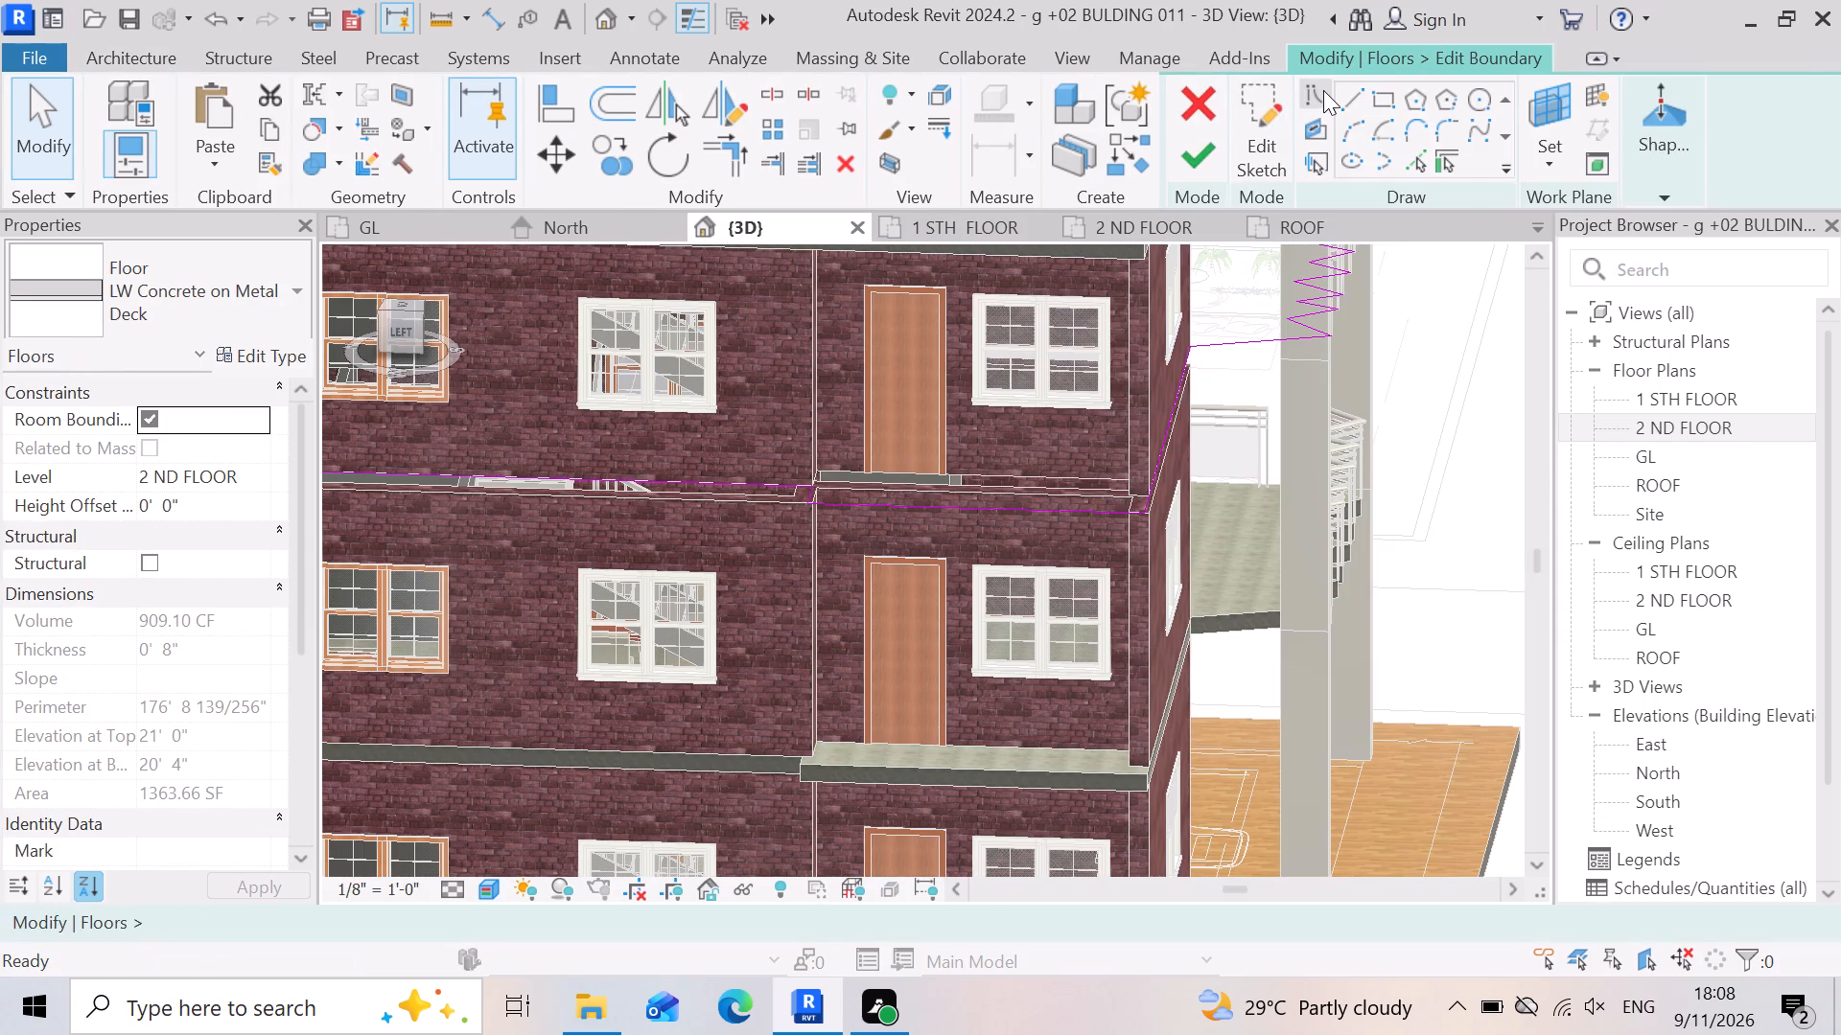
scroll(753, 591, "up", 5)
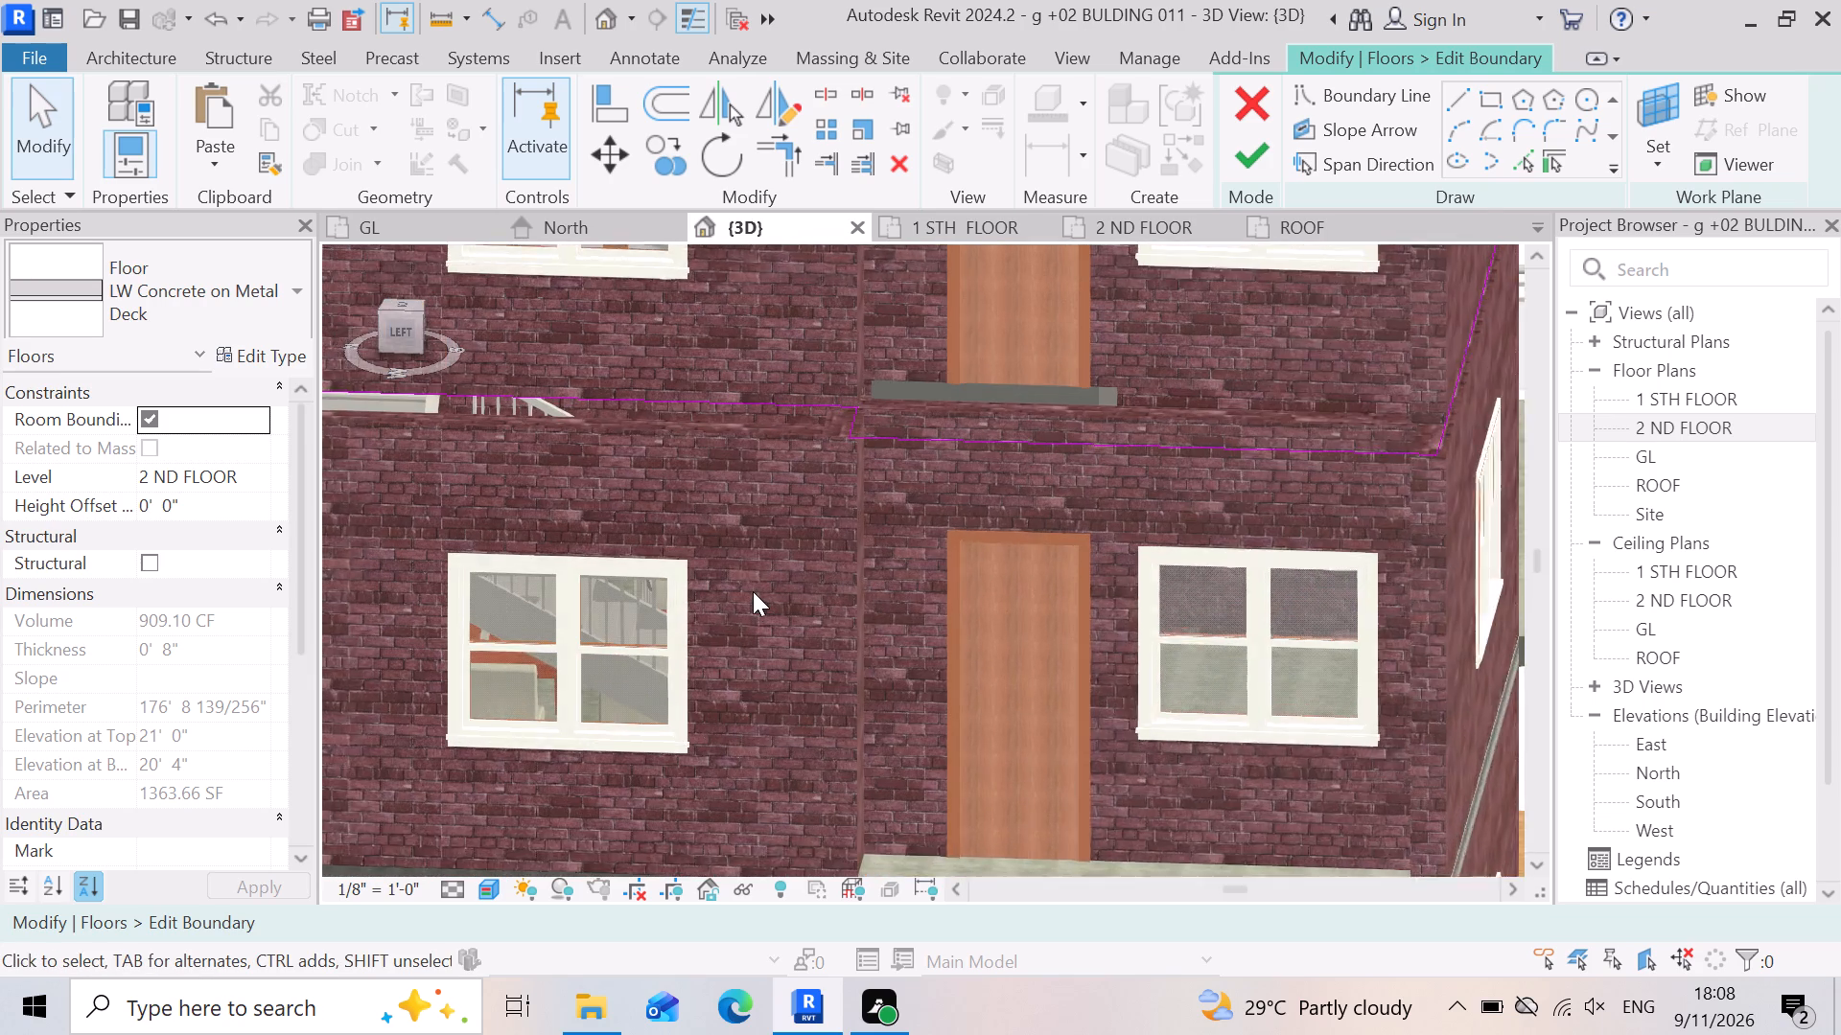
scroll(873, 457, "up", 6)
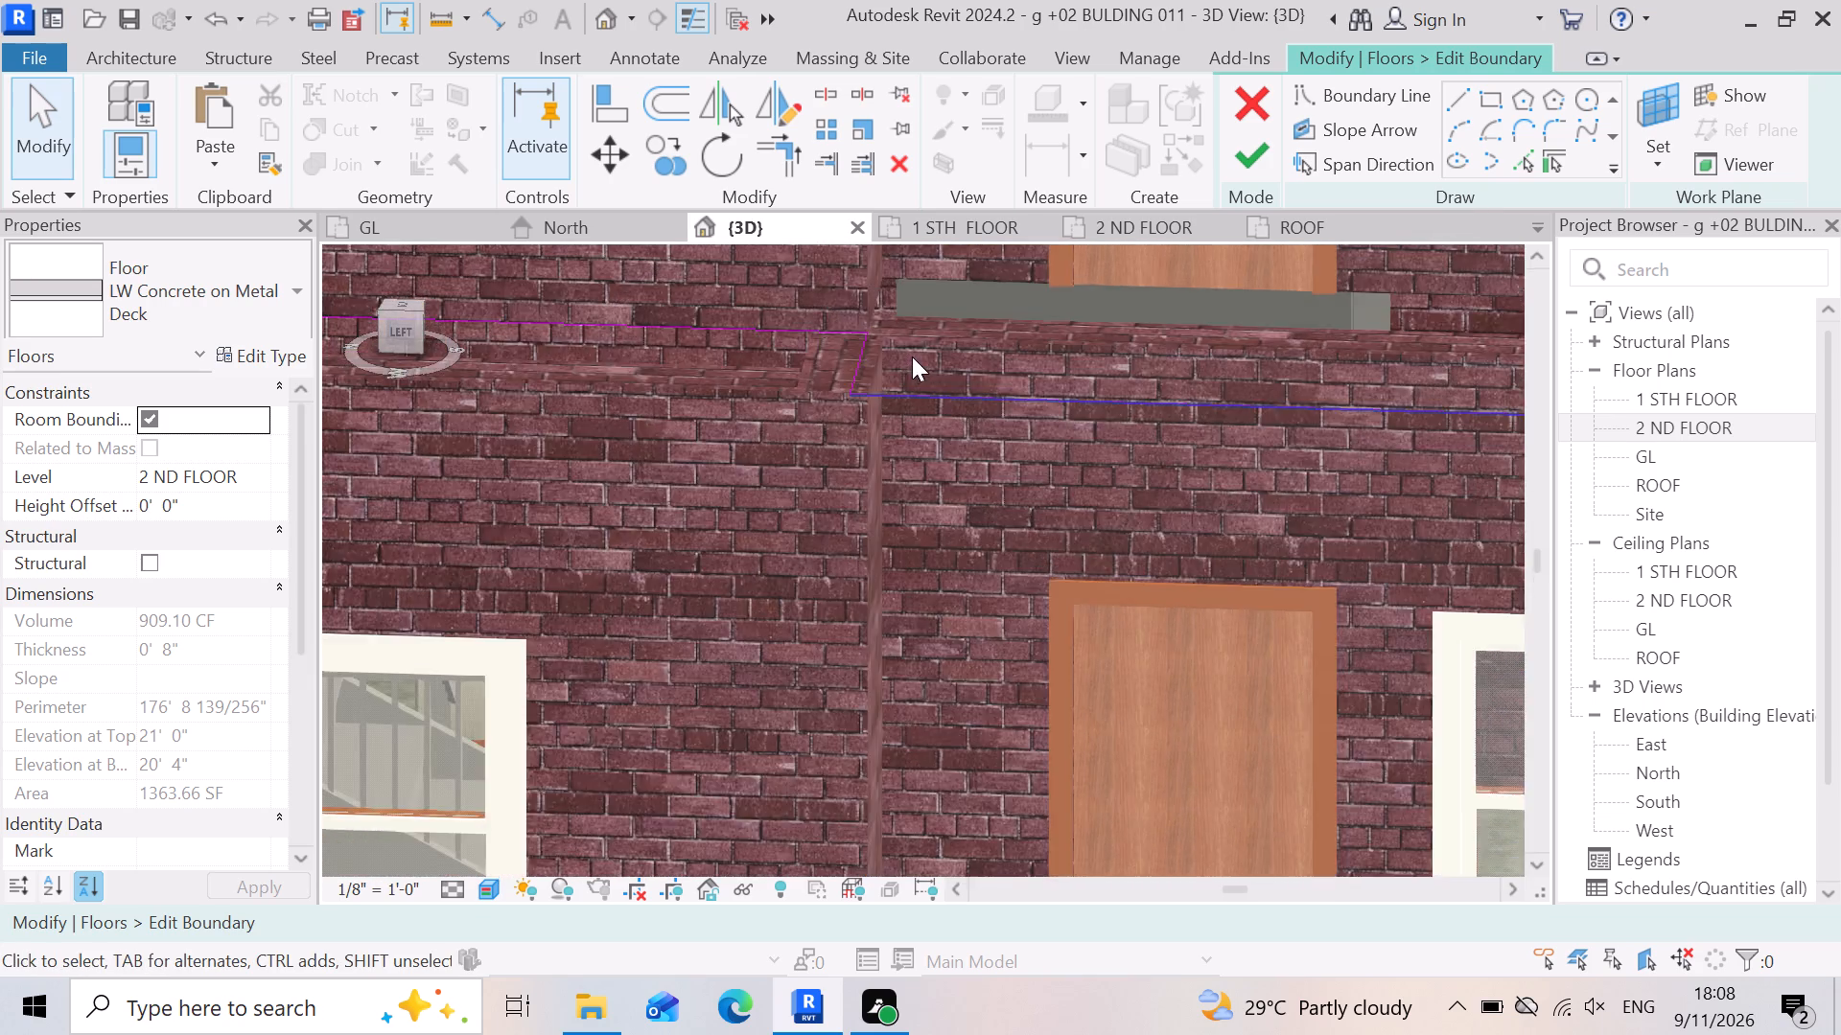
scroll(912, 356, "up", 2)
scroll(572, 548, "down", 2)
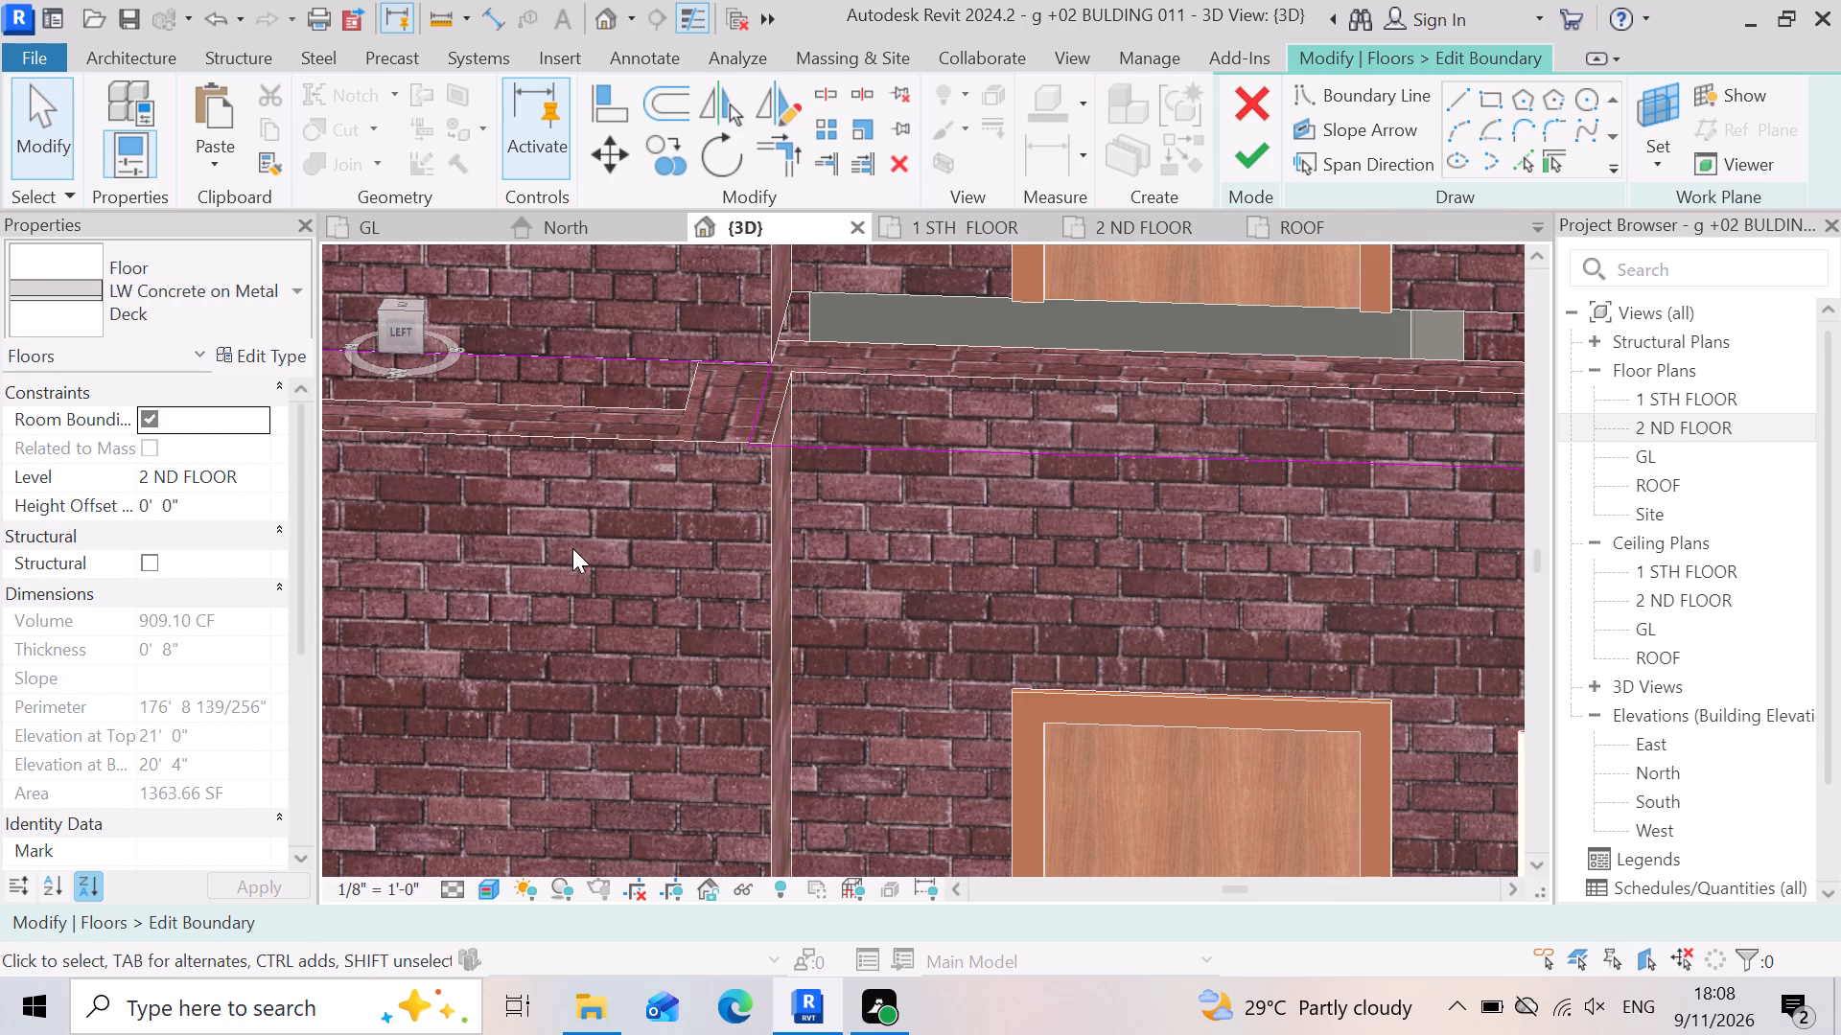
scroll(572, 548, "down", 5)
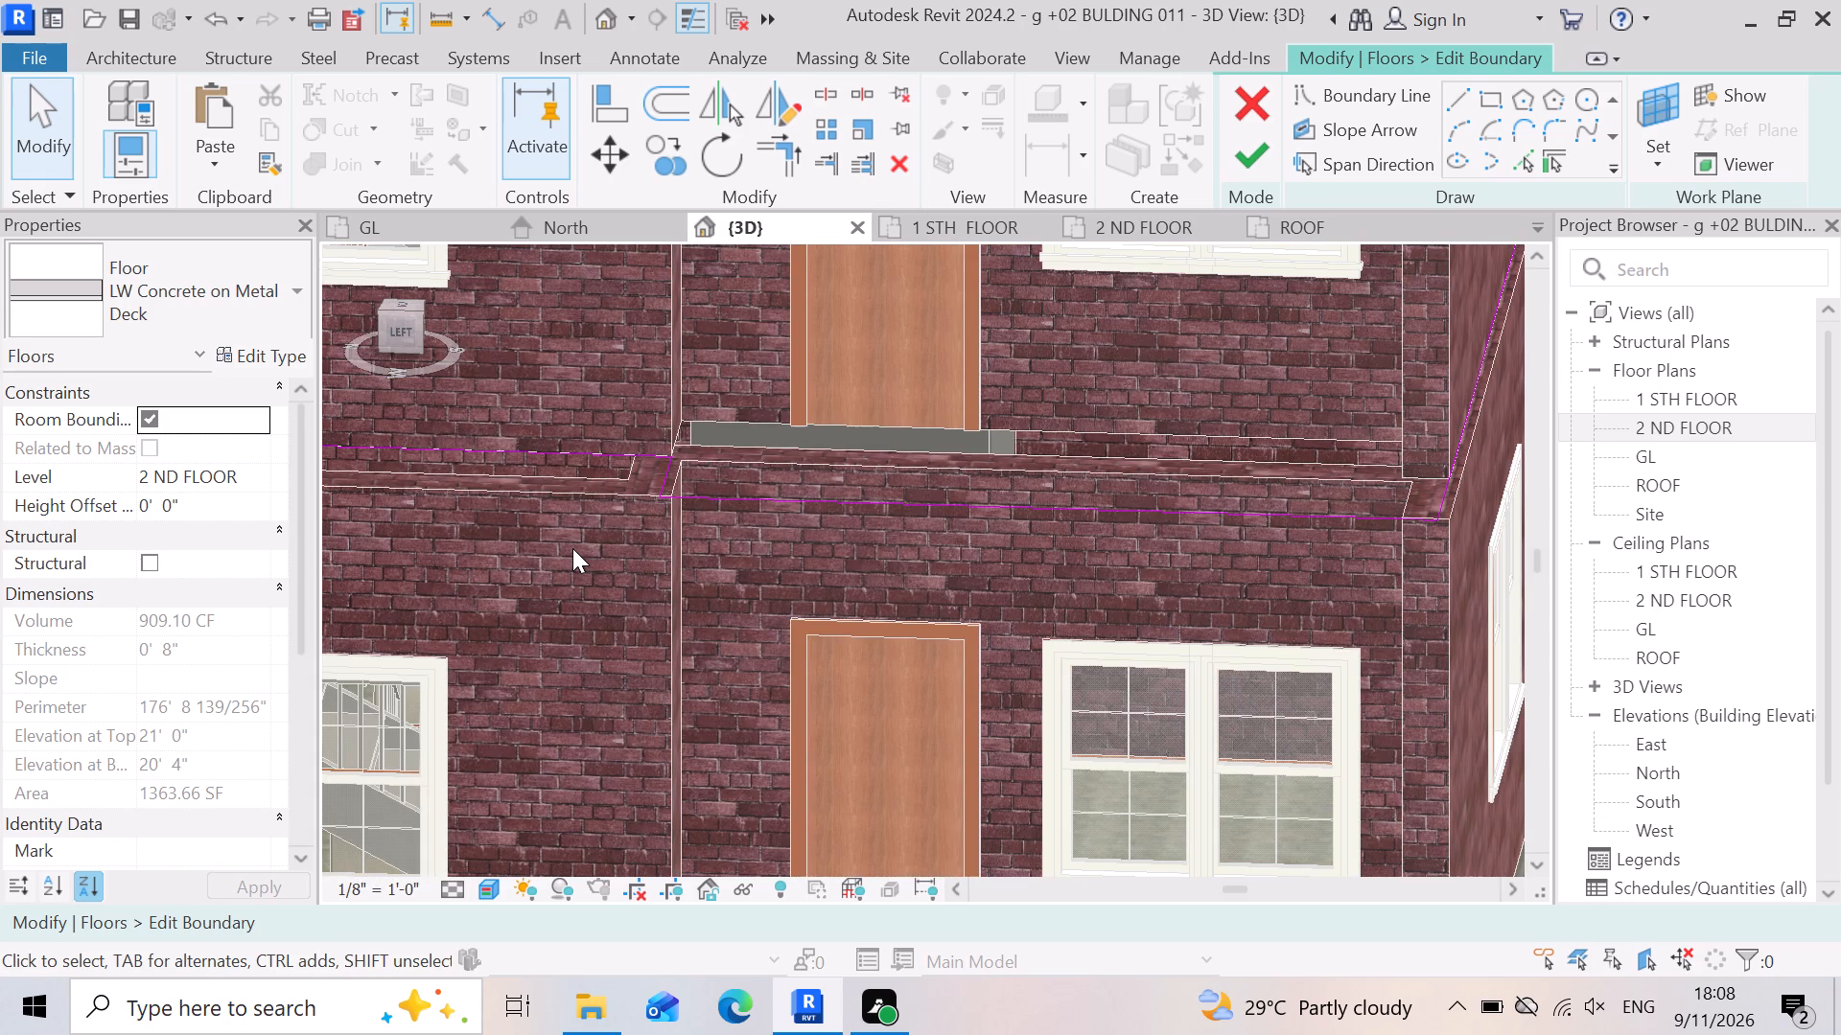
double_click(1693, 427)
Delete the outer vertical boundary line of the projecting slab edge beside the side door.
scroll(957, 701, "up", 1)
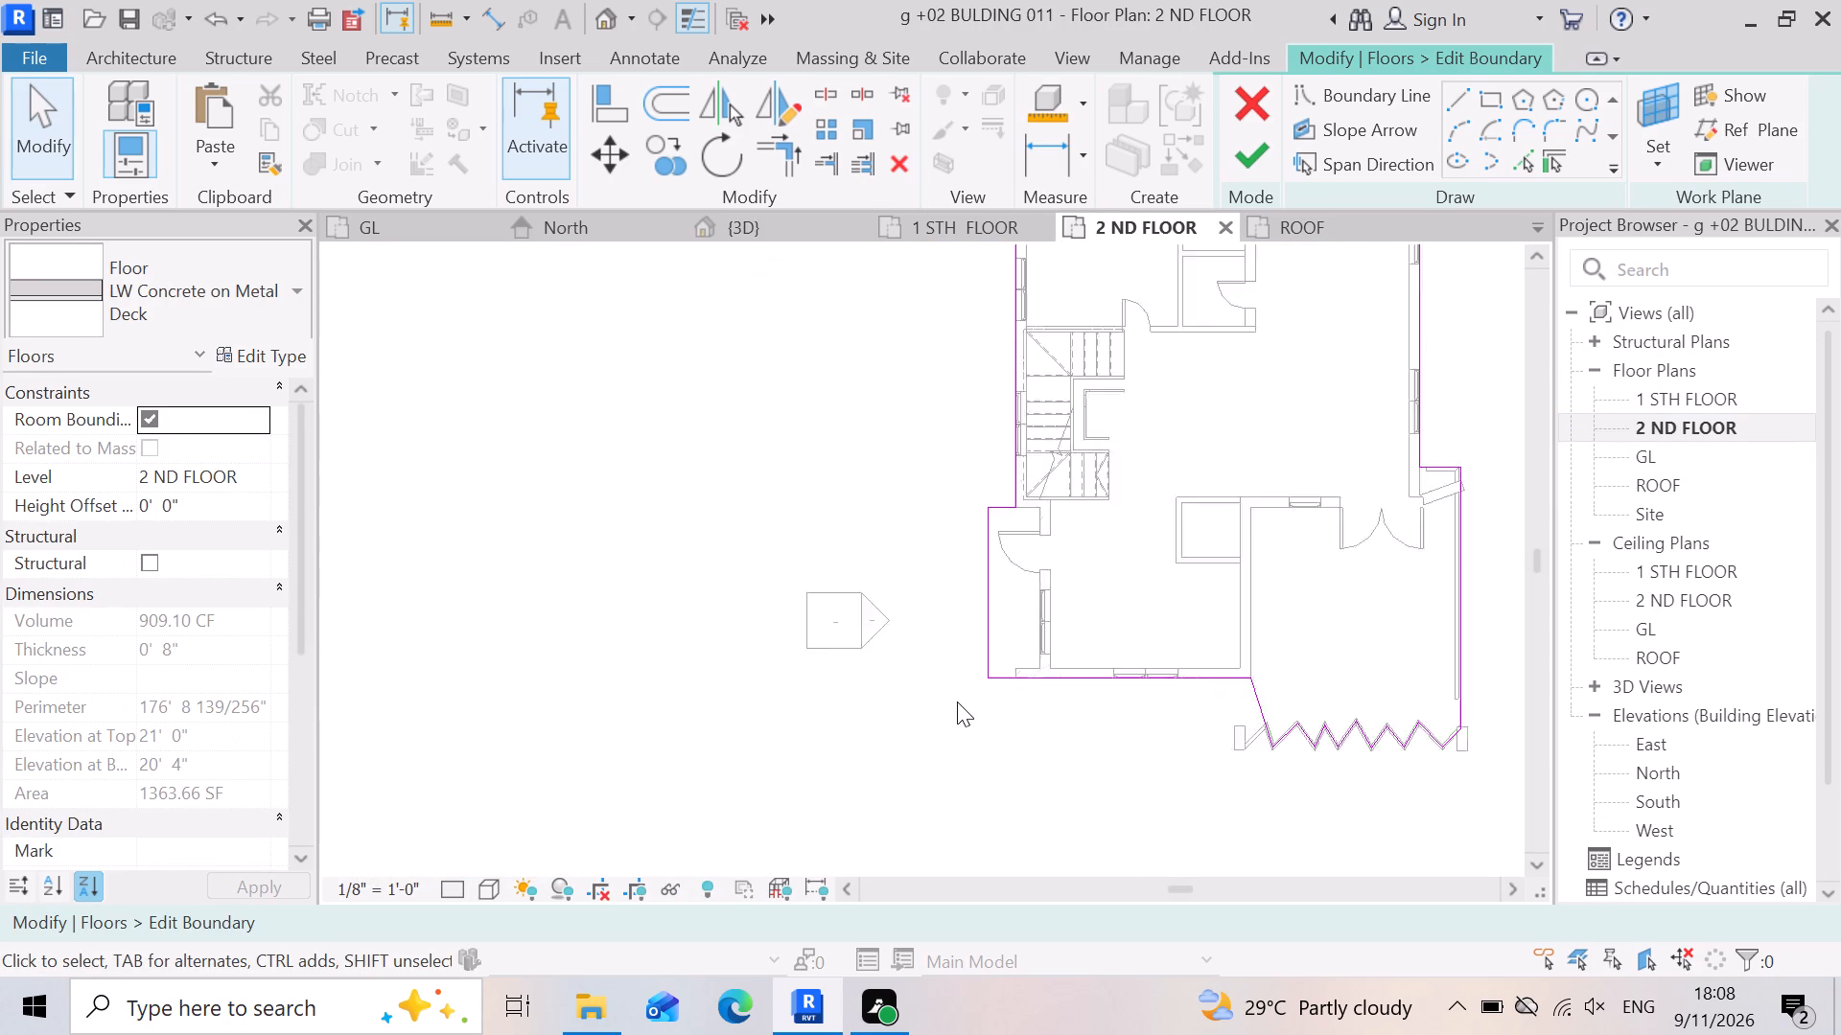
scroll(957, 701, "up", 2)
scroll(1018, 490, "up", 8)
scroll(1059, 386, "up", 3)
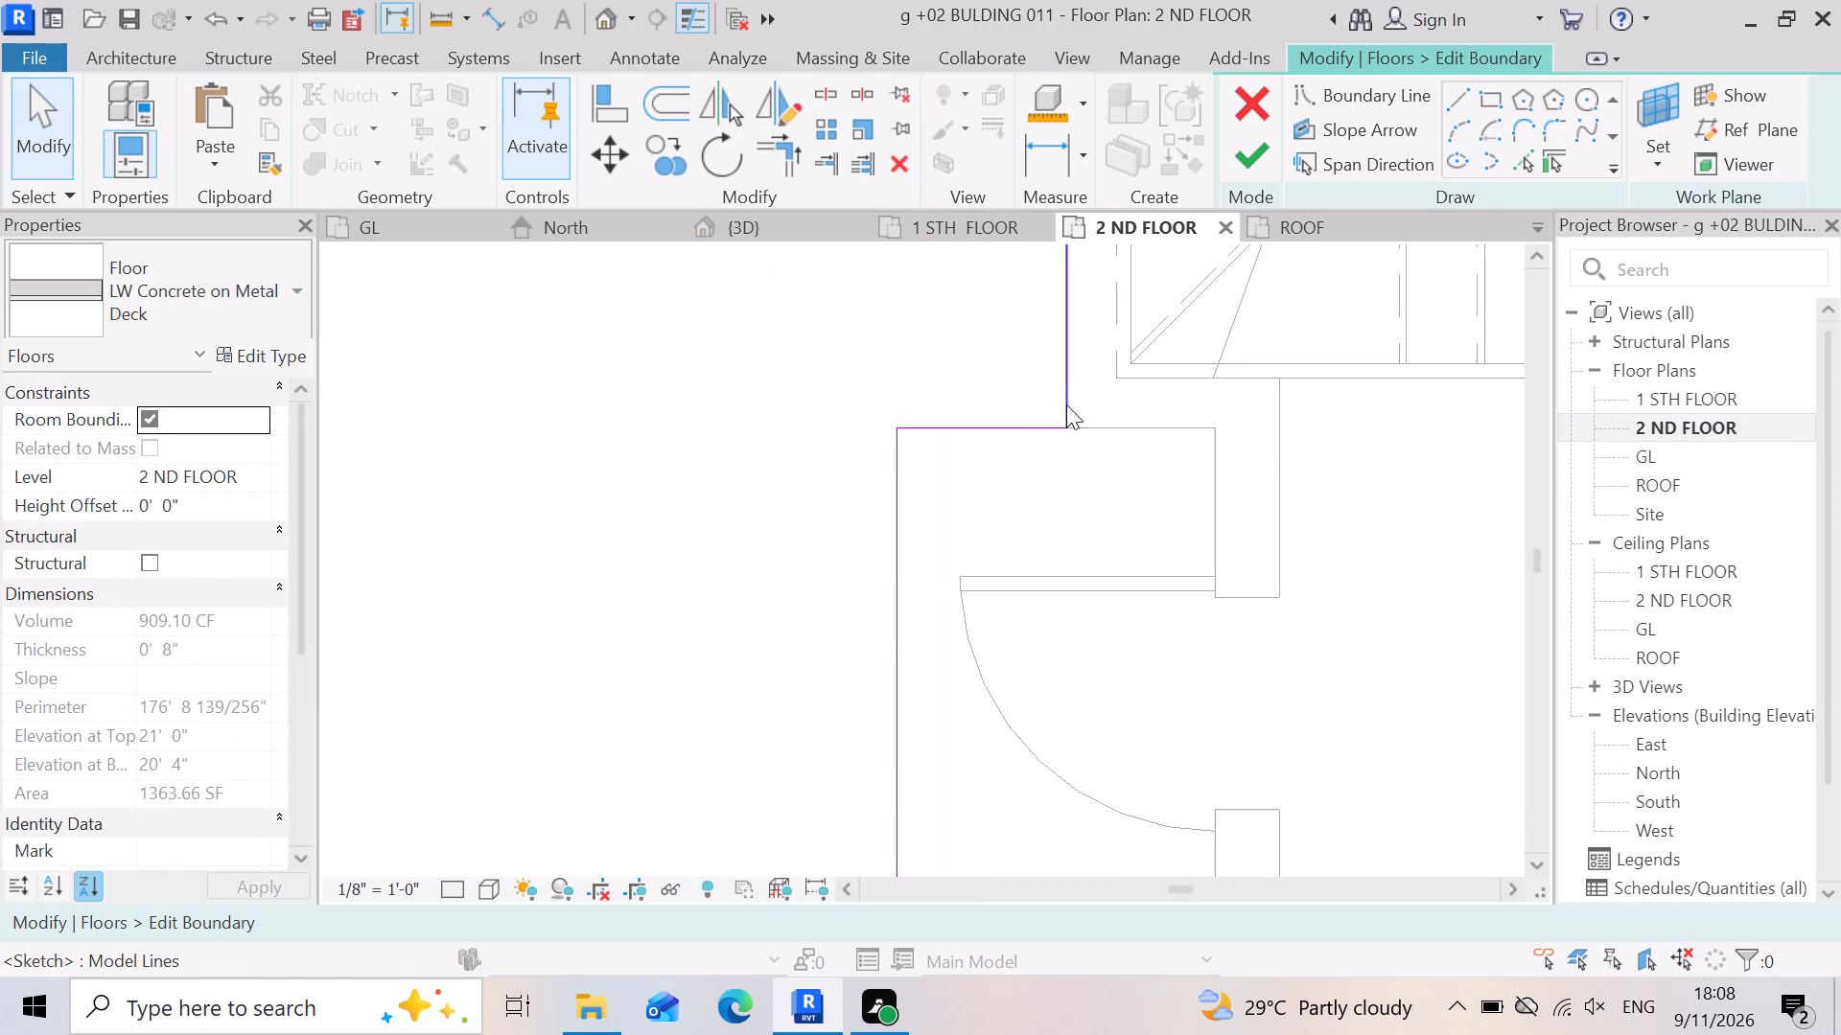
scroll(1136, 596, "down", 6)
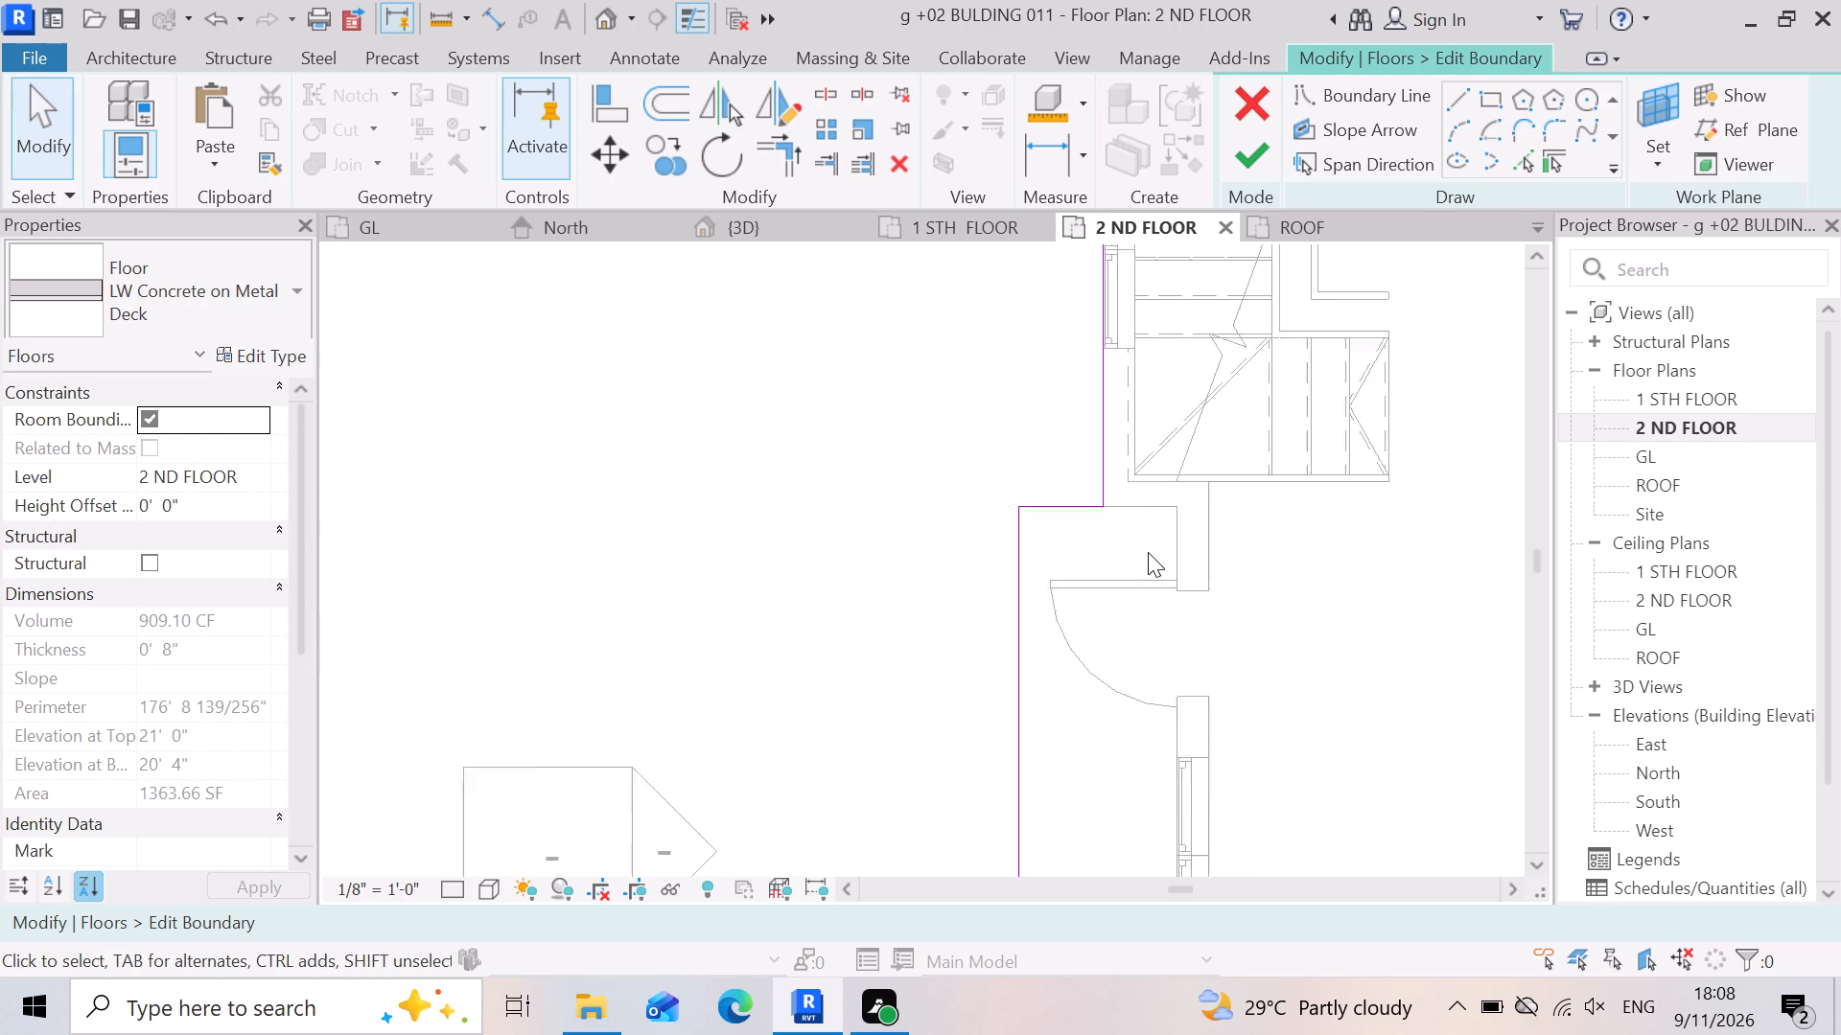
scroll(1148, 552, "down", 2)
left_click(1068, 670)
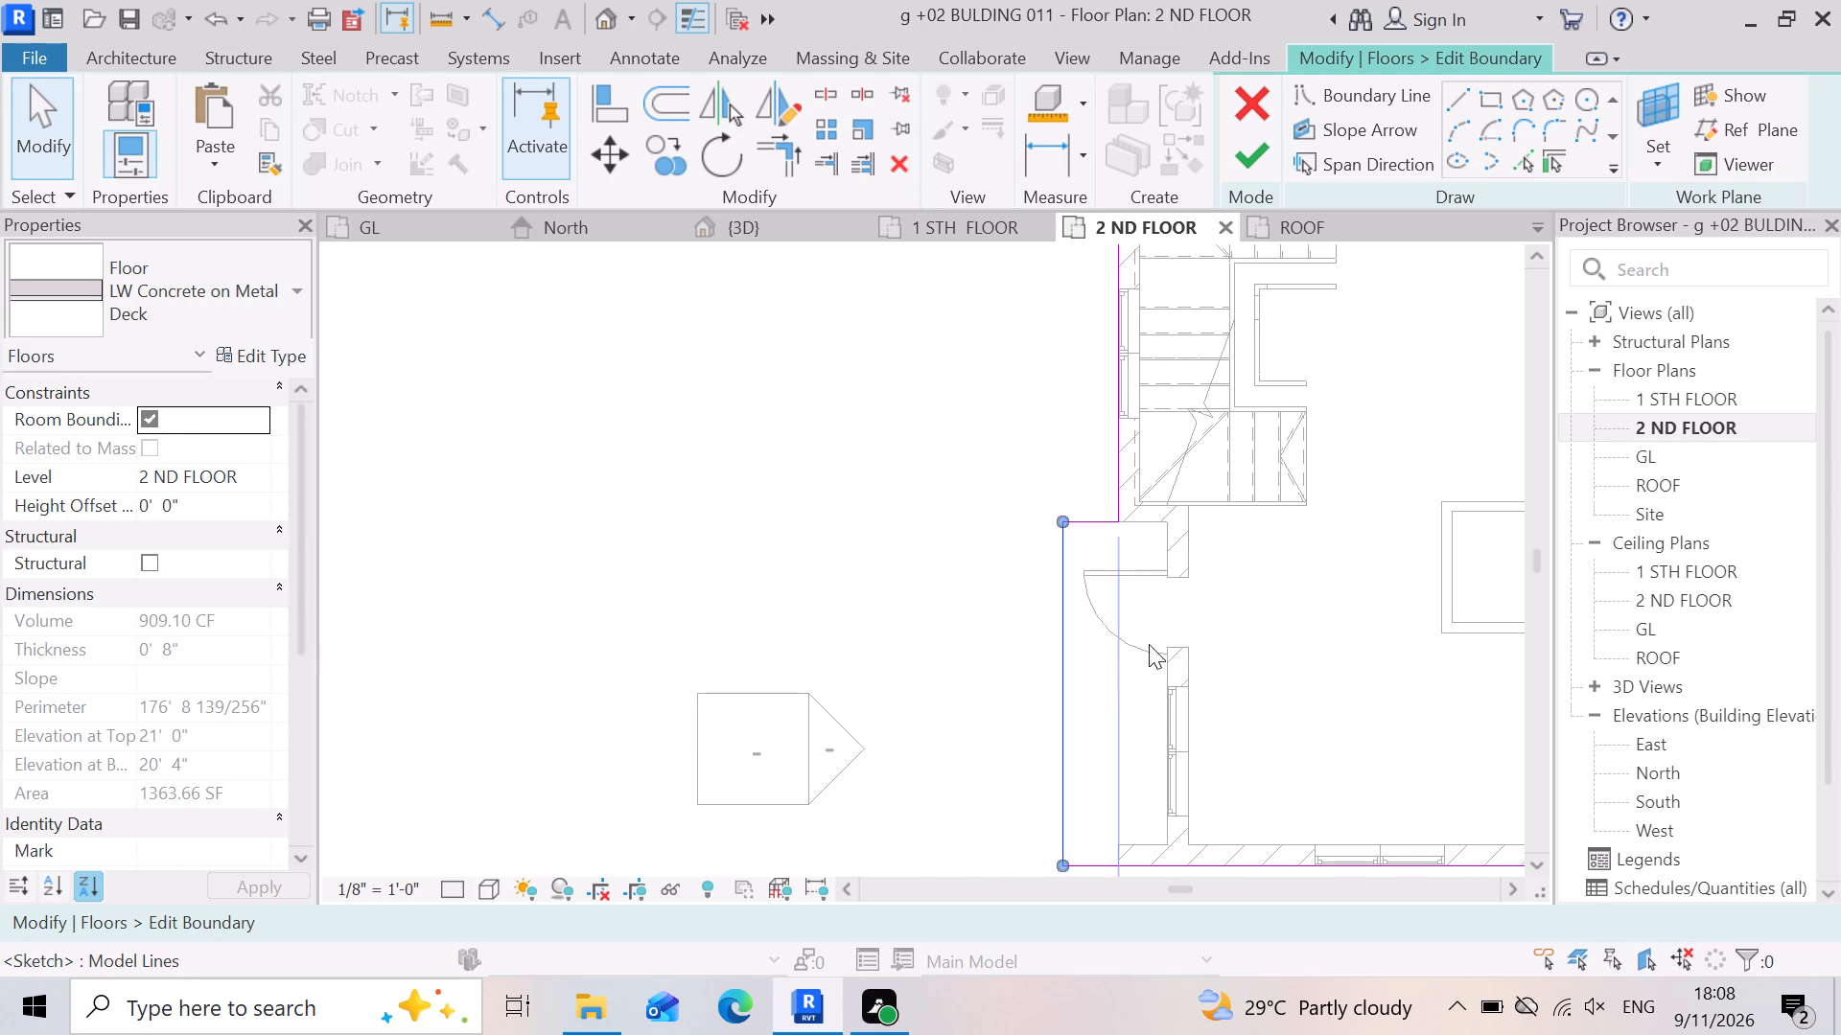
scroll(1208, 616, "down", 3)
scroll(1253, 677, "up", 3)
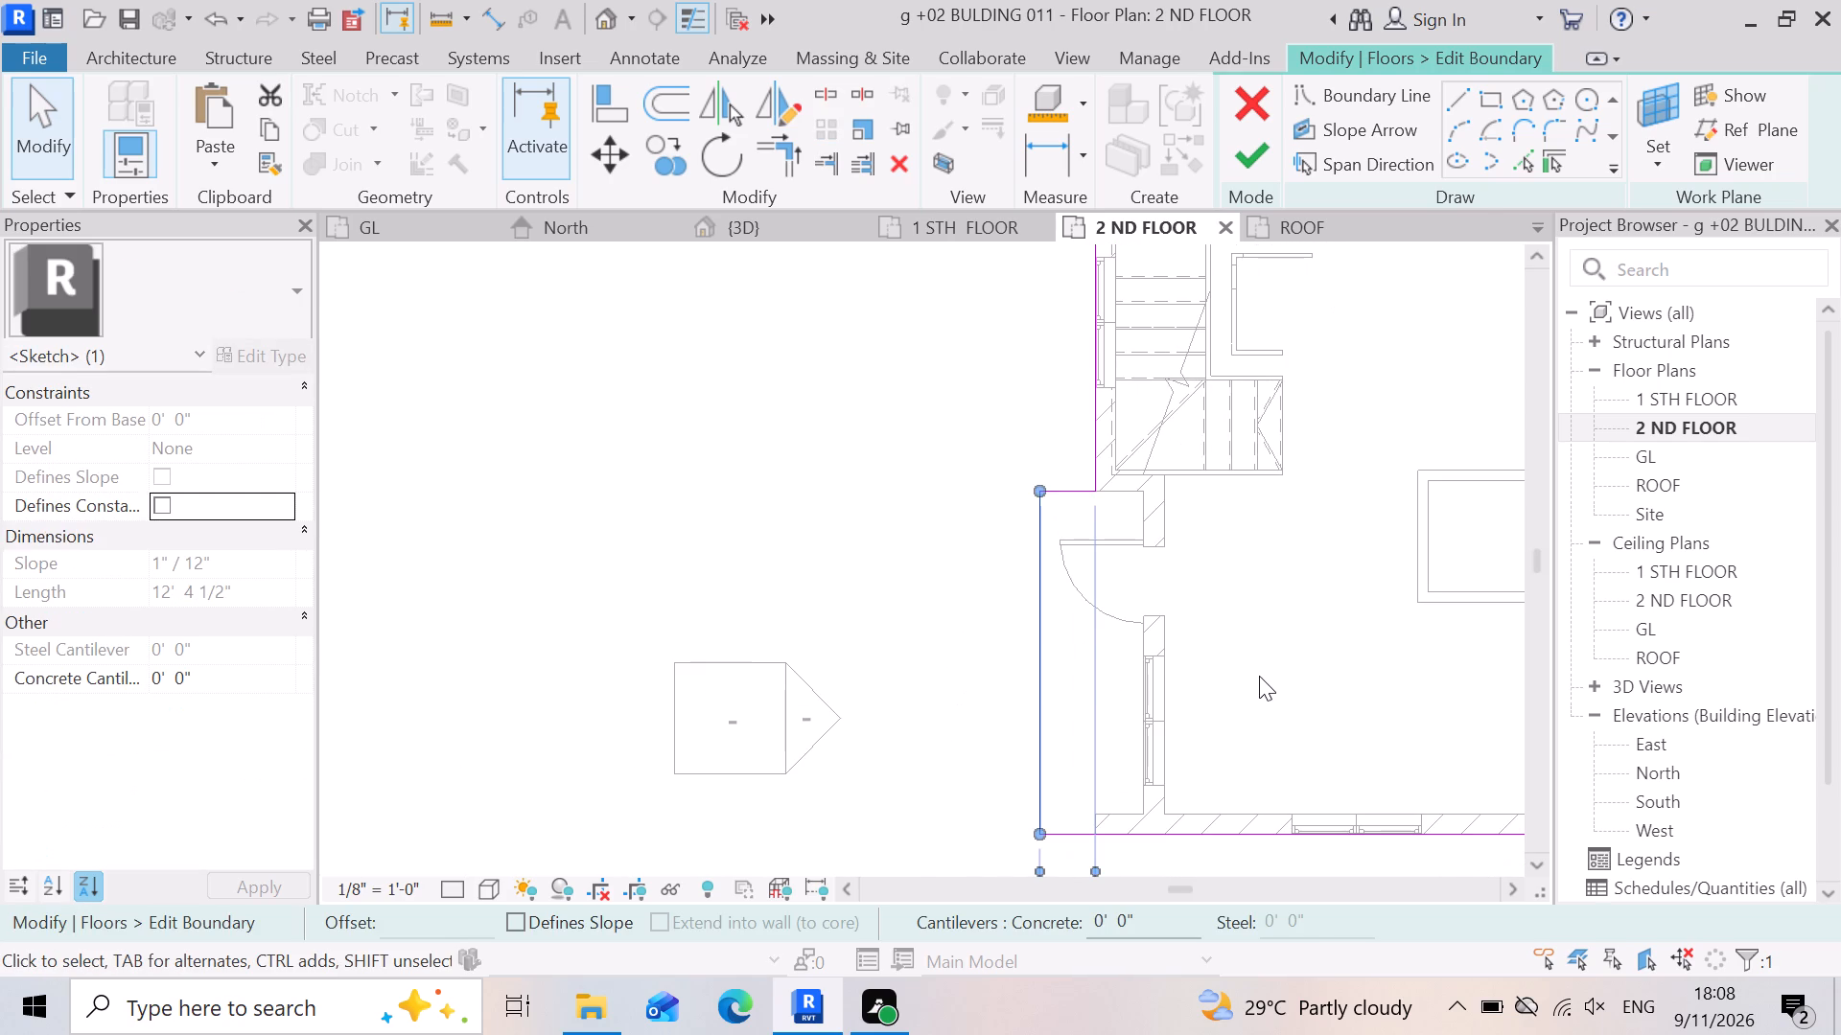
key("Delete")
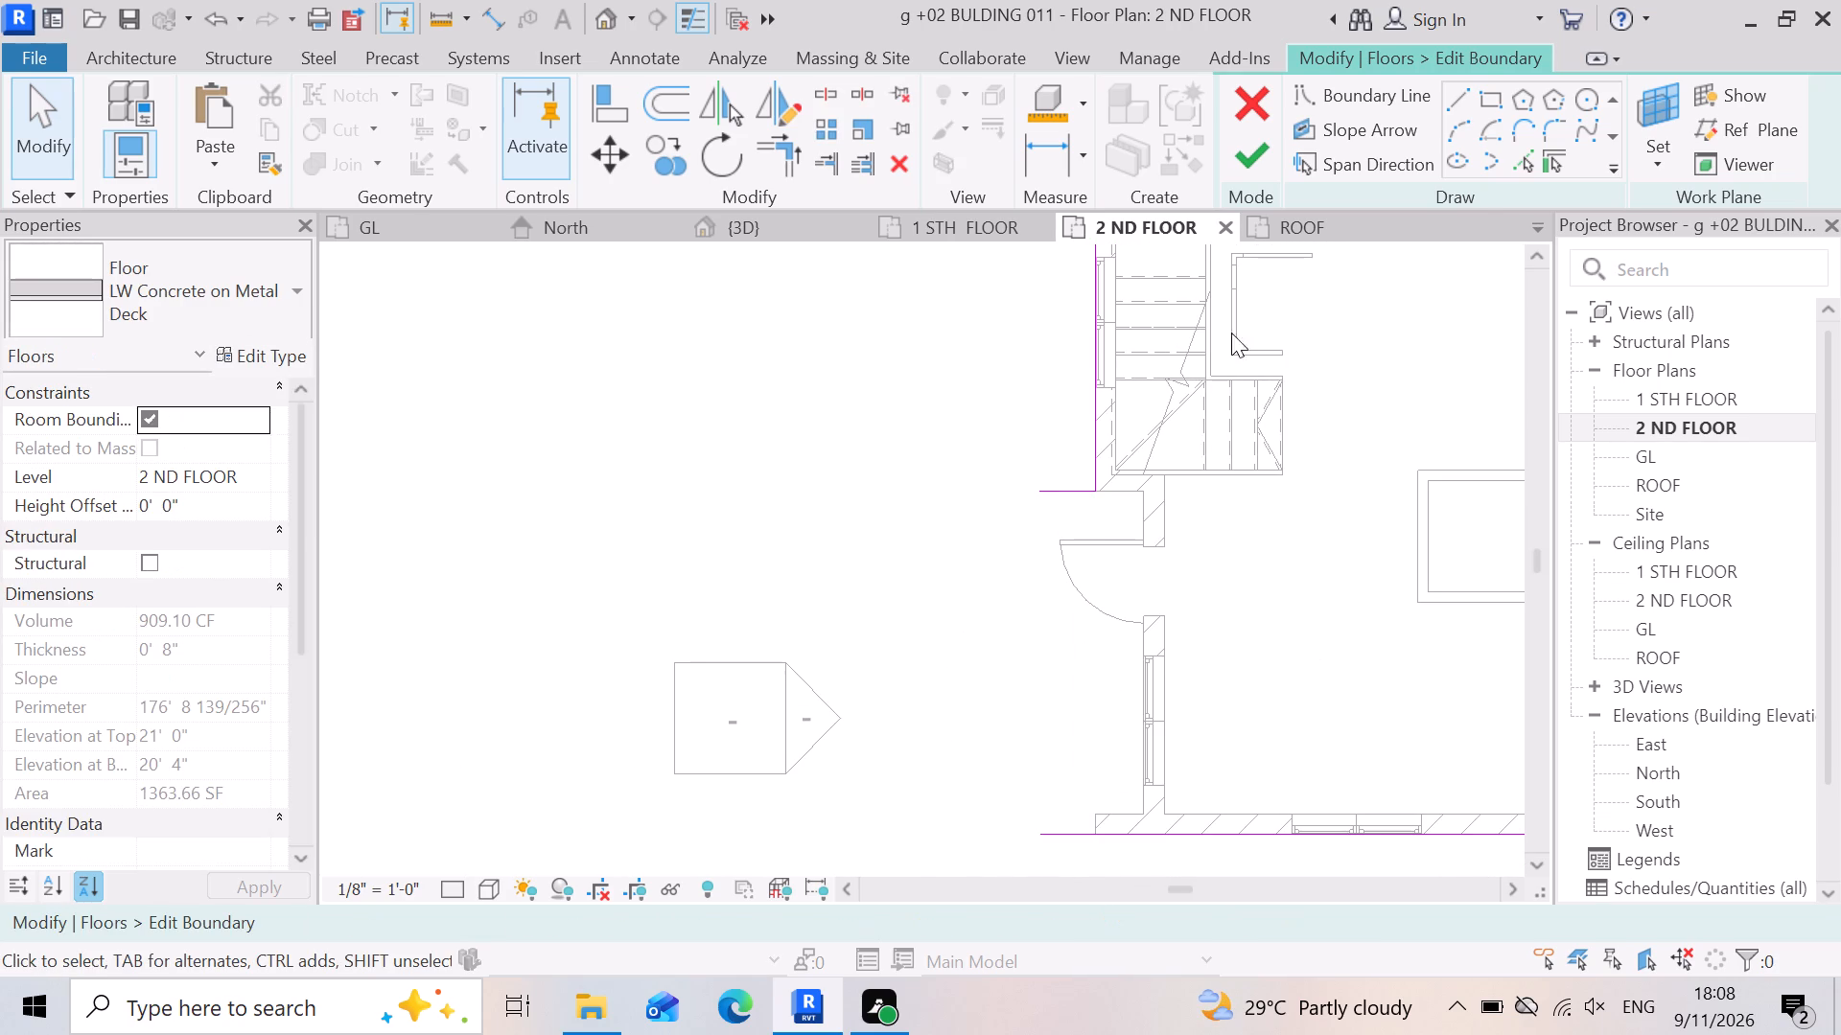
Draw a vertical boundary line about 12' 4 1/2" long, nearer the wall, from the upper to the lower horizontal boundary line.
left_click(1460, 98)
scroll(1097, 597, "up", 3)
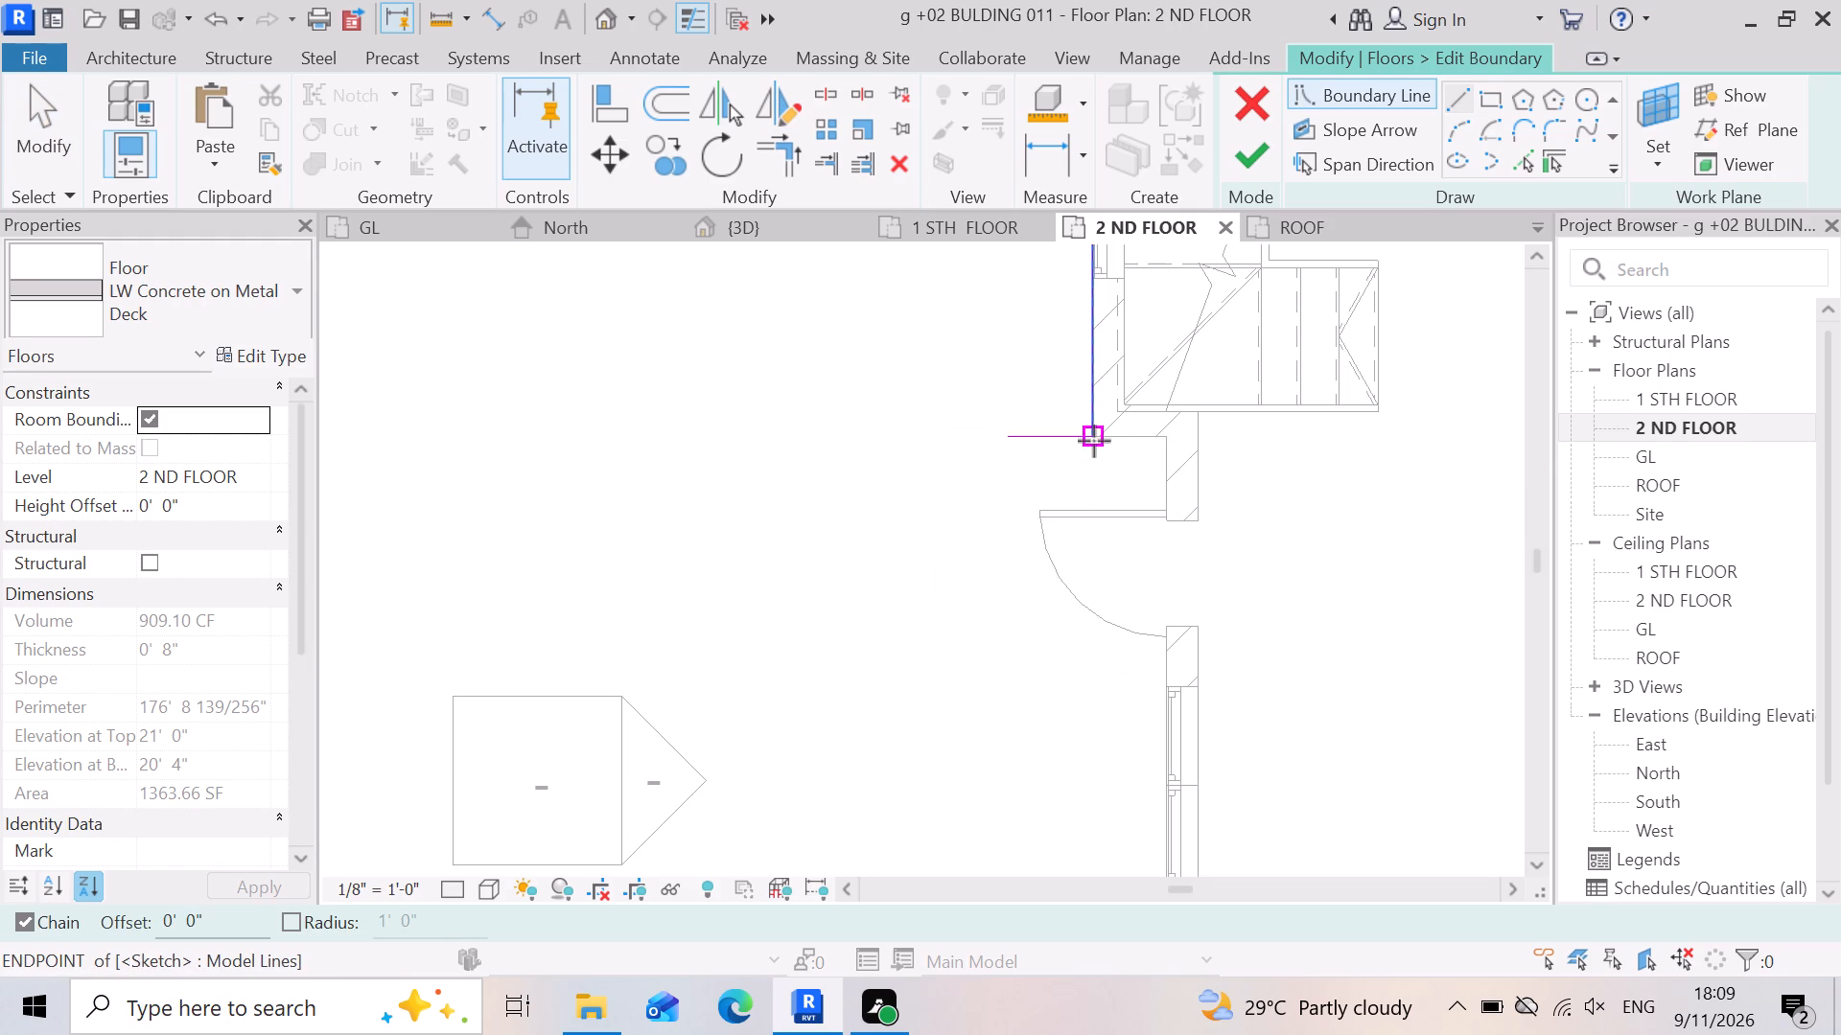
left_click(1050, 443)
scroll(1050, 443, "down", 4)
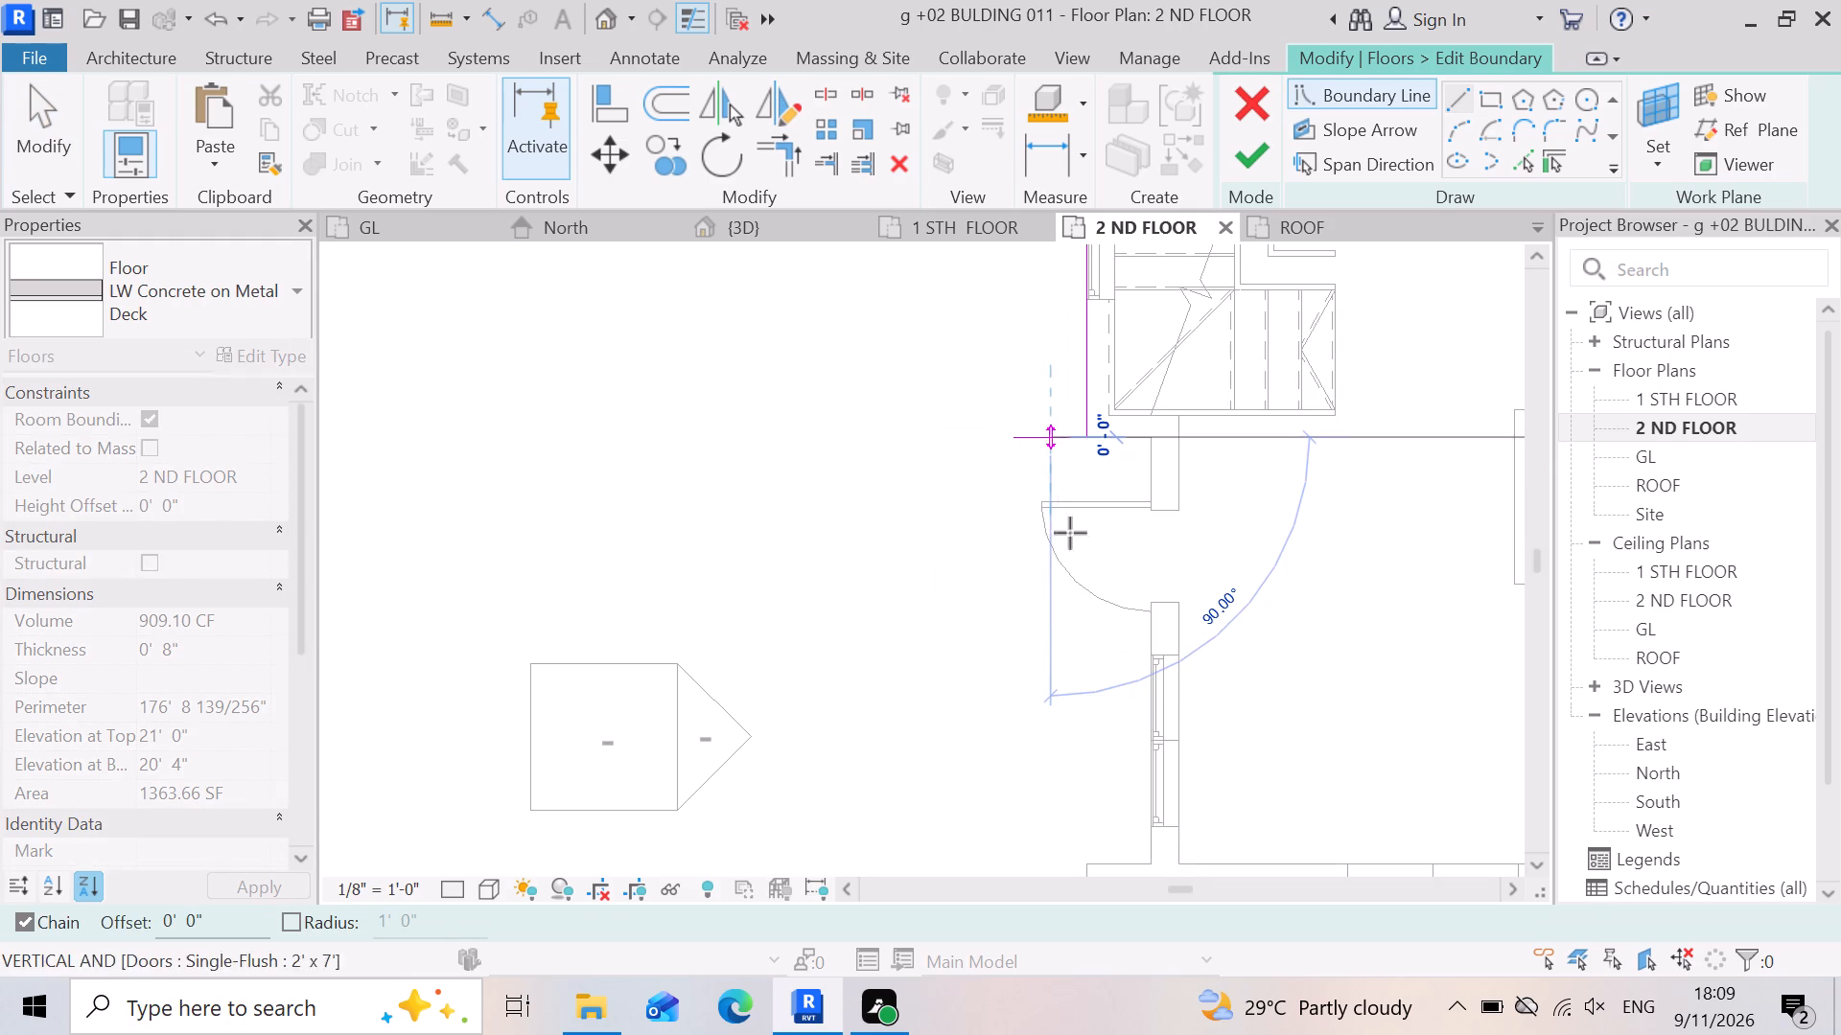
scroll(1058, 794, "up", 5)
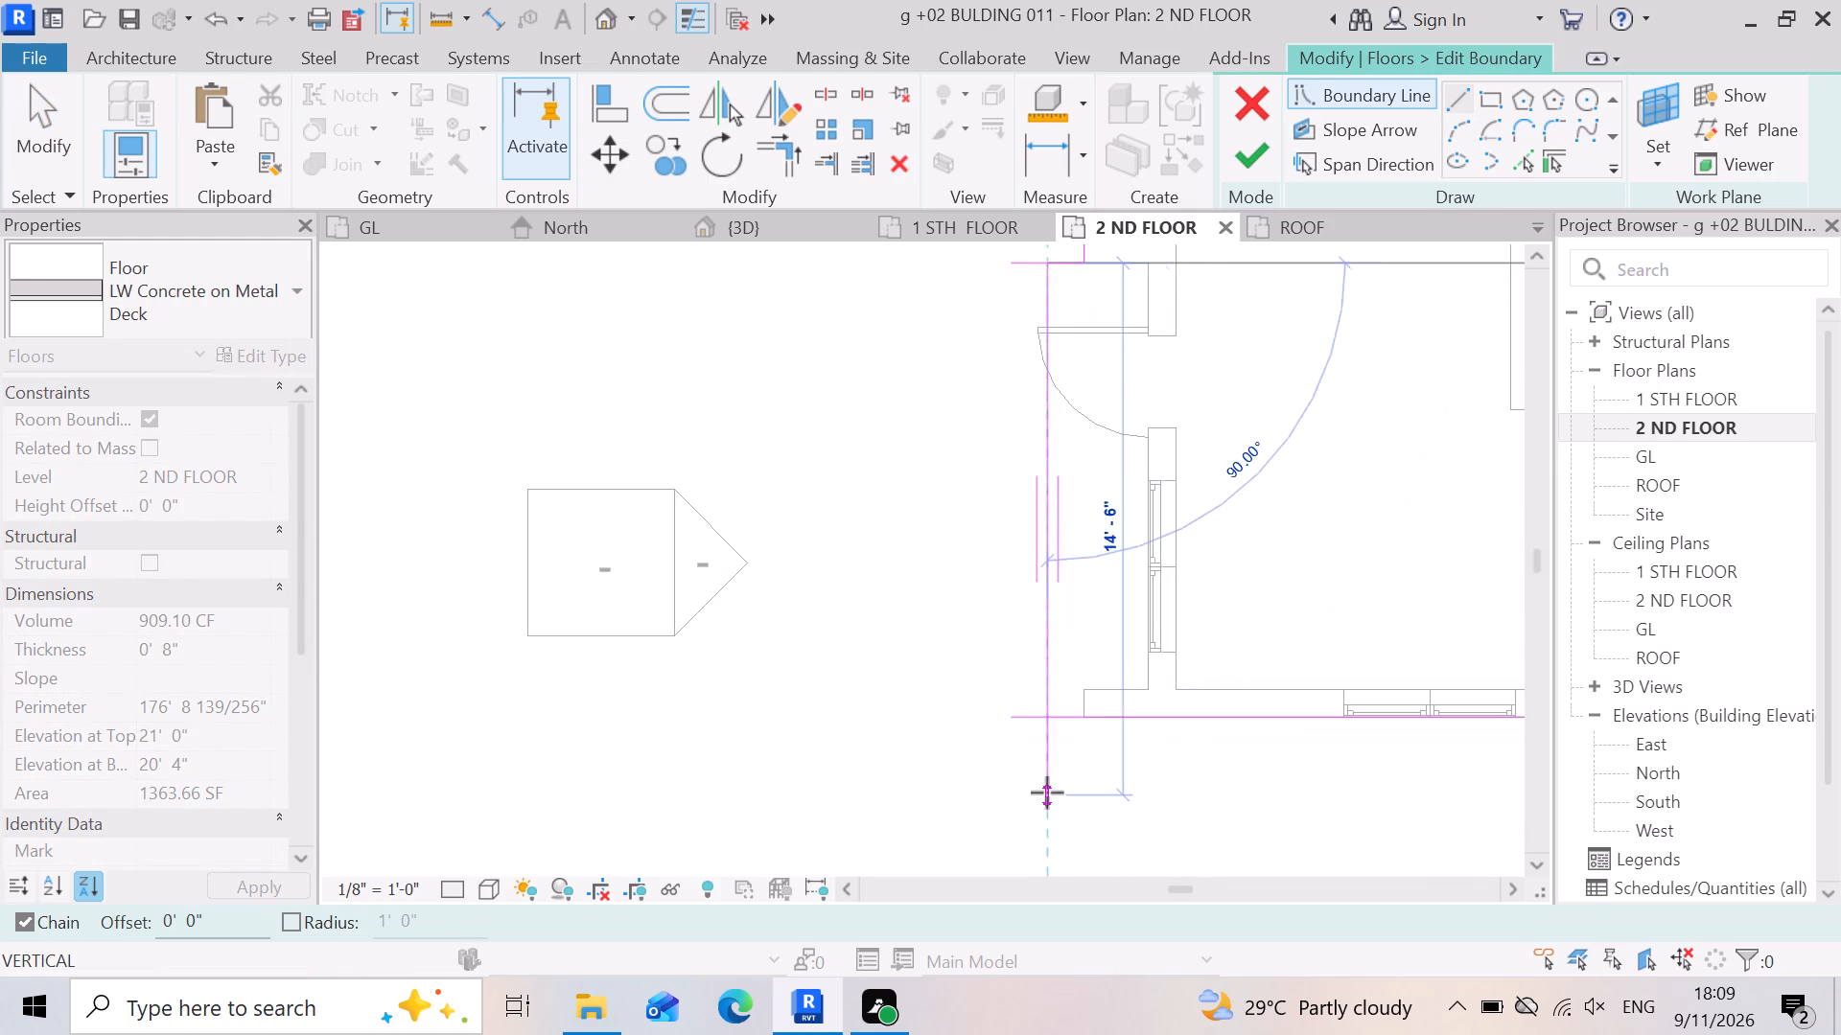
scroll(1047, 793, "up", 1)
left_click(1041, 679)
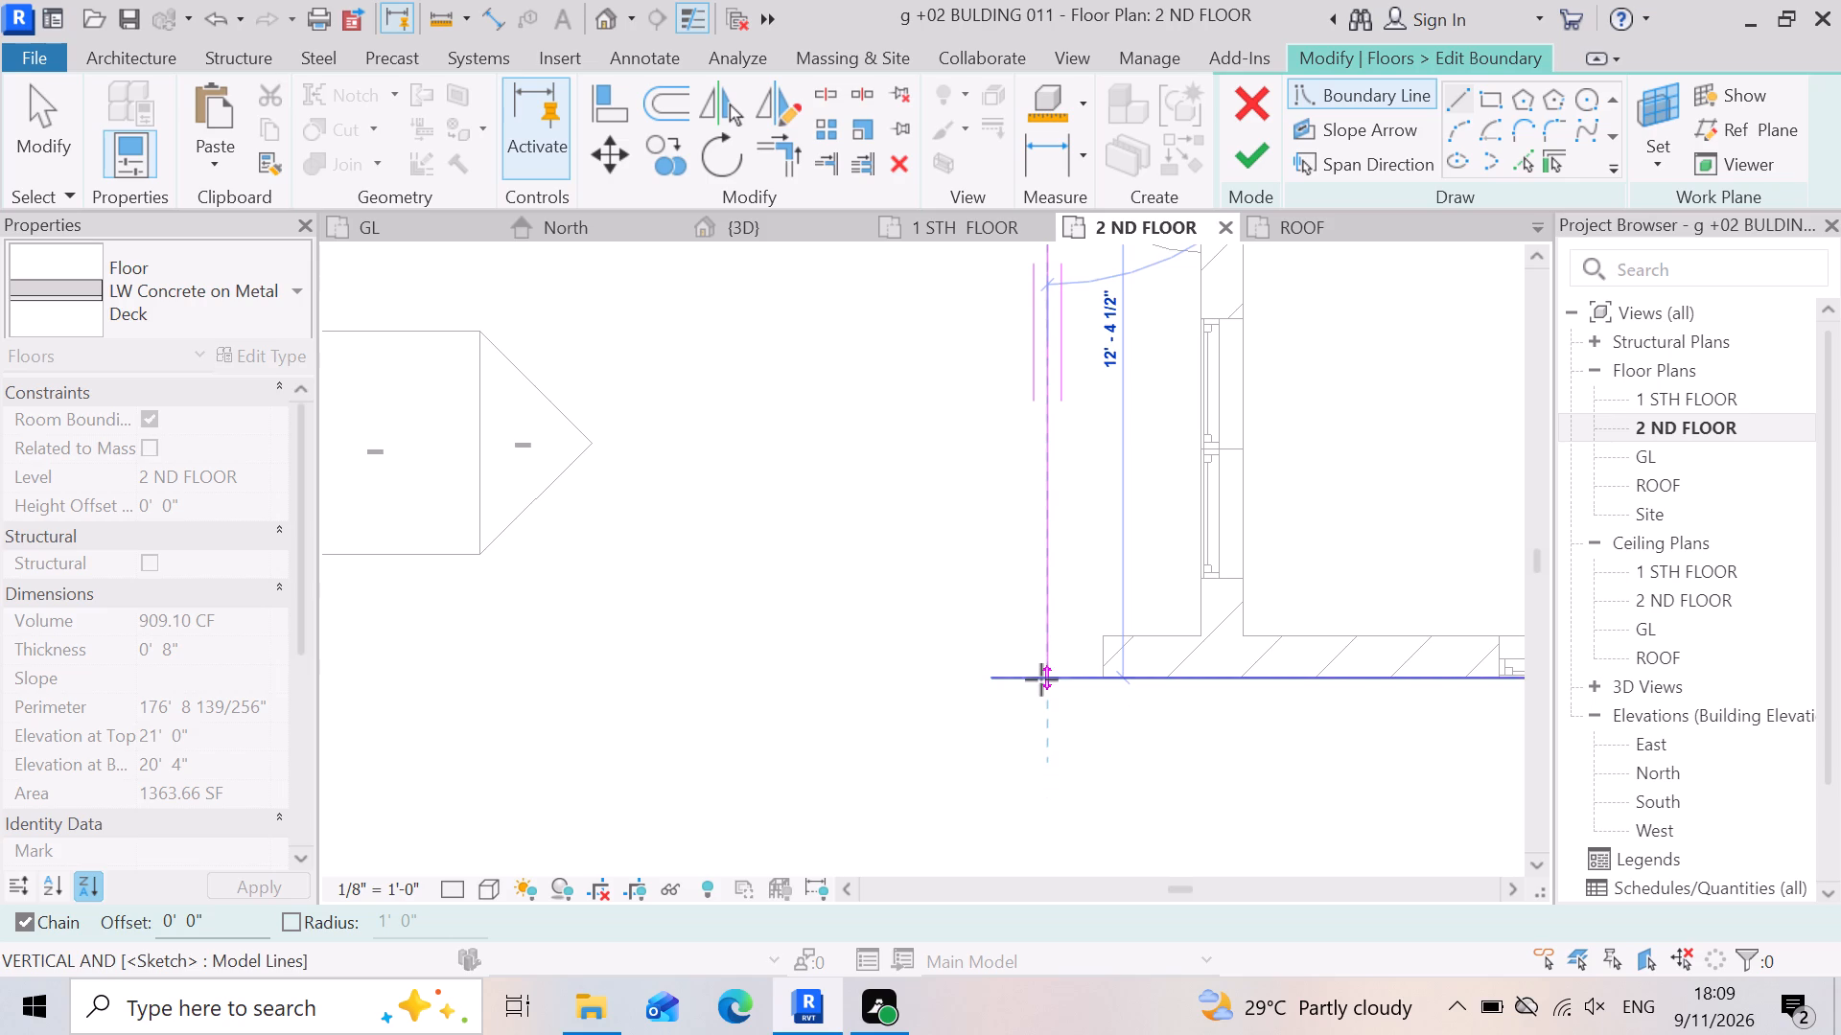
key("Escape")
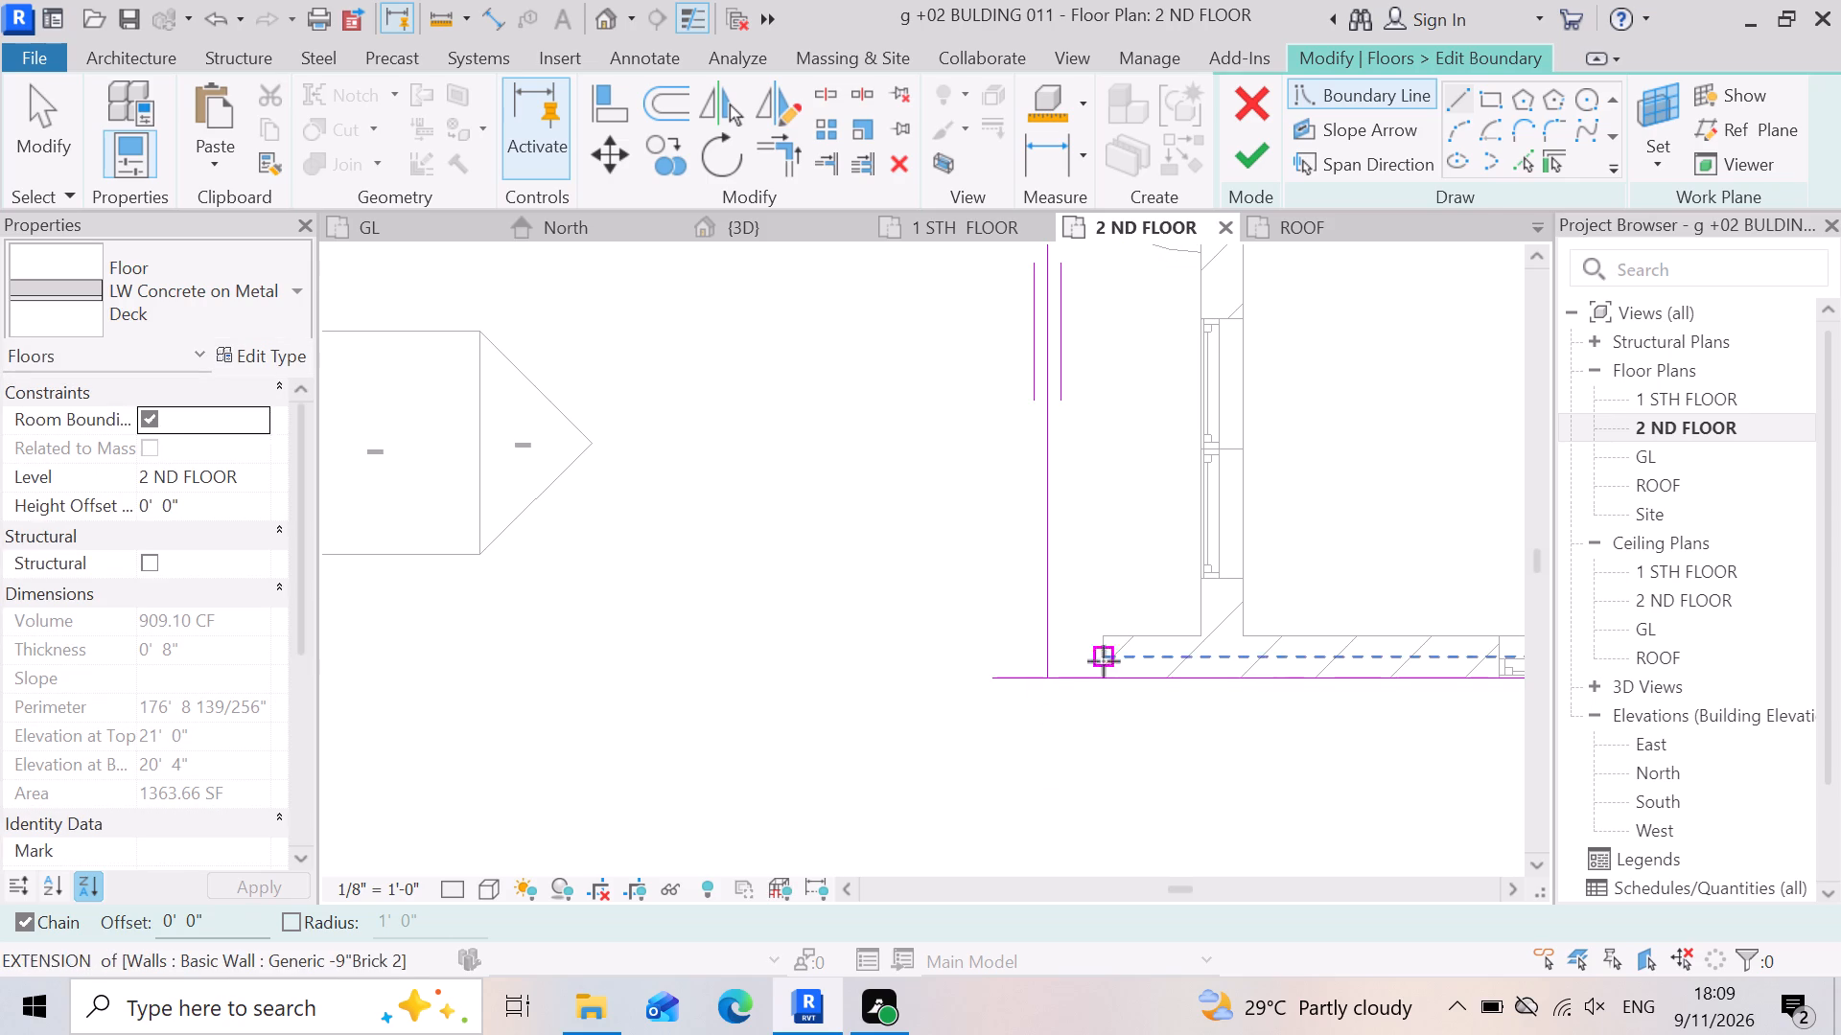
scroll(1104, 661, "up", 3)
key("Escape")
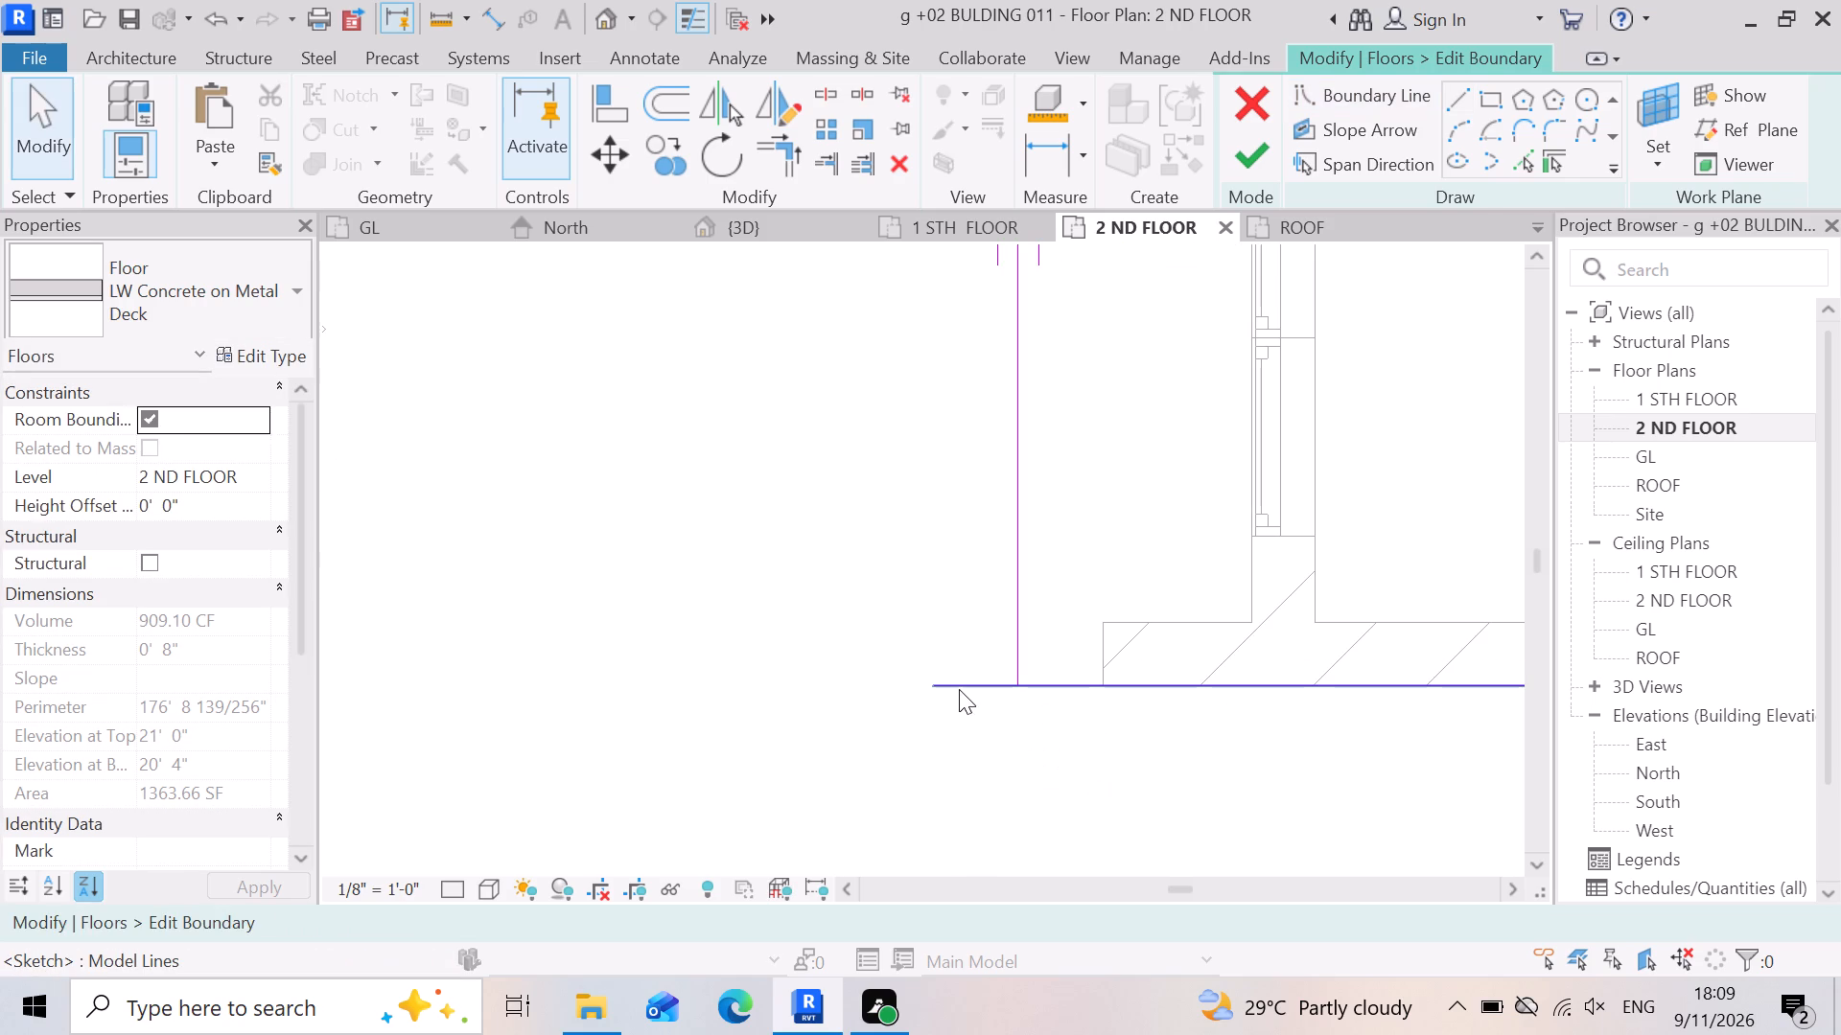
Shorten the lower horizontal boundary line so its outer end stops on the new vertical line.
left_click(959, 689)
left_click_drag(932, 683, 1002, 685)
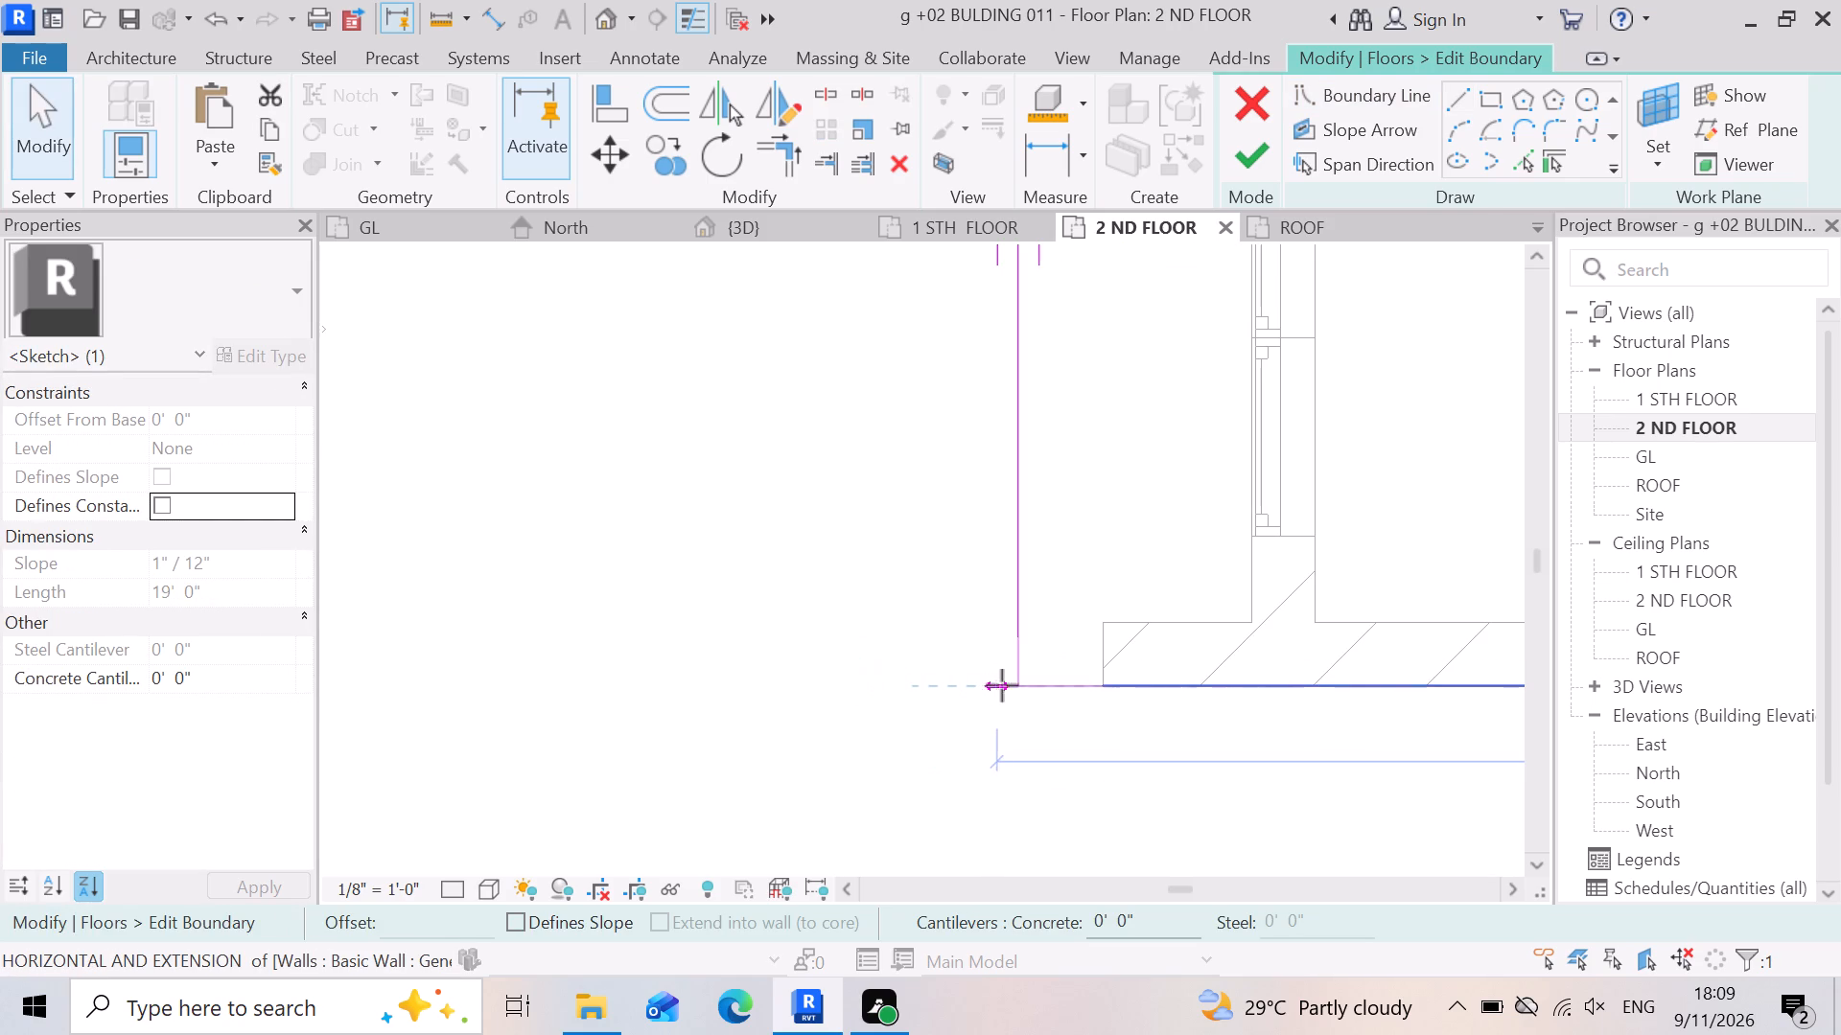
left_click_drag(1002, 685, 1016, 685)
left_click(1029, 751)
Shorten the upper horizontal boundary line so its outer end stops on the new vertical line.
scroll(1078, 805, "down", 8)
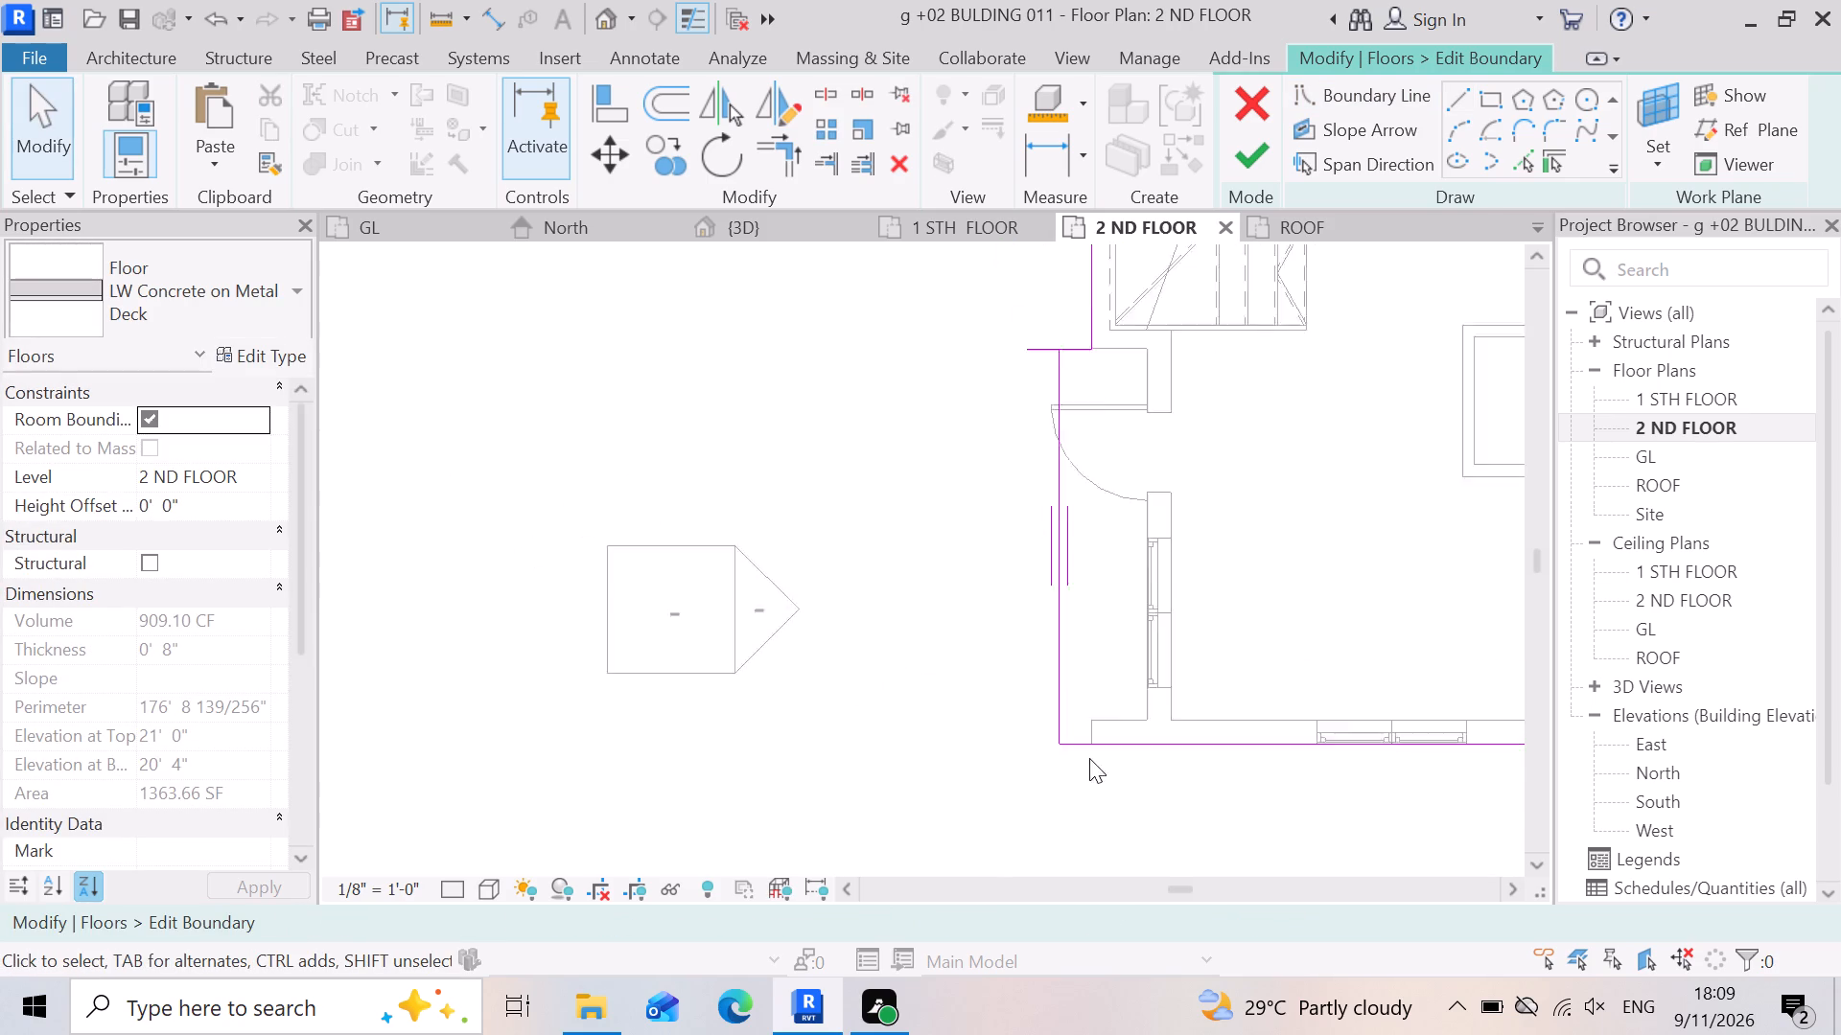
scroll(1089, 758, "down", 5)
scroll(1089, 511, "up", 13)
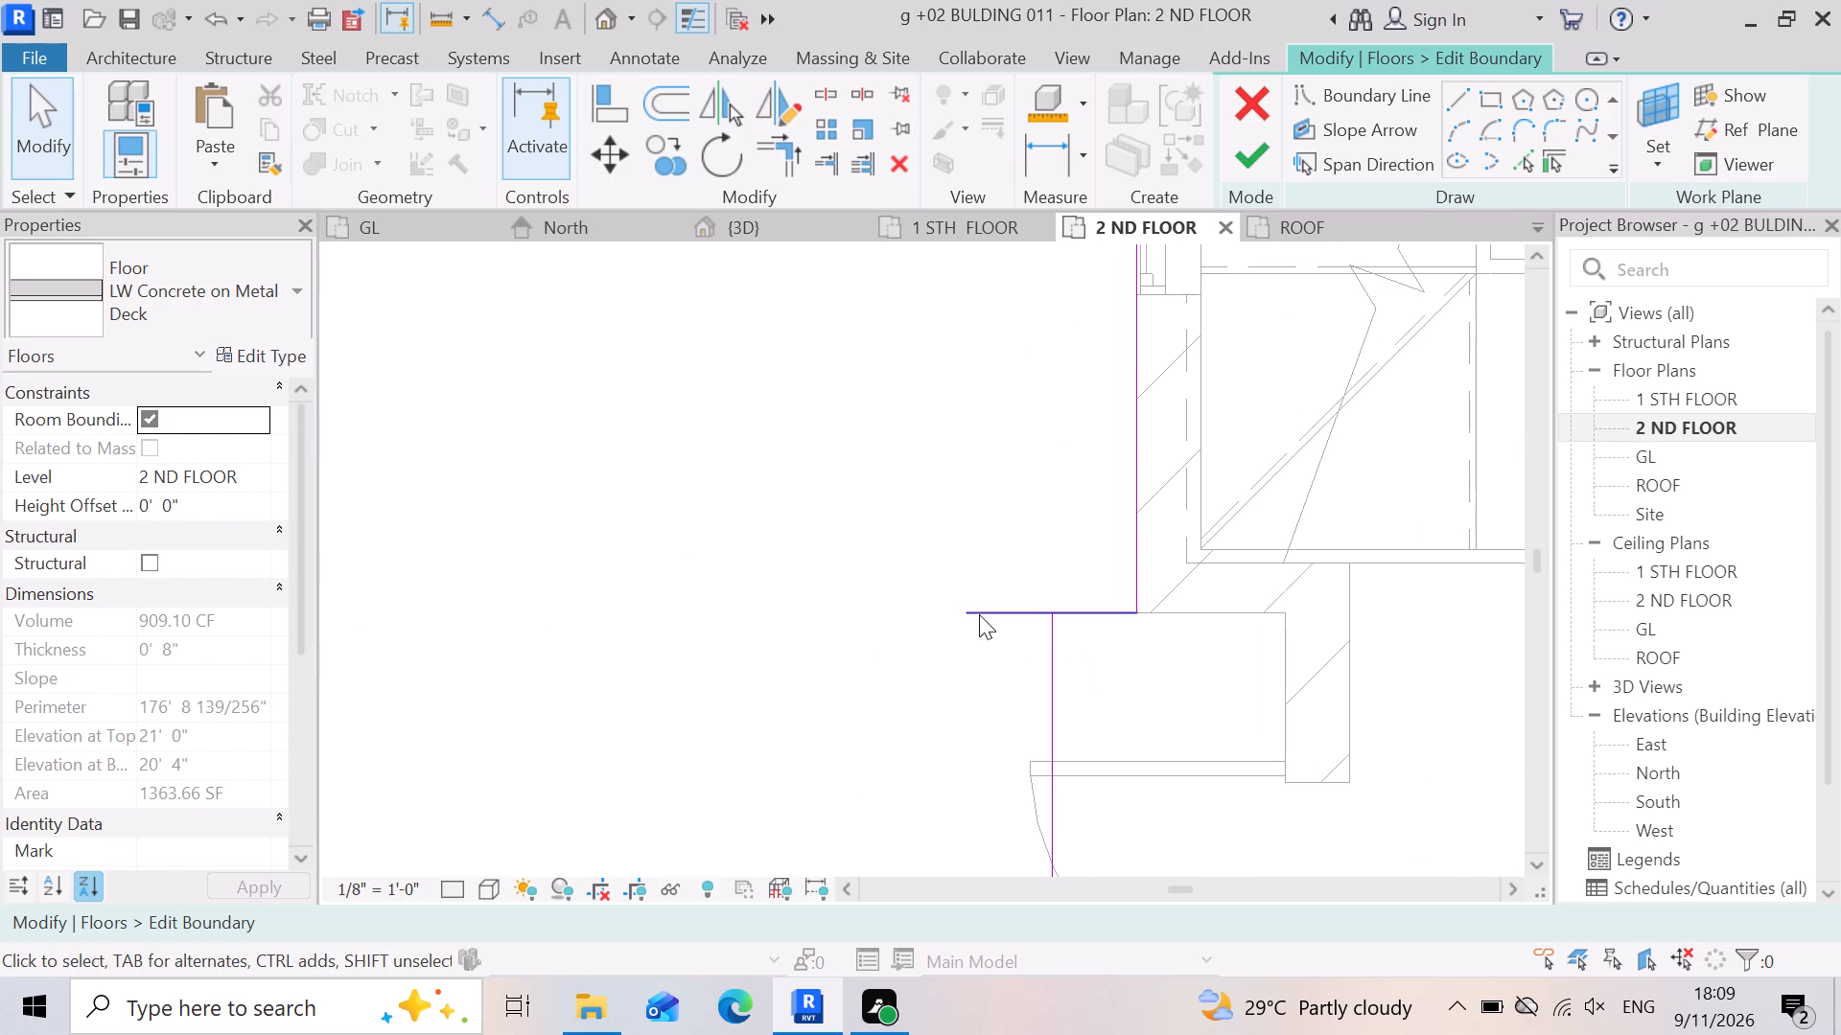
left_click(980, 614)
scroll(966, 629, "up", 4)
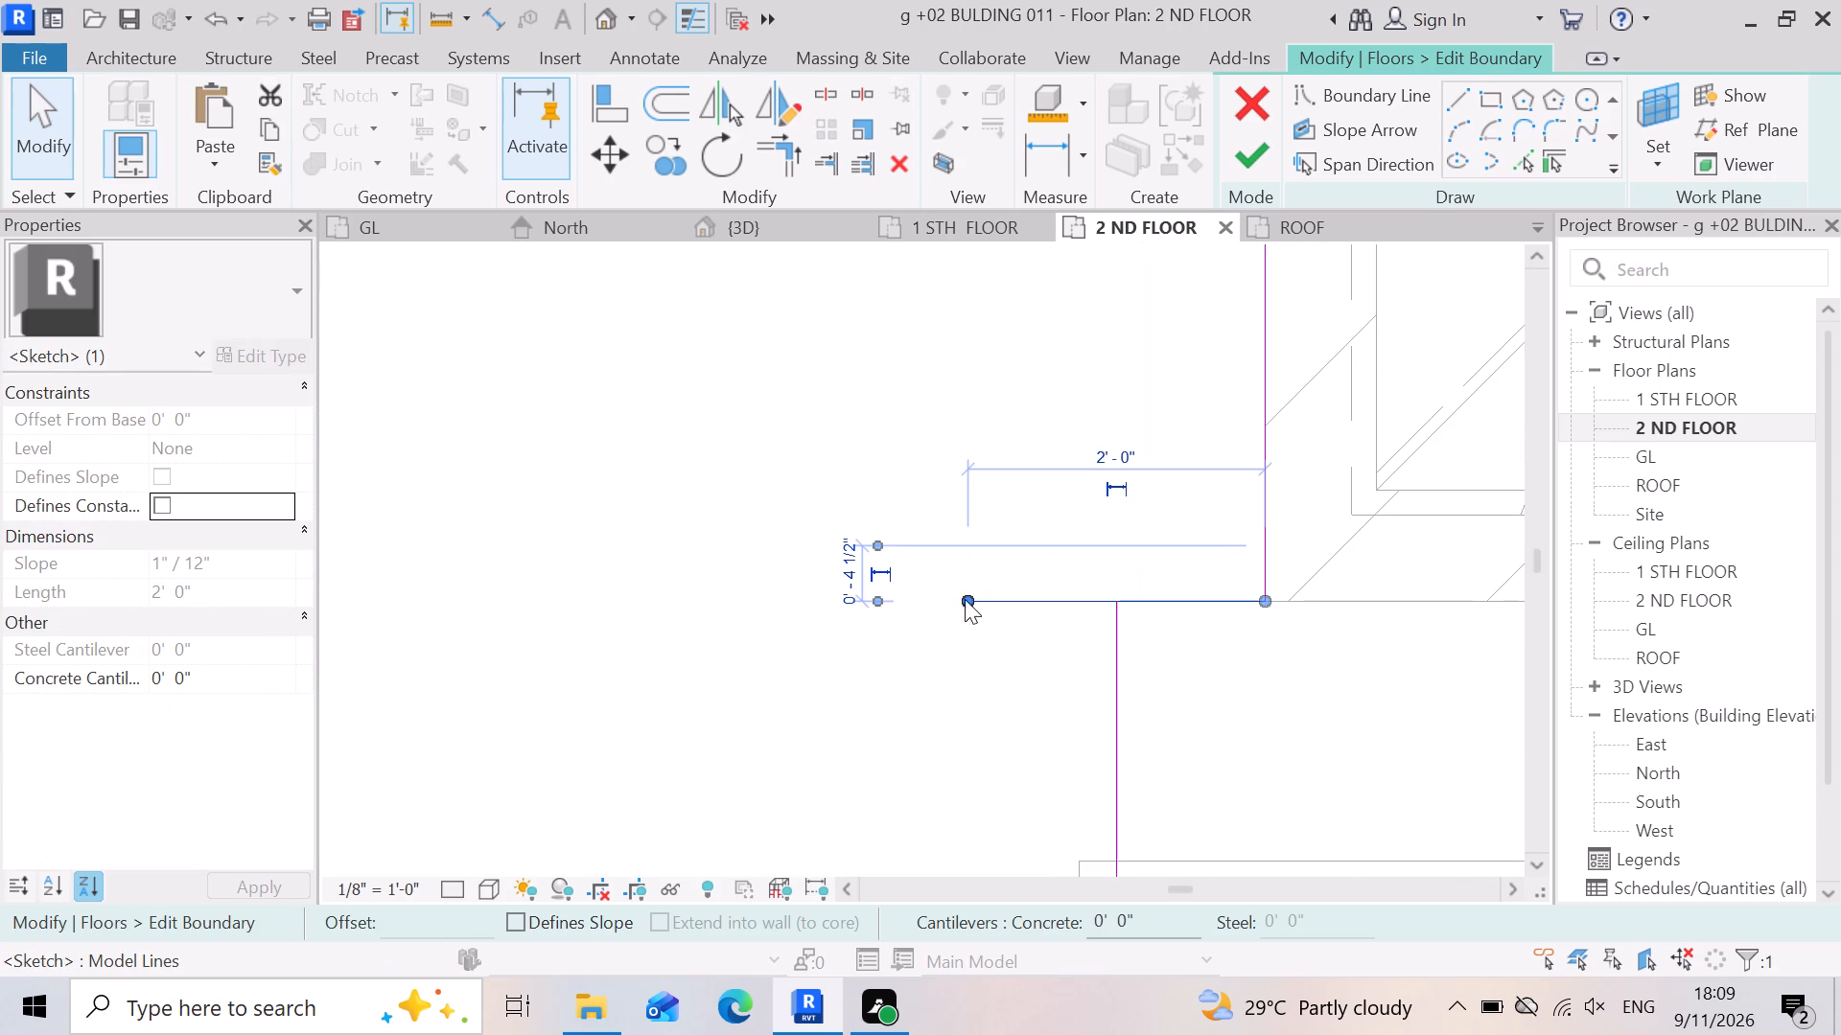
left_click_drag(963, 599, 1129, 613)
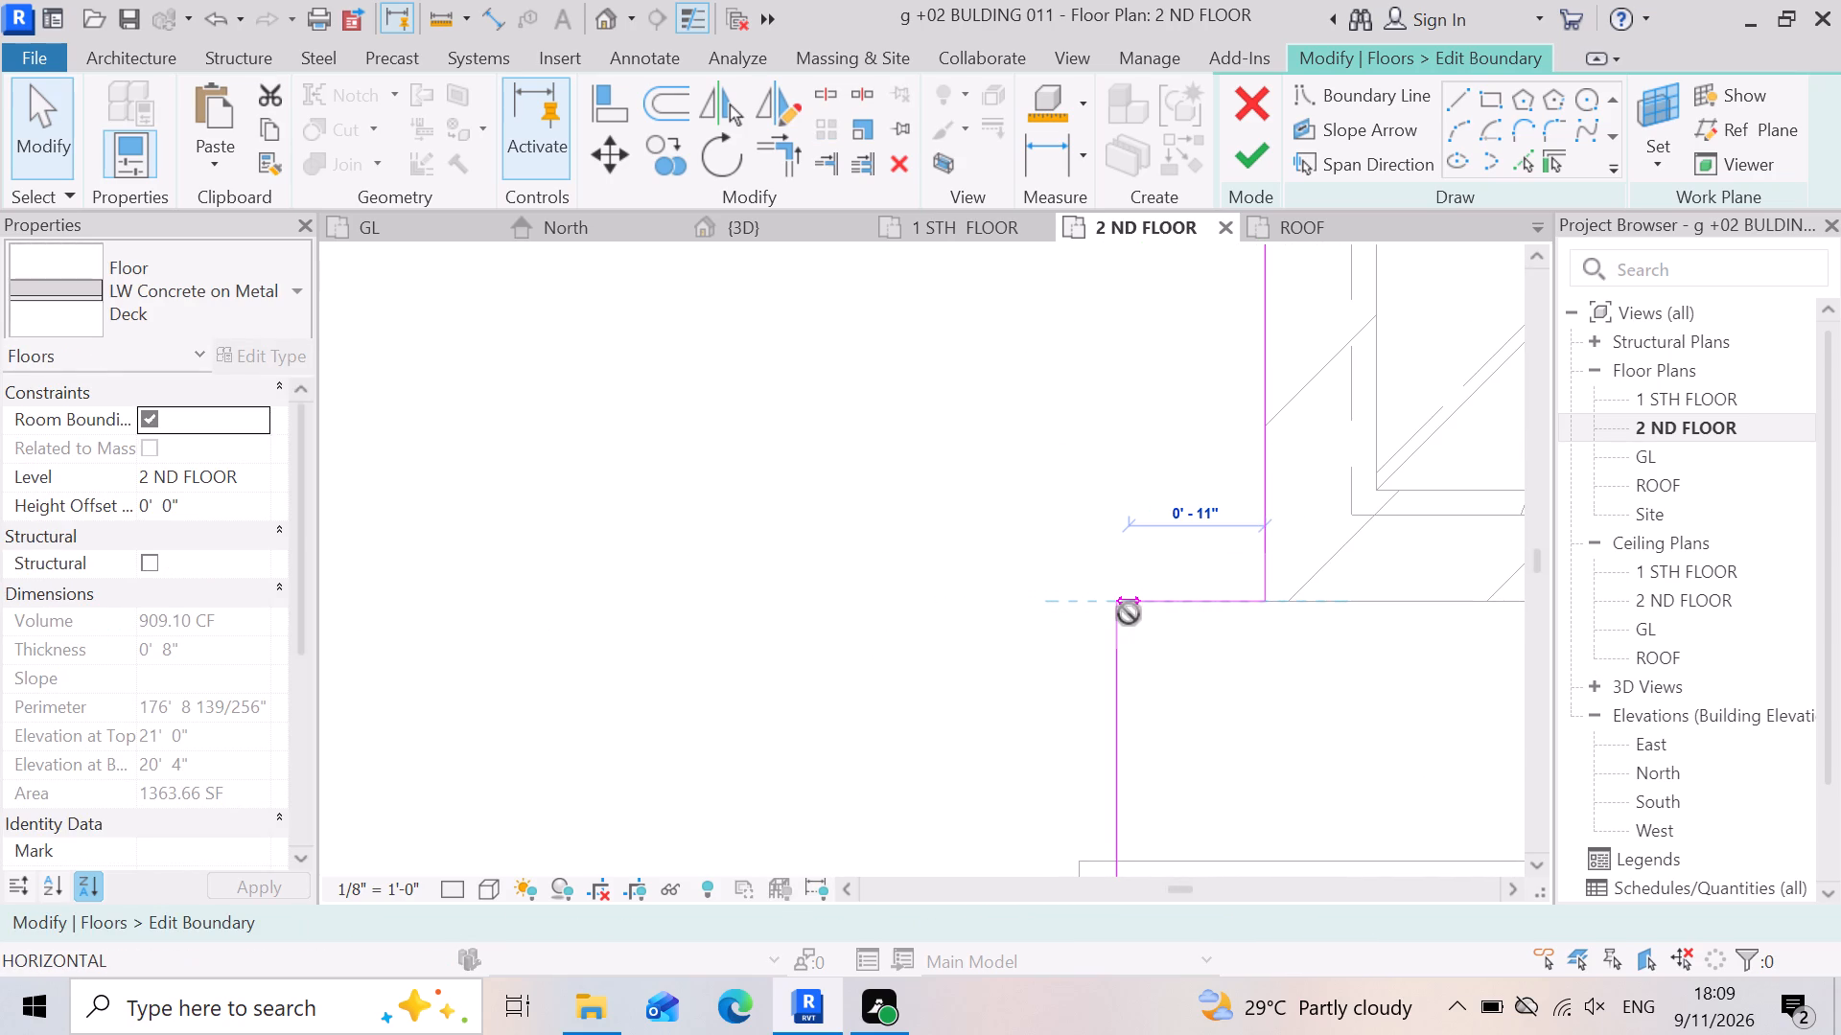
left_click_drag(1129, 613, 1128, 614)
left_click(1213, 668)
Trim the new vertical line and the upper horizontal boundary line to a corner.
scroll(1104, 617, "down", 2)
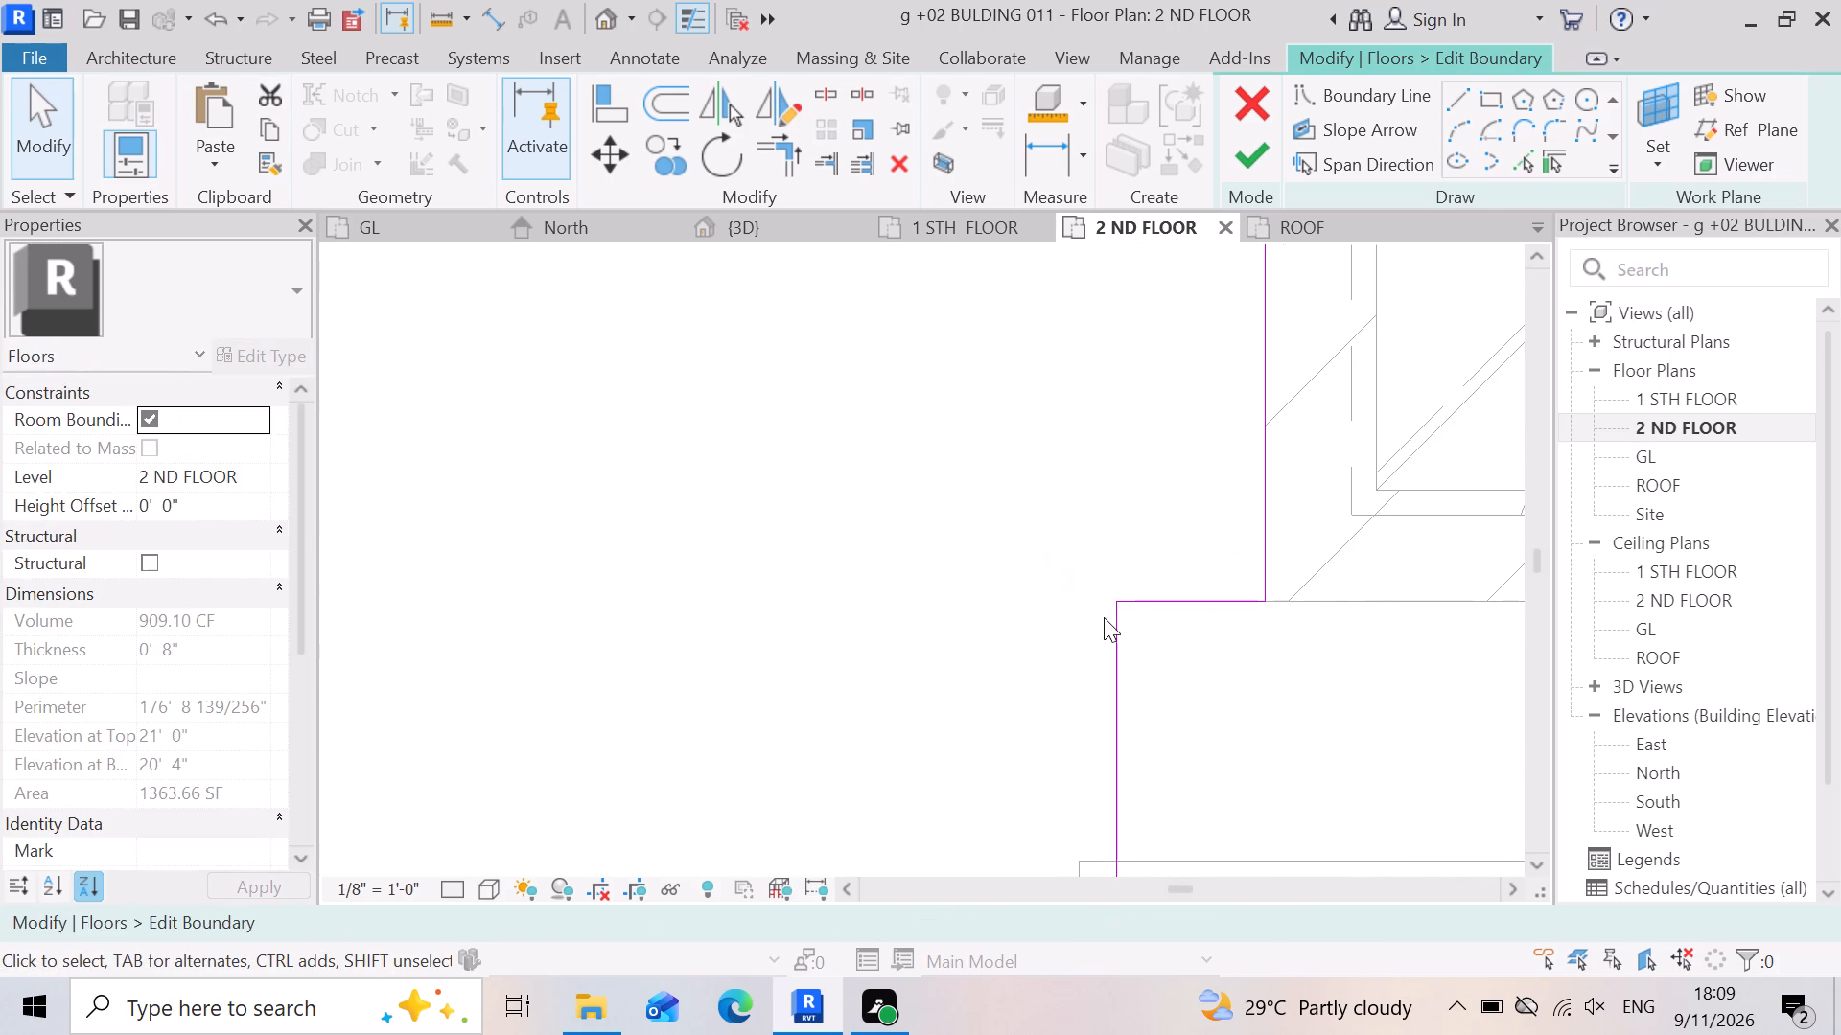
scroll(1104, 617, "down", 2)
scroll(1102, 616, "up", 3)
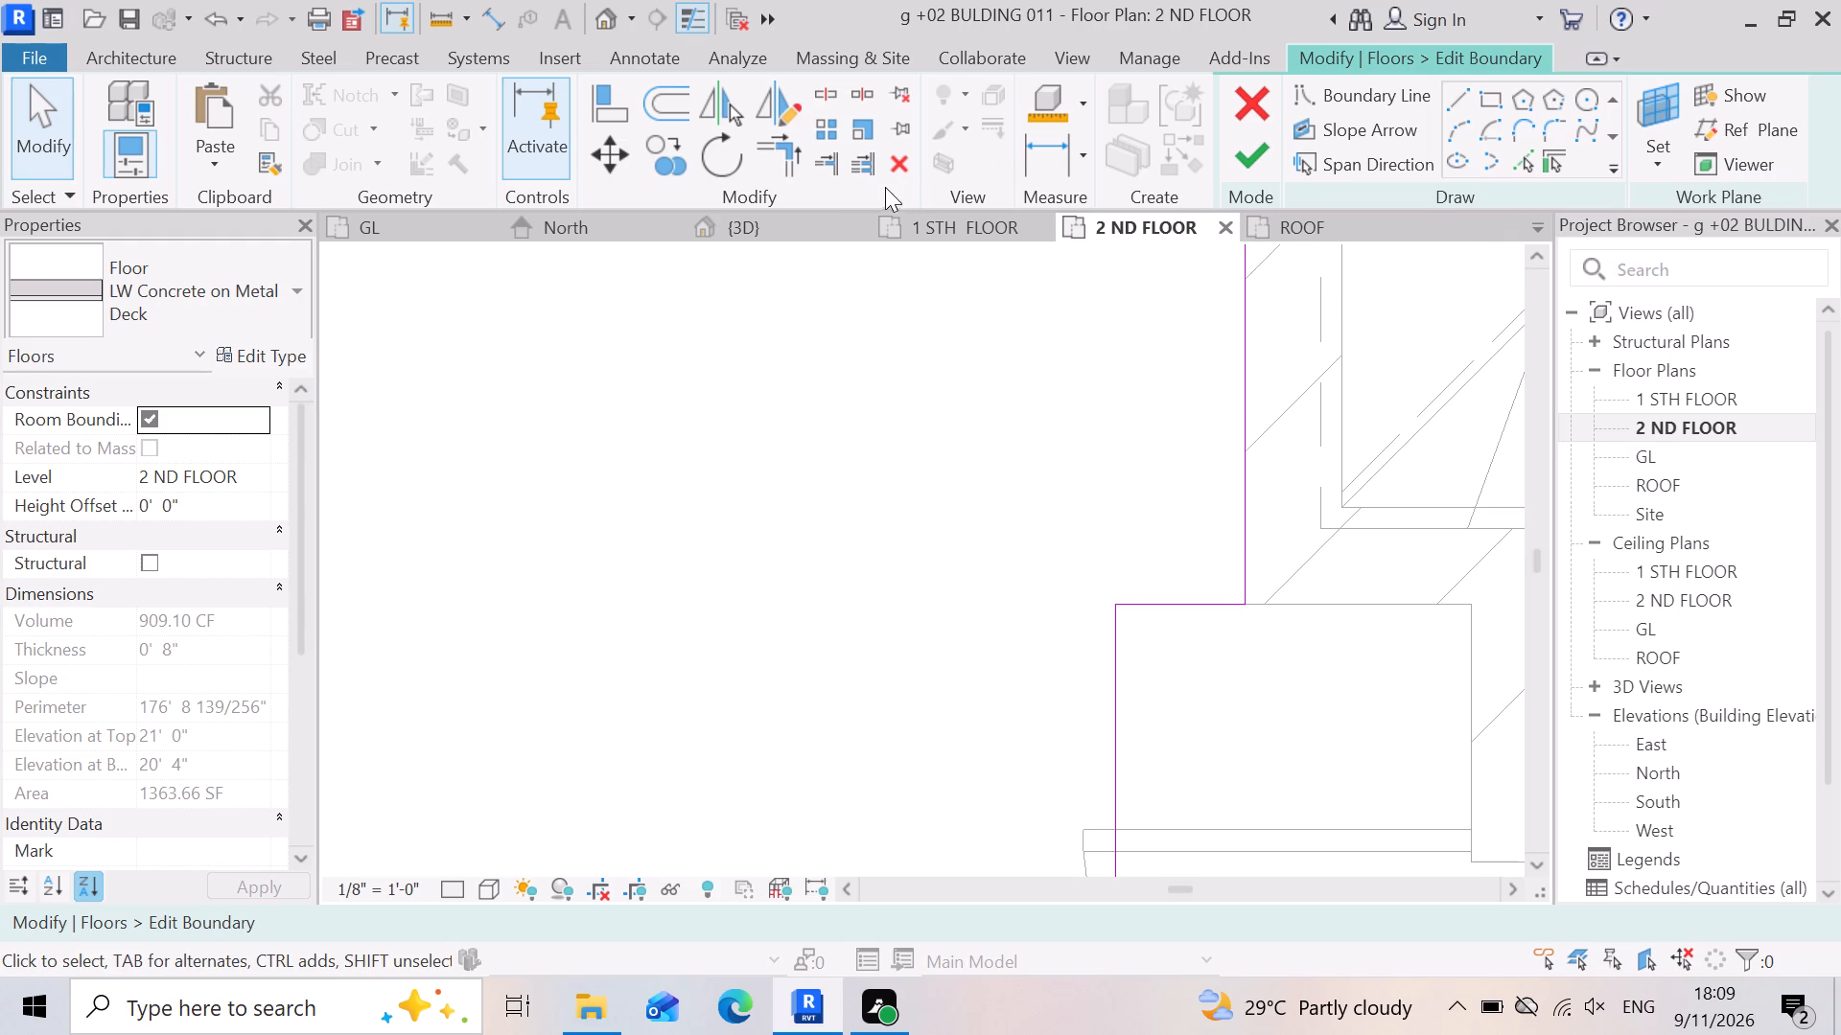
left_click(770, 161)
left_click(1106, 692)
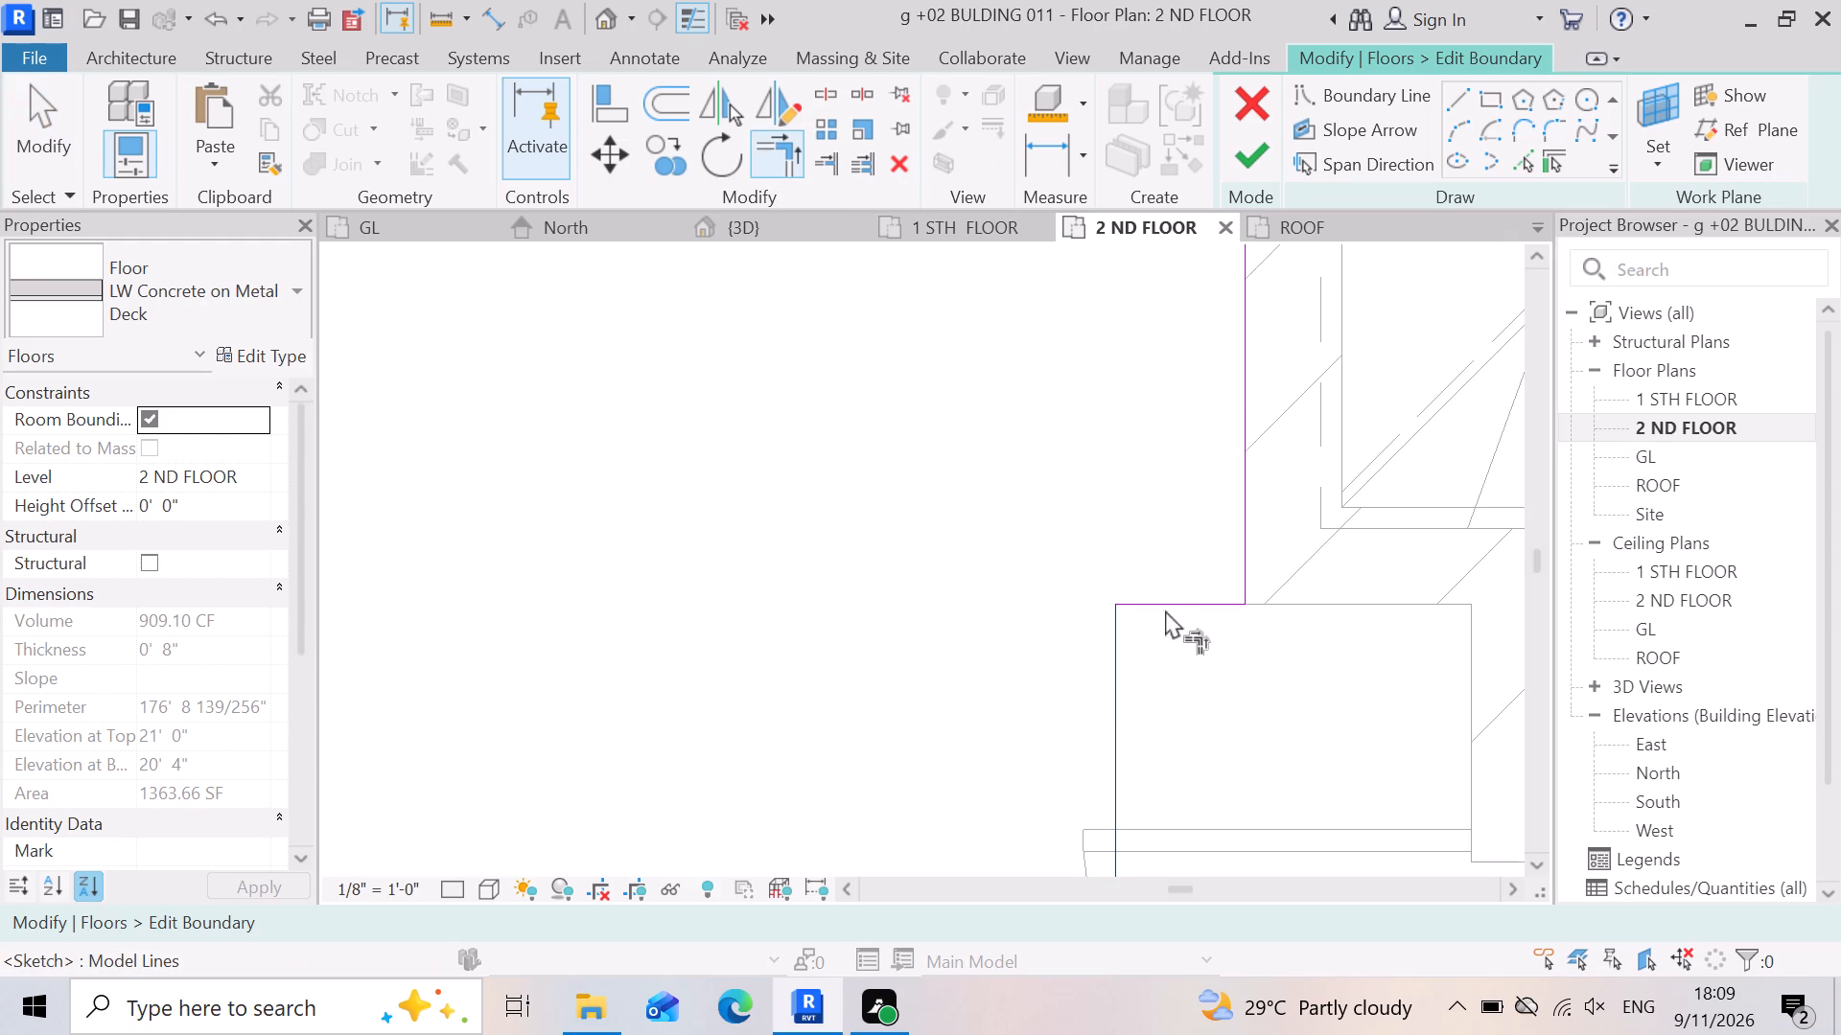
left_click(1169, 601)
left_click(1239, 560)
scroll(1184, 475, "down", 4)
scroll(1275, 637, "up", 4)
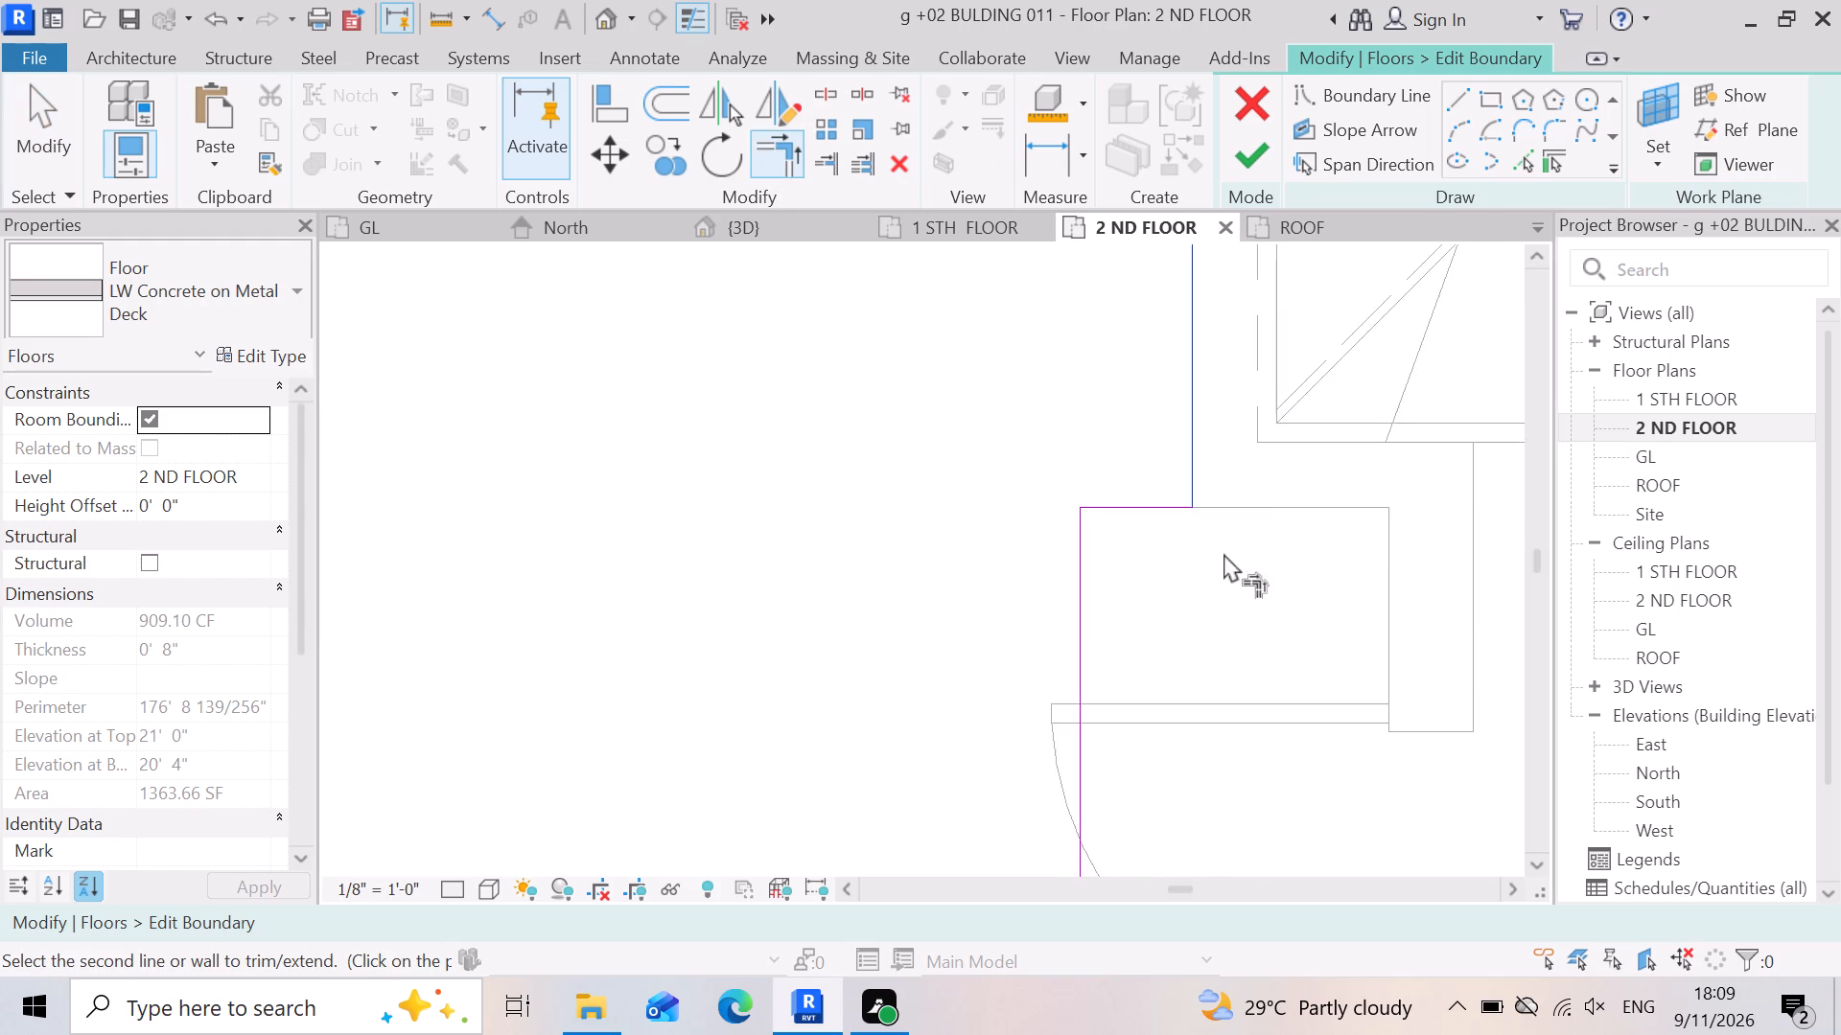
scroll(1223, 553, "up", 6)
scroll(1180, 644, "down", 9)
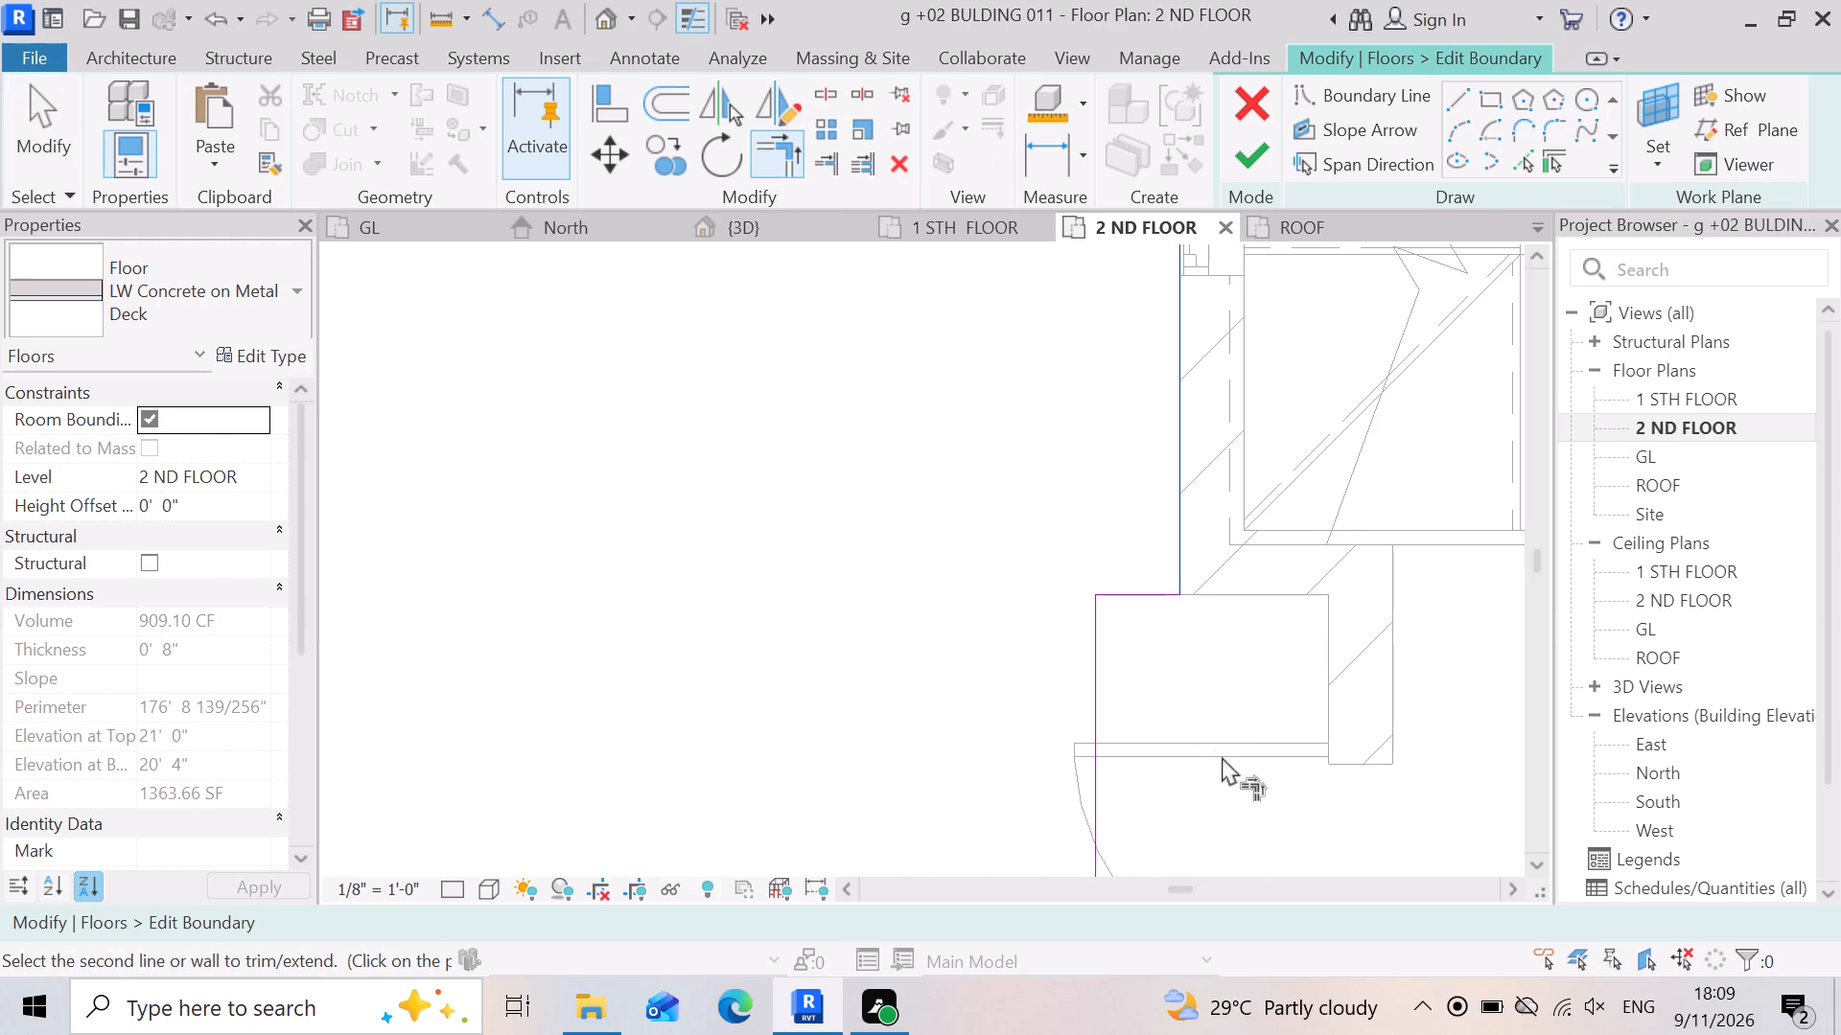
key("Escape")
scroll(1258, 568, "down", 9)
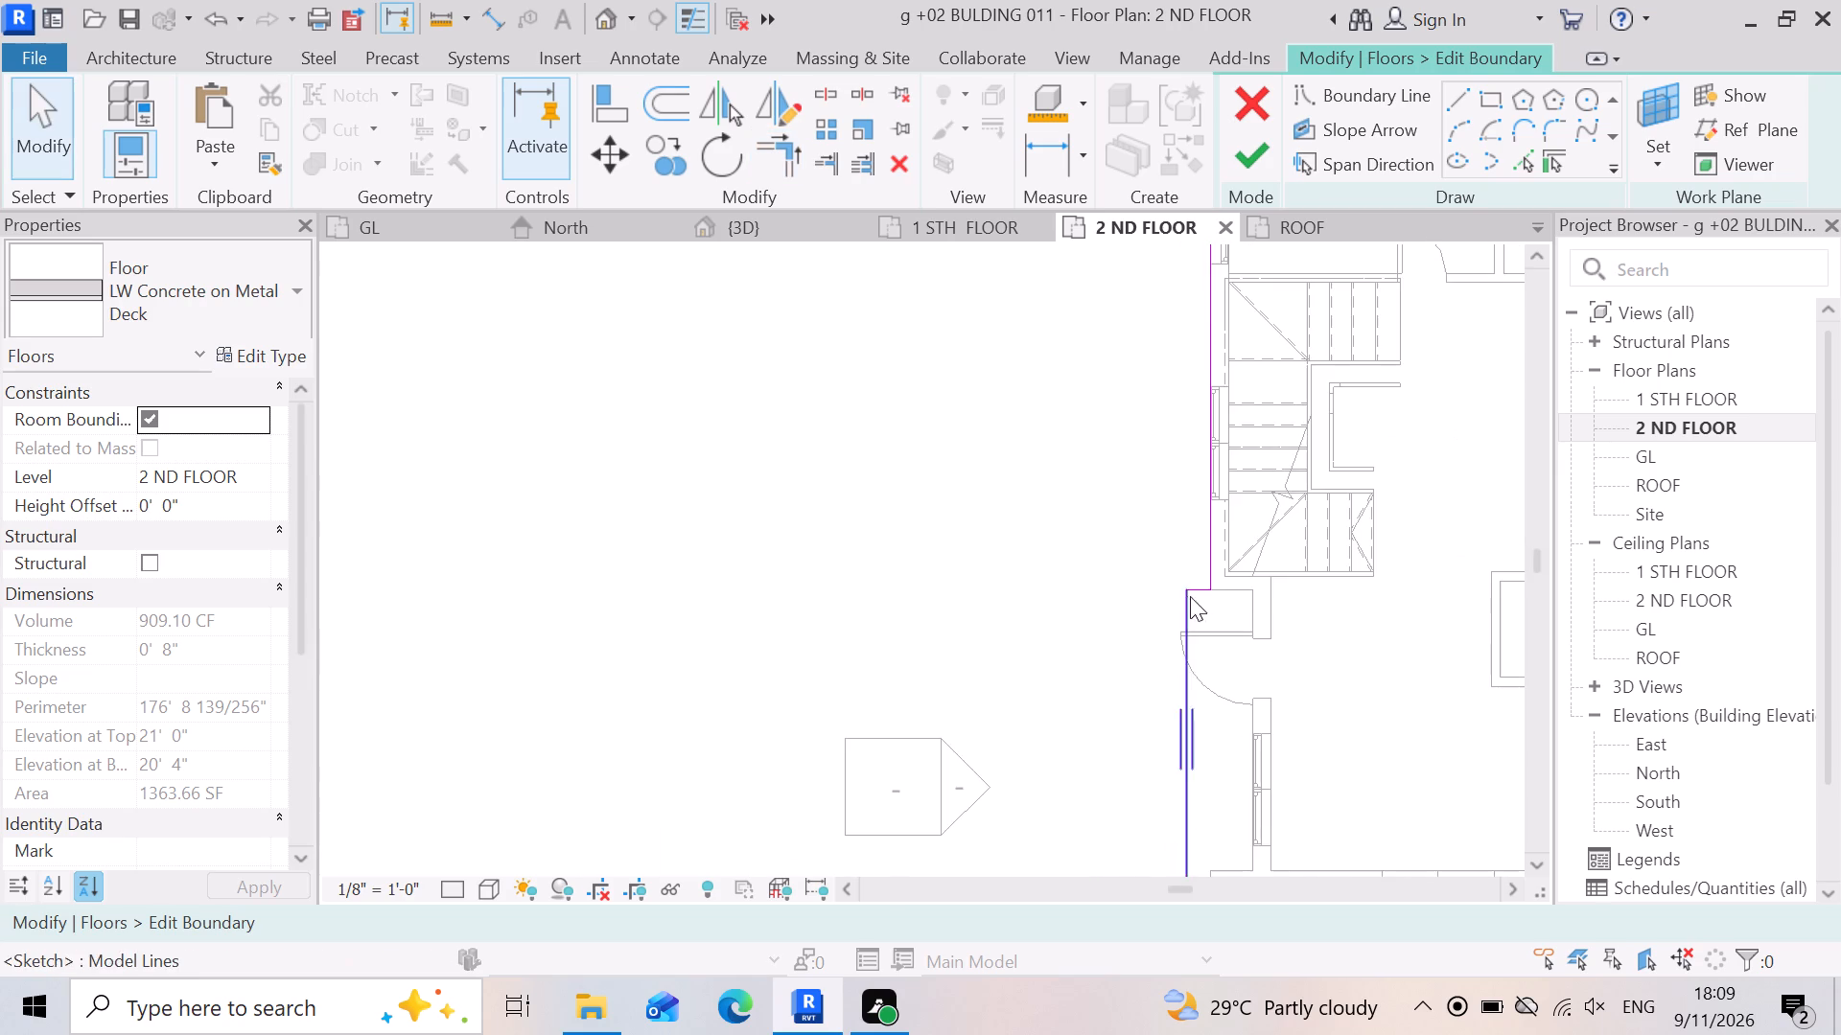
Finish the 2 ND FLOOR slab boundary without saving the project, choosing to attach the walls to its bottom and unjoin the conflicting elements.
scroll(1240, 840, "up", 3)
scroll(1203, 645, "down", 8)
scroll(1213, 678, "up", 7)
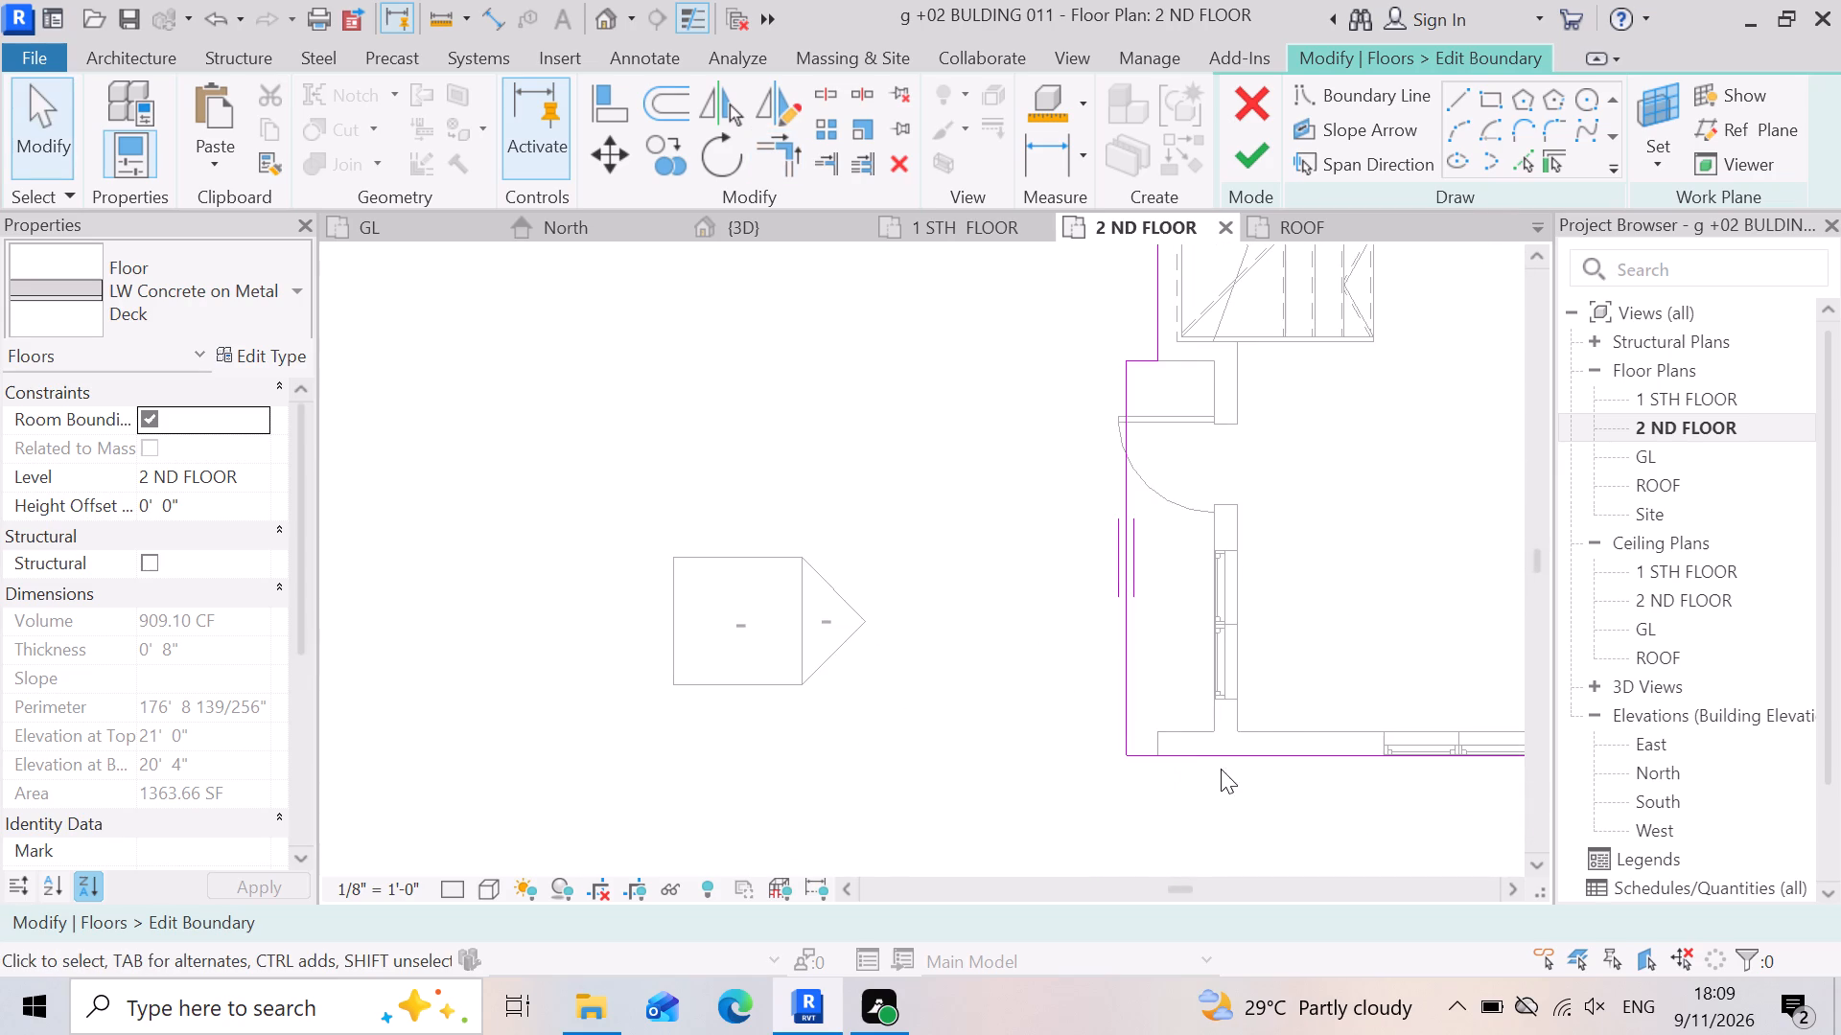
left_click(1132, 721)
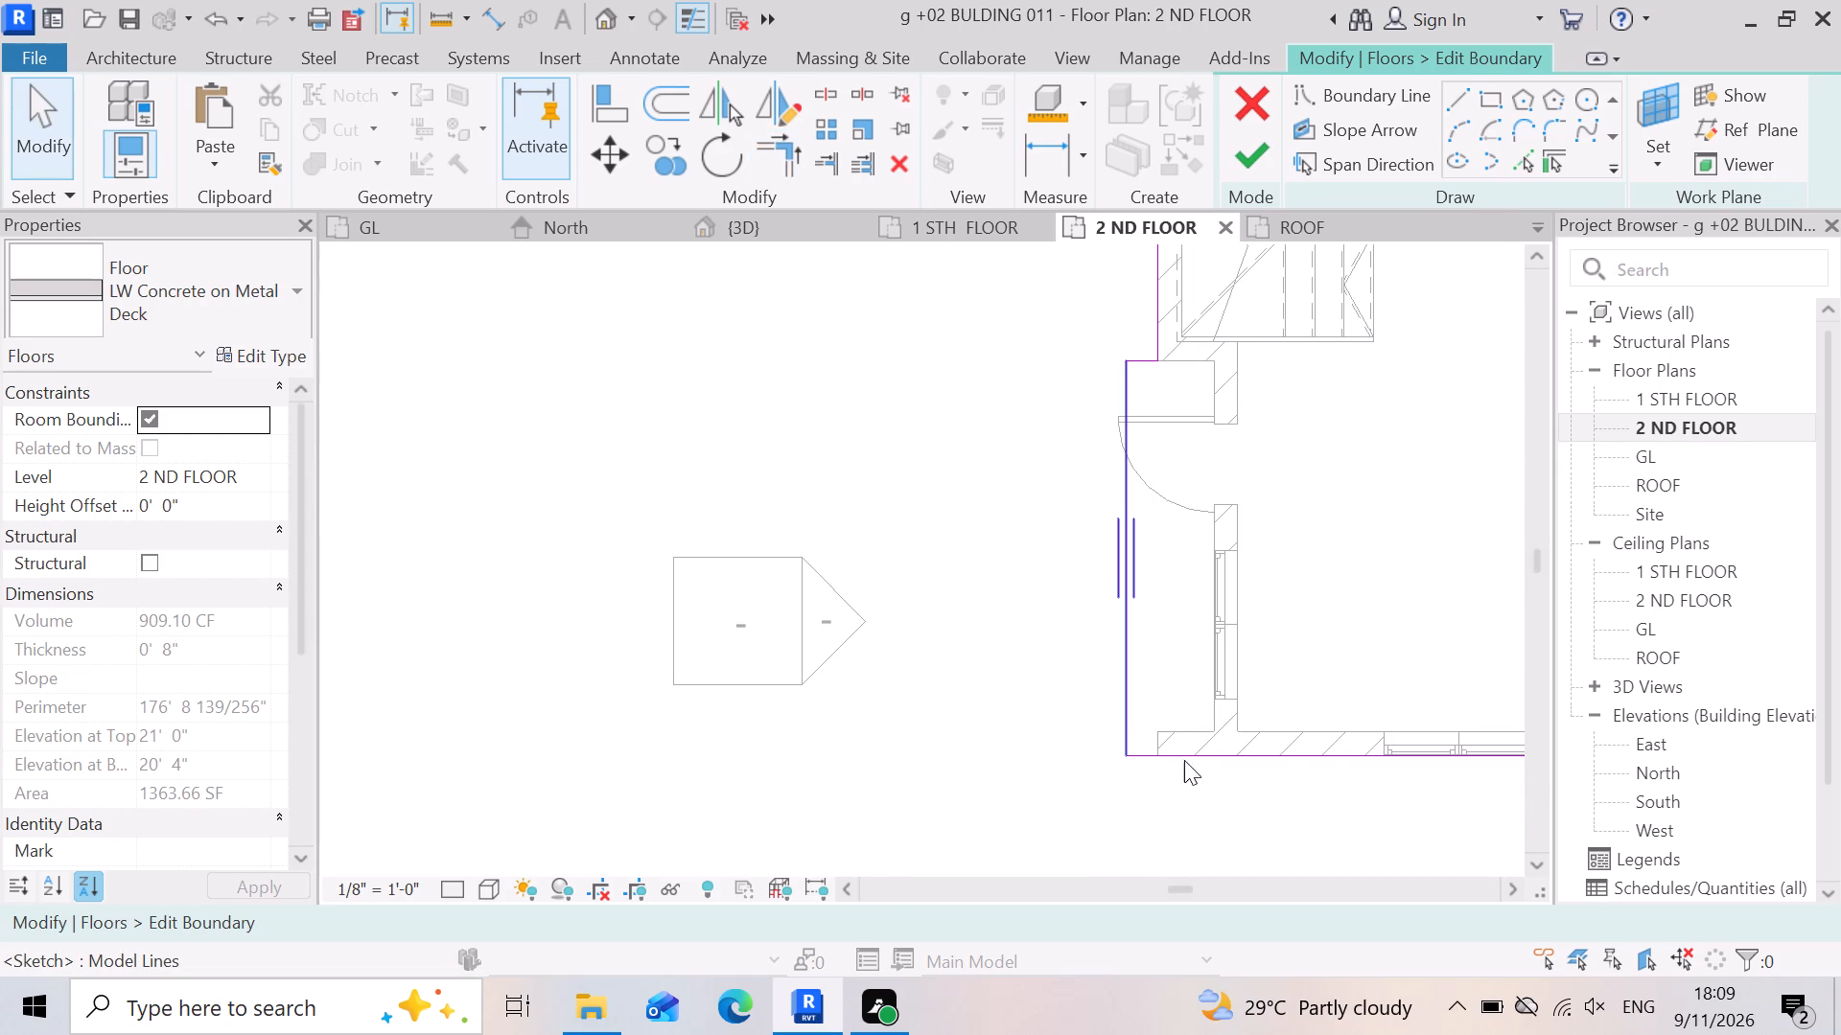
left_click(1191, 762)
scroll(1119, 654, "down", 4)
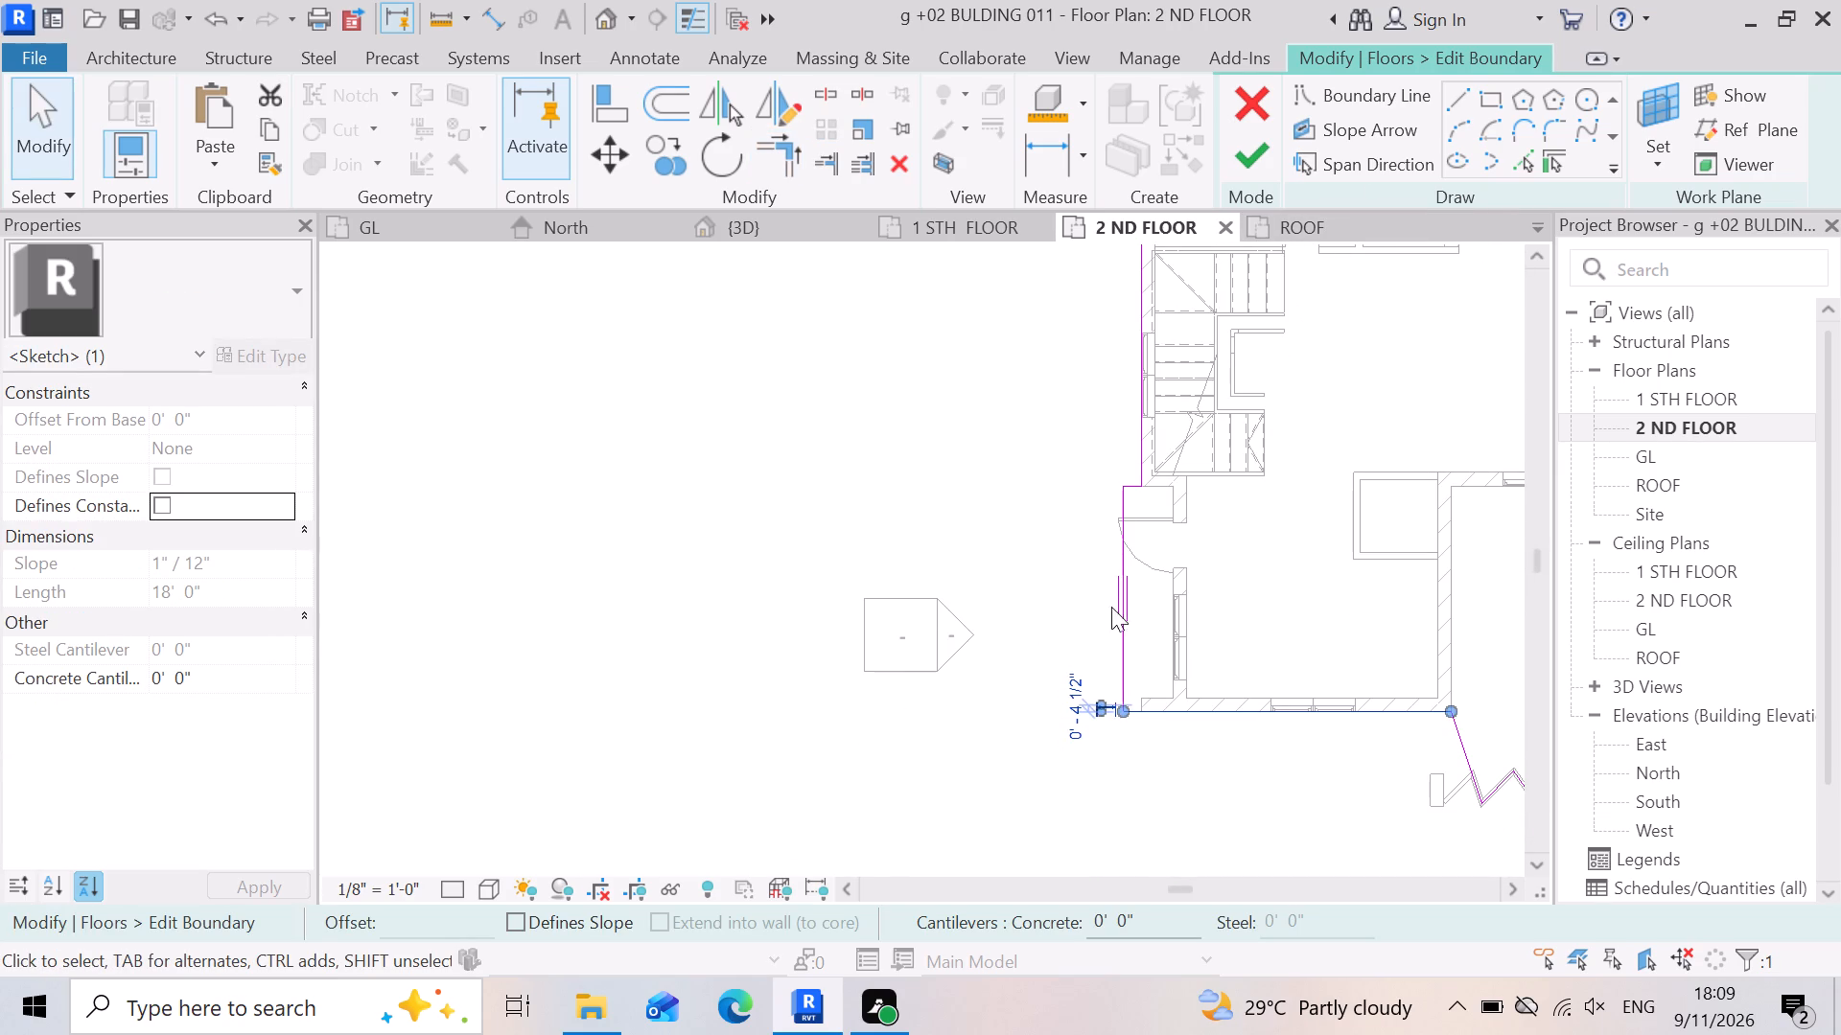
scroll(1126, 617, "up", 6)
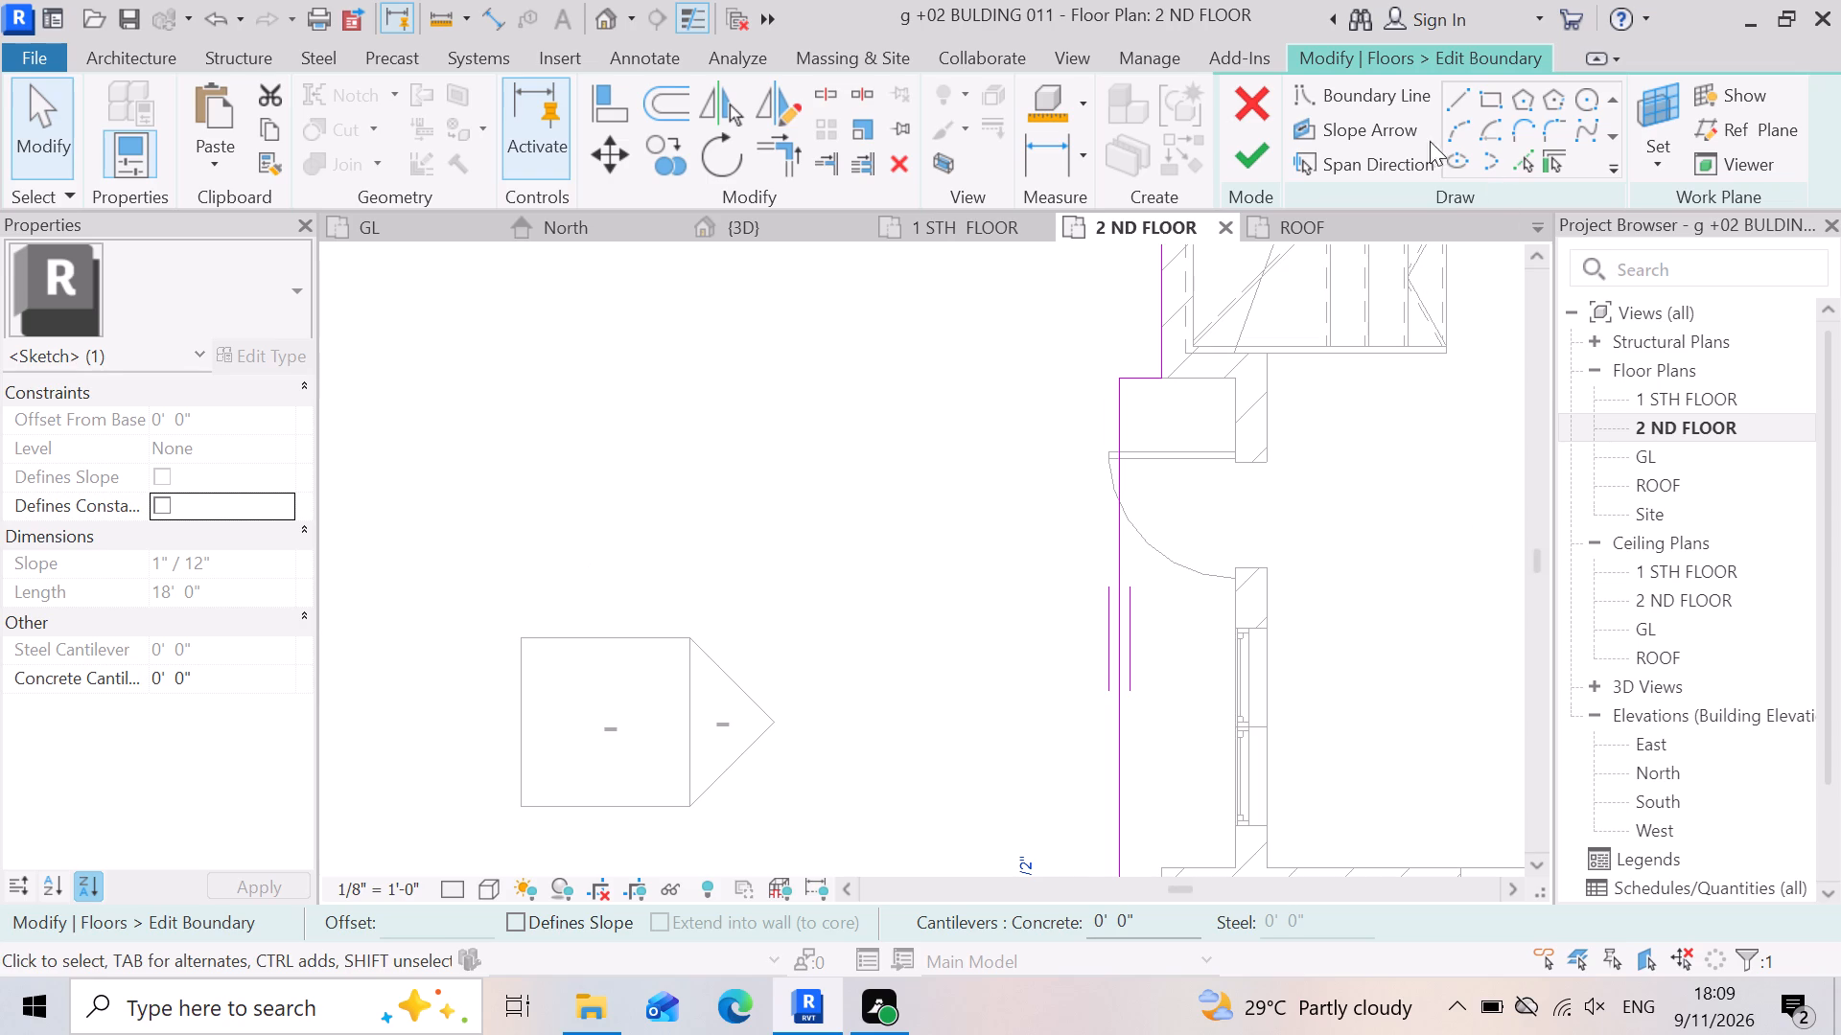
left_click(1234, 158)
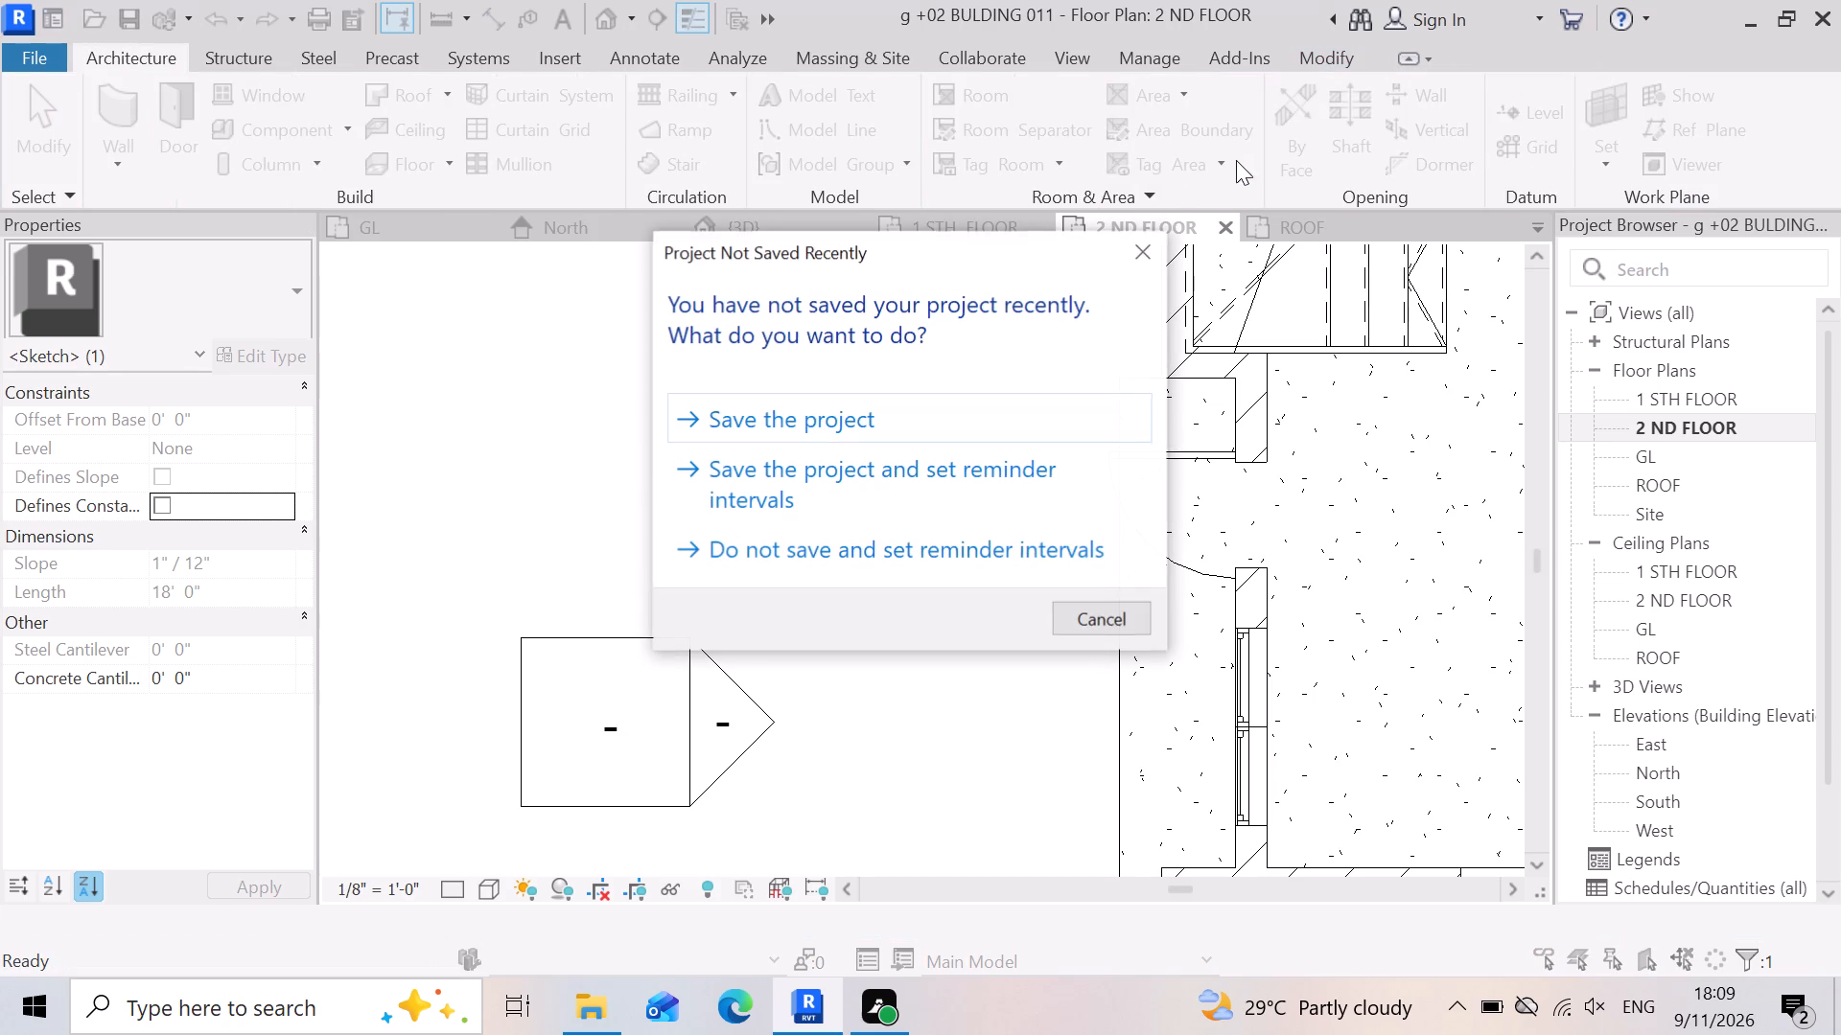
left_click(1149, 264)
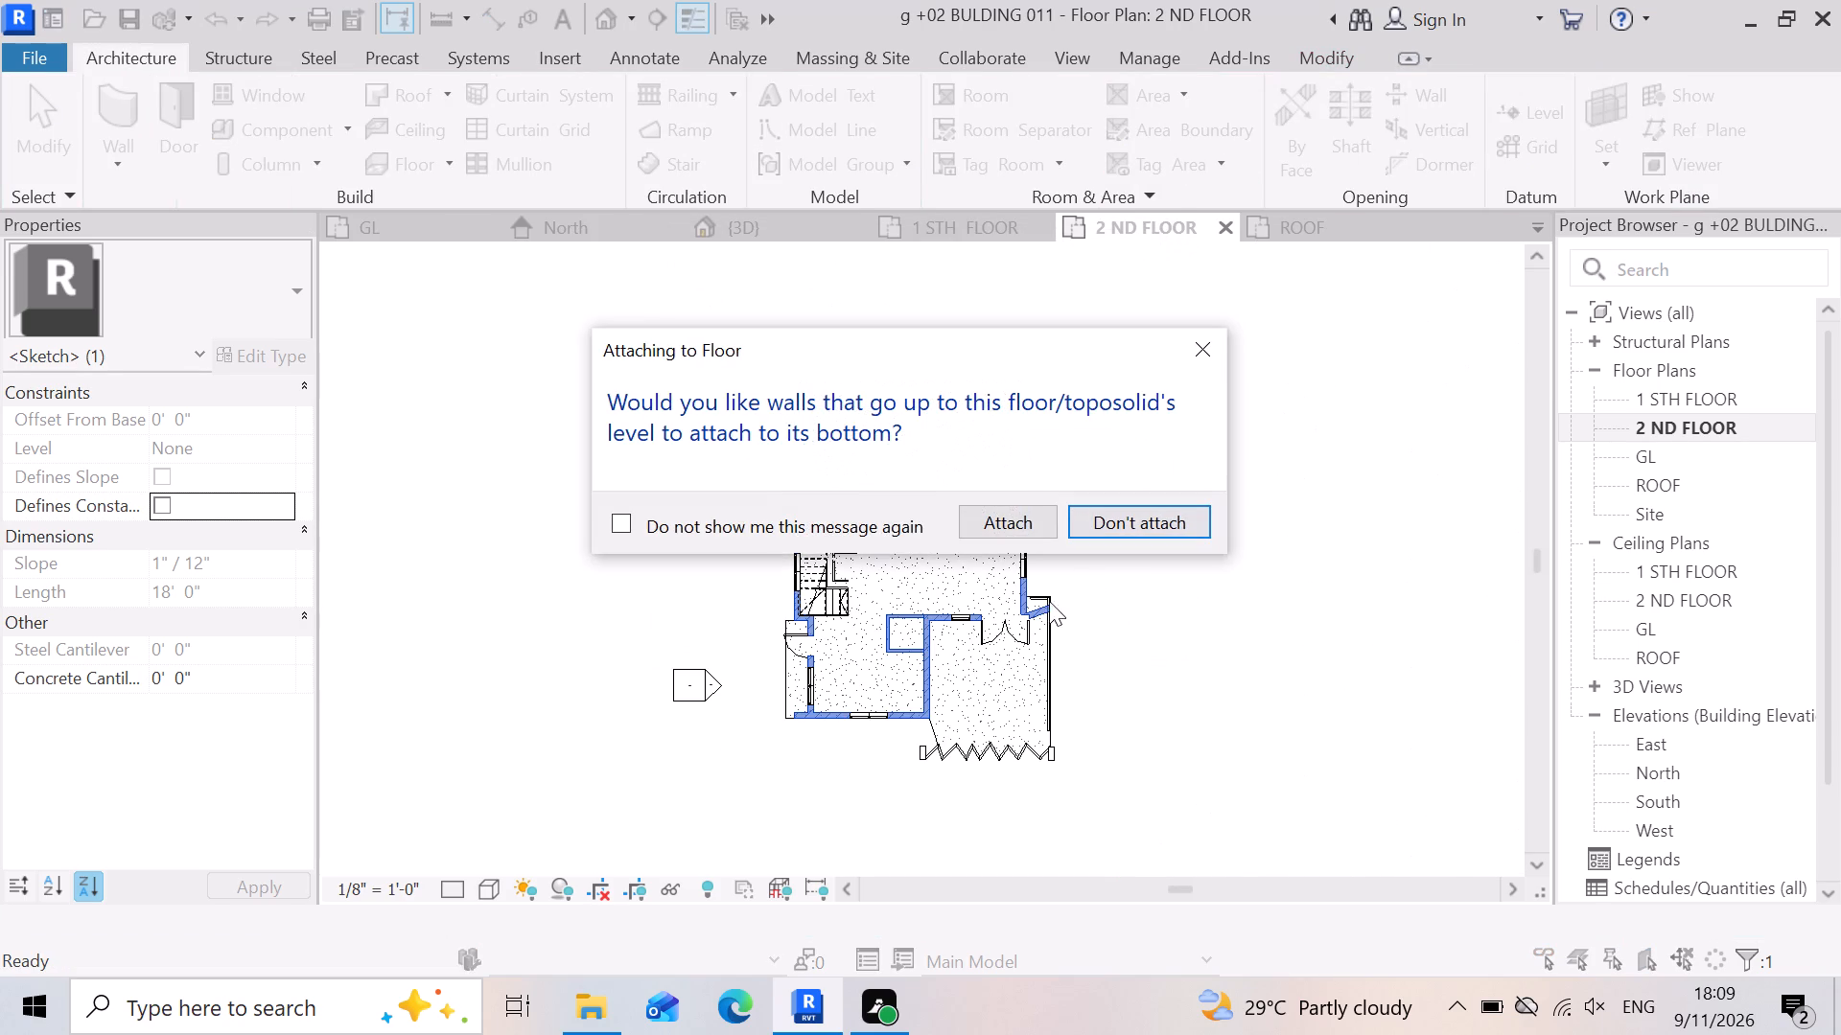
left_click(1015, 515)
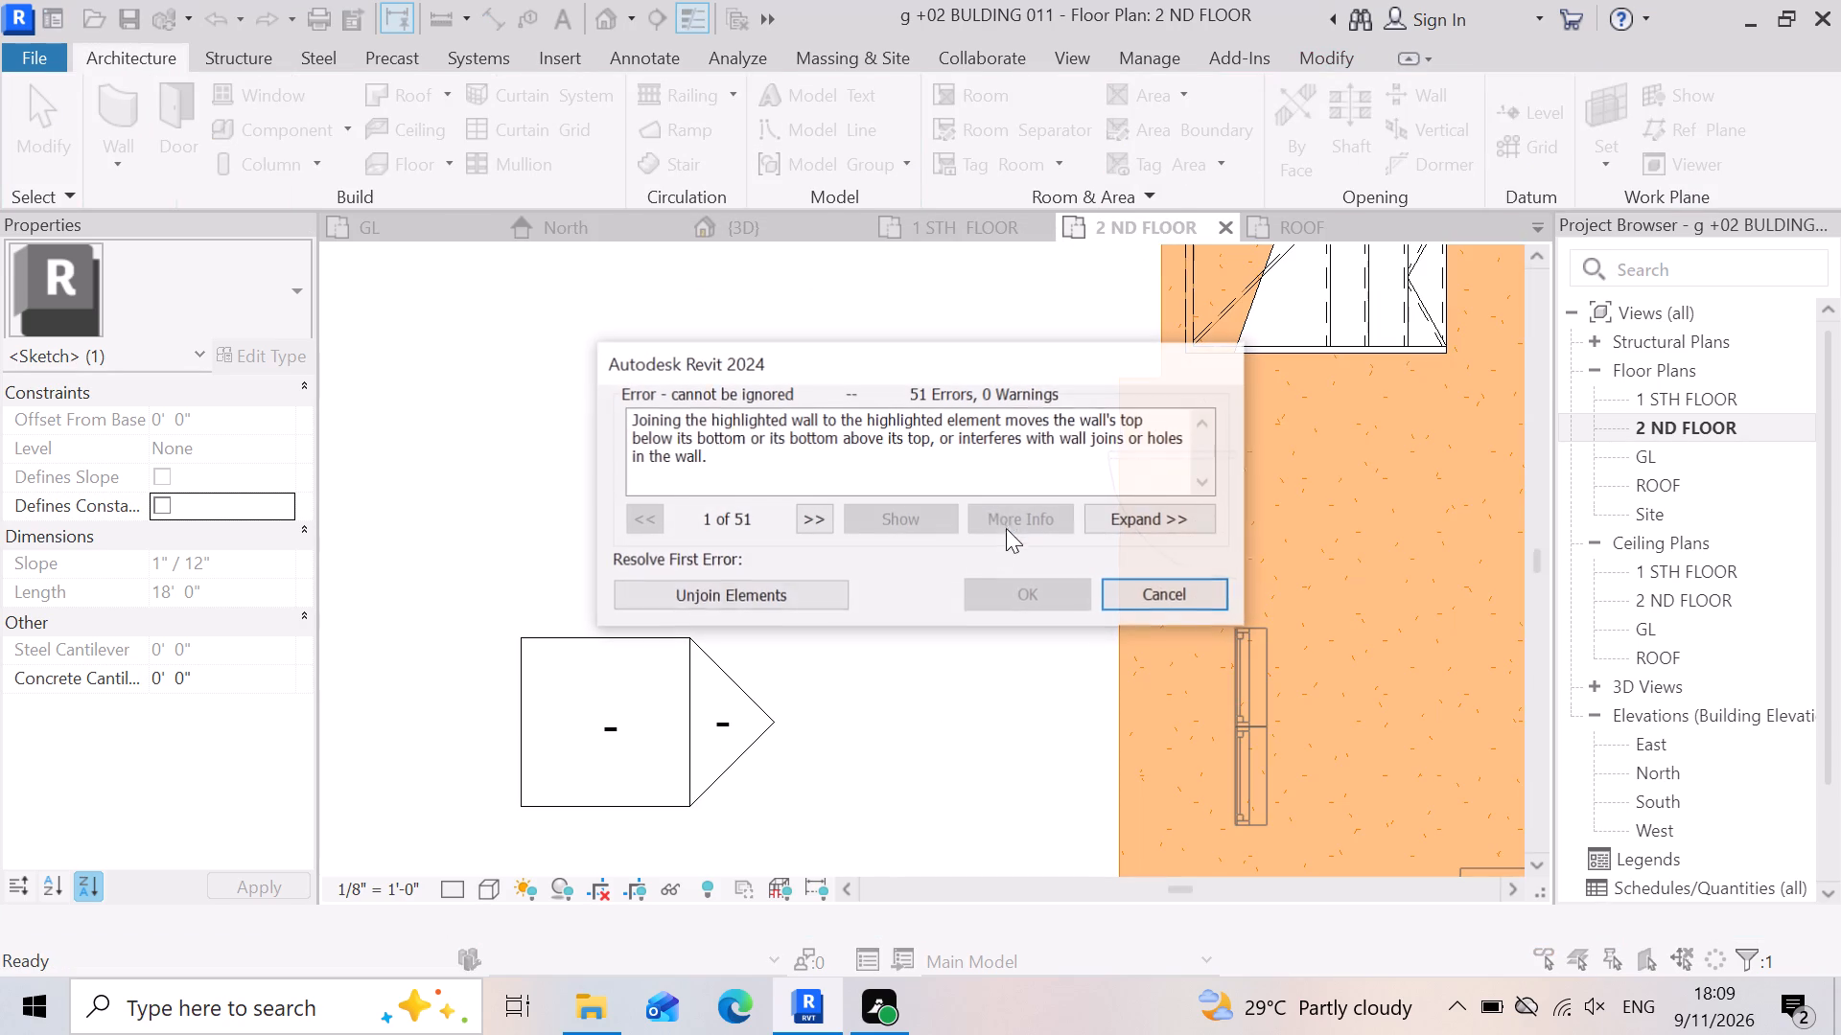
left_click(768, 604)
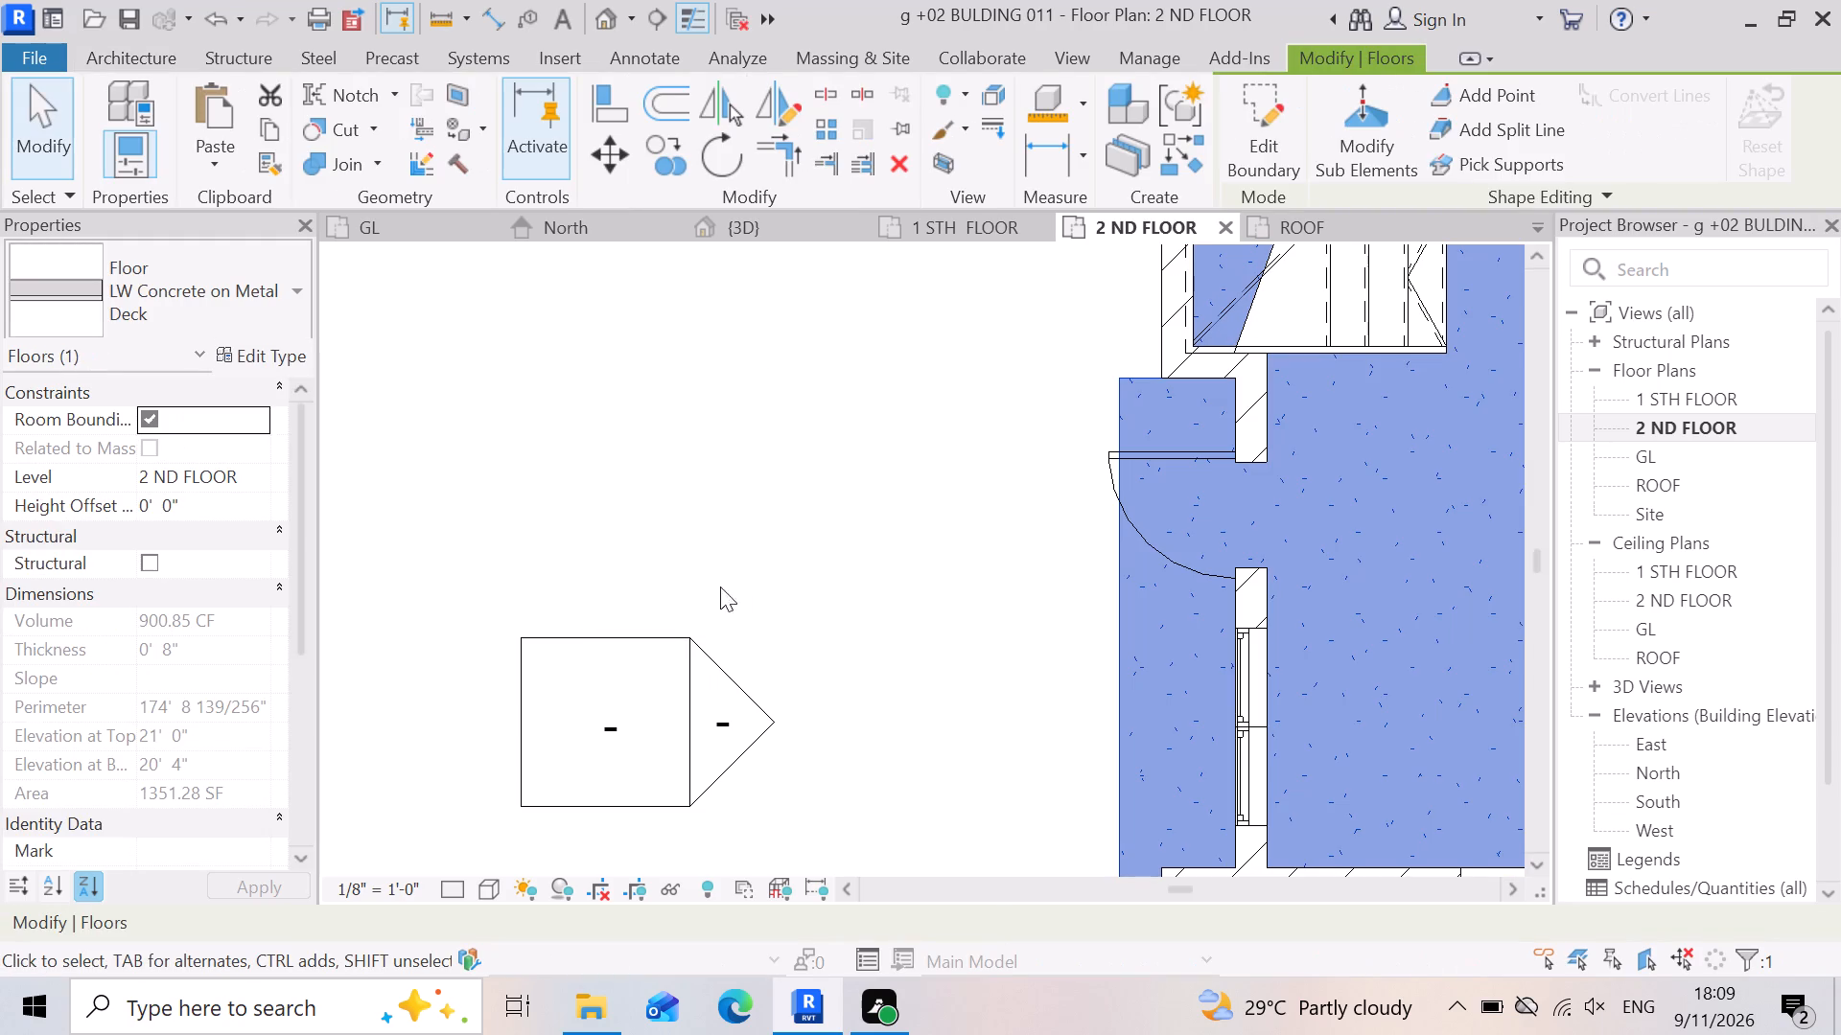
left_click(803, 239)
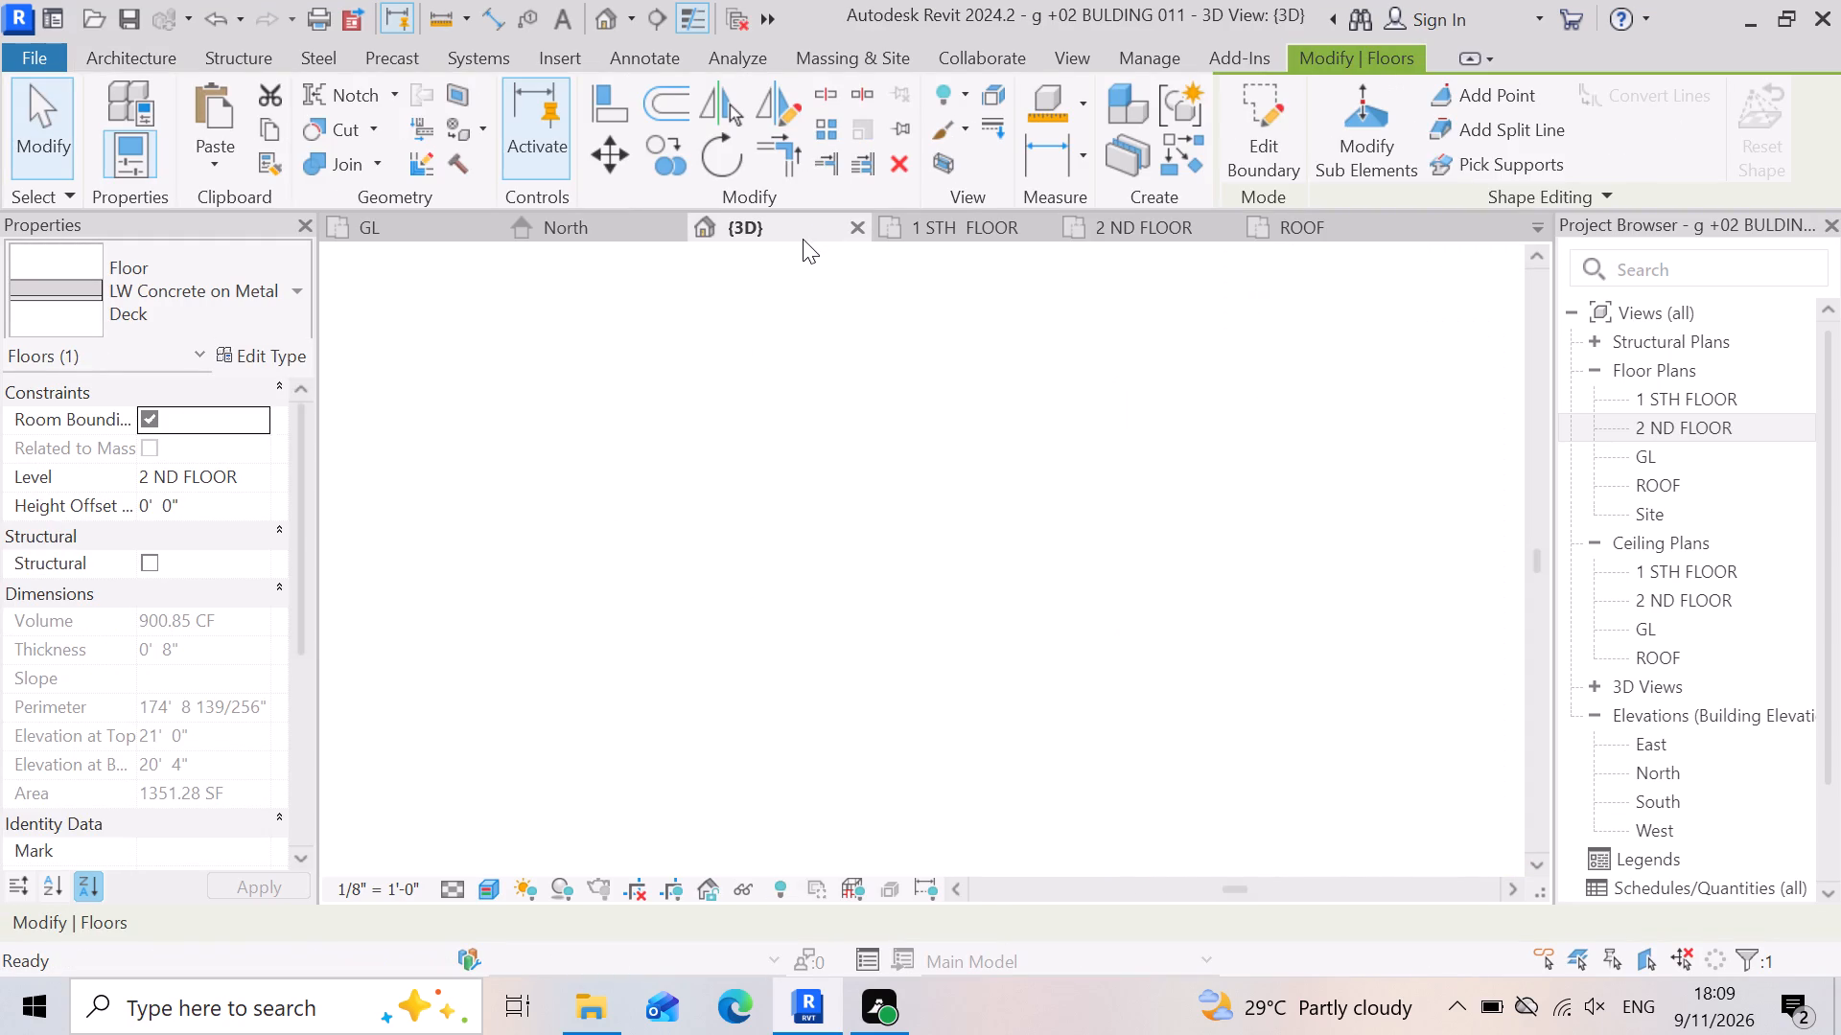
scroll(970, 534, "down", 7)
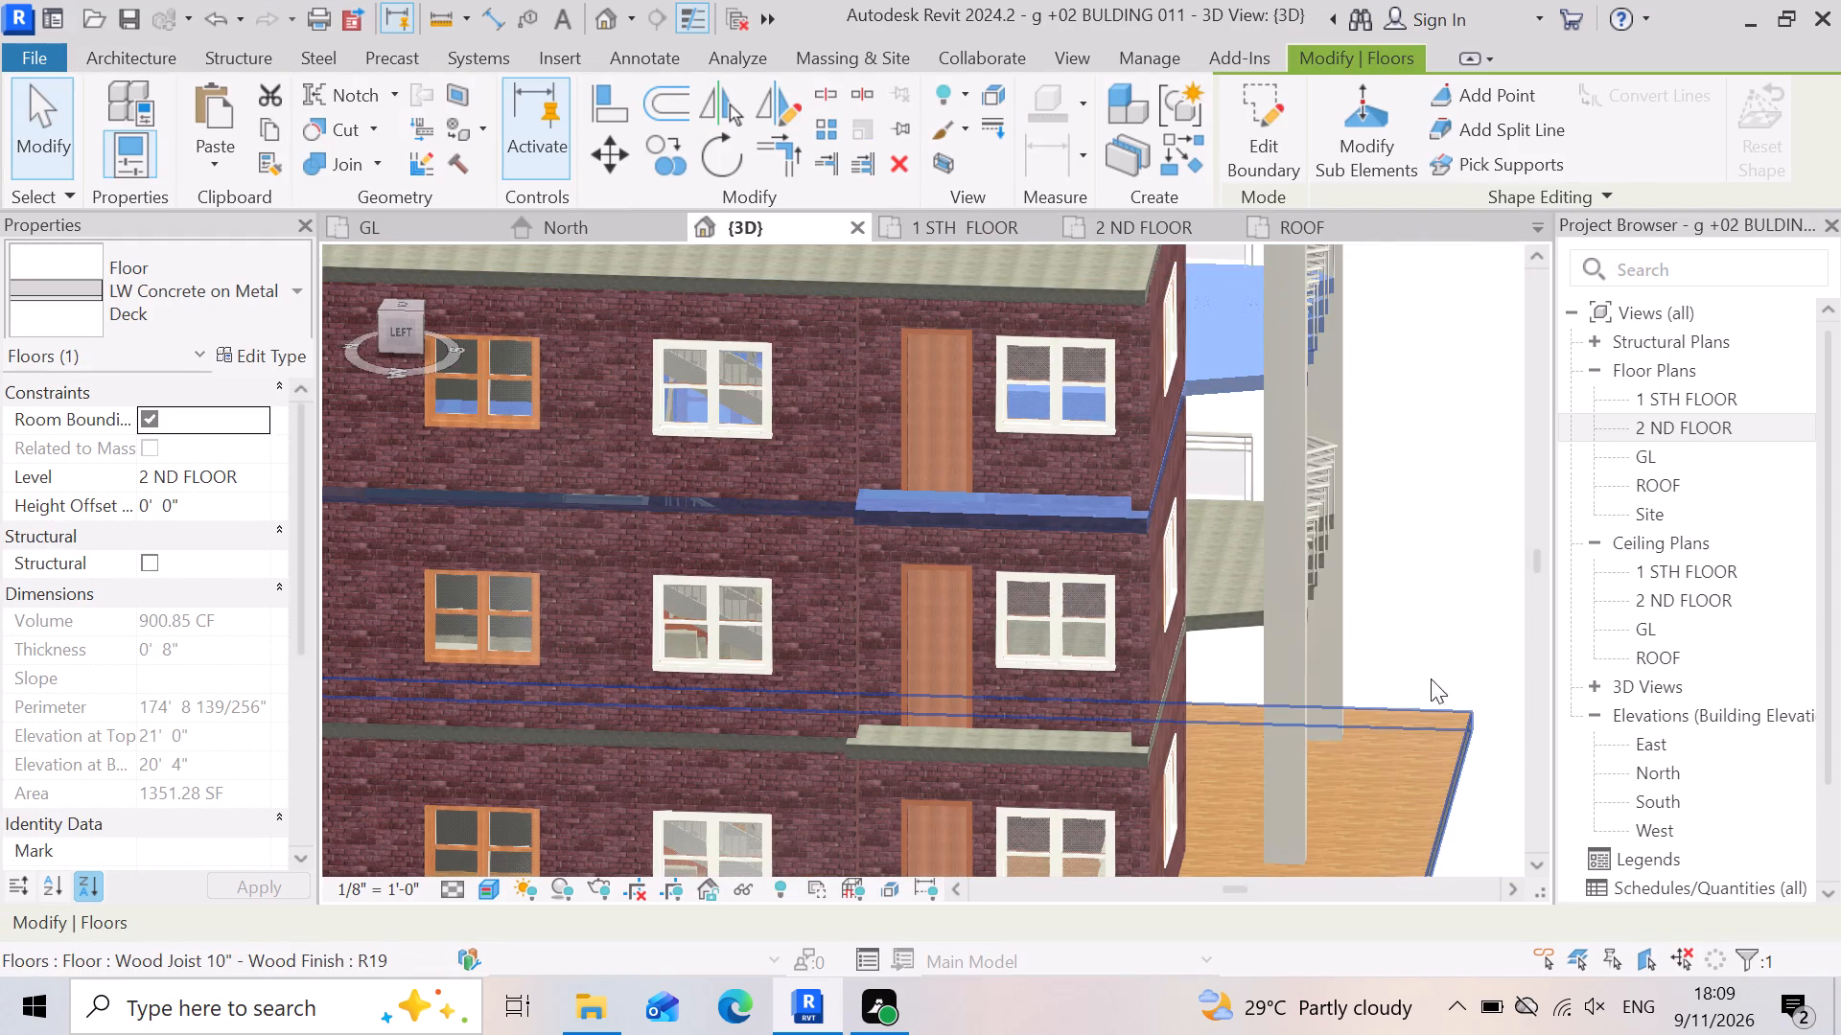
left_click(1445, 624)
scroll(996, 762, "up", 3)
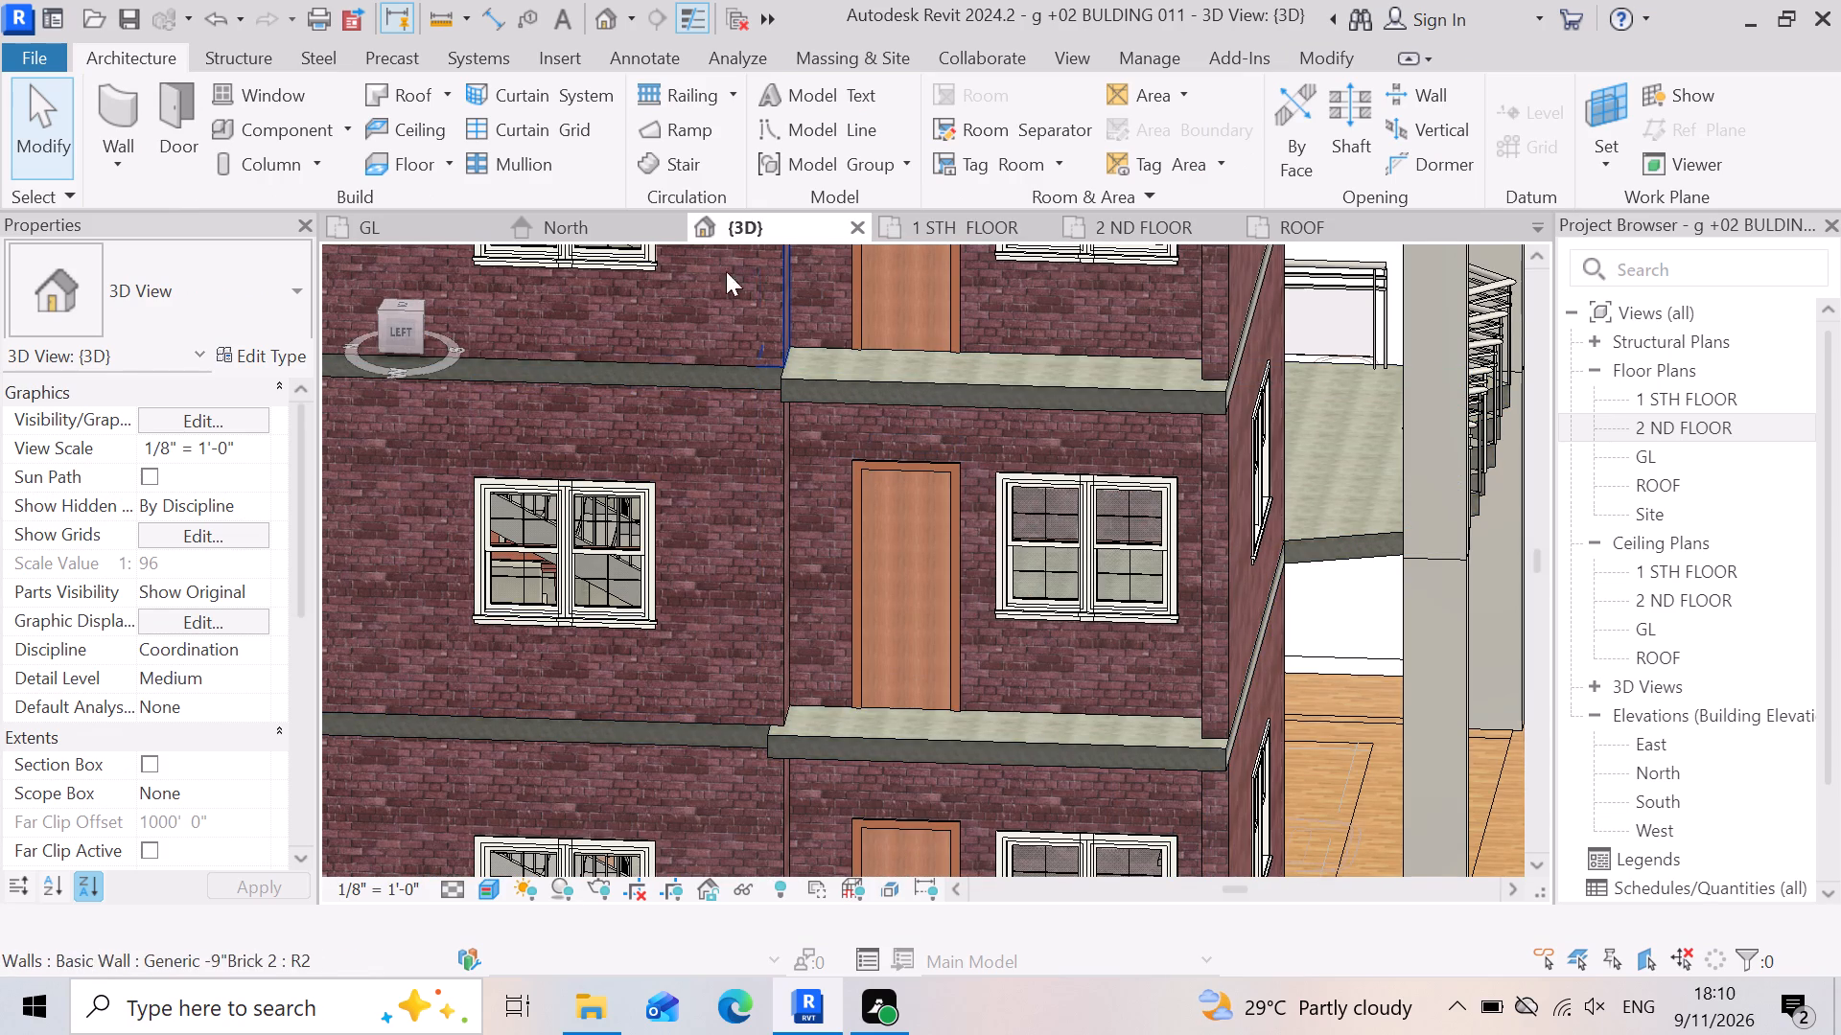
In the 1 STH FLOOR plan, start a Handrail - Rectangular railing path with a line about 10 1/4" long along the balcony slab's upper edge.
left_click(404, 243)
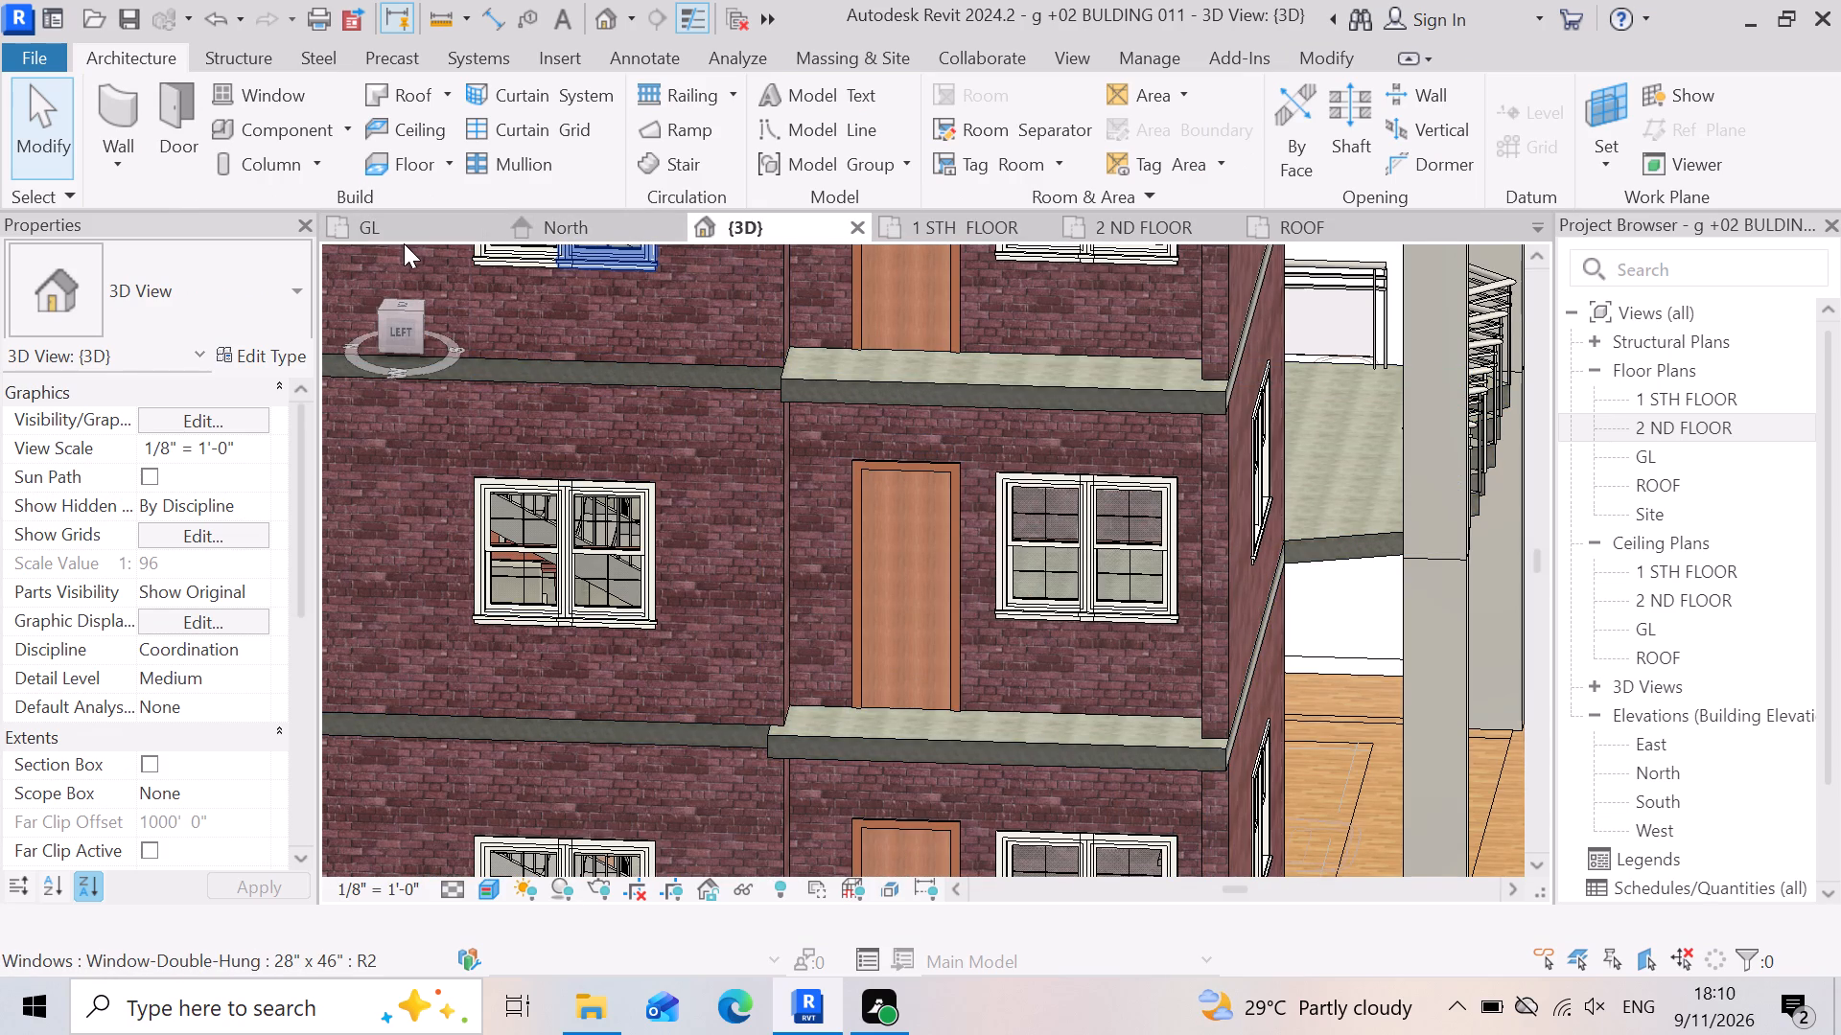
left_click(984, 233)
scroll(982, 570, "down", 5)
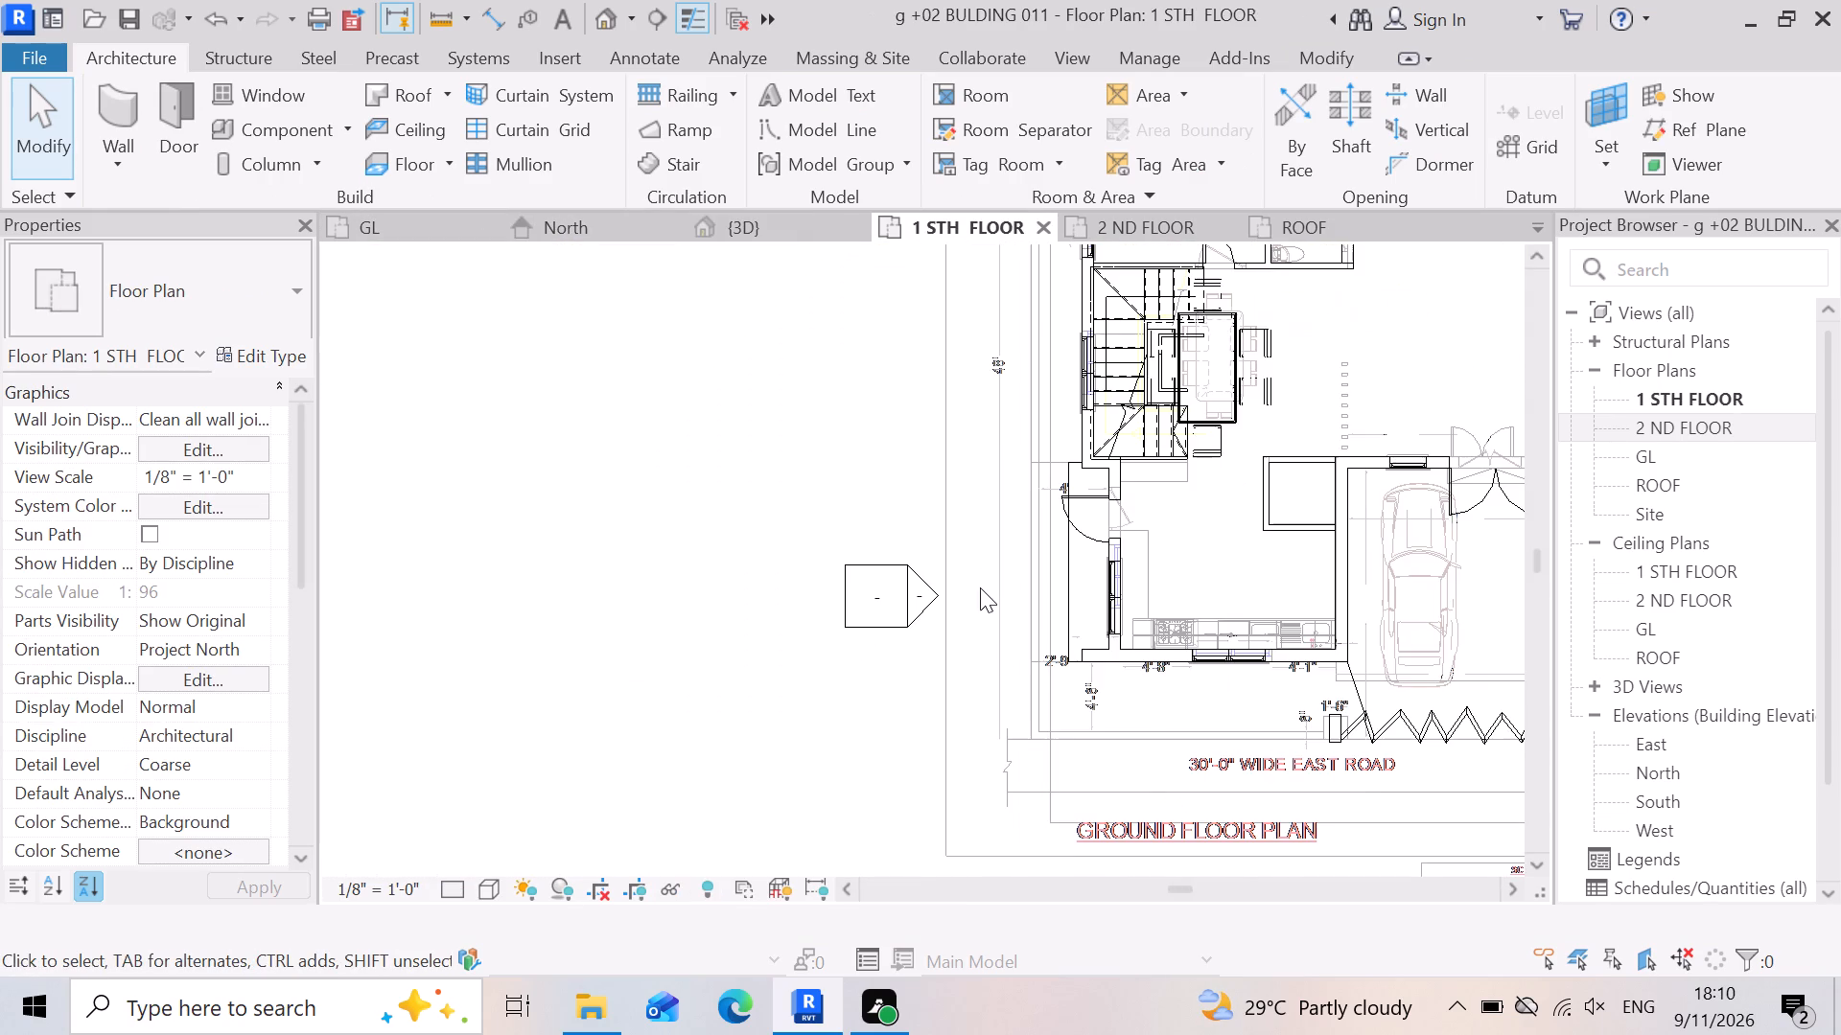
scroll(1088, 550, "up", 7)
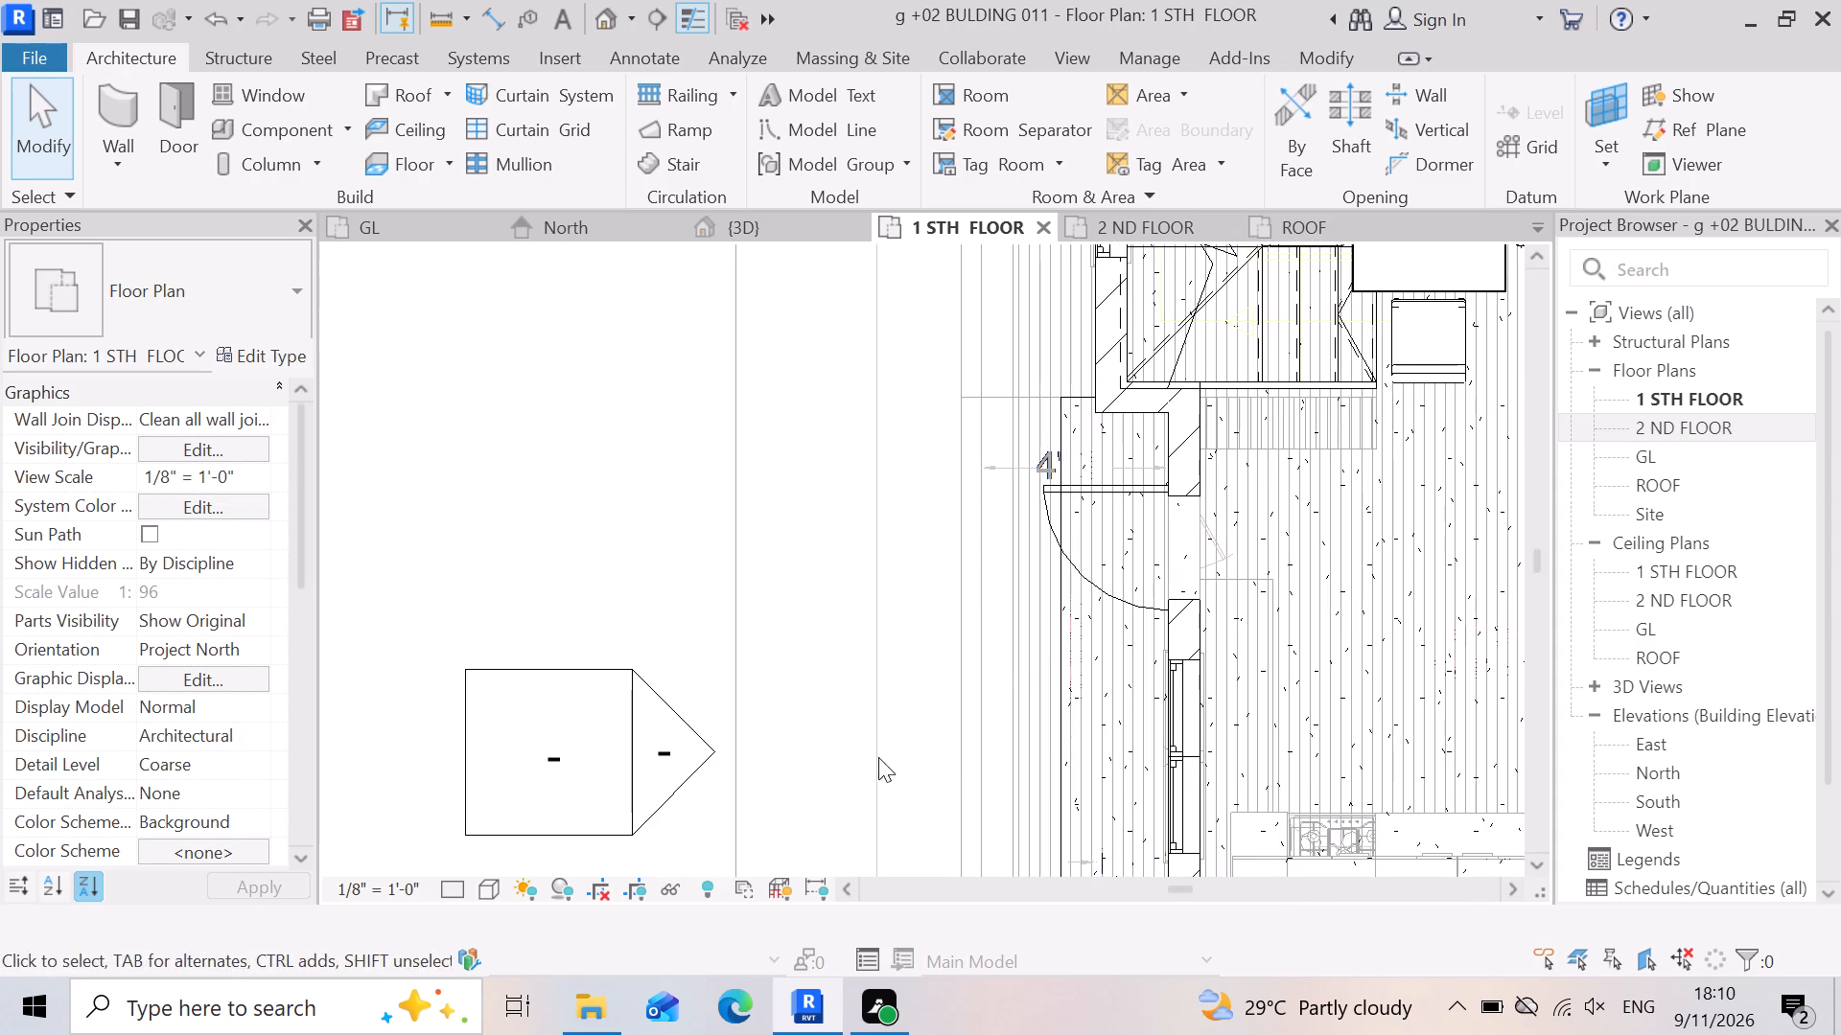
scroll(1033, 641, "up", 3)
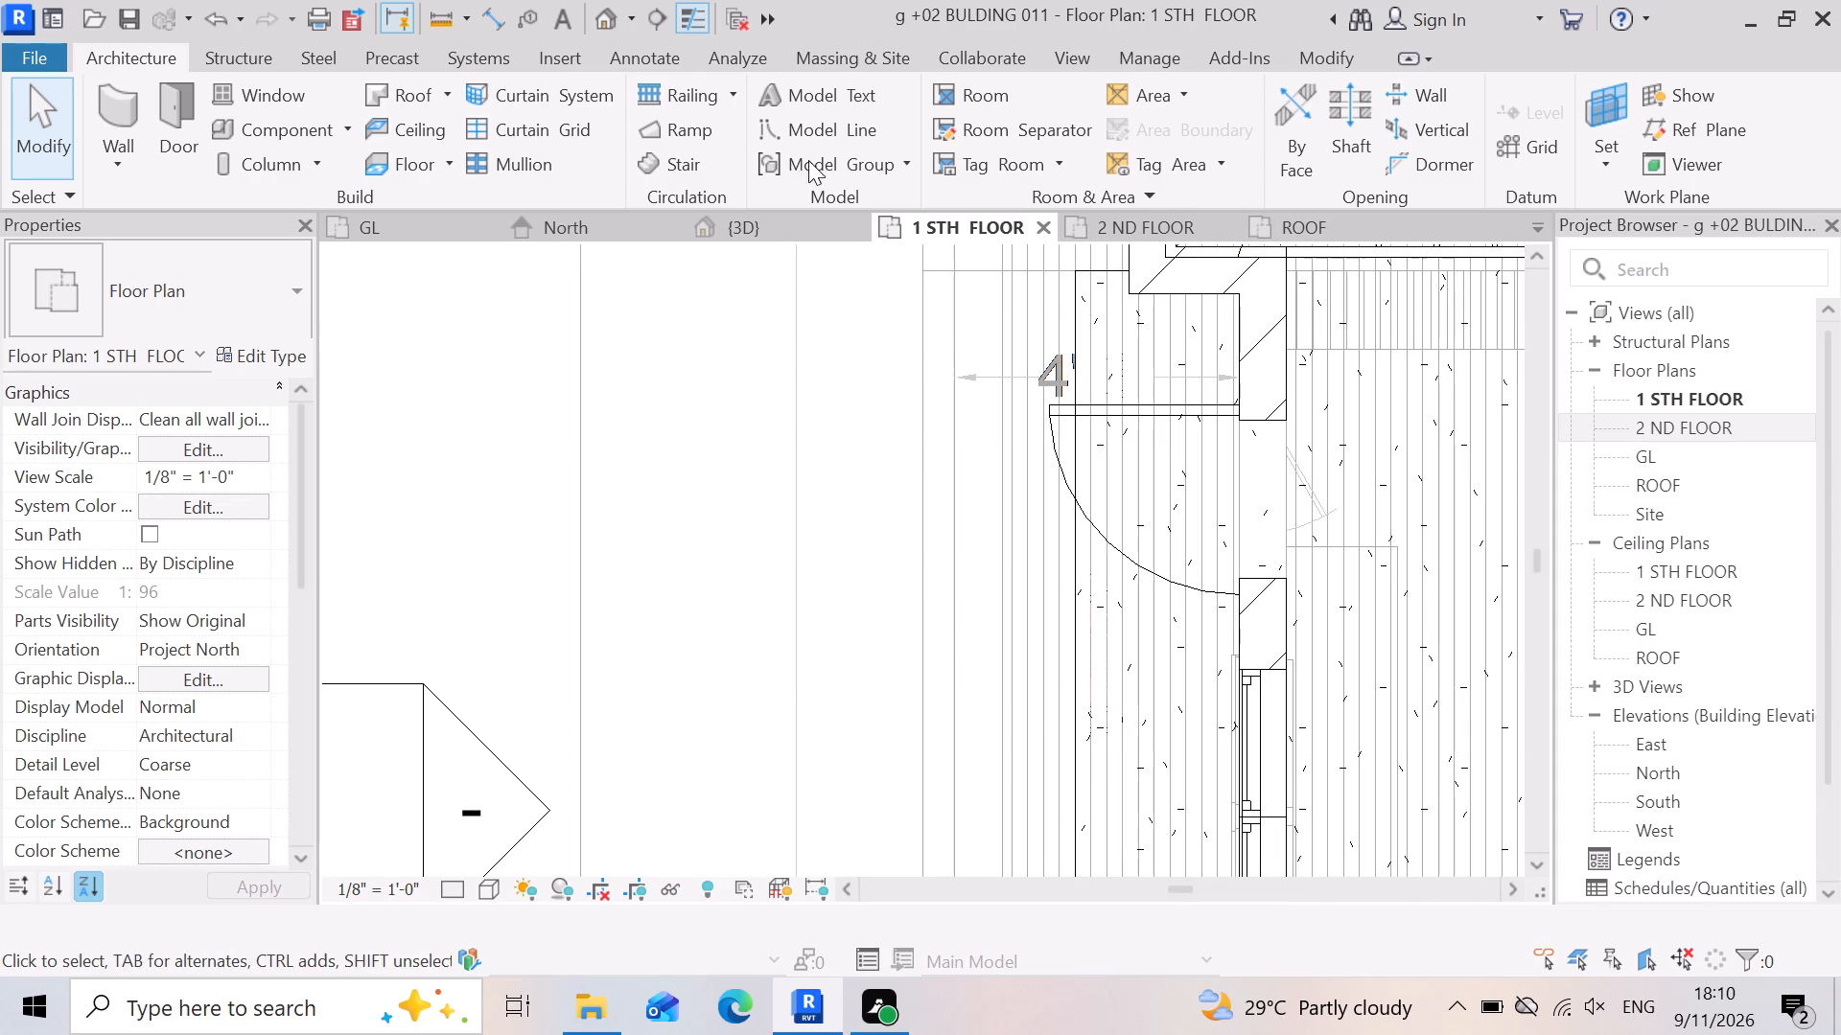
left_click(664, 90)
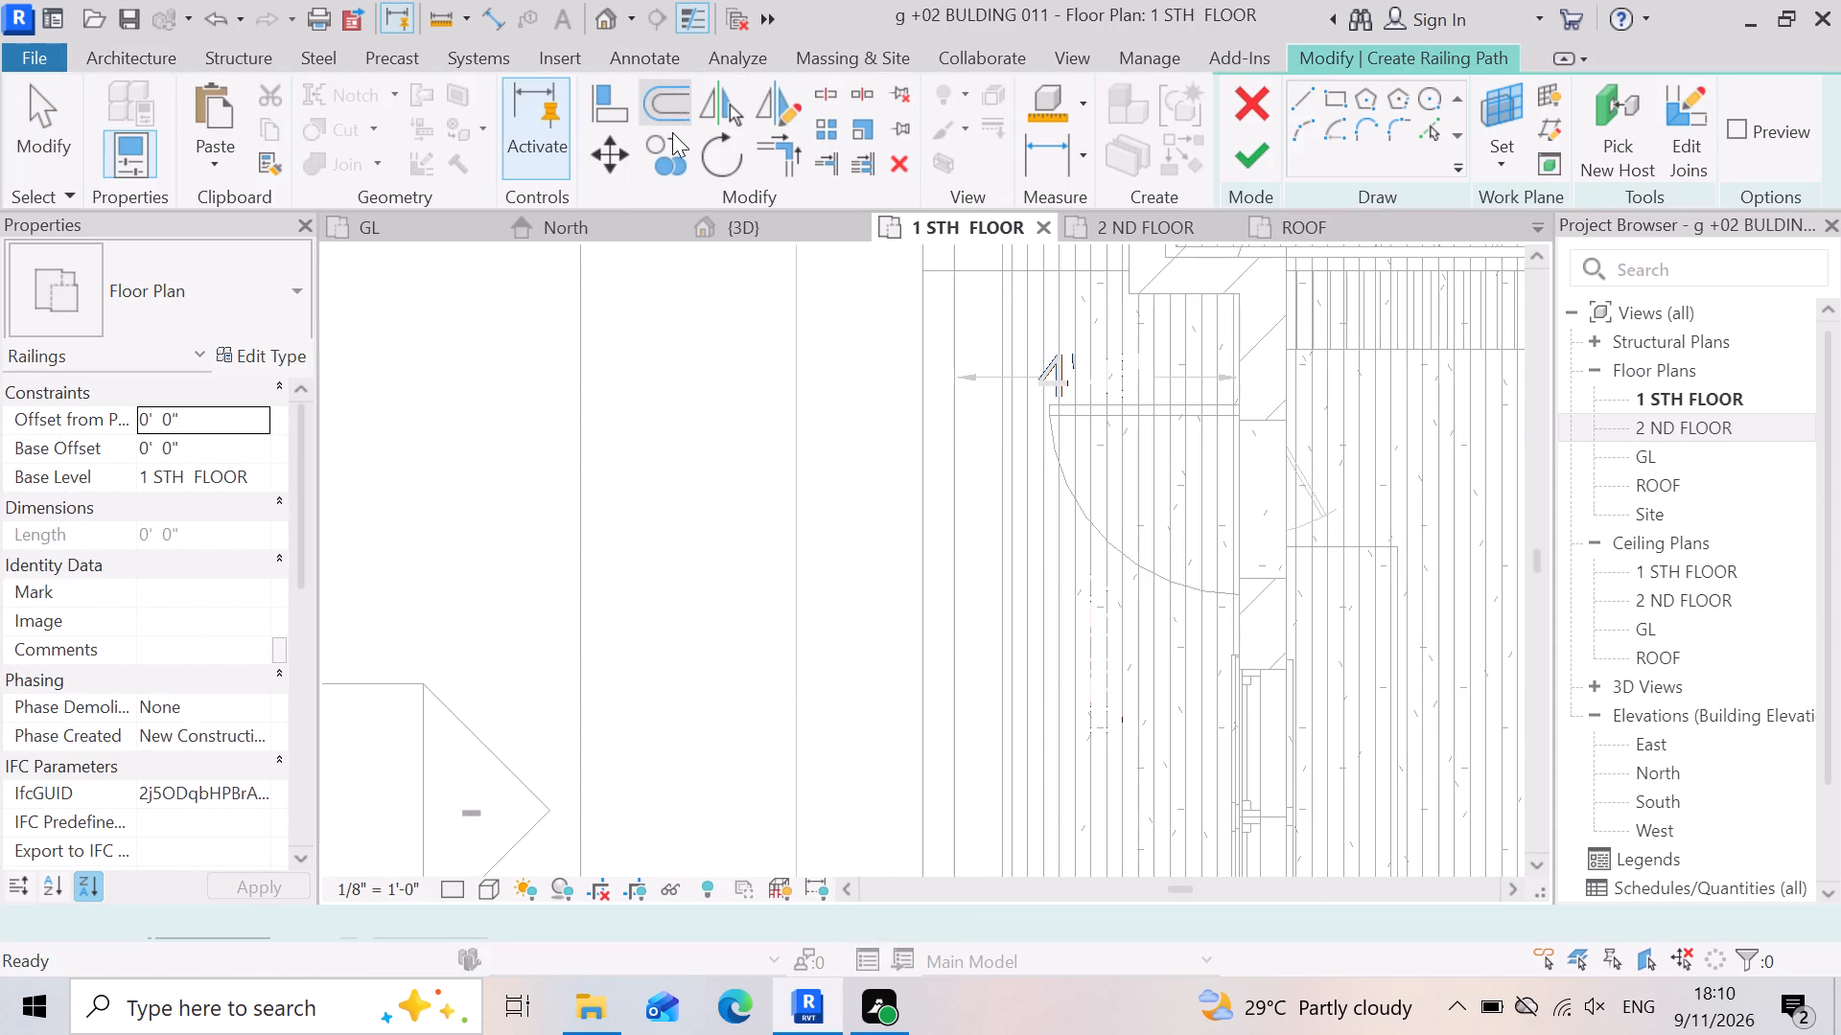
left_click(1304, 91)
scroll(1169, 325, "down", 4)
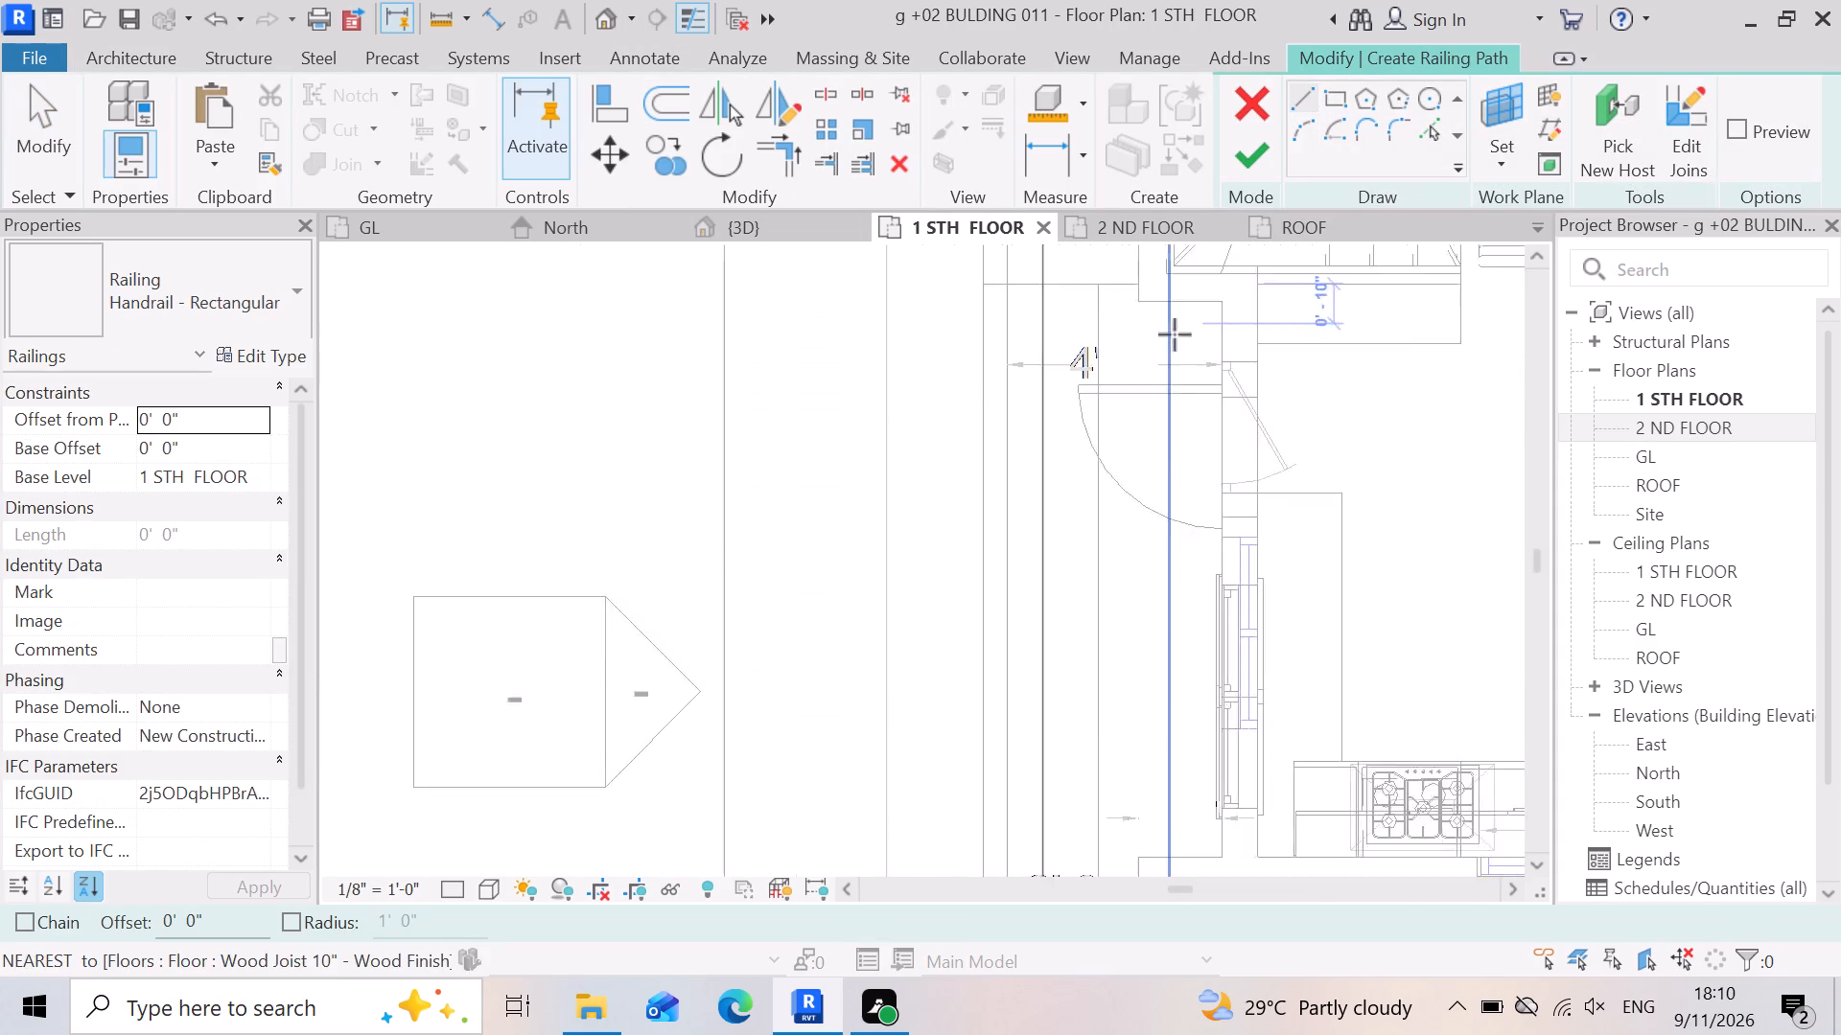
scroll(1199, 419, "down", 2)
scroll(1188, 317, "up", 10)
scroll(1109, 297, "up", 4)
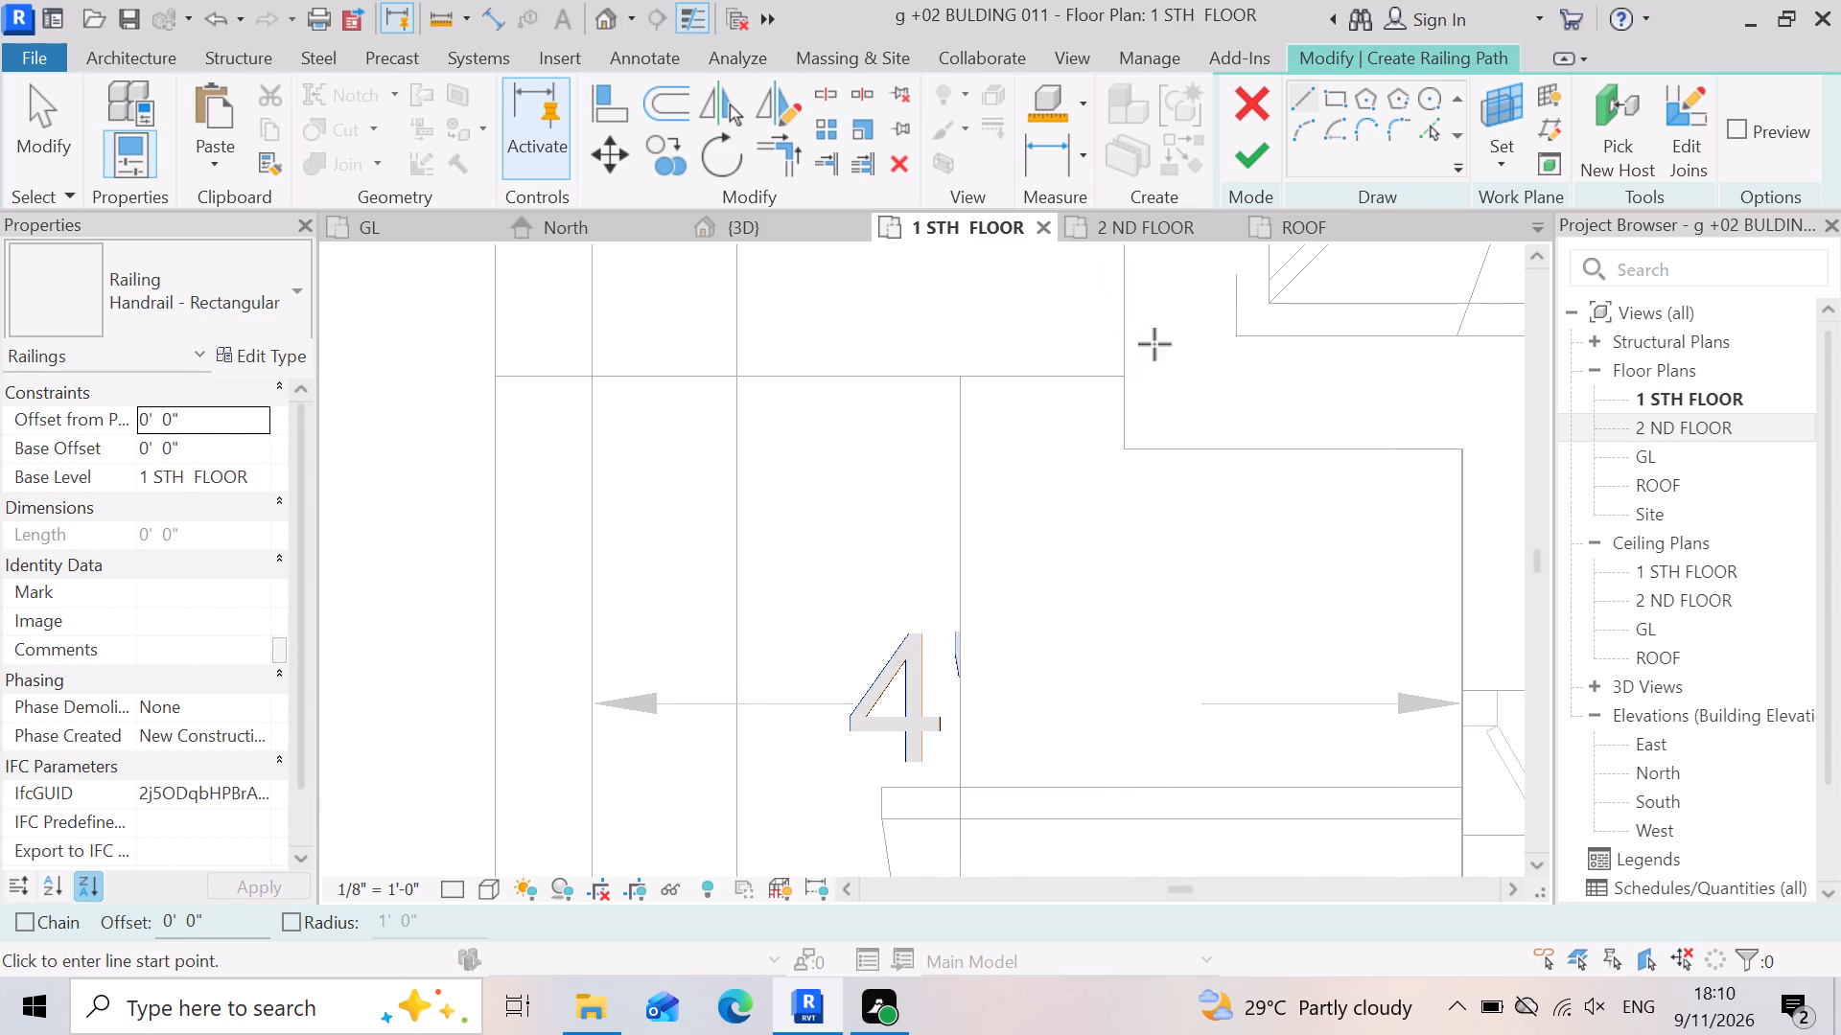
left_click(1122, 376)
left_click(956, 377)
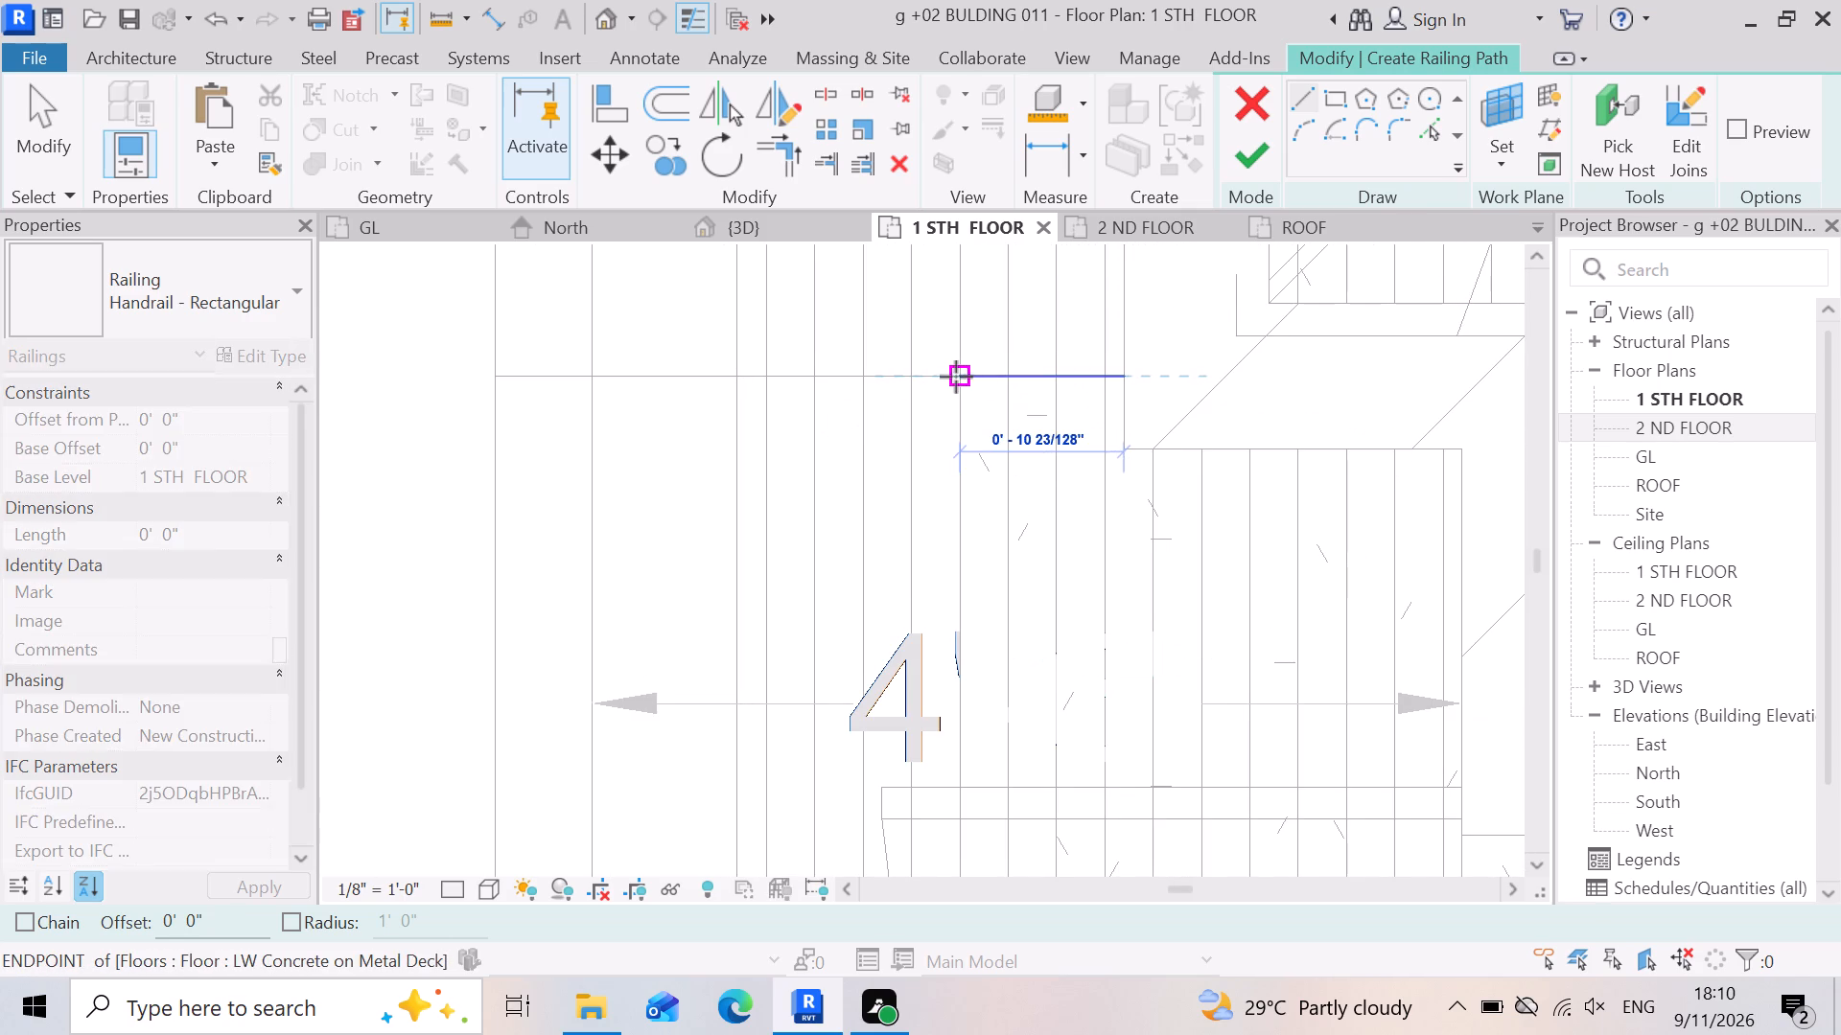
Draw a vertical railing path line along the balcony slab's outer edge, from the first line's outer end to the slab's lower corner.
scroll(956, 377, "down", 9)
scroll(955, 598, "down", 7)
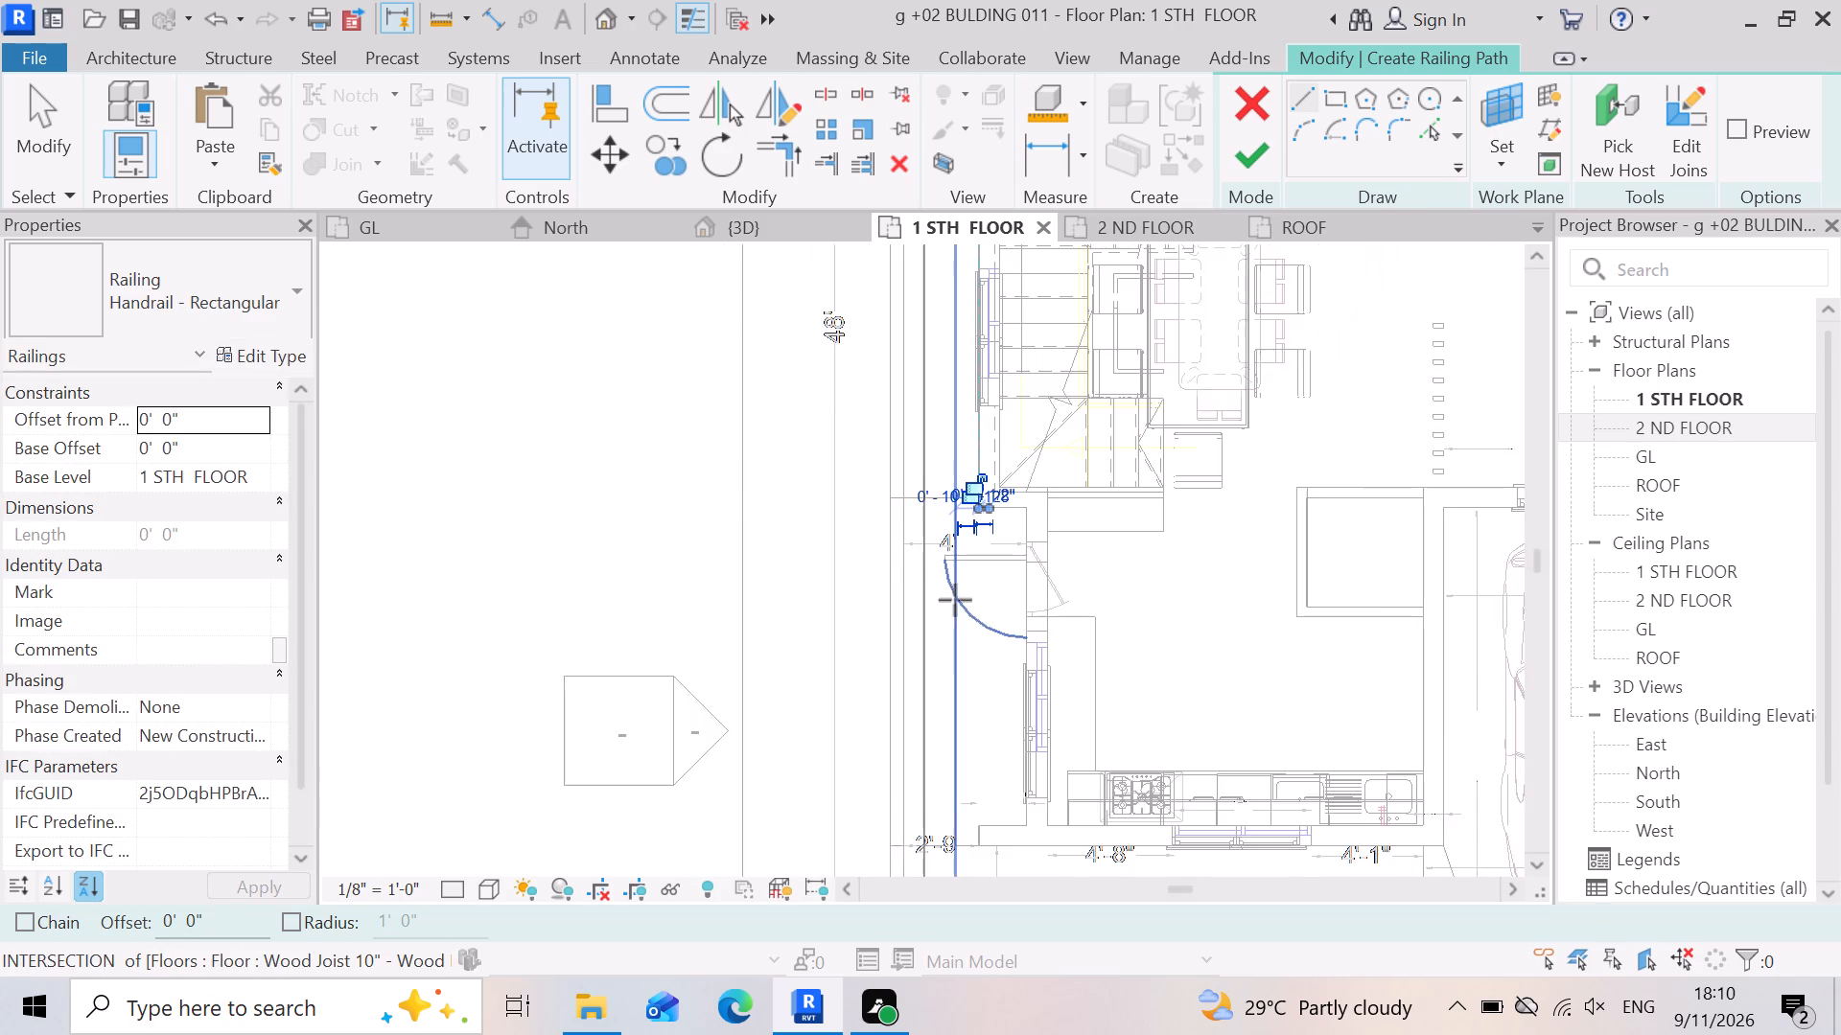
scroll(955, 600, "down", 2)
scroll(1063, 675, "down", 3)
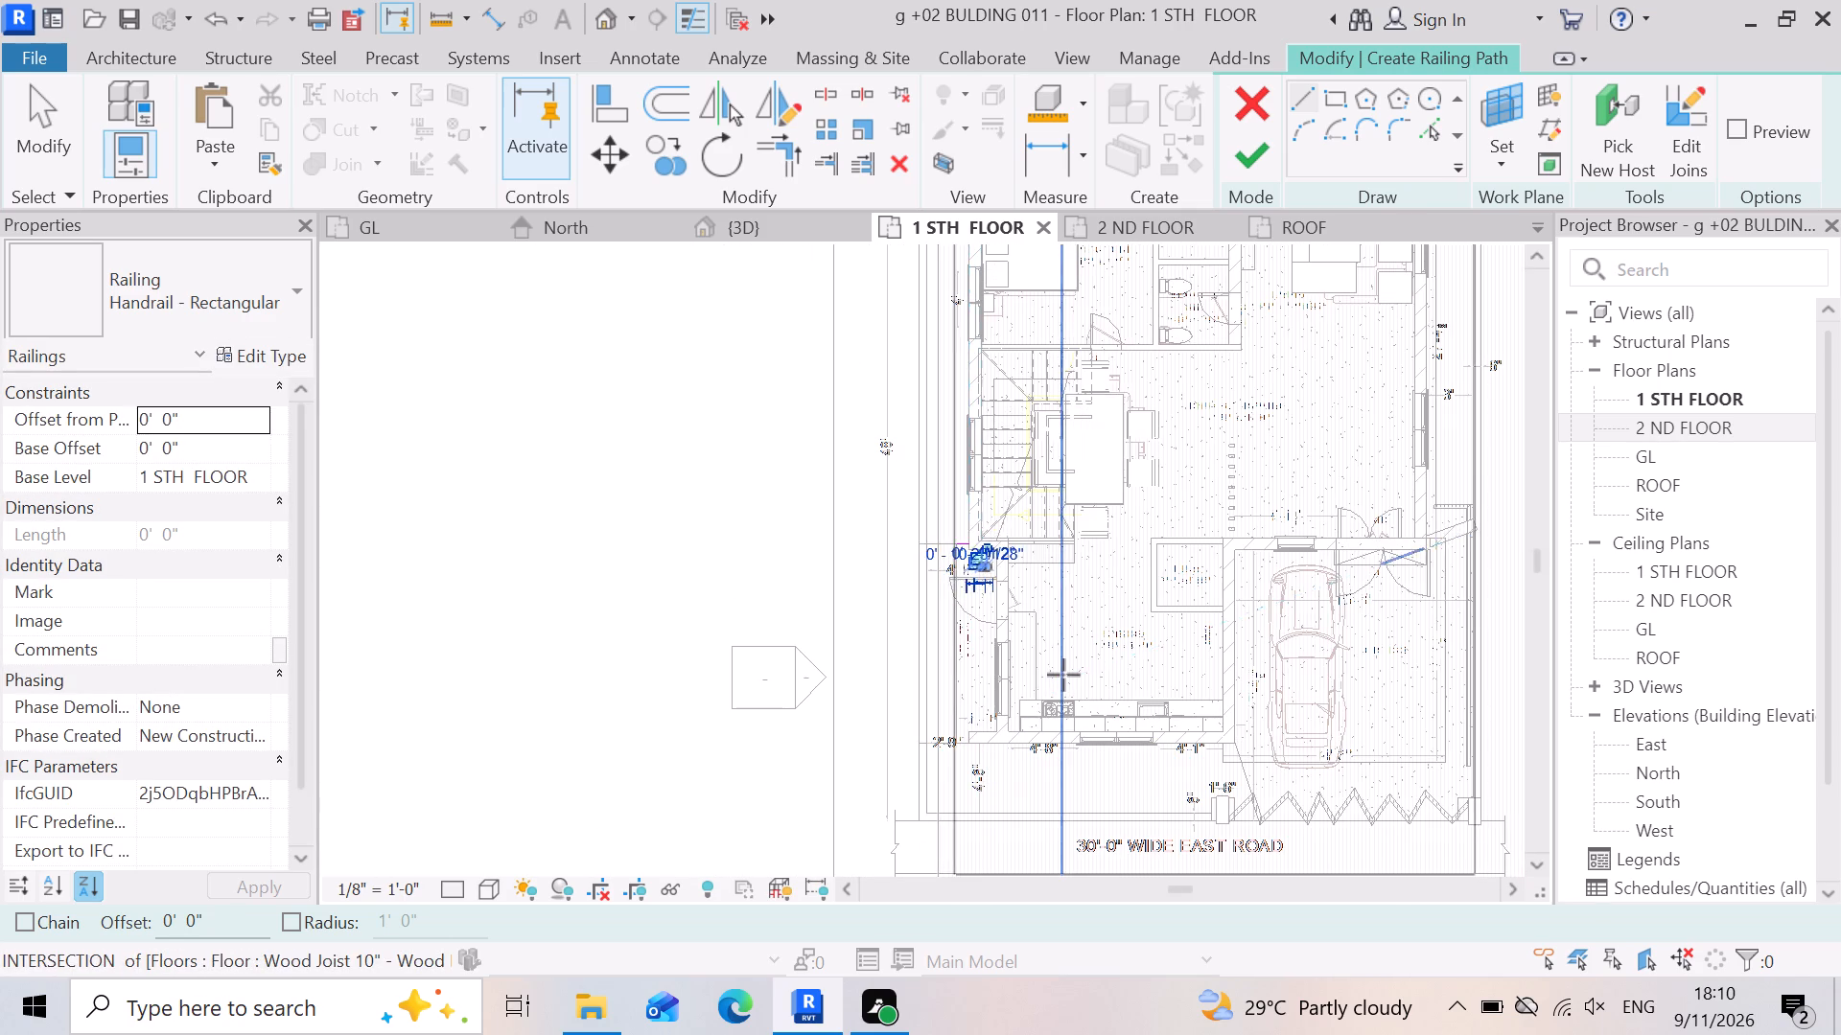
scroll(1031, 724, "up", 5)
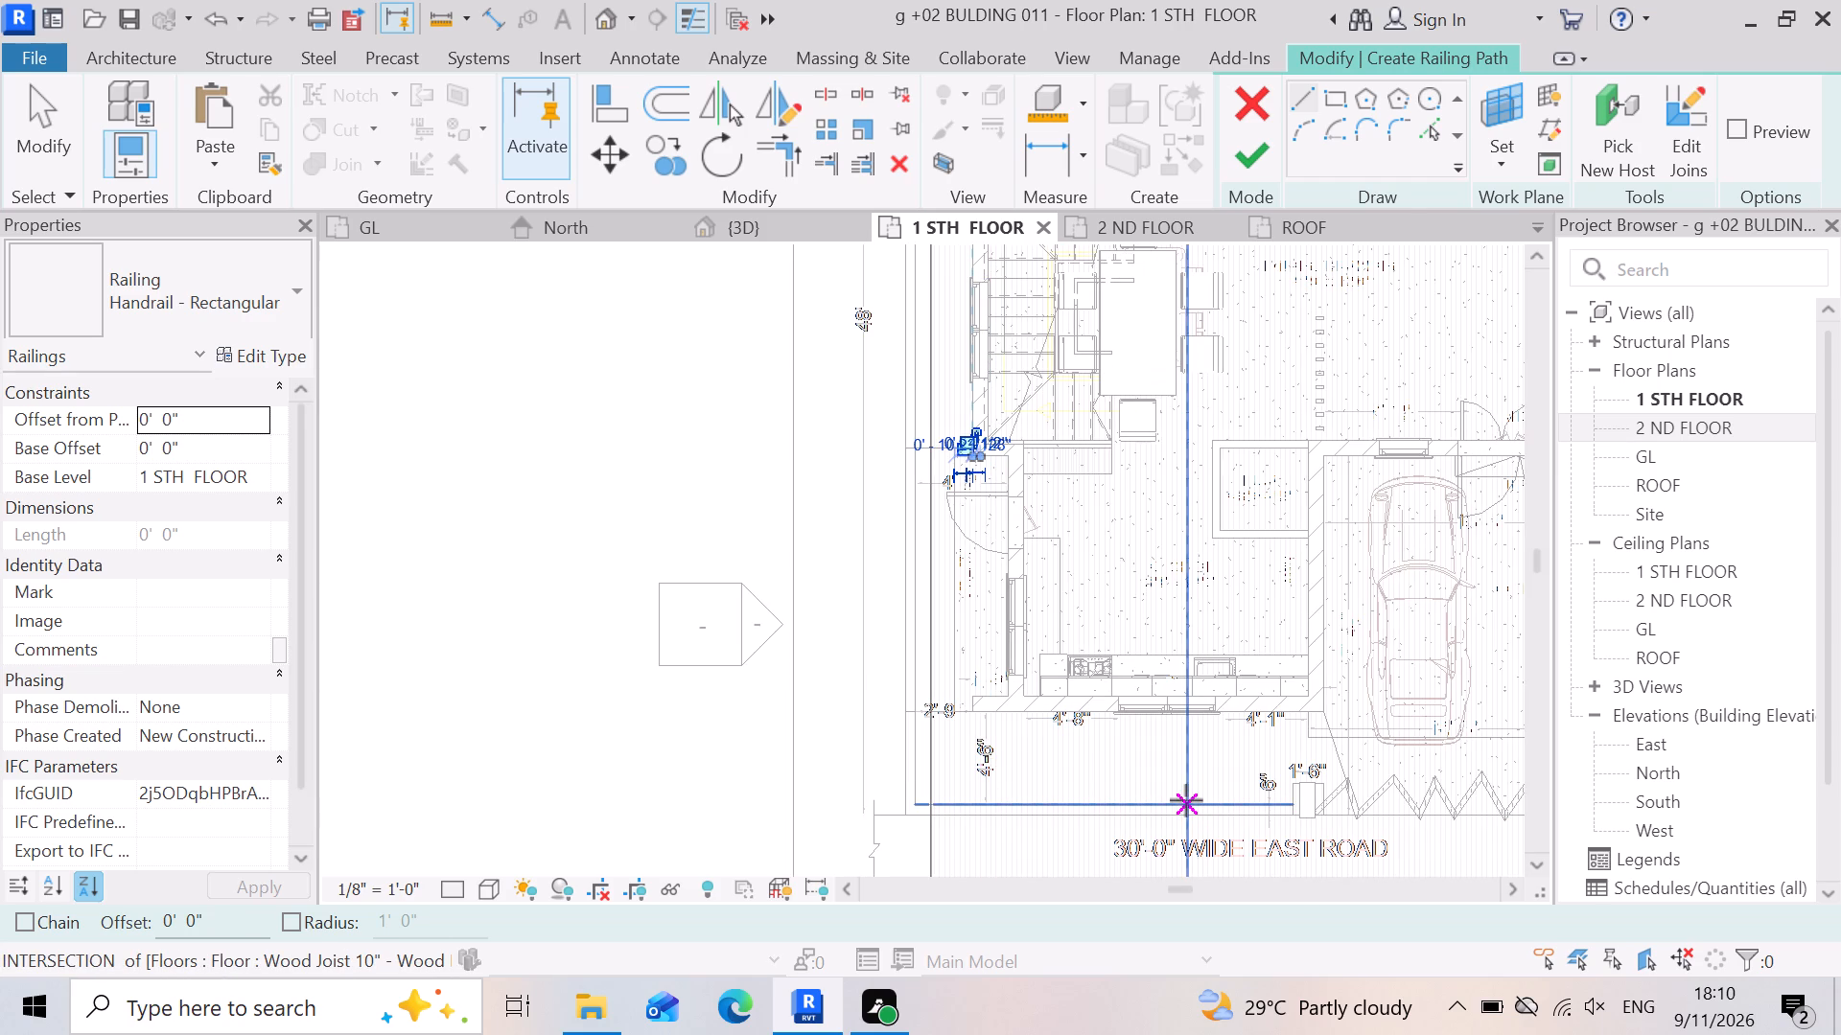
scroll(1186, 800, "down", 8)
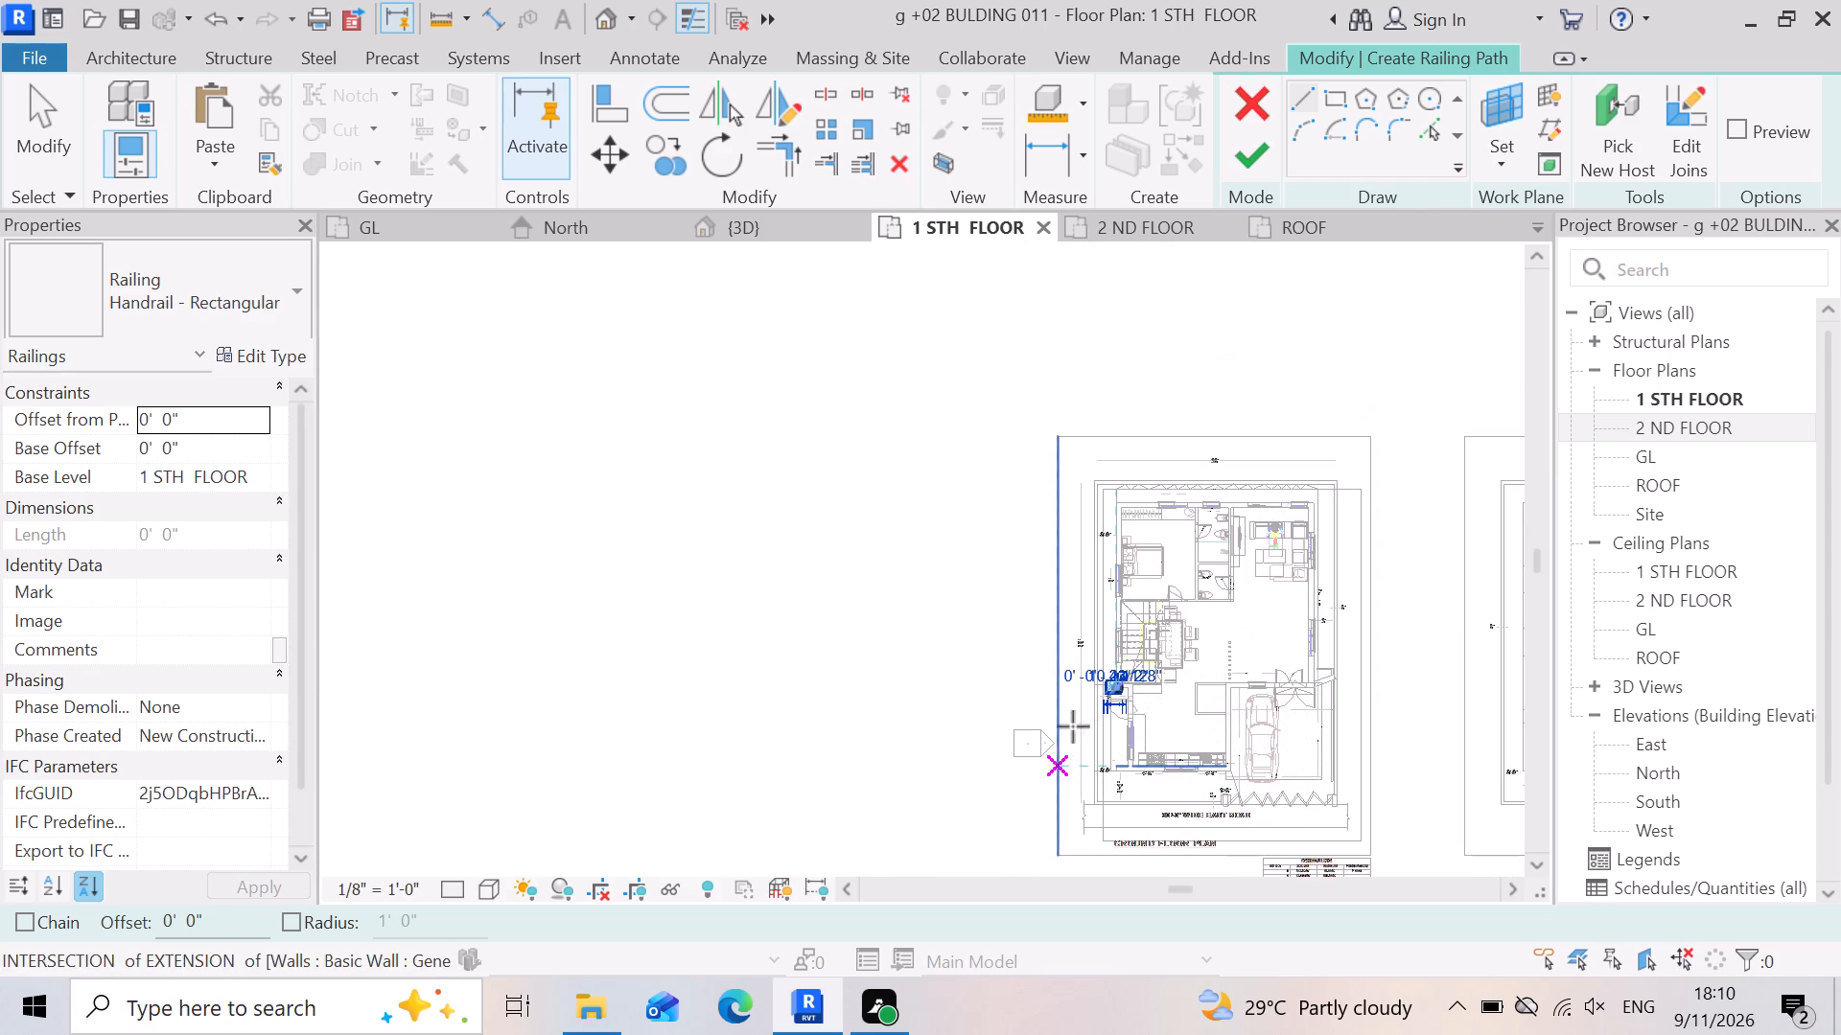
scroll(1128, 675, "up", 10)
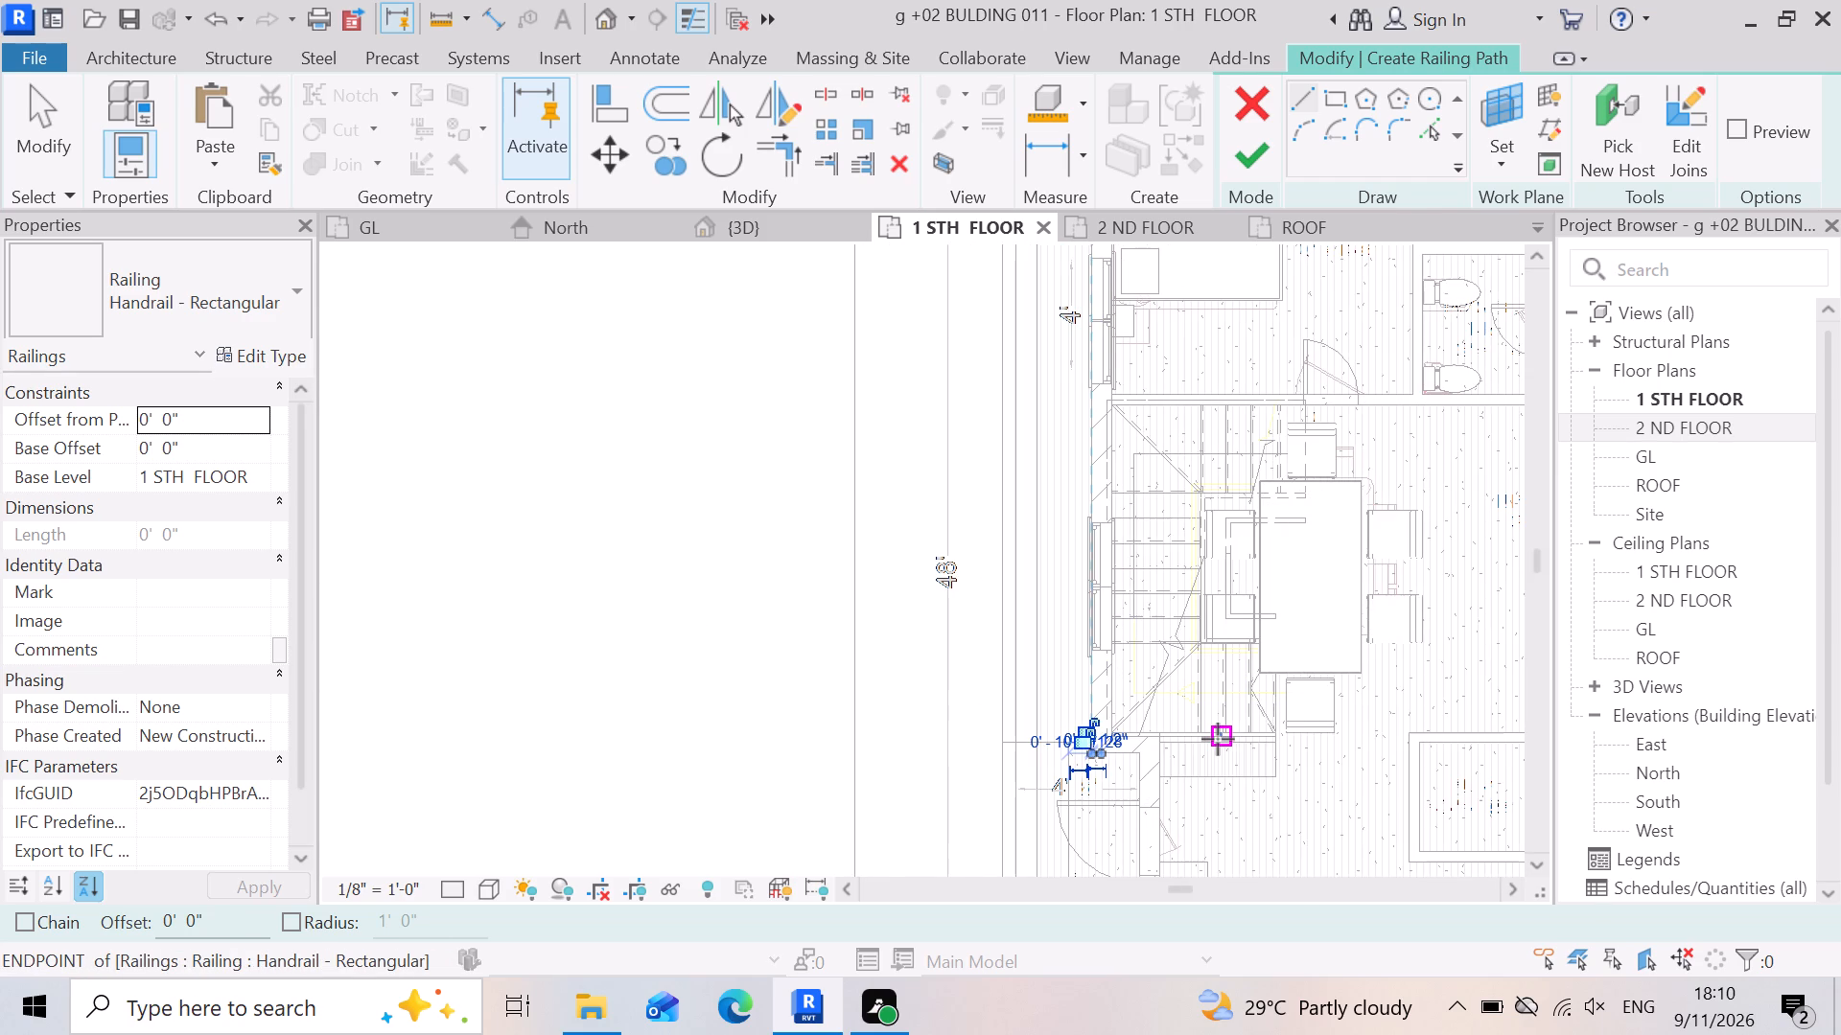
key("Escape")
scroll(1211, 739, "up", 6)
scroll(1067, 746, "up", 3)
scroll(1096, 669, "down", 3)
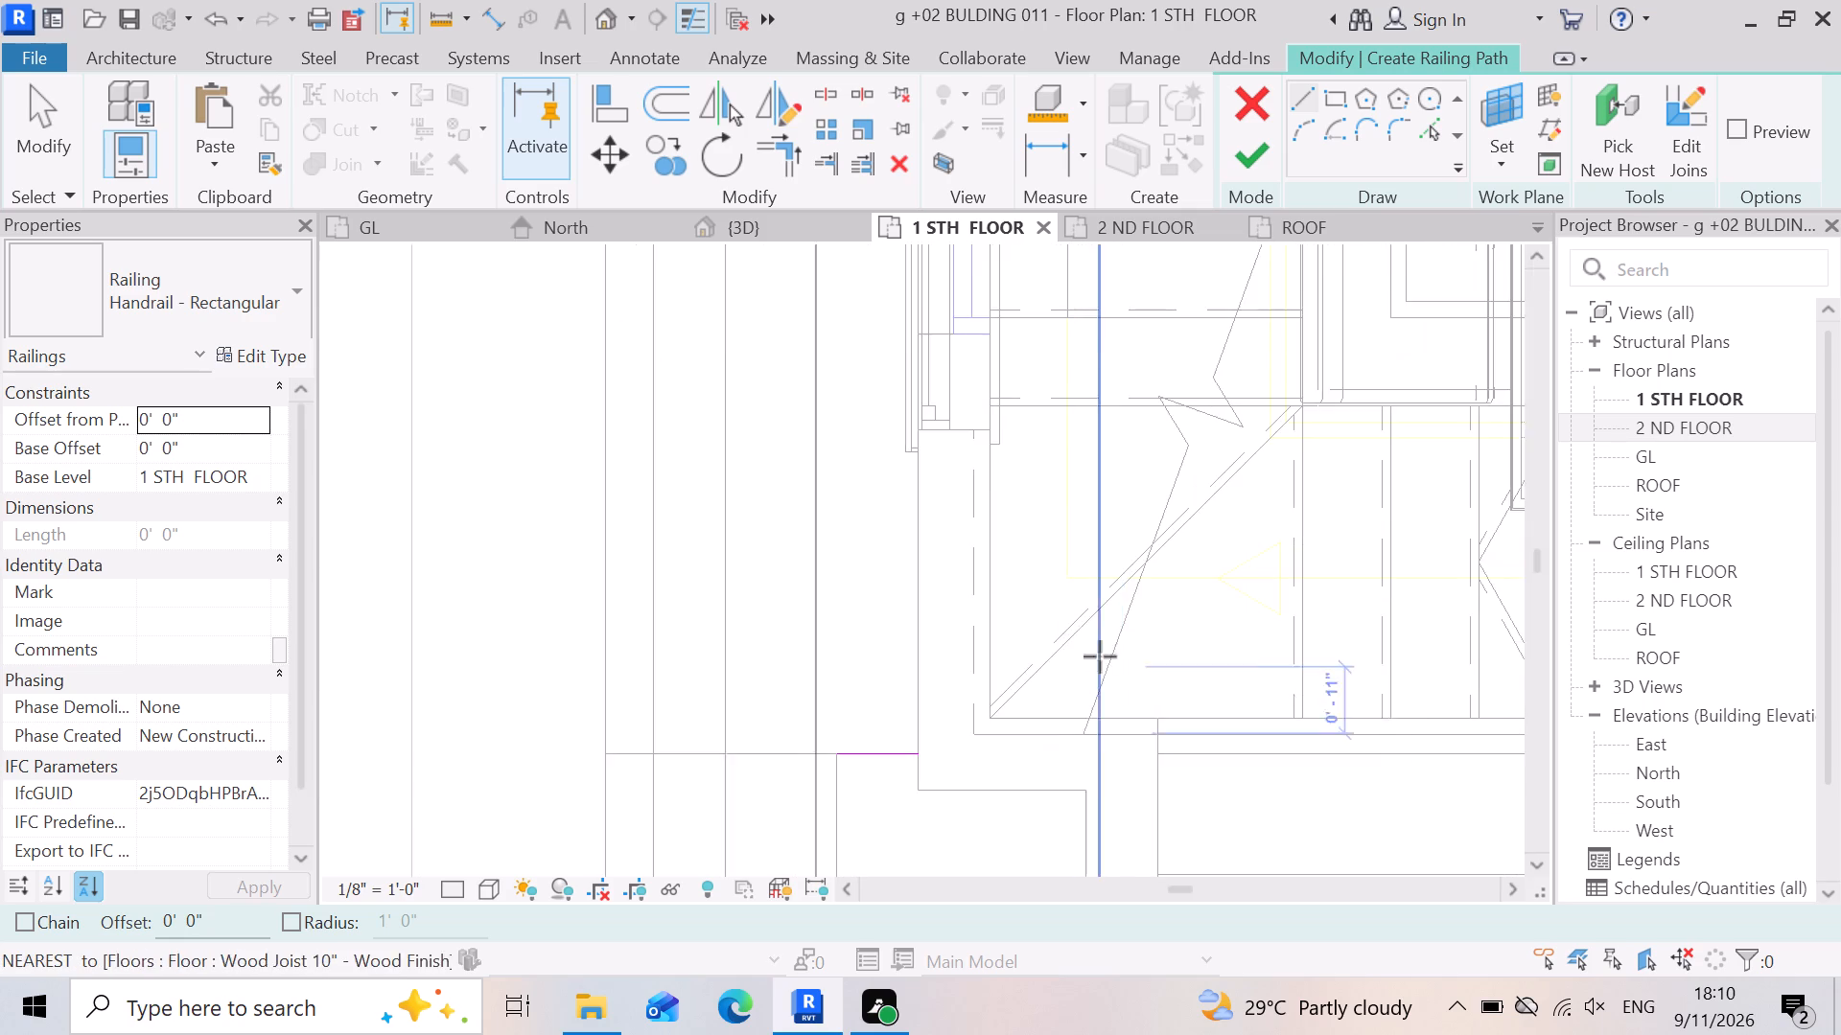
scroll(1100, 656, "down", 6)
scroll(1018, 714, "up", 13)
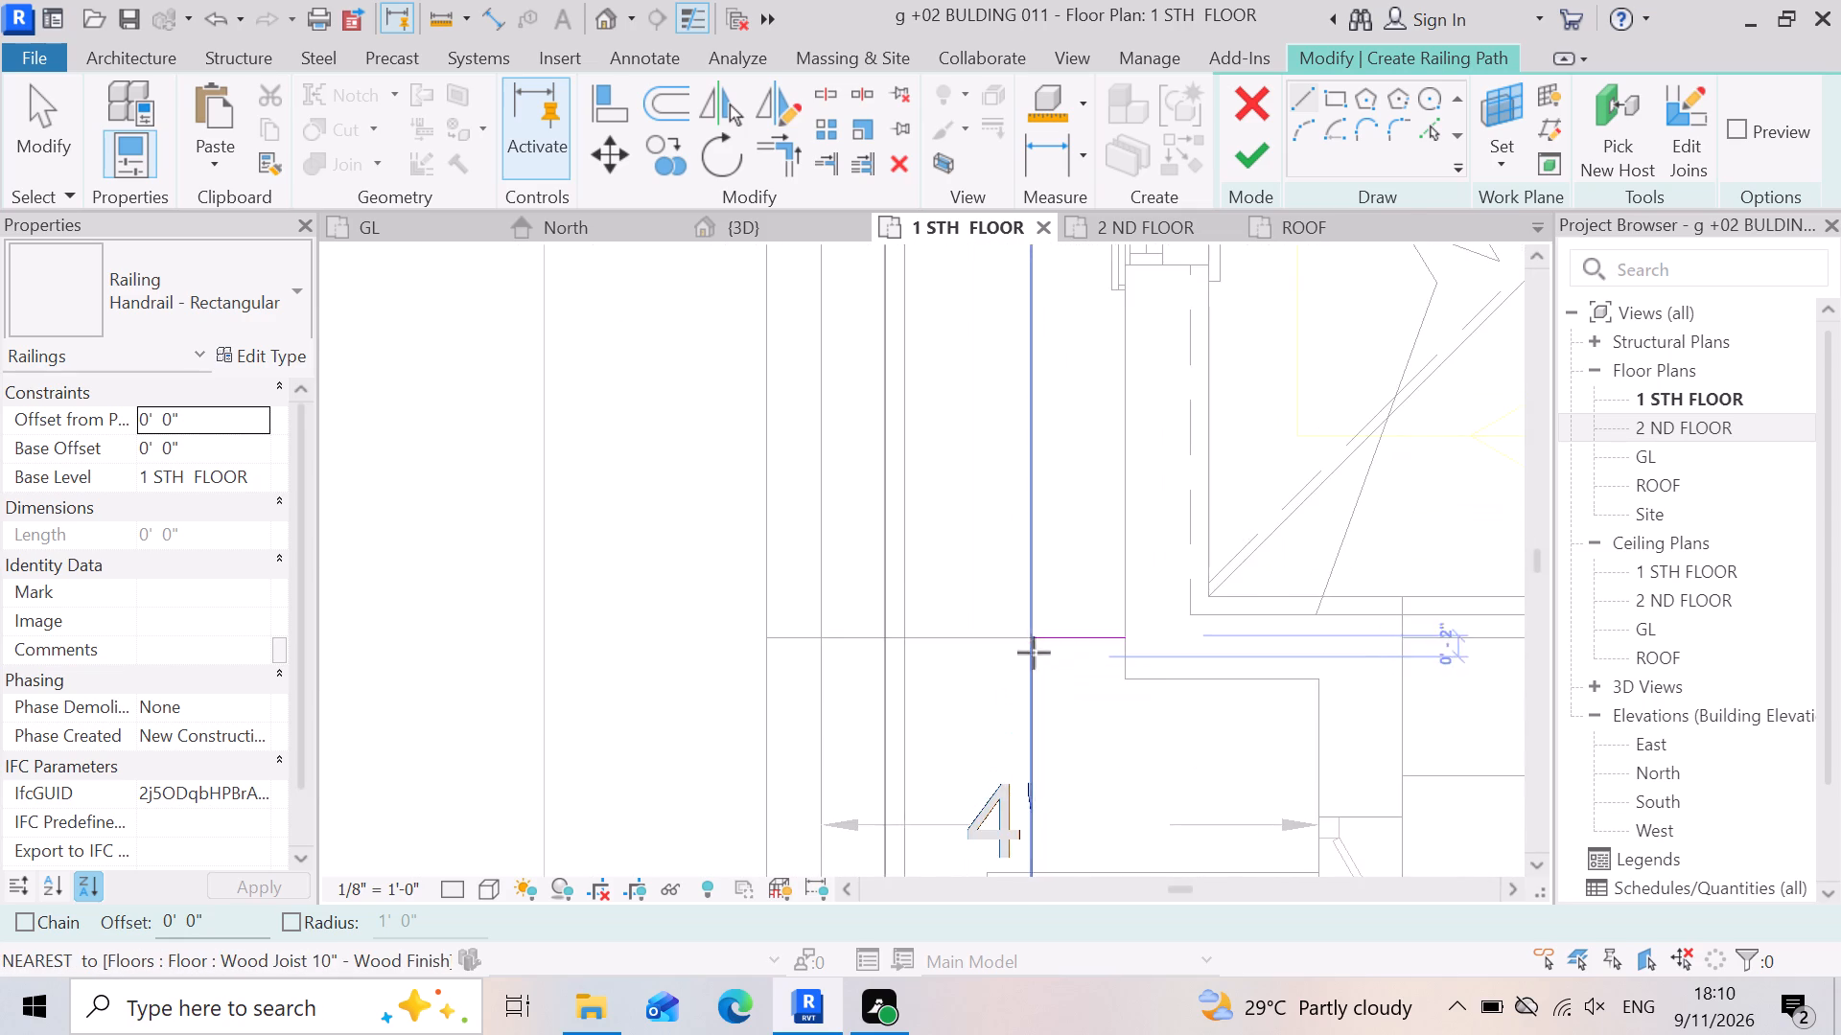
scroll(1015, 665, "up", 4)
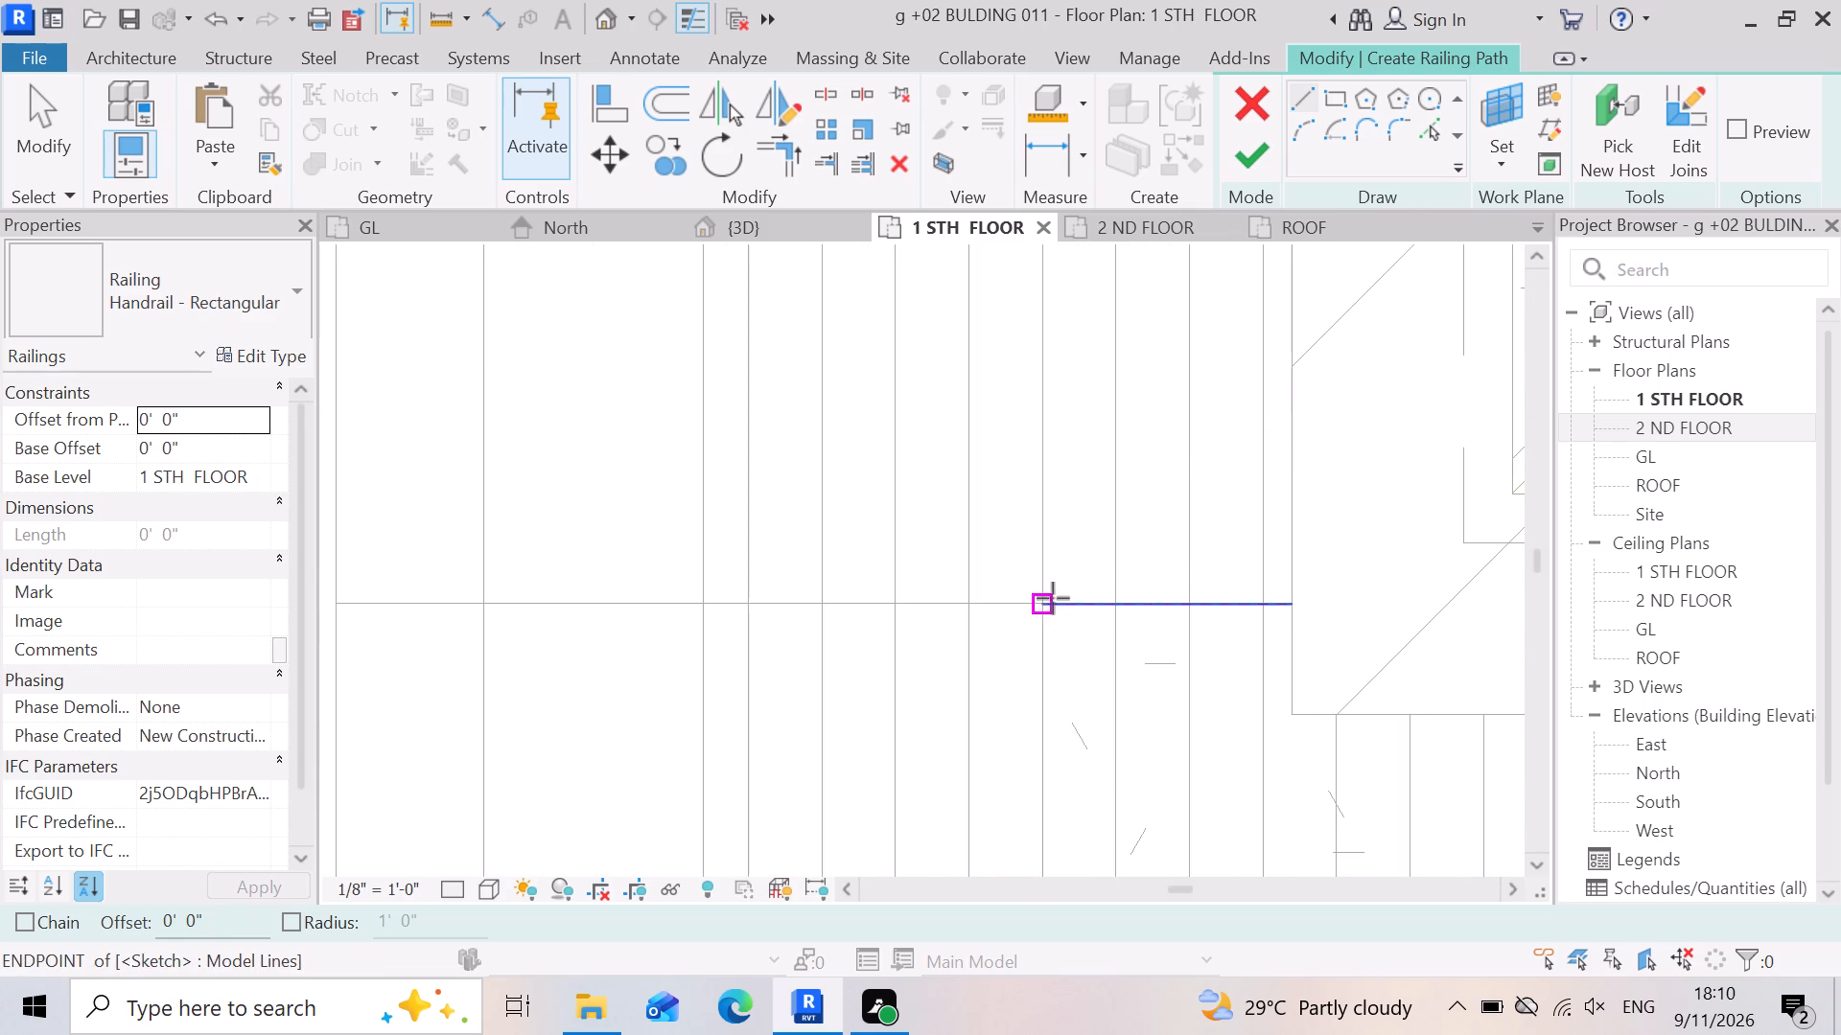
left_click(1053, 598)
scroll(1064, 588, "down", 20)
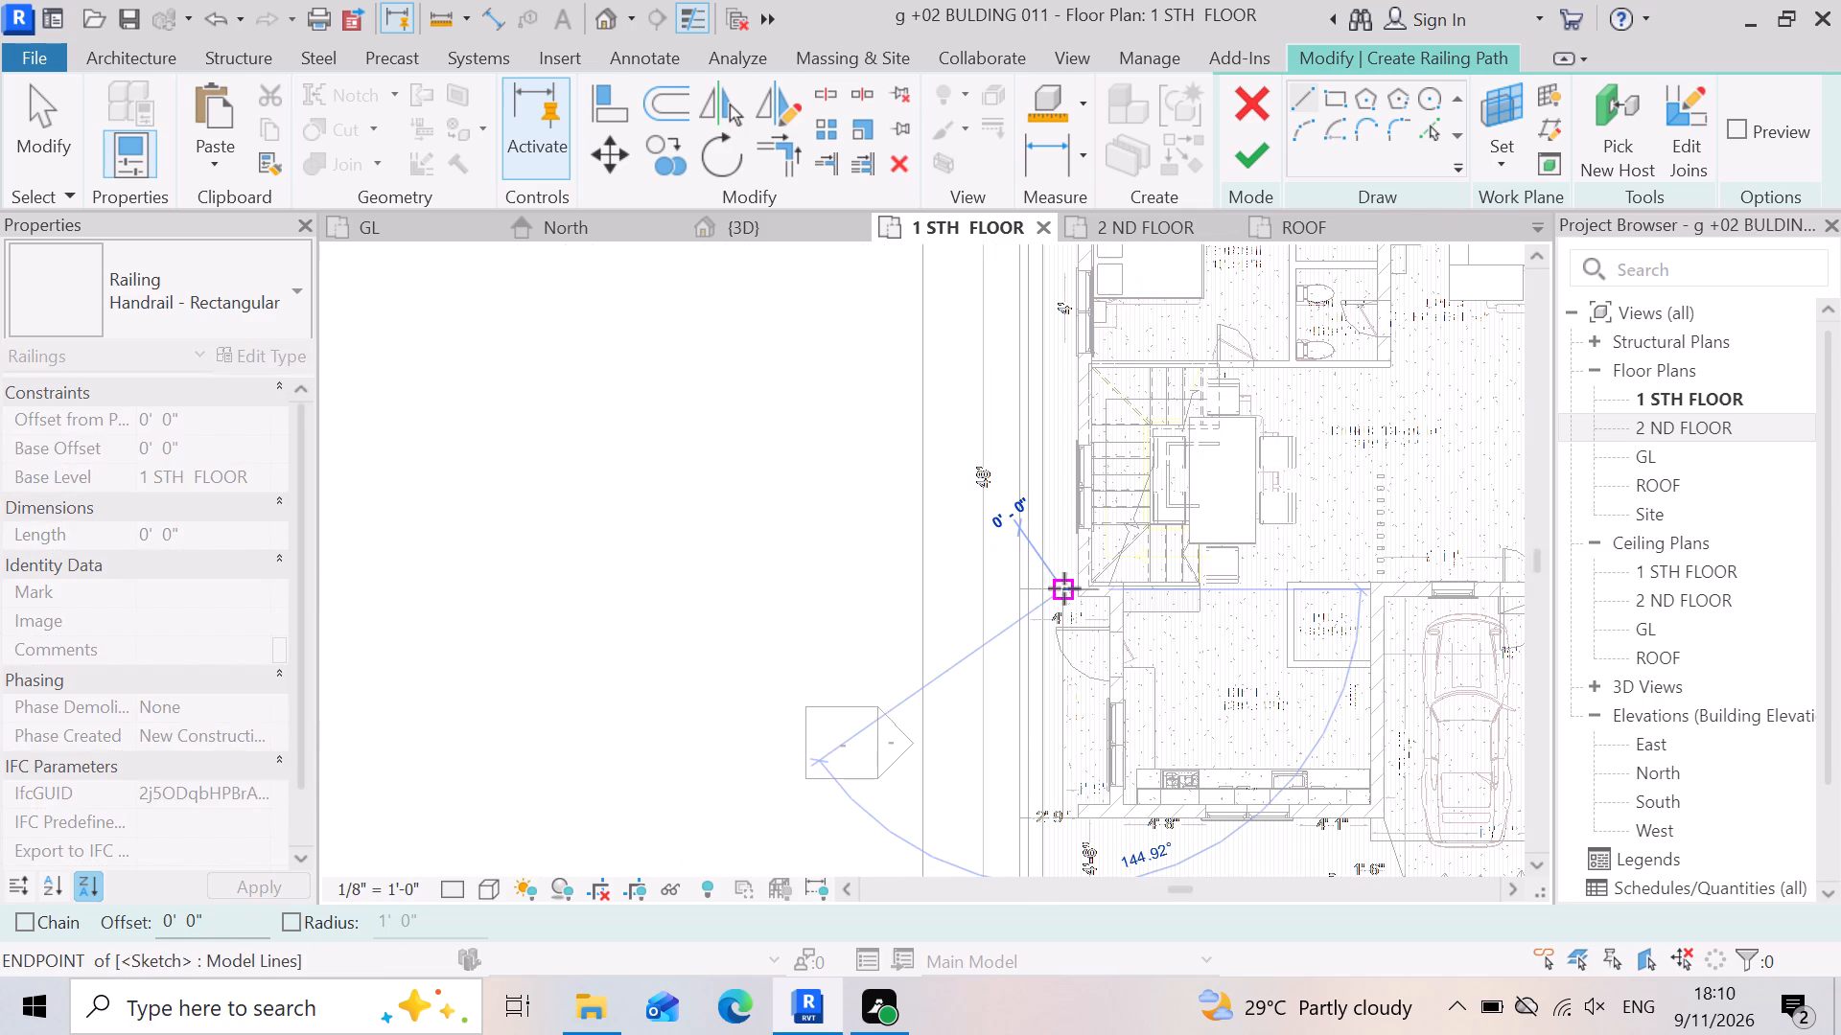
scroll(1067, 843, "up", 11)
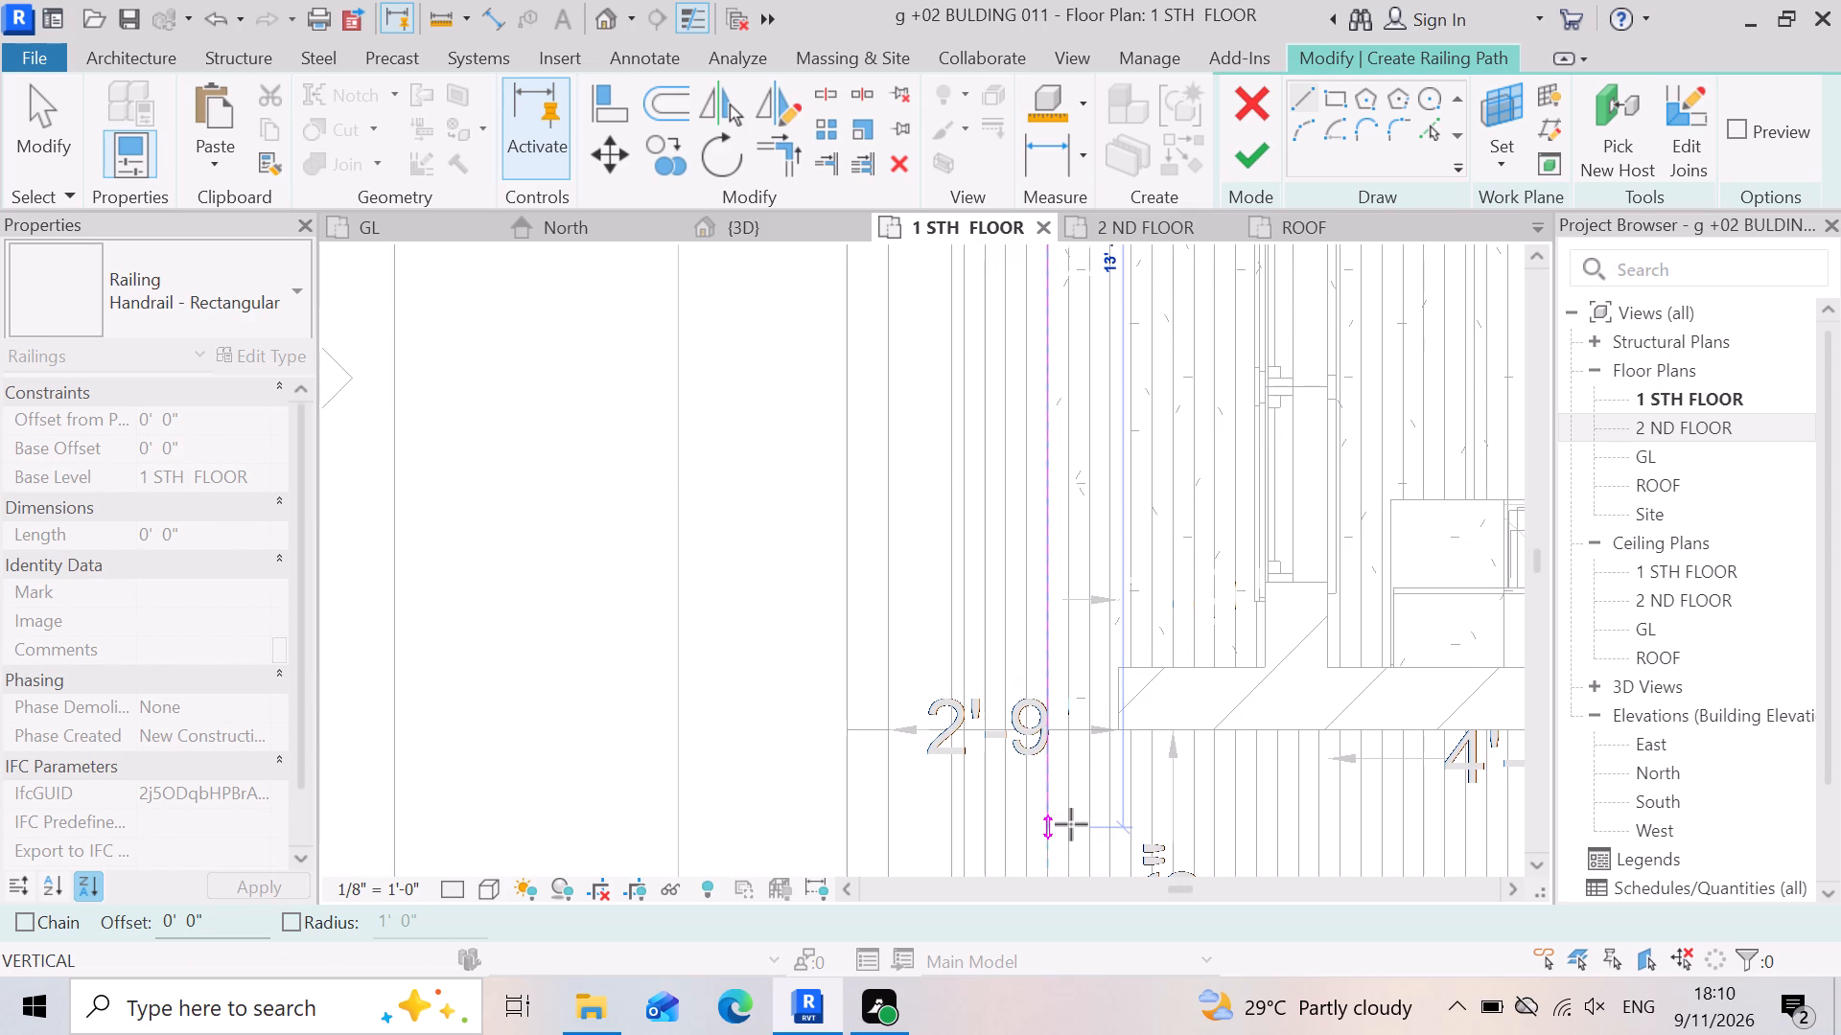
left_click(1051, 727)
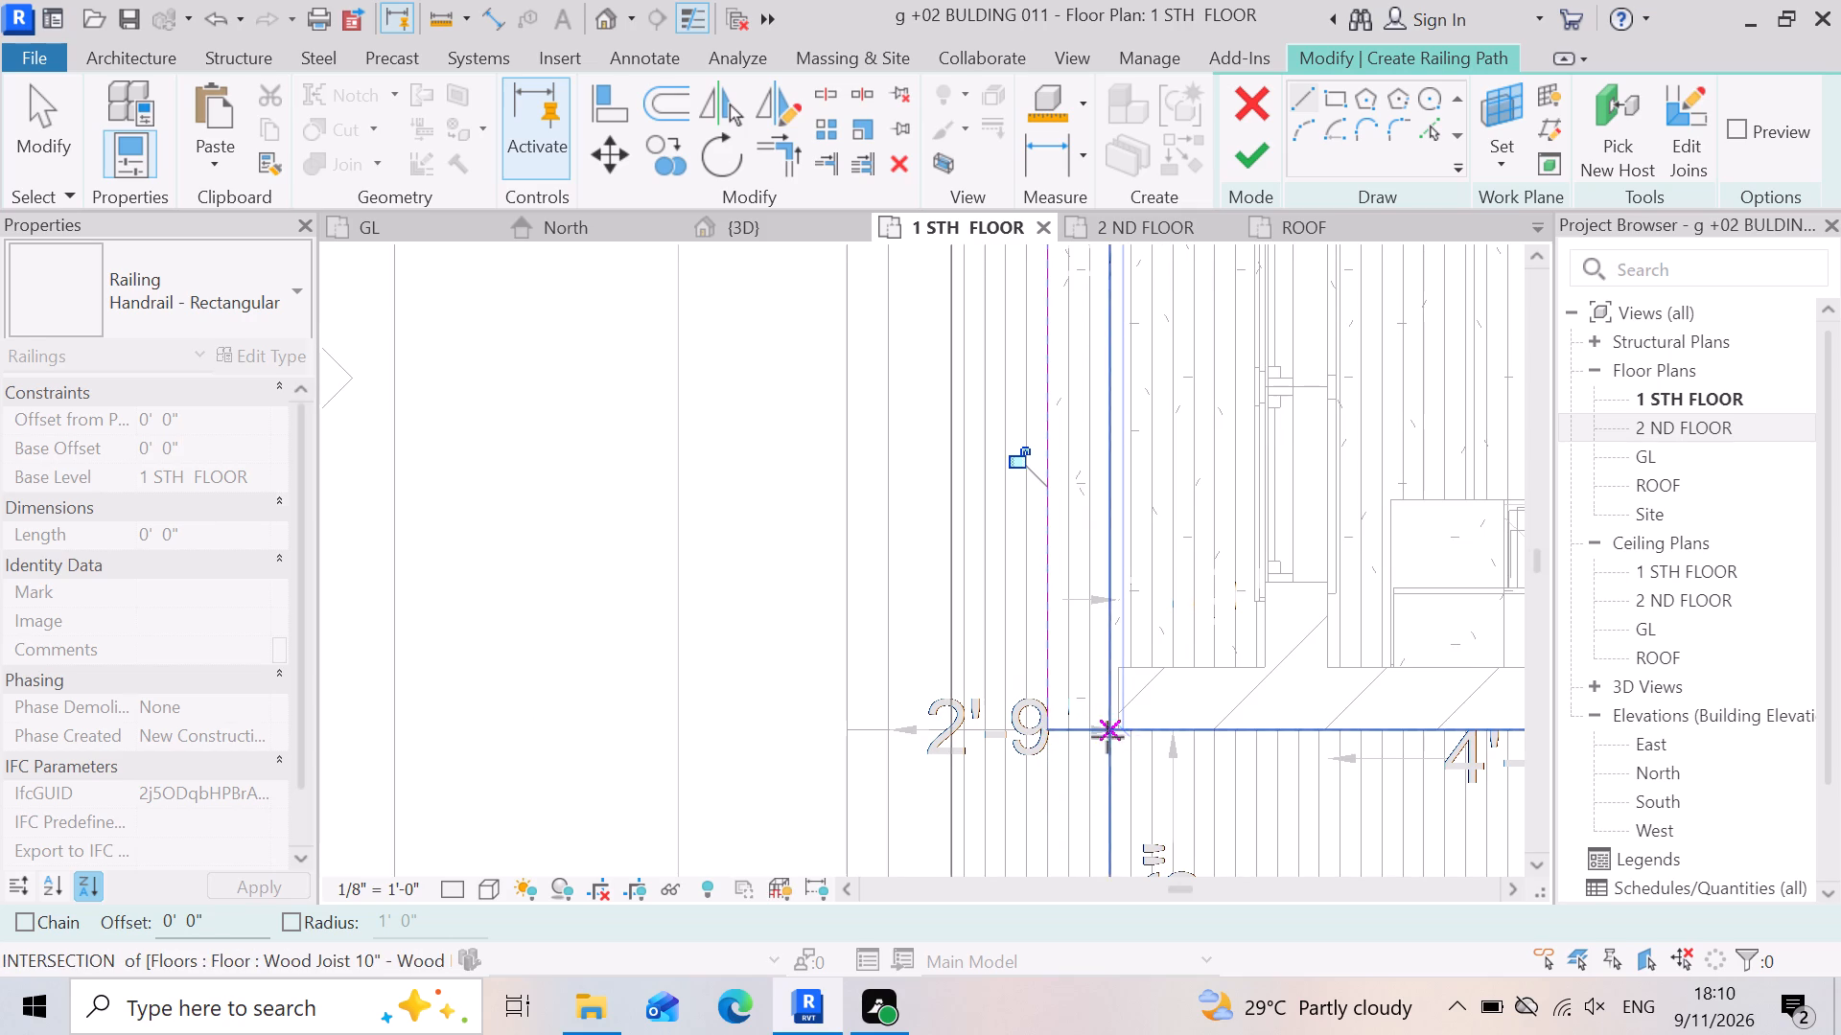
Finish the two-line railing path, about 13' 7" long in total, and show the balcony railing in the 3D view.
left_click(1125, 738)
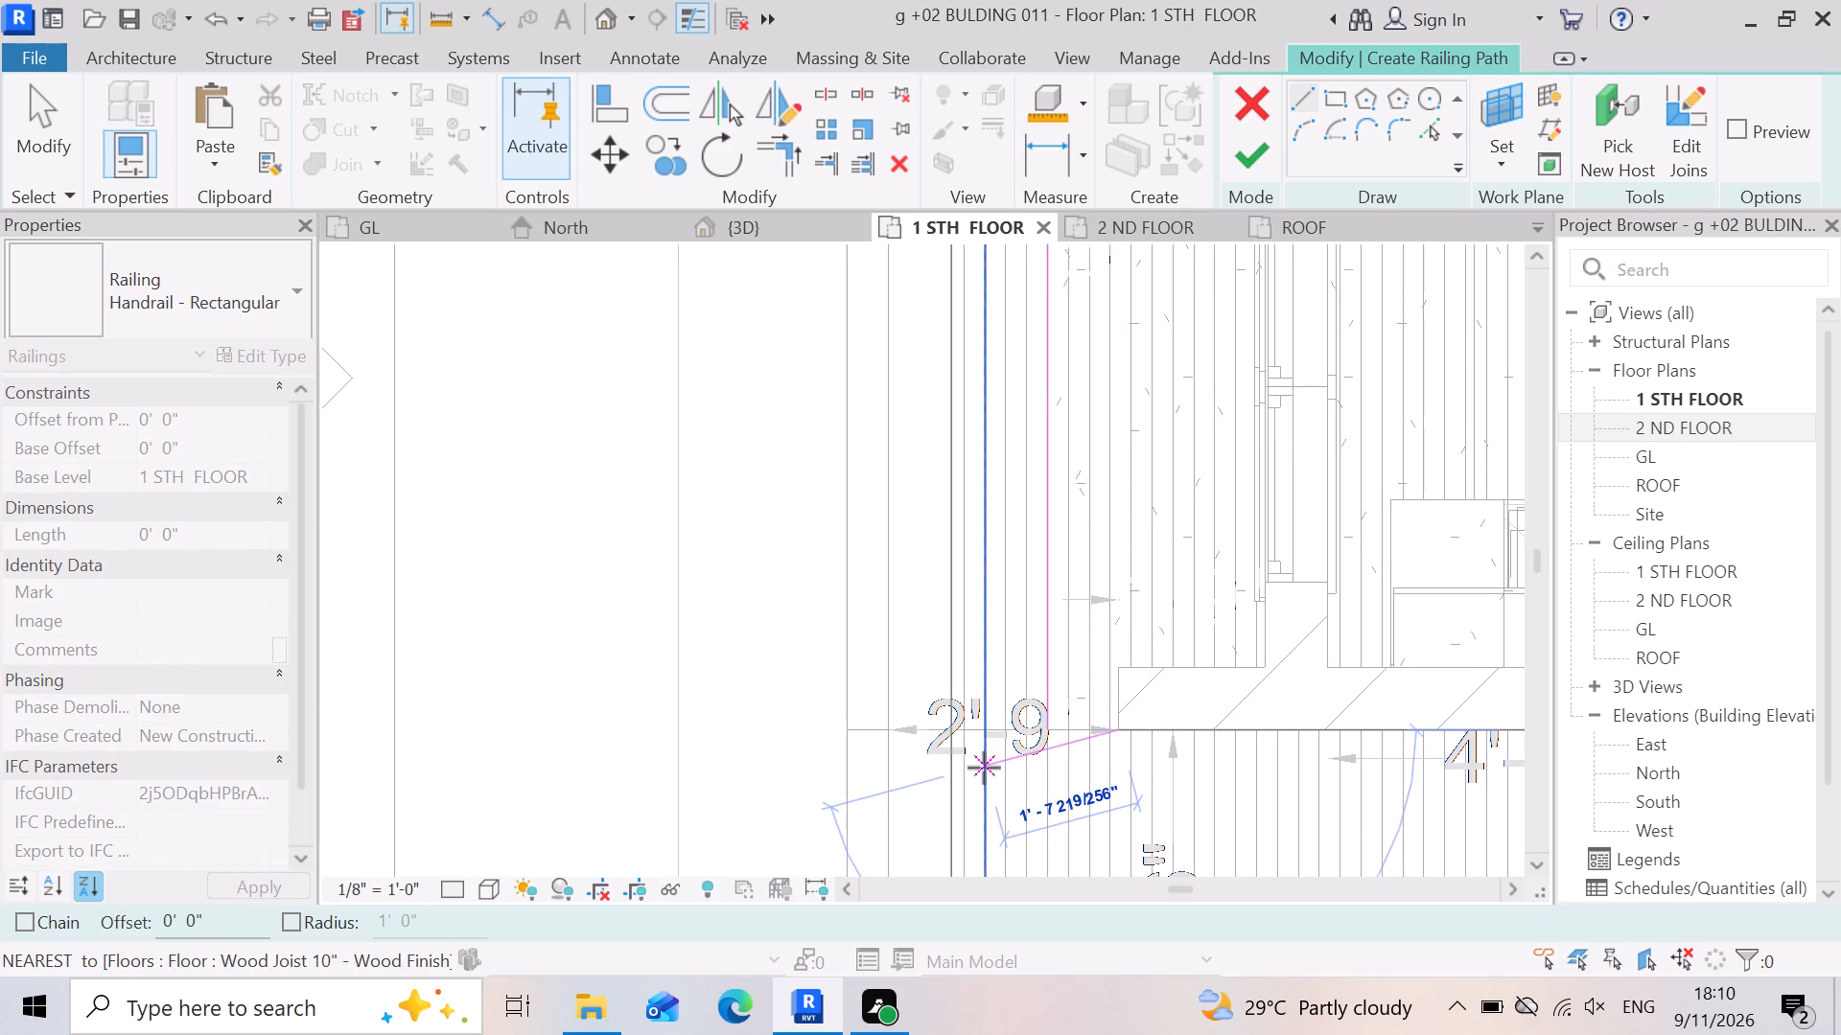
key("Escape")
scroll(994, 787, "down", 7)
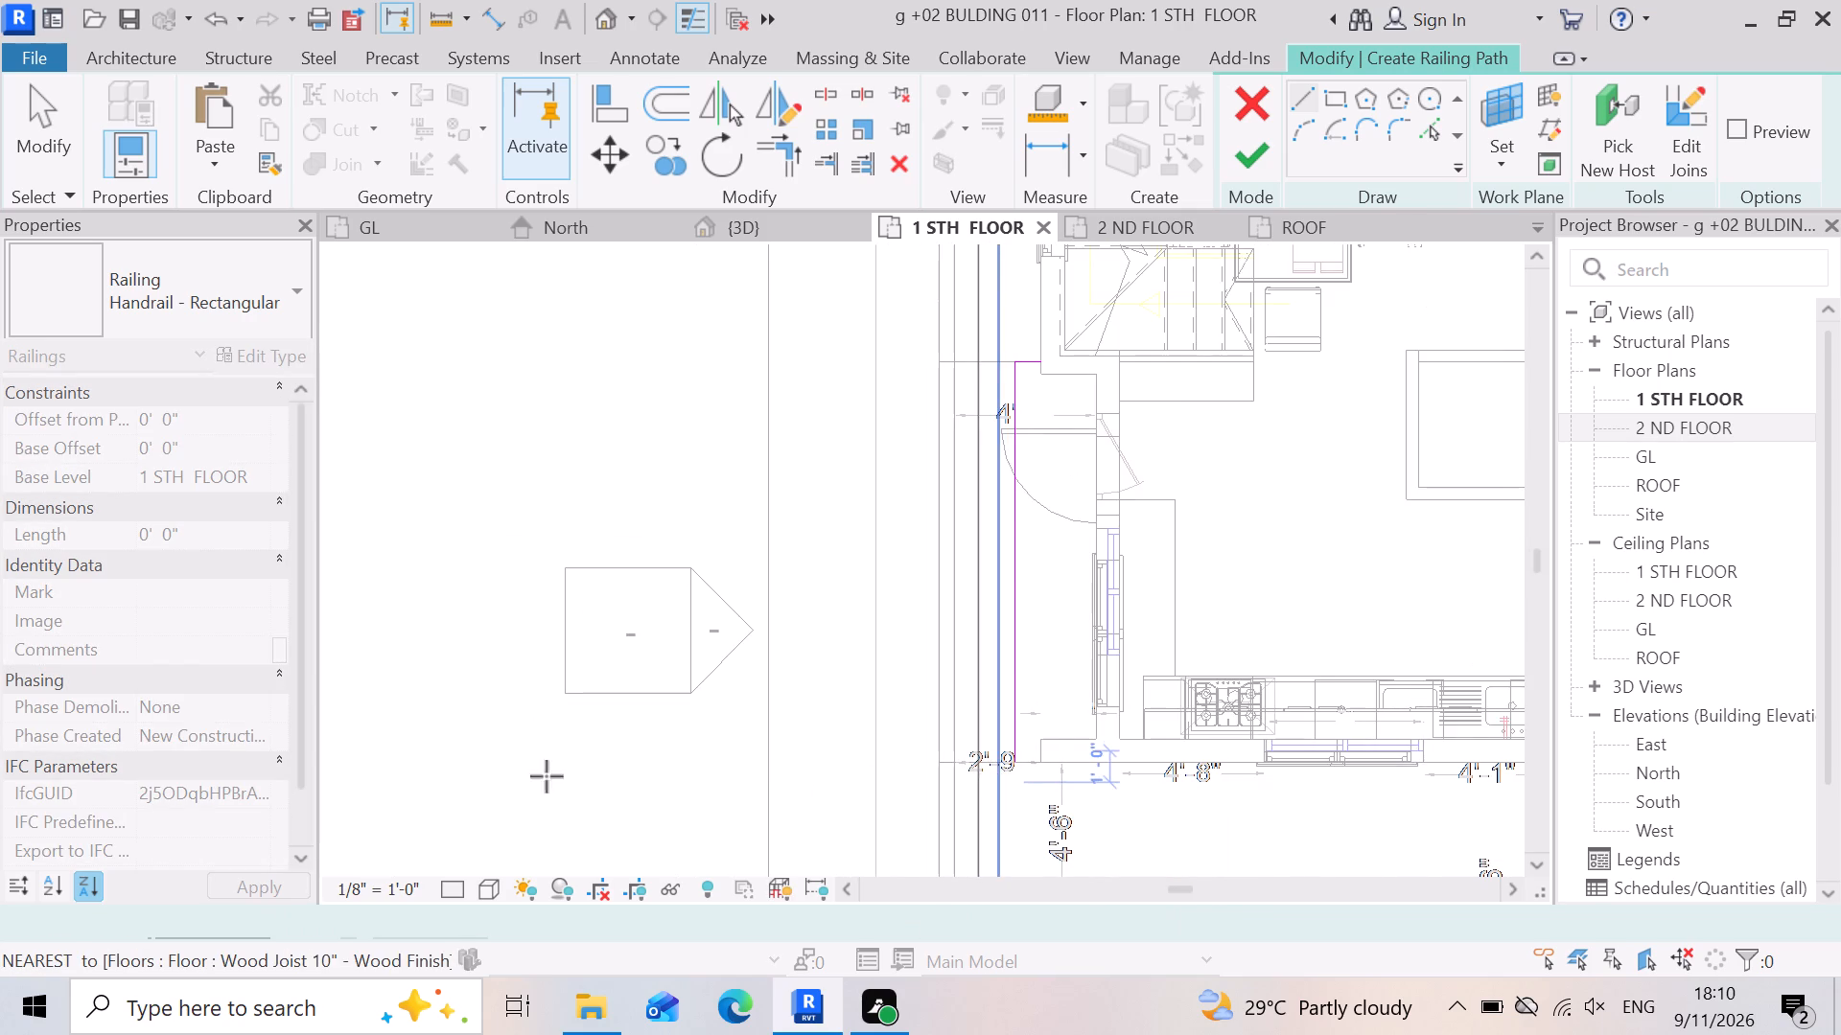
left_click(1254, 154)
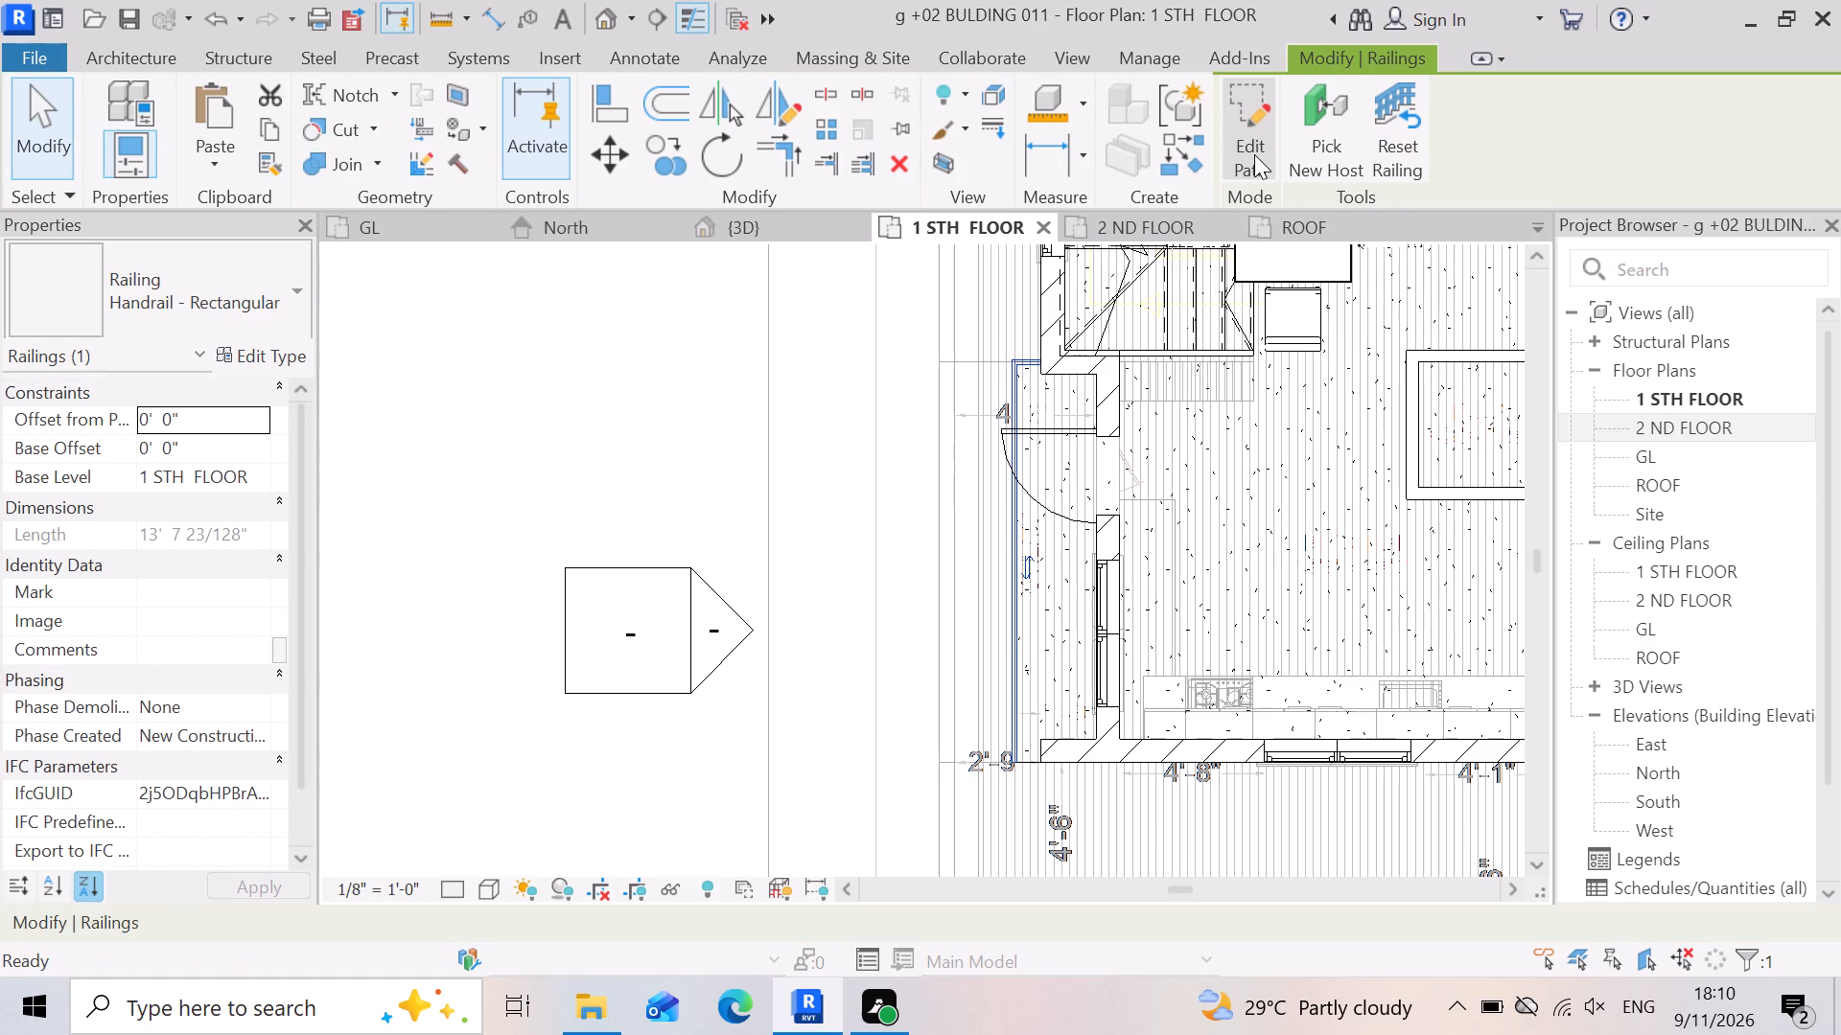
left_click(817, 228)
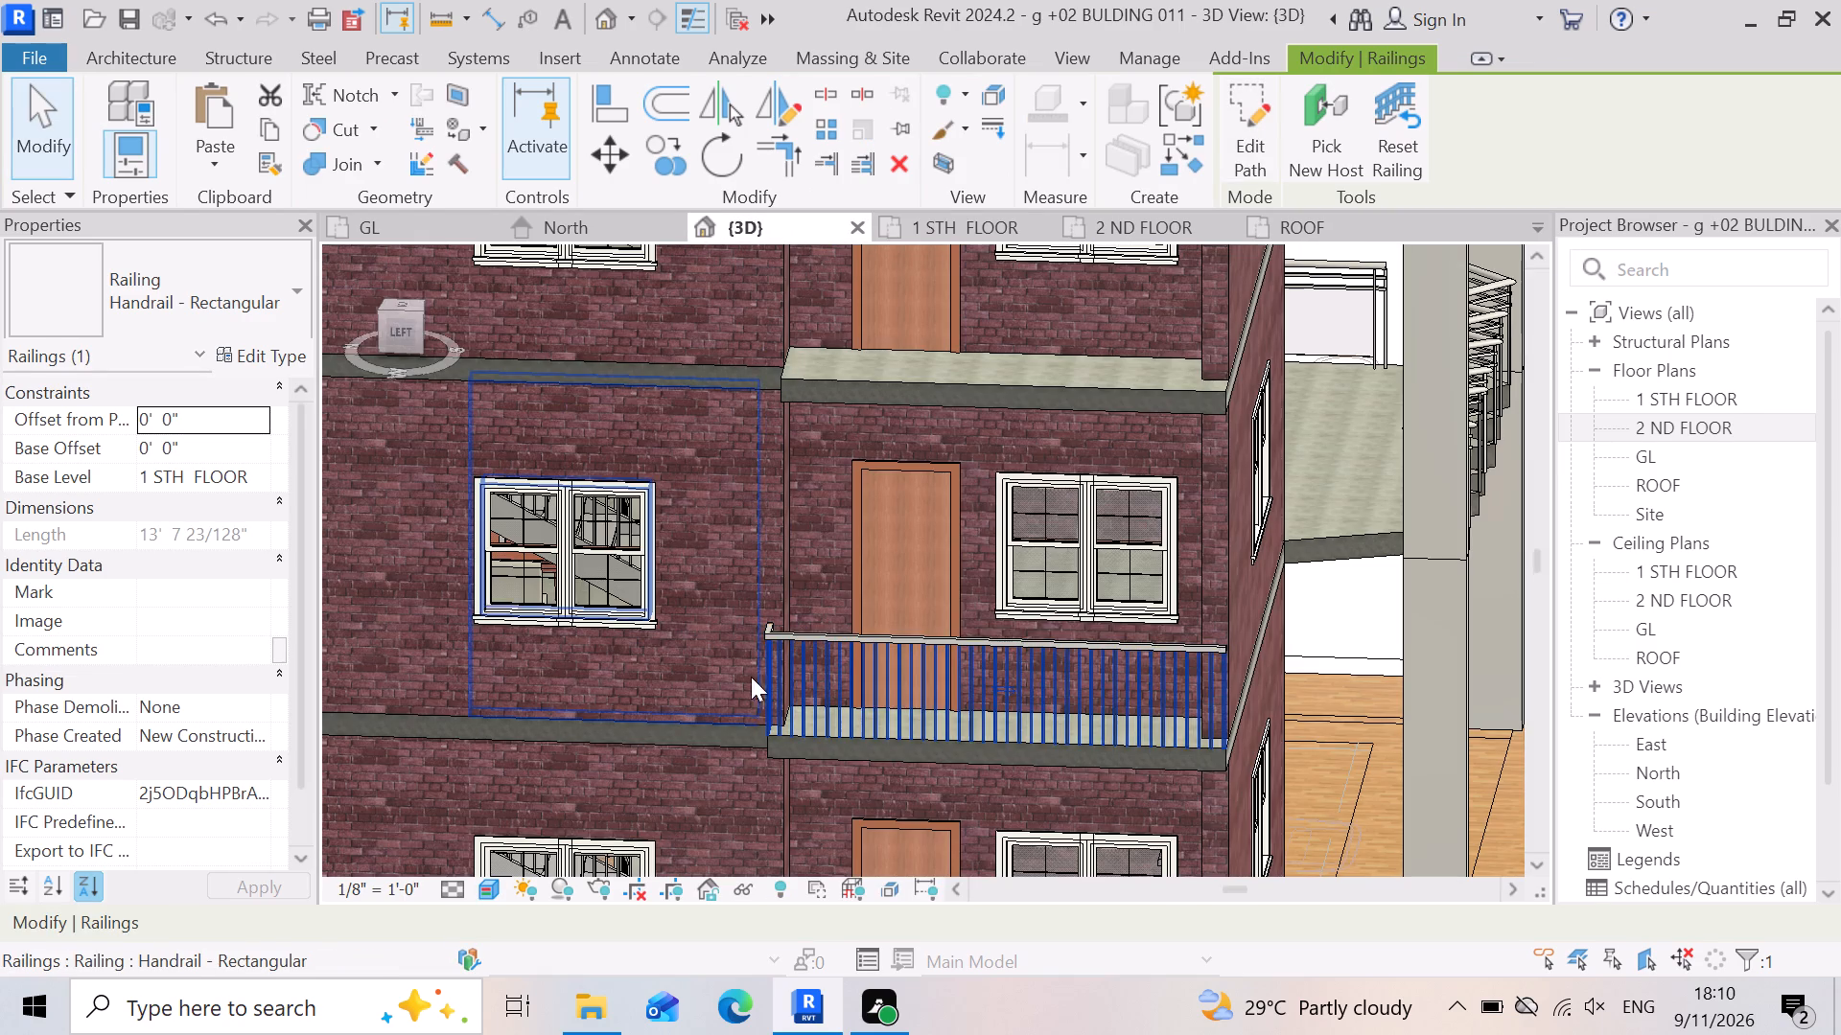
scroll(889, 607, "down", 3)
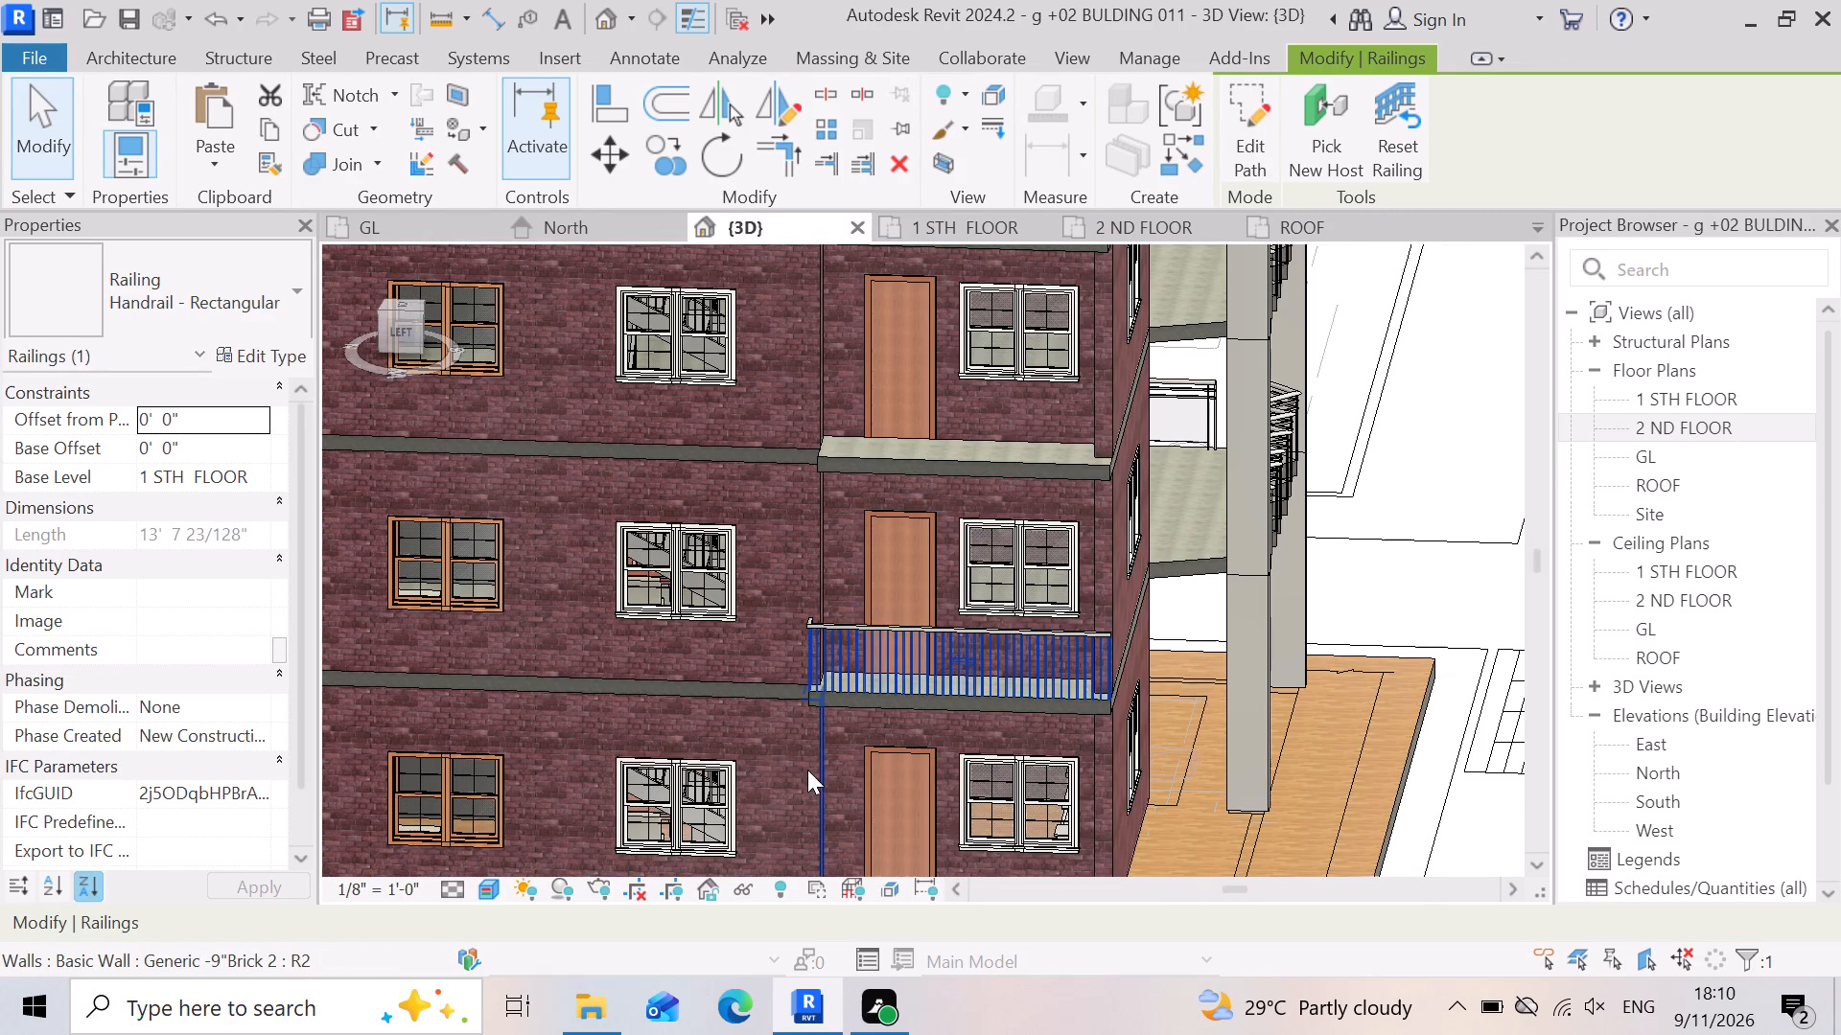
Change the 1 STH FLOOR side balcony railing's type to Glass Panel - Bottom Fill.
left_click(1453, 846)
left_click(911, 648)
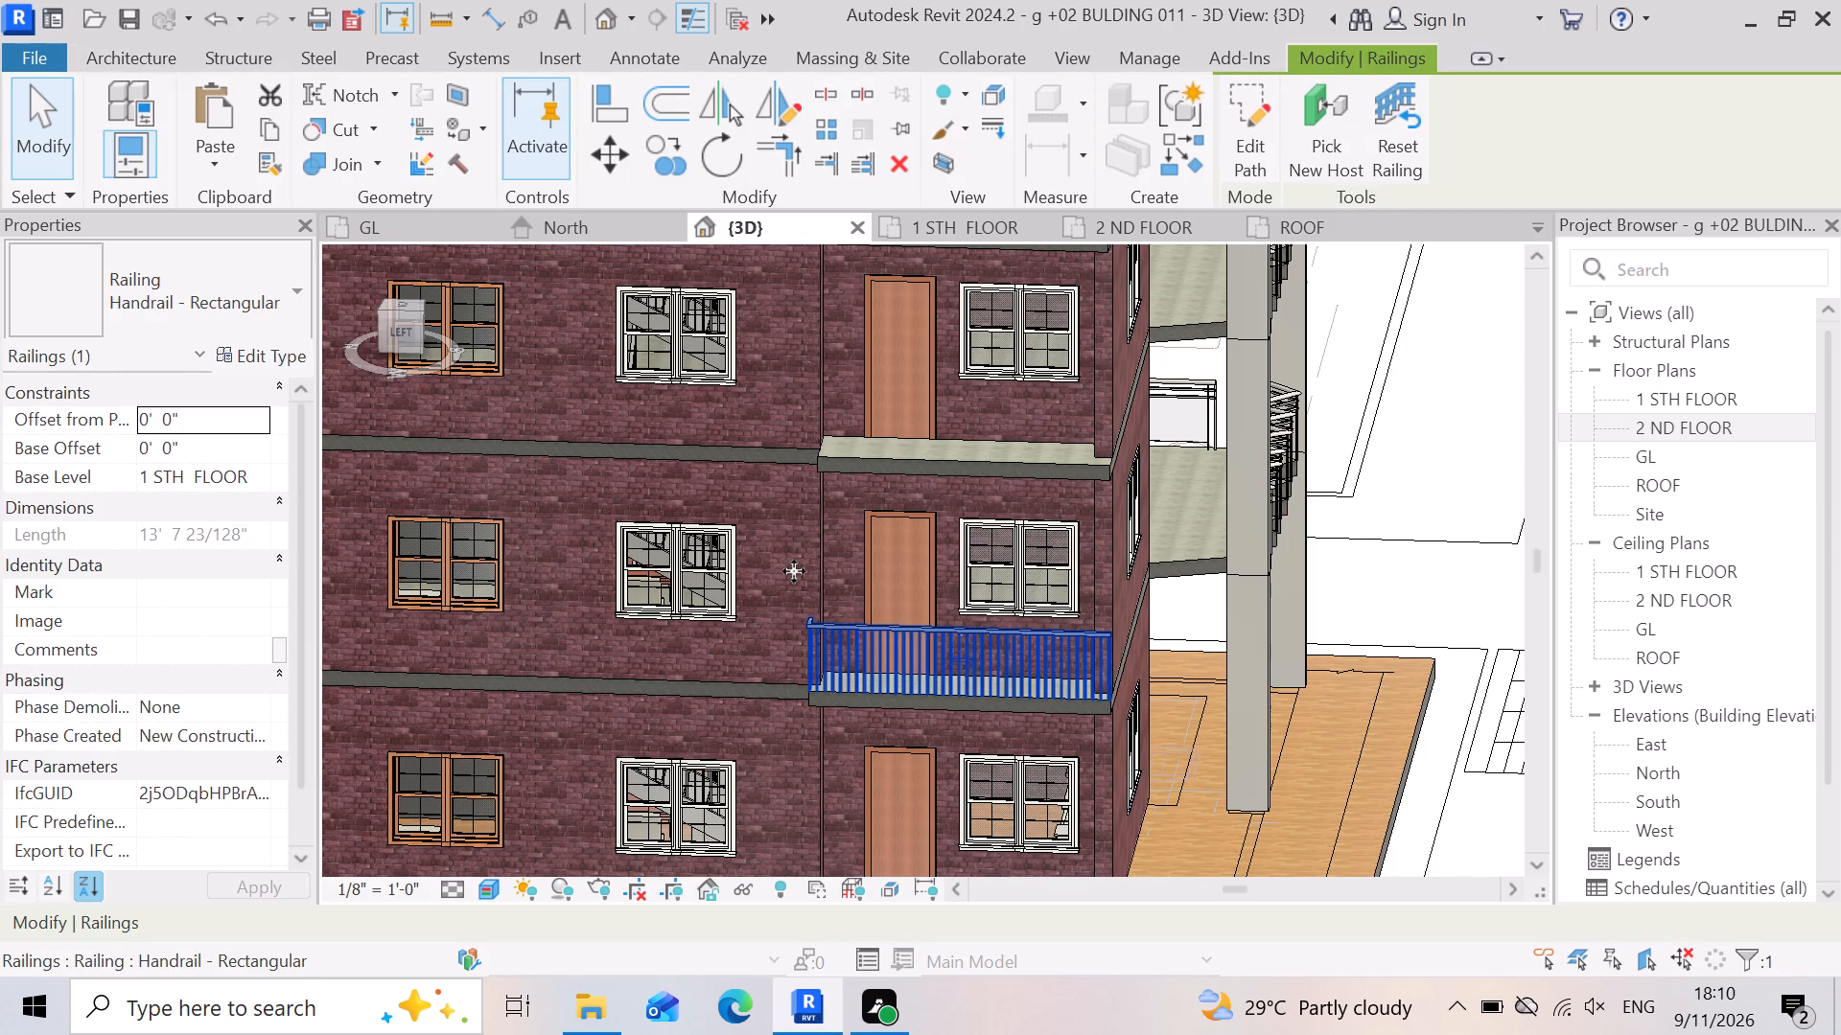
left_click(288, 288)
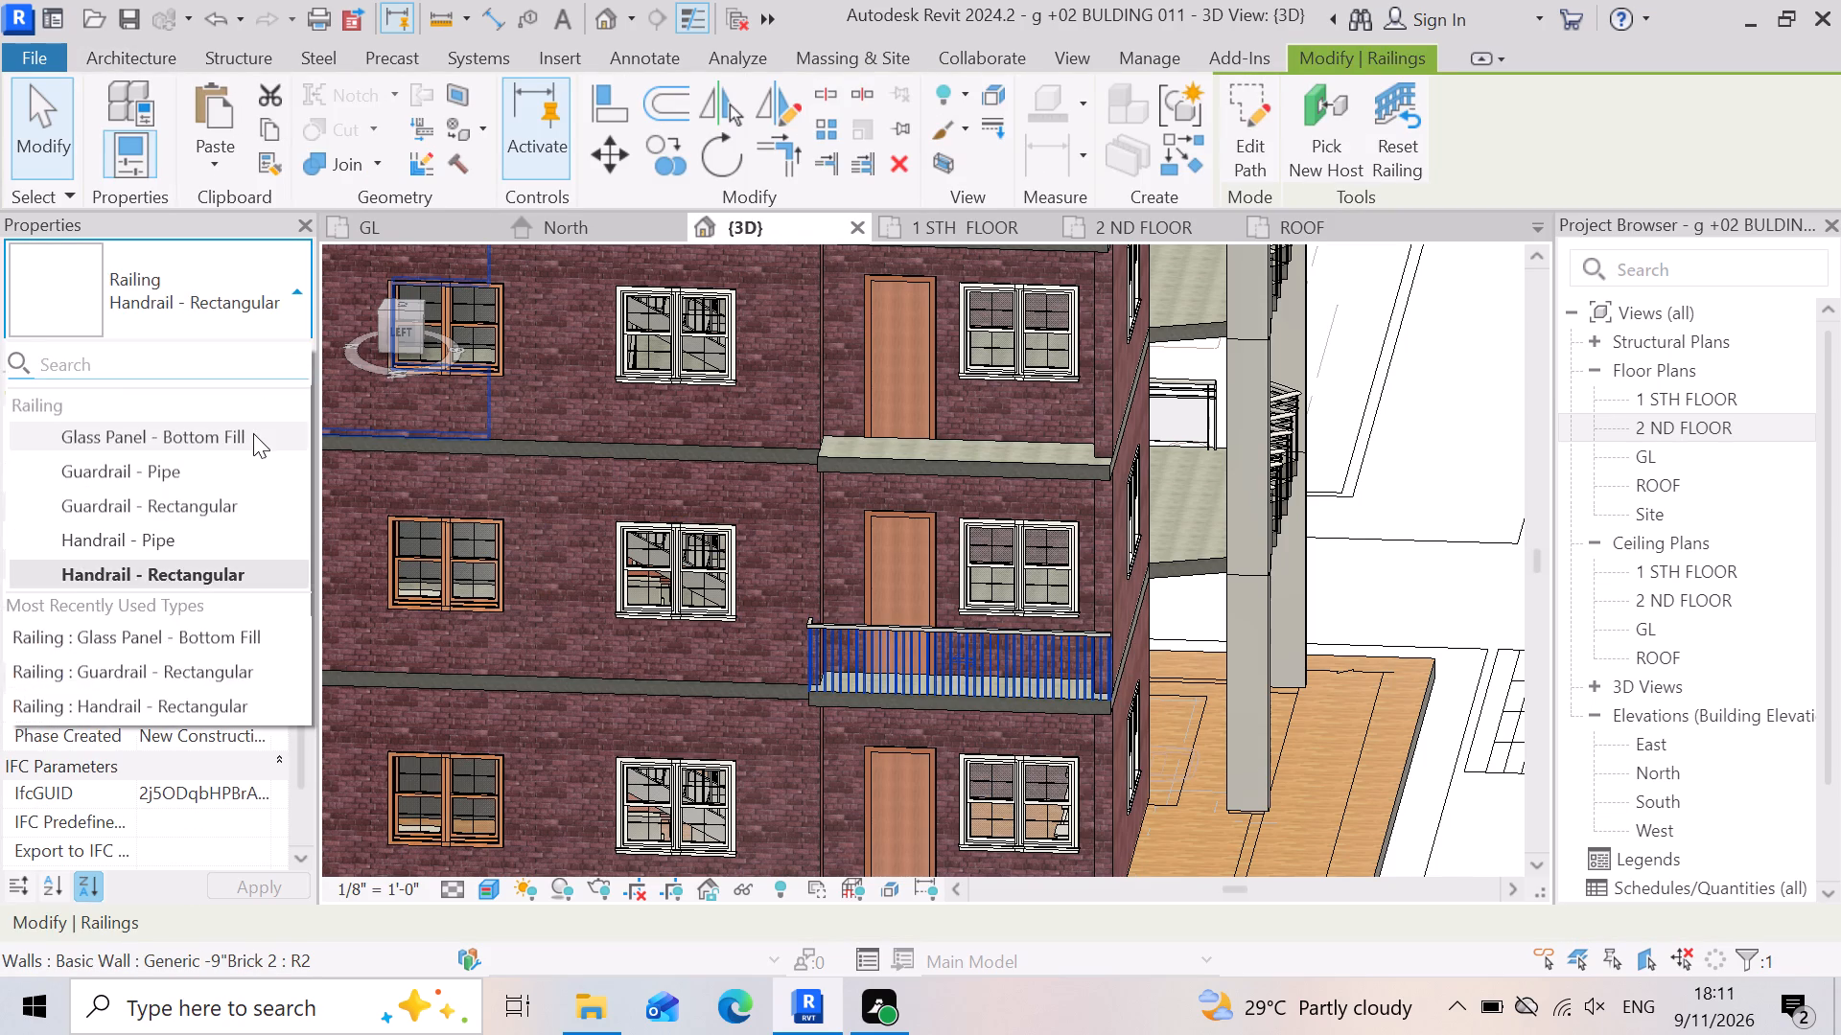
left_click(253, 433)
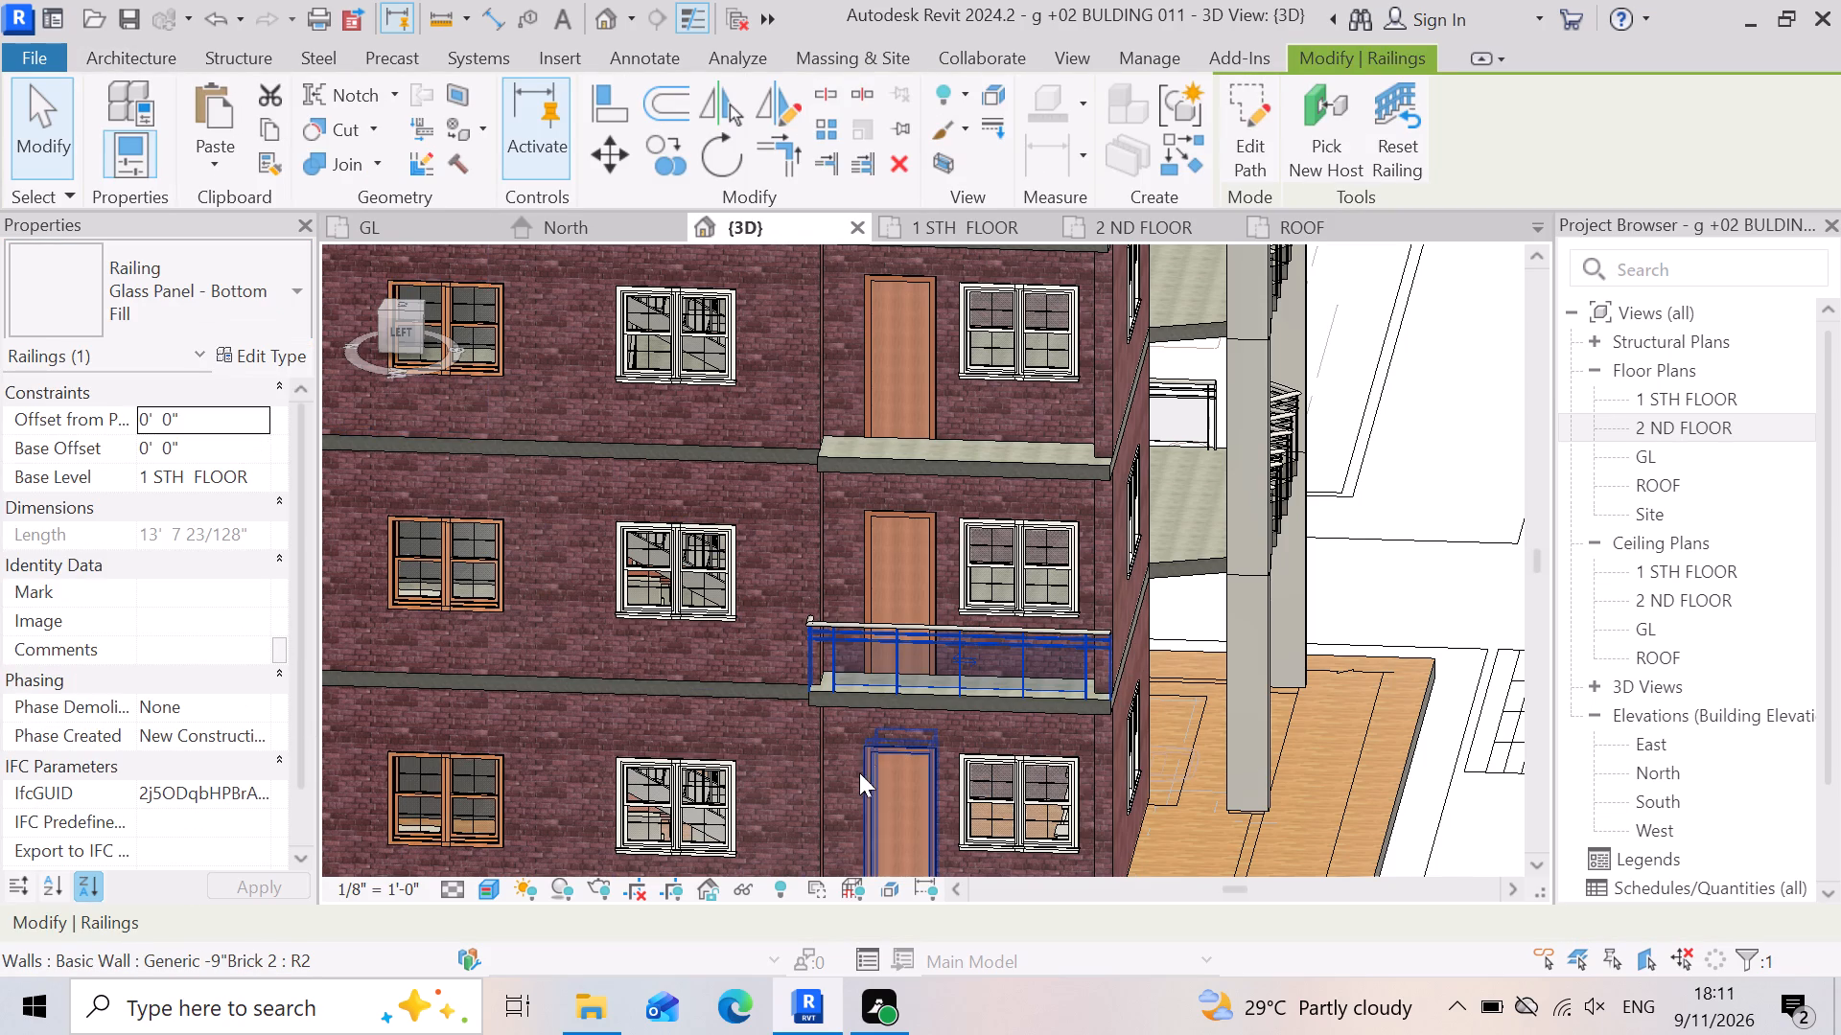
Examine the 1 STH FLOOR balcony's glass railing up close, checking its top rail corner and both ends against the wall and slab.
scroll(881, 726, "up", 7)
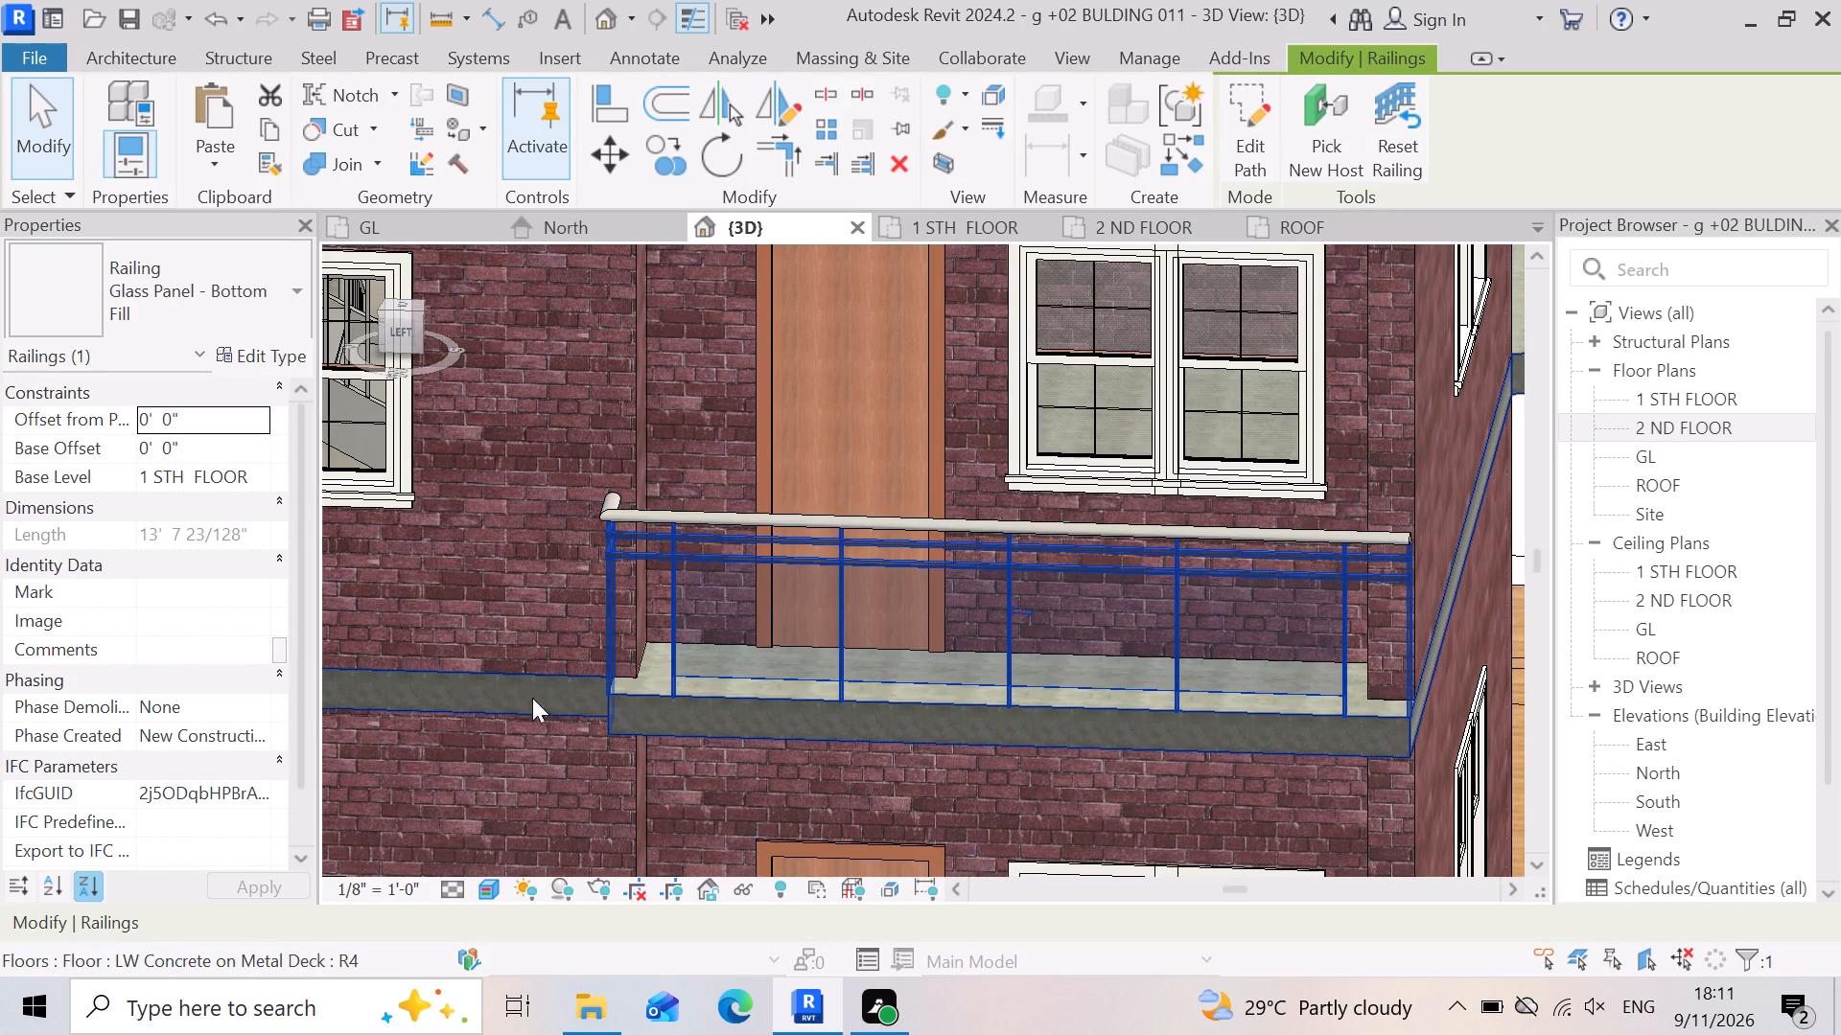
scroll(634, 500, "up", 17)
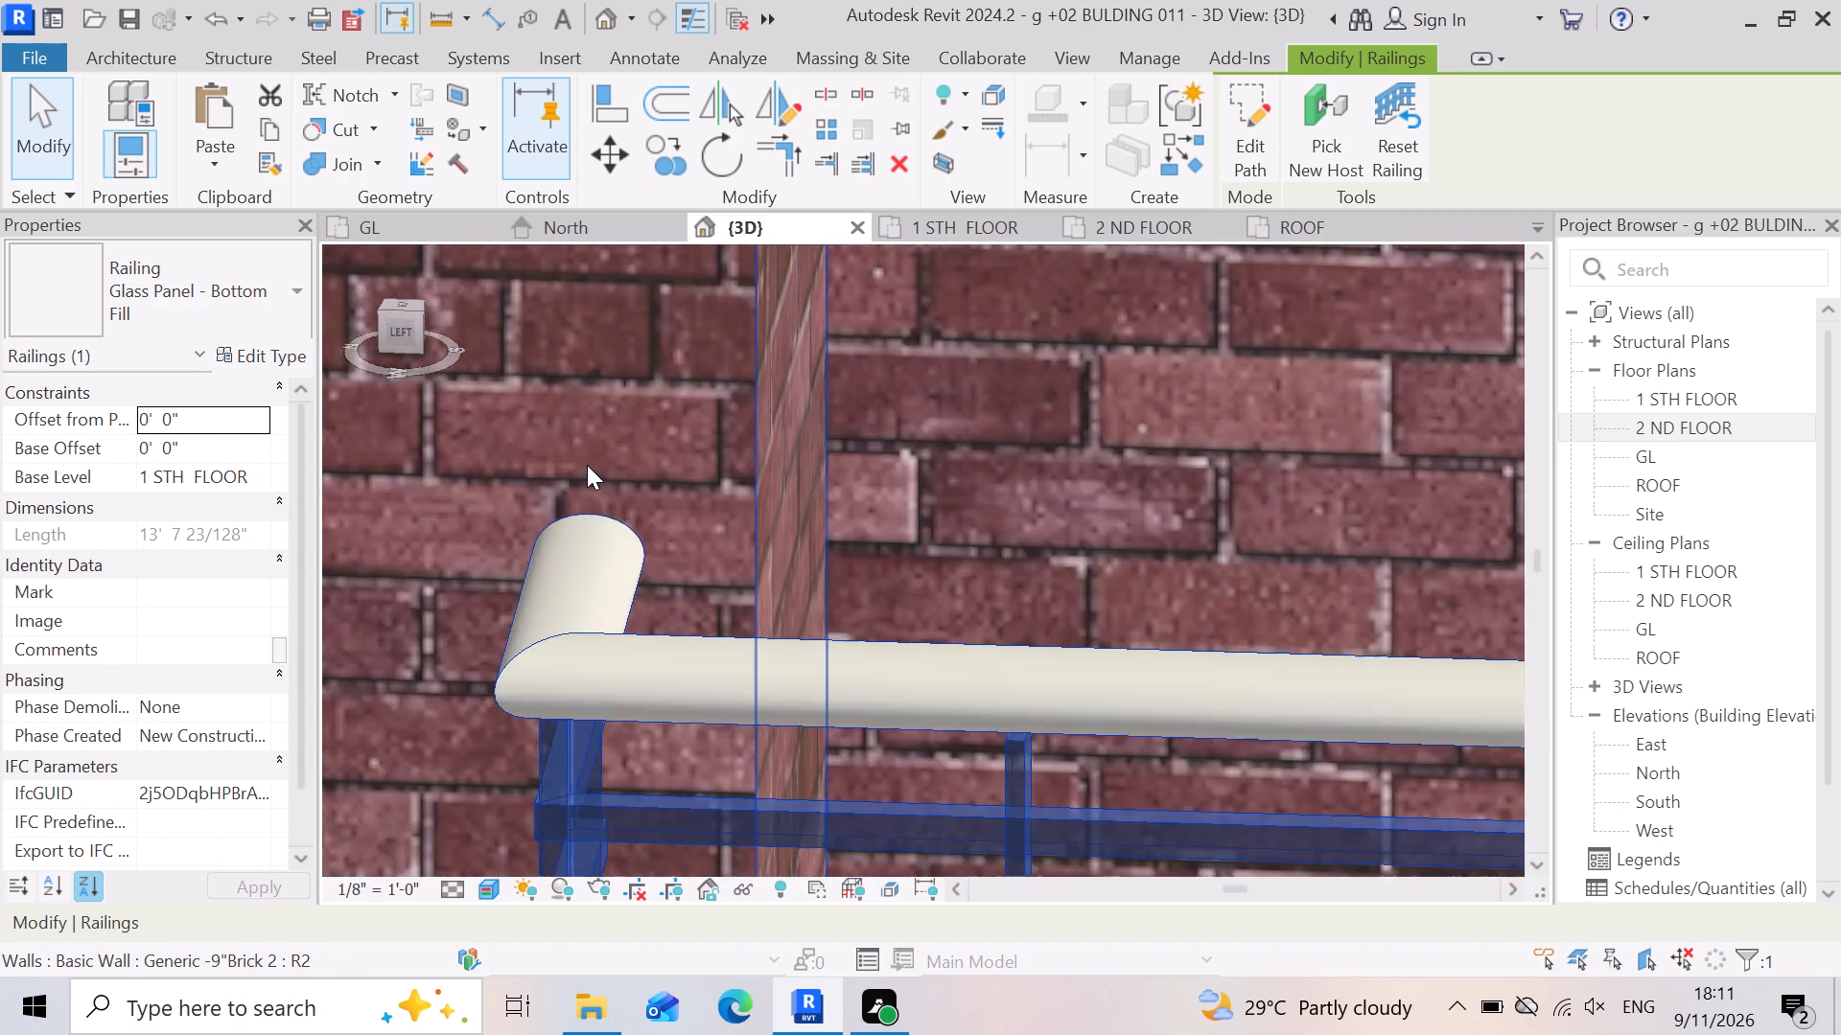
left_click(624, 579)
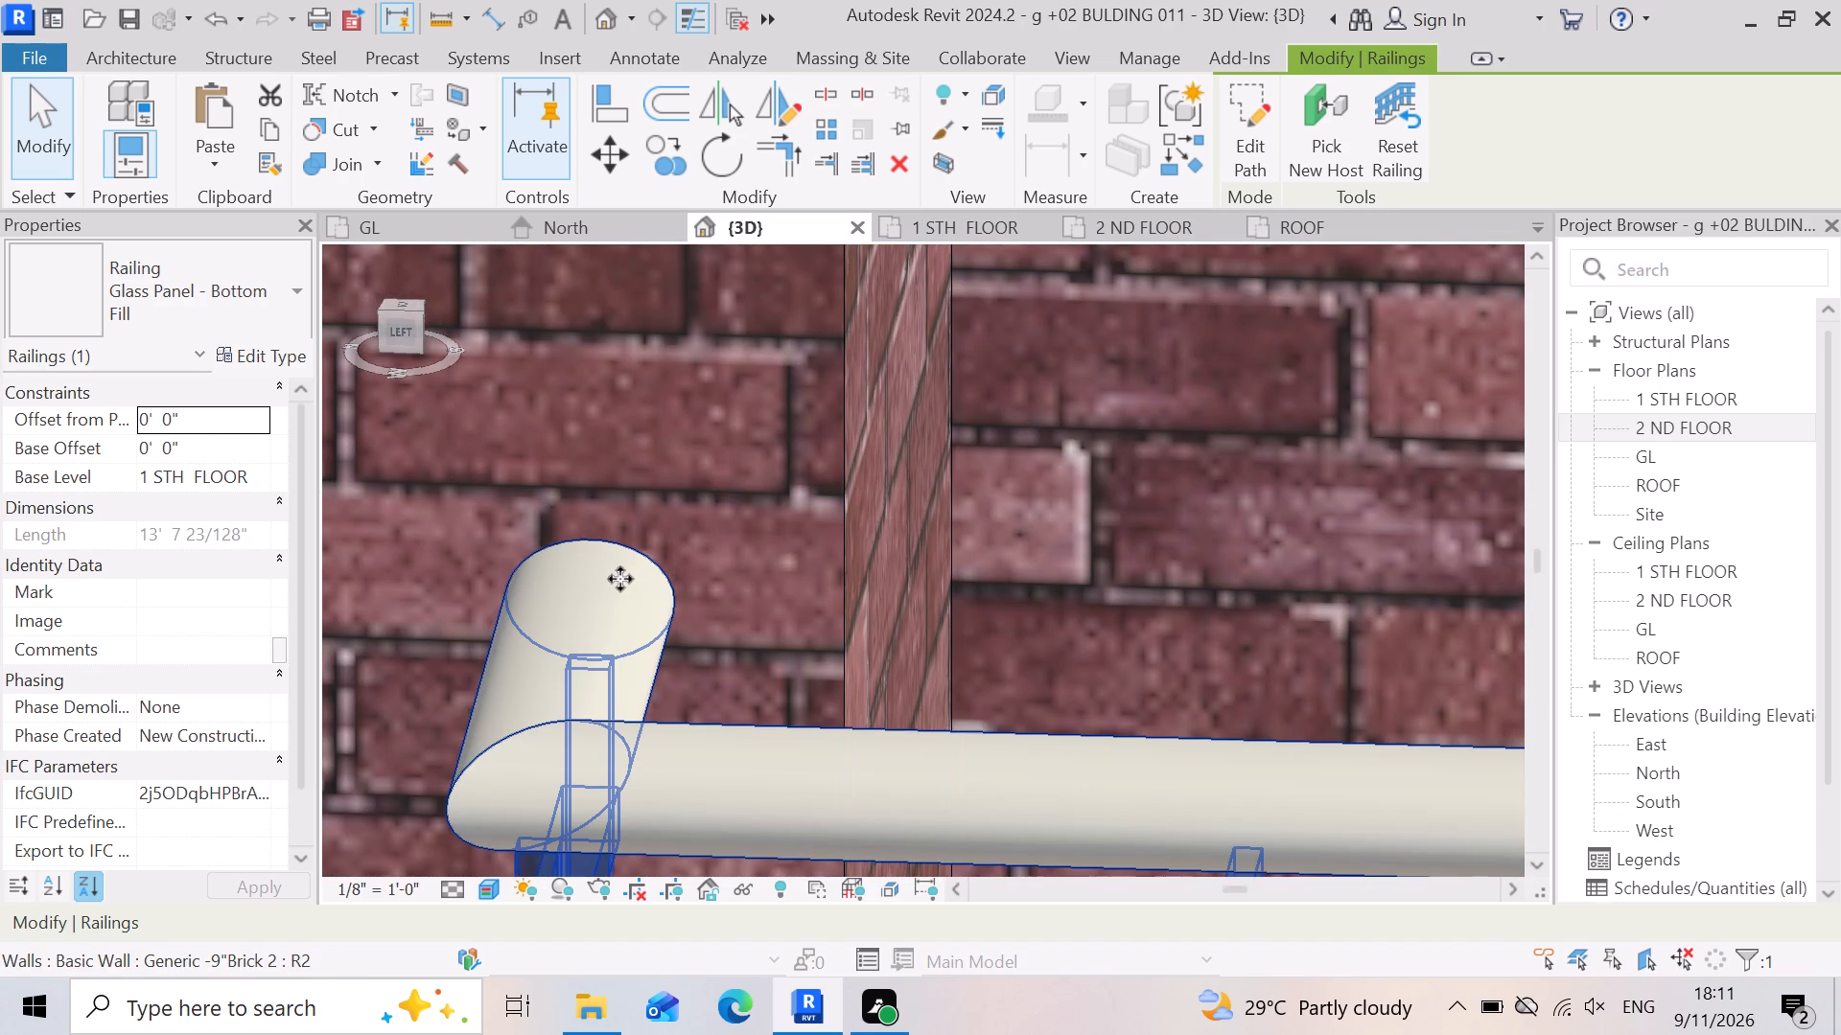
left_click(713, 472)
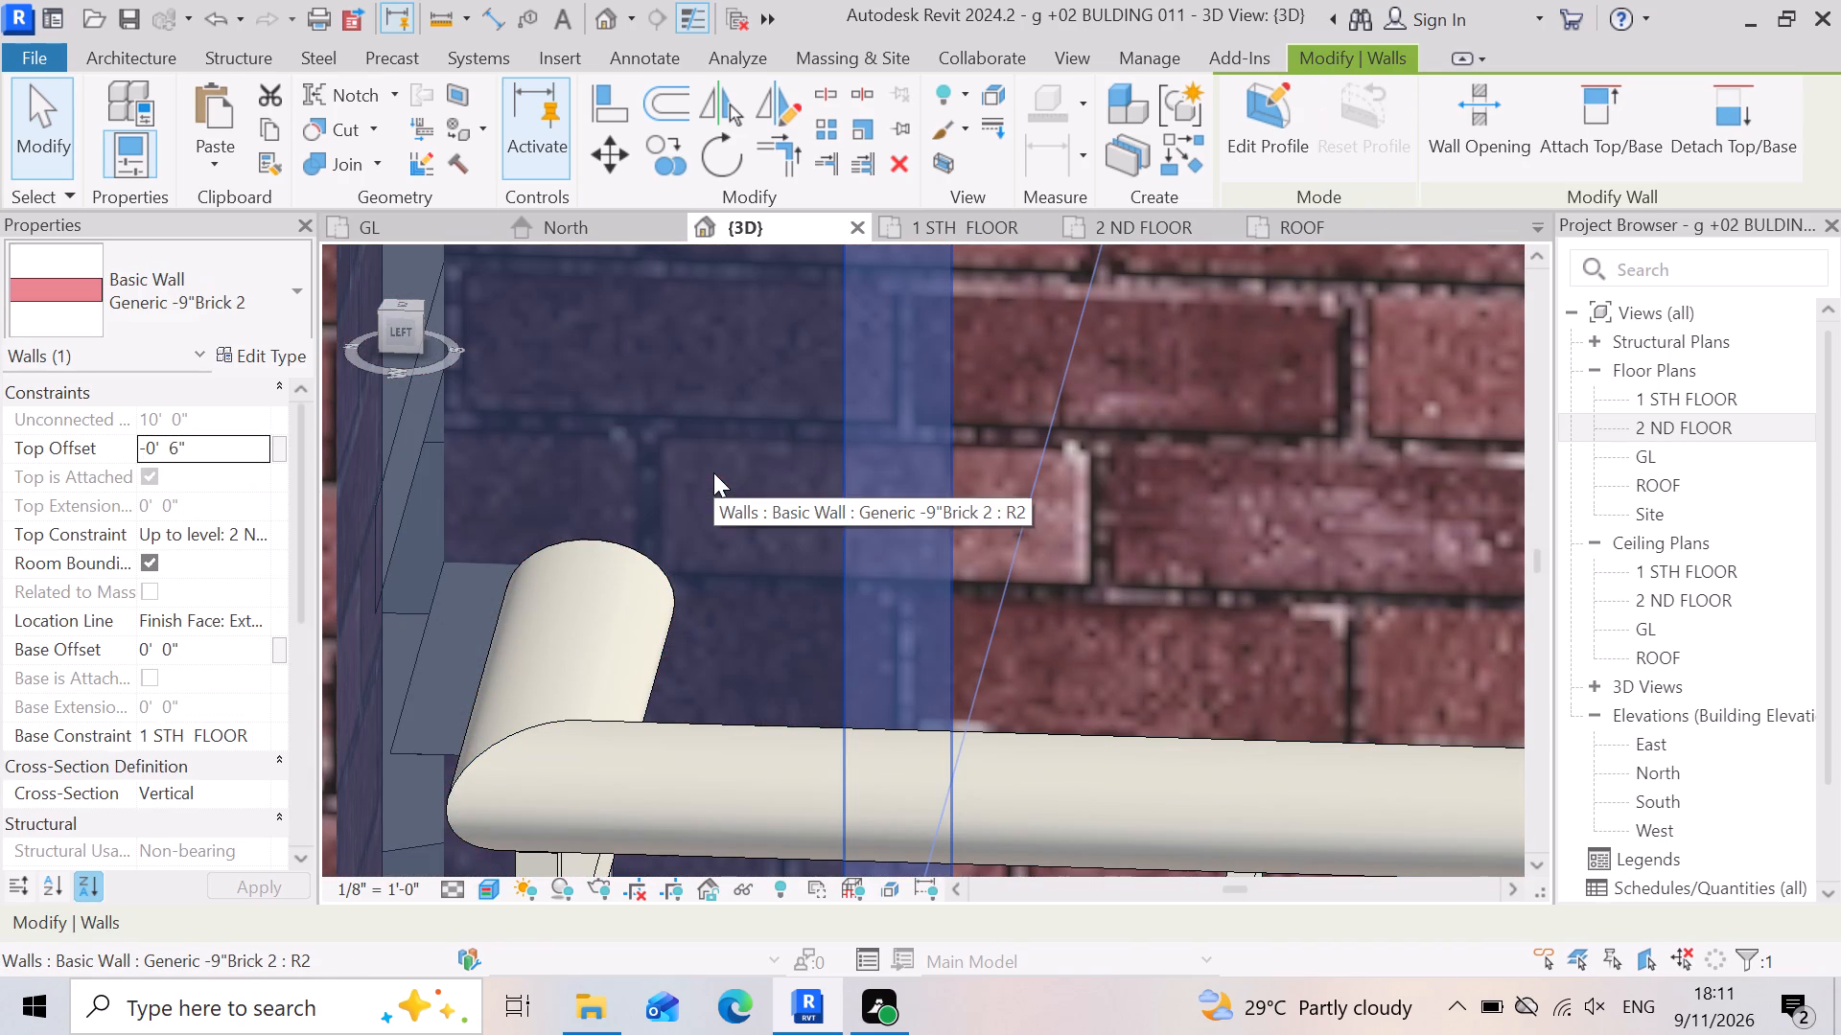
scroll(680, 489, "down", 2)
scroll(651, 639, "down", 16)
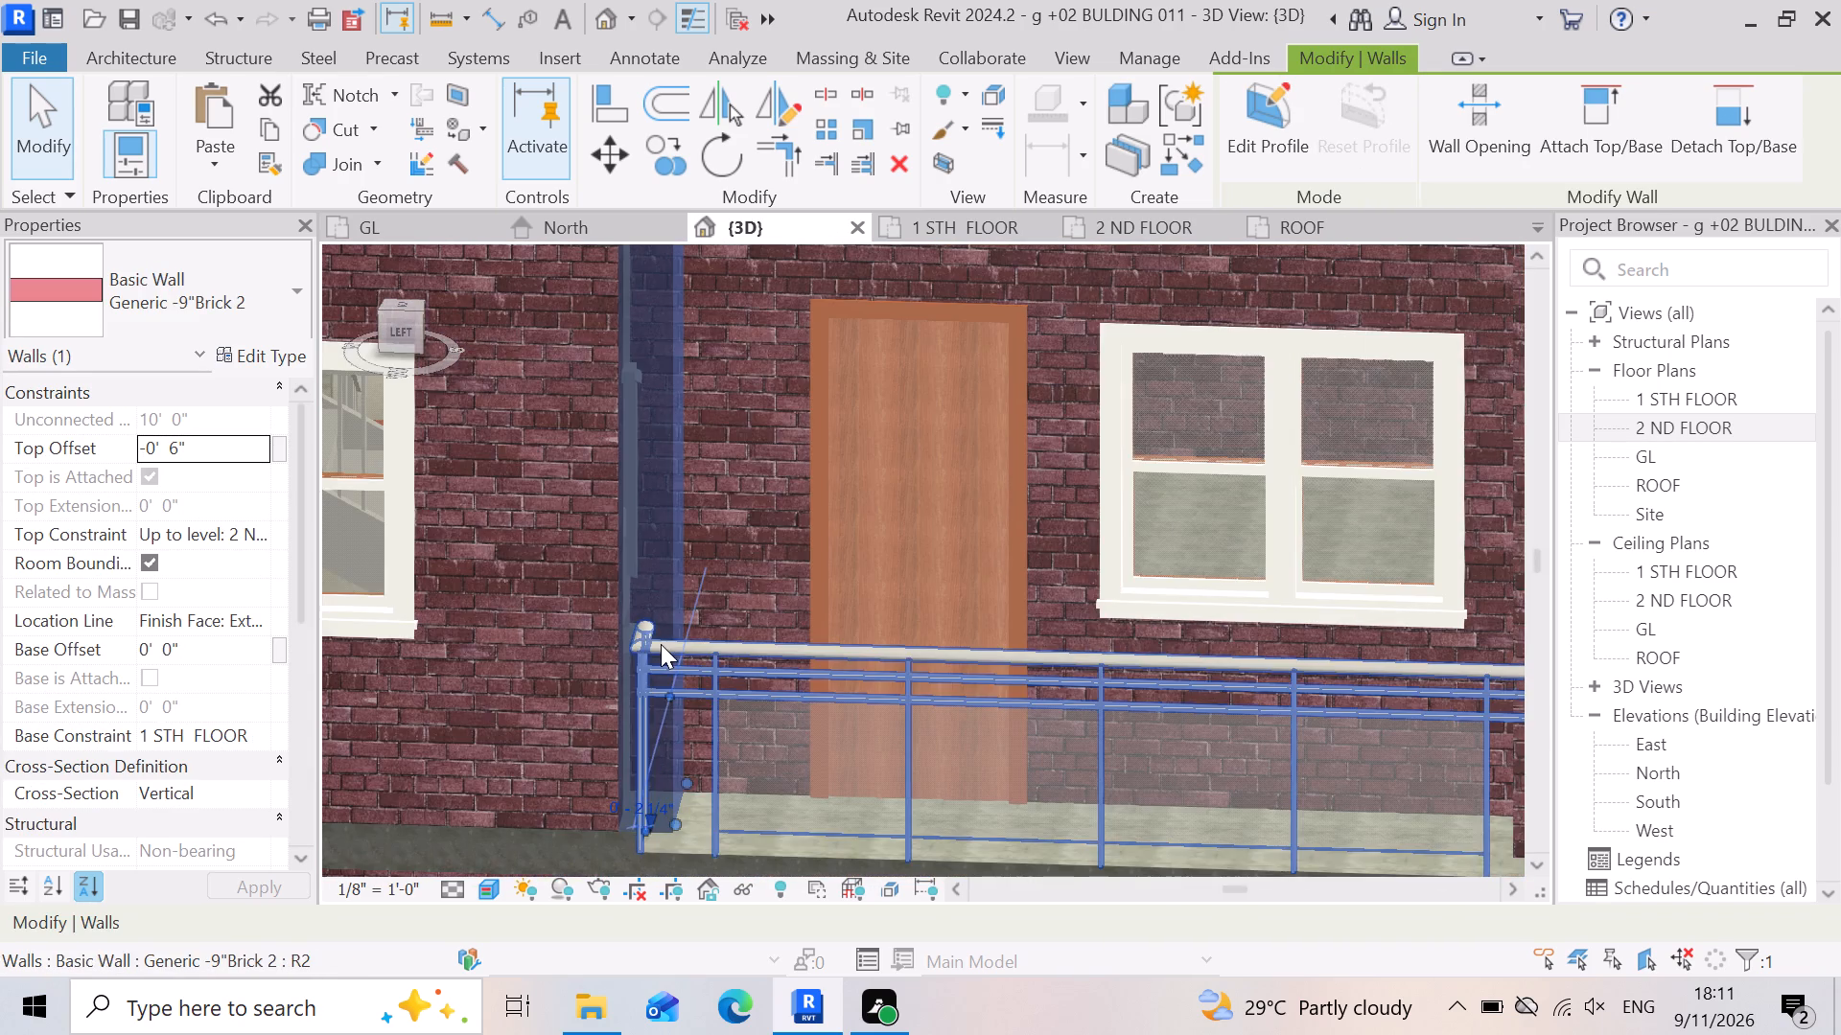
scroll(661, 644, "down", 5)
scroll(964, 696, "up", 6)
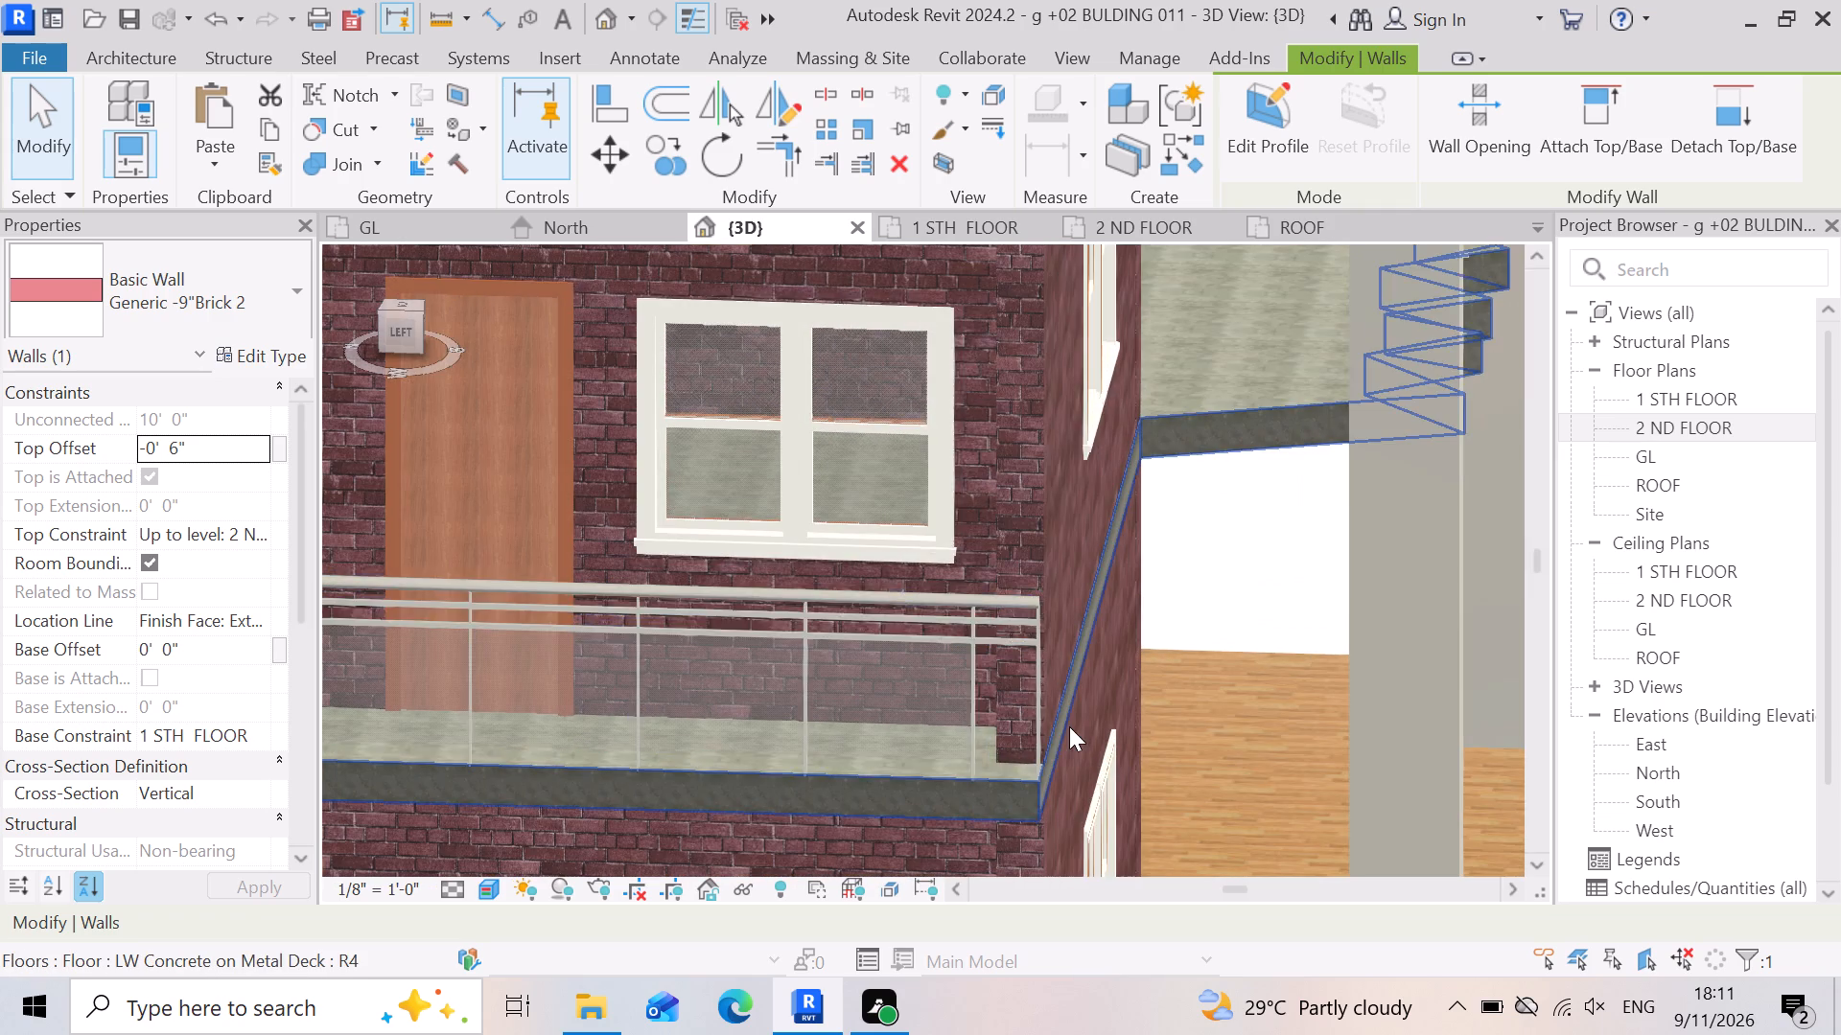
scroll(1063, 737, "up", 3)
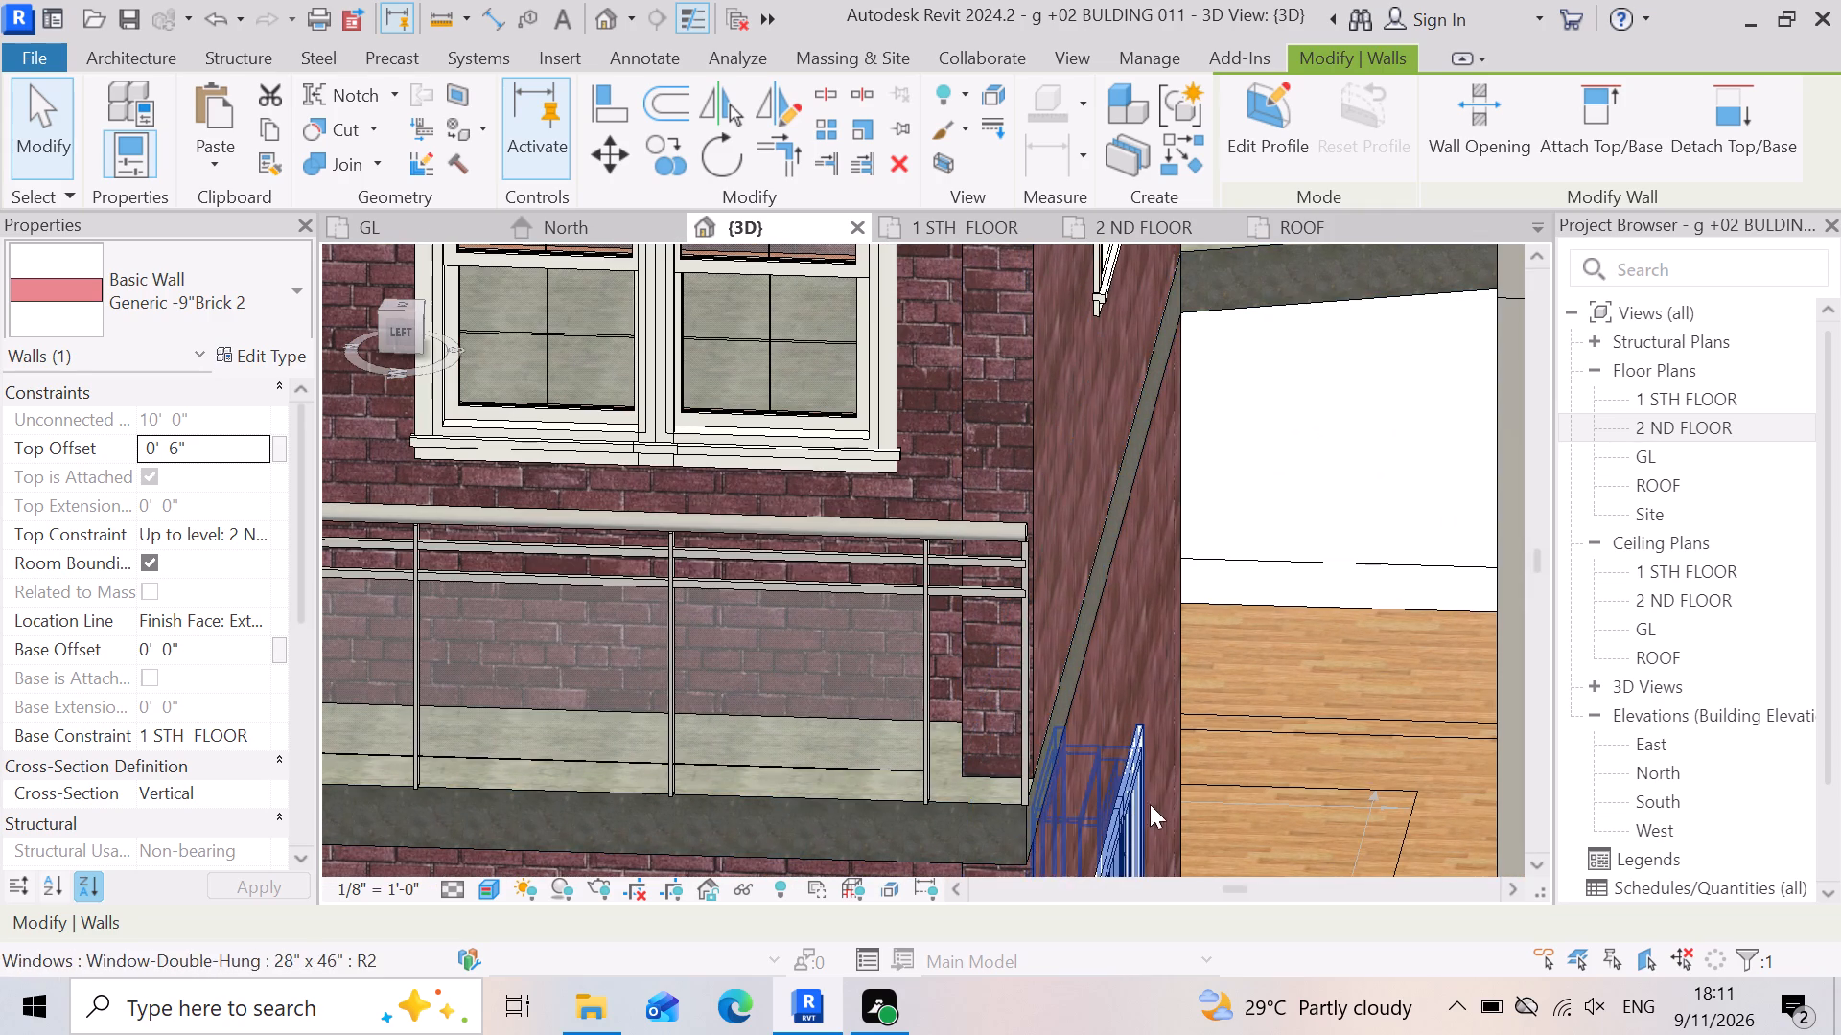
scroll(955, 664, "down", 8)
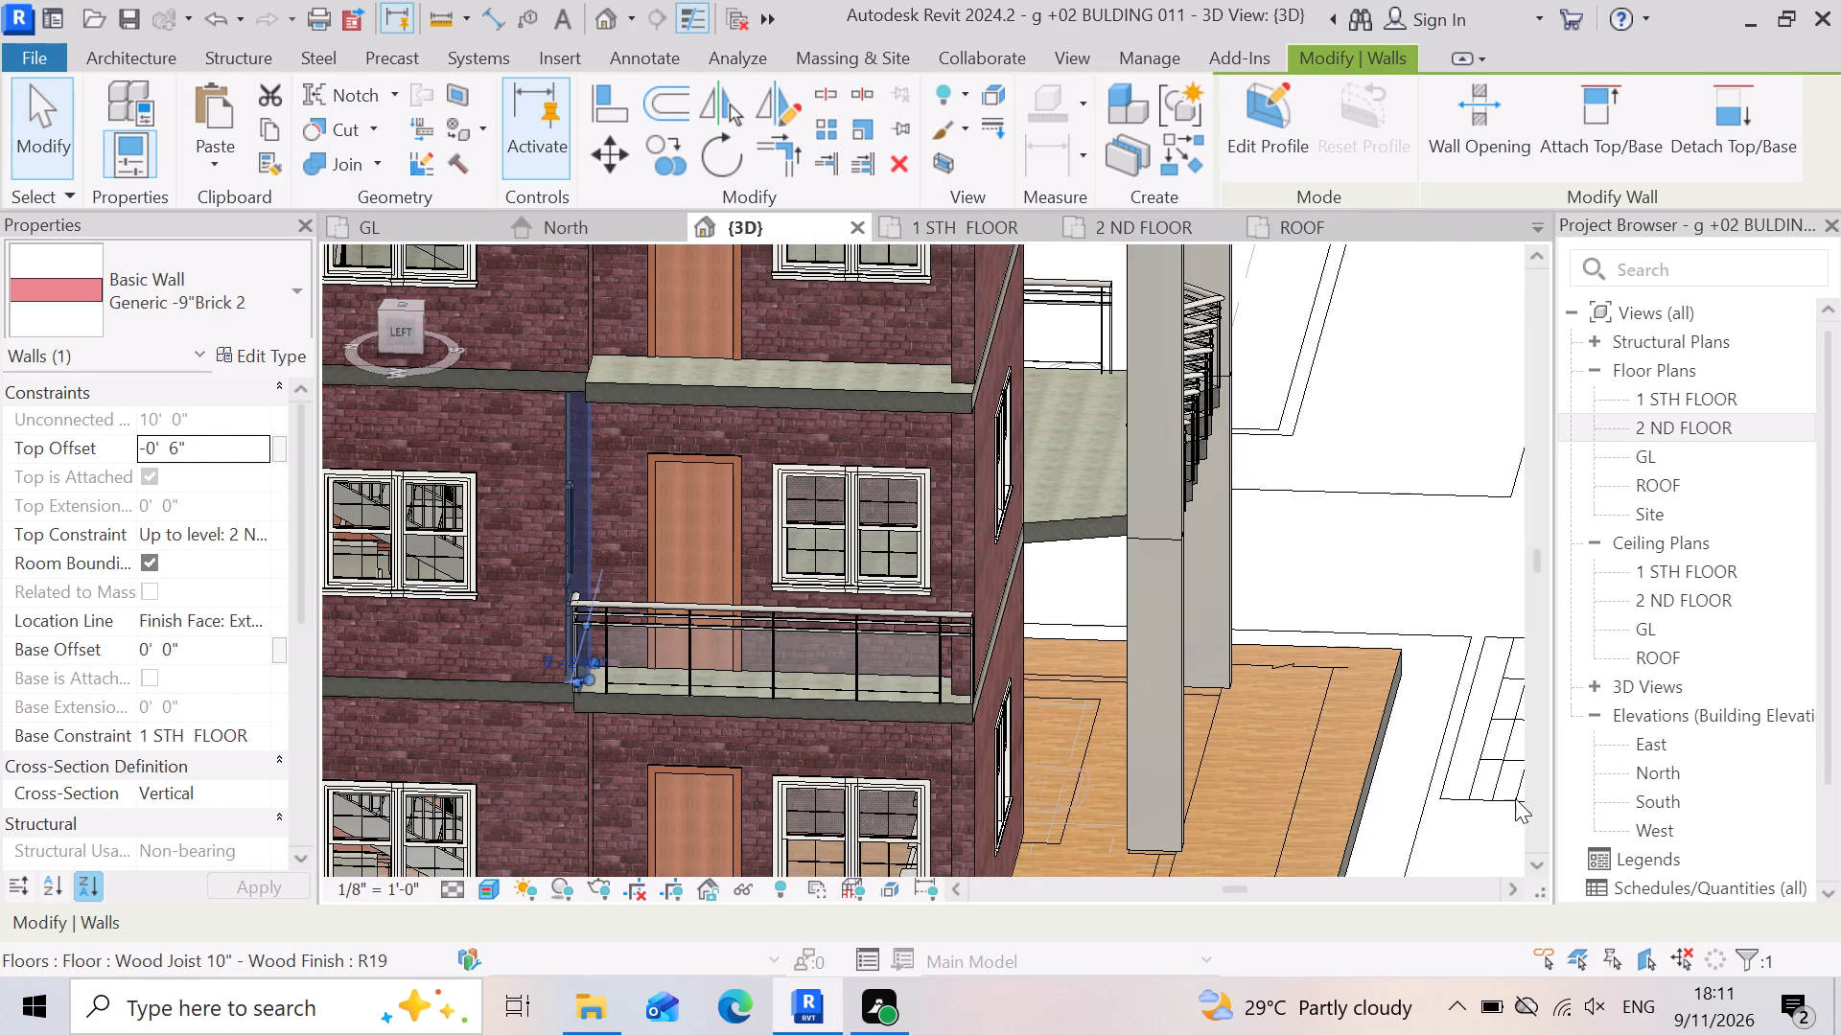
left_click_drag(1456, 839, 1467, 837)
scroll(871, 654, "up", 3)
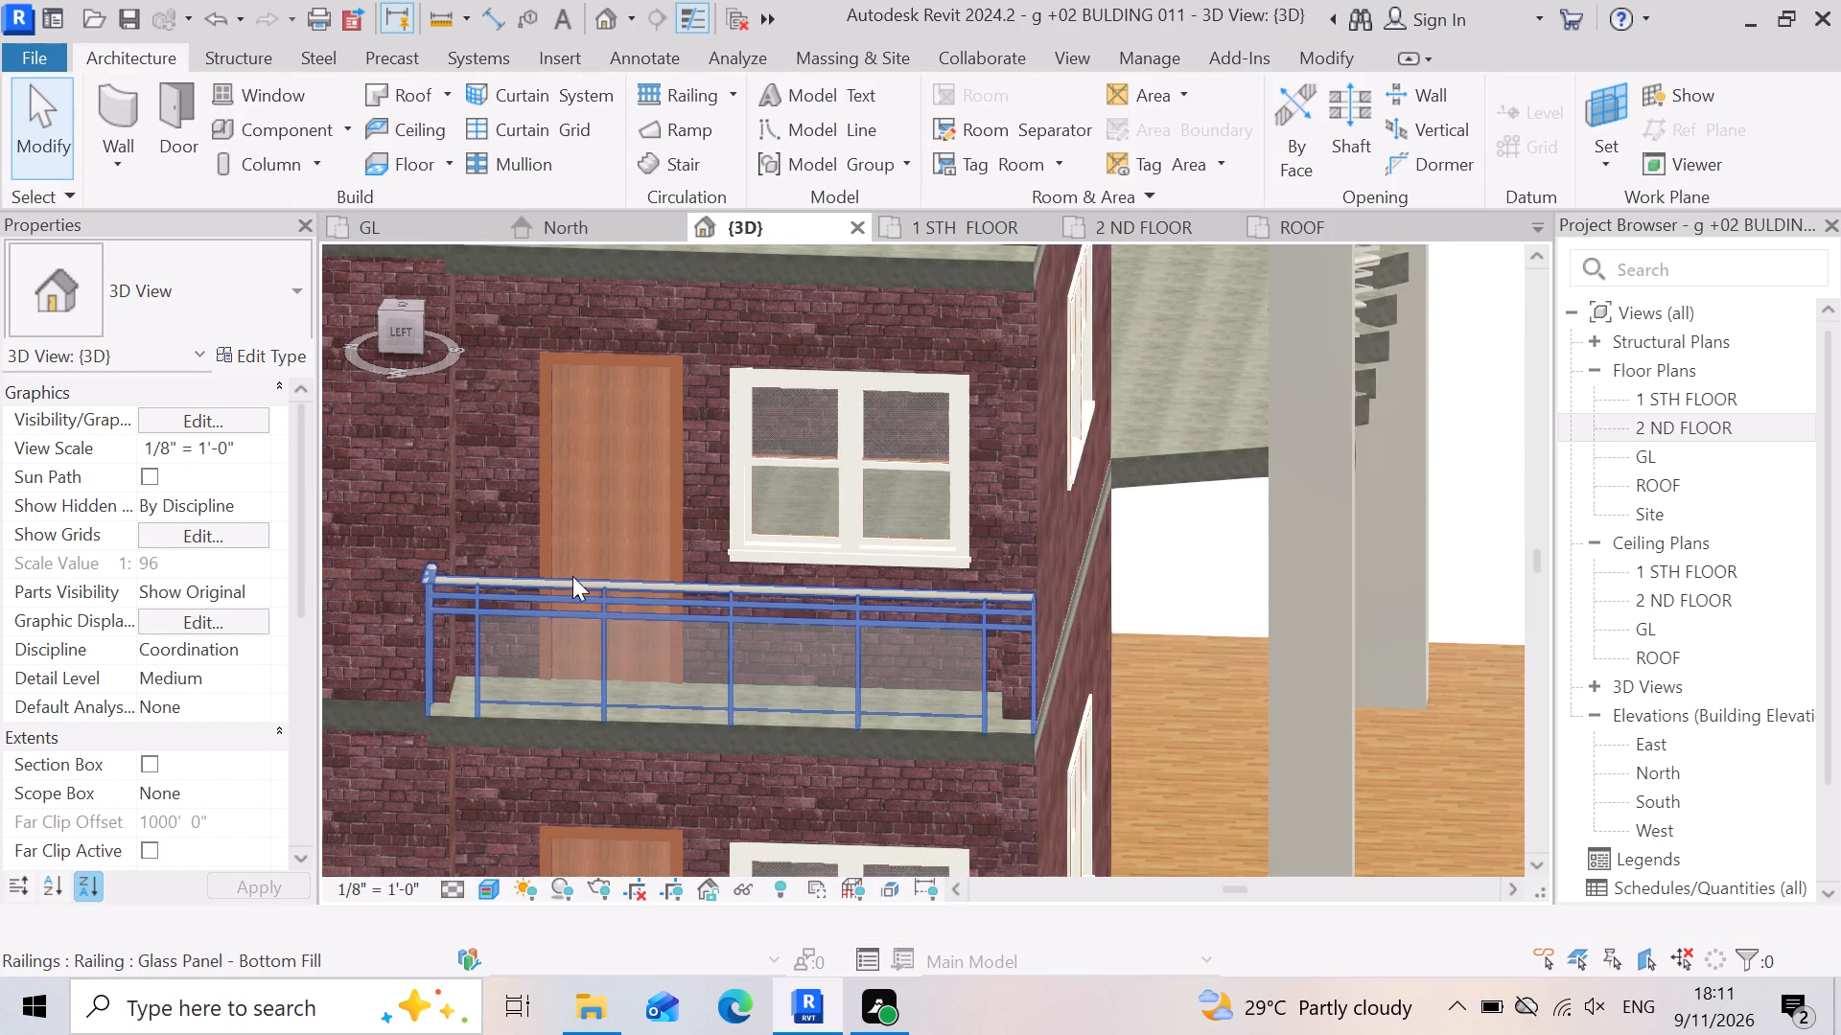
scroll(950, 757, "down", 4)
left_click(850, 721)
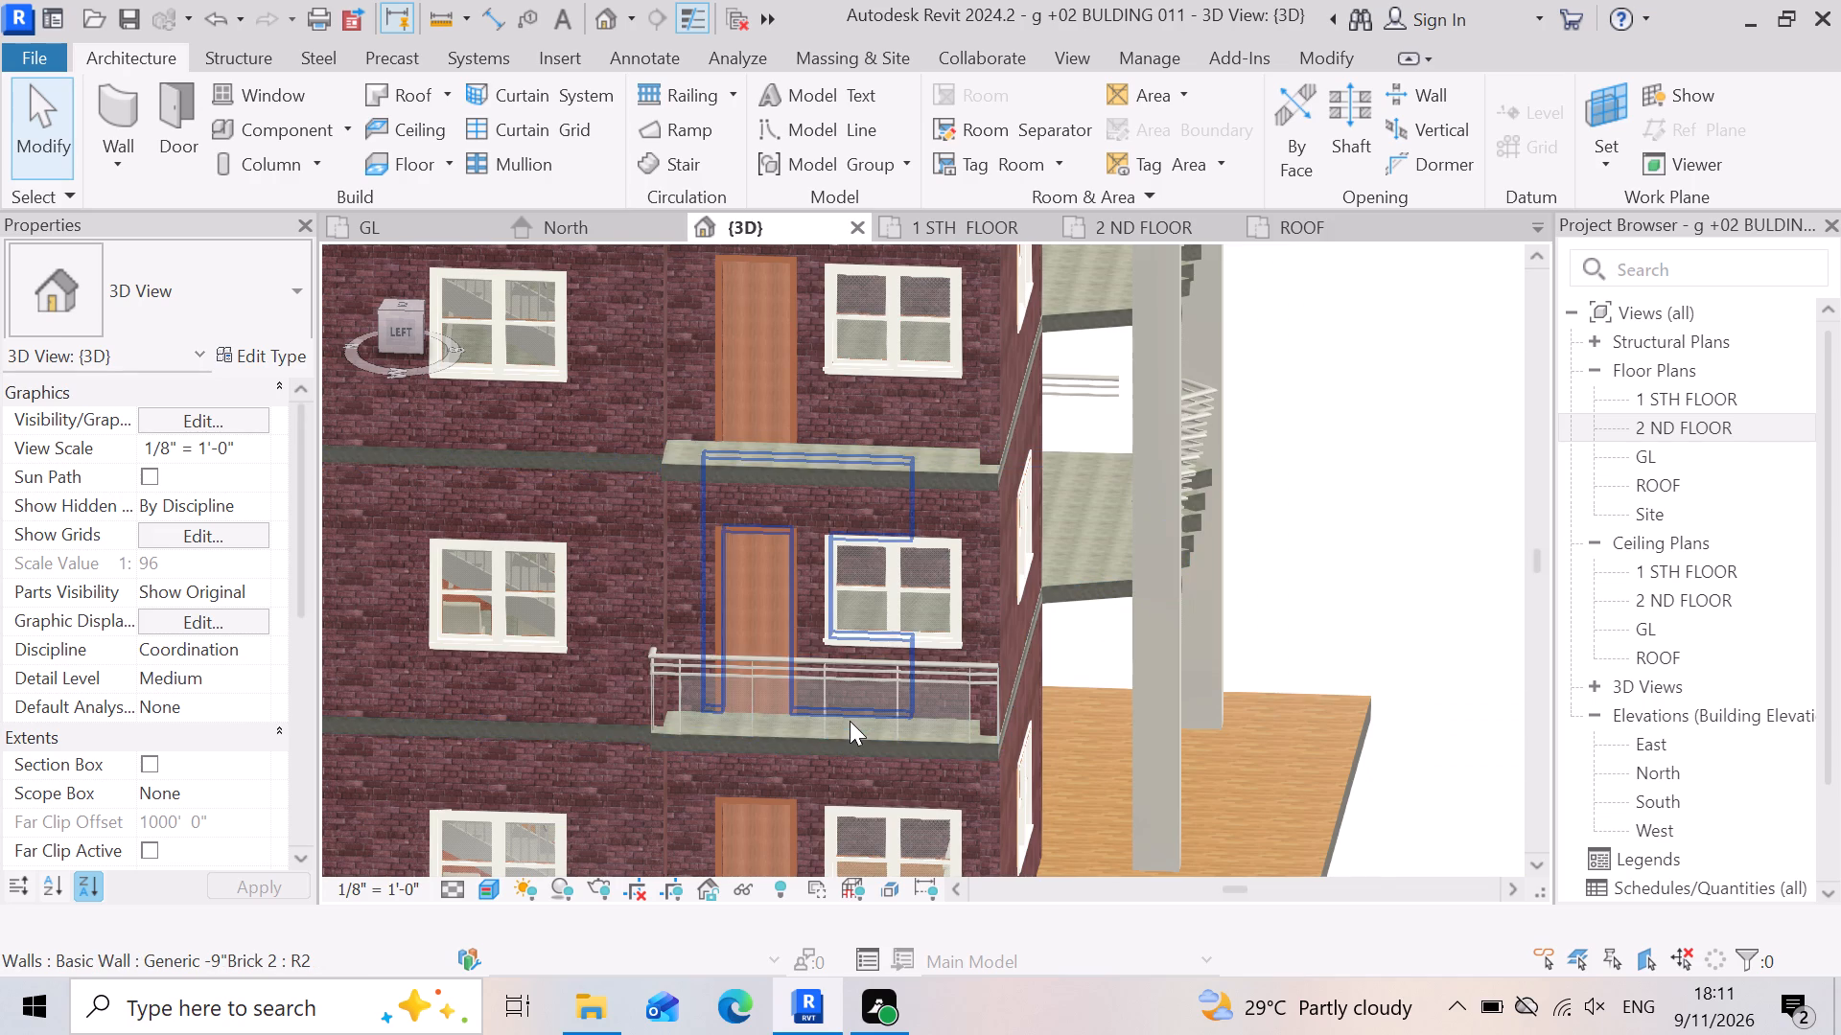
scroll(1008, 724, "up", 3)
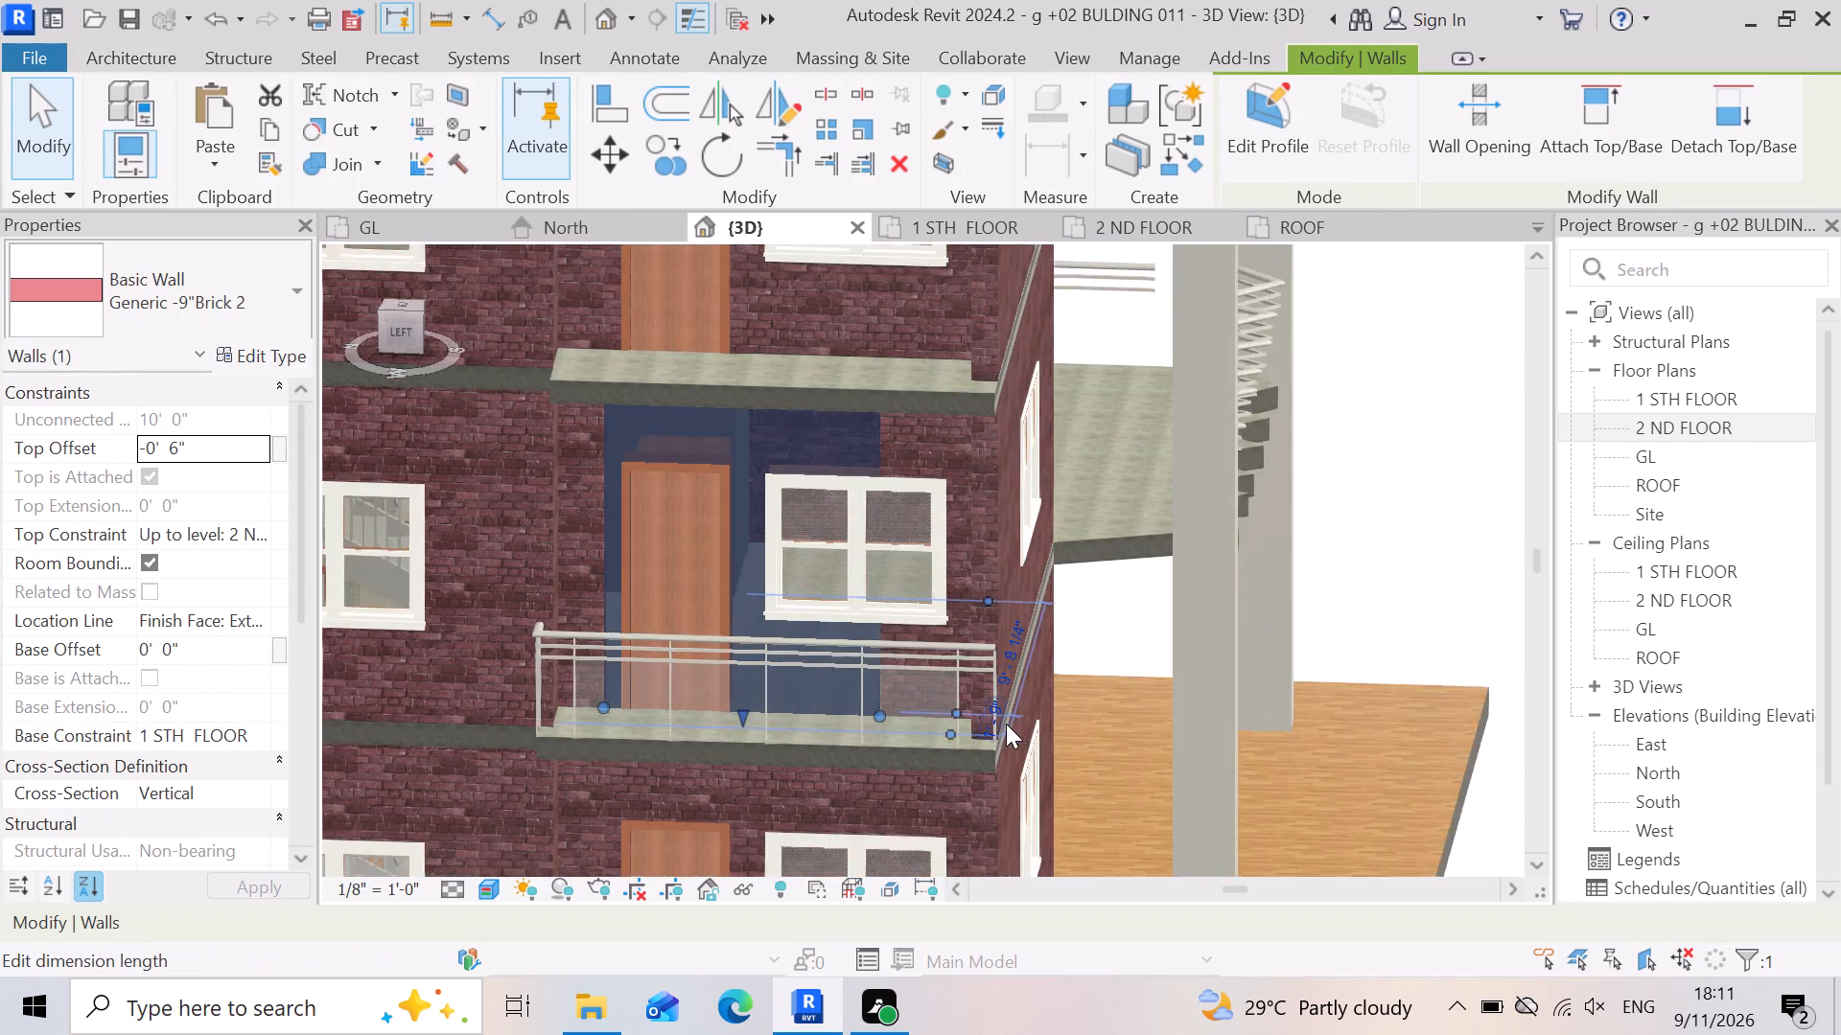
key("Escape")
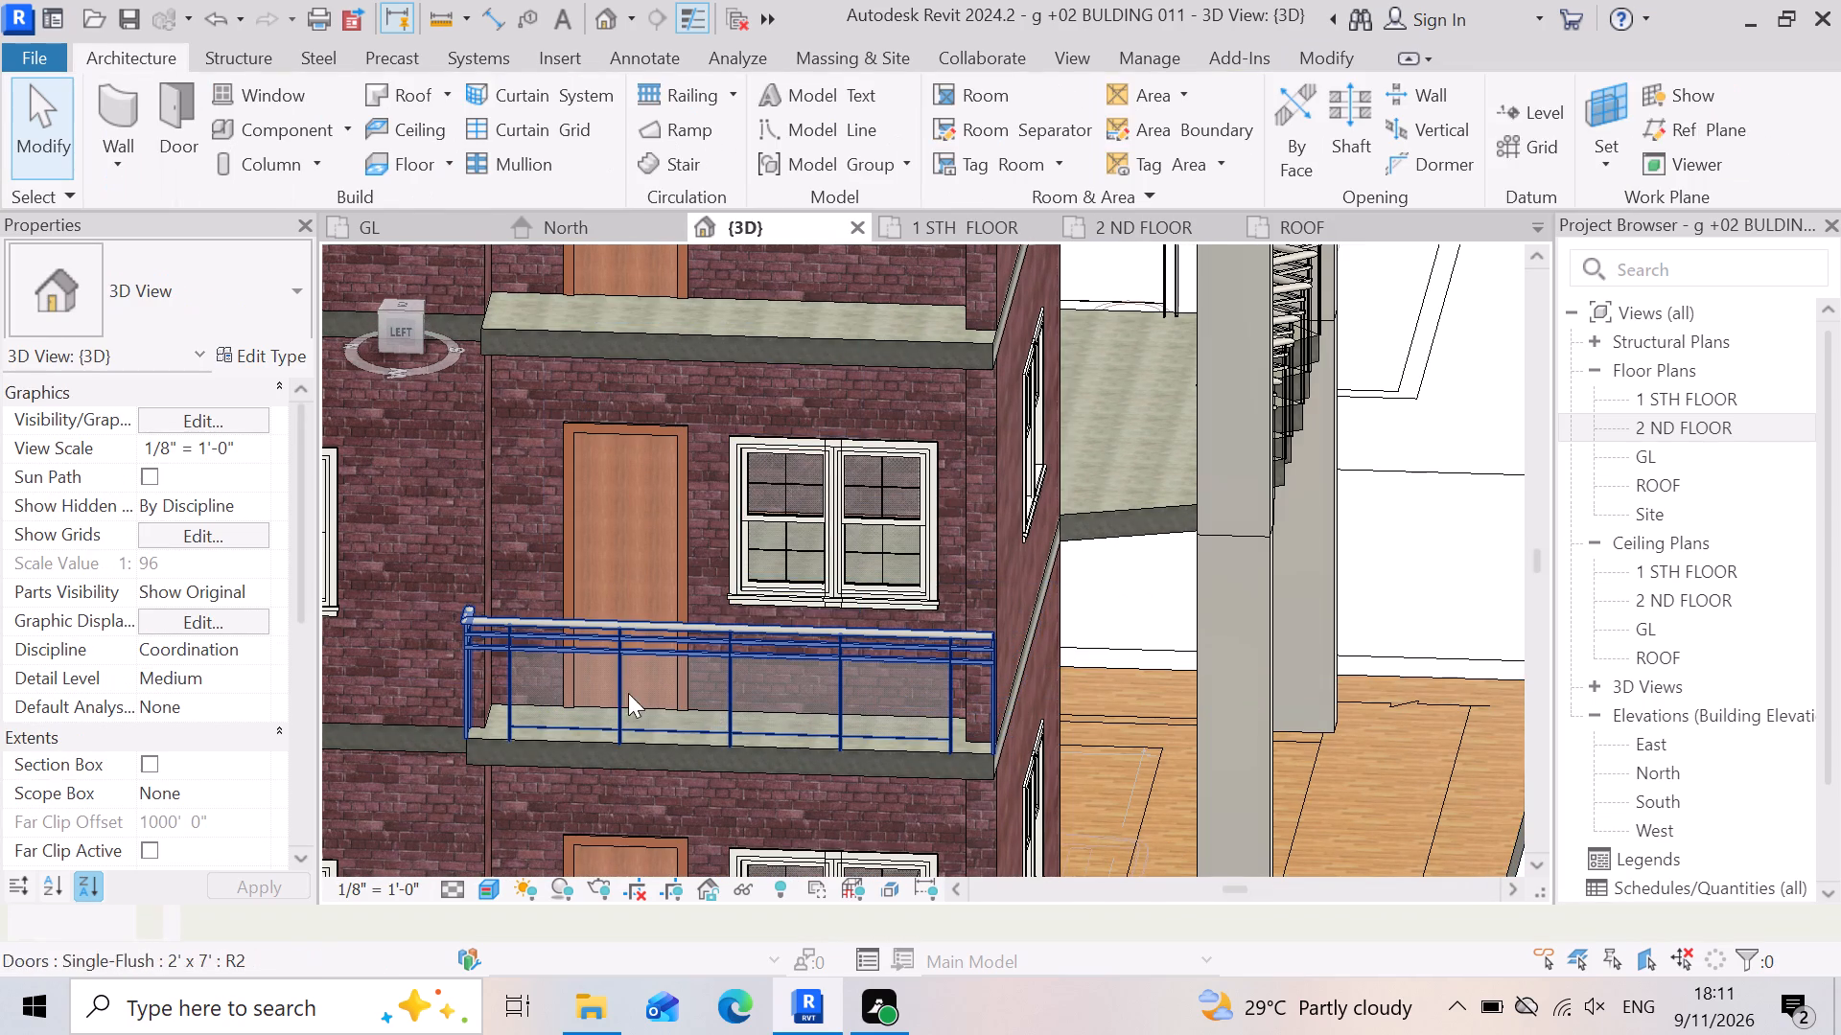
Copy the 1 STH FLOOR balcony's glass railing and paste it aligned to the 2 ND FLOOR level.
left_click(486, 641)
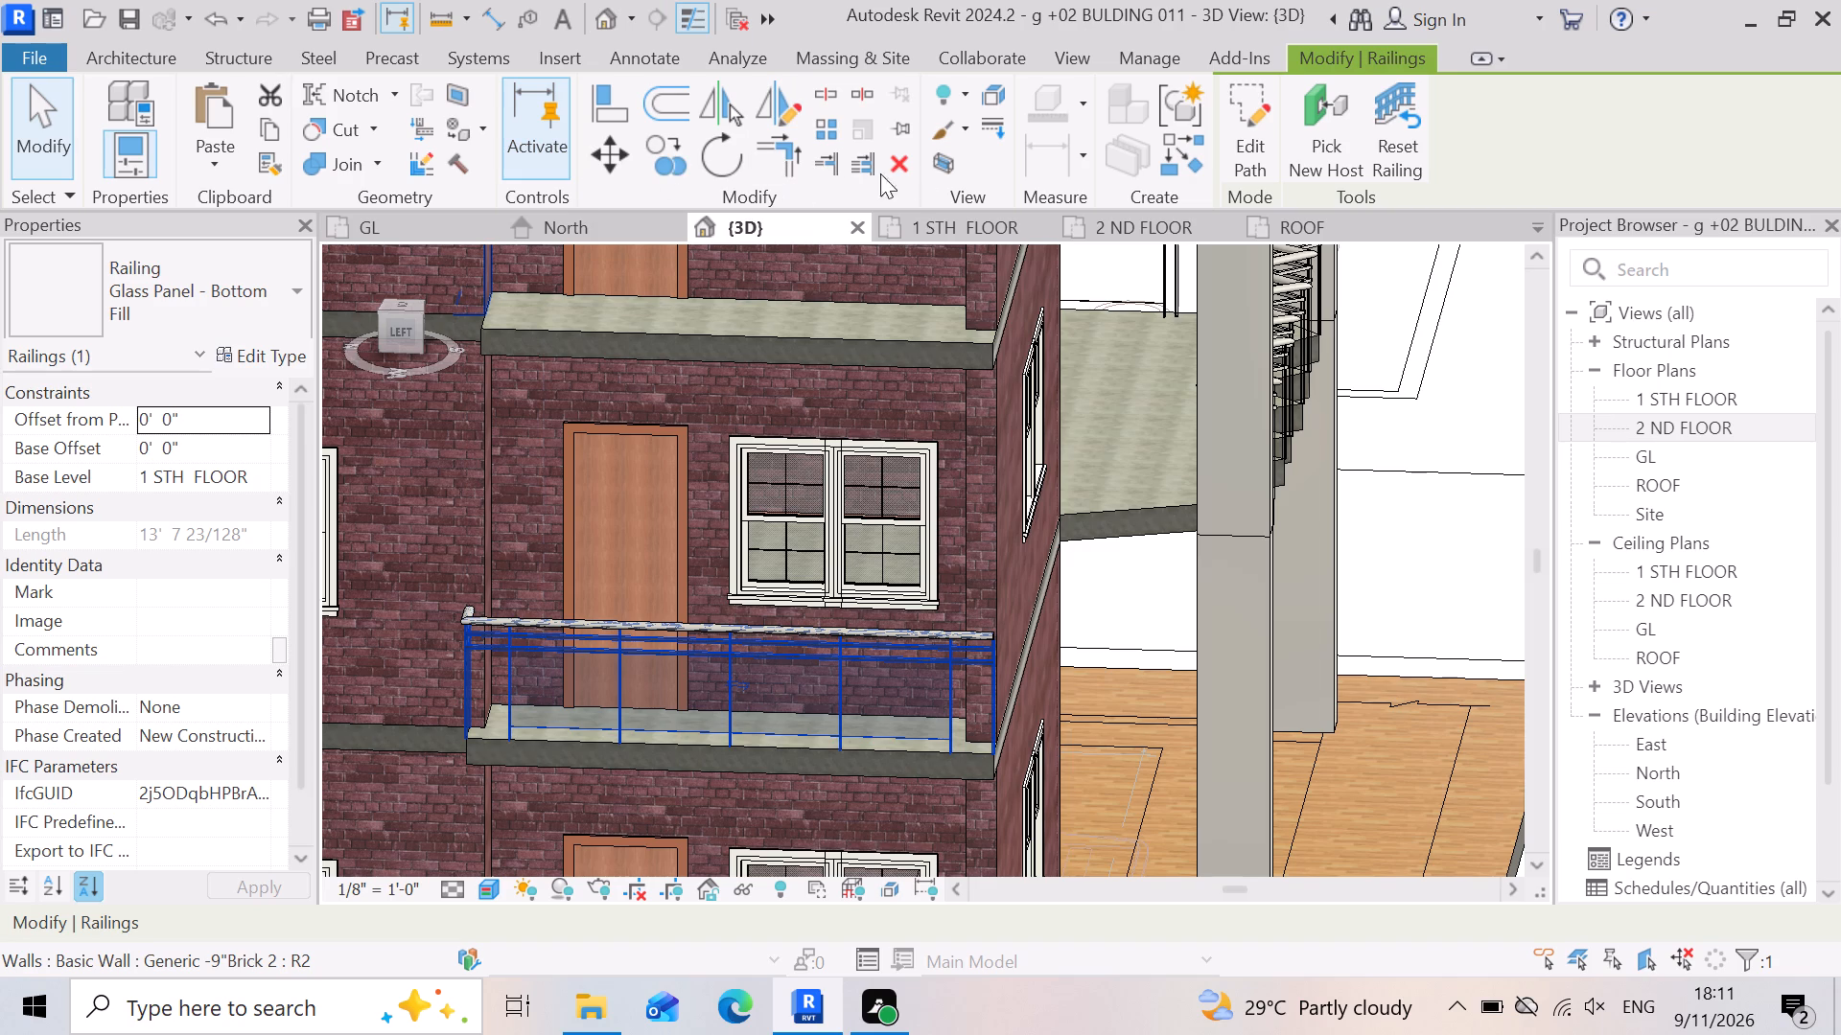
left_click(266, 125)
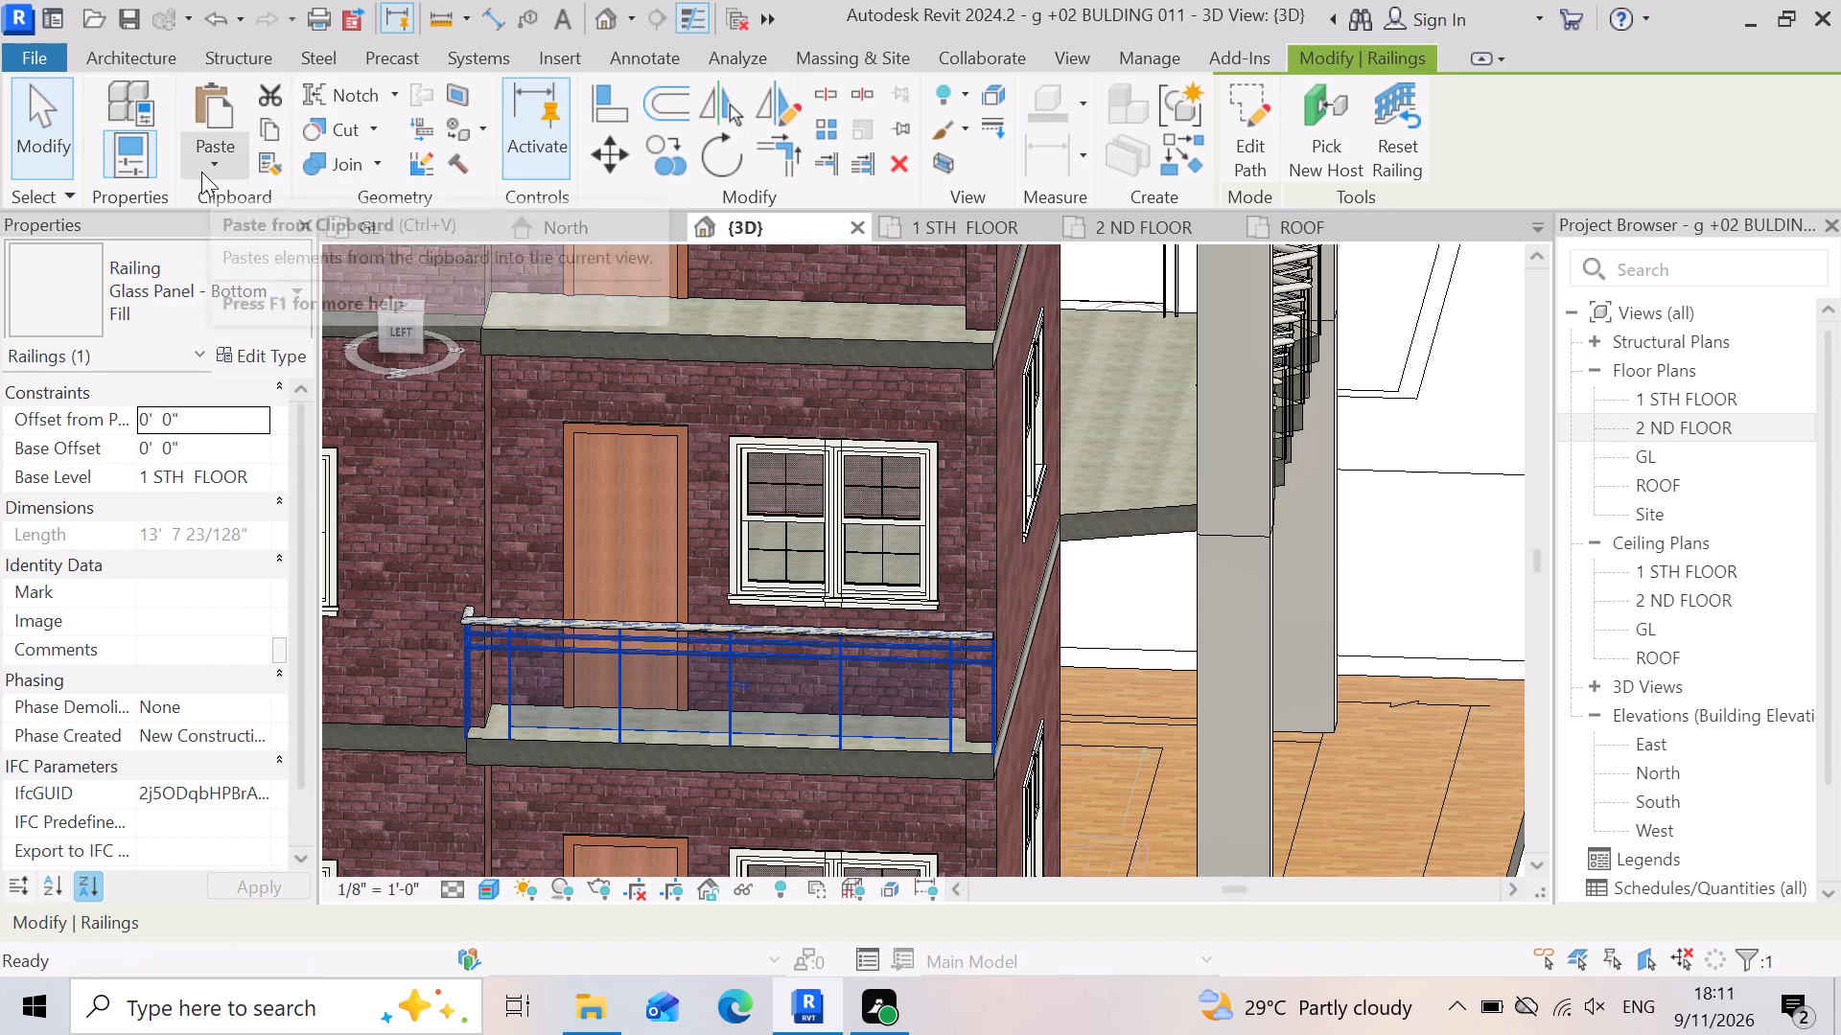
left_click(201, 172)
left_click(281, 274)
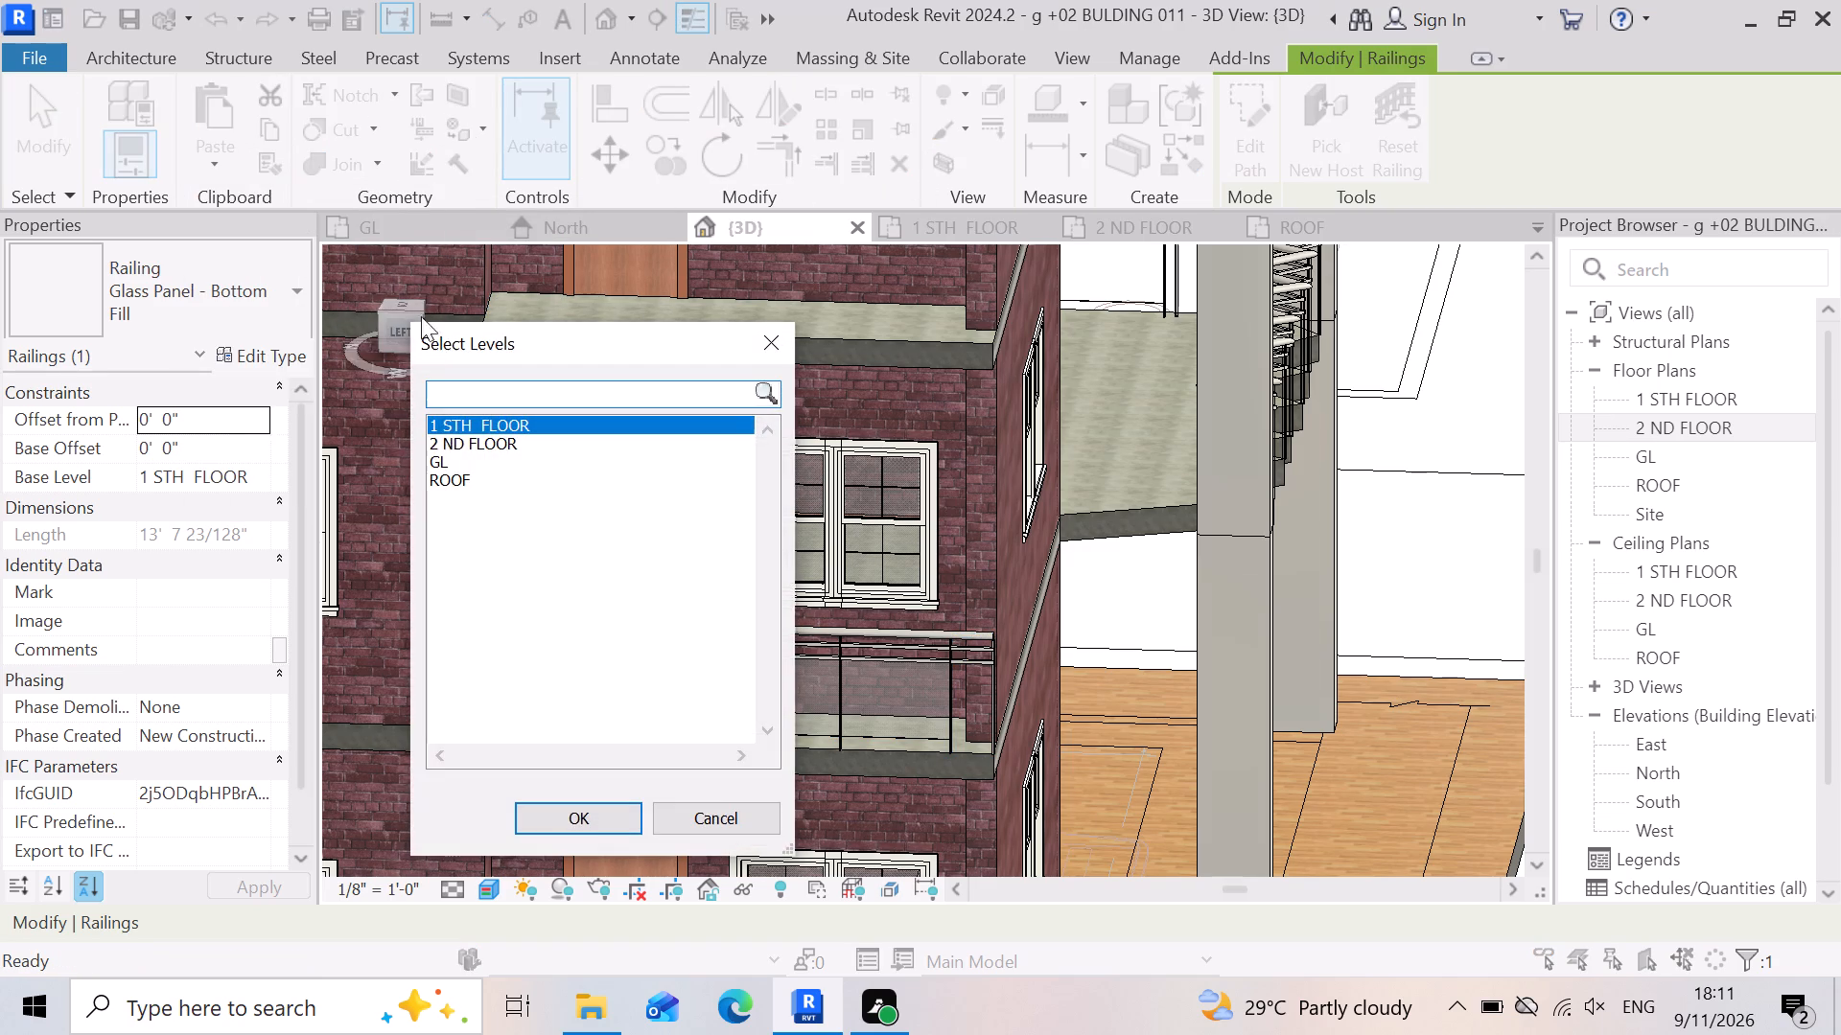
left_click(469, 447)
left_click(553, 821)
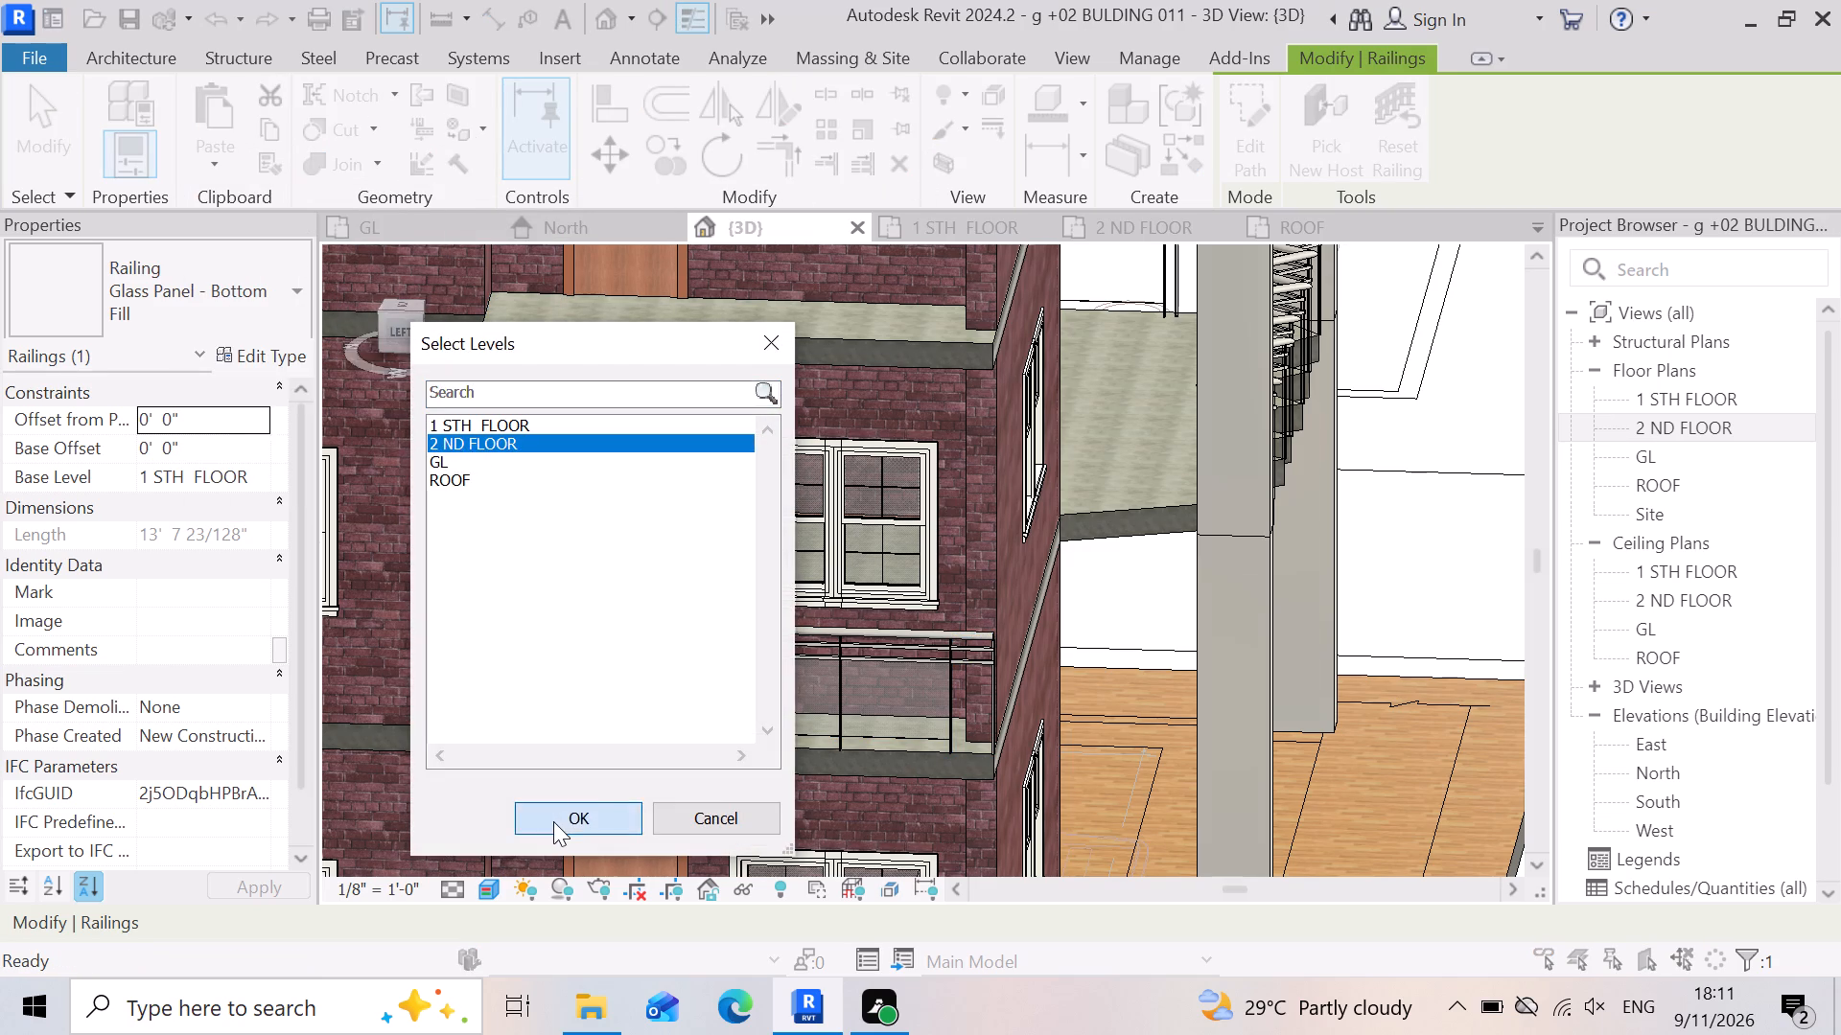
Check how the pasted 2 ND FLOOR railing sits on the balcony slab, especially at its corner post.
scroll(601, 804, "down", 8)
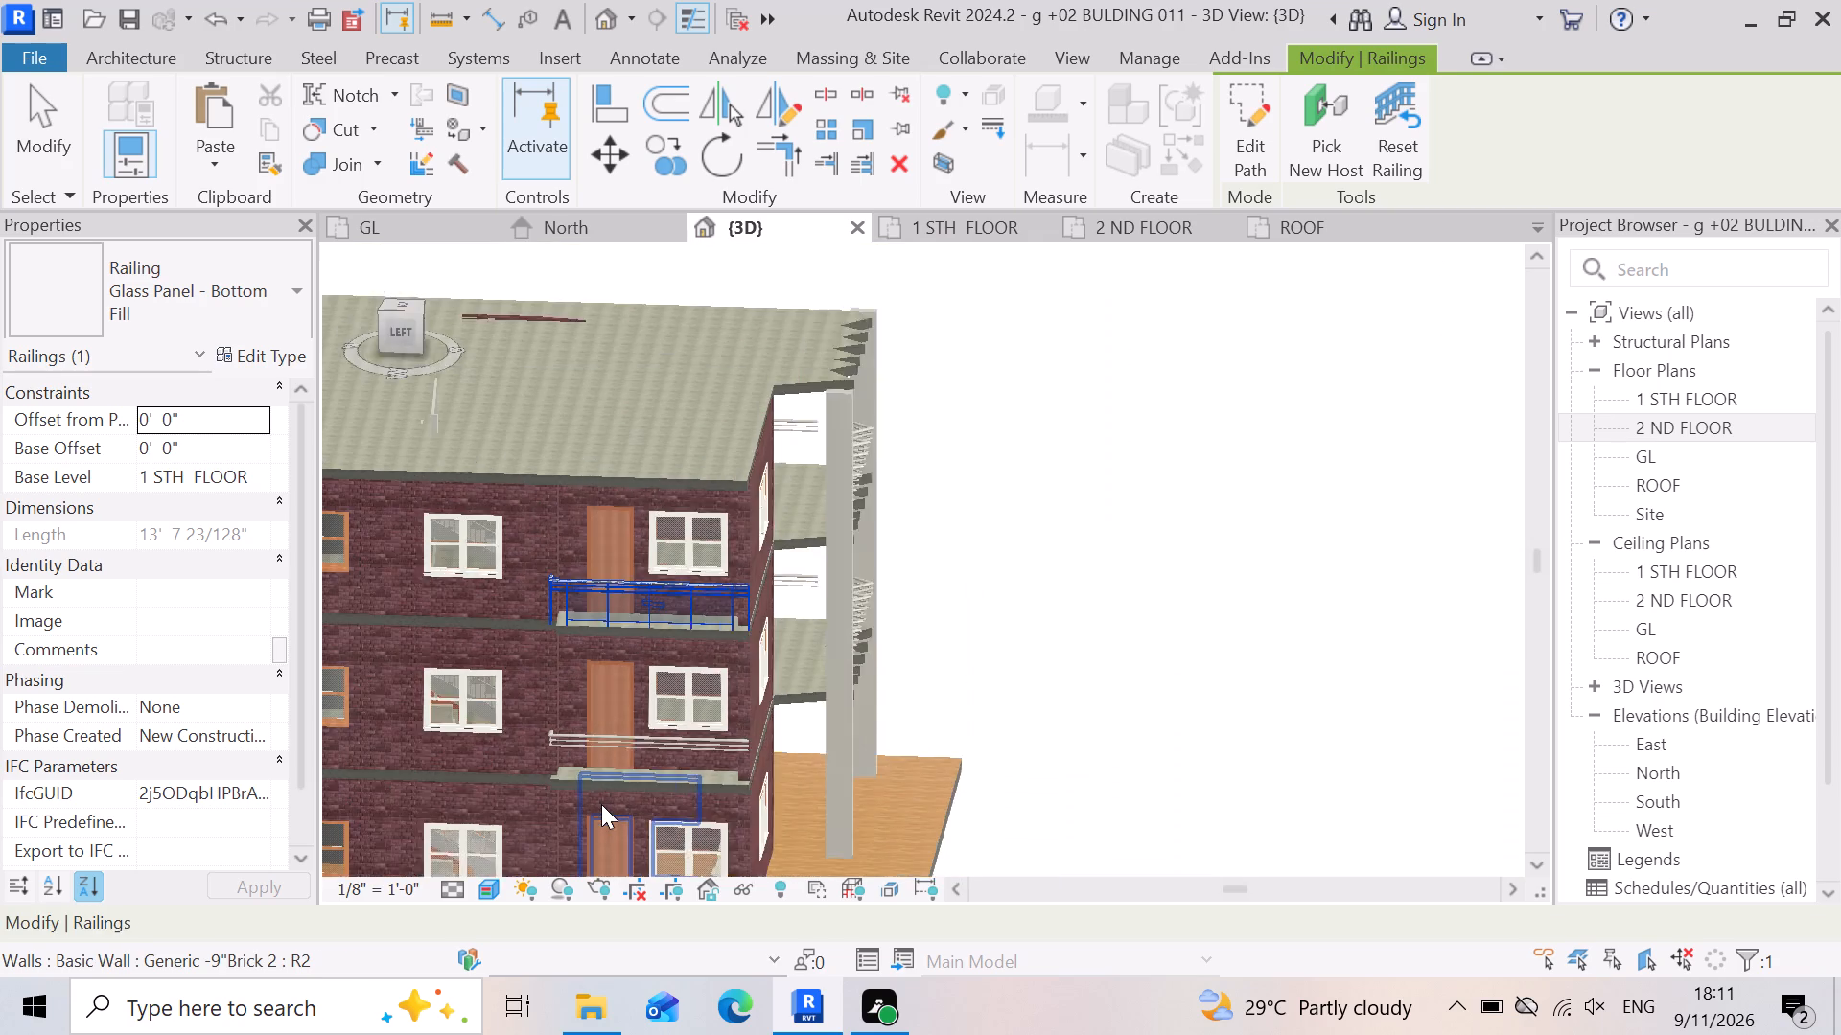
scroll(462, 592, "up", 13)
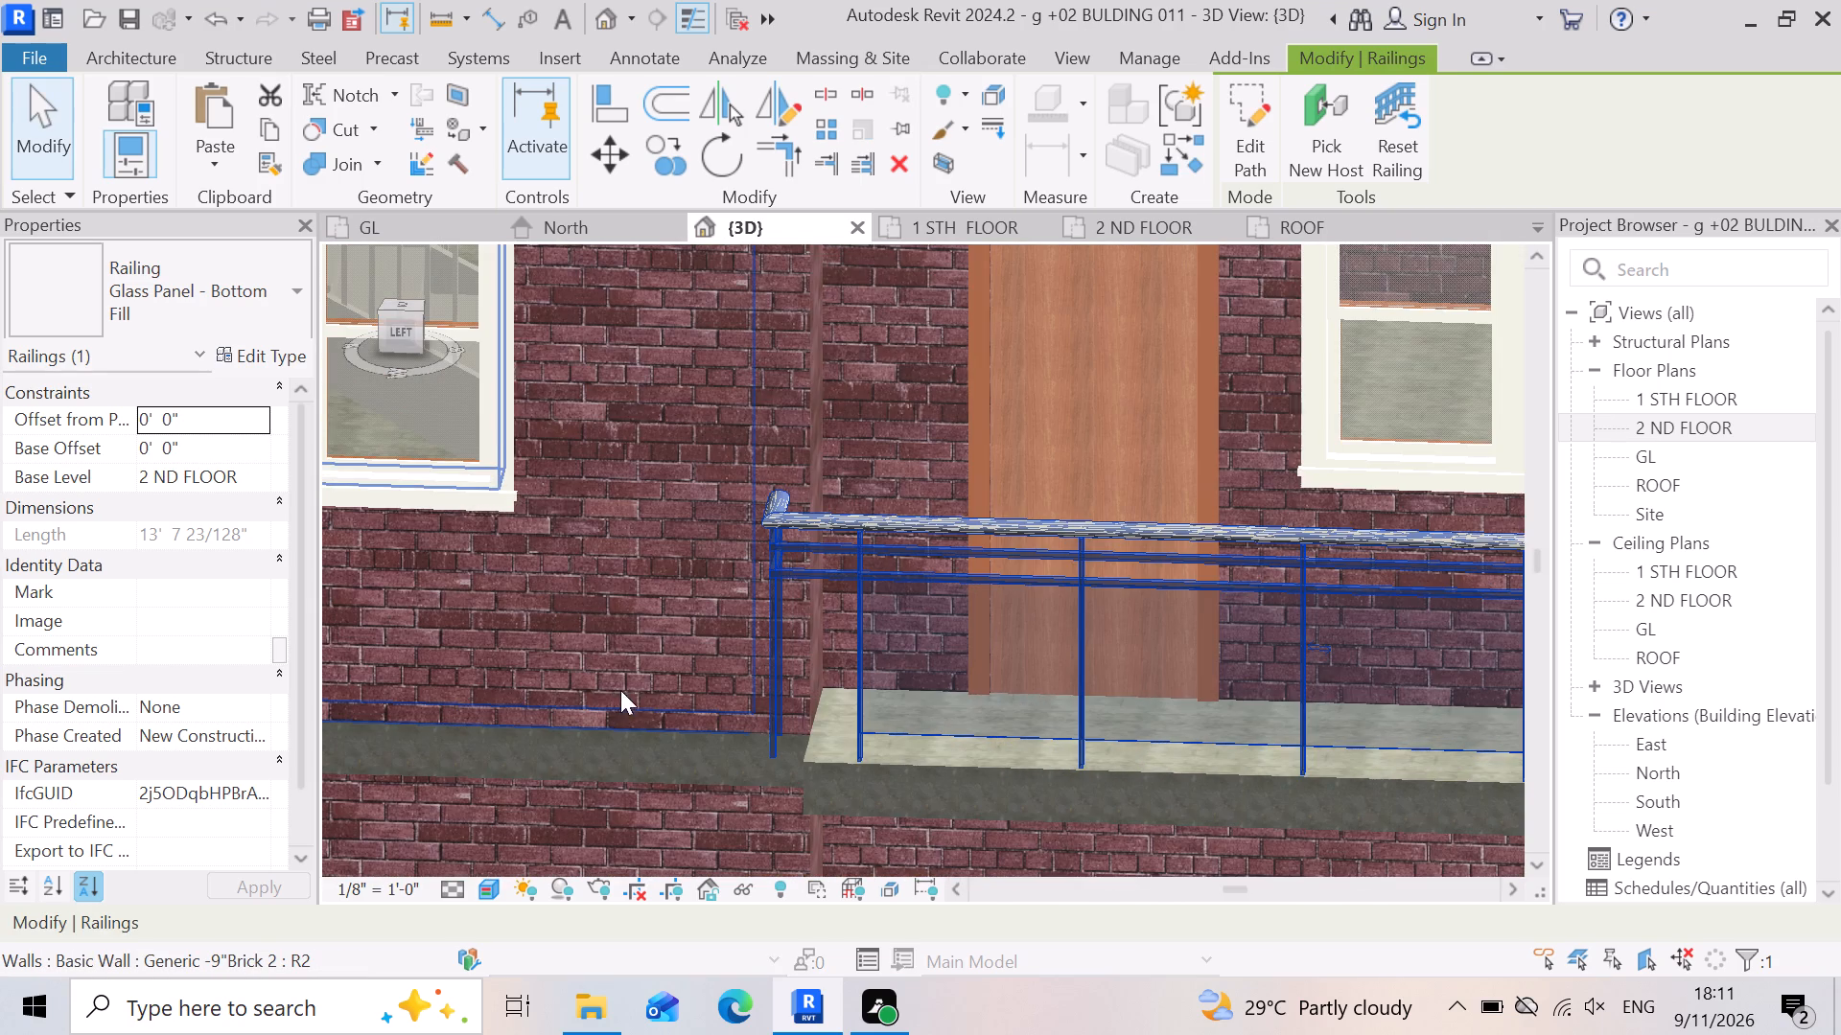
scroll(721, 655, "up", 7)
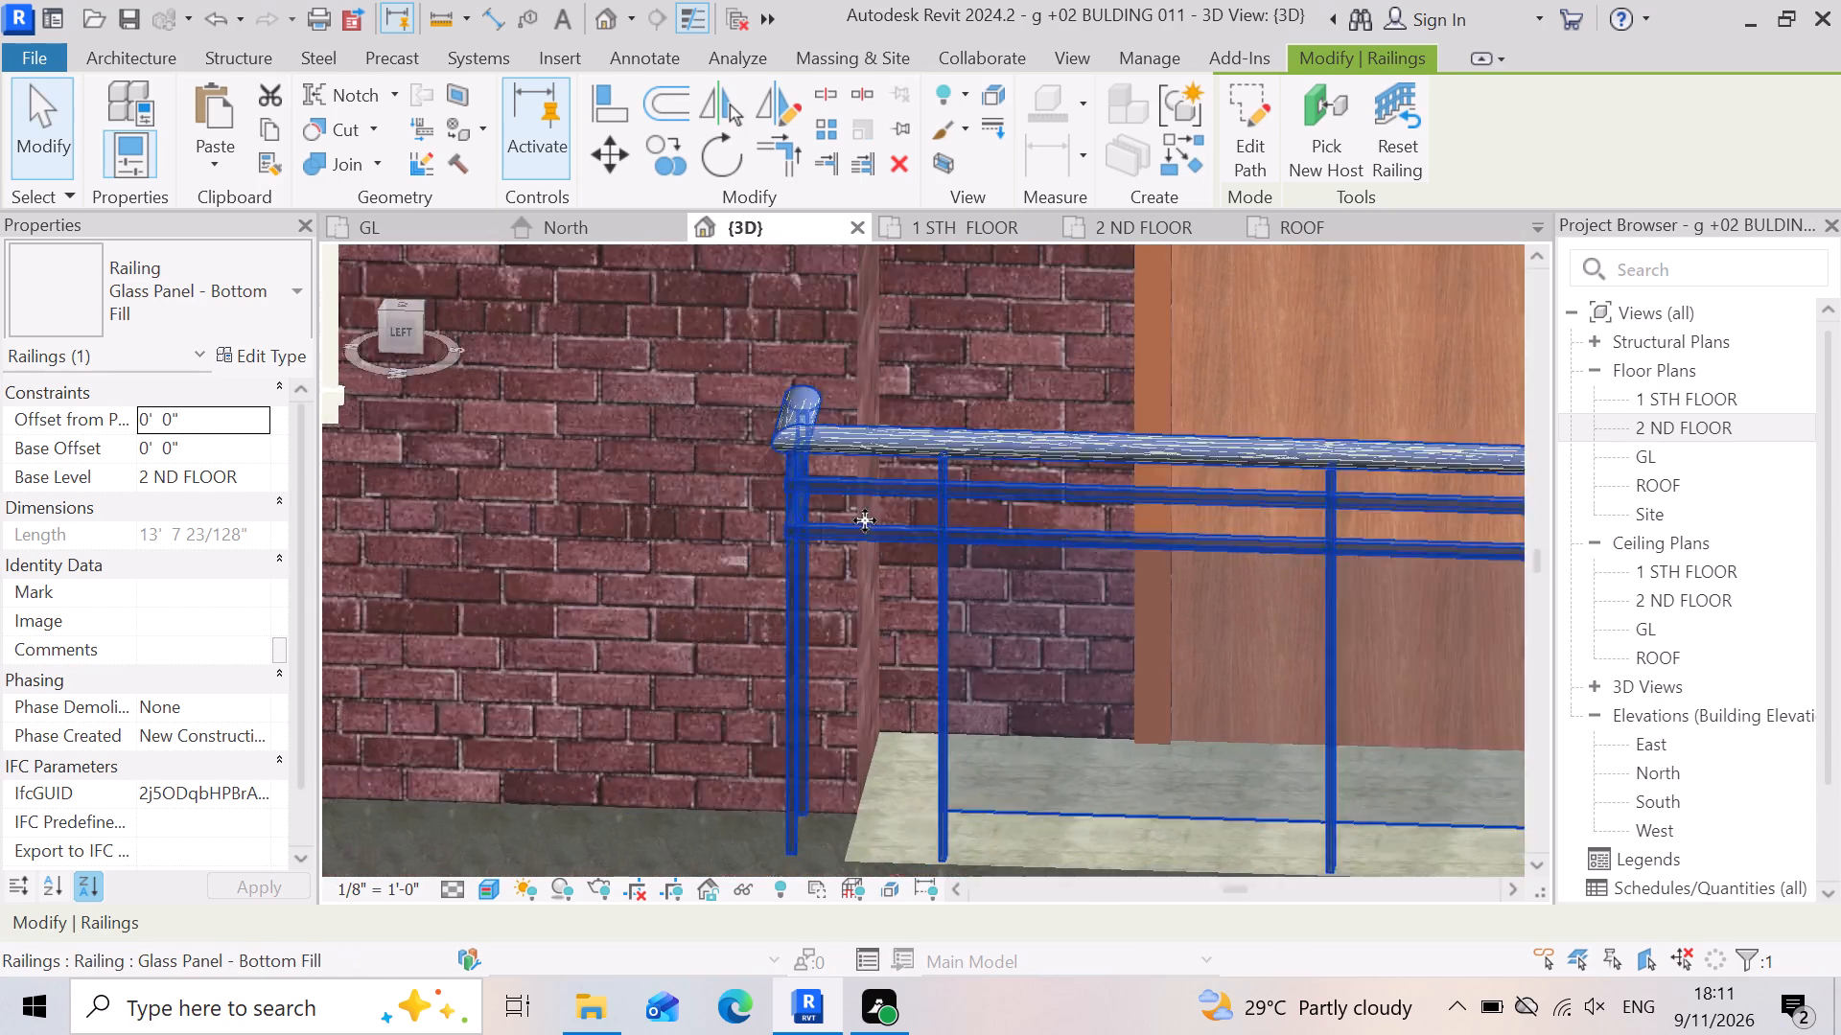
scroll(865, 520, "up", 4)
scroll(778, 579, "down", 12)
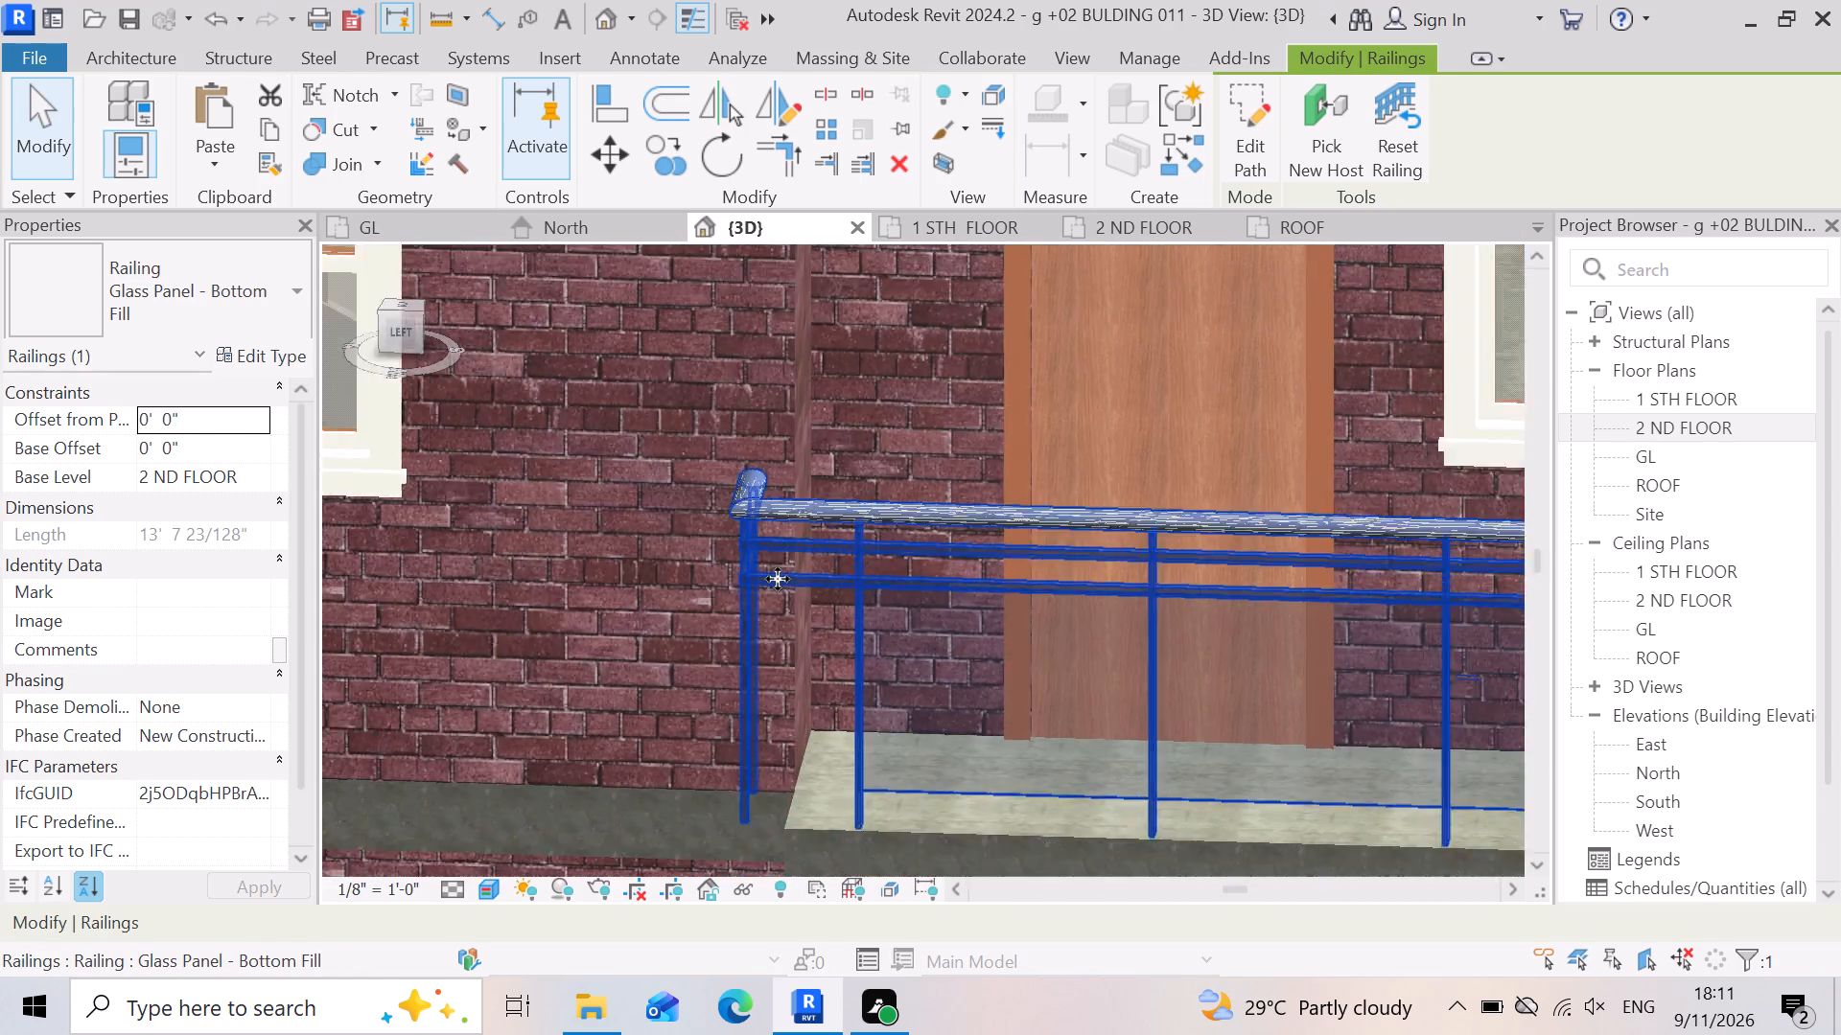
scroll(778, 579, "down", 10)
left_click(1393, 739)
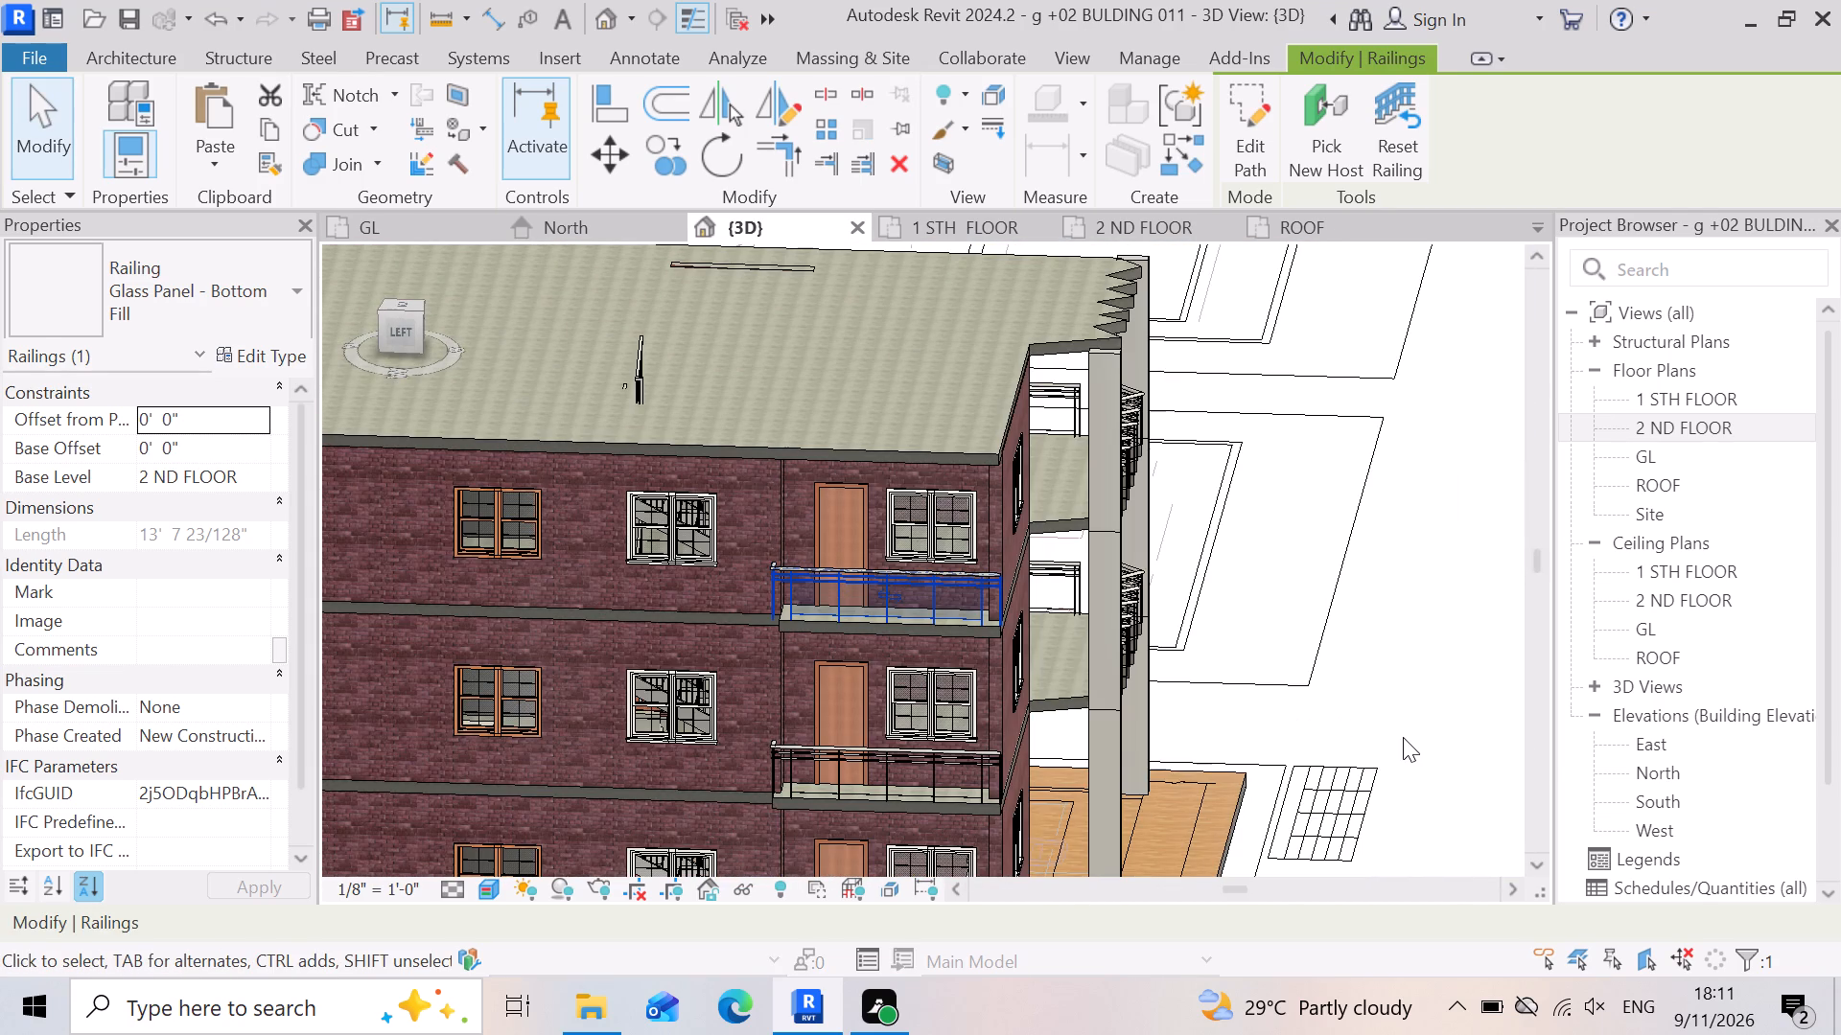
Review the side balconies and the whole building in 3D, from the left side around to the front.
scroll(1040, 701, "up", 3)
scroll(1290, 600, "down", 5)
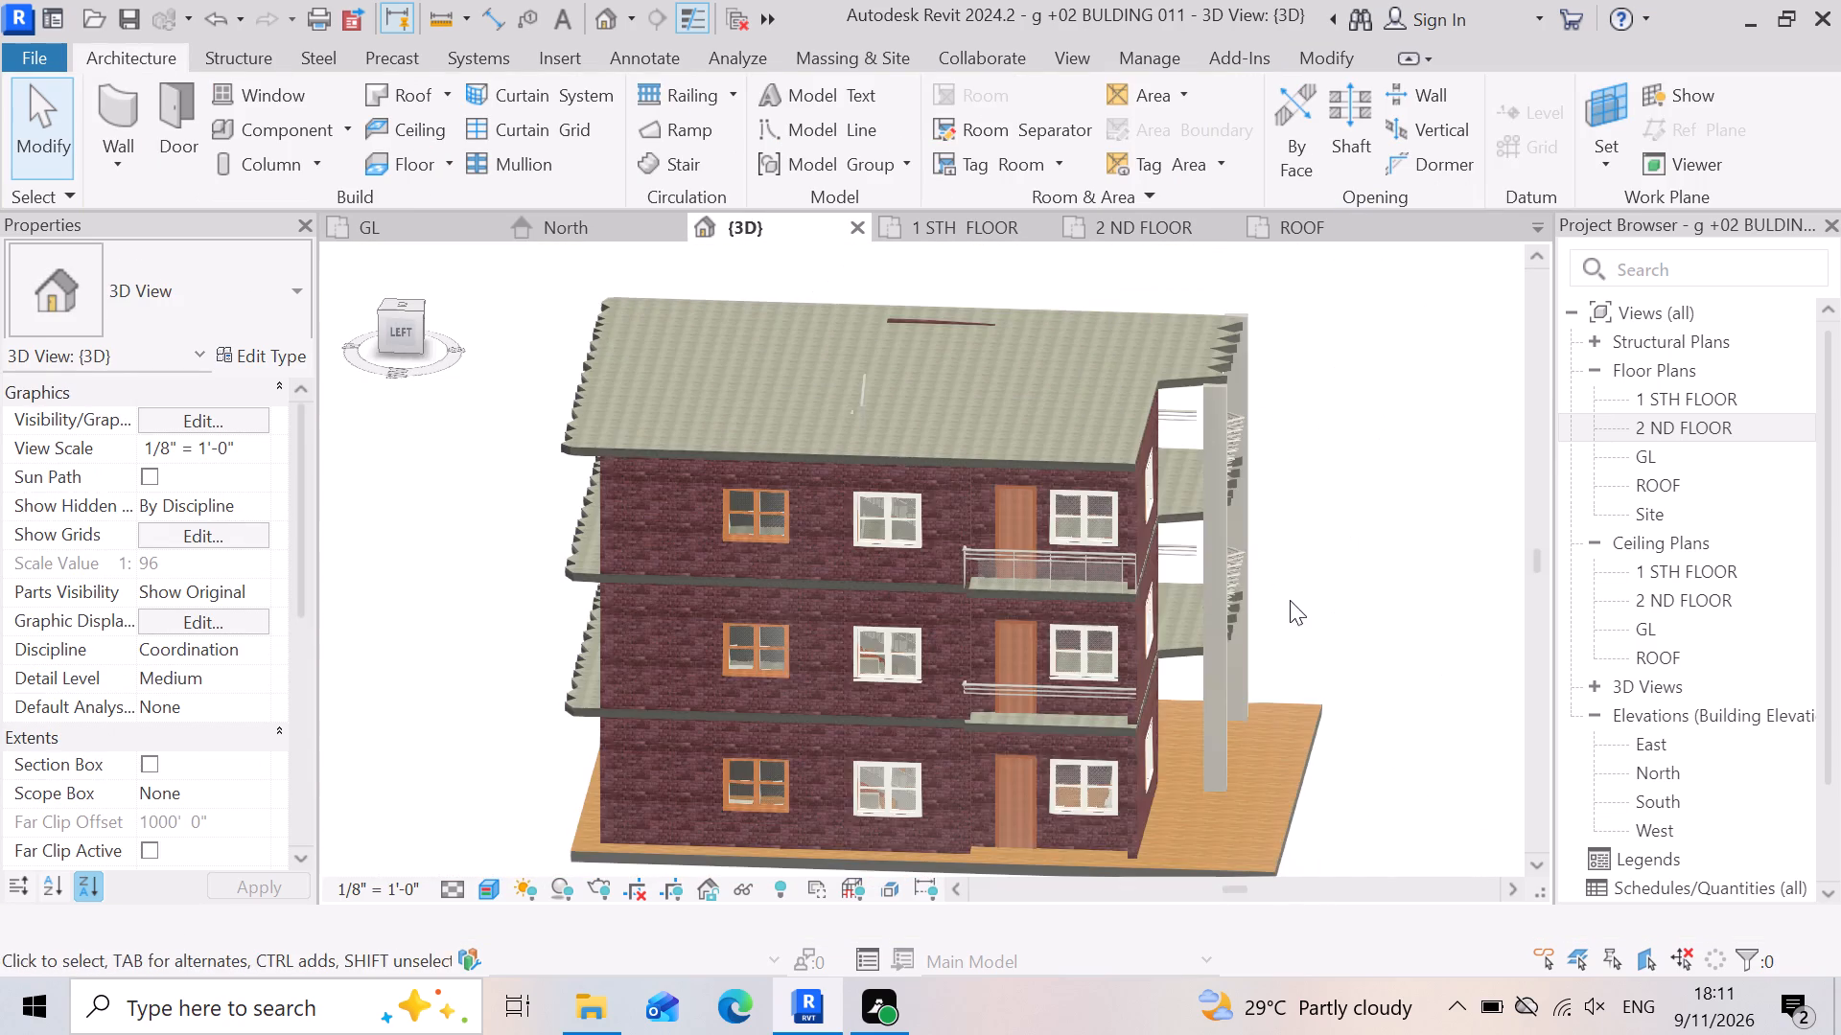
scroll(1001, 785, "up", 3)
scroll(1255, 740, "down", 3)
scroll(1019, 870, "up", 1)
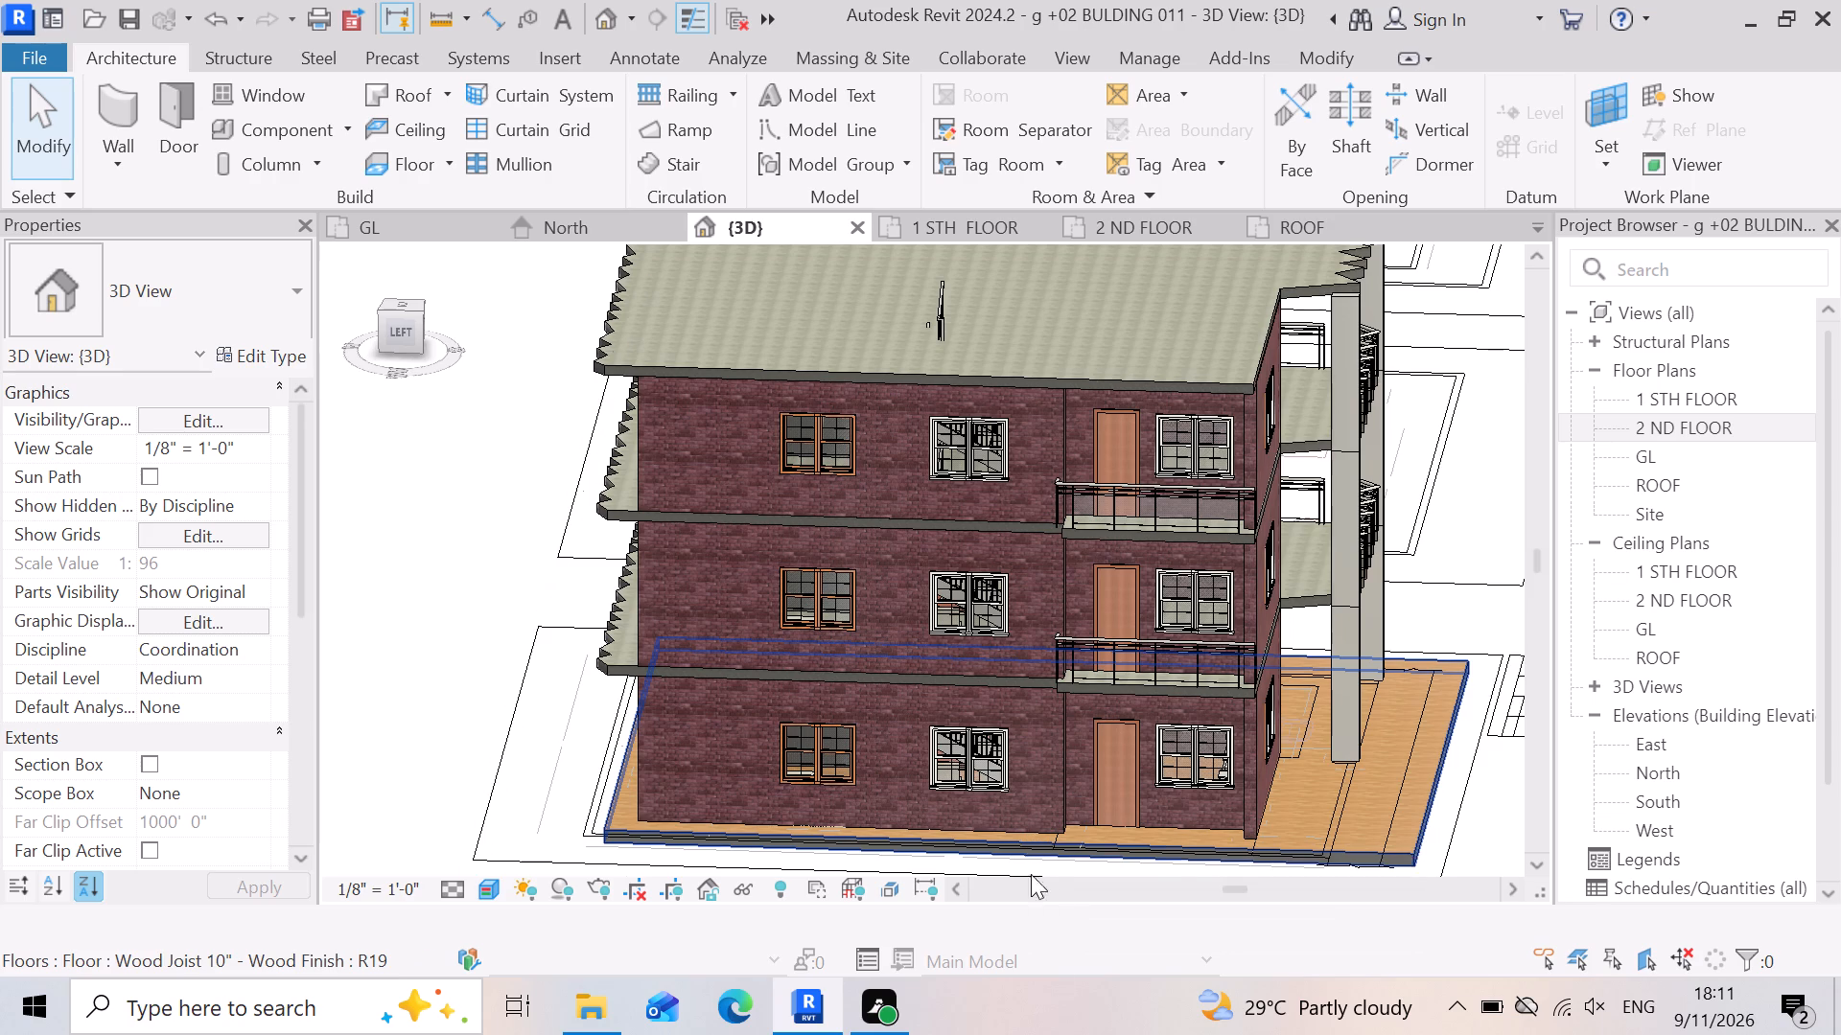
scroll(1179, 747, "up", 3)
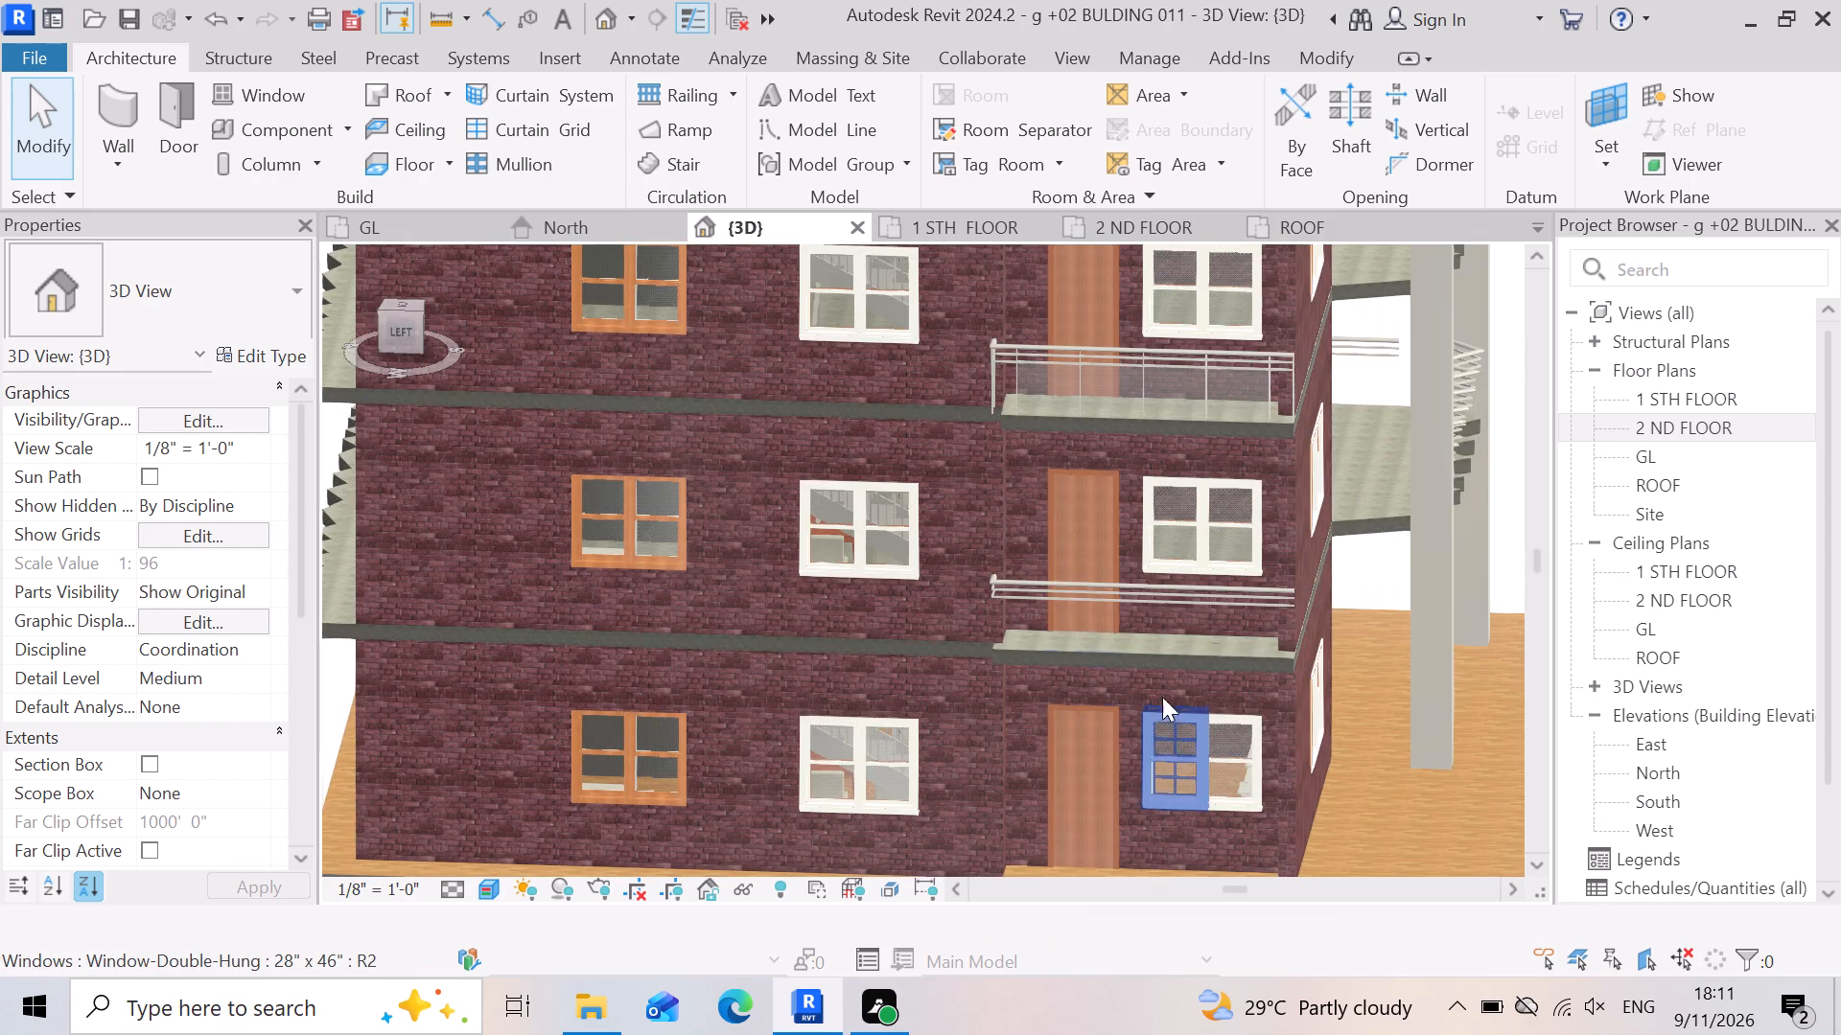
scroll(1173, 654, "up", 3)
scroll(1134, 672, "down", 3)
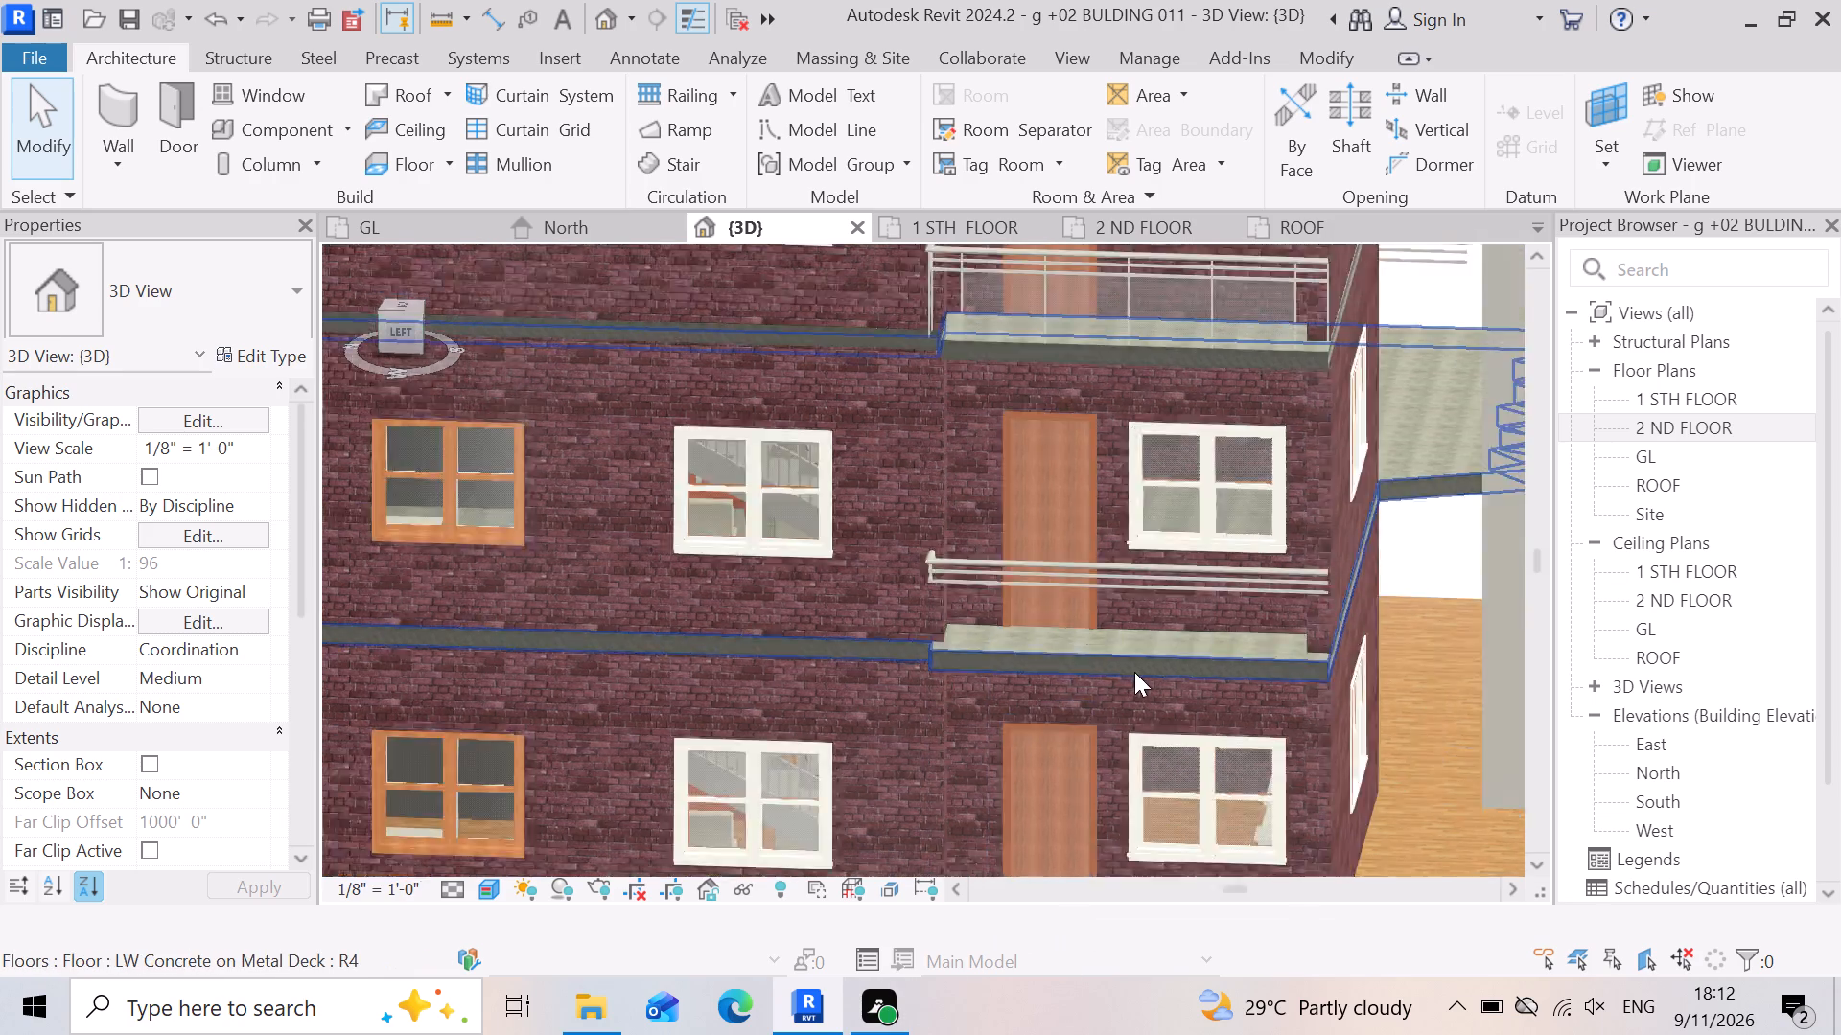
scroll(1134, 672, "down", 4)
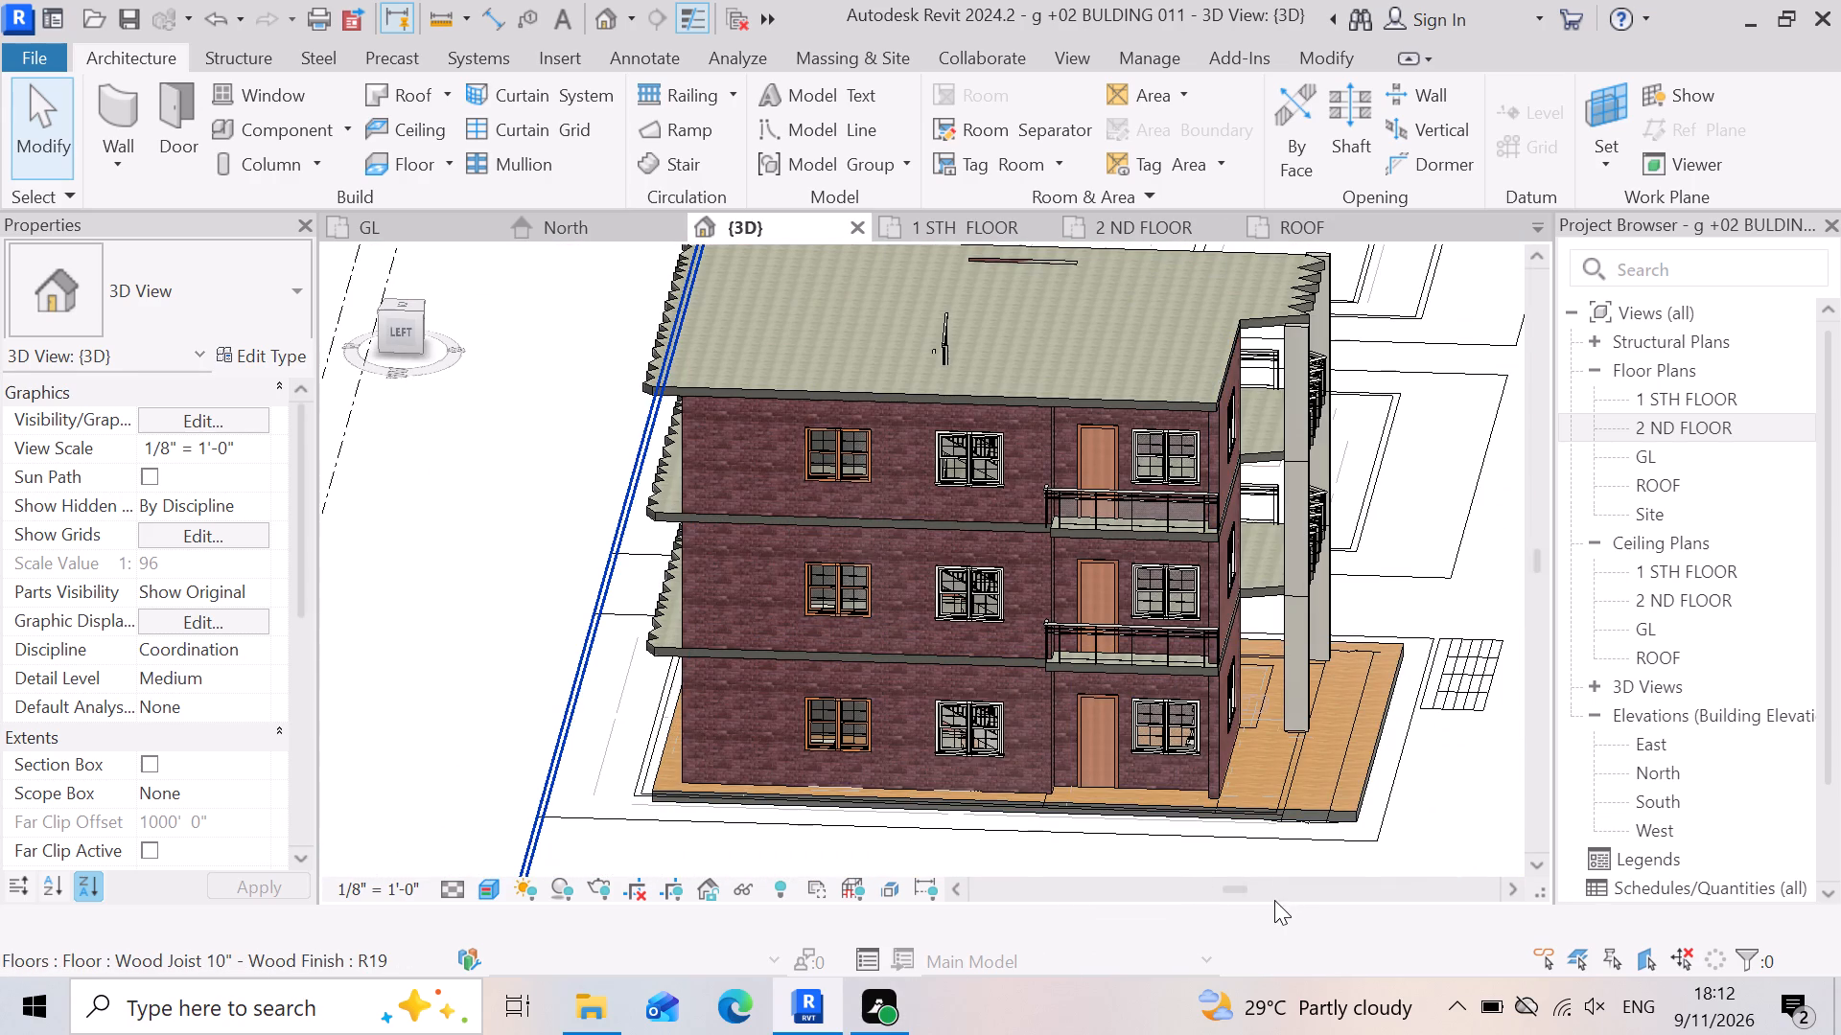
right_click_drag(1251, 861, 1227, 779, "shift")
right_click_drag(1227, 779, 1054, 743, "shift")
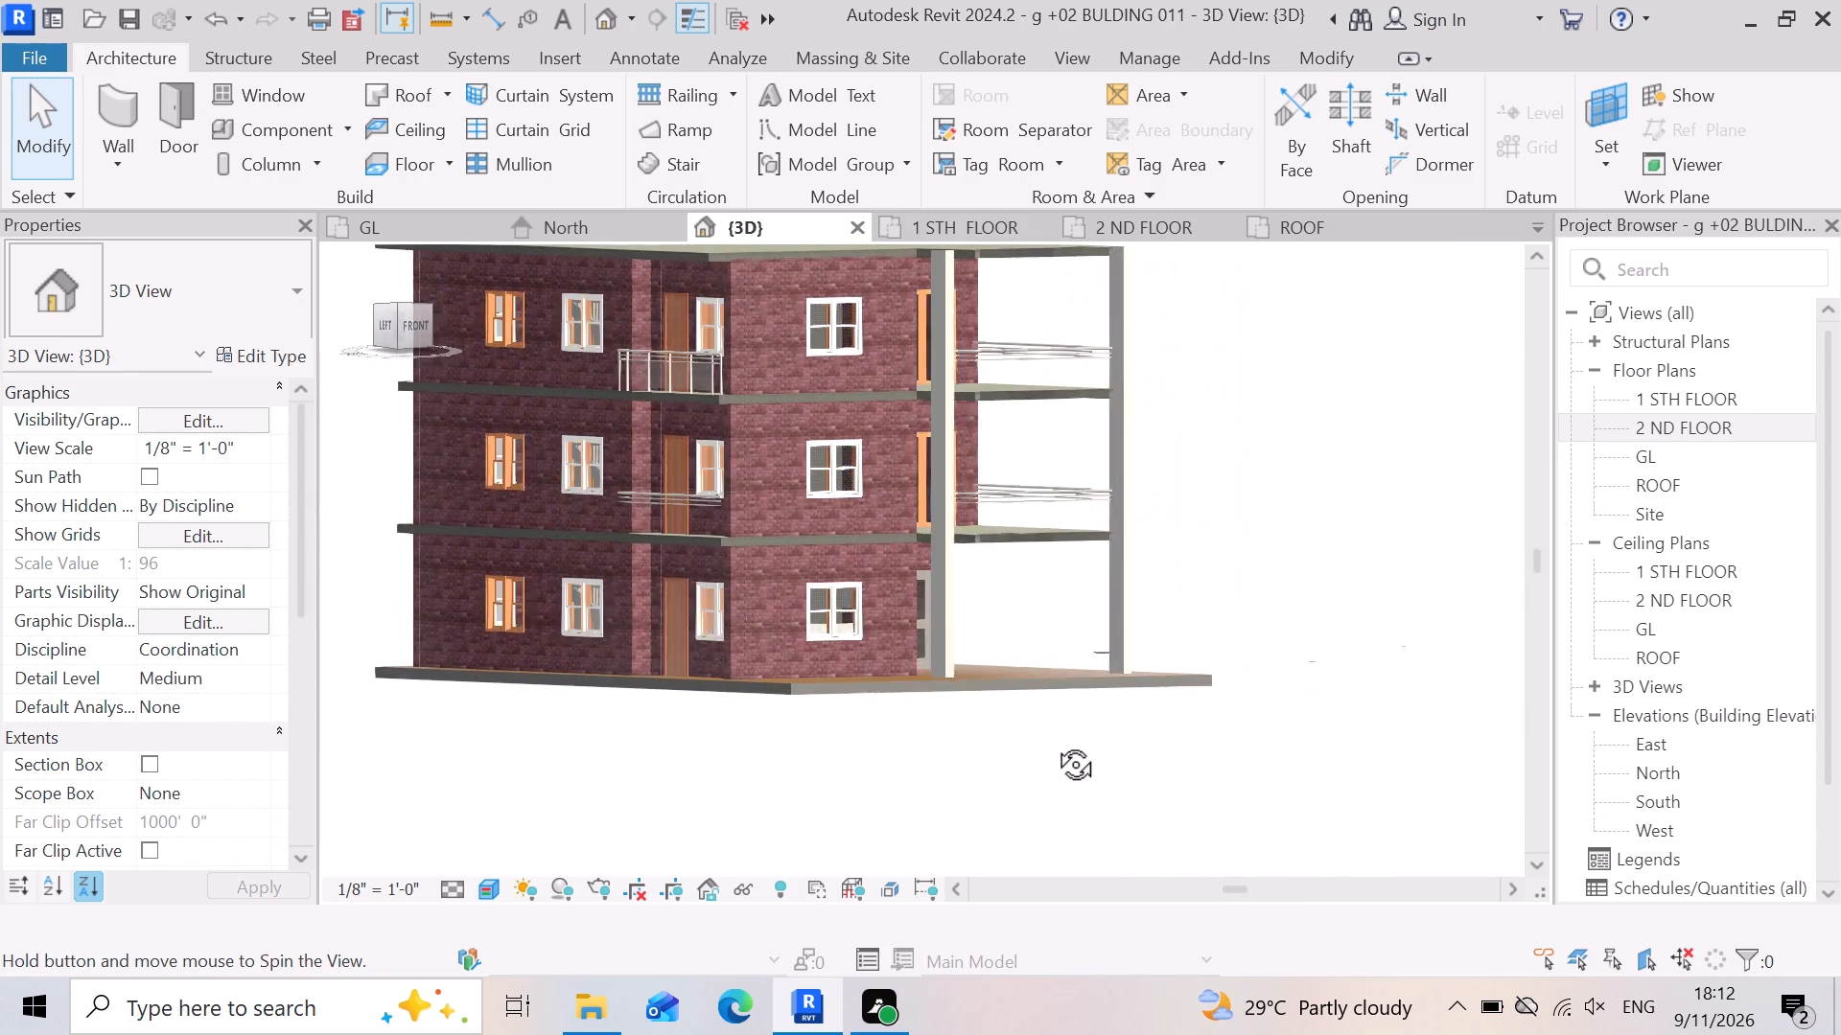
right_click_drag(1054, 743, 1042, 744, "shift")
middle_click(1042, 744, "shift")
scroll(1144, 547, "down", 3)
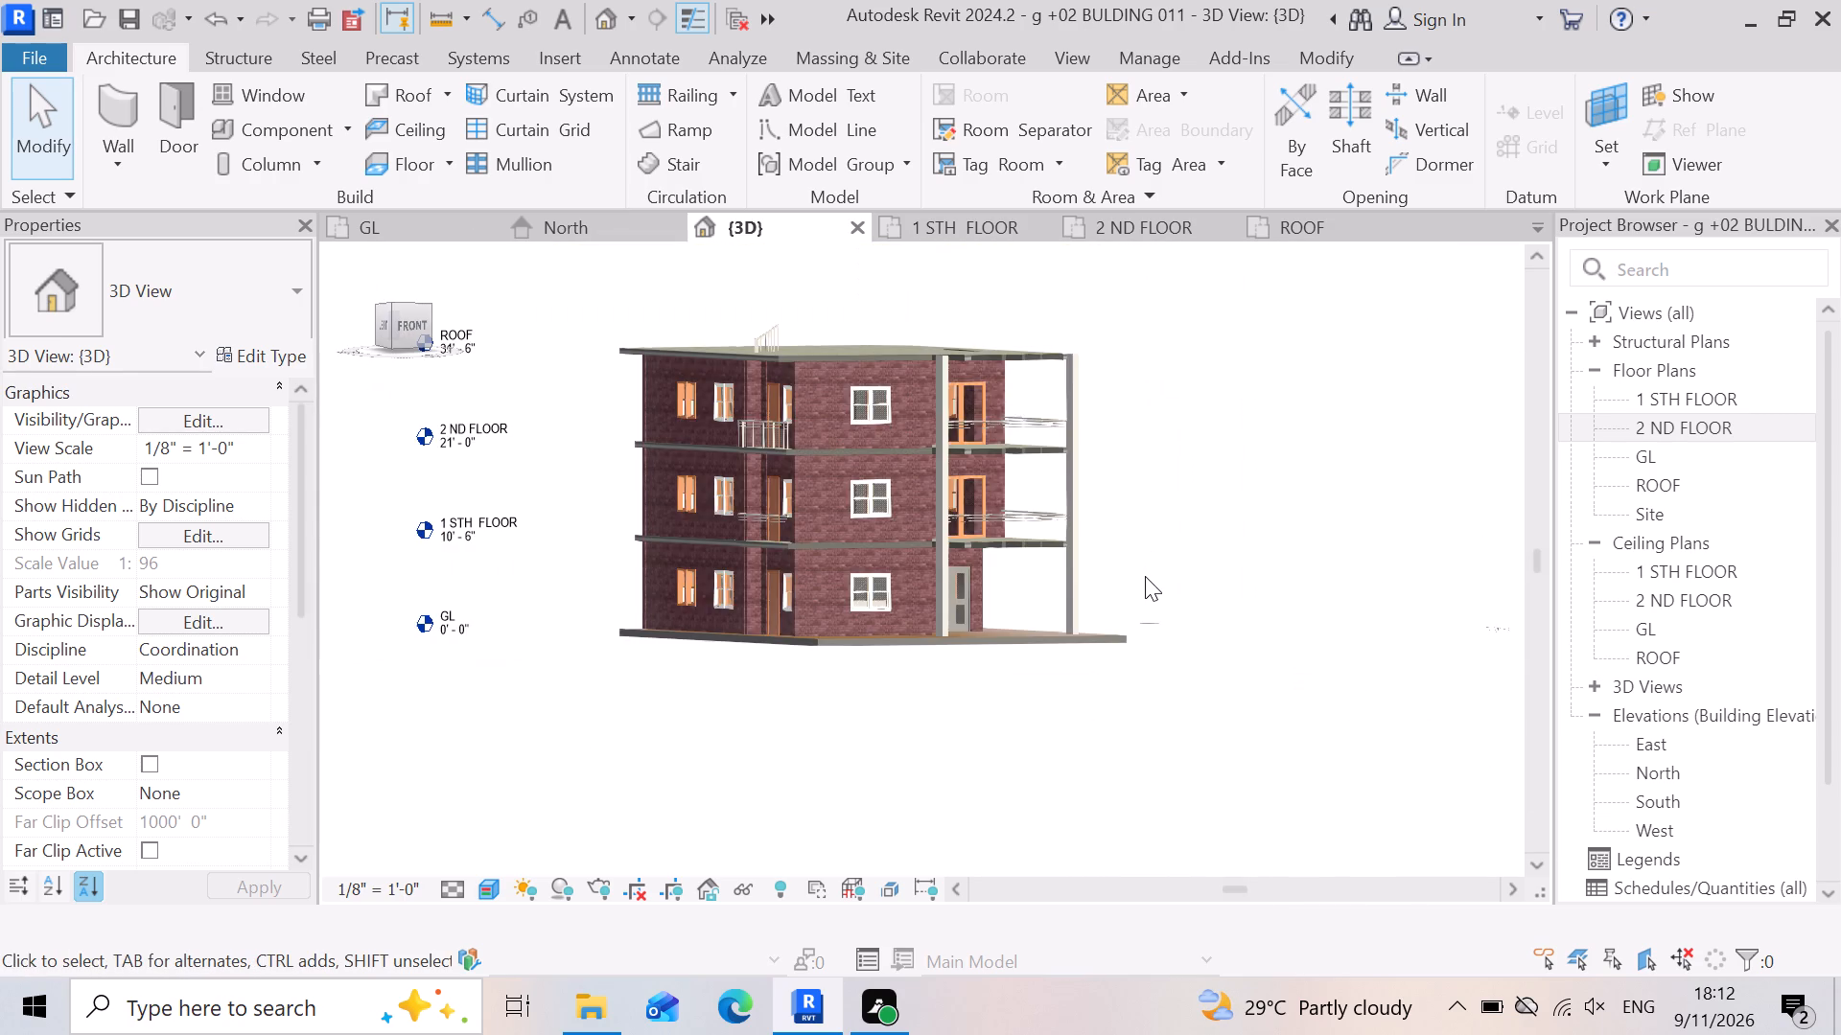
right_click_drag(1145, 576, 1056, 596, "shift")
scroll(896, 578, "up", 2)
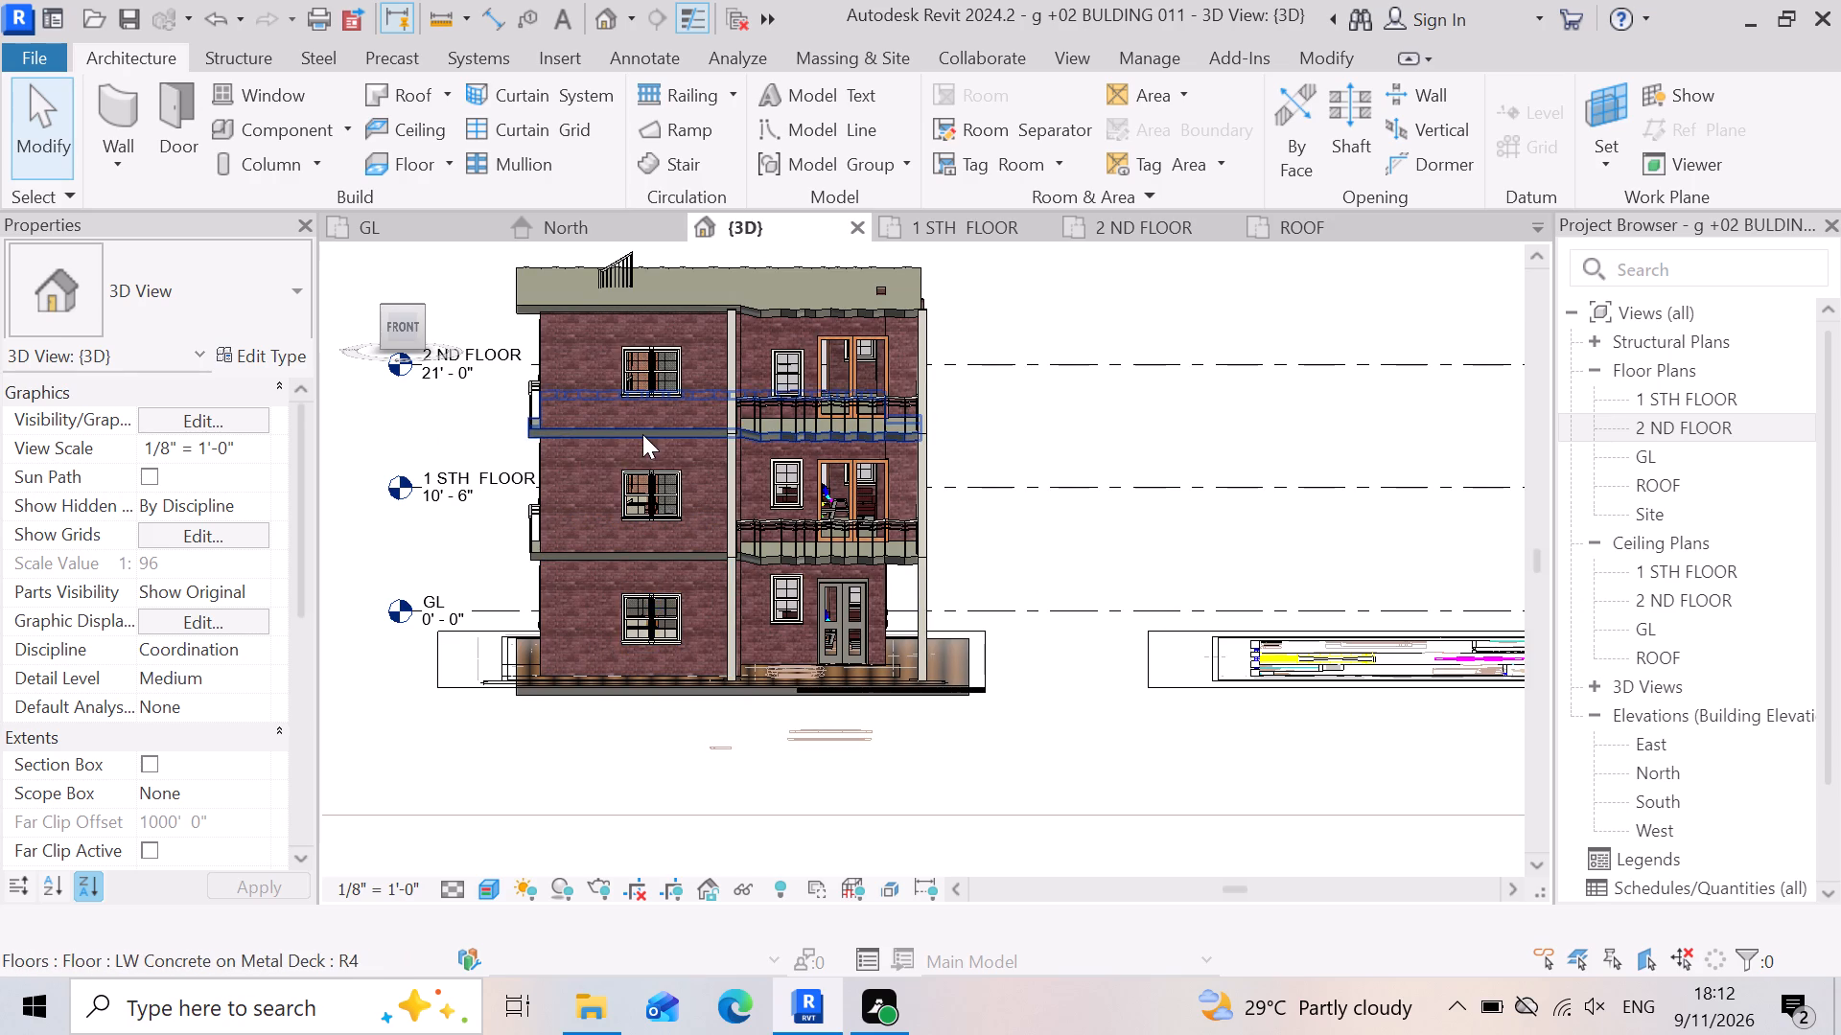
scroll(646, 432, "up", 1)
scroll(1084, 704, "down", 2)
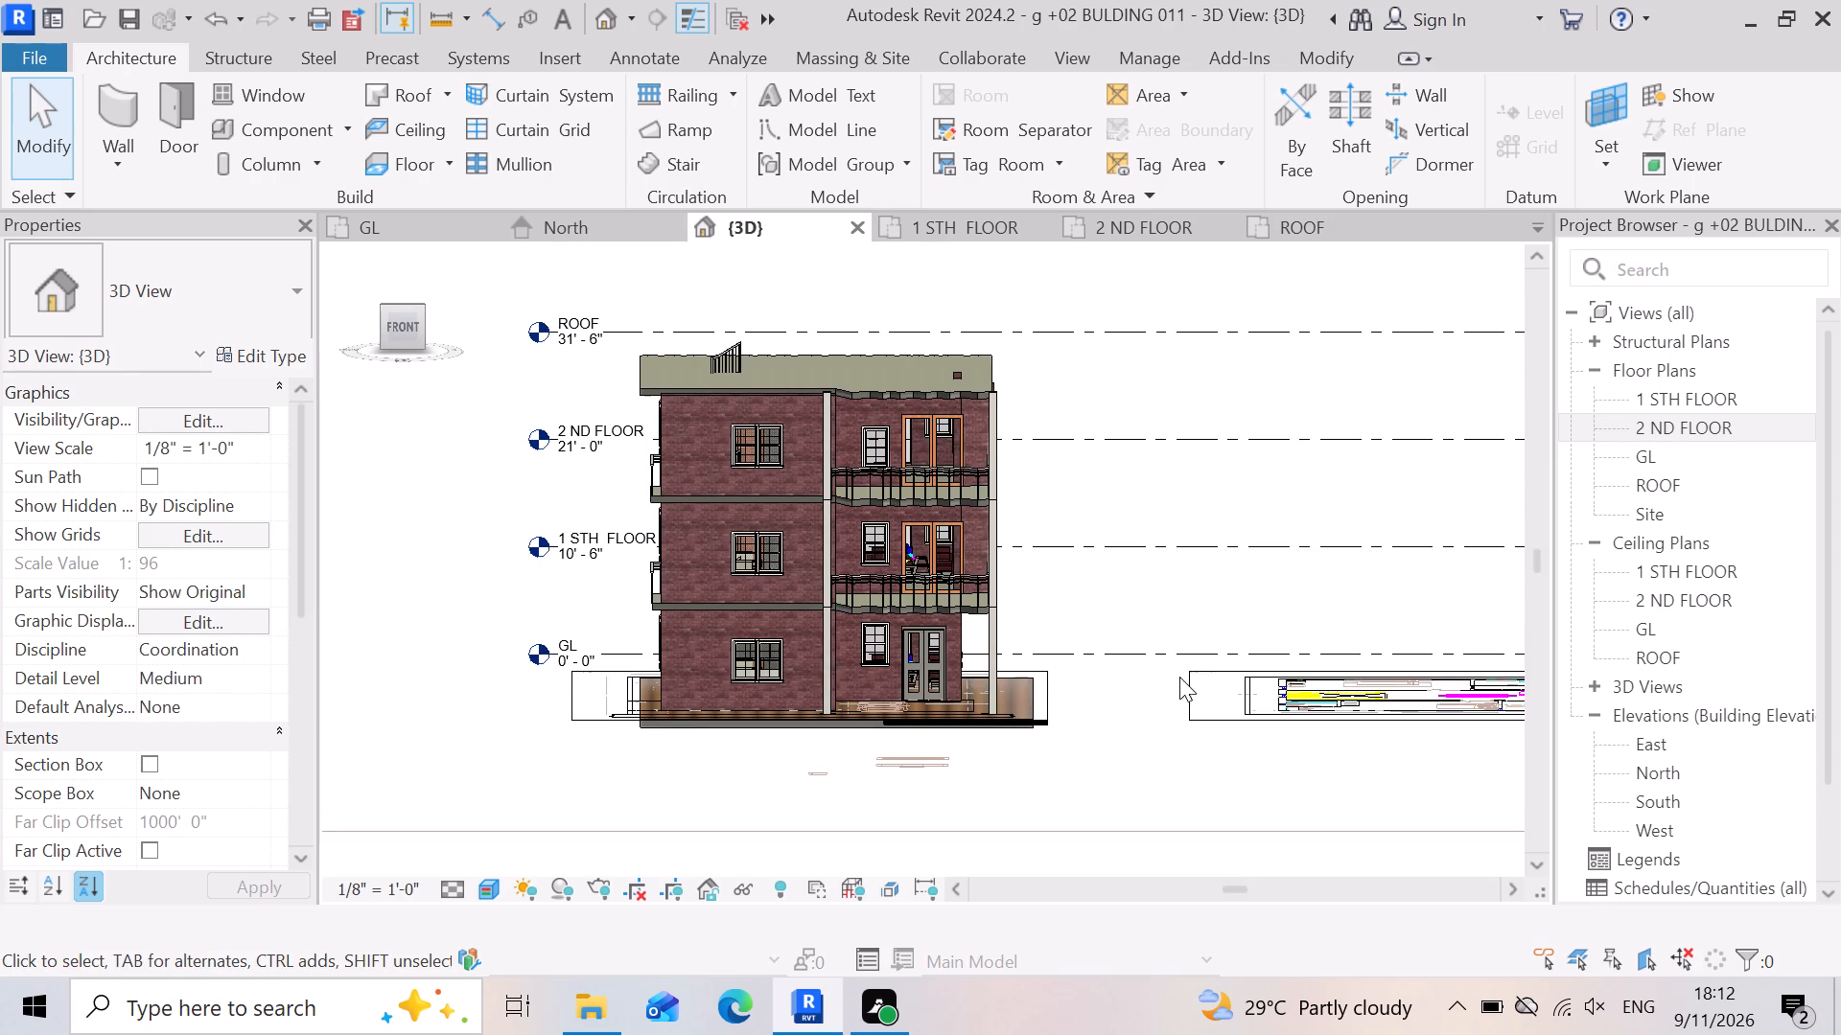
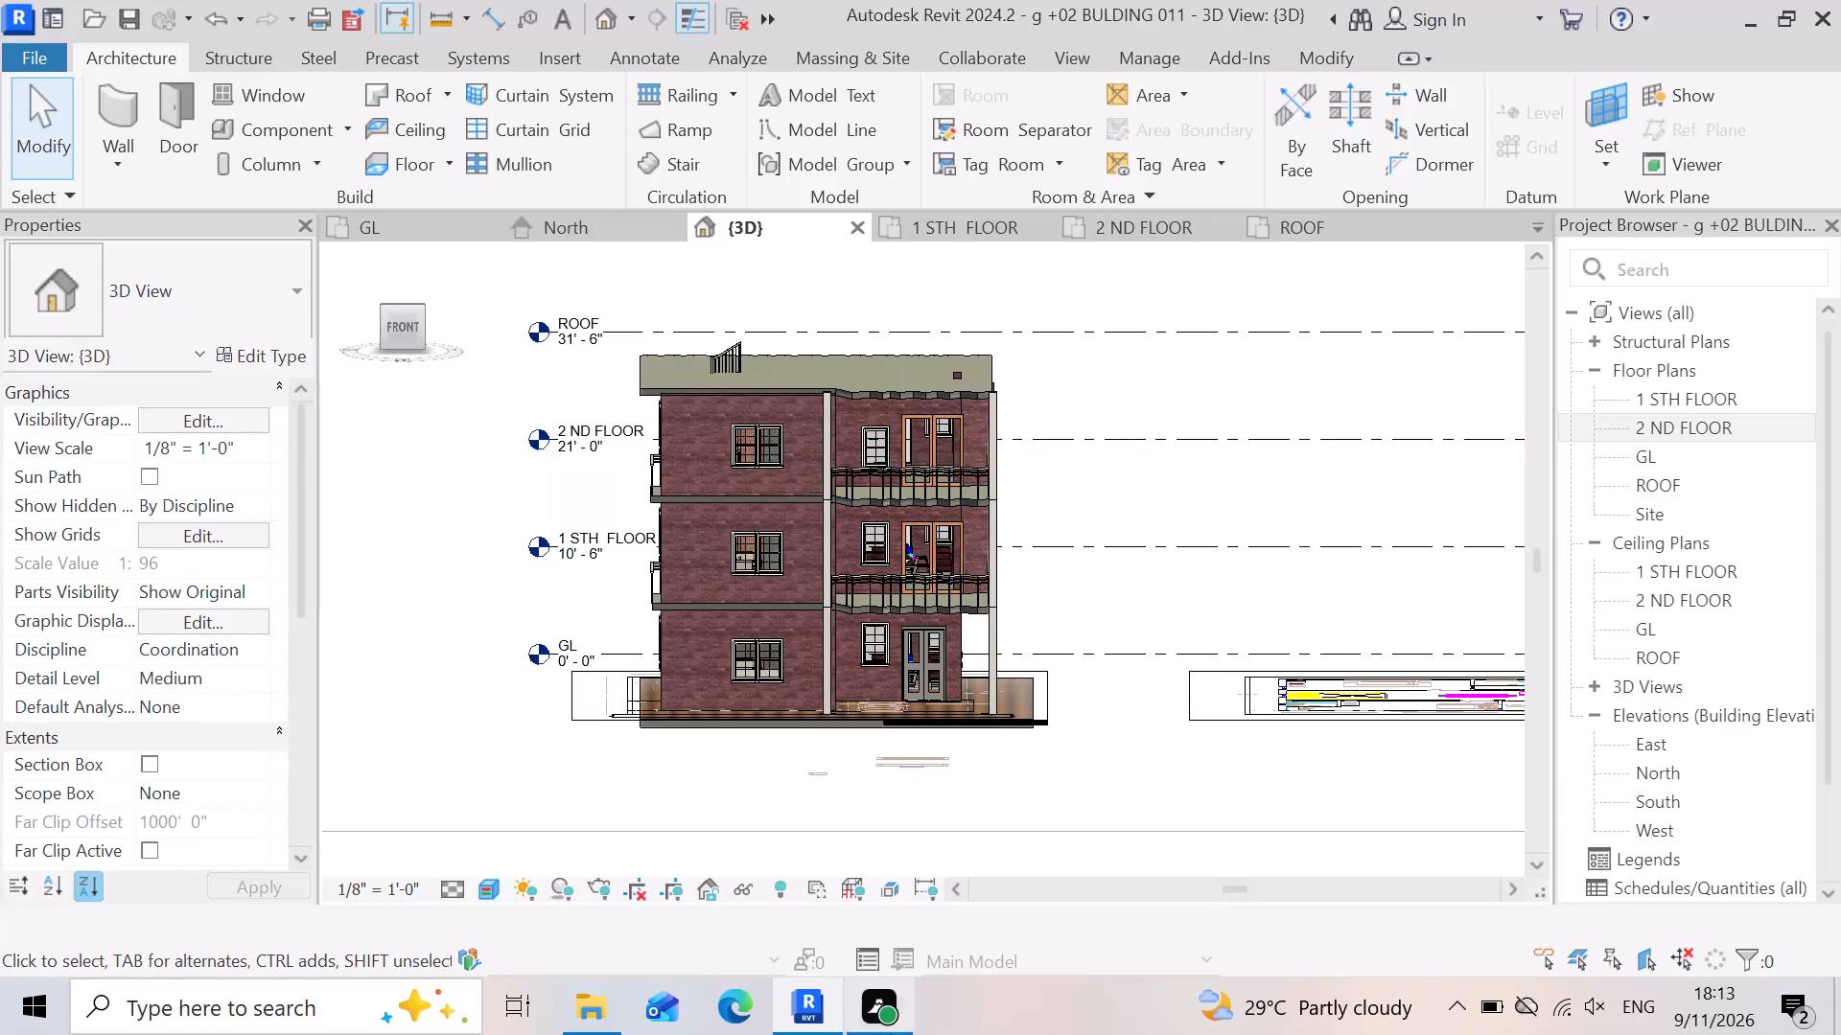
Examine the building's front face in 3D, checking the curved balconies, their railings and the GL entrance against the columns and slabs.
scroll(978, 682, "up", 3)
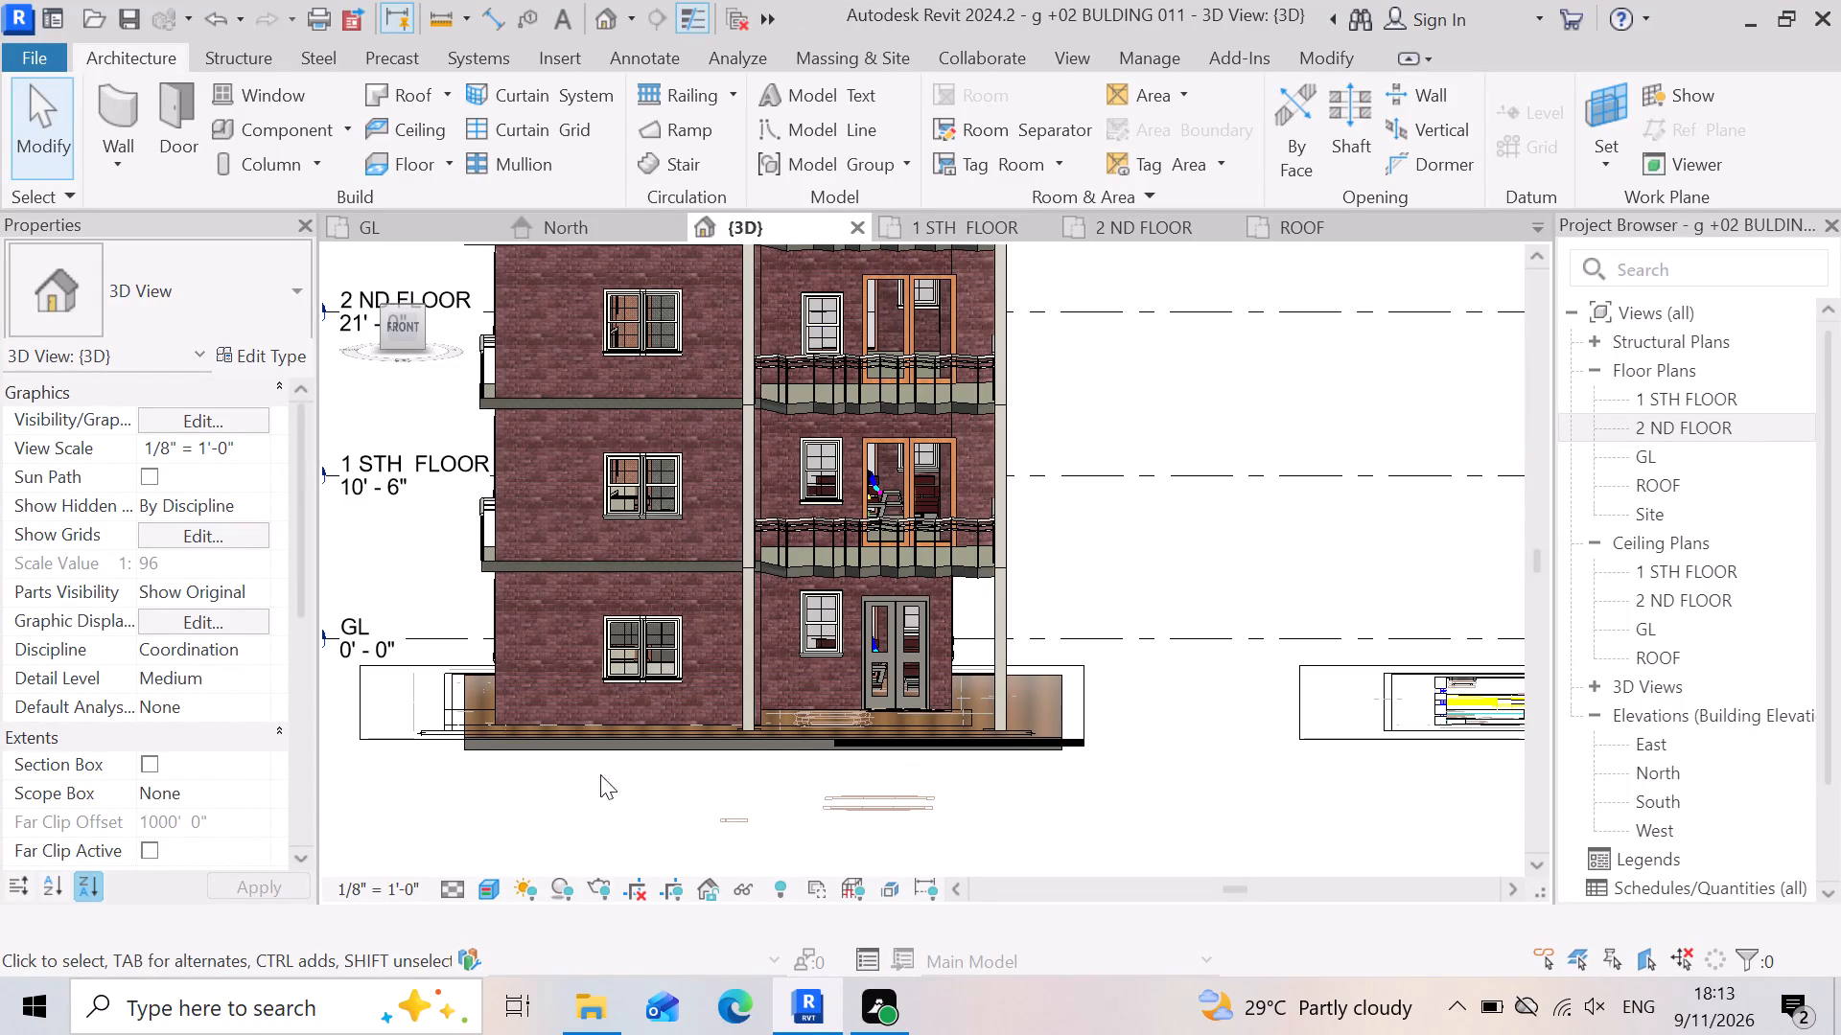
scroll(936, 662, "up", 6)
scroll(1137, 757, "down", 4)
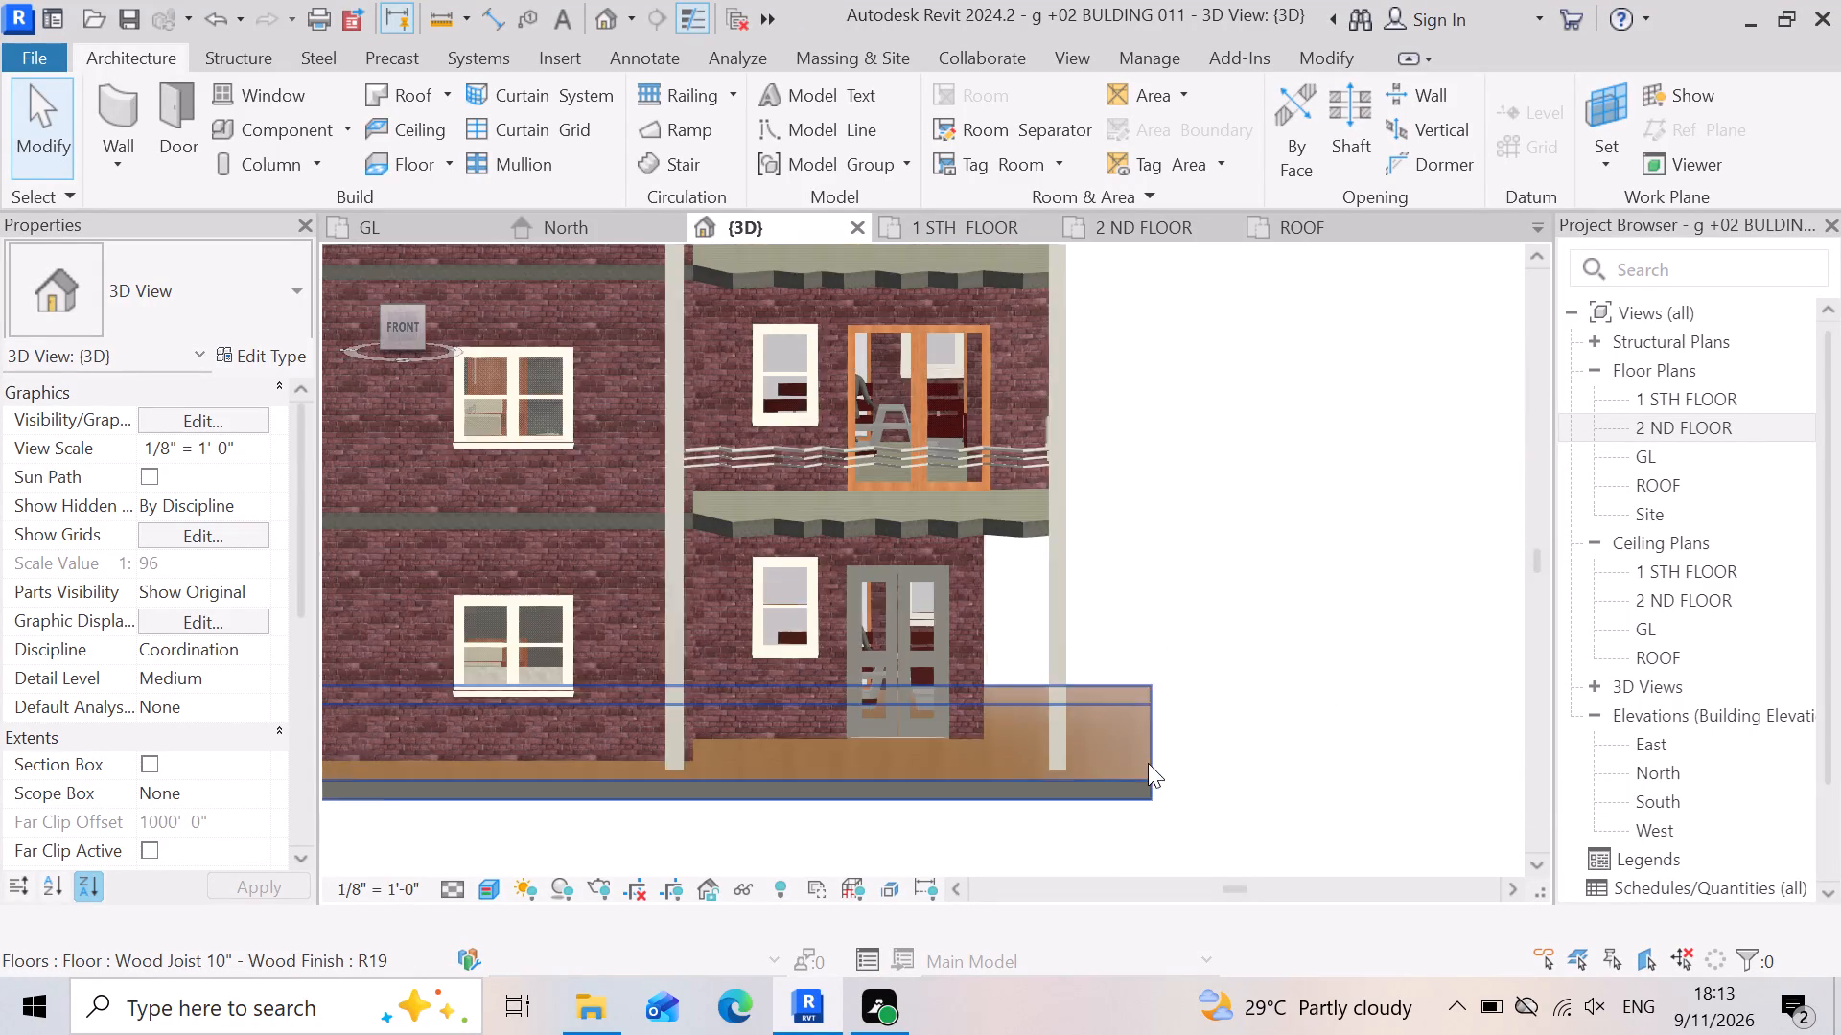
scroll(919, 603, "up", 3)
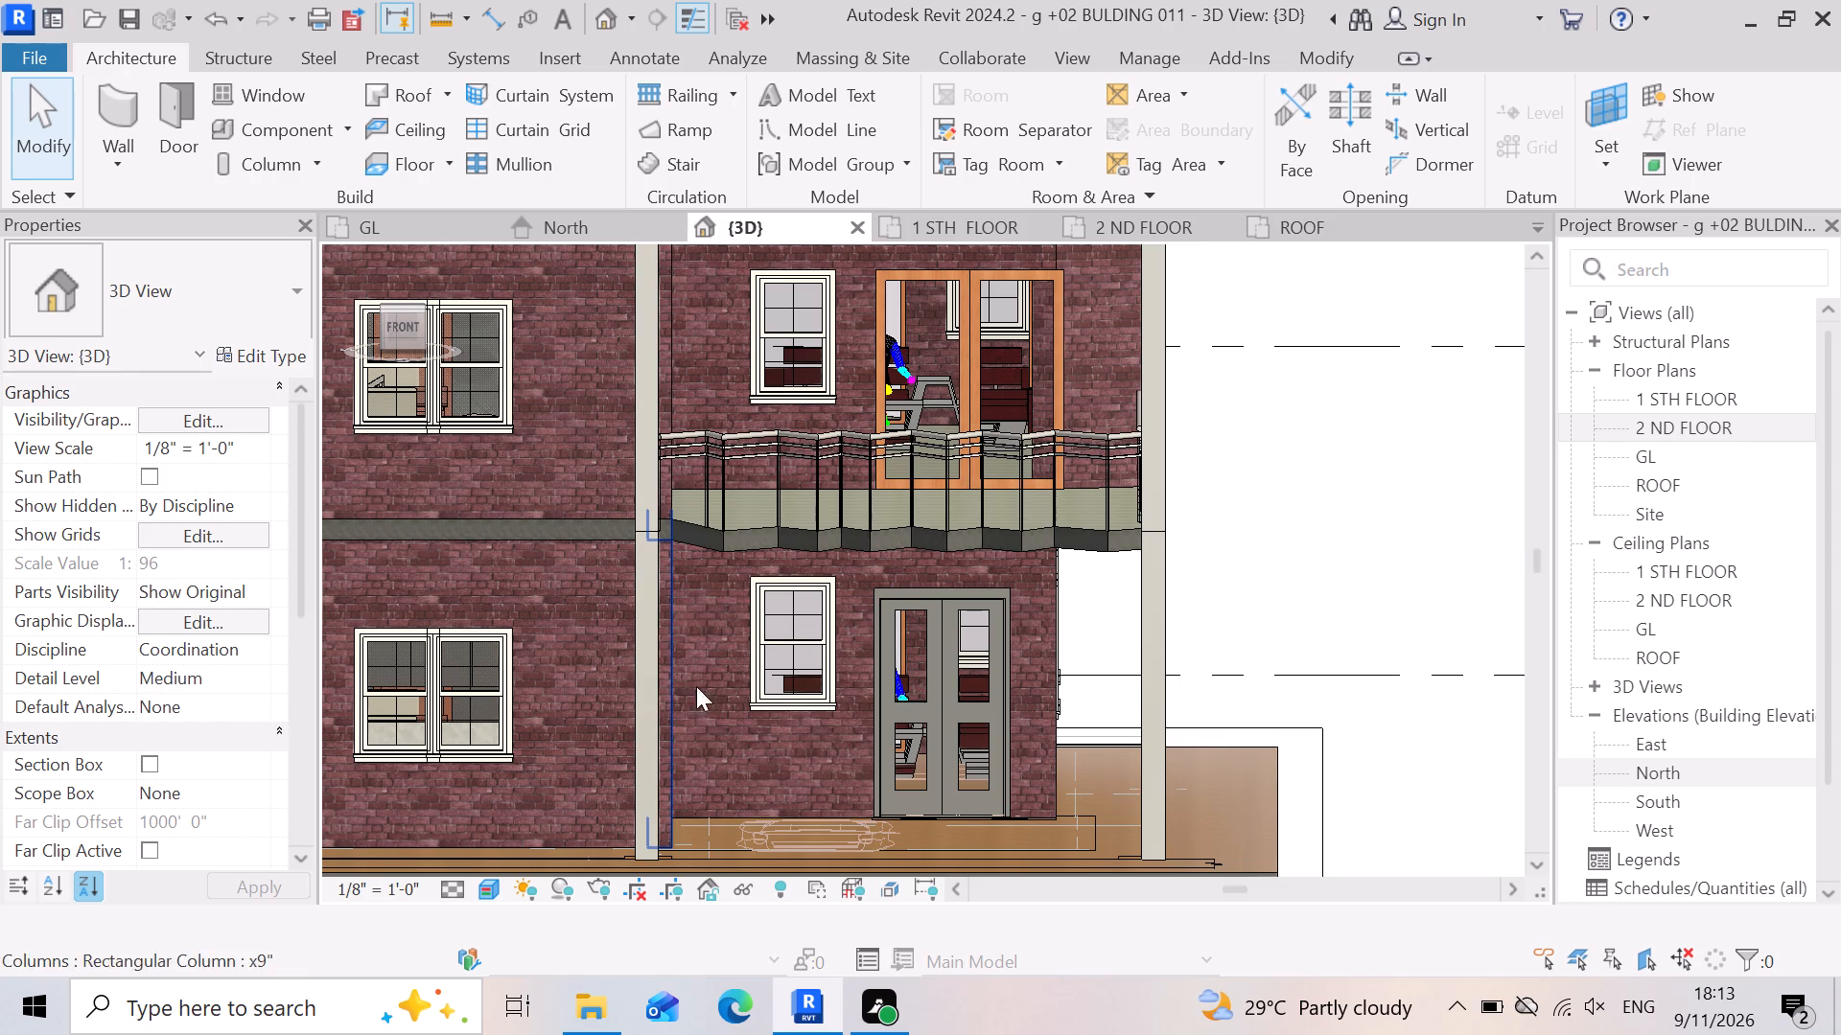
scroll(1142, 713, "down", 5)
scroll(1101, 500, "up", 2)
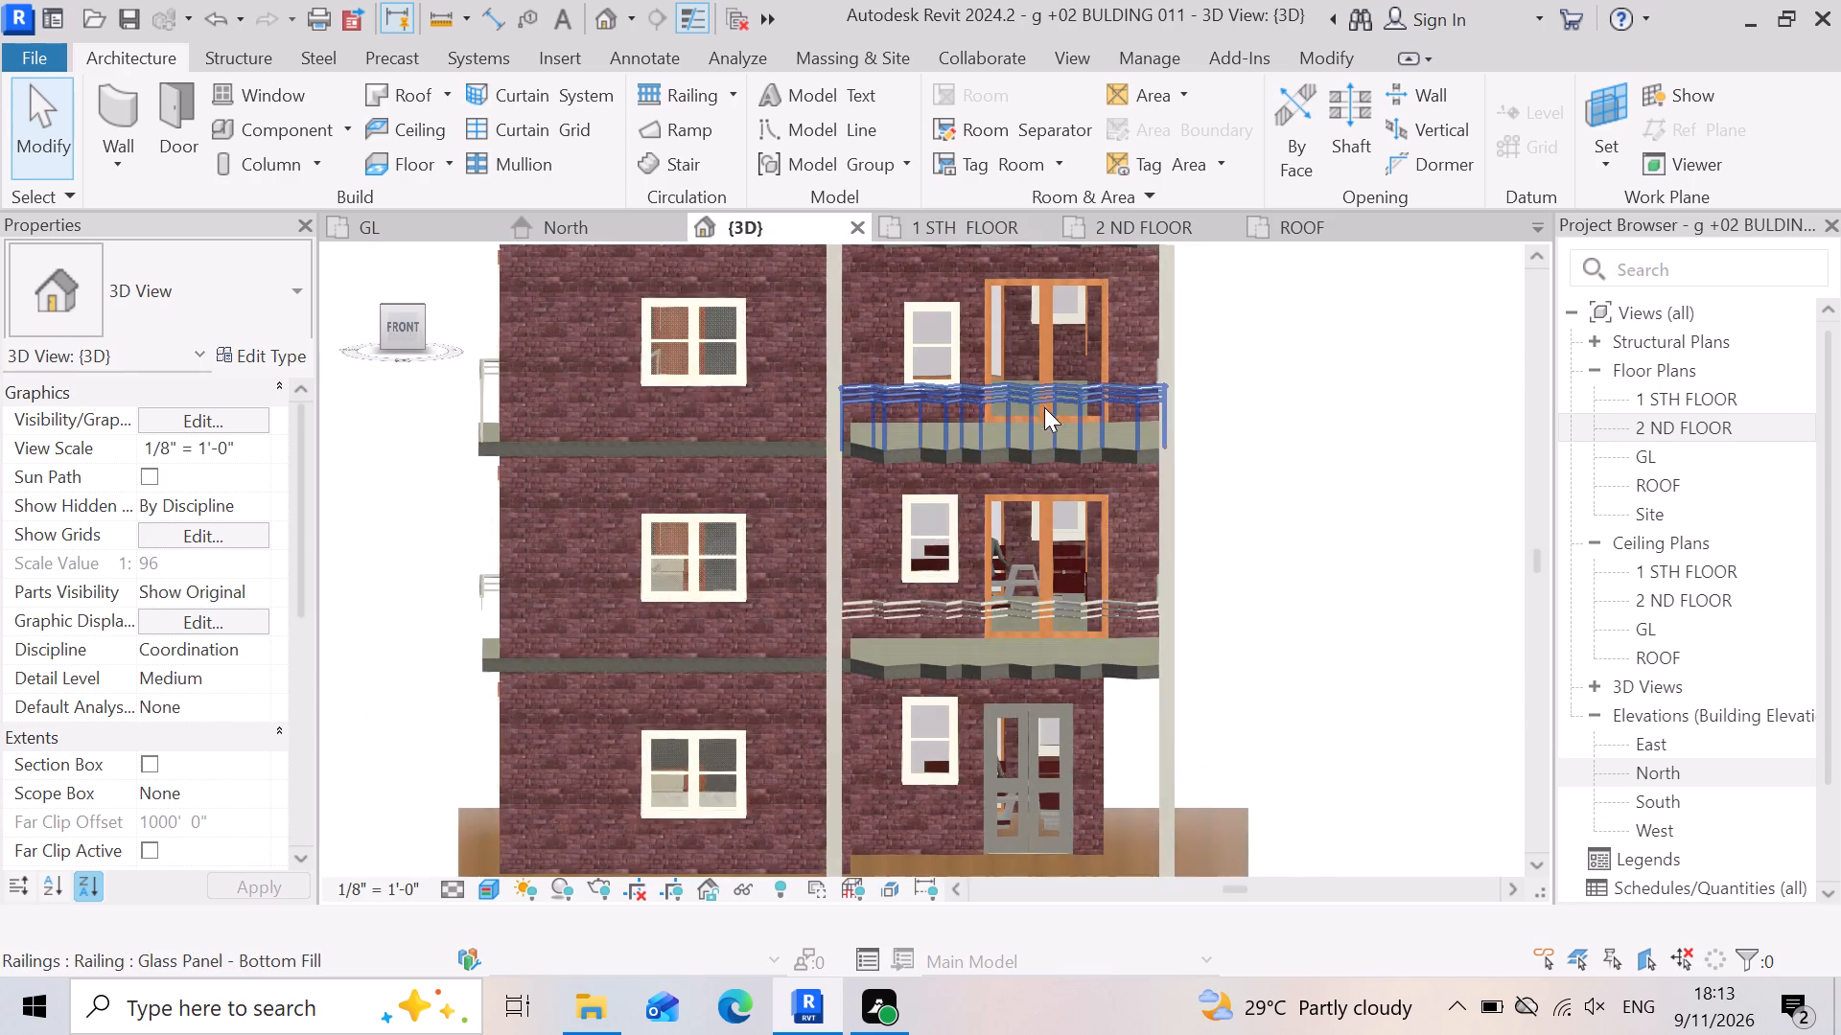
scroll(1037, 399, "up", 10)
scroll(1079, 774, "down", 10)
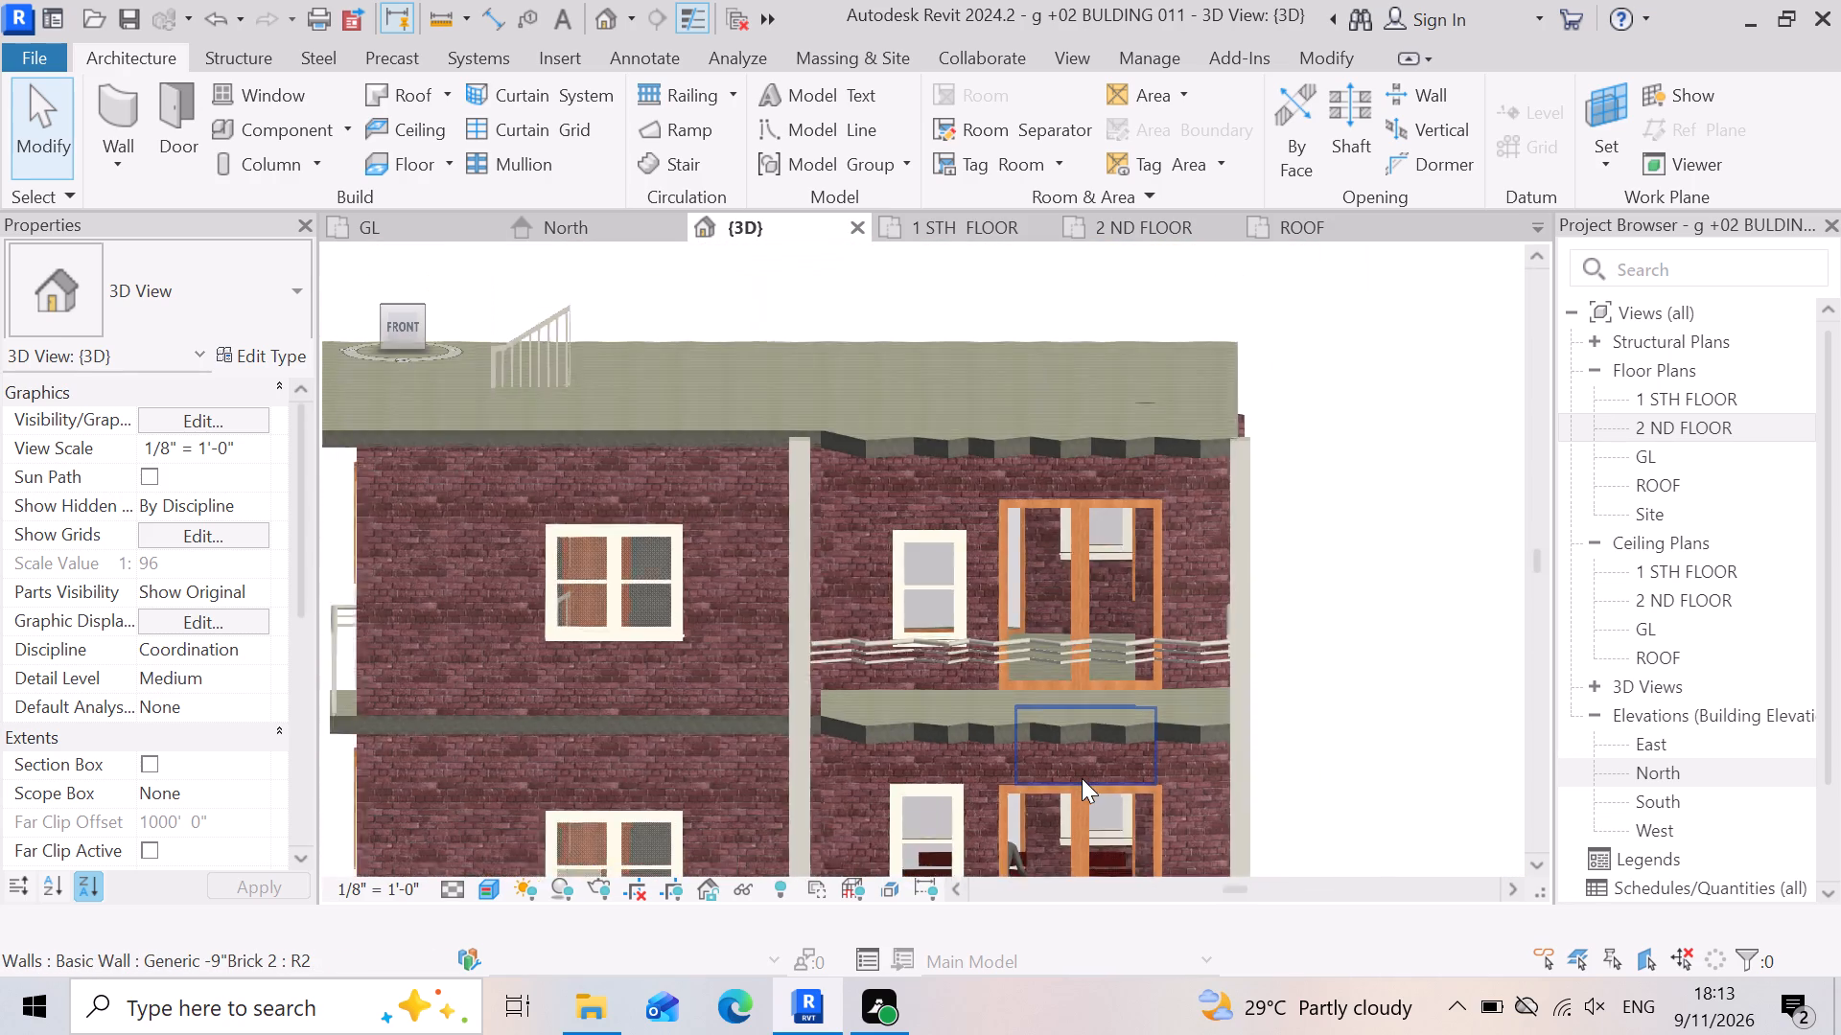
scroll(1082, 778, "down", 4)
scroll(1025, 869, "up", 3)
scroll(1213, 629, "down", 3)
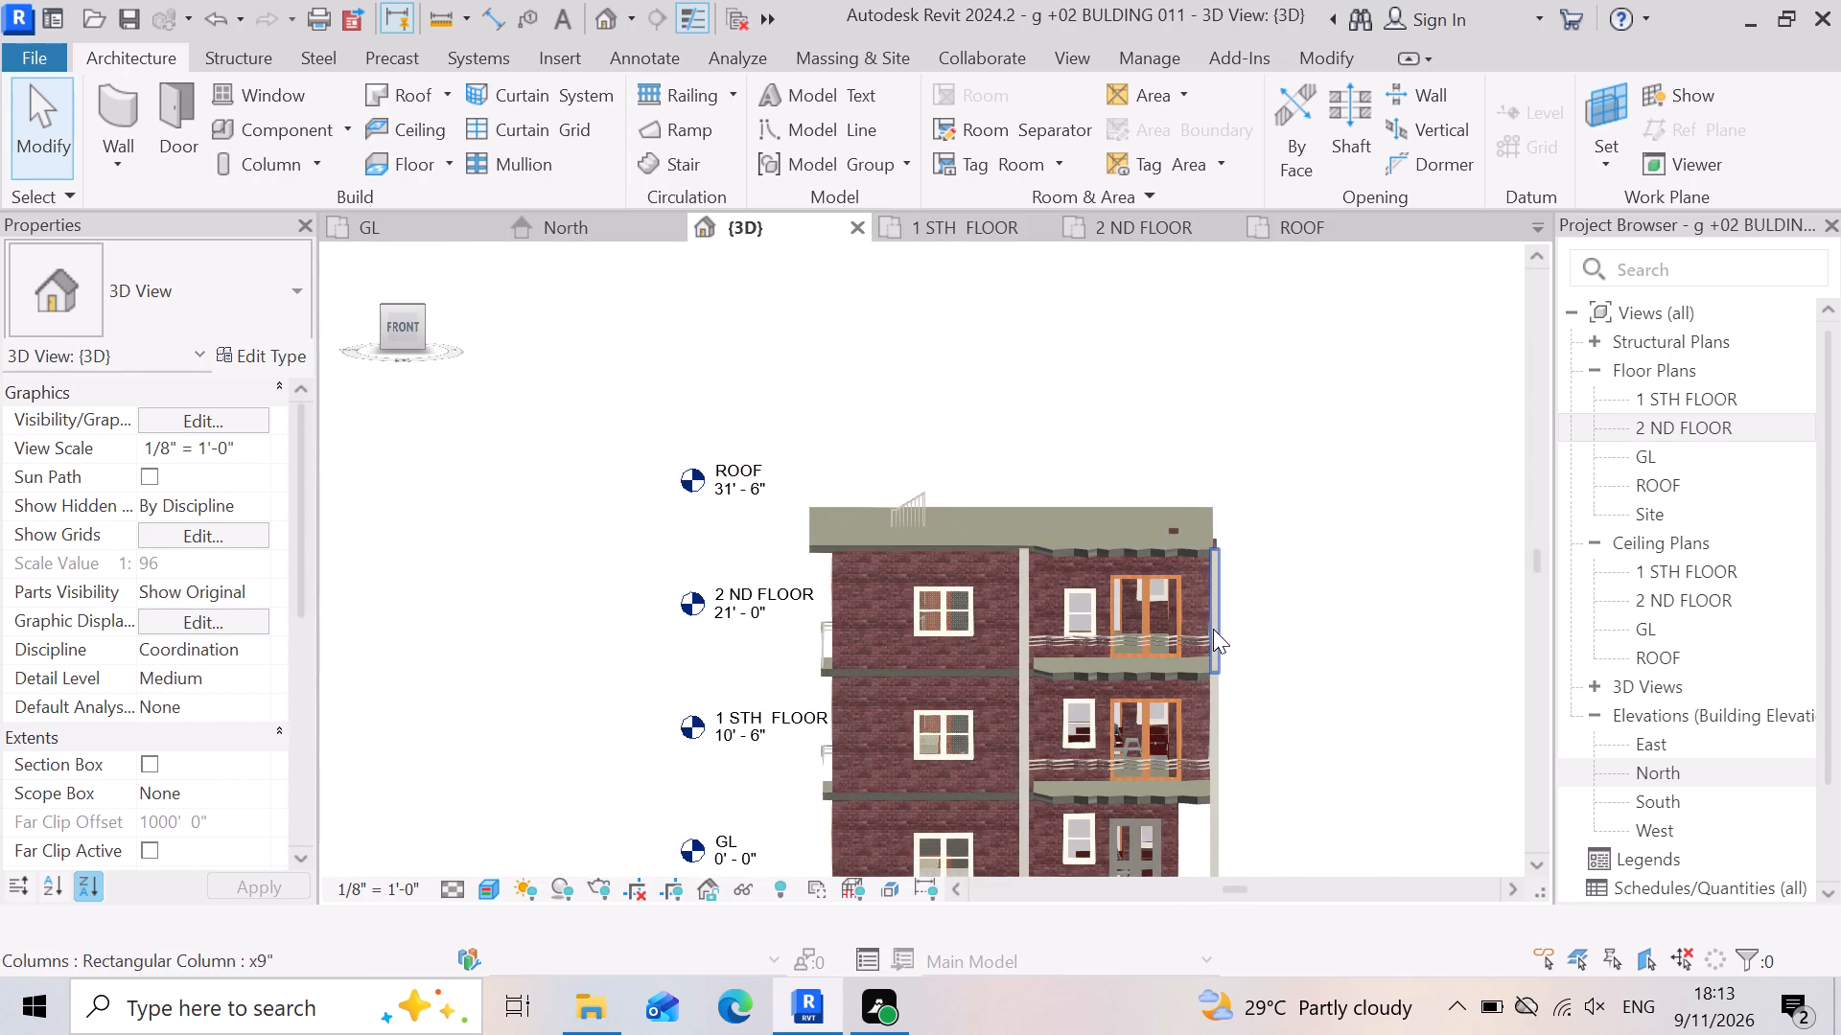
Inspect the paired double-hung windows on the front brick wall at the 1 STH FLOOR and 2 ND FLOOR levels.
scroll(1028, 807, "up", 3)
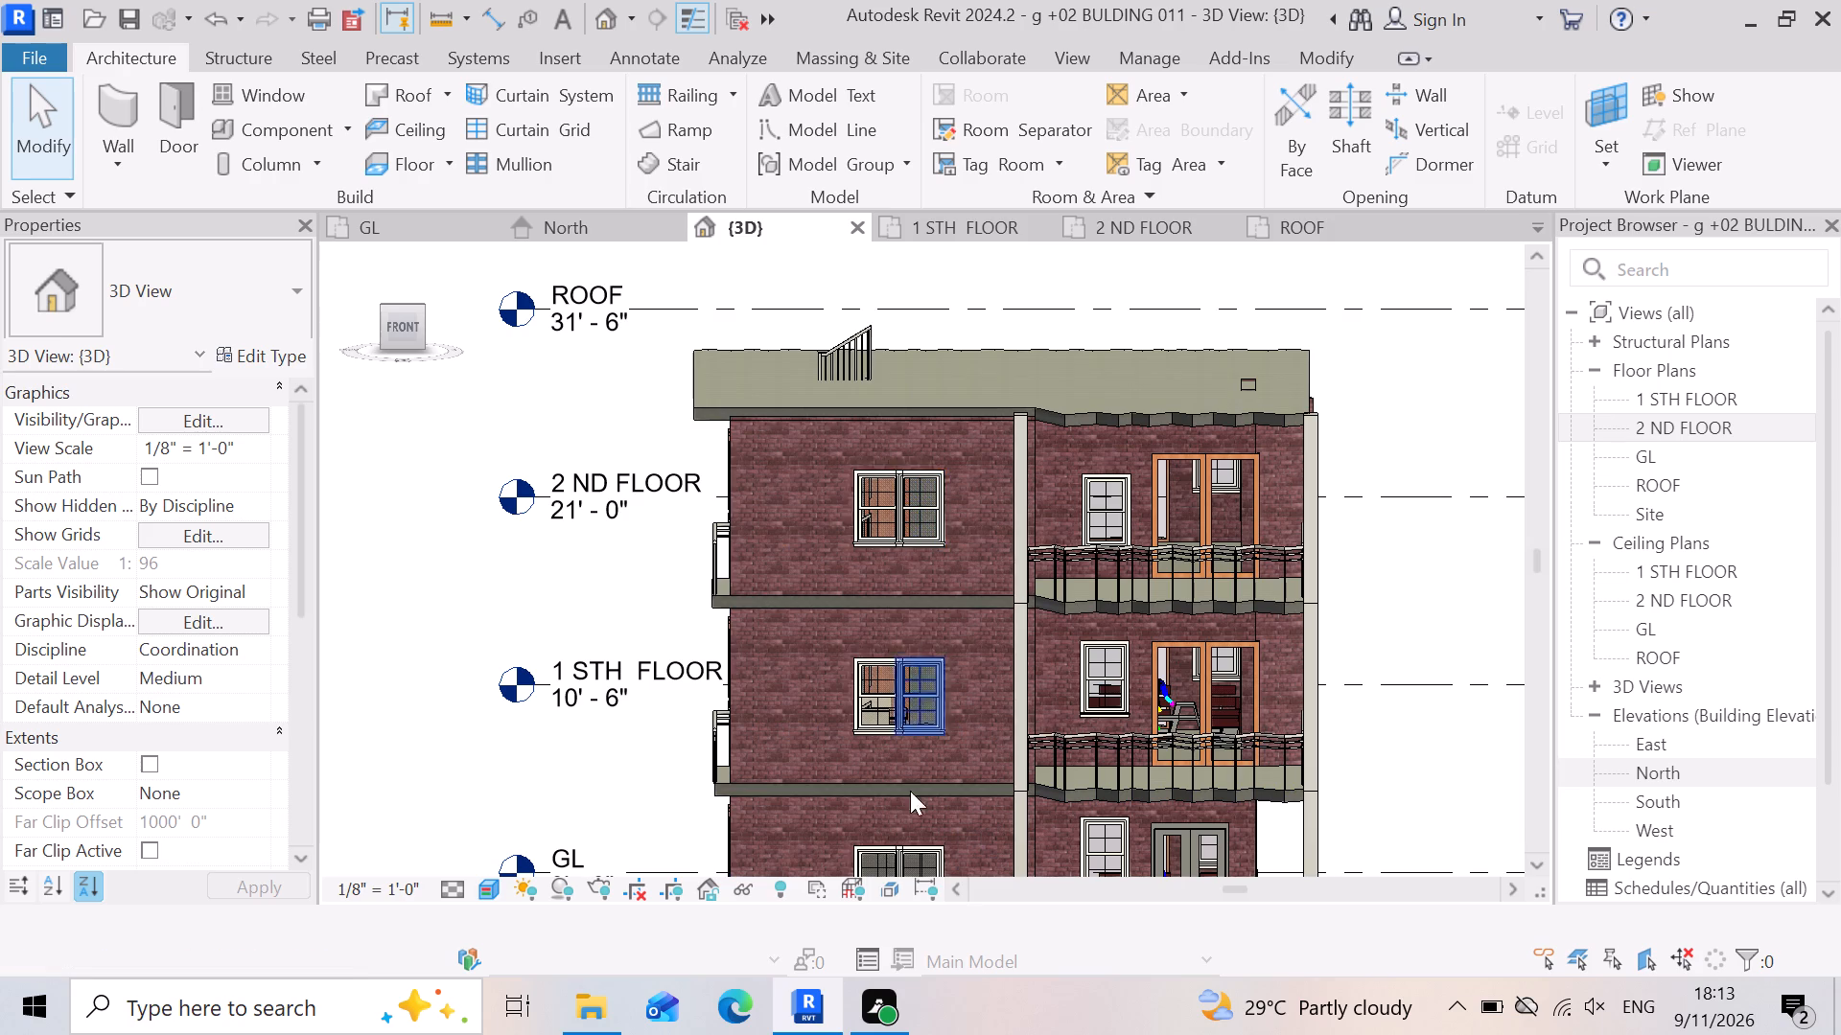
scroll(870, 817, "up", 5)
scroll(889, 678, "up", 3)
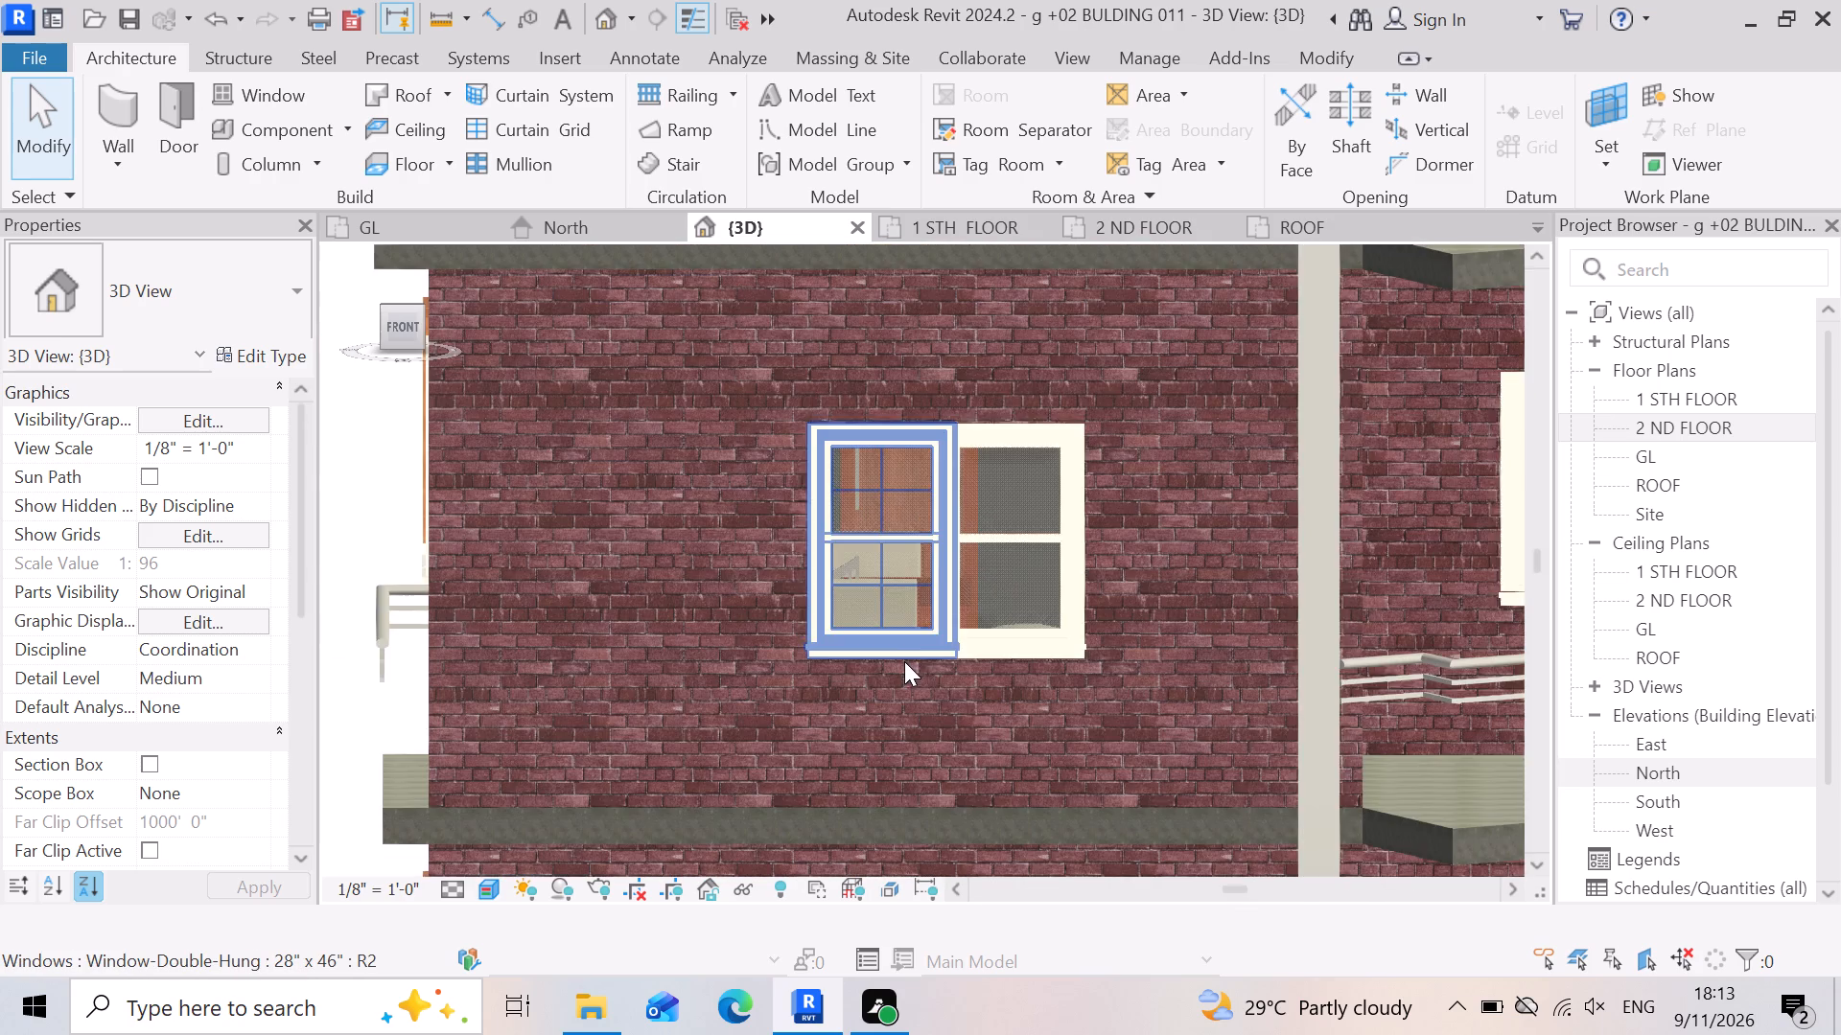
scroll(992, 703, "down", 7)
scroll(1013, 375, "up", 4)
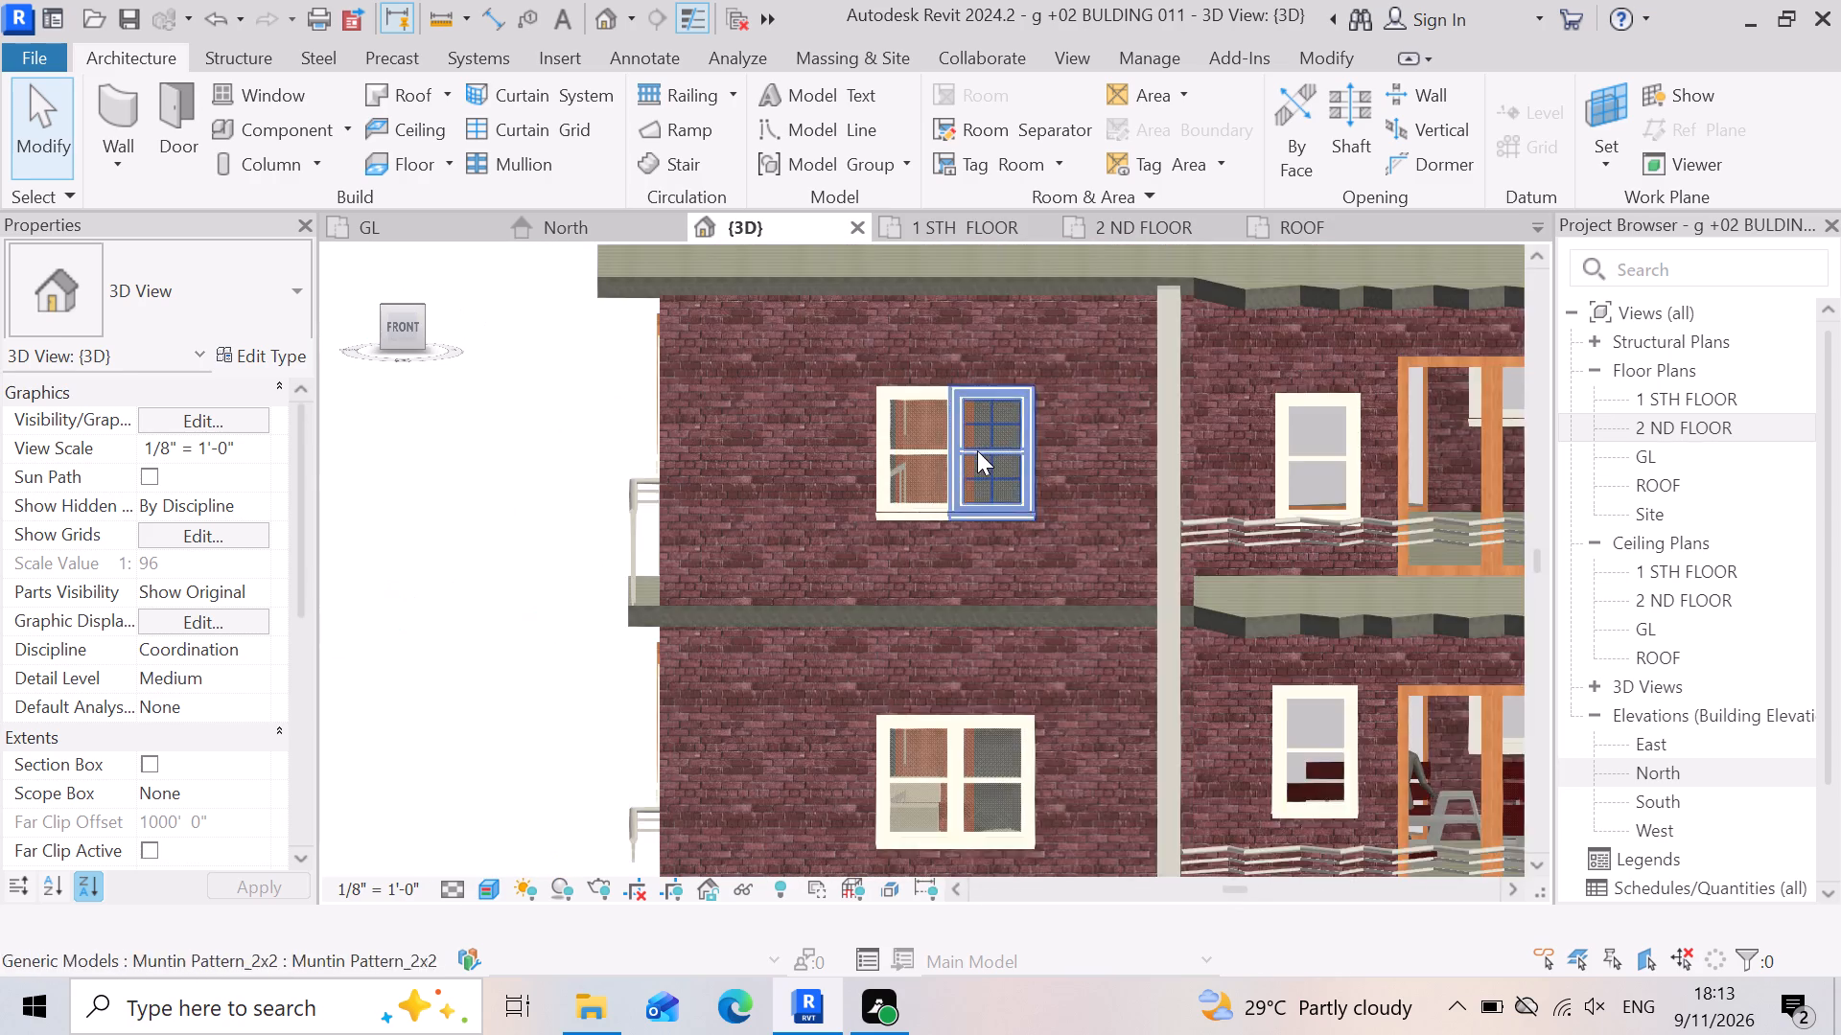
scroll(977, 450, "up", 4)
scroll(966, 591, "down", 8)
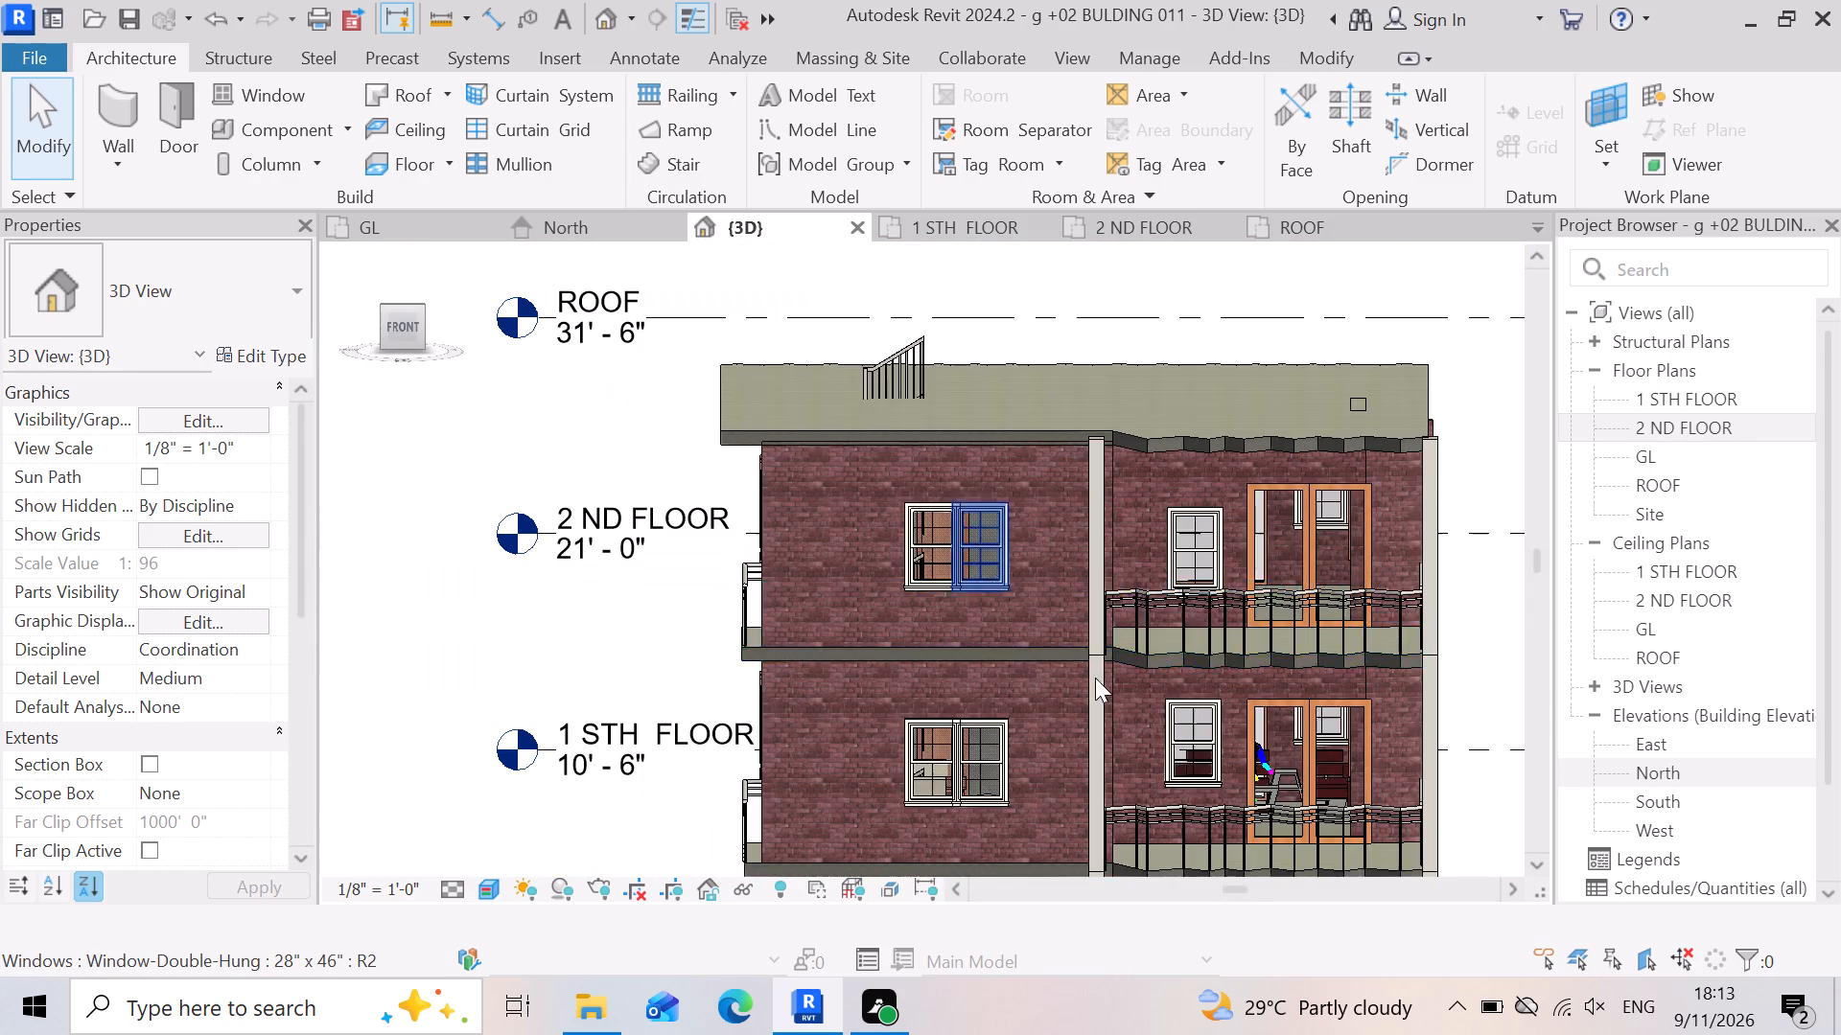
Examine the 1 STH FLOOR front balcony's window, double glass door and railing up close, including the furniture behind the door.
scroll(1237, 566, "up", 5)
scroll(1153, 617, "down", 8)
scroll(1208, 778, "up", 13)
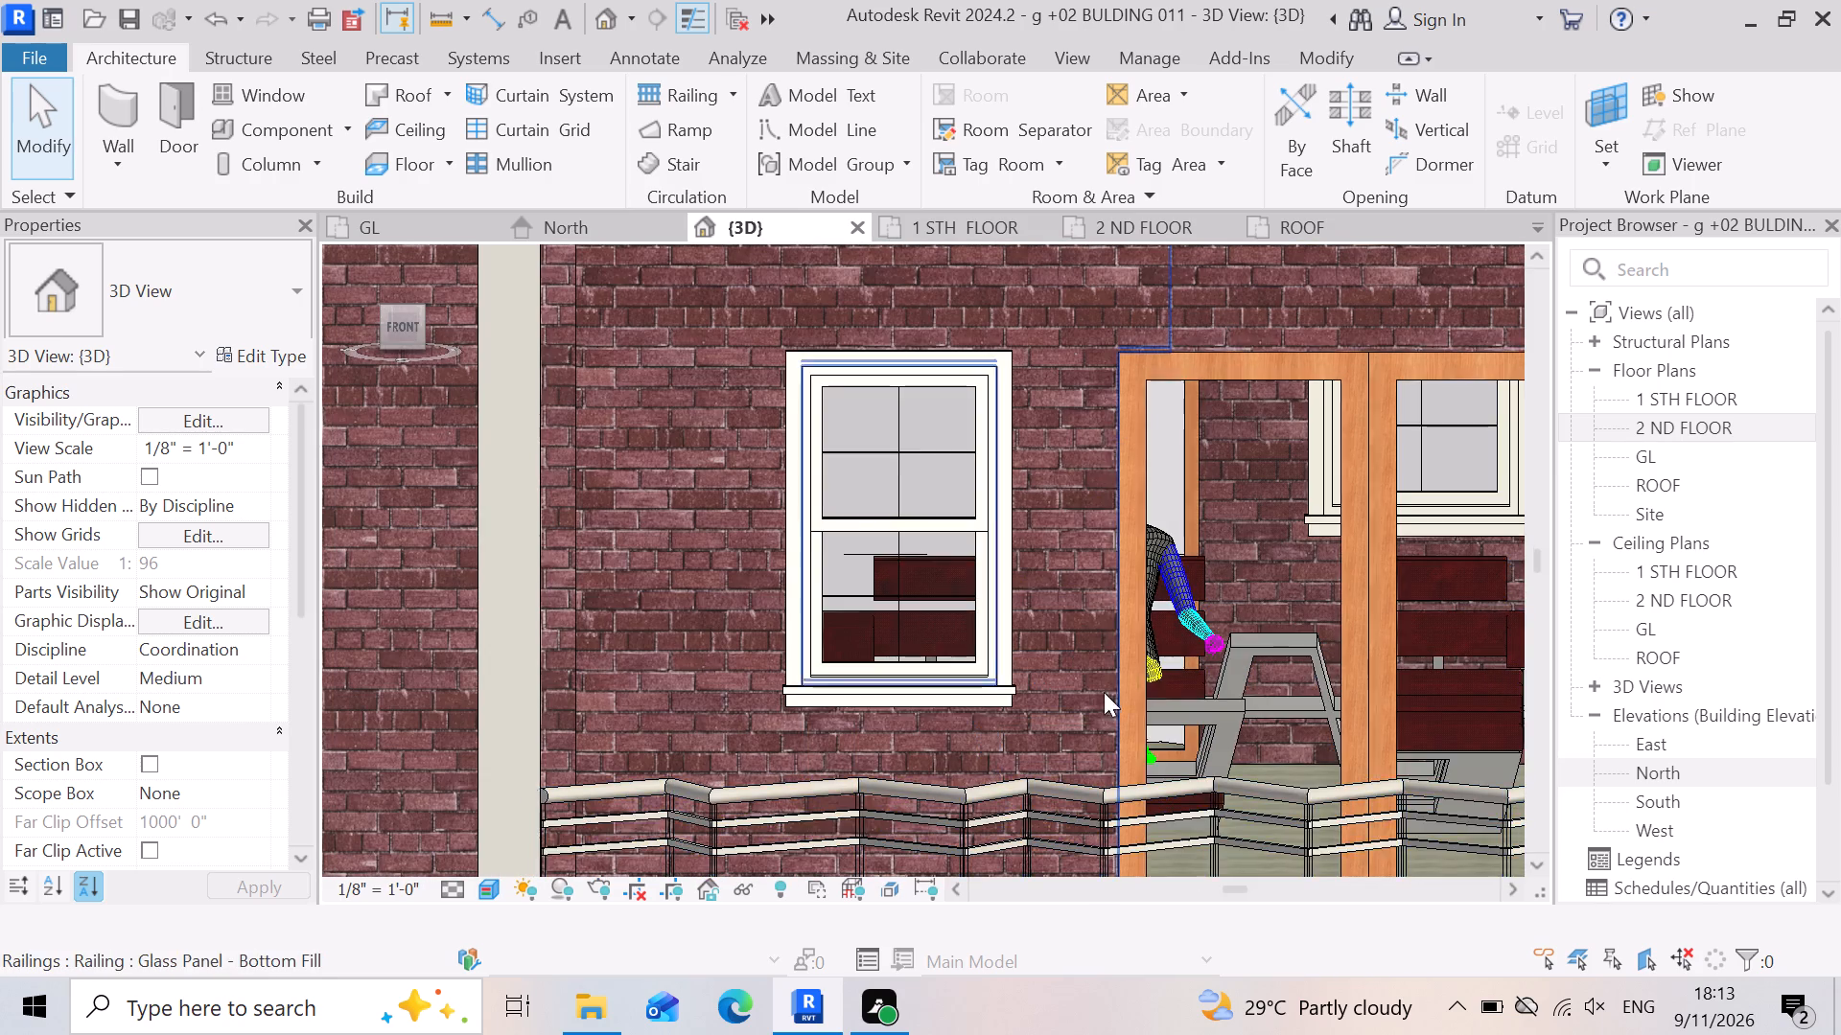
scroll(1209, 668, "up", 2)
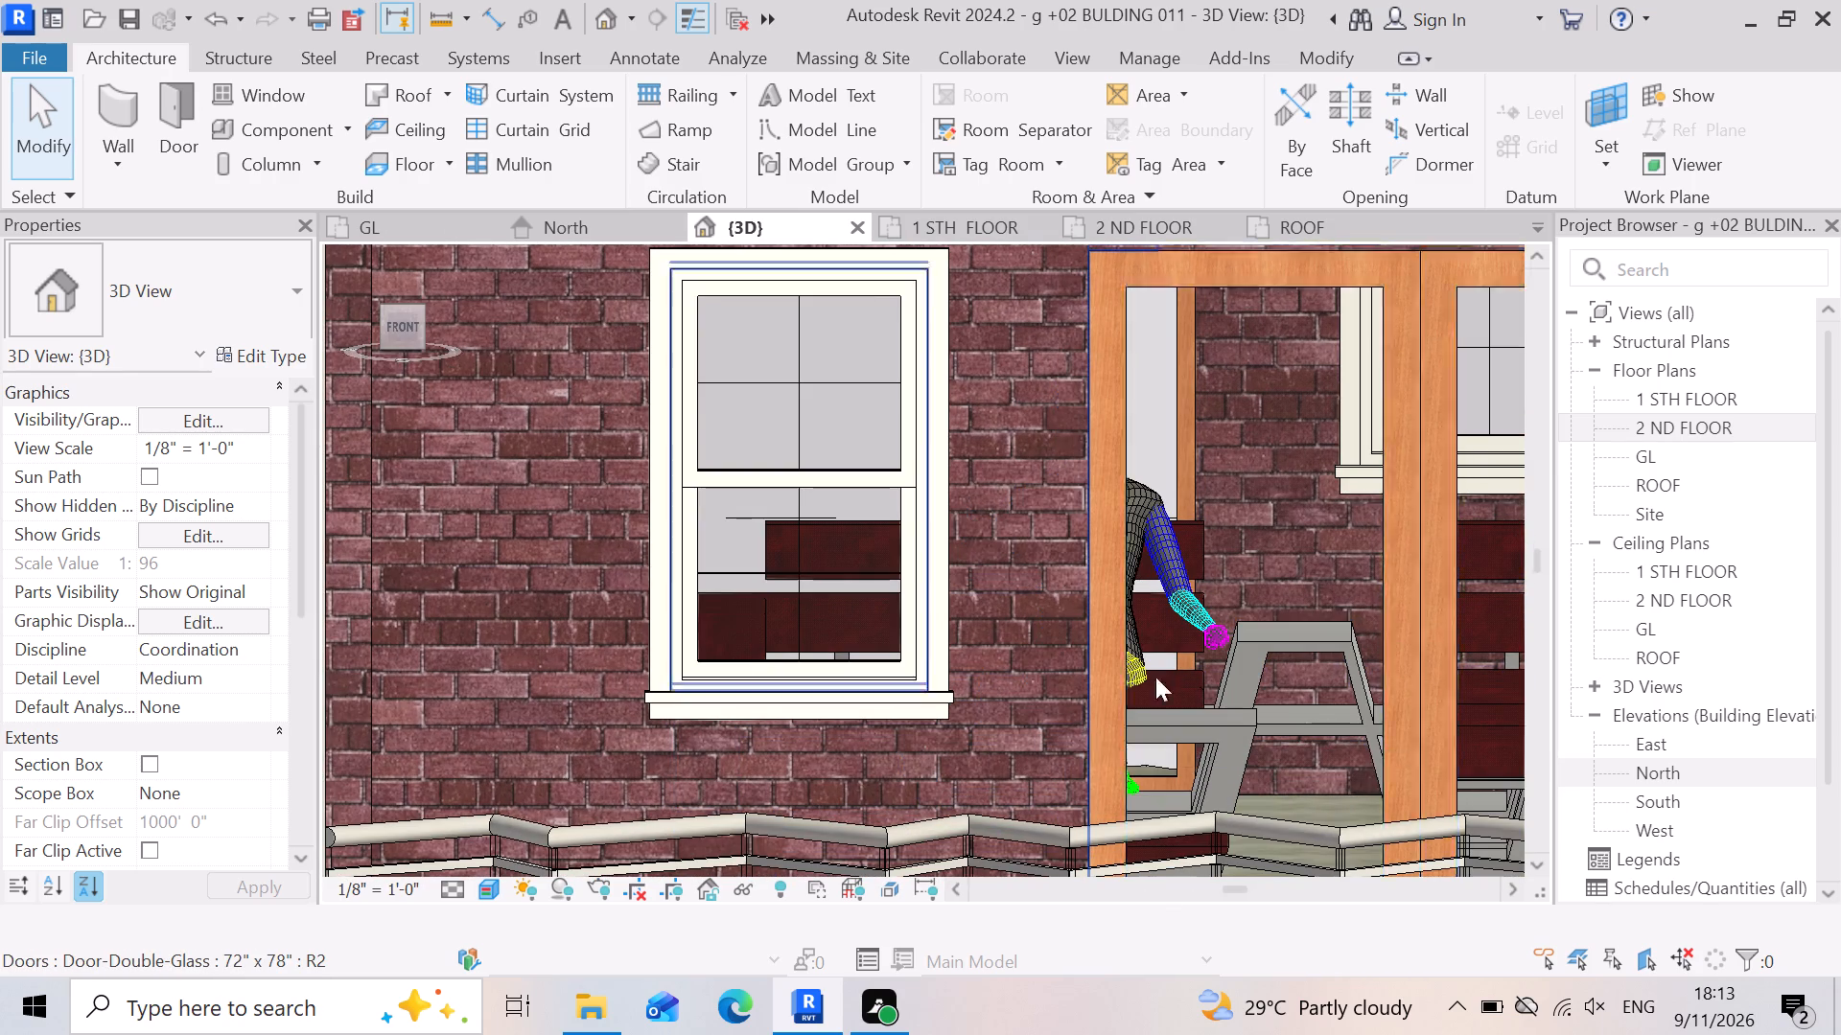
scroll(1259, 631, "up", 2)
scroll(1361, 621, "down", 1)
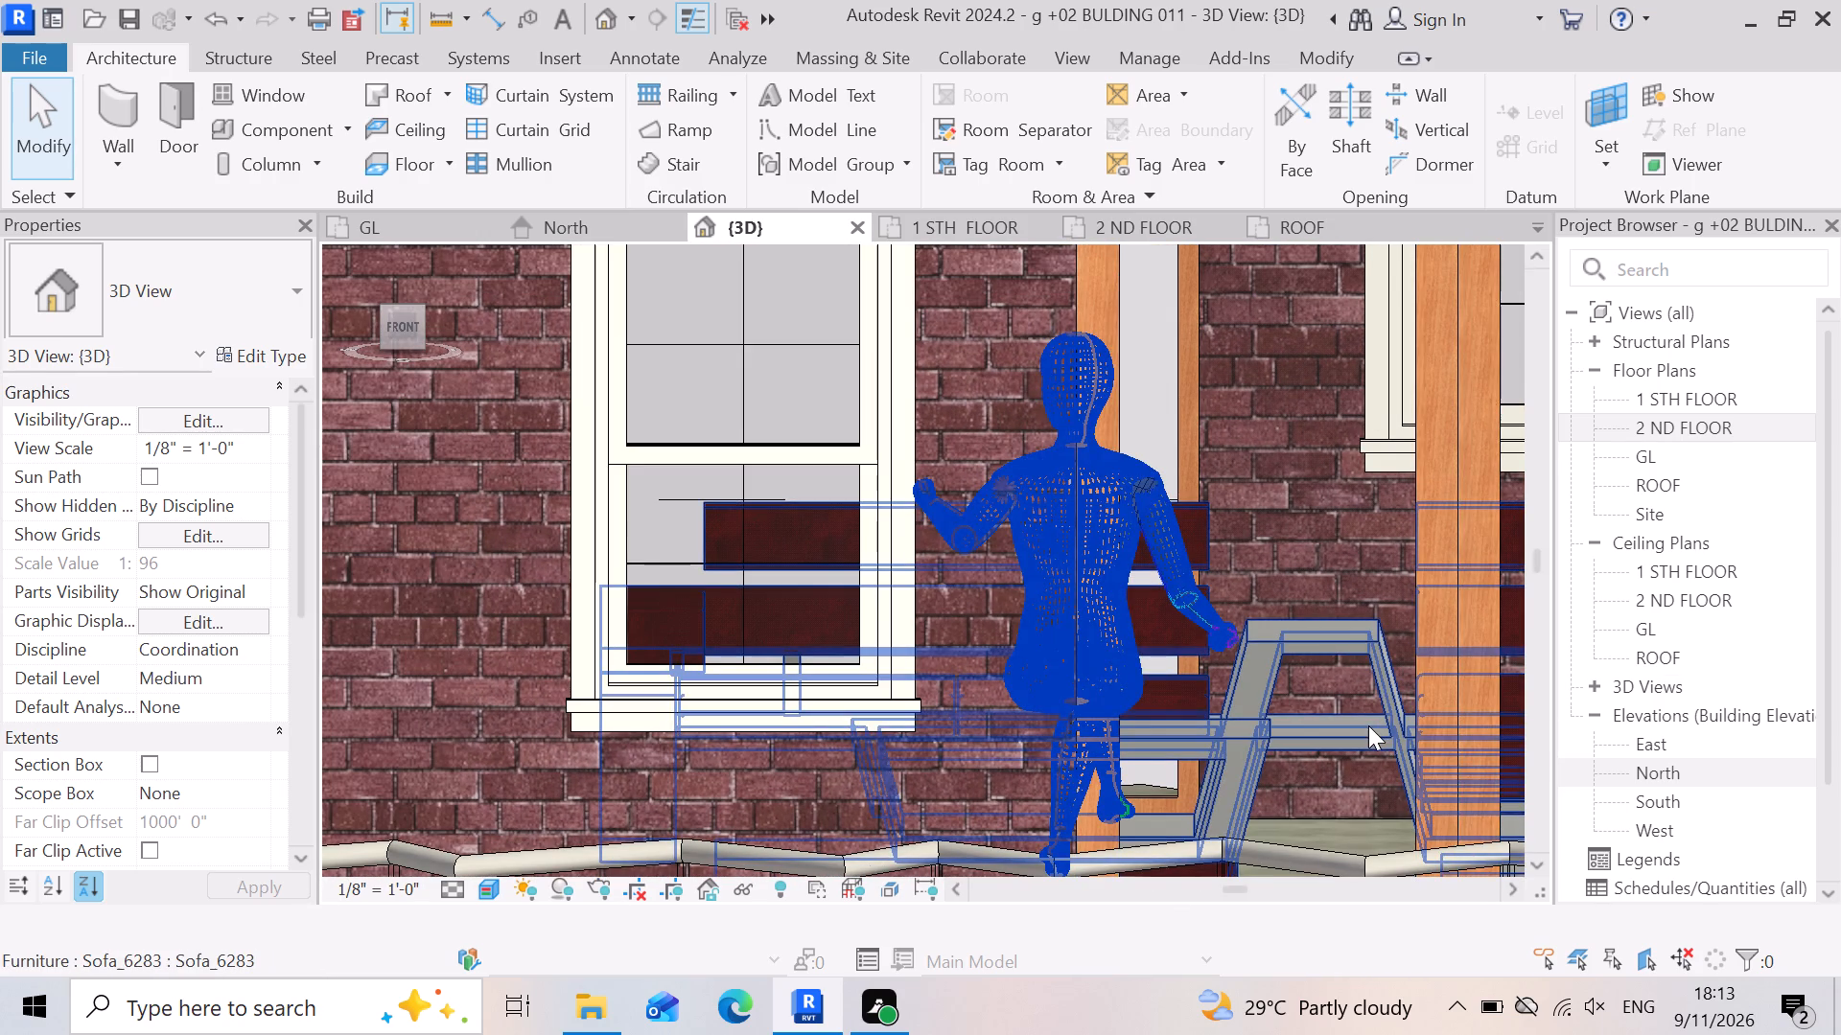
scroll(1313, 584, "down", 6)
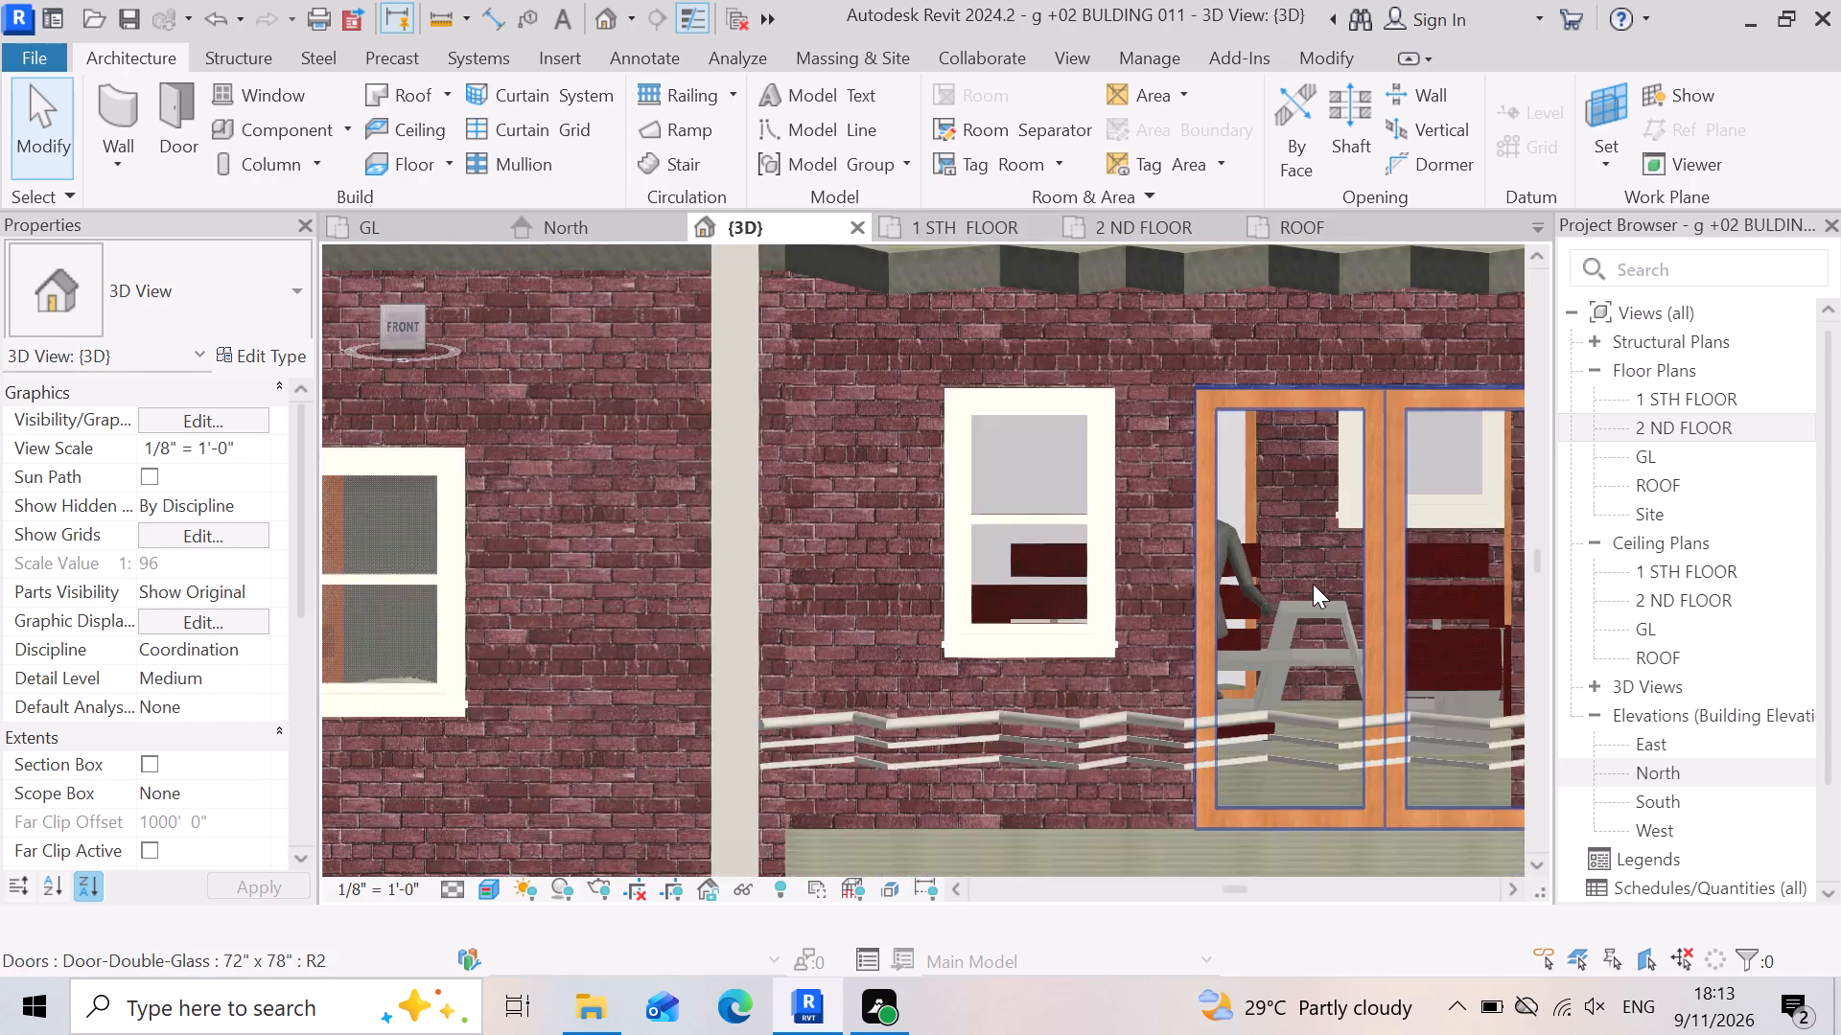
scroll(1313, 584, "down", 9)
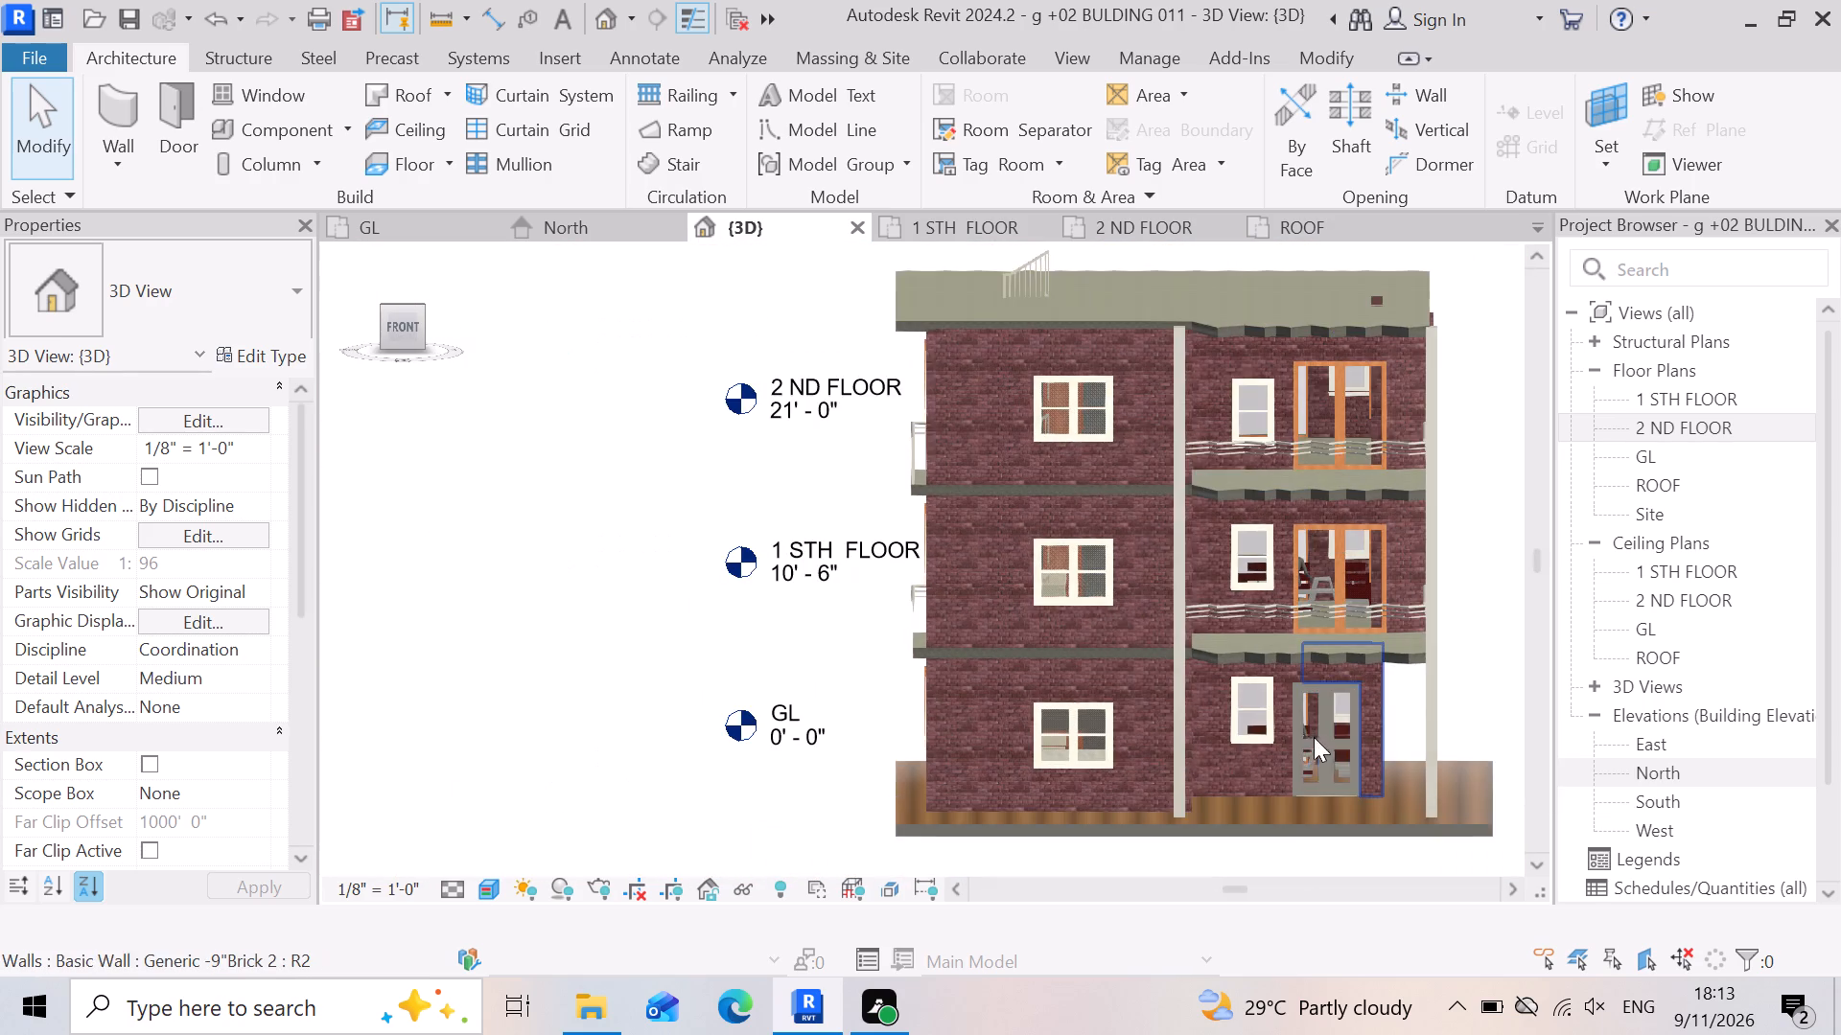
Review the GL entrance door and the front wall's windows on all three floors, comparing close-up and whole-building views.
scroll(1321, 755, "up", 9)
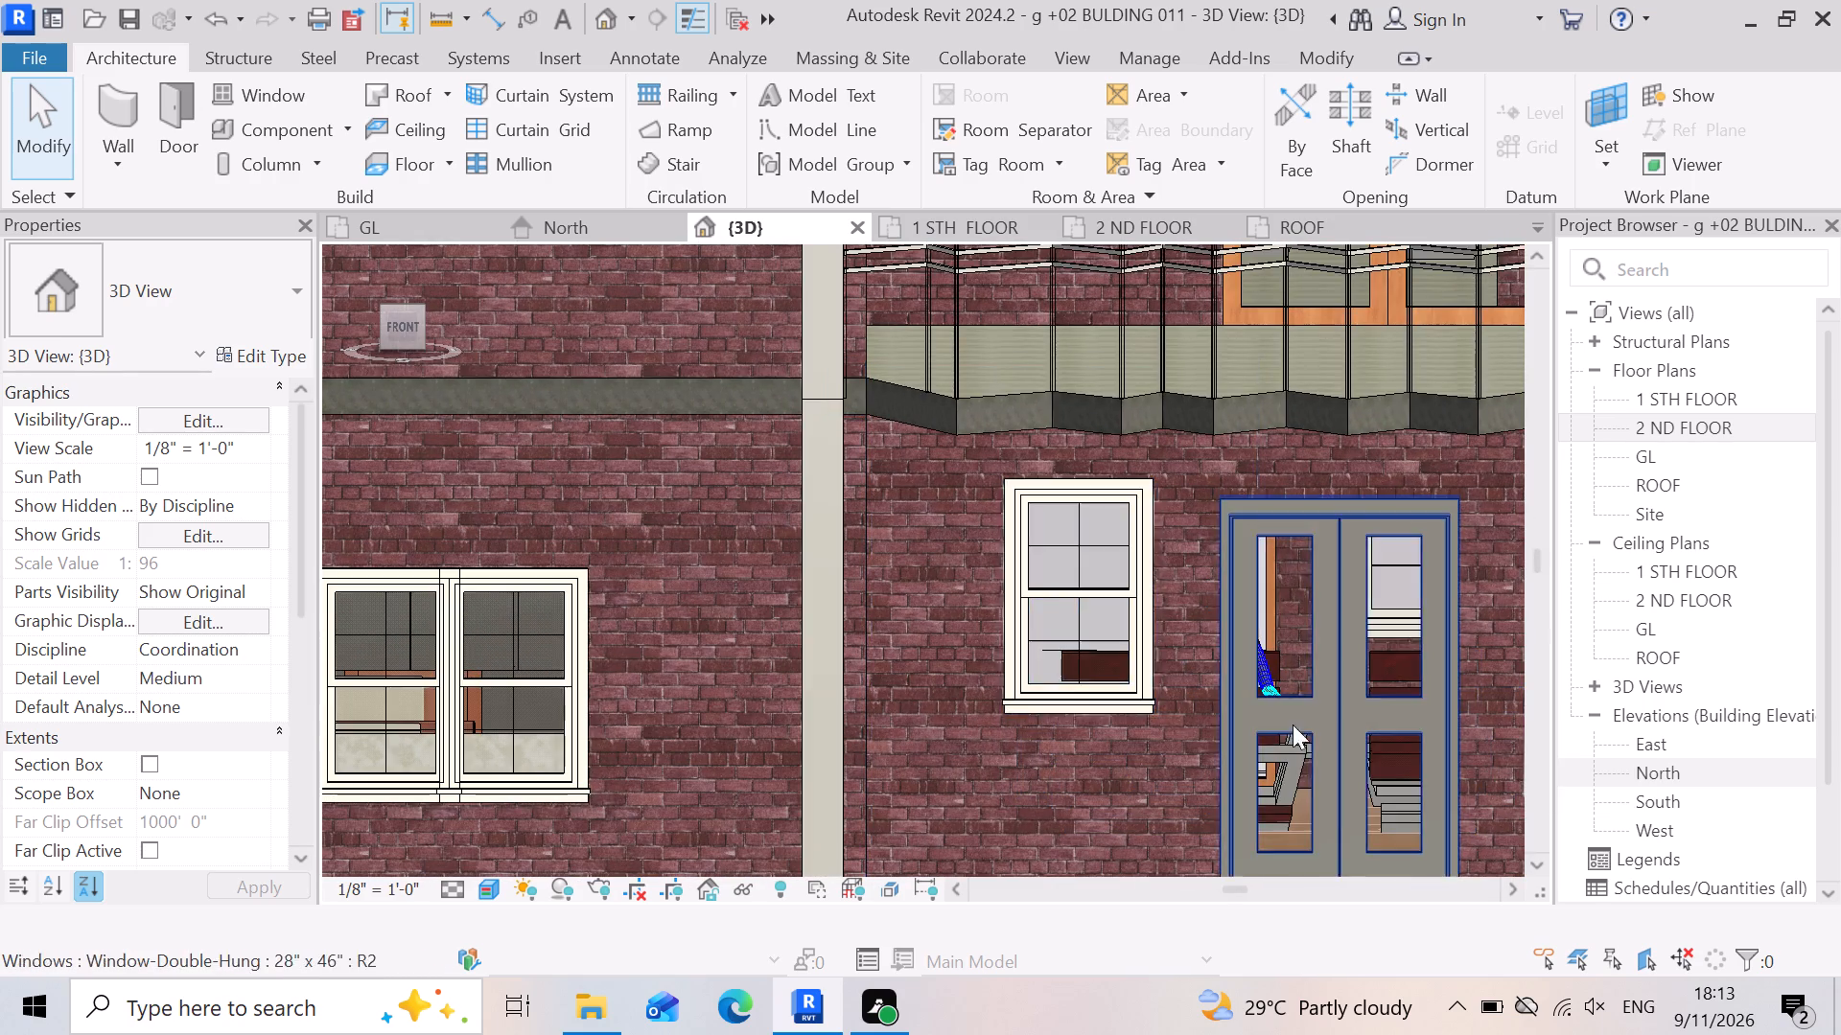
scroll(1327, 724, "down", 7)
scroll(1287, 798, "down", 3)
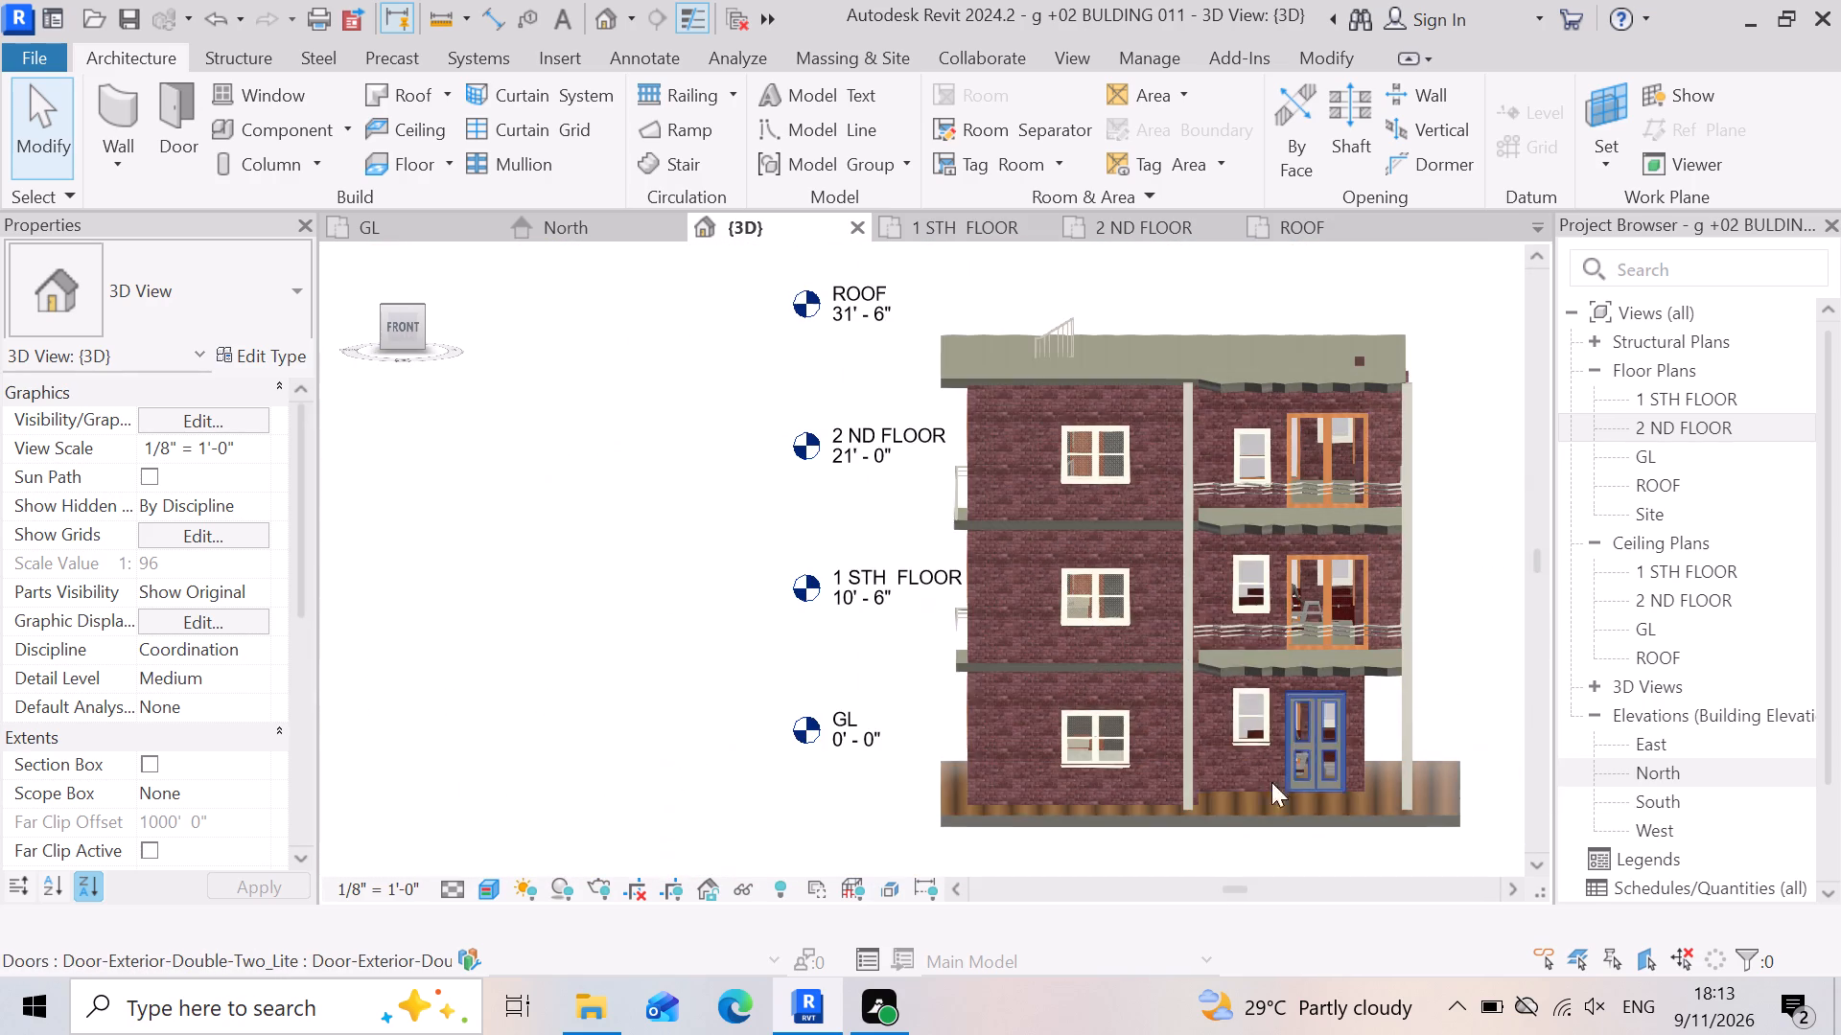
scroll(953, 468, "up", 2)
scroll(1183, 668, "up", 2)
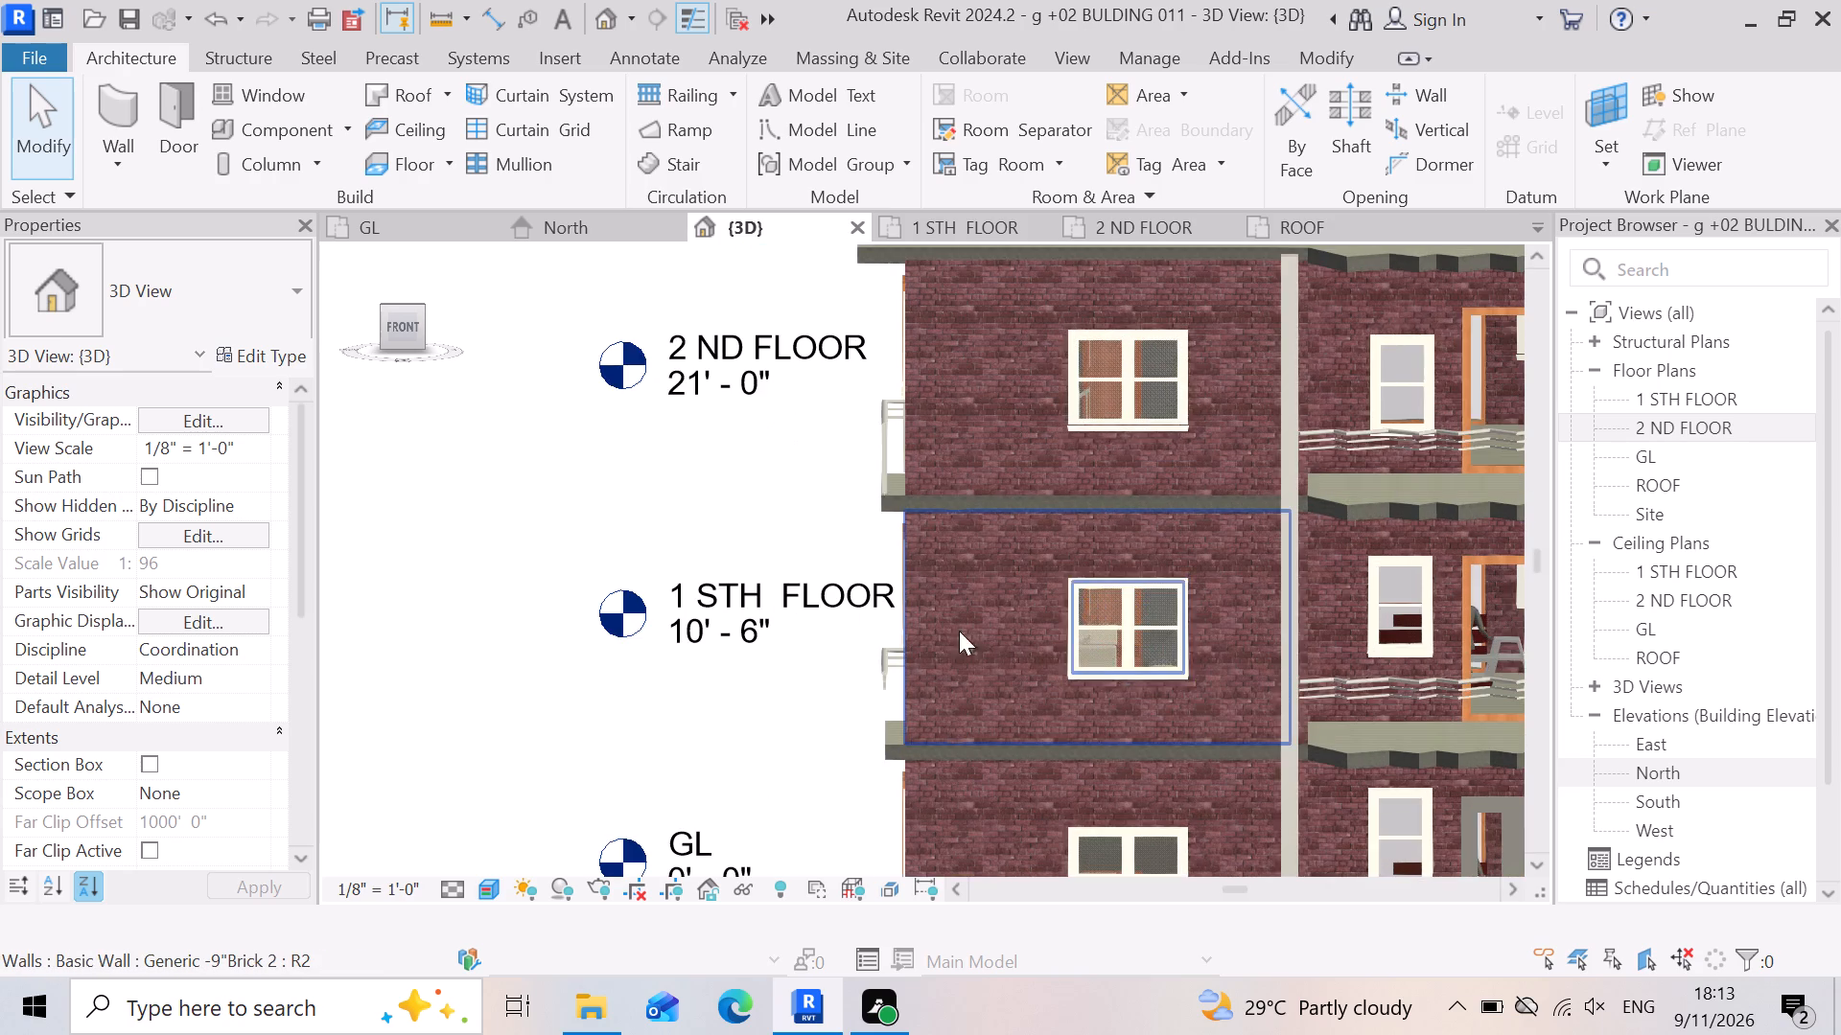
scroll(1103, 637, "up", 3)
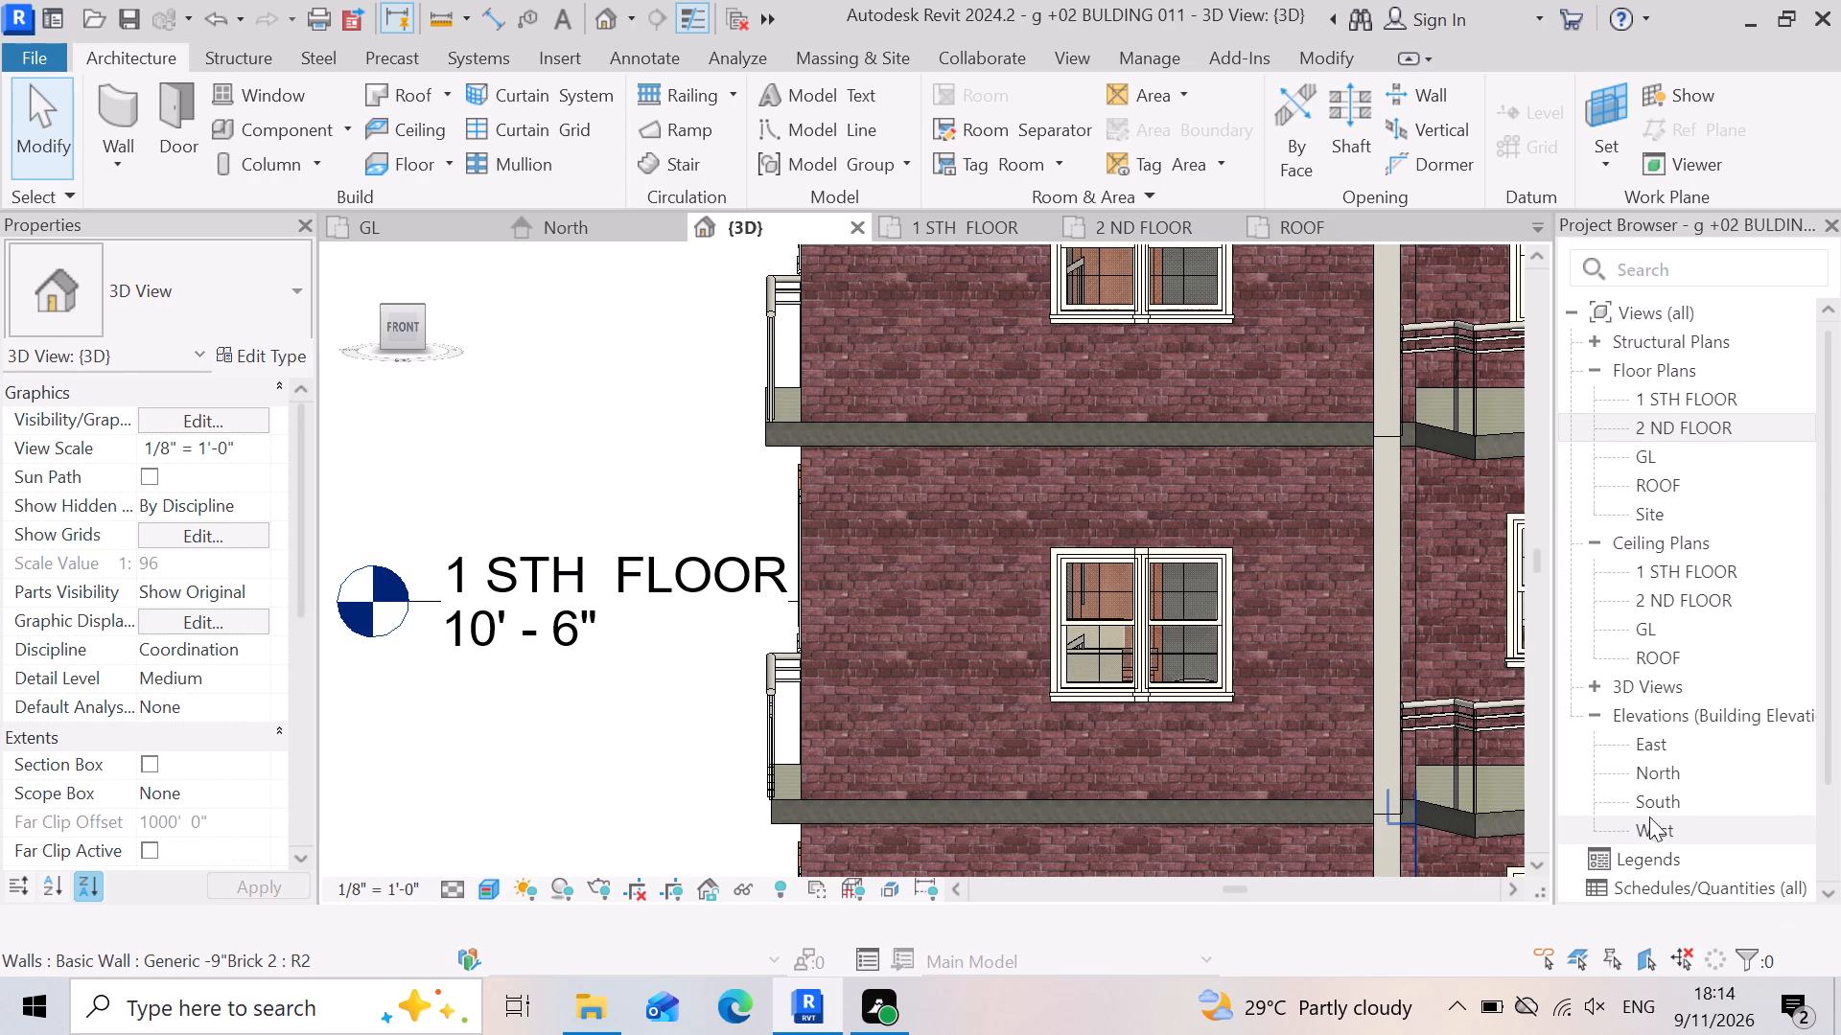
scroll(1081, 605, "down", 7)
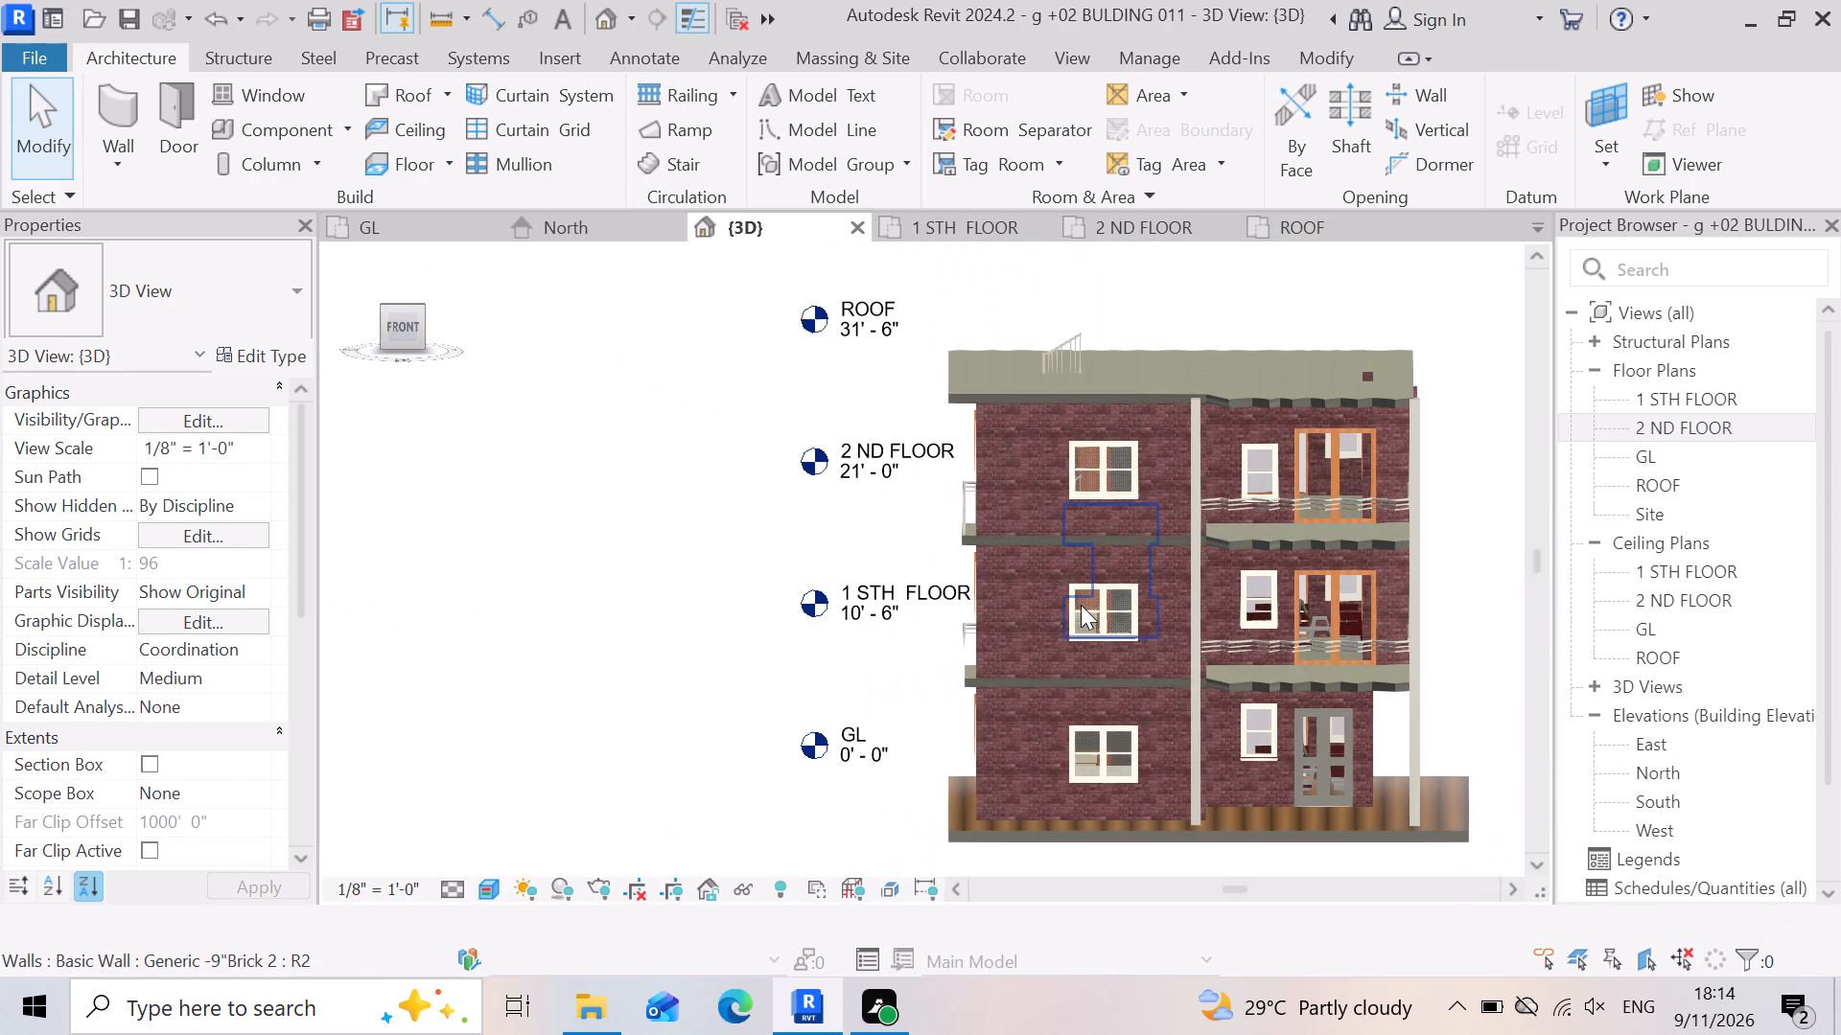
scroll(1139, 722, "up", 4)
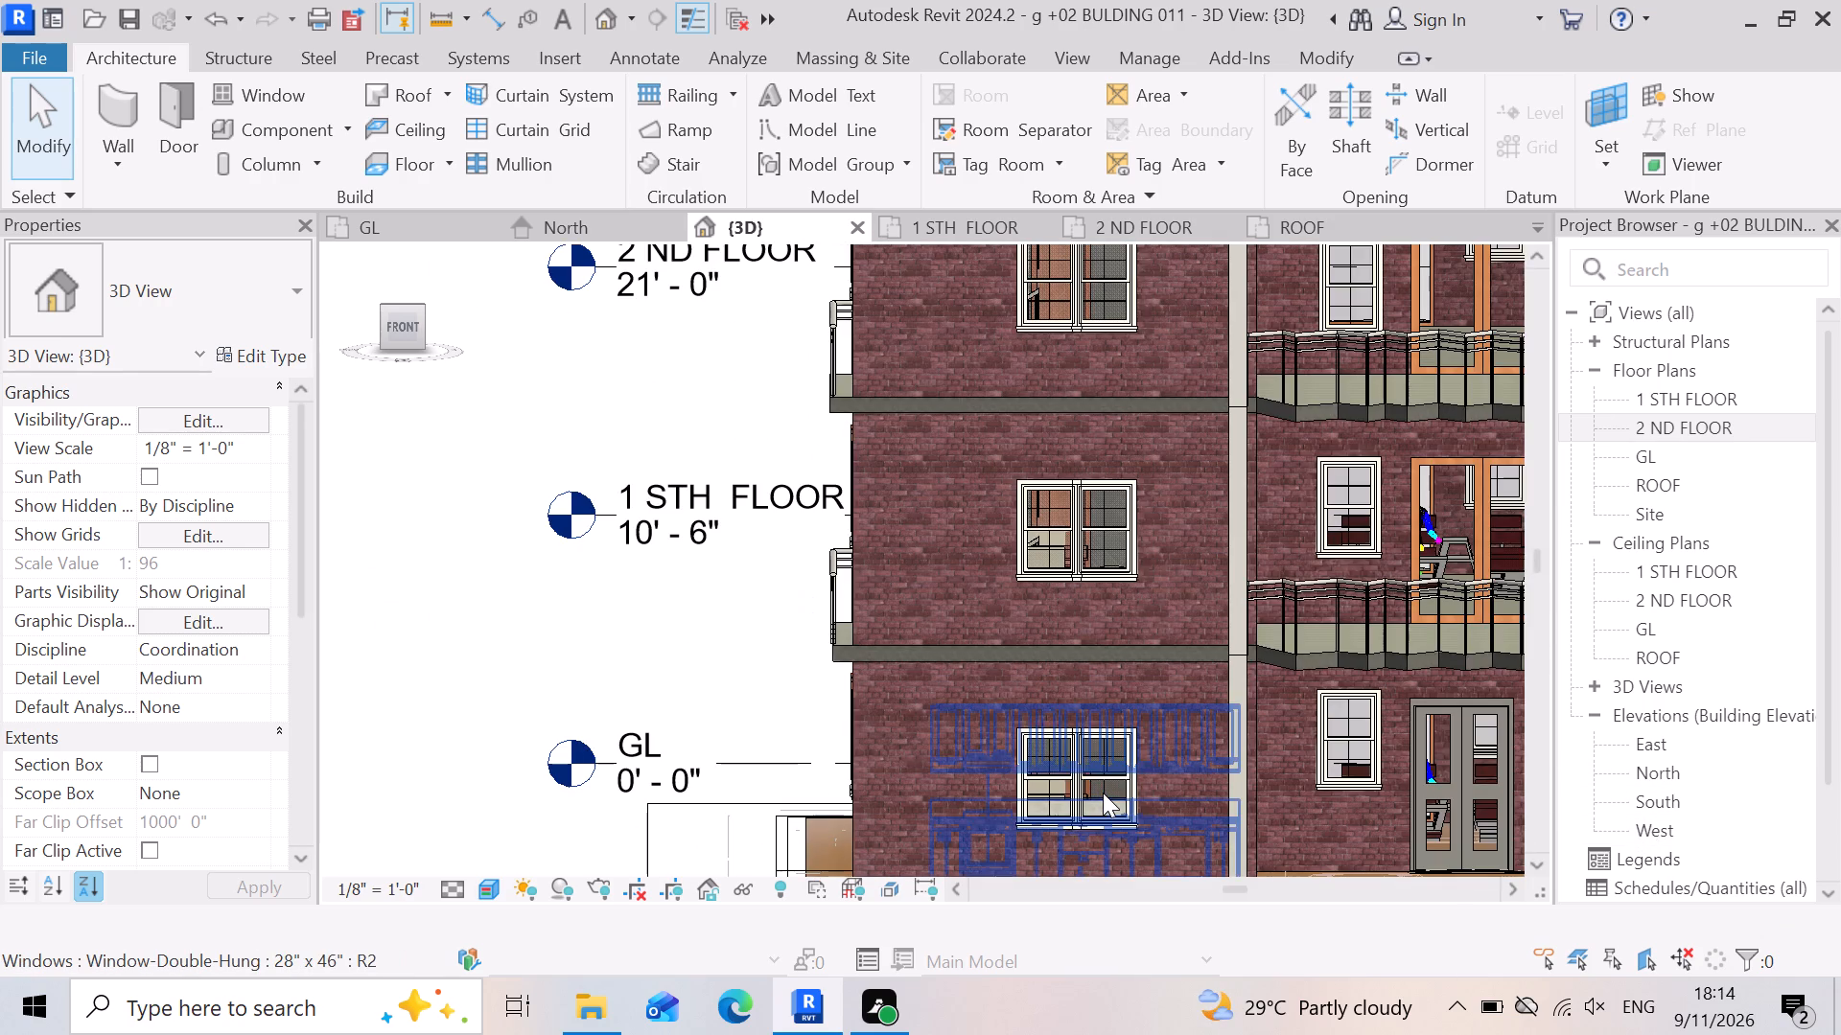
scroll(1161, 684, "down", 4)
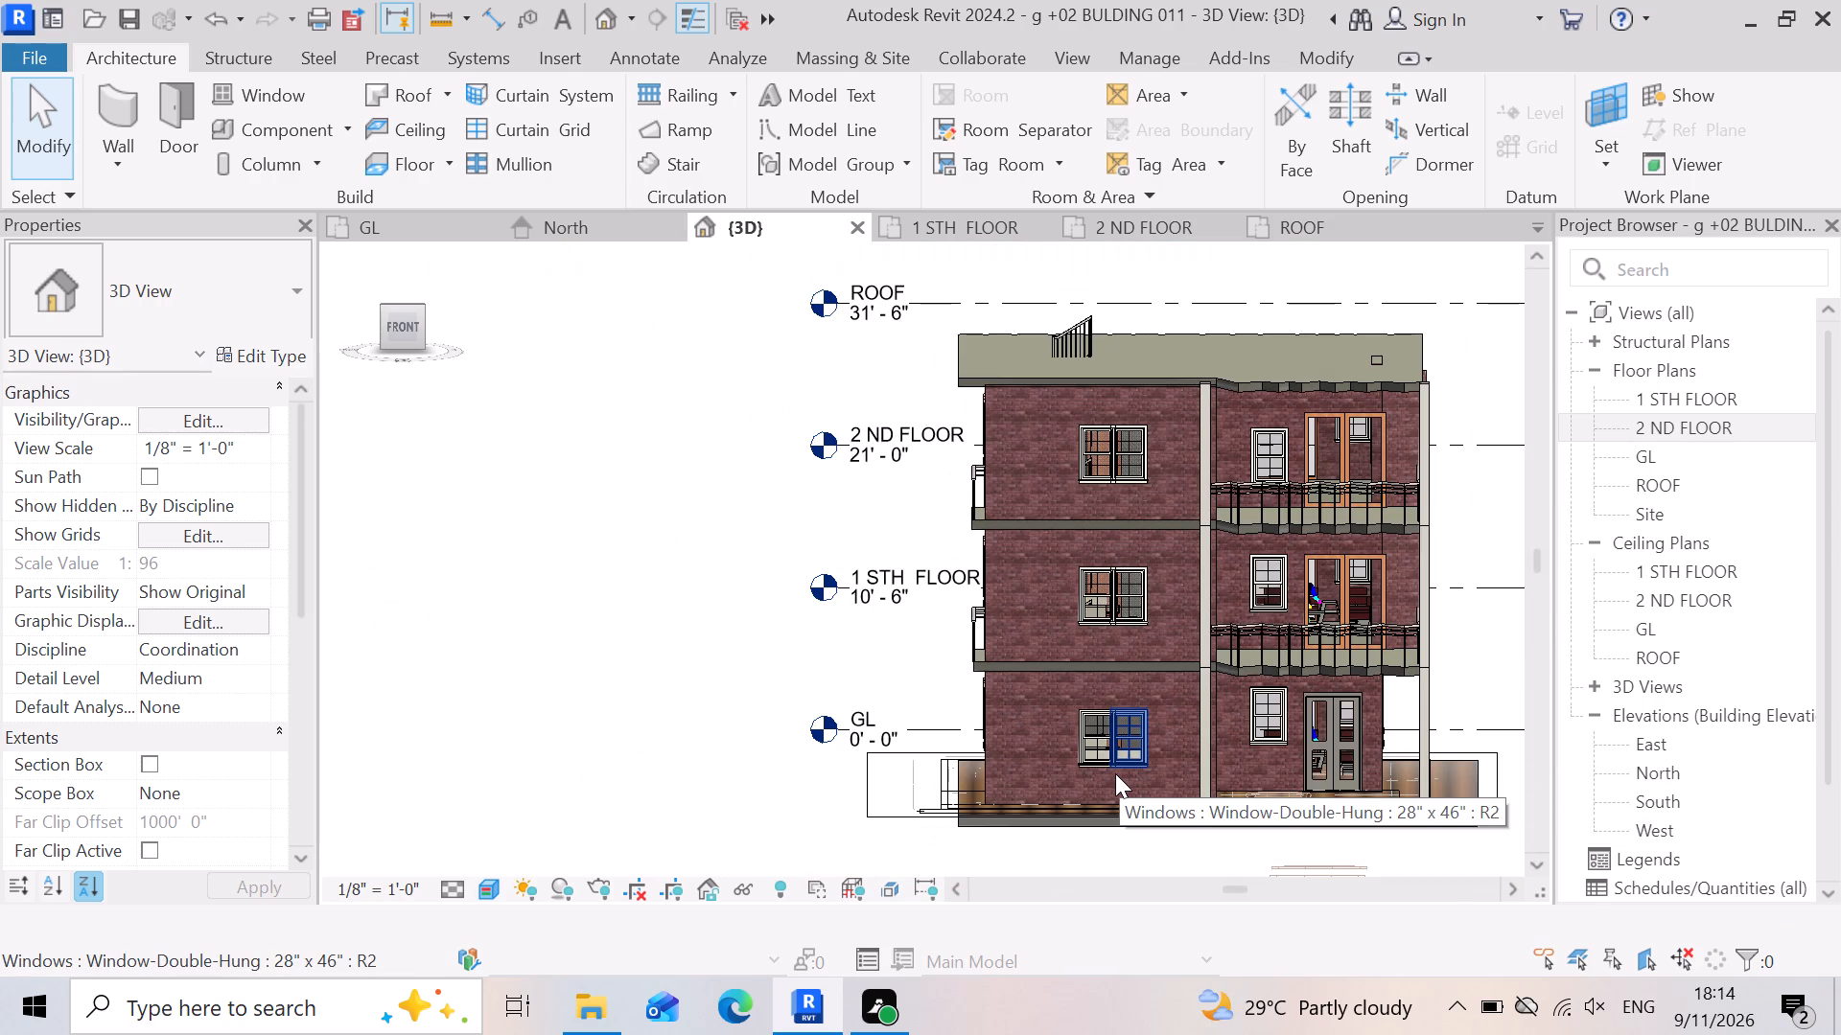
Select the left-hand unit of the paired 28" x 46" double-hung windows in the GL front wall.
left_click(1116, 774)
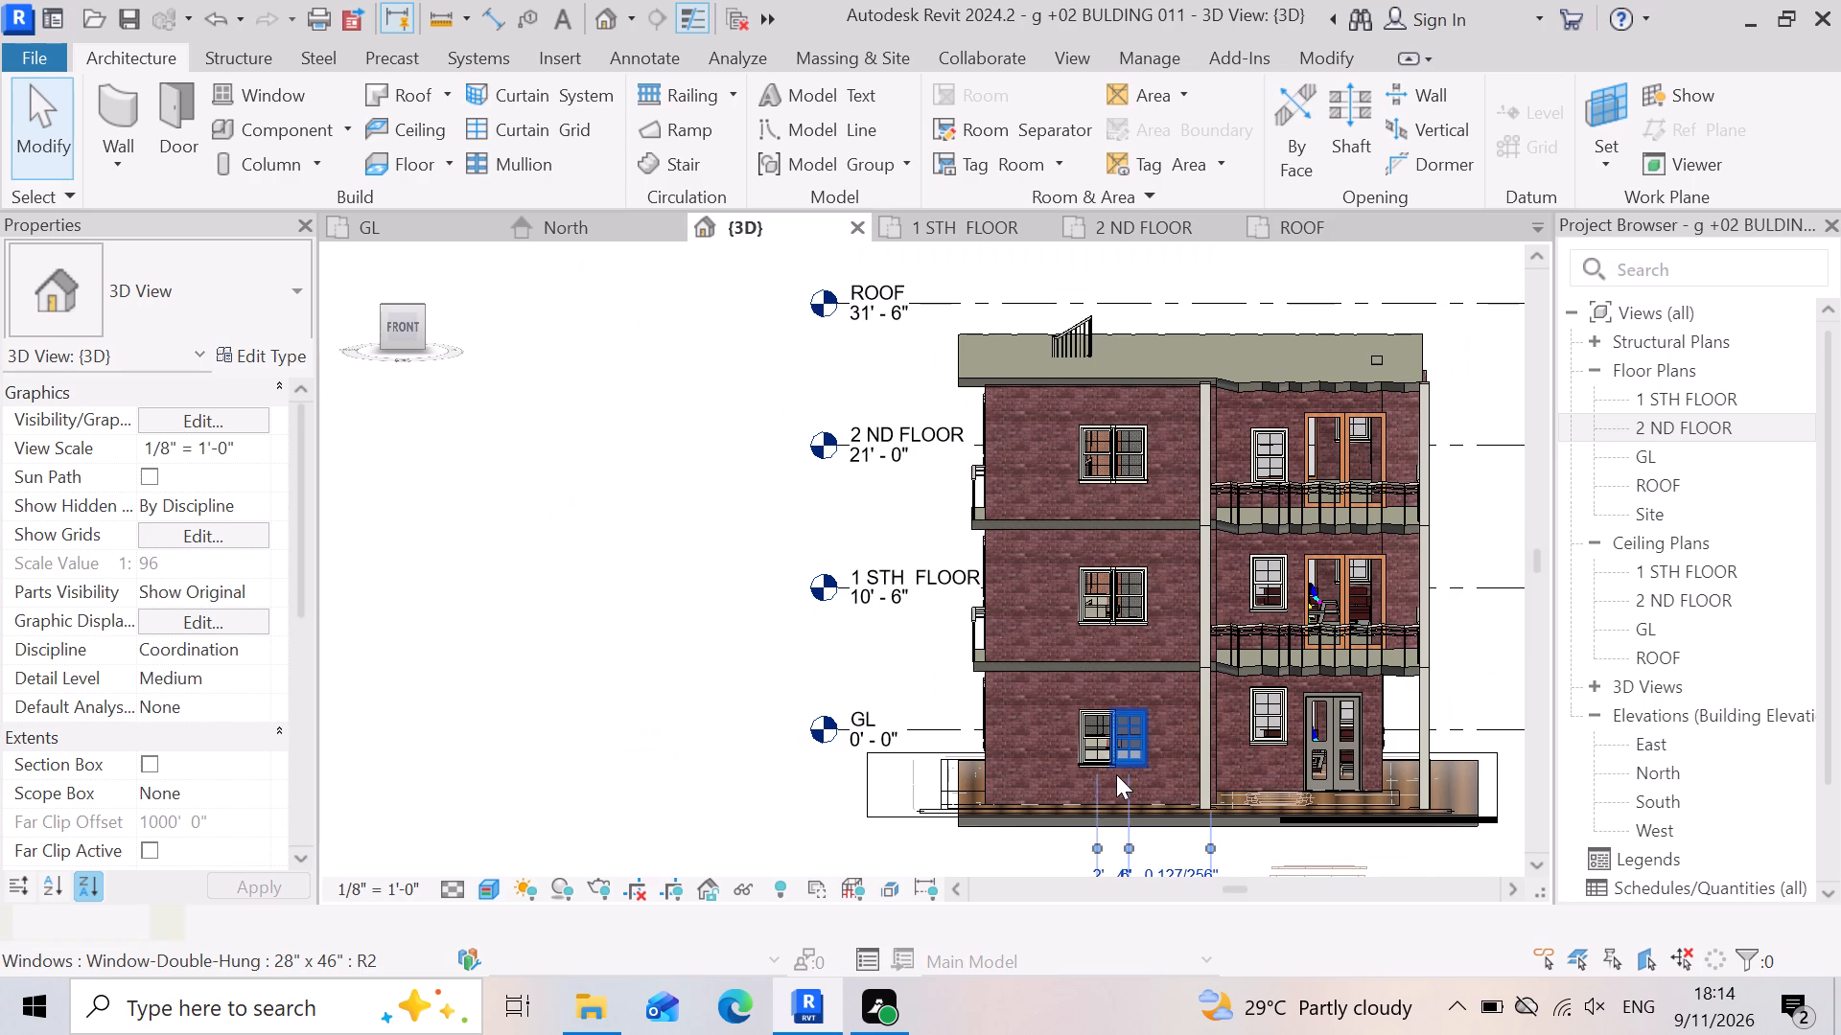
scroll(1113, 774, "up", 9)
left_click(1036, 722)
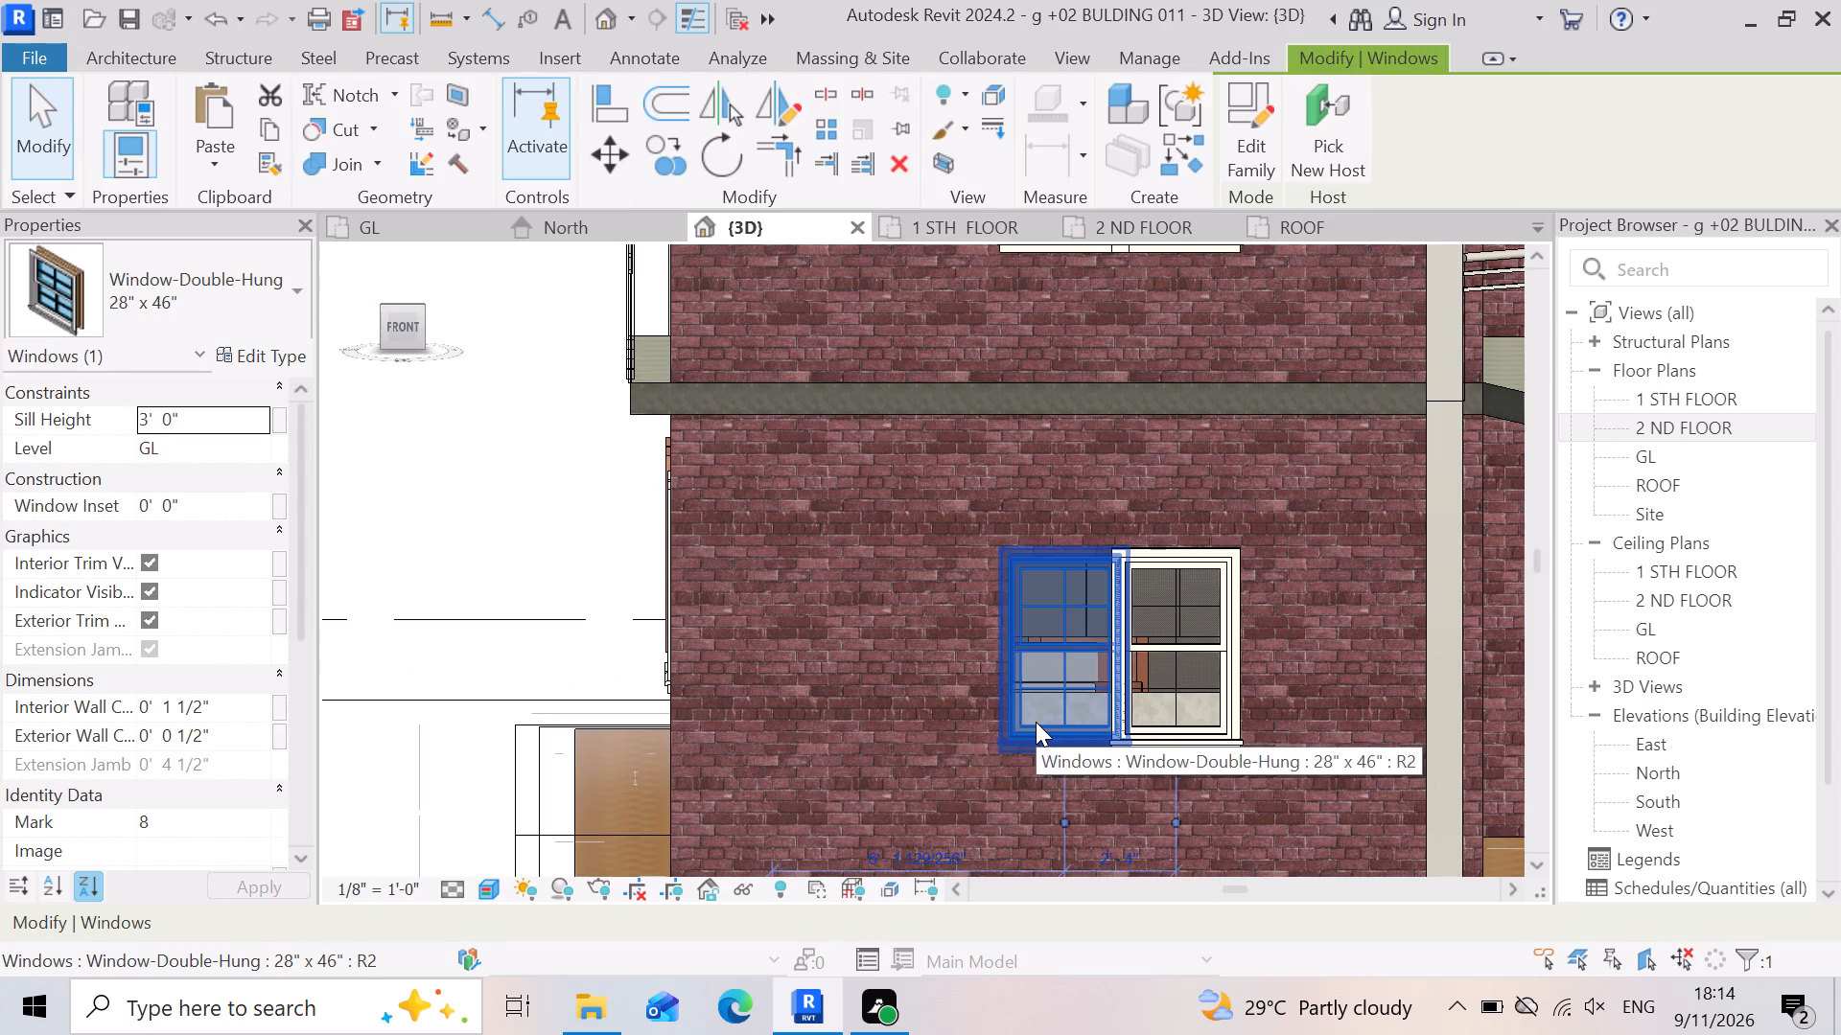
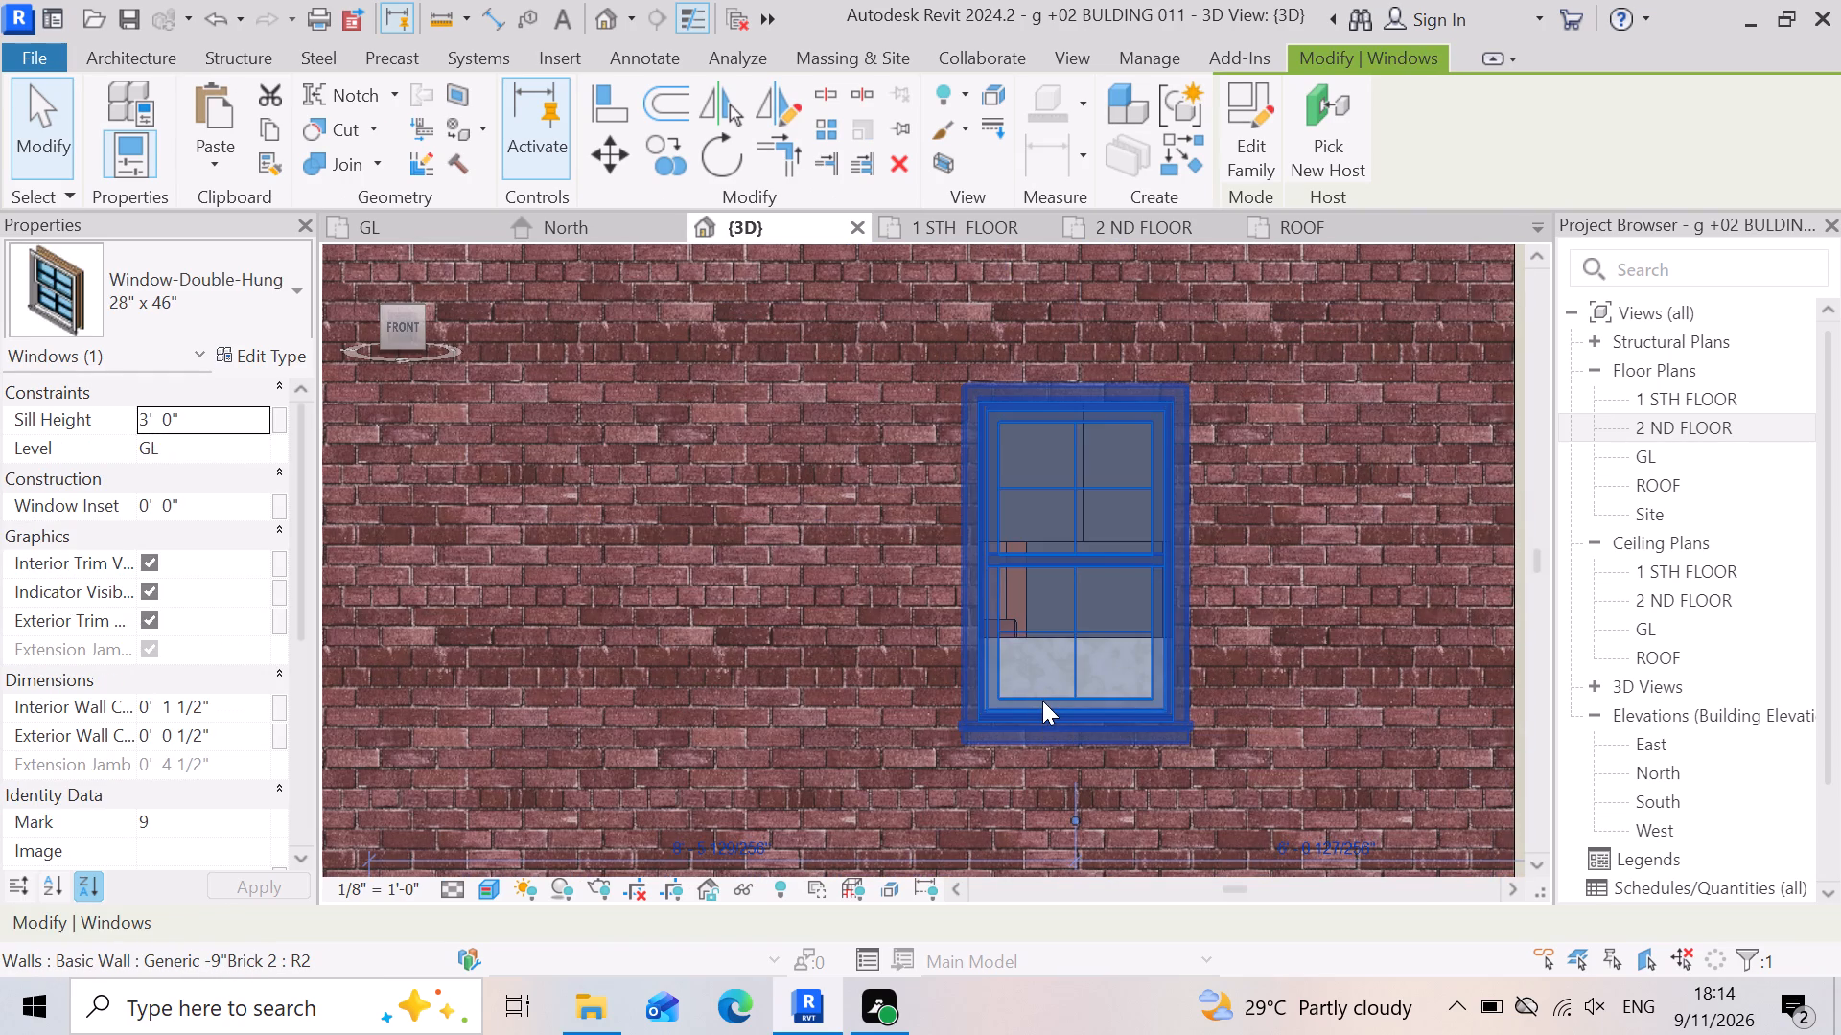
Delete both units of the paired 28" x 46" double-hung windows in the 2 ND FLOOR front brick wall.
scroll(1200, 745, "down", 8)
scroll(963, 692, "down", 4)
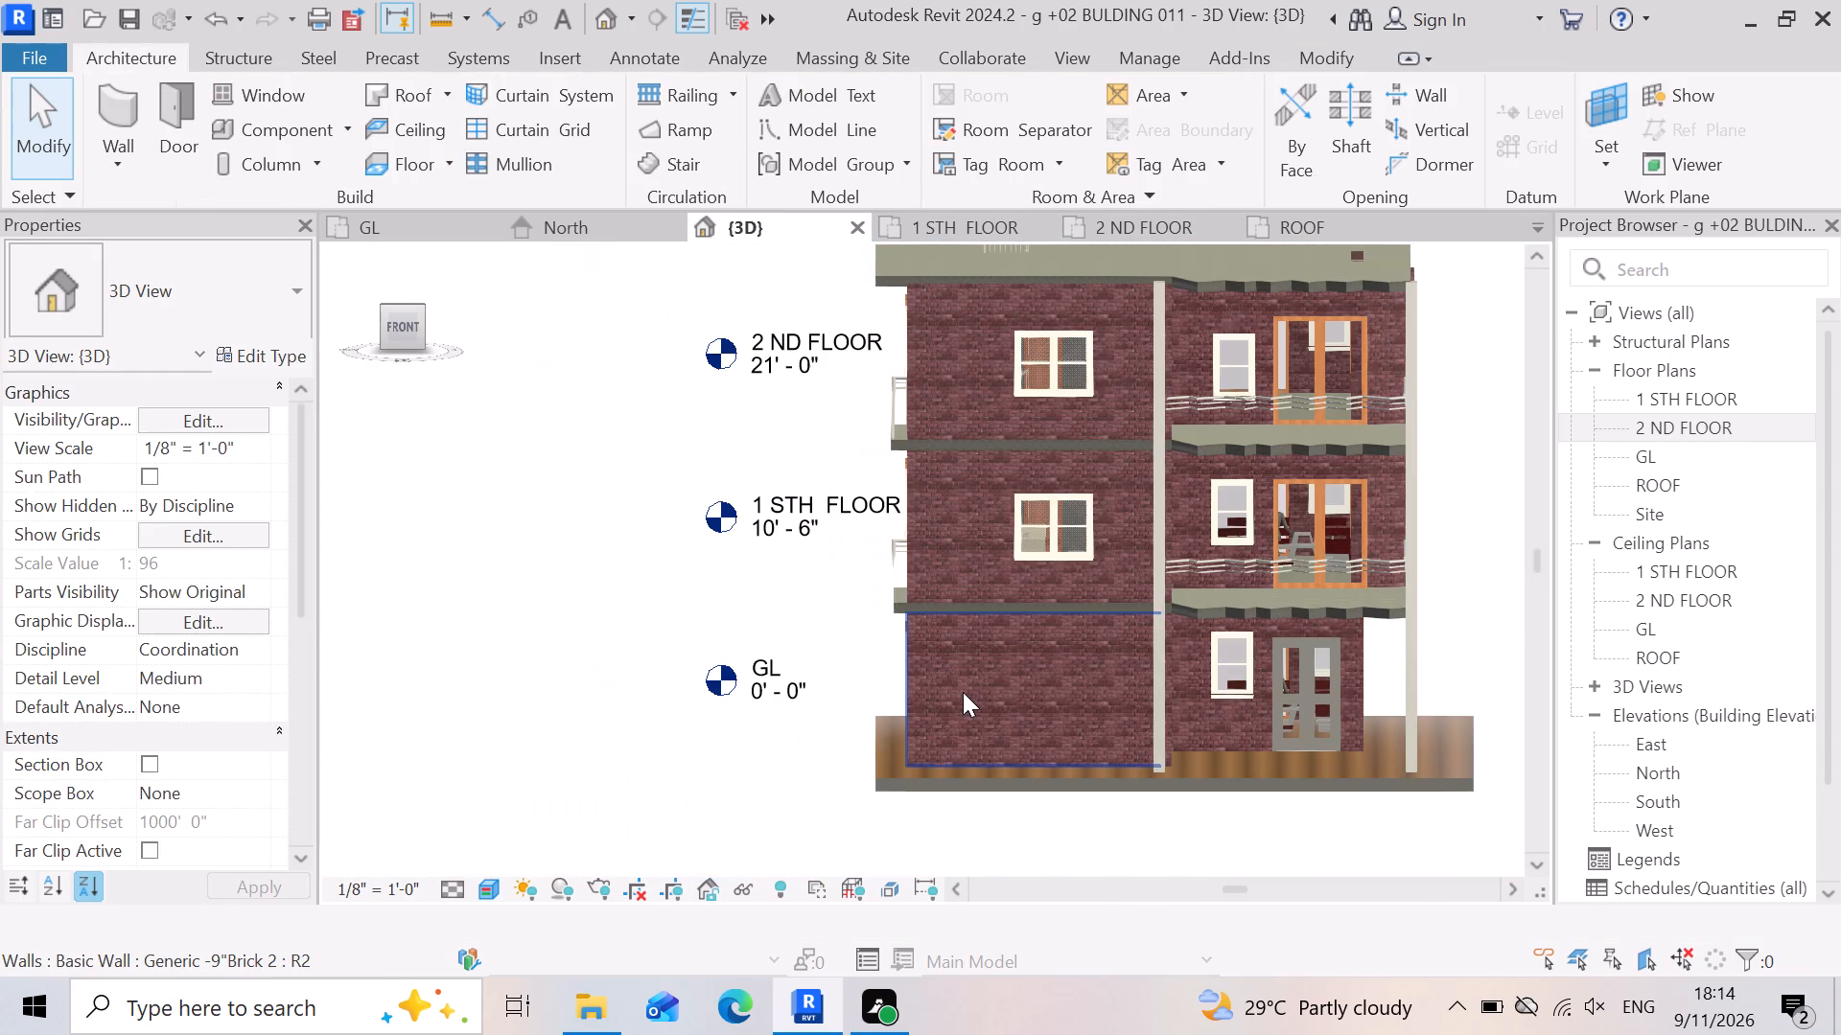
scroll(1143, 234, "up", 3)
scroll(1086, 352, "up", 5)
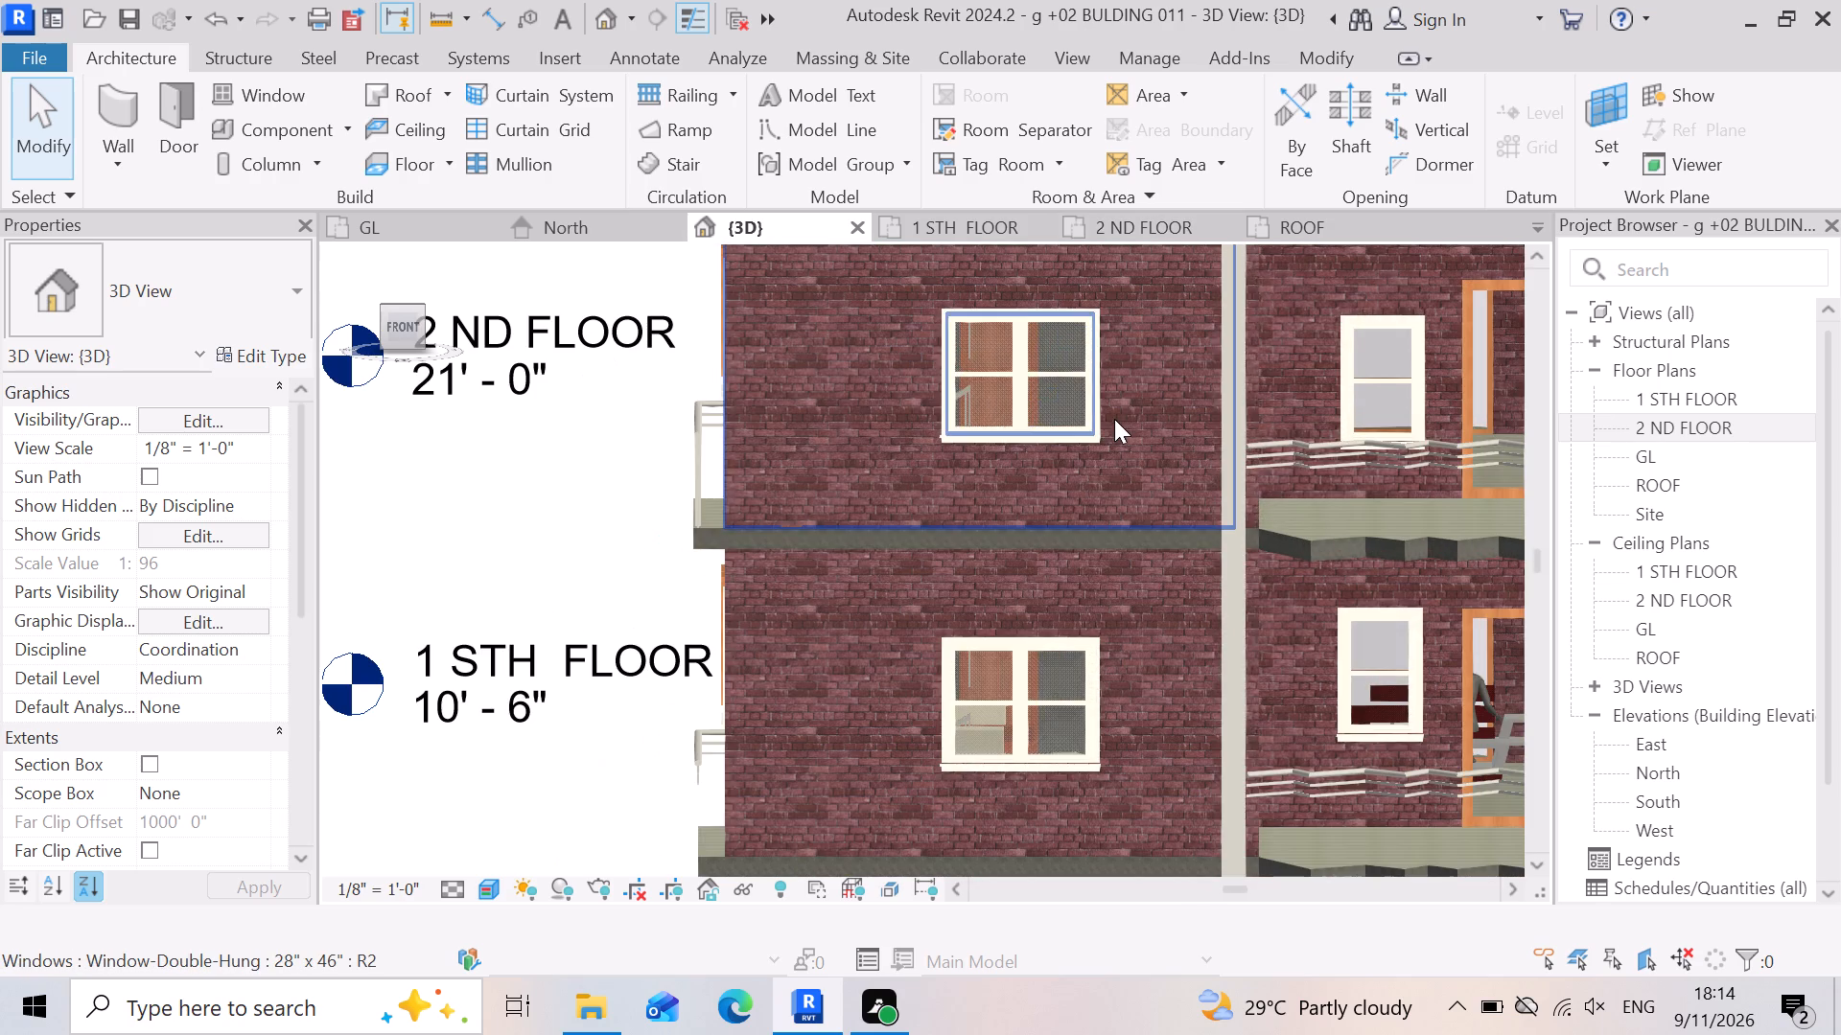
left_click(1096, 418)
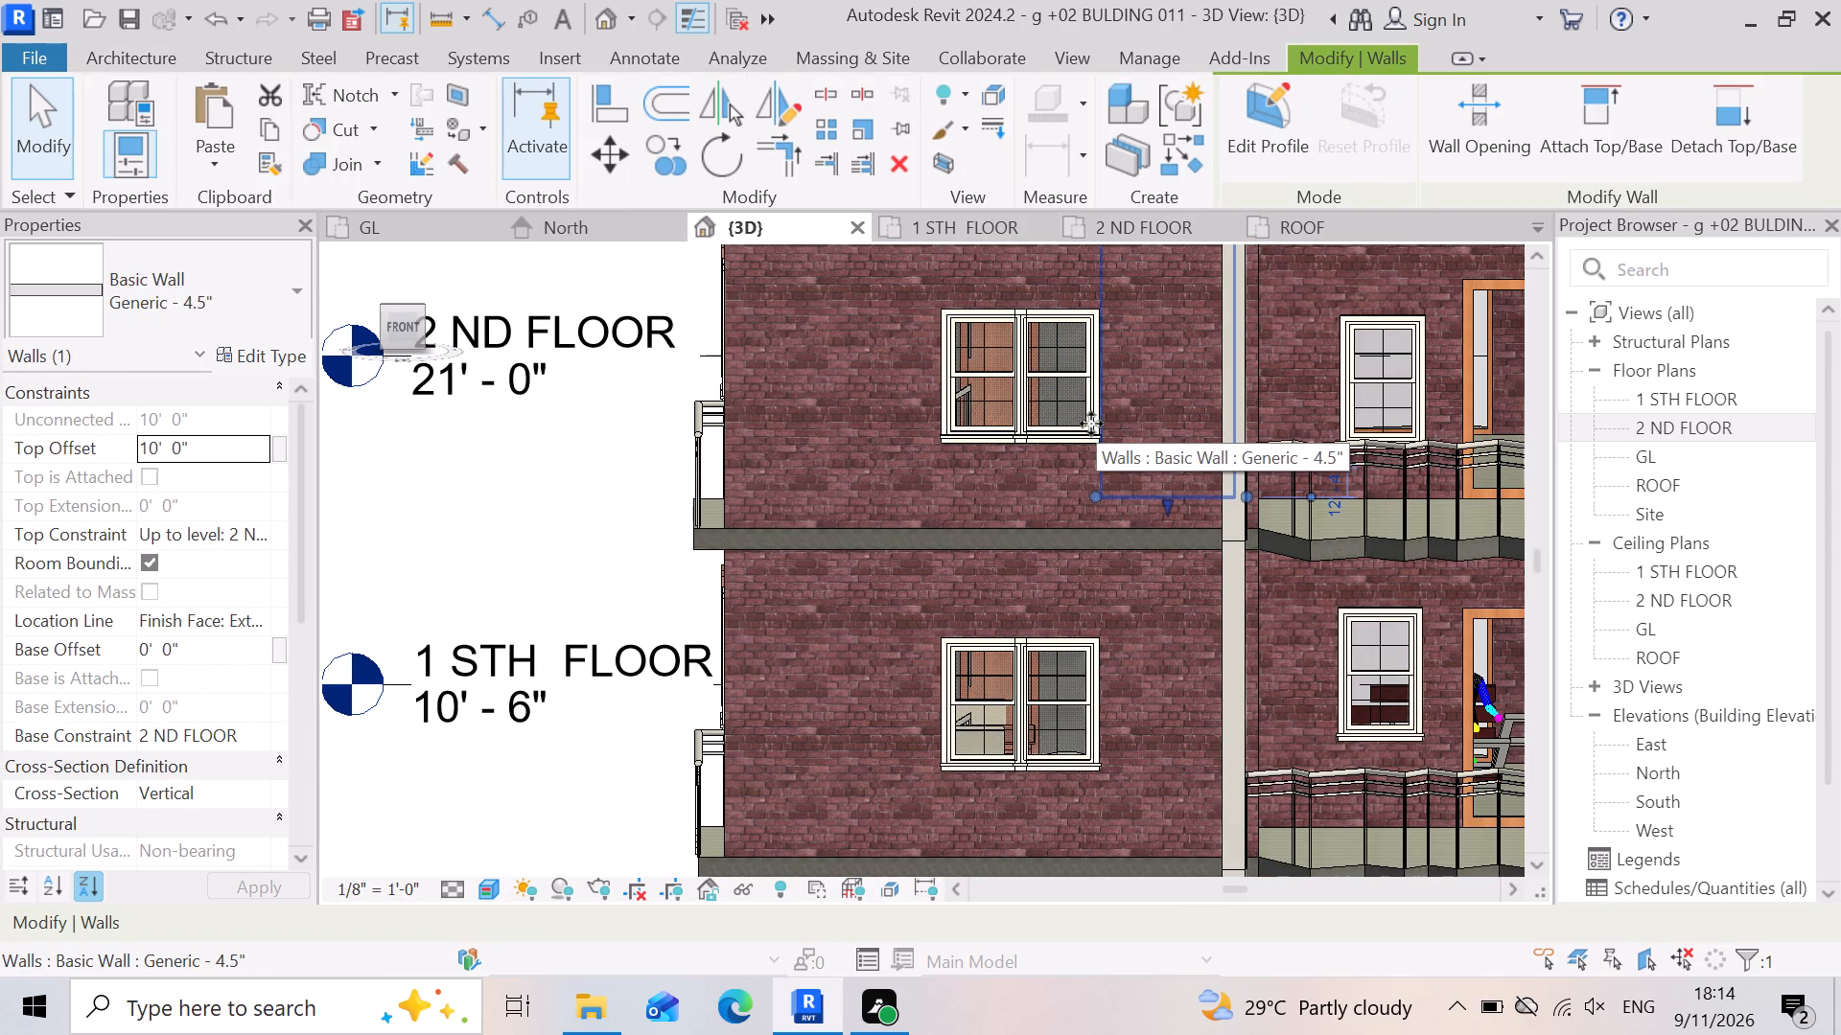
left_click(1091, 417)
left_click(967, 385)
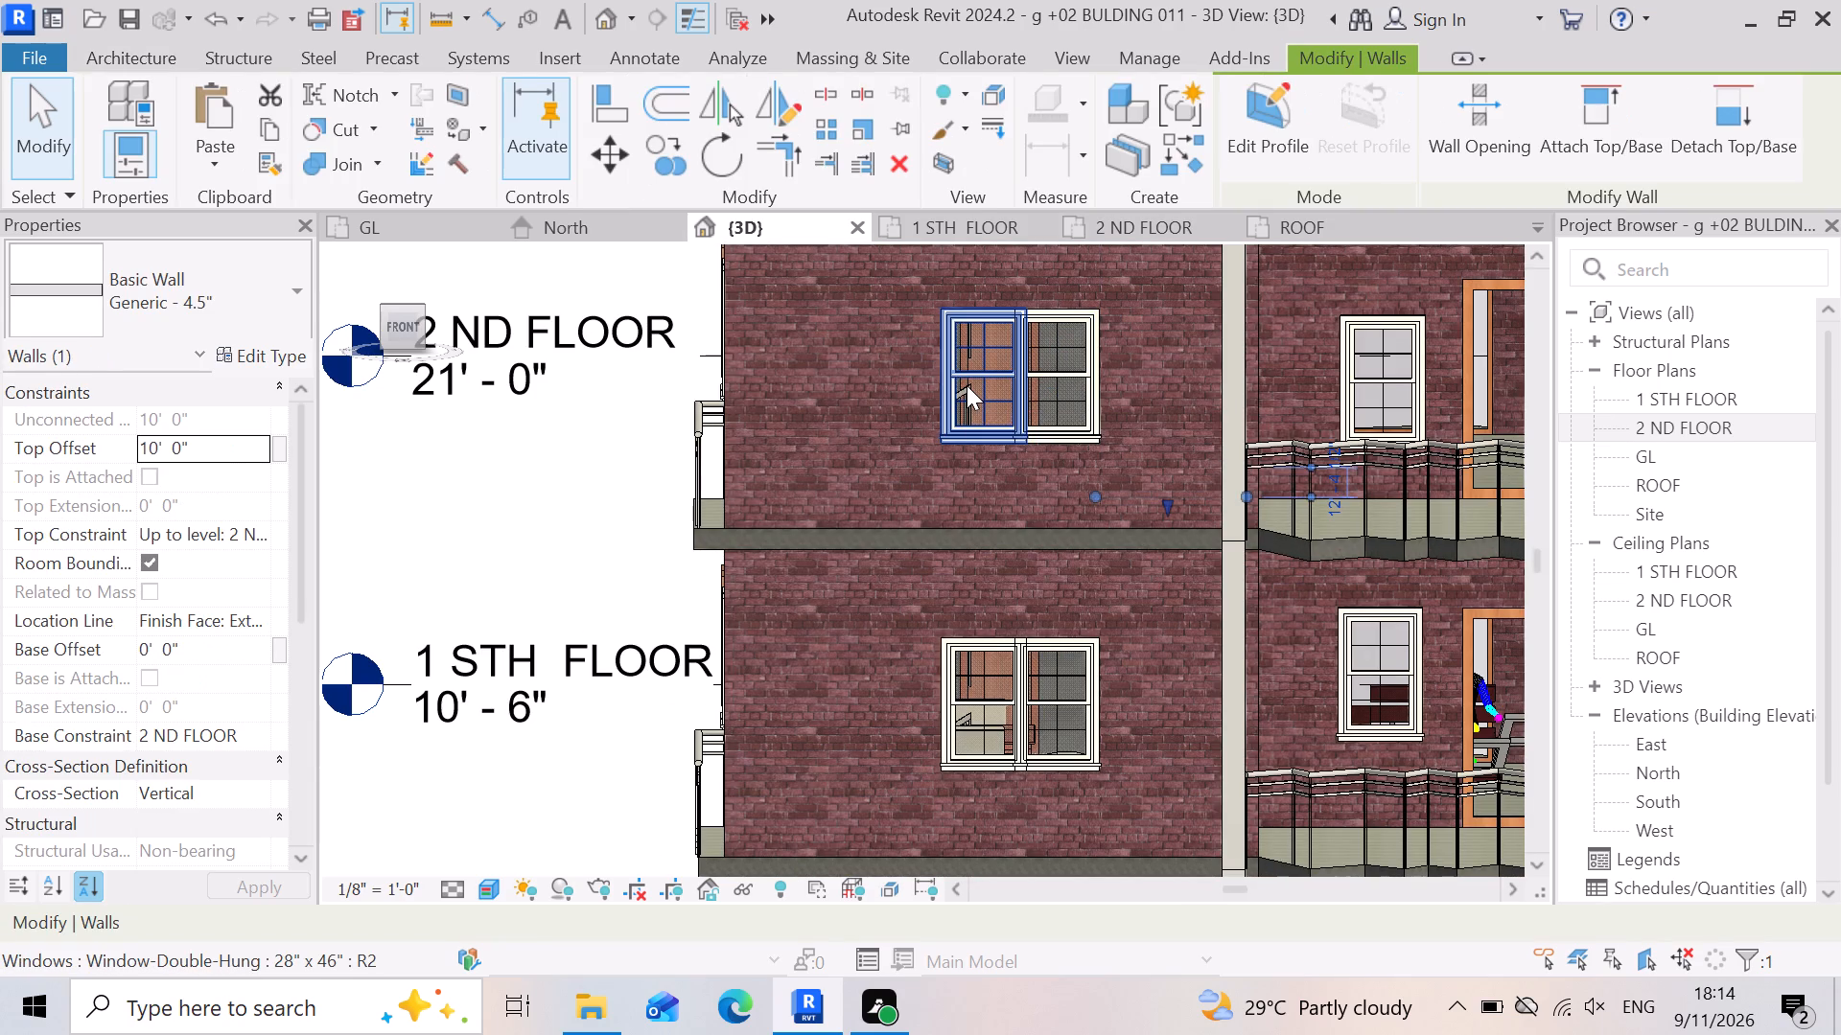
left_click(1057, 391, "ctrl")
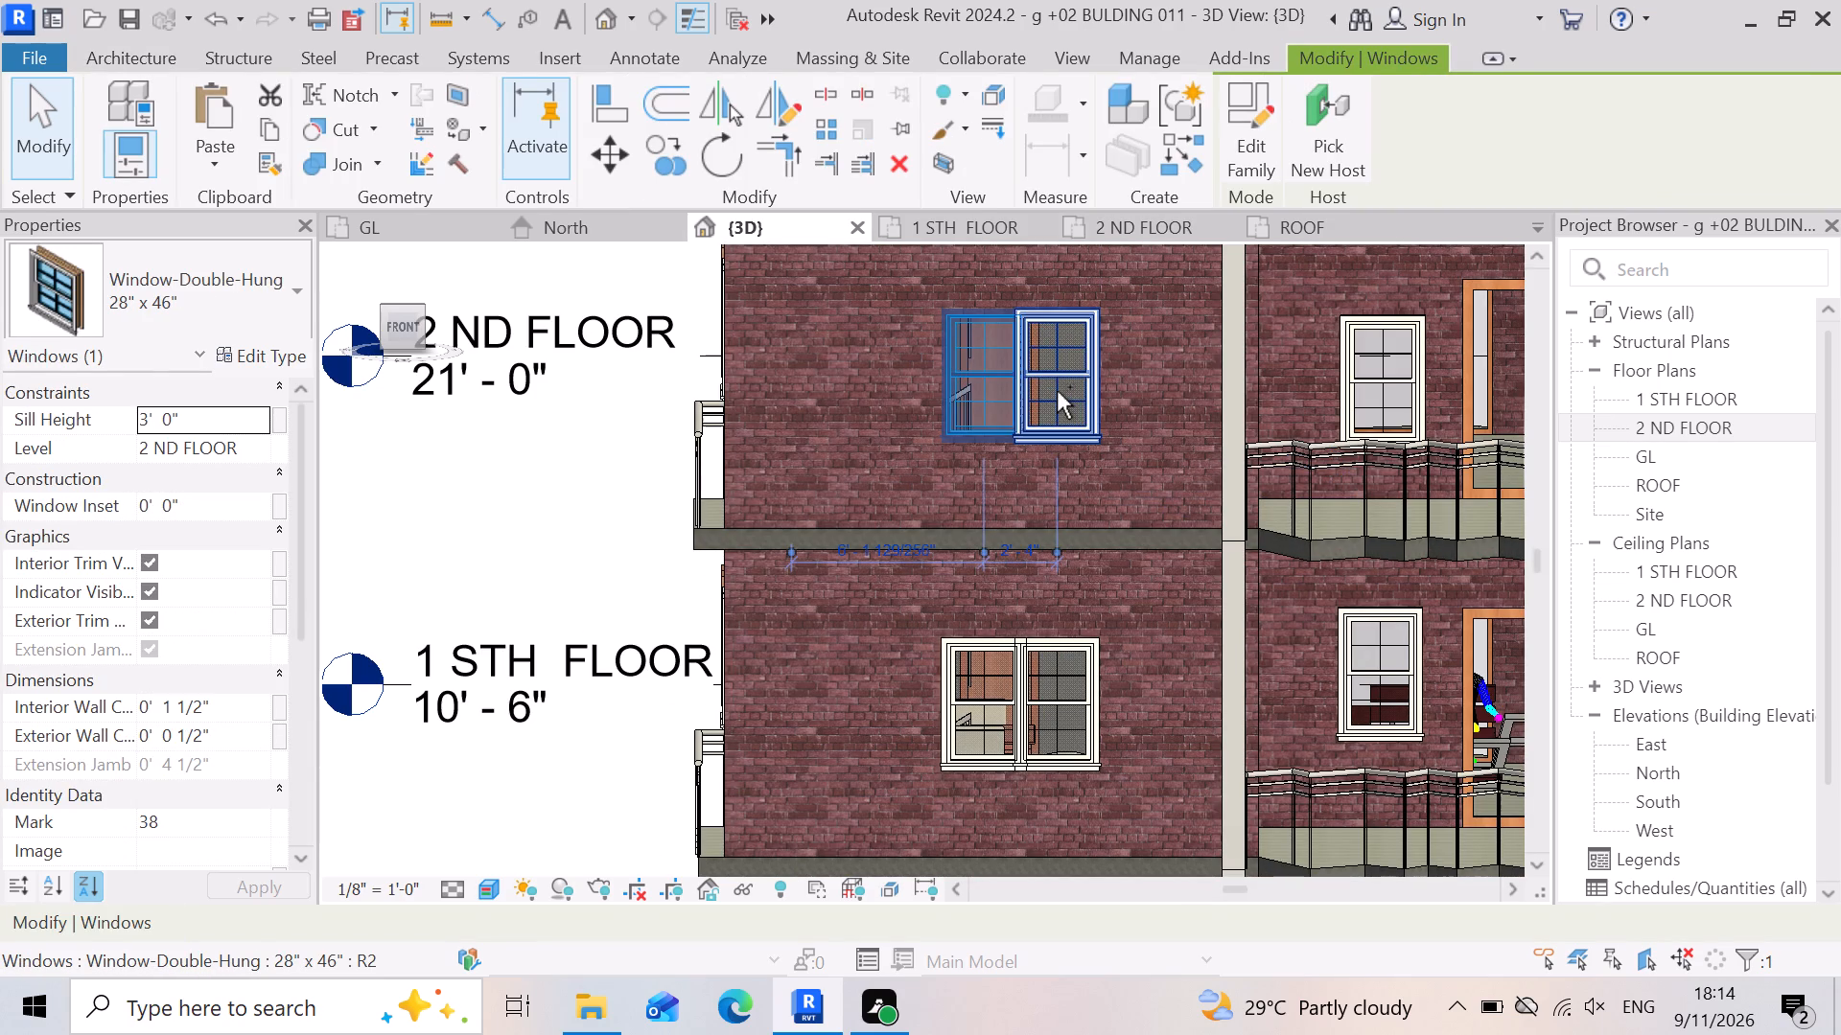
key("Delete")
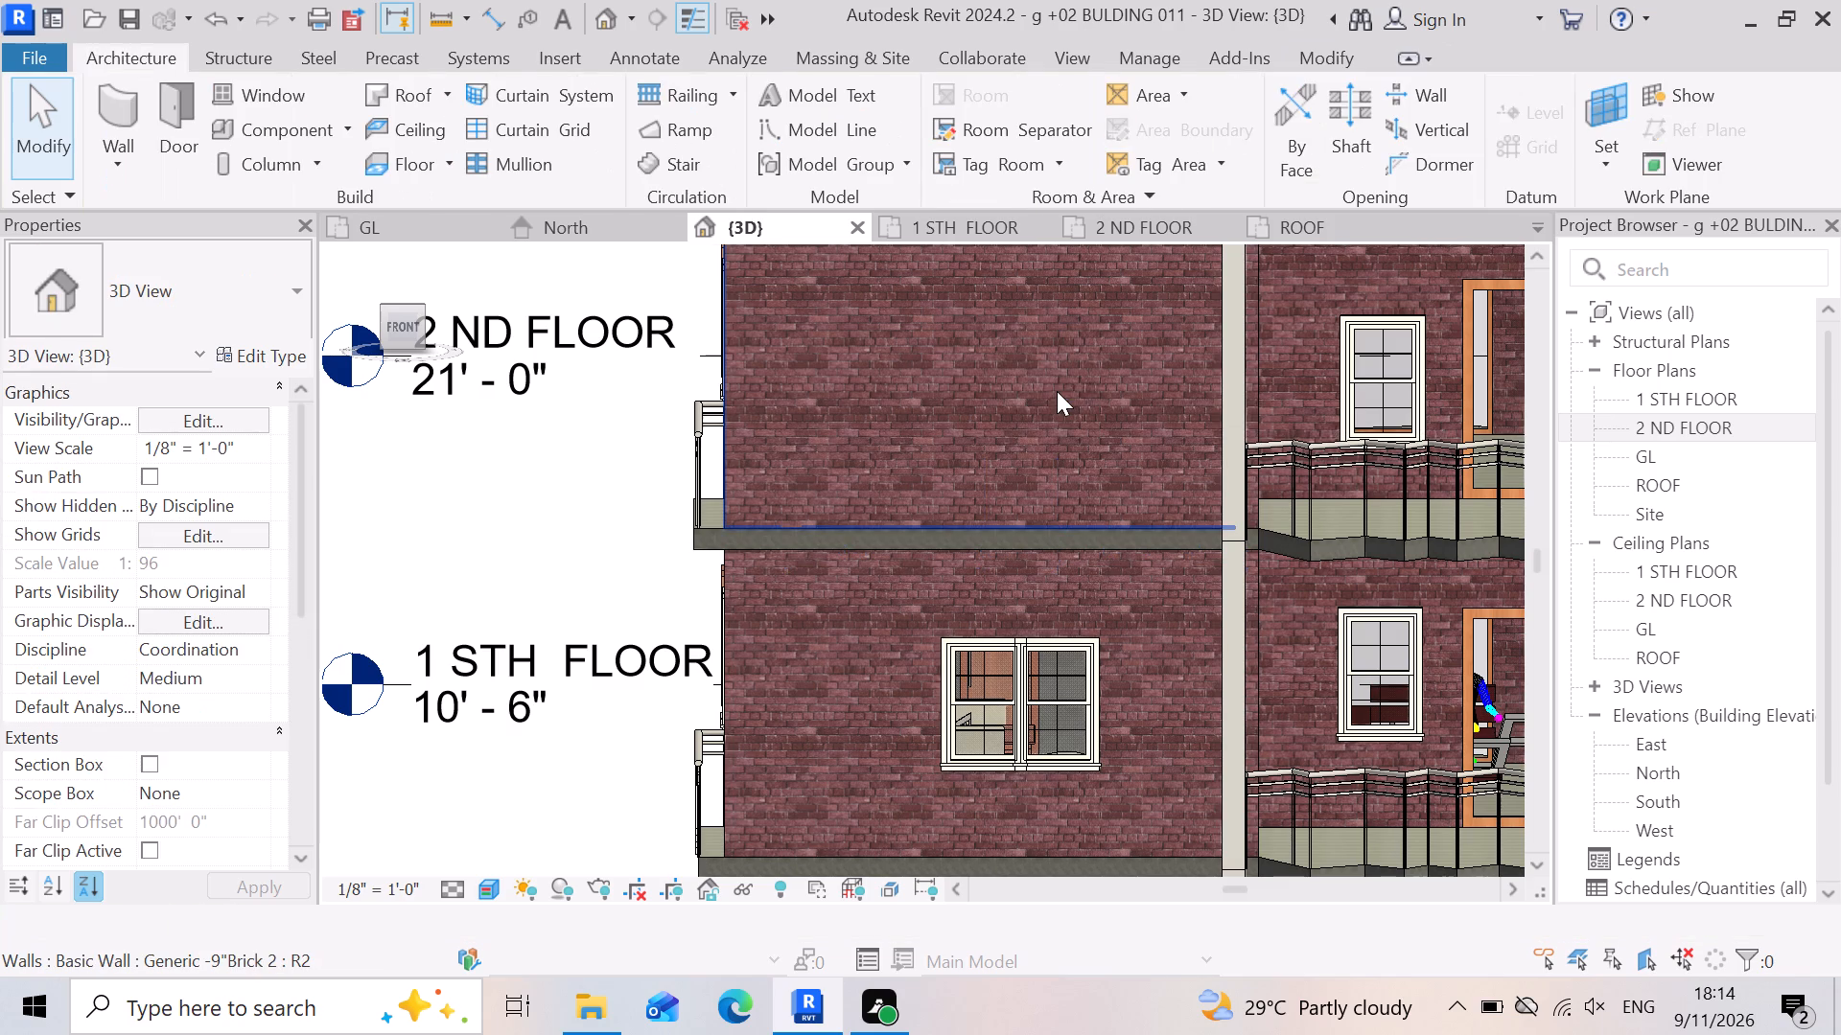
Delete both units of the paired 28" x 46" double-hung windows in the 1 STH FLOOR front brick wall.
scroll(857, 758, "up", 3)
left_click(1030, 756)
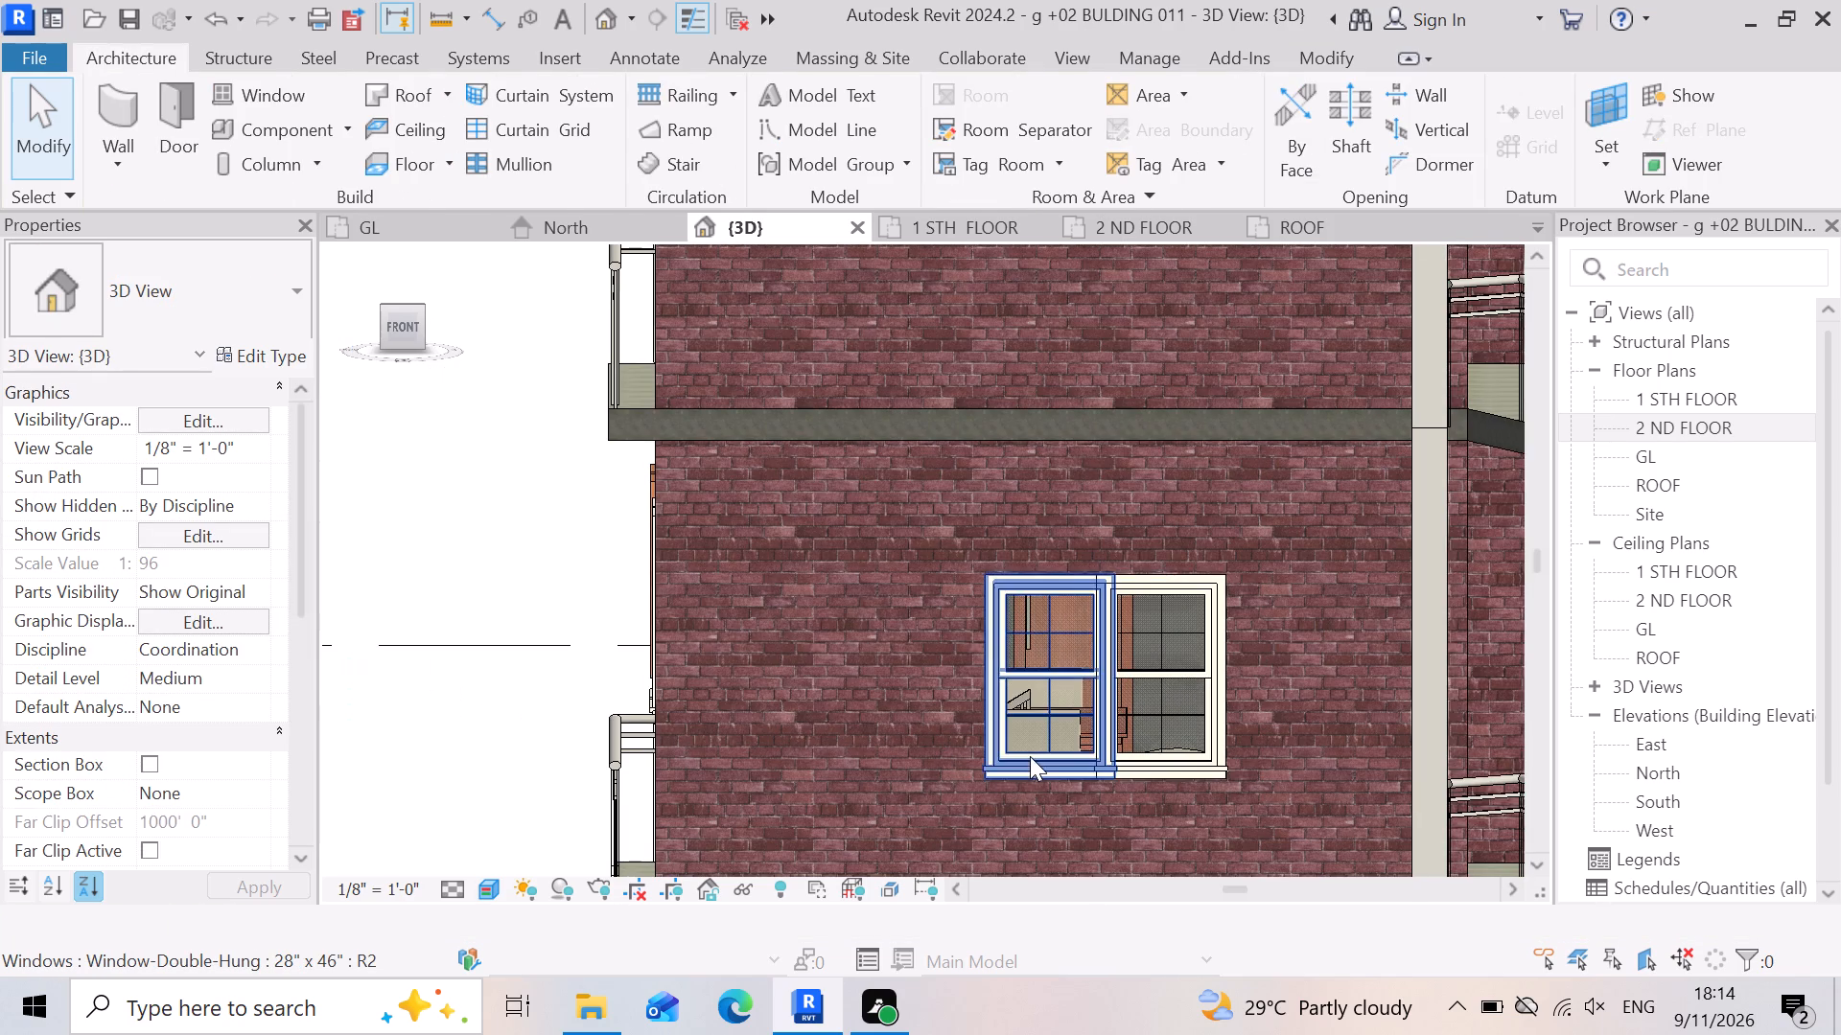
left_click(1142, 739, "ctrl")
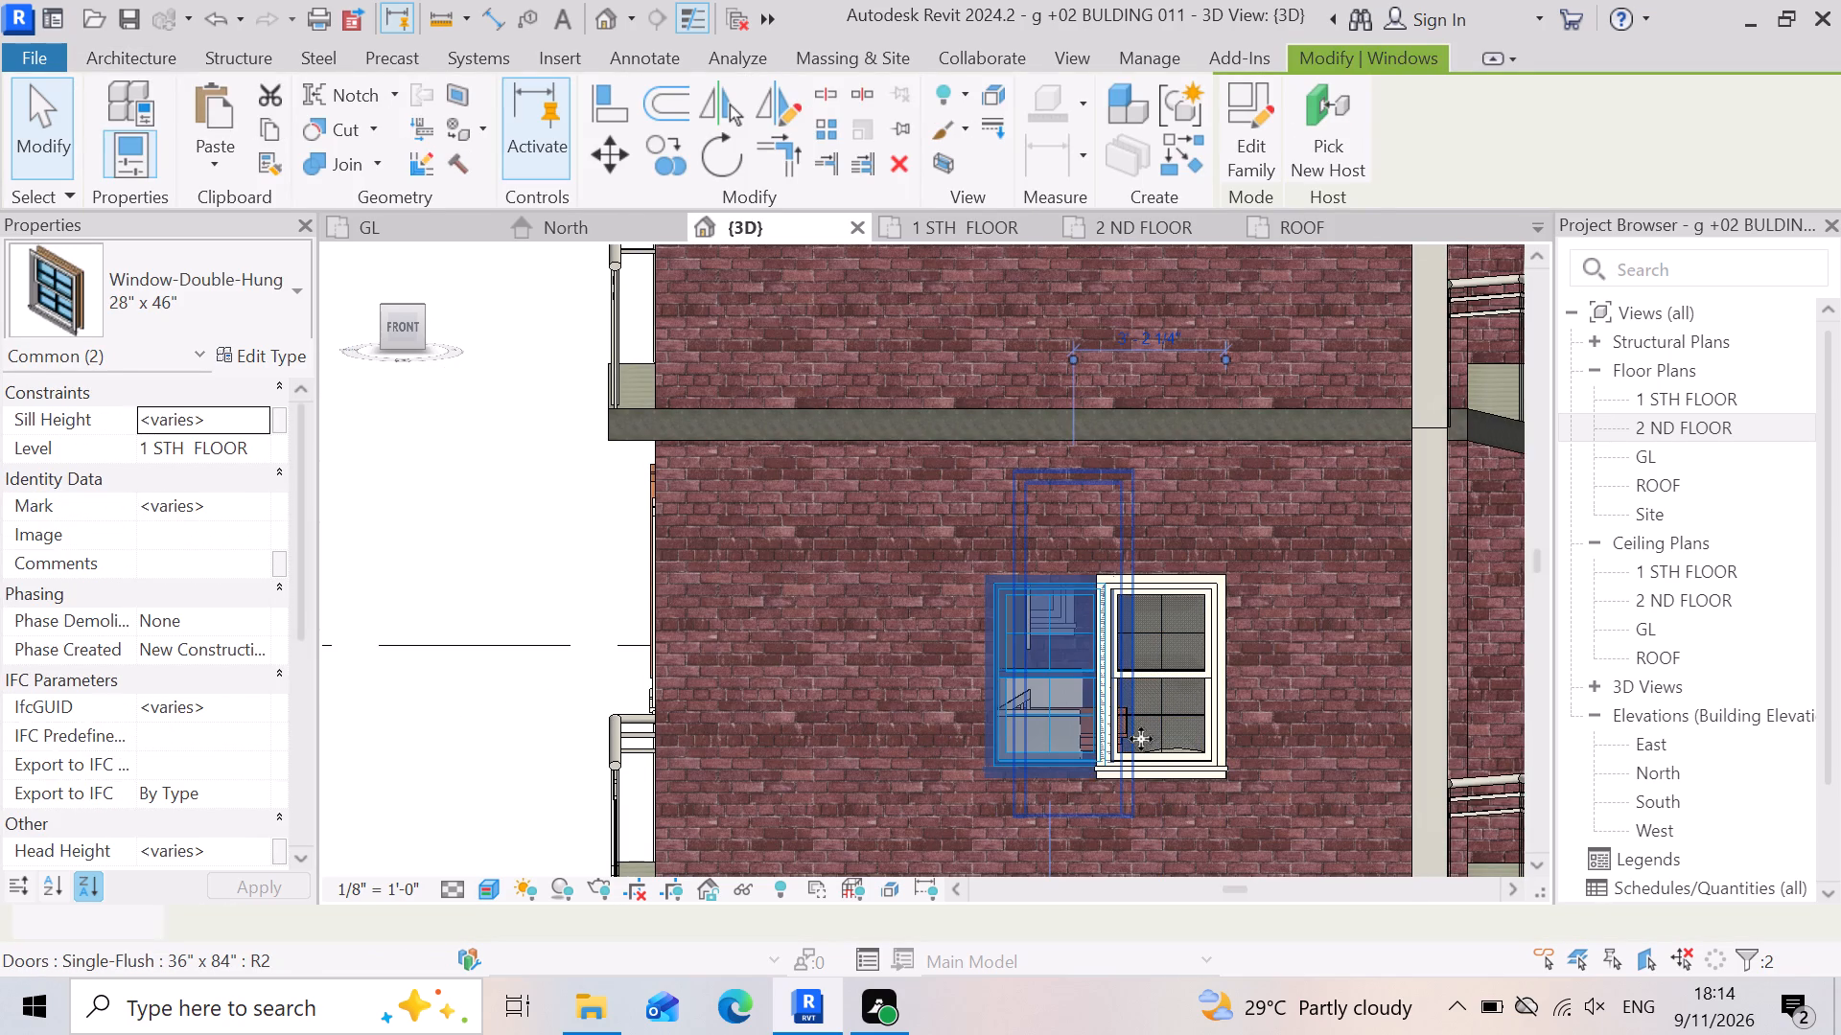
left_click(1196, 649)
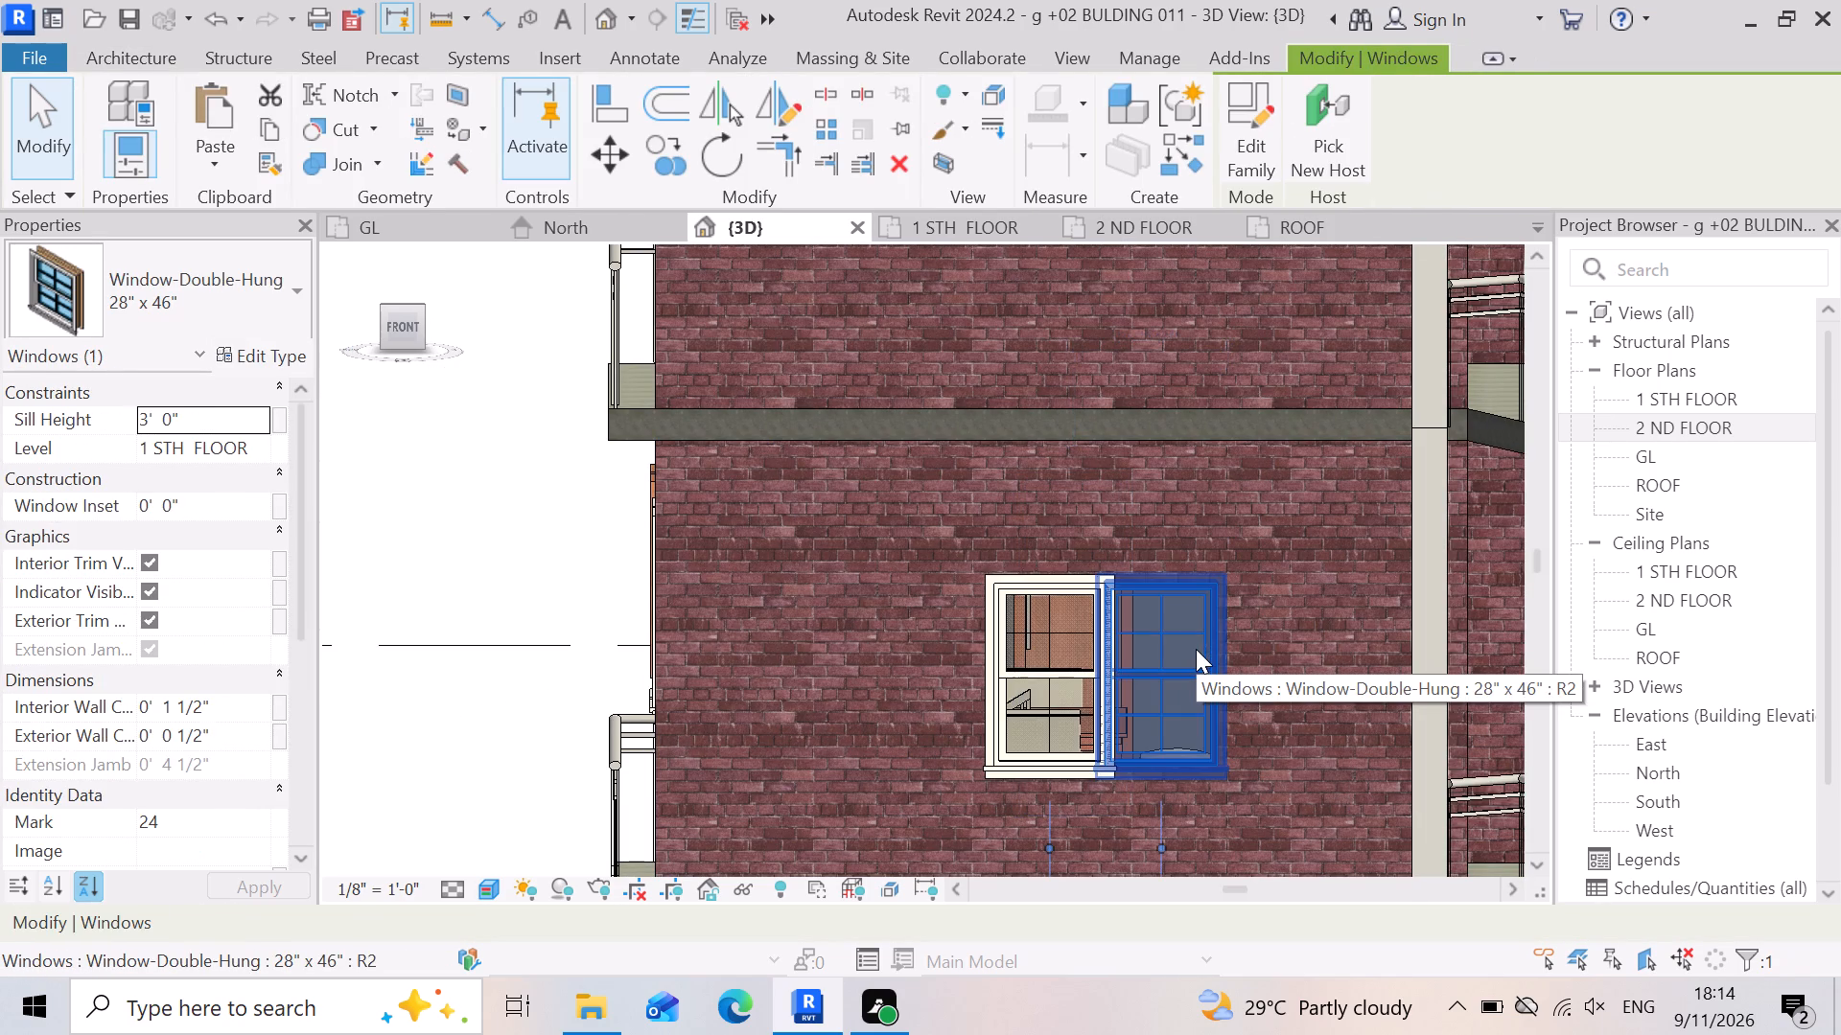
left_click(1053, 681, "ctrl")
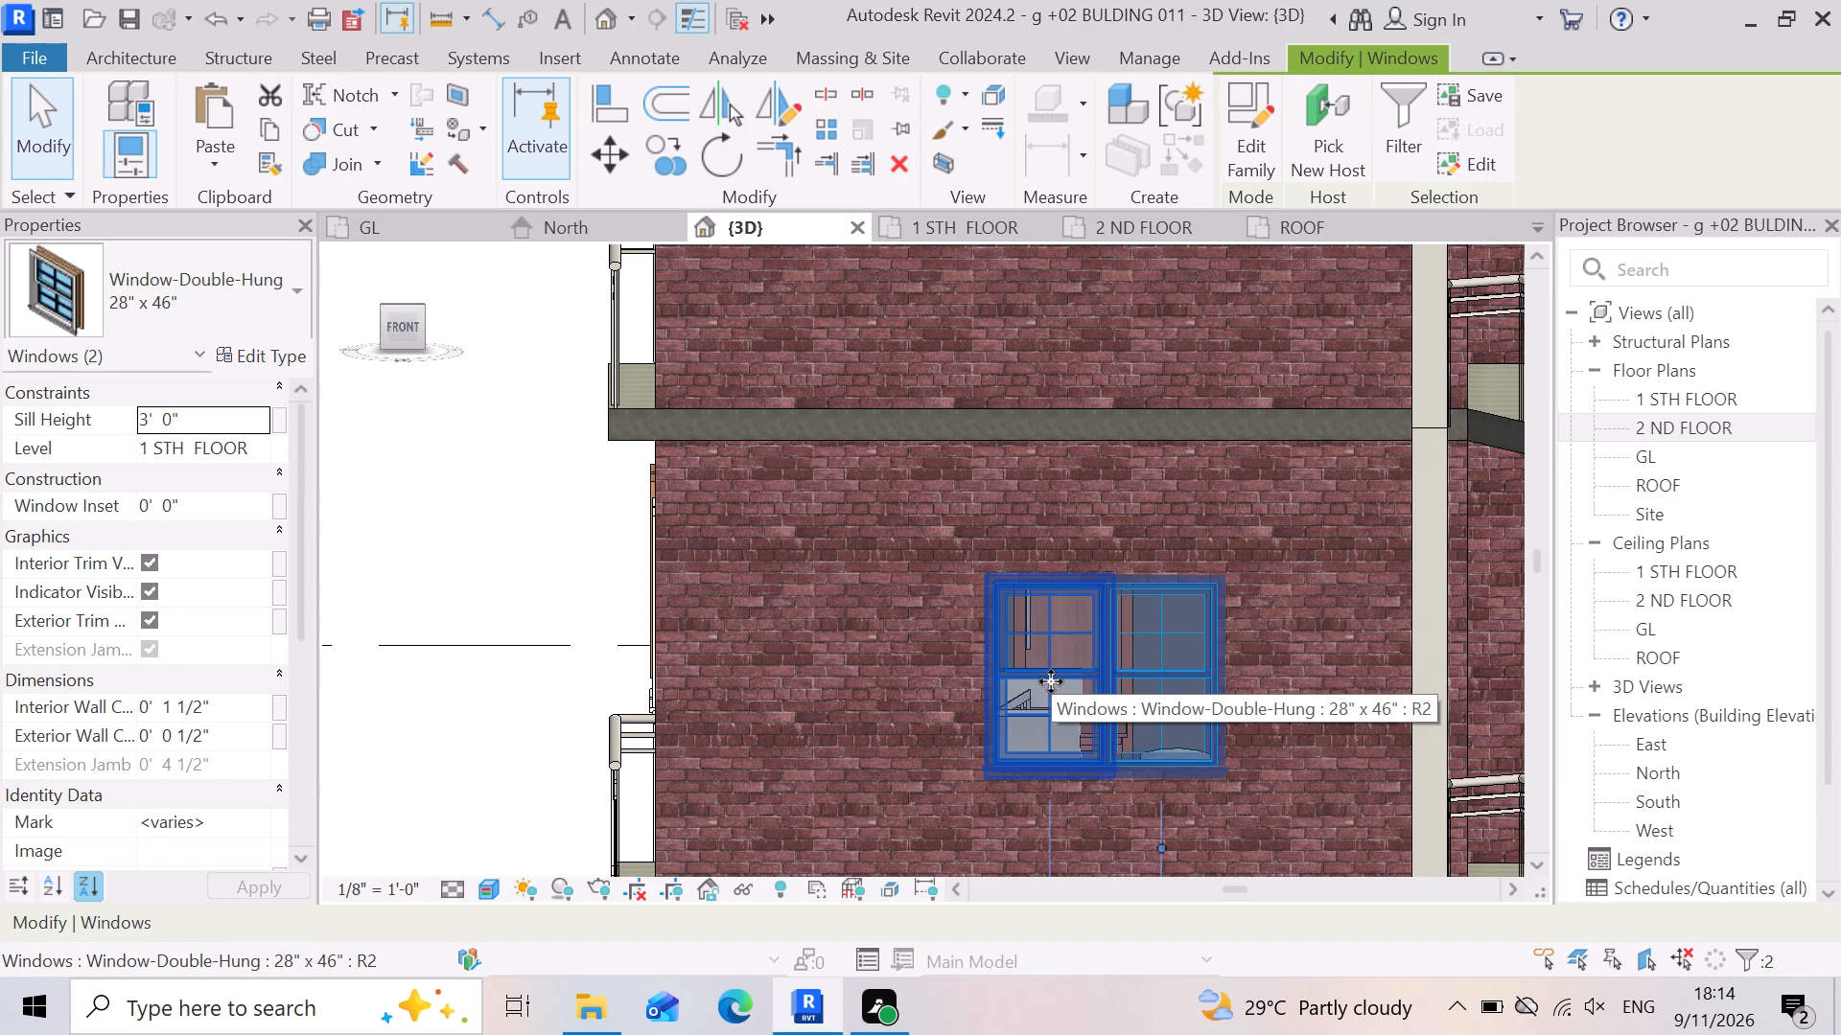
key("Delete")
Review the building's front face with the blank brick wall on all three floors, from straight-on and angled whole-building views.
scroll(1045, 528, "down", 6)
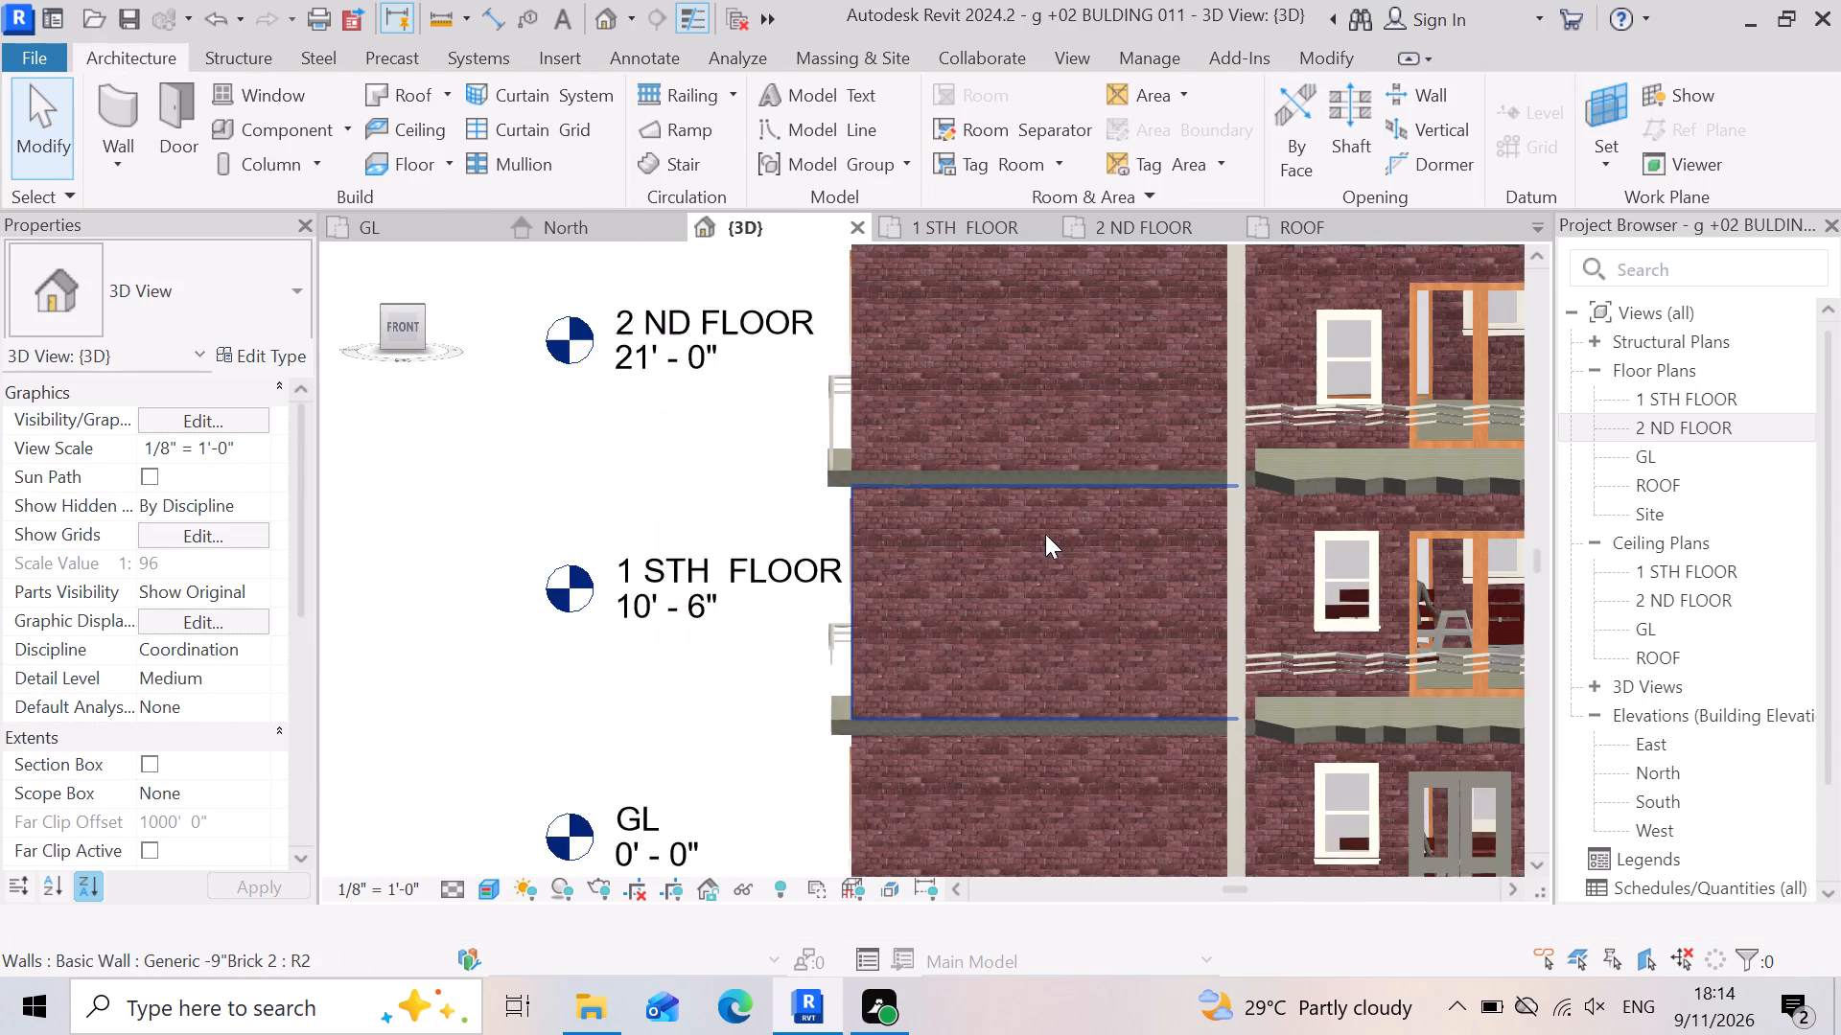
scroll(1045, 534, "down", 3)
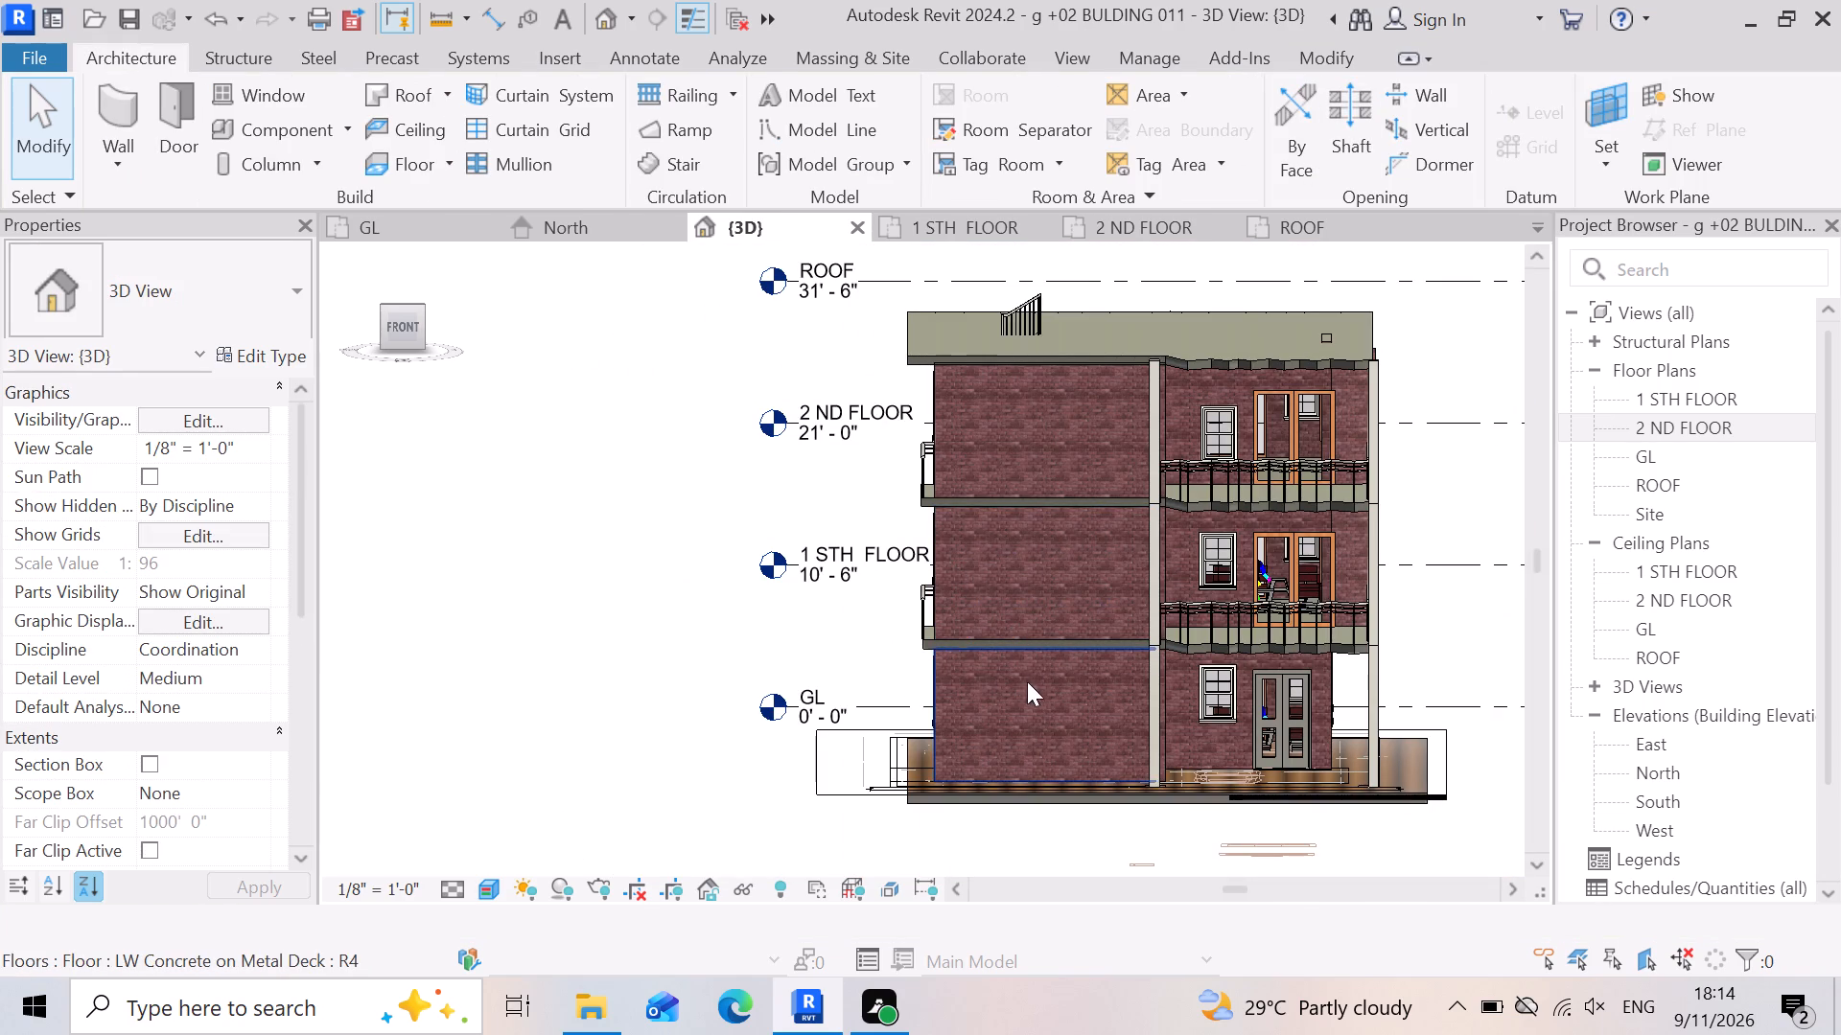
scroll(1047, 677, "up", 2)
scroll(1066, 638, "down", 1)
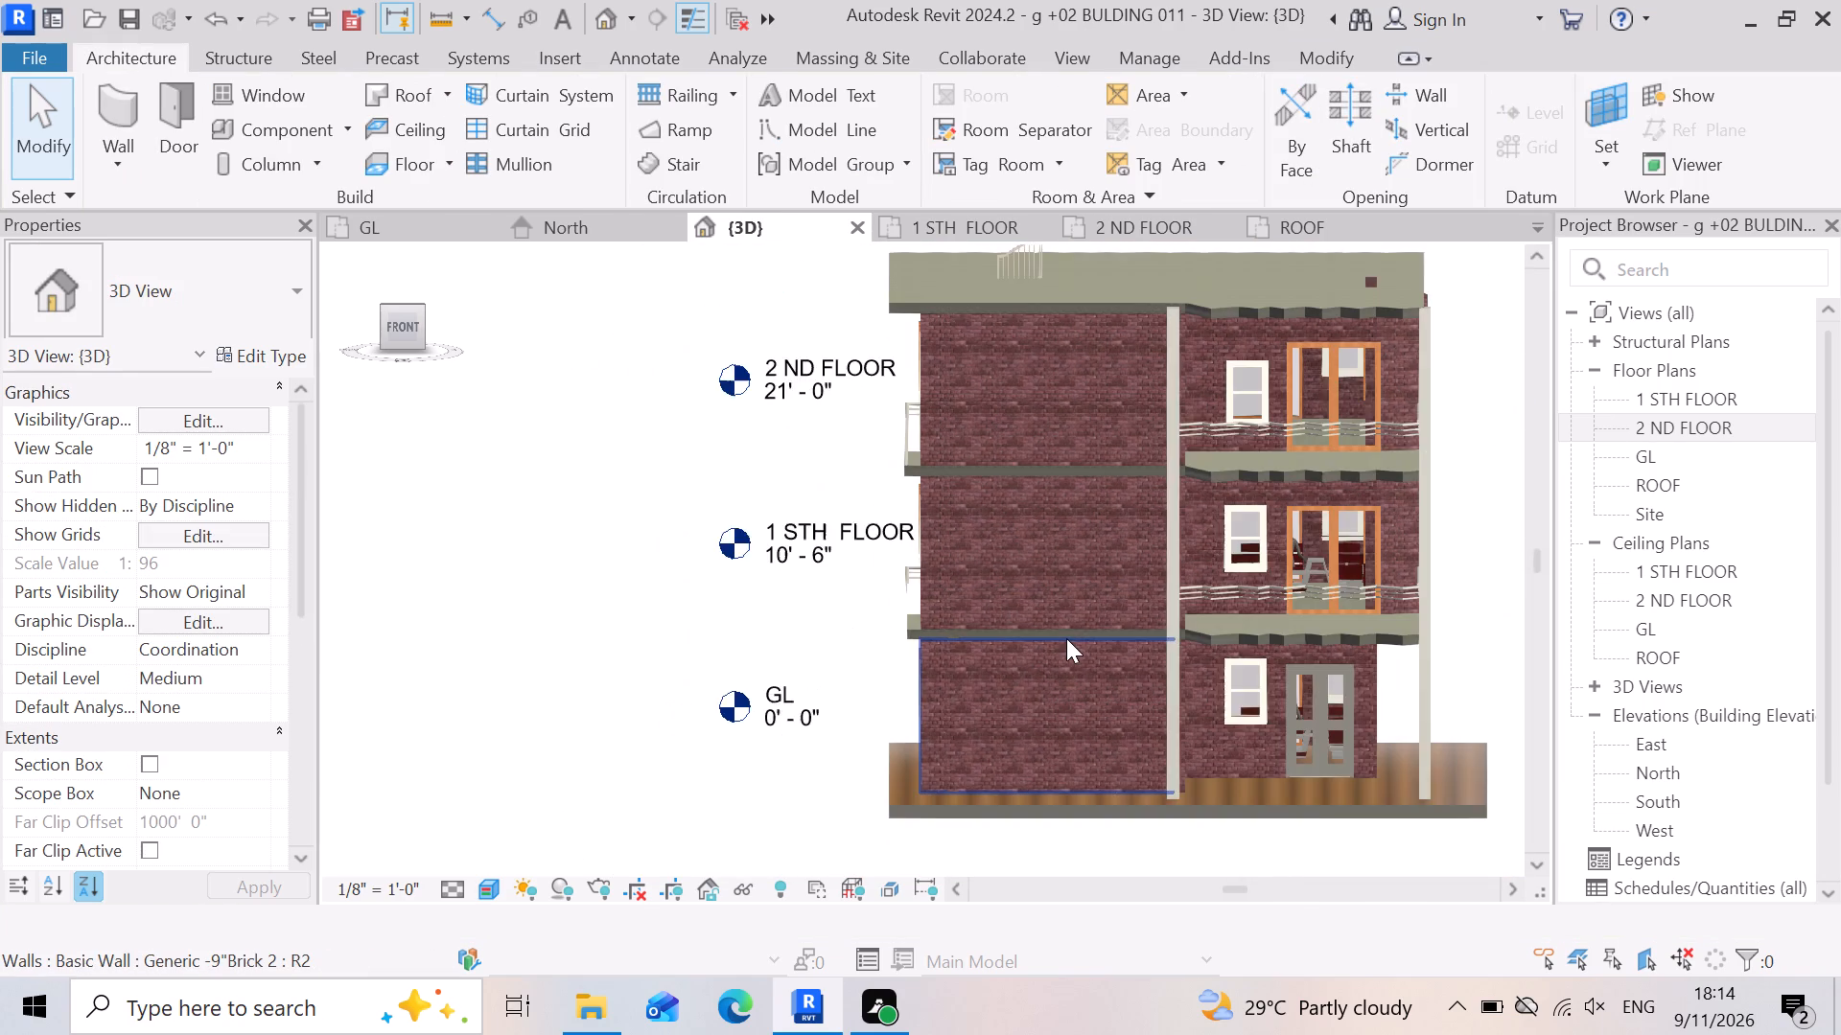
scroll(1066, 638, "down", 1)
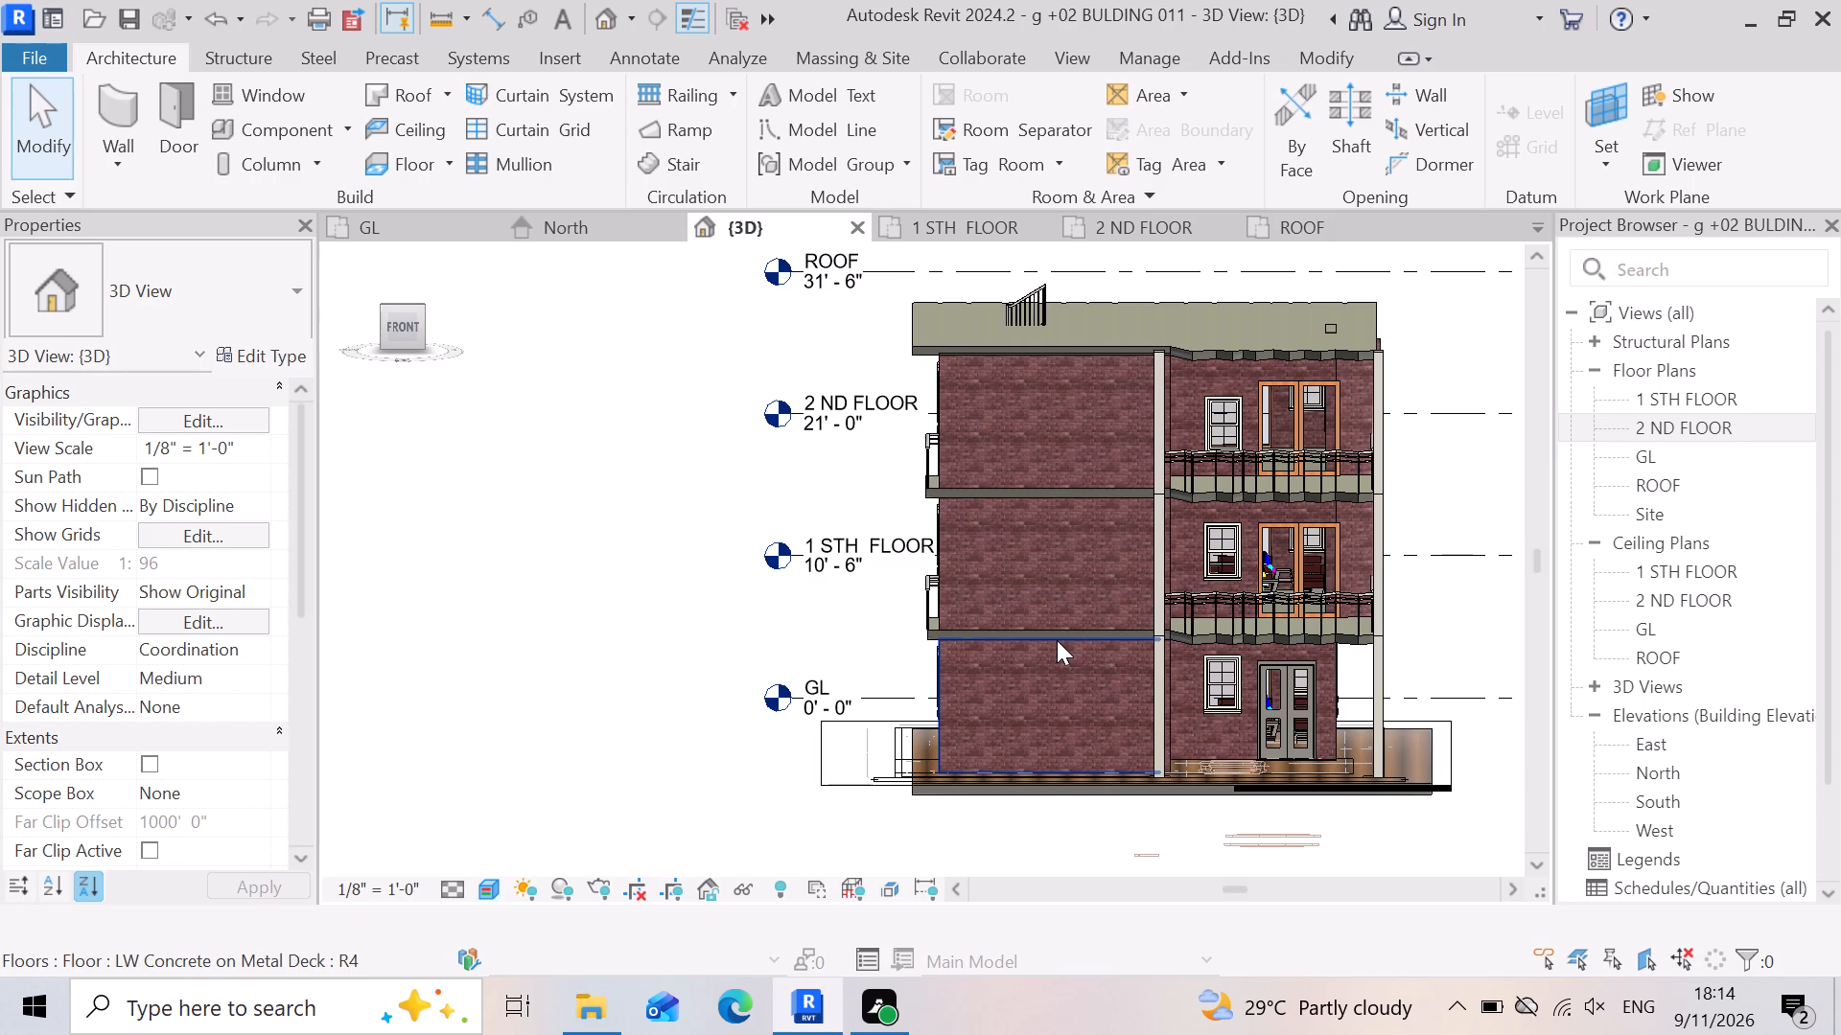
scroll(1057, 640, "down", 1)
right_click_drag(1060, 650, 1076, 615, "shift")
middle_click(1066, 641, "shift")
middle_click(1068, 637, "shift")
middle_click_drag(1076, 624, 1076, 615, "shift")
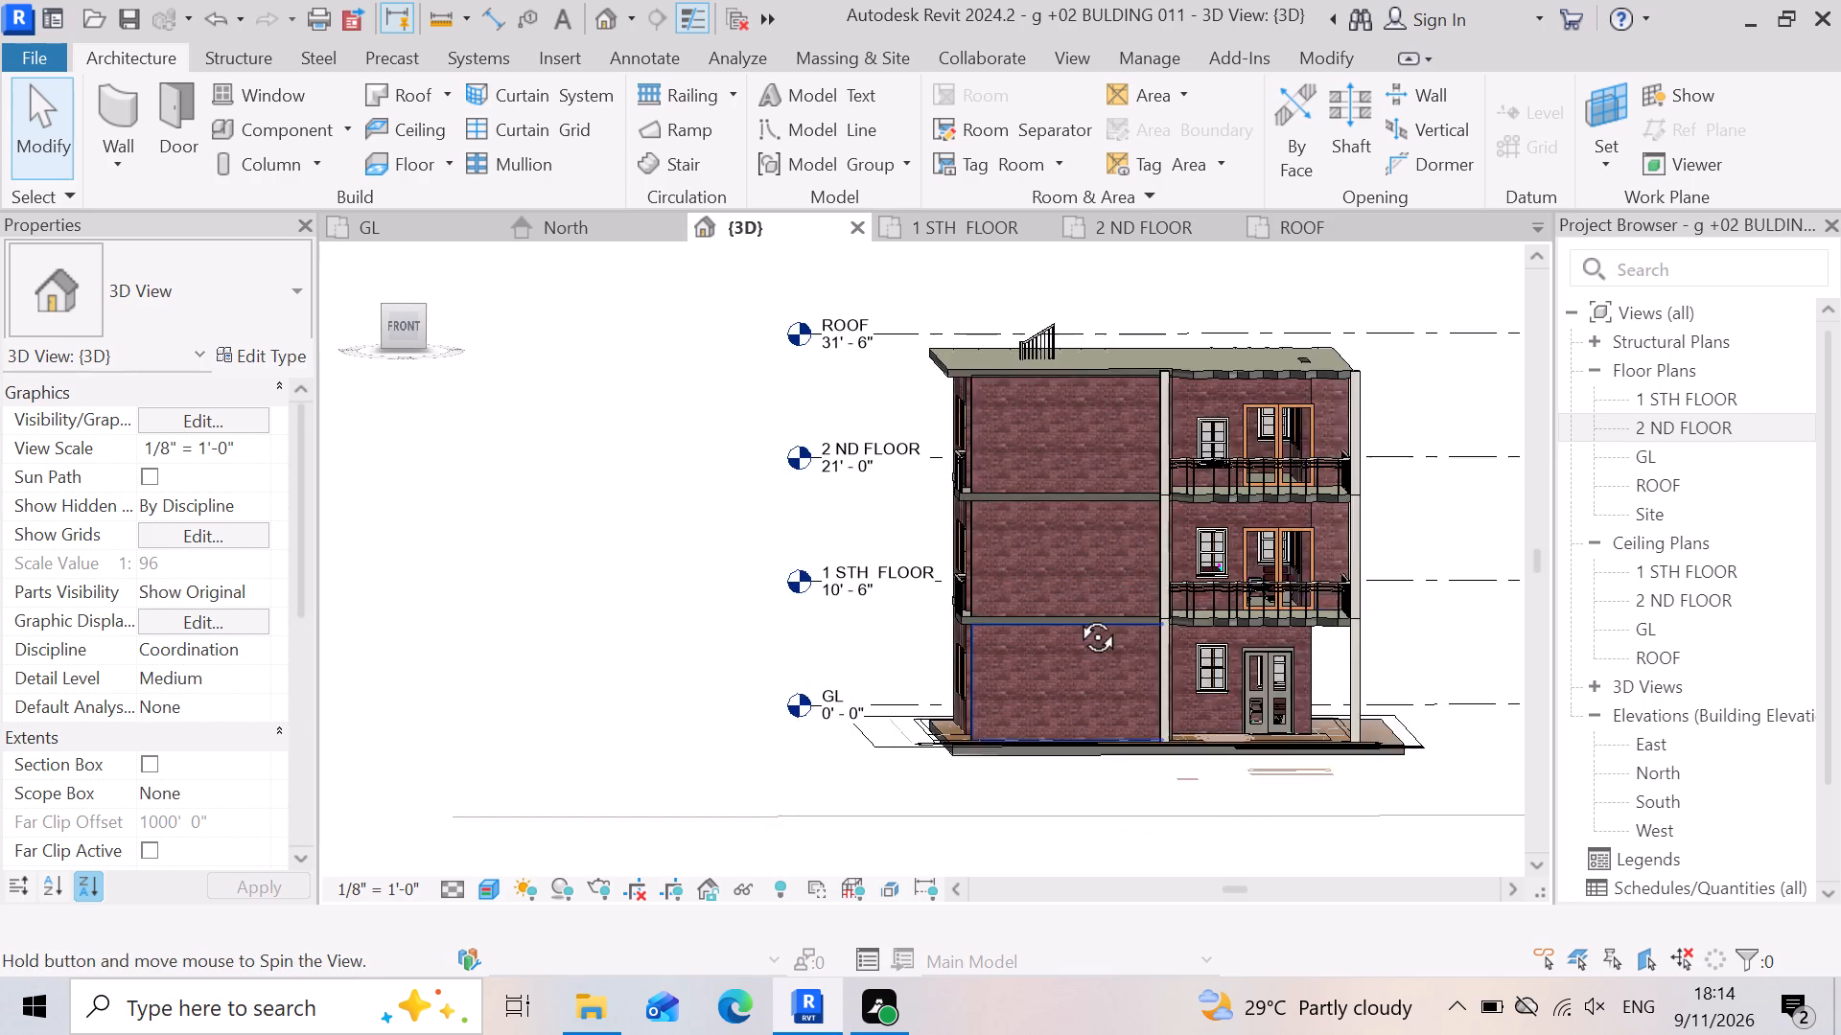
middle_click_drag(1076, 615, 1081, 606, "shift")
right_click_drag(1076, 615, 1081, 605, "shift")
middle_click(1081, 605, "shift")
middle_click(1081, 605, "shift")
scroll(509, 526, "up", 4)
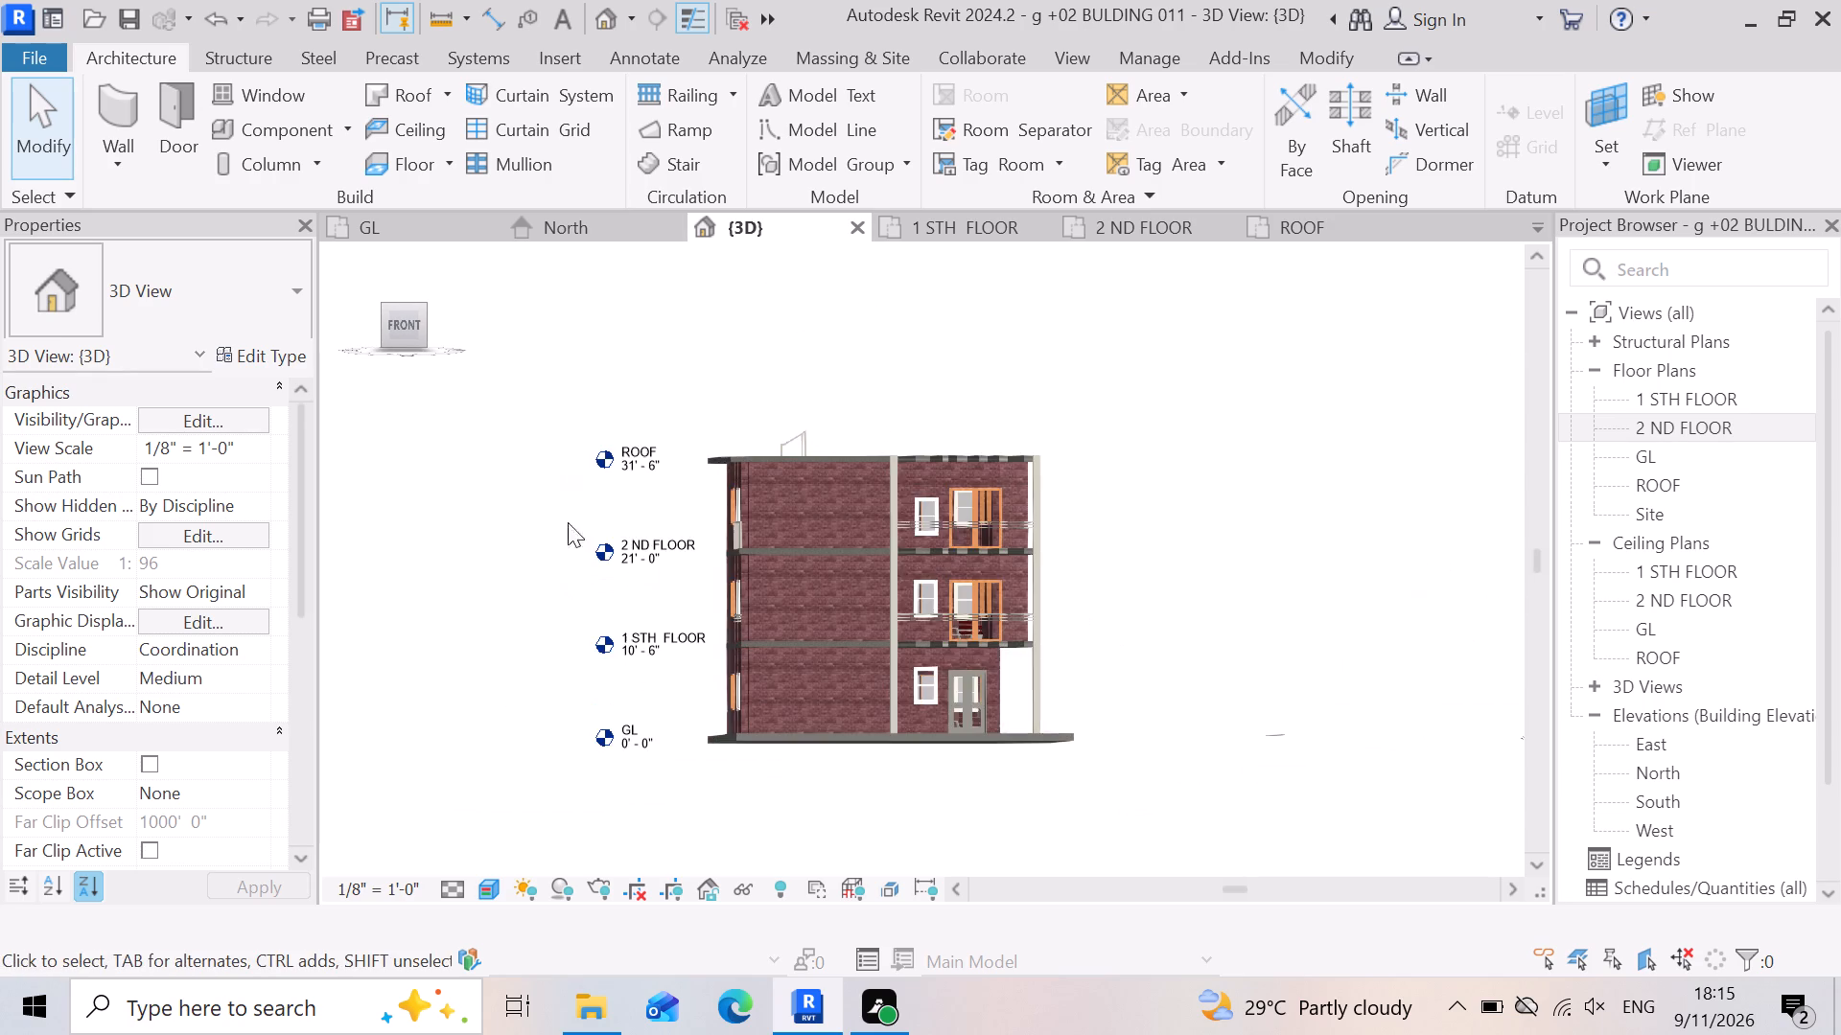
scroll(1089, 515, "down", 4)
right_click_drag(1135, 499, 1141, 536, "shift")
middle_click_drag(1136, 500, 1138, 514, "shift")
middle_click_drag(1138, 517, 1138, 530, "shift")
middle_click_drag(1138, 531, 1141, 536, "shift")
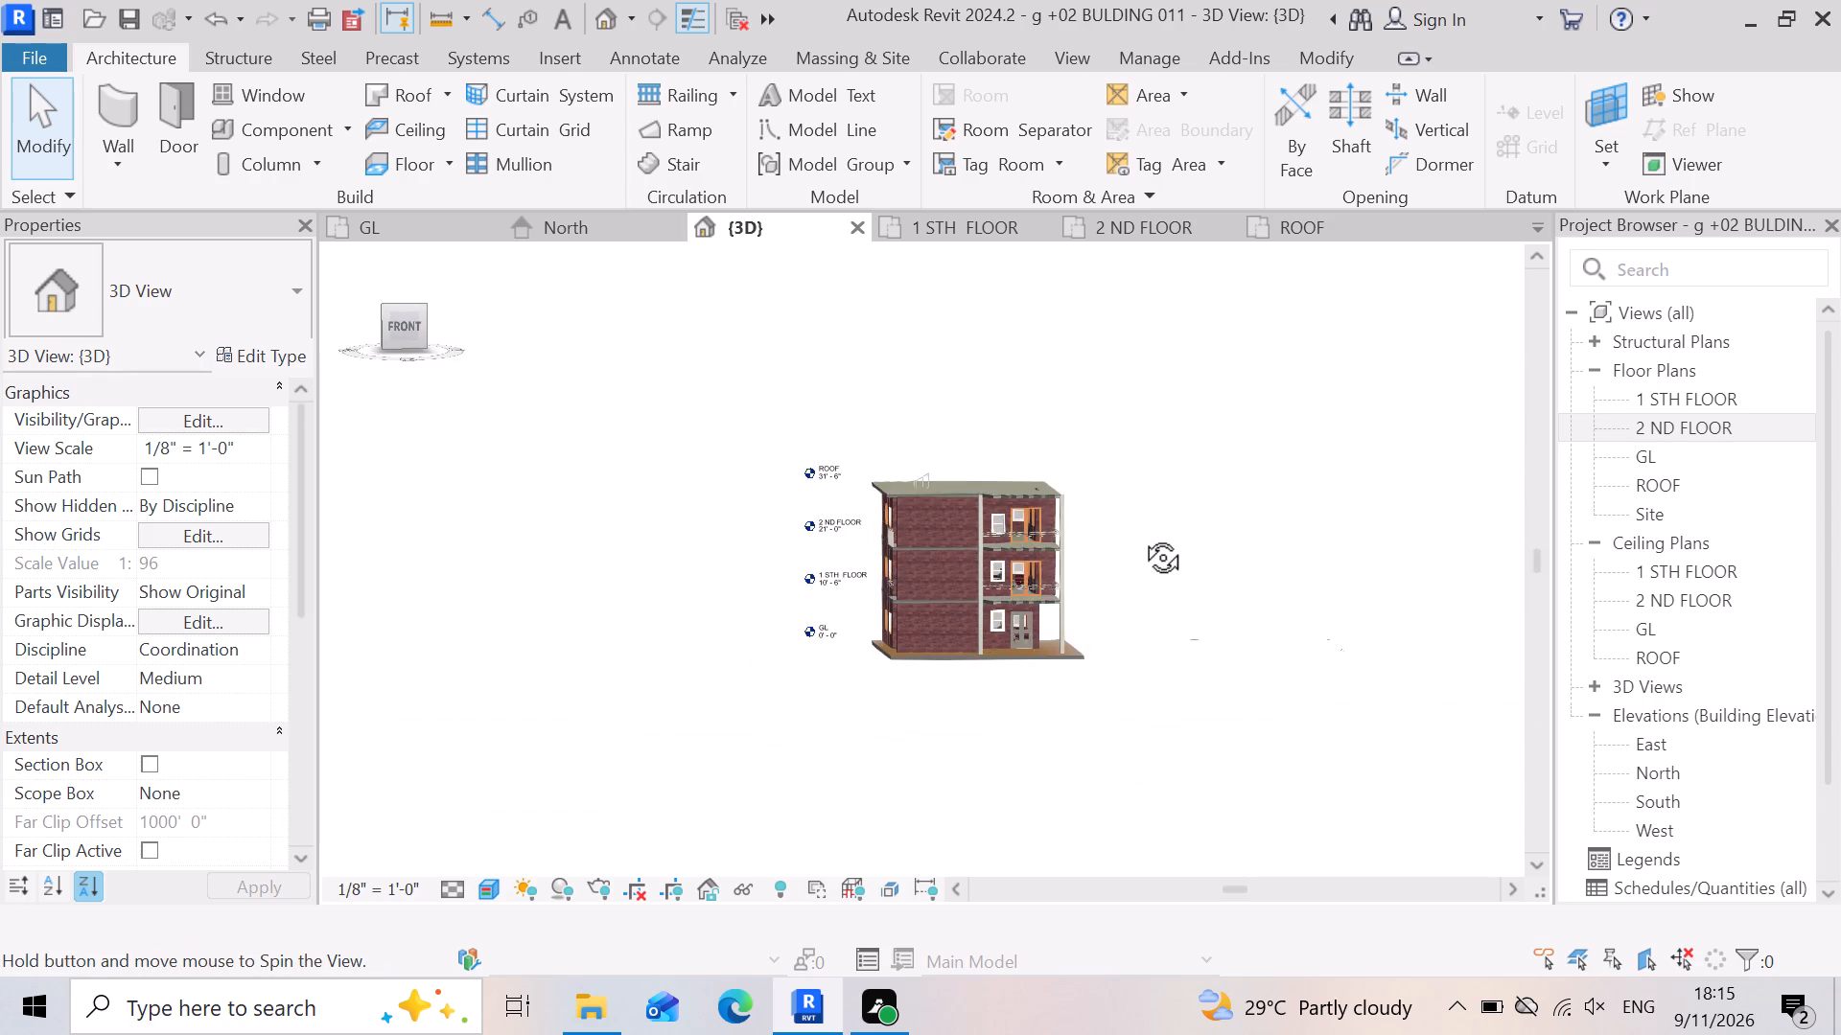
middle_click_drag(1141, 536, 1143, 551, "shift")
right_click_drag(1141, 536, 1143, 551, "shift")
scroll(979, 601, "up", 4)
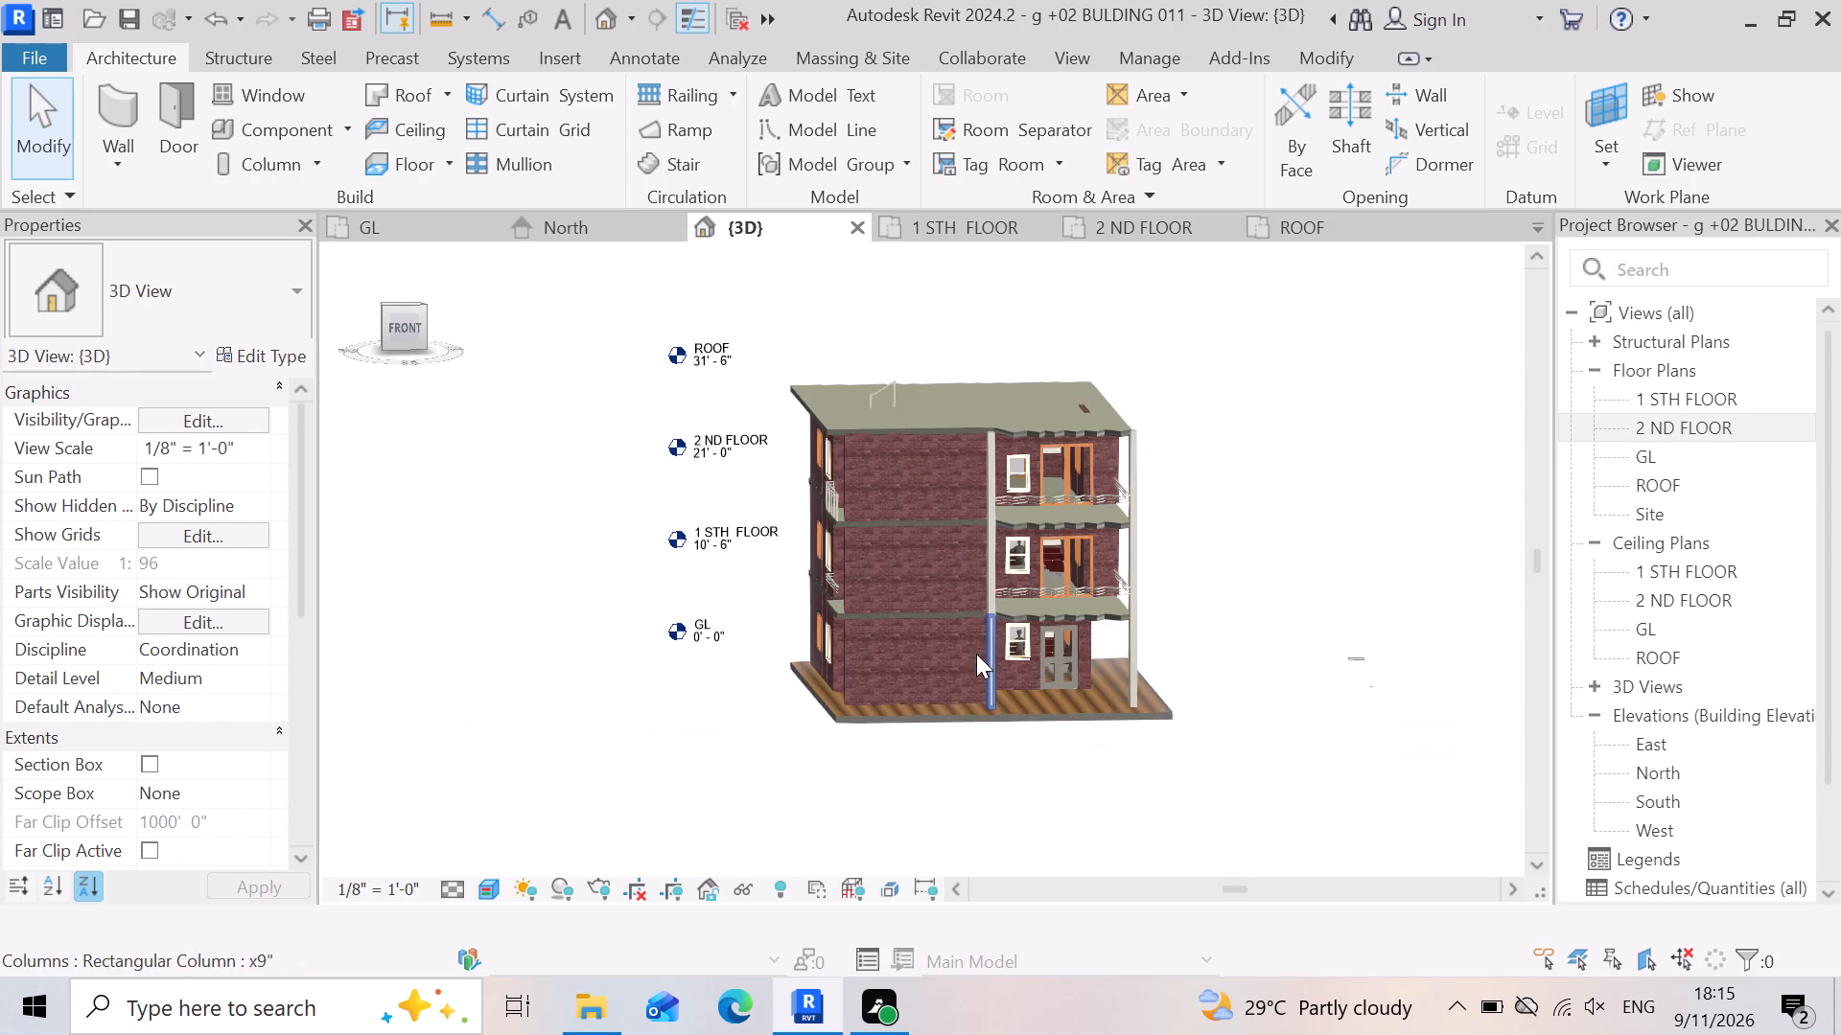
scroll(976, 654, "up", 1)
scroll(1166, 621, "up", 2)
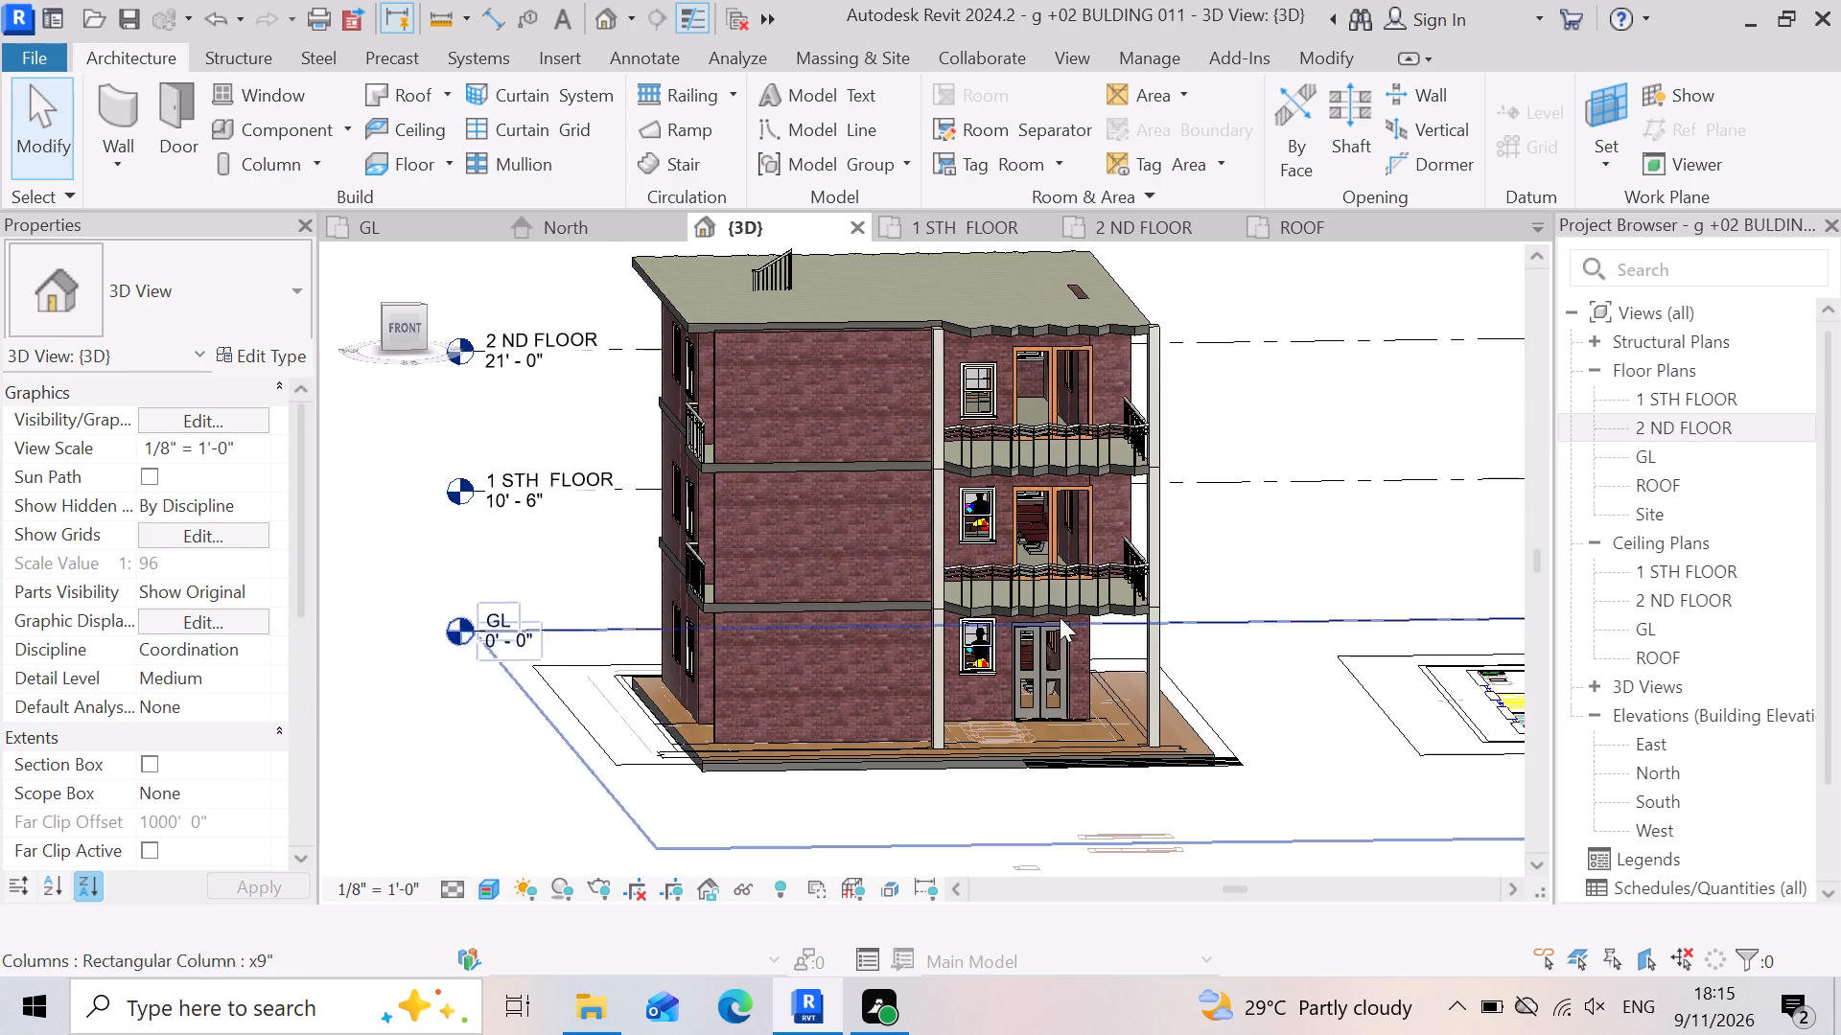
scroll(1255, 593, "up", 1)
scroll(924, 541, "up", 2)
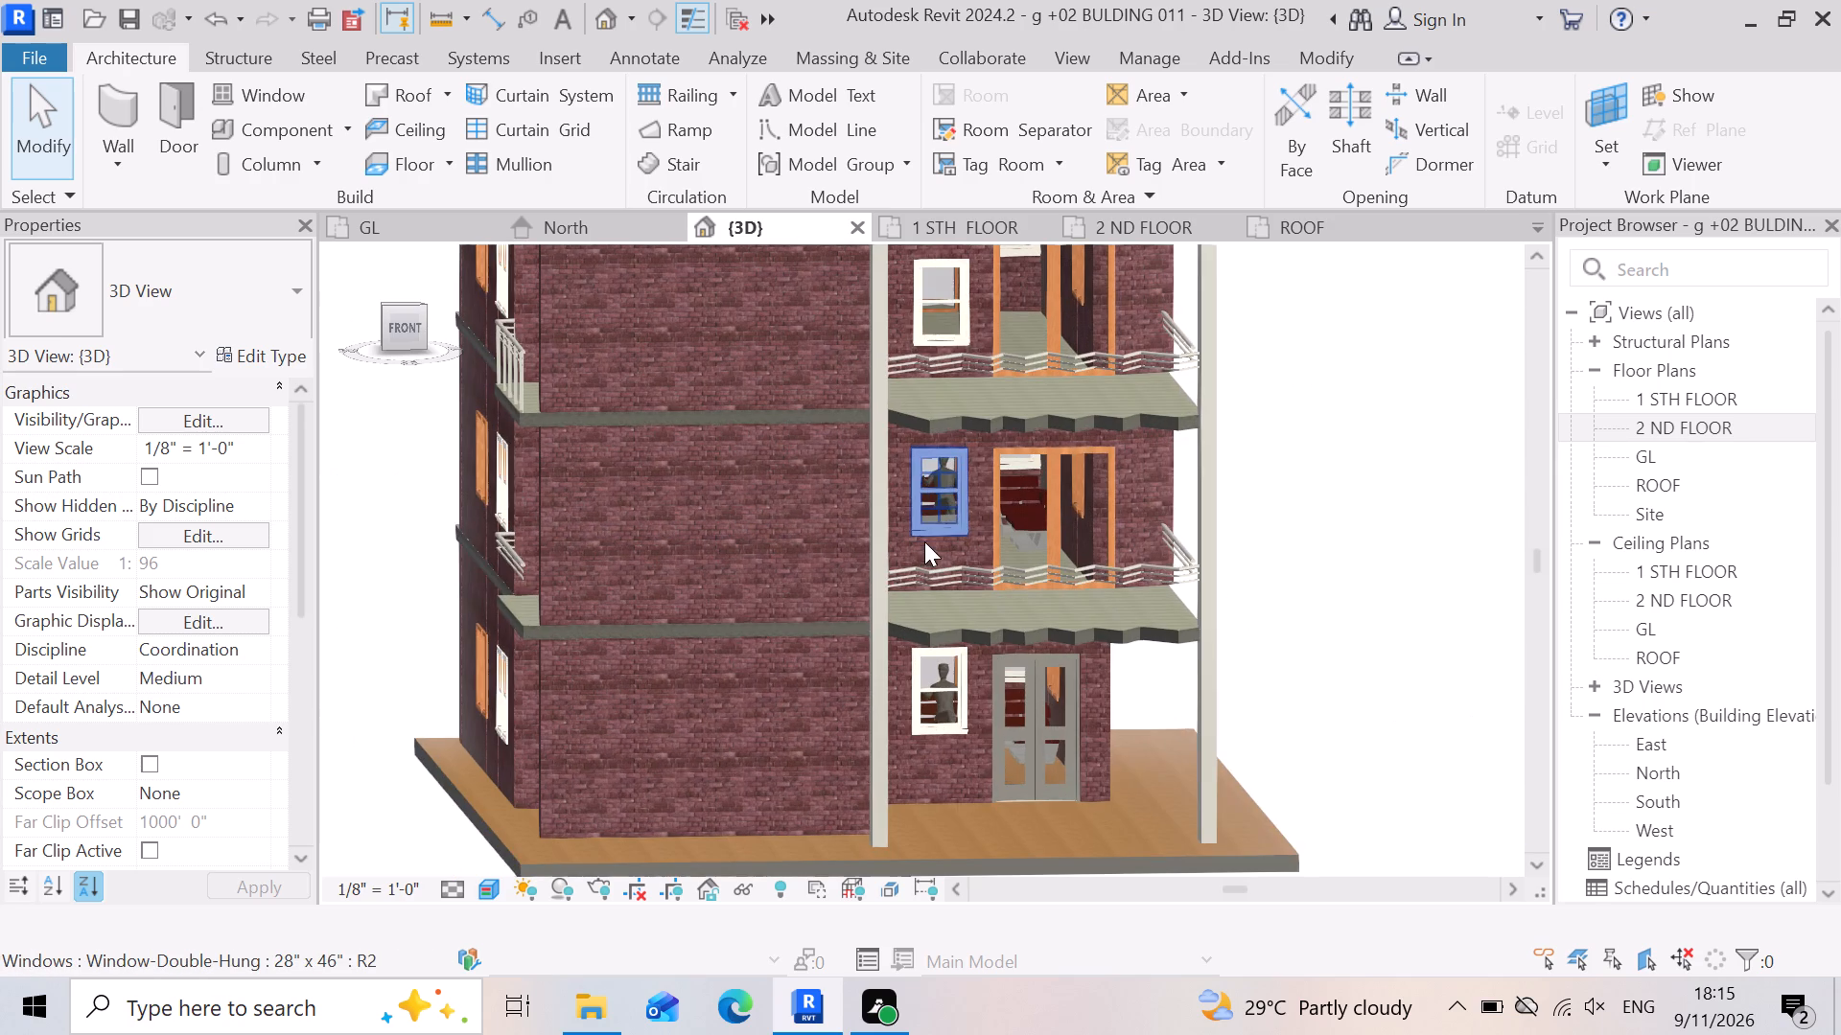
scroll(702, 476, "down", 2)
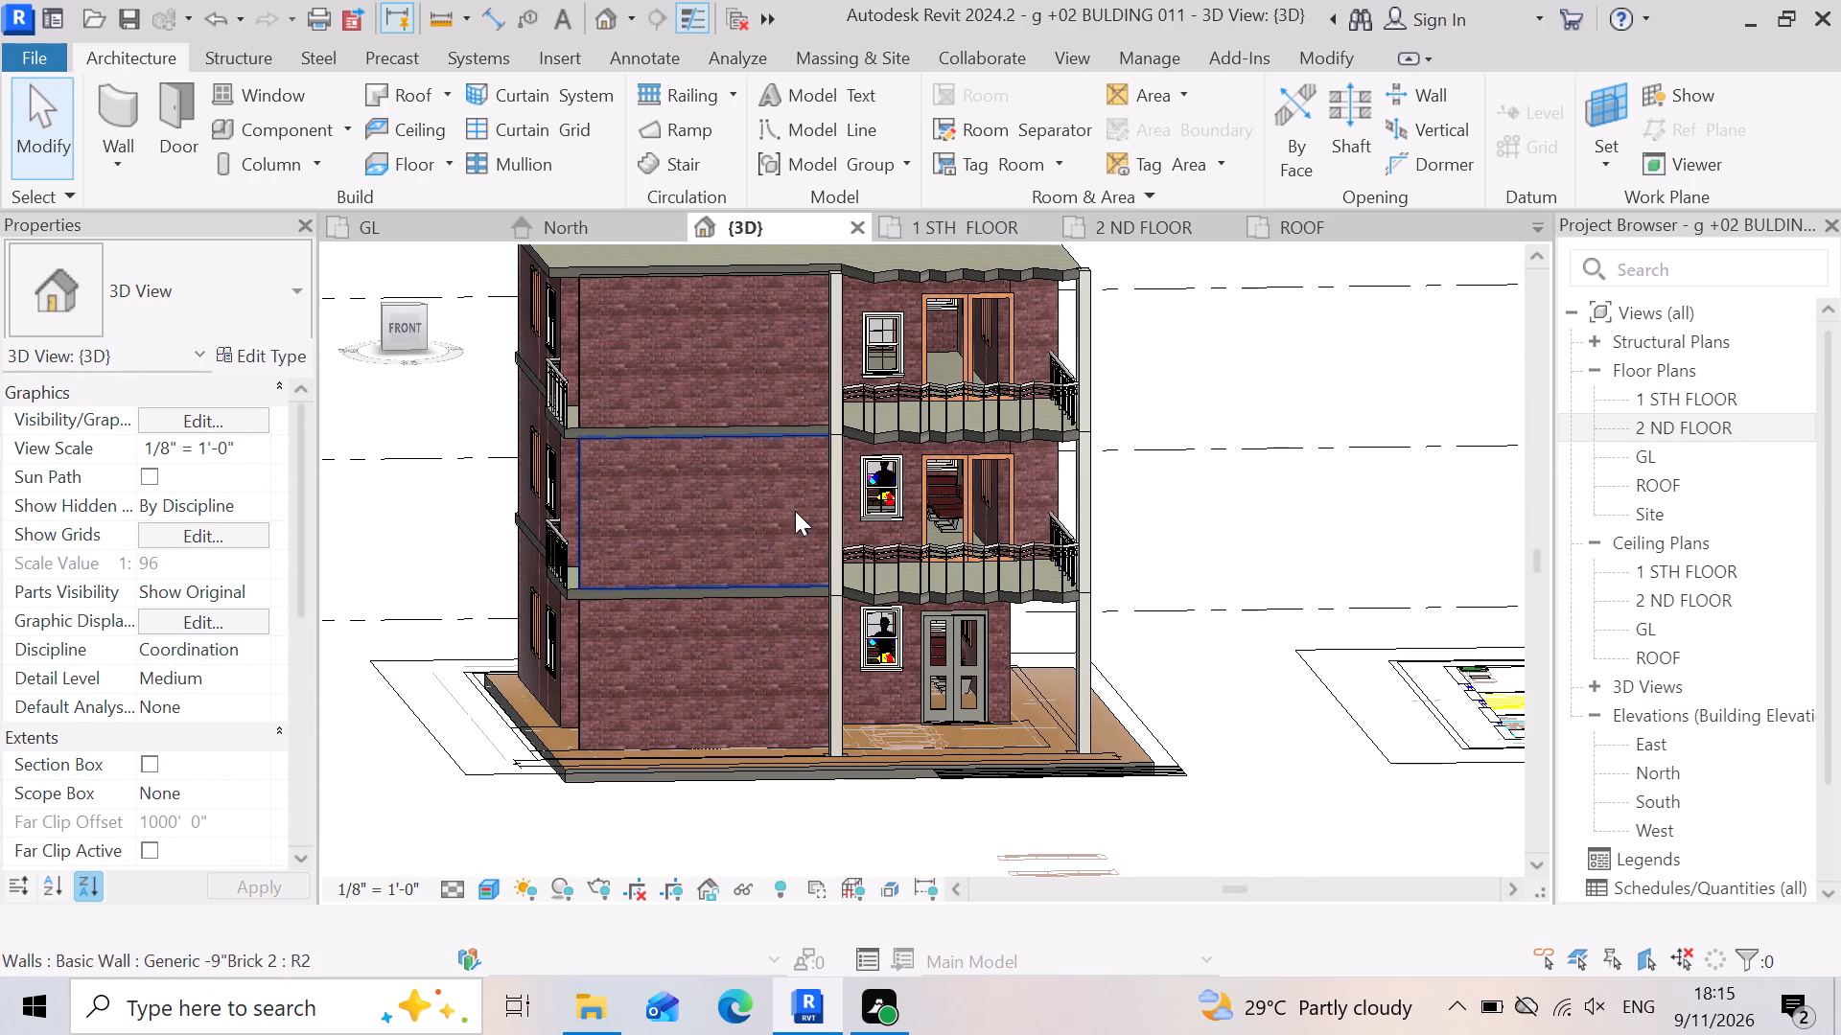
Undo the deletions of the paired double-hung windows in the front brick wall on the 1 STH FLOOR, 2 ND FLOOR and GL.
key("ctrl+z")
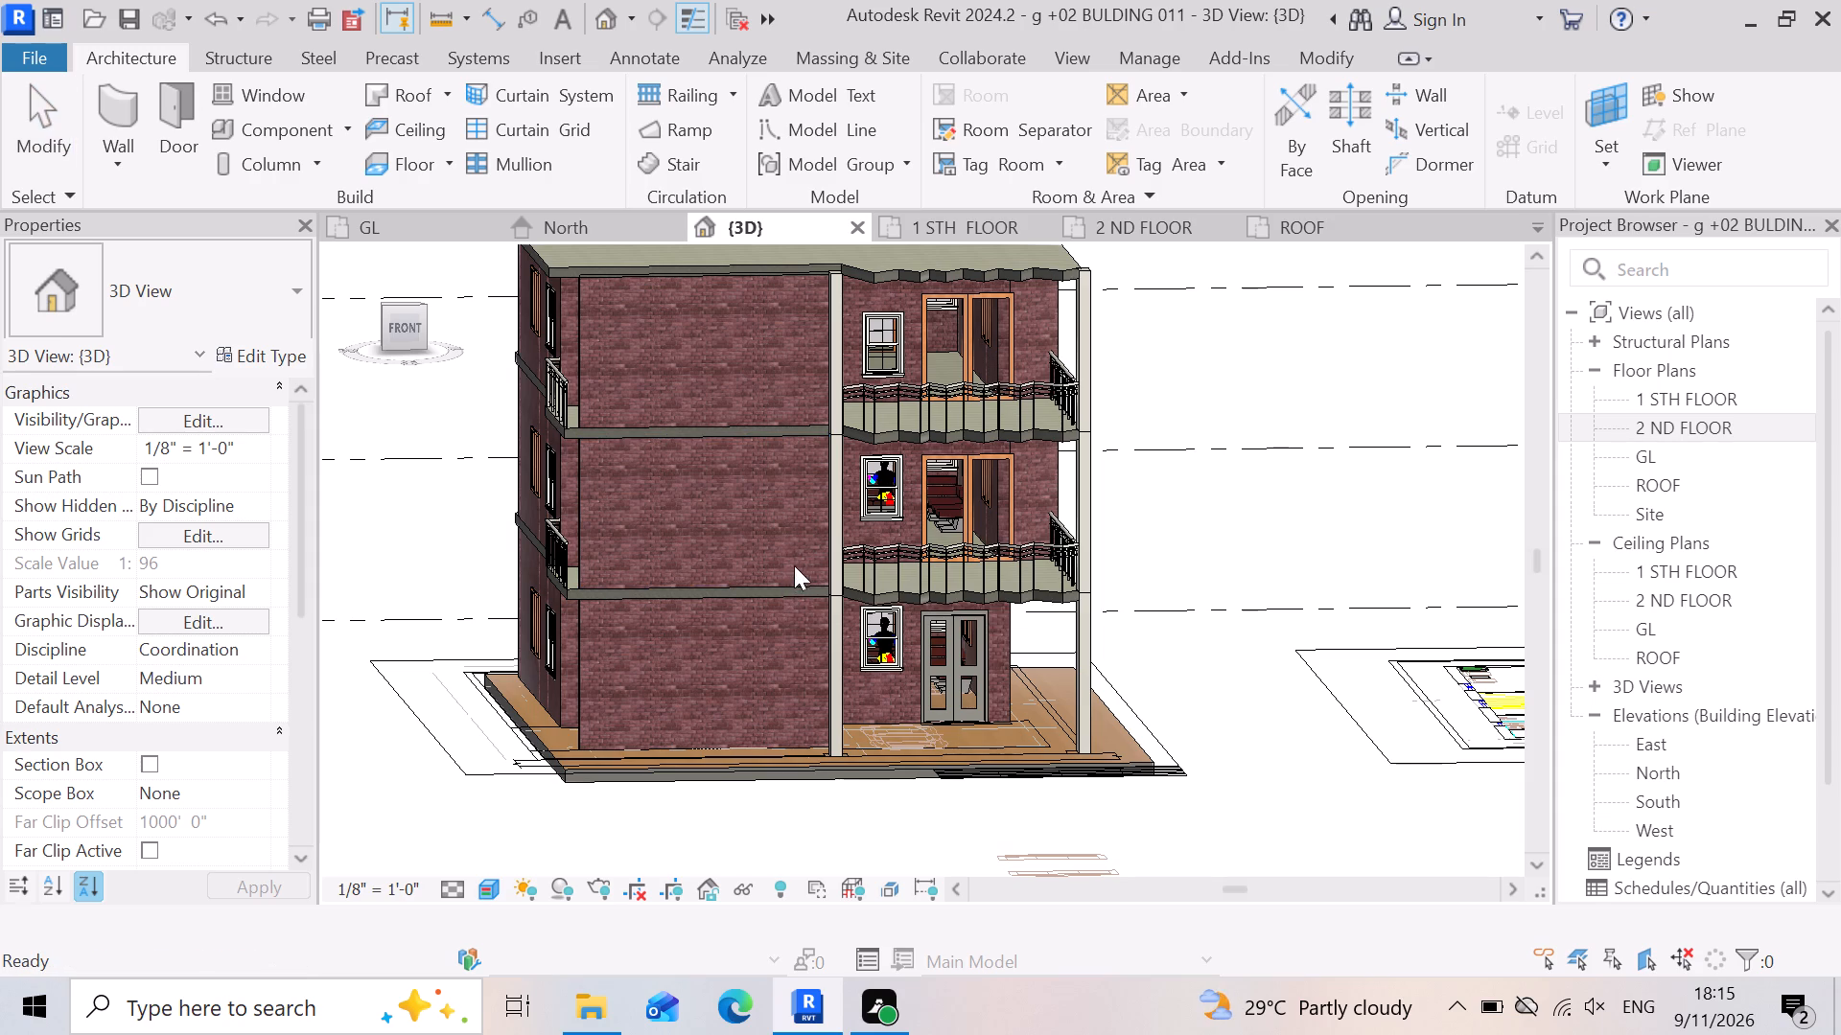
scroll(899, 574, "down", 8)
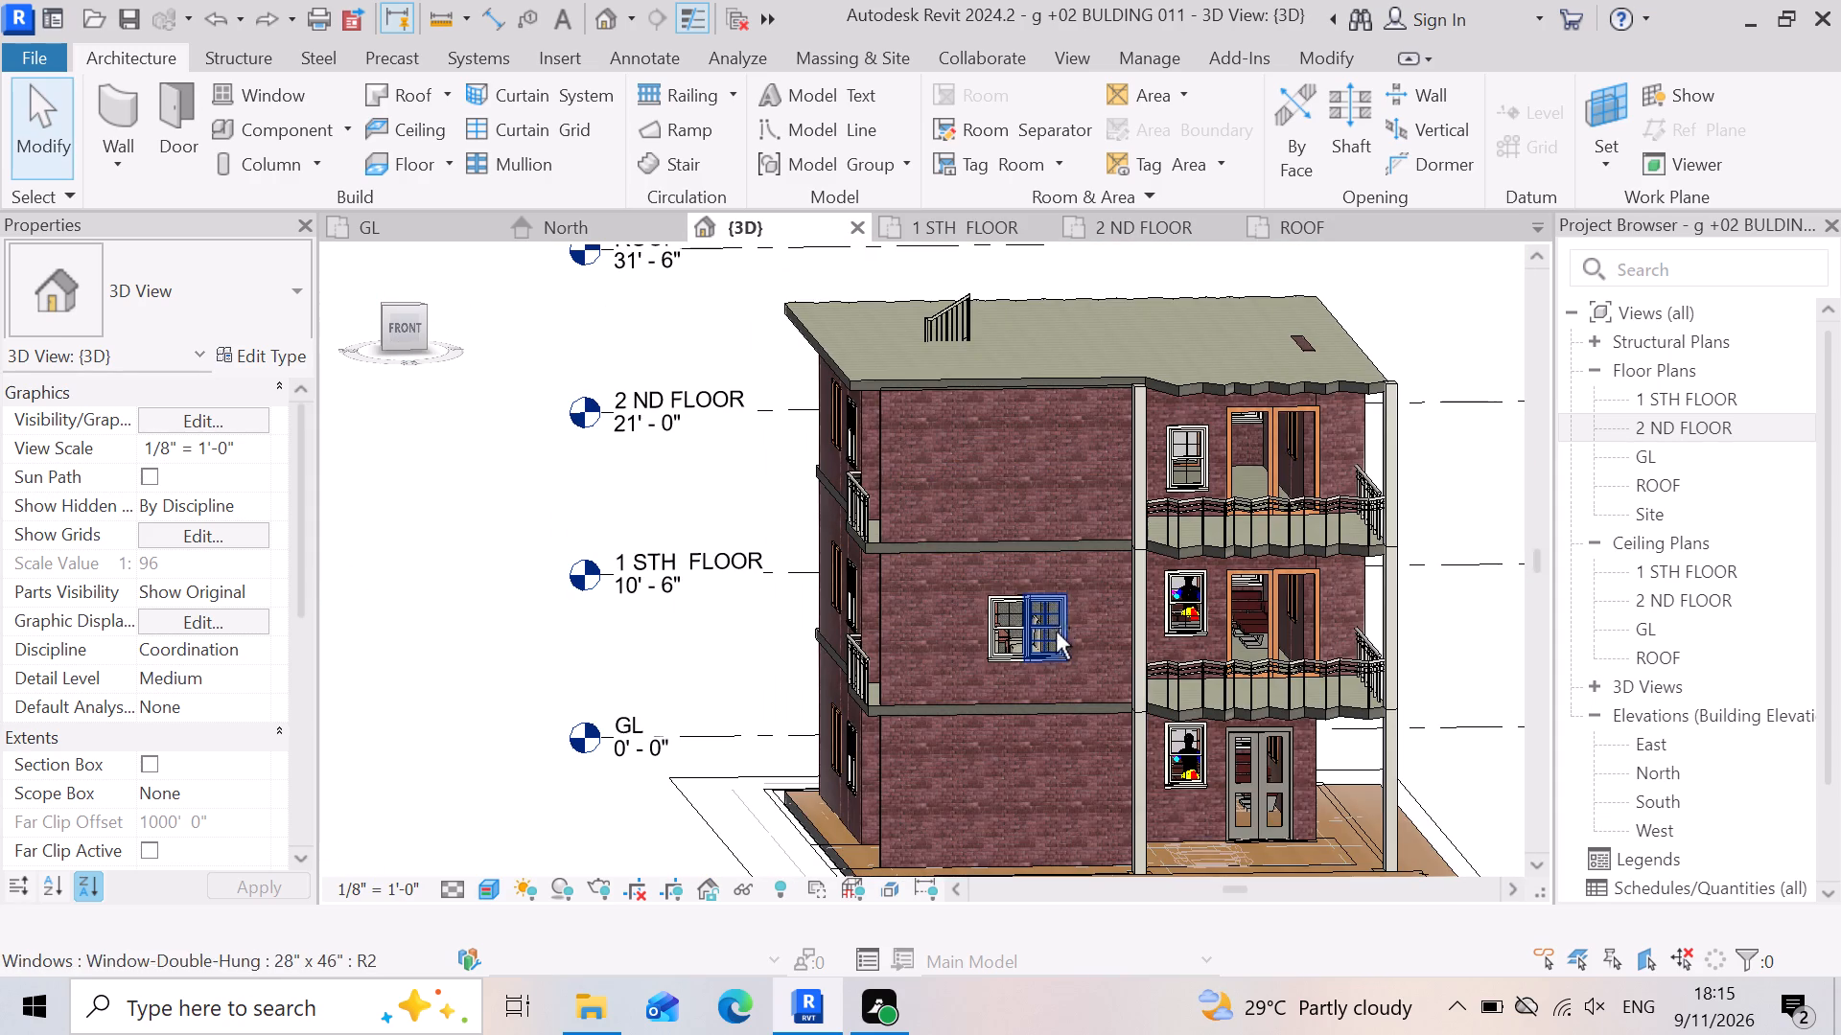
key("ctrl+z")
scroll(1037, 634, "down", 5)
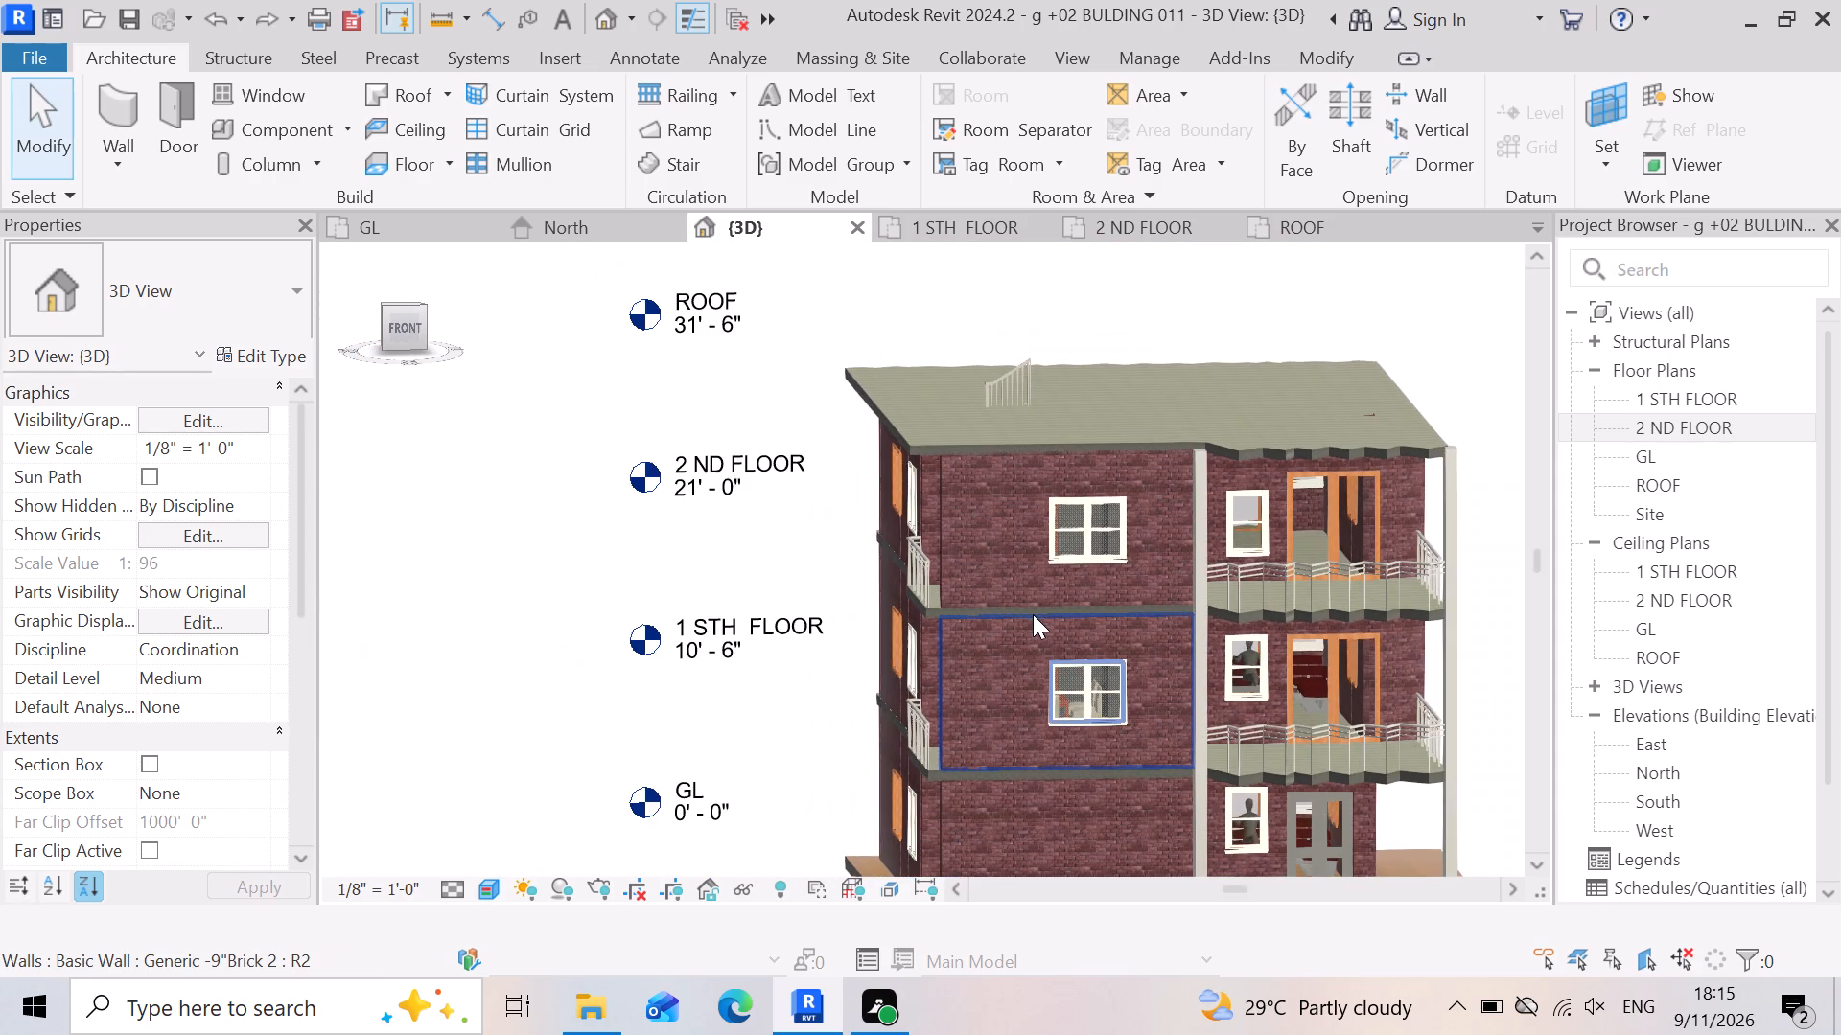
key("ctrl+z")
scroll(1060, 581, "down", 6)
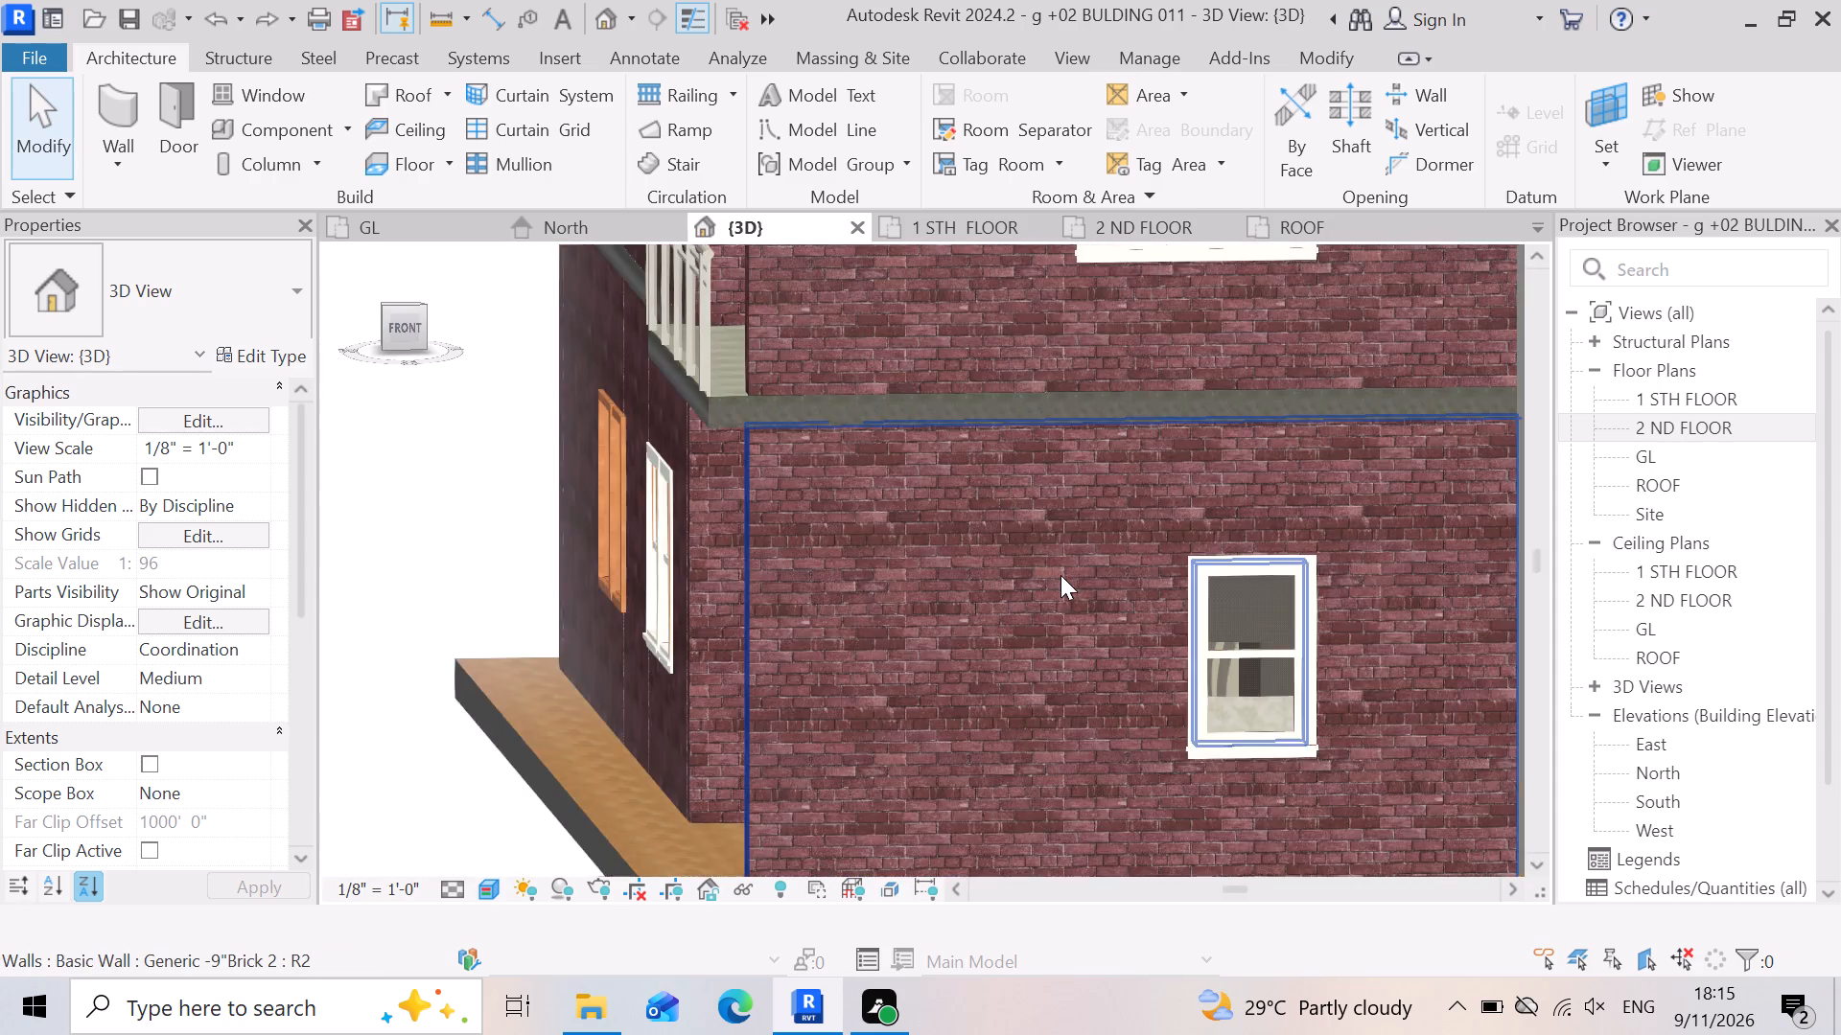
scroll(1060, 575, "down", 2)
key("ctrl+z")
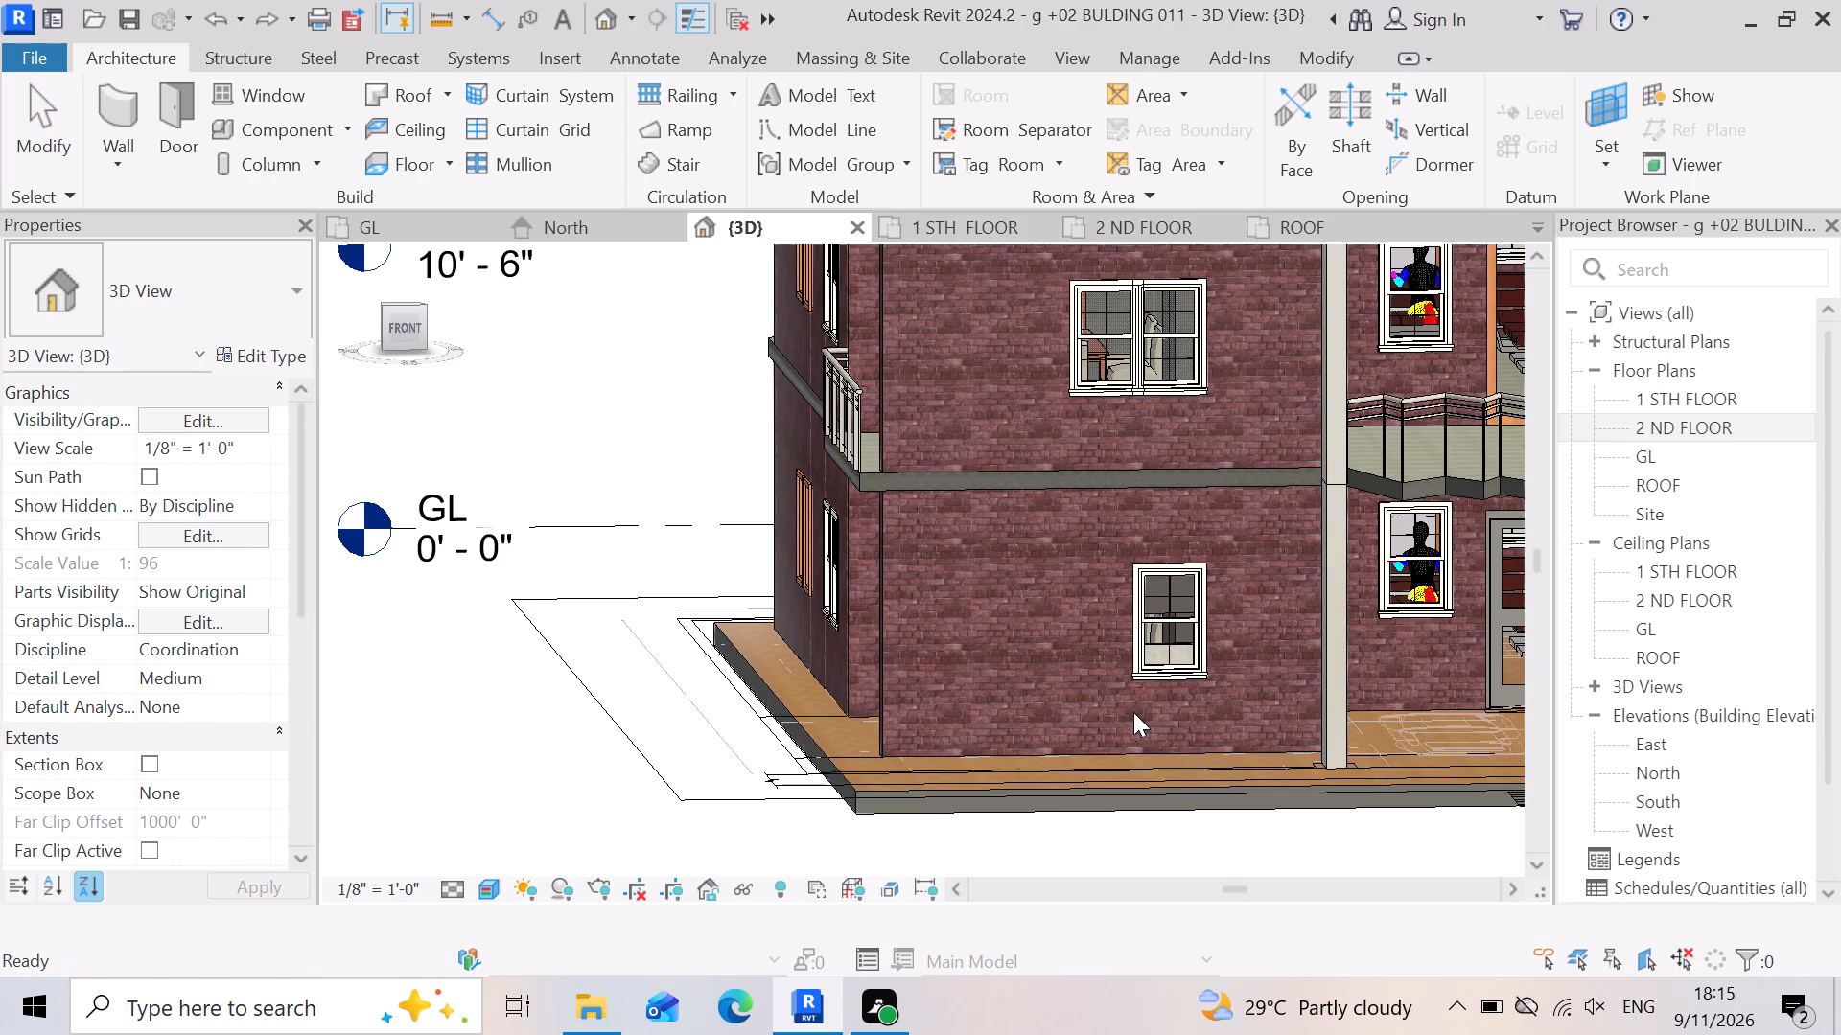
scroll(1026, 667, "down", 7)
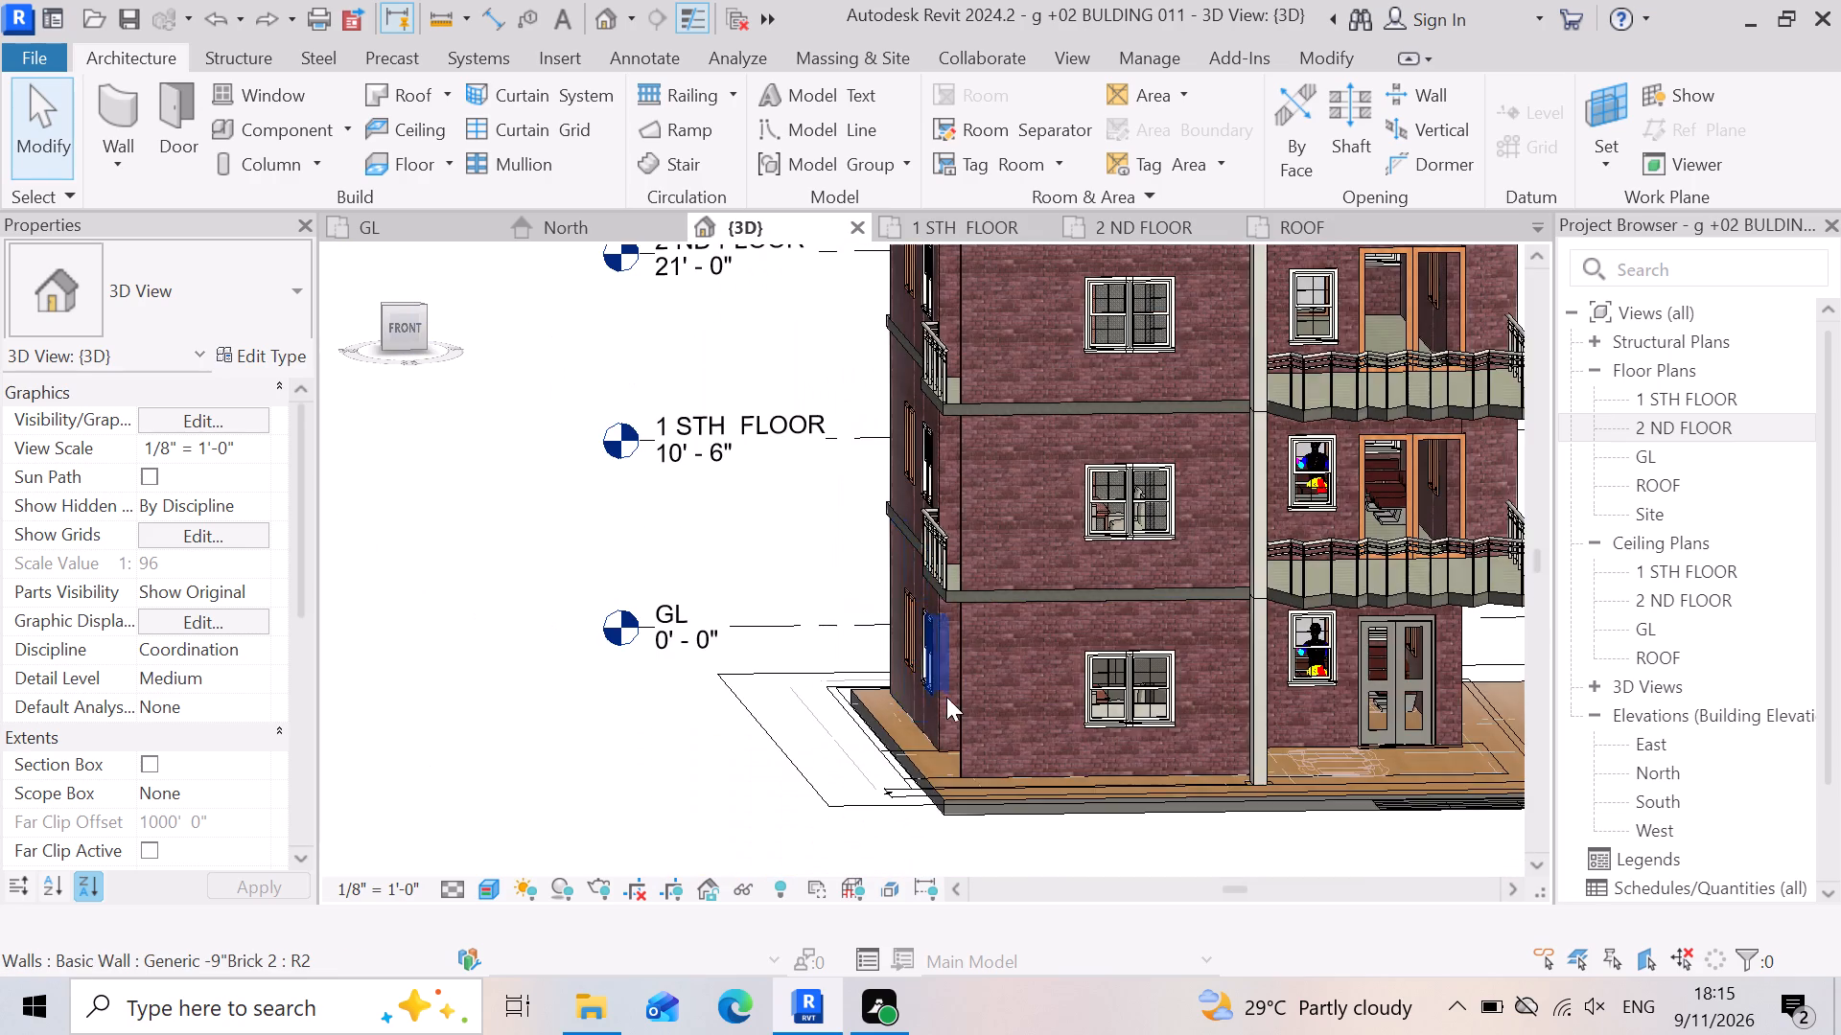
Inspect the paired windows in the GL and 1 STH FLOOR front wall together with the adjoining entrance and balcony.
scroll(946, 697, "down", 2)
scroll(1206, 728, "up", 8)
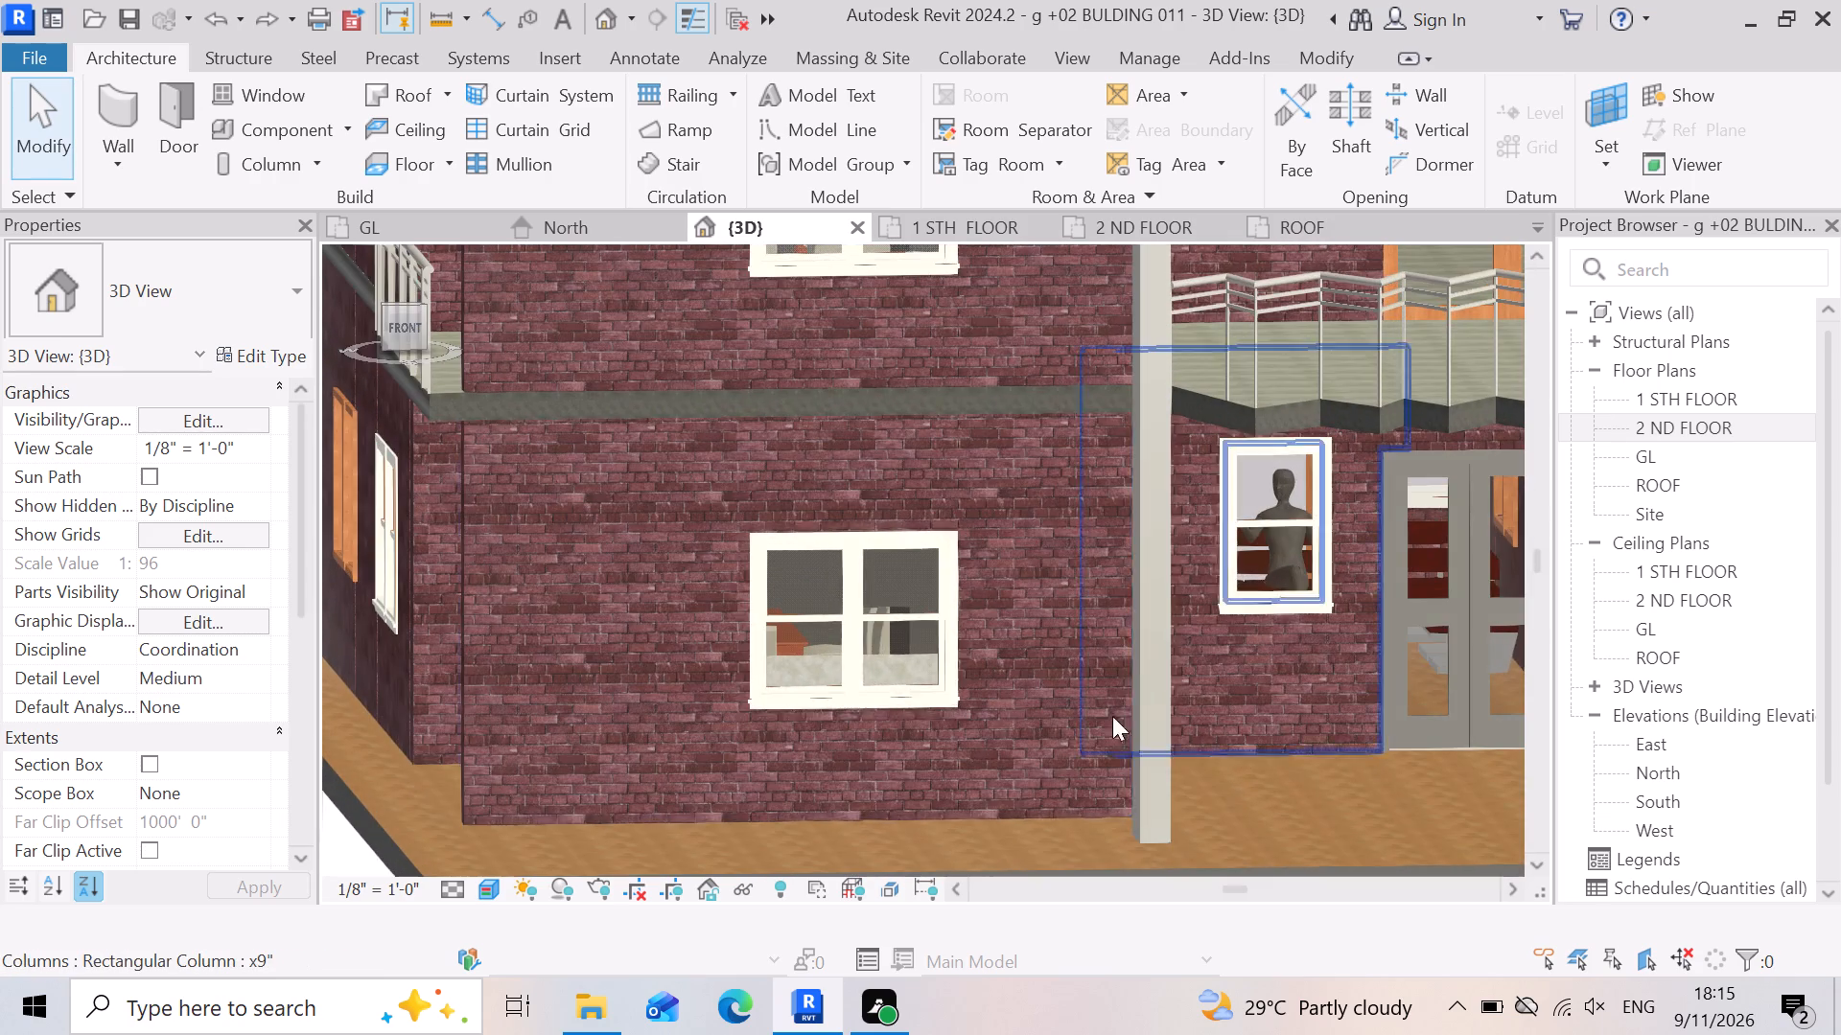
scroll(911, 677, "down", 5)
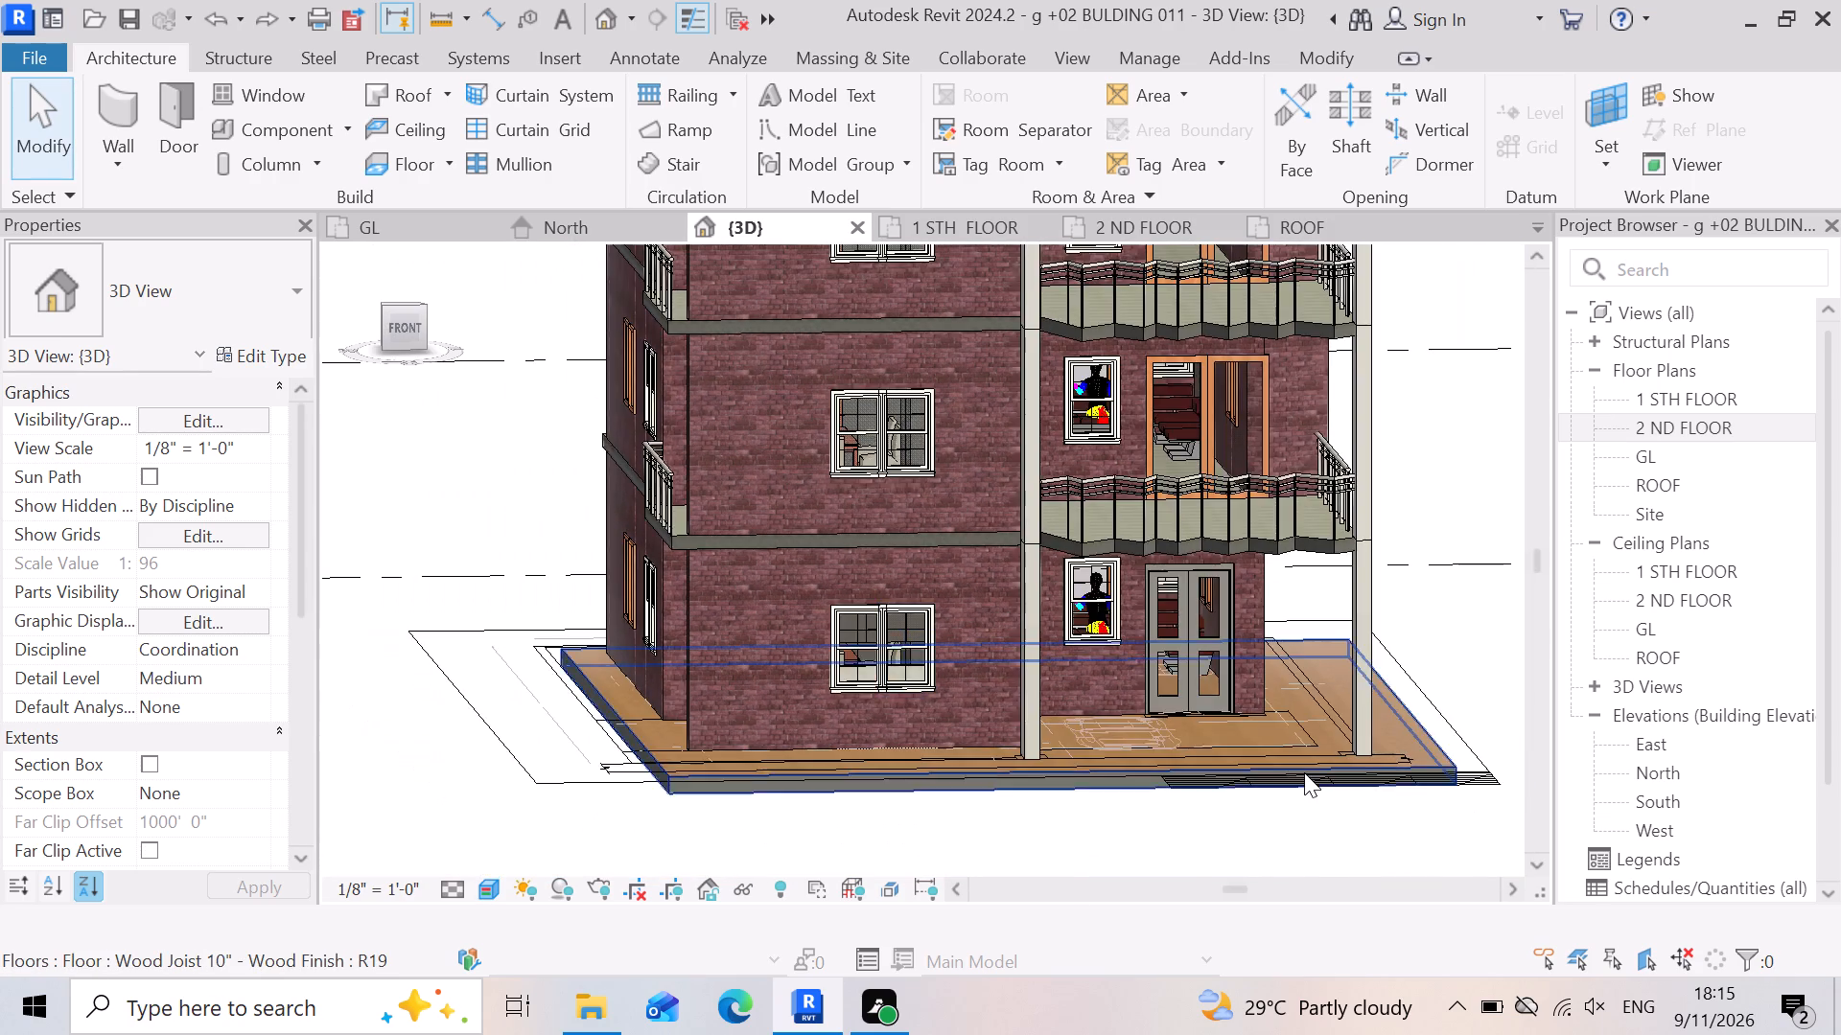
scroll(1304, 772, "up", 2)
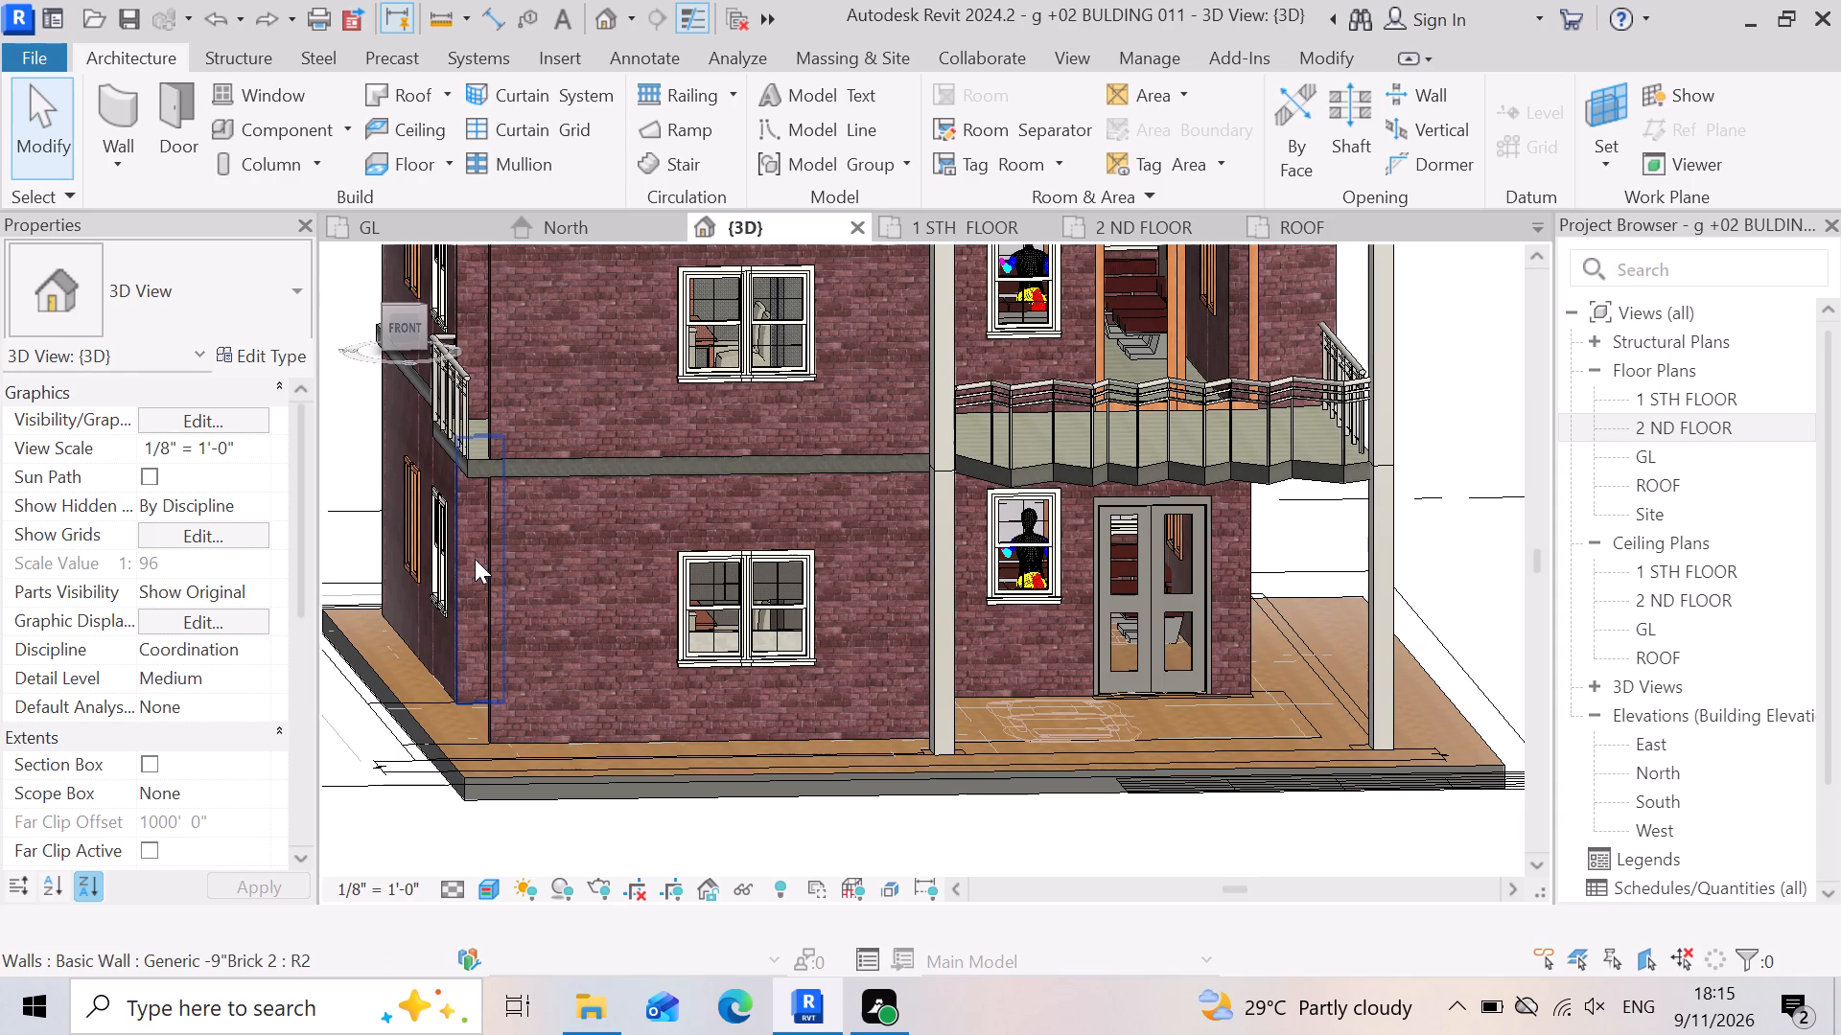
scroll(594, 589, "down", 2)
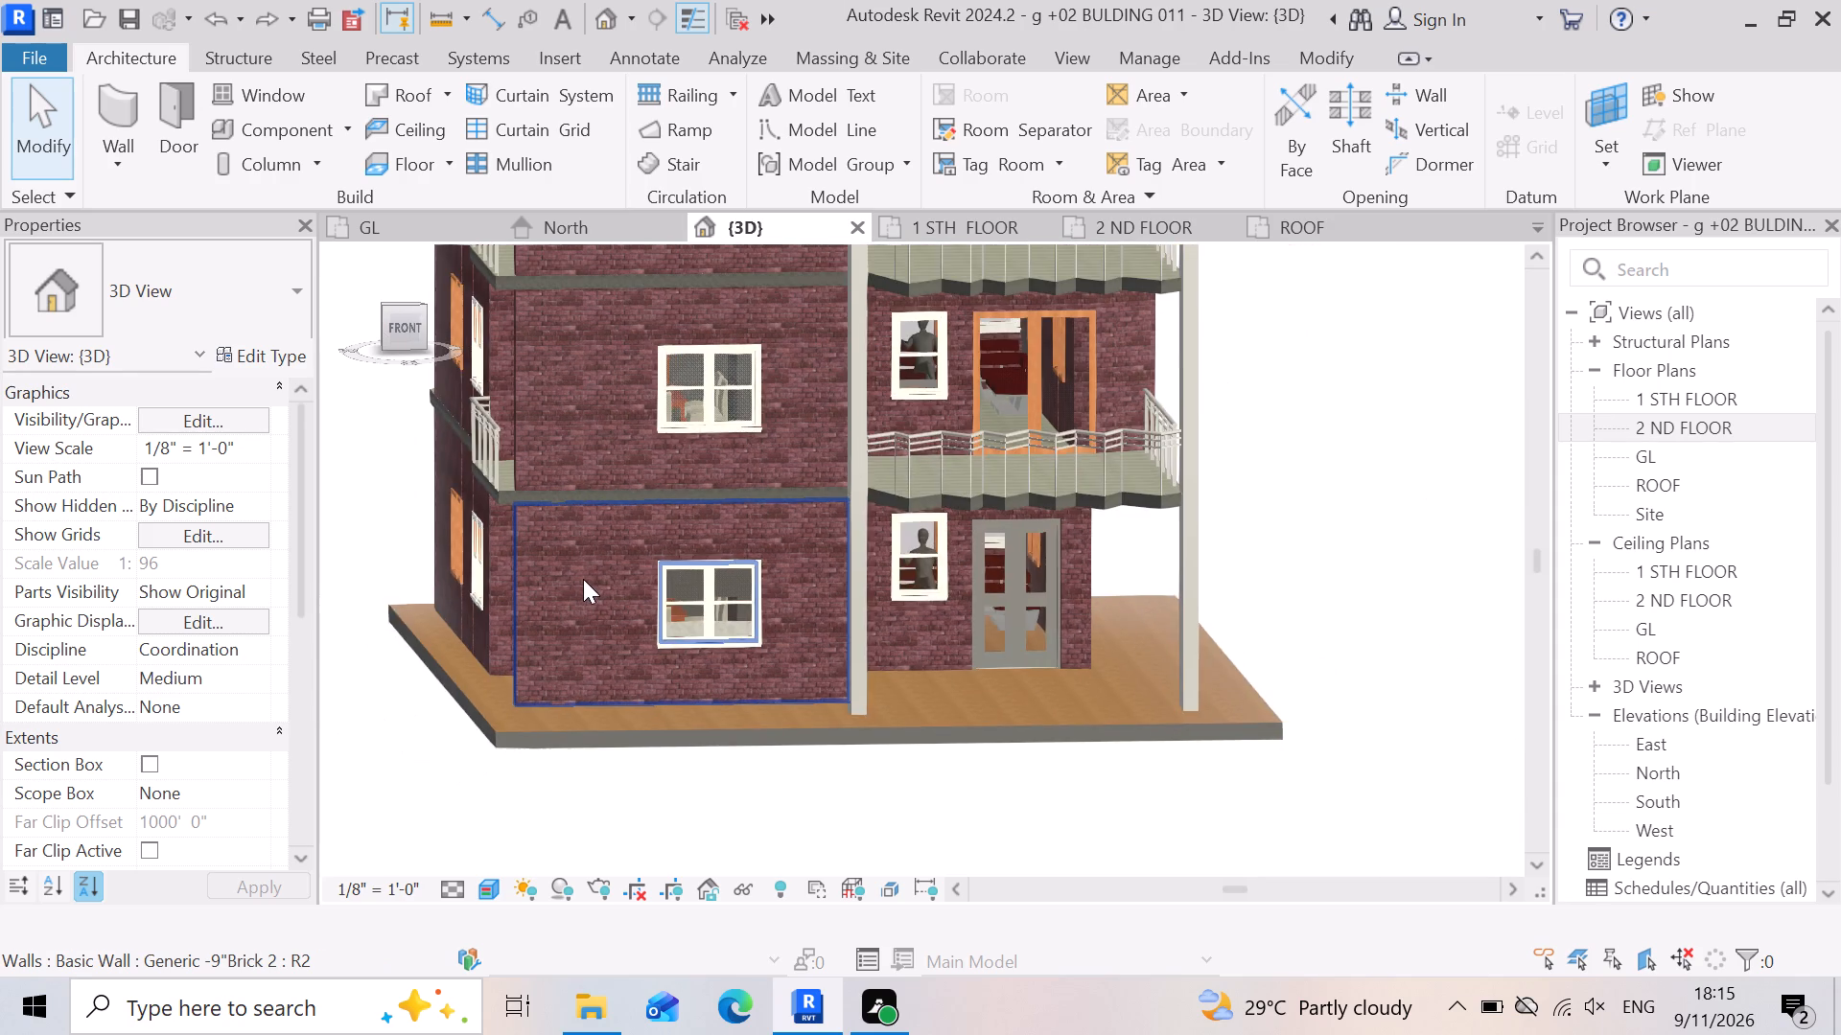
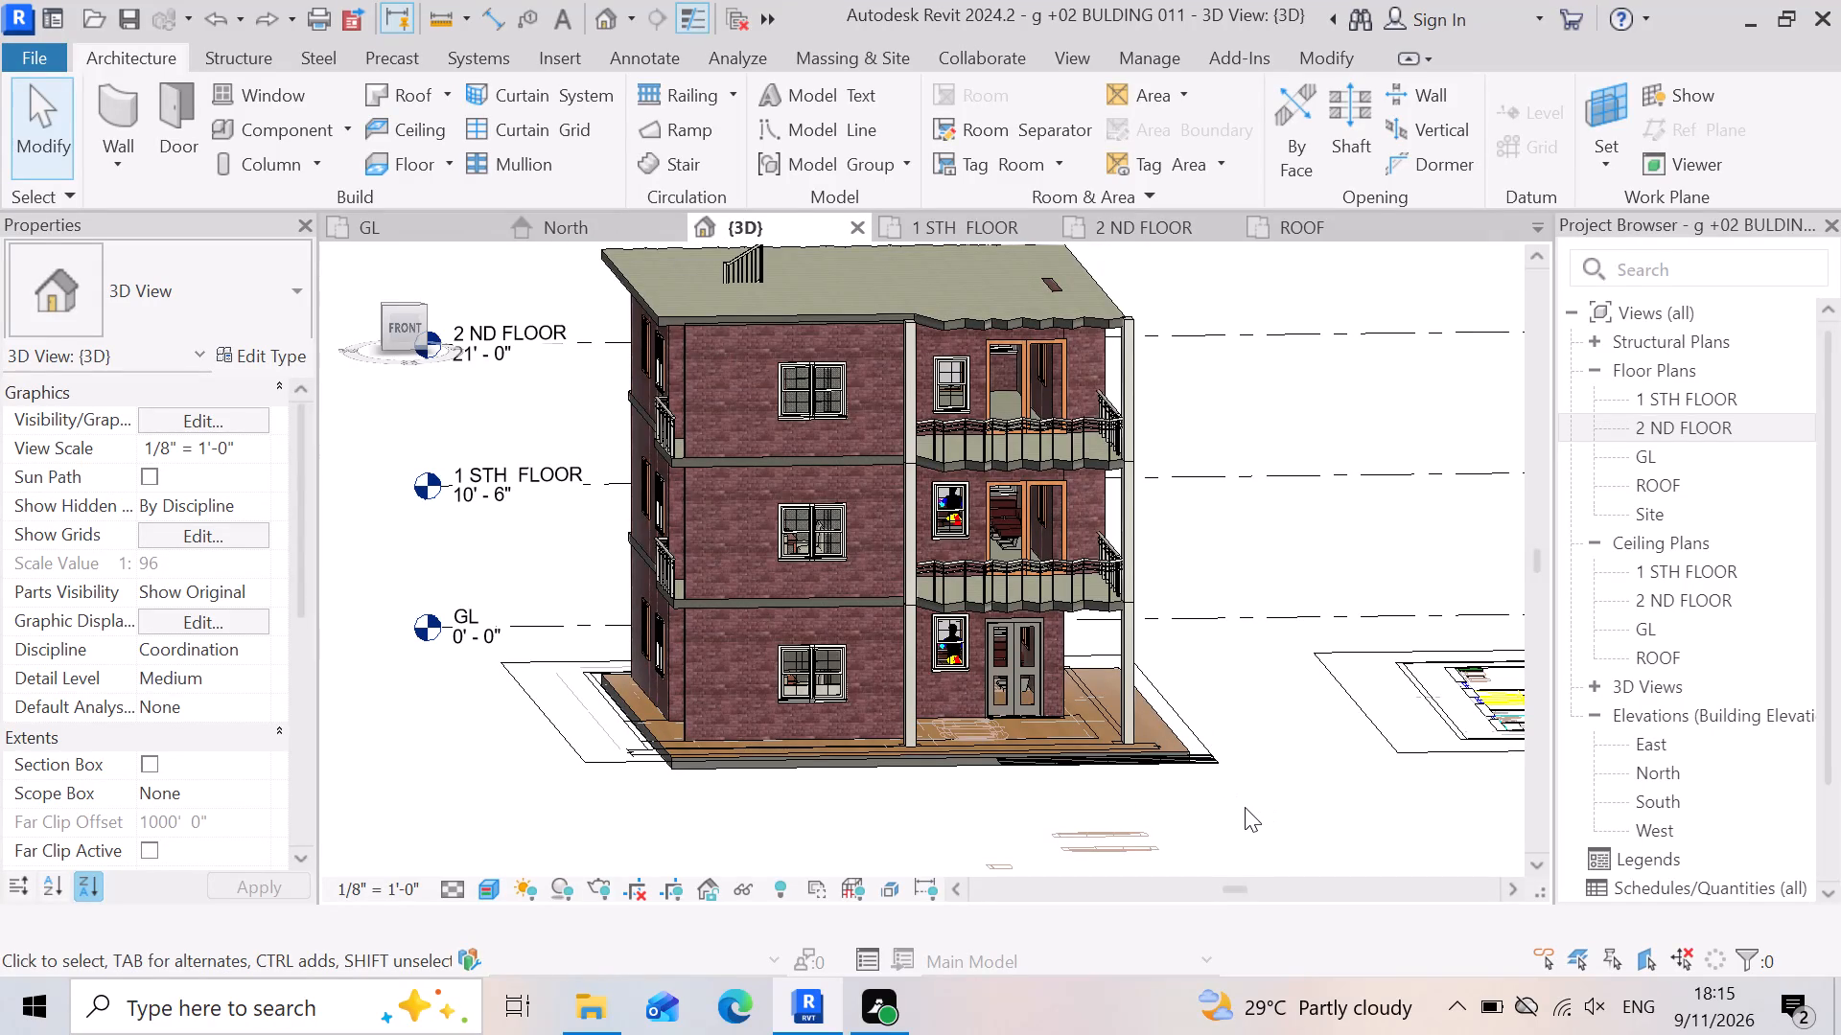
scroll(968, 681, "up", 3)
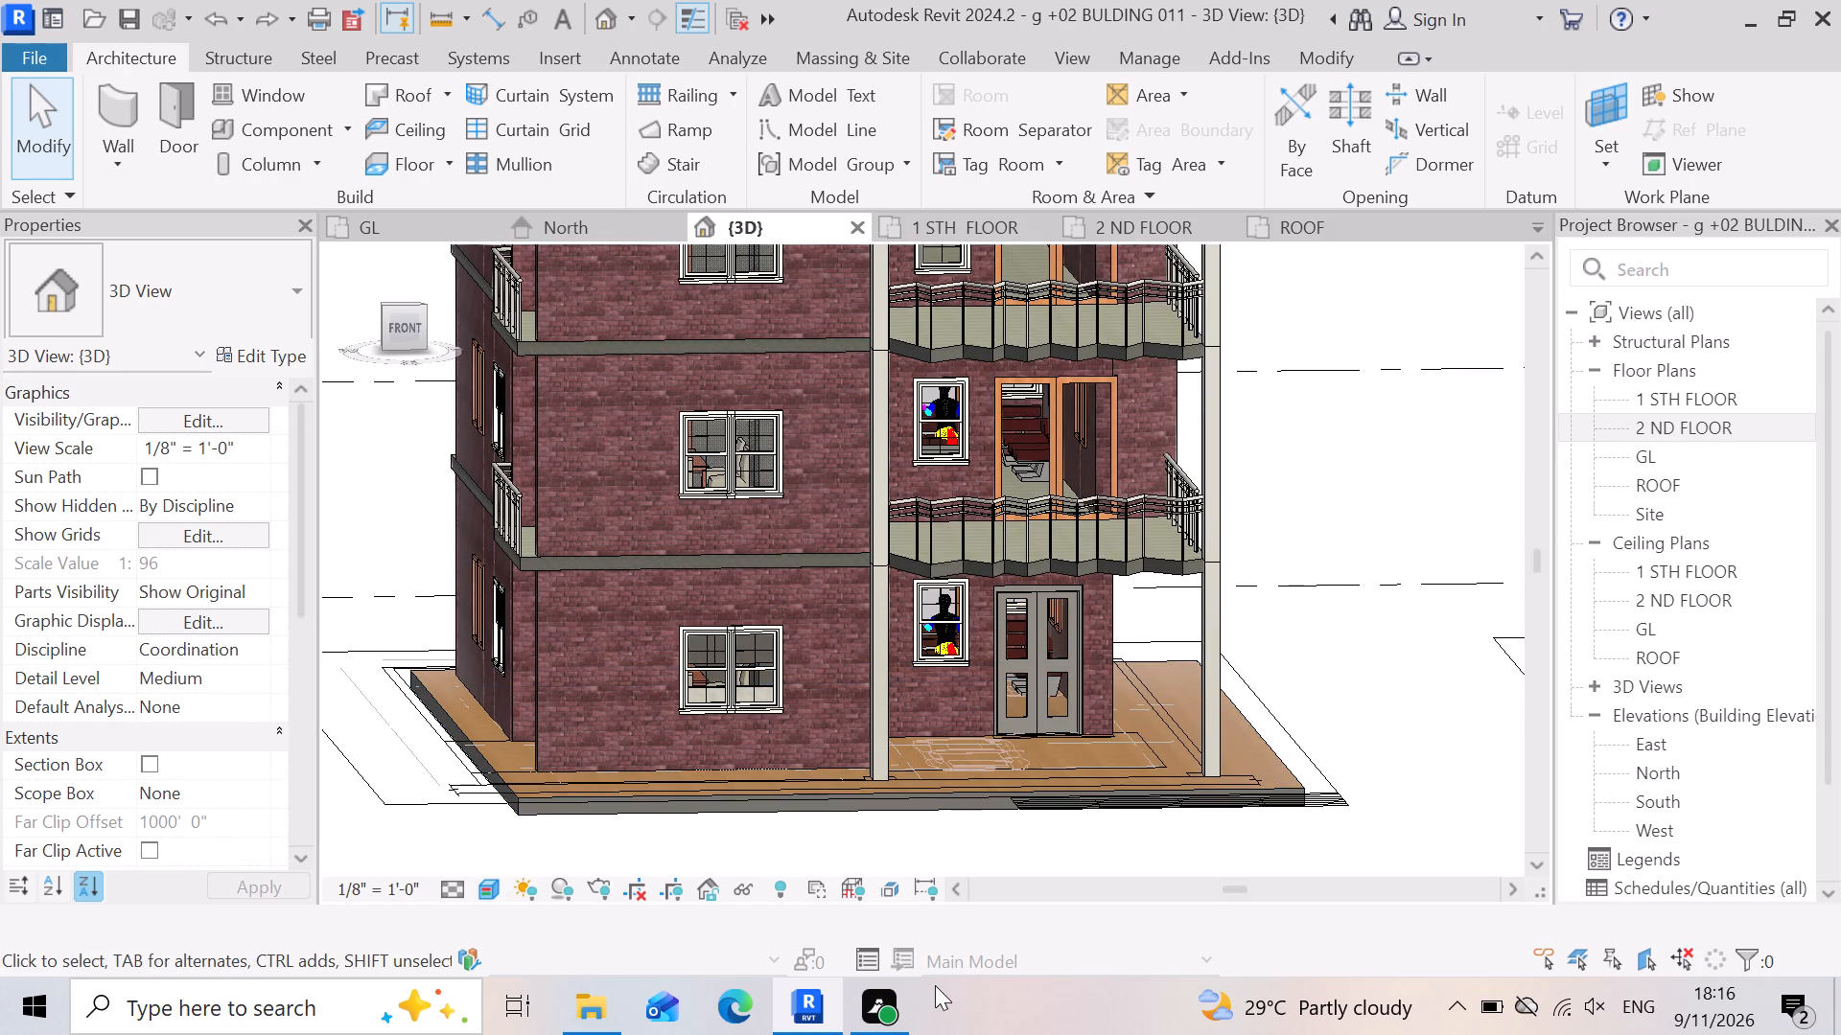
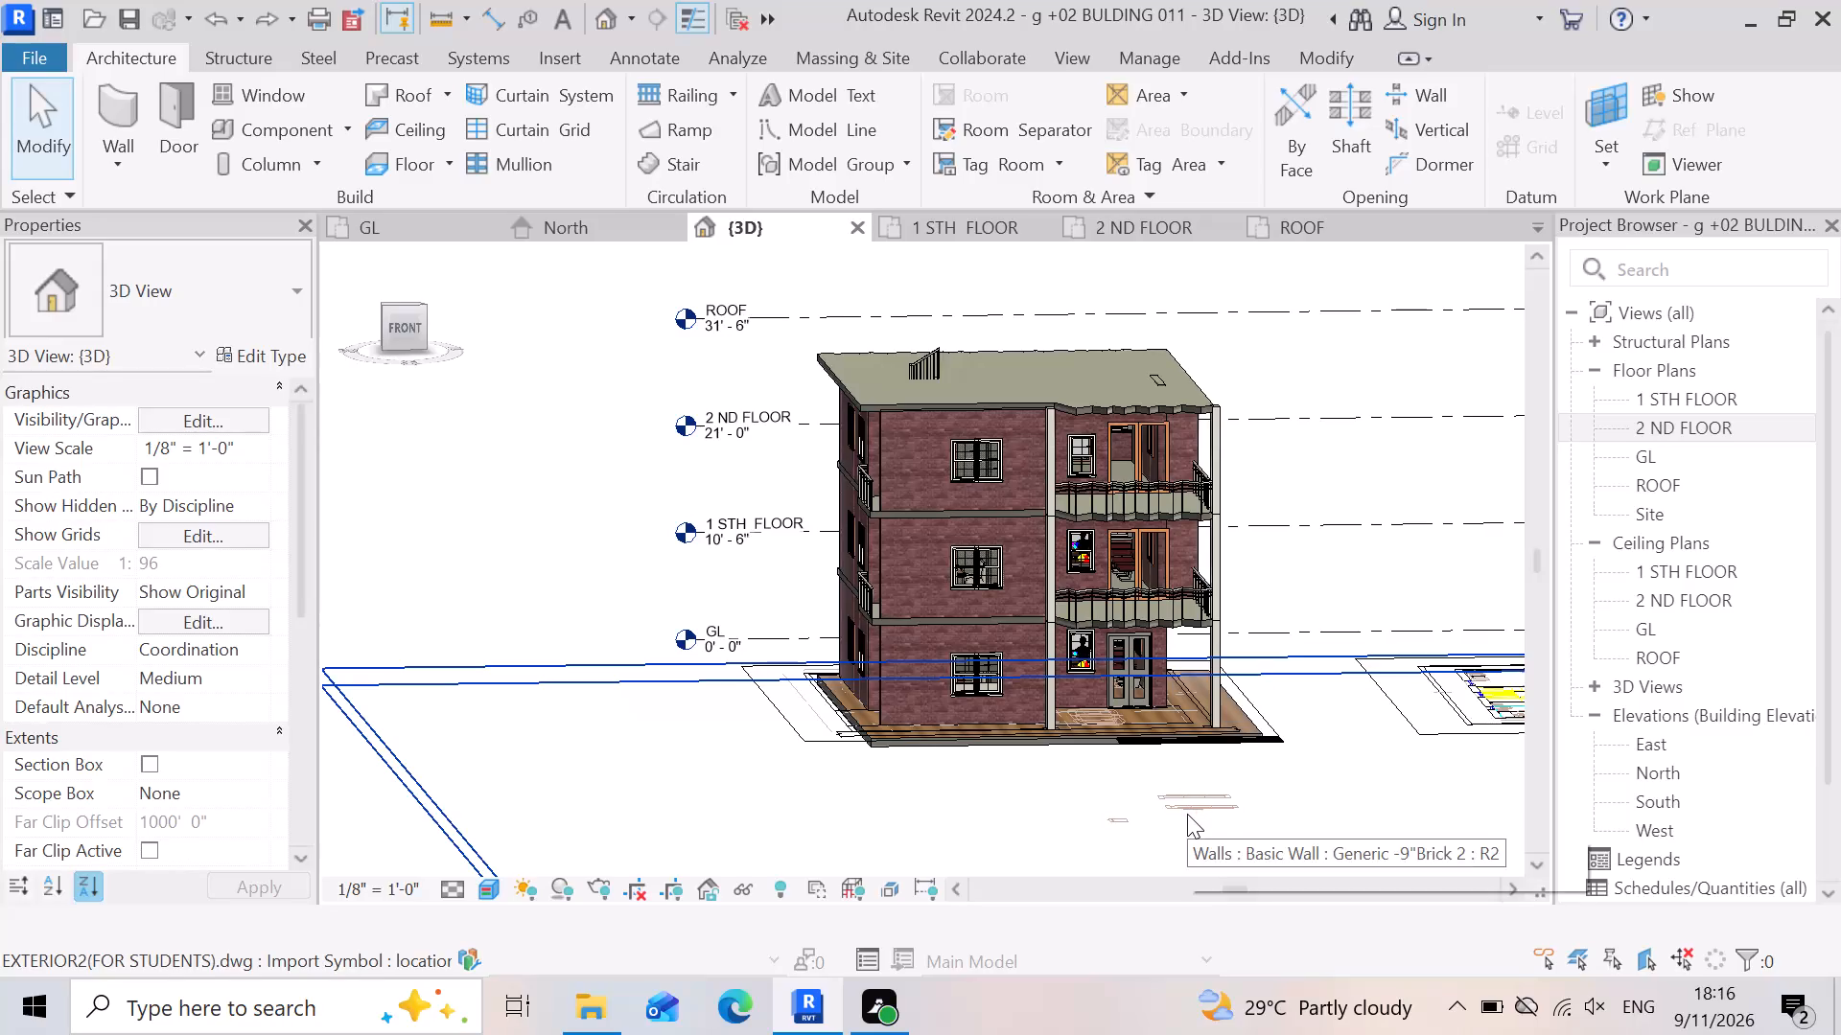
Examine the front face of the building in 3D, including the paired windows and balcony railings on each storey.
scroll(1020, 550, "up", 2)
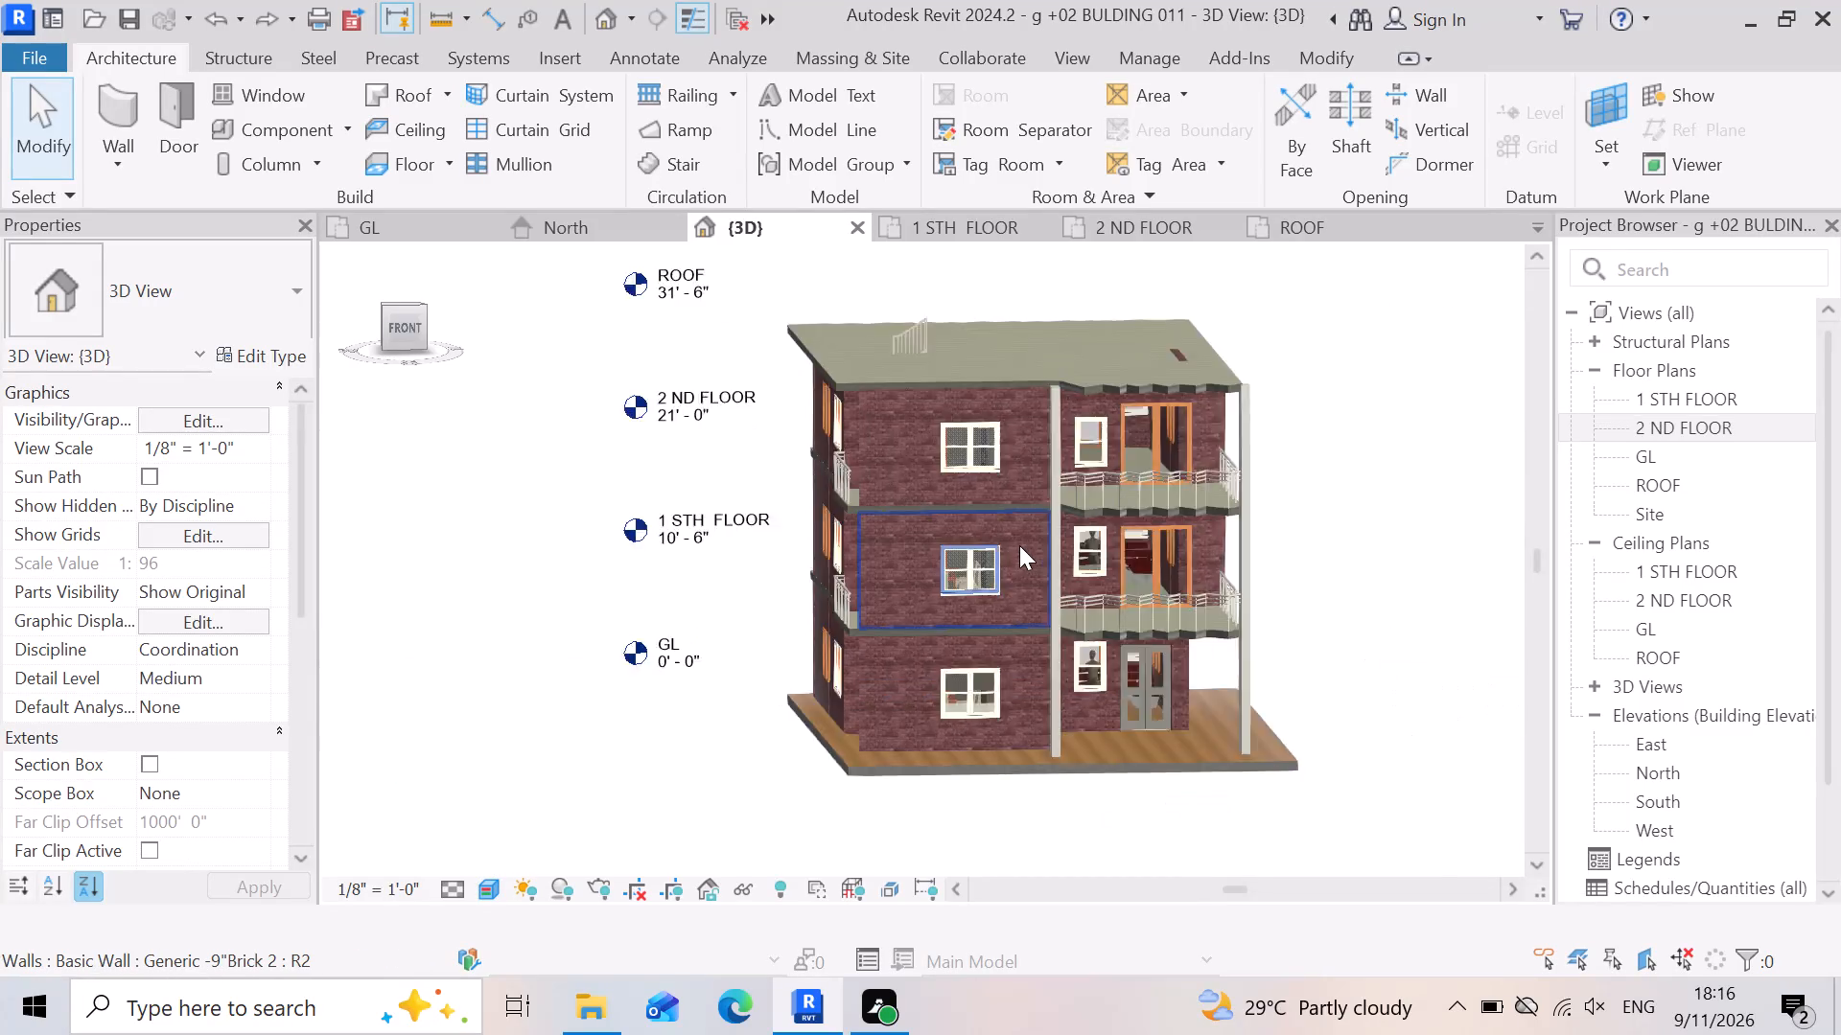
scroll(1019, 545, "up", 10)
scroll(863, 706, "down", 7)
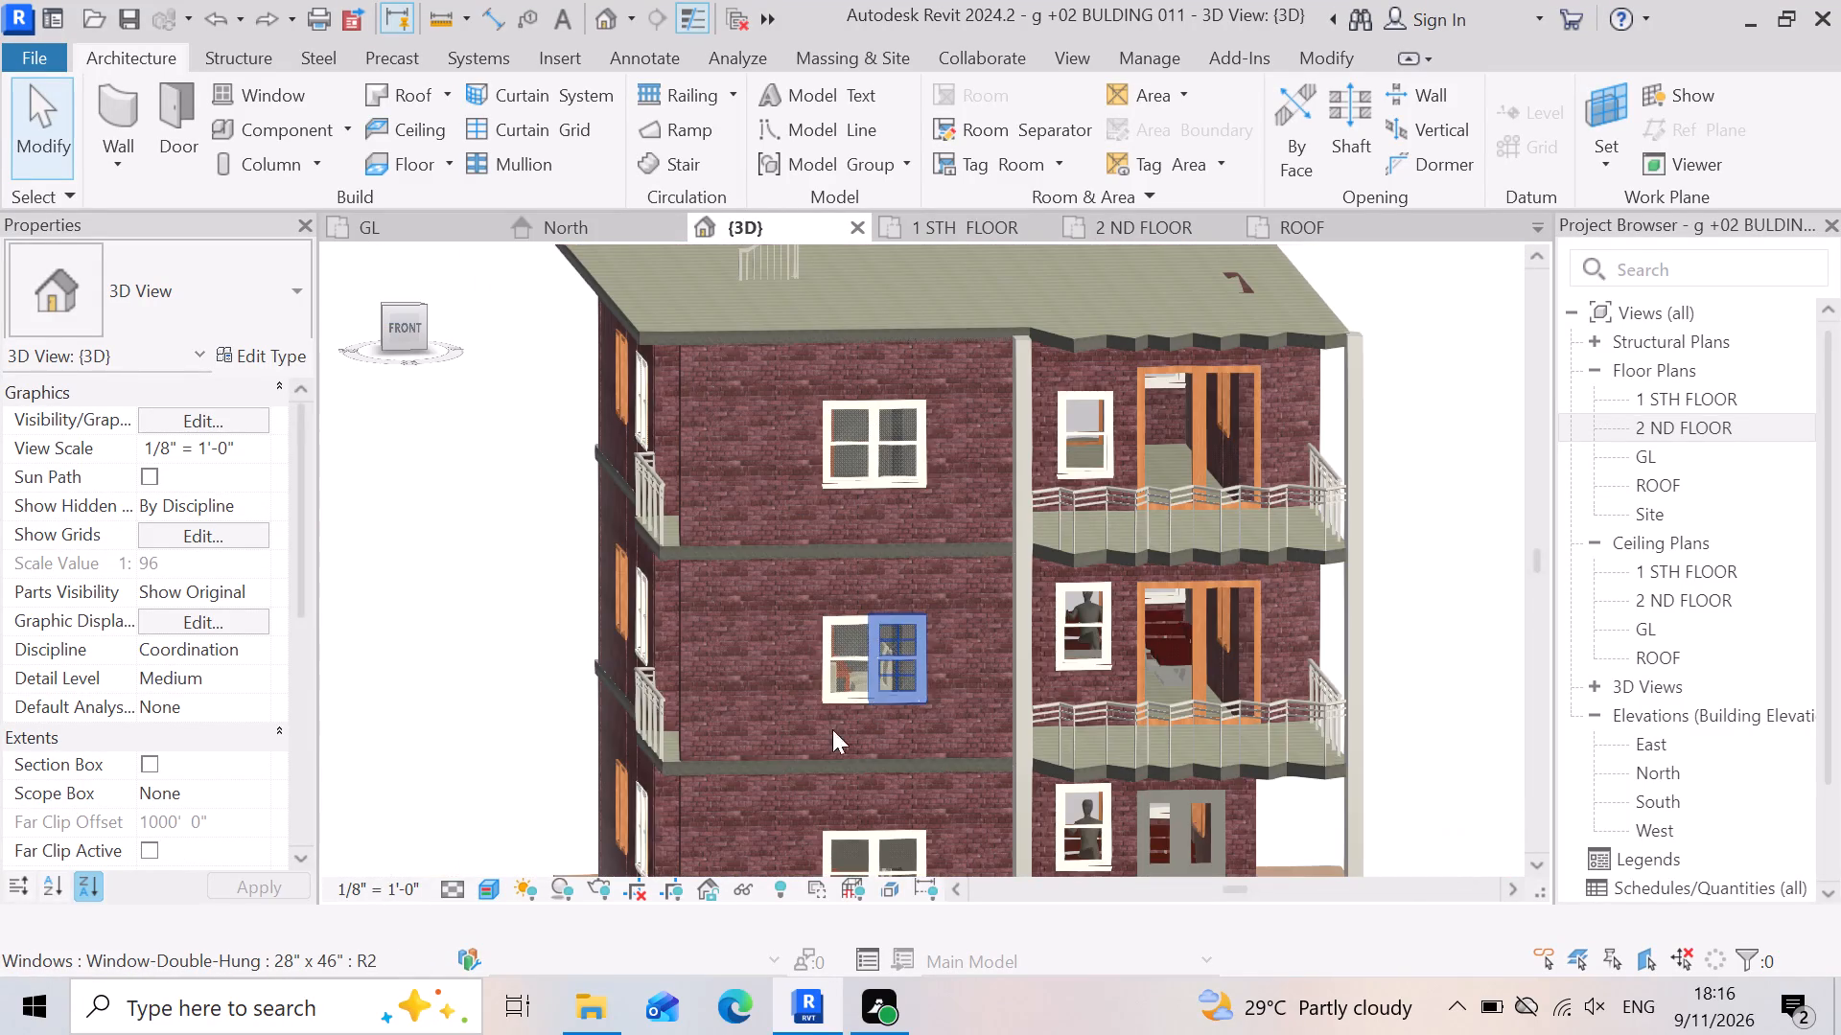
scroll(815, 692, "up", 9)
scroll(939, 608, "down", 11)
scroll(918, 799, "up", 2)
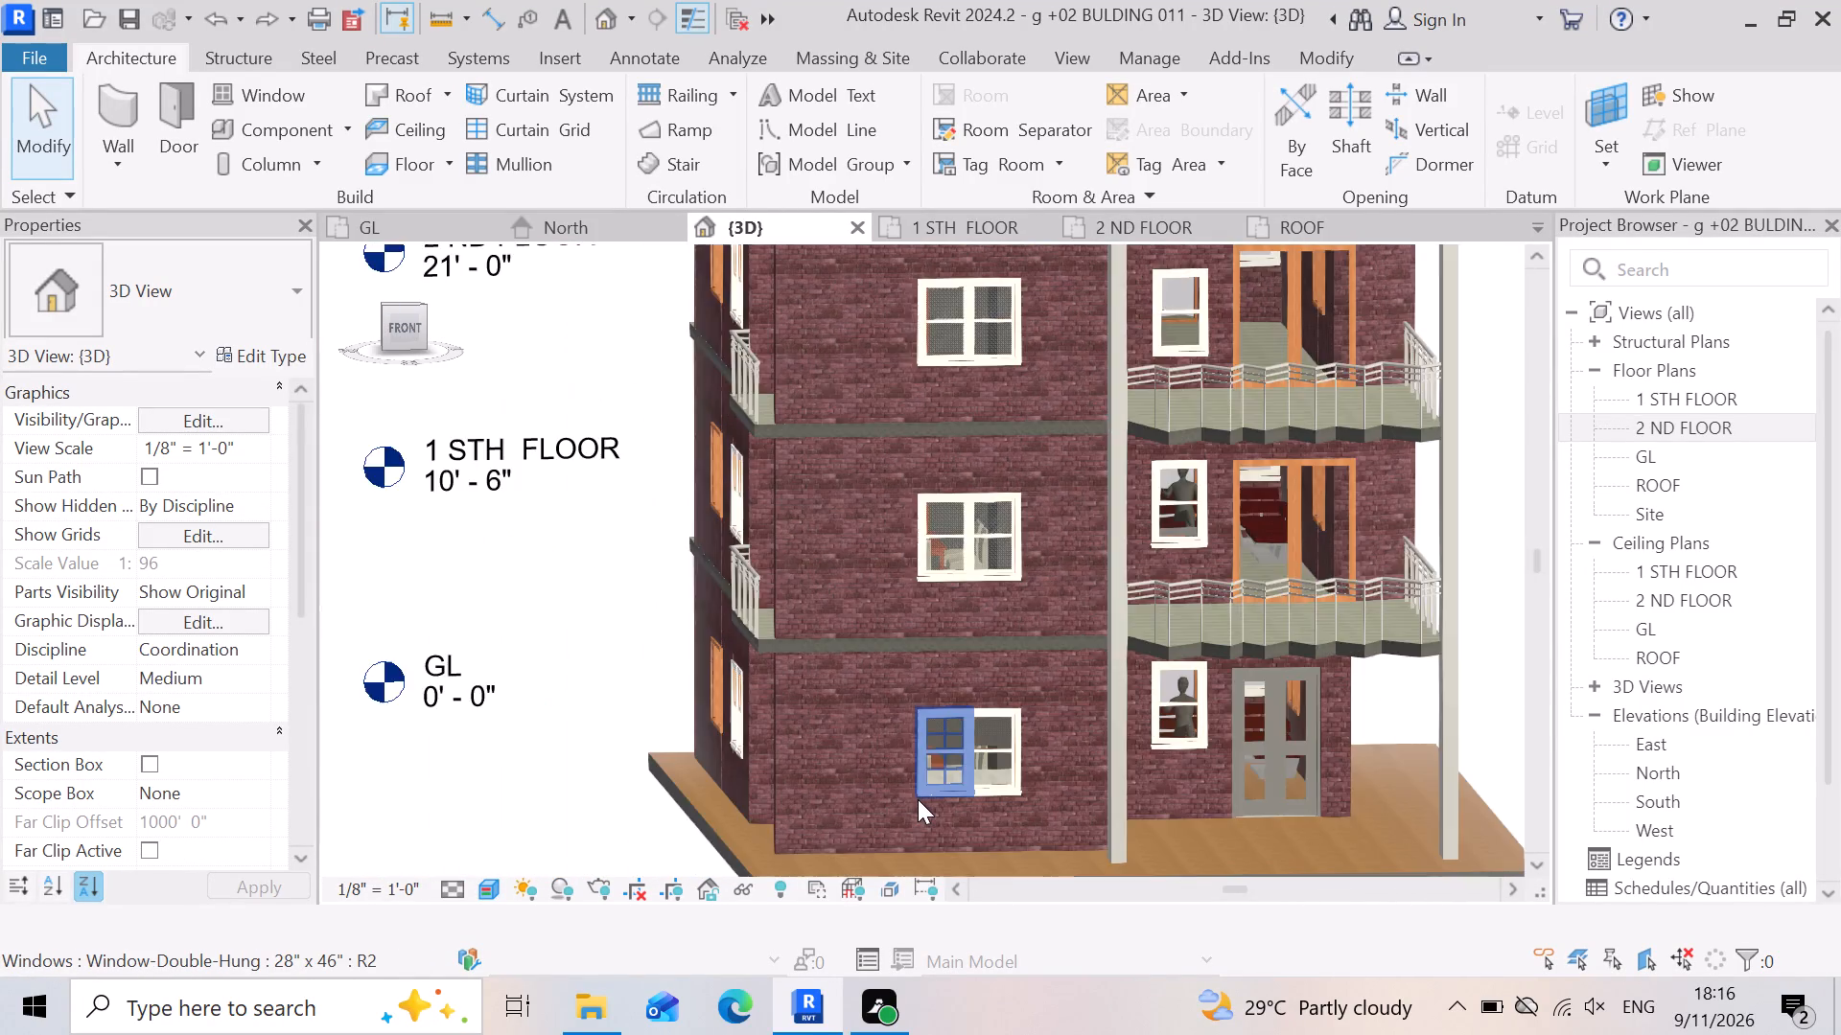
scroll(921, 803, "up", 3)
scroll(930, 752, "down", 4)
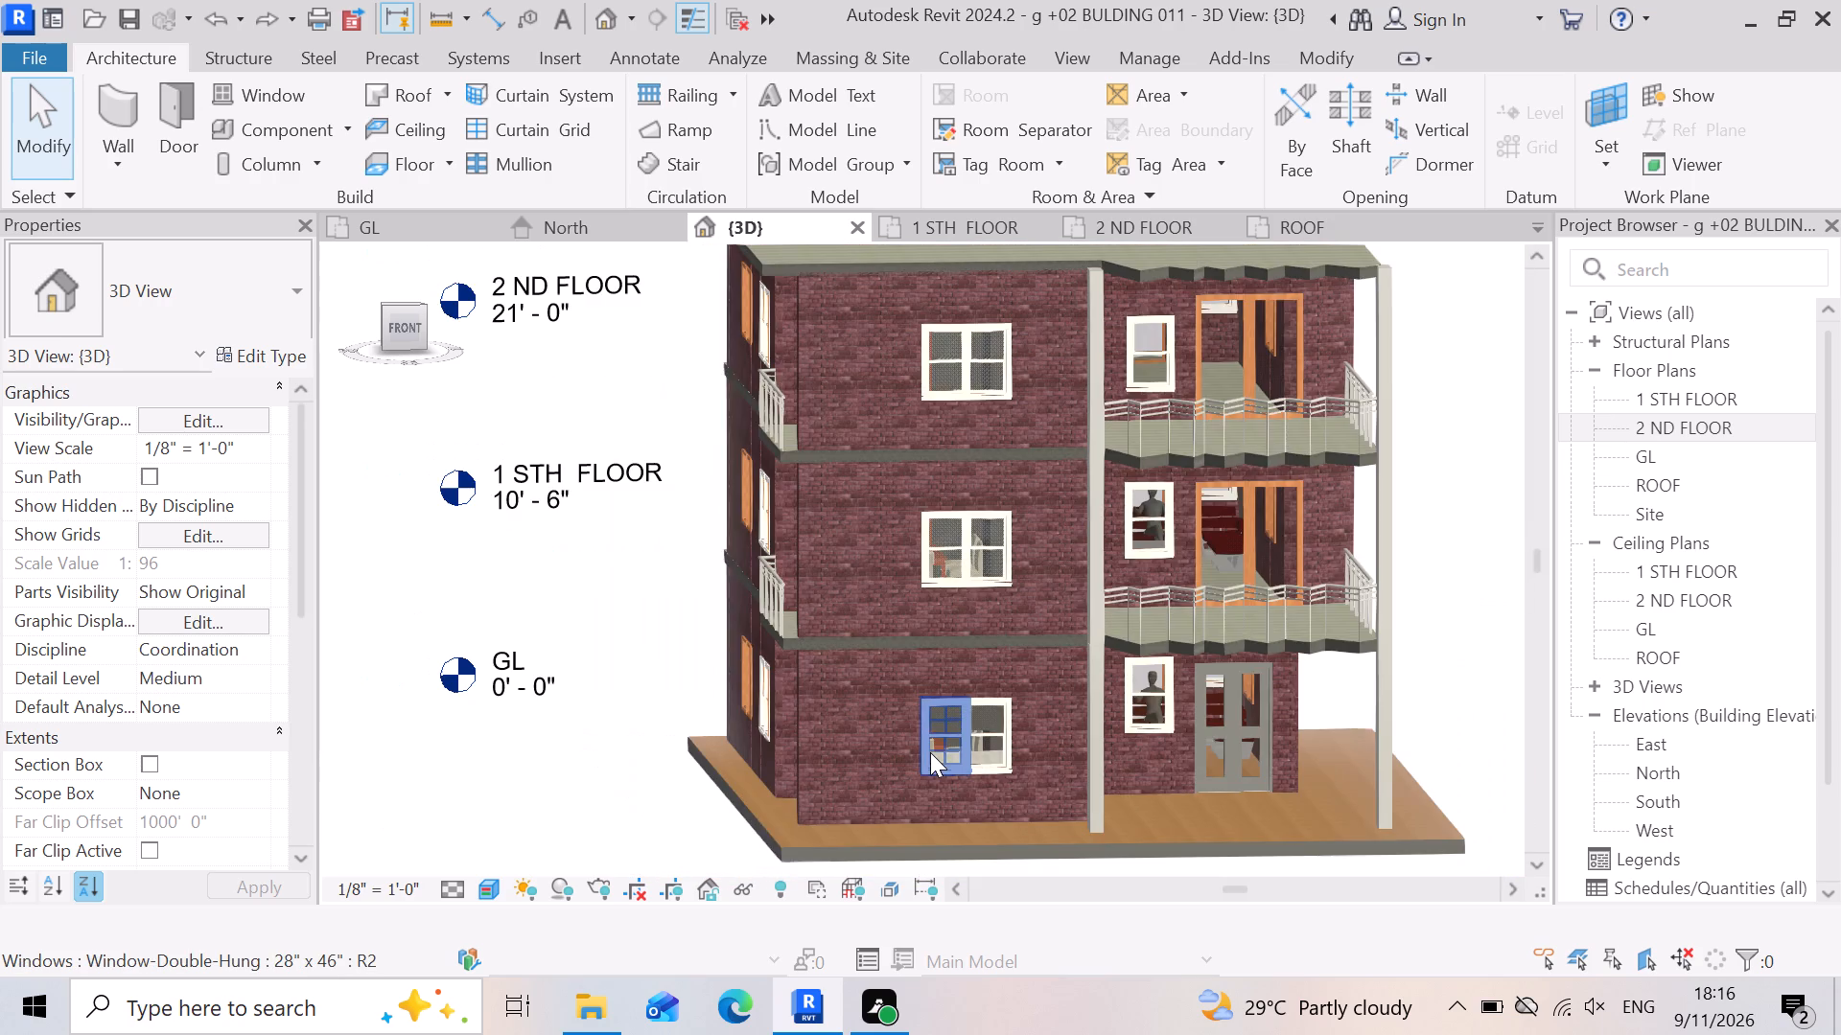
scroll(930, 752, "down", 2)
scroll(888, 814, "up", 4)
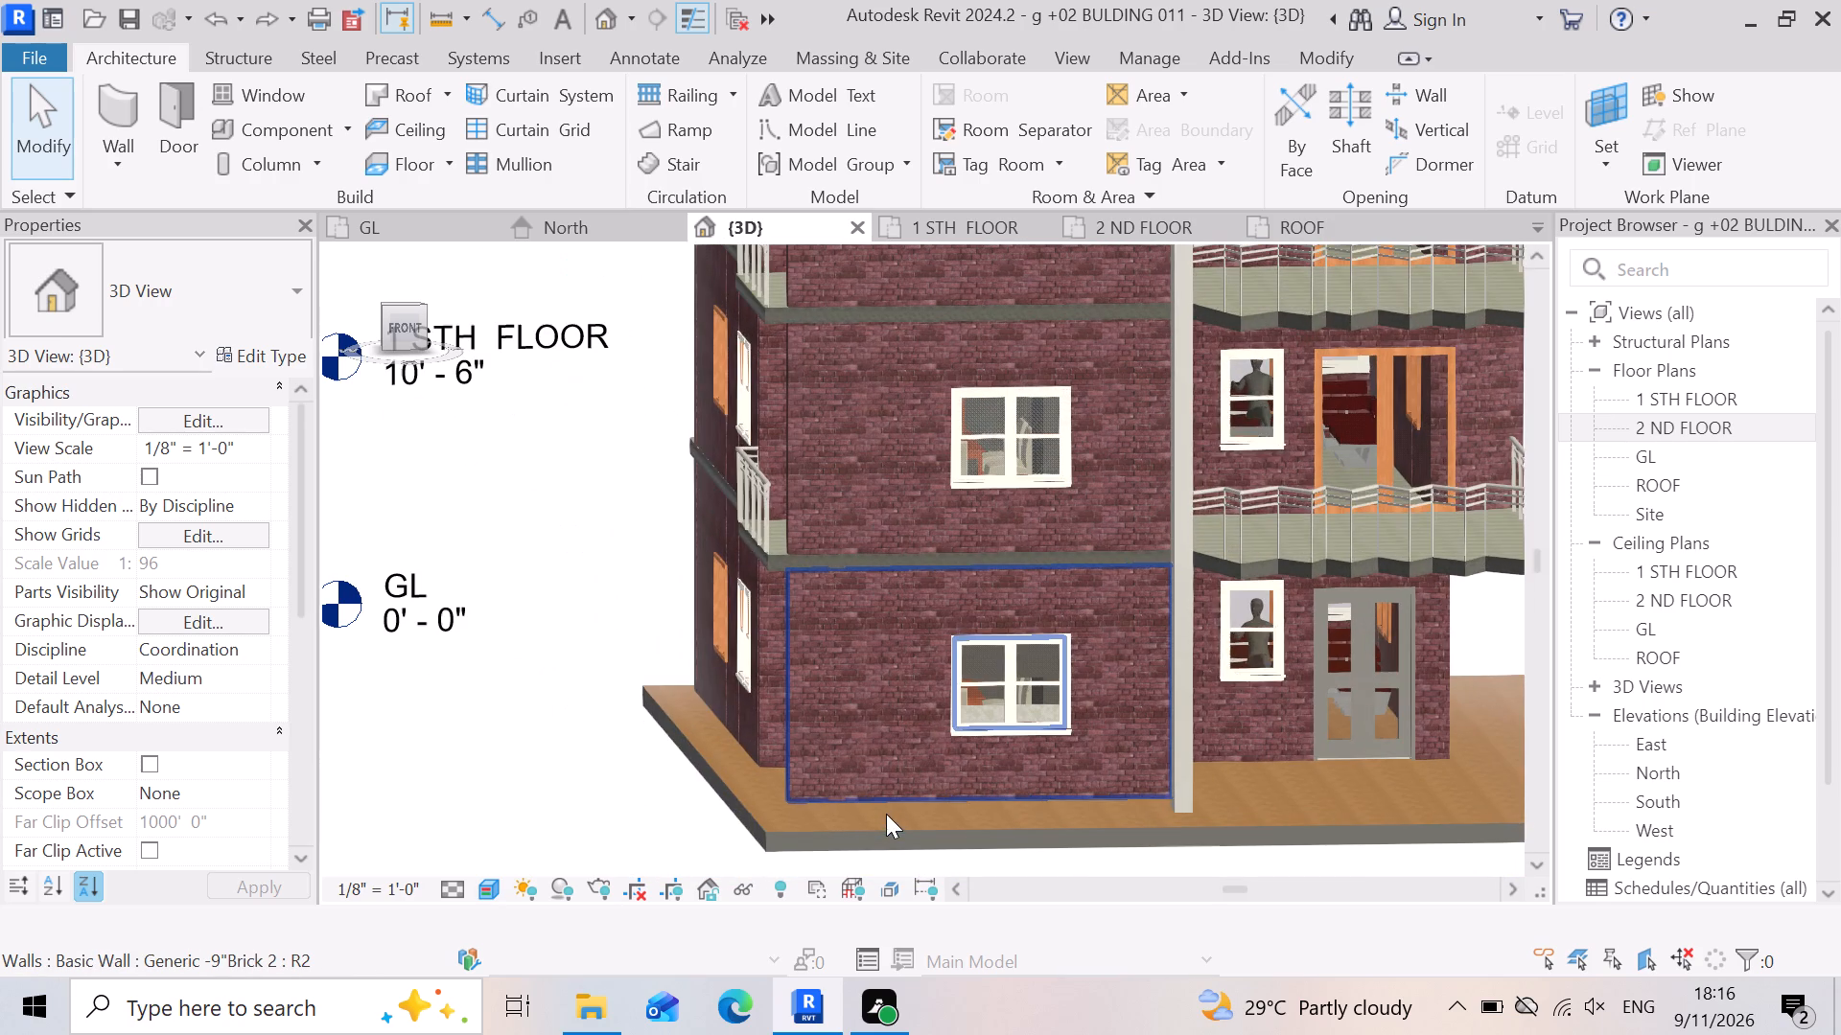
scroll(767, 772, "down", 3)
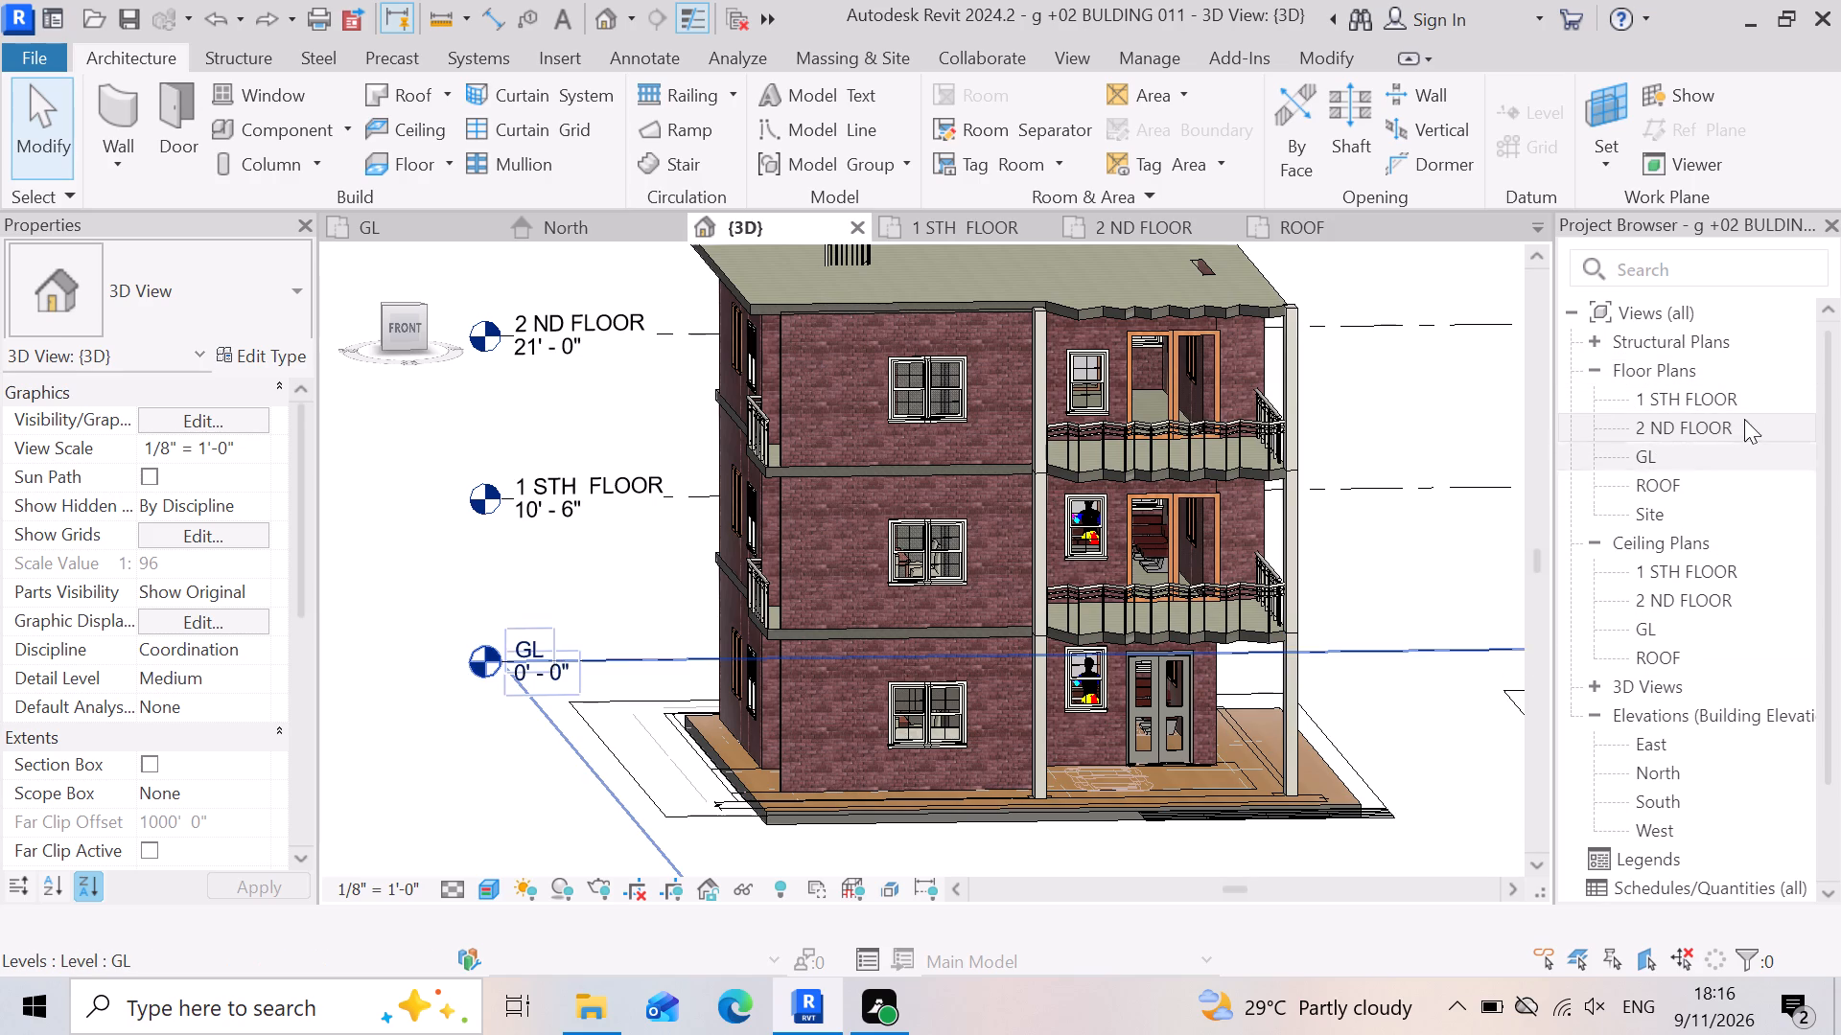
Open the GL floor plan.
double_click(1664, 457)
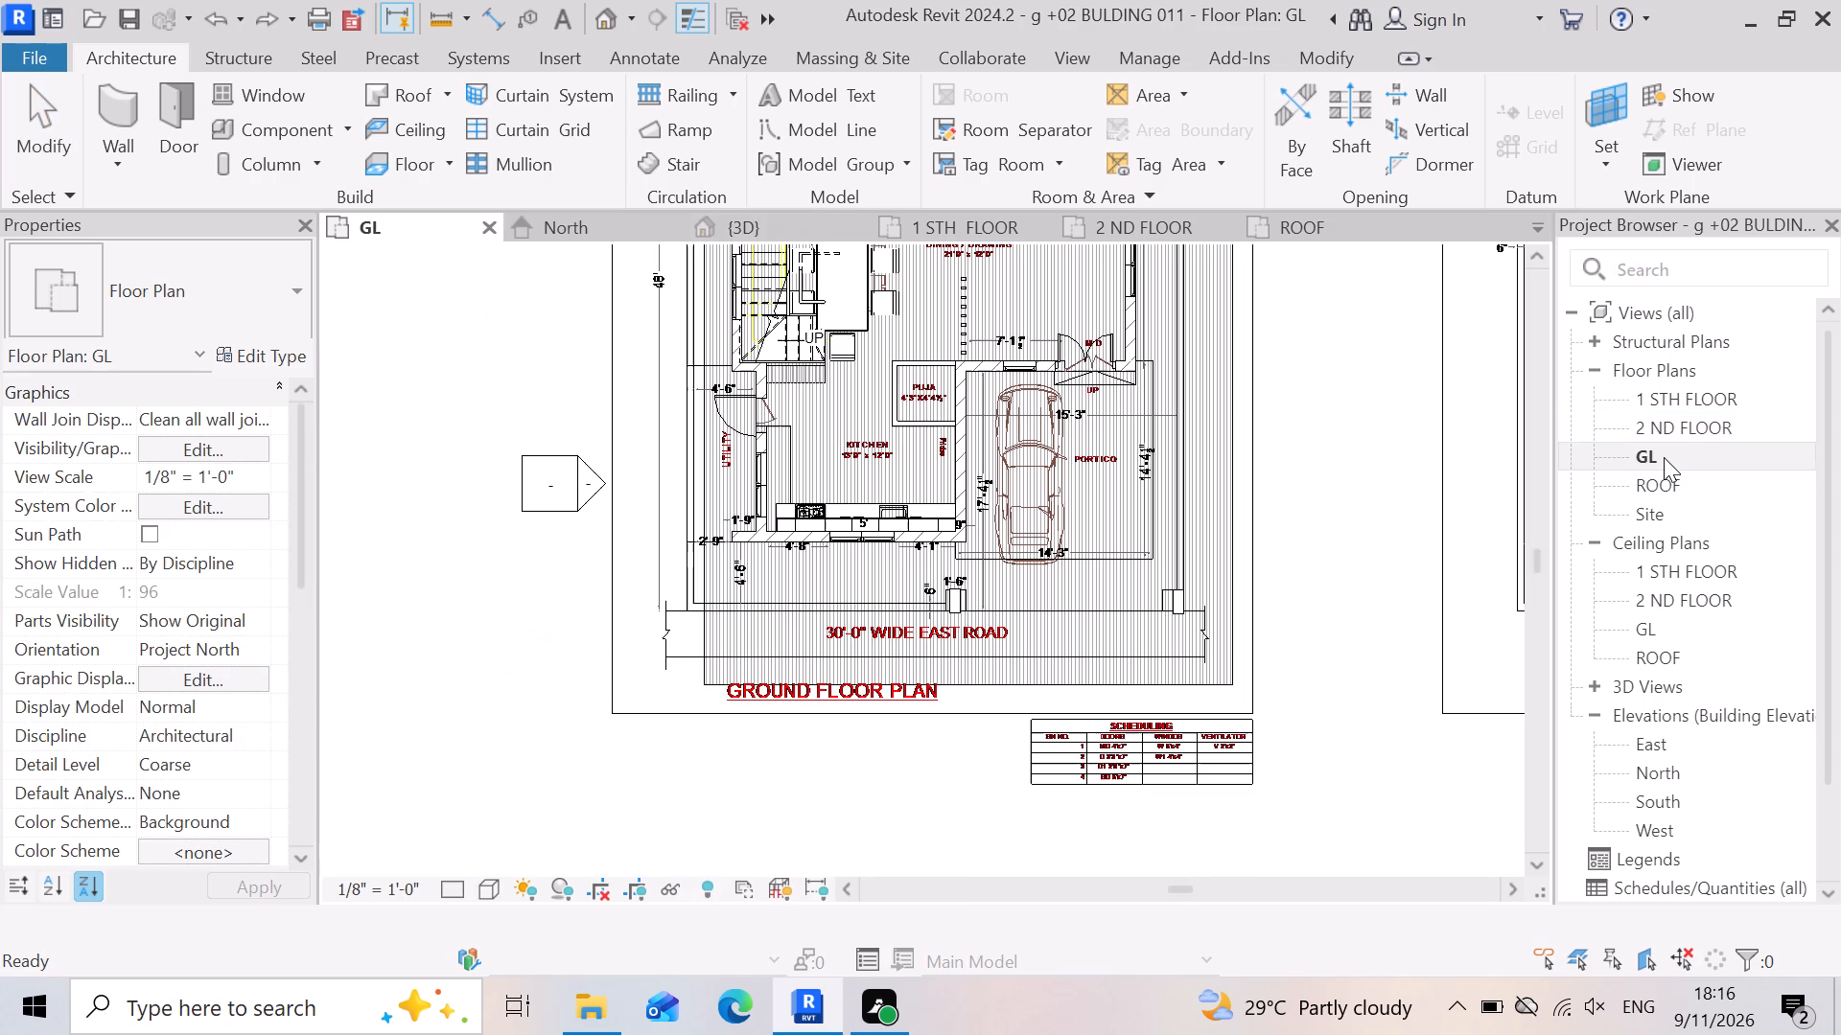
scroll(802, 798, "down", 7)
scroll(1092, 512, "up", 4)
scroll(968, 512, "up", 4)
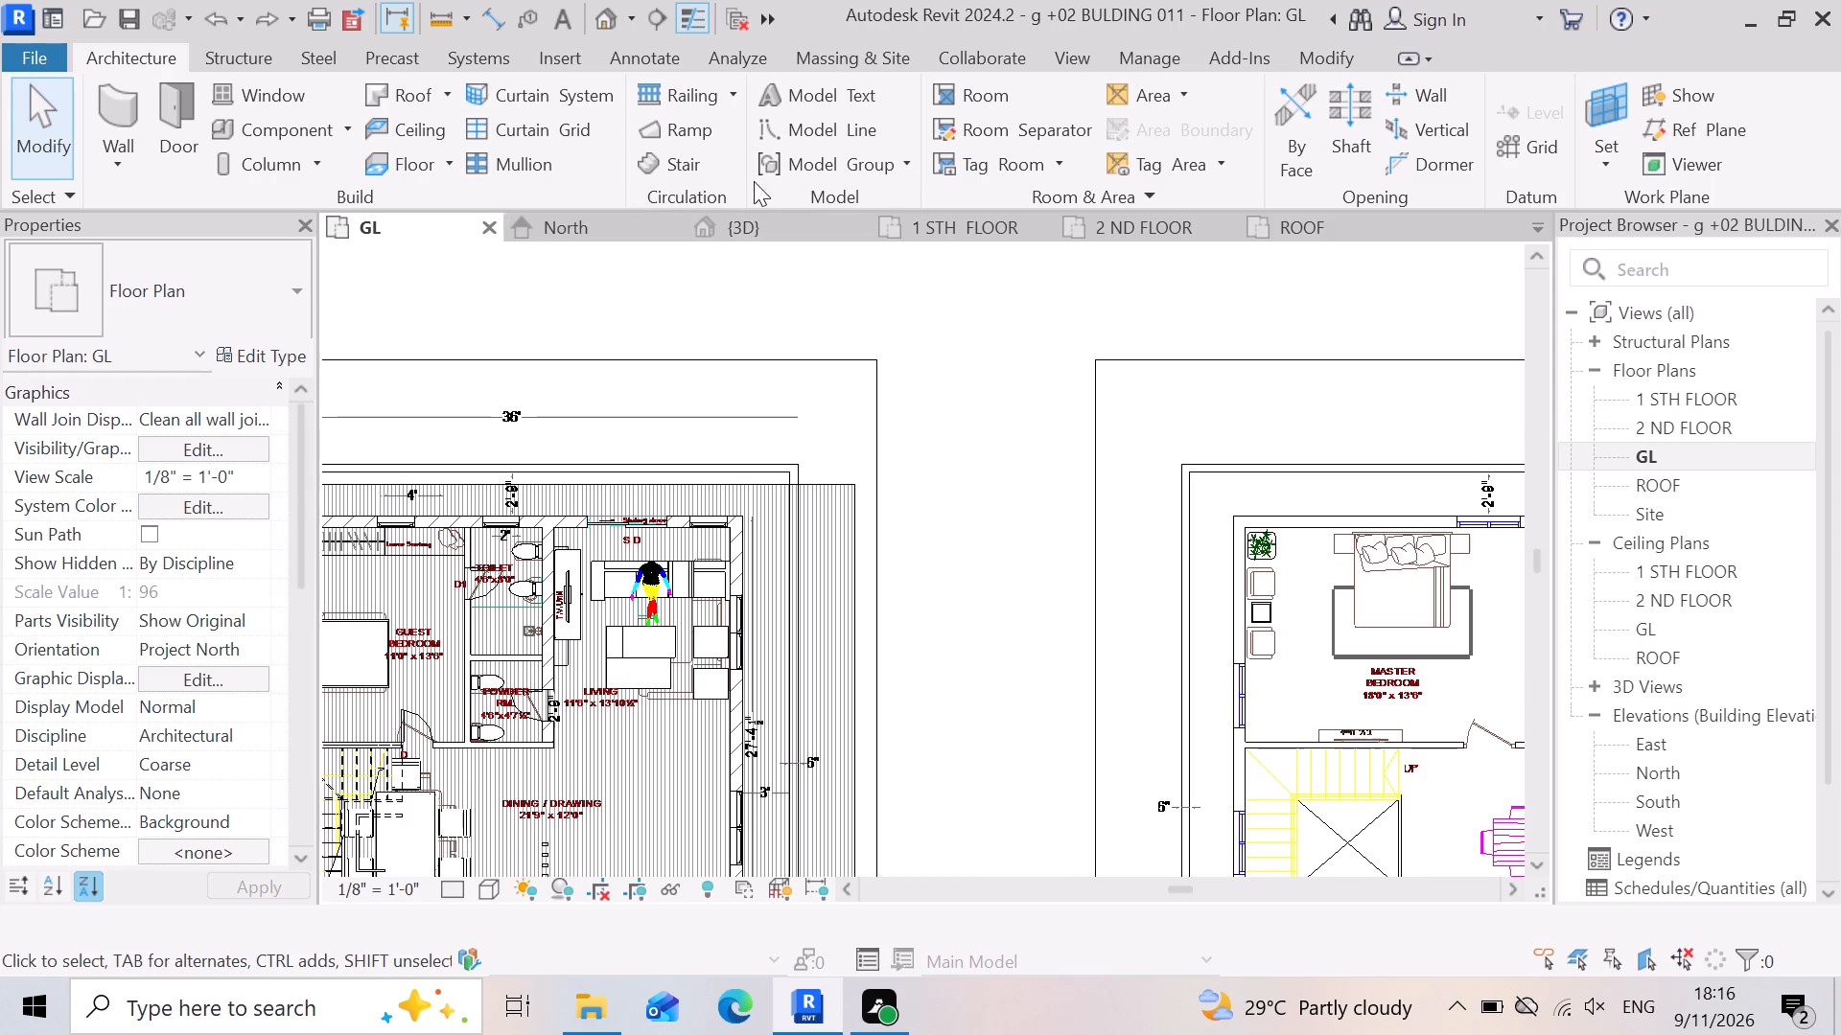
Start placing a component and browse for a family to load in the English-Imperial library's SHUBHAM CITY folder.
left_click(345, 135)
left_click(376, 188)
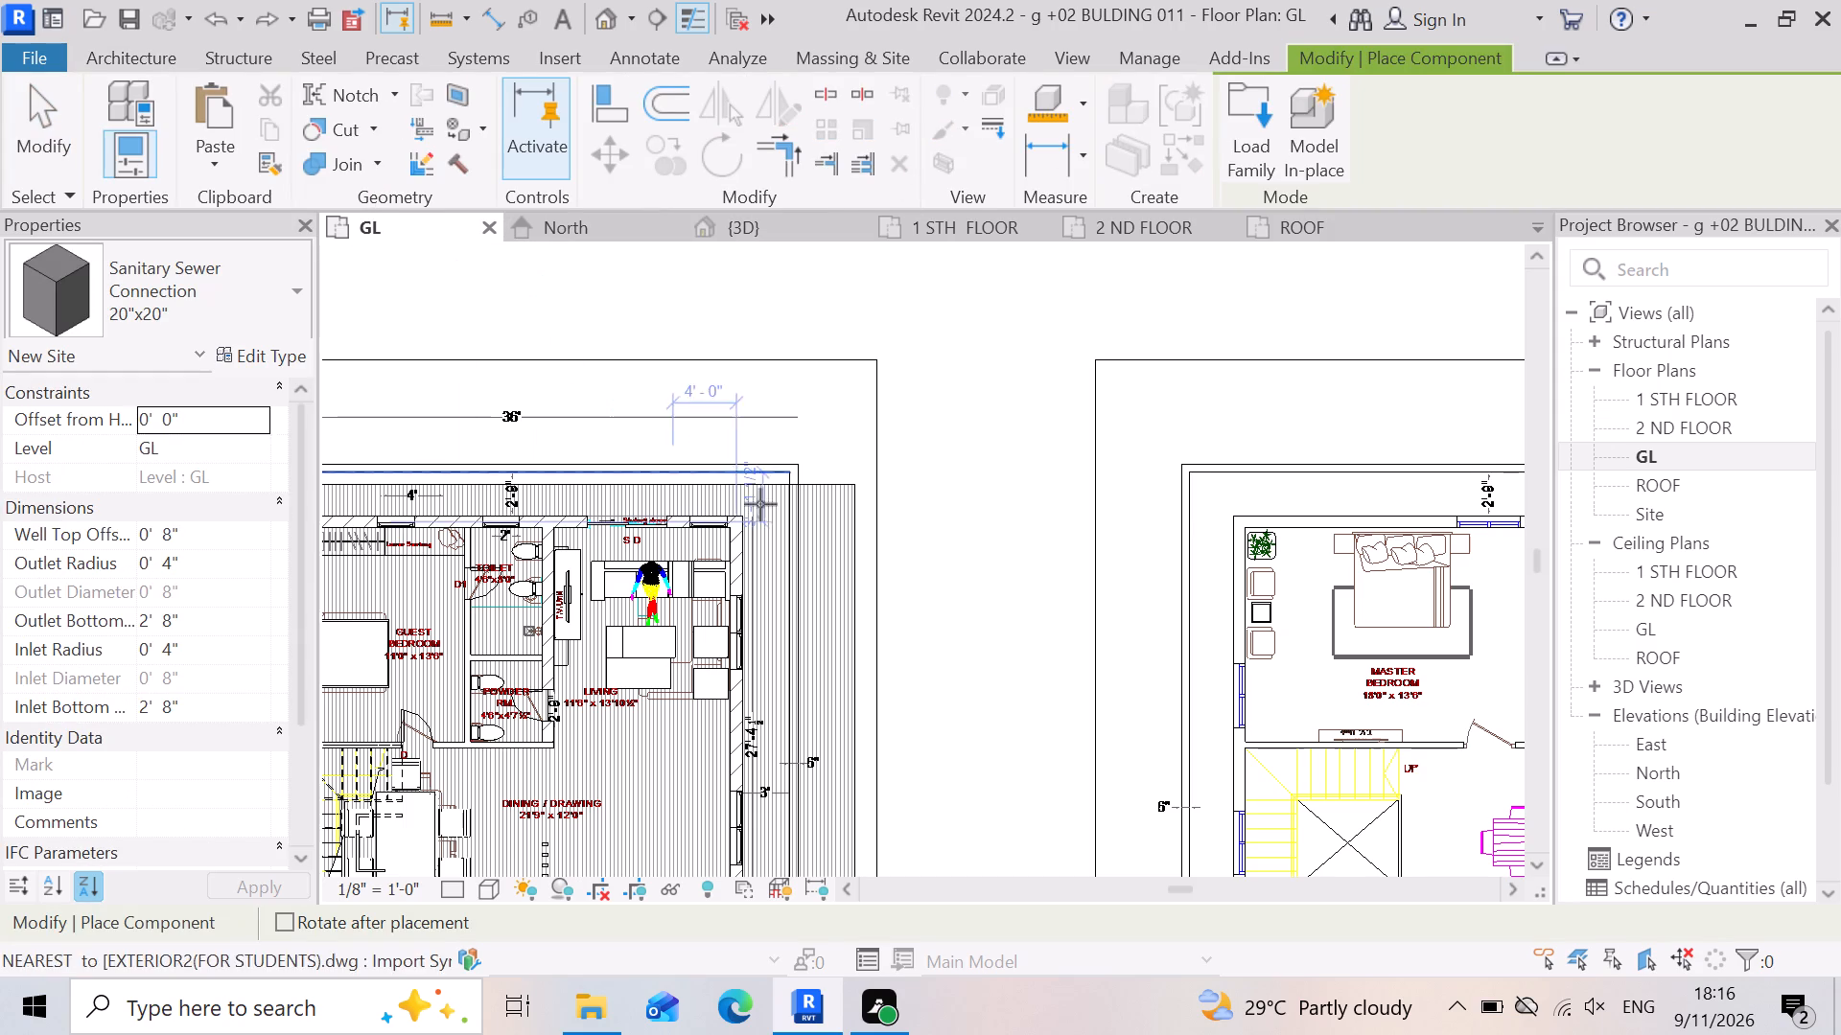
left_click(1265, 113)
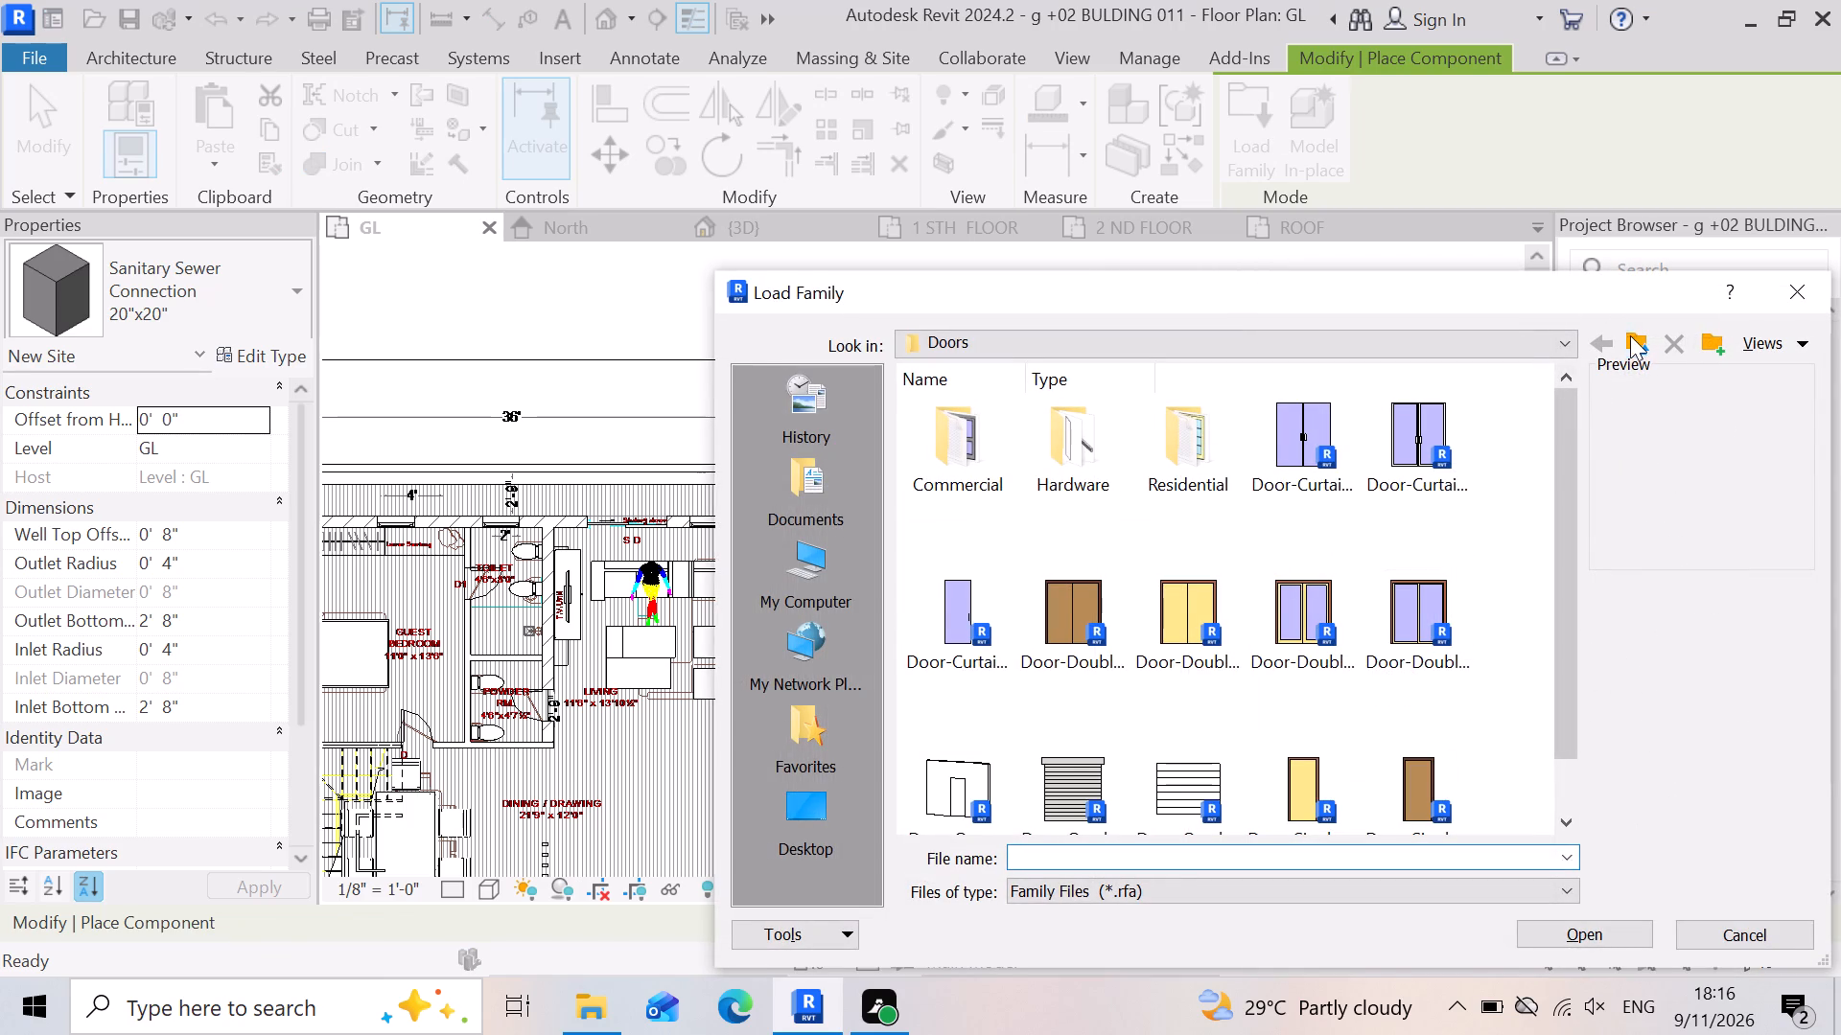
left_click(1633, 338)
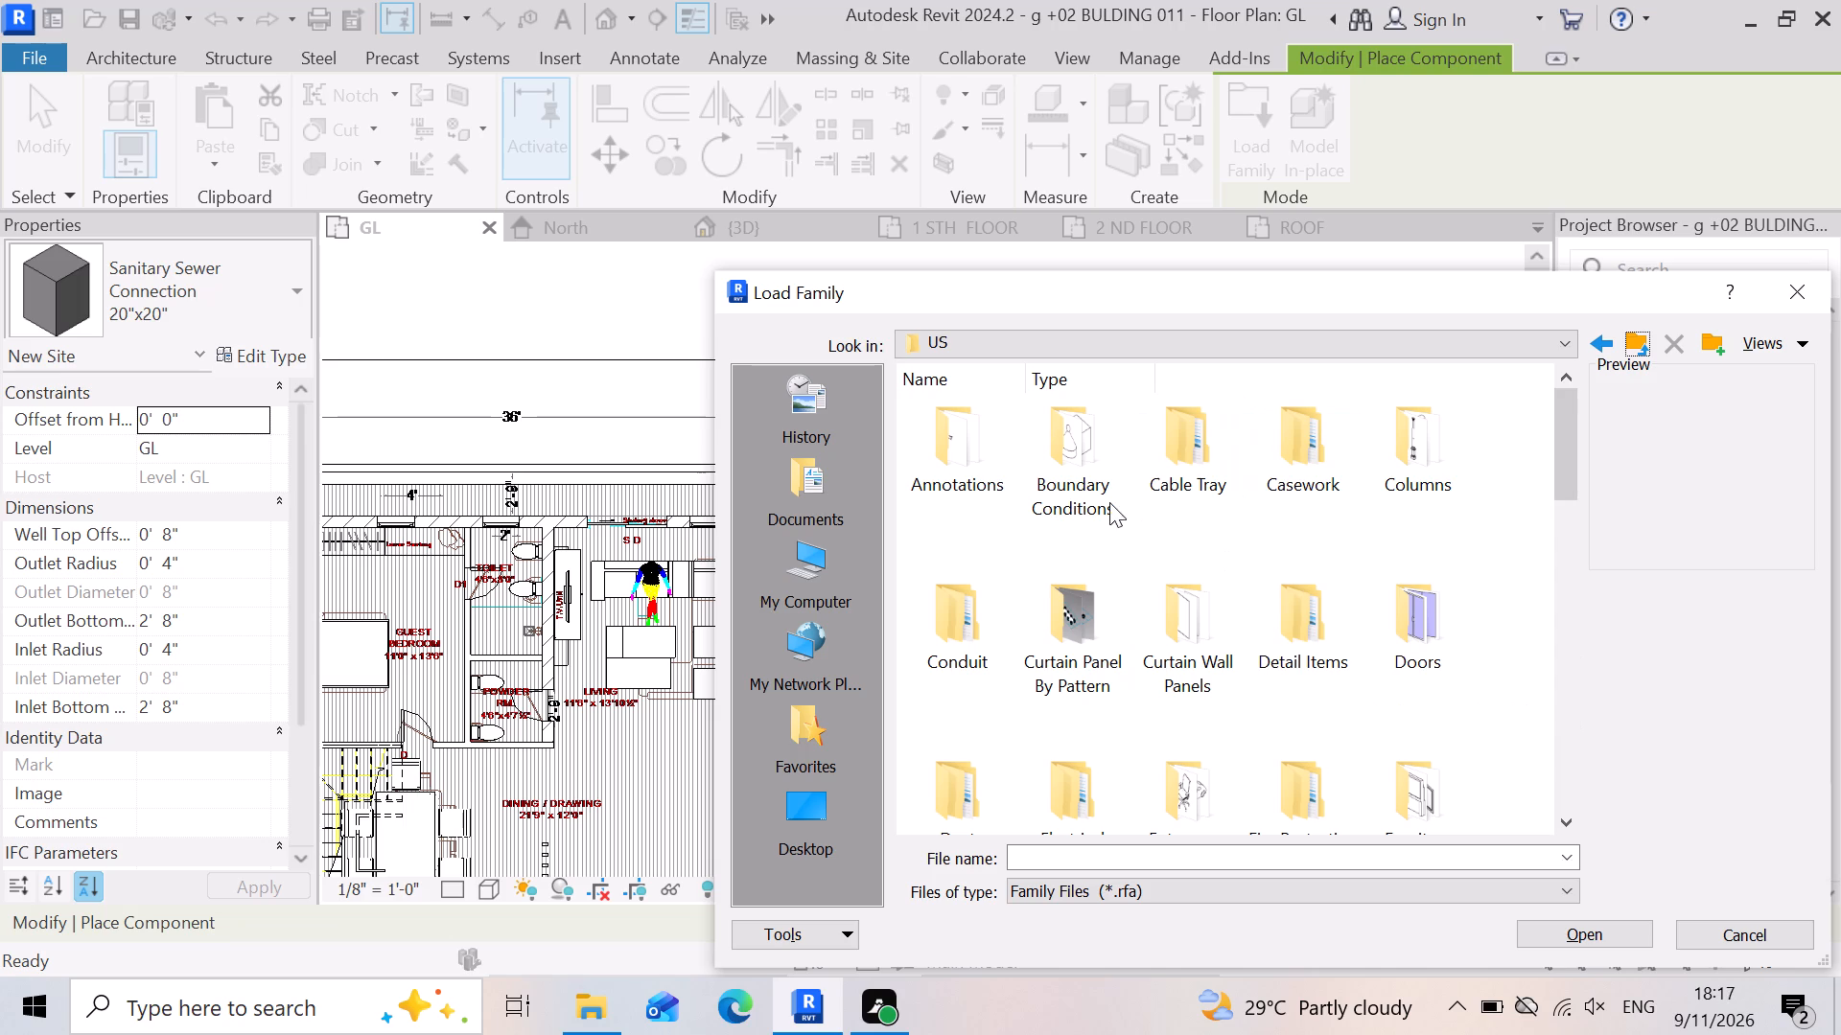
scroll(1167, 486, "down", 4)
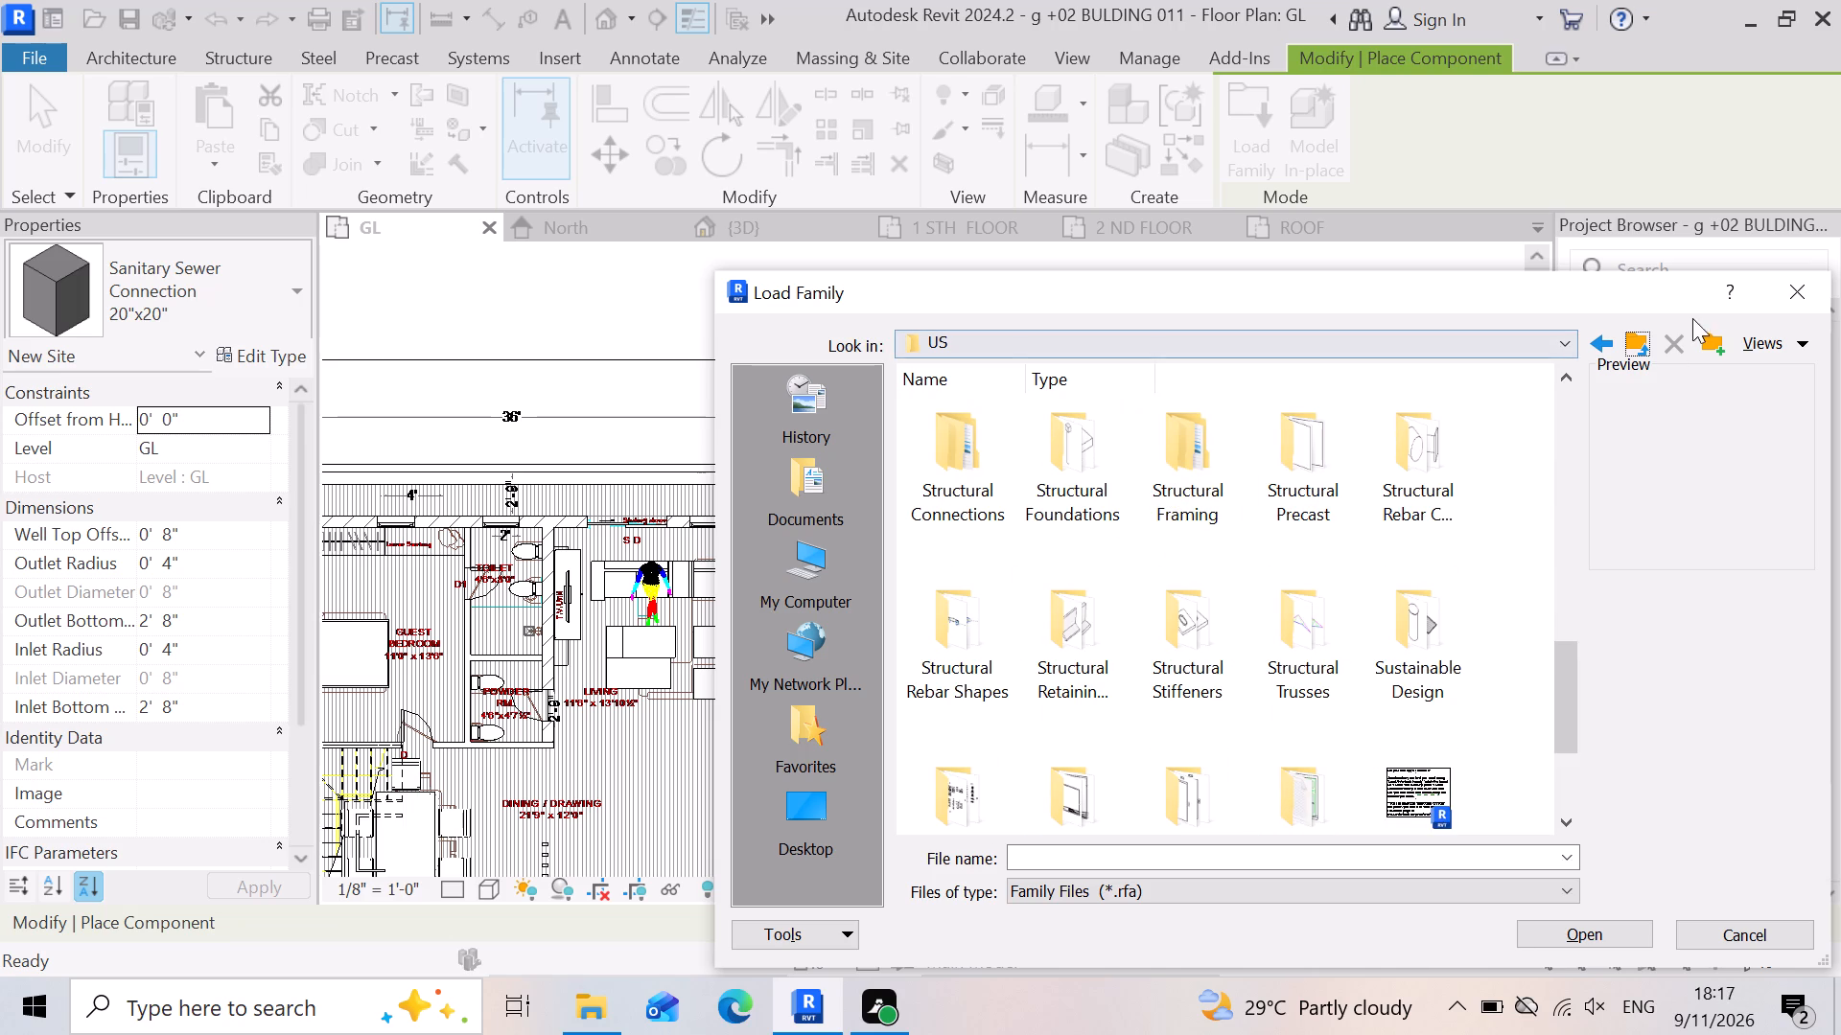
left_click(1644, 346)
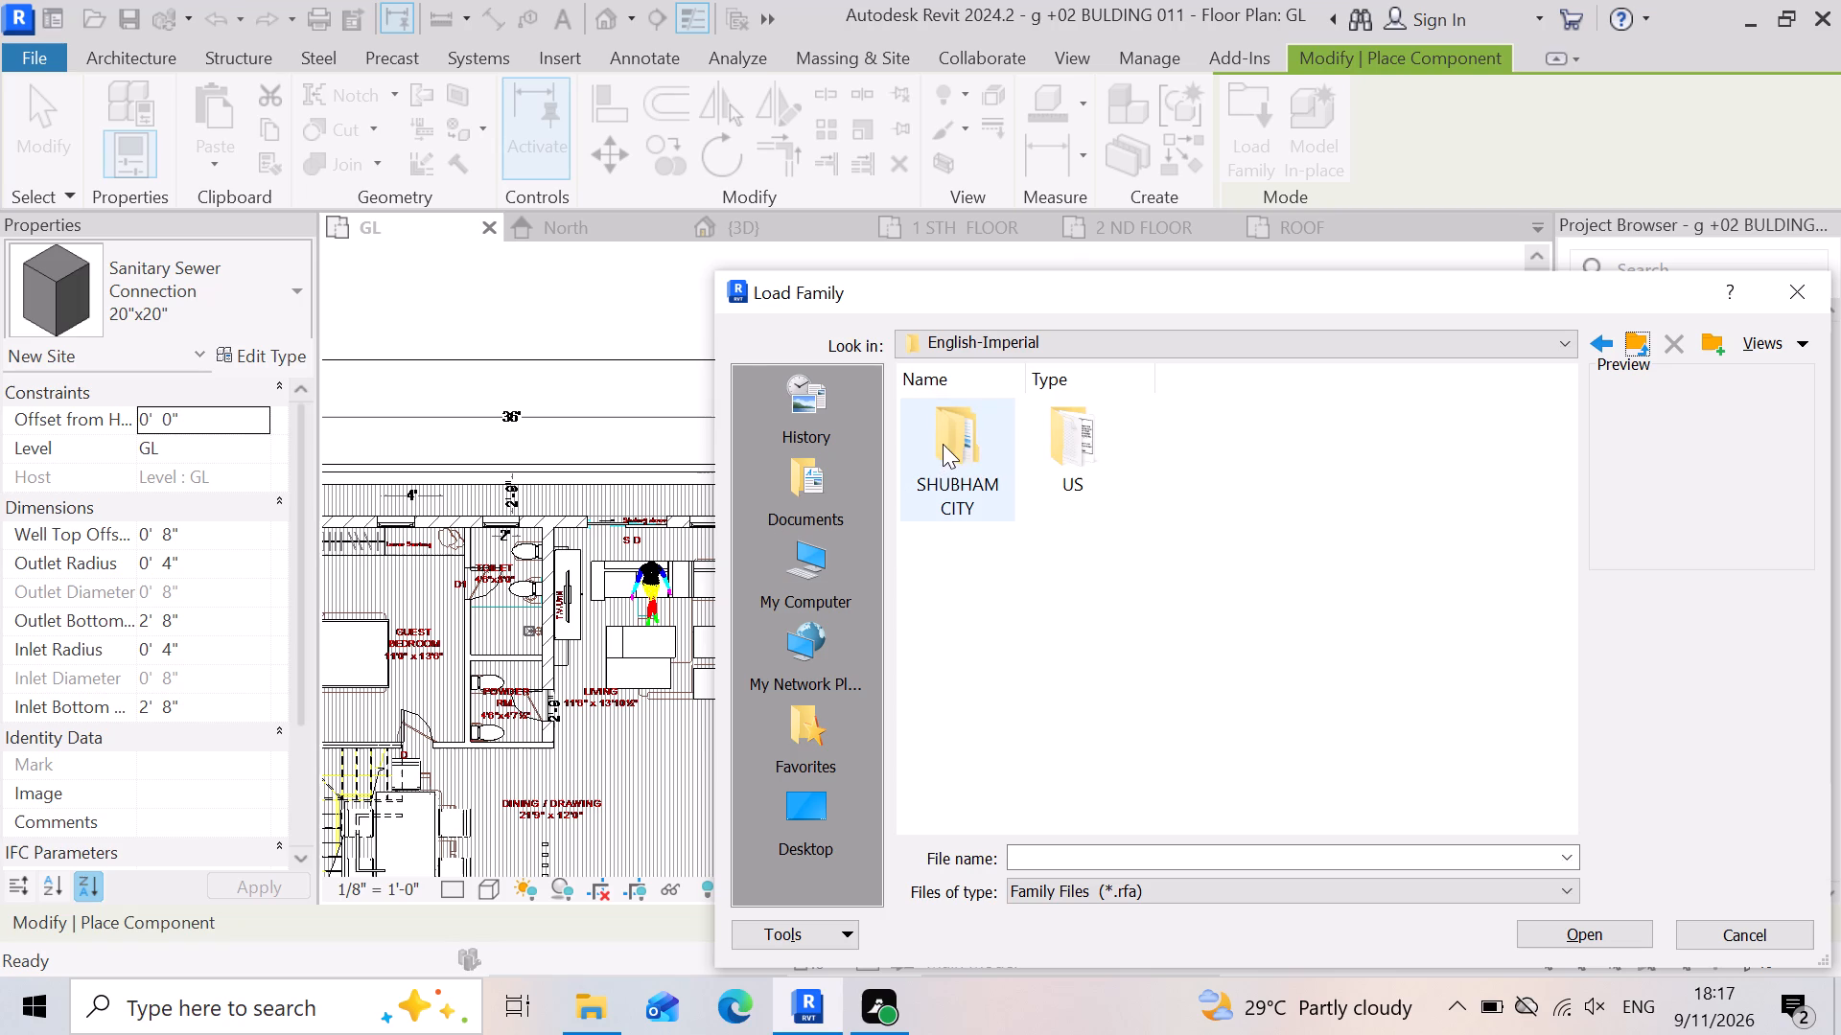
double_click(1044, 469)
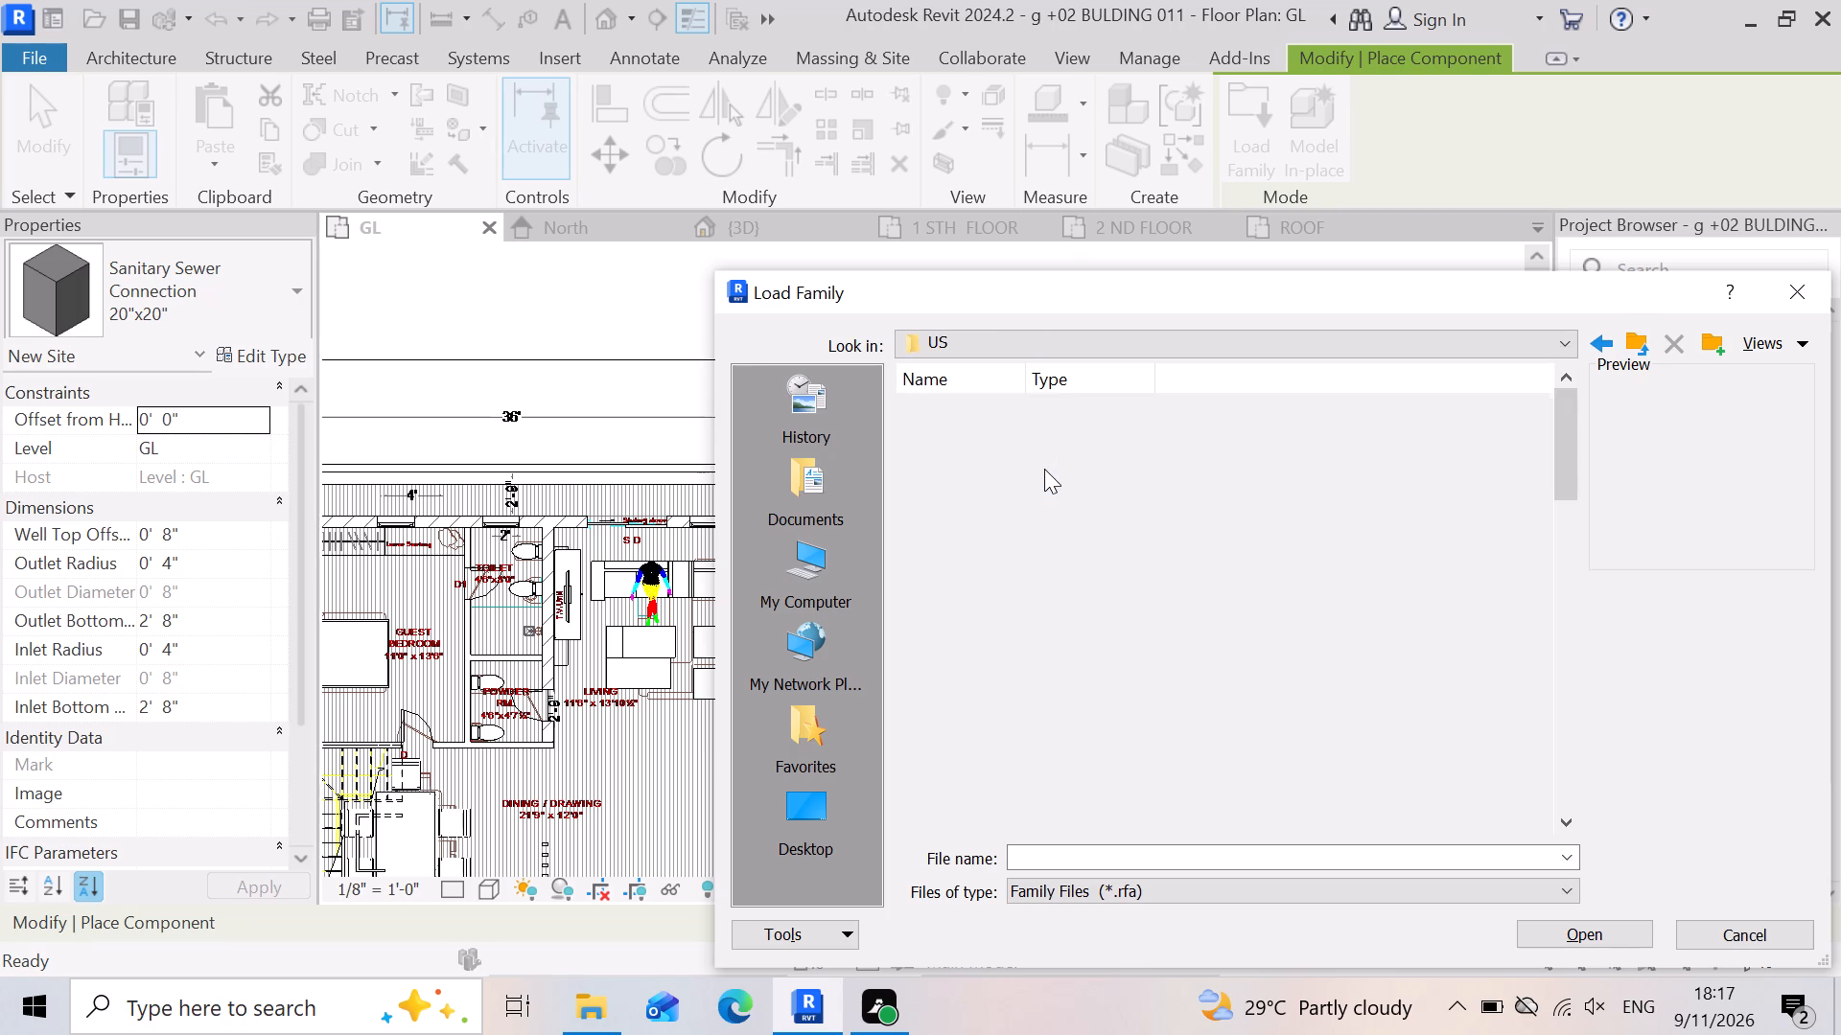
scroll(1354, 557, "down", 3)
scroll(1409, 674, "down", 2)
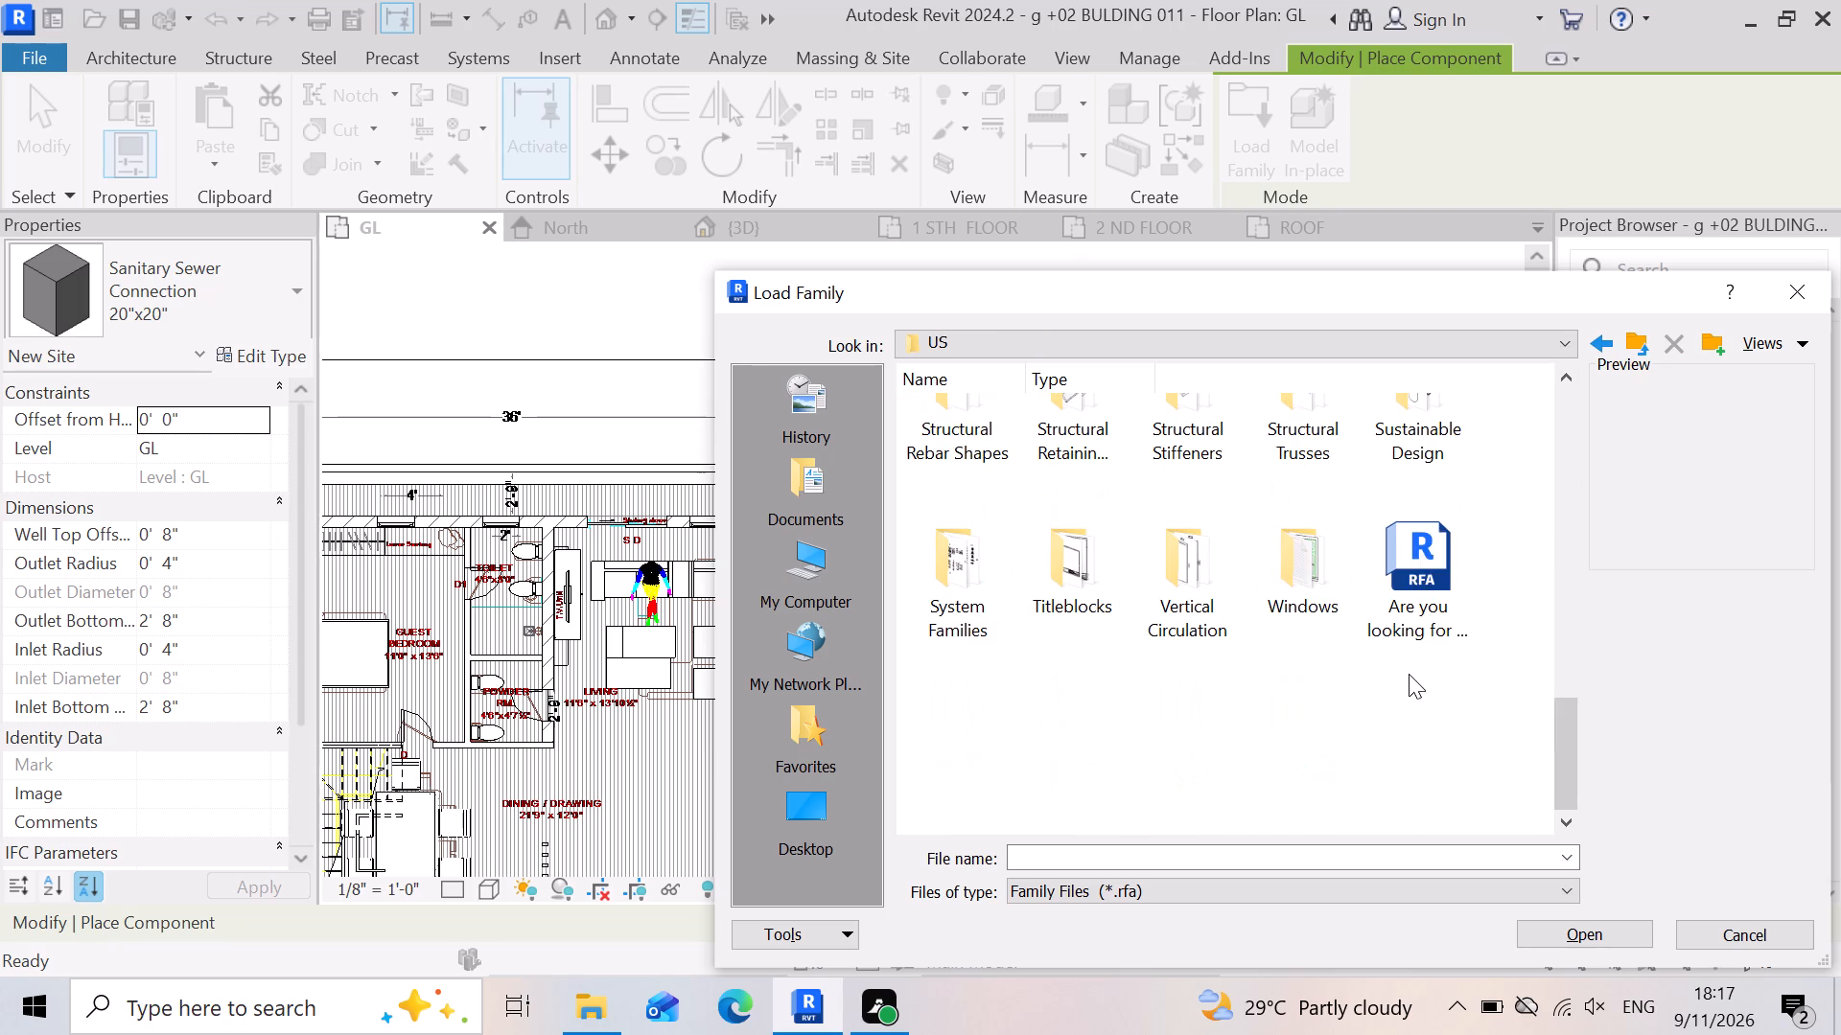
scroll(1409, 674, "down", 1)
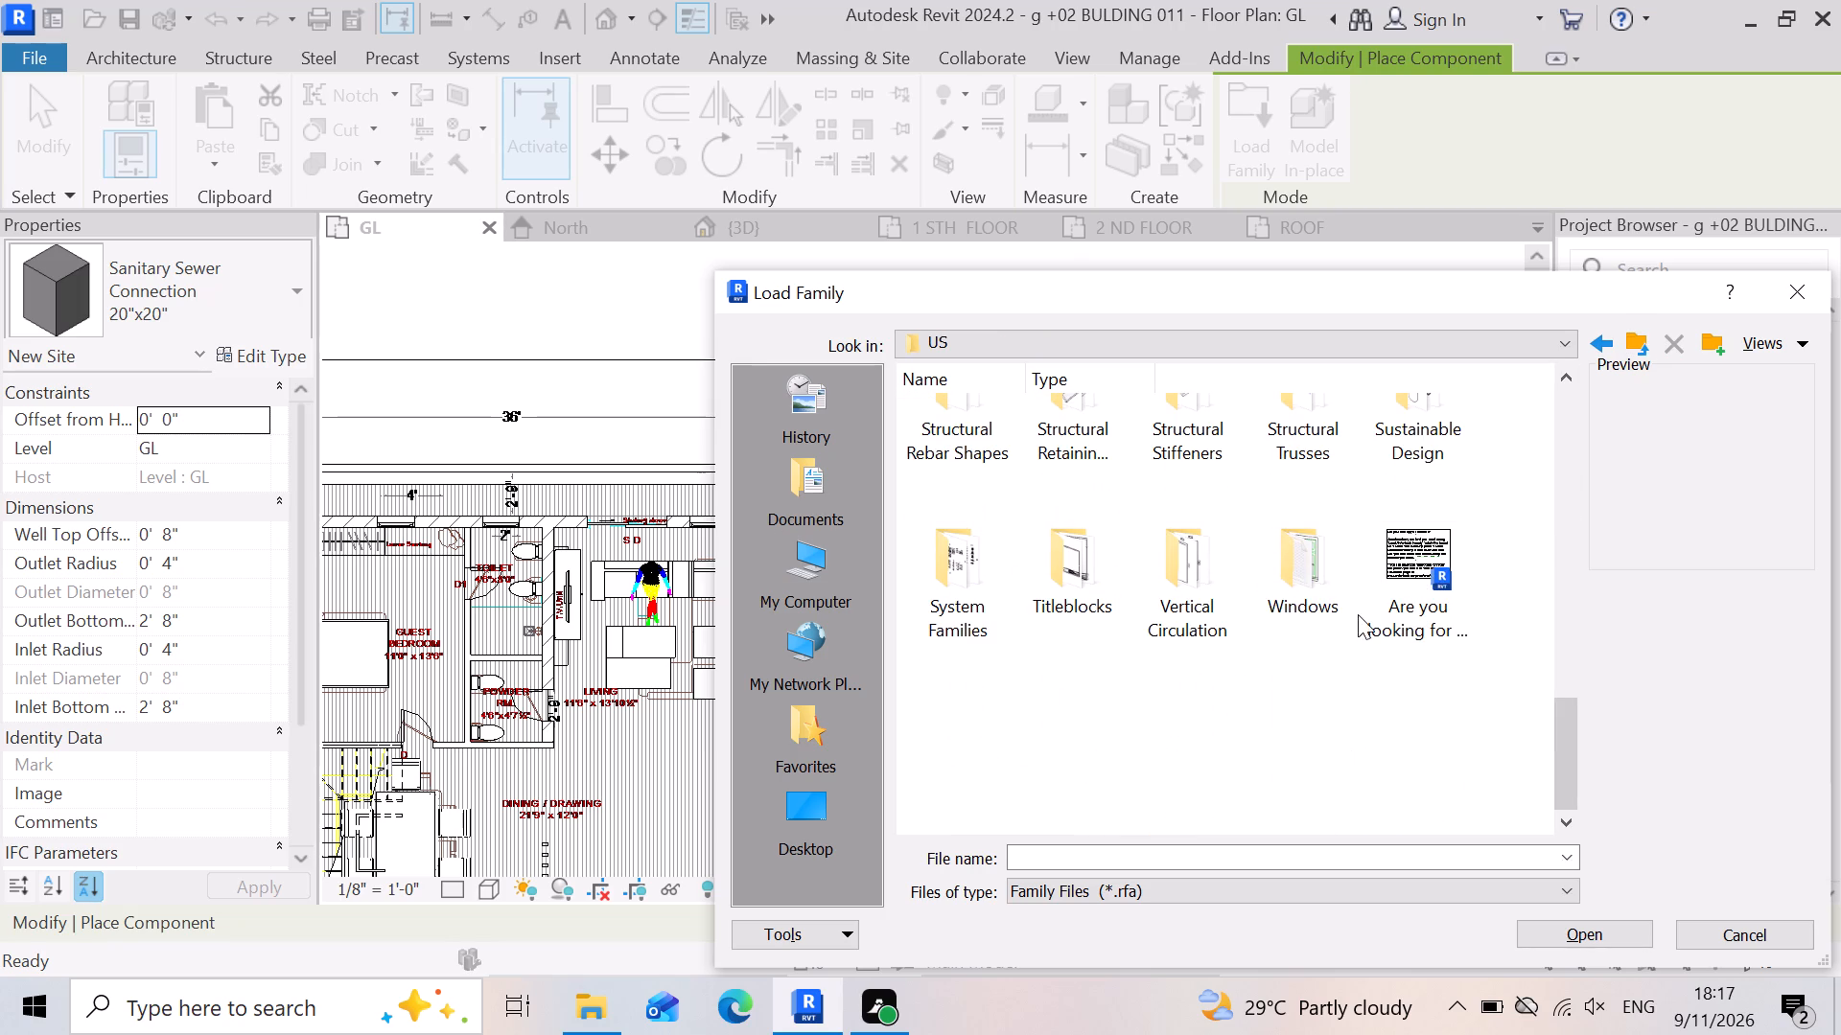
scroll(1433, 617, "up", 3)
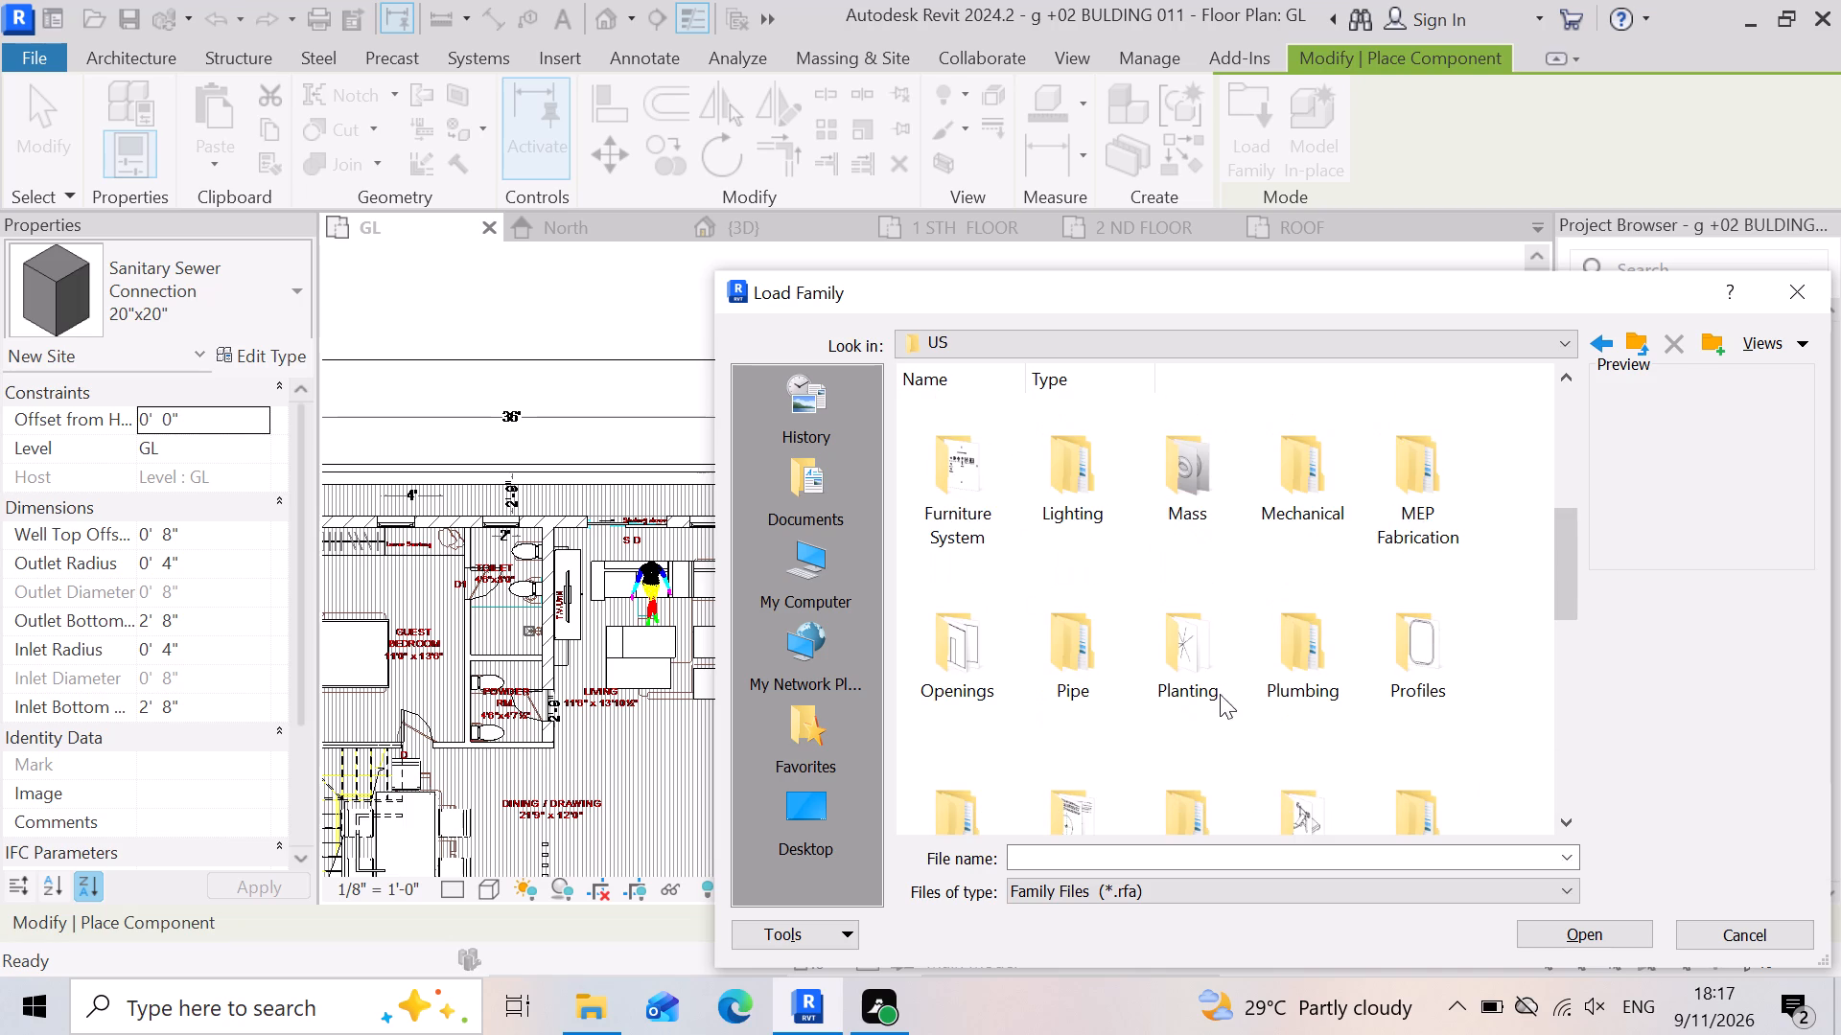
left_click(1601, 339)
double_click(920, 462)
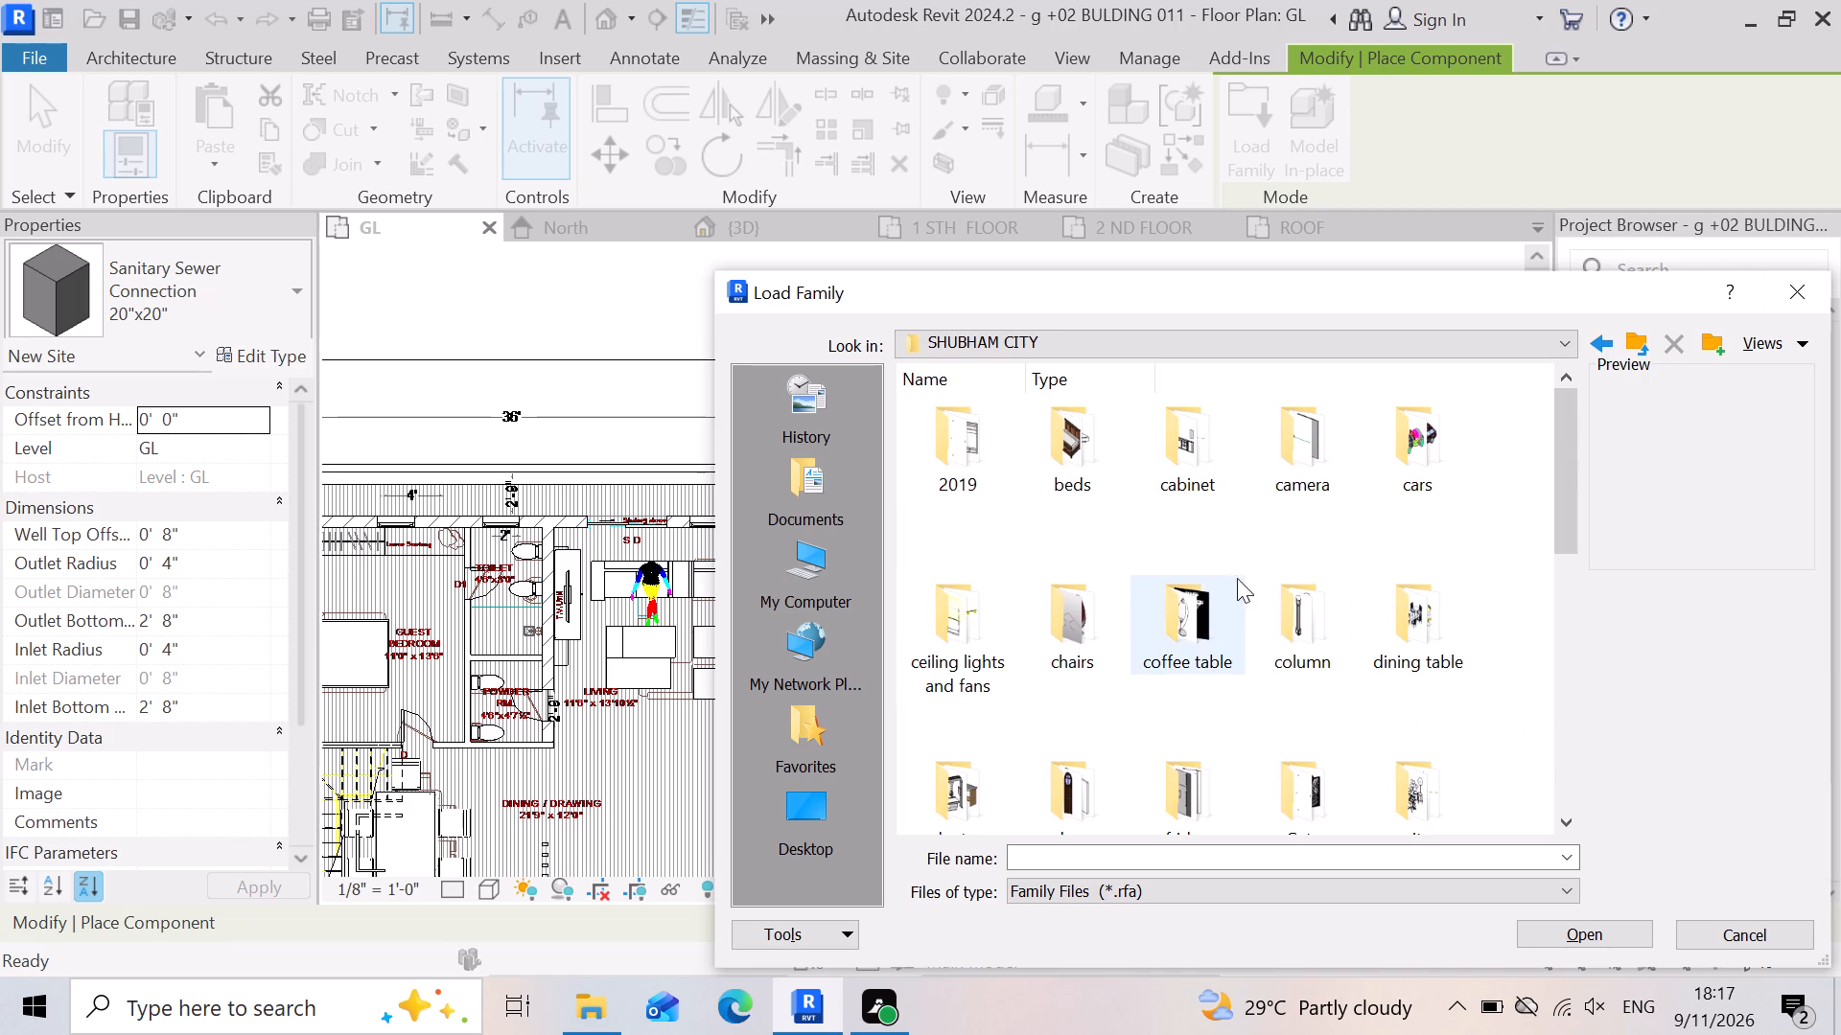
scroll(1265, 535, "down", 3)
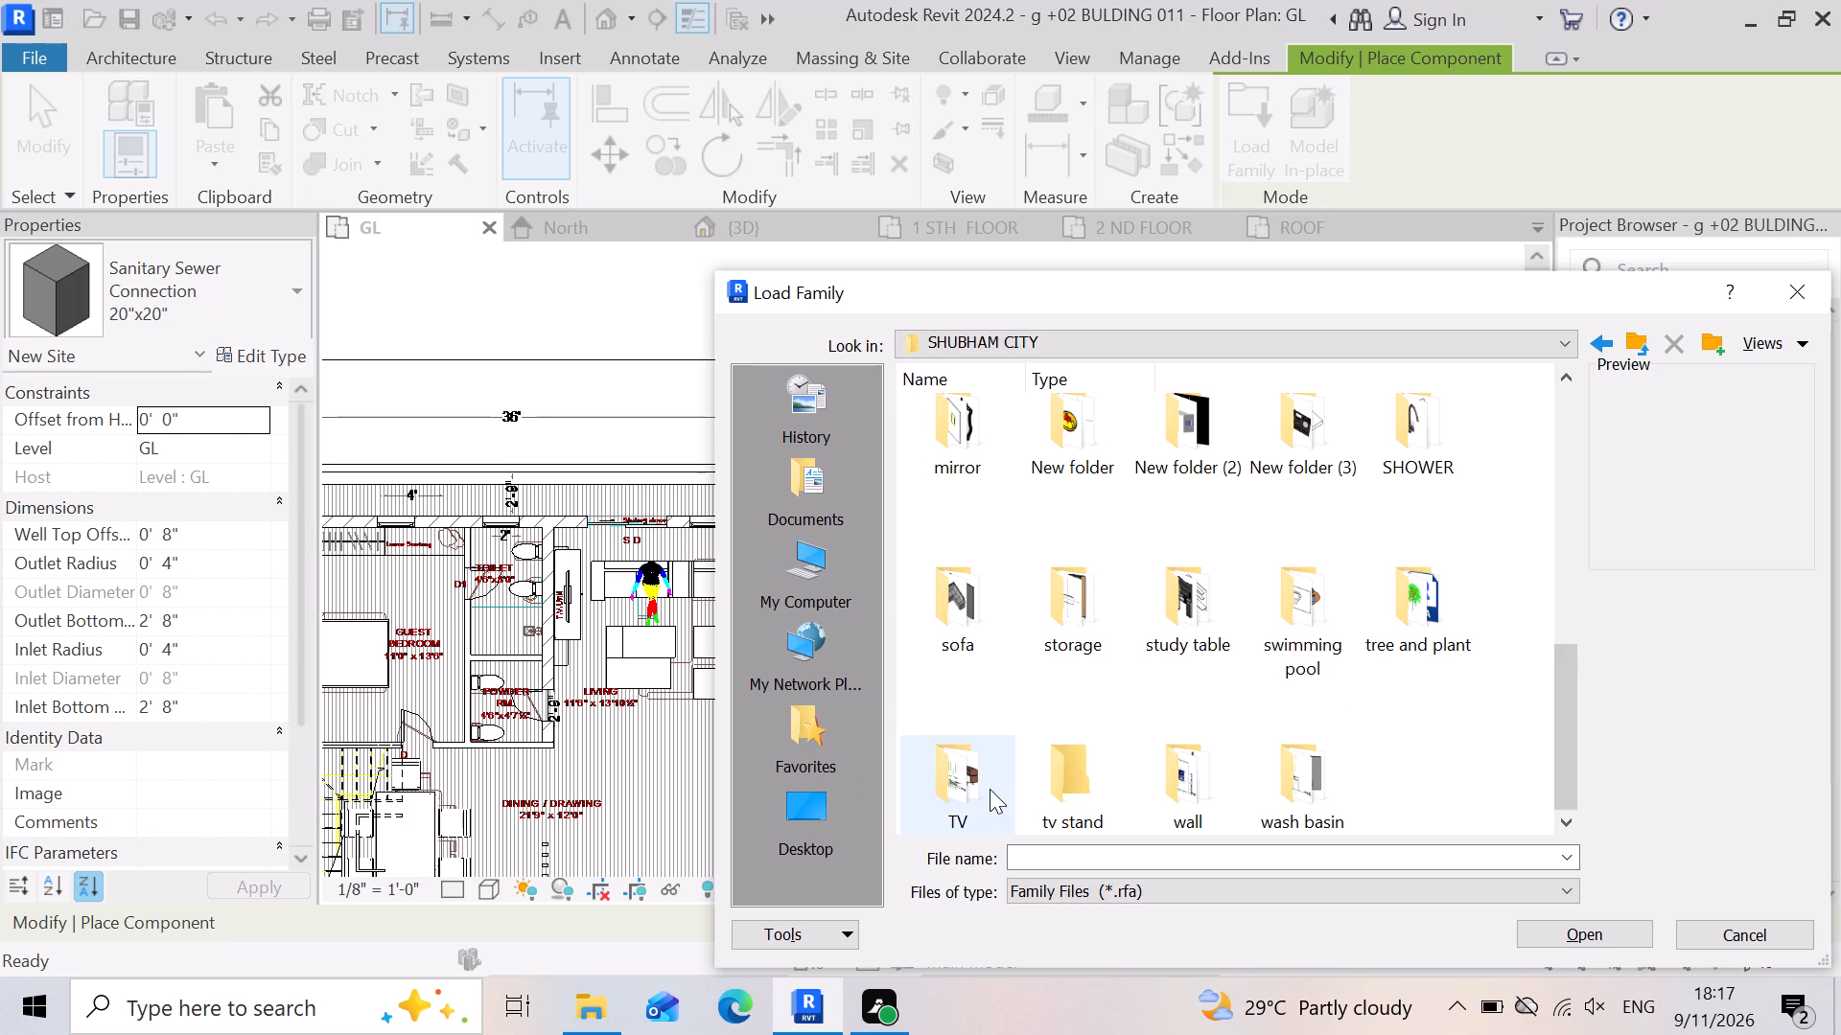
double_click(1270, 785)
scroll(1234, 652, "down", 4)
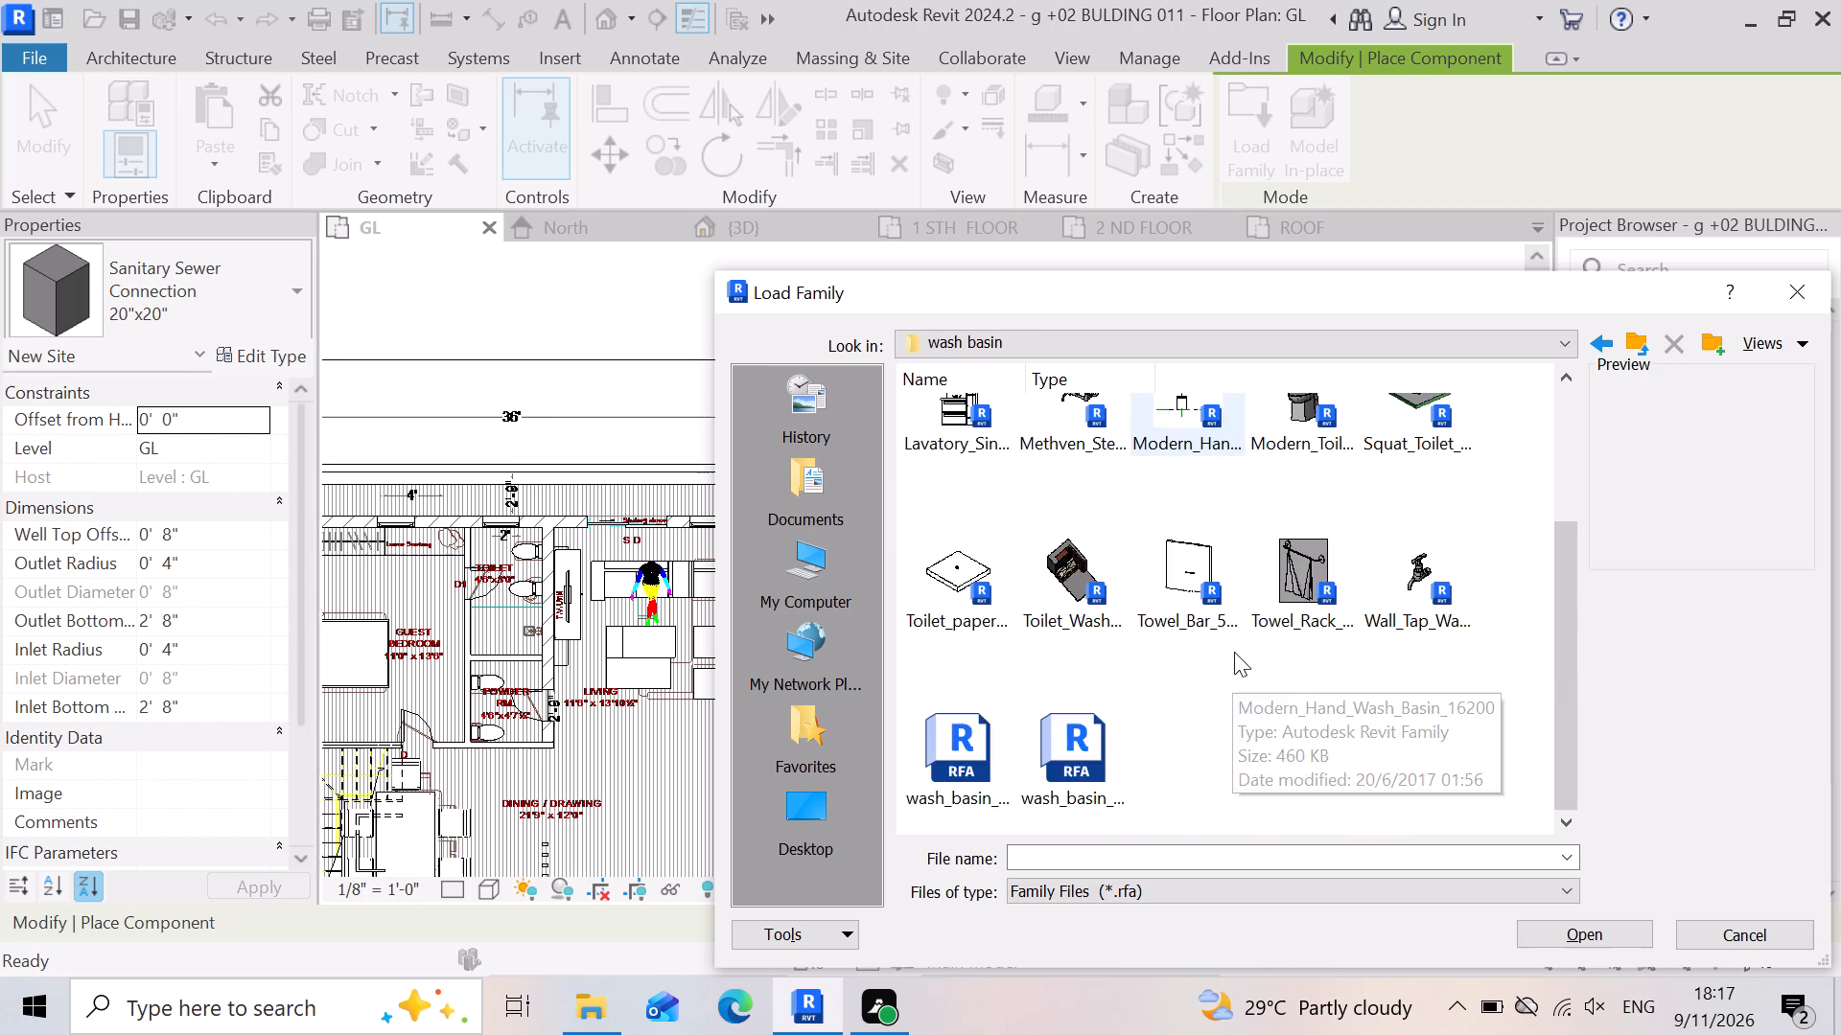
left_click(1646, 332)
Load the rolling steel louver gate family from the Gate folder.
double_click(1322, 814)
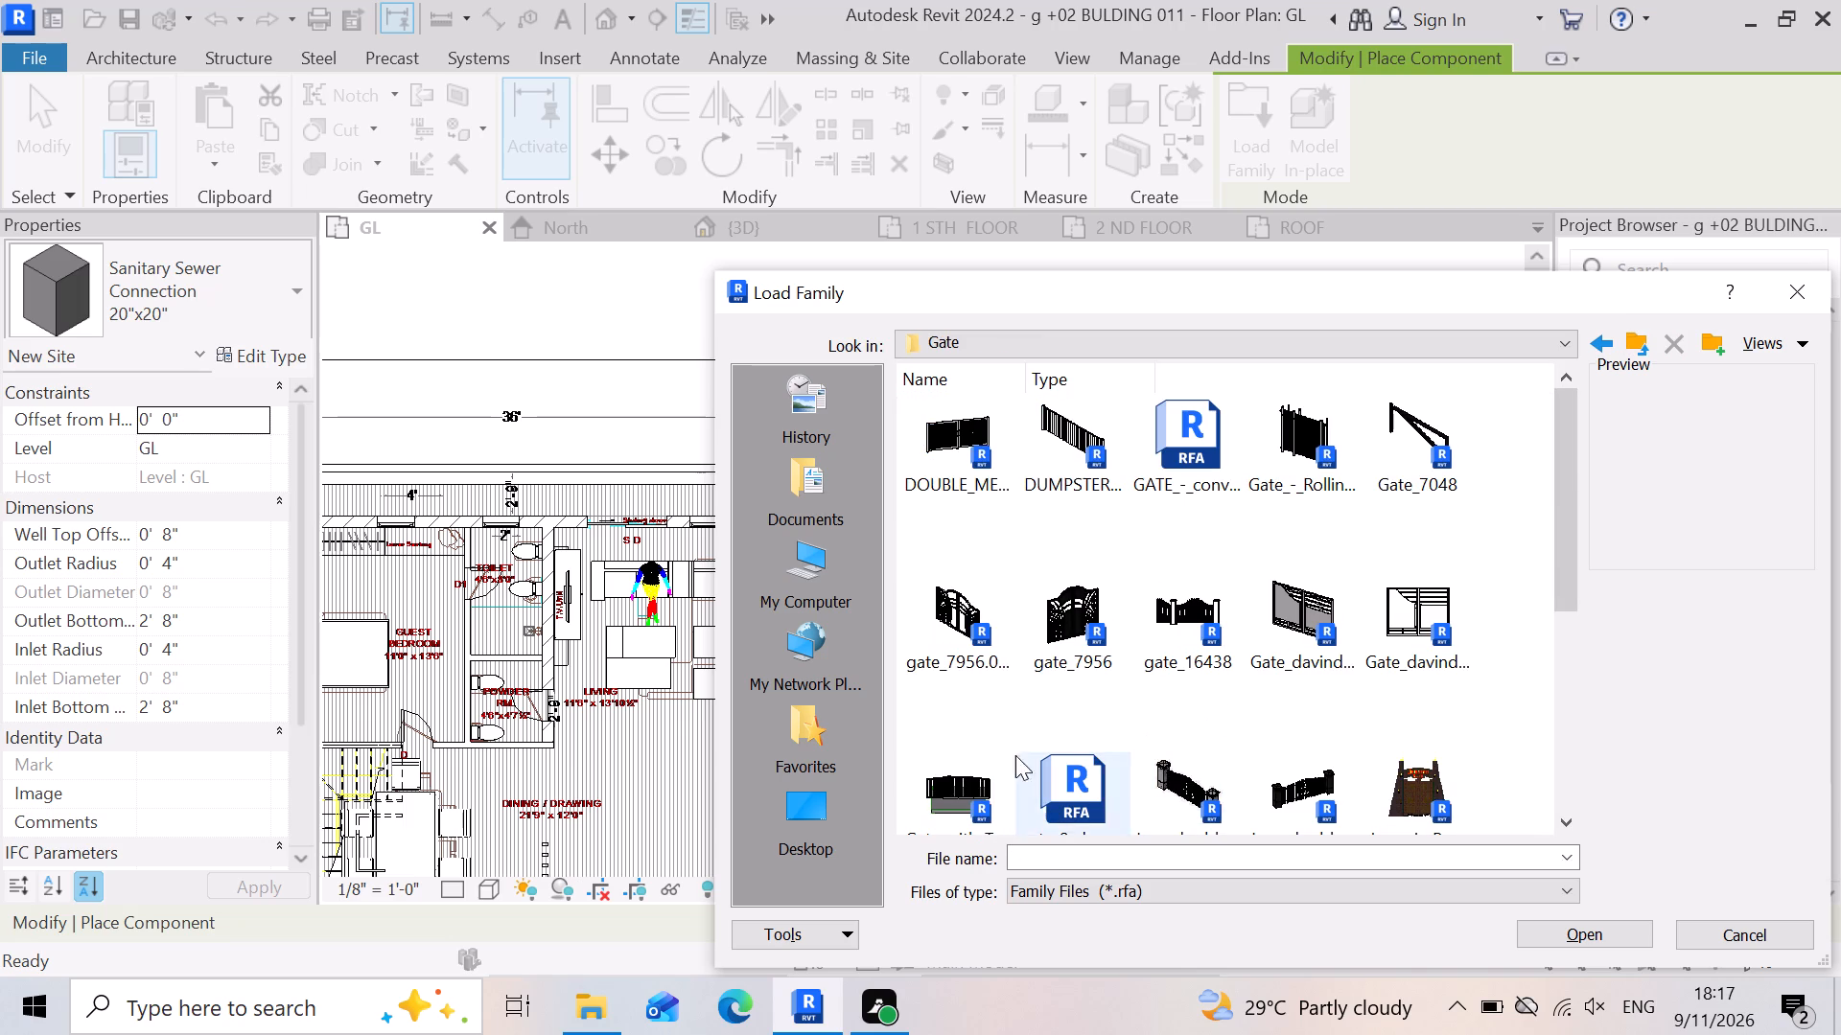
scroll(1091, 697, "down", 3)
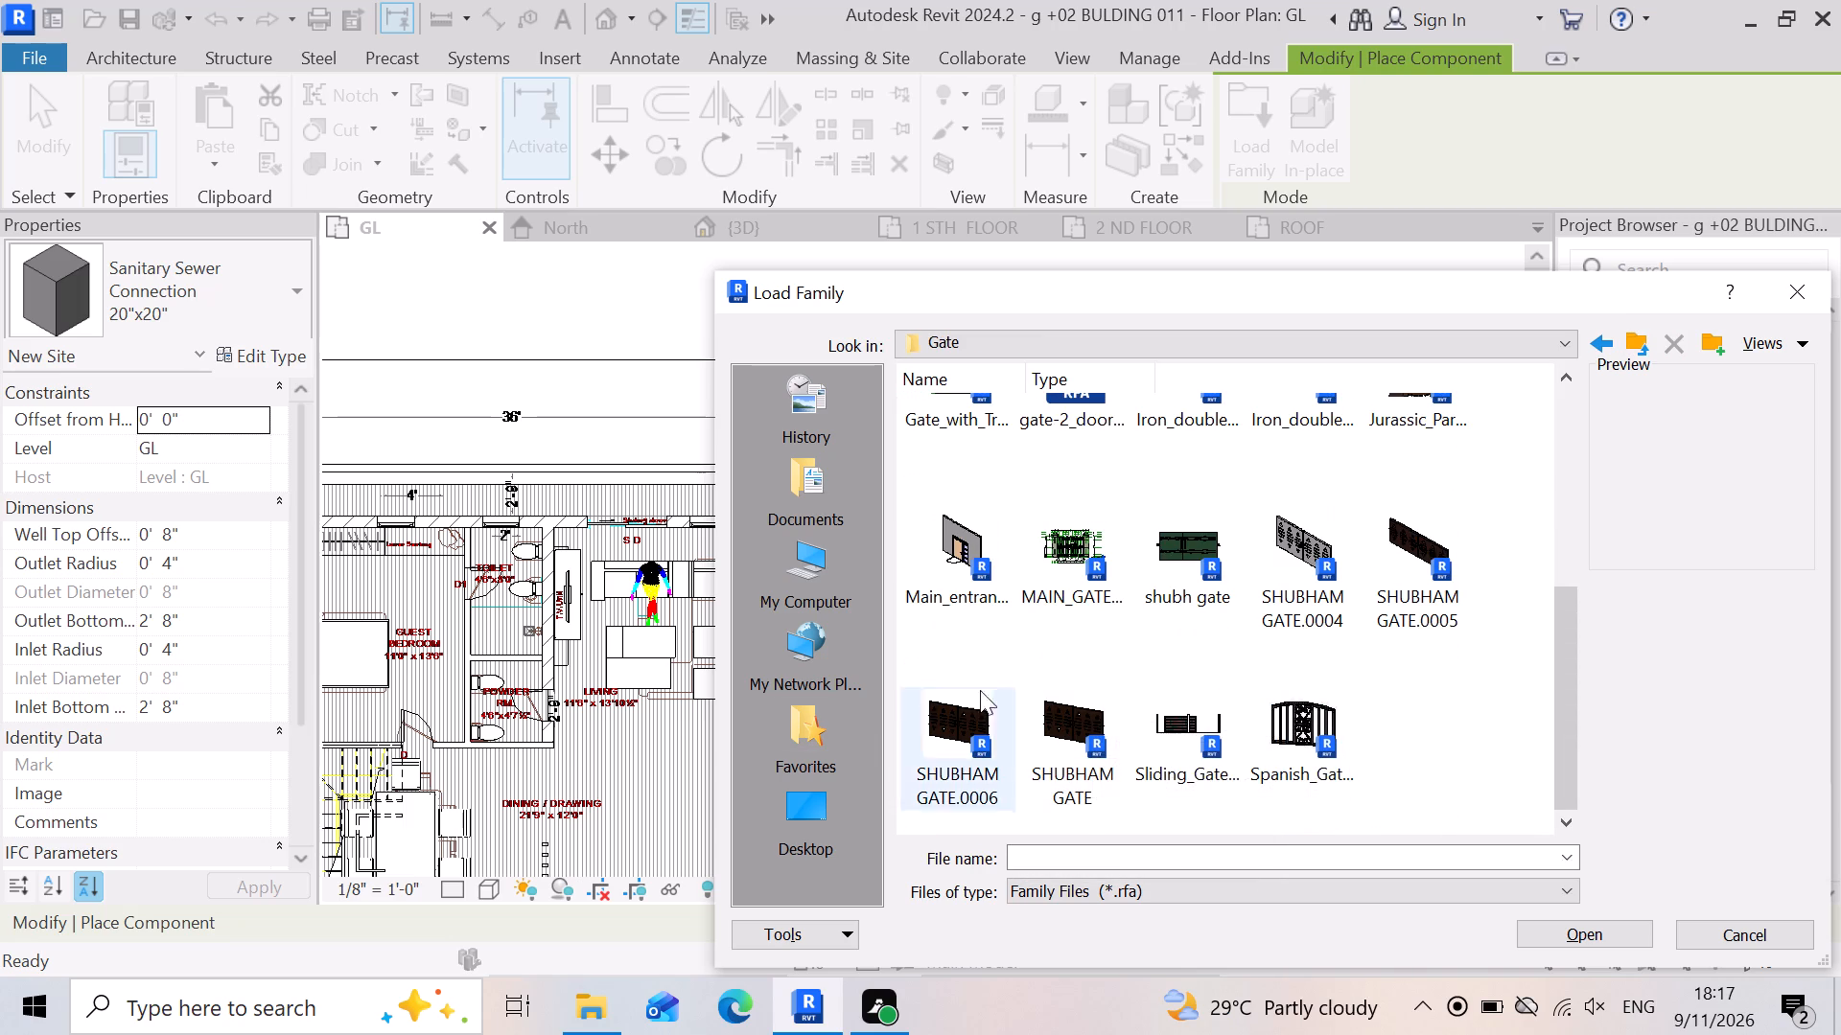
scroll(1070, 650, "down", 1)
scroll(1342, 758, "up", 2)
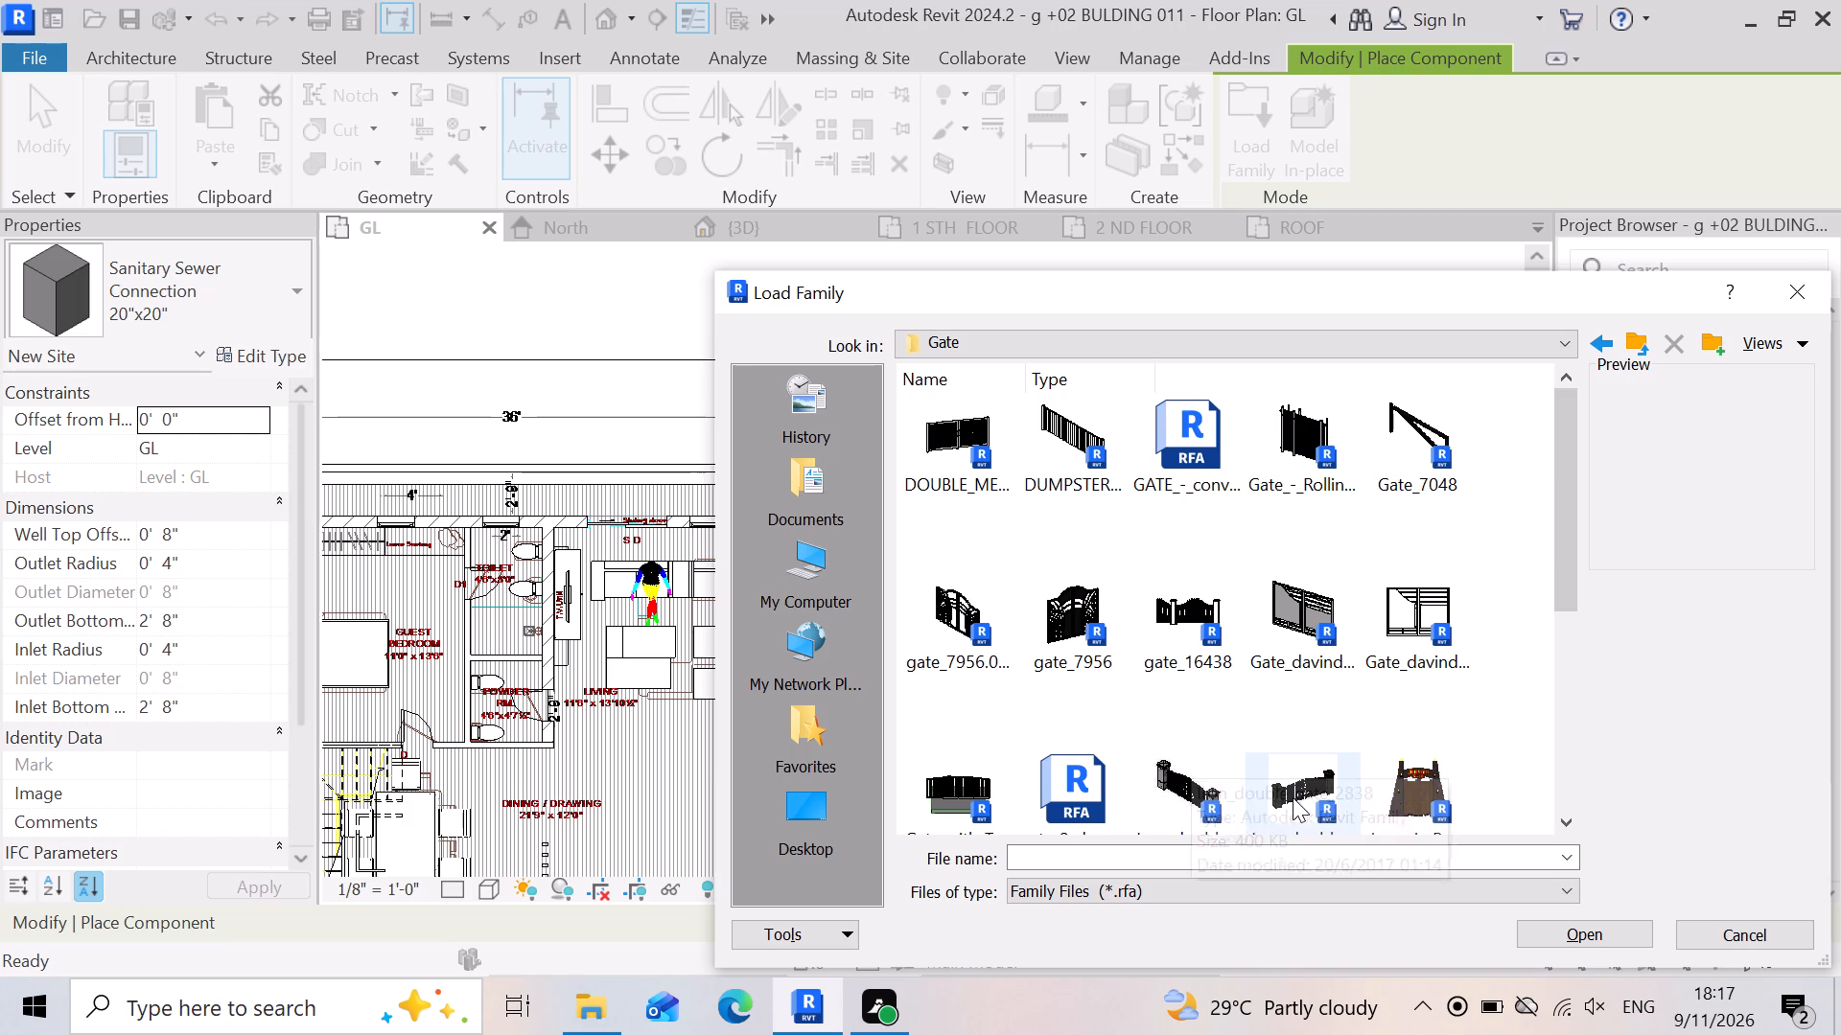
scroll(1169, 809, "up", 2)
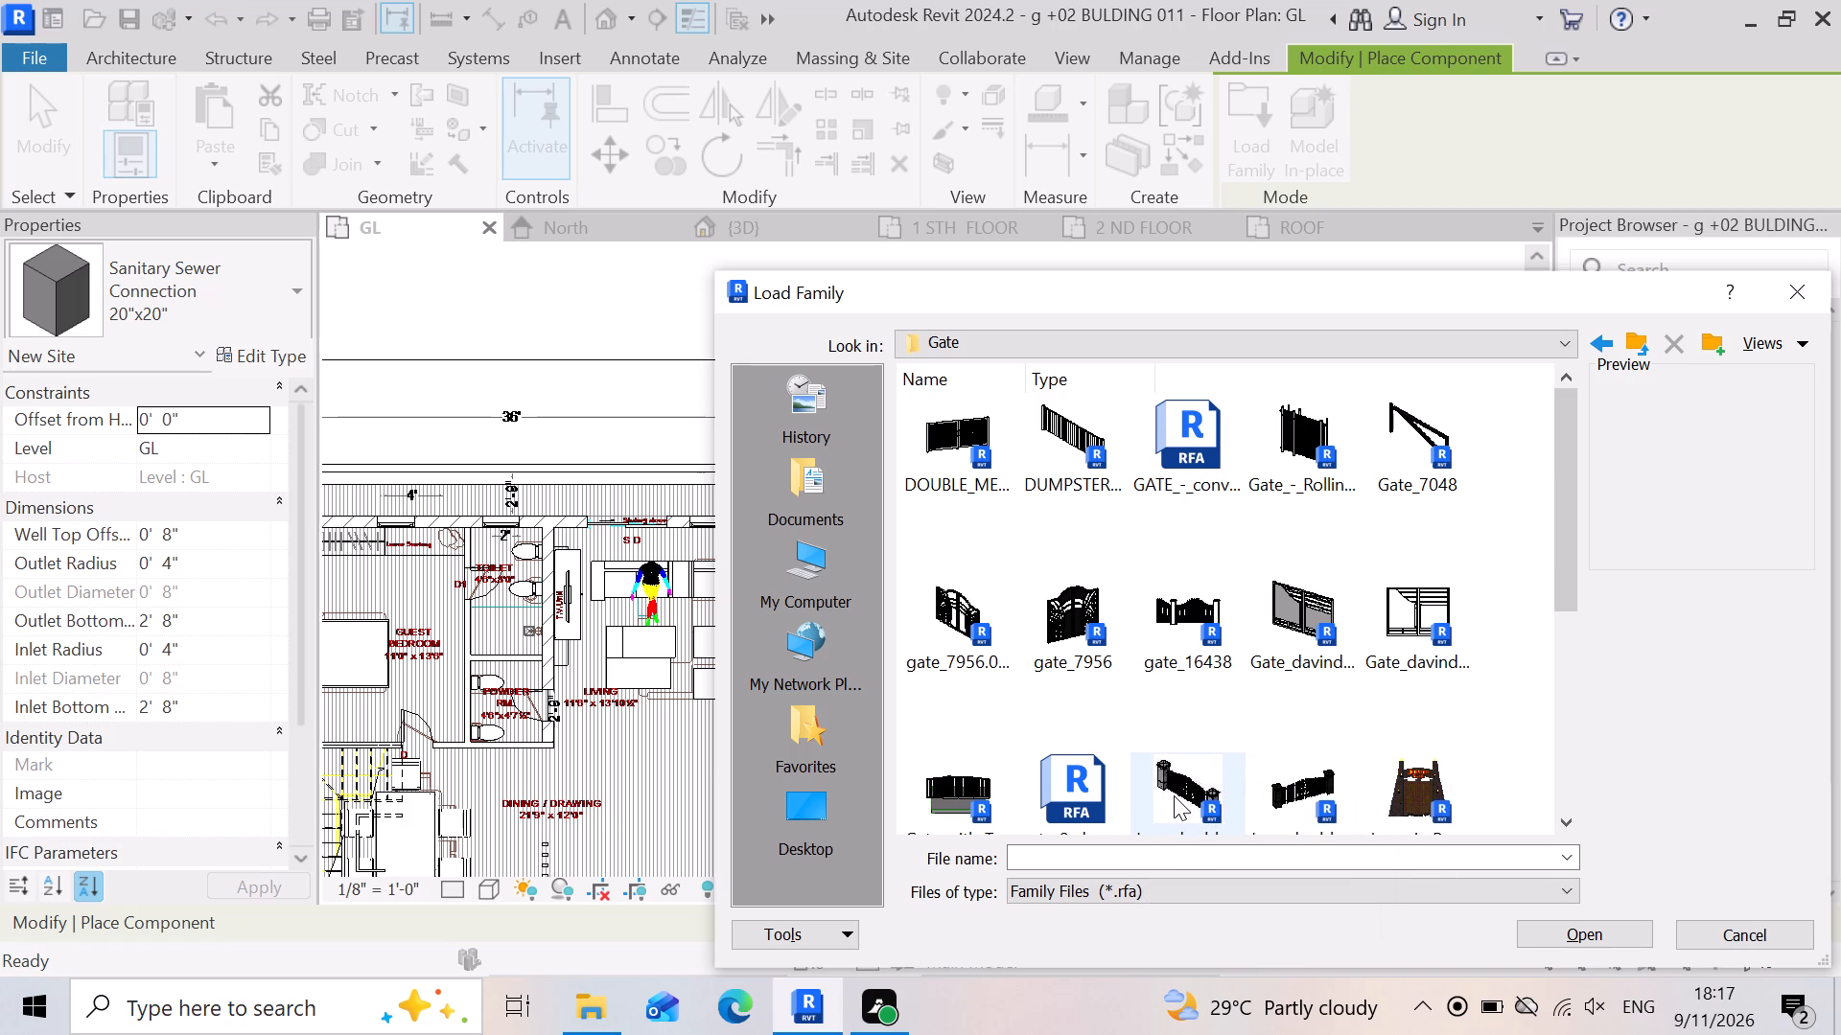
left_click(1174, 795)
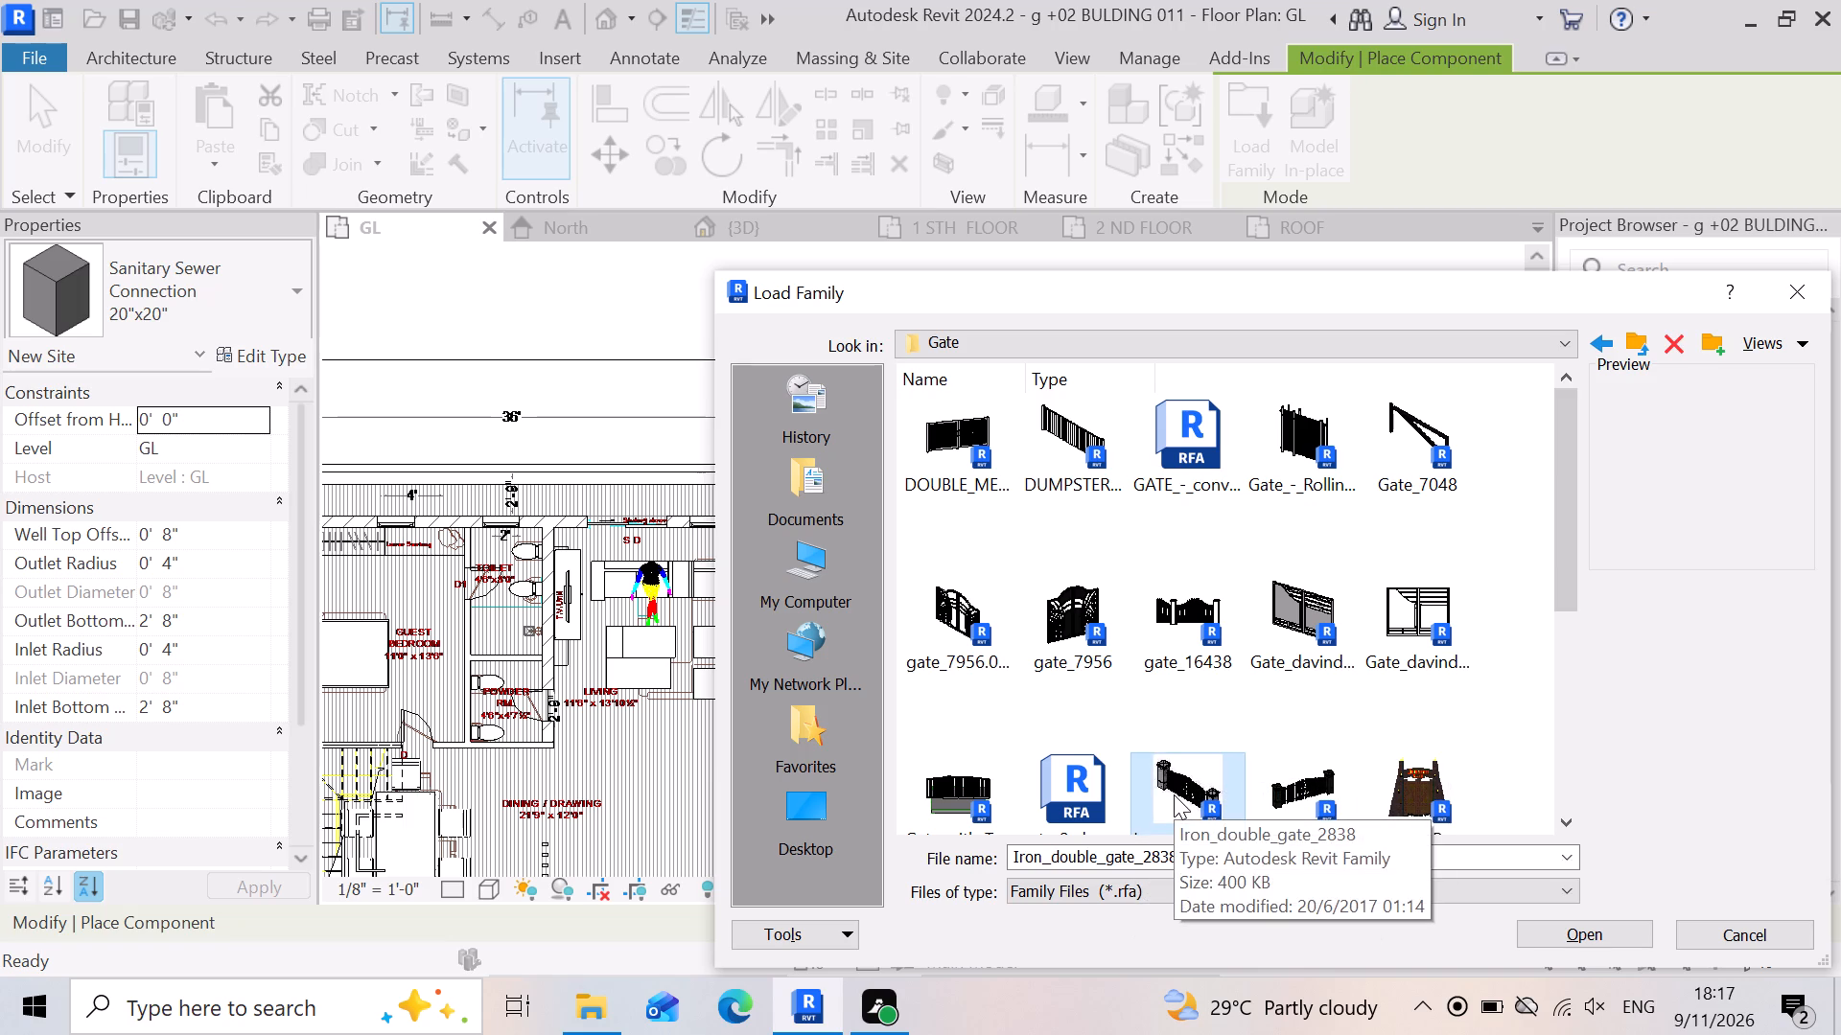
left_click(1174, 794)
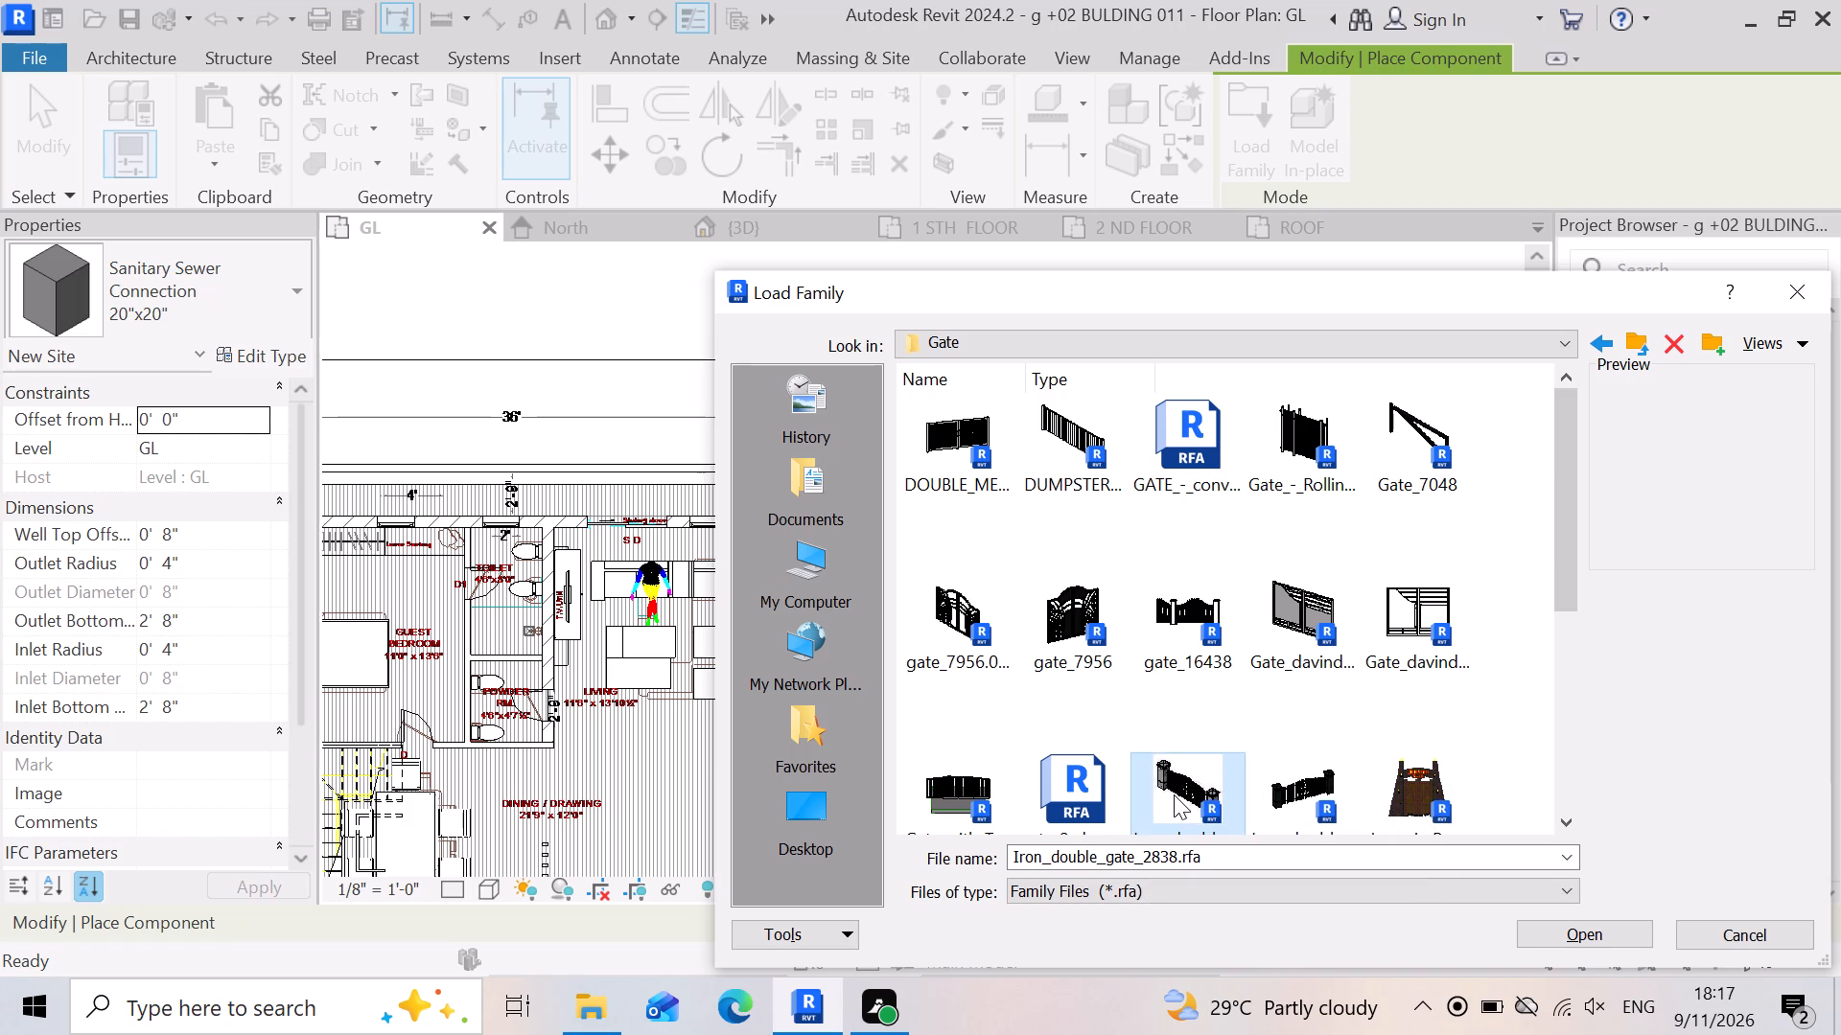
double_click(1323, 451)
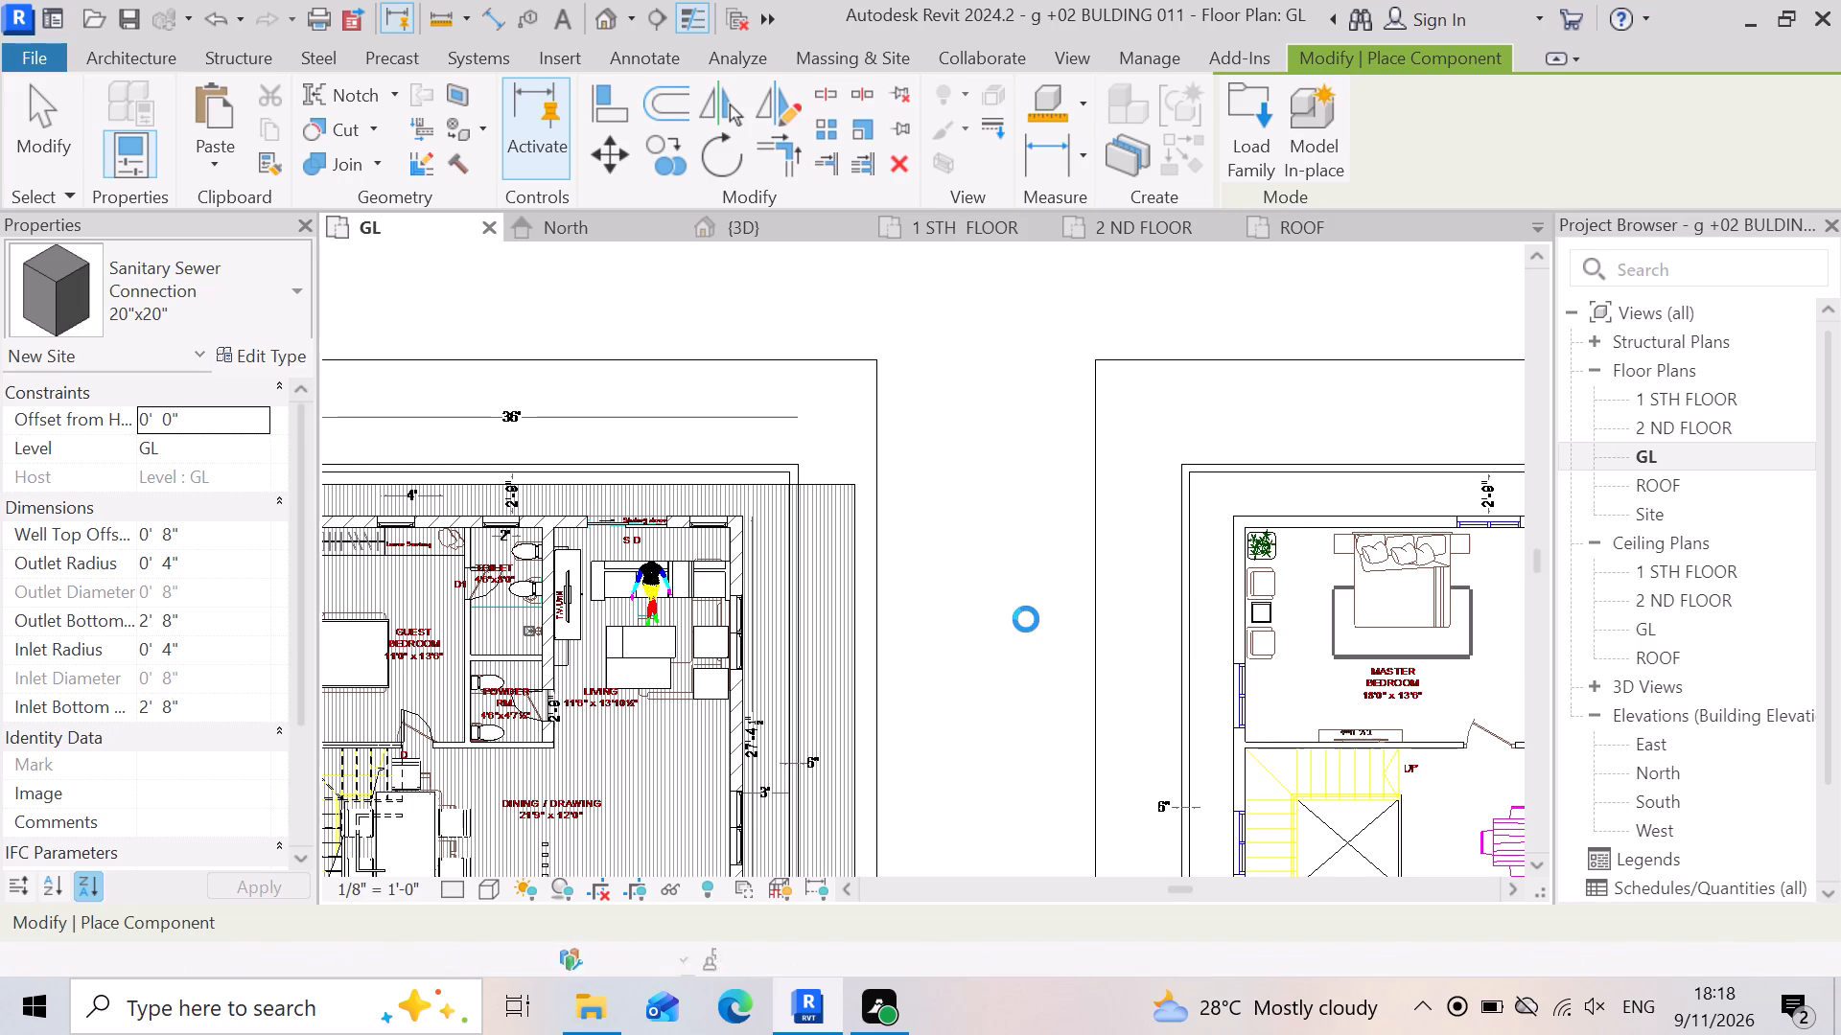
Place the Rolling Gate along the ground floor slab's front edge, between the 30'-0" wide east road and the scheduling table.
scroll(1026, 619, "down", 9)
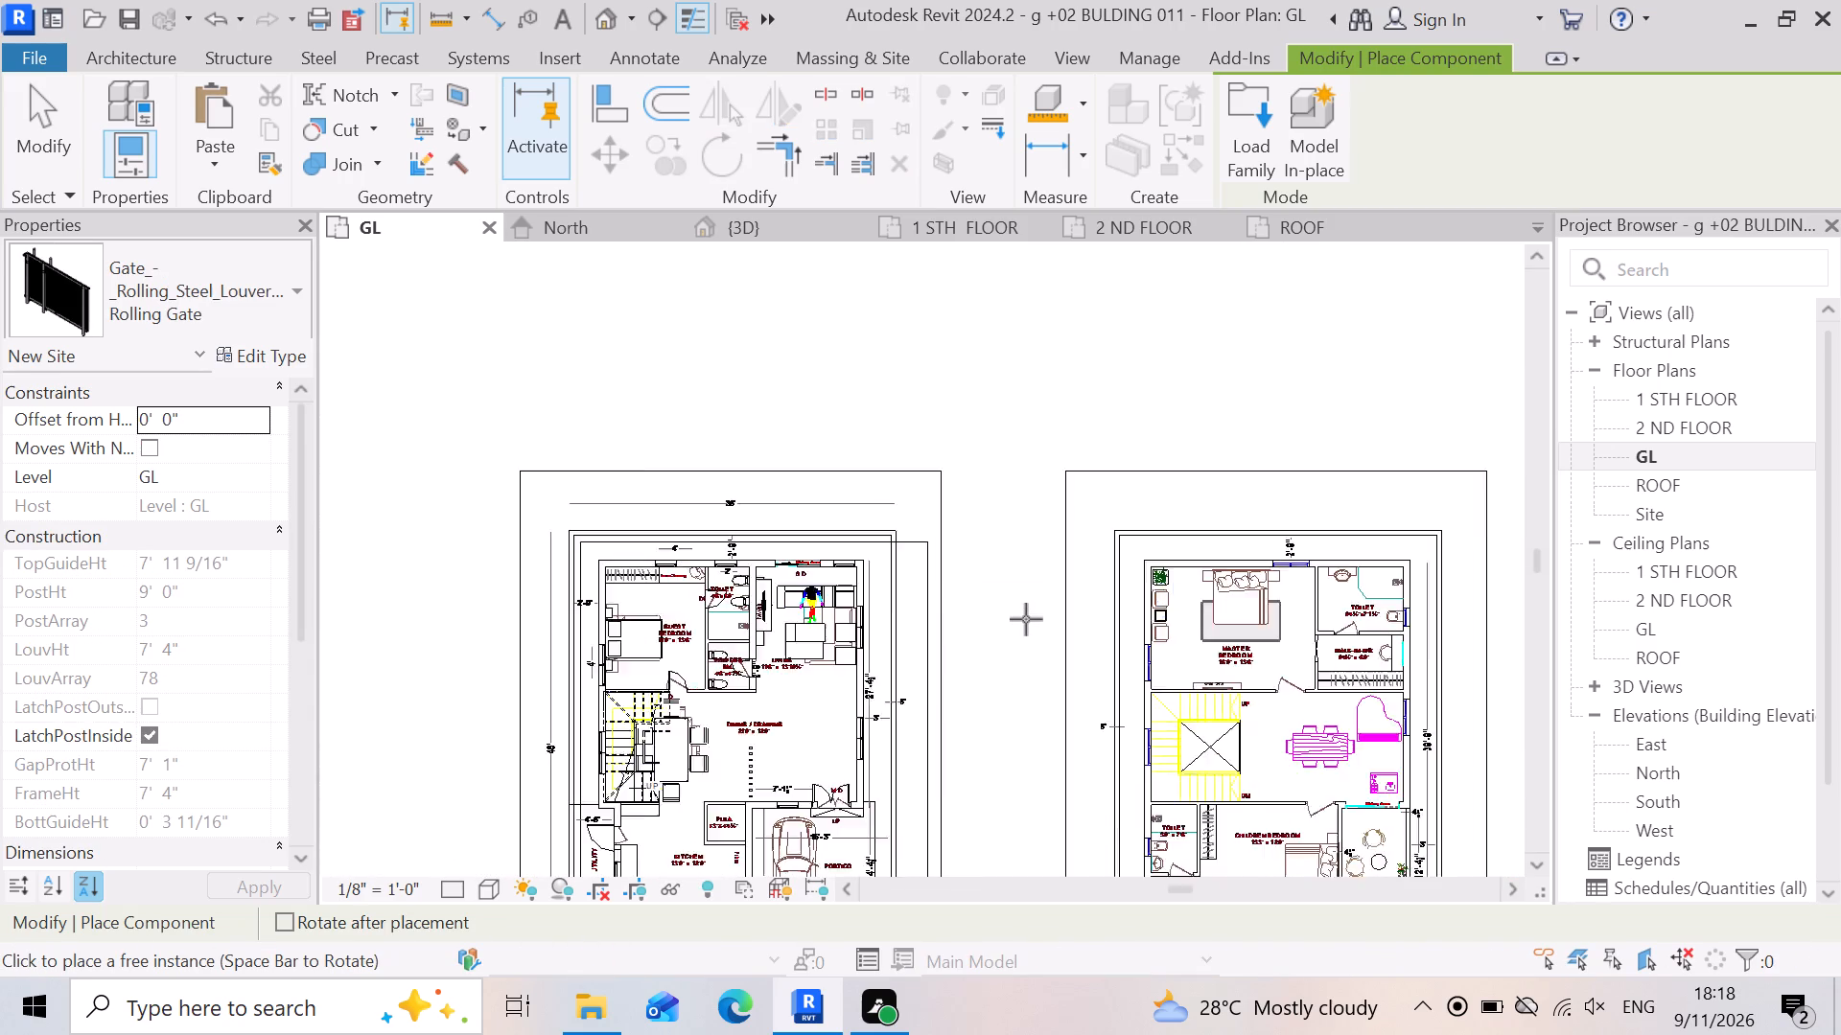
scroll(1026, 619, "down", 3)
scroll(1150, 751, "up", 2)
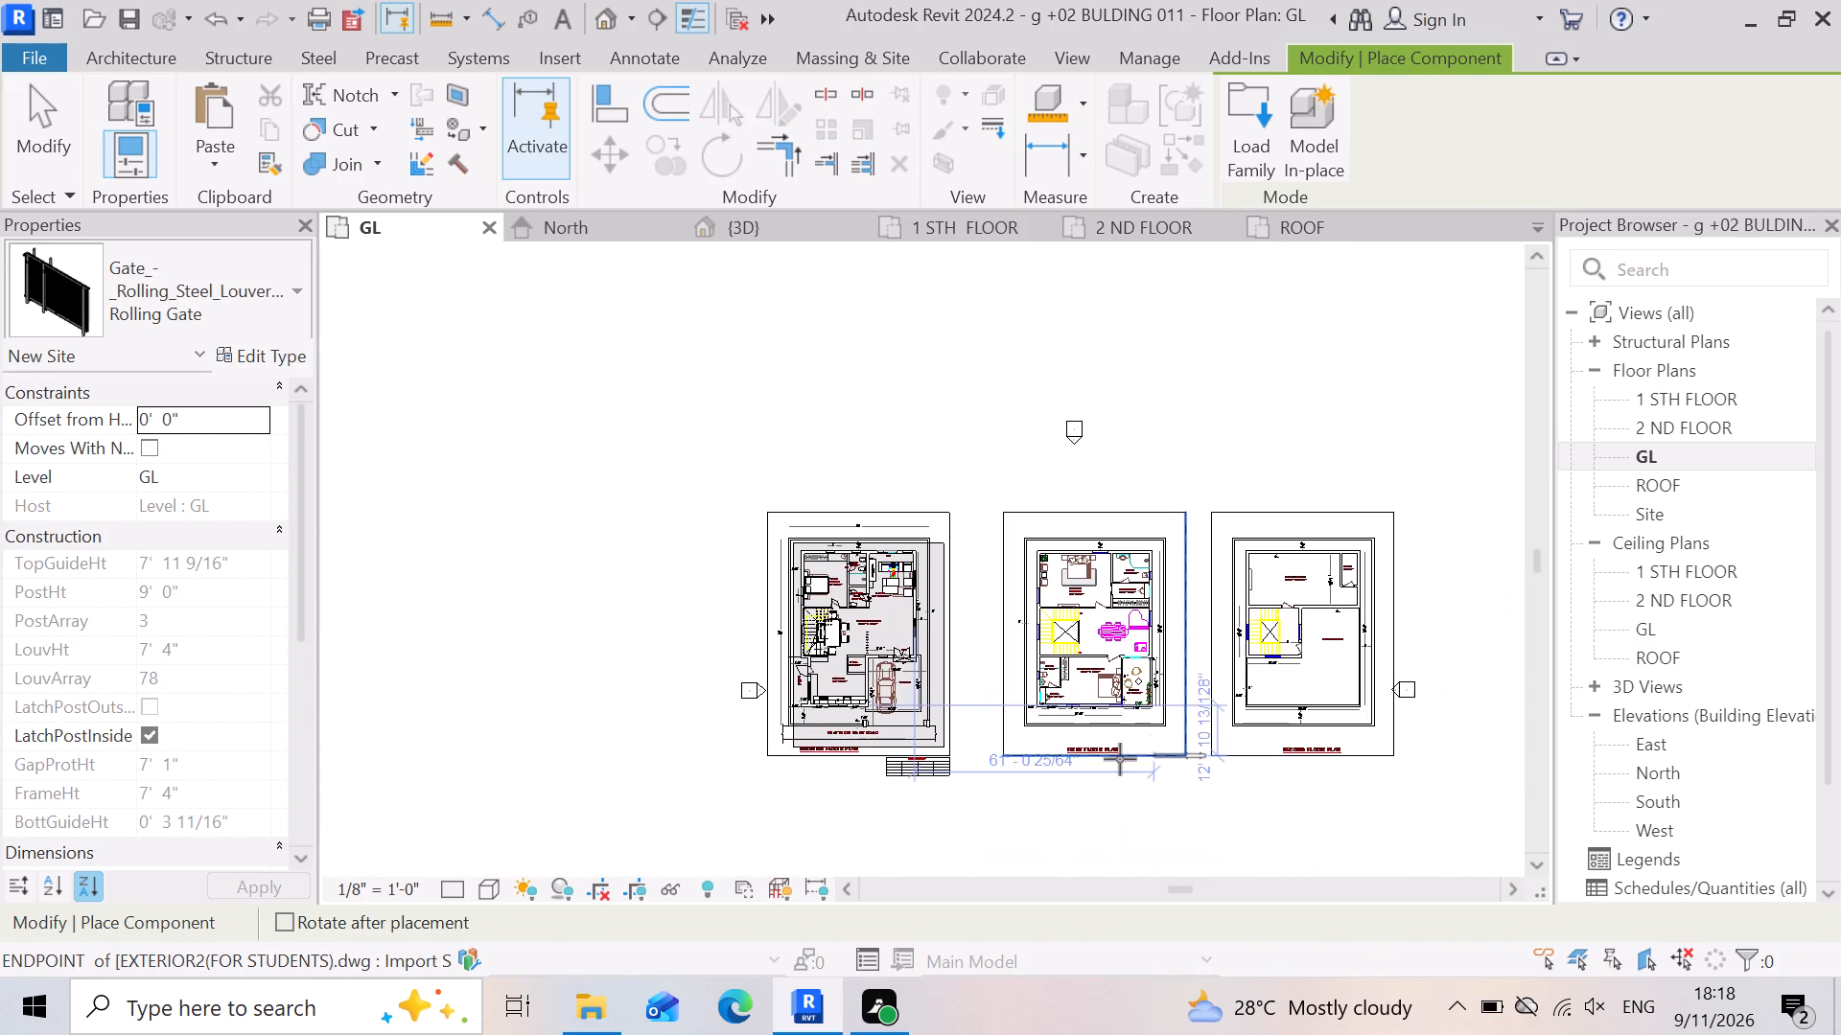
scroll(827, 770, "up", 9)
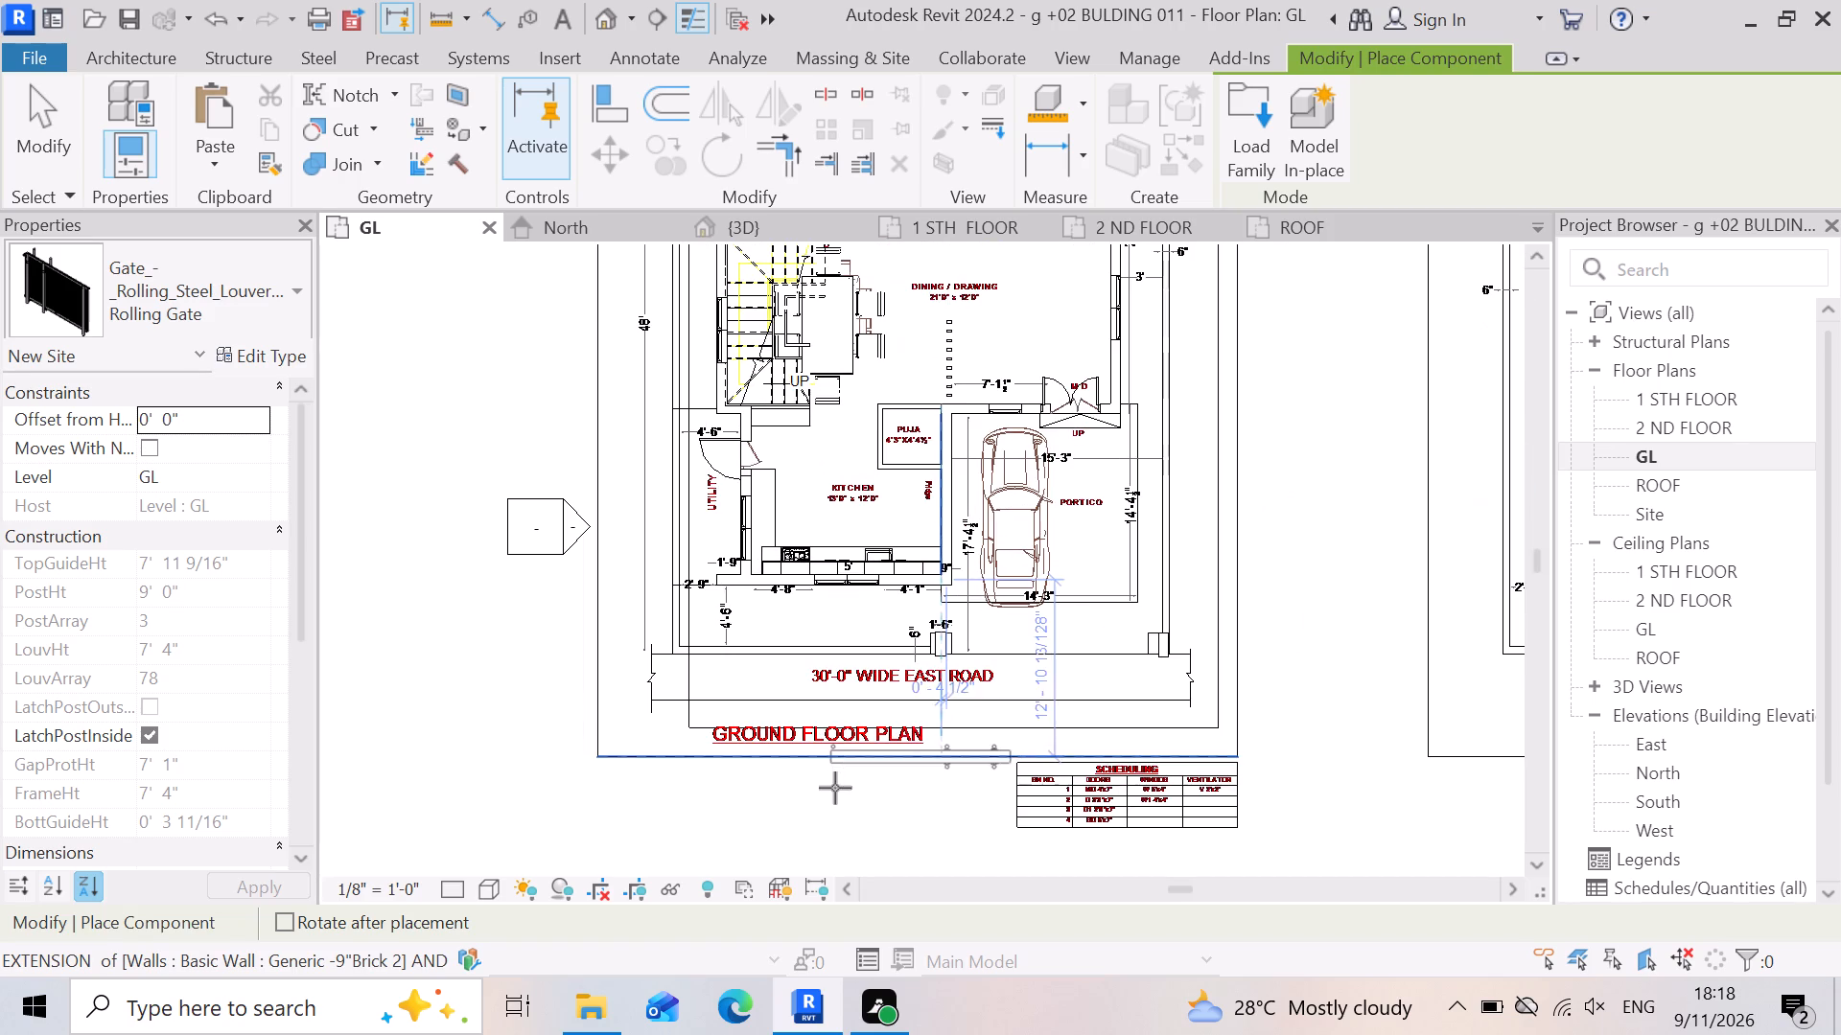
scroll(919, 791, "up", 5)
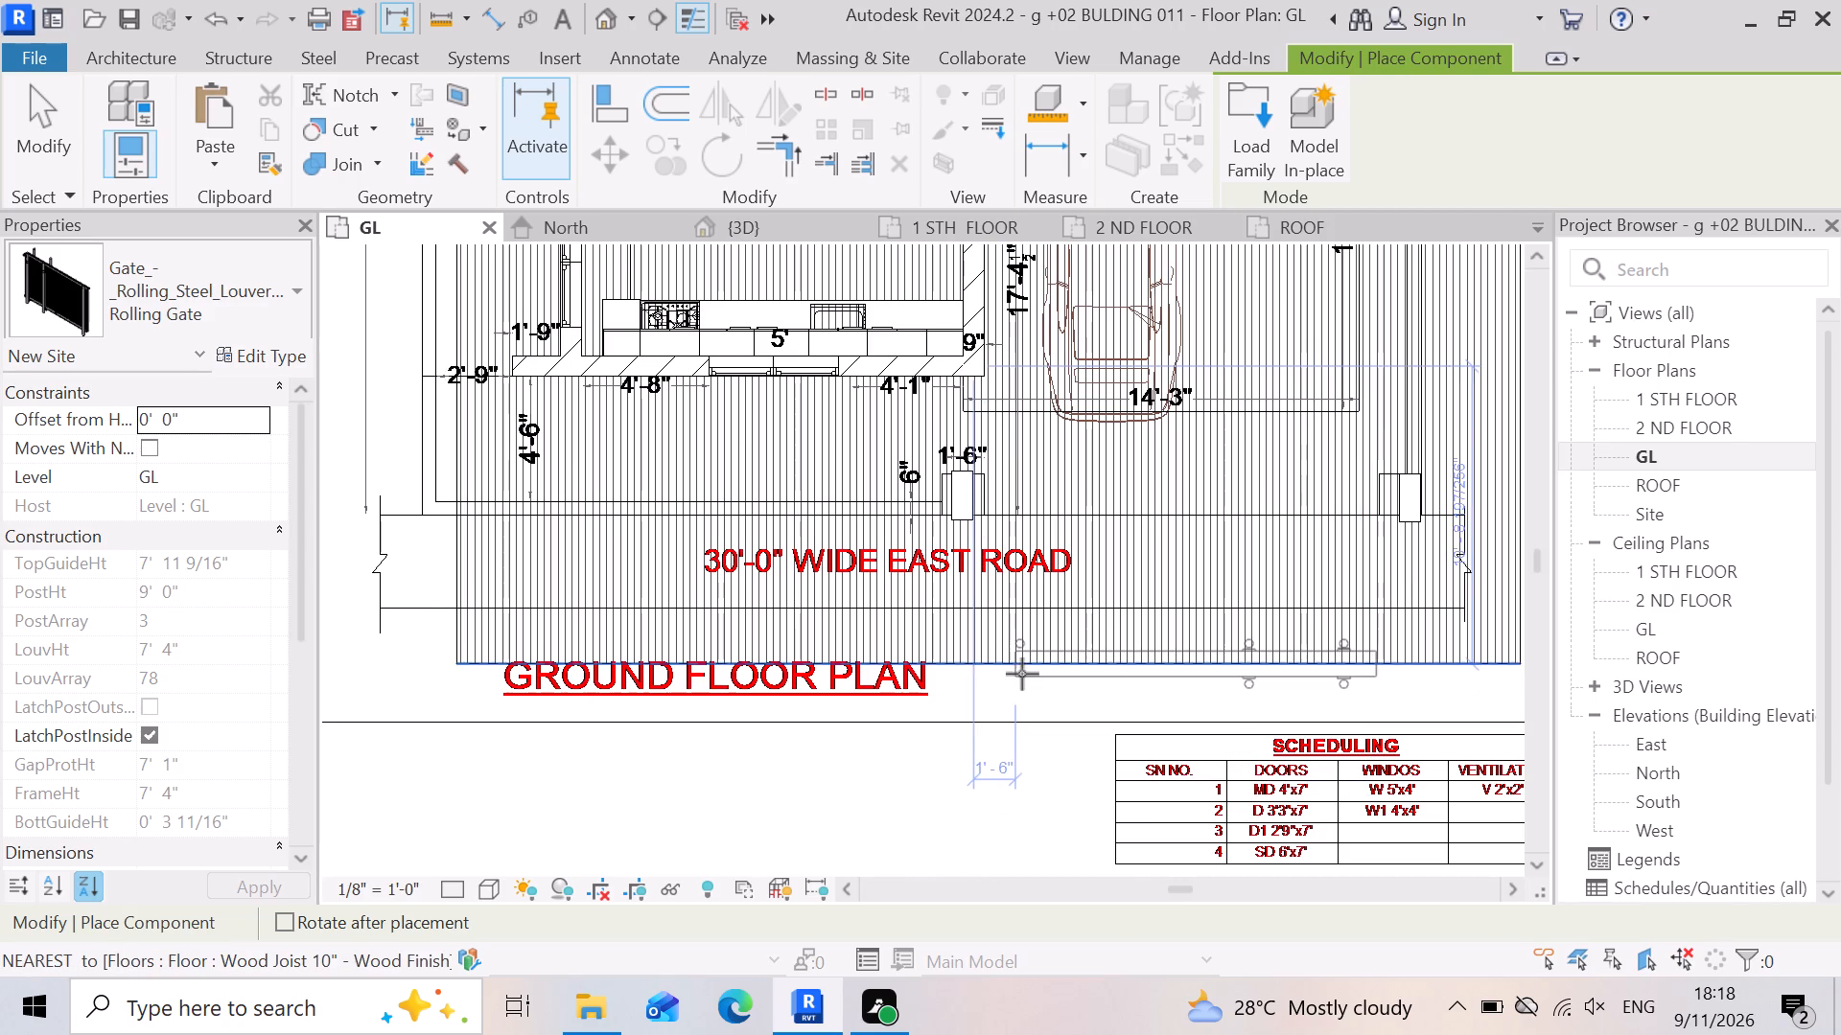
scroll(920, 721, "up", 4)
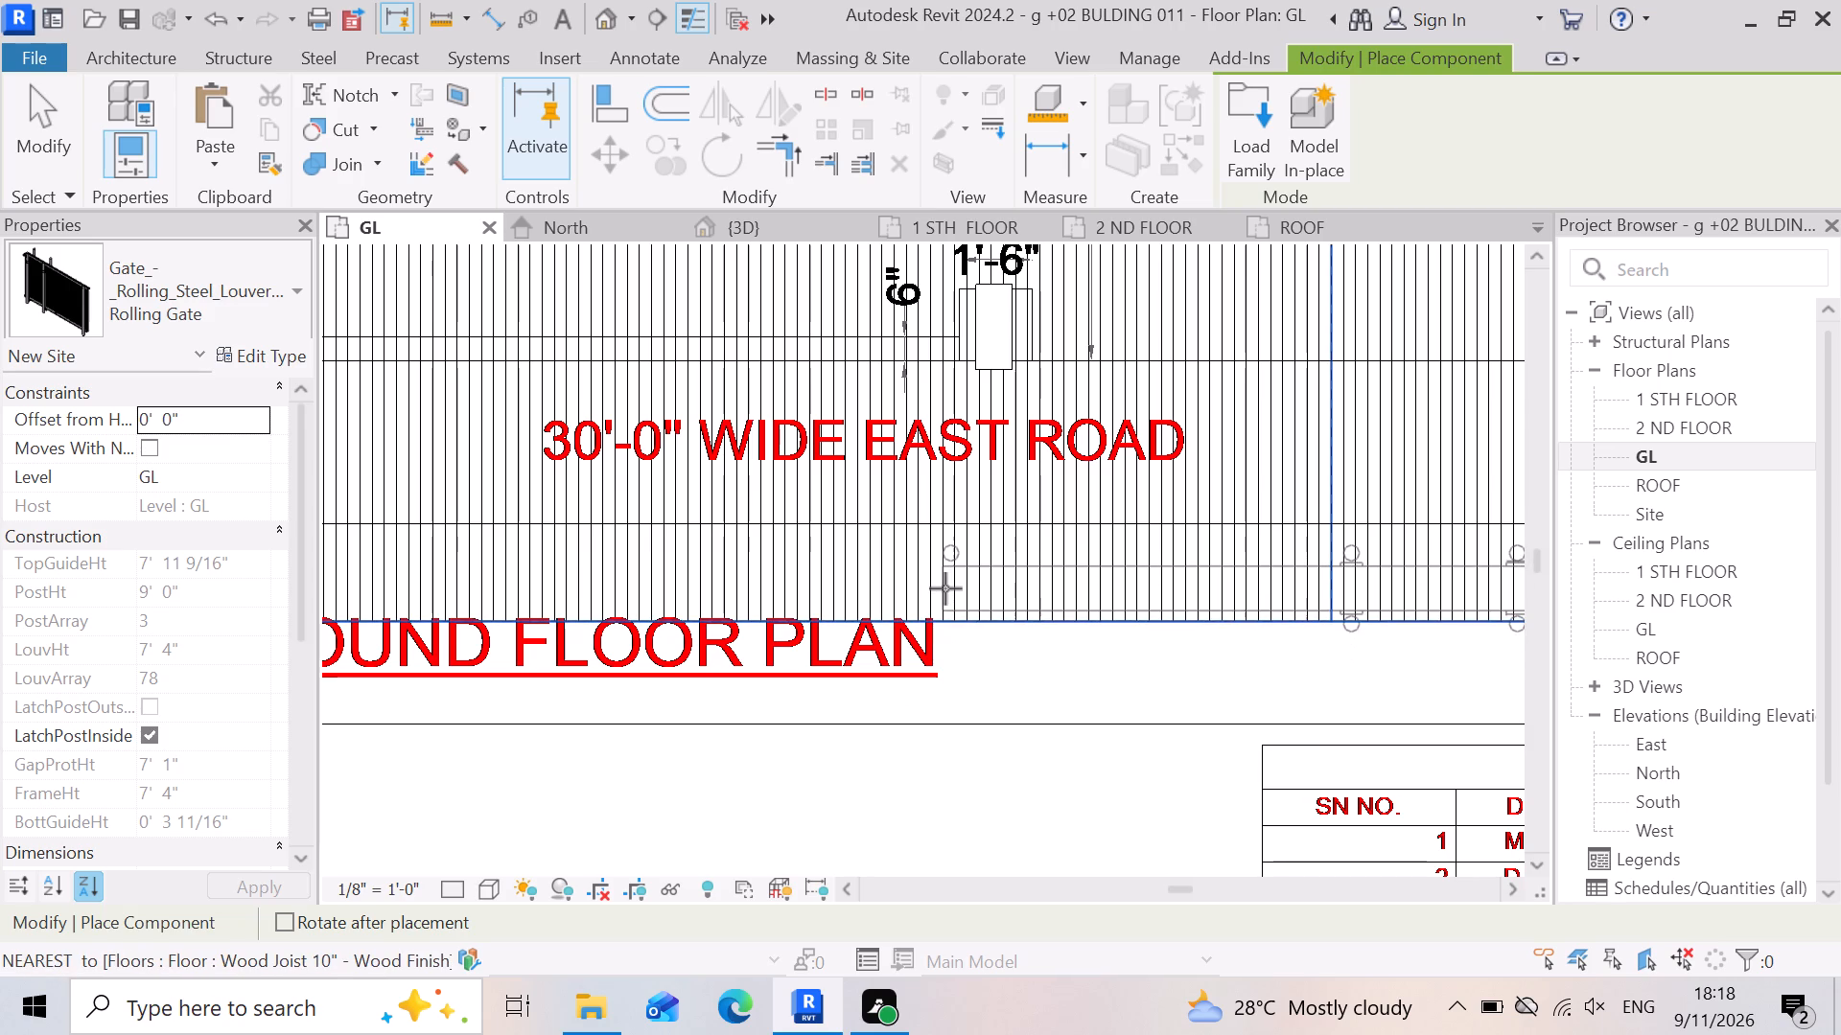
left_click(946, 604)
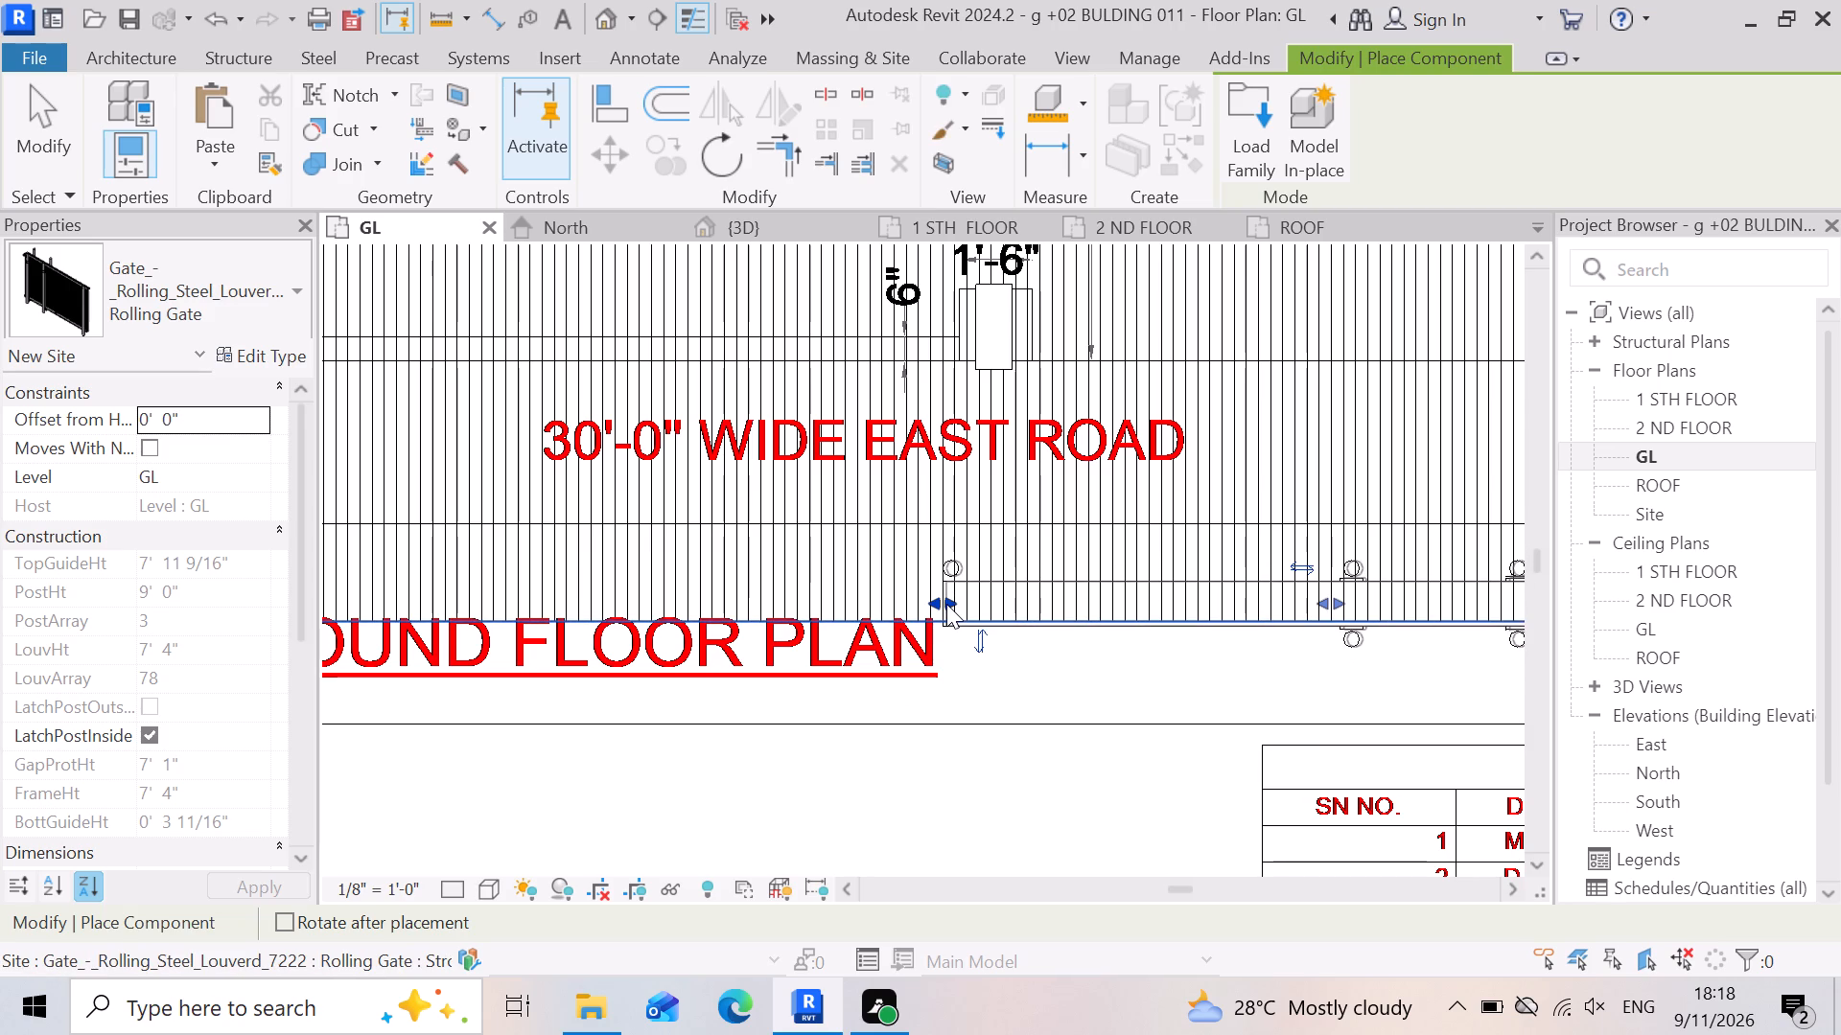
Switch to the 3D view, inspect the placed rolling gate at the building's front, and end component placement.
left_click(791, 212)
left_click(791, 233)
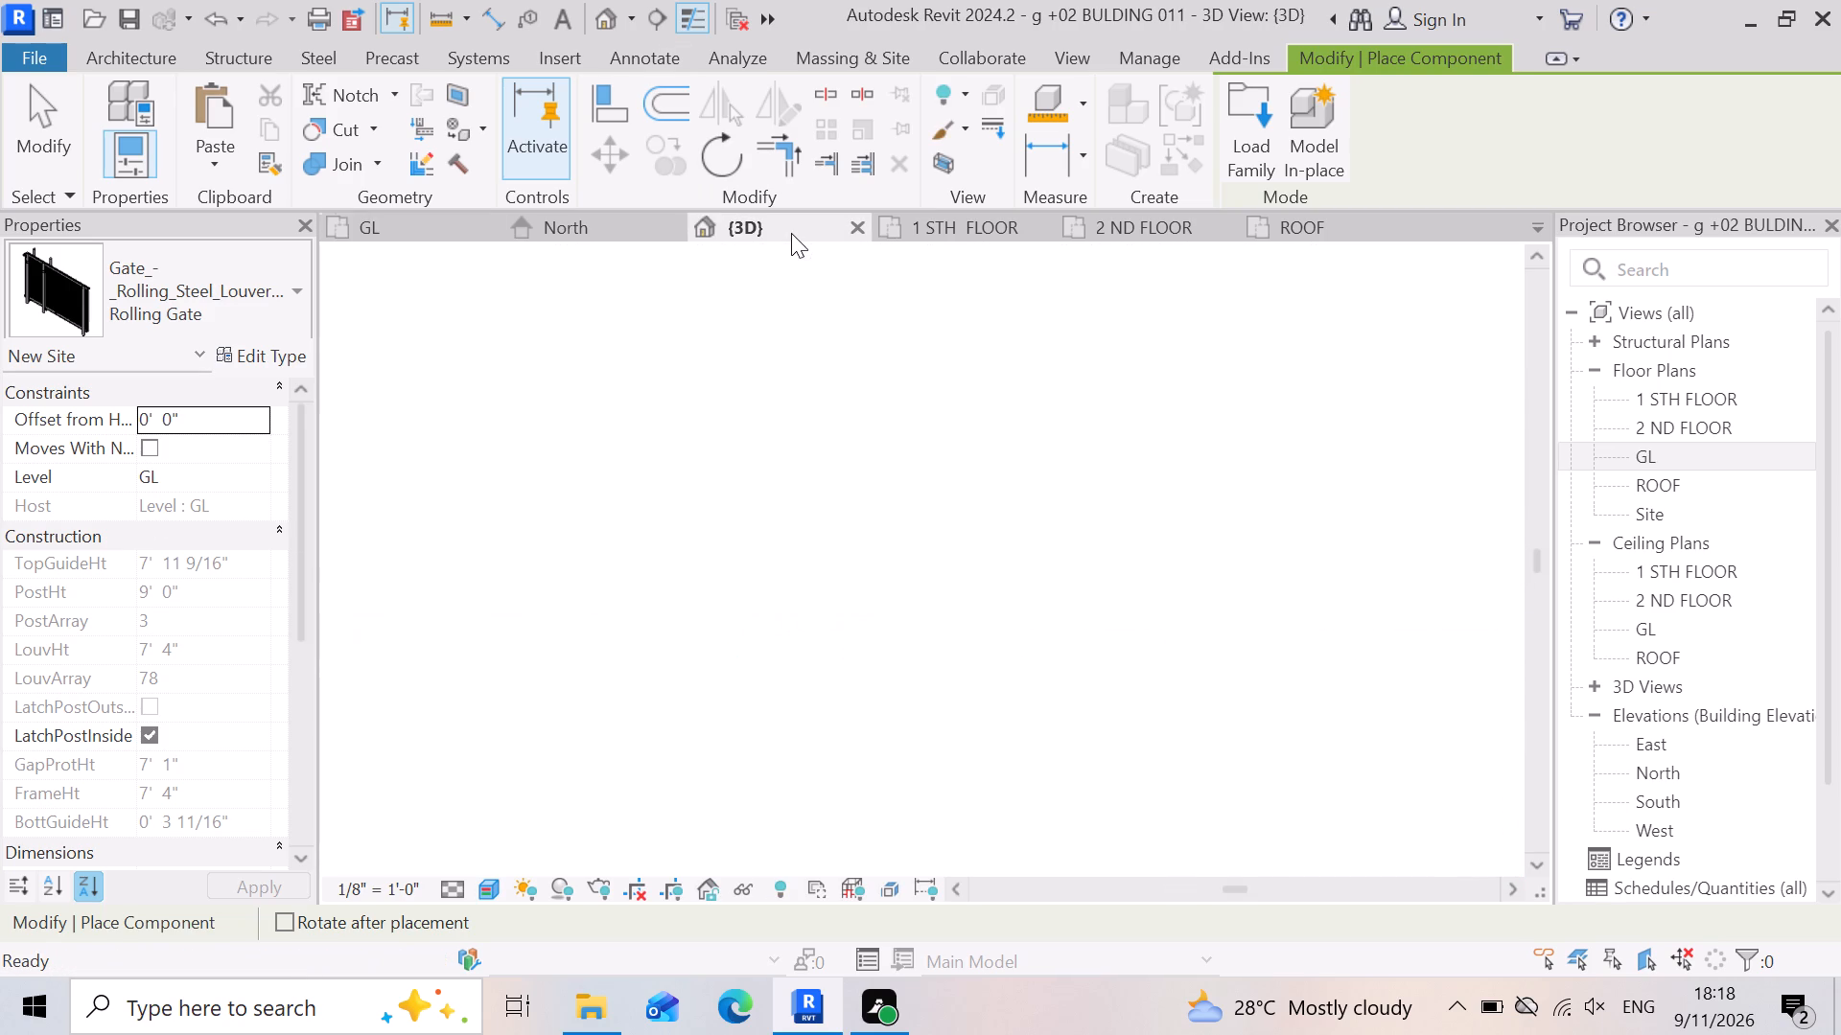
scroll(1195, 781, "up", 1)
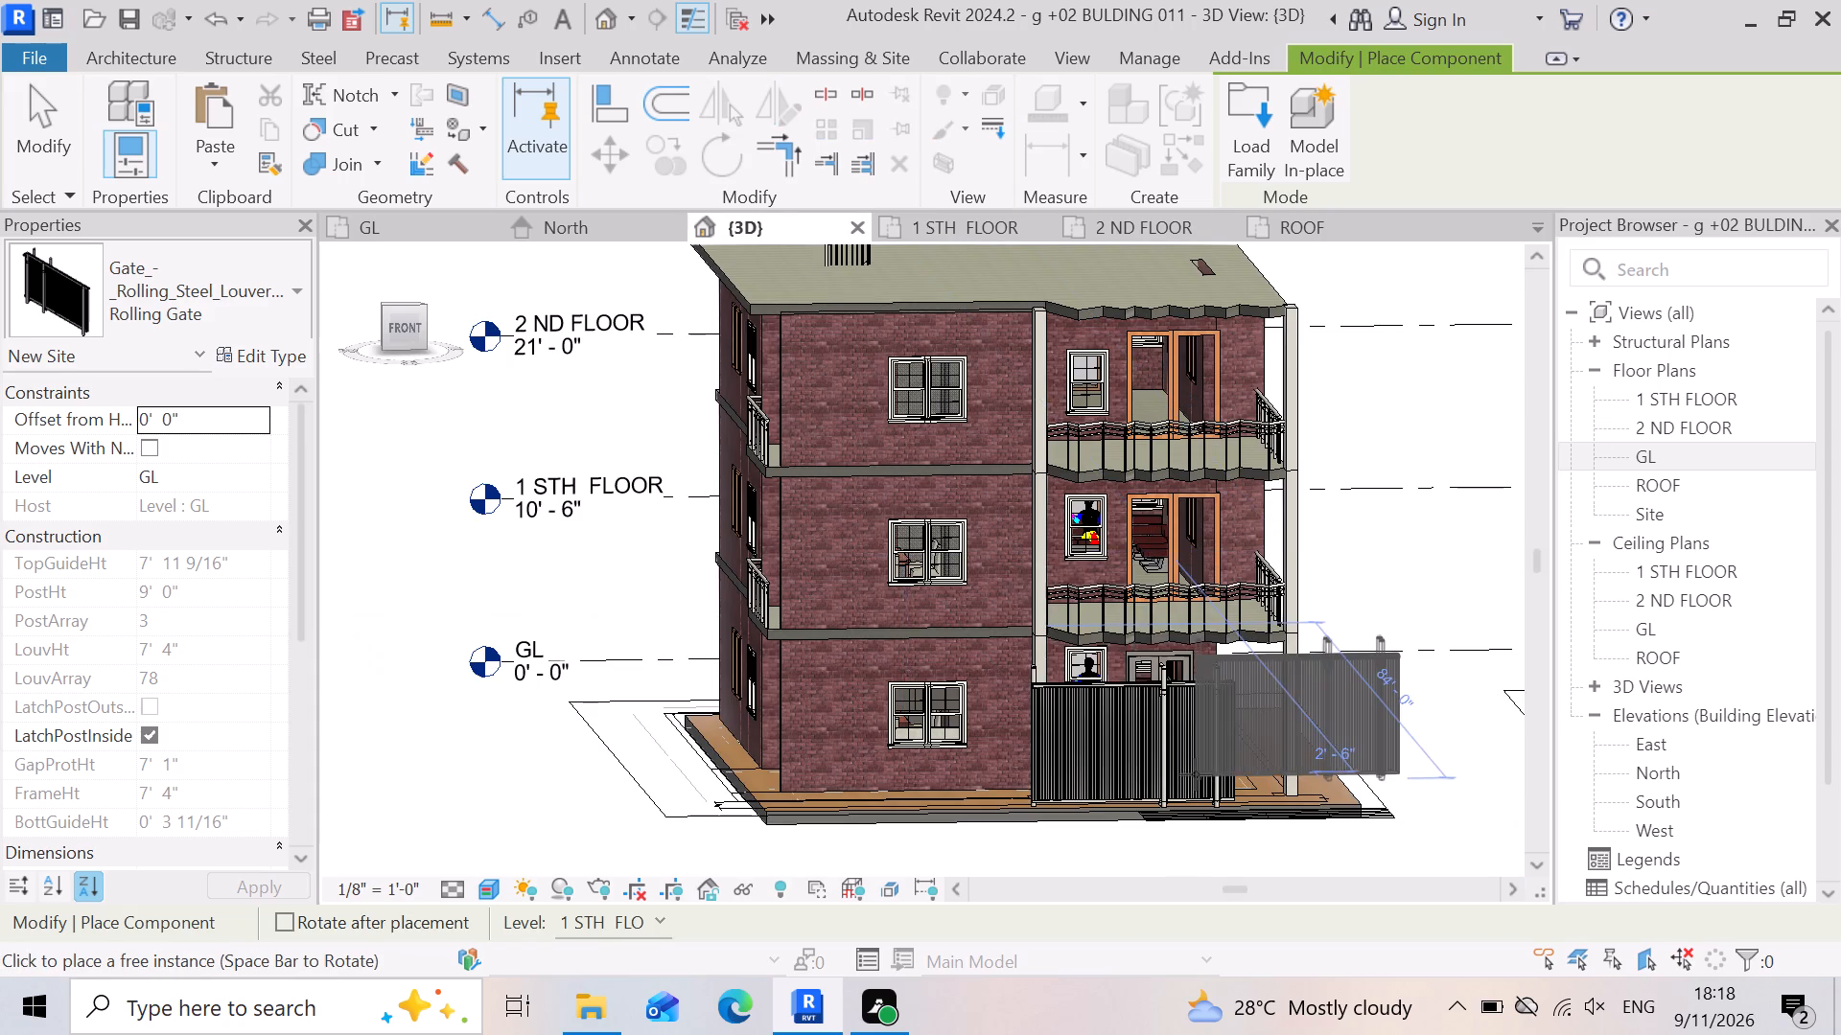
scroll(1196, 774, "up", 2)
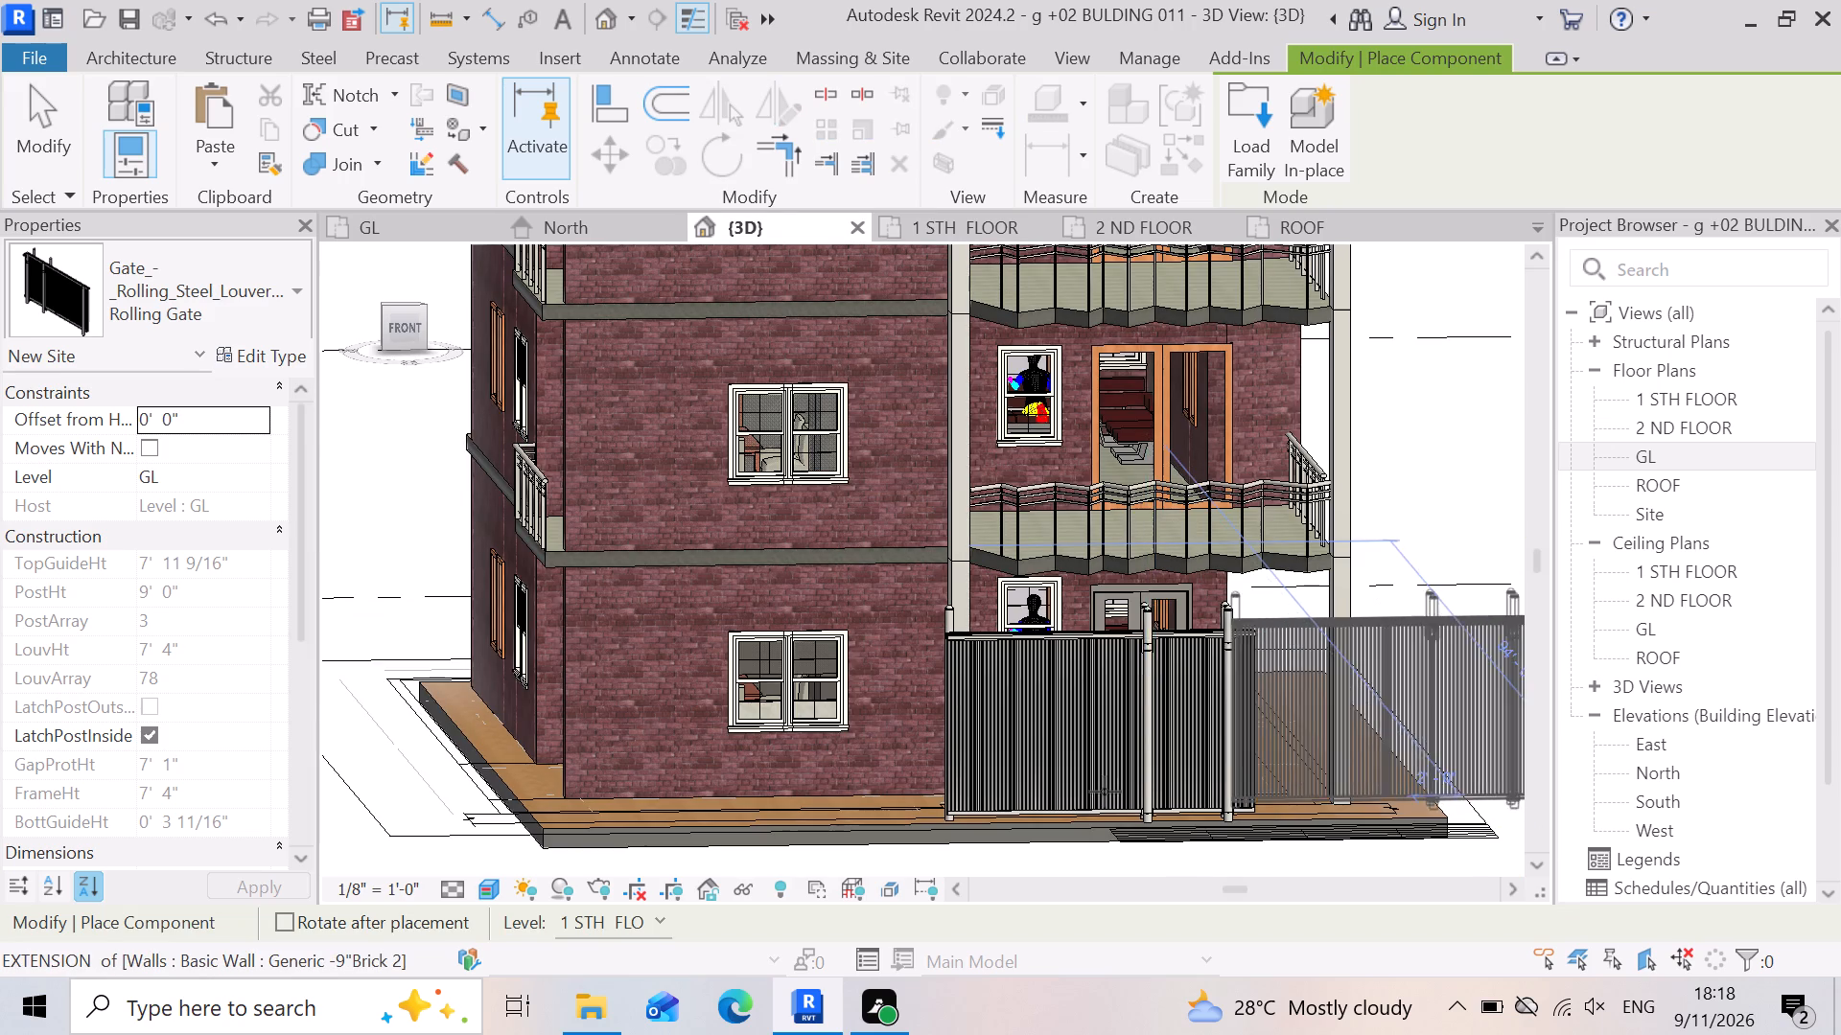
scroll(1105, 792, "up", 5)
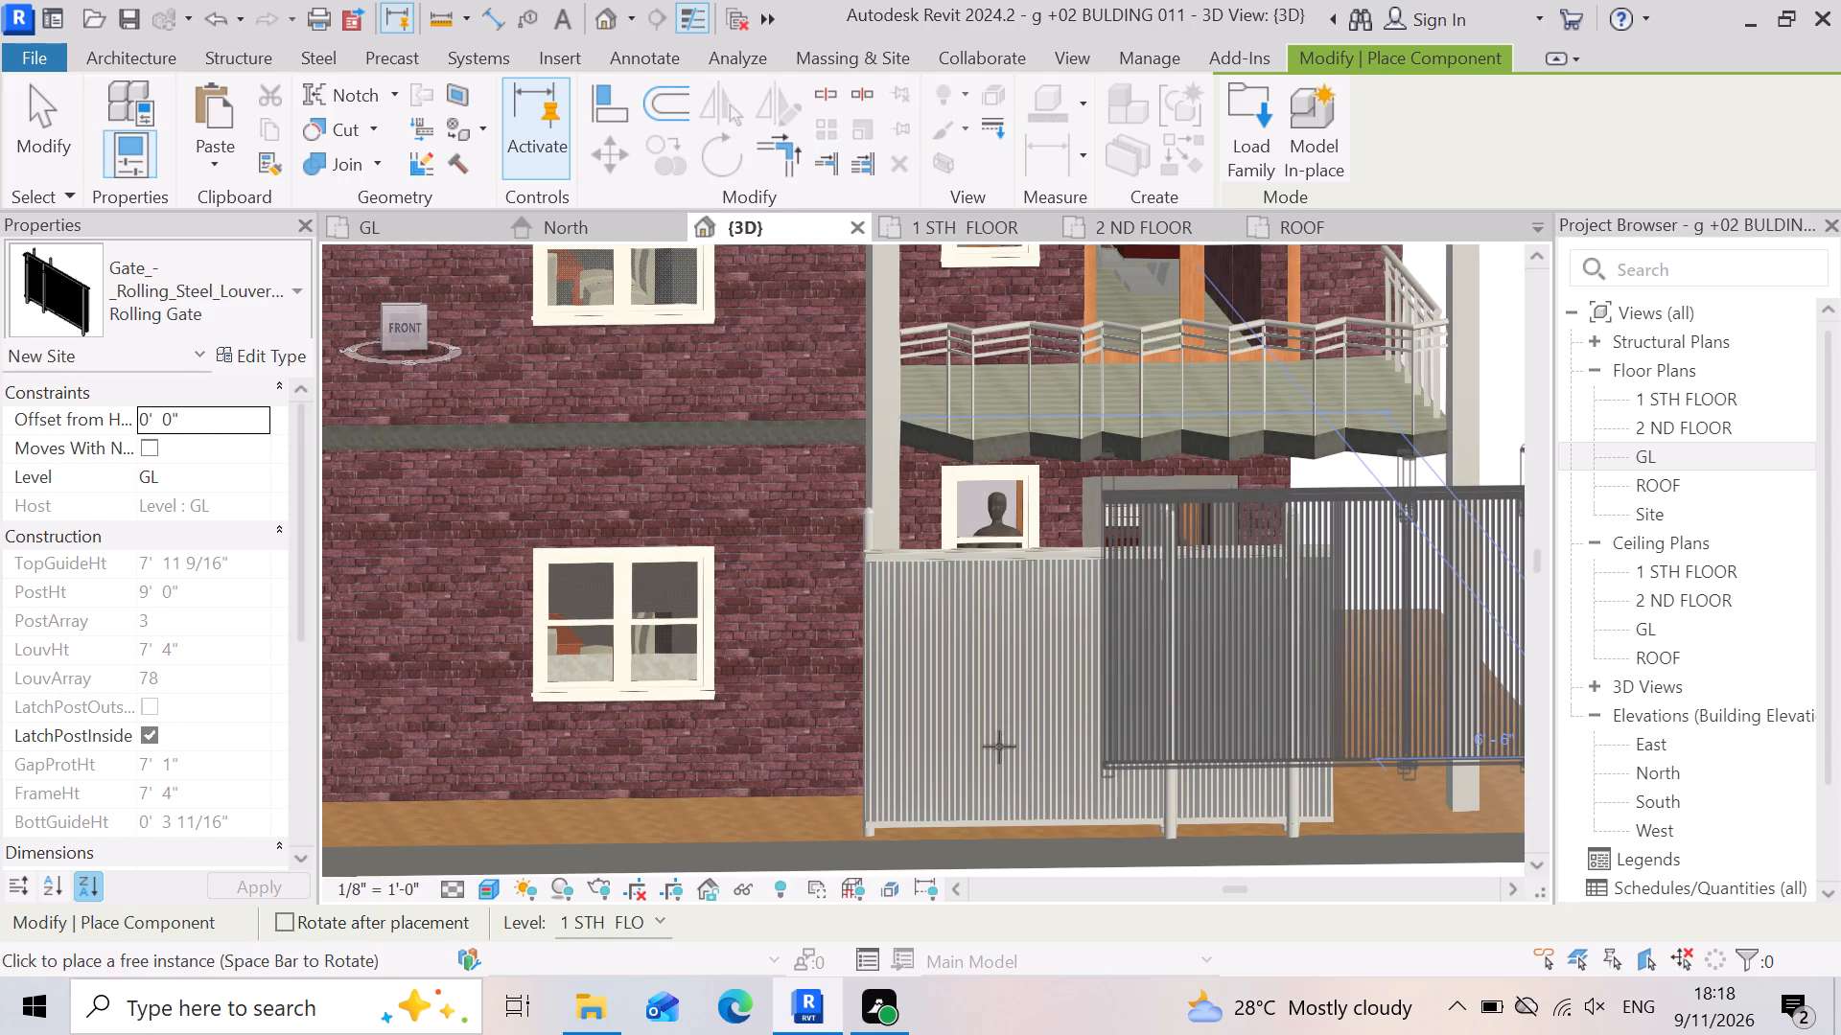
scroll(1057, 657, "down", 3)
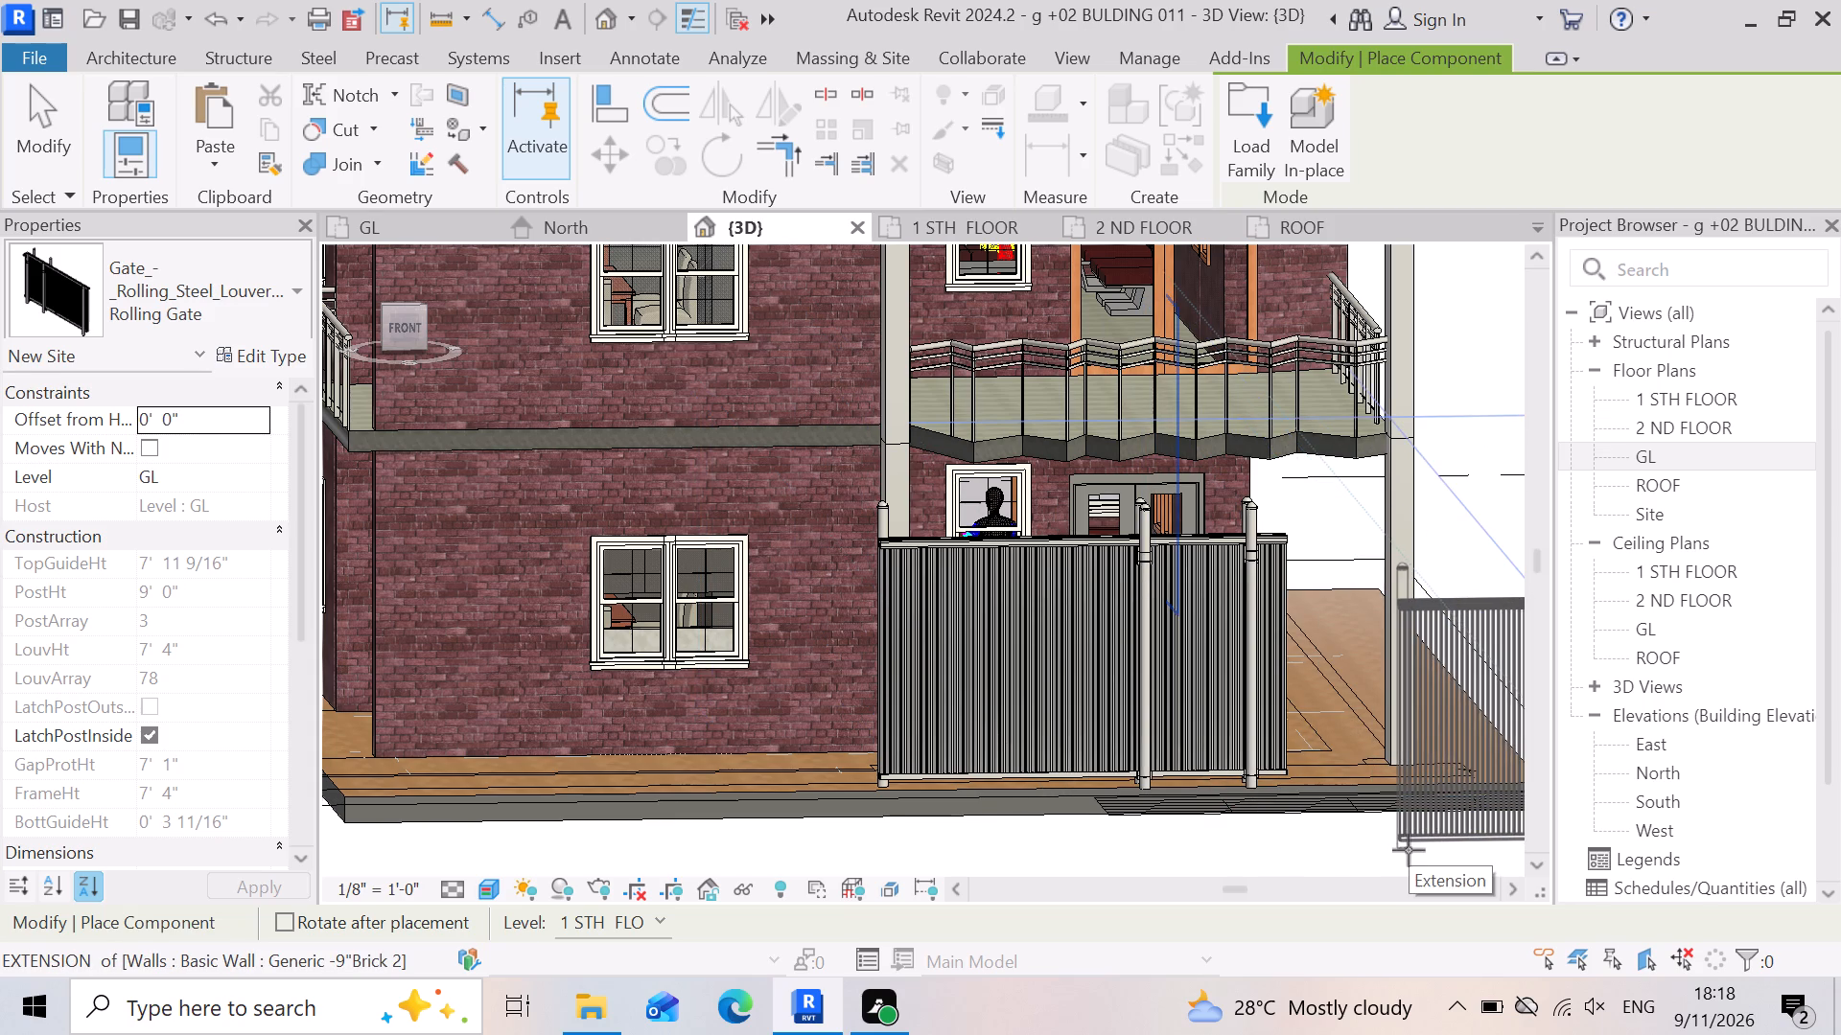
key("Escape")
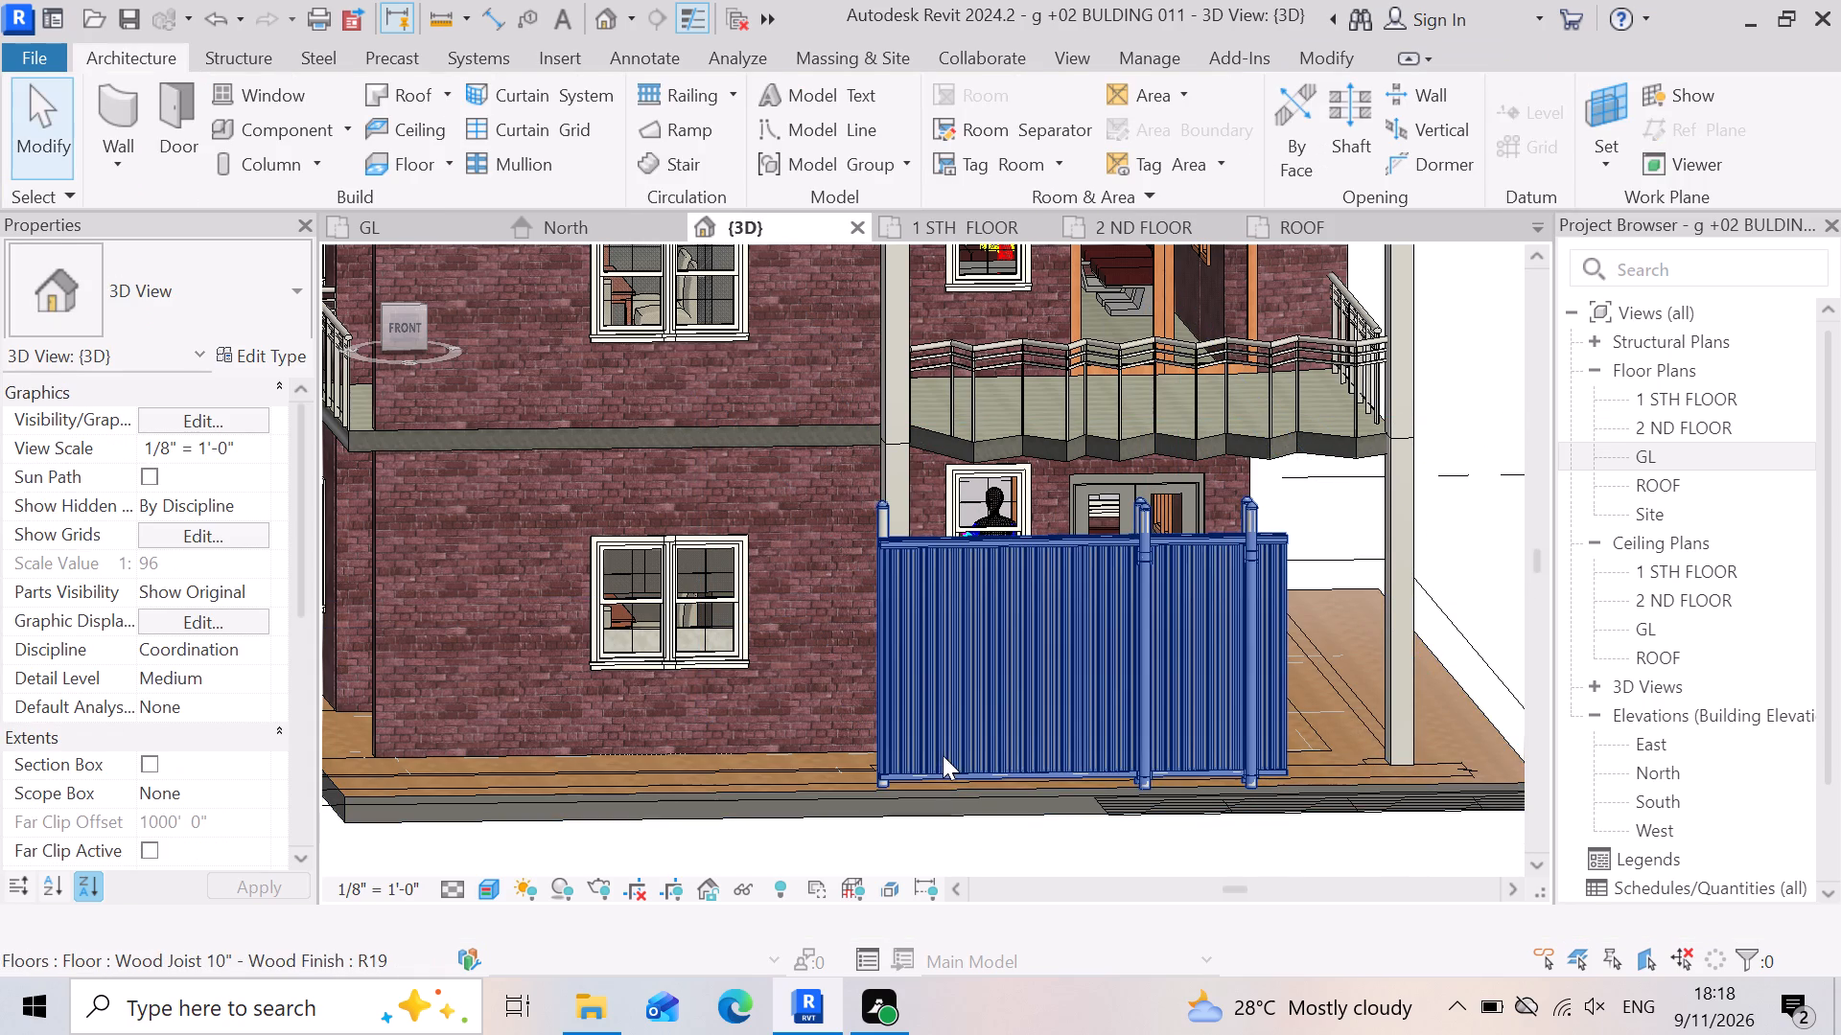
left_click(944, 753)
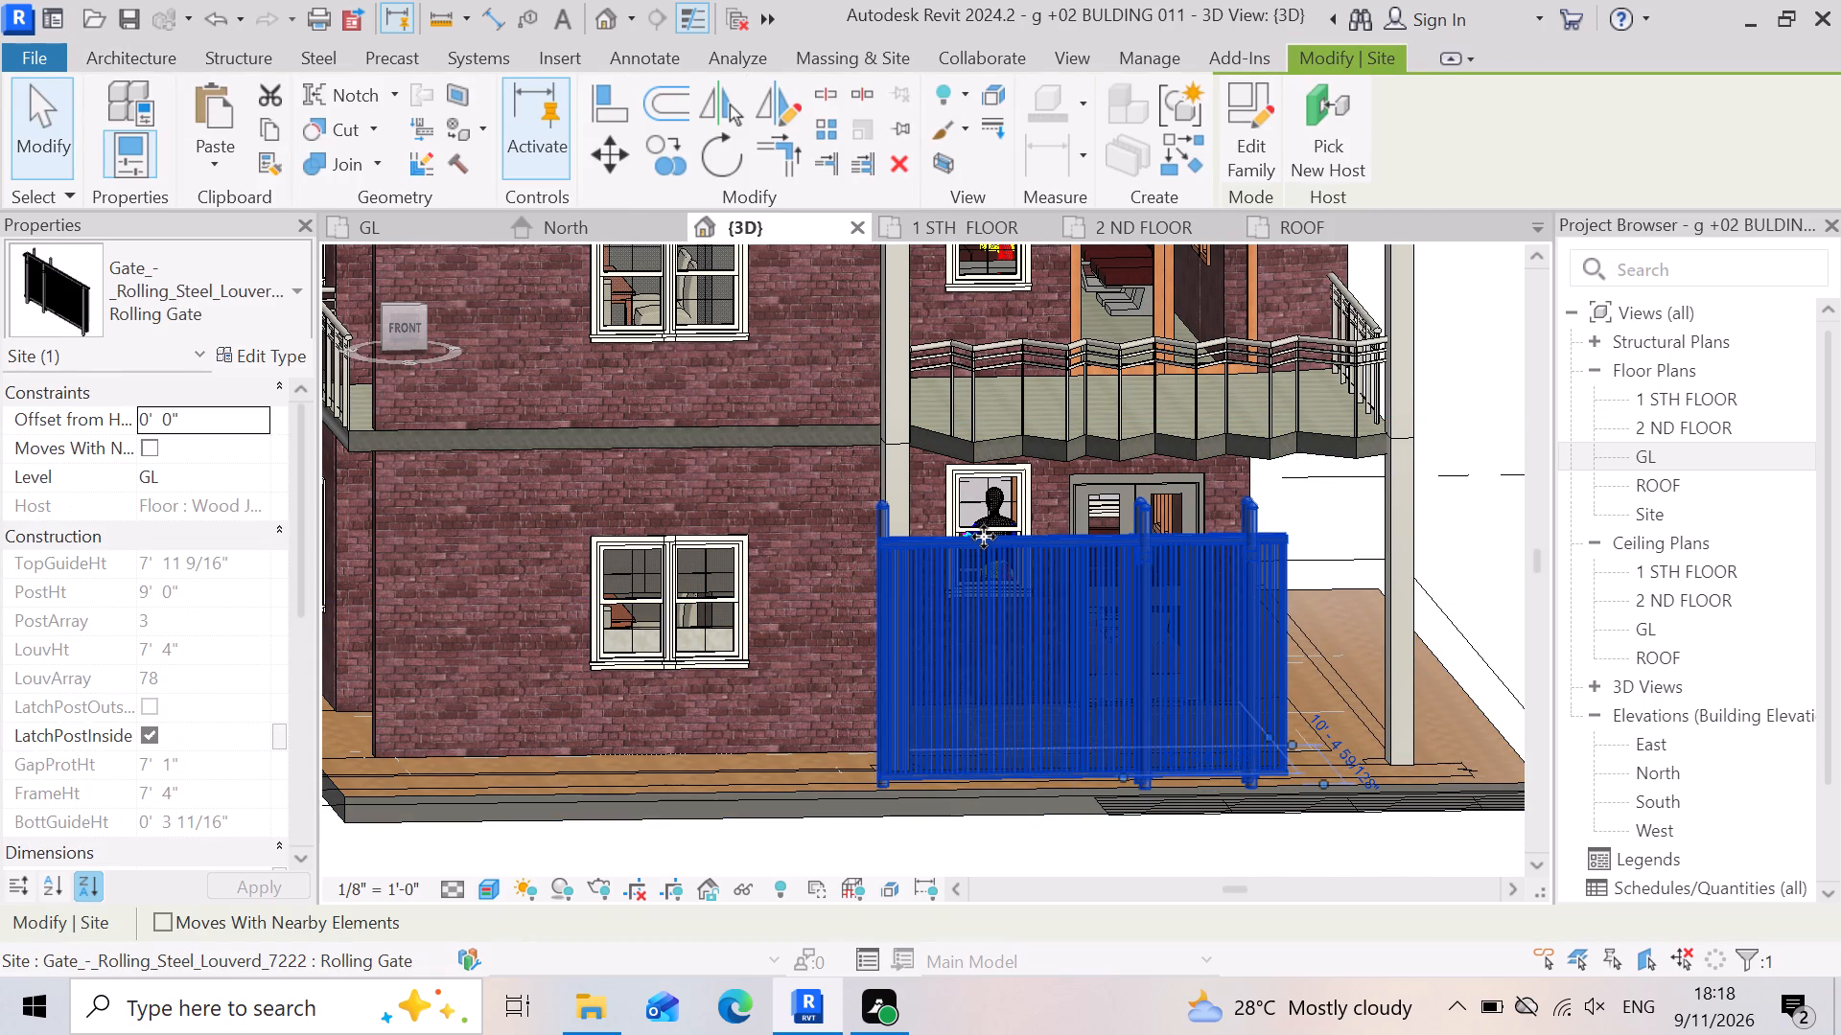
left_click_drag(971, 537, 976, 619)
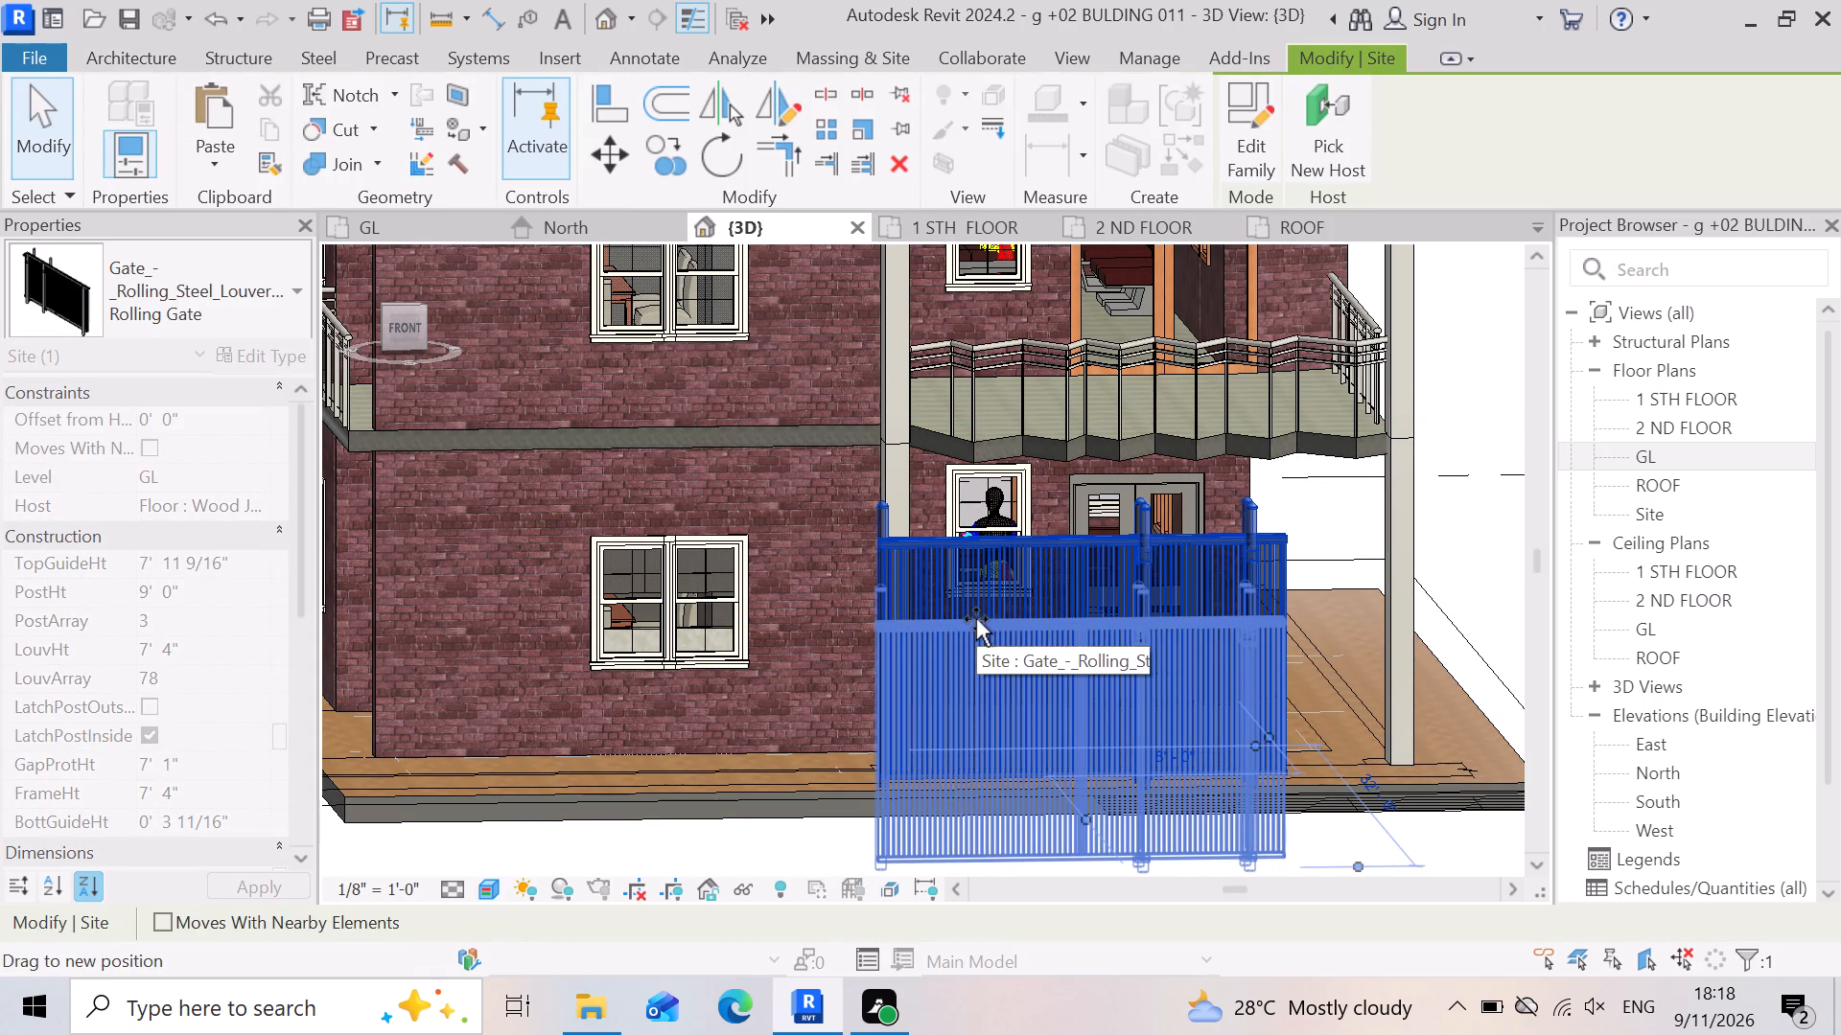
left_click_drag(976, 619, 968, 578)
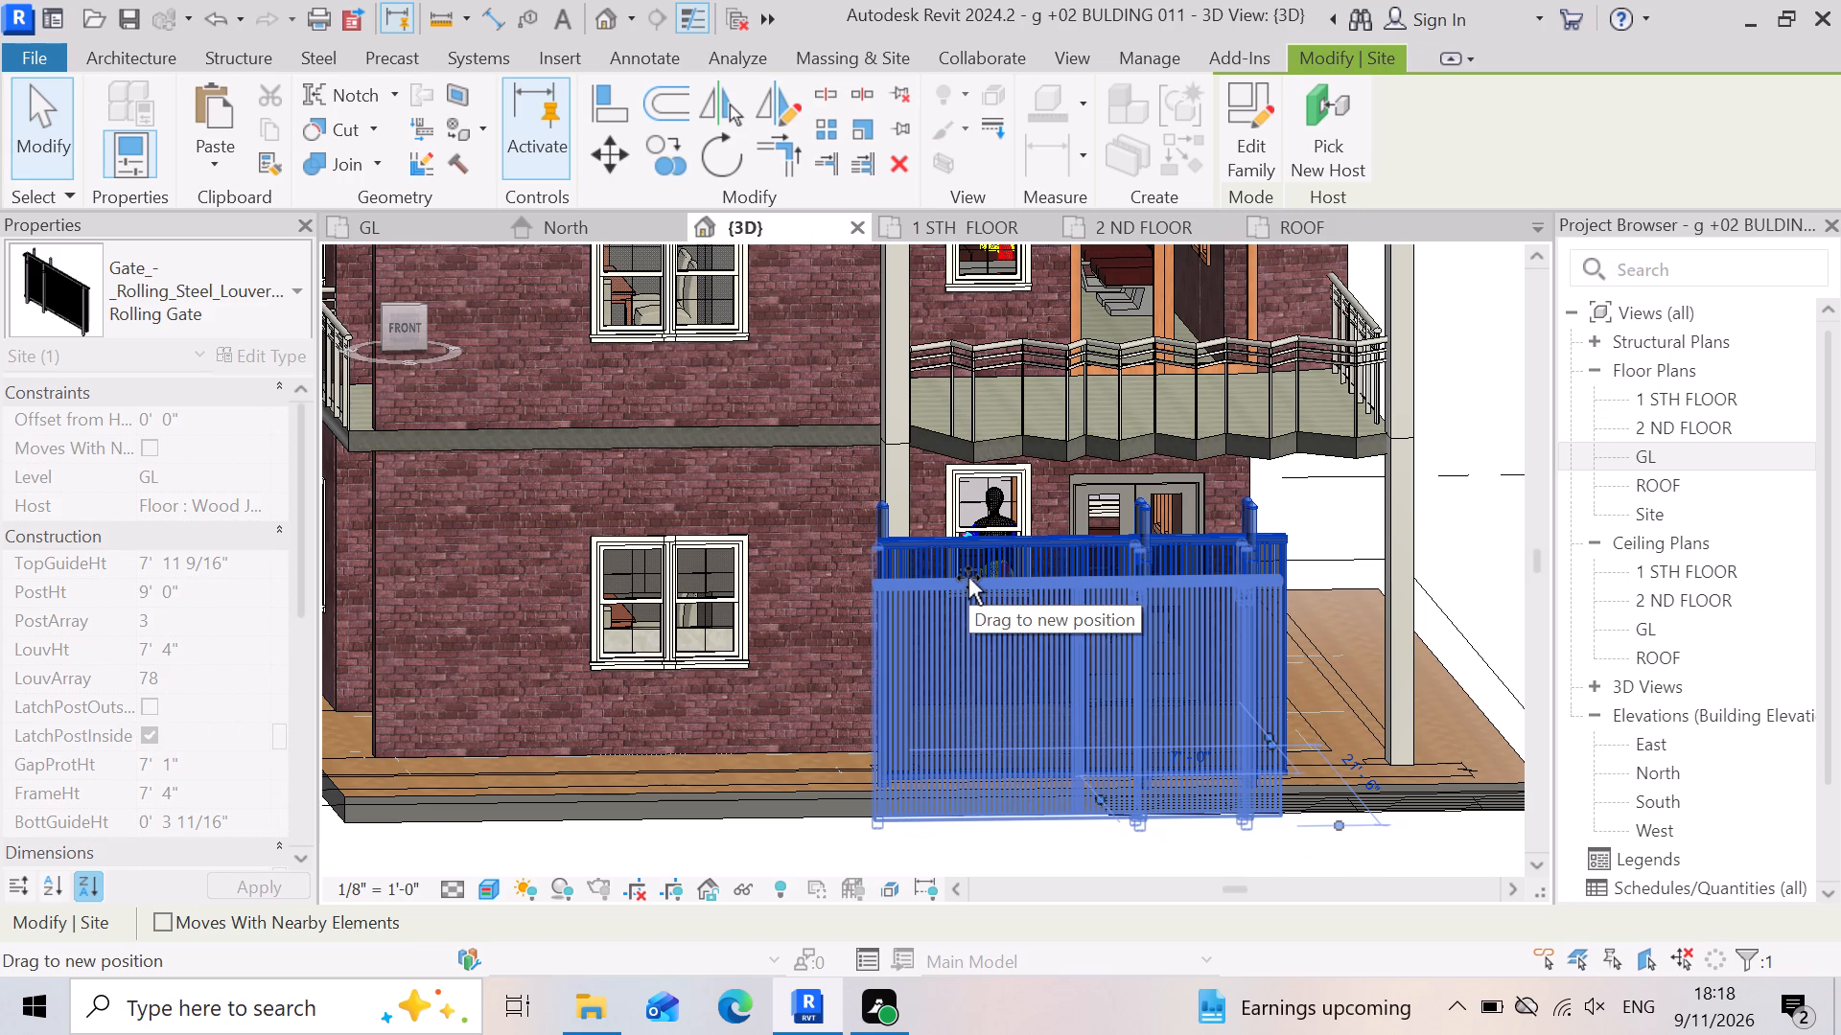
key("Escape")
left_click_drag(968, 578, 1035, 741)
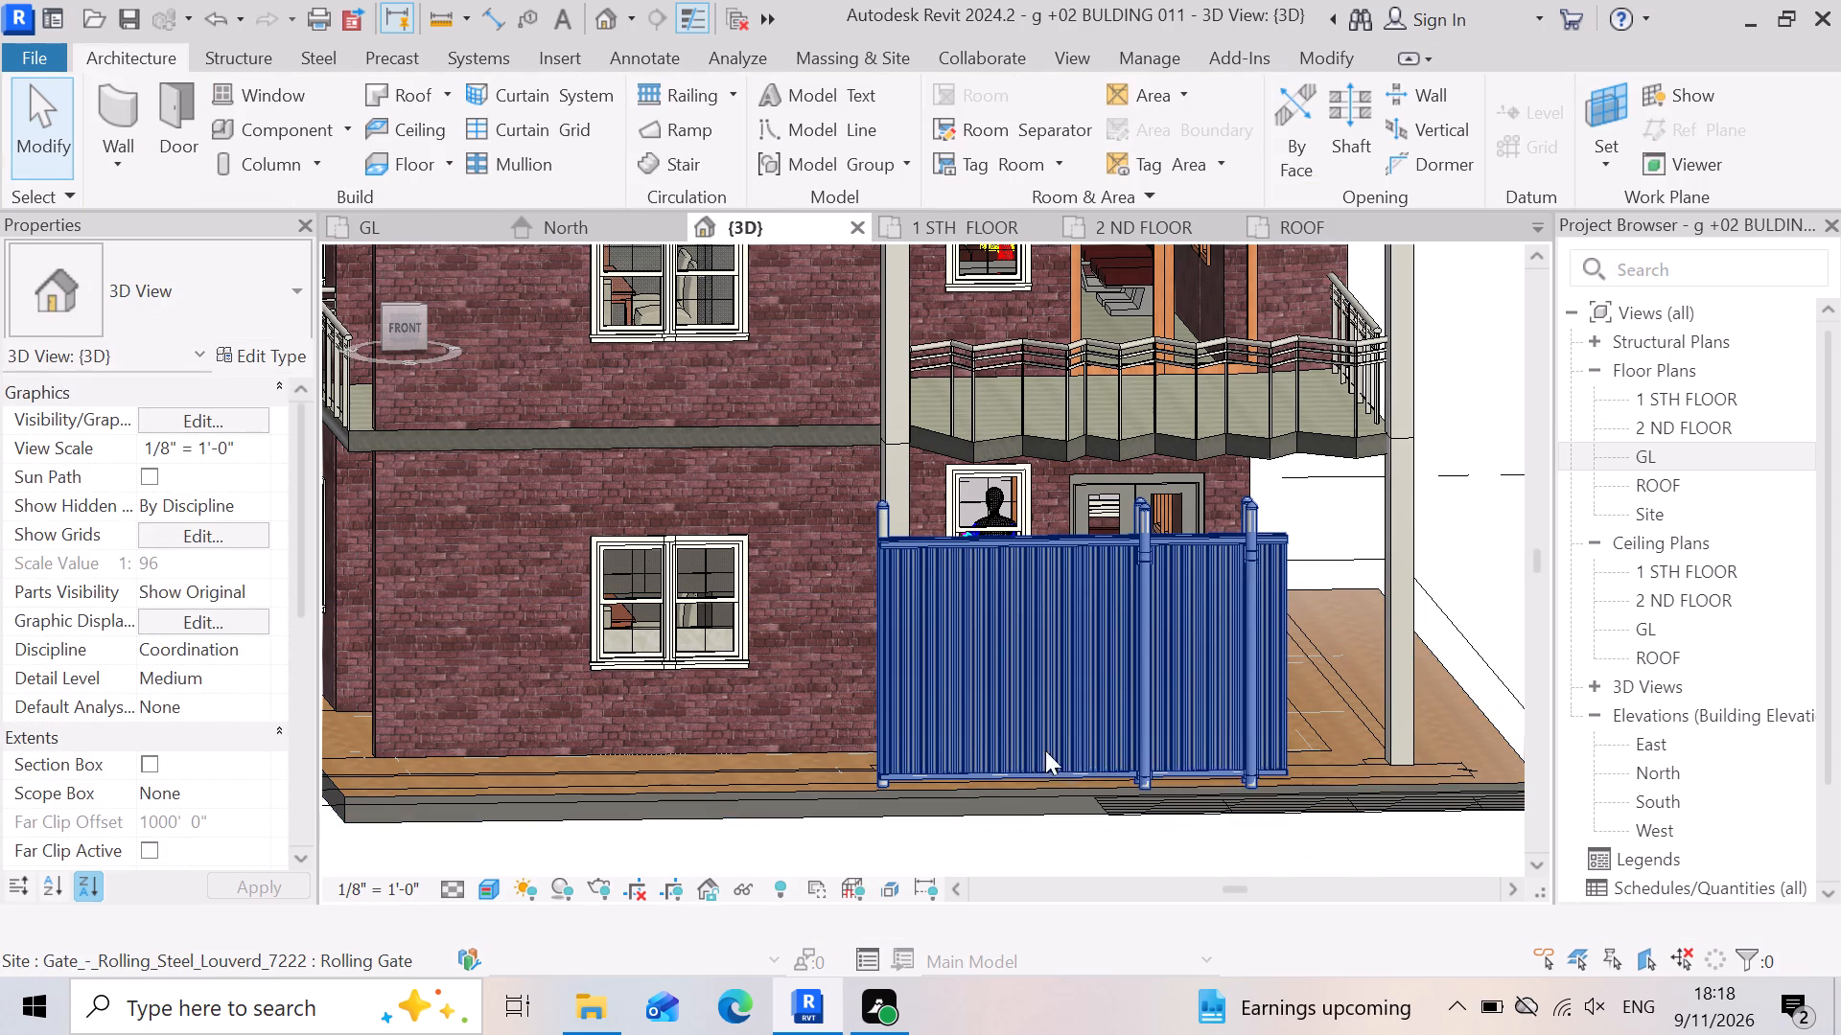
Duplicate the placed rolling gate's type under the name 3'X4' and apply it to the gate.
scroll(1116, 825, "up", 6)
scroll(1203, 768, "up", 2)
scroll(1003, 810, "down", 3)
left_click(1025, 687)
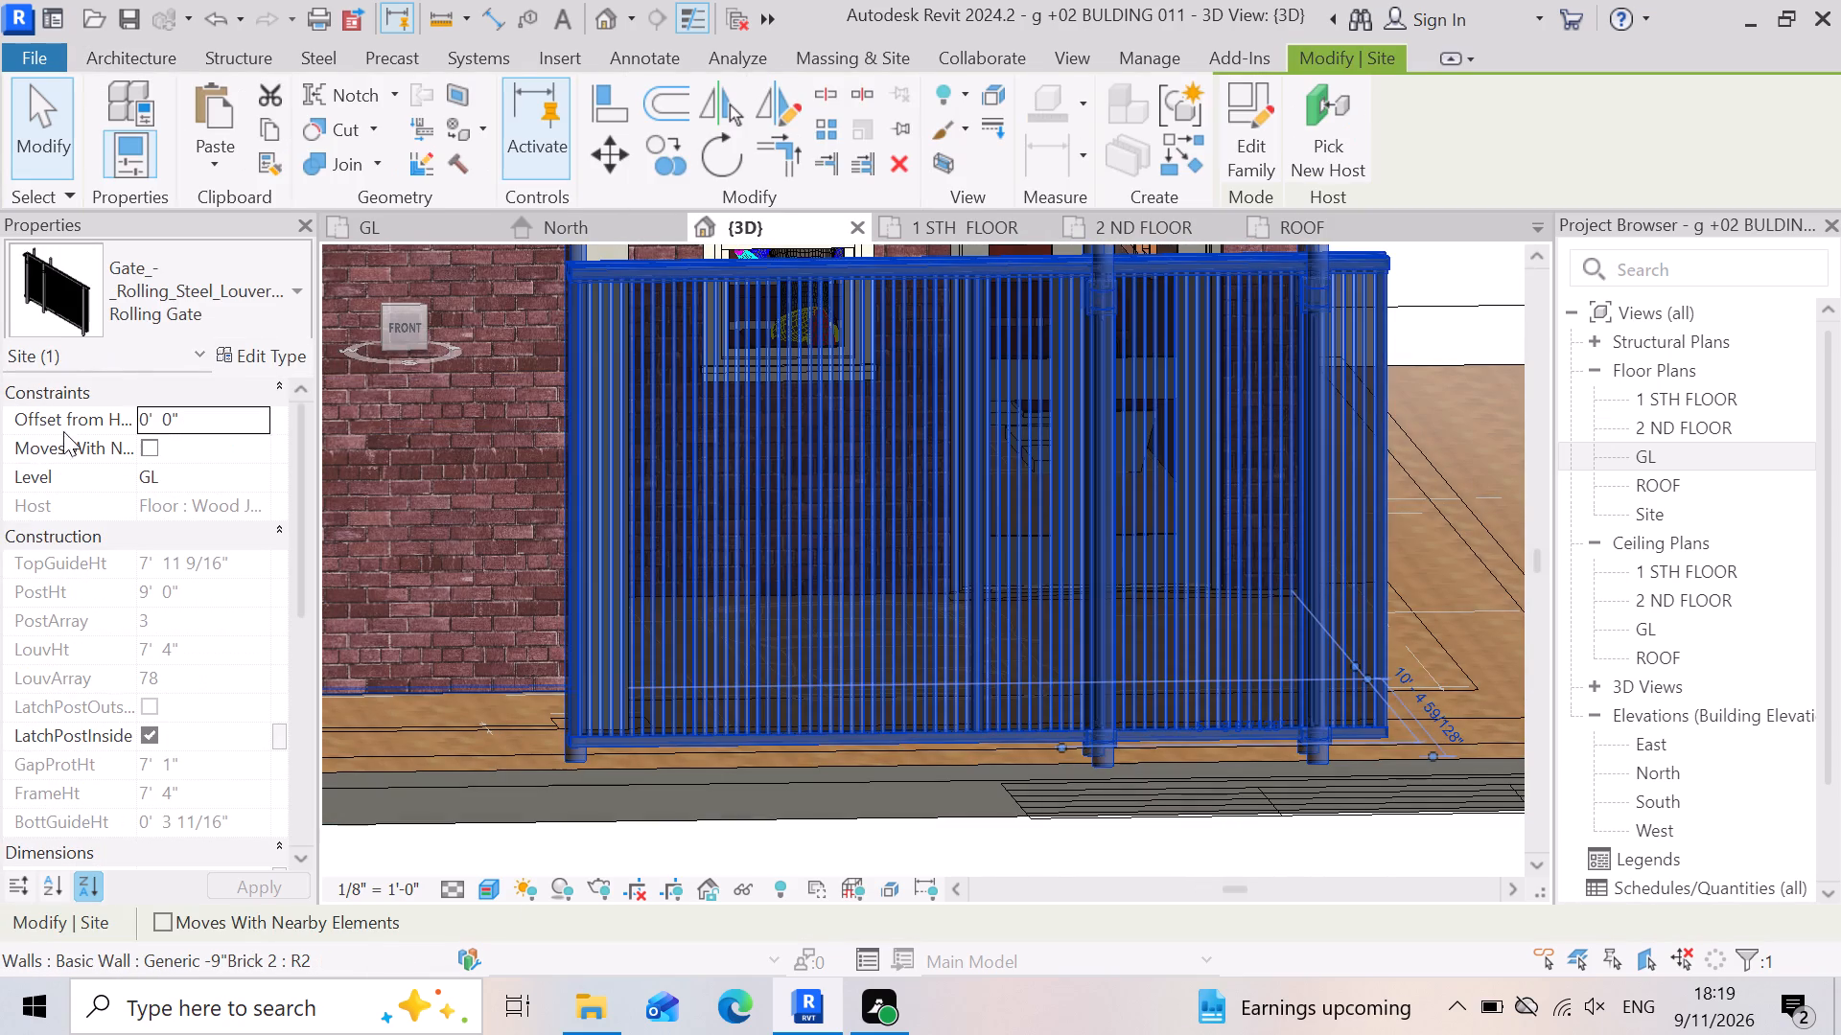
left_click(259, 340)
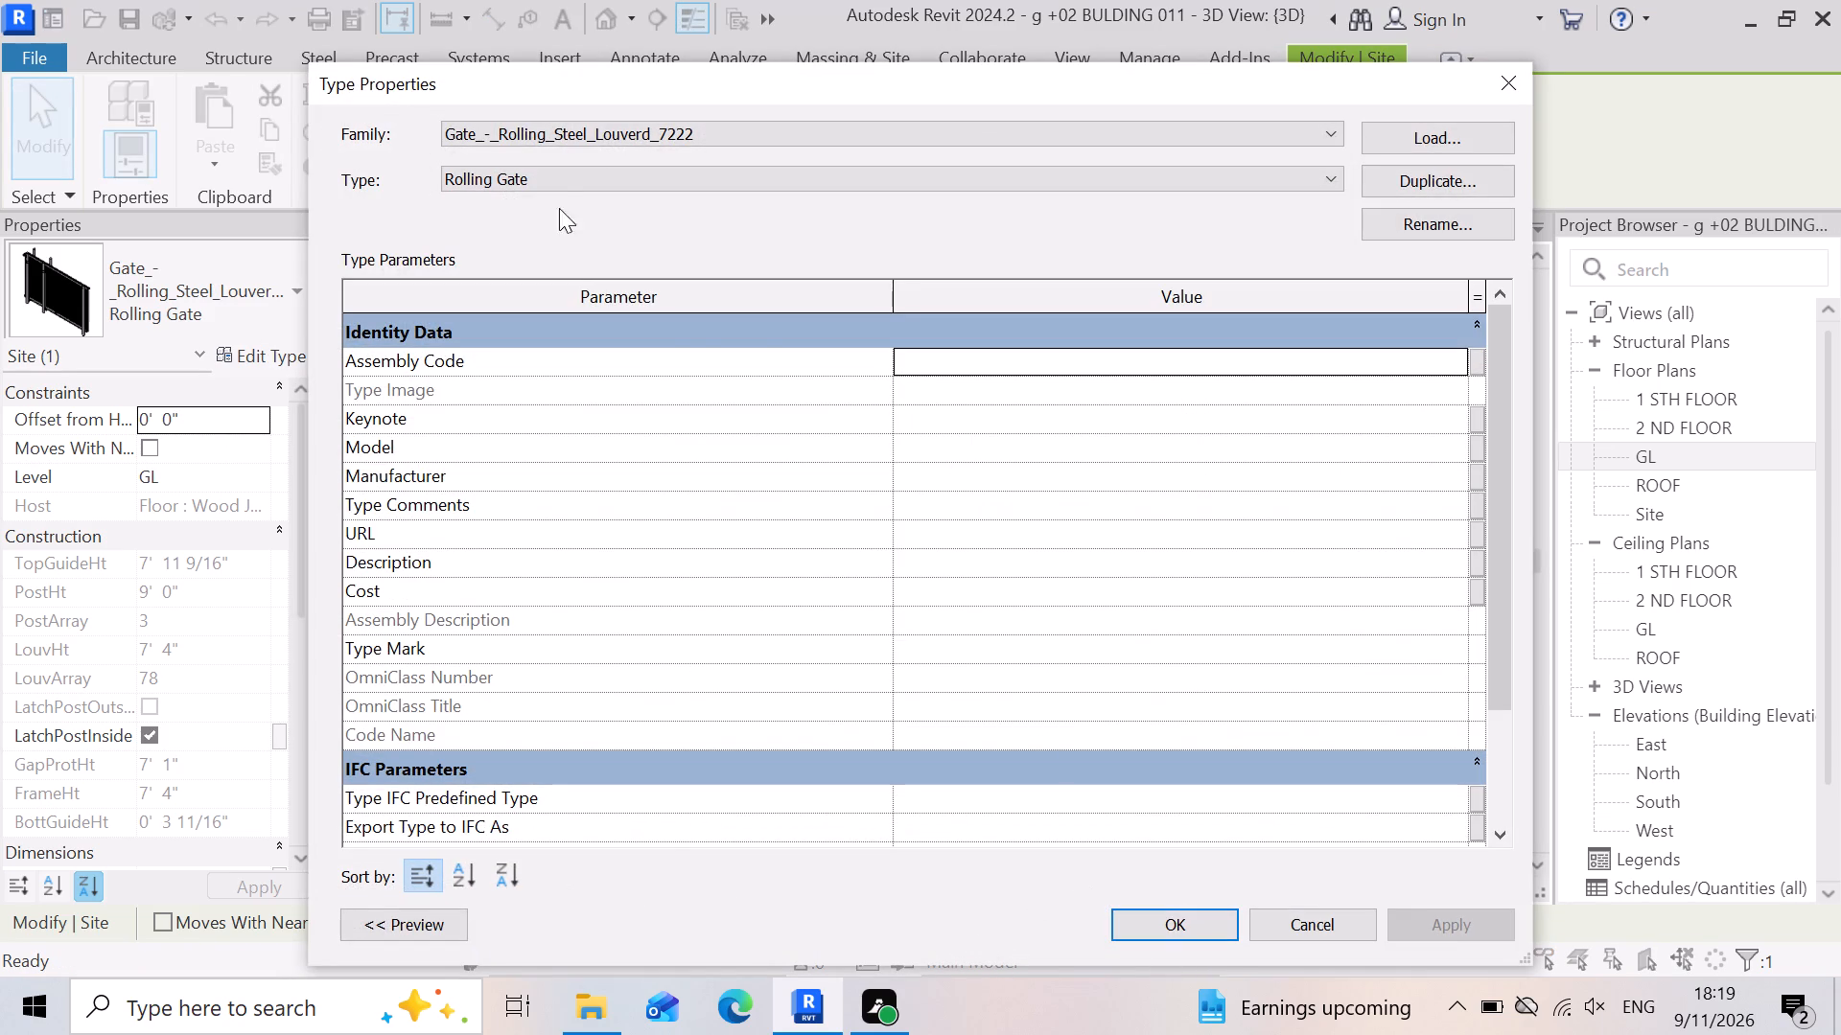
left_click(1432, 177)
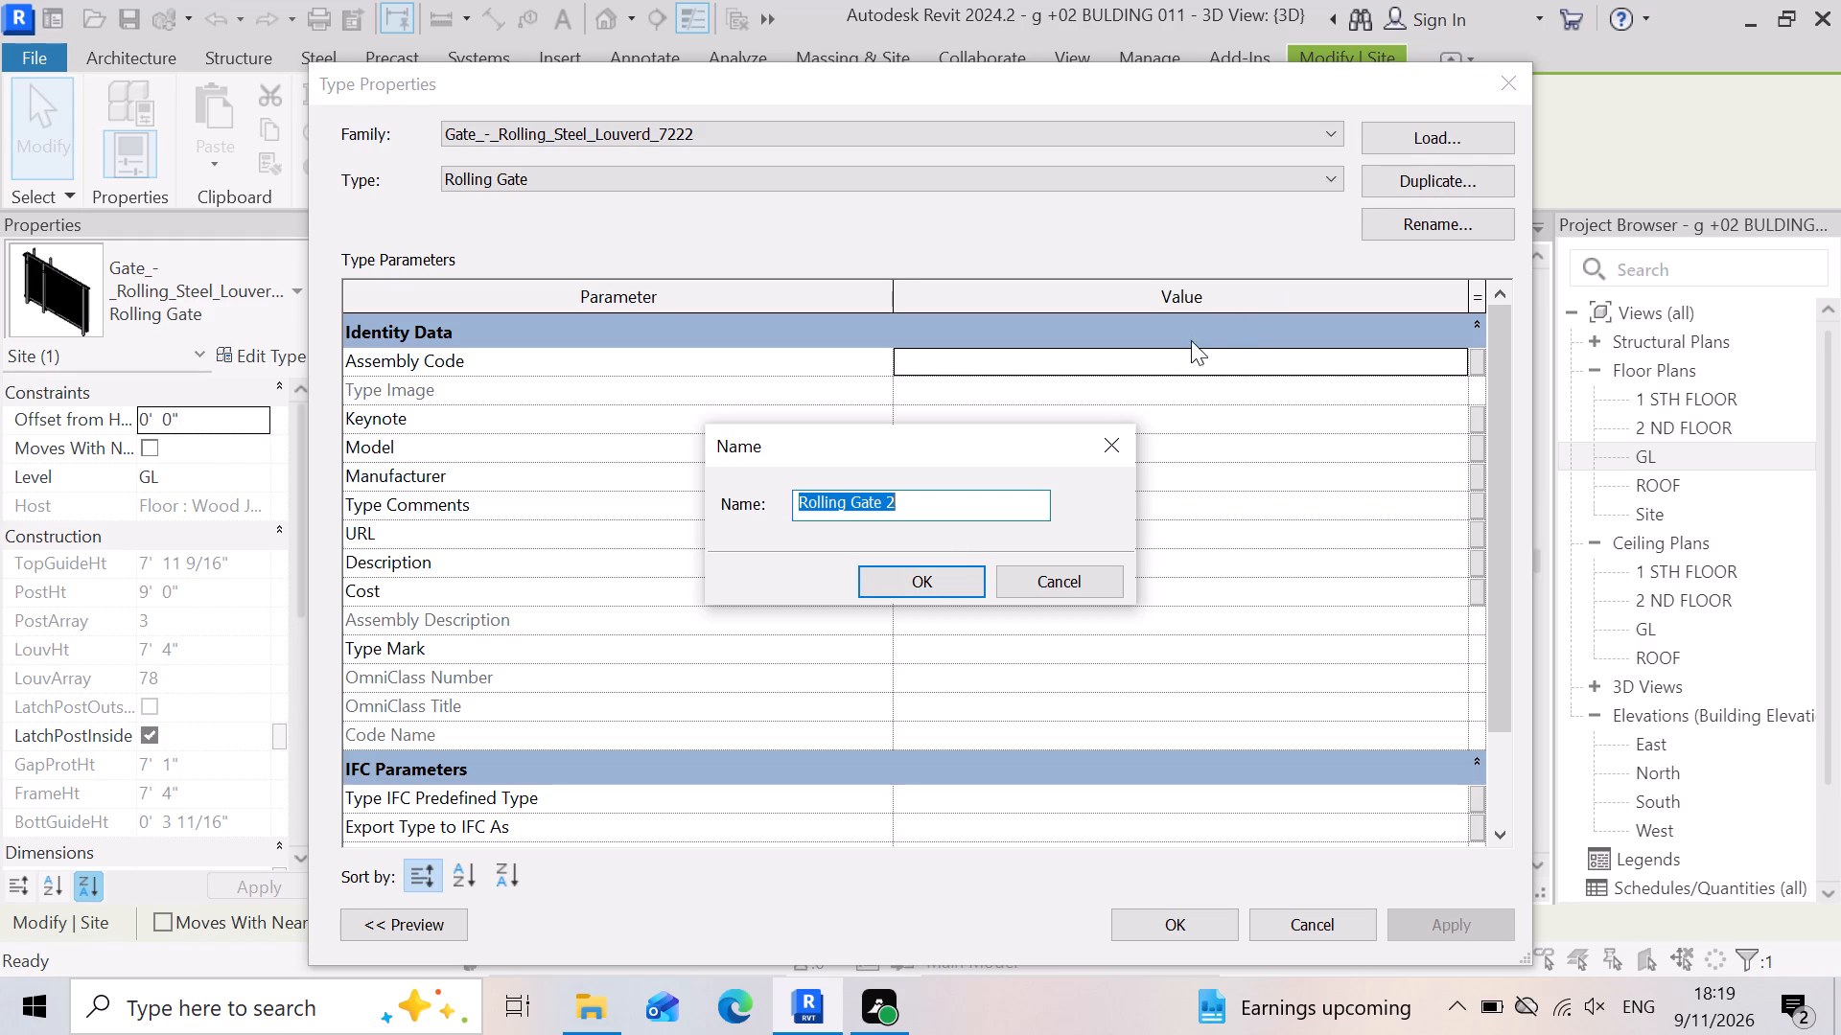
left_click(1098, 434)
left_click(1459, 166)
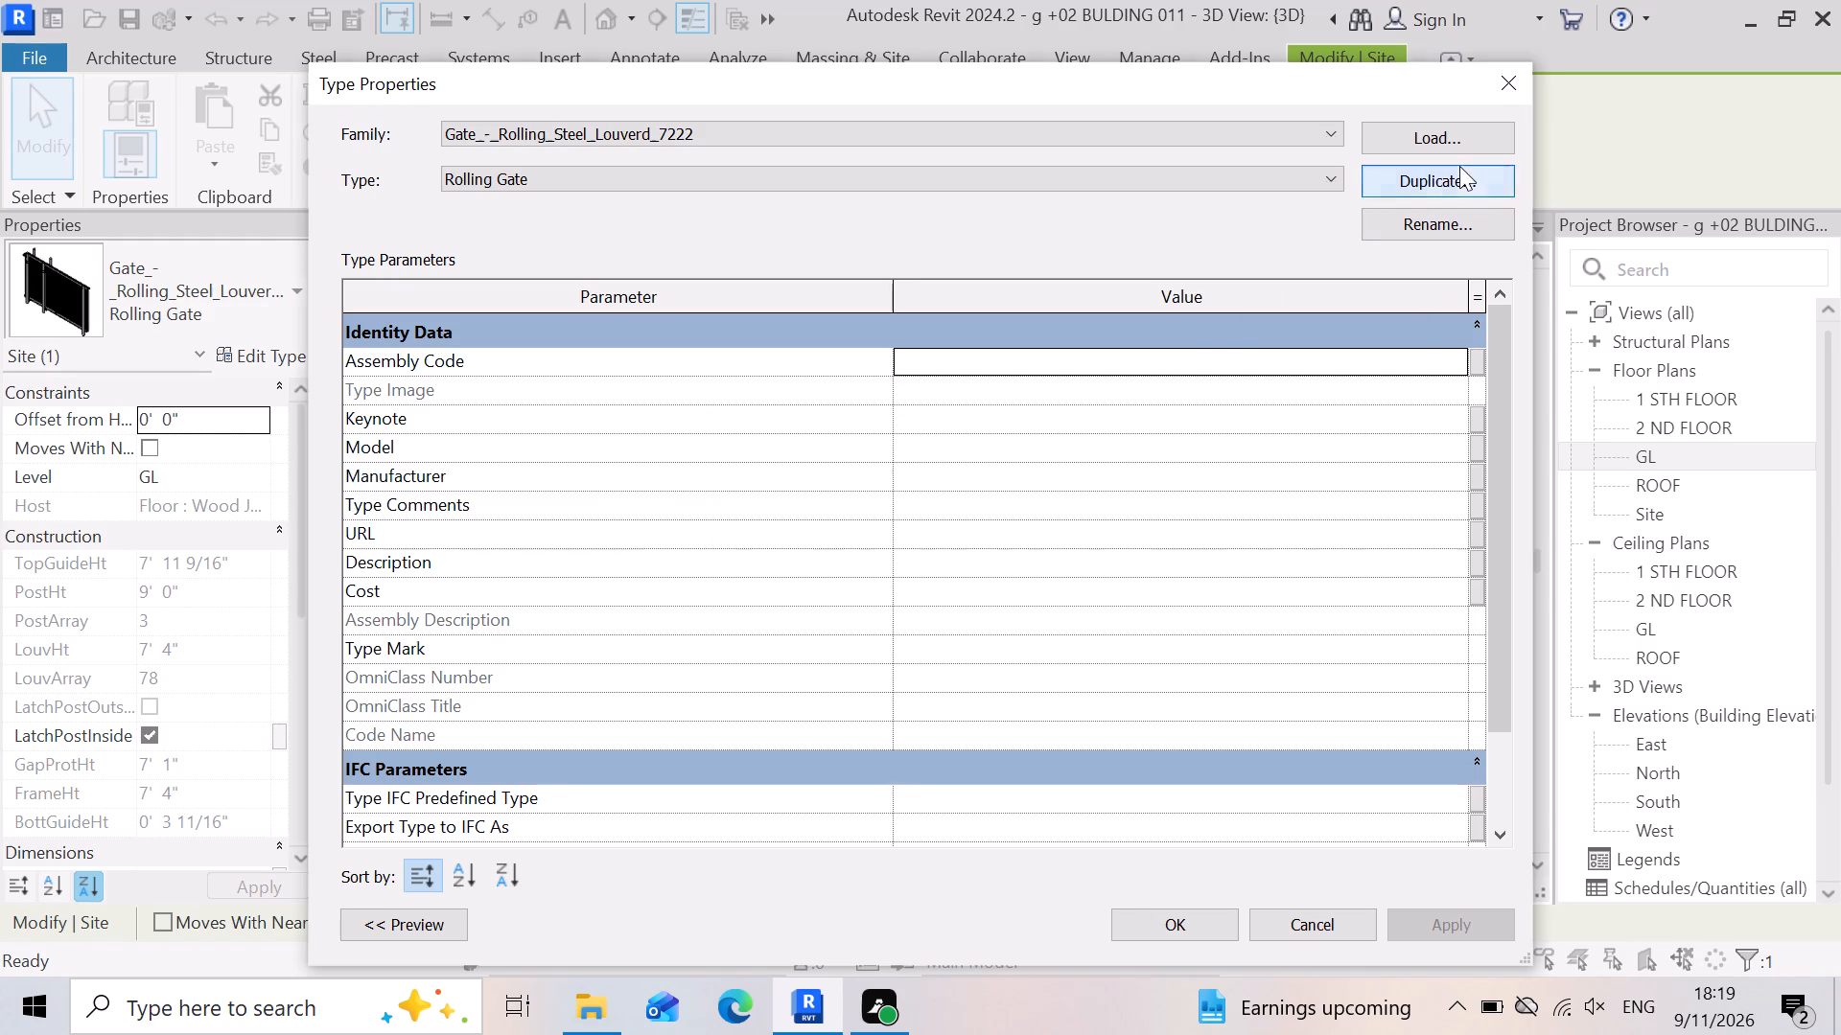
left_click(924, 488)
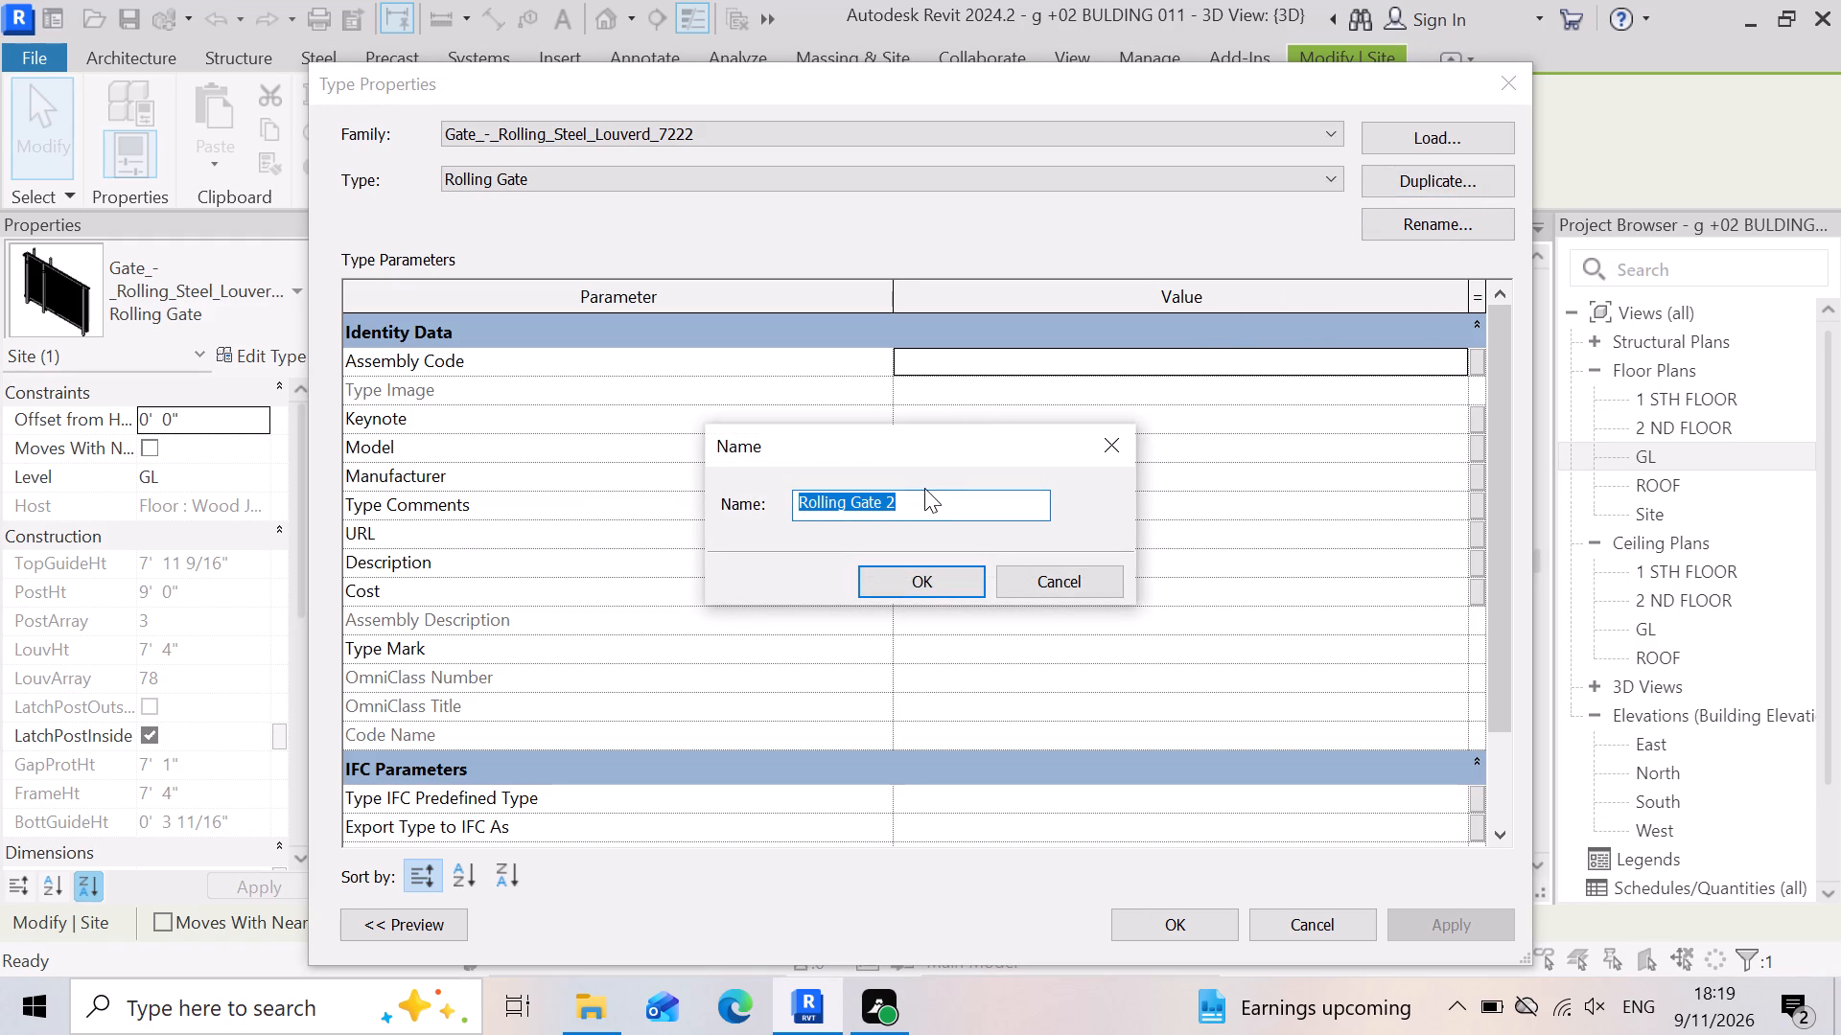
key("3")
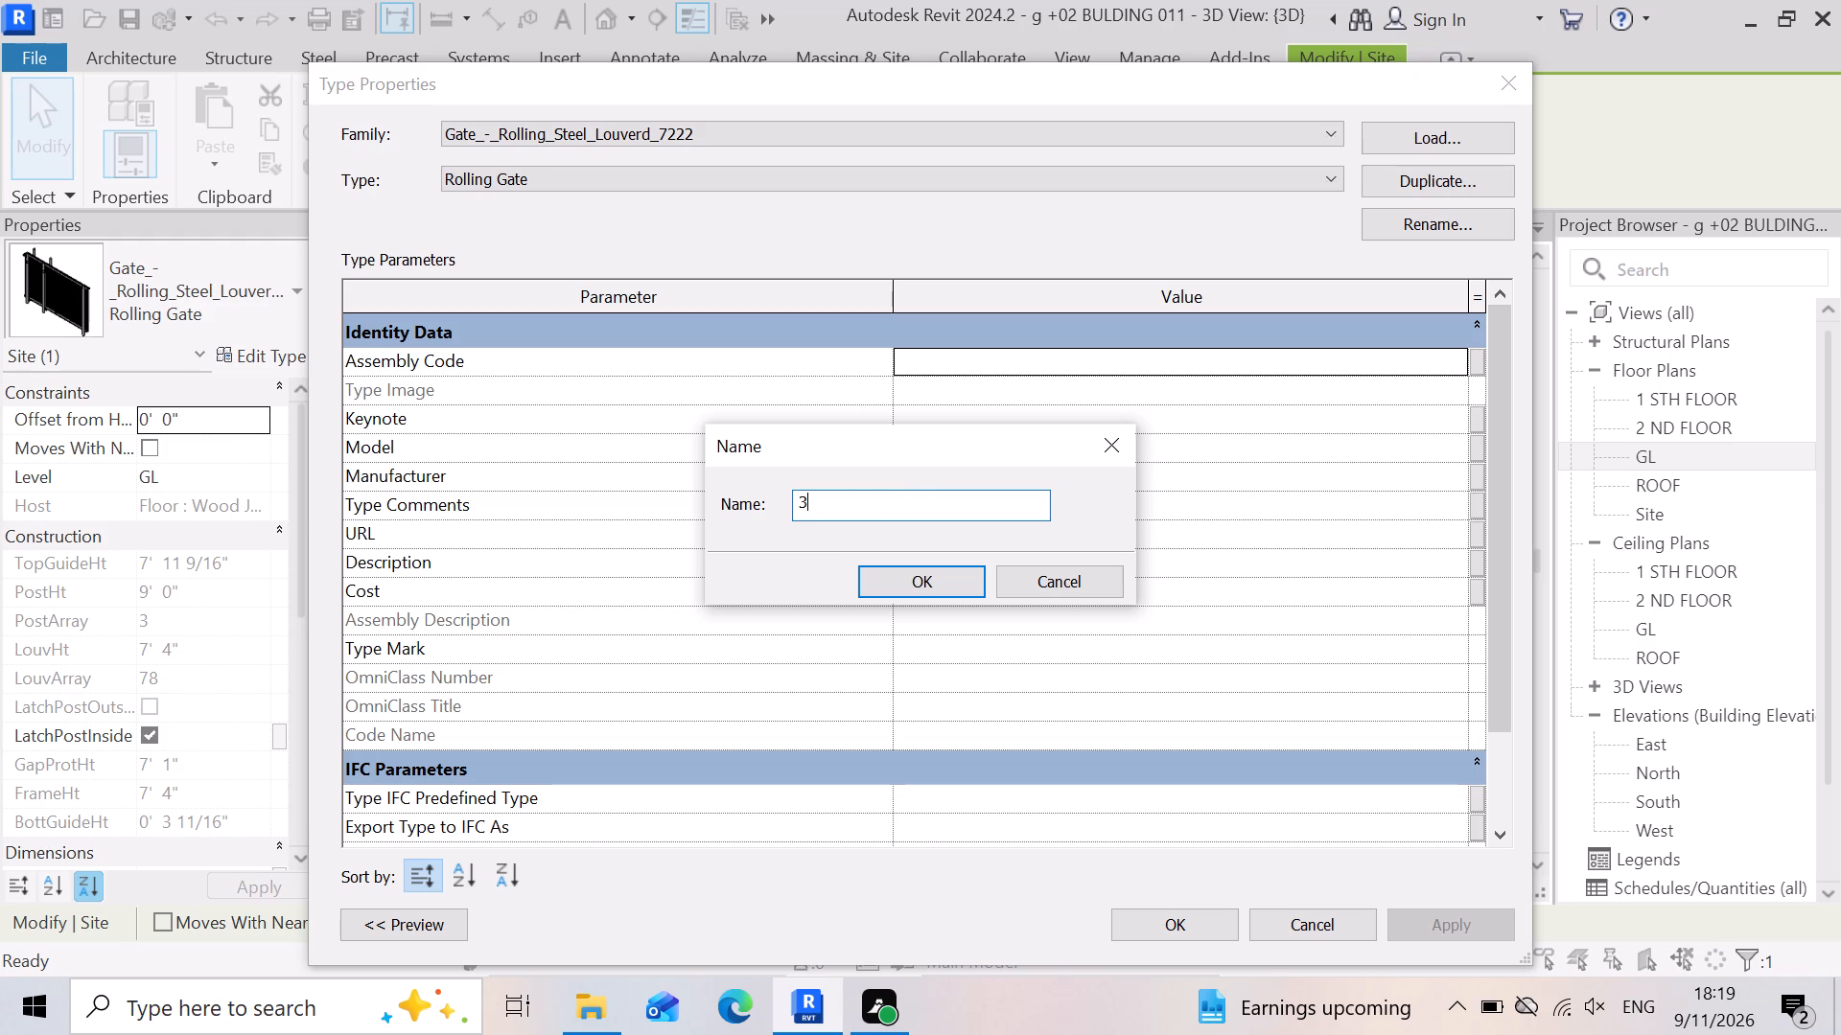
key("apostrophe")
key("x")
key("4")
key("apostrophe")
key("Return")
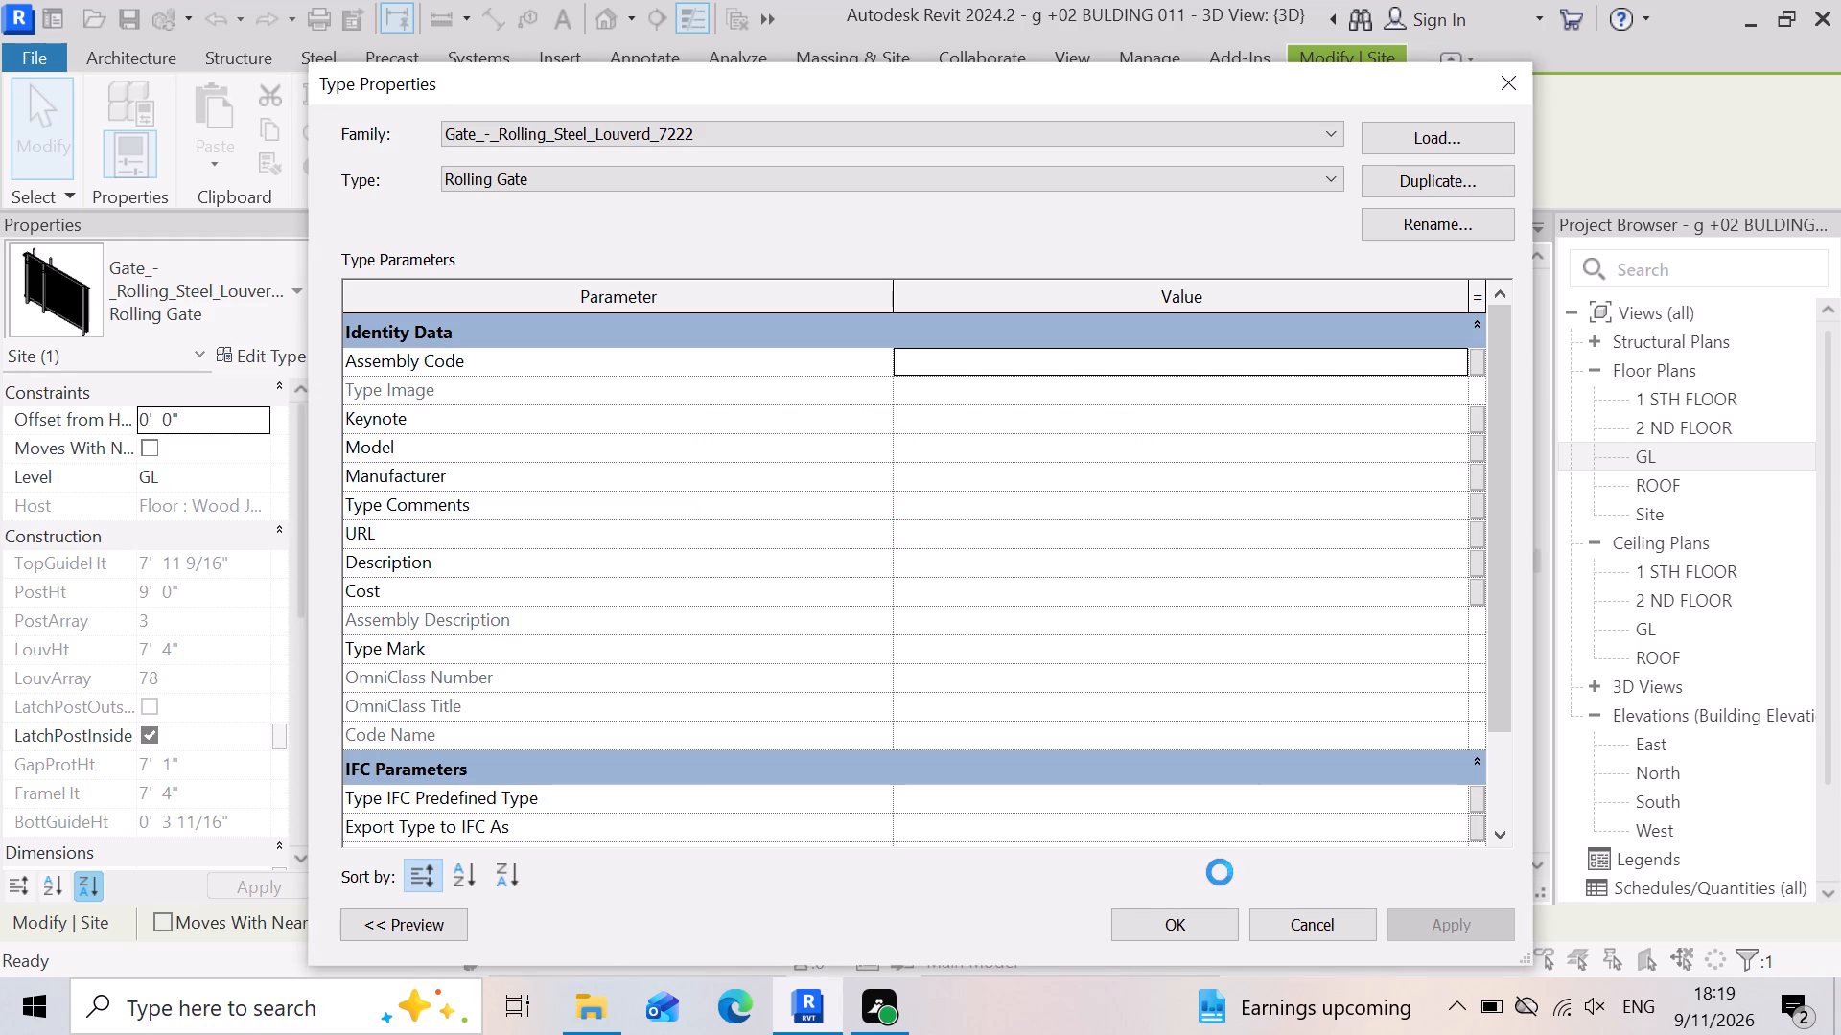
left_click(1198, 918)
Examine the gate's top rail and louvers in front of the ground-floor window and entrance.
scroll(1019, 721, "down", 5)
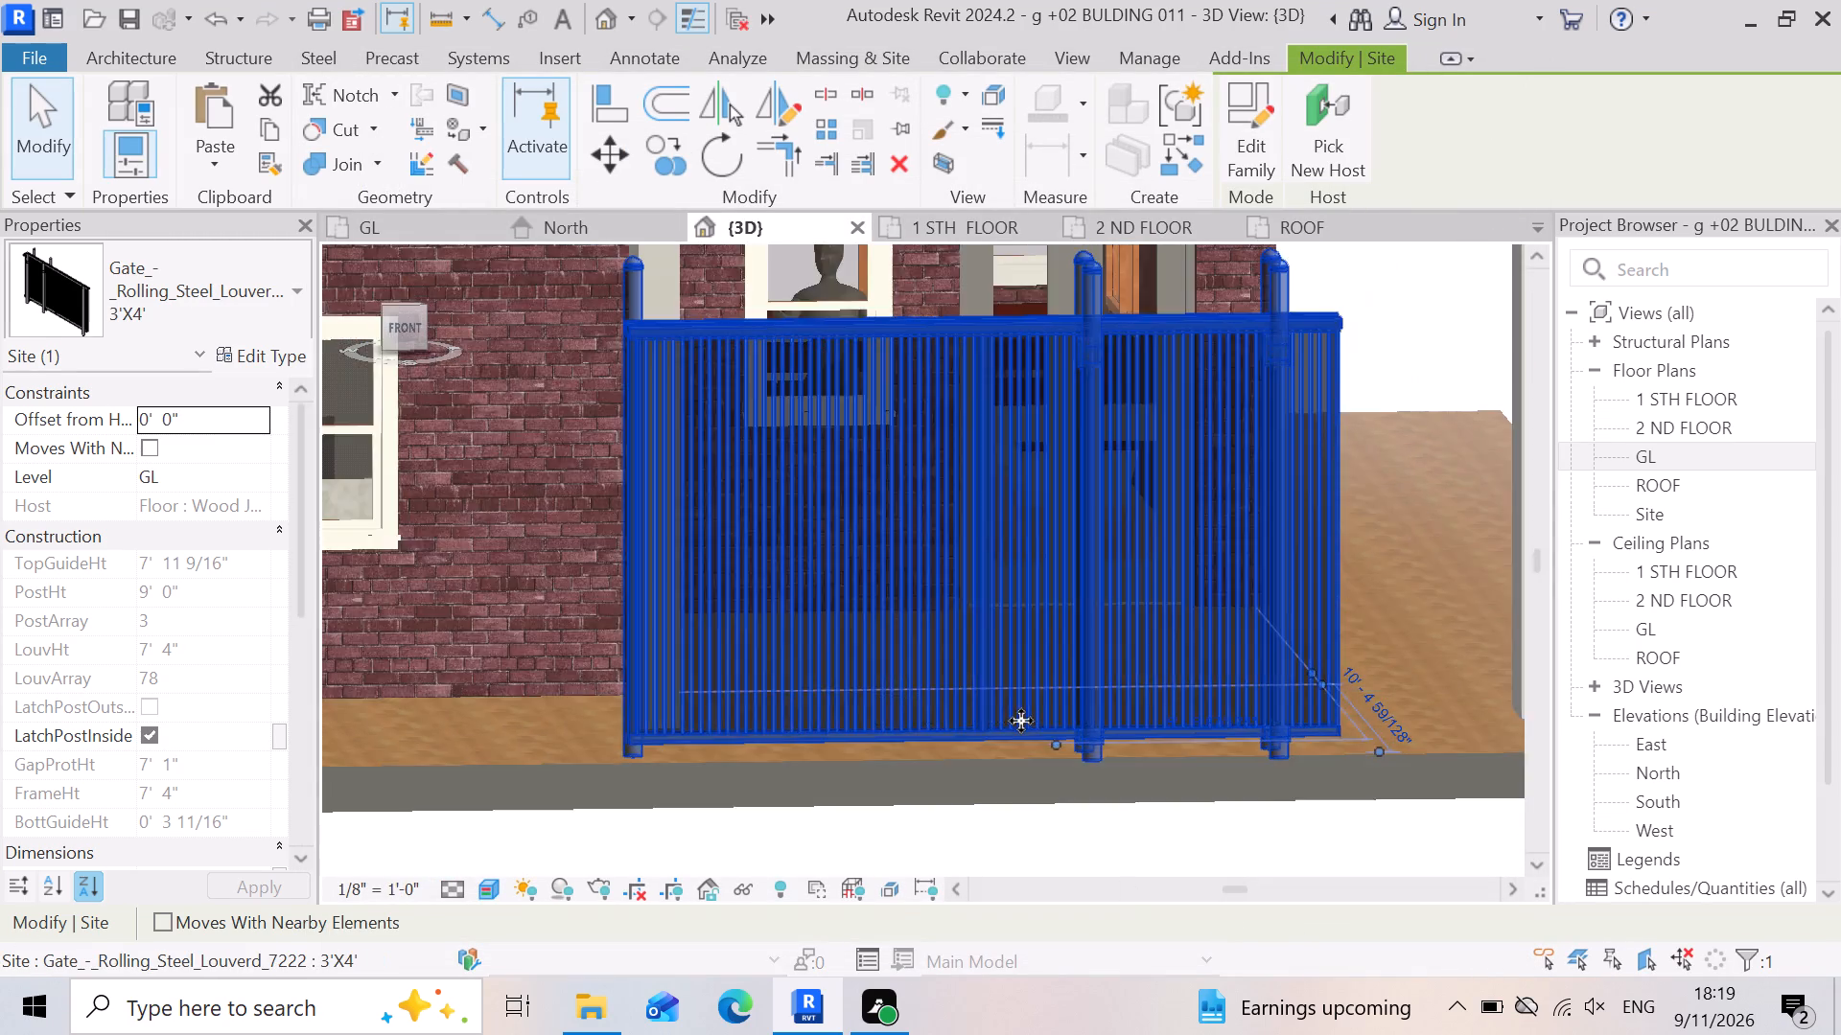
scroll(1022, 721, "down", 2)
left_click(840, 850)
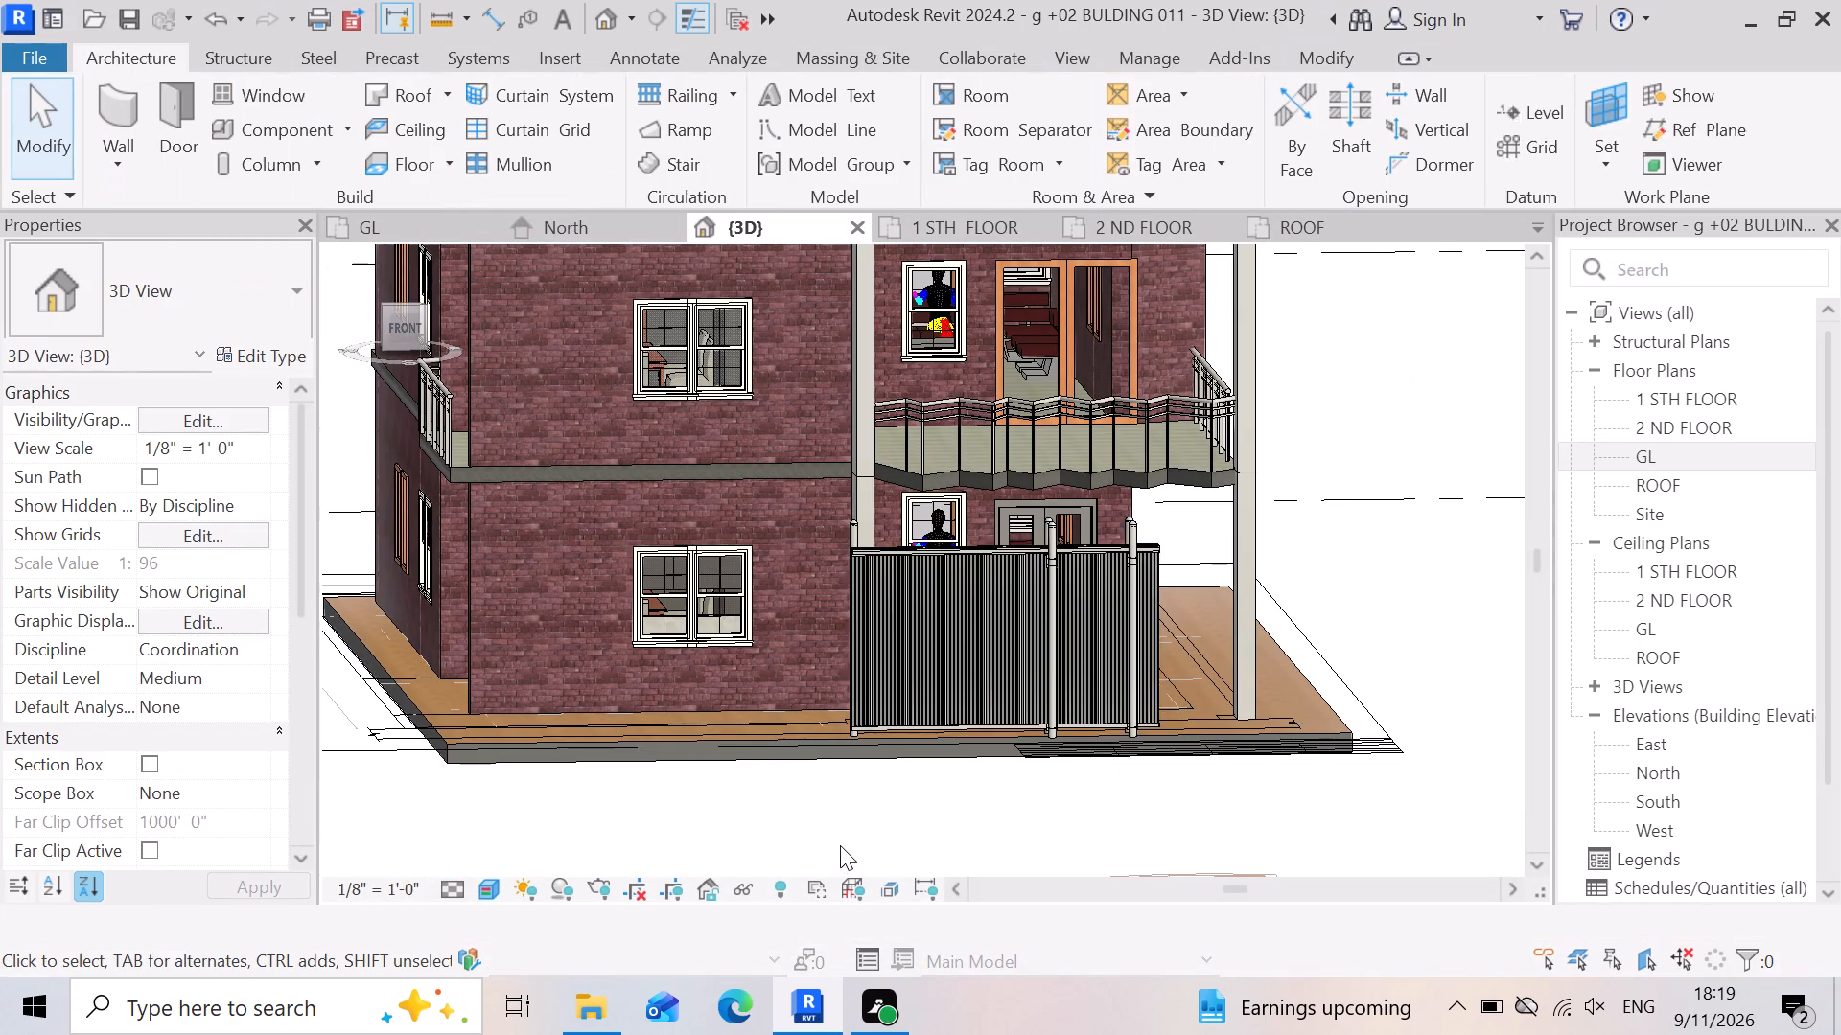
scroll(920, 655, "up", 3)
left_click(955, 621)
scroll(952, 532, "up", 4)
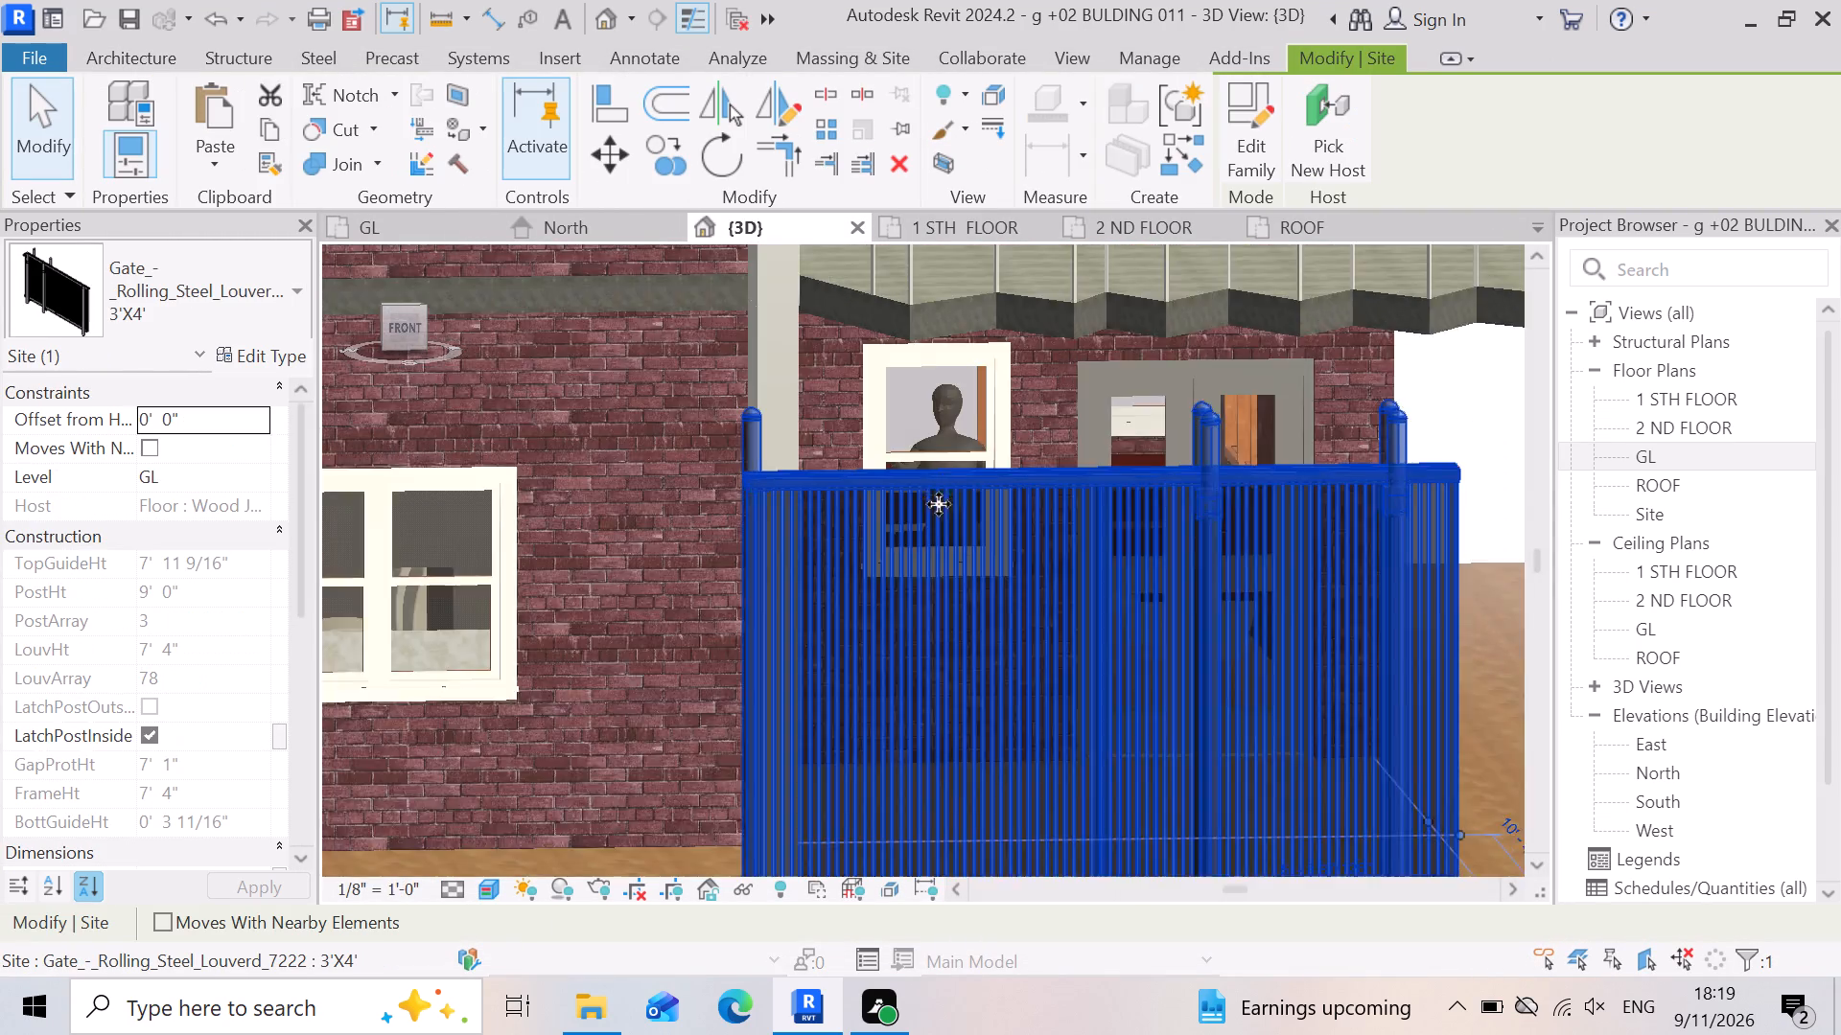
scroll(939, 504, "up", 9)
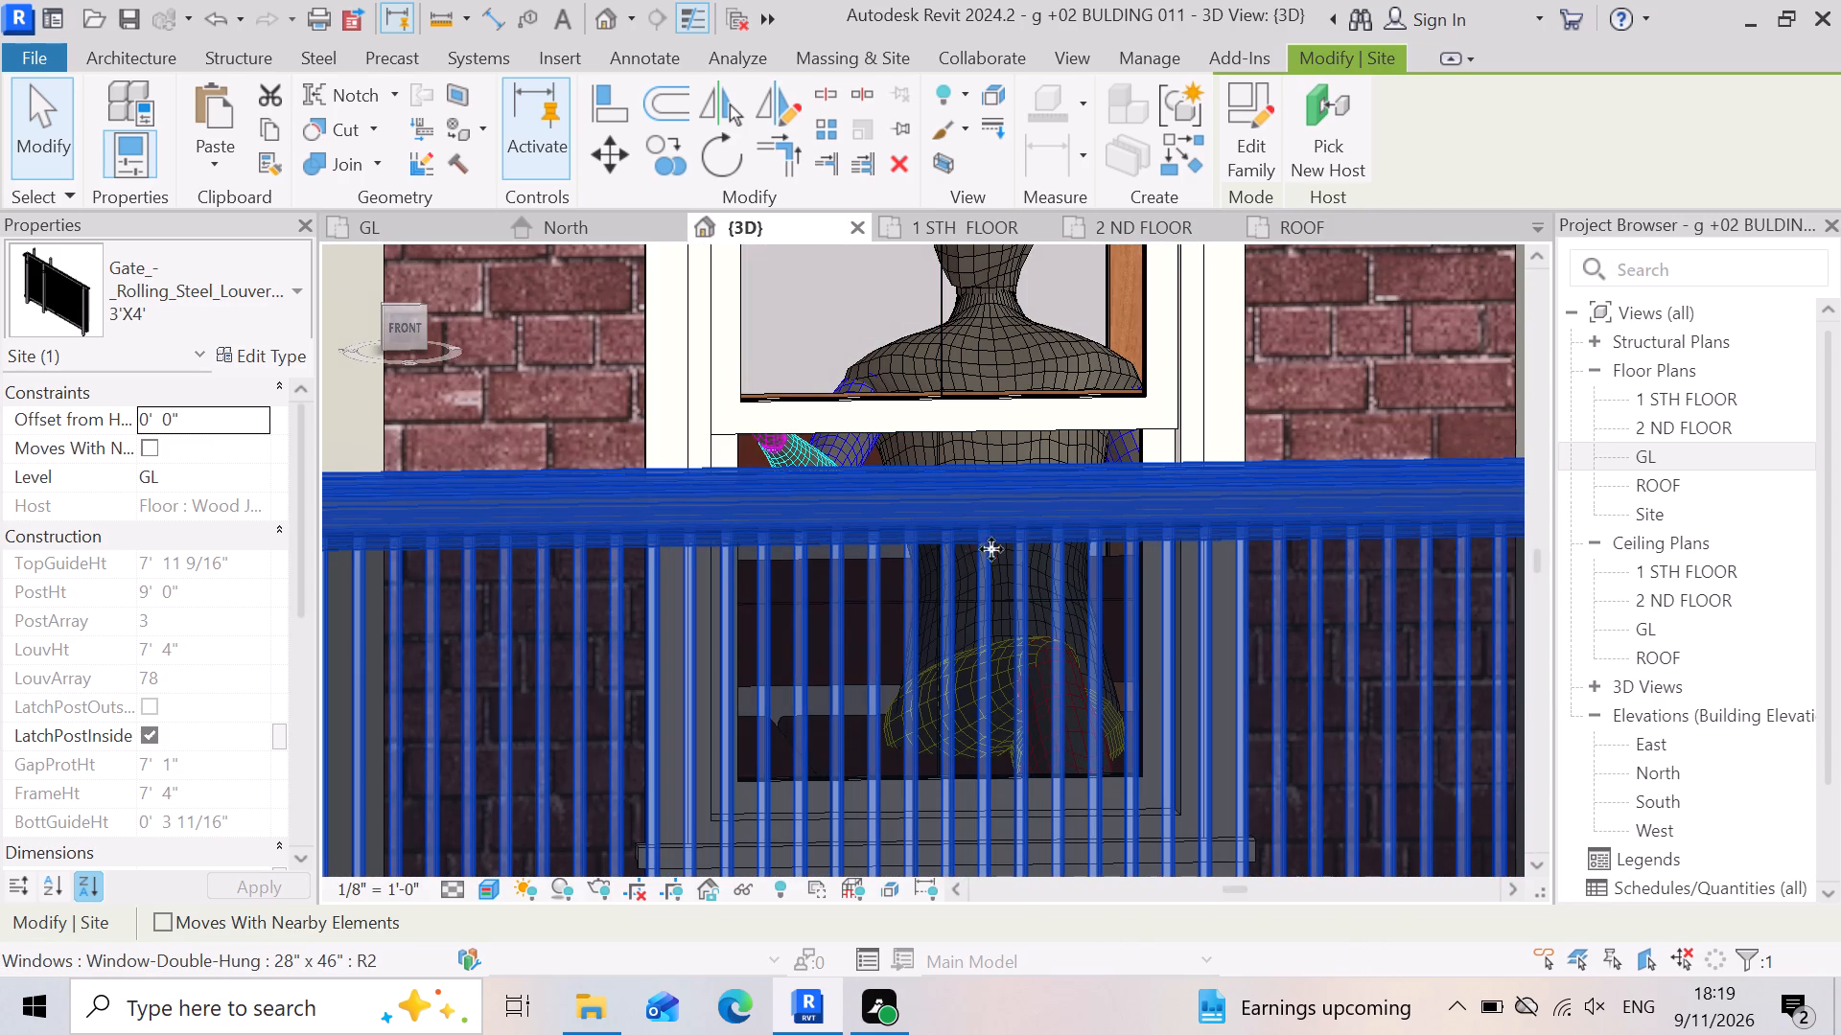
scroll(1116, 462, "up", 7)
left_click(992, 623)
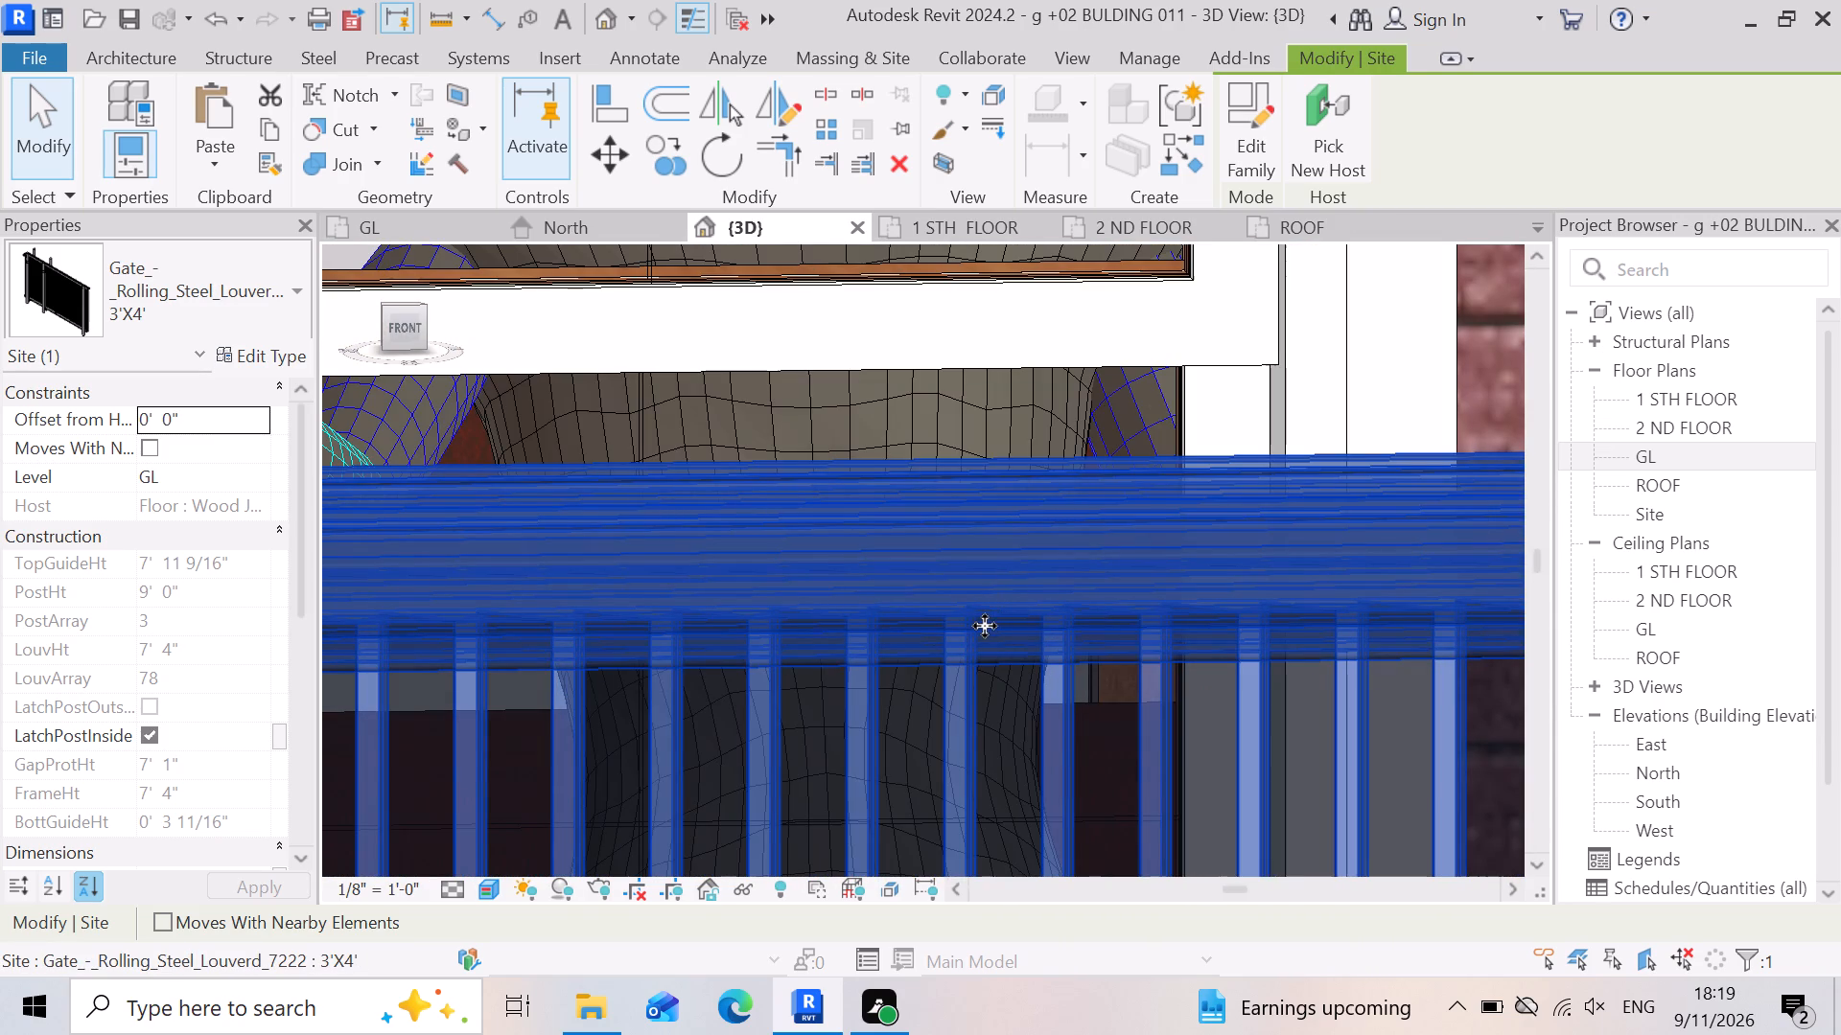
scroll(1091, 555, "down", 4)
scroll(990, 541, "down", 9)
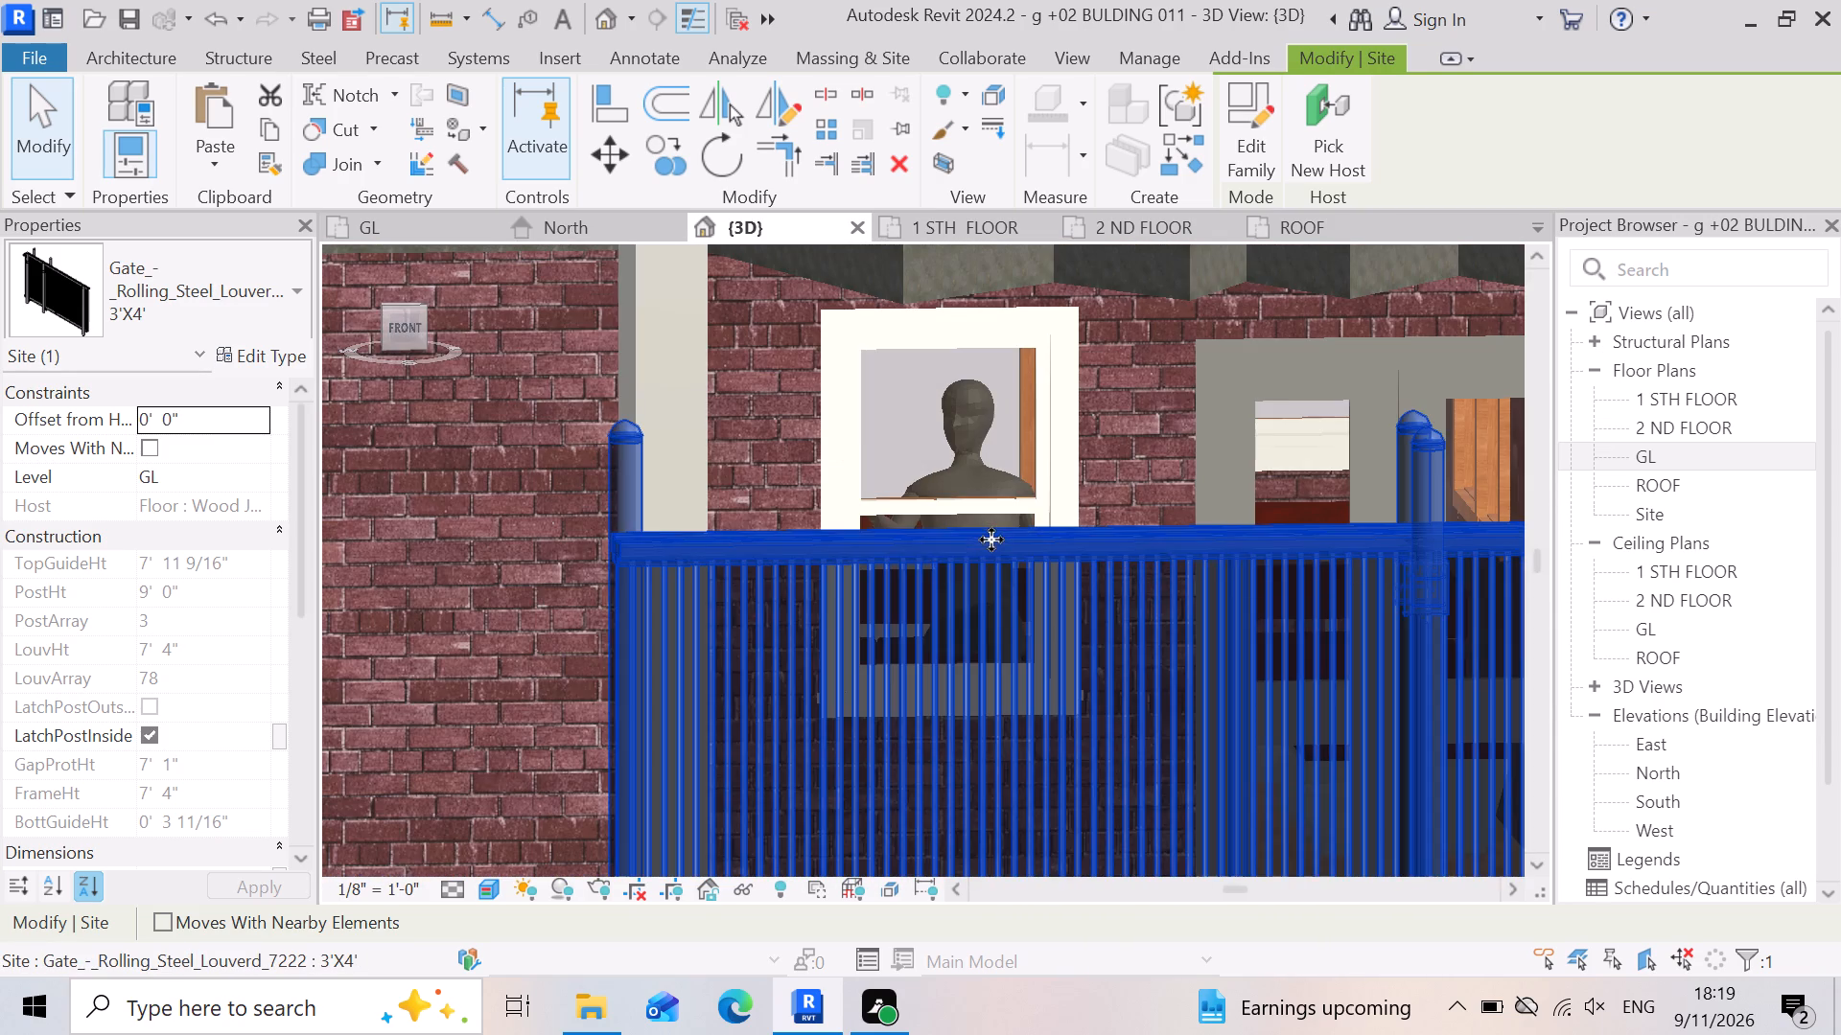
scroll(601, 596, "down", 13)
scroll(657, 739, "up", 3)
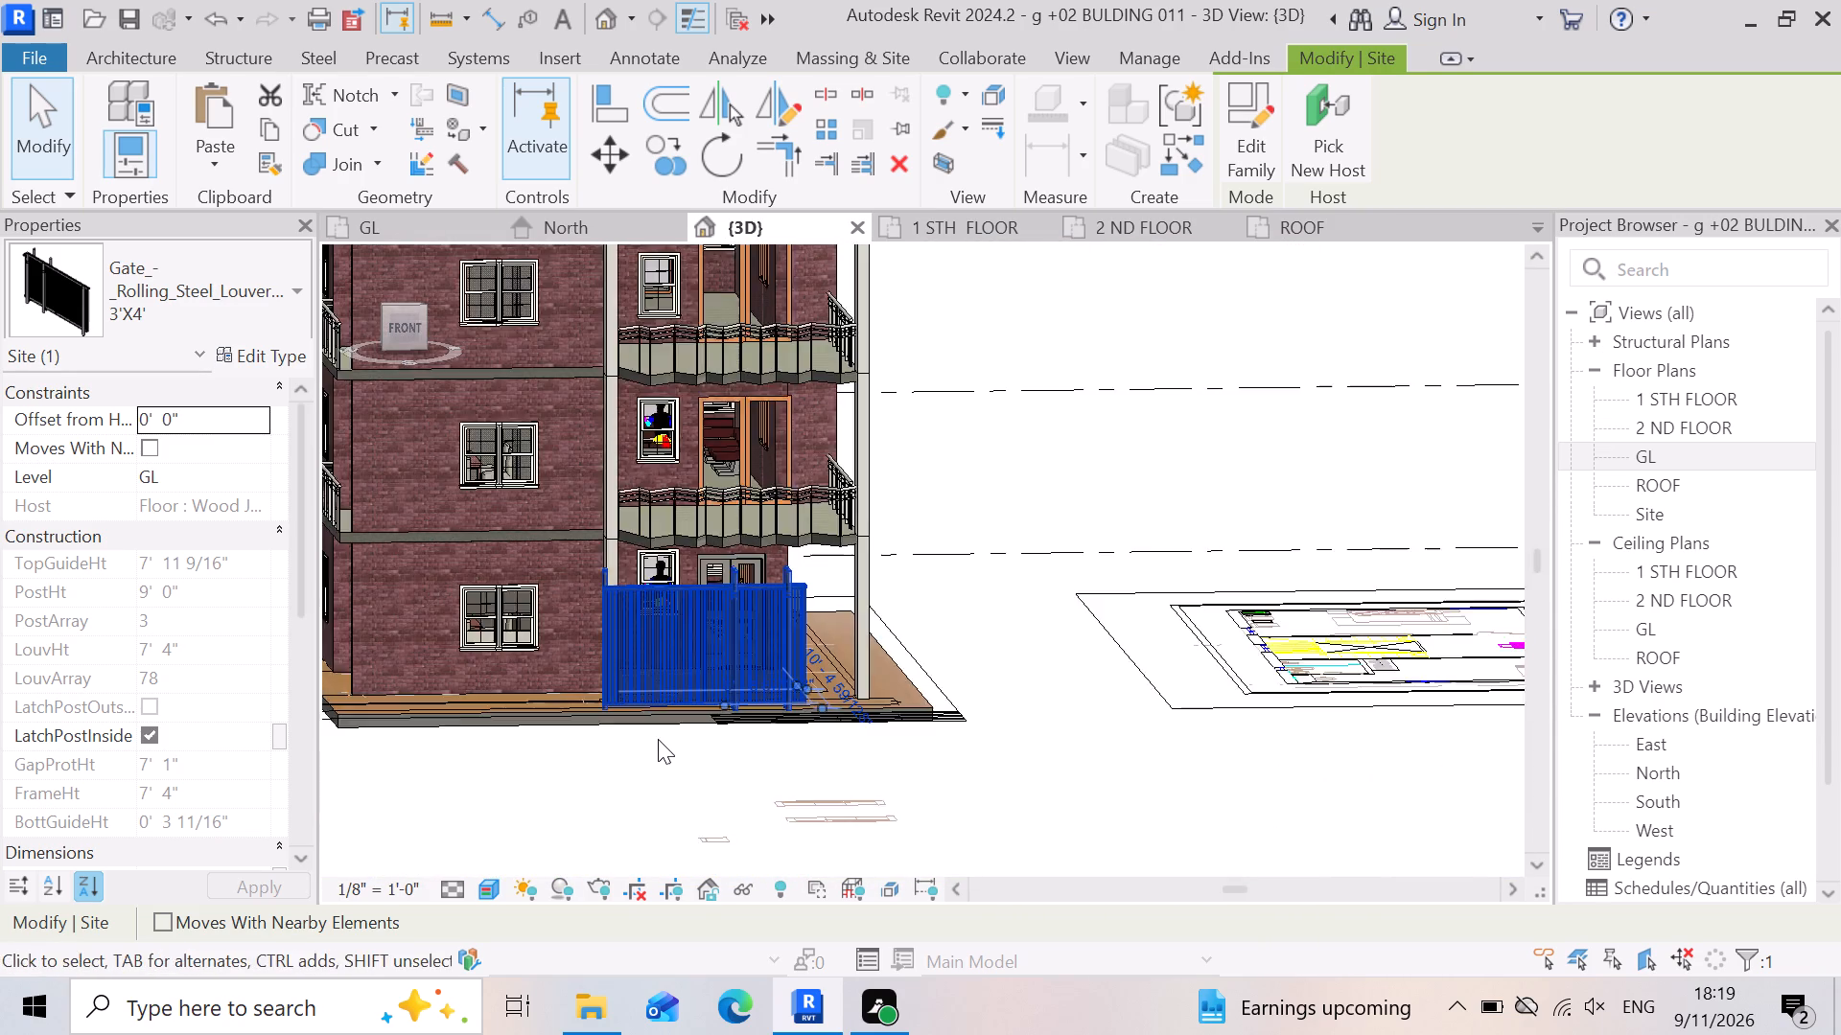
scroll(696, 714, "up", 1)
Copy the 3'X4' gate to a spot forward of the original, in front of the ground floor slab.
left_click(726, 646)
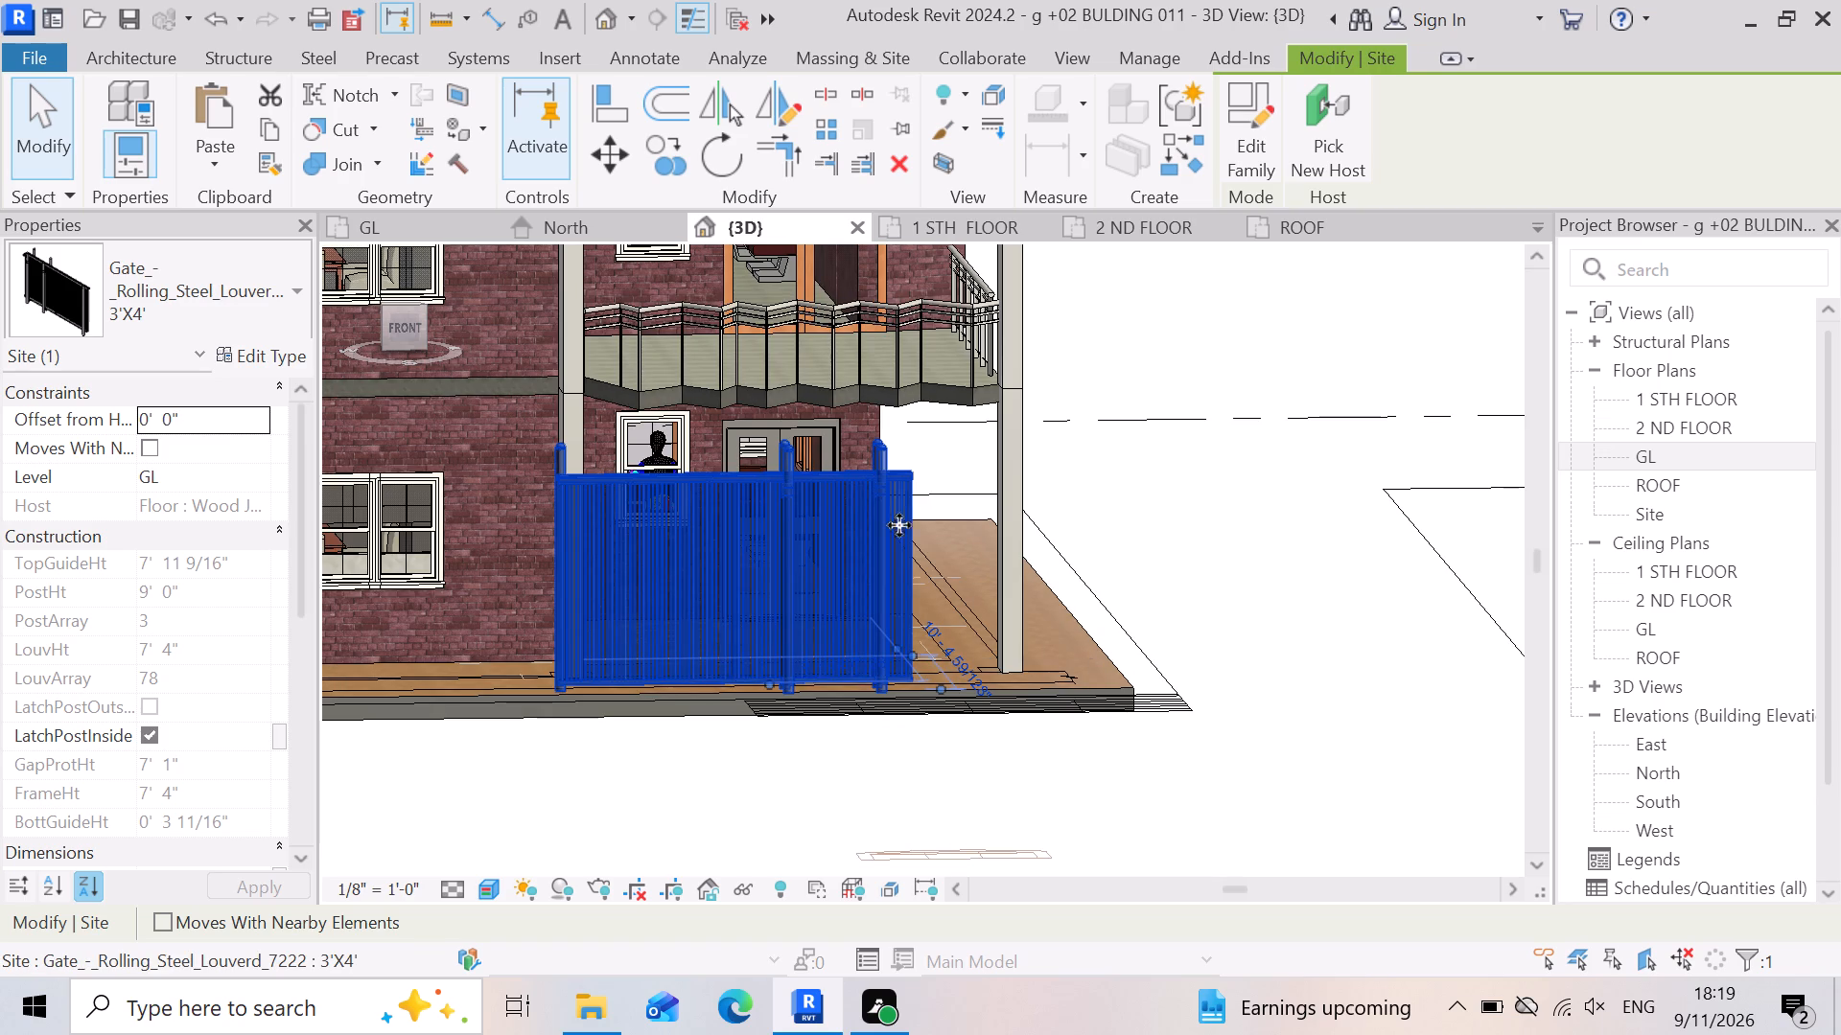
left_click(667, 146)
left_click(885, 680)
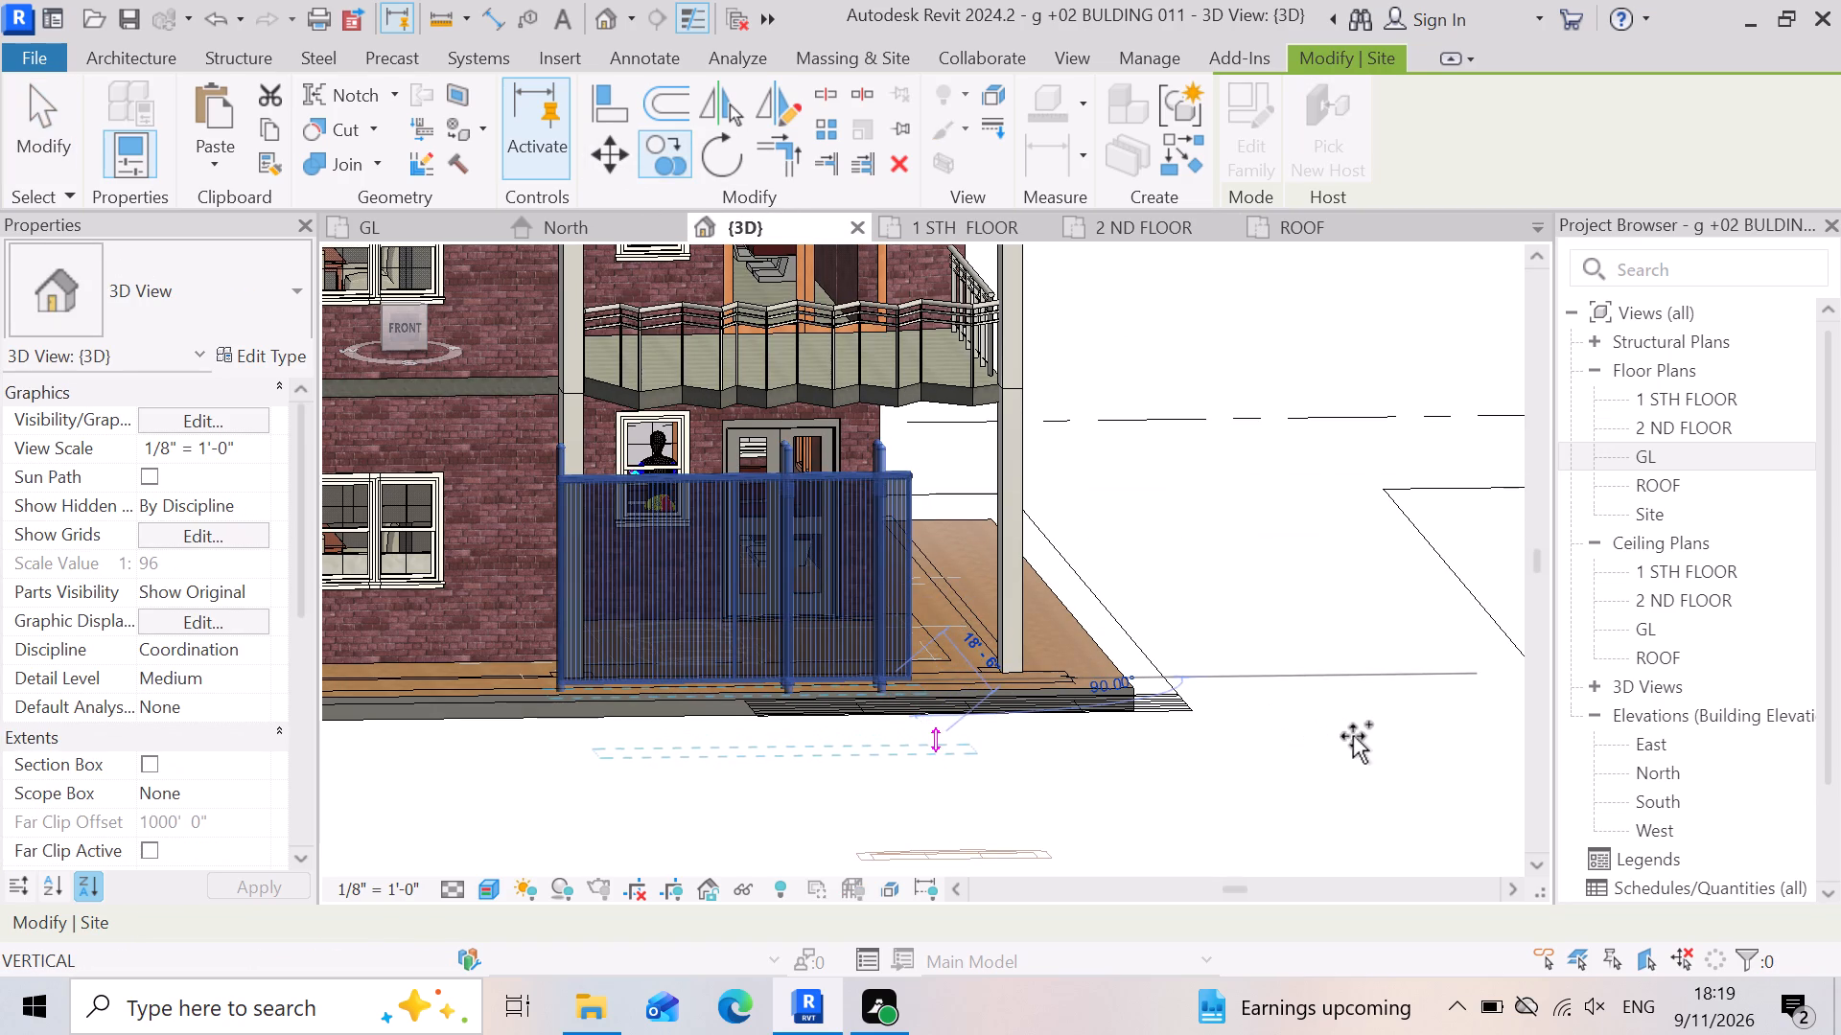
left_click(1323, 789)
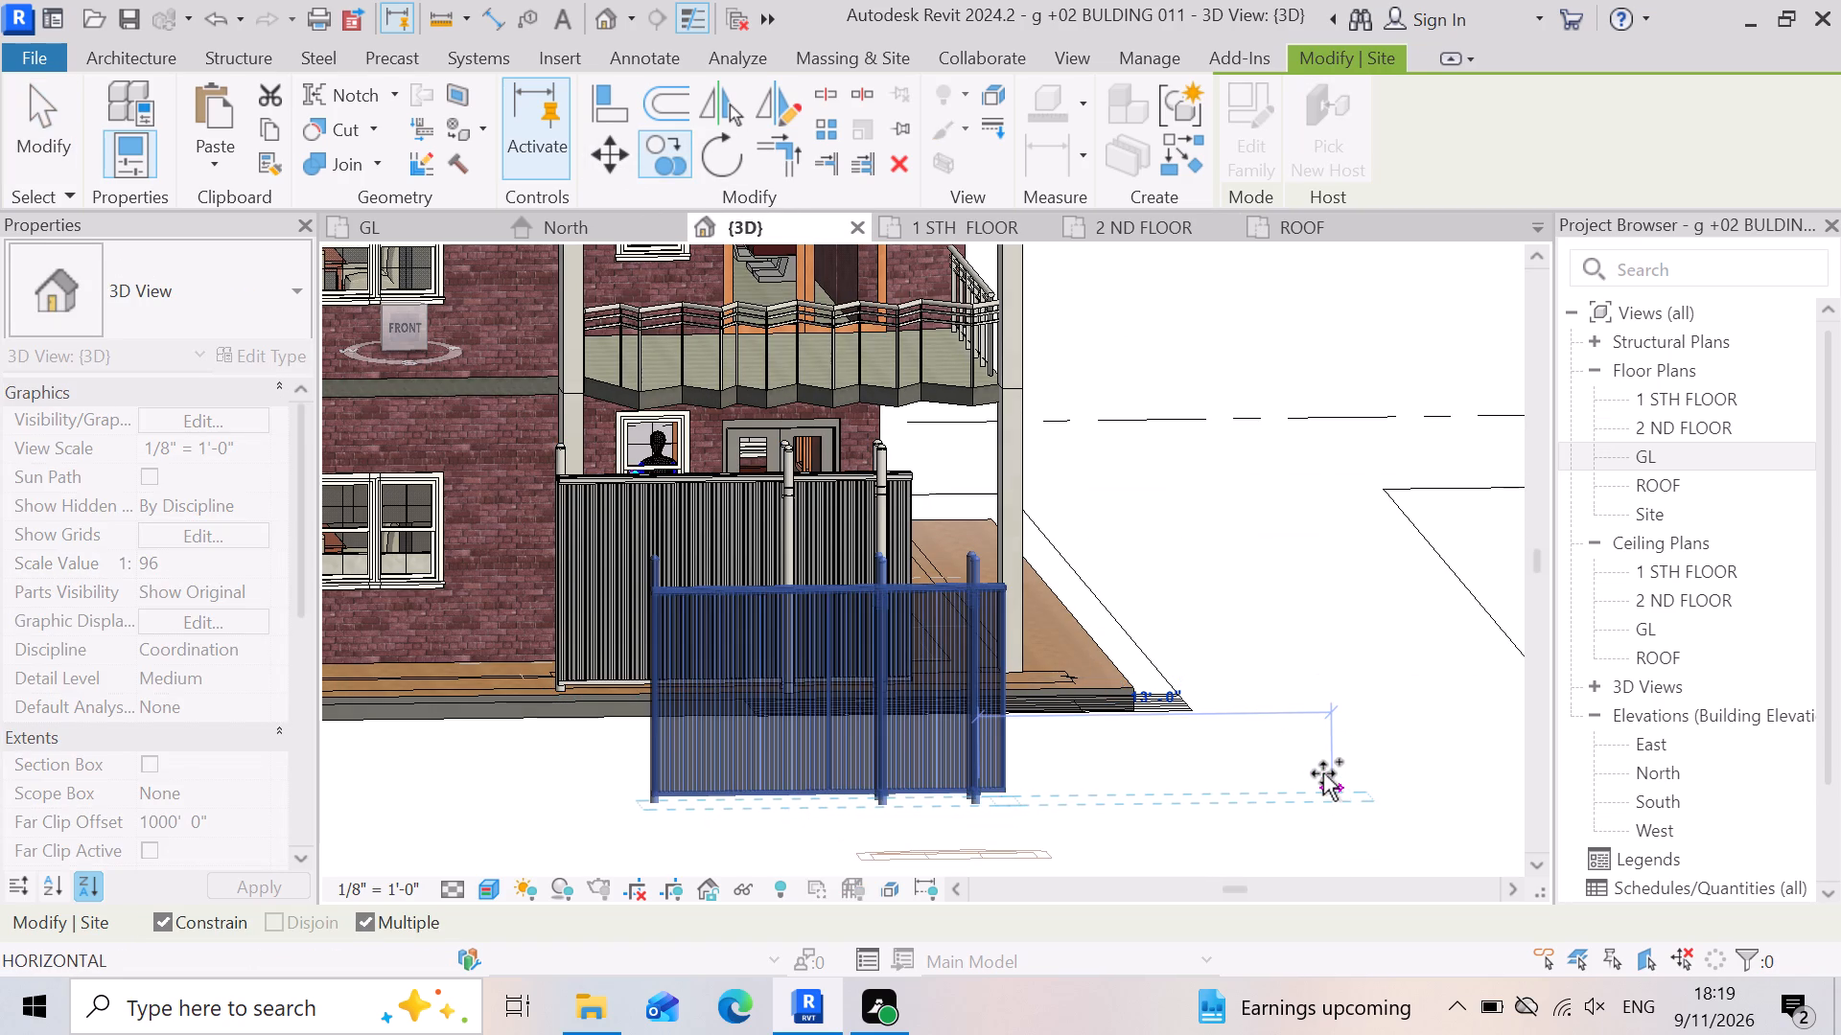
key("Escape")
scroll(797, 718, "up", 2)
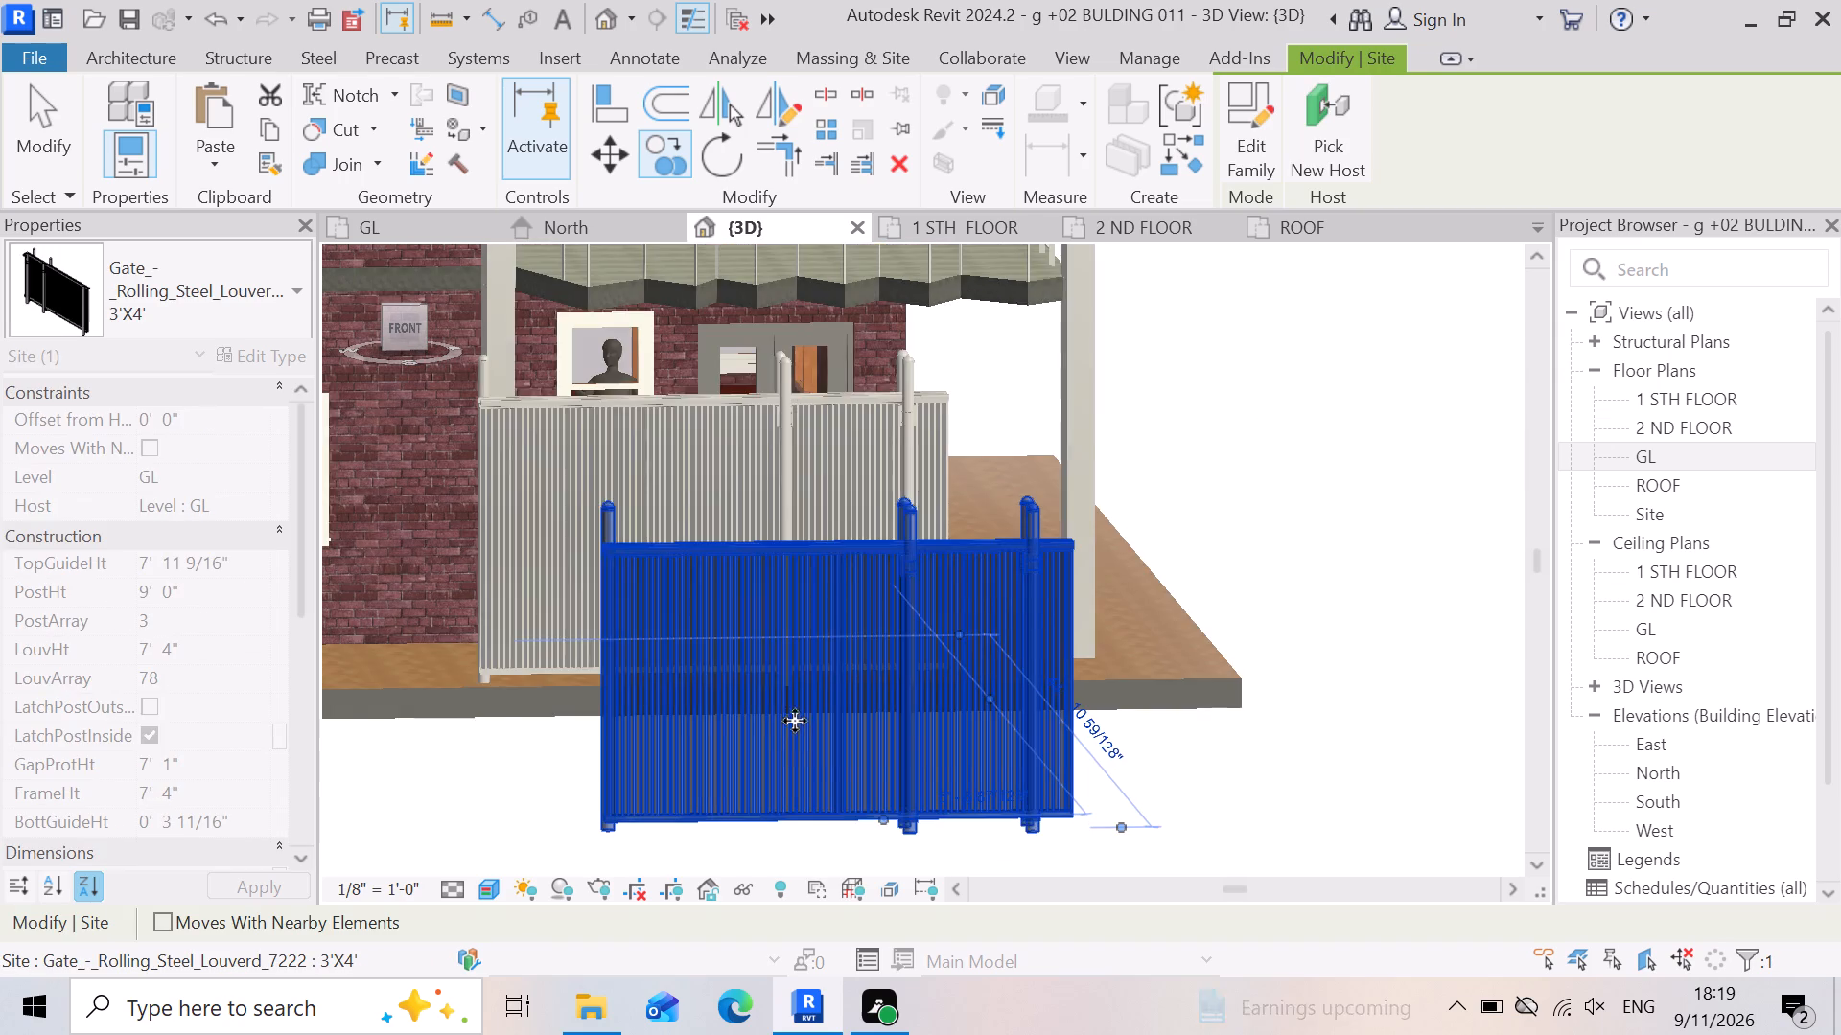
key("Escape")
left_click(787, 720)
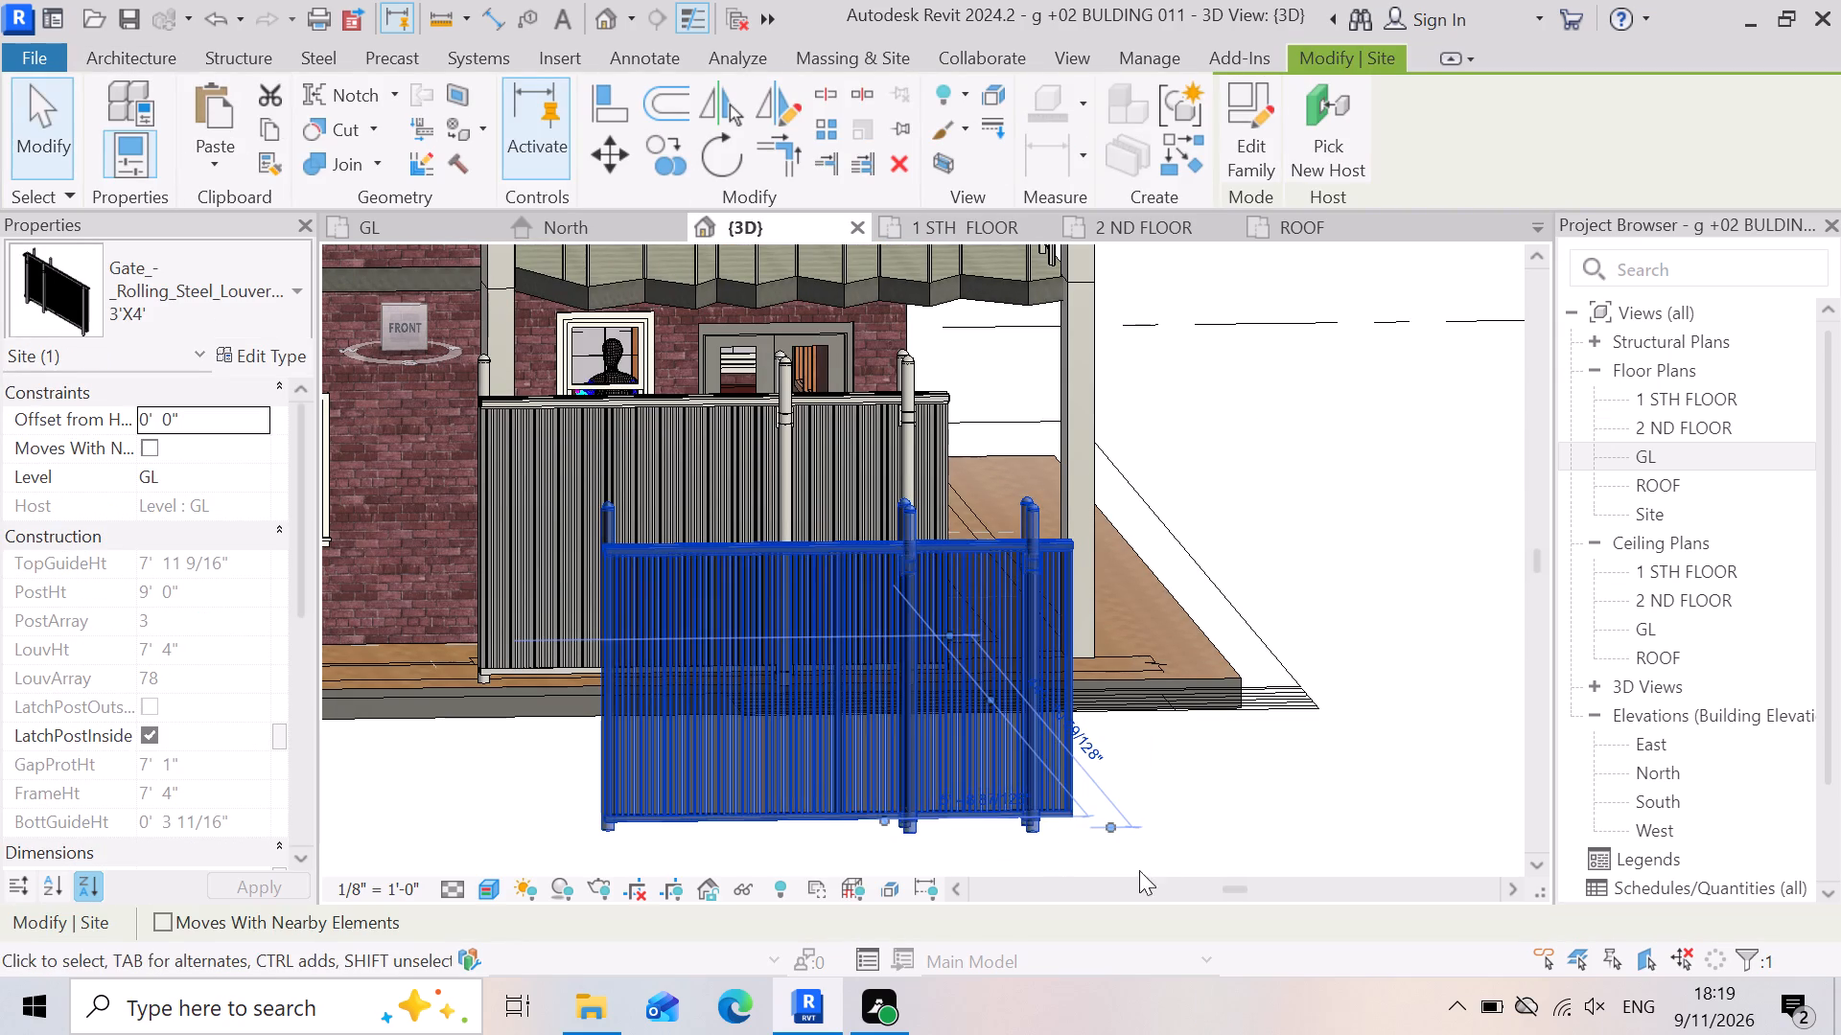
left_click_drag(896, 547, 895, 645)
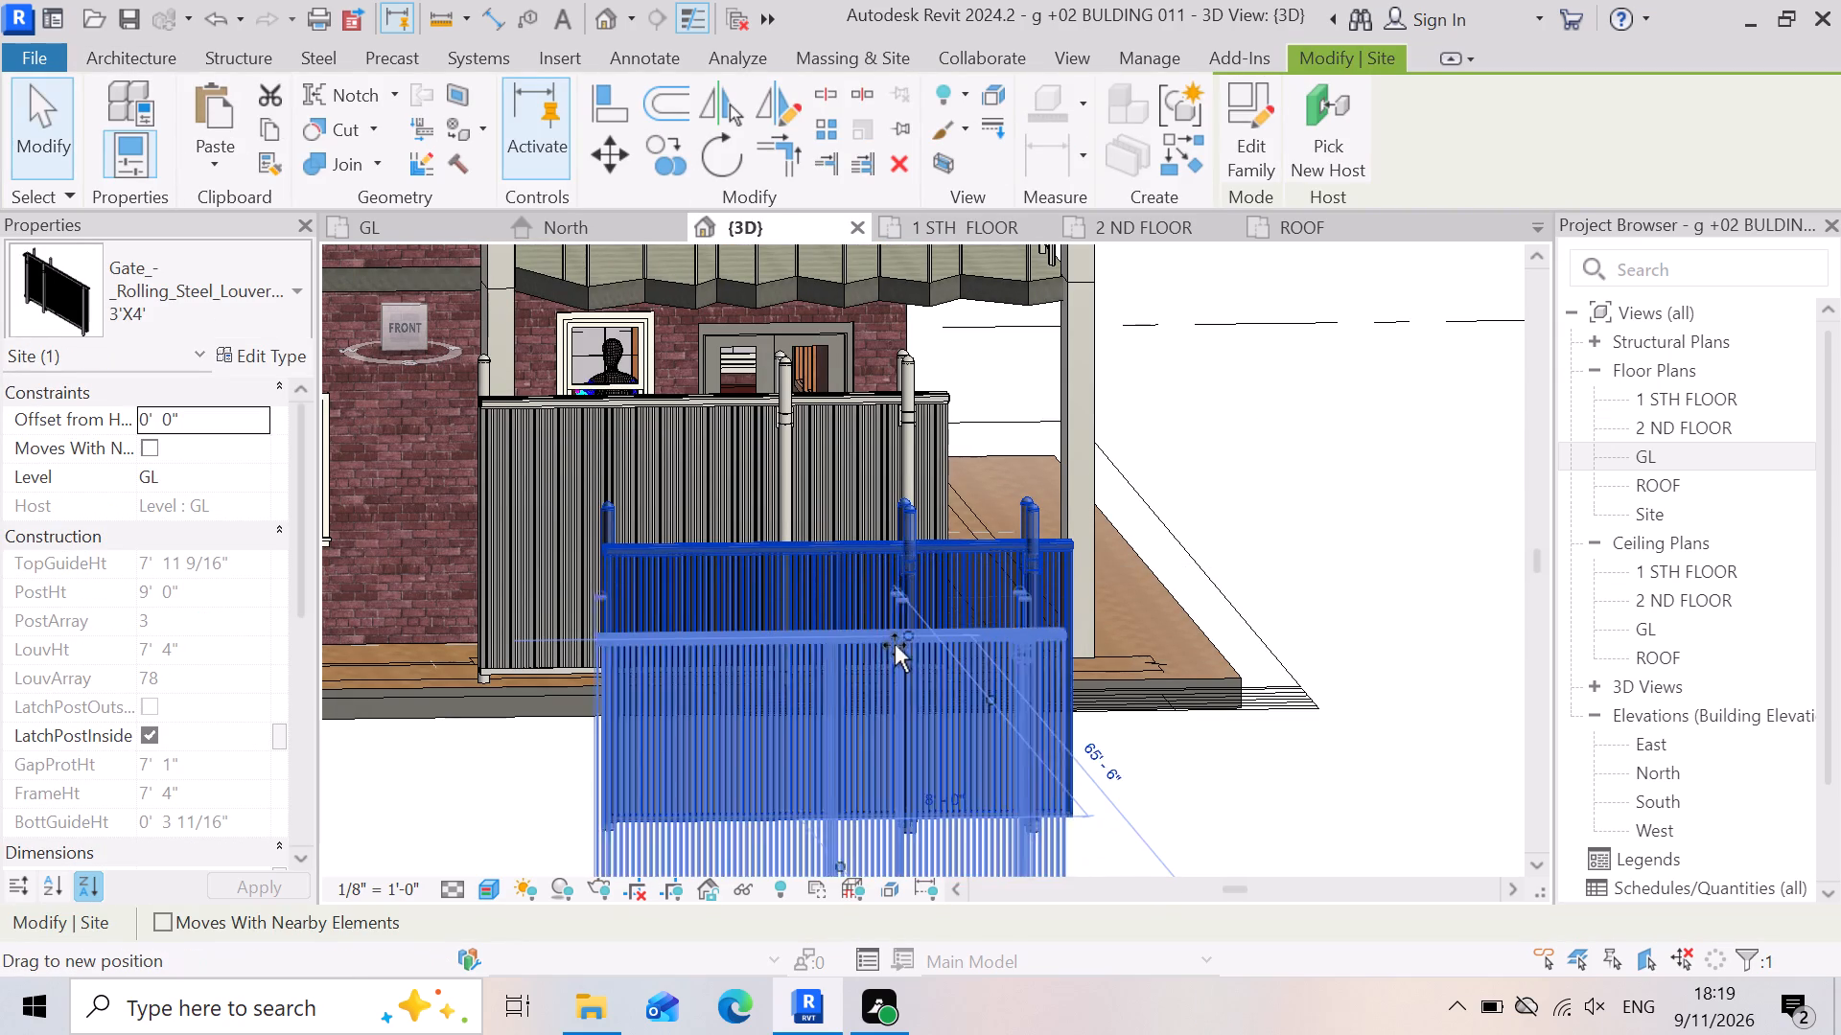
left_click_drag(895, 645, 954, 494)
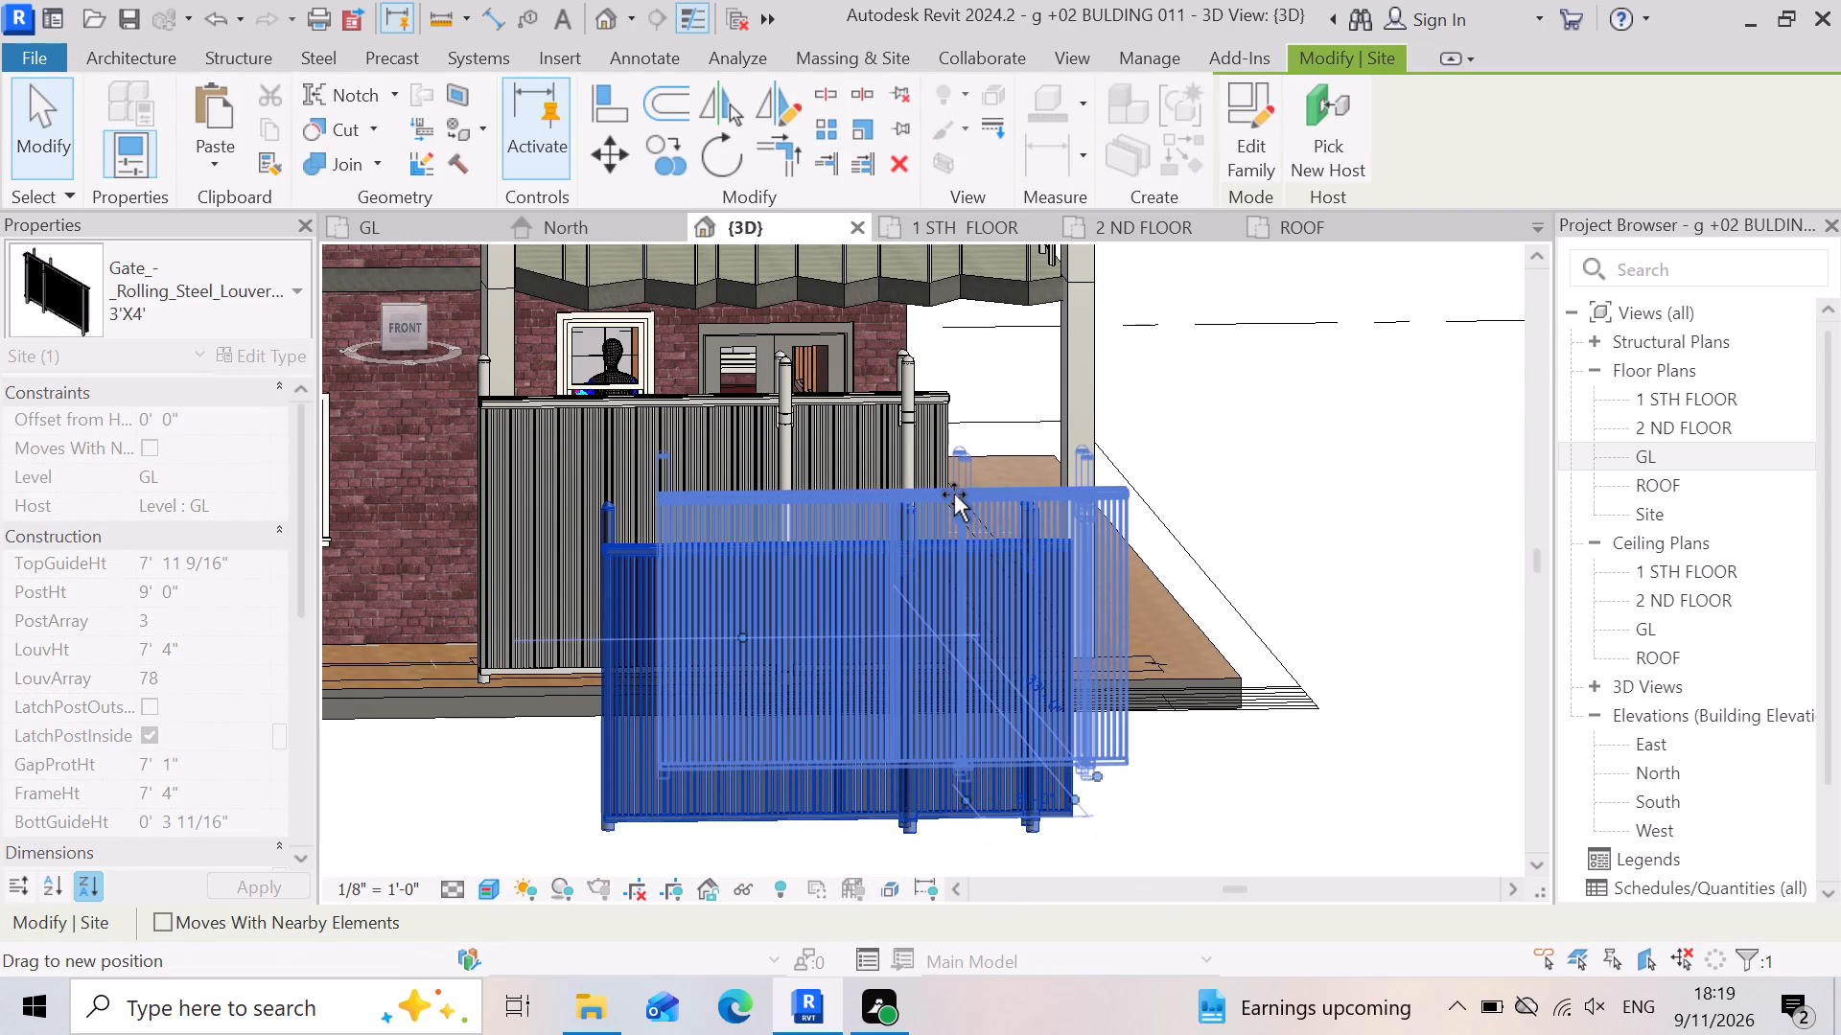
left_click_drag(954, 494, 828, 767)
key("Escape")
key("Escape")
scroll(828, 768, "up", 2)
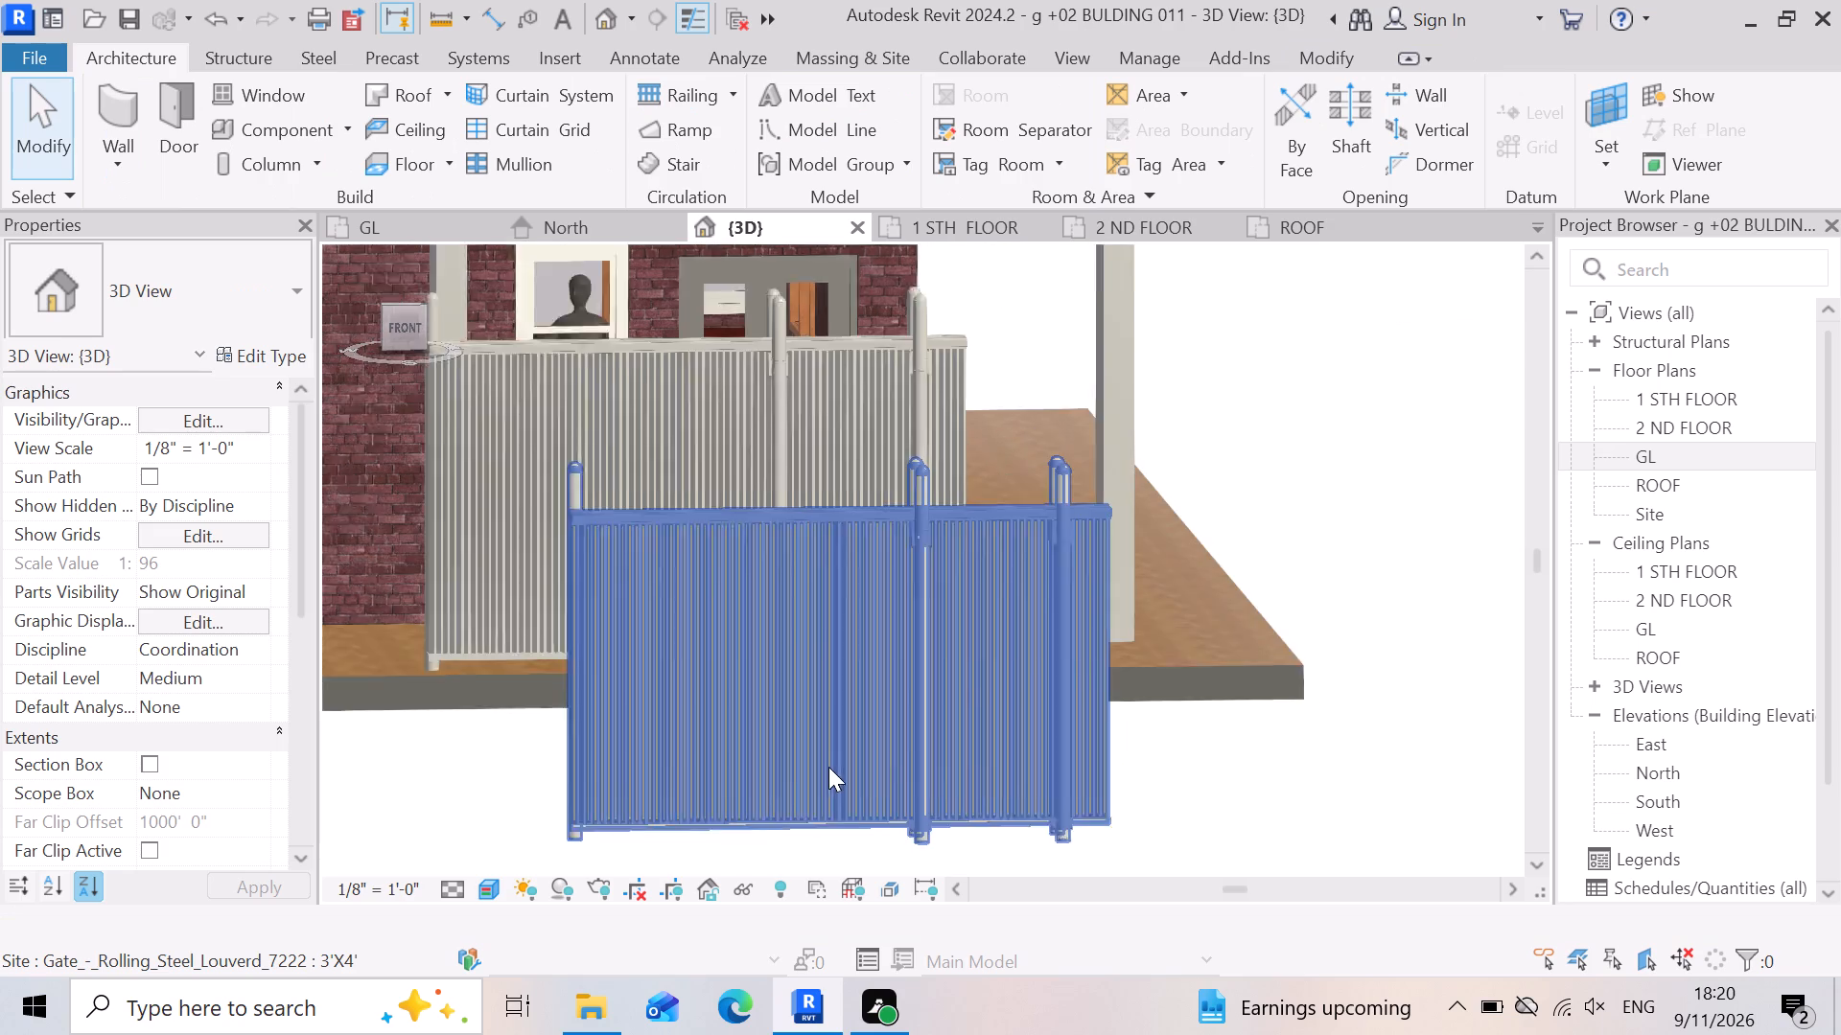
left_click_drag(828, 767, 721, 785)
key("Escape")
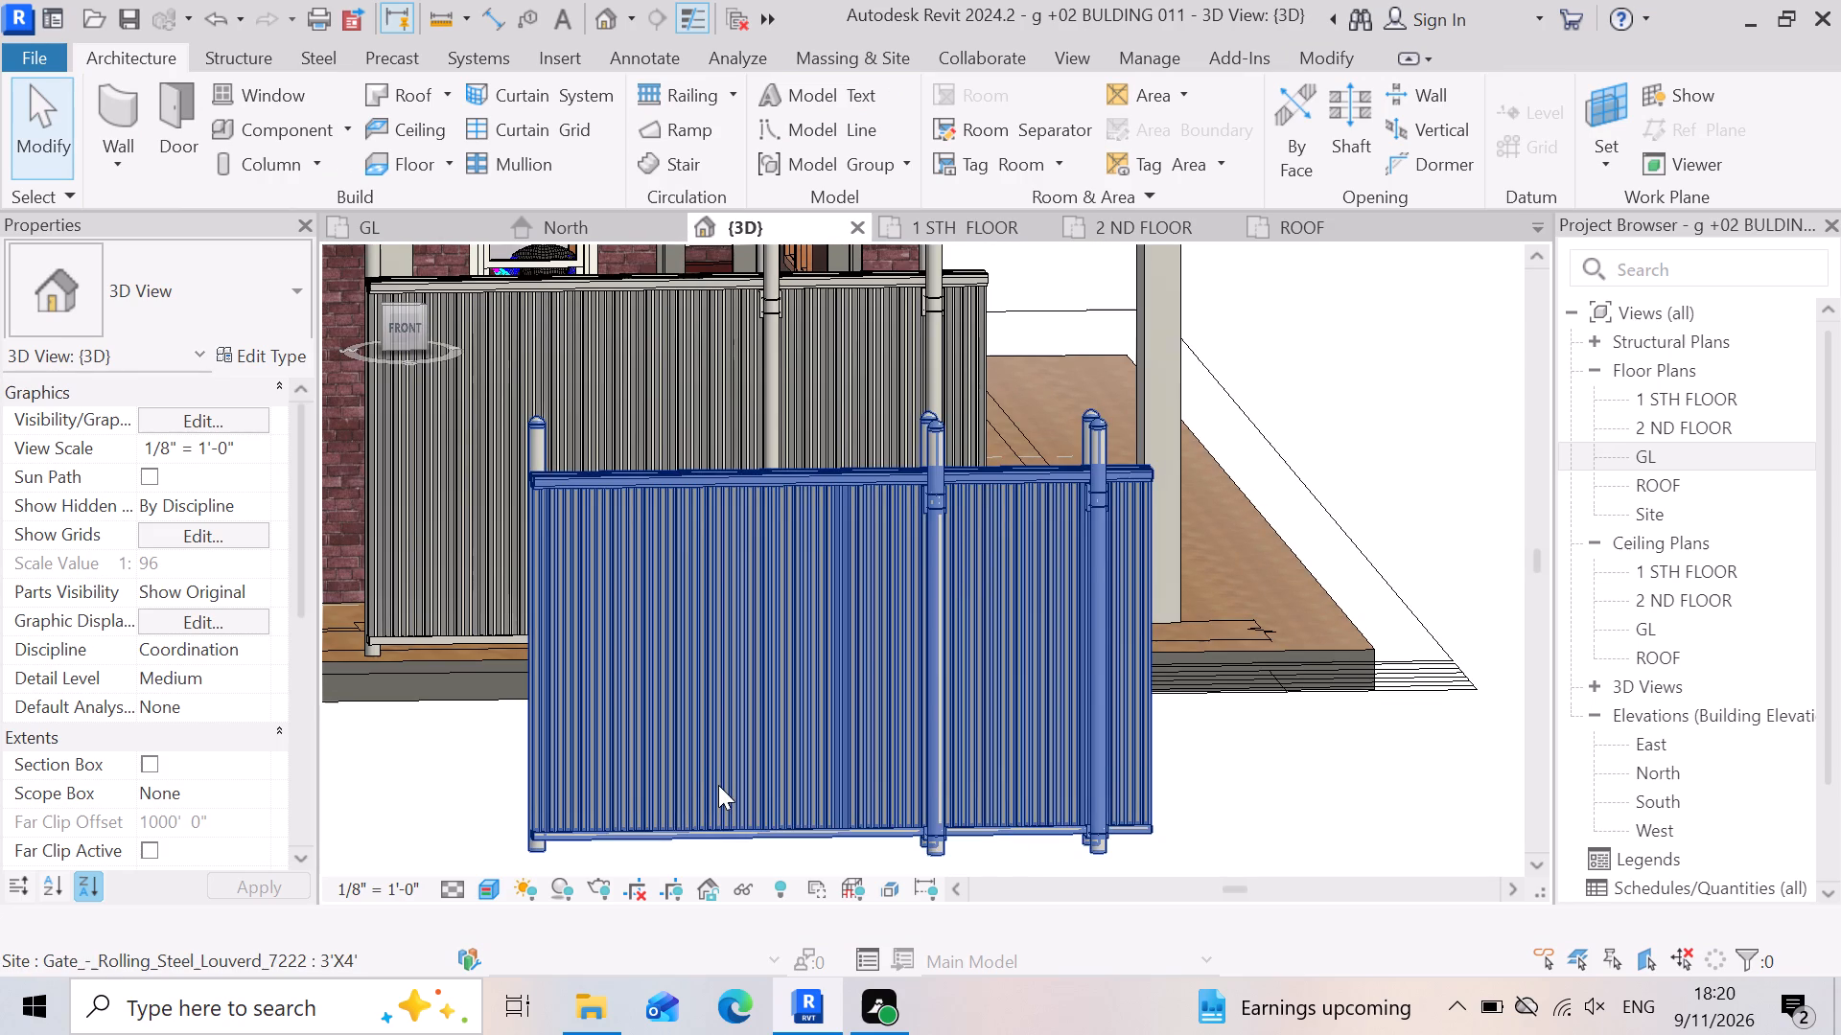
Delete the copied 3'X4' gate standing forward of the original, in front of the ground-floor slab.
scroll(914, 415, "up", 3)
scroll(1079, 577, "down", 7)
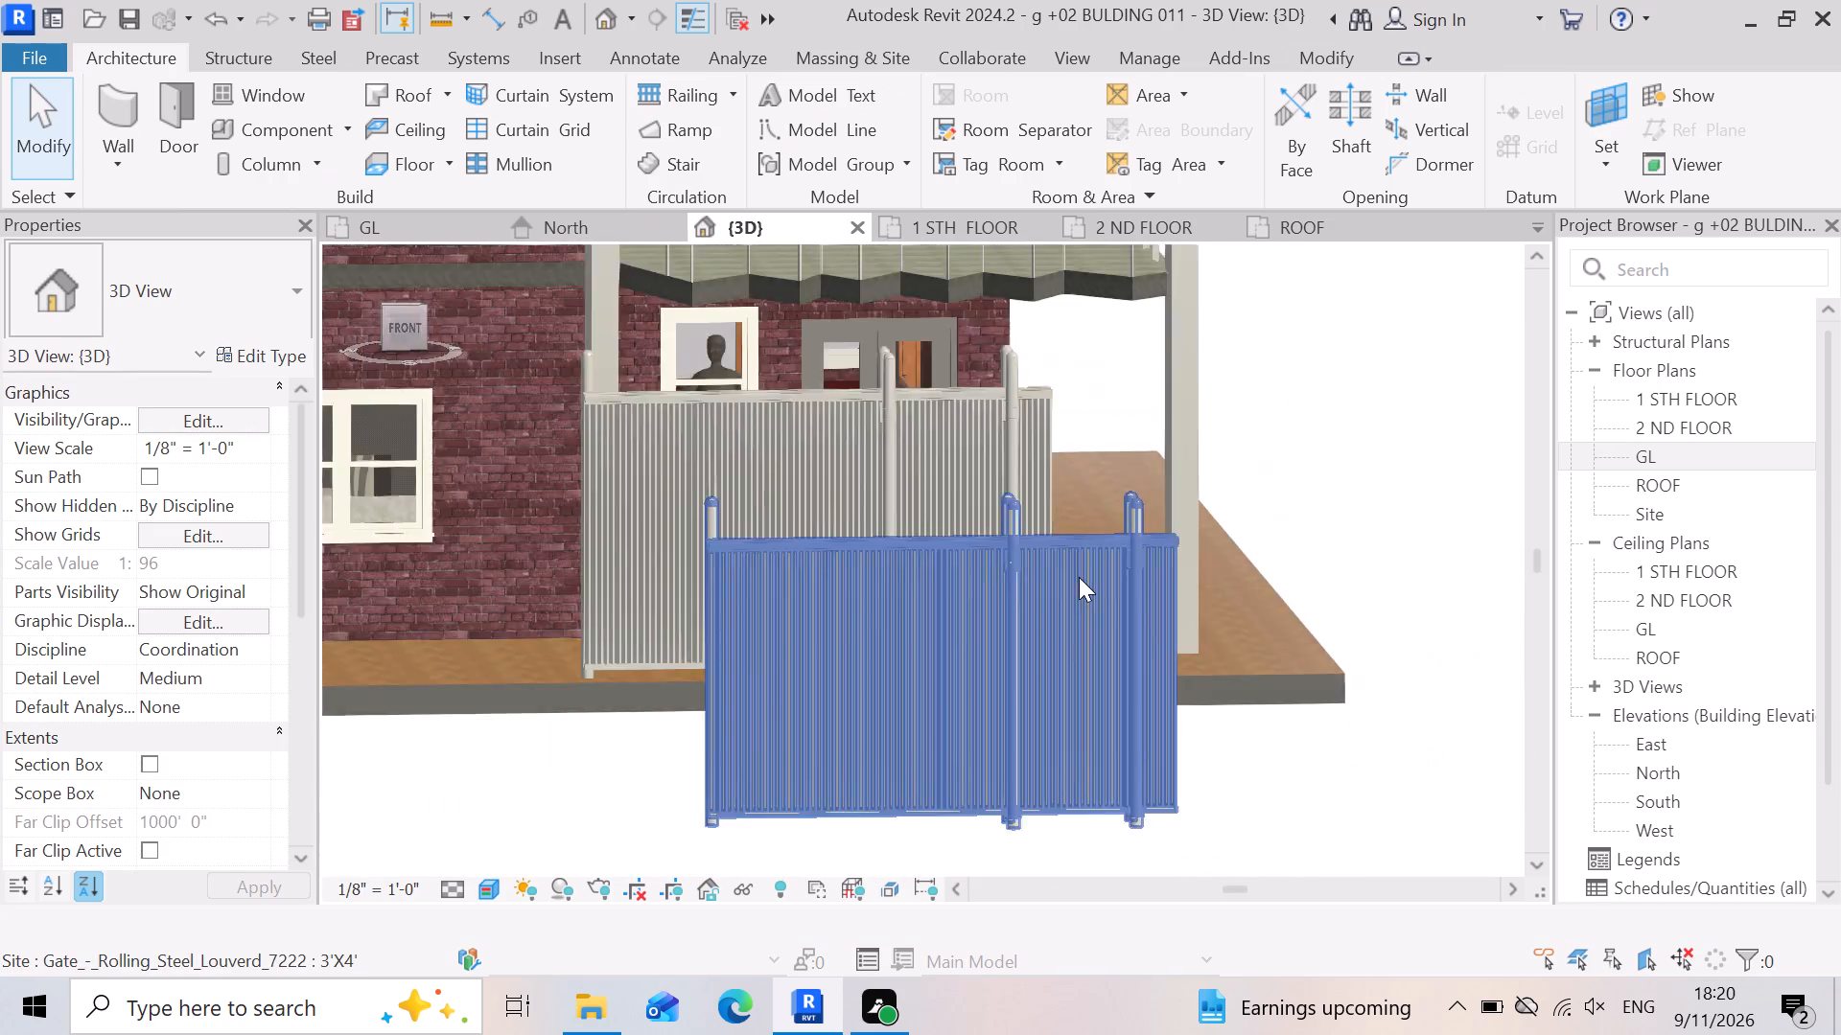
scroll(1079, 577, "down", 3)
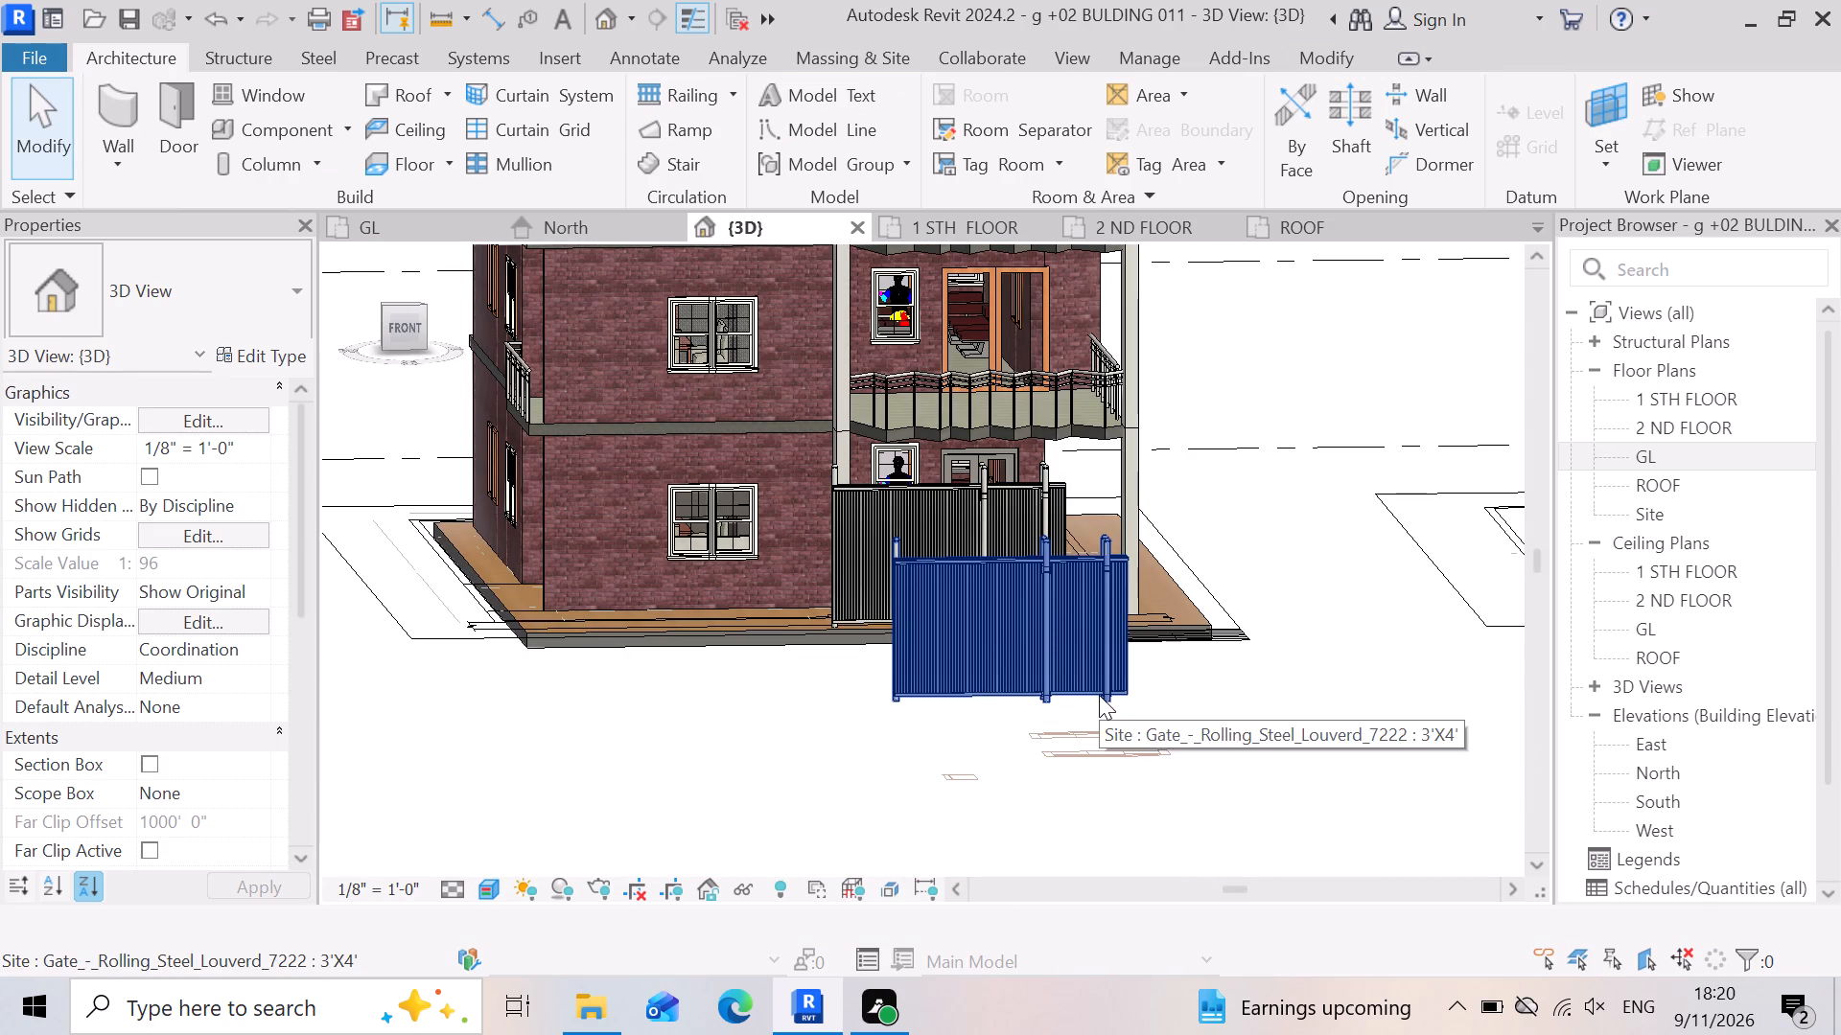
key("Escape")
left_click(1027, 655)
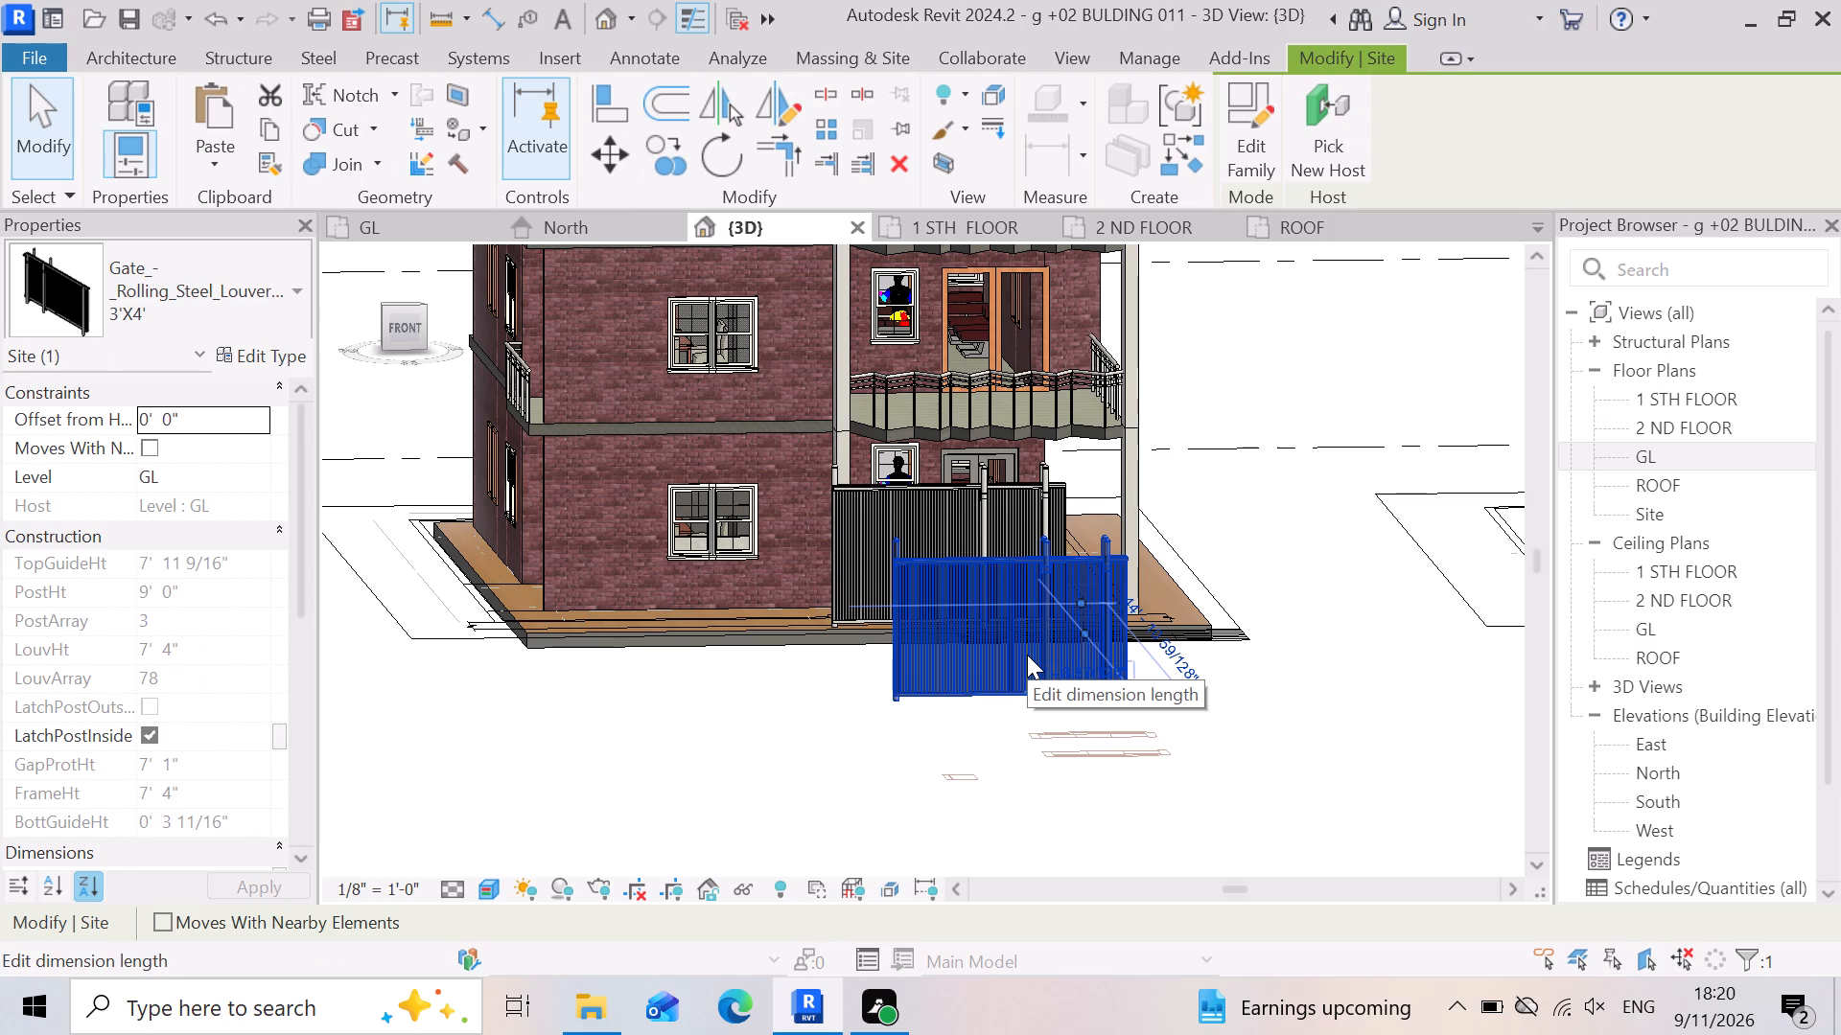
key("Delete")
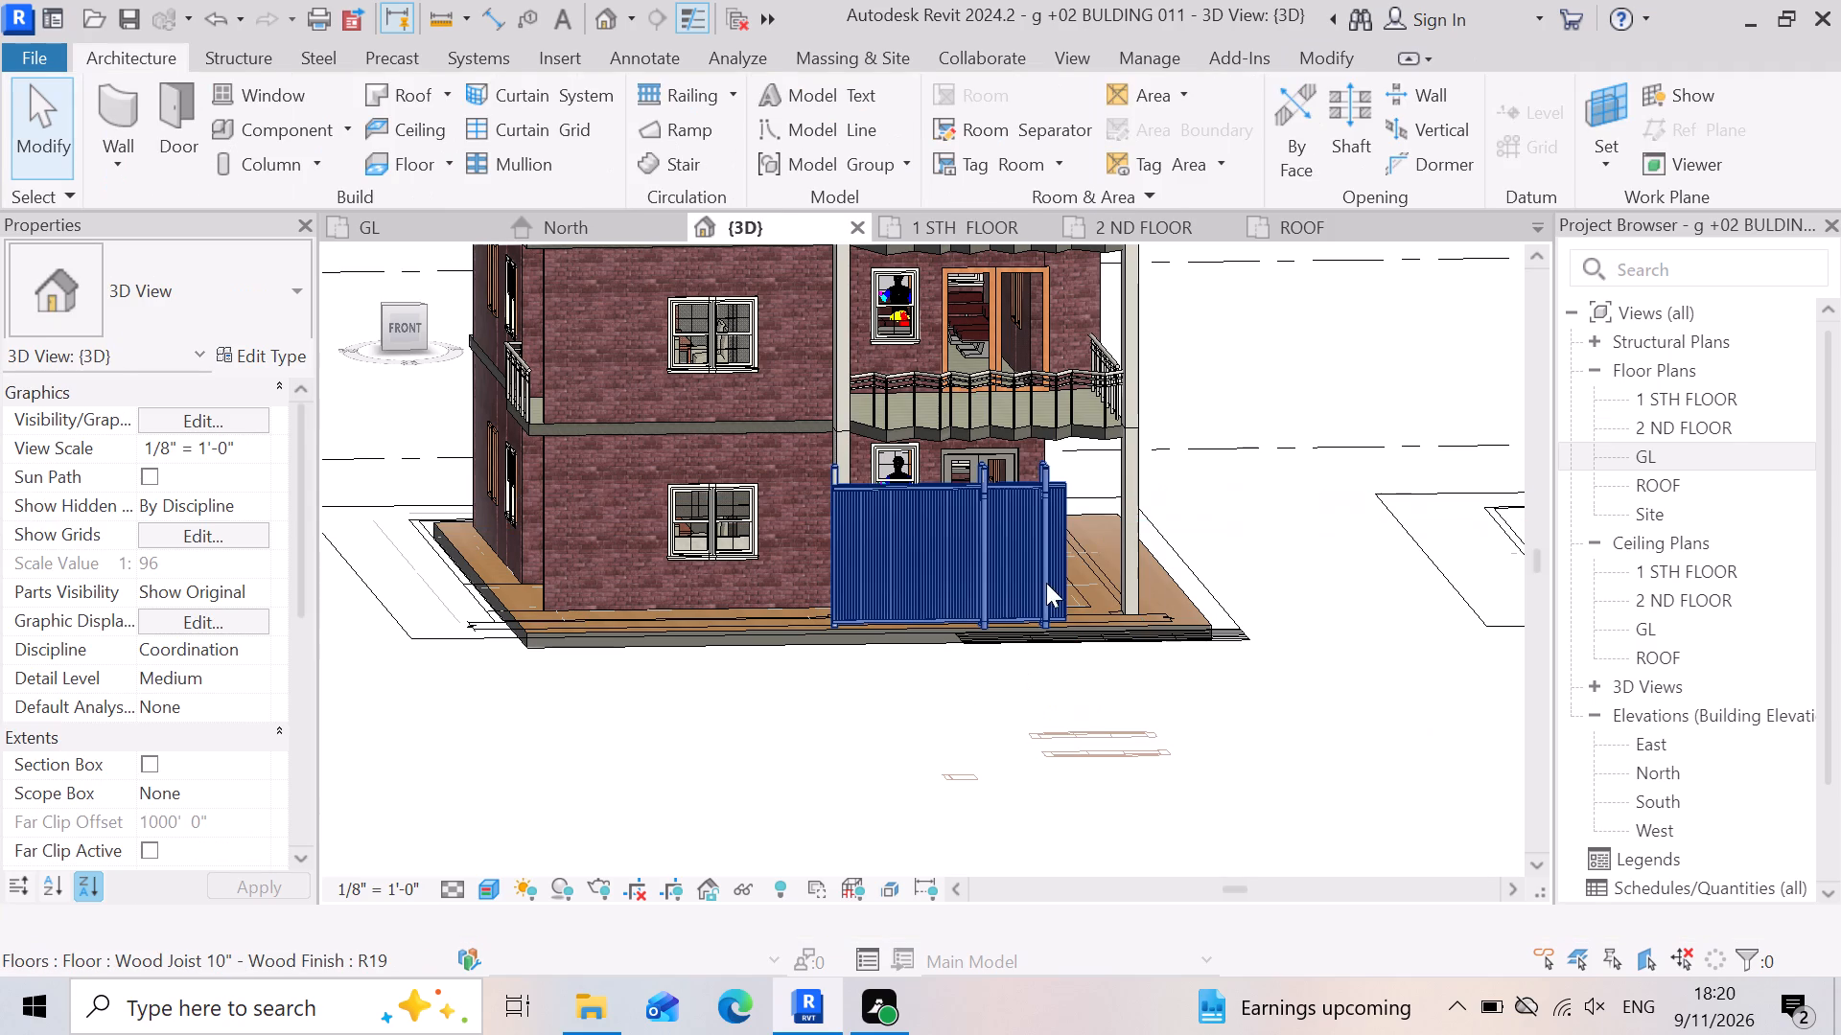
Select the remaining 3'X4' gate in front of the ground-floor entrance and check its type properties.
left_click(1027, 601)
scroll(1027, 601, "up", 4)
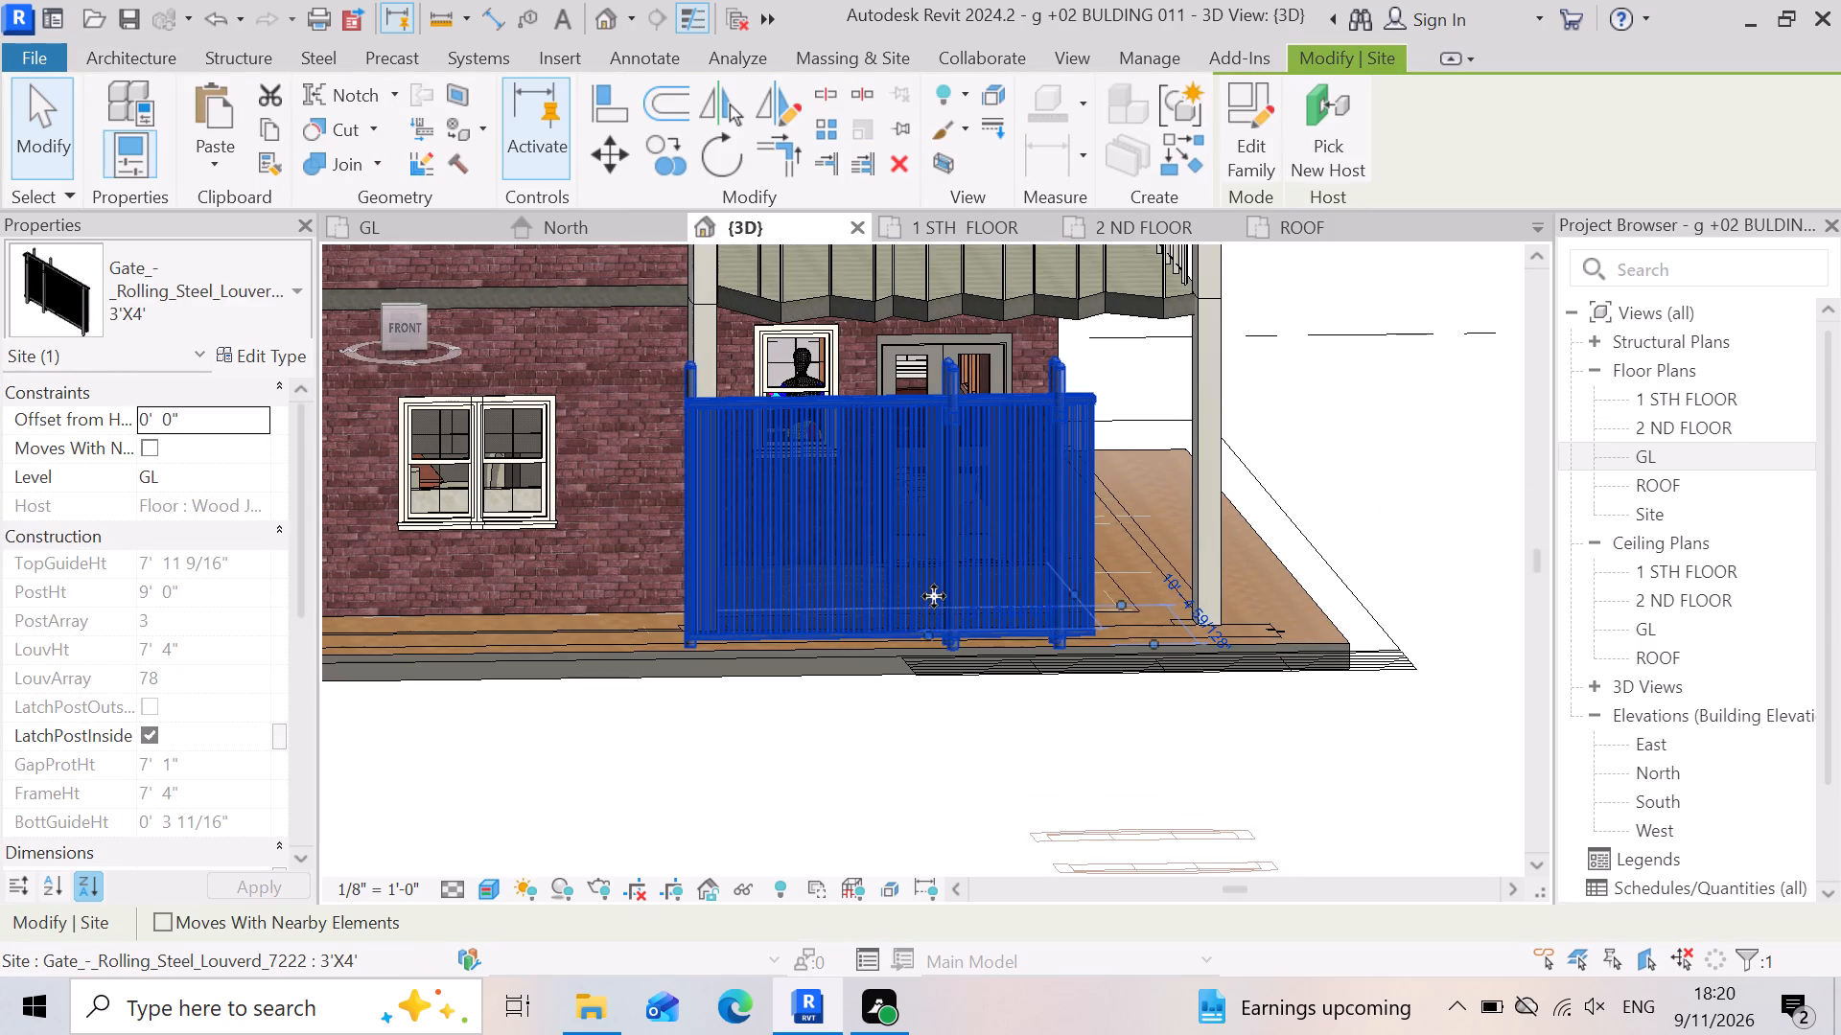
left_click(268, 364)
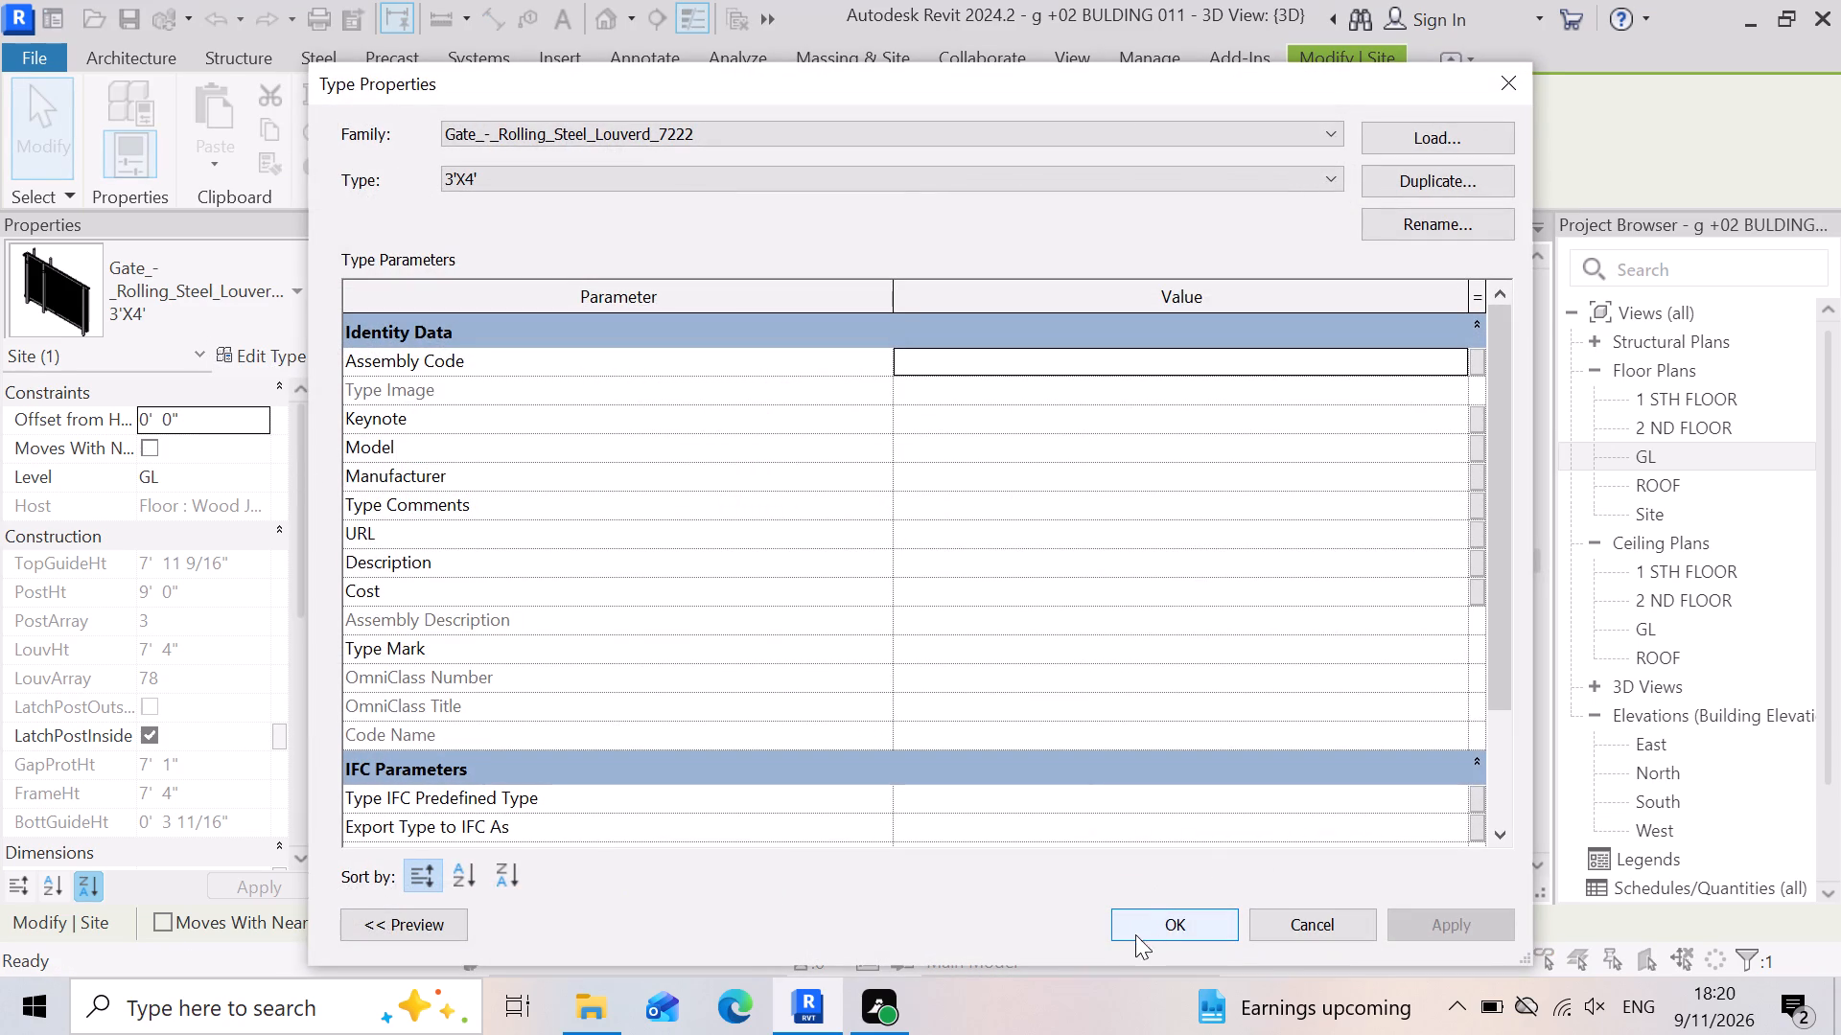
left_click(228, 425)
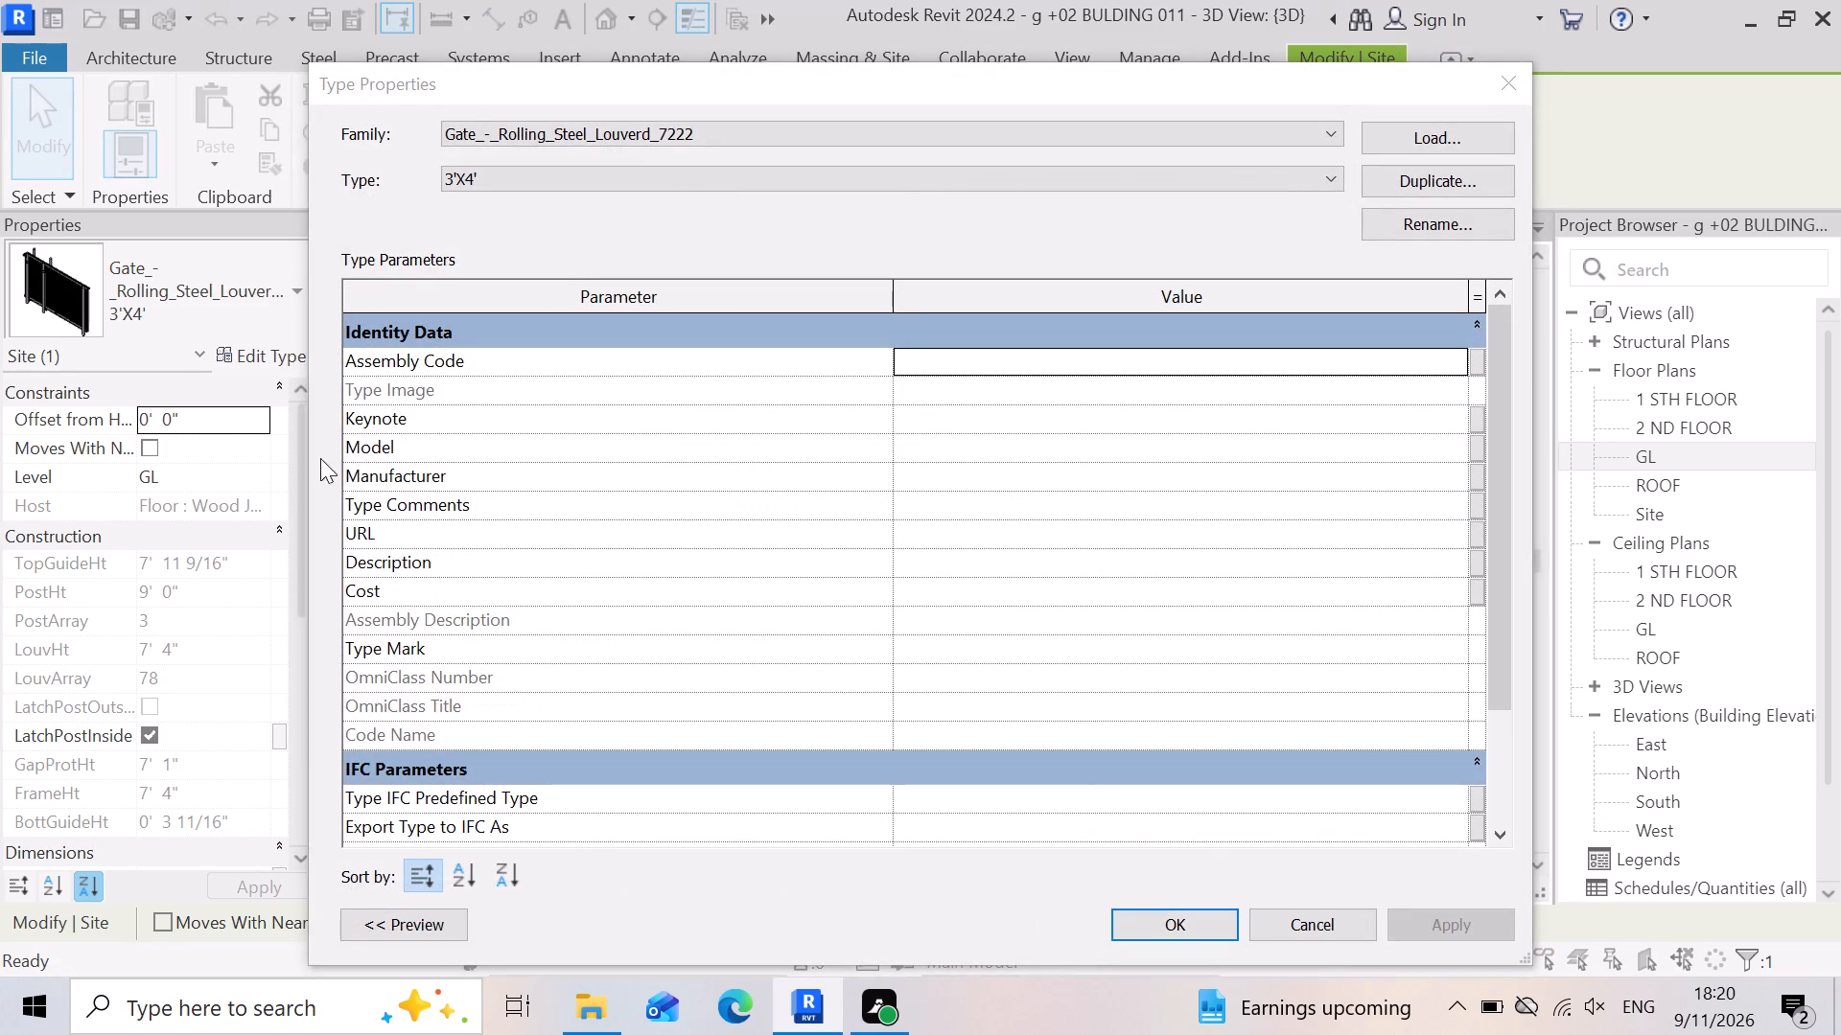
left_click(1351, 931)
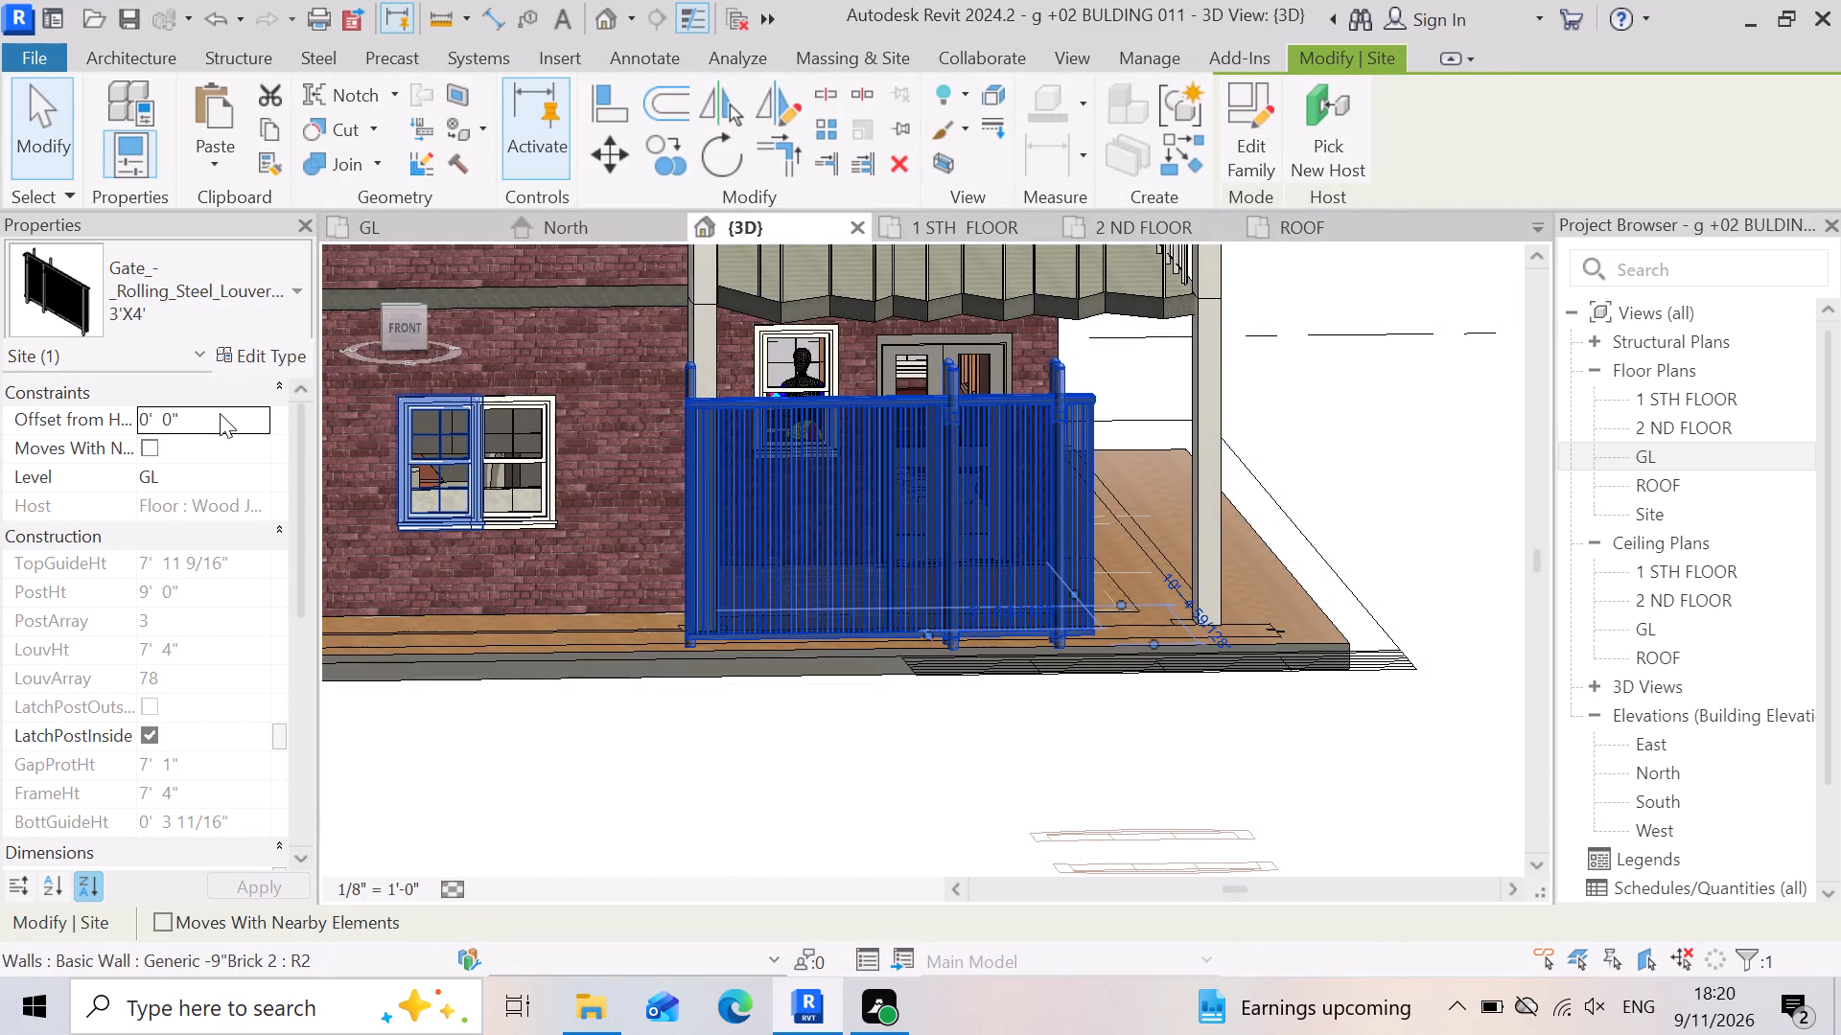
Set the selected gate's offset from its host to 3' and apply it.
left_click(213, 426)
key("3")
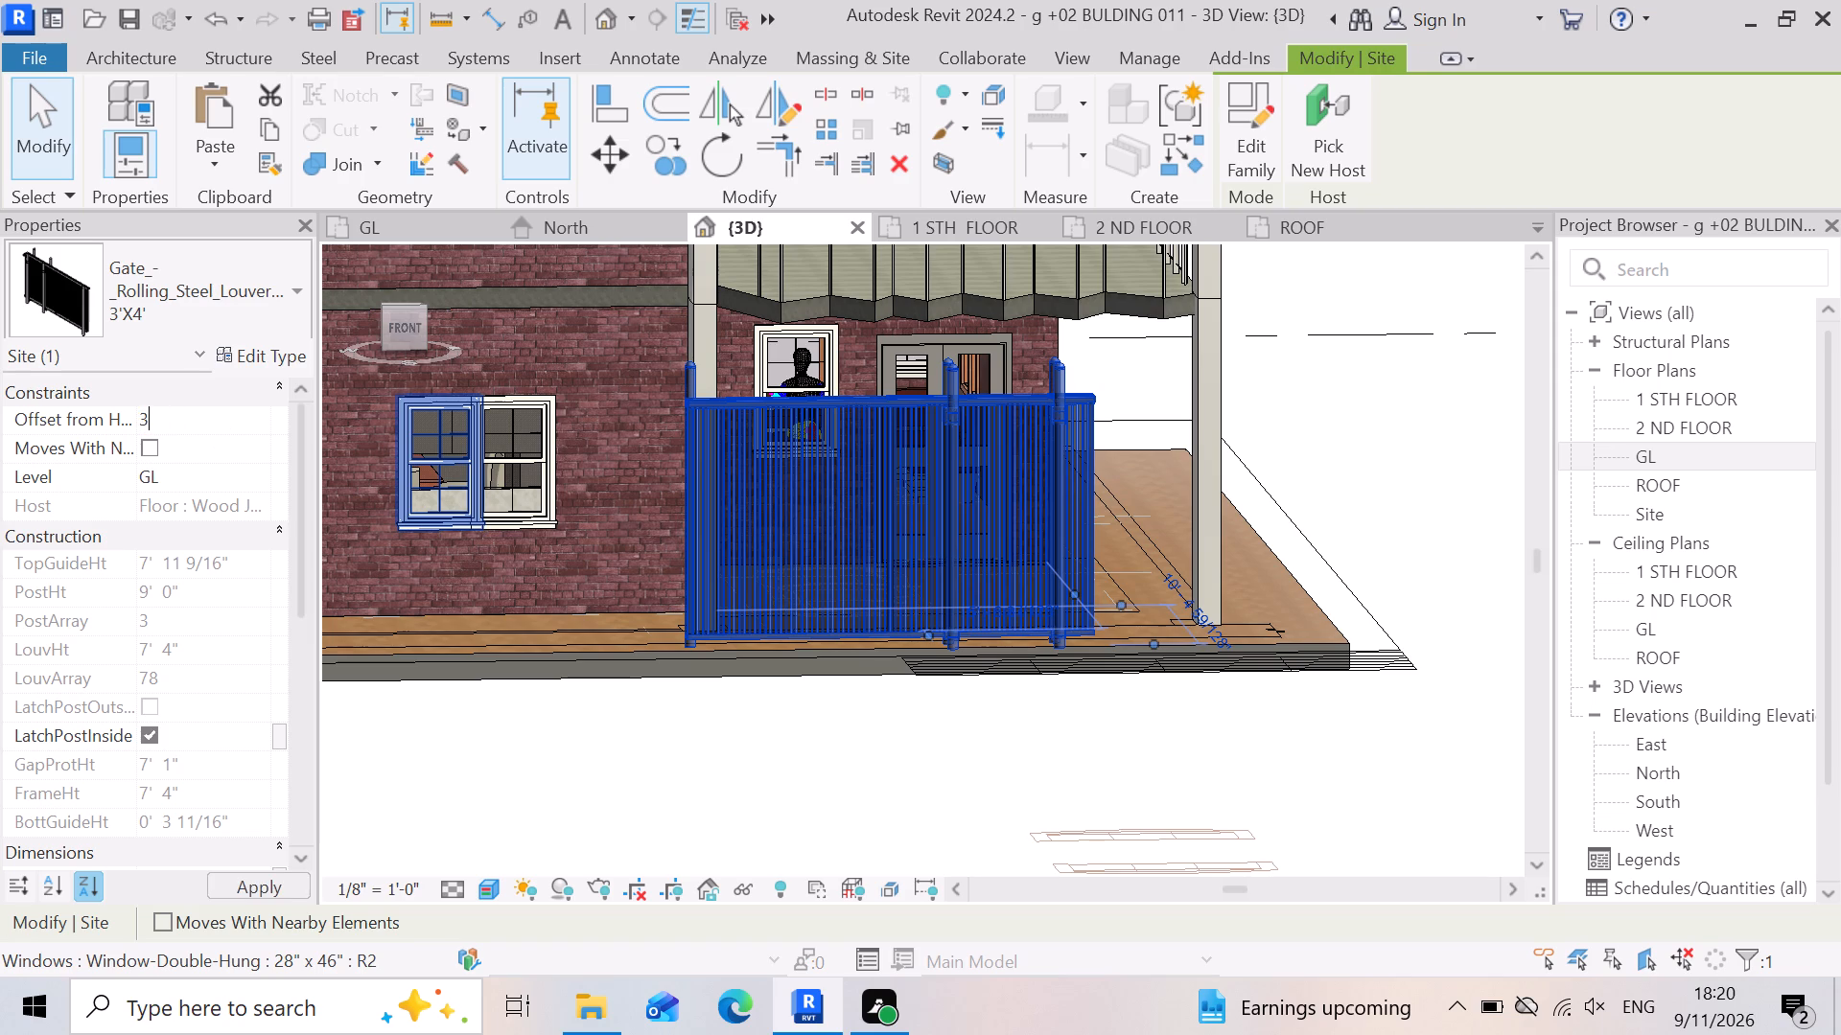
key("apostrophe")
key("Return")
left_click(267, 901)
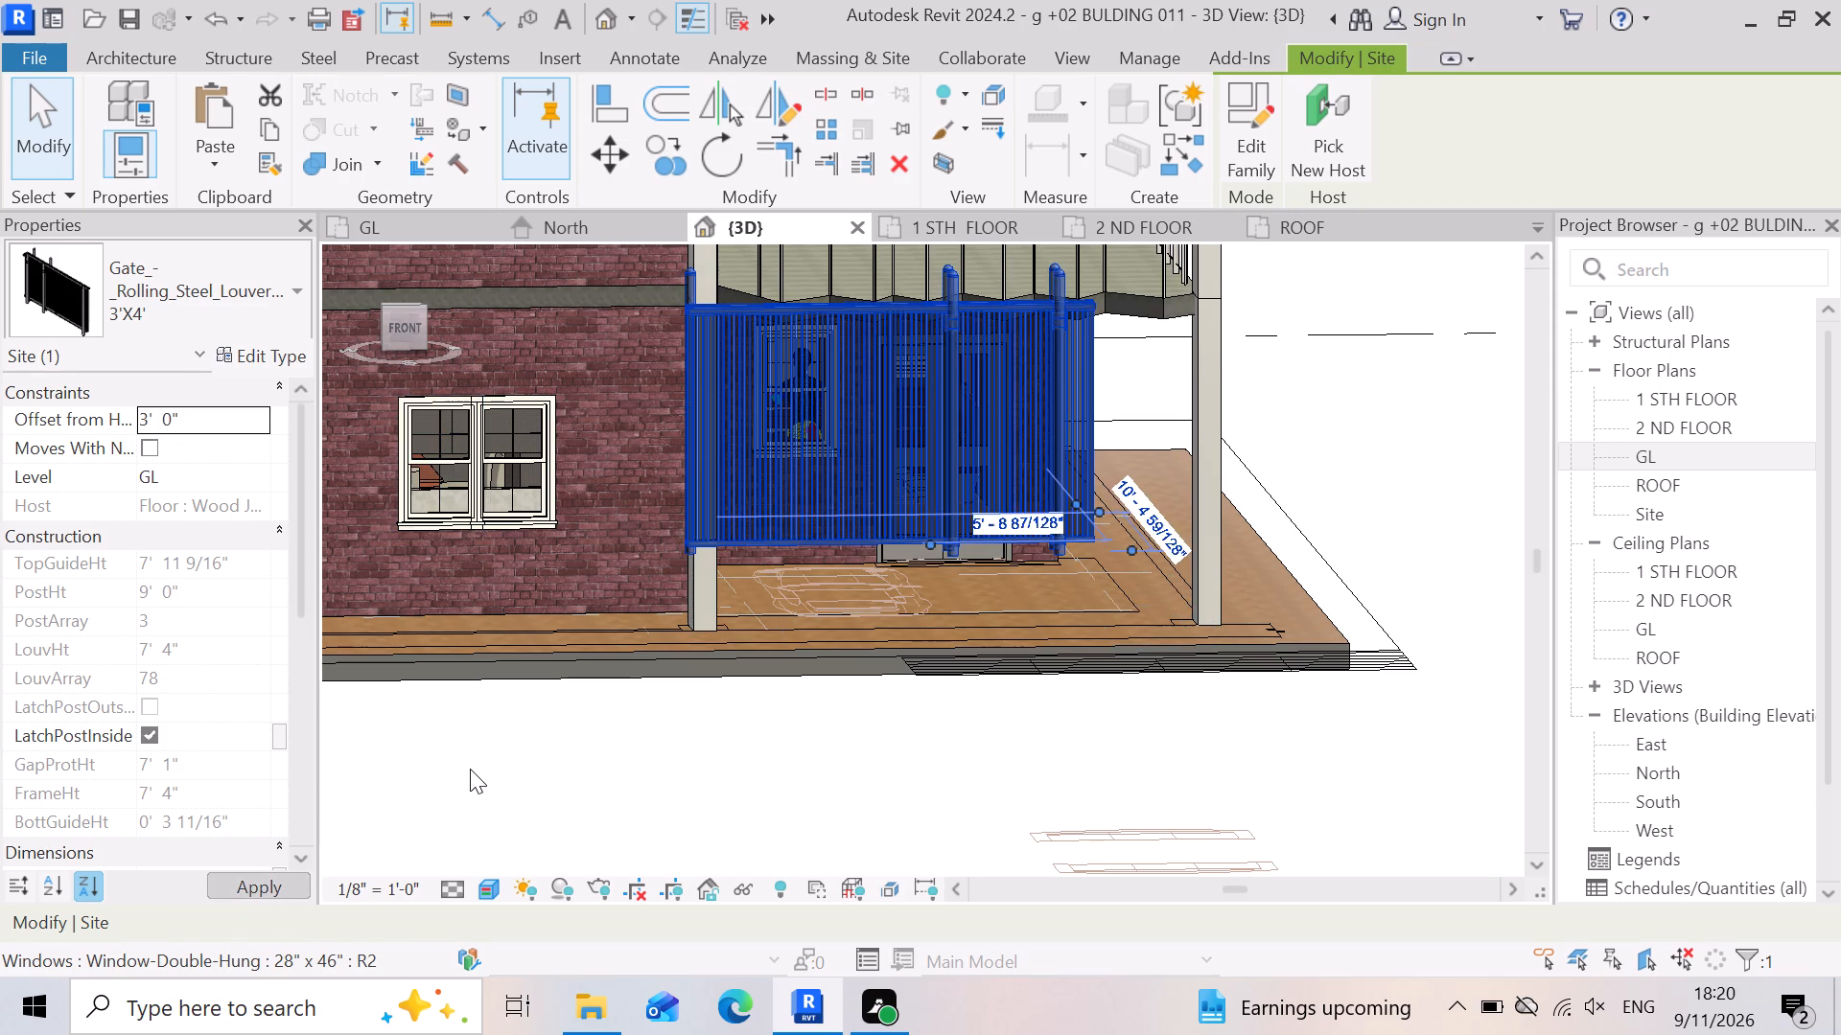
Move the raised gate forward from the porch column line to the front edge of the ground-floor slab.
scroll(913, 774, "down", 4)
left_click(1019, 809)
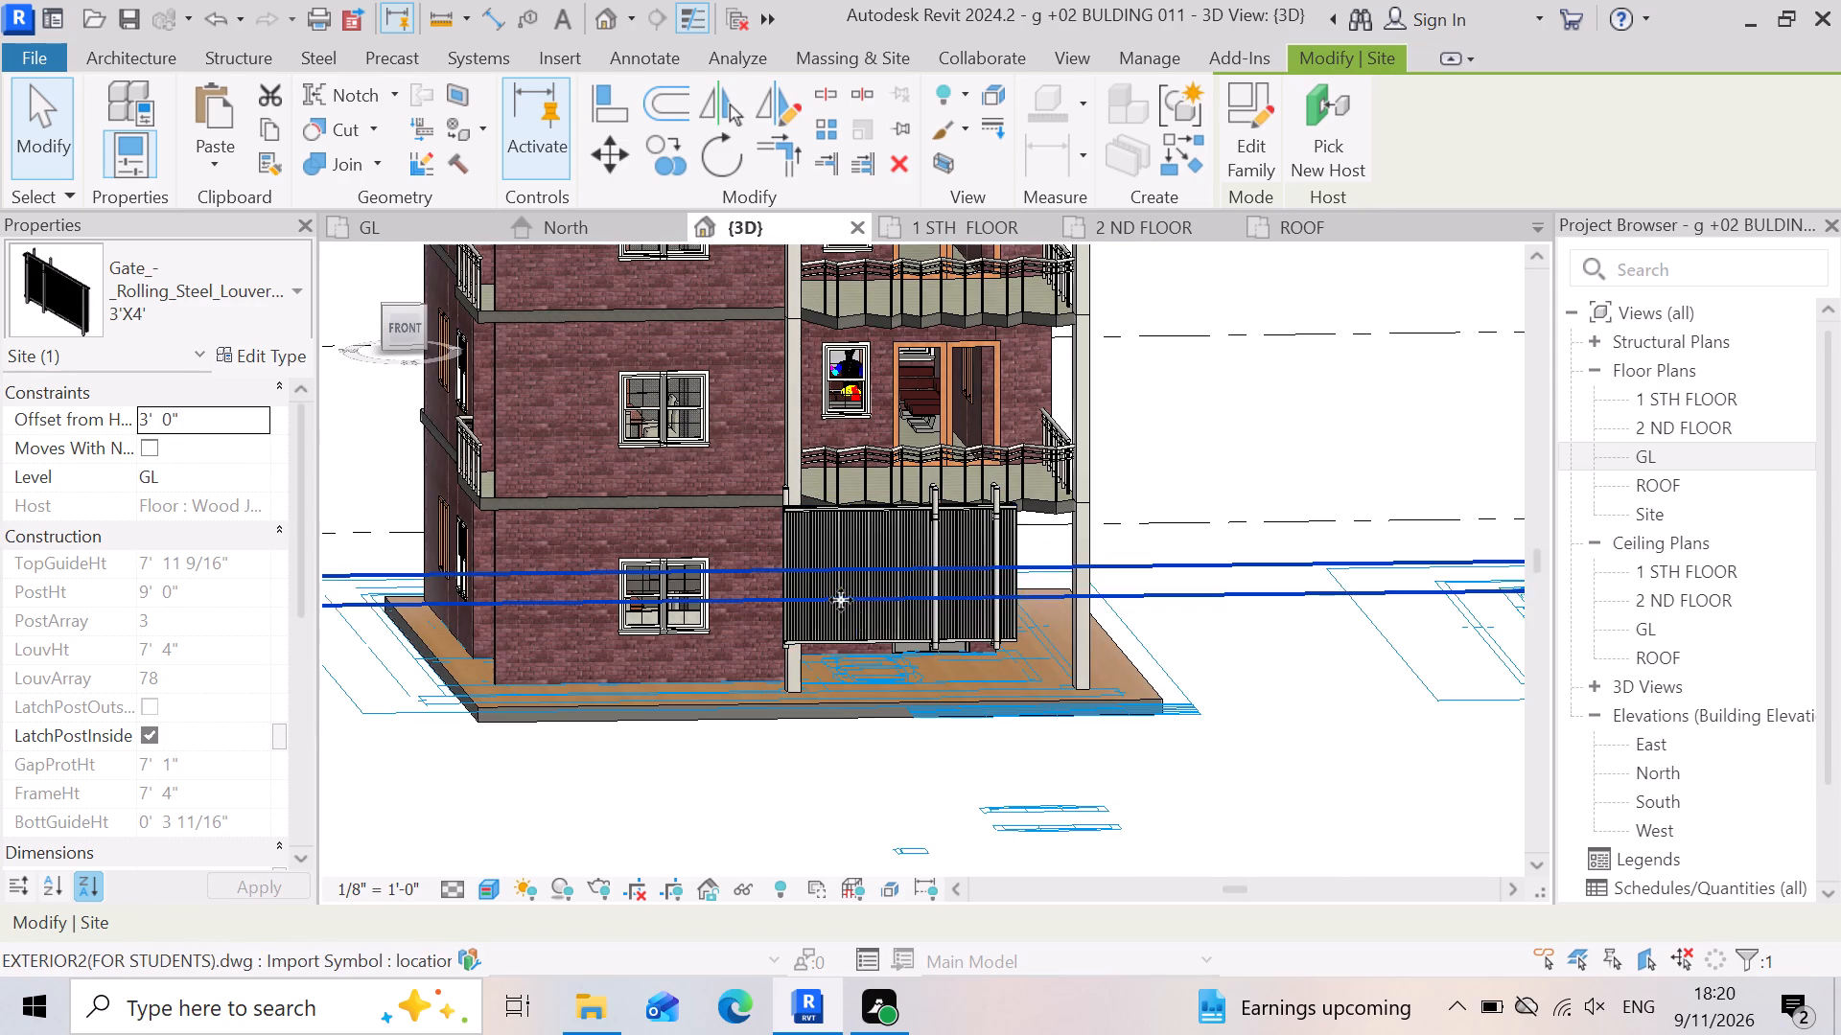
left_click(873, 598)
scroll(931, 699, "up", 3)
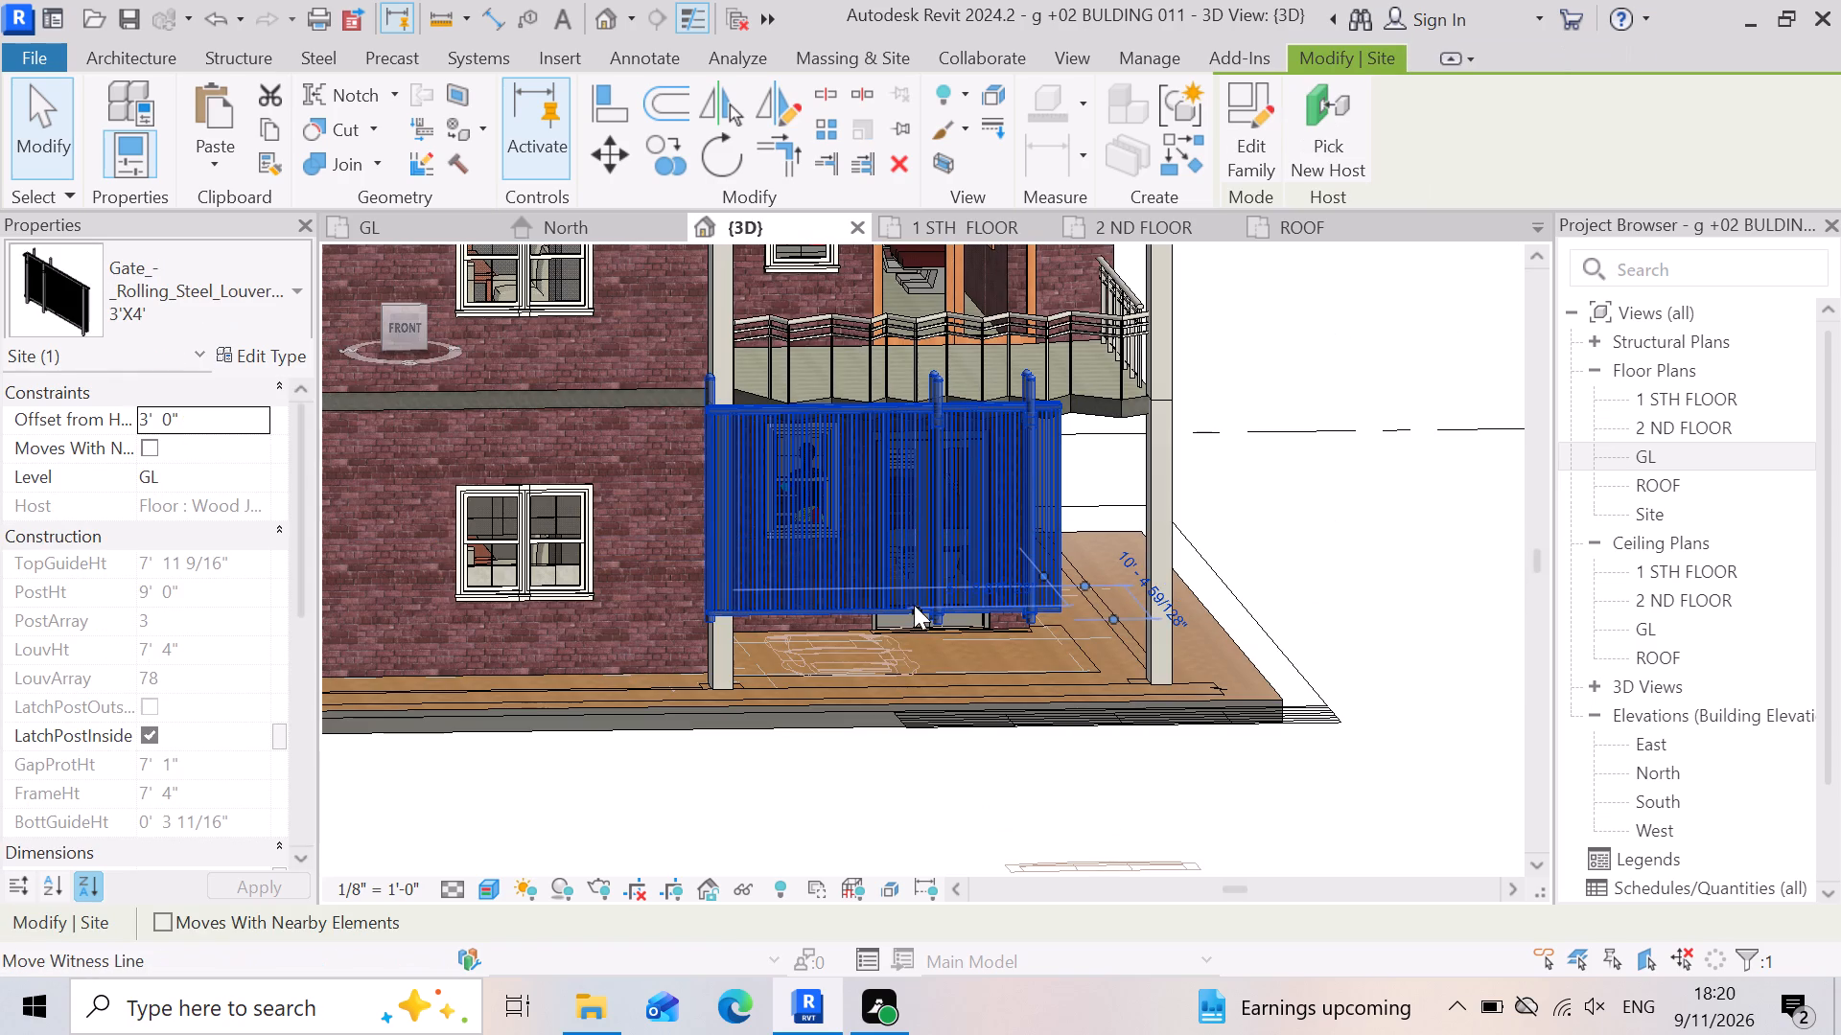
left_click_drag(914, 605, 941, 698)
left_click(860, 526)
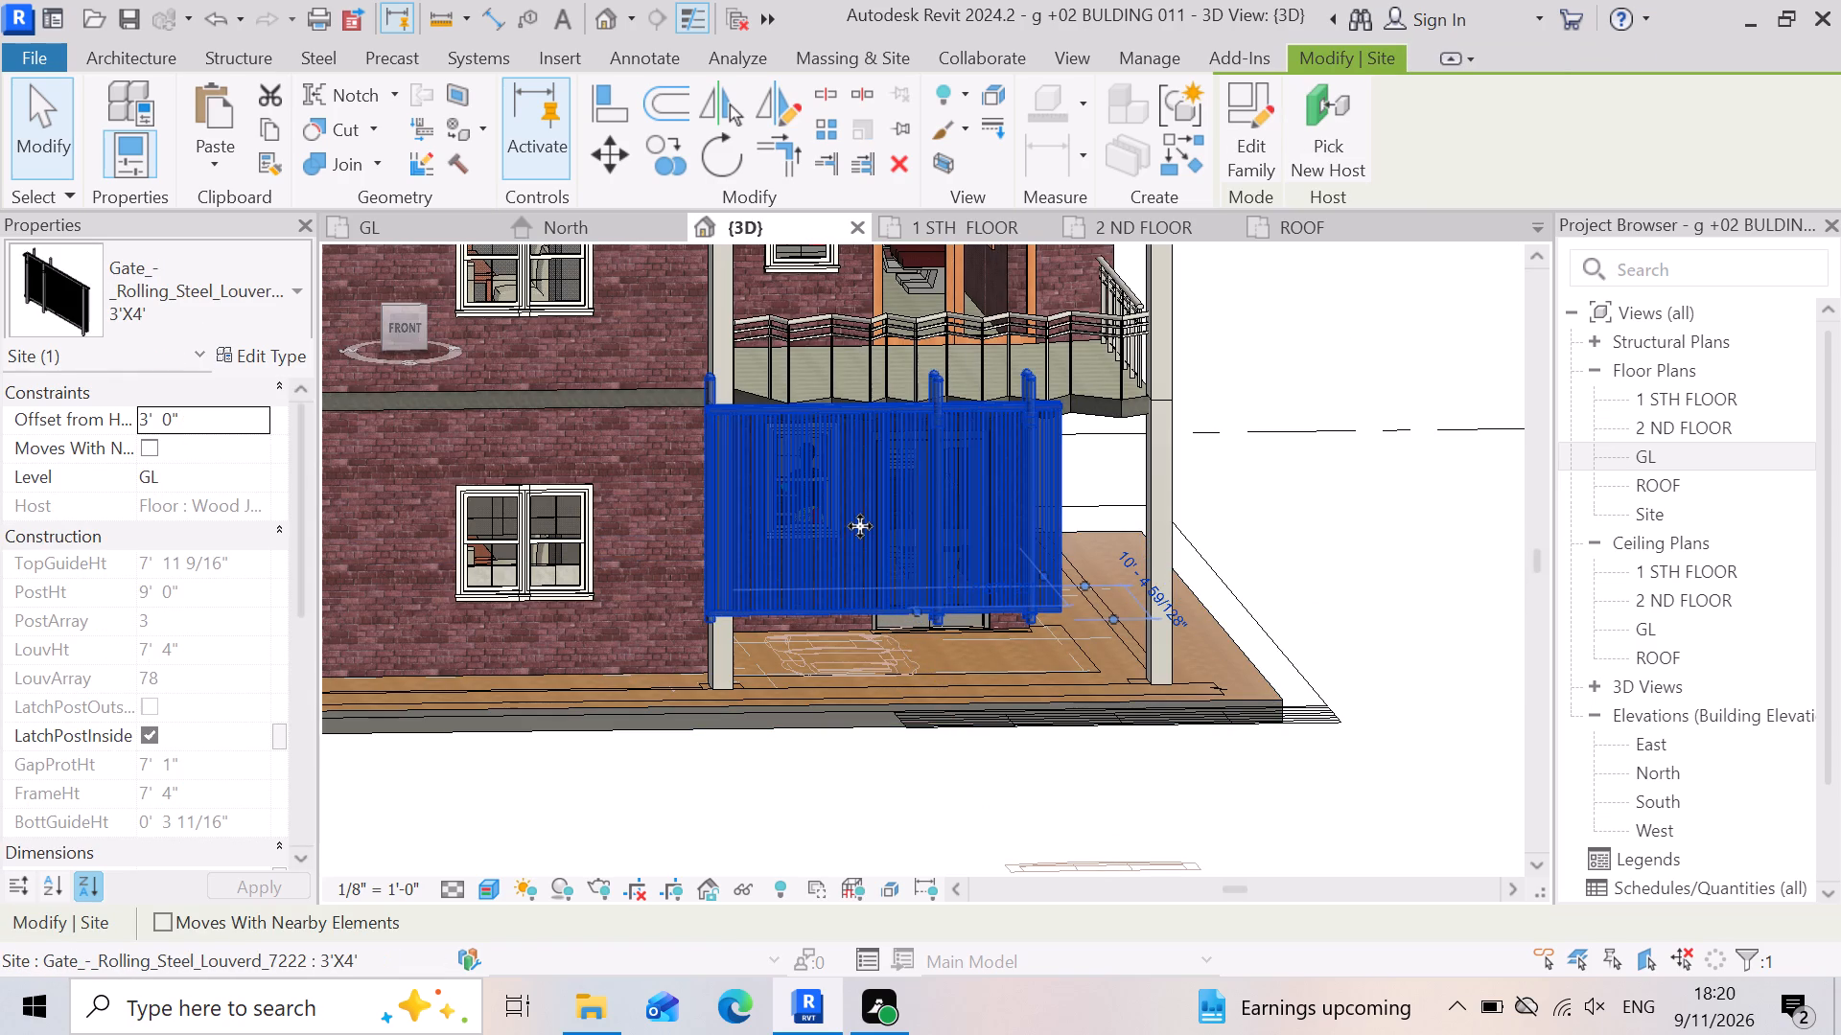
left_click_drag(990, 540, 1109, 677)
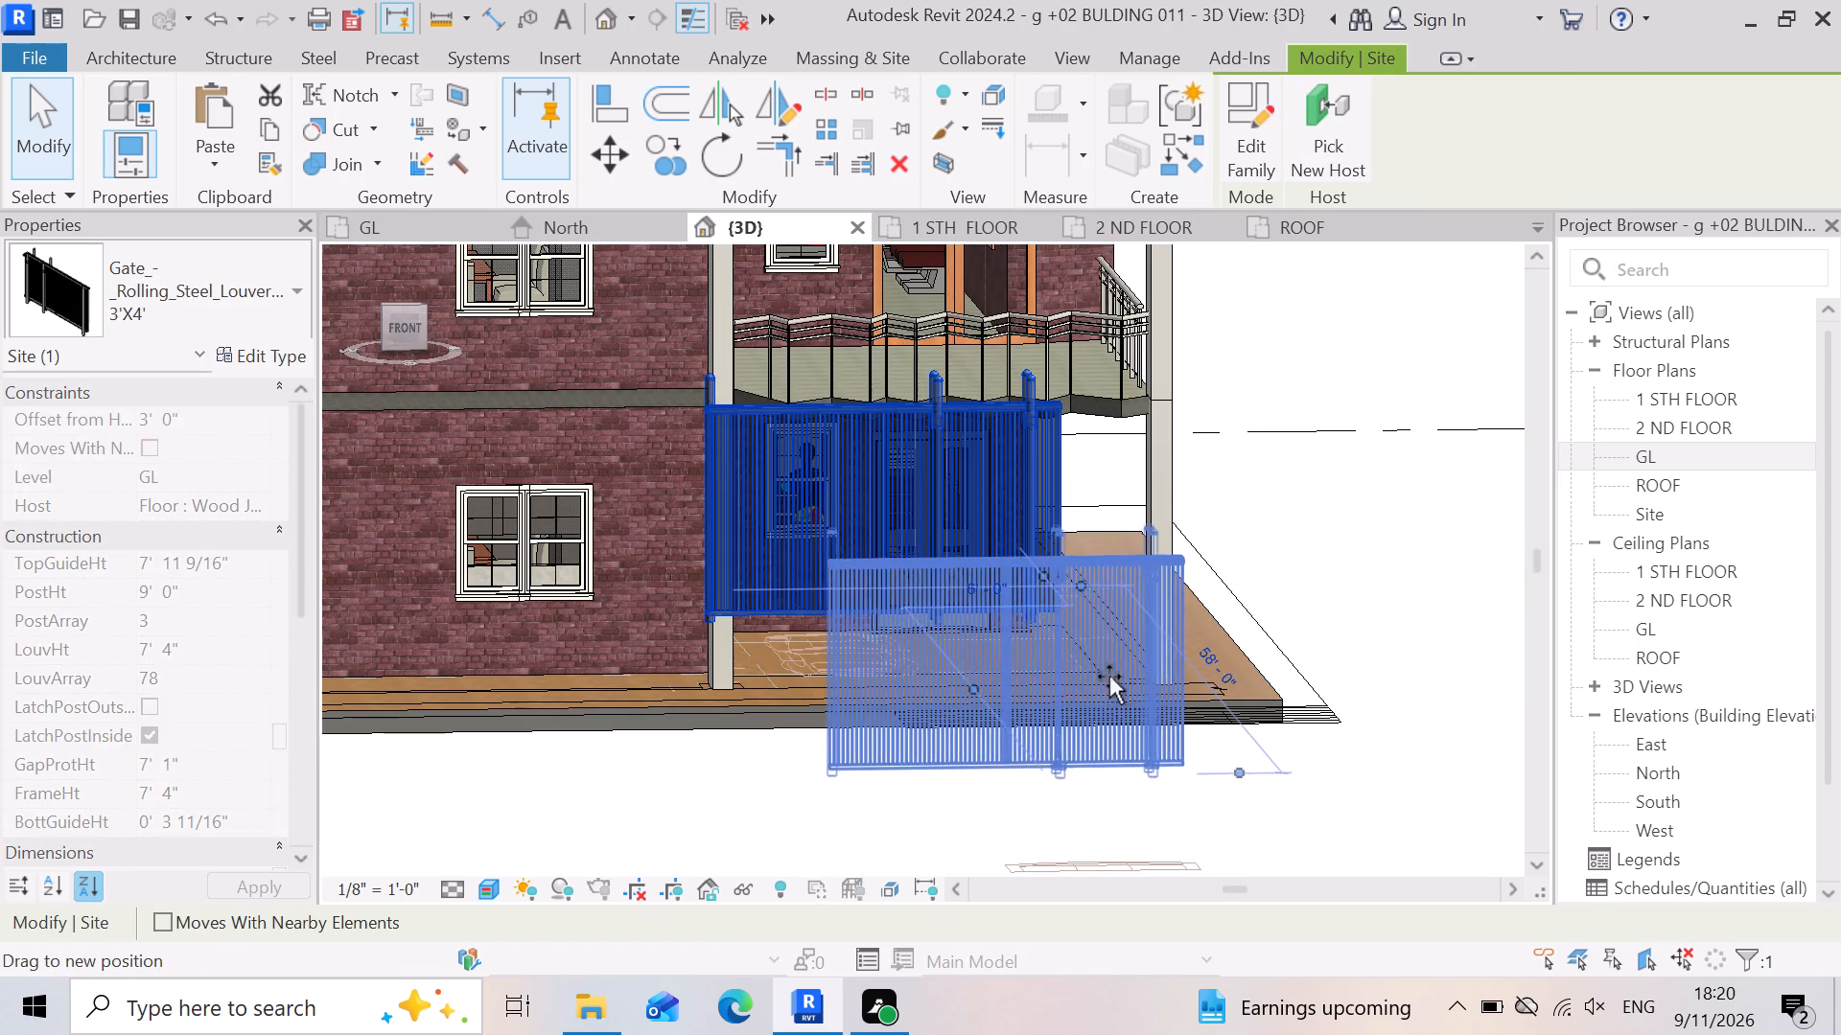
left_click_drag(1109, 677, 1054, 645)
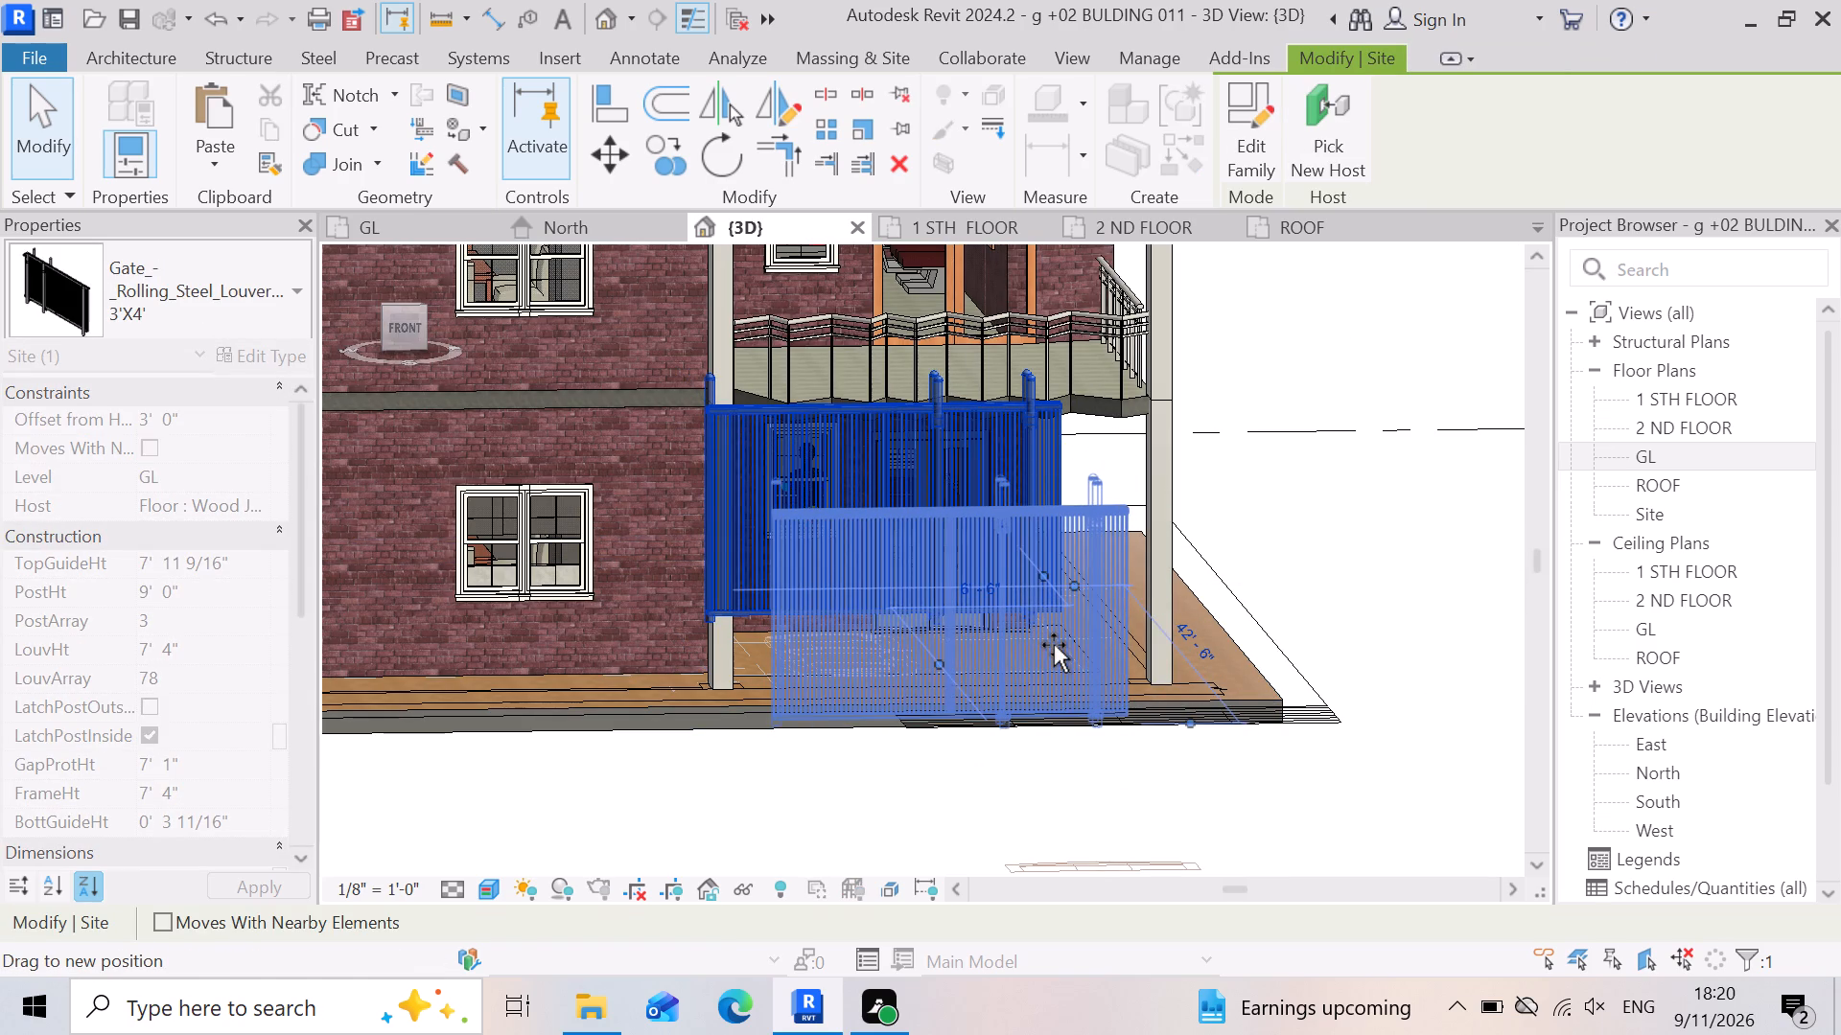
left_click(1261, 852)
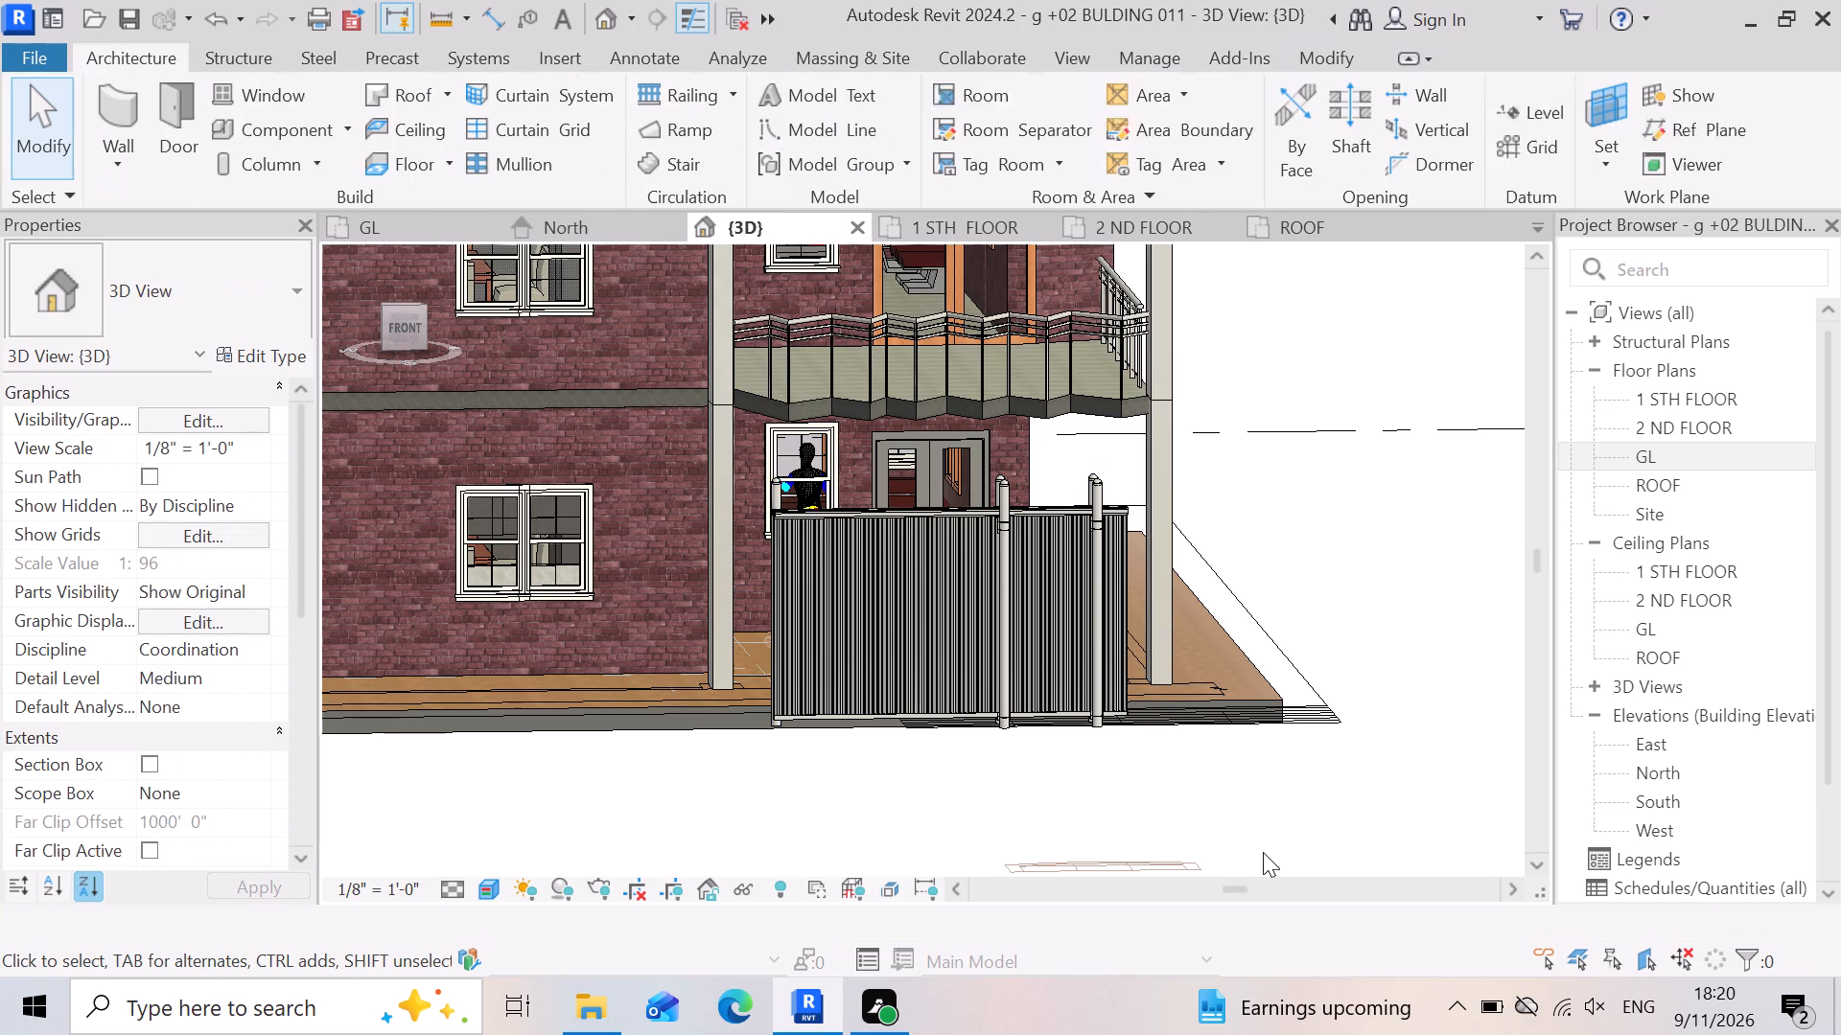
Check the gate's base against the slab edge and shift the gate slightly back toward the building.
scroll(950, 789, "down", 4)
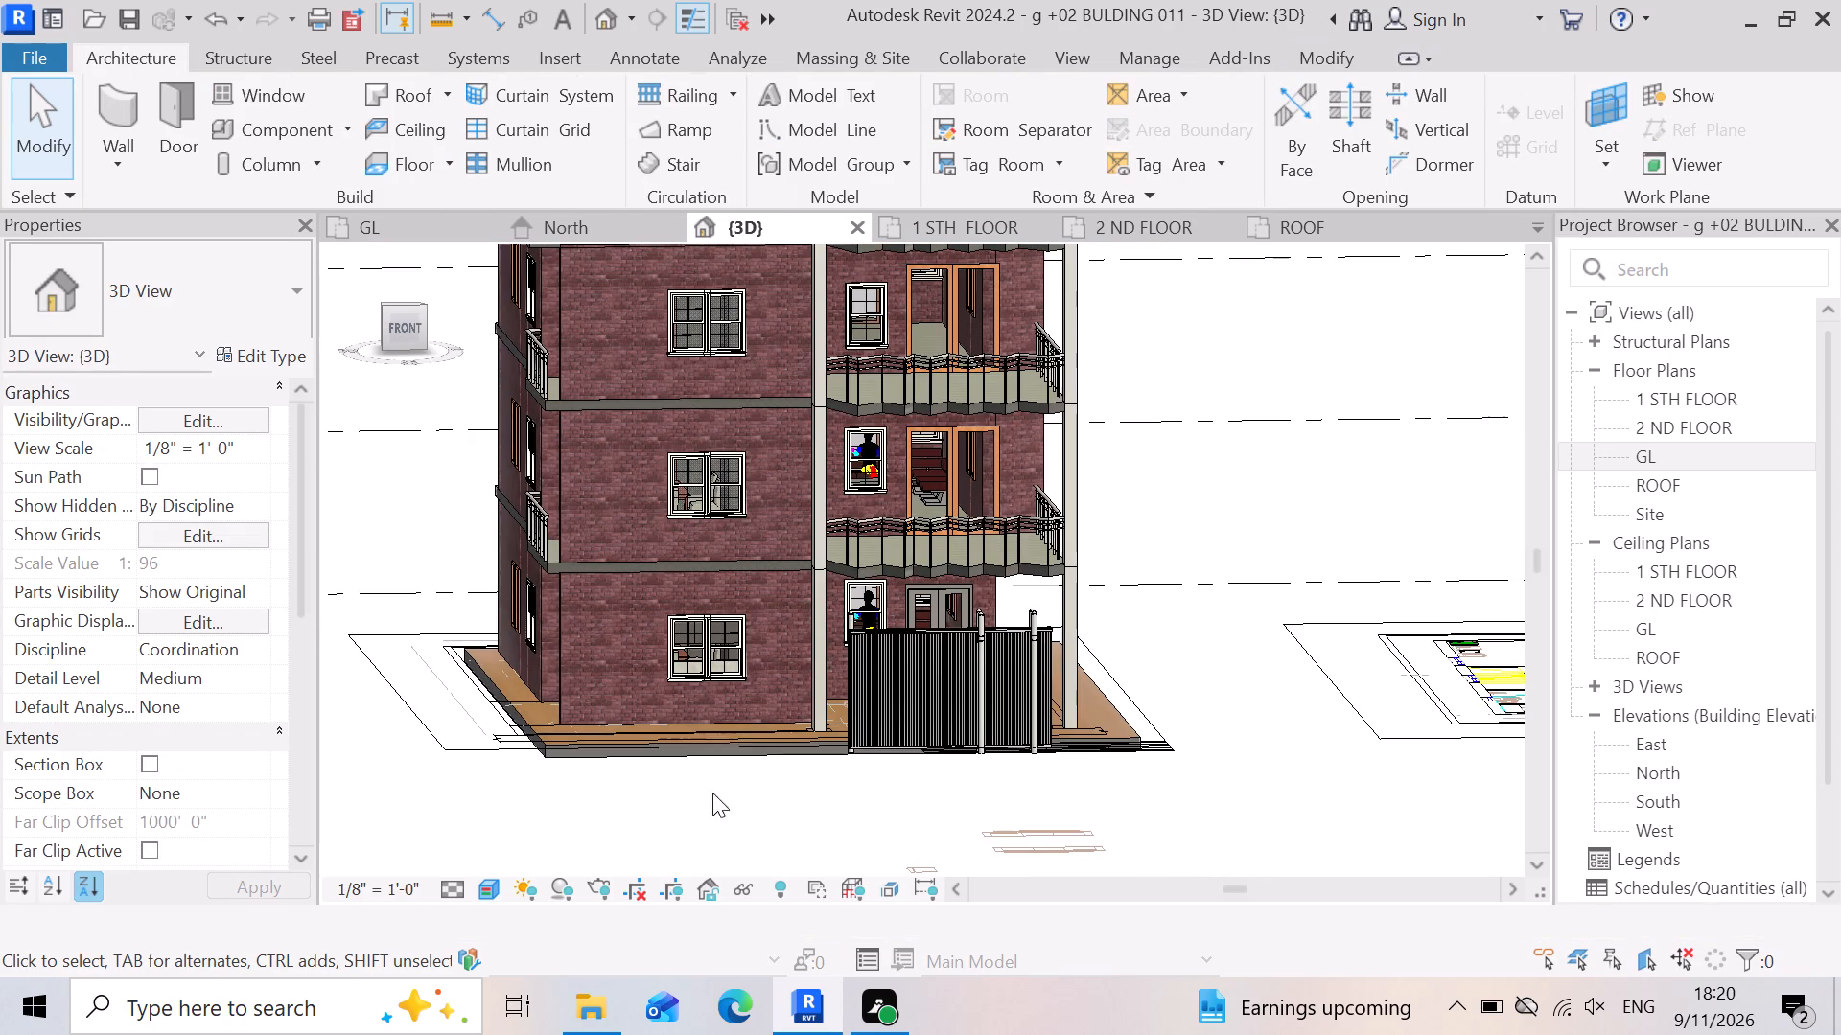
scroll(838, 752, "up", 8)
scroll(945, 769, "up", 3)
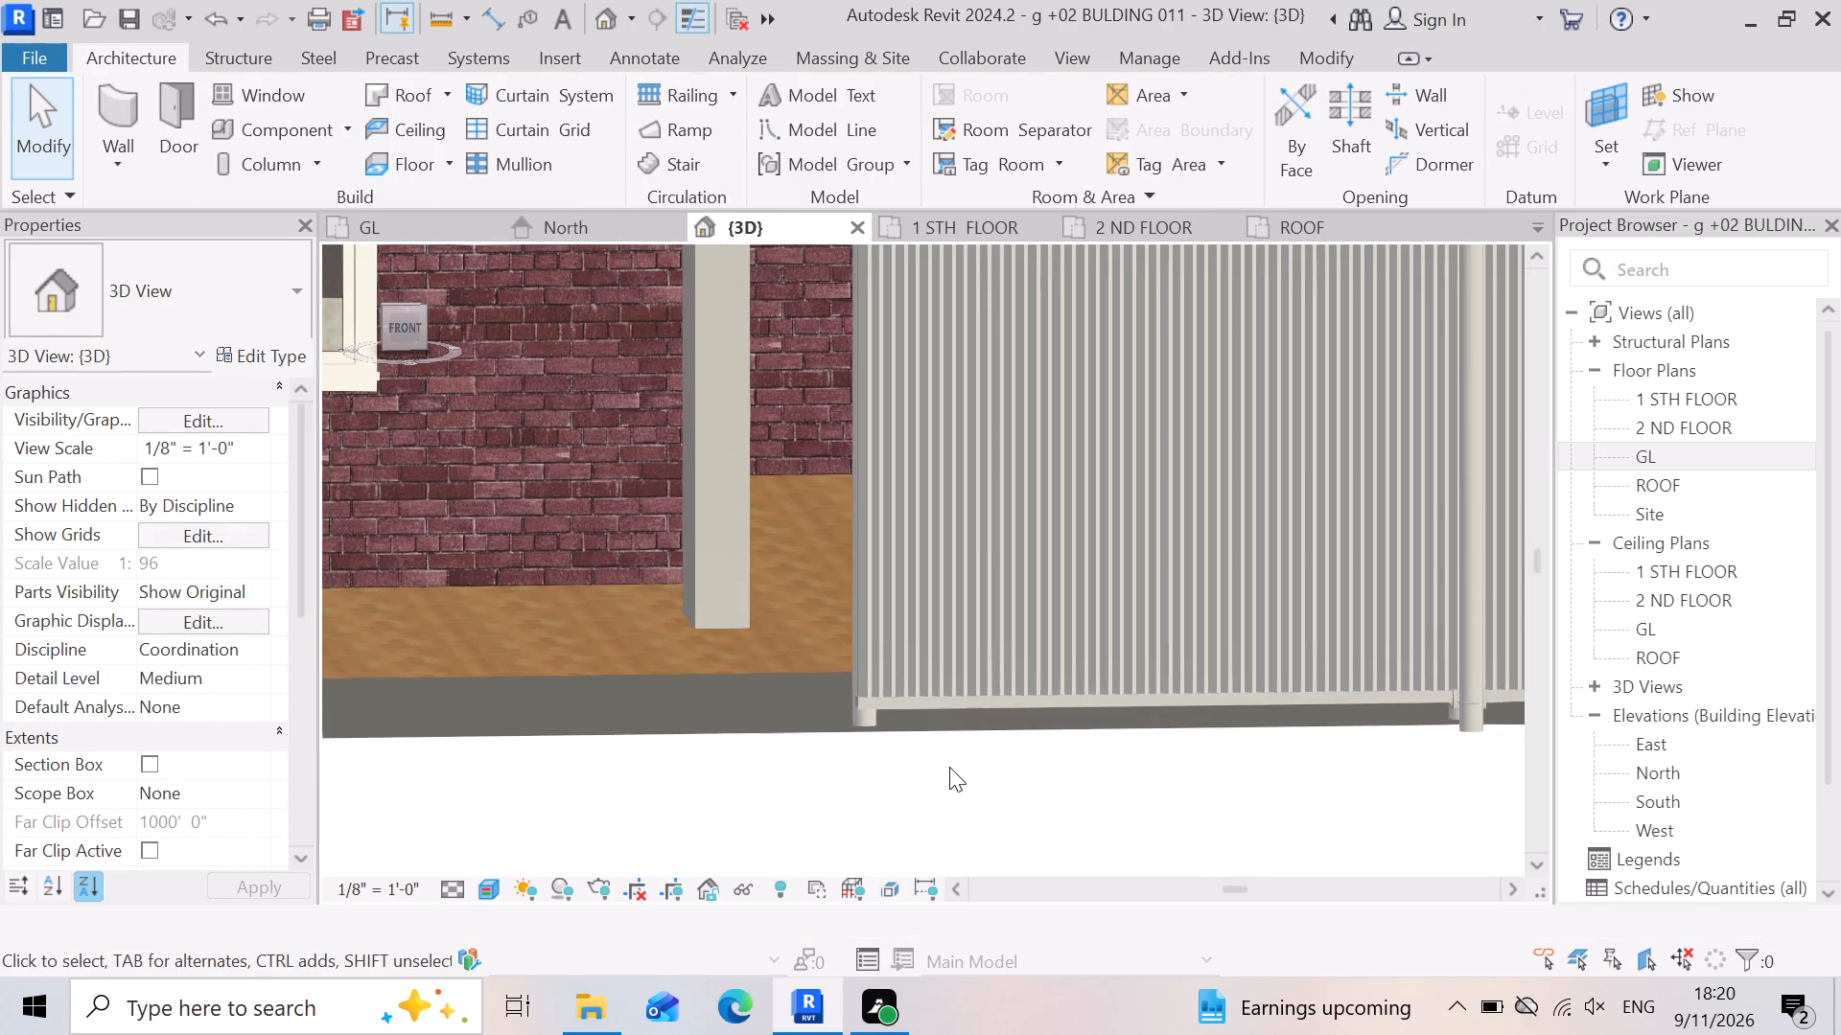
left_click(904, 701)
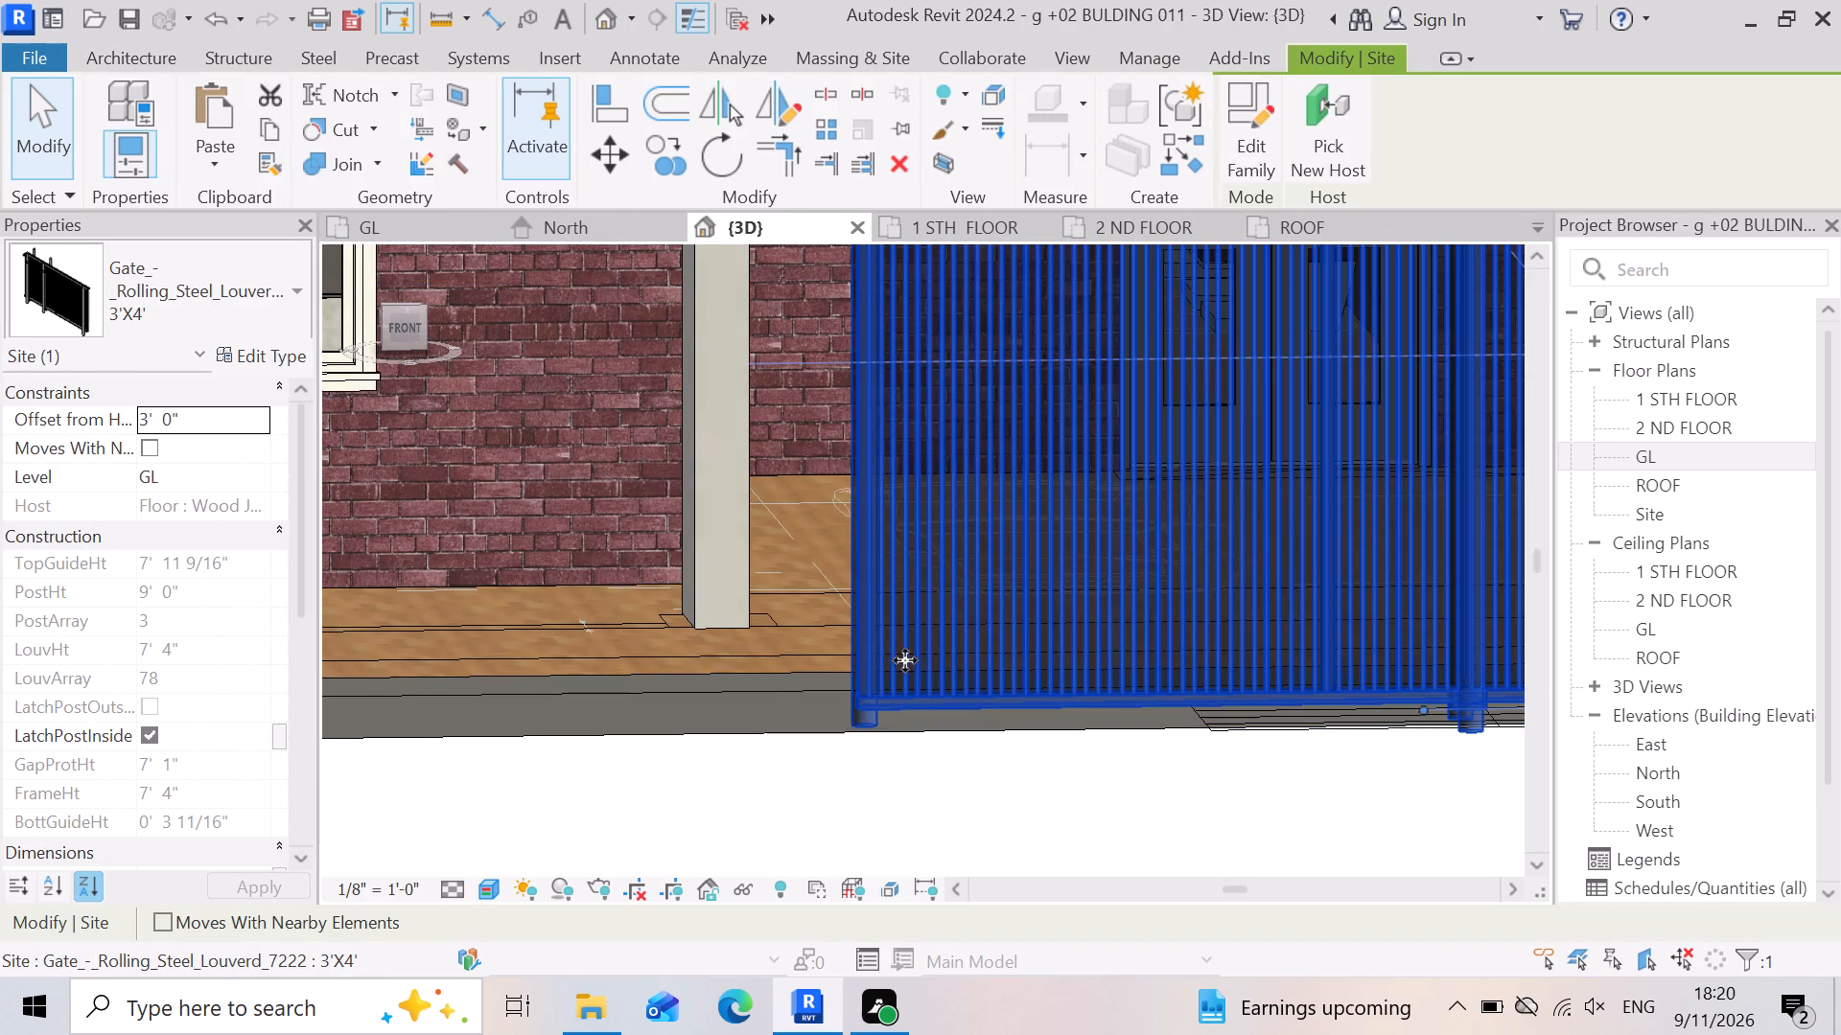
scroll(770, 684, "down", 8)
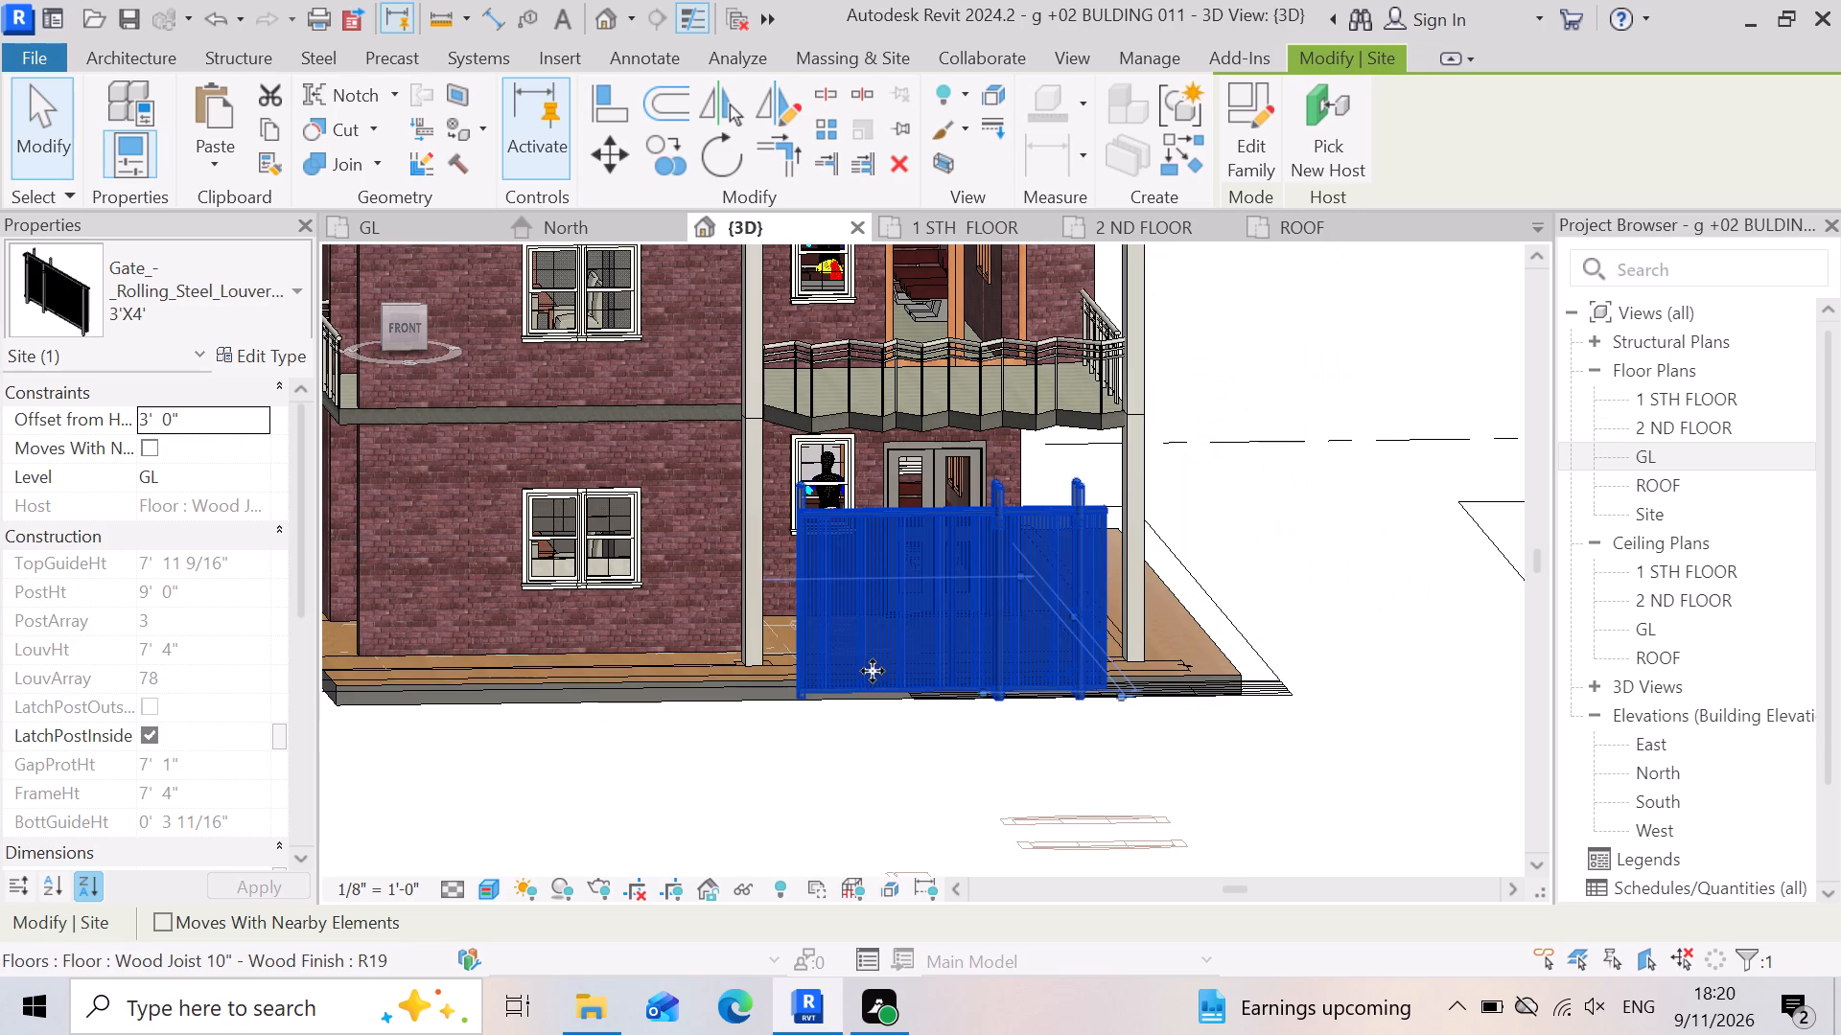
left_click_drag(881, 665, 876, 640)
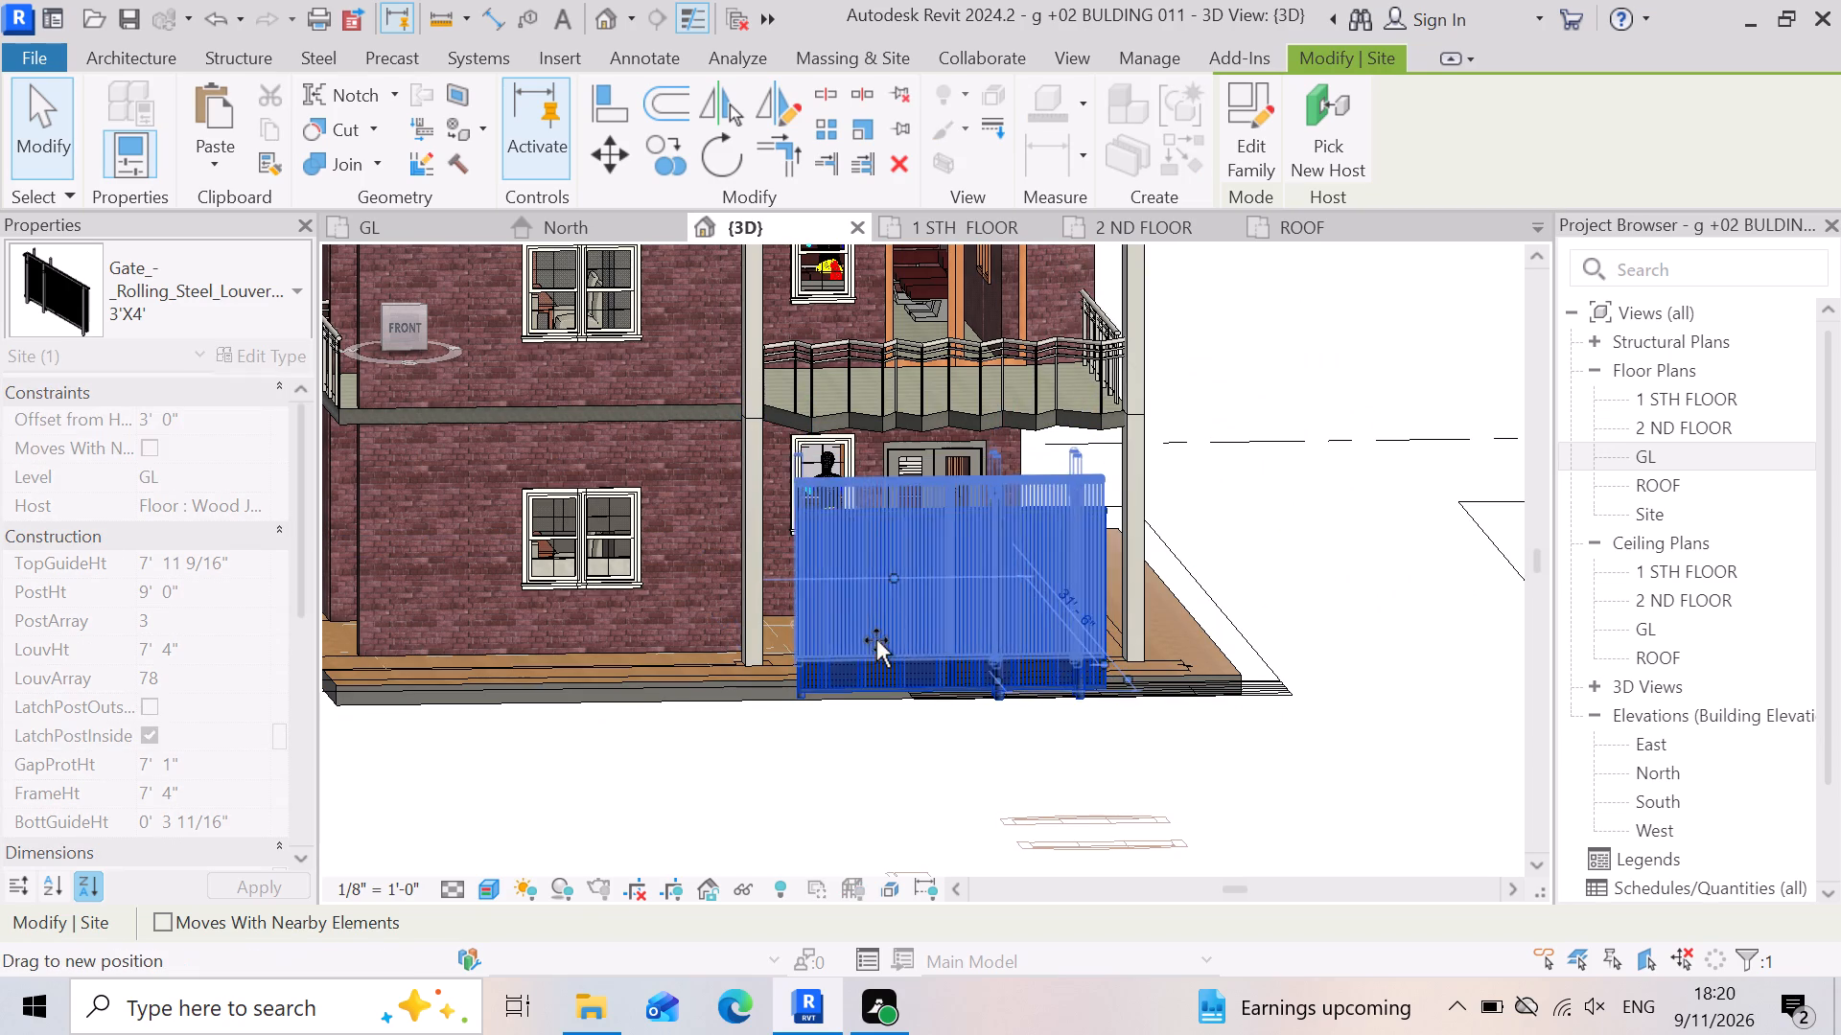
left_click_drag(876, 640, 876, 656)
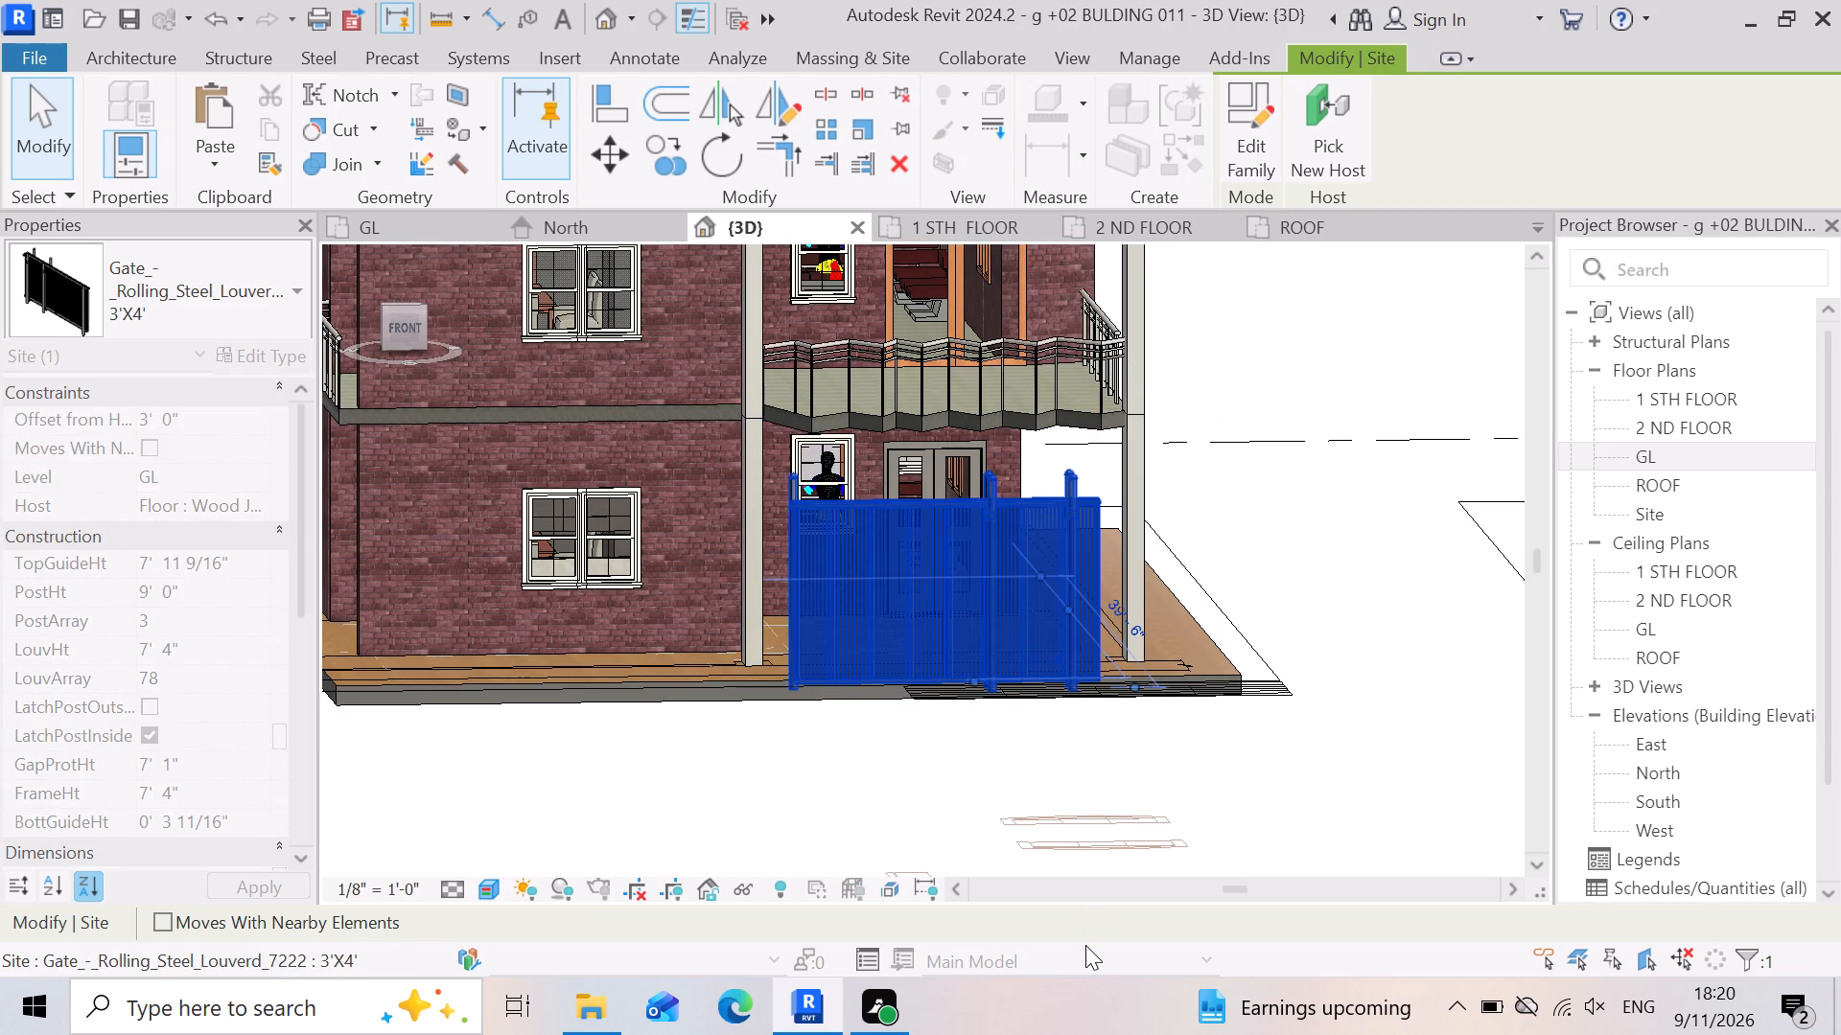
Fine-tune the gate's position in small nudges toward the building and back forward, near the slab's front edge.
key("Up")
key("Up")
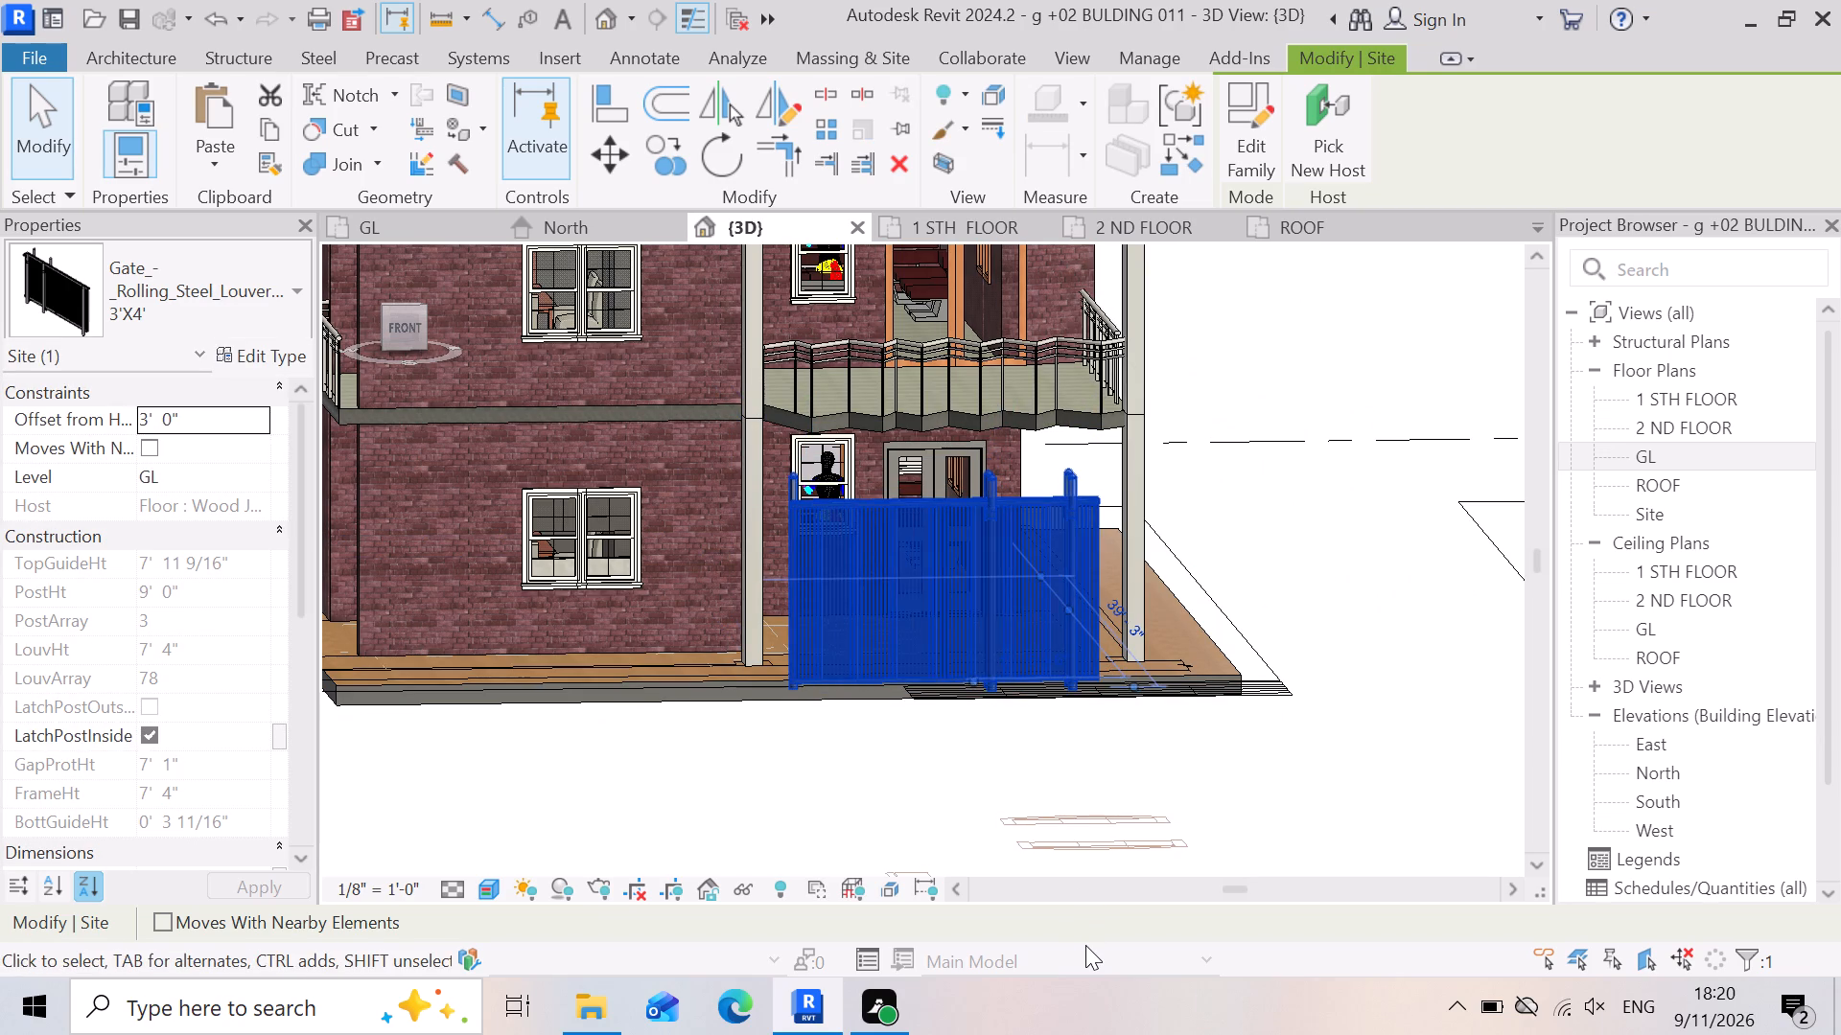
key("Up")
key("Up")
key("Up")
key("Up")
key("Up")
key("Up")
key("Up")
key("Up")
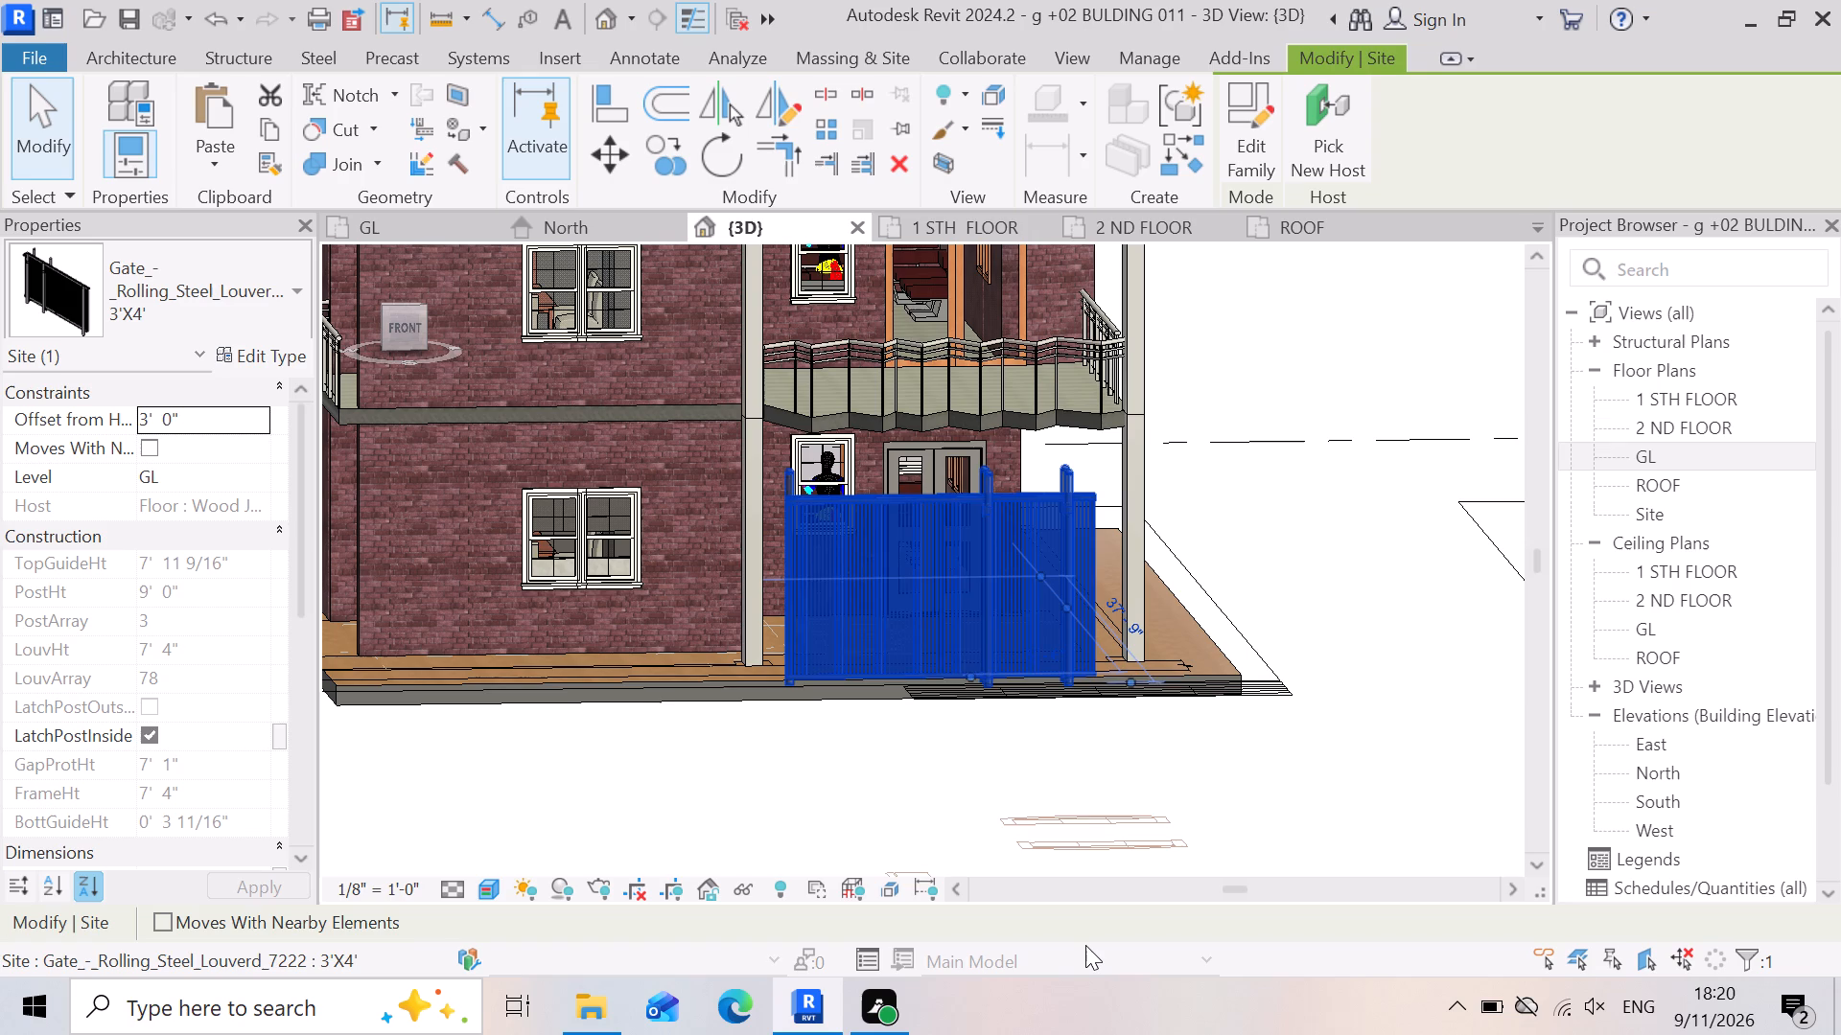
key("Up")
key("Up")
key("Up")
key("Up")
key("Up")
key("Up")
key("Up")
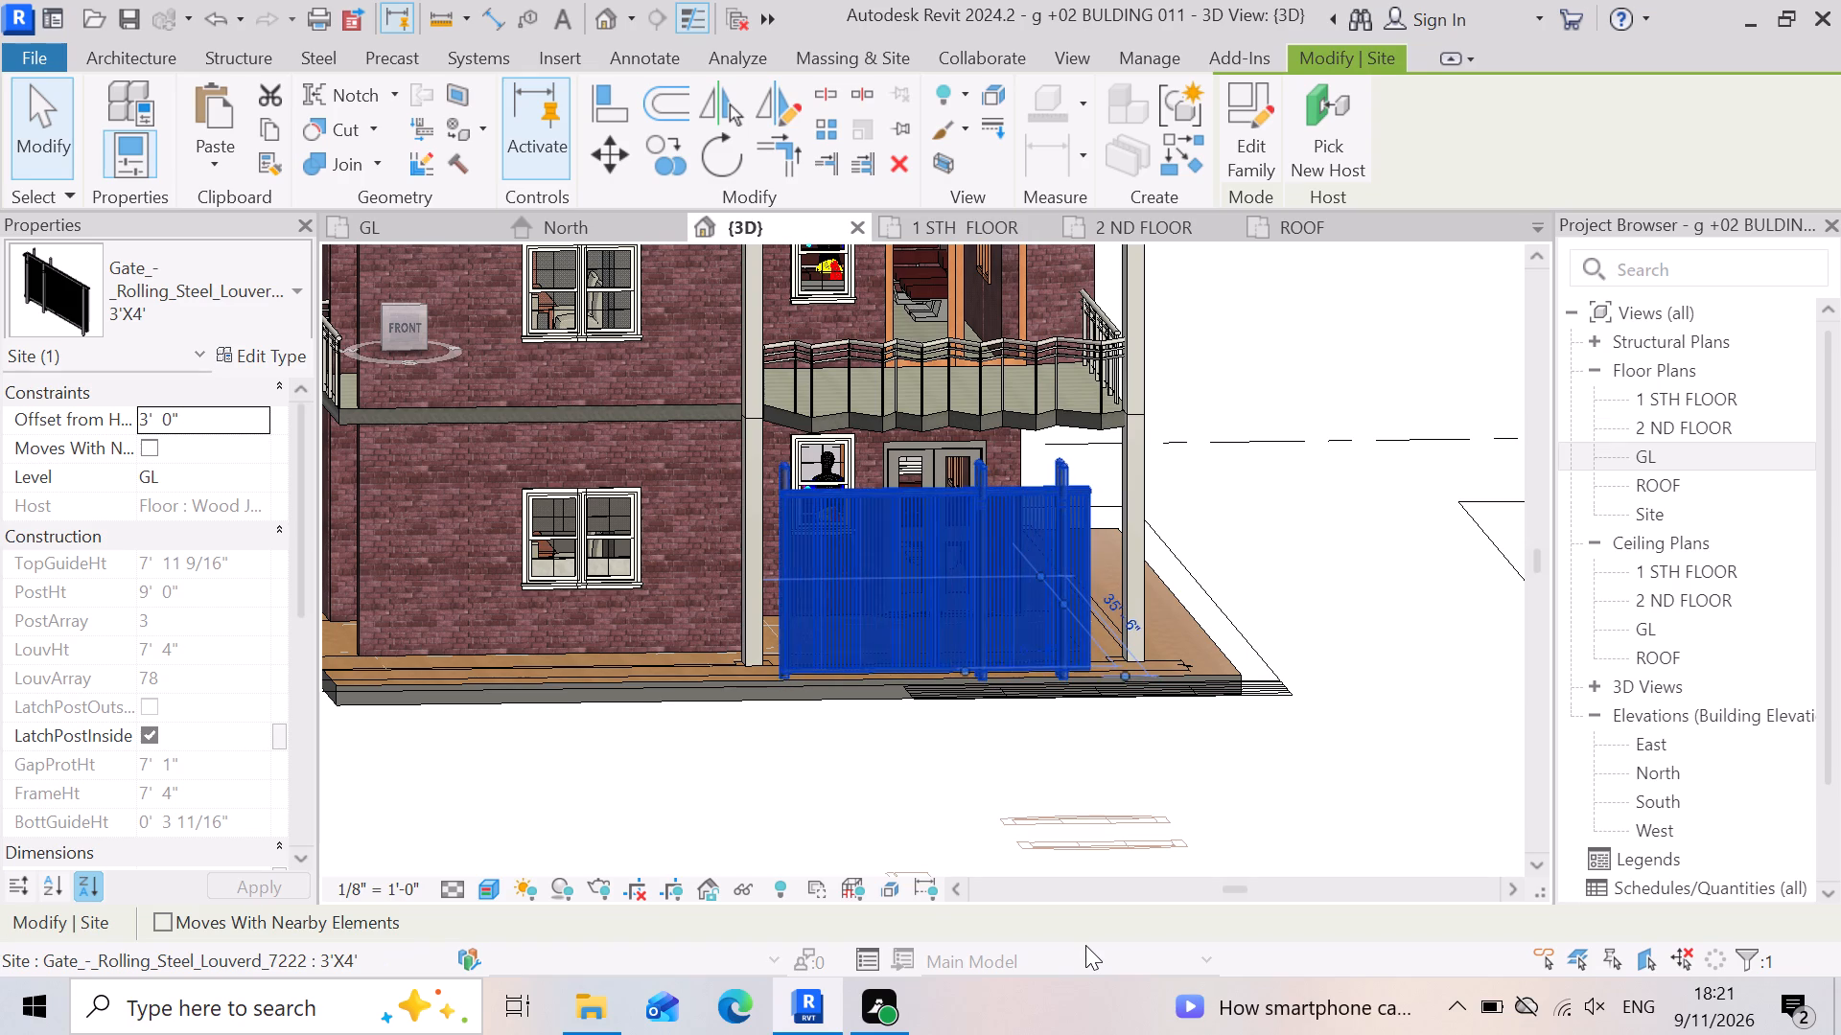
key("Up")
key("Up")
key("Down")
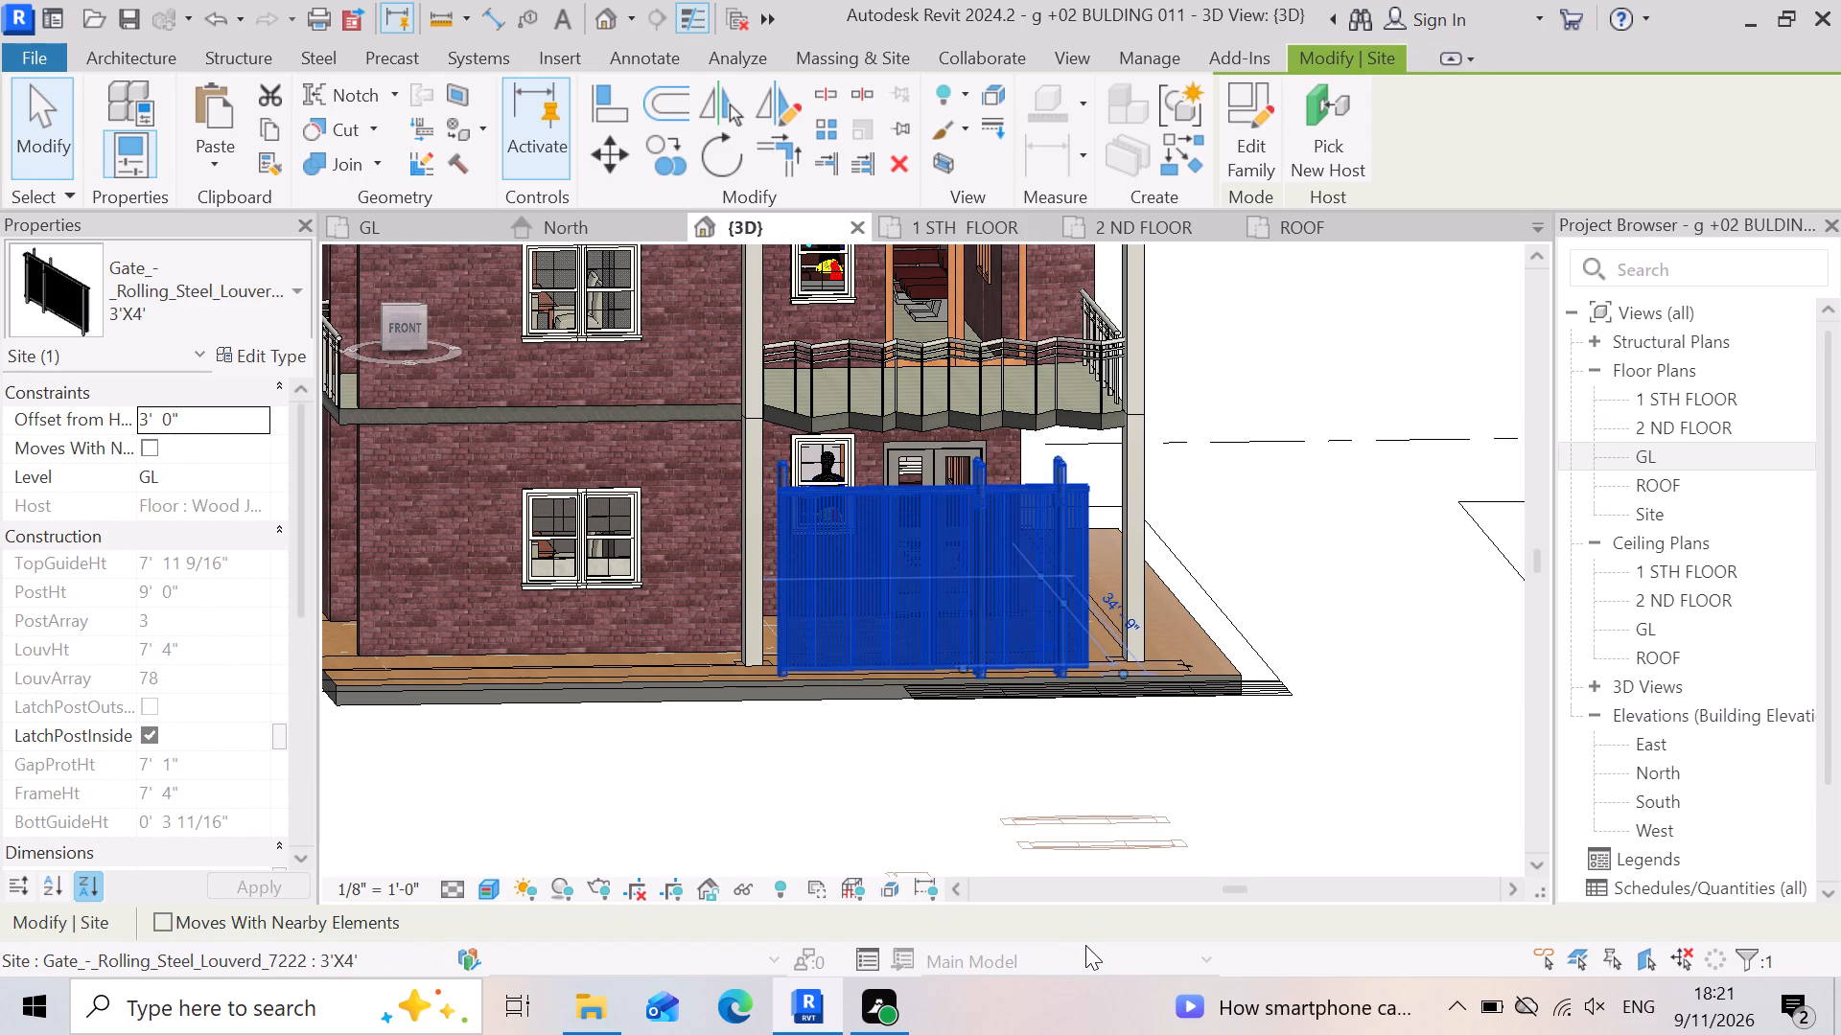
key("Down")
key("Down")
key("Down")
key("Down")
key("Down")
key("Down")
key("Down")
key("Down")
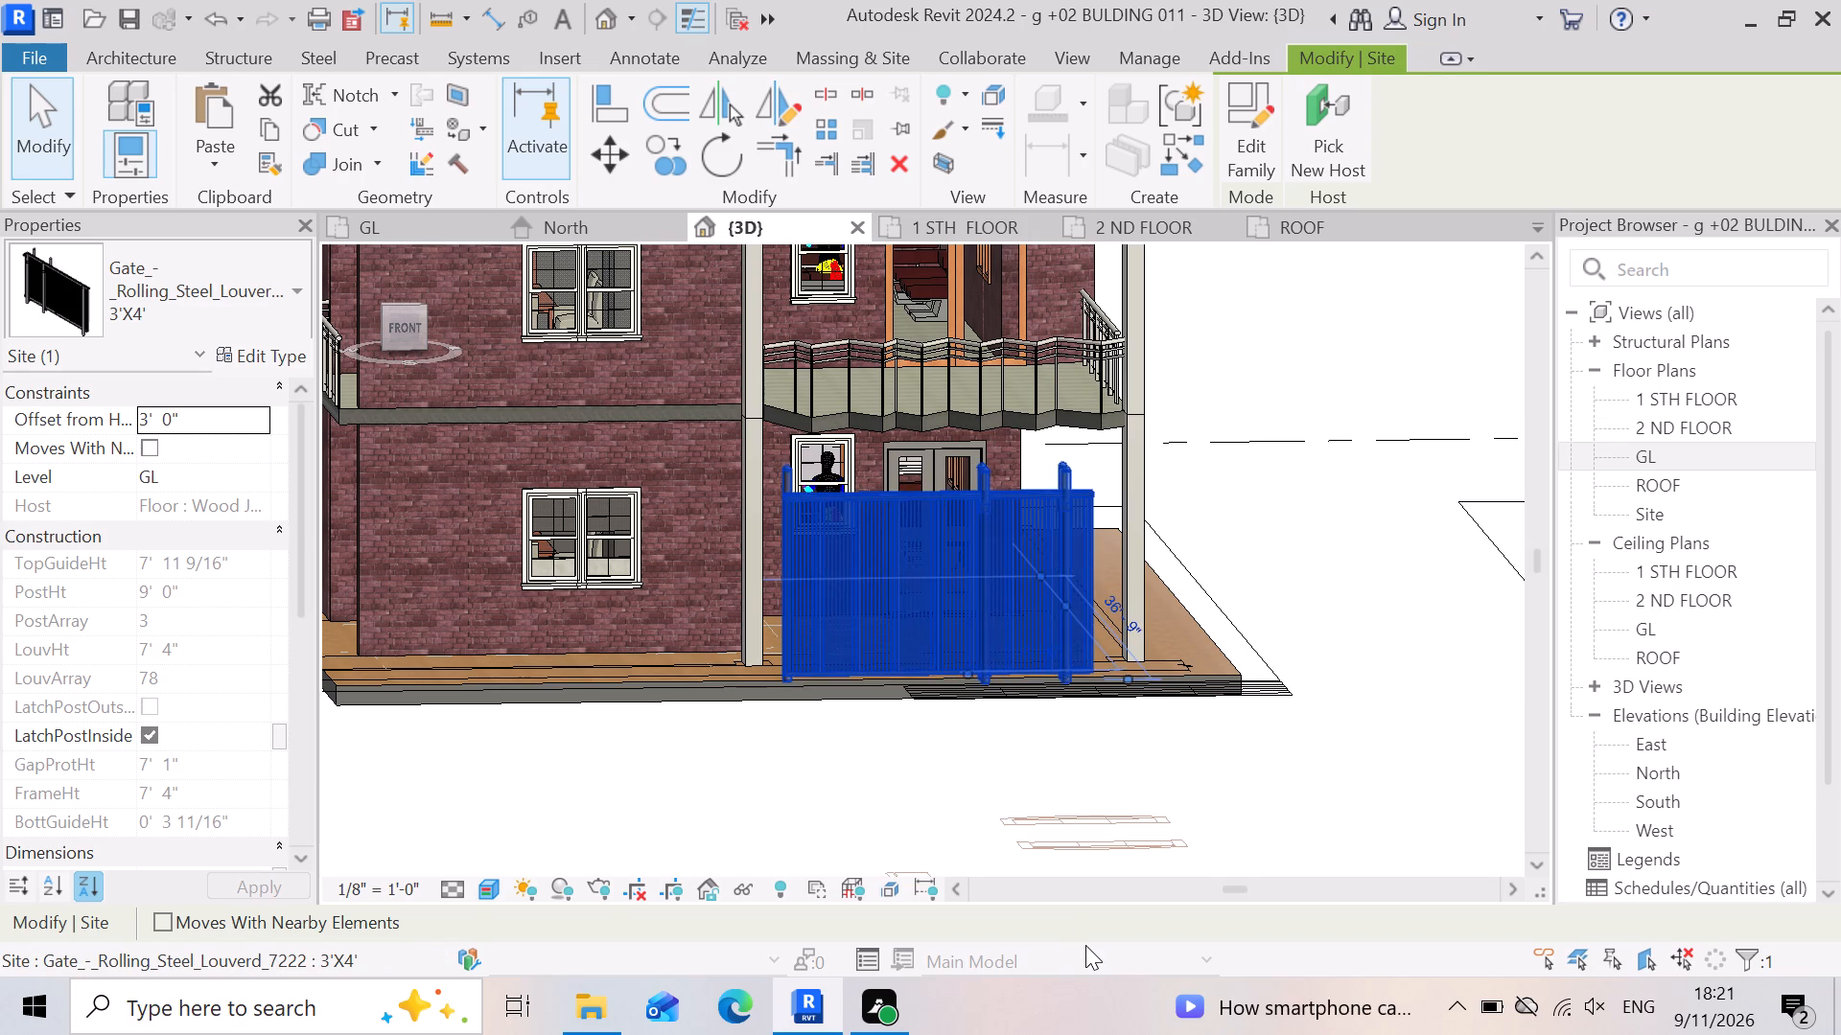
key("Down")
key("Down")
key("Down")
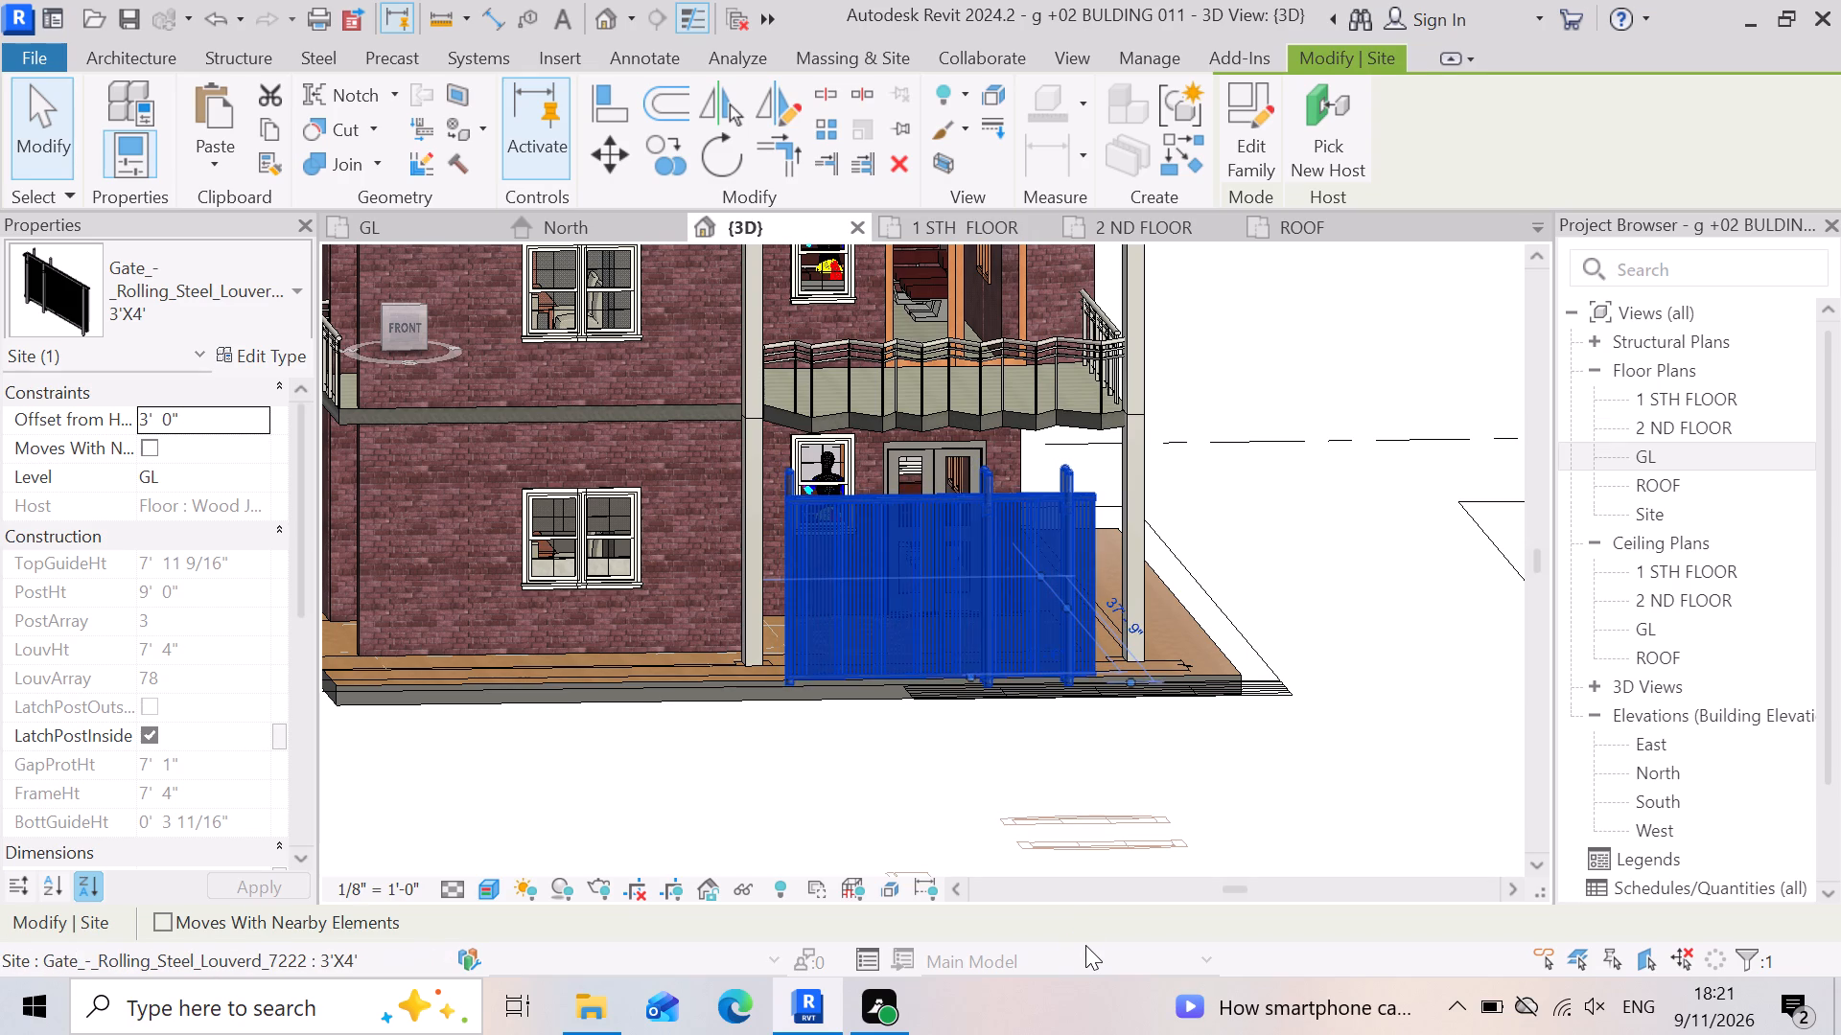
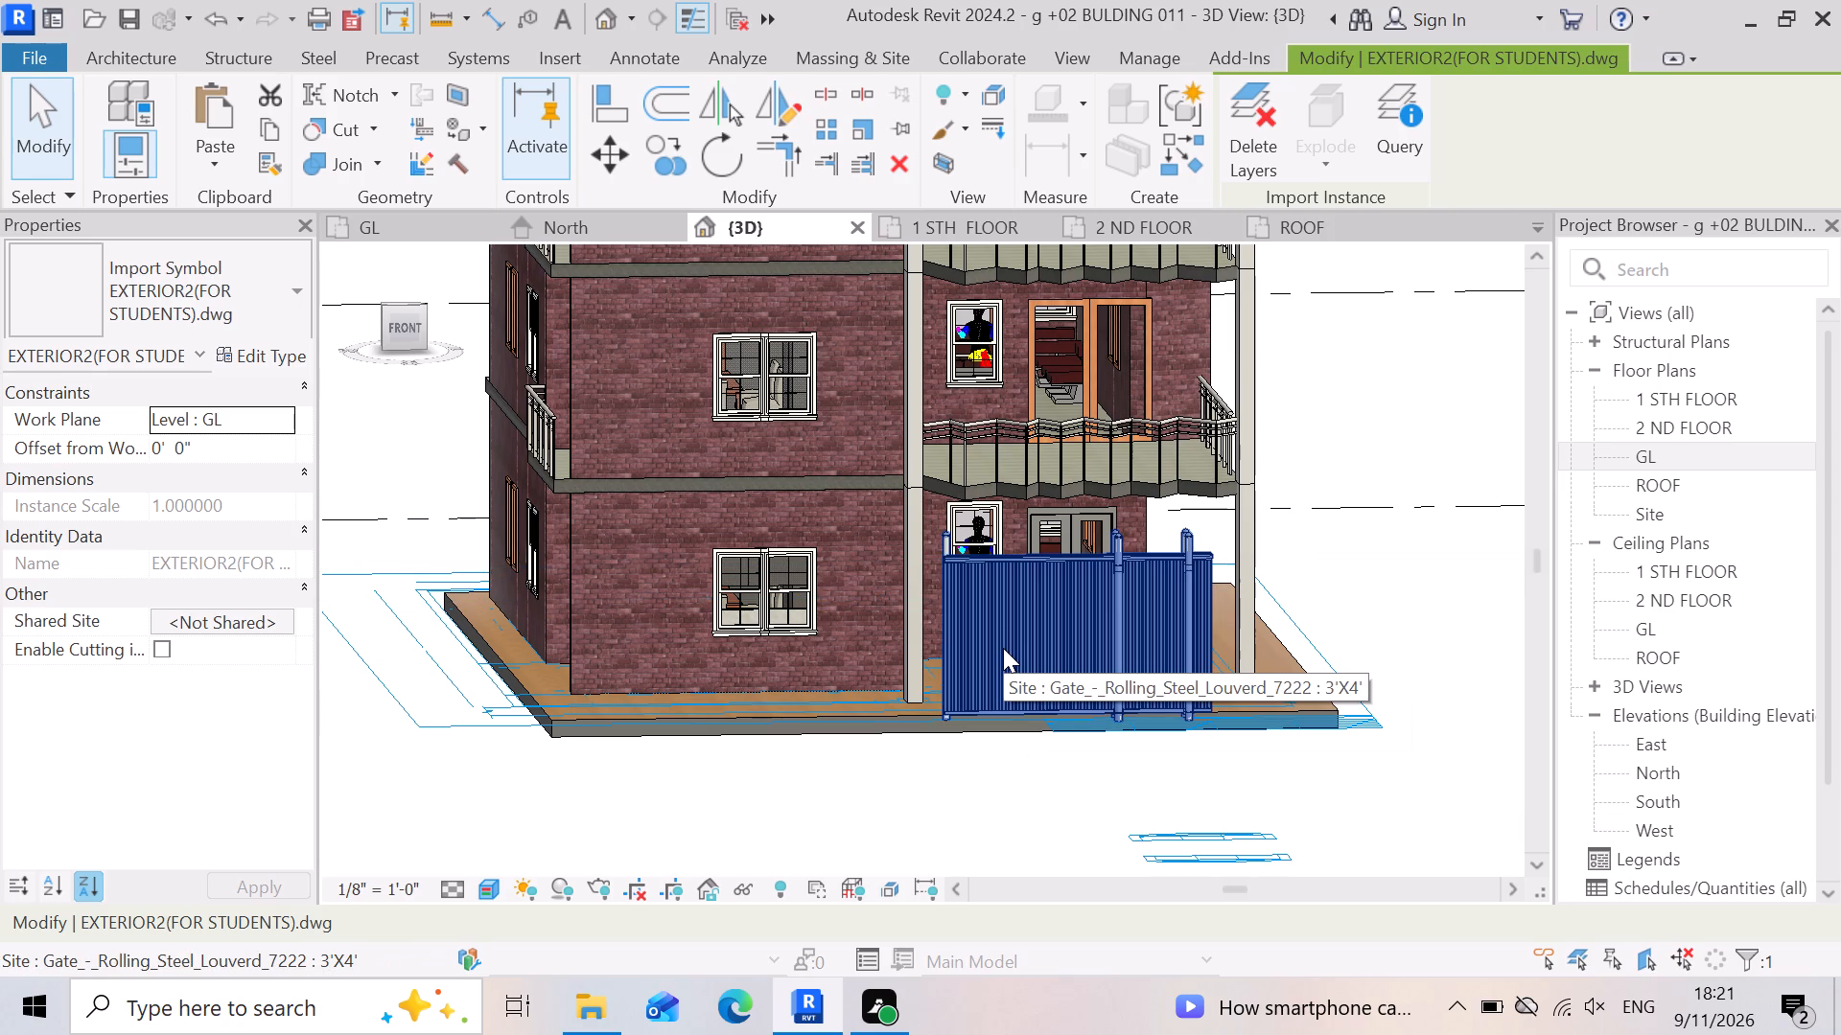
Nudge the selected EXTERIOR2(FOR STUDENTS).dwg import in small increments along the building front, away from the gate and toward the brick window wall.
key("Left")
key("Left")
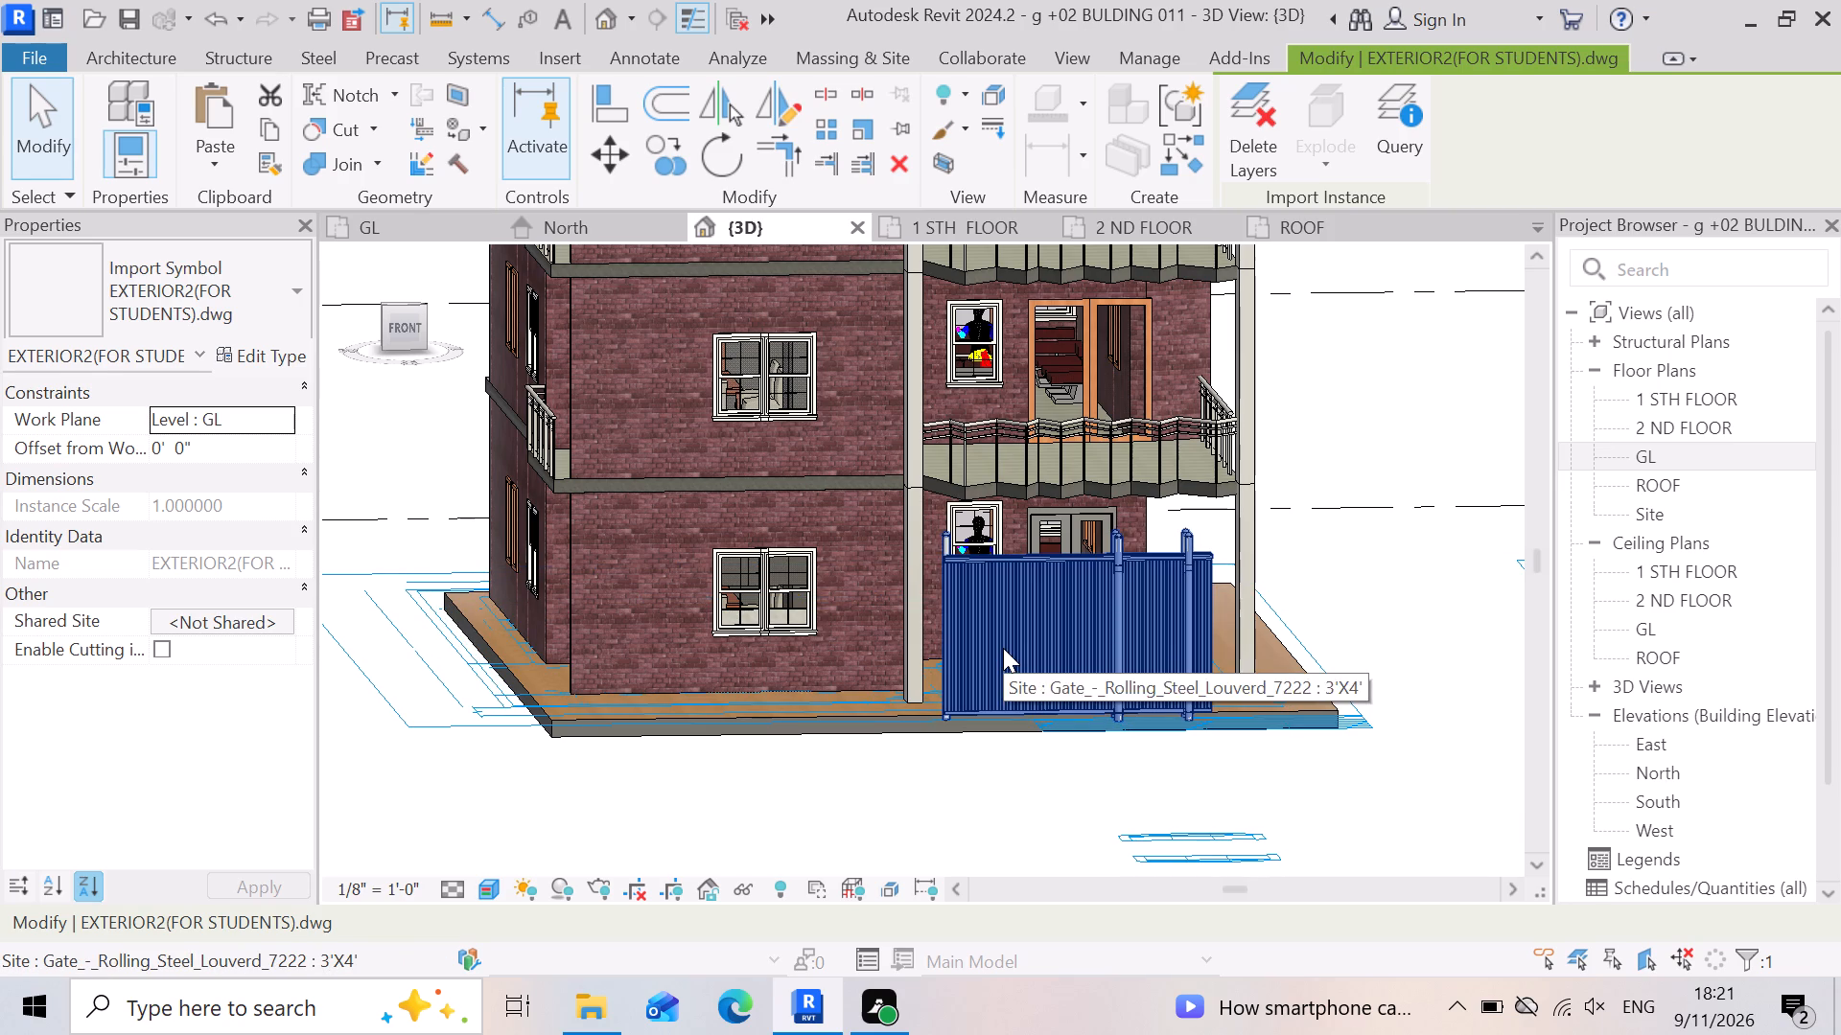
key("Left")
key("Left")
key("Left")
key("Left")
key("Left")
key("Left")
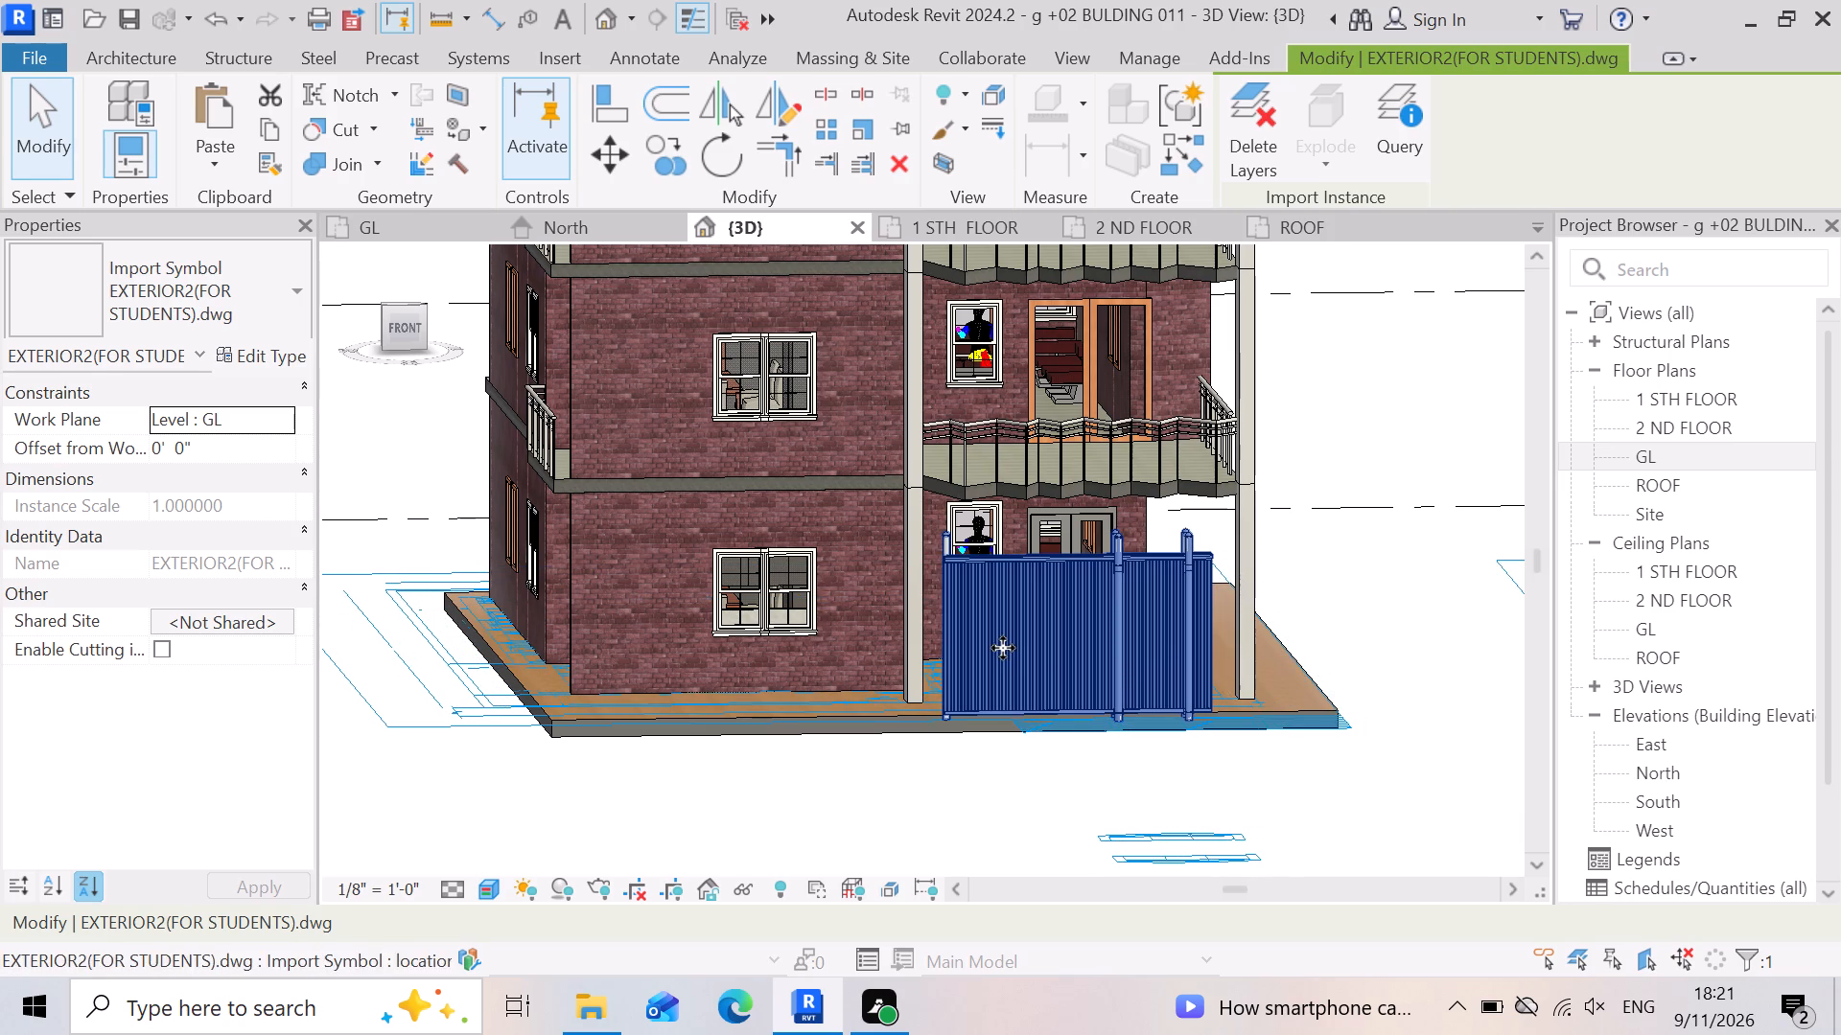
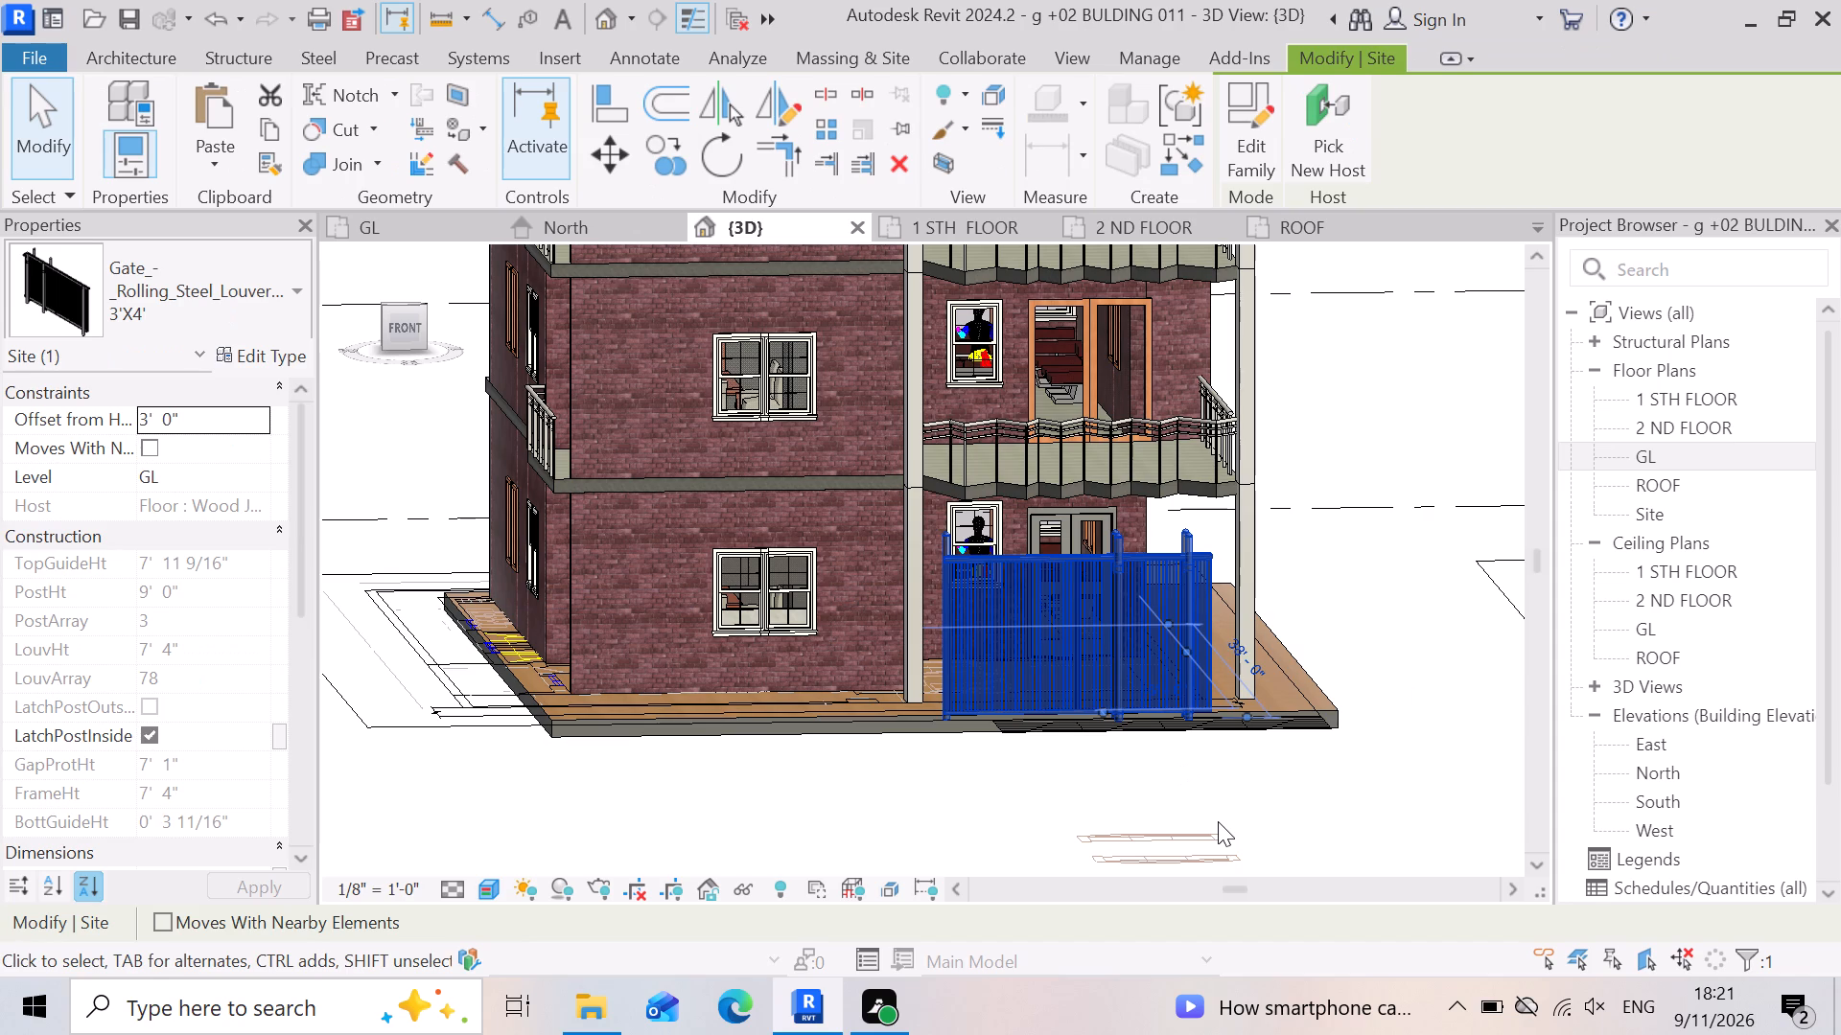
Nudge the selected rolling steel gate in small increments along the building front toward the brick window wall.
key("Left")
key("Left")
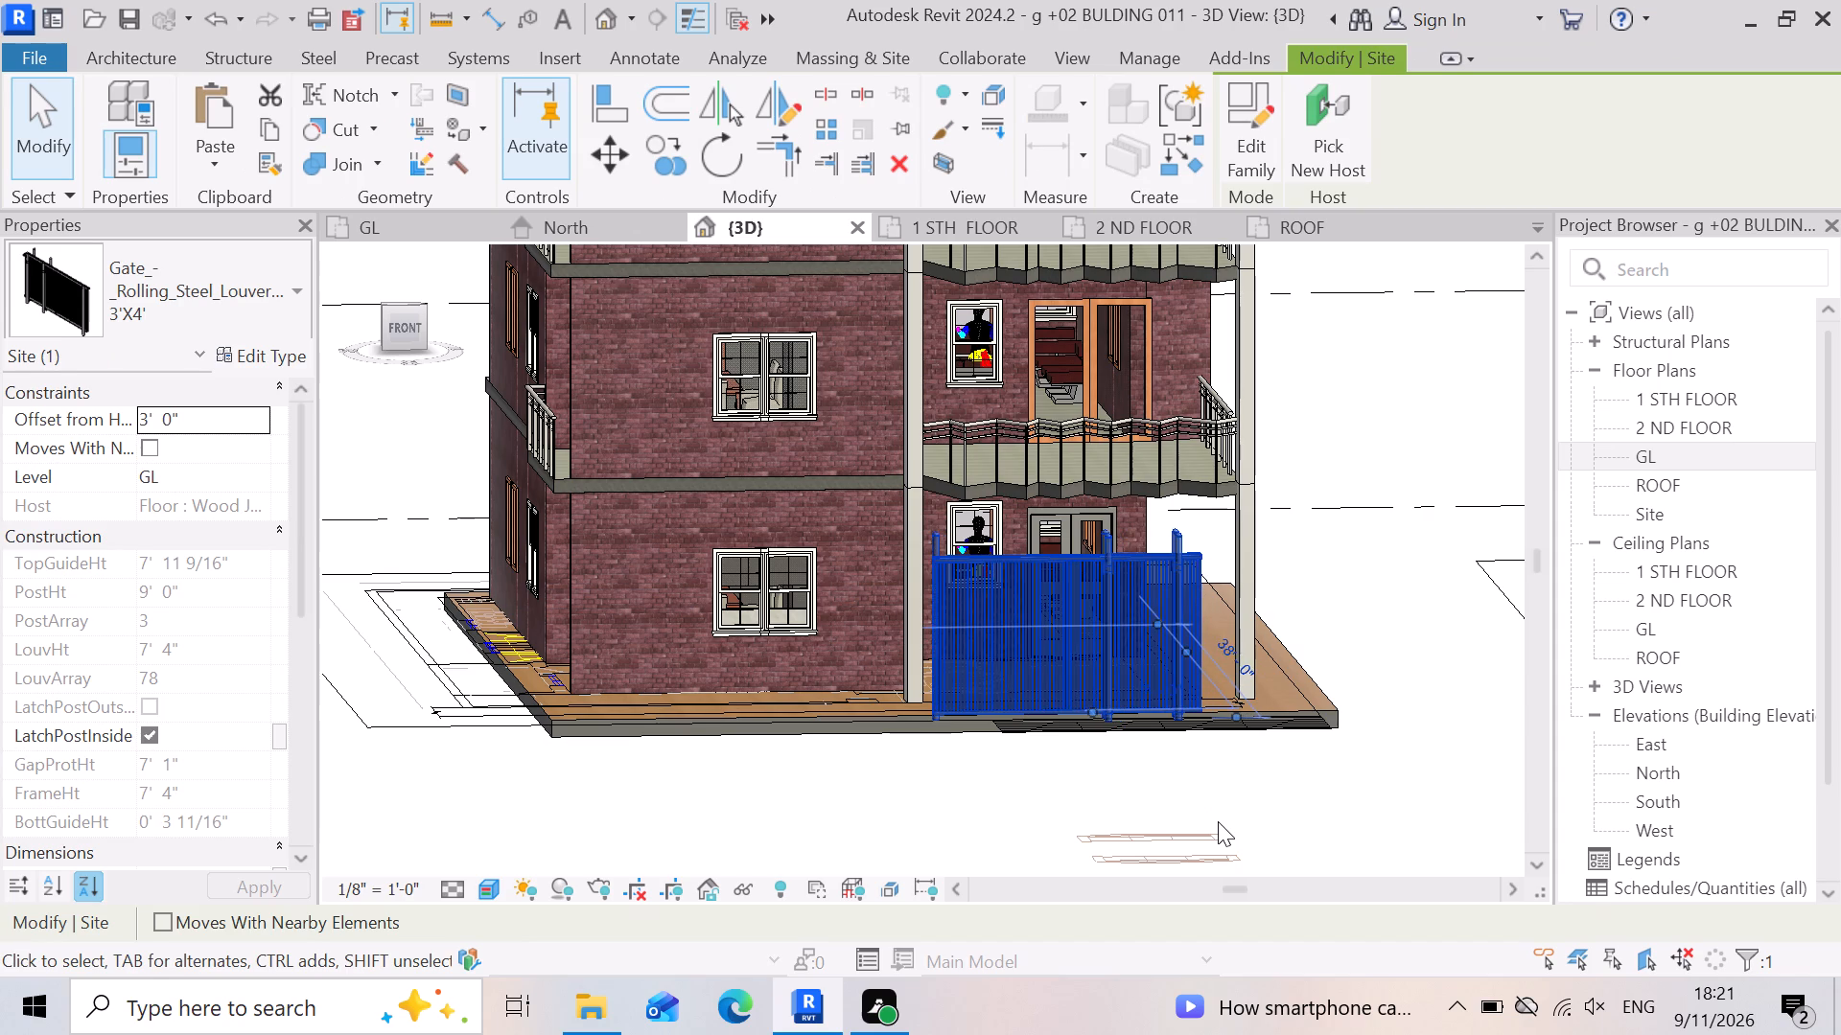
key("Left")
key("Left")
key("Left")
key("Left")
key("Left")
key("Left")
key("Left")
key("Left")
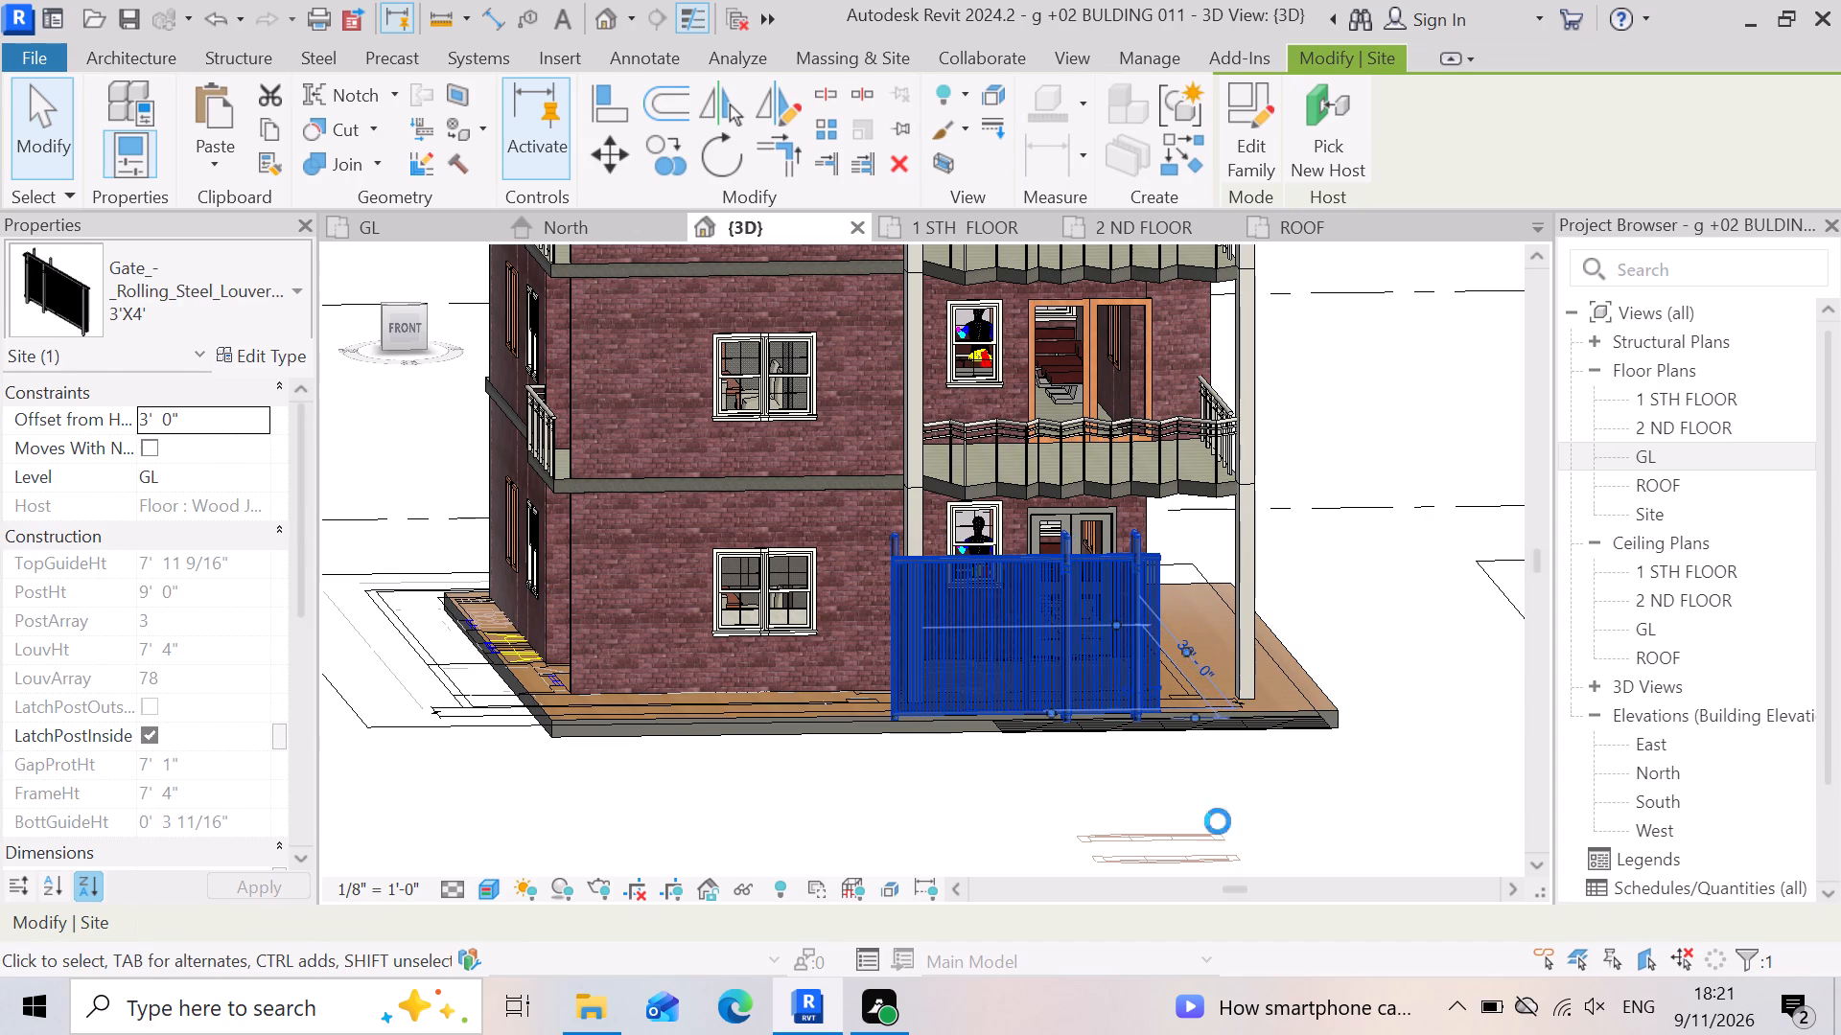
key("Left")
key("Left")
key("Left")
key("Left")
key("Left")
key("Left")
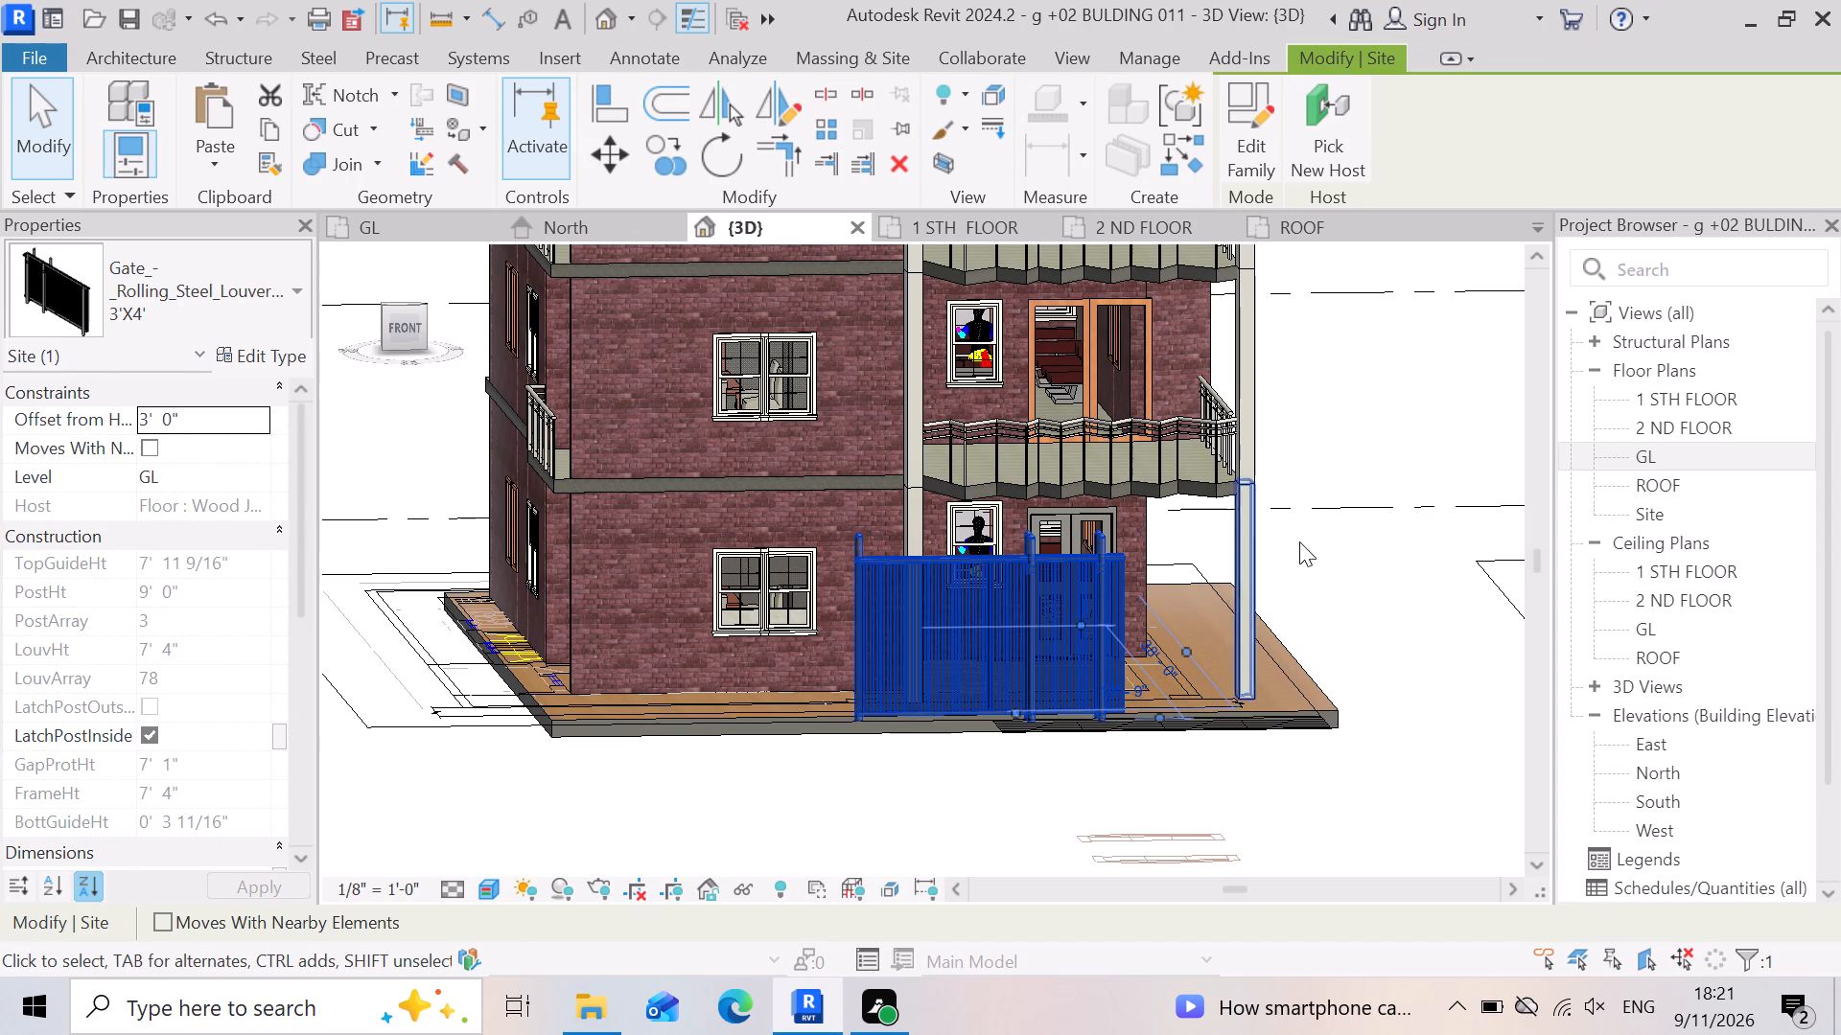
Lower the rolling gate in the front view to an offset of about 0' 2" so its posts meet the floor slab.
scroll(872, 685, "down", 5)
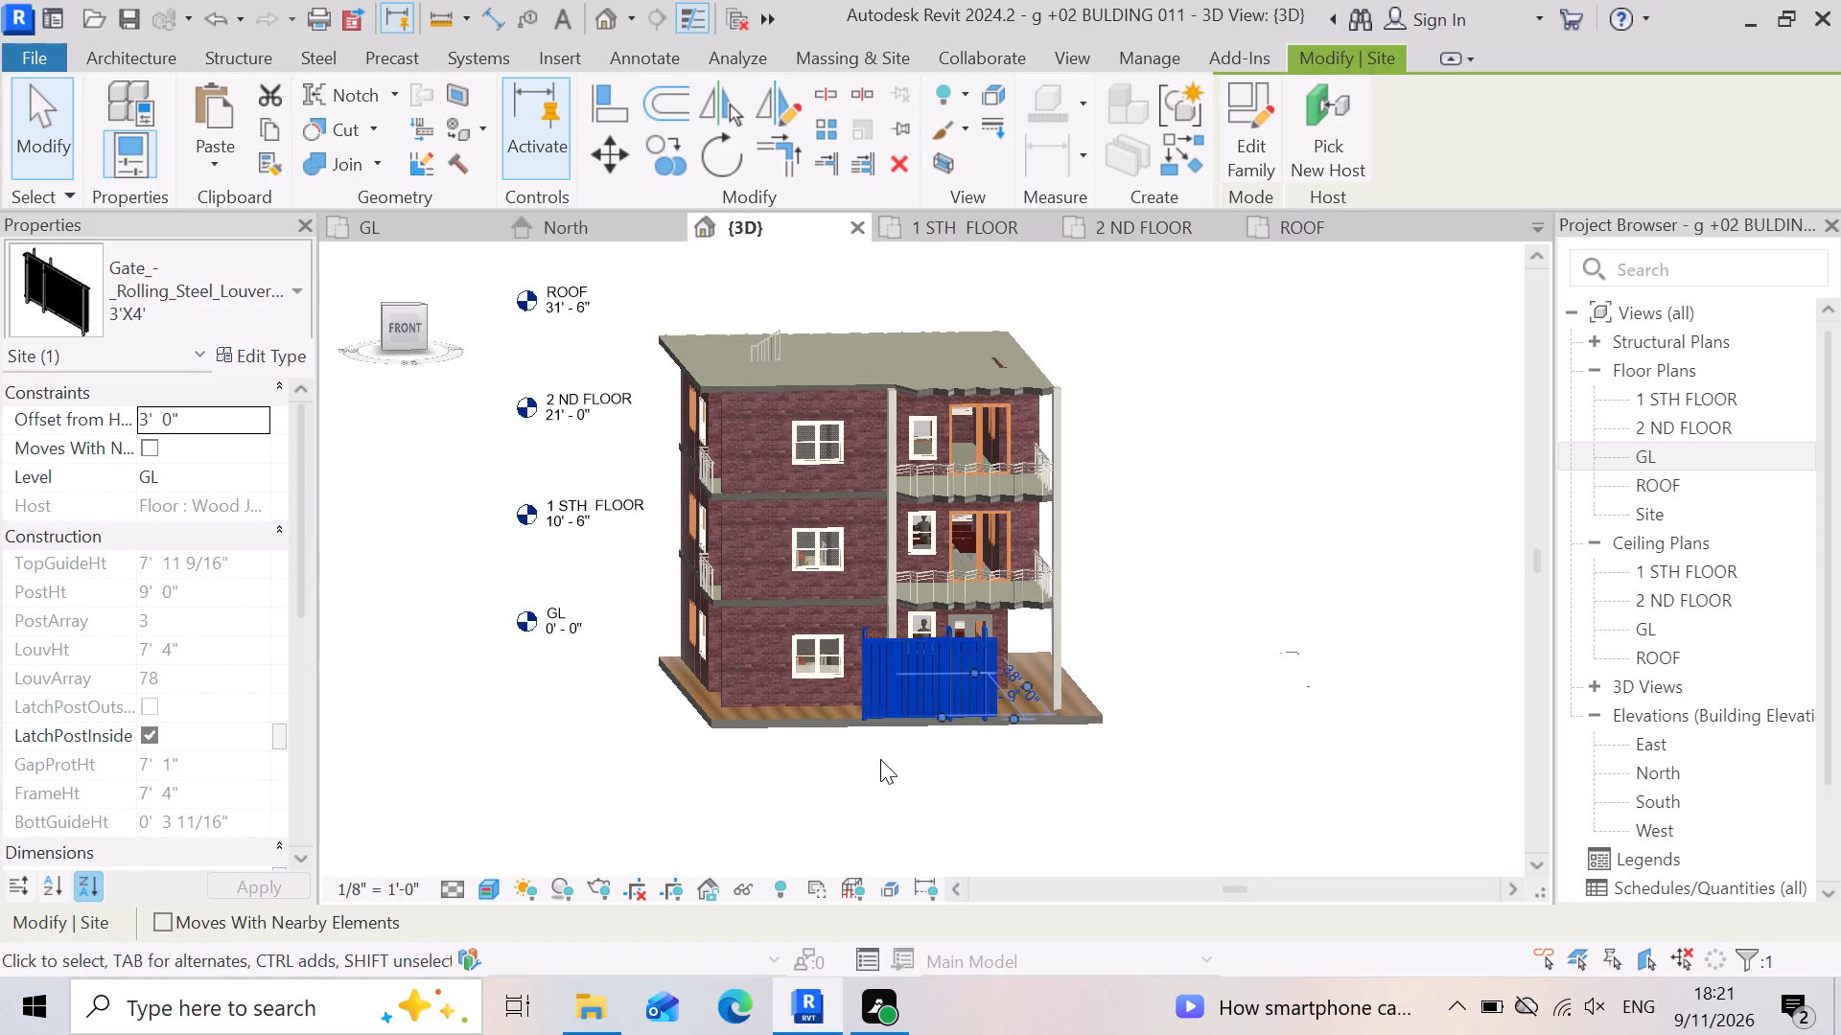
right_click_drag(883, 725, 886, 681, "shift")
scroll(859, 772, "up", 3)
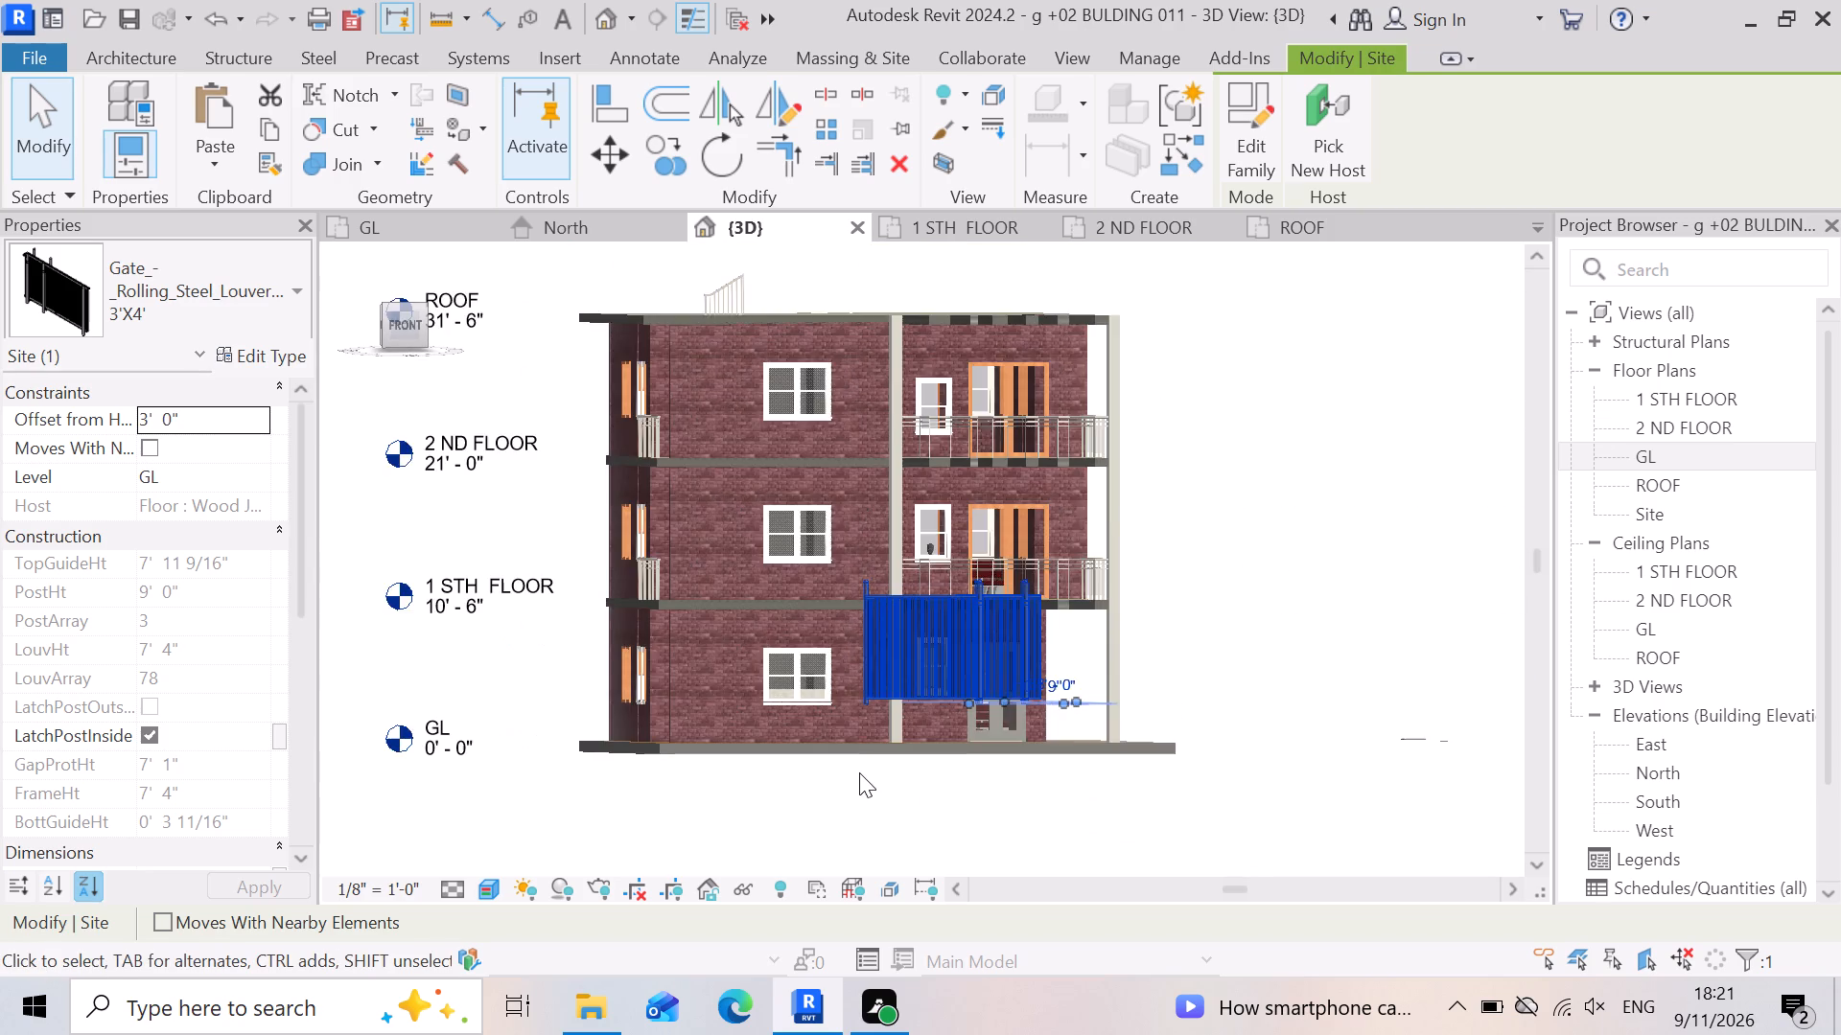
scroll(859, 772, "up", 4)
scroll(961, 730, "up", 2)
left_click_drag(1118, 607, 1144, 714)
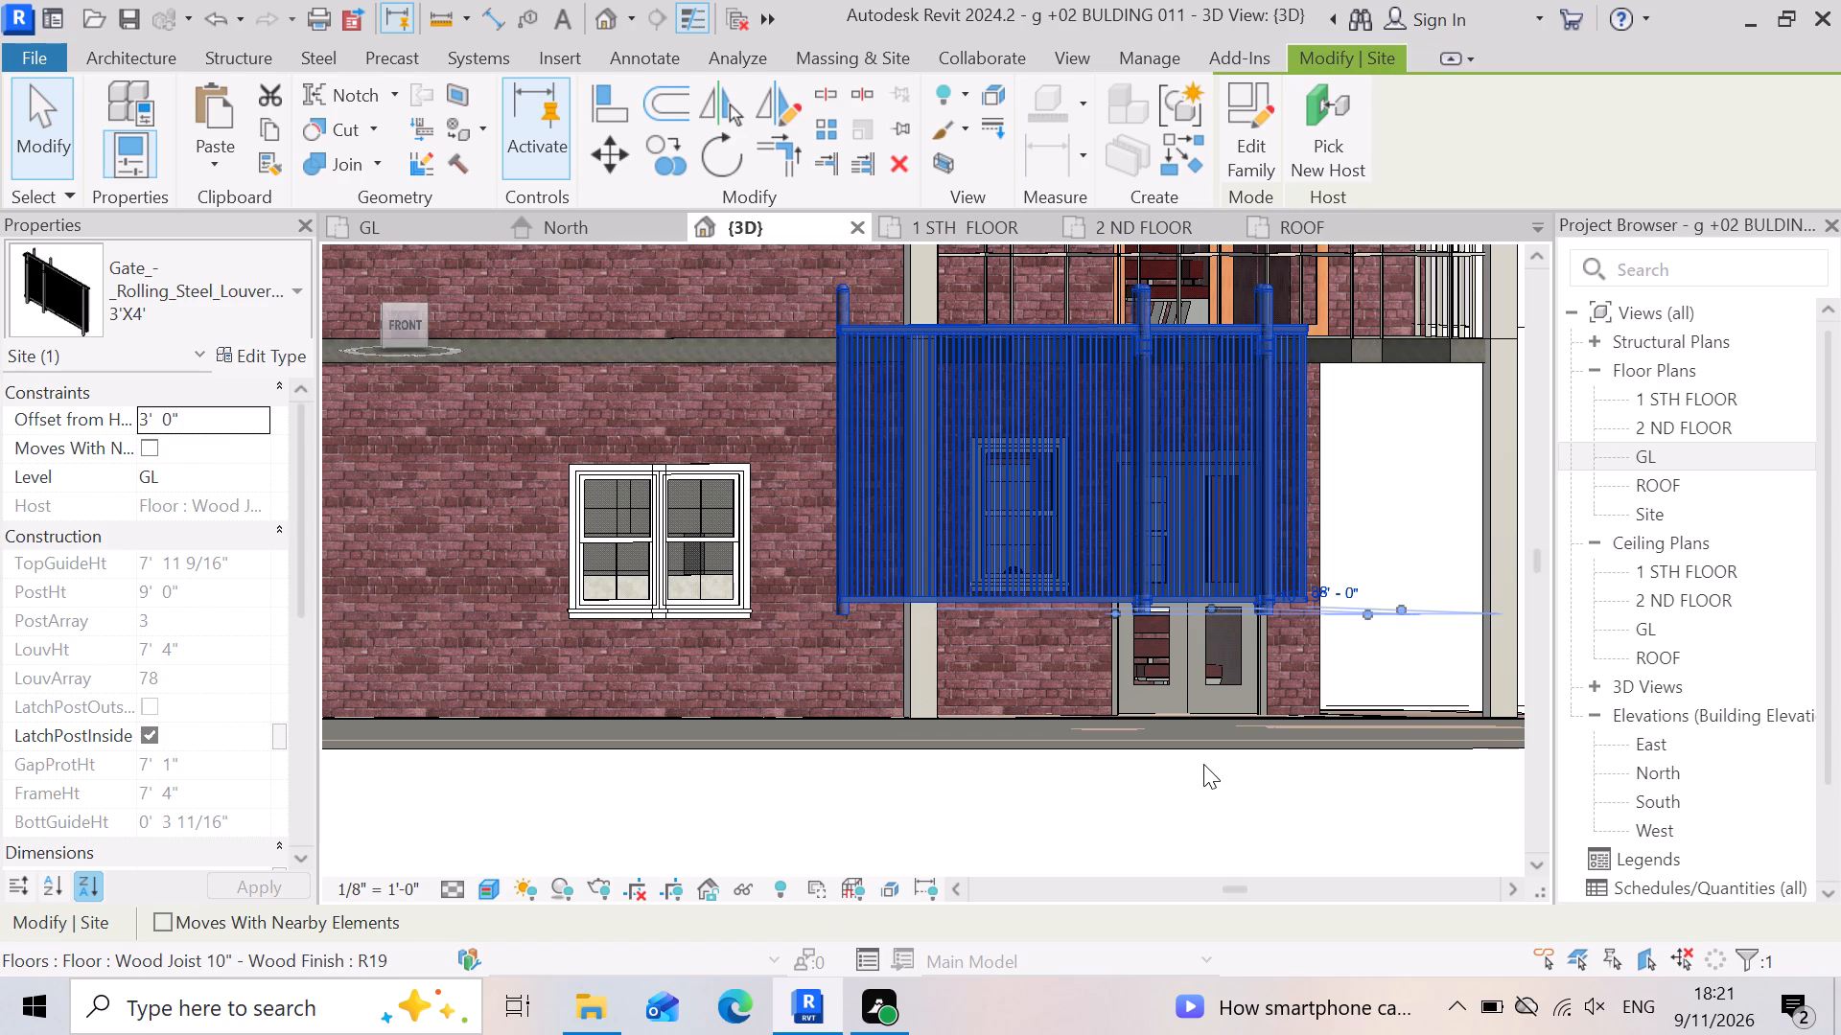
key("Escape")
left_click(942, 501)
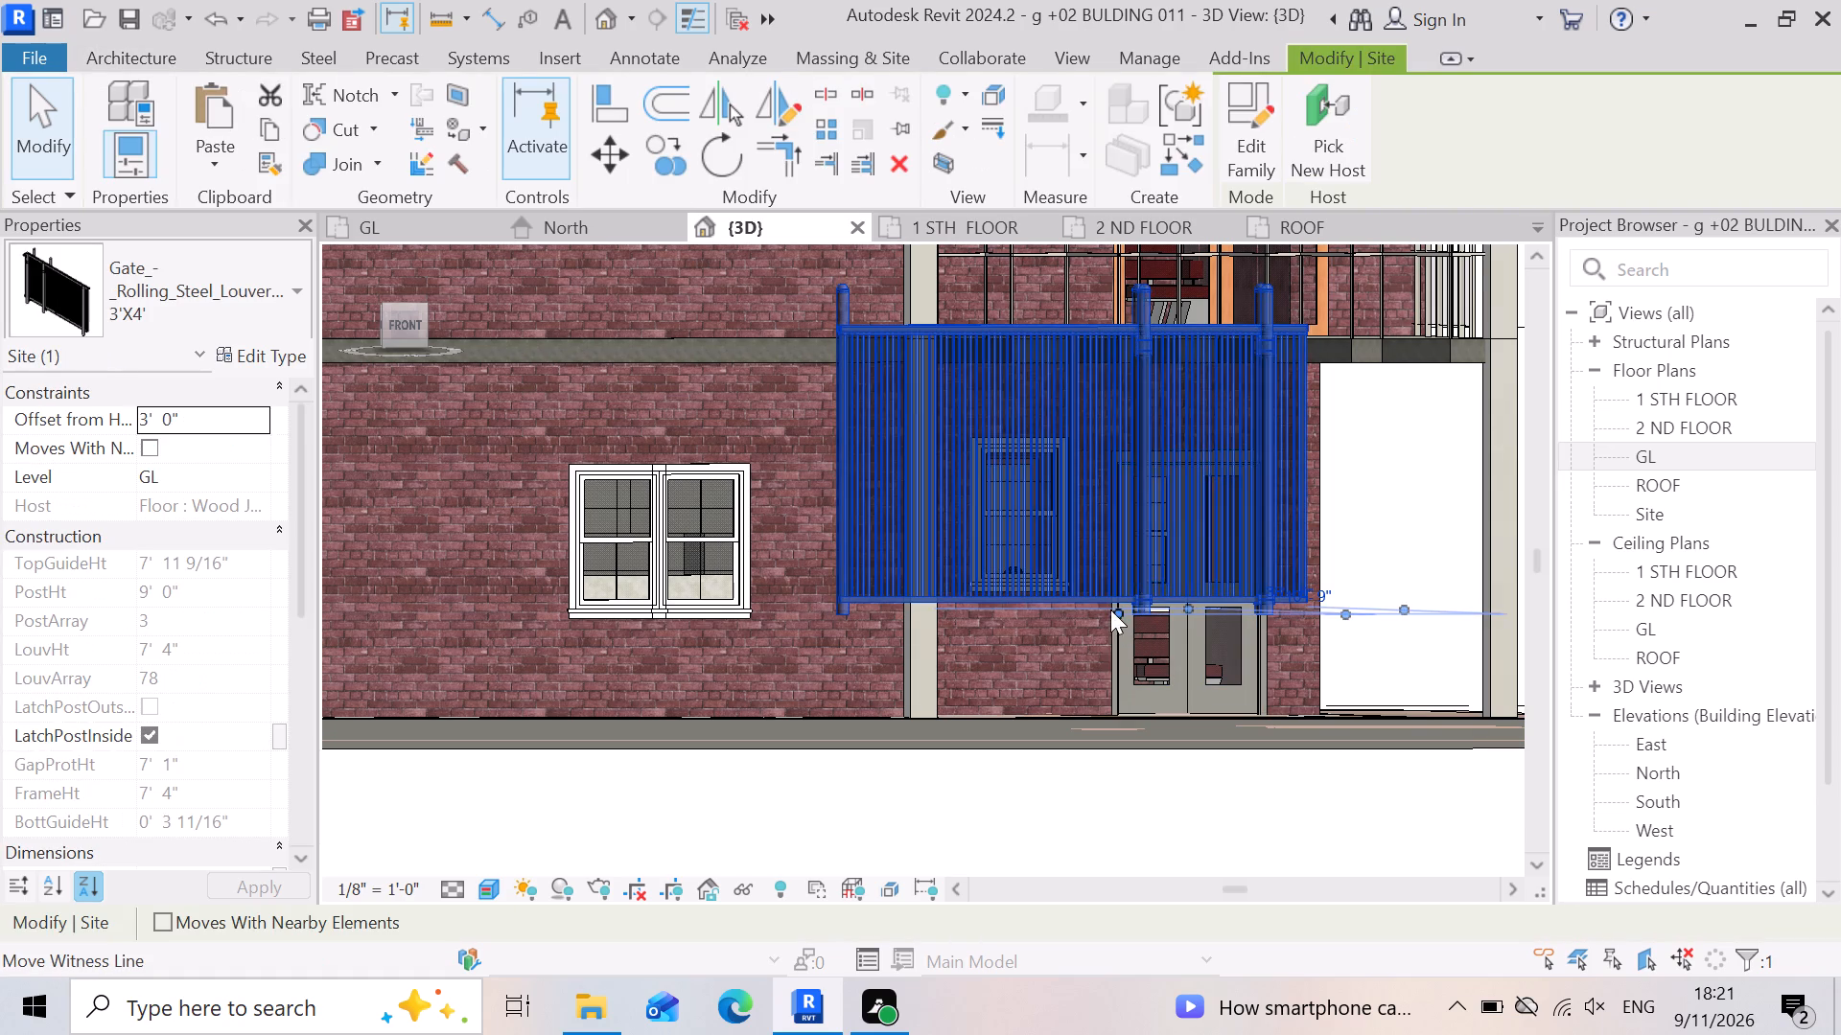
left_click_drag(1177, 554, 1192, 662)
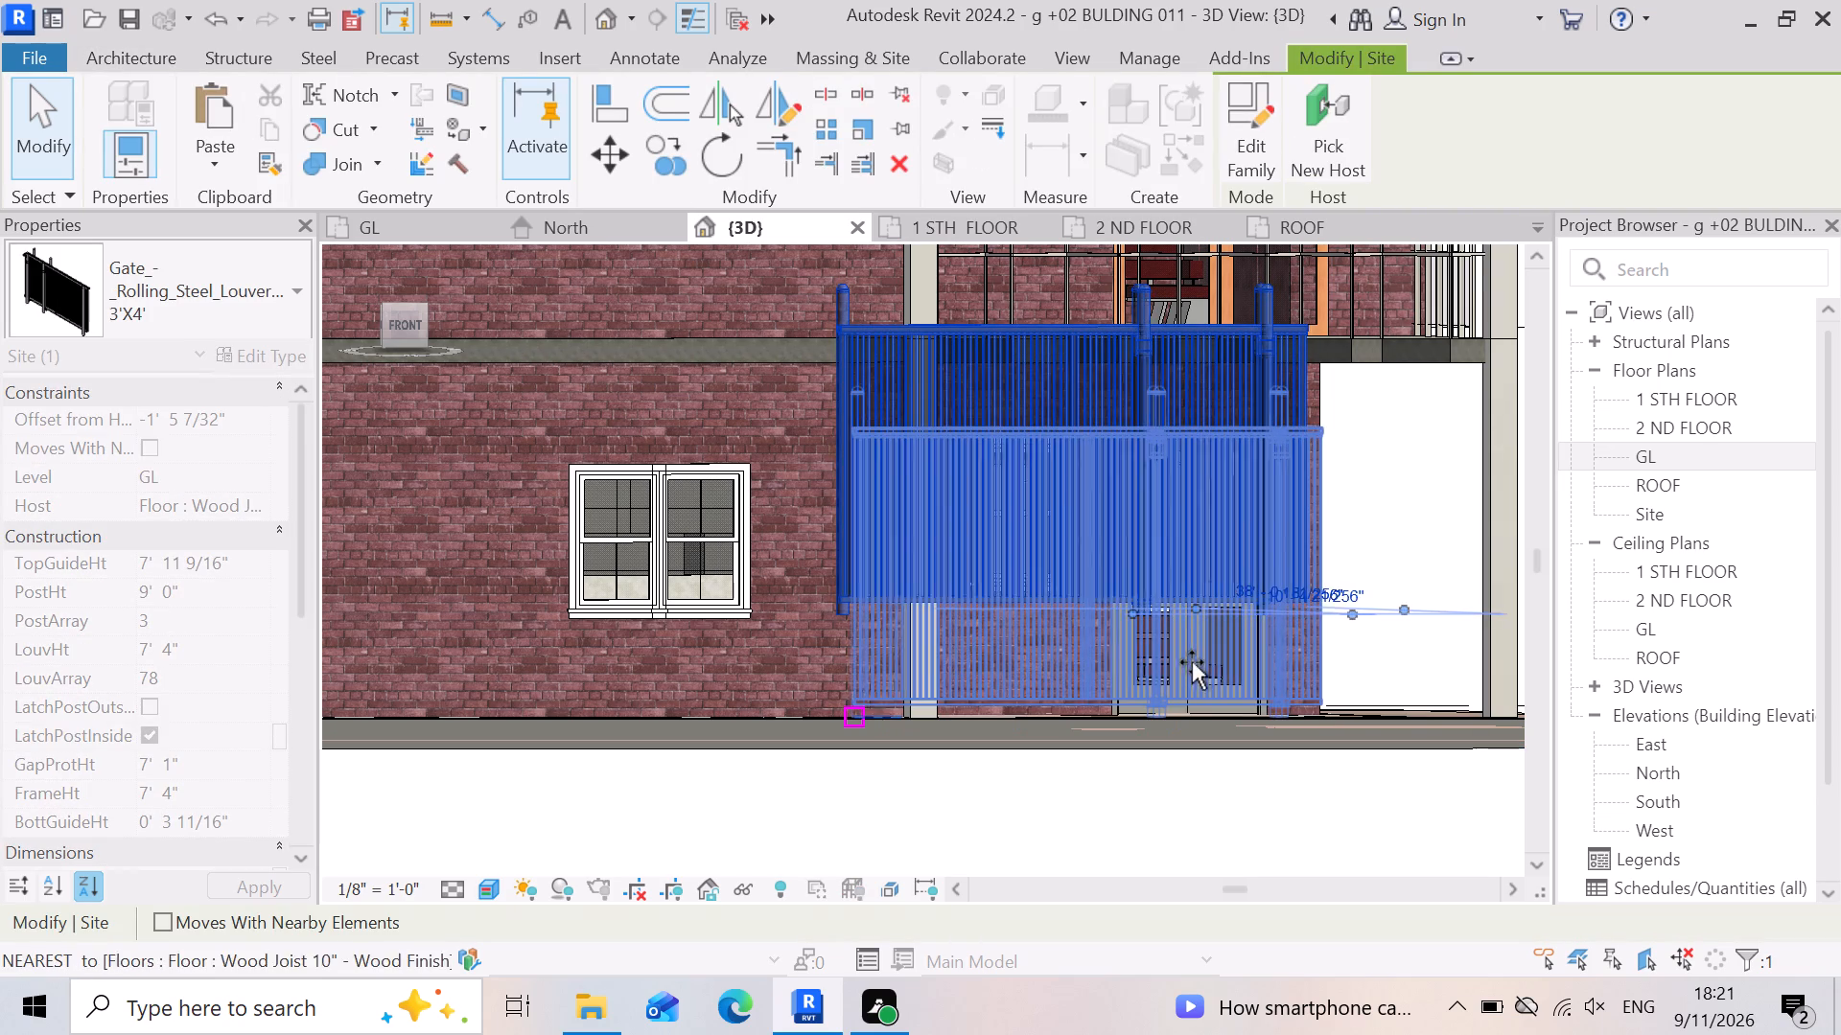
left_click_drag(1192, 662, 1191, 656)
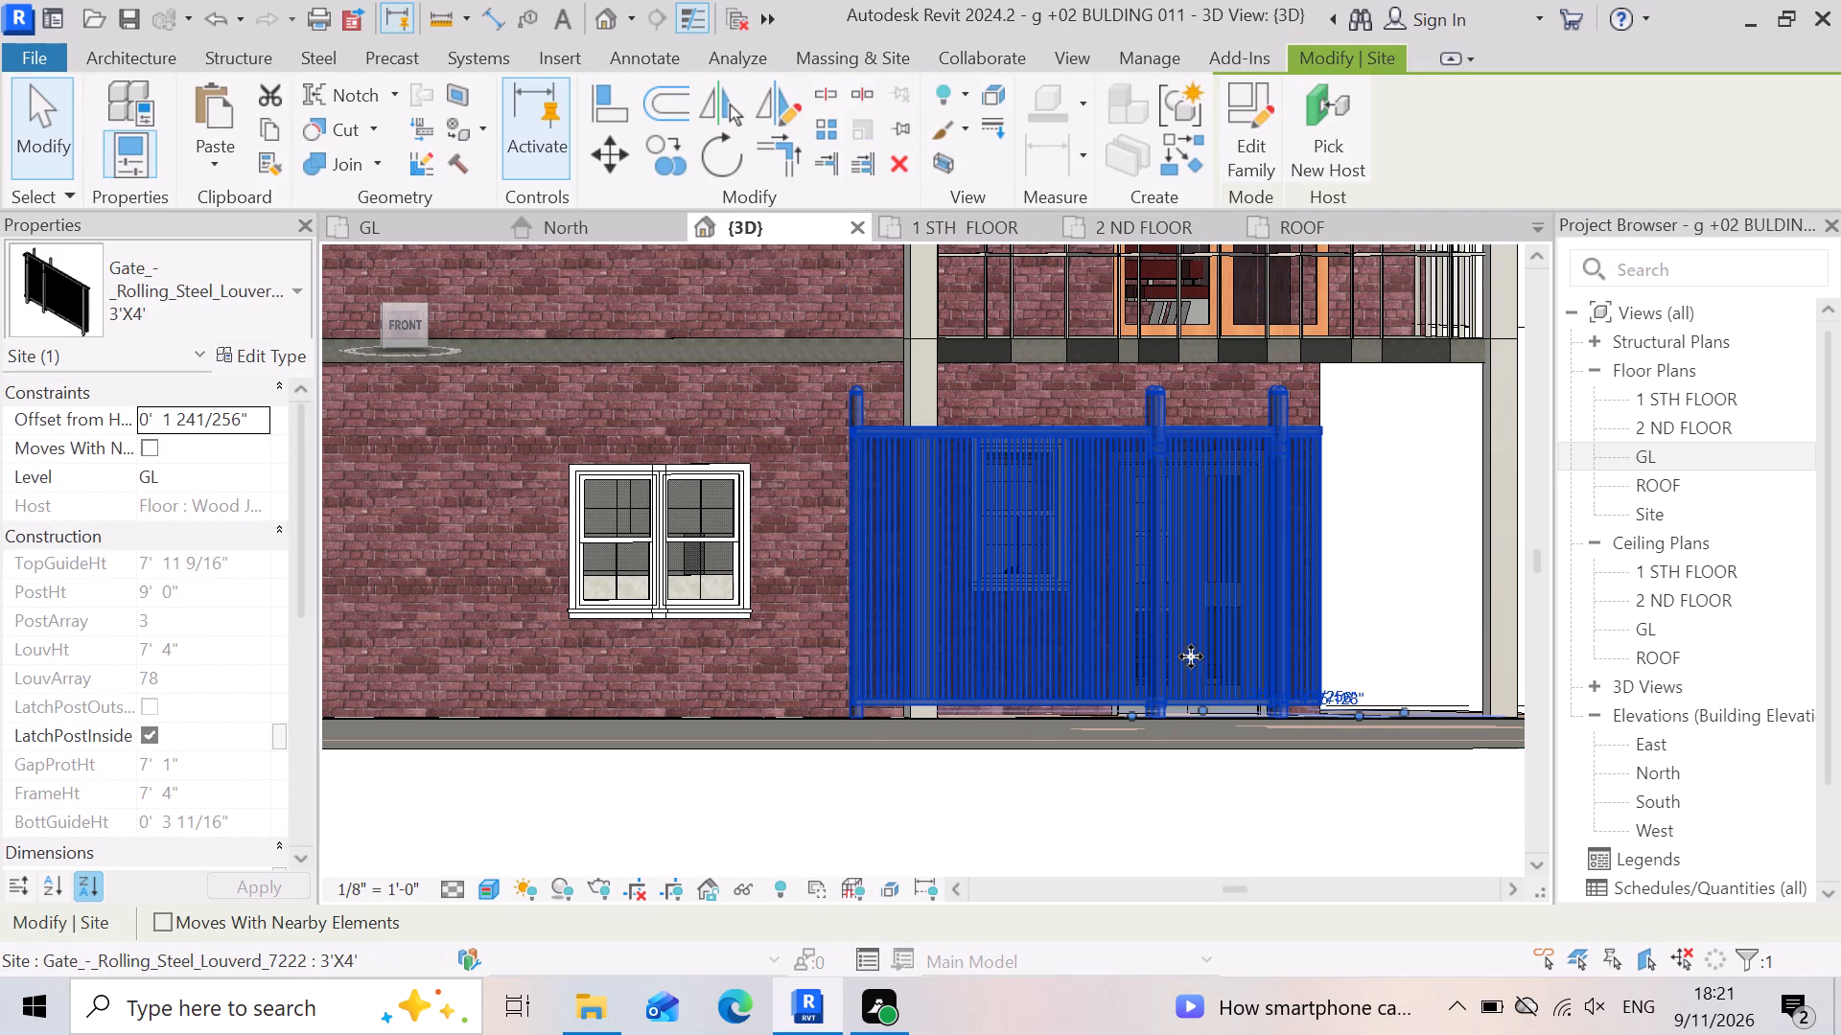
Nudge the rolling gate about 28 ft toward the building until it stands on the front edge of the wood floor slab.
scroll(929, 746, "up", 16)
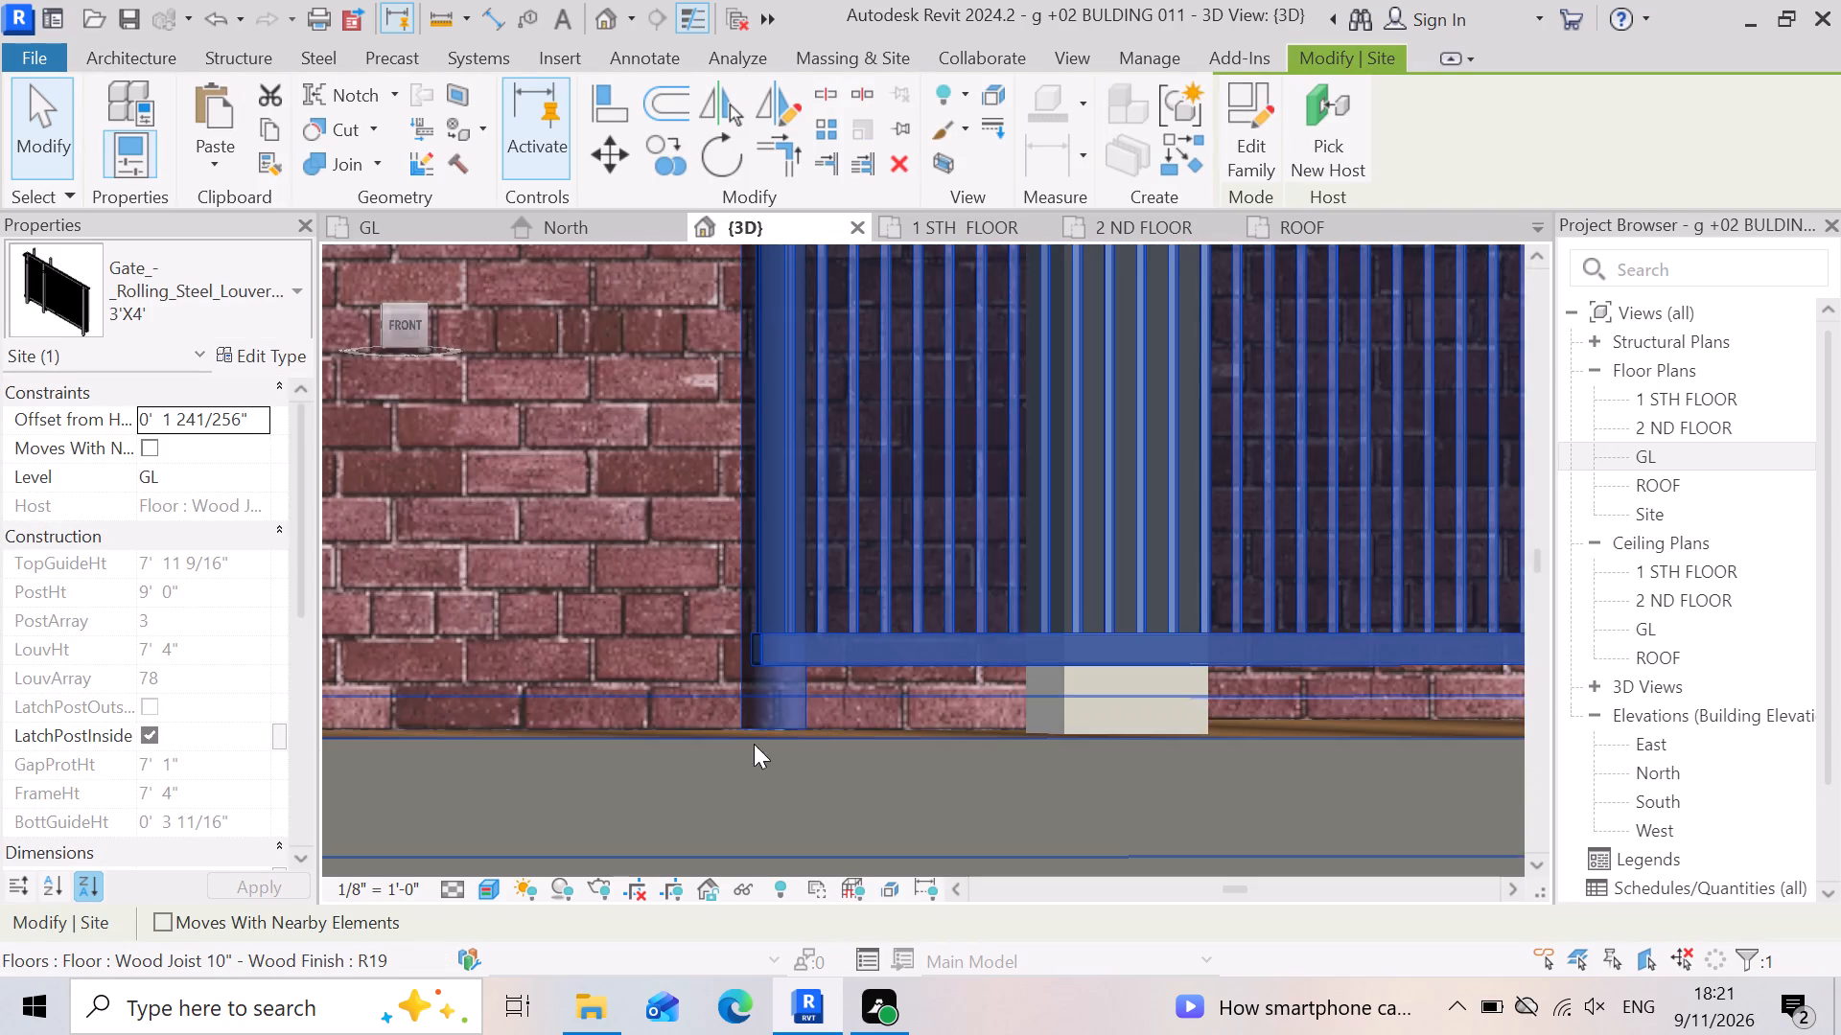
scroll(754, 744, "up", 2)
scroll(627, 730, "down", 13)
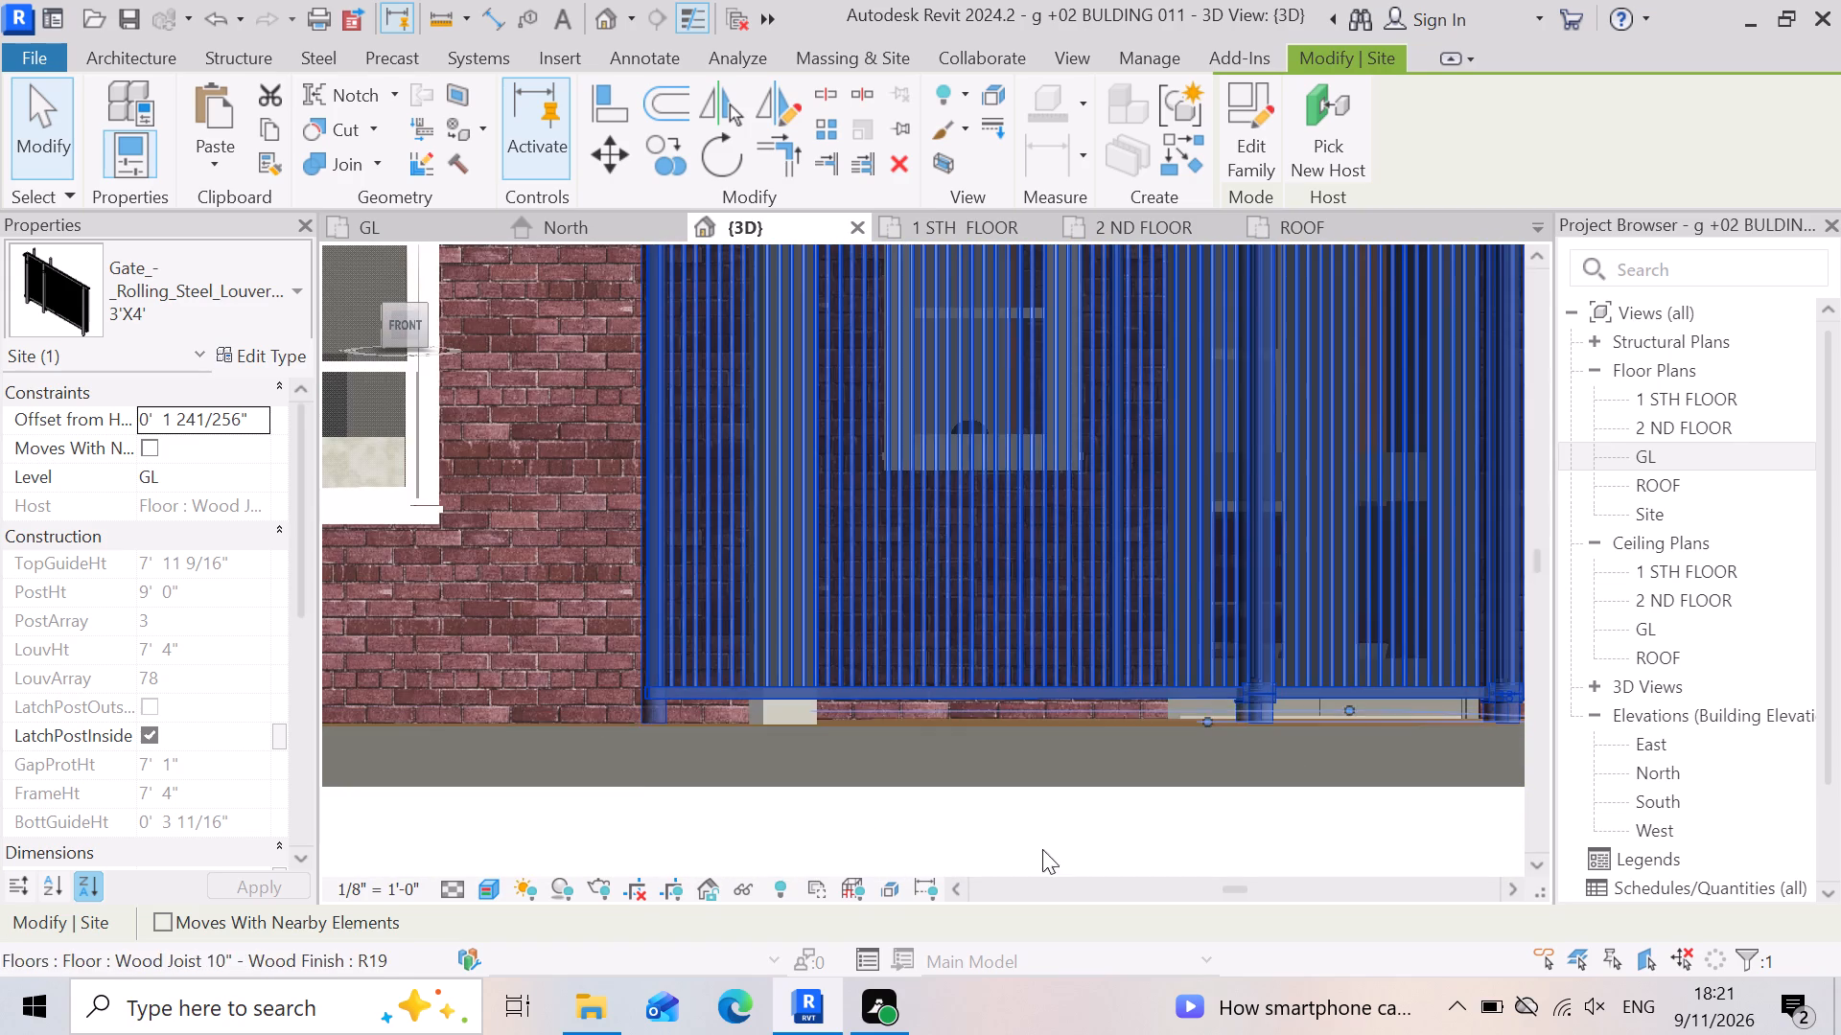
scroll(851, 756, "down", 3)
scroll(1060, 762, "down", 7)
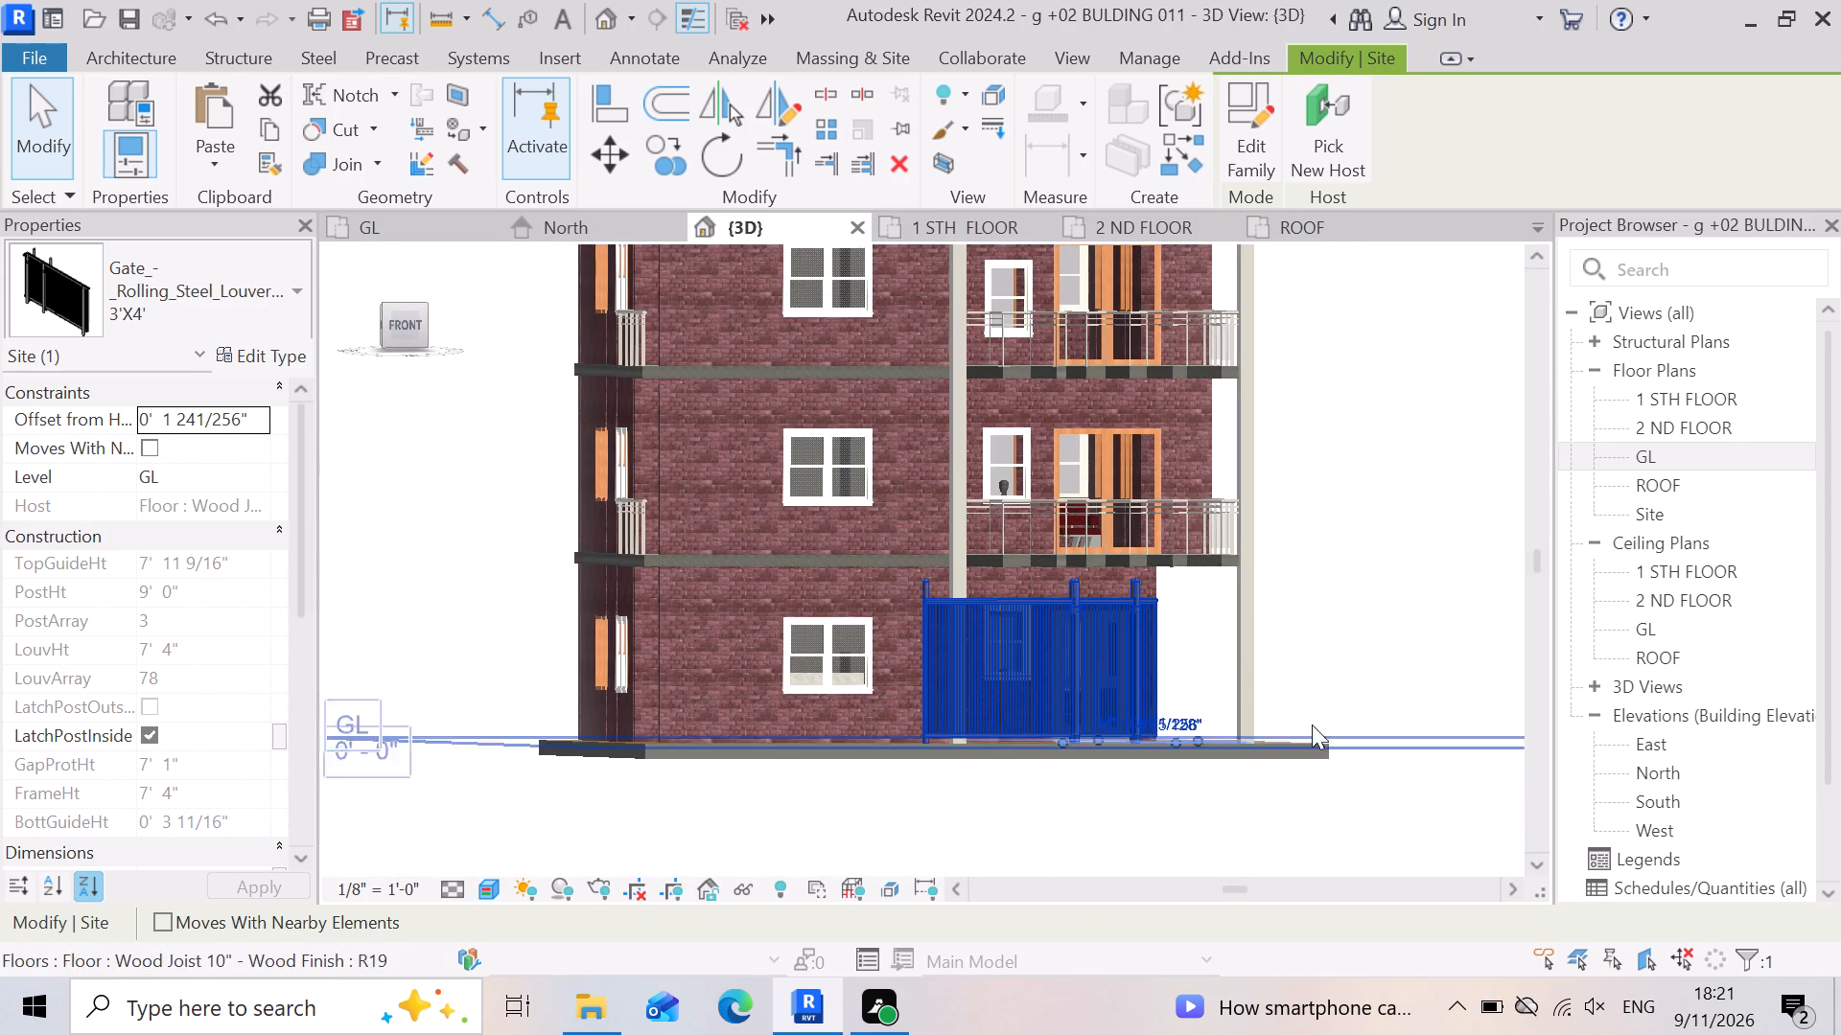
right_click_drag(1404, 663, 1393, 763, "shift")
middle_click_drag(1404, 663, 1393, 763, "shift")
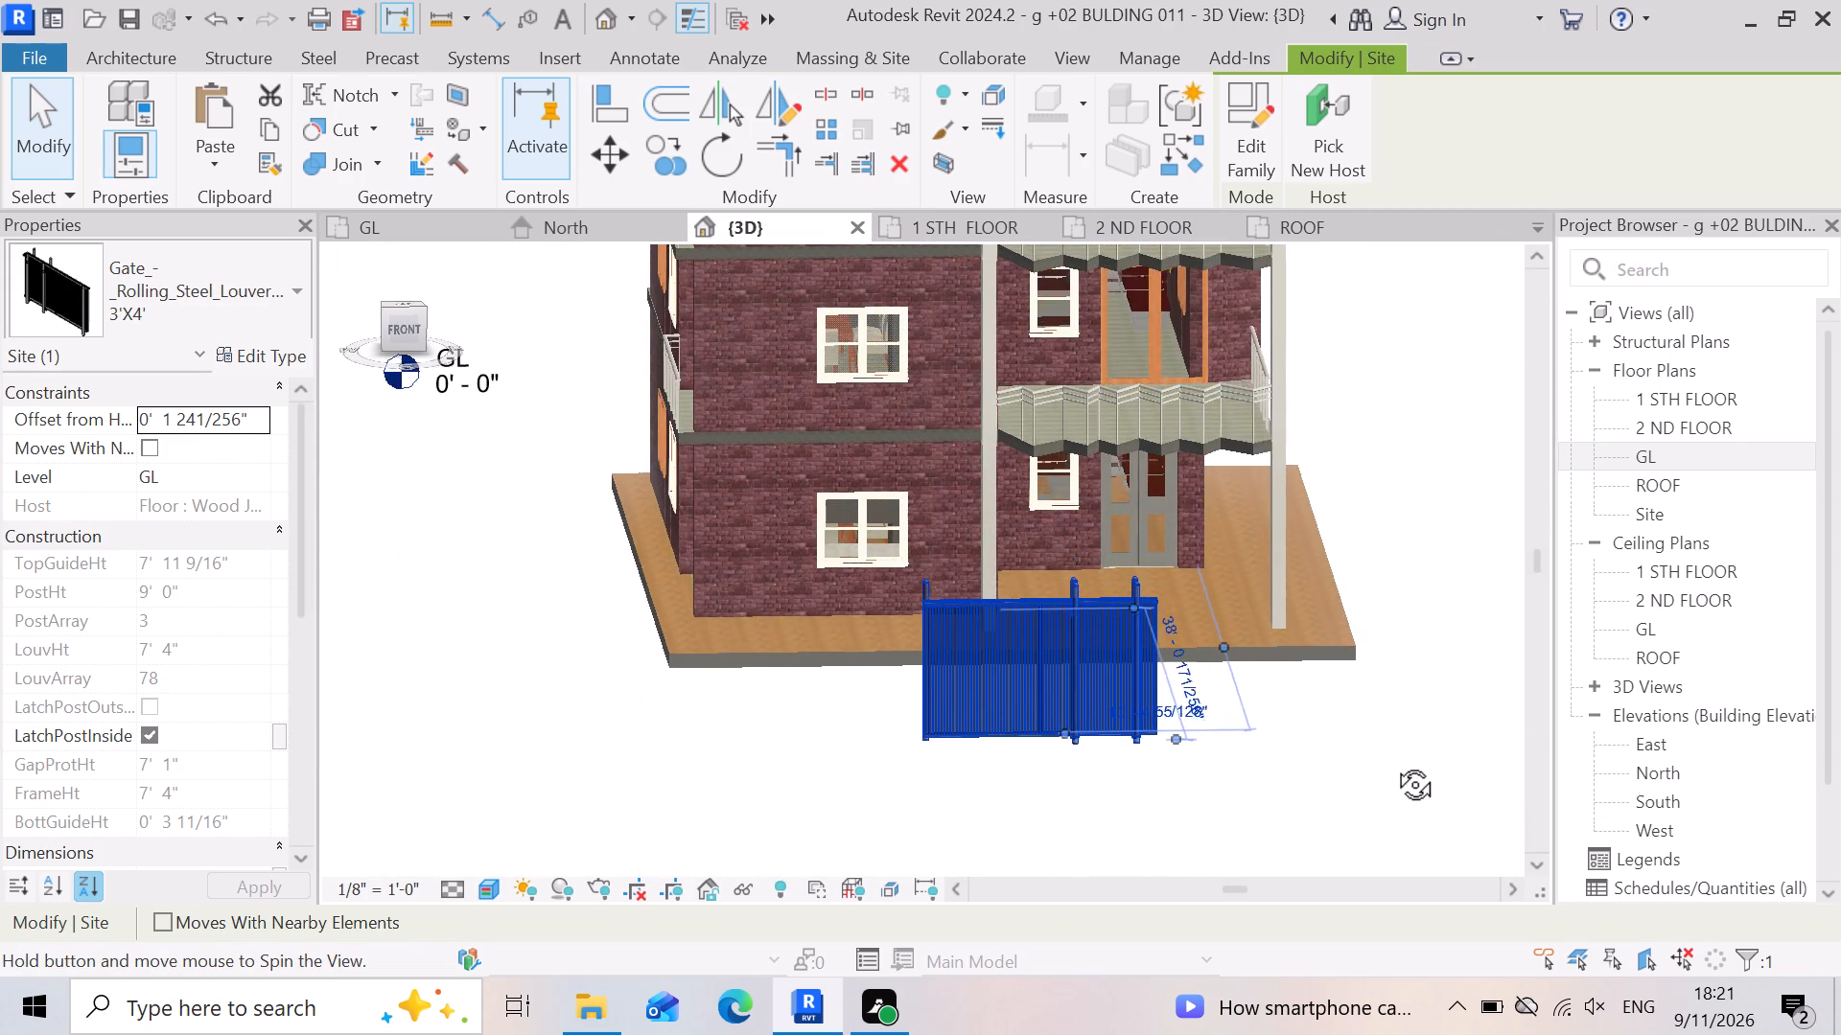
middle_click_drag(1393, 763, 1412, 832, "shift")
right_click_drag(1393, 763, 1412, 832, "shift")
scroll(977, 646, "up", 3)
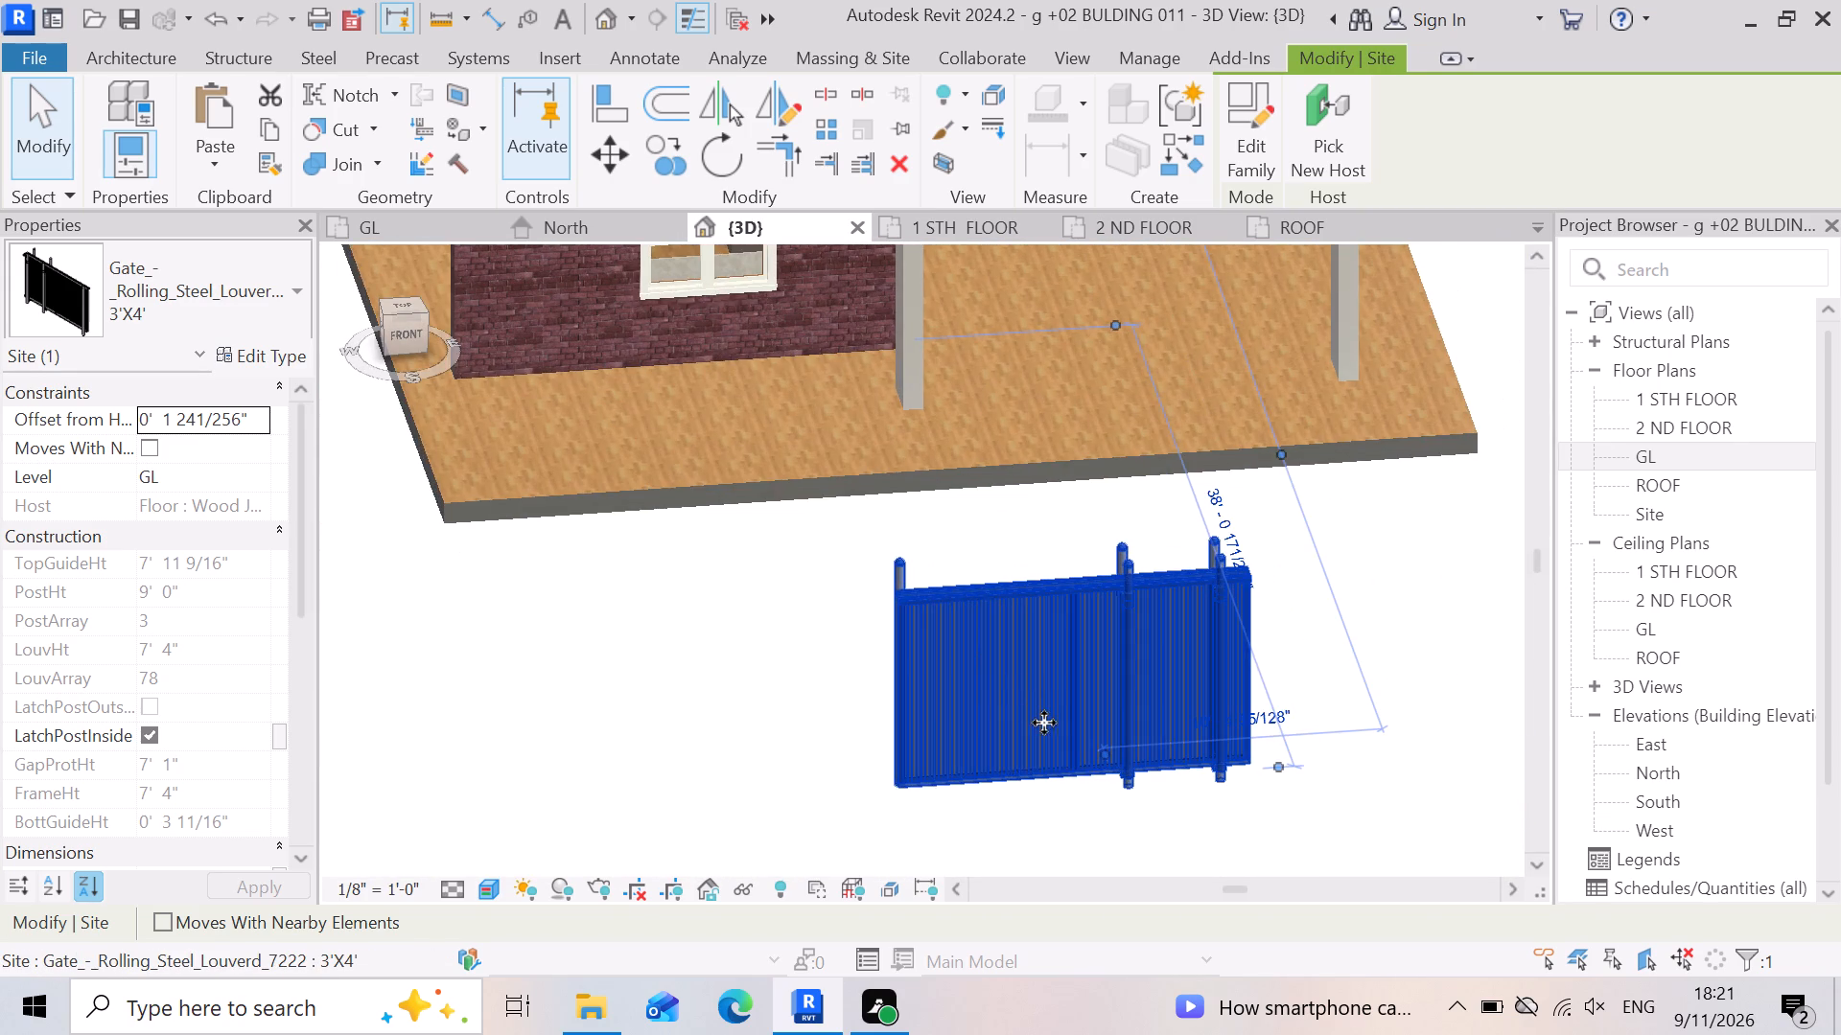
left_click(1041, 704)
key("Up")
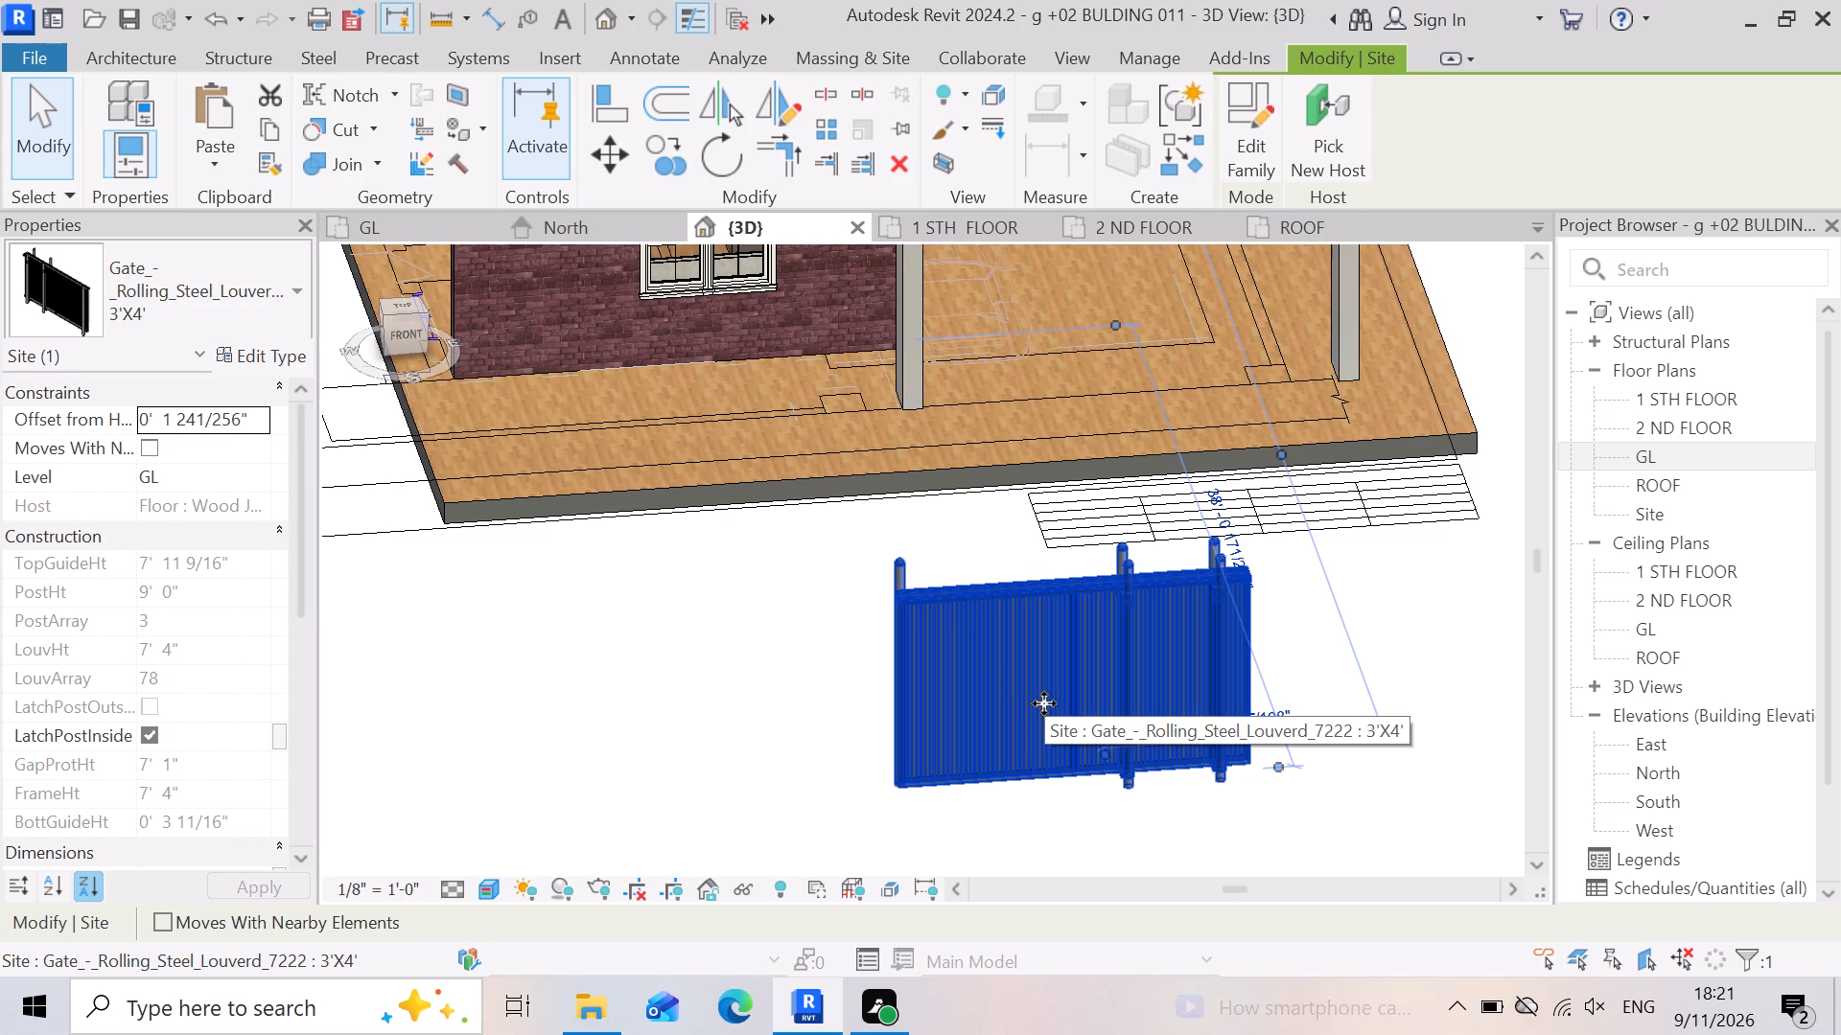
key("Up")
key("Up")
key("Up")
key("Up")
key("Up")
key("Up")
key("Up")
key("Up")
key("Up")
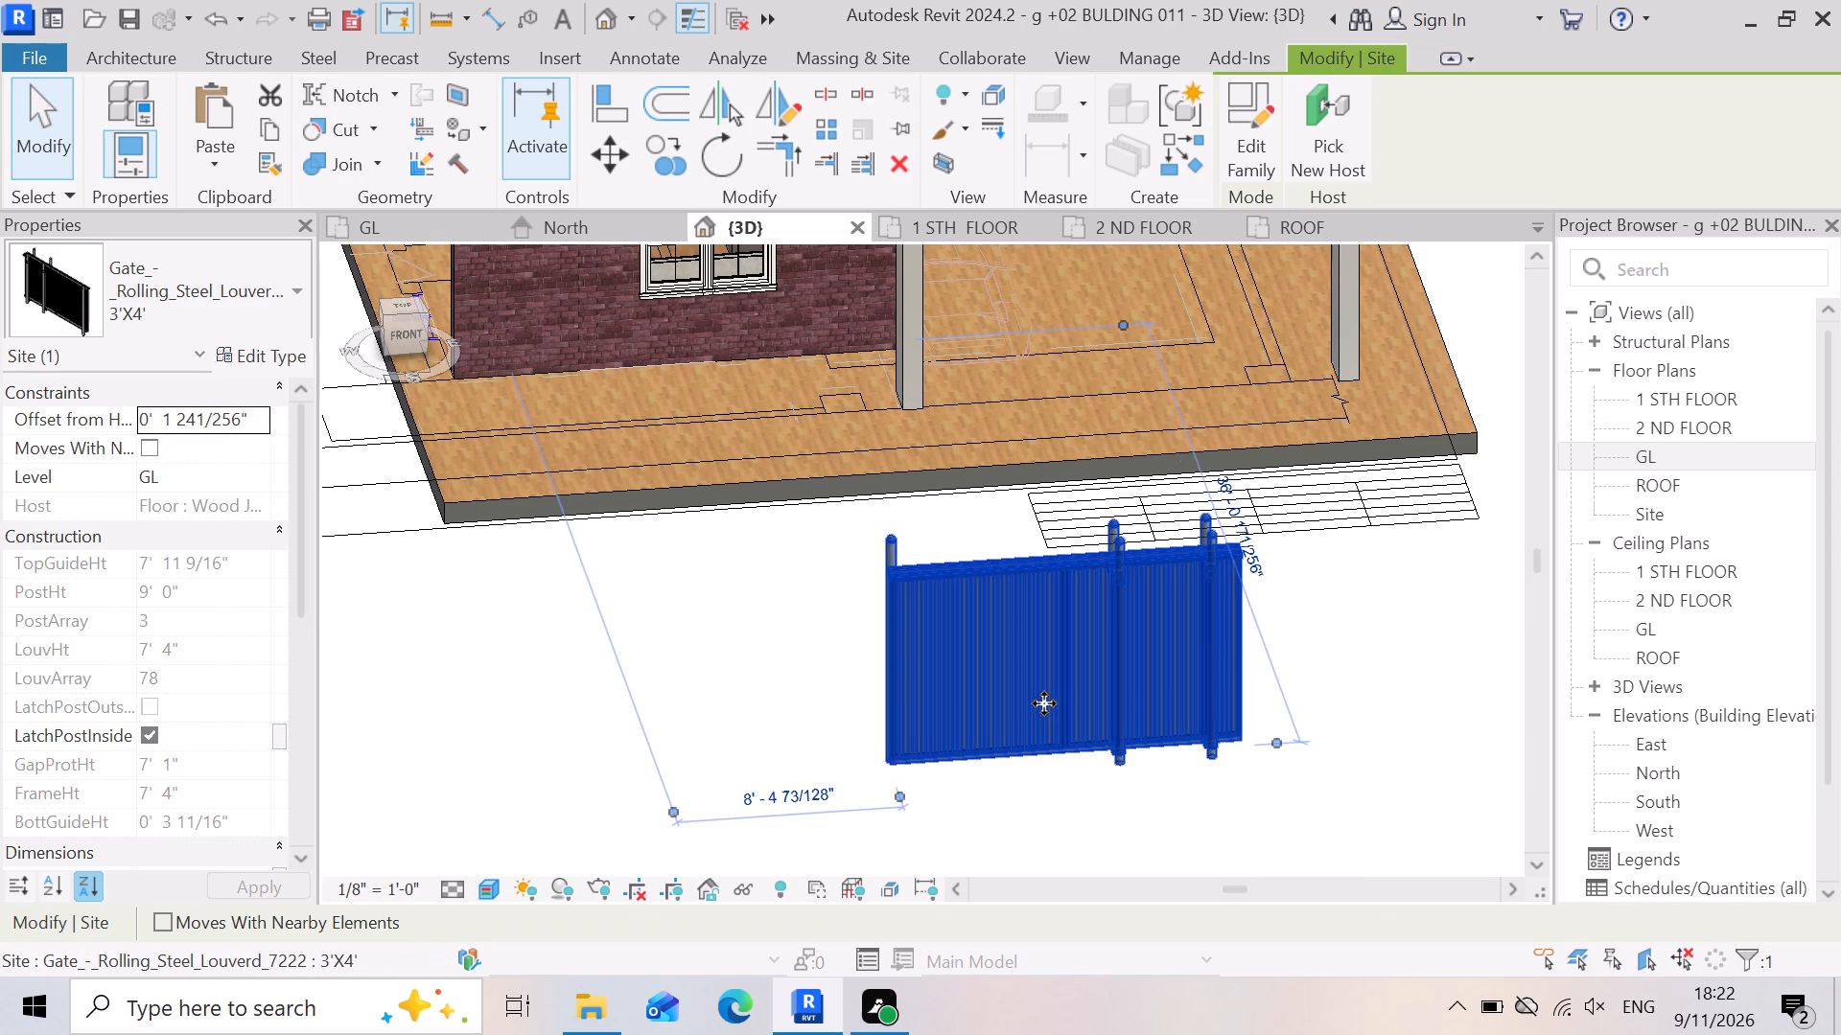
key("Up")
key("Up")
key("Up")
key("Up")
key("Up")
key("Up")
key("Up")
key("Up")
key("Up")
key("Up")
key("Up")
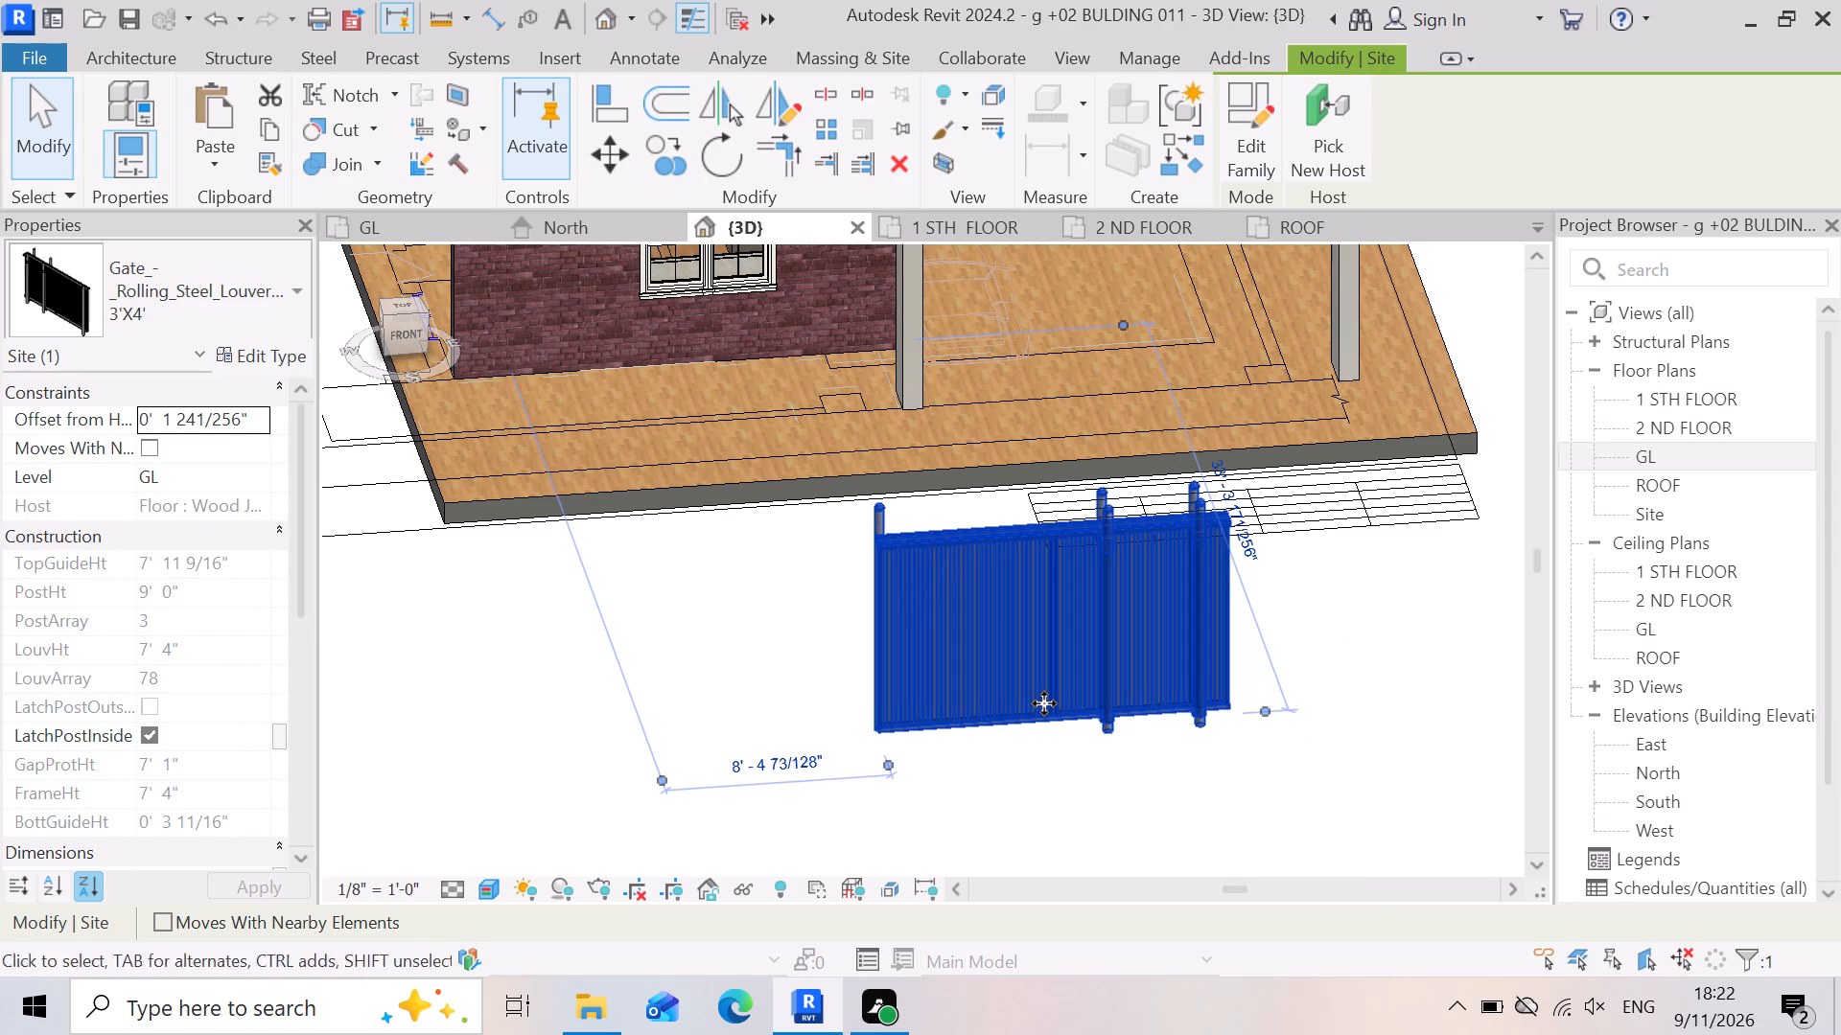
key("Up")
key("Up")
key("Up")
key("Up")
key("Up")
key("Up")
key("Up")
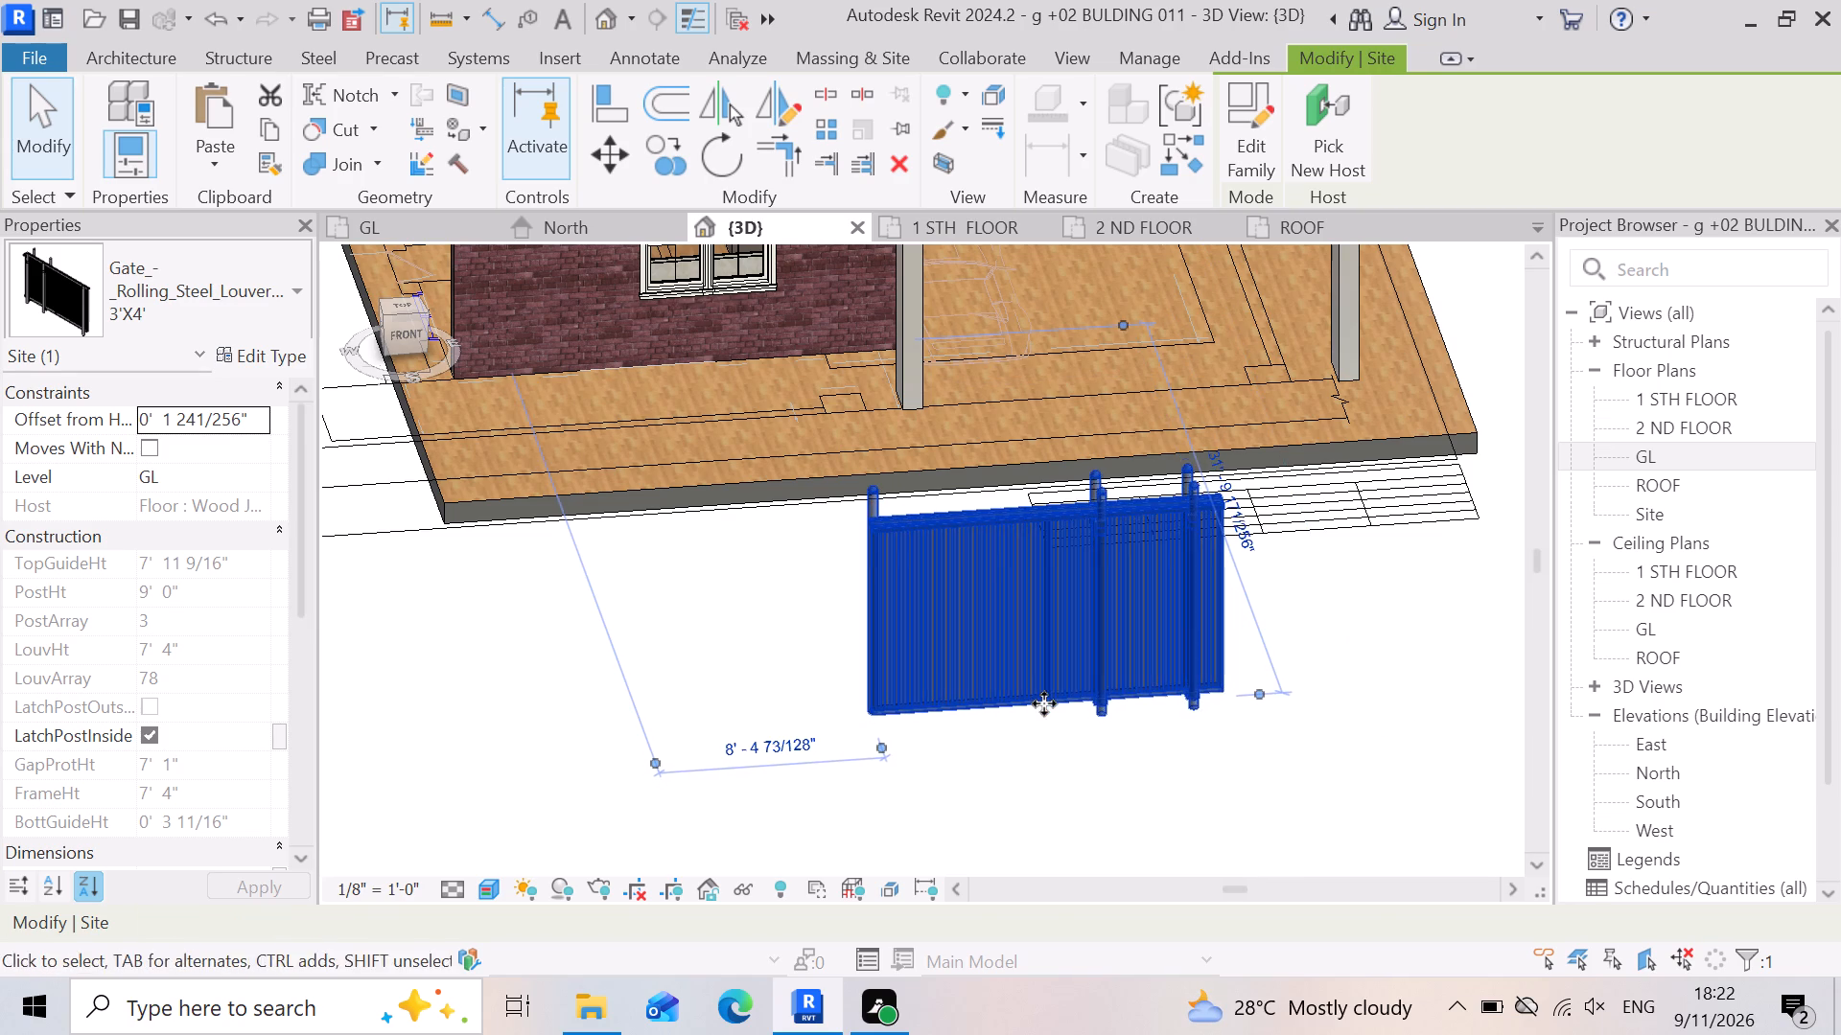
key("Up")
key("Up")
key("Up")
key("Up")
key("Up")
key("Up")
key("Up")
key("Up")
key("Up")
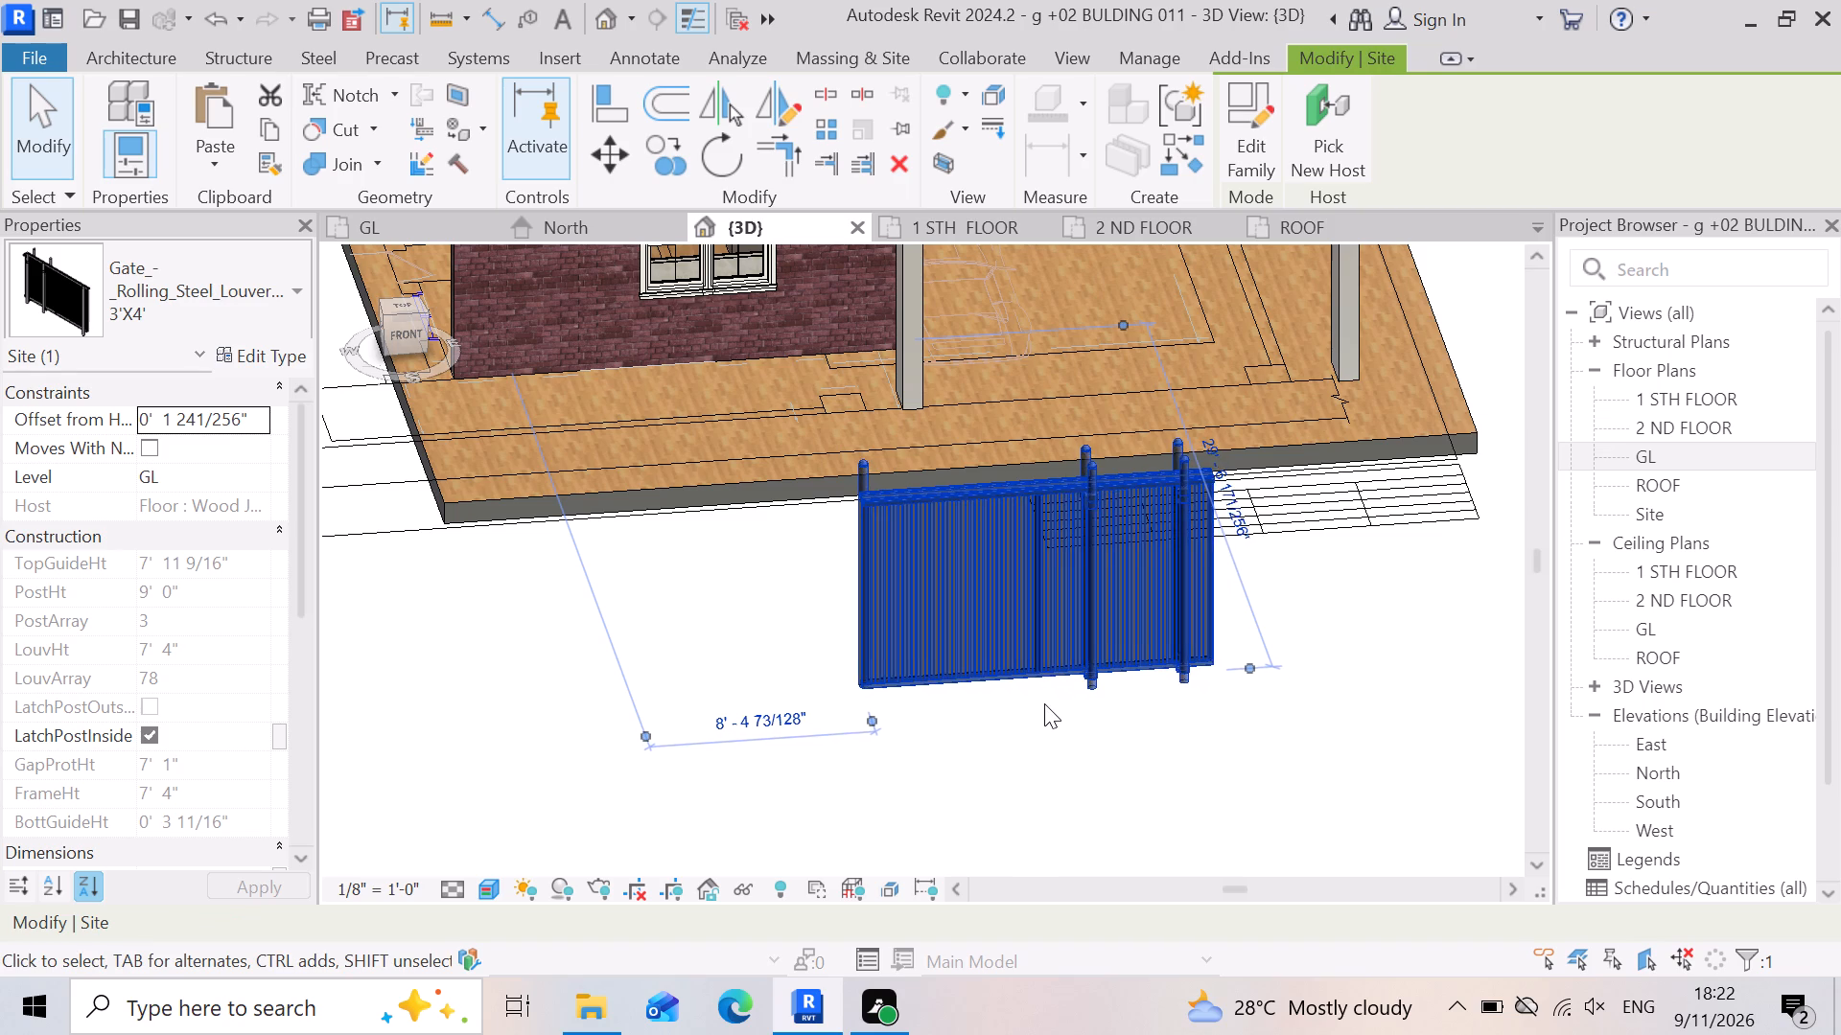
key("Up")
key("Up")
key("Up")
key("Up")
key("Up")
key("Up")
key("Up")
key("Up")
key("Up")
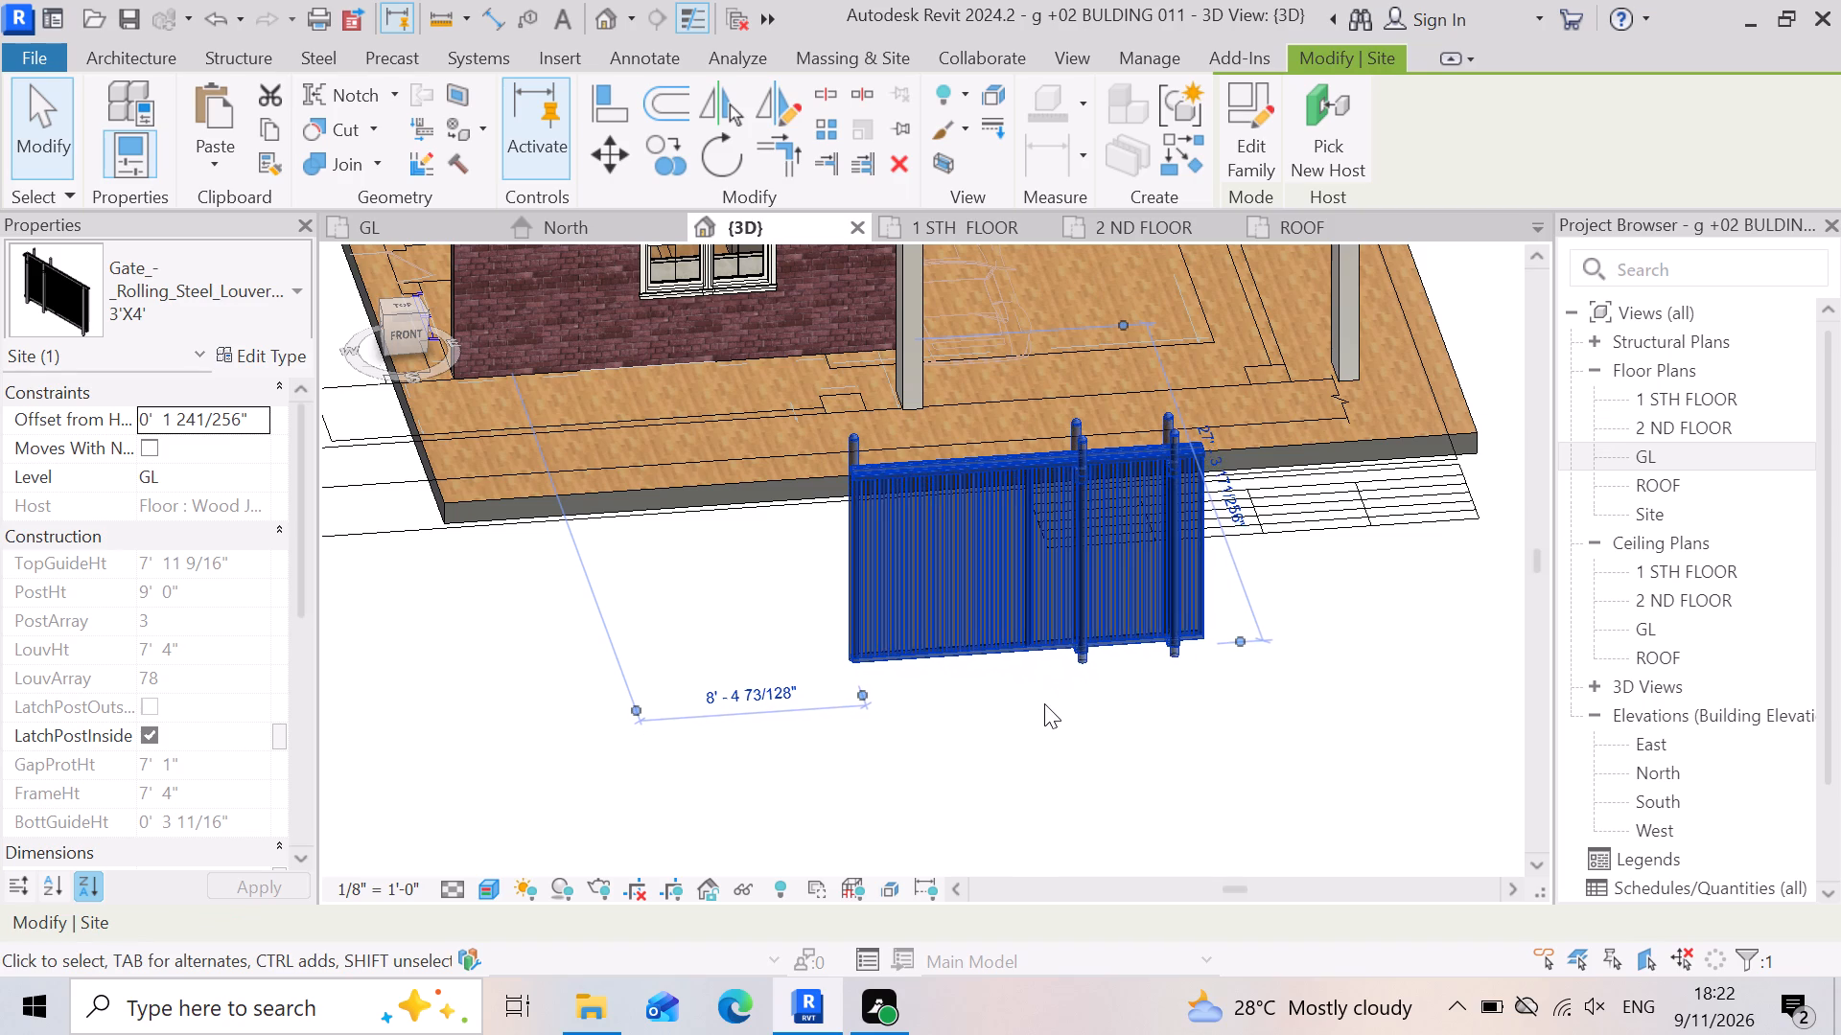
key("Up")
key("Up")
key("Up")
key("Up")
key("Up")
key("Up")
key("Up")
key("Up")
key("Up")
key("Up")
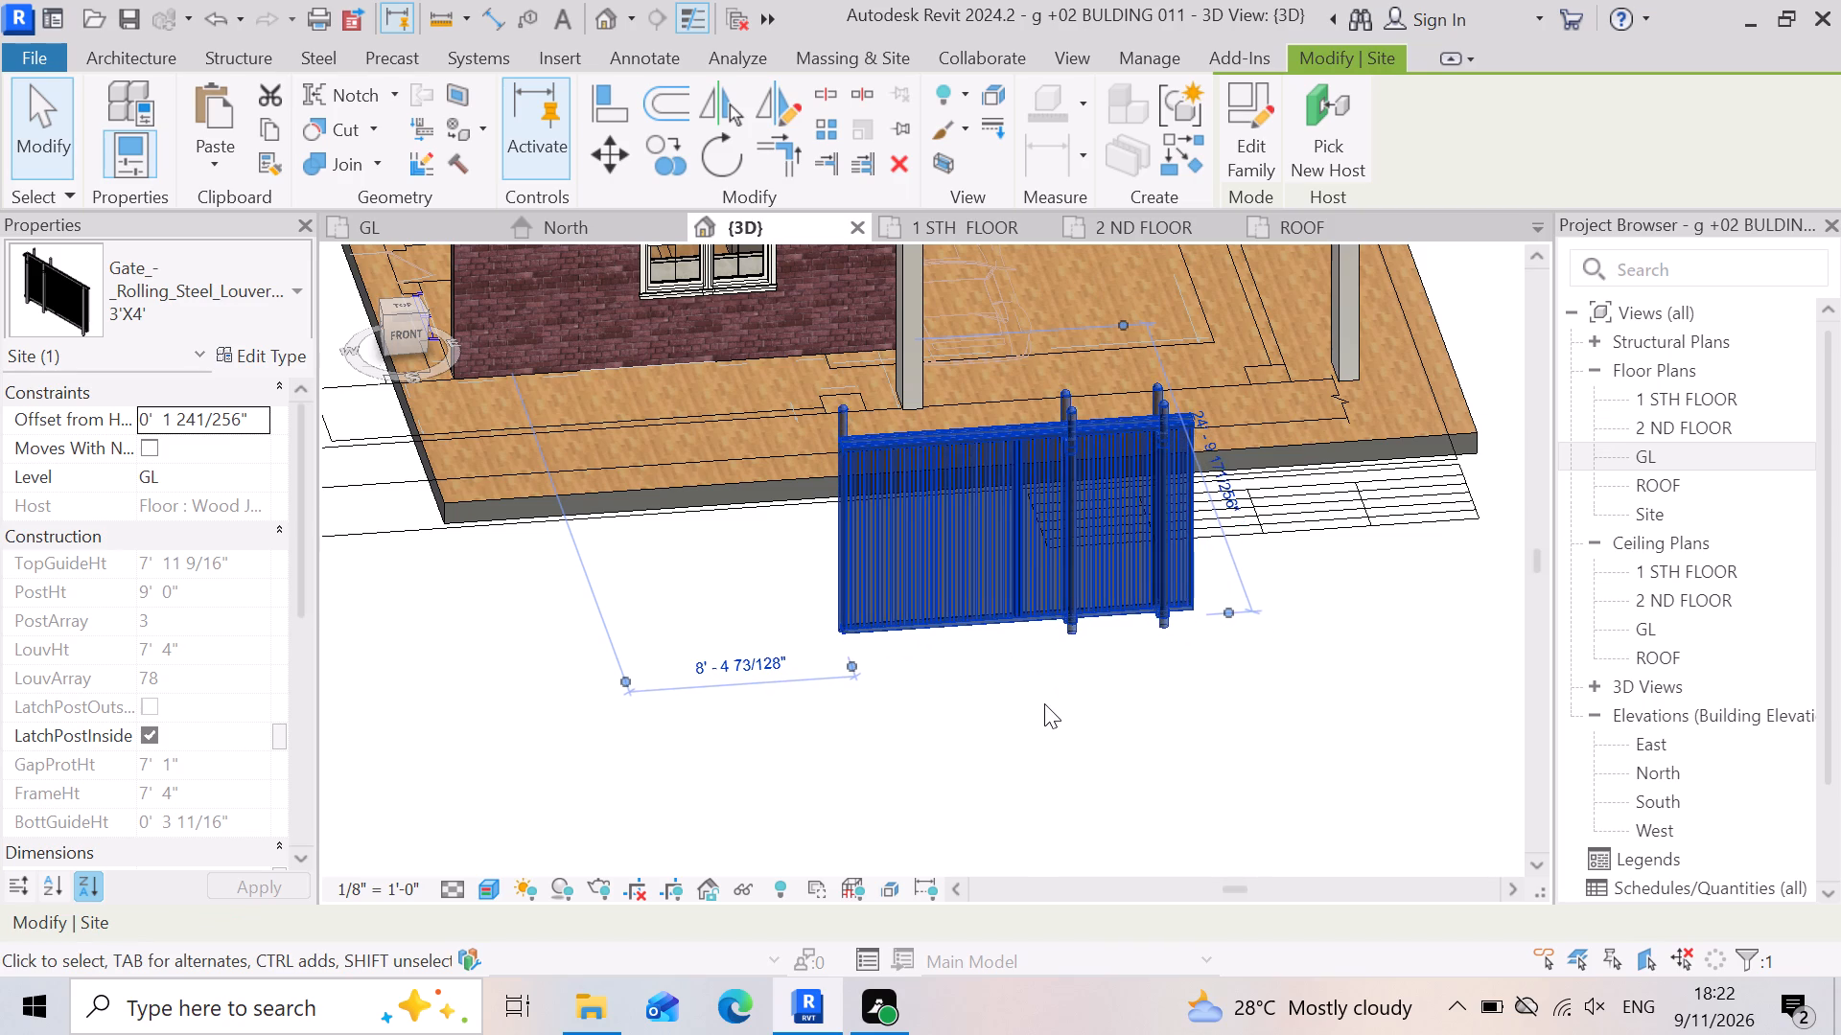
key("Up")
key("Up")
key("Up")
key("Up")
key("Up")
key("Up")
key("Up")
key("Up")
key("Up")
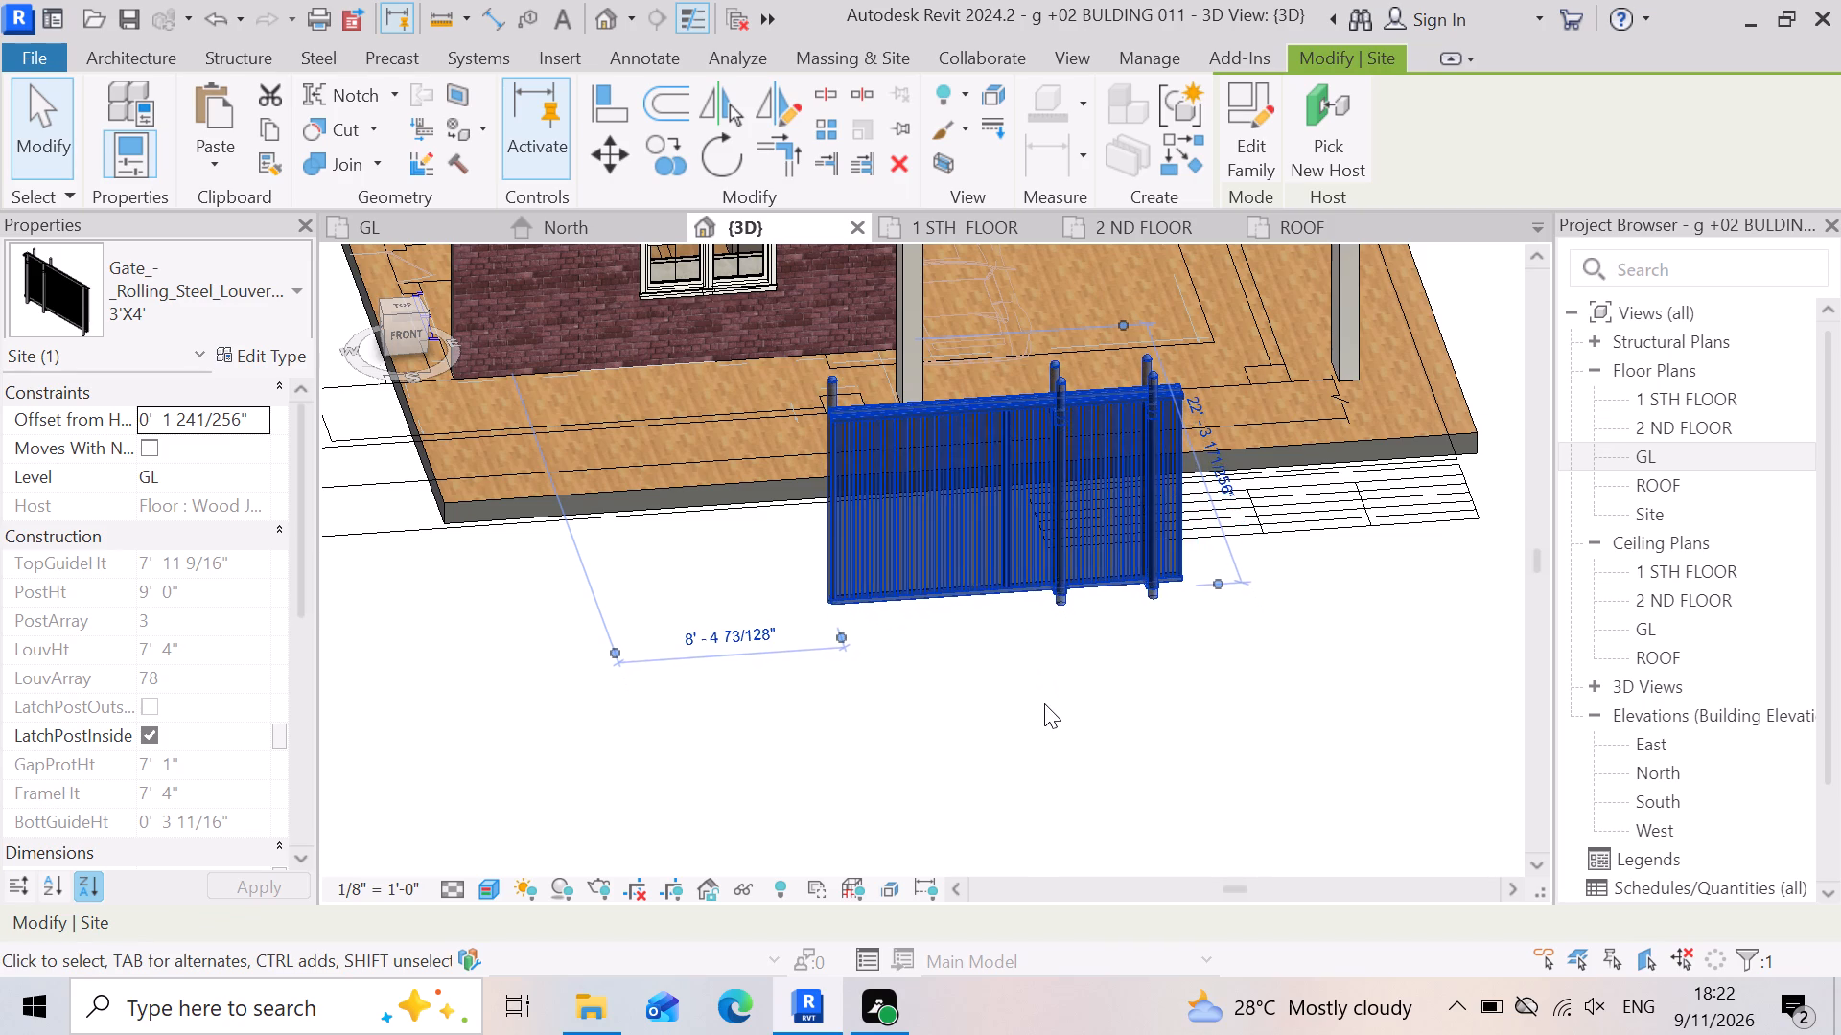
key("Up")
key("Up")
key("Up")
key("Up")
key("Up")
key("Up")
key("Up")
key("Up")
key("Up")
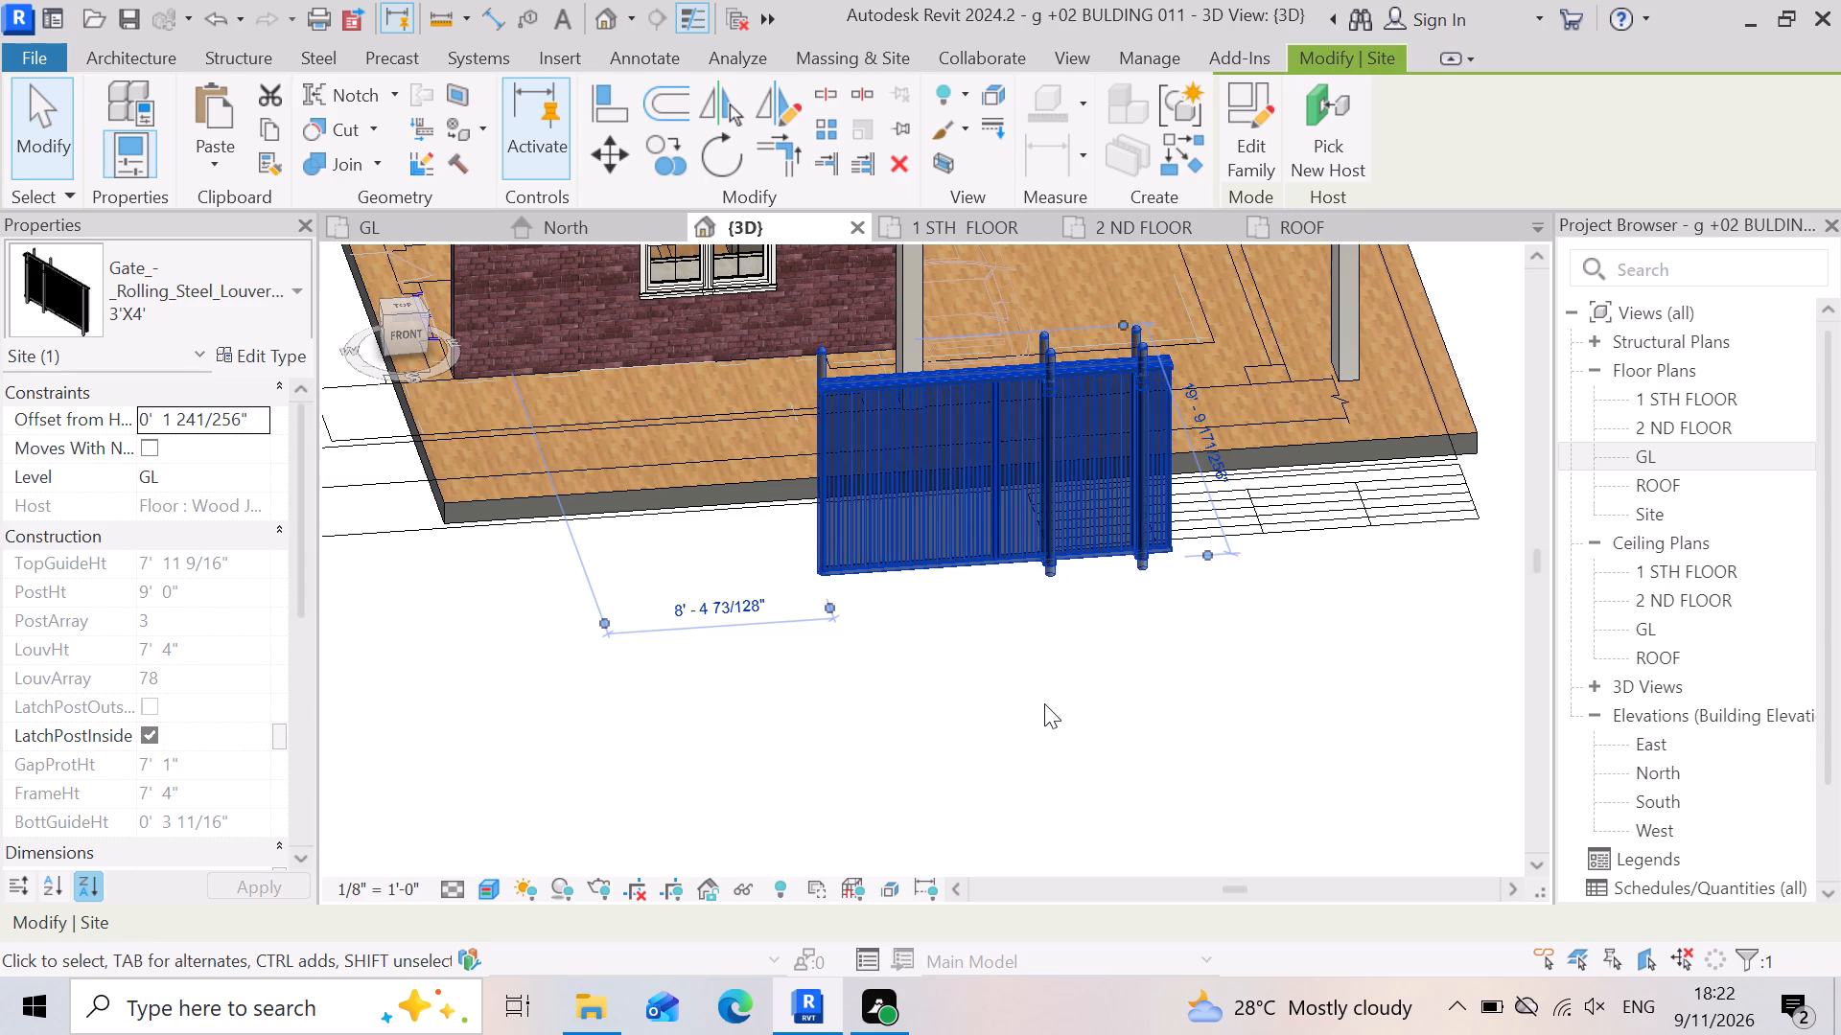
key("Up")
key("Up")
key("Up")
key("Up")
key("Up")
key("Up")
key("Up")
key("Up")
key("Up")
key("Up")
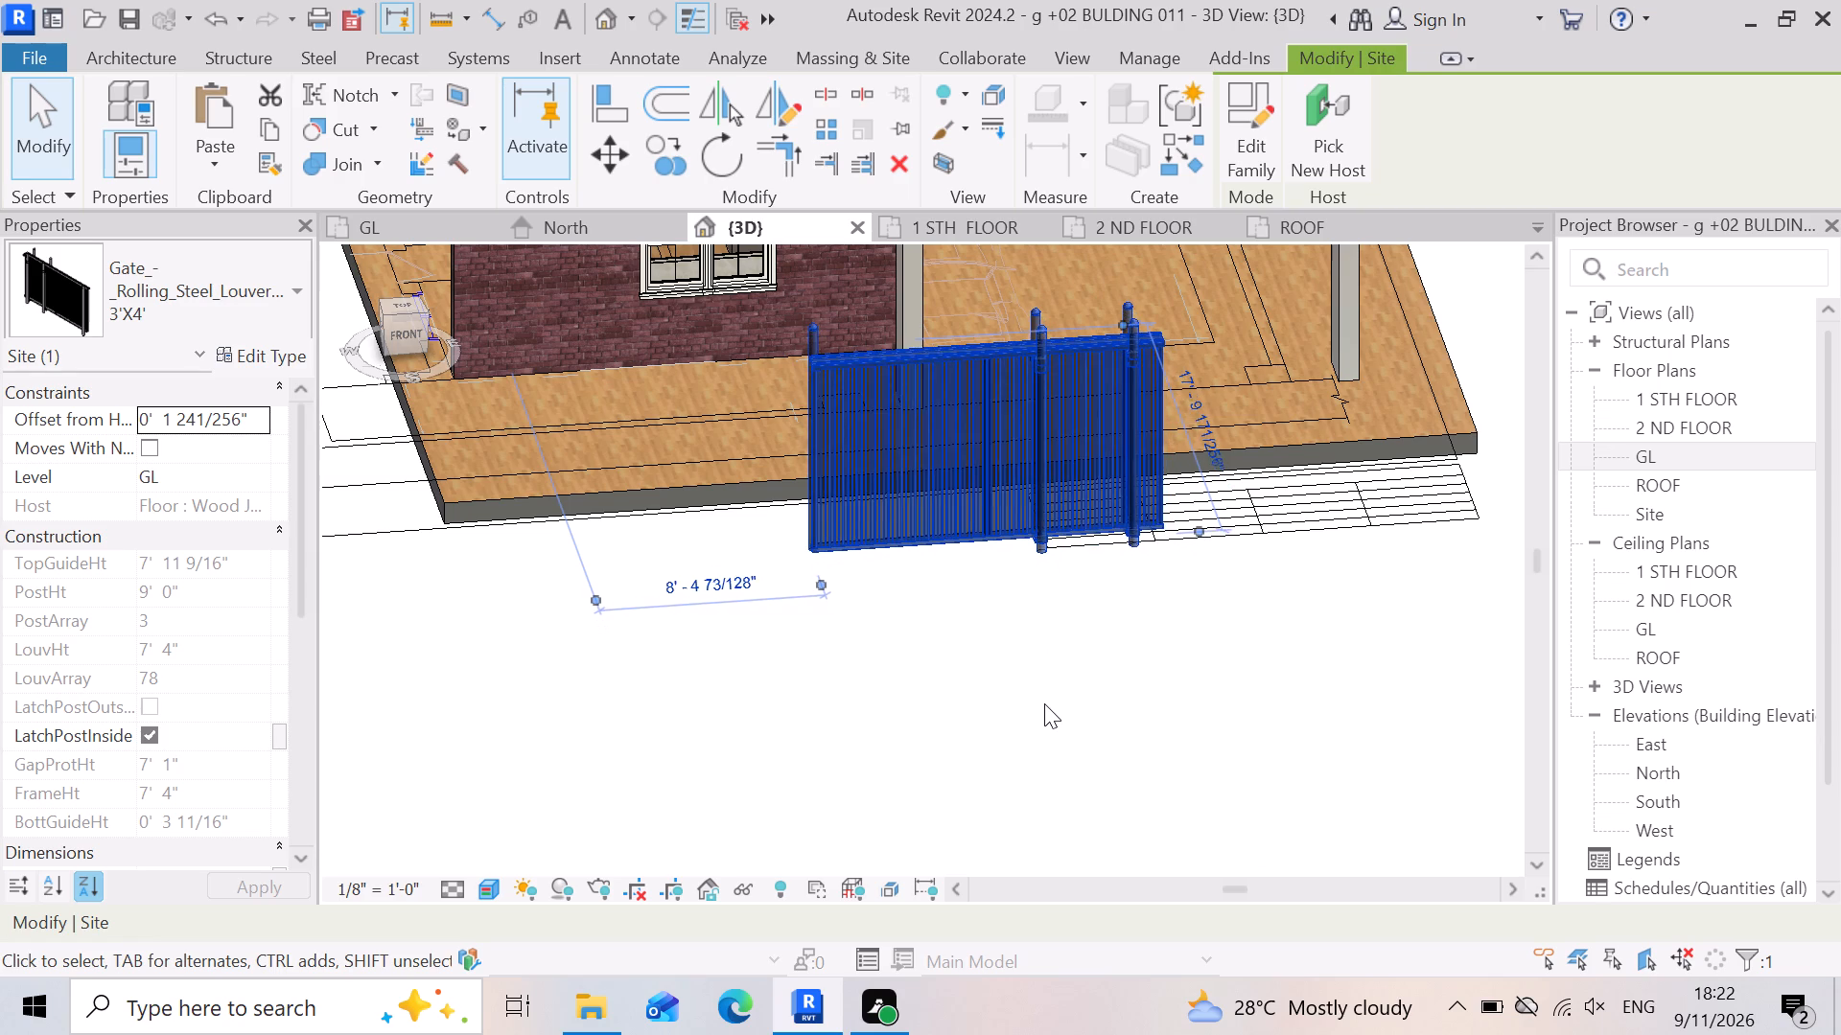
key("Up")
key("Up")
key("Up")
key("Up")
key("Up")
key("Up")
key("Up")
key("Up")
key("Up")
key("Up")
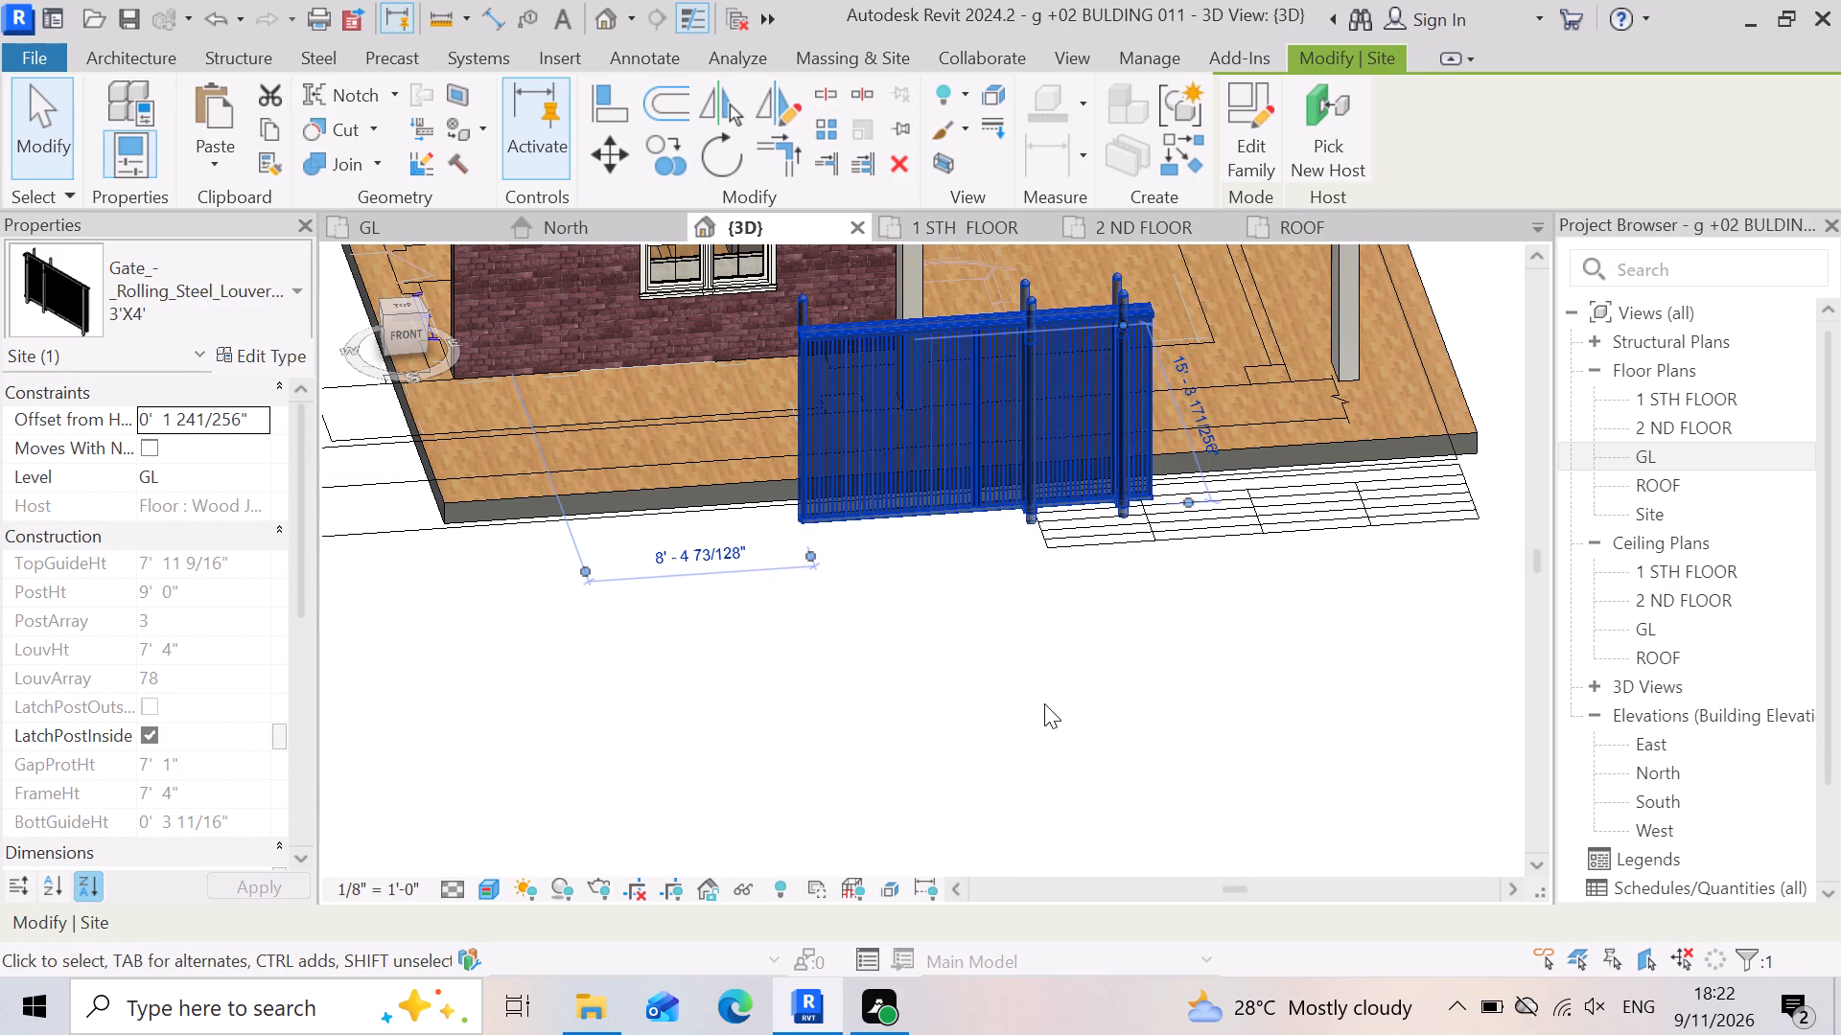
key("Up")
key("Up")
key("Up")
key("Up")
key("Up")
key("Up")
key("Up")
key("Up")
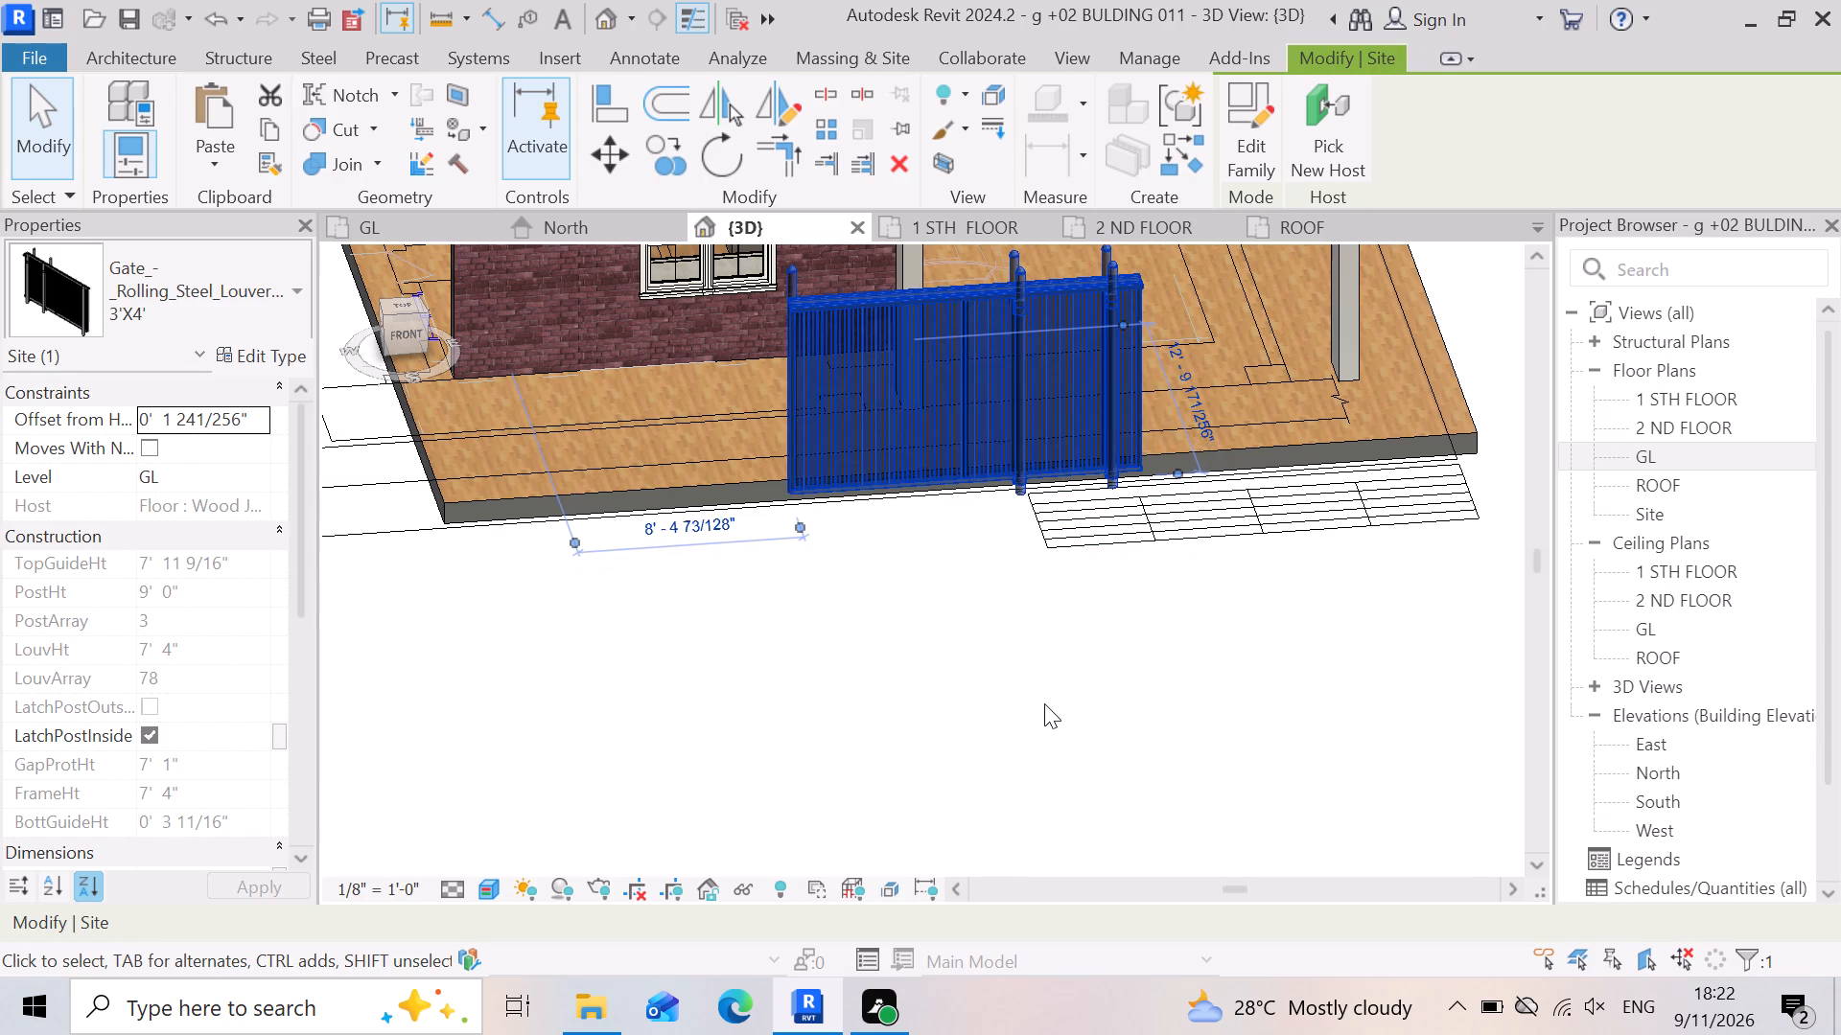
key("Up")
key("Up")
key("Up")
key("Up")
key("Up")
key("Up")
key("Up")
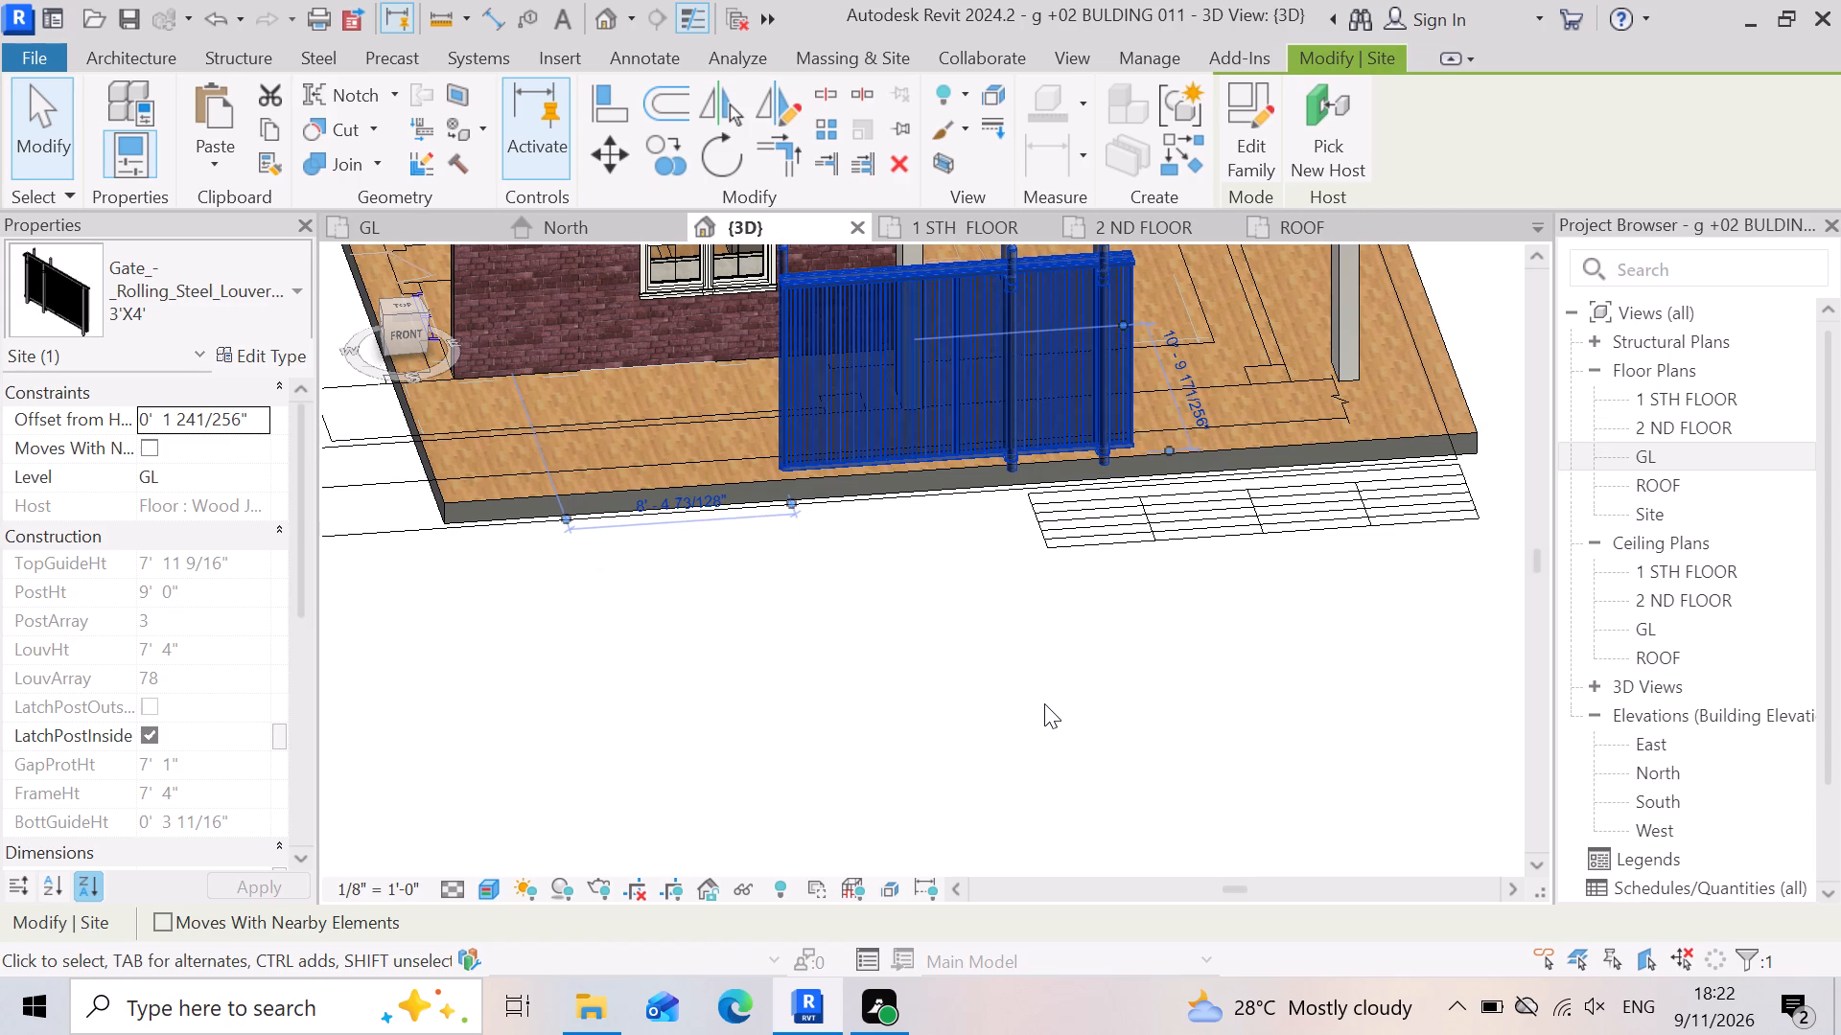
key("Up")
key("Up")
key("Up")
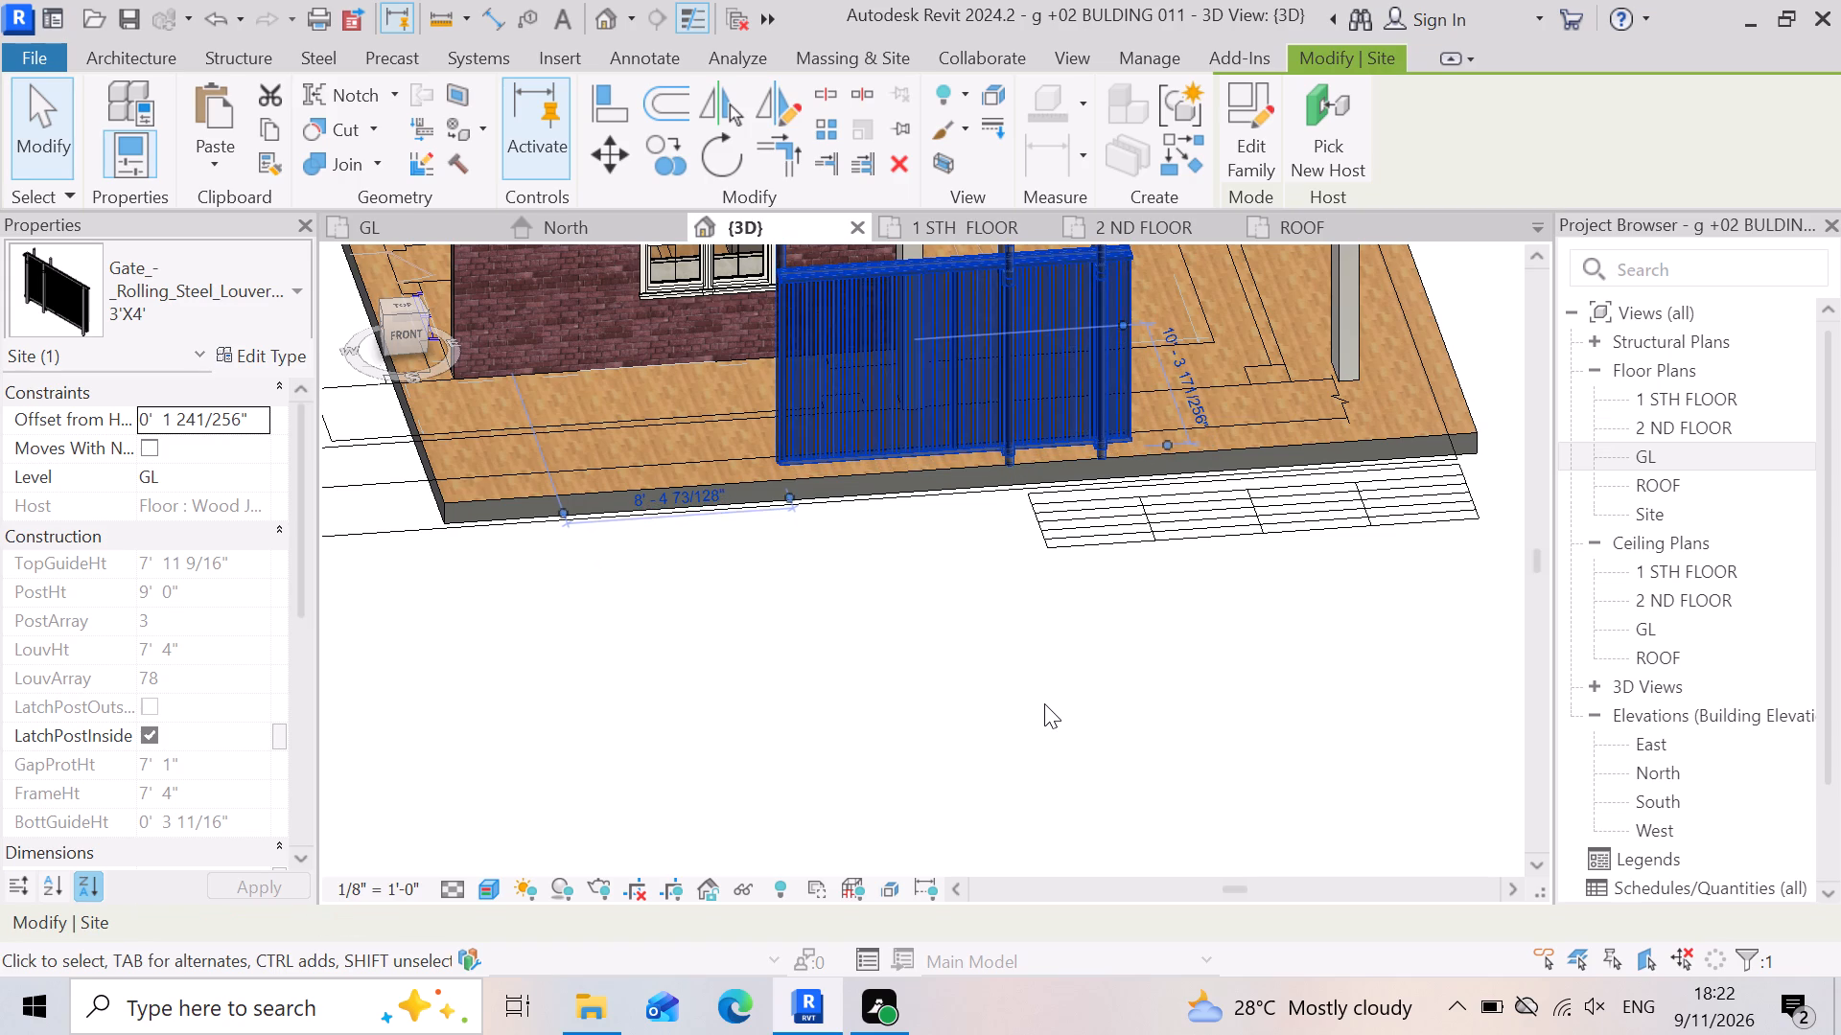
key("Up")
key("Down")
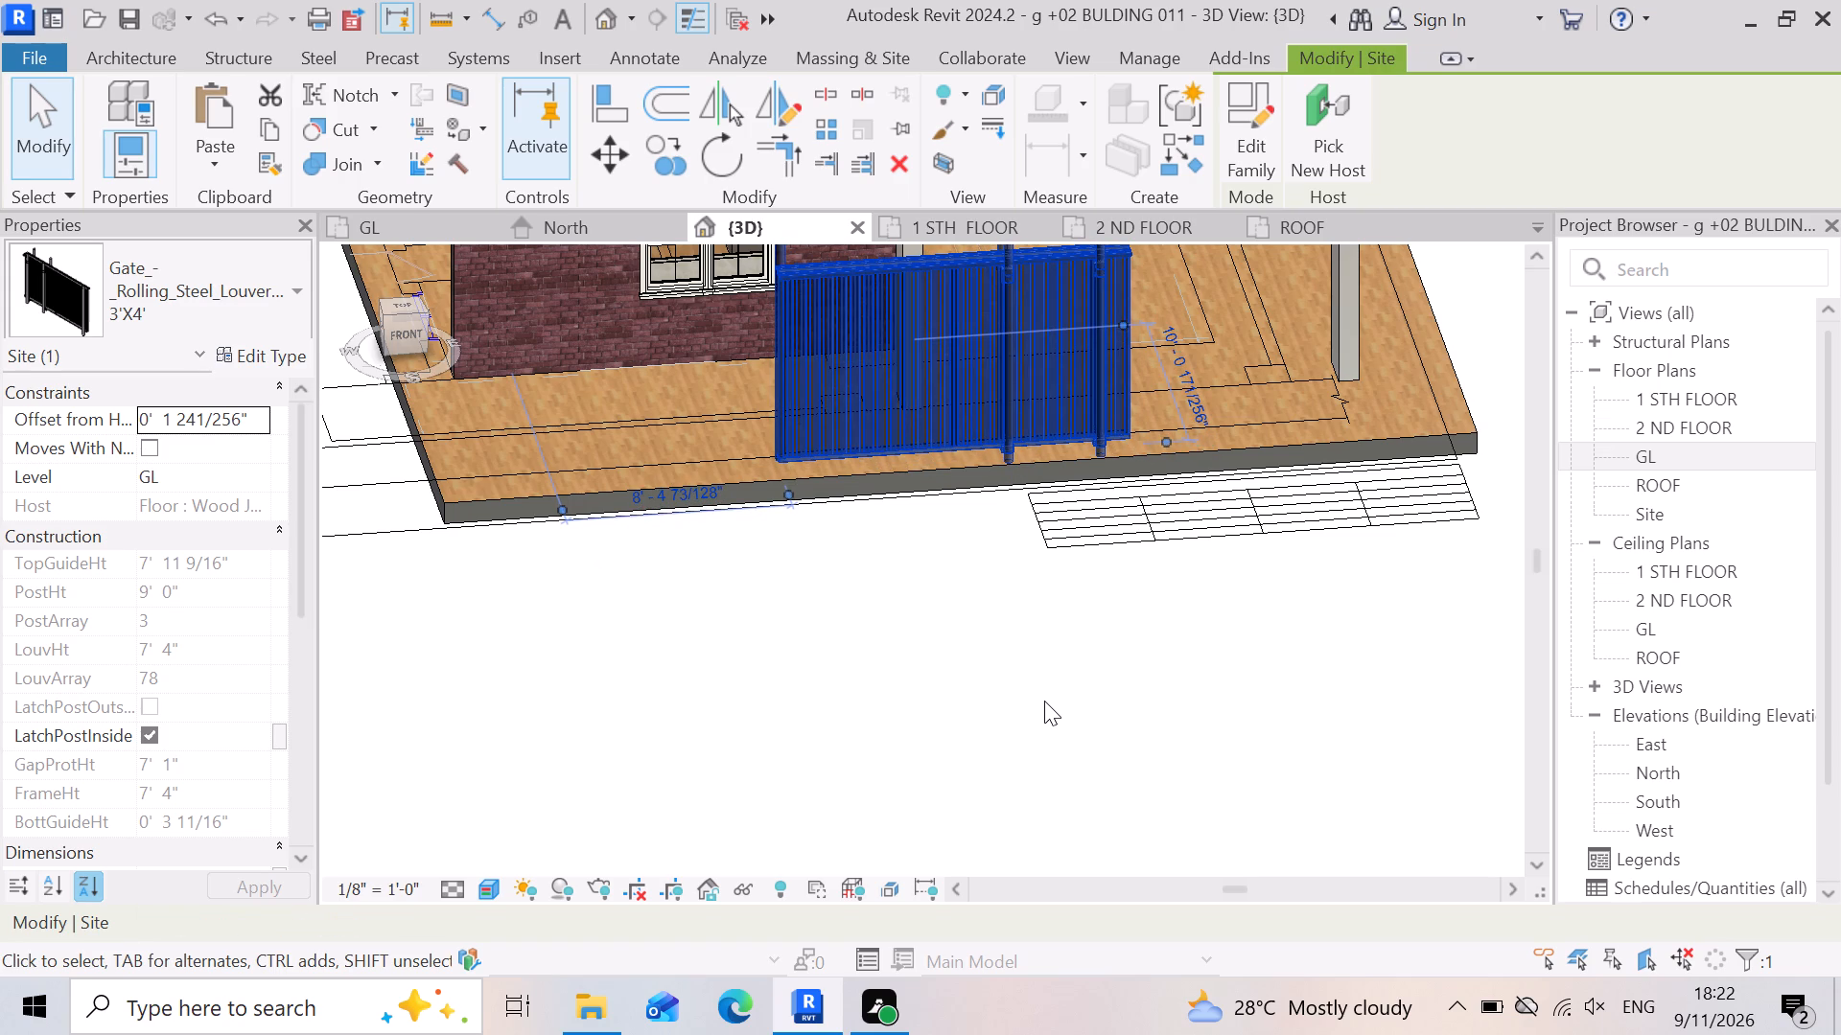
left_click(1028, 741)
Examine the gate's position on the front slab edge from the building's corner.
scroll(1257, 647, "down", 3)
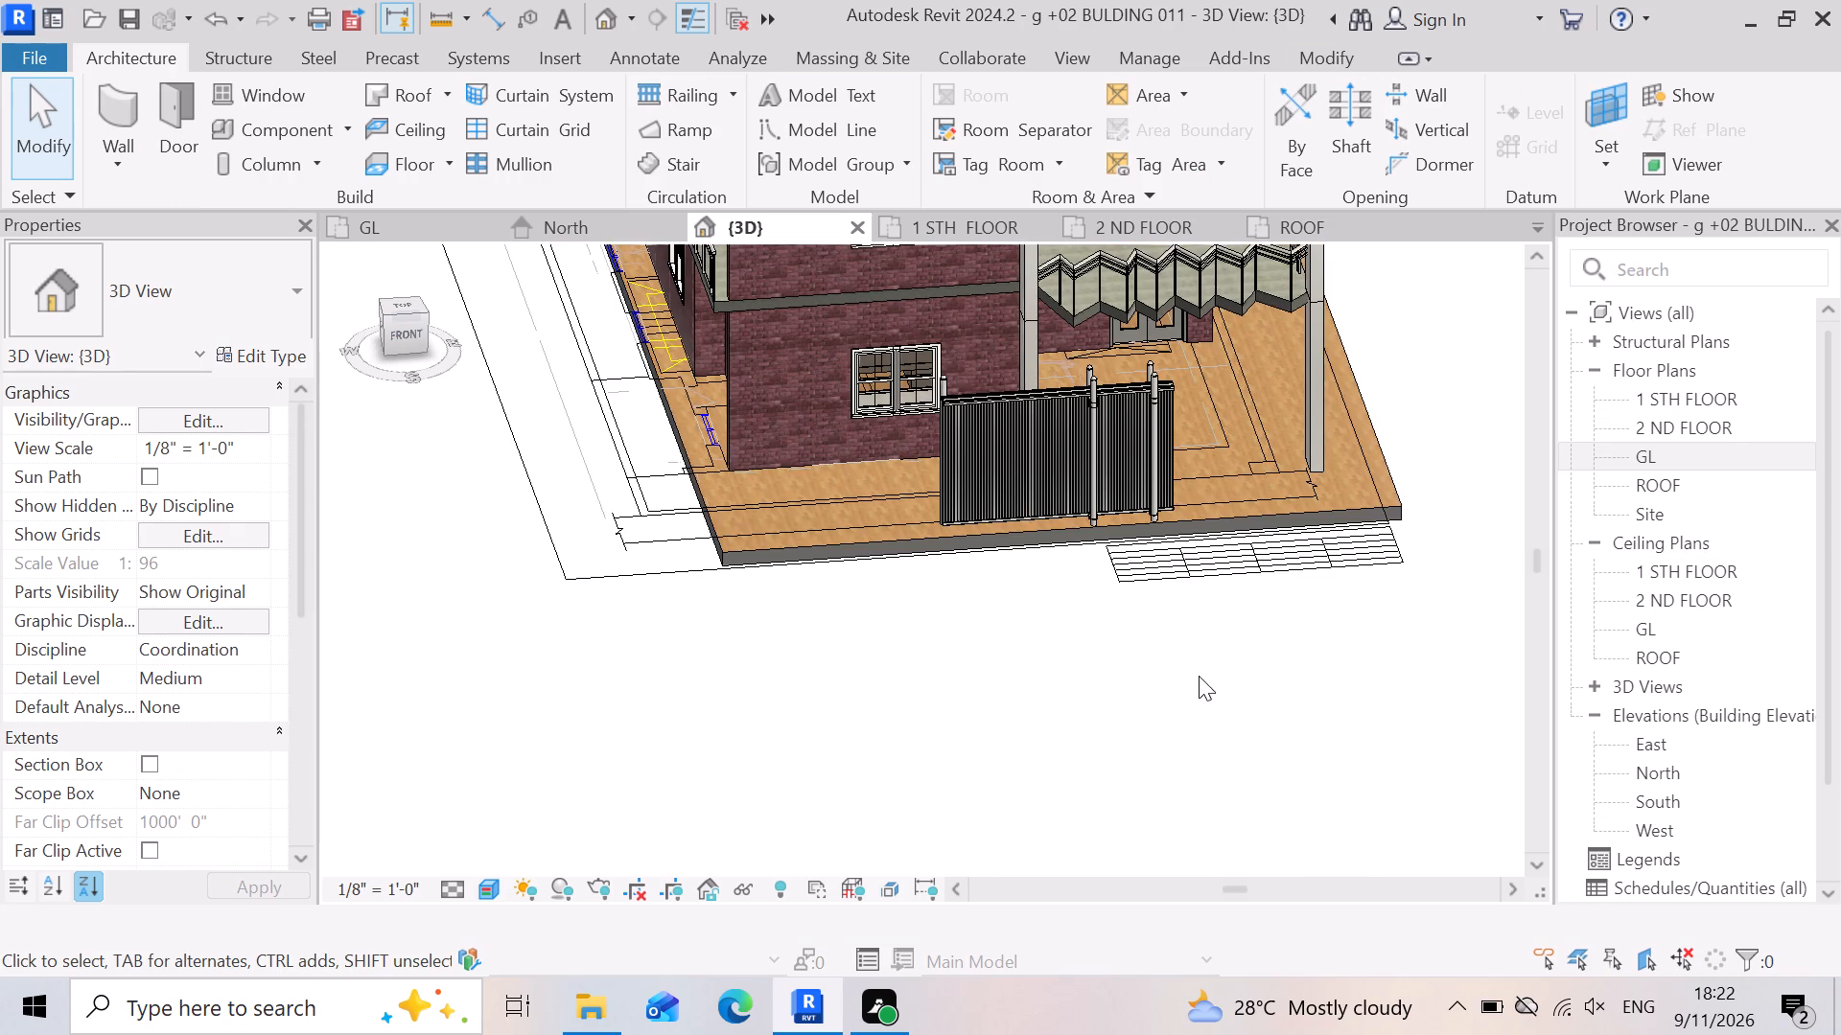
right_click_drag(1197, 656, 1308, 638, "shift")
middle_click_drag(1199, 653, 1308, 638, "shift")
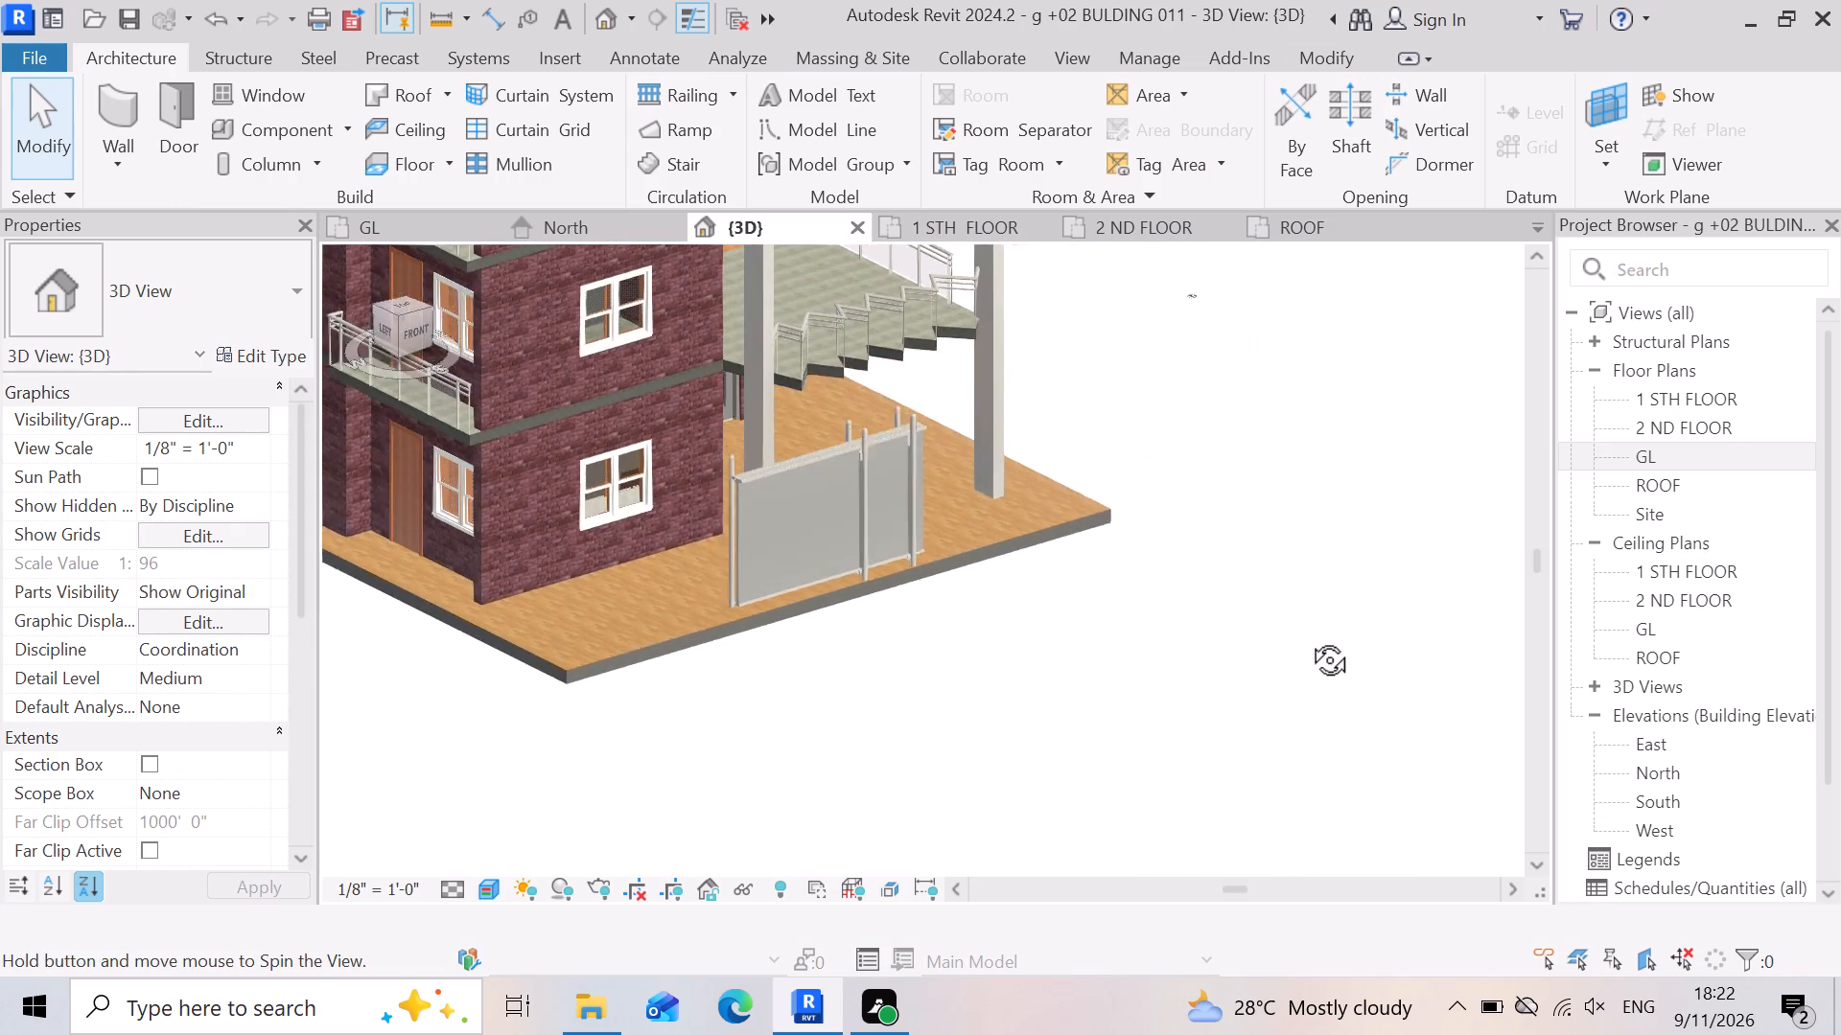
middle_click_drag(1308, 638, 1320, 642, "shift")
right_click_drag(1308, 638, 1320, 641, "shift")
scroll(508, 640, "up", 3)
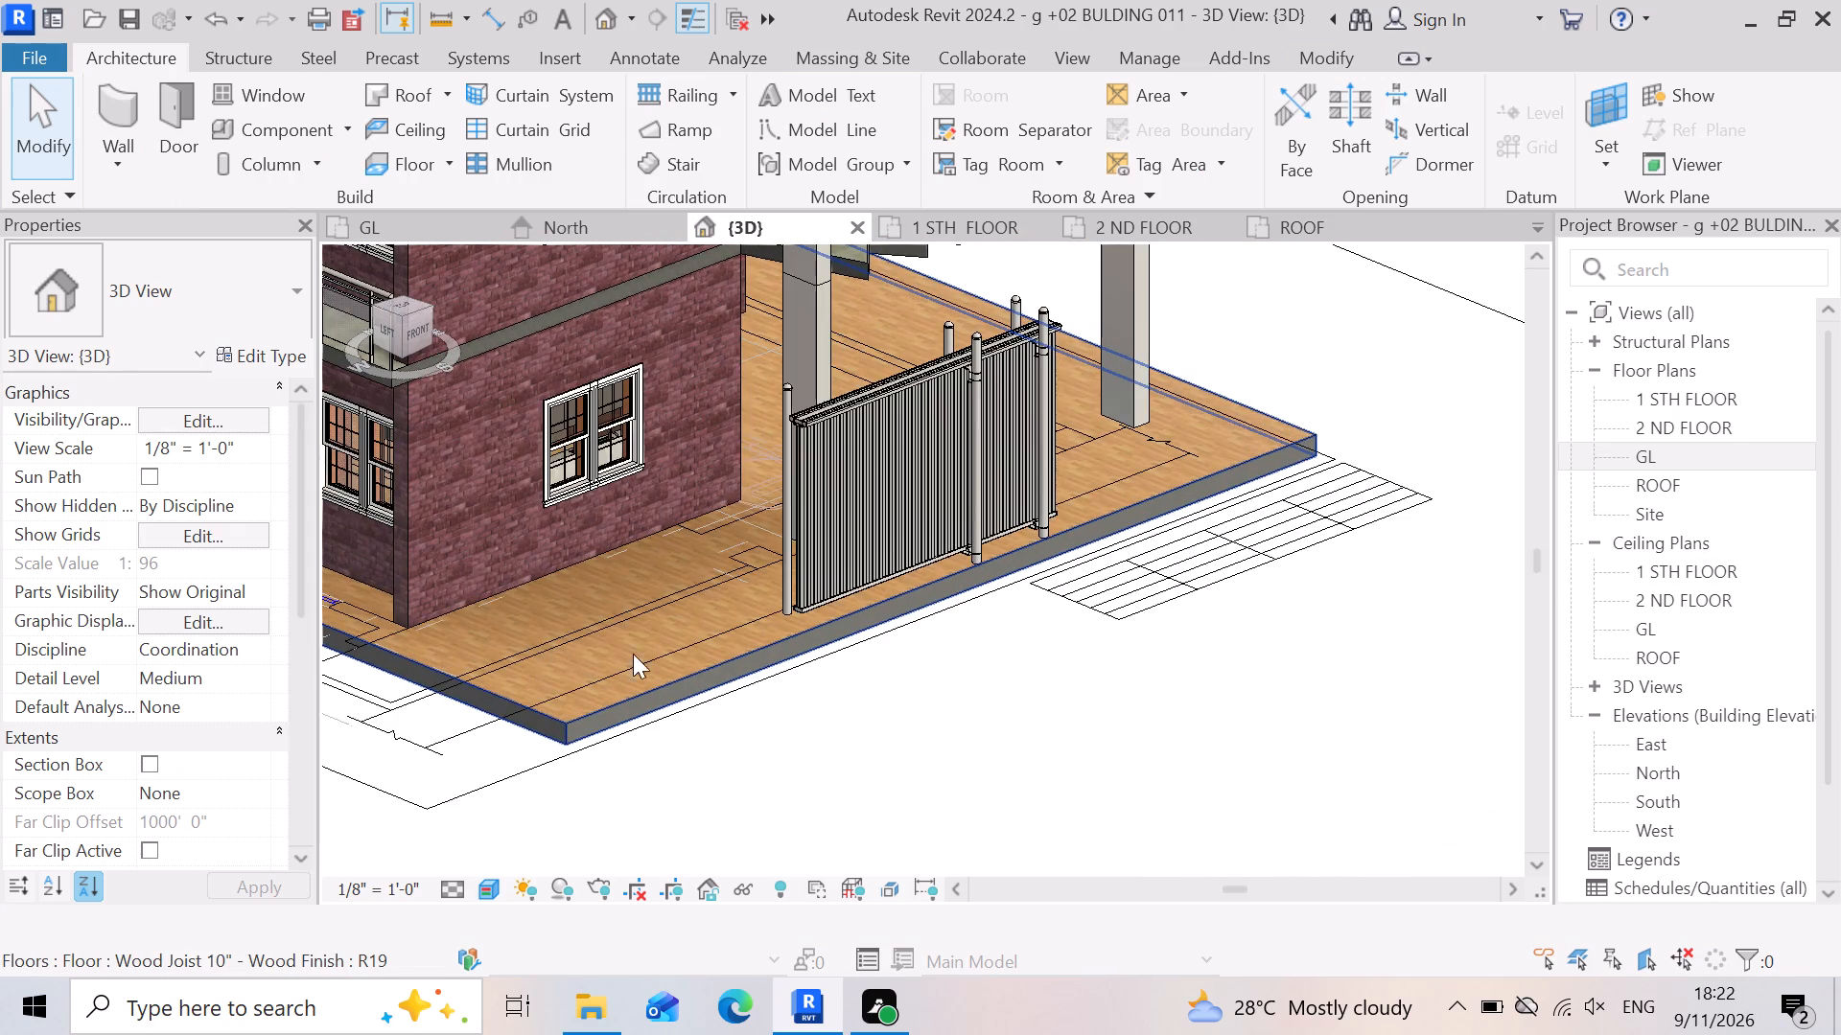
Examine the gate corner in the 3D view and the site boundary around the rooms in the GL floor plan.
scroll(687, 657, "up", 2)
scroll(860, 680, "down", 6)
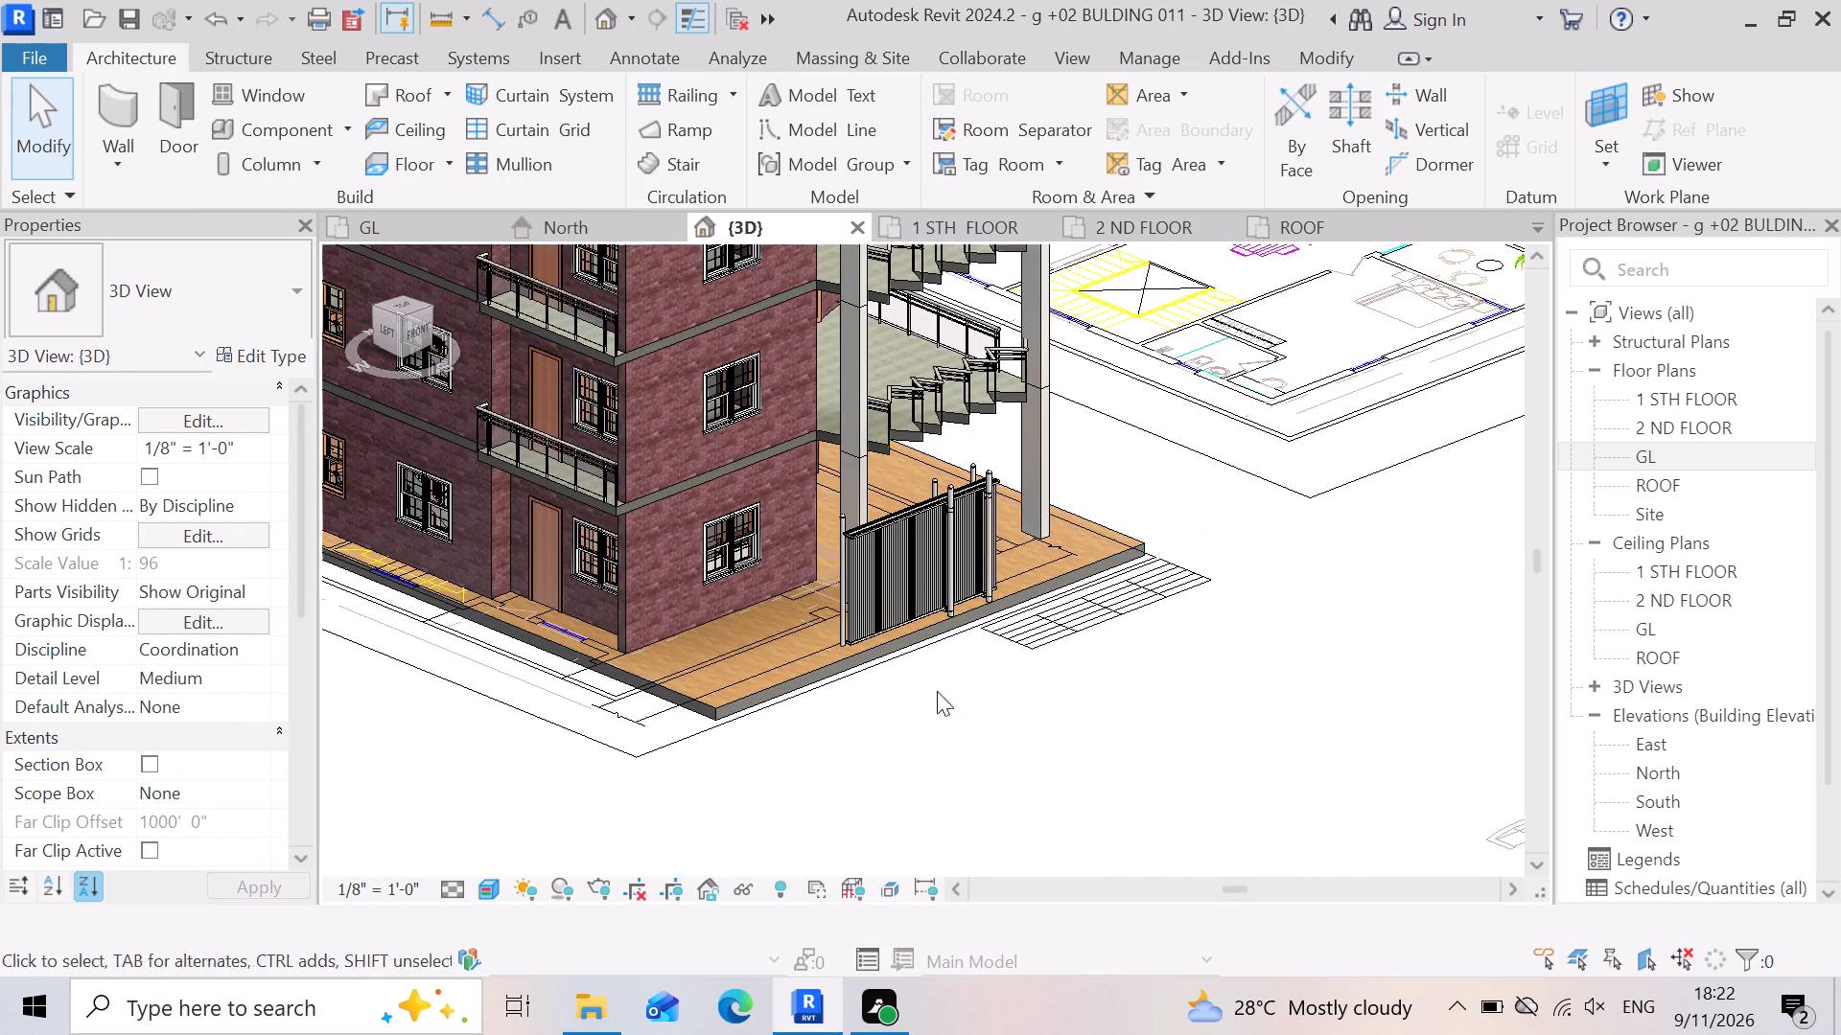
scroll(675, 695, "up", 1)
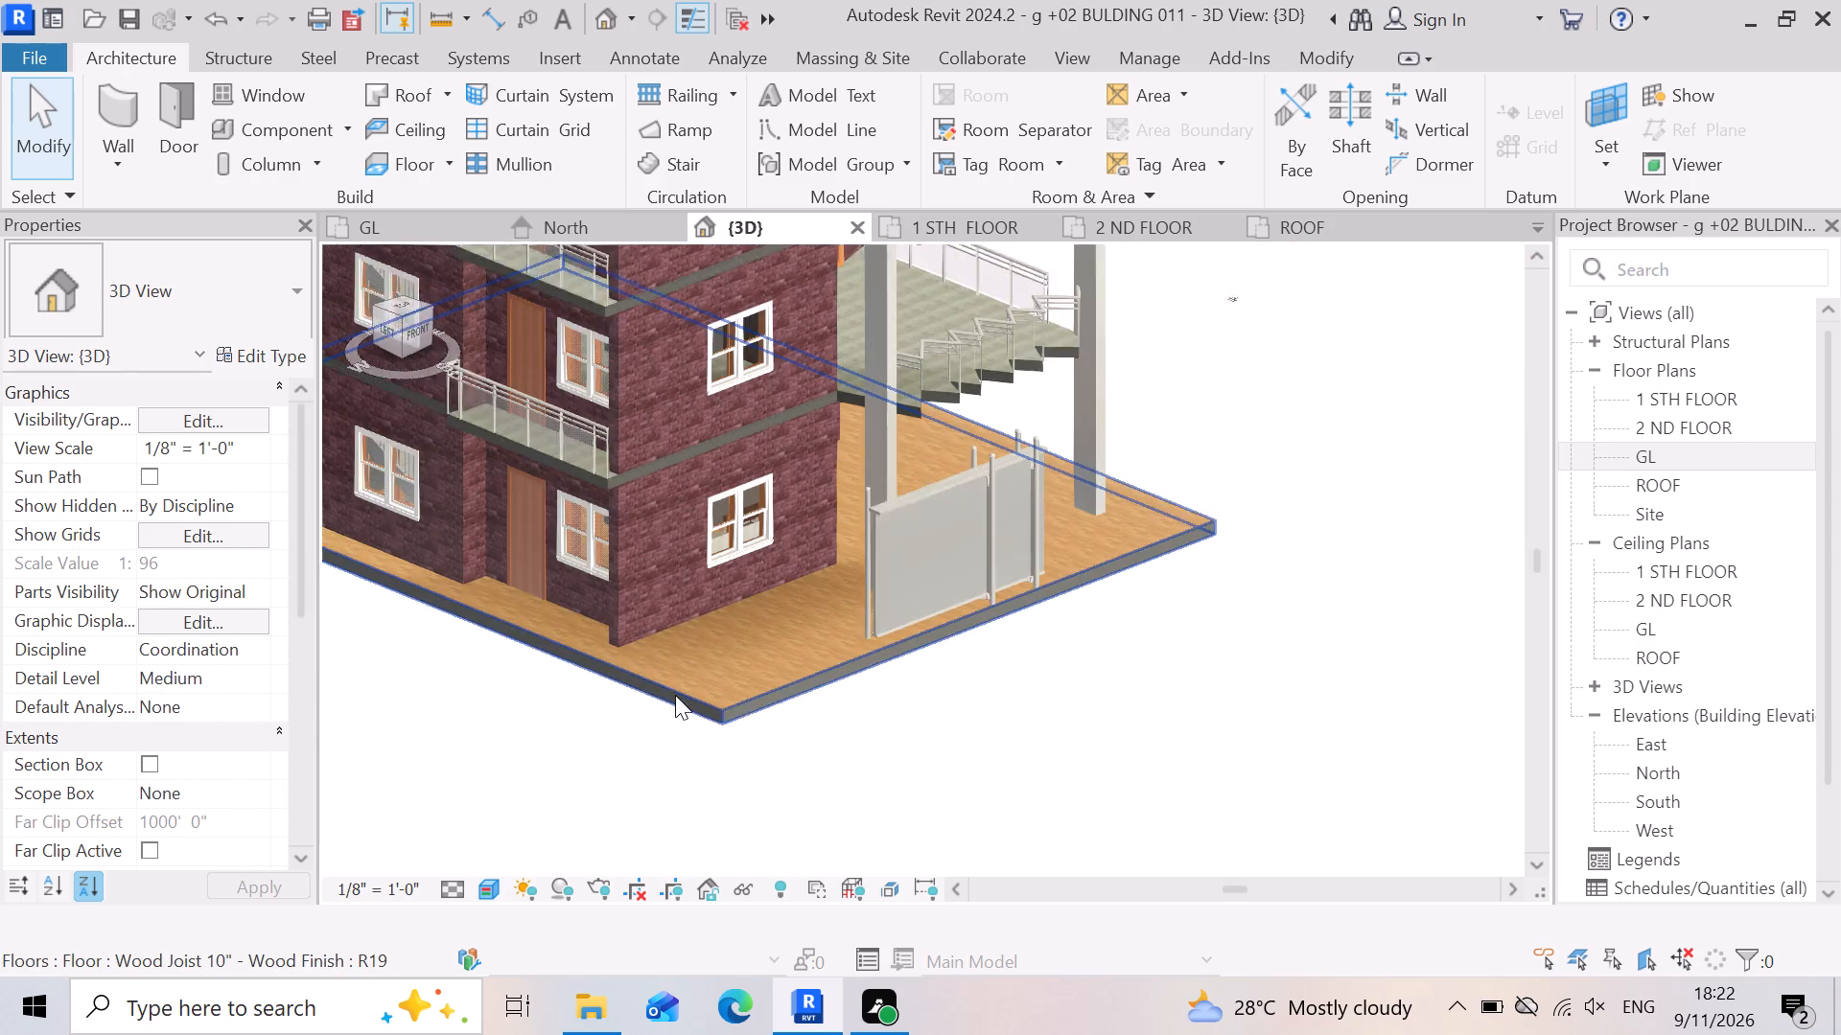
scroll(675, 695, "up", 2)
scroll(1083, 747, "down", 4)
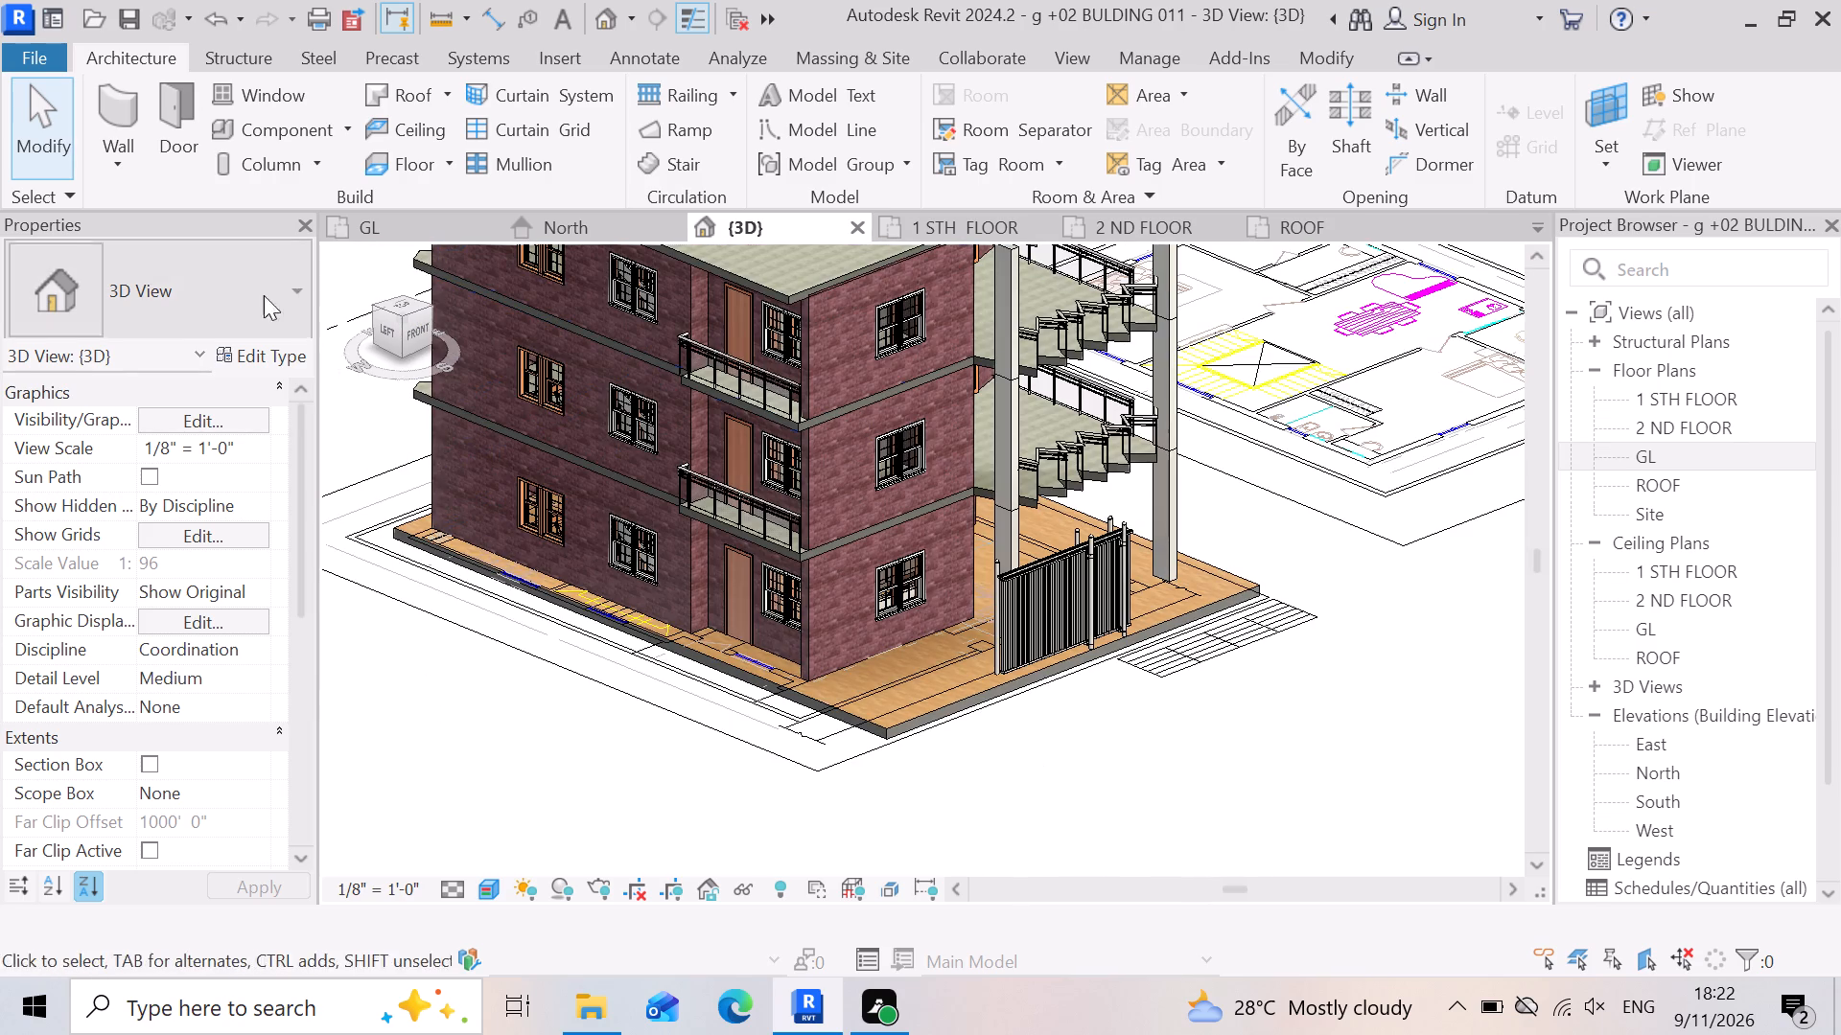
left_click(409, 237)
scroll(1140, 667, "down", 9)
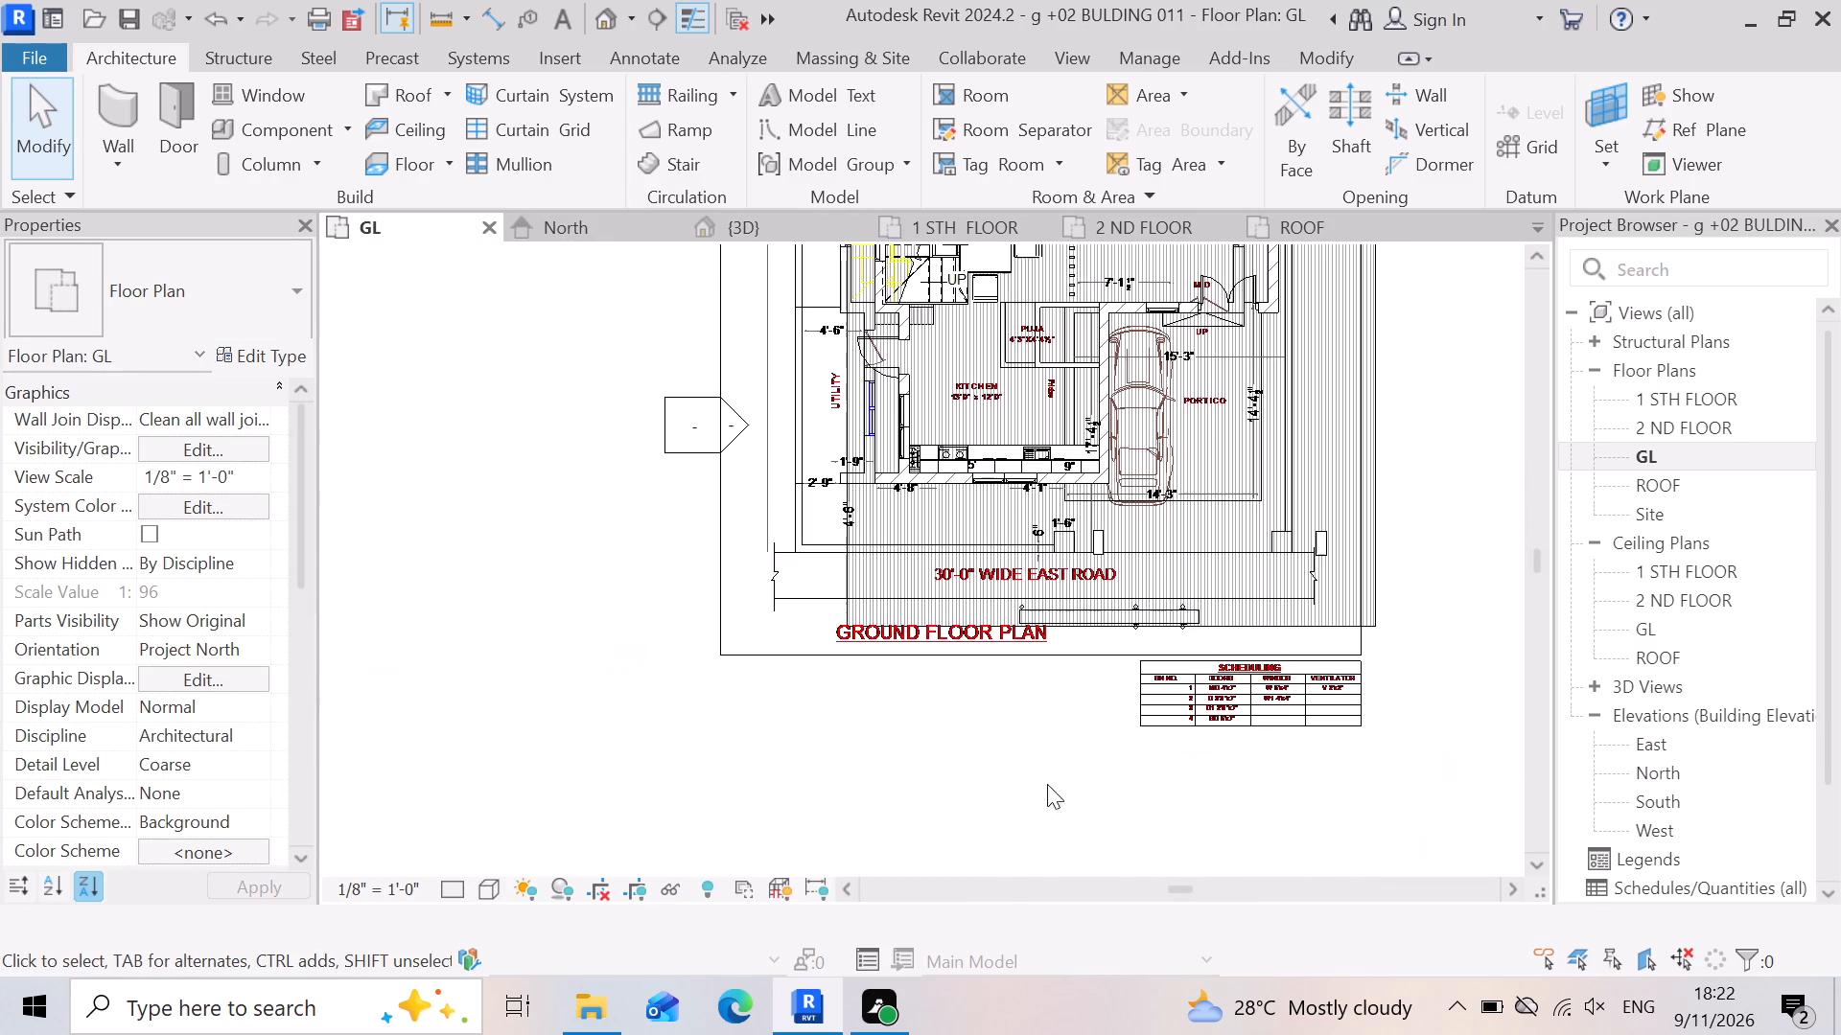
scroll(1181, 811, "down", 5)
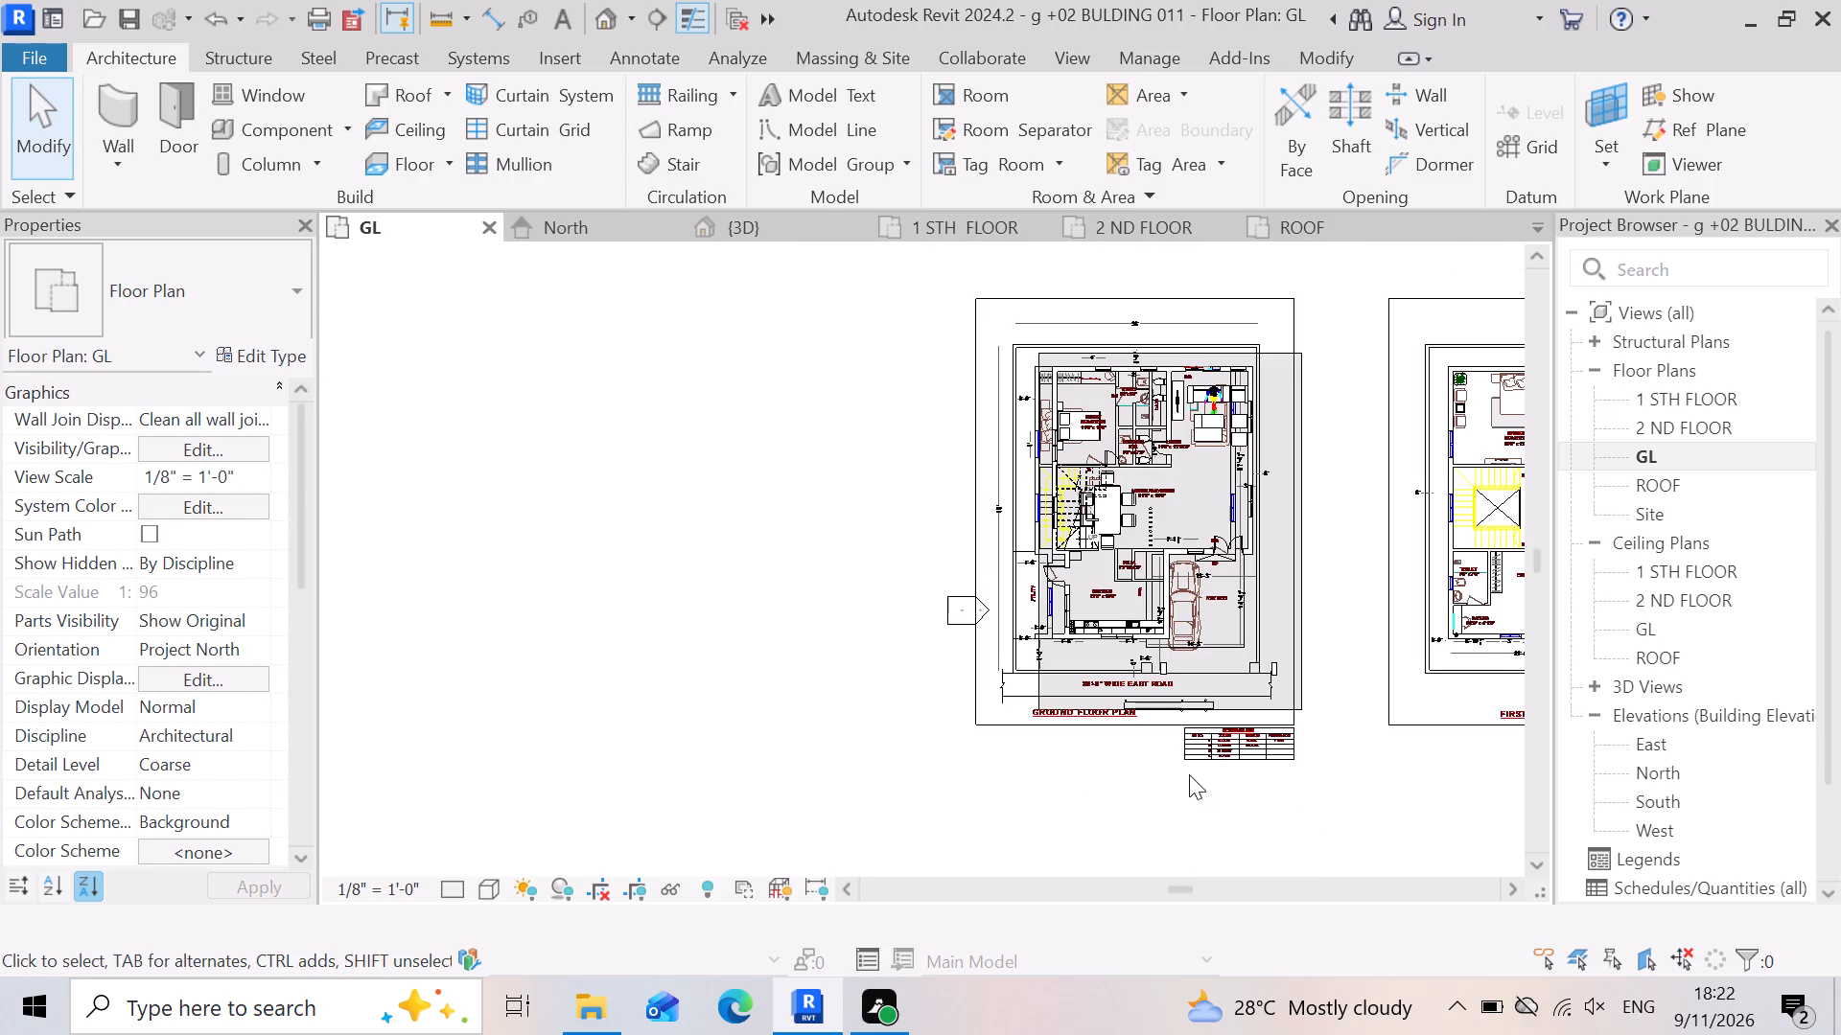
scroll(983, 316, "up", 5)
scroll(1130, 420, "up", 4)
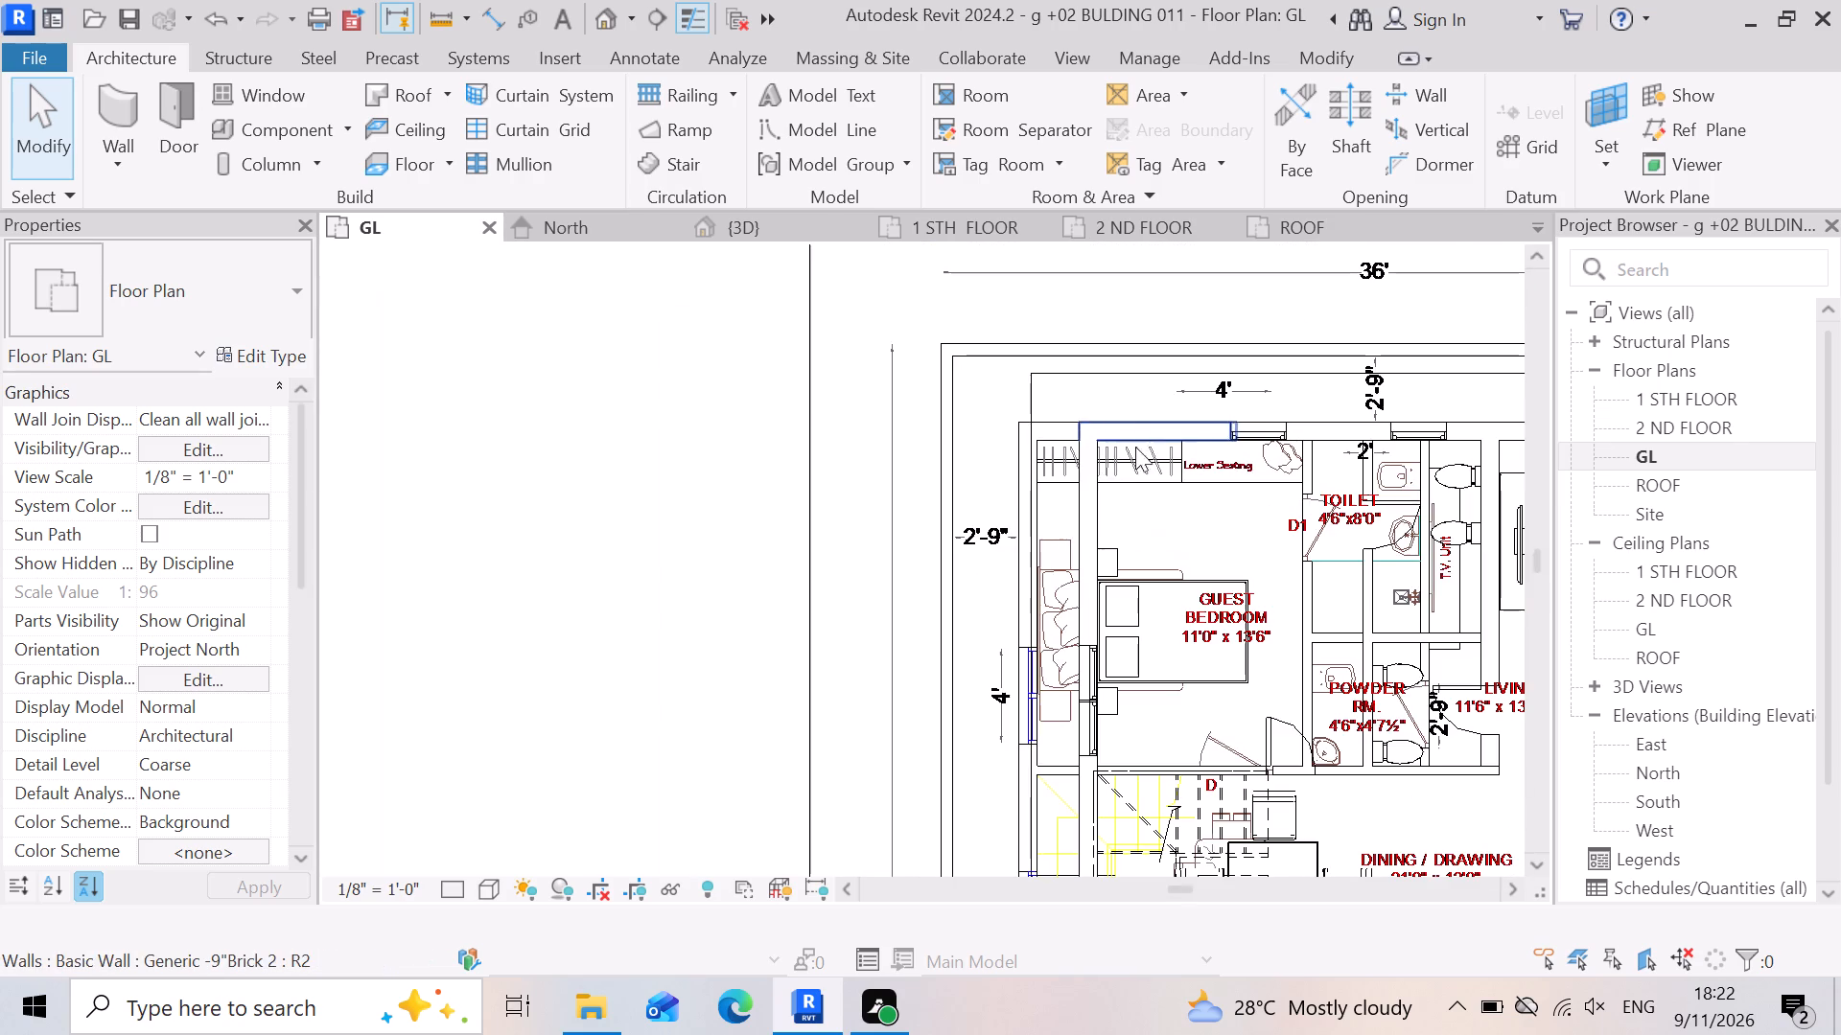
scroll(1047, 437, "up", 5)
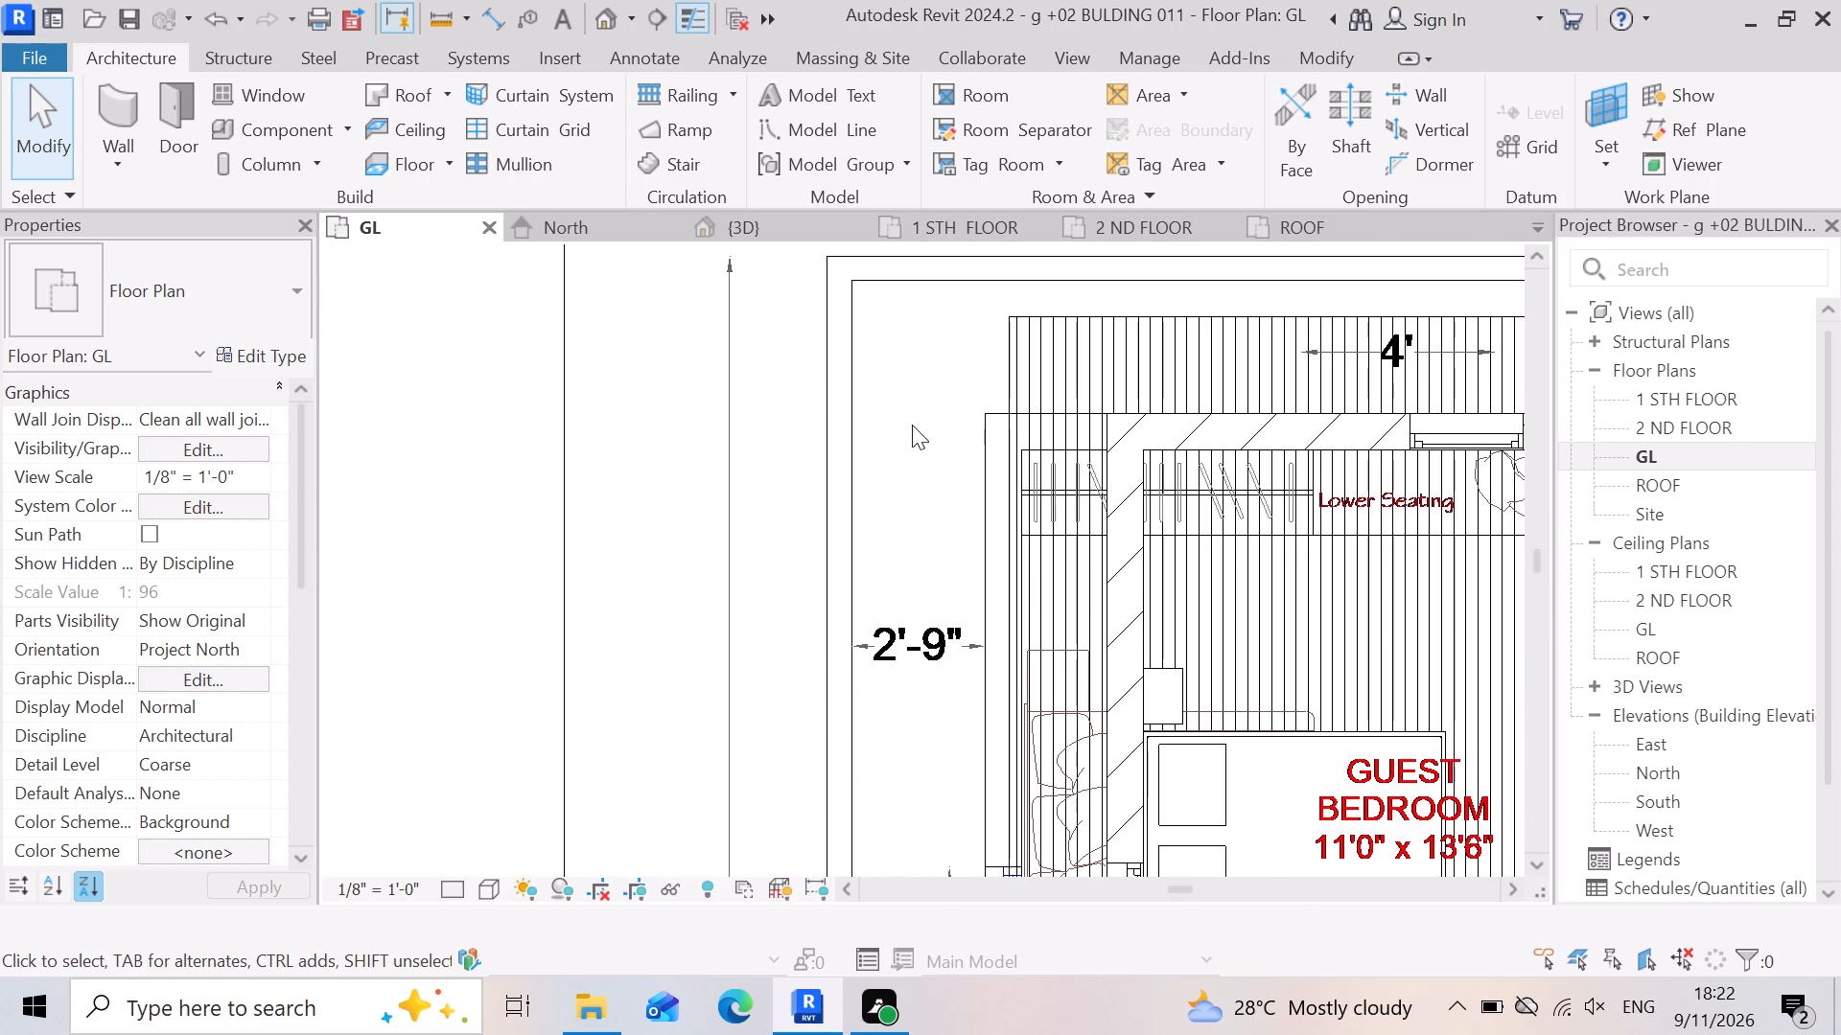
scroll(912, 425, "down", 3)
scroll(825, 429, "down", 6)
scroll(1324, 403, "up", 5)
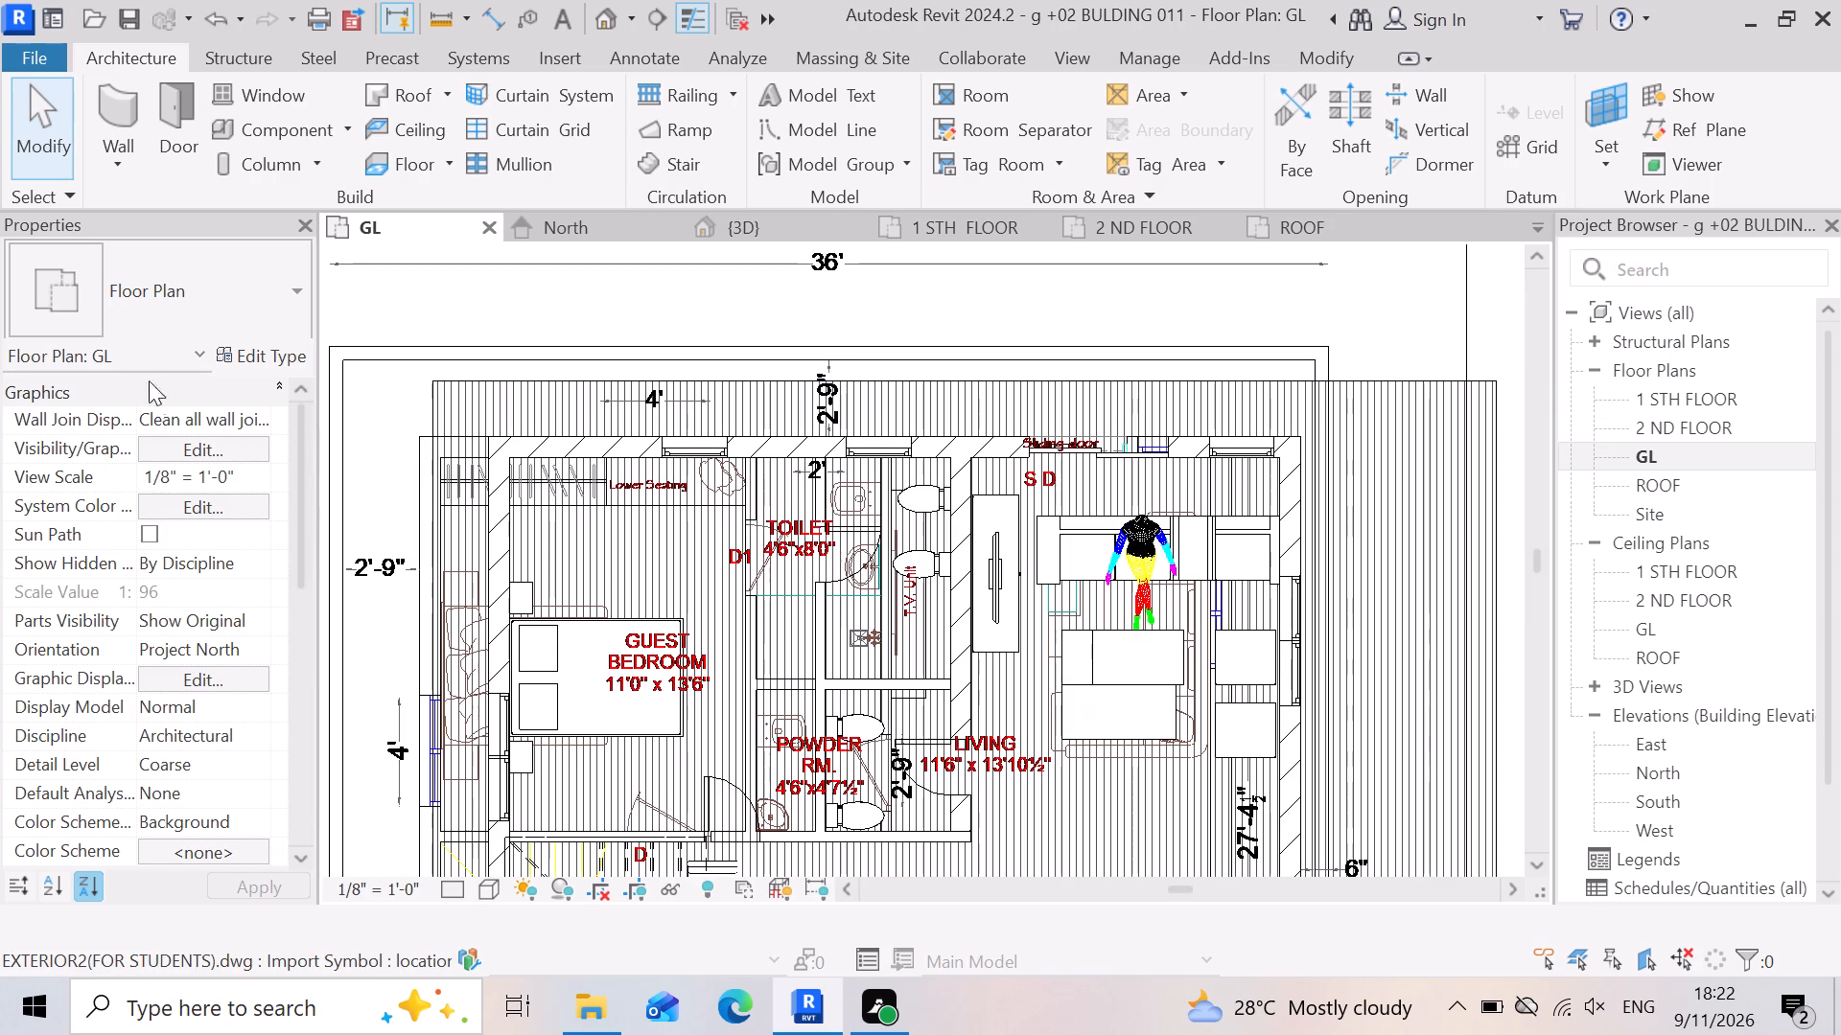
scroll(741, 493, "down", 2)
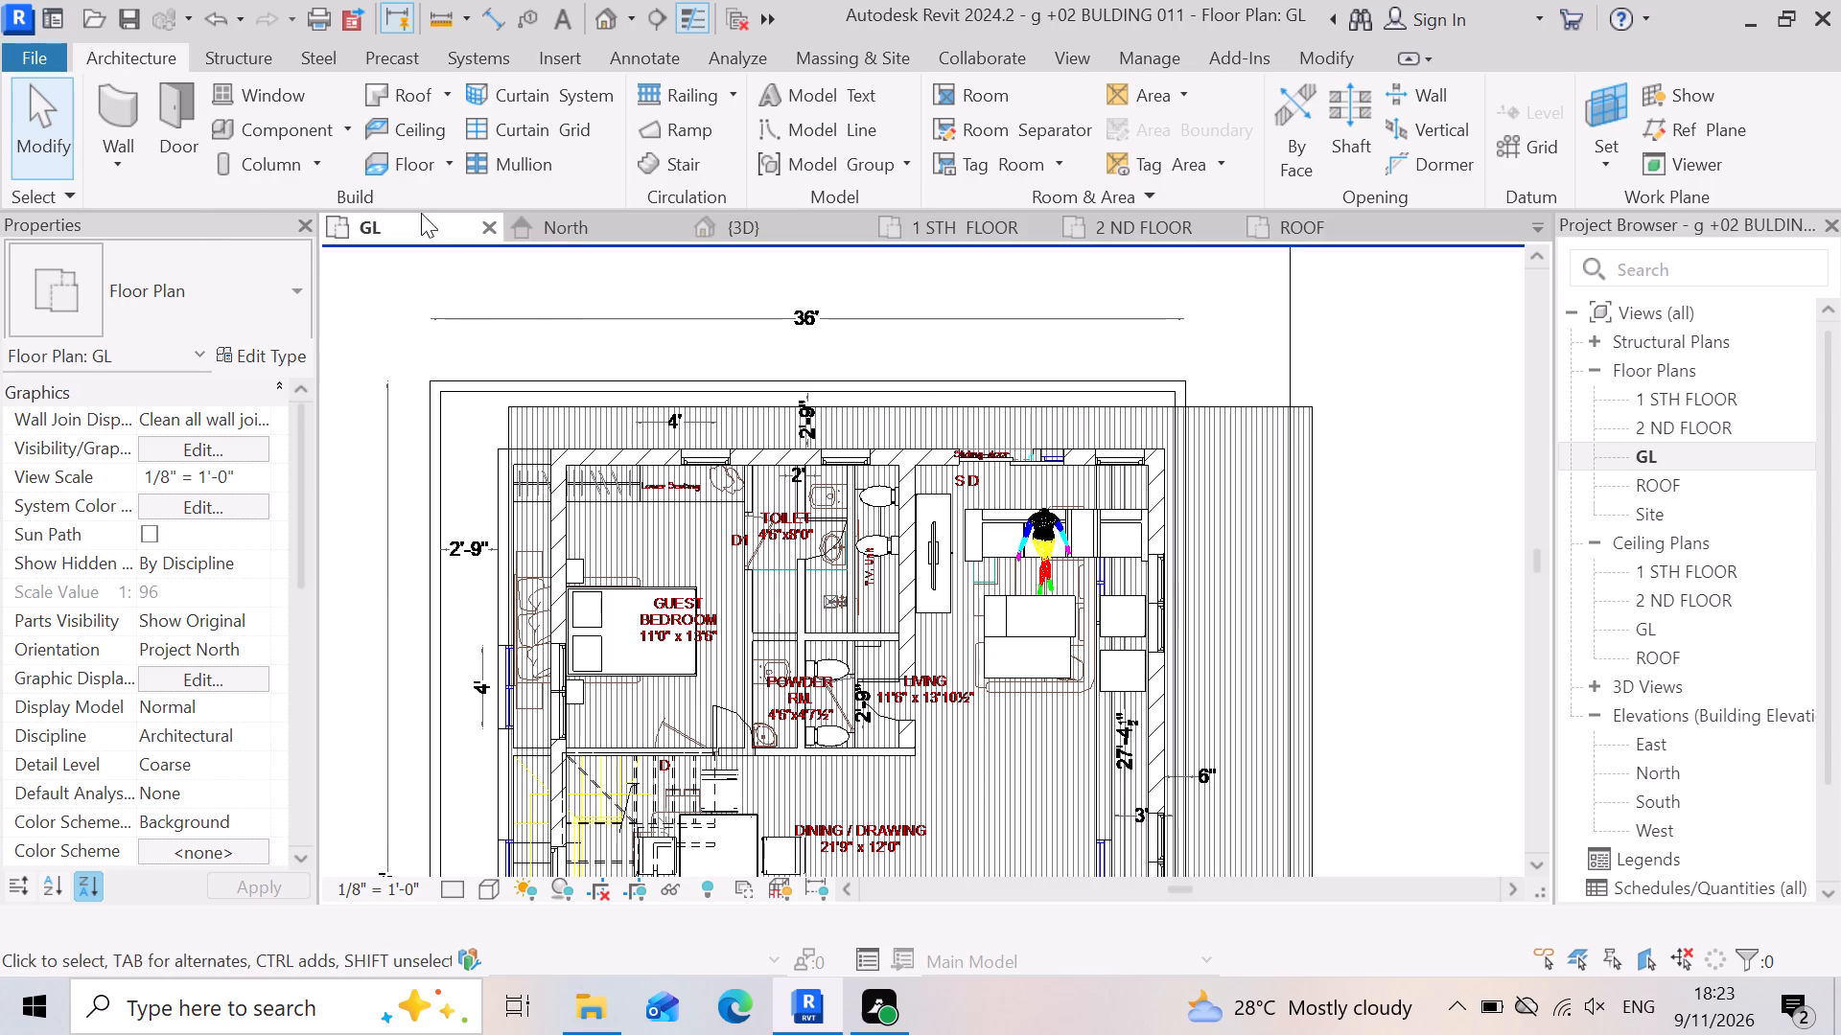
Start a new wall in the GL floor plan with the basic wall type Generic - 6".
left_click(108, 120)
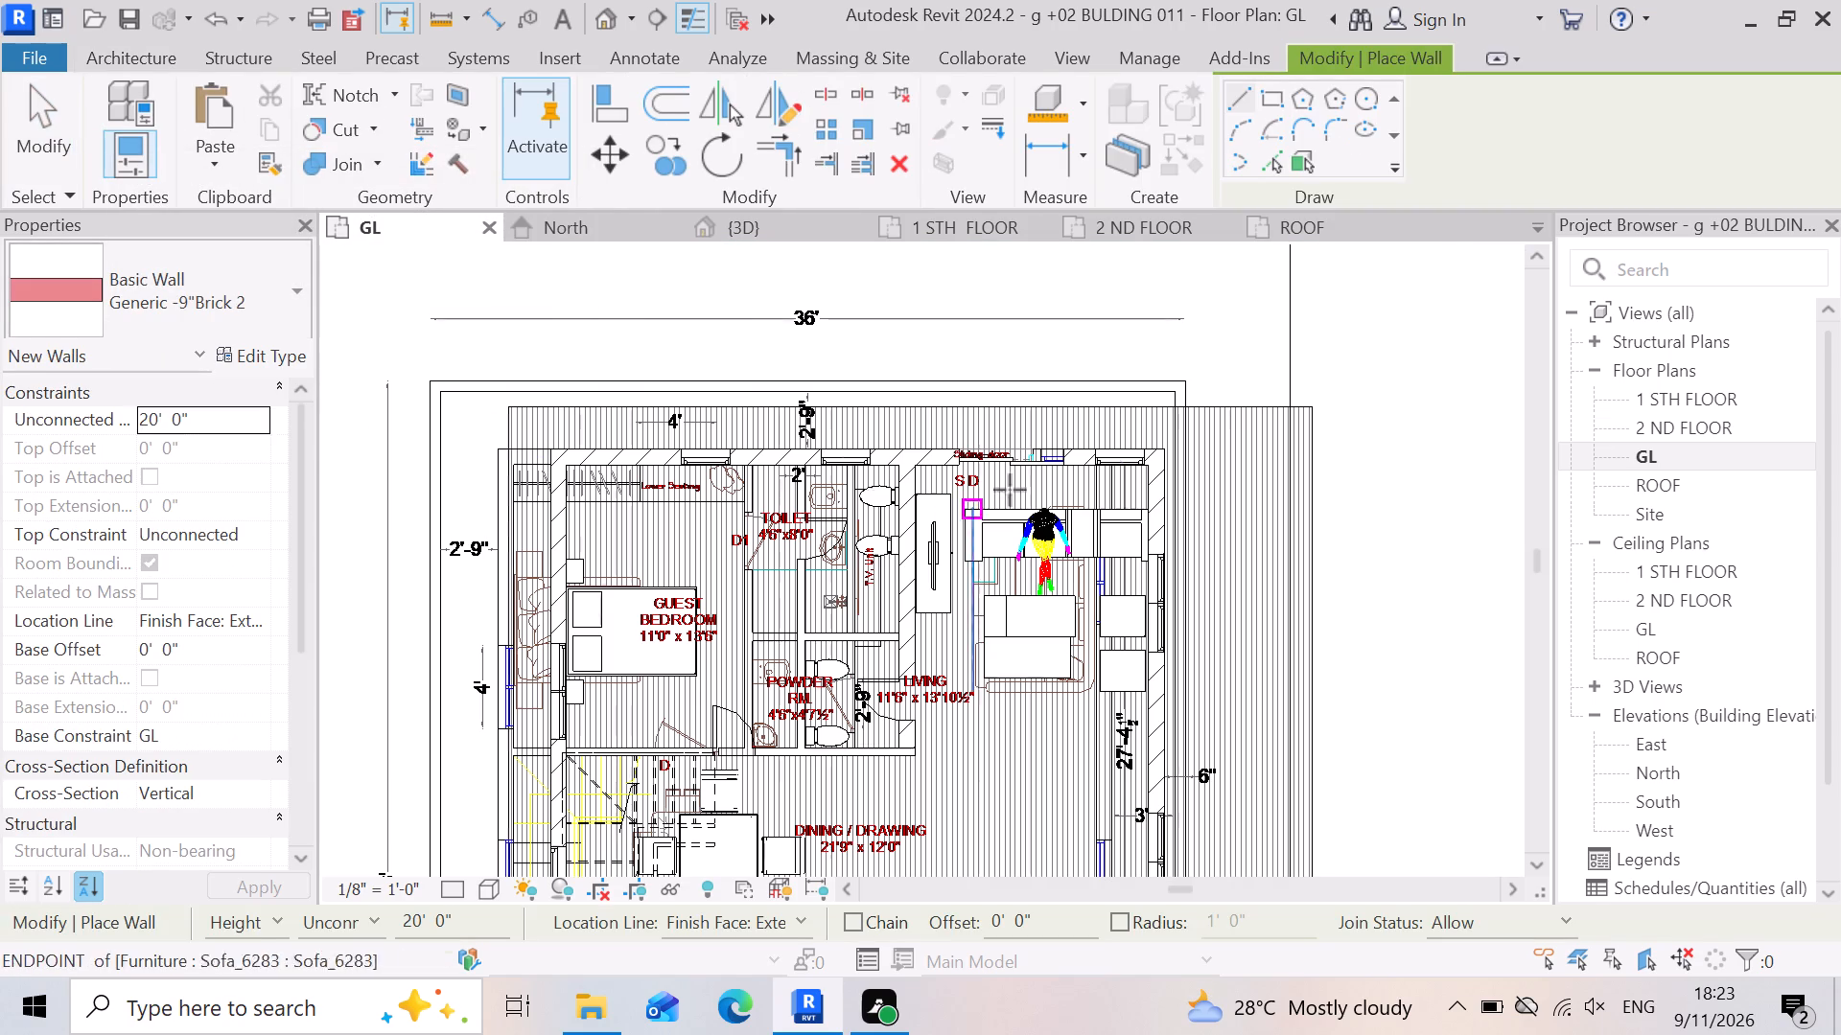
scroll(1125, 444, "up", 5)
scroll(1231, 497, "down", 3)
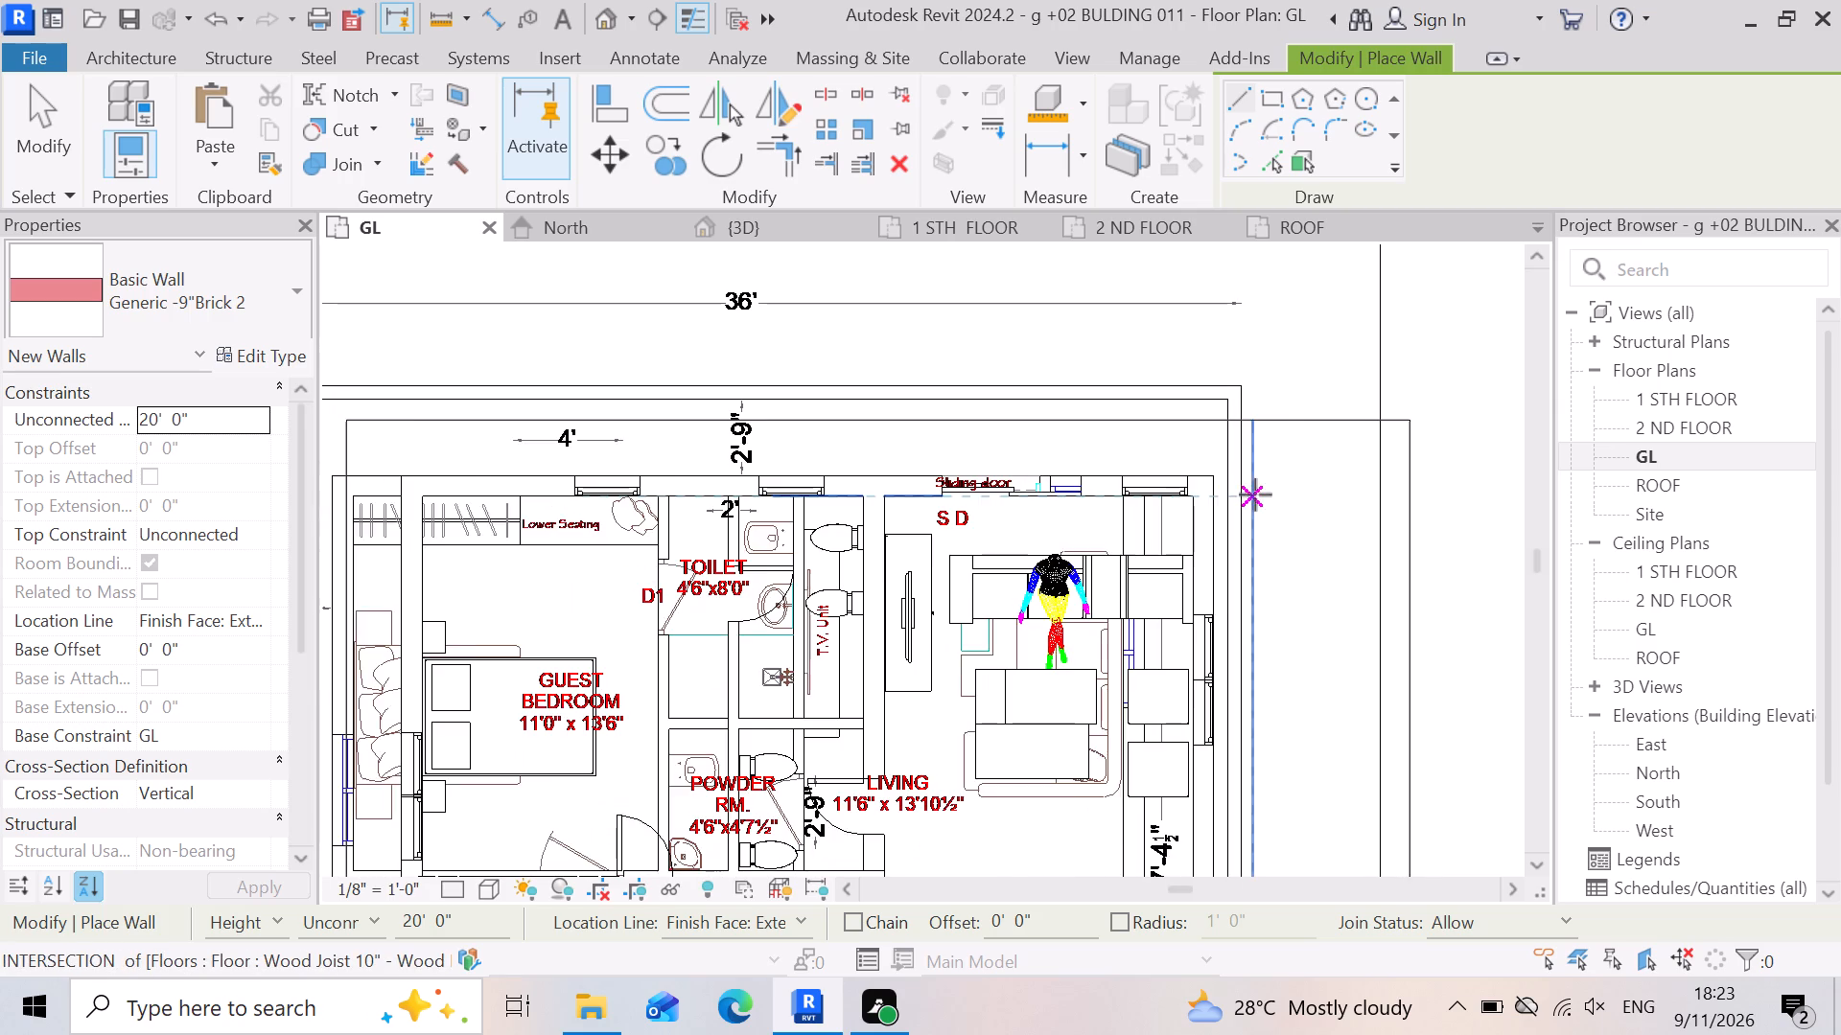
left_click(307, 290)
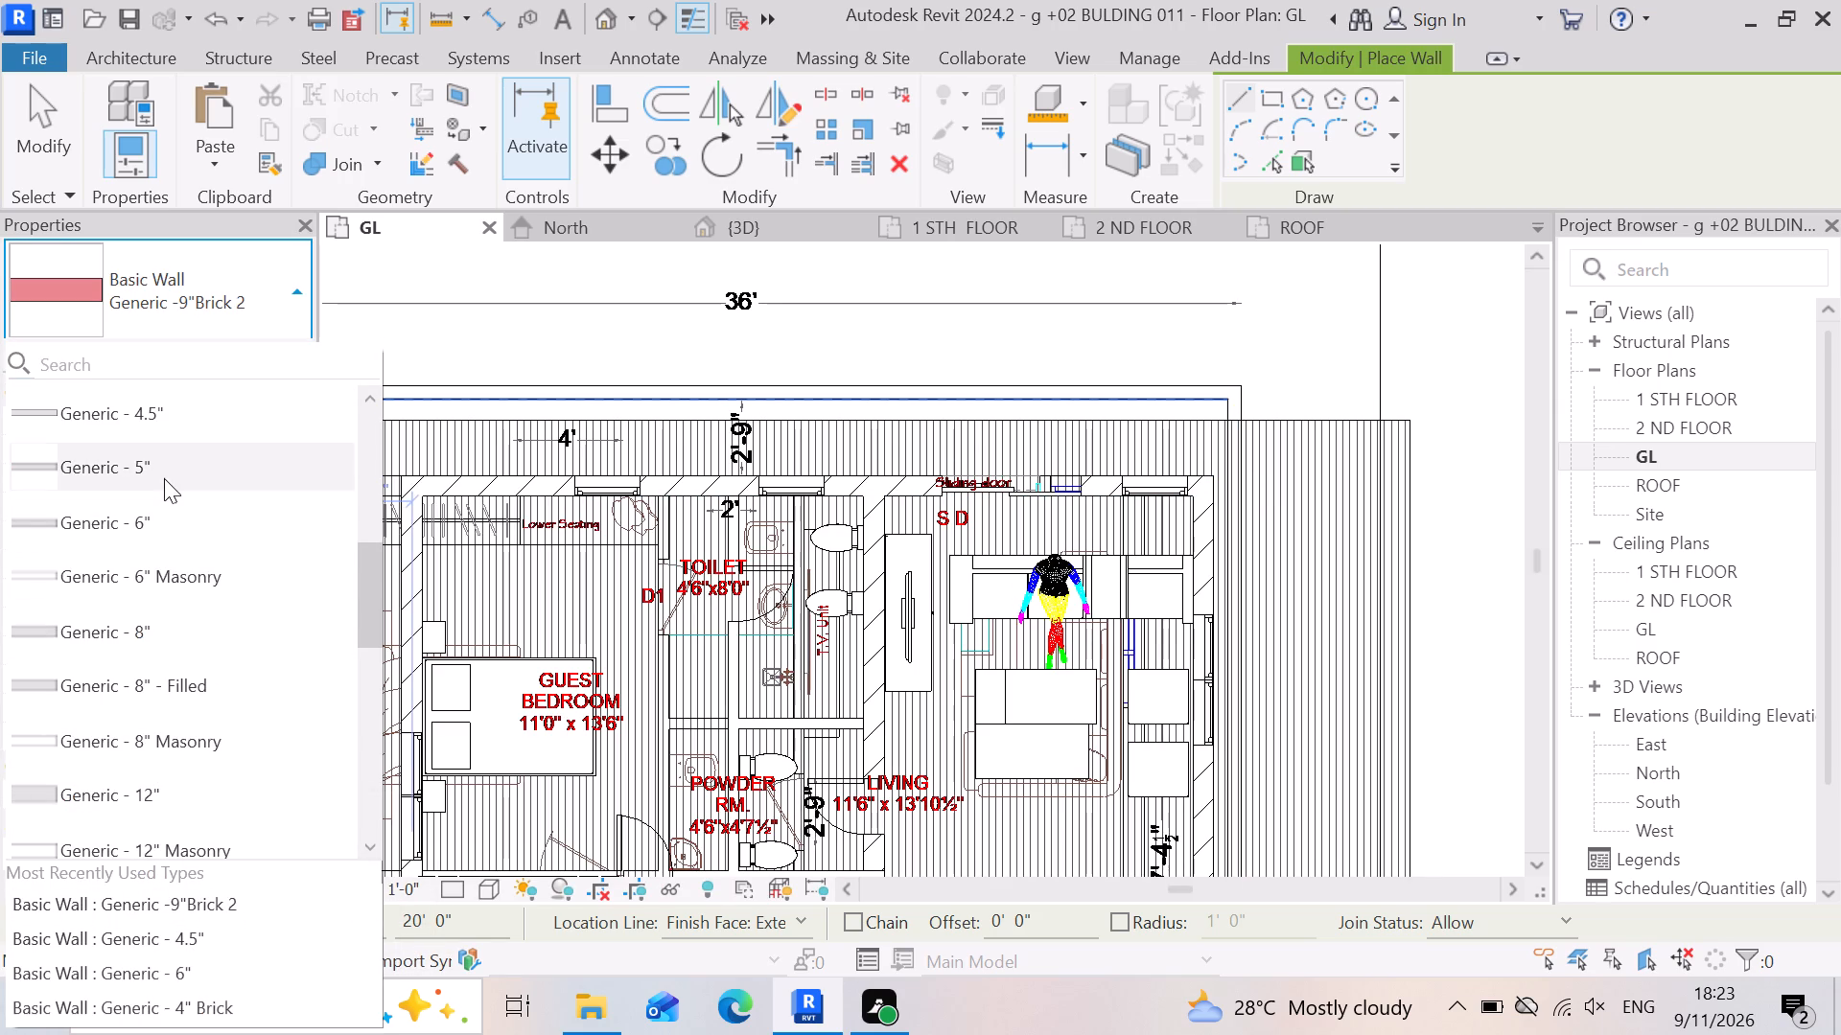
scroll(212, 706, "down", 3)
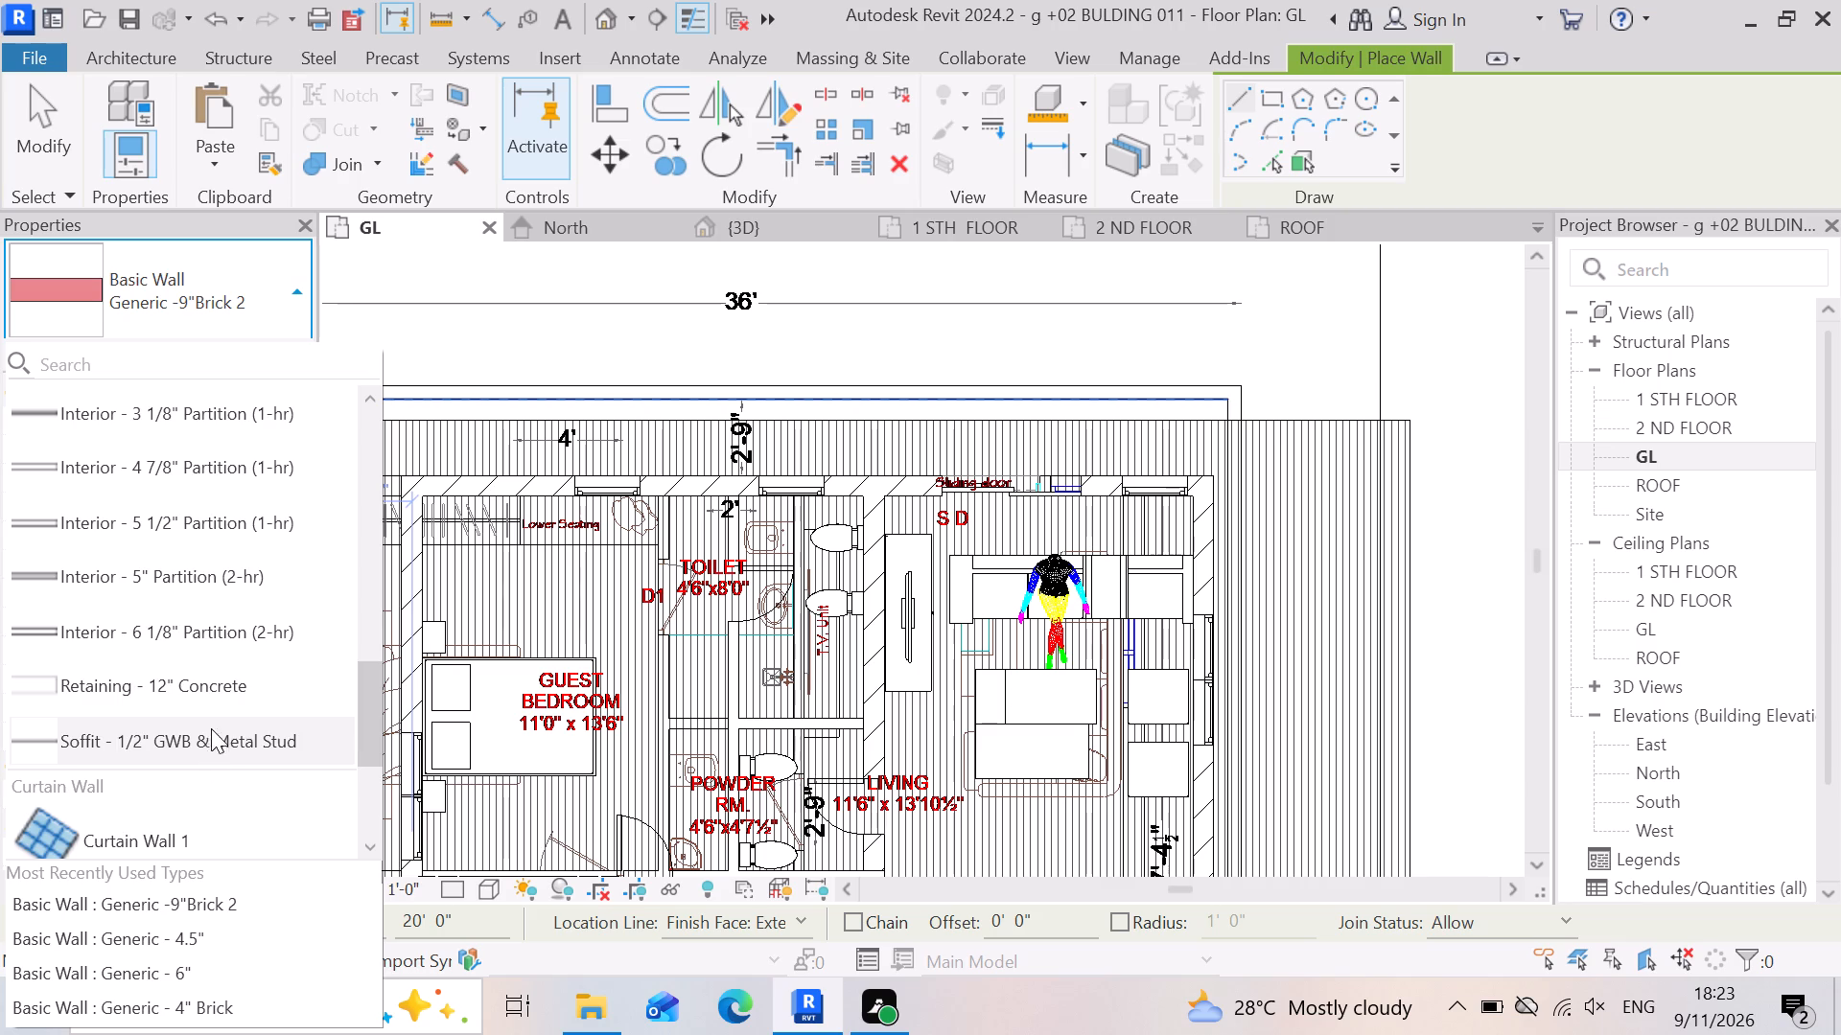
scroll(212, 724, "down", 7)
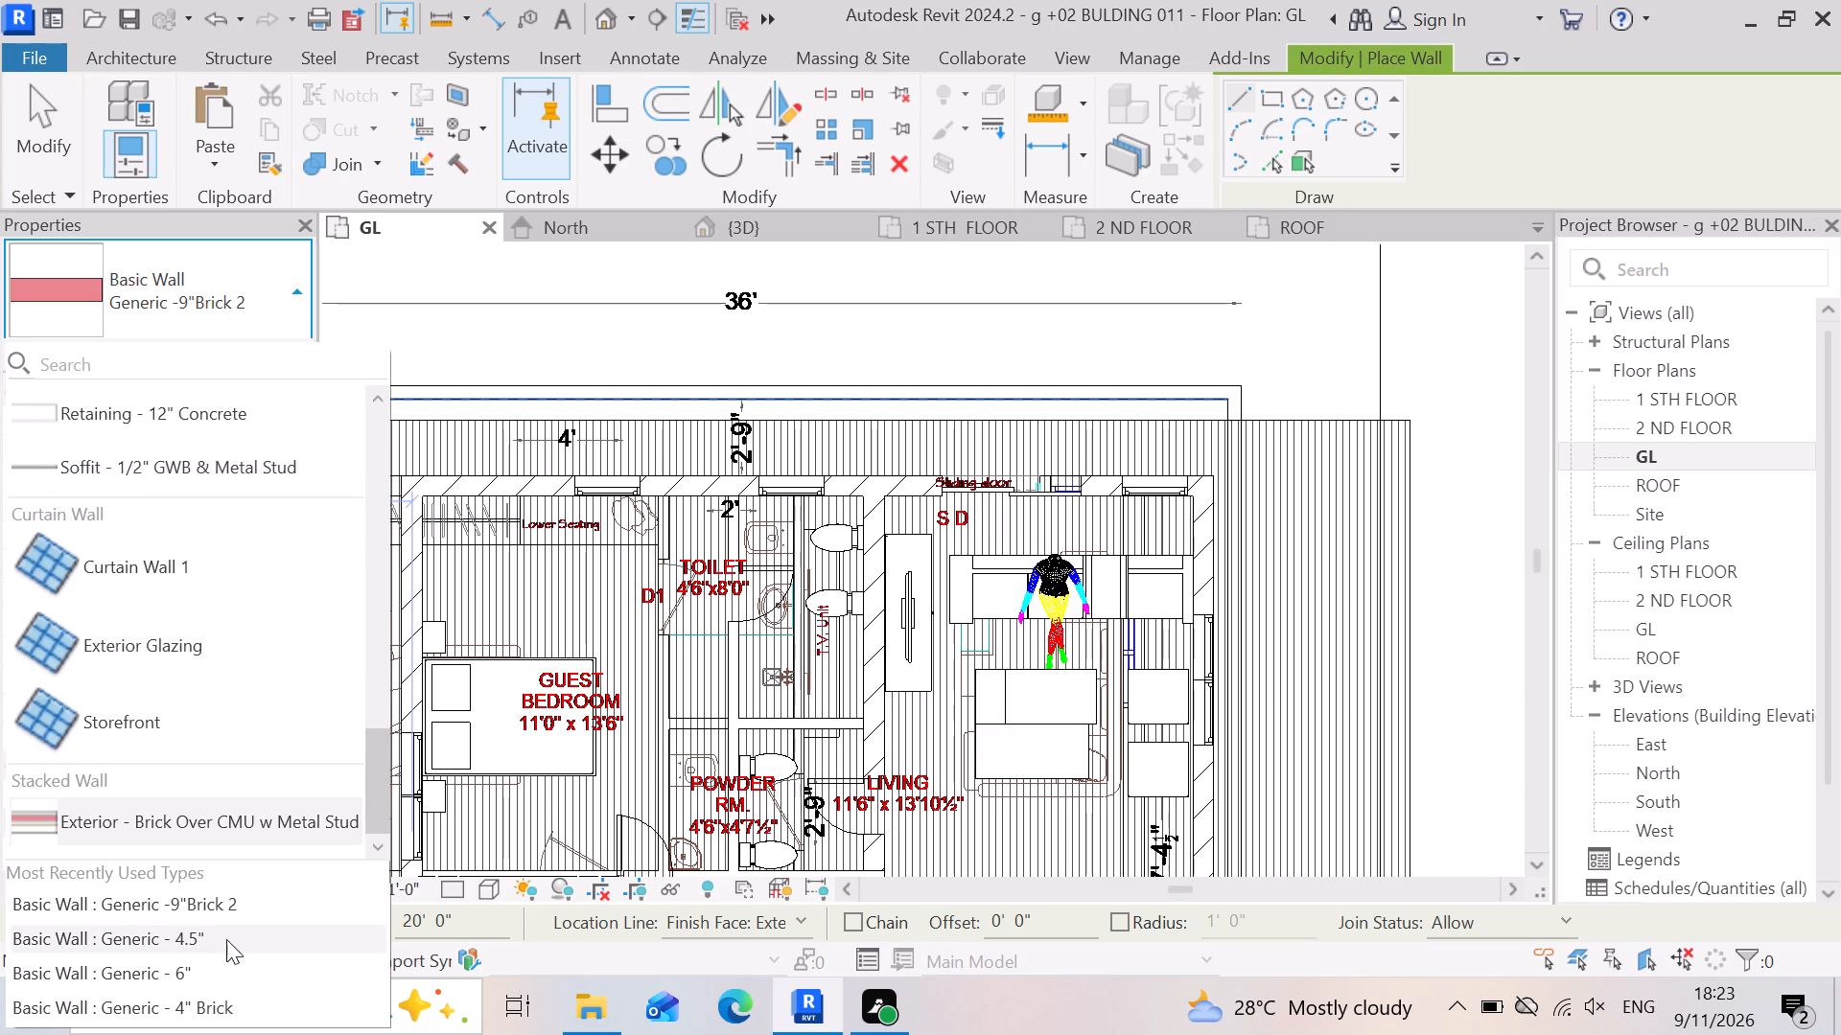
left_click(201, 977)
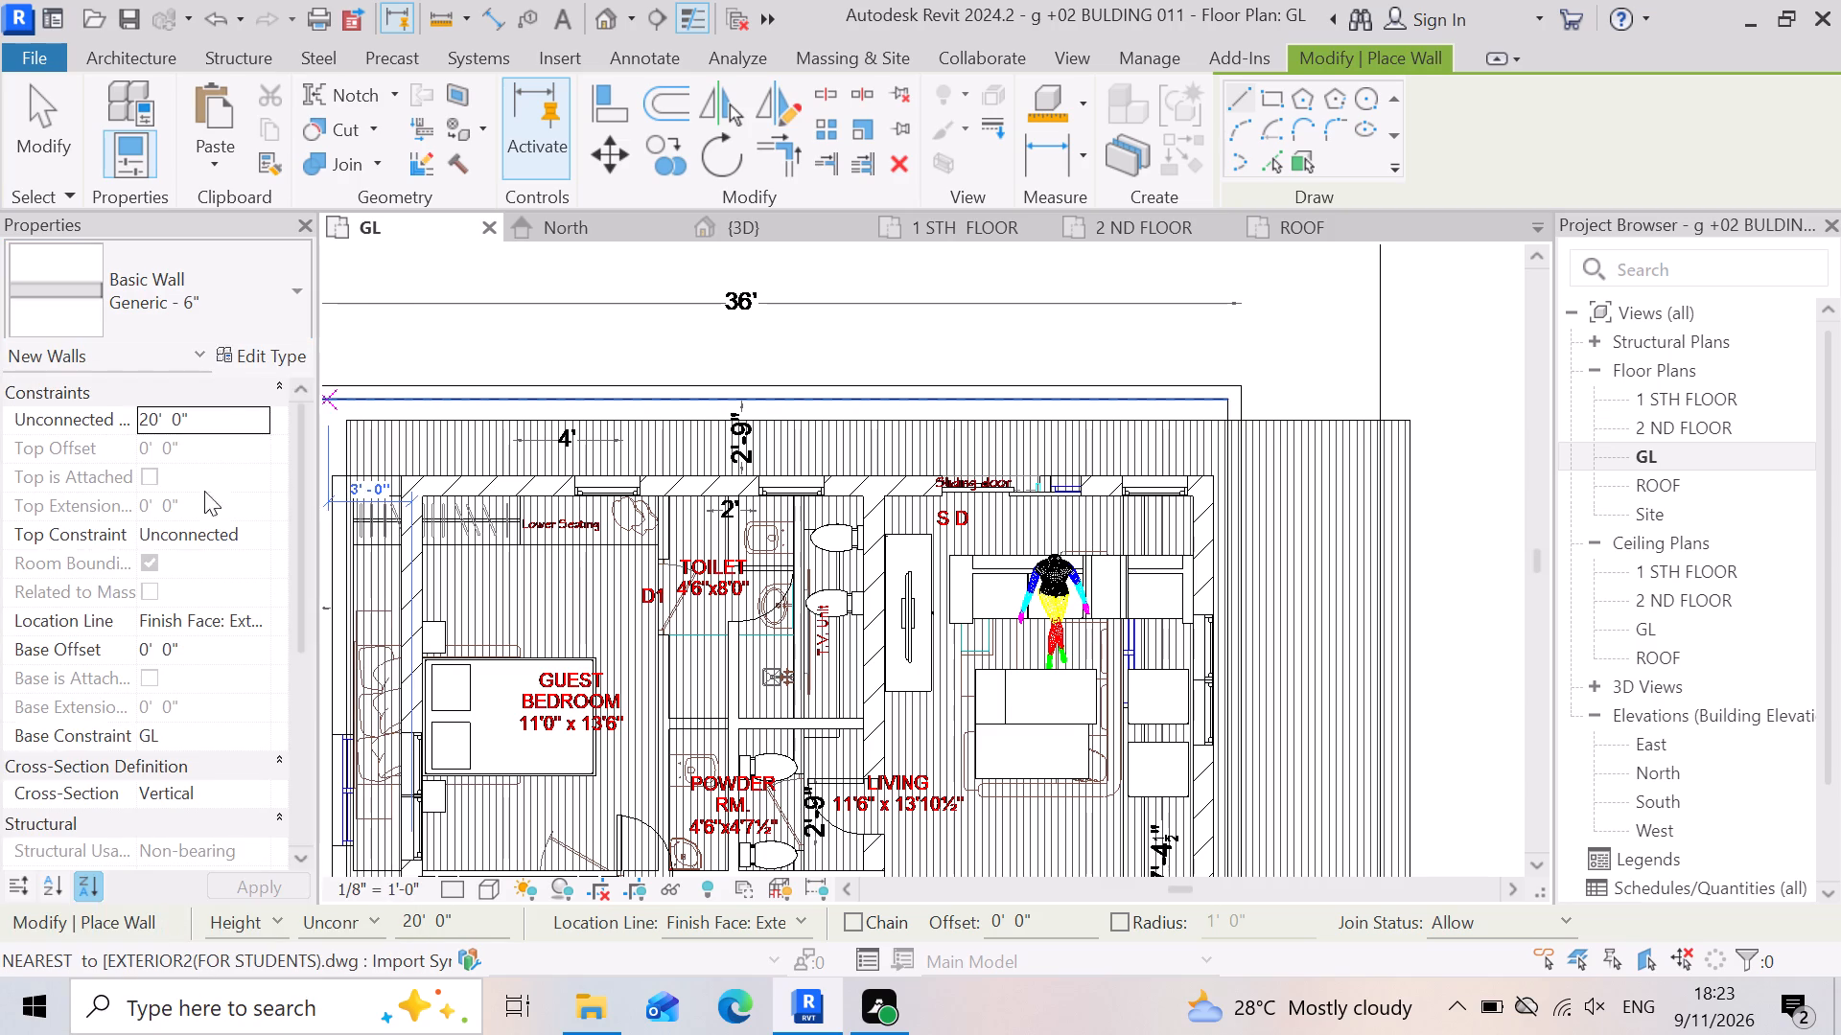
Set the structure layer thickness of the Generic - 6" wall type to 9".
left_click(246, 359)
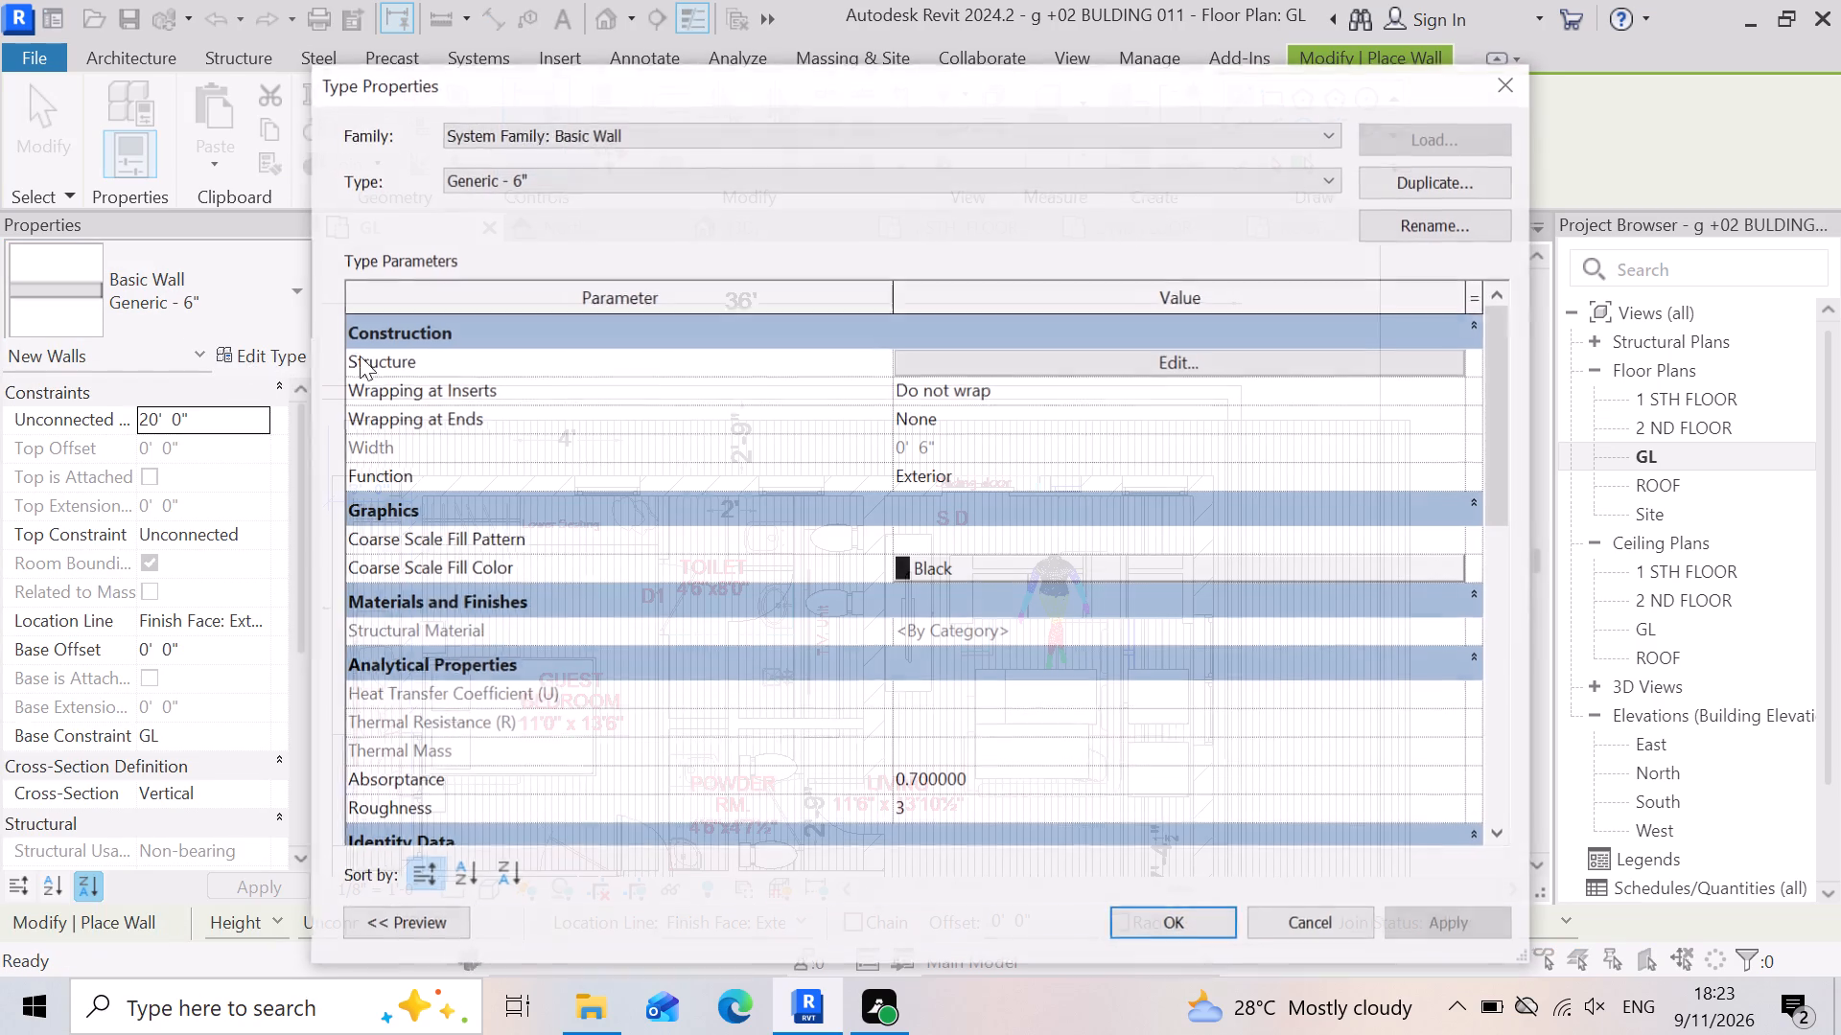
left_click(1194, 357)
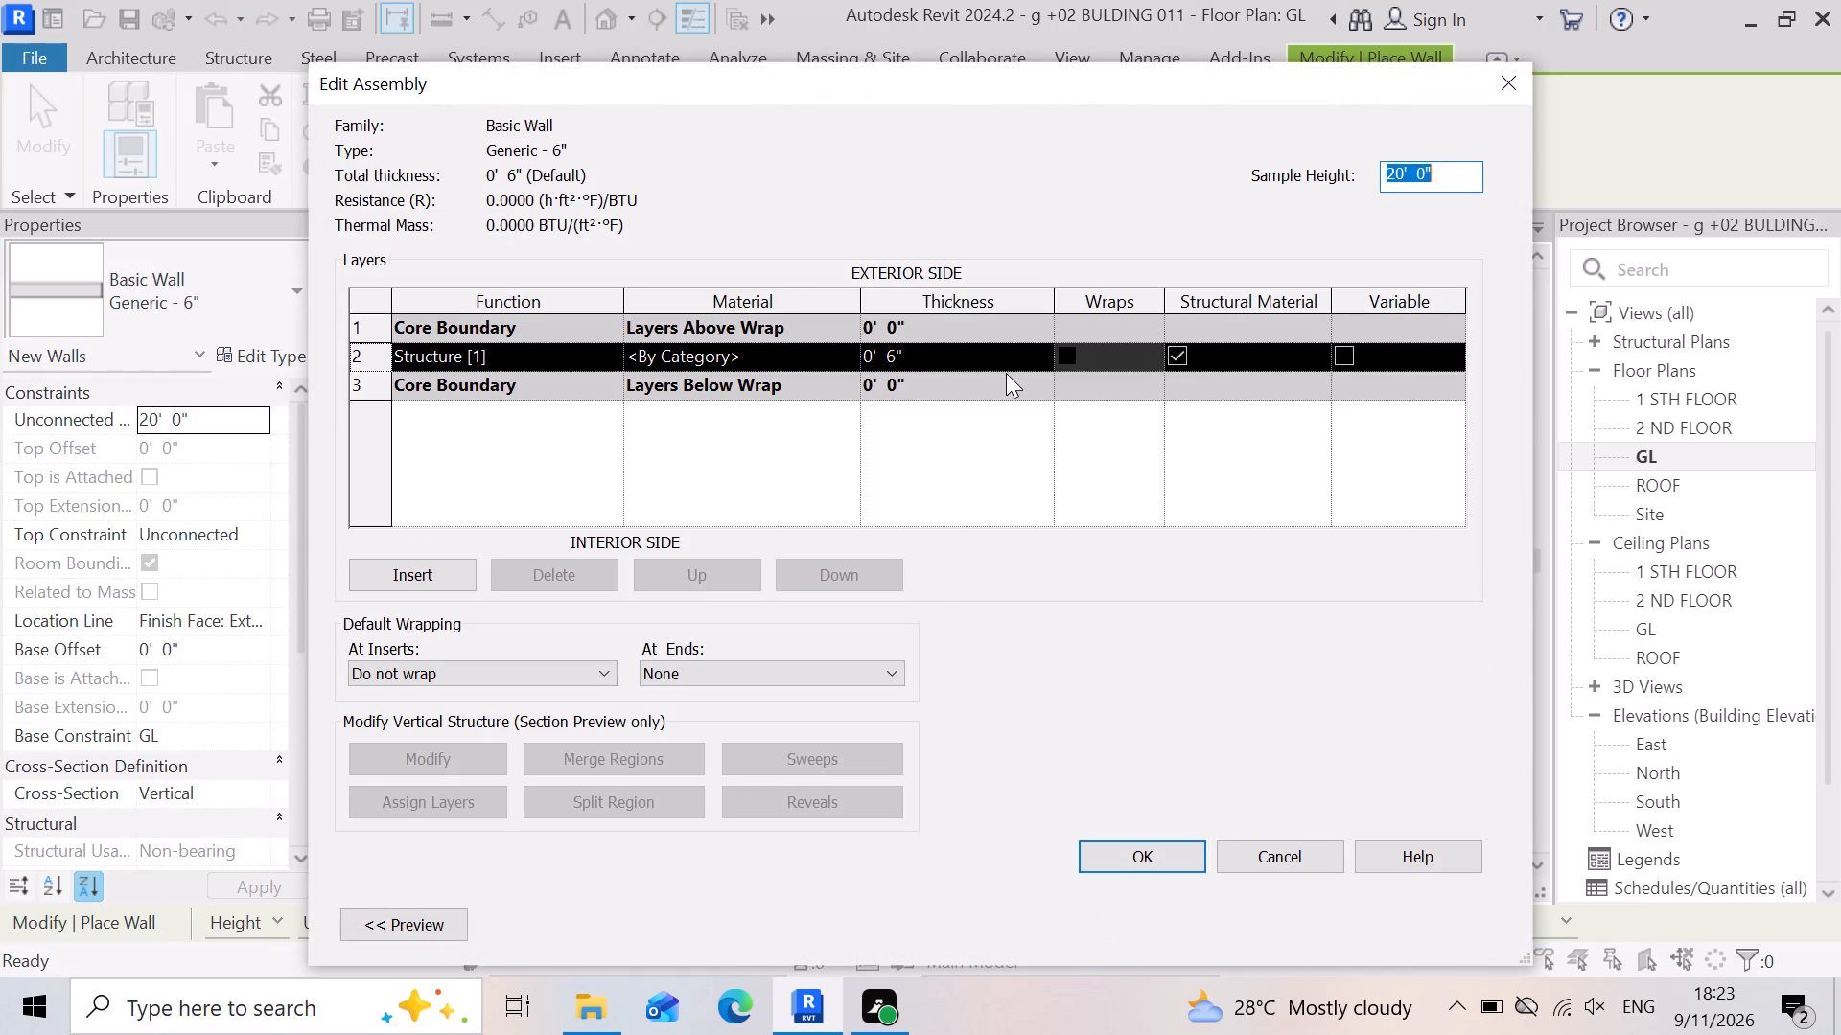
left_click(963, 360)
key("9")
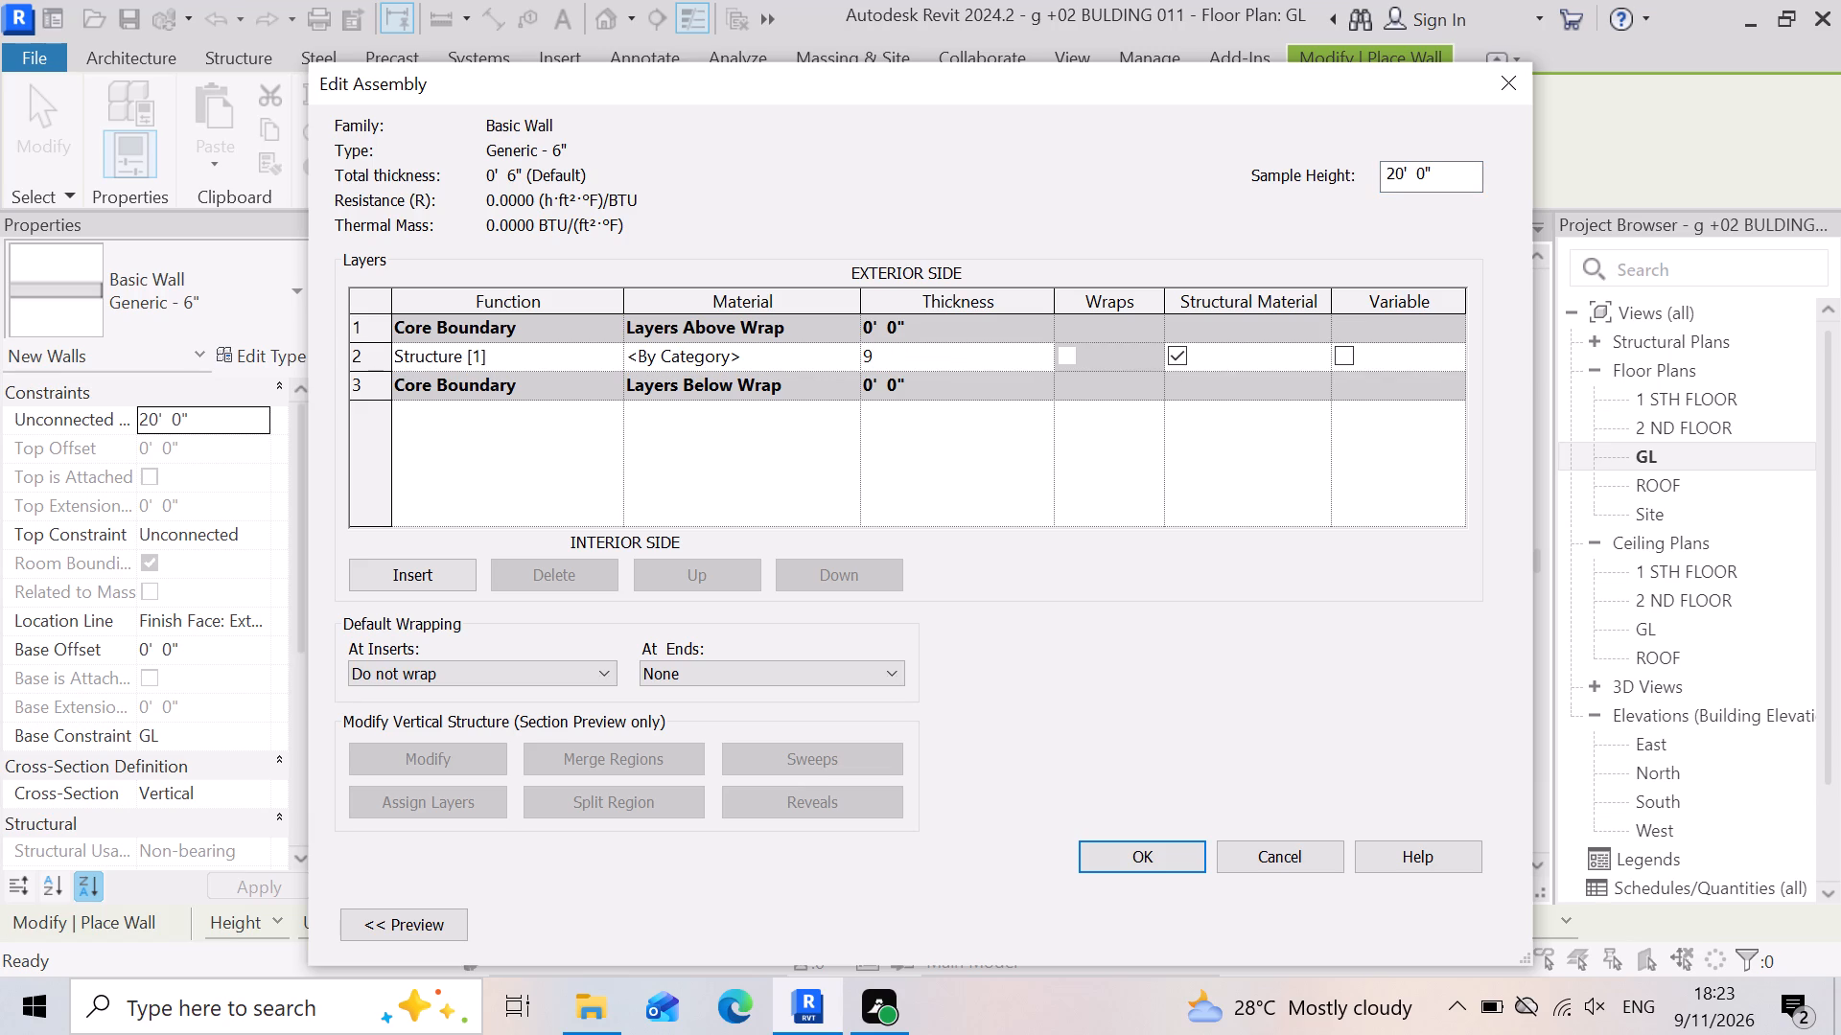
key("shift+quotedbl")
key("Return")
left_click(1160, 850)
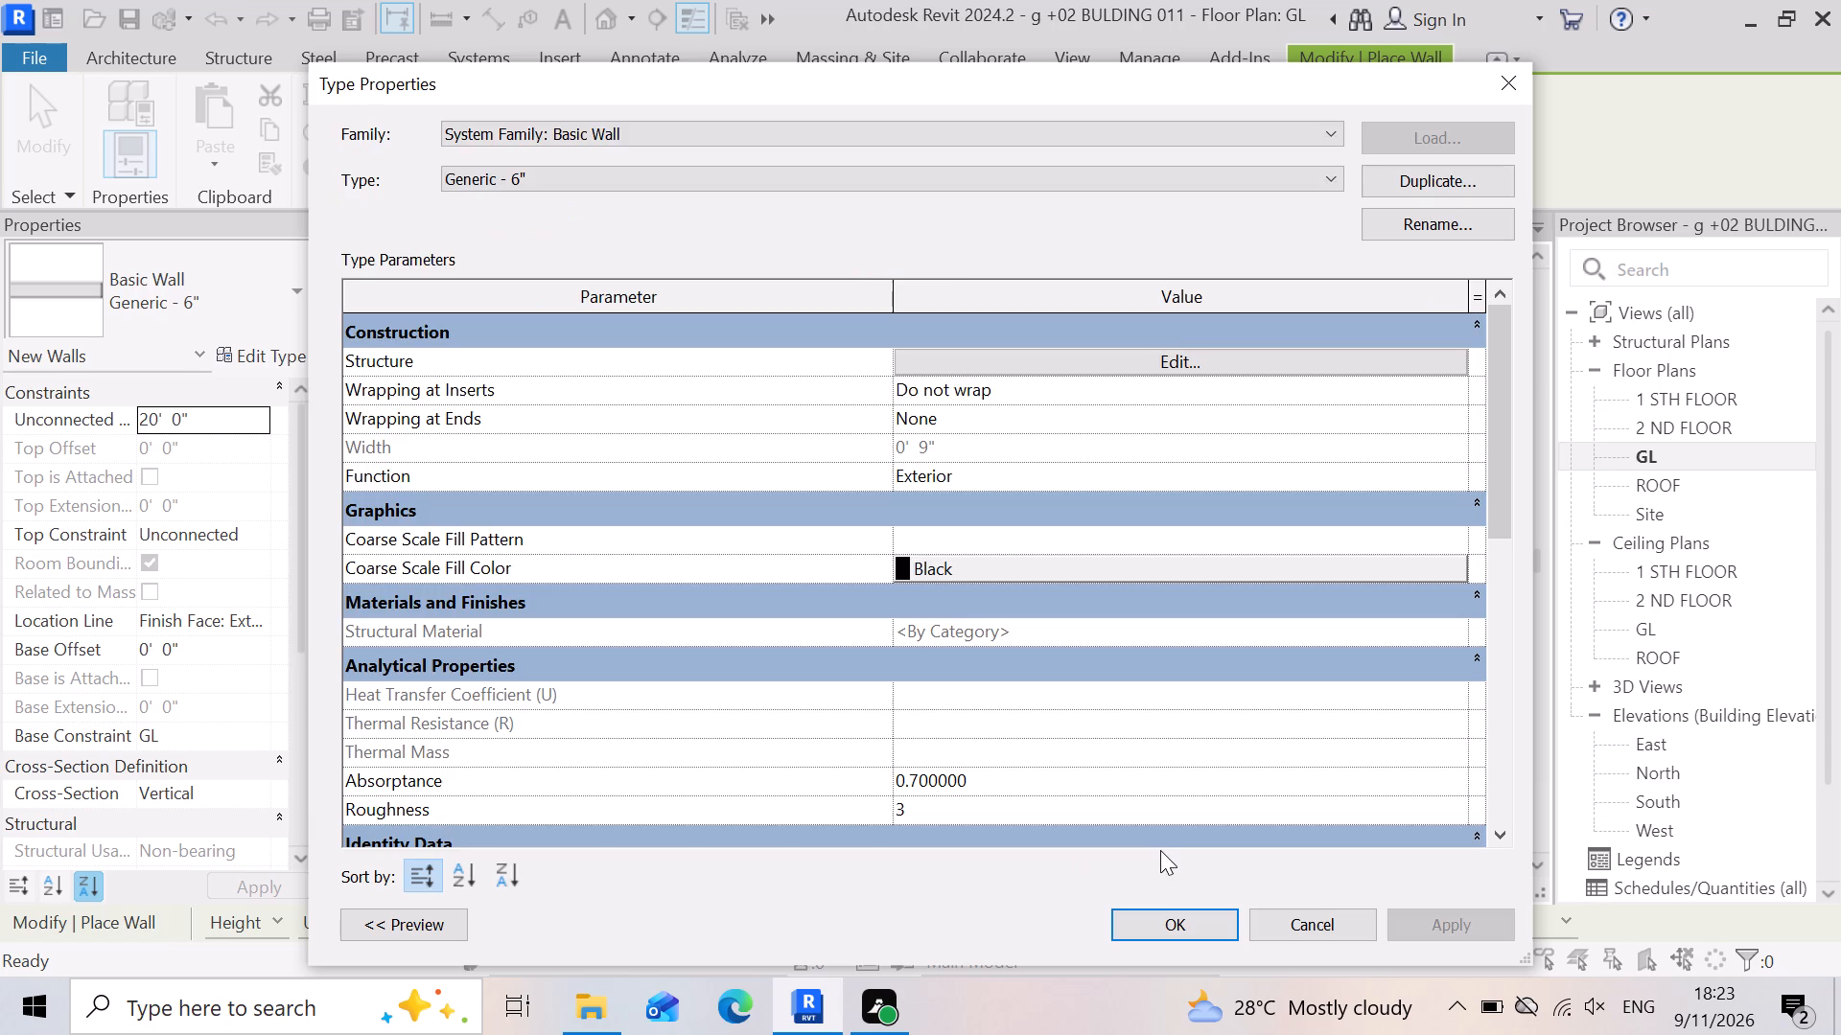
left_click(1424, 934)
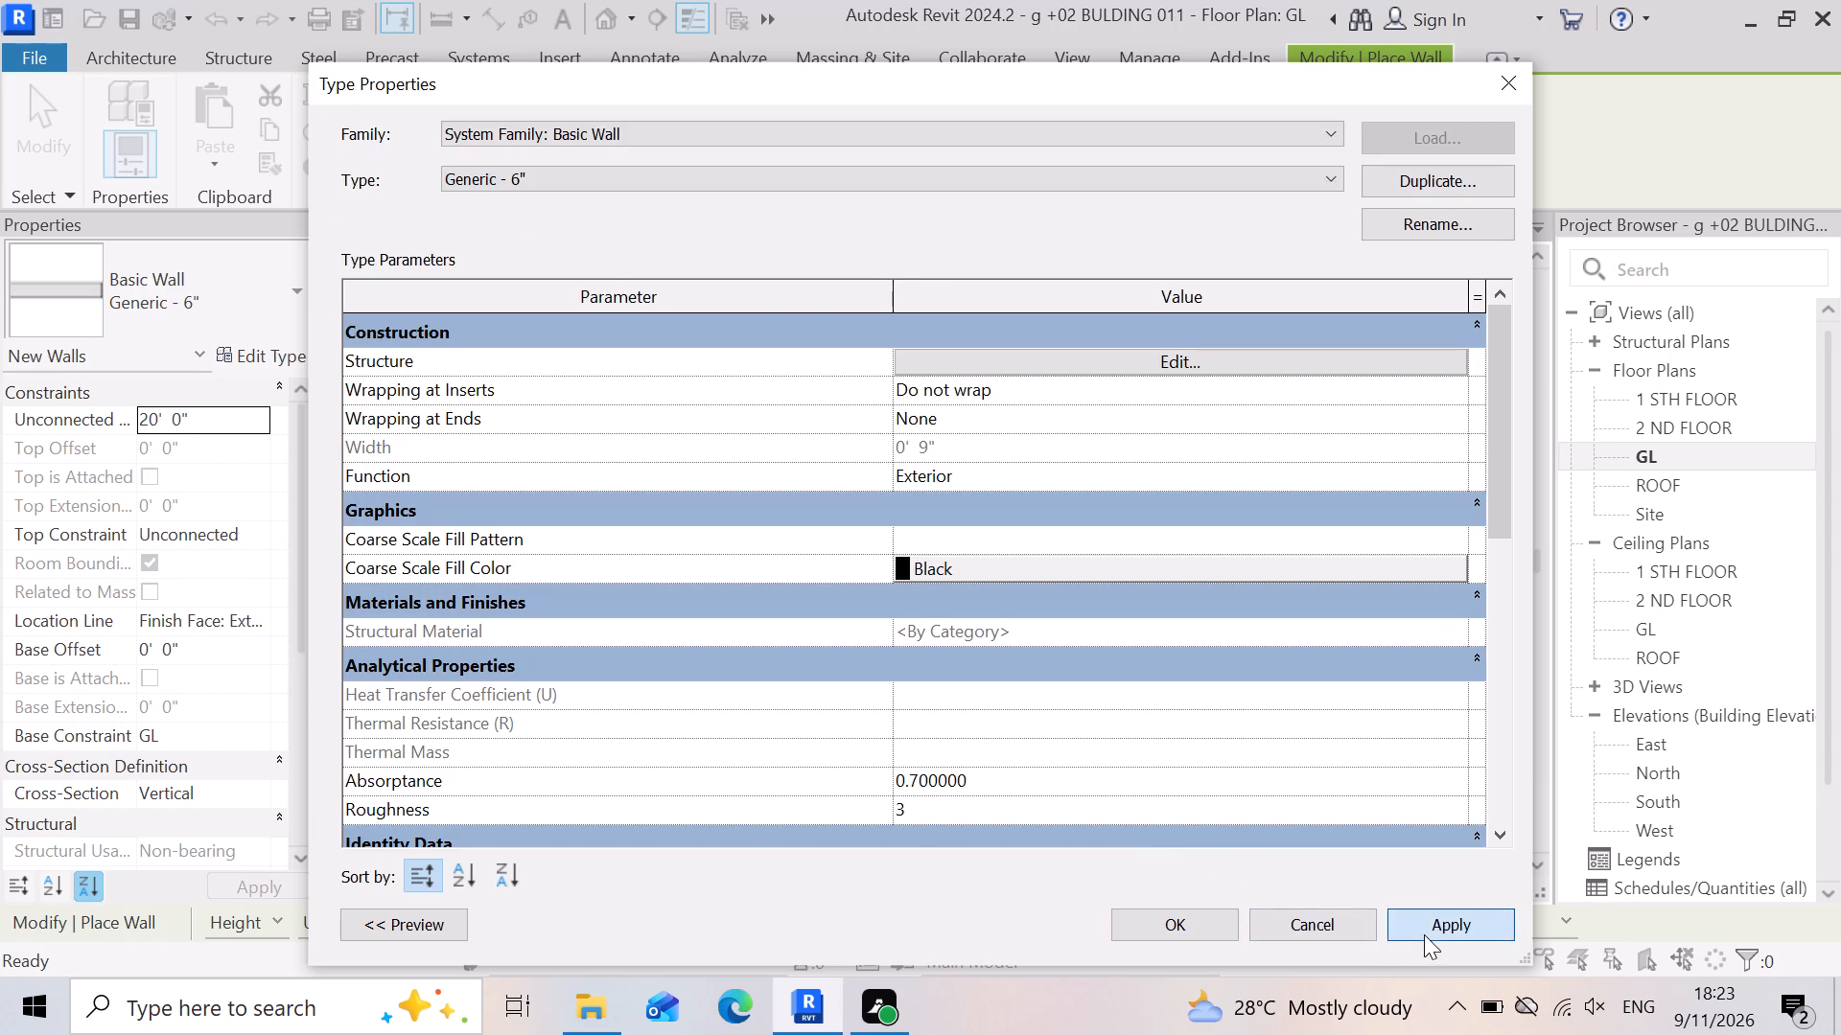
left_click(1146, 919)
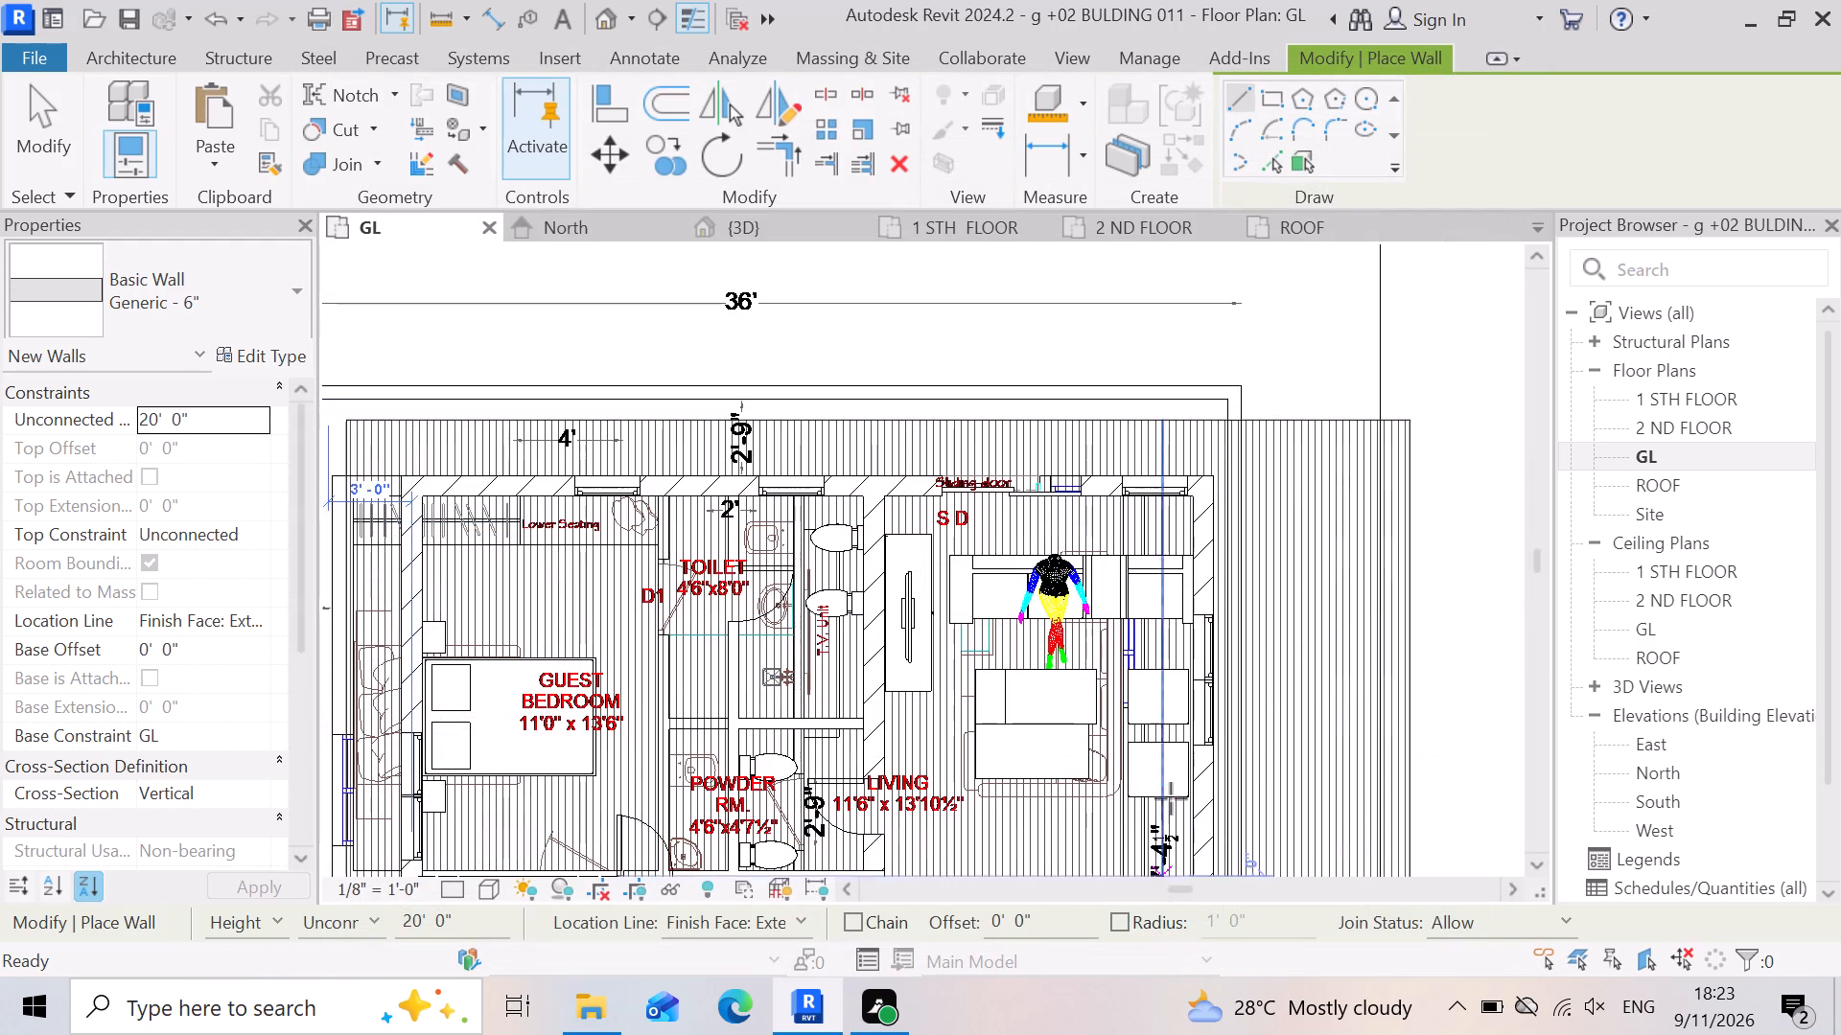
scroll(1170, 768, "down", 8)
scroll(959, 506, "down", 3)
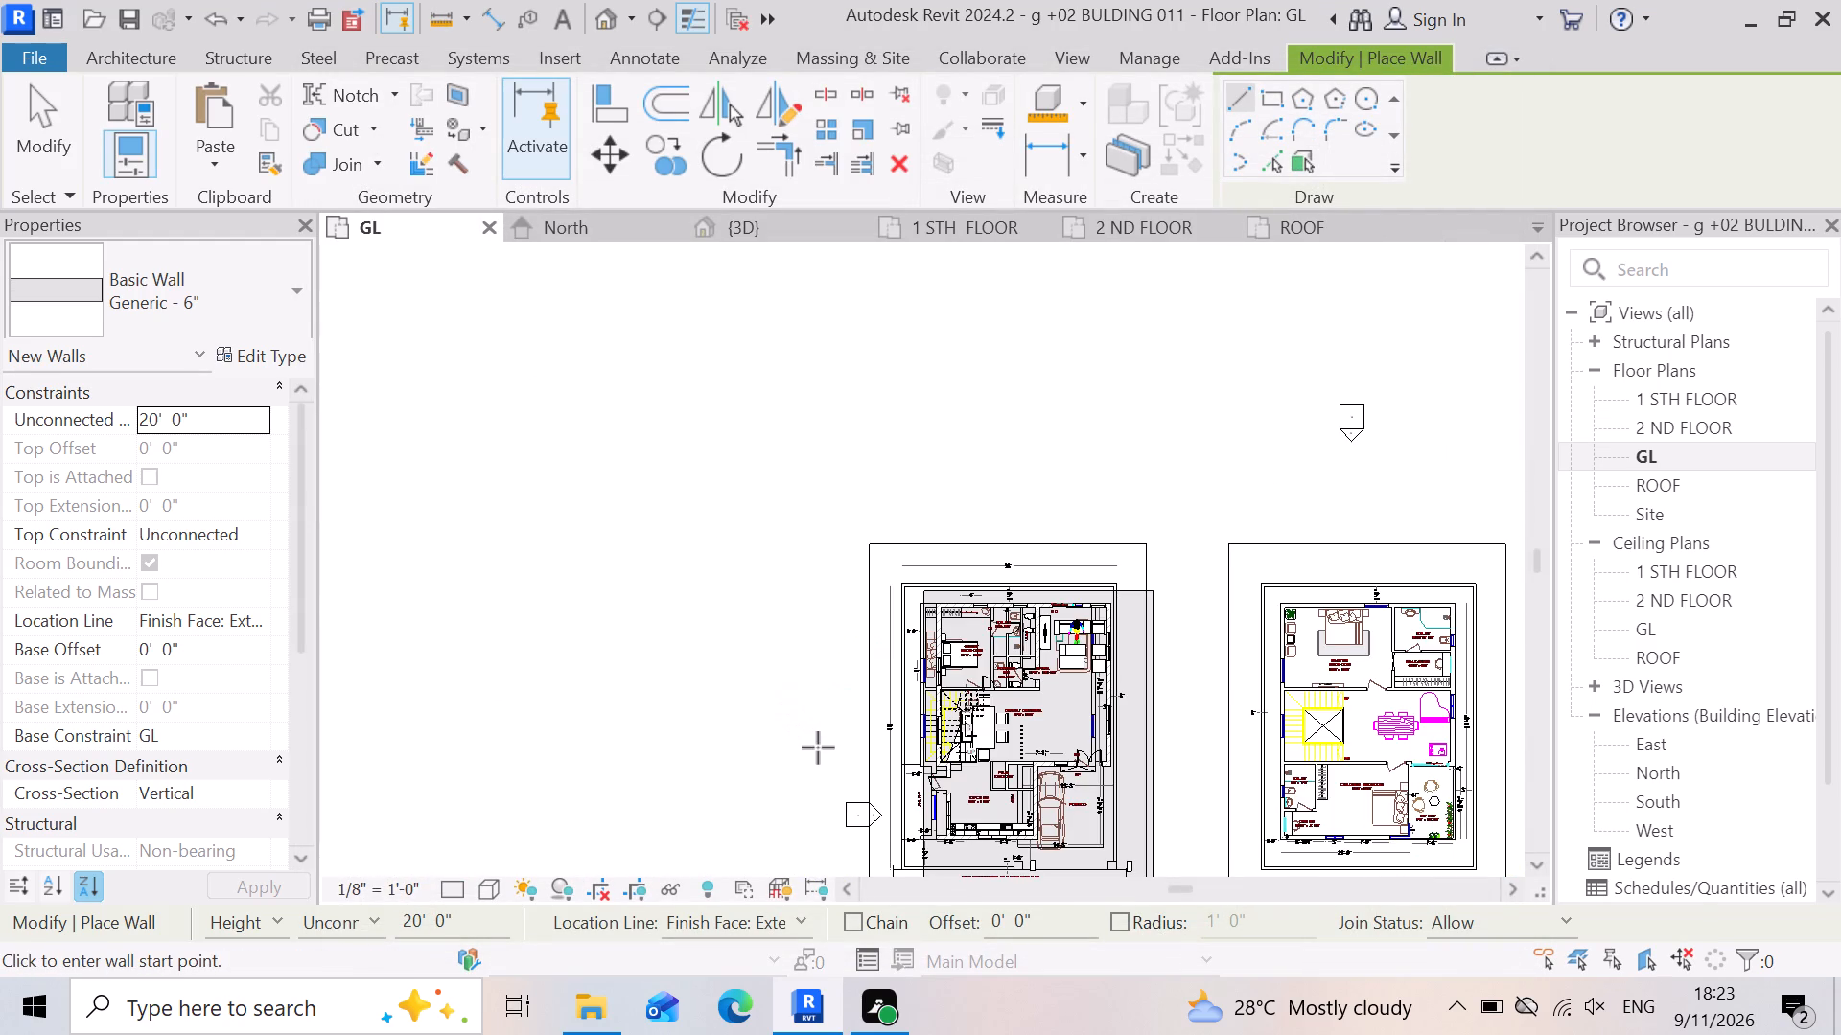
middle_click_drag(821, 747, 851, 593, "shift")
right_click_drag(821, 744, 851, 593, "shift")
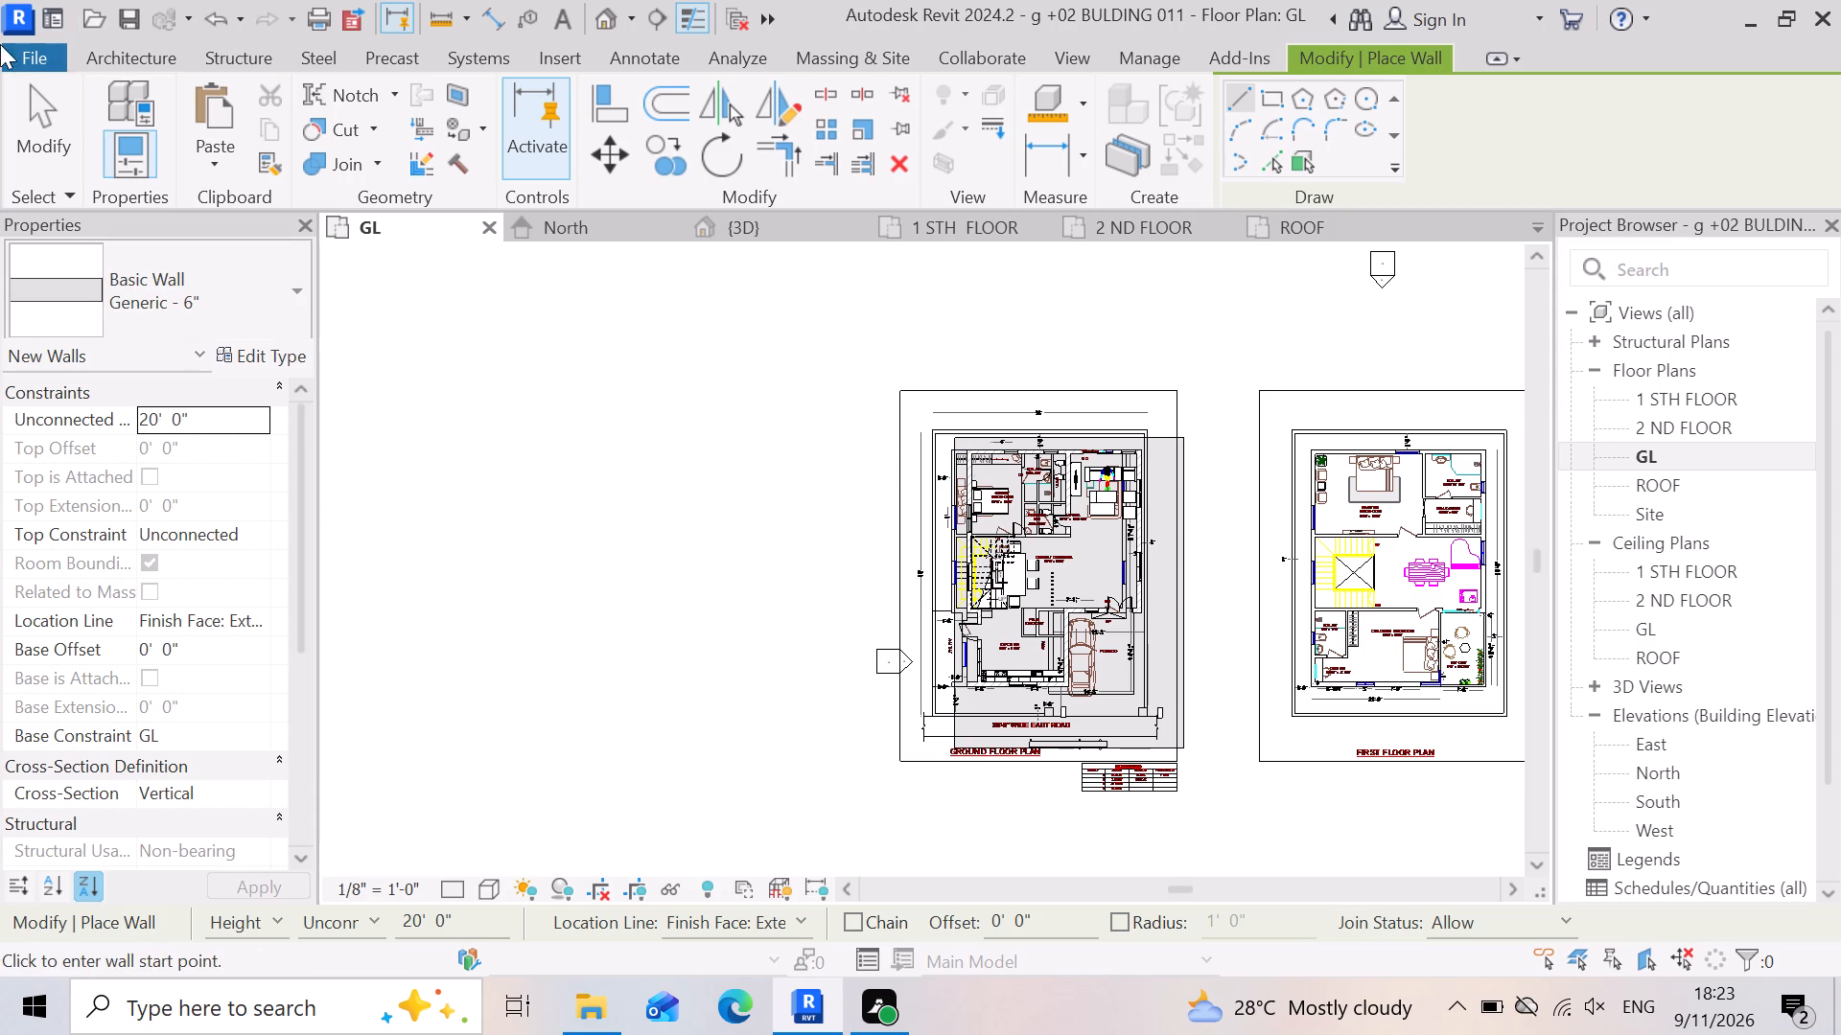
Open the recent project SHIVA APPARTMENT G+9 NEW DESIGN and inspect its walls in the 3D view.
left_click(36, 45)
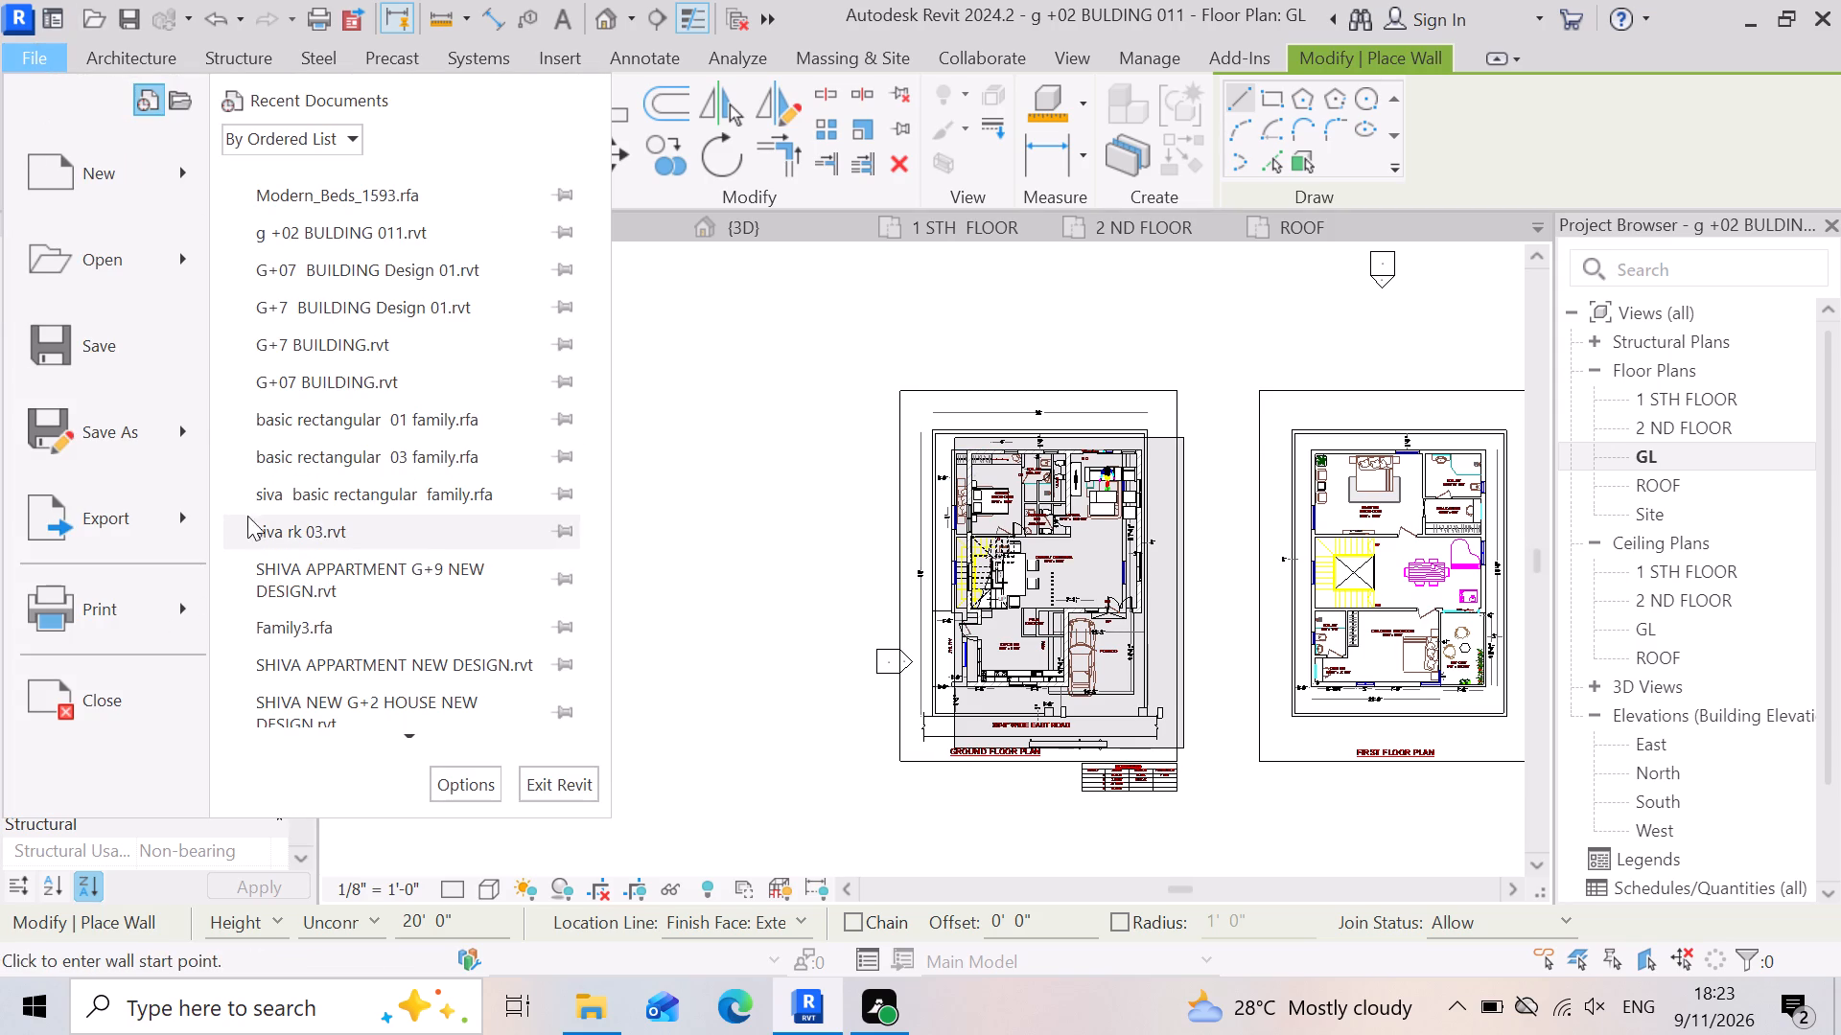
scroll(301, 441, "down", 3)
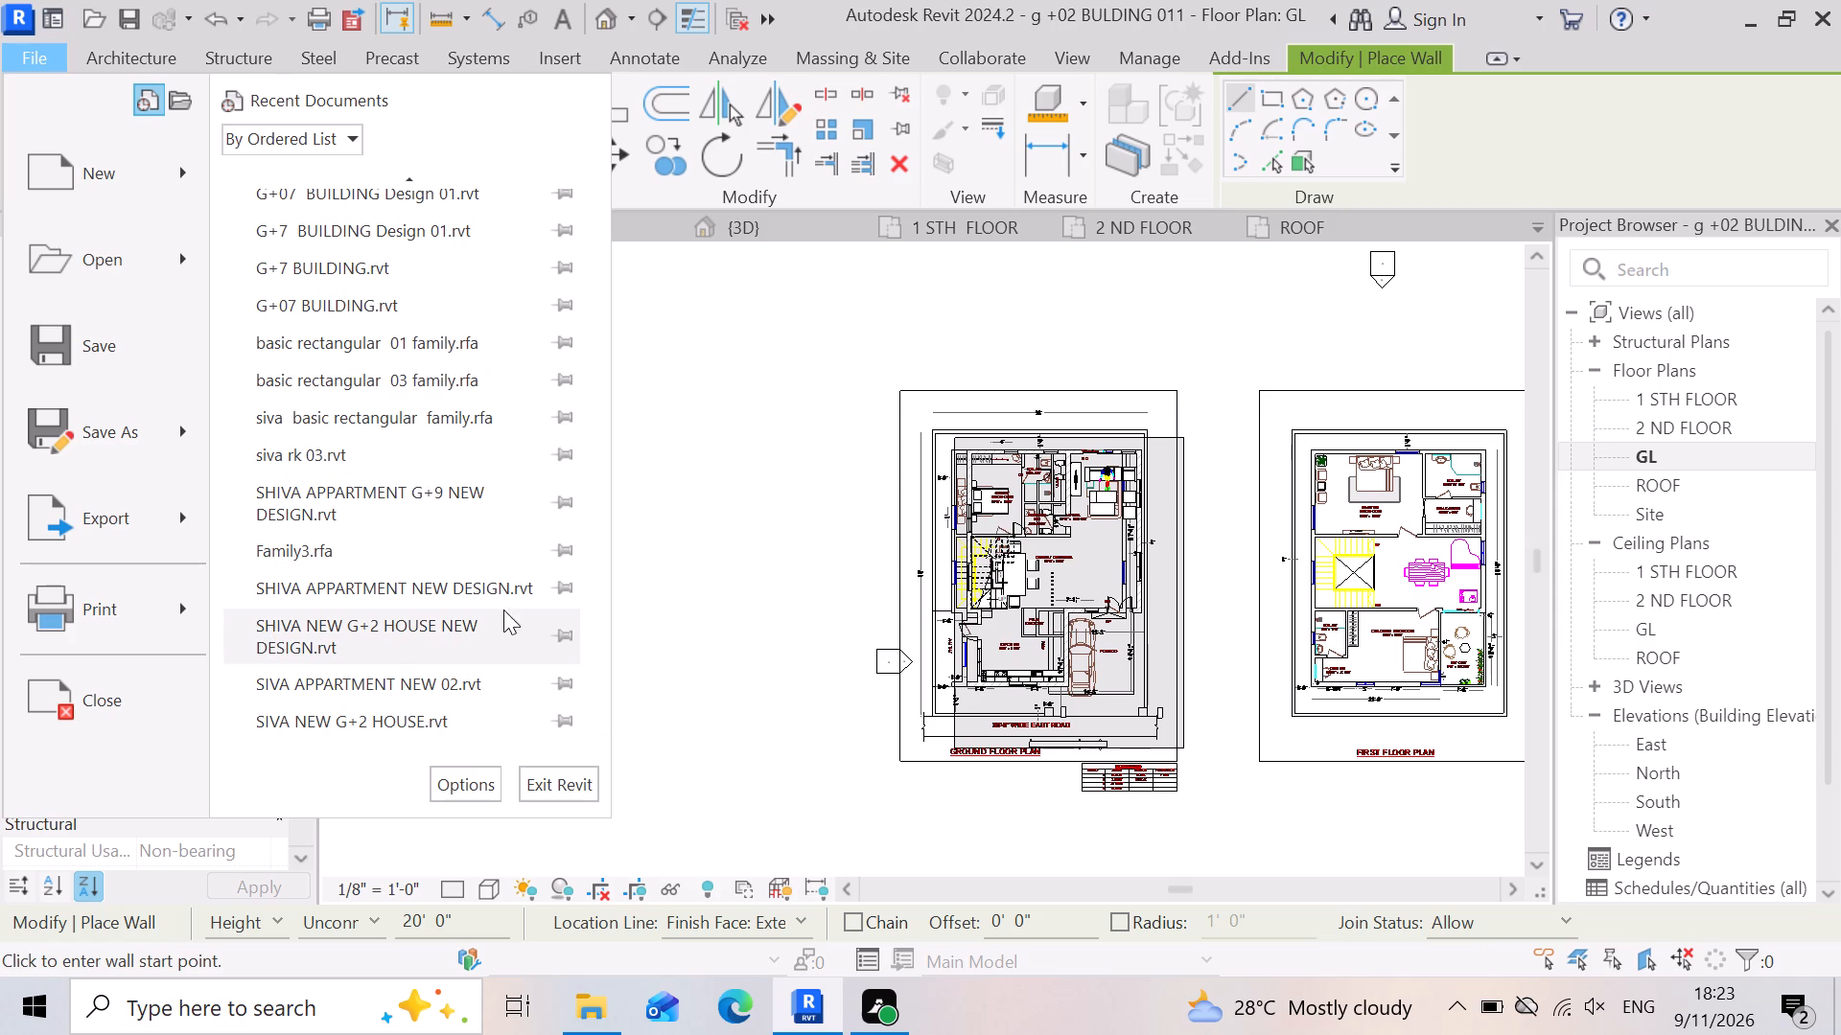
double_click(406, 604)
double_click(355, 484)
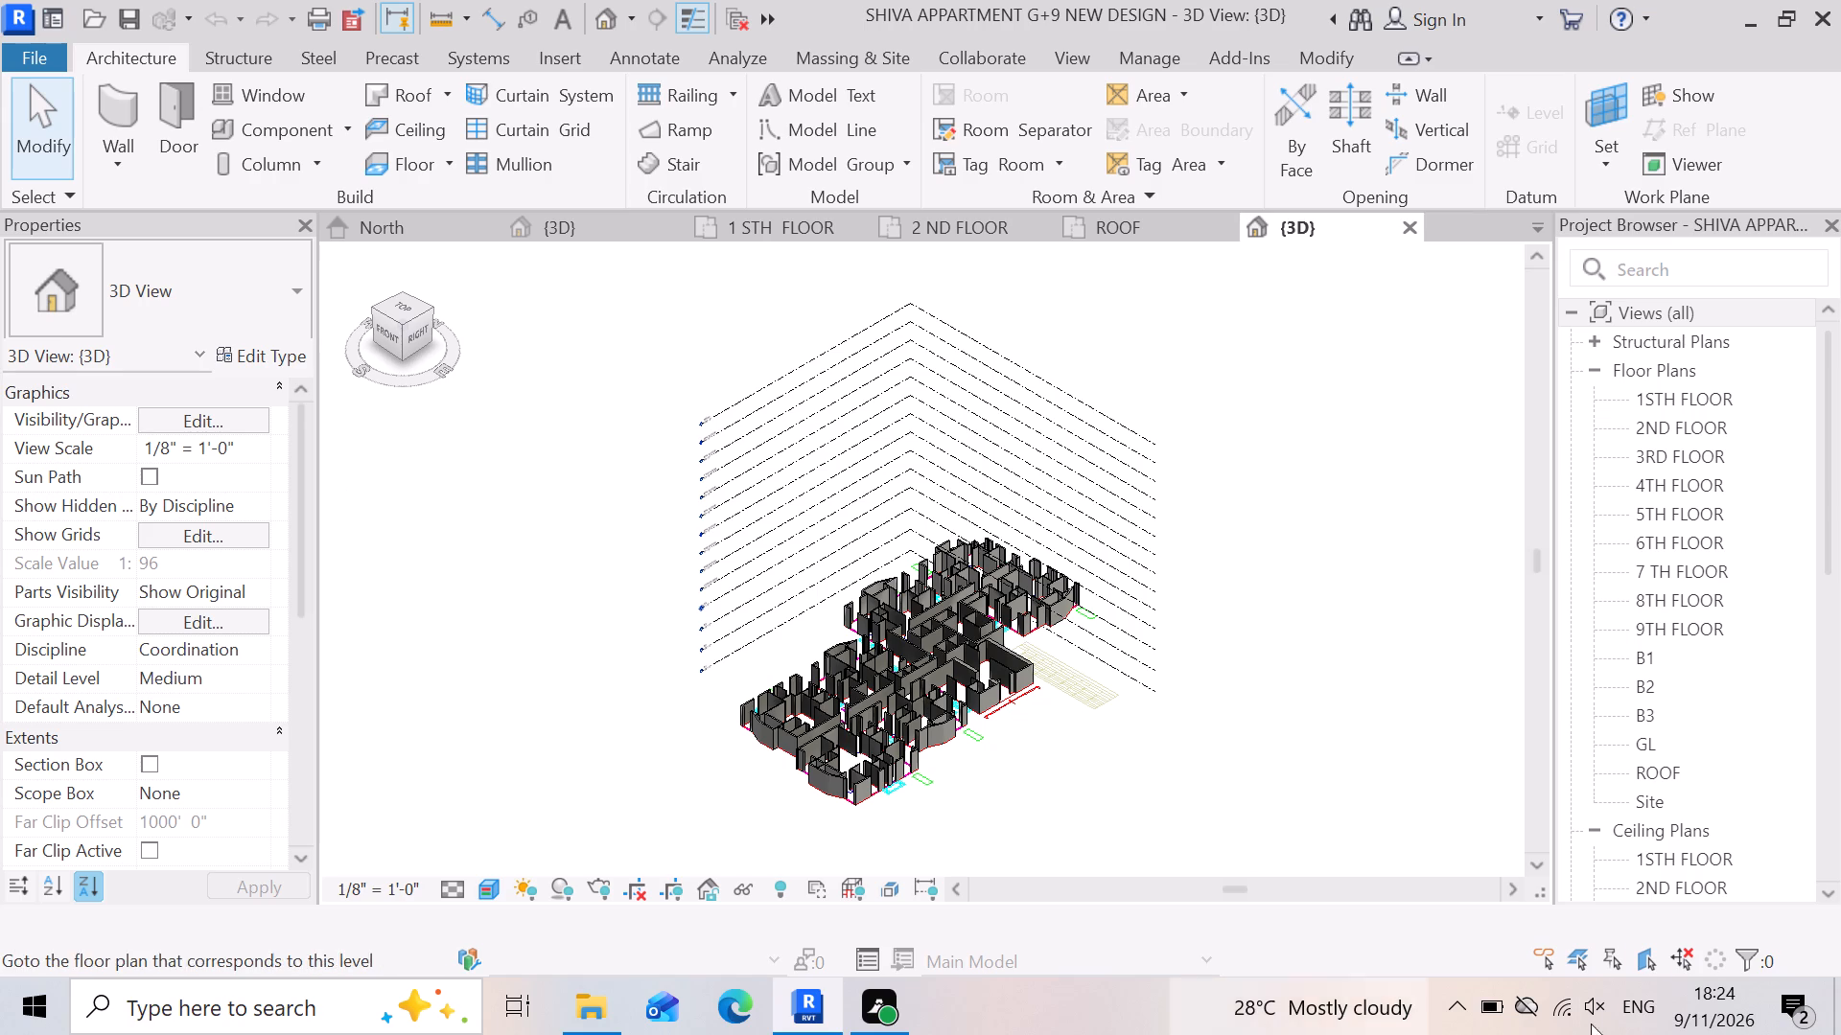
scroll(1085, 705, "up", 7)
scroll(701, 647, "up", 3)
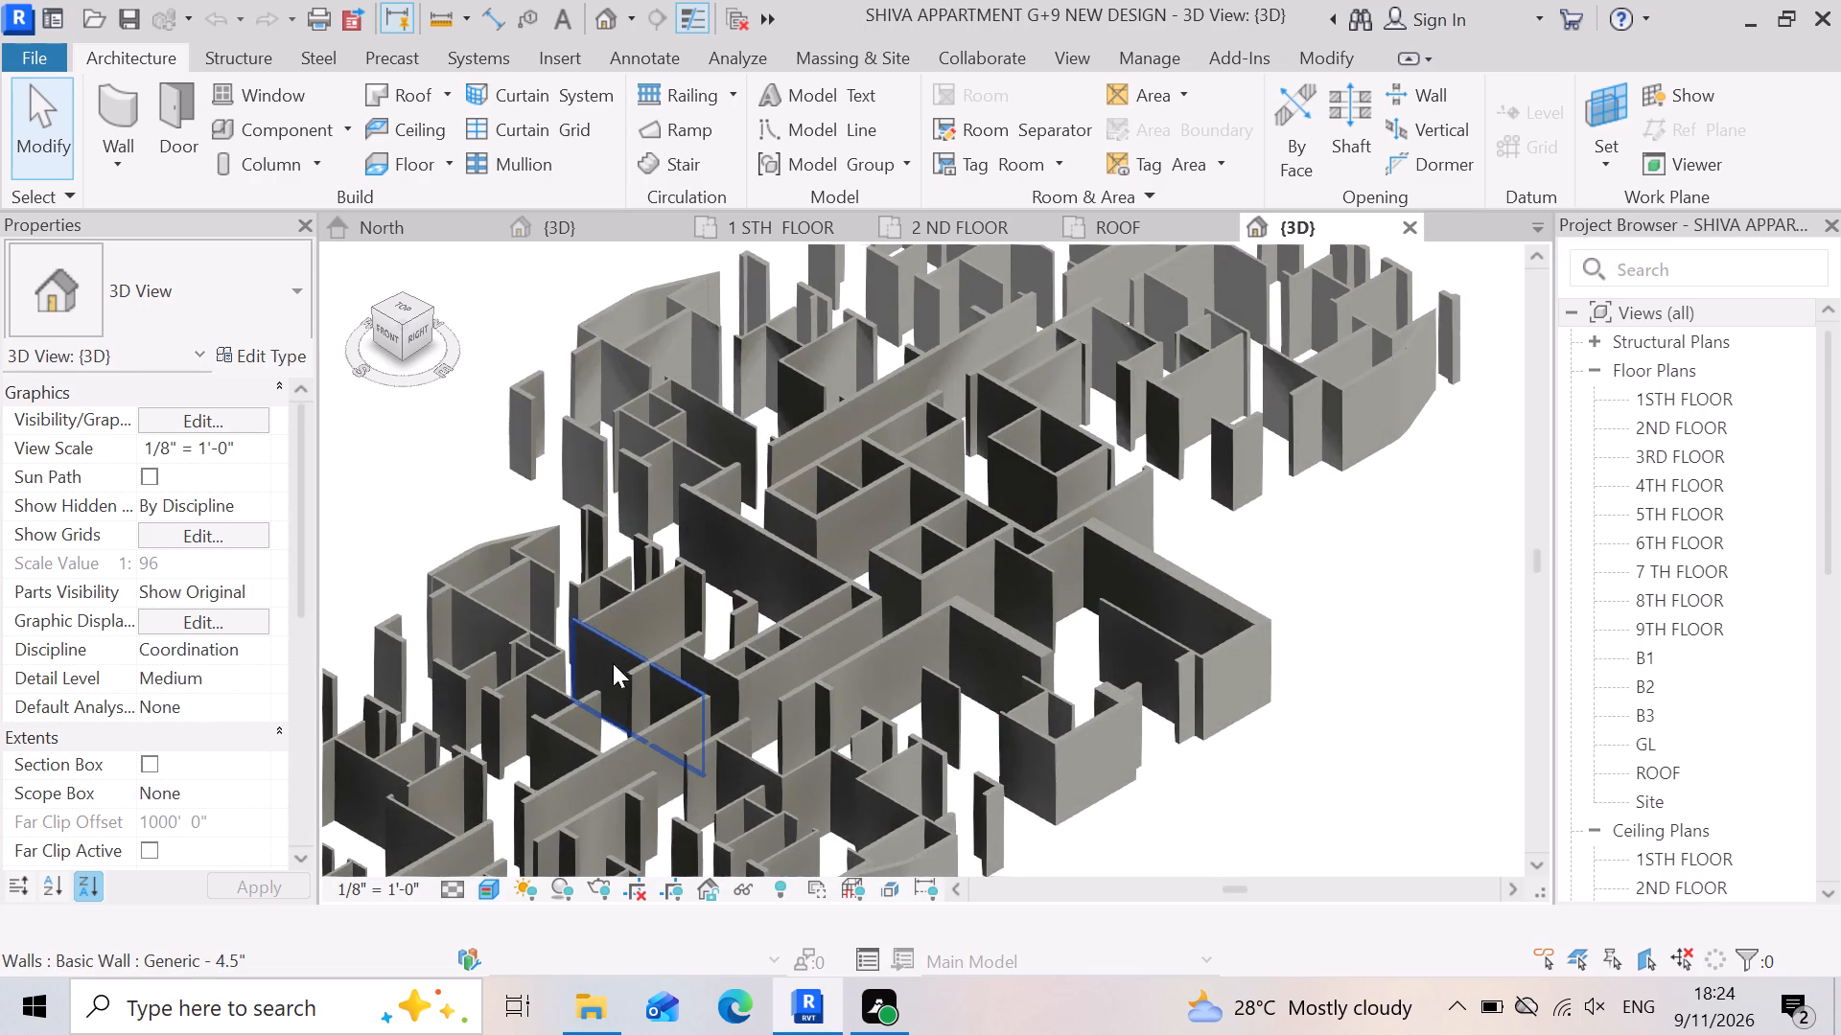
scroll(1019, 720, "down", 4)
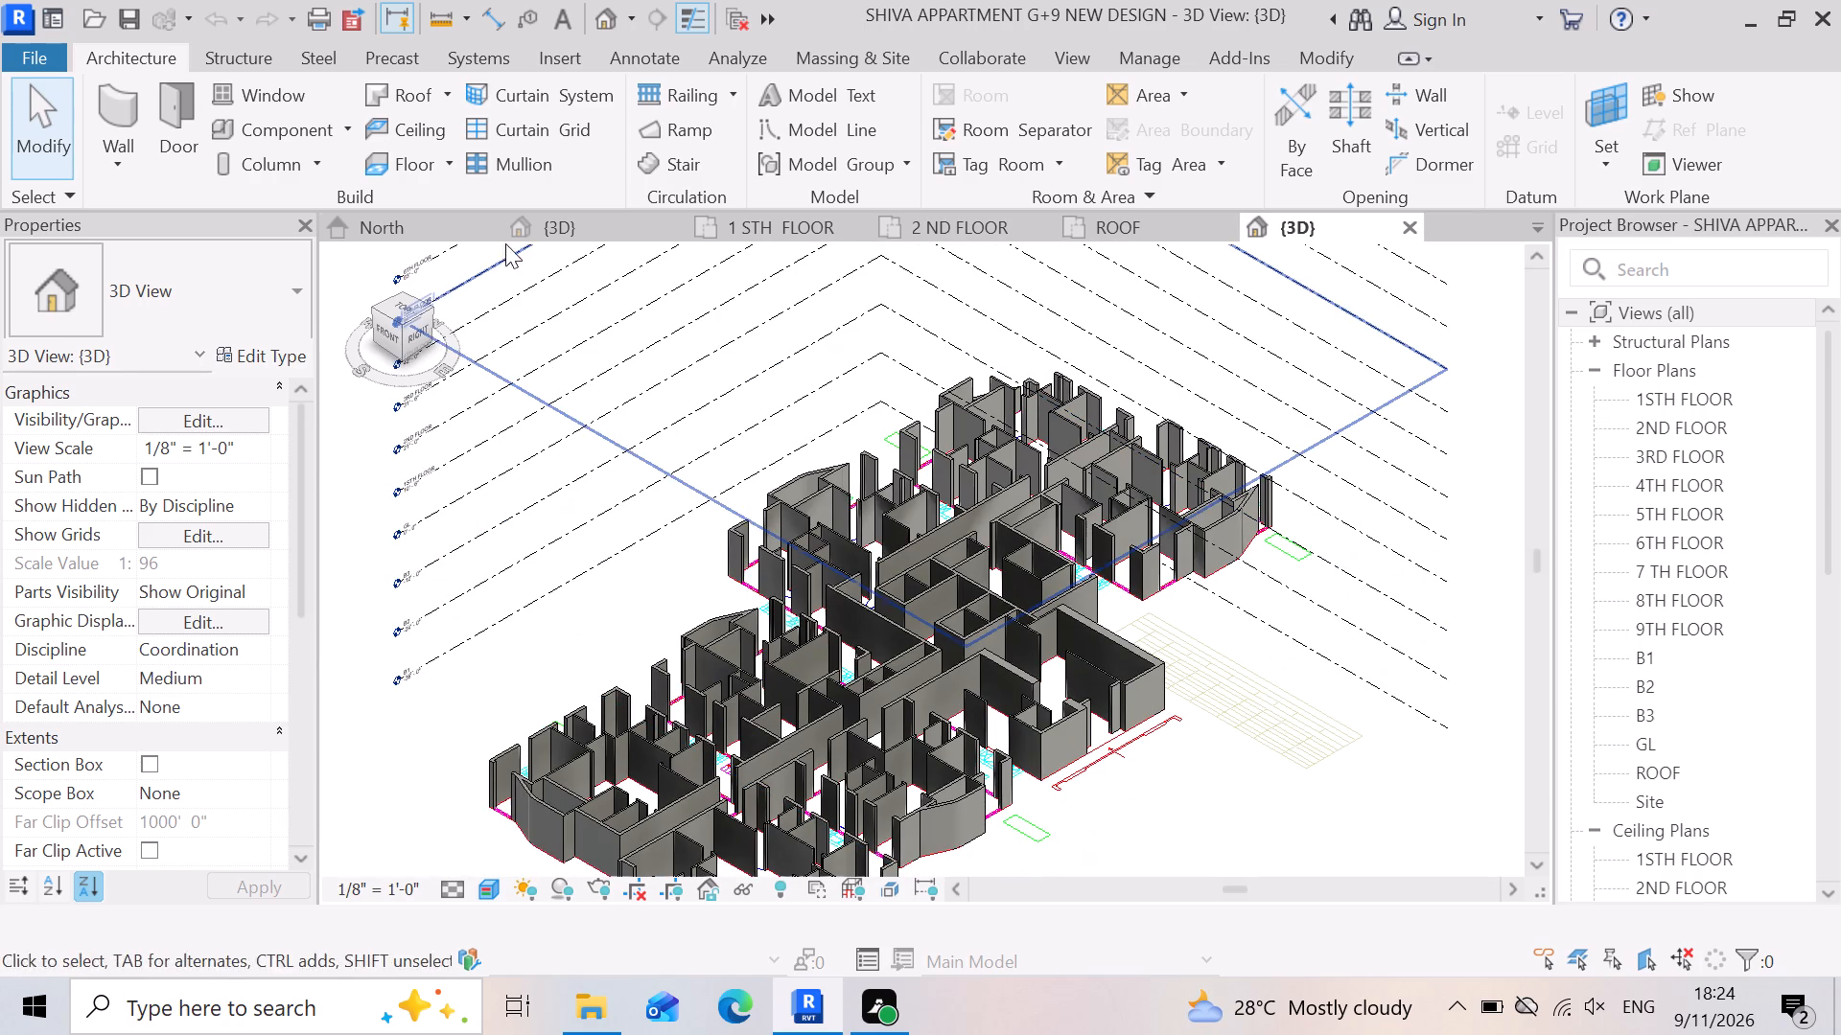
Open the recent project SHIVA APPARTMENT NEW DESIGN and look over the levels in its North elevation.
left_click(35, 56)
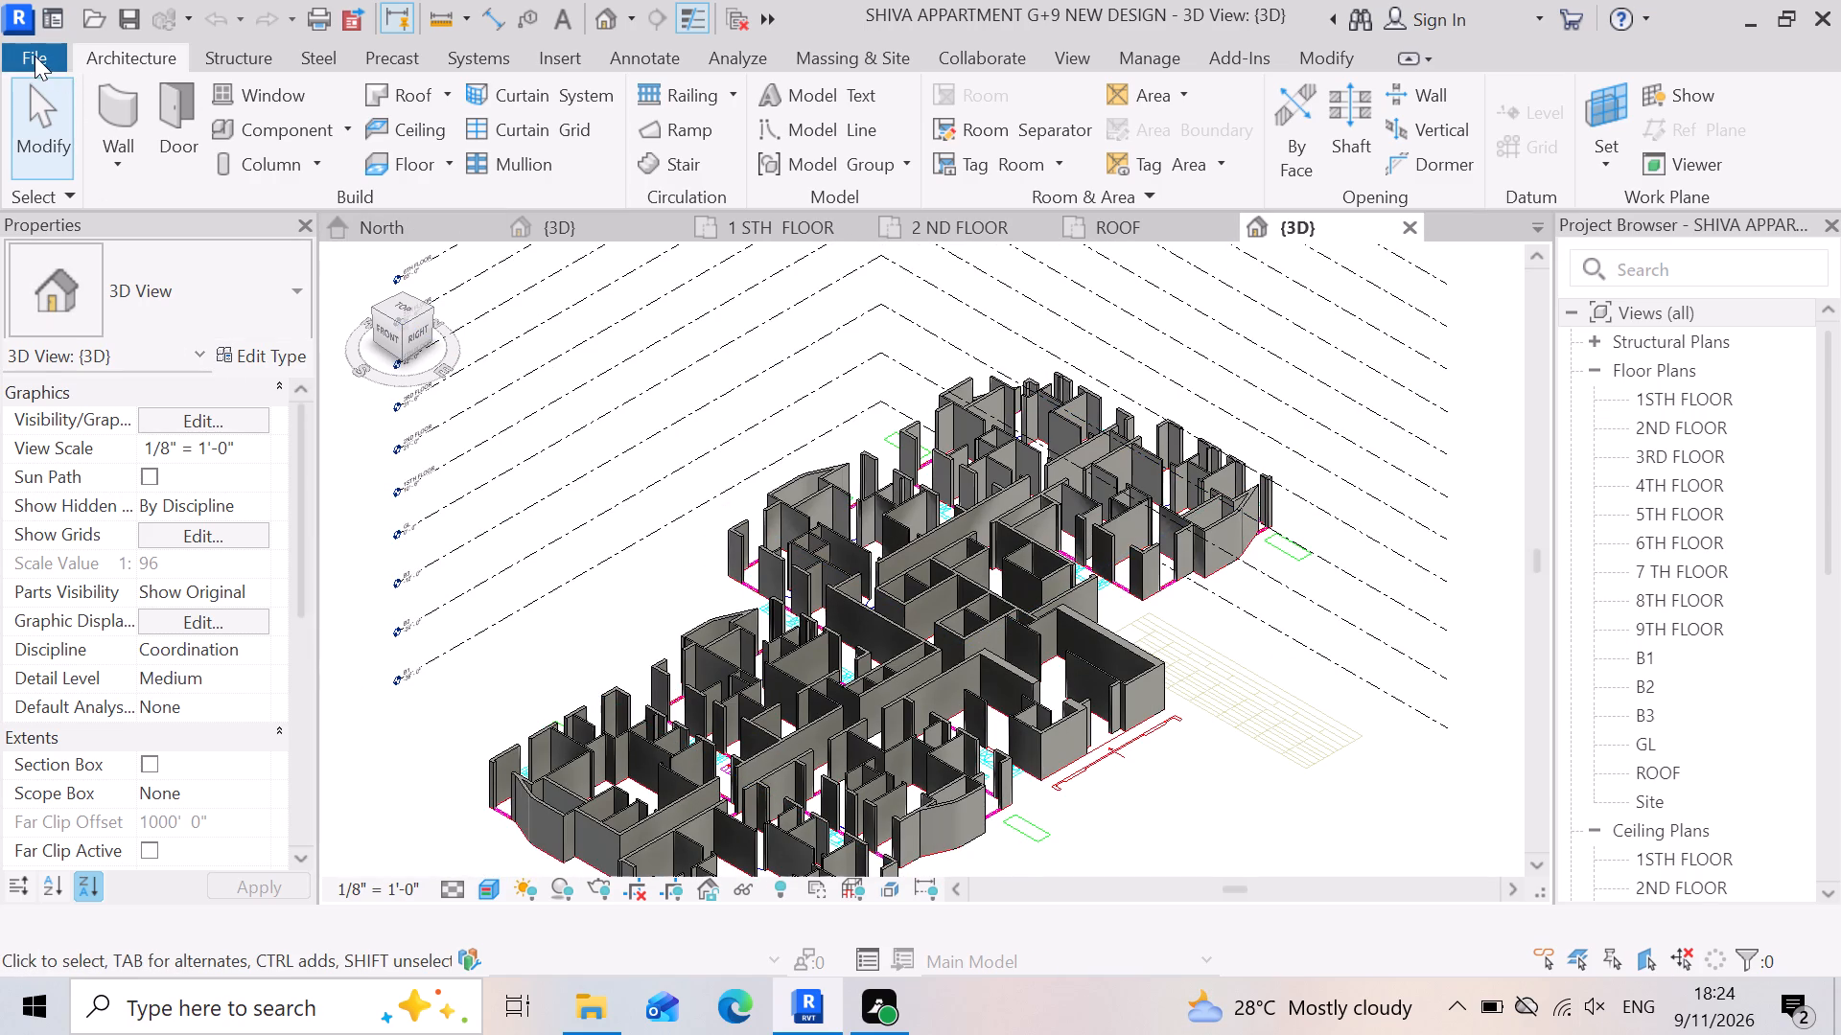
scroll(328, 646, "down", 1)
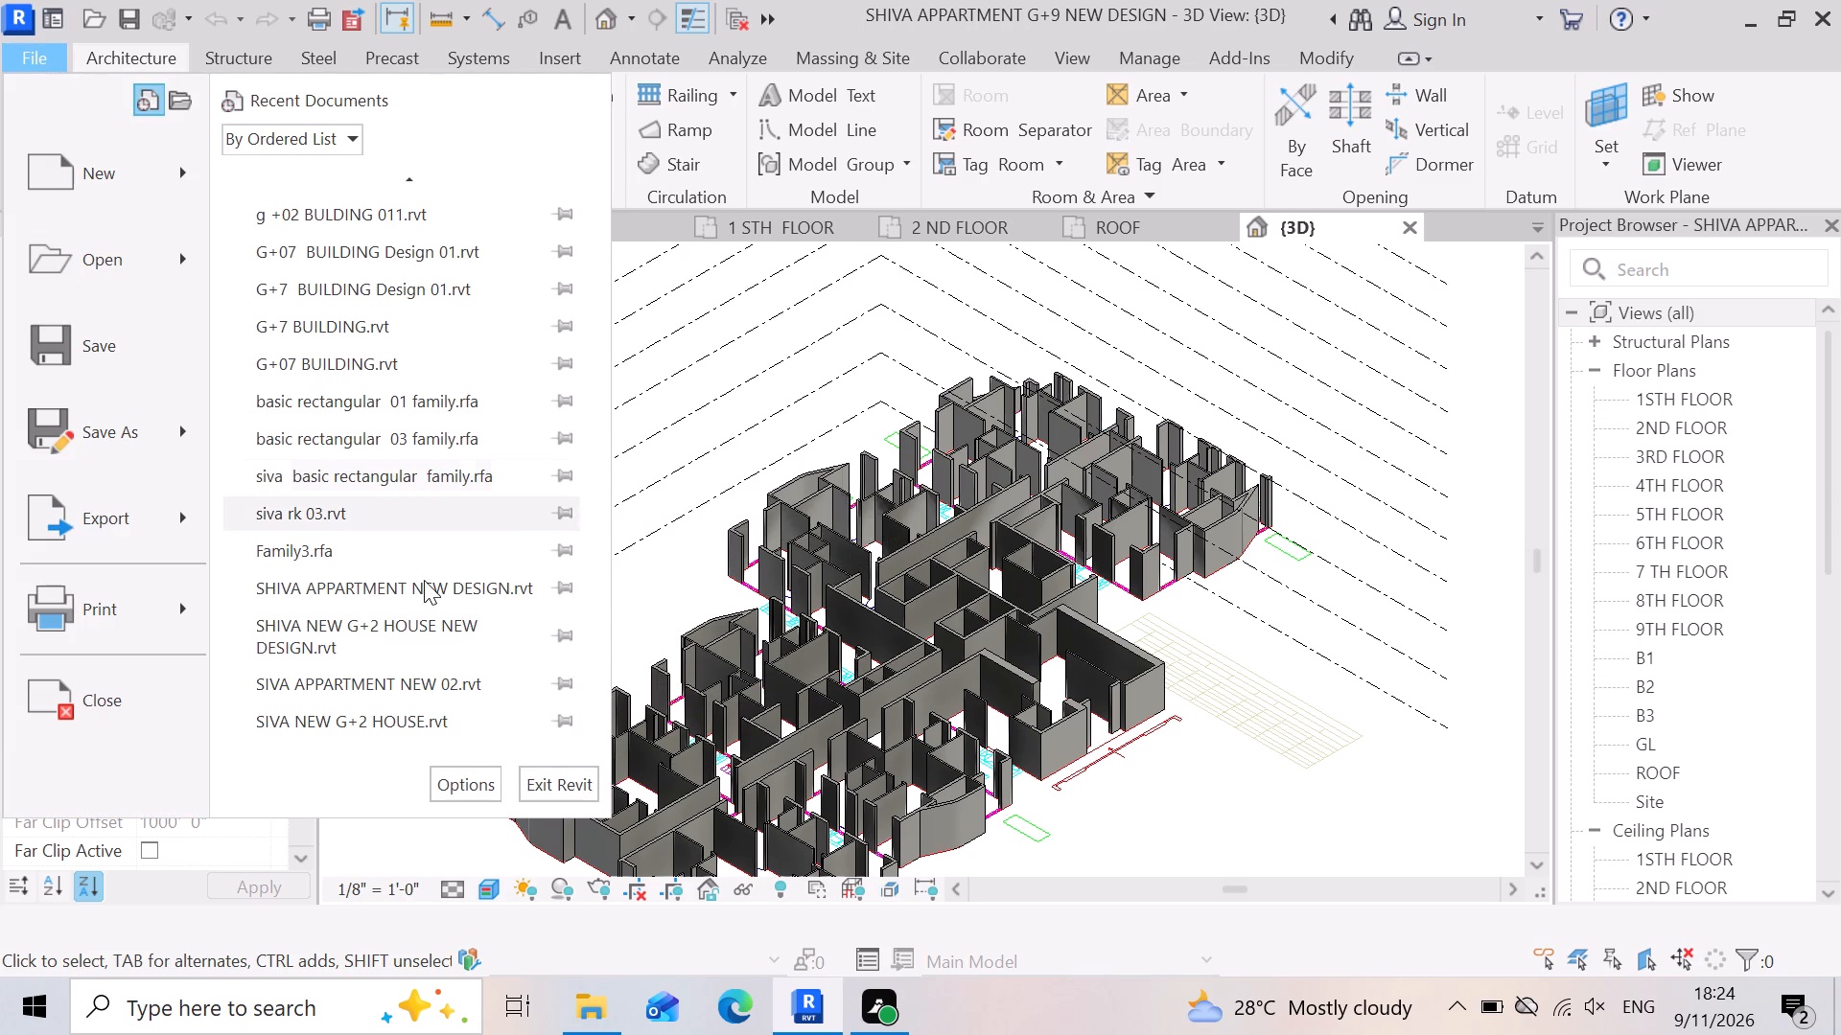
scroll(424, 679, "down", 2)
double_click(349, 583)
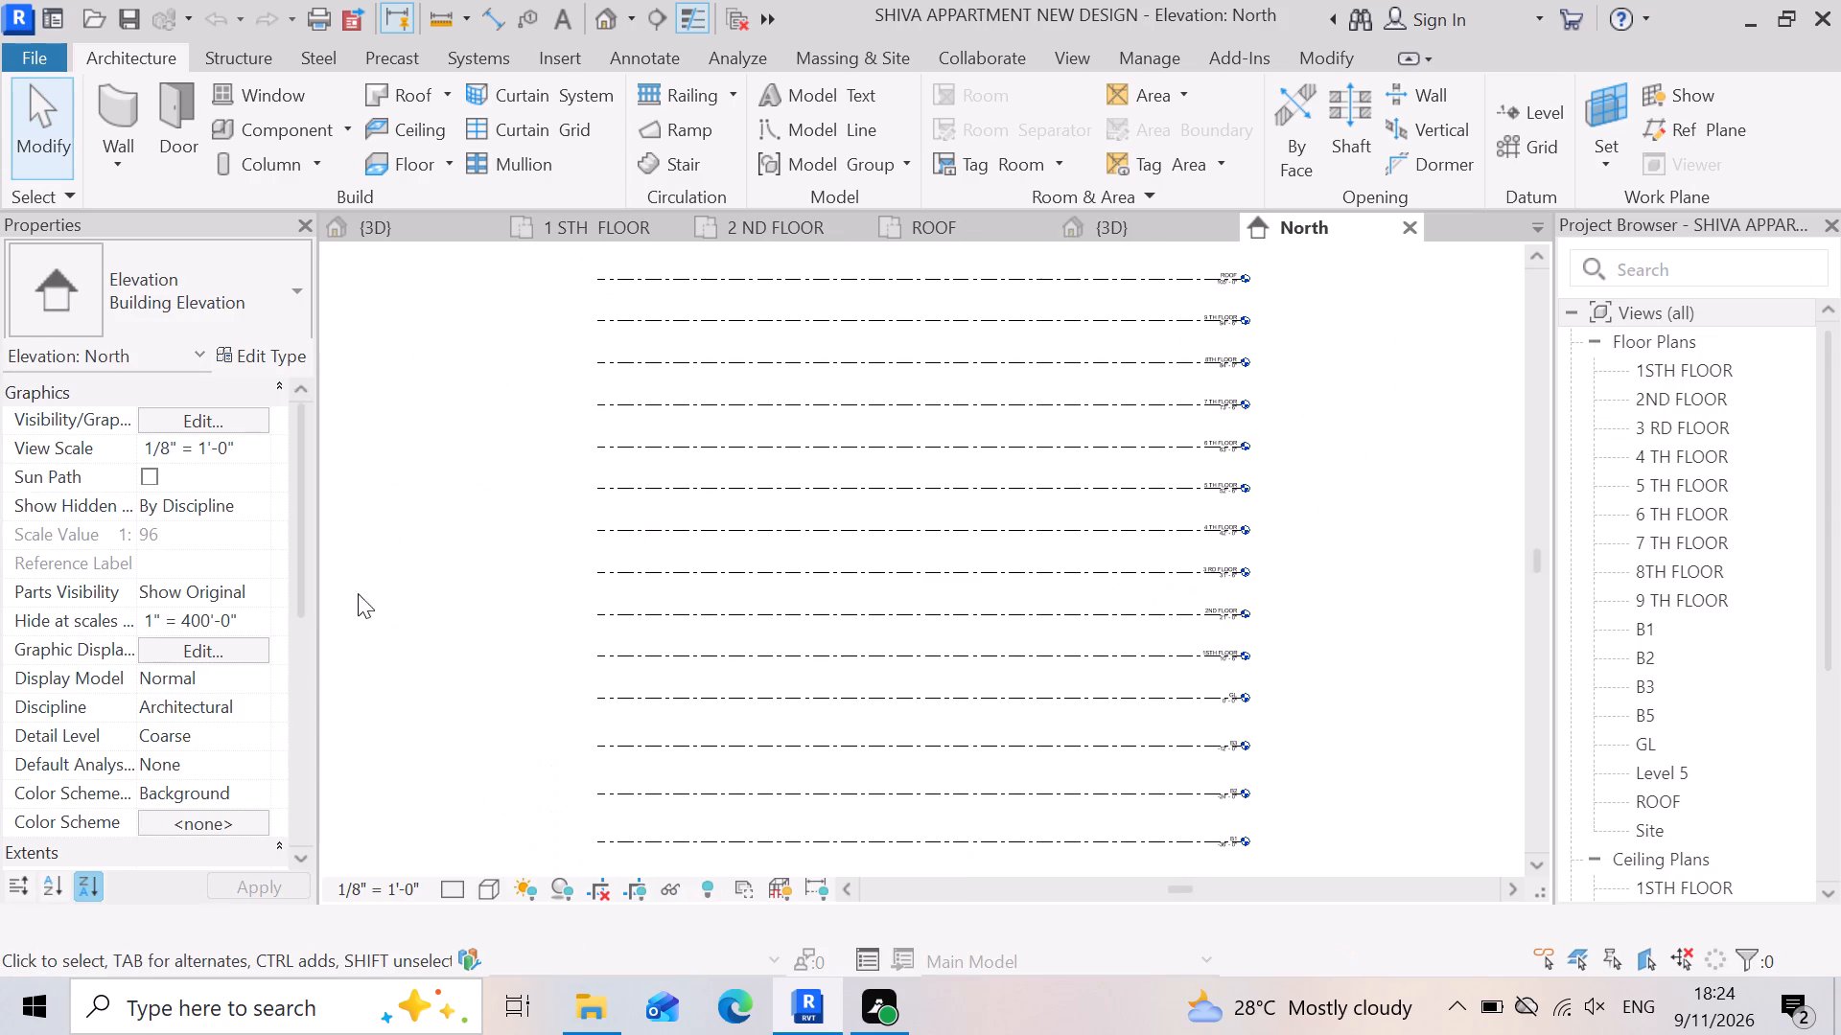
scroll(939, 752, "down", 4)
scroll(804, 703, "down", 3)
scroll(915, 703, "up", 5)
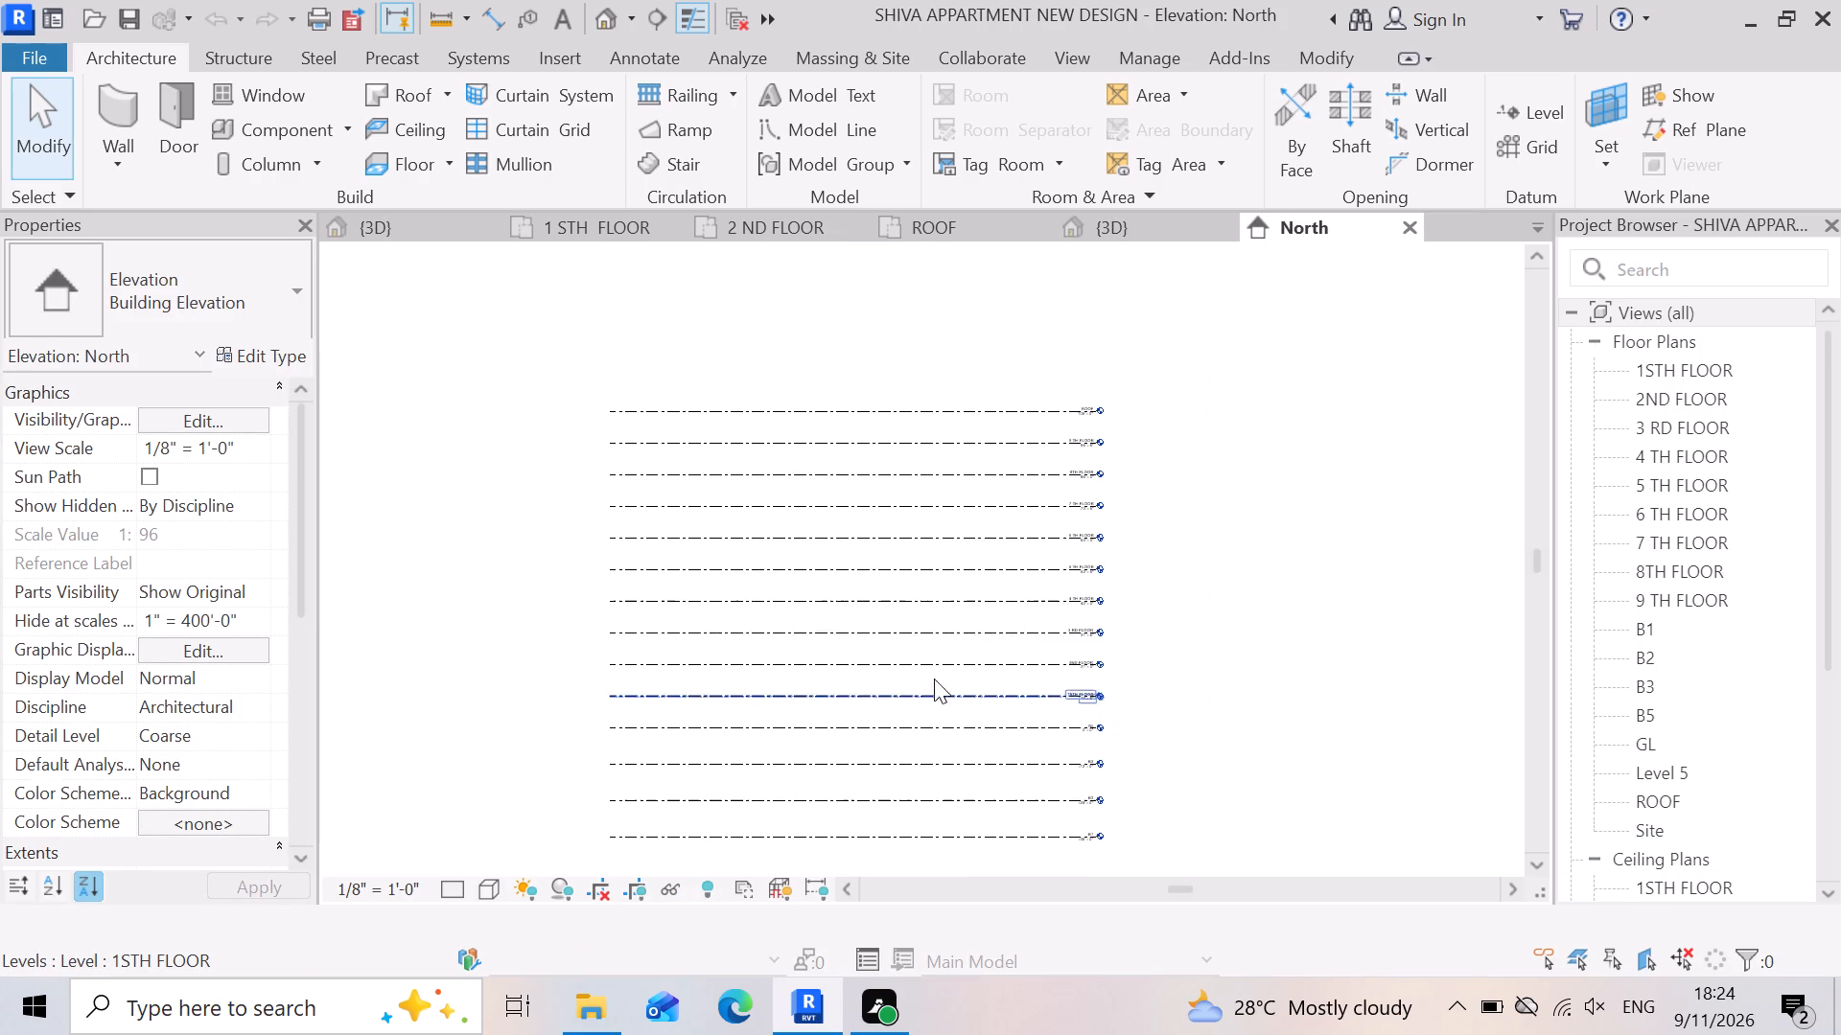
Close the 3D view of SHIVA APPARTMENT G+9 NEW DESIGN and the North elevation of SHIVA APPARTMENT NEW DESIGN.
left_click(1407, 240)
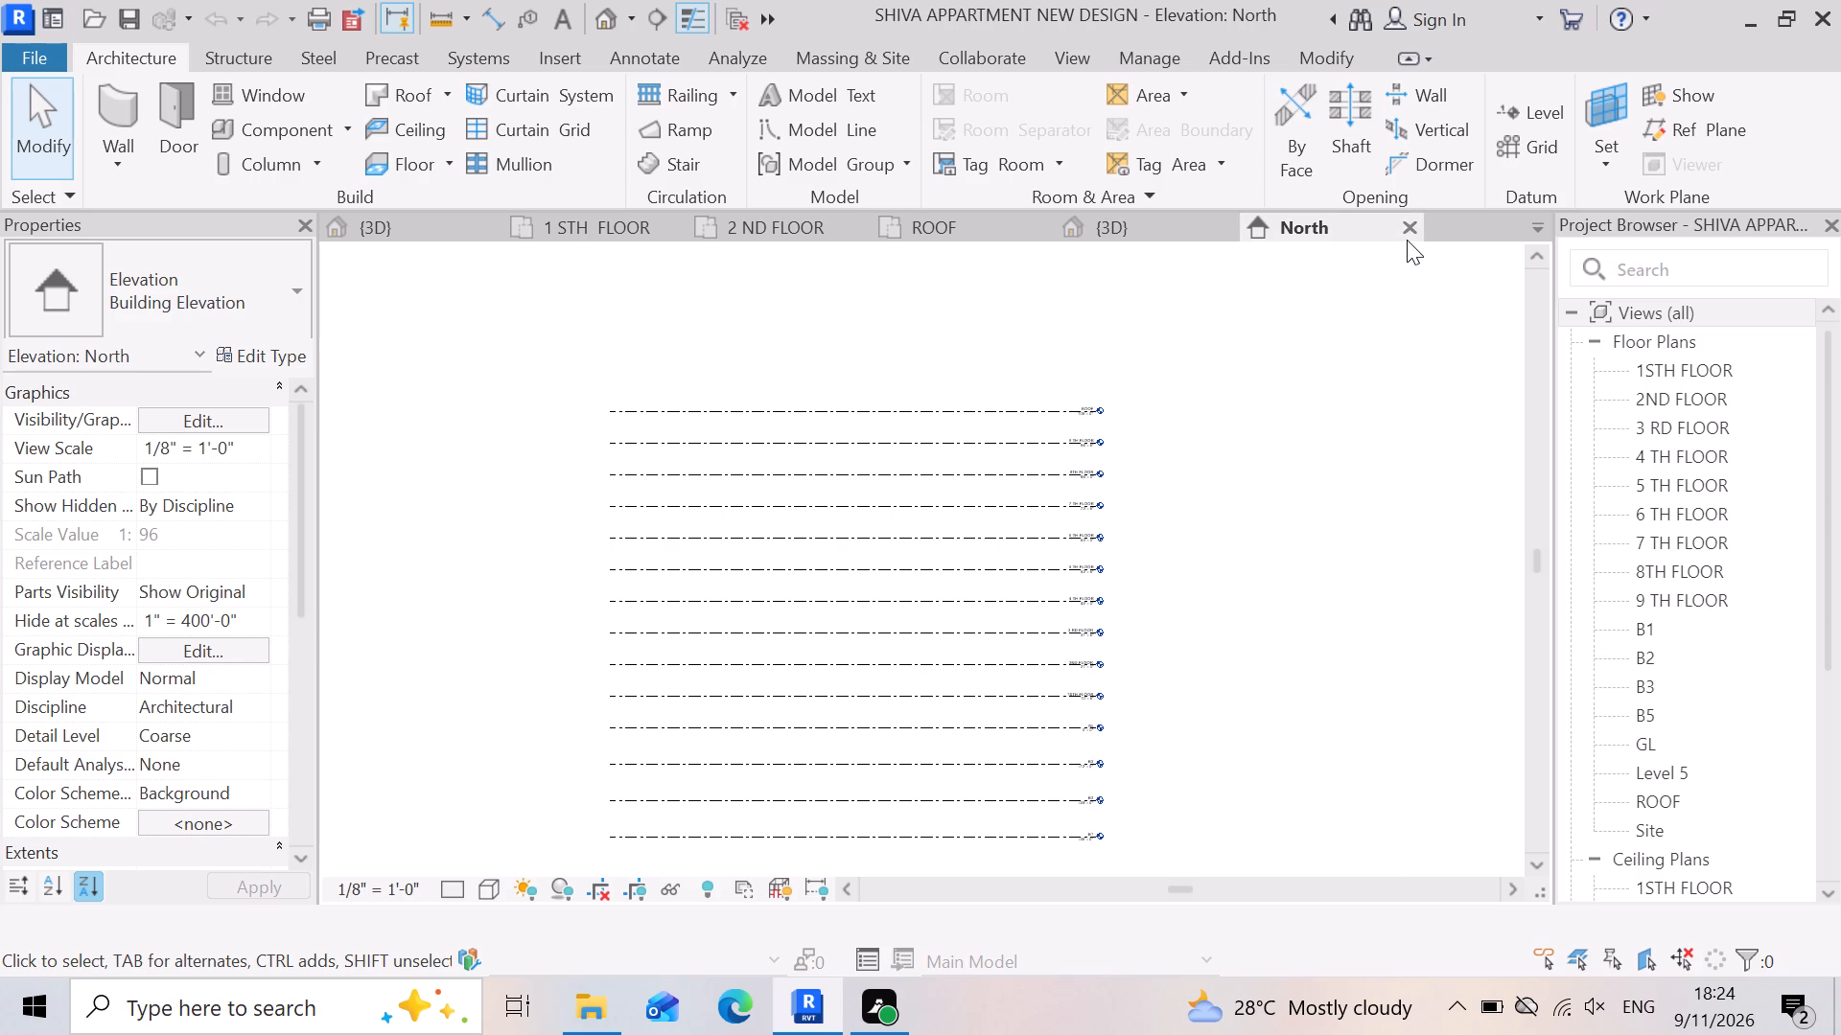
left_click(1397, 222)
left_click(1157, 231)
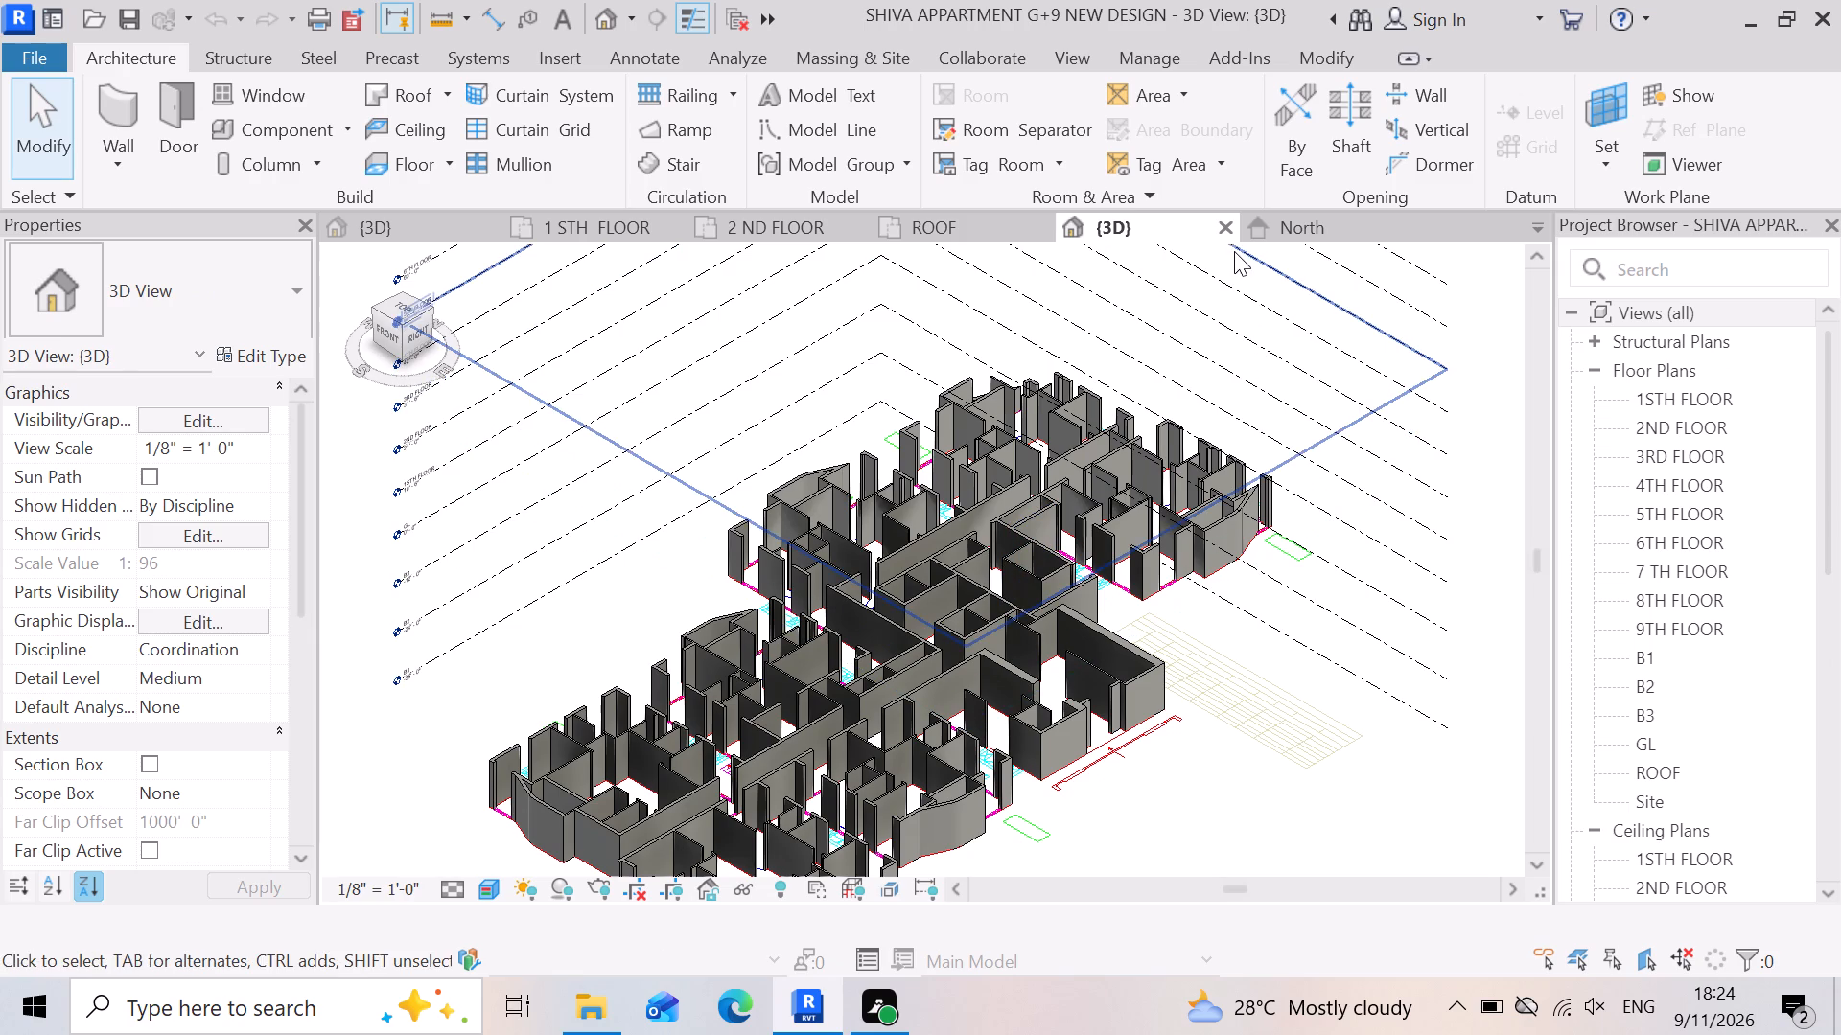
double_click(1230, 228)
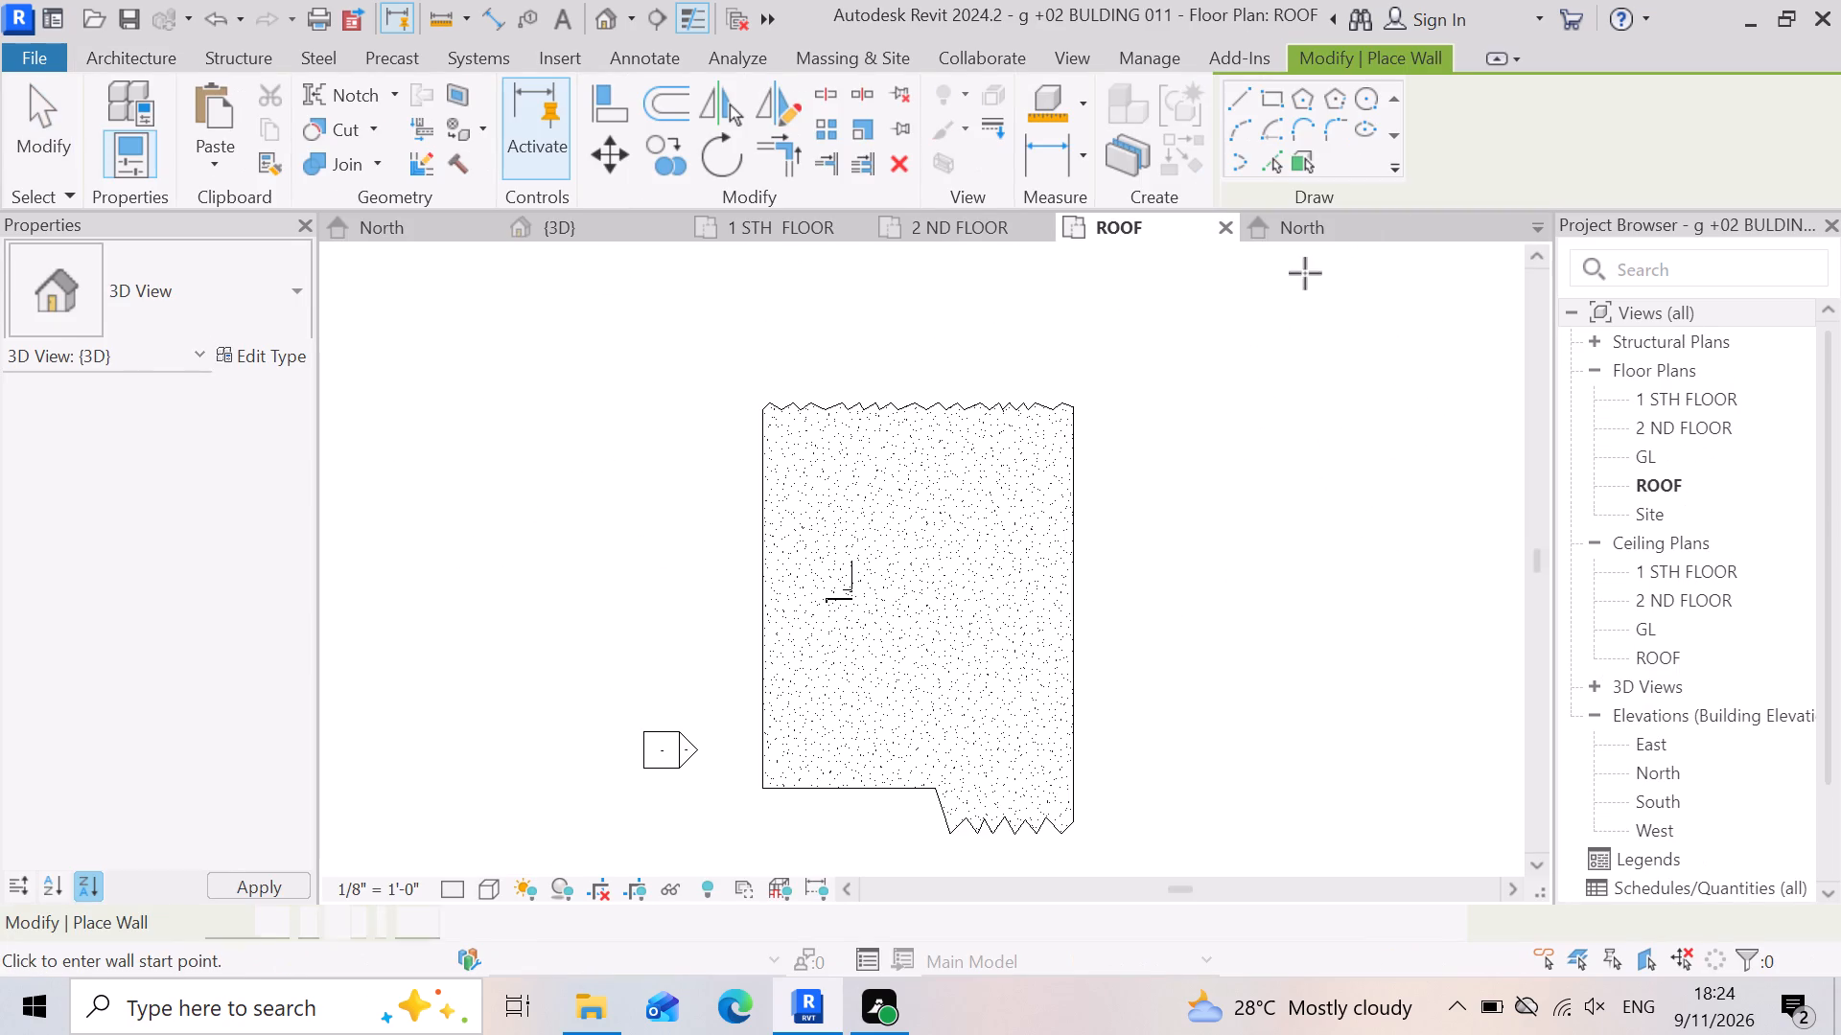
left_click(1338, 229)
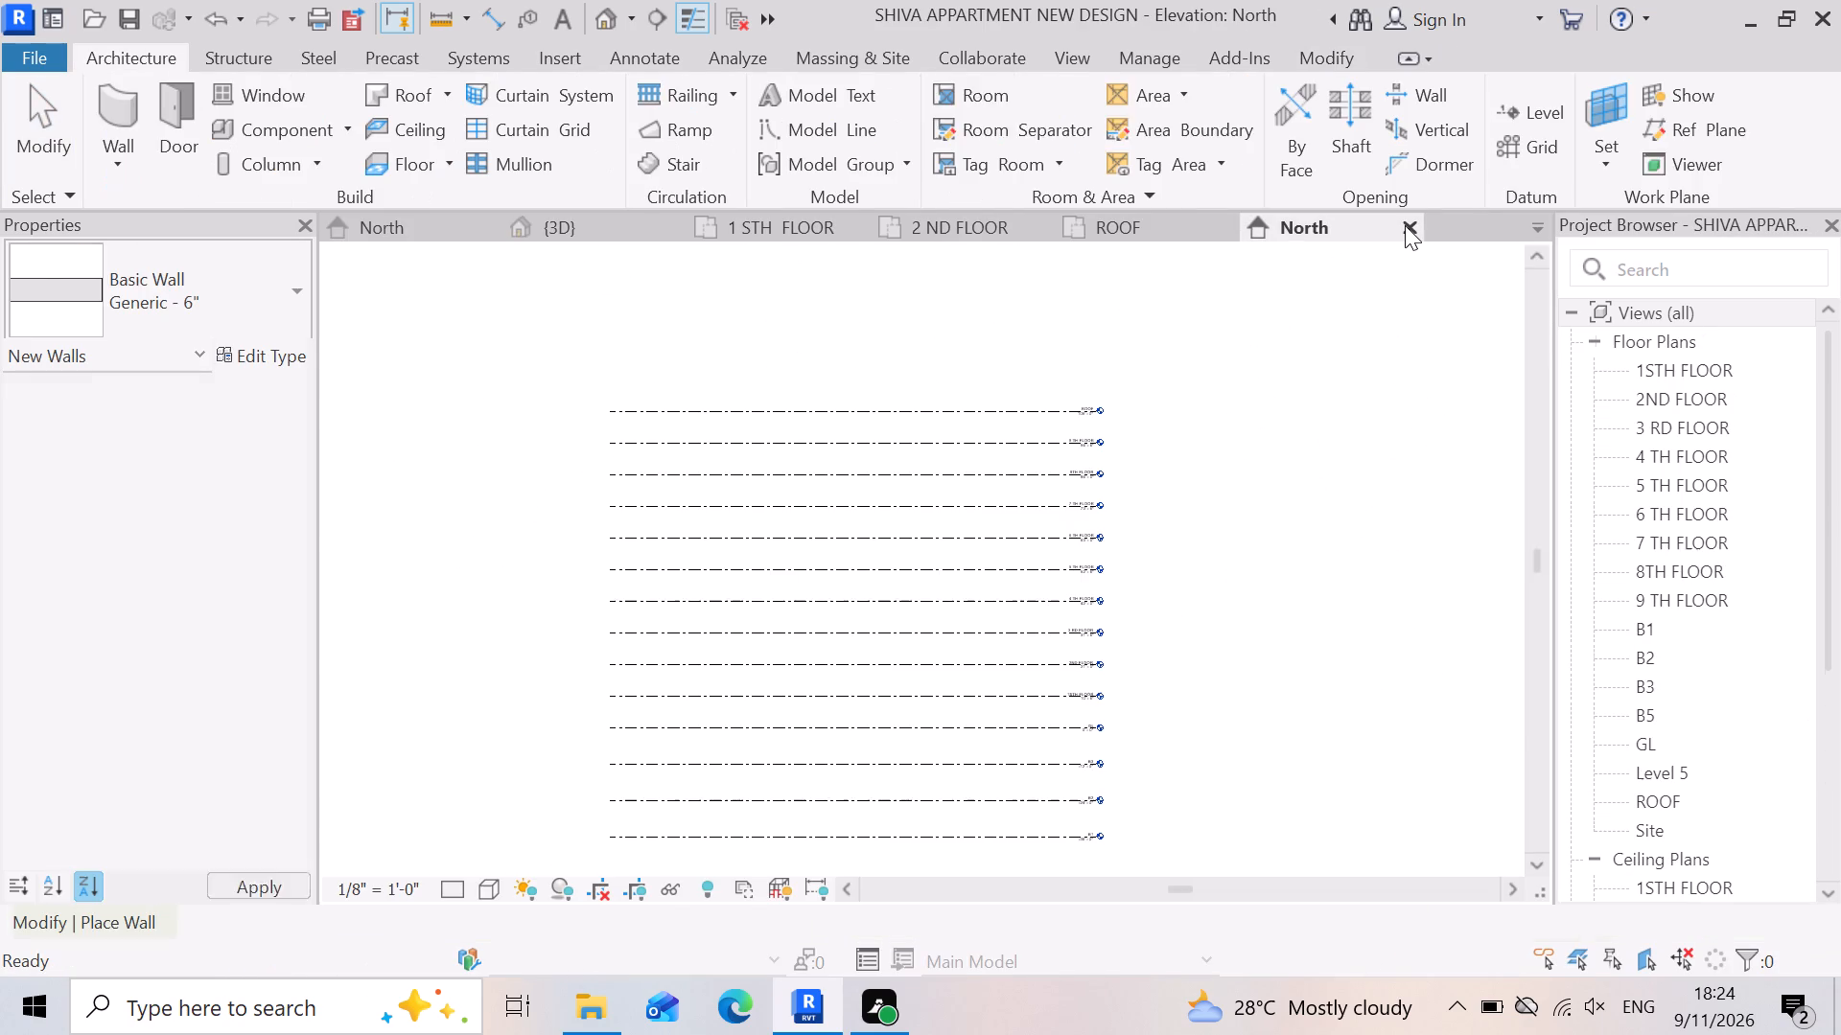
scroll(1059, 604, "up", 3)
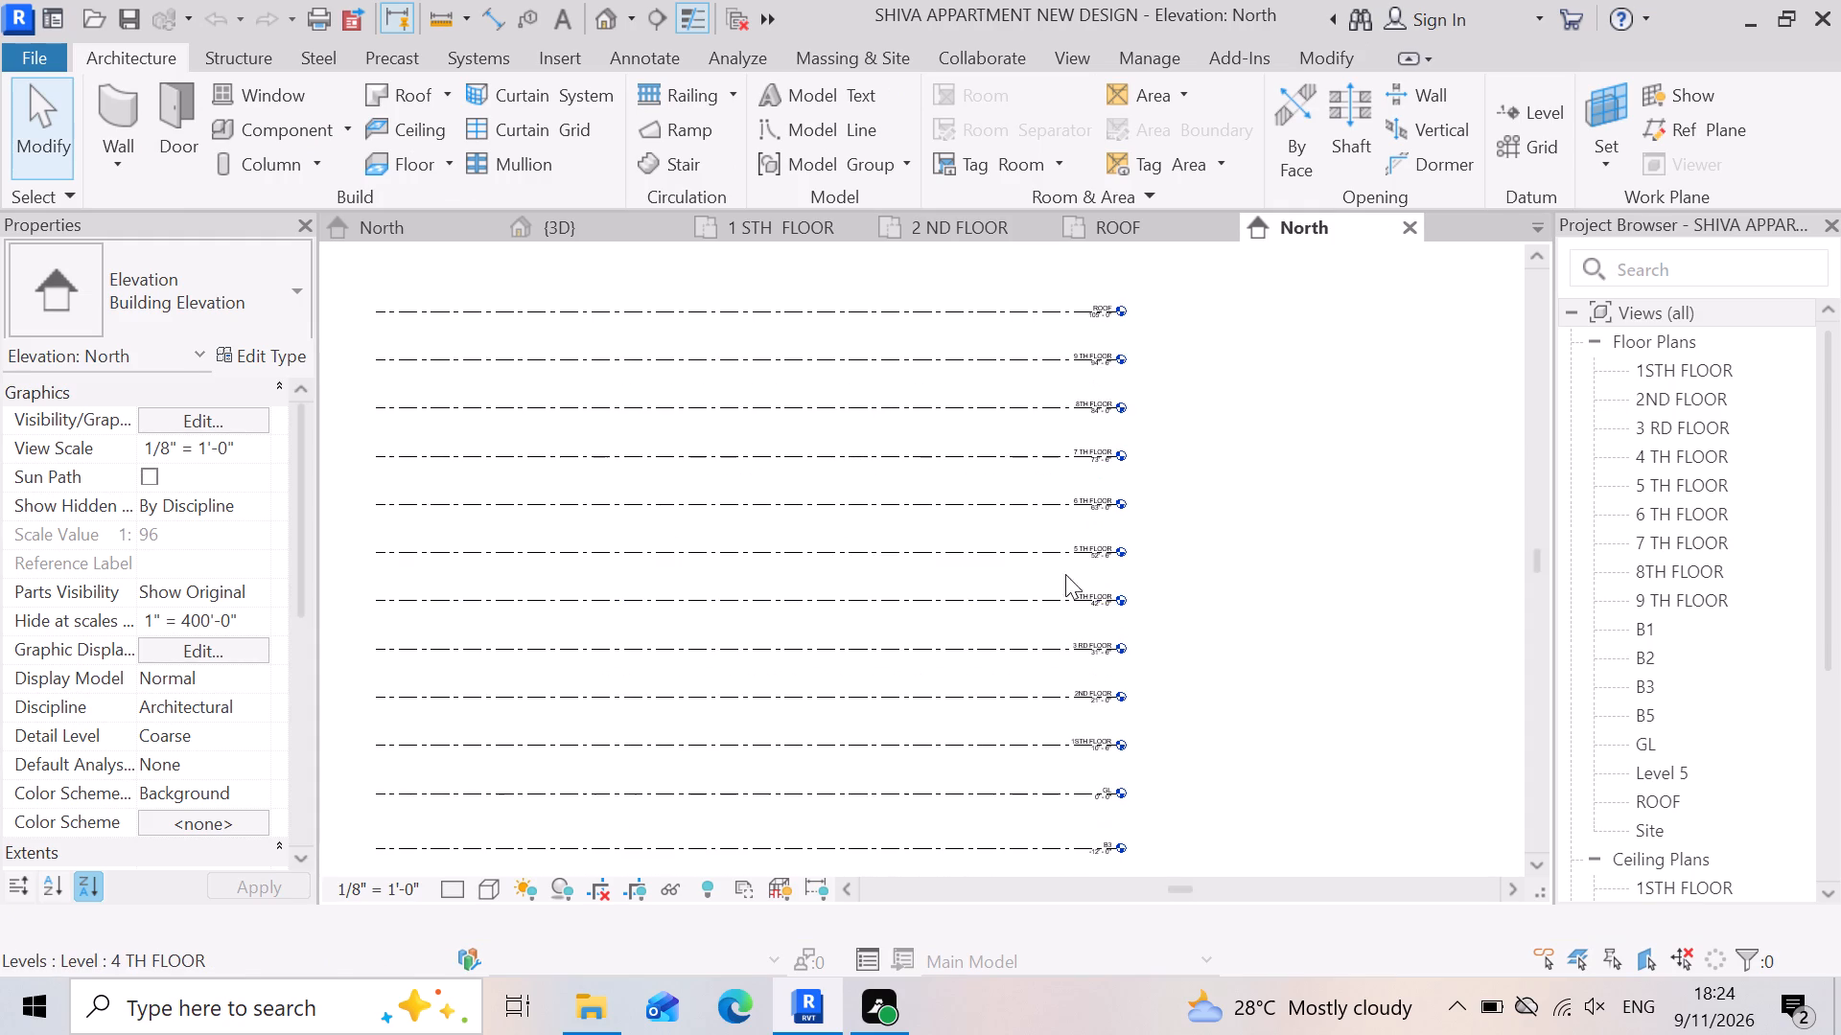
scroll(1070, 552, "up", 1)
double_click(1406, 232)
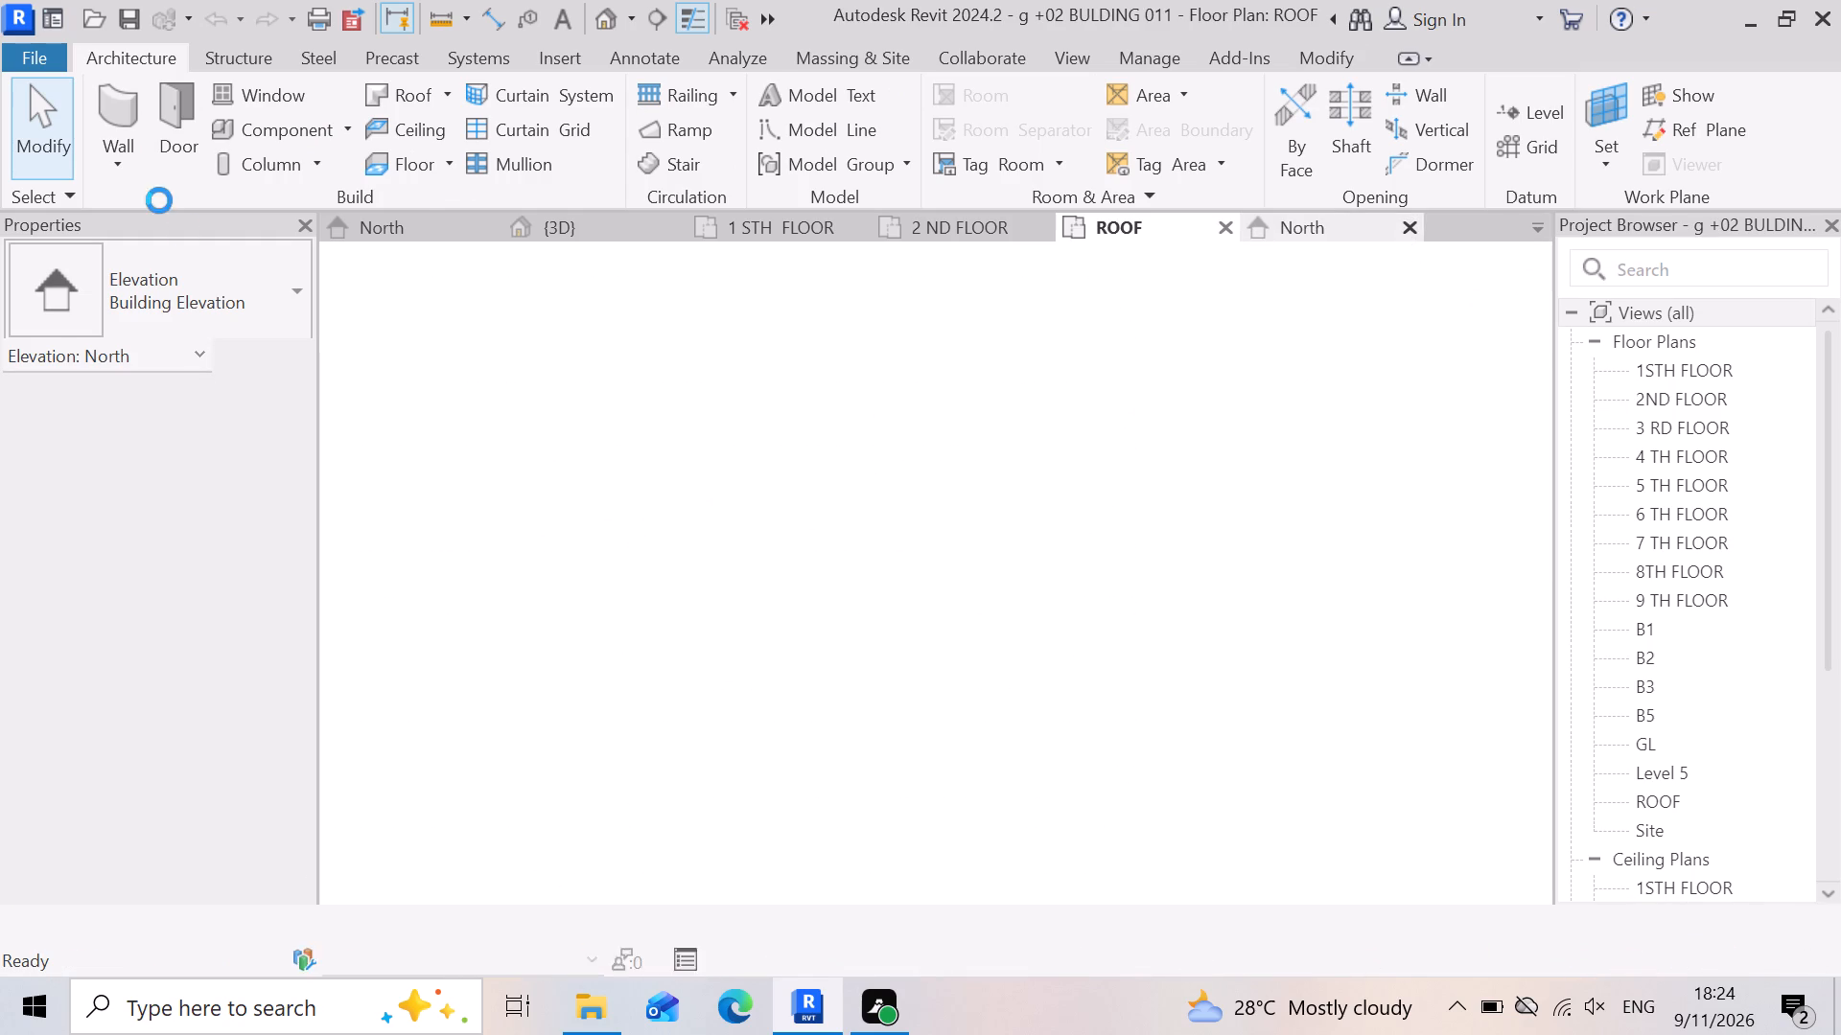
Reopen the recent project SHIVA APPARTMENT G+9 NEW DESIGN and inspect its walls in the 3D view before closing it.
left_click(29, 55)
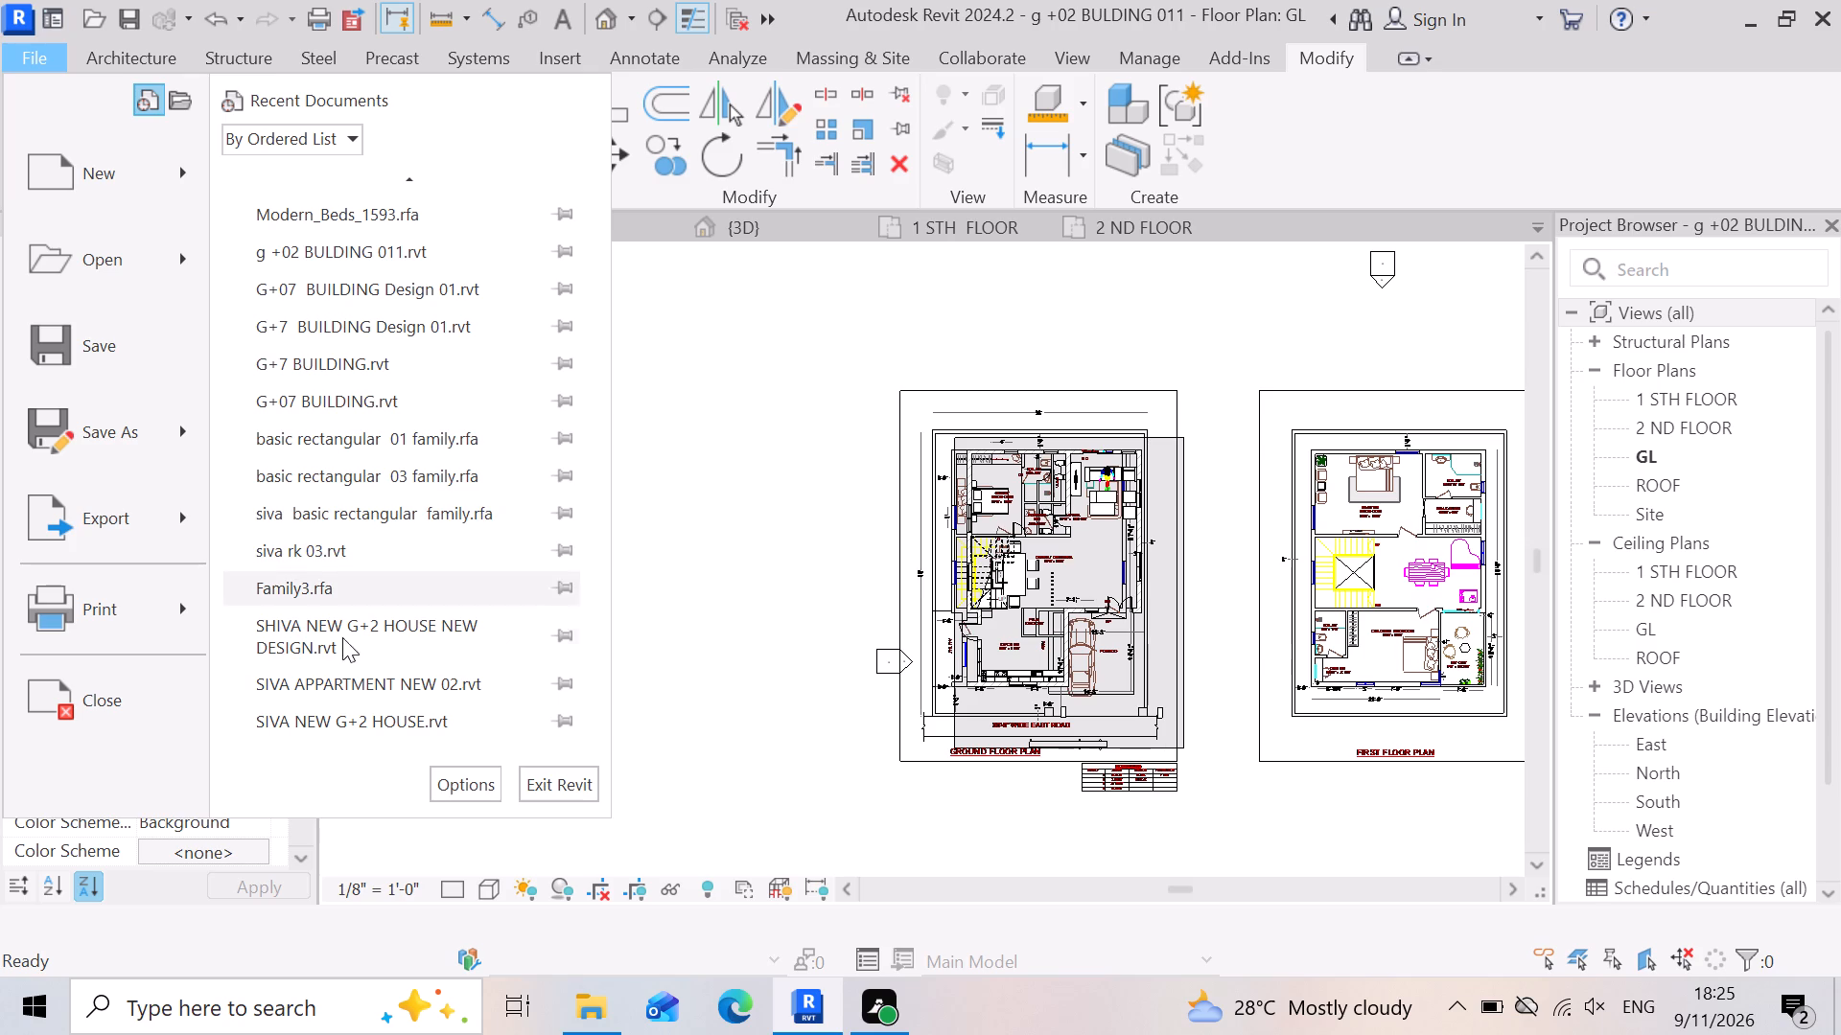
scroll(396, 667, "down", 4)
scroll(390, 692, "up", 2)
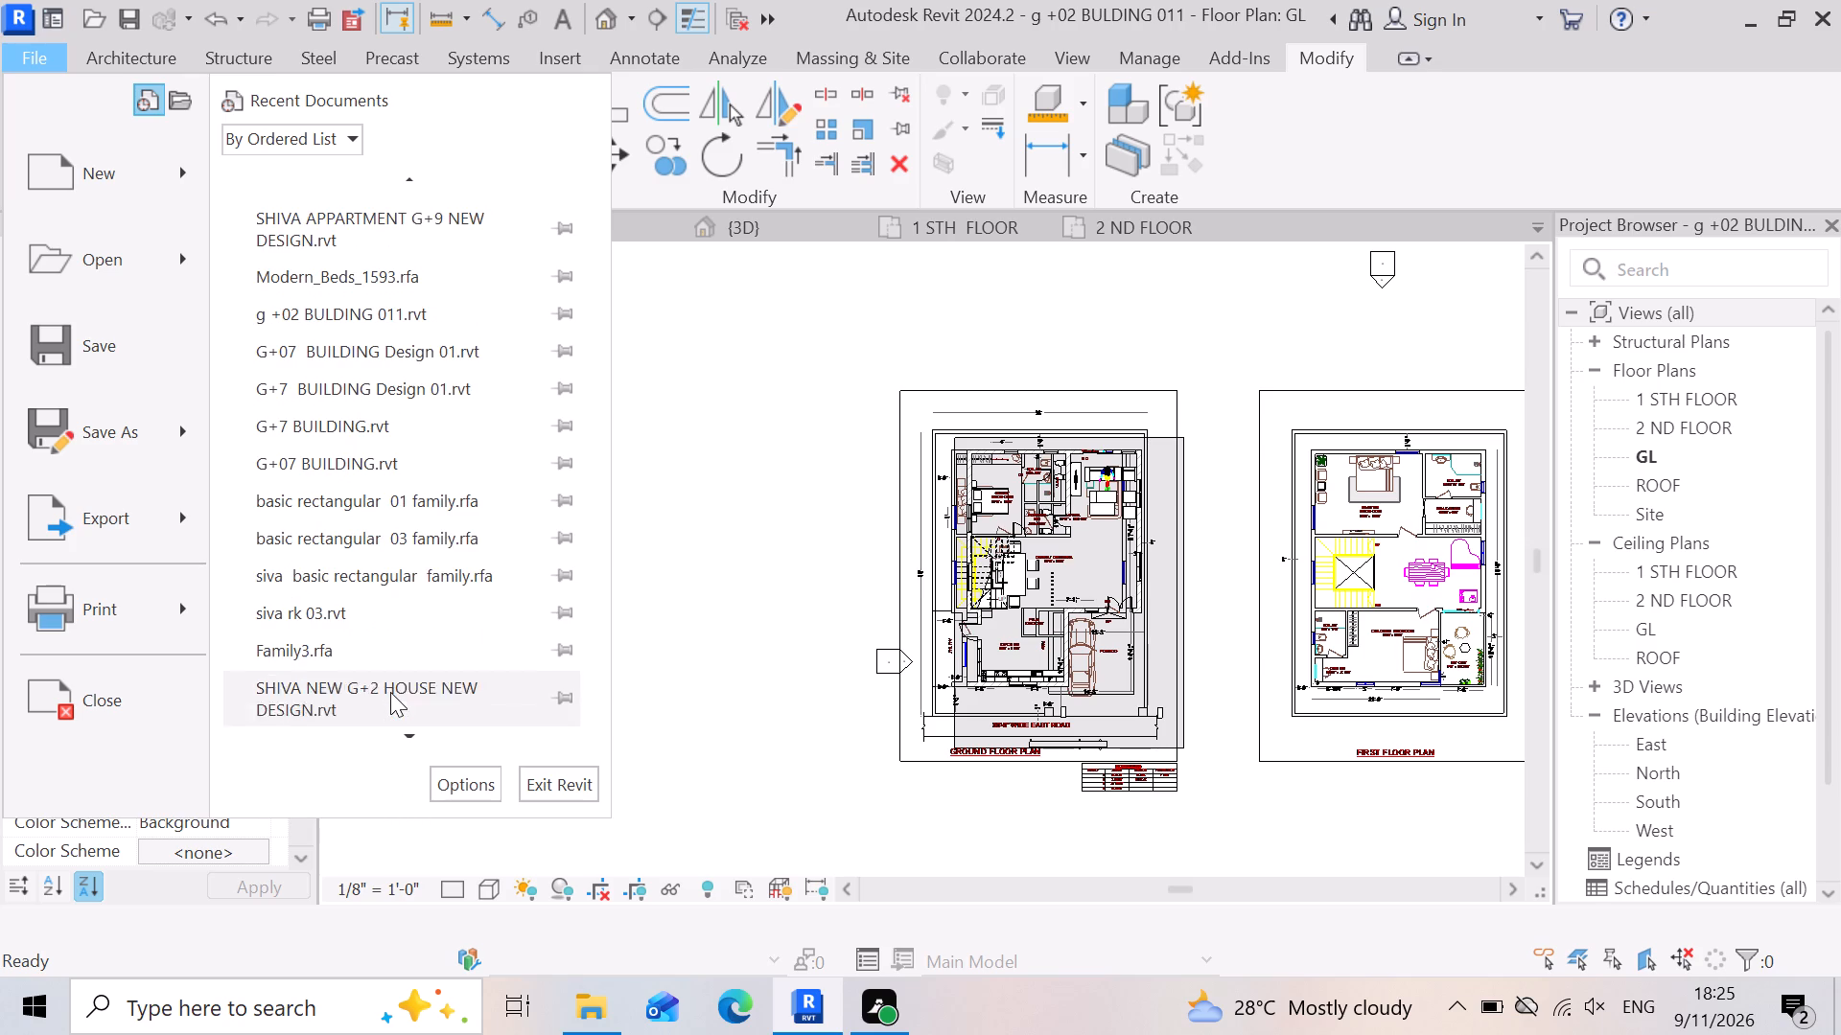
scroll(405, 637, "down", 3)
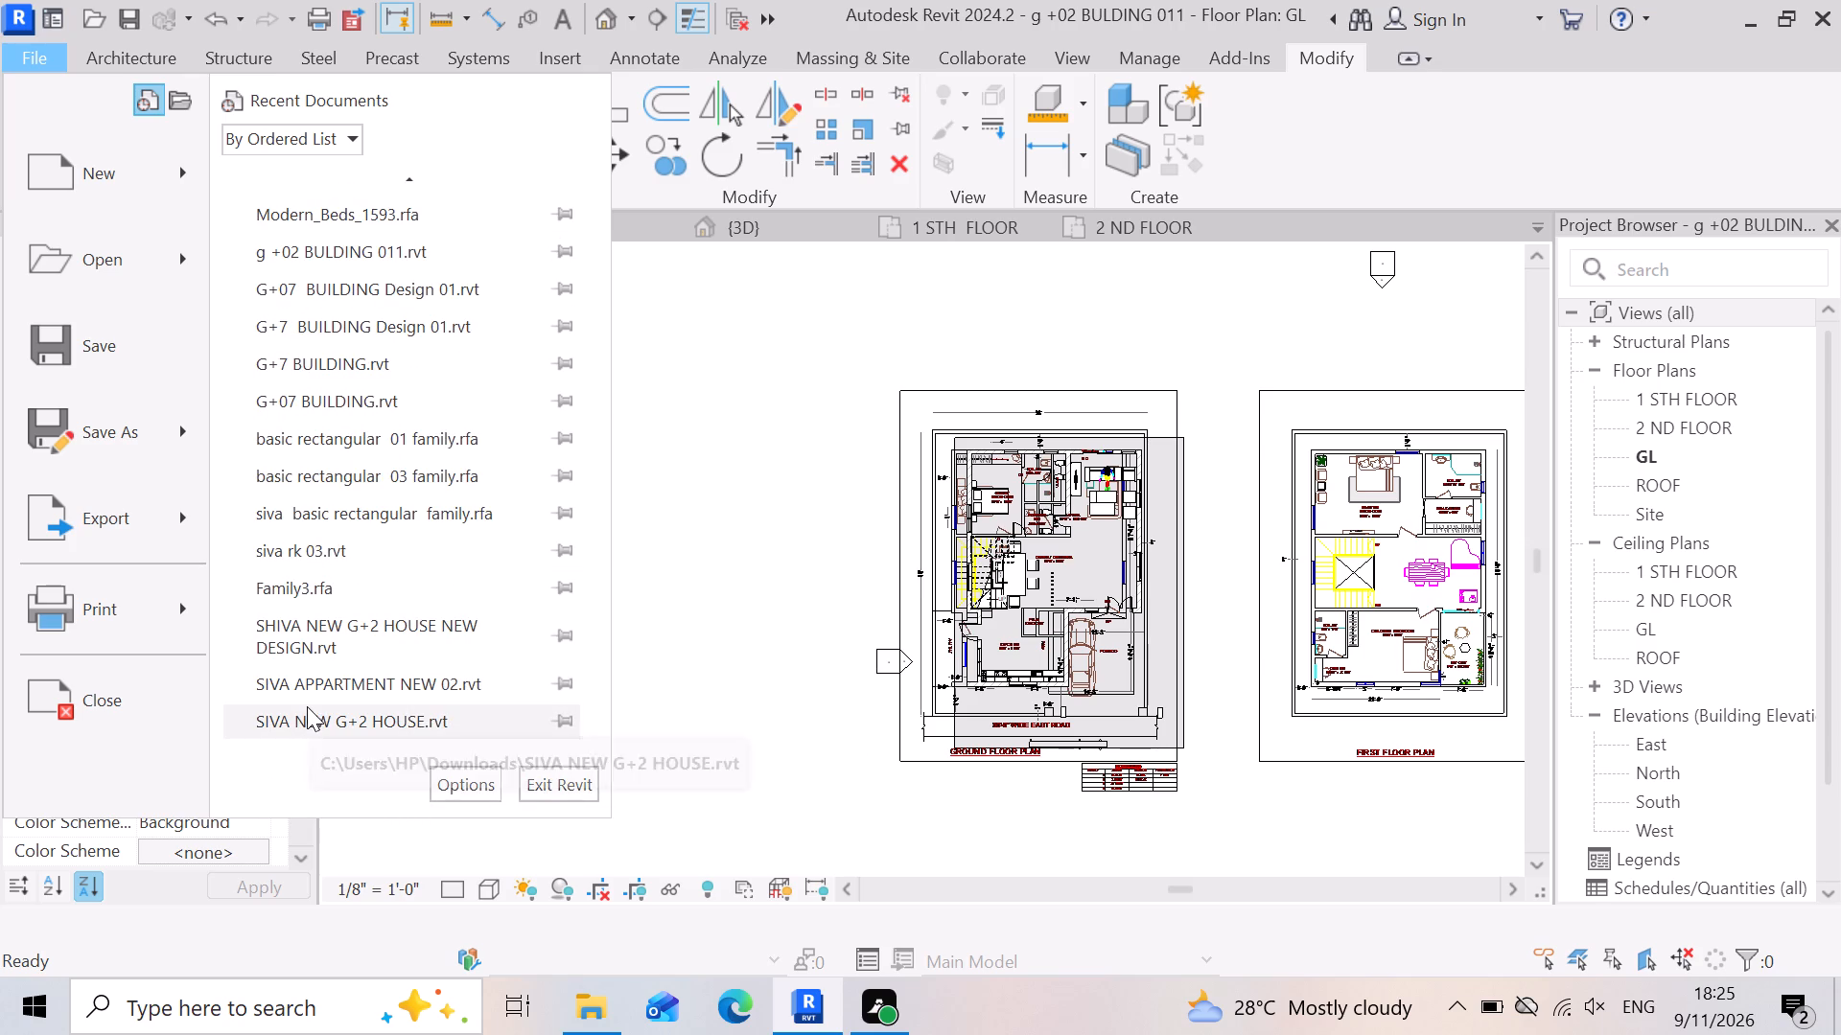
scroll(356, 676, "up", 1)
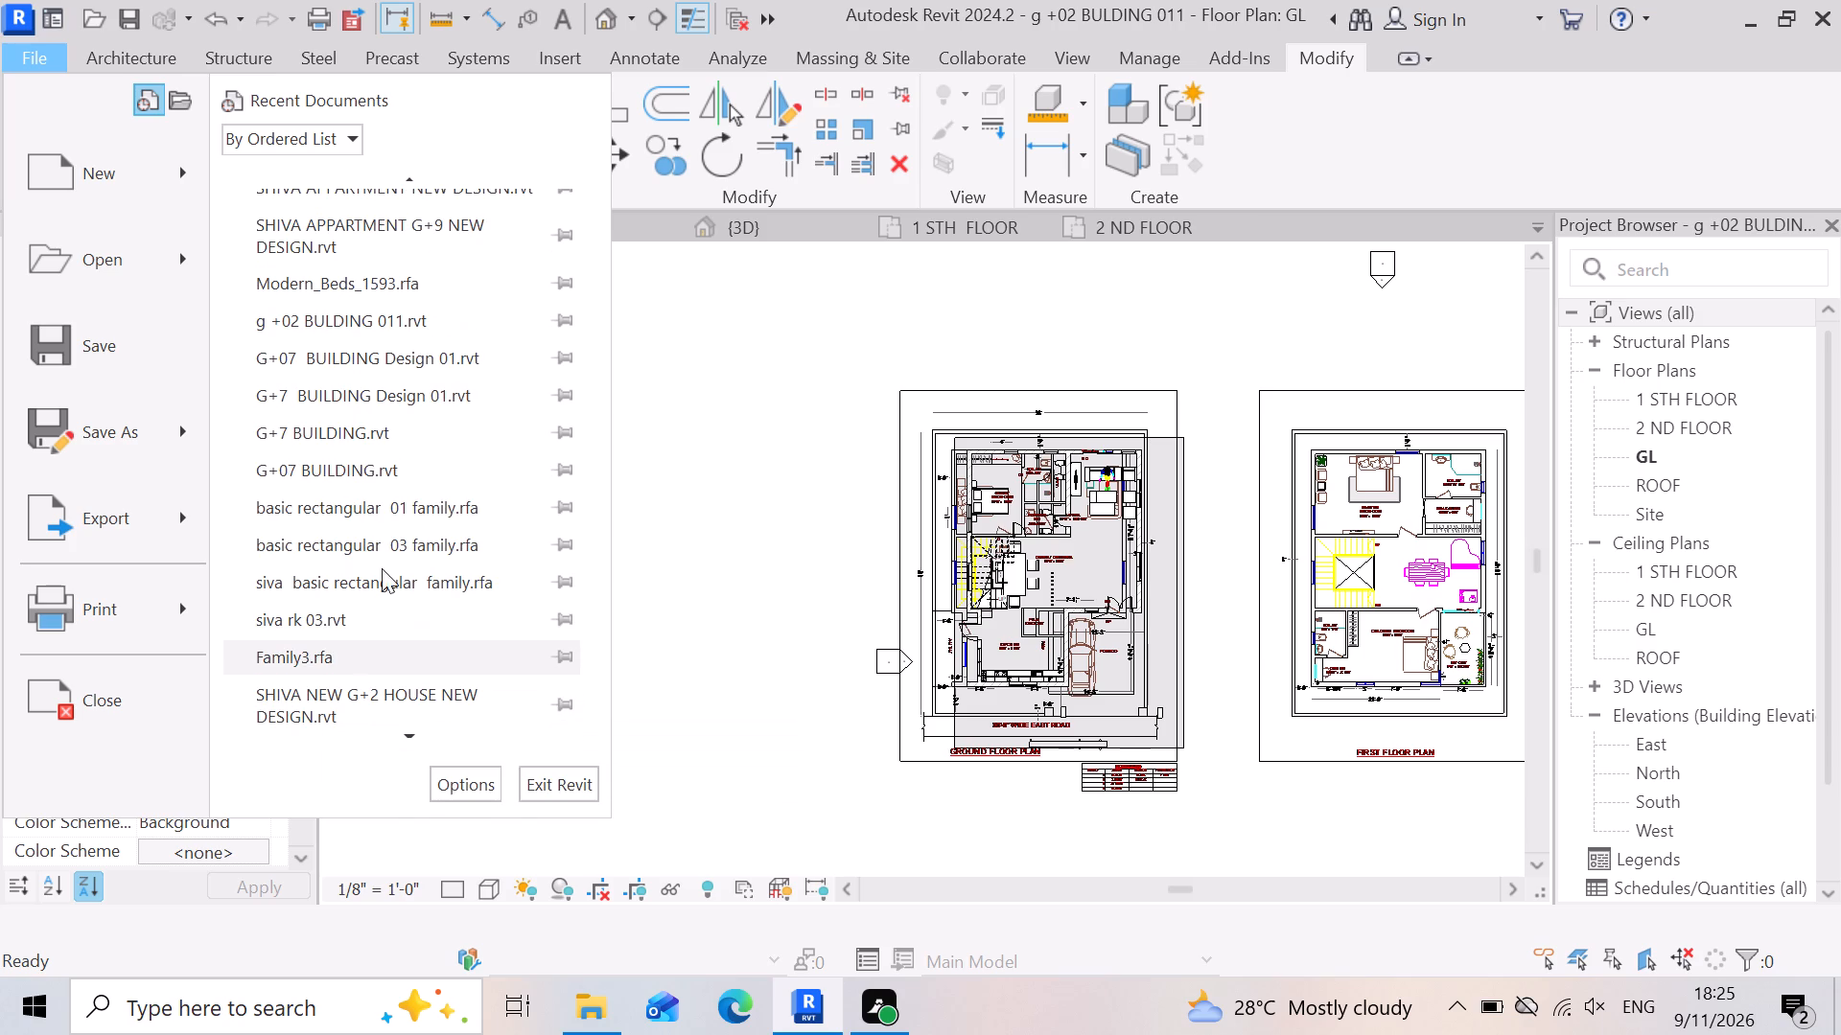
double_click(424, 235)
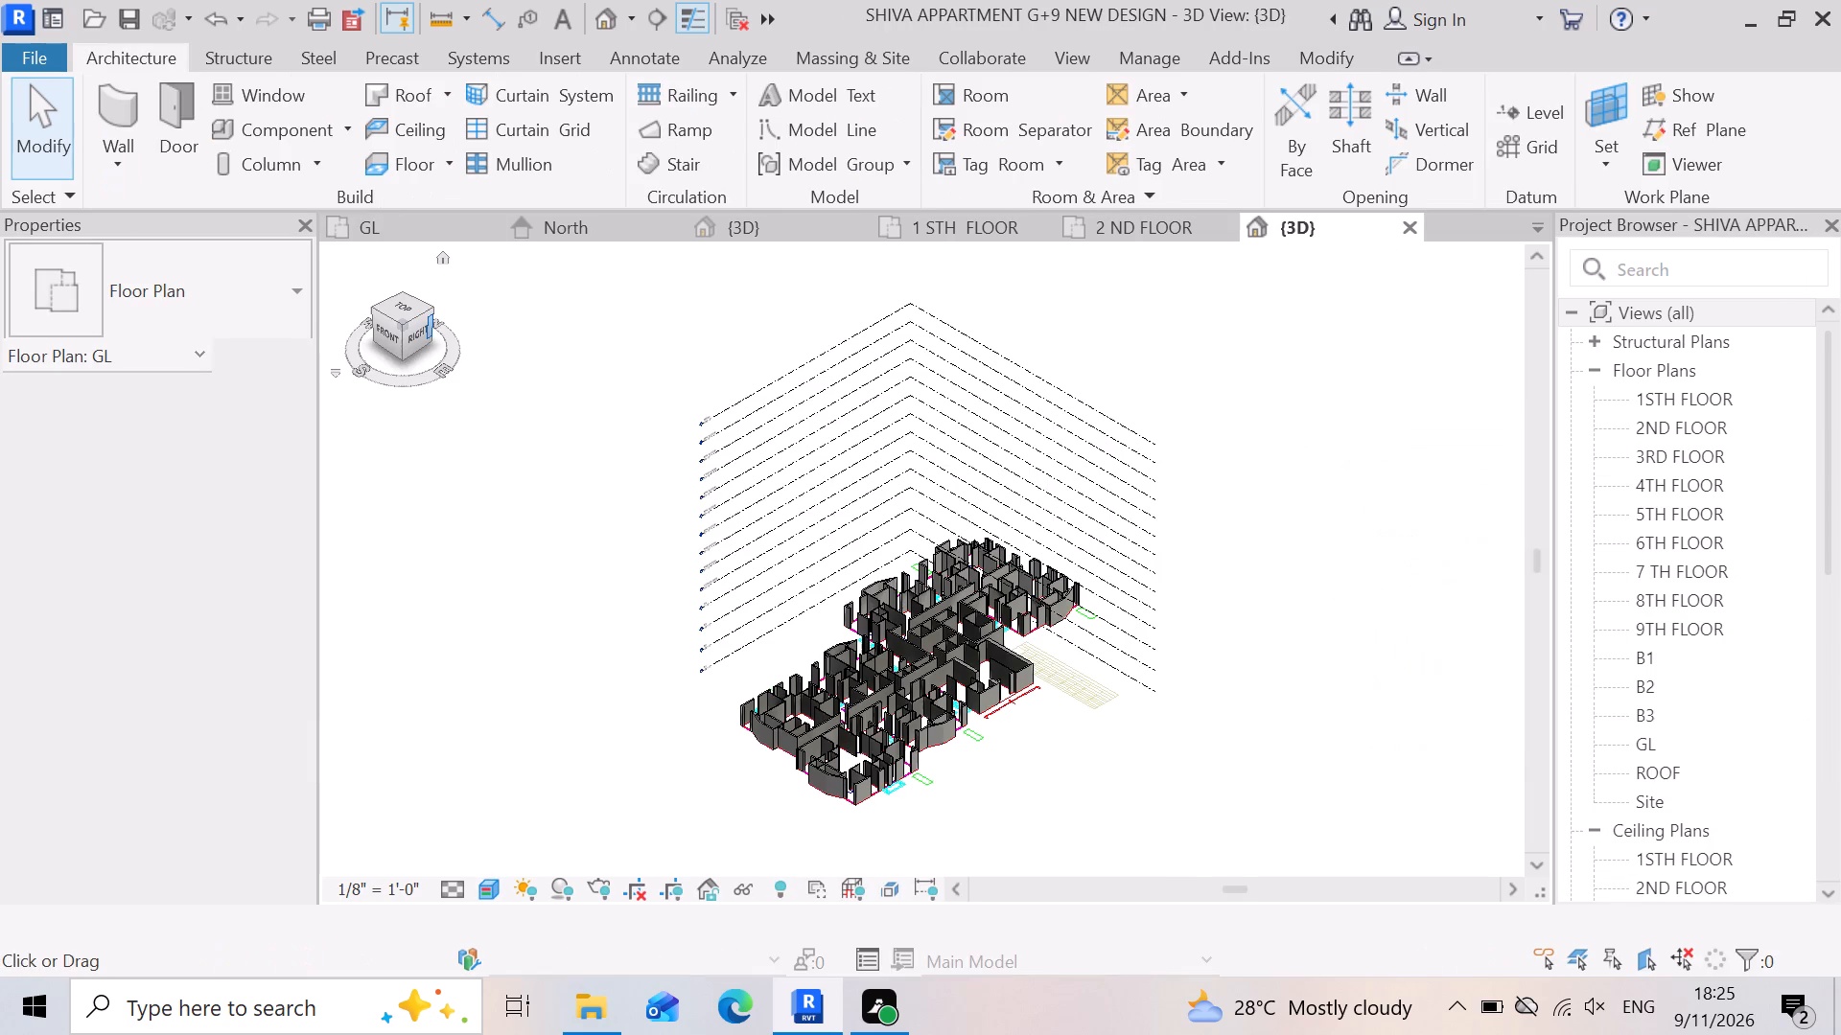
scroll(858, 791, "up", 10)
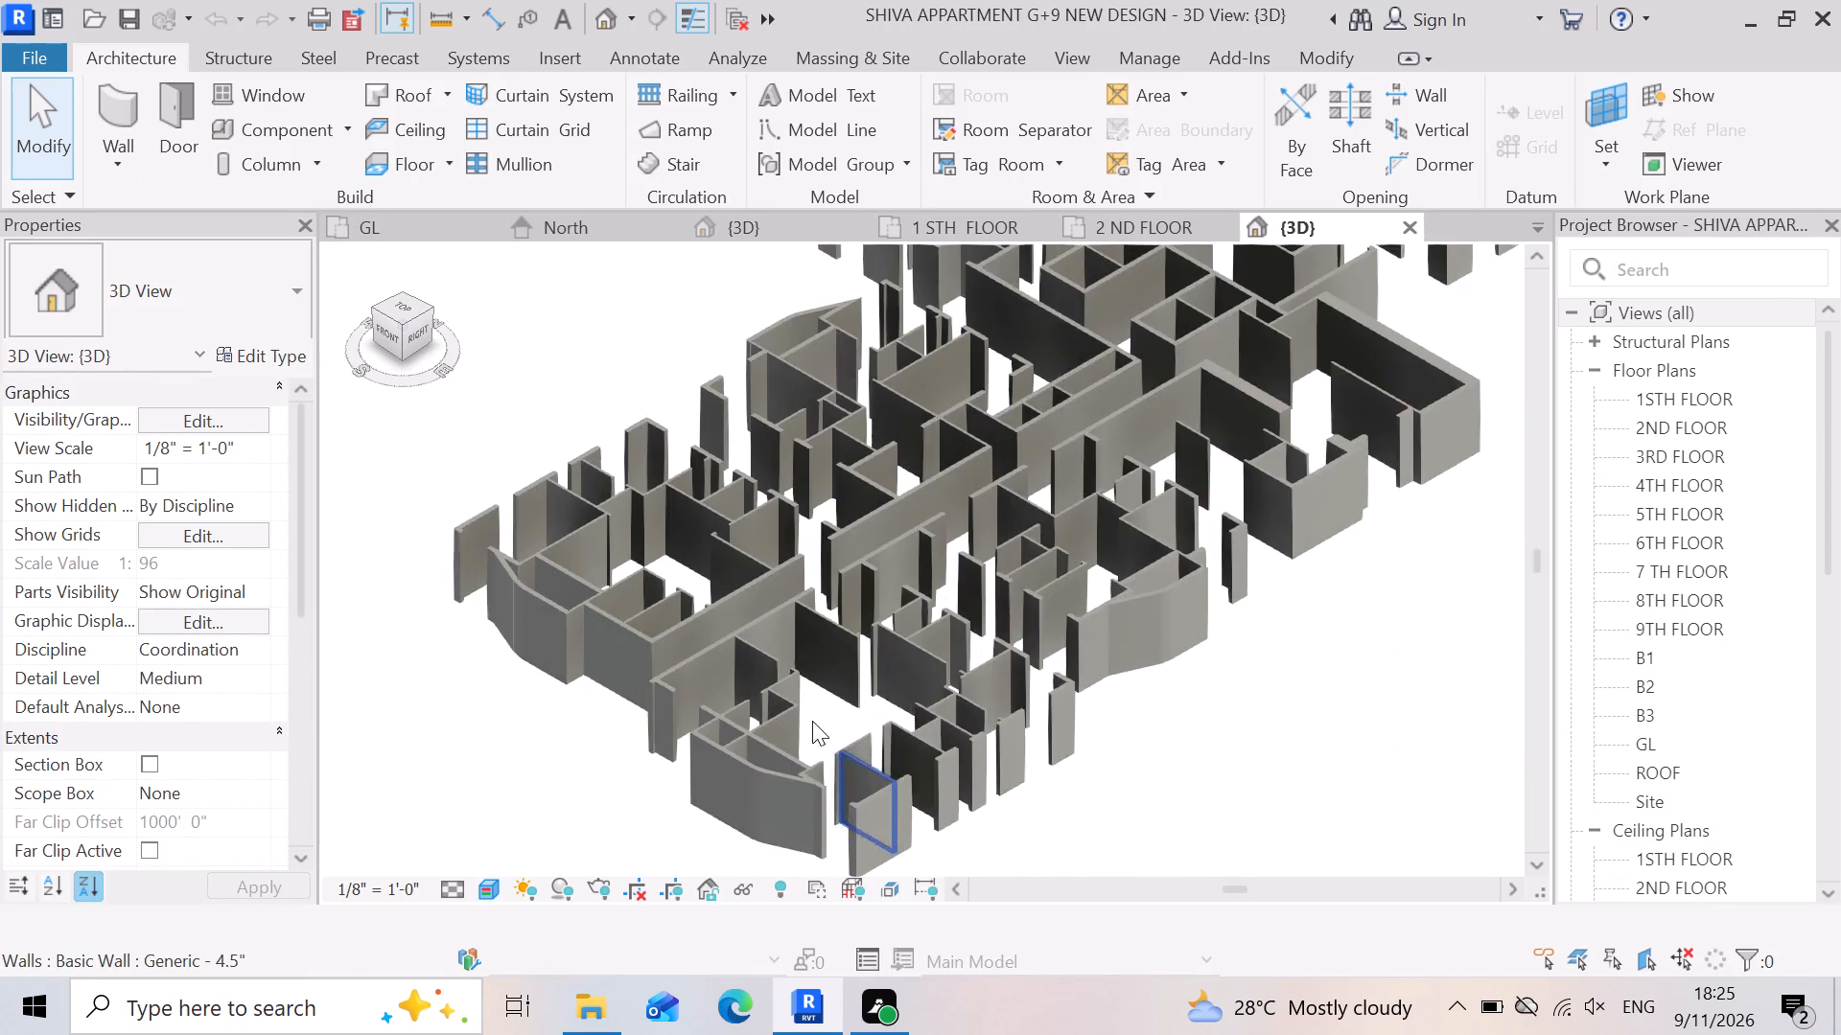
scroll(812, 721, "up", 5)
scroll(757, 721, "down", 4)
scroll(931, 734, "down", 9)
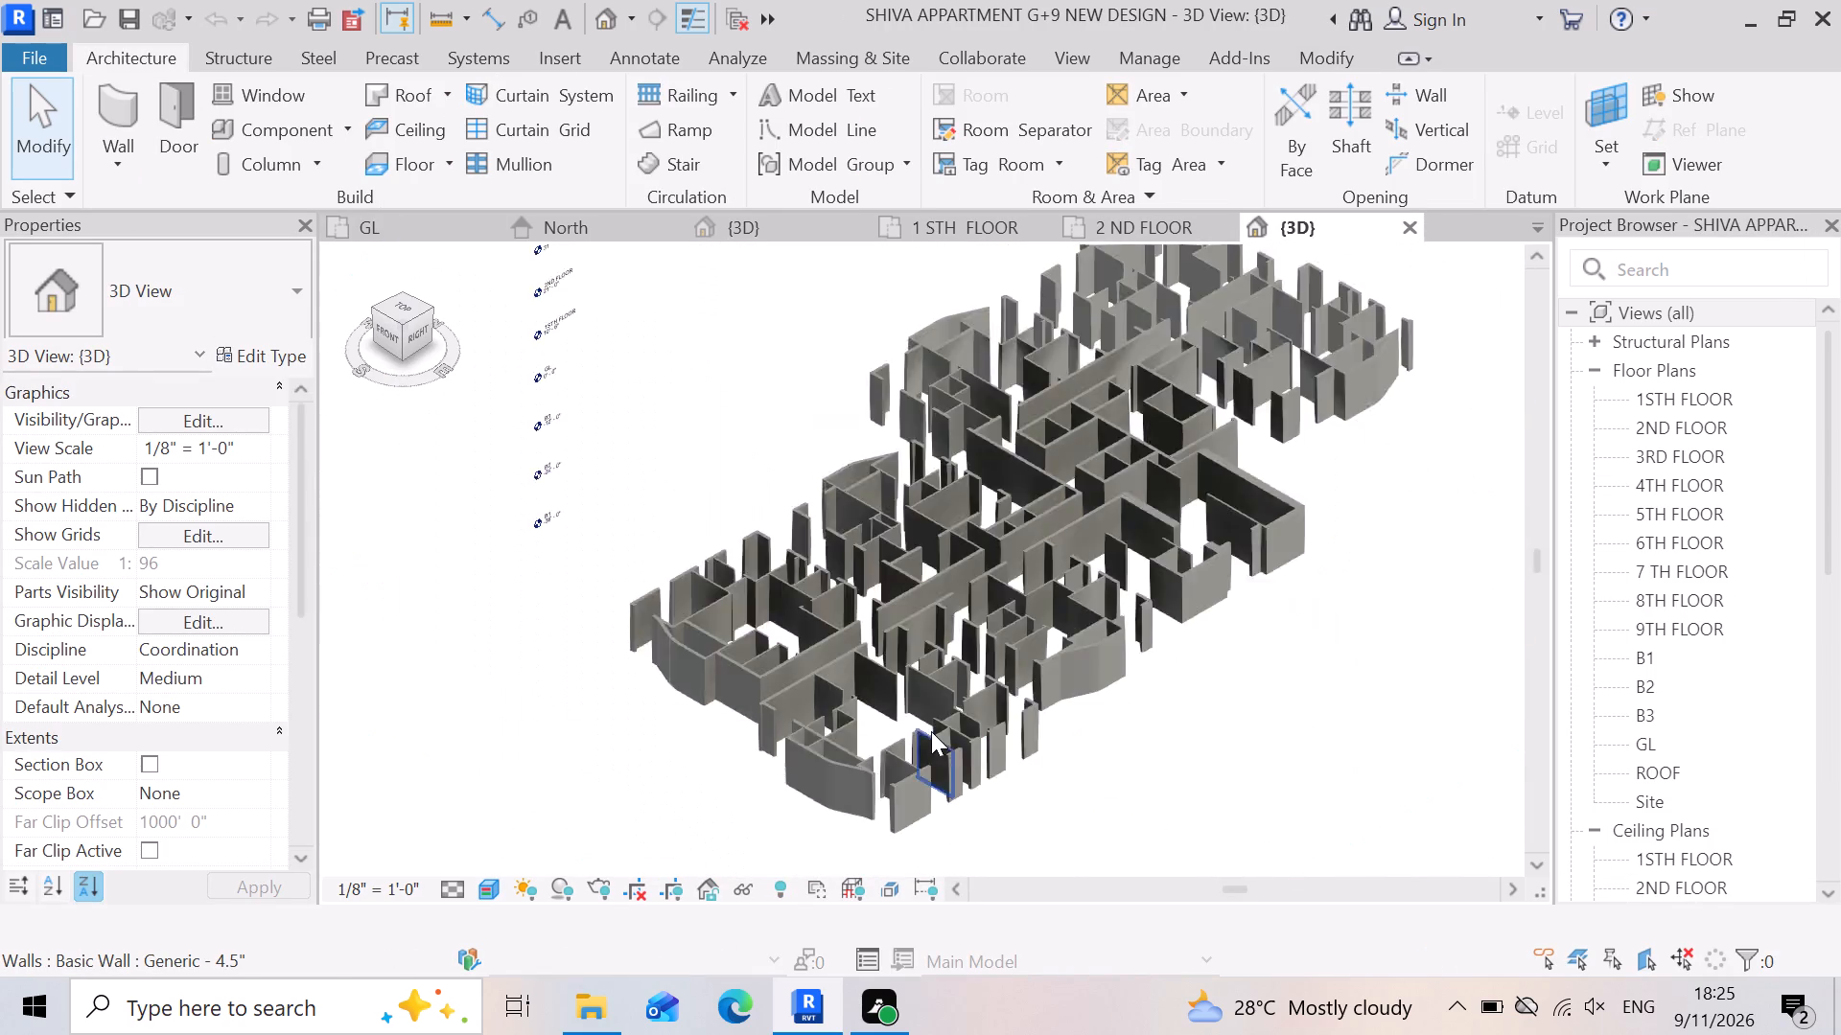
scroll(1135, 748, "down", 3)
scroll(1014, 696, "up", 10)
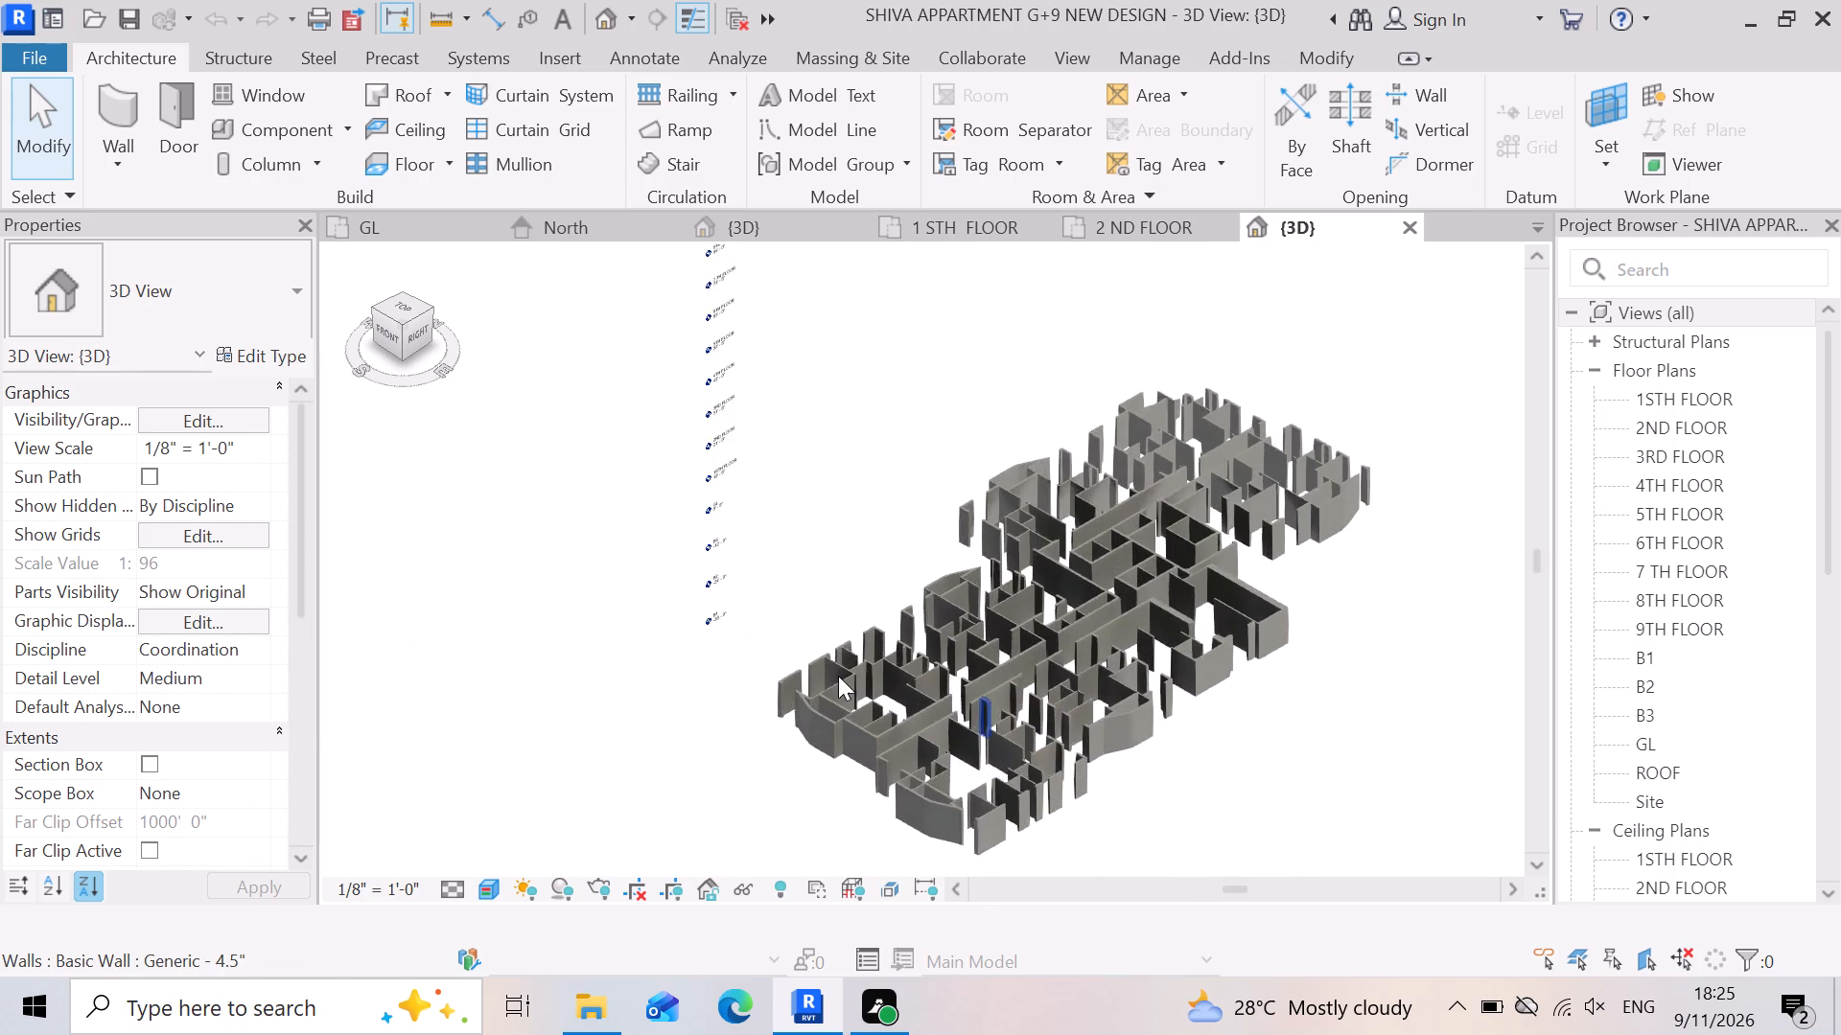
scroll(838, 676, "up", 4)
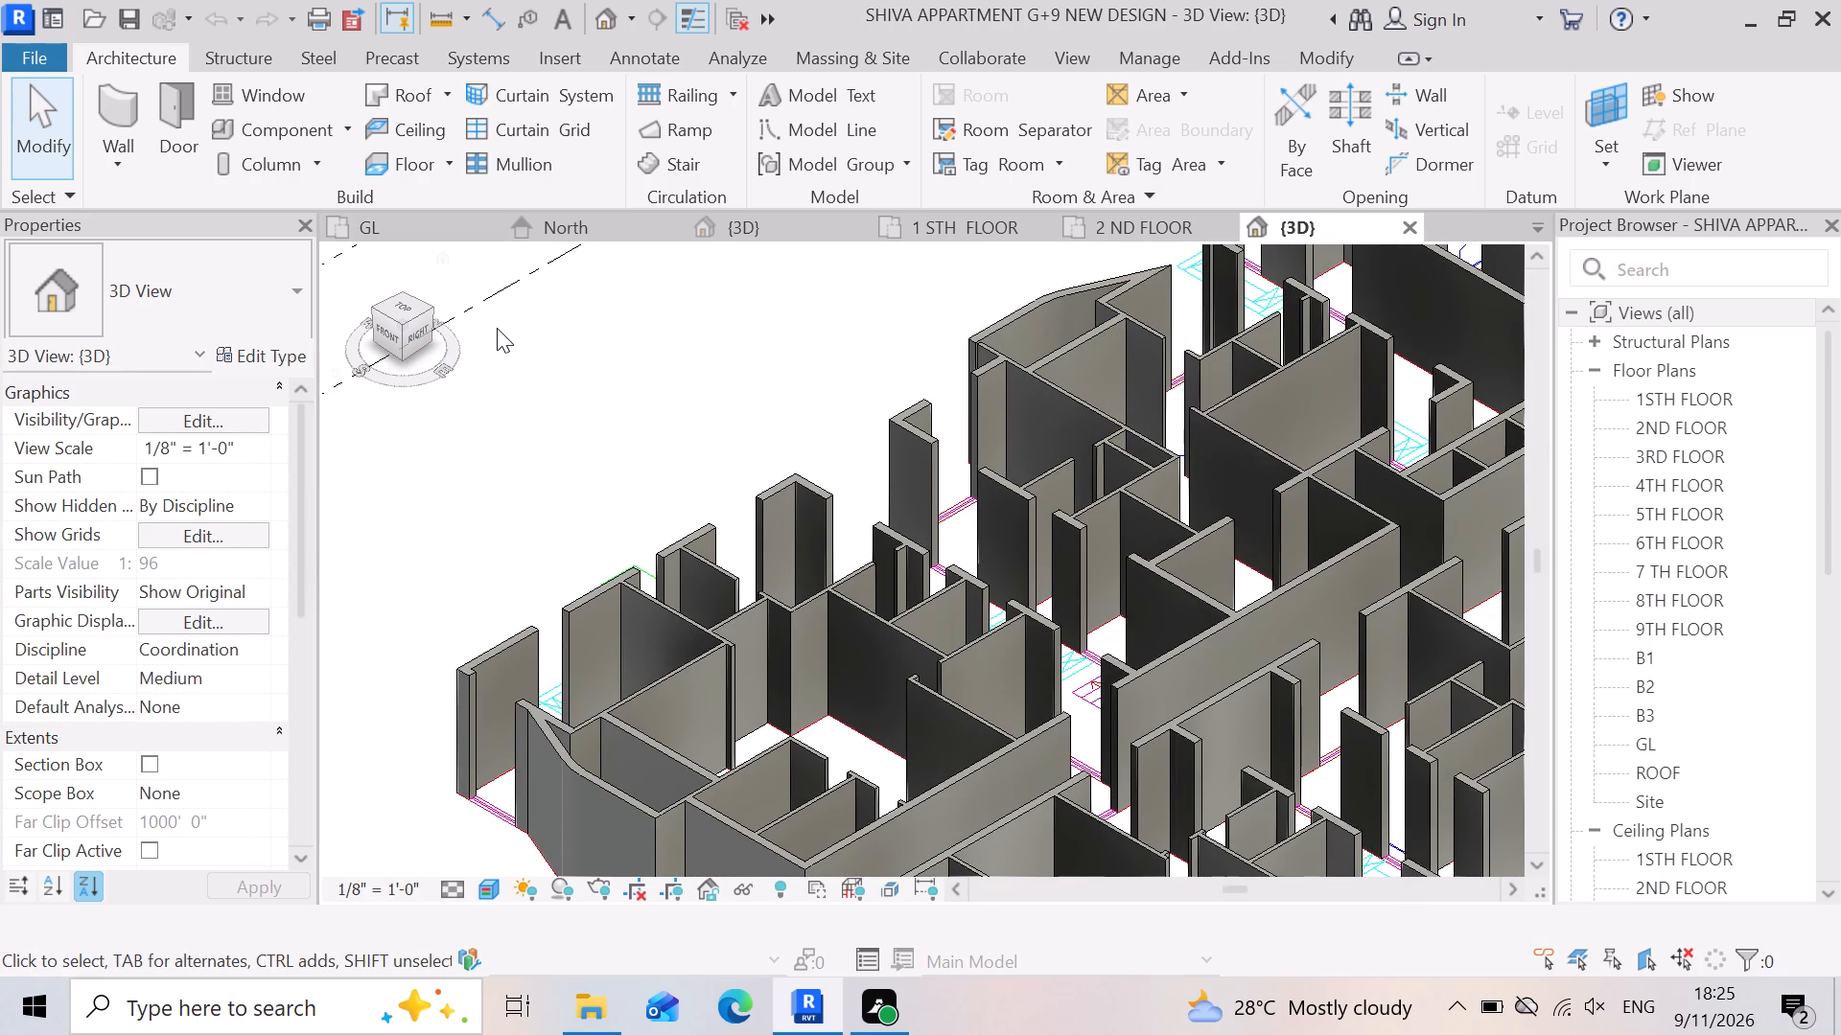
double_click(1416, 228)
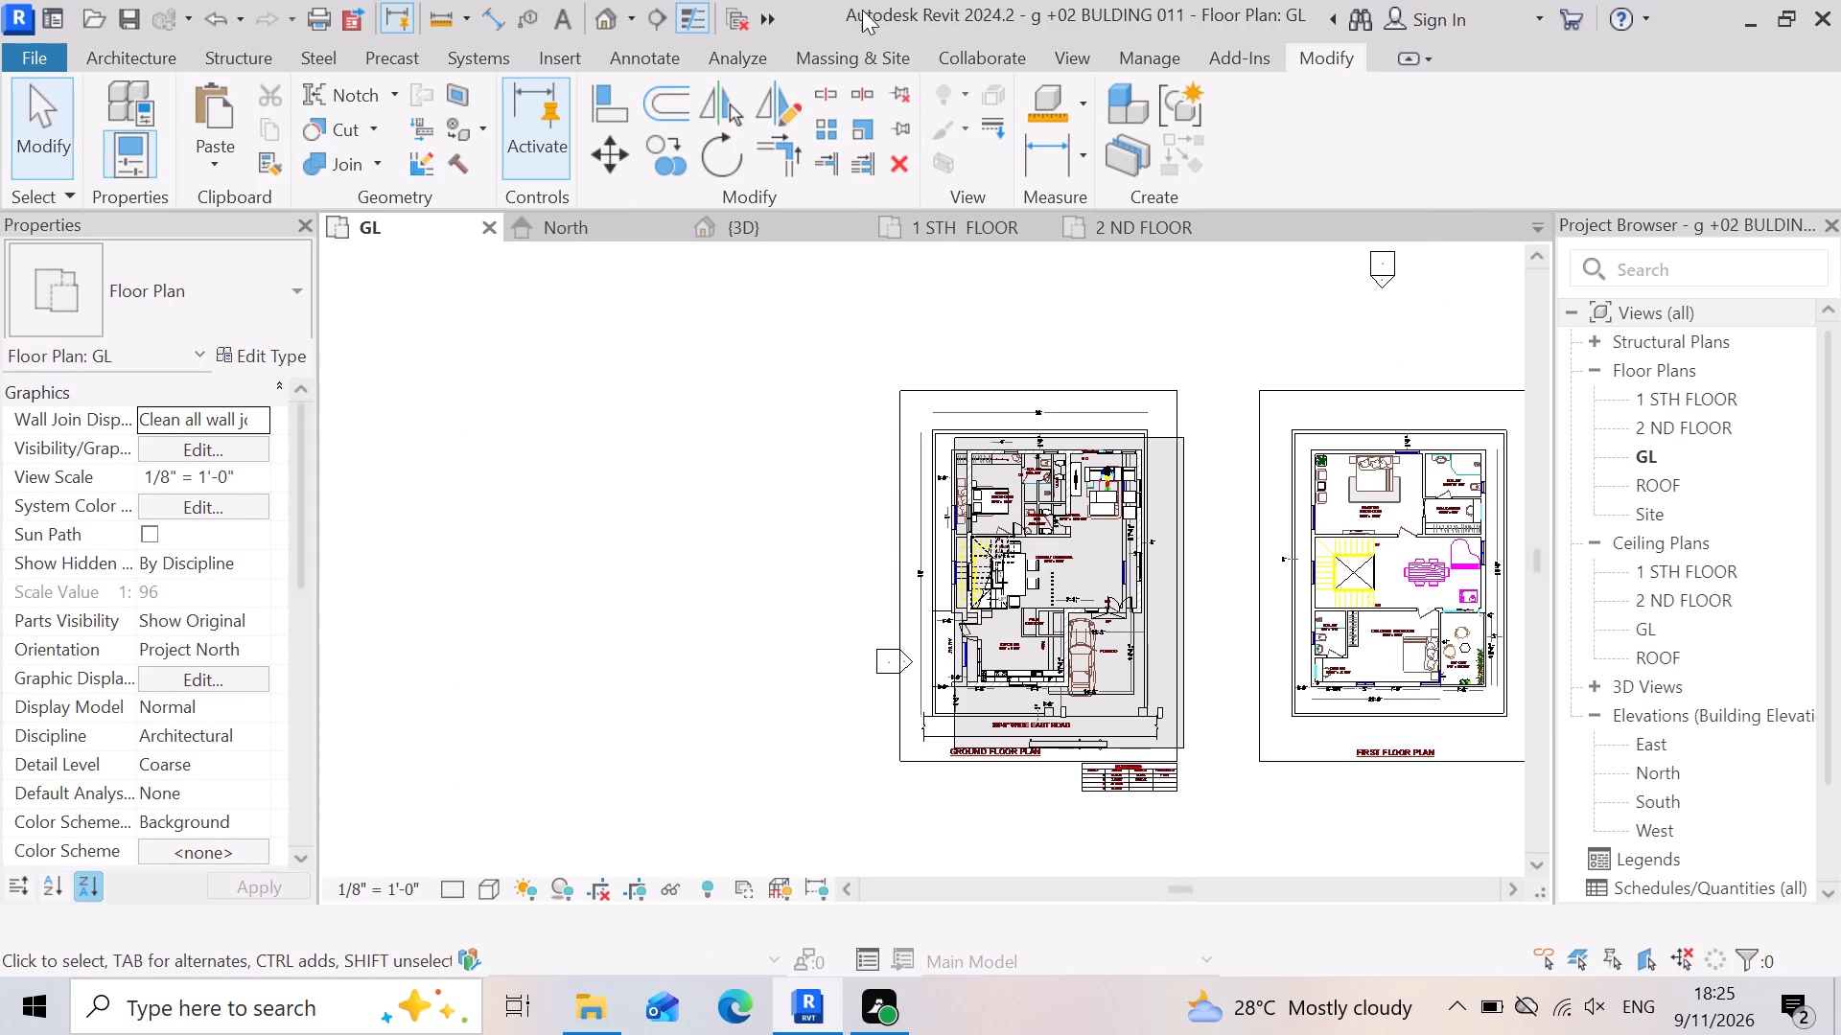
Return to the 3D view of g +02 BULDING 011 and examine the brick facade, roof and entrance gate.
left_click(806, 231)
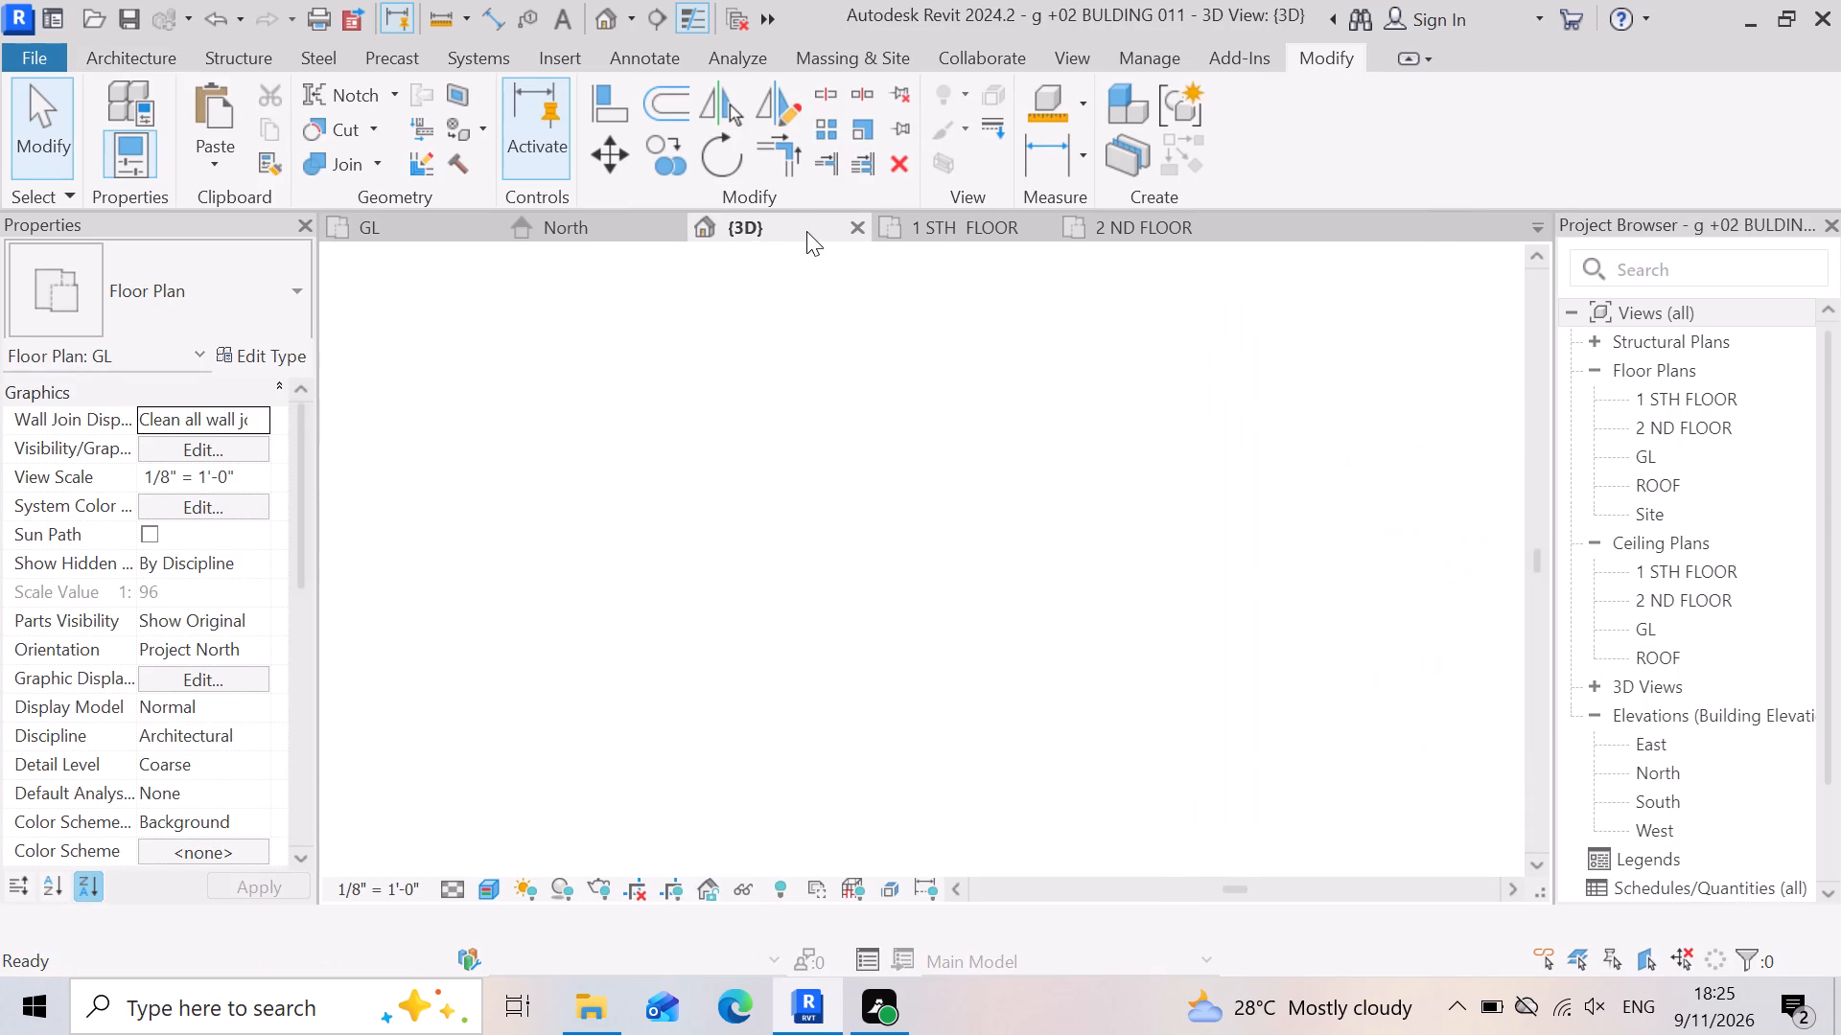
scroll(935, 721, "down", 2)
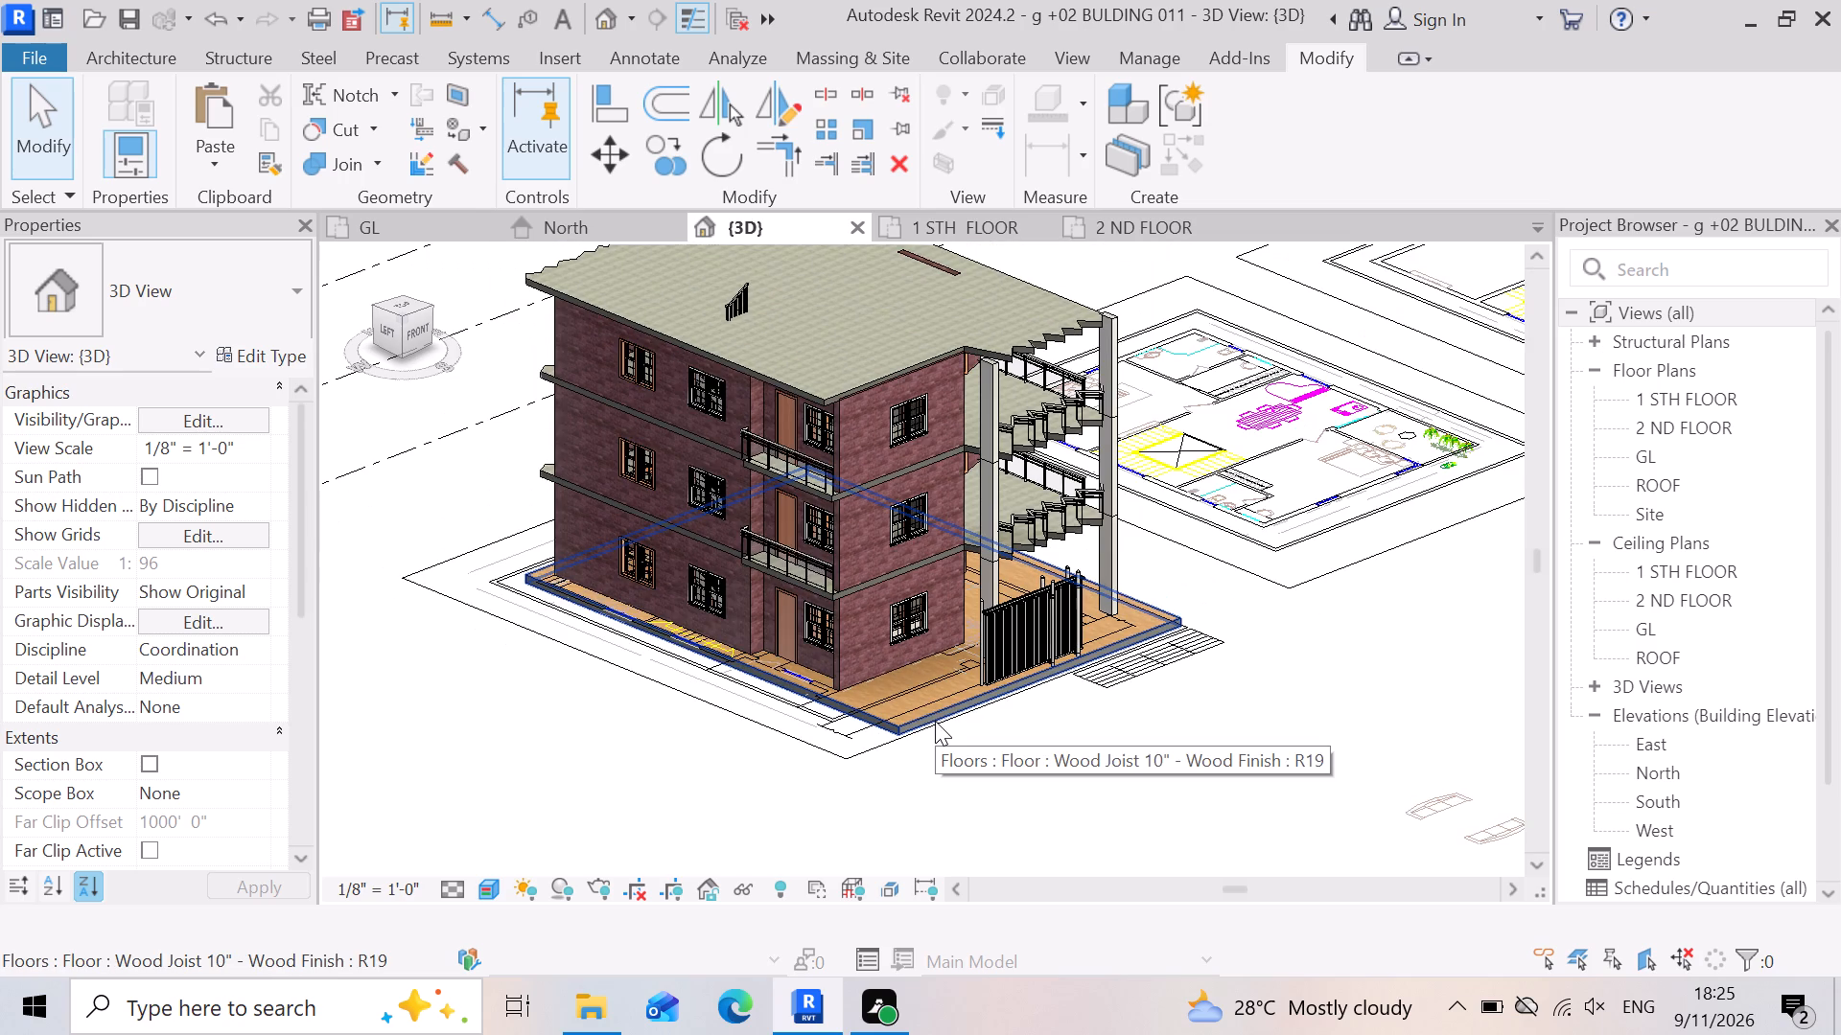
scroll(903, 425, "up", 4)
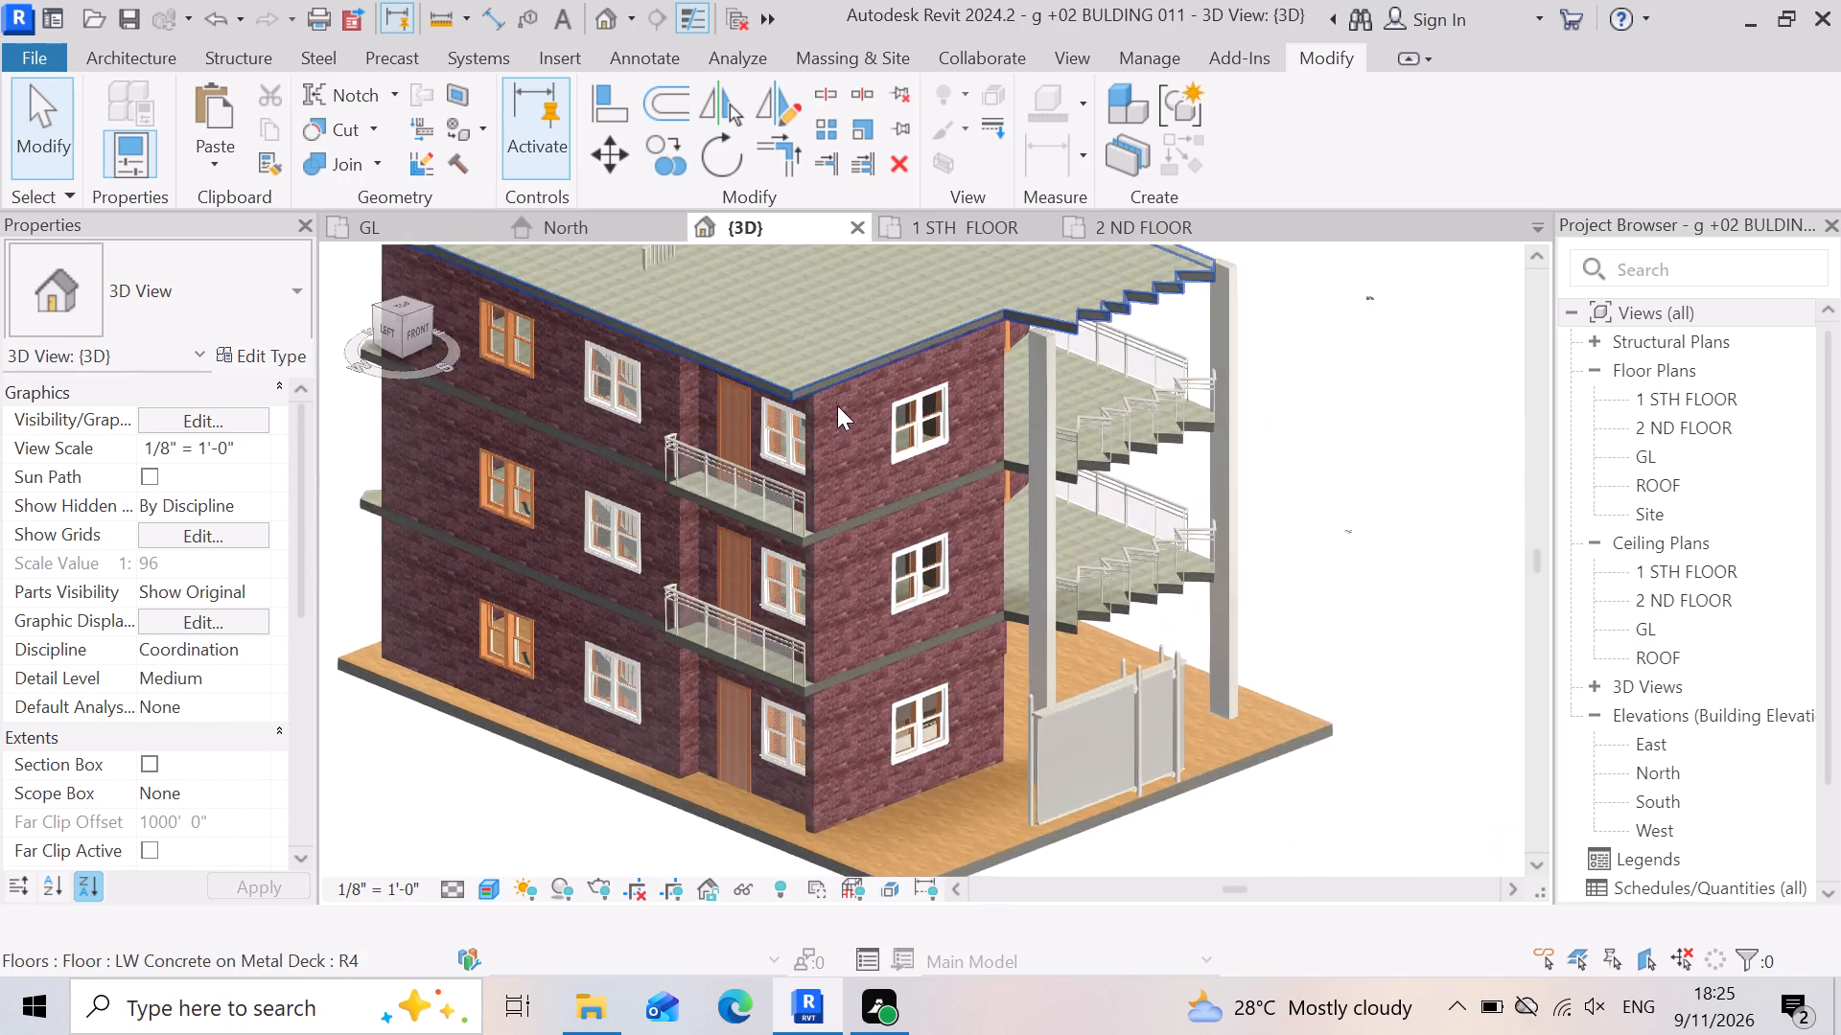
scroll(809, 632, "down", 3)
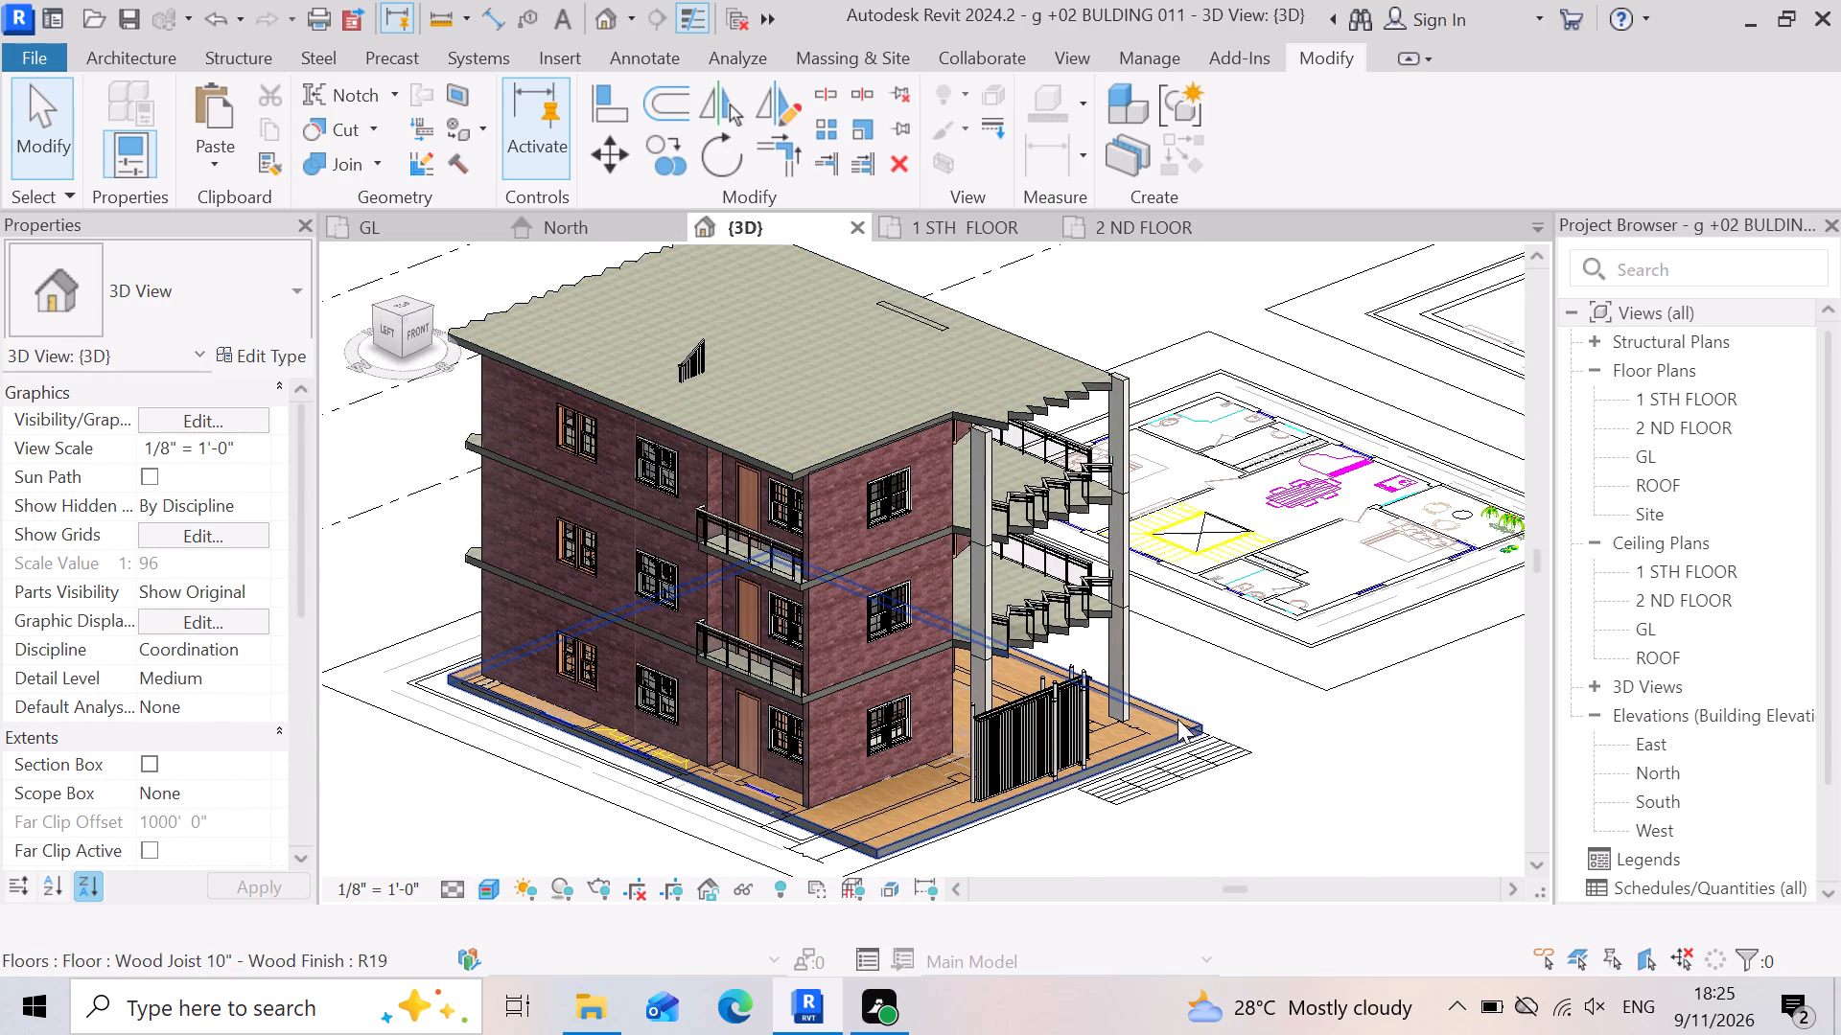
middle_click_drag(1130, 764, 1039, 825, "shift")
middle_click_drag(1023, 843, 907, 911, "shift")
scroll(907, 911, "up", 1, "shift")
scroll(1215, 495, "up", 4)
Examine the building's front corner with its columns, stepped balcony slabs and recessed brick walls from several angles.
middle_click_drag(1158, 559, 838, 807)
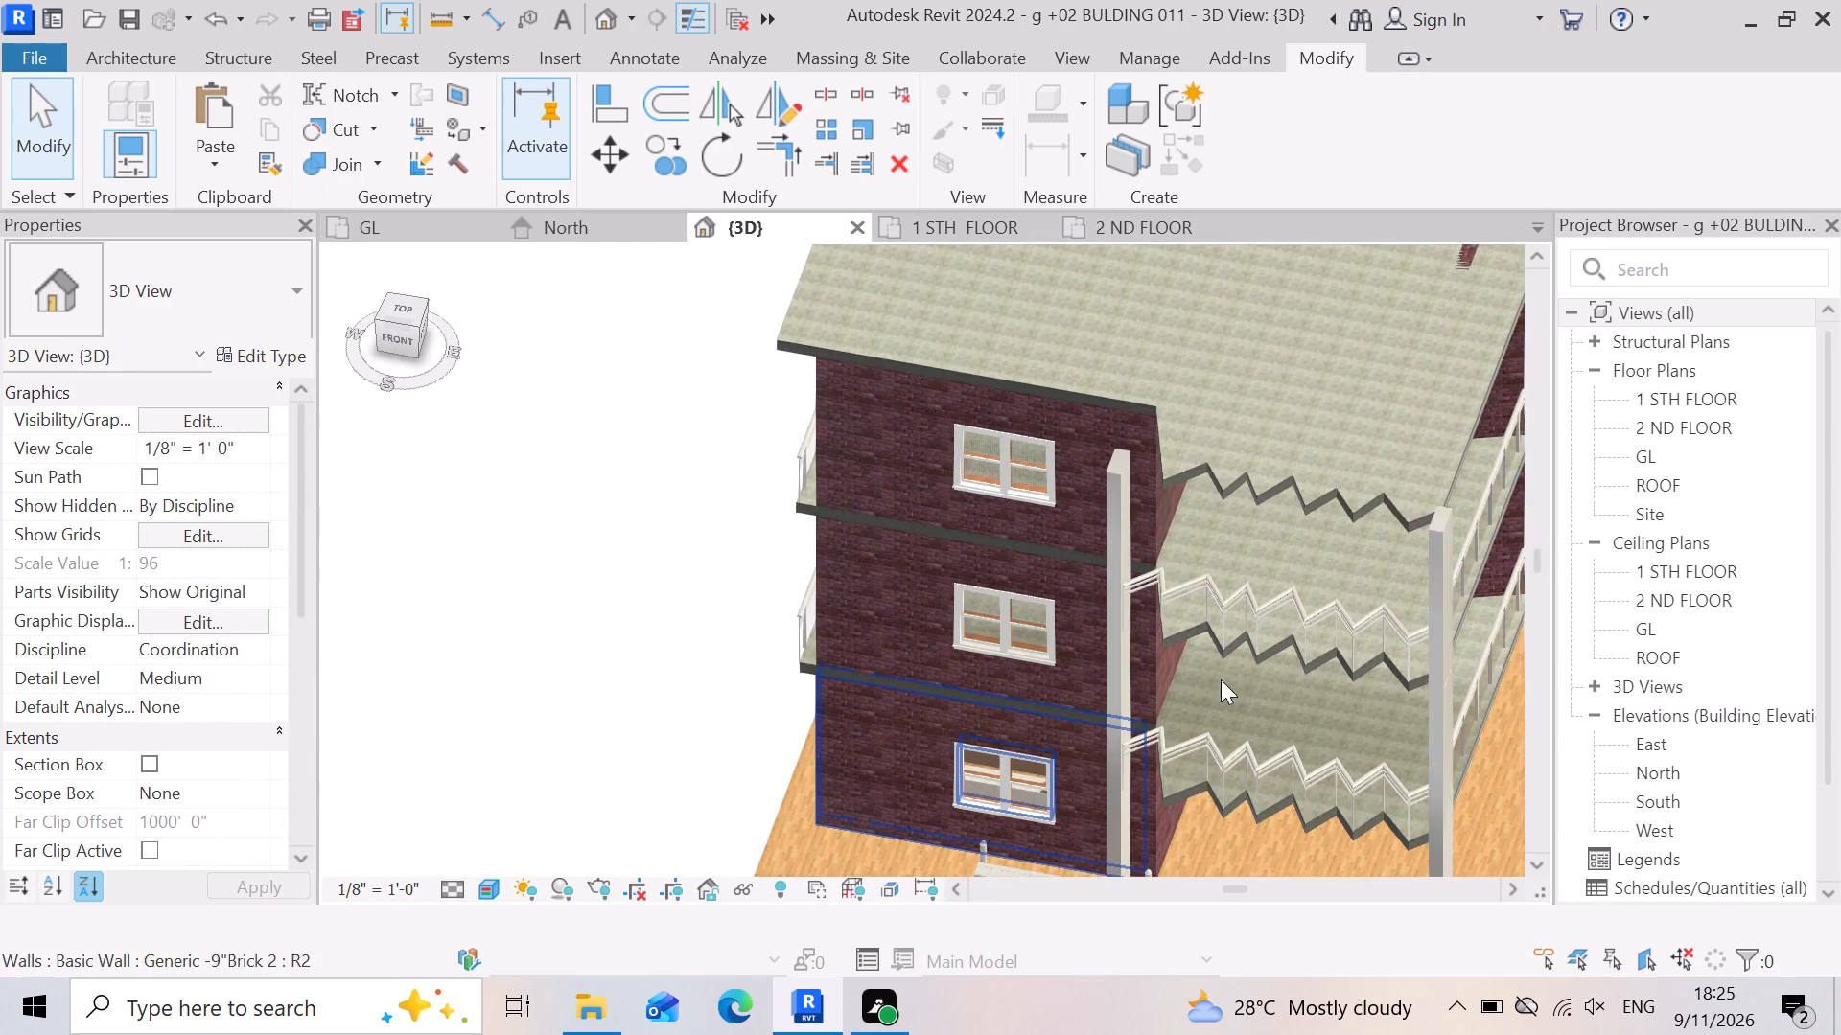
scroll(1291, 671, "up", 10)
middle_click_drag(1367, 710, 1362, 589)
scroll(1364, 589, "down", 5)
scroll(1503, 787, "up", 1)
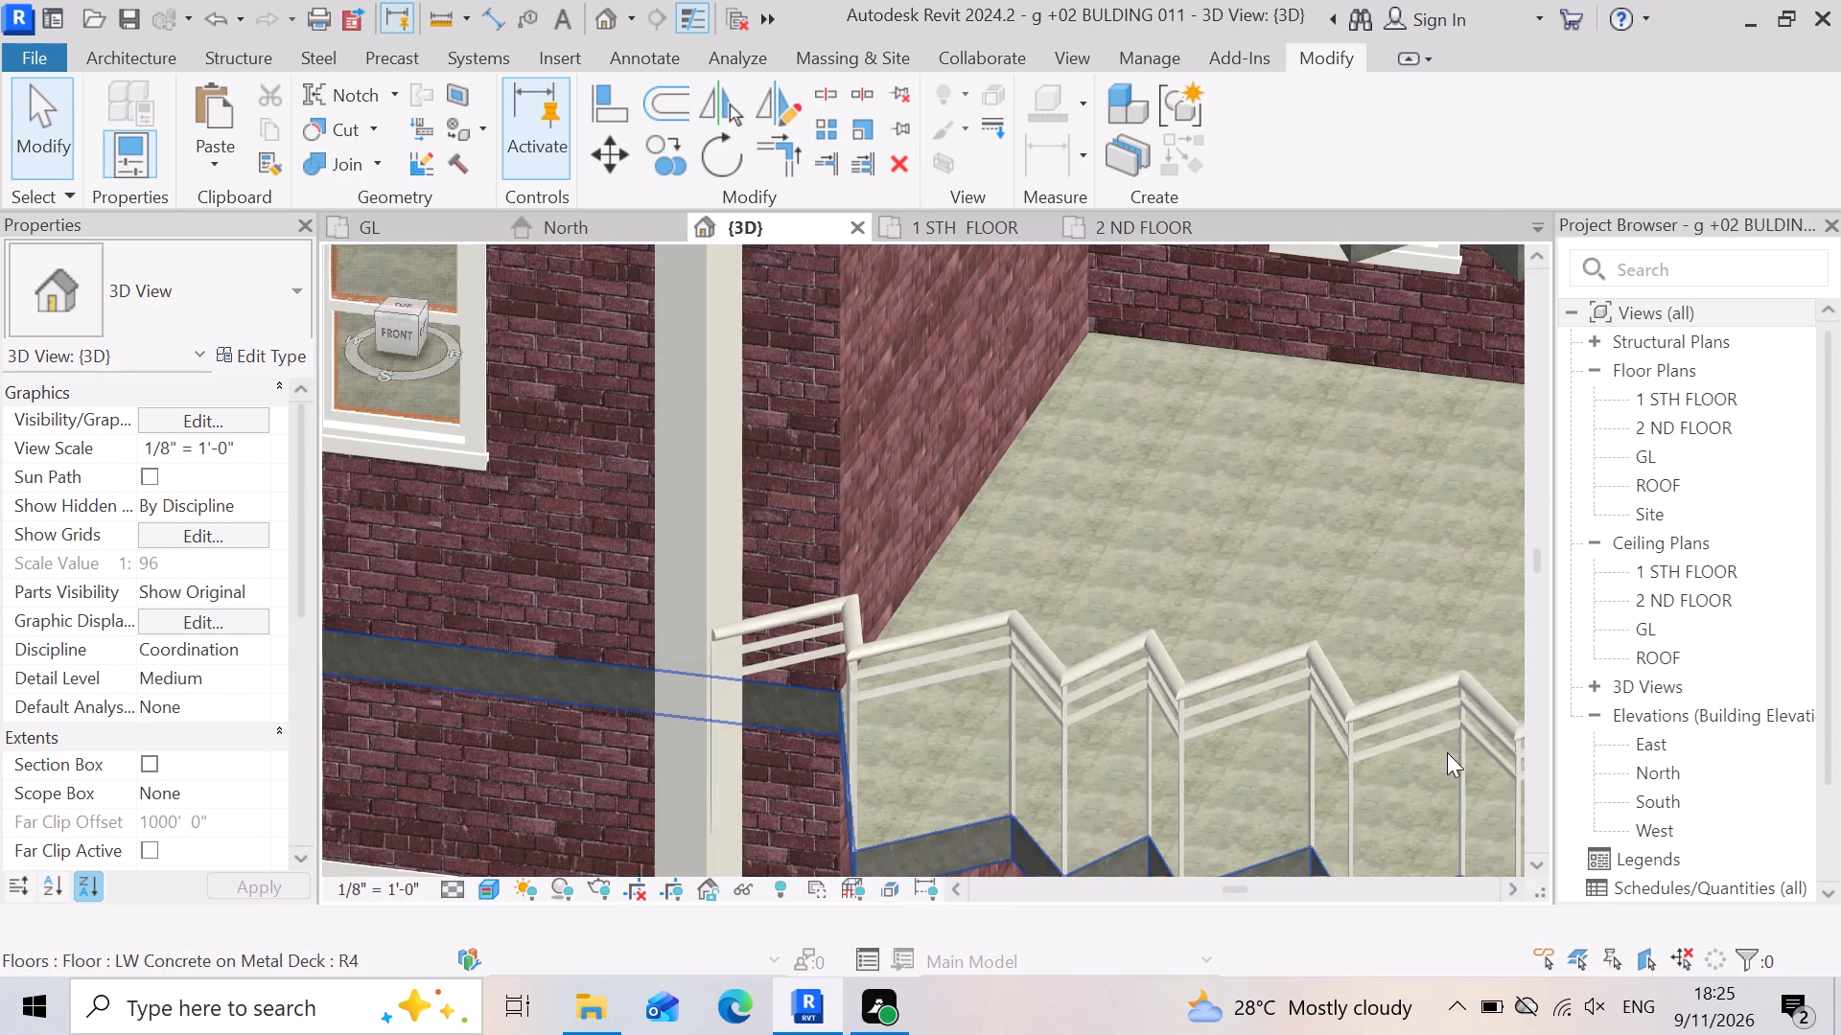
middle_click_drag(1380, 701, 1215, 506)
scroll(1279, 698, "up", 4)
scroll(1275, 570, "up", 4)
scroll(1362, 506, "down", 12)
scroll(1348, 755, "up", 1)
middle_click_drag(1323, 748, 1236, 674, "shift")
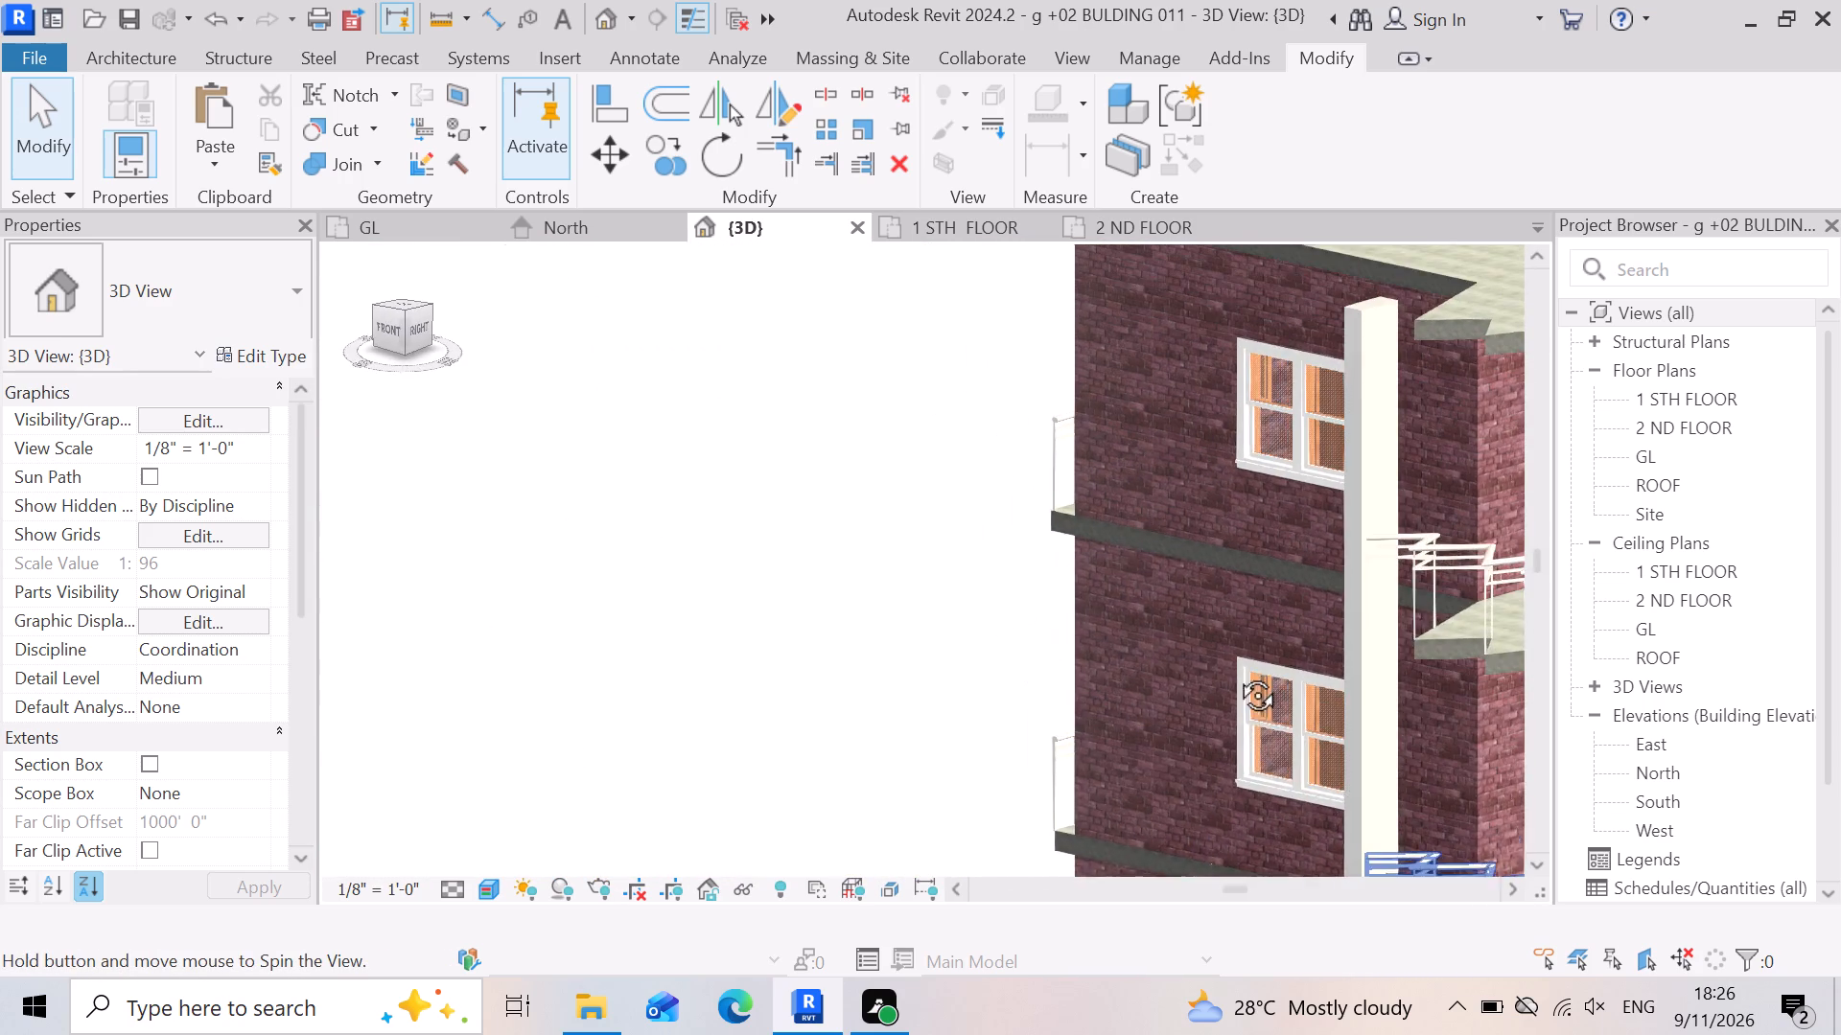
middle_click_drag(1236, 674, 1236, 673, "shift")
middle_click_drag(1177, 668, 1133, 671)
scroll(1137, 672, "down", 3)
scroll(1285, 682, "up", 1)
middle_click_drag(1156, 652, 1093, 632)
scroll(1114, 639, "down", 1)
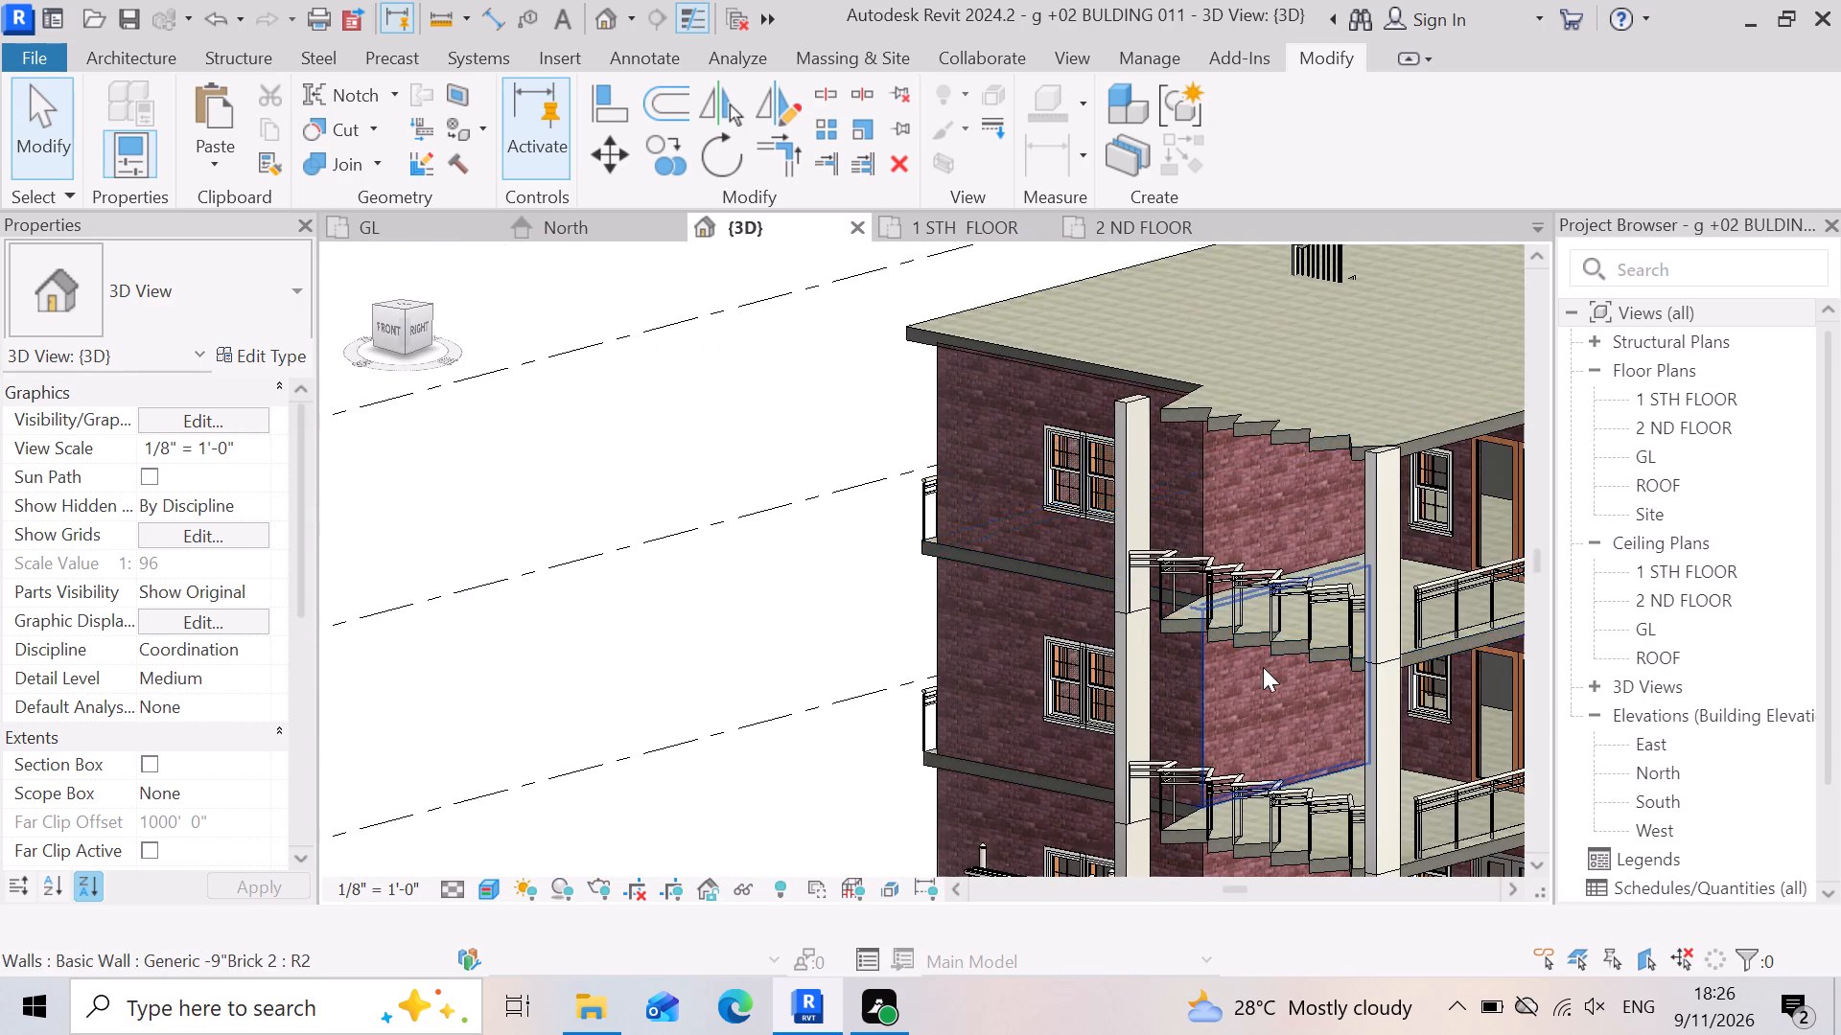
scroll(1266, 673, "up", 2)
scroll(979, 267, "down", 6)
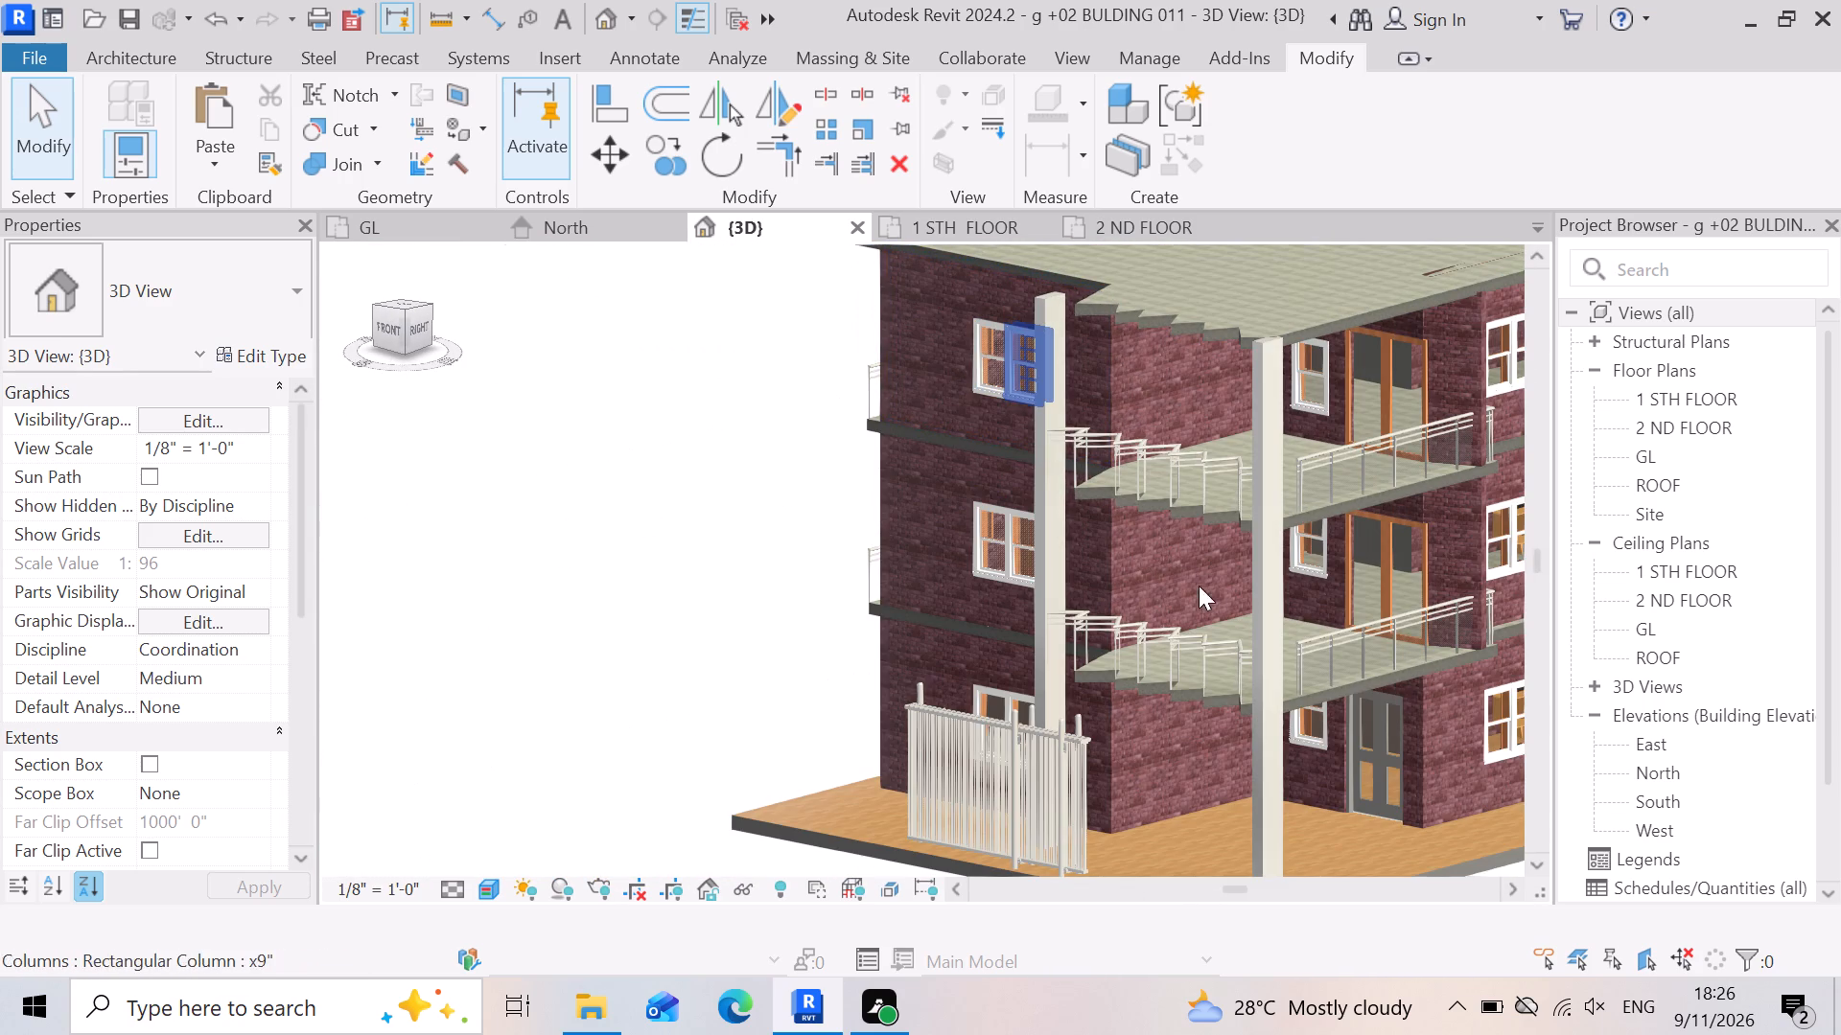
scroll(1255, 286, "up", 3)
scroll(1196, 378, "up", 6)
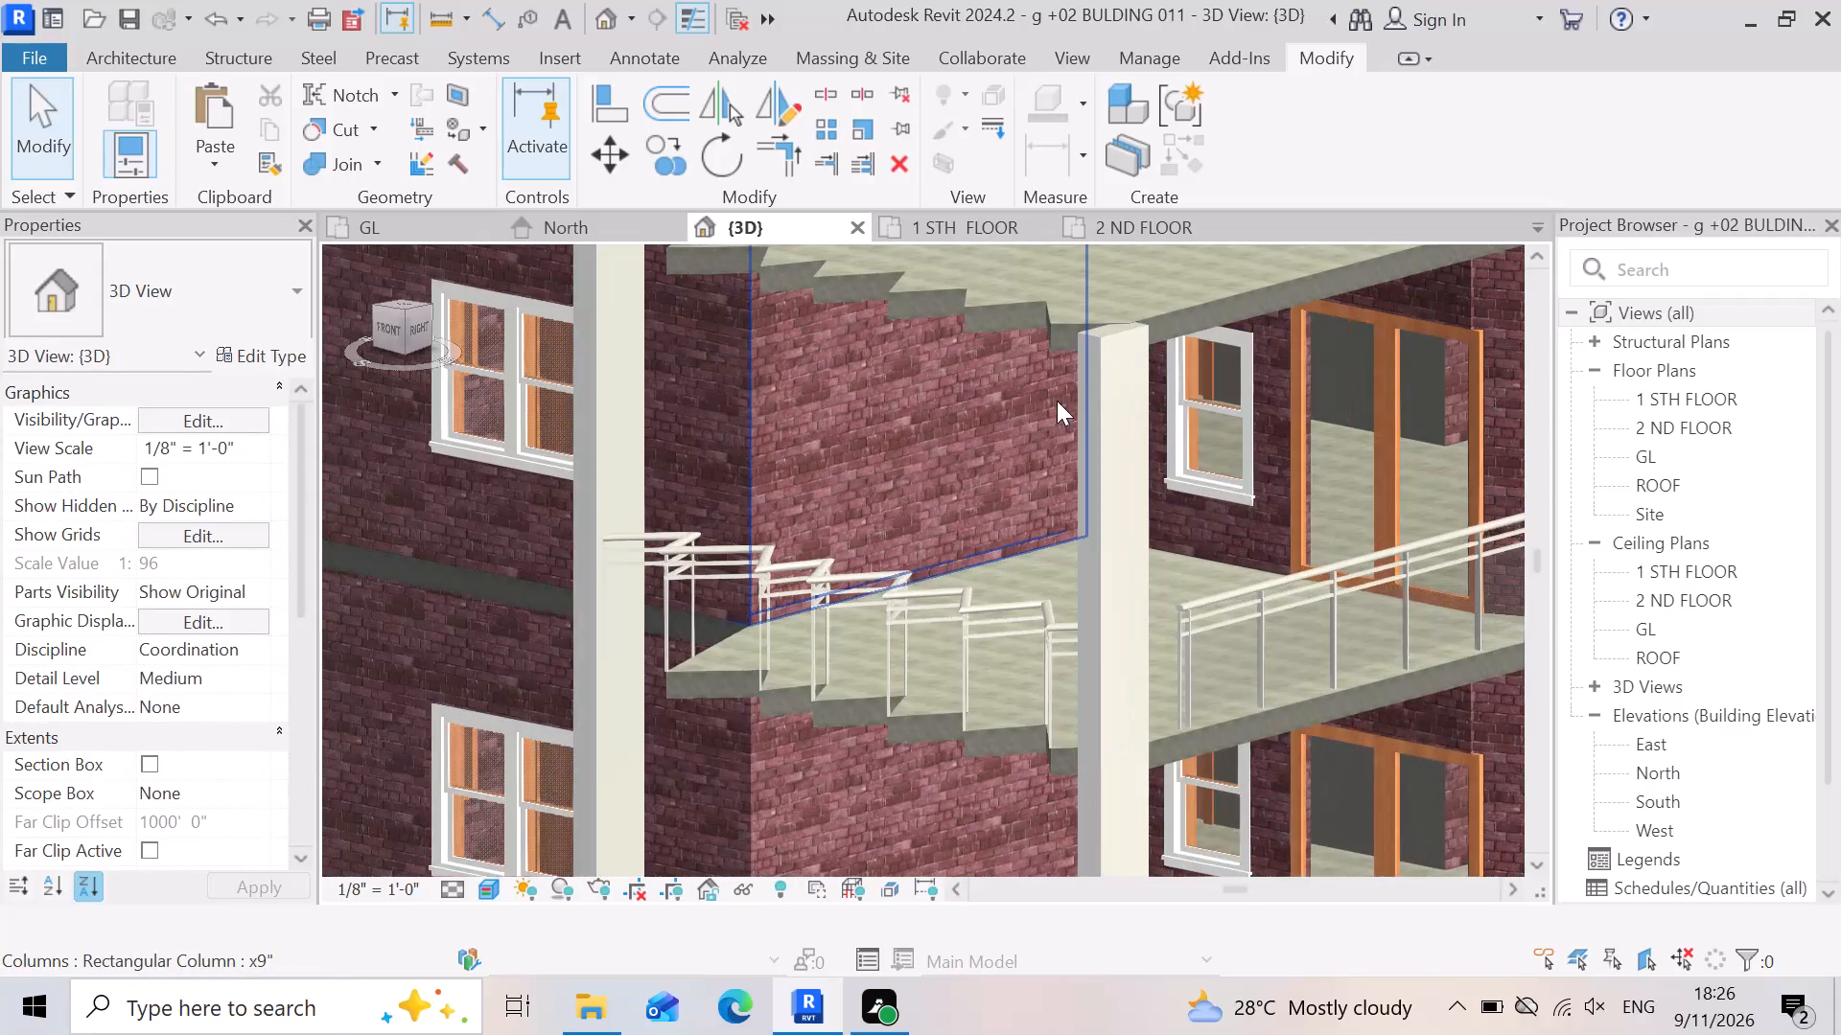
scroll(1086, 512, "down", 3)
scroll(1120, 616, "down", 1)
middle_click_drag(1078, 501, 1070, 451)
scroll(888, 551, "up", 5)
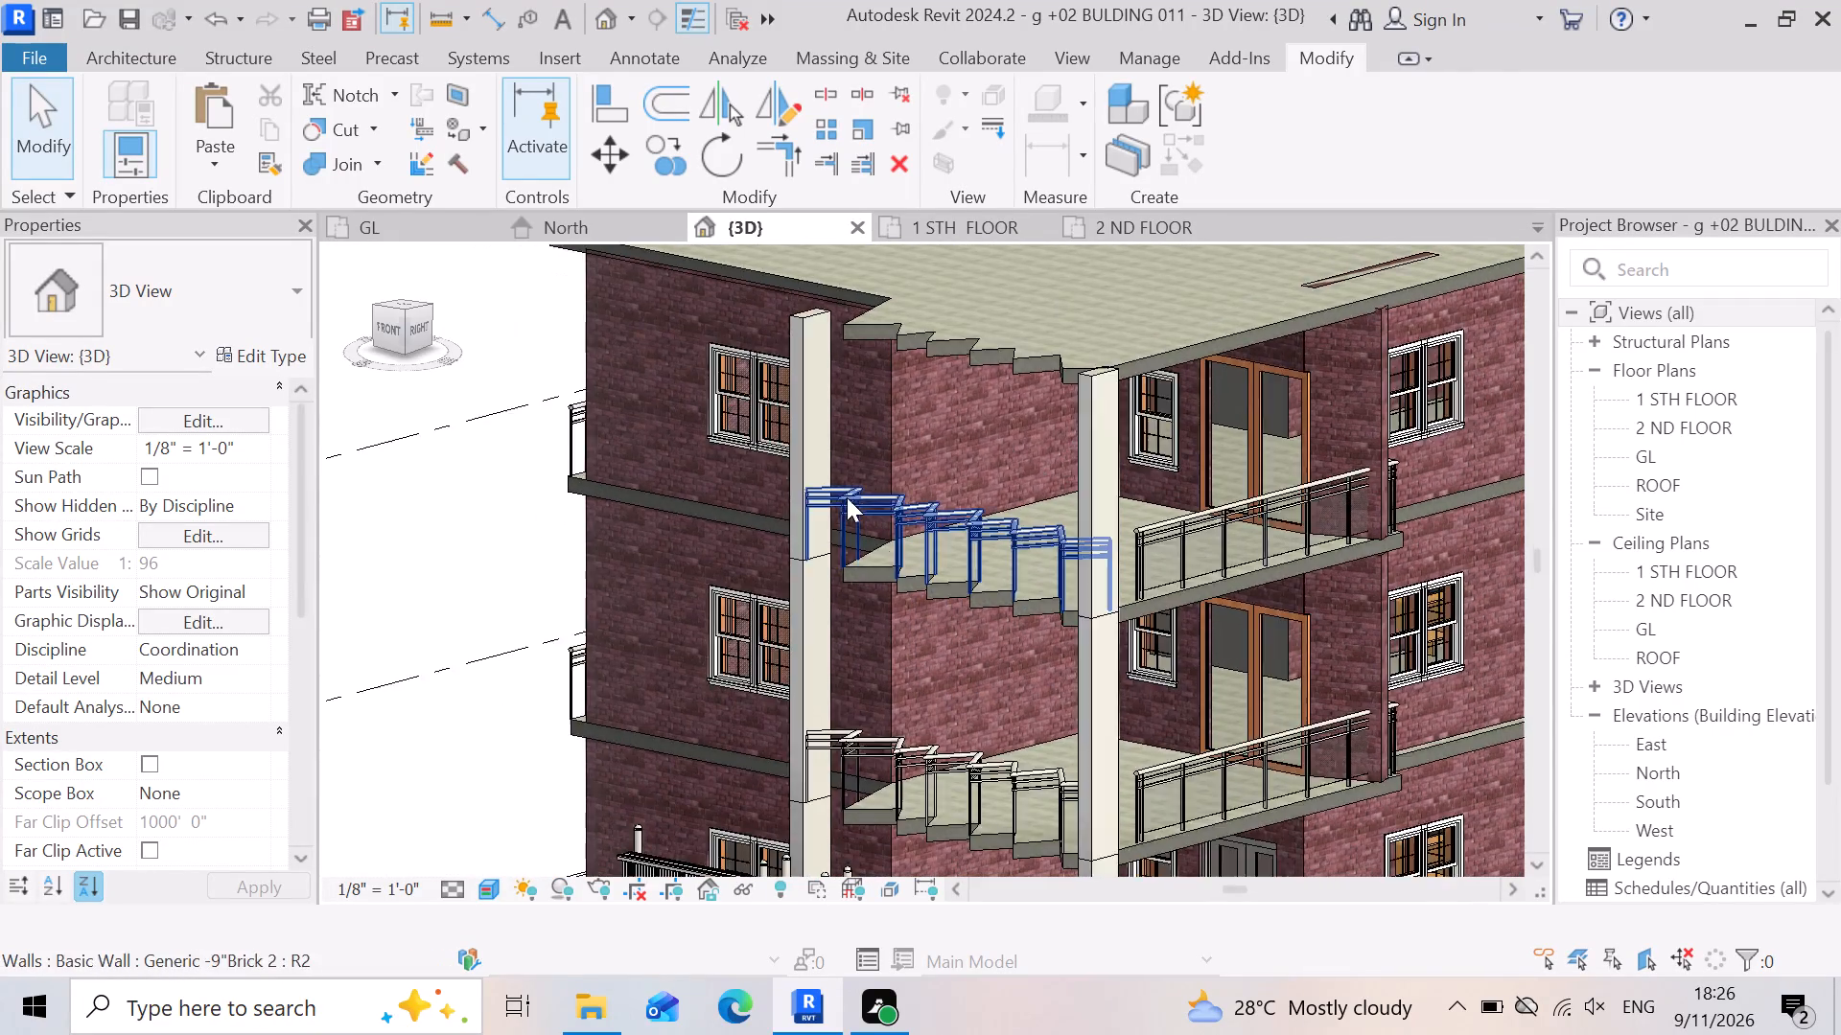
Examine the railings along the stepped balcony edges and how they meet the slabs and columns.
scroll(847, 497, "up", 4)
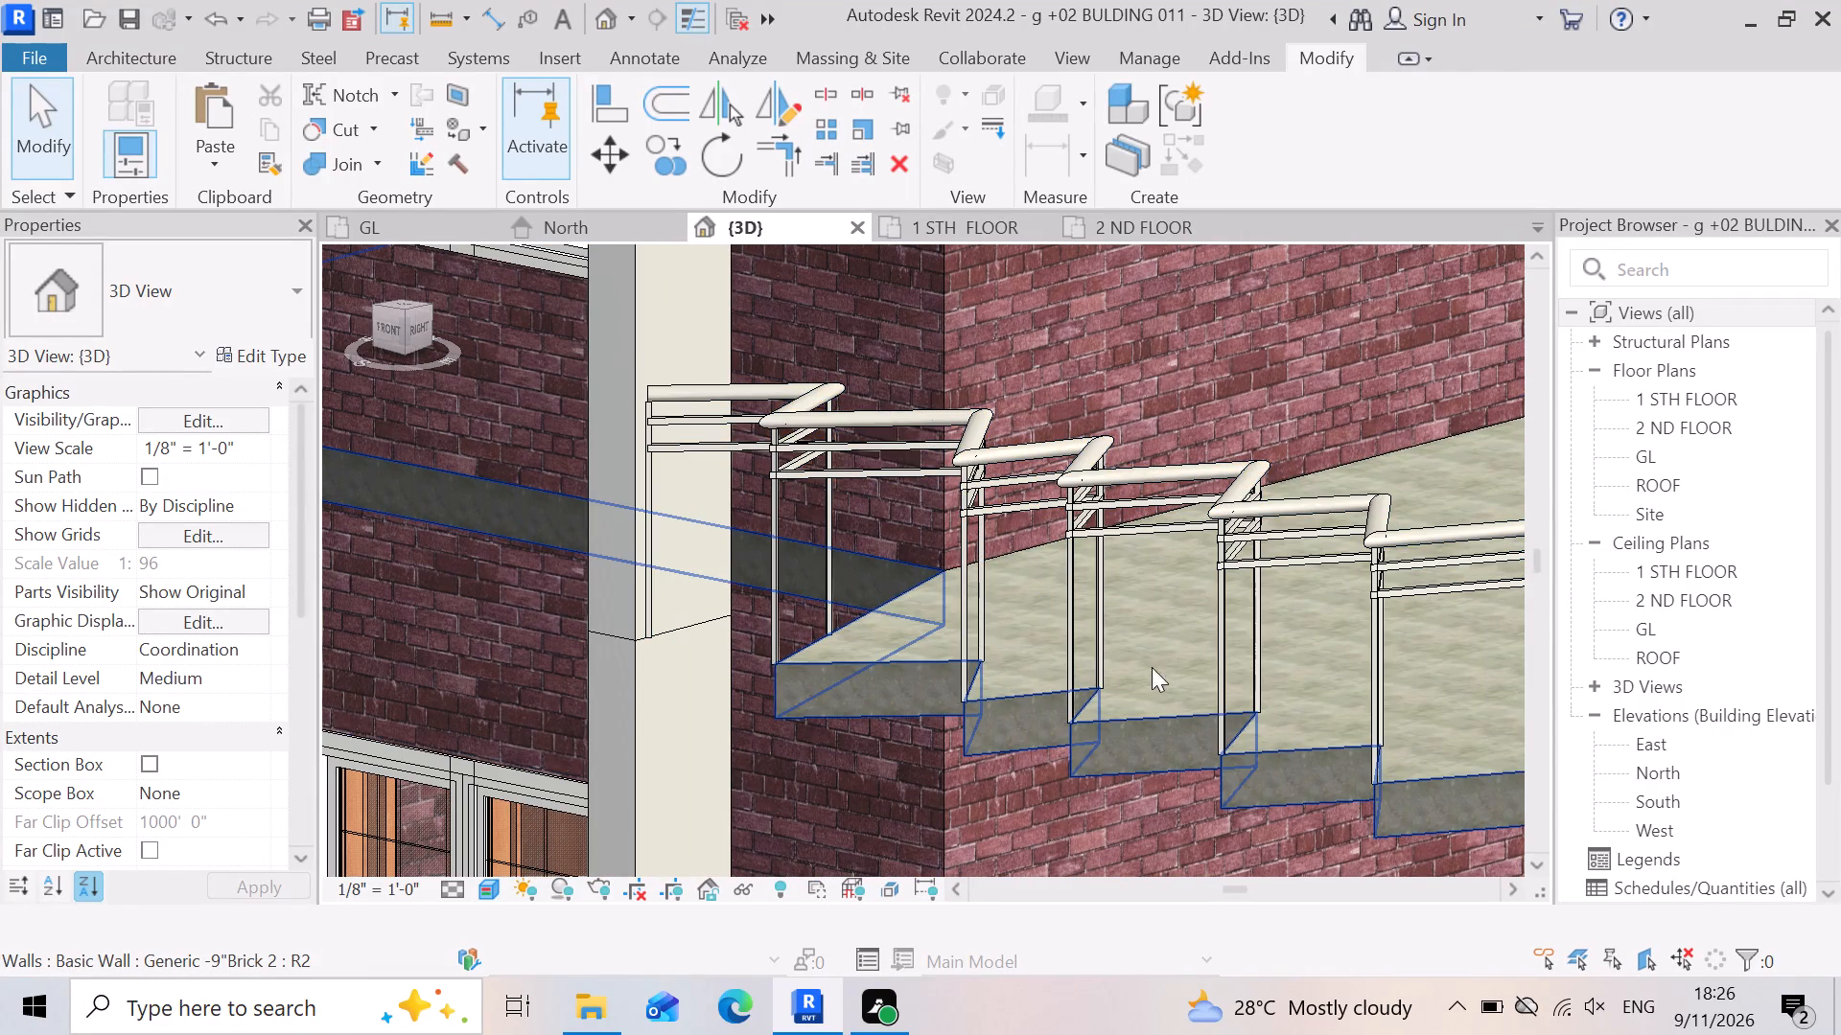
scroll(1060, 717, "up", 13)
scroll(1142, 704, "down", 4)
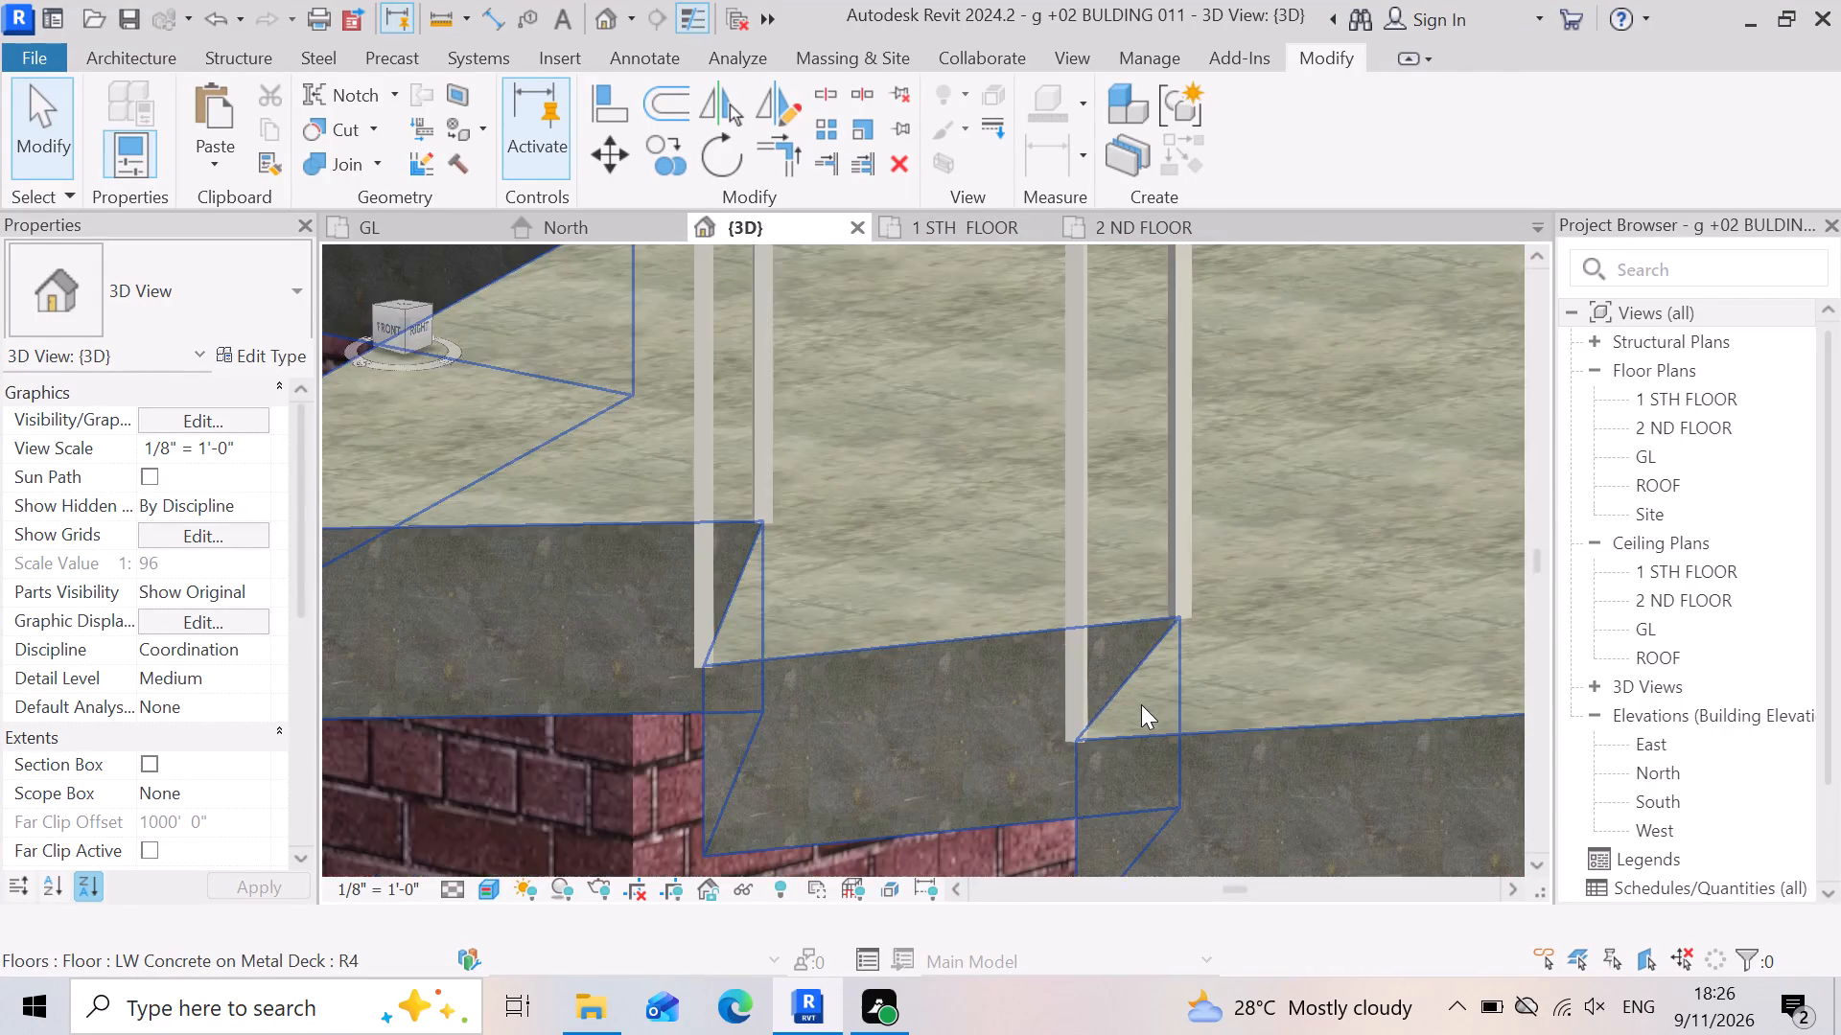
scroll(1141, 704, "down", 20)
scroll(1141, 704, "down", 6)
scroll(1144, 721, "up", 8)
scroll(1293, 793, "up", 5)
scroll(1310, 669, "down", 5)
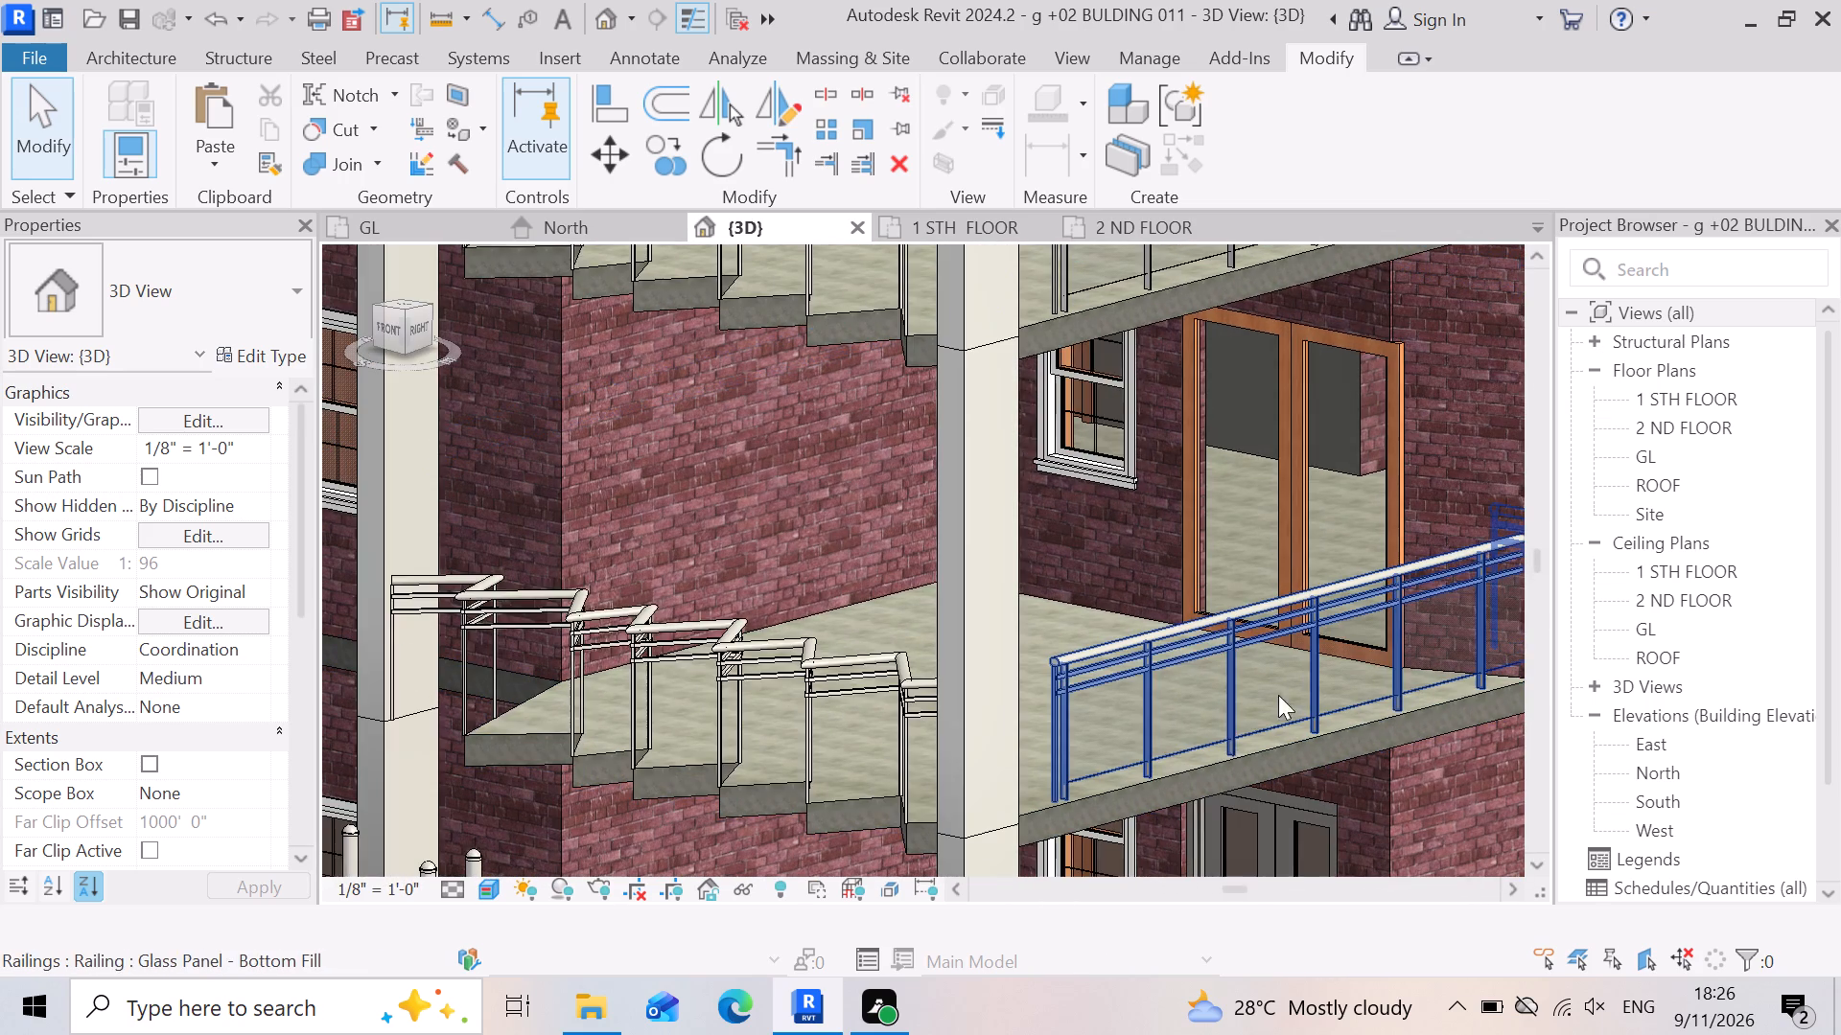
scroll(1278, 695, "down", 7)
scroll(1042, 553, "up", 5)
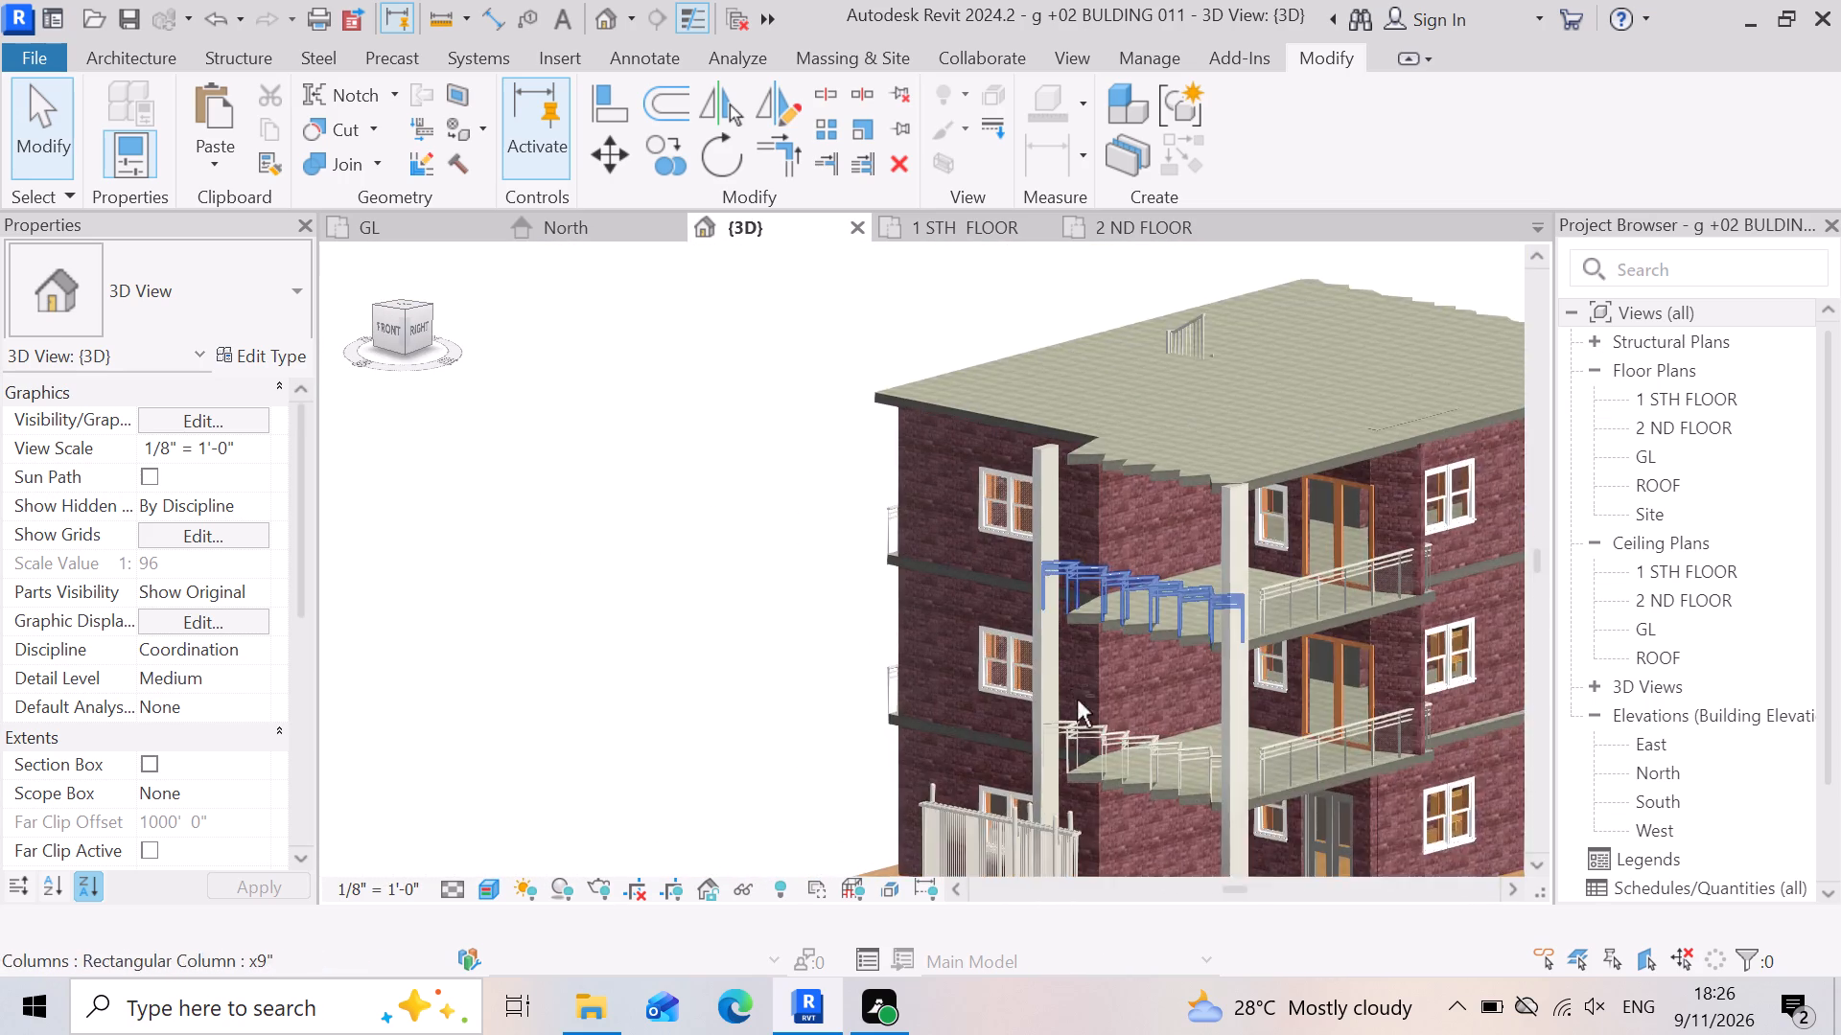
middle_click_drag(1095, 724, 1184, 821, "shift")
scroll(976, 567, "up", 4)
scroll(767, 602, "up", 2)
middle_click_drag(761, 603, 928, 629)
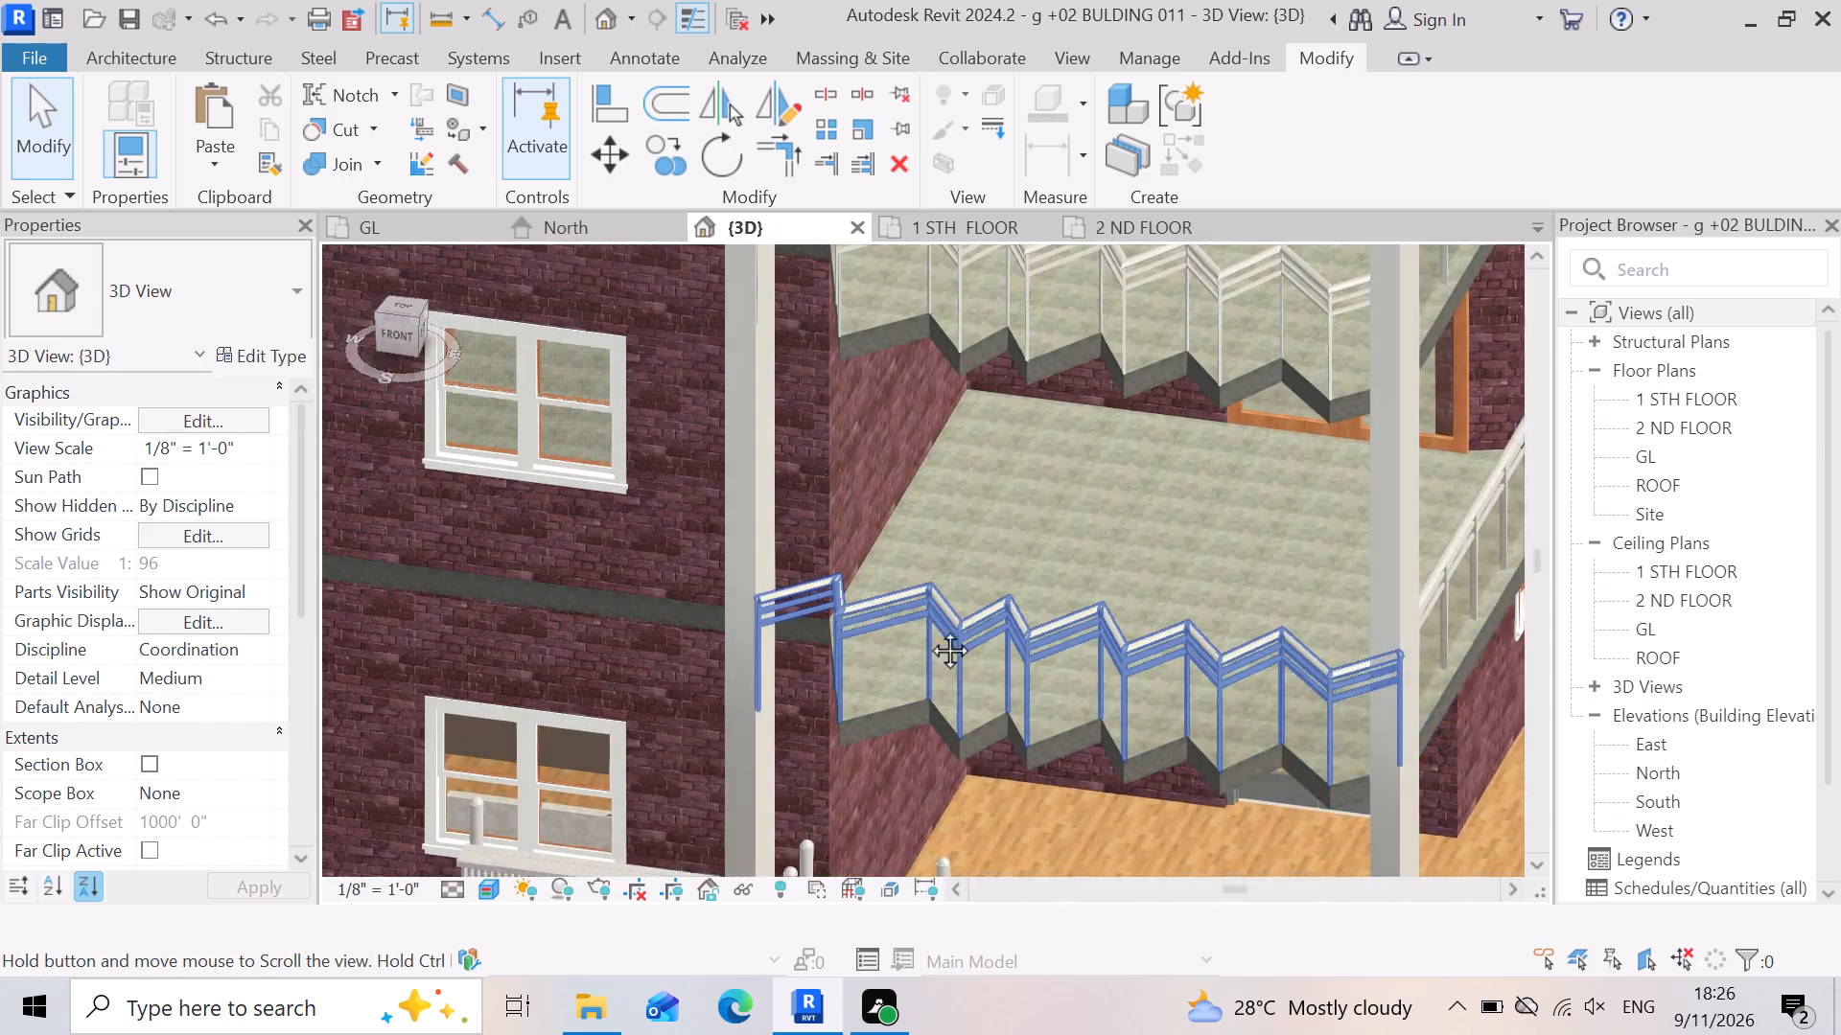
middle_click_drag(928, 629, 1046, 710)
scroll(1013, 530, "up", 3)
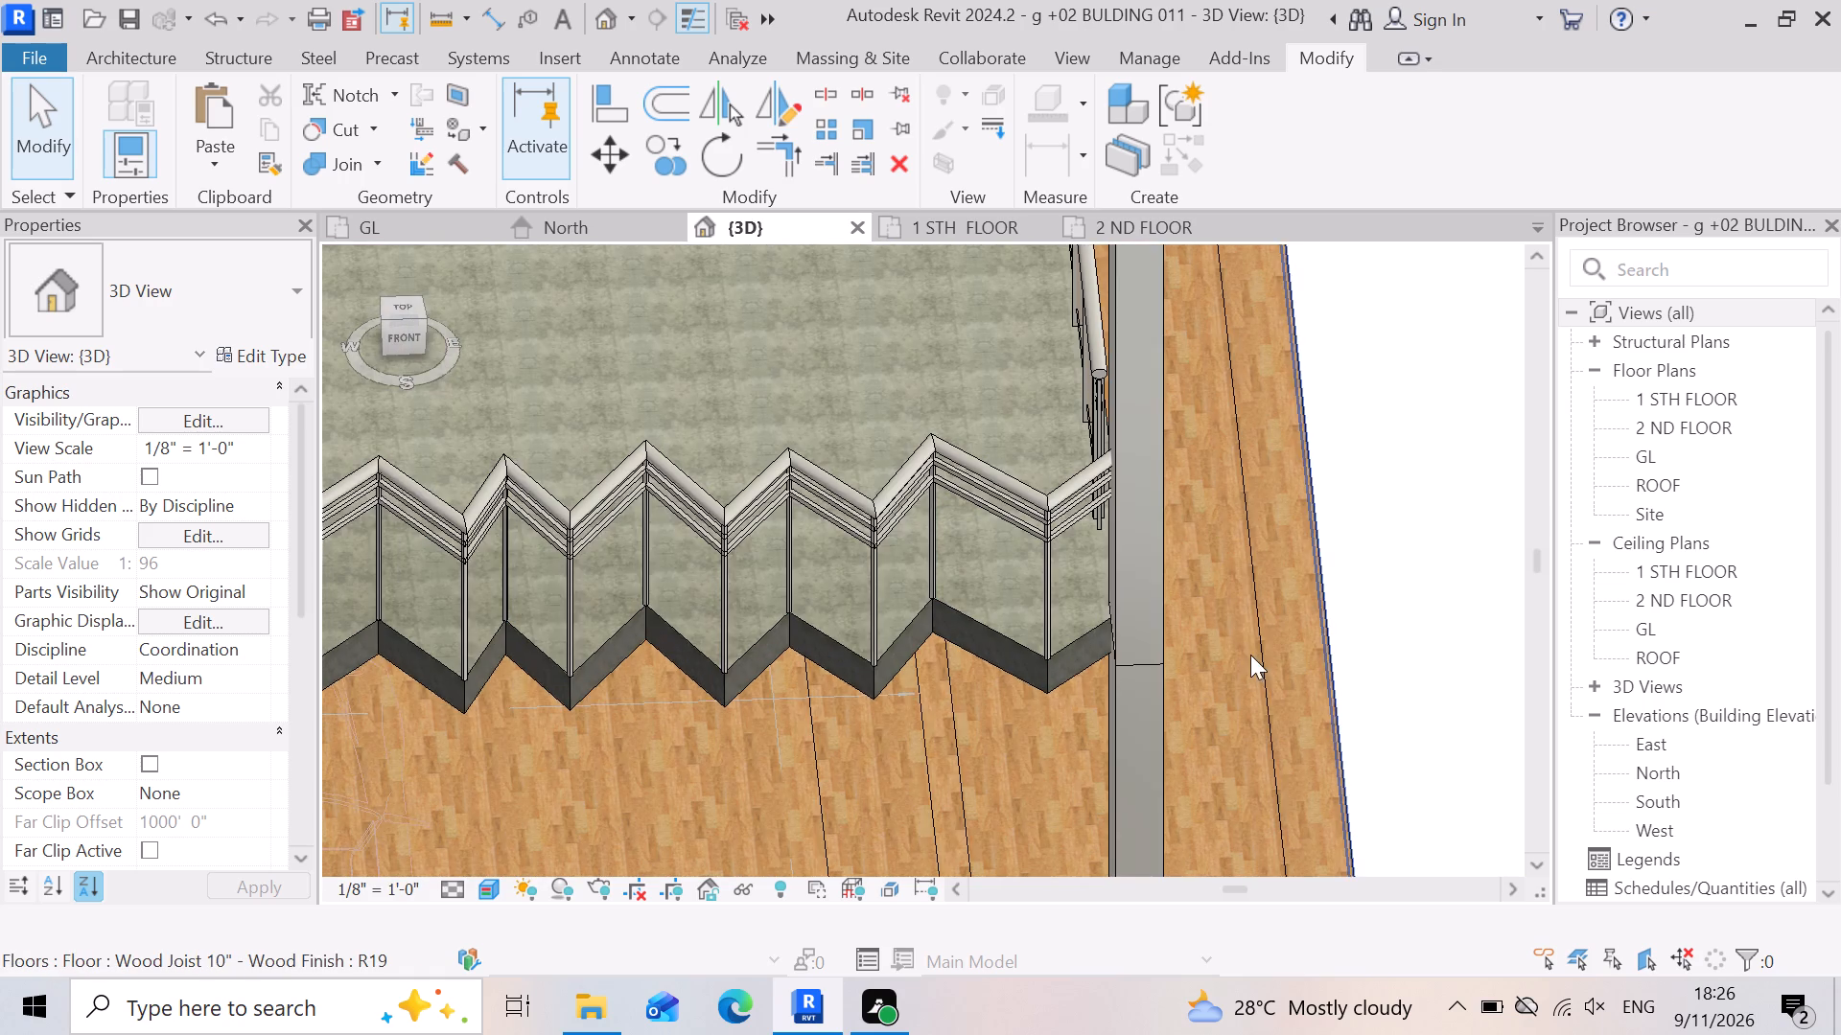
Examine the first-floor stepped balcony's Glass Panel - Bottom Fill railing, its posts and the slab edge beneath them.
scroll(1073, 662, "up", 14)
scroll(1054, 672, "down", 7)
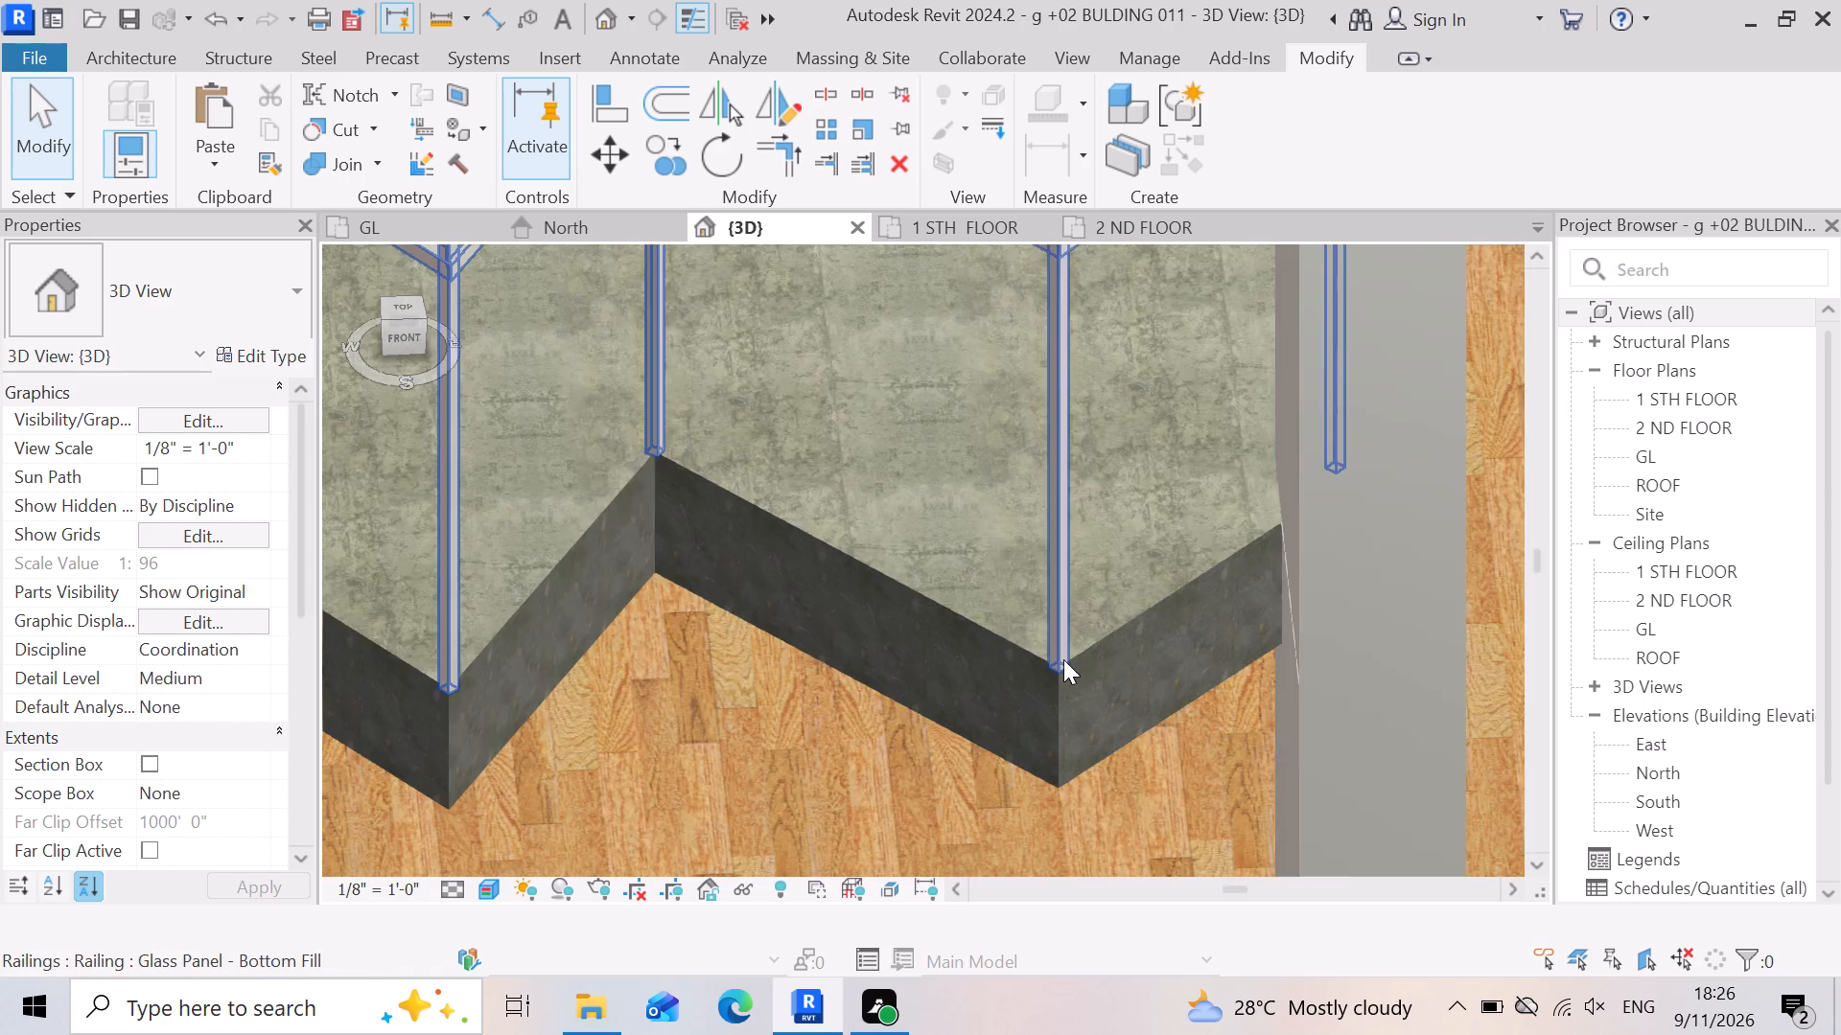
scroll(1063, 659, "down", 3)
scroll(1217, 405, "down", 5)
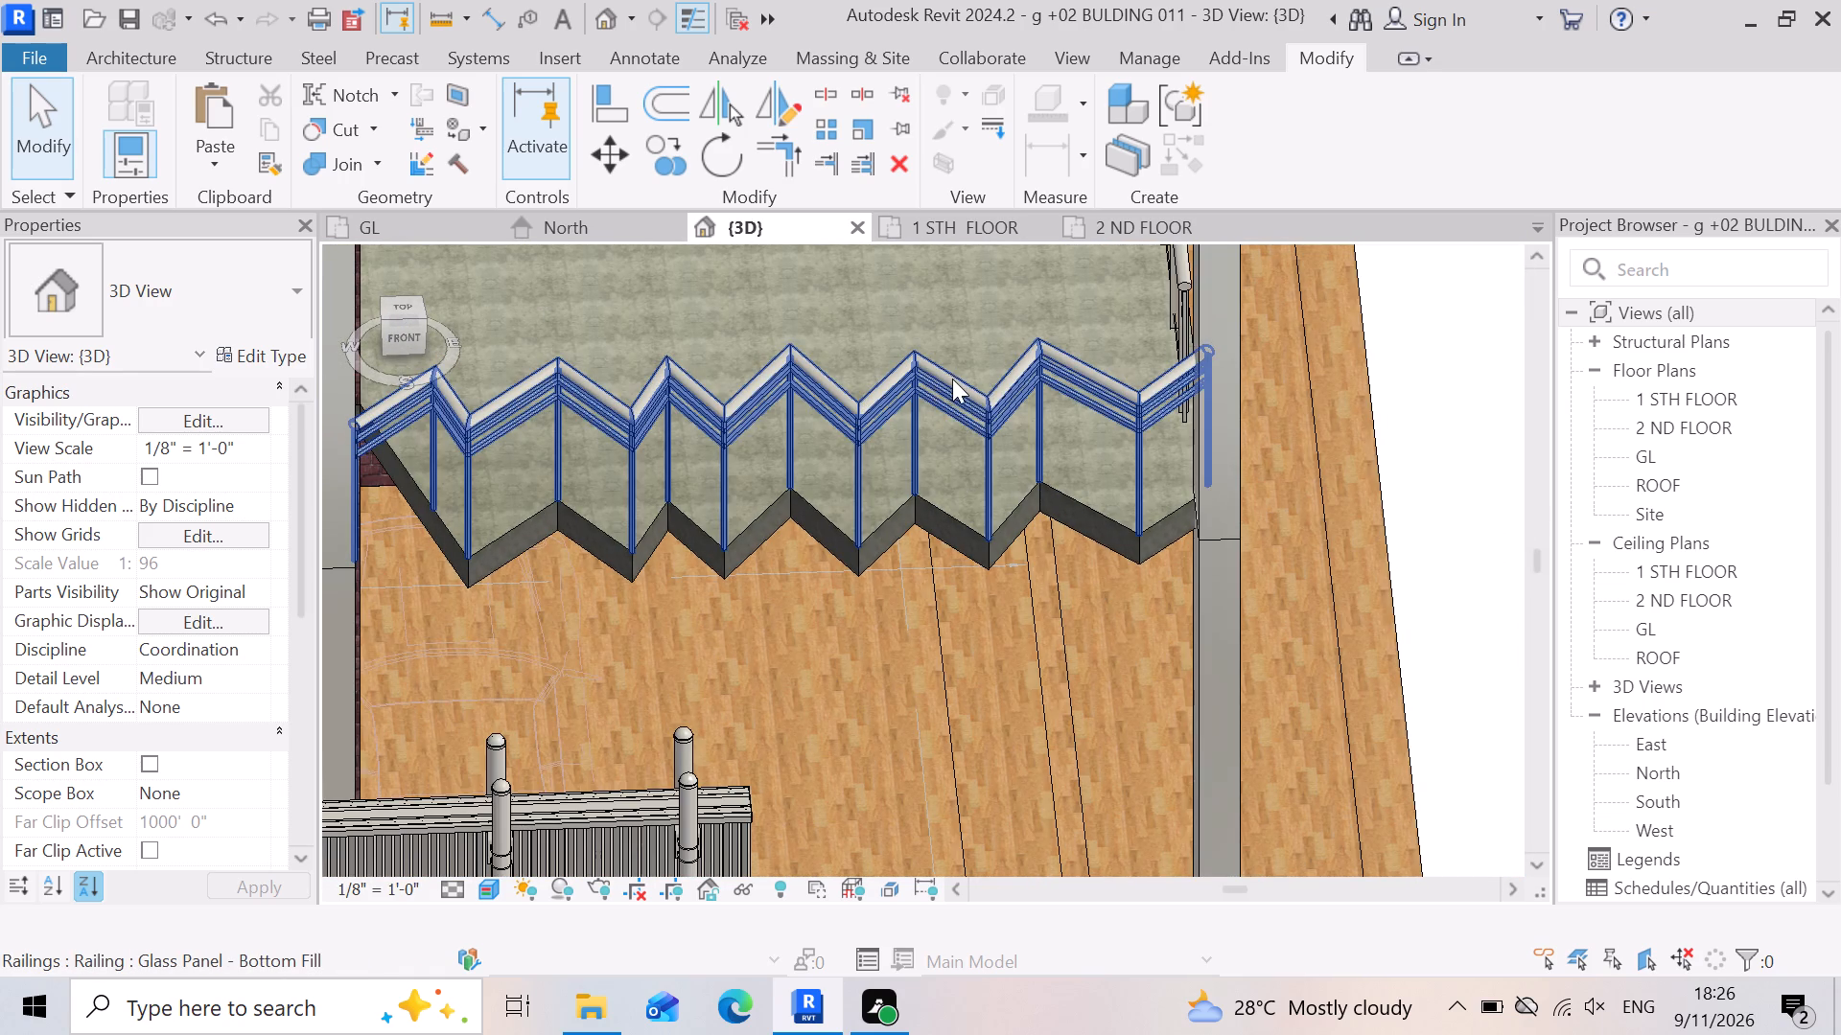
left_click(954, 383)
middle_click_drag(1000, 601, 1125, 751)
scroll(913, 629, "up", 2)
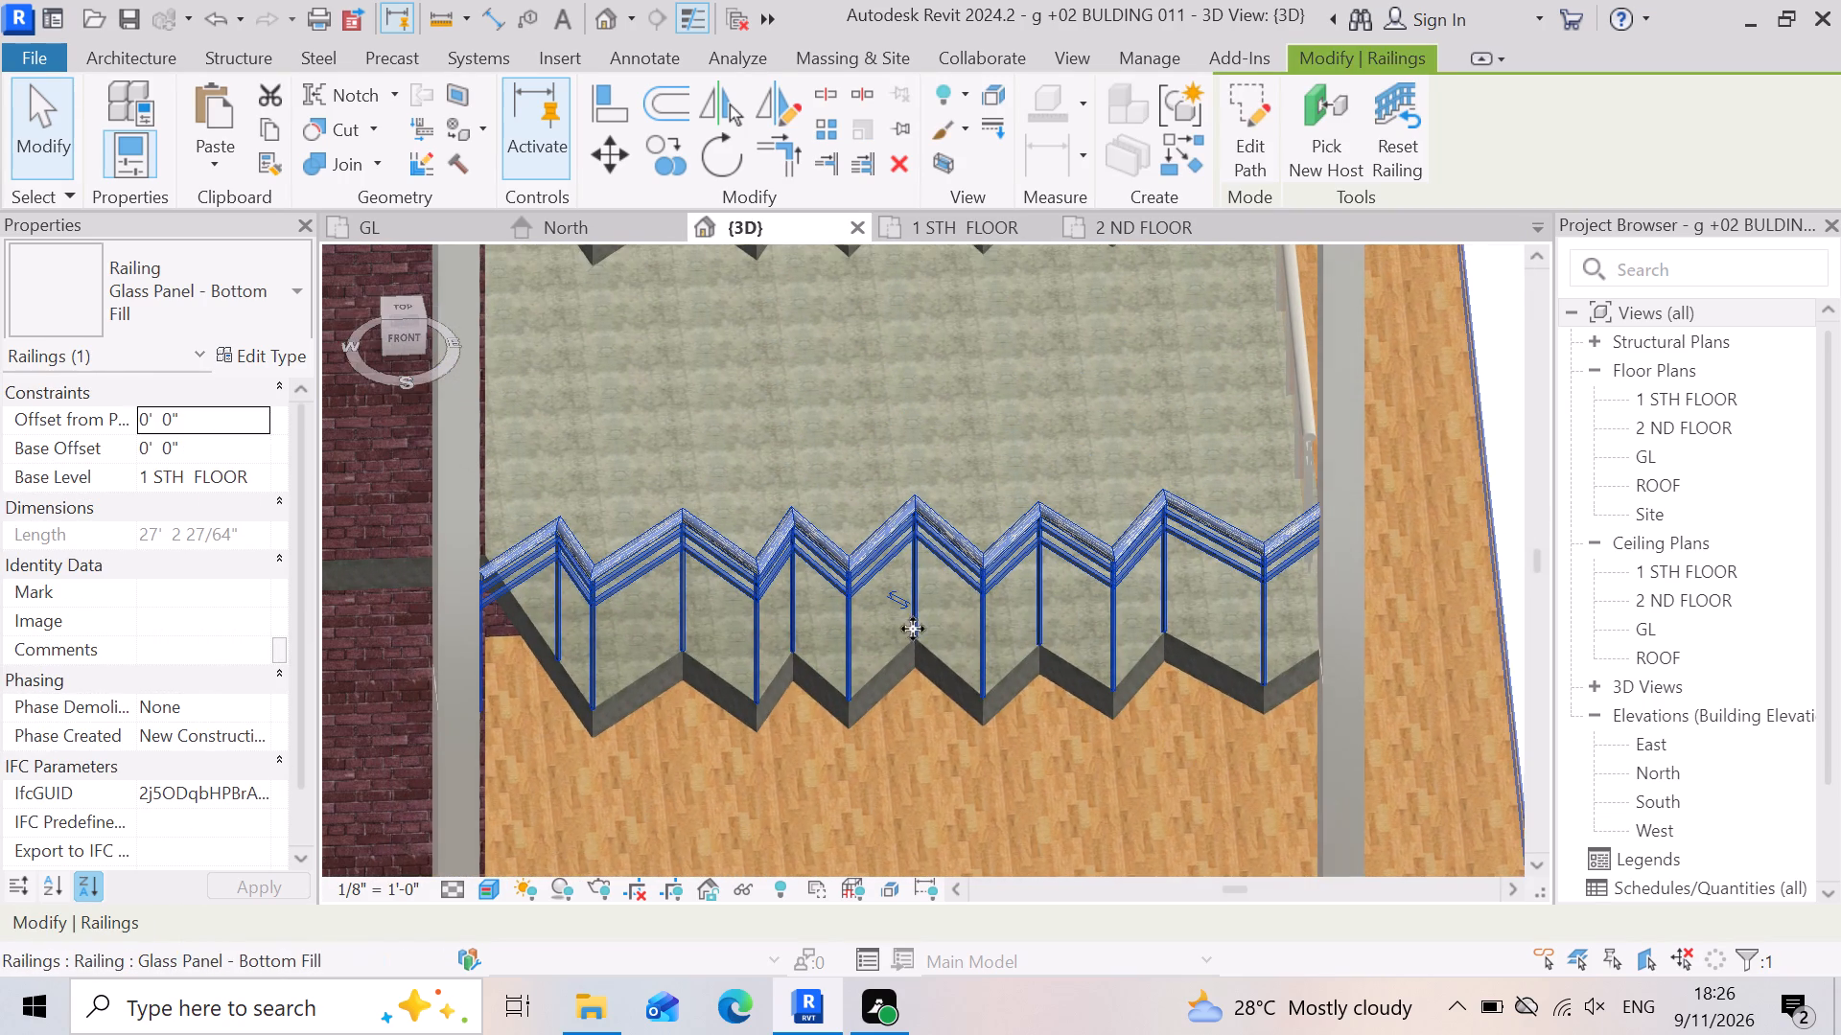
scroll(913, 629, "up", 15)
left_click(1036, 534)
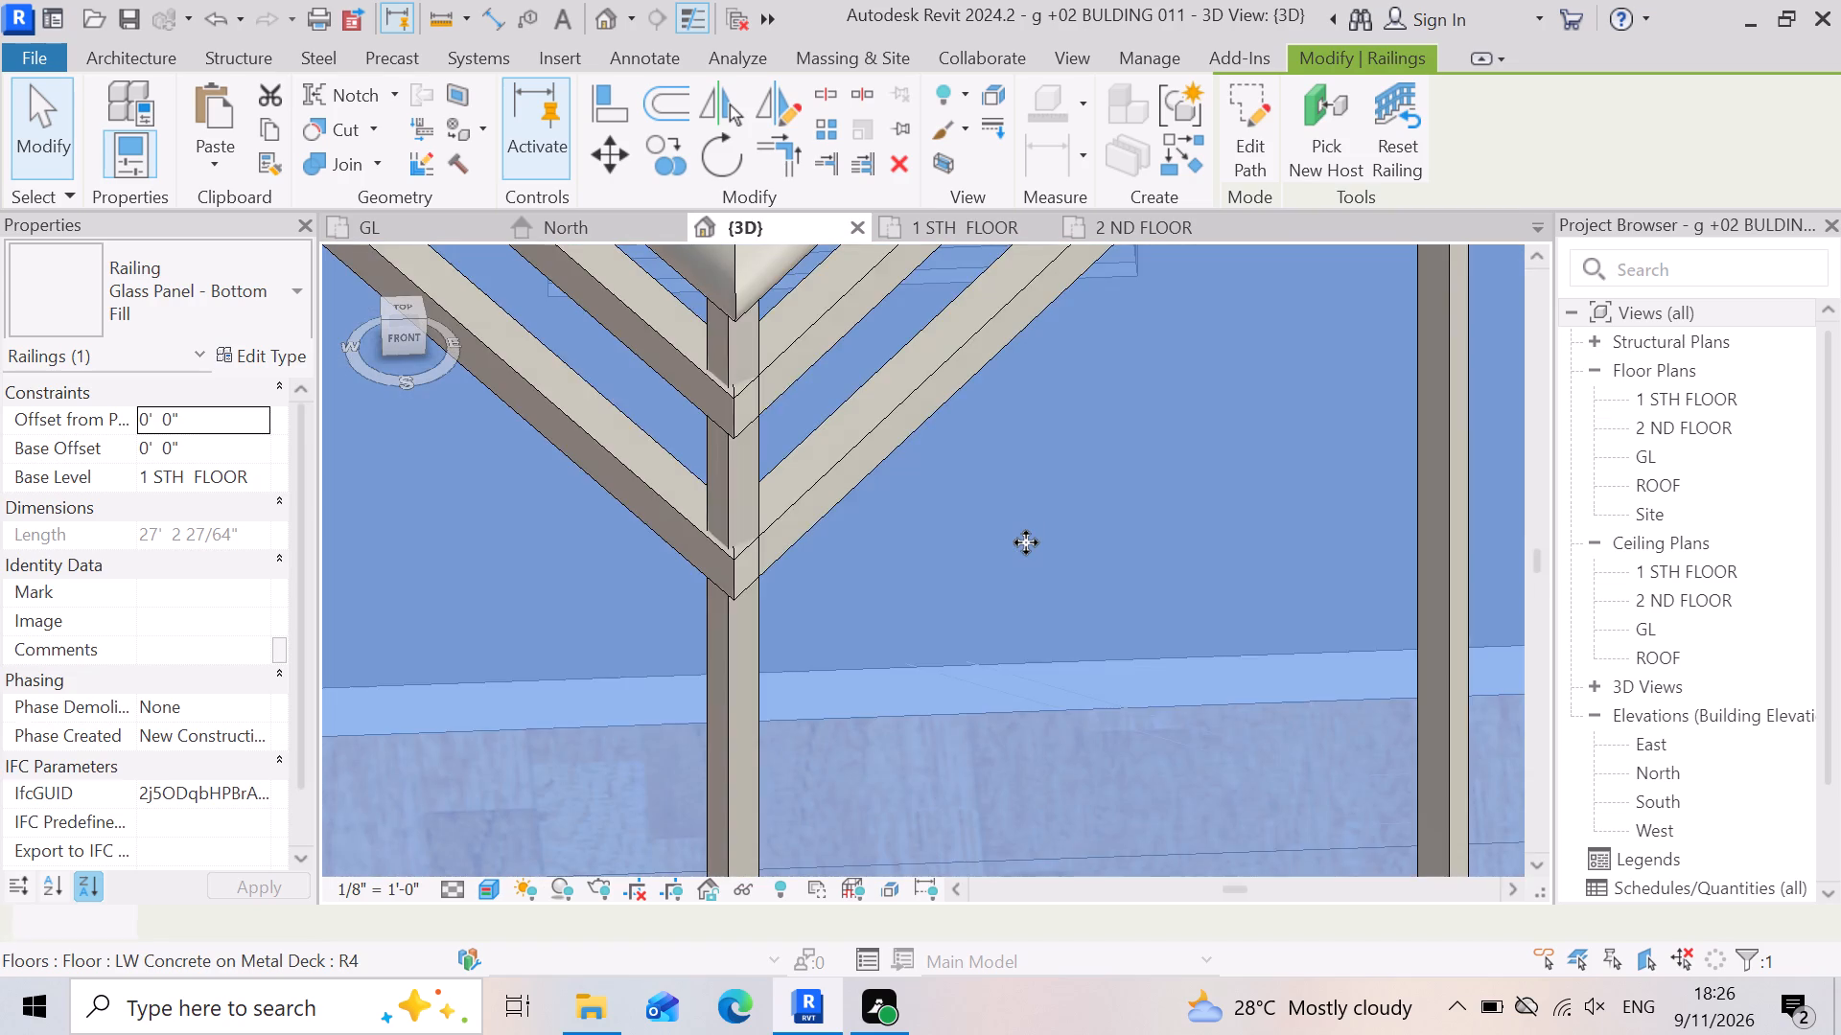
Examine the front corner column against the brick wall, the stepped balconies and the entrance gate from above.
scroll(1026, 542, "down", 20)
scroll(1026, 542, "down", 3)
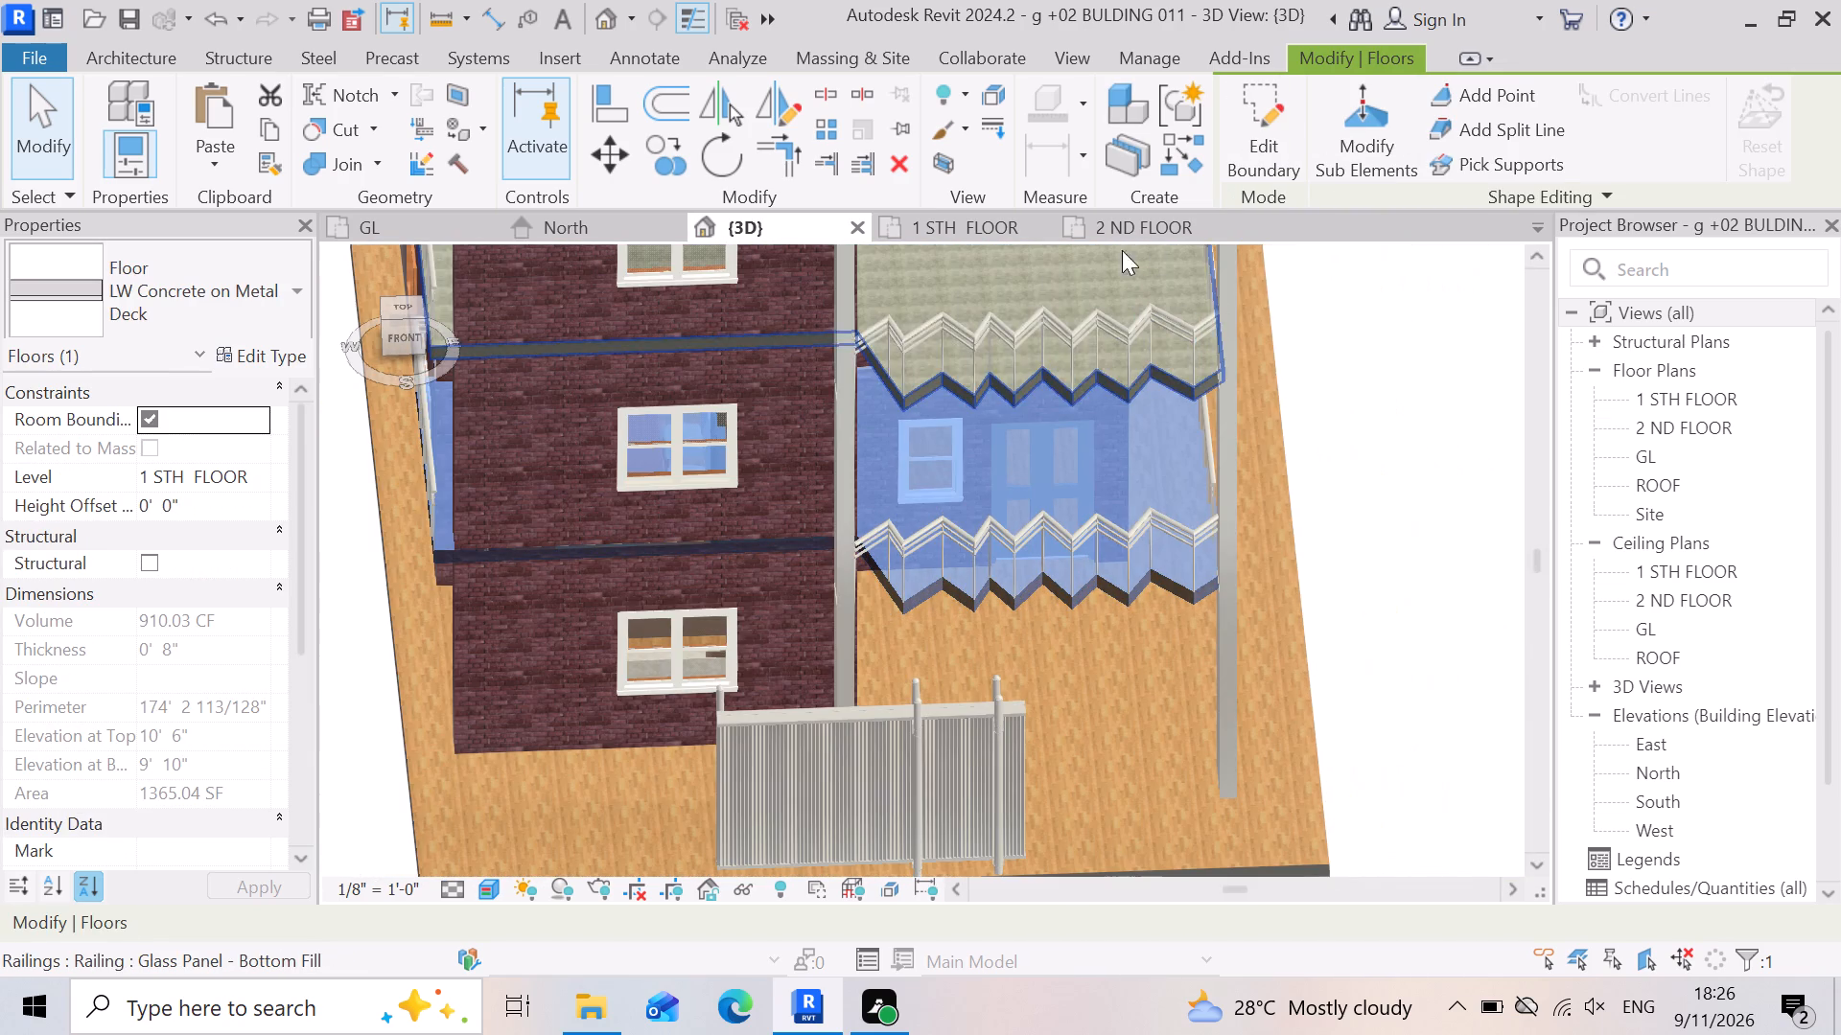
scroll(1247, 358, "down", 4)
scroll(1010, 365, "up", 6)
middle_click_drag(1003, 333, 1014, 397, "shift")
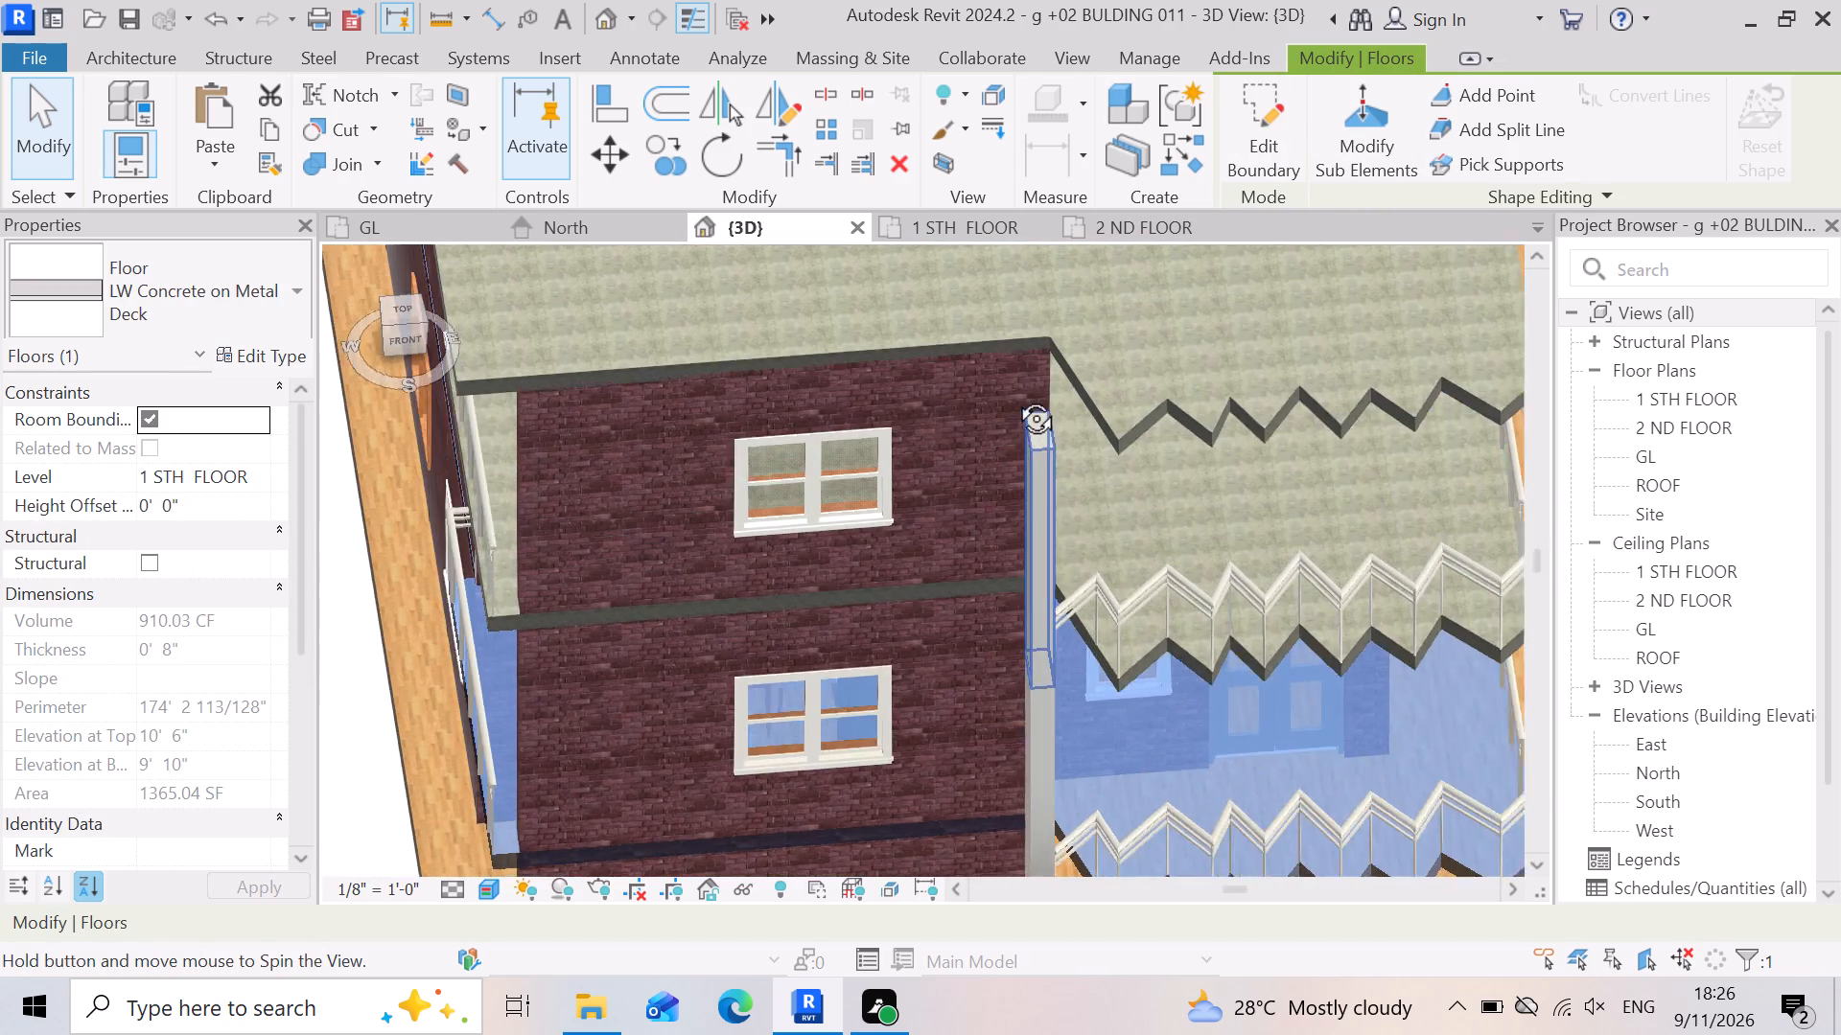
middle_click_drag(1014, 397, 1031, 446, "shift")
scroll(1097, 521, "up", 5)
left_click(1132, 599)
scroll(1150, 567, "down", 4)
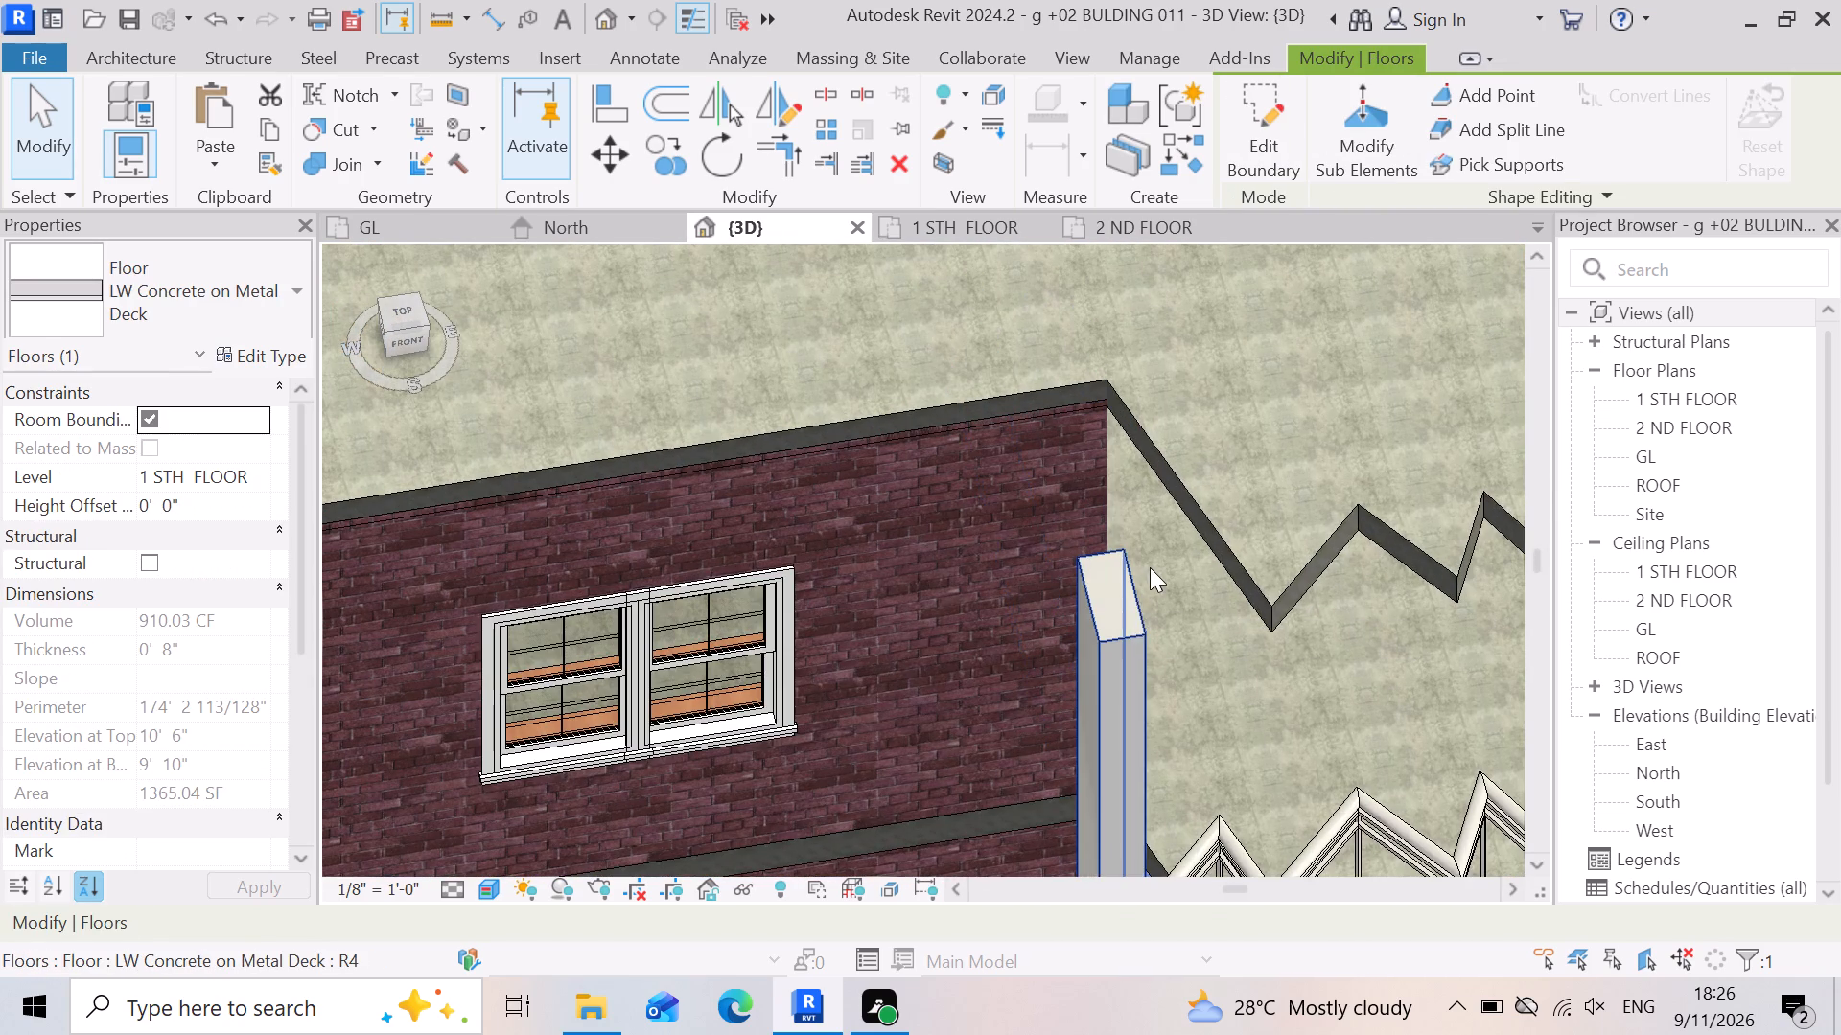
scroll(1150, 567, "down", 2)
middle_click_drag(1195, 724, 1144, 373)
scroll(1205, 545, "down", 2)
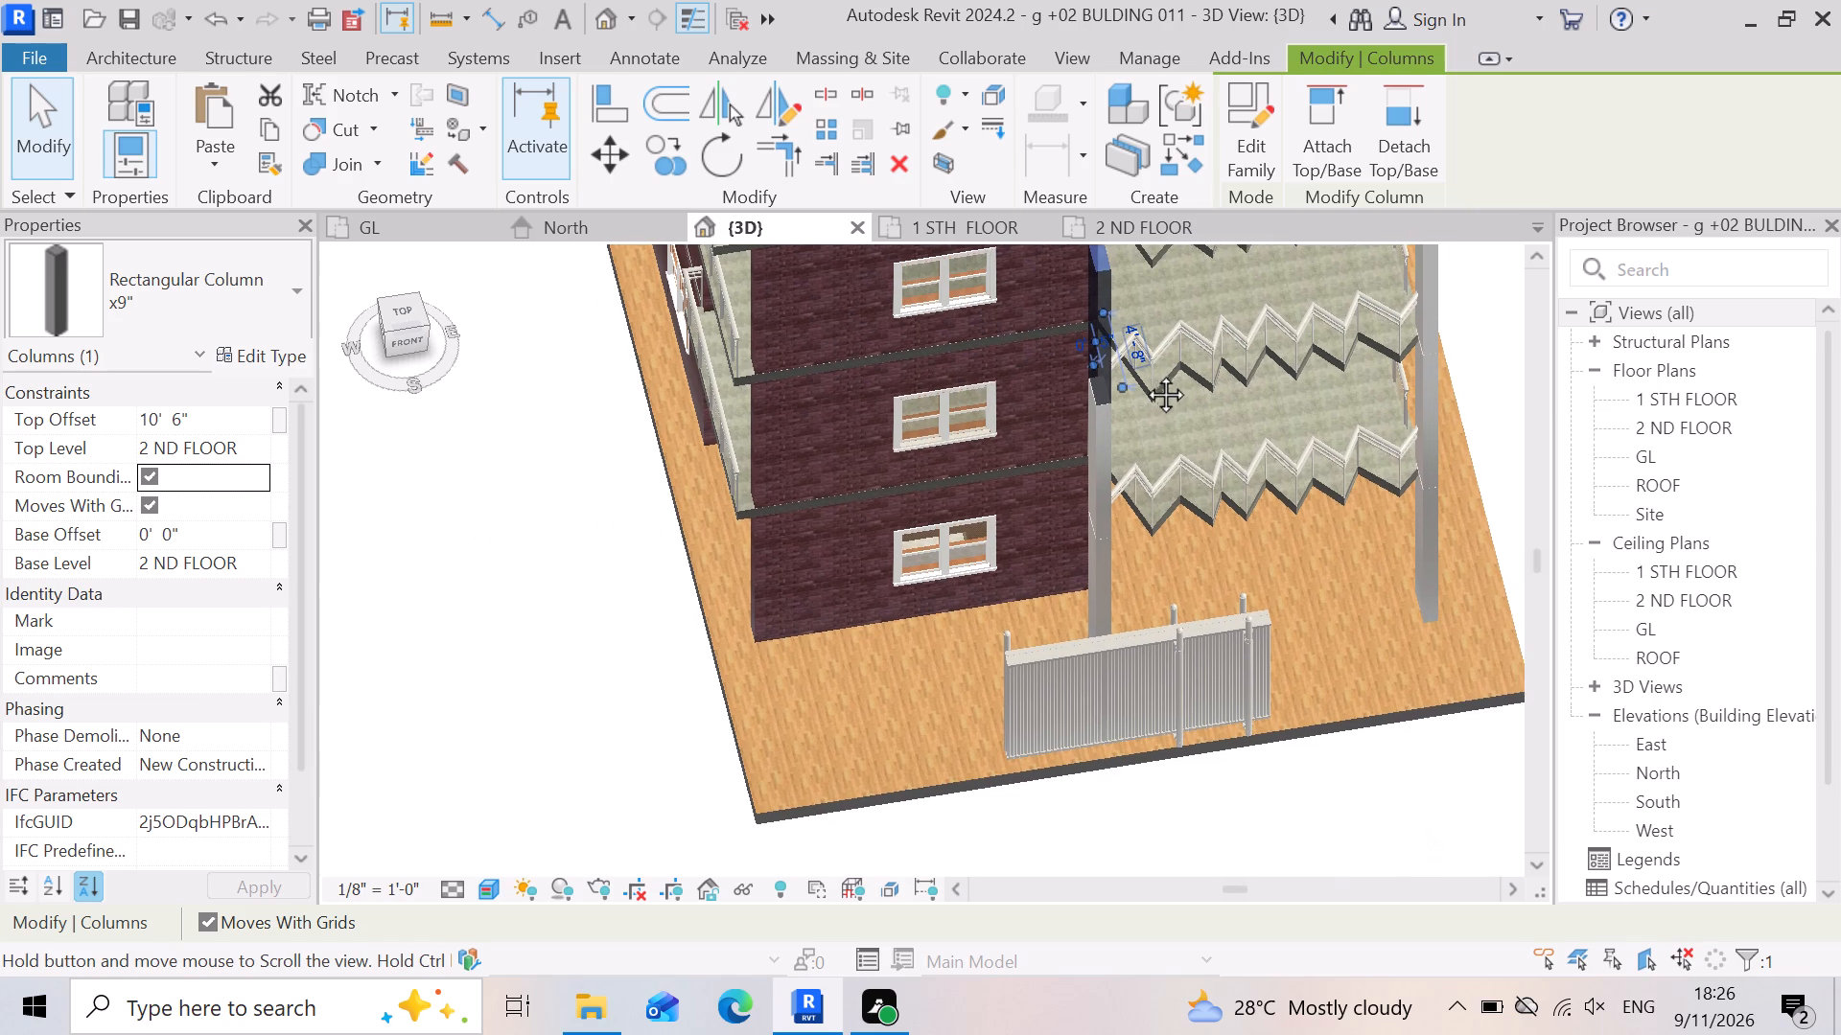
middle_click_drag(1144, 373, 1142, 369)
scroll(1142, 369, "down", 3)
scroll(1164, 480, "up", 10)
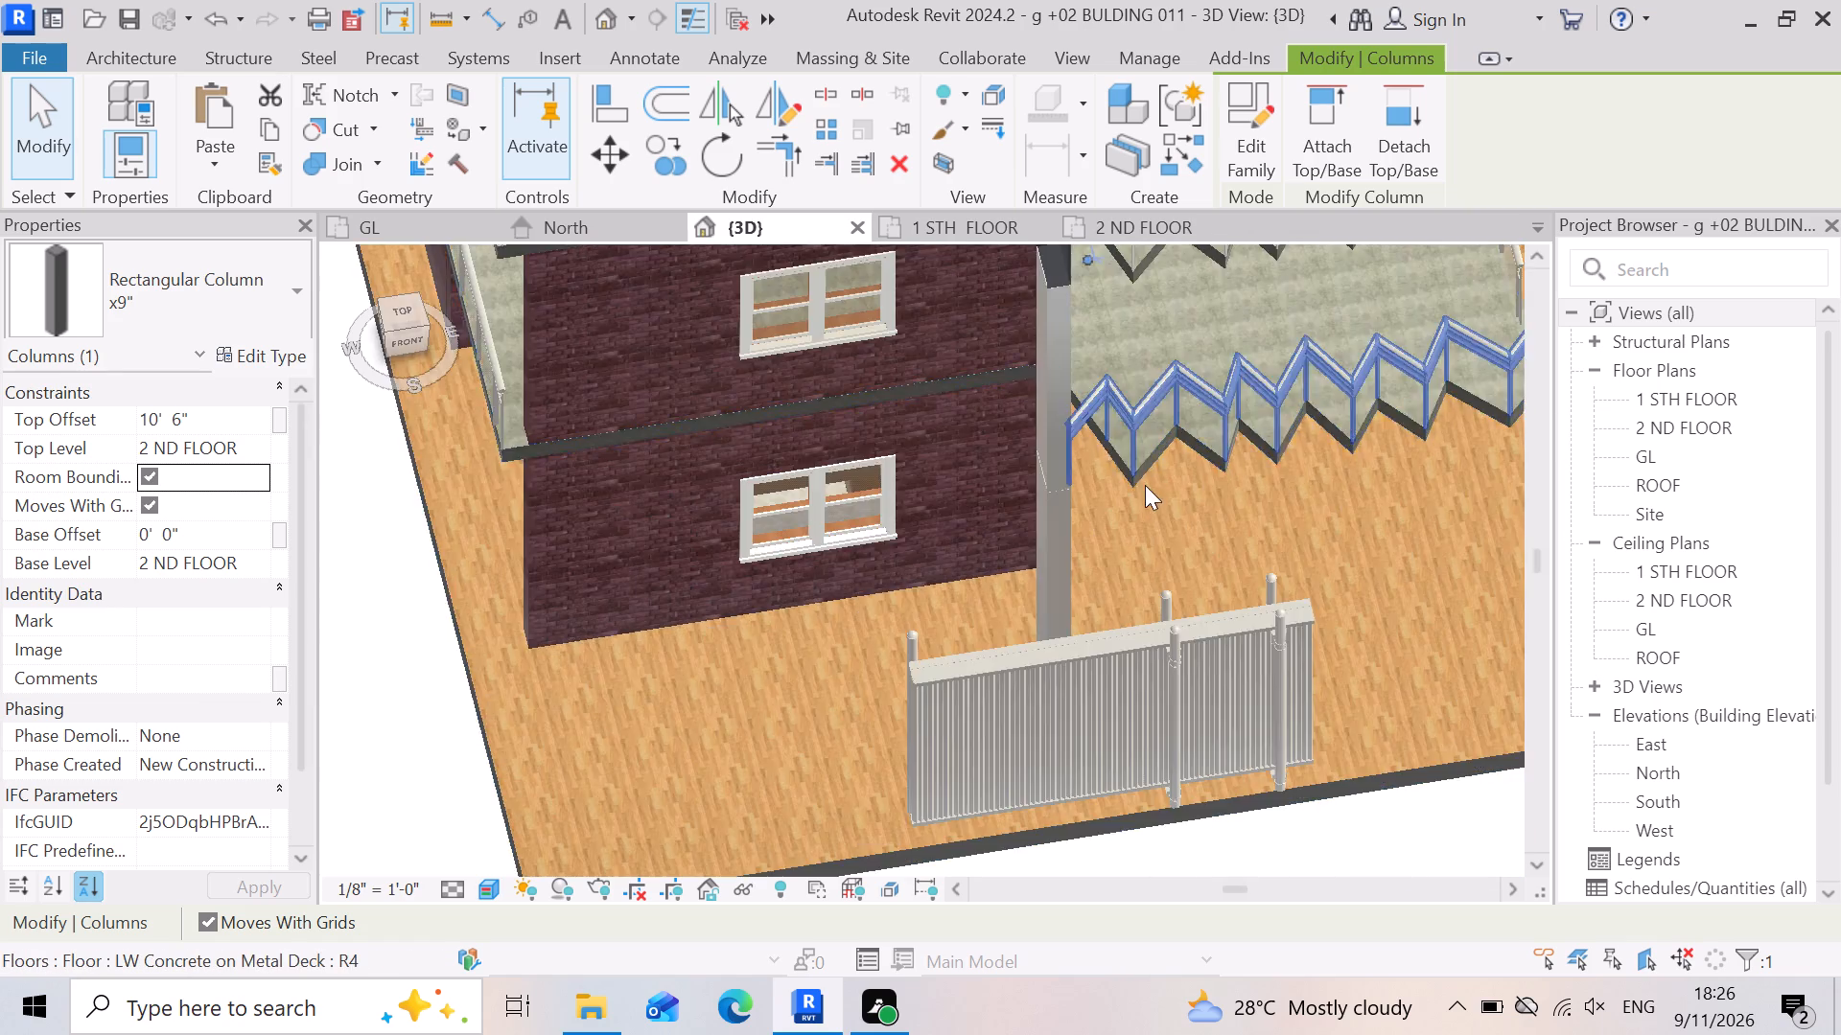
scroll(1239, 507, "down", 5)
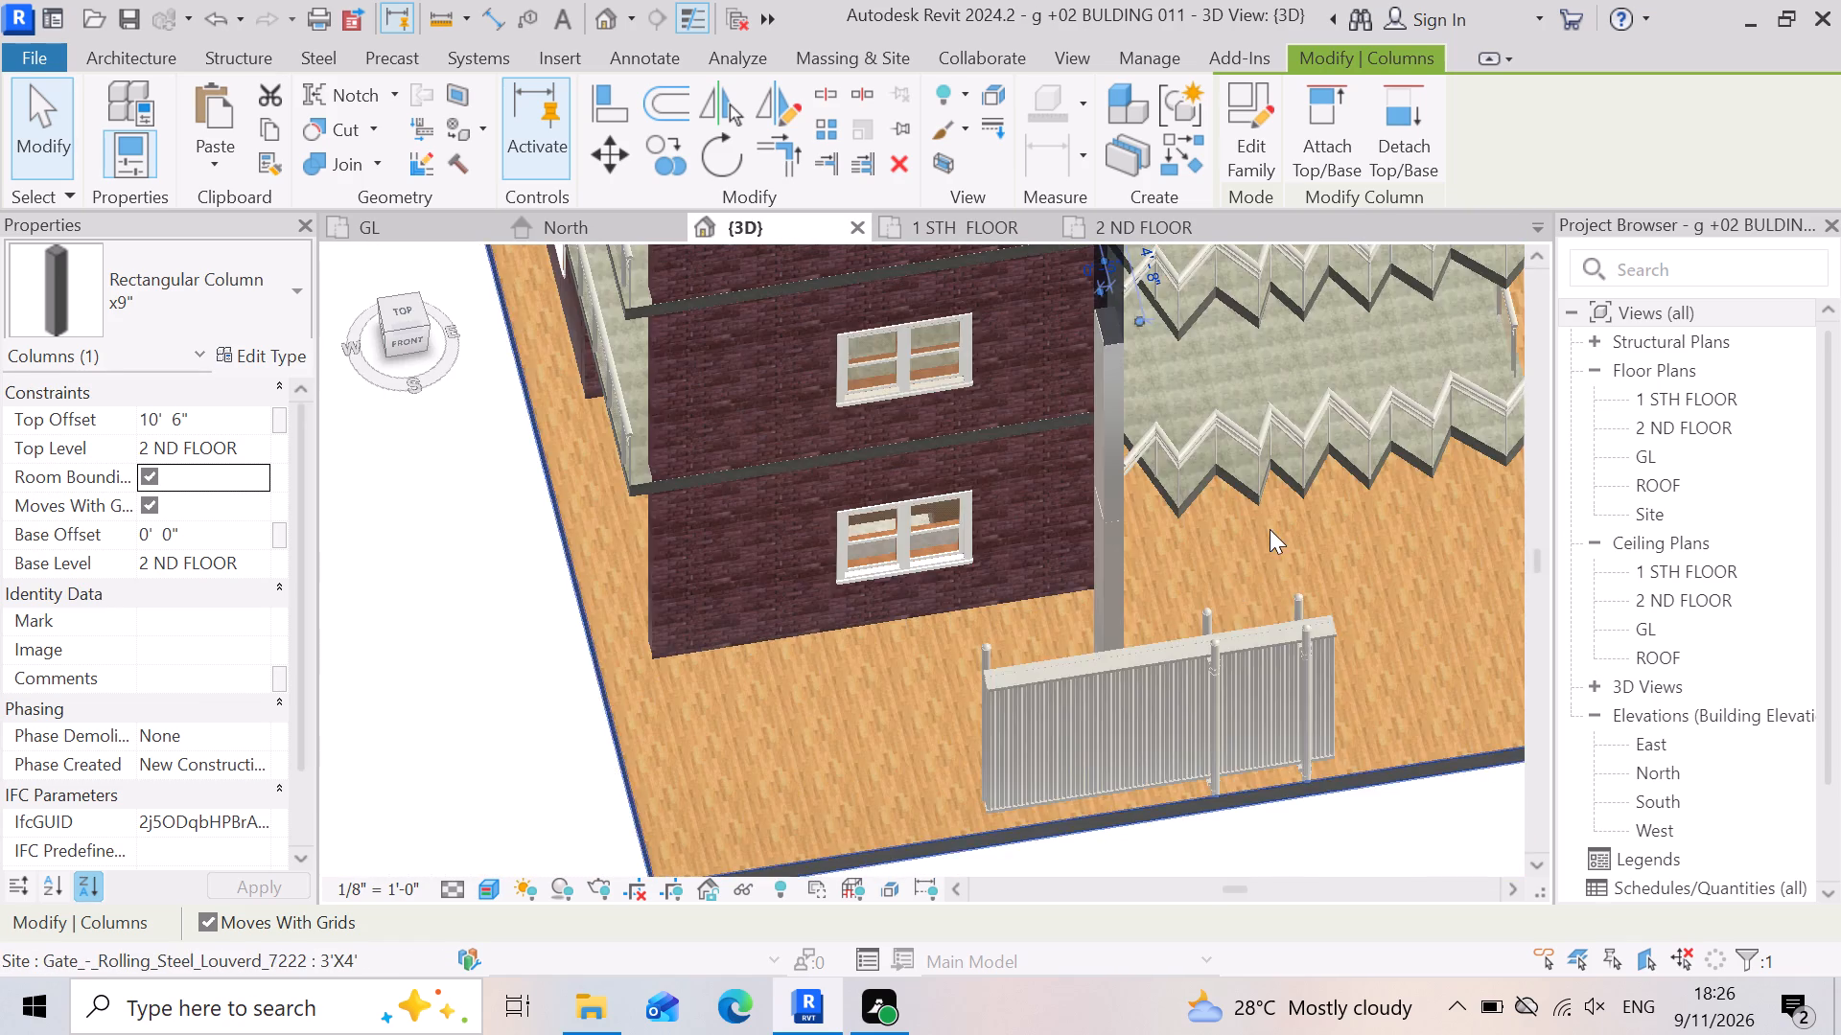
scroll(1271, 529, "down", 5)
middle_click_drag(1271, 538, 1273, 555)
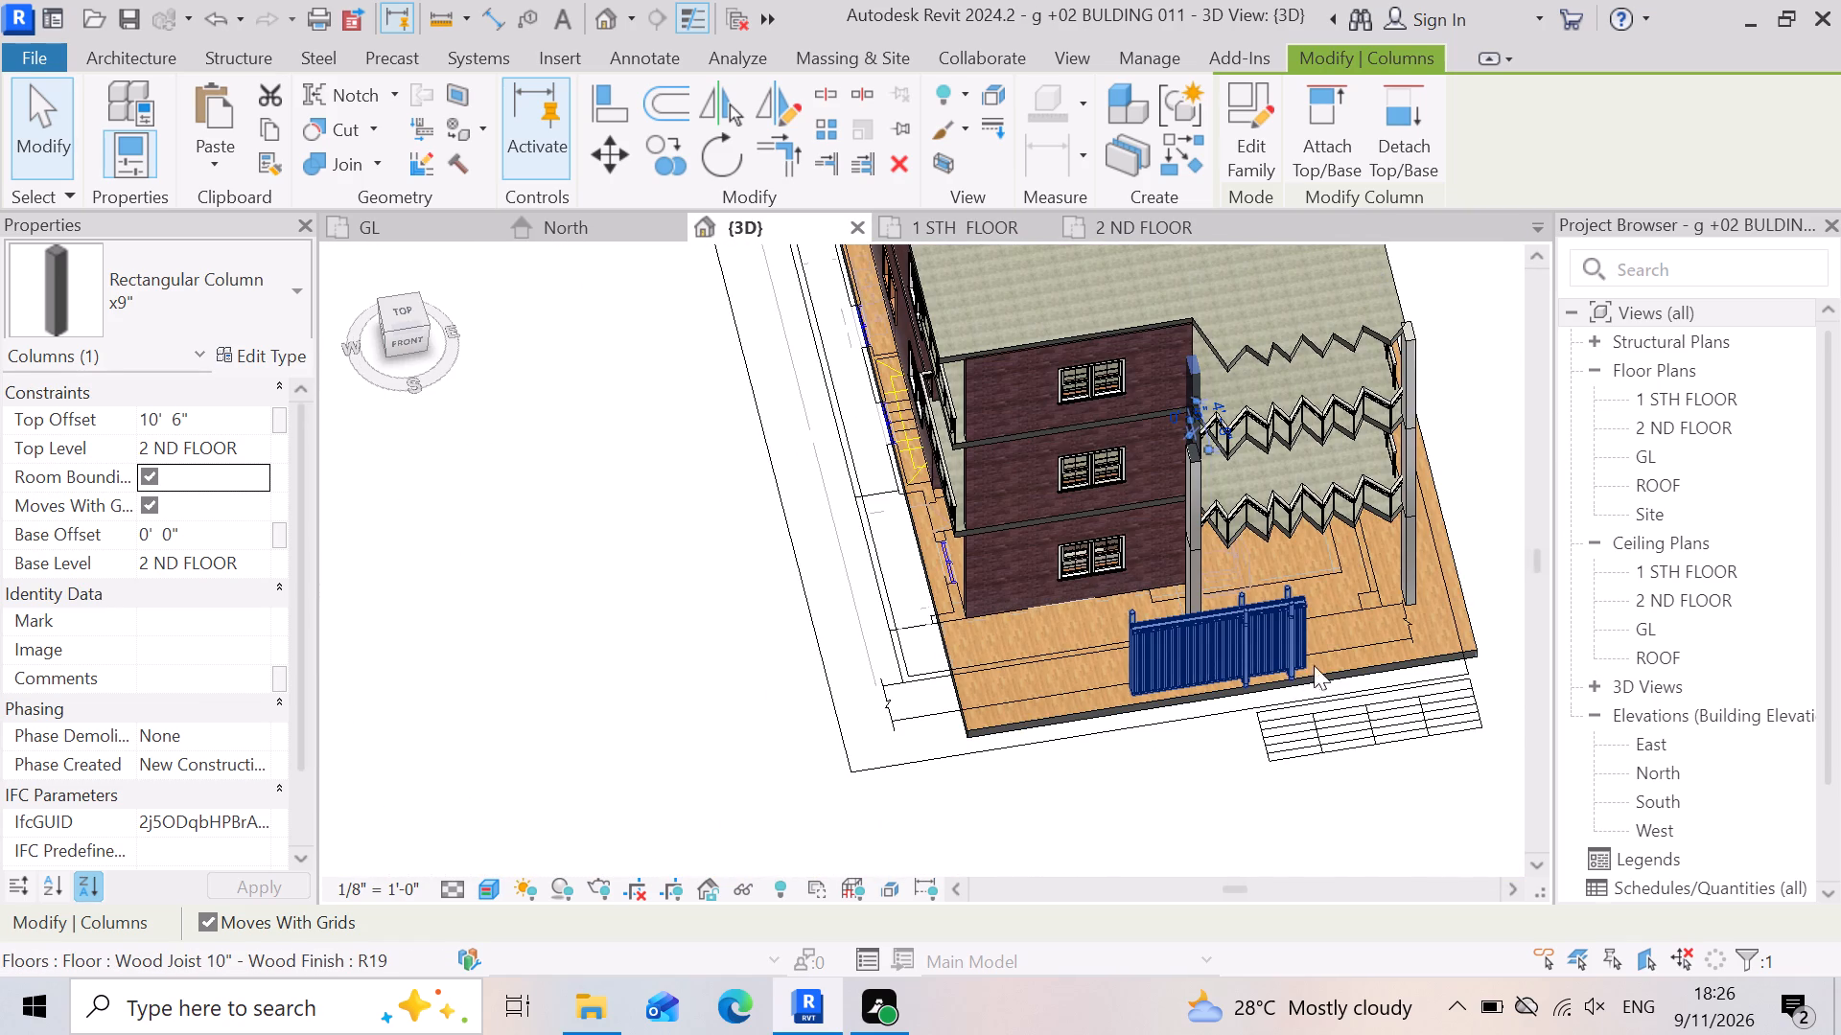
scroll(1272, 640, "down", 3)
Examine the building's side facade with its small balconies, and the front brick facade with its windows, from lower angles.
middle_click_drag(1227, 665, 1404, 425, "shift")
middle_click_drag(1415, 402, 1443, 354, "shift")
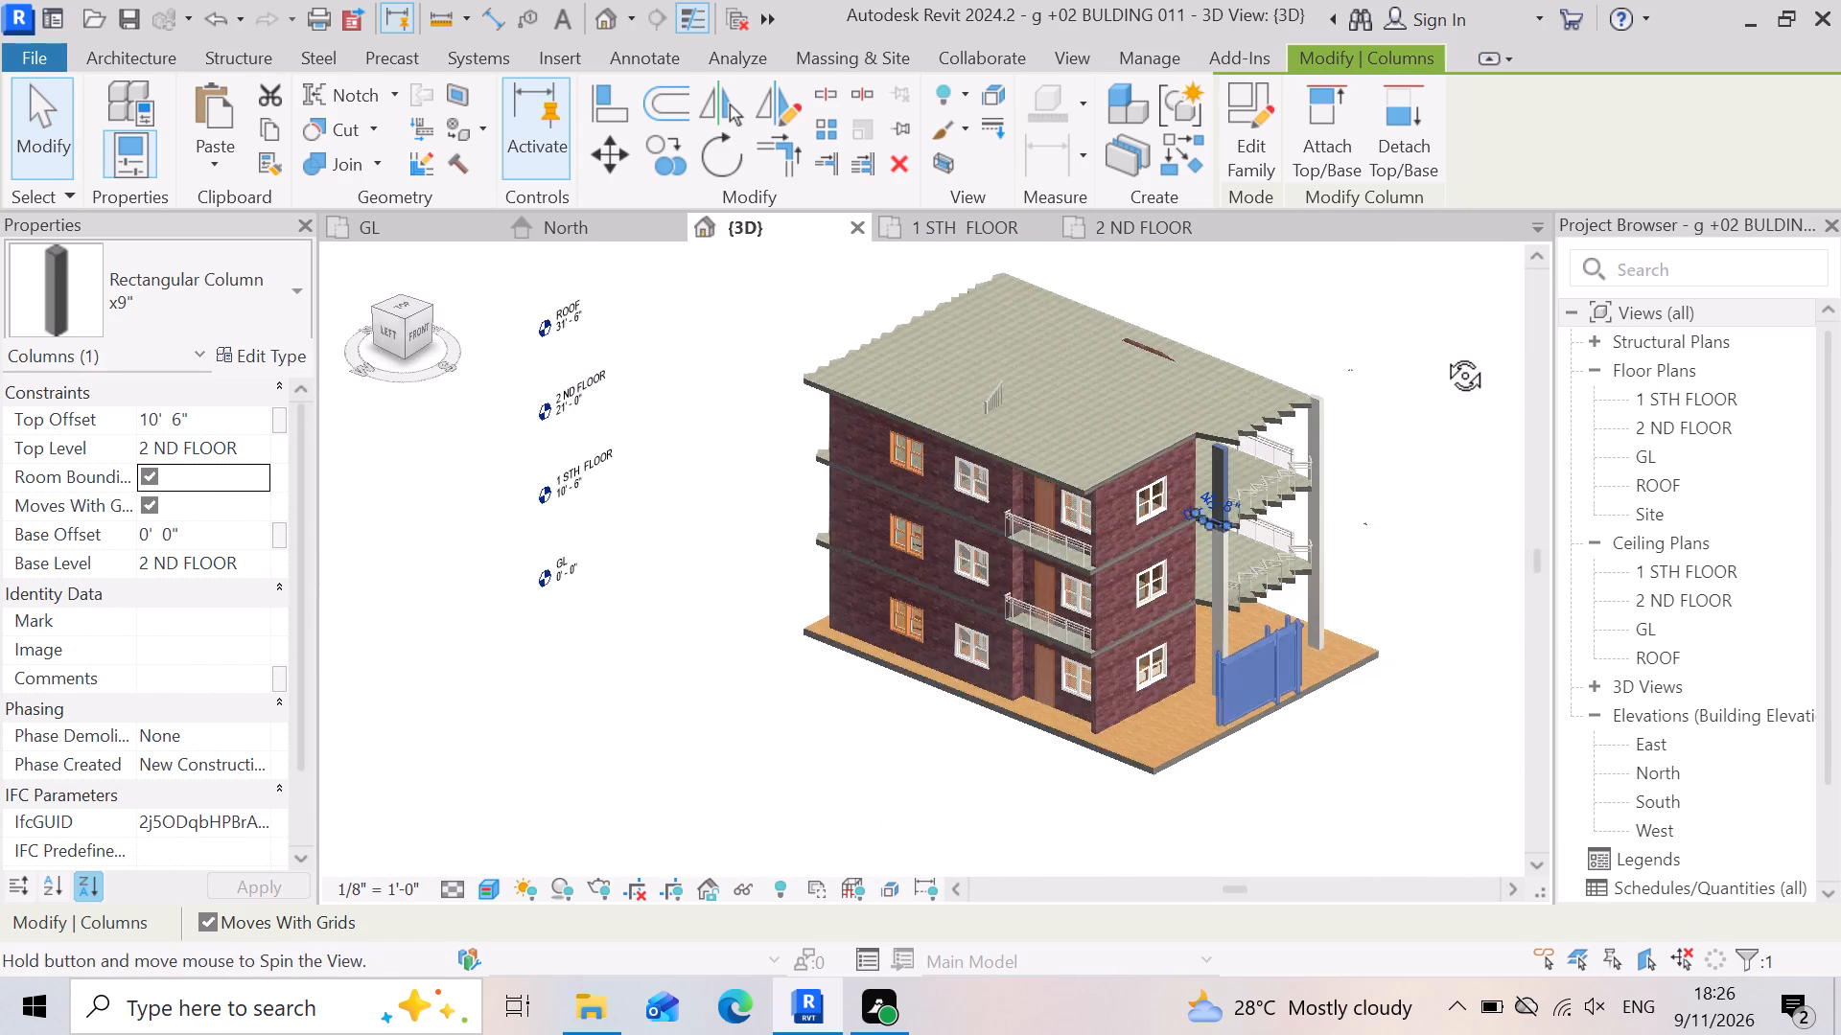
middle_click_drag(1443, 354, 1462, 330, "shift")
scroll(1150, 673, "up", 3)
scroll(1092, 617, "up", 2)
middle_click_drag(1079, 618, 1283, 710, "shift")
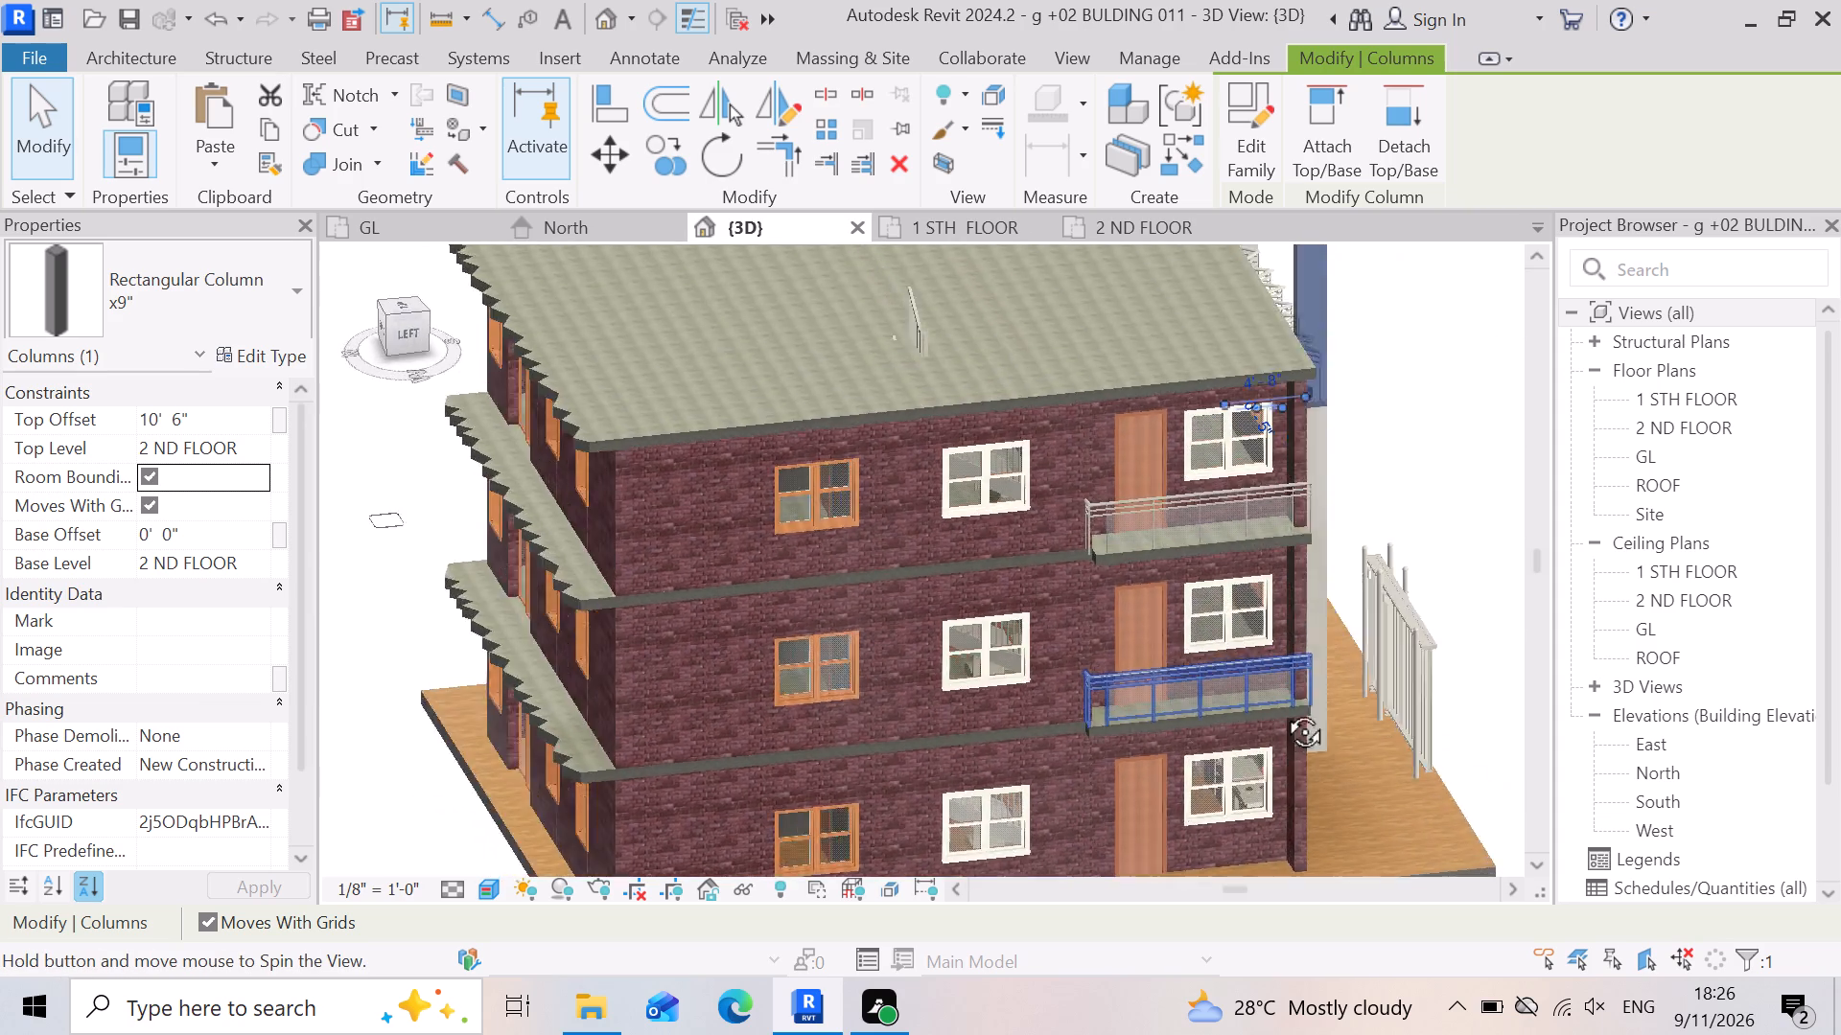
middle_click_drag(1283, 710, 923, 765, "shift")
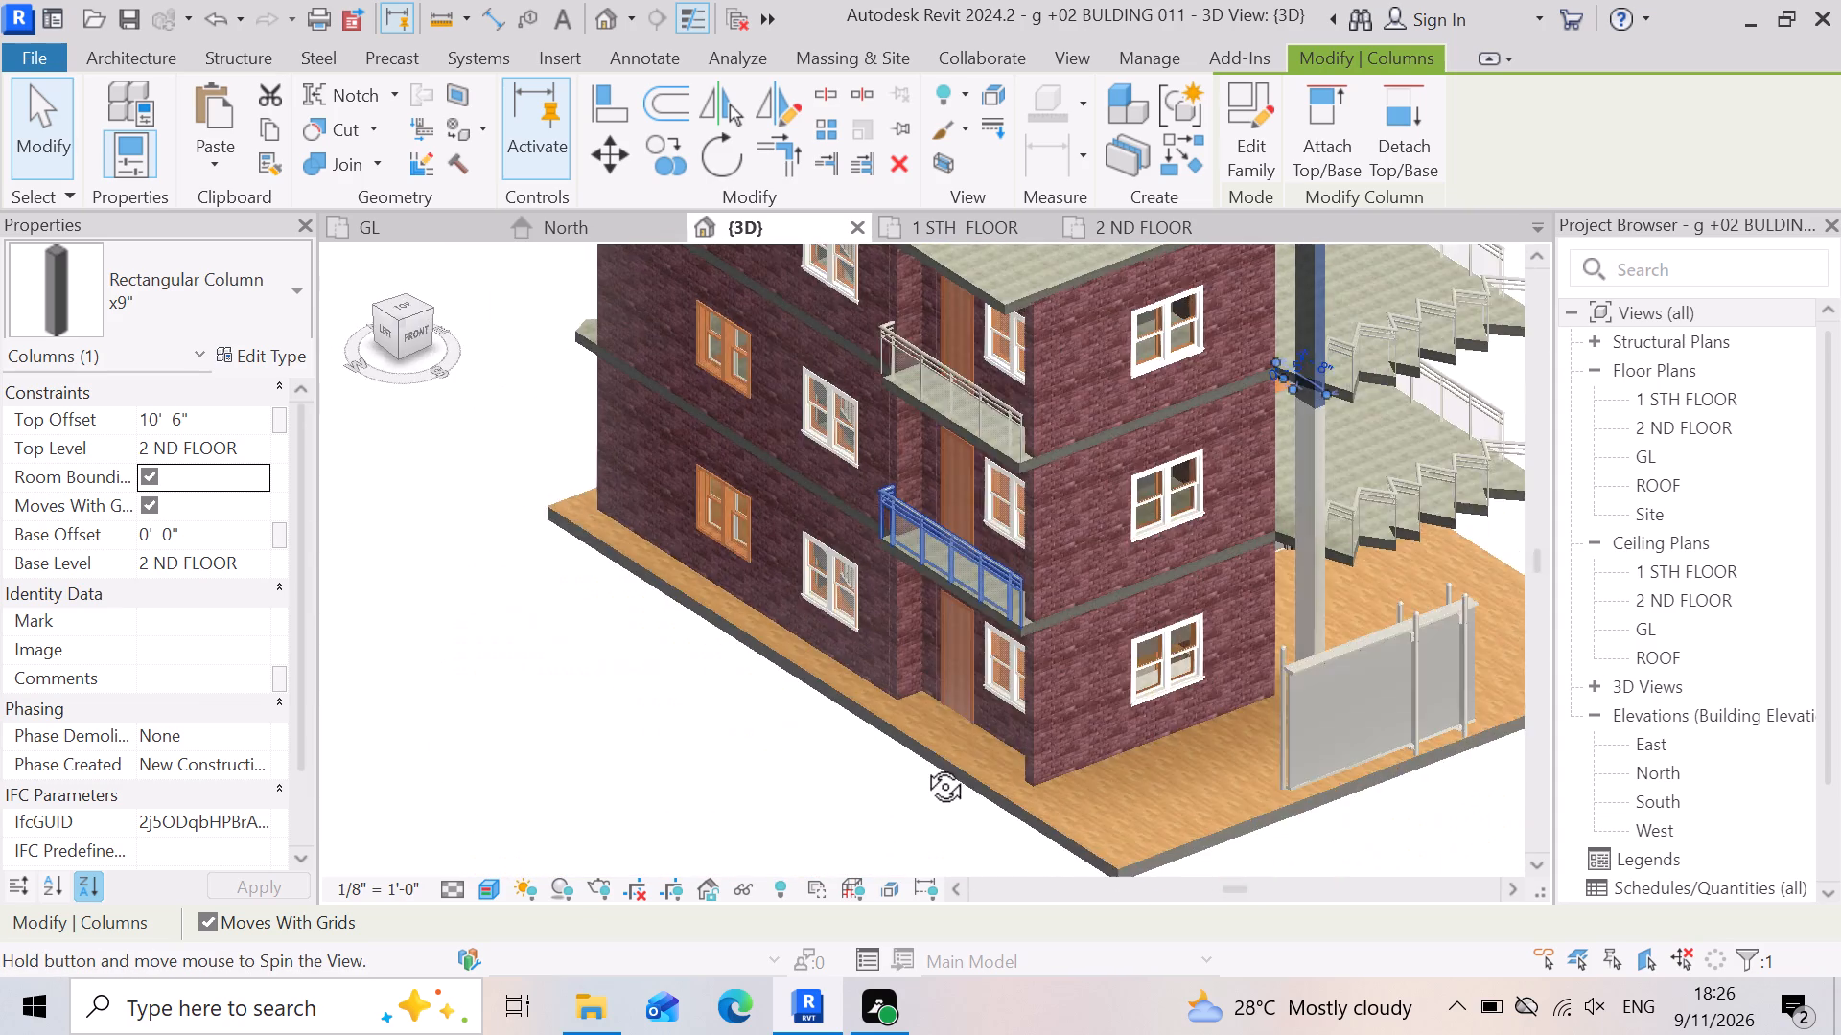
middle_click_drag(923, 765, 853, 644, "shift")
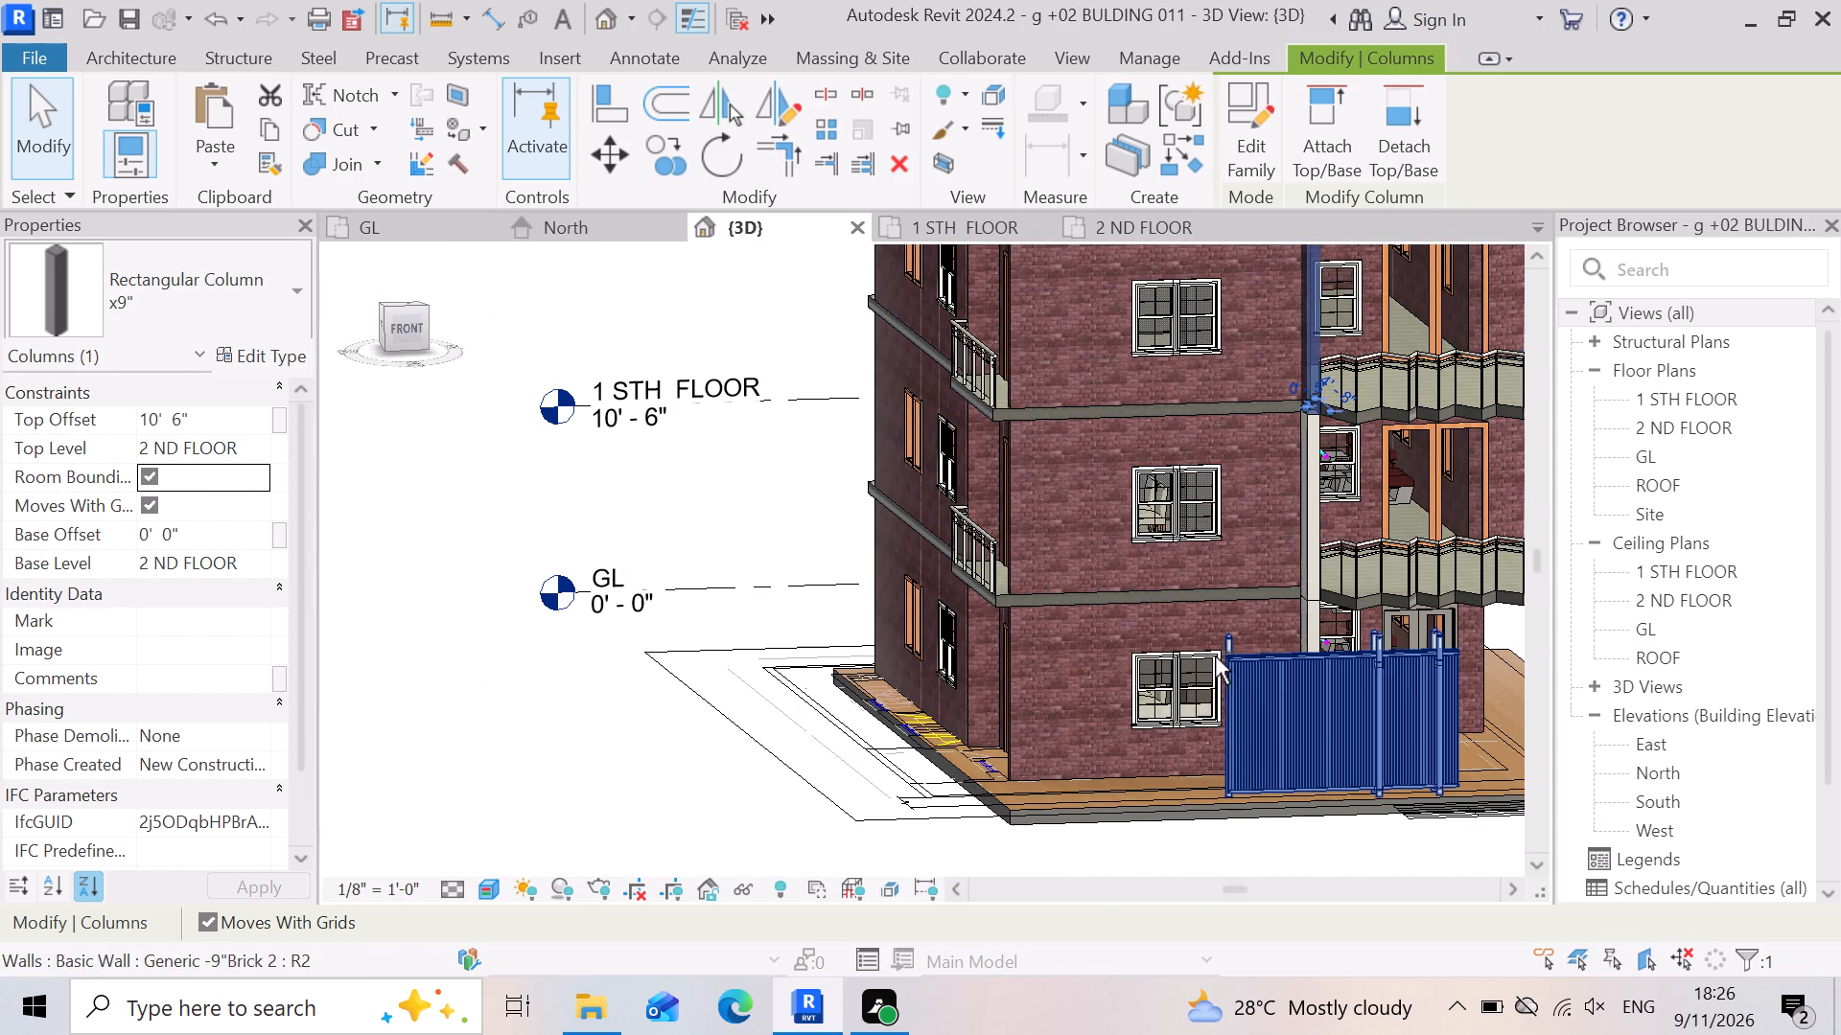
middle_click(1180, 696)
scroll(1060, 596, "up", 1)
middle_click_drag(938, 693, 664, 1012)
scroll(822, 659, "up", 2)
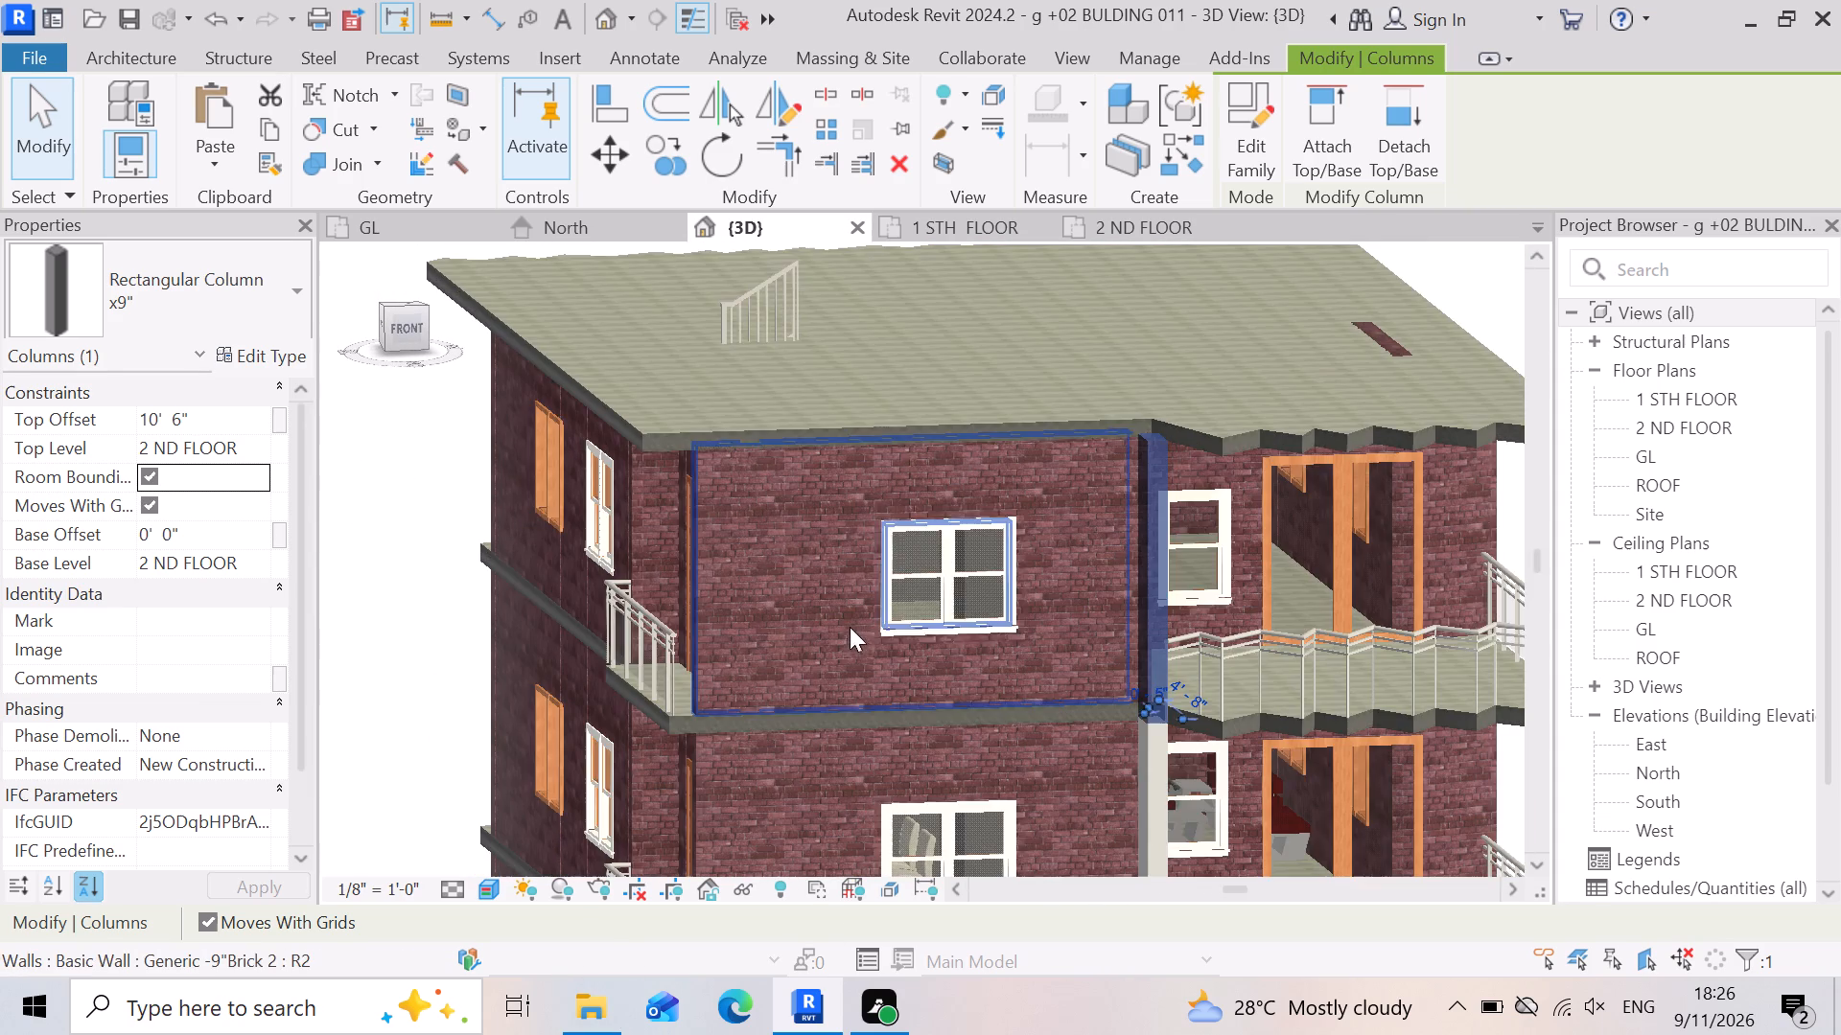
scroll(121, 687, "down", 10)
scroll(146, 739, "up", 5)
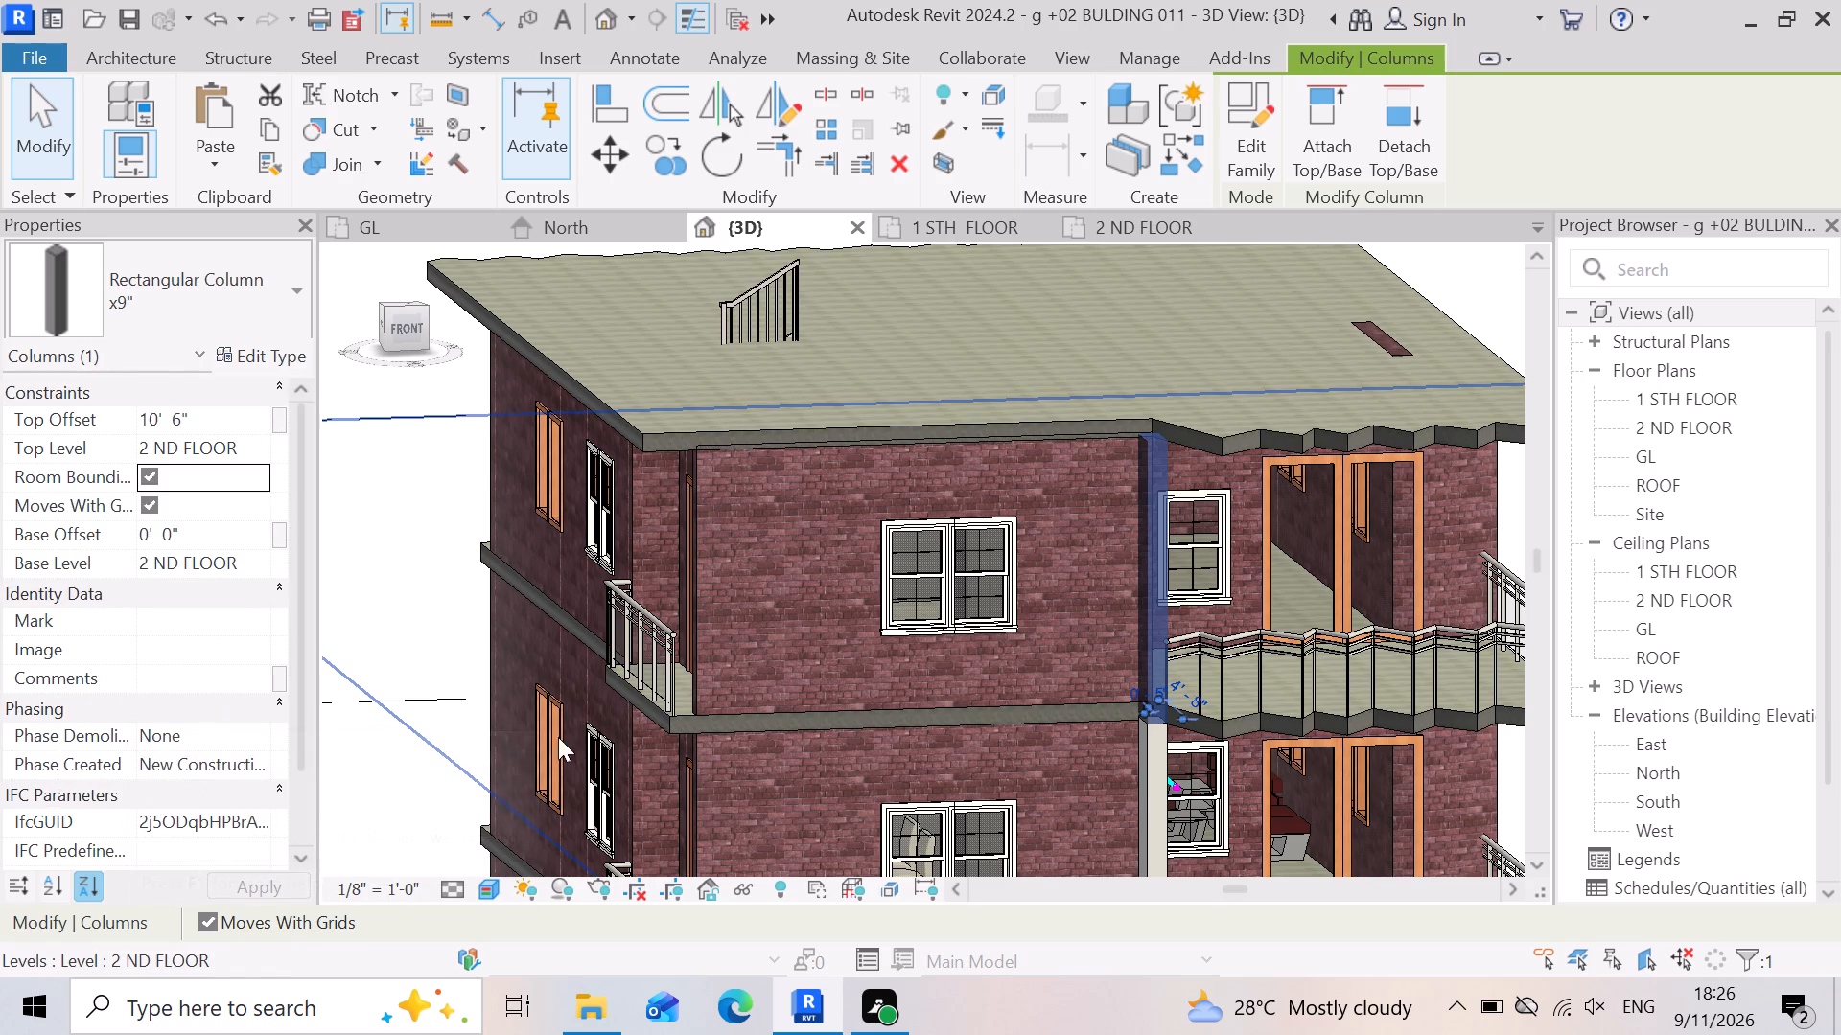
scroll(775, 734, "down", 7)
Clear the column selection and examine the whole building from its front, right and left sides.
left_click(1392, 347)
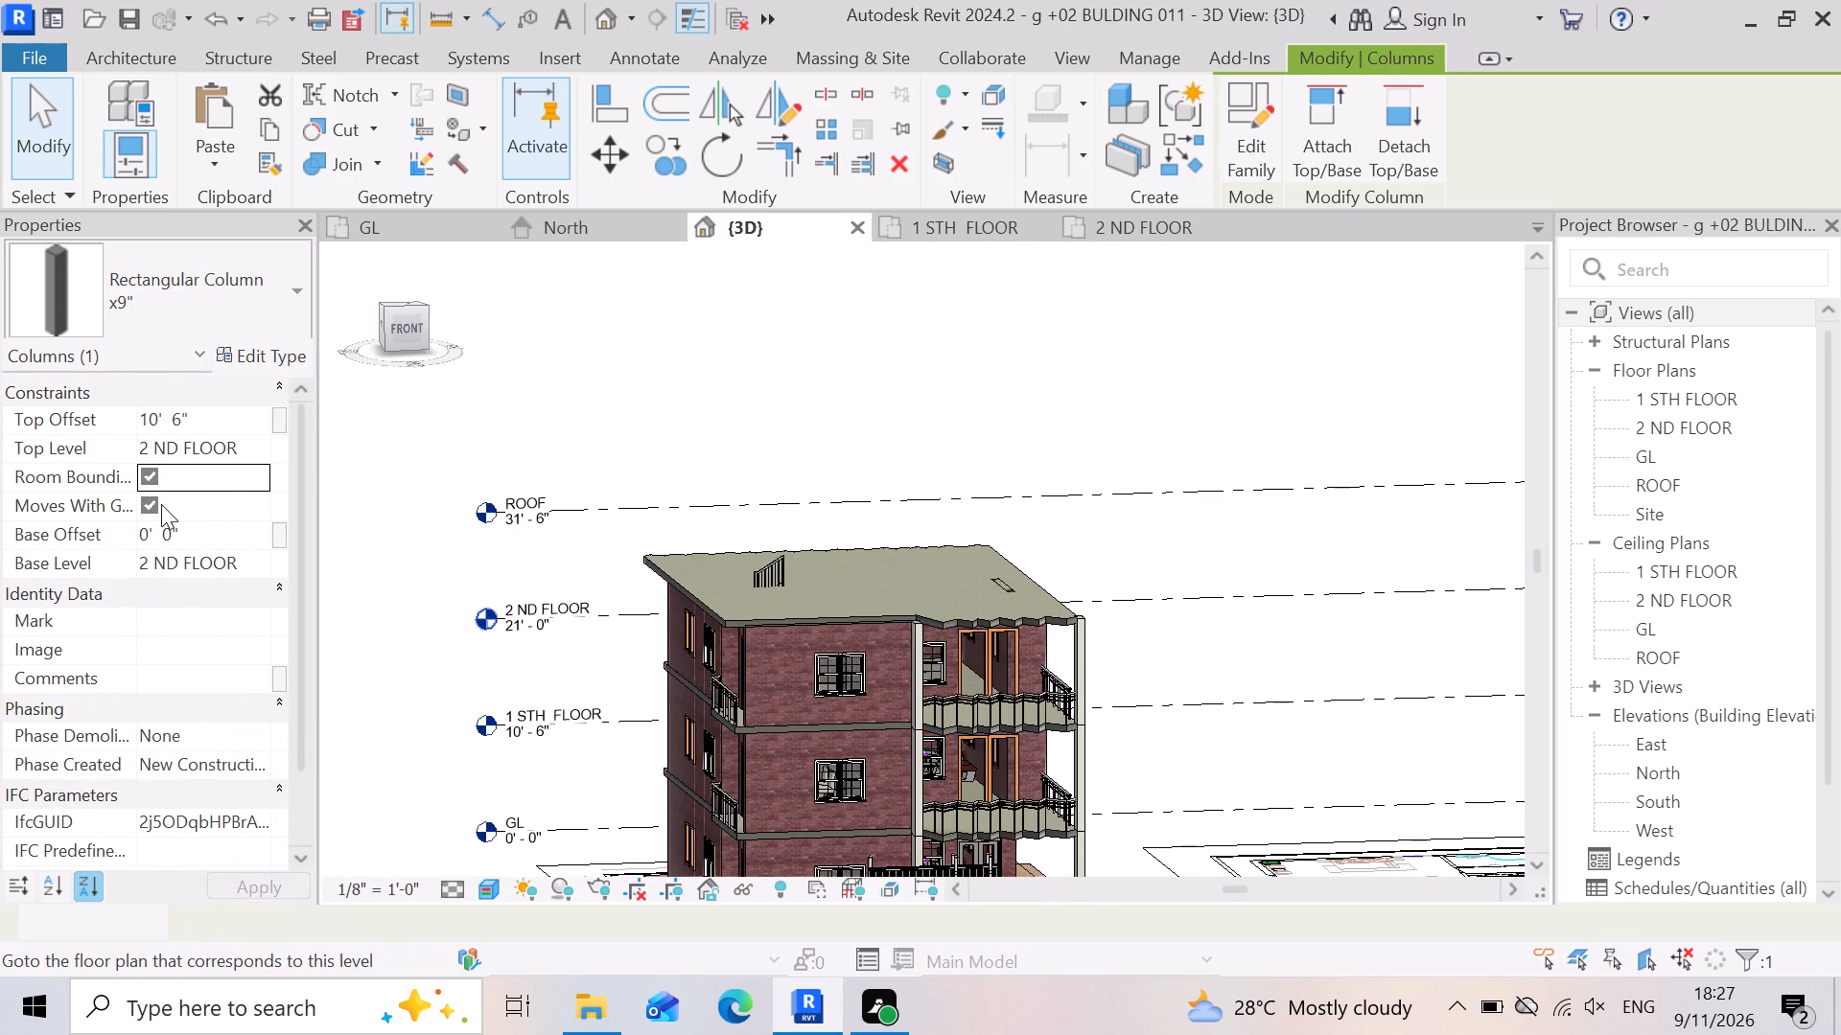
scroll(108, 686, "down", 4)
scroll(175, 657, "up", 1)
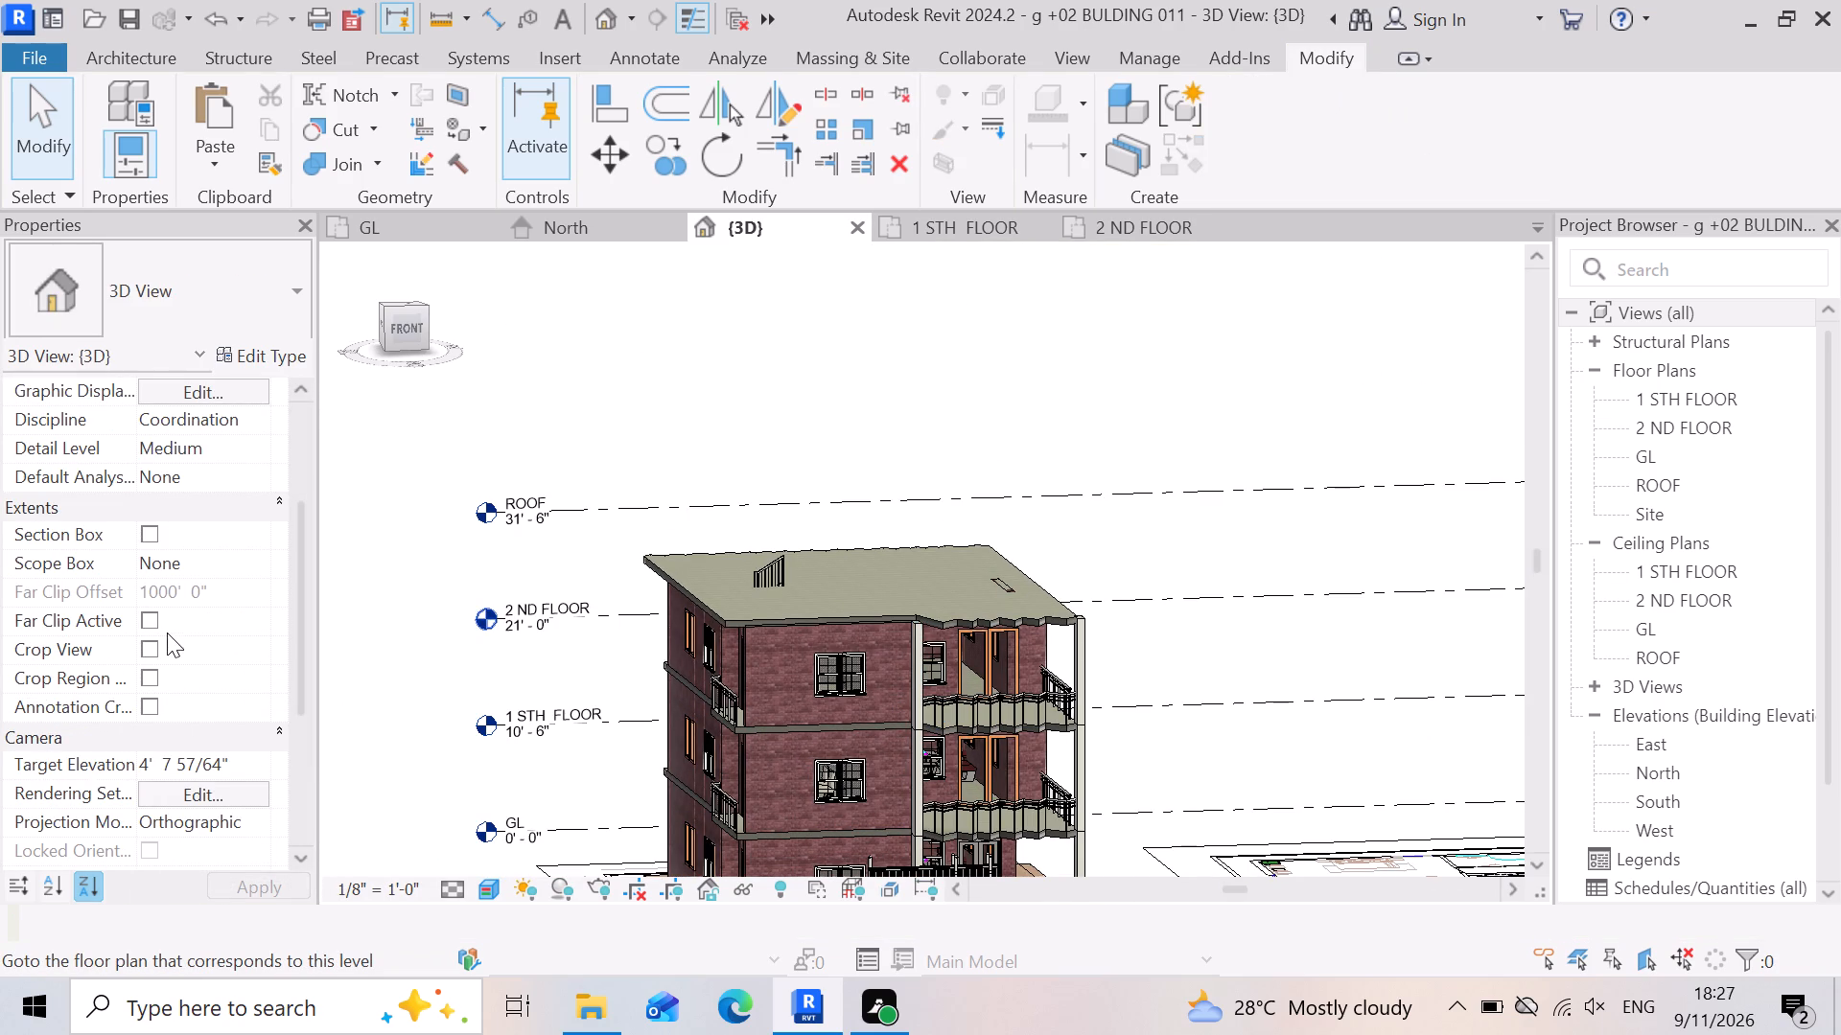
middle_click_drag(882, 817, 874, 824, "shift")
middle_click_drag(862, 830, 847, 838, "shift")
scroll(980, 689, "up", 1)
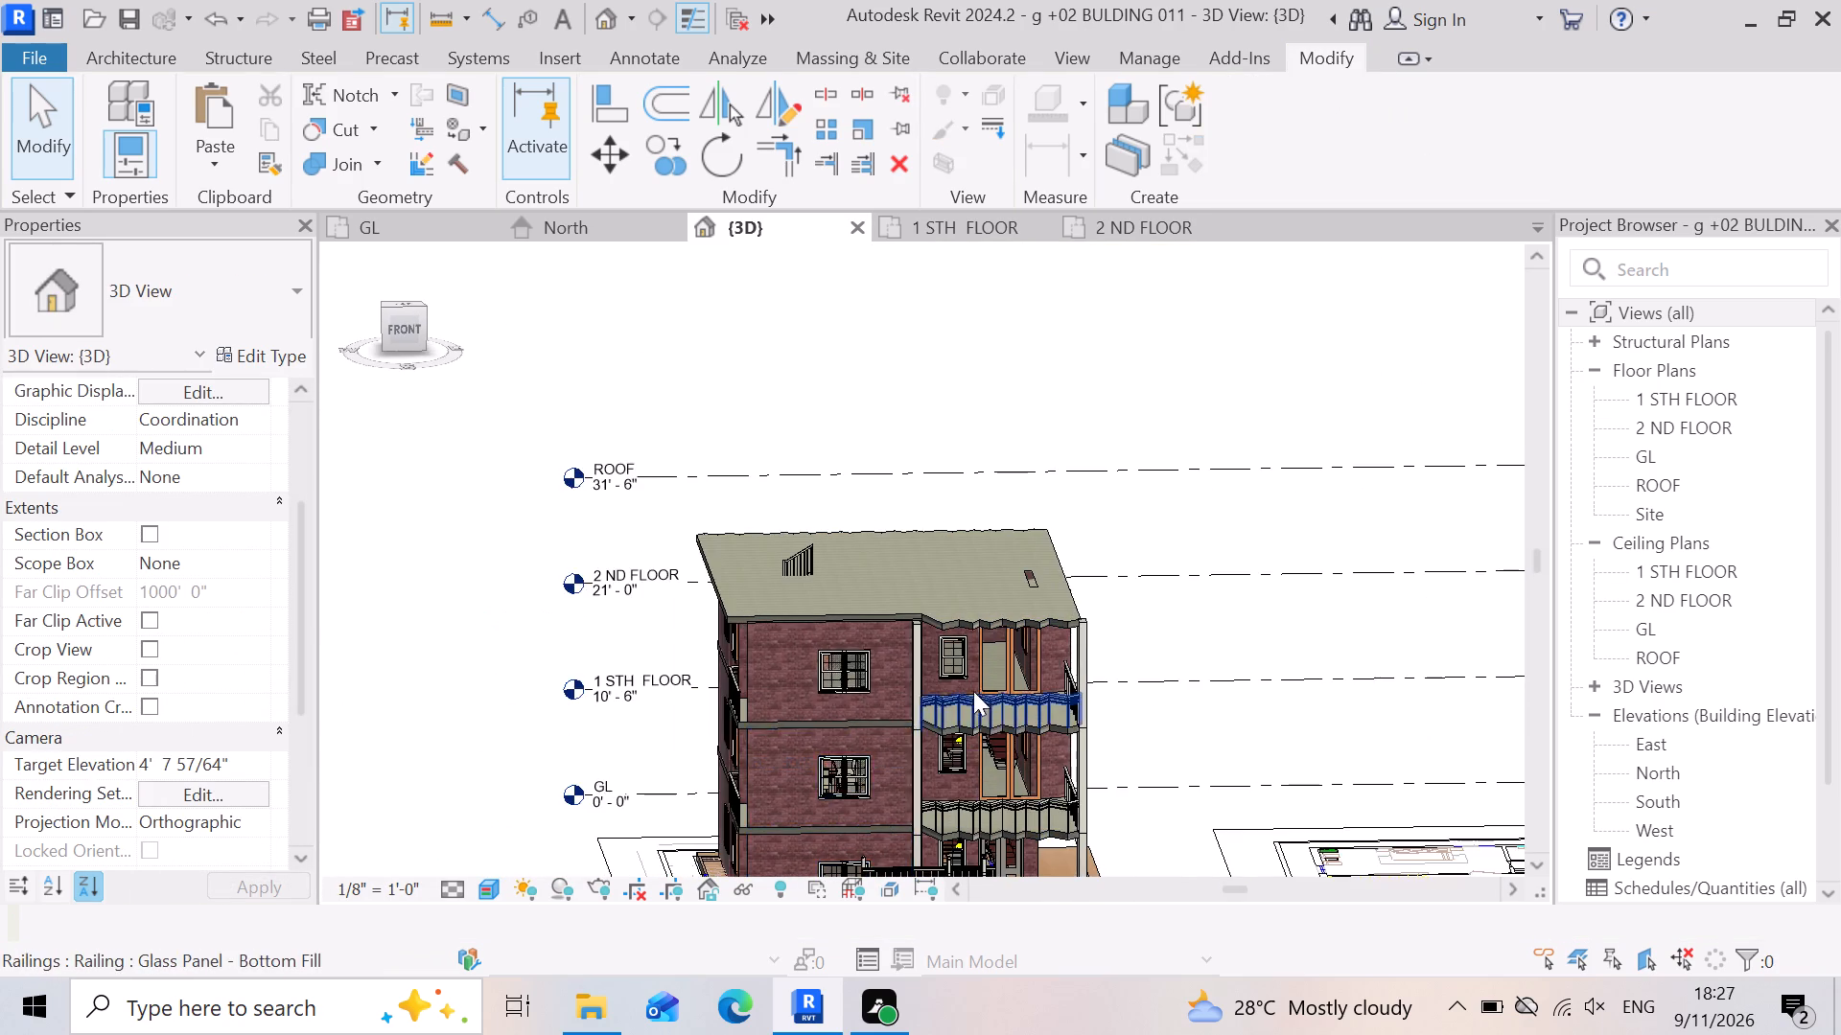
middle_click_drag(823, 725, 584, 762, "shift")
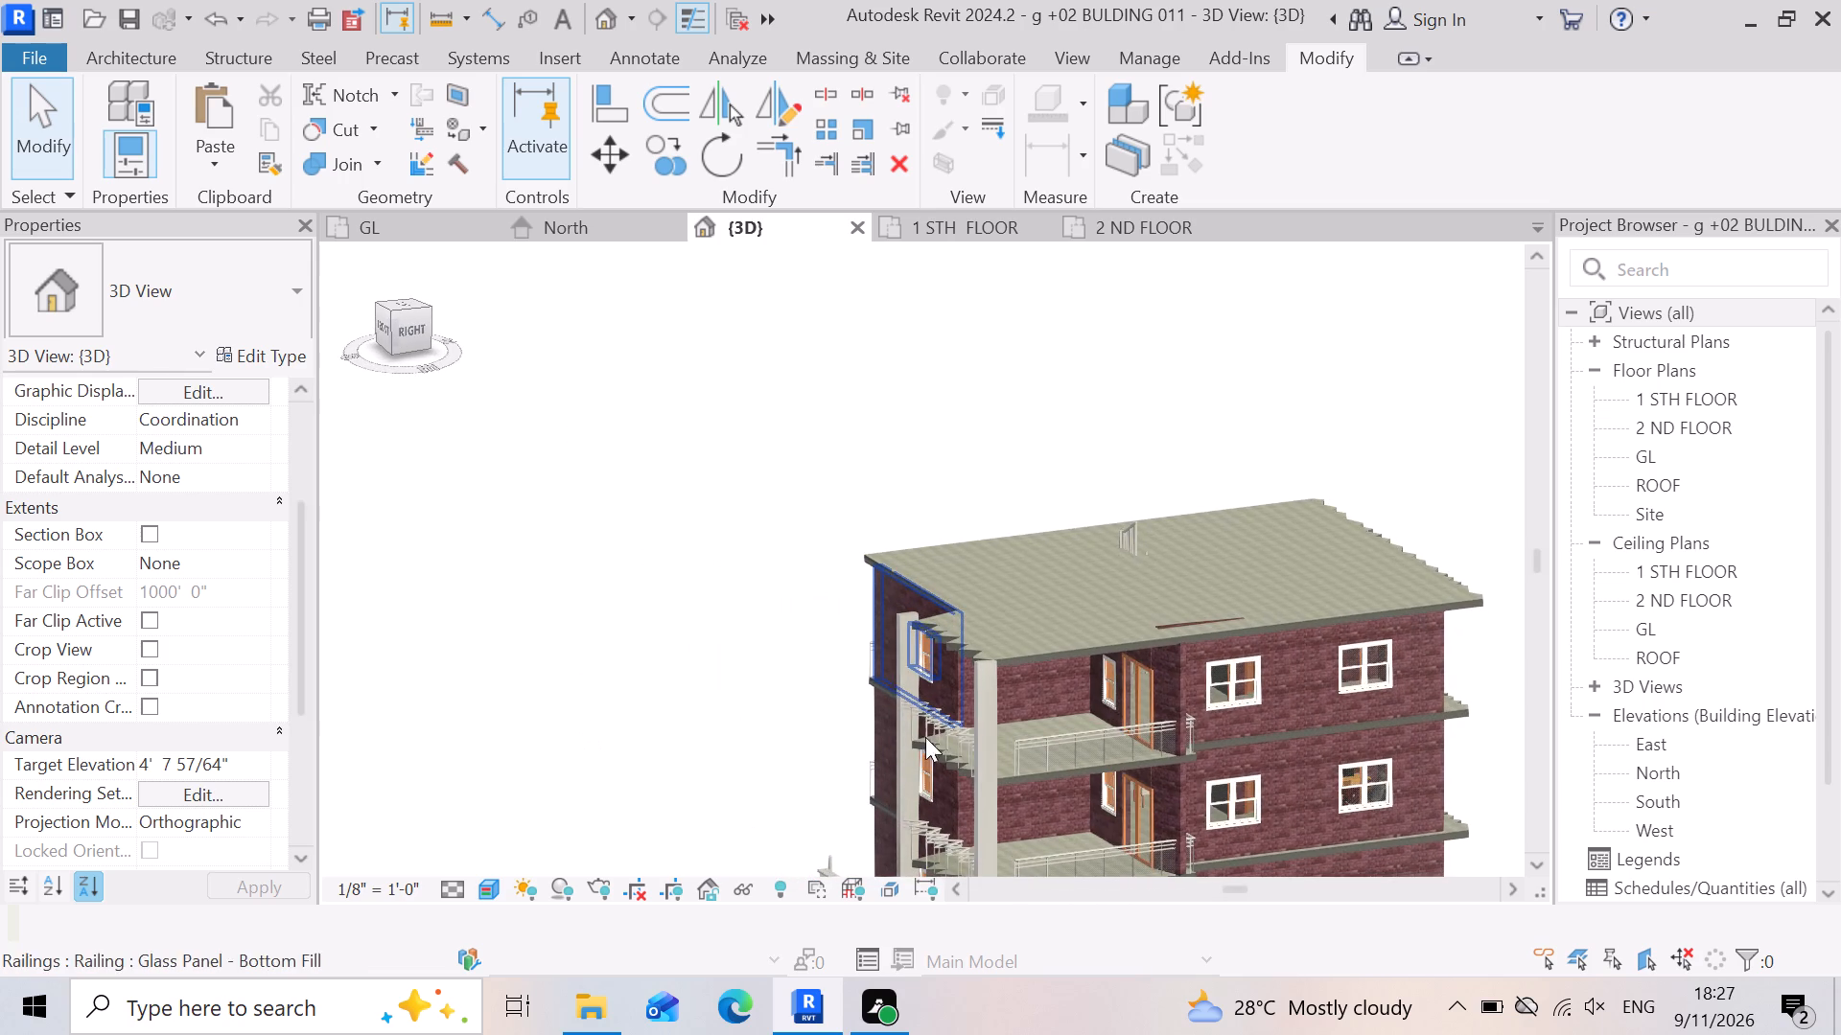
scroll(1025, 747, "down", 3)
middle_click_drag(917, 685, 1146, 788, "shift")
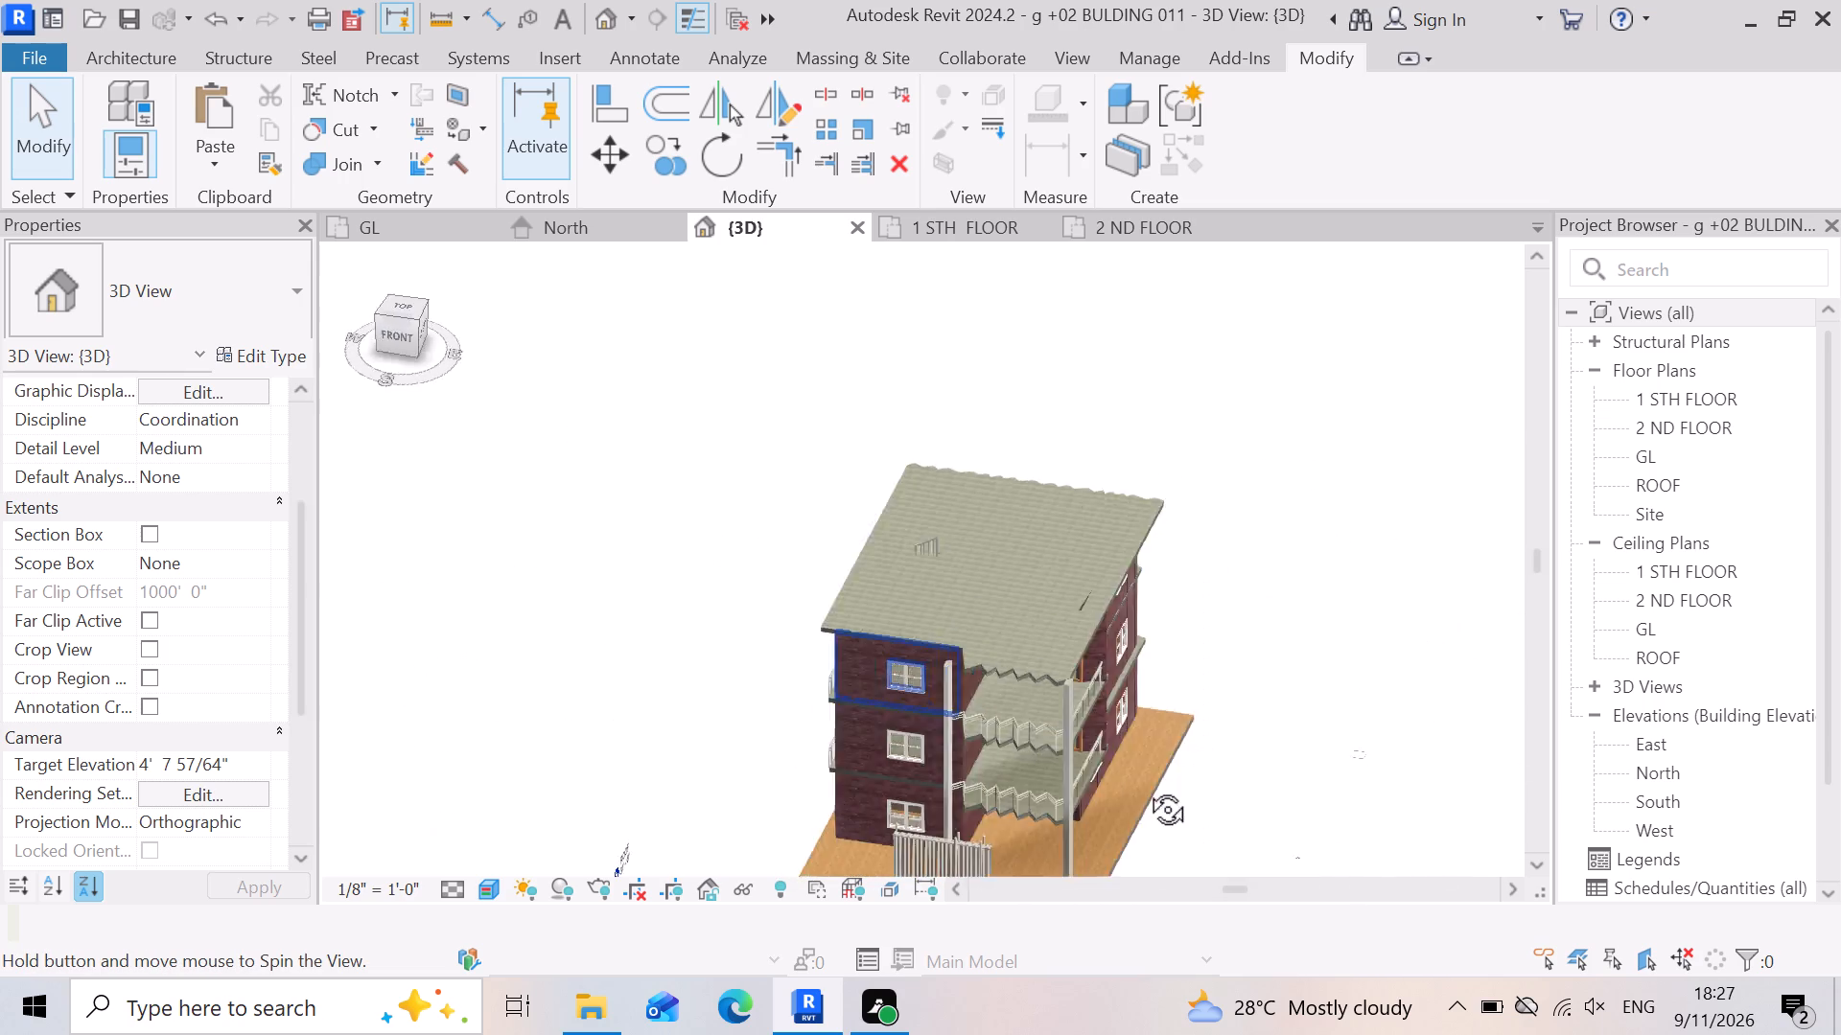
middle_click_drag(1146, 788, 1434, 639, "shift")
scroll(919, 810, "up", 5)
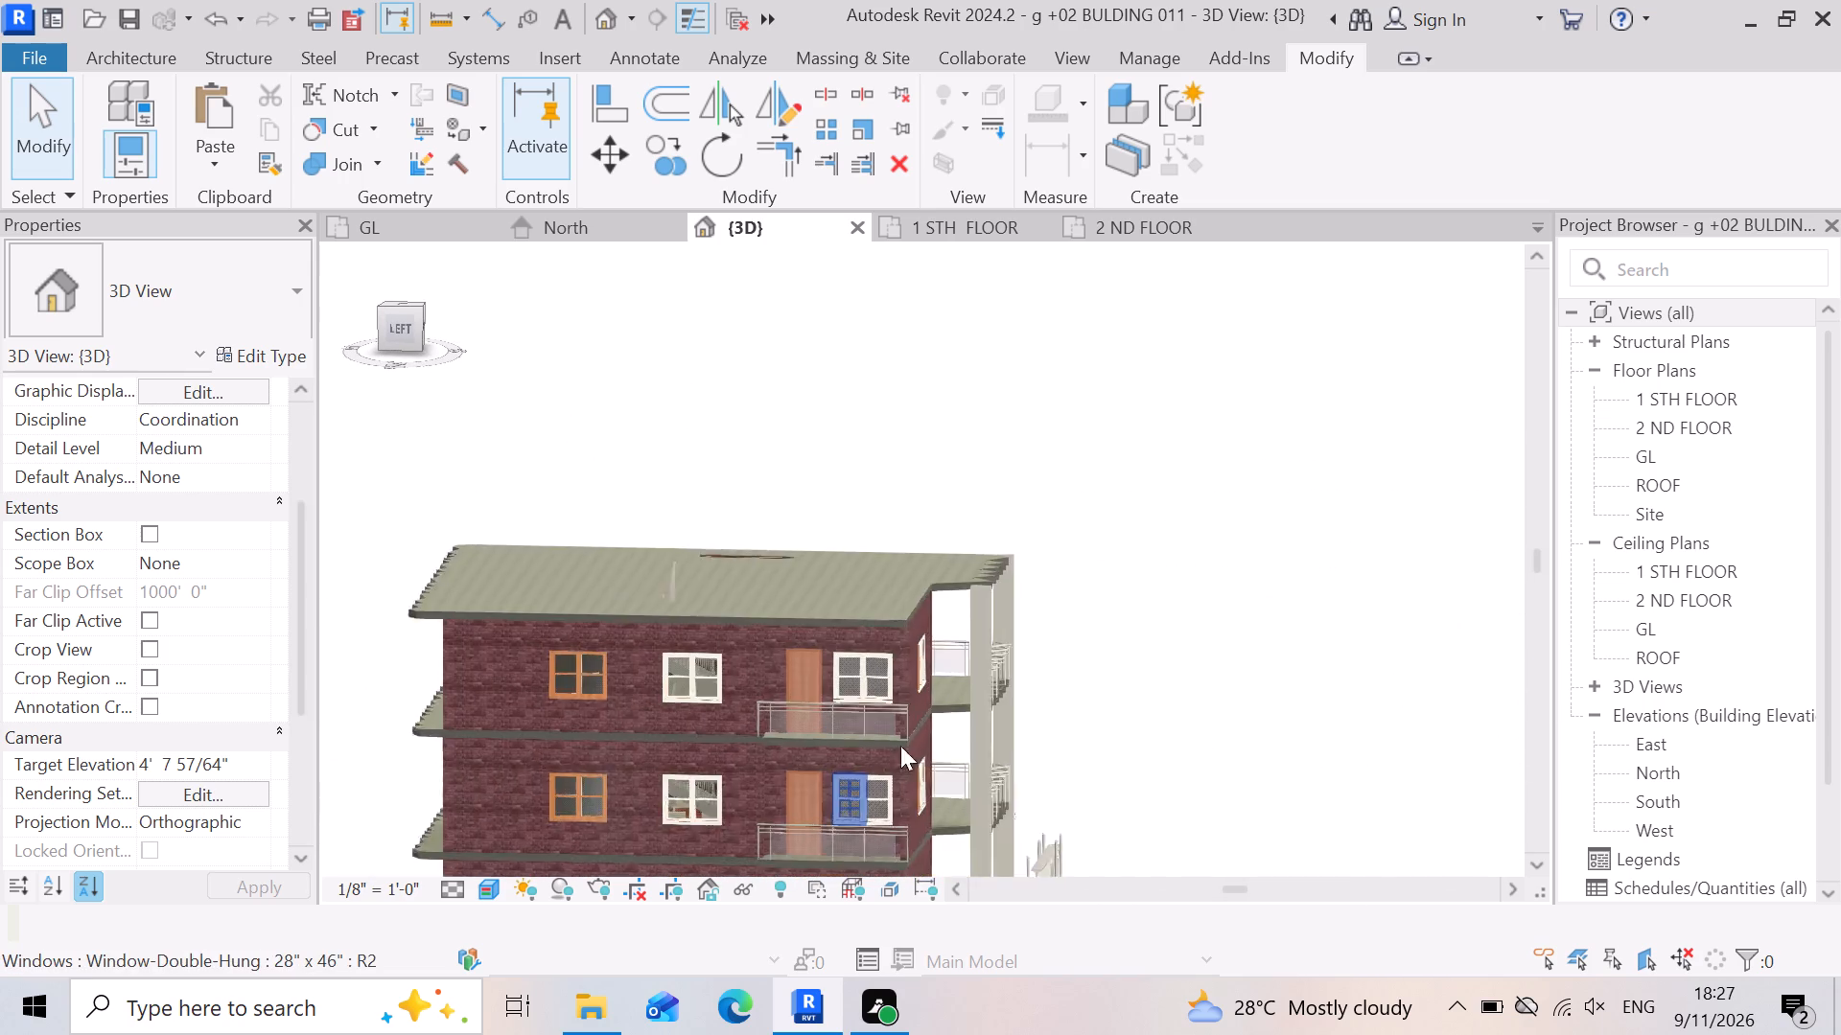
scroll(900, 746, "up", 1)
scroll(1172, 629, "down", 3)
scroll(1139, 491, "down", 1)
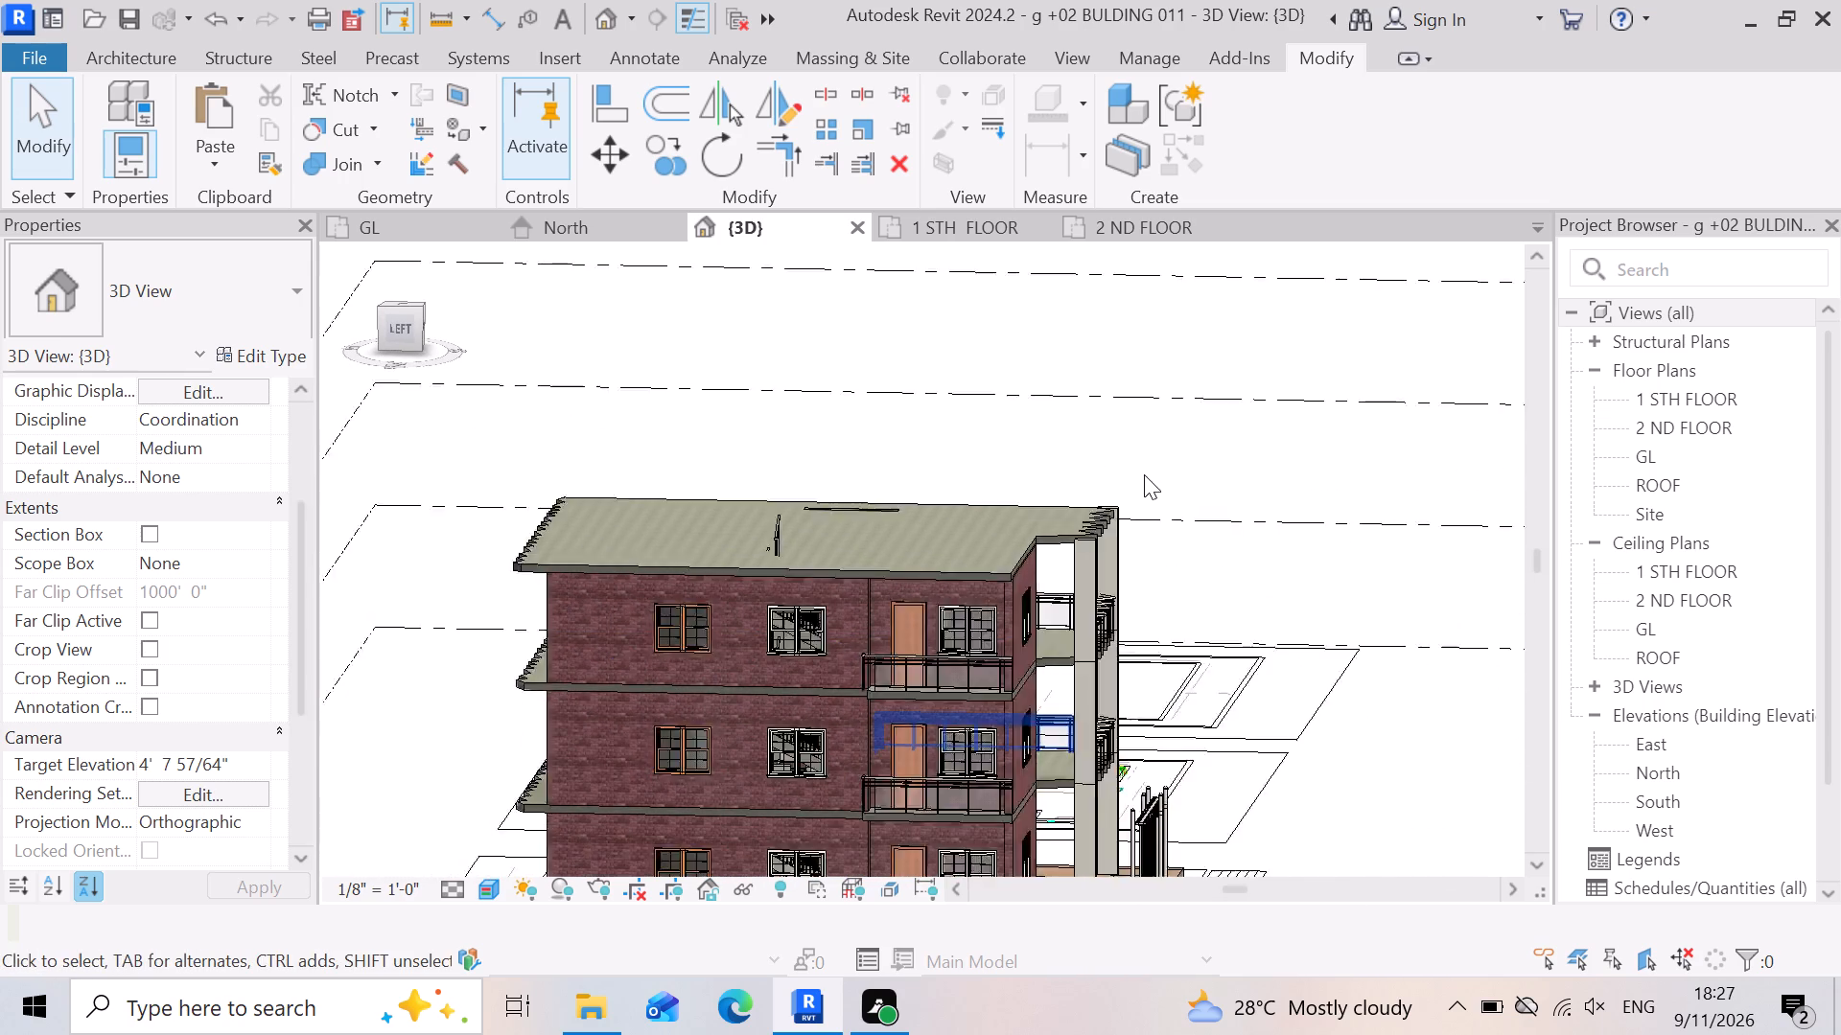
Turn on the 3D view's section box and lower its top face to cut through the ground-floor walls.
scroll(97, 688, "down", 6)
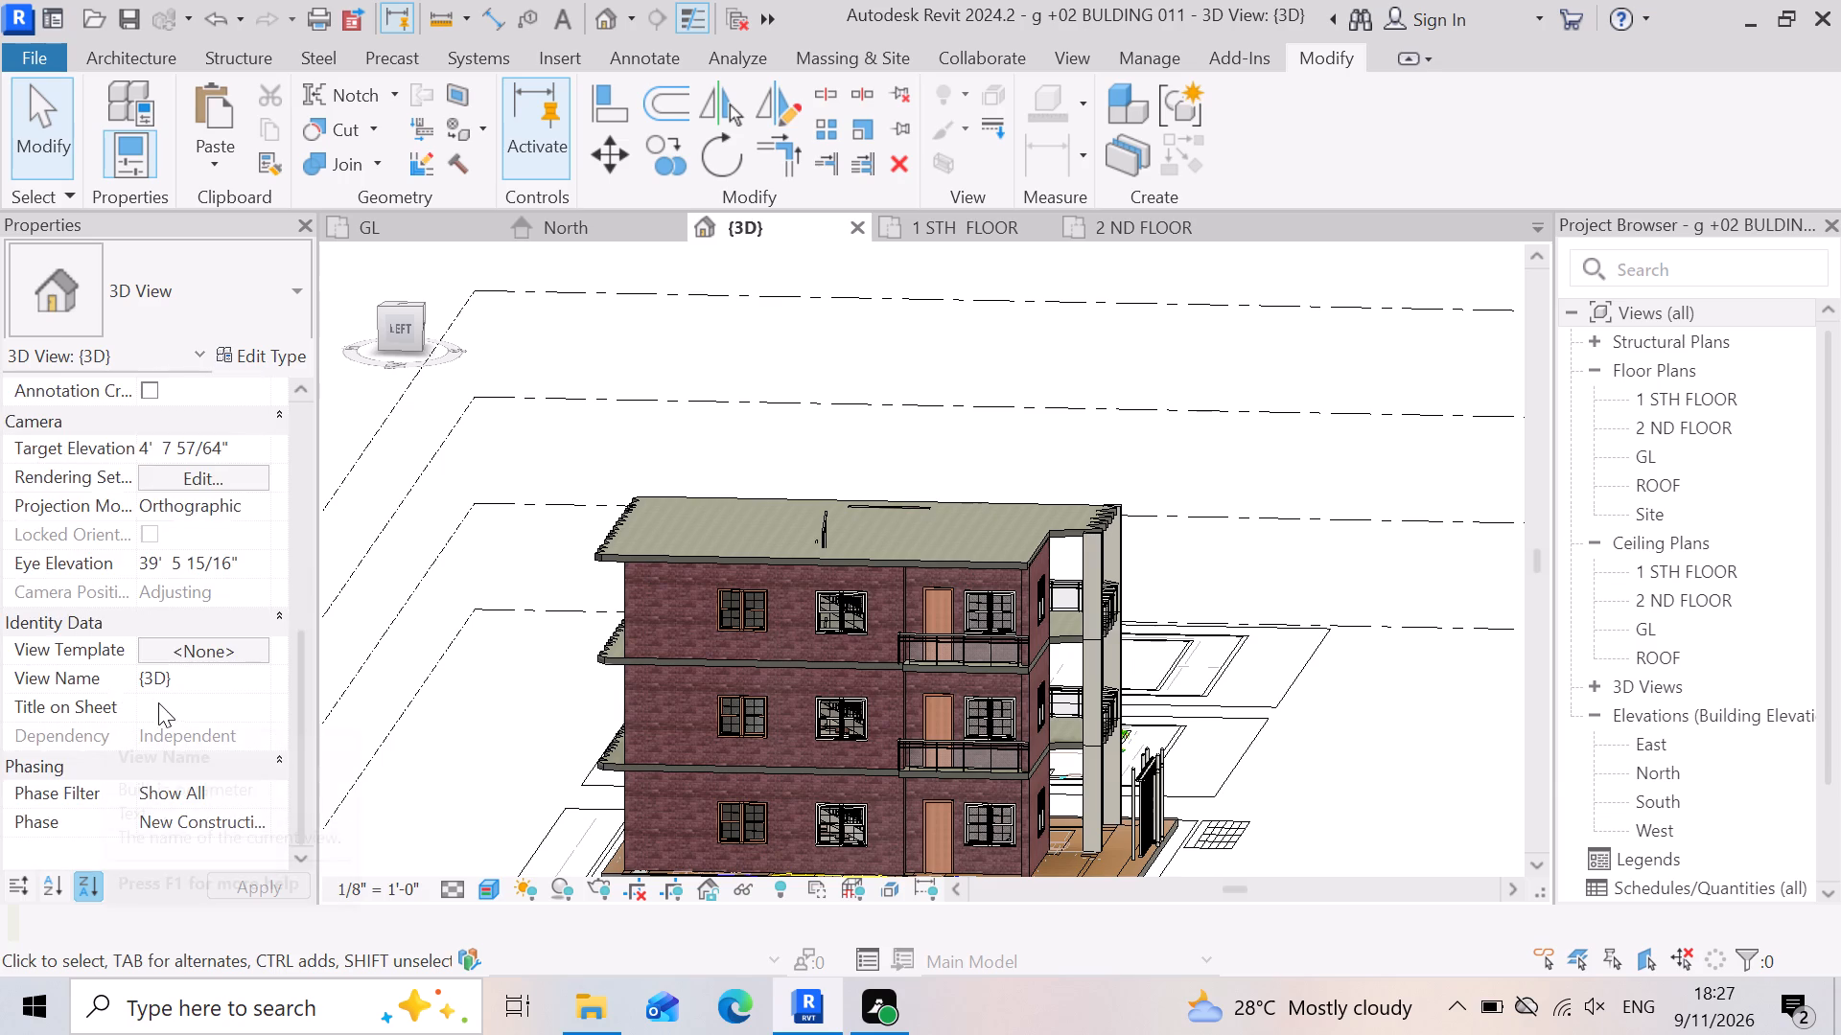
scroll(161, 703, "up", 10)
key("Escape")
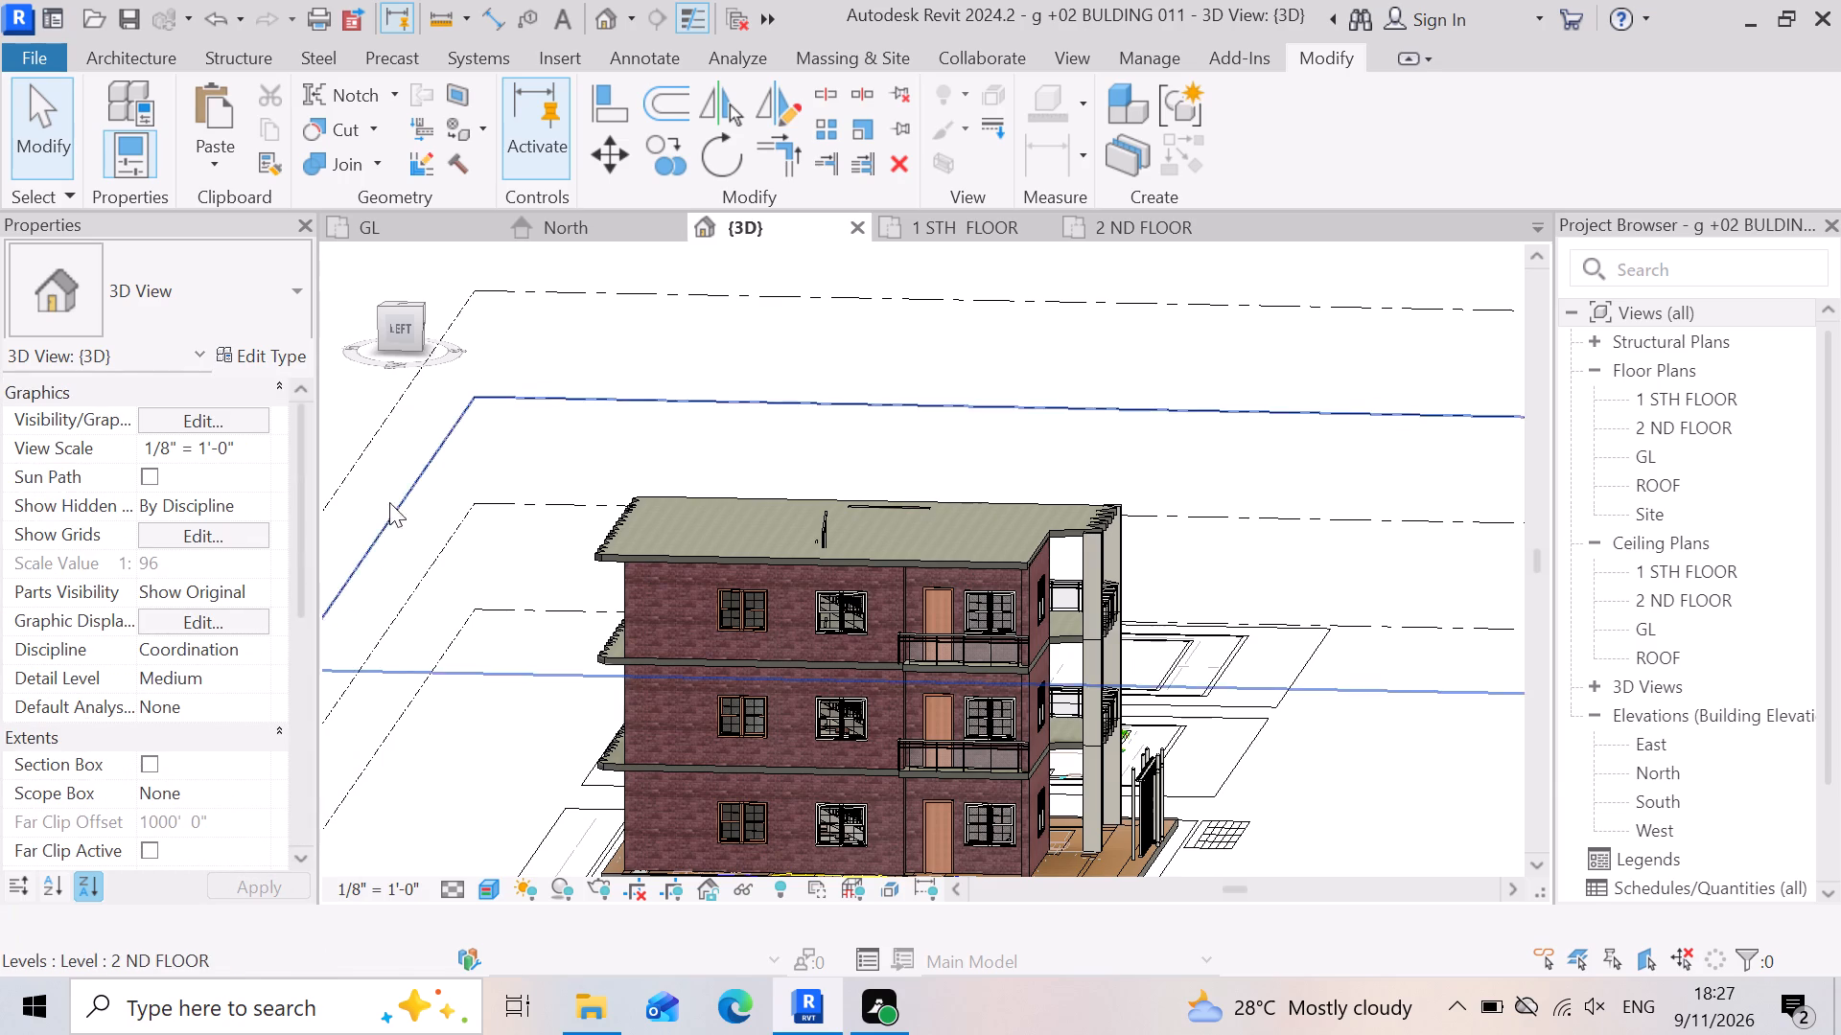
scroll(378, 557, "down", 1)
scroll(193, 689, "down", 3)
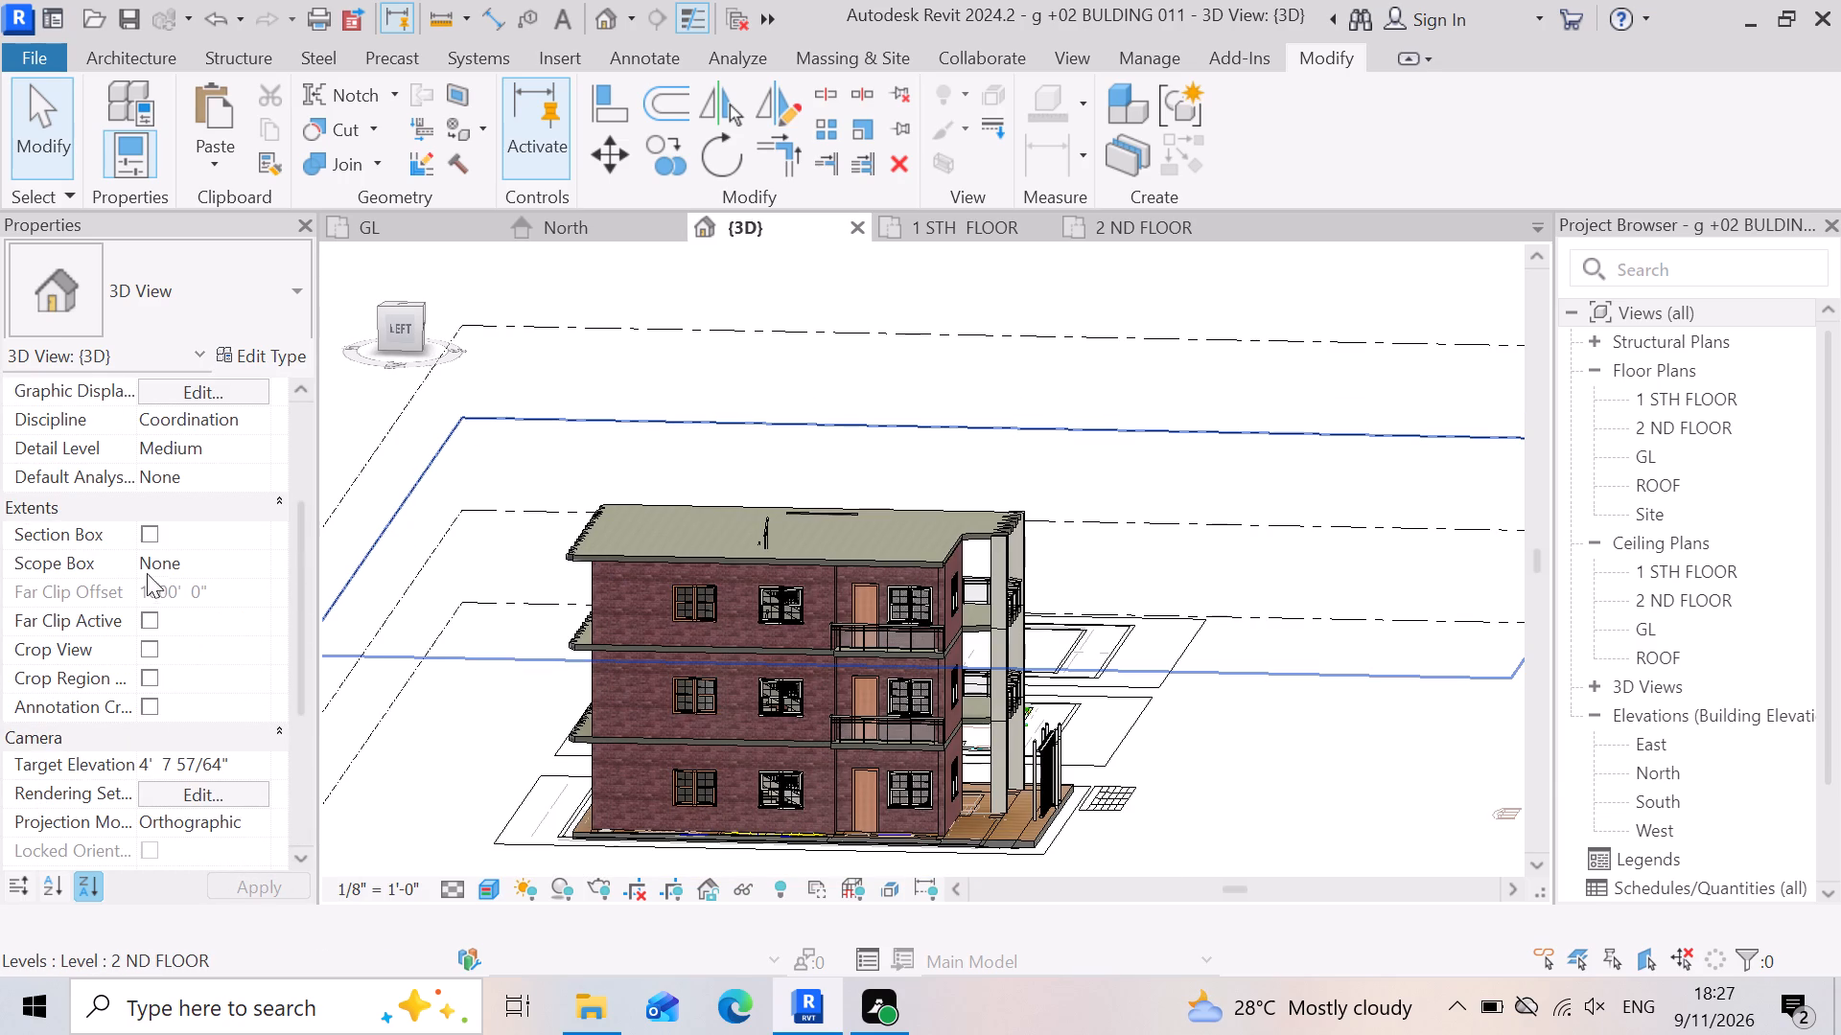
left_click(147, 529)
scroll(1018, 566, "down", 5)
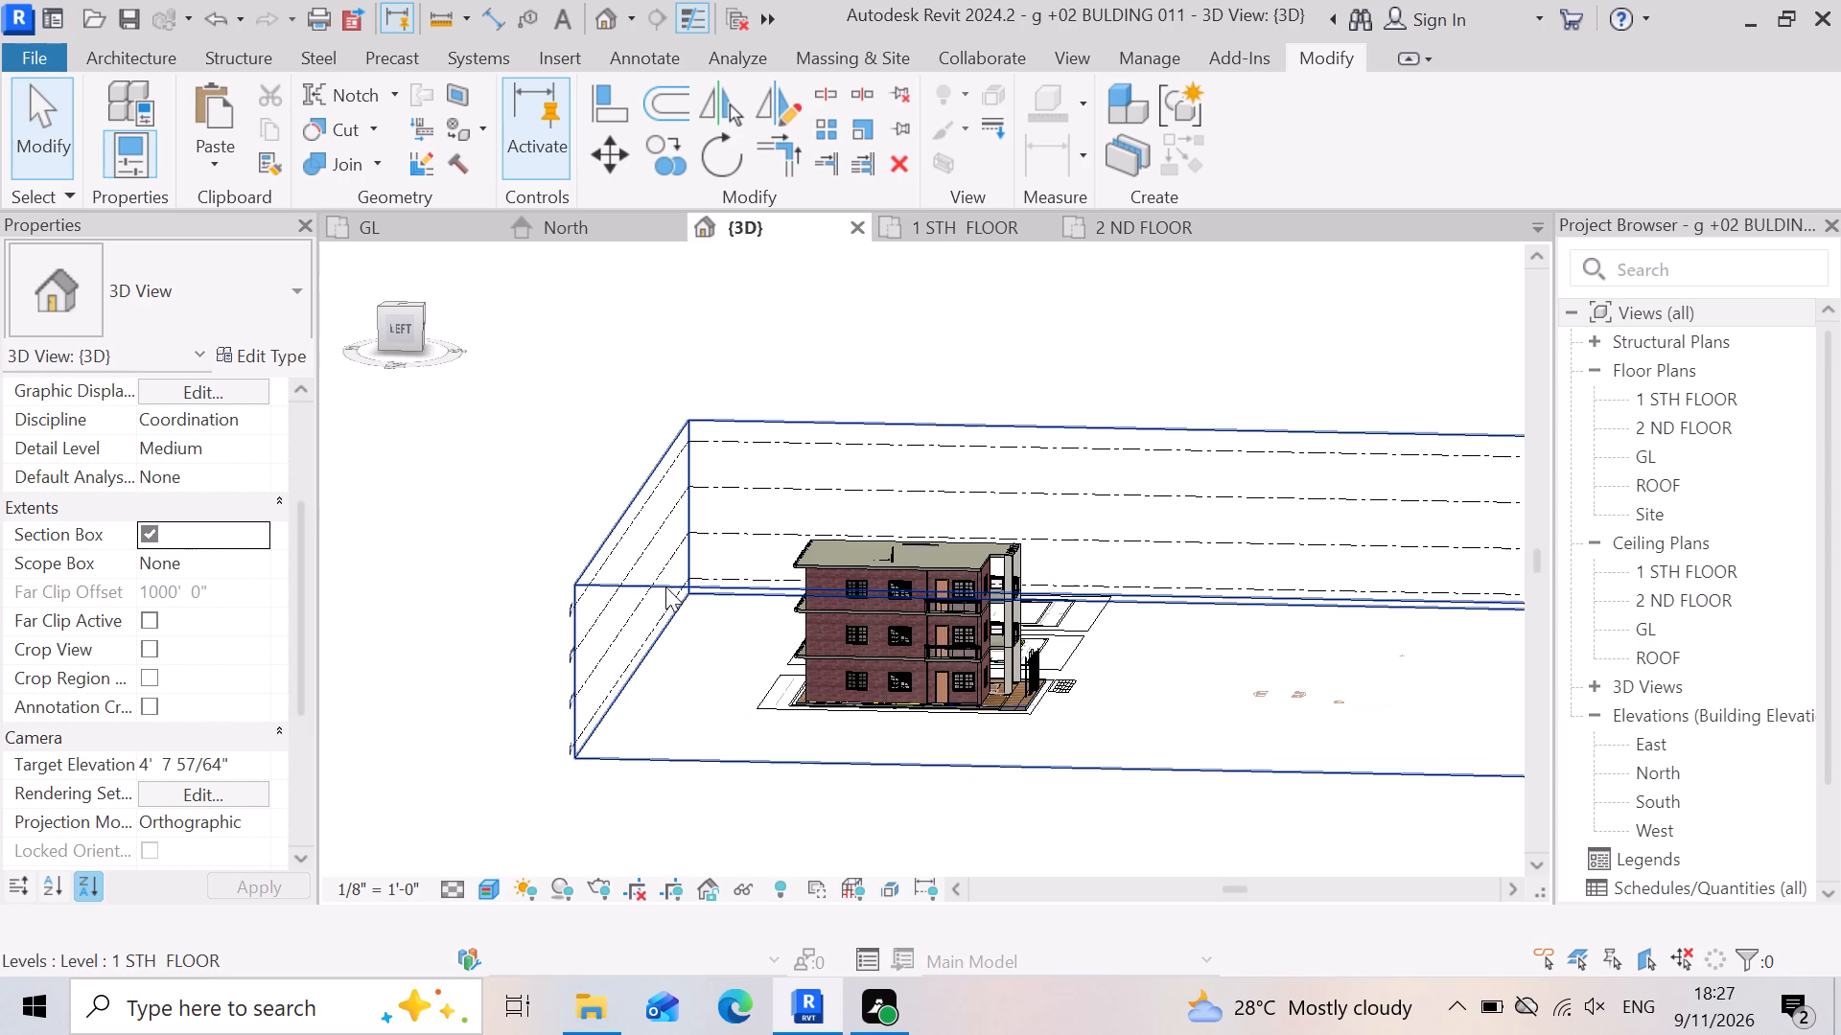
left_click(666, 587)
left_click_drag(1183, 521, 1193, 634)
scroll(1013, 792, "up", 4)
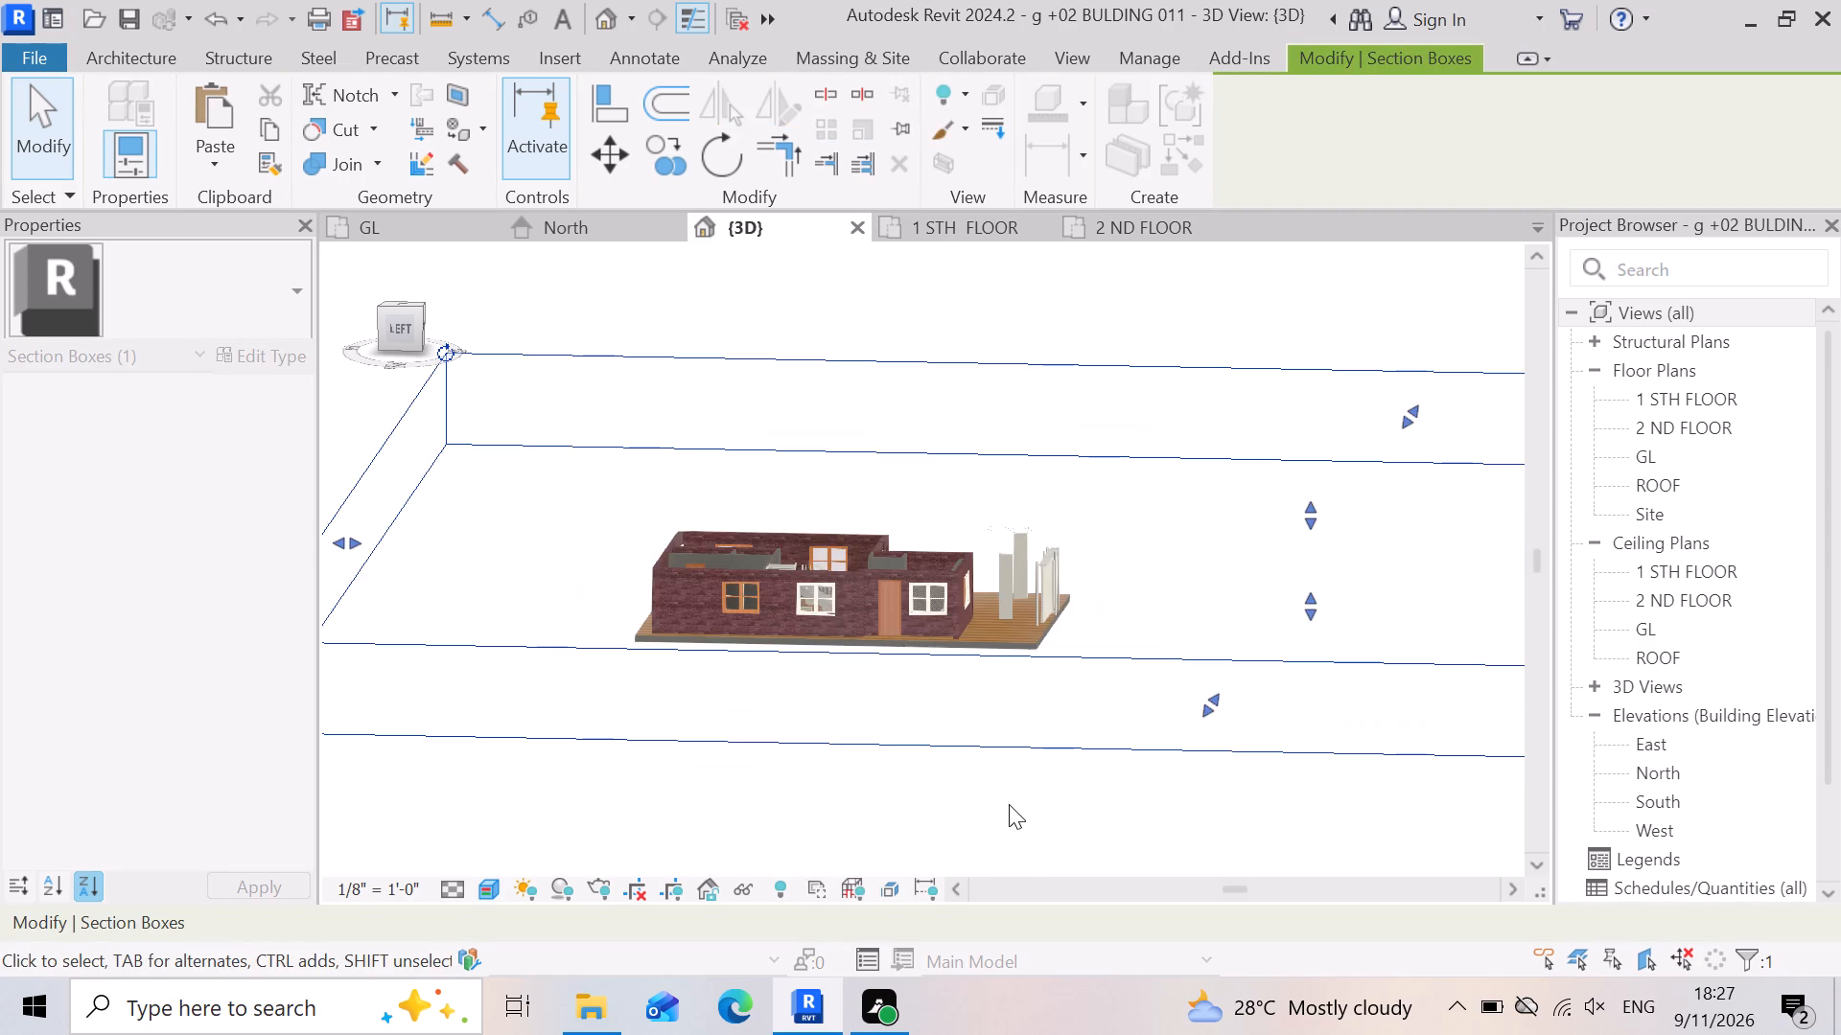
Examine the cut-open ground-floor layout with its rooms, walls and furniture from above.
scroll(950, 724, "up", 1)
middle_click_drag(947, 724, 971, 1004, "shift")
scroll(942, 772, "up", 2)
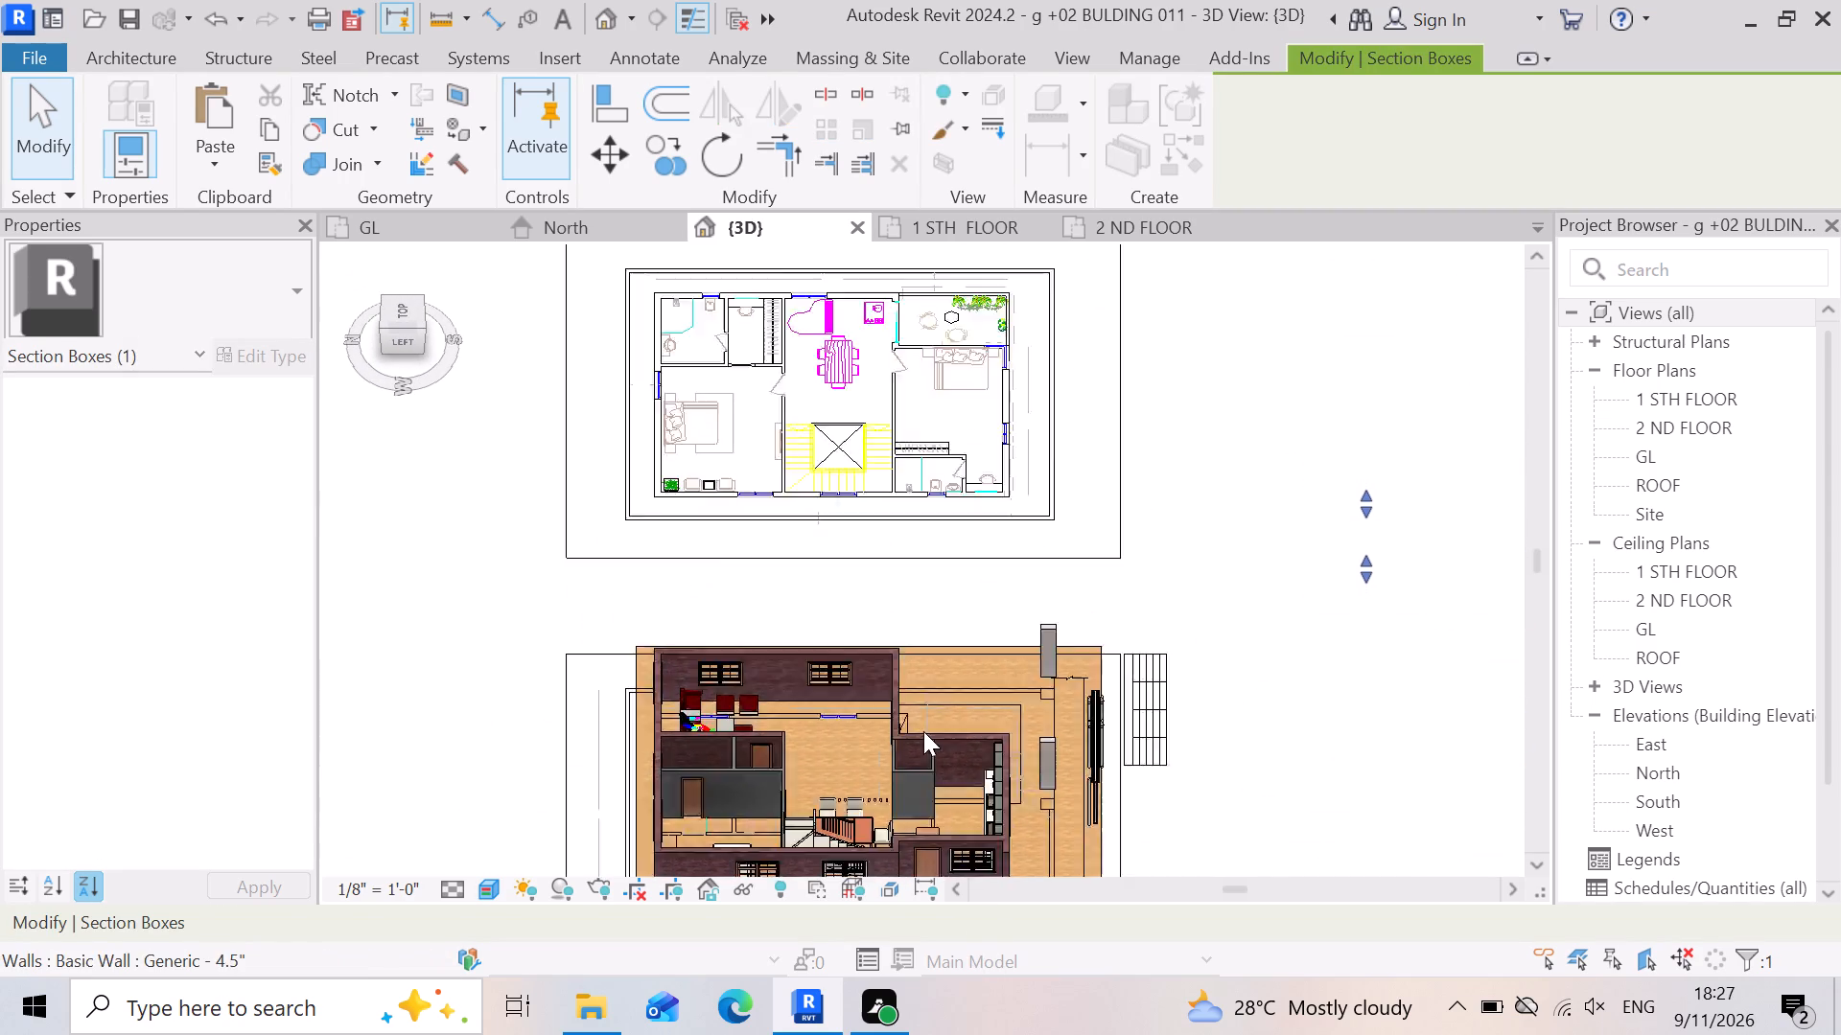
scroll(923, 731, "up", 3)
middle_click_drag(869, 718, 928, 431)
middle_click_drag(893, 661, 921, 831)
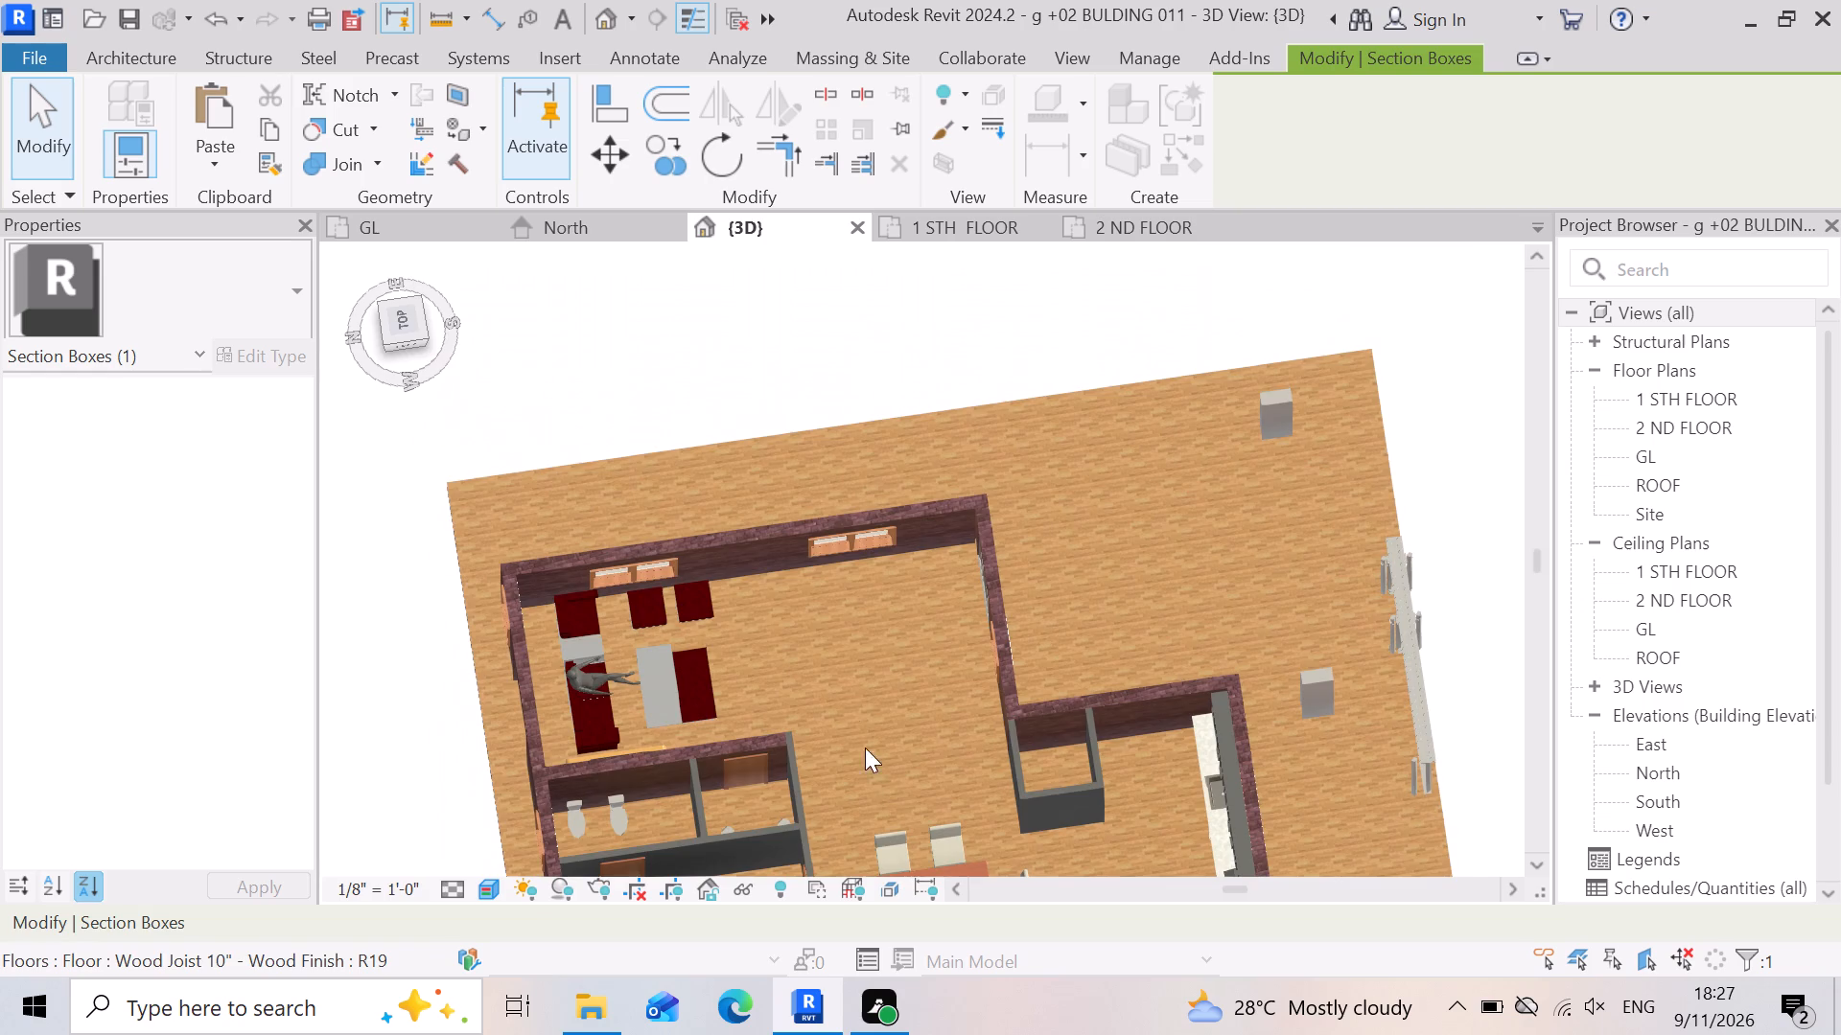
scroll(849, 697, "up", 1)
middle_click_drag(849, 696, 839, 211)
Examine the staircase and the dining table beside it in the cut-open ground floor.
scroll(957, 505, "up", 7)
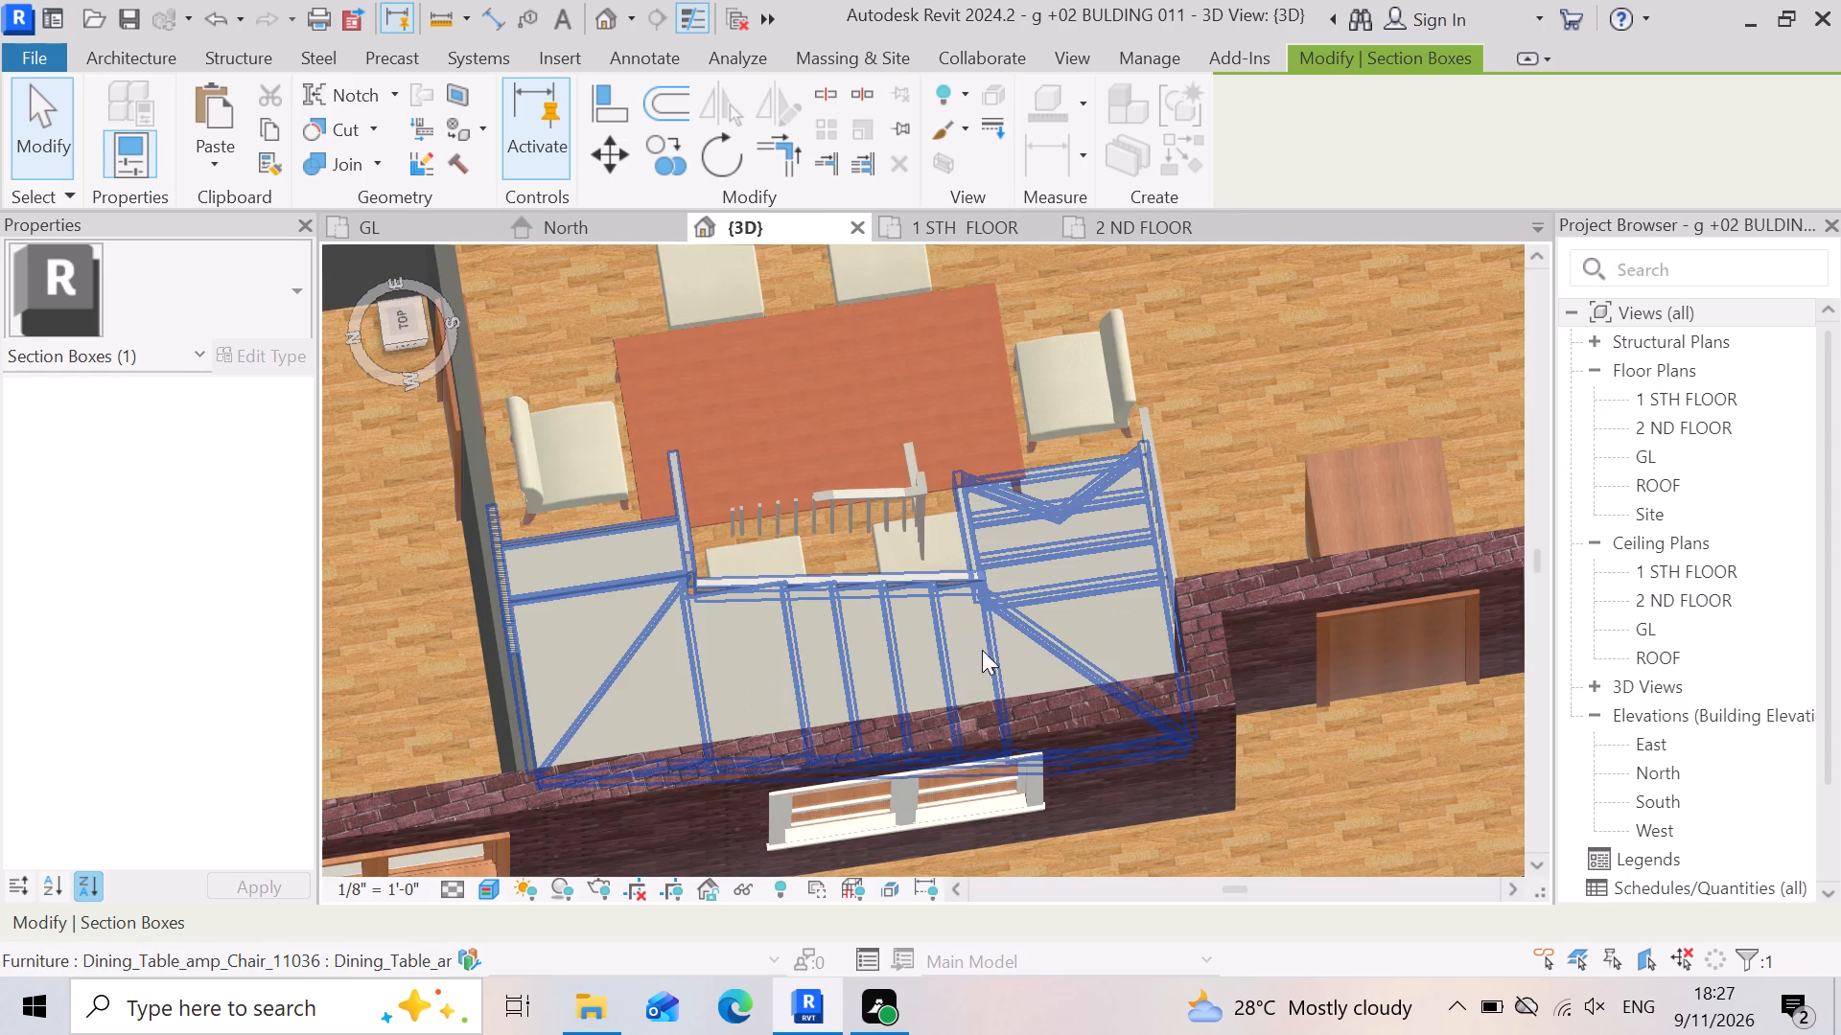
scroll(927, 529, "up", 1)
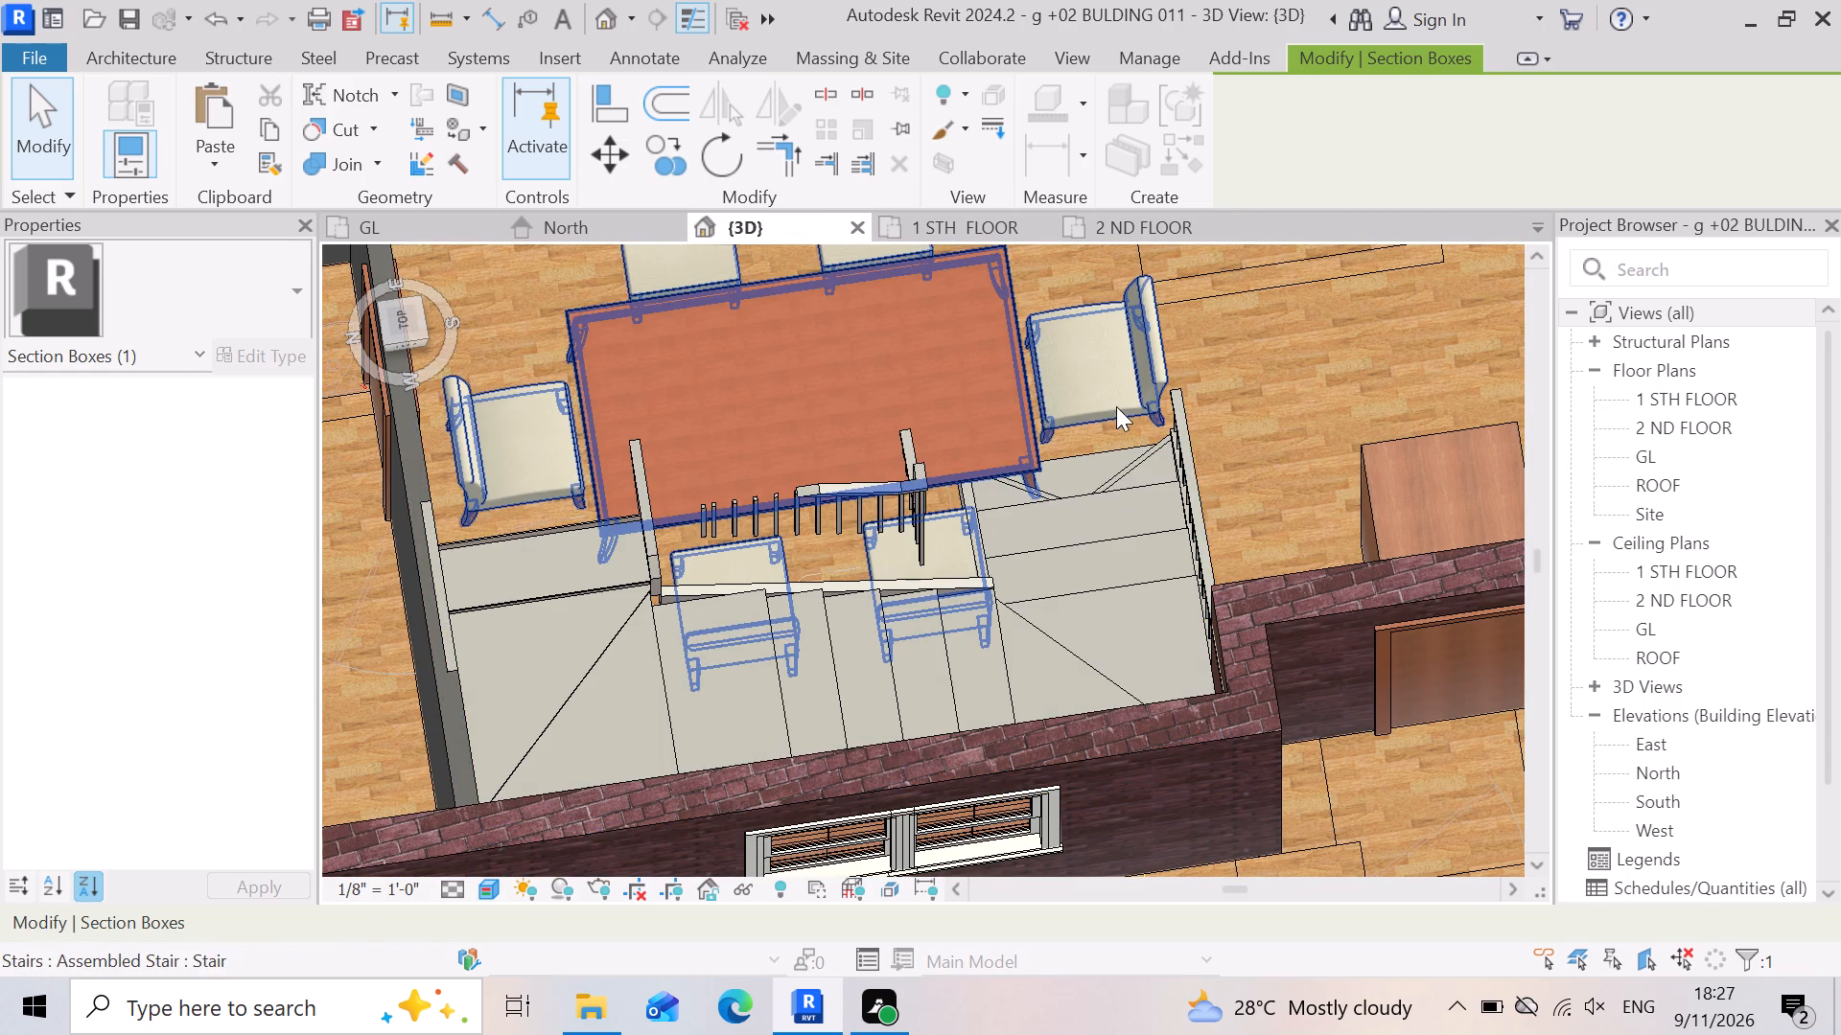
scroll(1032, 469, "up", 1)
scroll(1026, 490, "down", 9)
scroll(957, 520, "up", 1)
middle_click_drag(952, 526, 1047, 636)
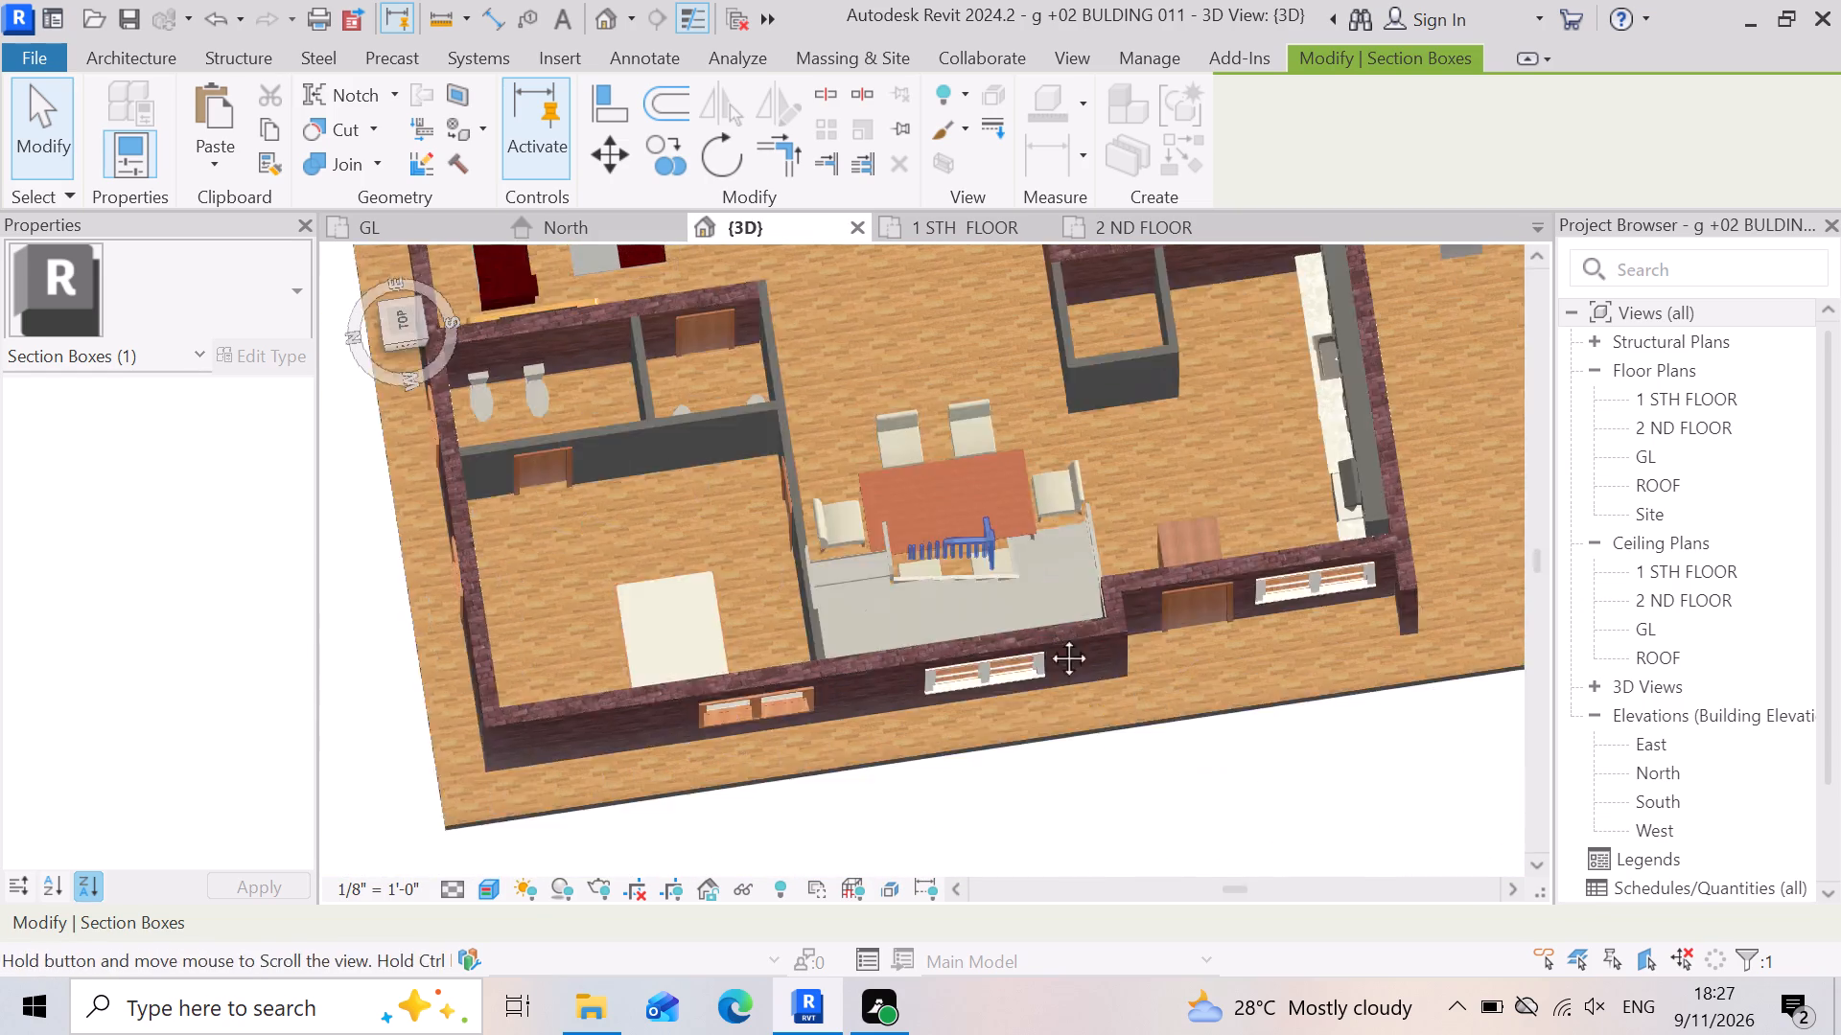
middle_click_drag(1047, 636, 1112, 696)
middle_click_drag(947, 473, 1098, 623)
Examine the two toilet rooms up close and select the toilet against the grey partition wall.
scroll(827, 790, "up", 4)
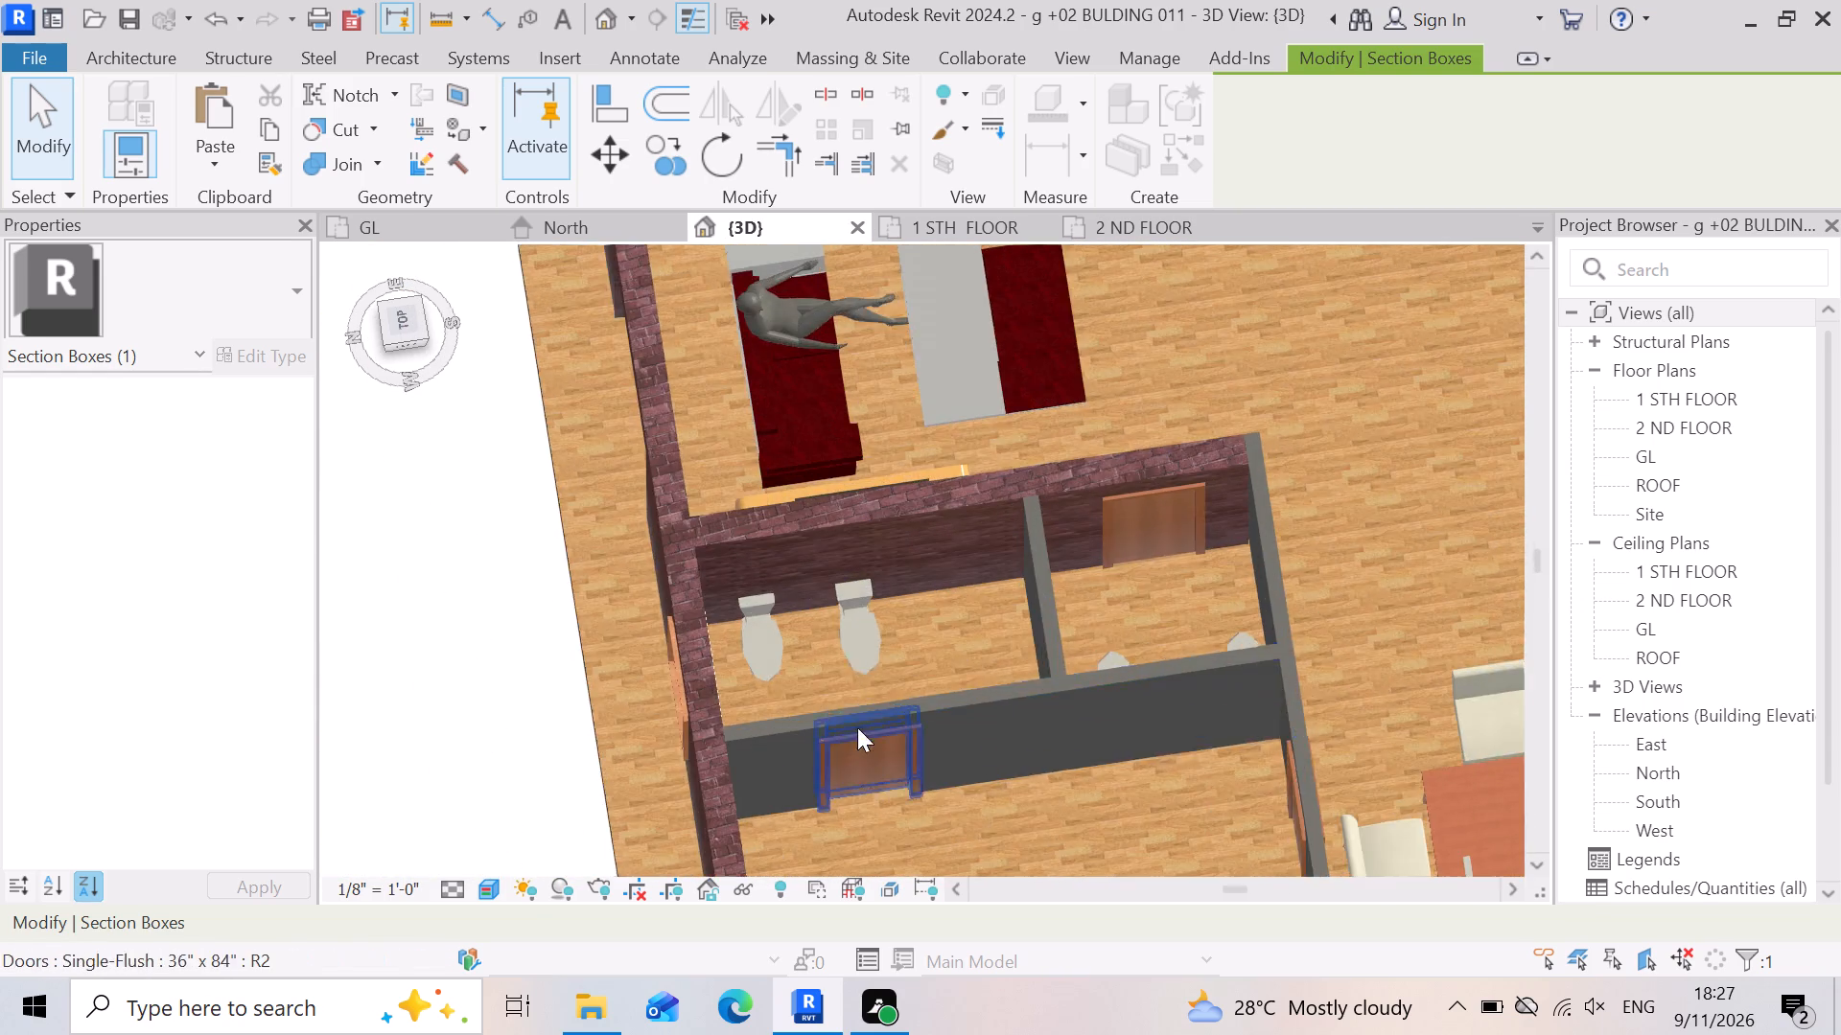
scroll(857, 727, "up", 8)
scroll(891, 687, "down", 4)
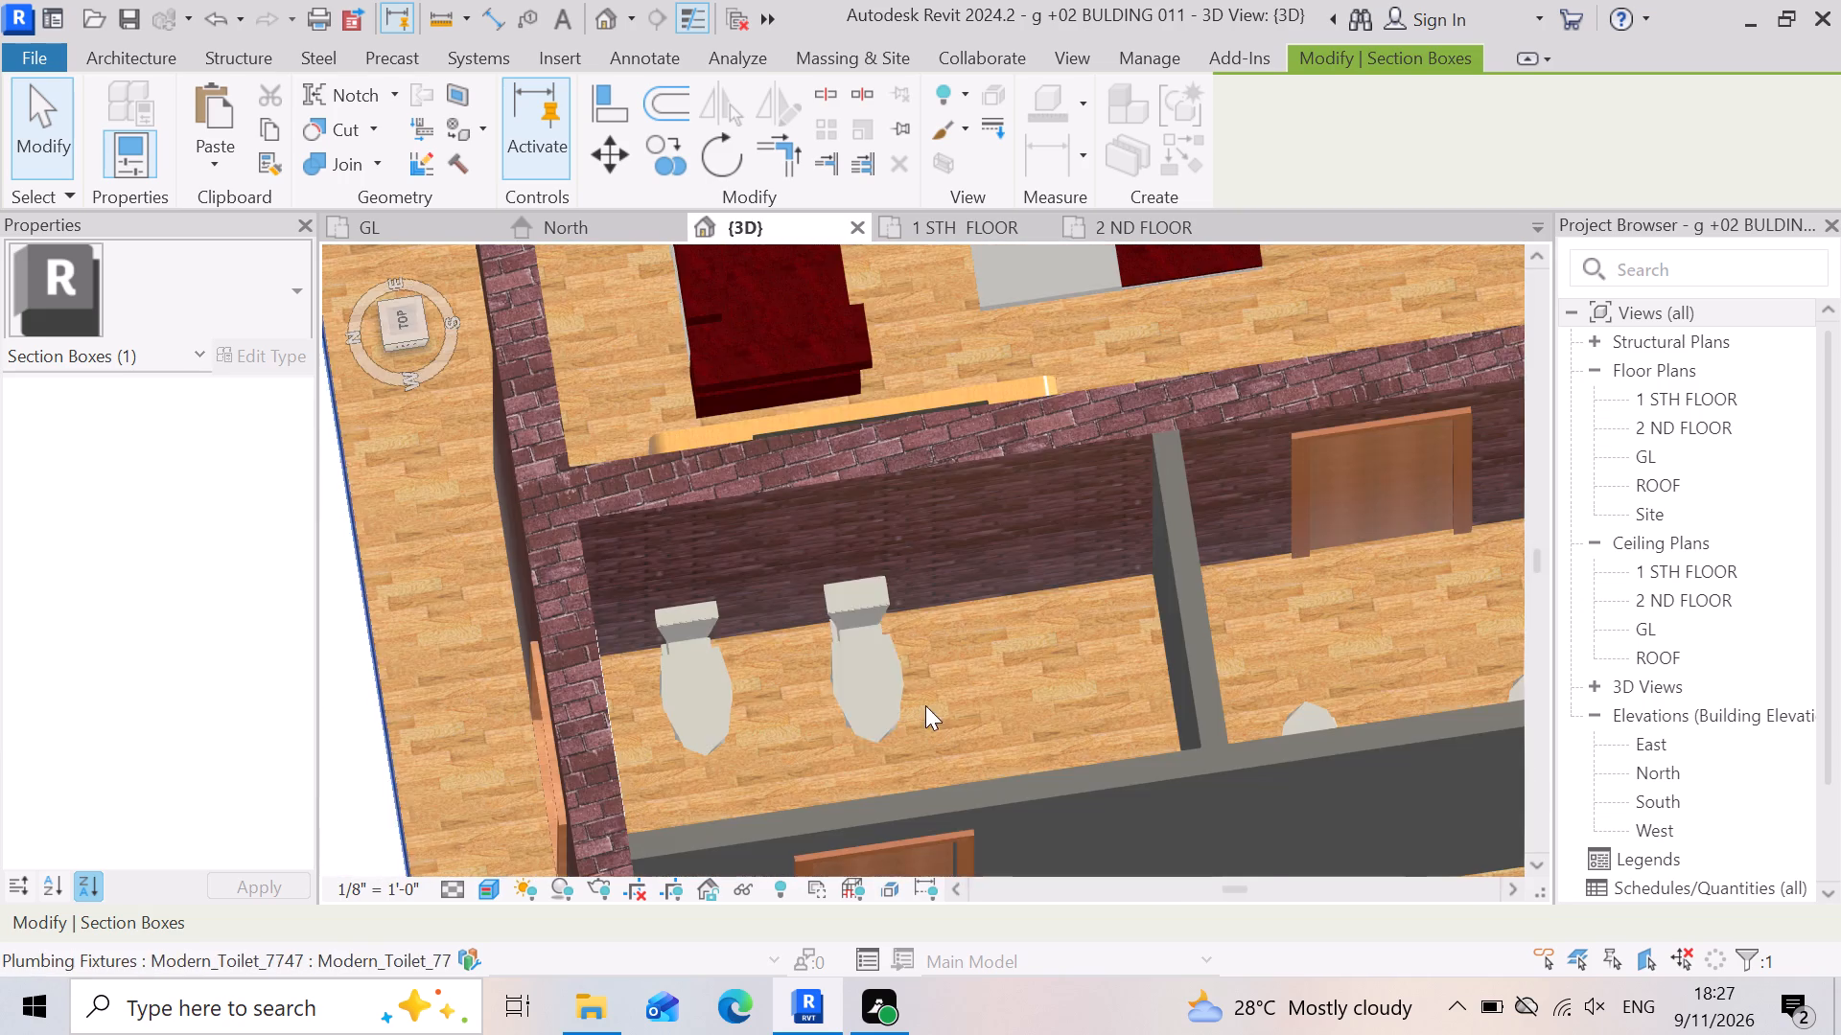
scroll(914, 664, "down", 5)
scroll(1154, 678, "up", 9)
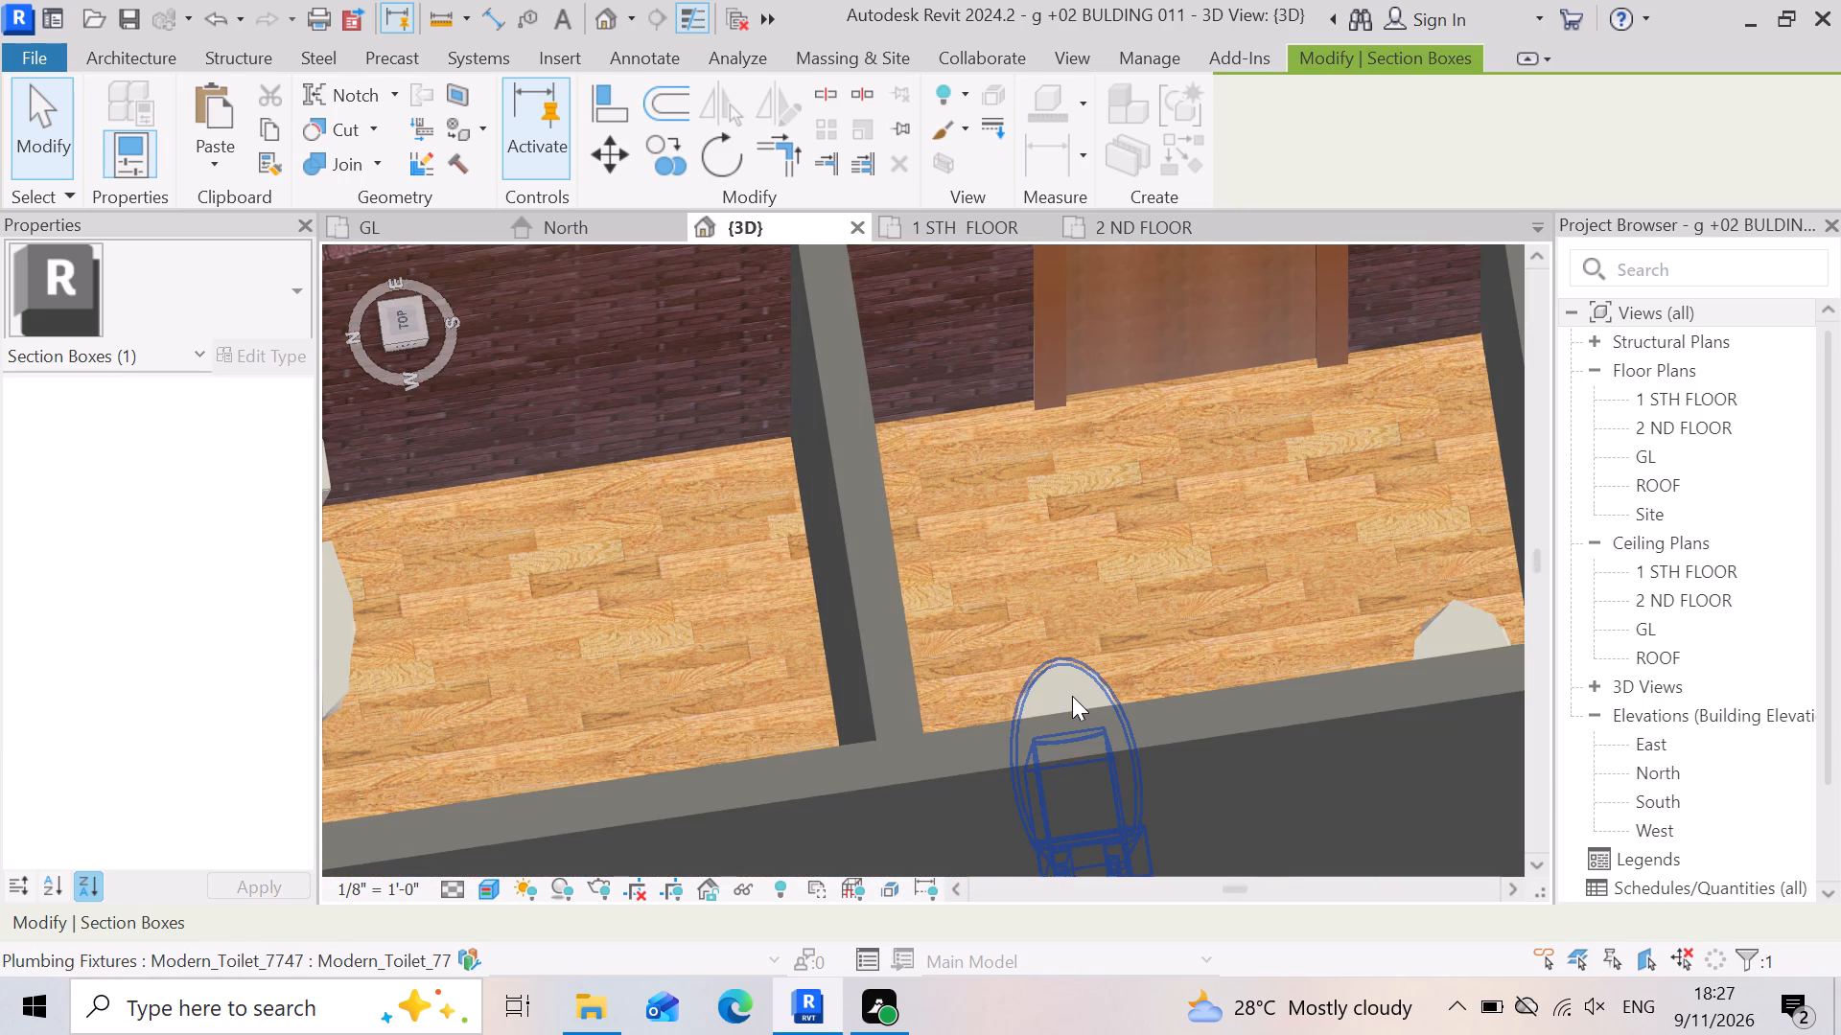
left_click(1073, 698)
Examine the living room's red sofas, centre table and reclining figure from above.
scroll(1074, 687, "down", 5)
scroll(1063, 588, "down", 4)
middle_click_drag(884, 448, 983, 724)
middle_click_drag(988, 738, 1000, 760)
scroll(1004, 762, "down", 1)
scroll(997, 483, "up", 12)
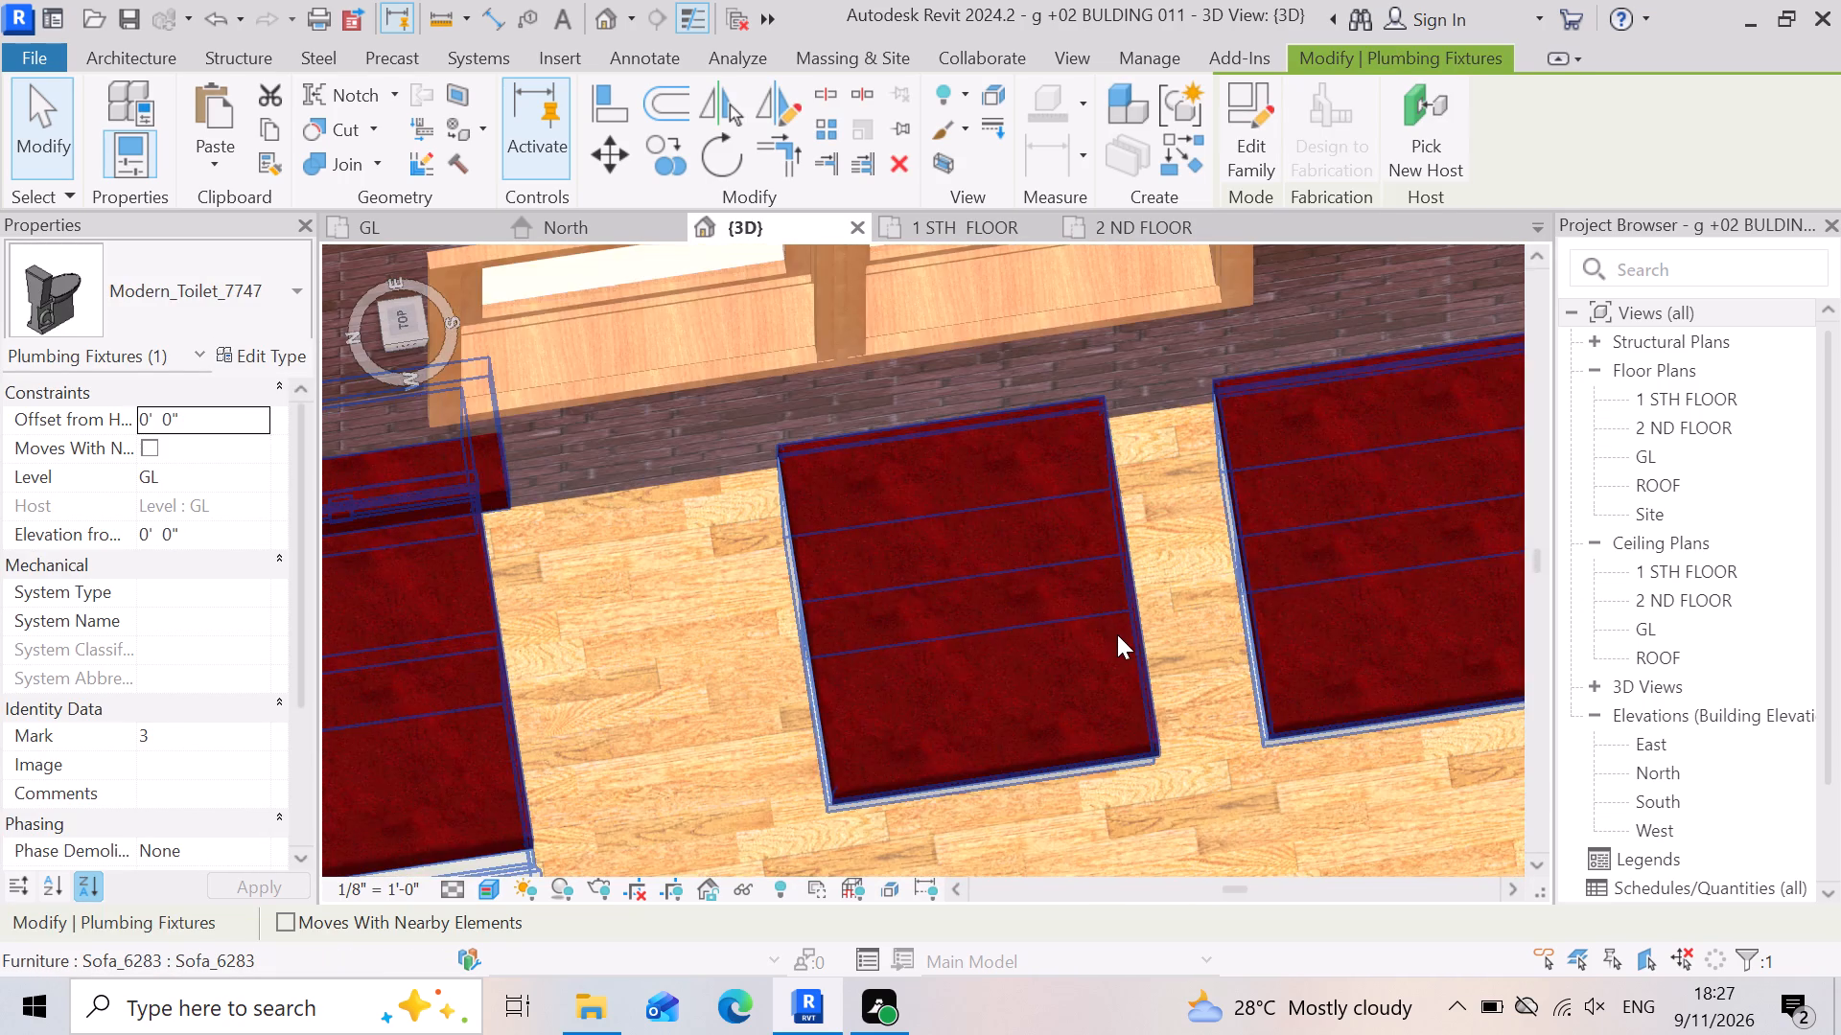
scroll(1112, 634, "down", 7)
scroll(1107, 632, "up", 2)
scroll(1107, 632, "down", 2)
scroll(1179, 749, "up", 5)
middle_click_drag(1151, 681, 1104, 551)
scroll(1114, 588, "down", 1)
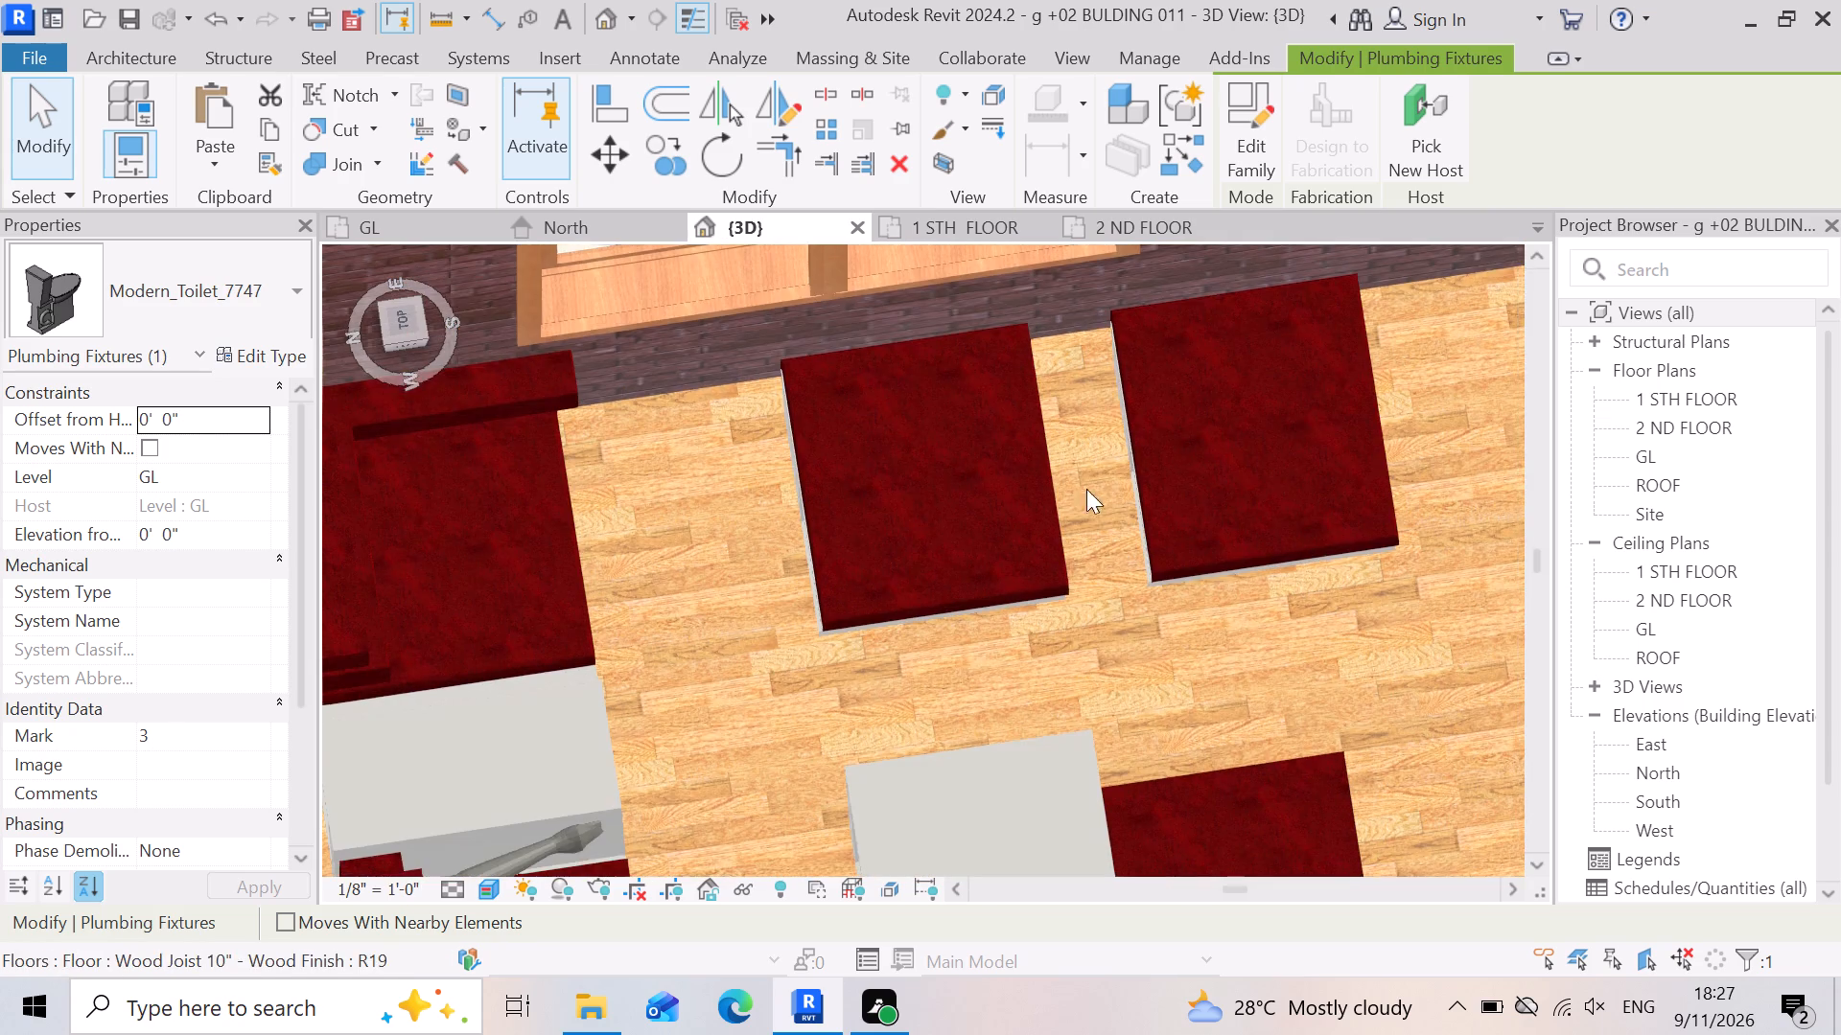
scroll(1086, 489, "down", 1)
scroll(1202, 622, "down", 9)
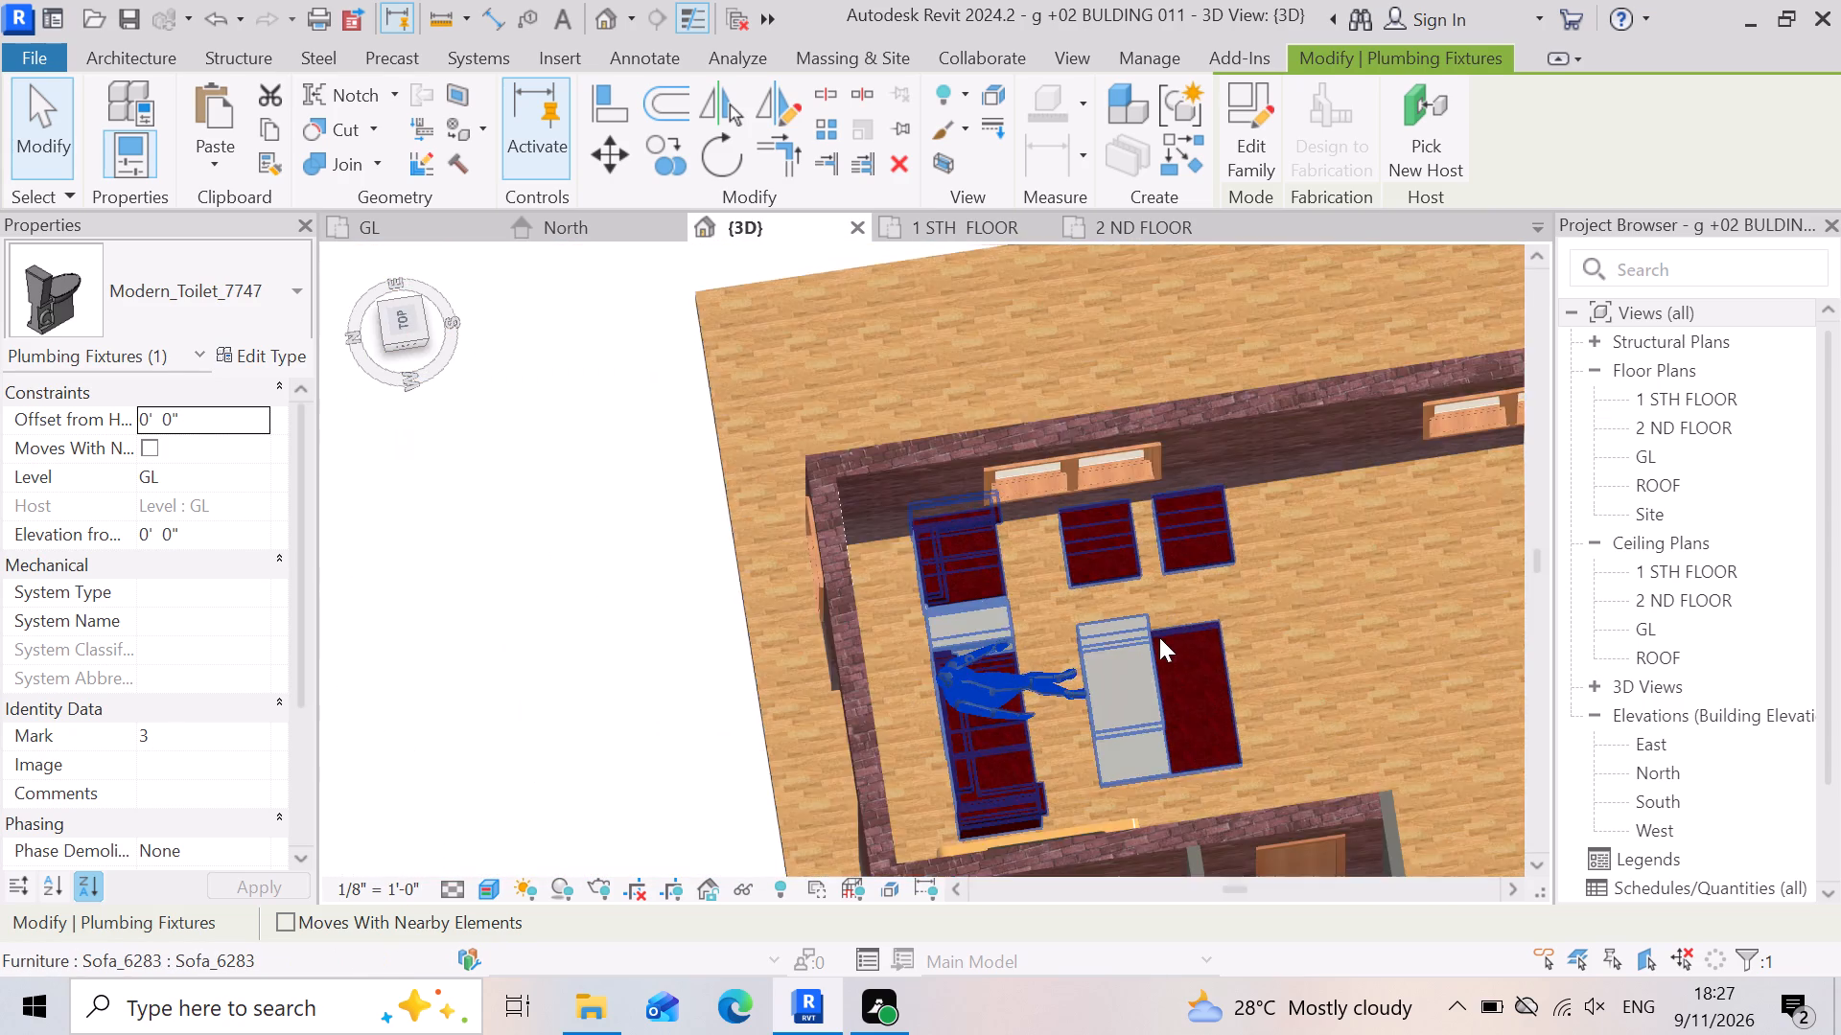
scroll(1159, 637, "down", 2)
scroll(1157, 670, "up", 1)
scroll(812, 549, "down", 1)
scroll(1316, 667, "up", 1)
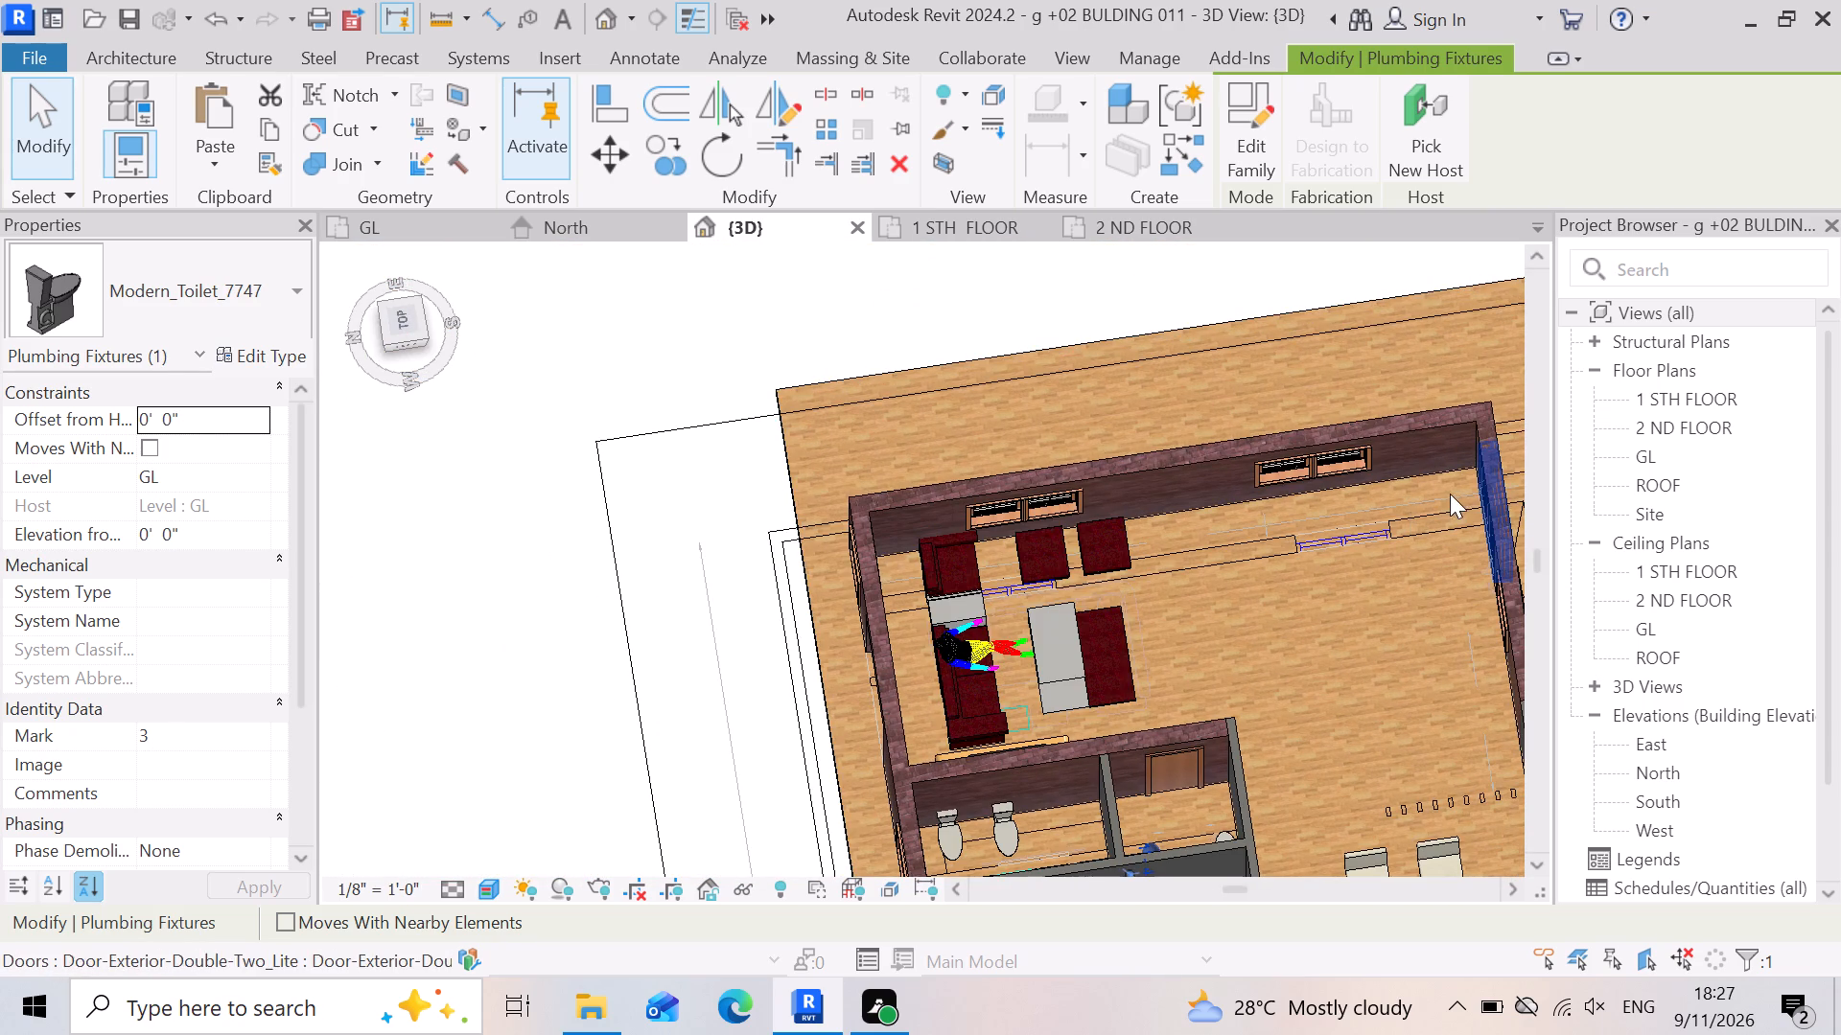
Examine the living room's windows, exterior doors and surrounding brick walls from above.
scroll(1454, 495, "up", 11)
scroll(830, 625, "down", 7)
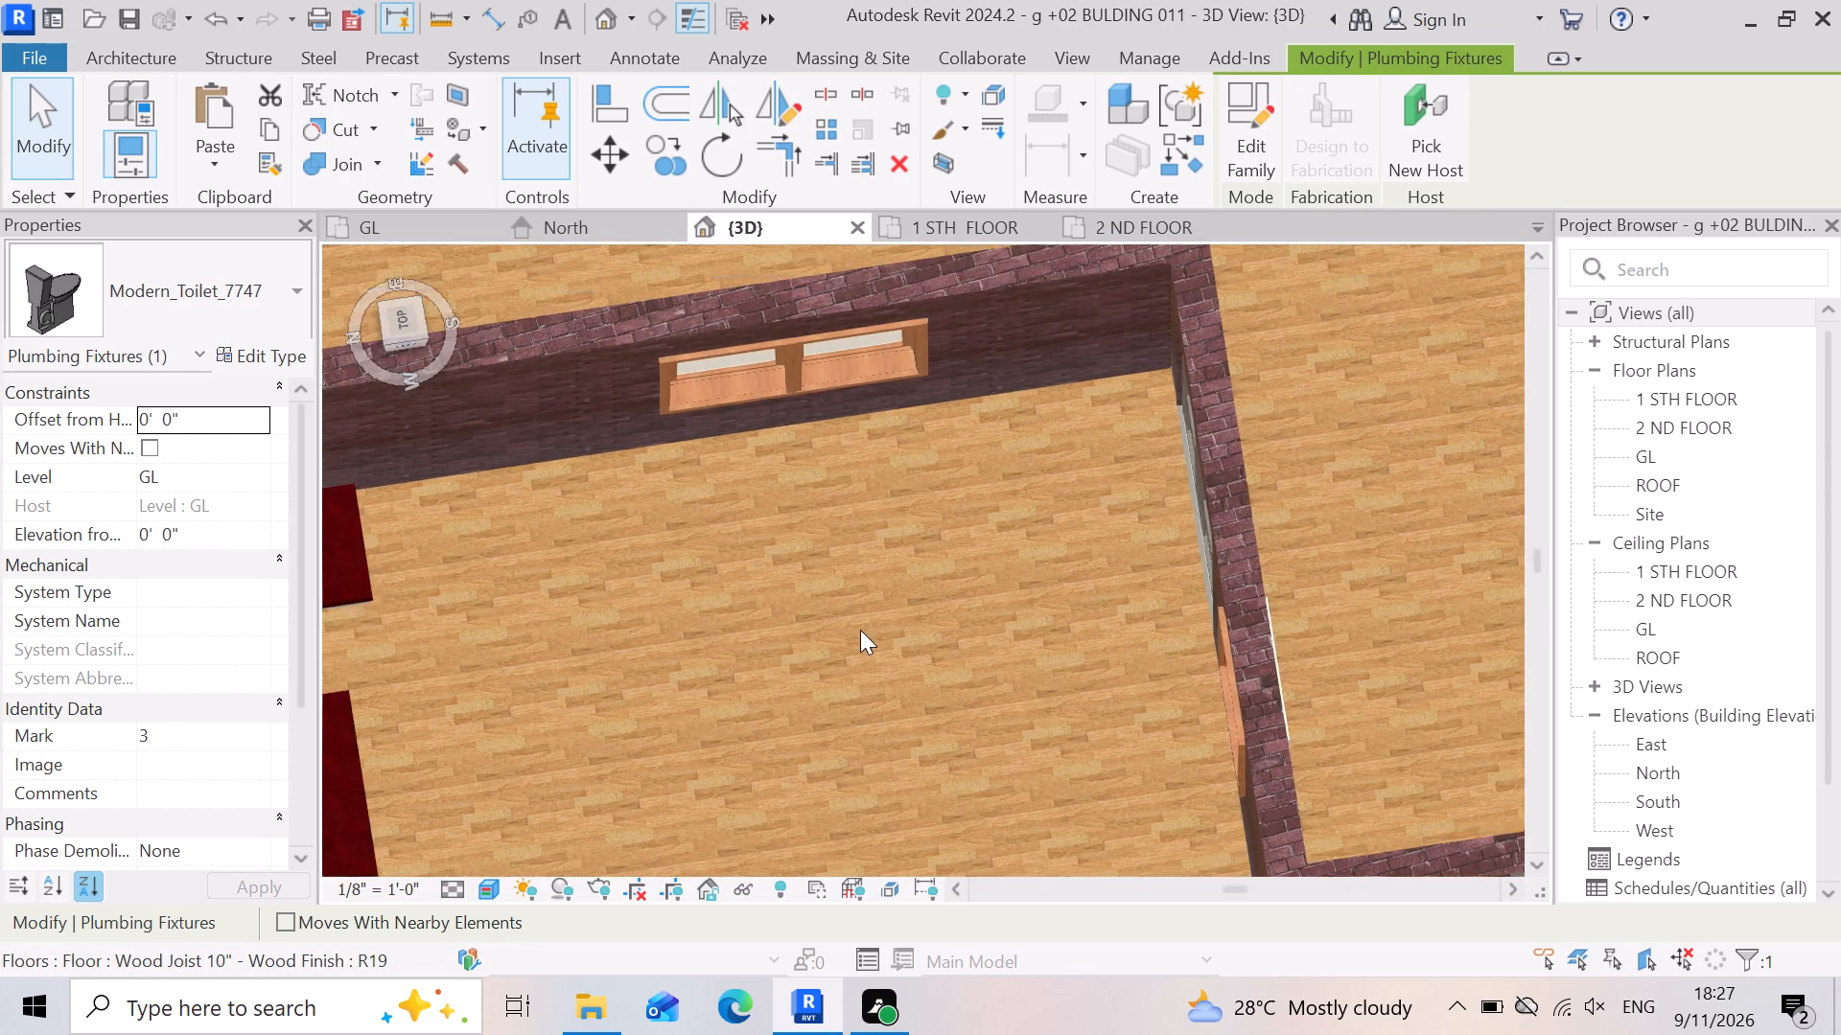
scroll(860, 630, "down", 4)
scroll(535, 807, "up", 2)
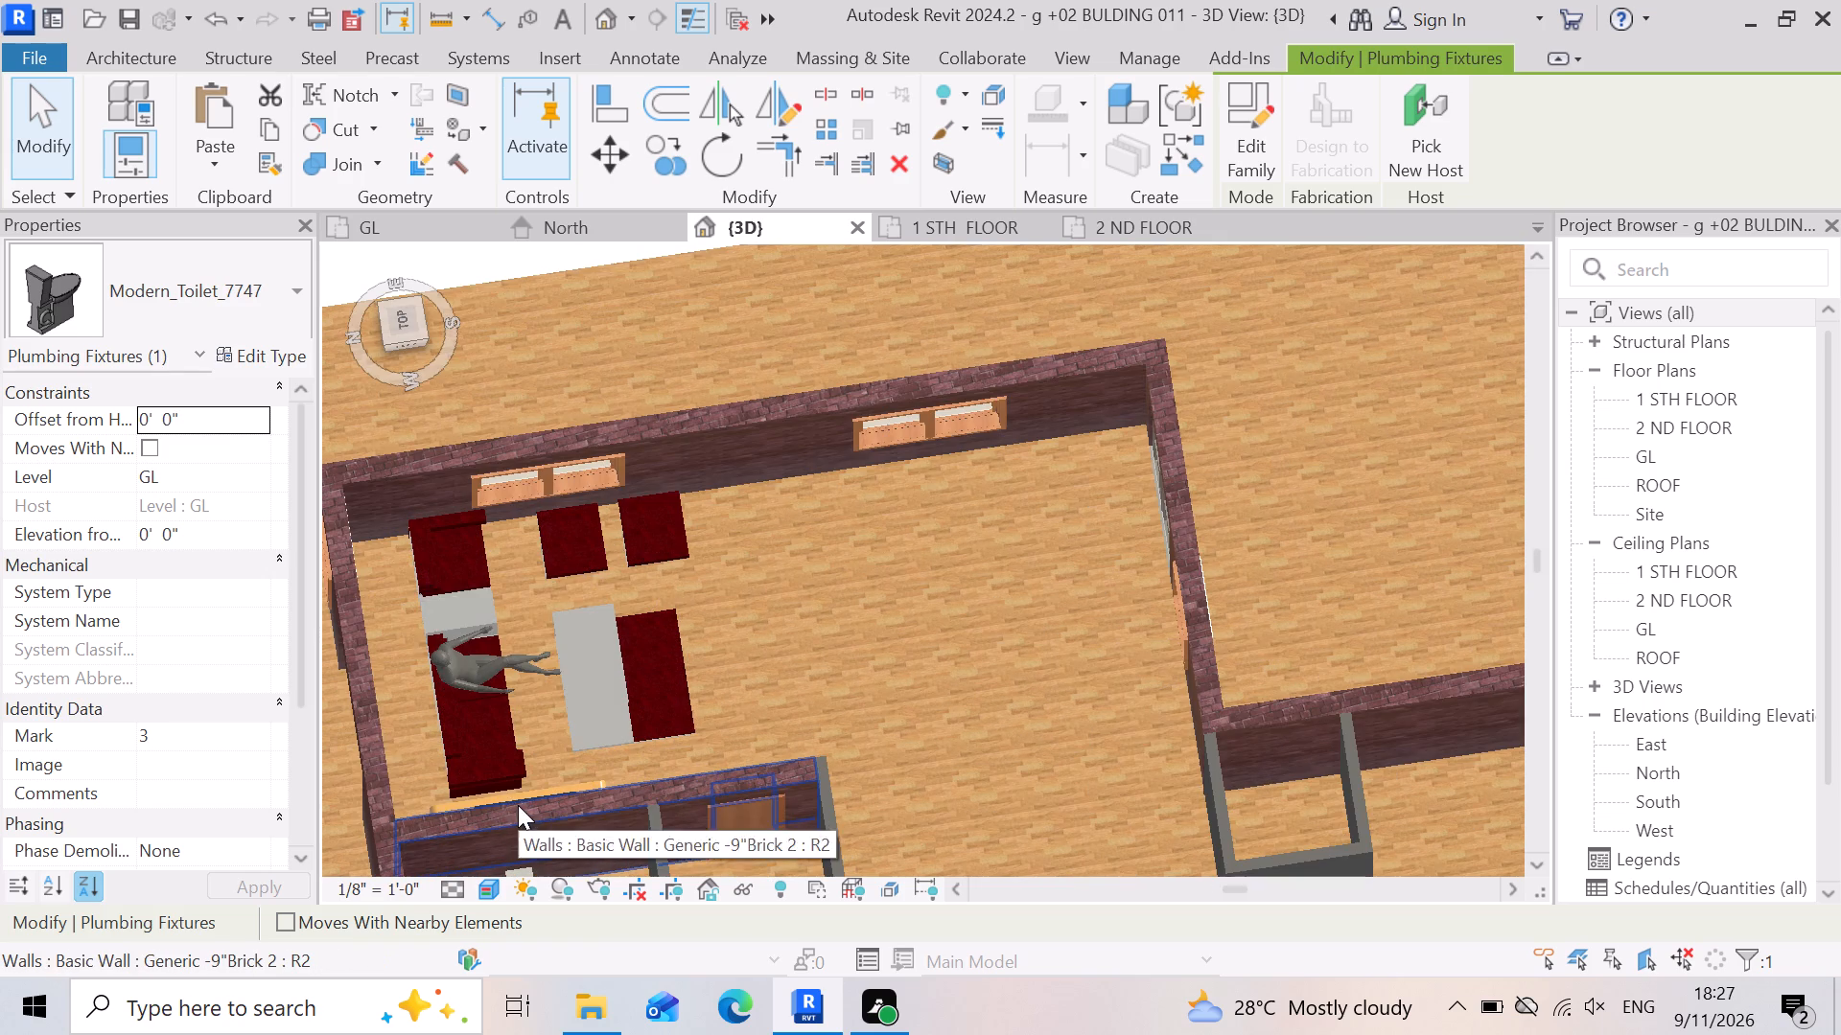
scroll(601, 736, "up", 1)
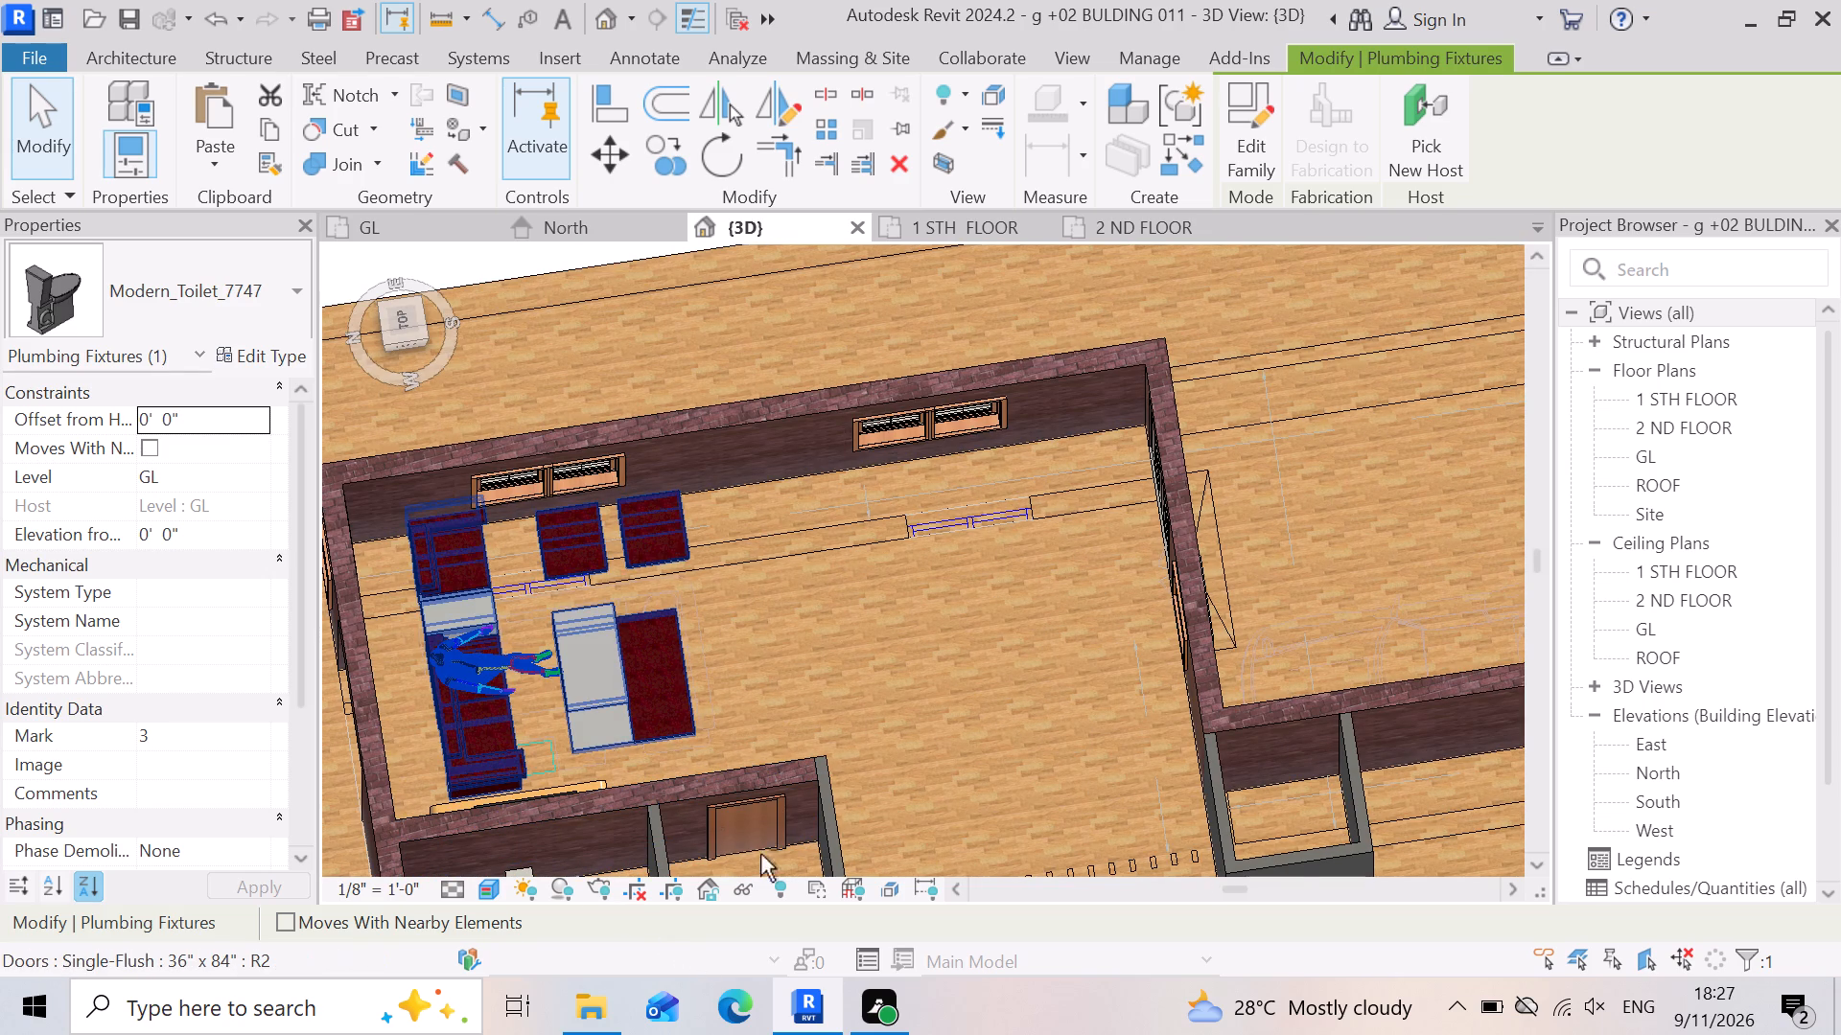
scroll(865, 829, "down", 3, "shift")
scroll(844, 744, "down", 2)
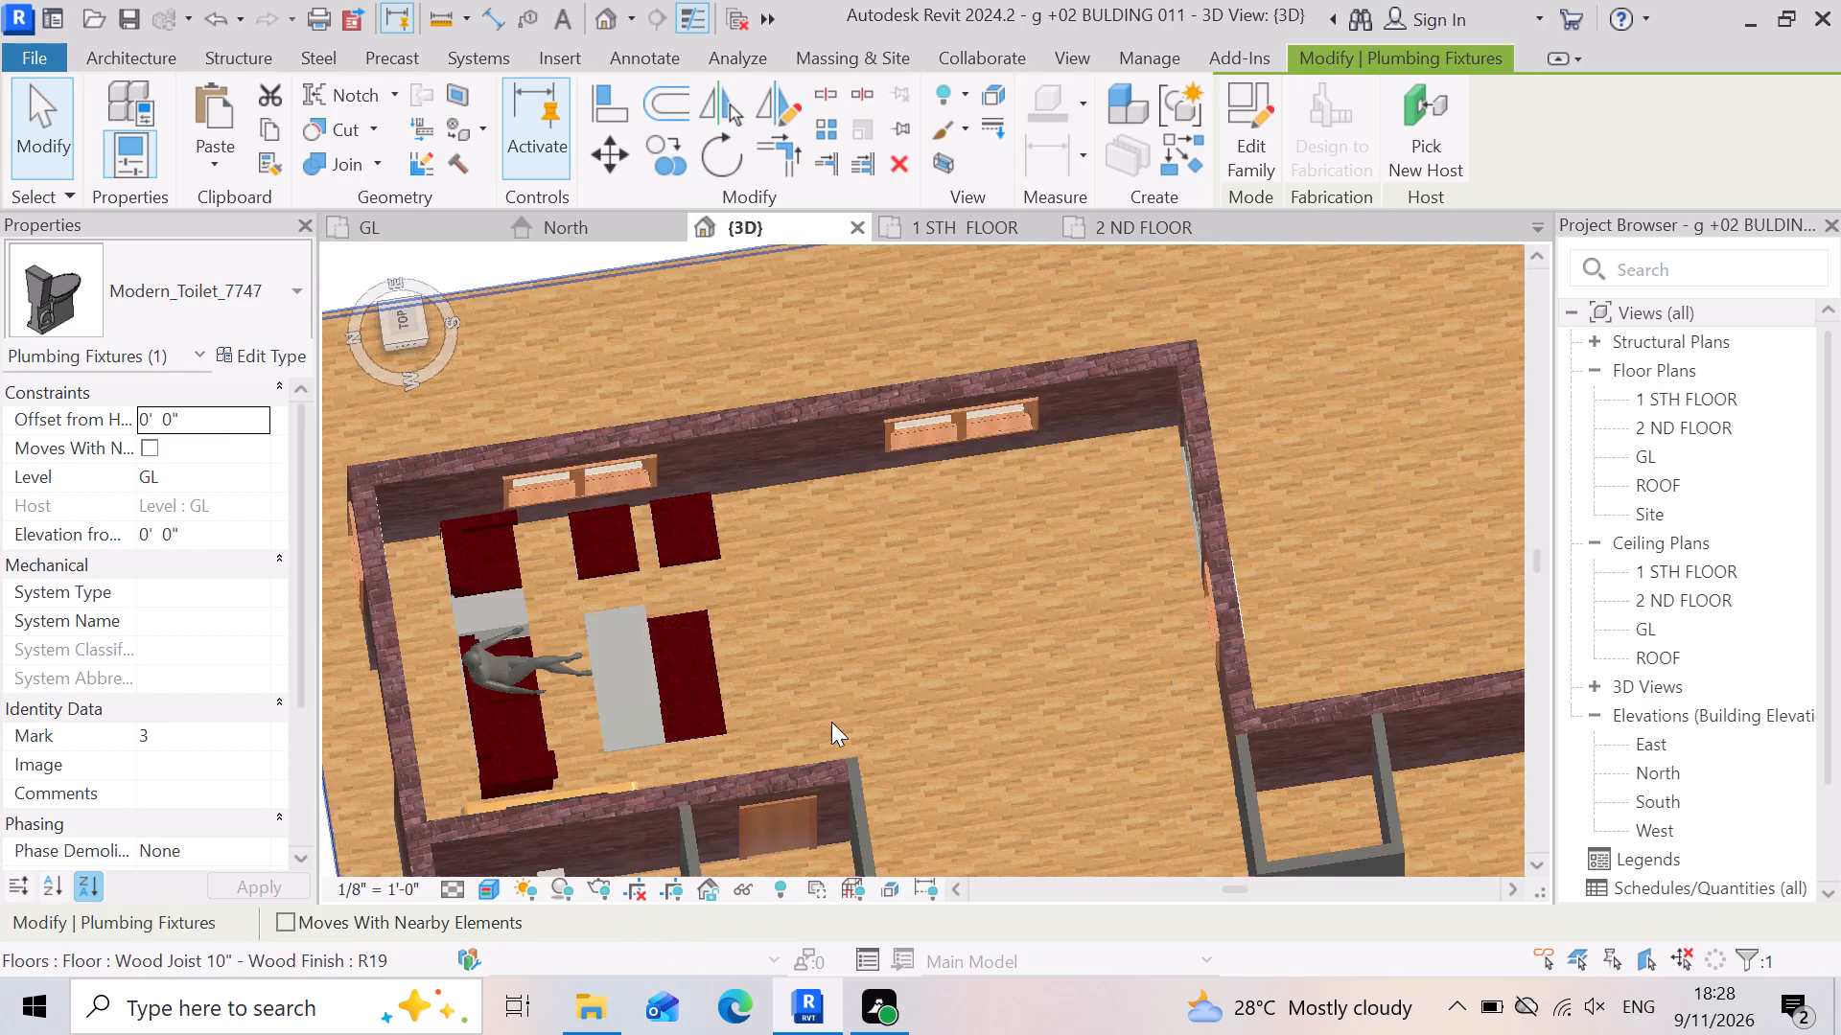
scroll(831, 722, "down", 8)
Examine the ground floor from a rotated top view, including the kitchen and stair, and select the dining table set.
middle_click_drag(712, 810, 825, 868, "shift")
middle_click_drag(876, 868, 891, 868, "shift")
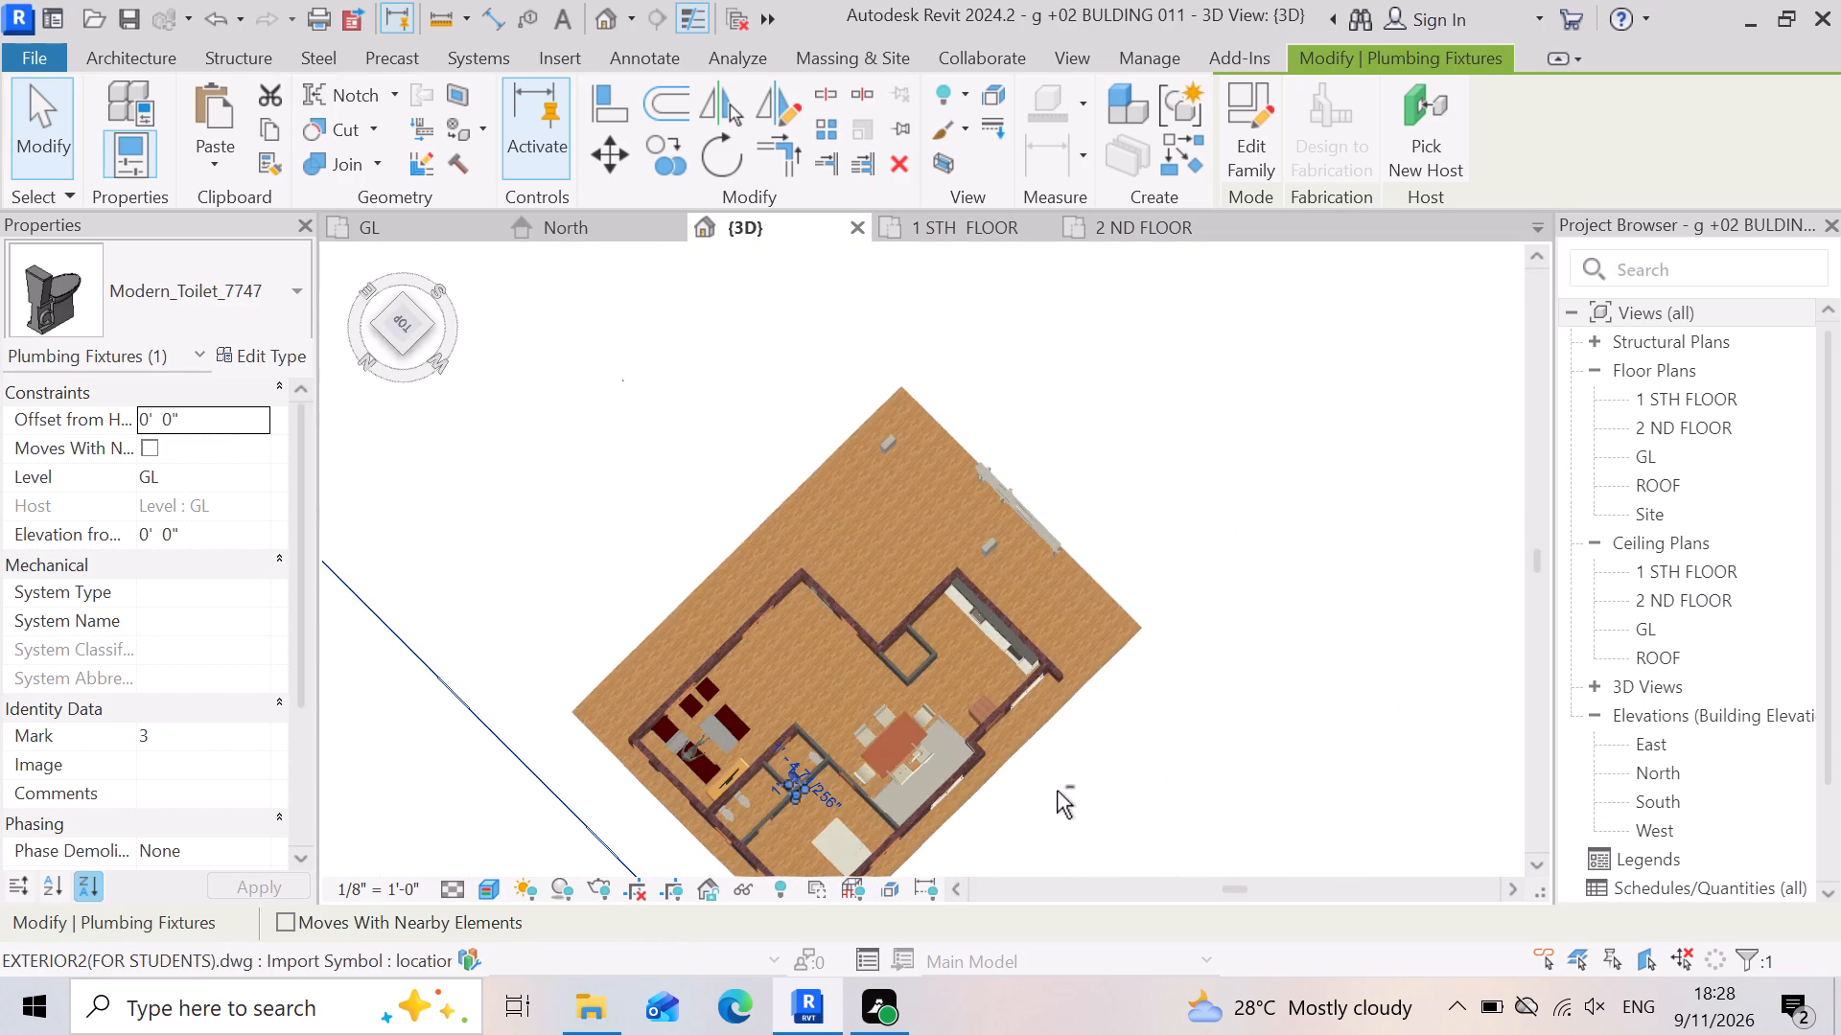
scroll(745, 800, "up", 18)
scroll(692, 790, "down", 9)
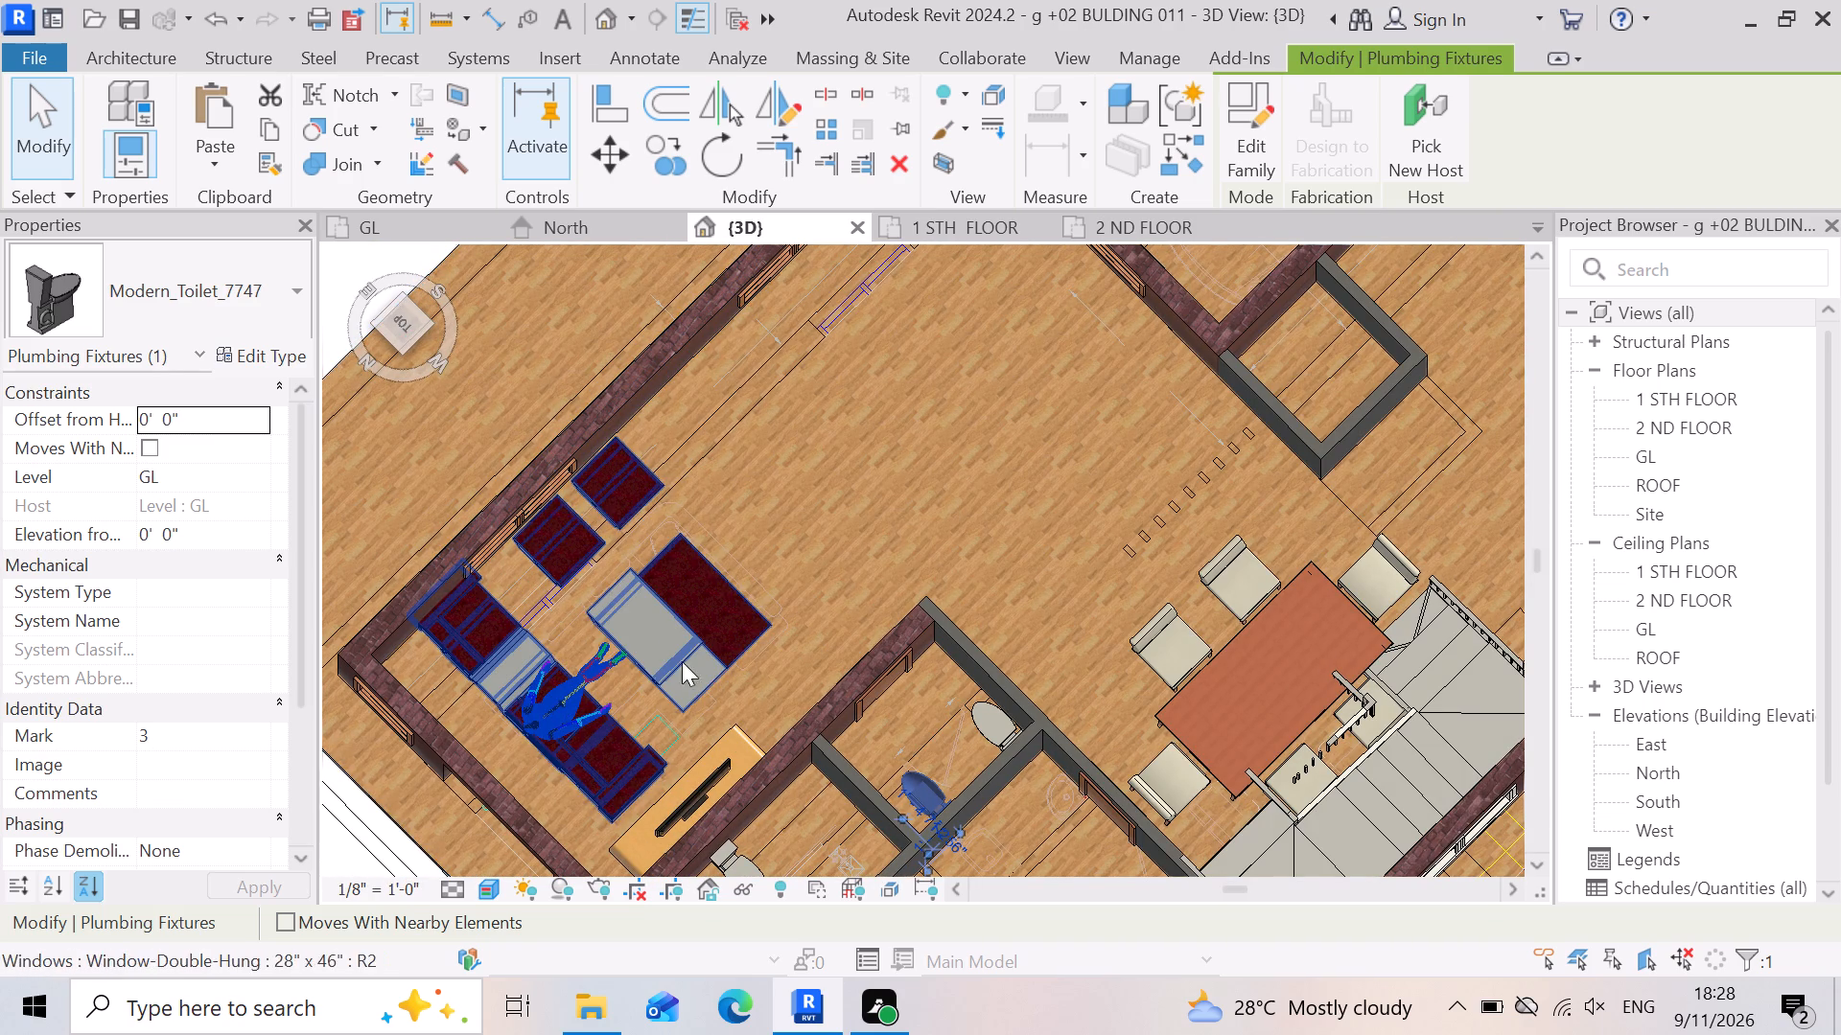
scroll(701, 712, "down", 1)
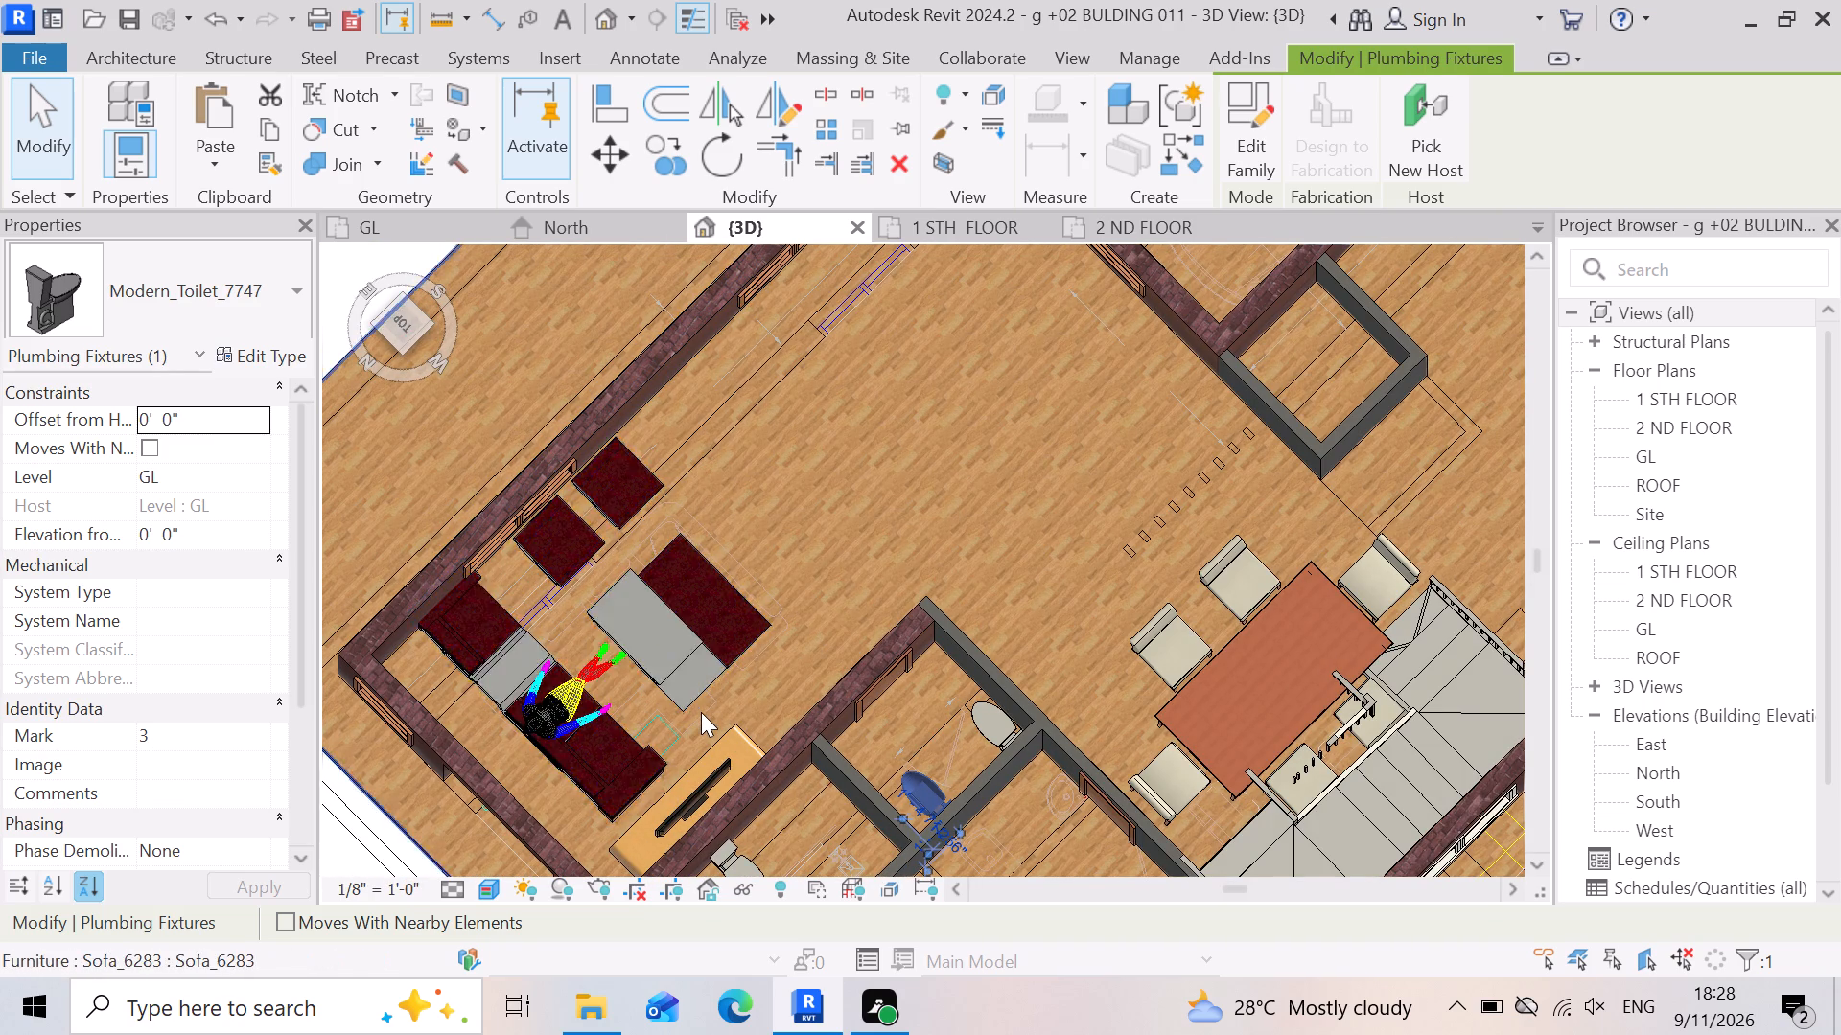
scroll(701, 712, "down", 6)
scroll(981, 634, "up", 8)
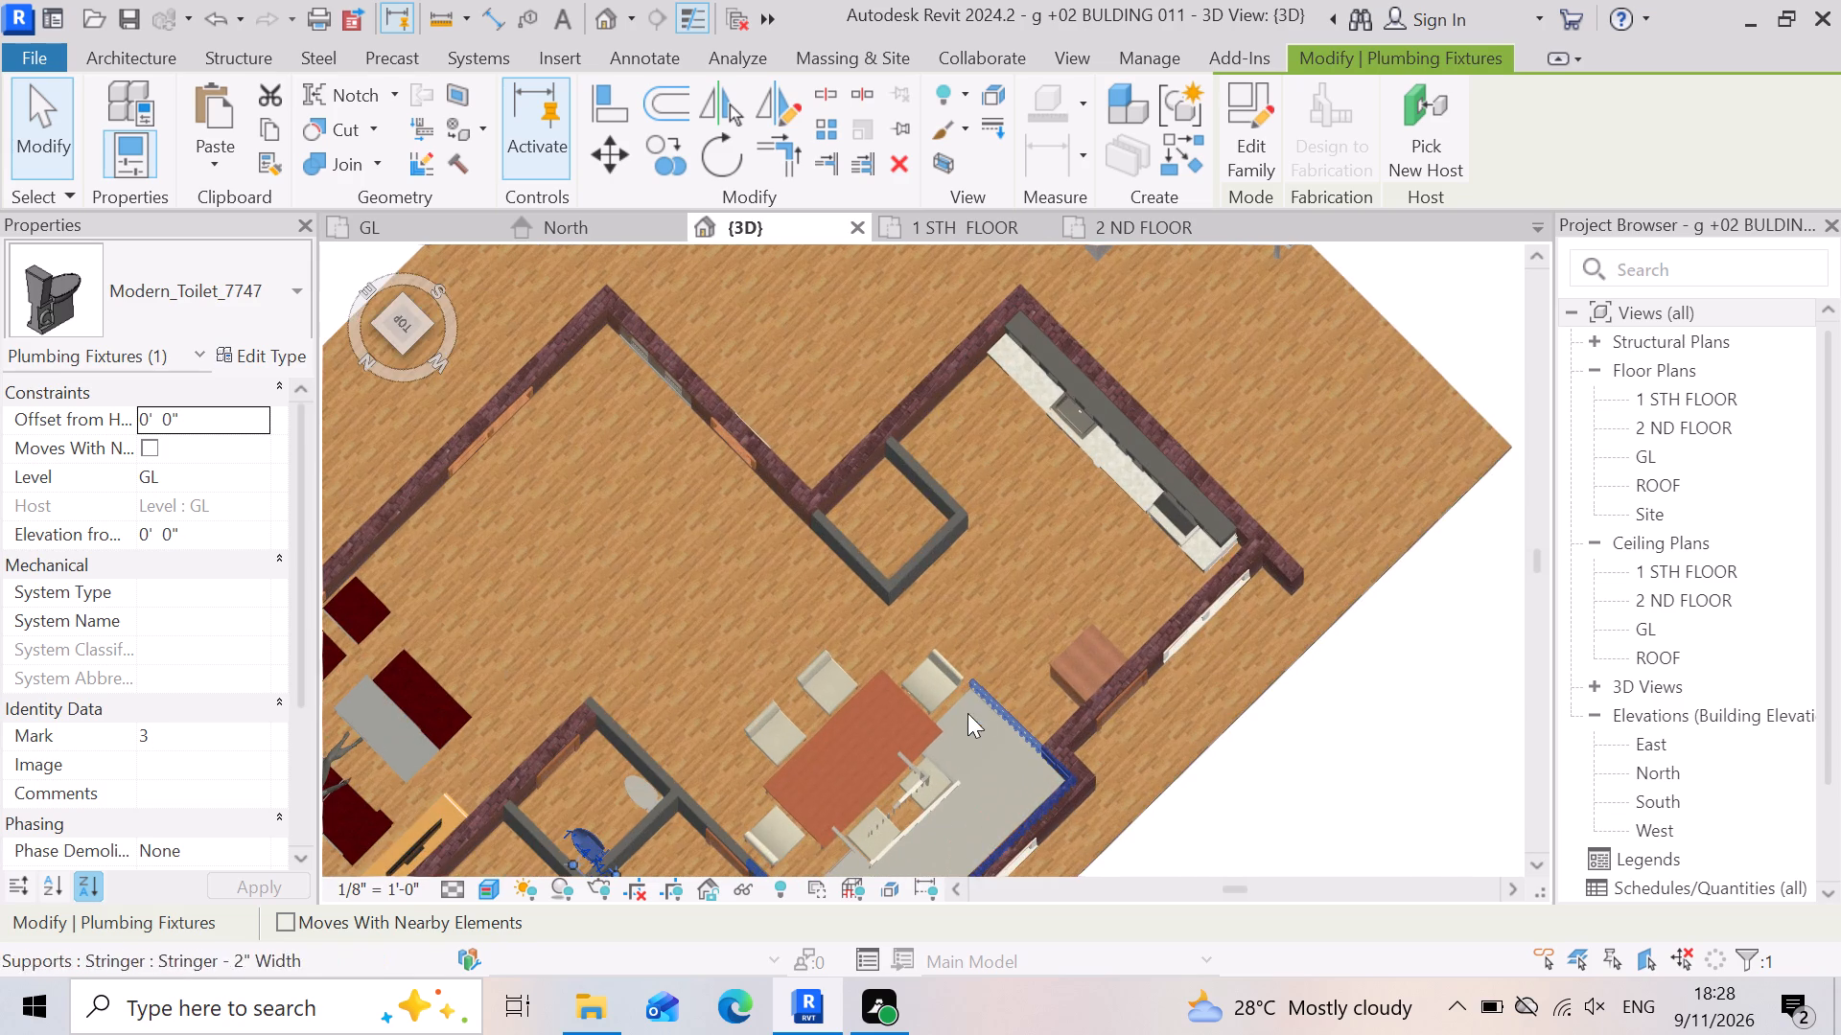
scroll(945, 746, "up", 4)
left_click(913, 743)
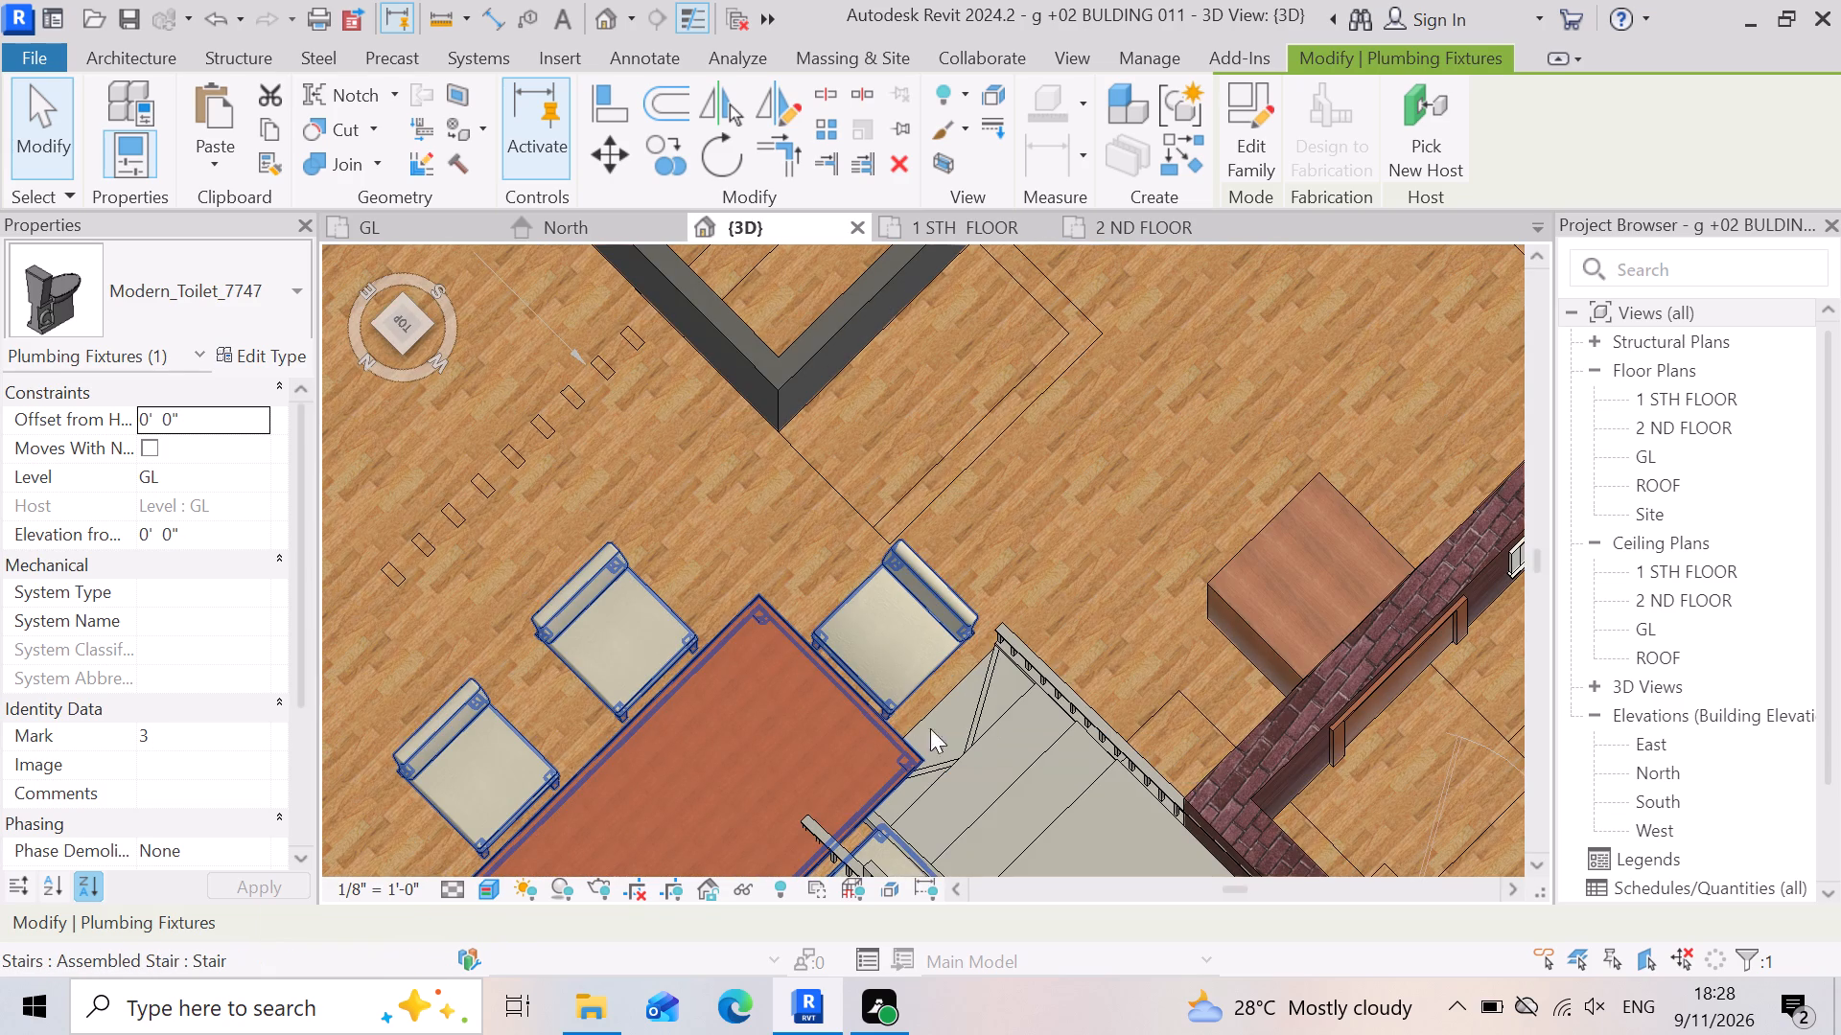
scroll(938, 662, "down", 5)
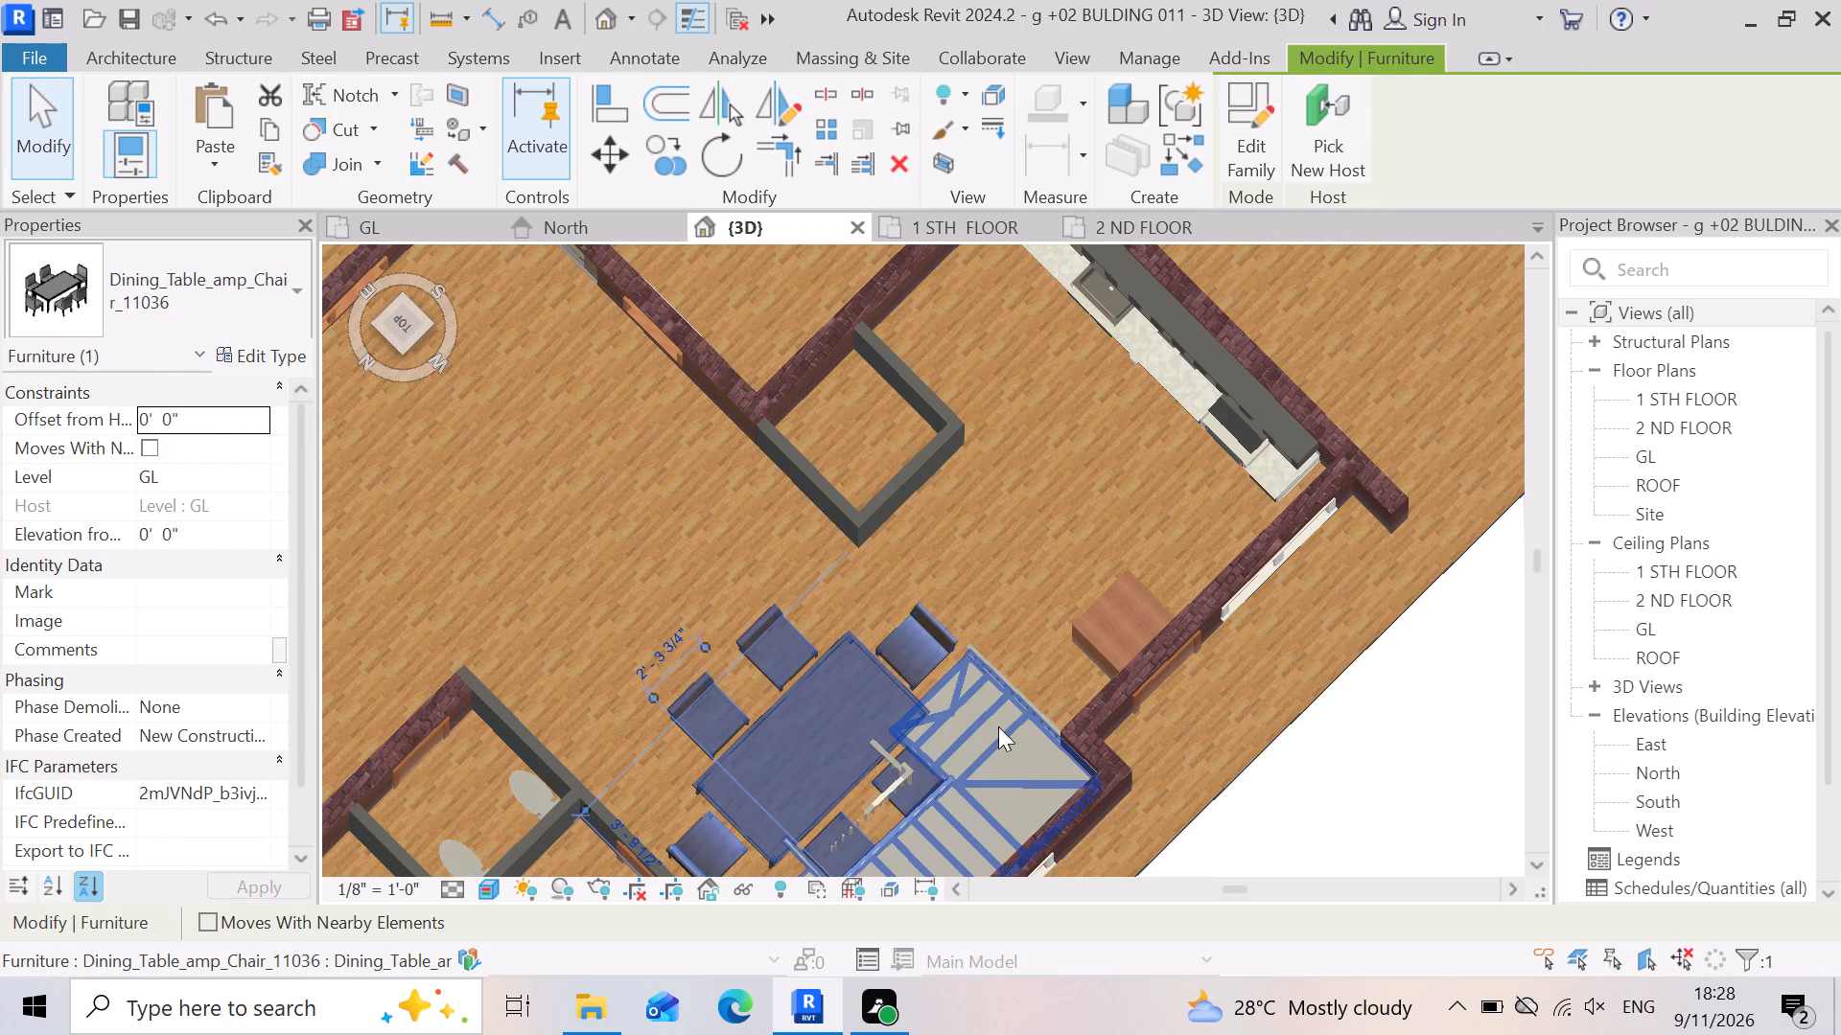
scroll(981, 704, "down", 4)
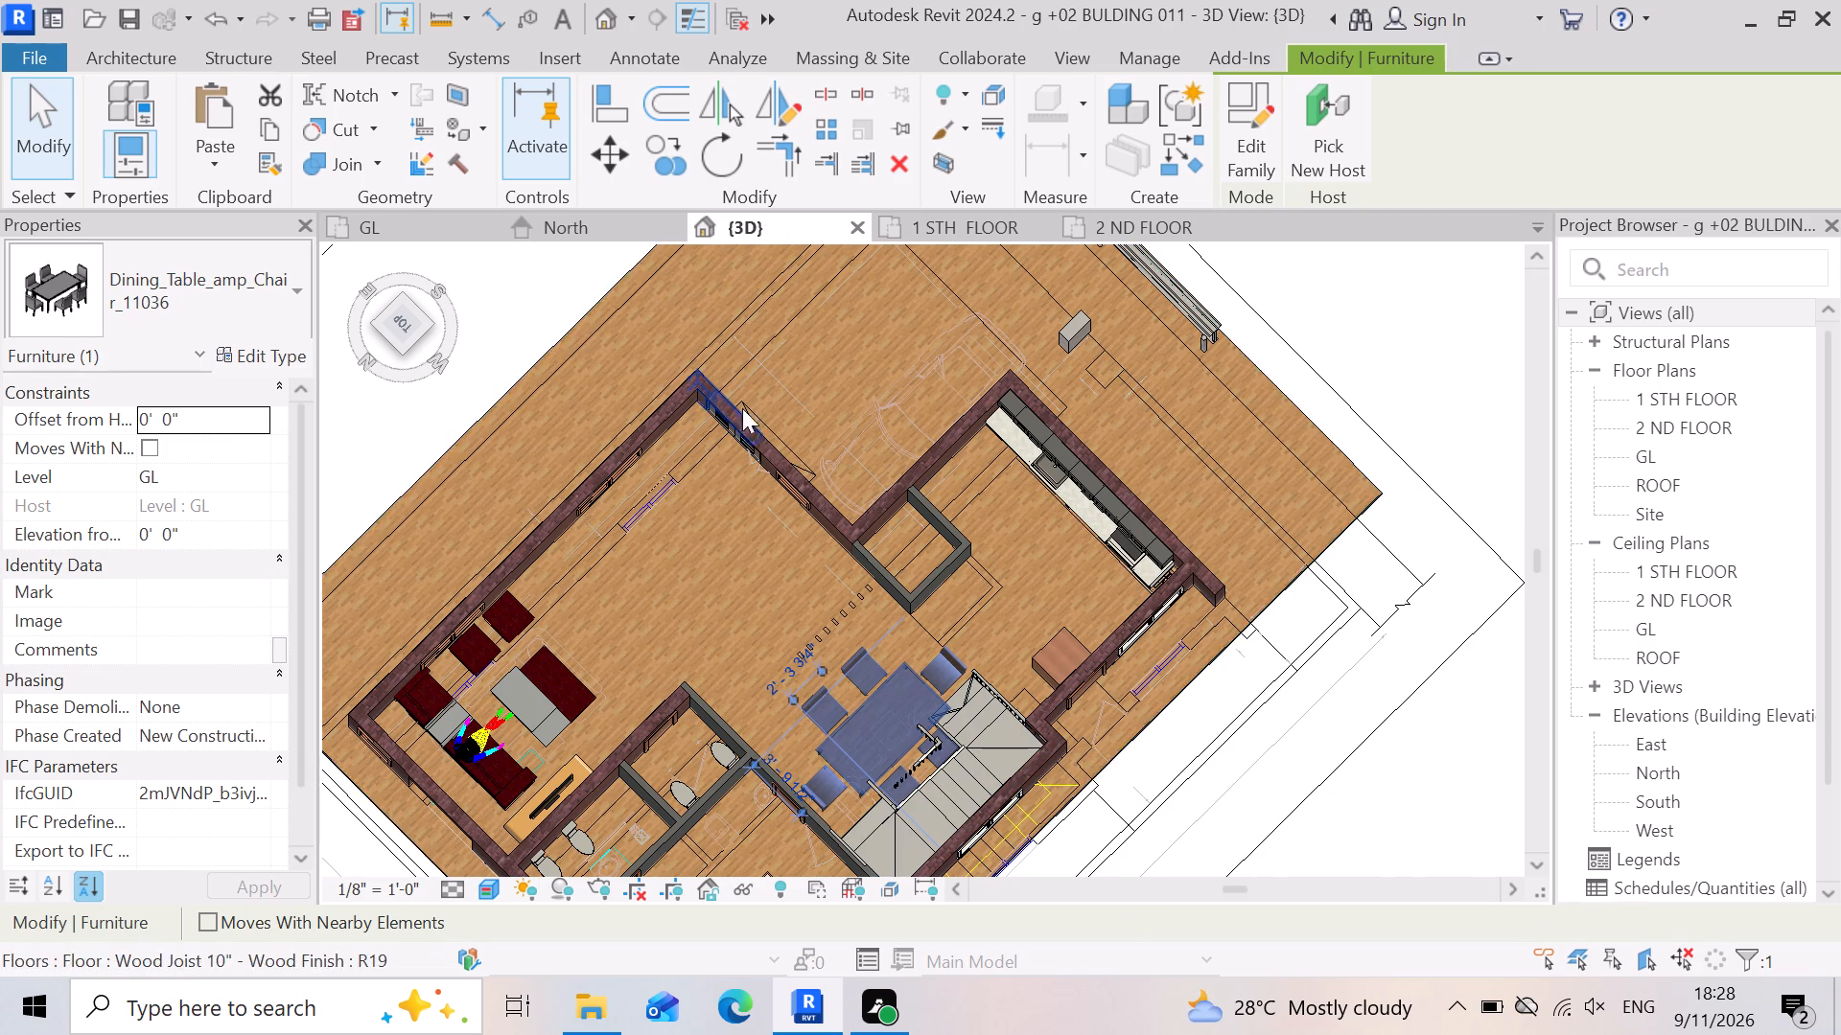
scroll(842, 459, "down", 9)
scroll(842, 459, "up", 3)
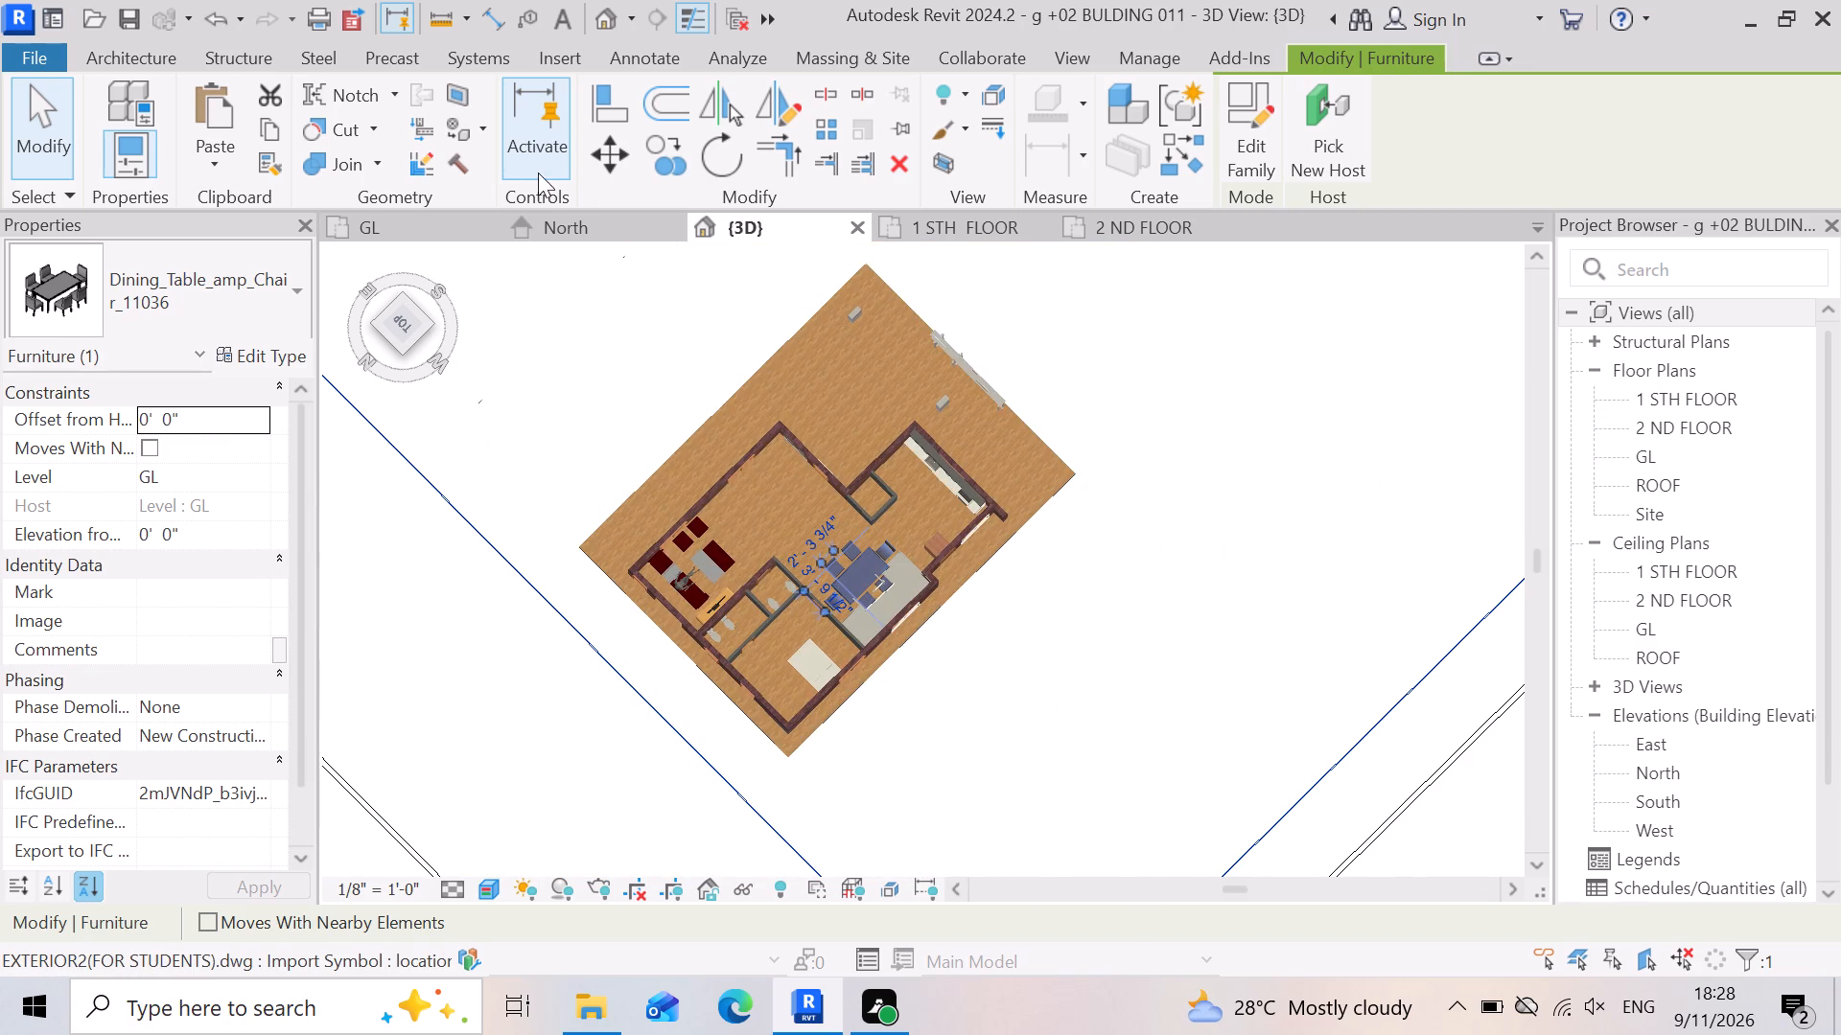
Select the section box and raise its top face above the roof to enclose the full three-storey building.
scroll(692, 472, "down", 5)
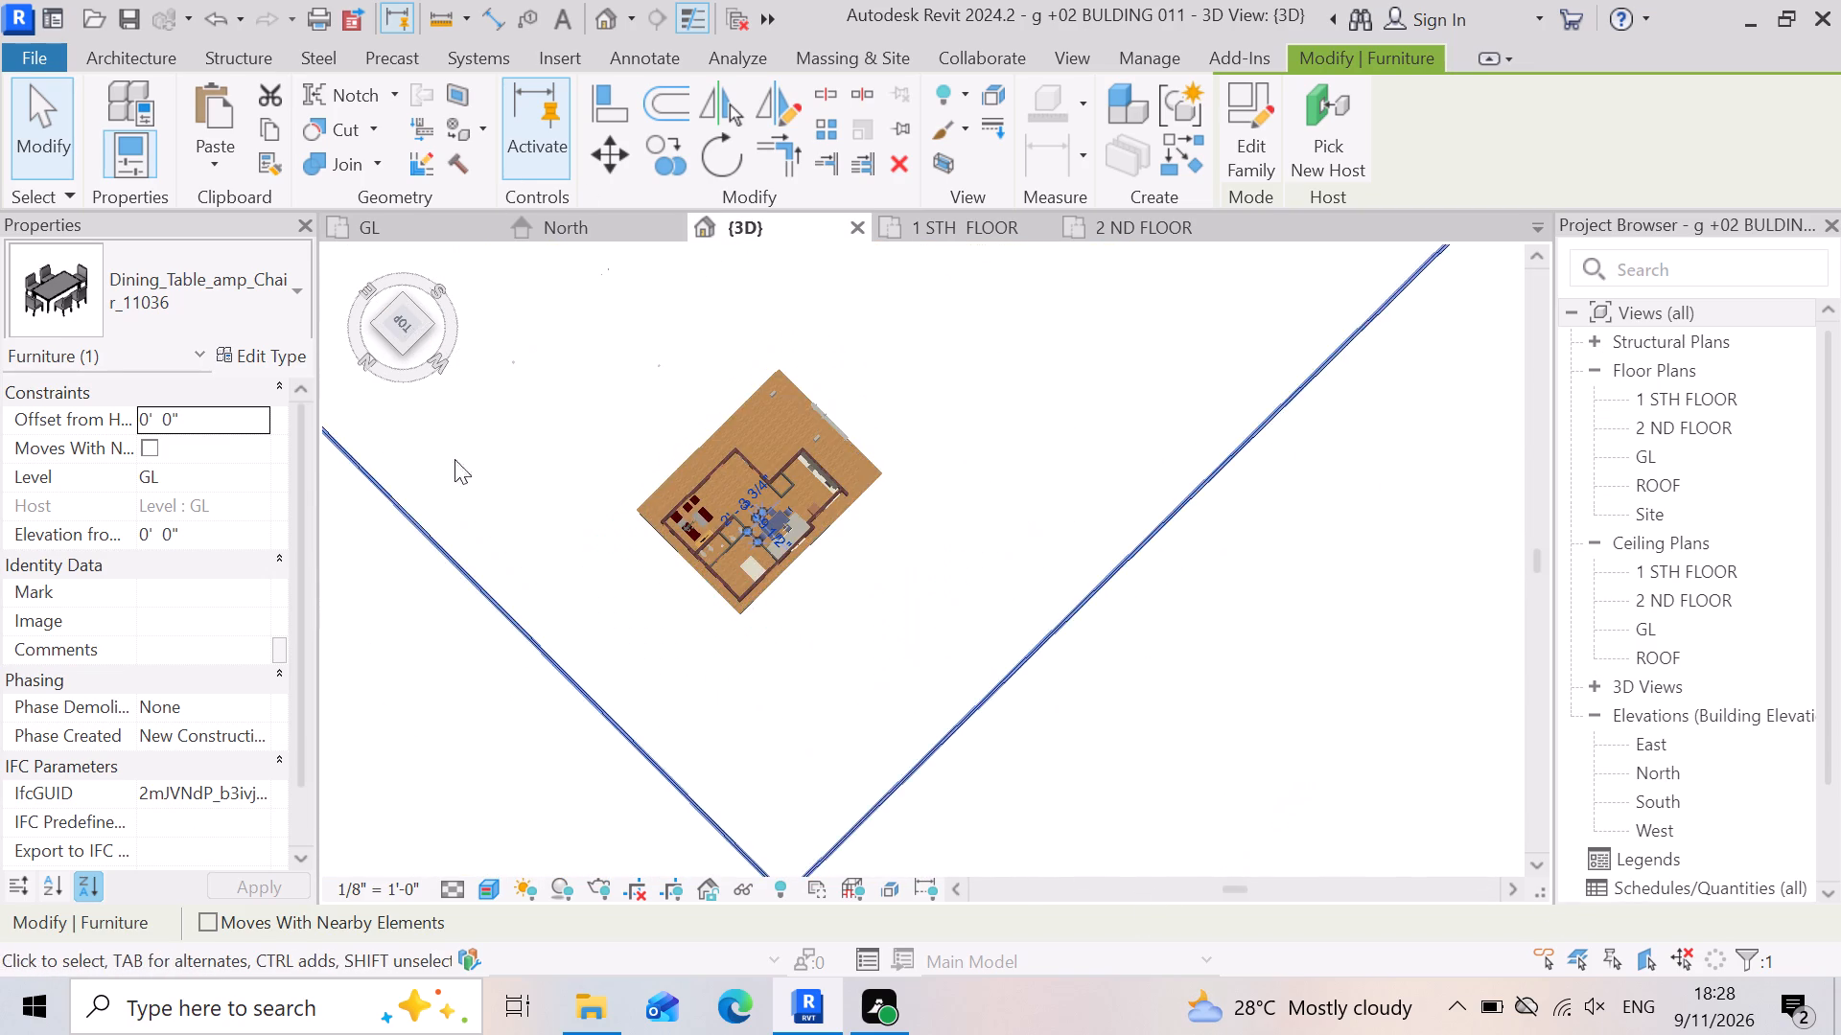
scroll(761, 525, "down", 3)
scroll(659, 452, "up", 3)
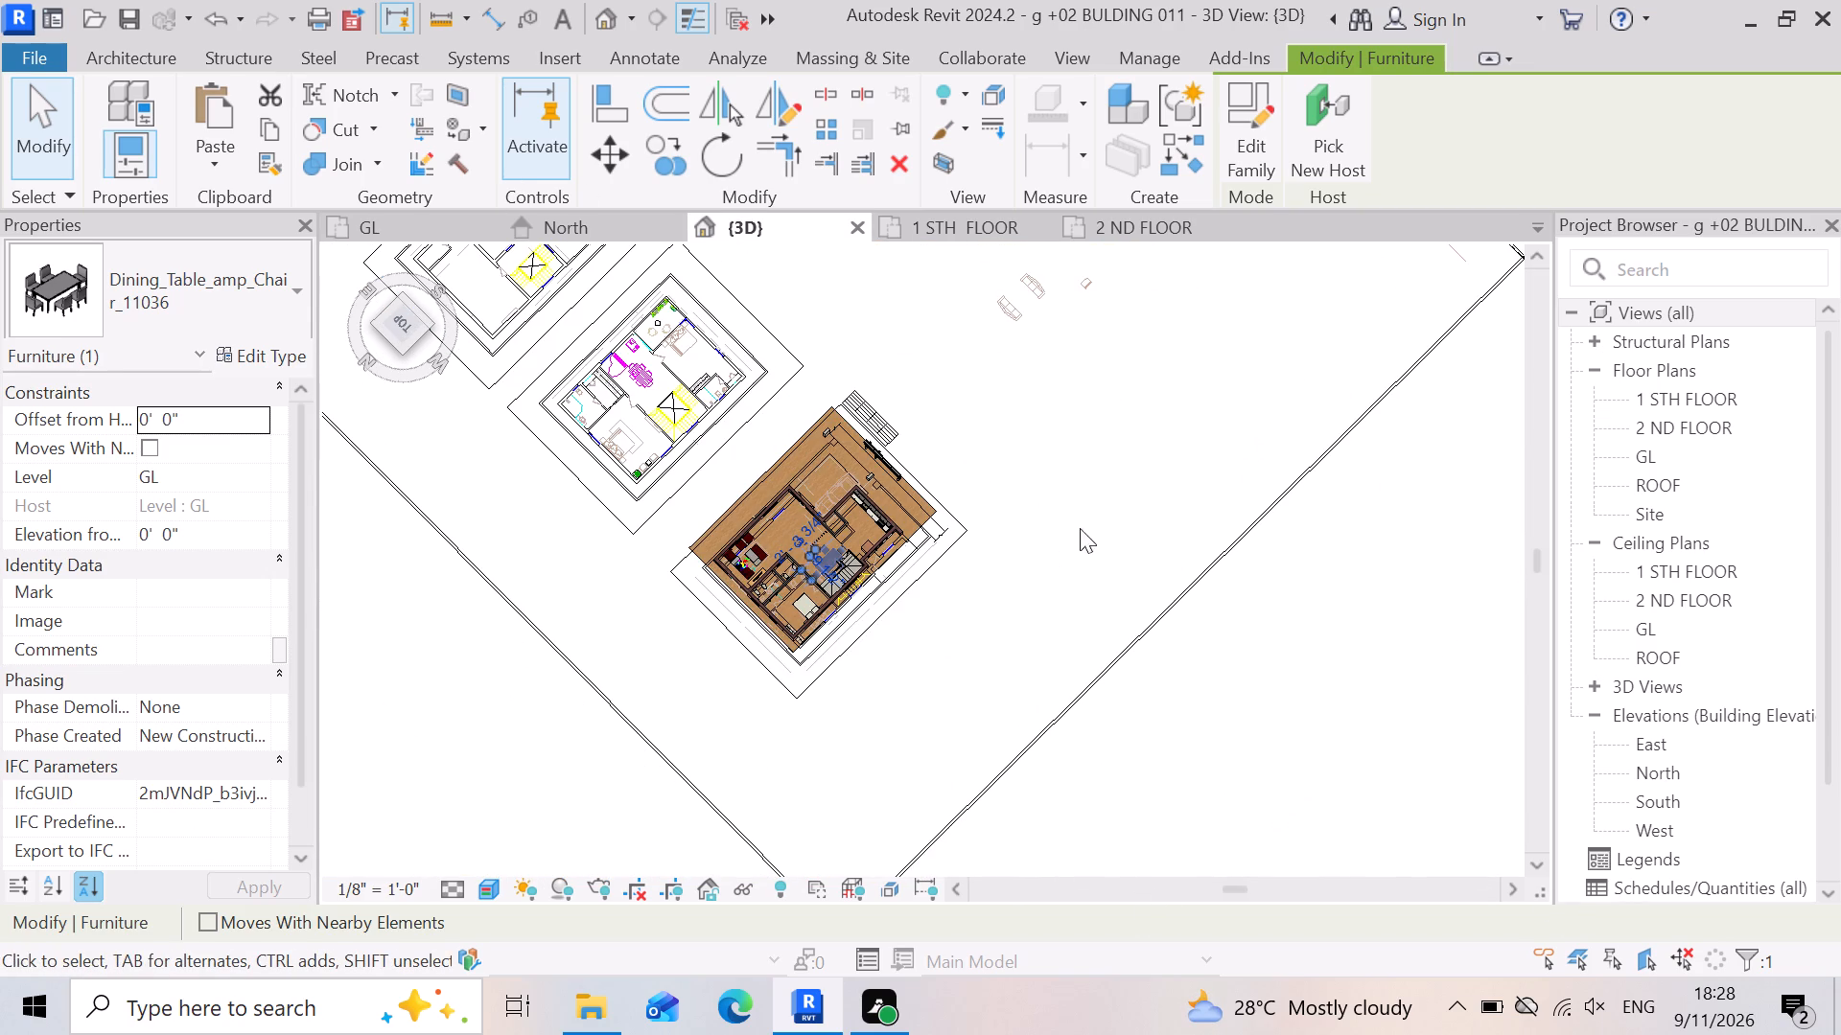
right_click_drag(957, 703, 925, 632, "shift")
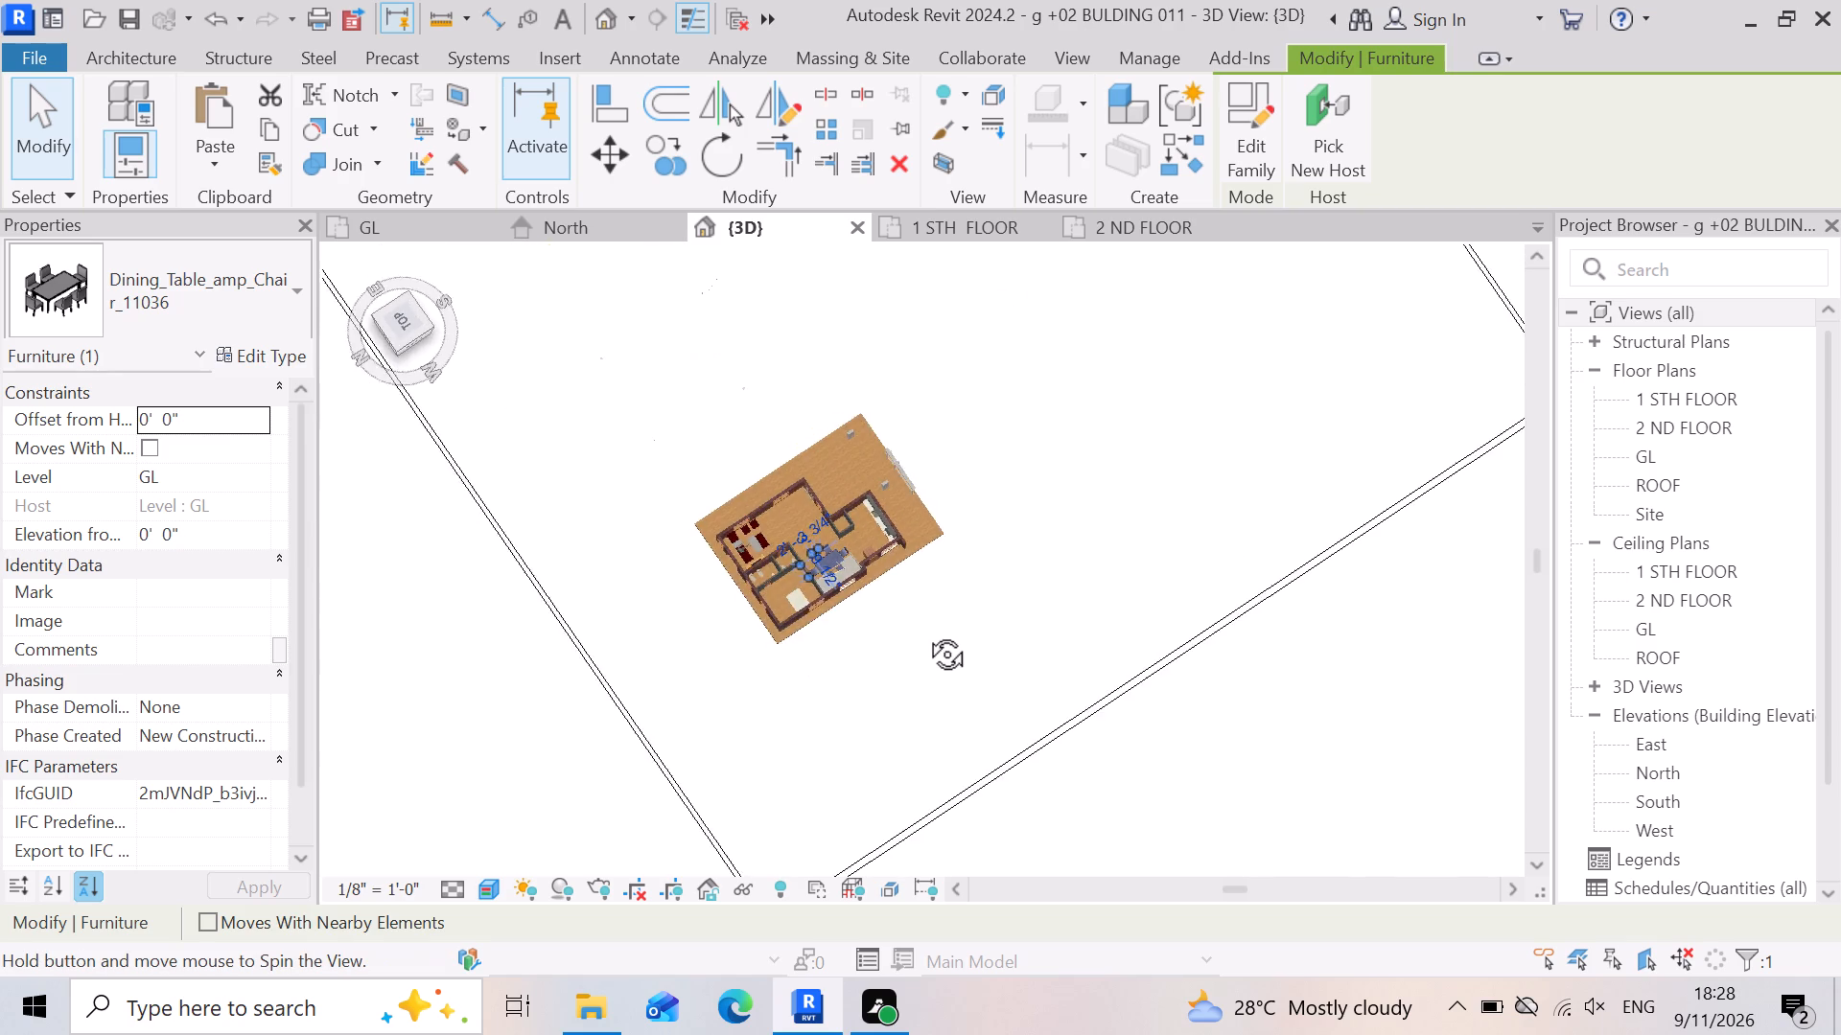
right_click_drag(925, 632, 870, 435, "shift")
middle_click(868, 434, "shift")
scroll(812, 549, "up", 1)
scroll(818, 607, "down", 4)
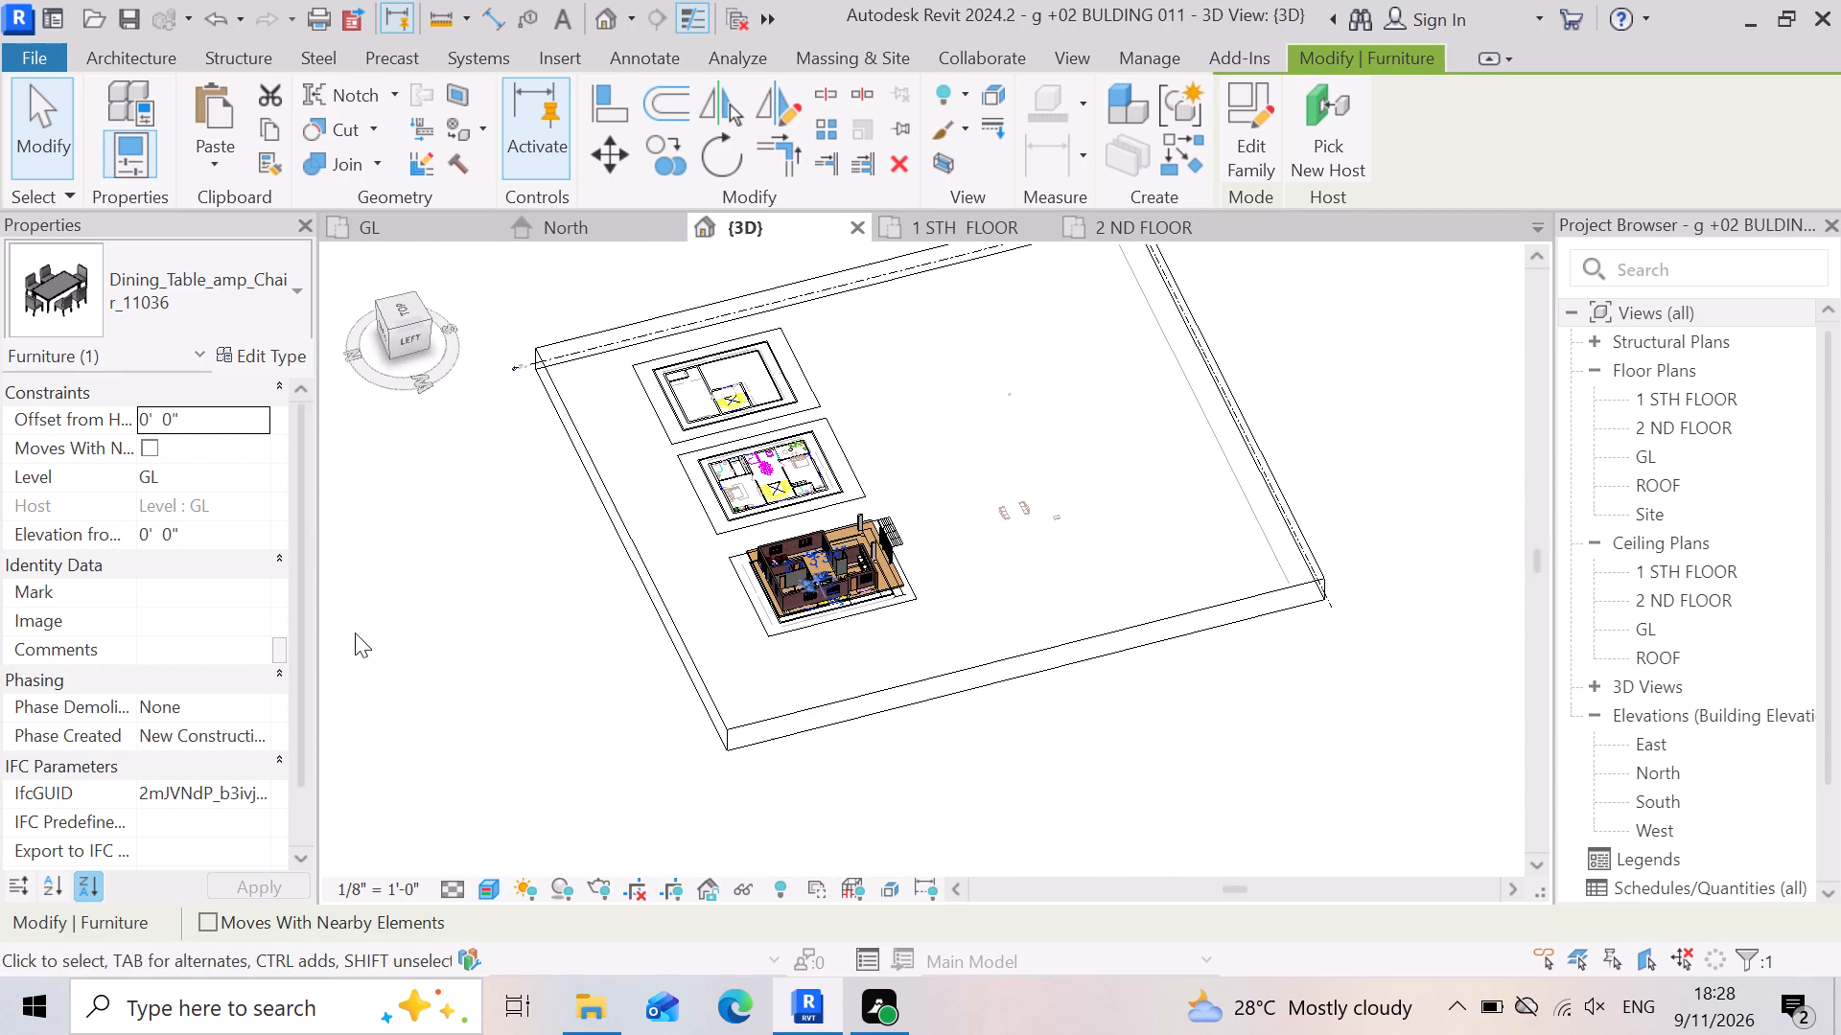
left_click(953, 688)
scroll(1099, 821, "down", 2)
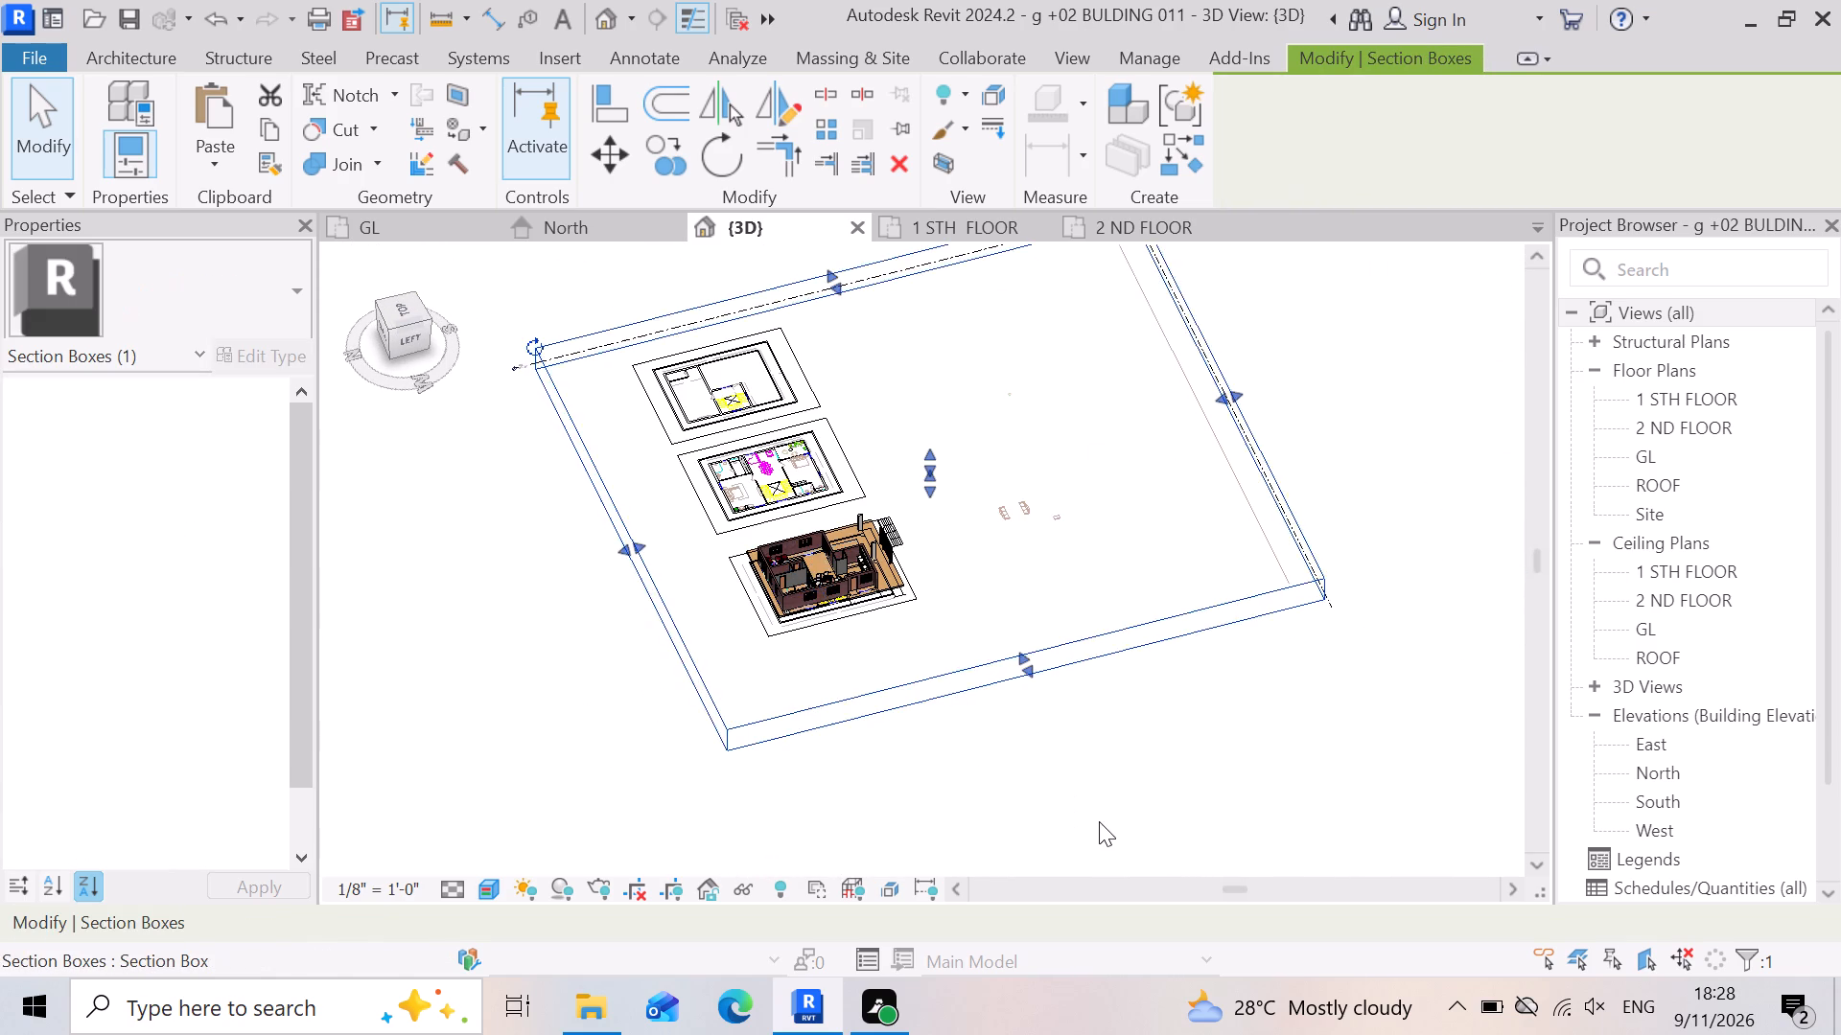
scroll(1099, 821, "down", 2)
scroll(1057, 702, "up", 4)
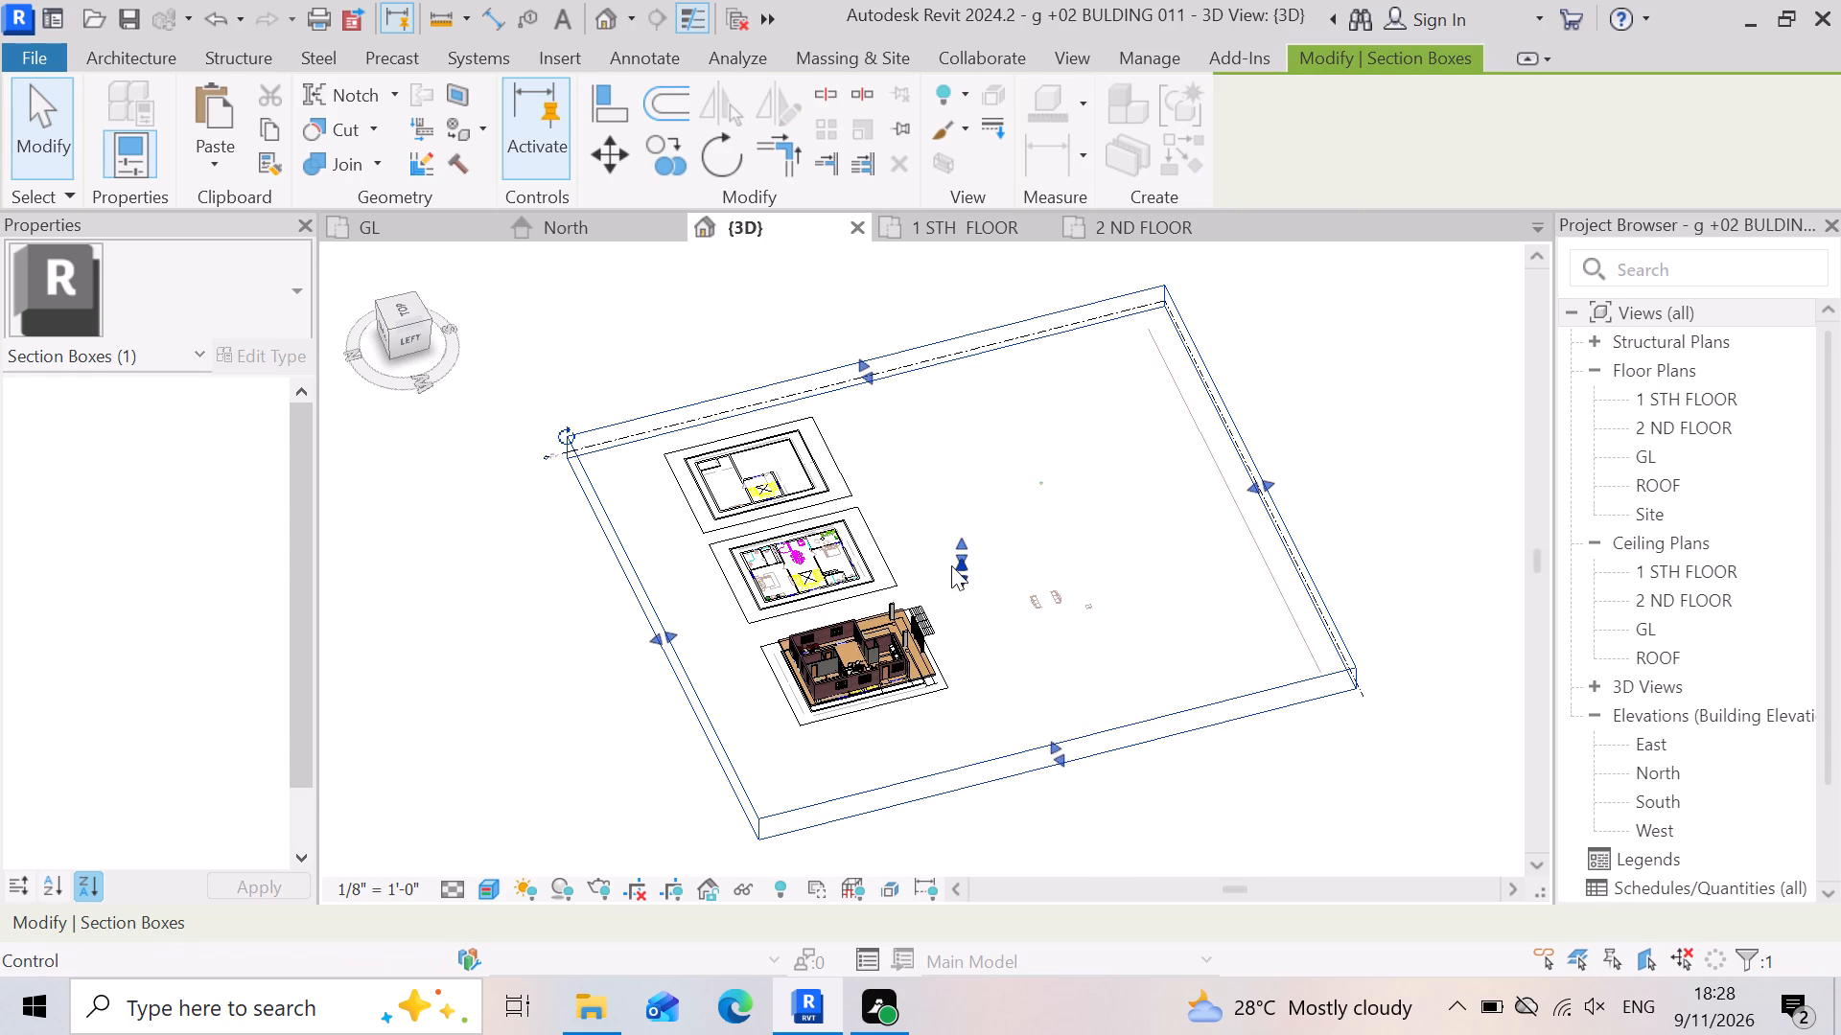
left_click_drag(961, 564, 965, 446)
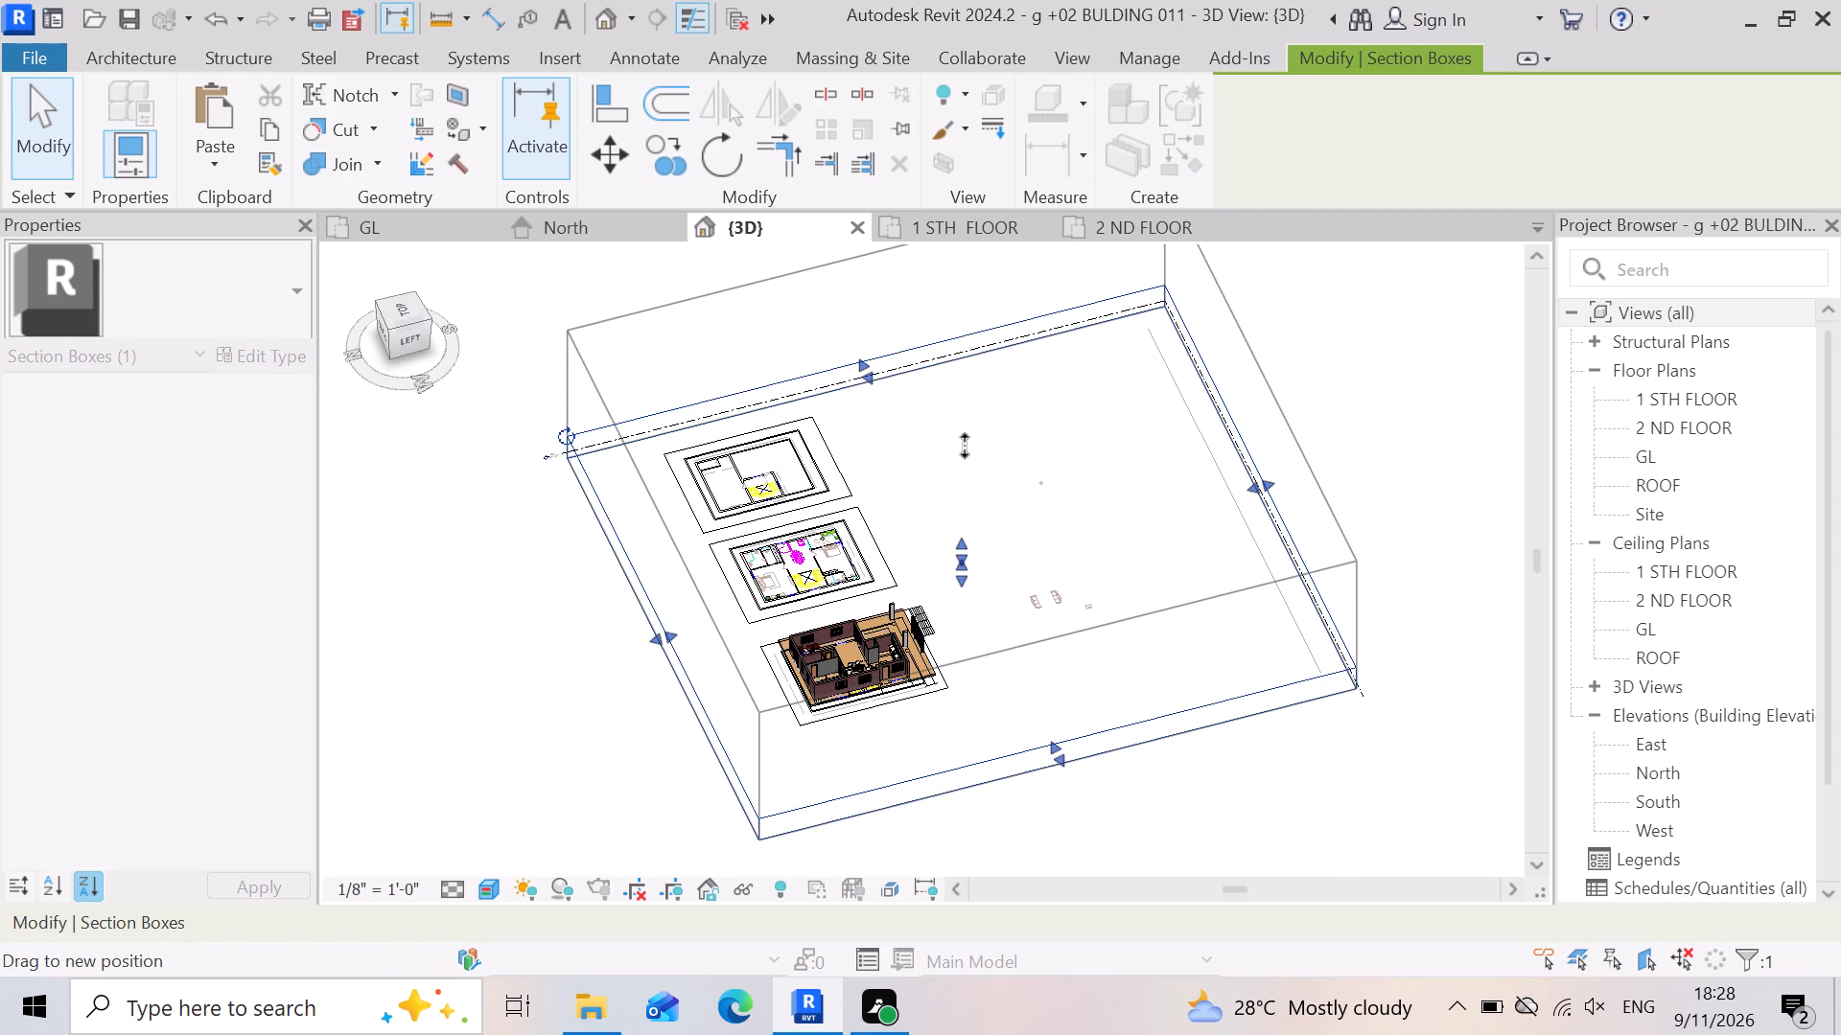
left_click_drag(965, 446, 976, 409)
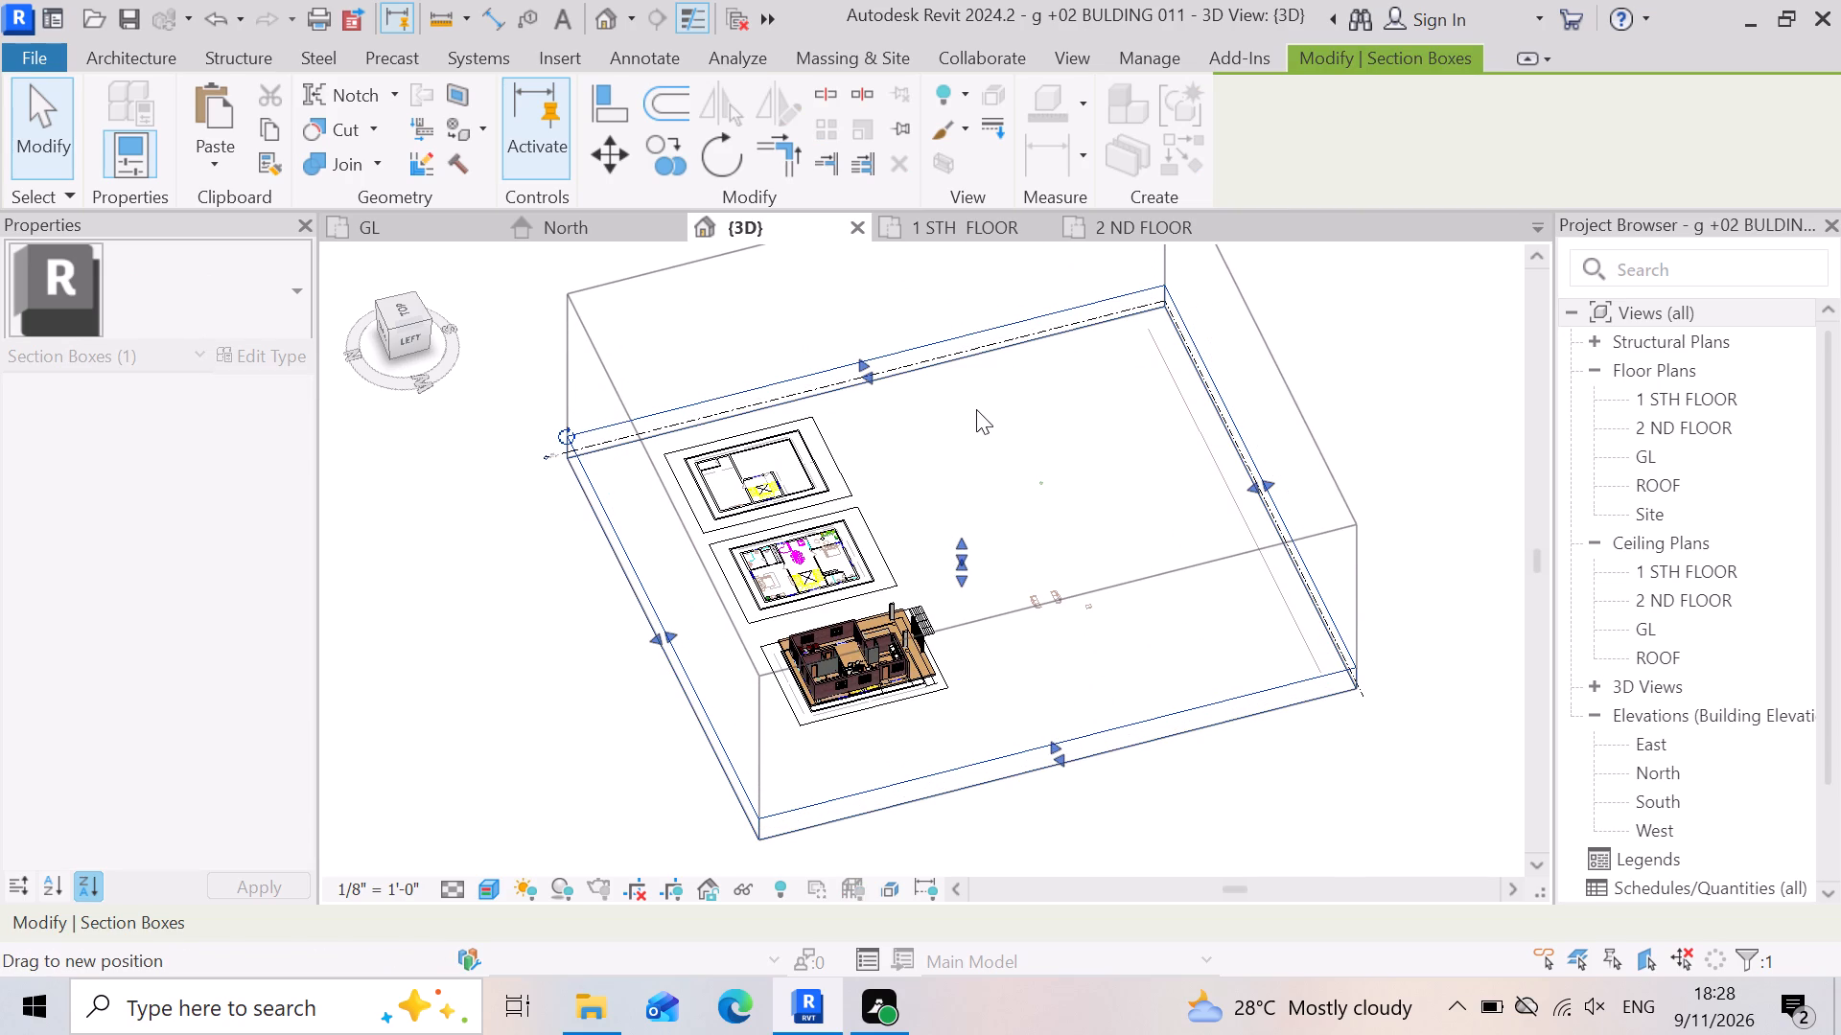
scroll(924, 651, "up", 4)
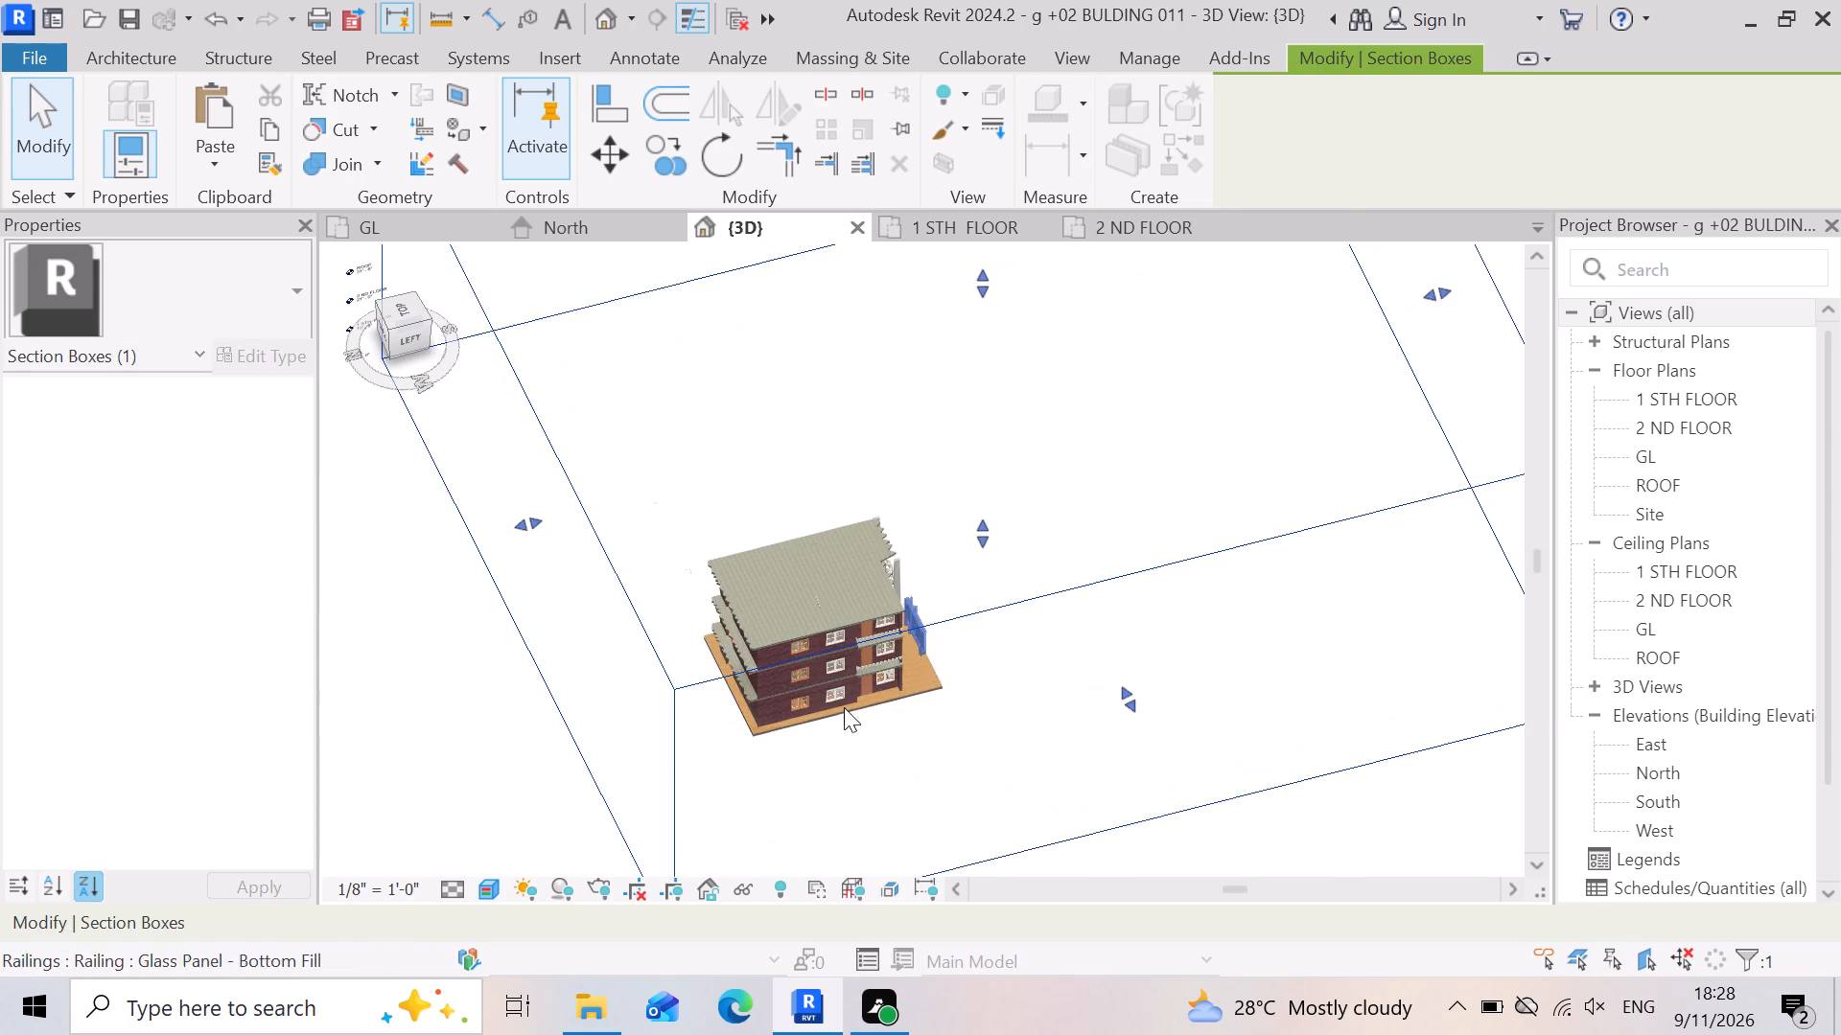
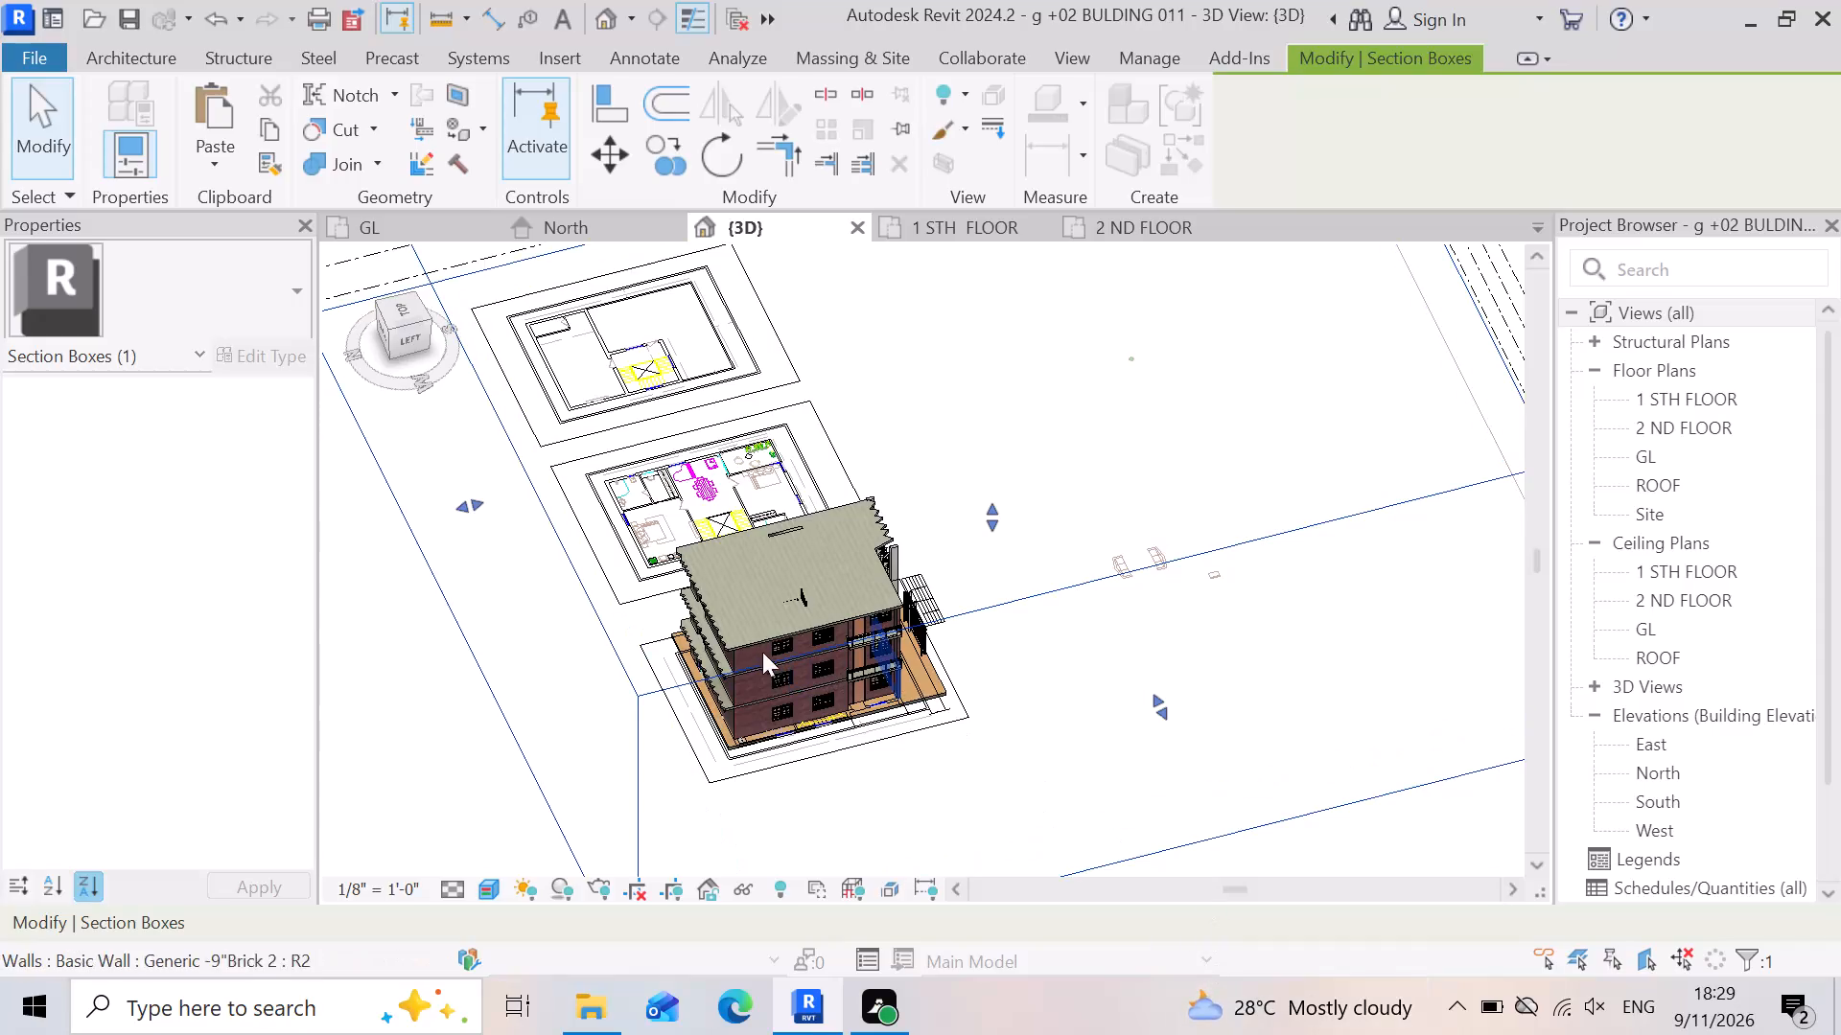
Turn off the section box in the 3D view's extents properties.
scroll(790, 652, "up", 1)
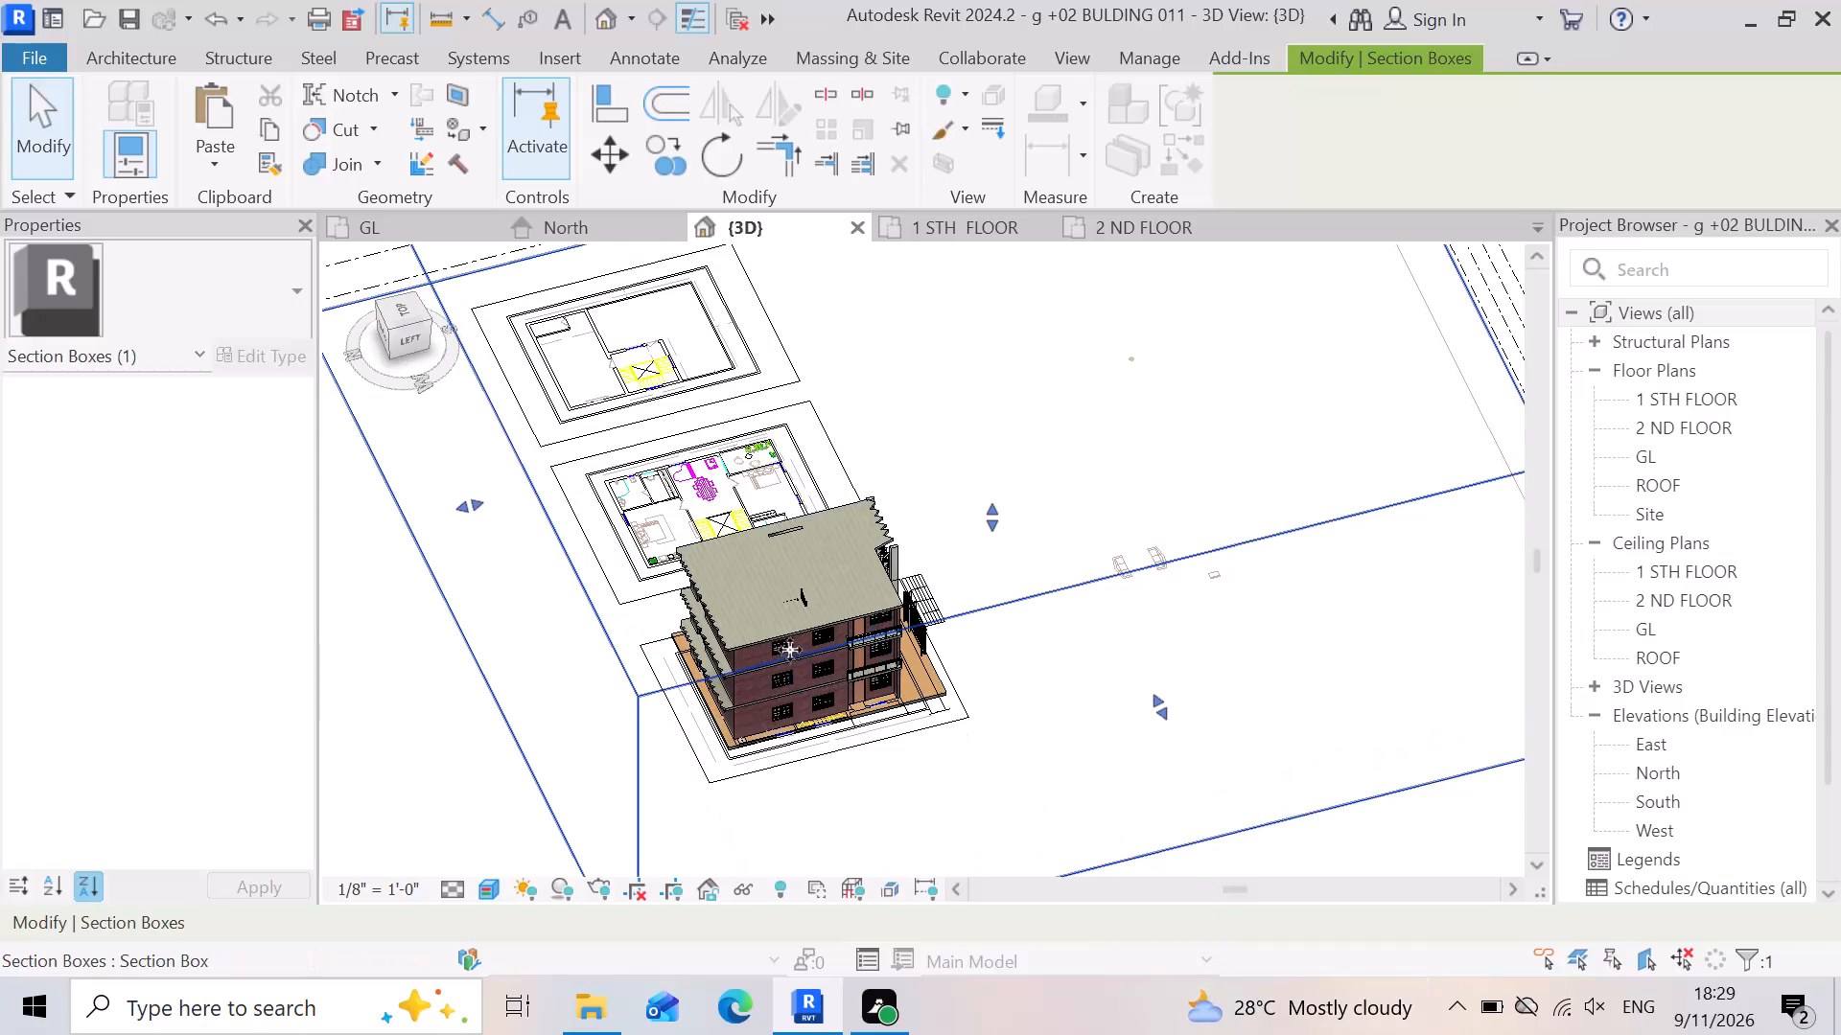
left_click(1207, 449)
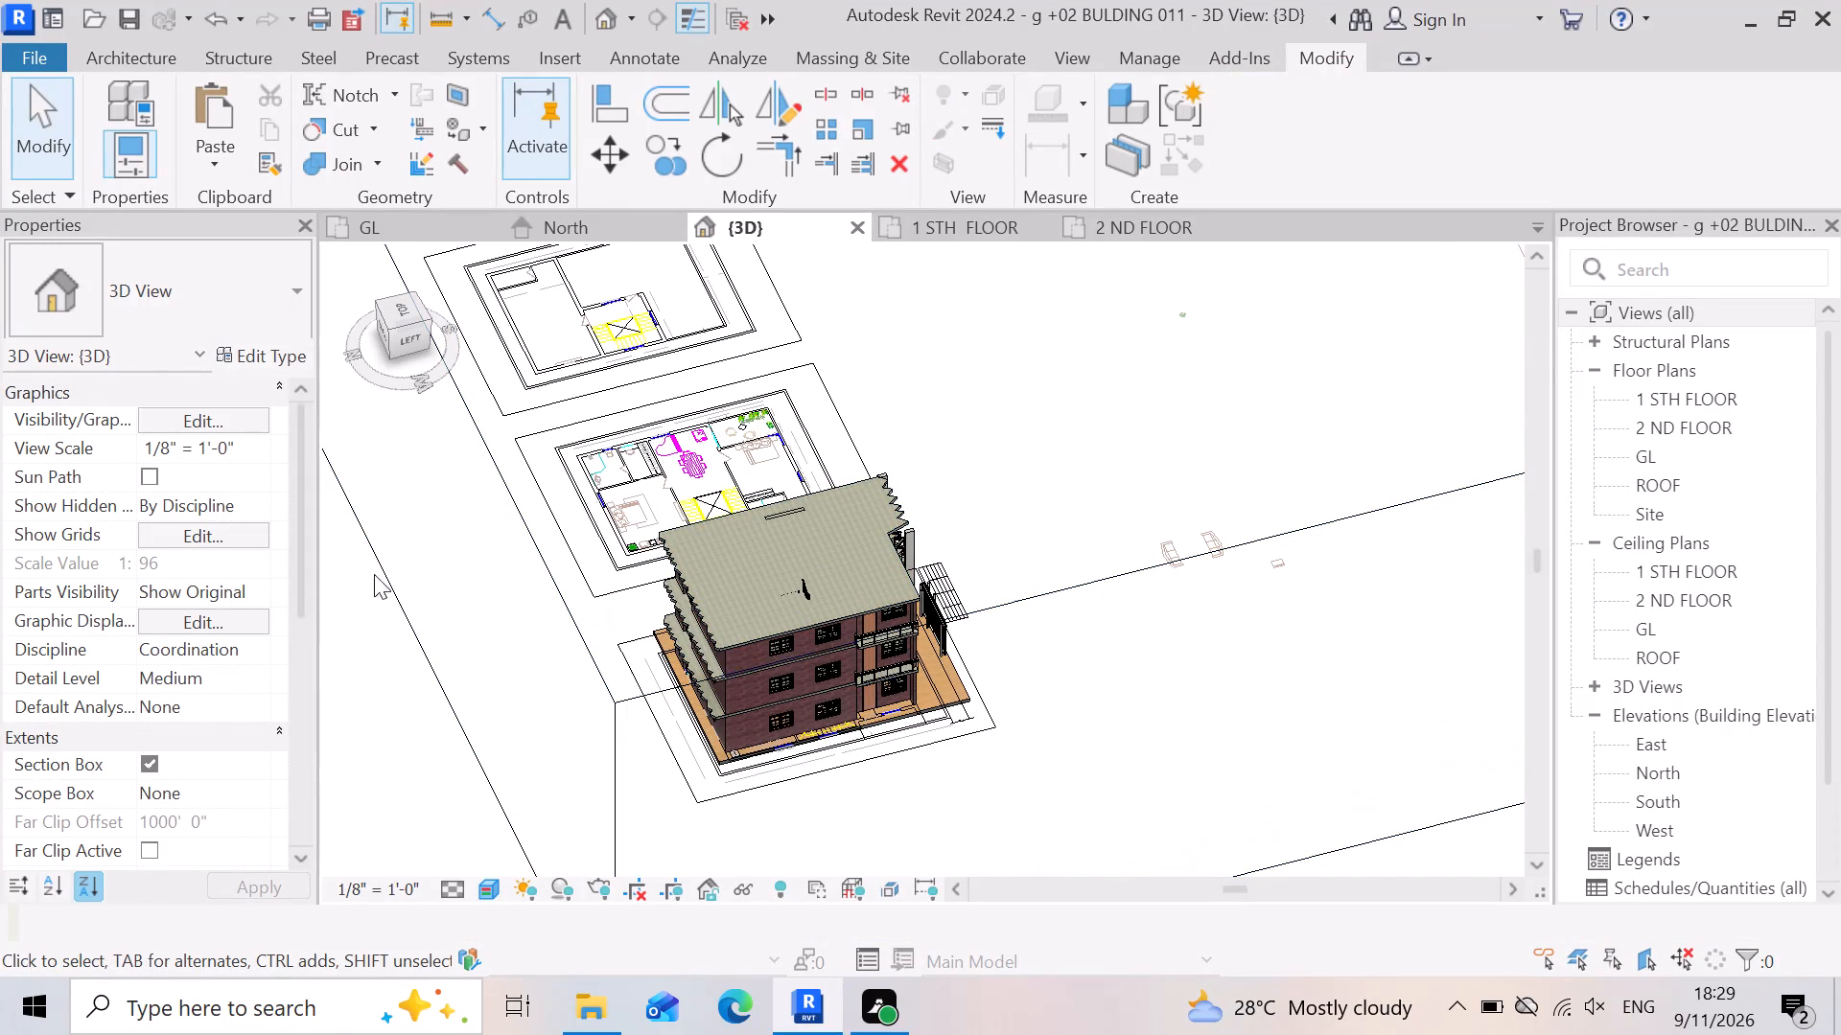
scroll(235, 684, "down", 2)
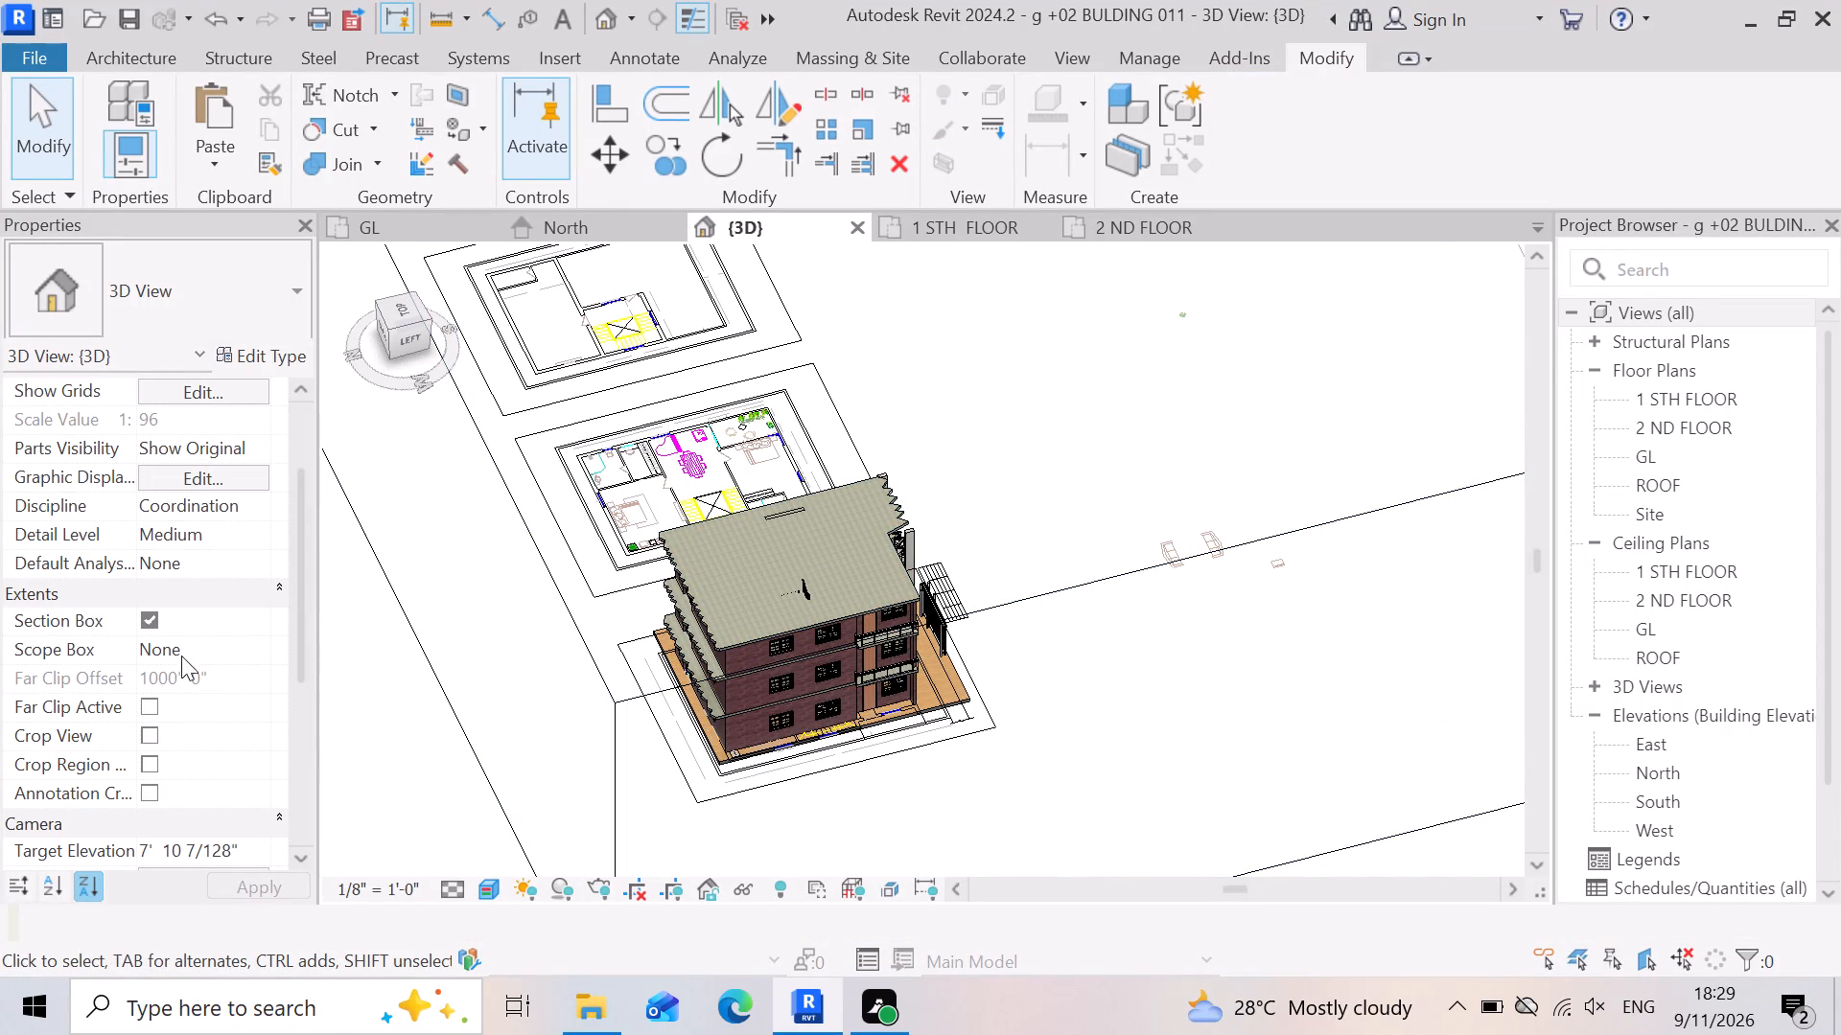
left_click(147, 629)
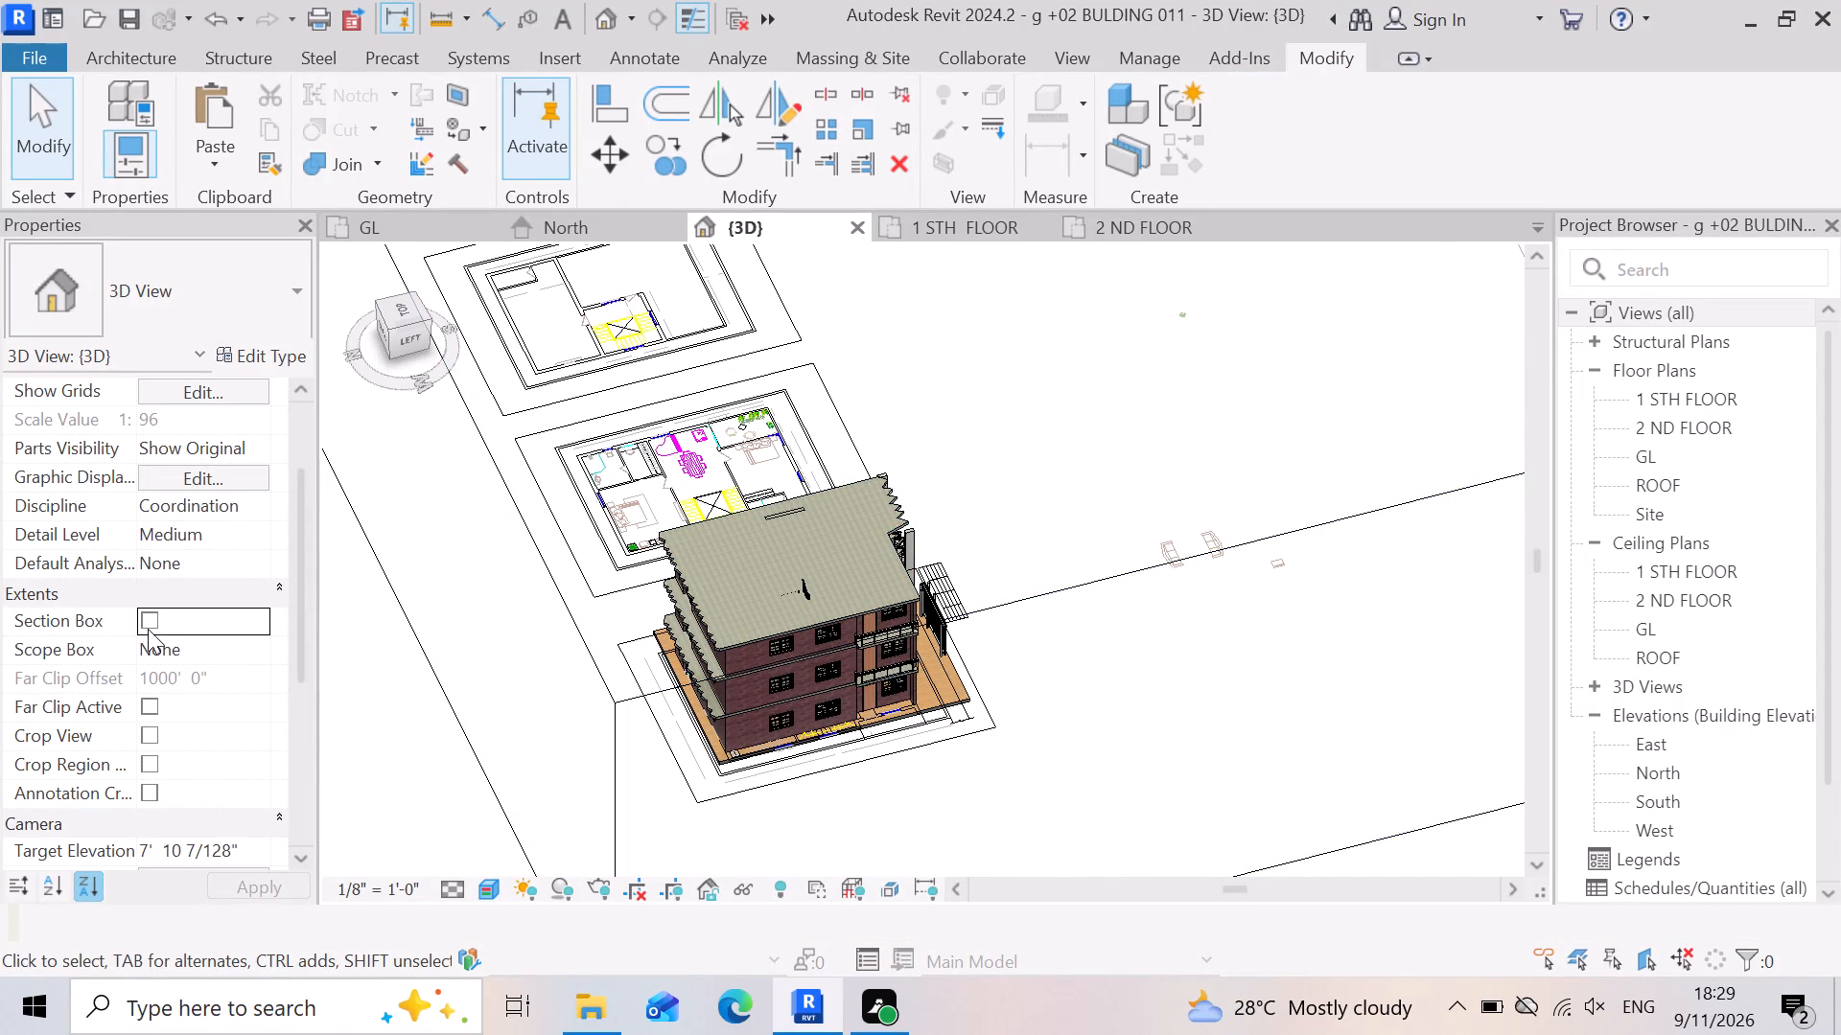
scroll(969, 759, "down", 6)
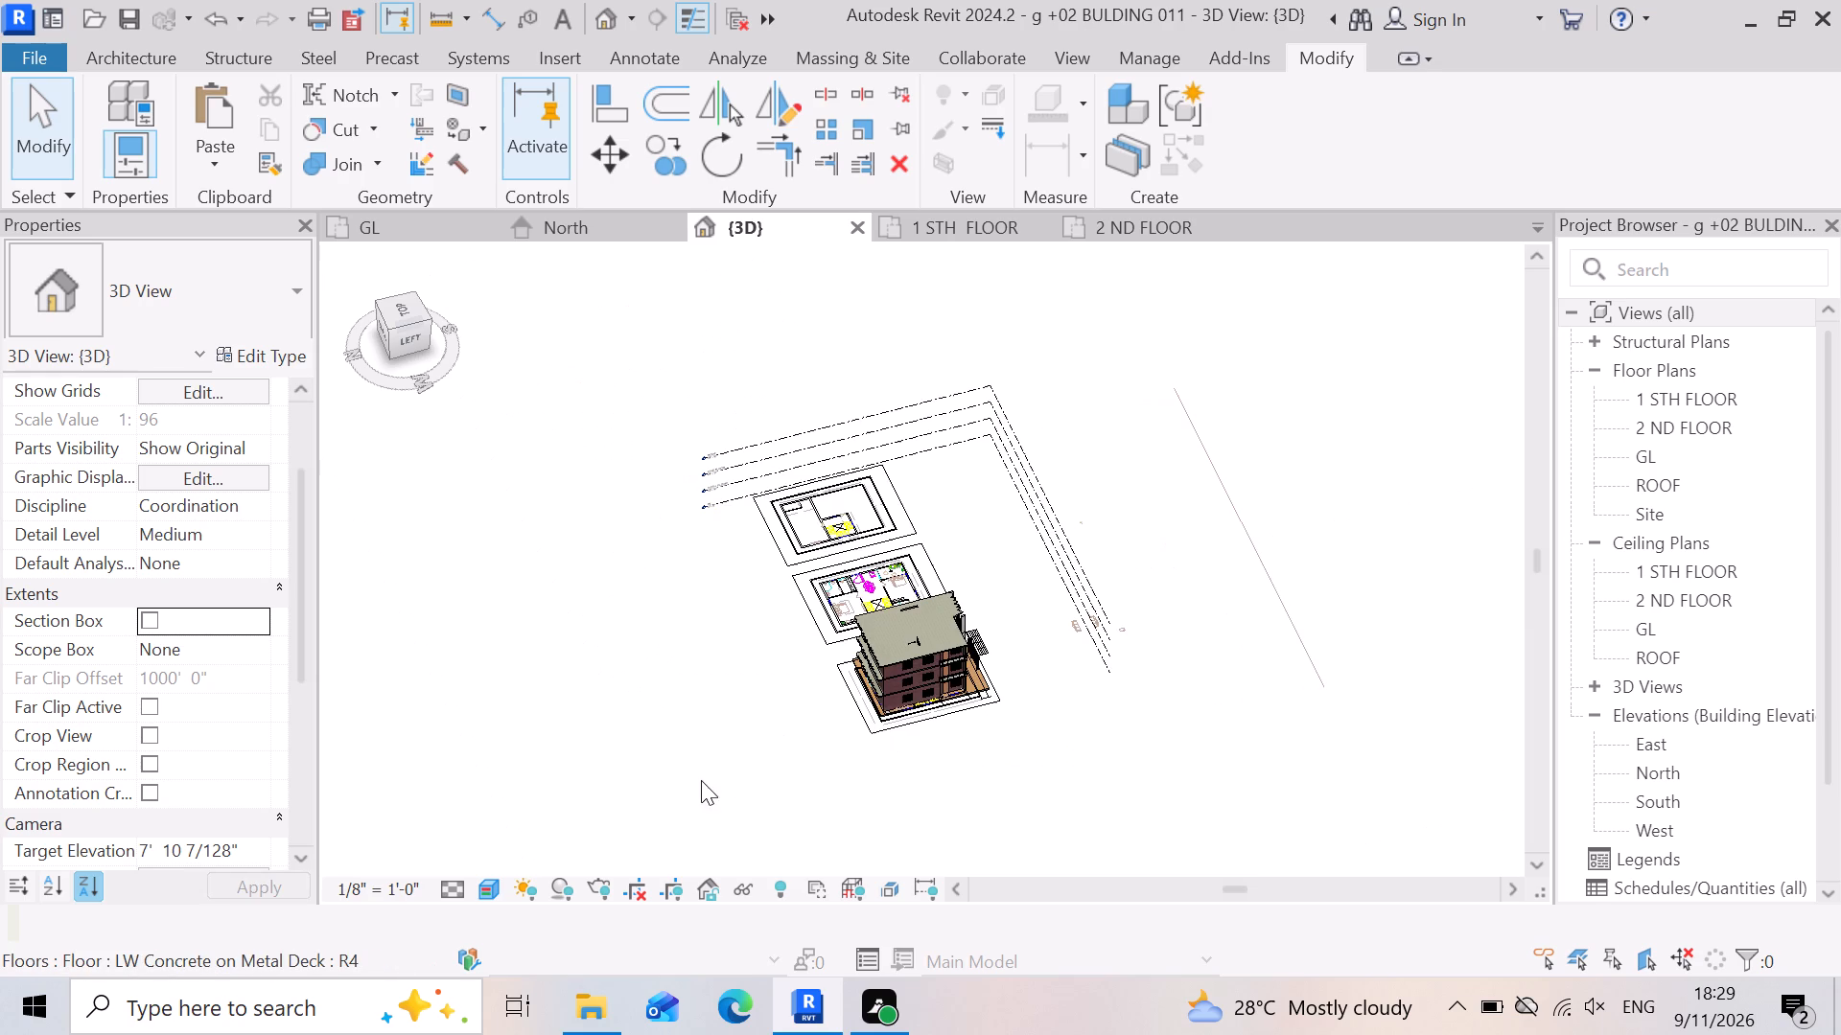
left_click(711, 784)
Examine the uncut building's exterior in 3D, including the brick facade, balconies, stepped edges and gate.
scroll(991, 755, "up", 8)
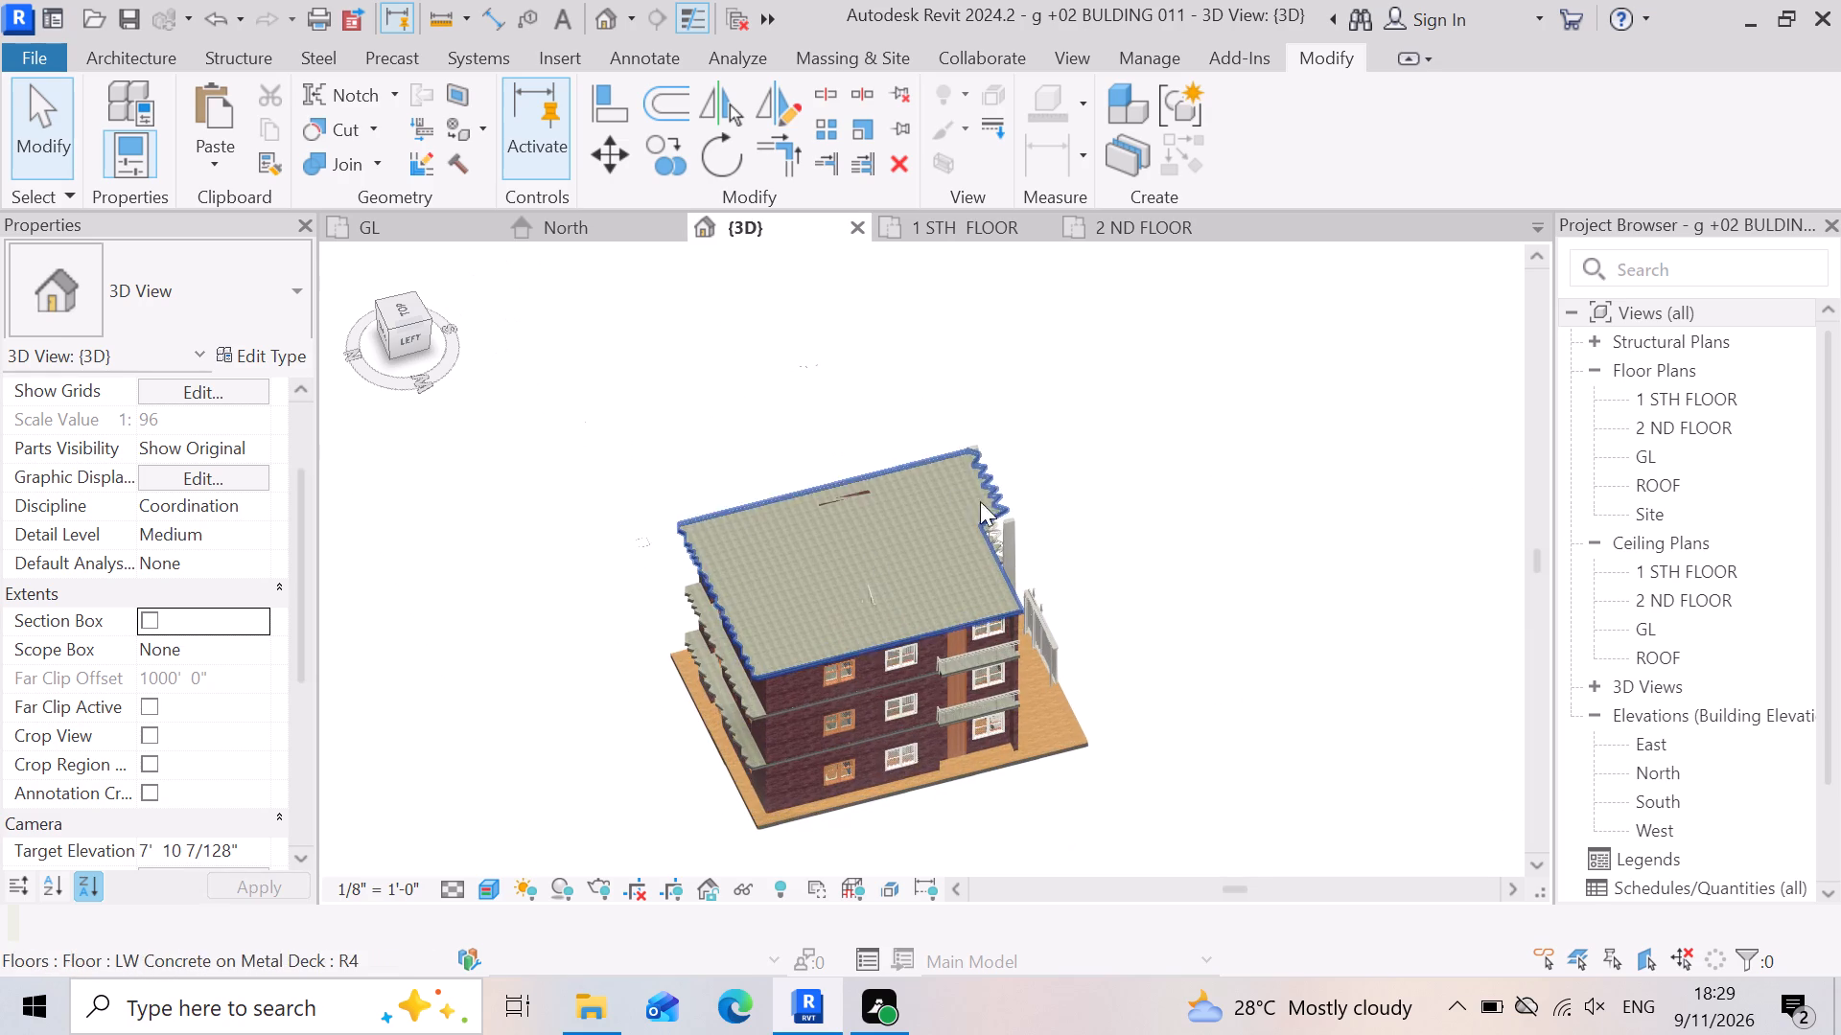
scroll(1130, 650, "down", 4)
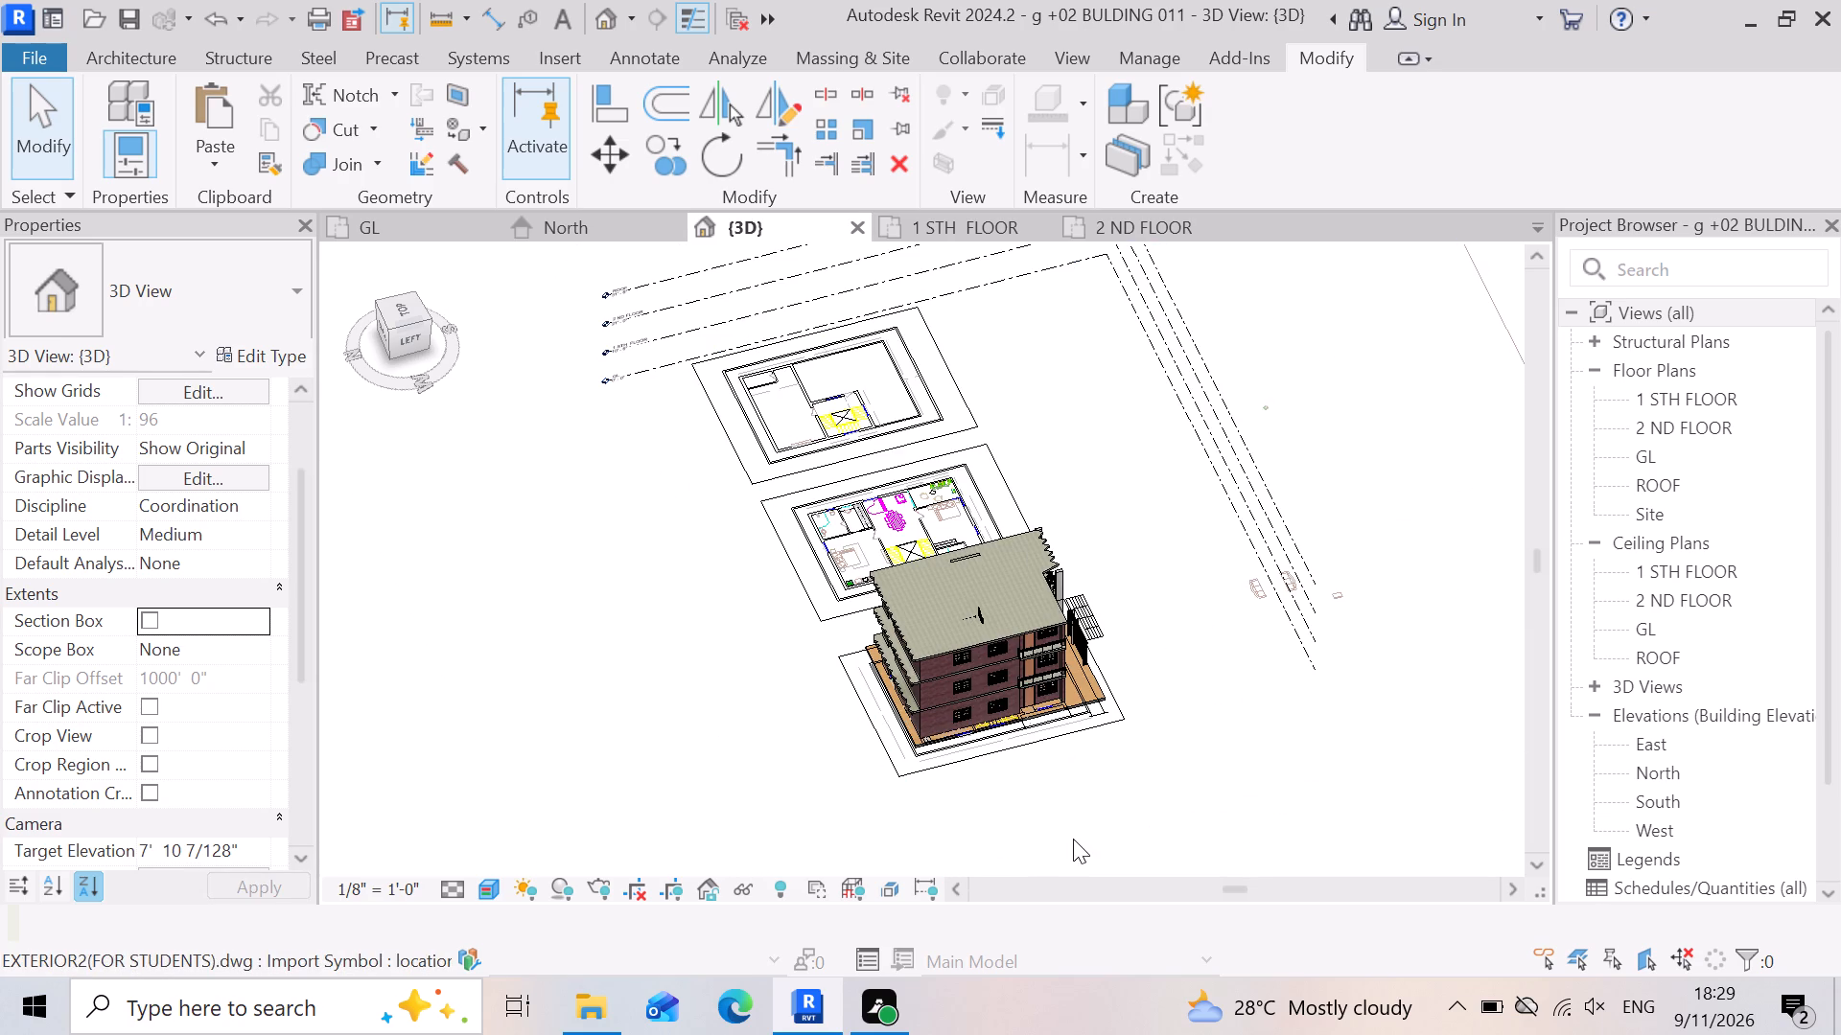
right_click_drag(1073, 839, 1016, 630)
middle_click_drag(1062, 823, 1046, 785, "shift")
middle_click_drag(1028, 690, 1016, 630, "shift")
scroll(1100, 686, "up", 2)
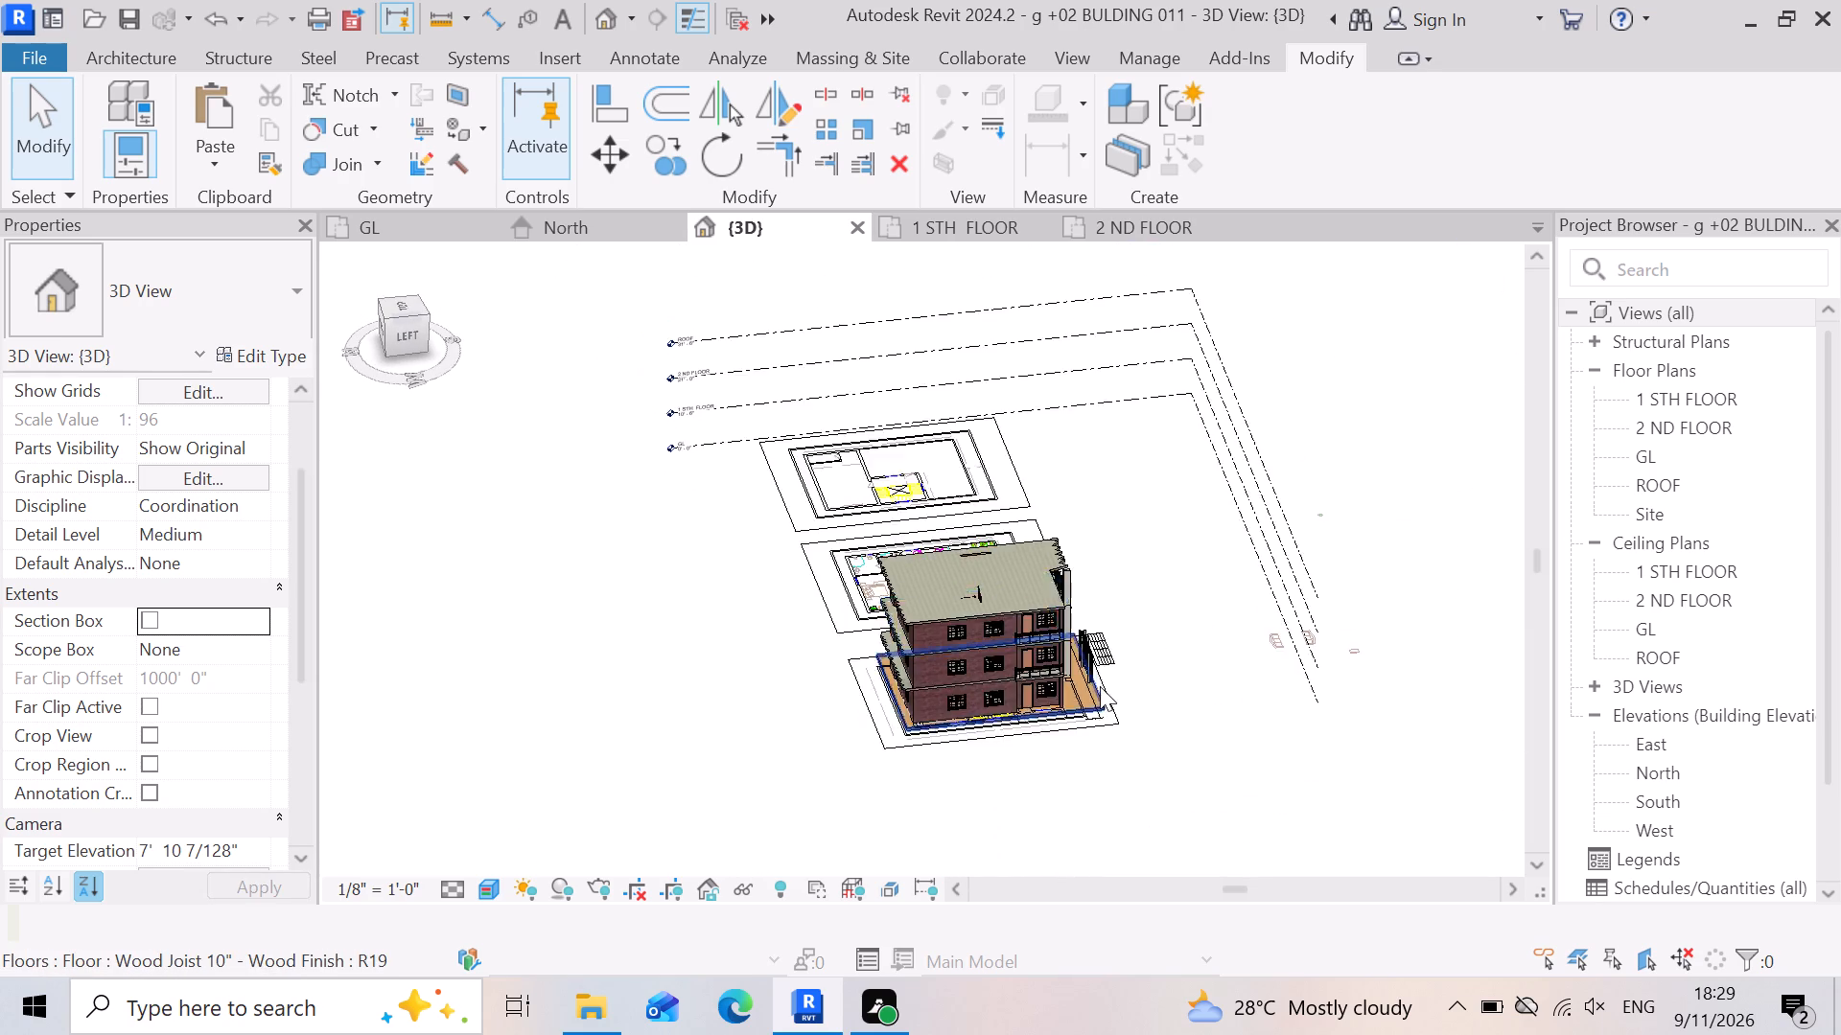
scroll(1100, 686, "up", 10)
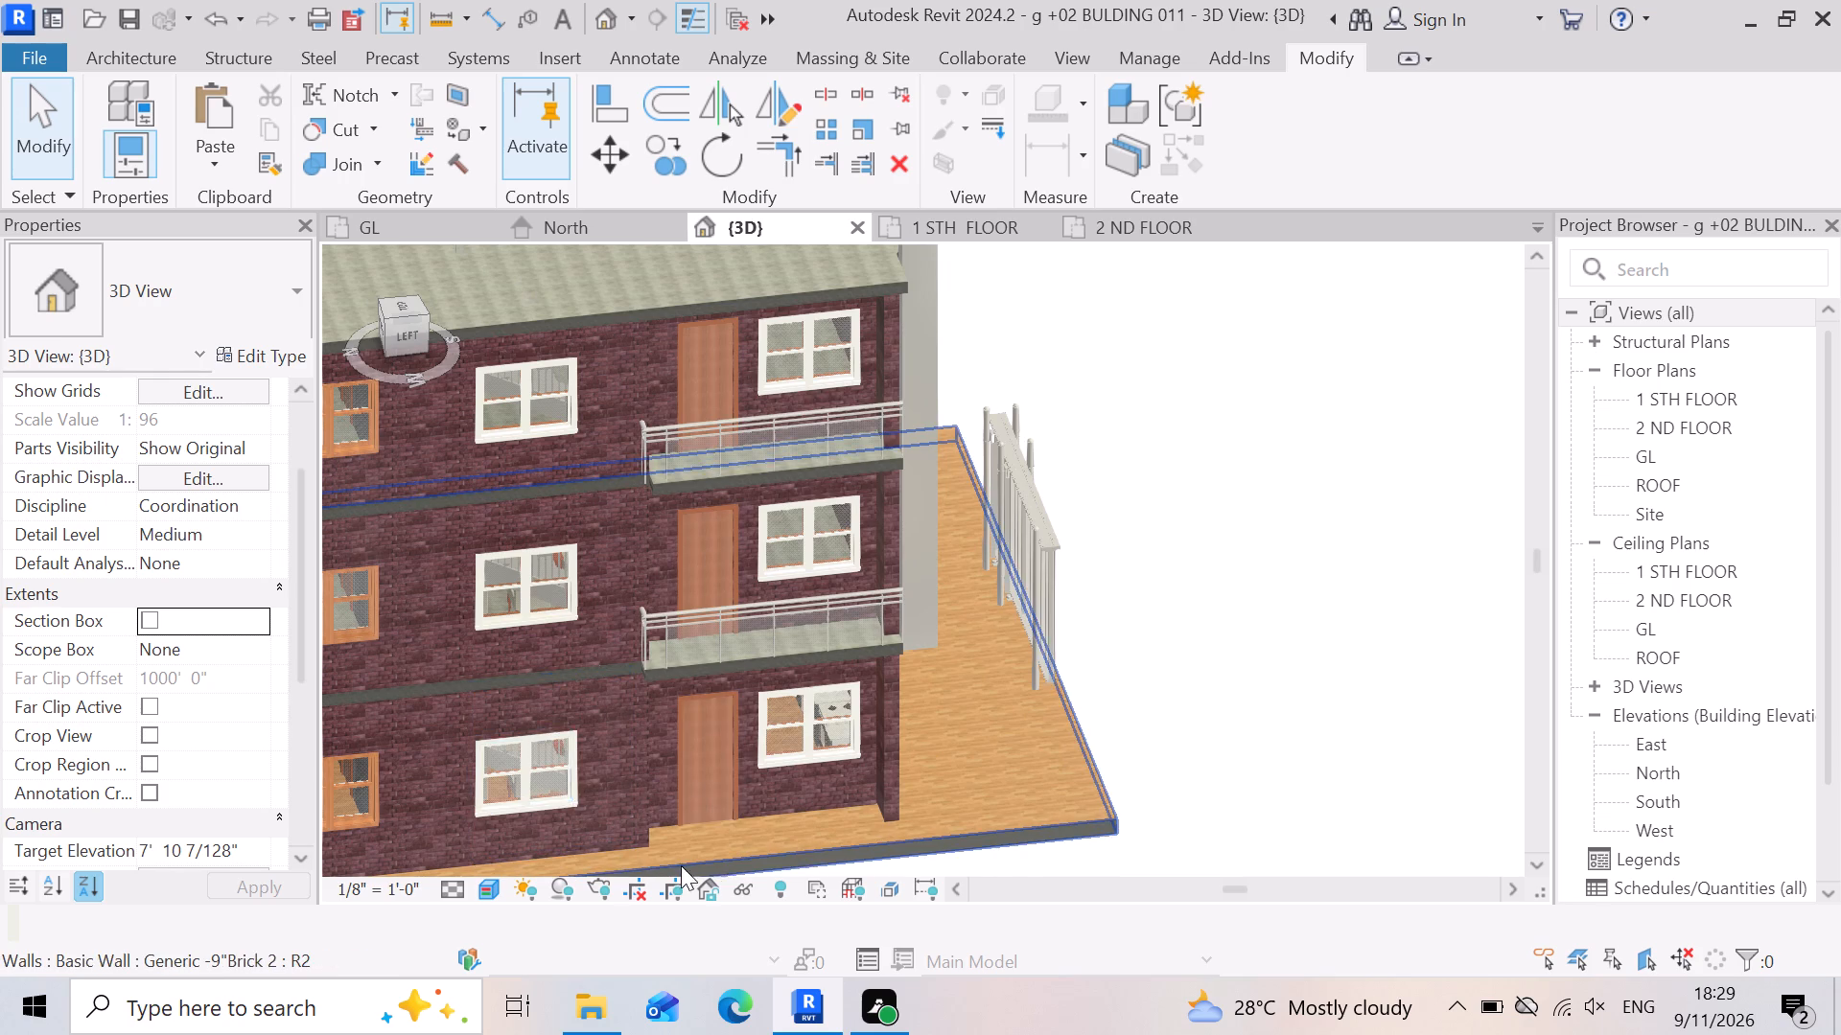
scroll(1045, 789, "down", 3)
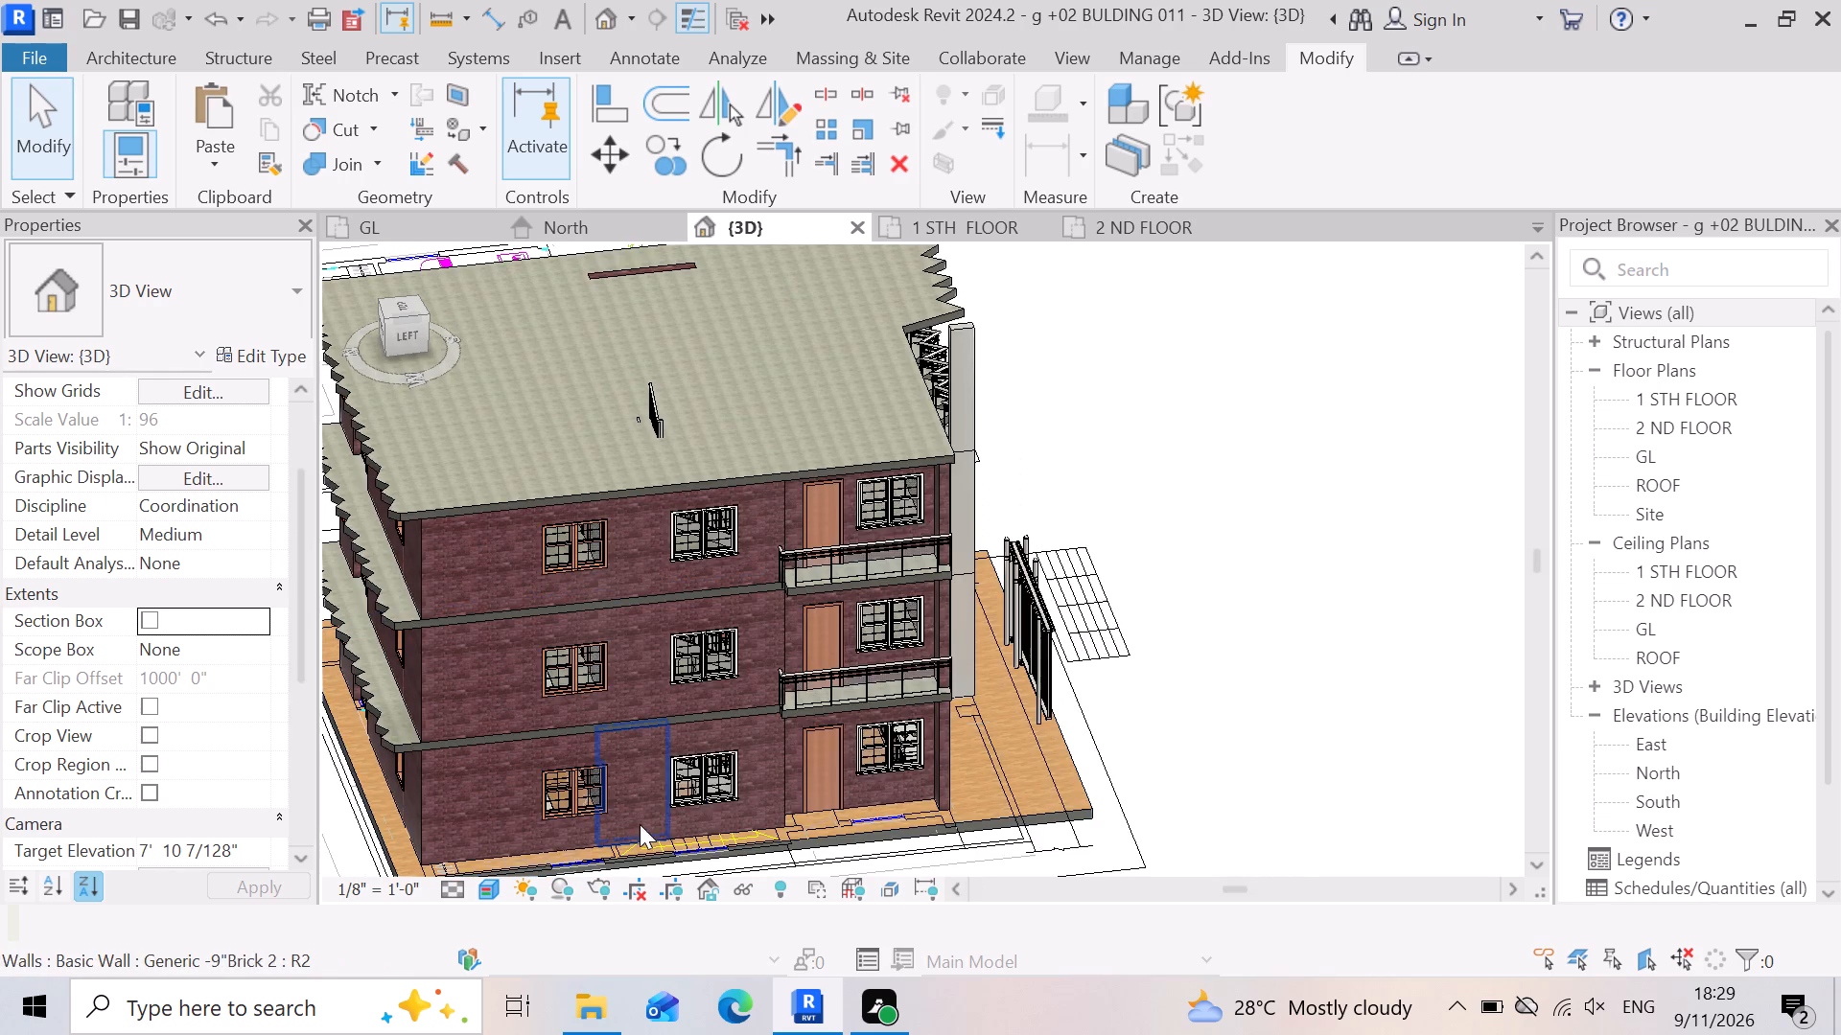
scroll(1179, 741, "down", 3)
scroll(772, 806, "up", 5)
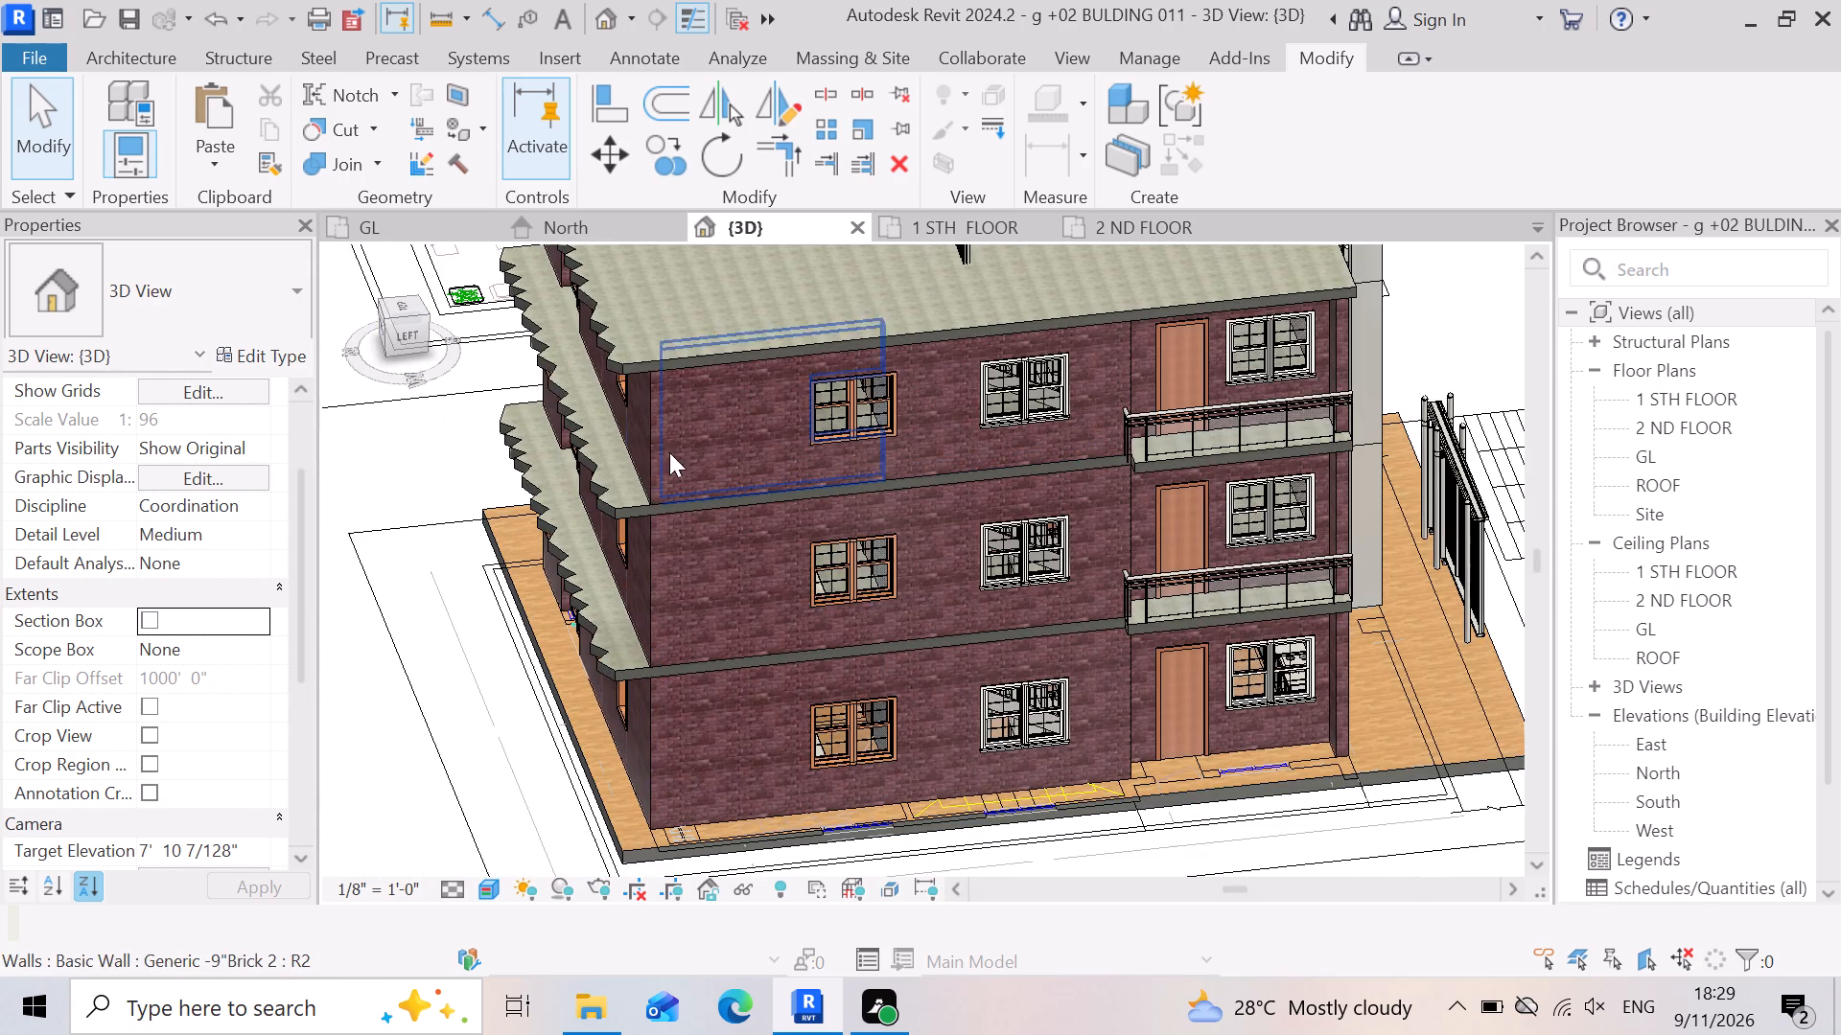
scroll(941, 659, "down", 2)
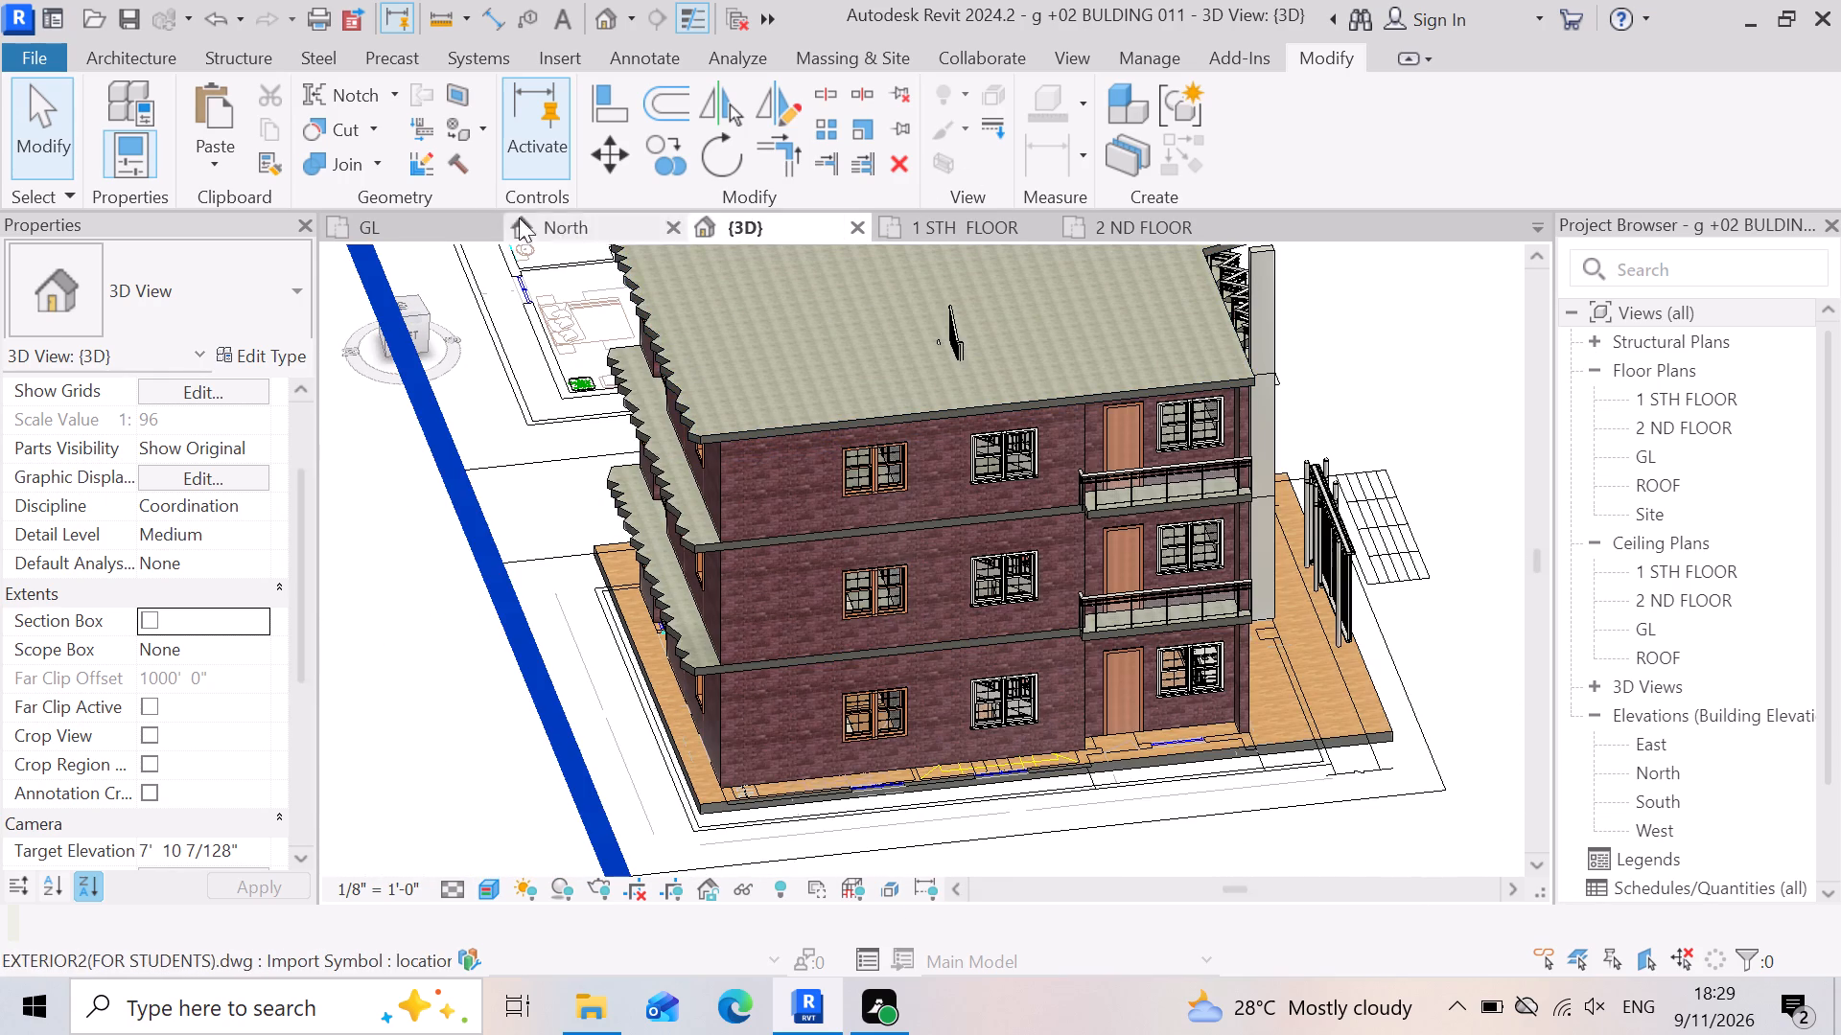
Open the GL floor plan and, with the Wall tool active, examine the ground floor rooms and the boundary lines around the house.
left_click(429, 236)
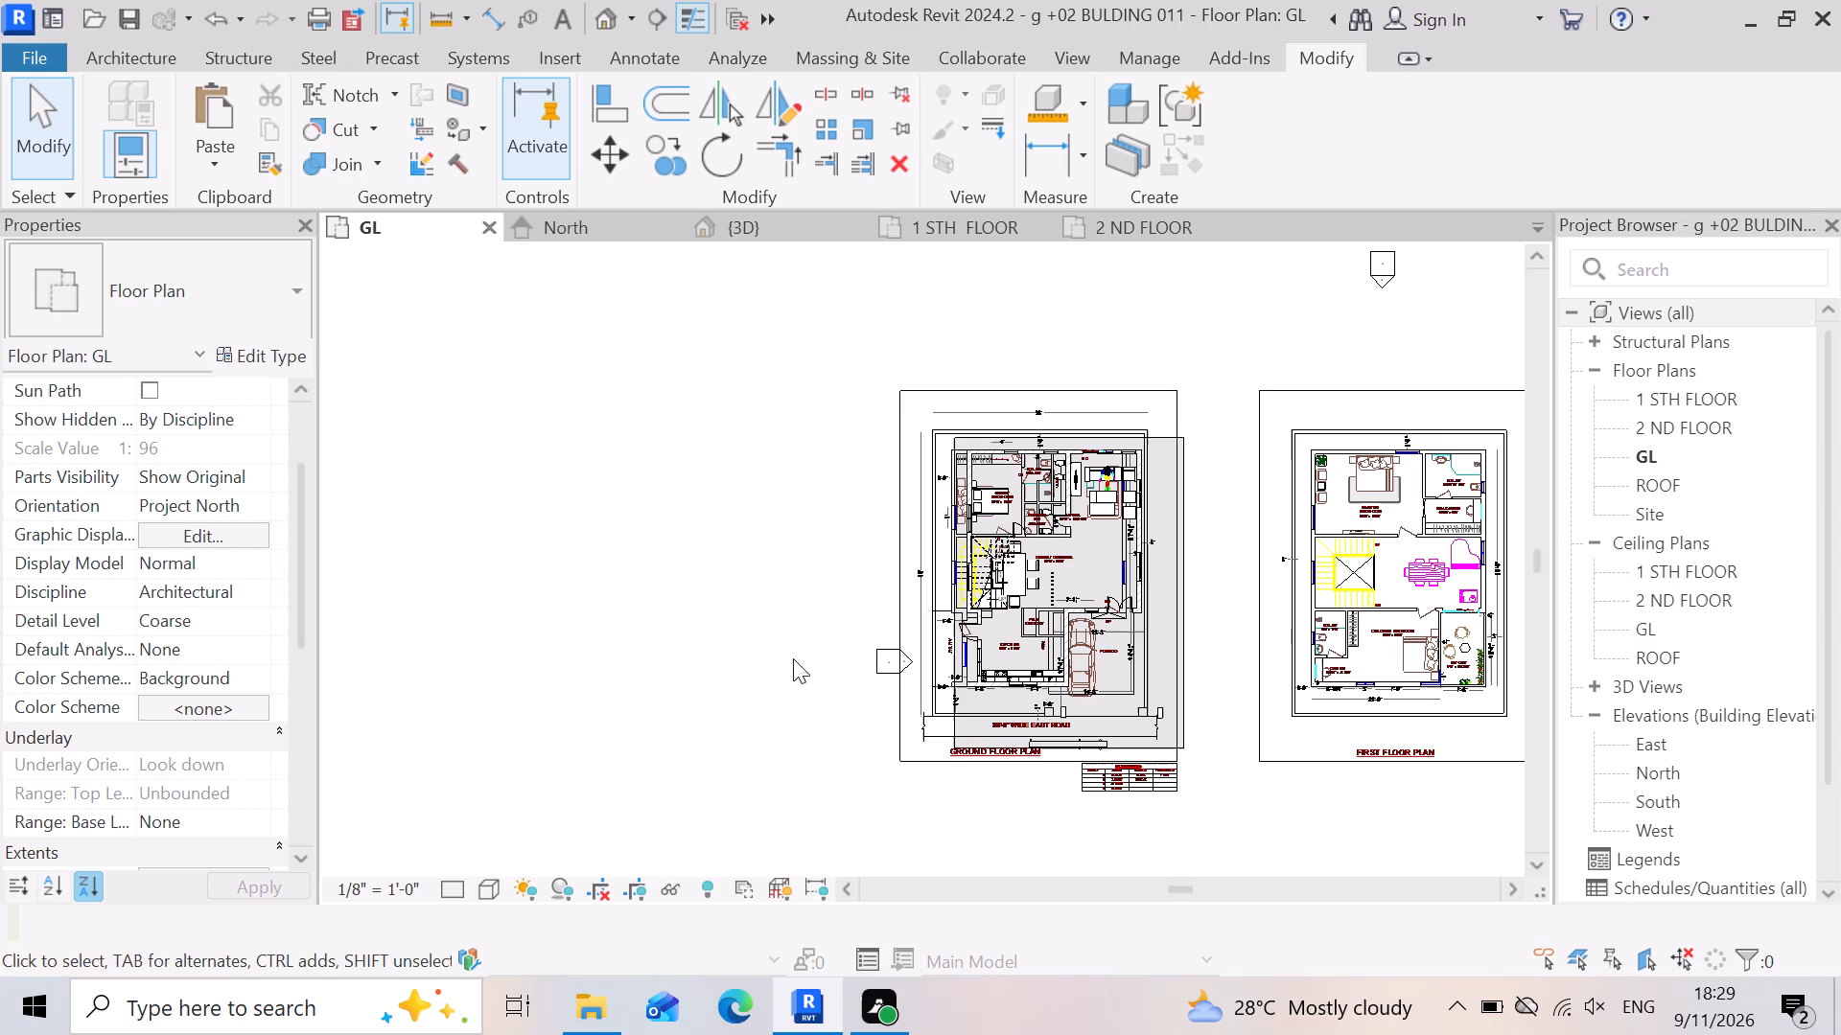
scroll(1183, 454, "up", 6)
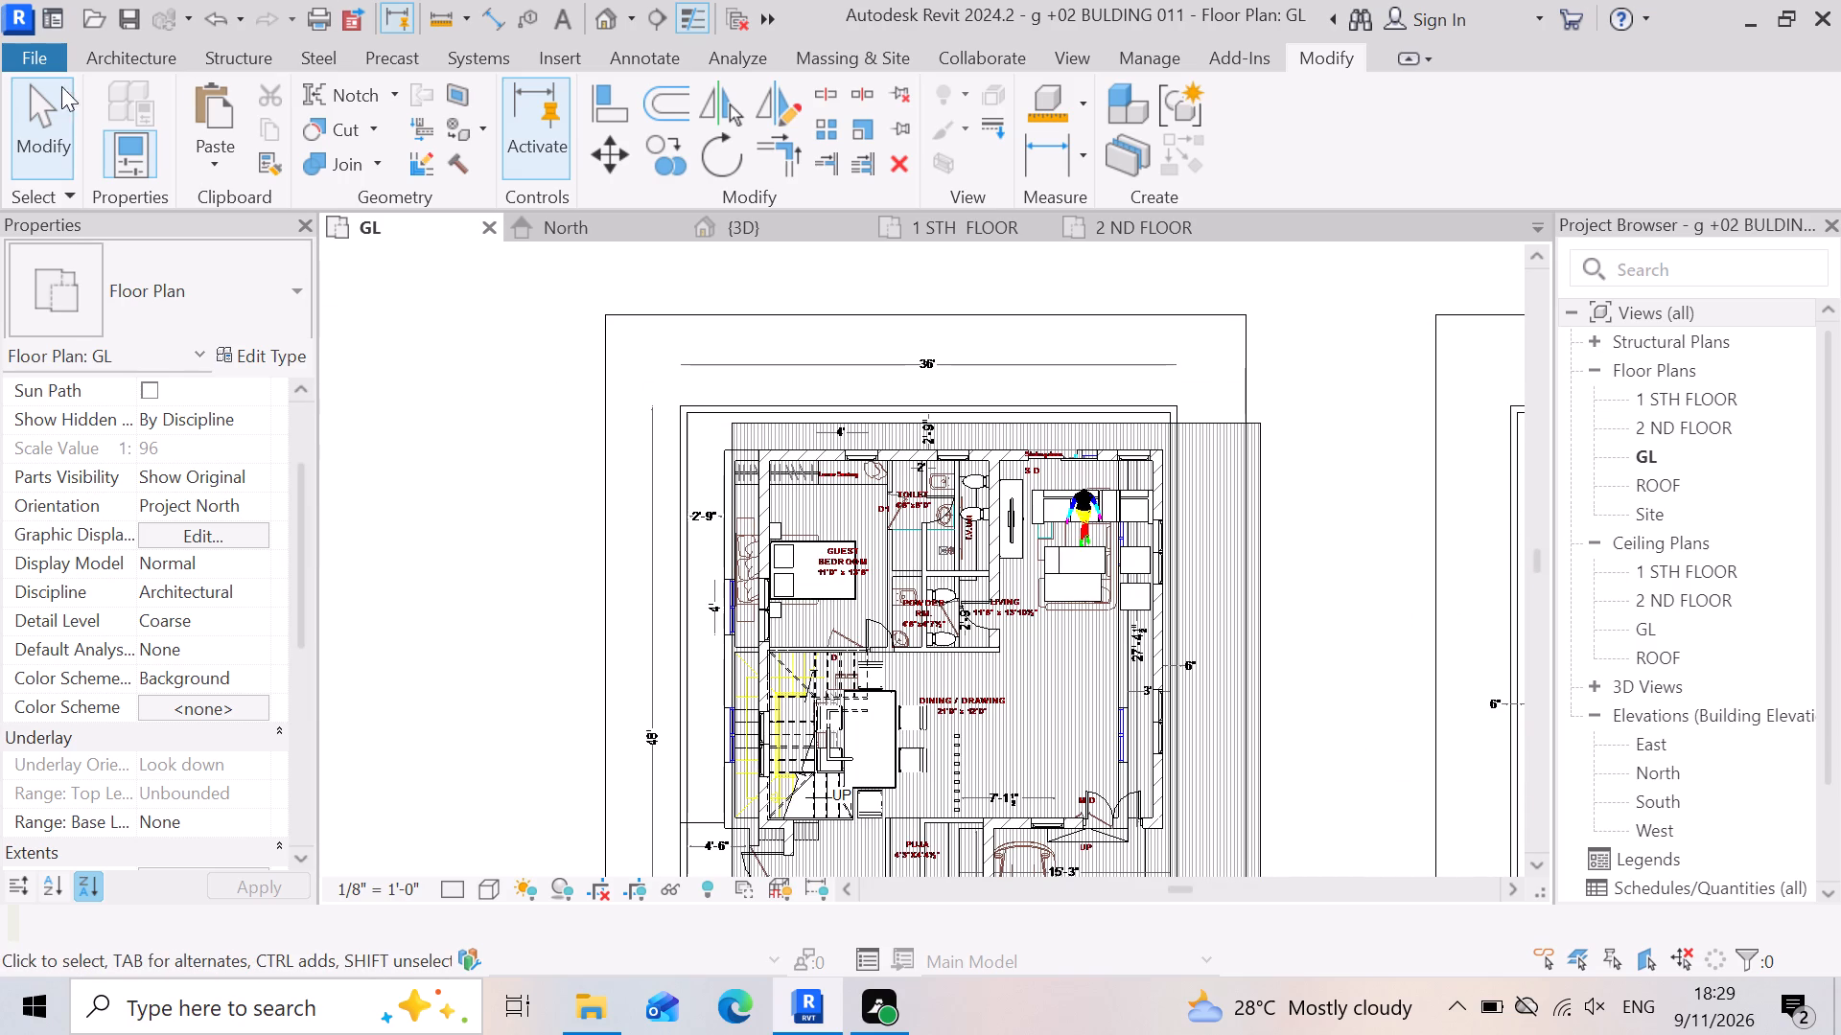
left_click(97, 38)
left_click(93, 59)
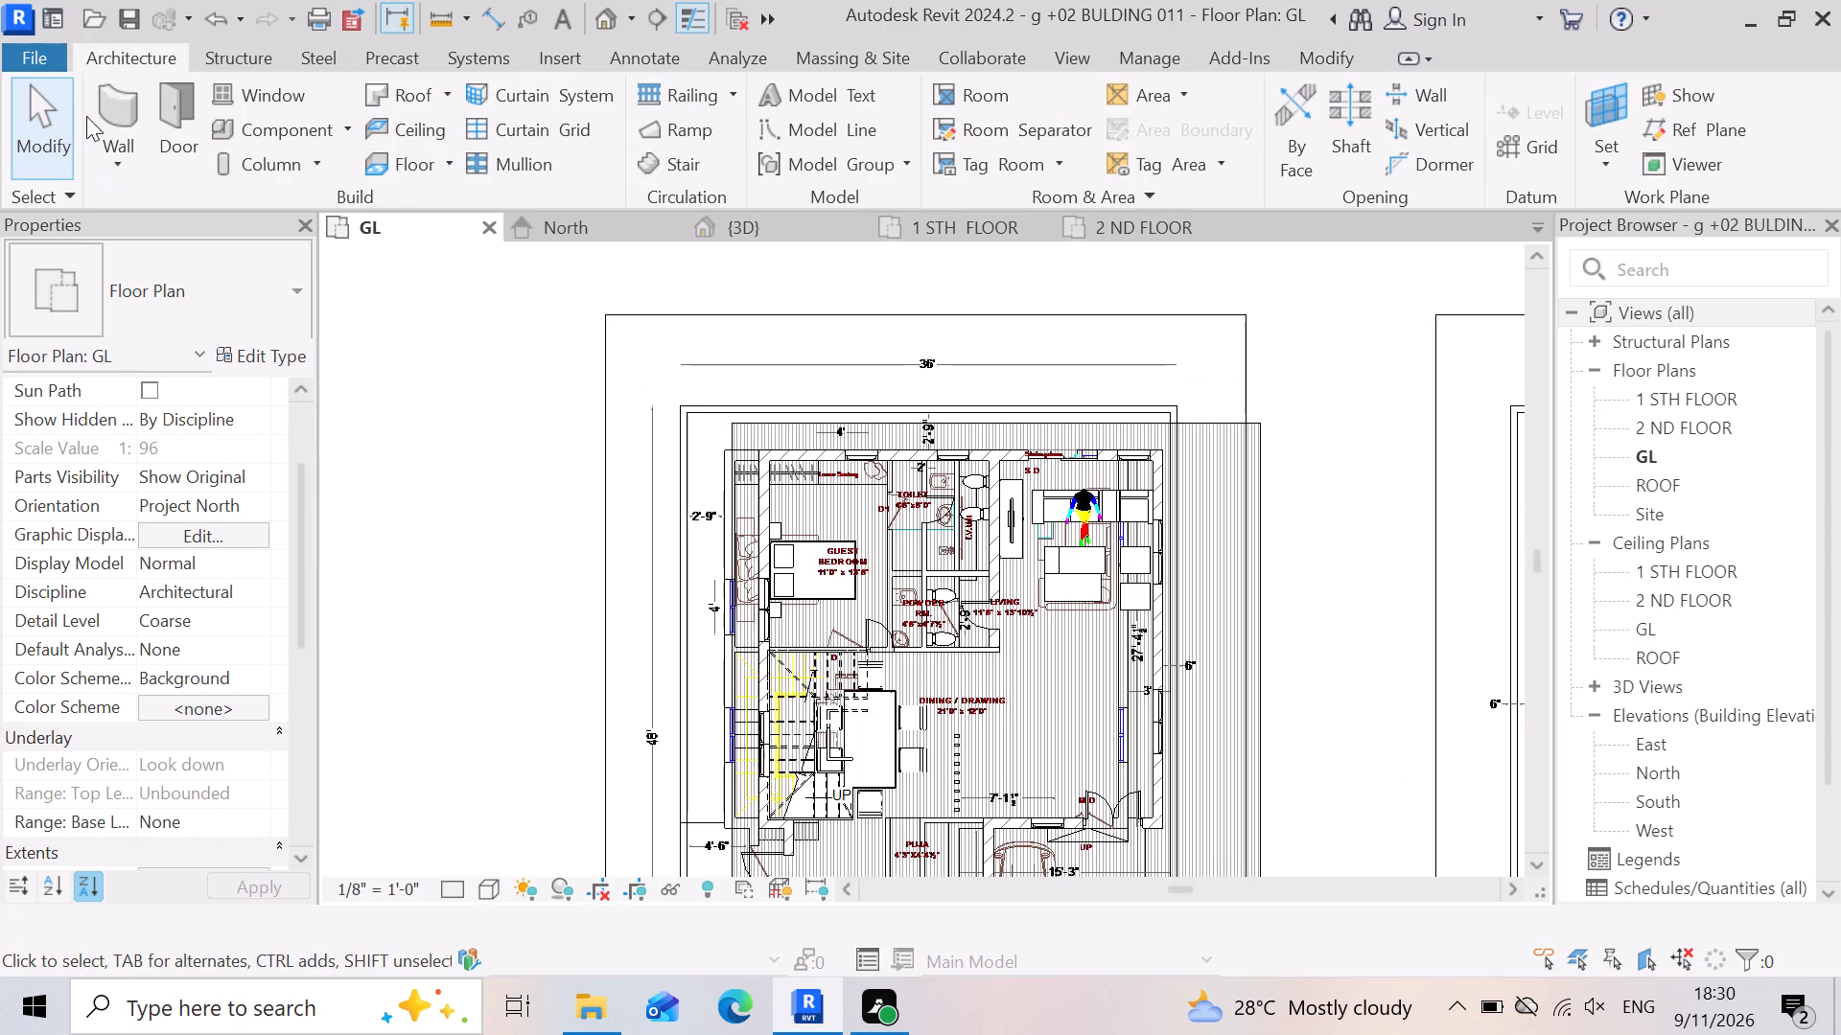
left_click(90, 116)
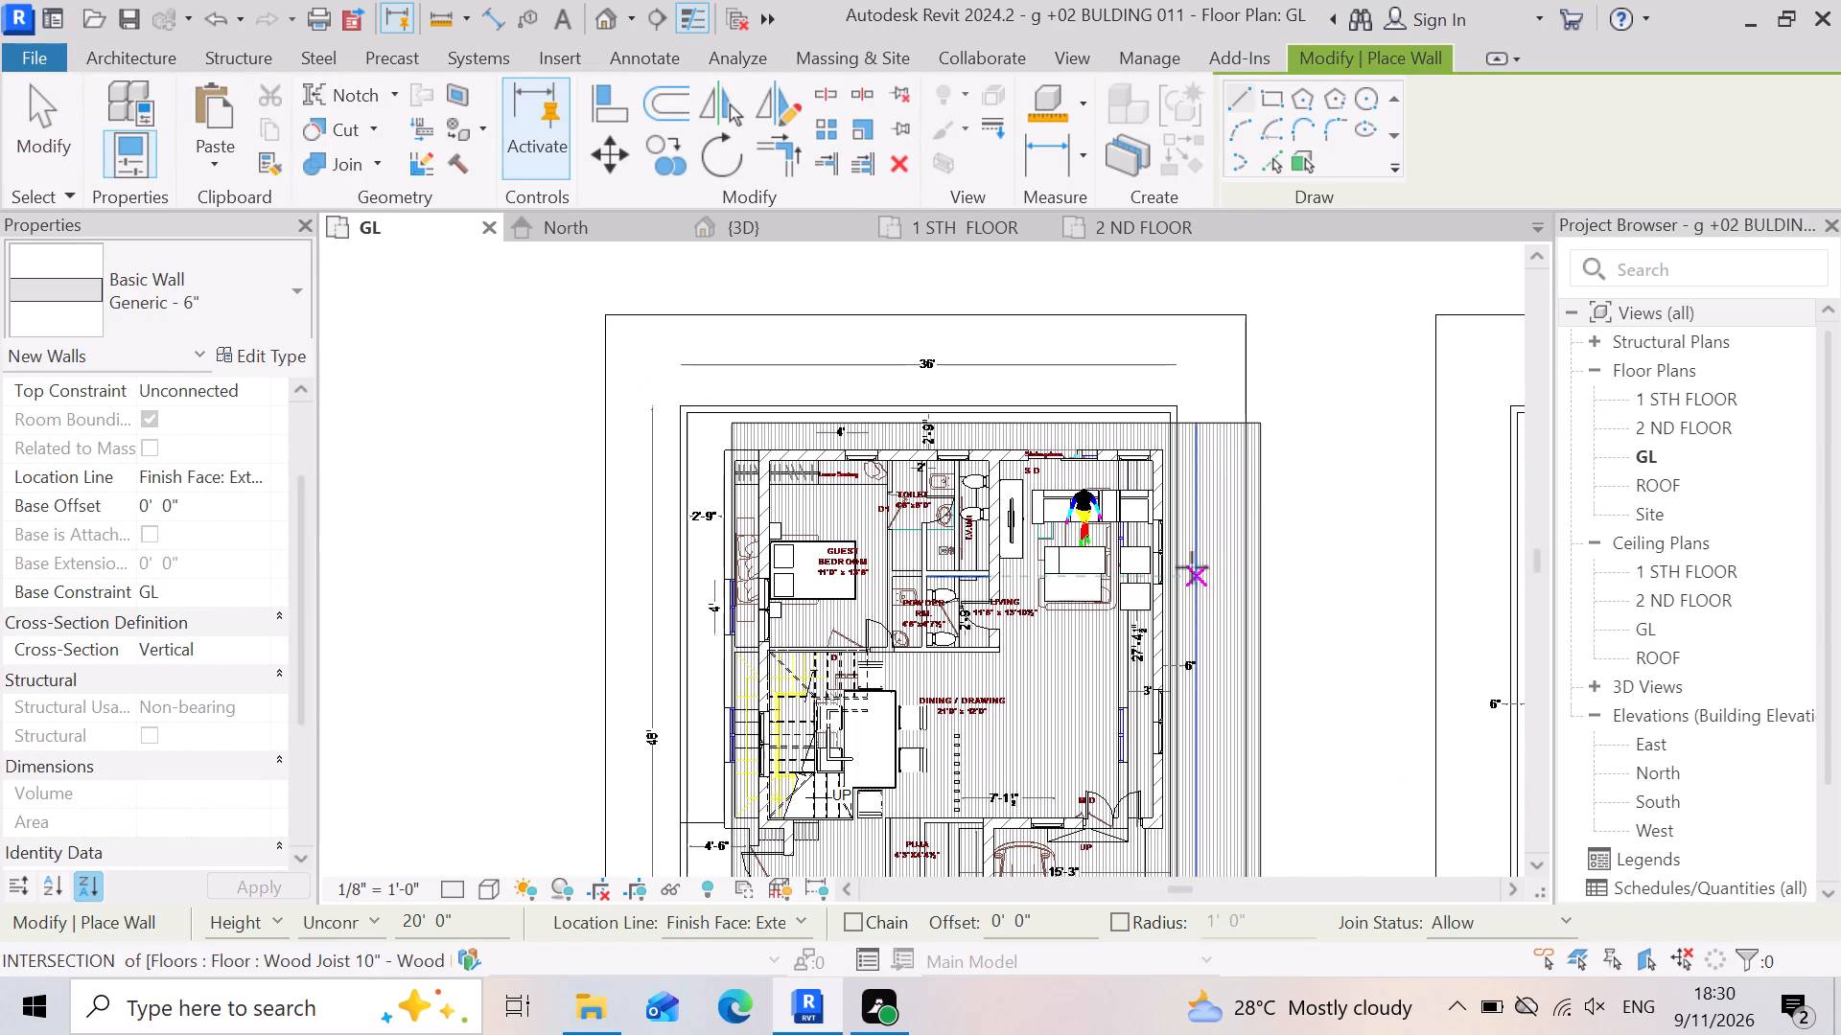
scroll(1153, 494, "up", 9)
scroll(1277, 507, "down", 4)
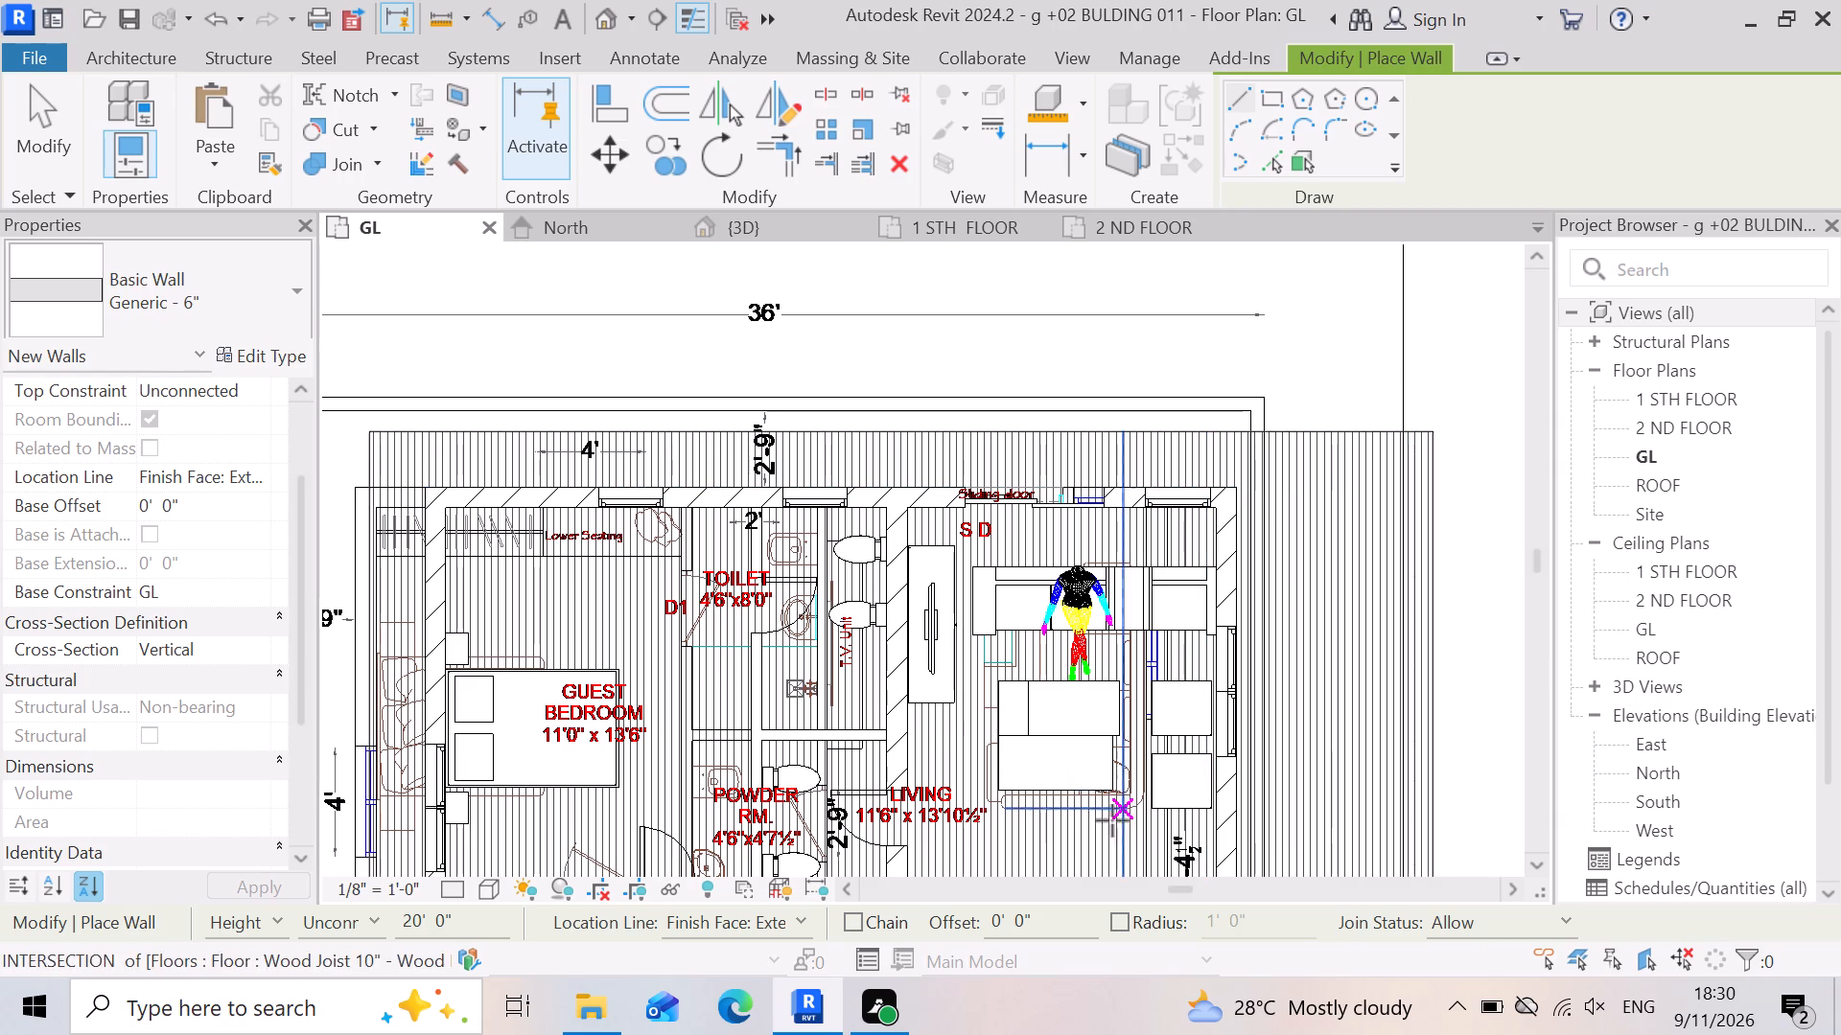
scroll(1097, 815, "up", 5)
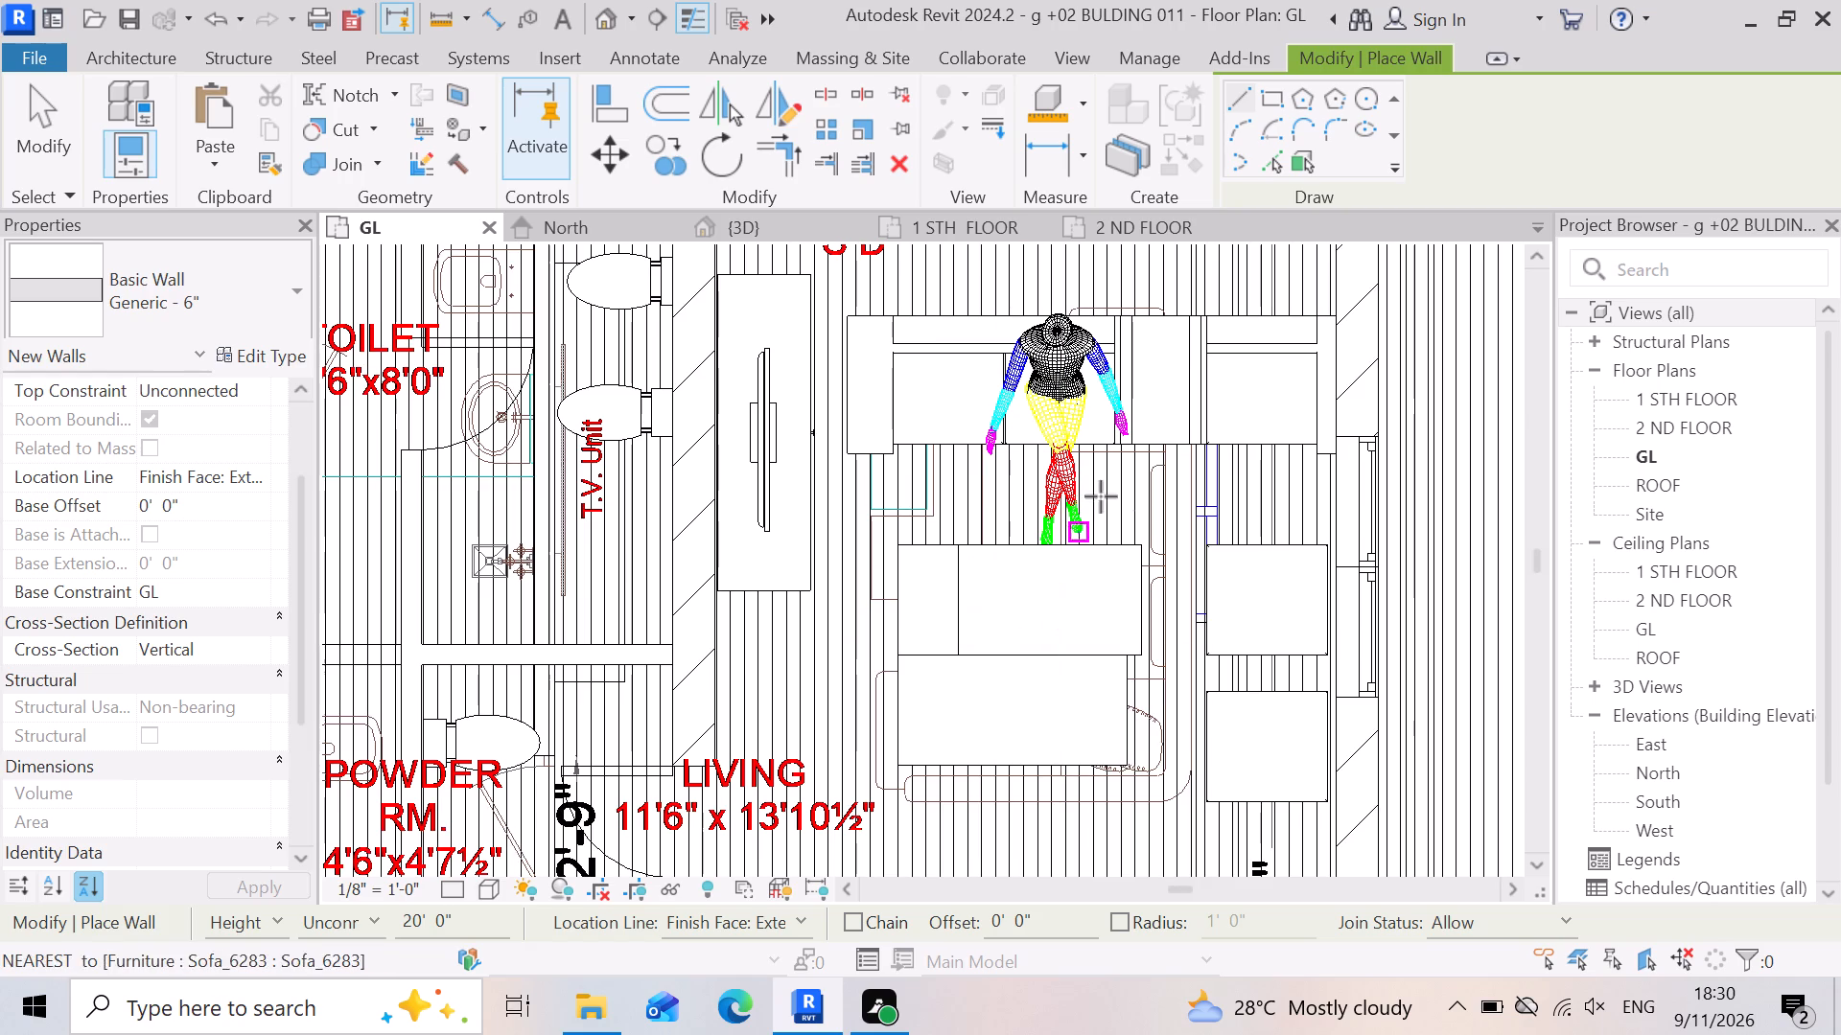
scroll(1122, 438, "down", 3)
scroll(909, 498, "up", 1)
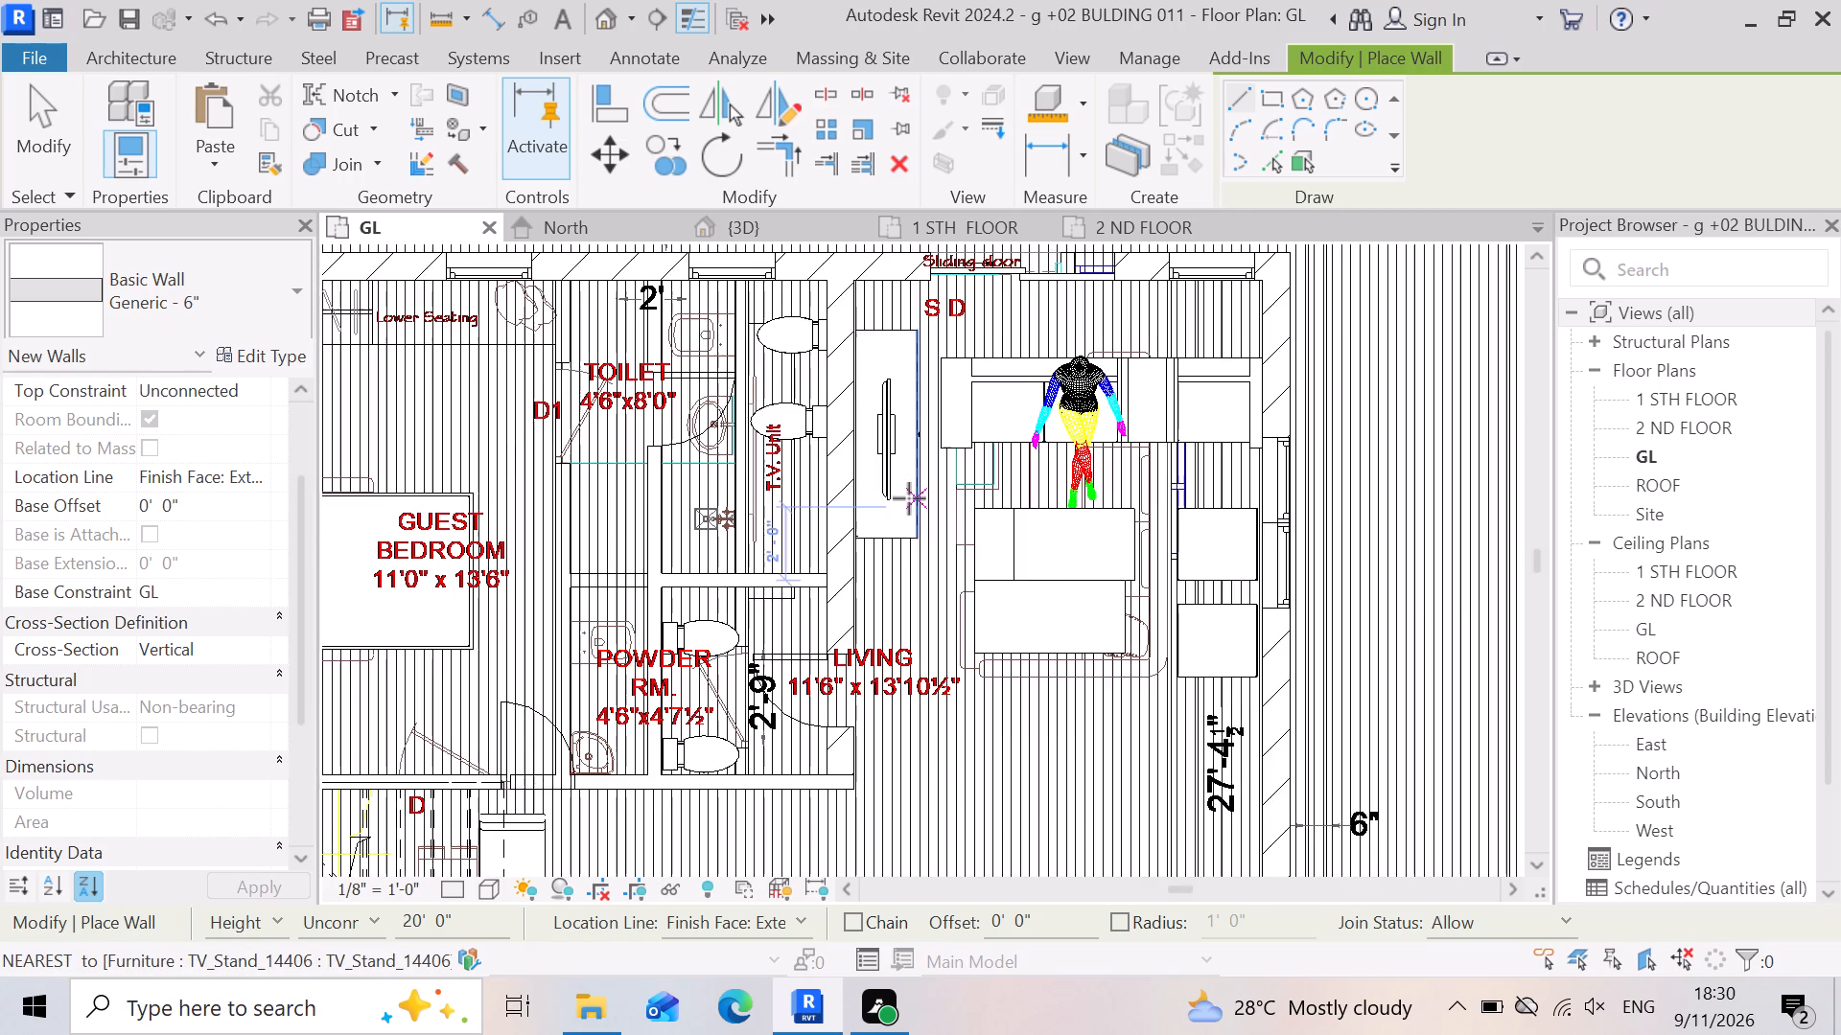
scroll(909, 498, "up", 1)
scroll(1084, 548, "down", 3)
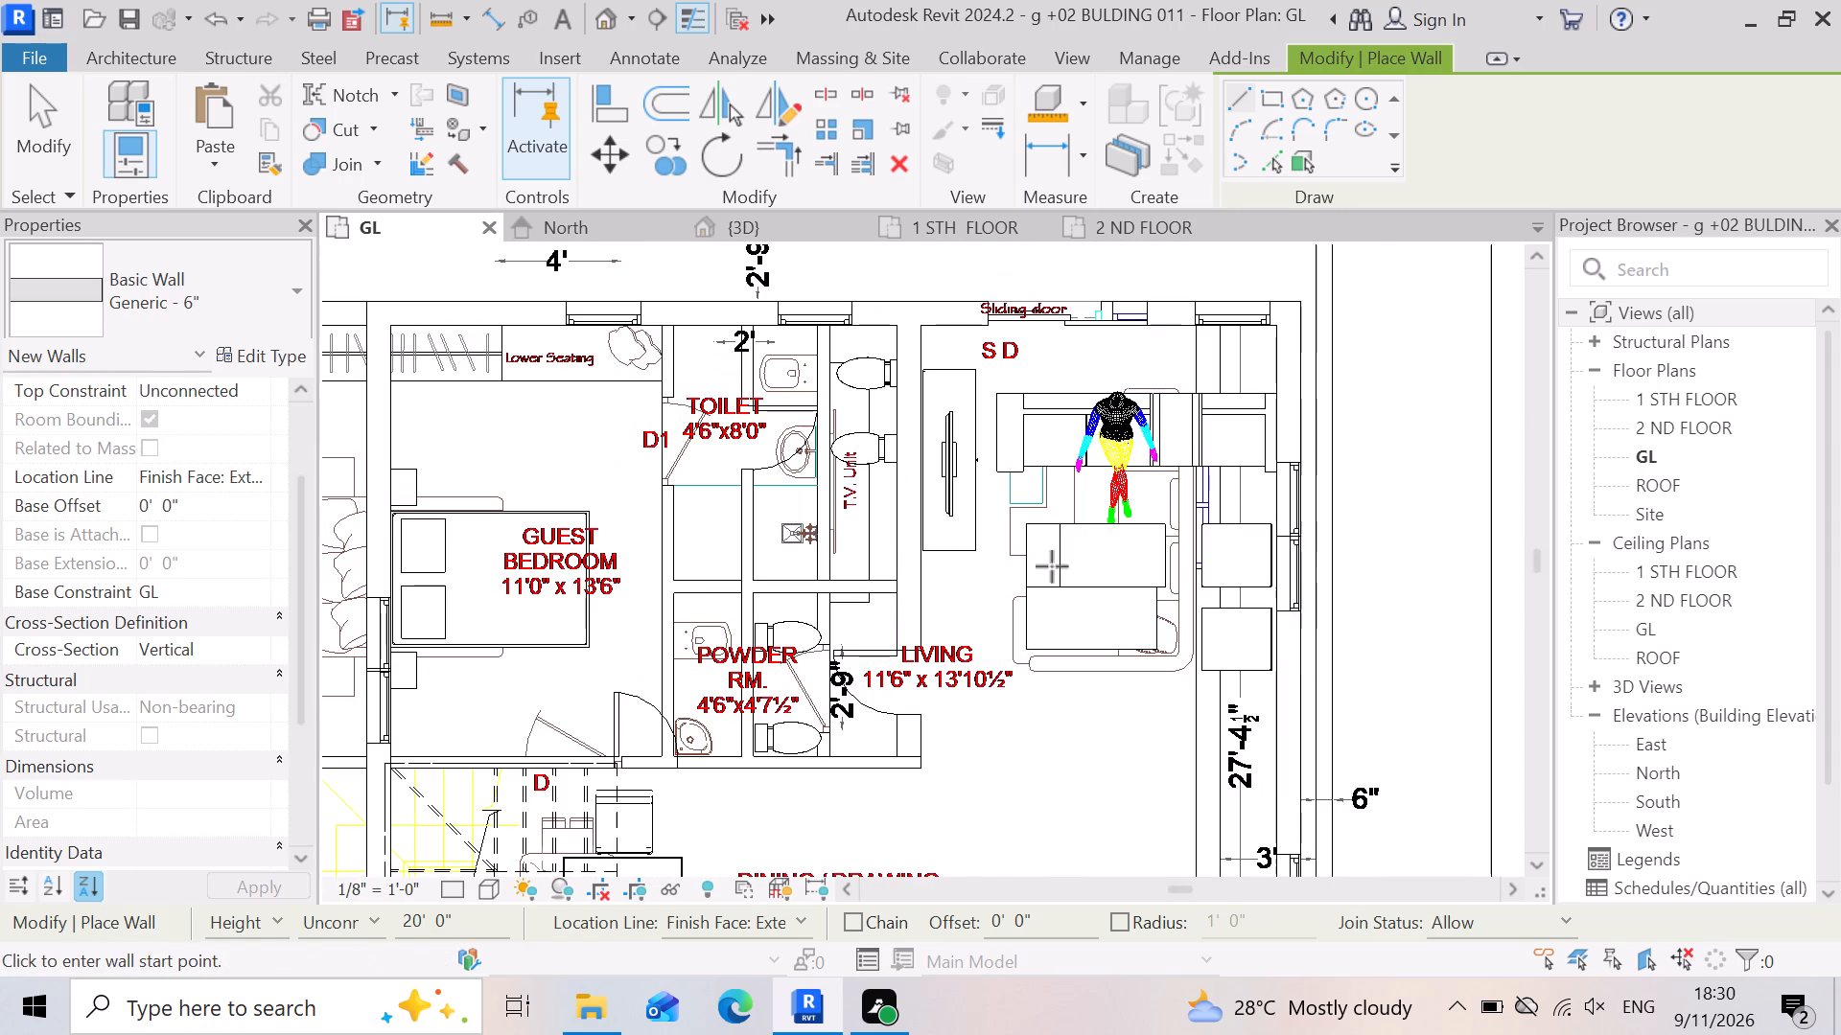
scroll(1037, 660, "down", 4)
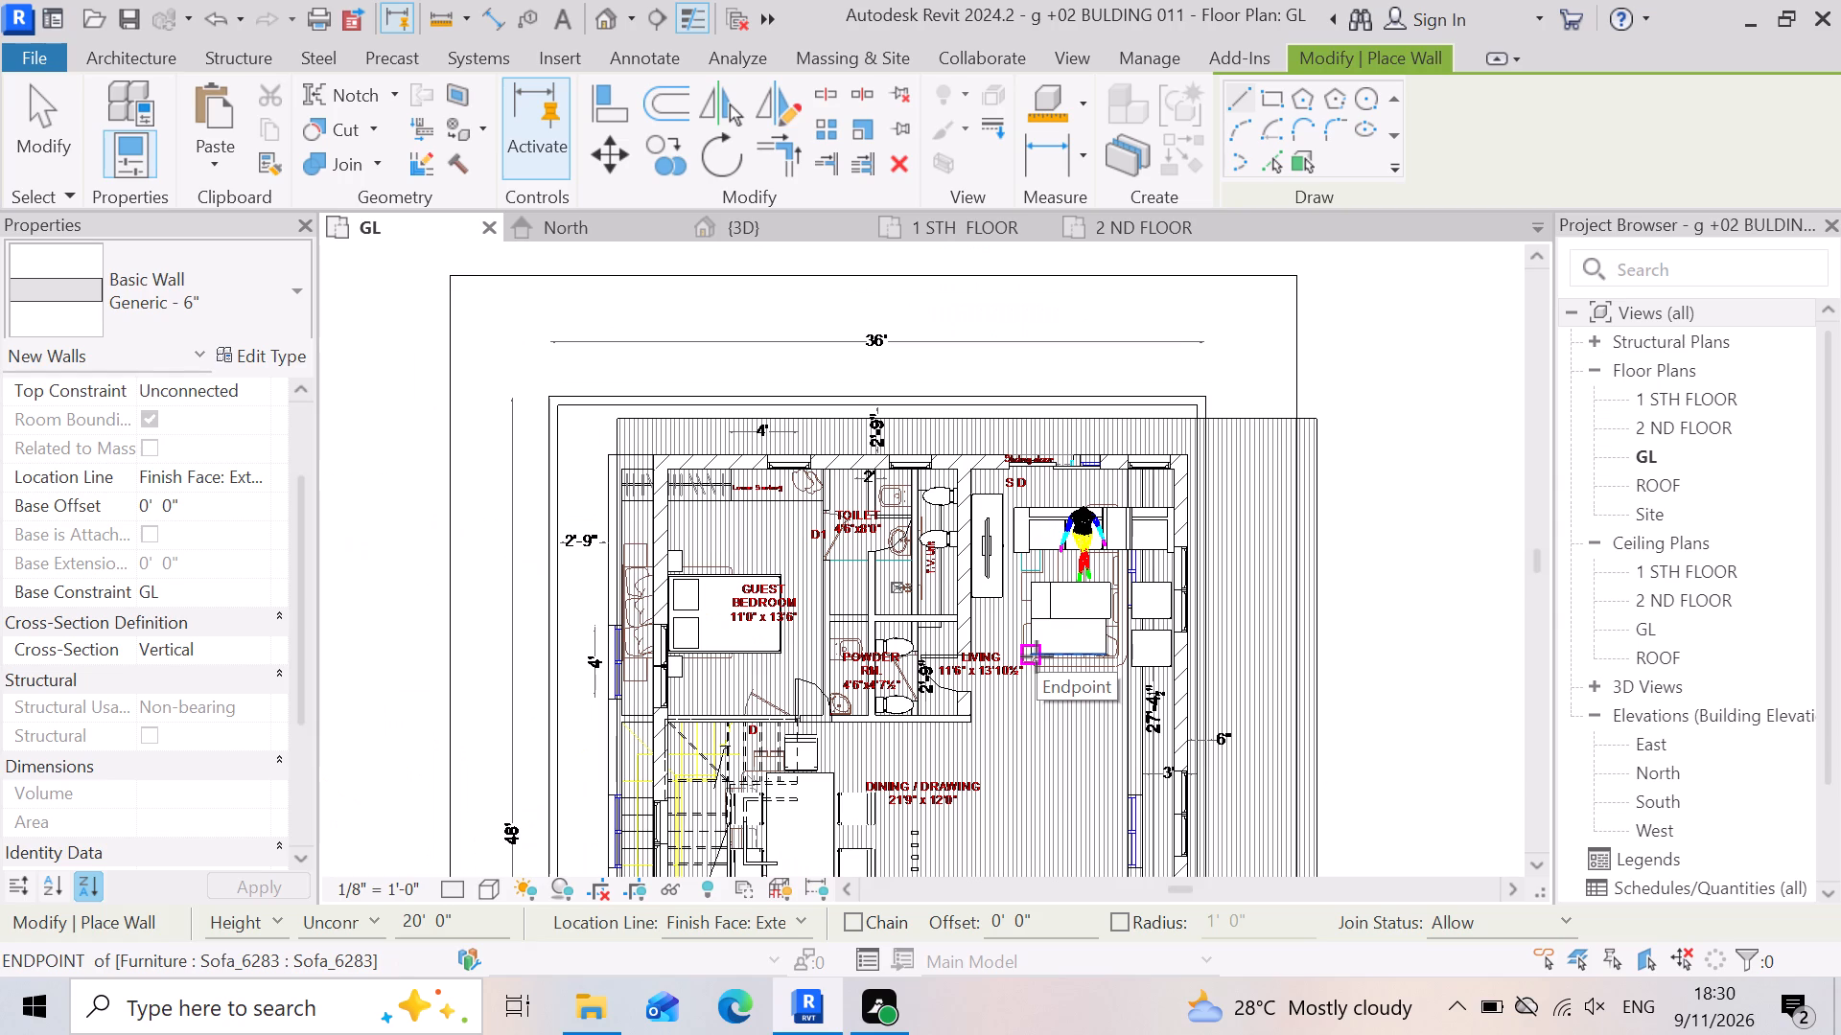
scroll(1381, 687, "down", 7)
scroll(965, 653, "down", 3)
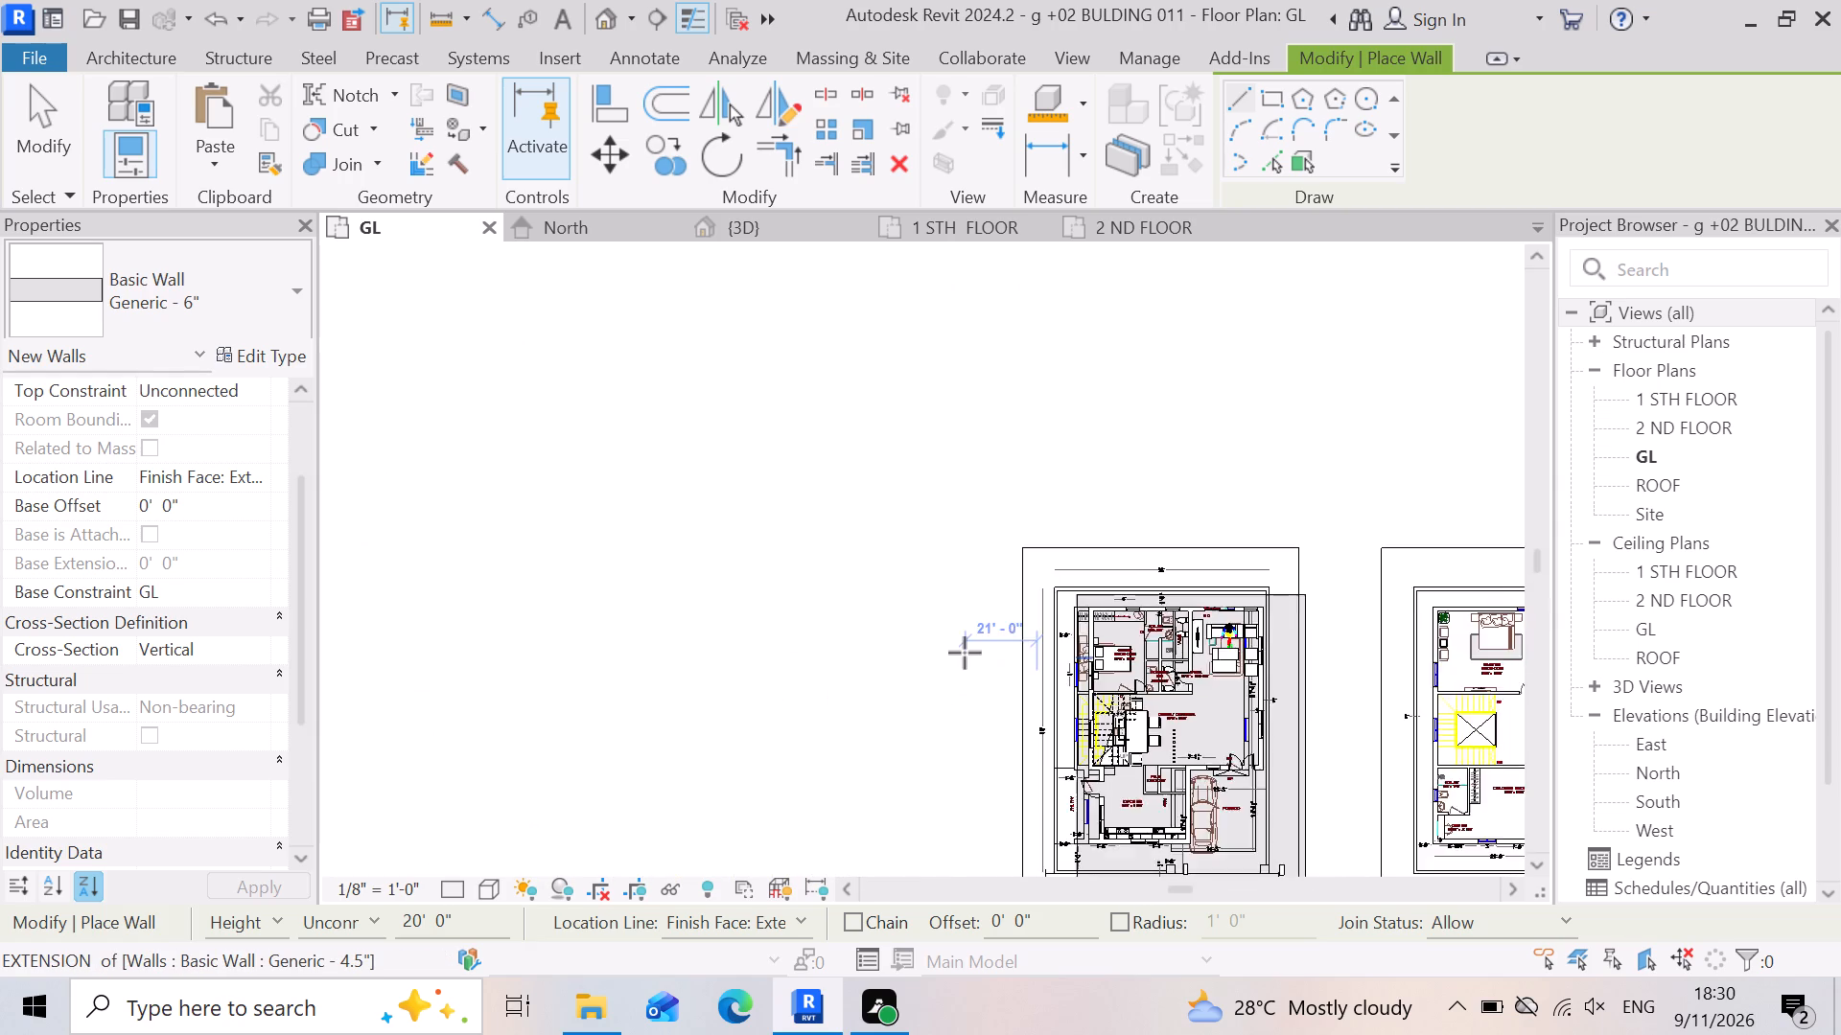
scroll(965, 653, "down", 5)
scroll(1013, 762, "up", 6)
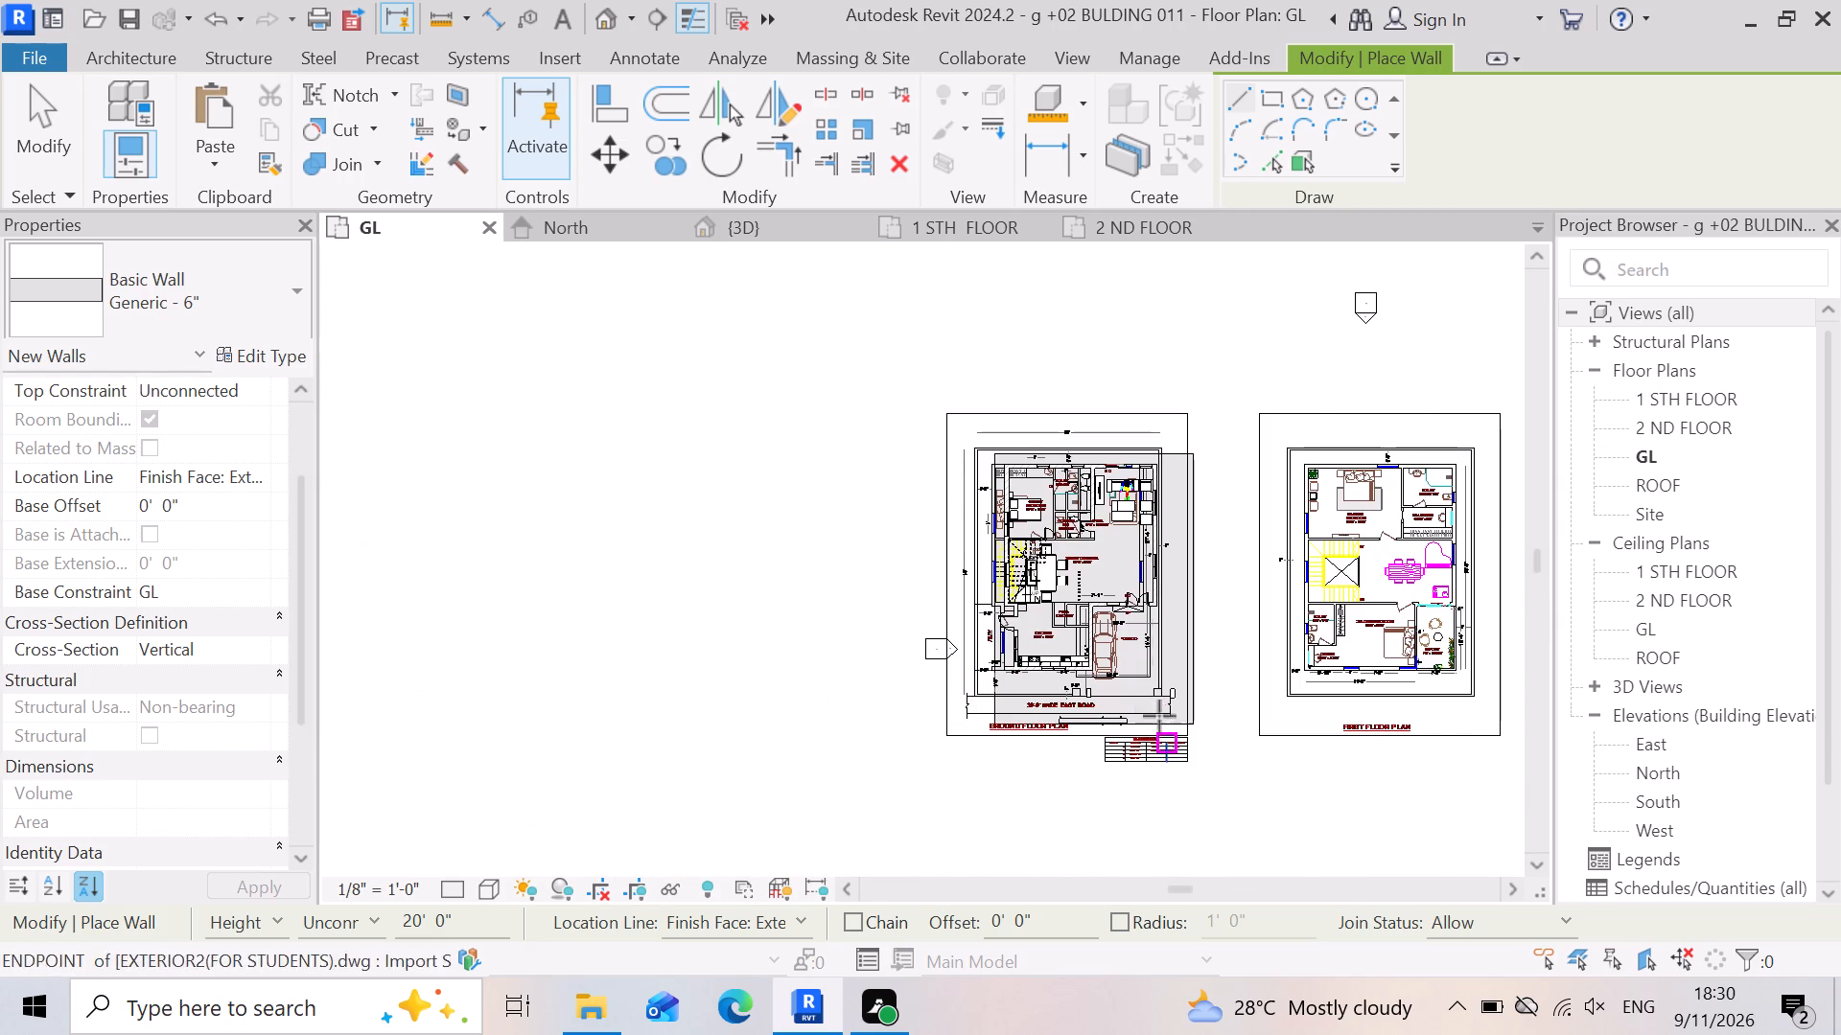
scroll(1137, 695, "up", 5)
scroll(1187, 851, "up", 1)
scroll(1189, 848, "down", 4)
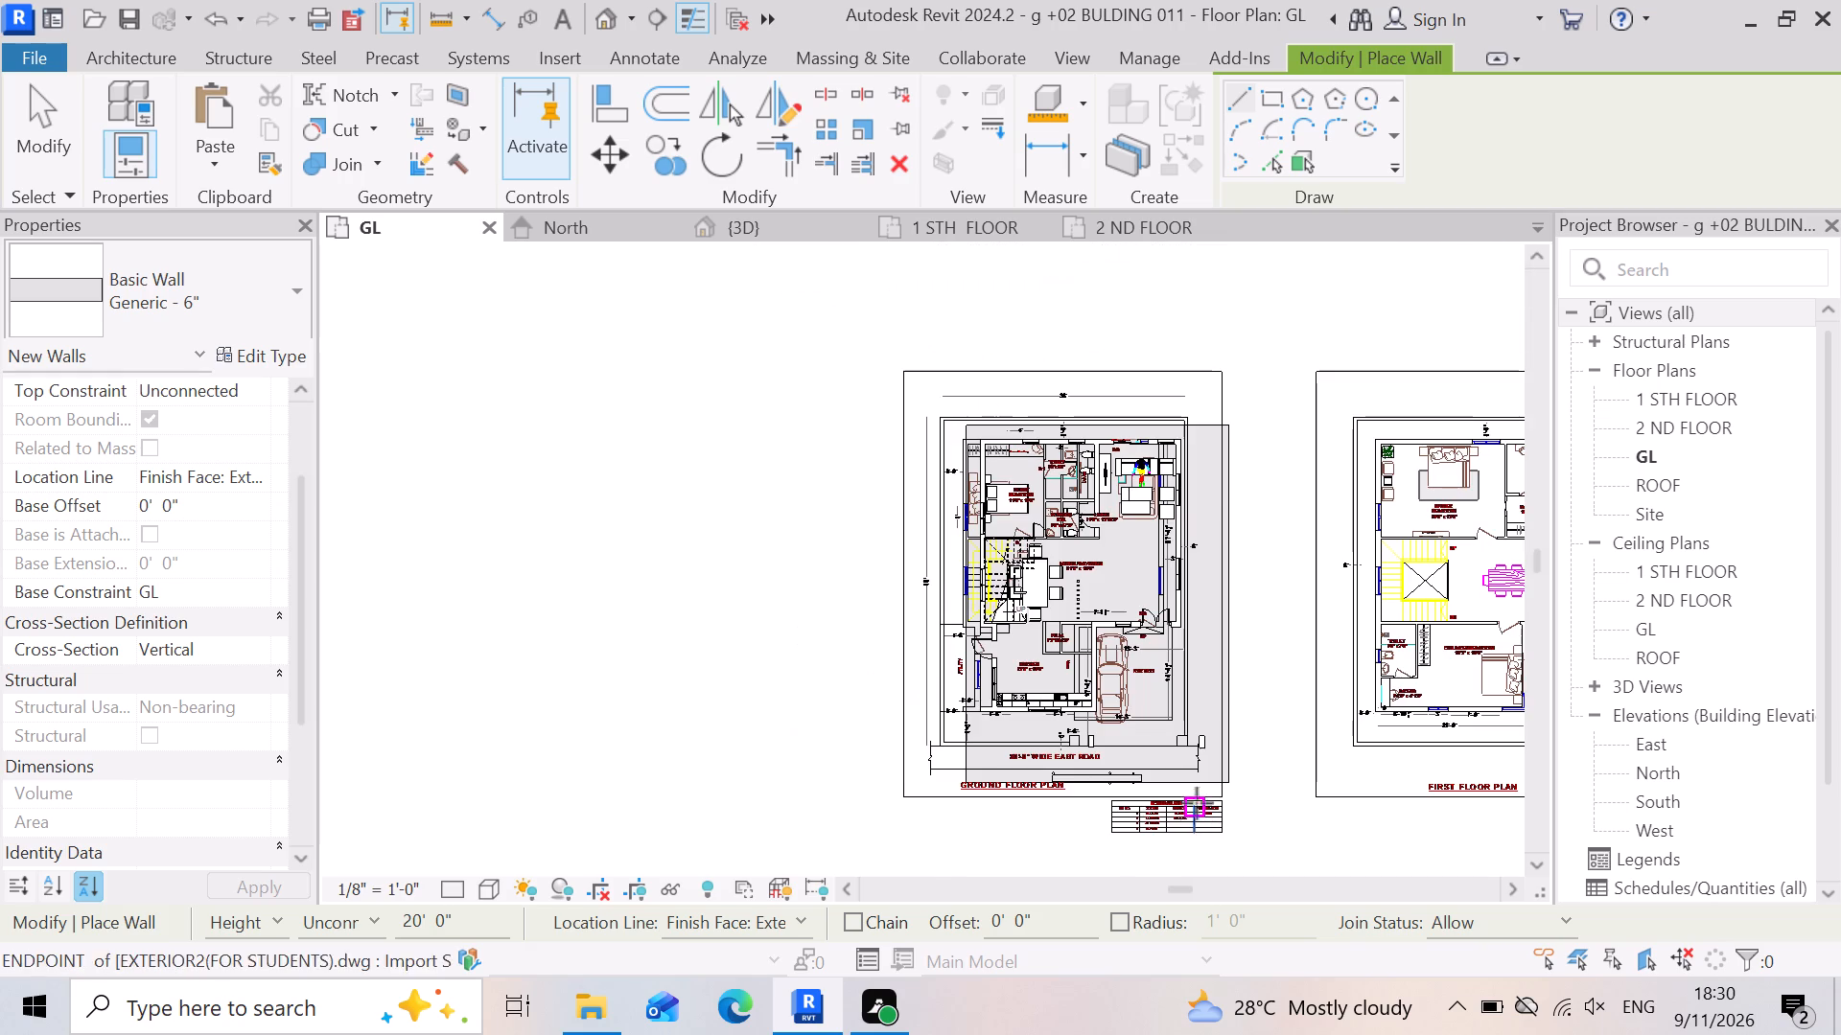
scroll(1216, 373, "up", 12)
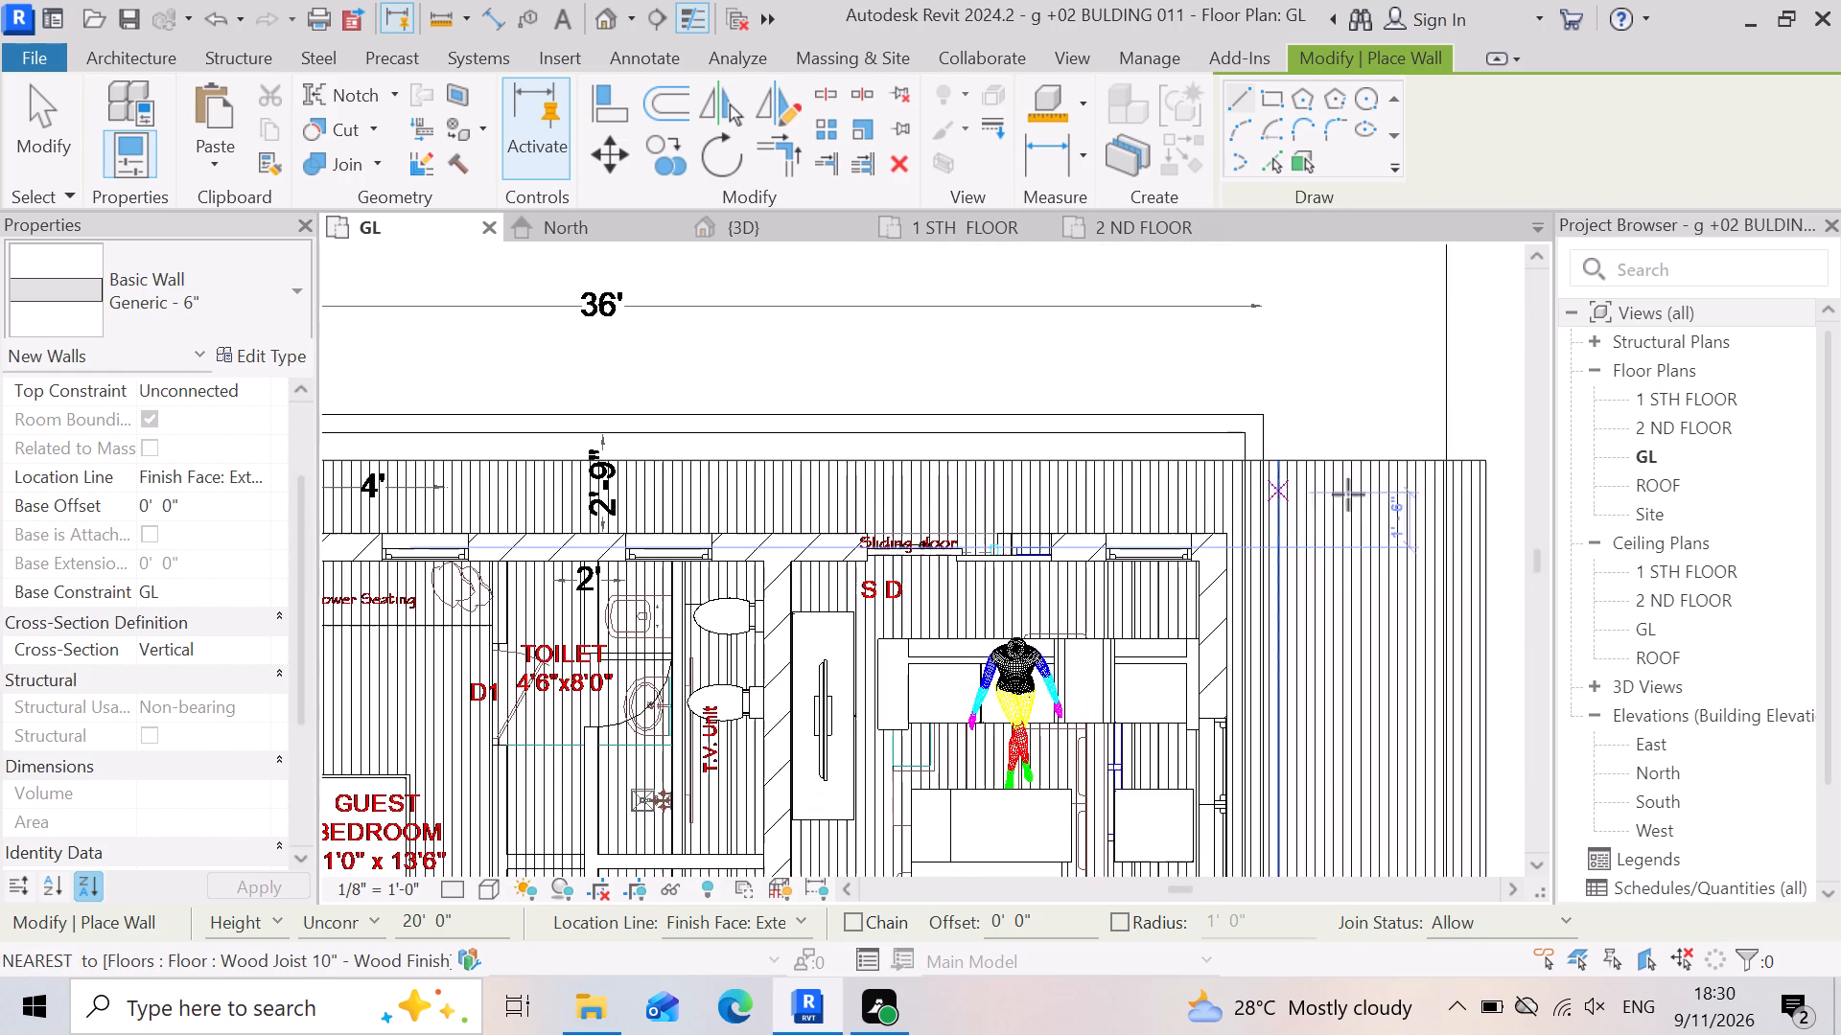
scroll(1379, 502, "down", 6)
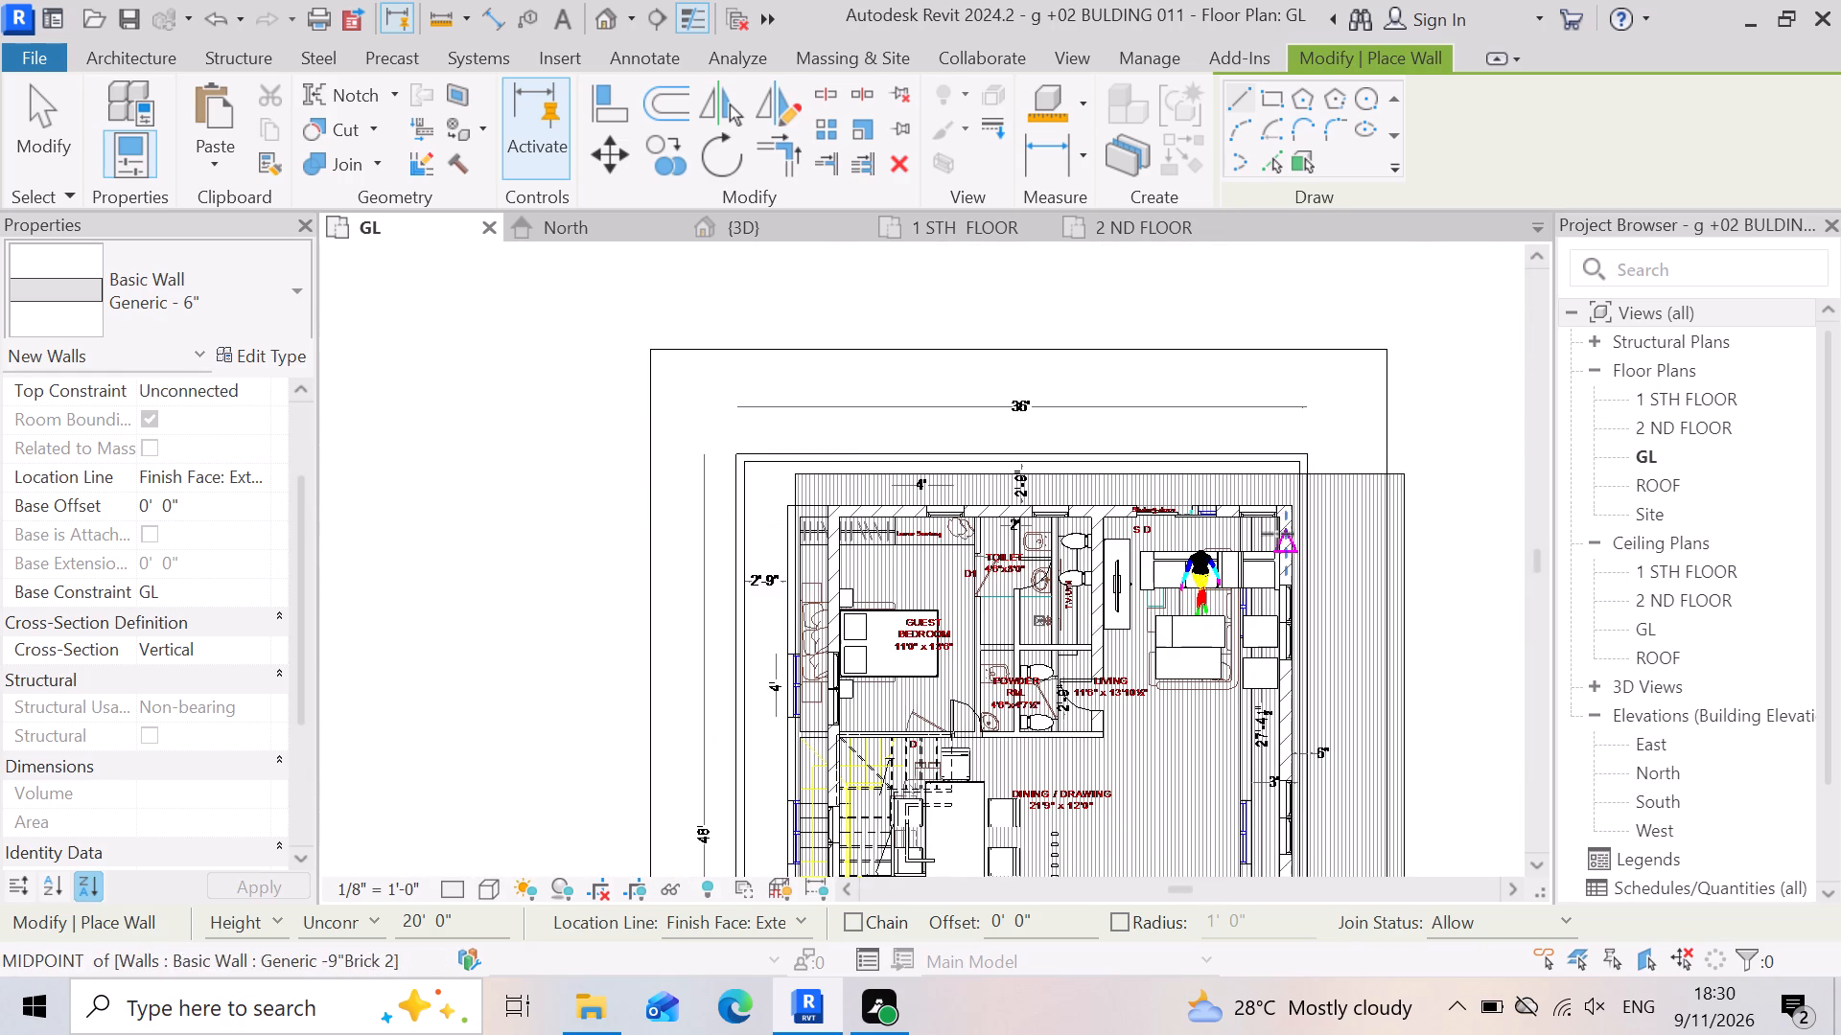
scroll(1278, 494, "up", 4)
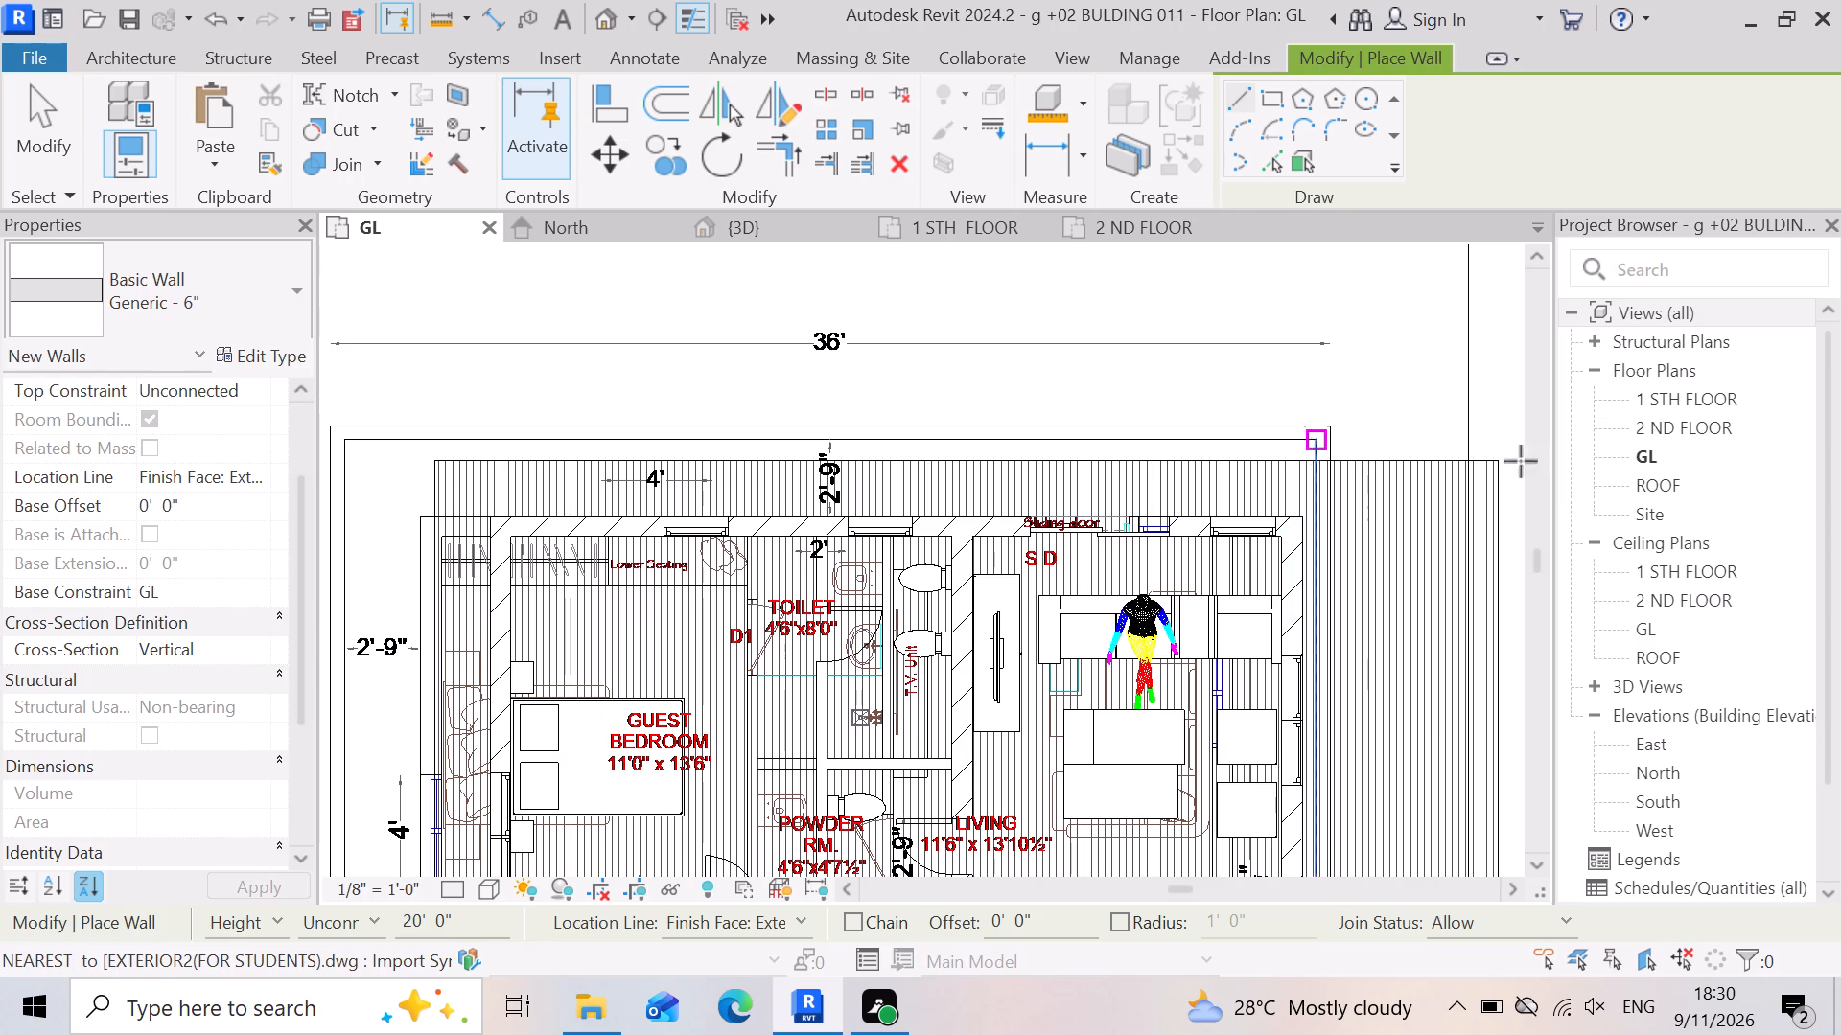
scroll(1217, 529, "down", 2)
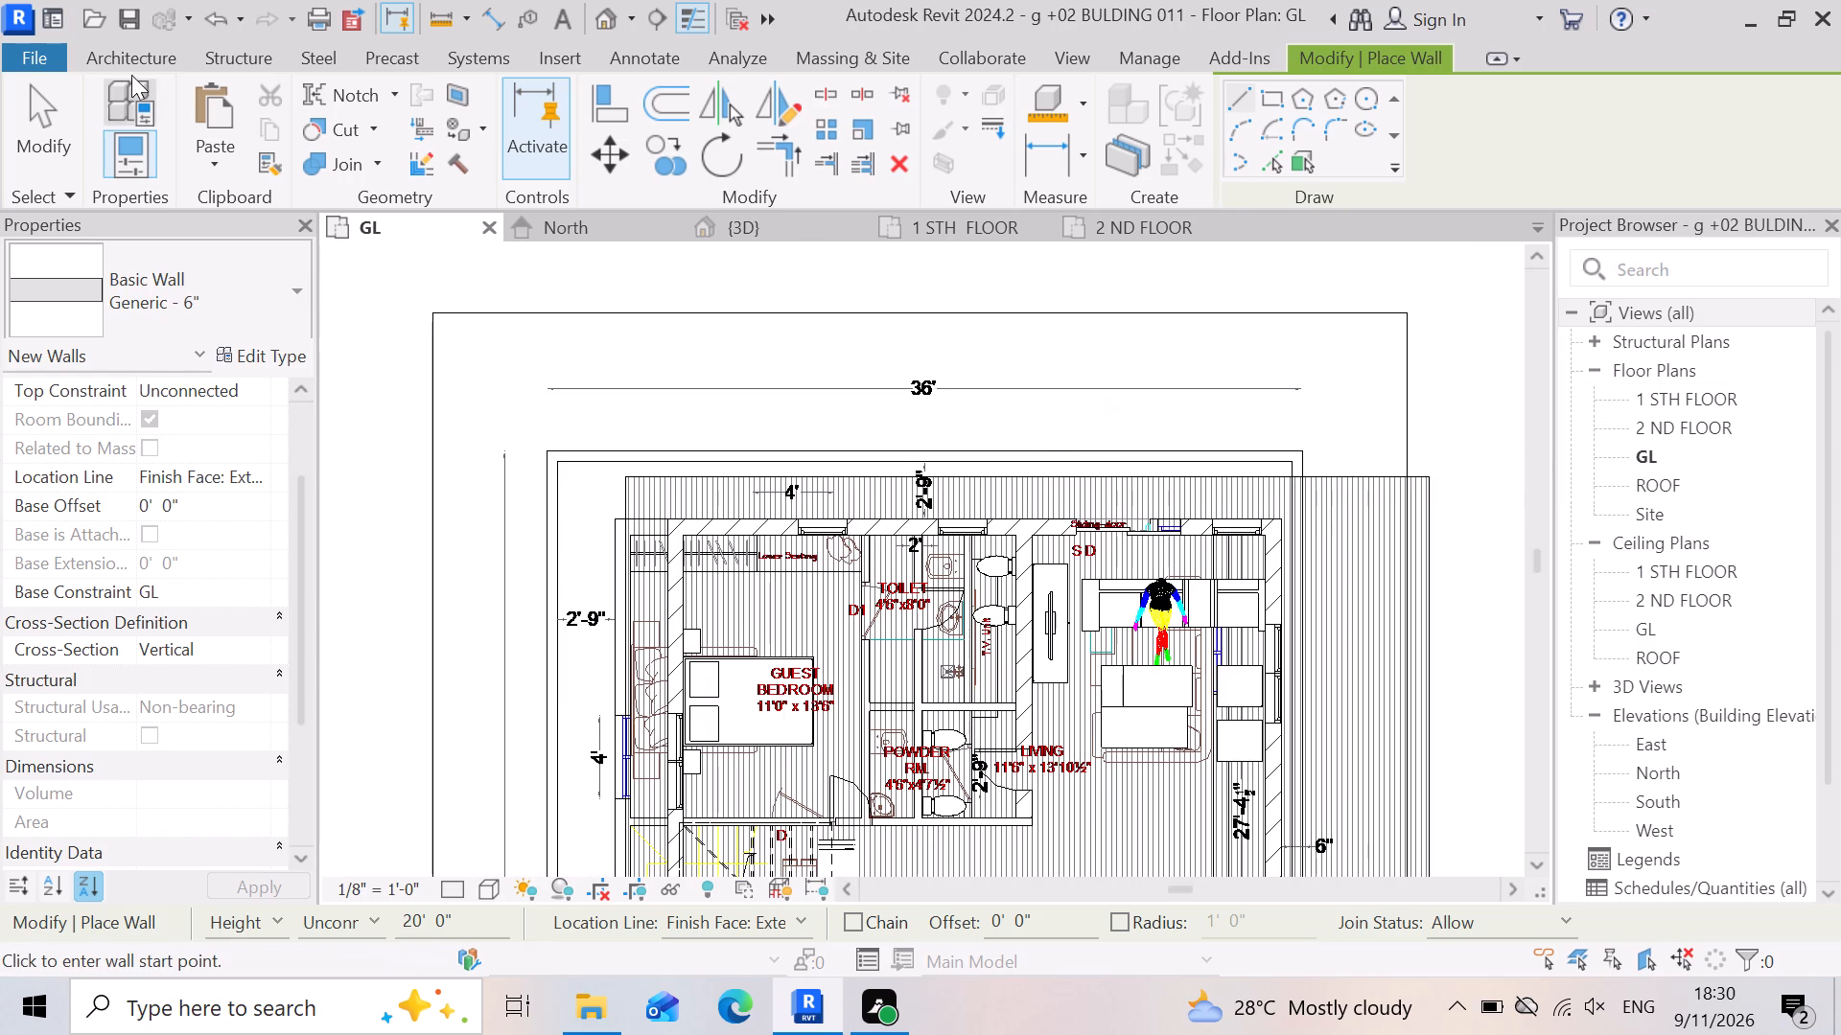
Duplicate the Generic - 6" basic wall type for new walls in the GL plan and name the copy Generic - 9".
left_click(129, 43)
left_click(151, 60)
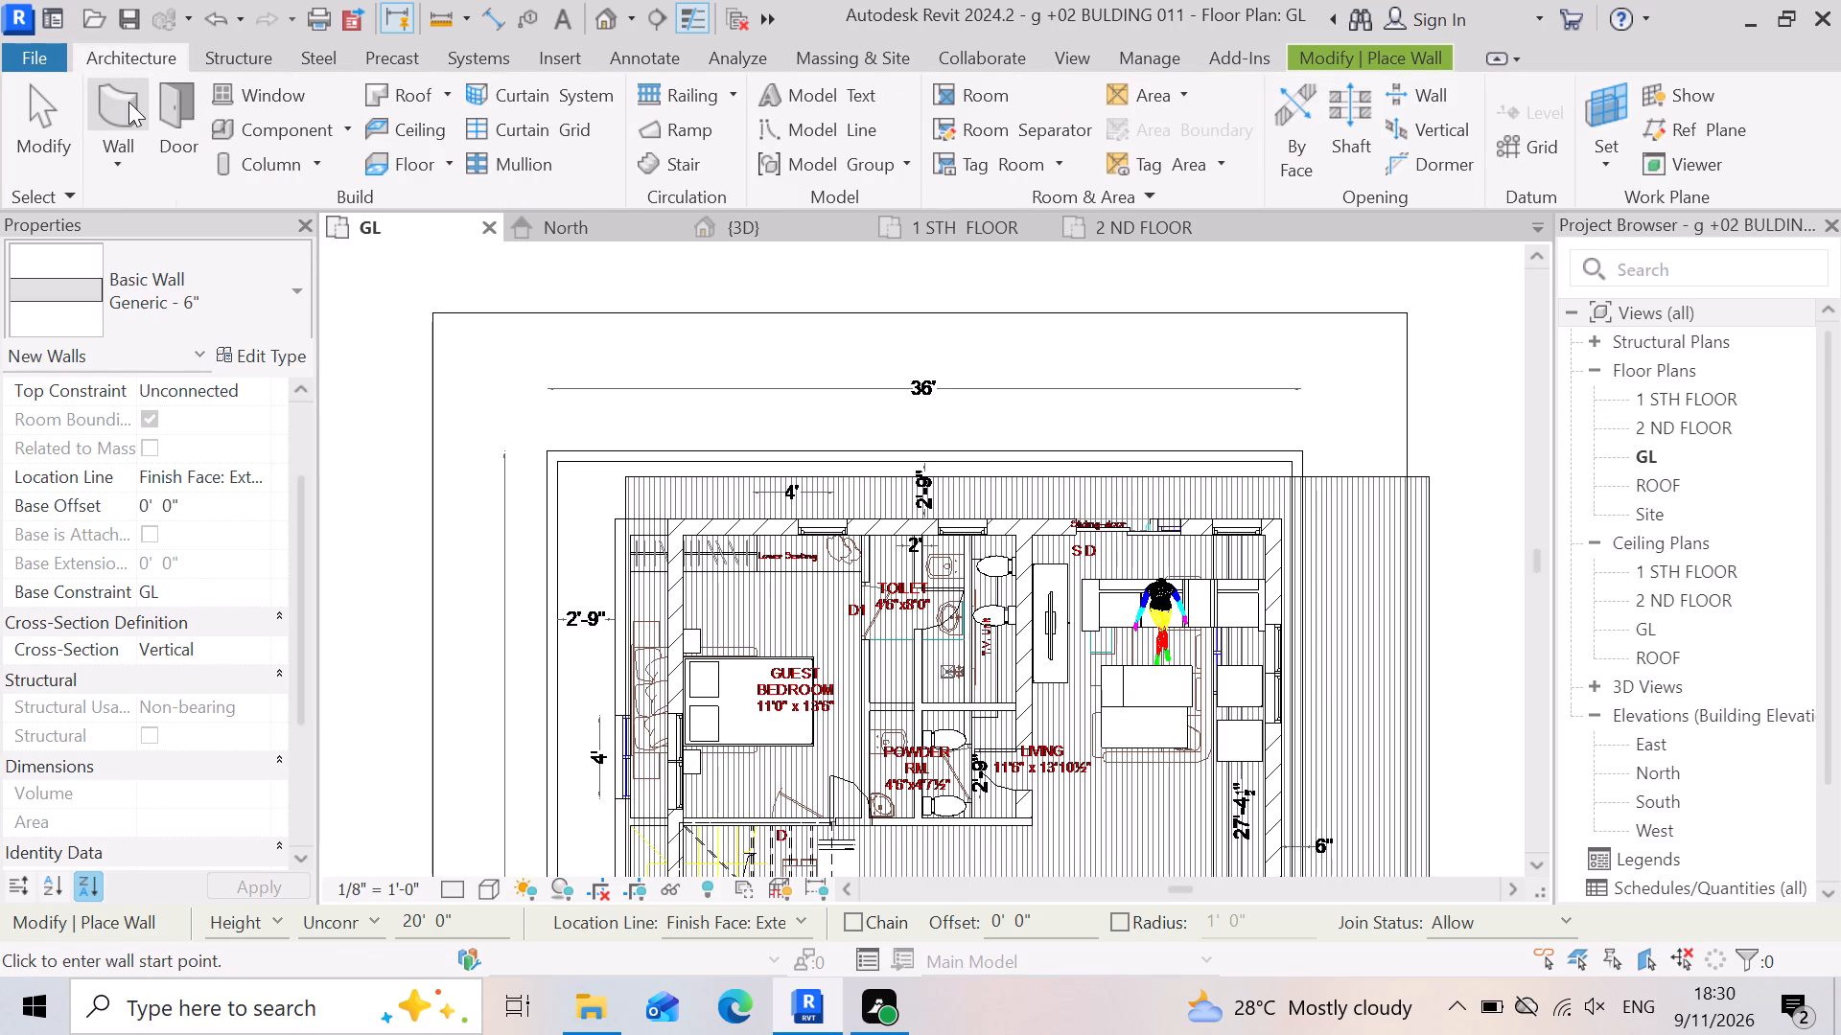
left_click(128, 102)
scroll(1247, 565, "down", 1)
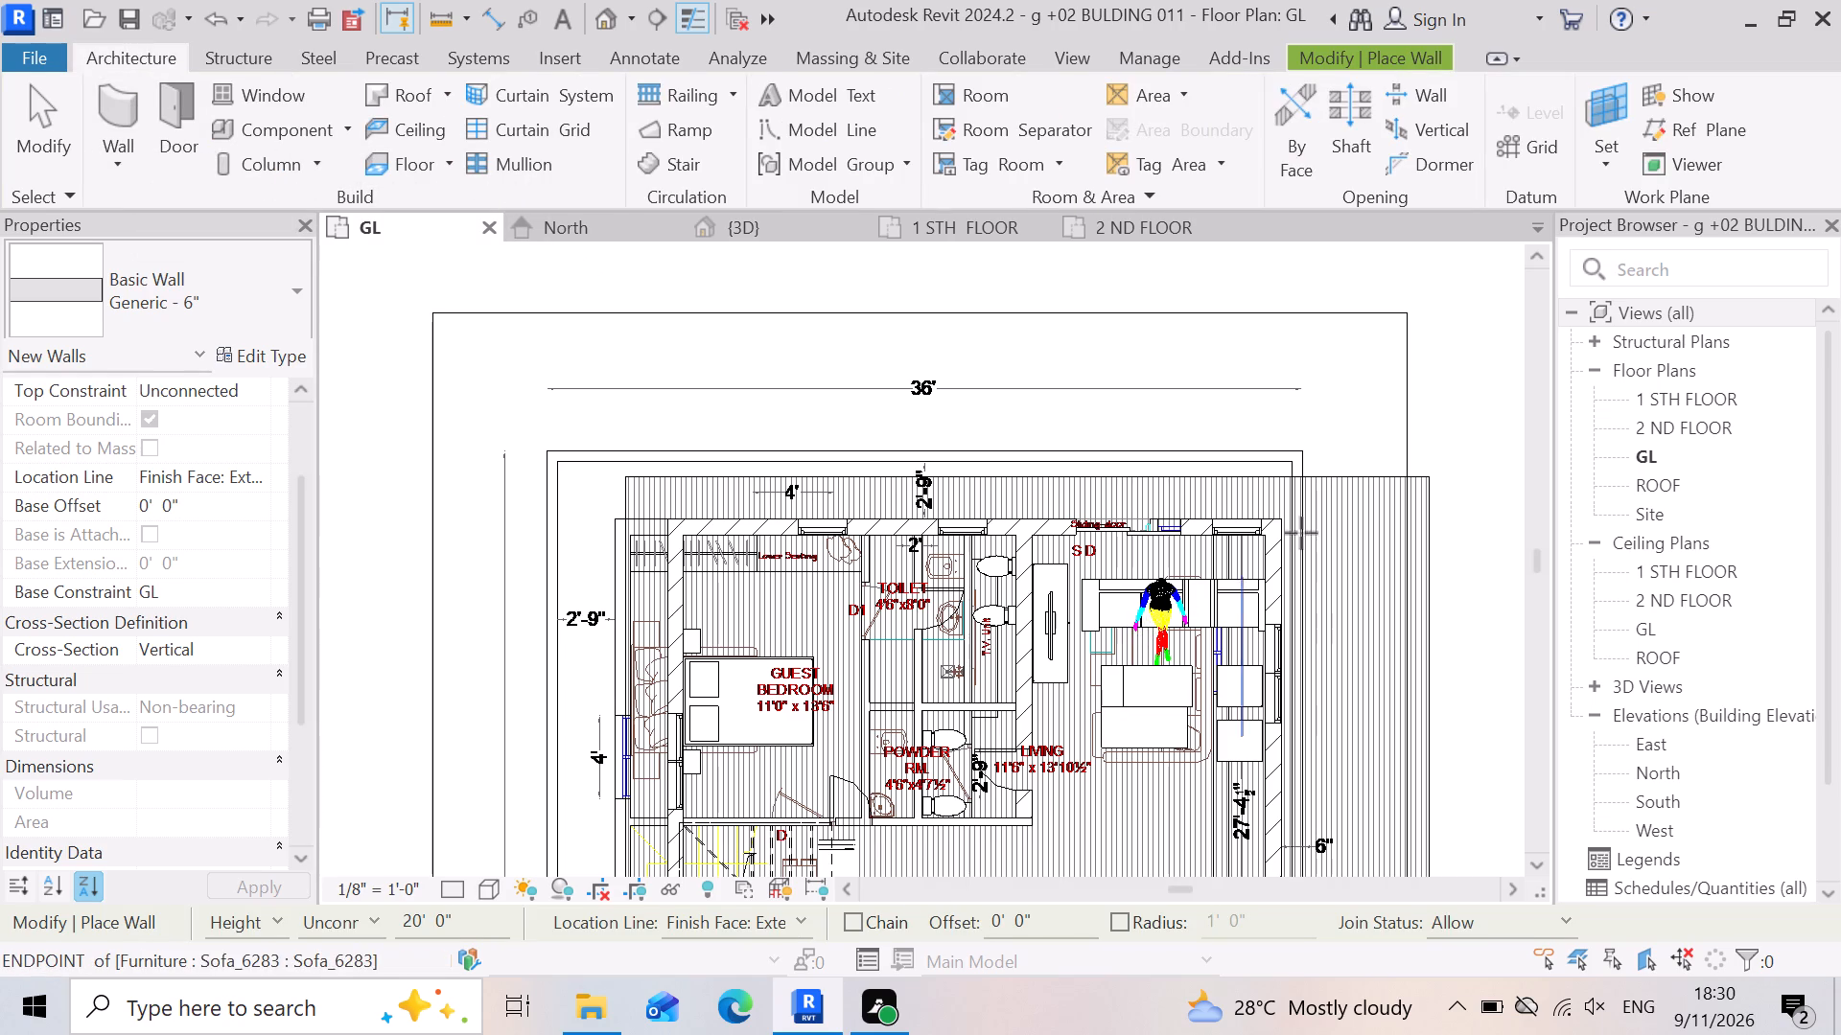
scroll(1301, 533, "down", 2)
scroll(994, 552, "up", 2)
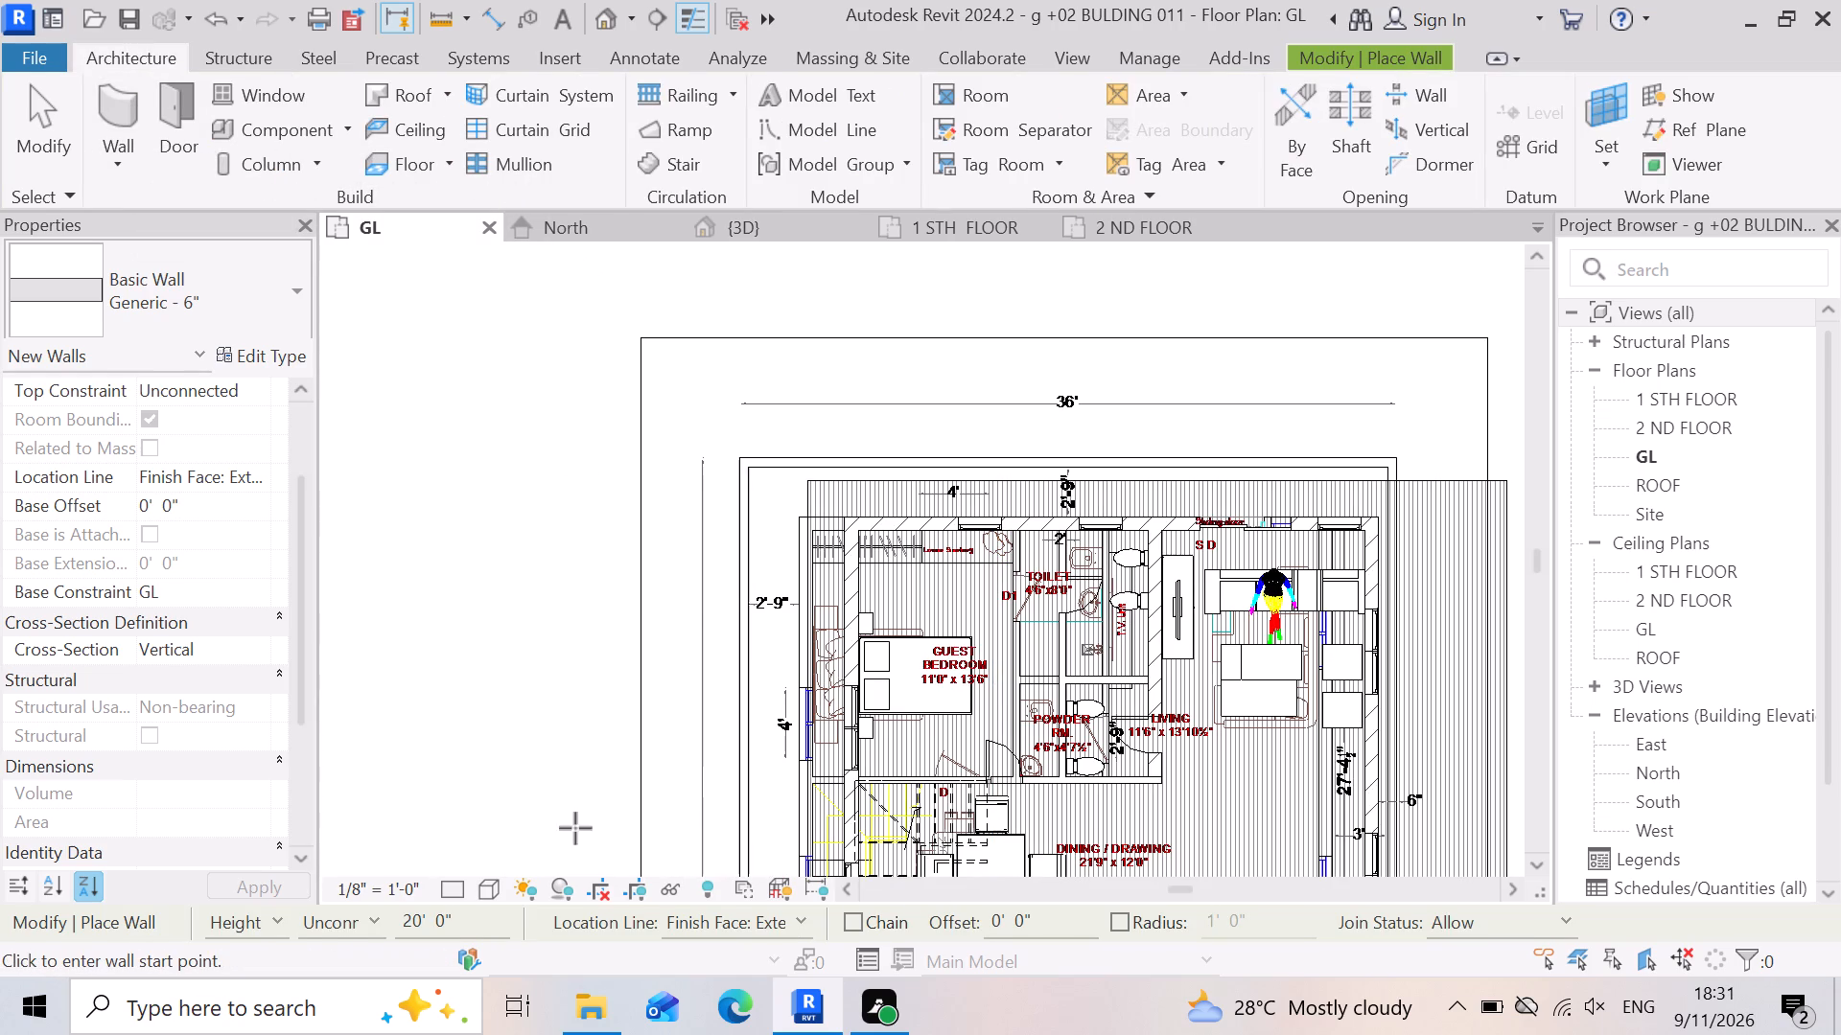
left_click(268, 351)
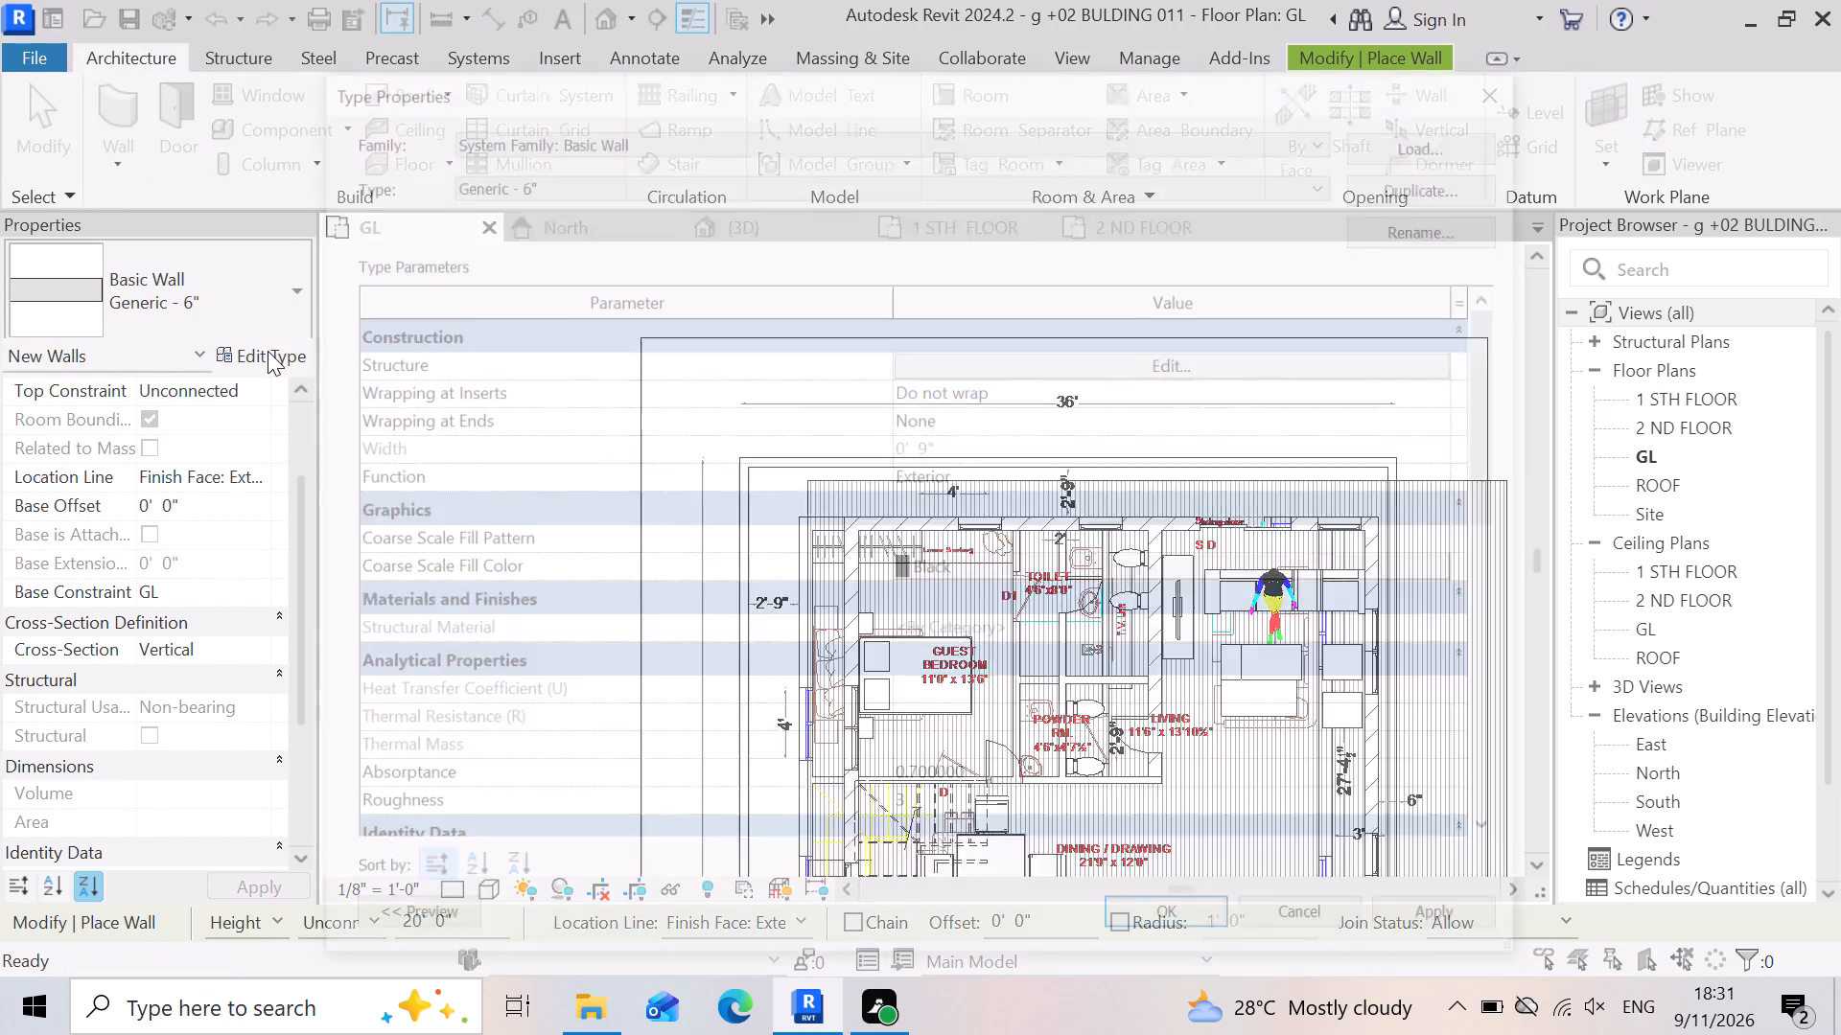
left_click(1496, 174)
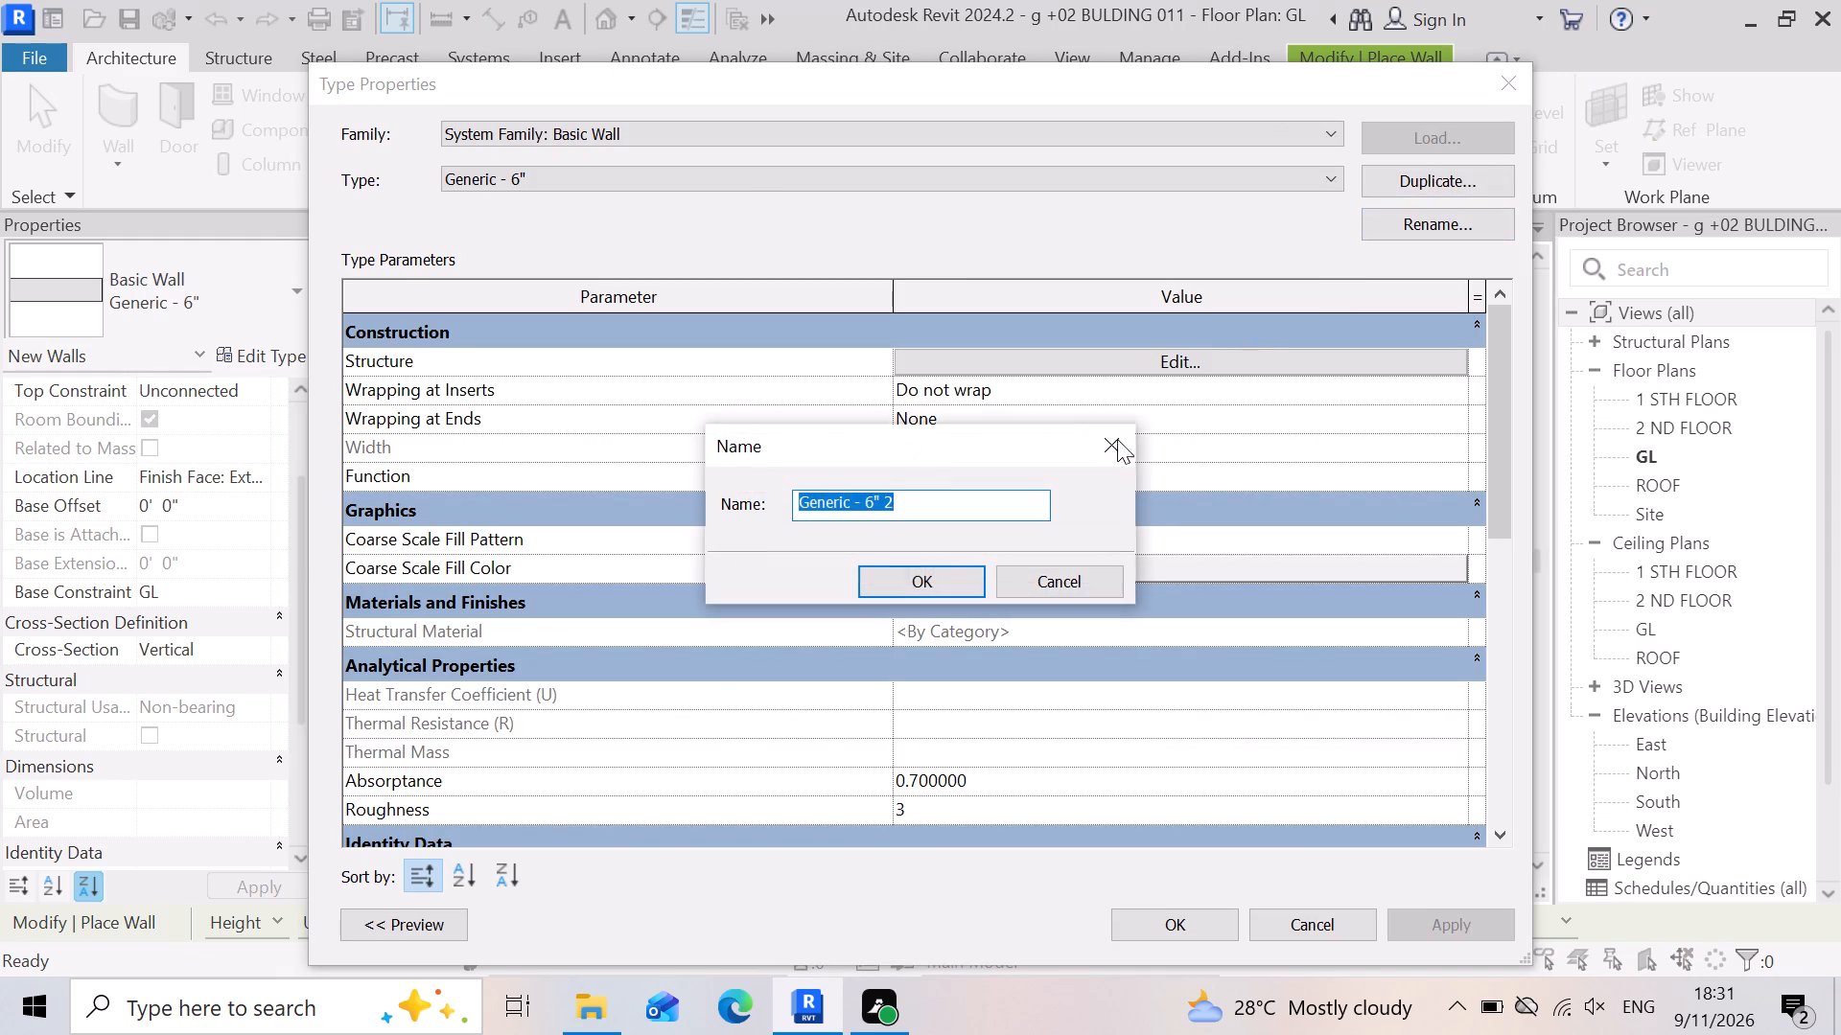
left_click(938, 512)
key("BackSpace")
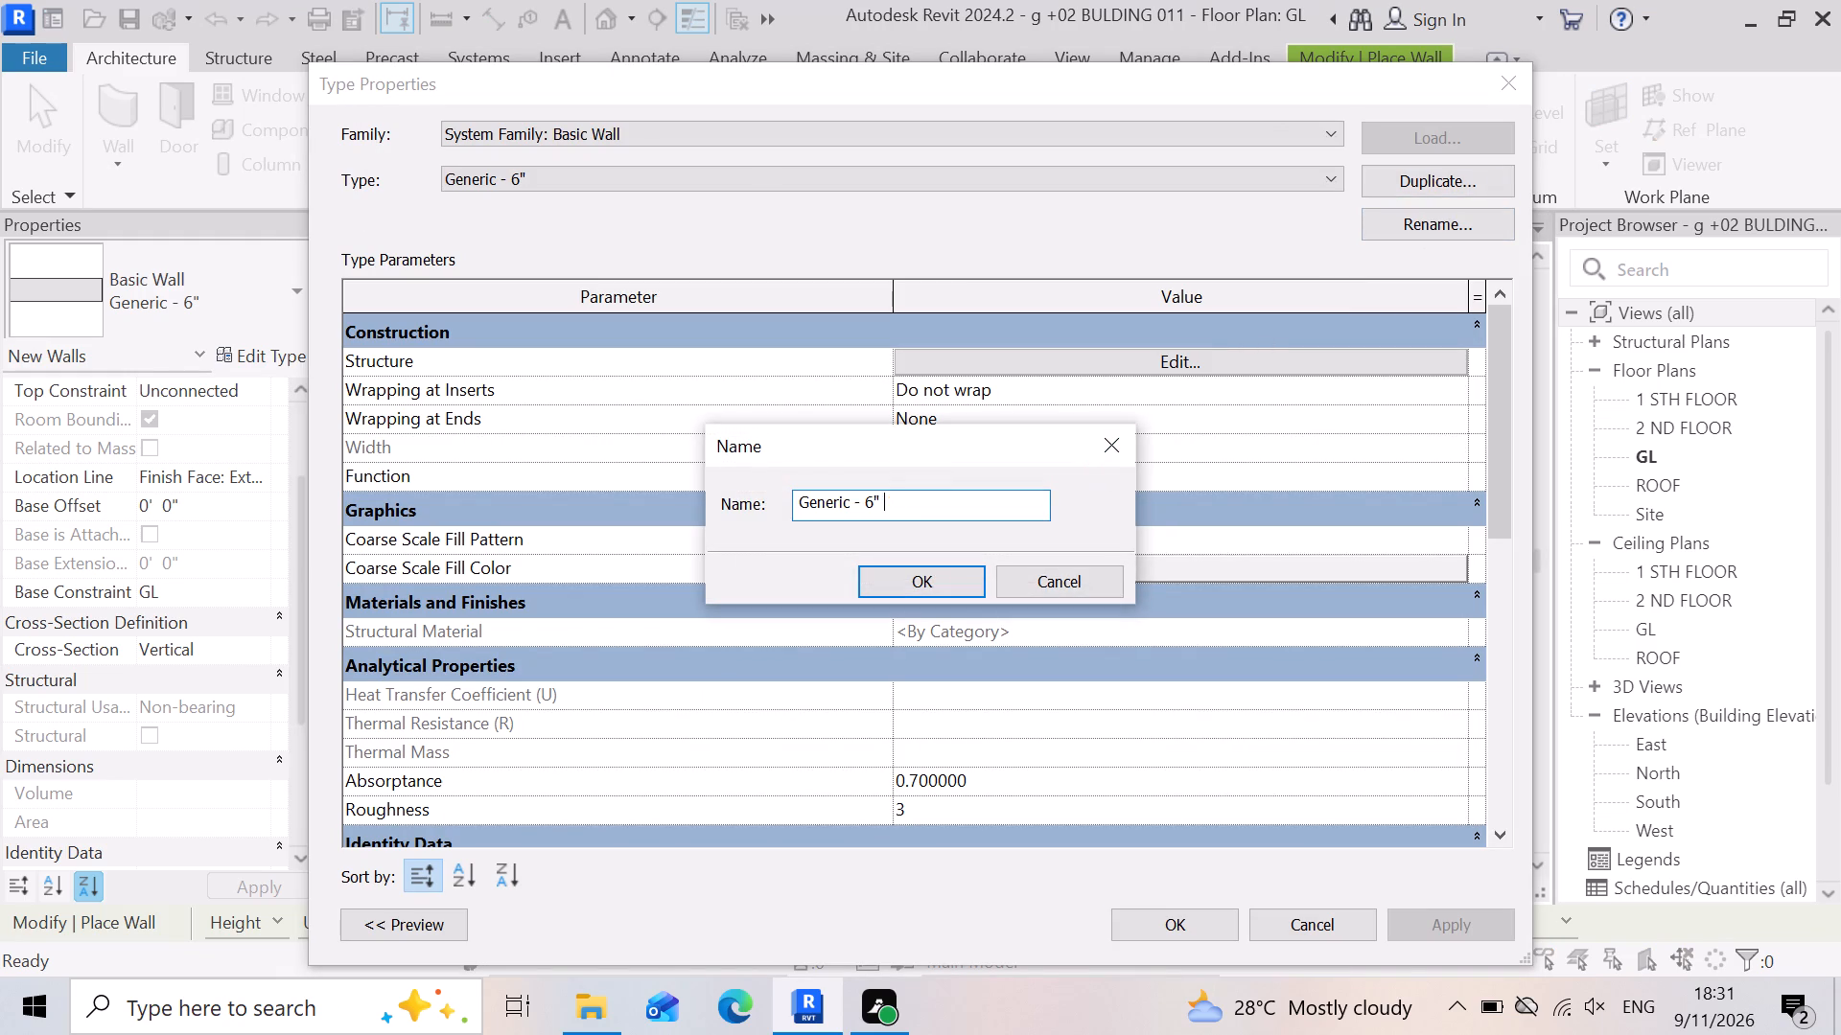
key("BackSpace")
key("BackSpace")
key("BackSpace")
key("9")
key("shift+quotedbl")
key("Return")
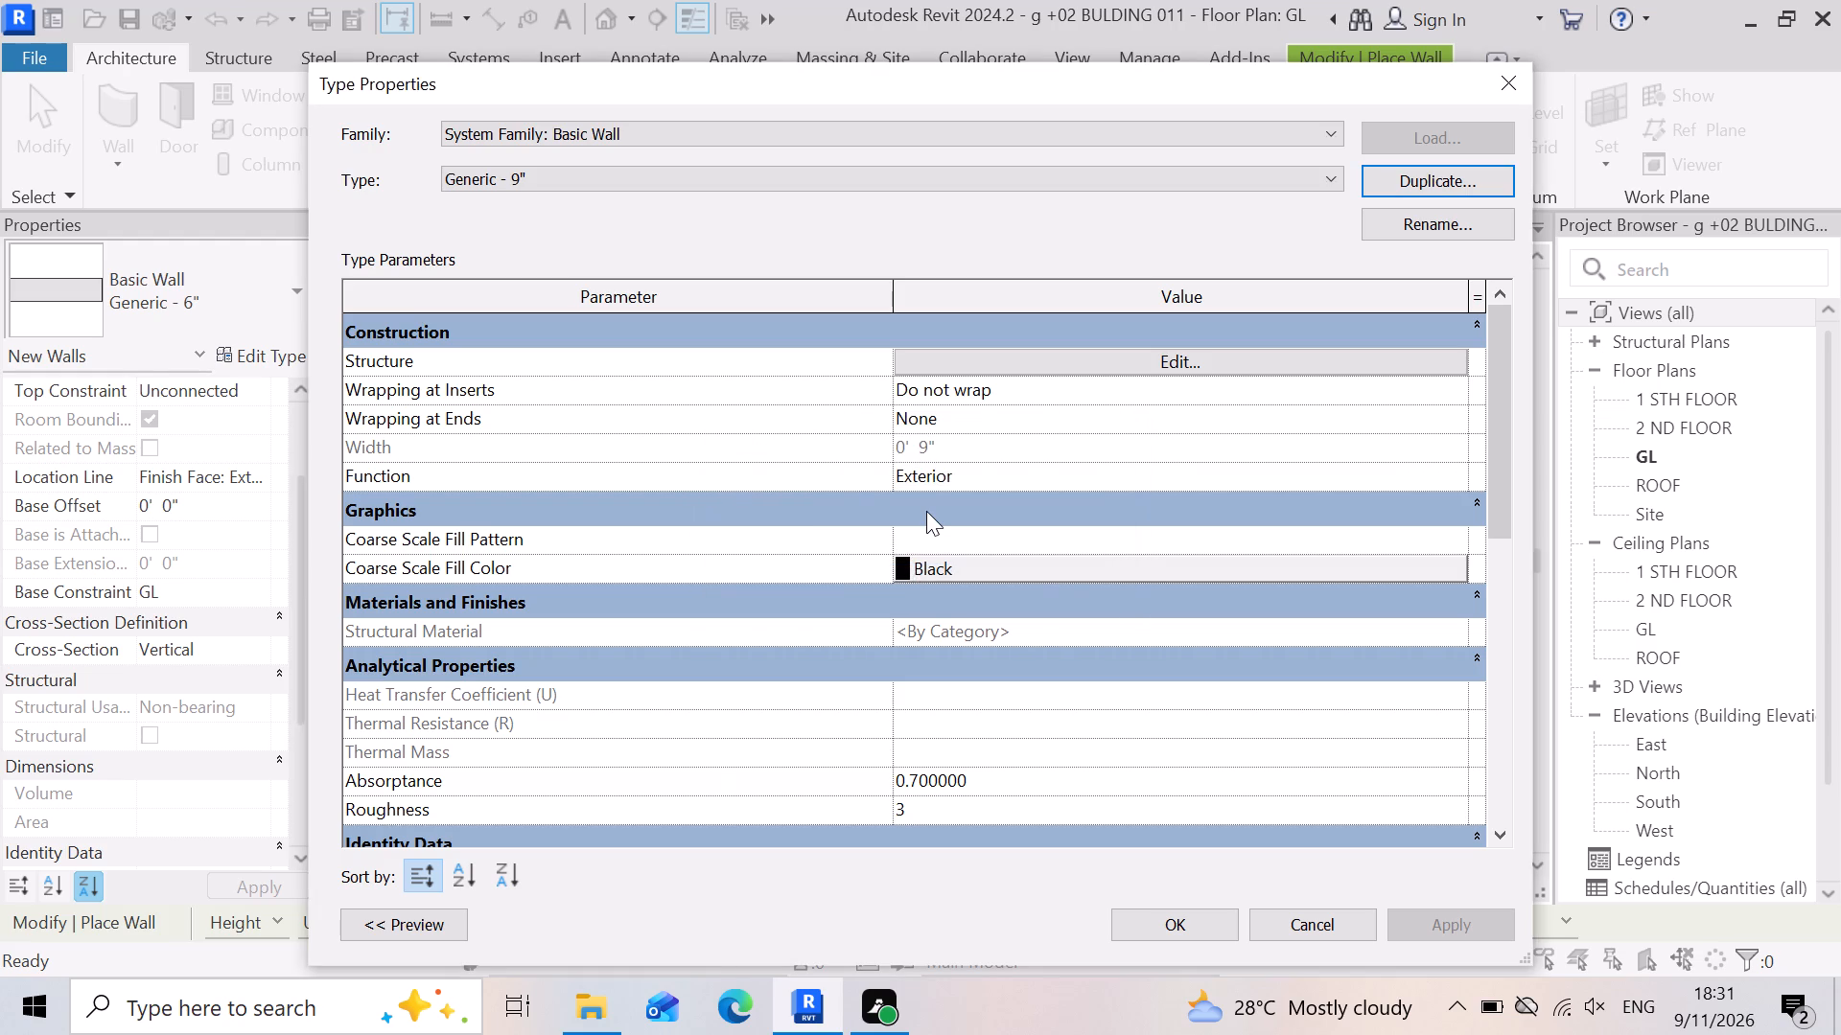
Duplicate the Generic - 9" wall type as Generic - 9" 2, accept its existing layer structure and apply it for new walls.
left_click(1381, 182)
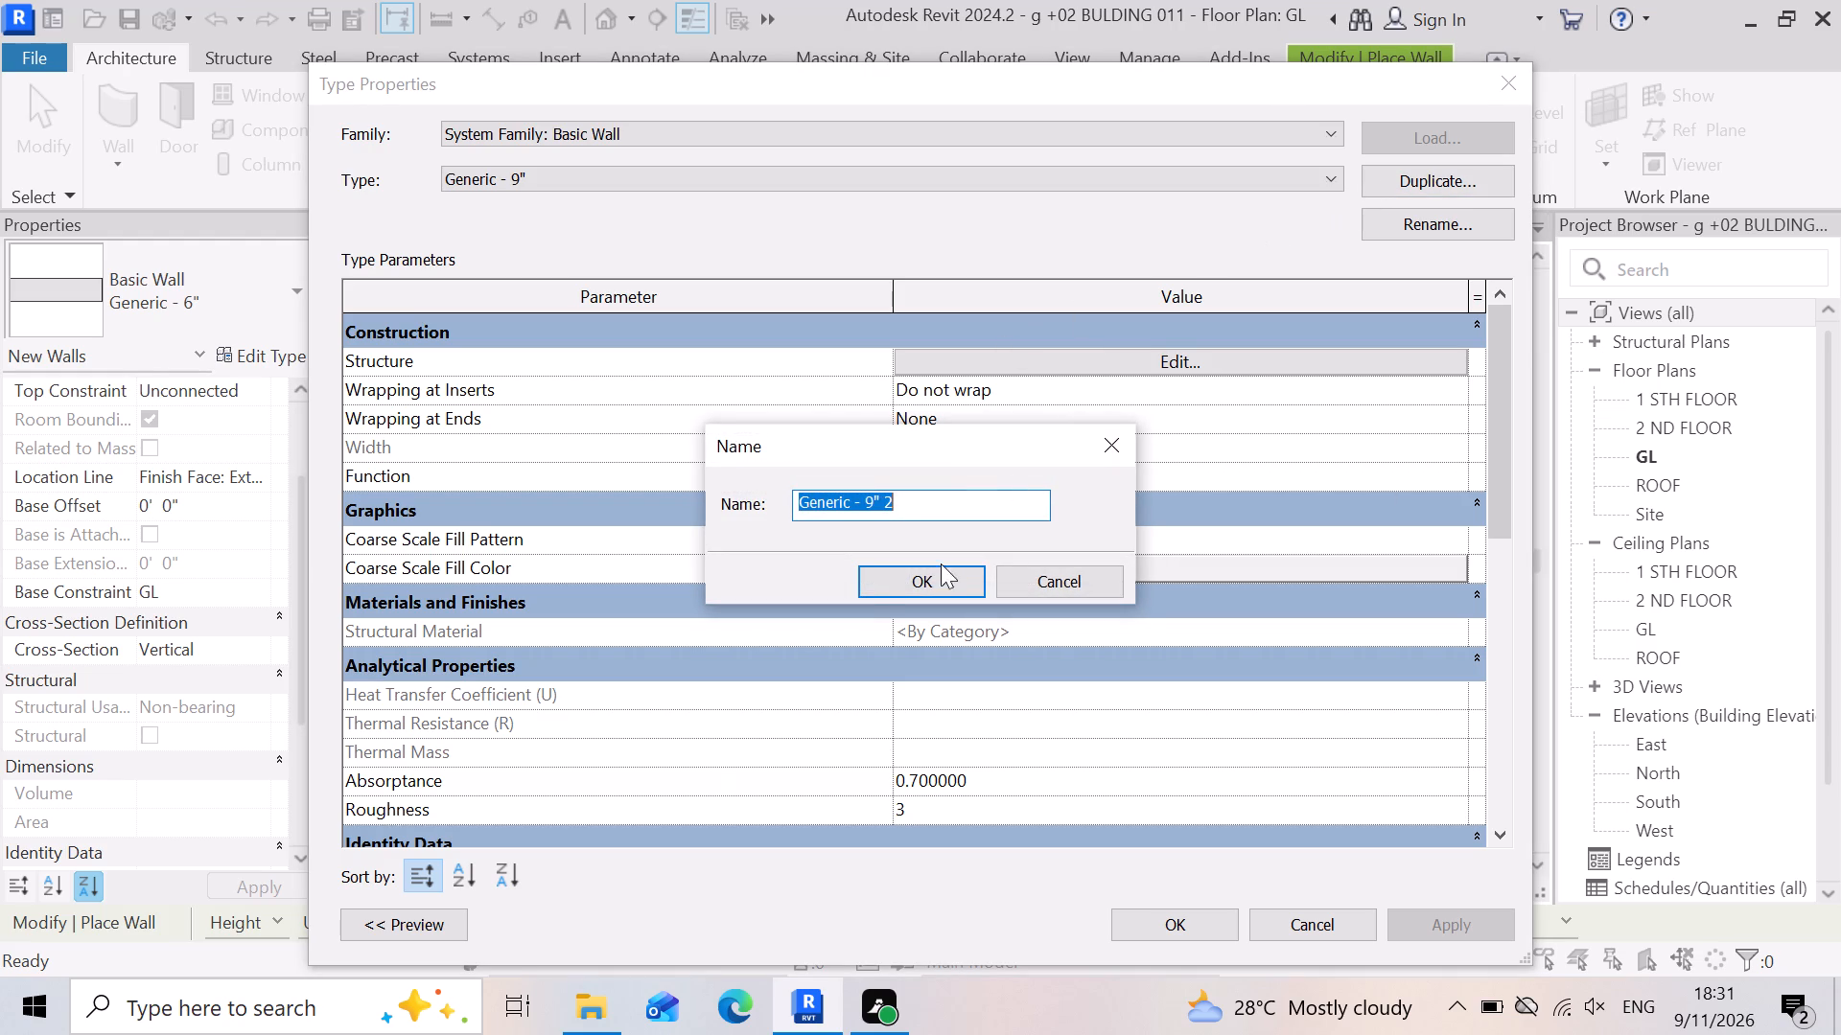
left_click(890, 580)
left_click(1210, 367)
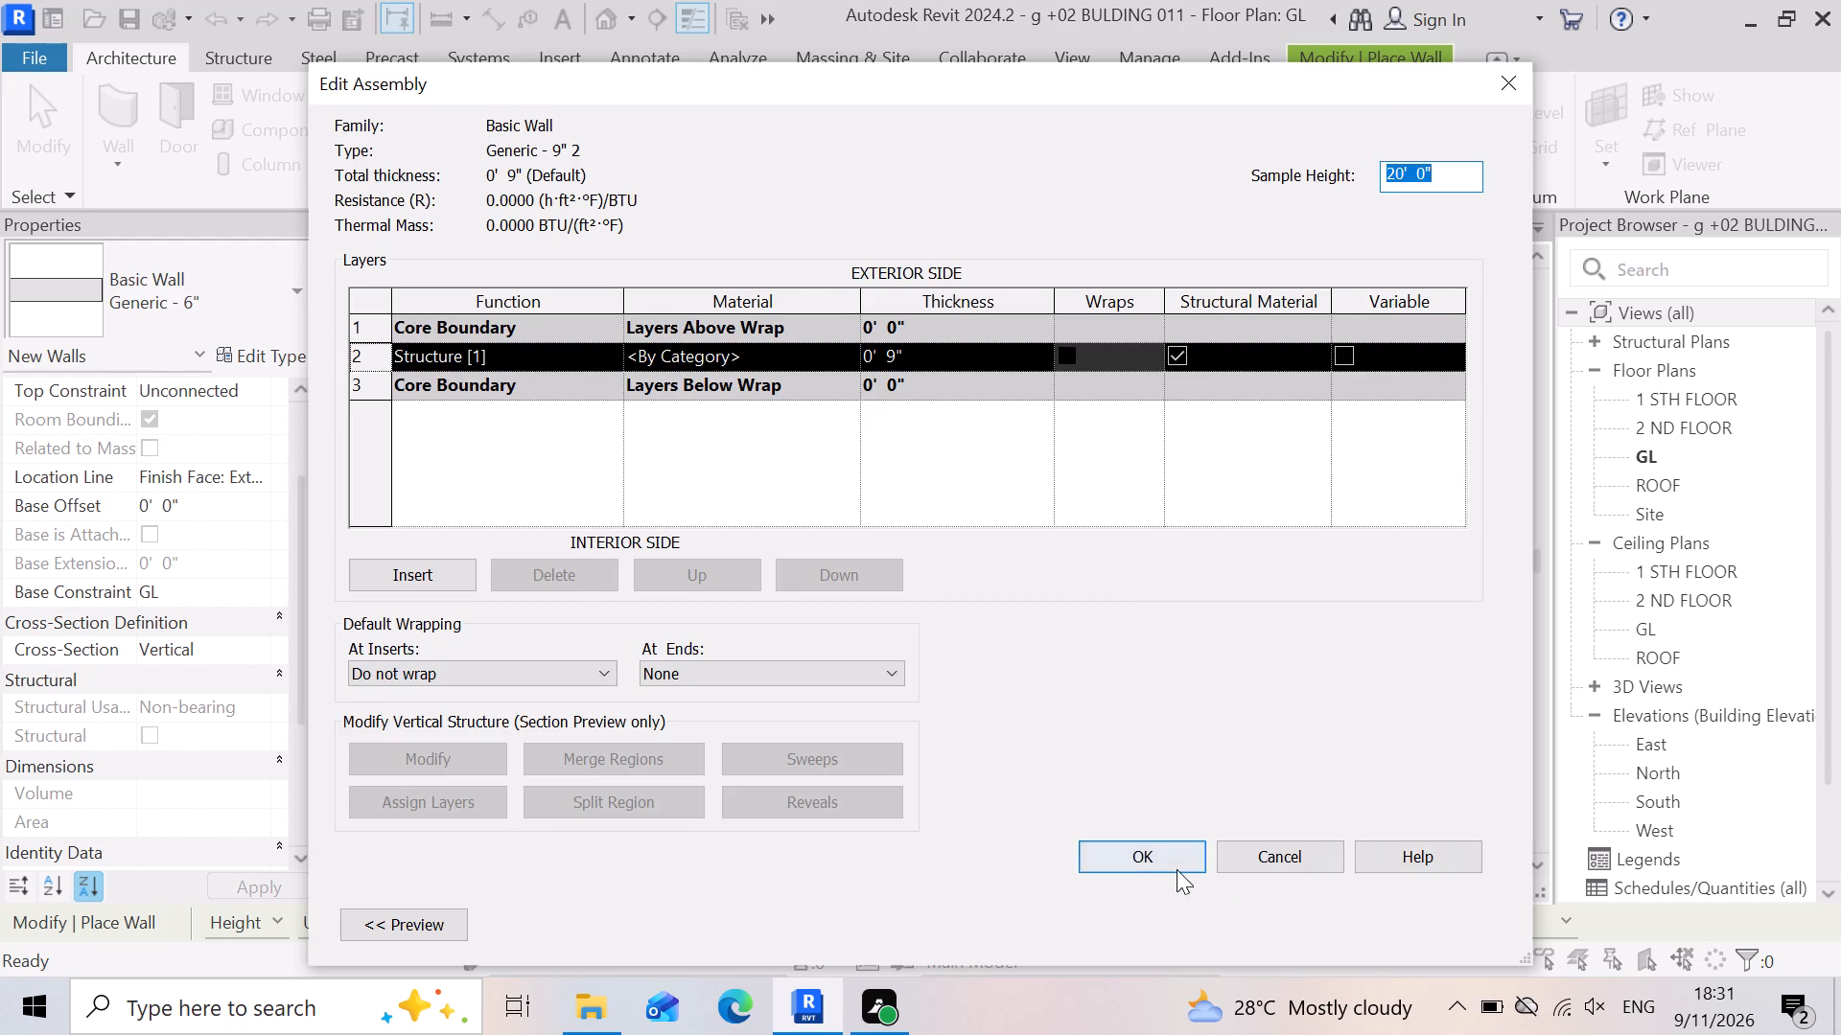
left_click(1177, 869)
left_click(1433, 927)
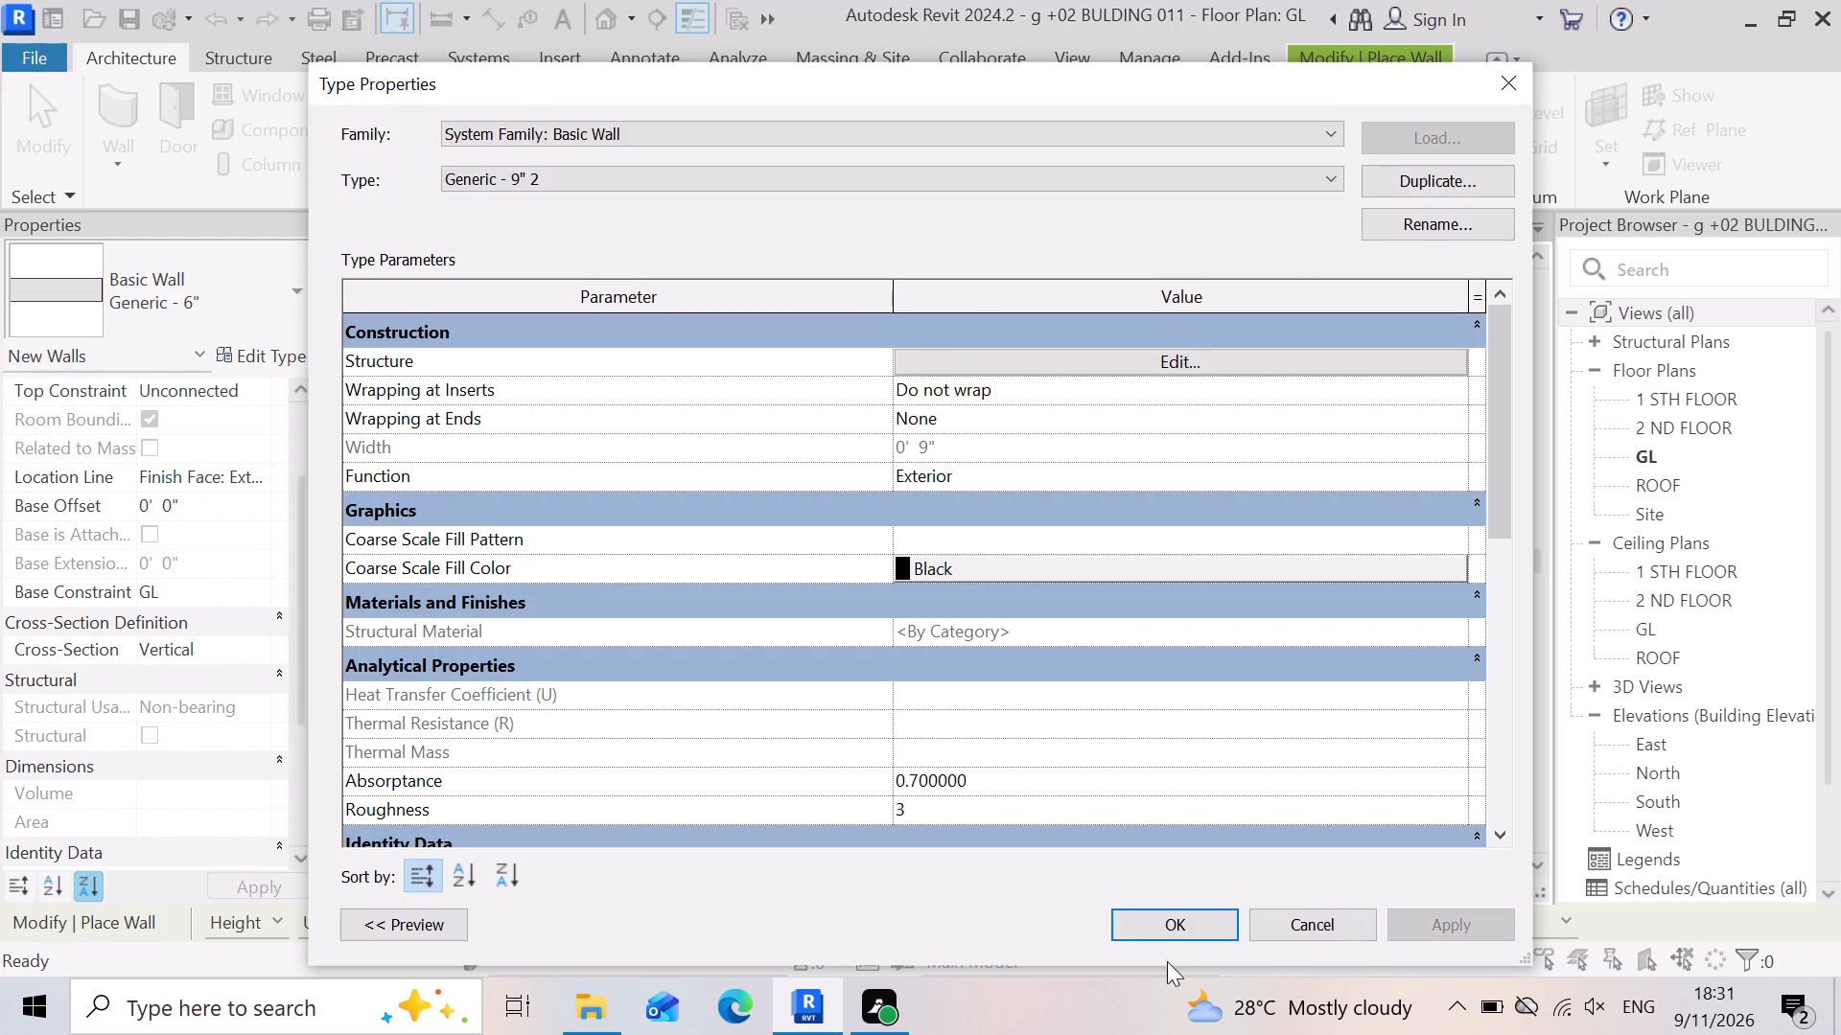
left_click(1144, 921)
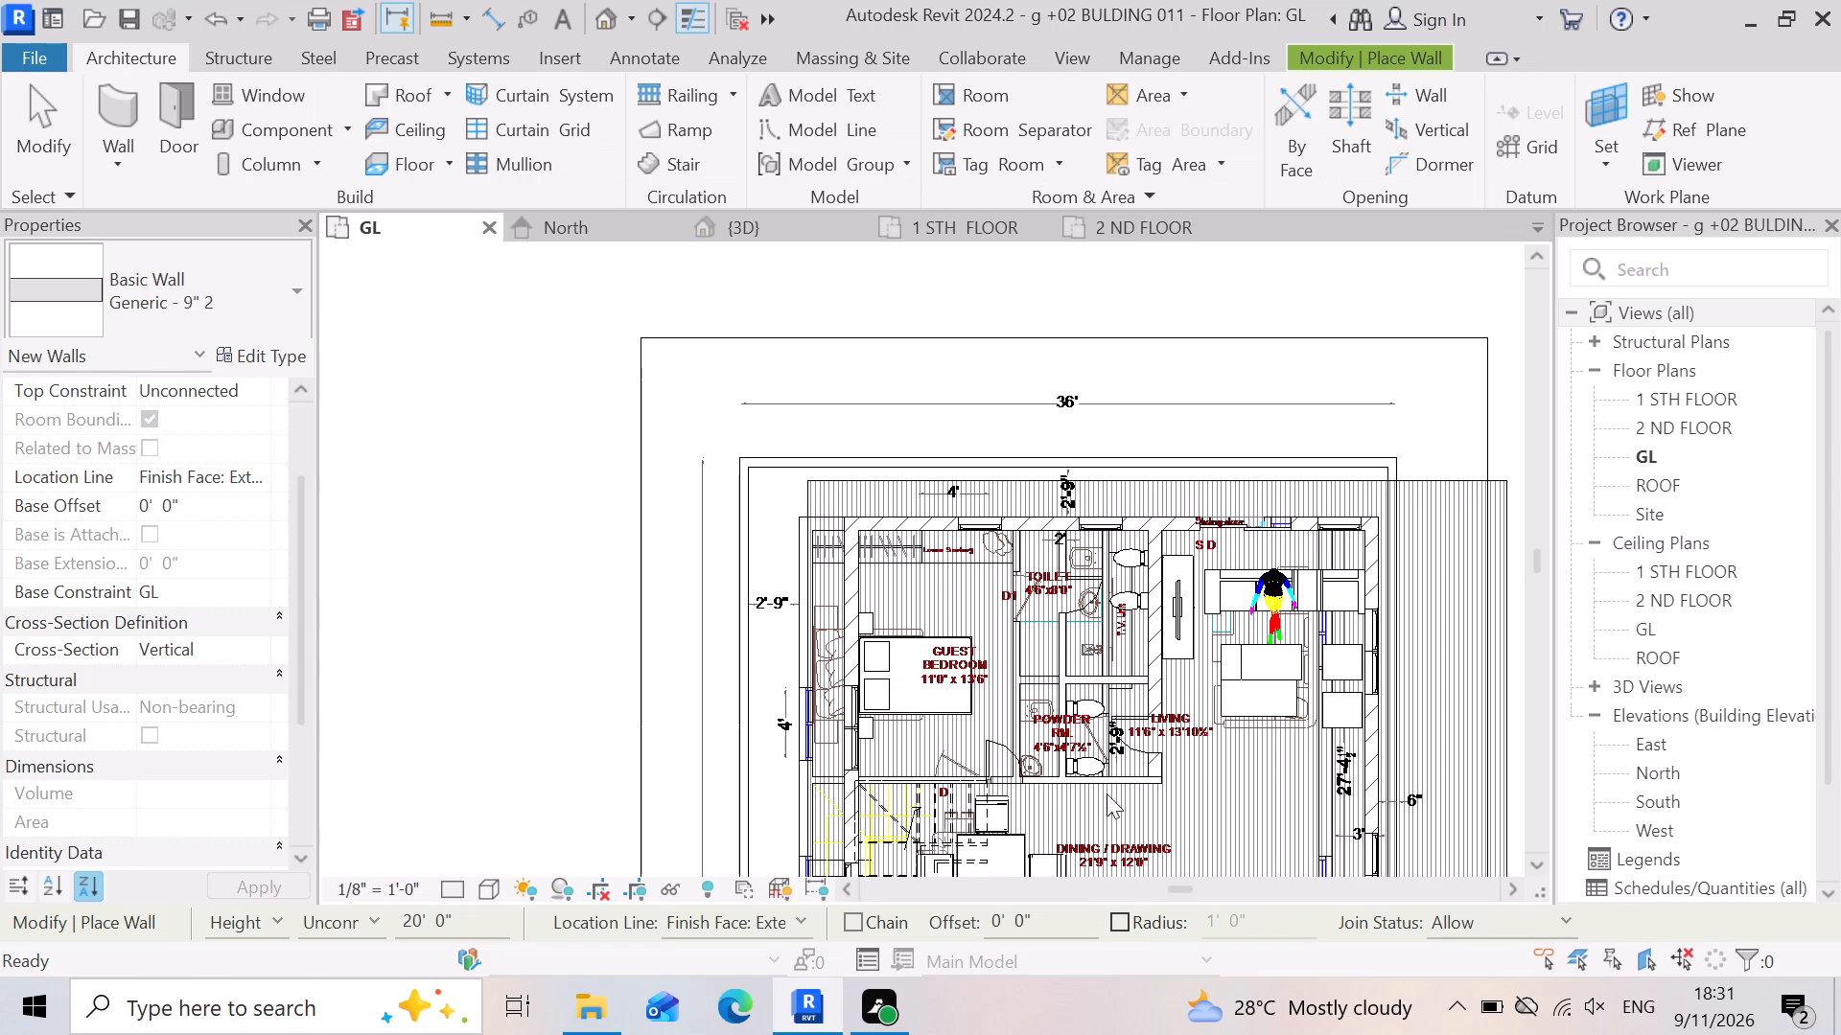
Switch to the 3D view to show the whole building and its surrounding plot, with no wall segment in progress.
left_click(808, 230)
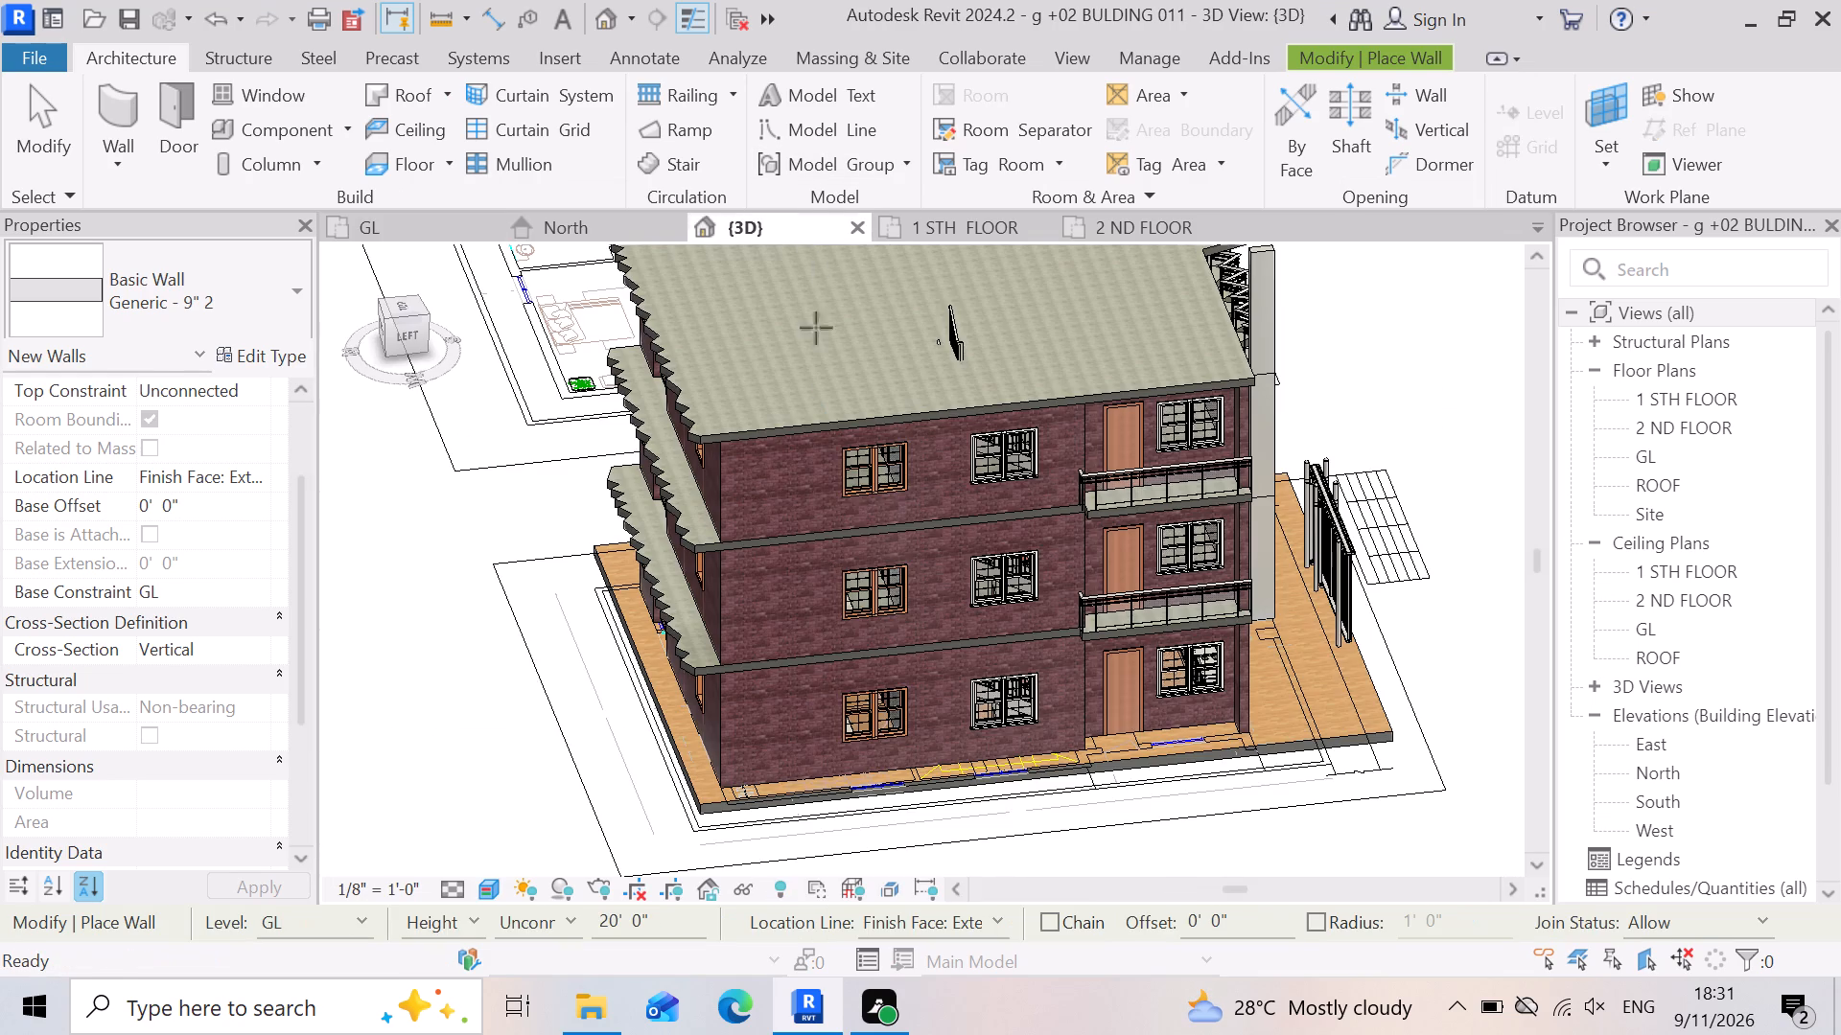
scroll(860, 564, "down", 4)
left_click(1321, 719)
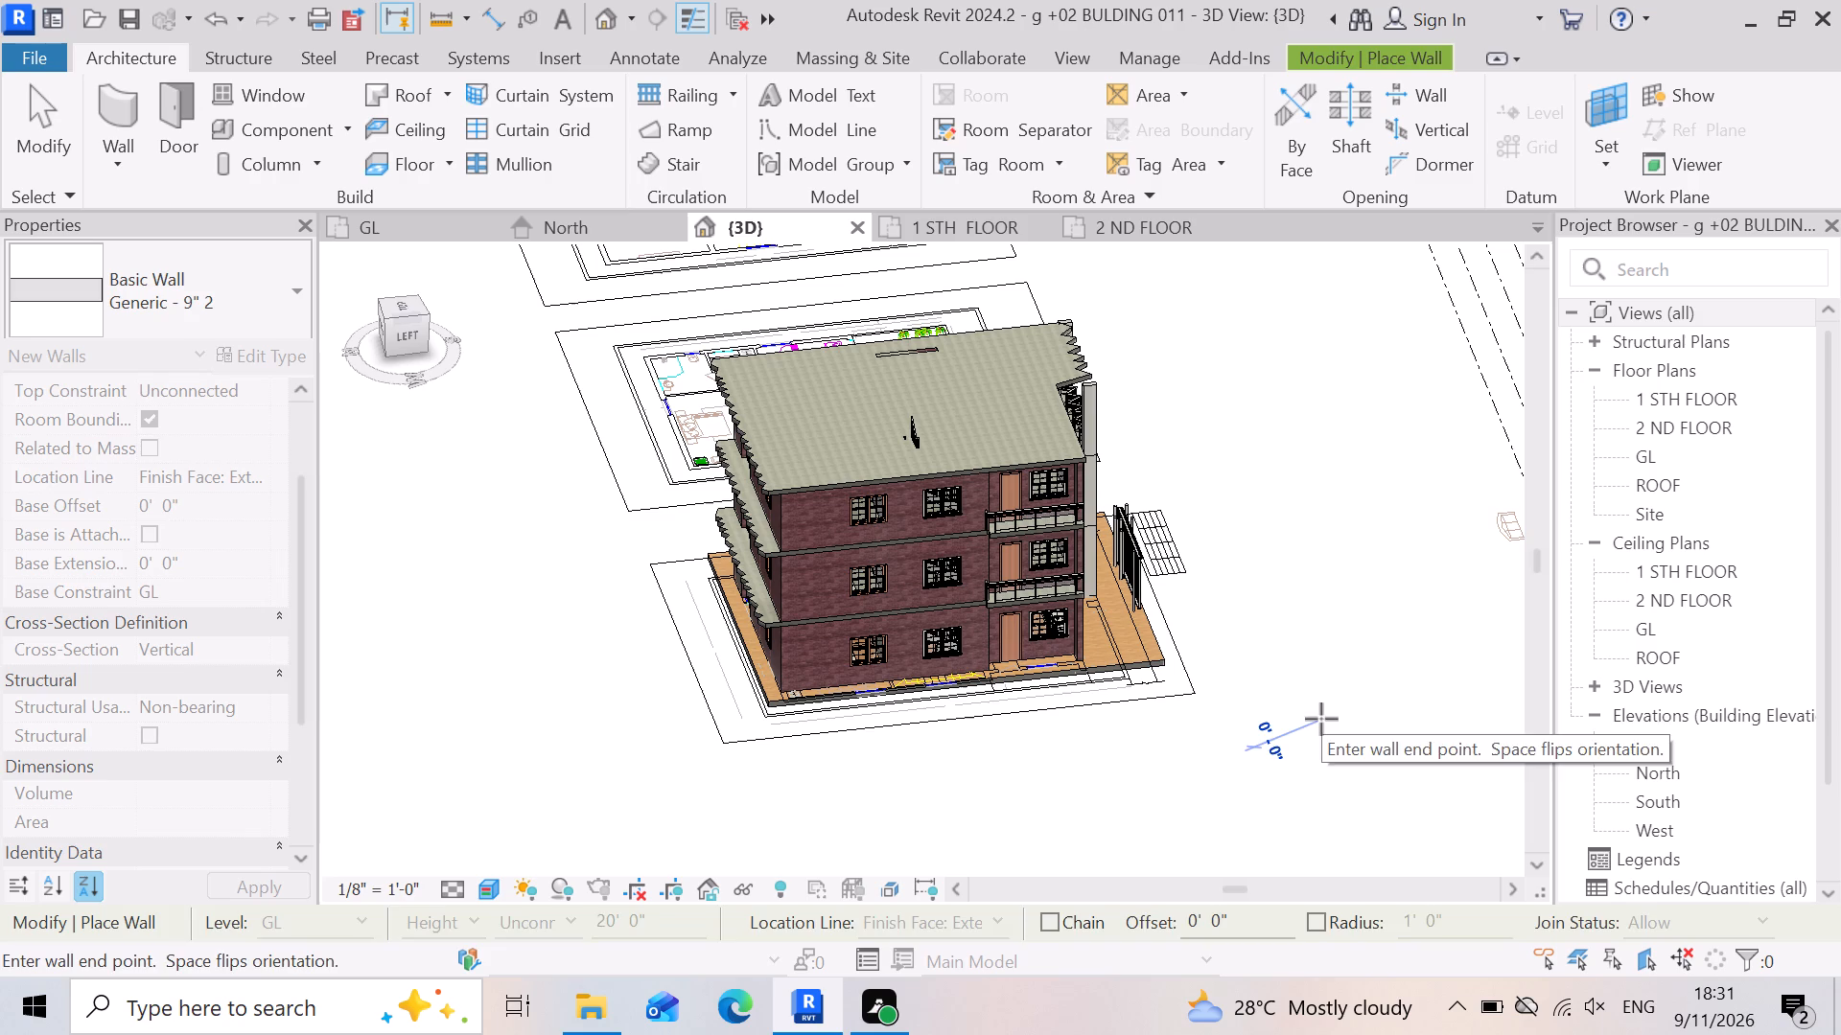
key("Escape")
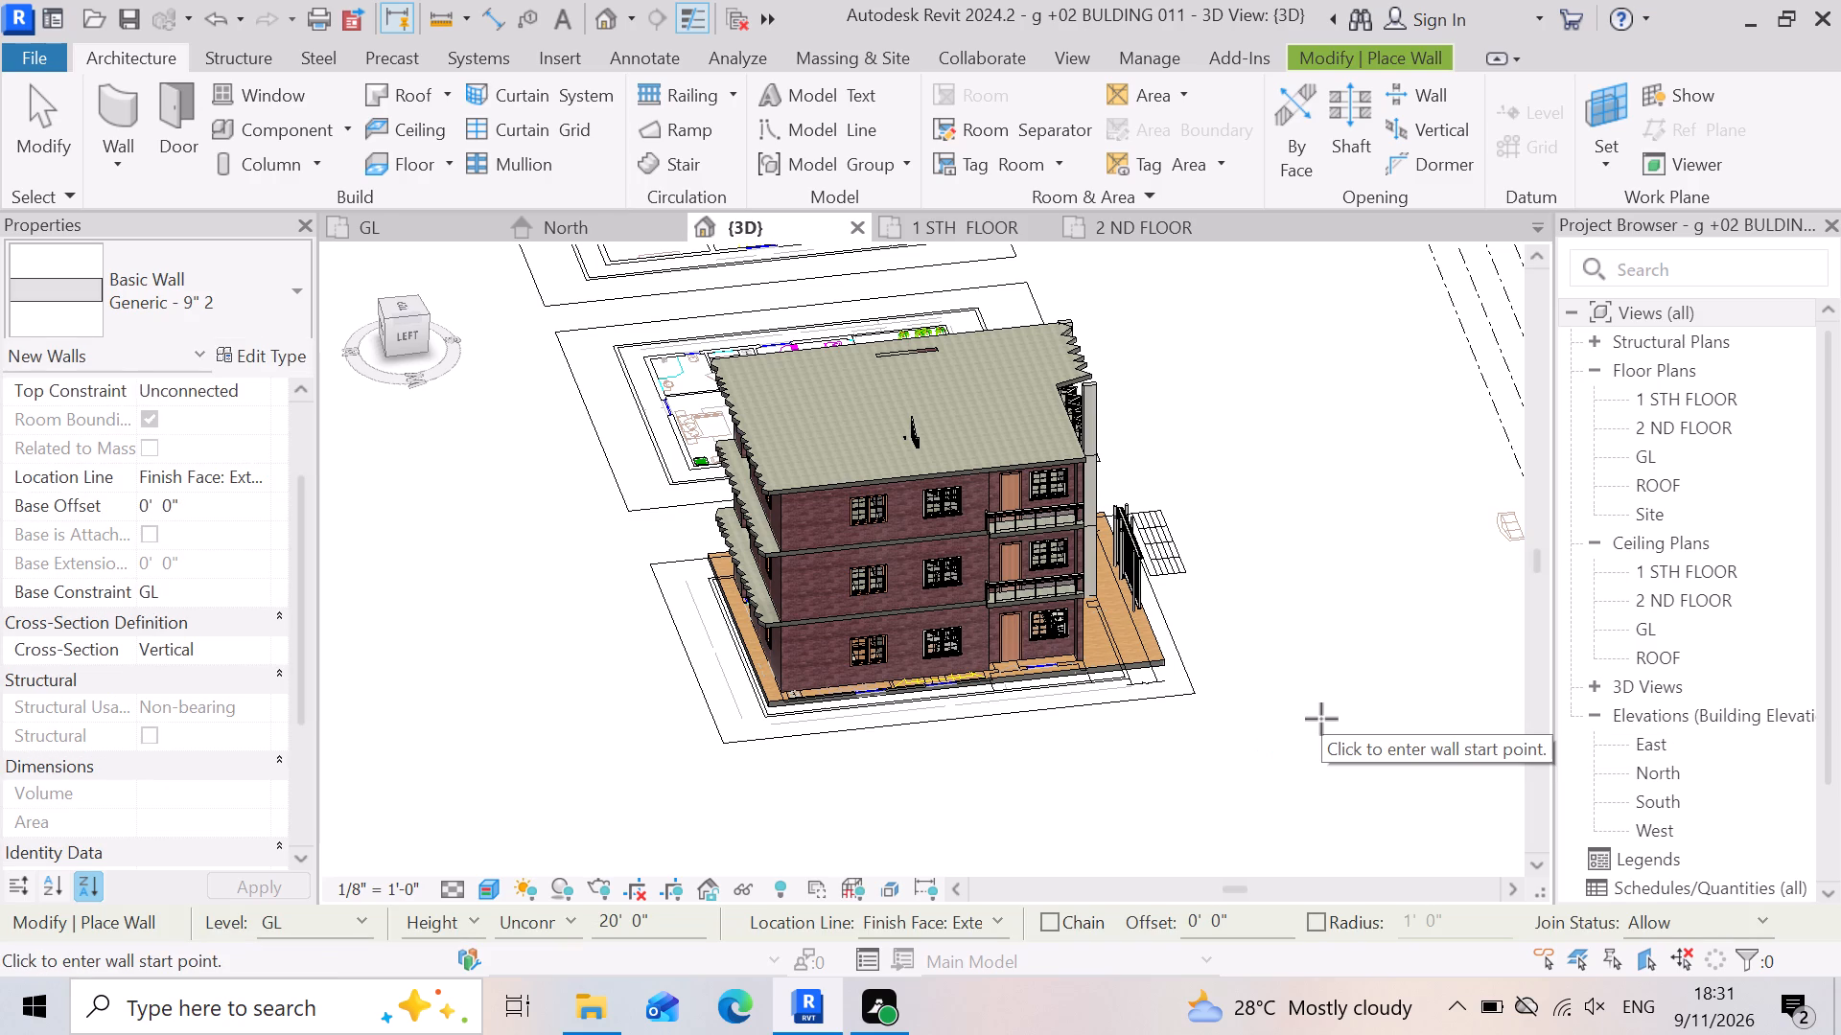
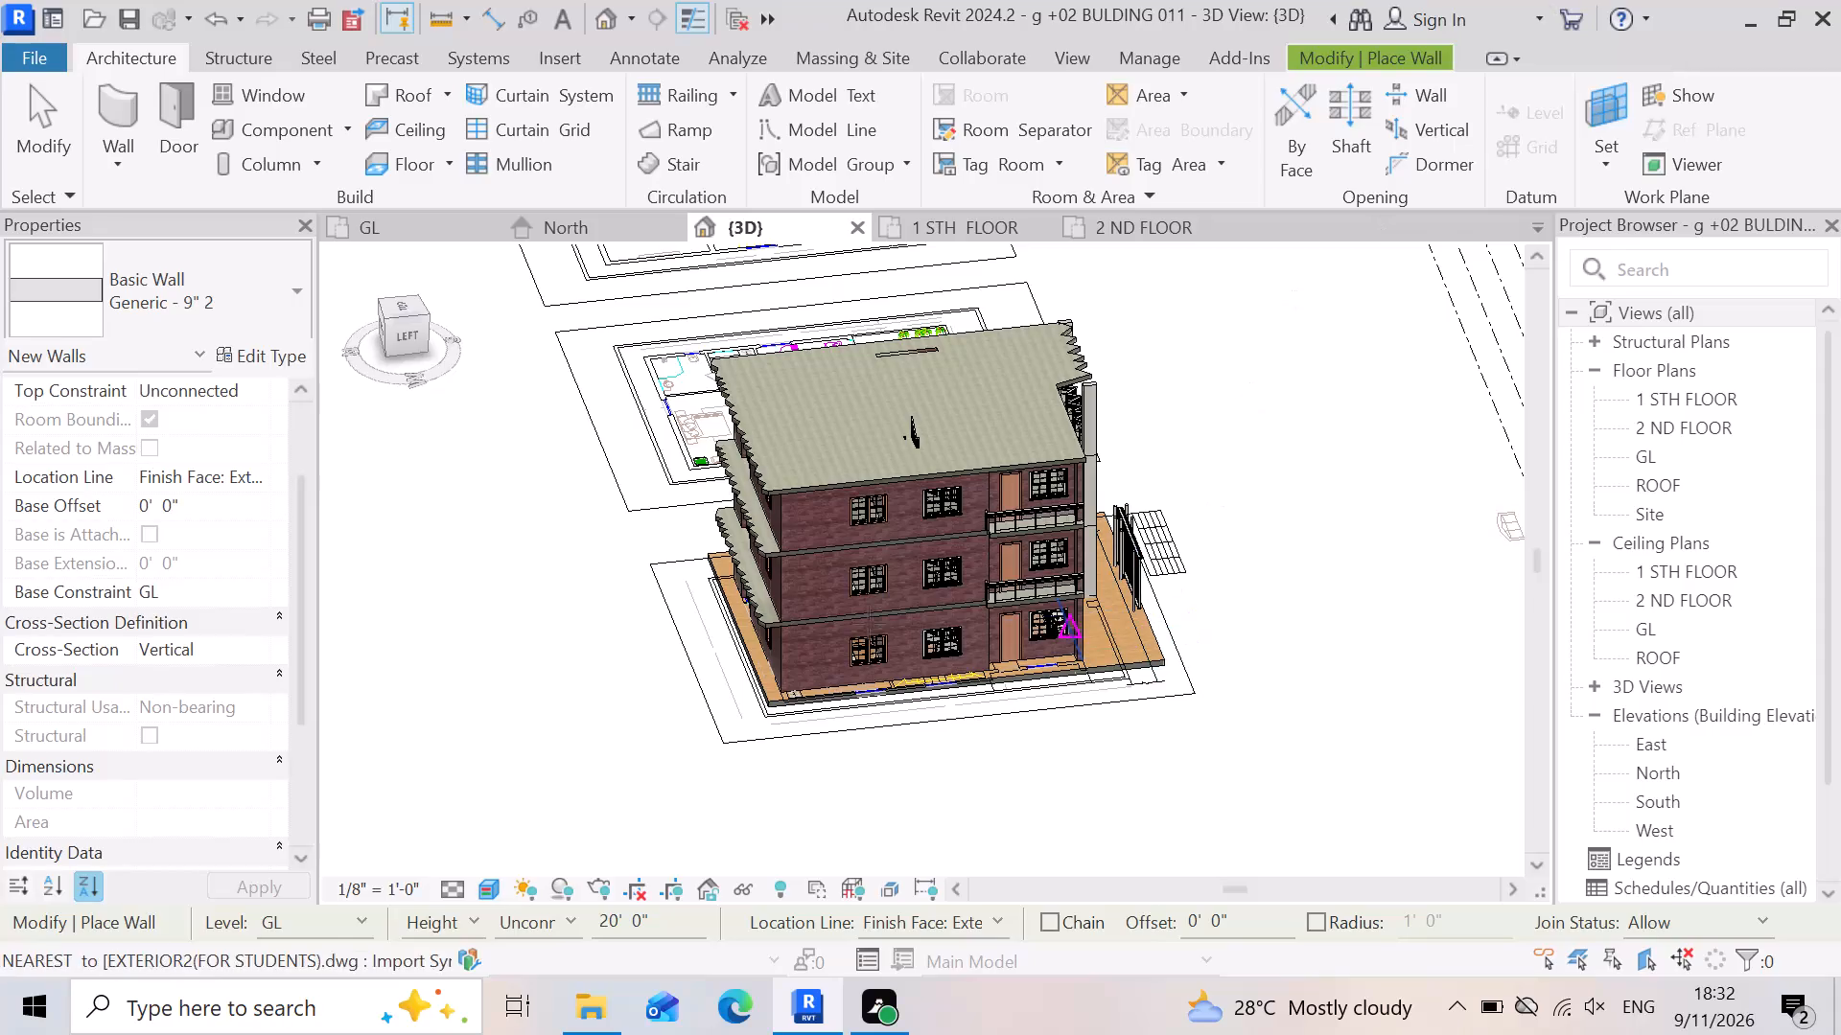
Leave the Wall command and examine the three-storey building's window and balcony facade and its roof in the 3D view.
scroll(841, 601, "up", 3)
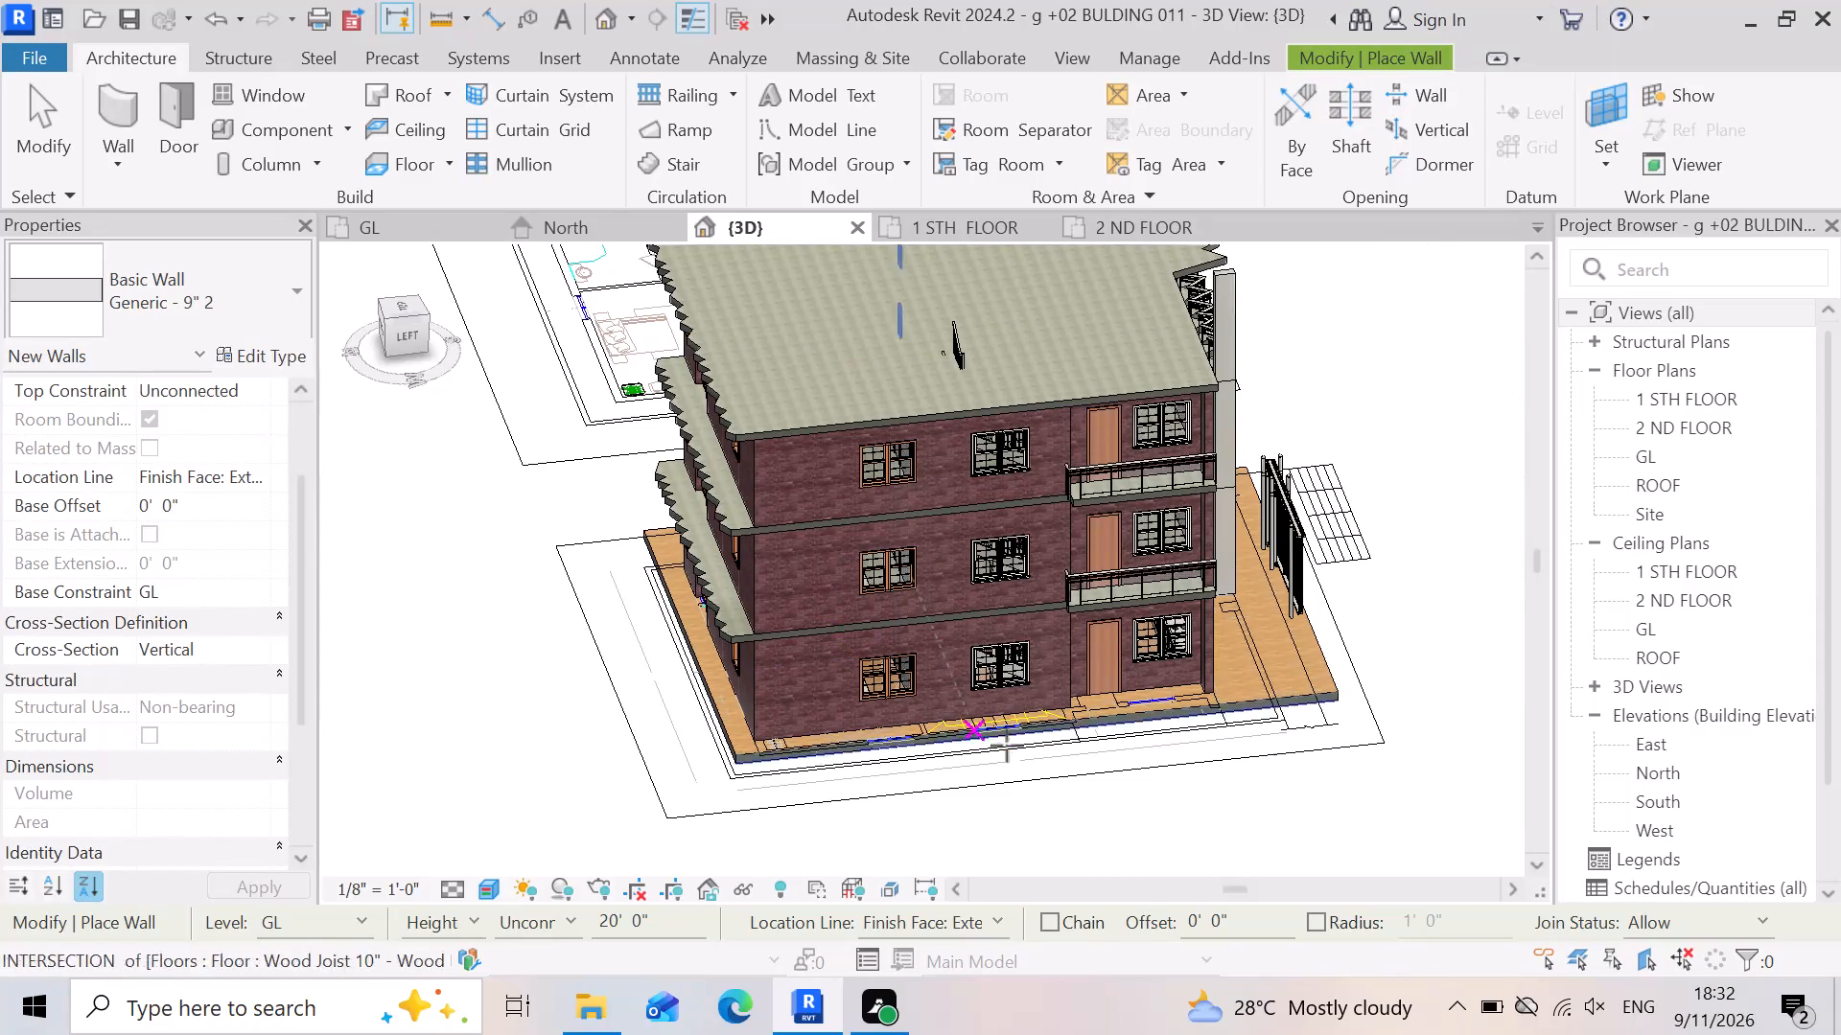
key("Escape")
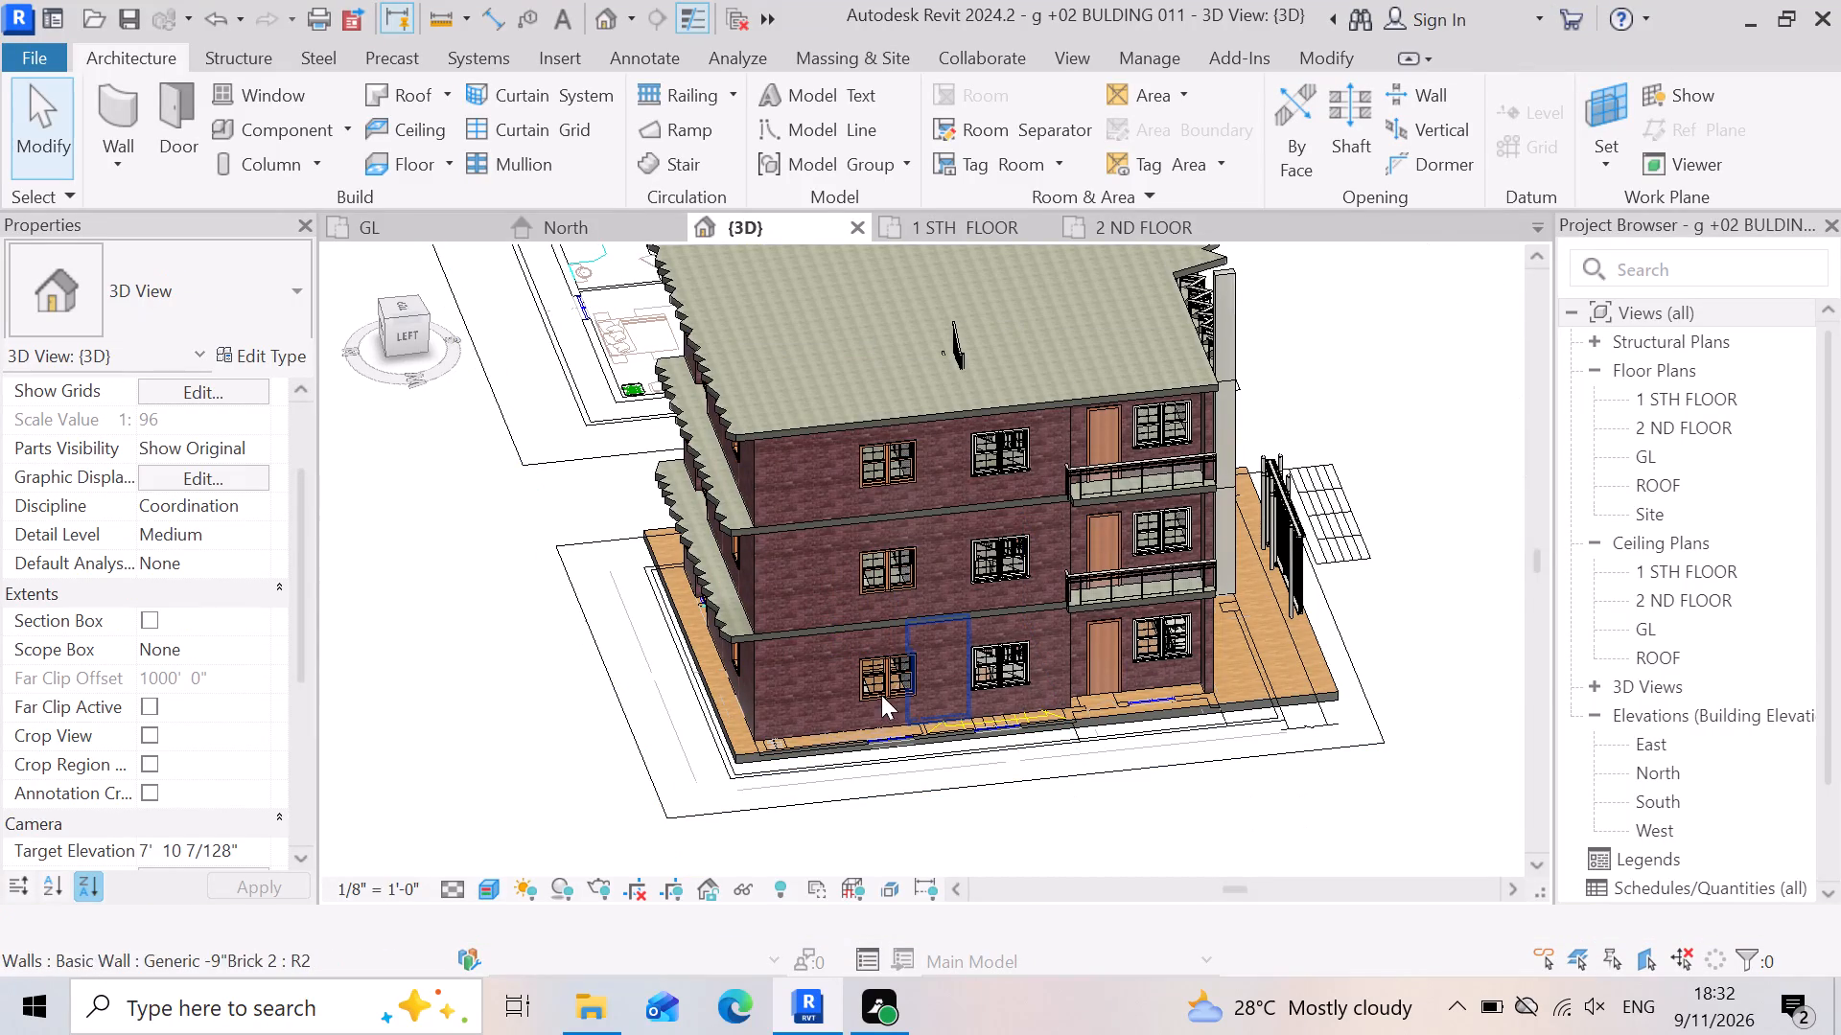
scroll(877, 691, "up", 2)
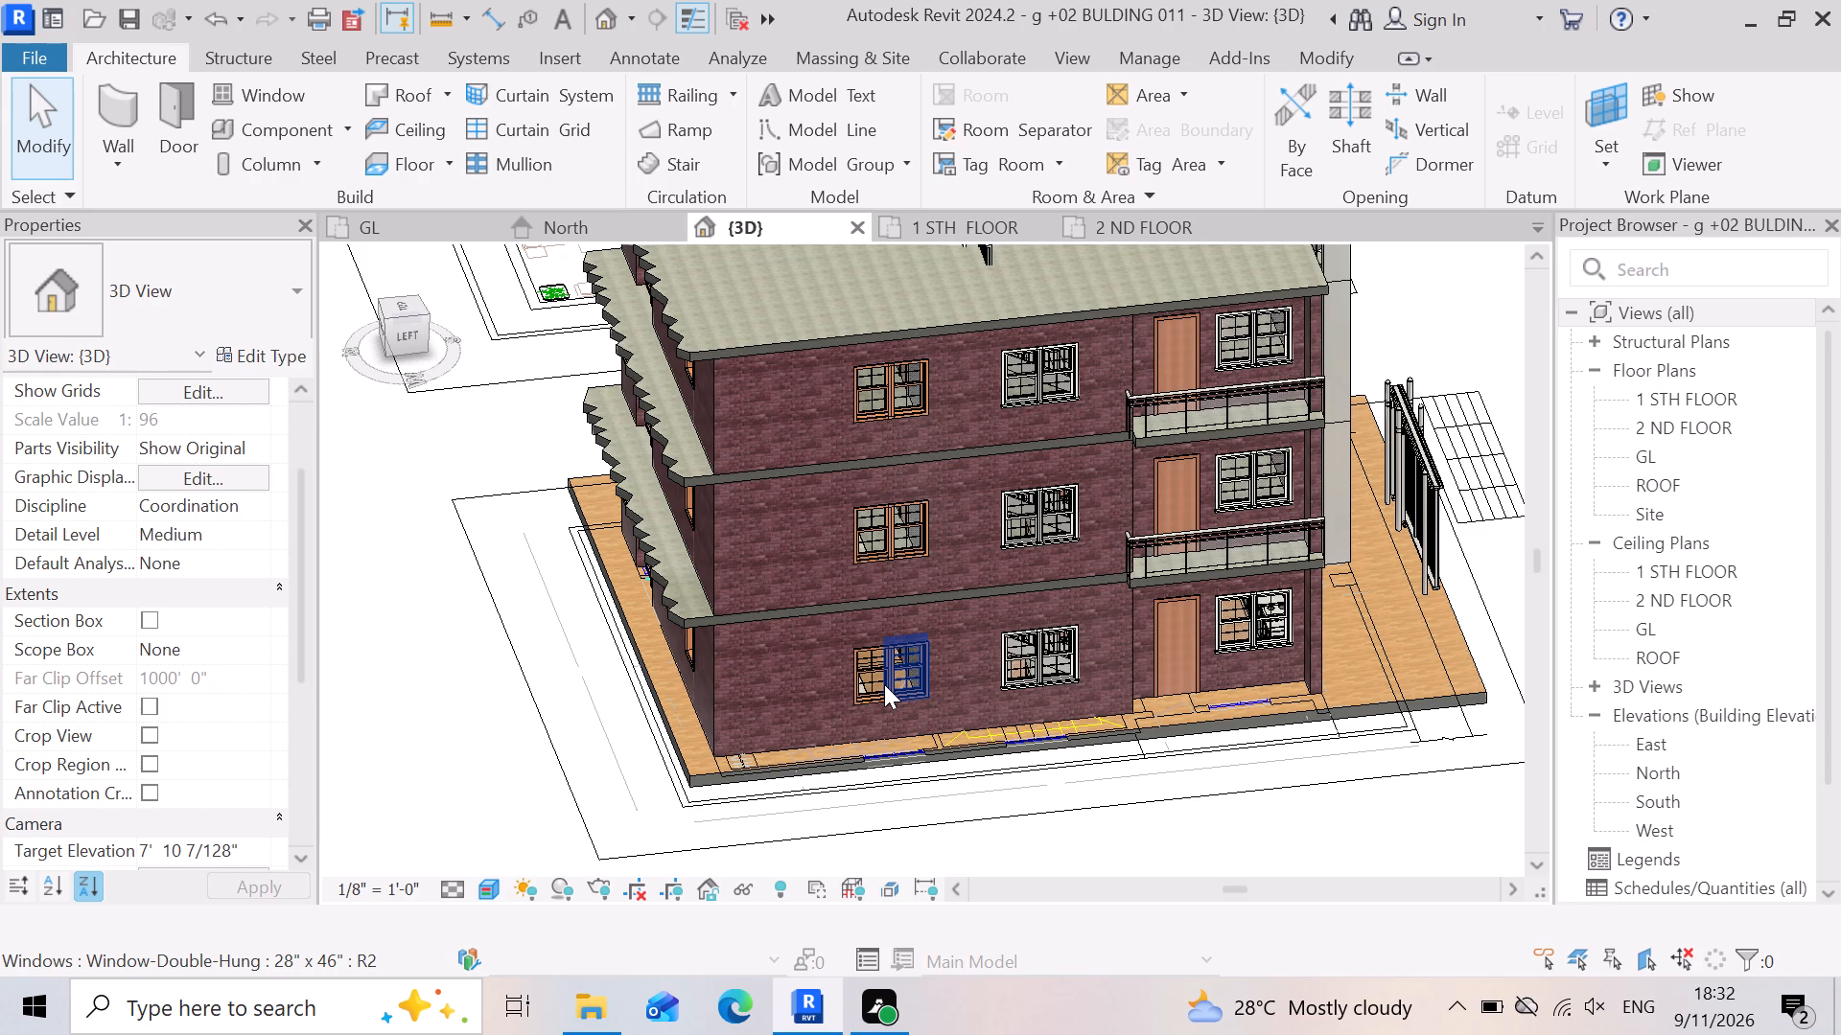
scroll(734, 613, "up", 4)
scroll(1052, 778, "down", 7)
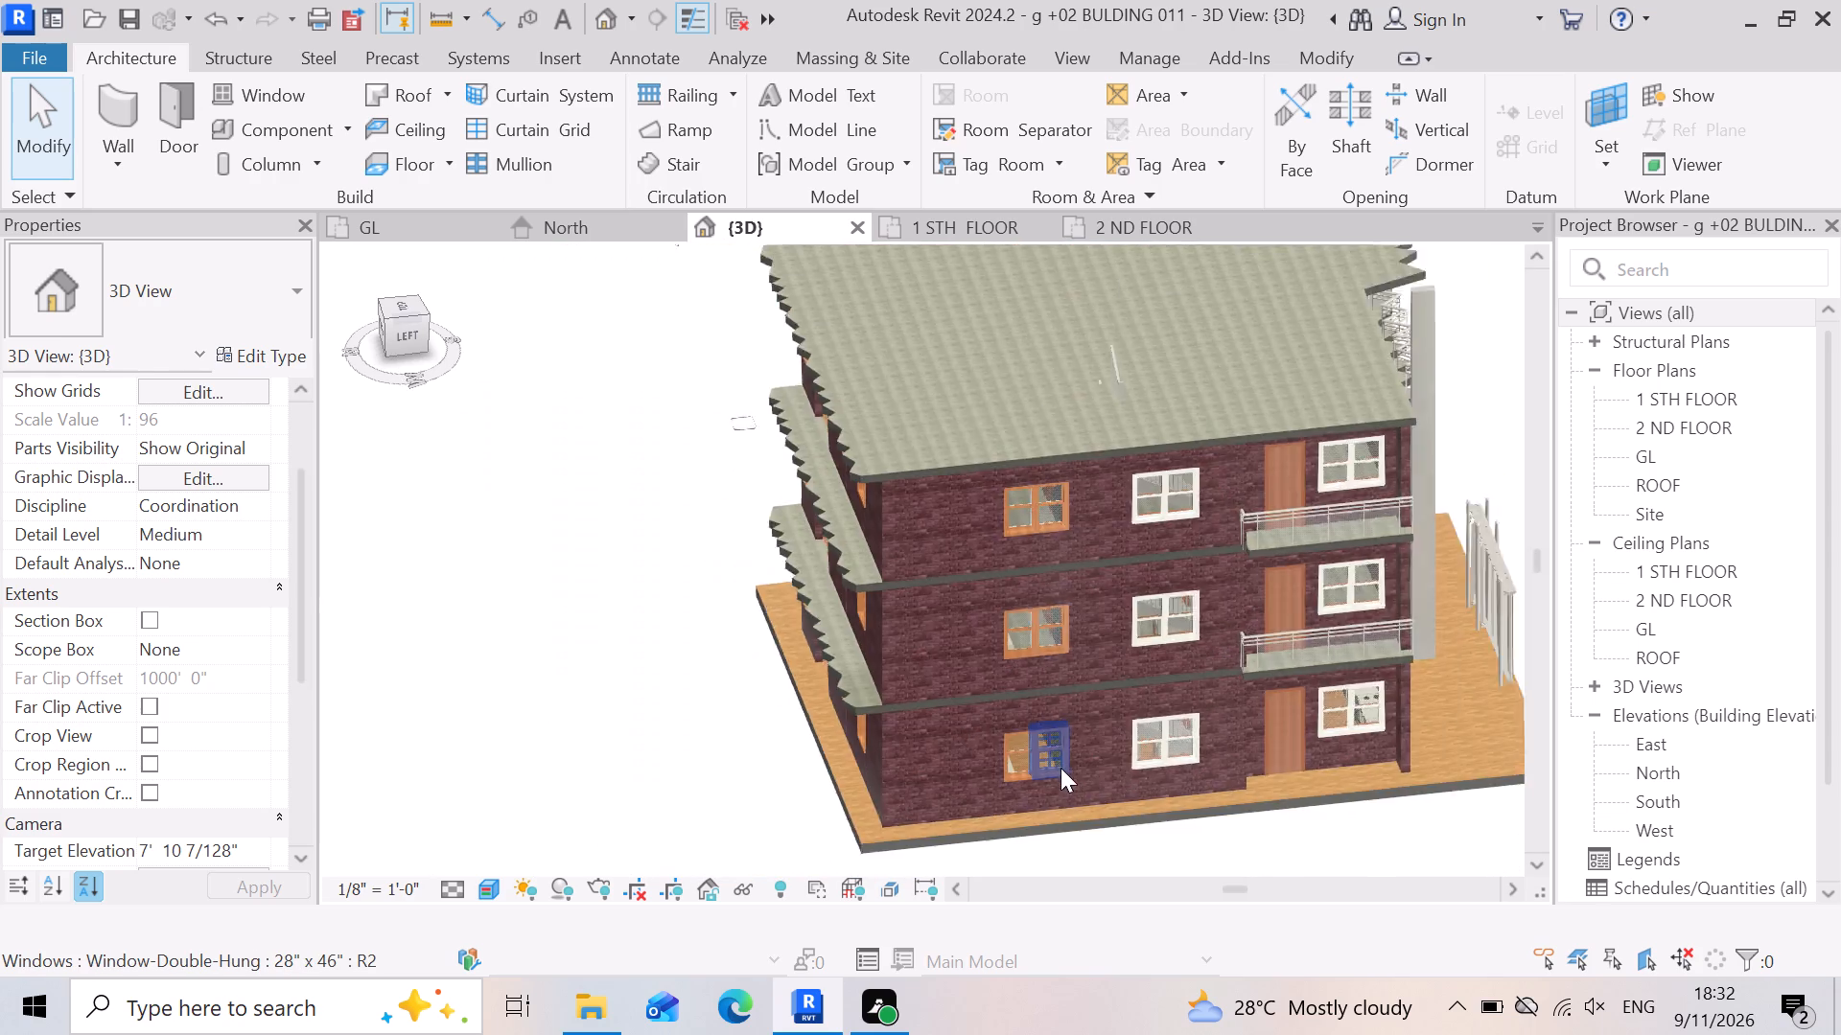
scroll(1037, 304, "up", 8)
scroll(983, 543, "down", 4)
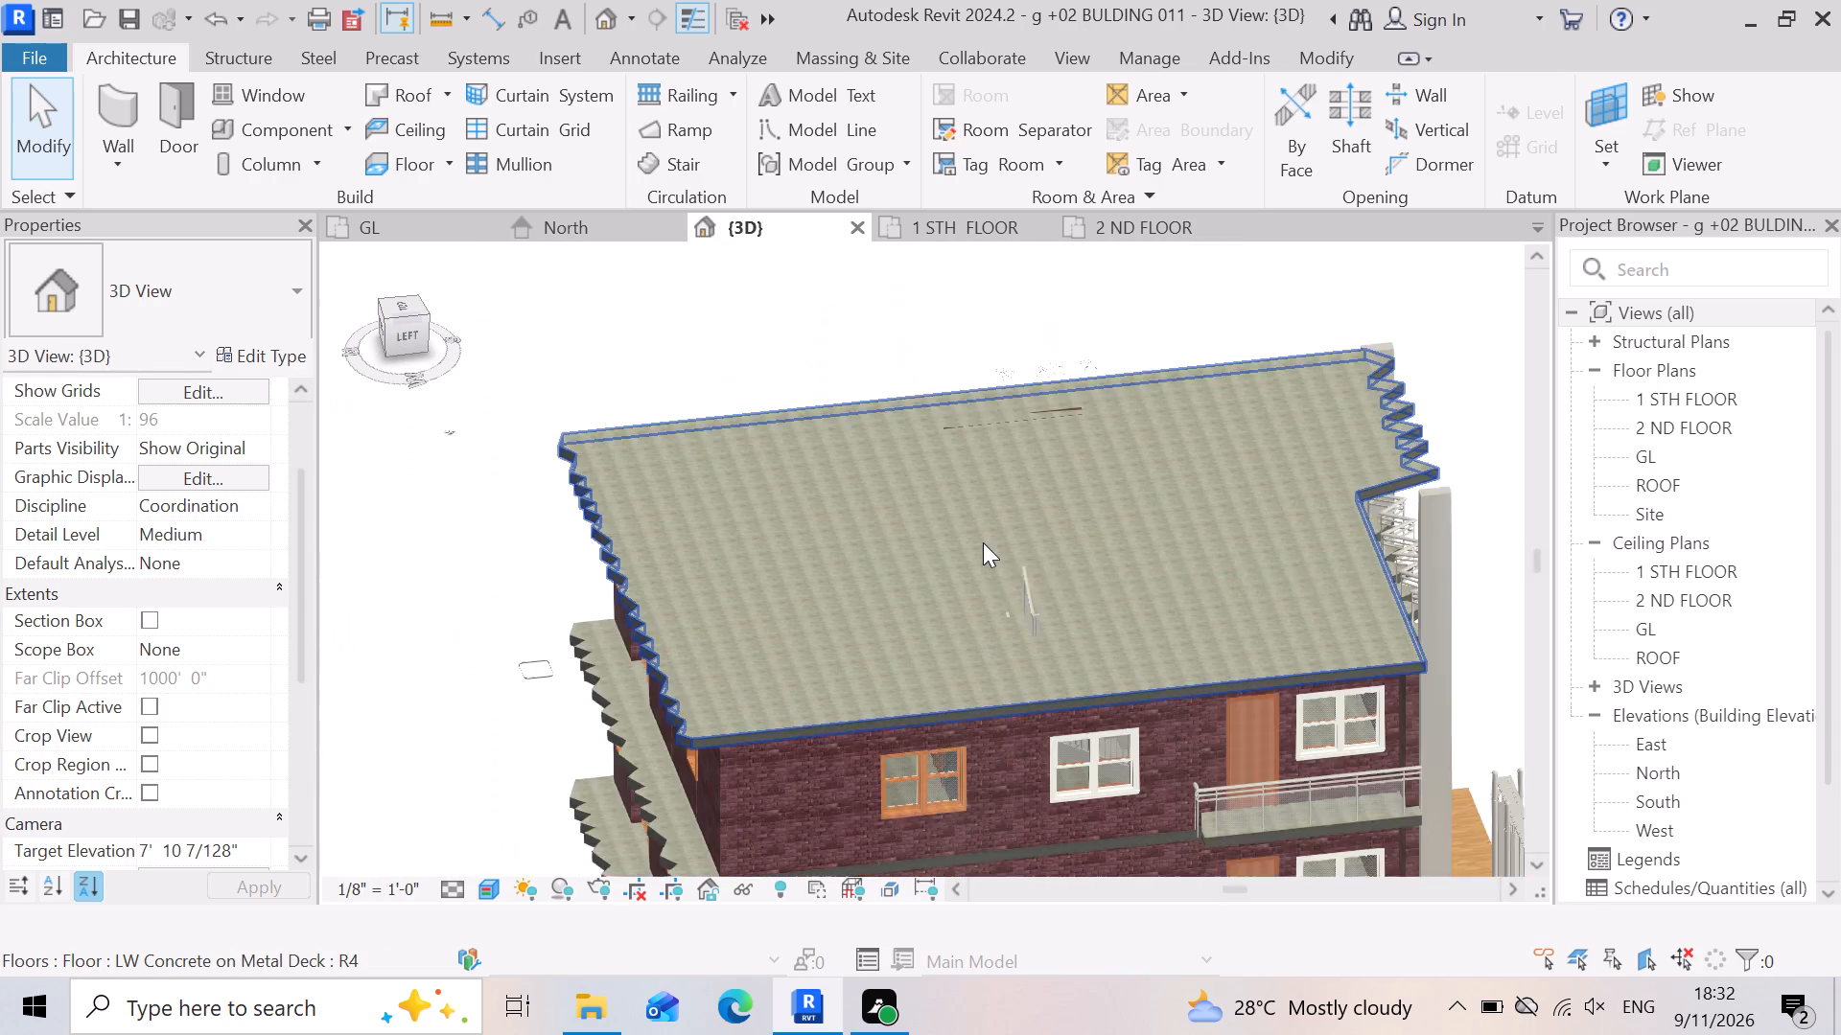
scroll(983, 542, "down", 3)
scroll(1051, 634, "up", 2)
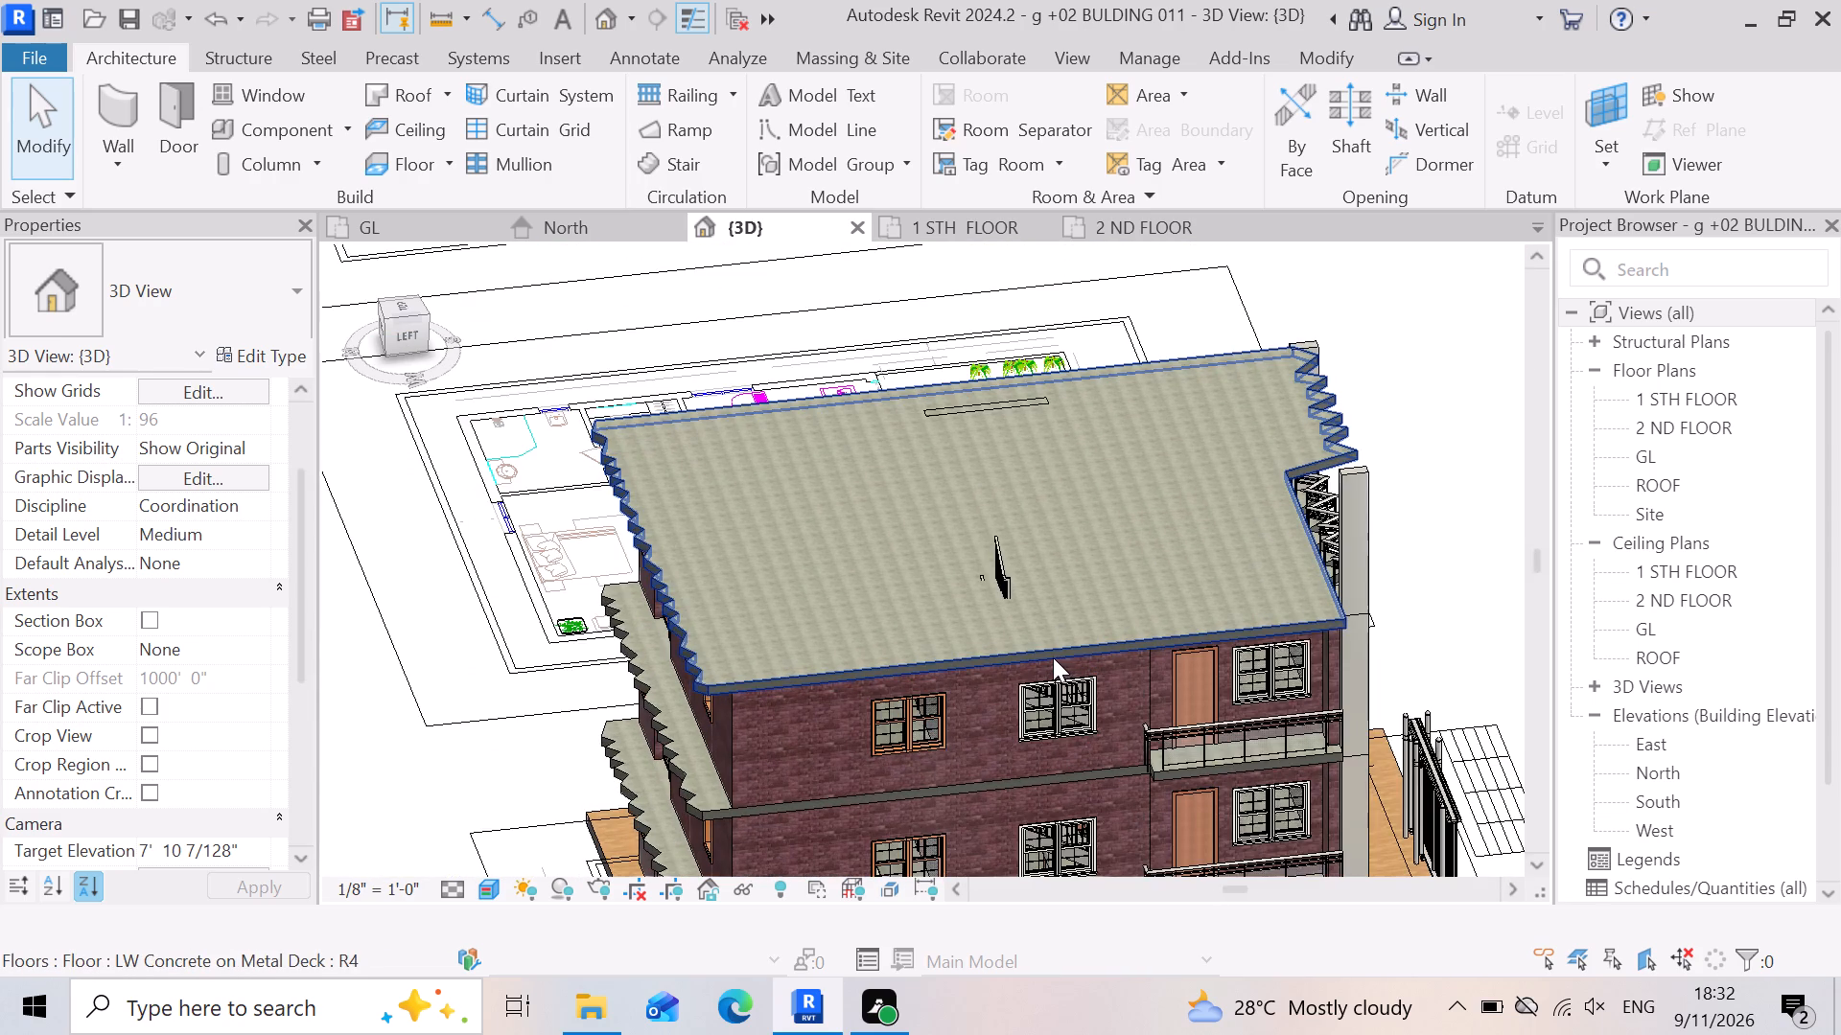
middle_click_drag(1046, 652, 1053, 540, "shift")
right_click_drag(1045, 645, 1053, 540, "shift")
scroll(1095, 489, "down", 3)
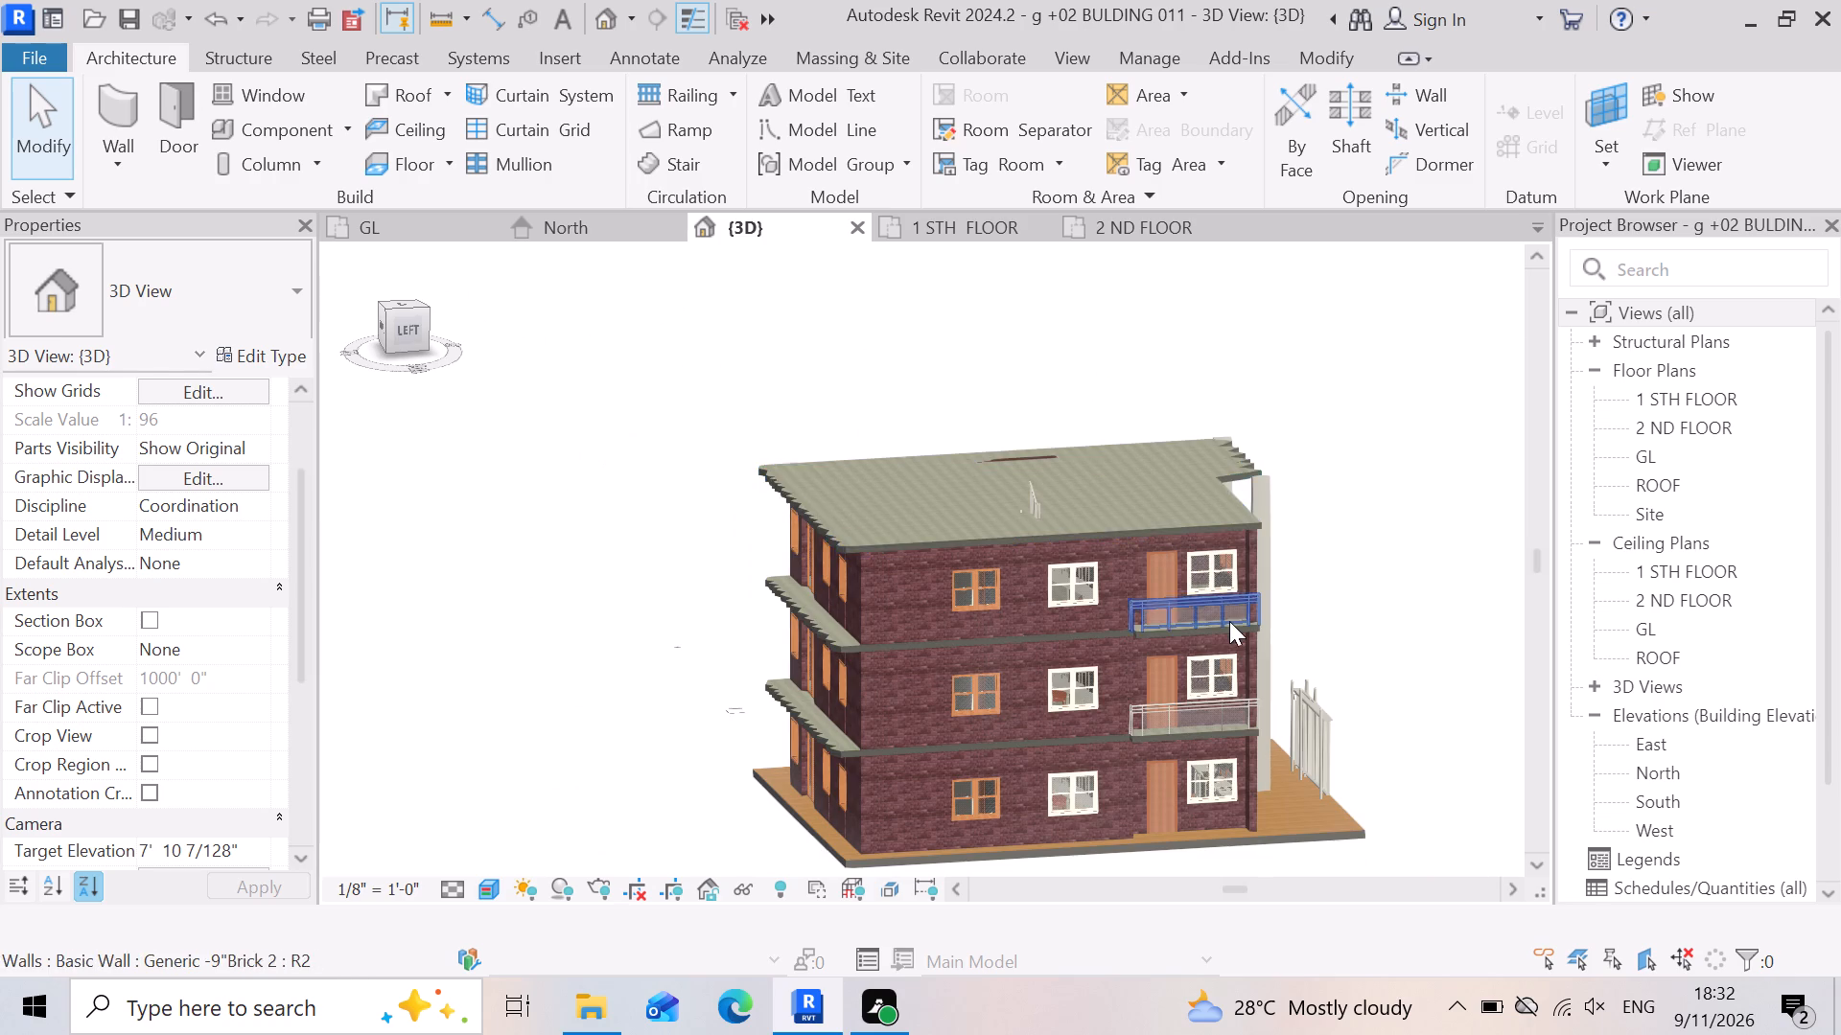
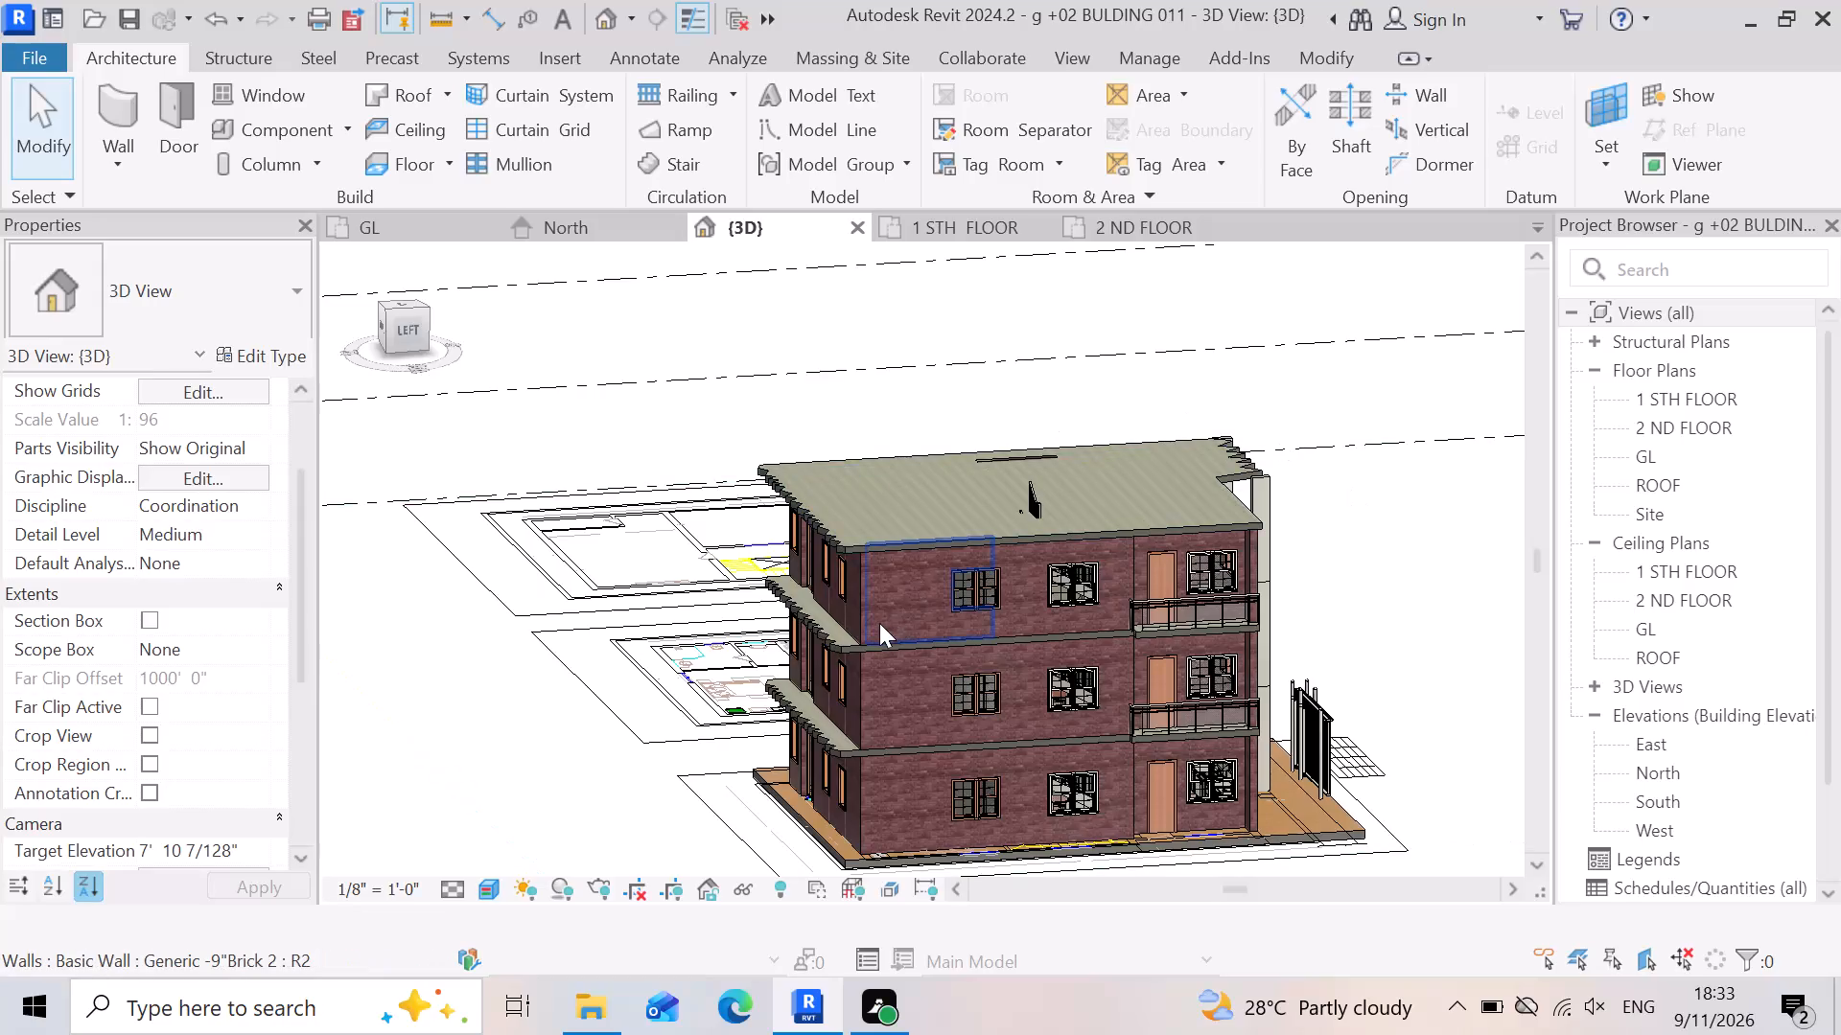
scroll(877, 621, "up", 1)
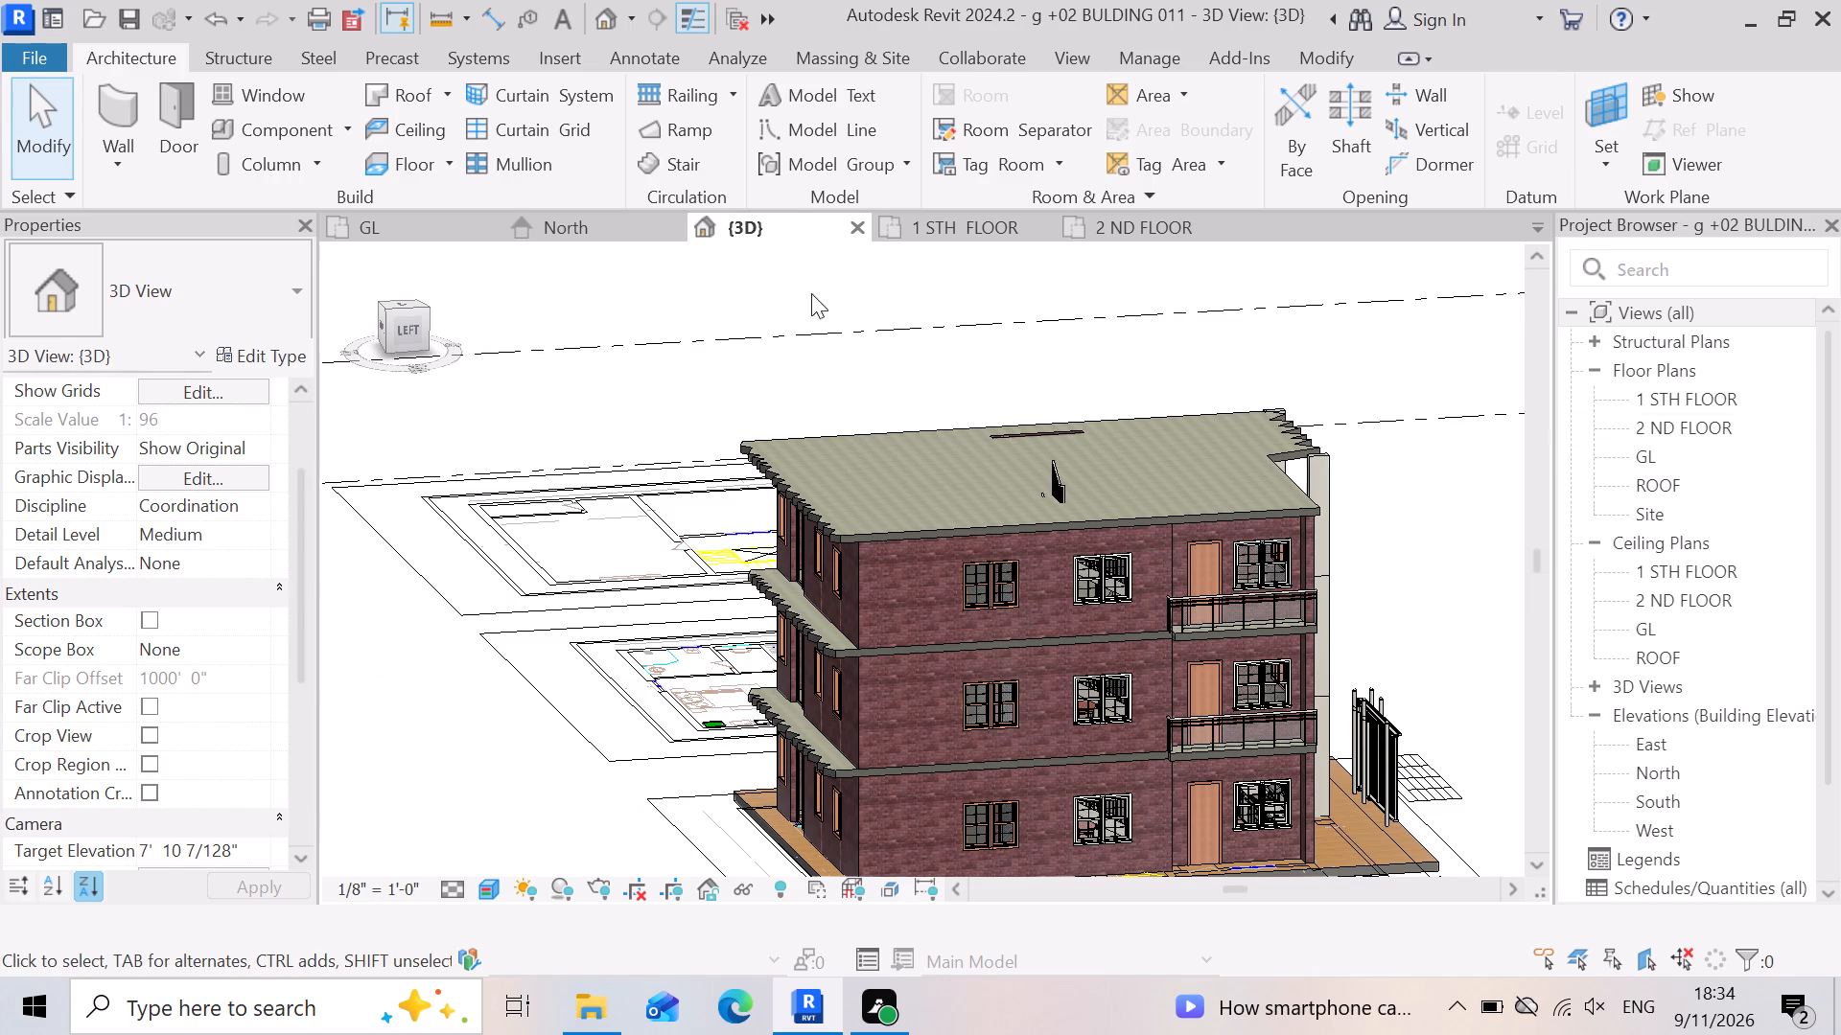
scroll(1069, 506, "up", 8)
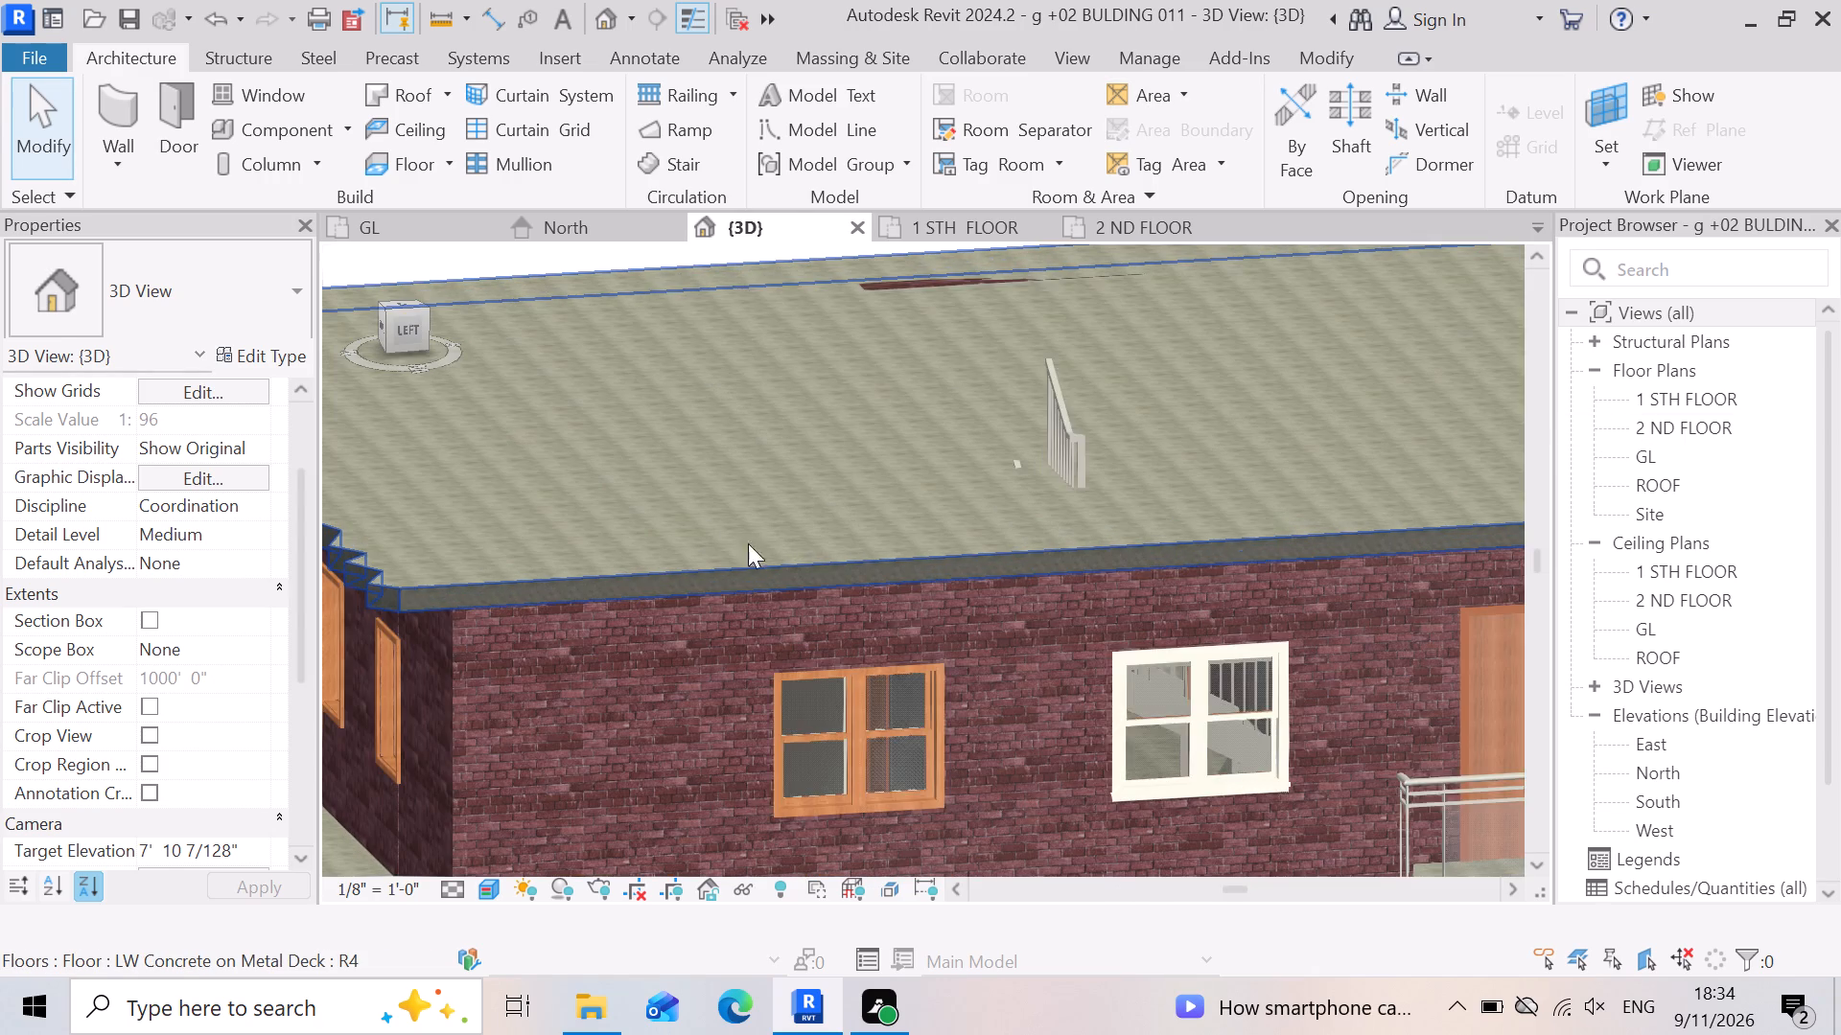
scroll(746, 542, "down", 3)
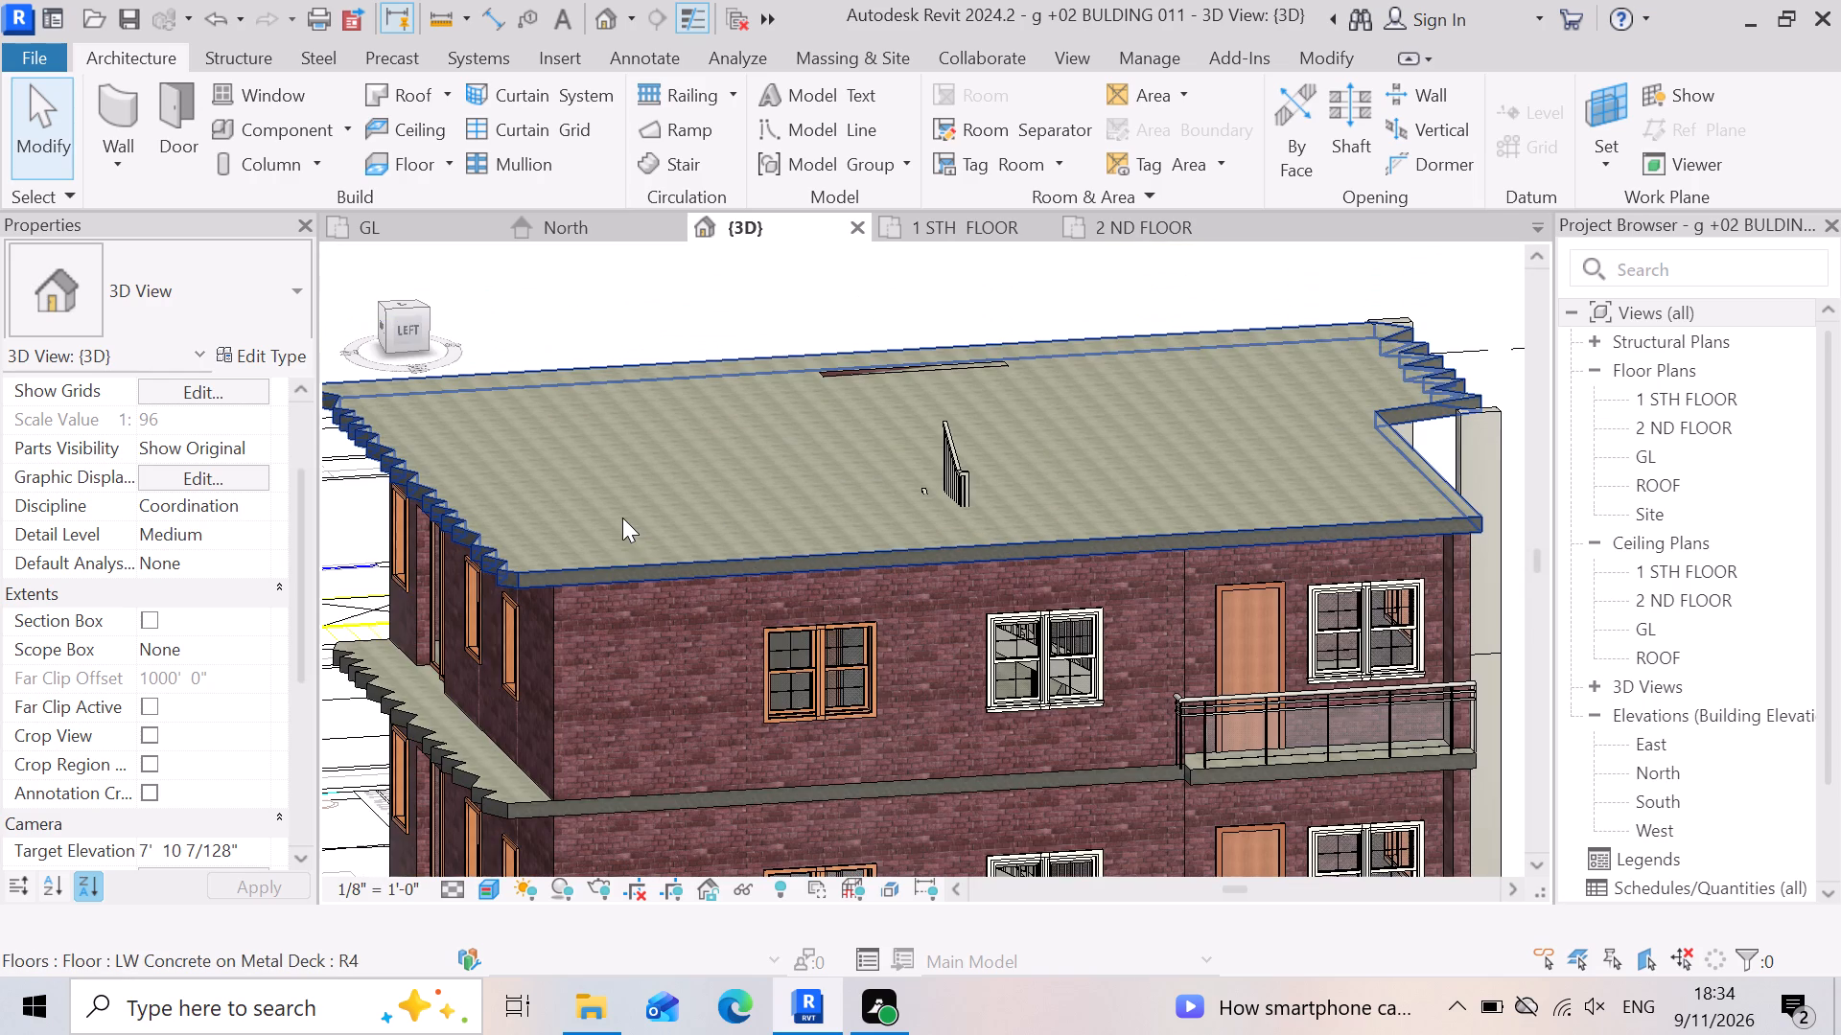
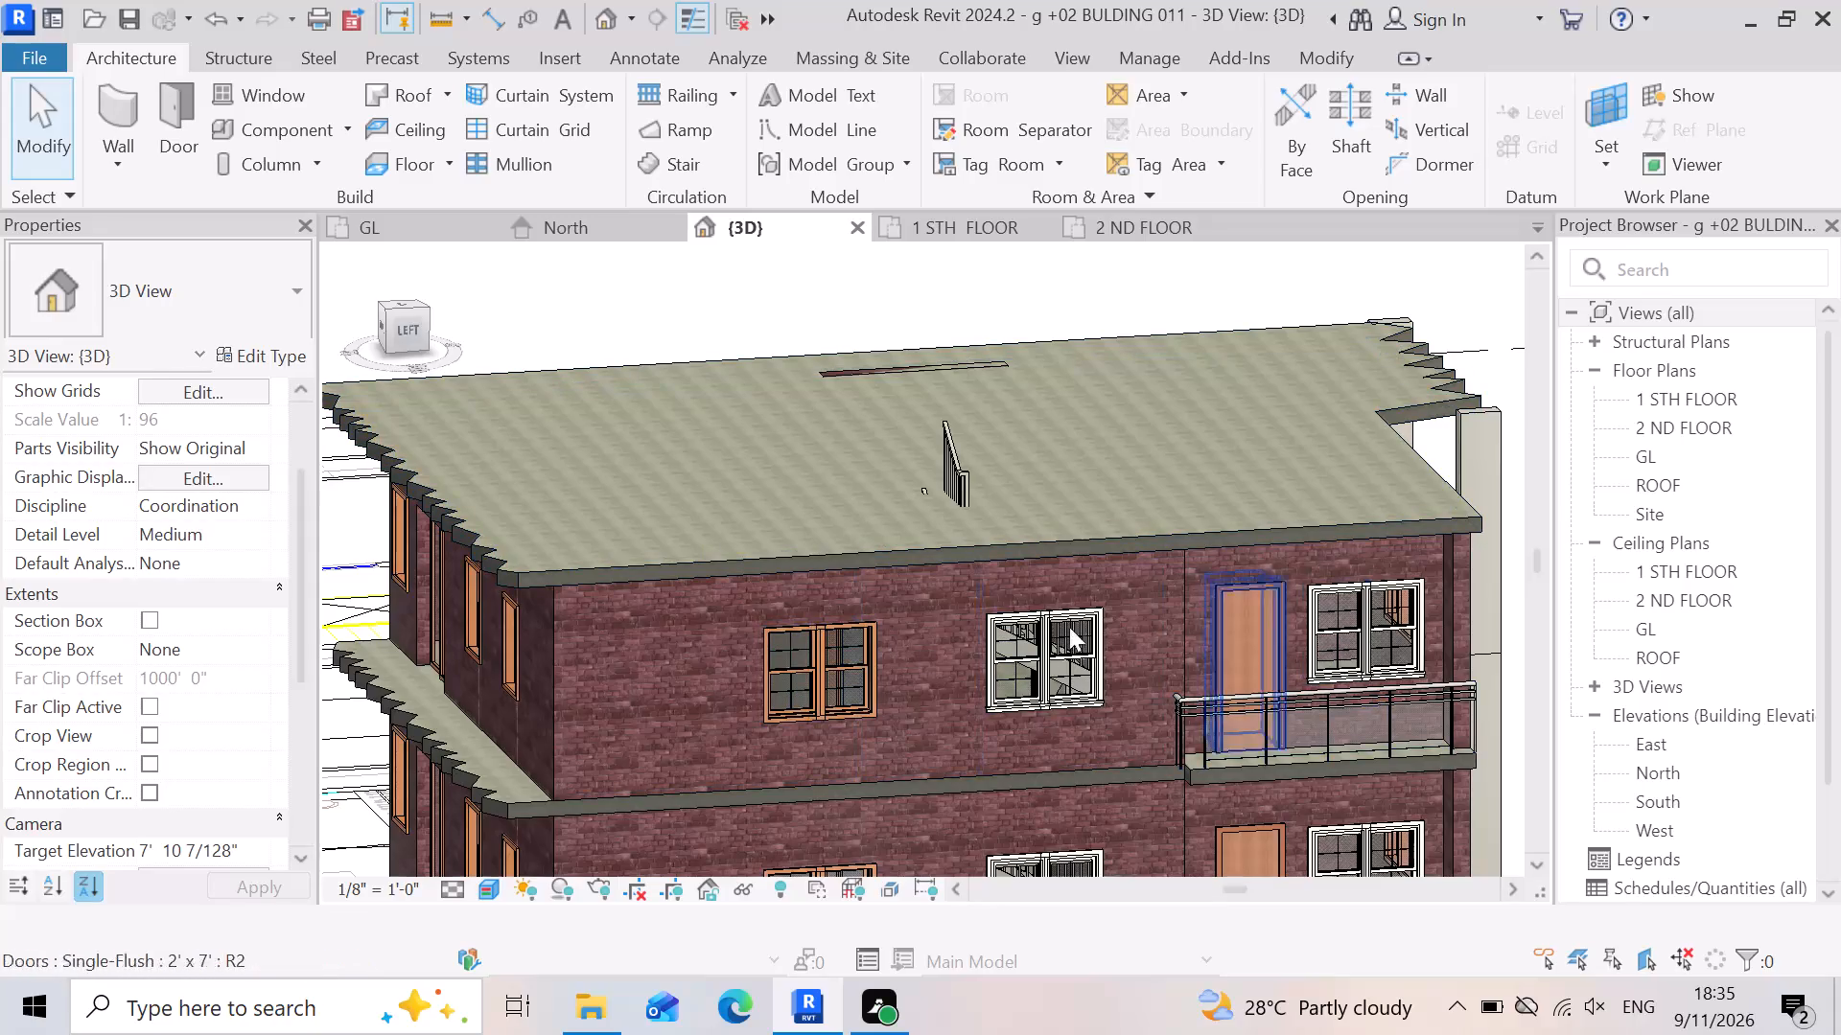
Examine the upper-storey facade, roof slab edge and the free-standing corner columns of the building in 3D.
scroll(875, 662, "up", 5)
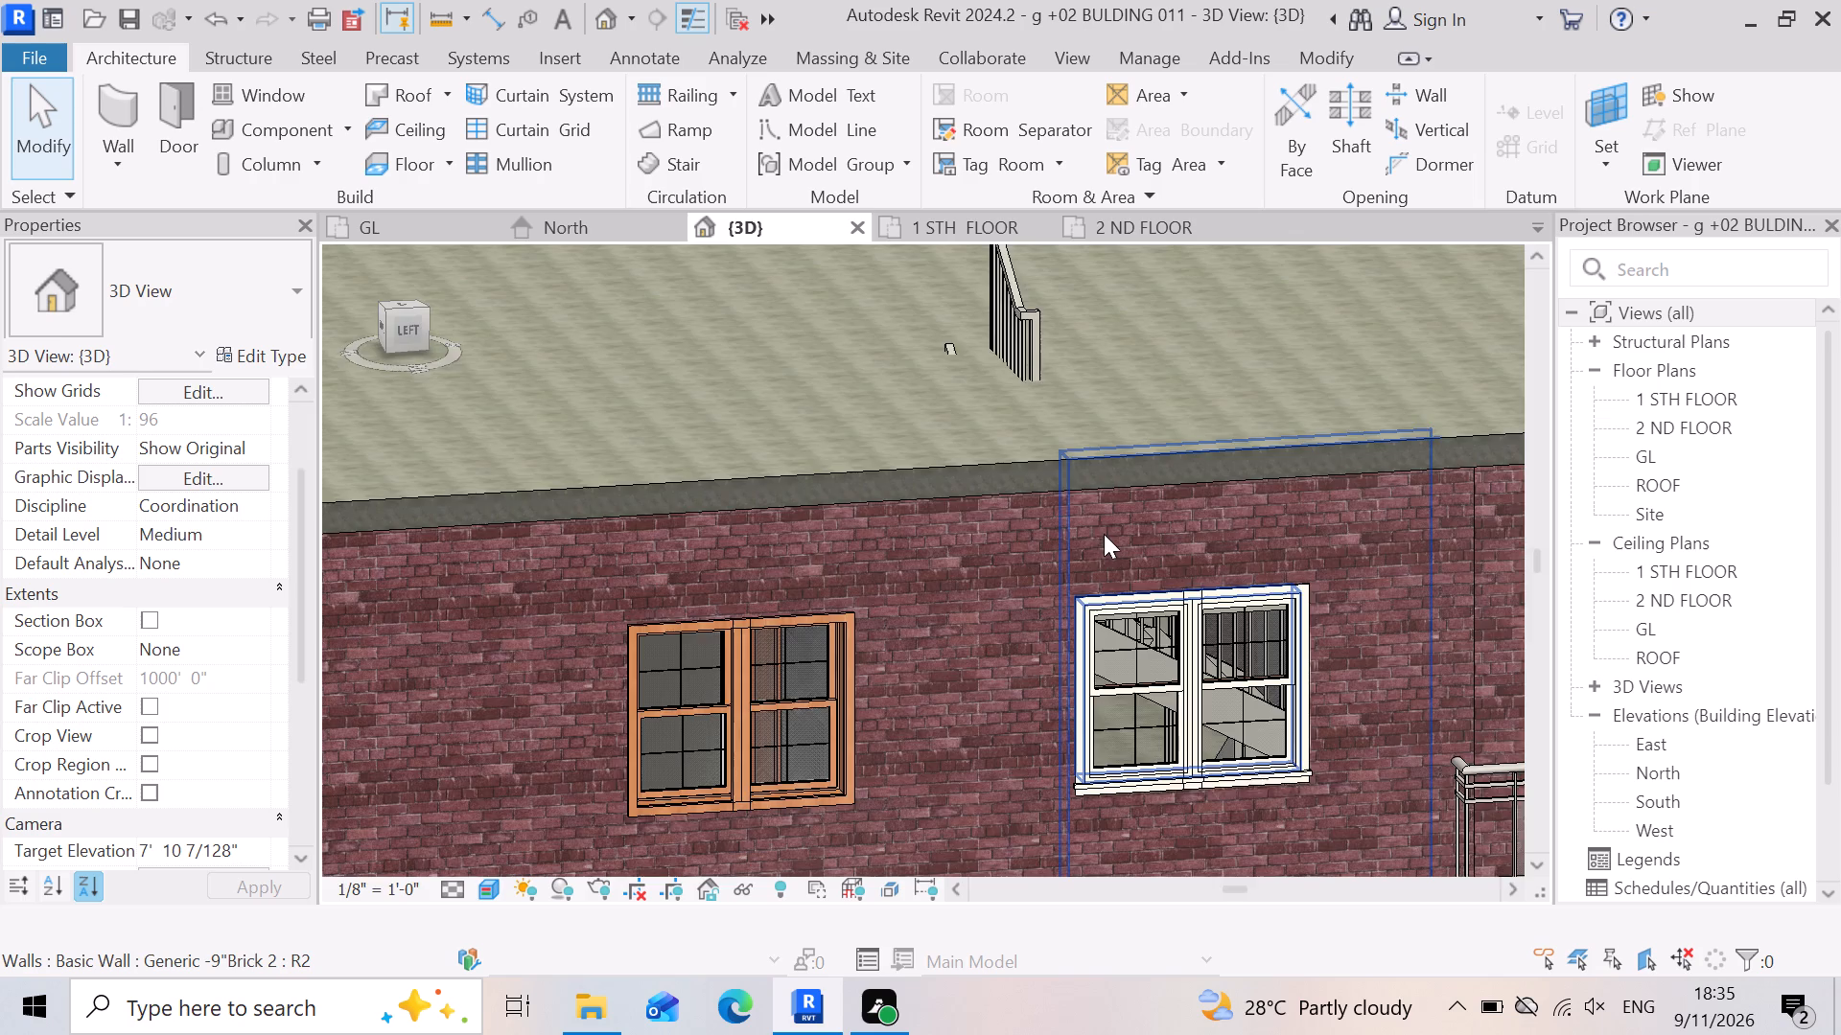
scroll(1104, 534, "down", 8)
scroll(857, 554, "down", 3)
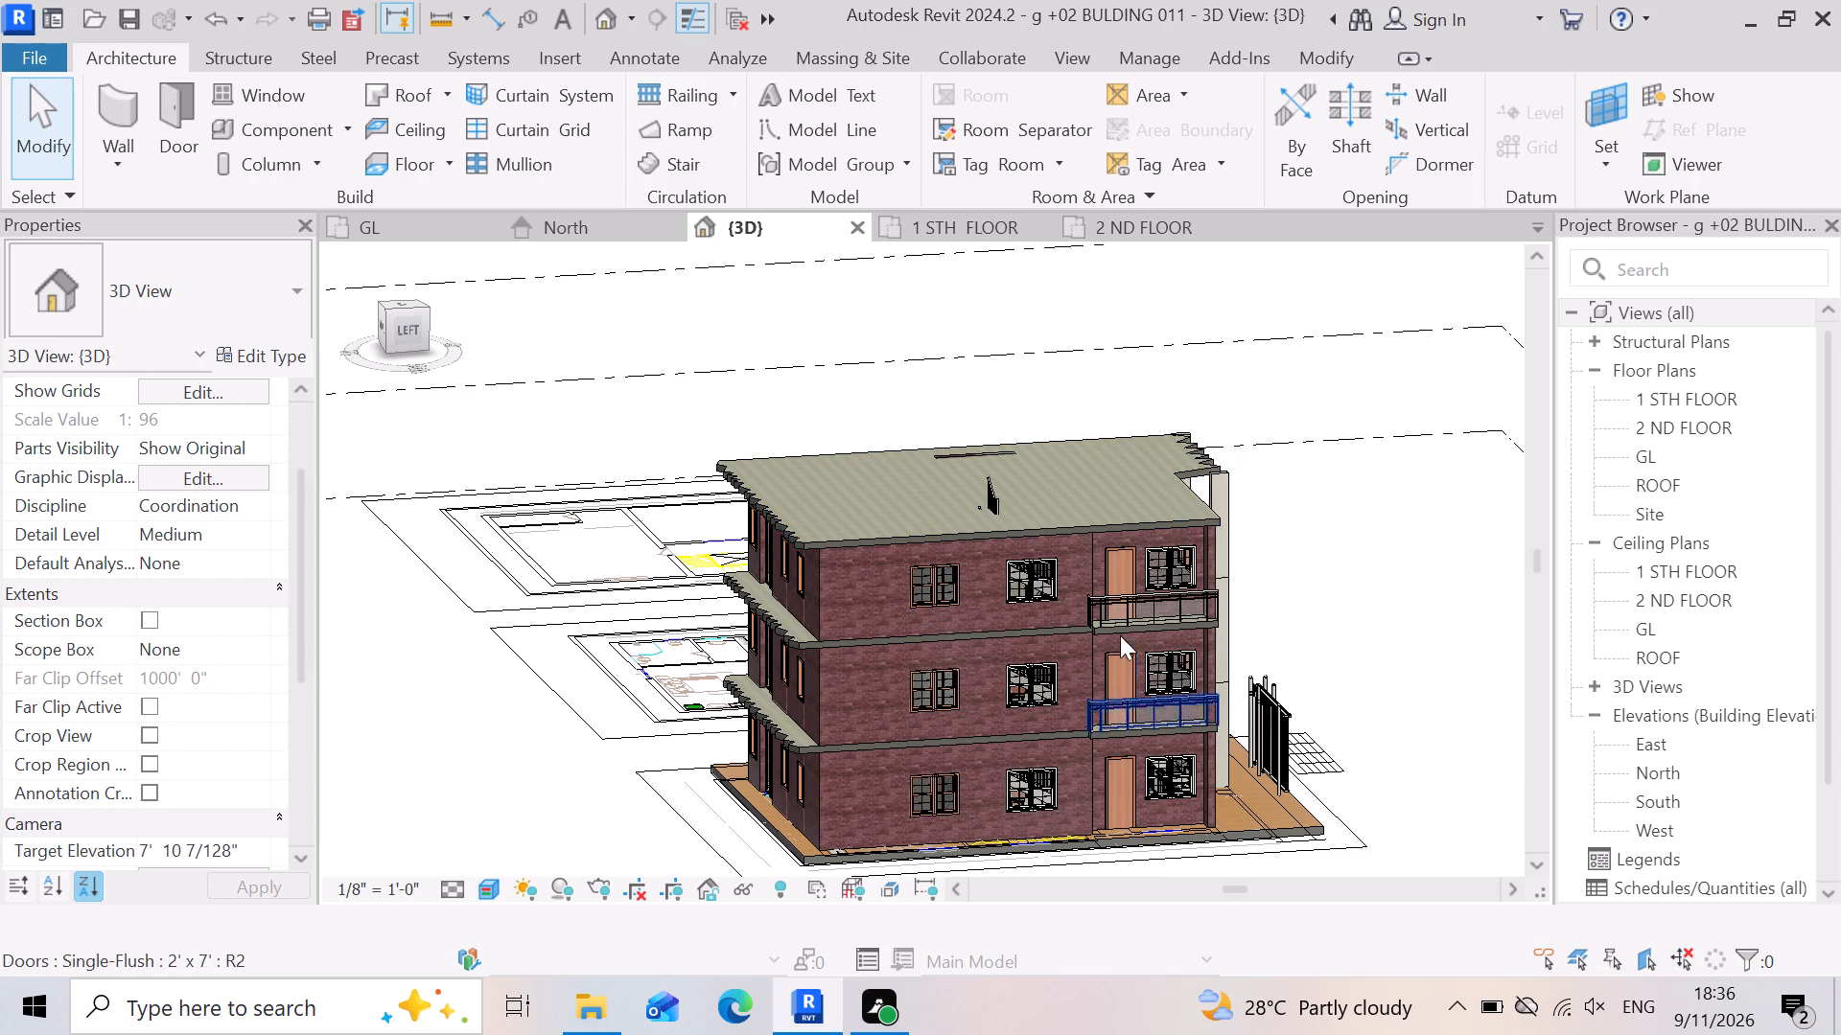
scroll(1032, 559, "up", 2)
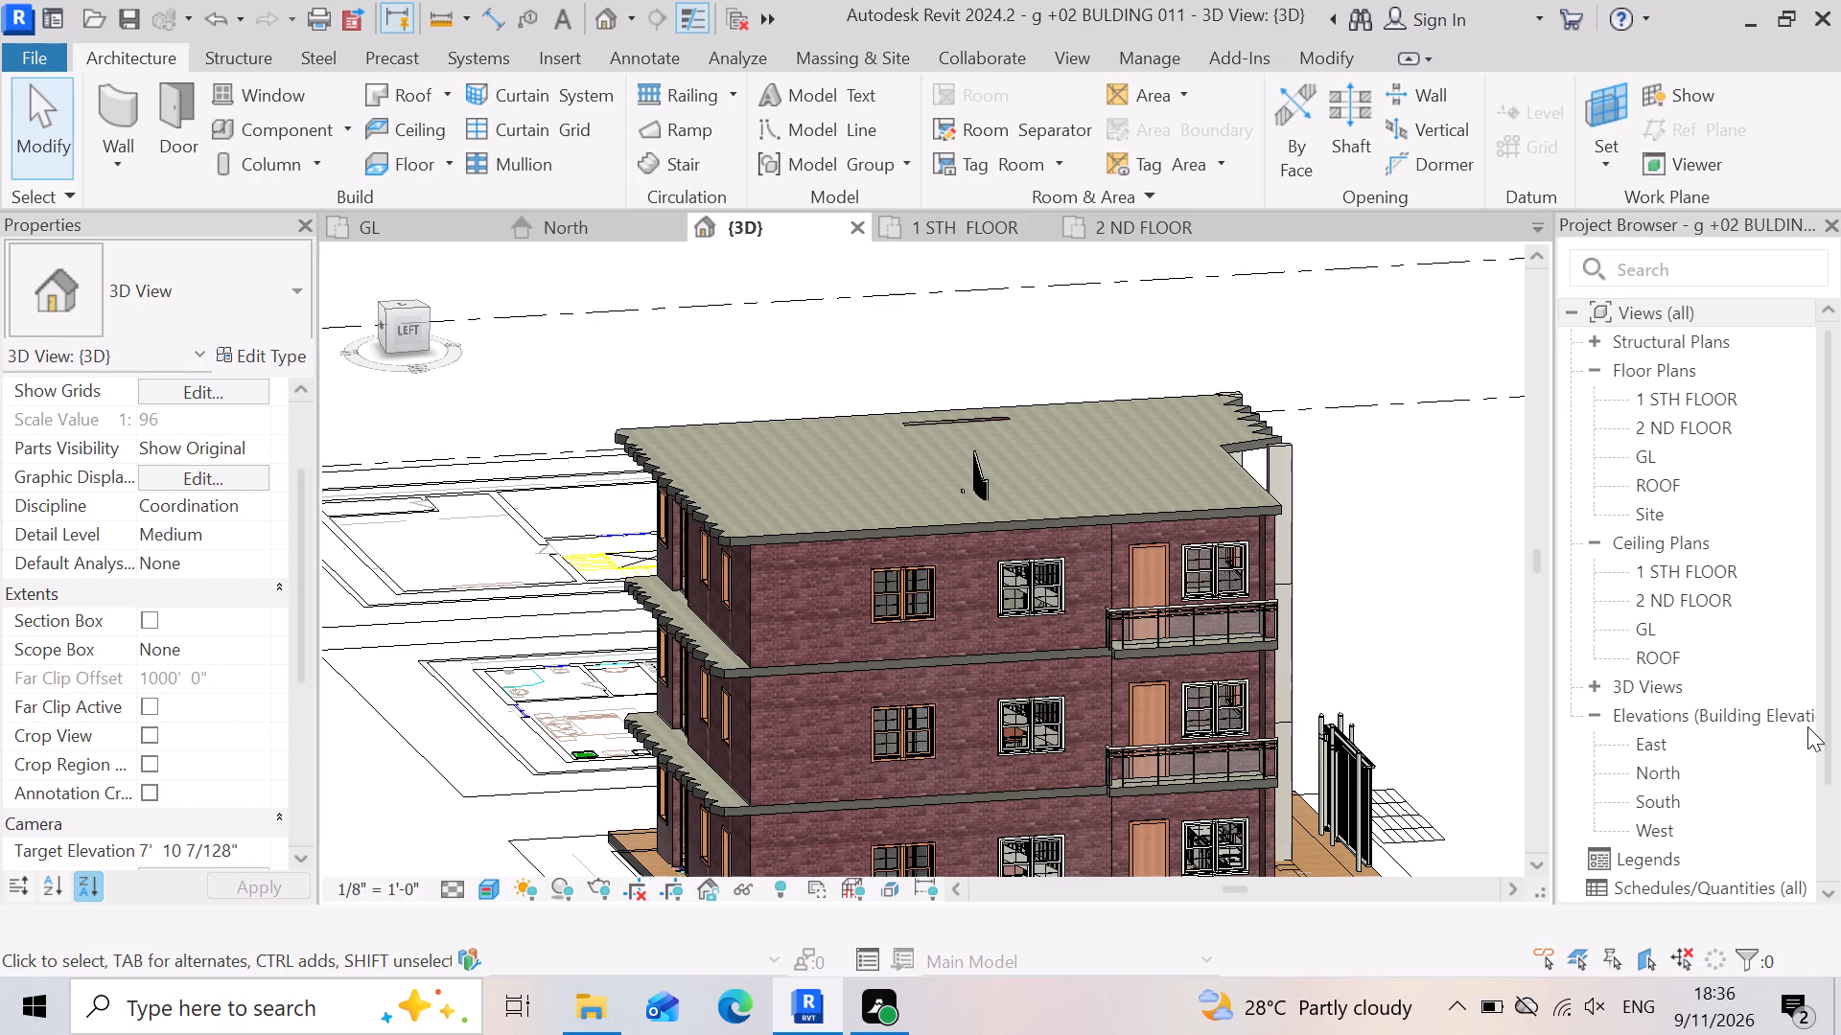
scroll(1350, 566, "up", 3)
scroll(1273, 476, "up", 3)
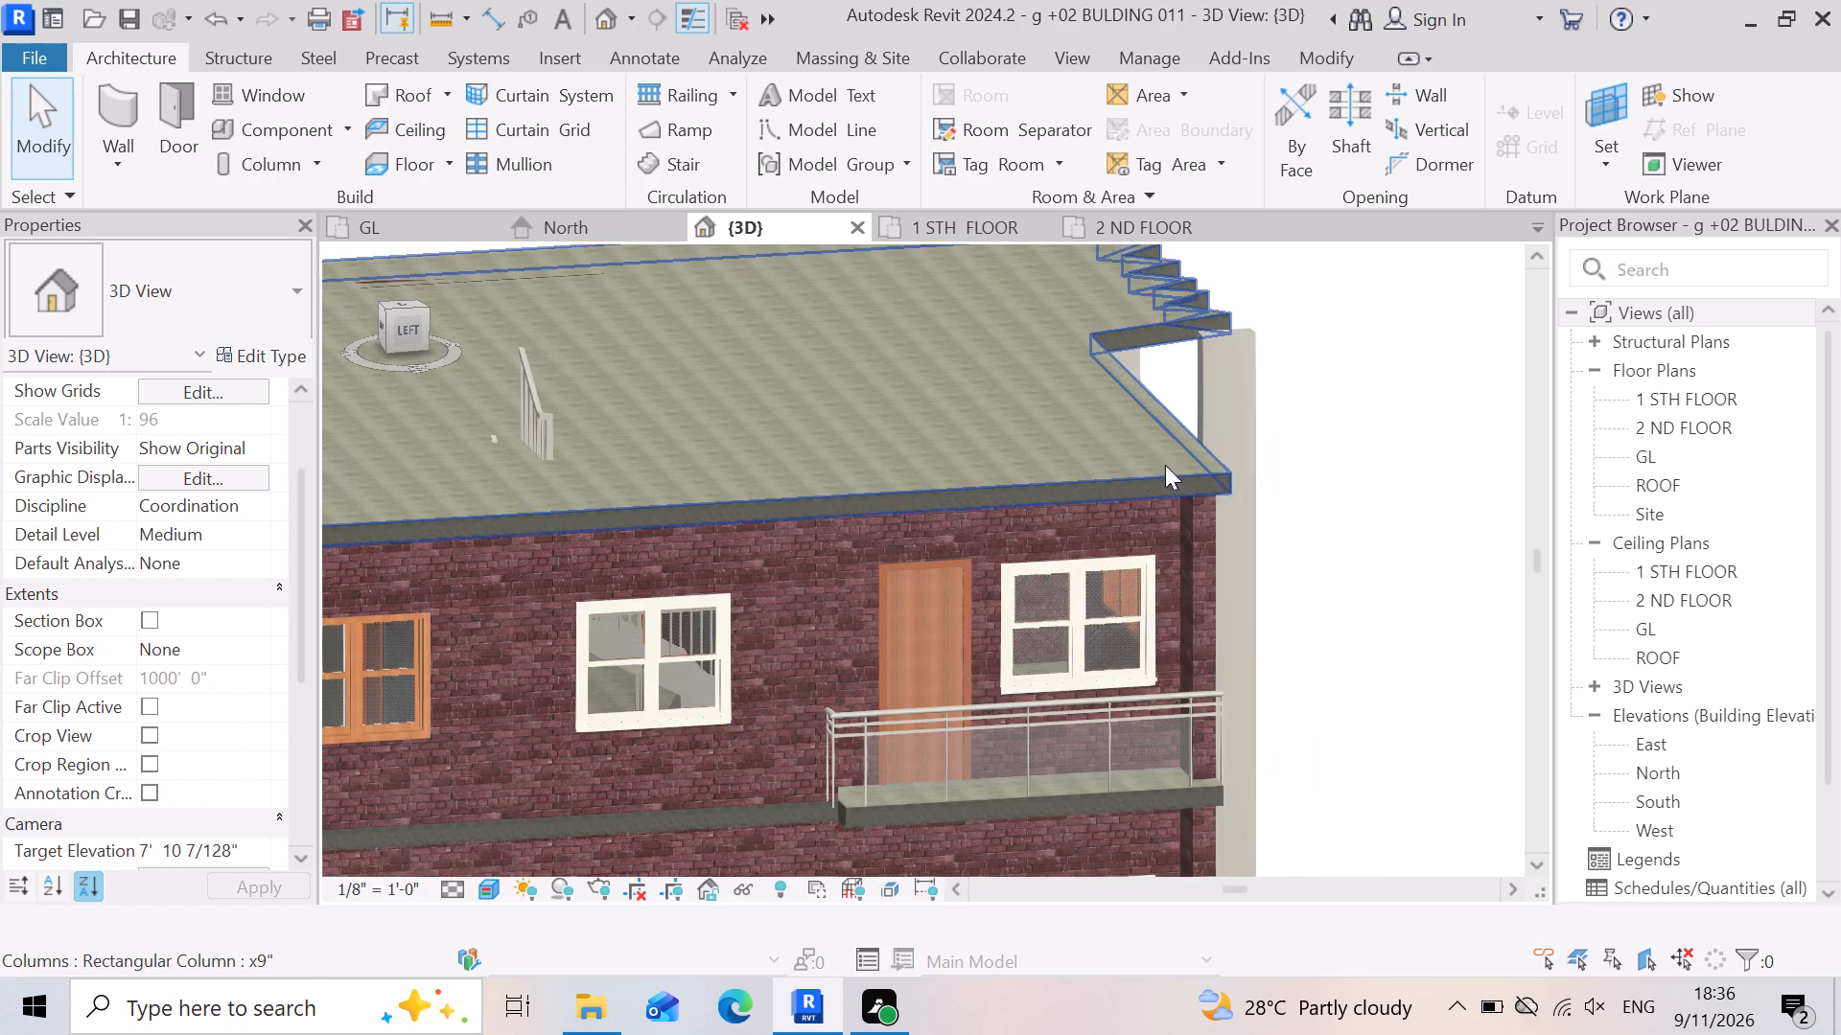
scroll(1138, 466, "up", 3)
scroll(1314, 654, "down", 2)
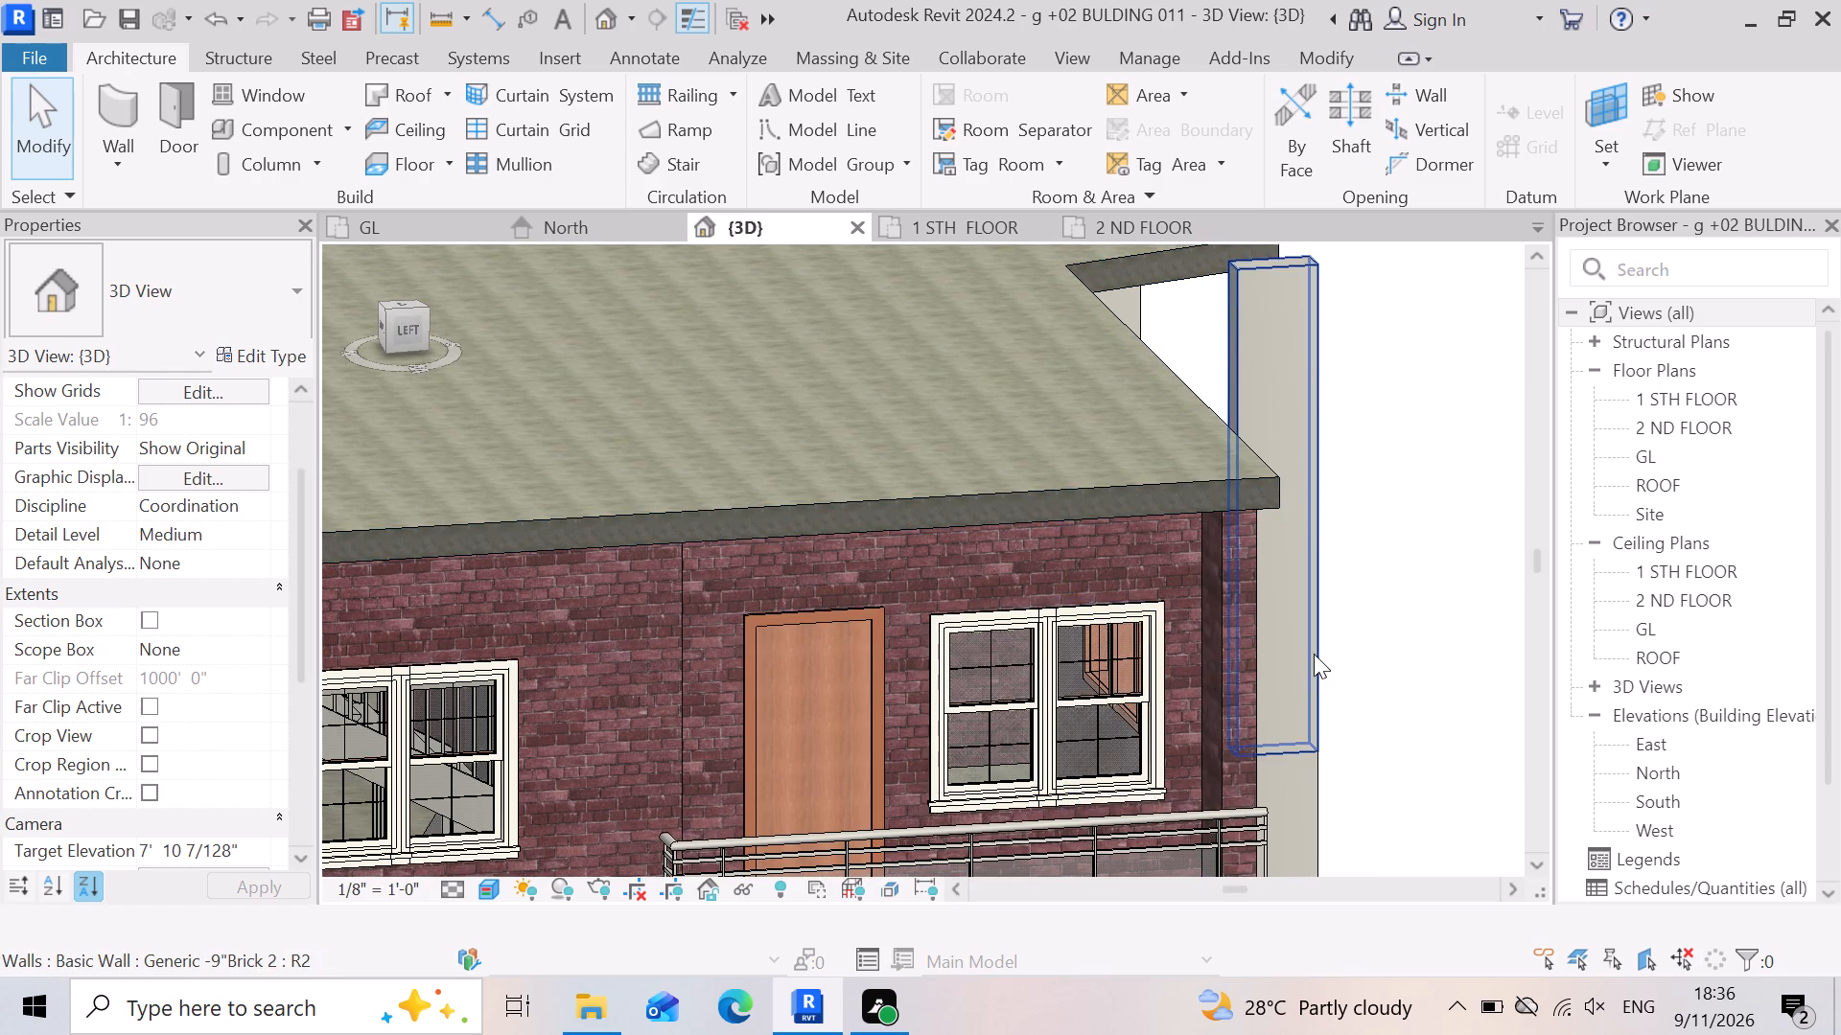
scroll(1314, 654, "down", 1)
scroll(1251, 645, "up", 2)
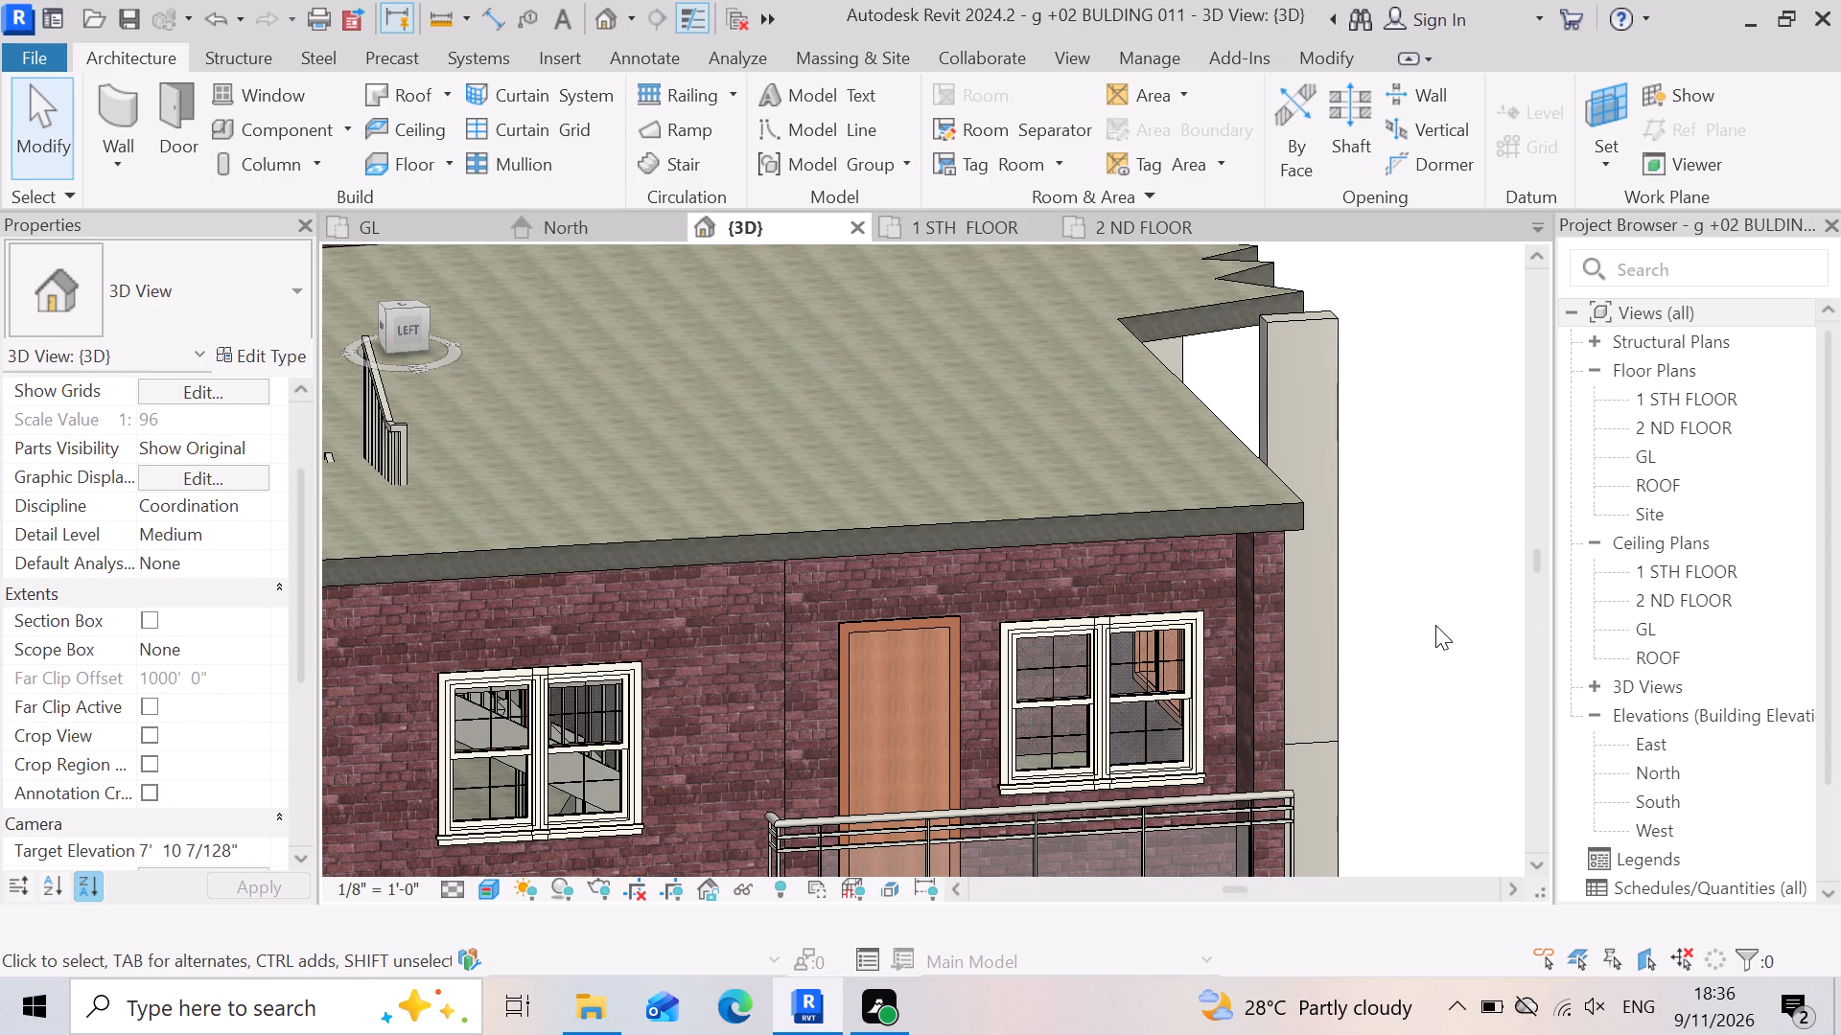
scroll(1328, 605, "up", 2)
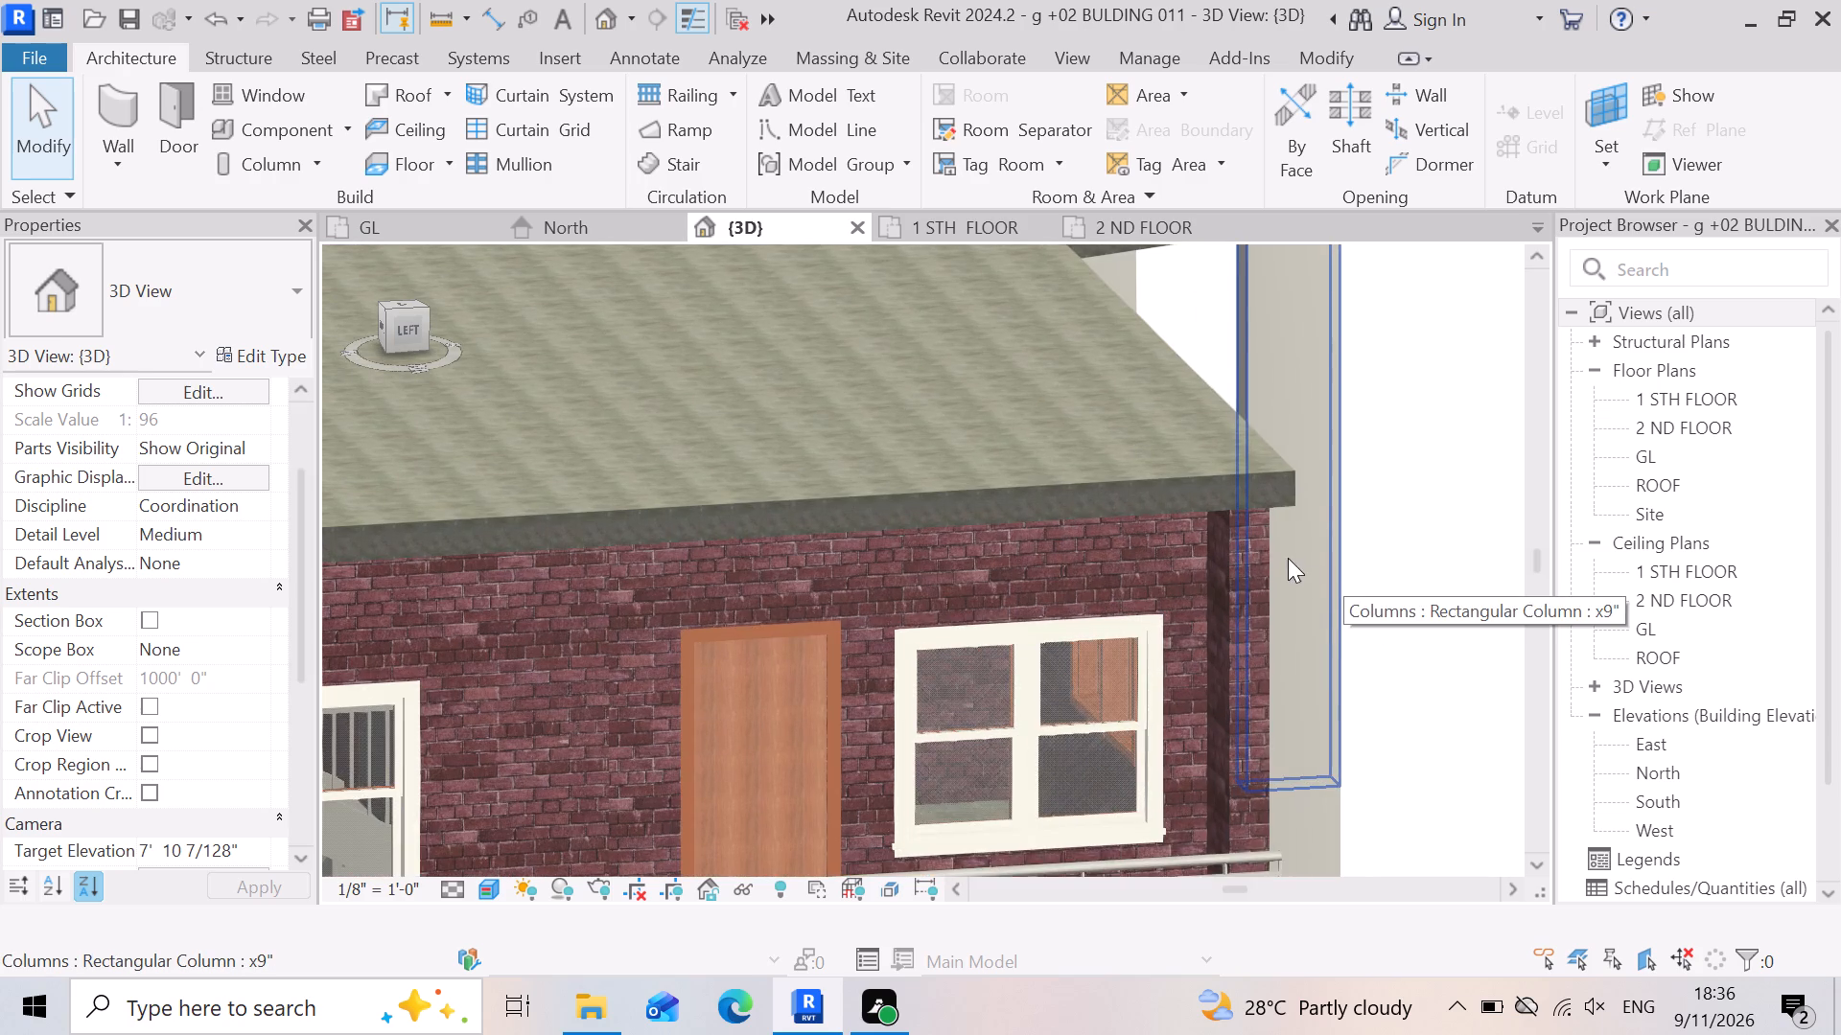
scroll(1291, 554, "up", 3)
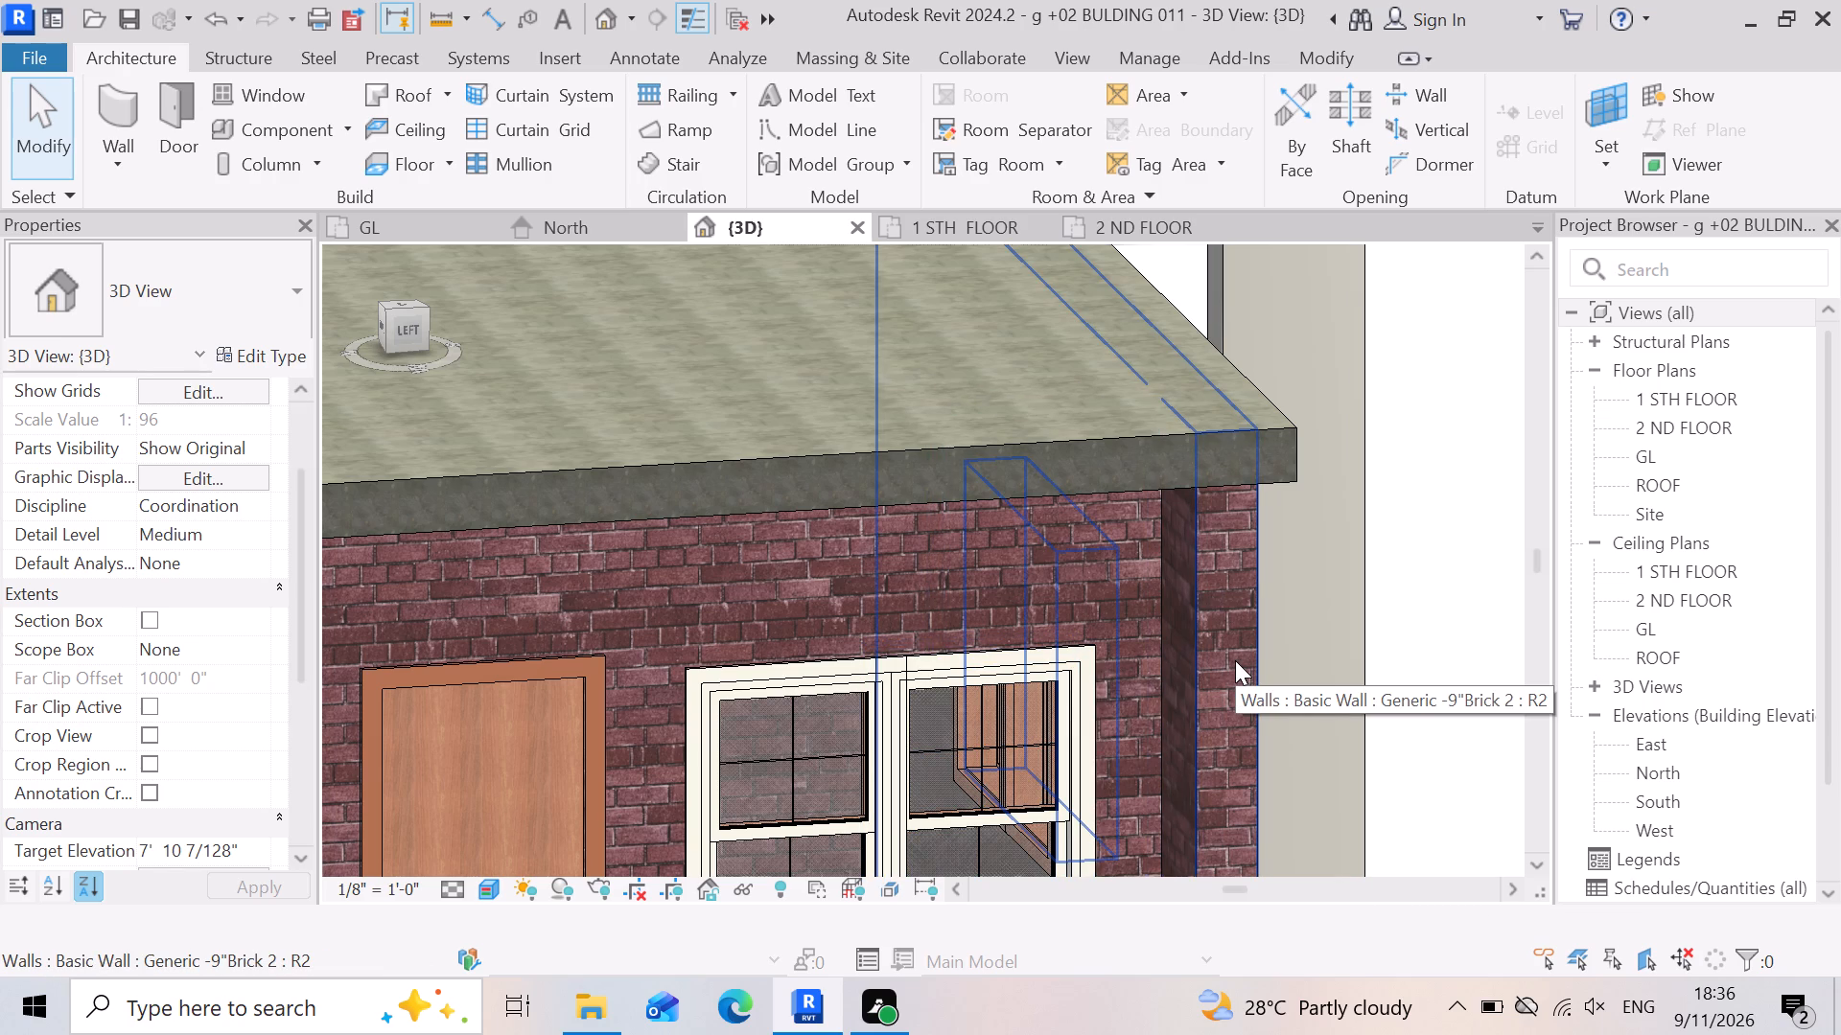
scroll(899, 576, "down", 3)
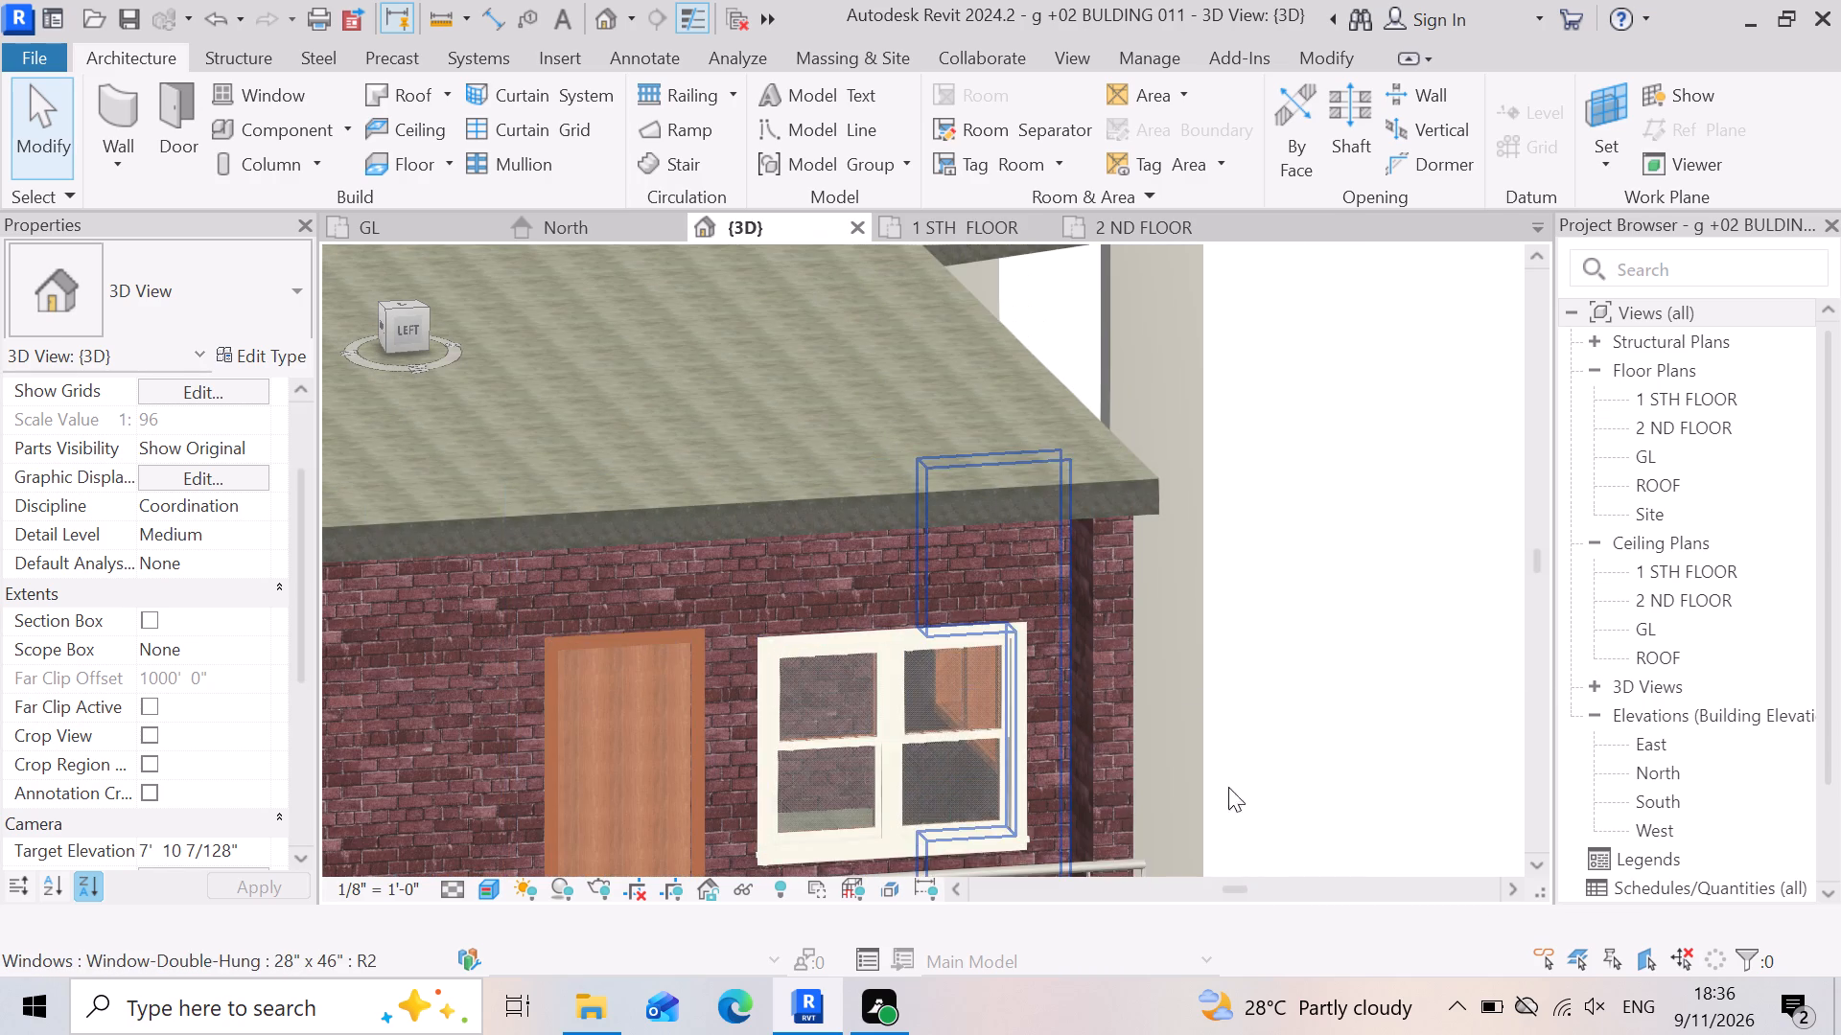
scroll(1377, 626, "down", 3)
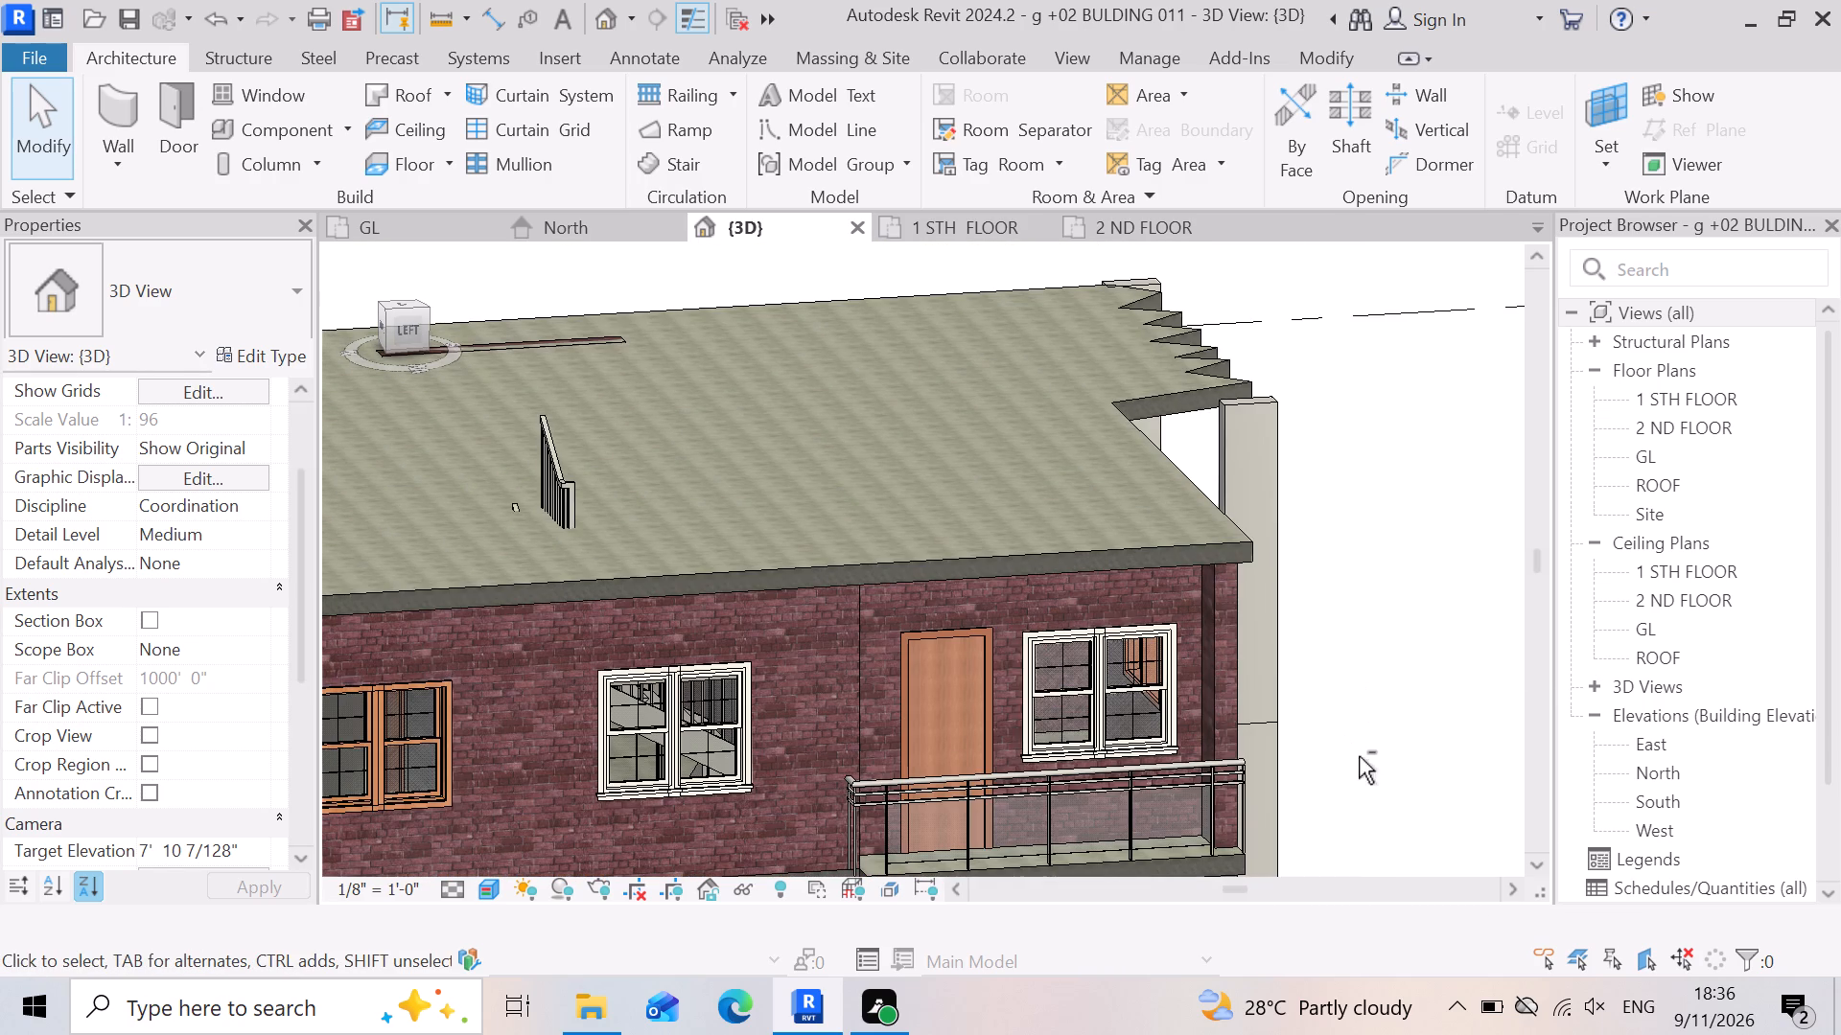
right_click_drag(1359, 742, 1185, 728, "shift")
middle_click_drag(1359, 742, 1185, 728, "shift")
scroll(1350, 679, "up", 2)
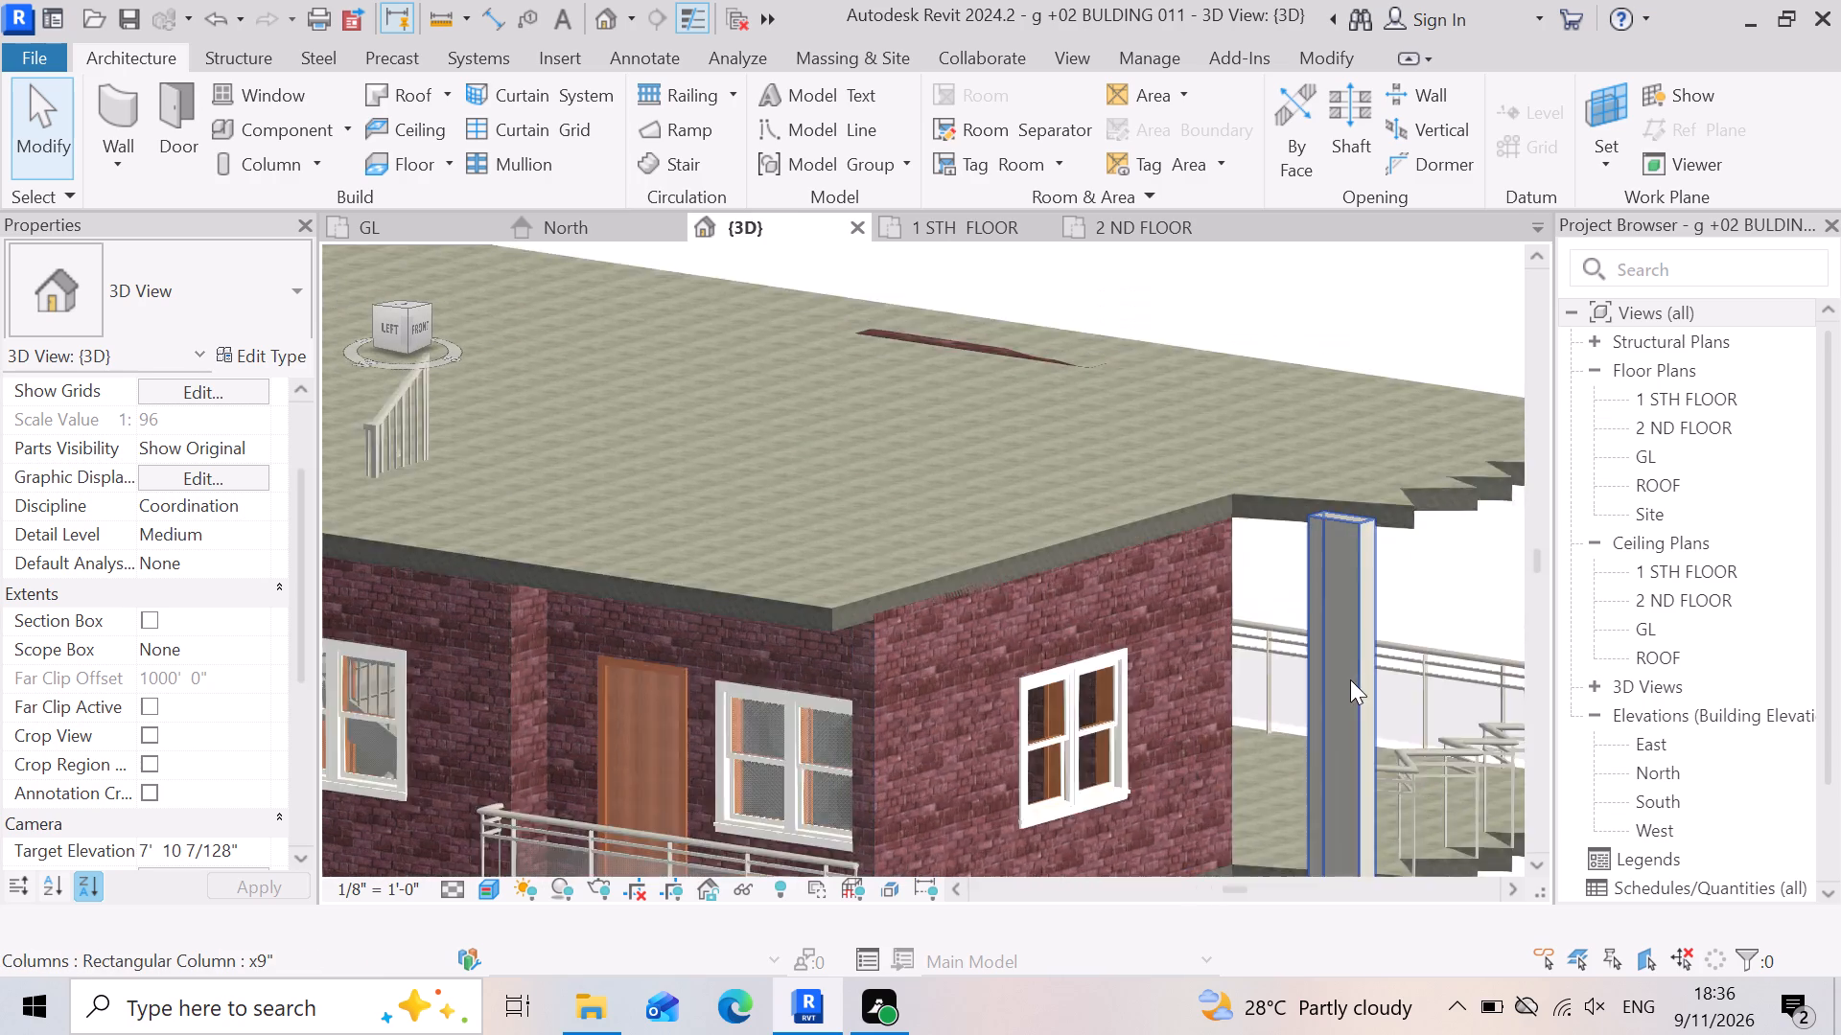
scroll(1350, 679, "up", 3)
scroll(1179, 528, "down", 12)
scroll(1228, 789, "up", 11)
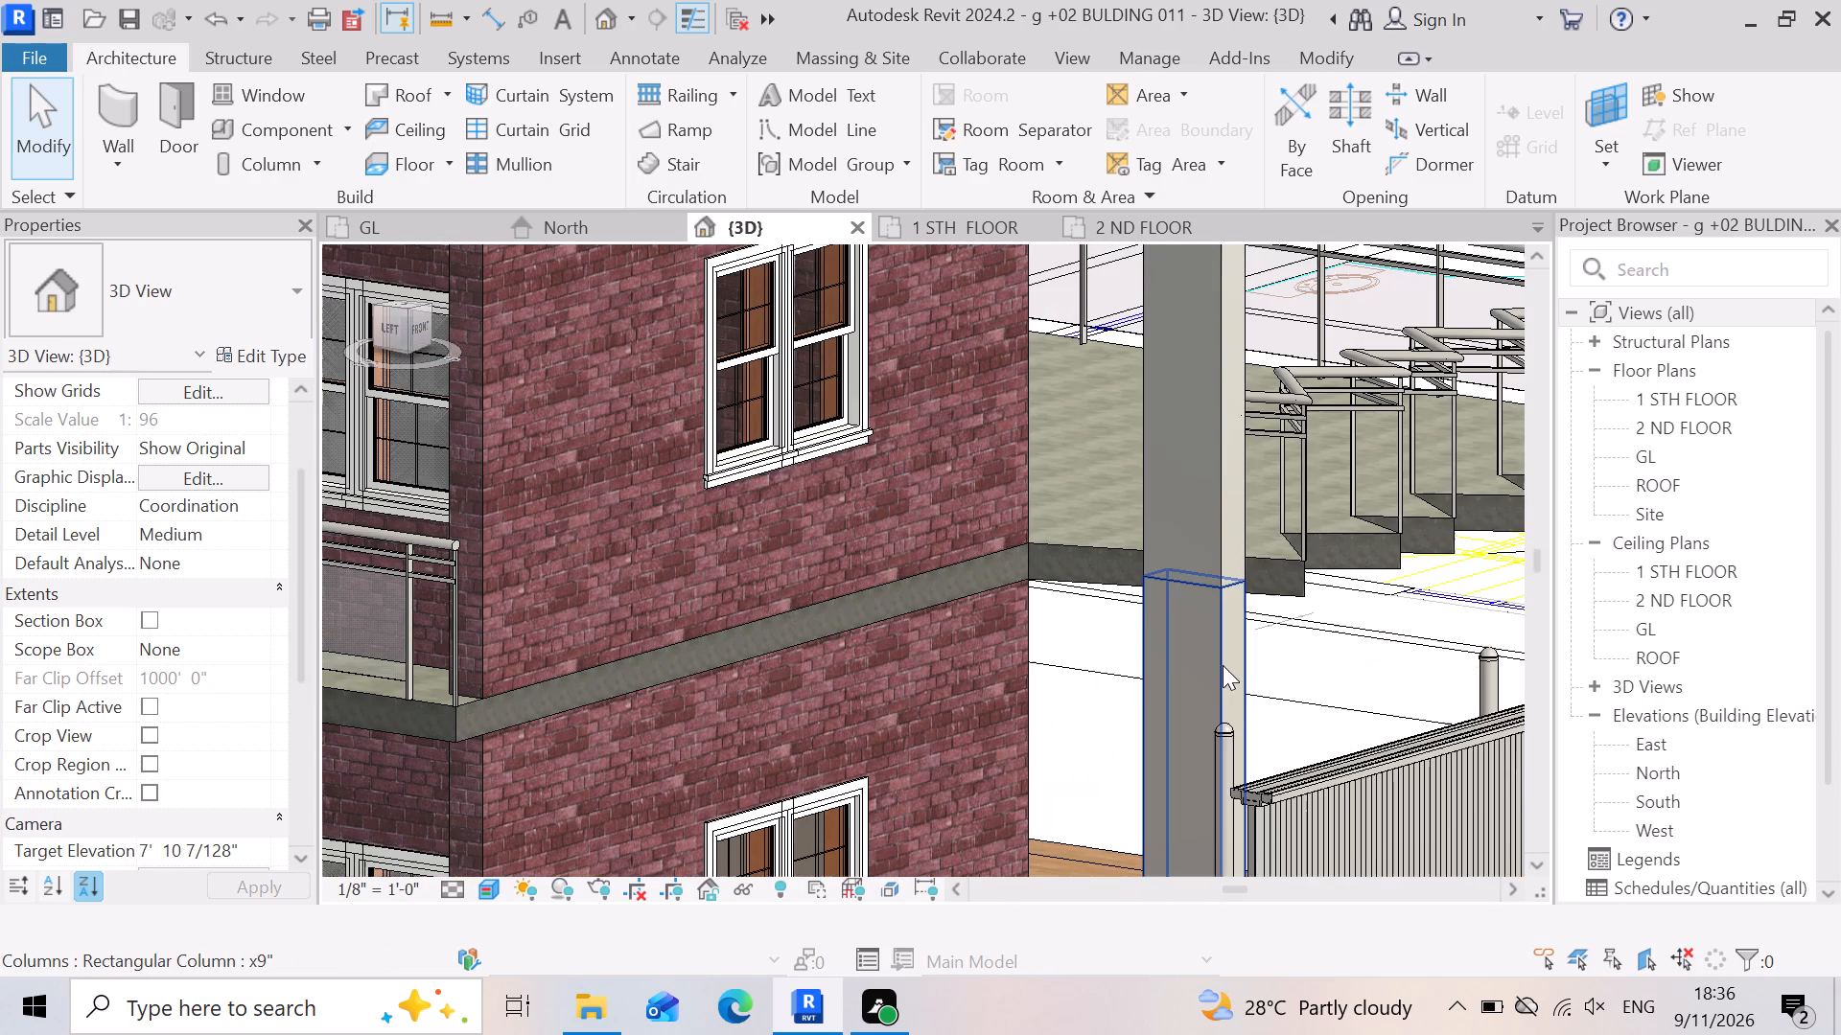
Check the type properties of the ground-level x9" rectangular column behind the rolling gate.
left_click(1223, 665)
scroll(1171, 384, "down", 8)
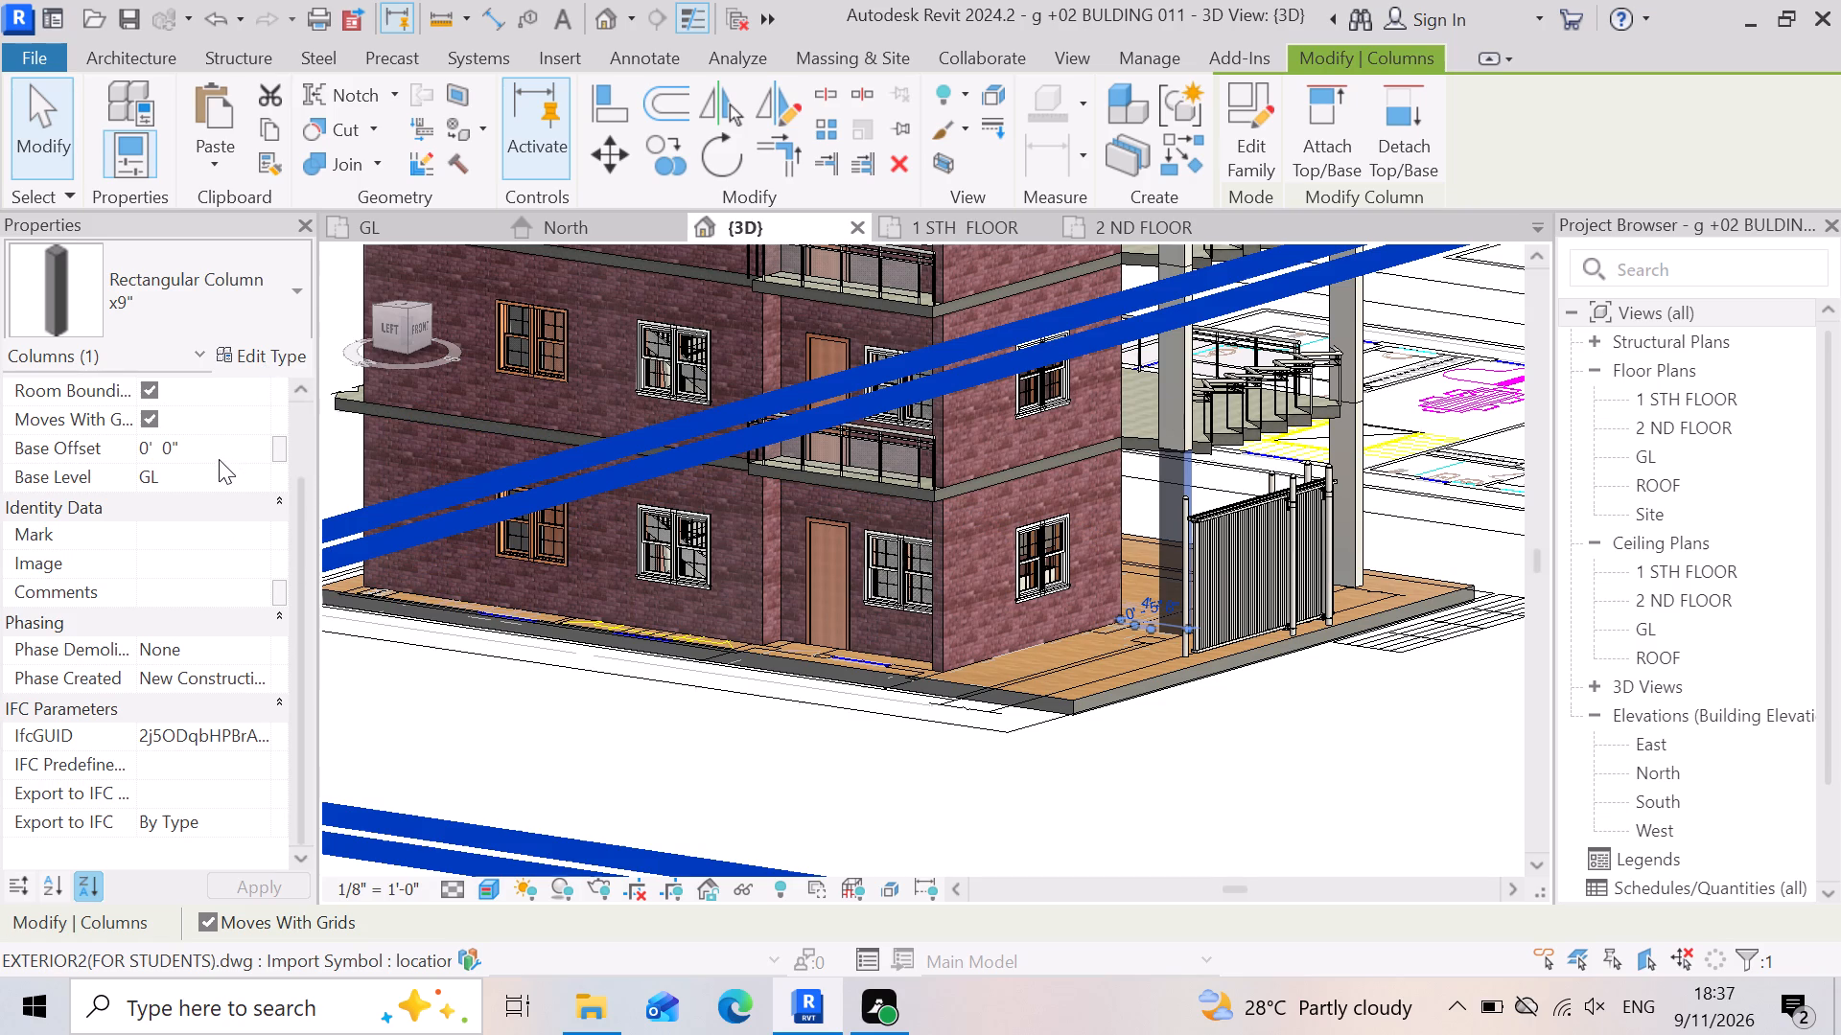
left_click(278, 356)
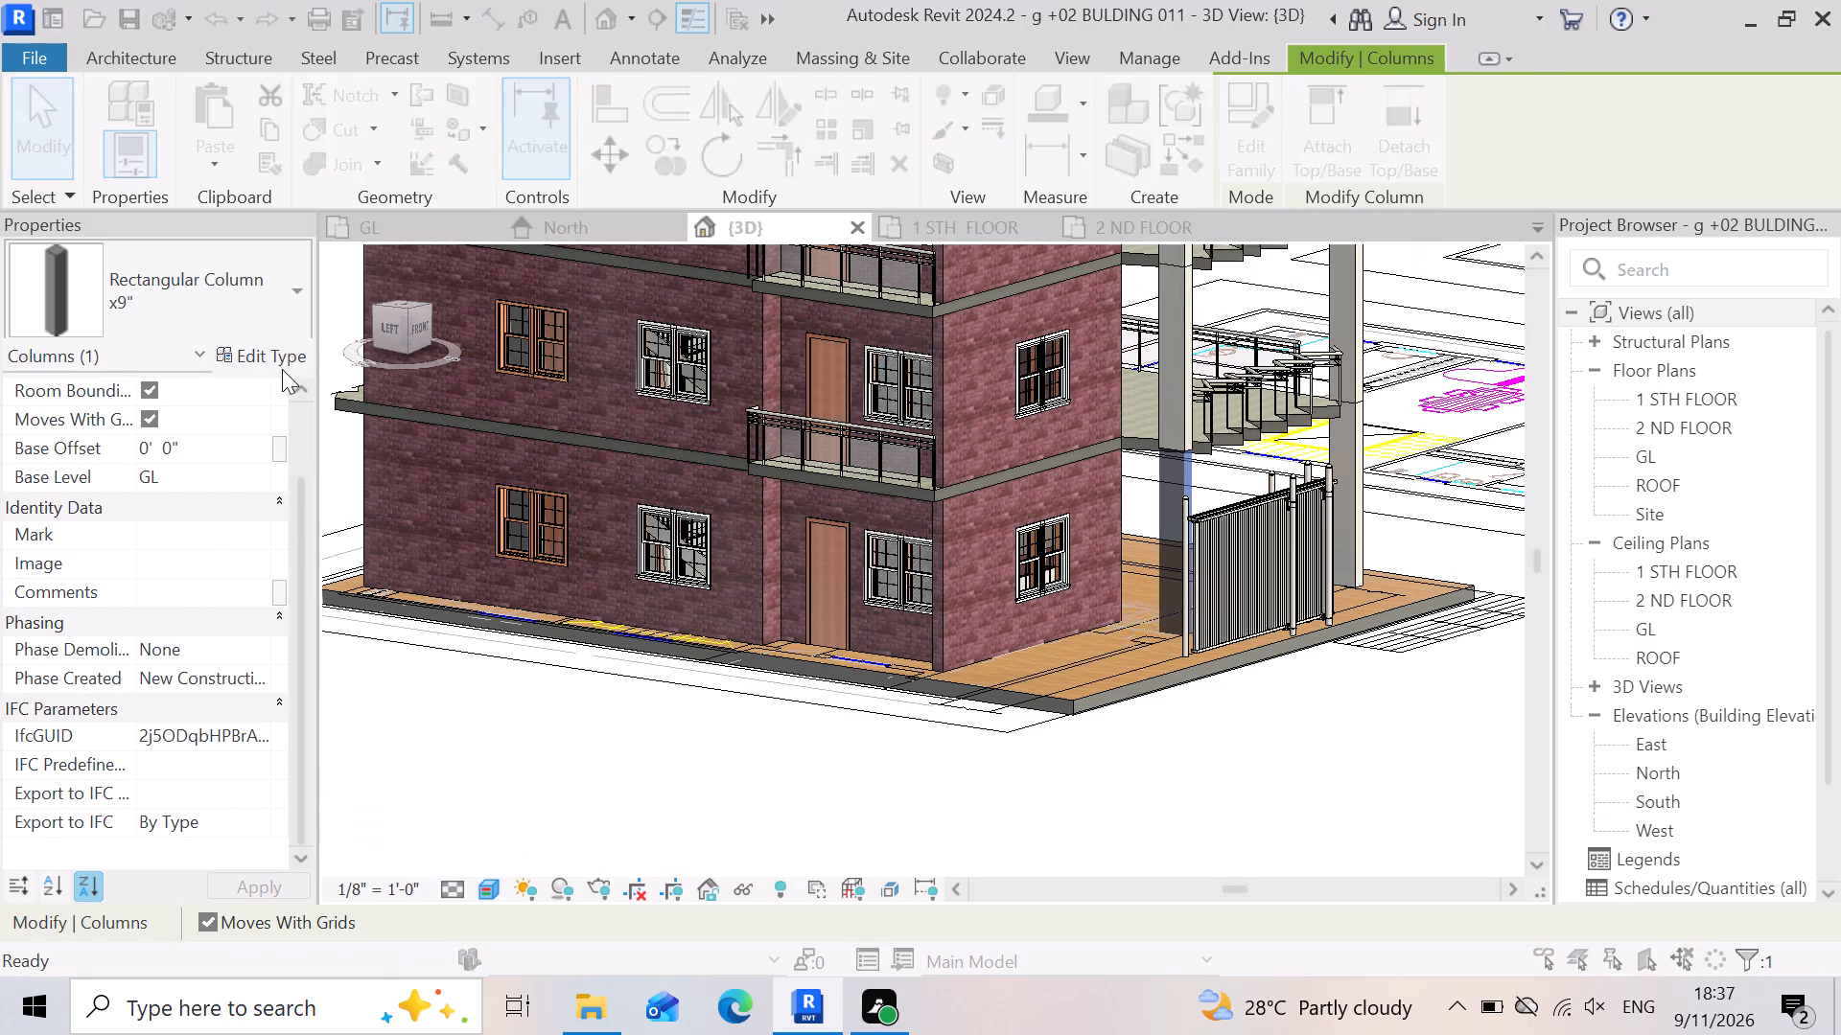
left_click(1503, 88)
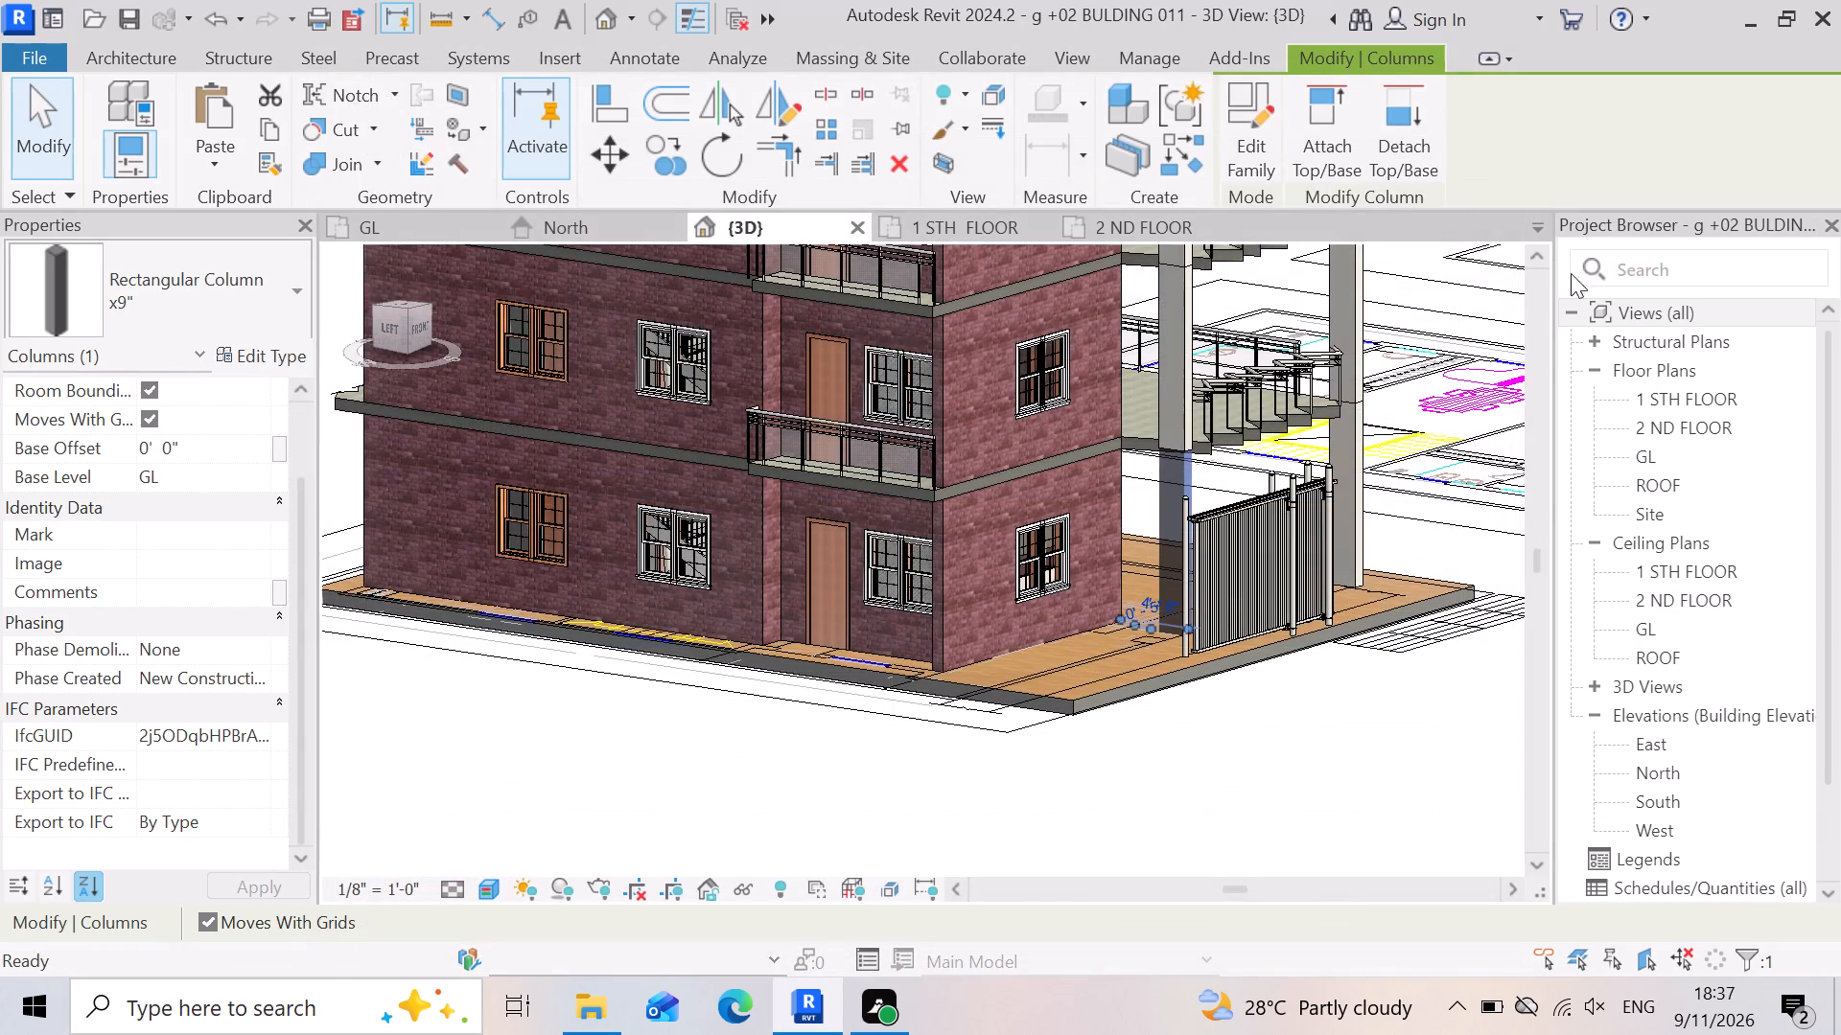
In the North elevation, examine the ground-floor corner column's properties and where it meets the 1 STH FLOOR slab.
double_click(1710, 774)
scroll(1363, 665, "down", 5)
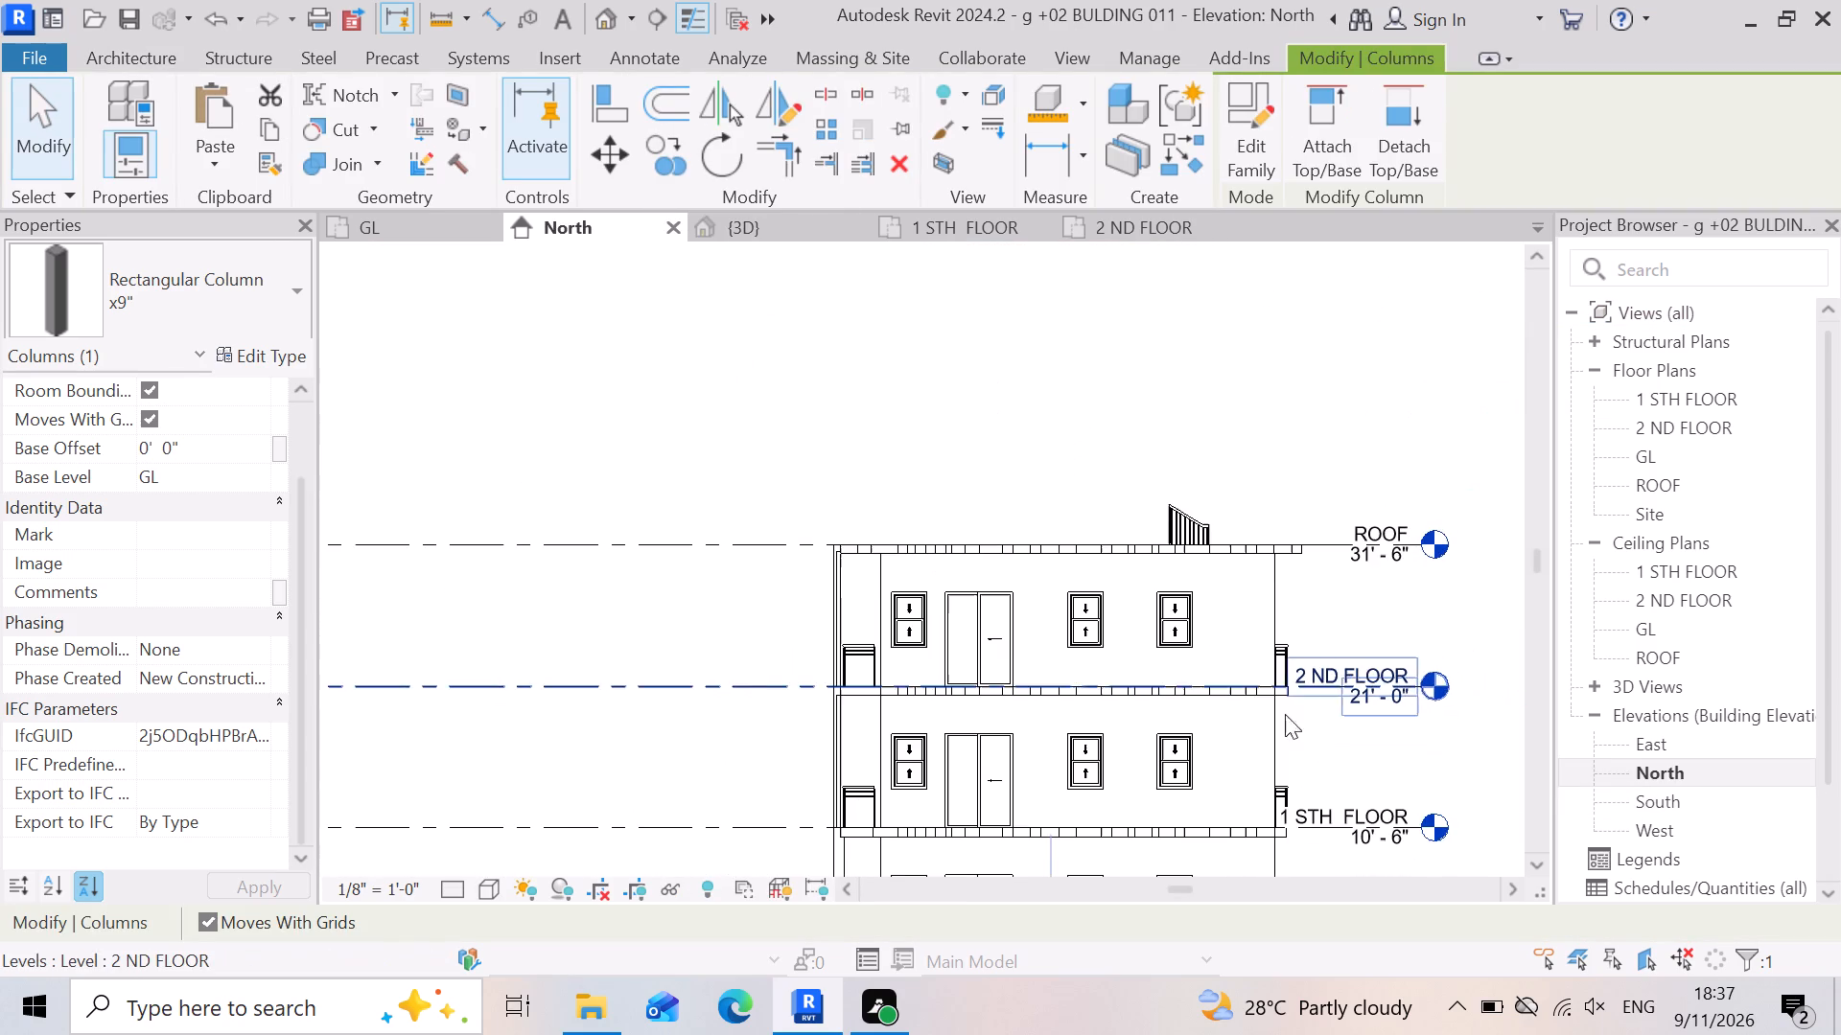
scroll(733, 868, "up", 4)
scroll(863, 788, "up", 4)
scroll(1041, 648, "down", 8)
scroll(1030, 837, "up", 3)
left_click(1009, 797)
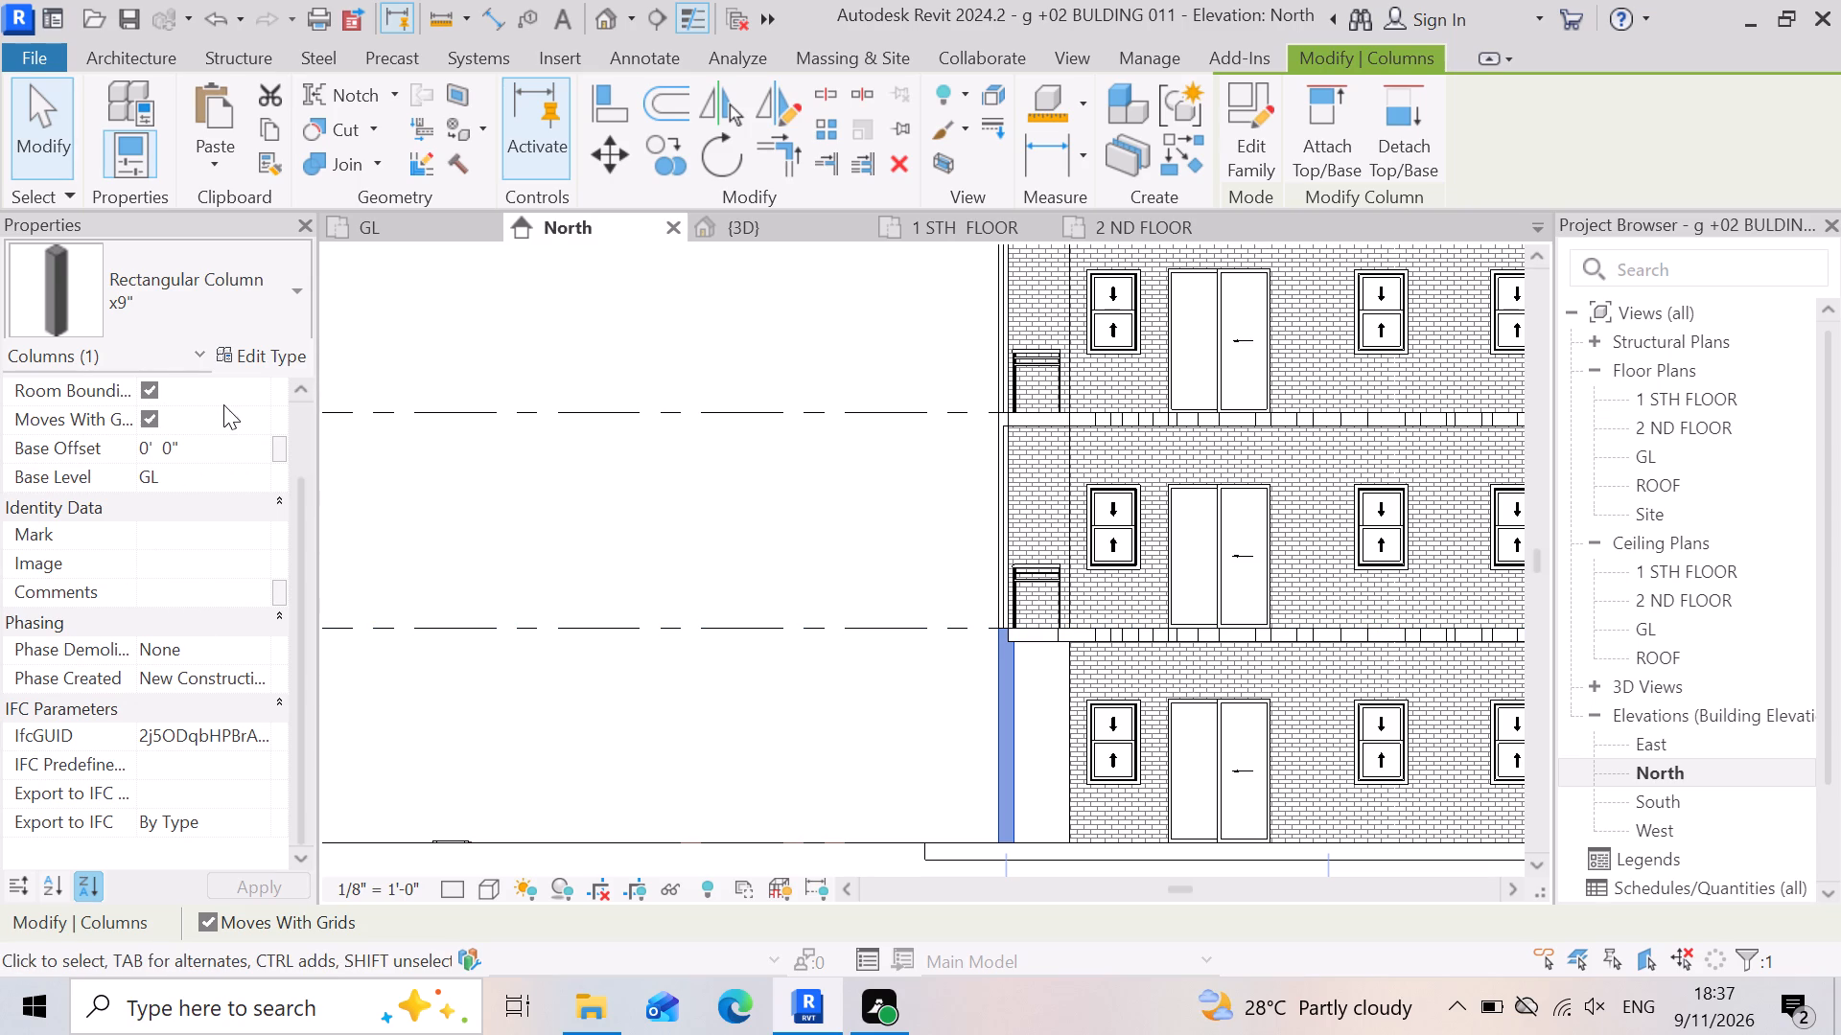
left_click(515, 699)
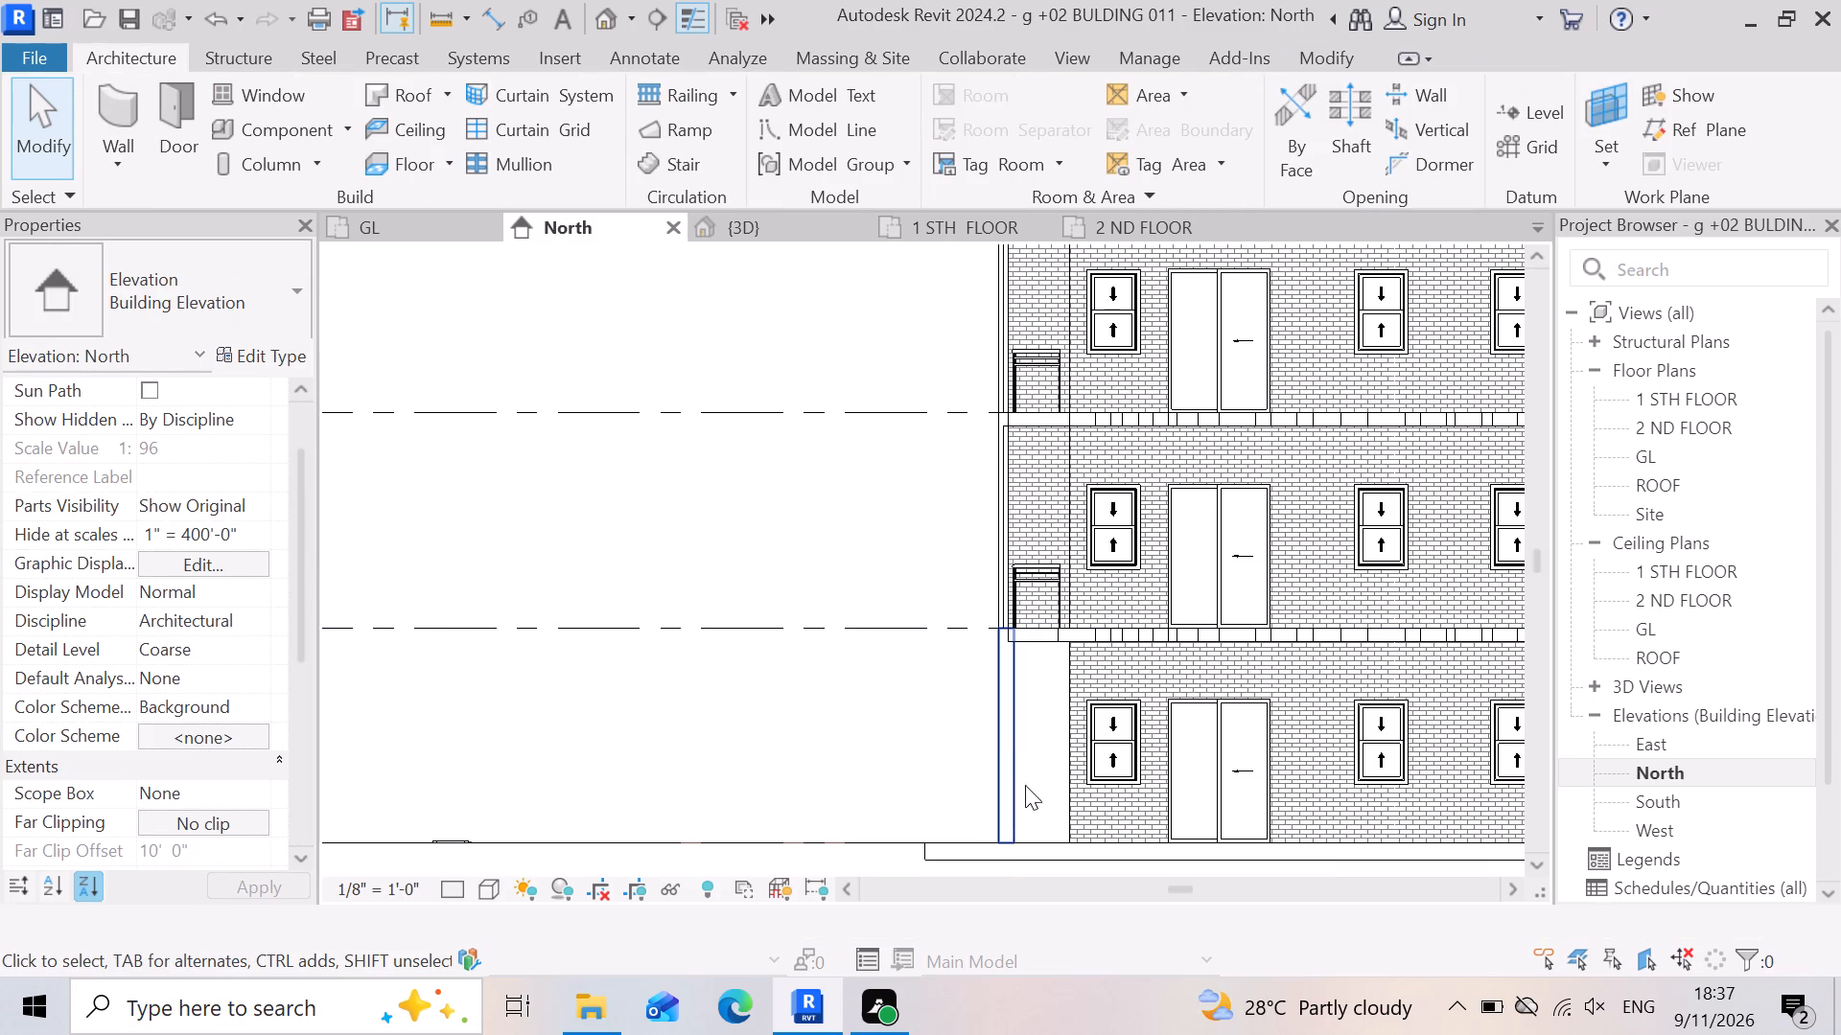
left_click(1010, 752)
scroll(1051, 642, "up", 3)
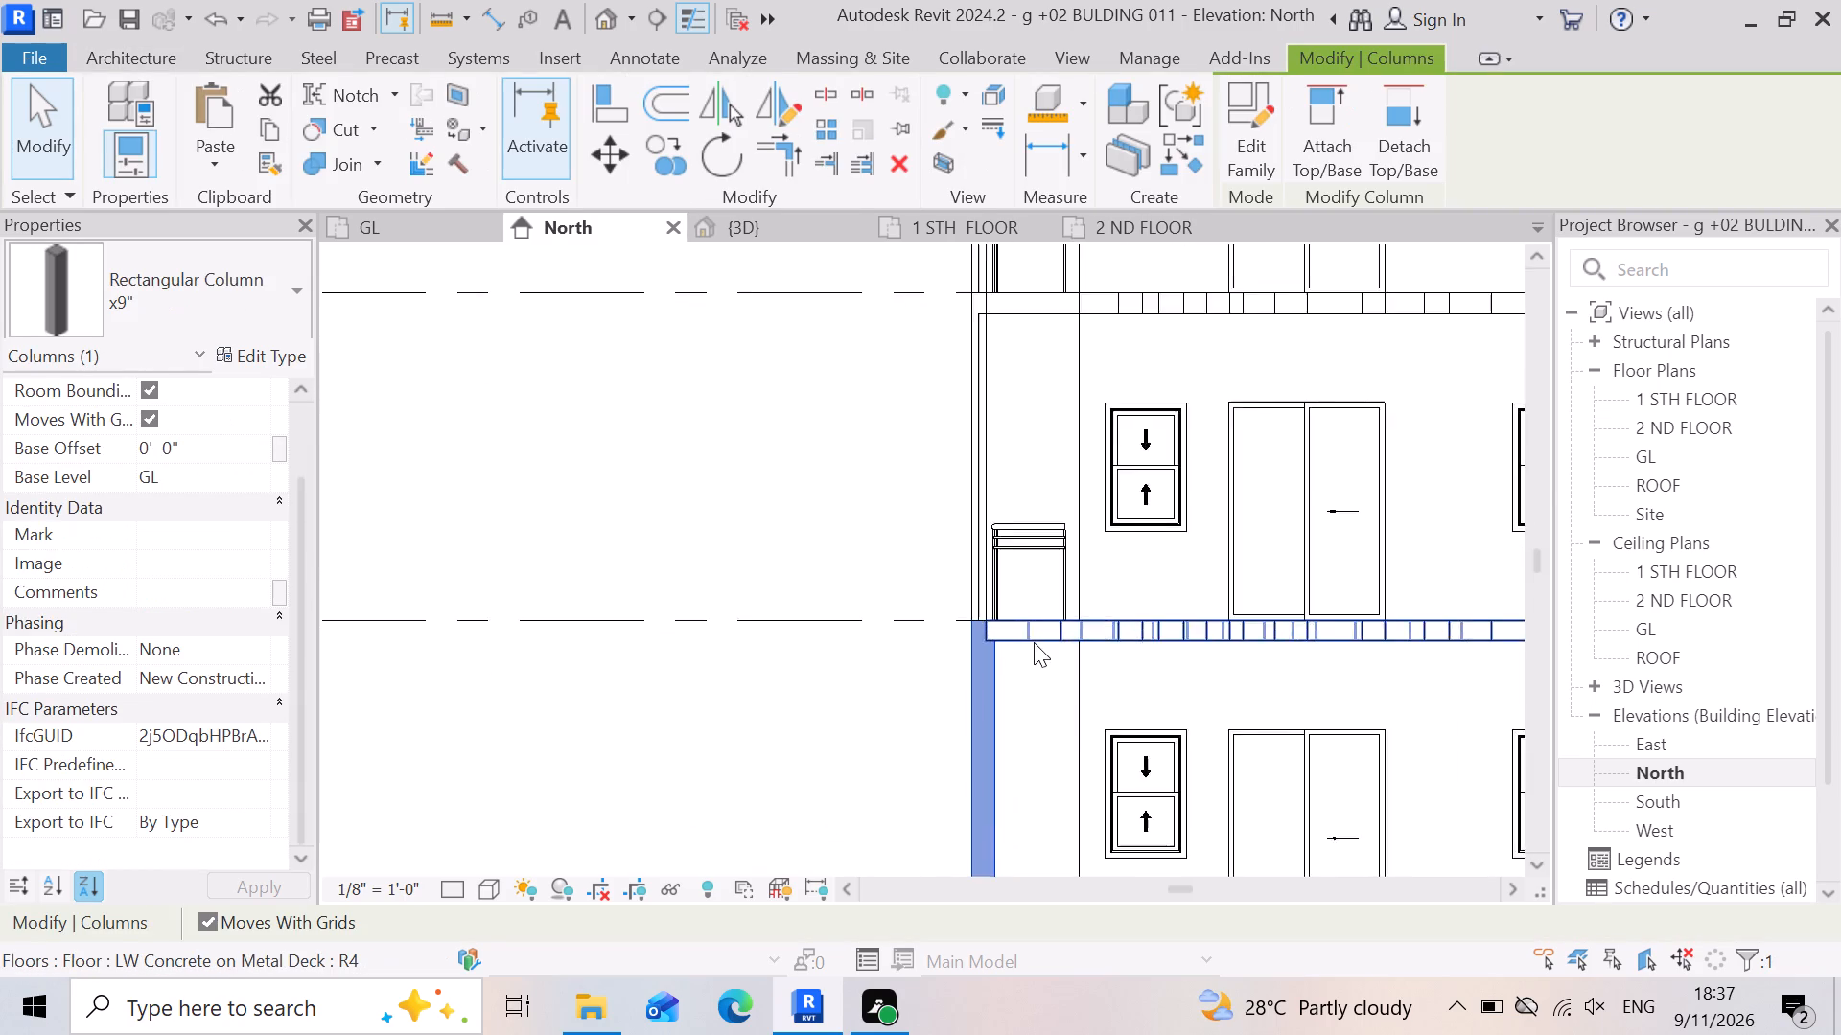
scroll(1034, 642, "up", 5)
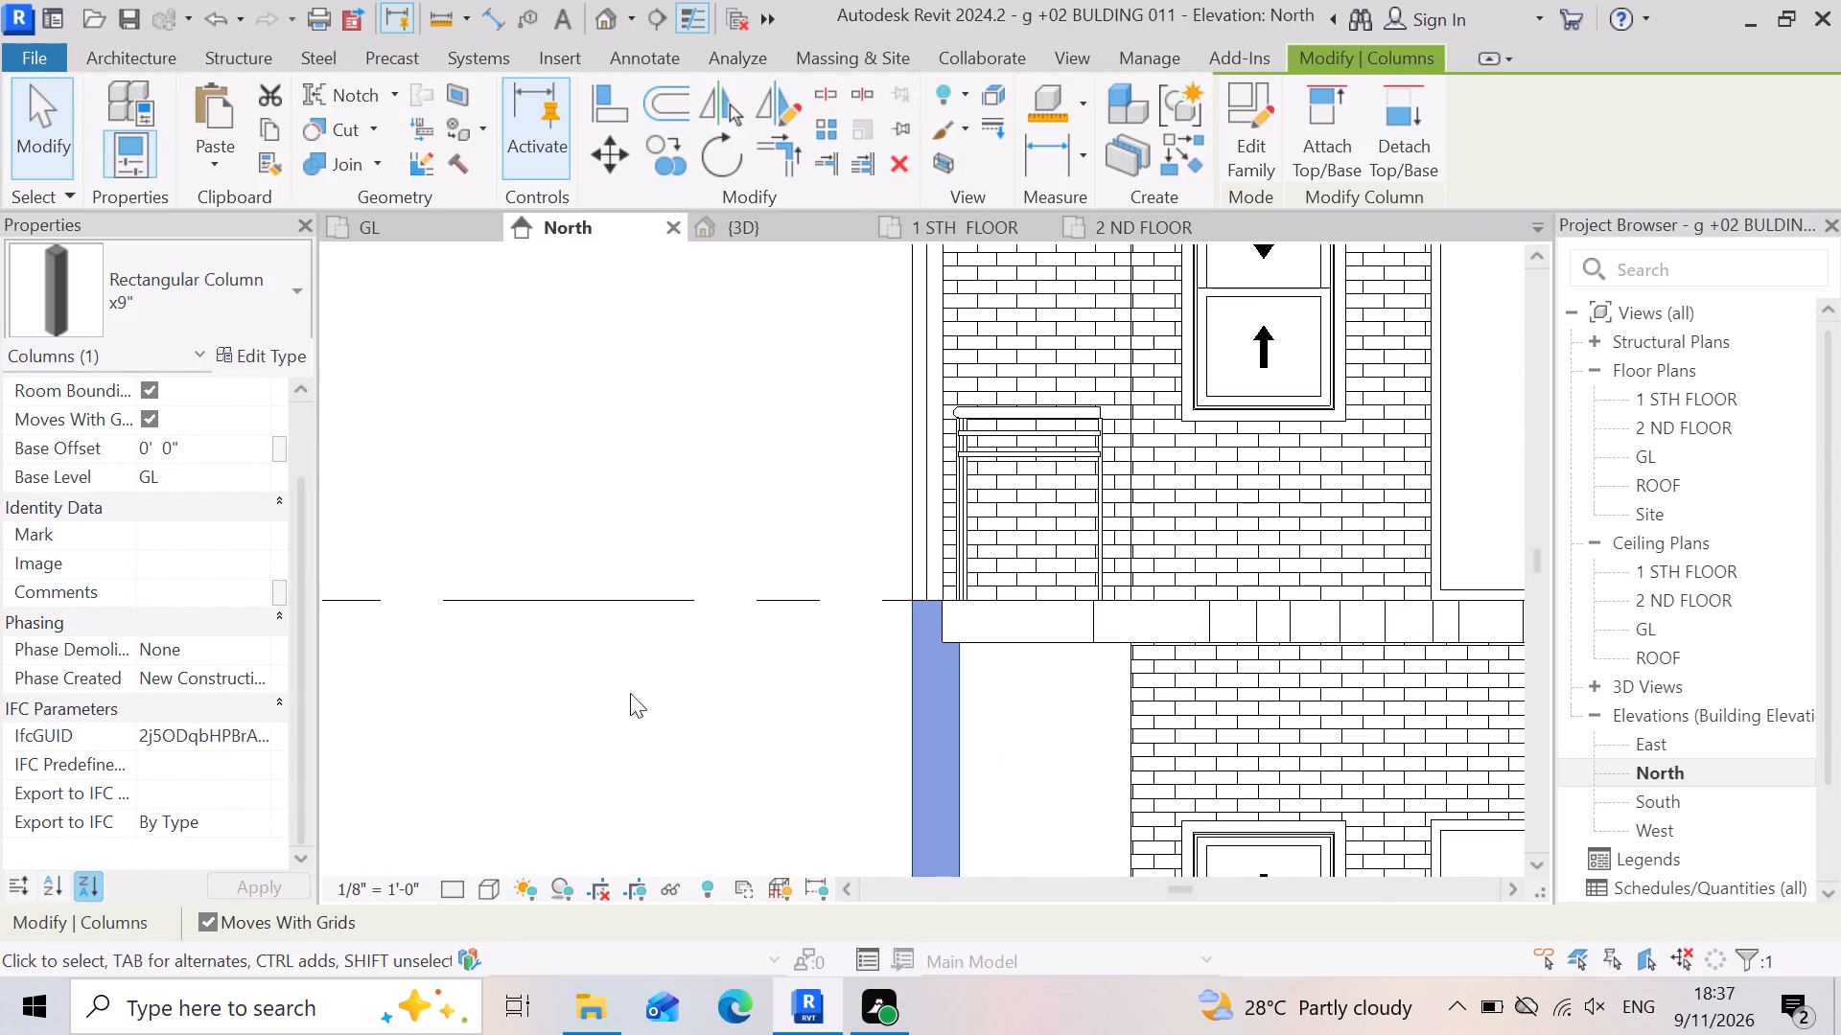
left_click(985, 641)
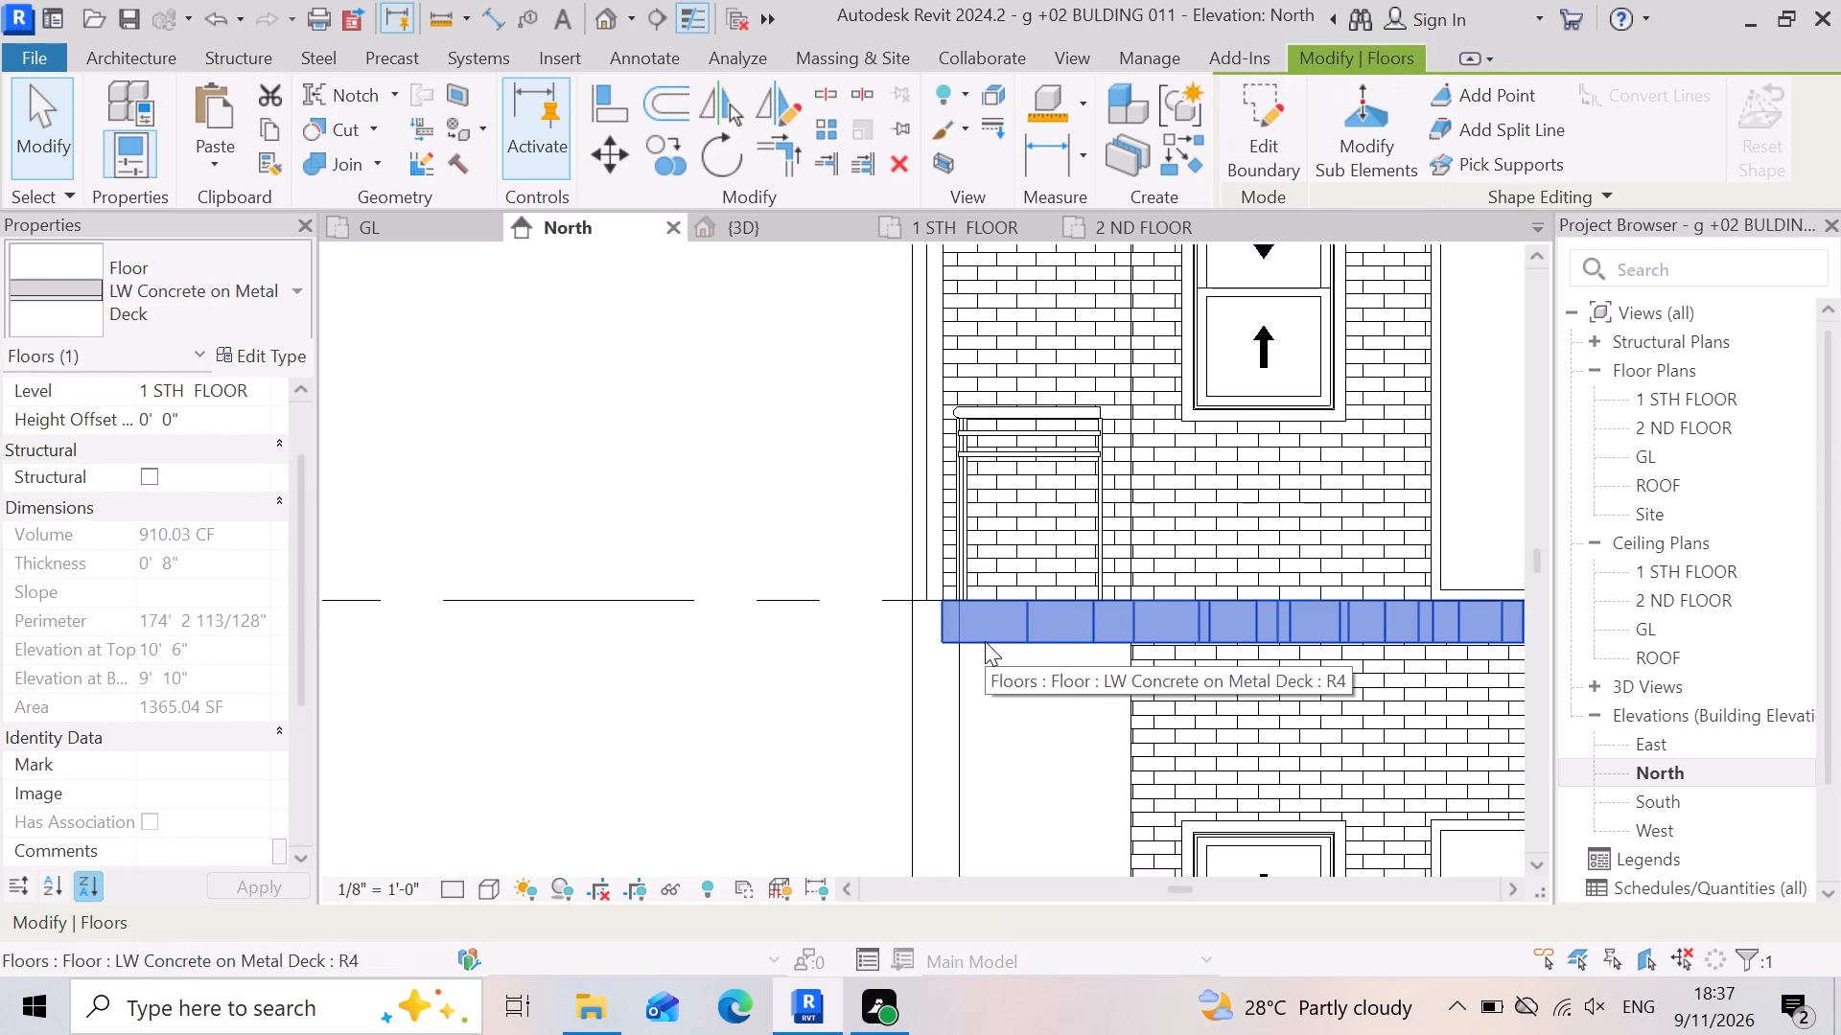
left_click(509, 770)
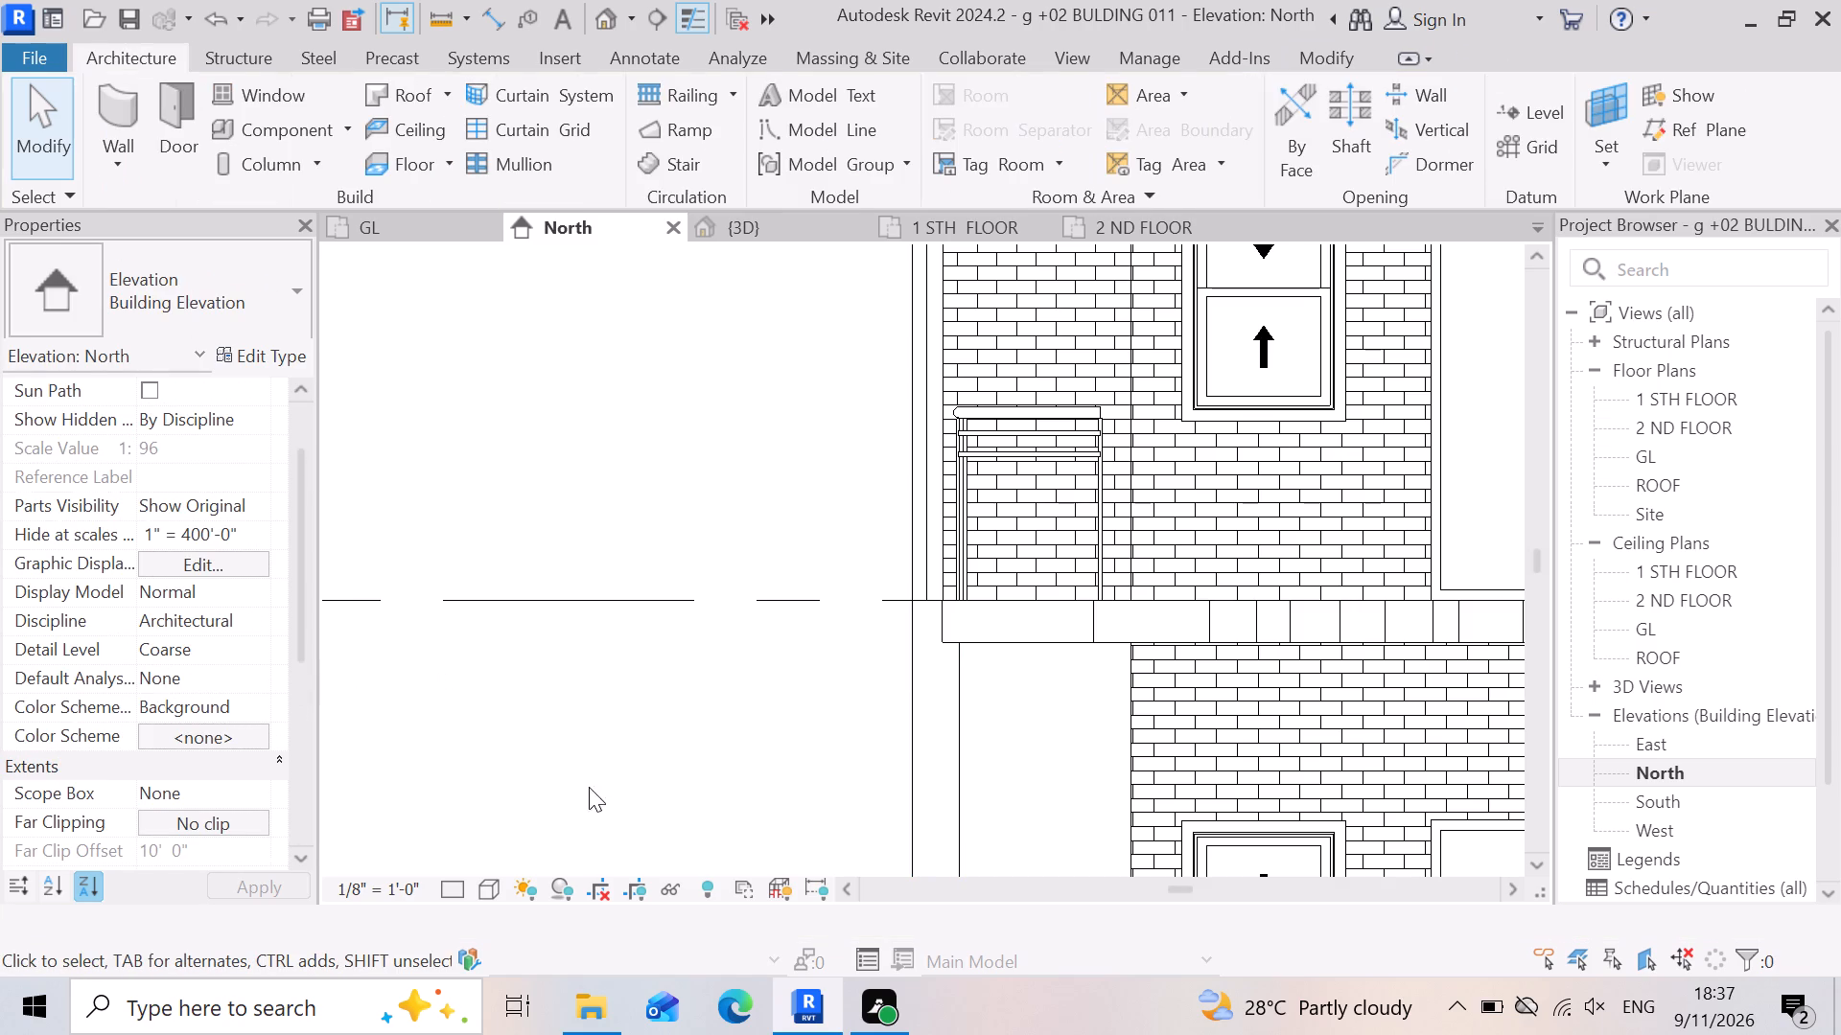
scroll(1207, 762, "down", 4)
left_click(1076, 769)
scroll(1038, 691, "down", 5)
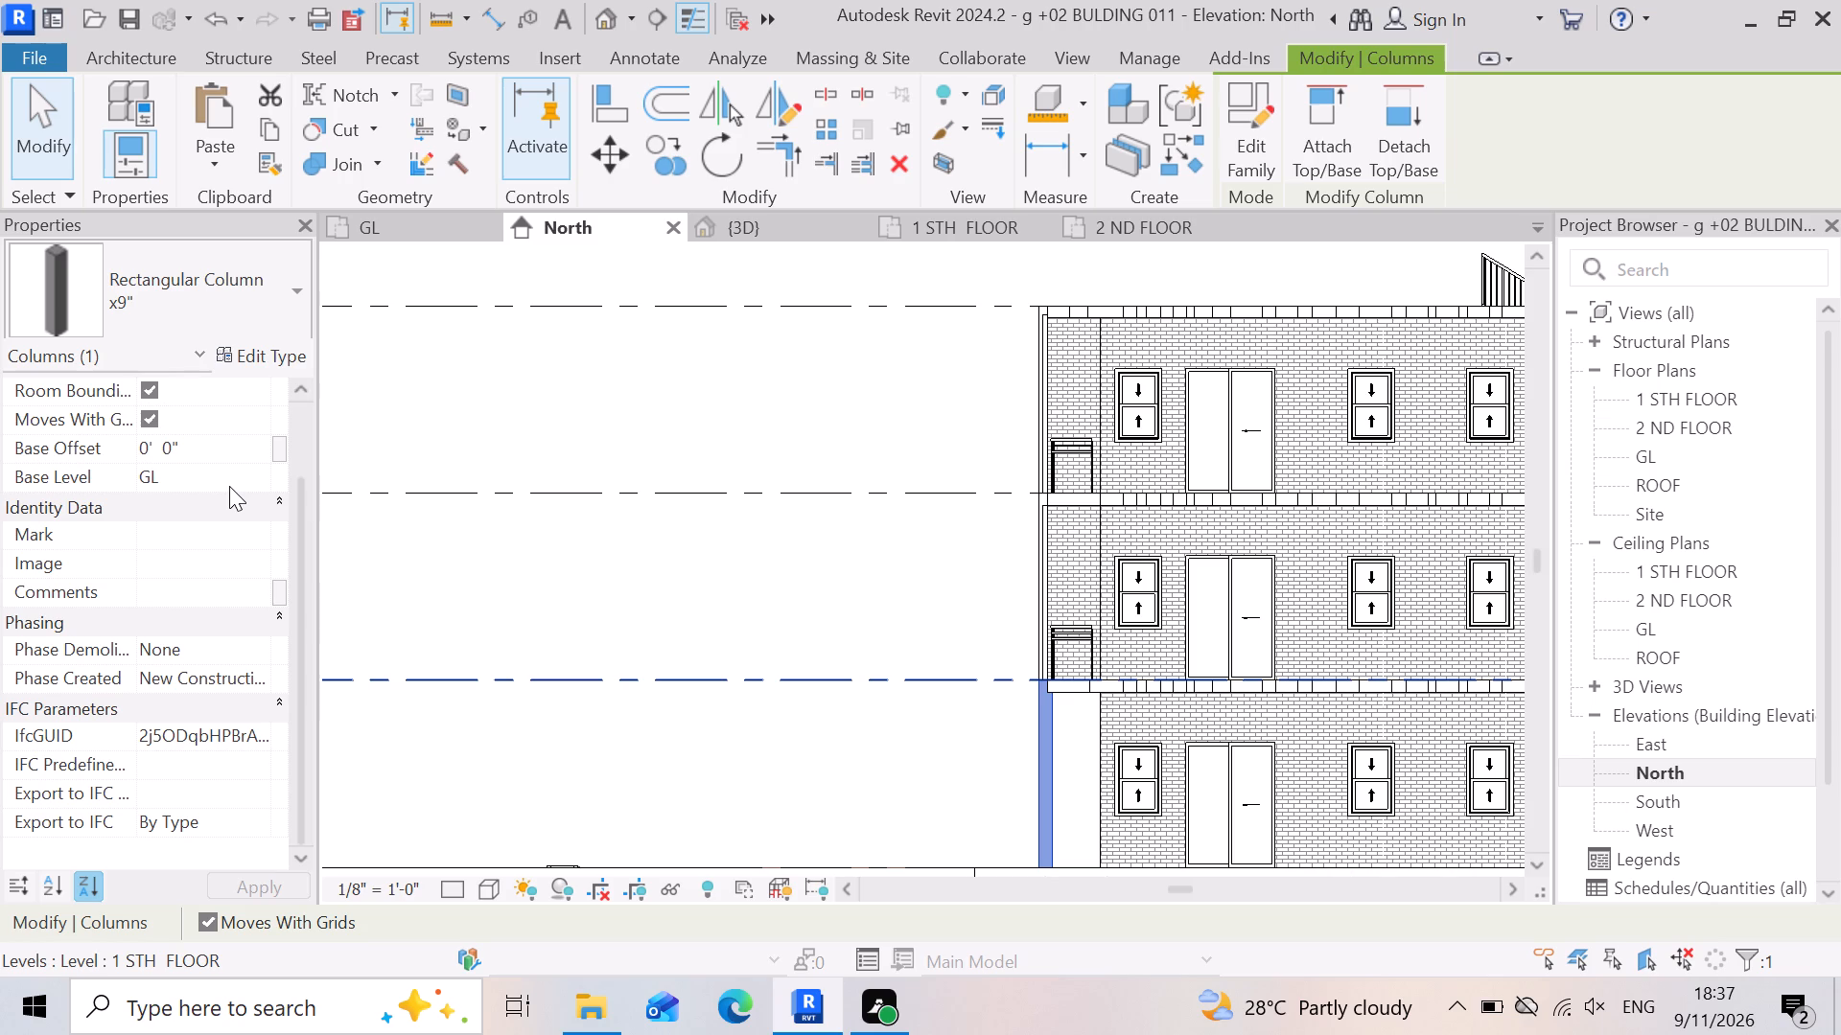
scroll(906, 466, "down", 1)
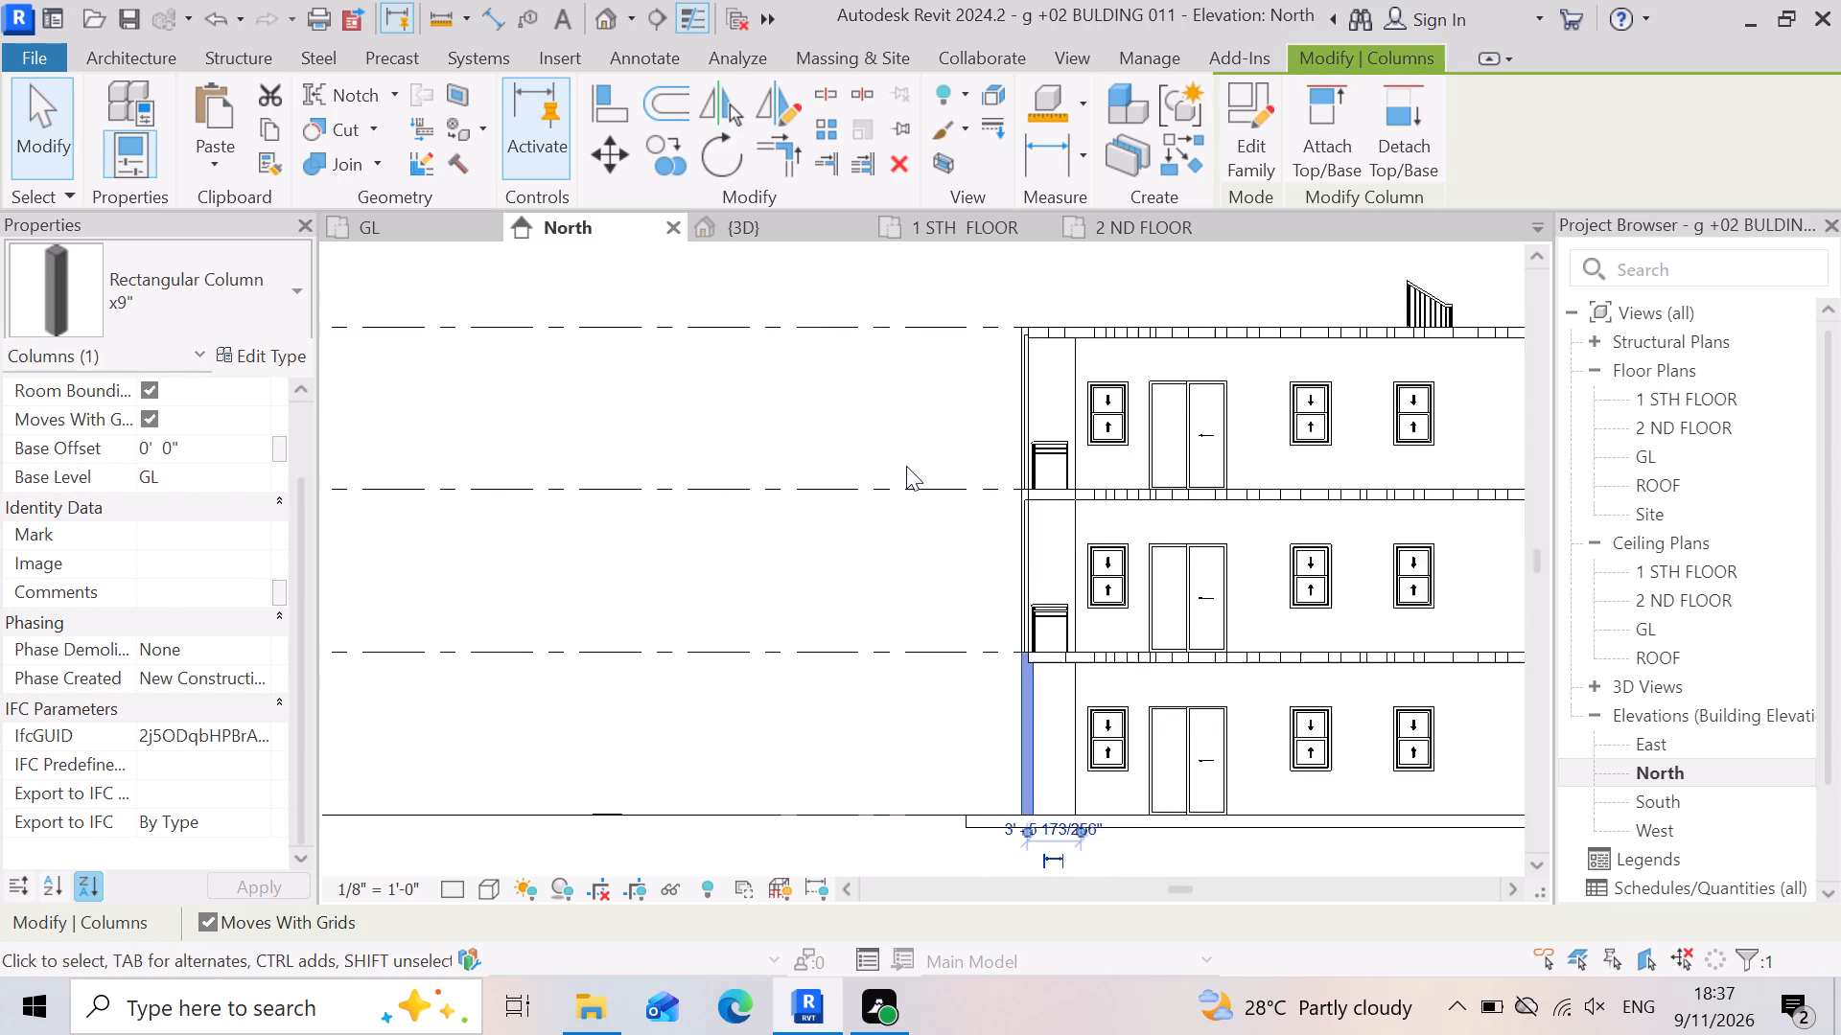
scroll(906, 466, "down", 1)
scroll(944, 588, "up", 5)
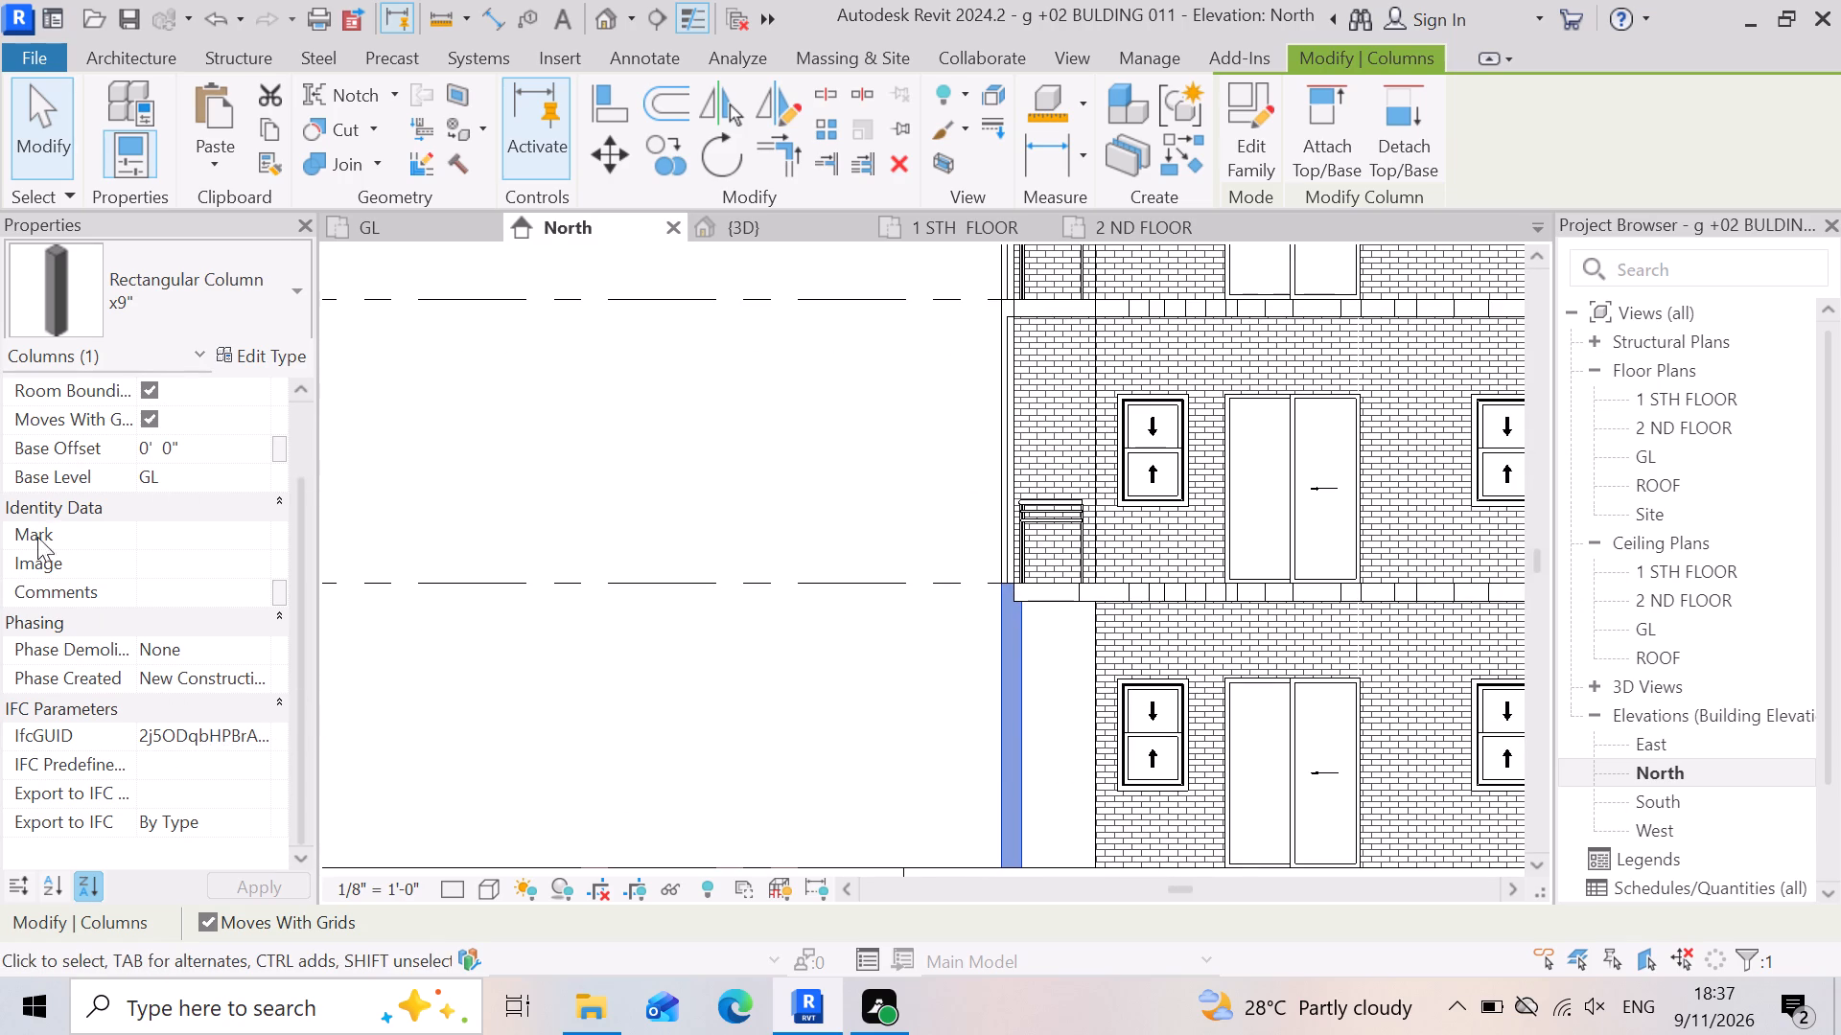
scroll(113, 499, "down", 3)
left_click(699, 705)
left_click(987, 715)
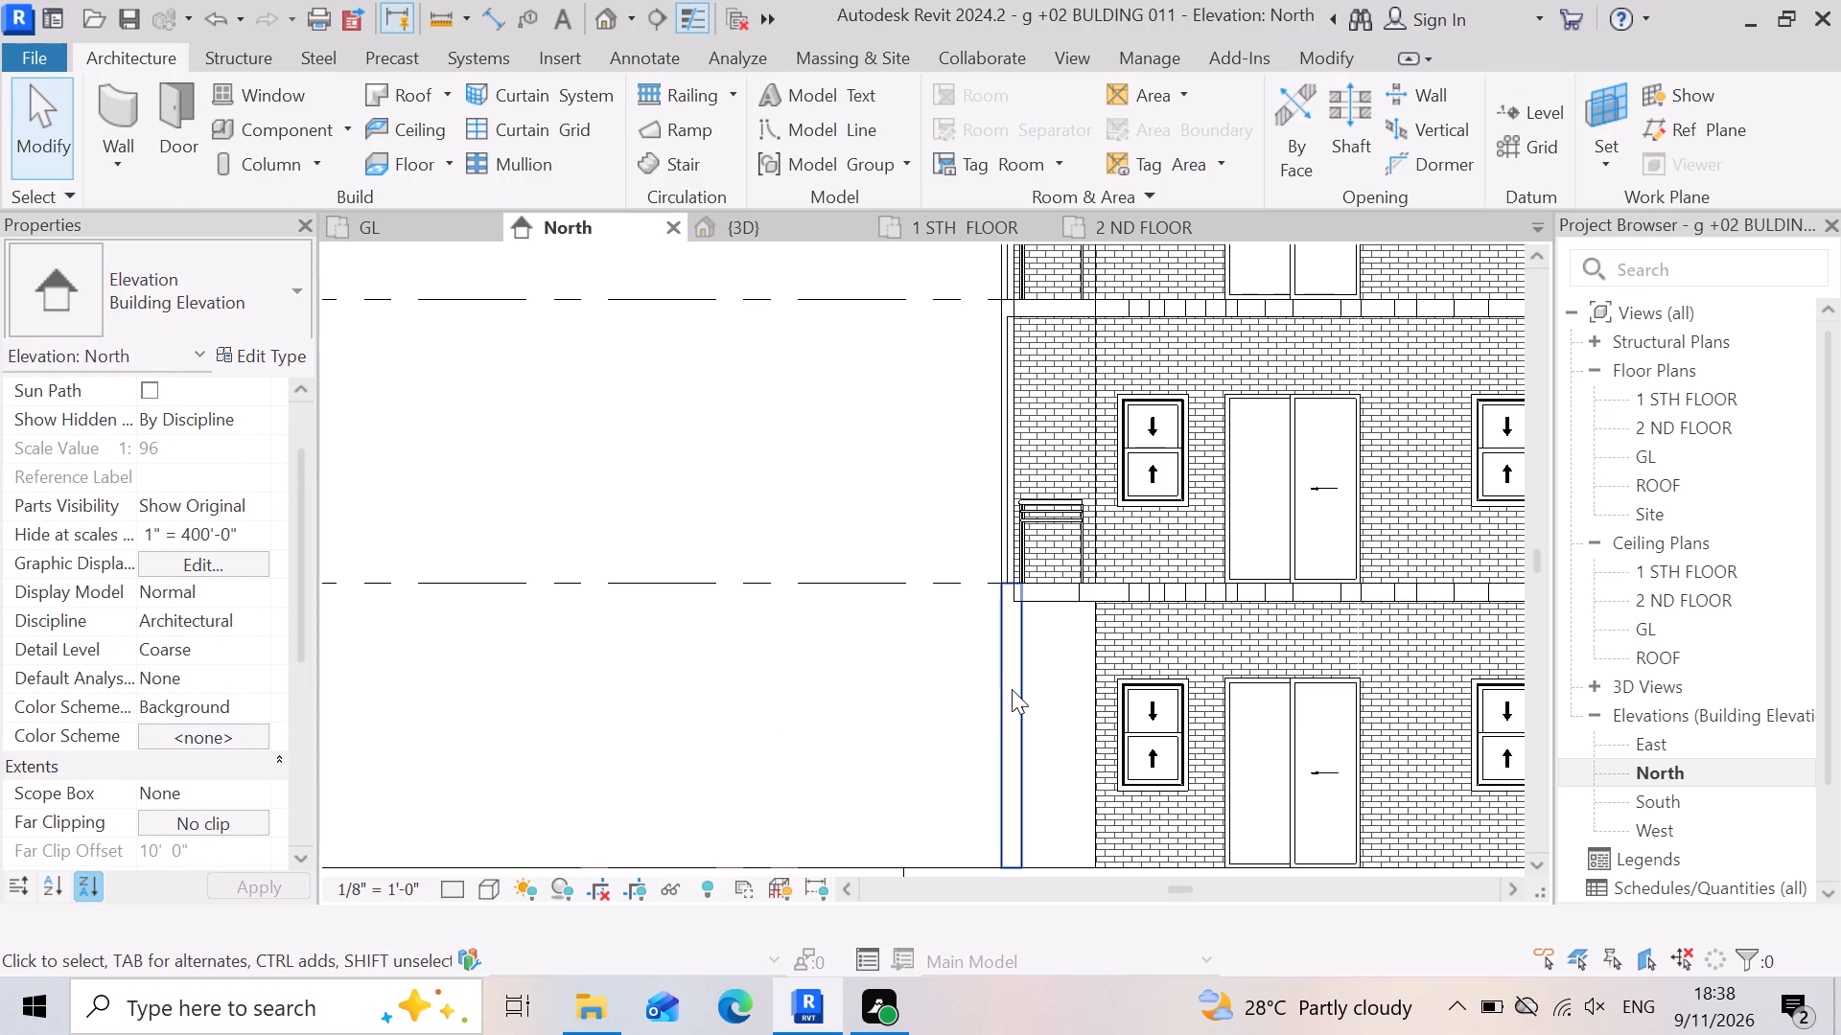
left_click(1012, 689)
scroll(987, 651, "down", 5)
scroll(932, 833, "up", 3)
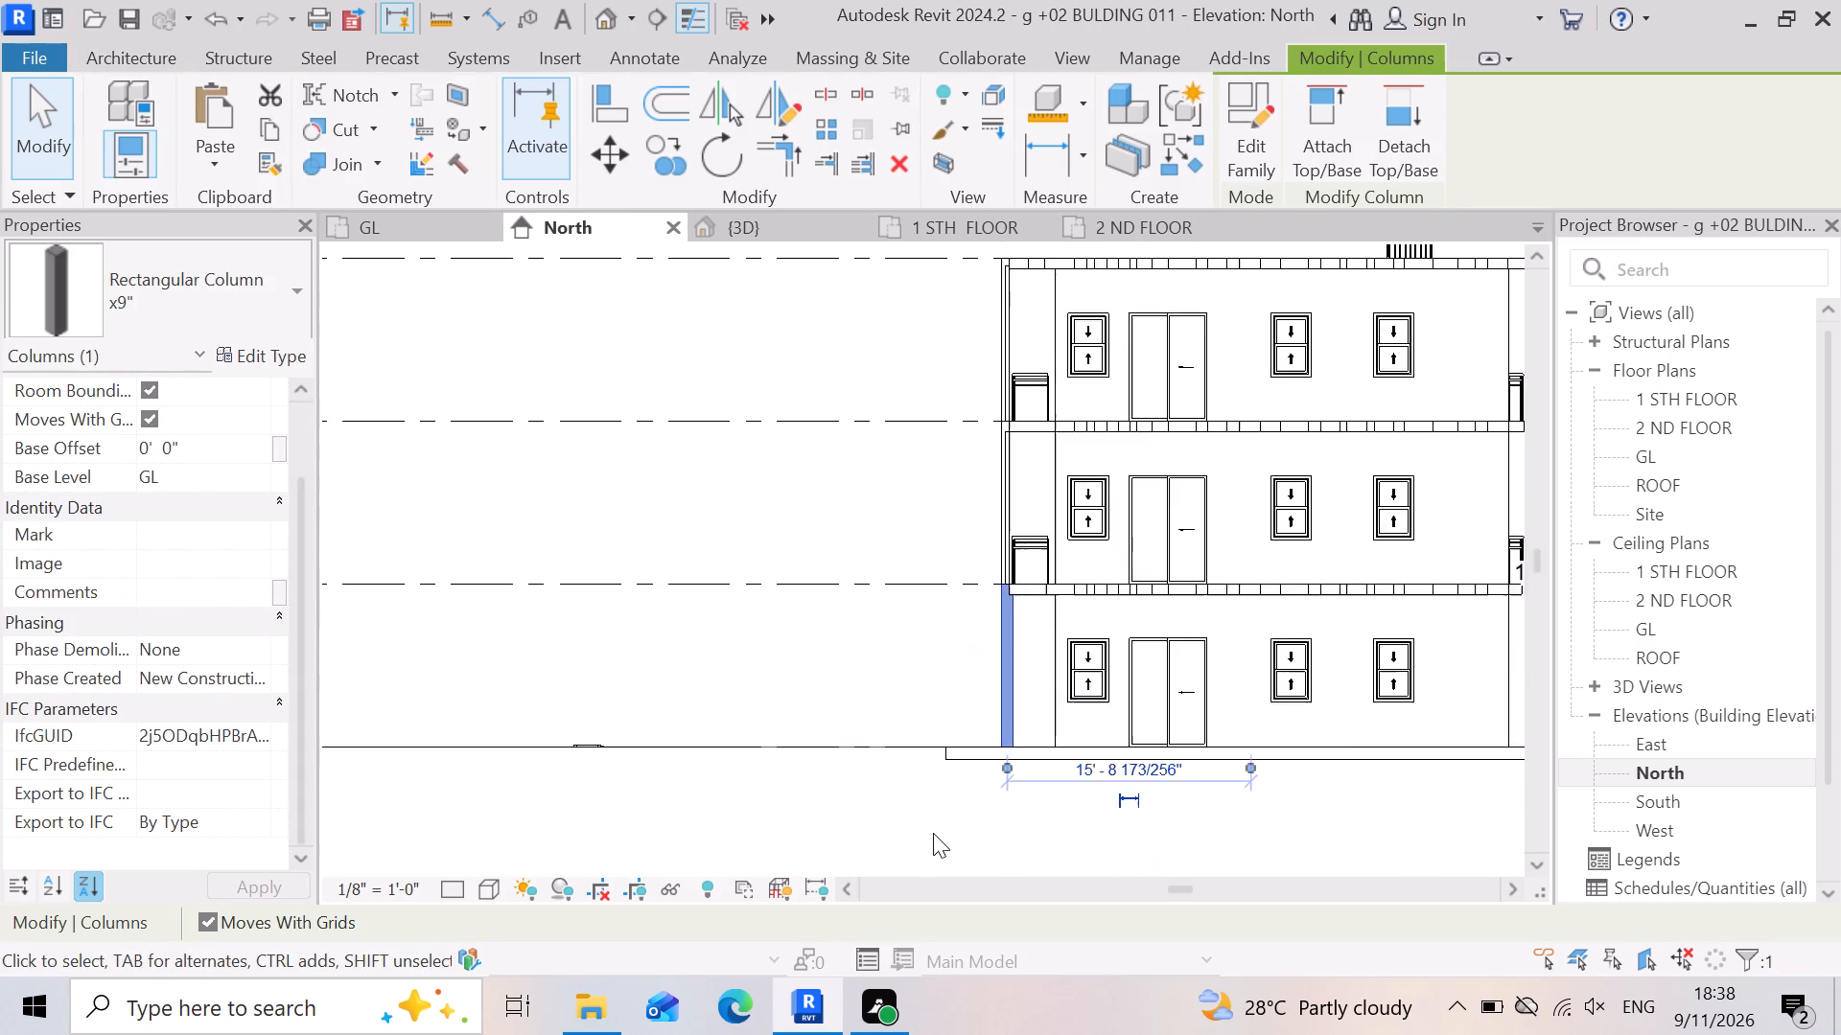
scroll(892, 840, "down", 8)
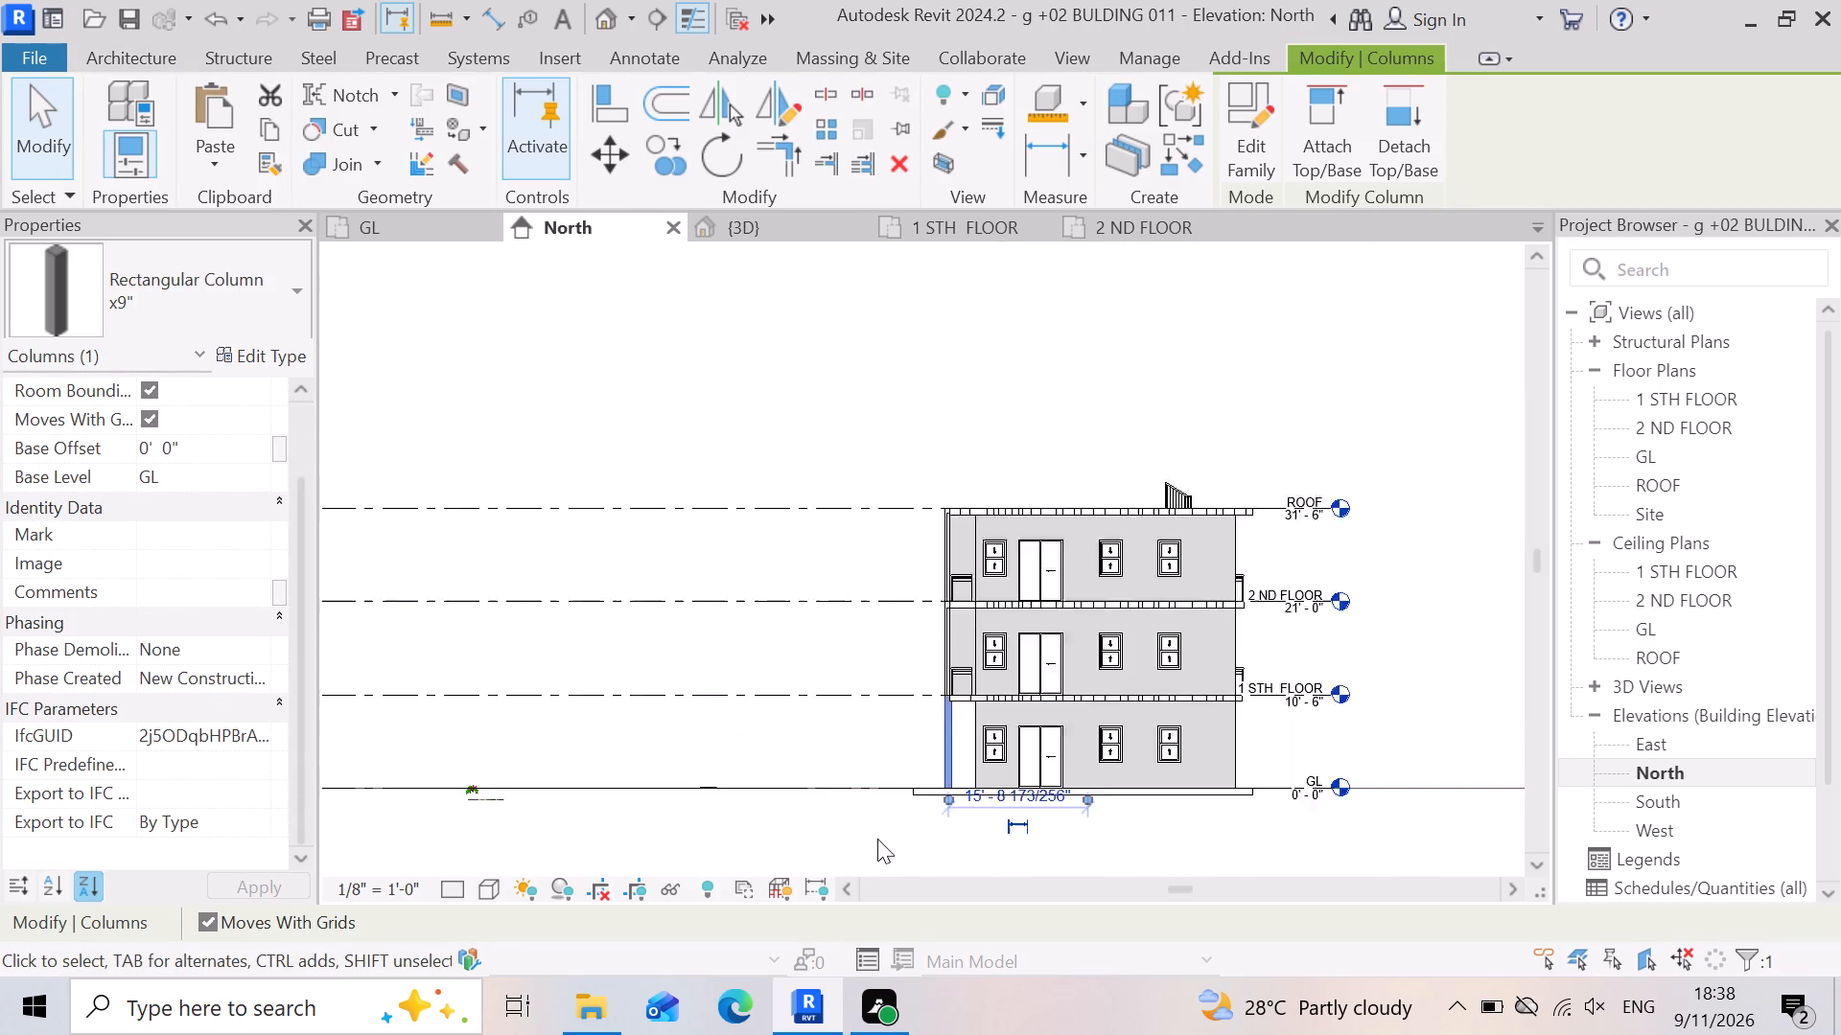
Back in the 3D view, delete the ground-level x9" rectangular column behind the near end of the rolling gate.
left_click(820, 230)
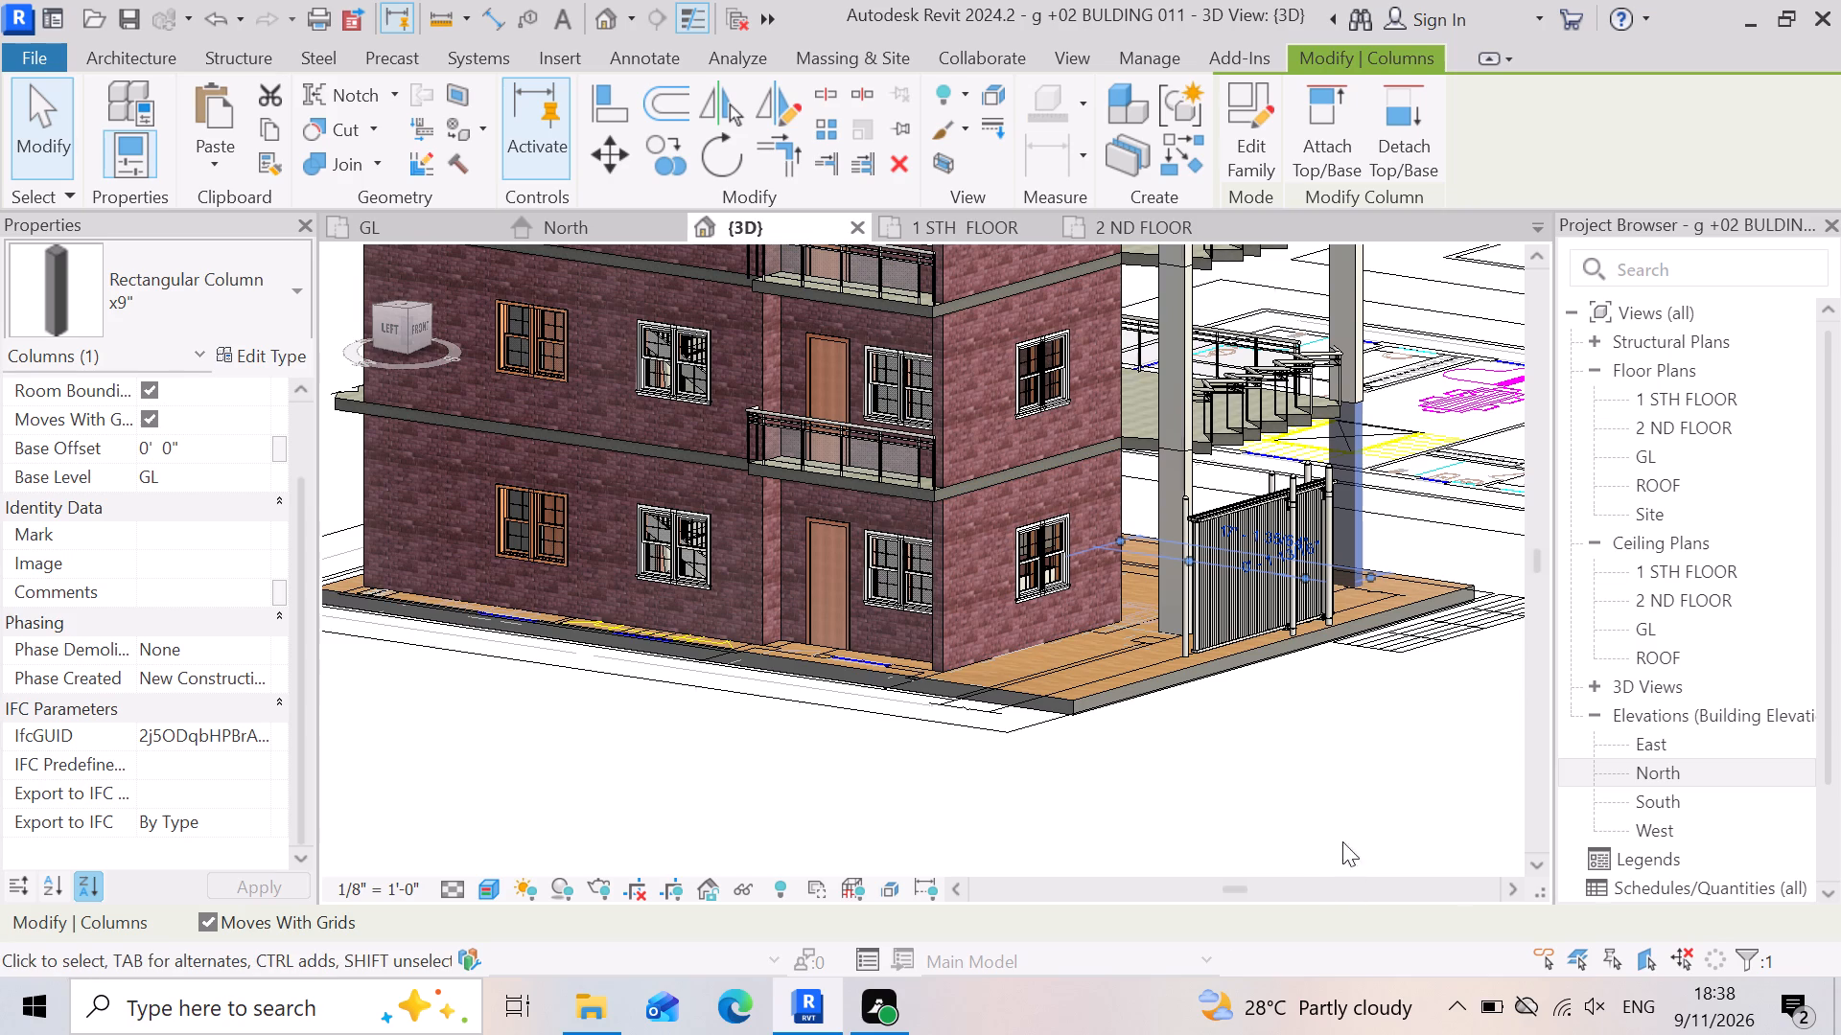
left_click(1338, 824)
scroll(1139, 500, "up", 6)
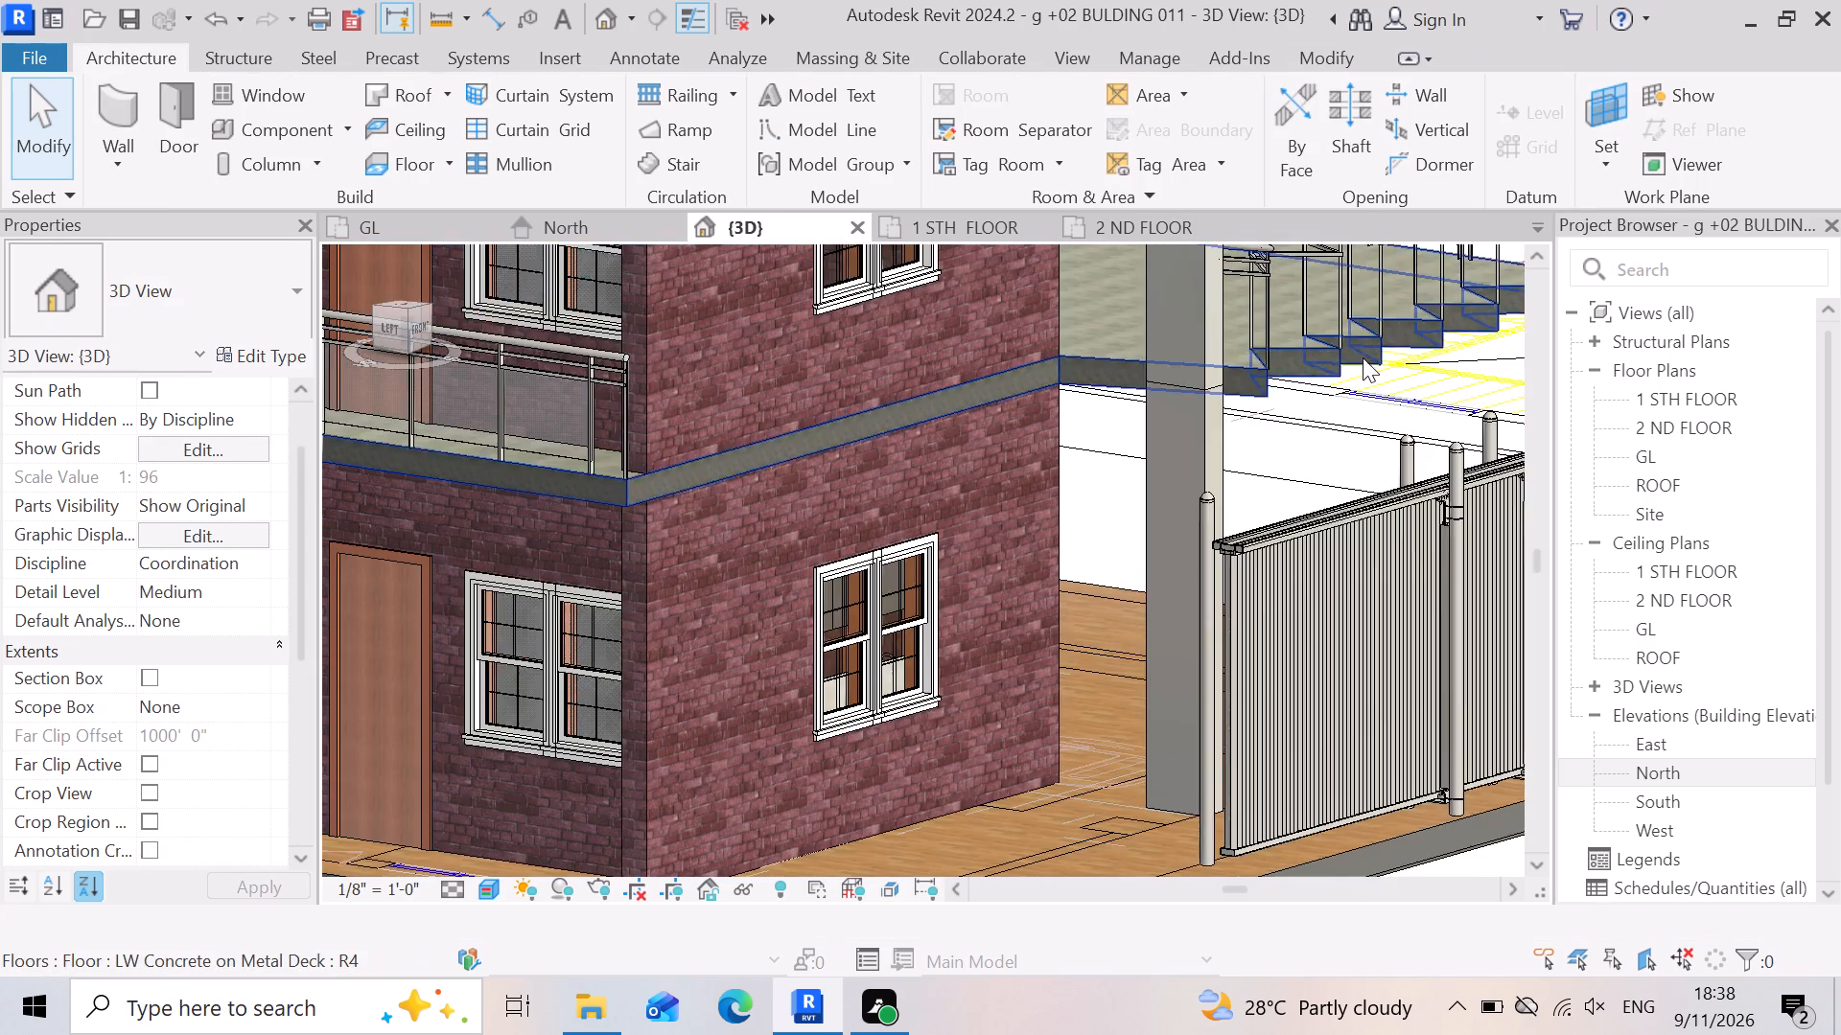
scroll(1353, 370, "up", 4)
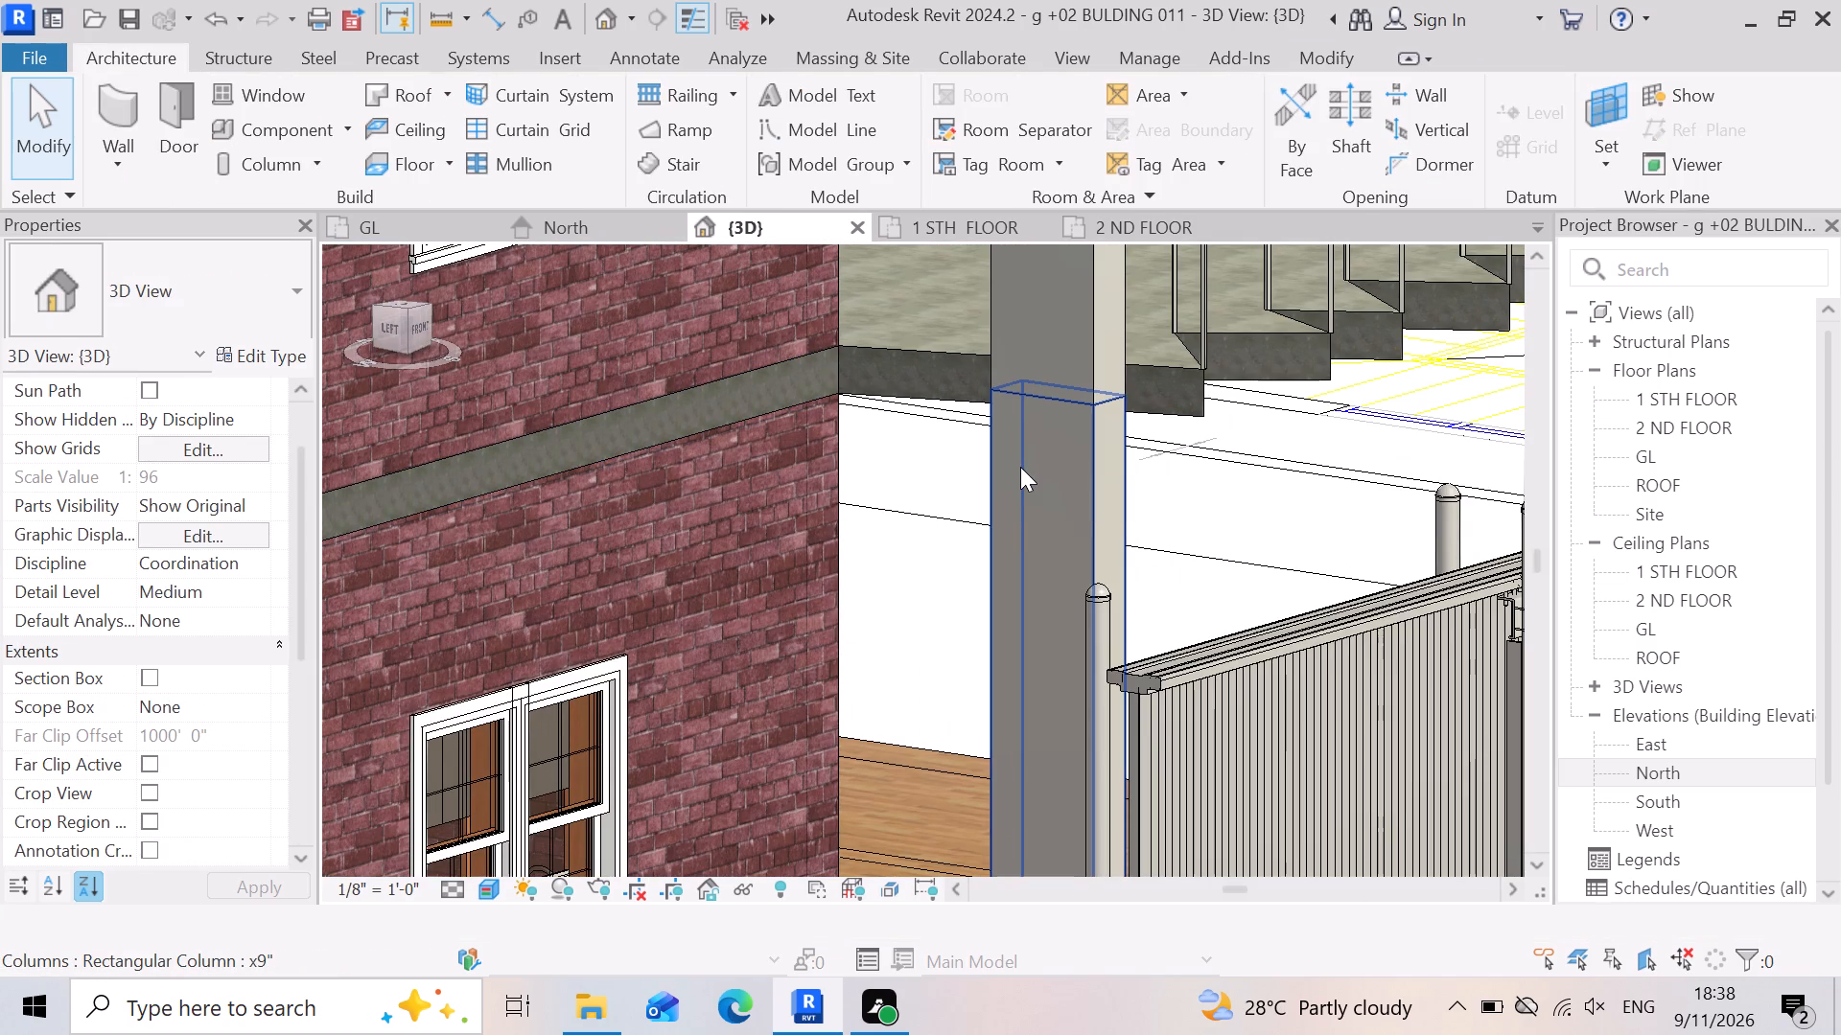
left_click(1020, 467)
scroll(1028, 467, "down", 7)
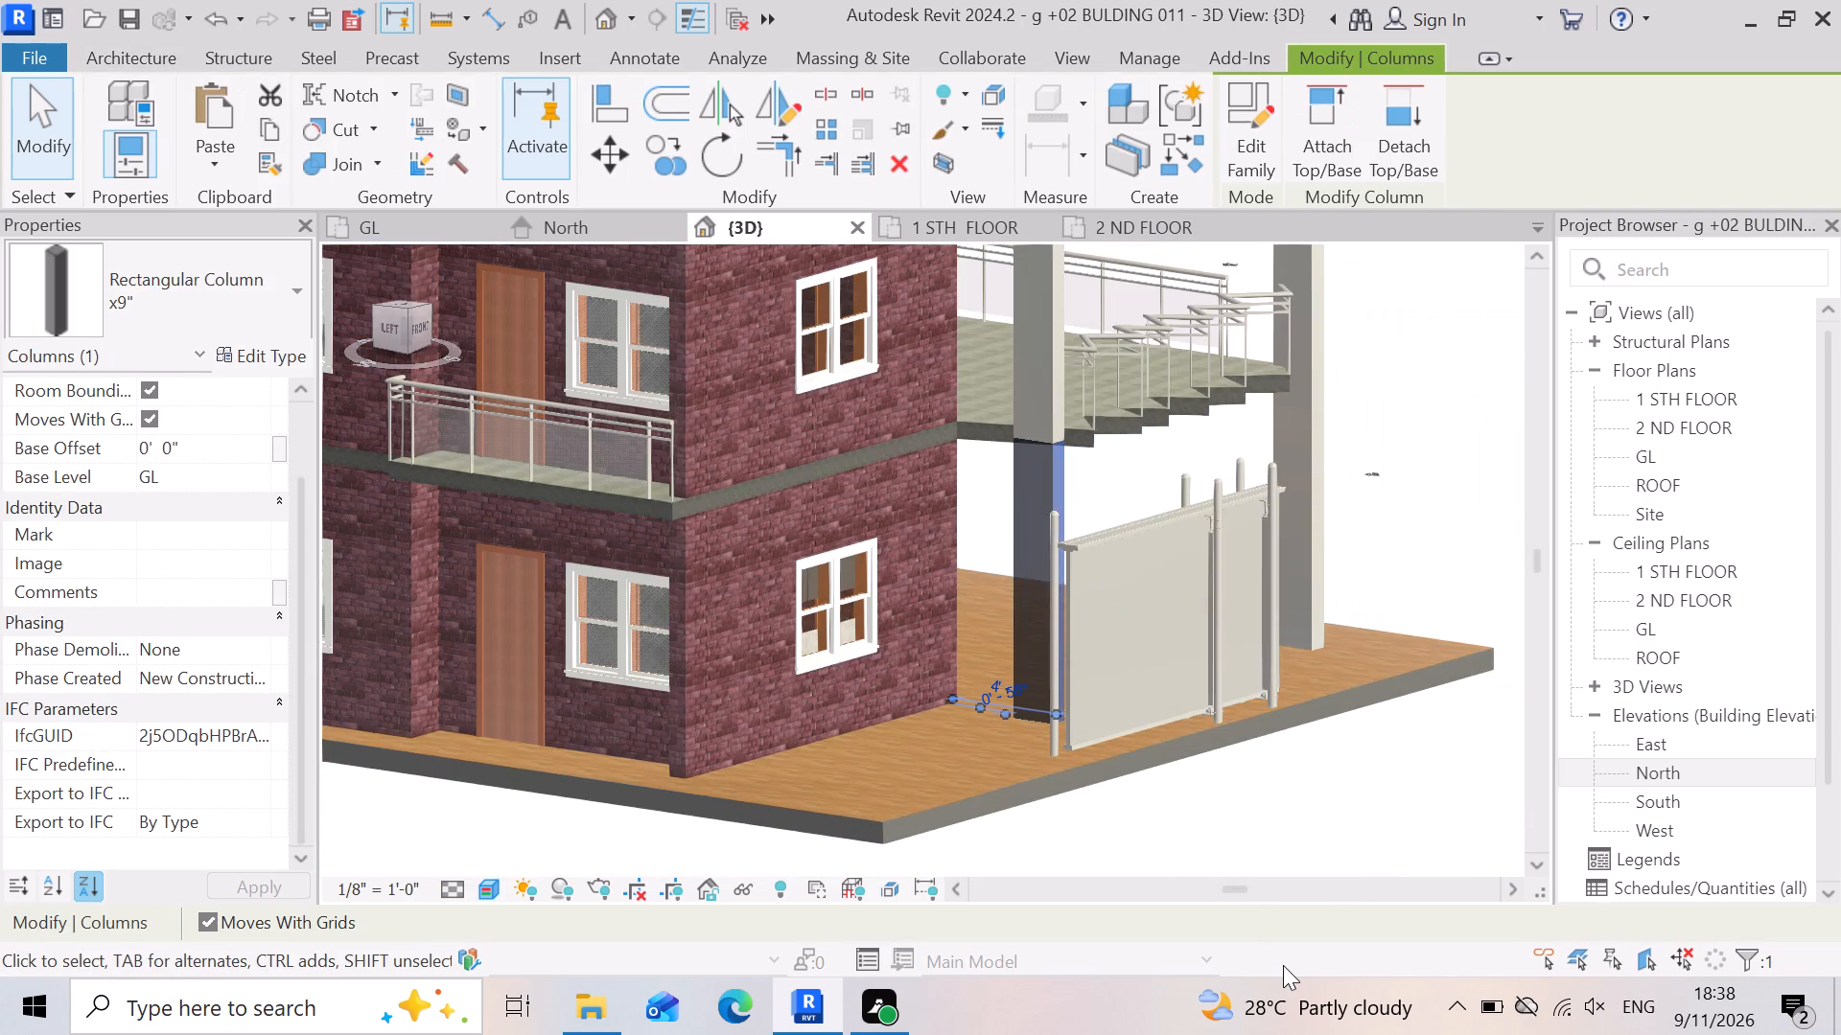
key("Delete")
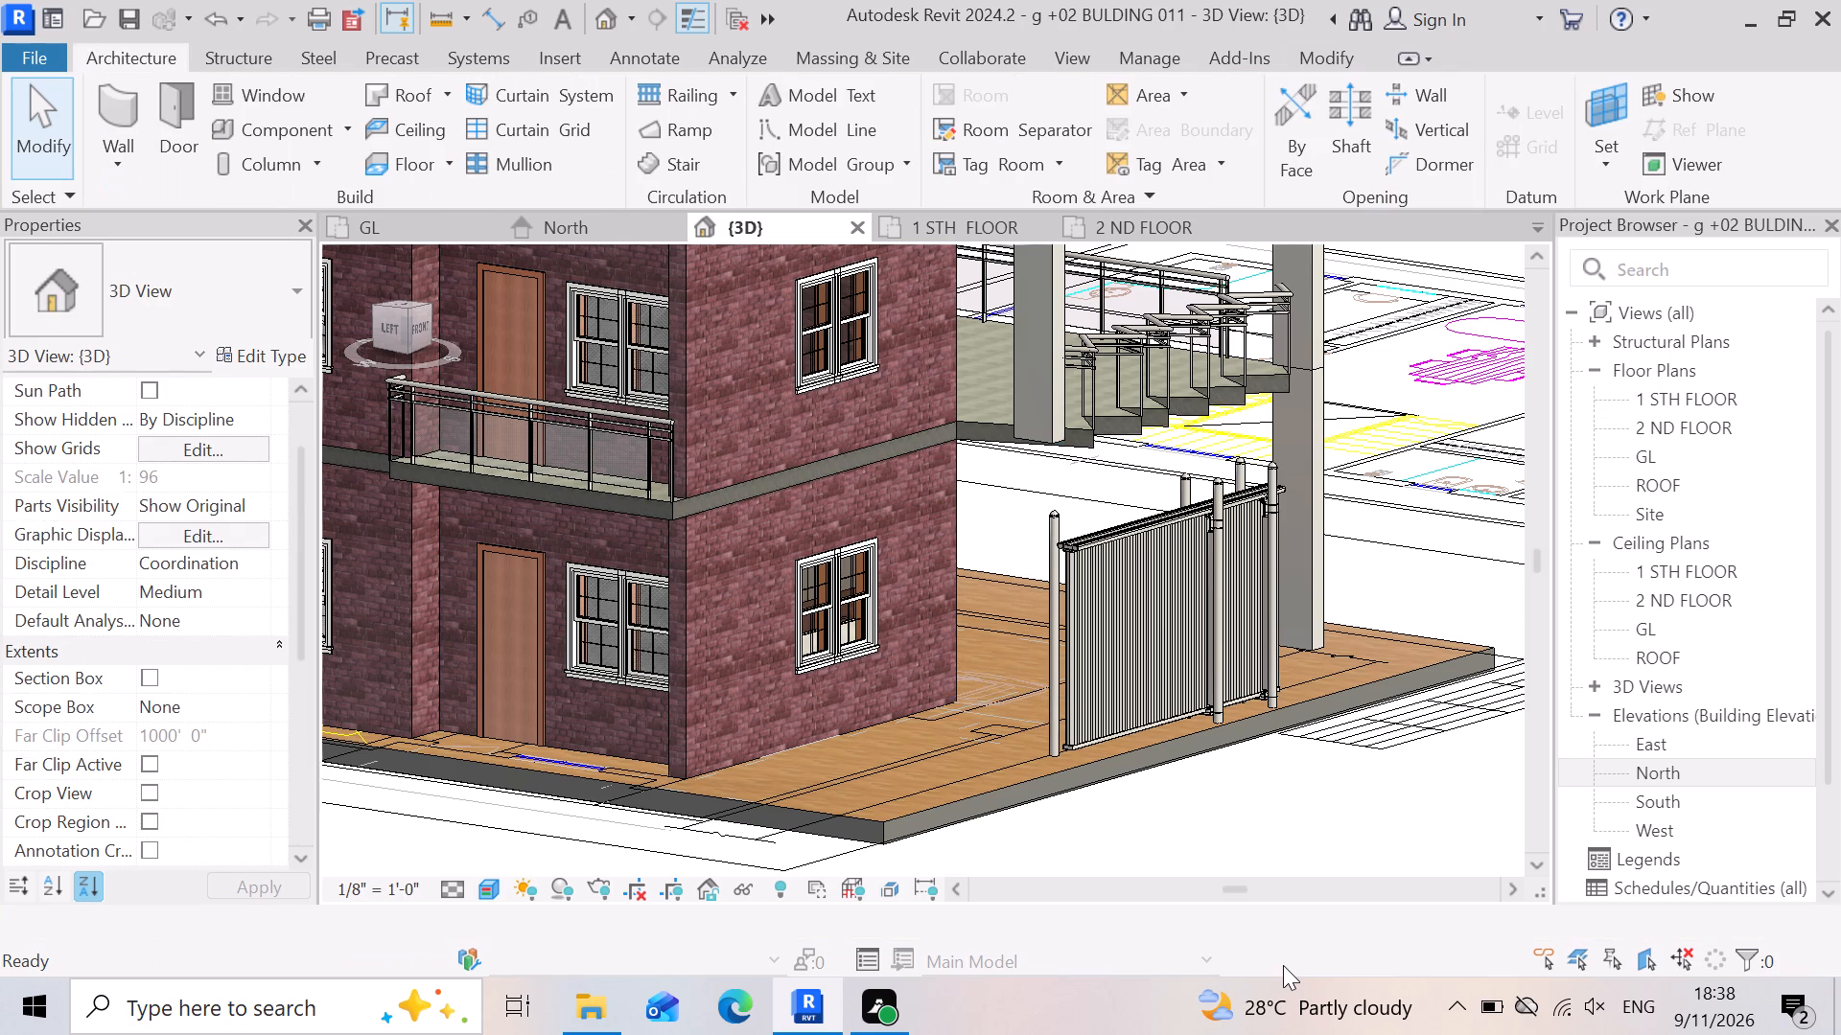
Select the x9" rectangular column based on 1 STH FLOOR, directly above the deleted ground-level column.
scroll(1288, 909, "up", 7)
scroll(1032, 1034, "down", 3)
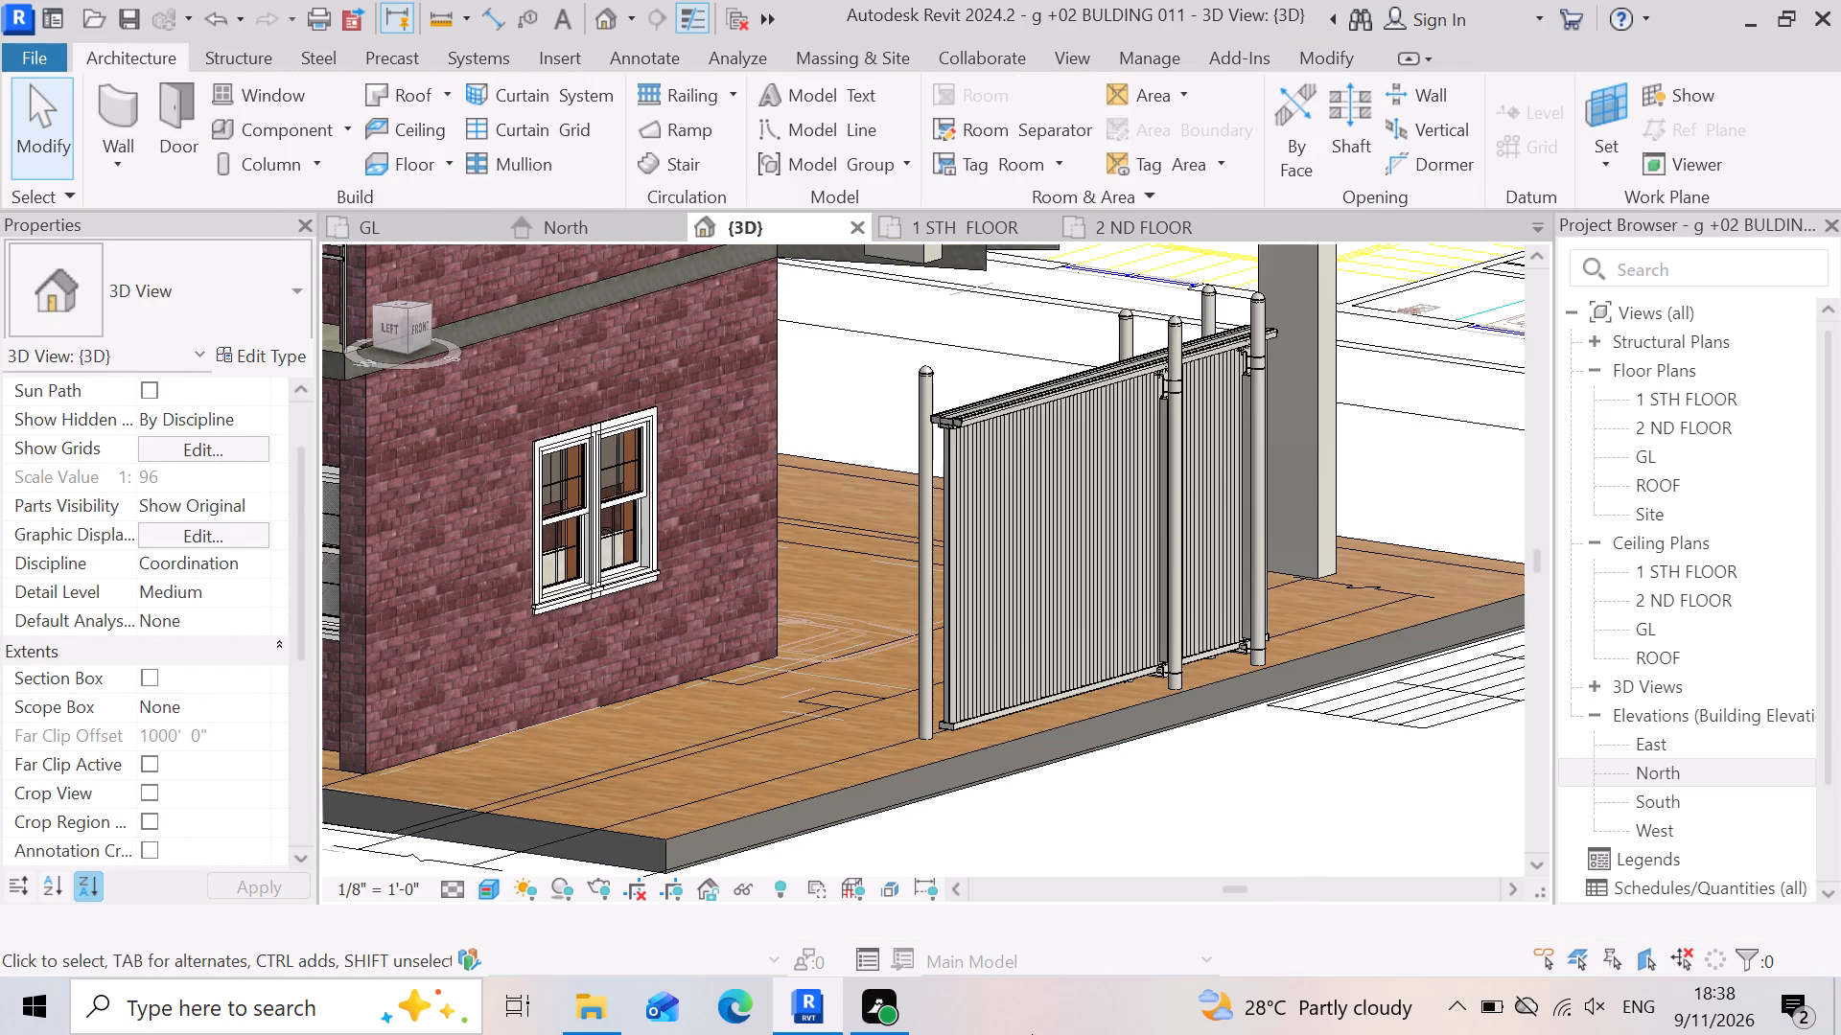
scroll(1041, 1034, "down", 4)
scroll(1029, 730, "down", 4)
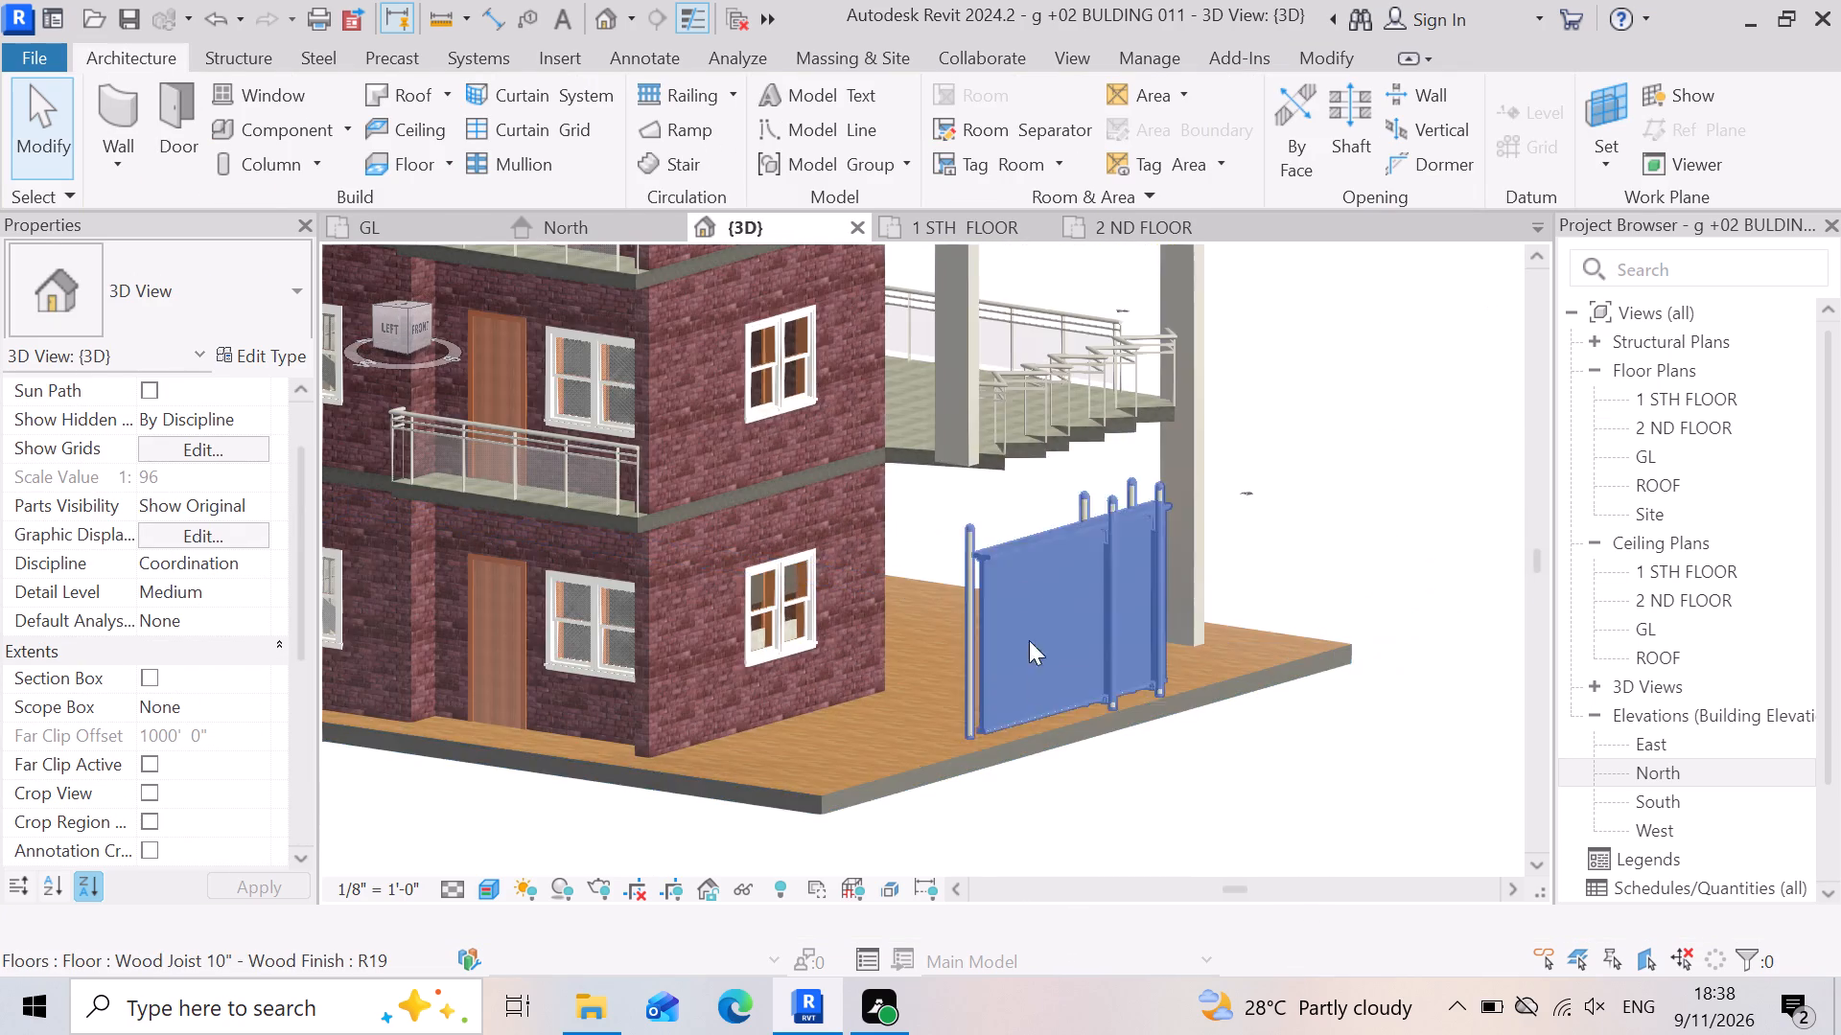
scroll(952, 318, "up", 3)
left_click(967, 395)
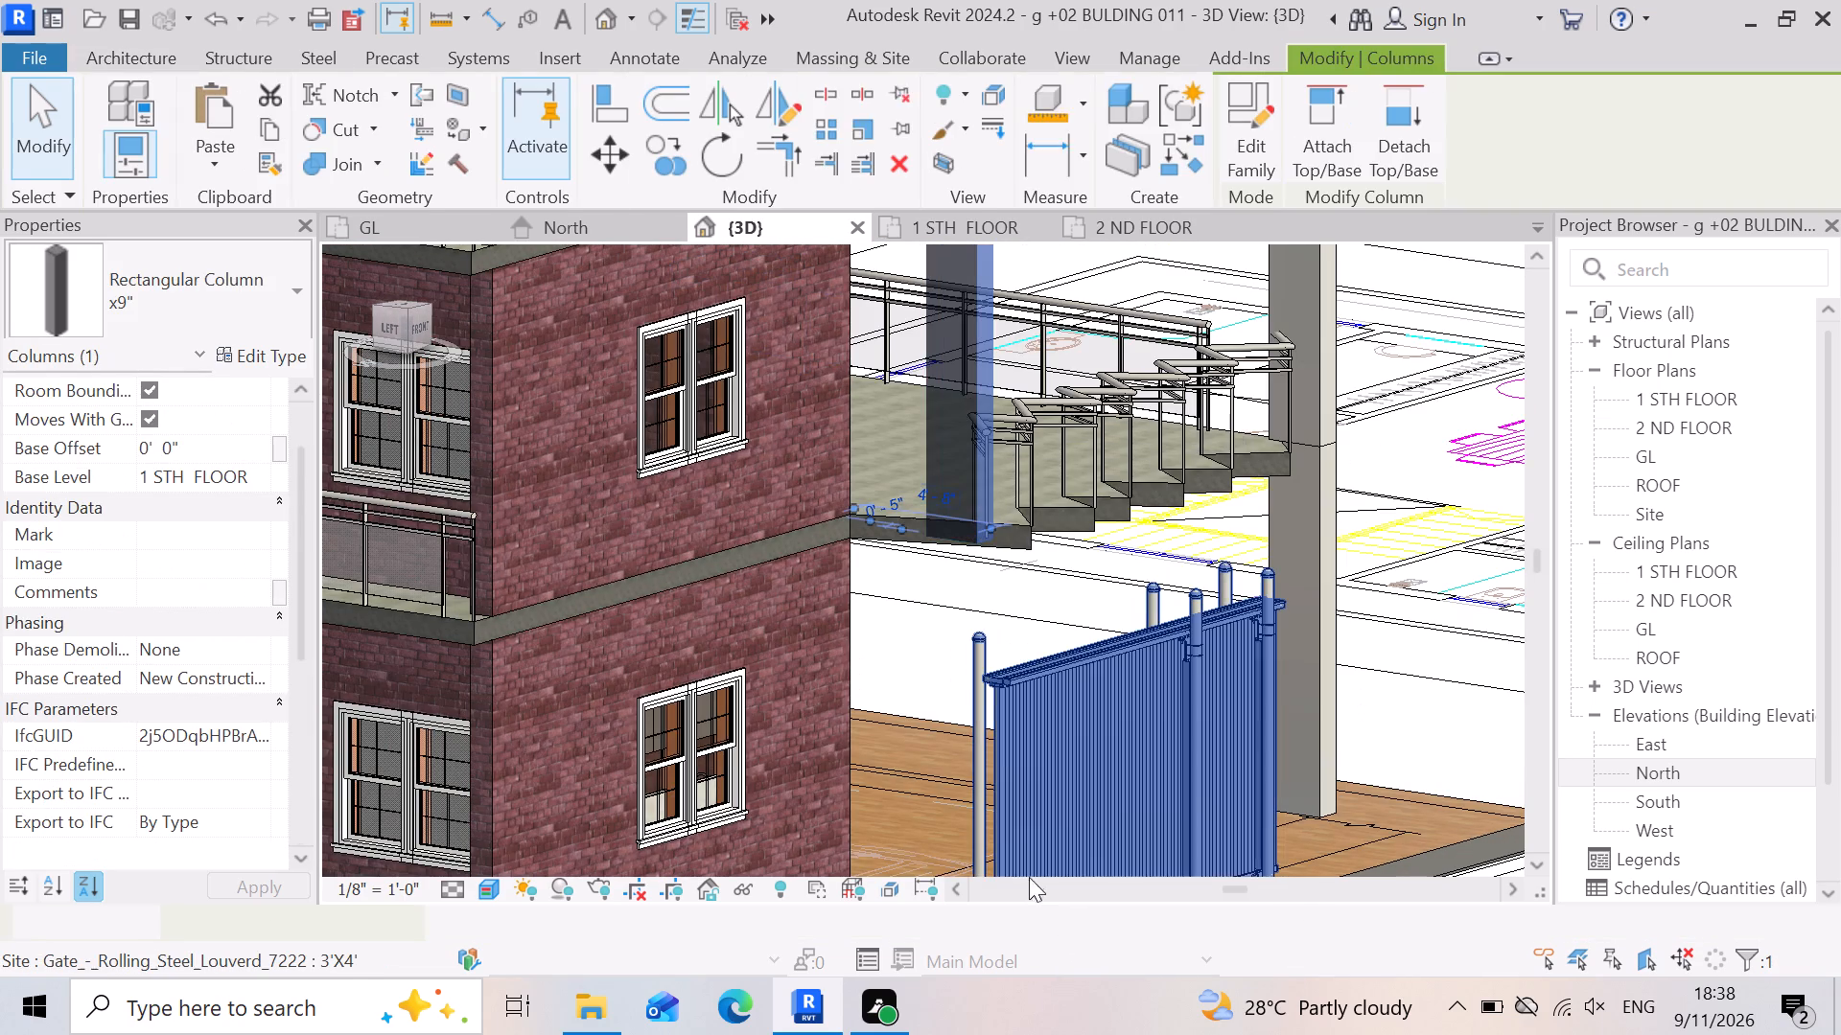
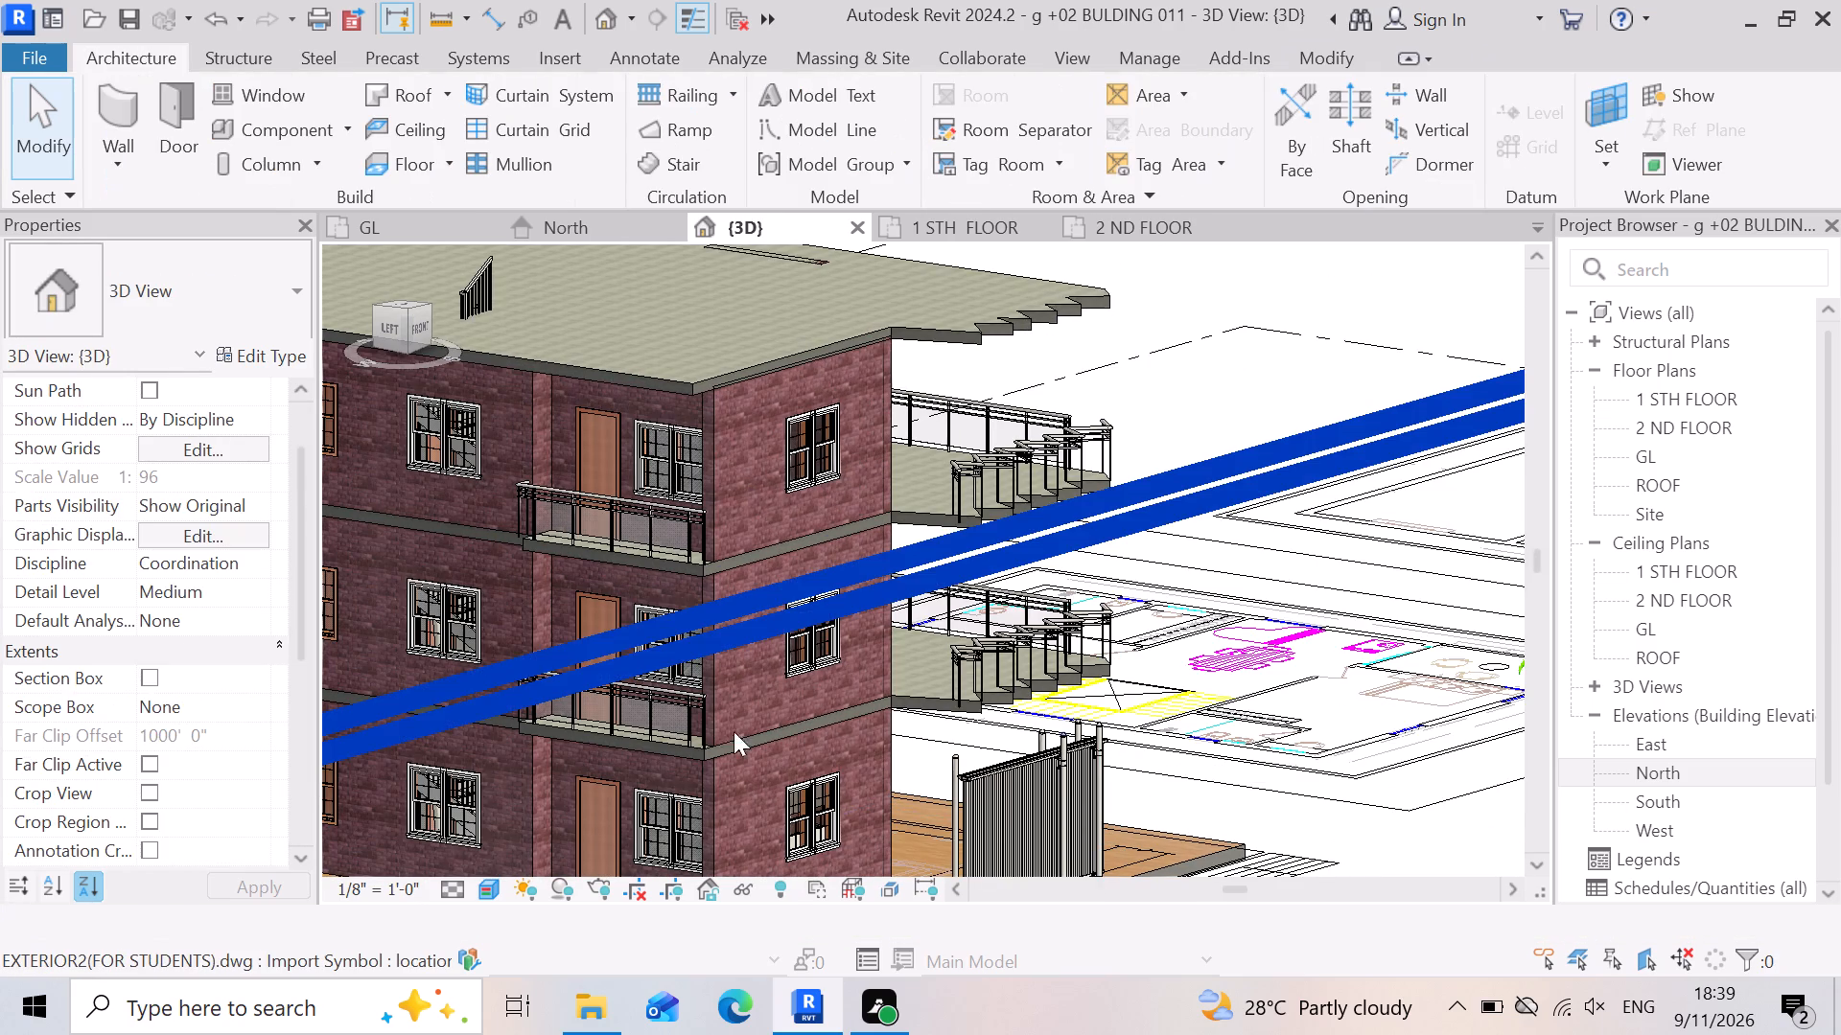
Switch from the 3D view to the GL floor plan.
left_click(395, 222)
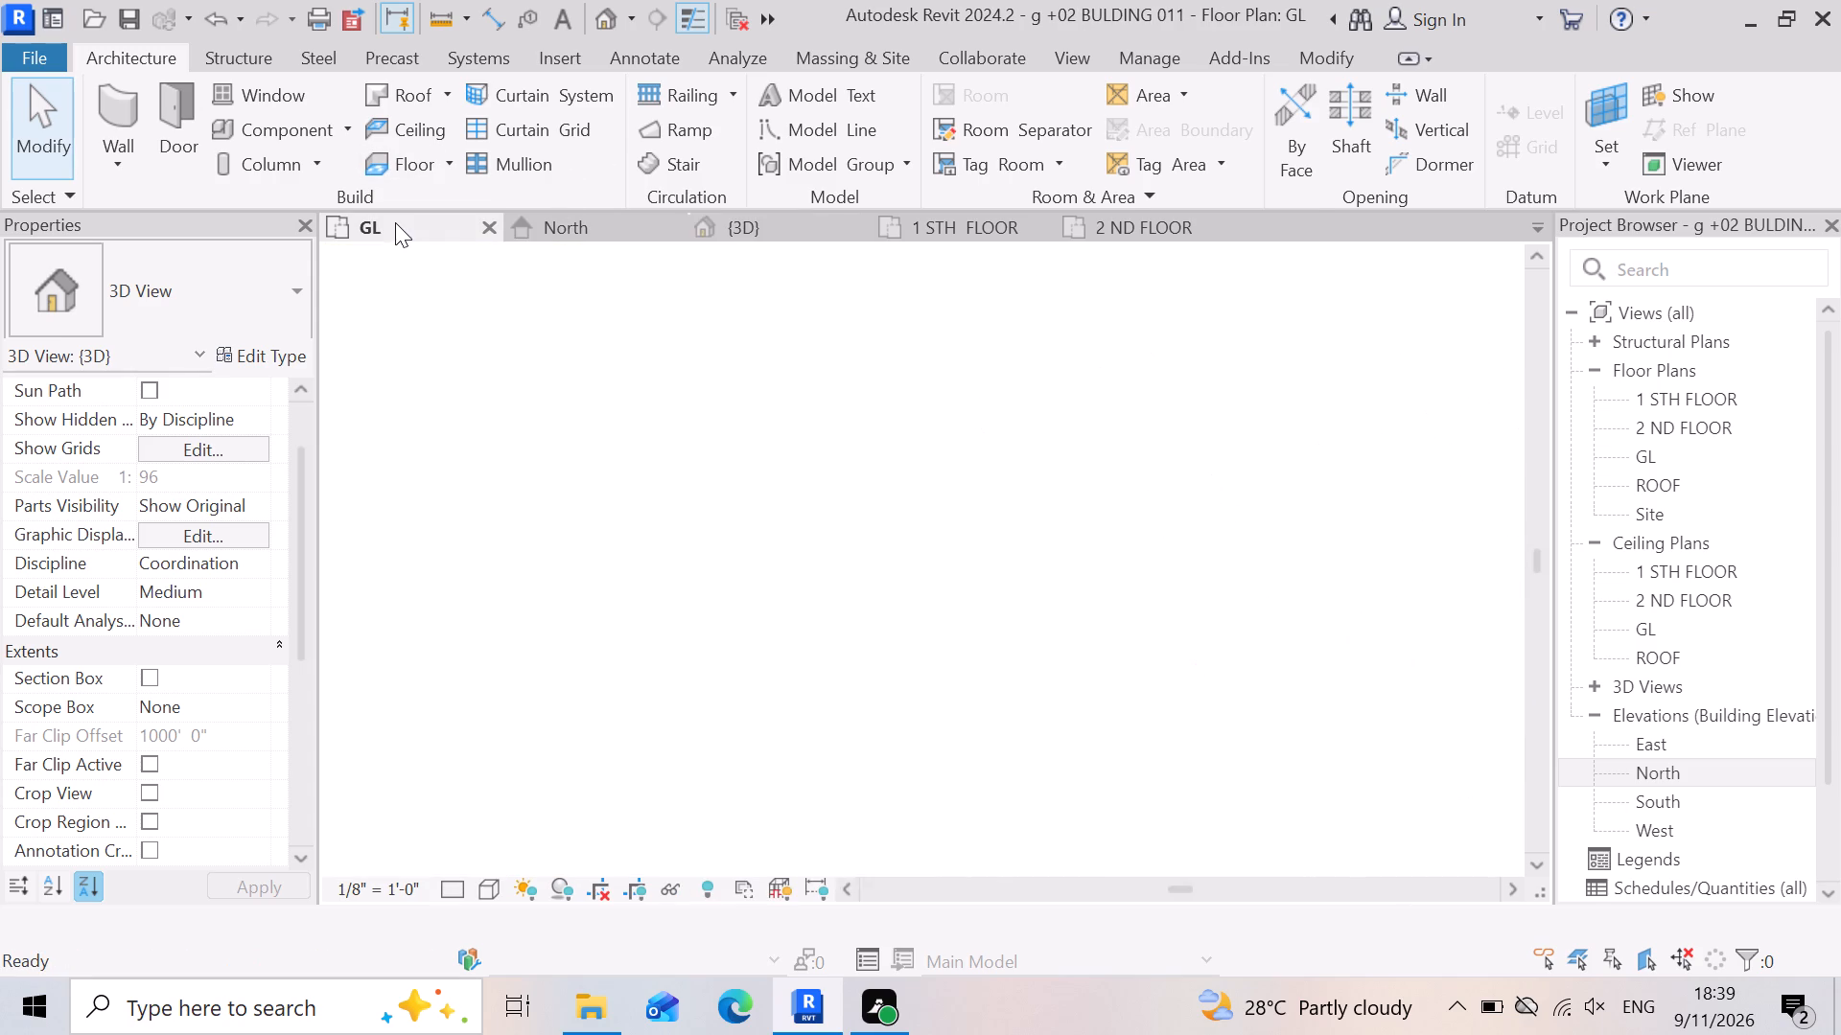
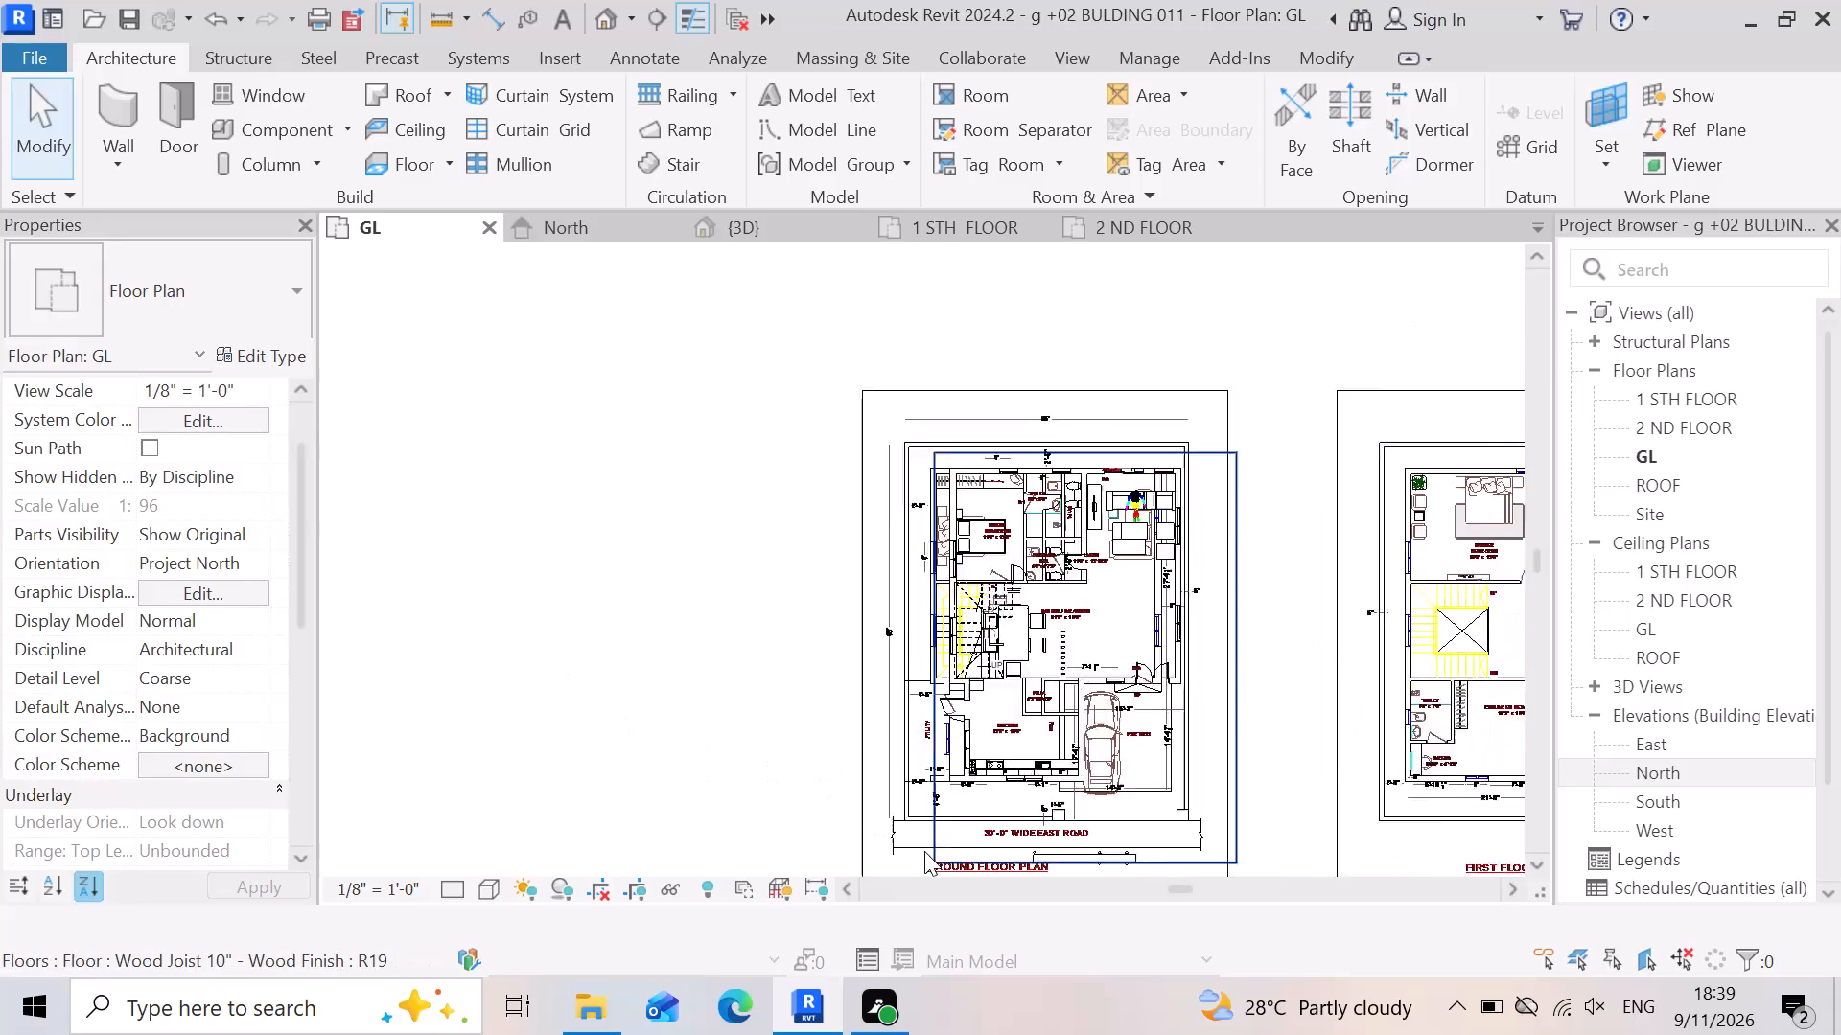
Compare the GL floor plan with the balcony and rolling gate side of the building in the 3D view.
scroll(1072, 651, "down", 3)
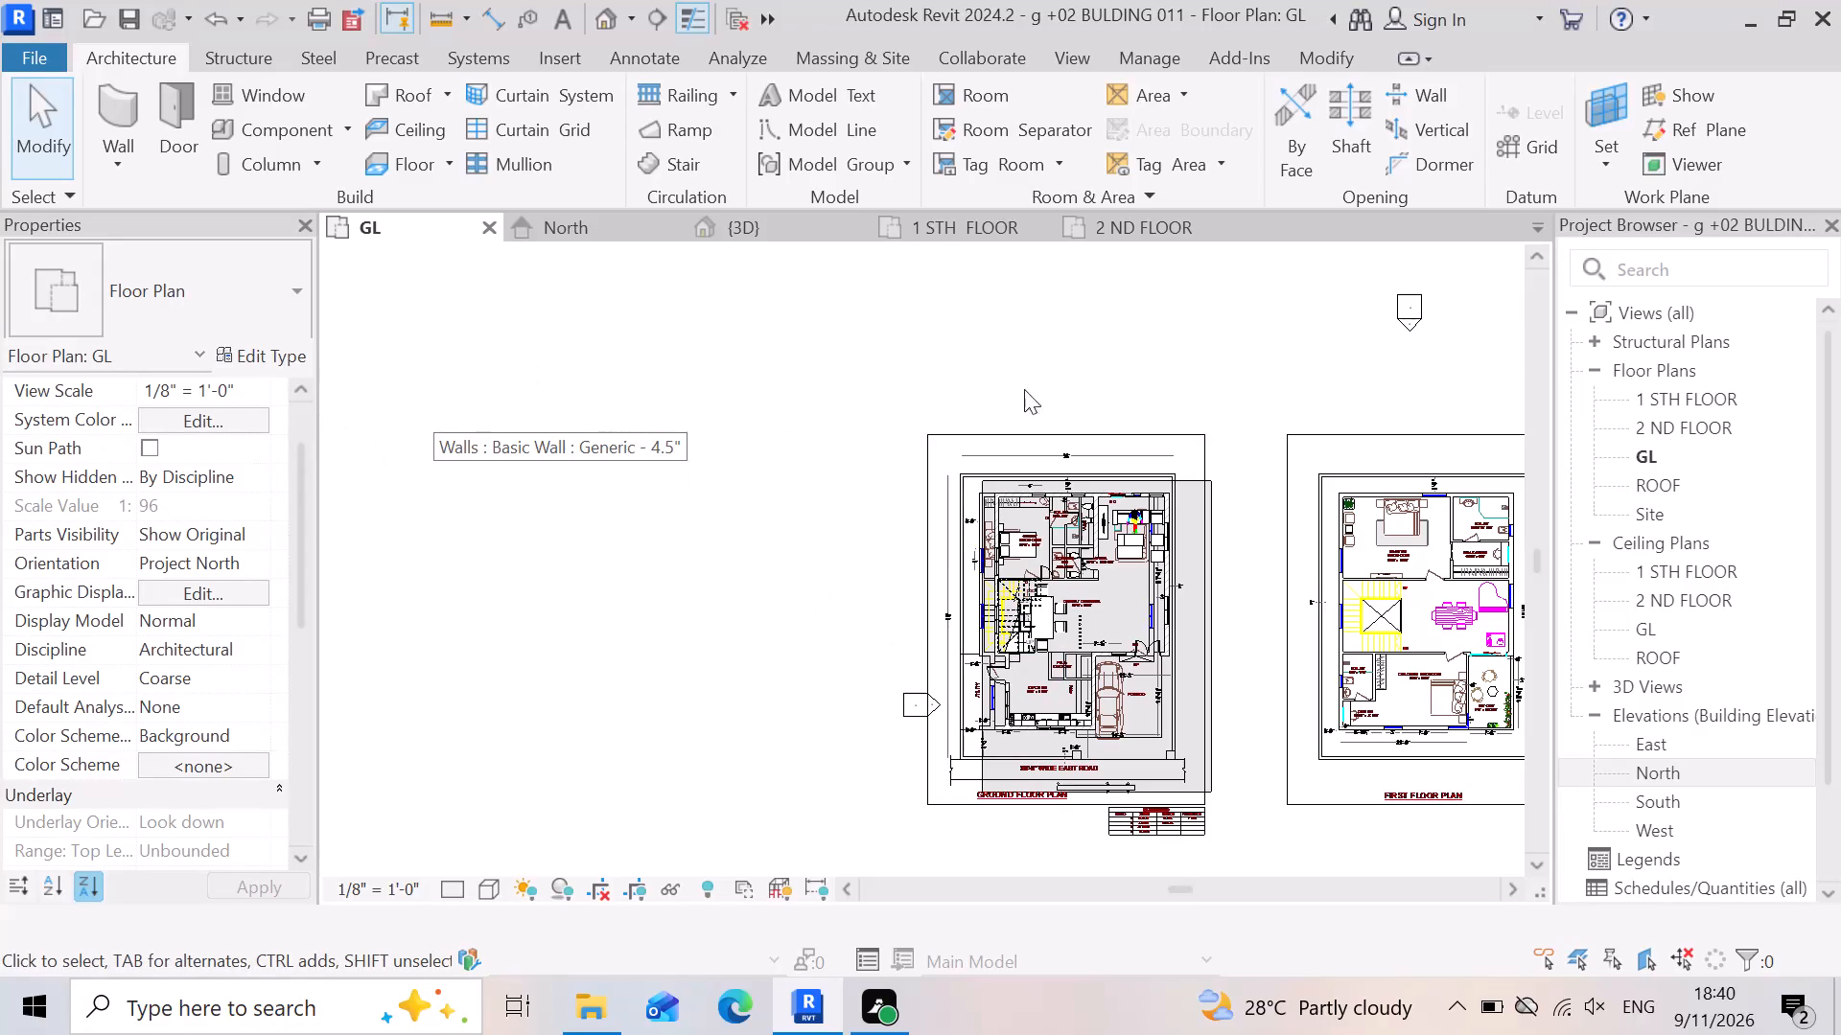
scroll(1221, 733, "up", 3)
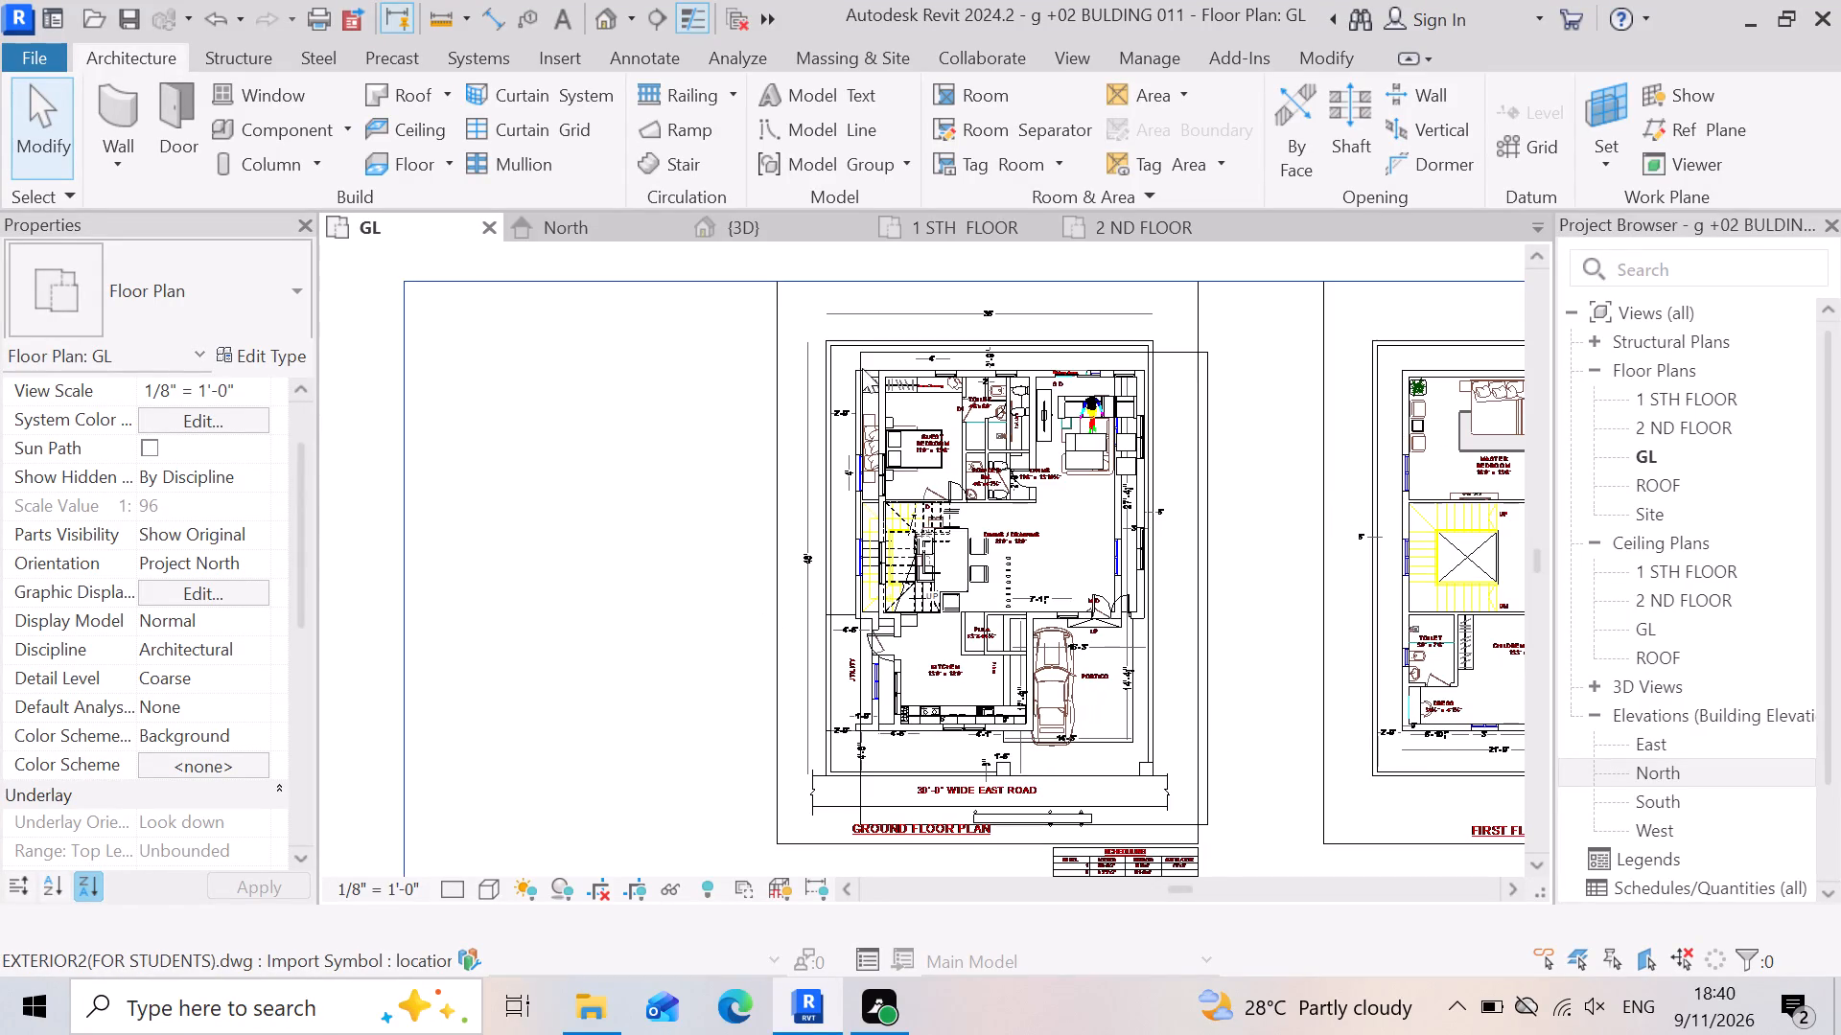
left_click(808, 226)
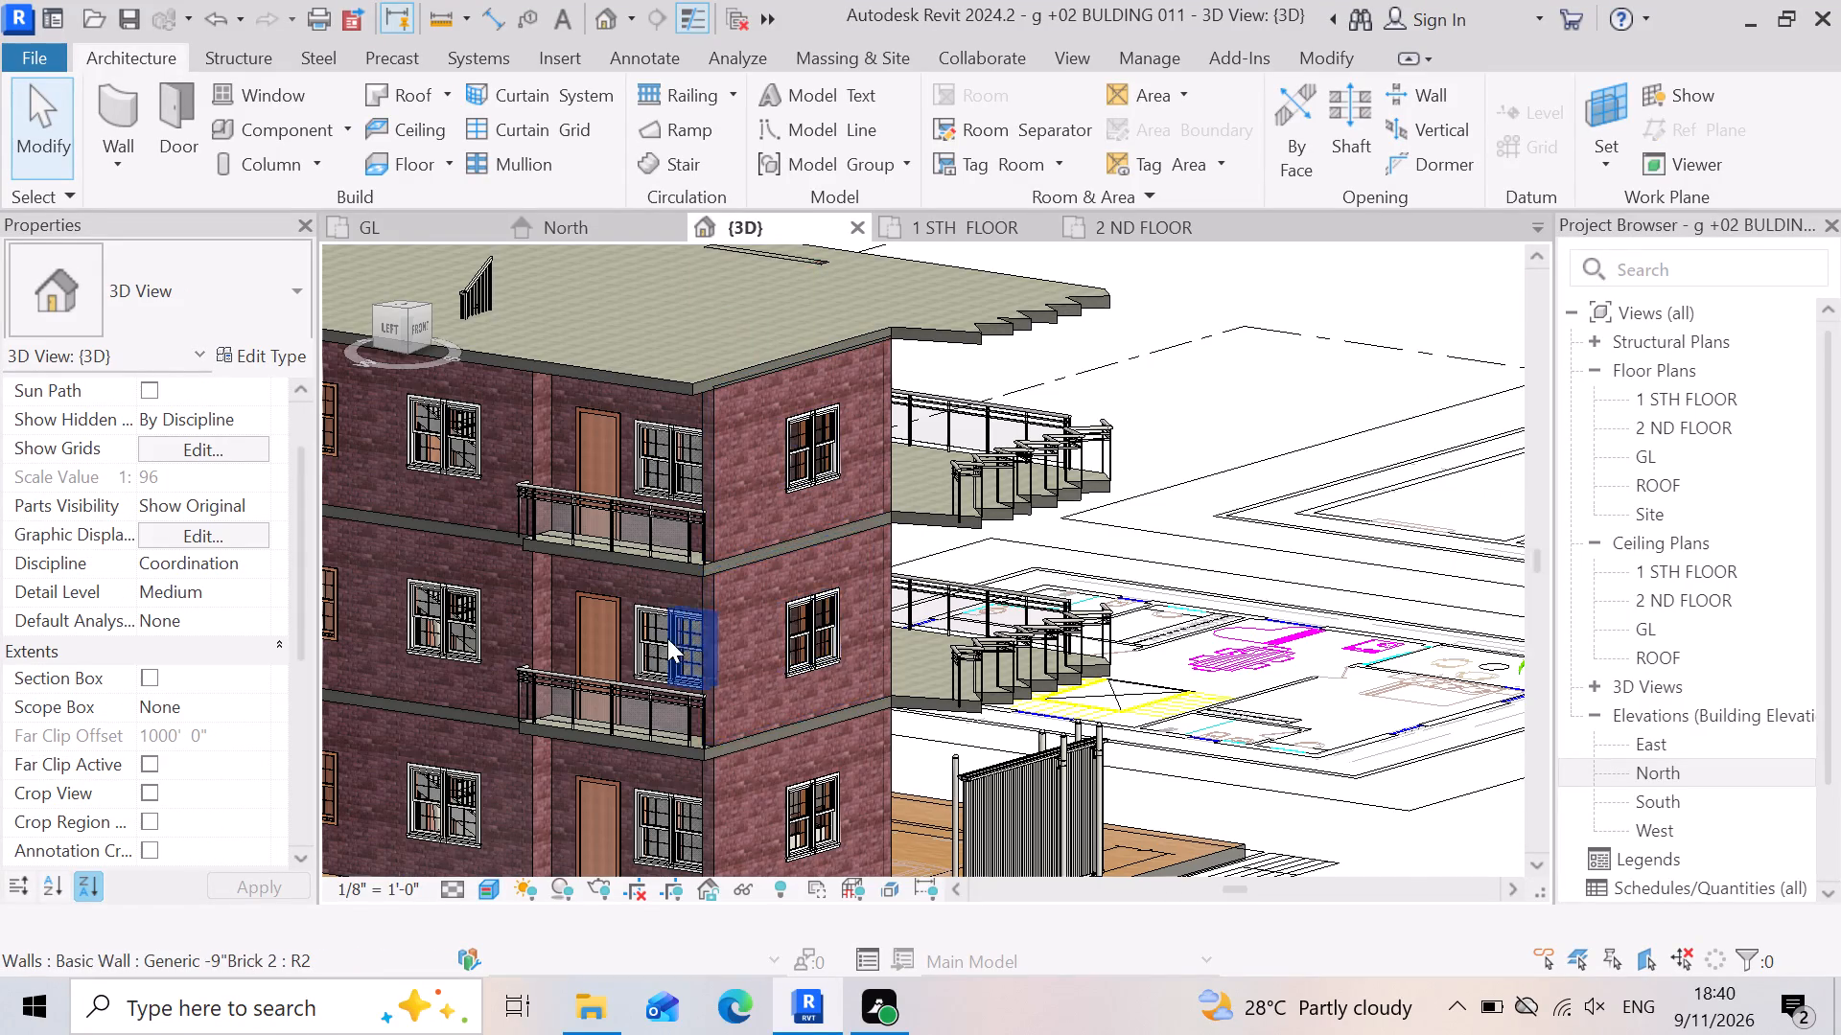
scroll(782, 574, "down", 5)
scroll(823, 725, "up", 4)
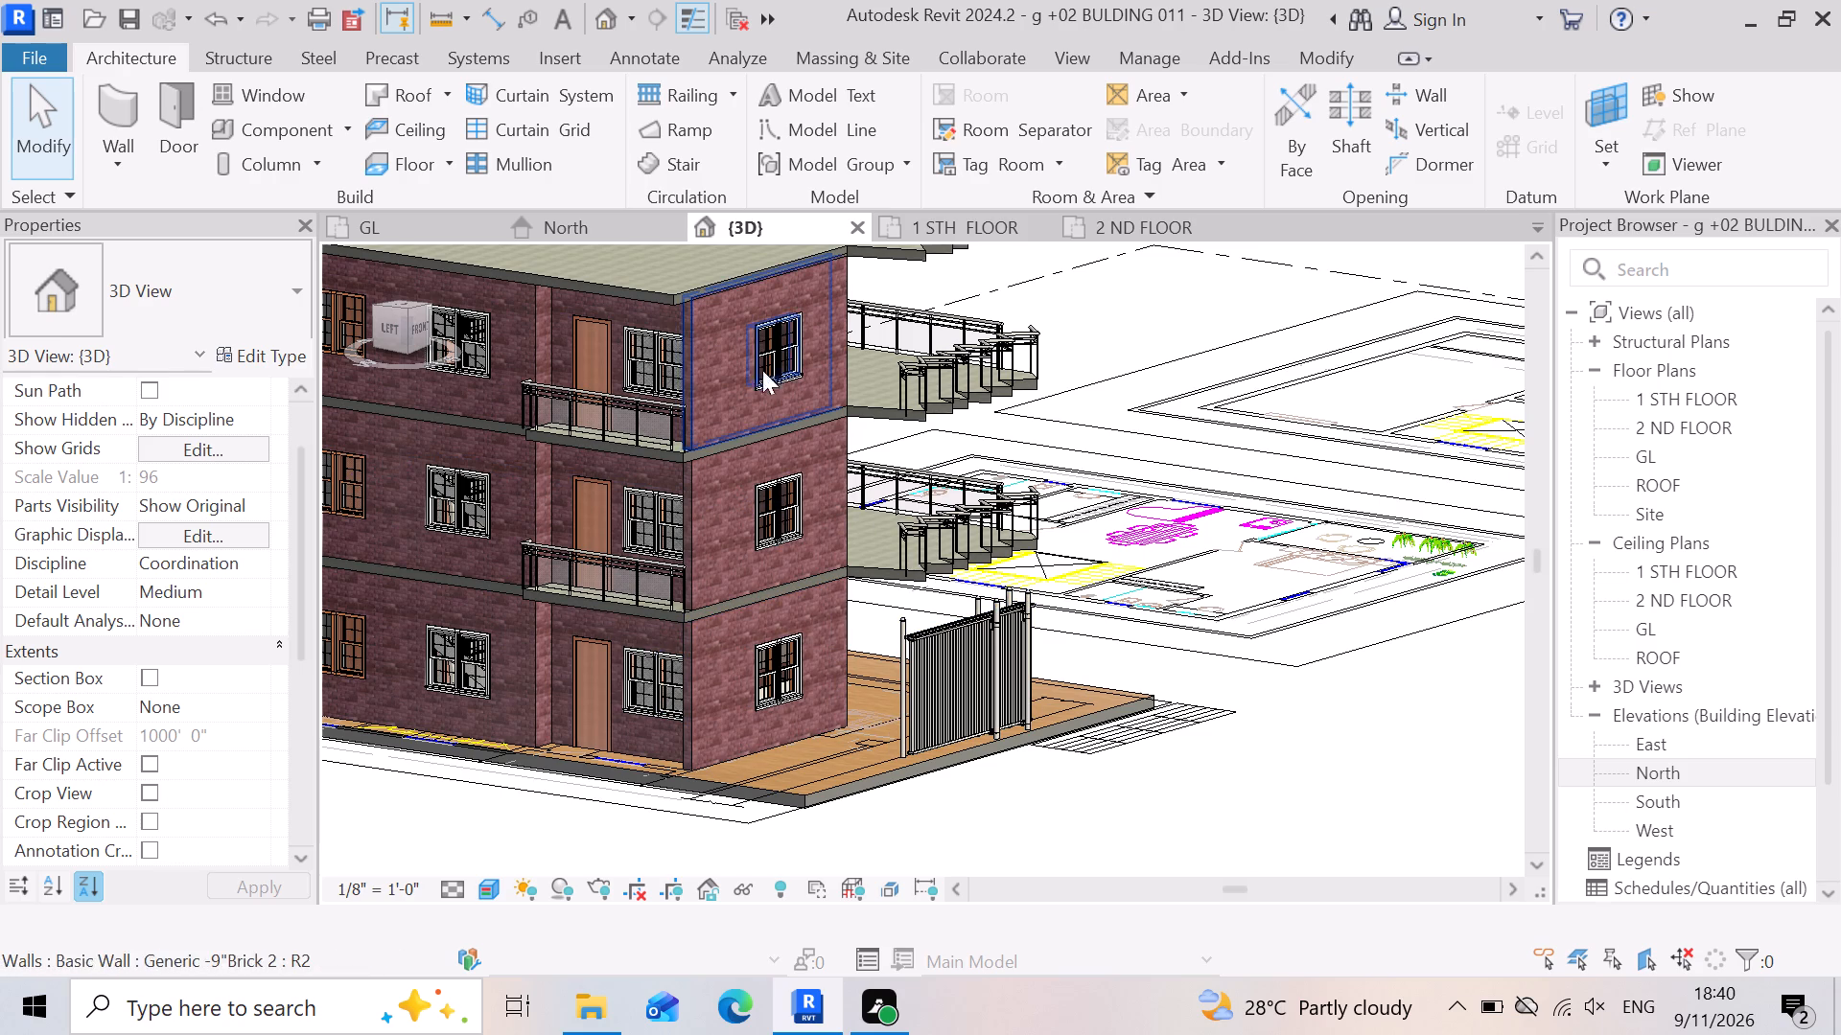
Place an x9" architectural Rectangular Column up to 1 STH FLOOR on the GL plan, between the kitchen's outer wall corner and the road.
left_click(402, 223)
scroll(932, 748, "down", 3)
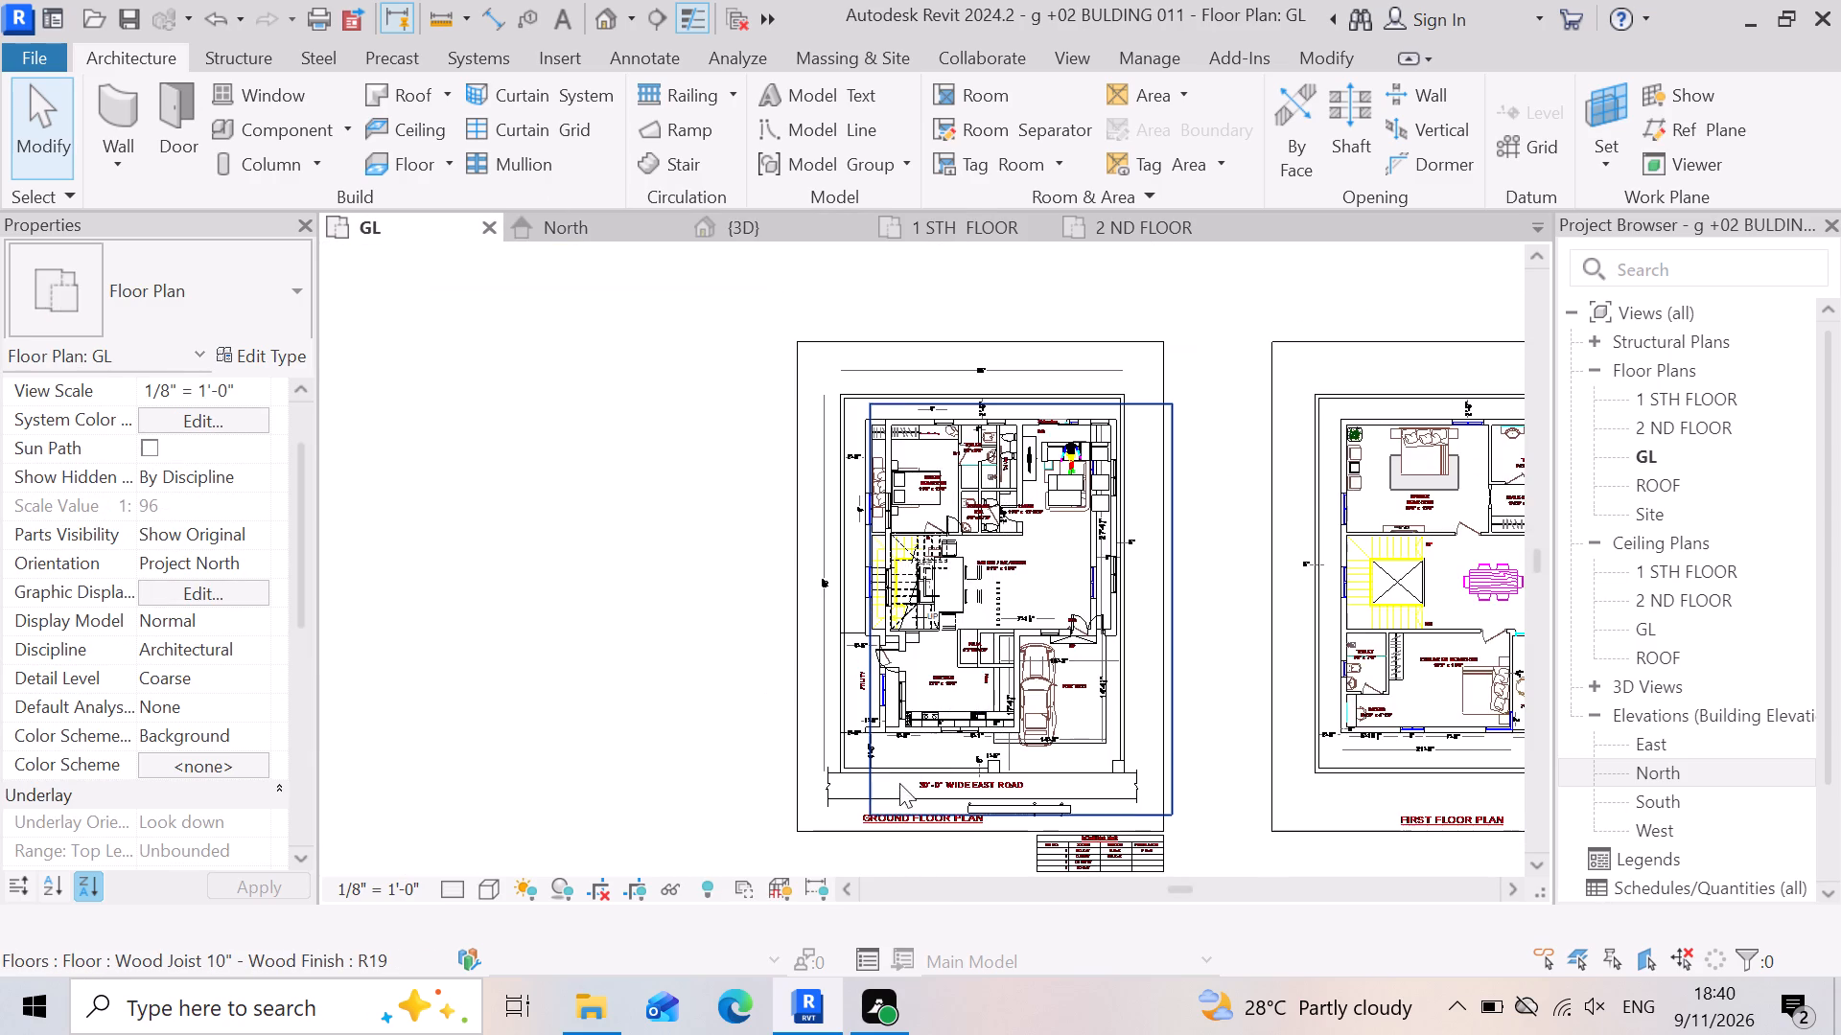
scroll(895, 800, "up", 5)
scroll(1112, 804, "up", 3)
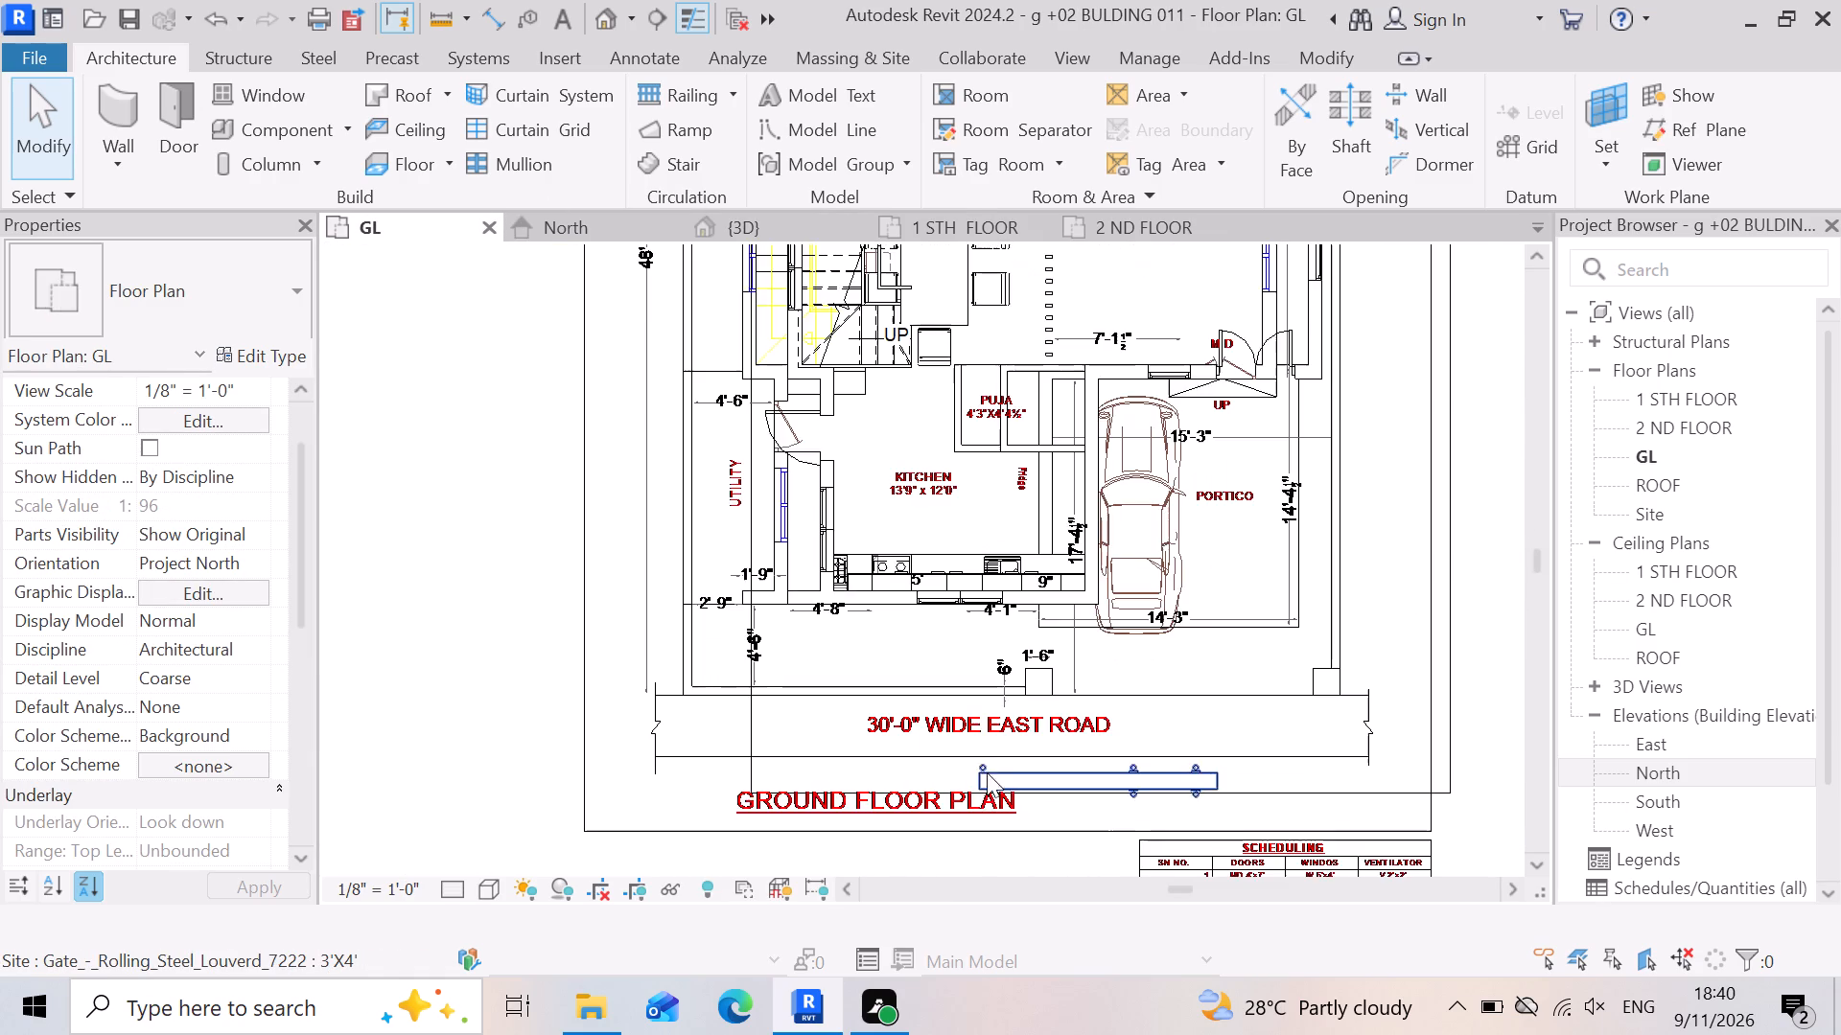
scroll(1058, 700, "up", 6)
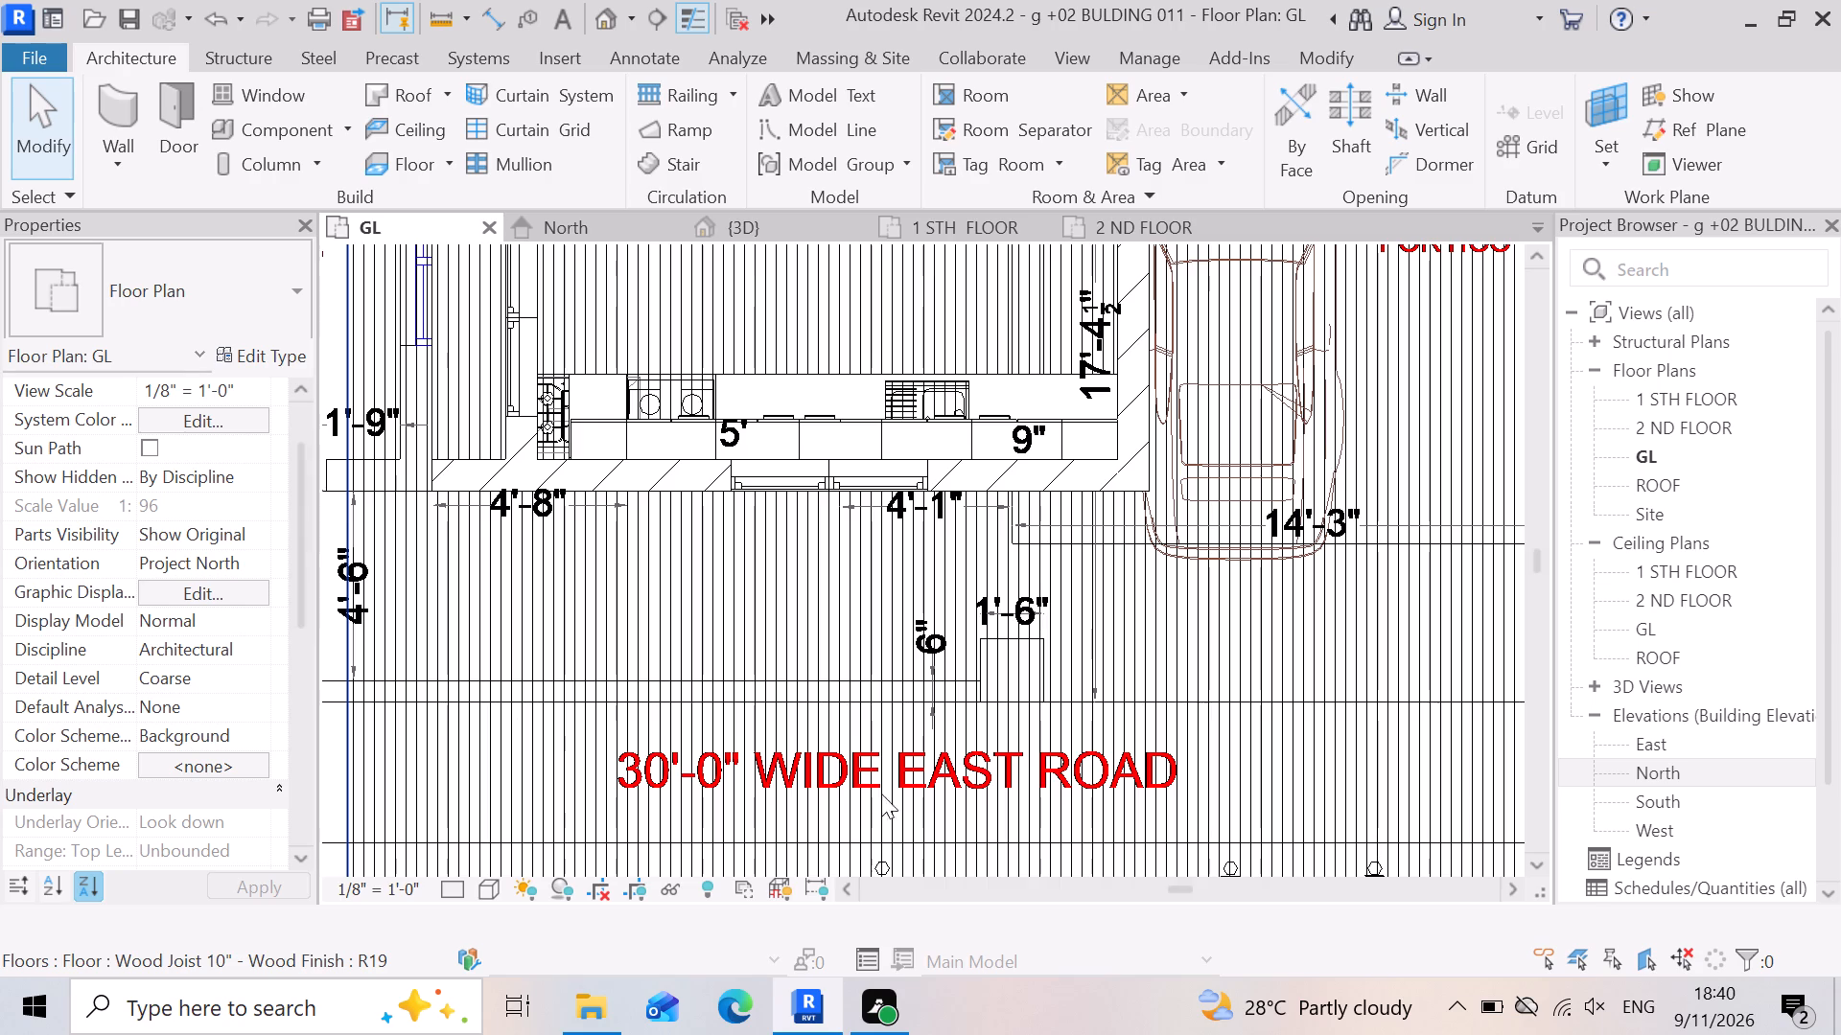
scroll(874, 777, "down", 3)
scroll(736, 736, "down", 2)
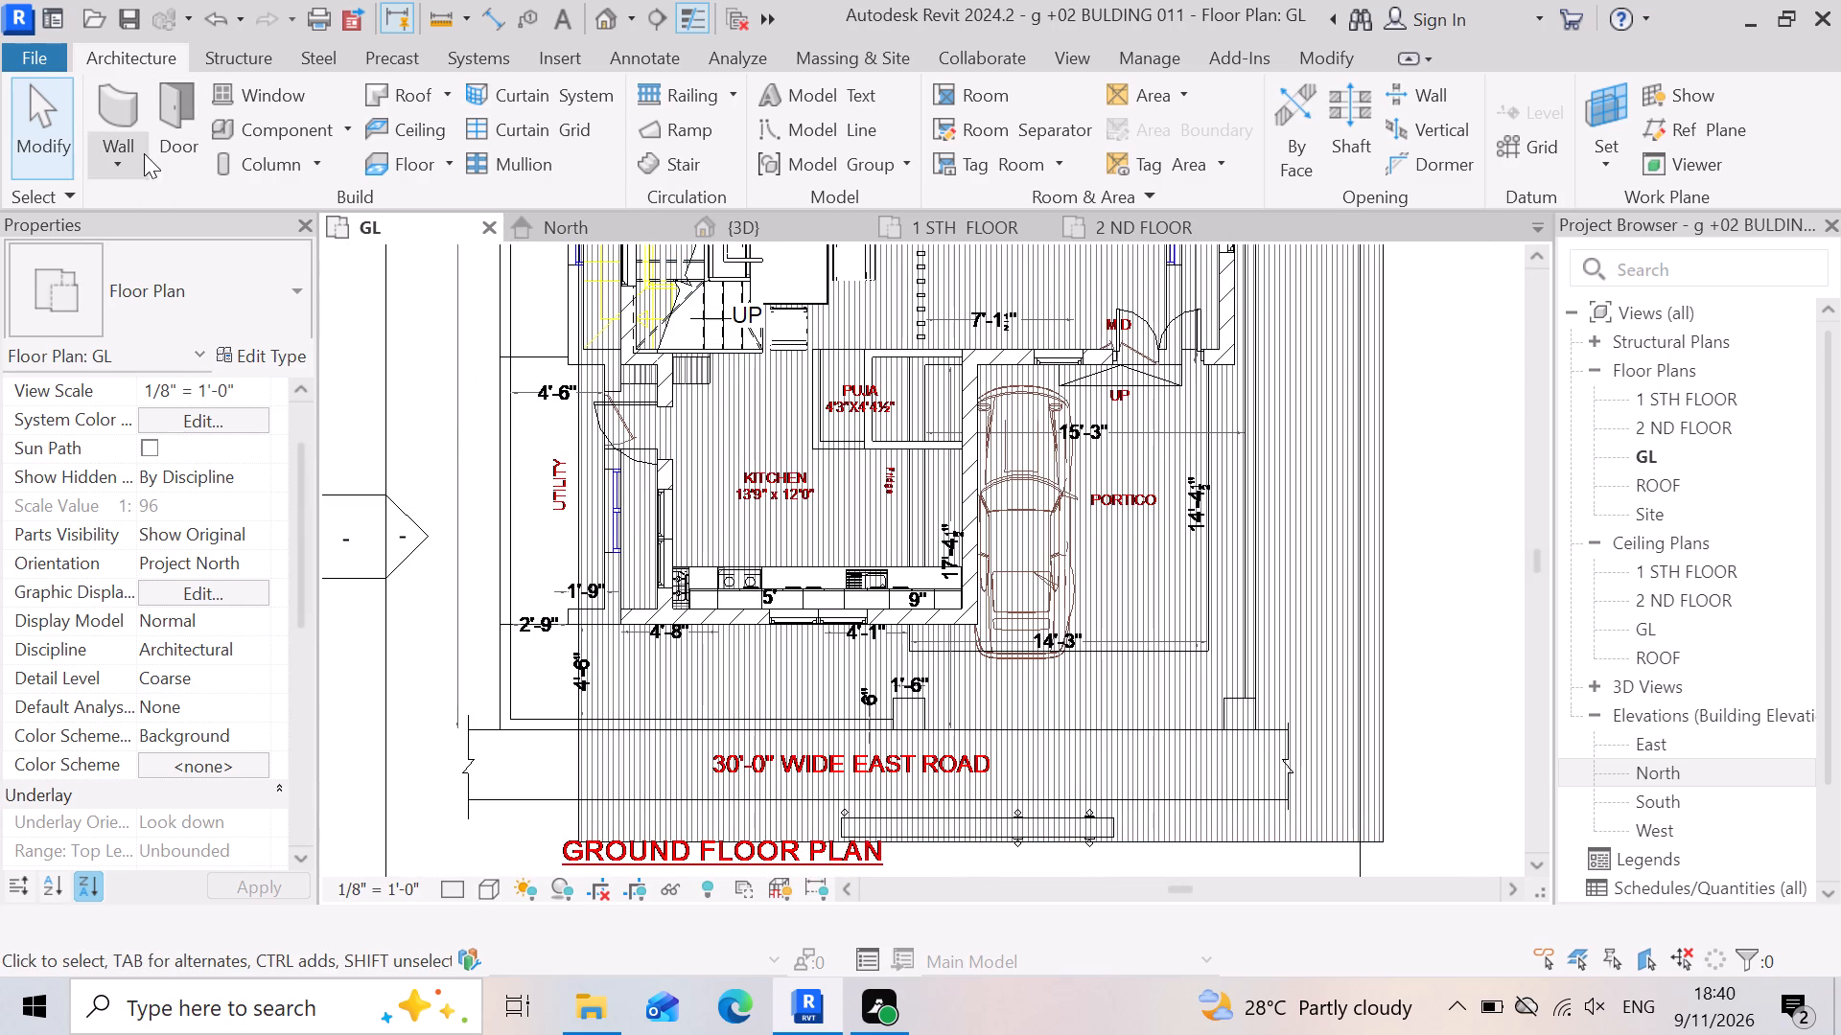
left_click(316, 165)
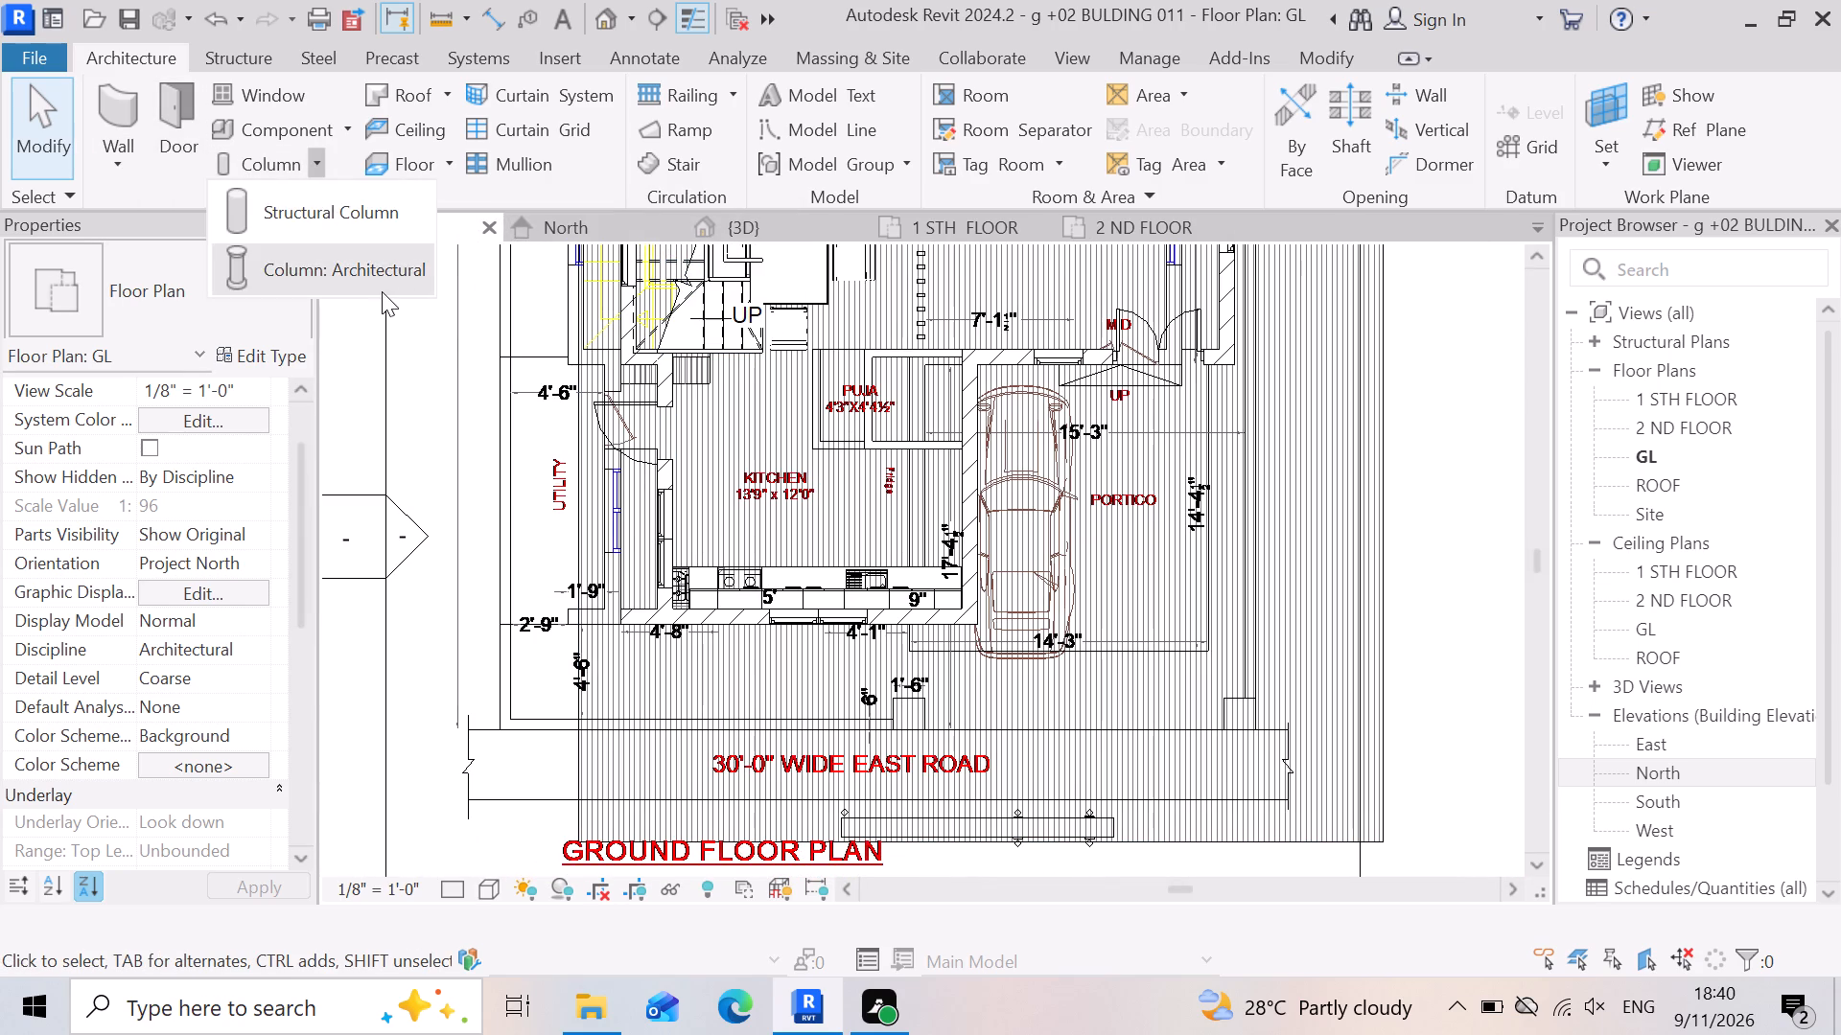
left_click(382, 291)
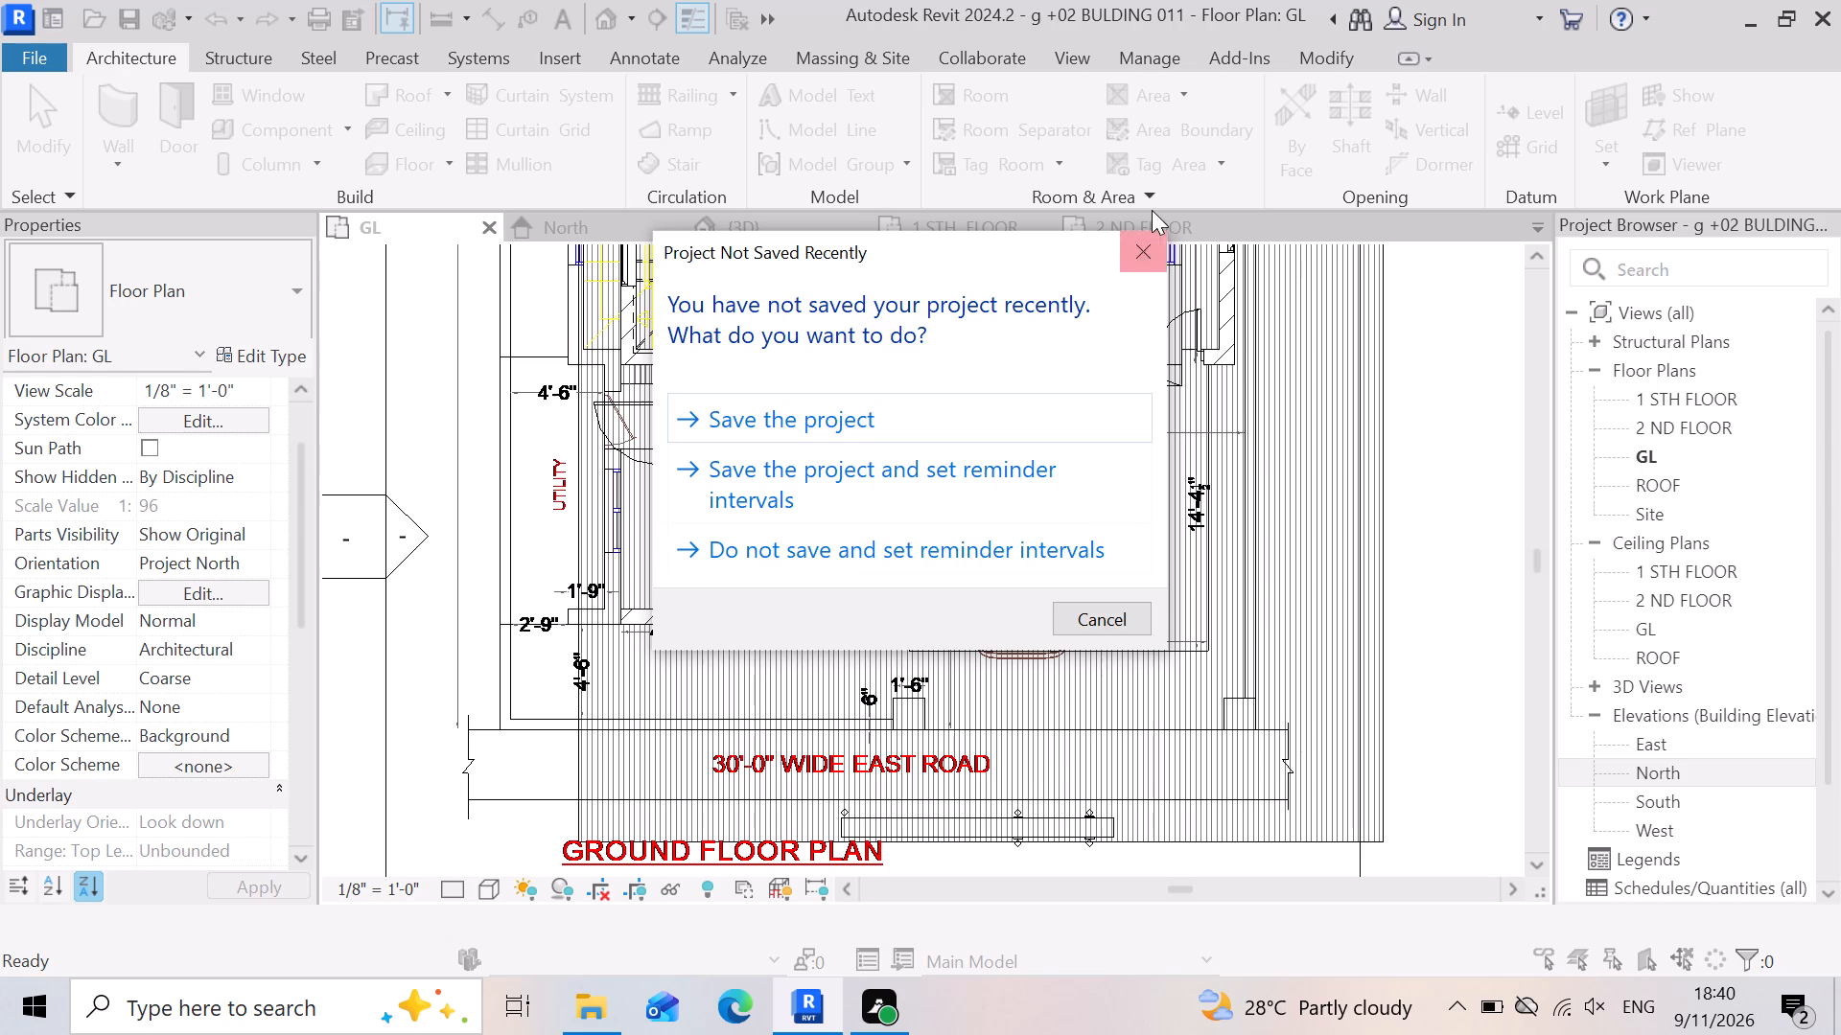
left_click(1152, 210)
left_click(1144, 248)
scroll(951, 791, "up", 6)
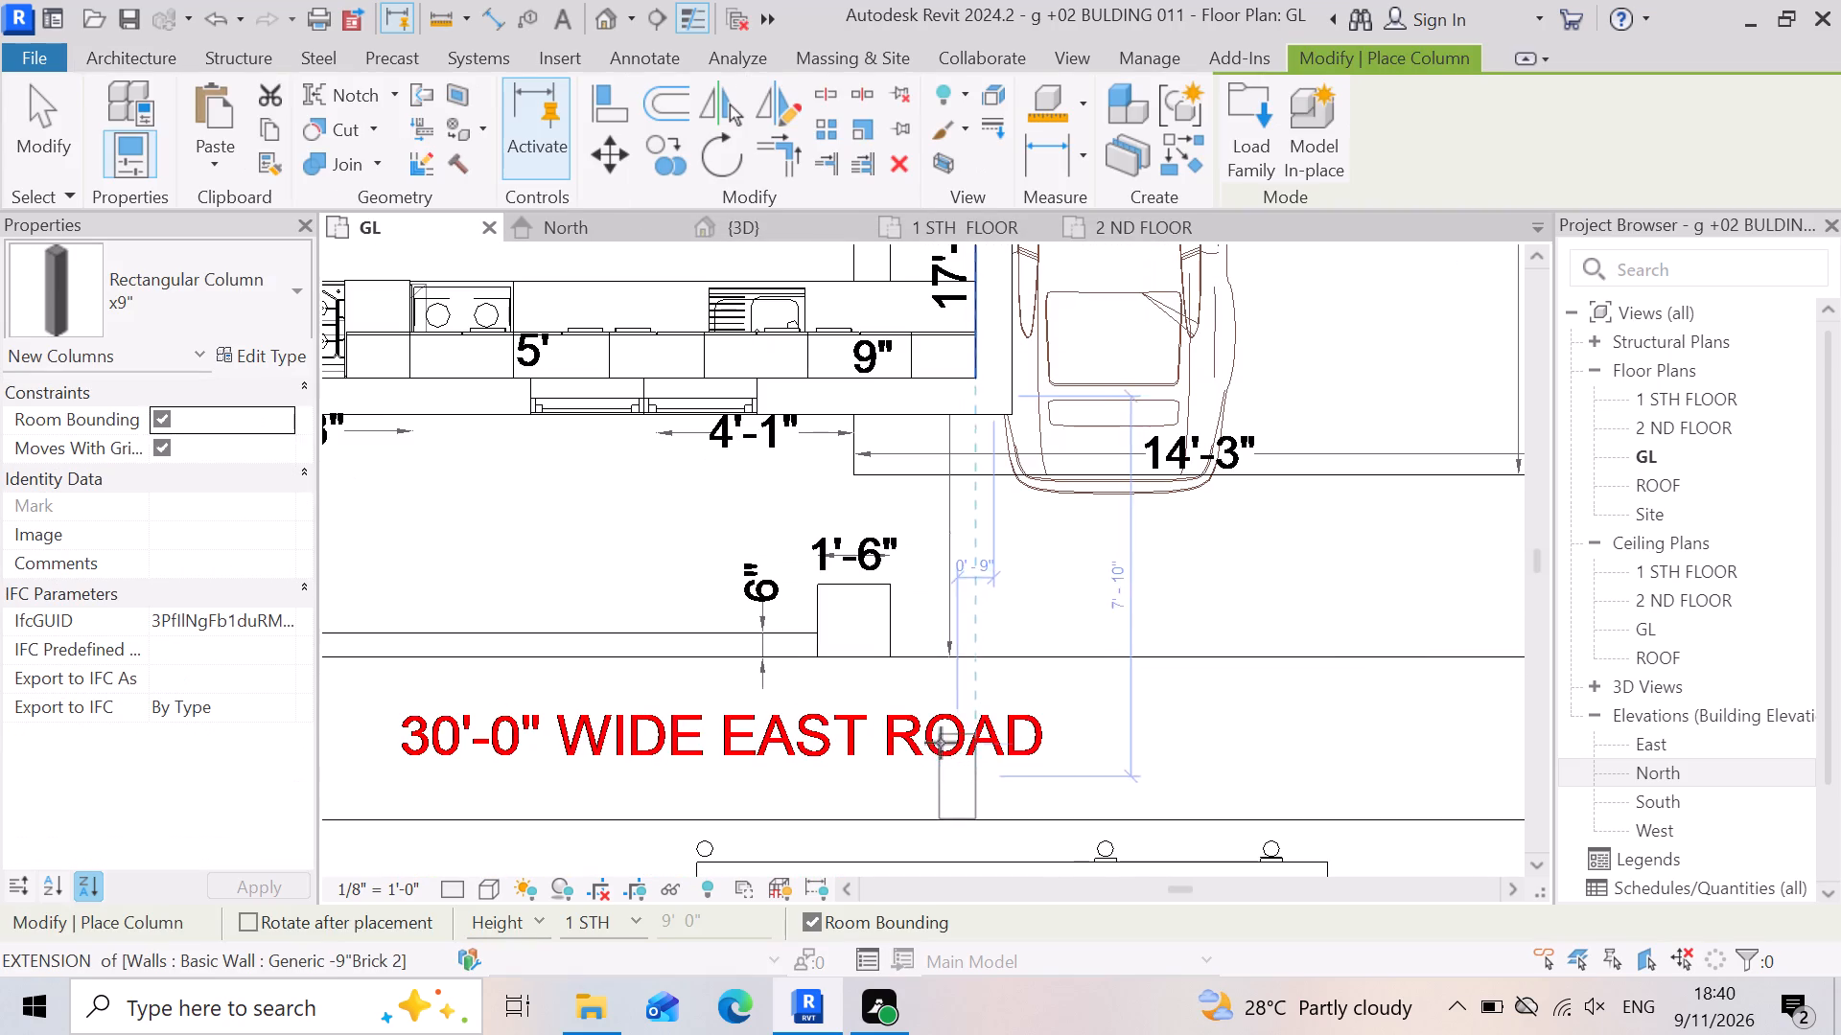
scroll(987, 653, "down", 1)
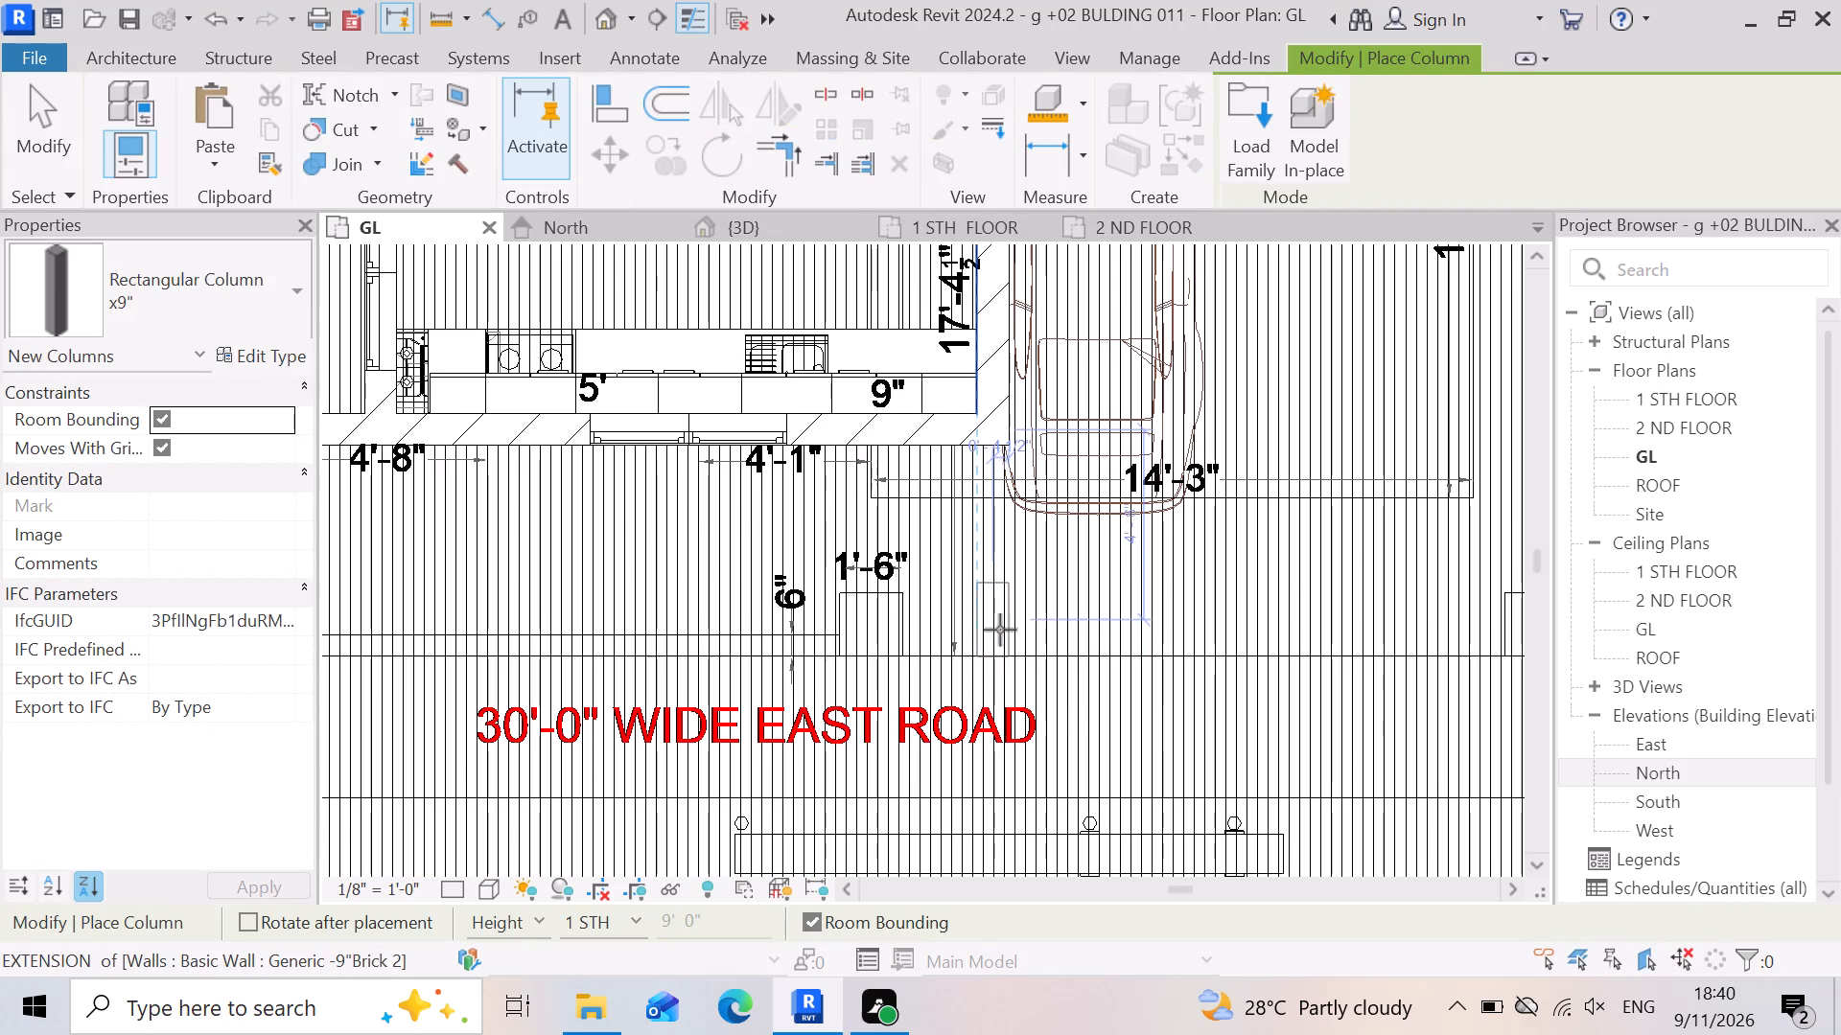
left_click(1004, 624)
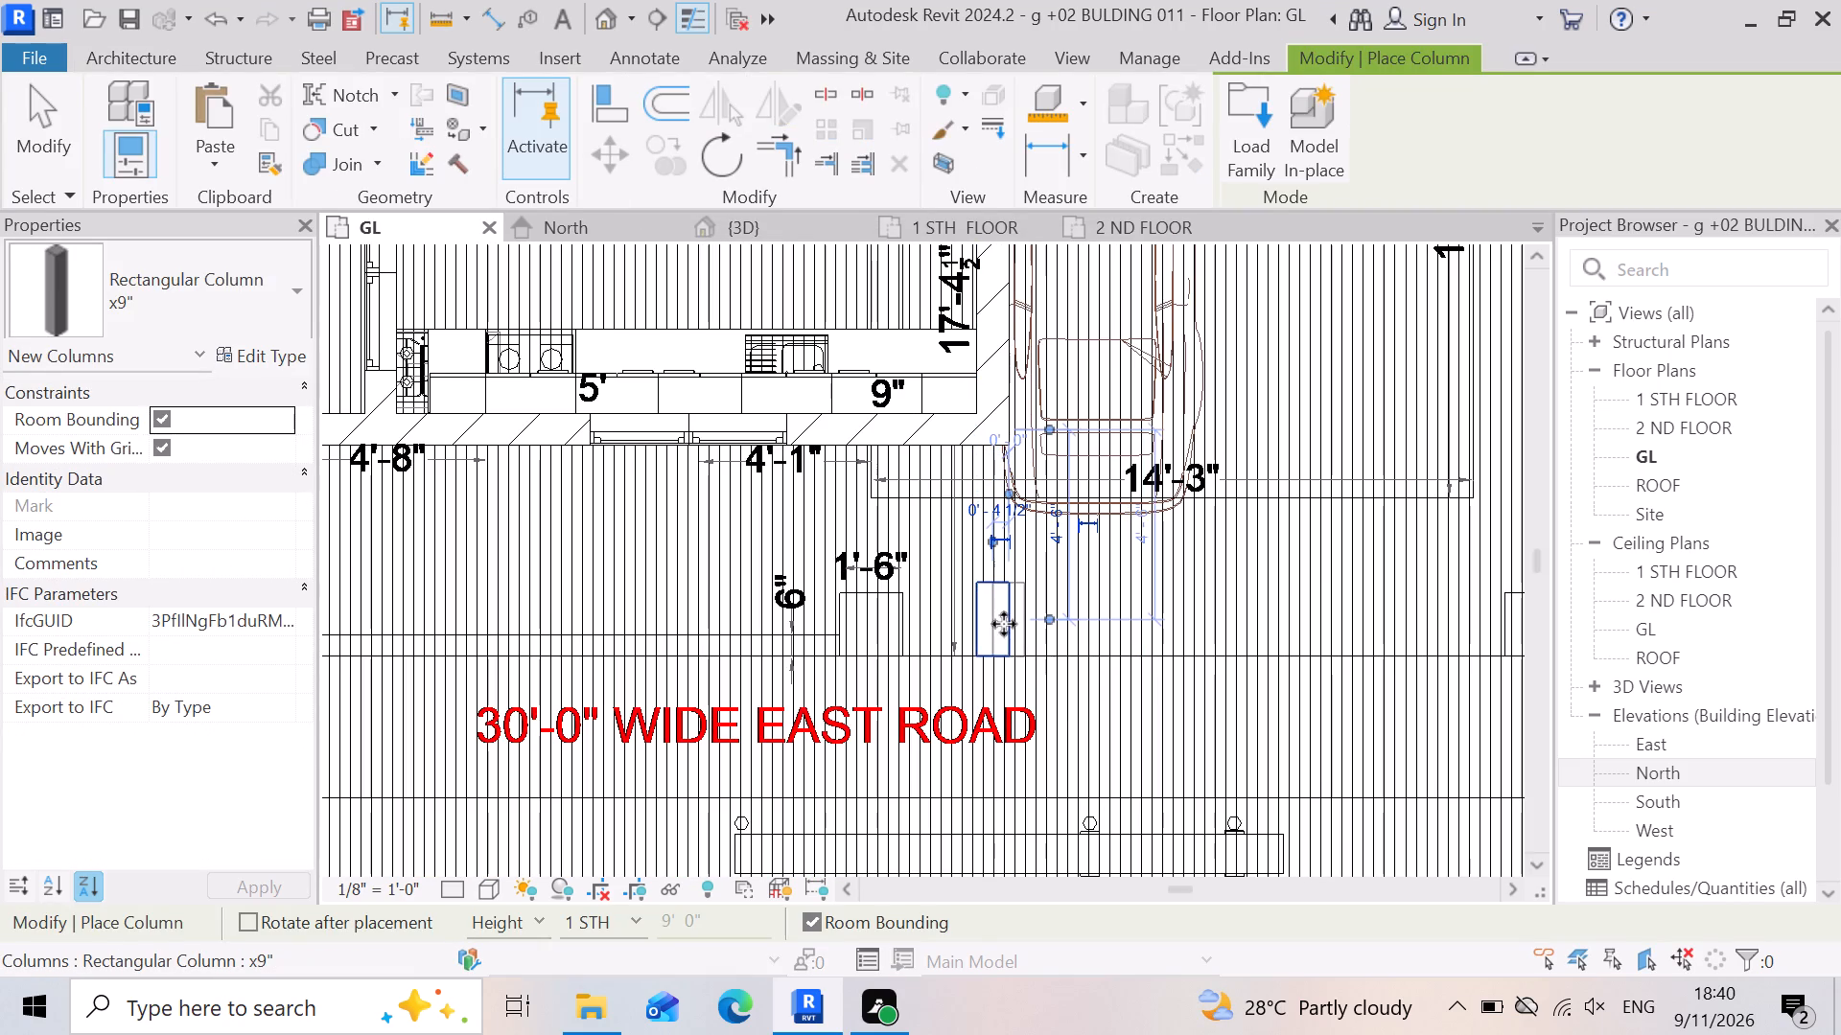
Check the new ground-floor column in the North elevation and in the 3D view beside the rolling gate.
left_click(1732, 772)
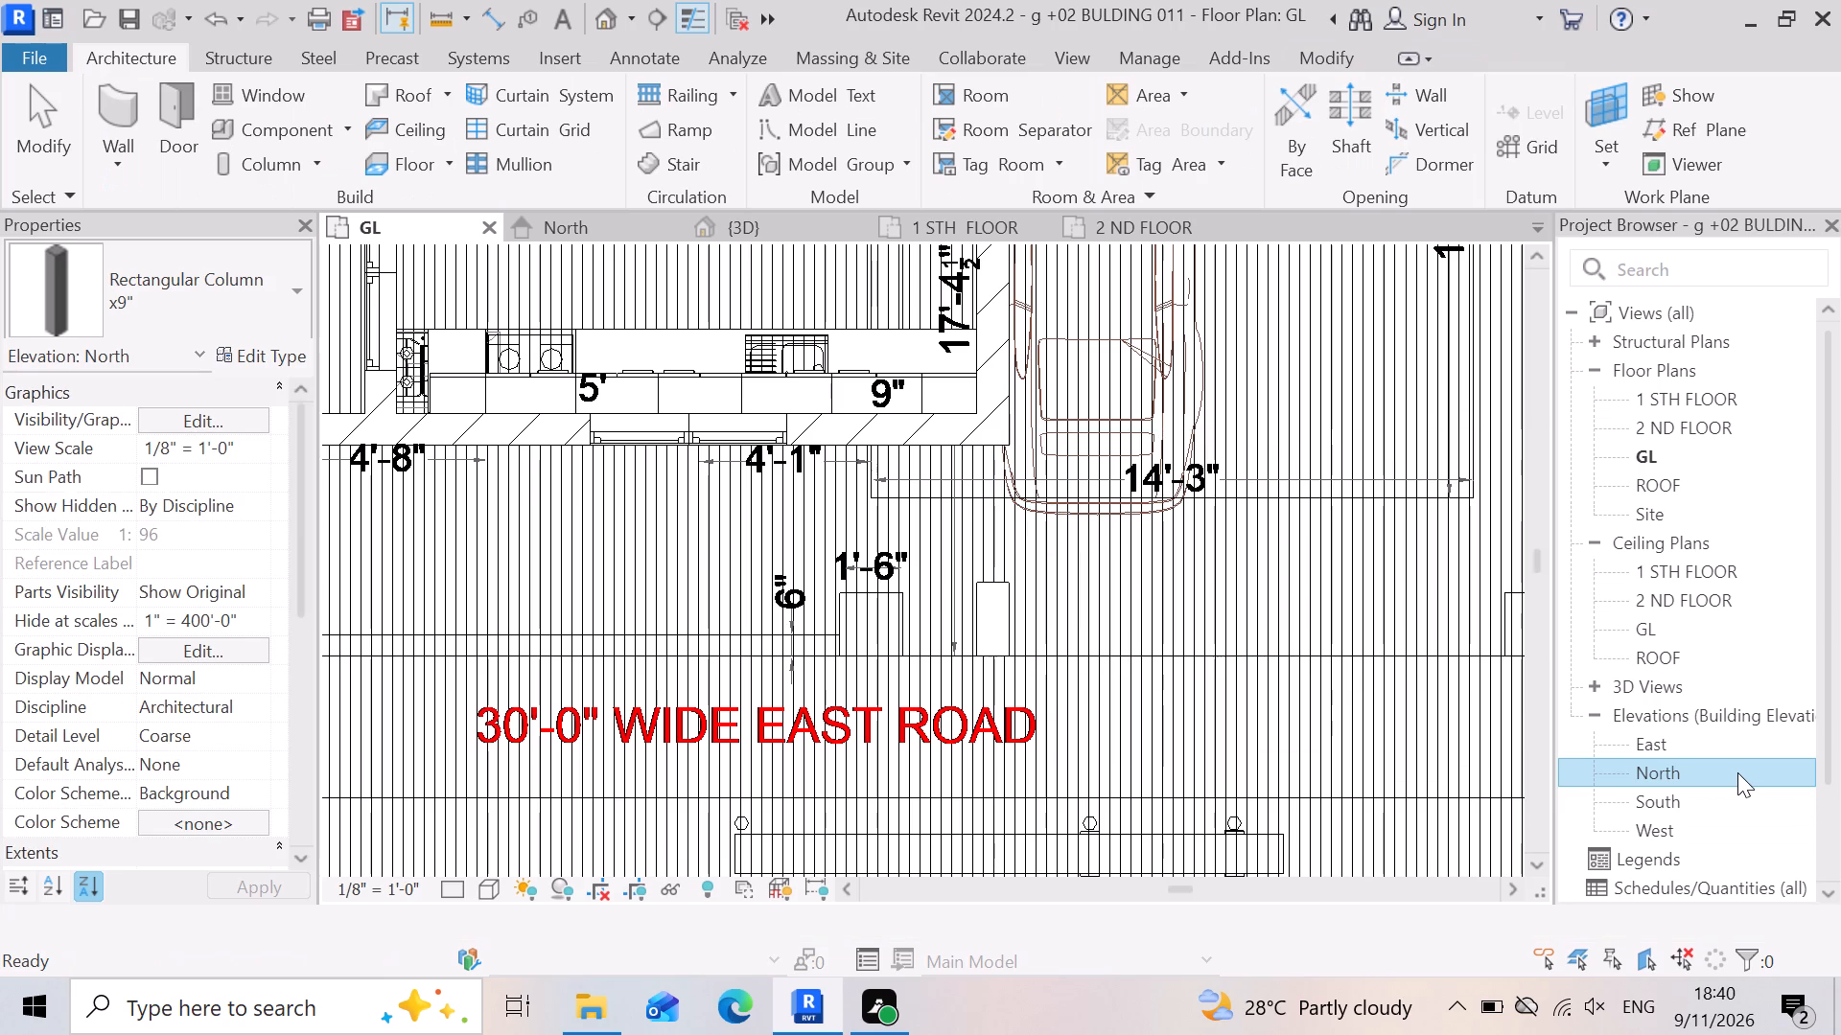
double_click(1737, 772)
scroll(905, 814, "up", 4)
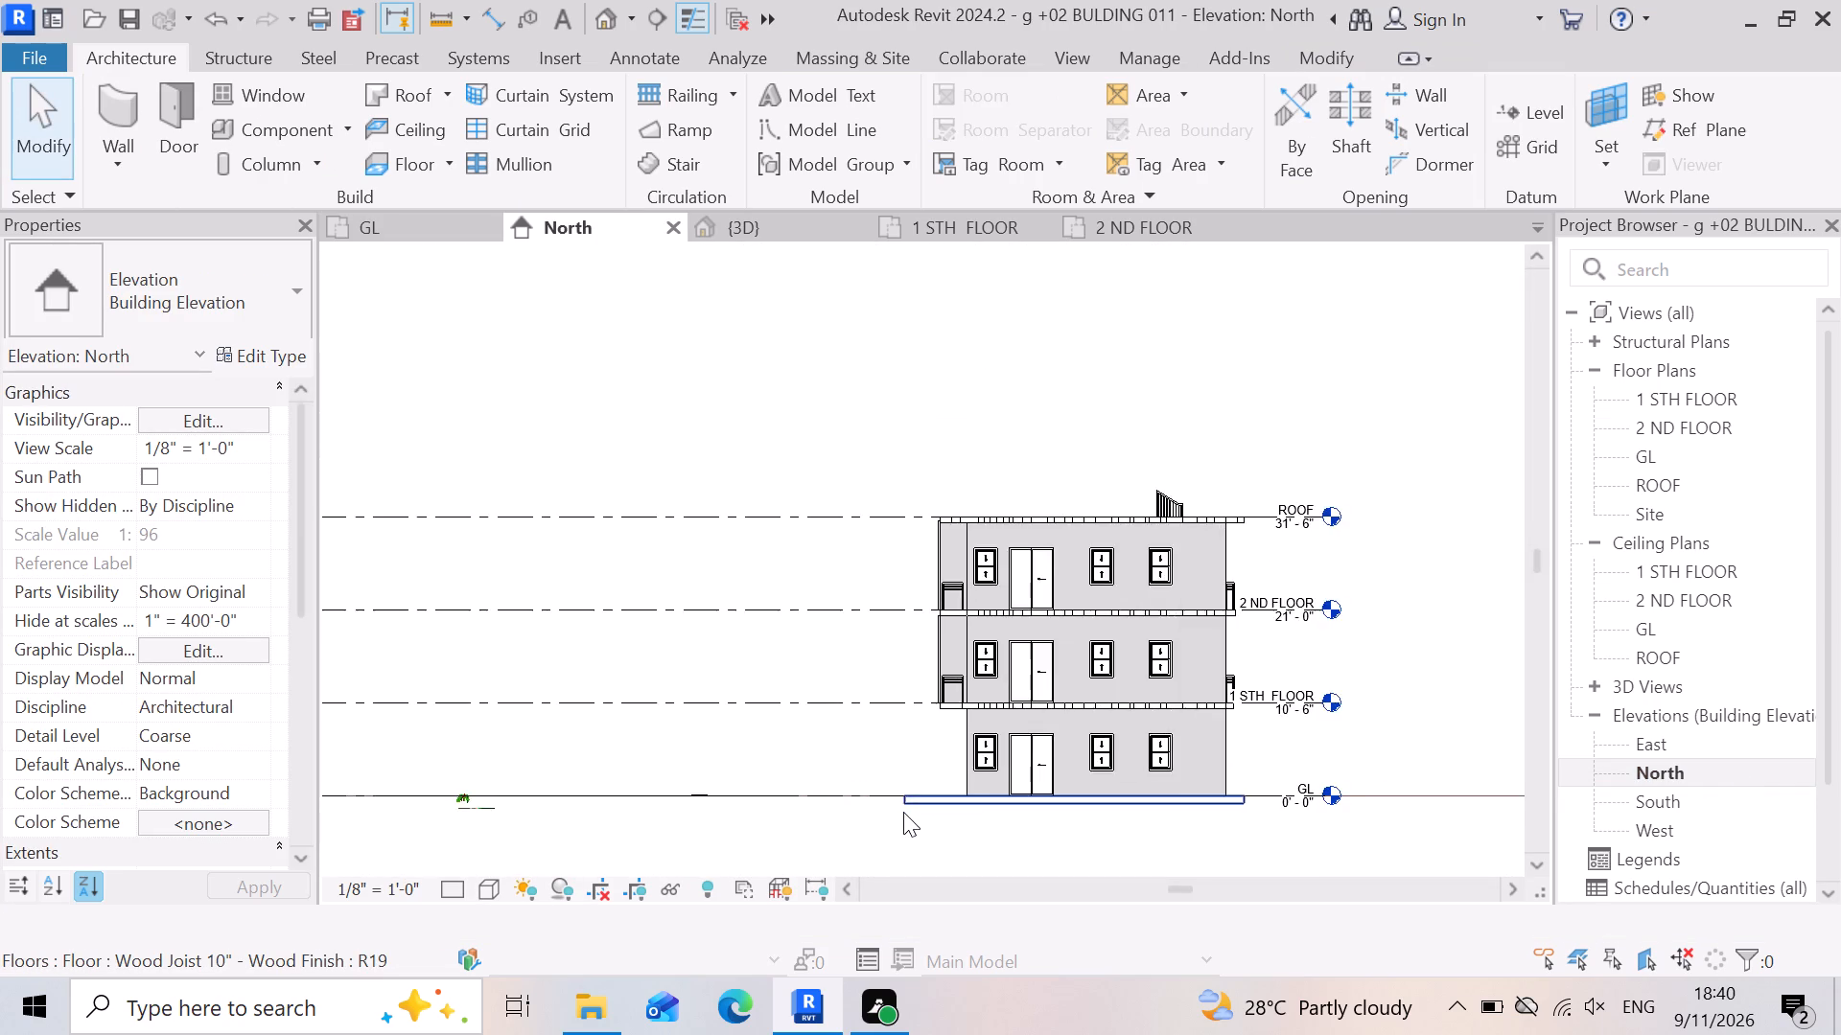
scroll(903, 812, "up", 1)
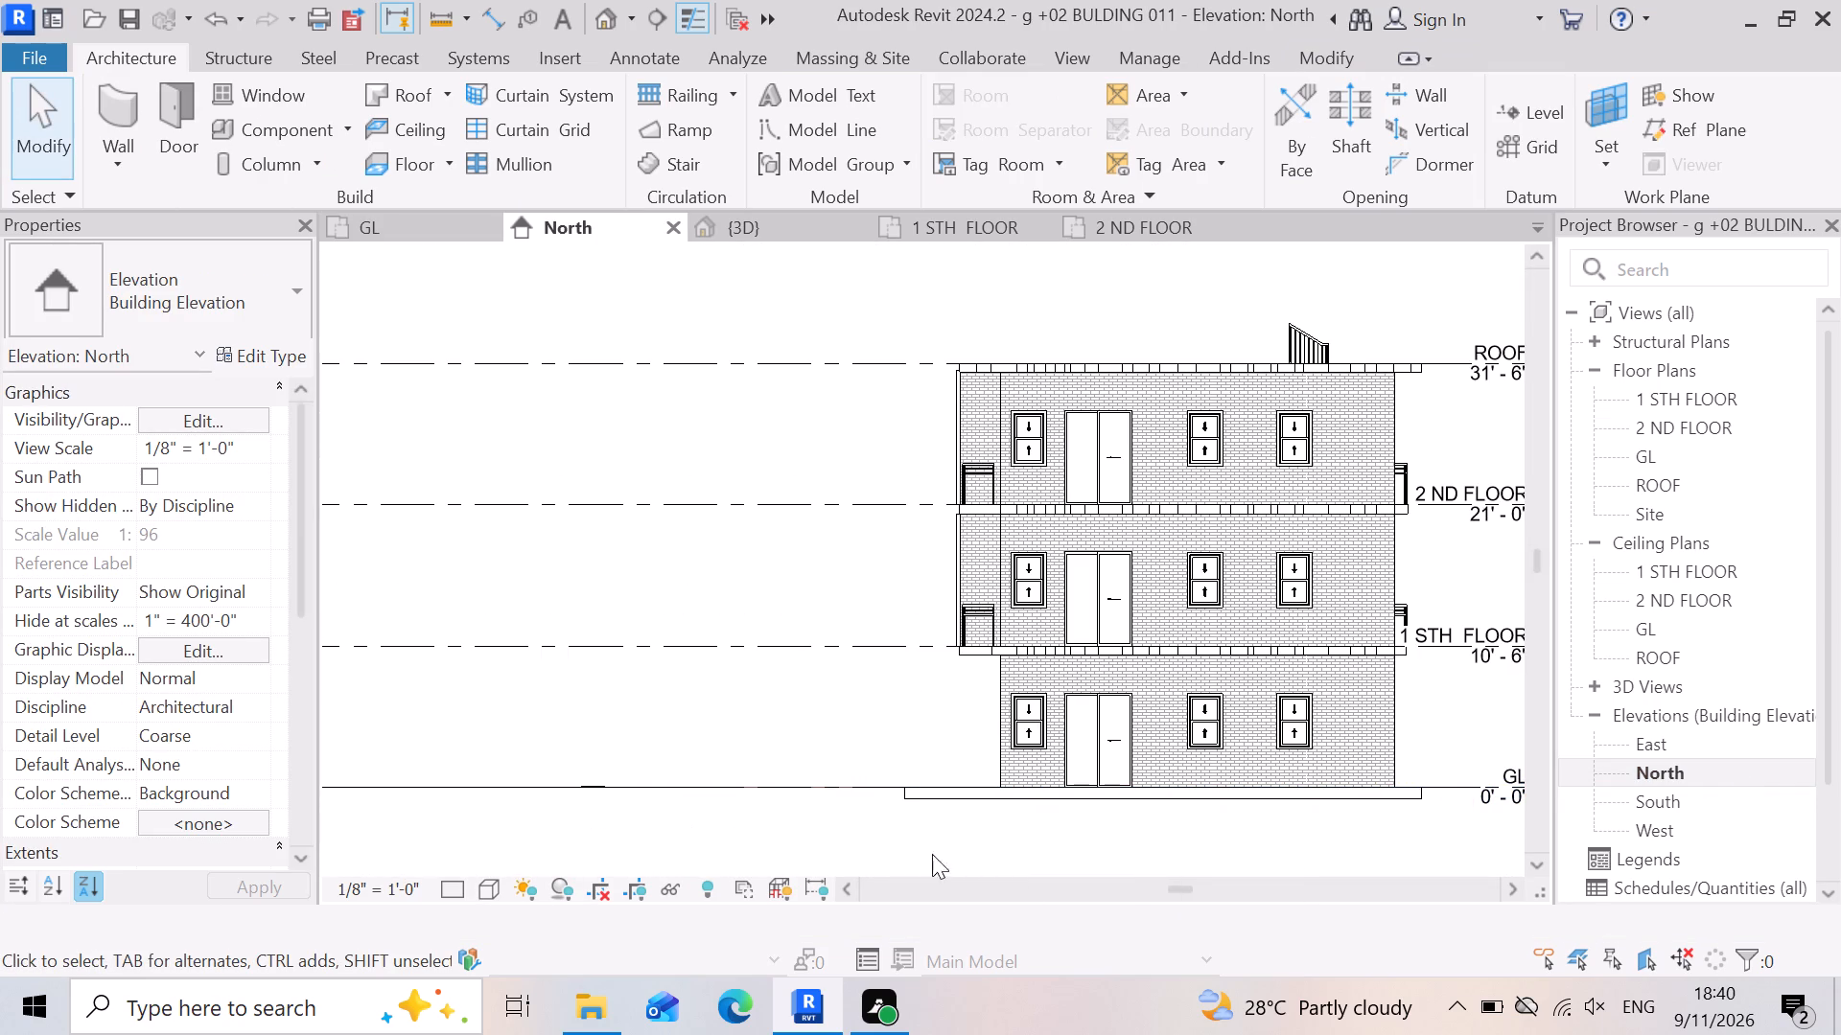
scroll(1113, 894, "down", 3)
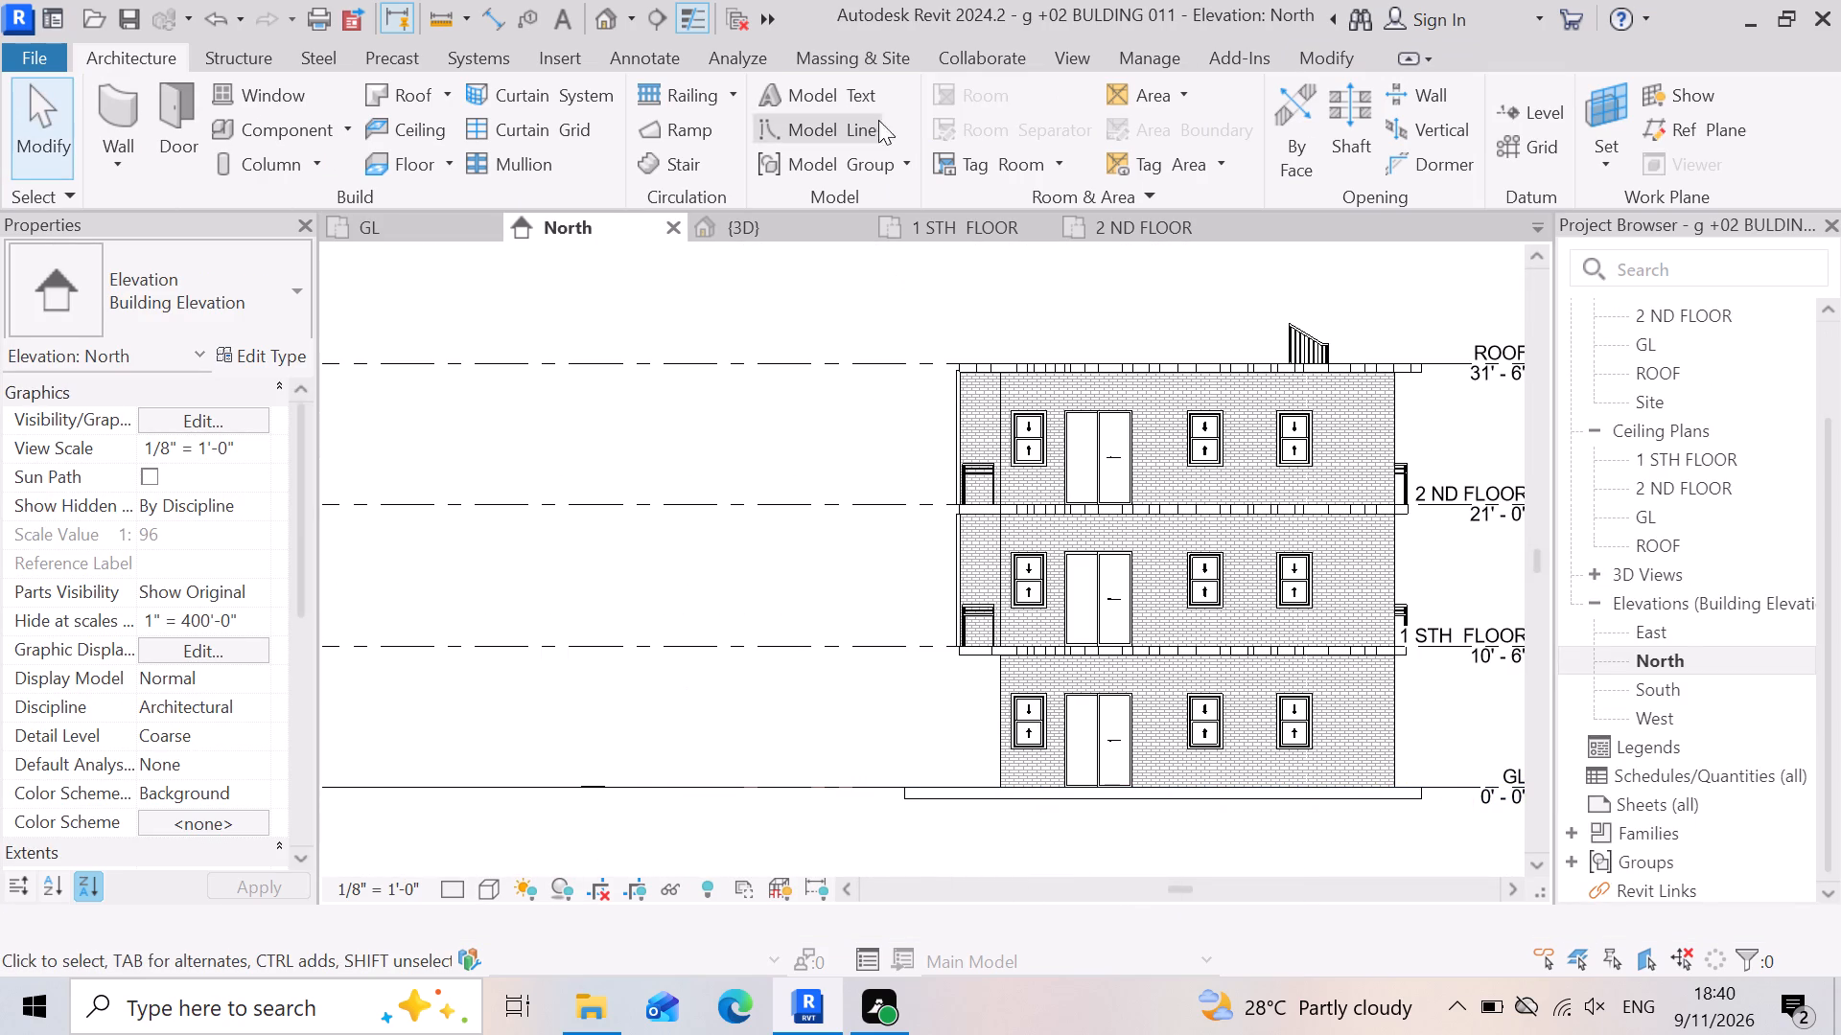
left_click(822, 229)
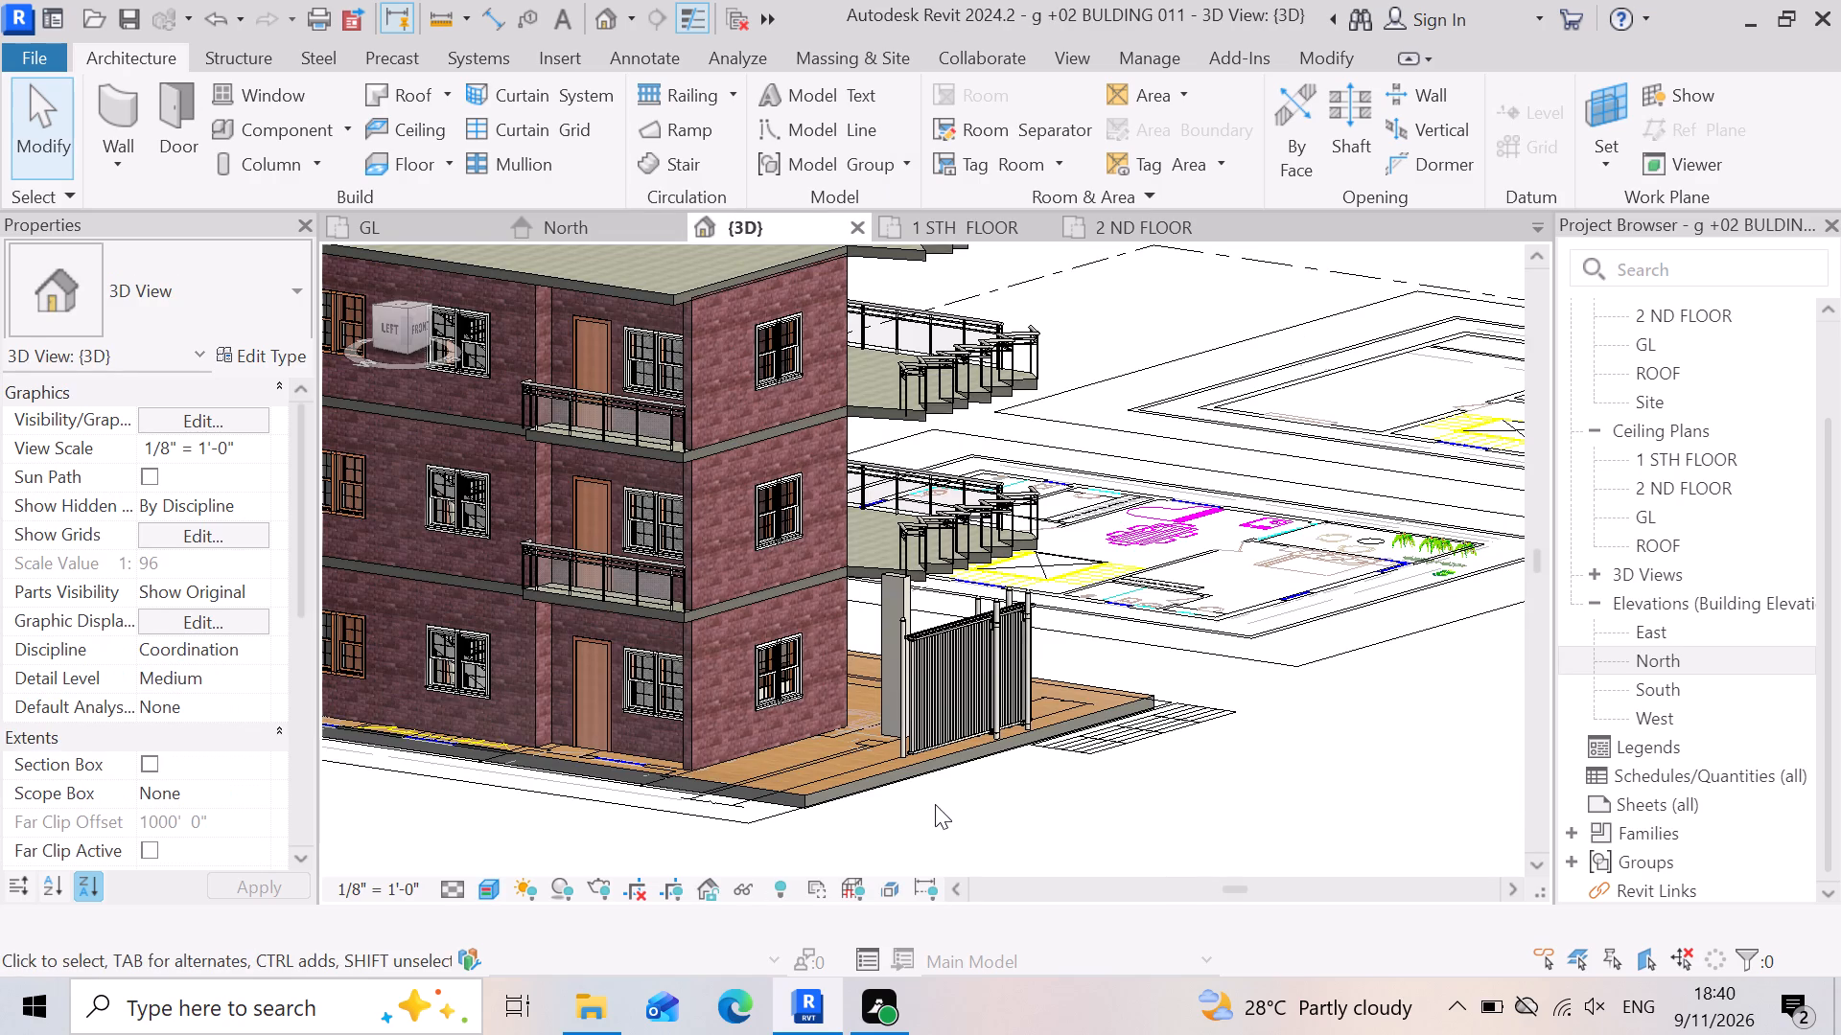
scroll(920, 632, "up", 8)
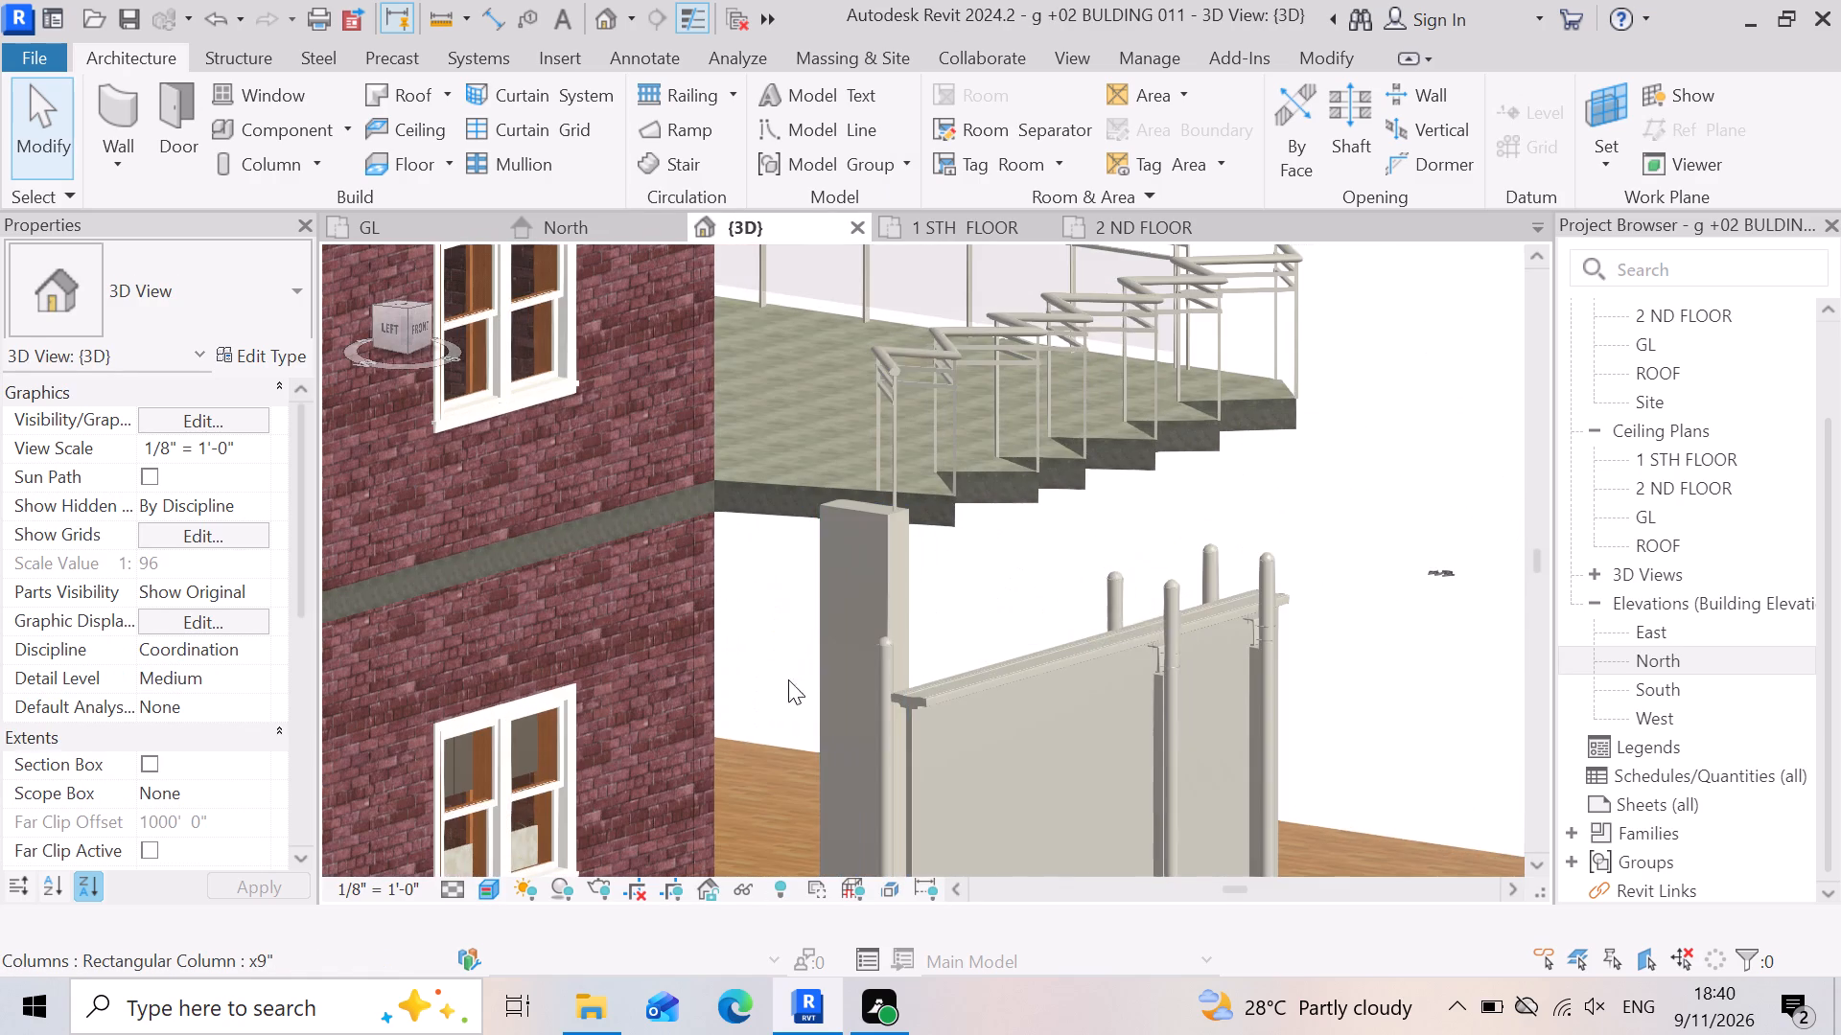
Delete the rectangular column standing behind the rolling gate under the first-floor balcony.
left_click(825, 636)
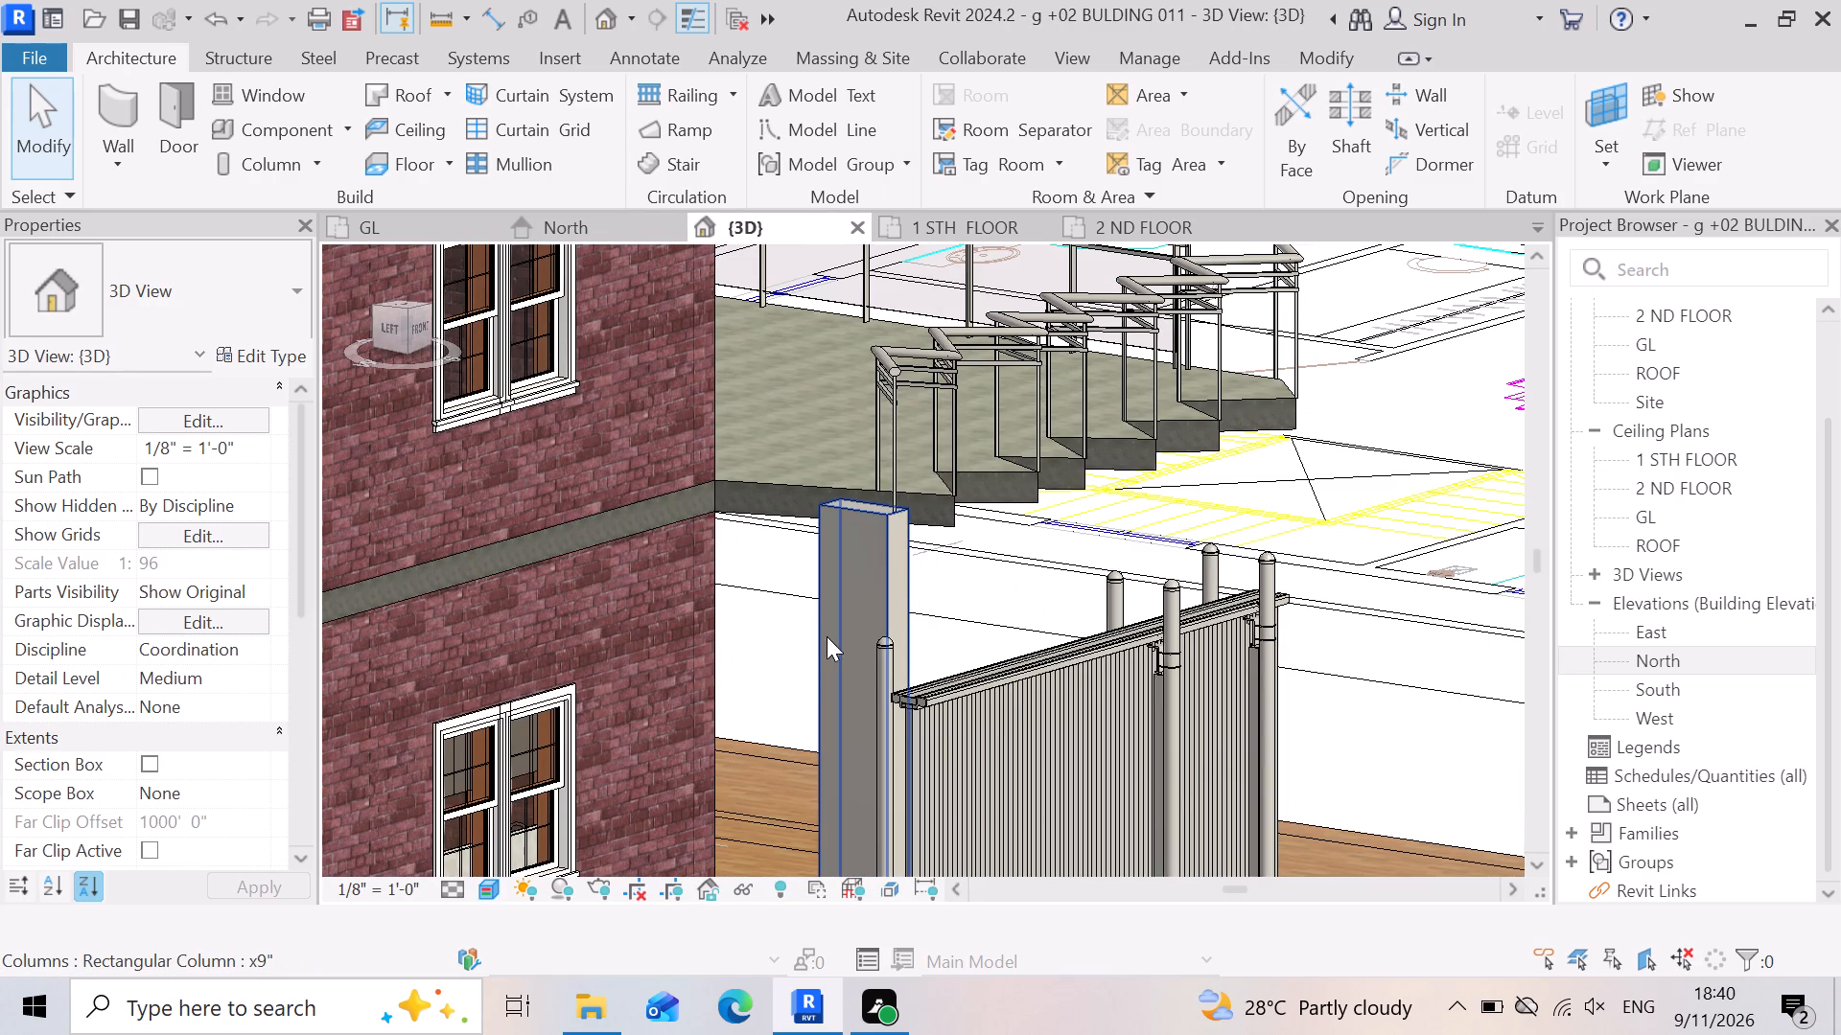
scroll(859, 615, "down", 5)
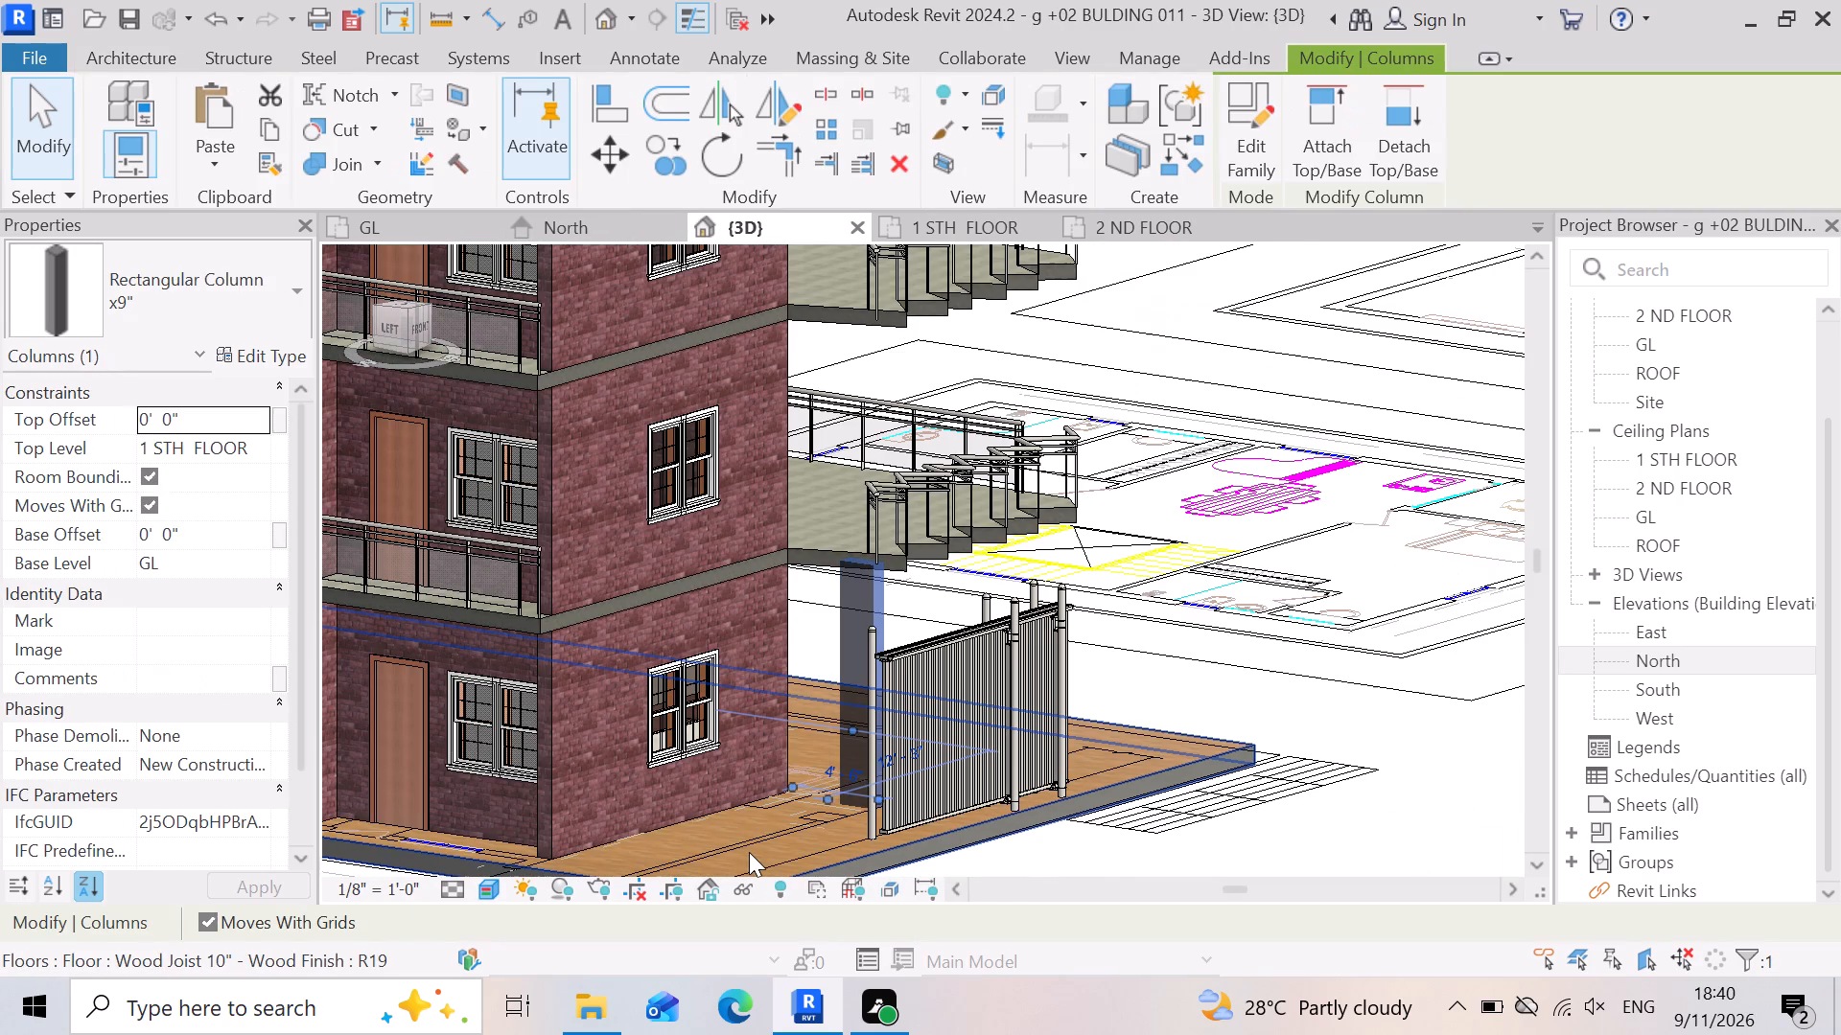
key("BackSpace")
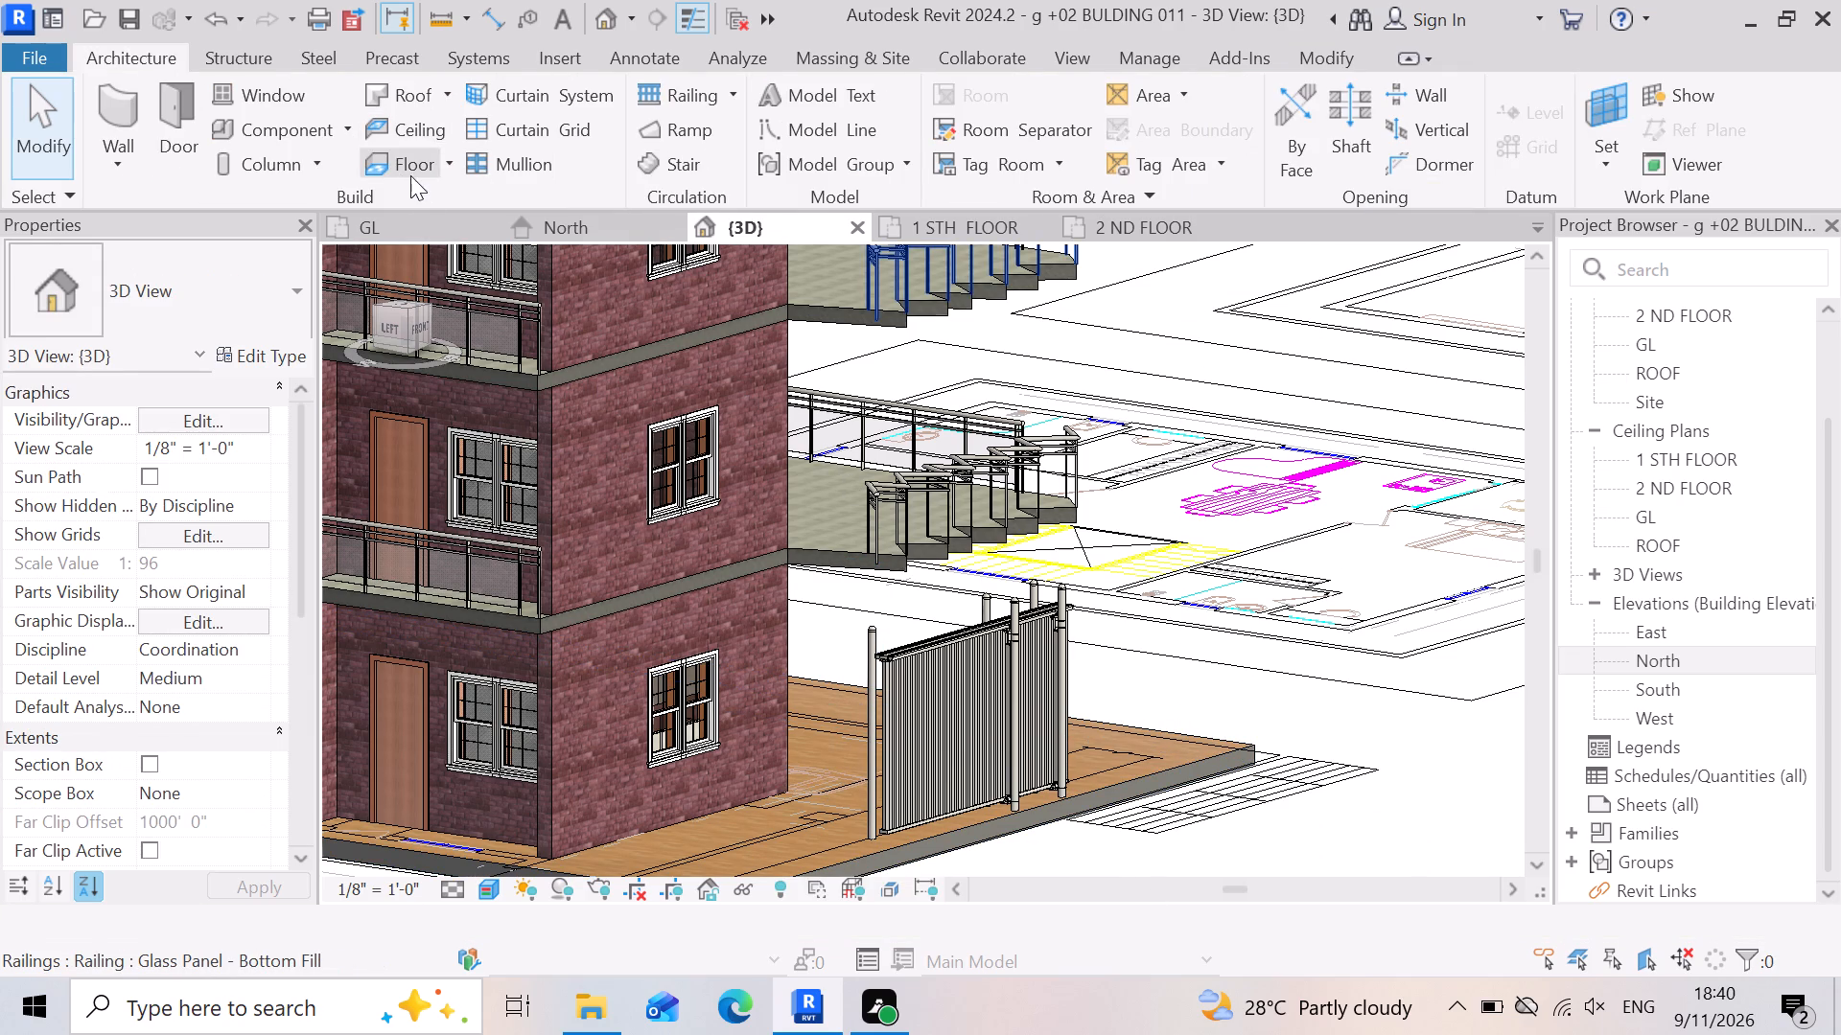
Place an x9" architectural Rectangular Column in 3D from GL up to 1 STH FLOOR, behind the gate under the stepped balcony edge.
left_click(310, 155)
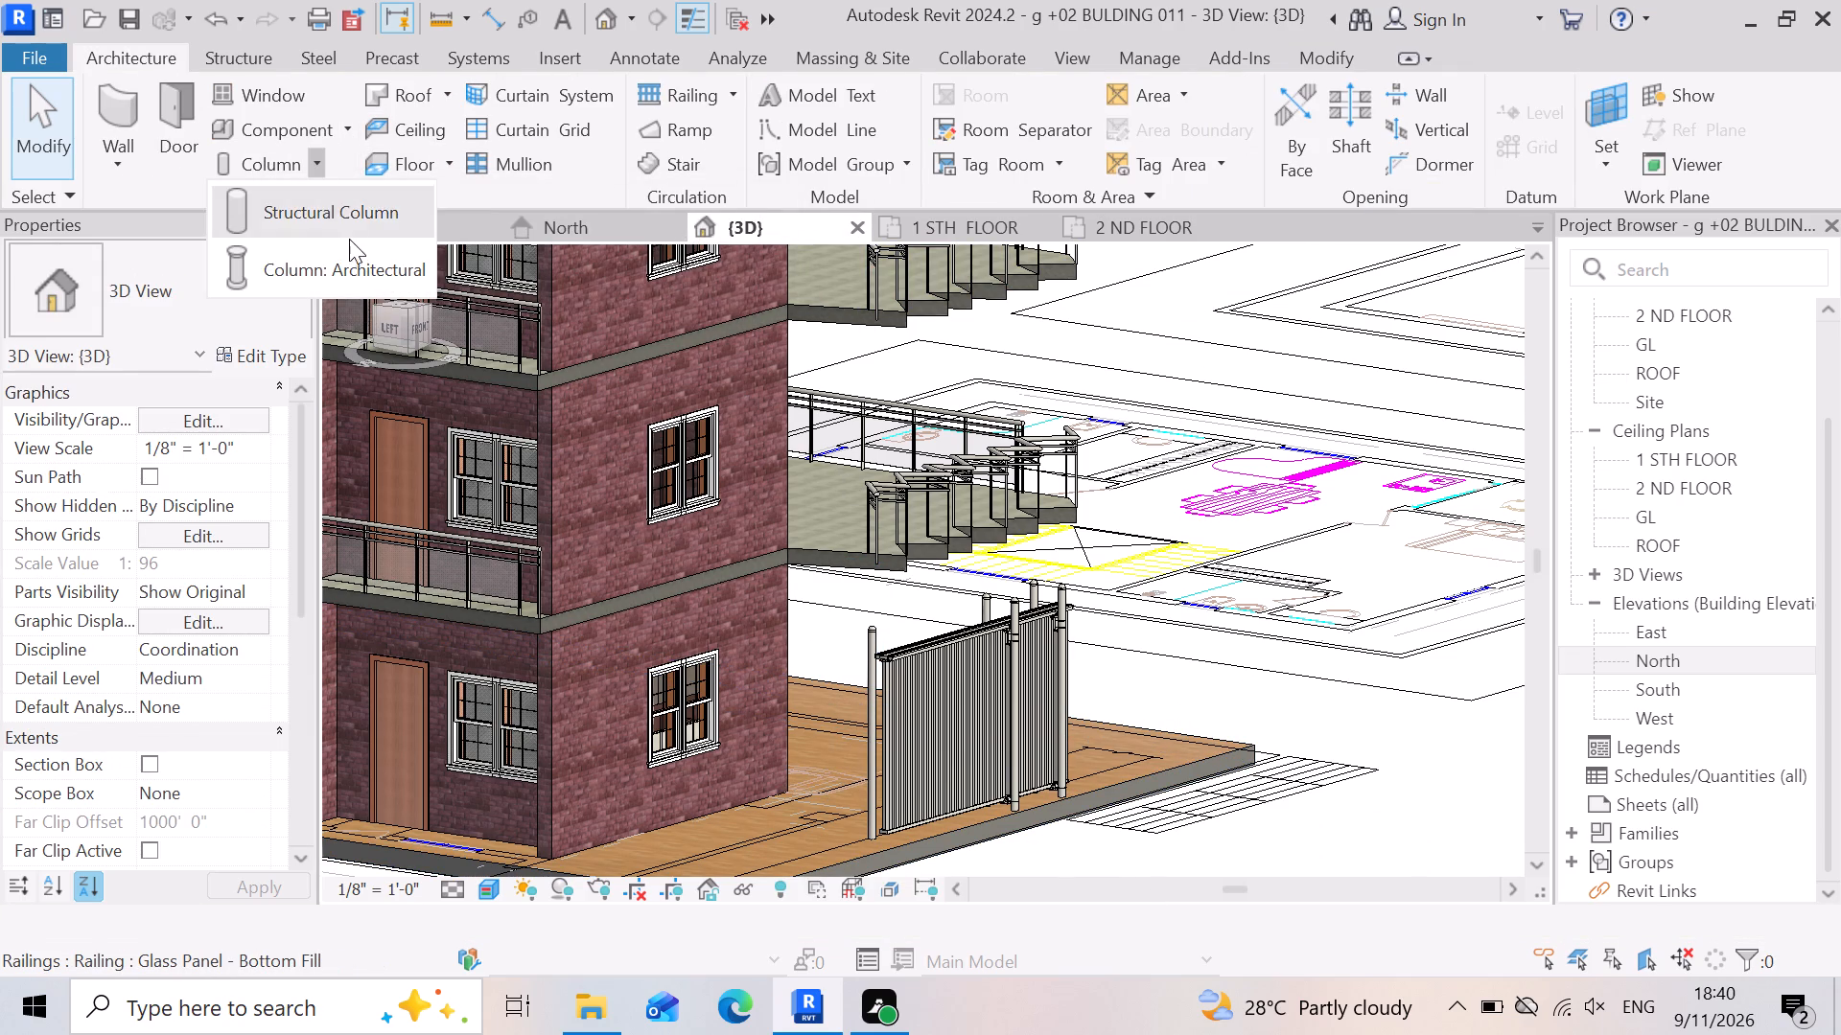
left_click(349, 260)
scroll(857, 792, "up", 3)
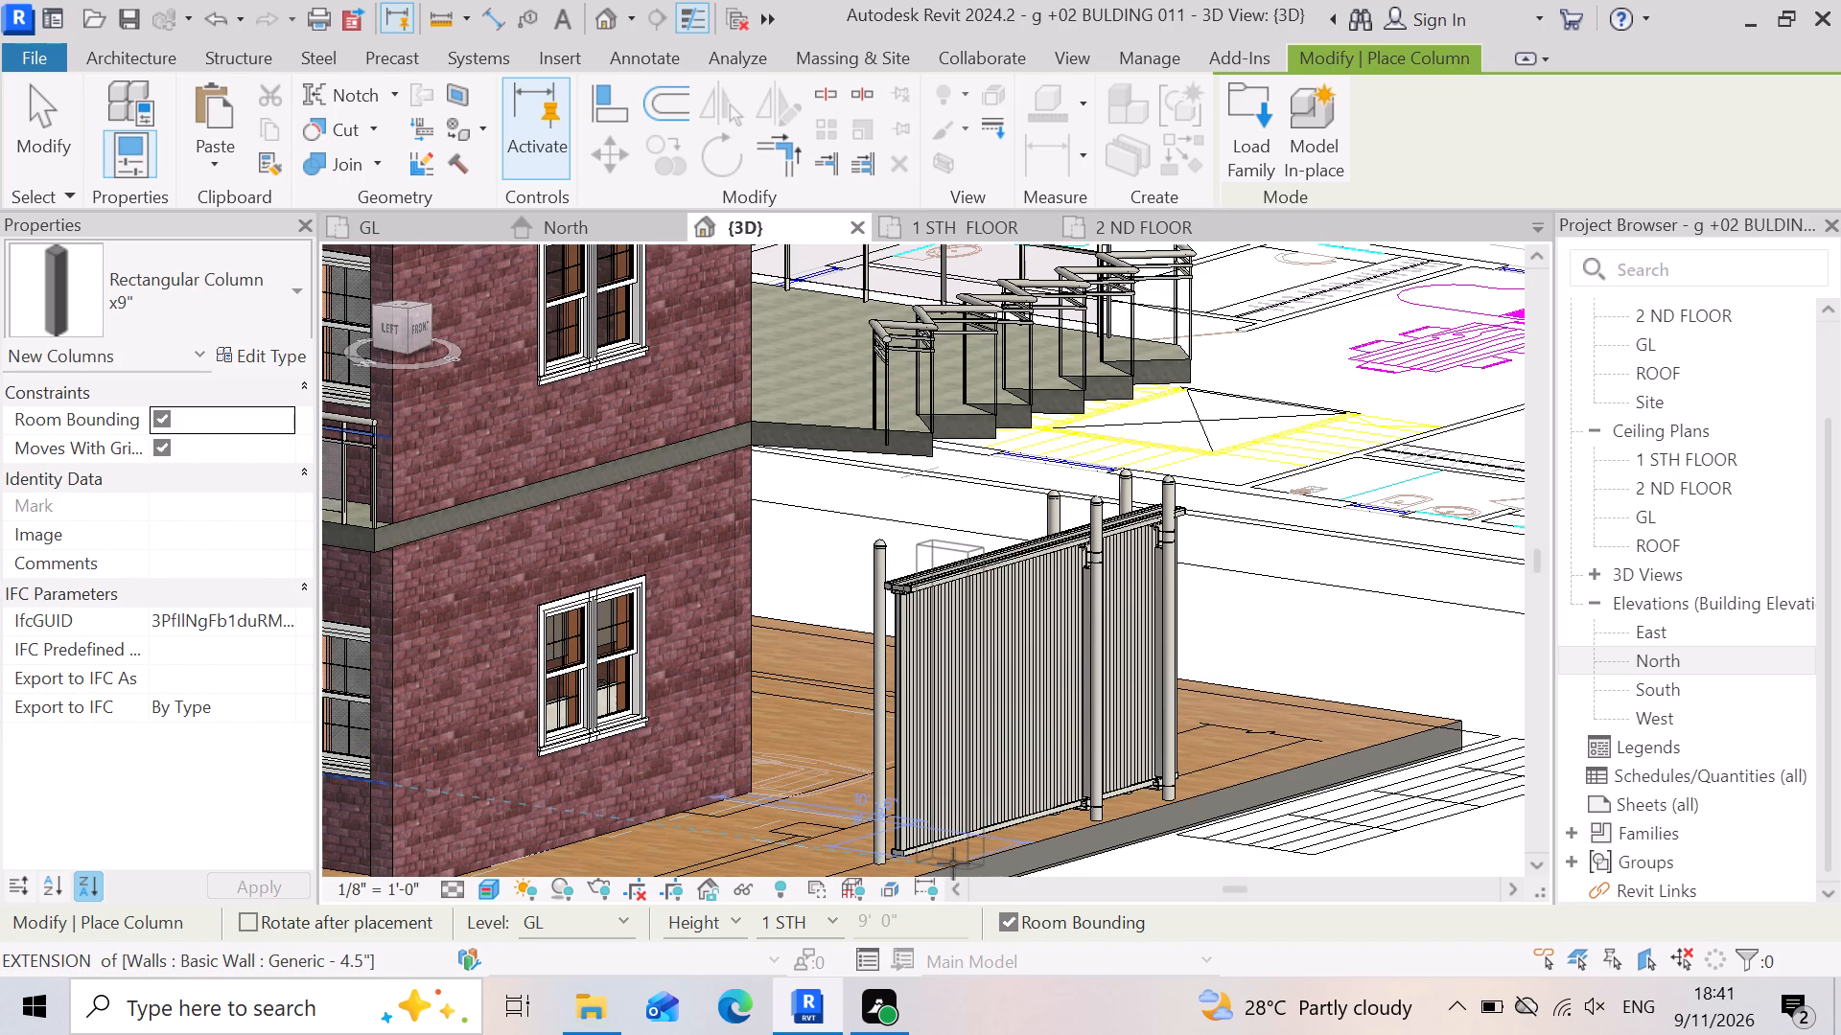
left_click(912, 762)
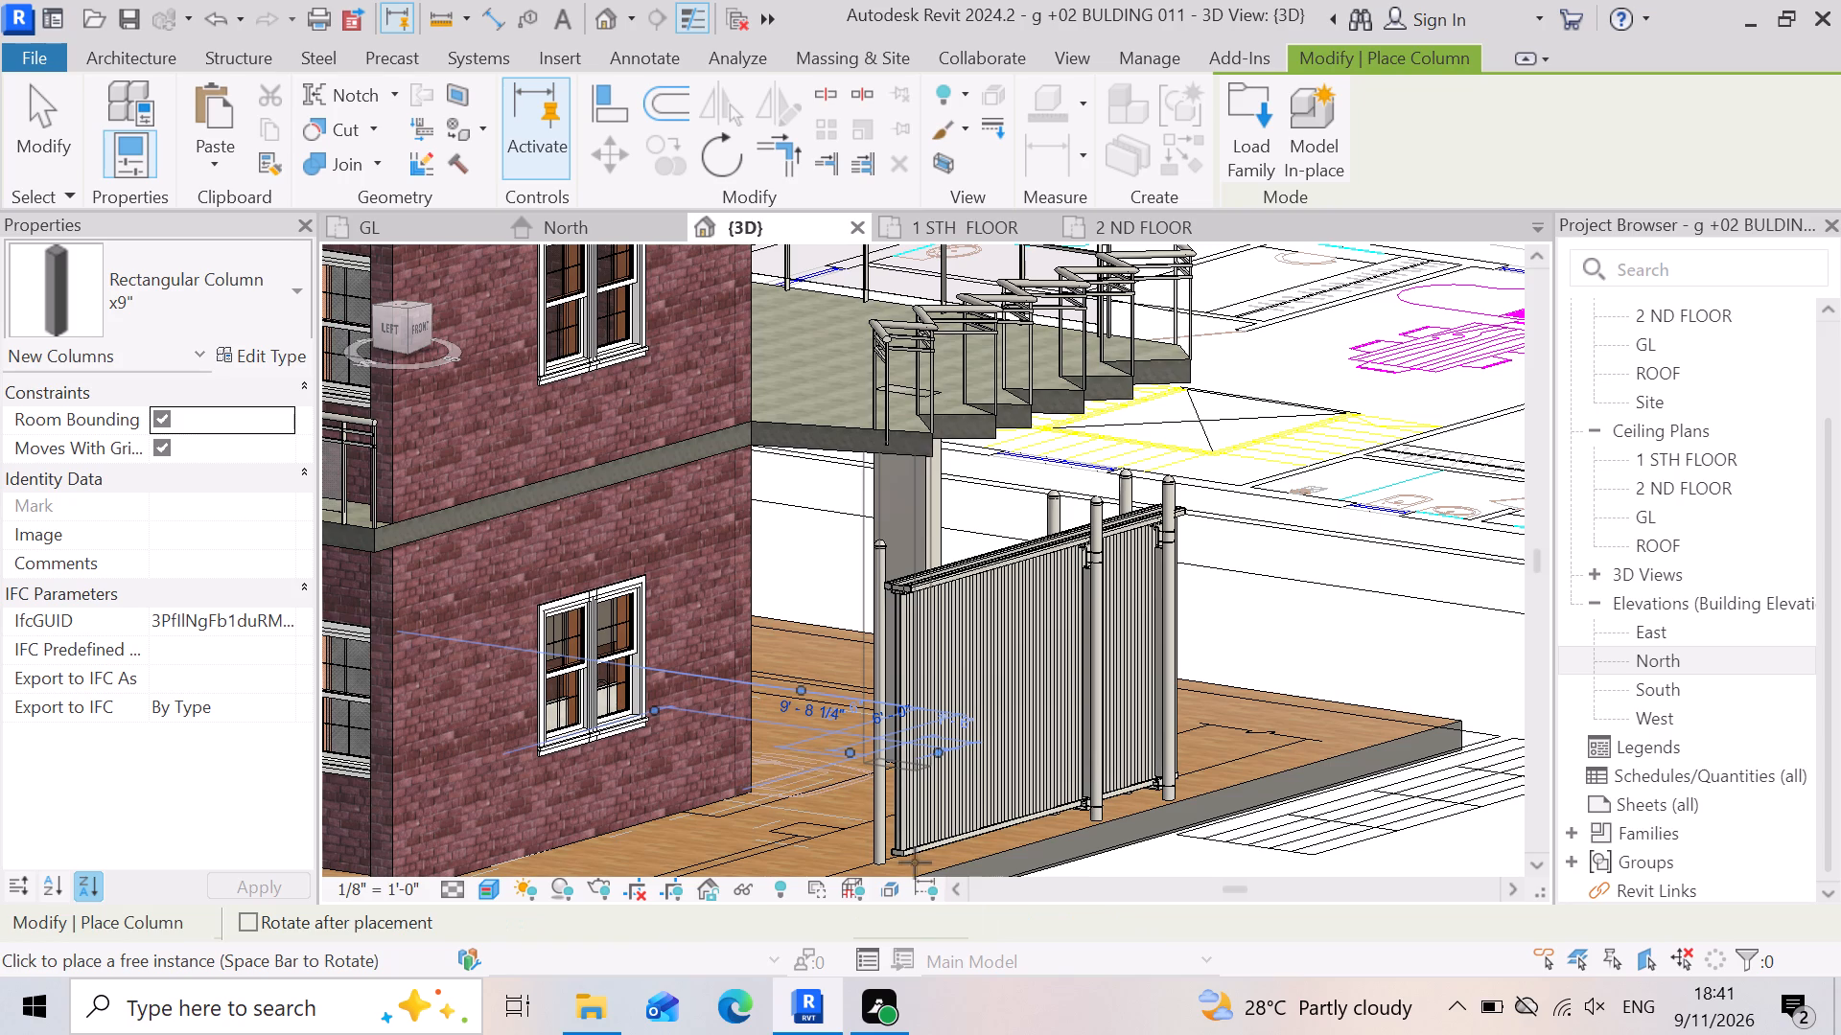
scroll(989, 917, "down", 3)
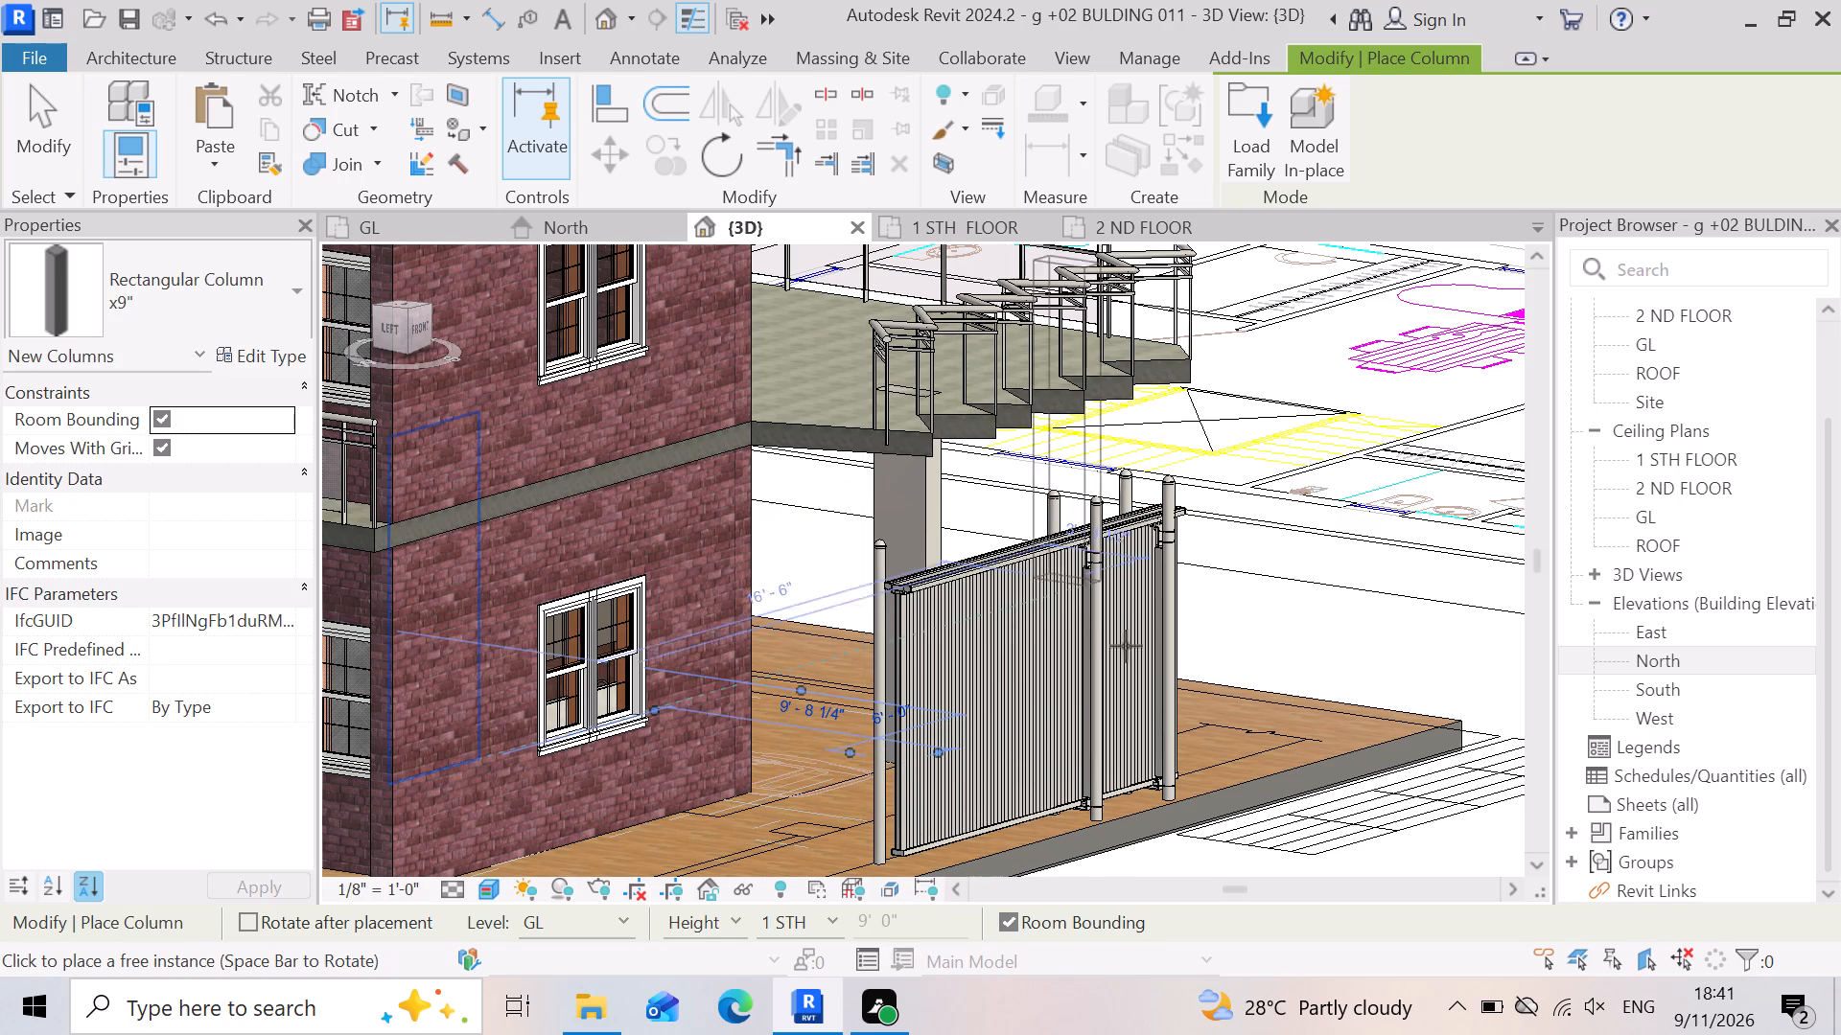
key("Escape")
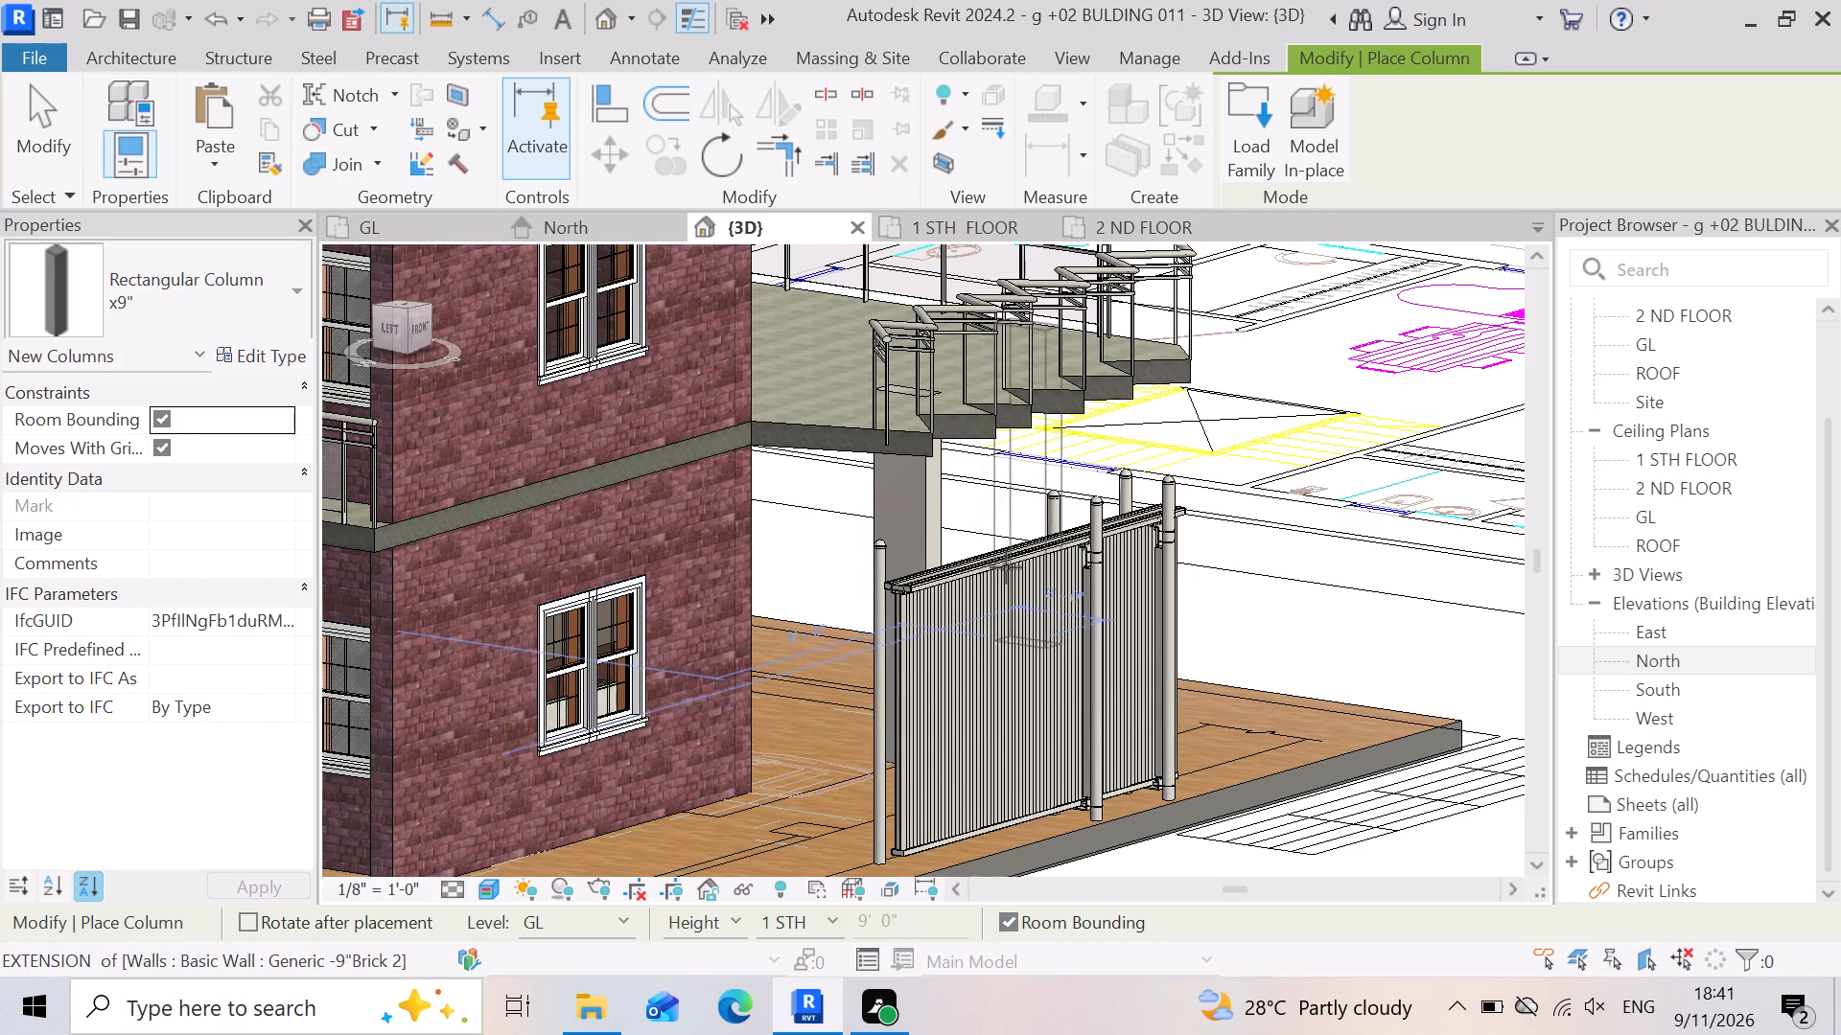
key("Escape")
left_click(921, 533)
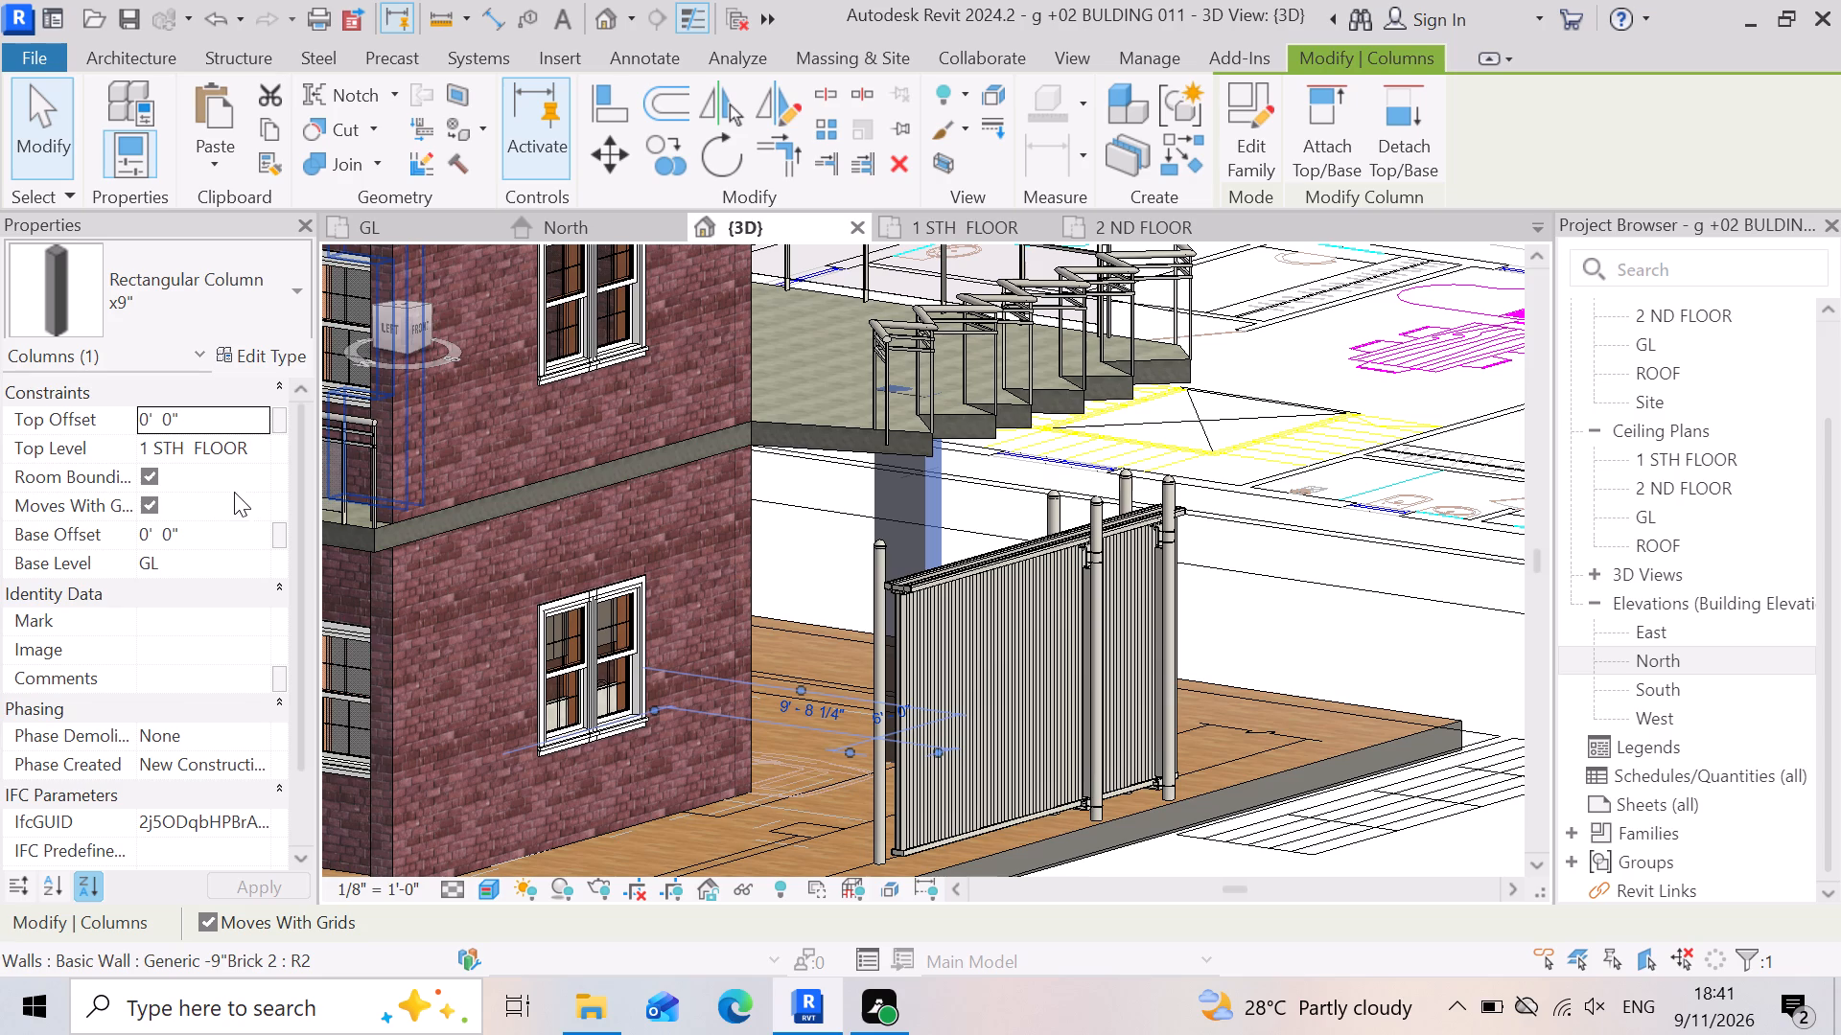
scroll(886, 624, "down", 4)
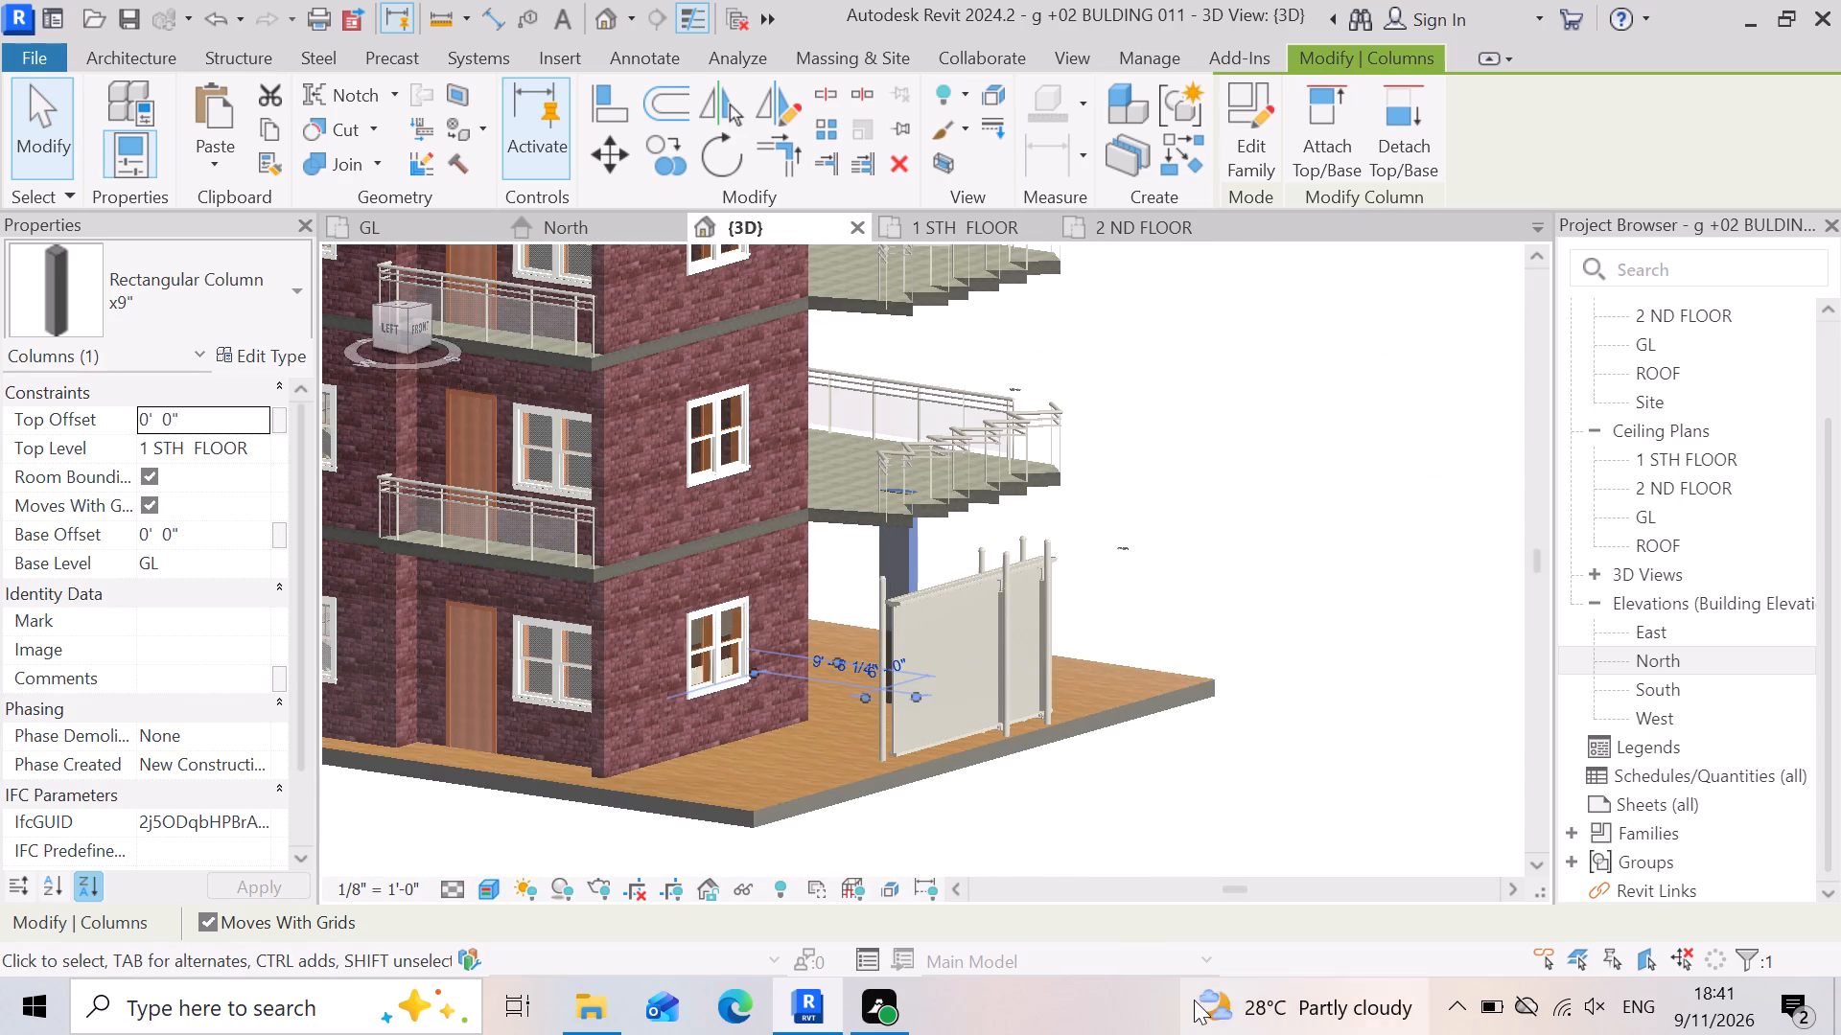
left_click(1149, 838)
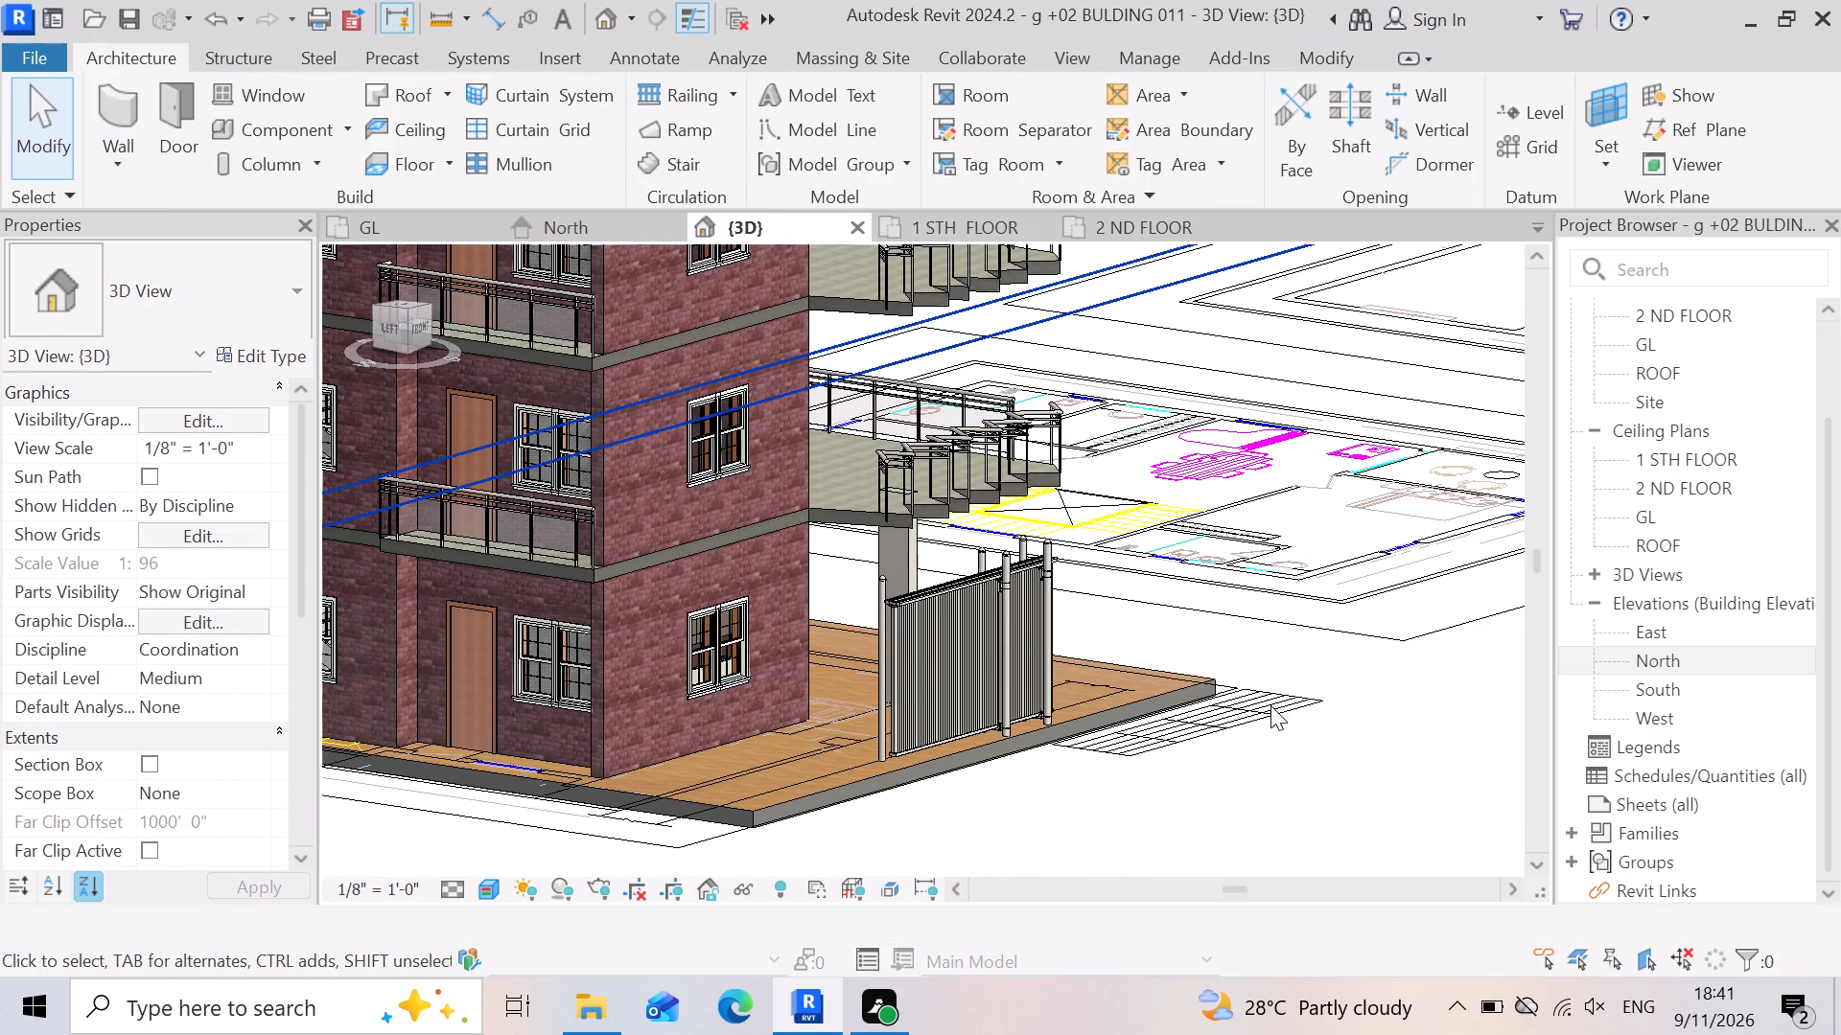
Nudge the rectangular column behind the gate along the stepped balcony towards the brick wall corner until its temporary dimension reads 10' 6".
right_click_drag(1266, 711, 1047, 770, "shift")
middle_click_drag(1266, 711, 1047, 770, "shift")
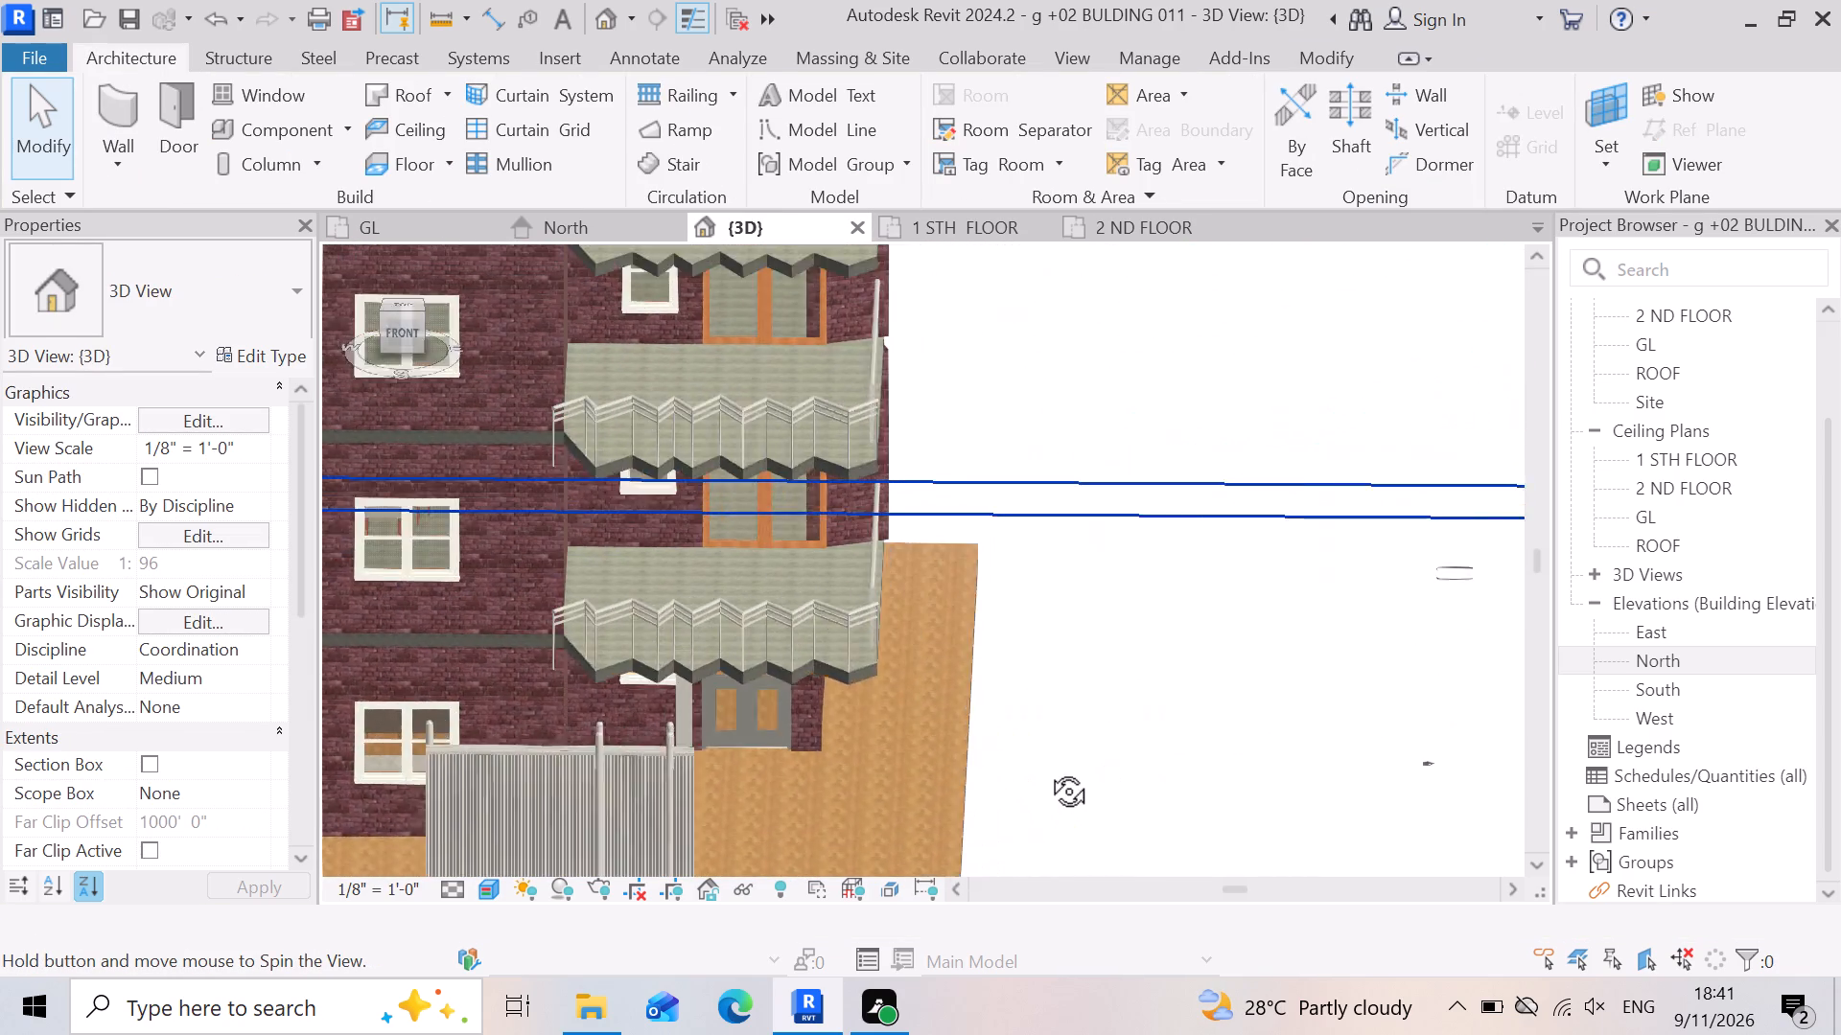
middle_click_drag(1047, 770, 1030, 774, "shift")
right_click_drag(1047, 770, 1030, 774, "shift")
scroll(654, 817, "up", 4)
scroll(809, 729, "down", 4)
scroll(659, 840, "up", 2)
left_click(667, 812)
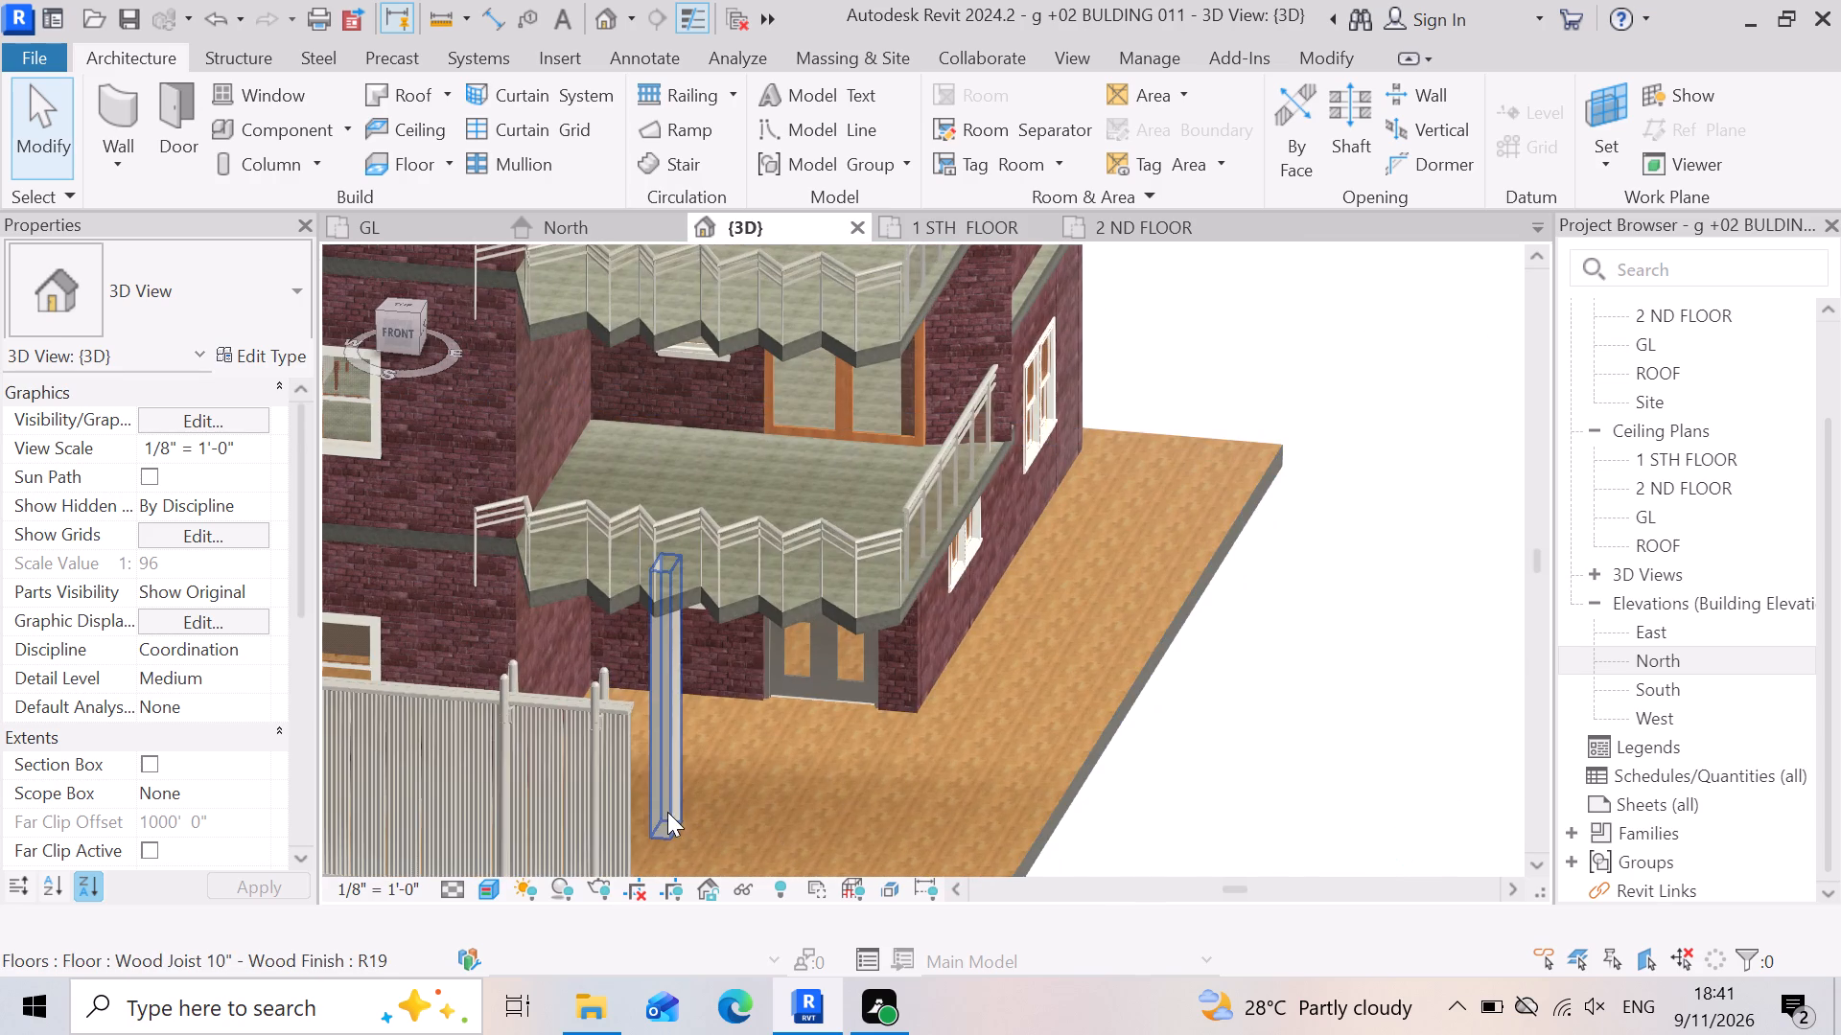
key("Left")
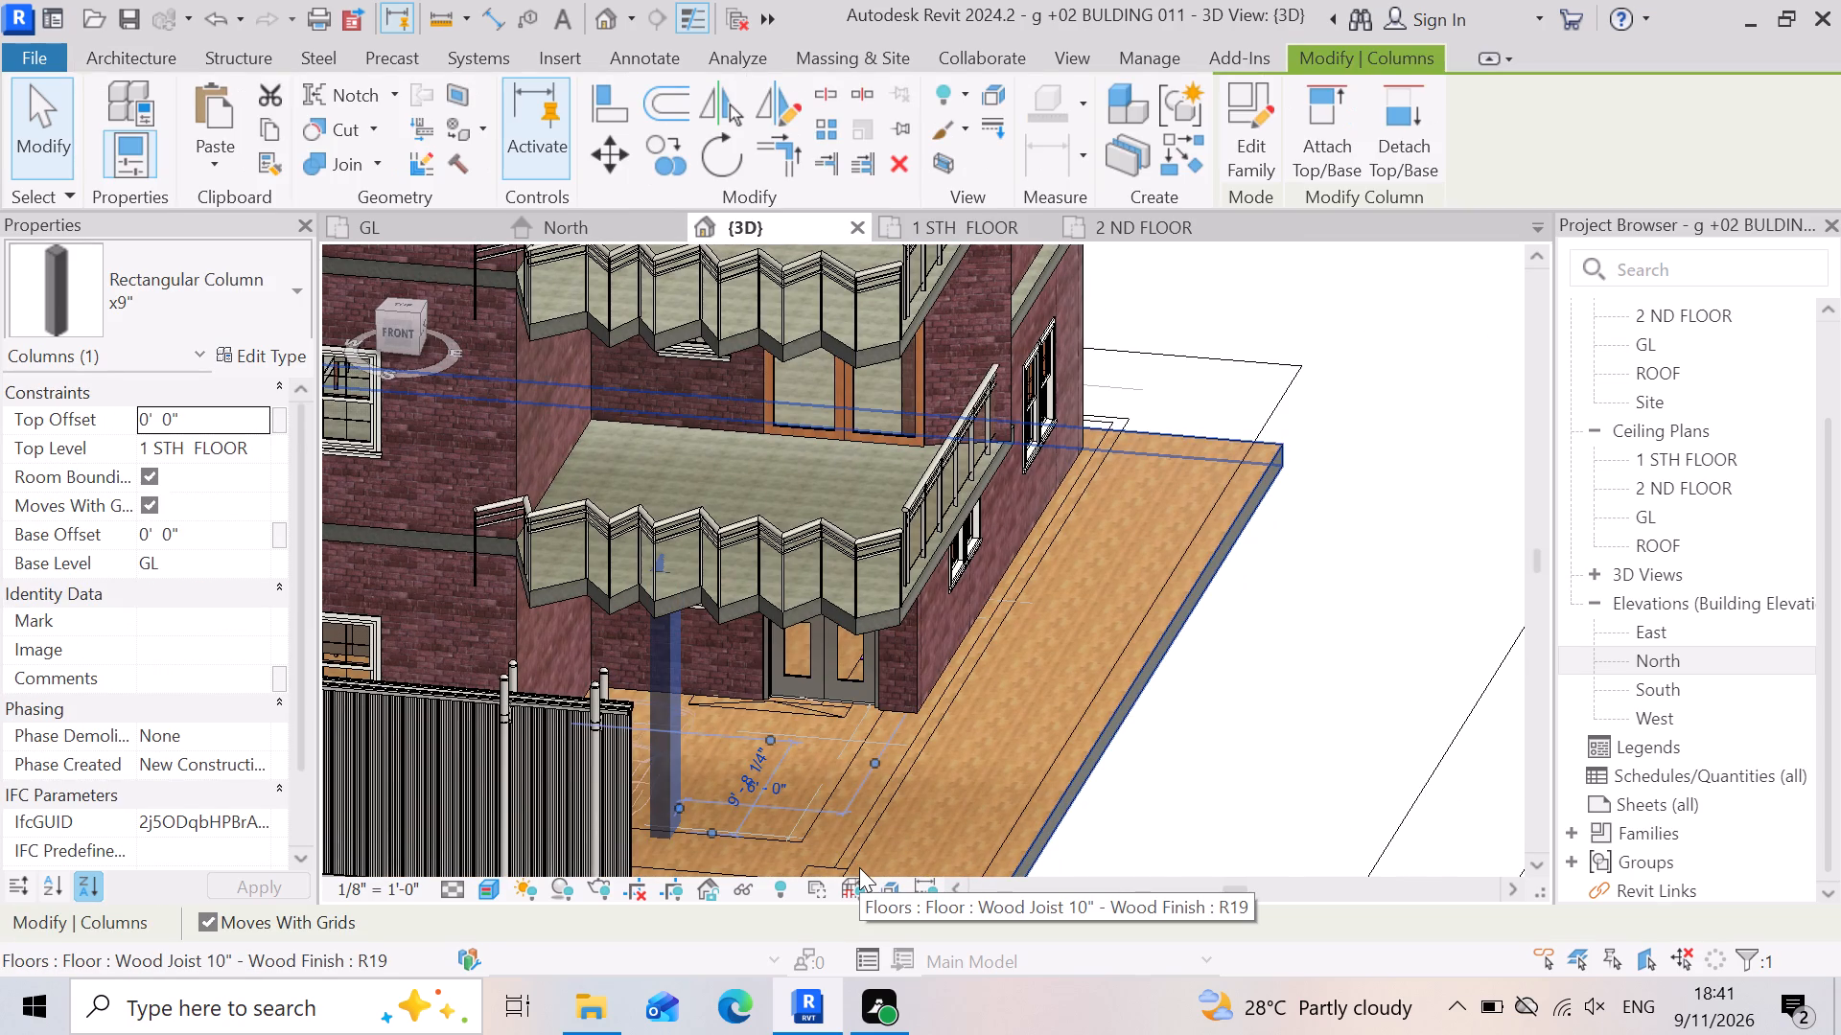
key("Left")
key("Left")
key("Left")
key("Left")
key("Left")
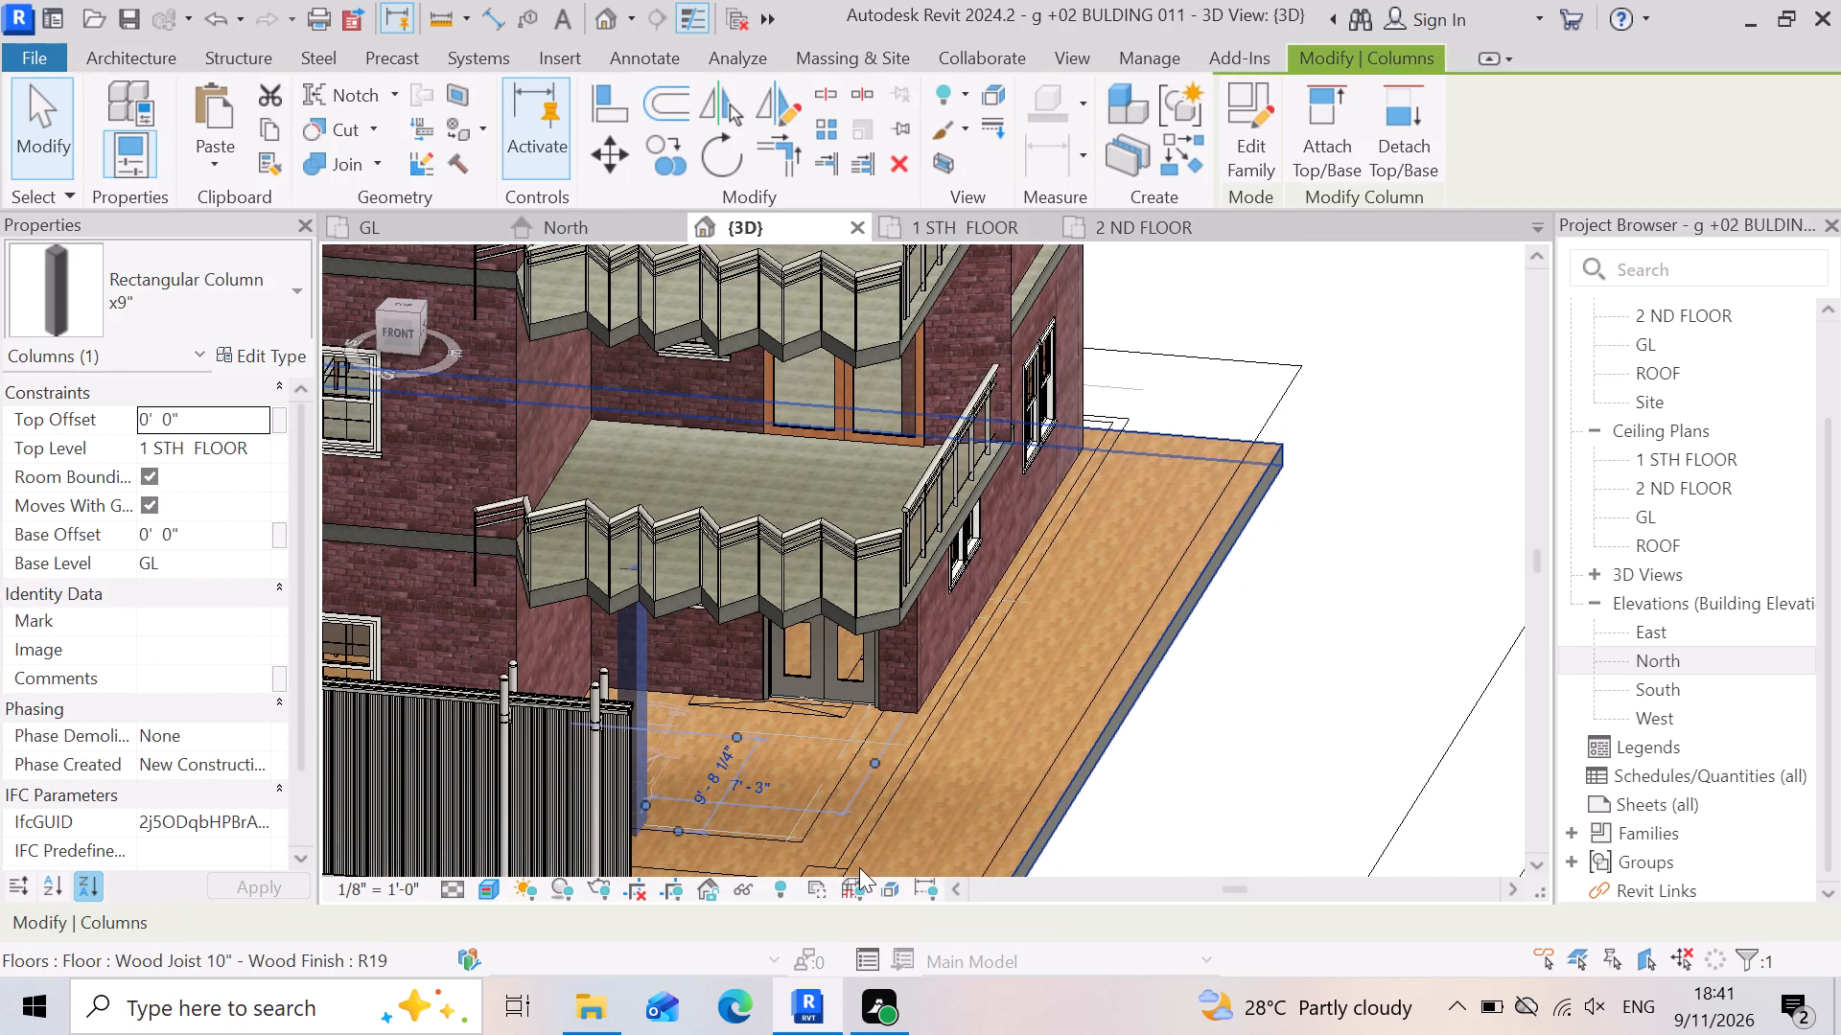
key("Left")
key("Left")
key("Left")
key("Left")
key("Left")
key("Left")
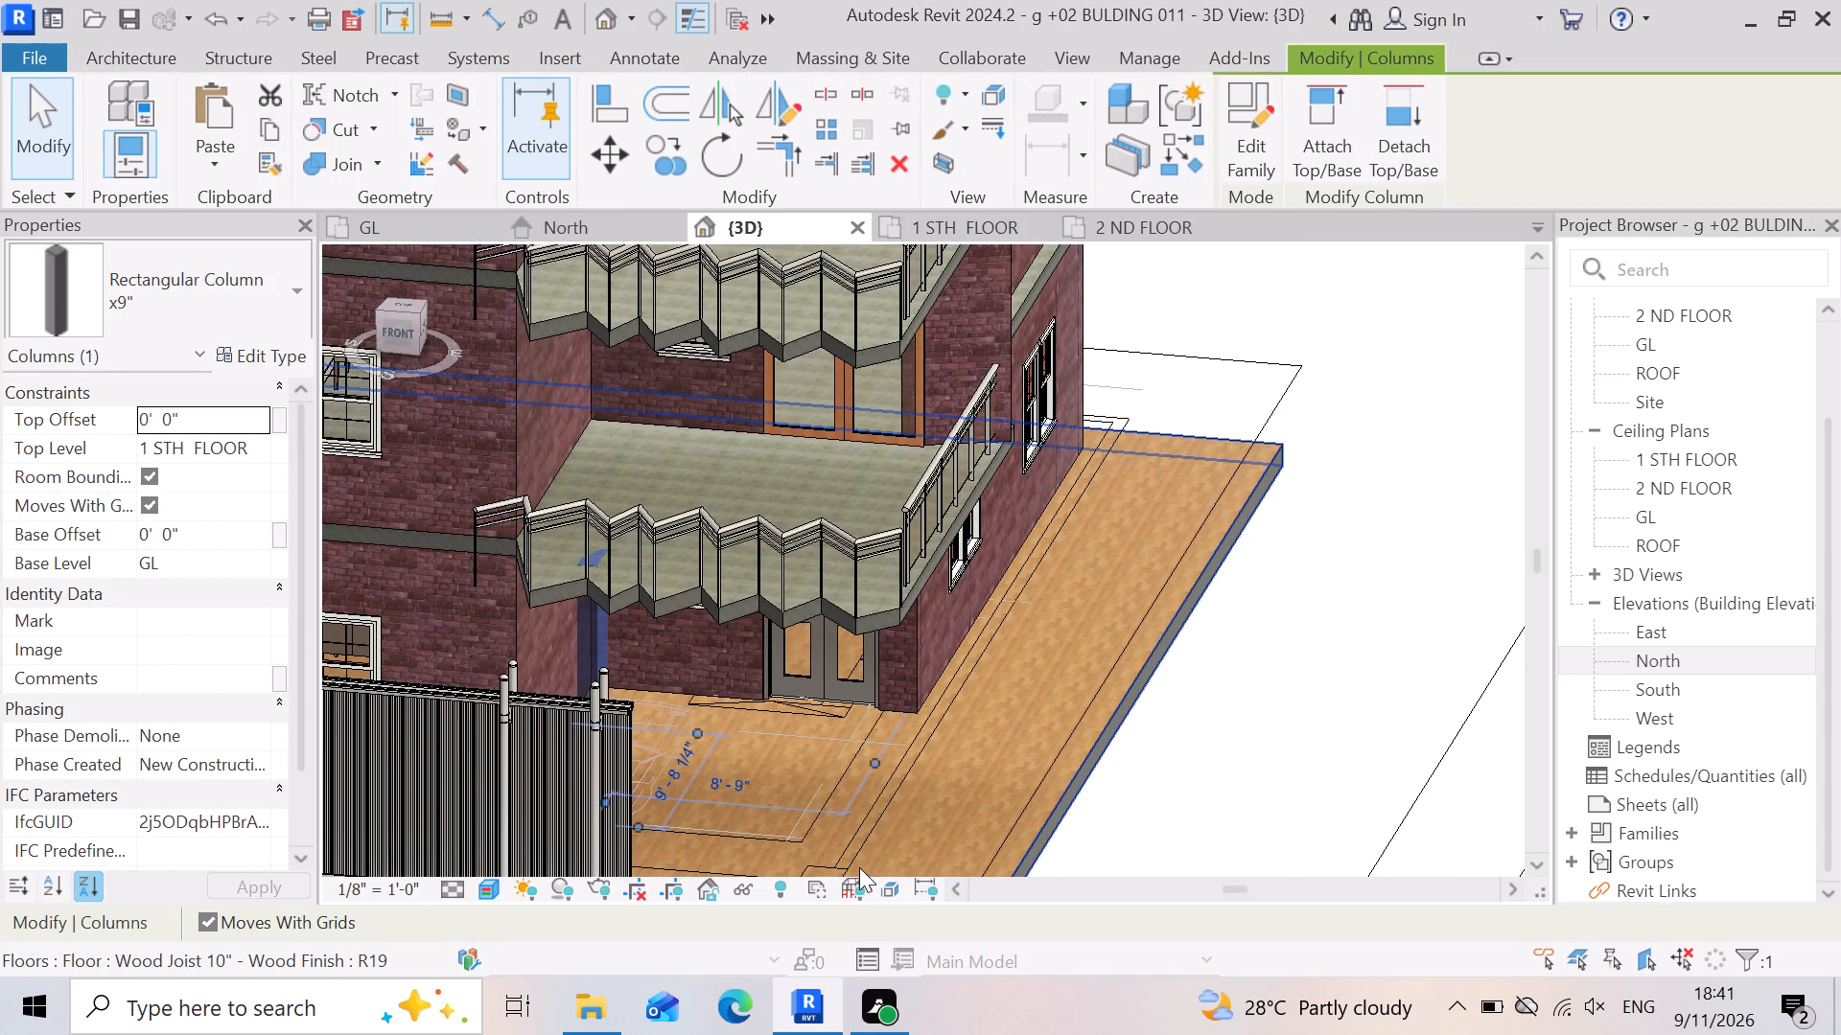
key("Left")
key("Left")
key("Left")
key("Left")
key("Left")
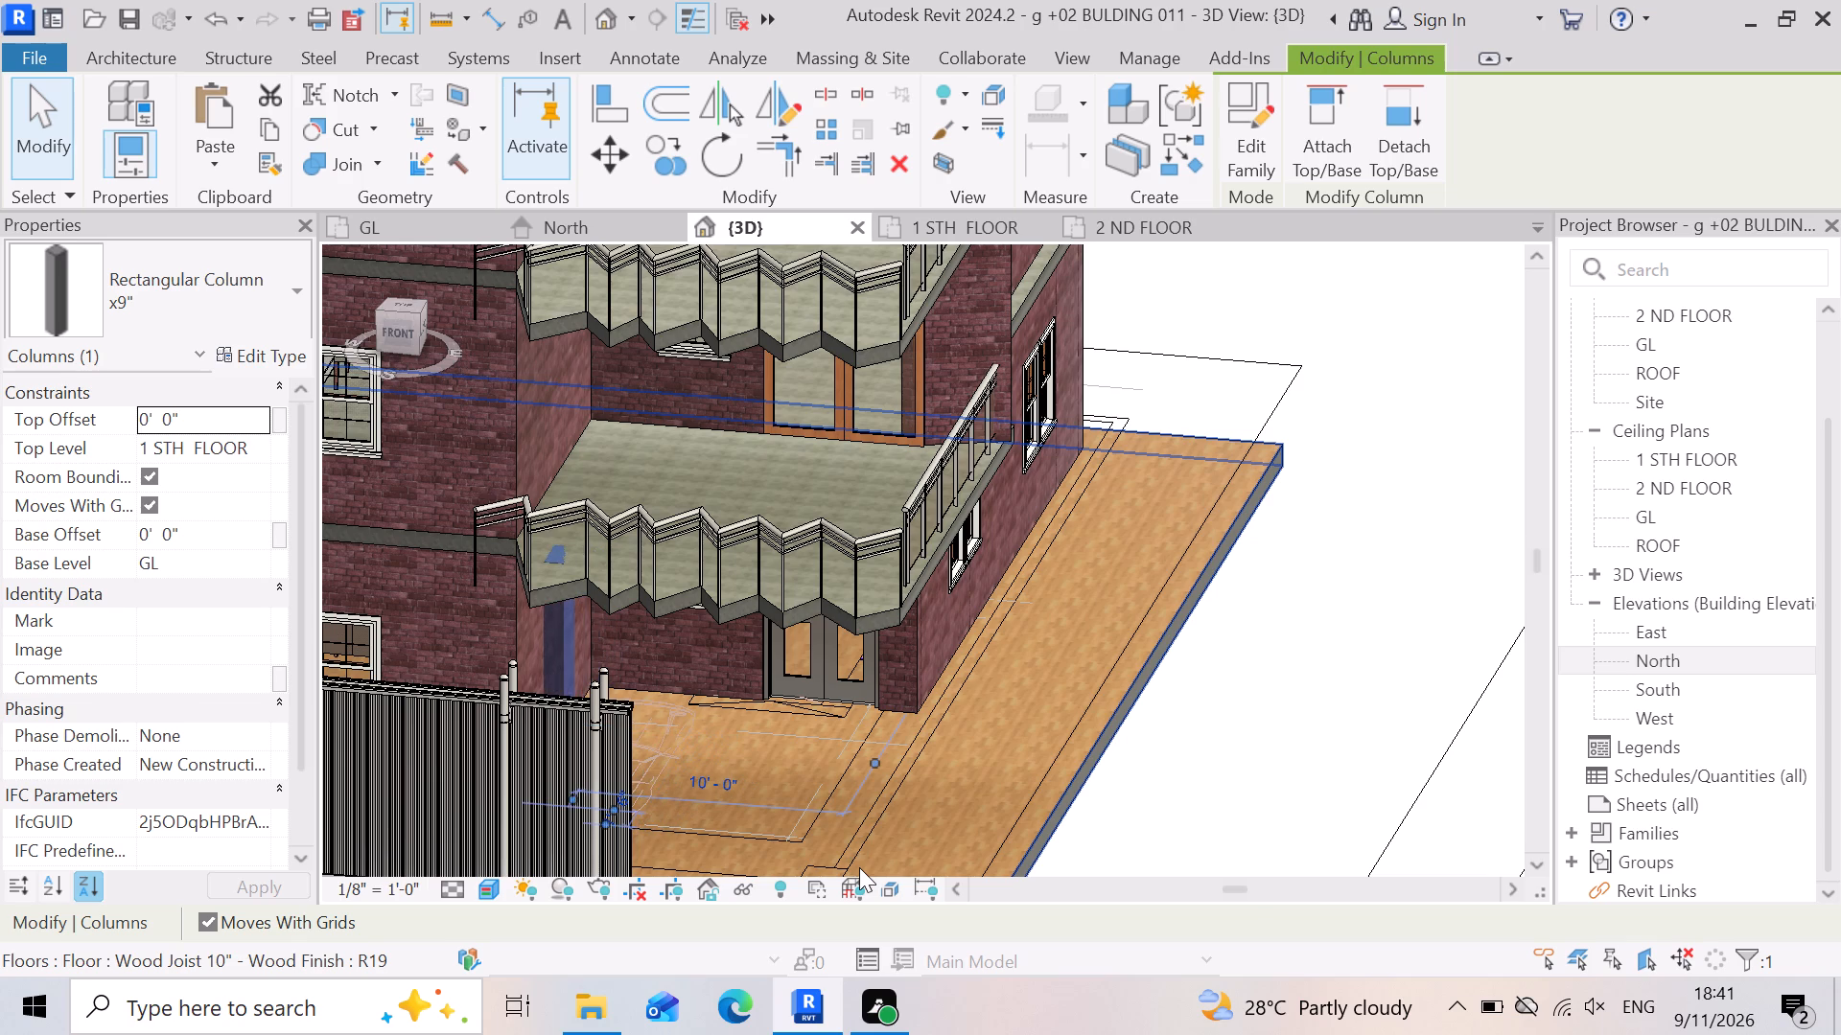
key("Left")
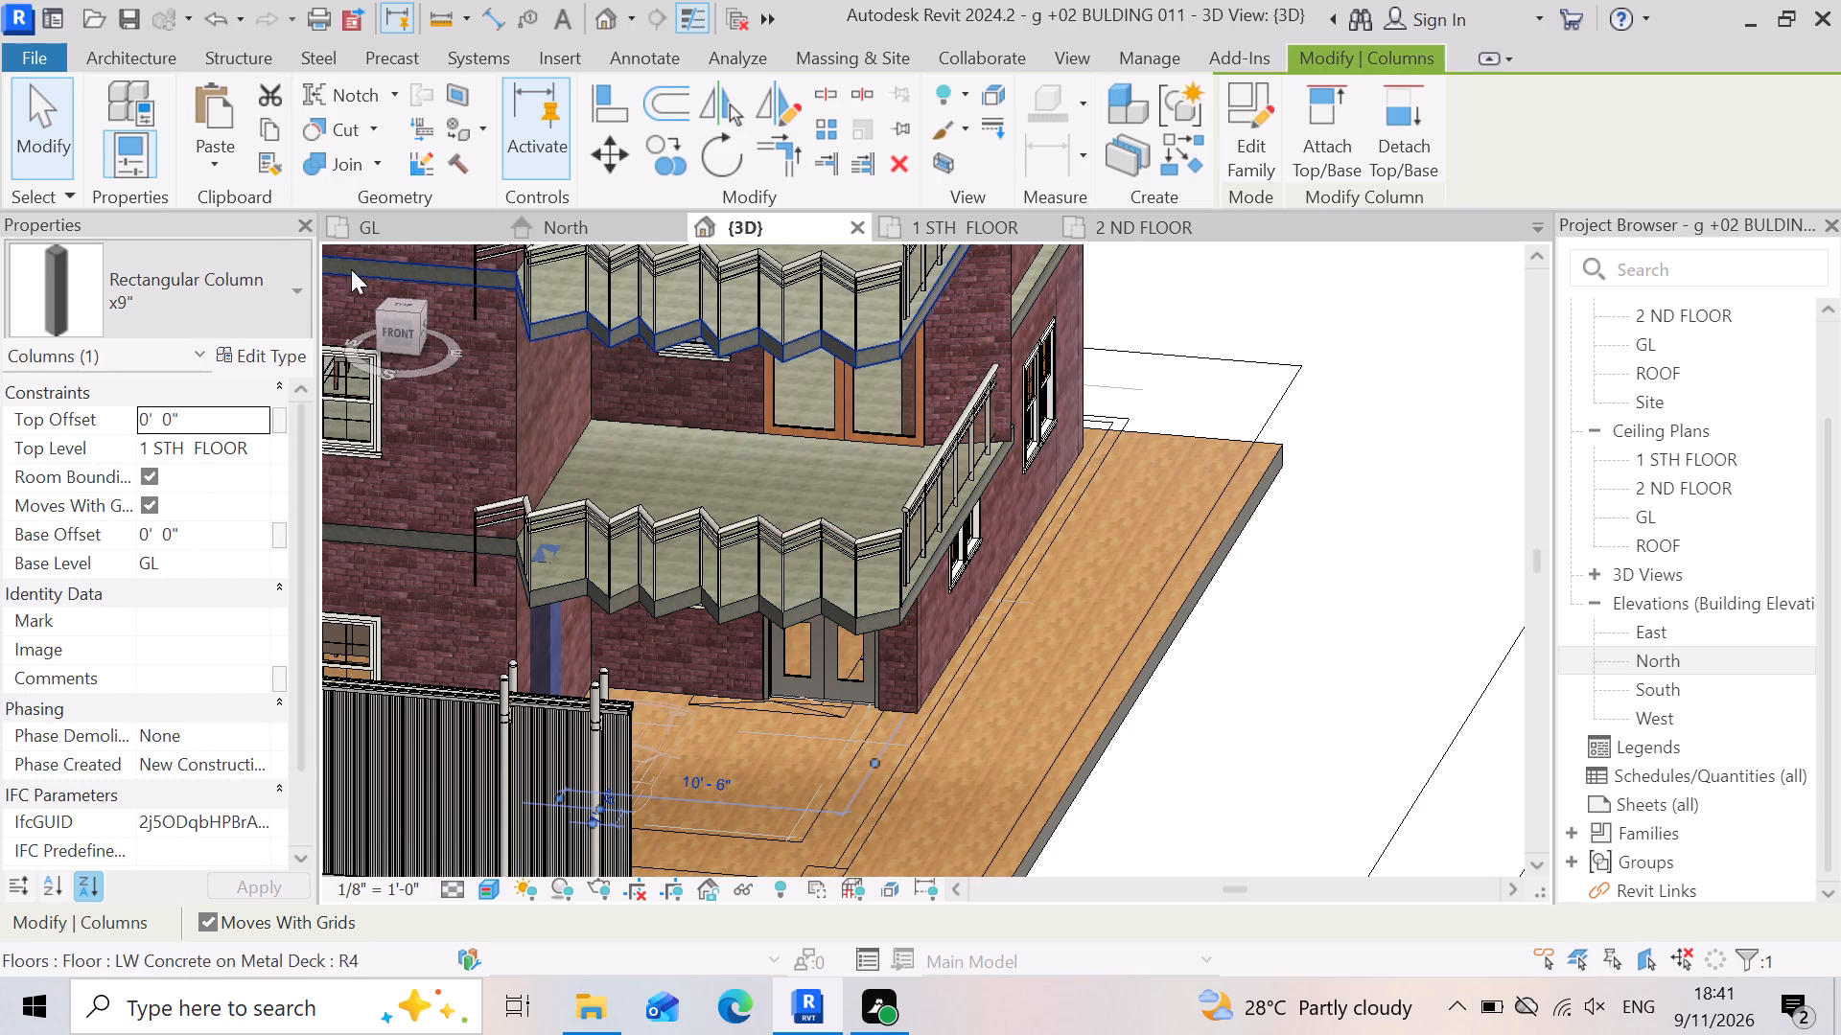
Place a second x9" architectural Rectangular Column from GL up to 1 STH FLOOR, in front of the double door near the balcony's outer end.
left_click(138, 60)
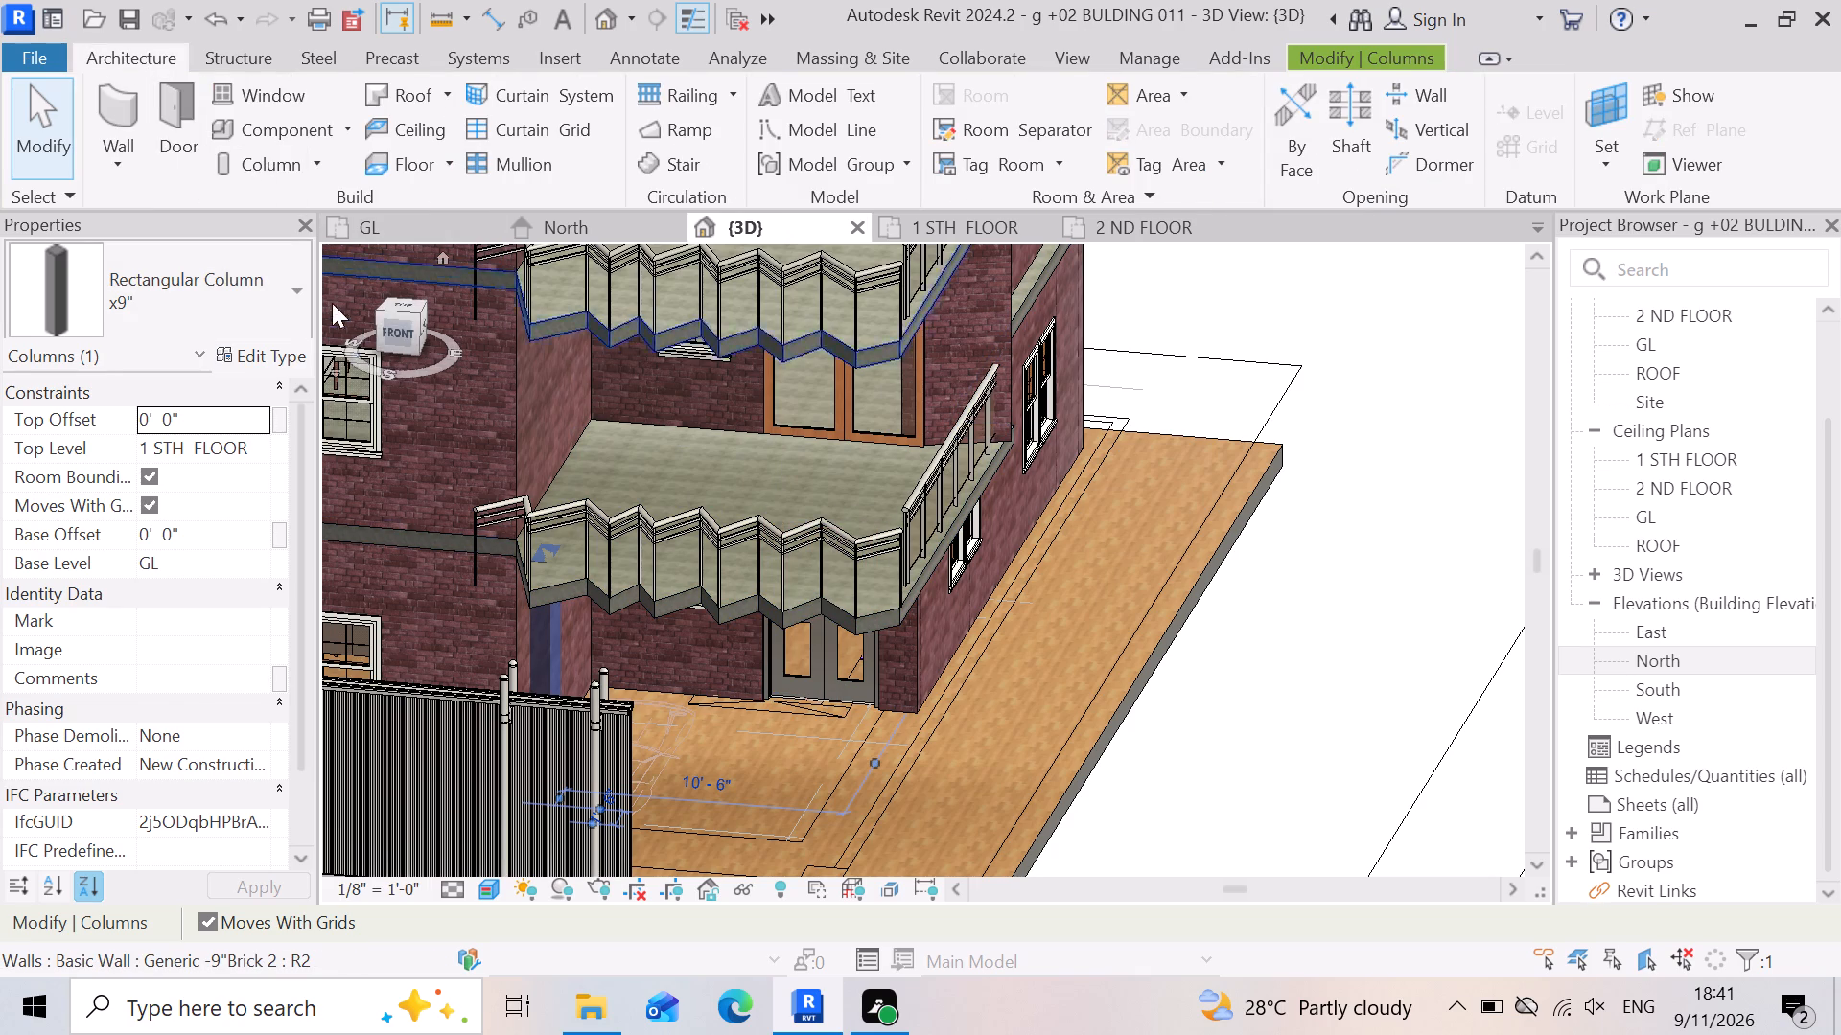
left_click(317, 171)
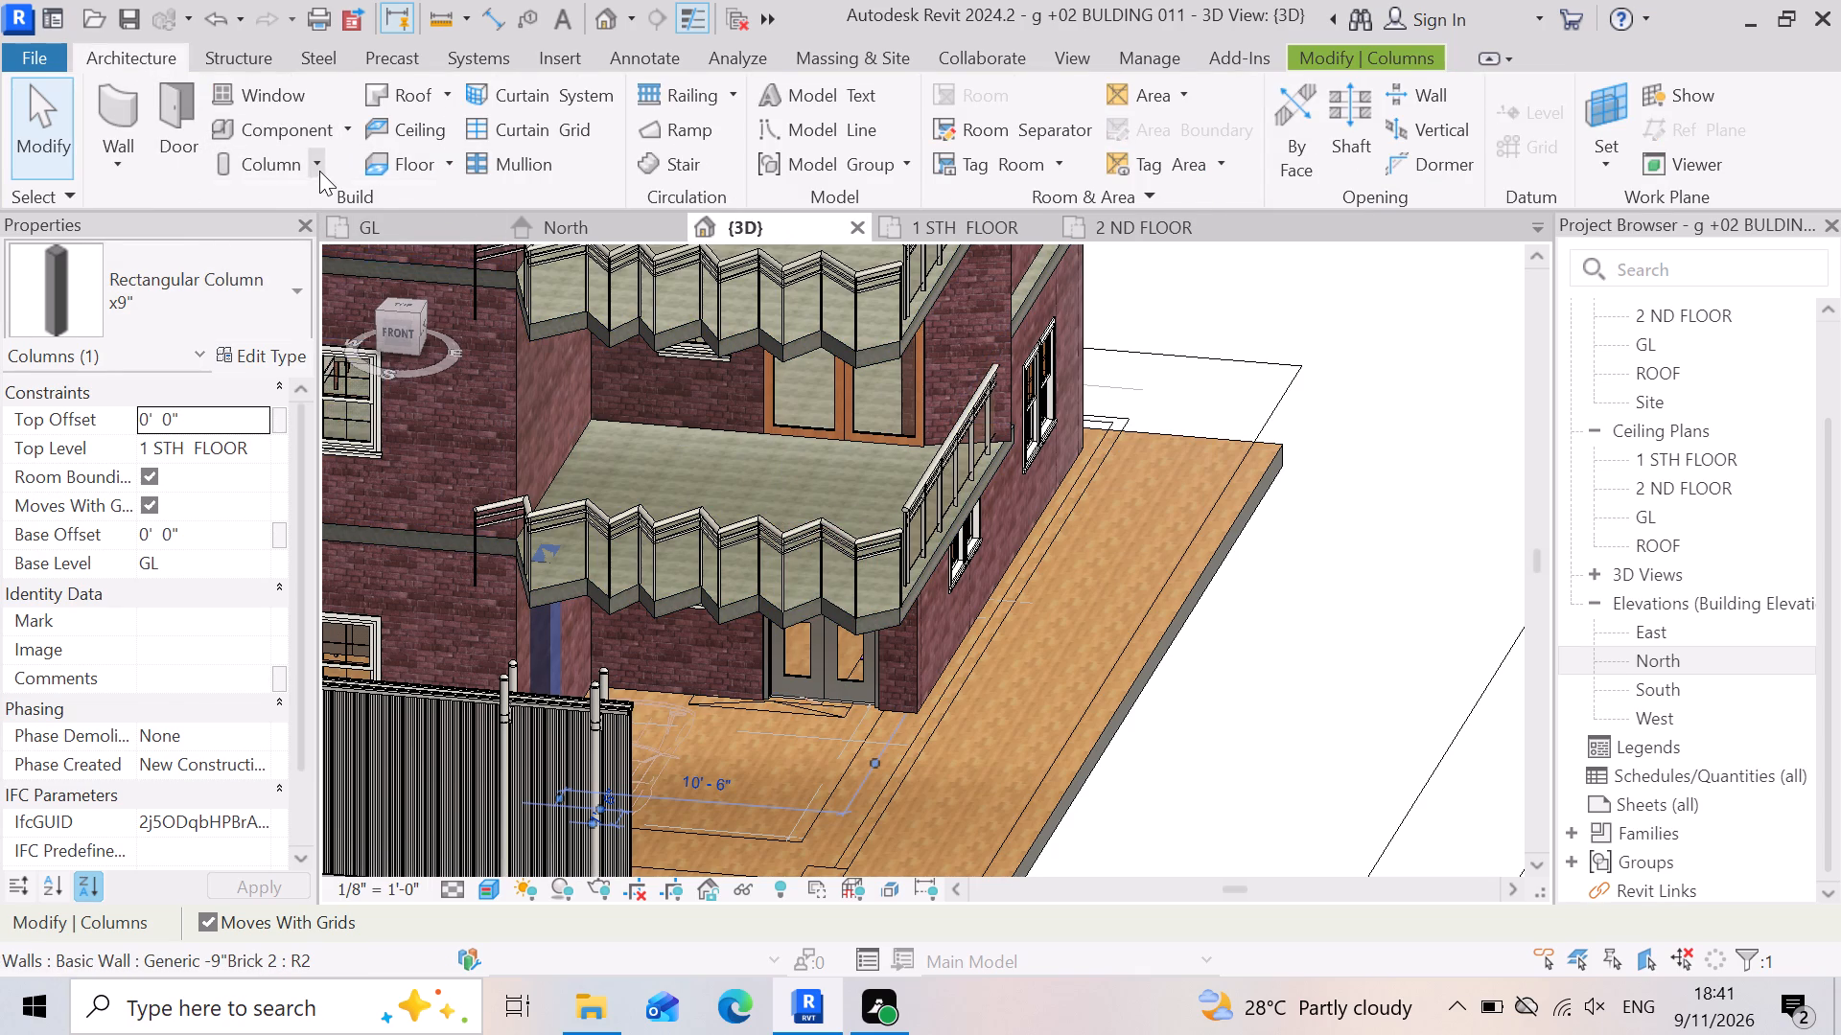
left_click(355, 265)
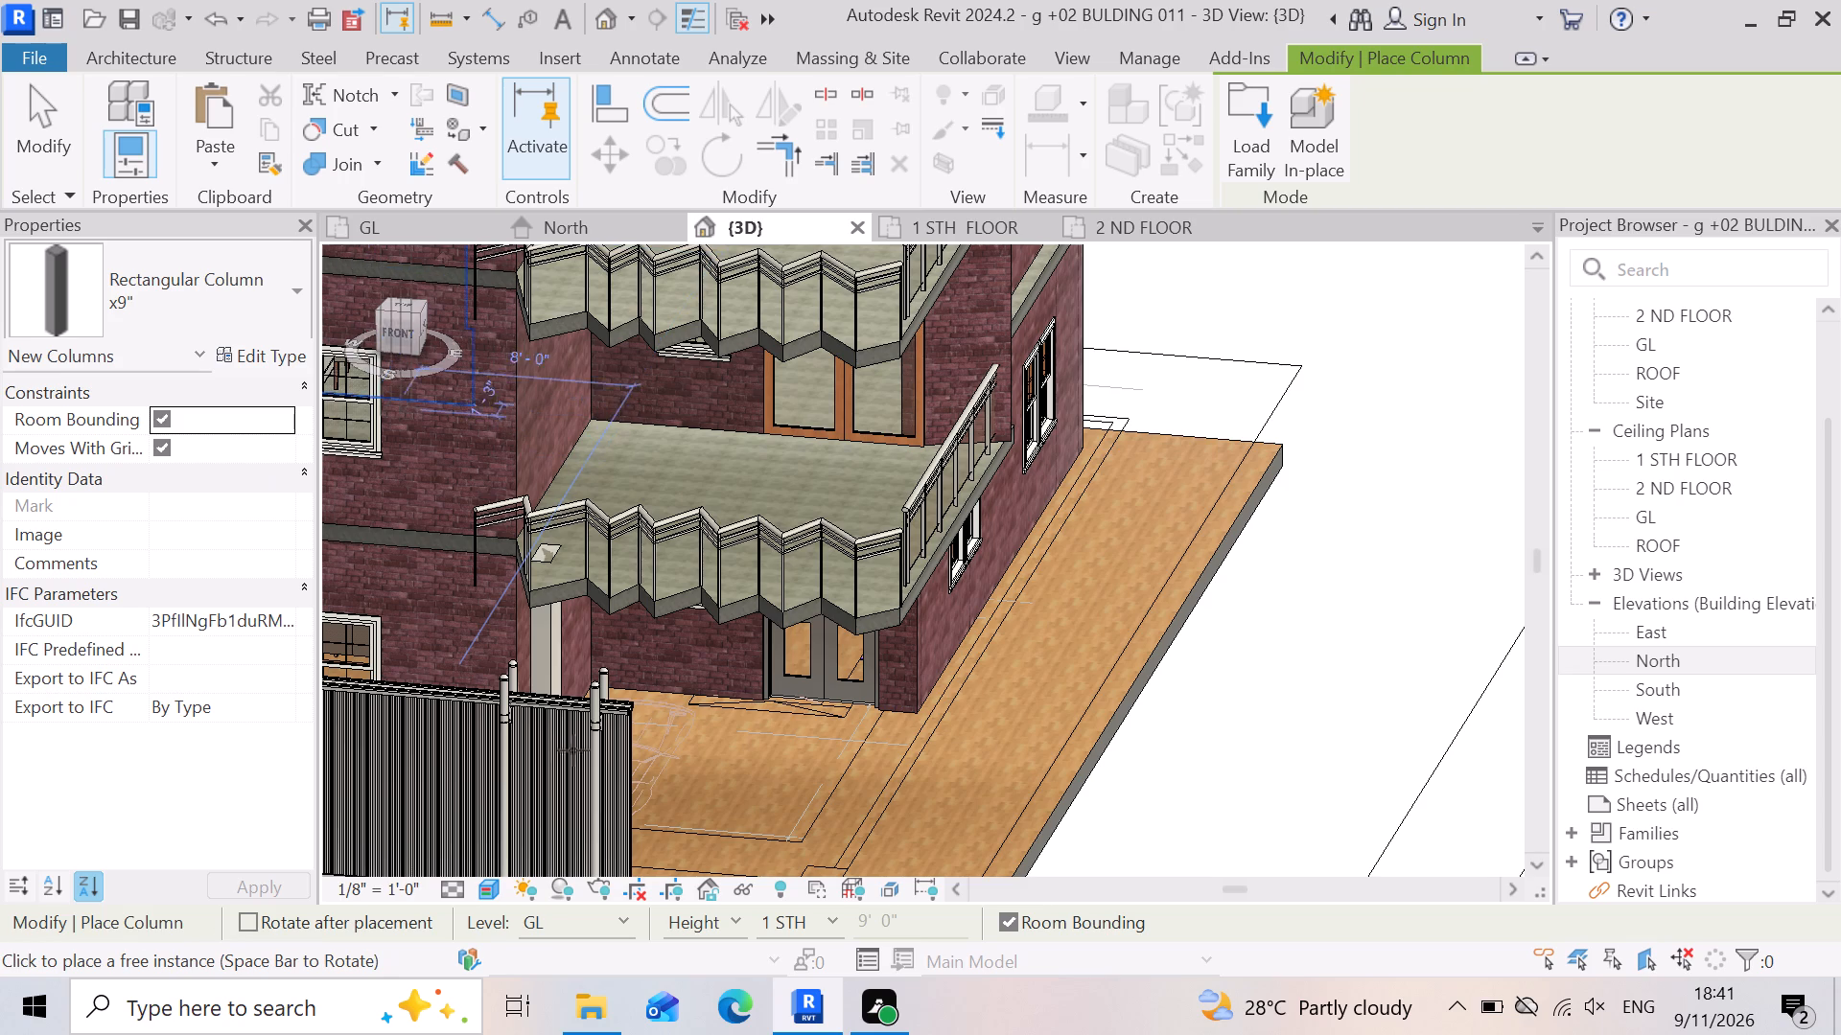
scroll(1038, 740, "down", 1)
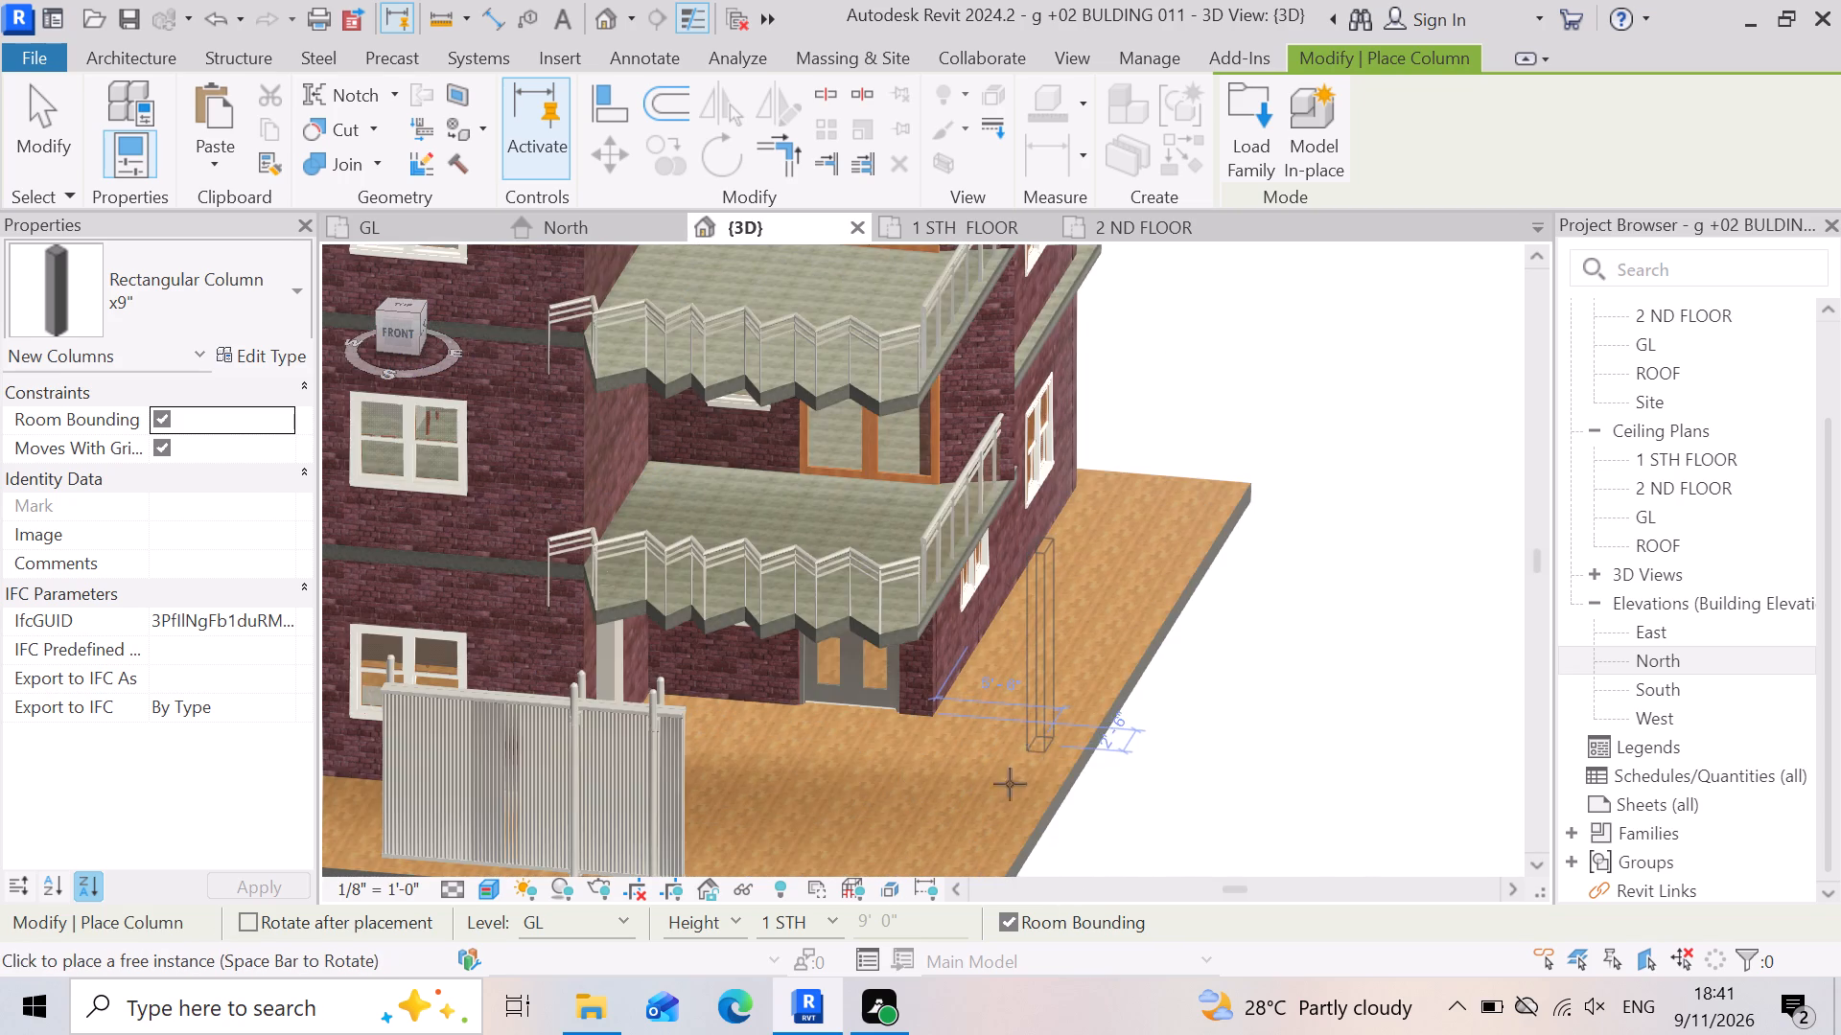
scroll(853, 810, "down", 3)
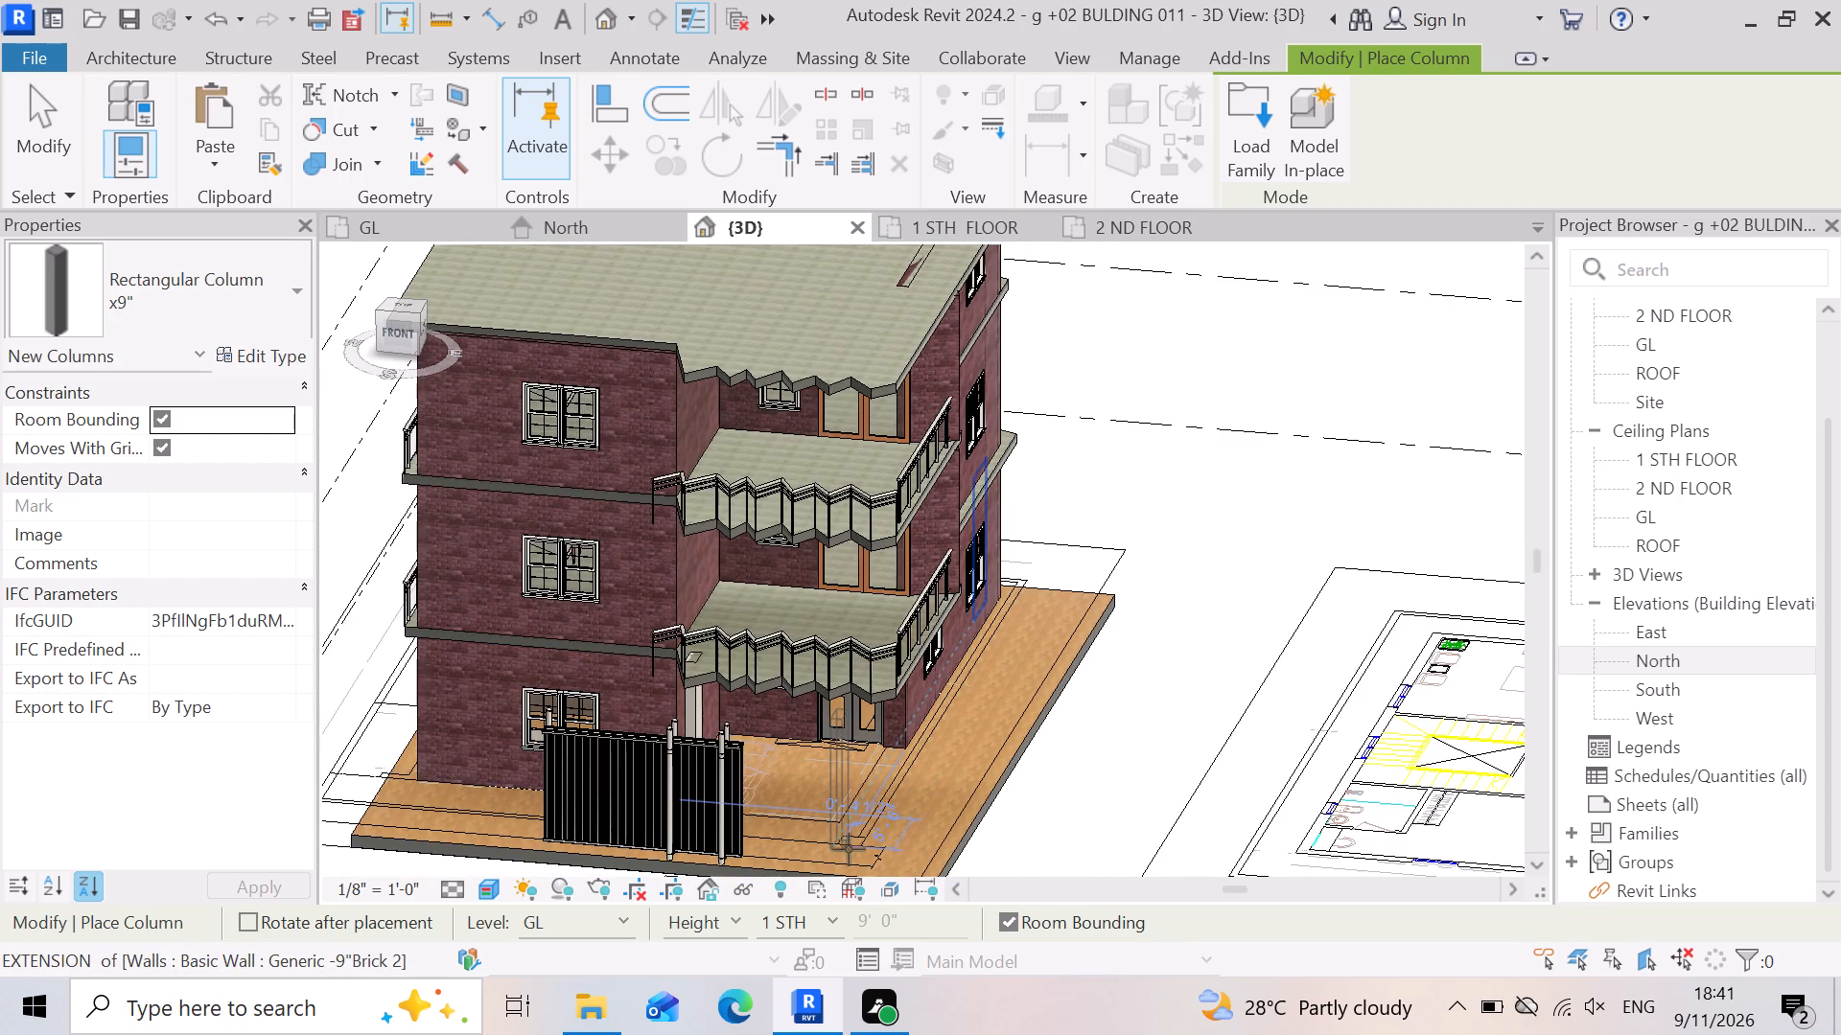
scroll(850, 851, "up", 4)
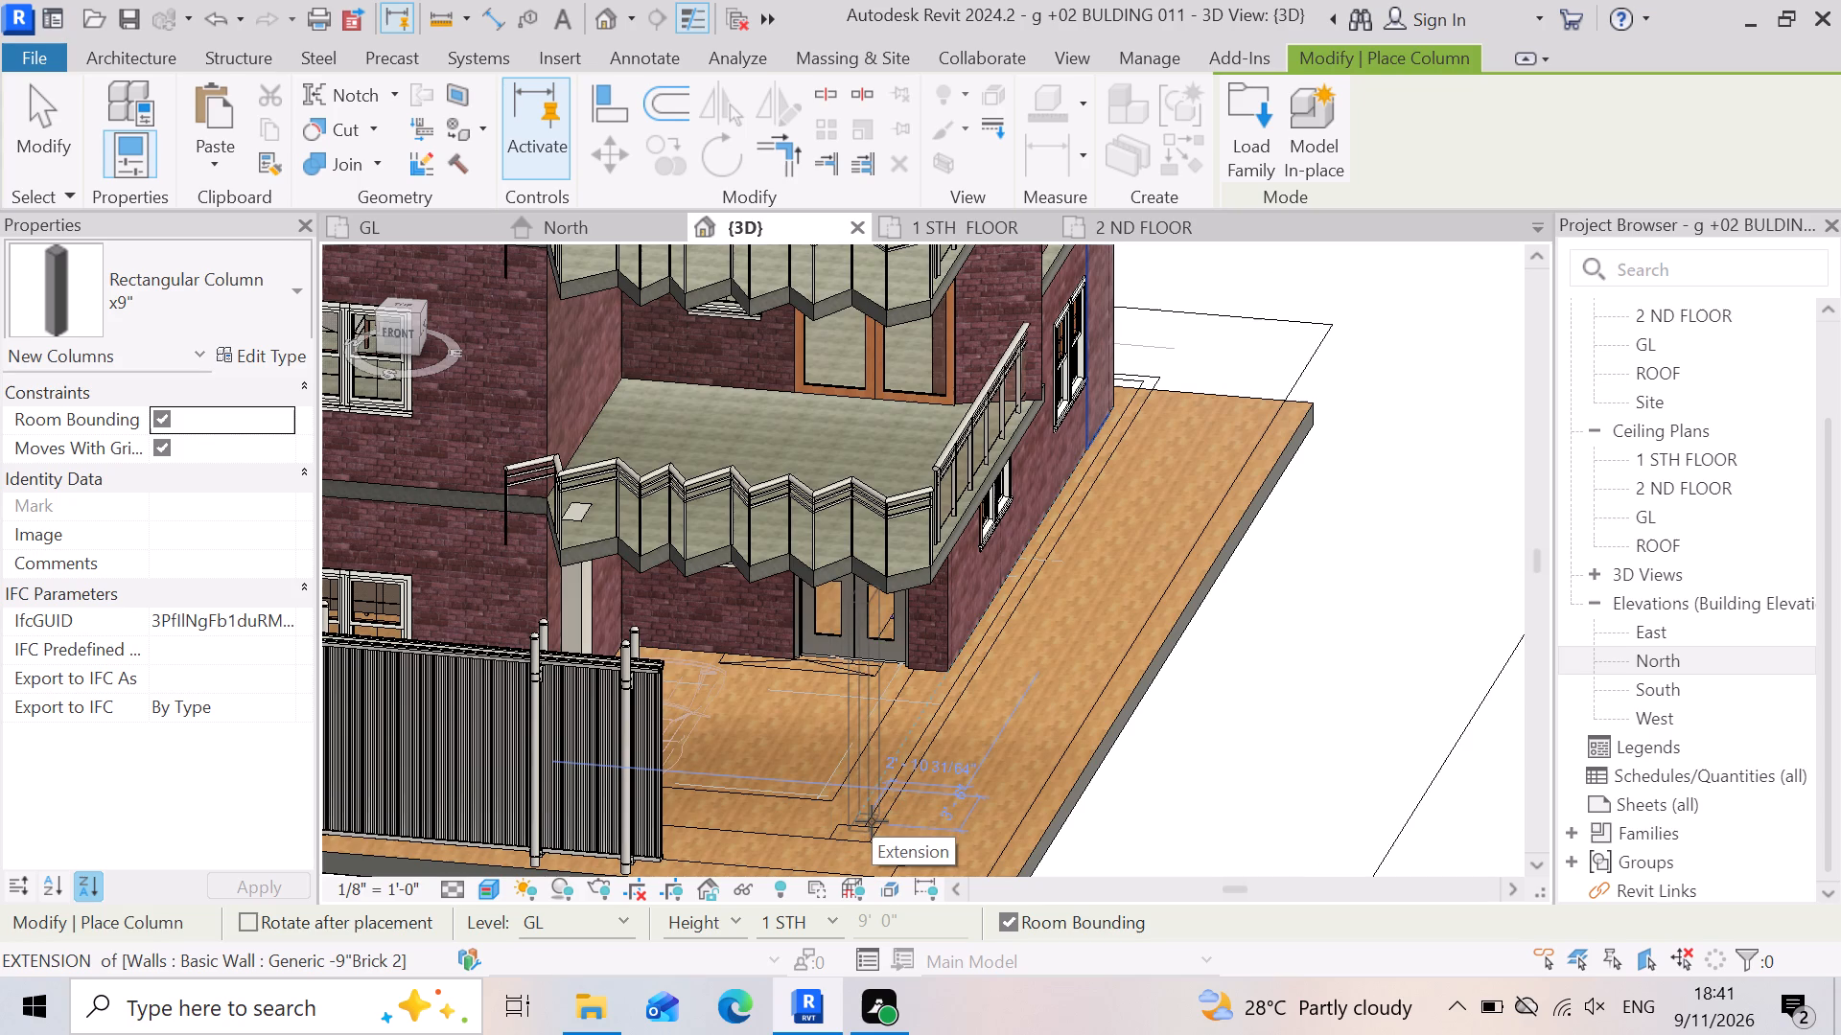
left_click(872, 821)
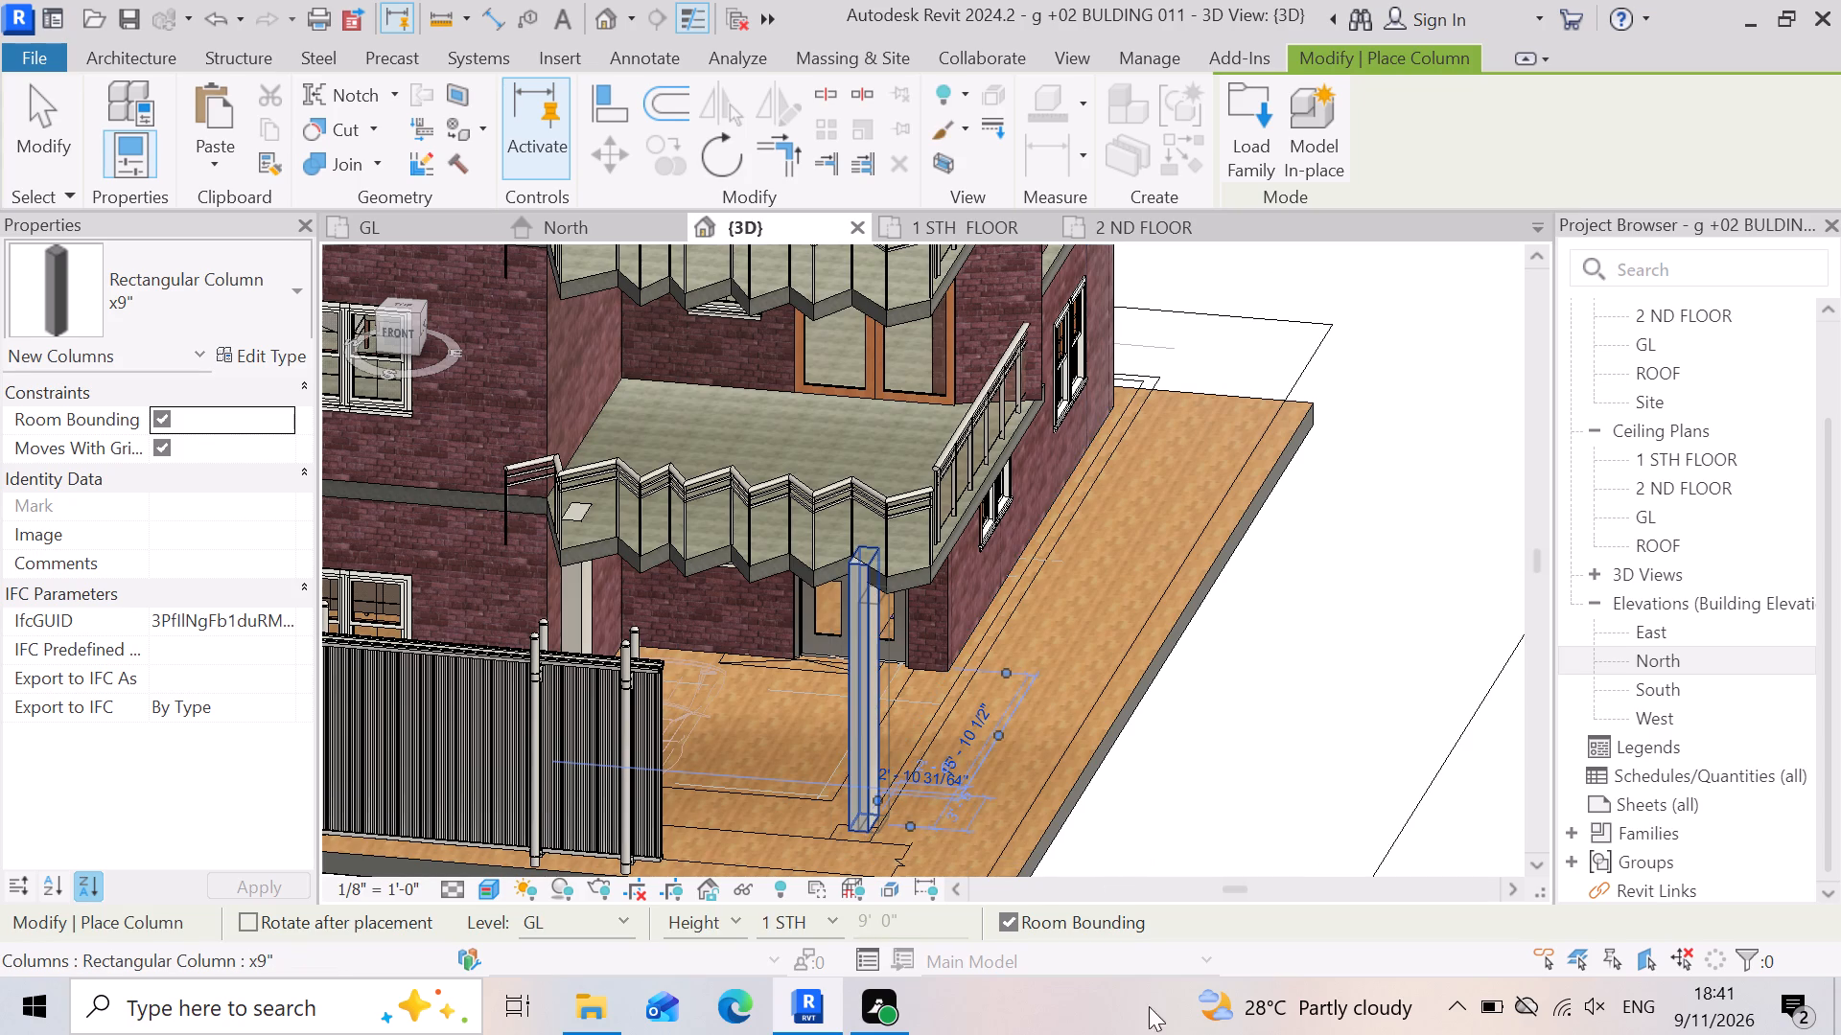
key("Escape")
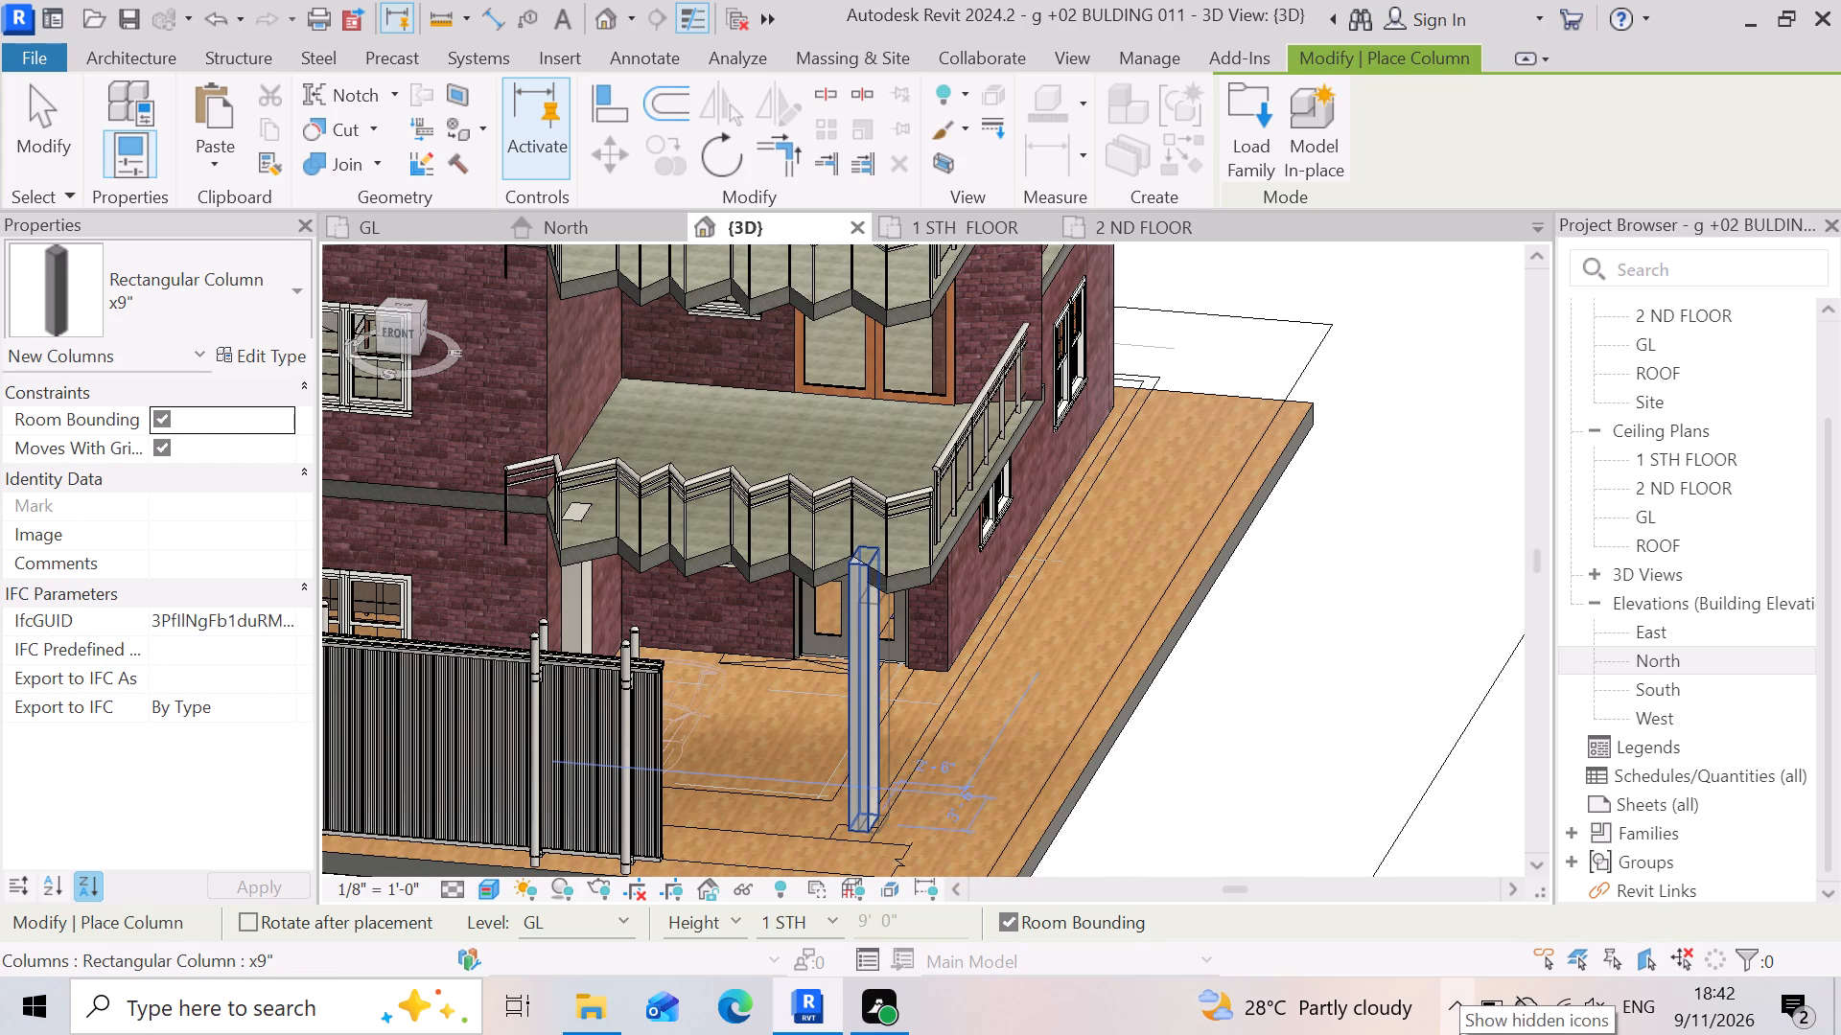
key("Right")
key("Right")
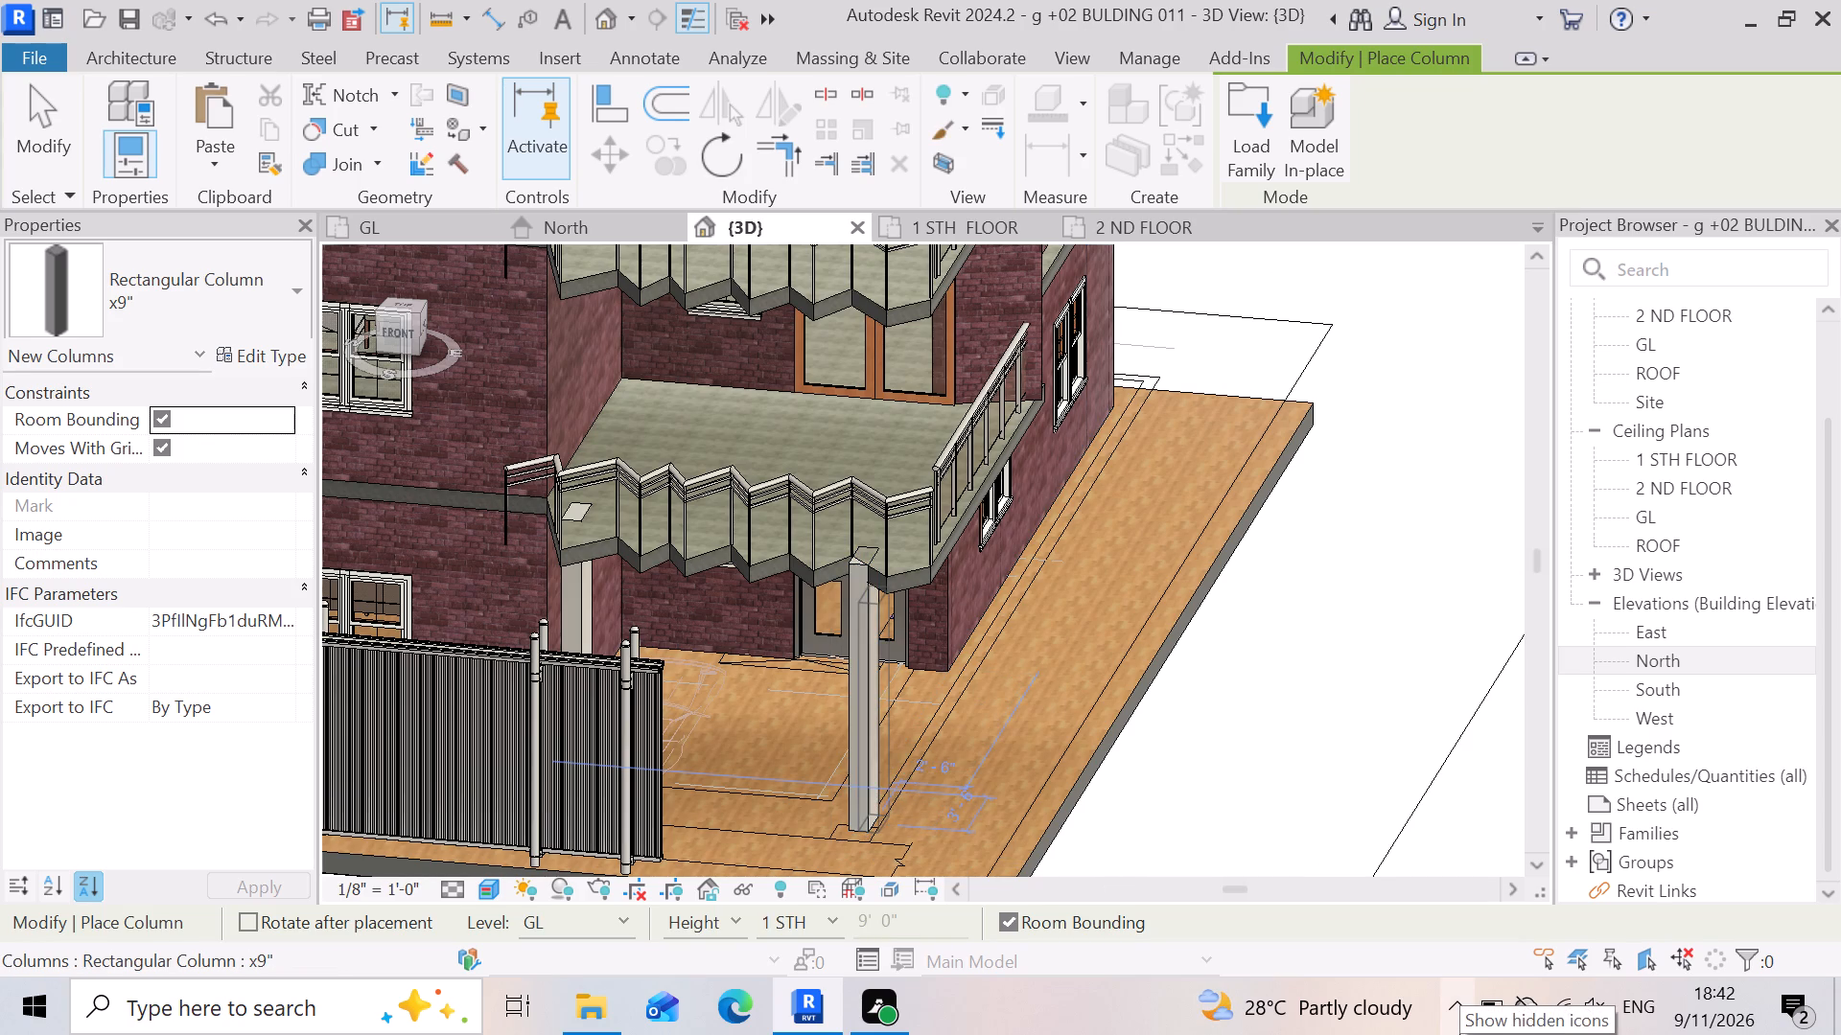
key("Right")
key("Right")
key("Right")
key("Escape")
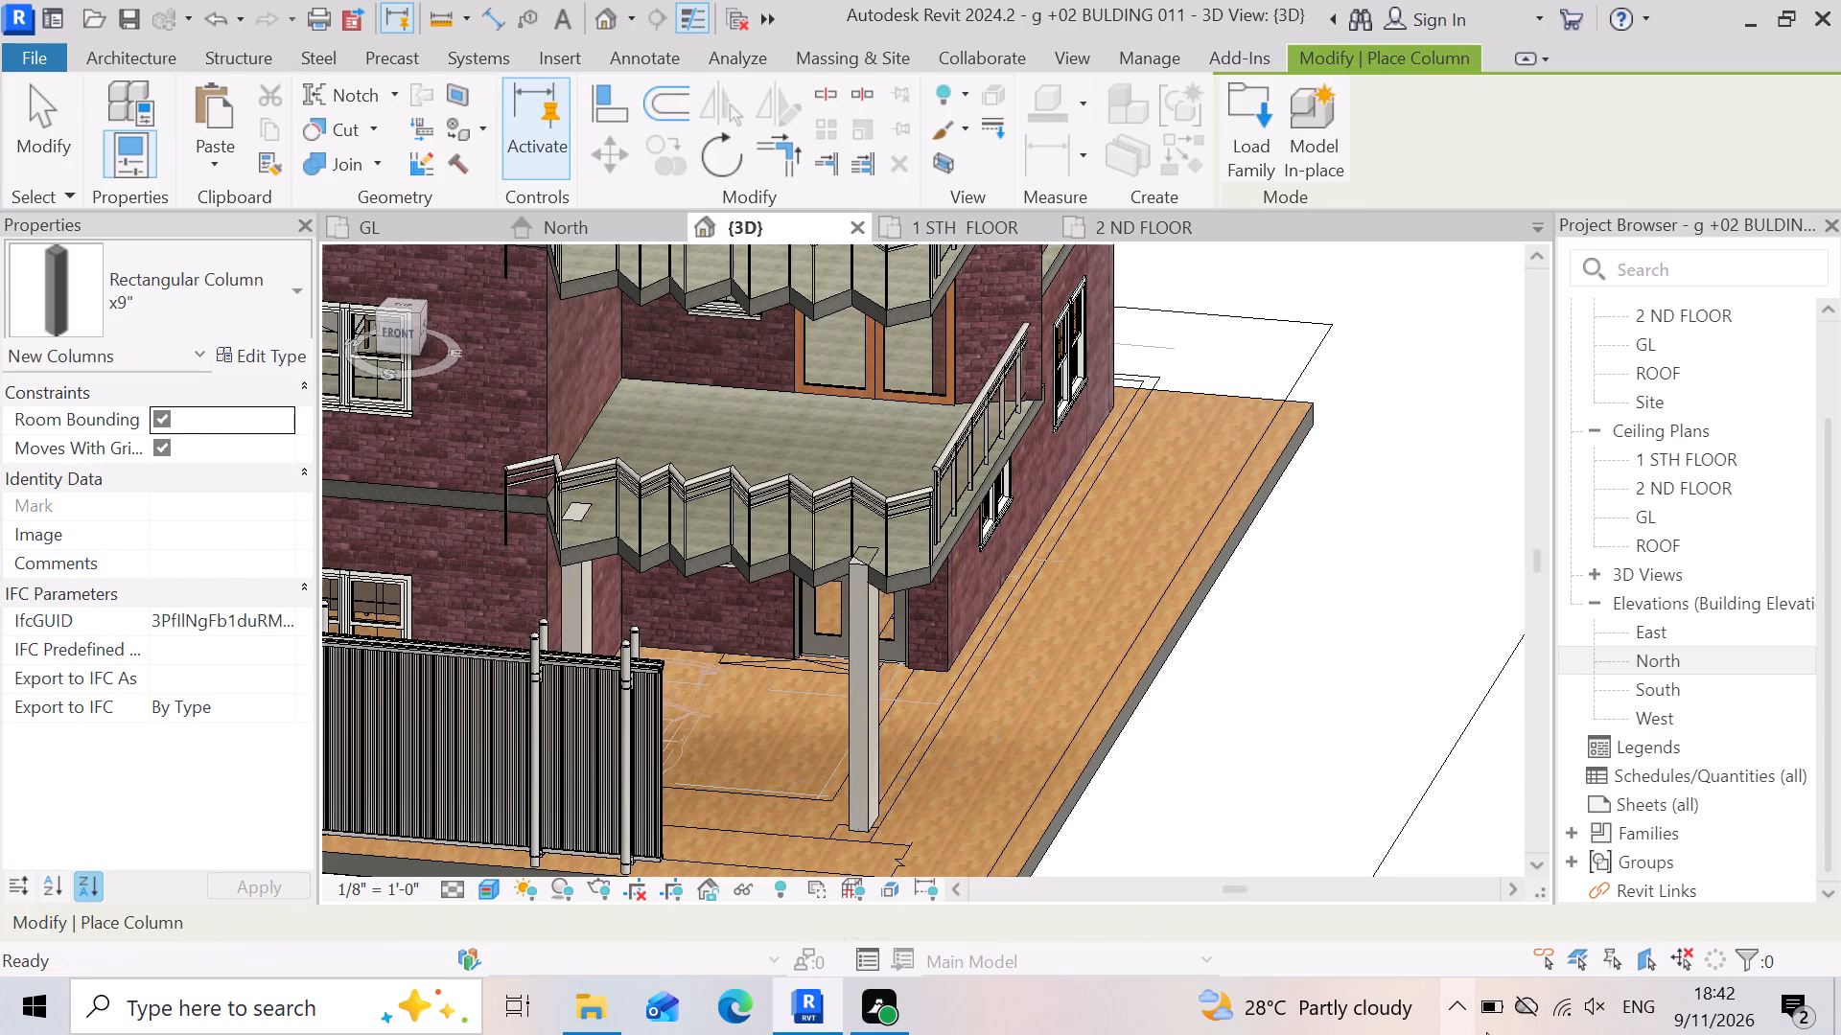
Nudge the new column away from the gate until it stands under the outer corner of the stepped first-floor balcony.
left_click(871, 701)
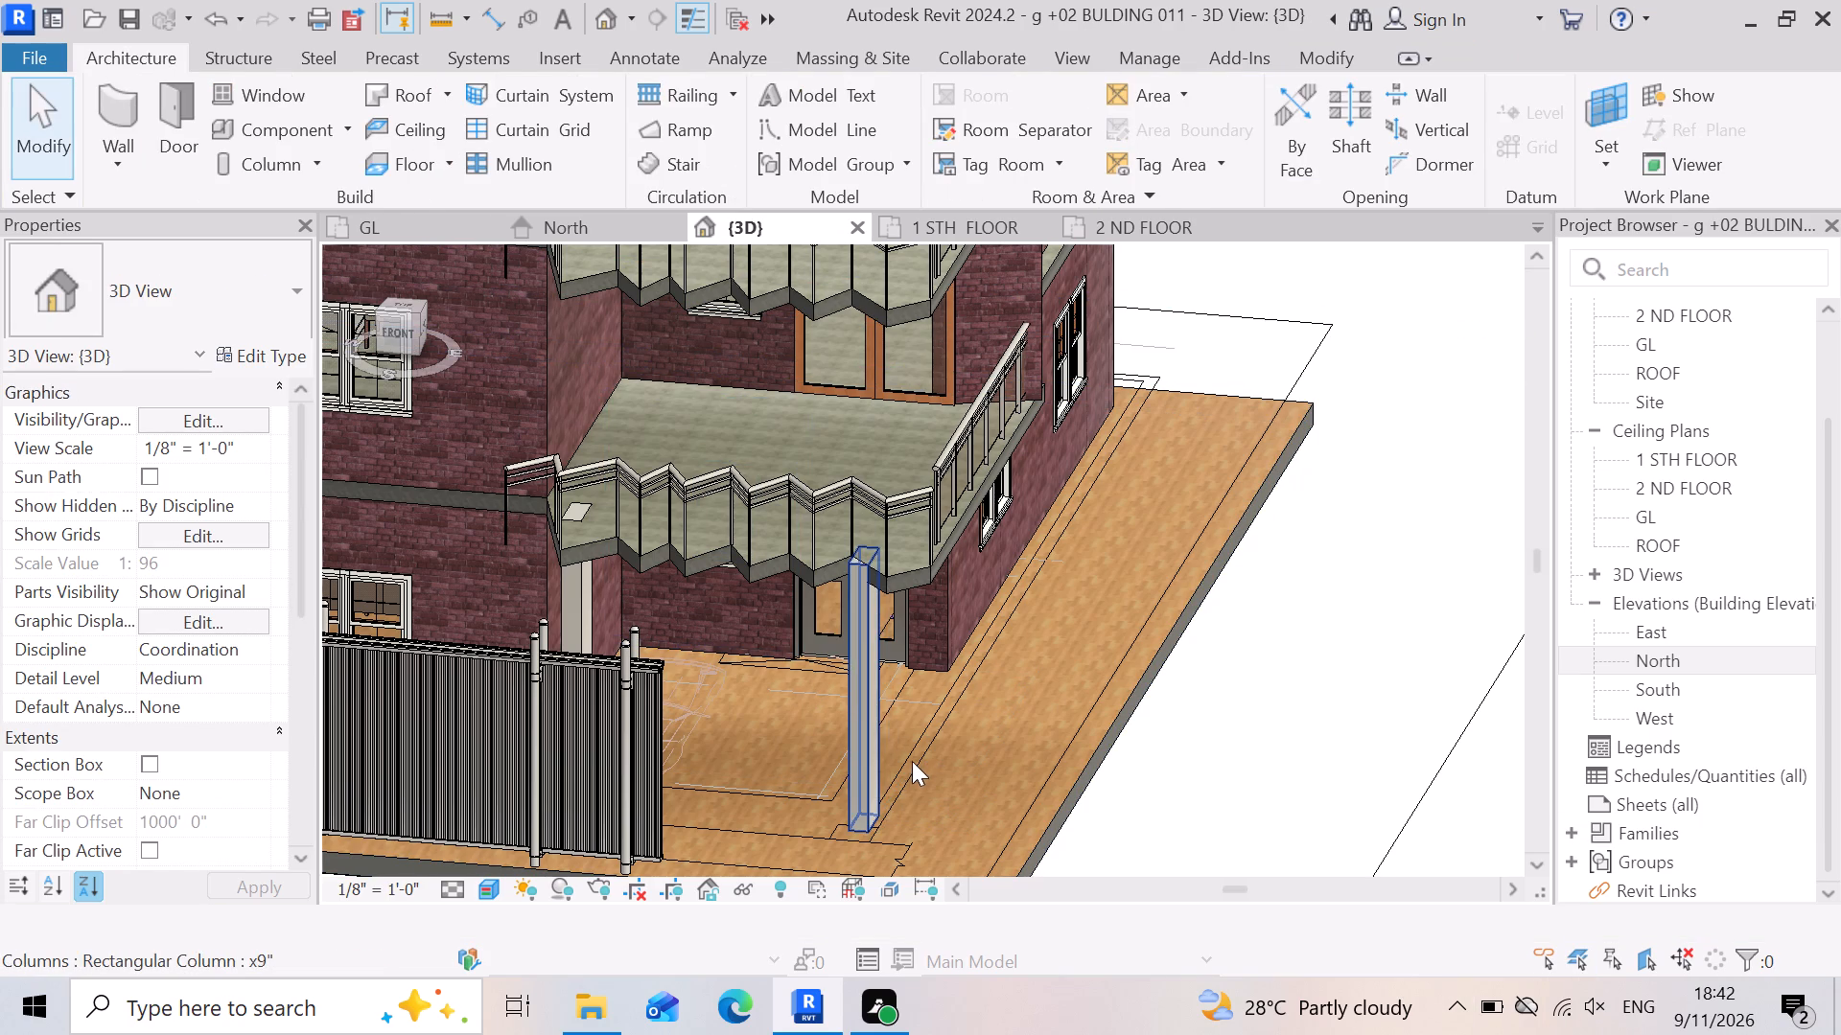
key("Right")
key("Right")
key("Right")
key("Right")
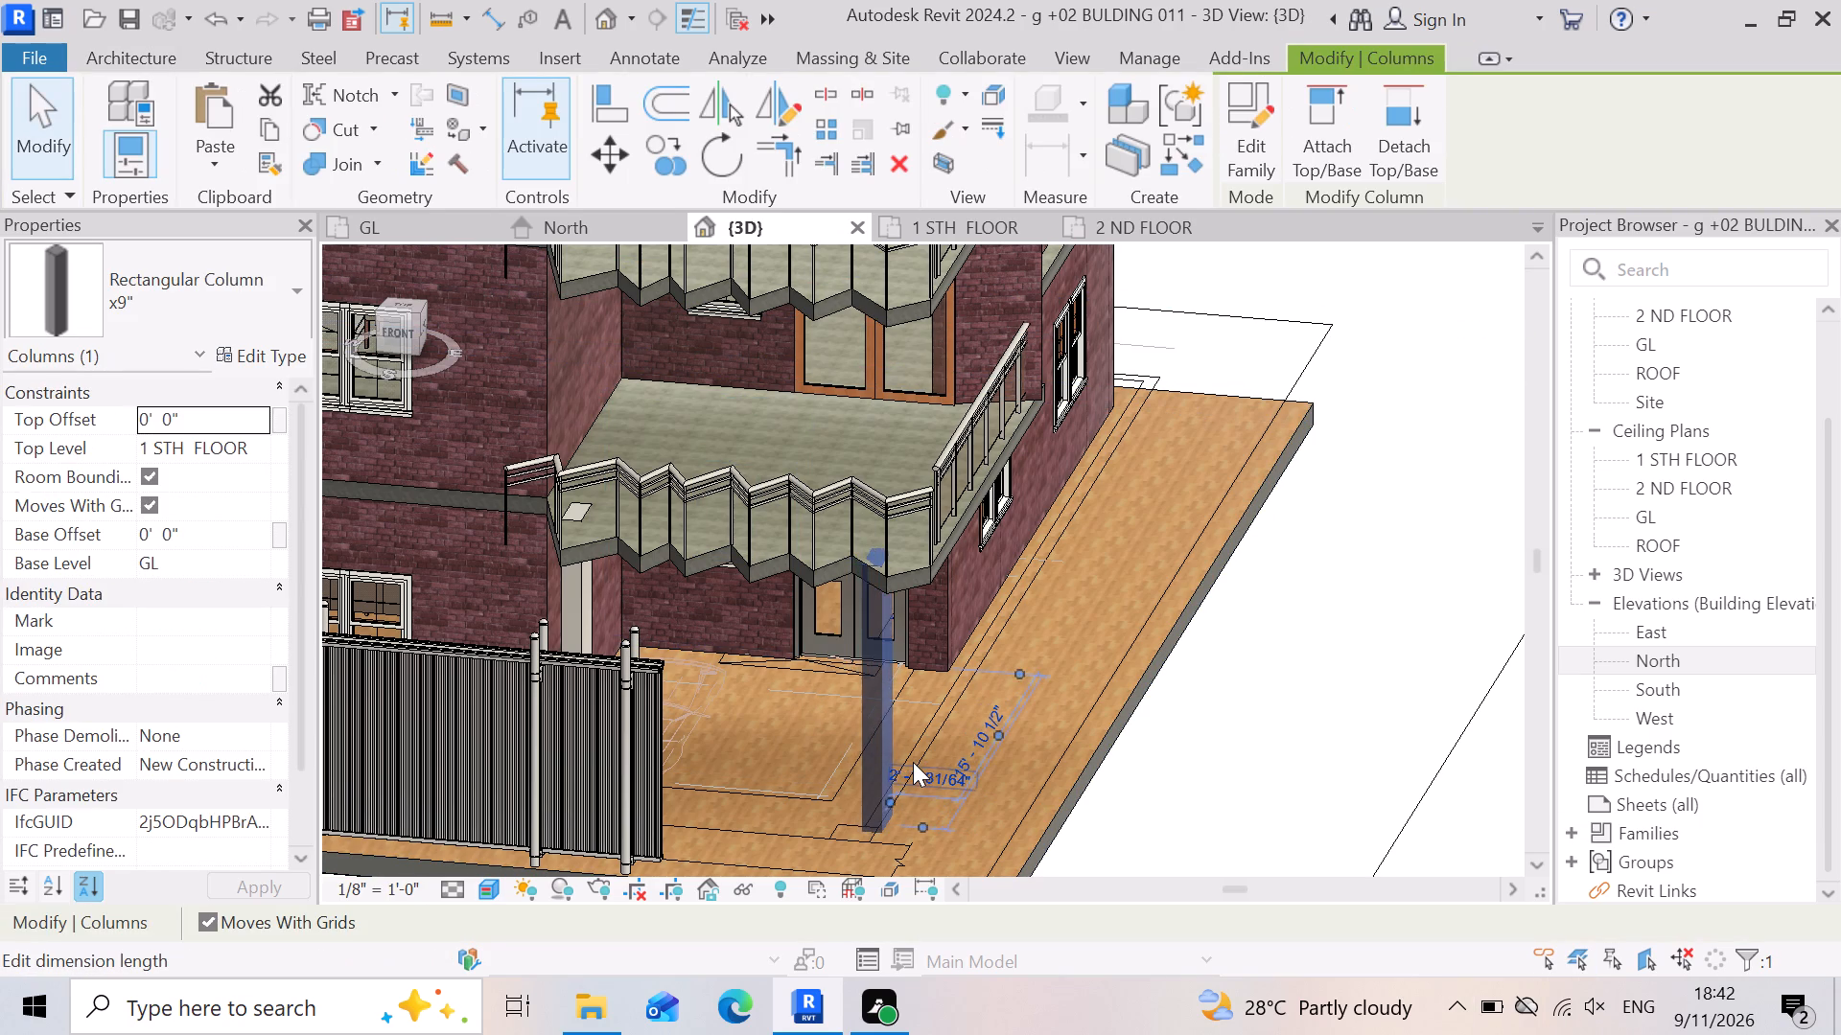
key("Right")
key("Right")
key("Right")
key("Right")
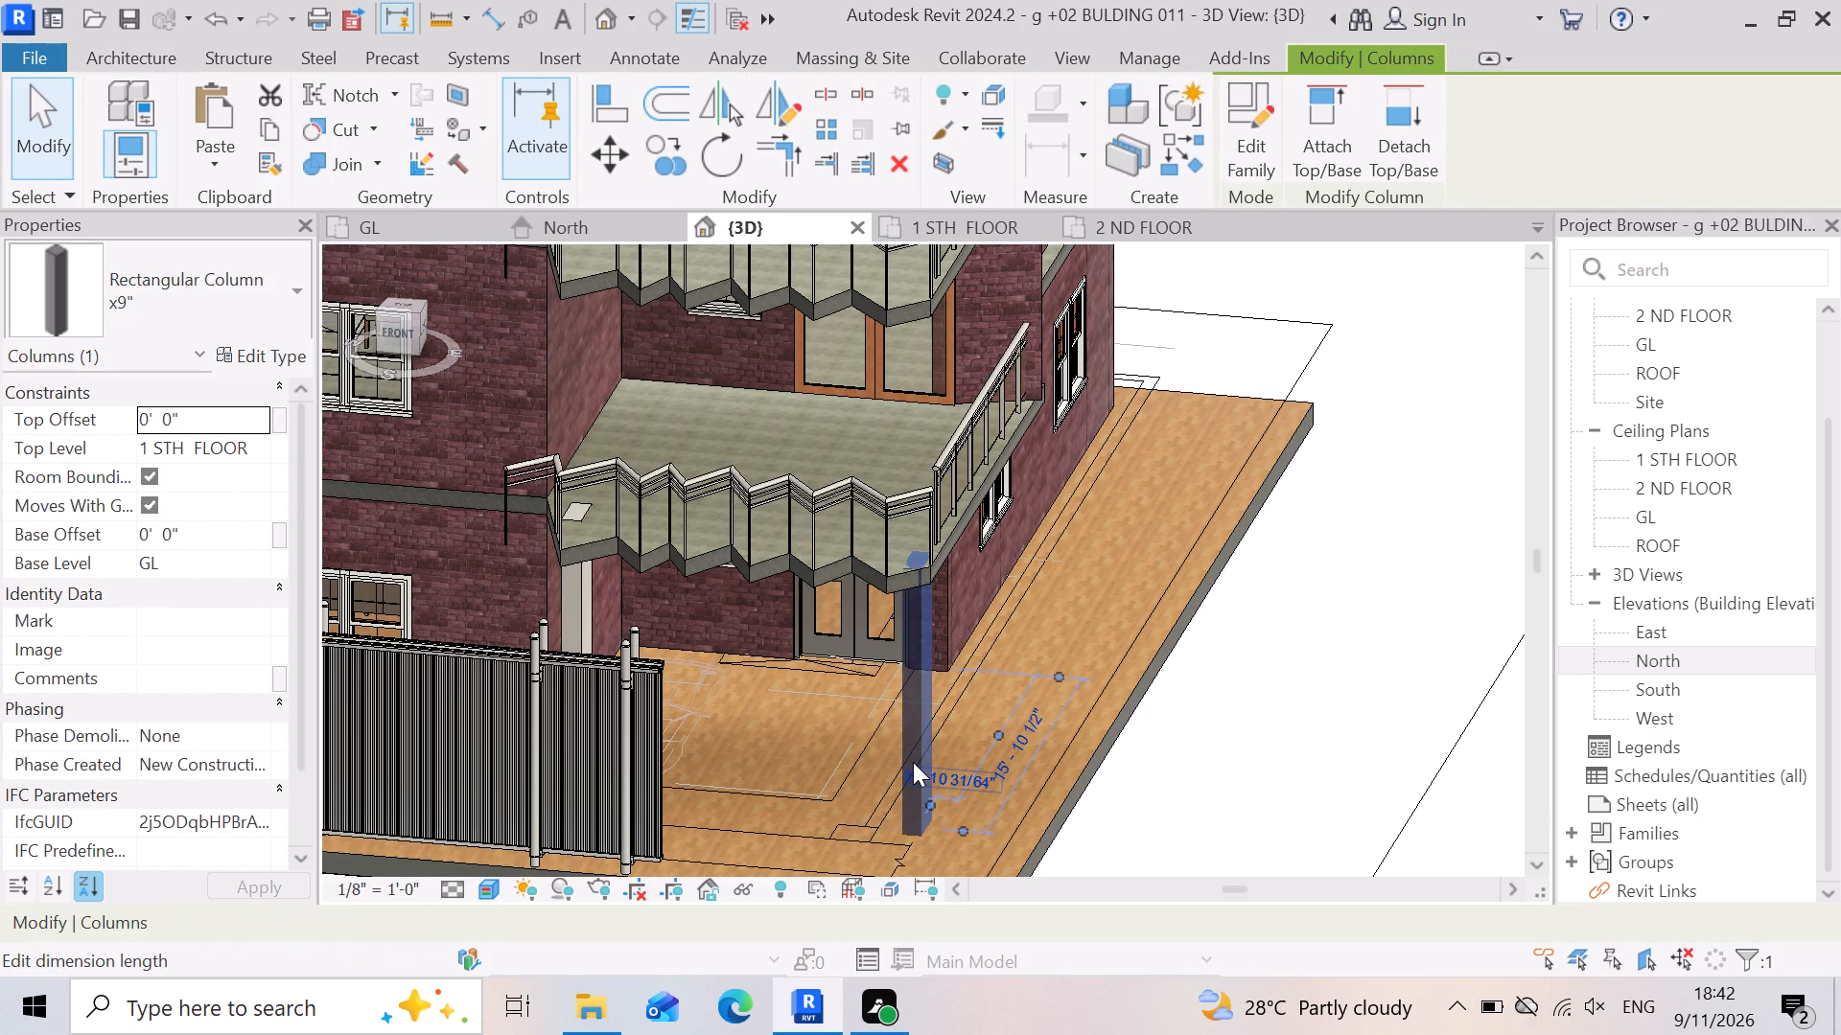
key("Escape")
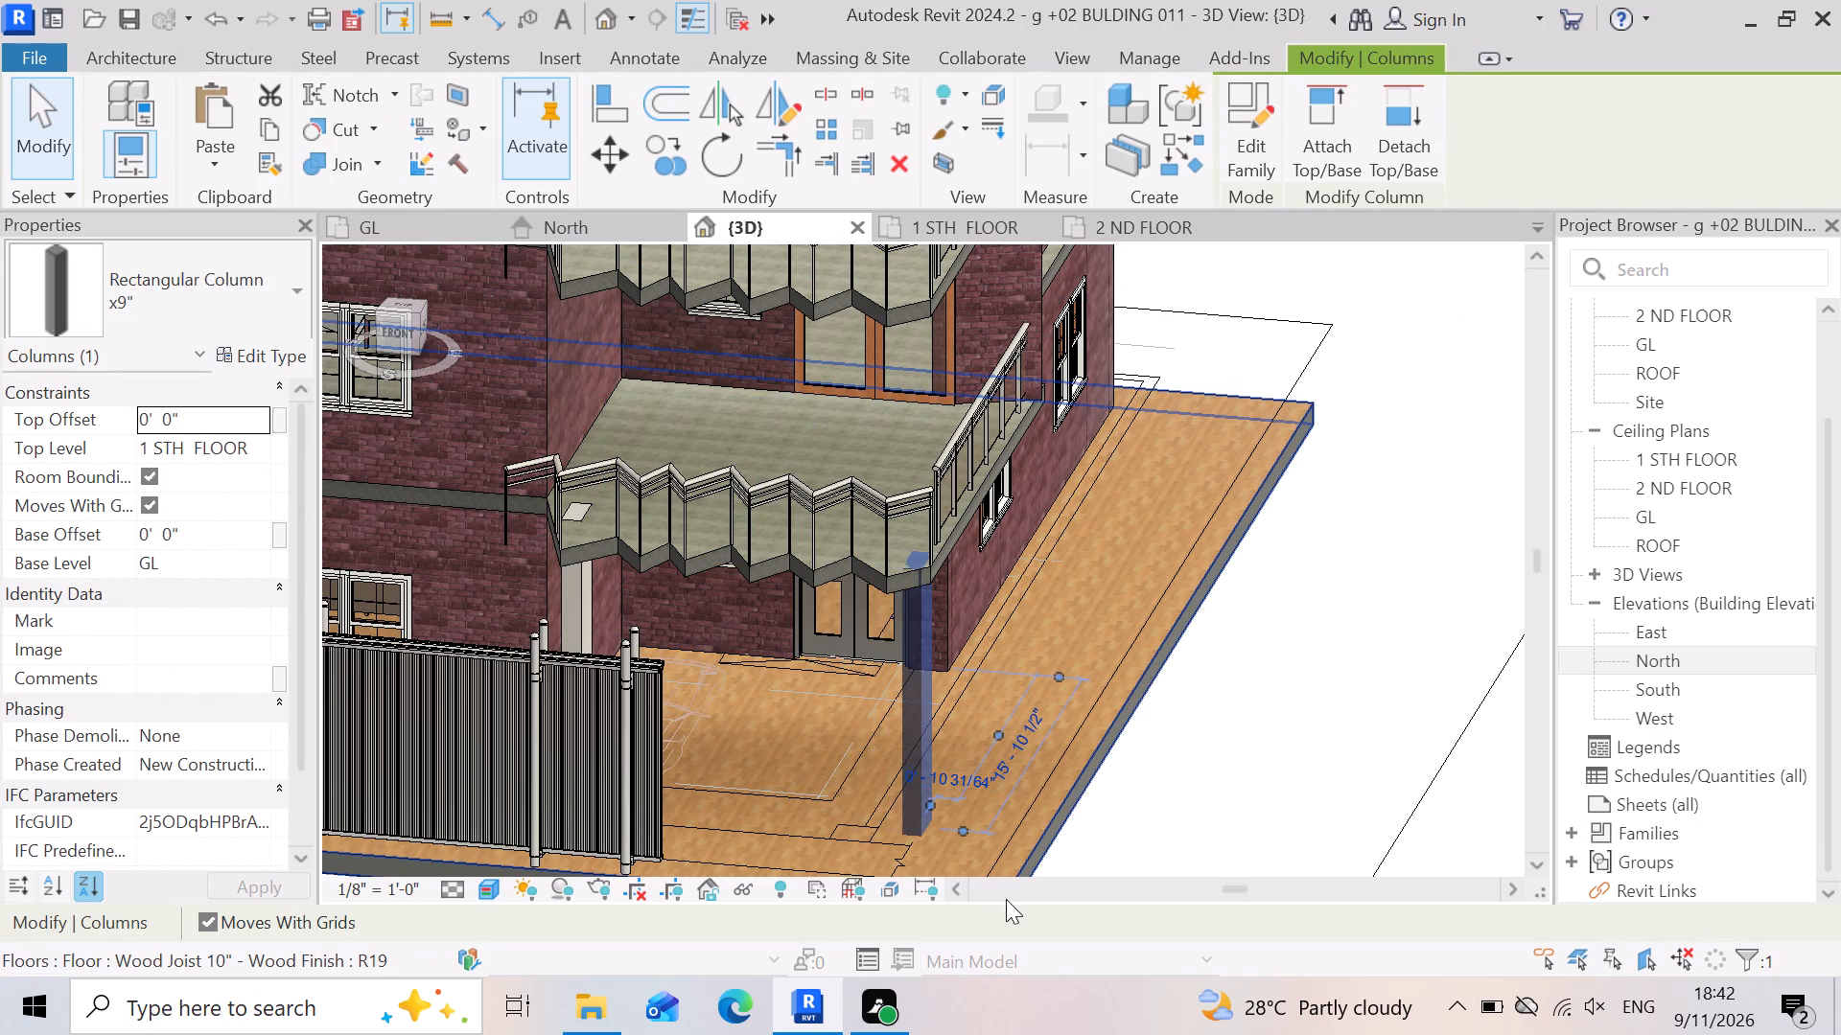
Copy the ground-floor column beside the brick wall behind the gate and paste it aligned to level 1 STH FLOOR.
scroll(1110, 793, "down", 5)
scroll(833, 758, "up", 4)
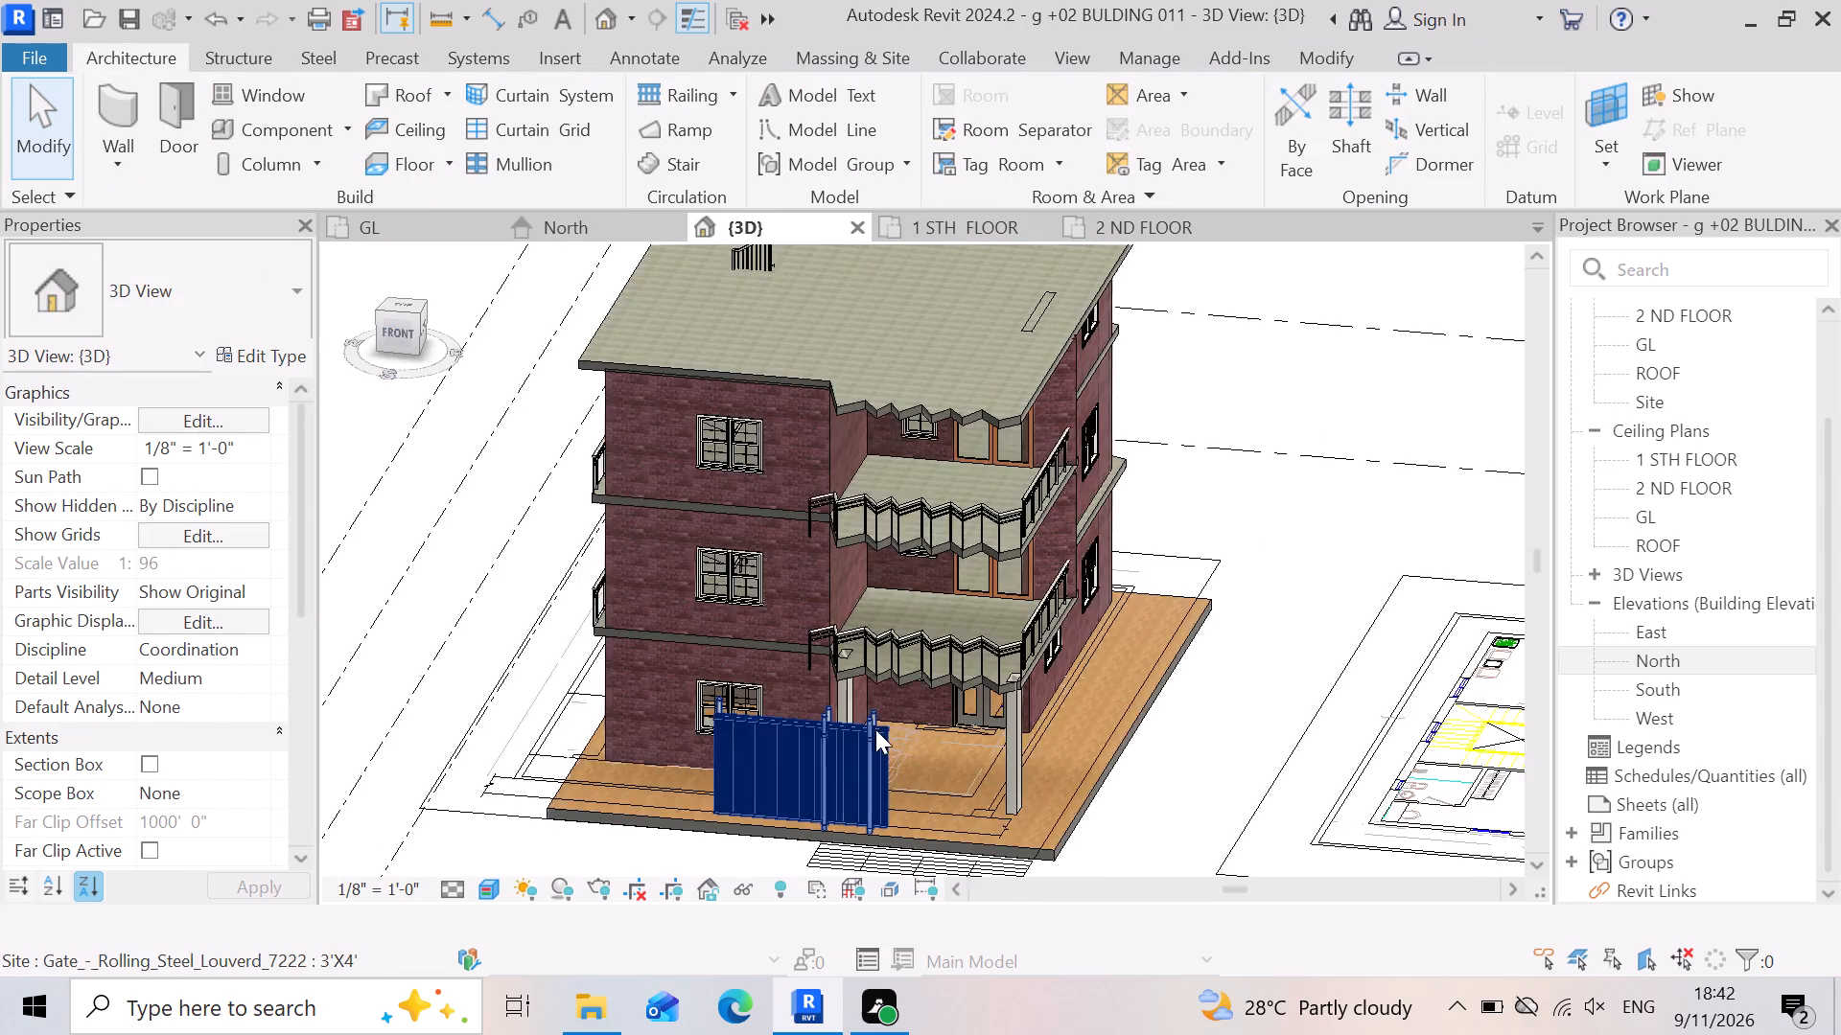
scroll(875, 729, "up", 3)
left_click(846, 648)
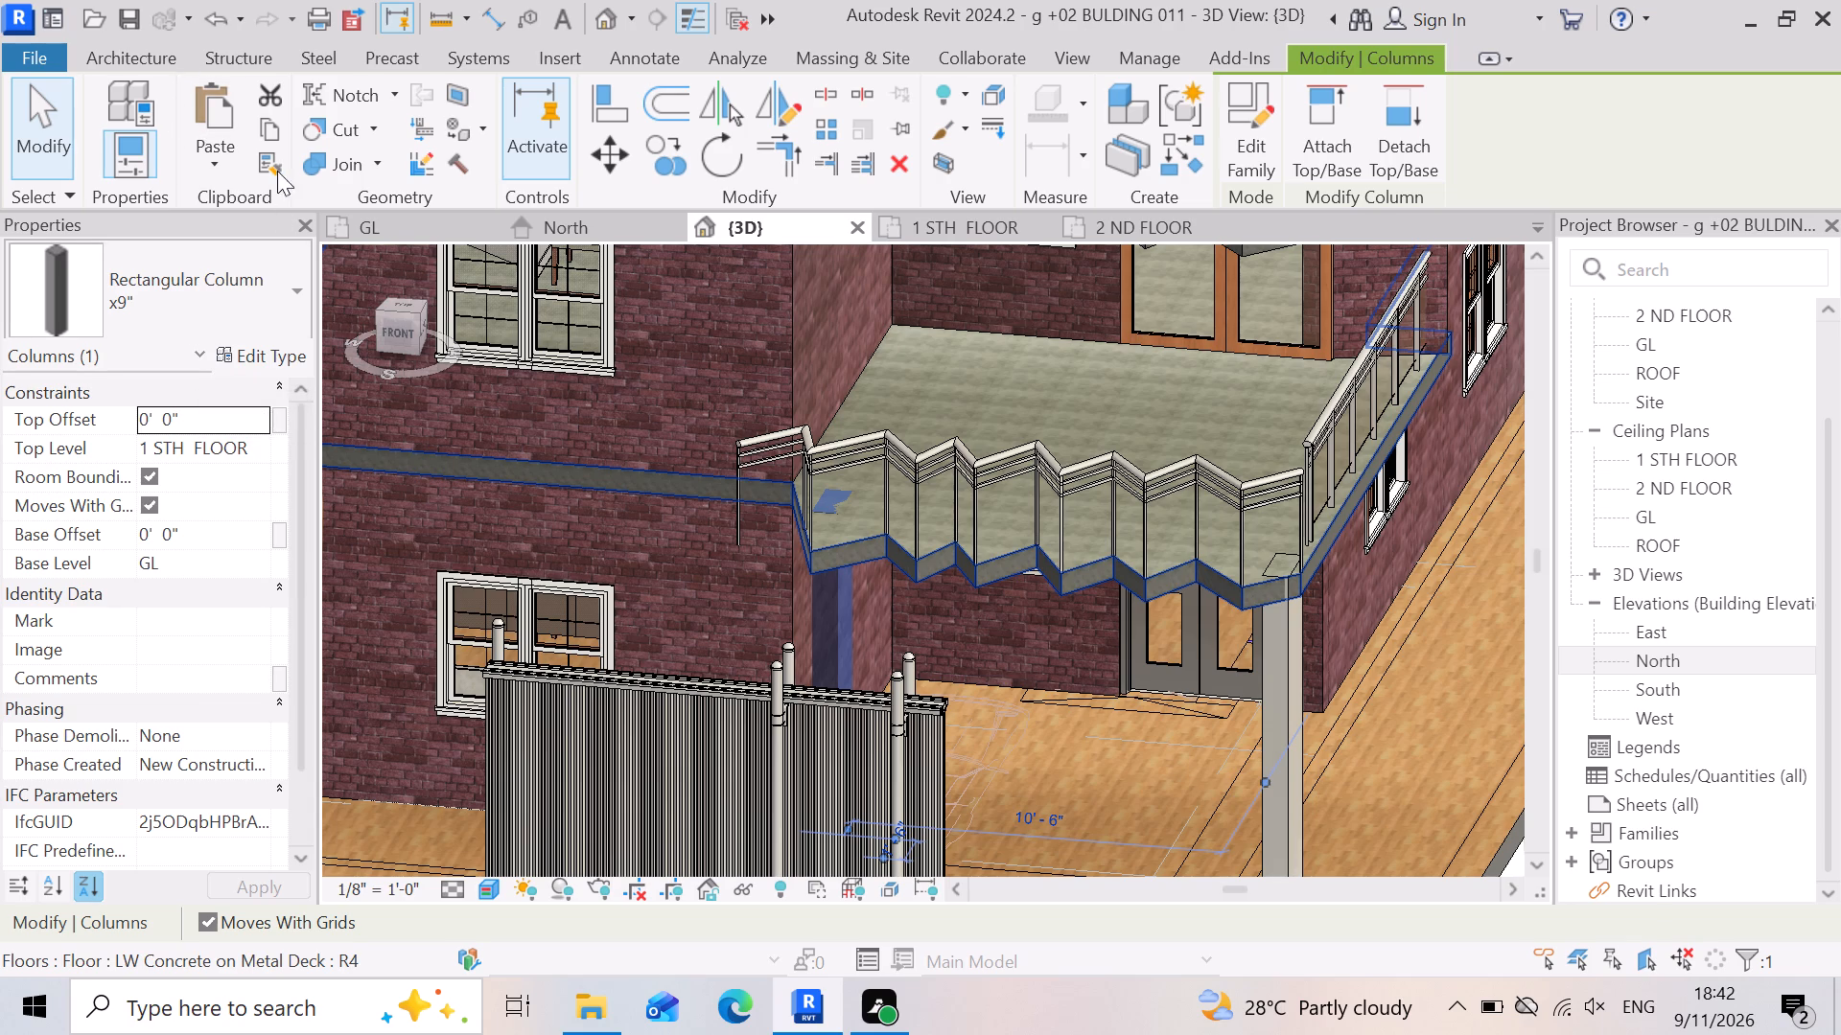
left_click(266, 137)
left_click(203, 169)
left_click(278, 256)
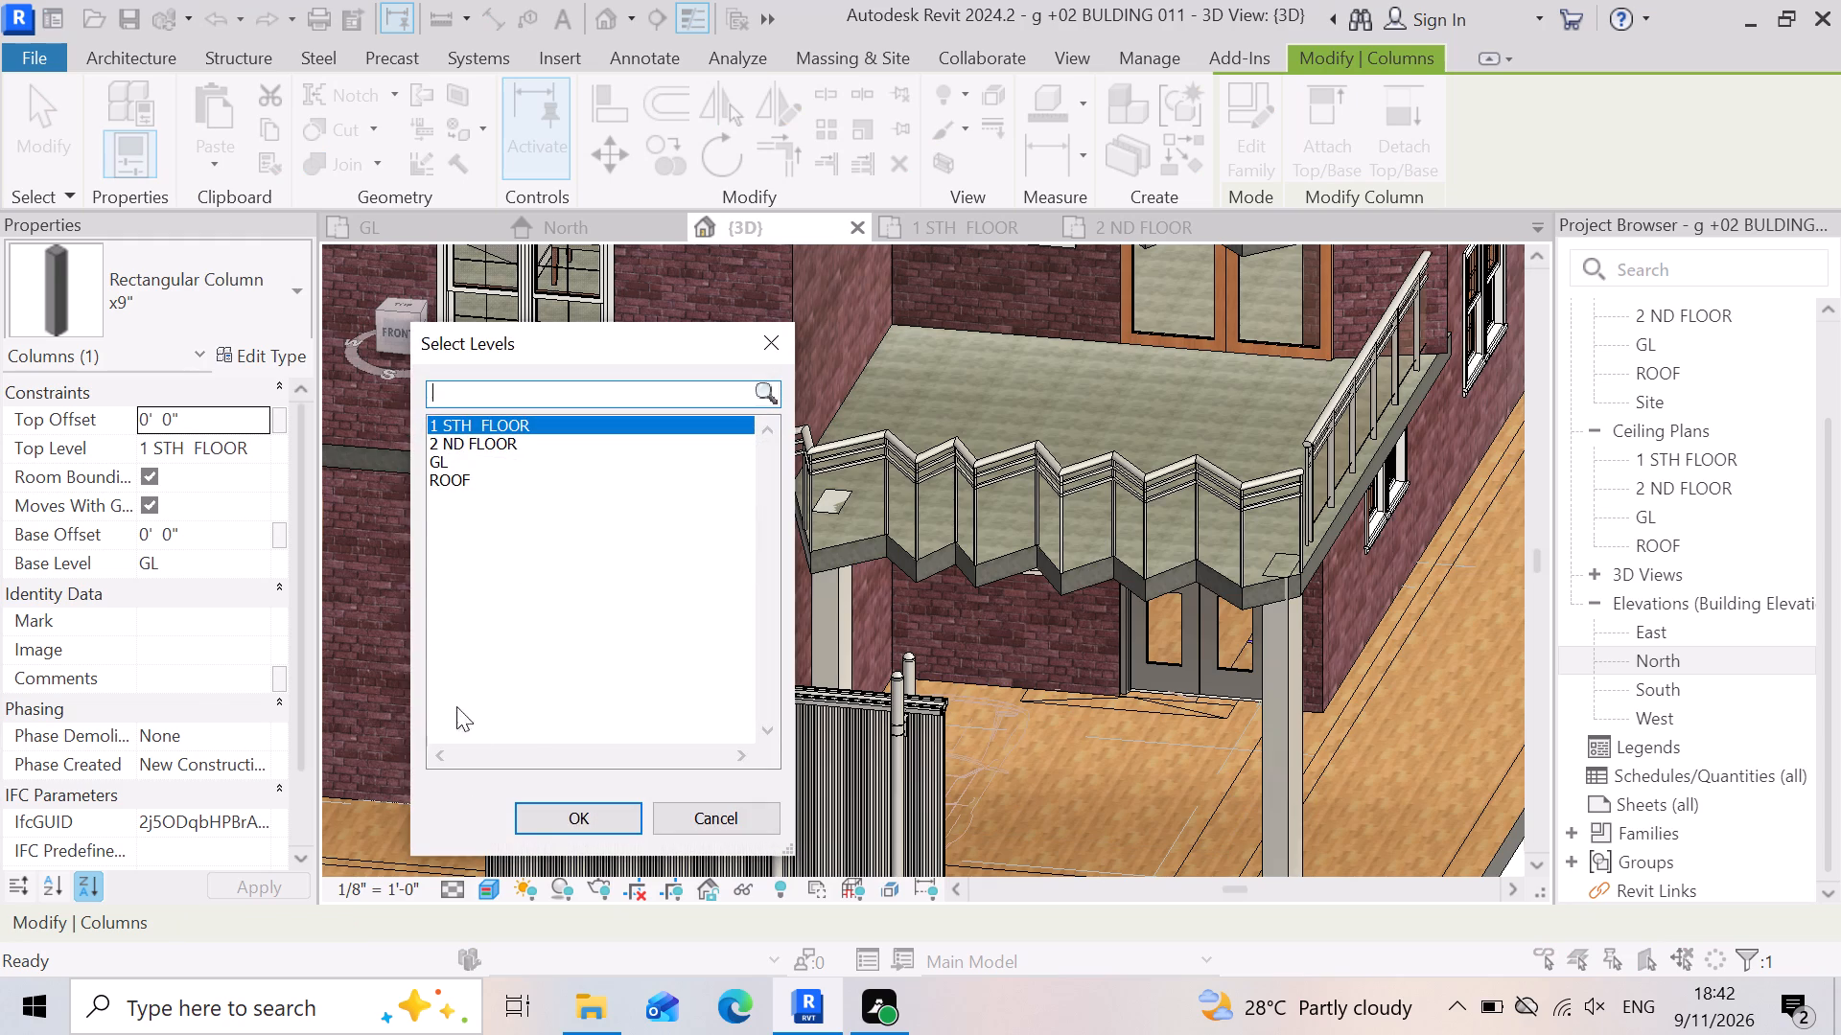
left_click(546, 822)
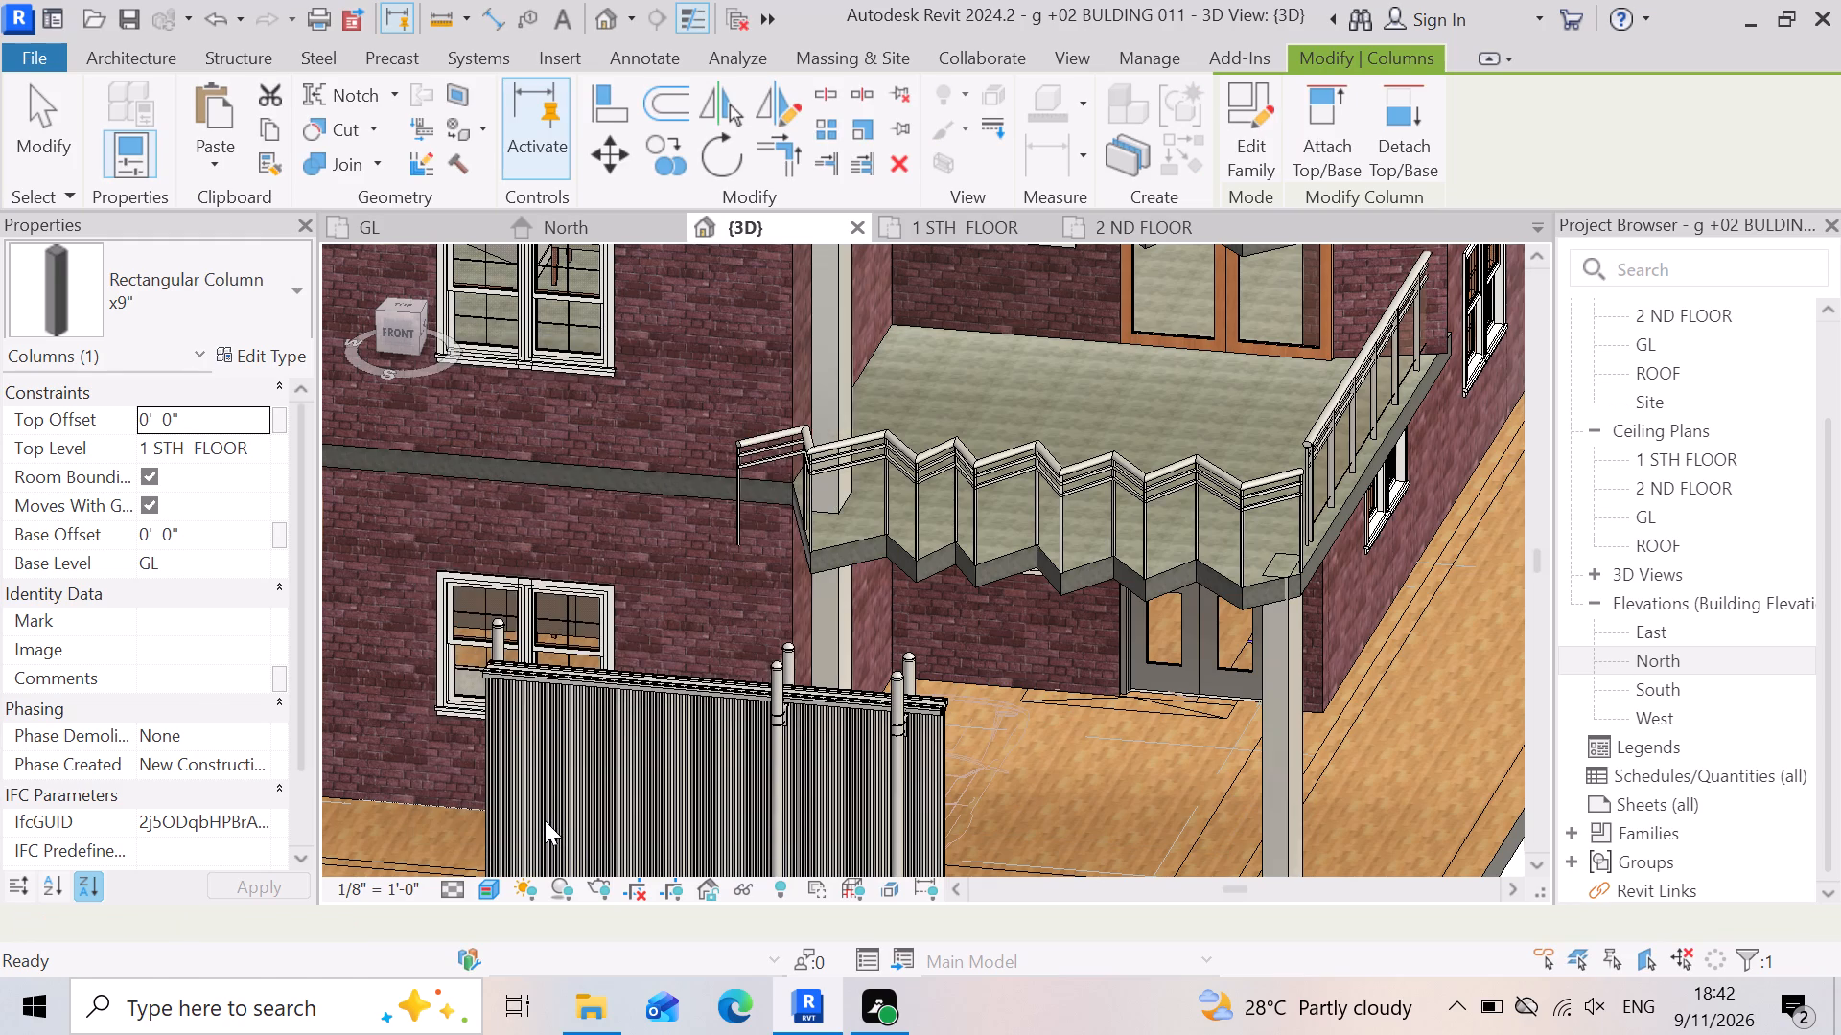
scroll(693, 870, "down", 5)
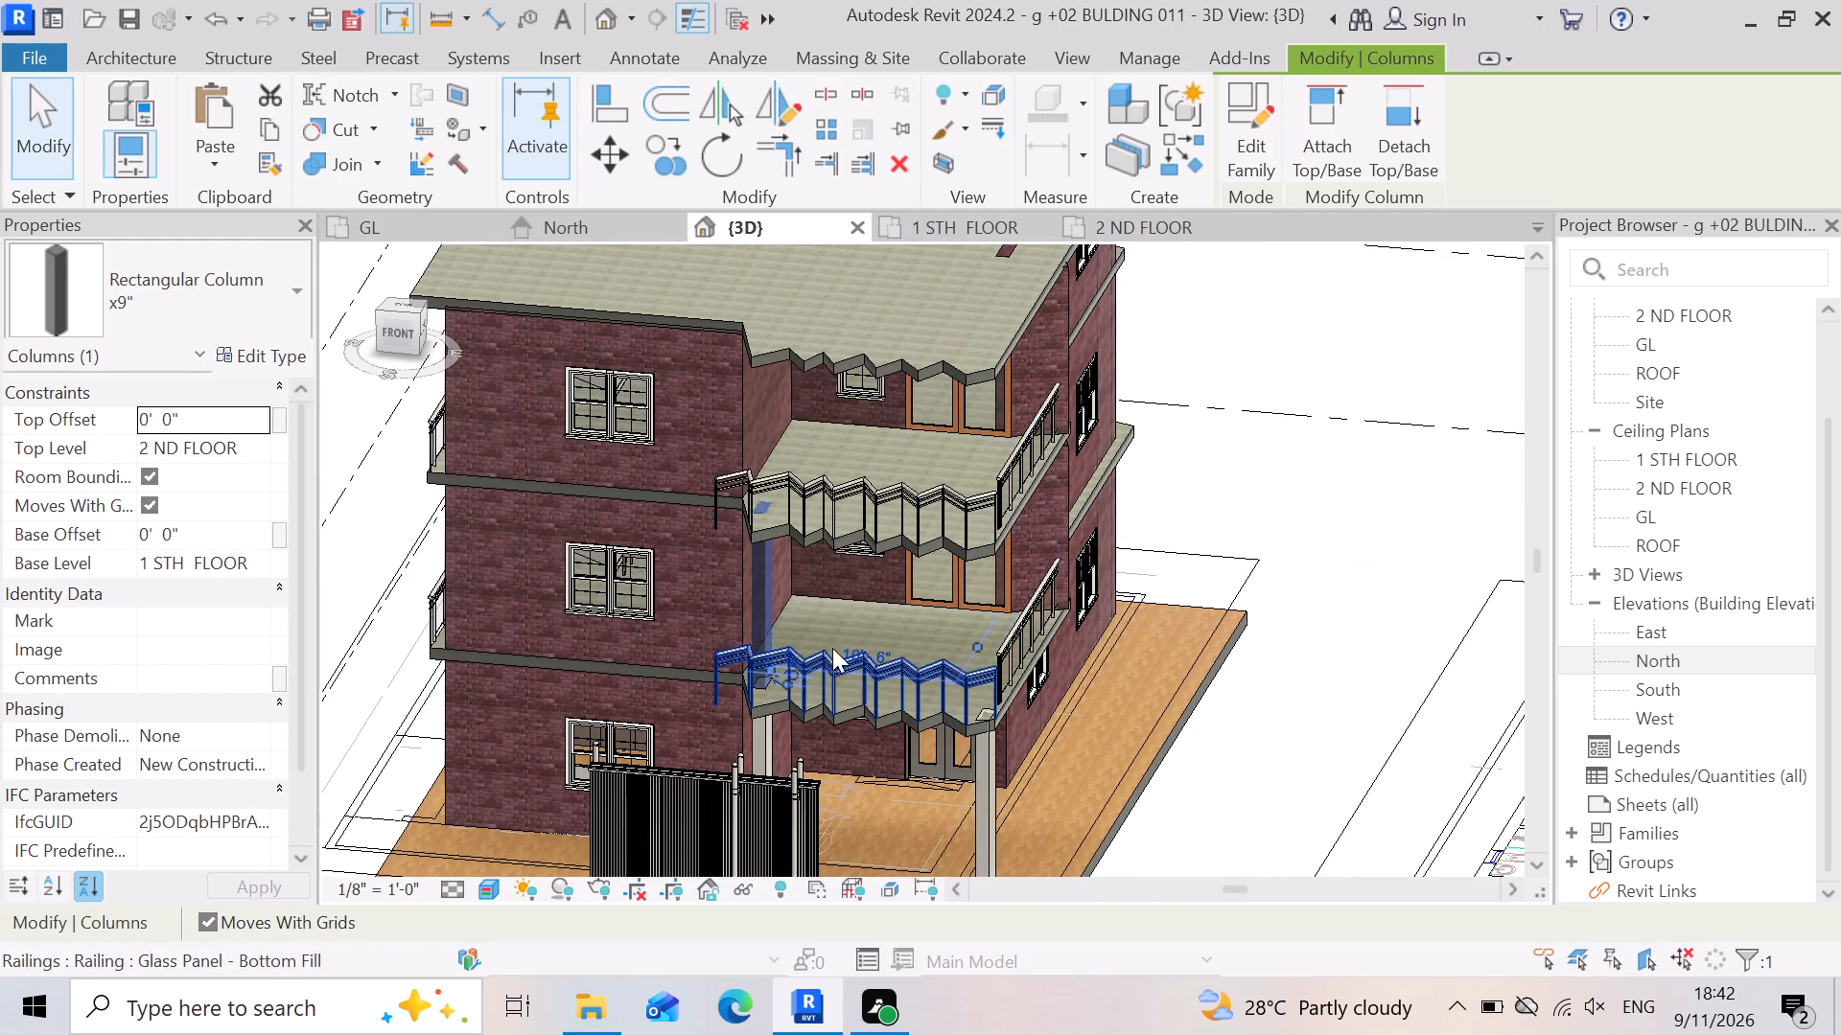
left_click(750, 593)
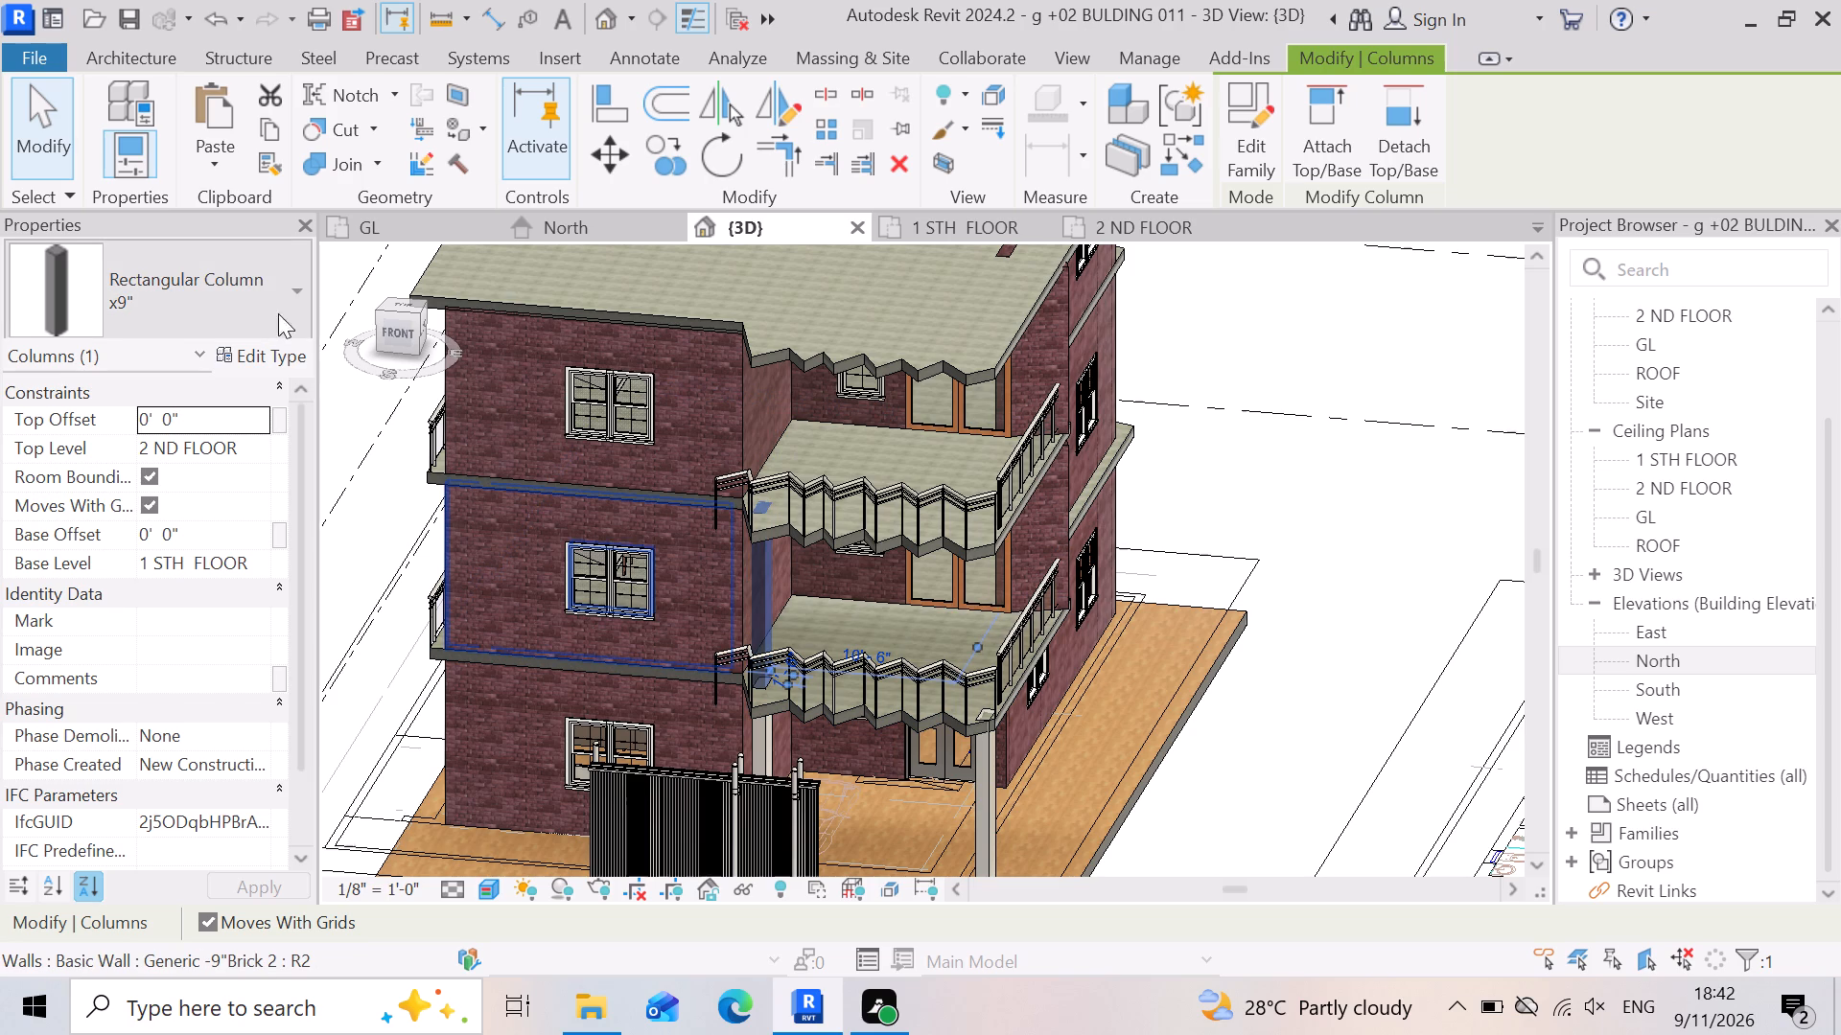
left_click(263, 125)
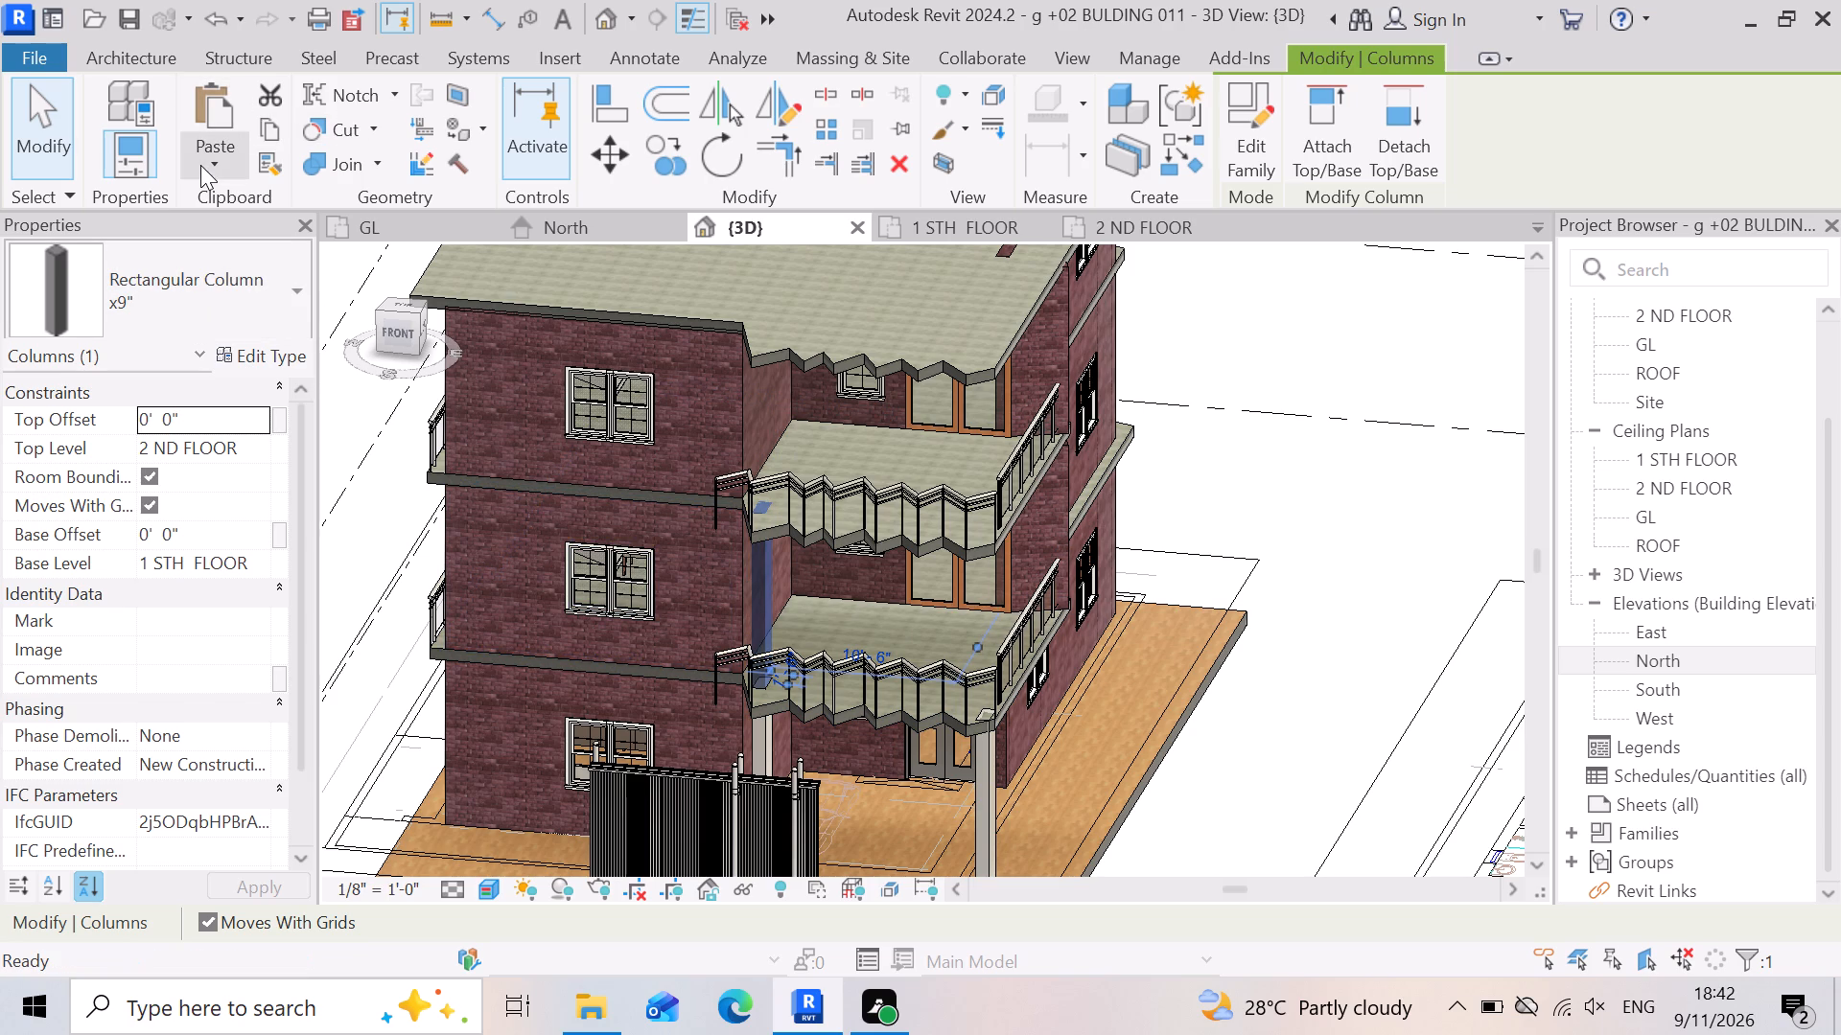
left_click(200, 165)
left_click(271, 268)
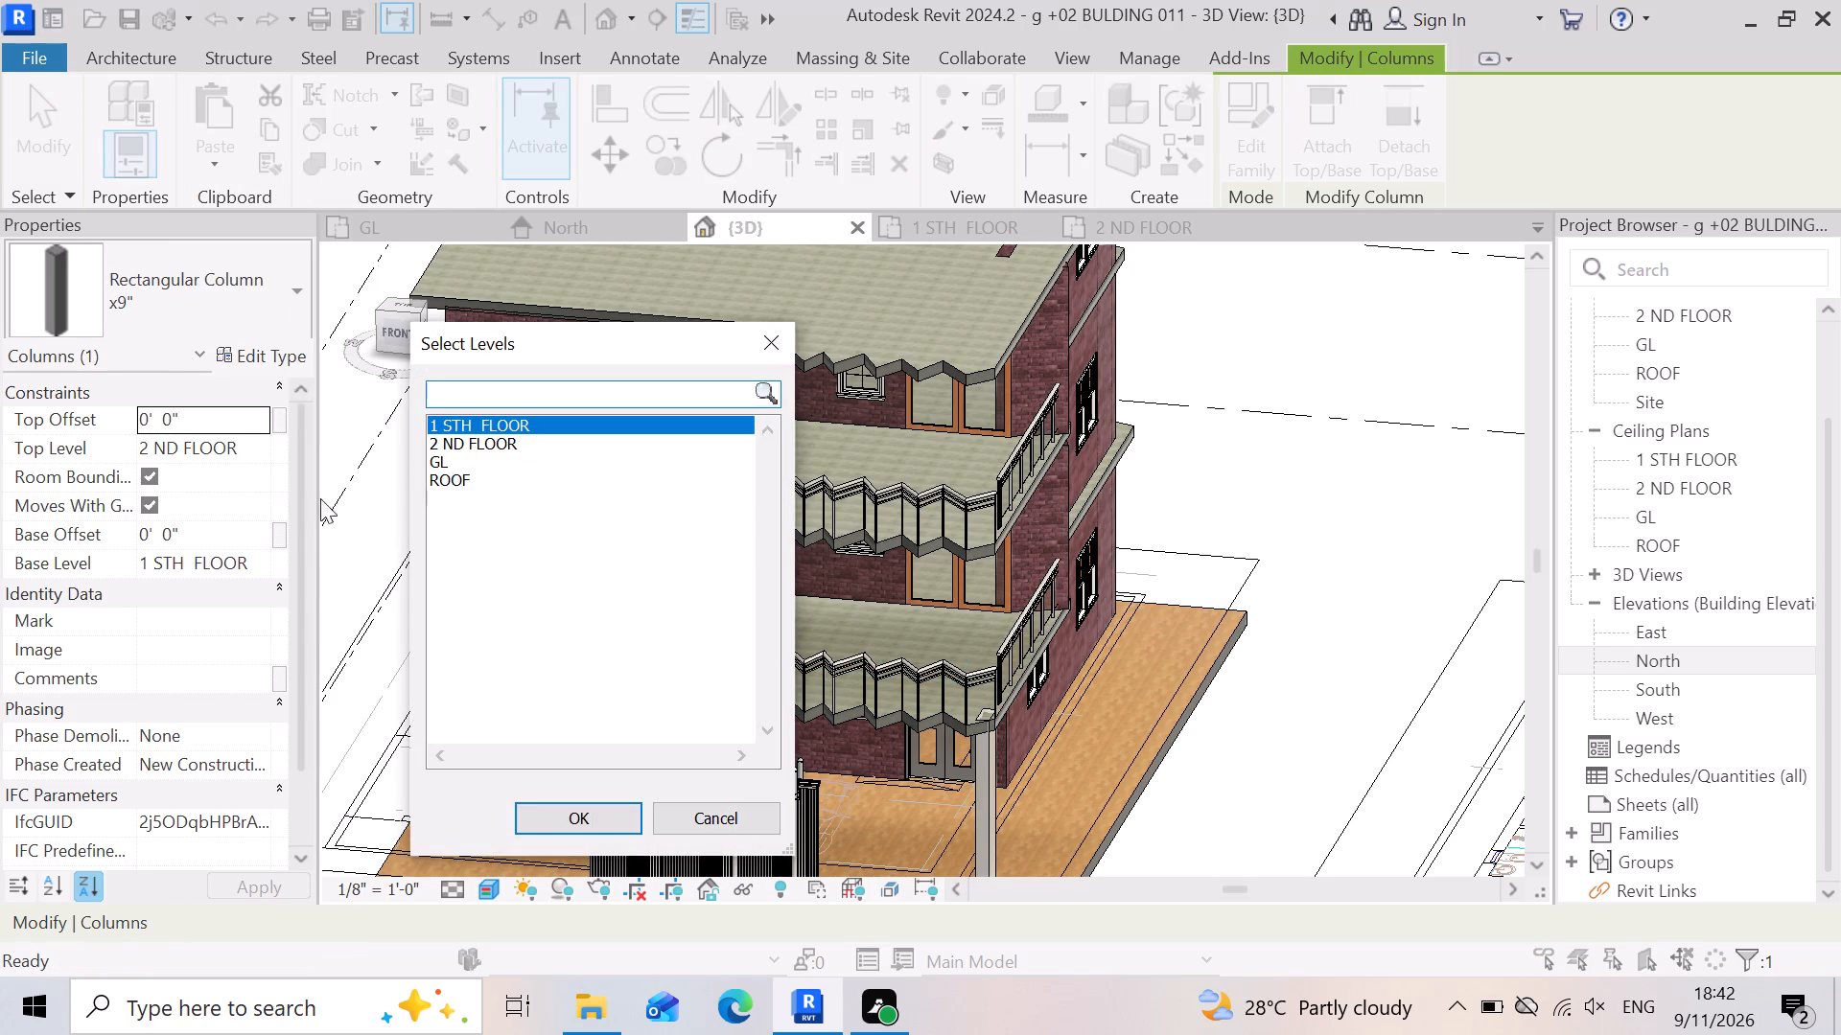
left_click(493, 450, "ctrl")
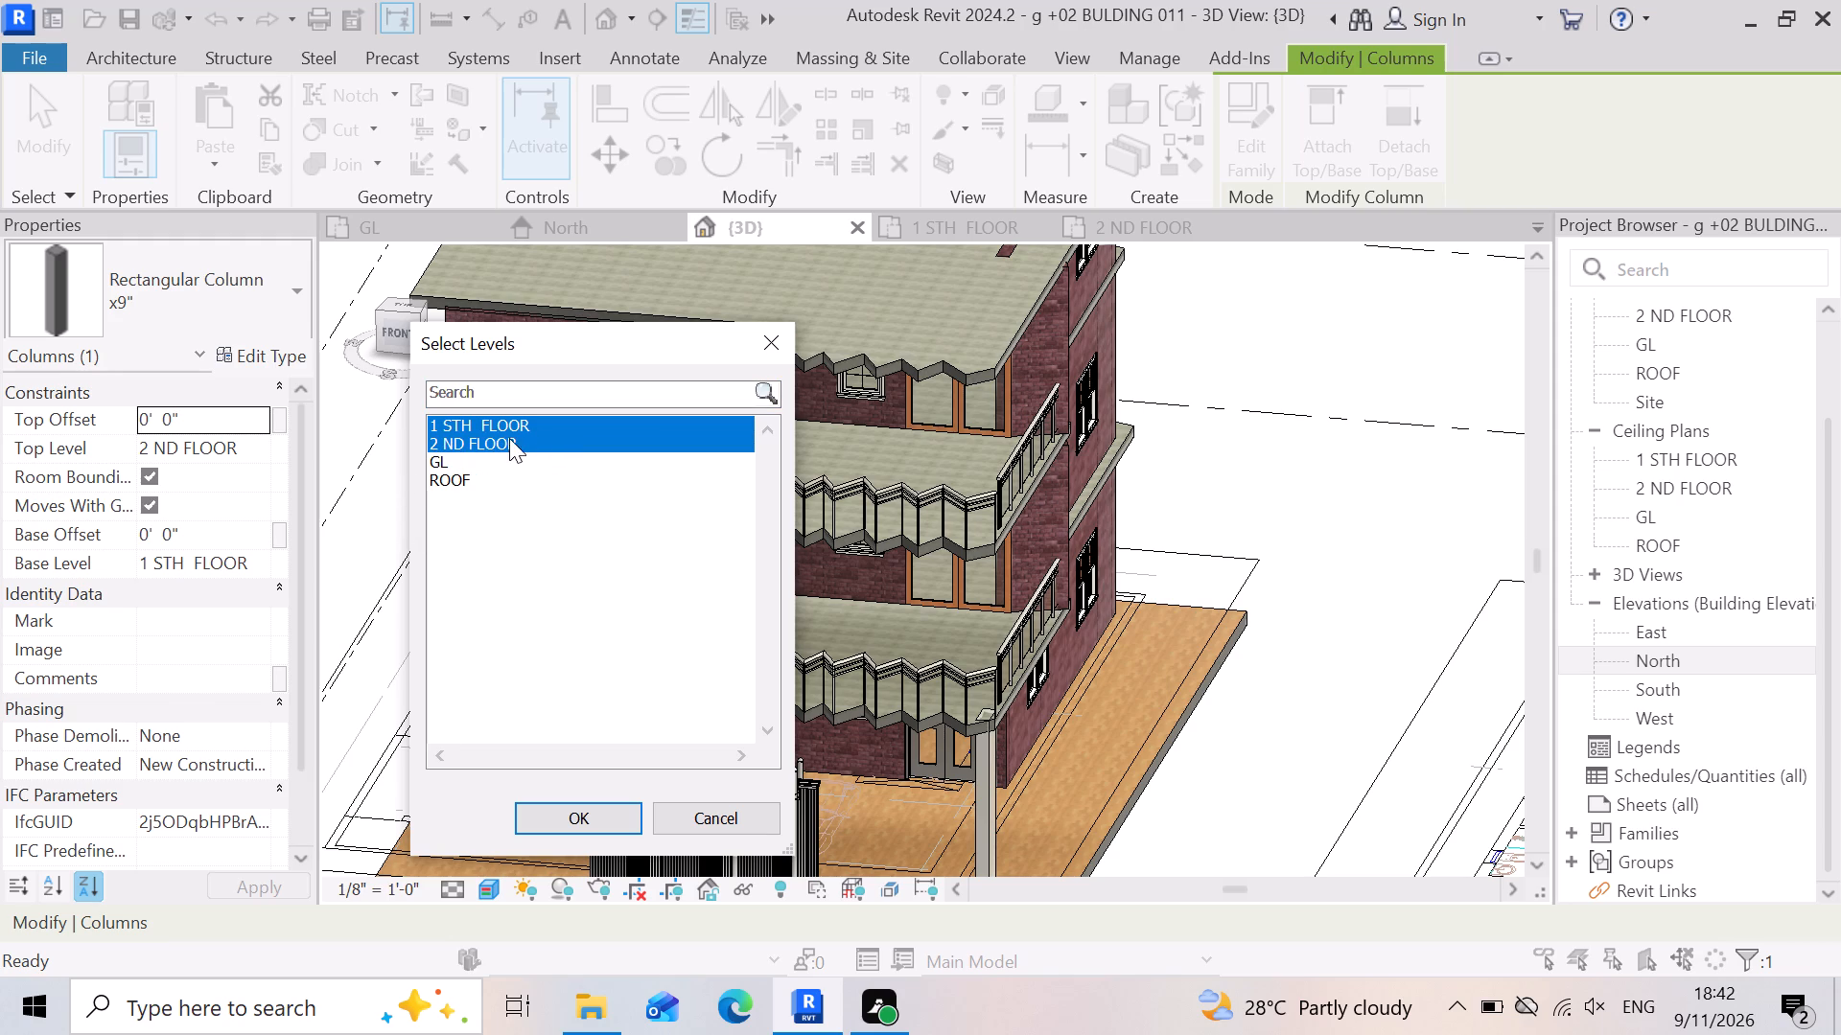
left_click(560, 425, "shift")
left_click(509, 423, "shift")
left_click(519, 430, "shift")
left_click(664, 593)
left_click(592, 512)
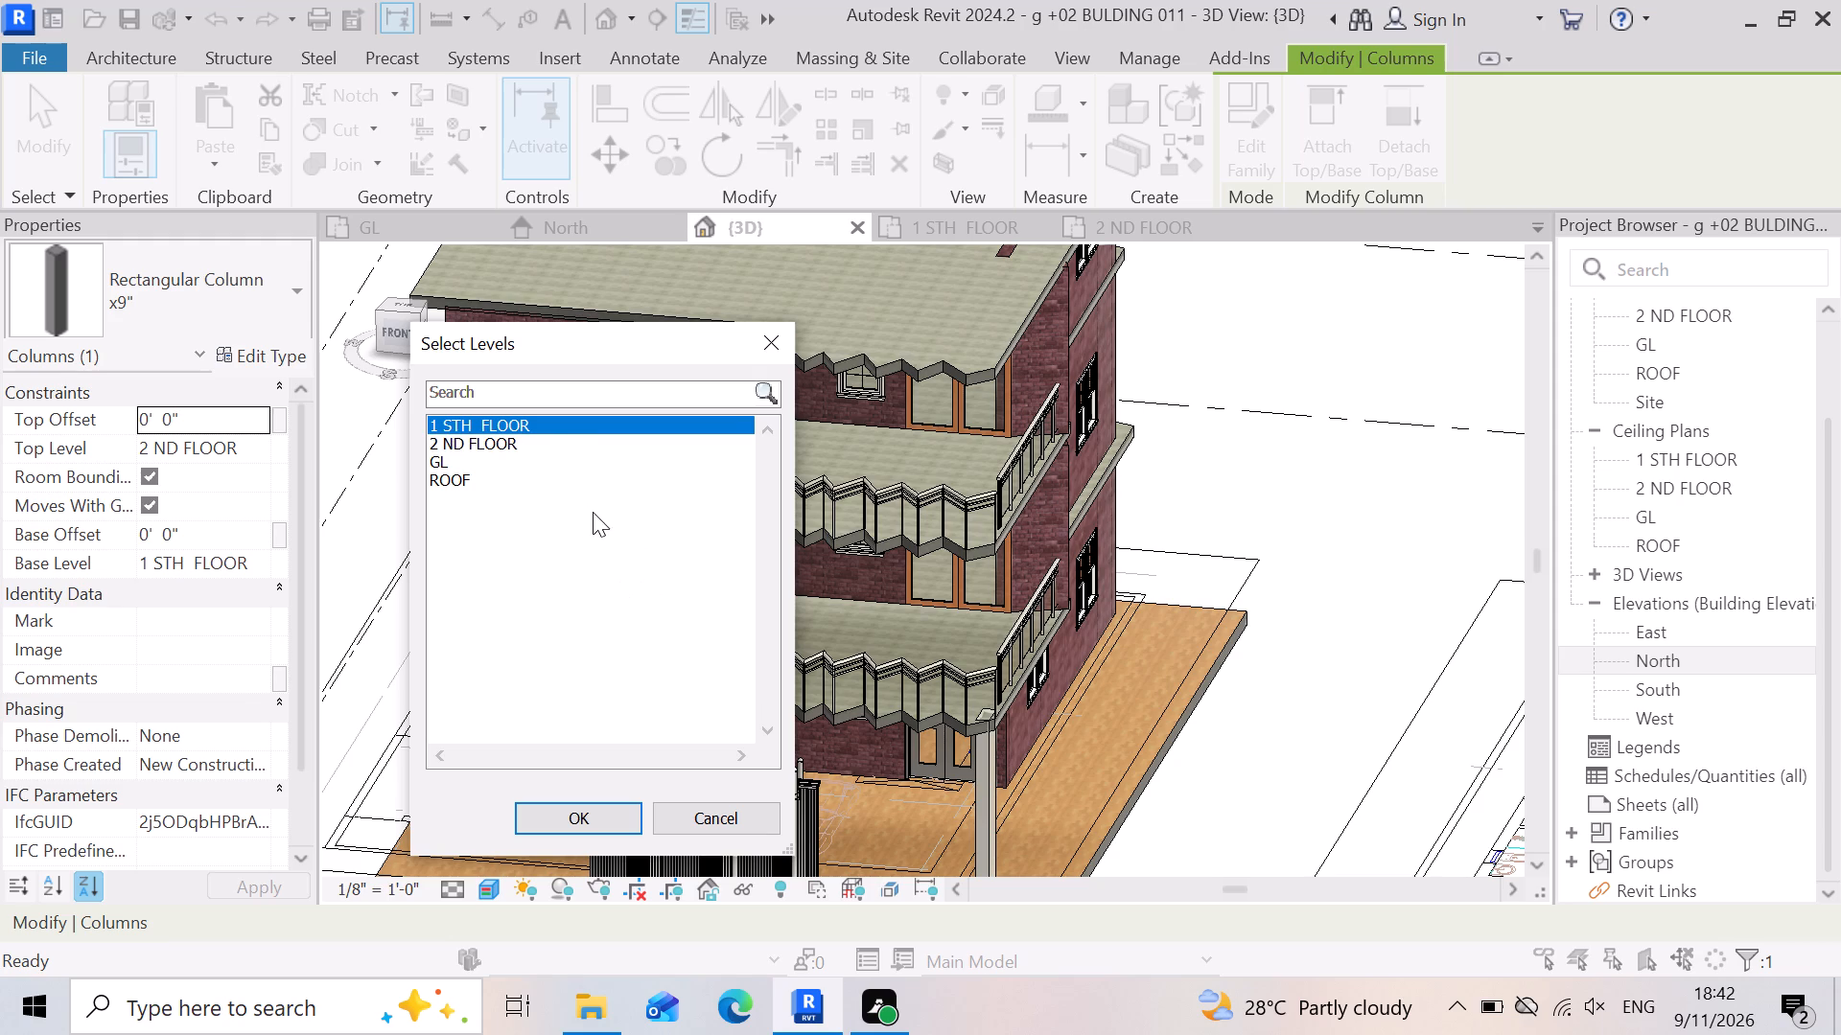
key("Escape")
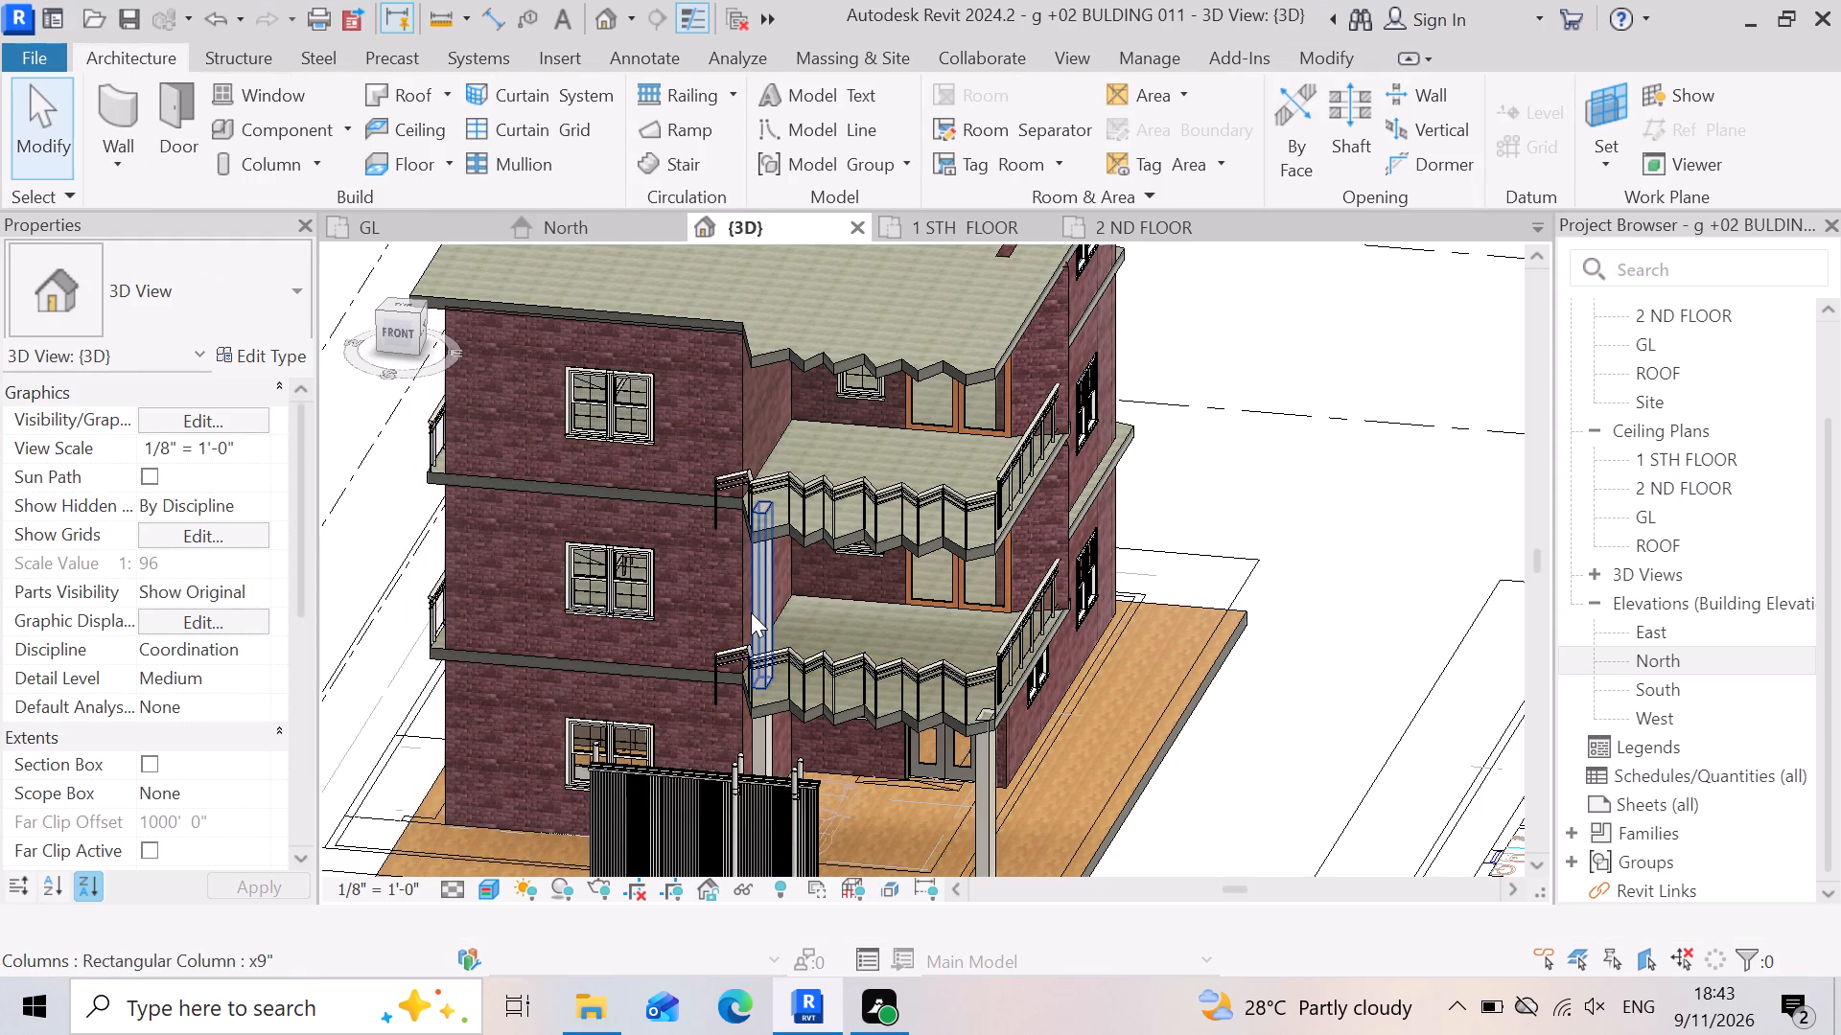
Copy the first-floor column beside the brick wall and paste it aligned to levels 2 ND FLOOR and ROOF.
left_click(751, 612)
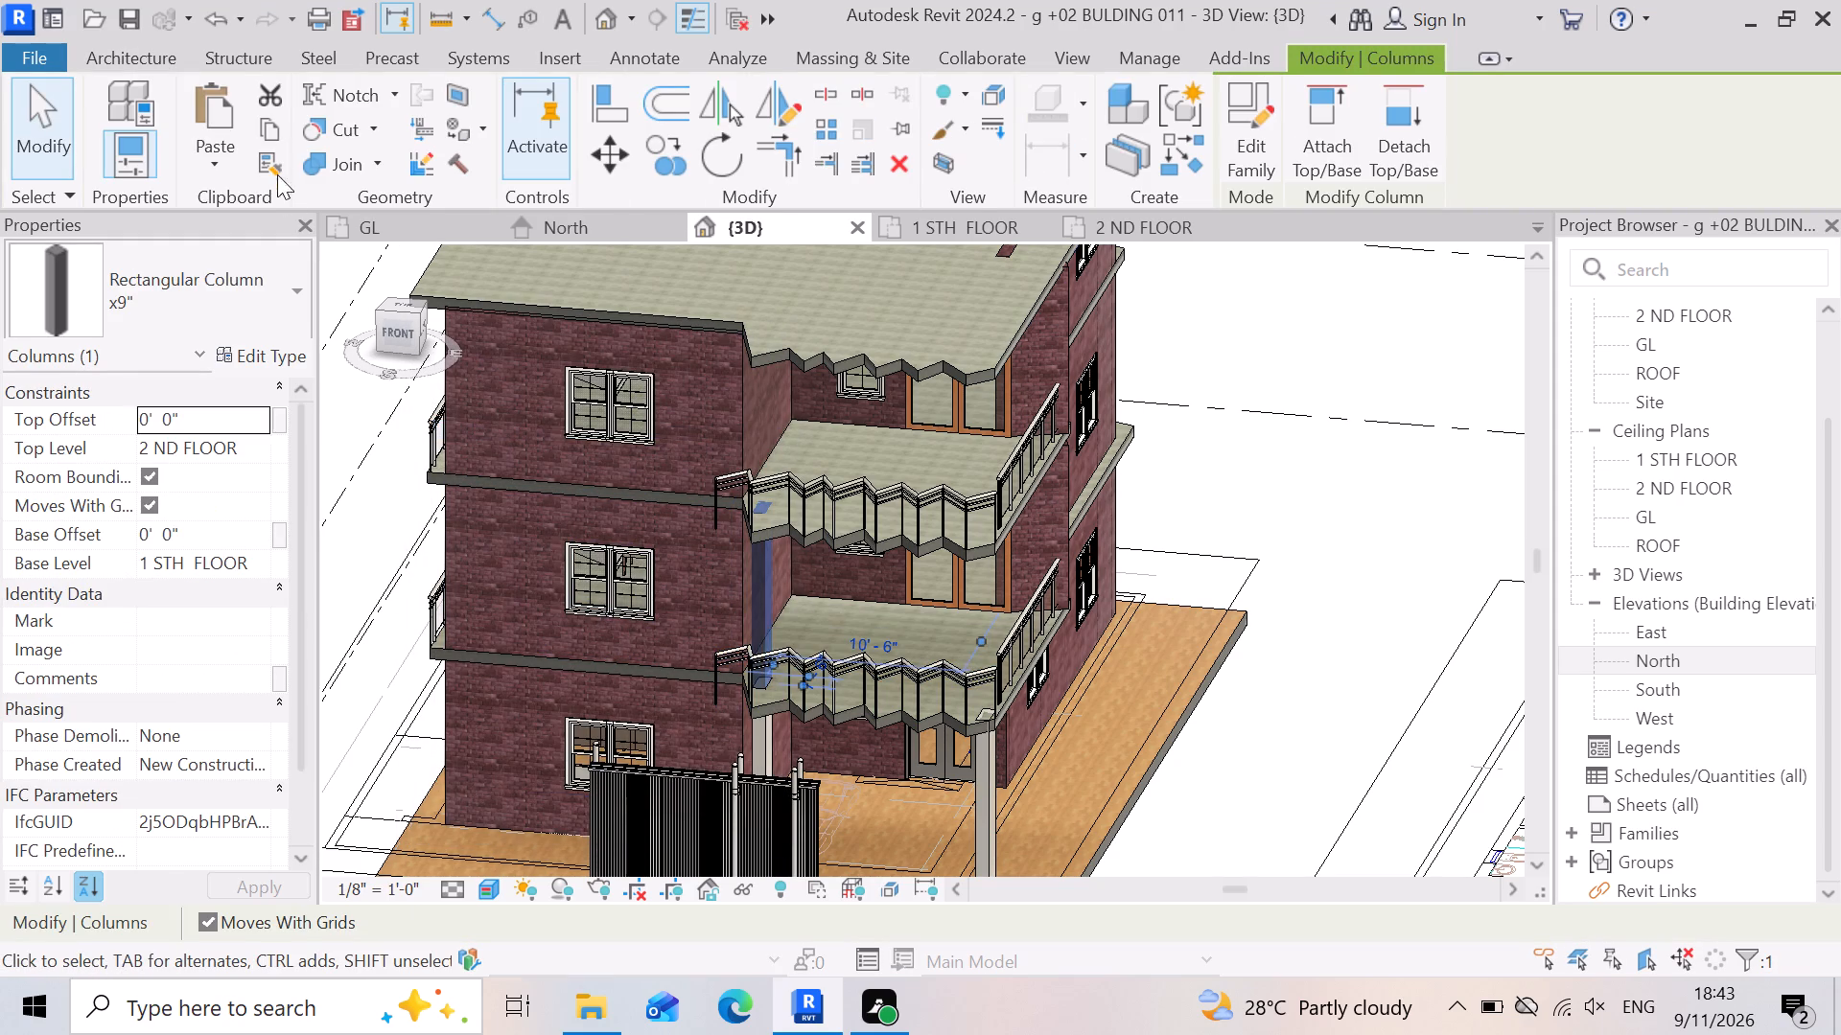
left_click(277, 137)
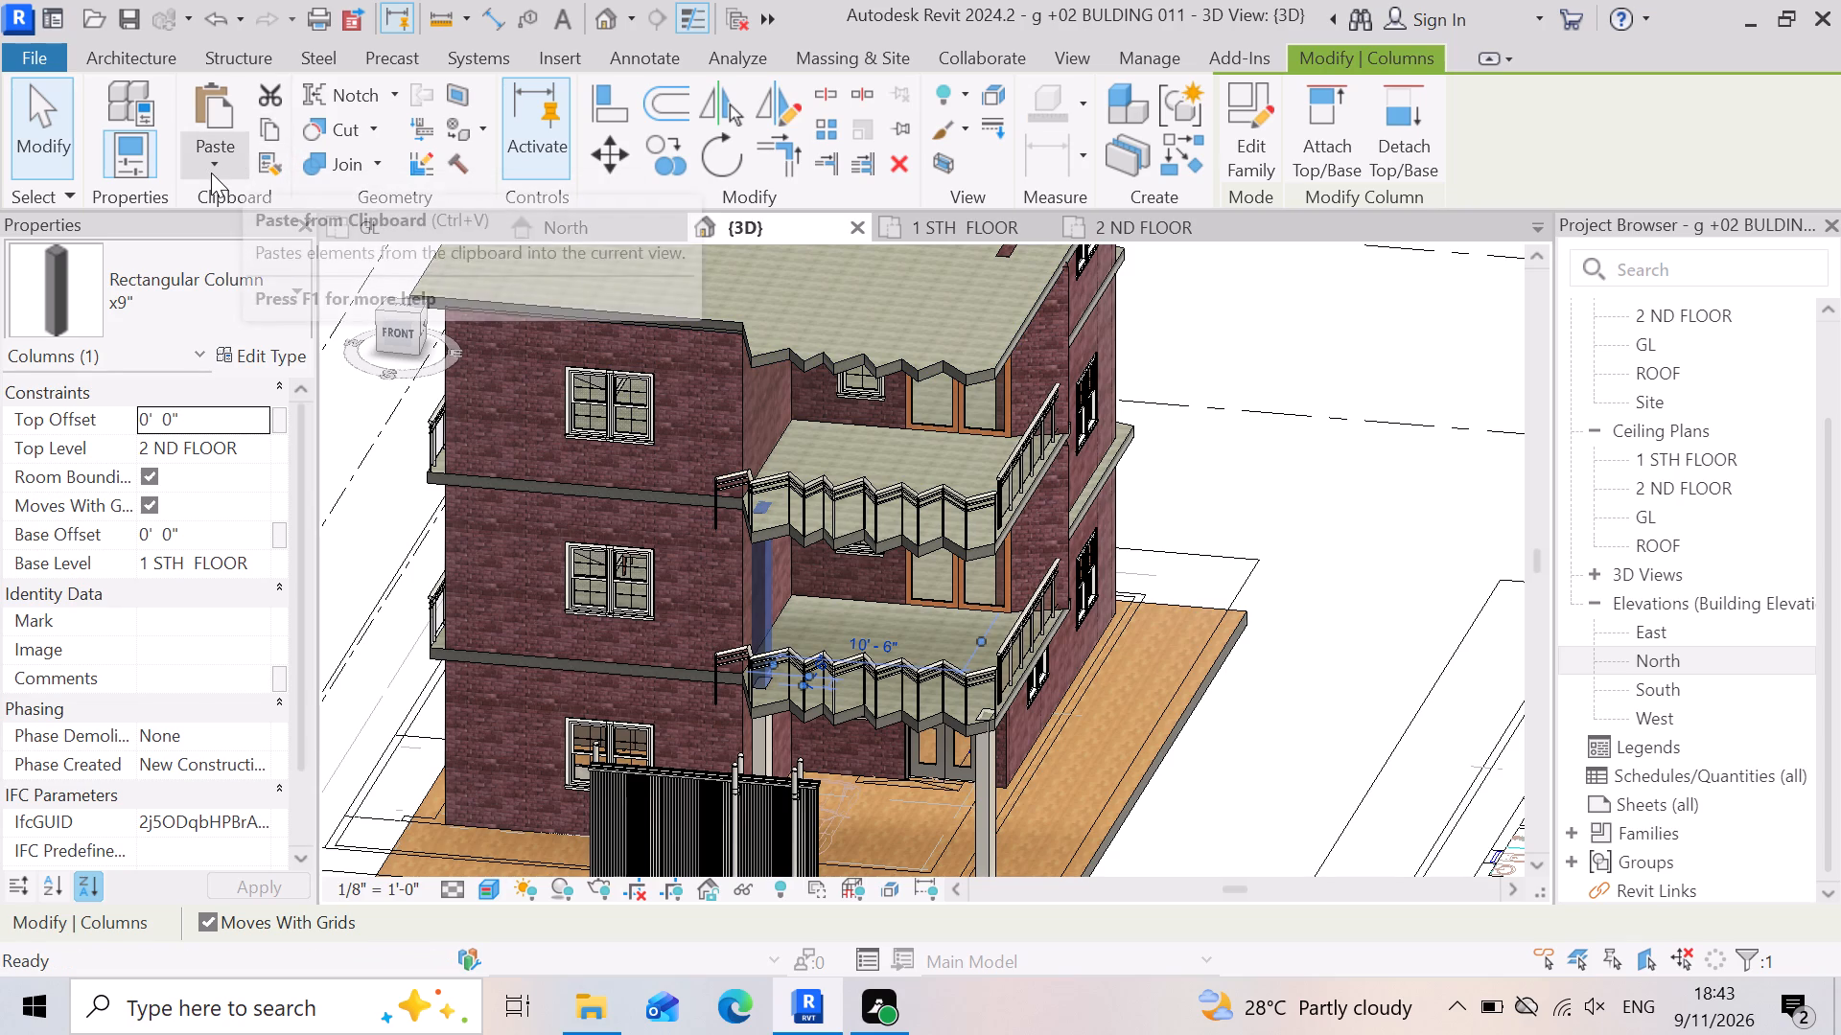
left_click(211, 172)
left_click(312, 297)
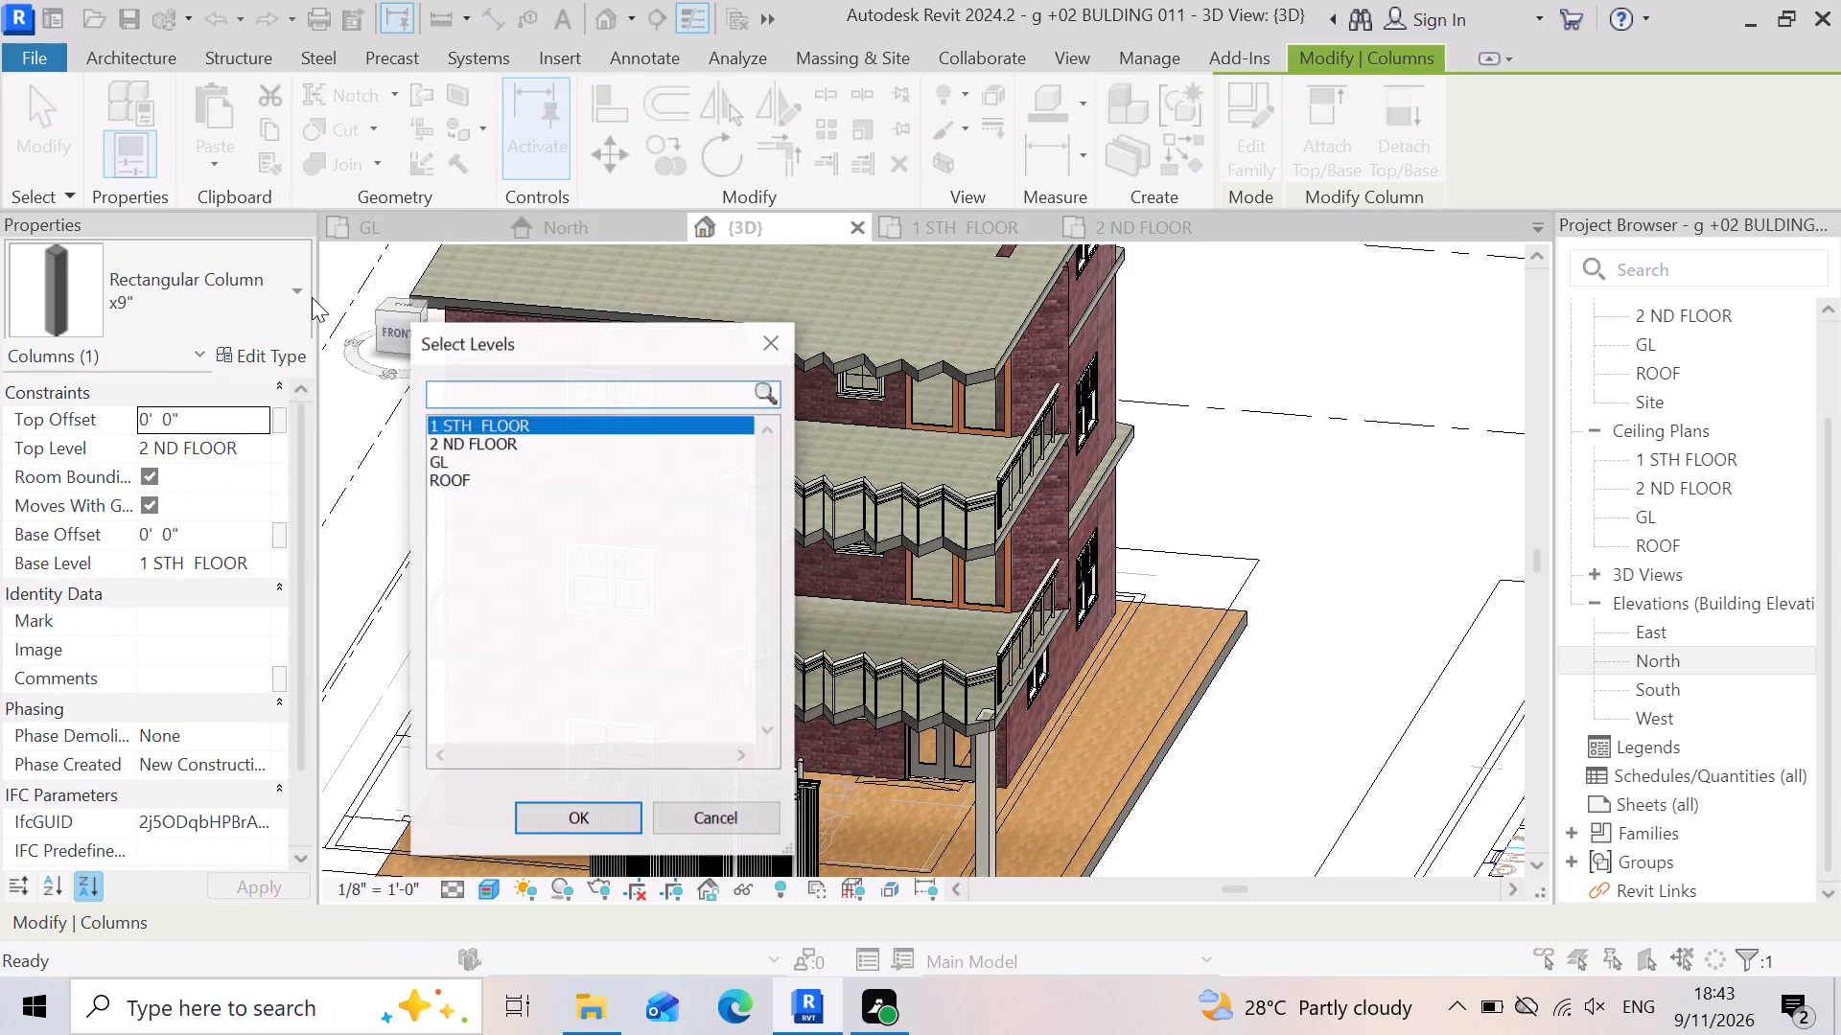
left_click(524, 453)
left_click(512, 449)
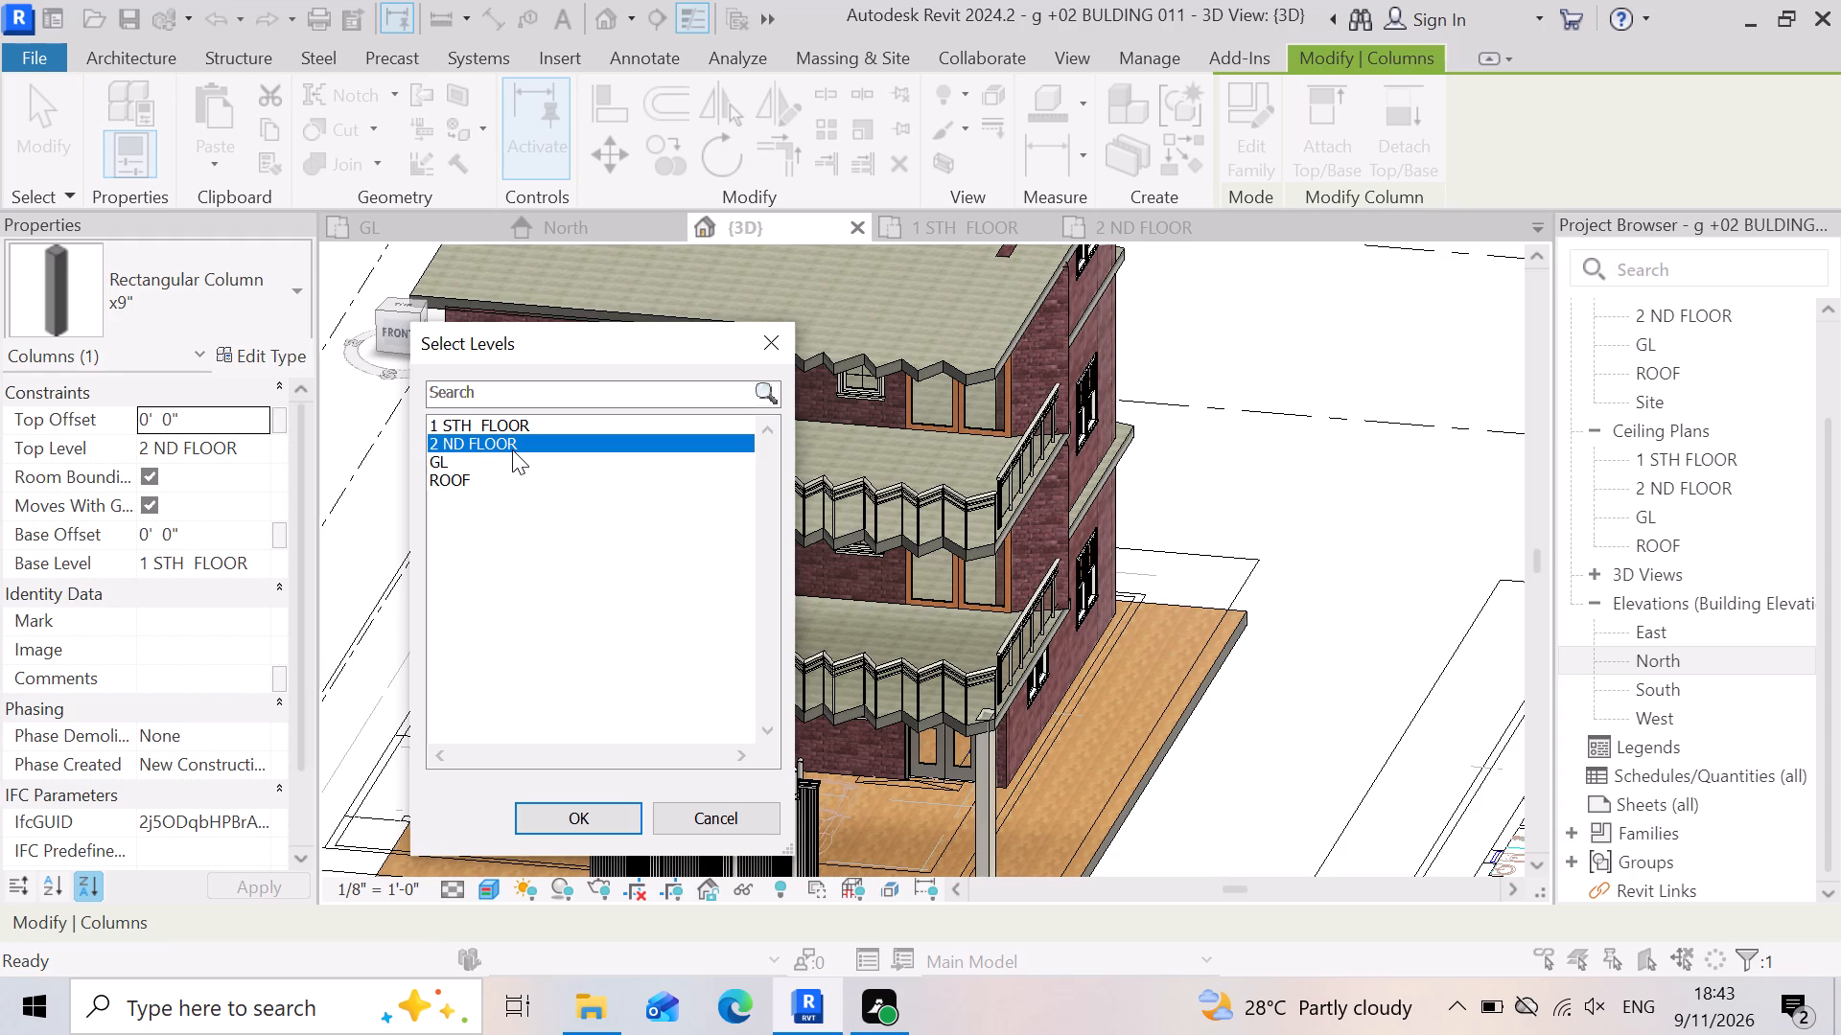
left_click(470, 484, "ctrl")
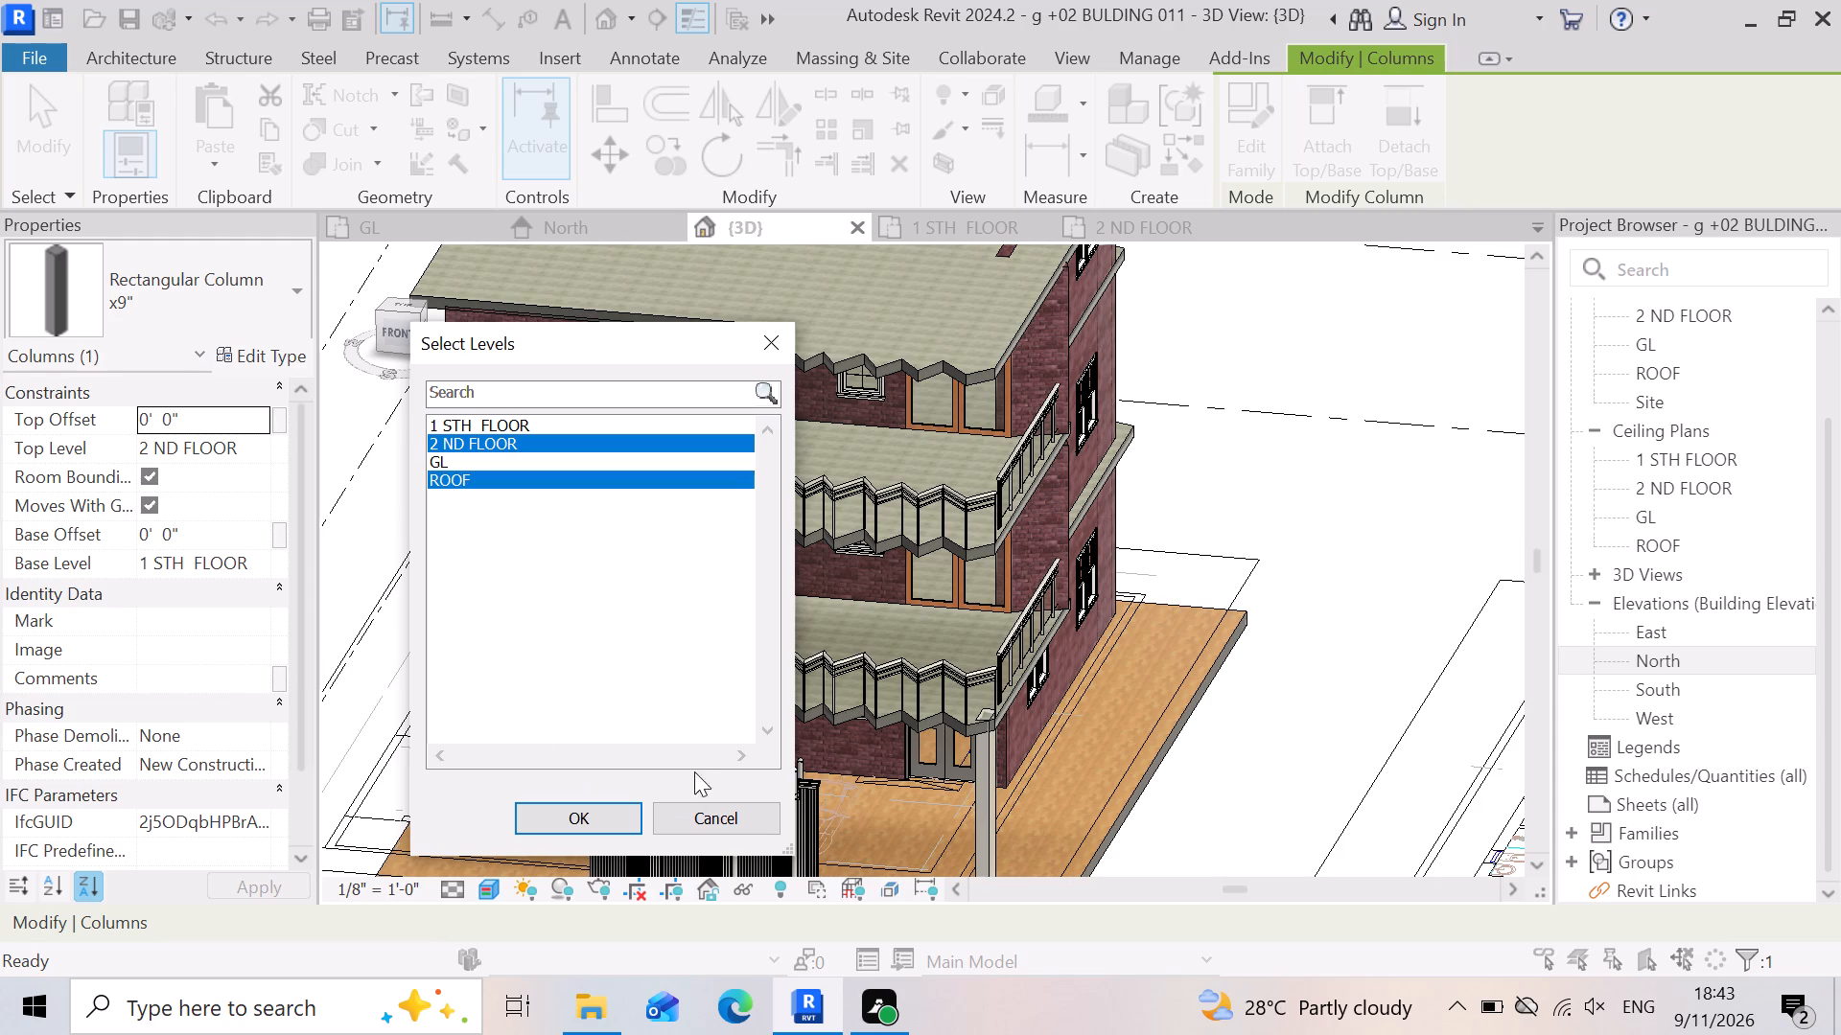
left_click(602, 834)
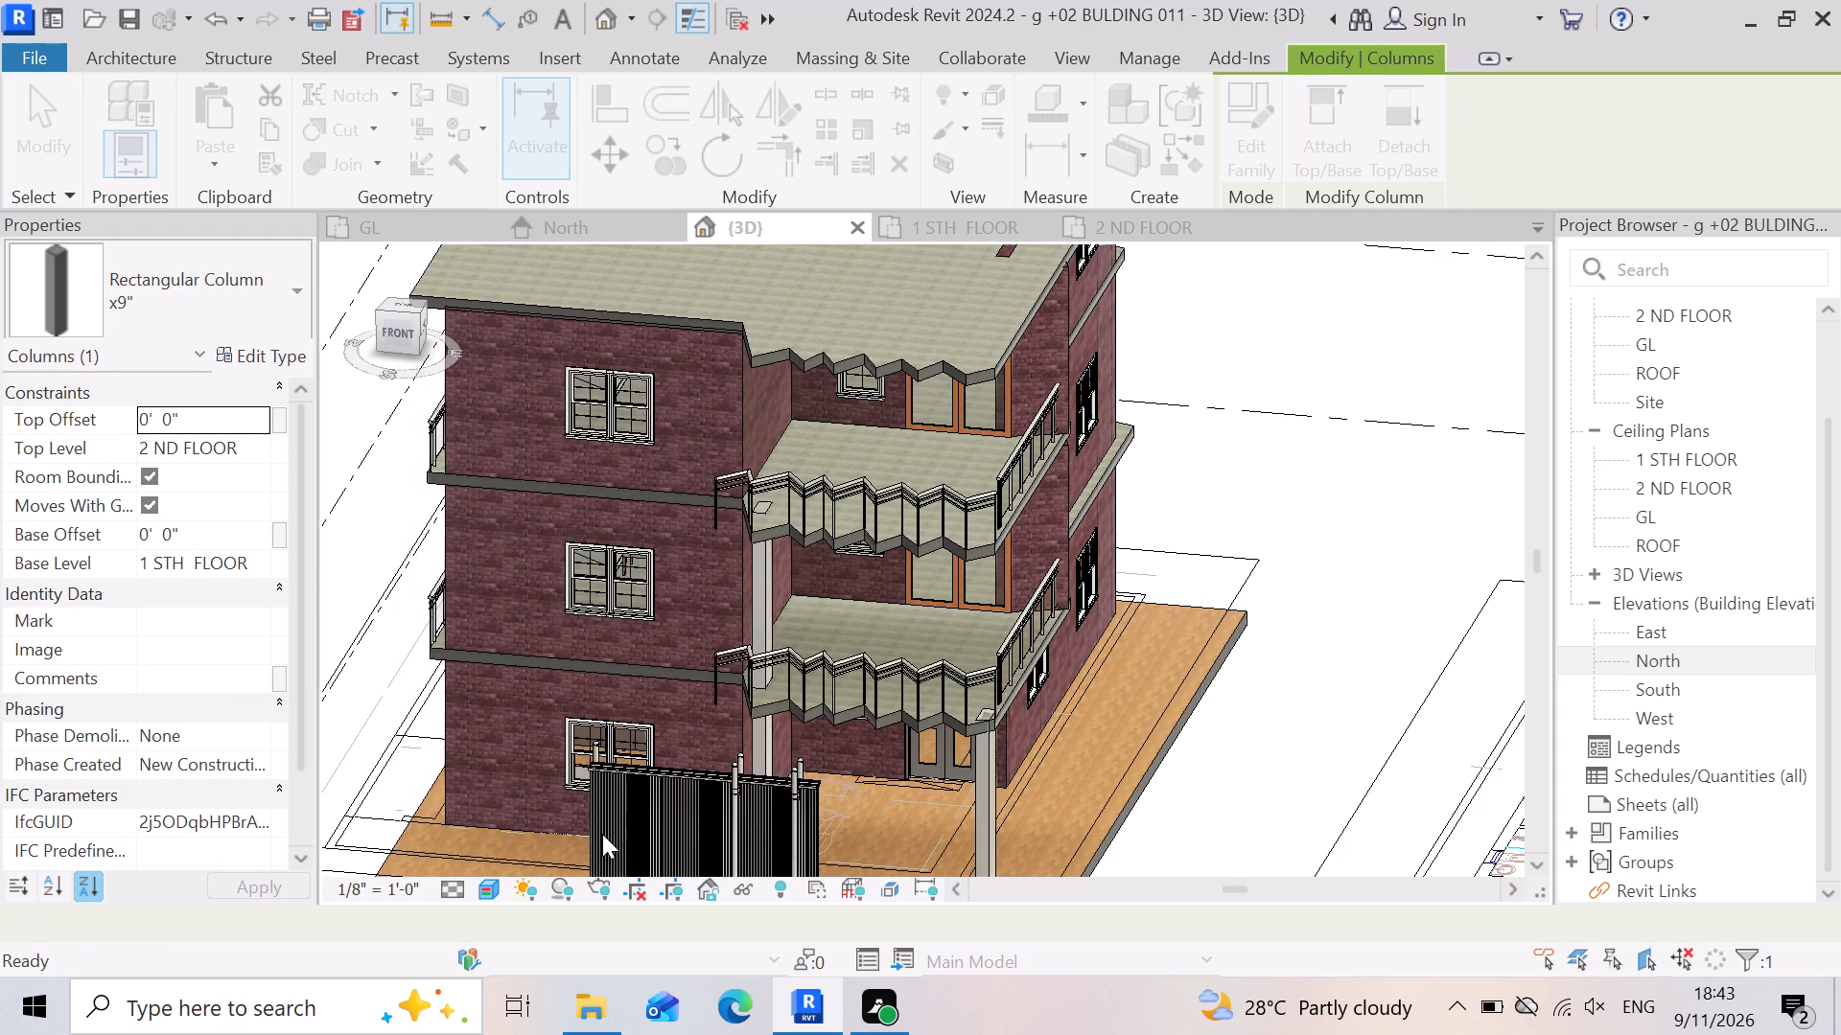
scroll(711, 761, "down", 7)
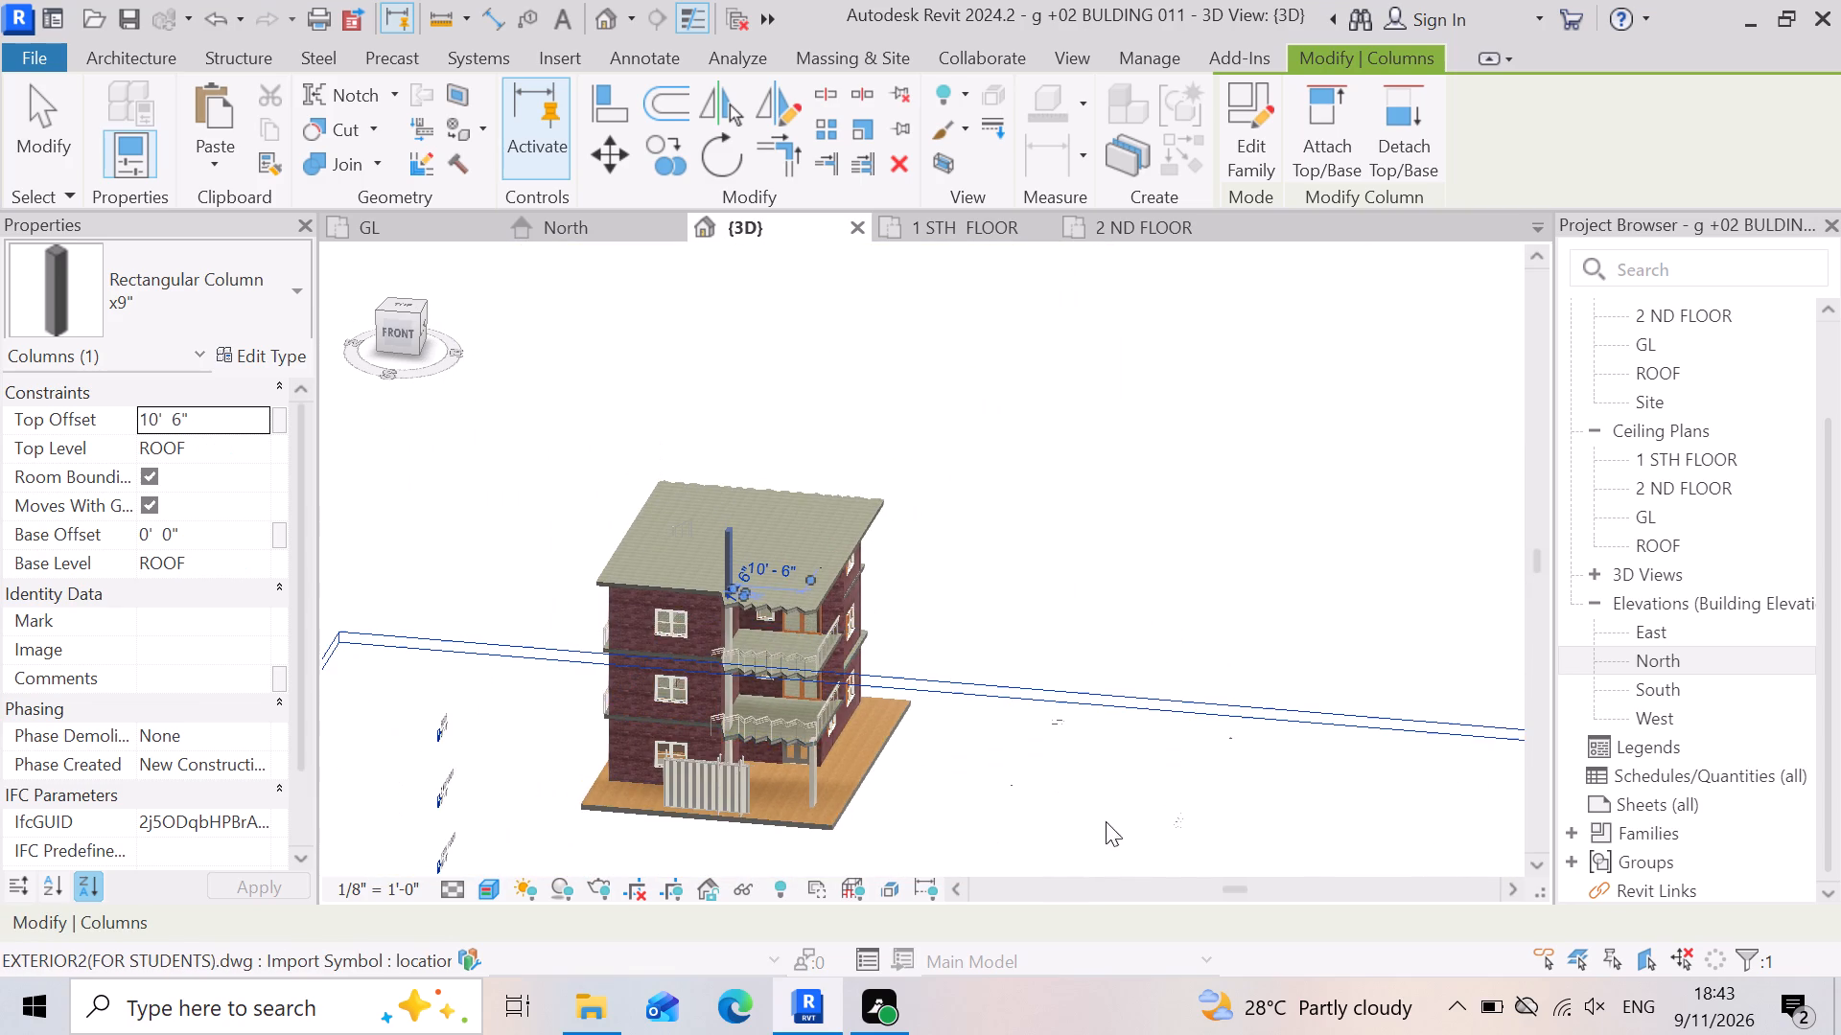
left_click(1141, 816)
Copy the ground-floor column under the balcony's outer corner and paste it aligned to levels 1 STH FLOOR, 2 ND FLOOR and ROOF.
scroll(765, 674, "up", 8)
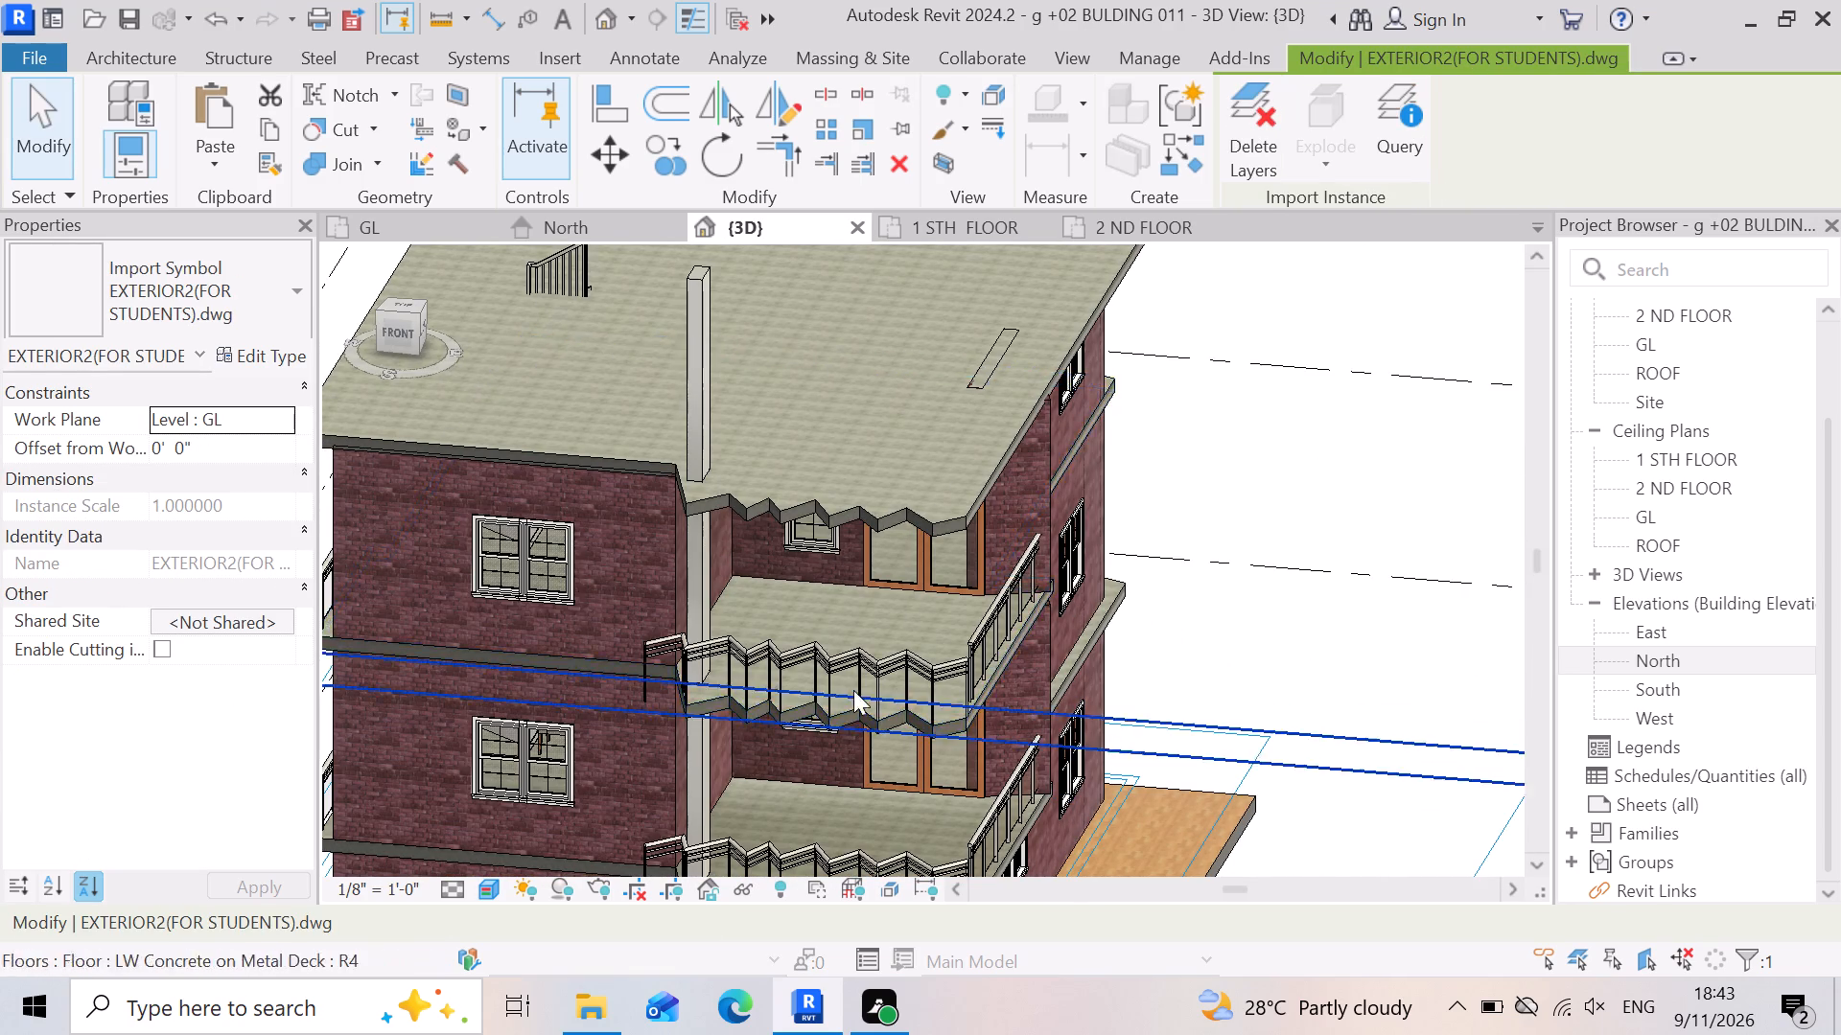
scroll(962, 559, "down", 2)
scroll(851, 645, "up", 5)
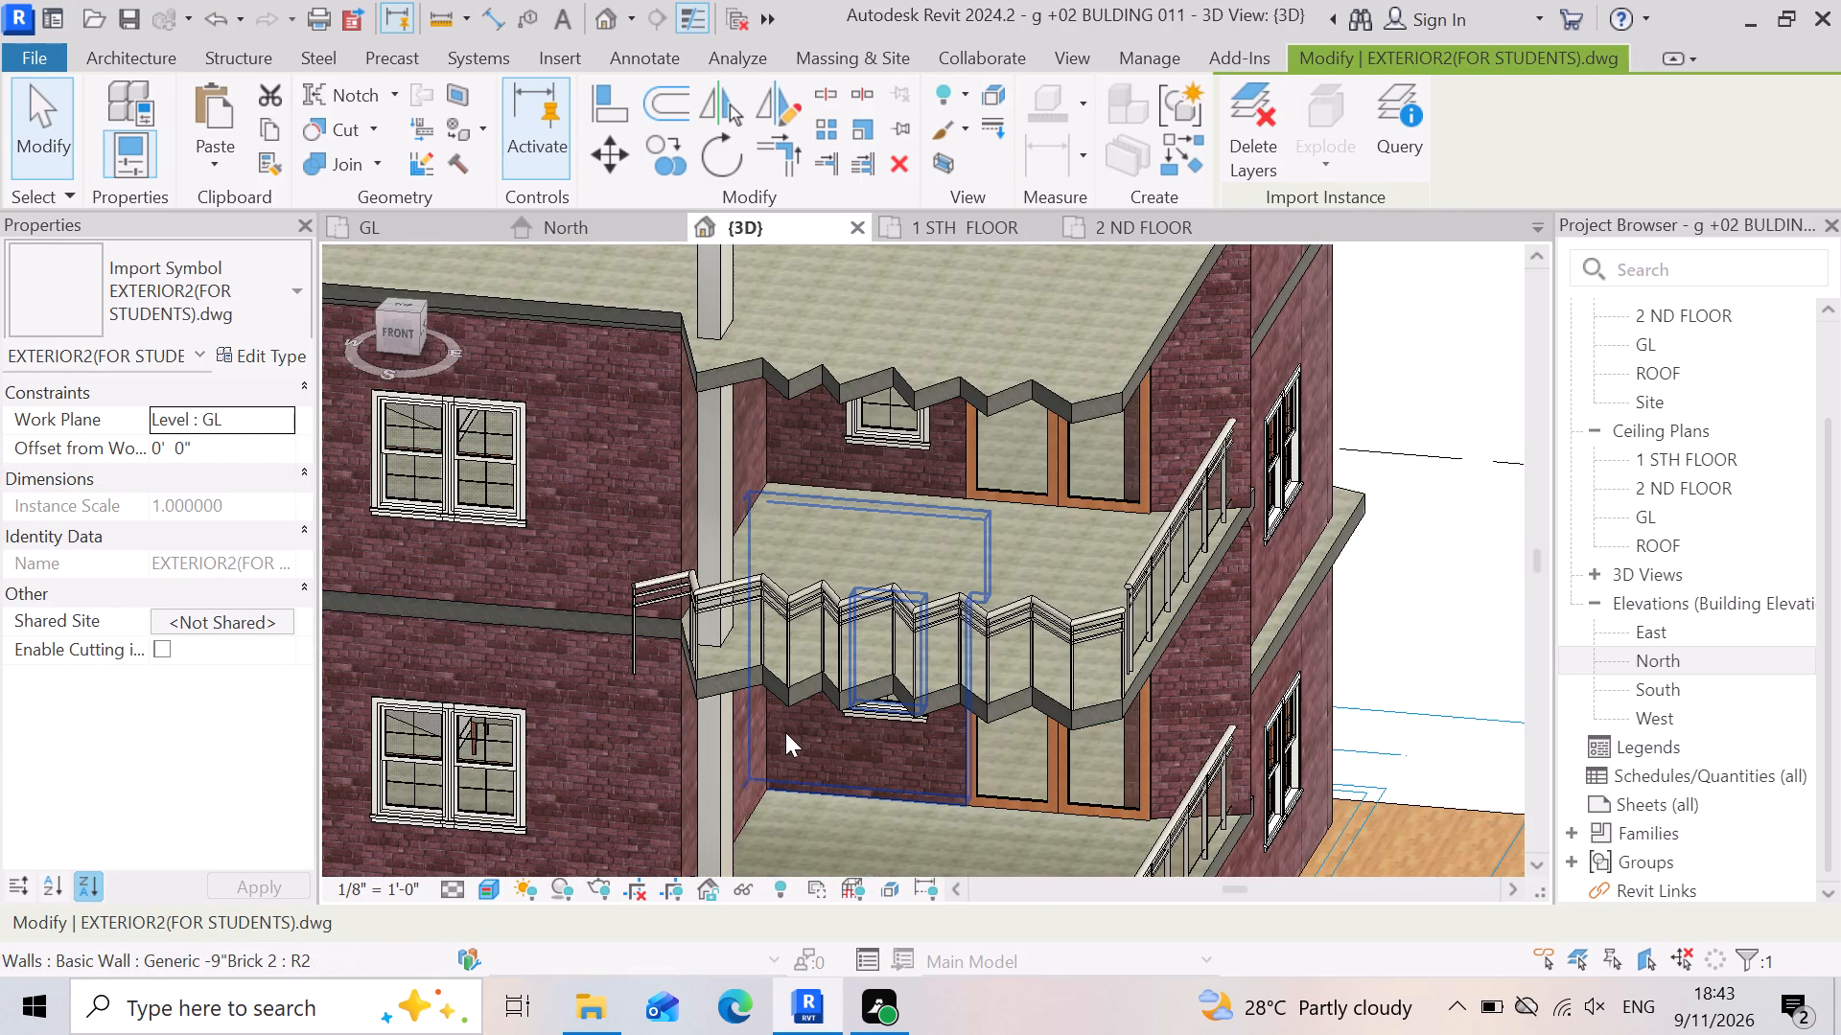
scroll(779, 604, "down", 3)
scroll(1104, 535, "down", 4)
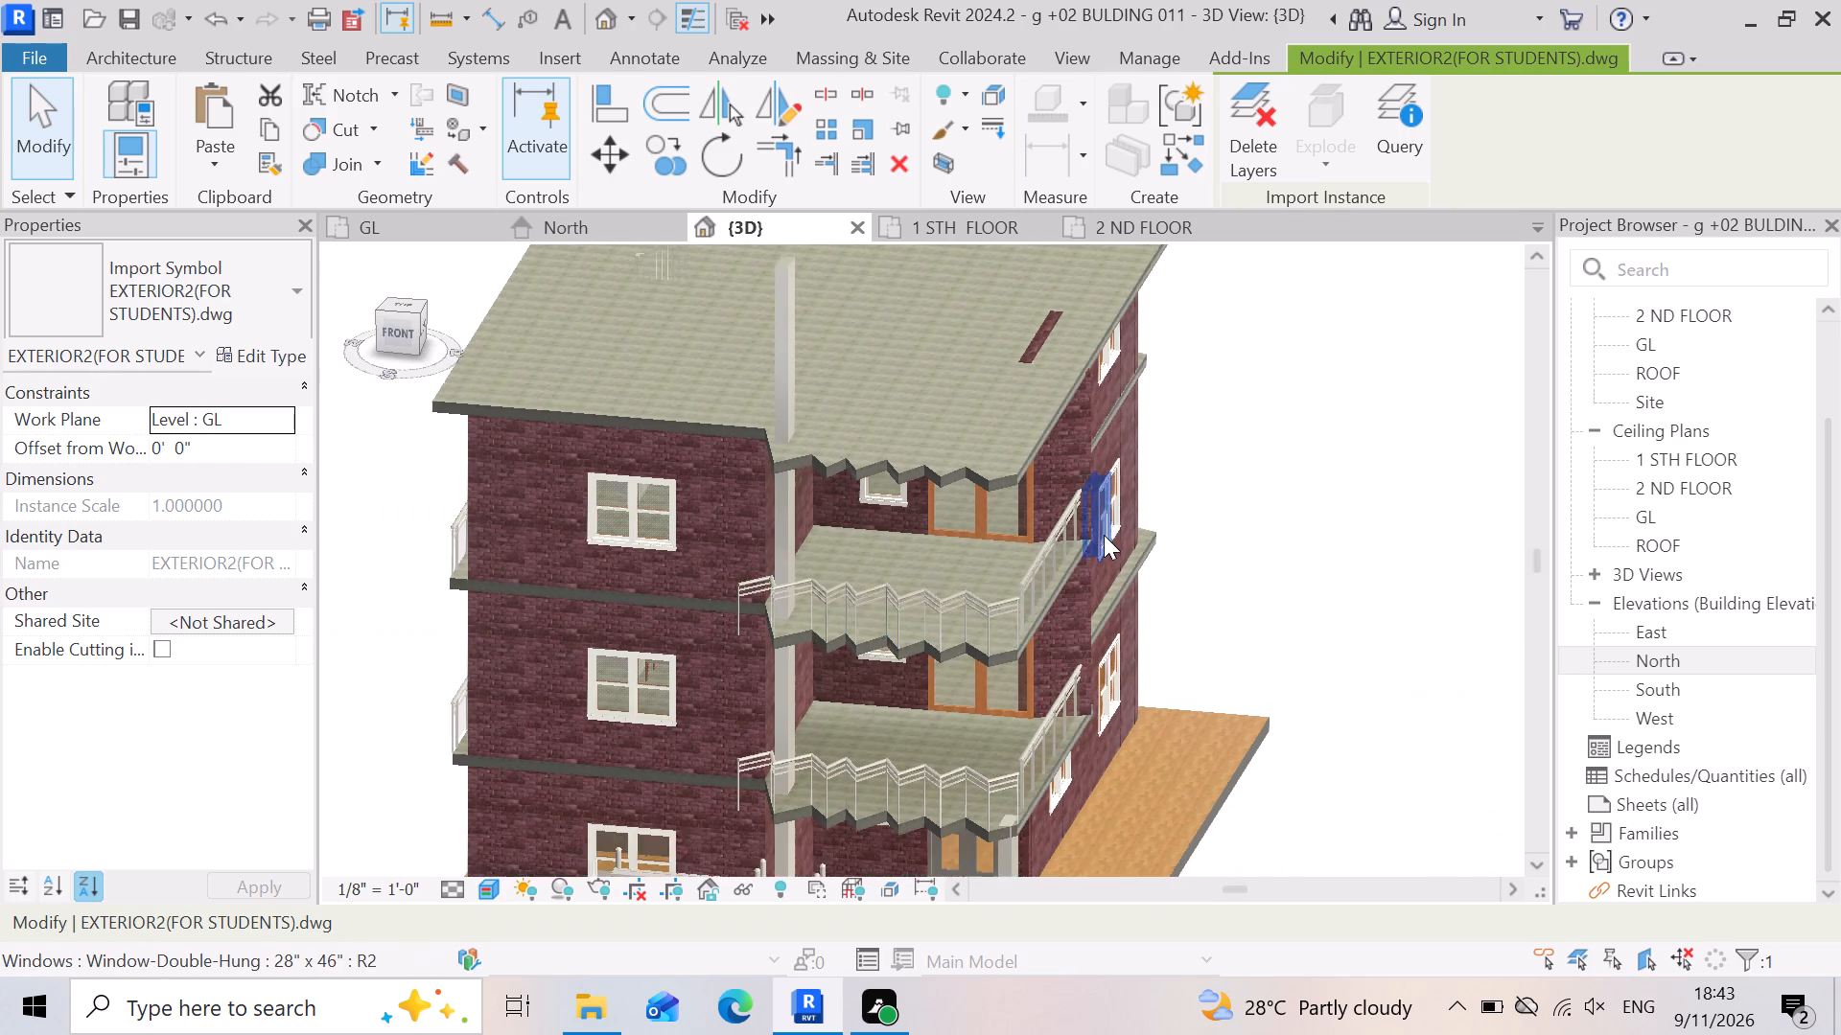
scroll(1041, 878, "up", 4)
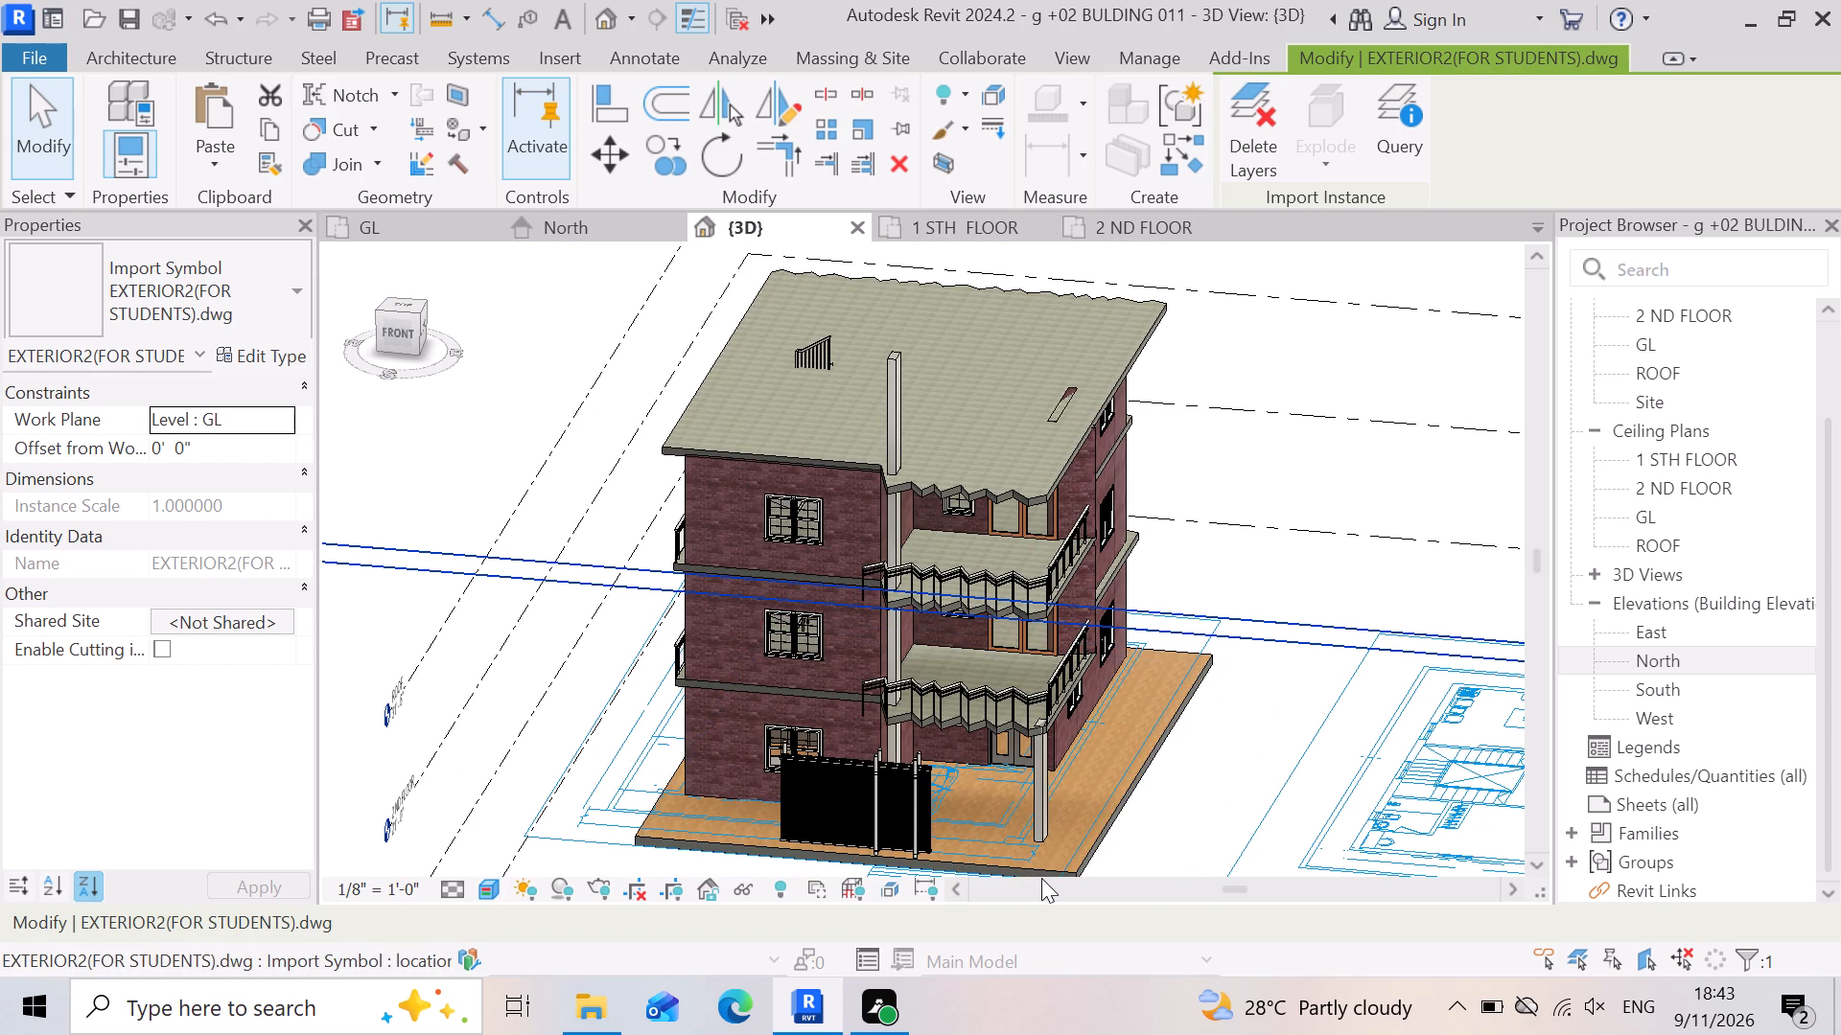
scroll(1041, 878, "up", 5)
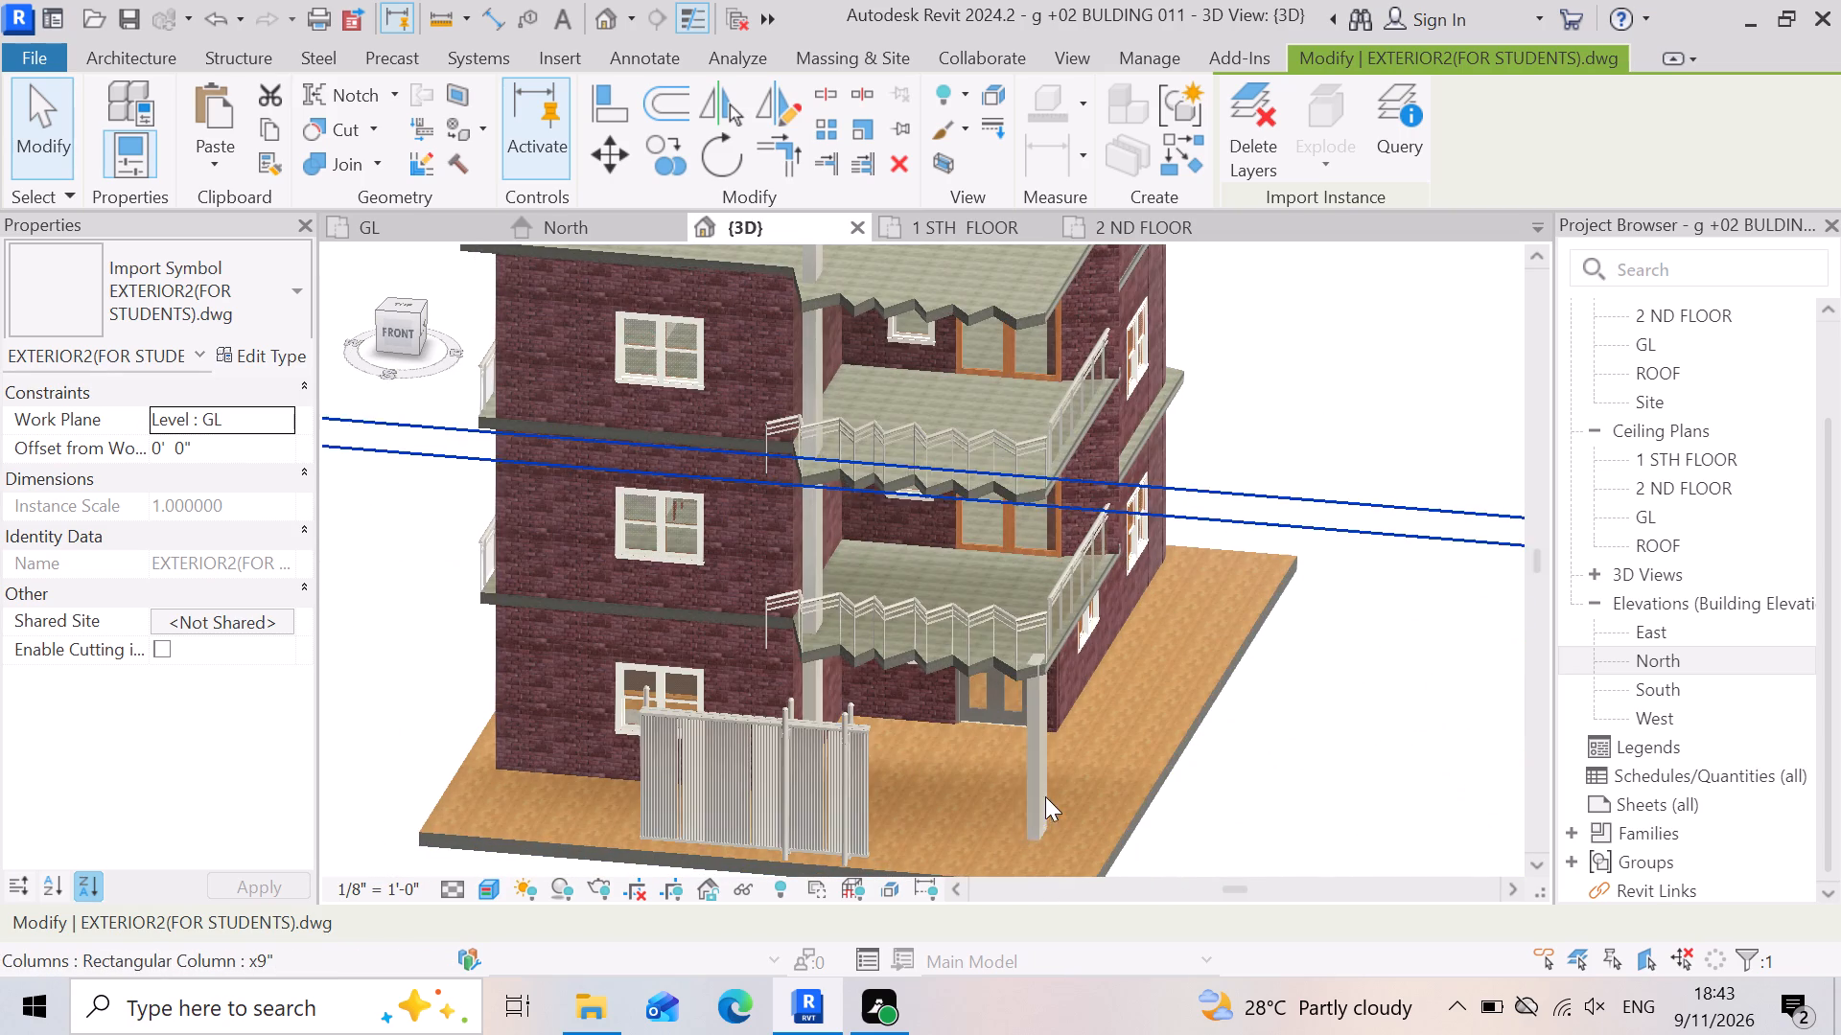
left_click(1032, 793)
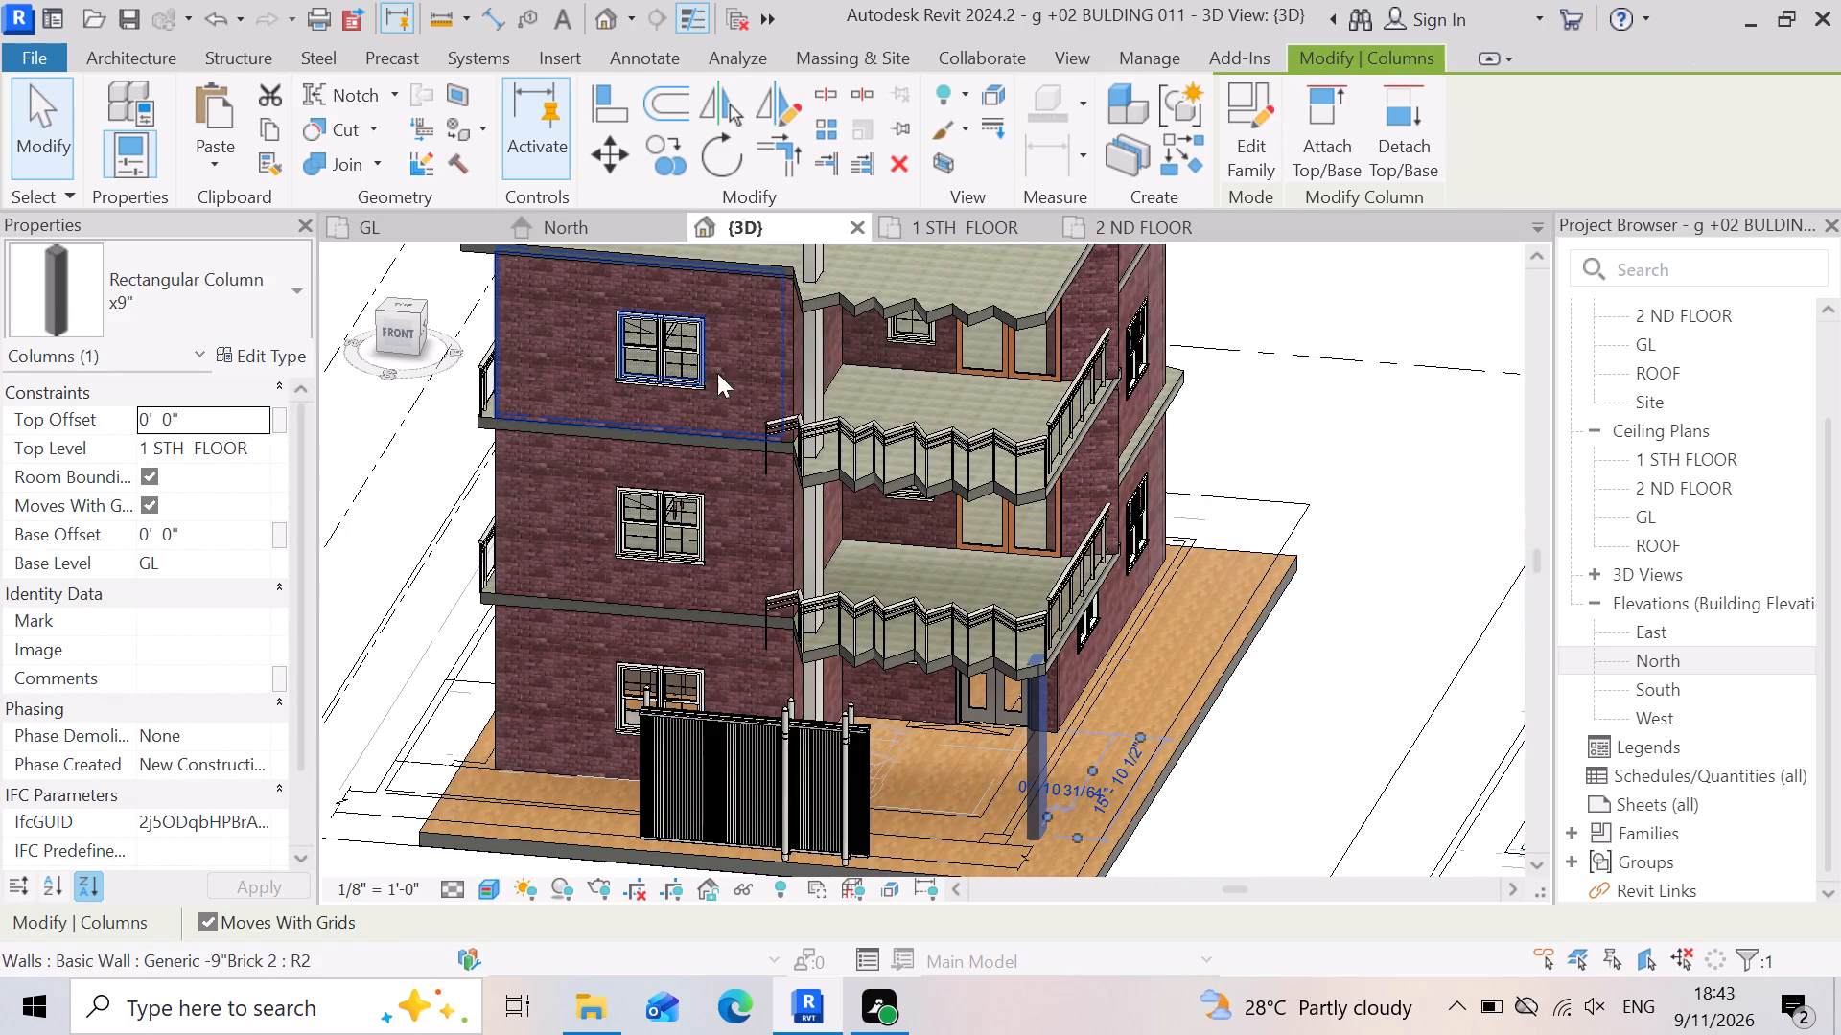
left_click(279, 129)
left_click(229, 179)
left_click(292, 268)
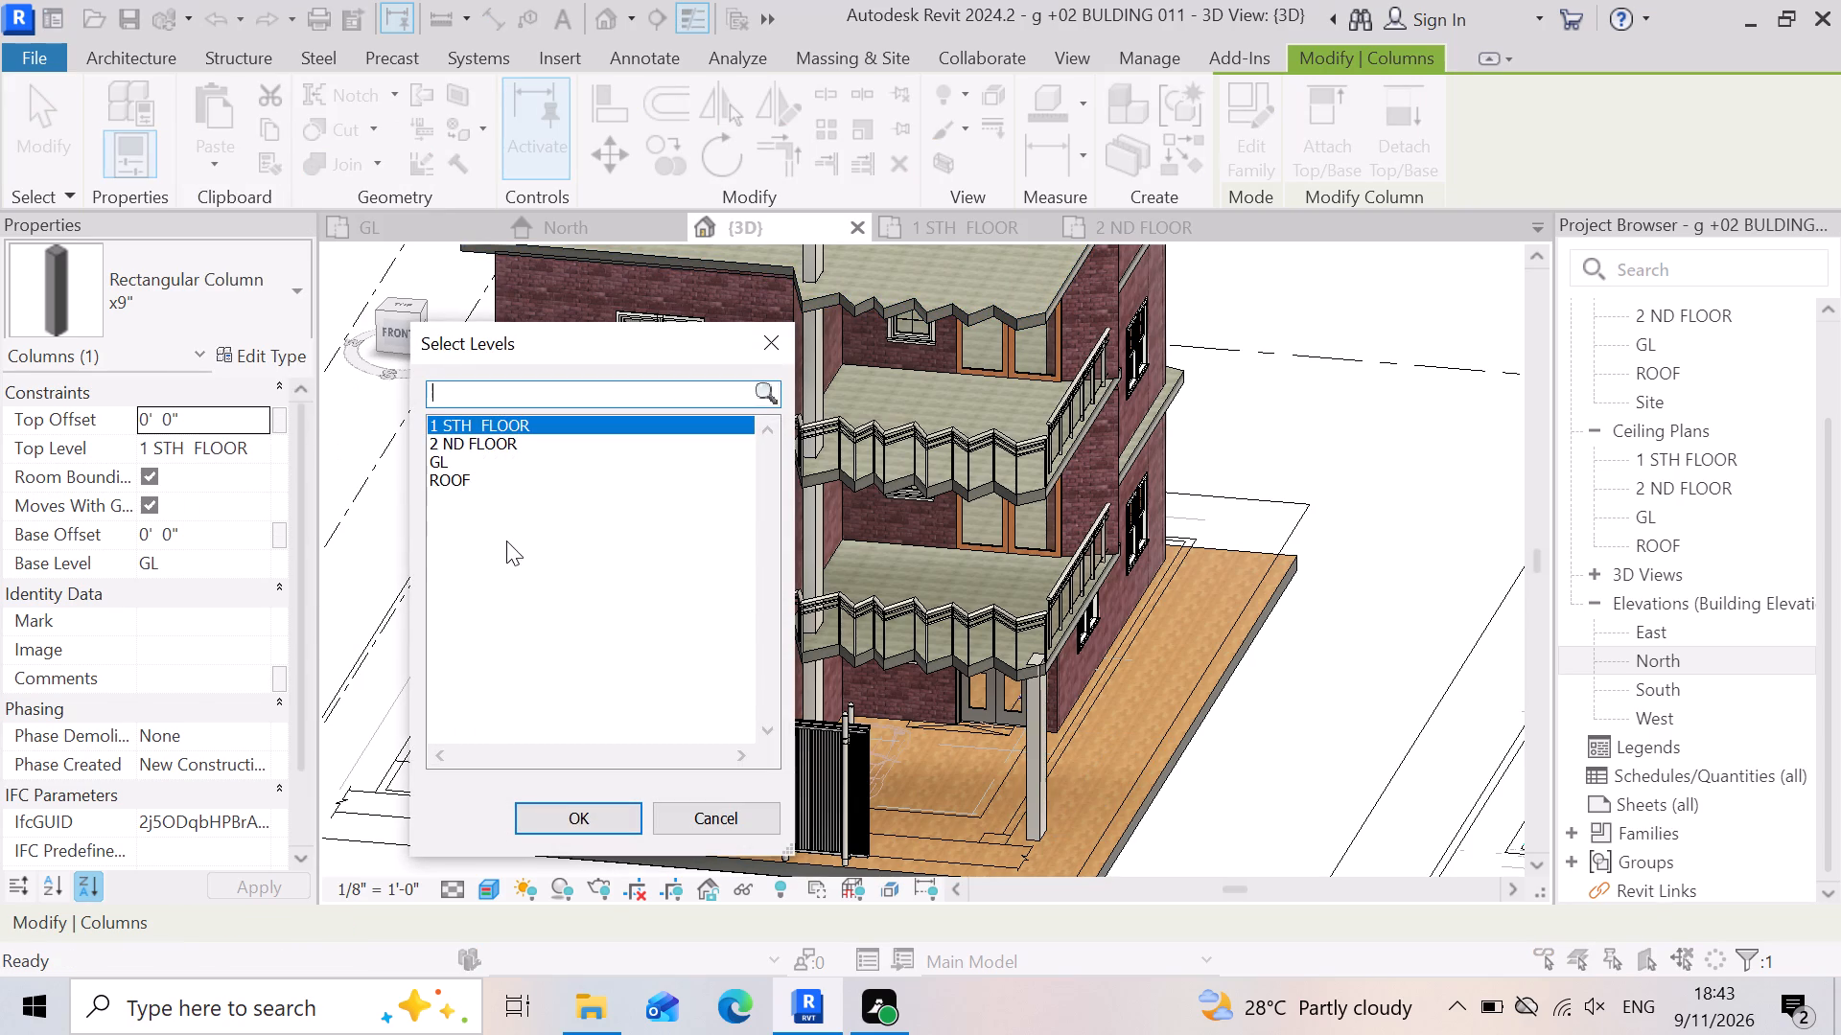
left_click(499, 454, "ctrl")
left_click(512, 442, "ctrl")
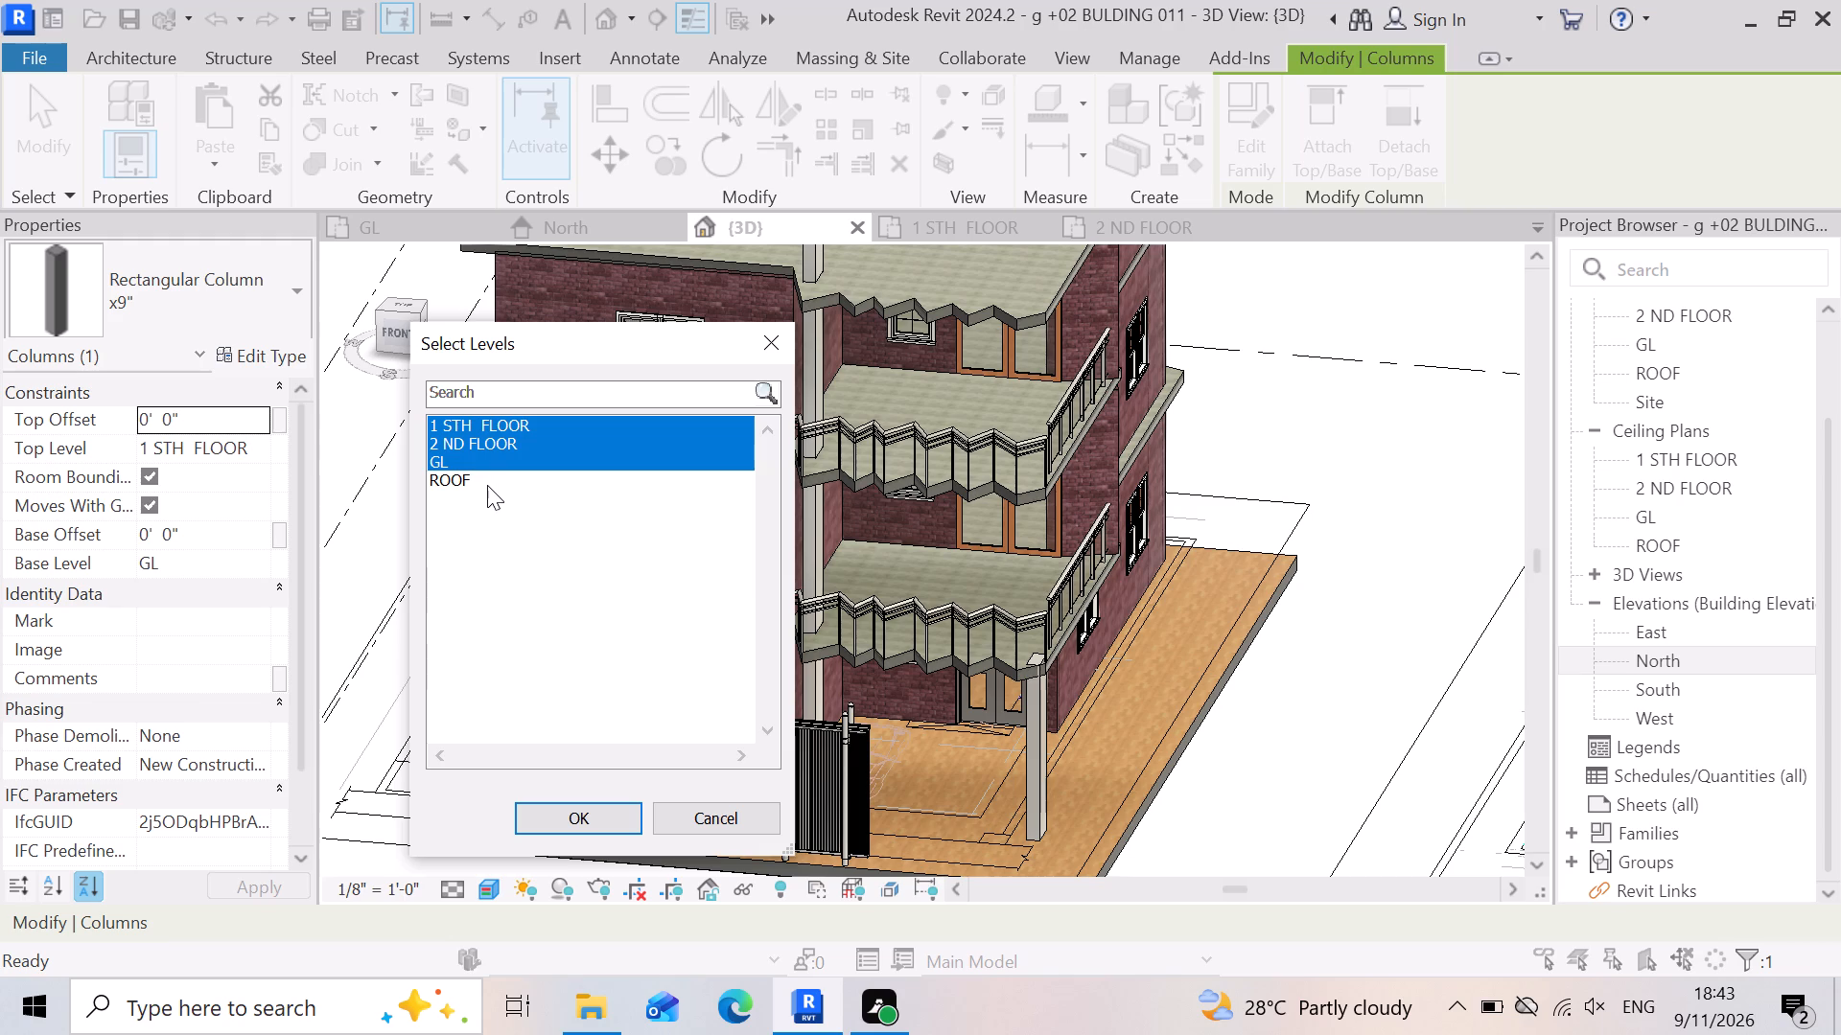
left_click(478, 486, "ctrl")
left_click(479, 466)
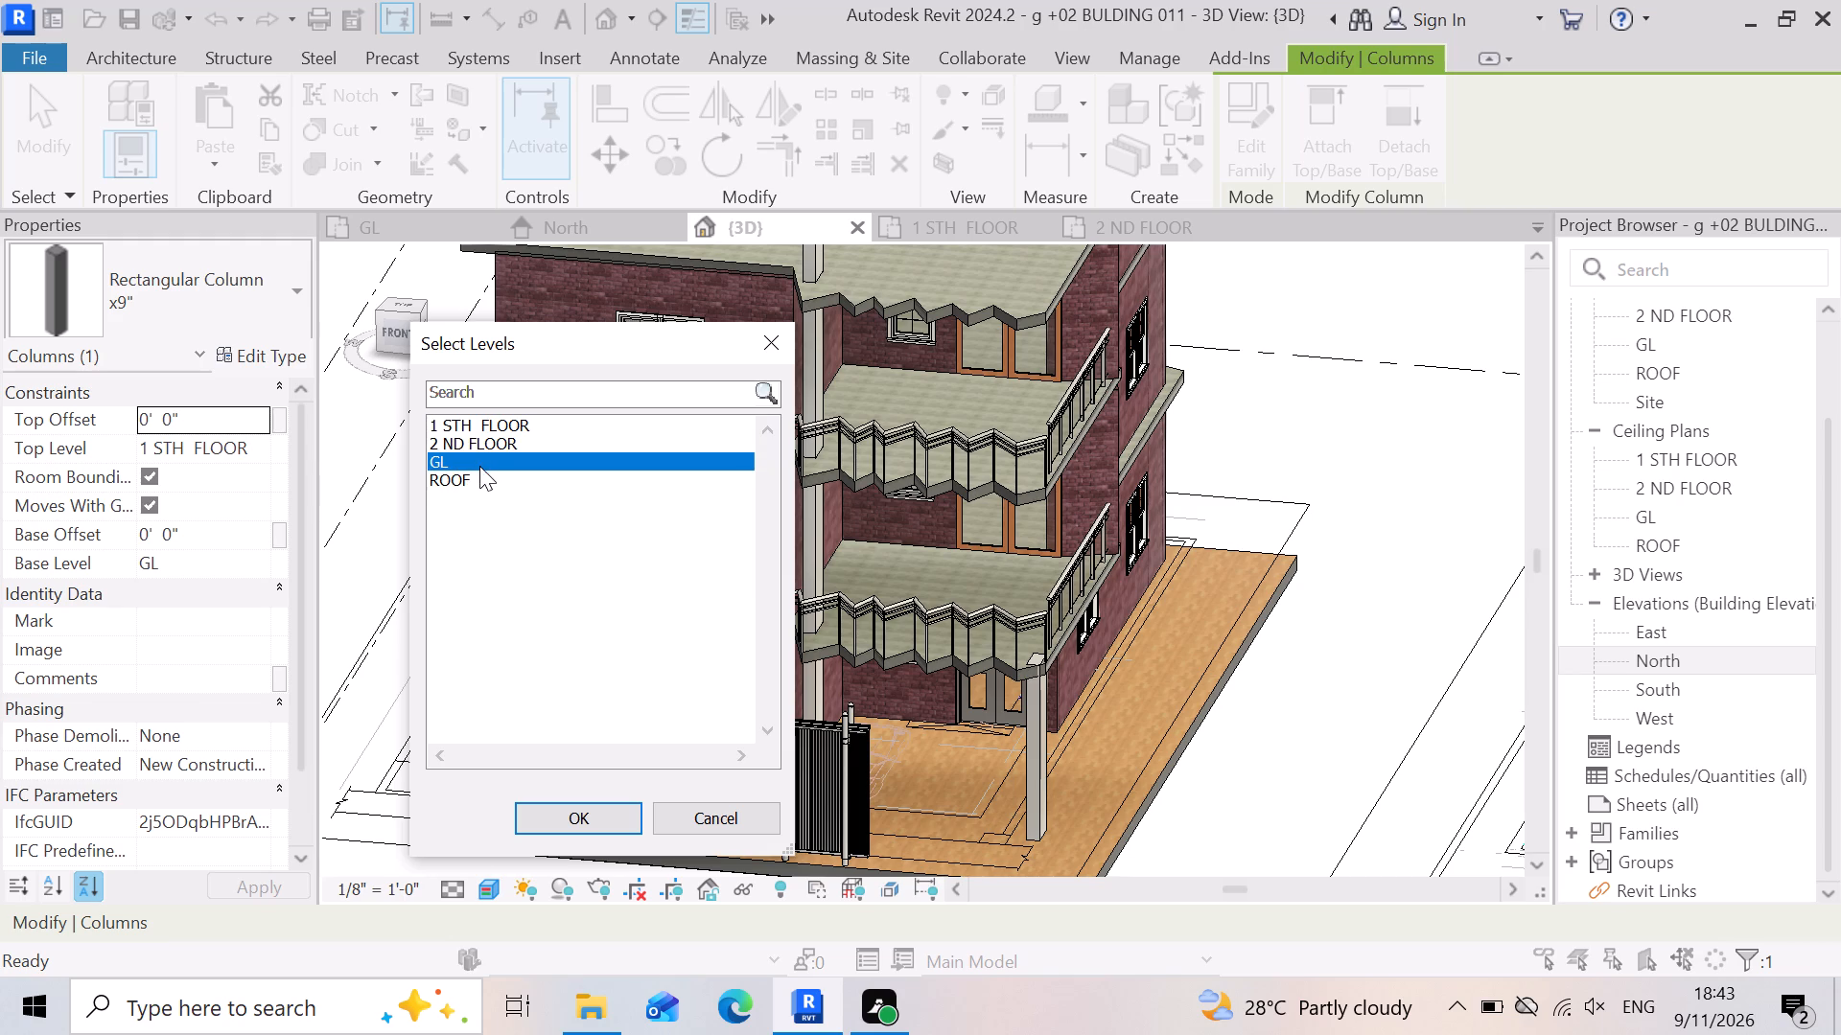
left_click(504, 425)
left_click(491, 439)
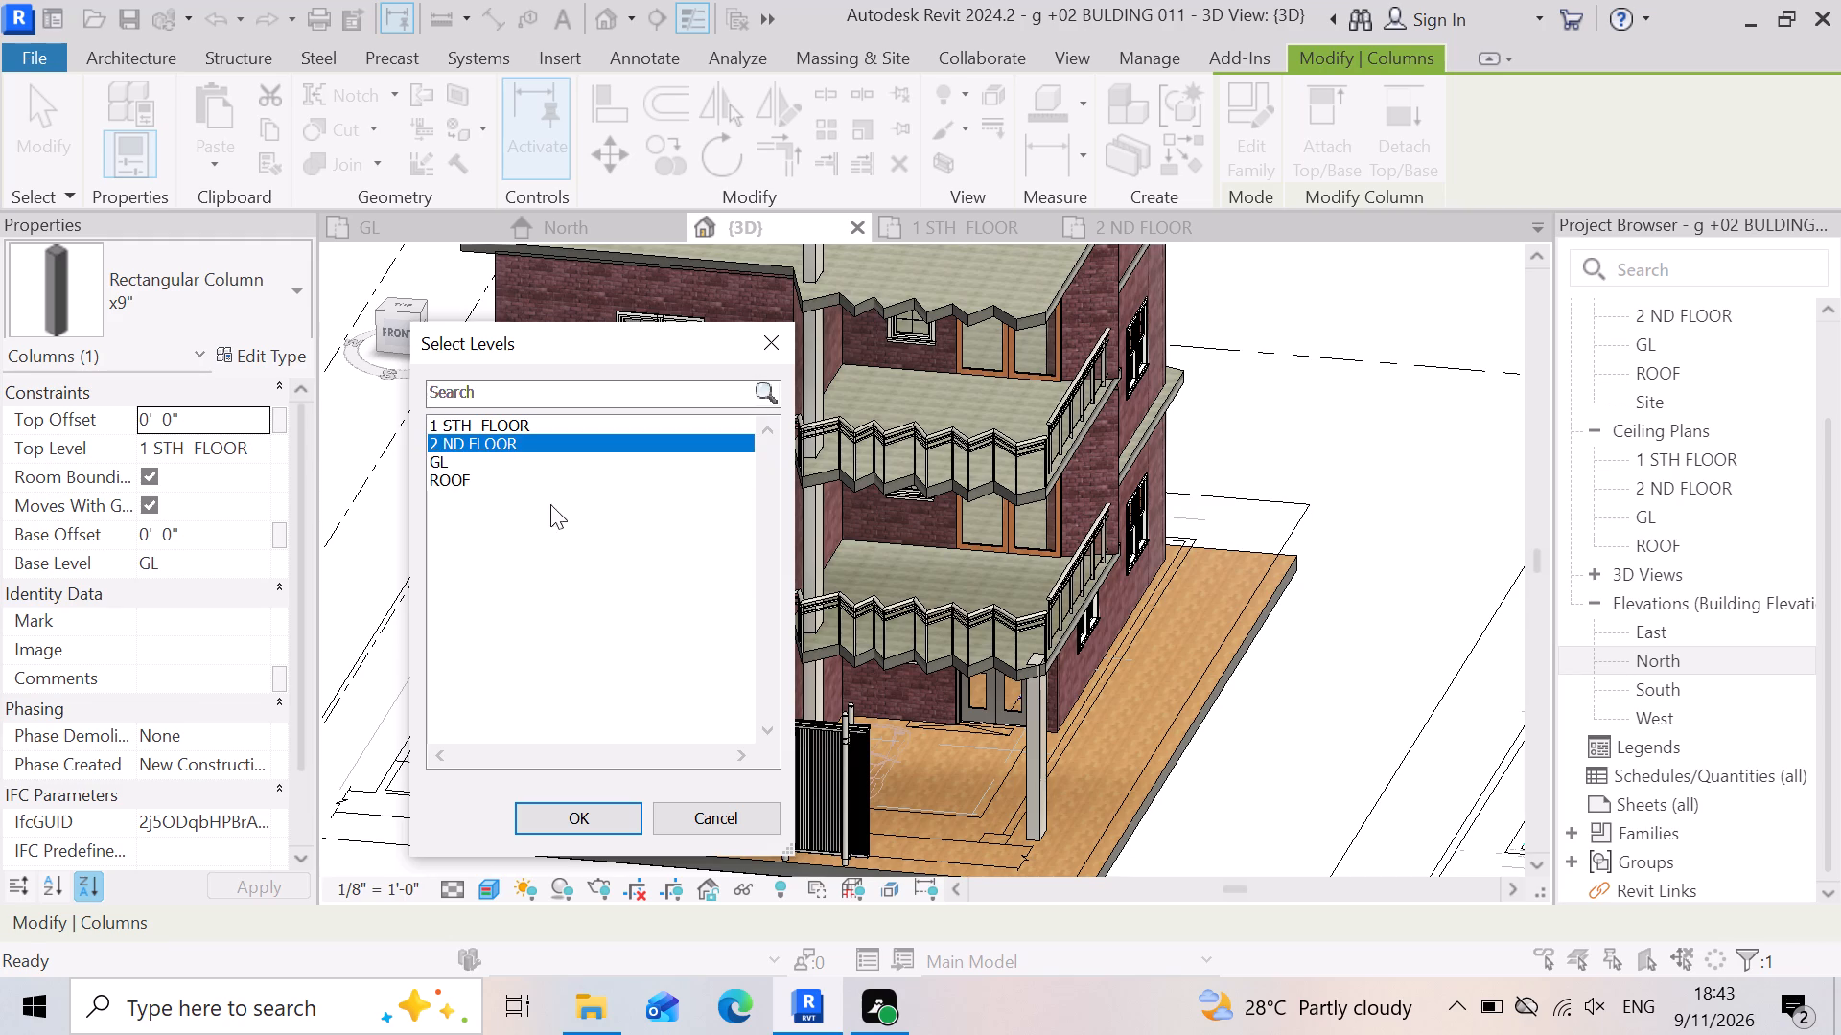
left_click(506, 414, "ctrl")
left_click(525, 420, "ctrl")
left_click(461, 471, "ctrl")
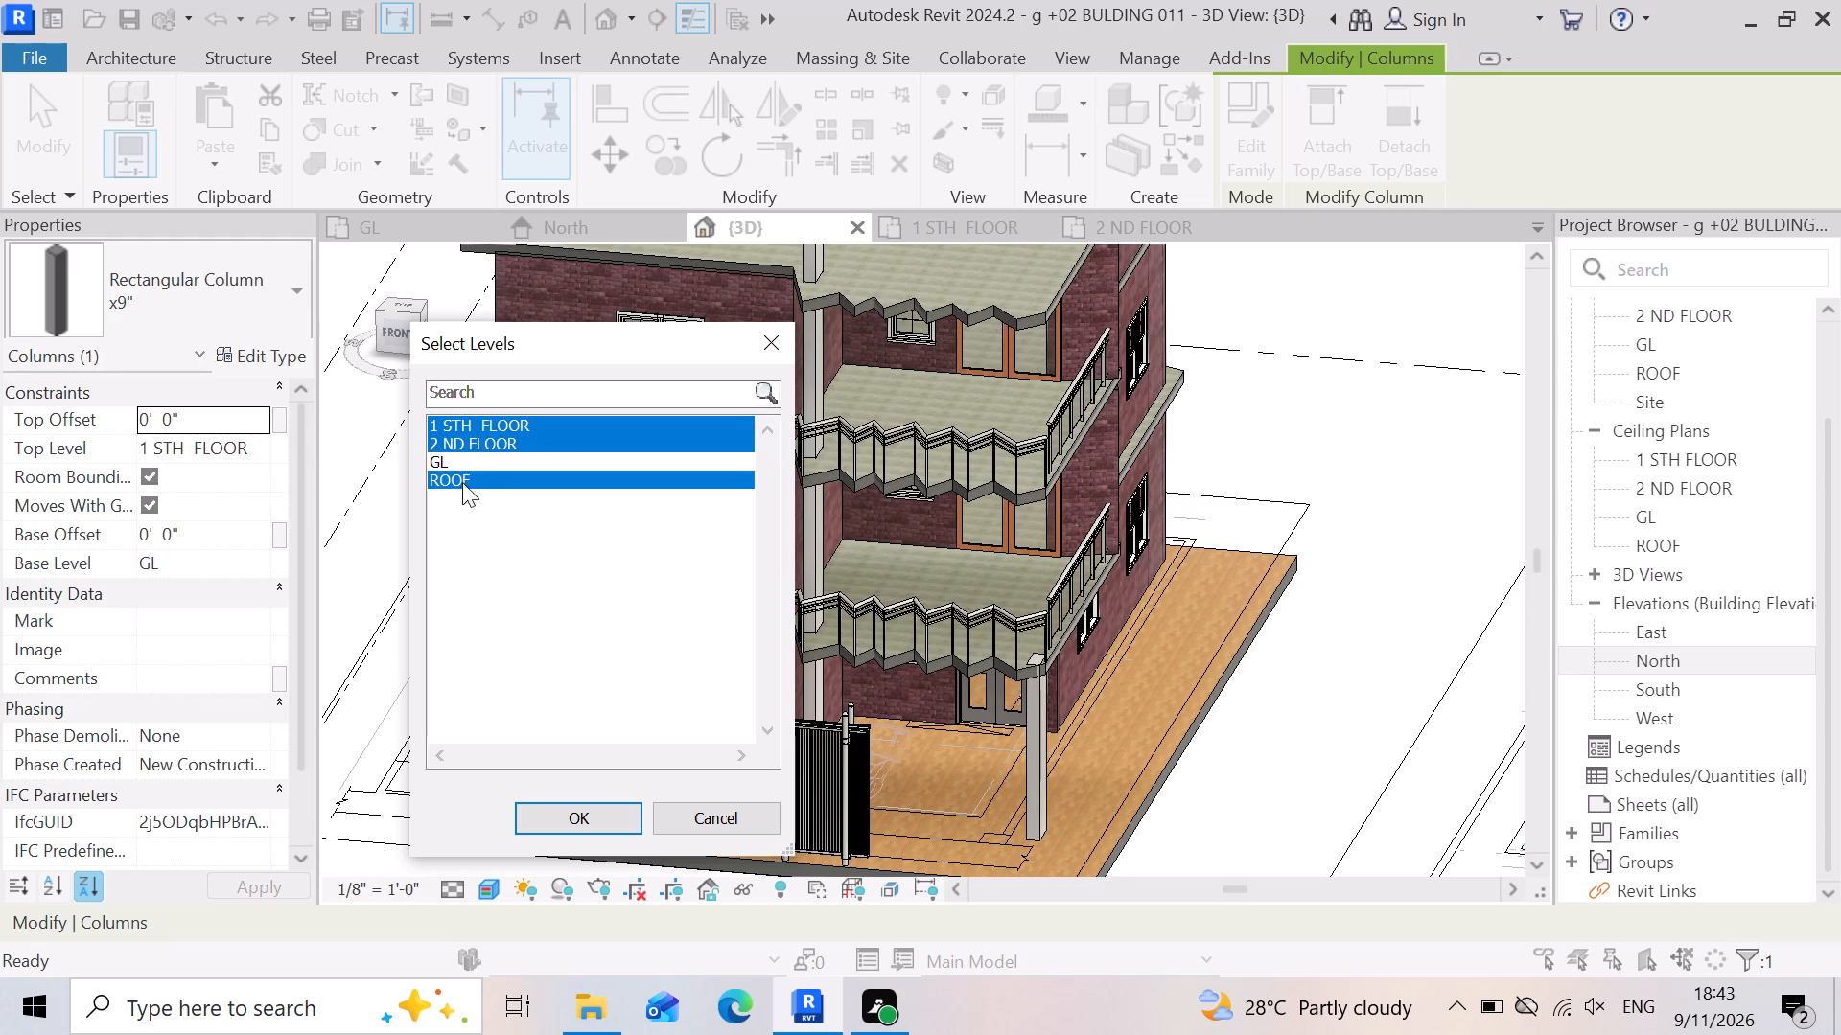
left_click(582, 825)
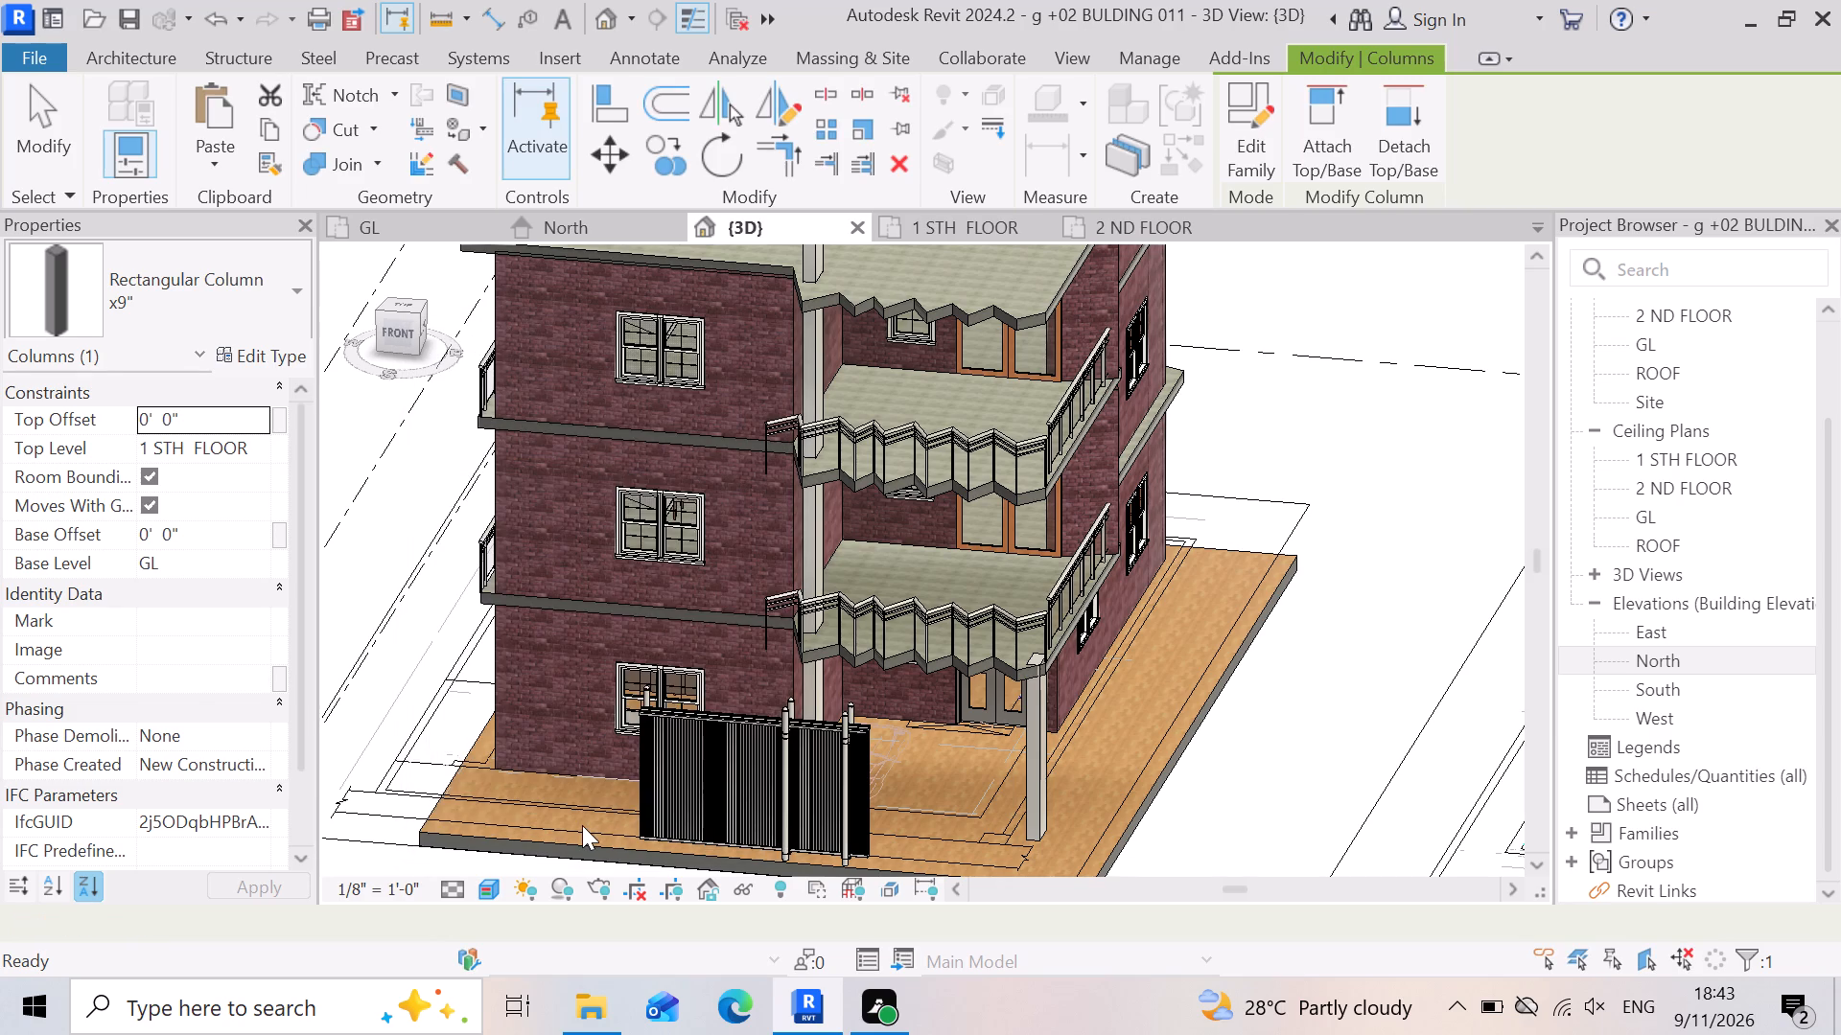
scroll(1153, 766, "down", 3)
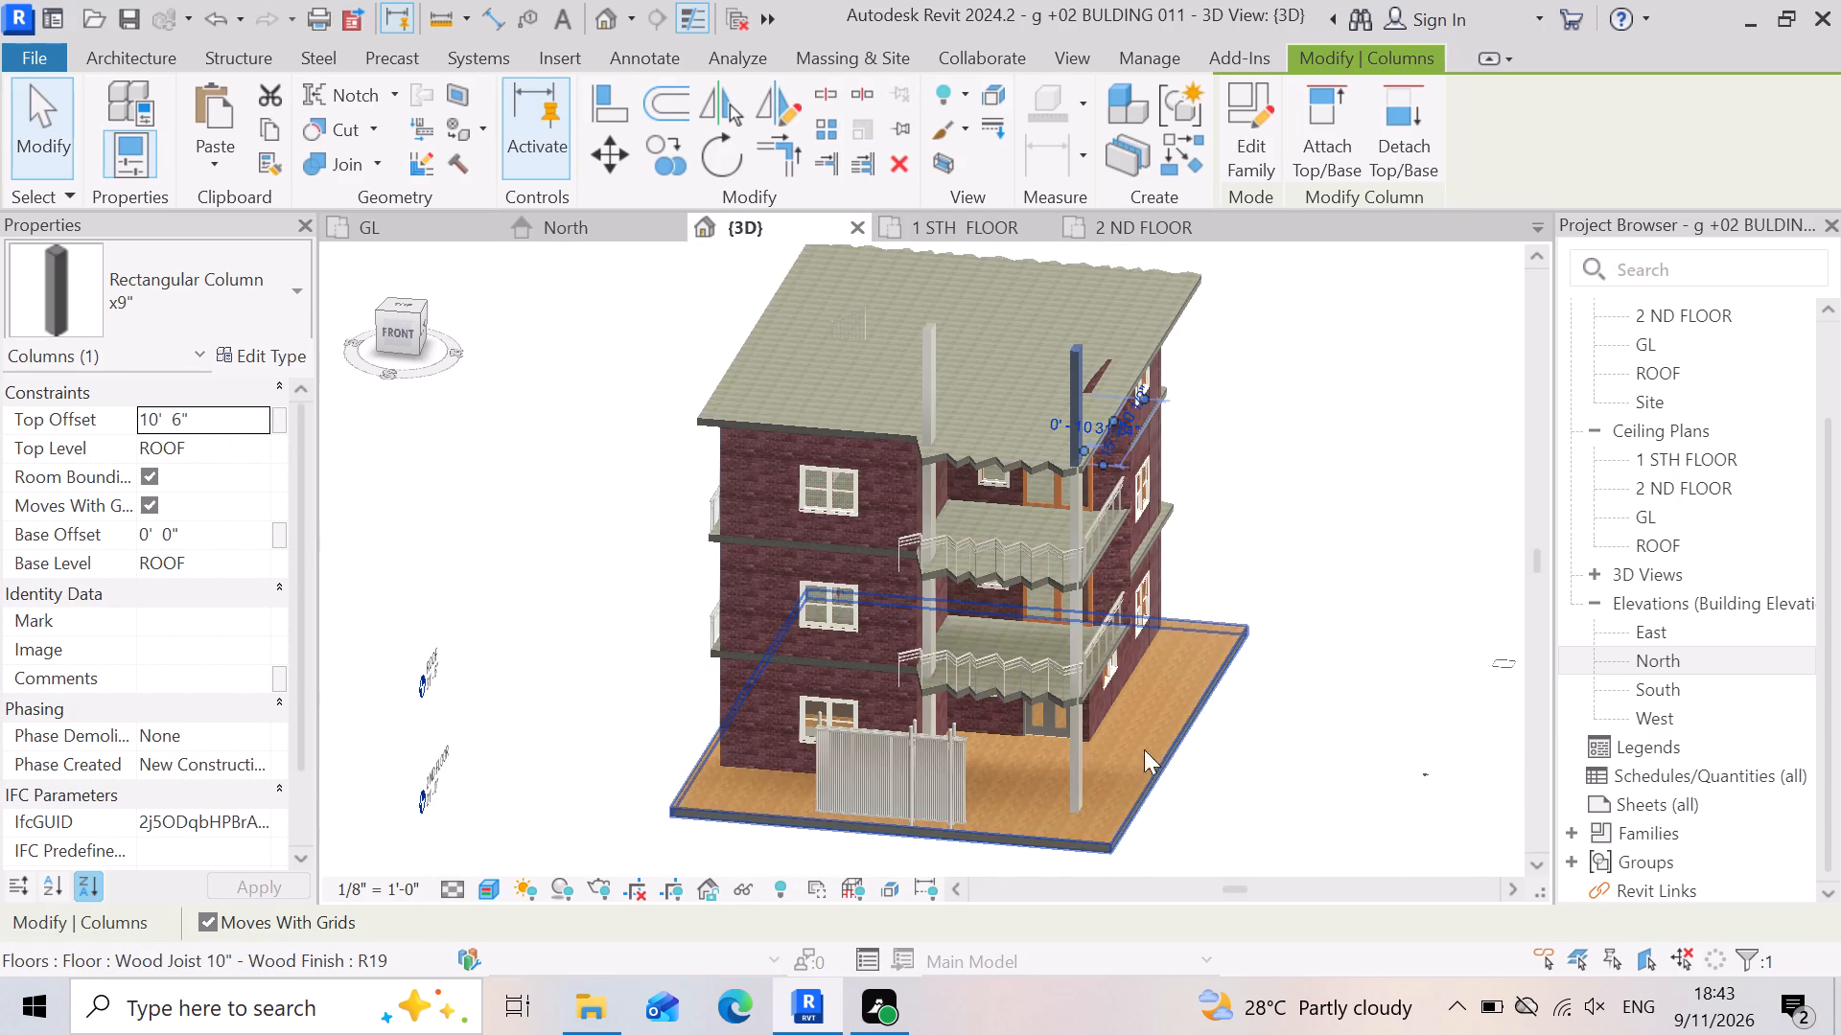
scroll(1014, 659, "down", 3)
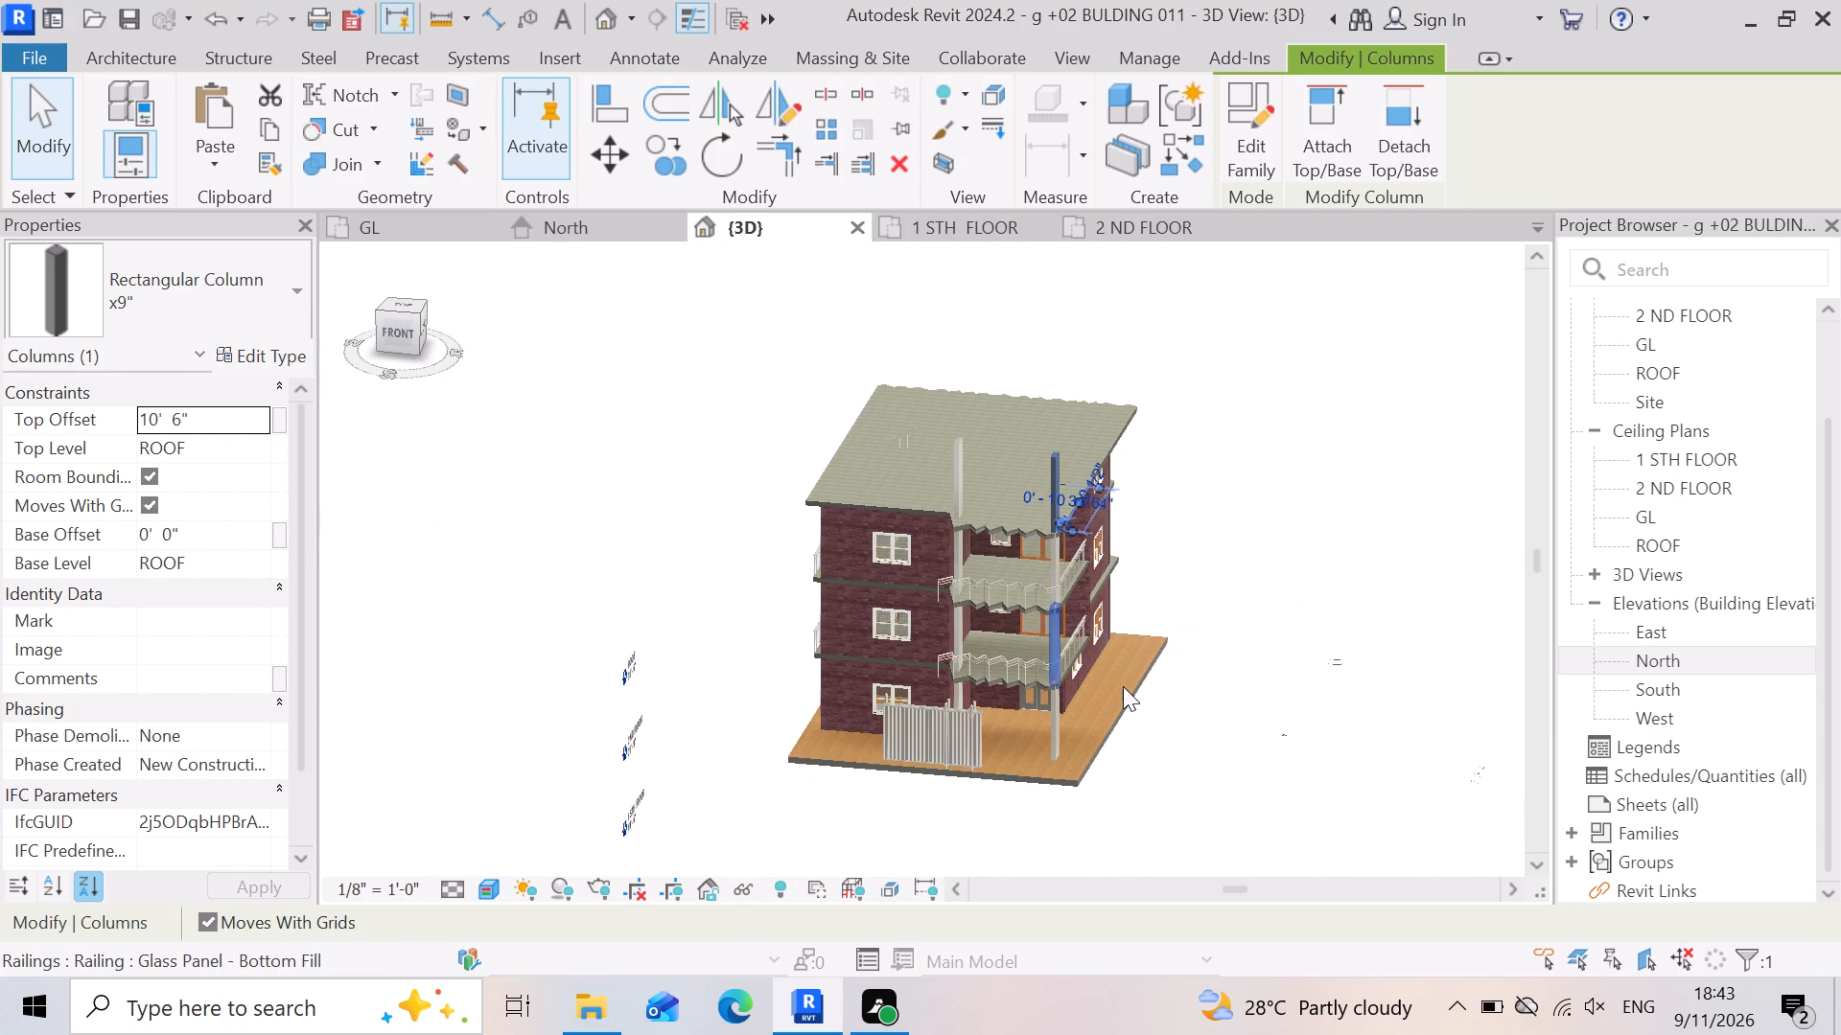
left_click(1254, 810)
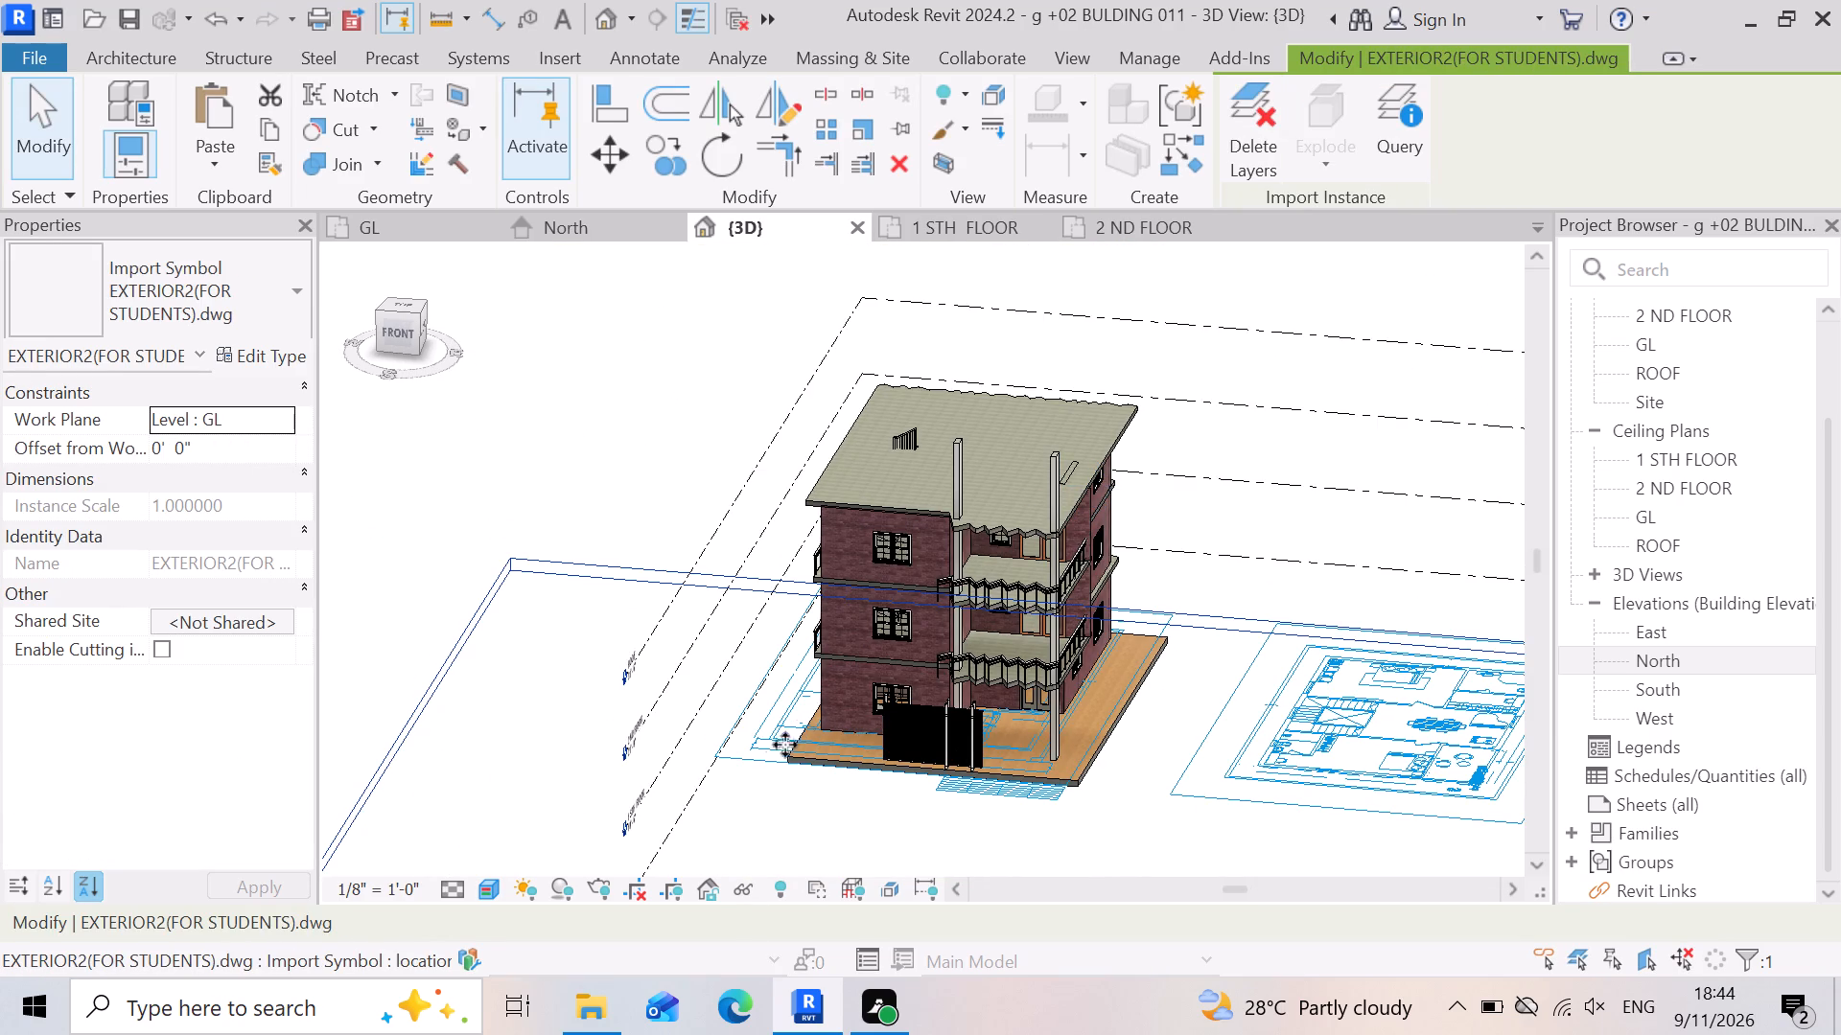
left_click(390, 757)
Examine both column stacks from the front, checking how they meet the stepped balconies, the floor slab and the gate.
scroll(1200, 604, "down", 1)
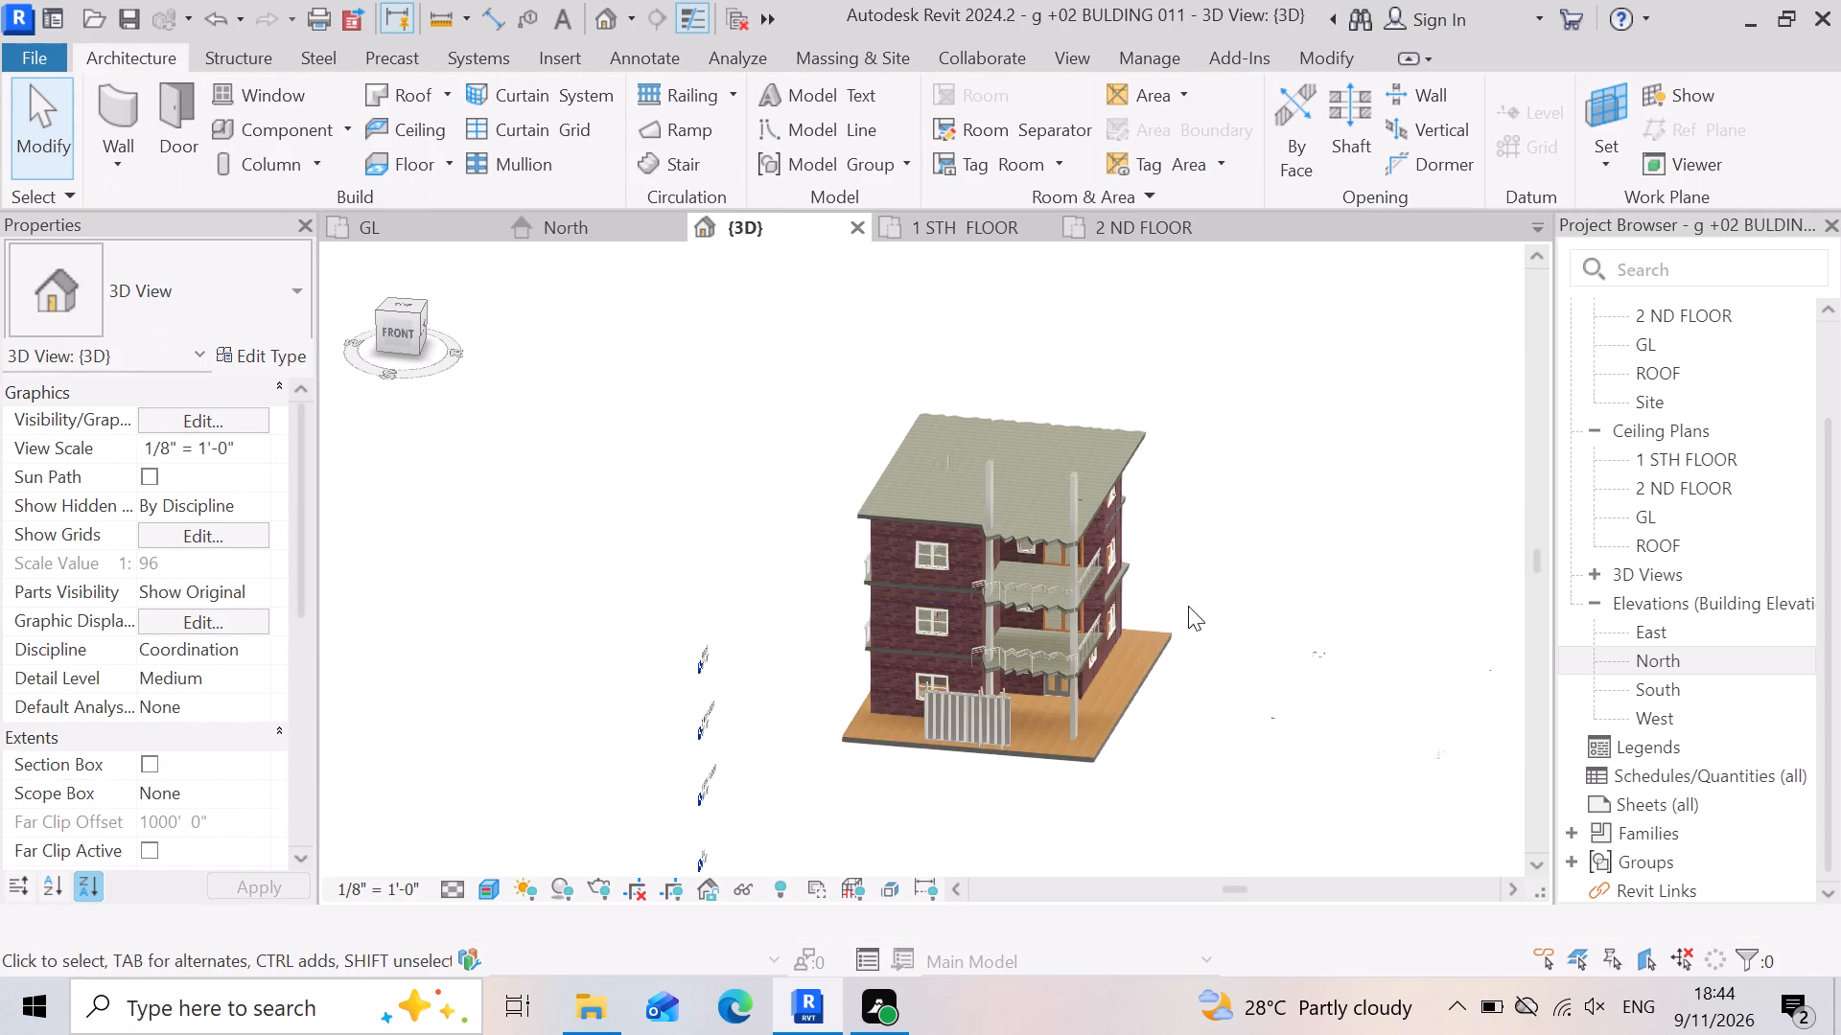
middle_click_drag(1094, 754, 1180, 744, "shift")
right_click_drag(1094, 754, 1180, 744, "shift")
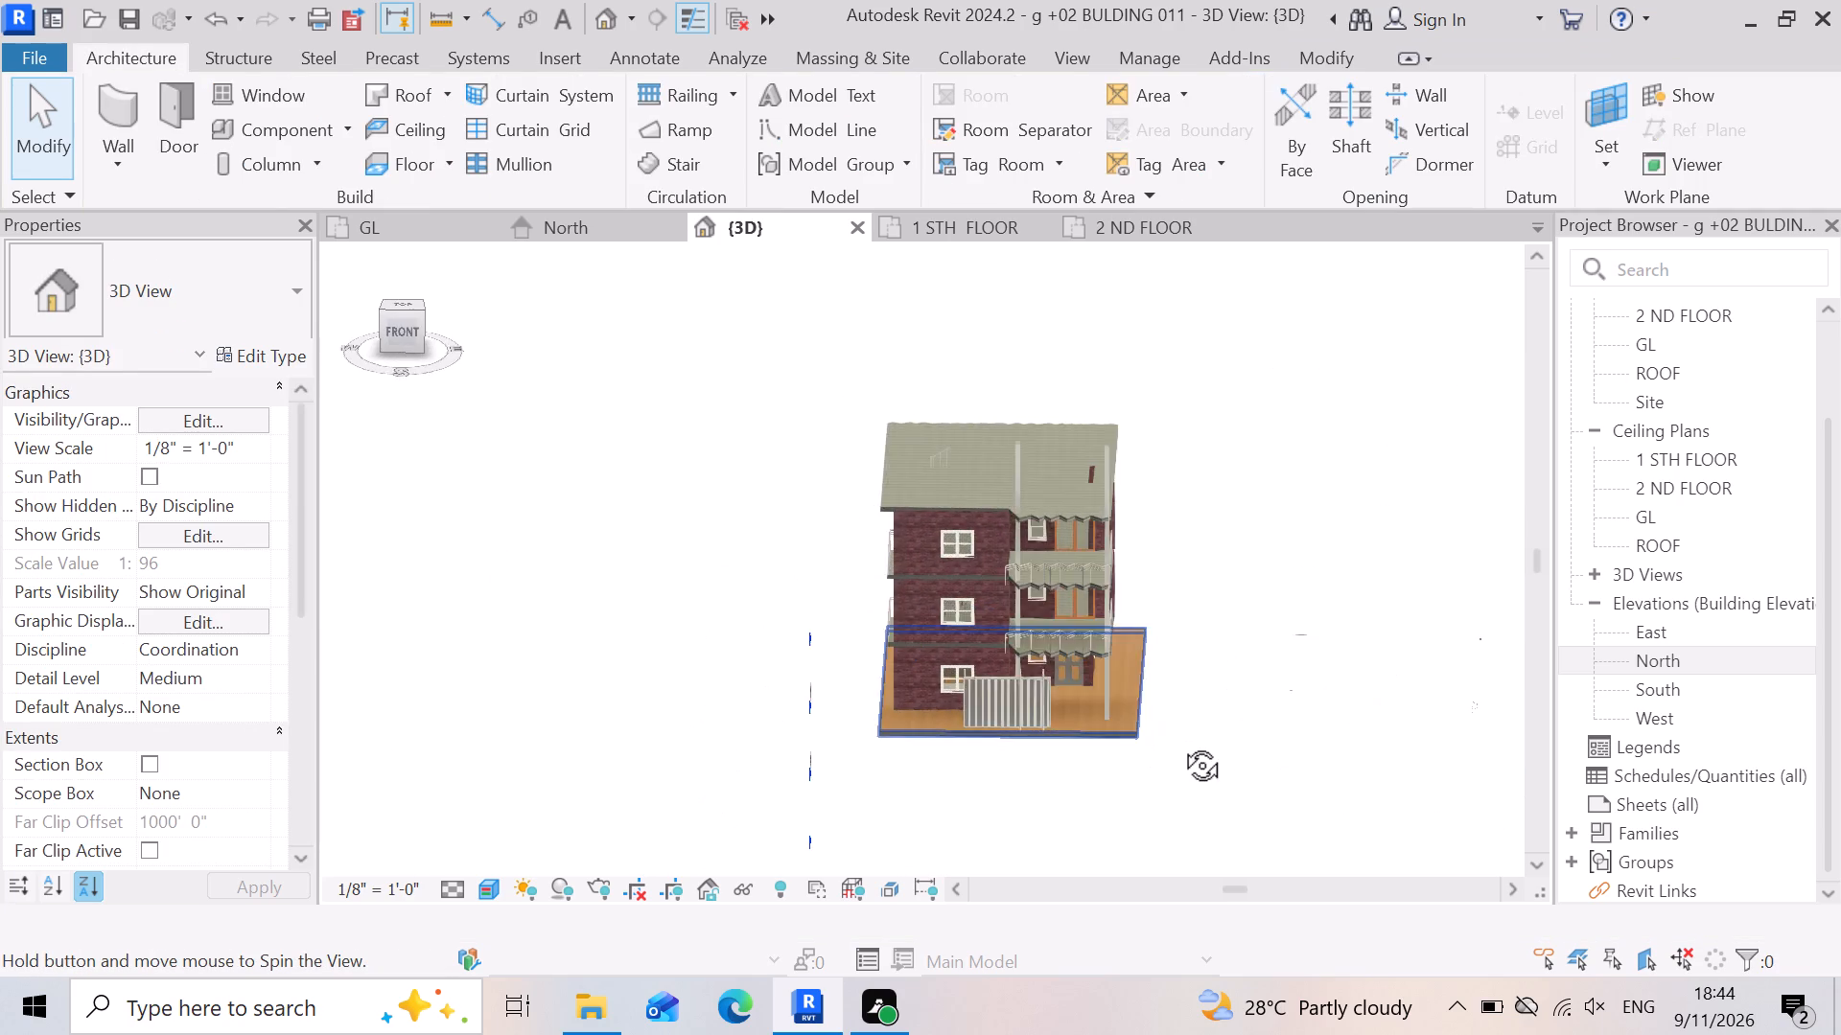
middle_click_drag(1180, 744, 1199, 675, "shift")
right_click_drag(1180, 744, 1199, 675, "shift")
scroll(1212, 662, "up", 3)
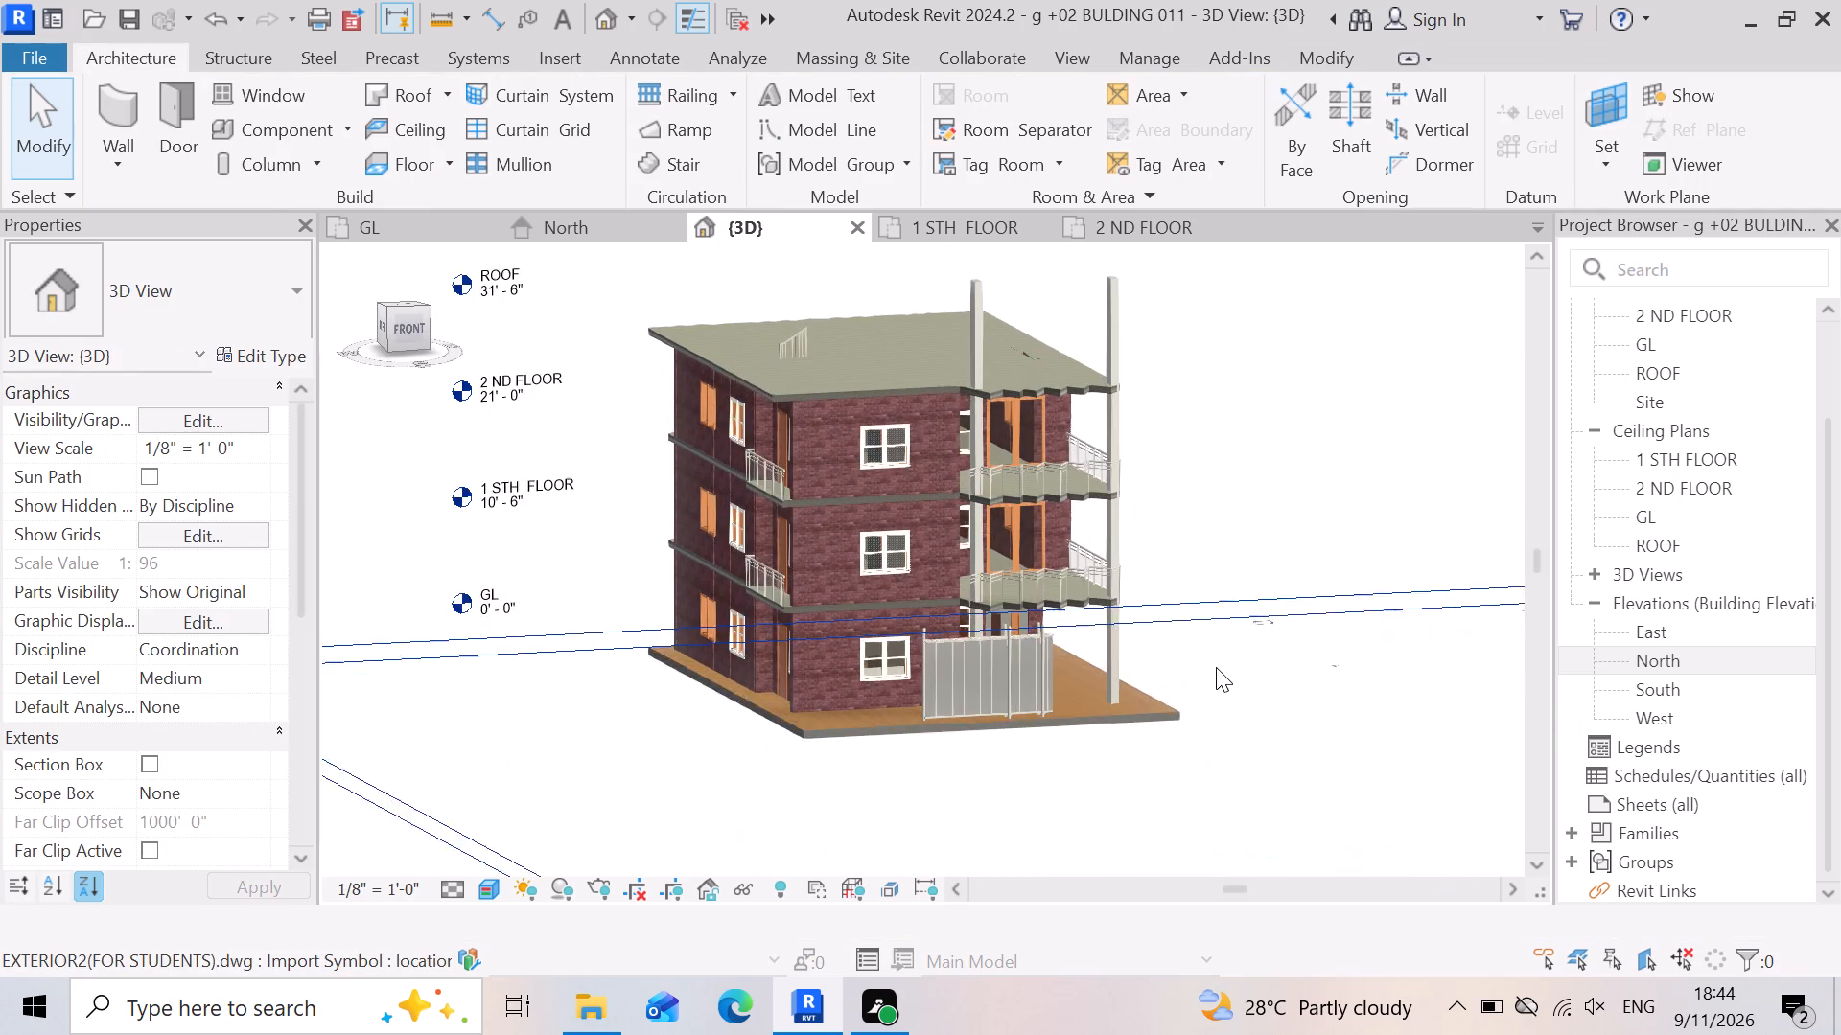
scroll(1149, 701, "up", 2)
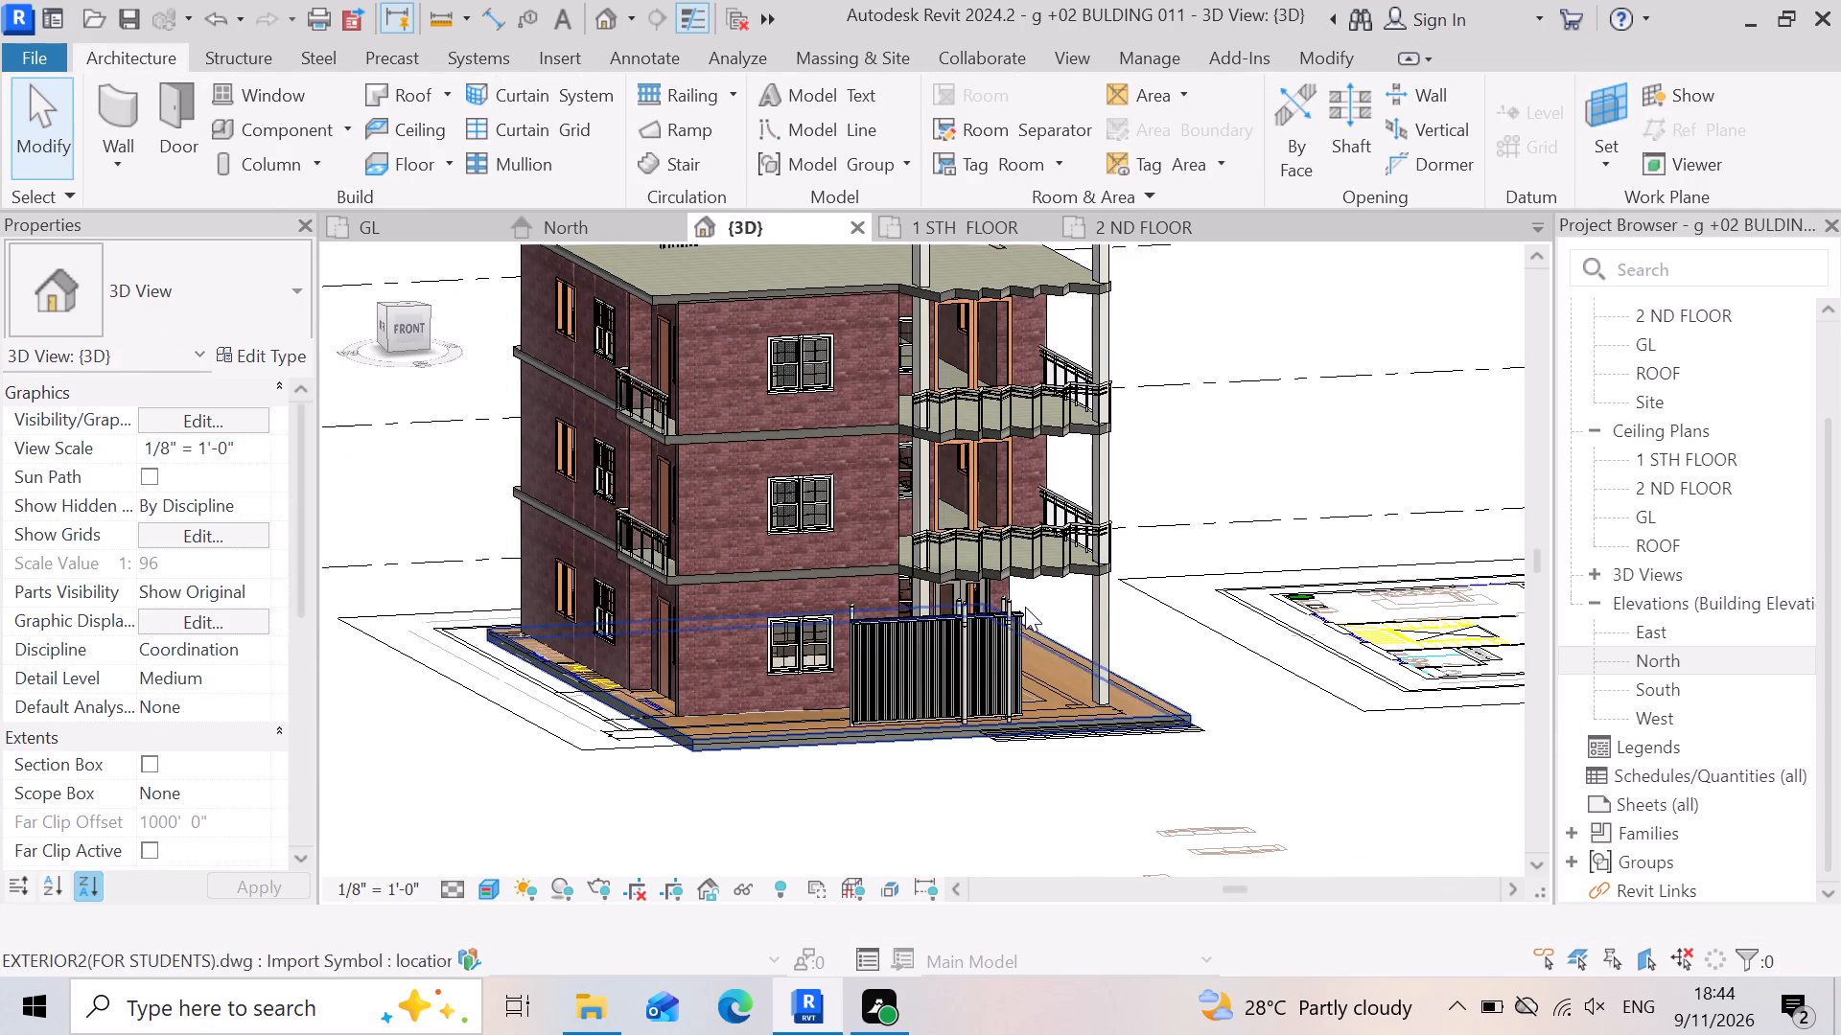
scroll(987, 558, "up", 2)
scroll(854, 582, "up", 2)
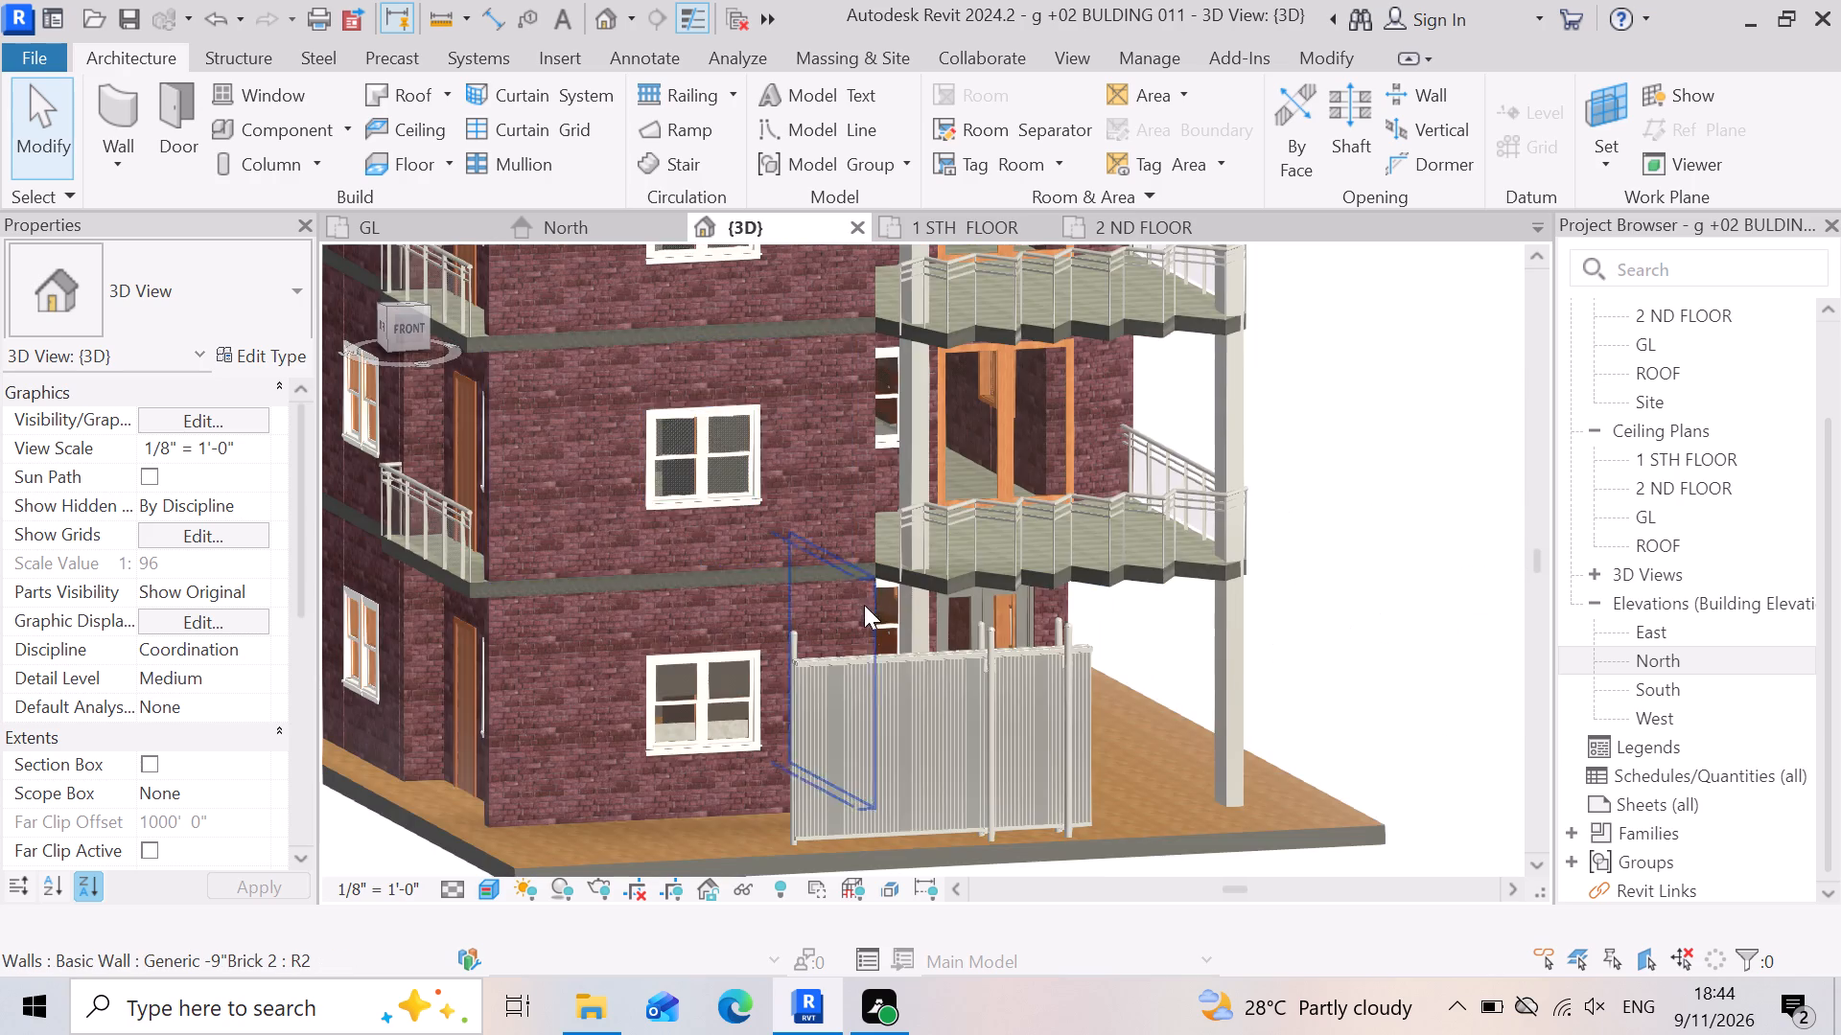
scroll(868, 605, "up", 3)
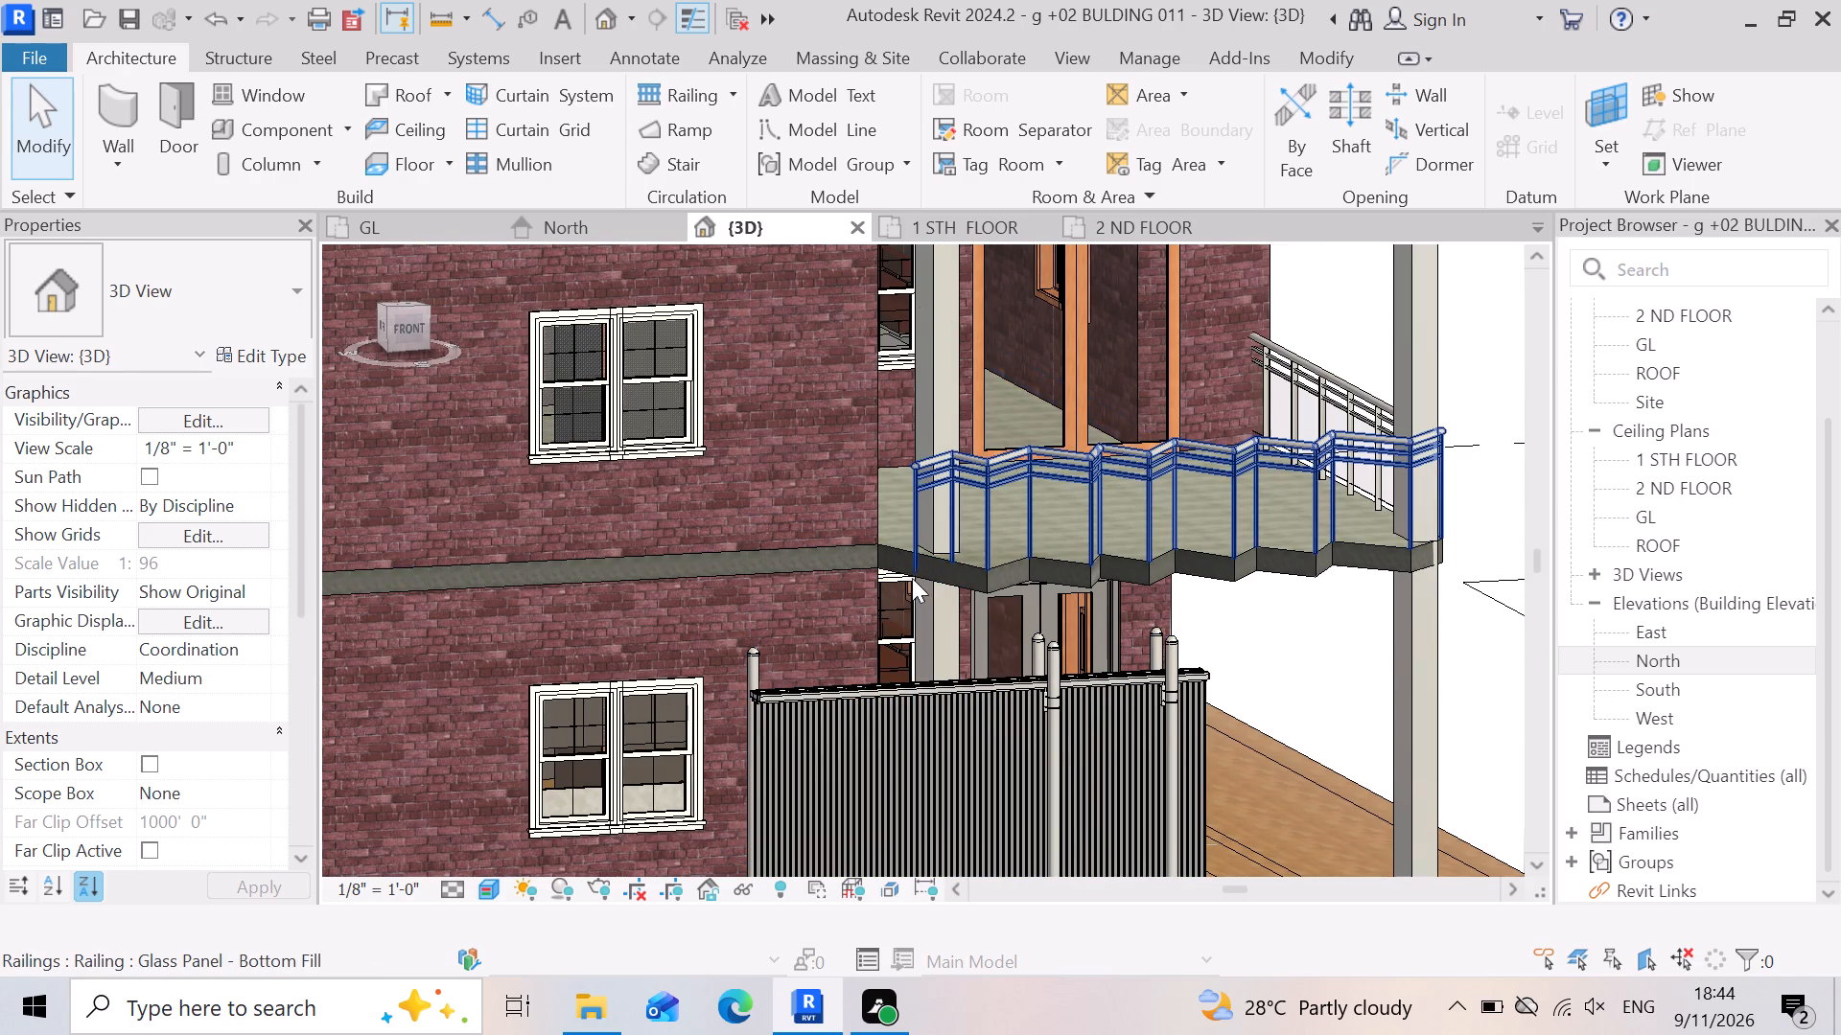
scroll(1074, 557, "down", 2)
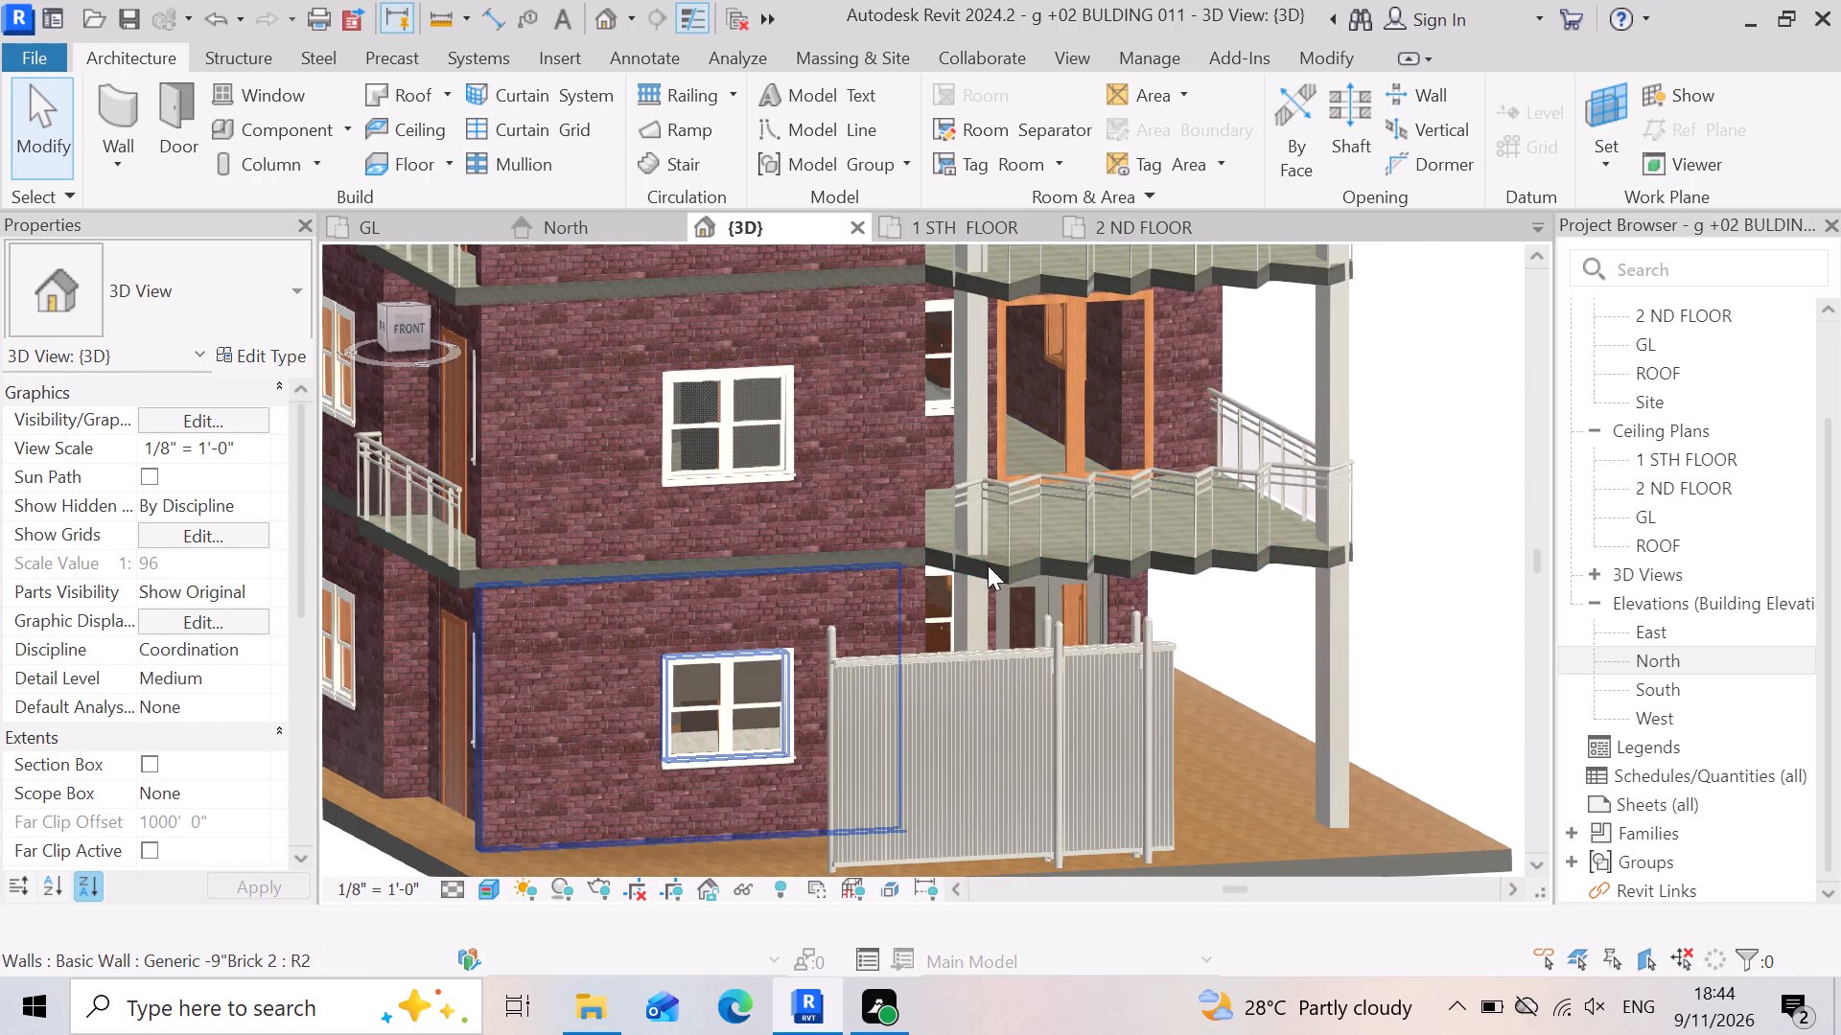
scroll(1099, 564, "down", 3)
scroll(997, 658, "down", 3)
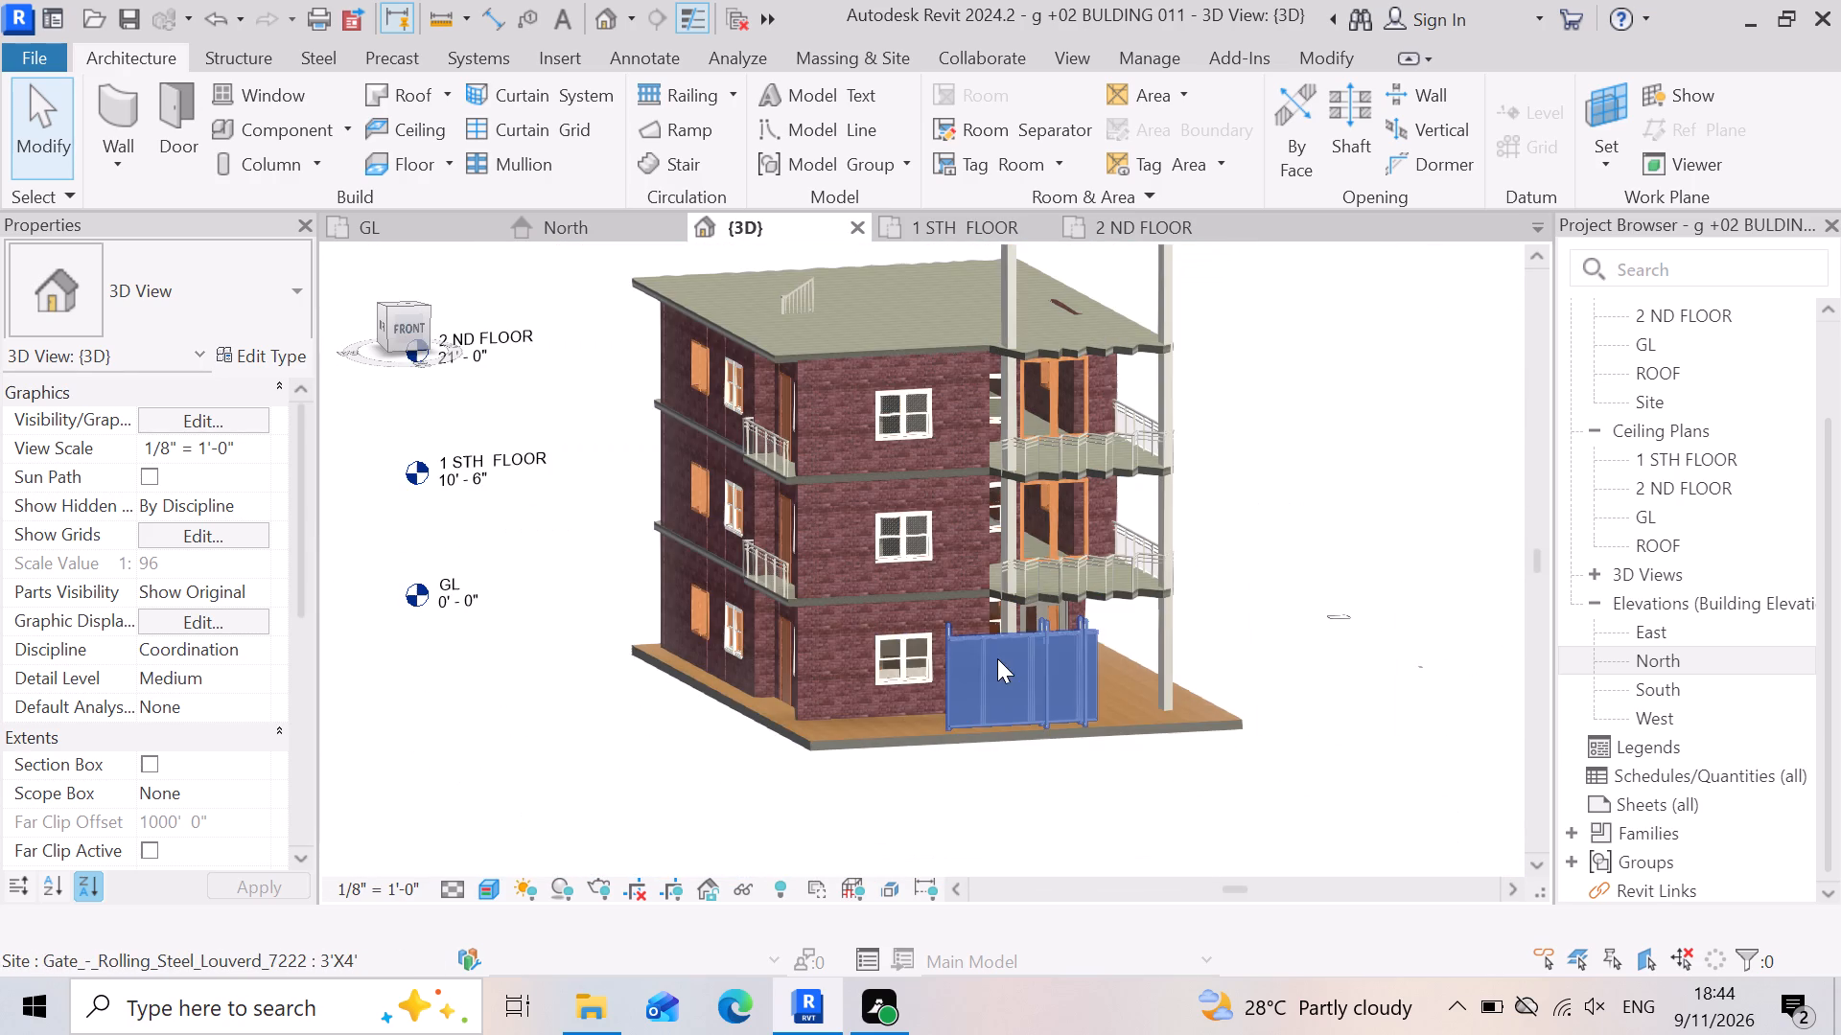
scroll(1177, 718, "up", 3)
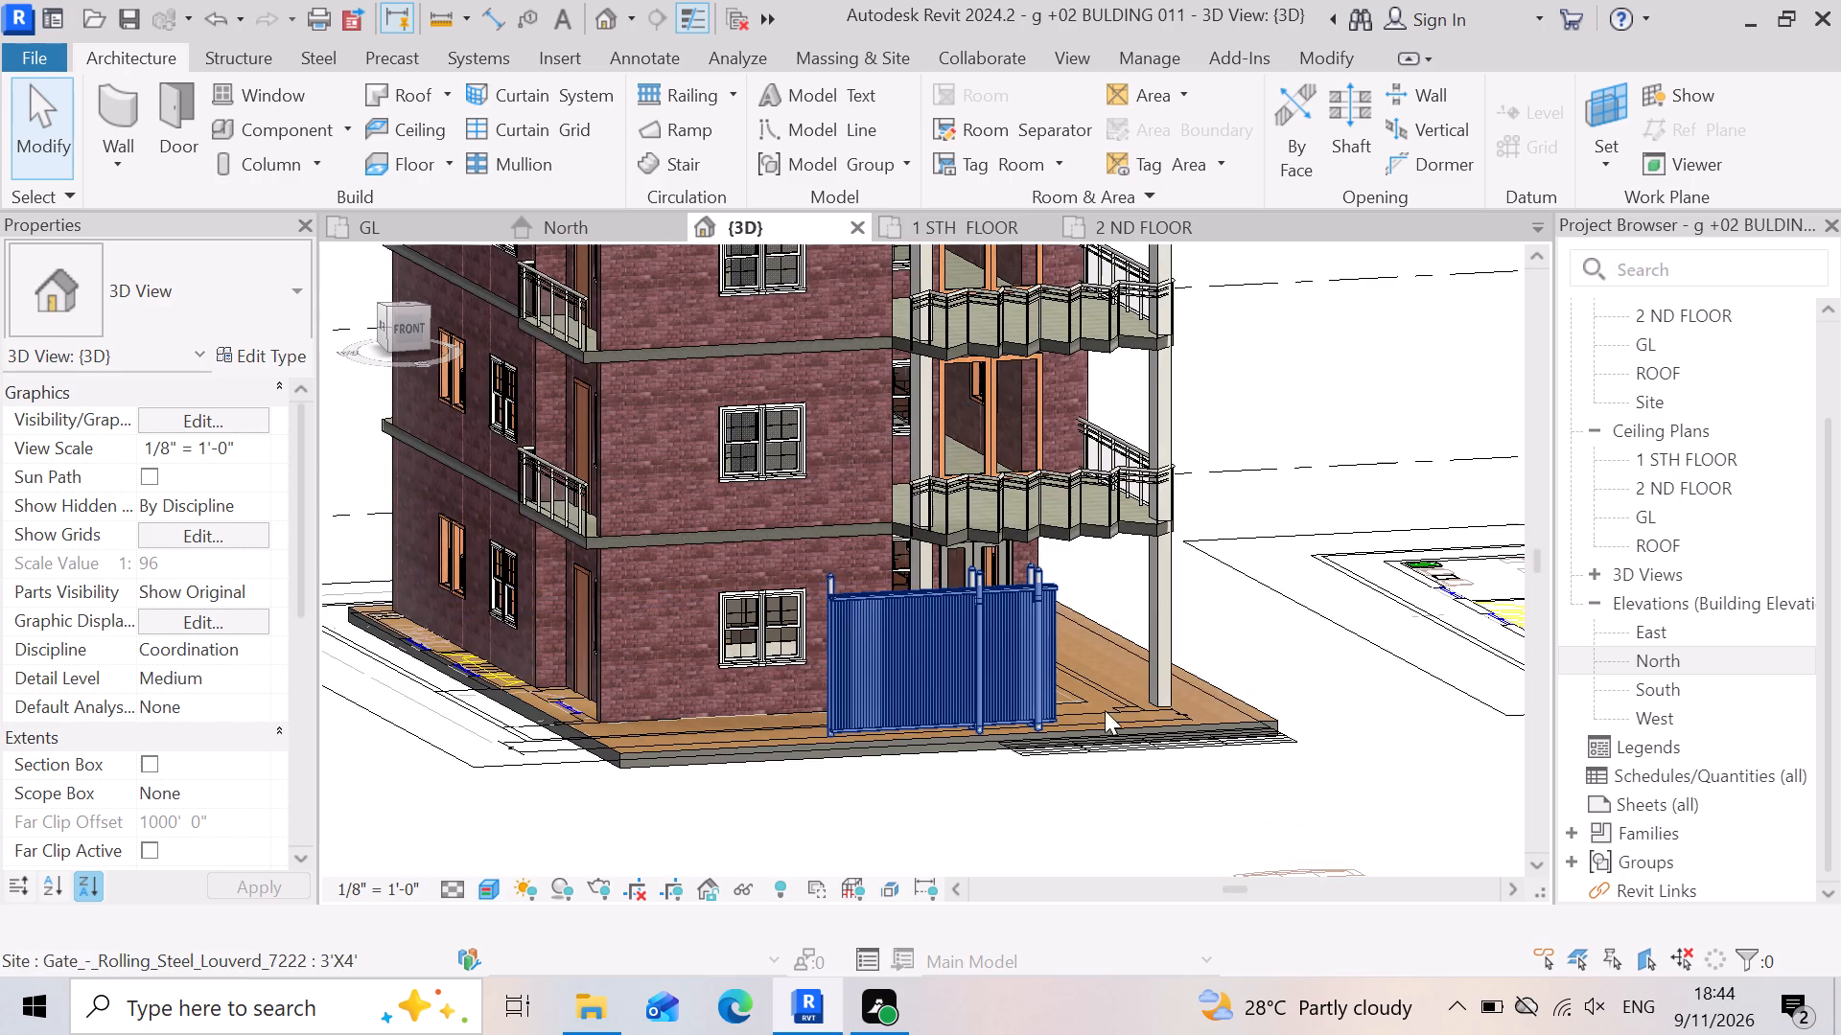
scroll(1161, 699, "up", 2)
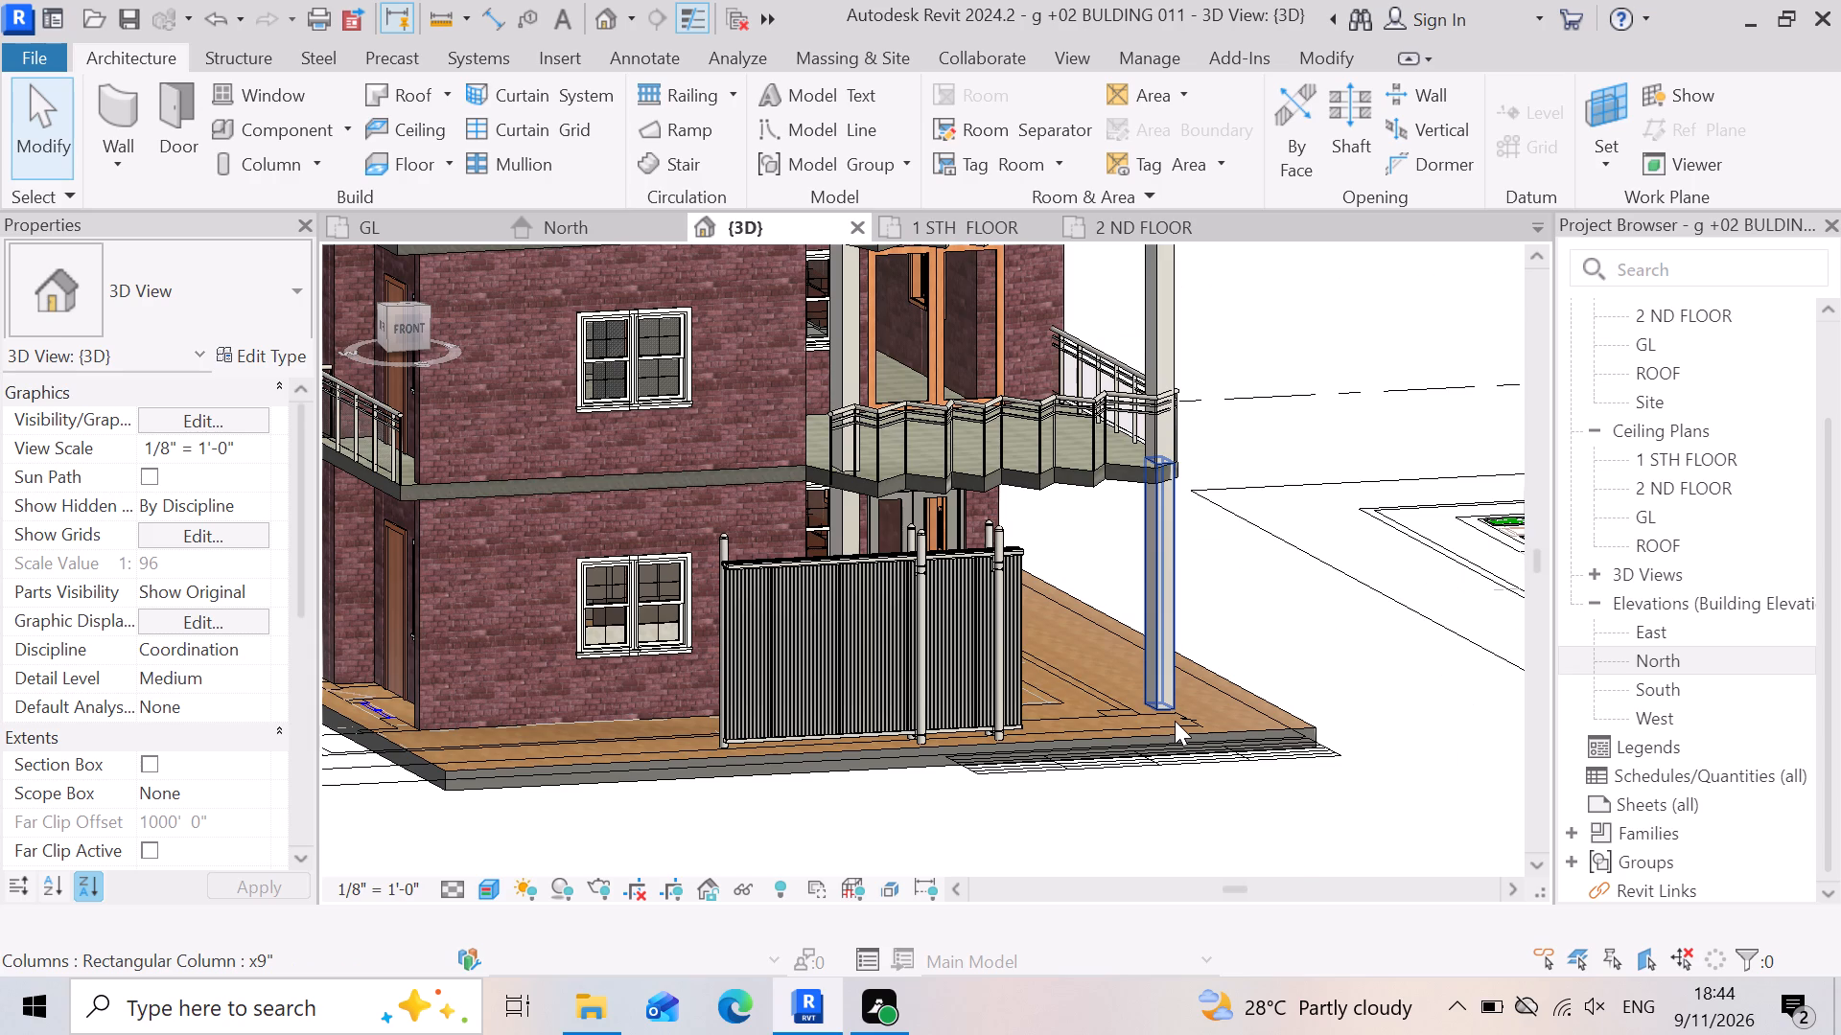
scroll(1265, 644, "down", 3)
scroll(1153, 828, "down", 2)
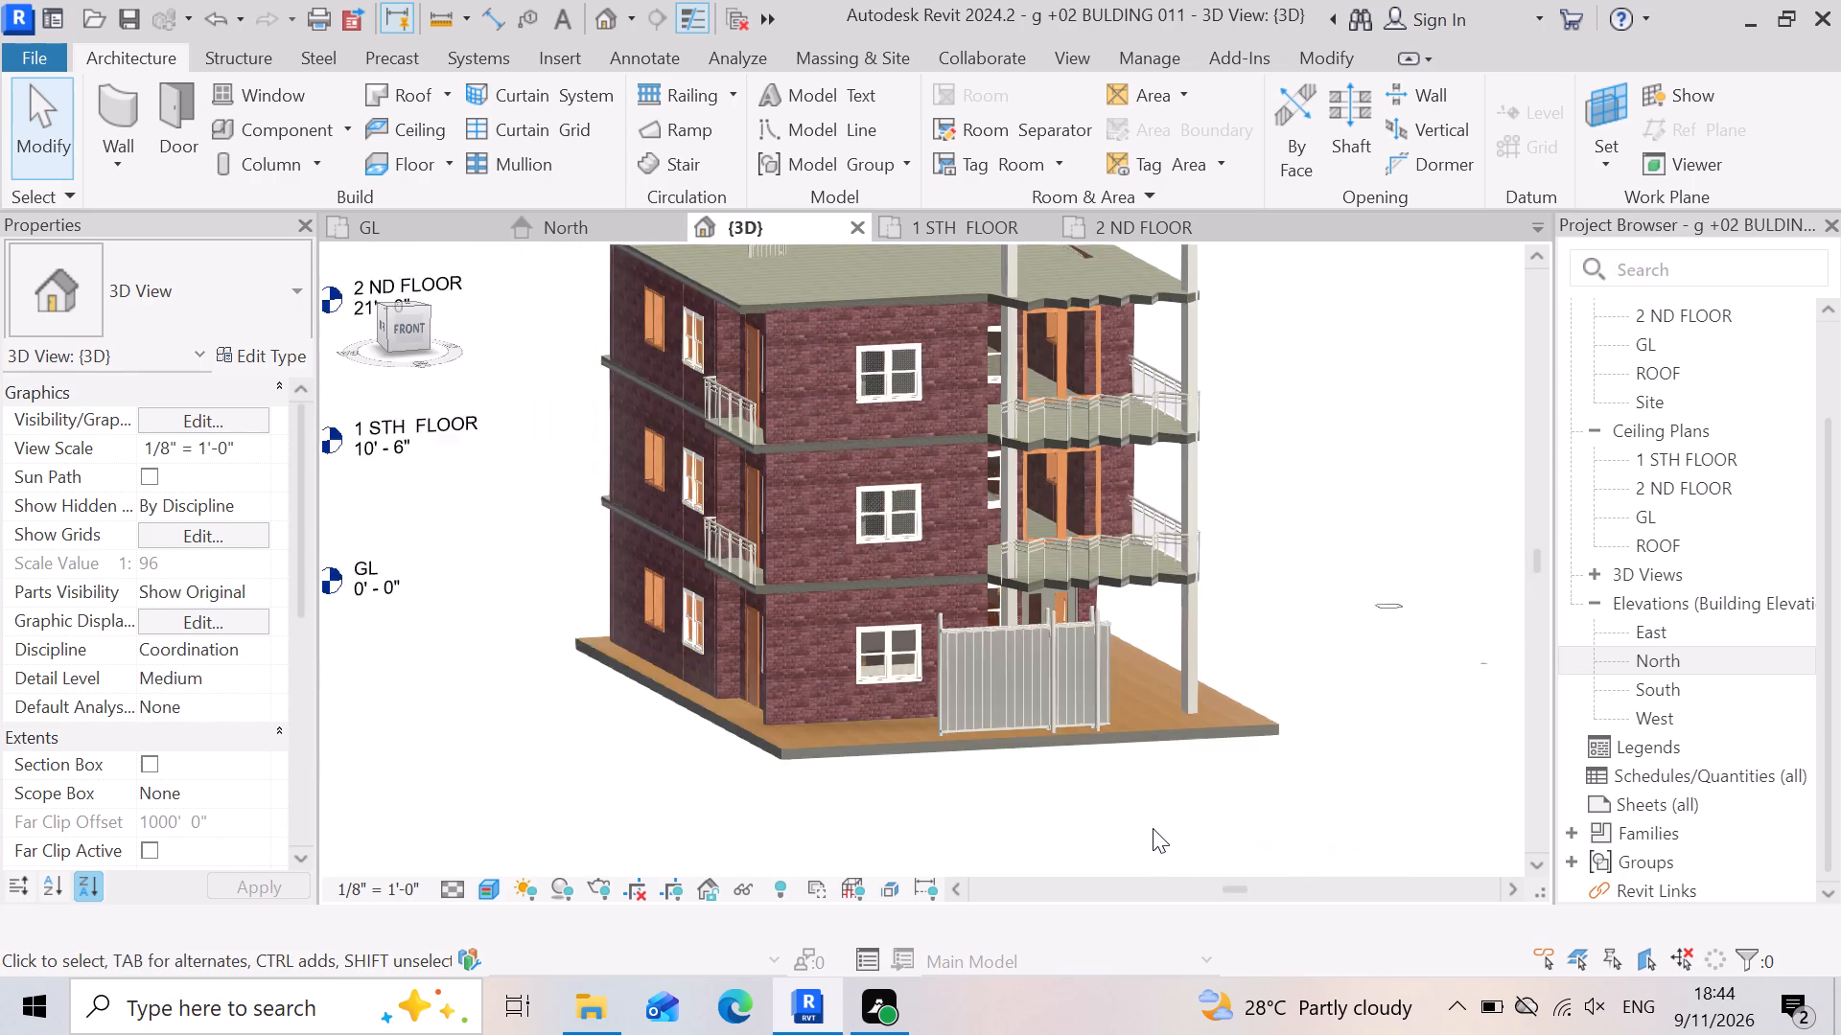
Nudge the rolling steel louvered gate away from the building towards the front edge of the ground-floor slab.
right_click_drag(959, 764, 922, 706, "shift")
middle_click_drag(933, 738, 922, 706, "shift")
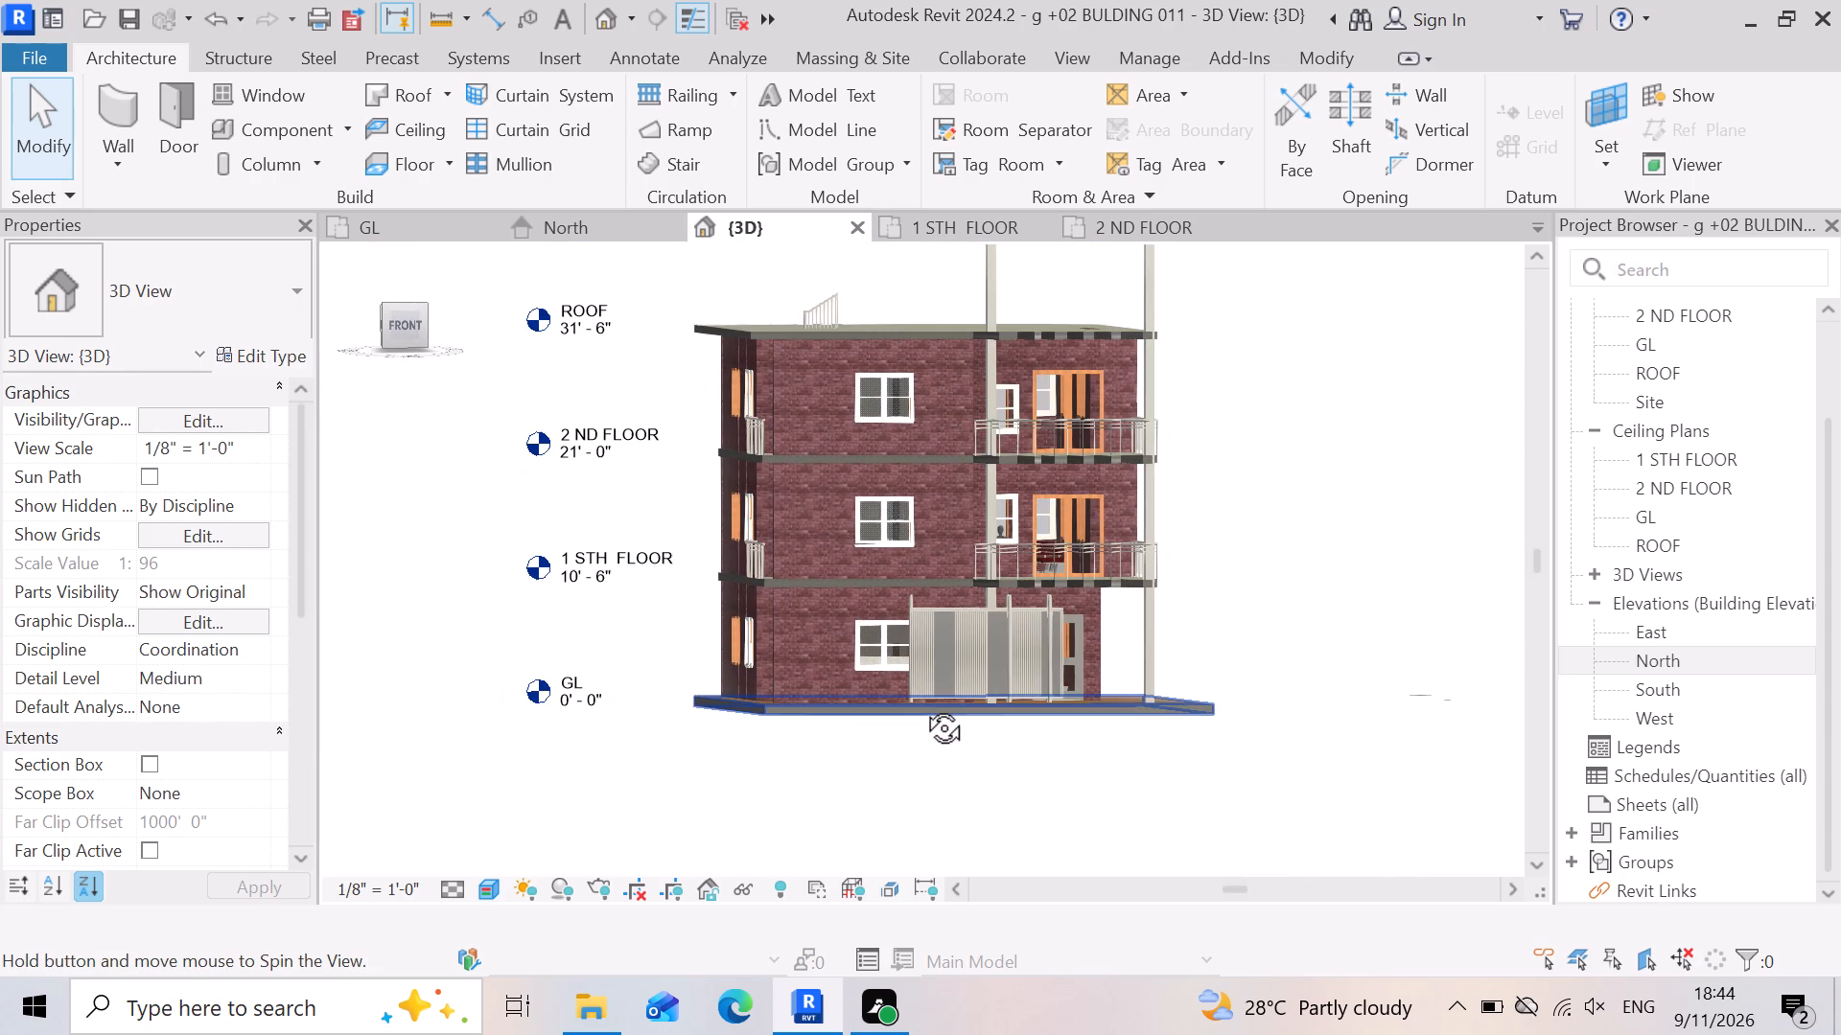
middle_click_drag(922, 706, 921, 724, "shift")
right_click_drag(922, 706, 921, 724, "shift")
scroll(964, 685, "up", 3)
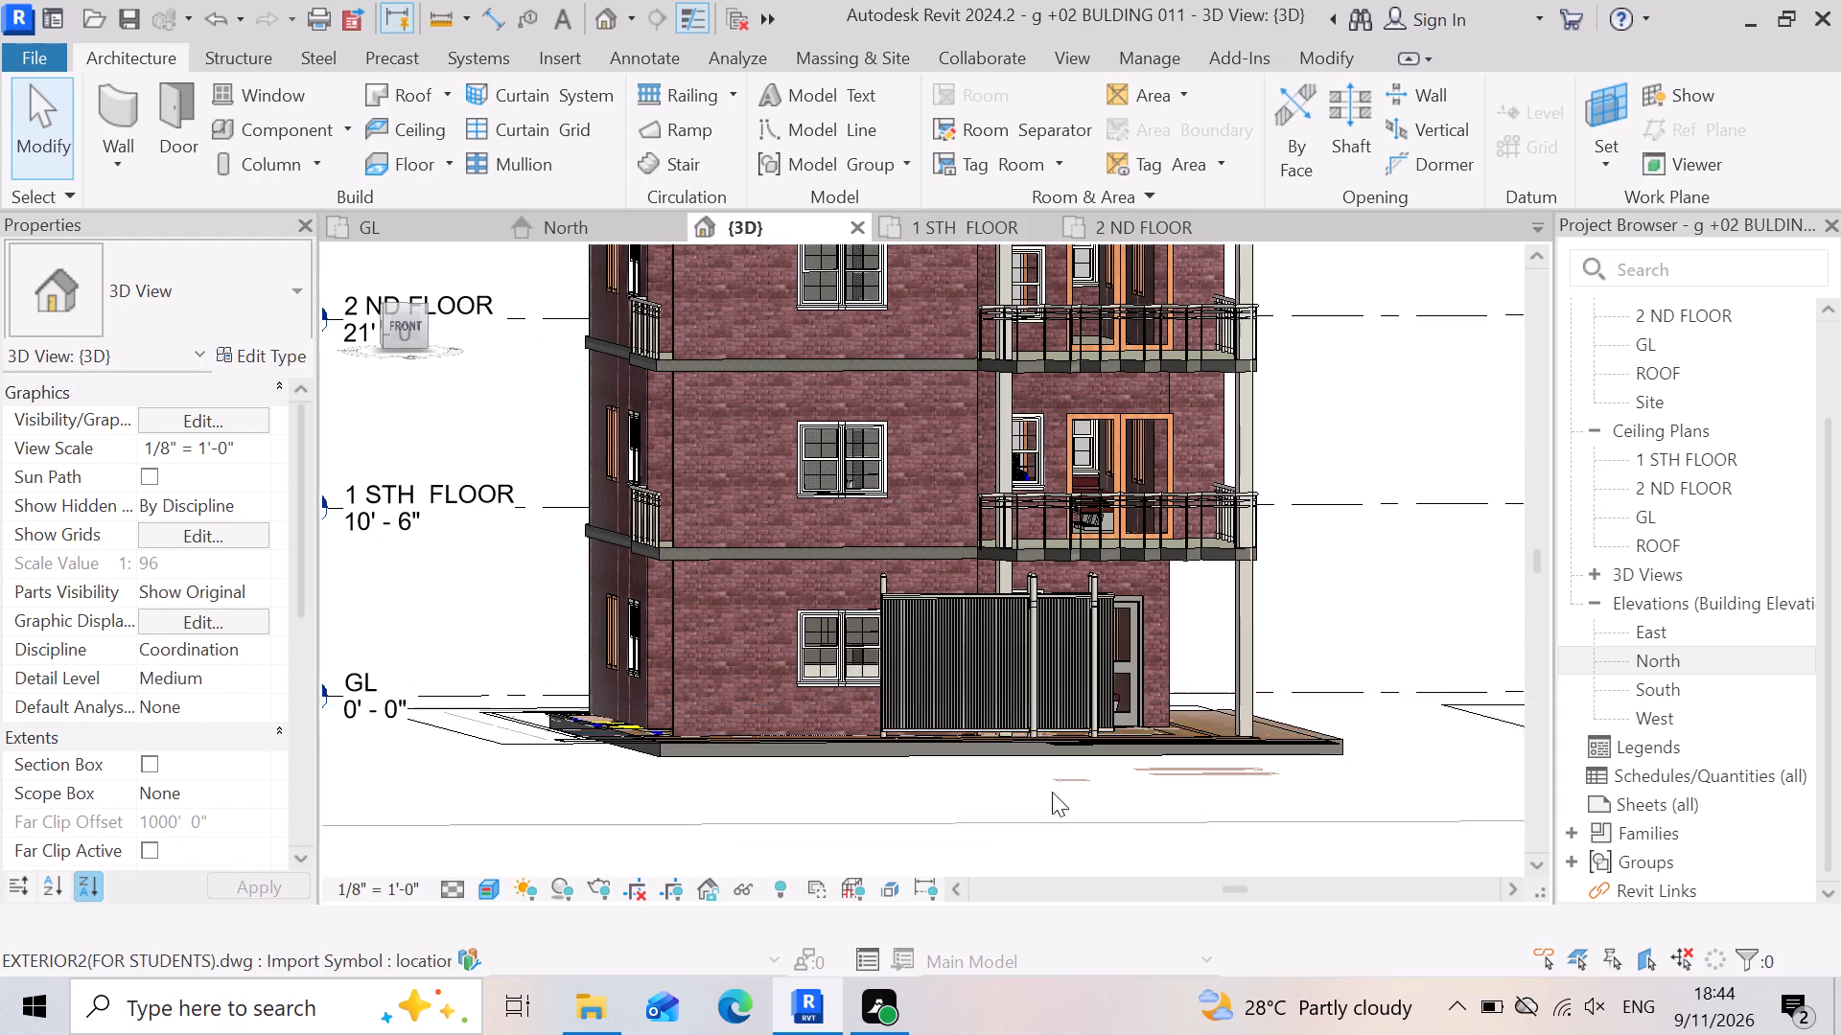
left_click(1040, 711)
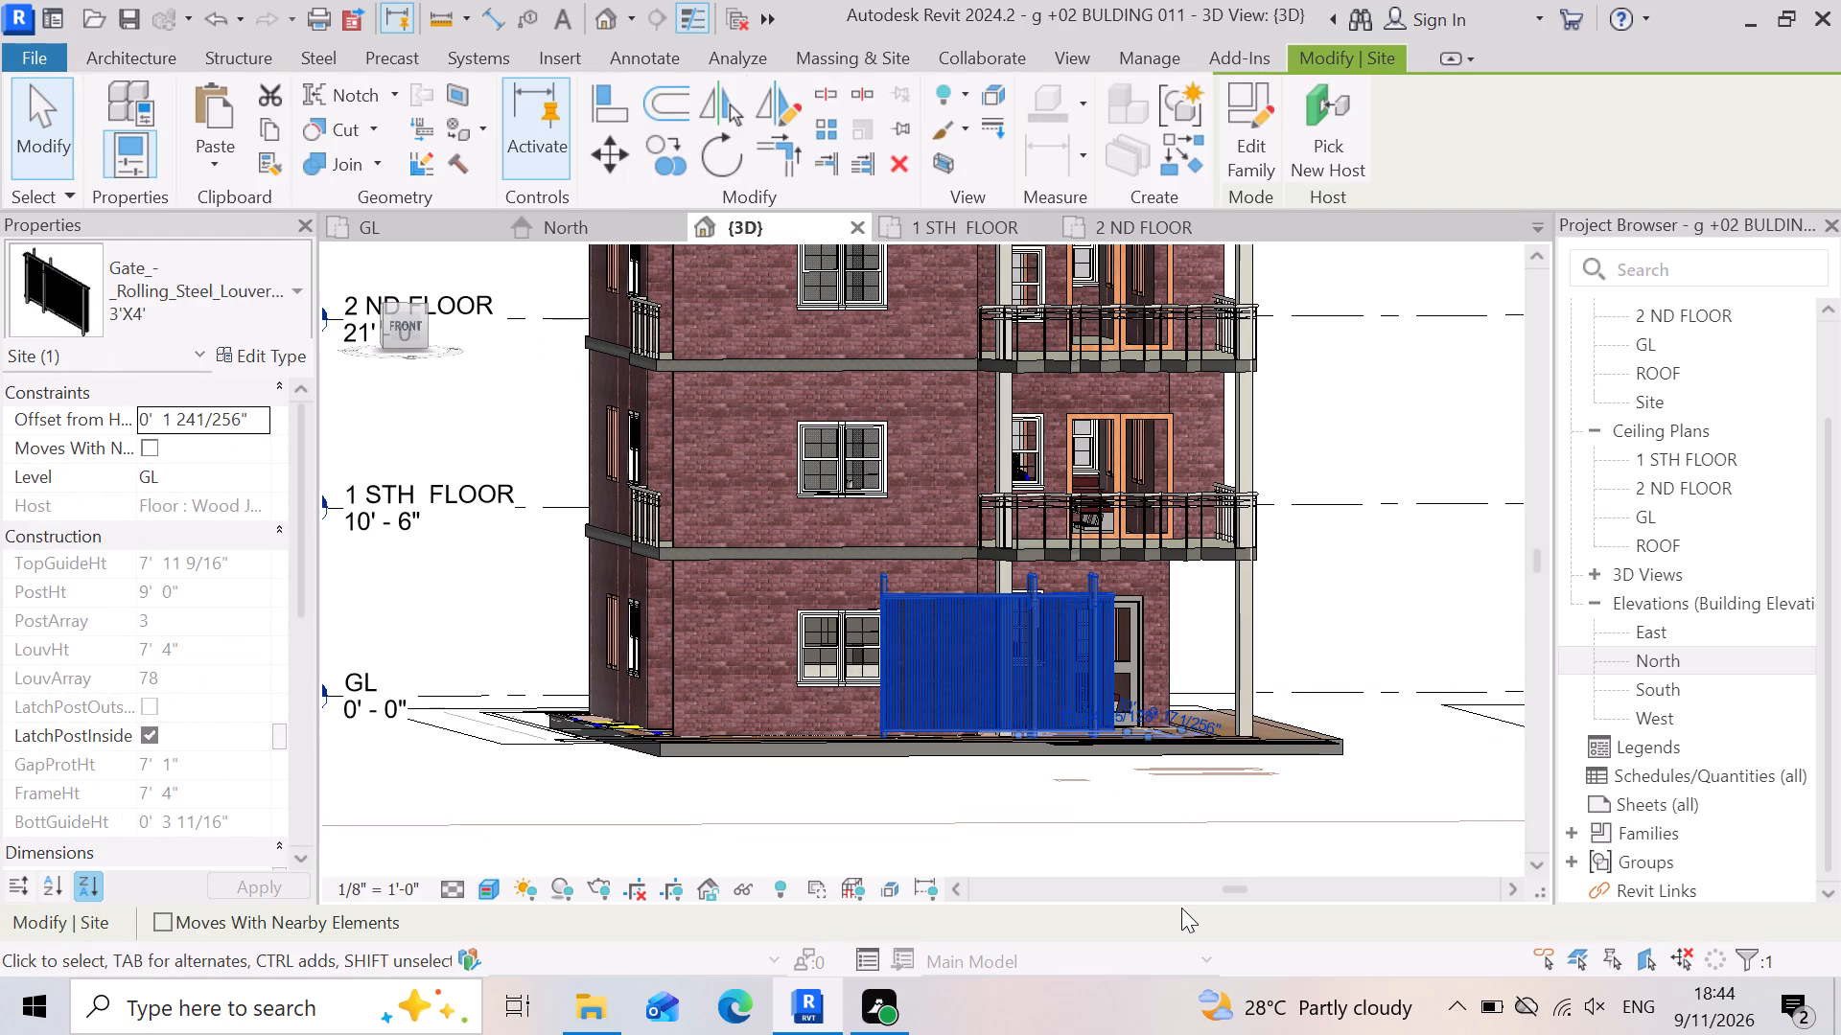
key("Down")
key("Down")
key("Down")
key("Down")
key("Down")
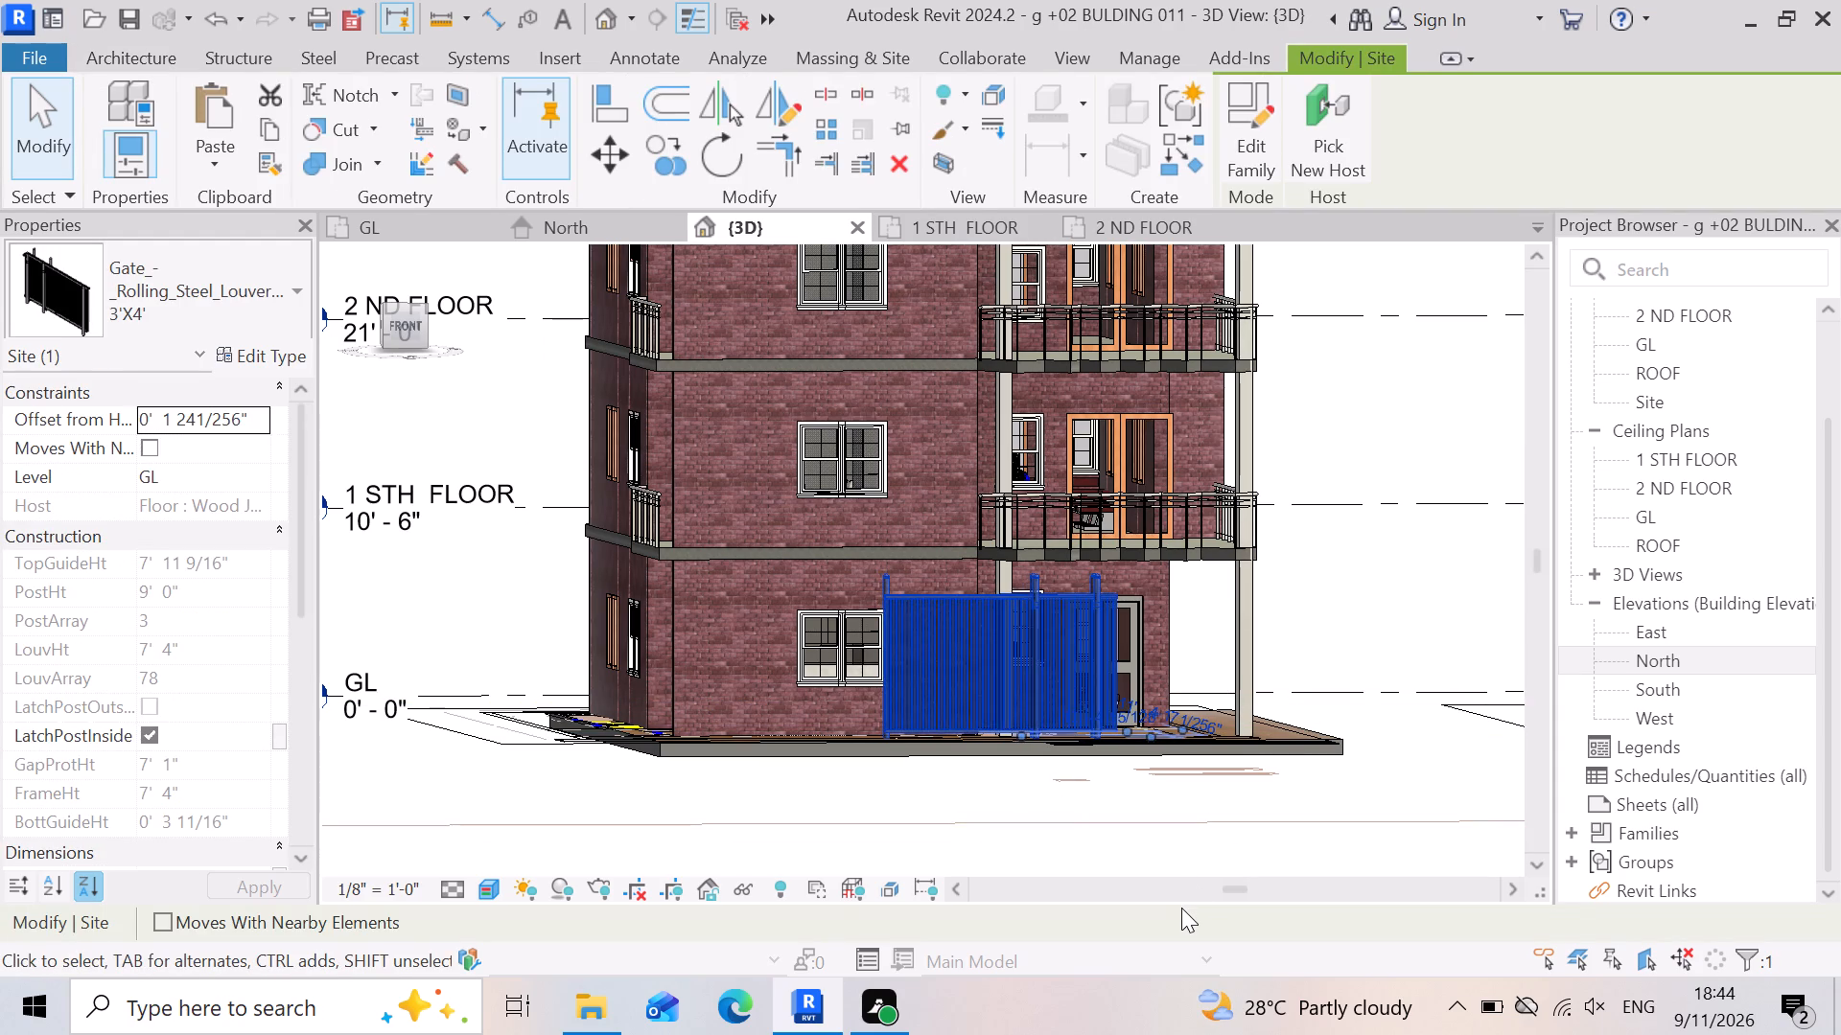
key("Down")
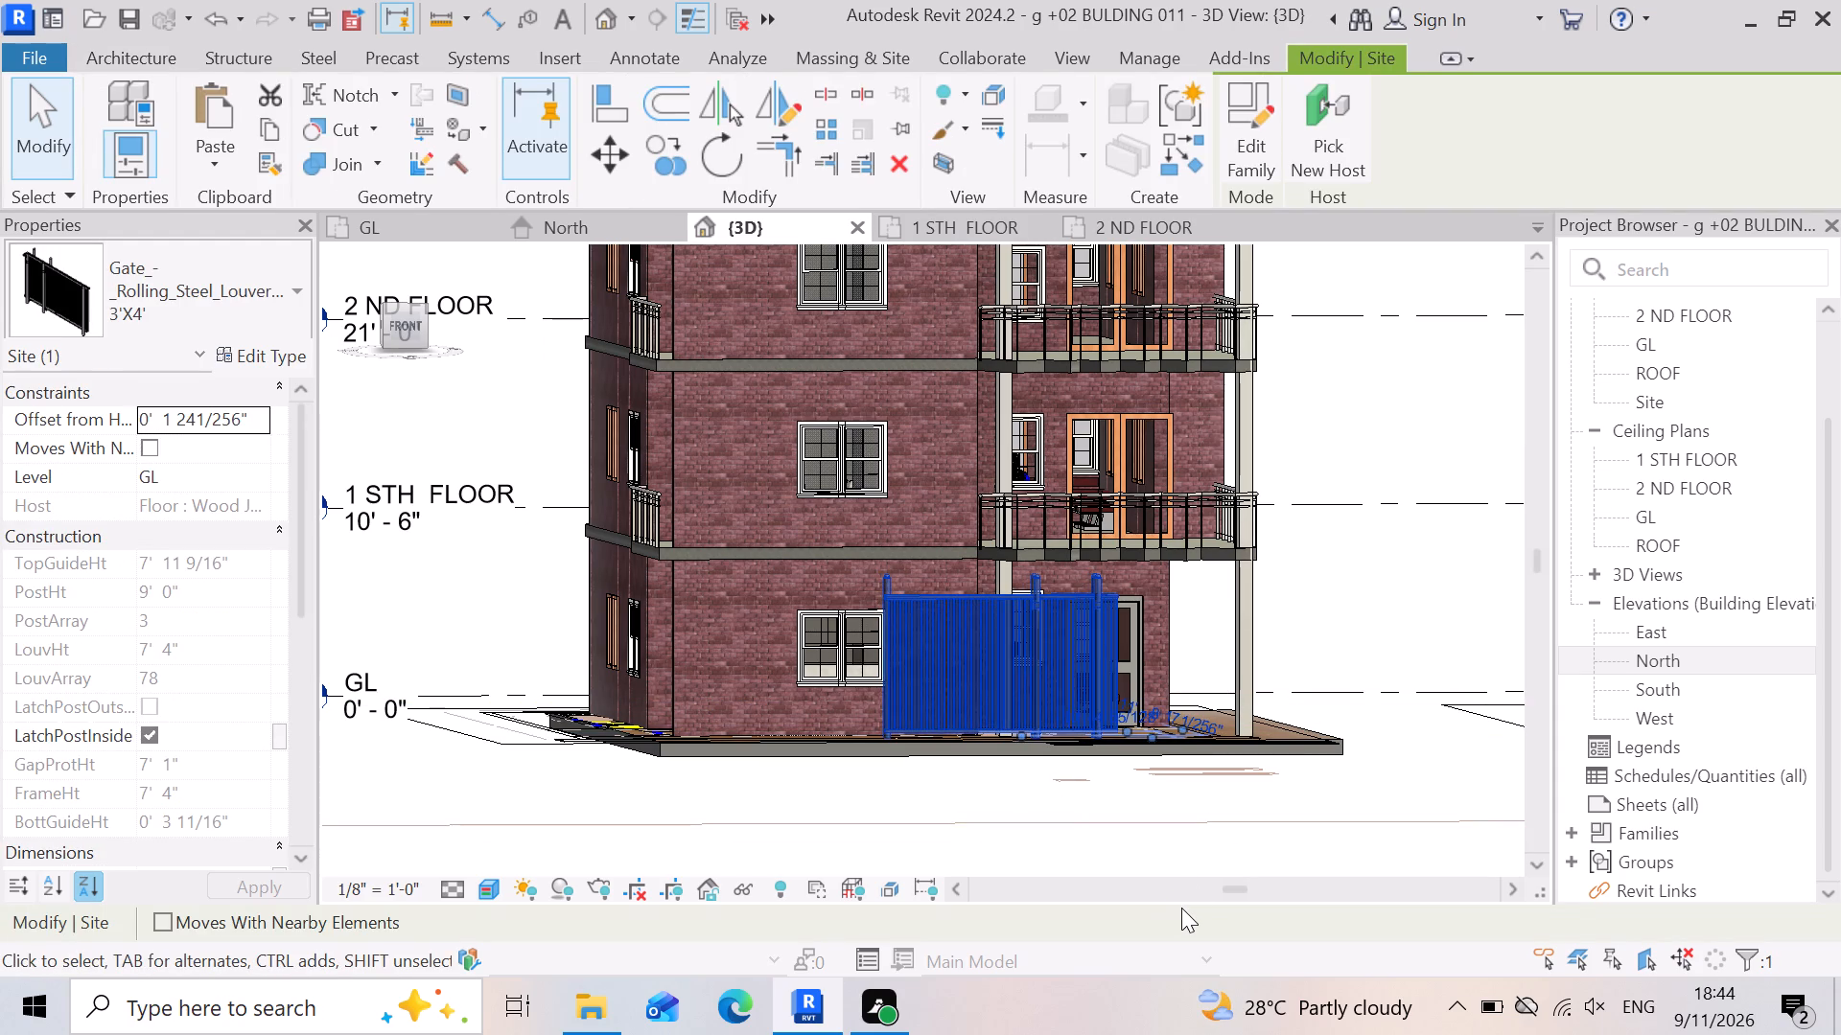
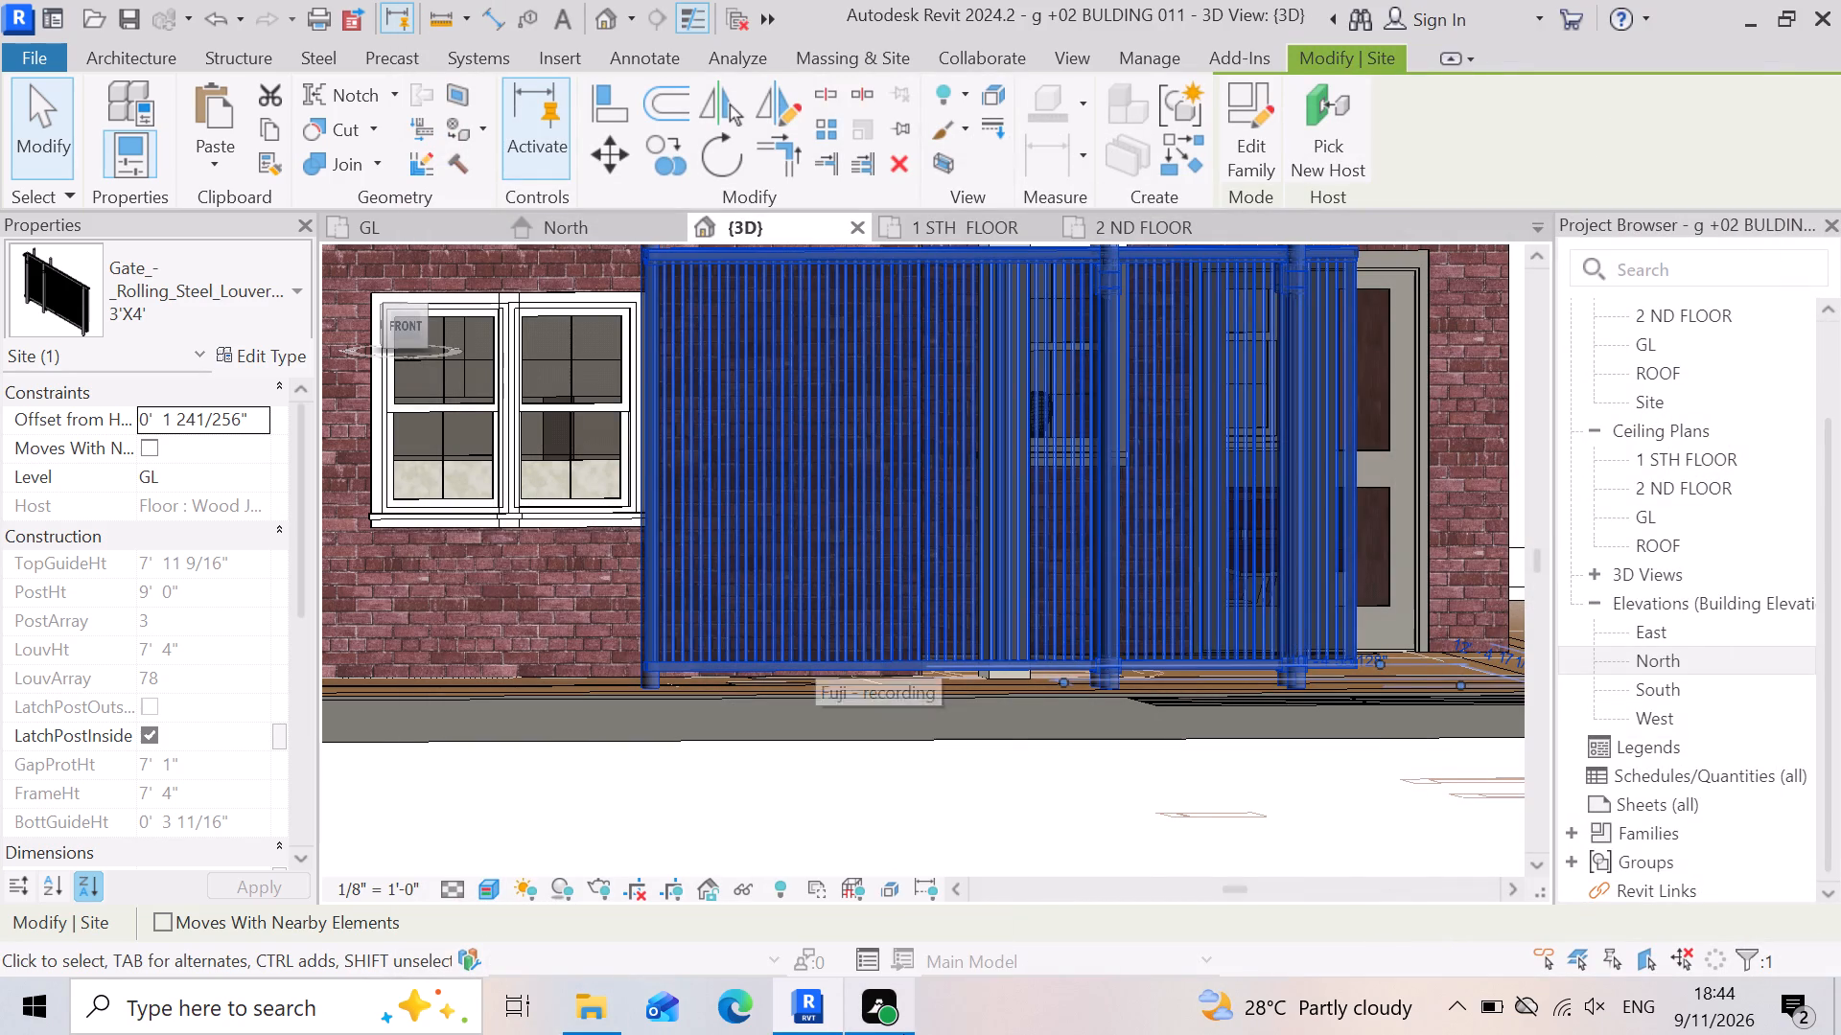
Nudge the selected rolling steel louvered gate slightly further towards the front edge of the ground-floor slab.
key("Down")
key("Down")
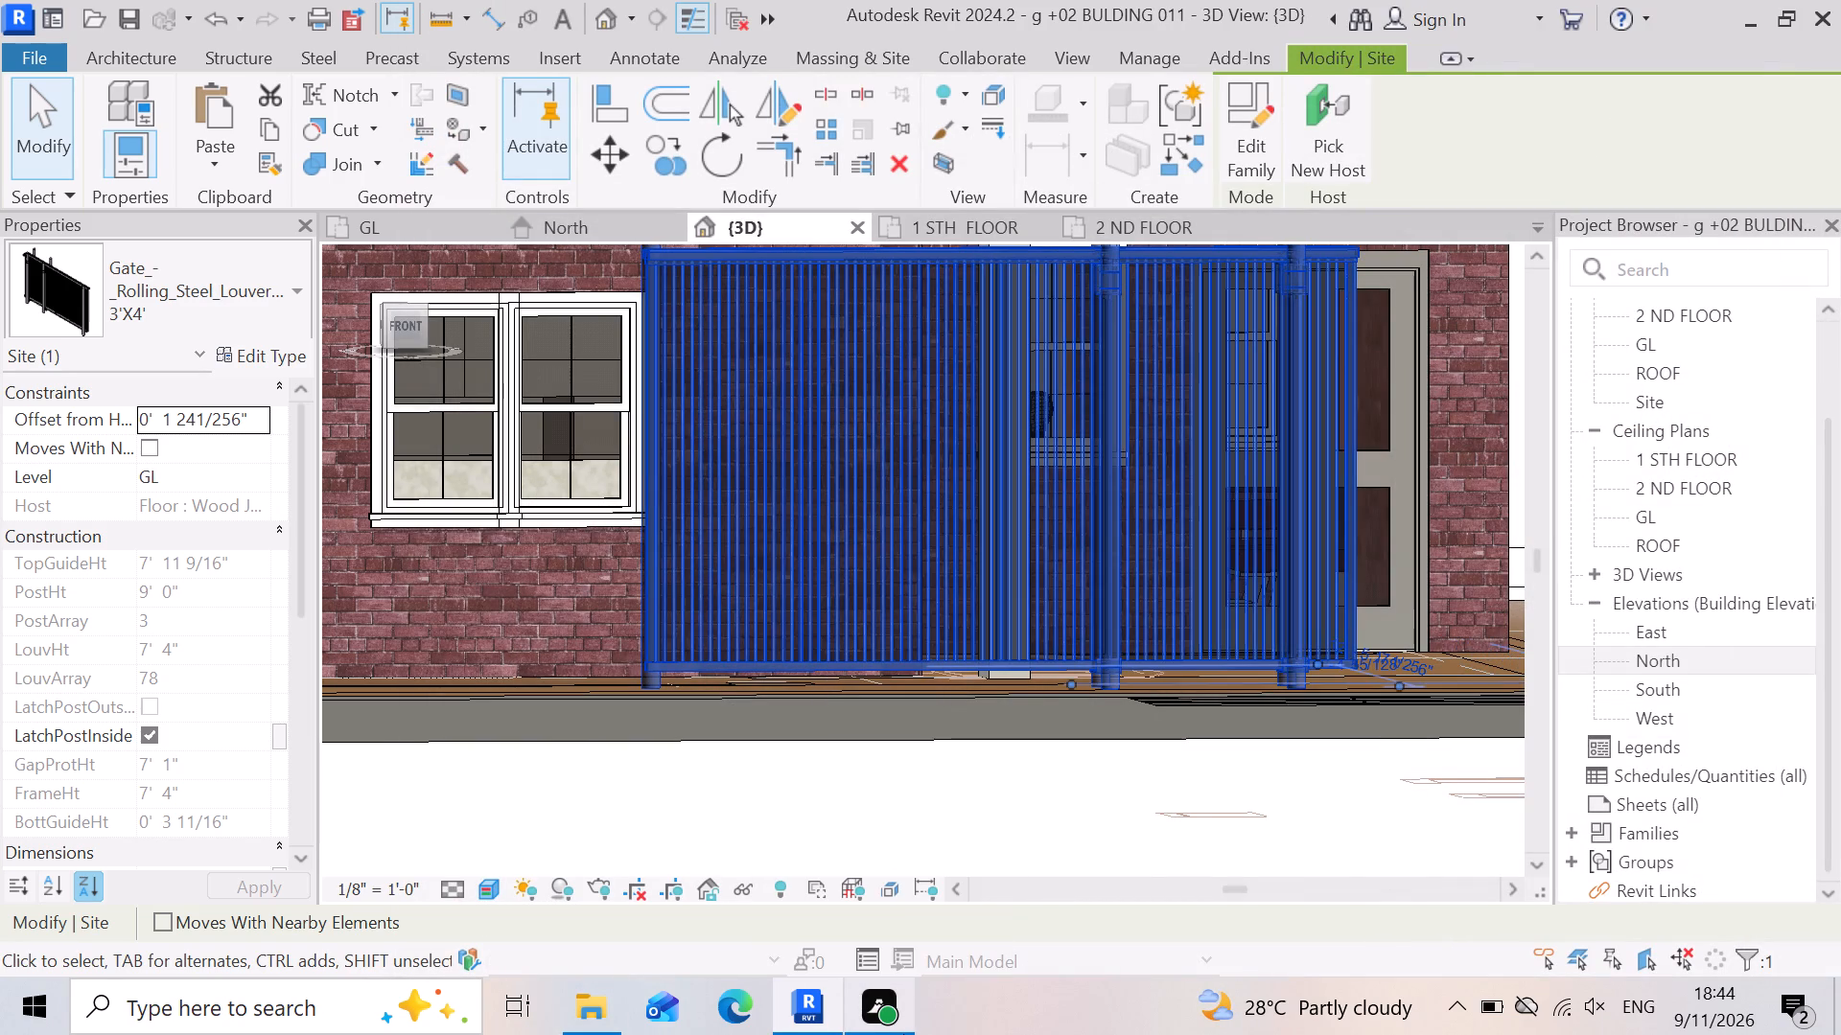
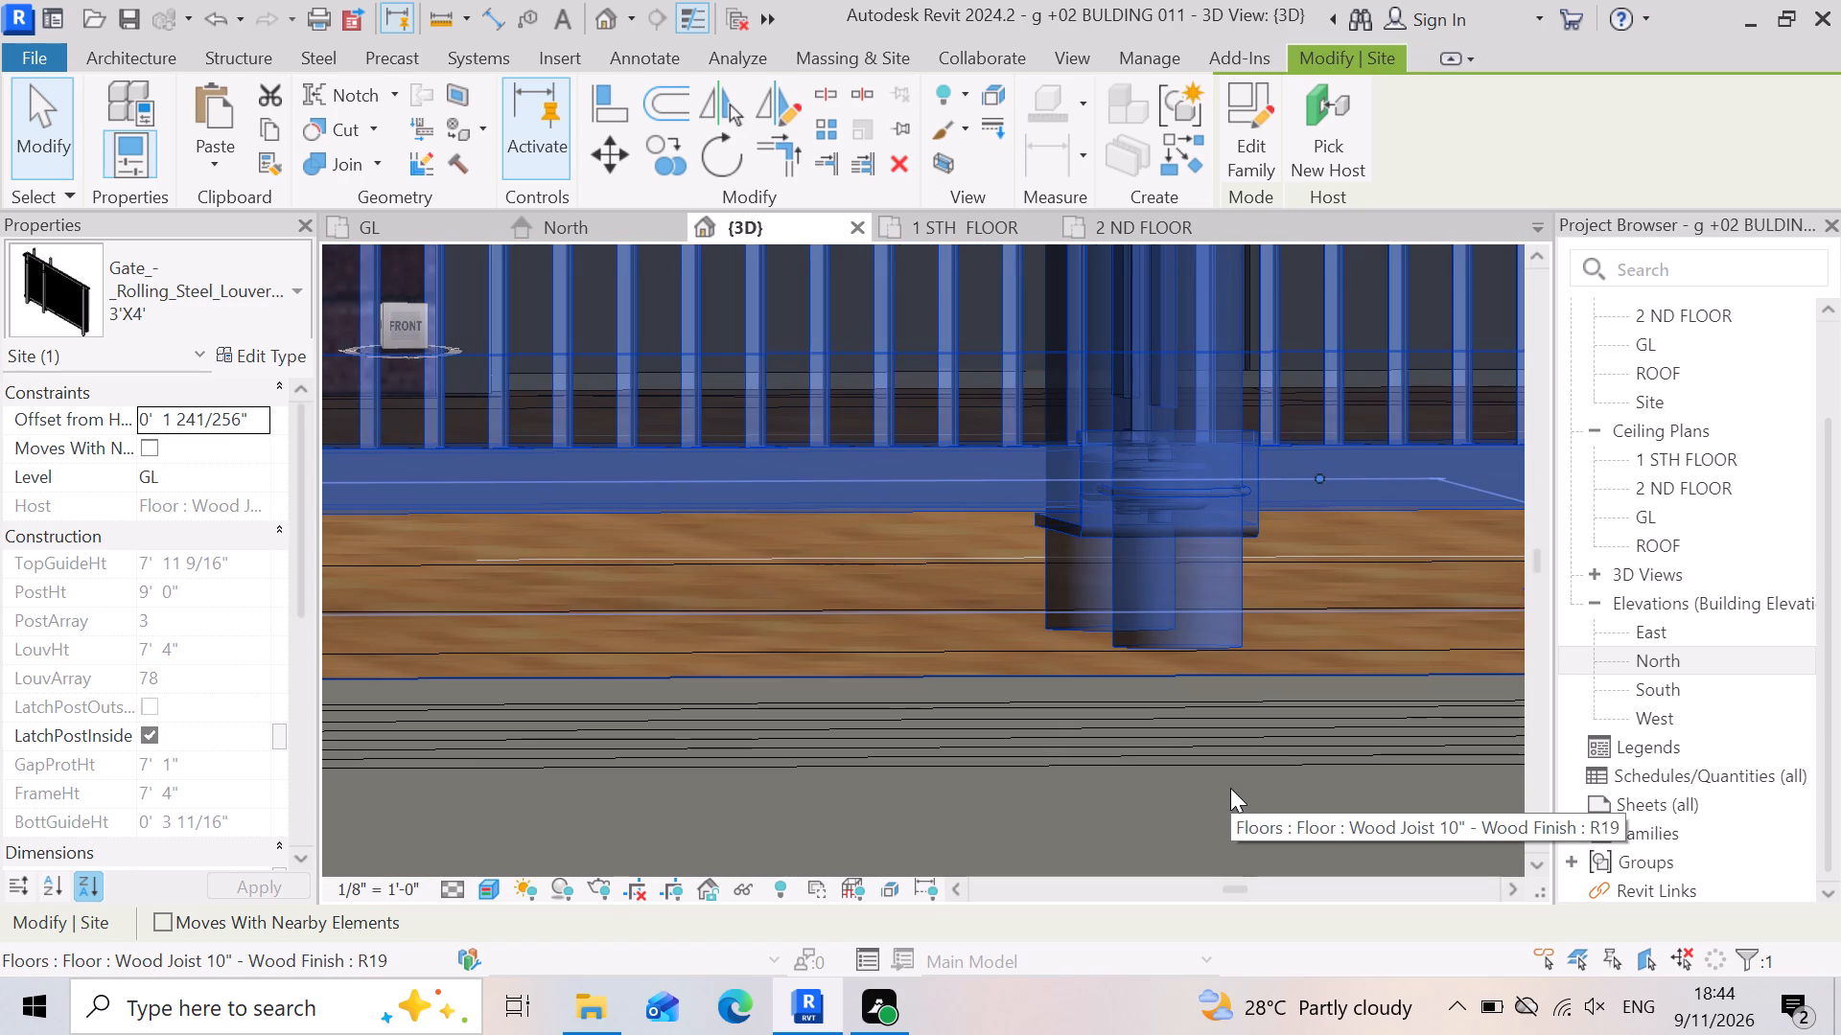
Nudge the selected rolling steel louvered gate in small increments further towards the front edge of the ground-floor wood joist slab.
key("Down")
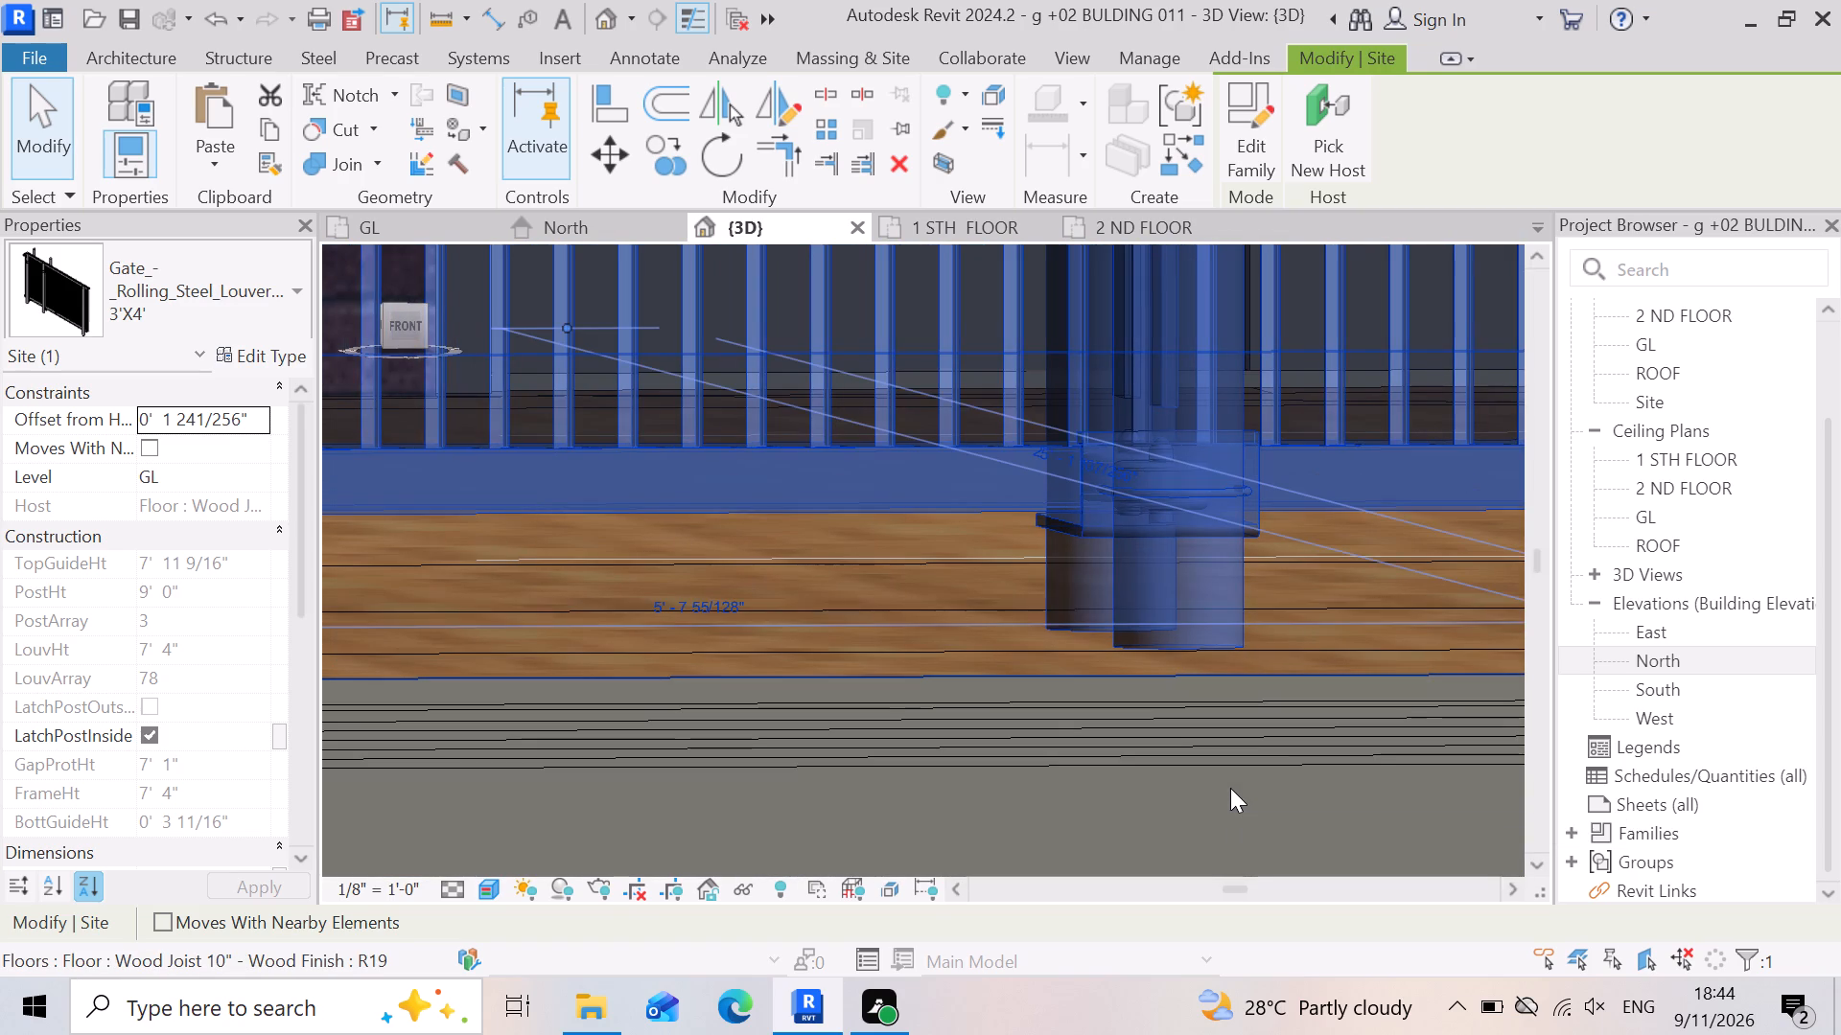
key("Down")
key("Down")
key("Down")
key("Down")
key("Down")
key("Down")
key("Down")
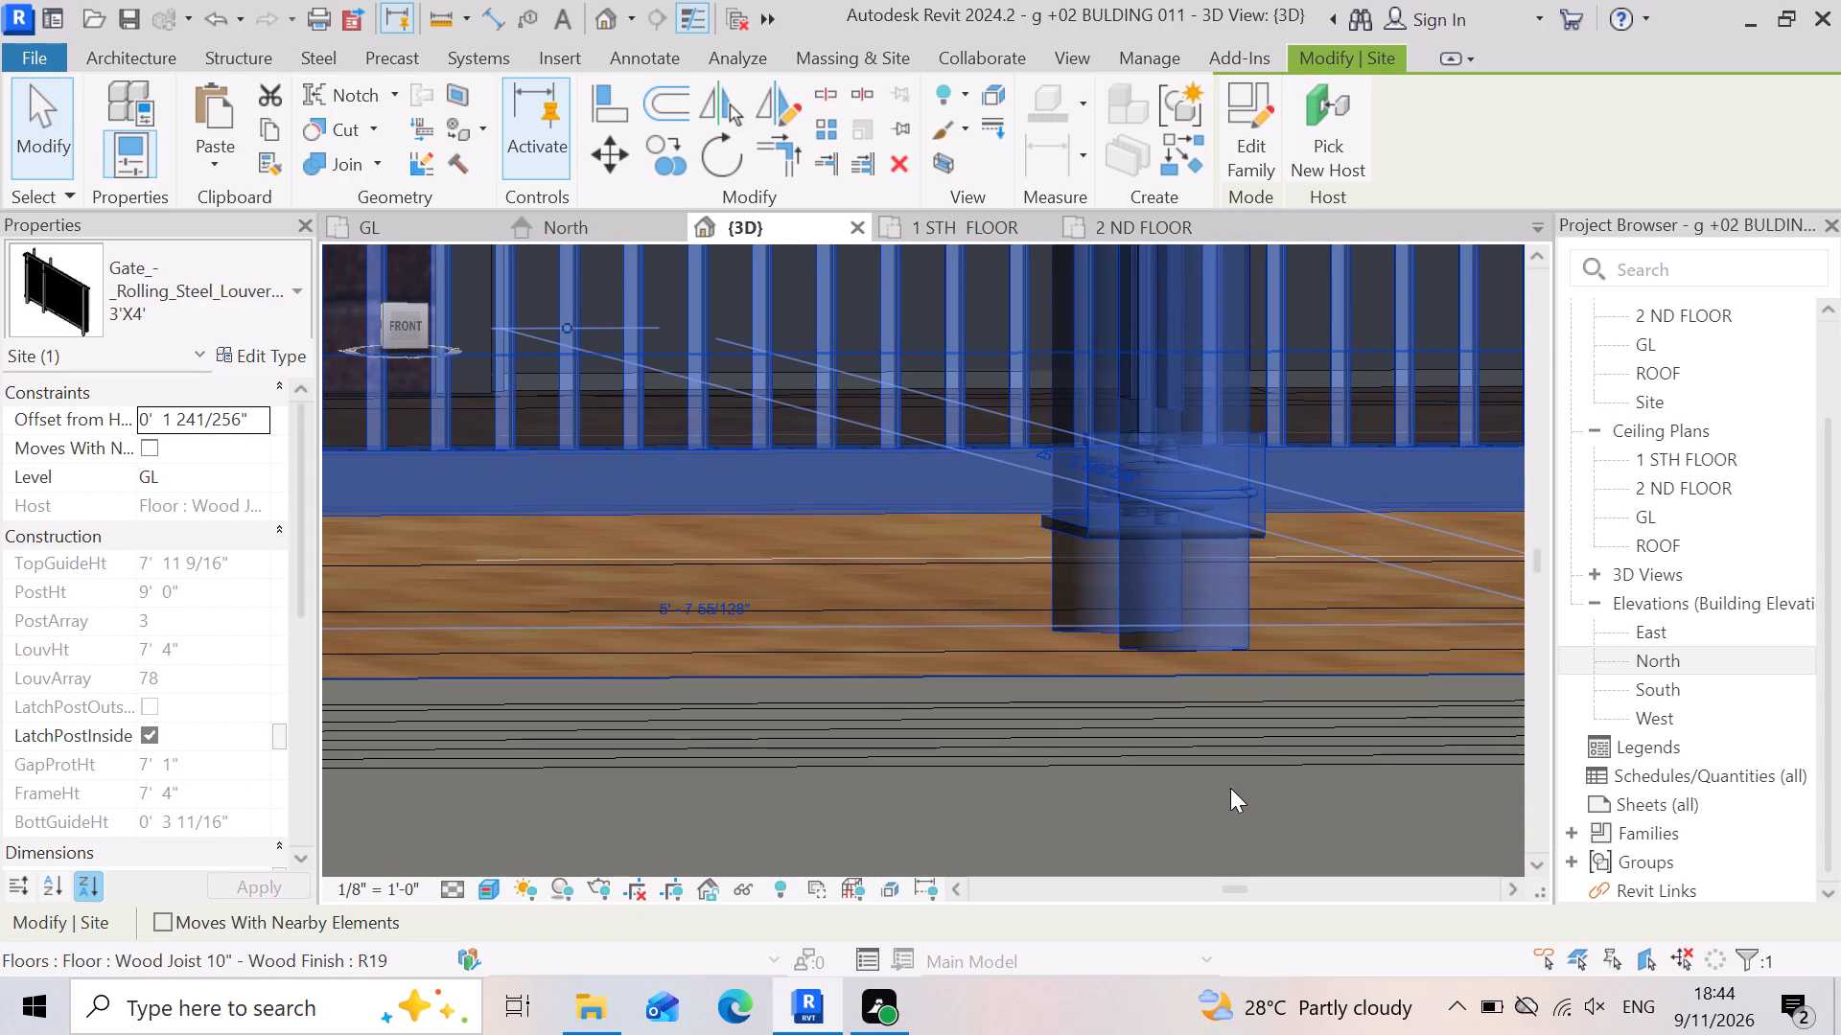
key("Down")
key("Down")
key("Down")
key("Down")
key("Down")
key("Down")
key("Down")
key("Down")
key("Down")
key("Down")
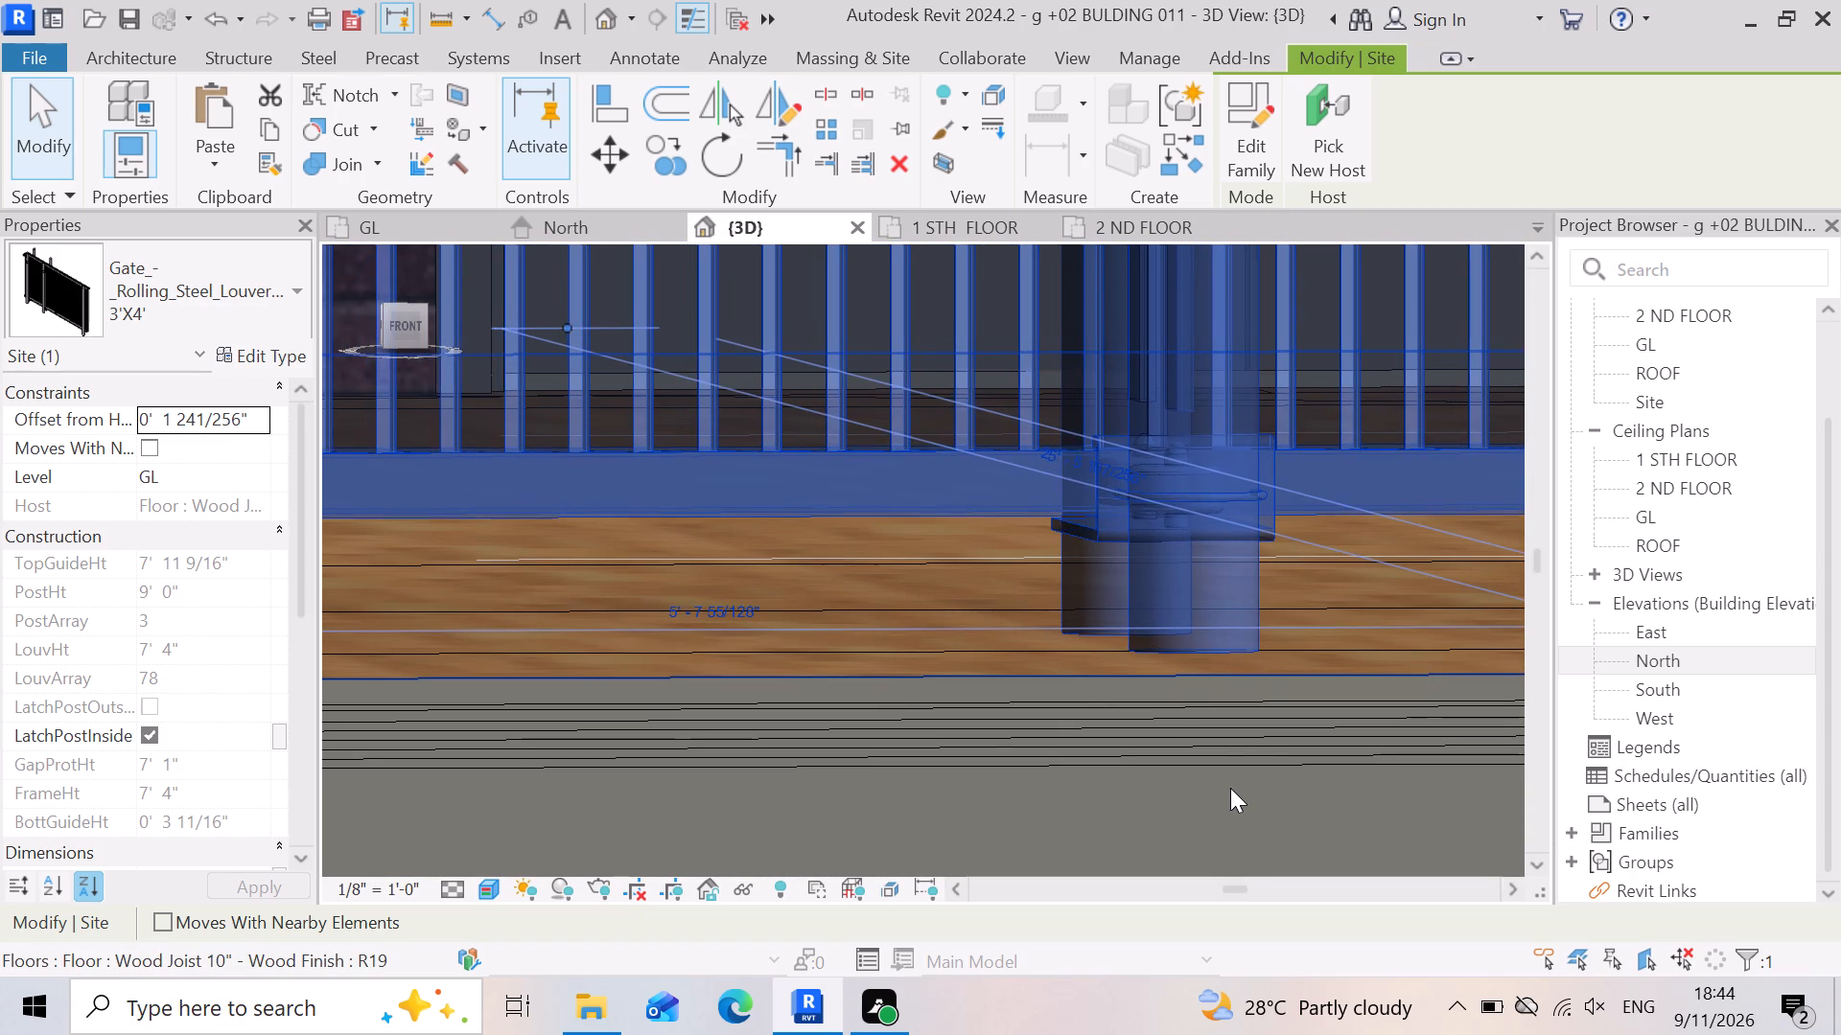
key("Down")
key("Down")
key("Down")
key("Down")
key("Down")
key("Down")
key("Down")
key("Down")
key("Down")
key("Down")
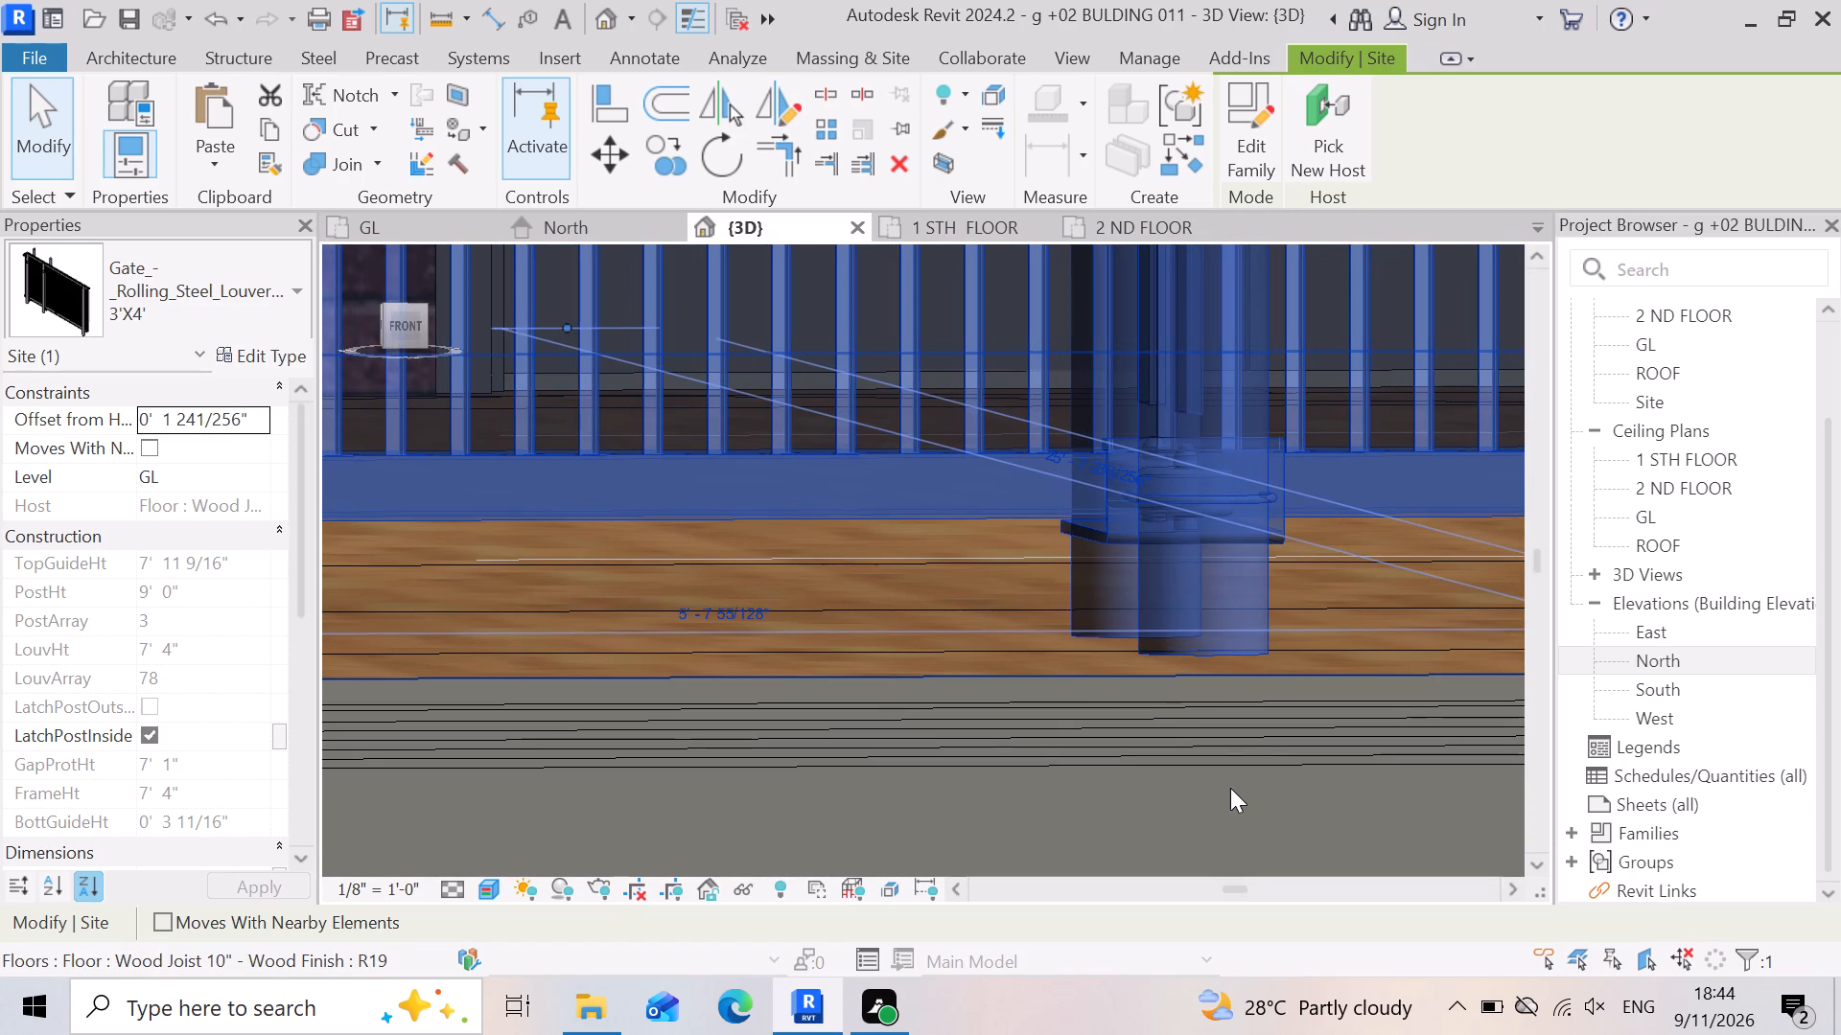
key("Down")
key("Down")
key("Down")
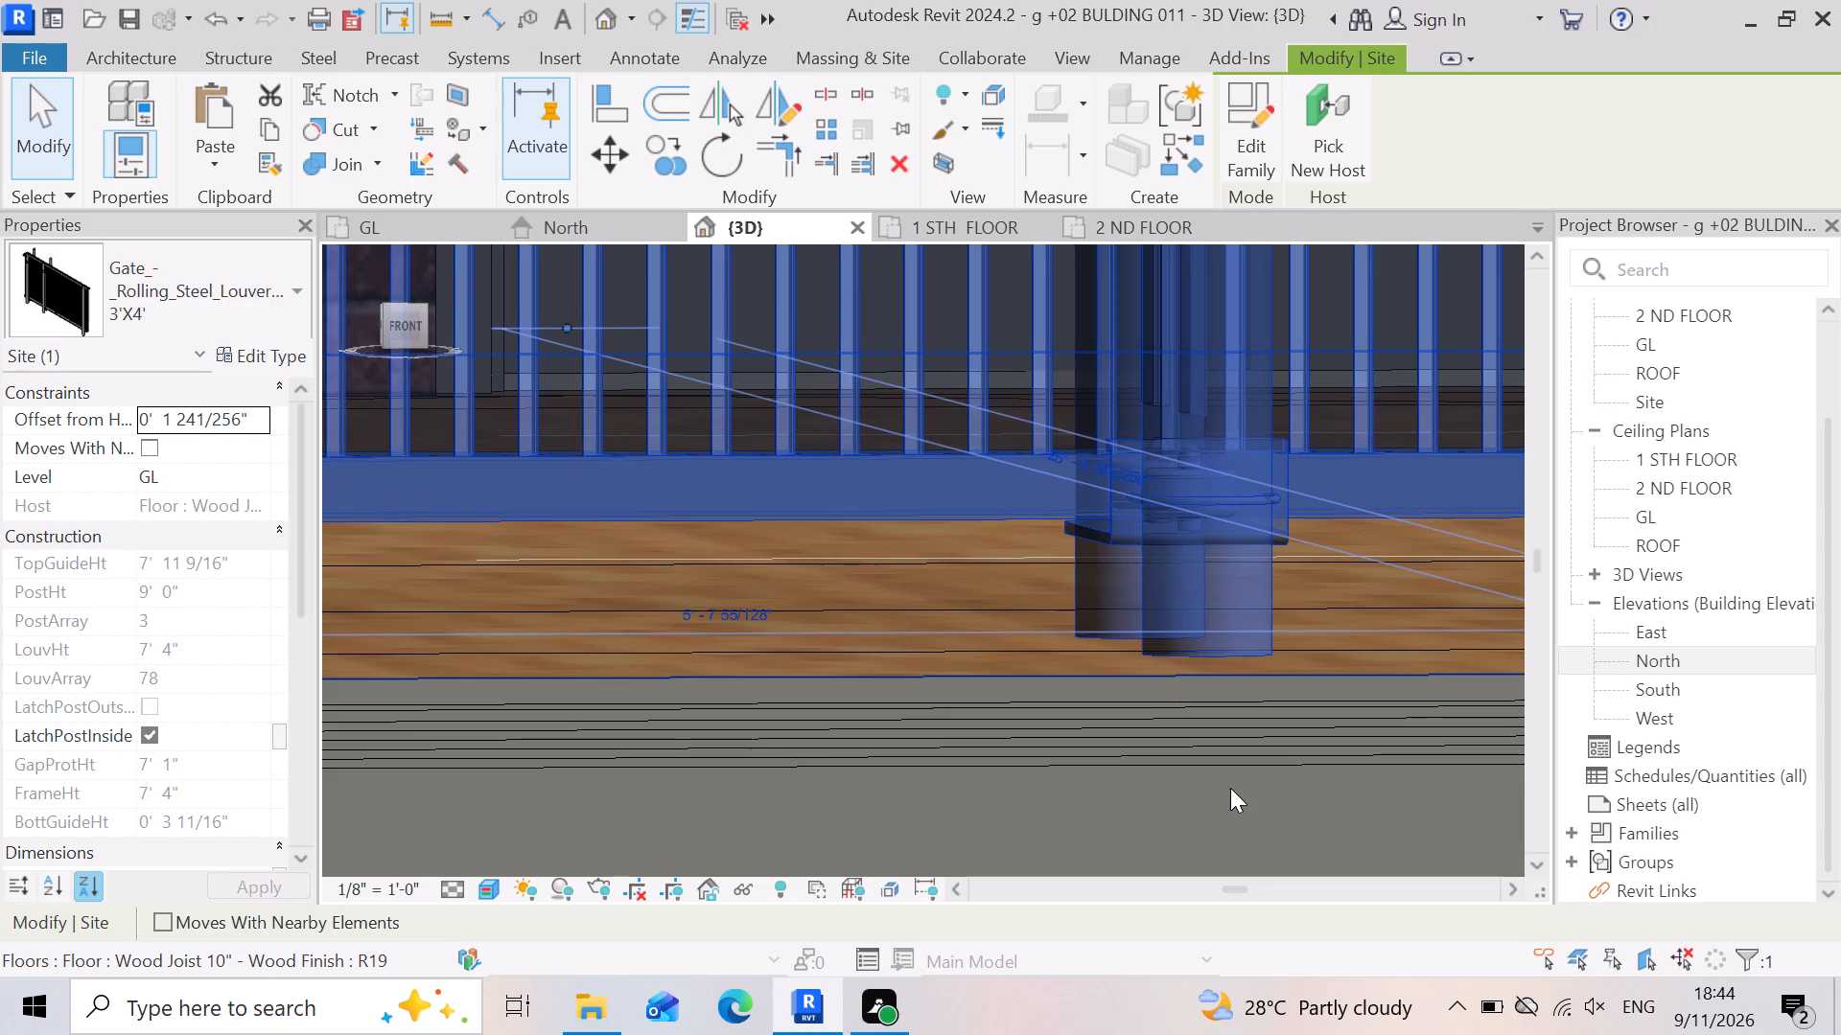
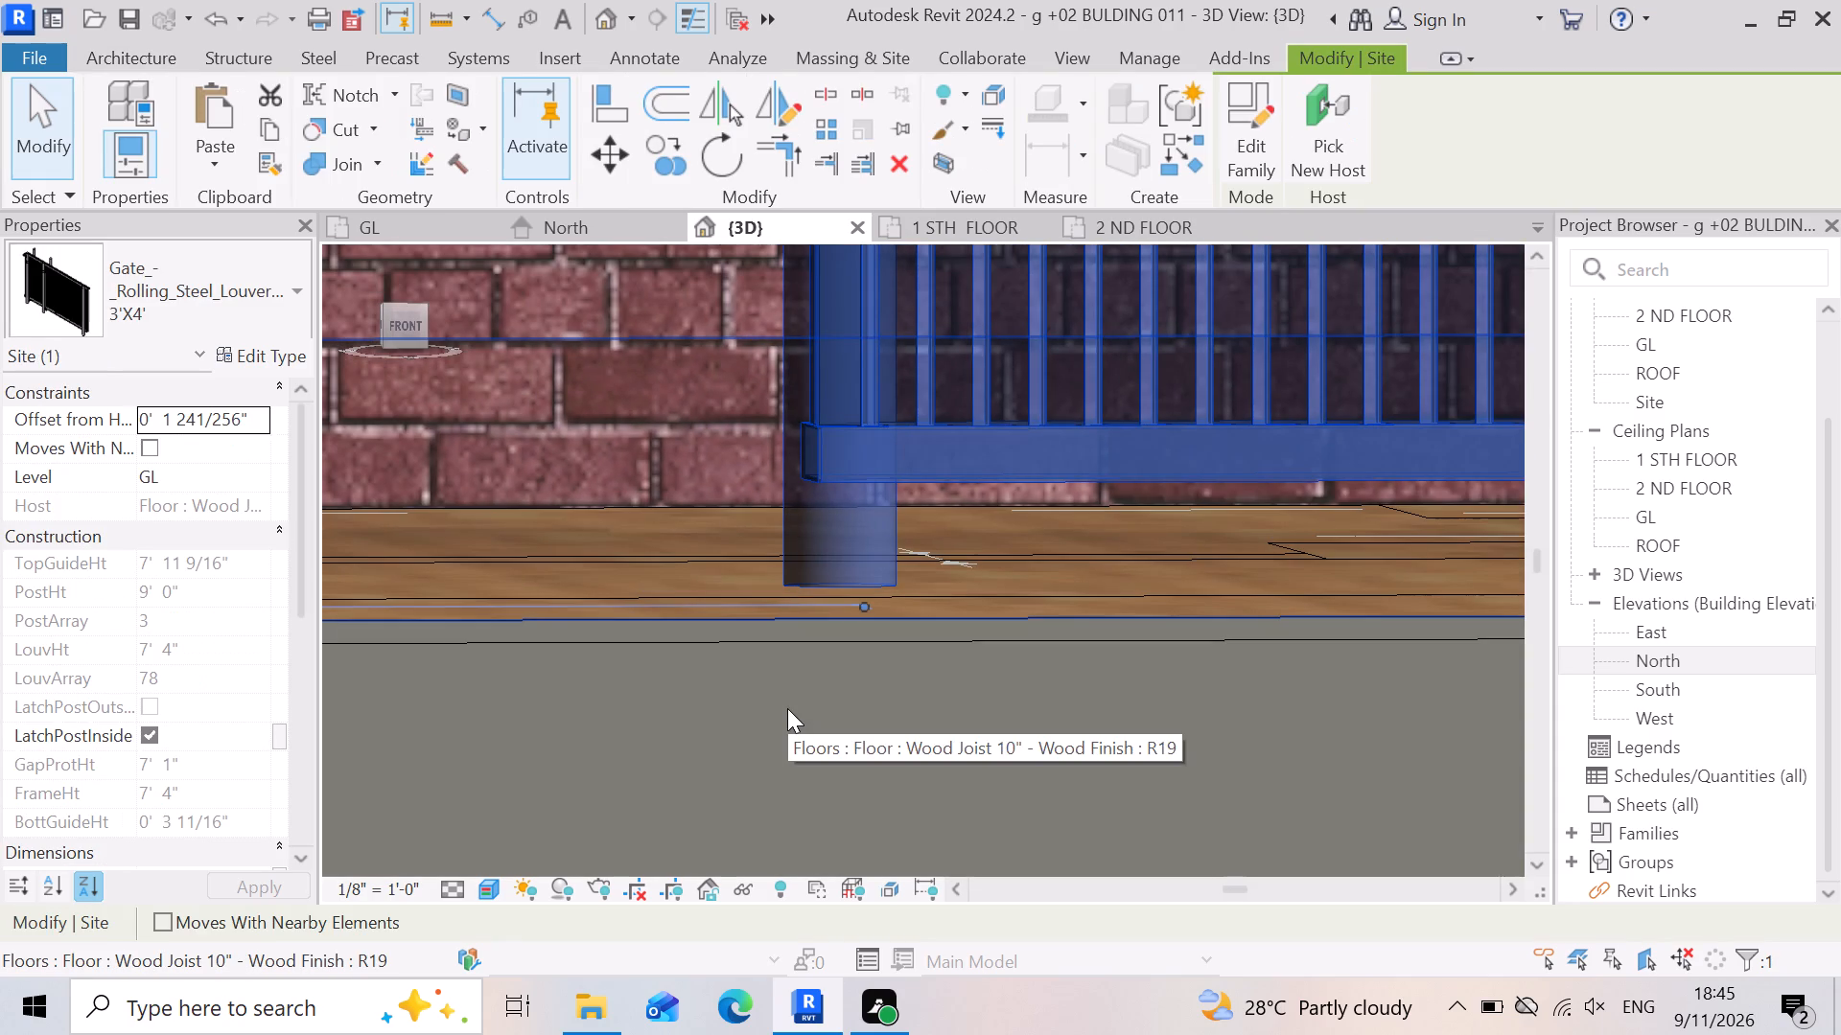
Continue nudging the selected rolling steel louvered gate in small increments until its base nears the front edge of the ground-floor wood joist slab.
key("Down")
key("Down")
key("Down")
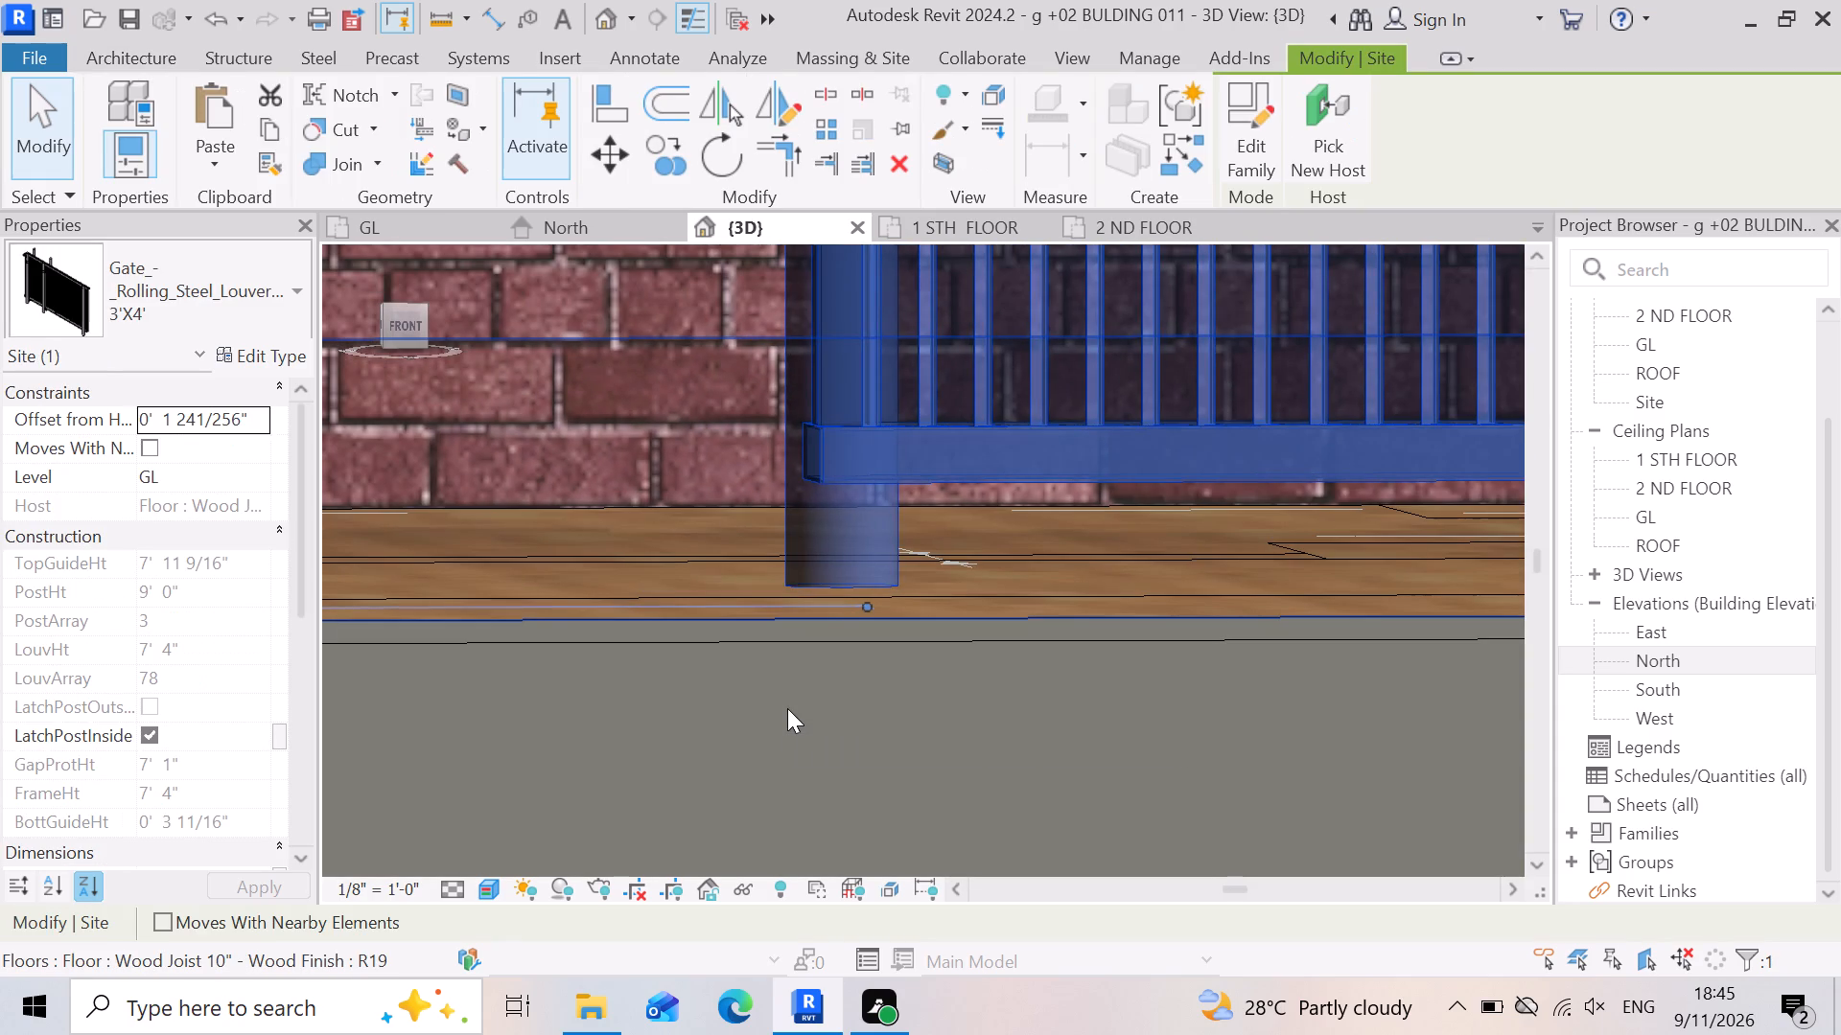
key("Down")
key("Down")
key("Down")
key("Down")
key("Down")
key("Down")
key("Down")
key("Down")
key("Down")
key("Down")
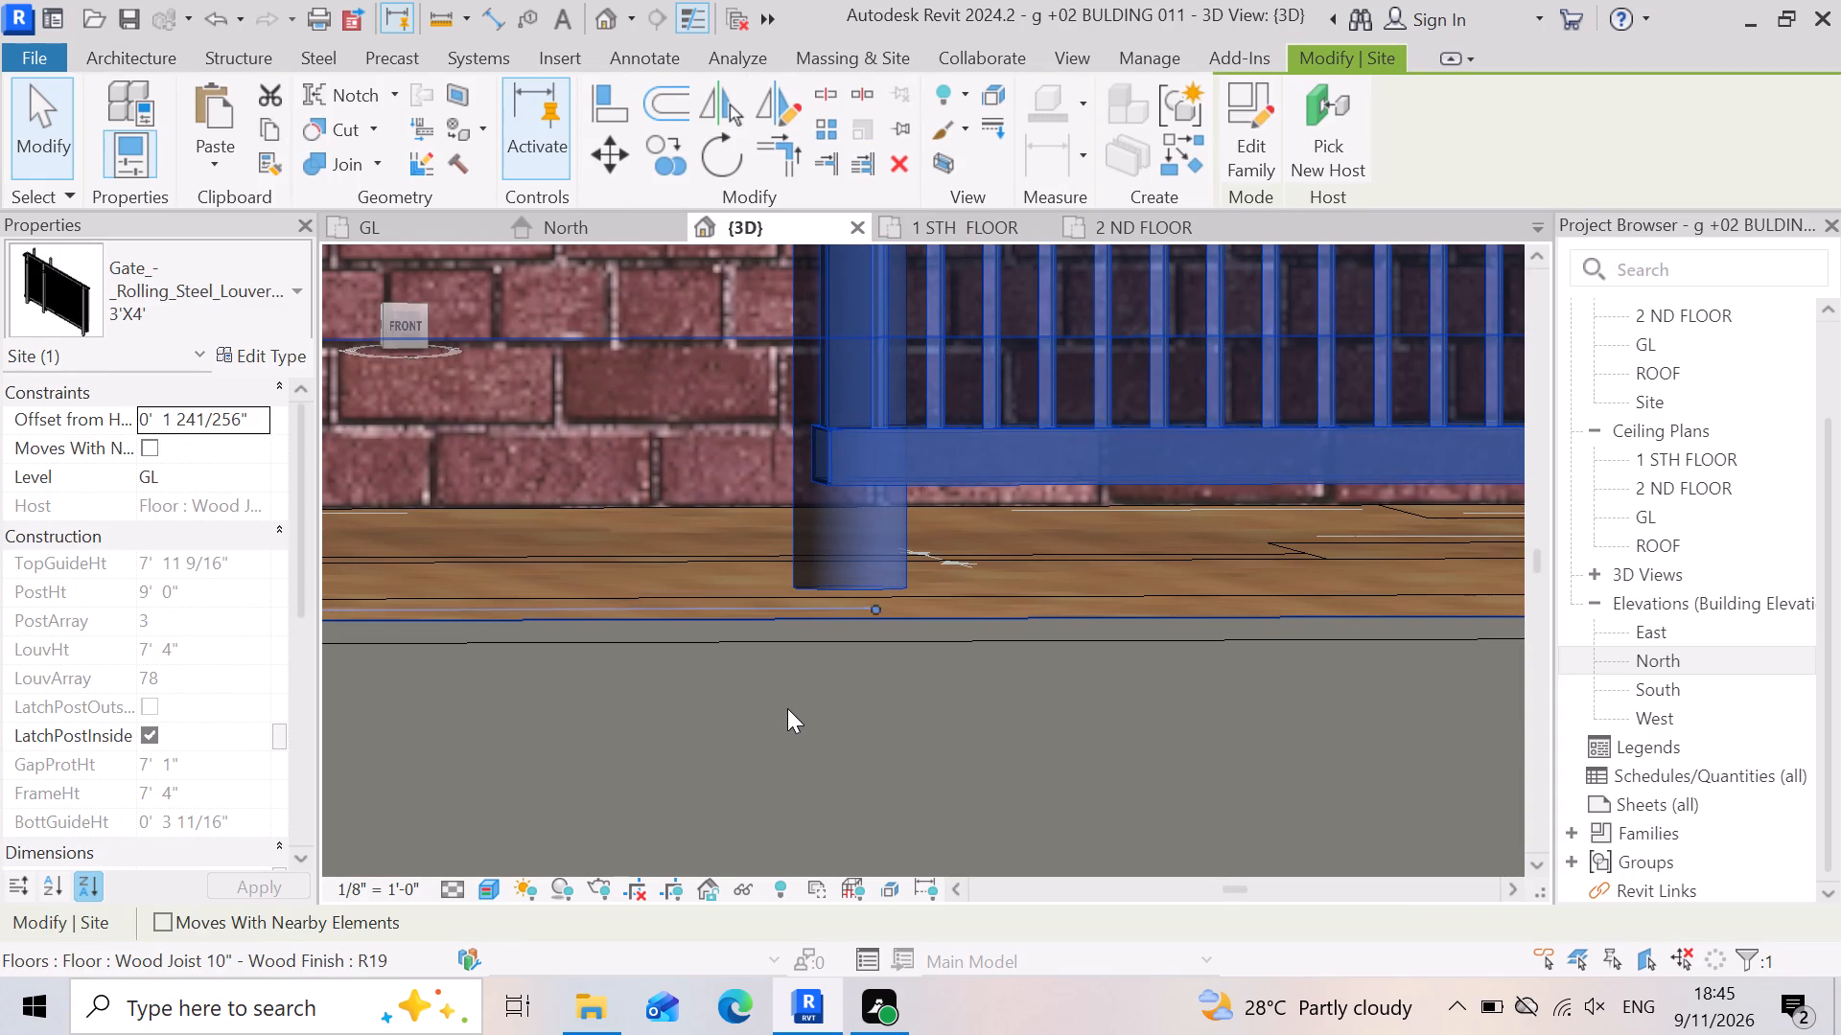
key("Down")
key("Down")
key("Down")
key("Down")
key("Down")
key("Down")
key("Down")
key("Down")
key("Down")
key("Down")
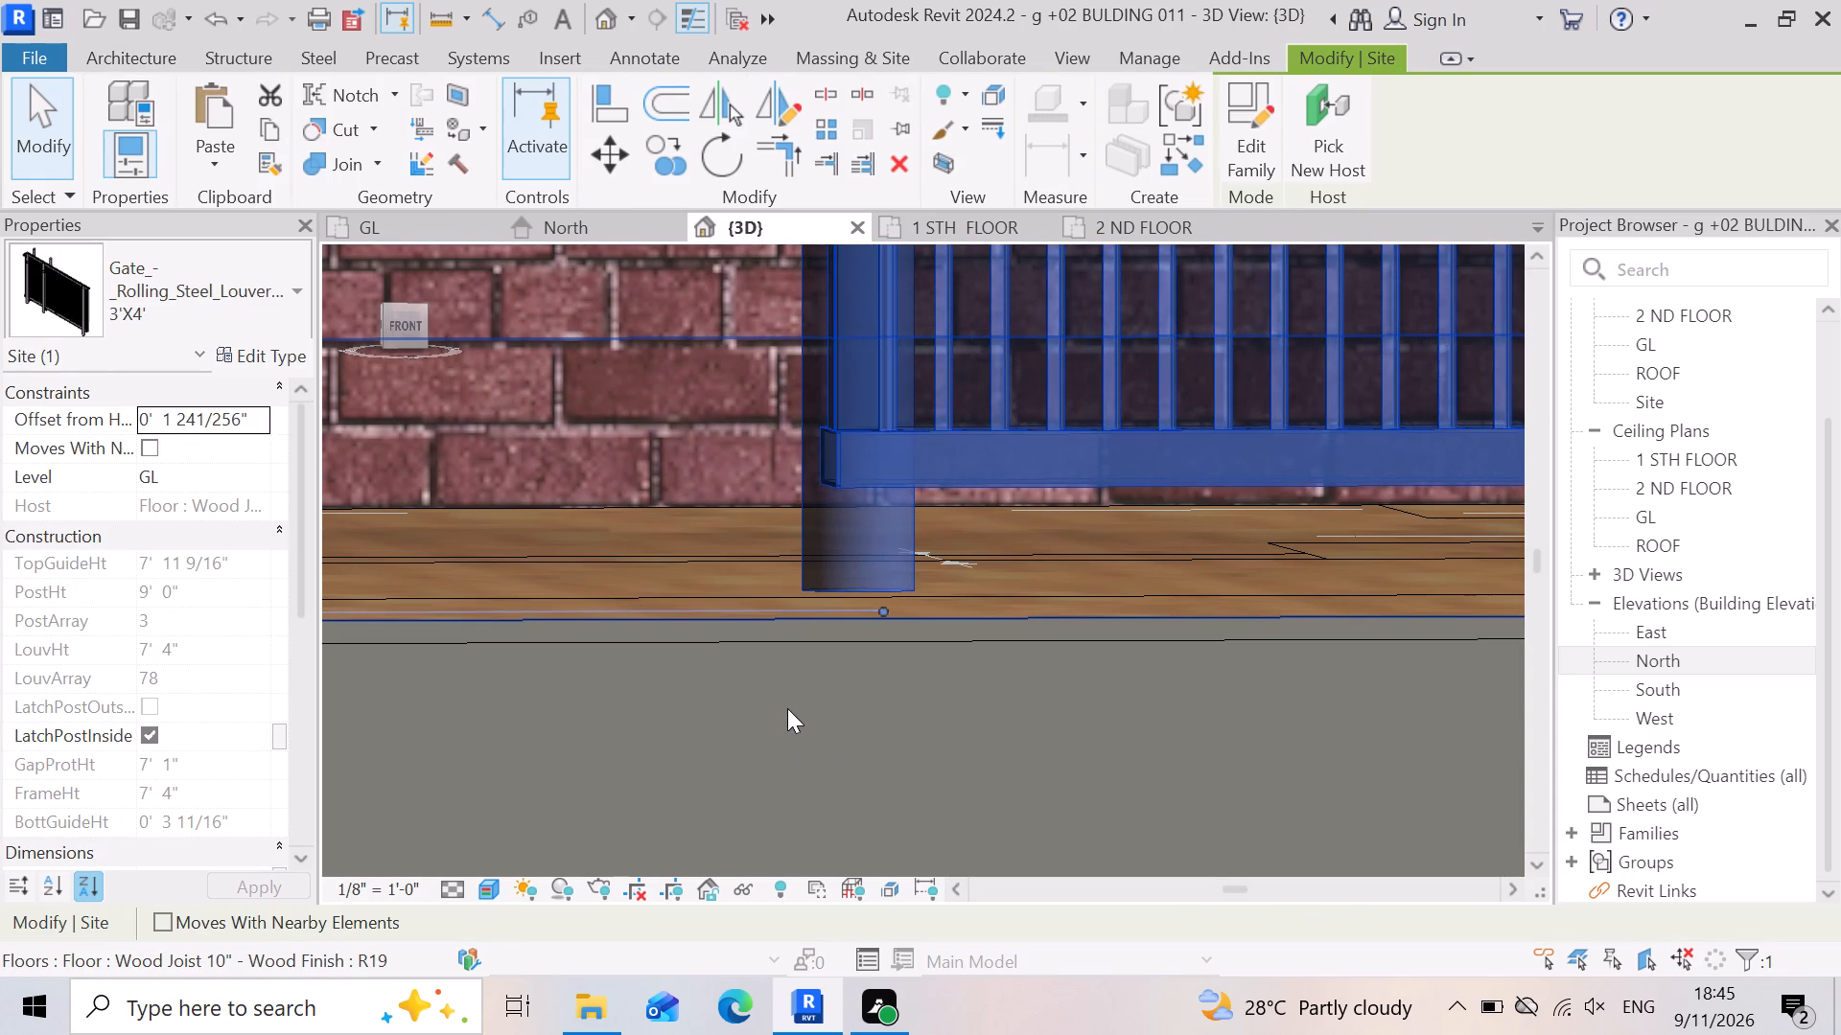
key("Down")
key("Down")
key("Down")
key("Down")
key("Down")
key("Down")
key("Down")
key("Down")
key("Down")
key("Down")
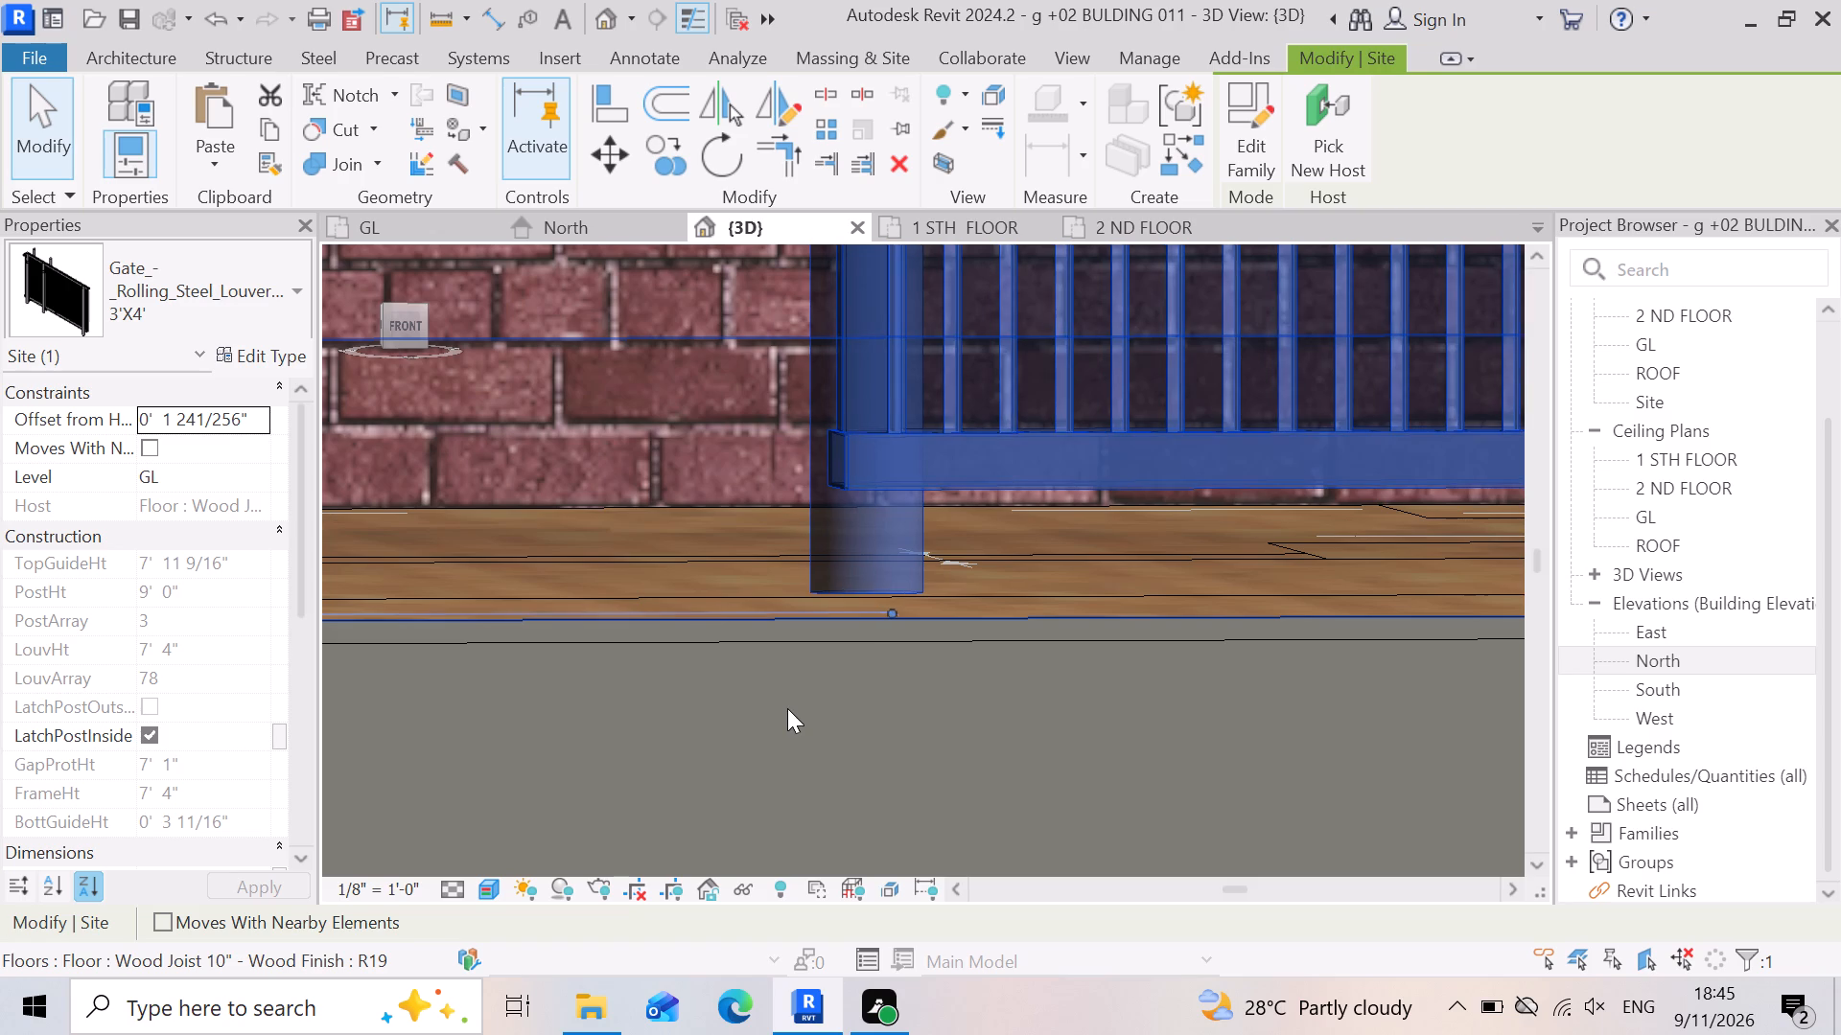
key("Down")
key("Down")
key("Down")
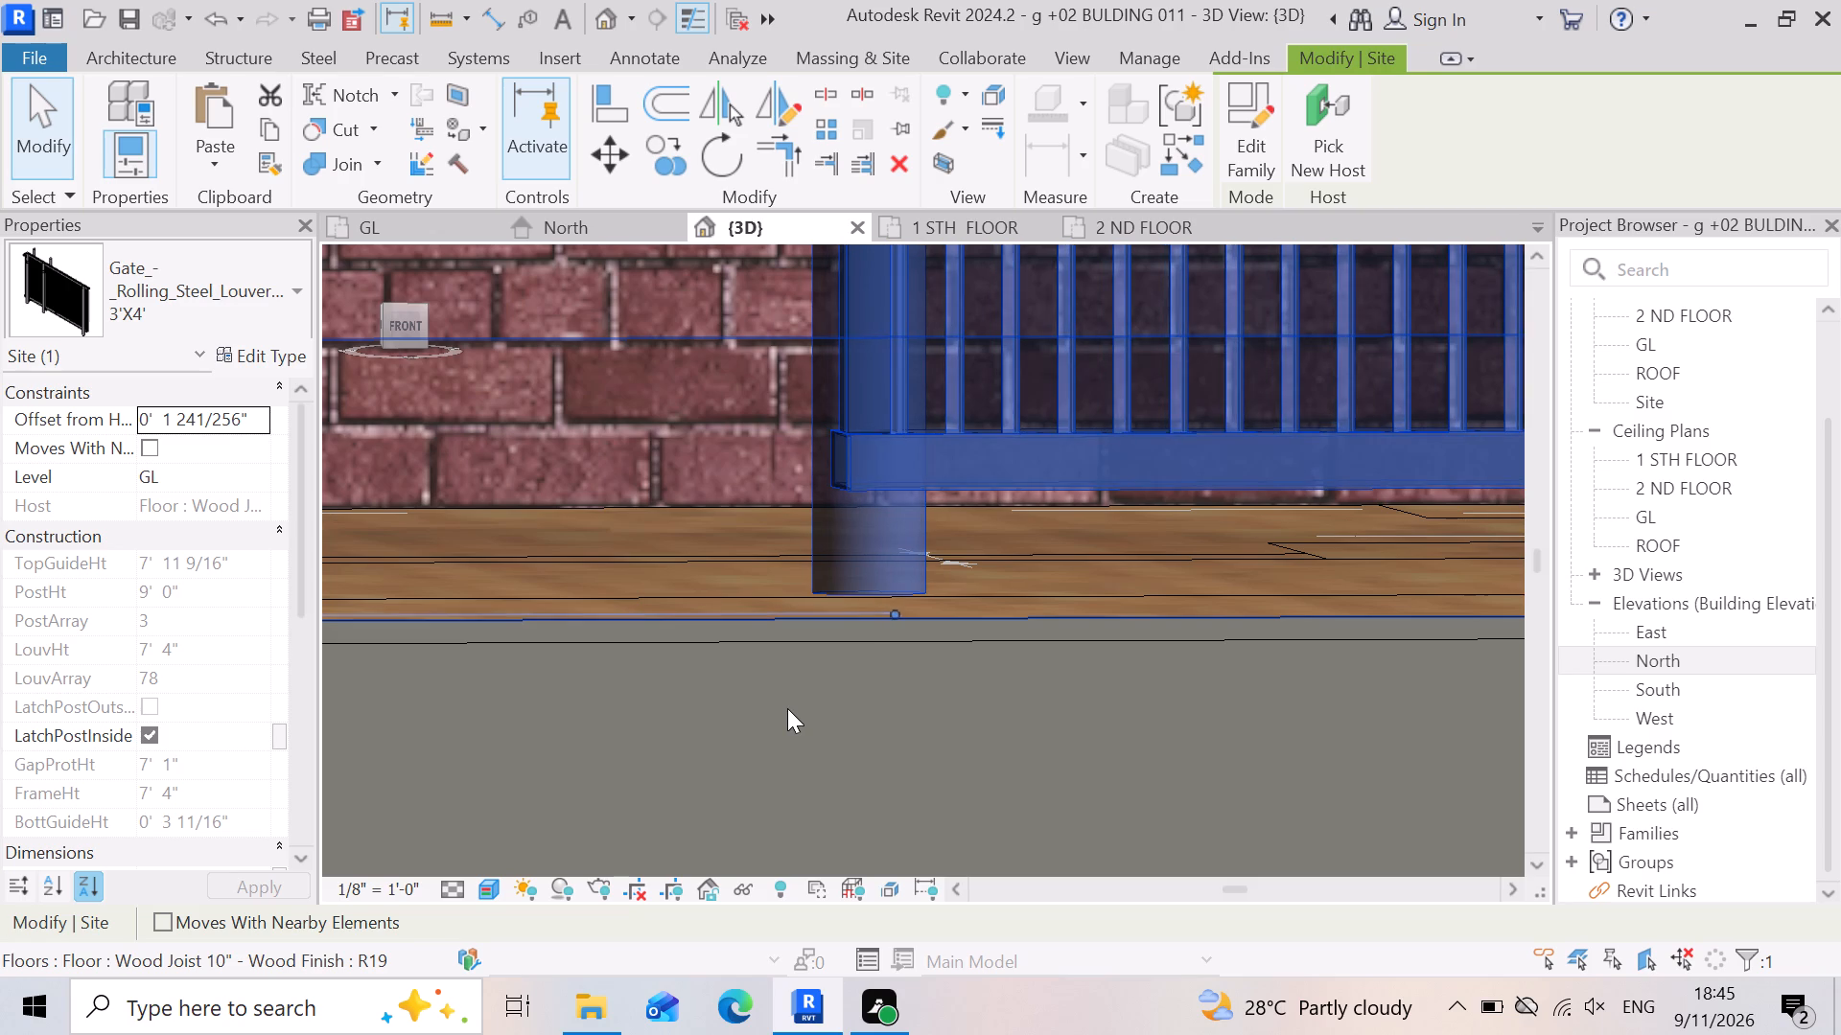
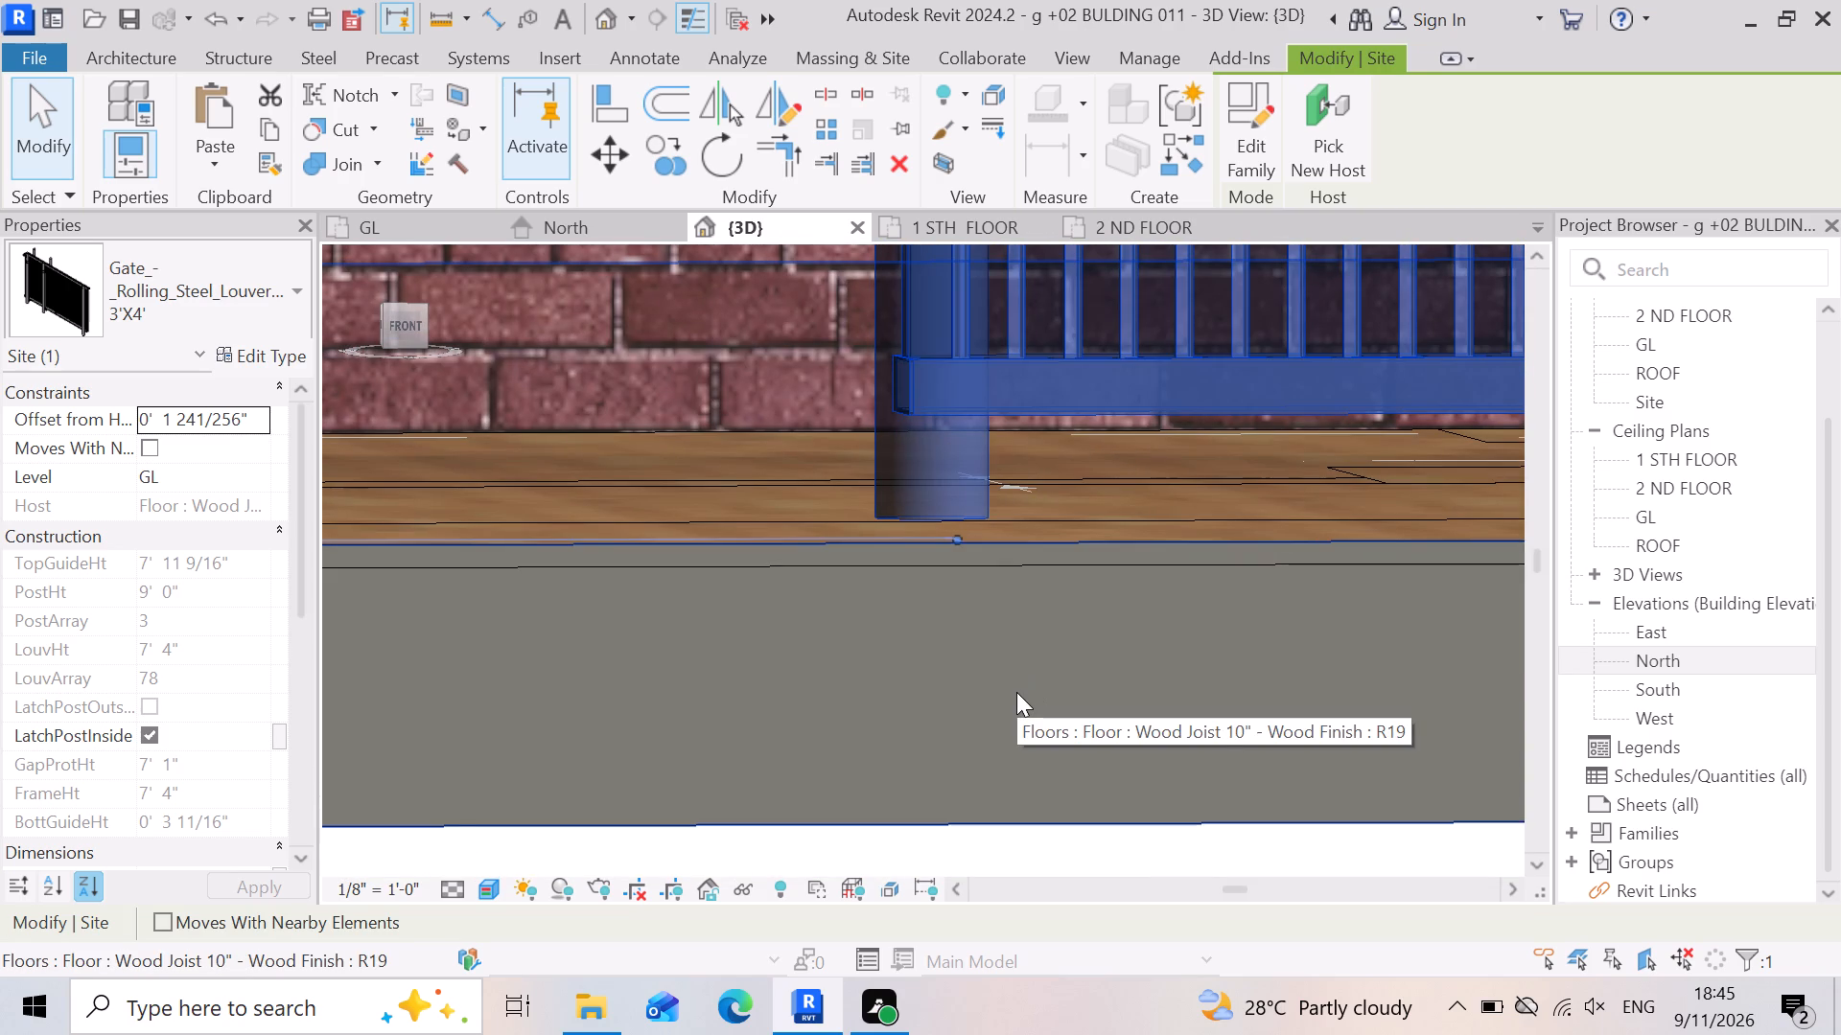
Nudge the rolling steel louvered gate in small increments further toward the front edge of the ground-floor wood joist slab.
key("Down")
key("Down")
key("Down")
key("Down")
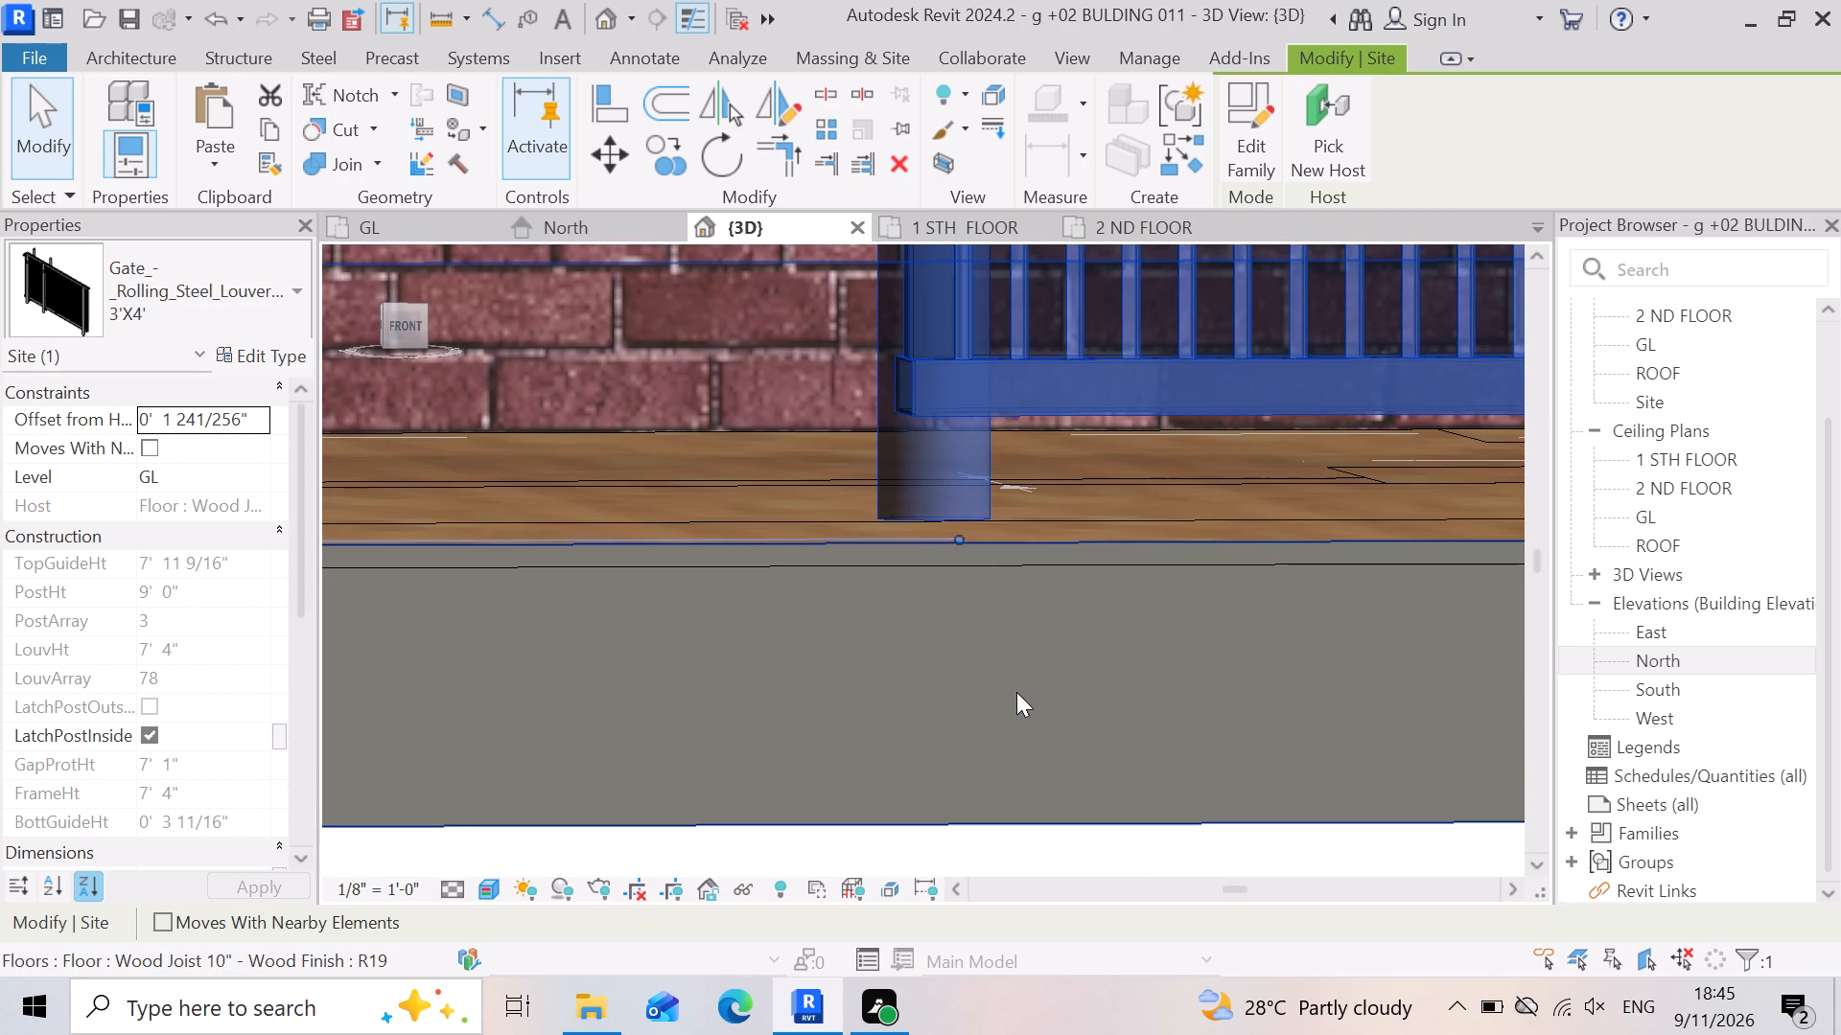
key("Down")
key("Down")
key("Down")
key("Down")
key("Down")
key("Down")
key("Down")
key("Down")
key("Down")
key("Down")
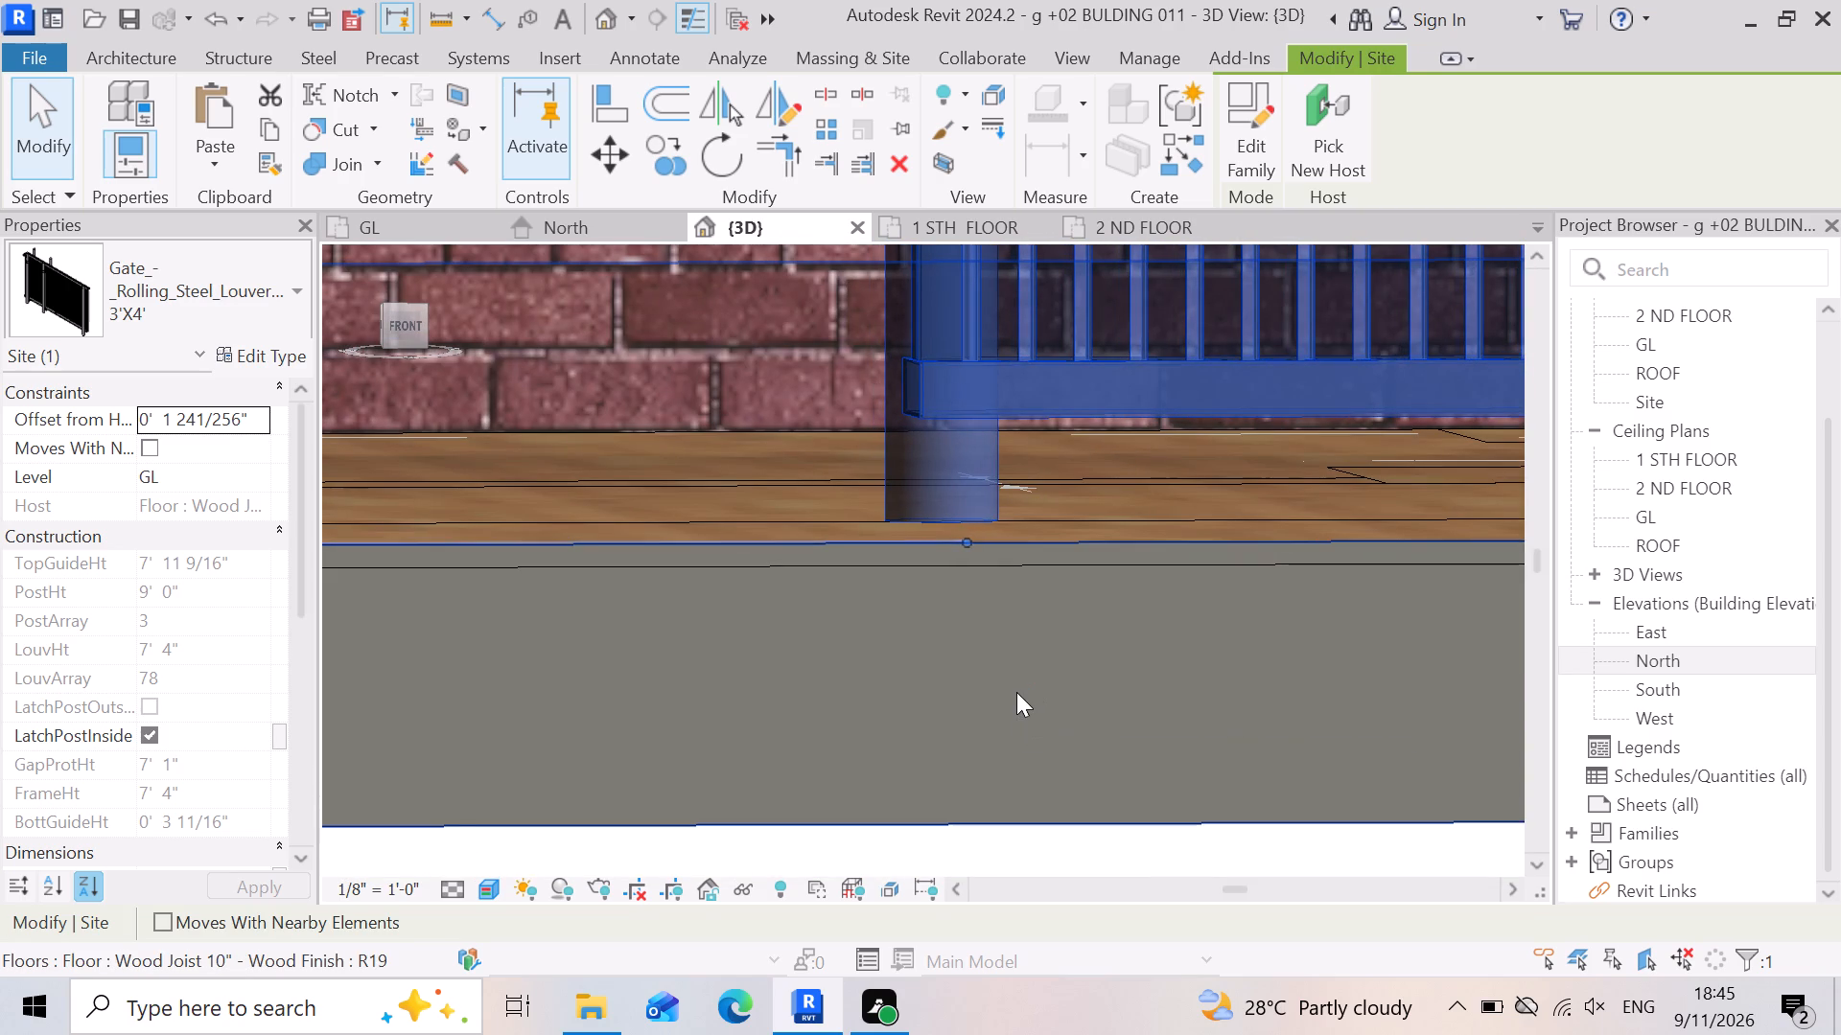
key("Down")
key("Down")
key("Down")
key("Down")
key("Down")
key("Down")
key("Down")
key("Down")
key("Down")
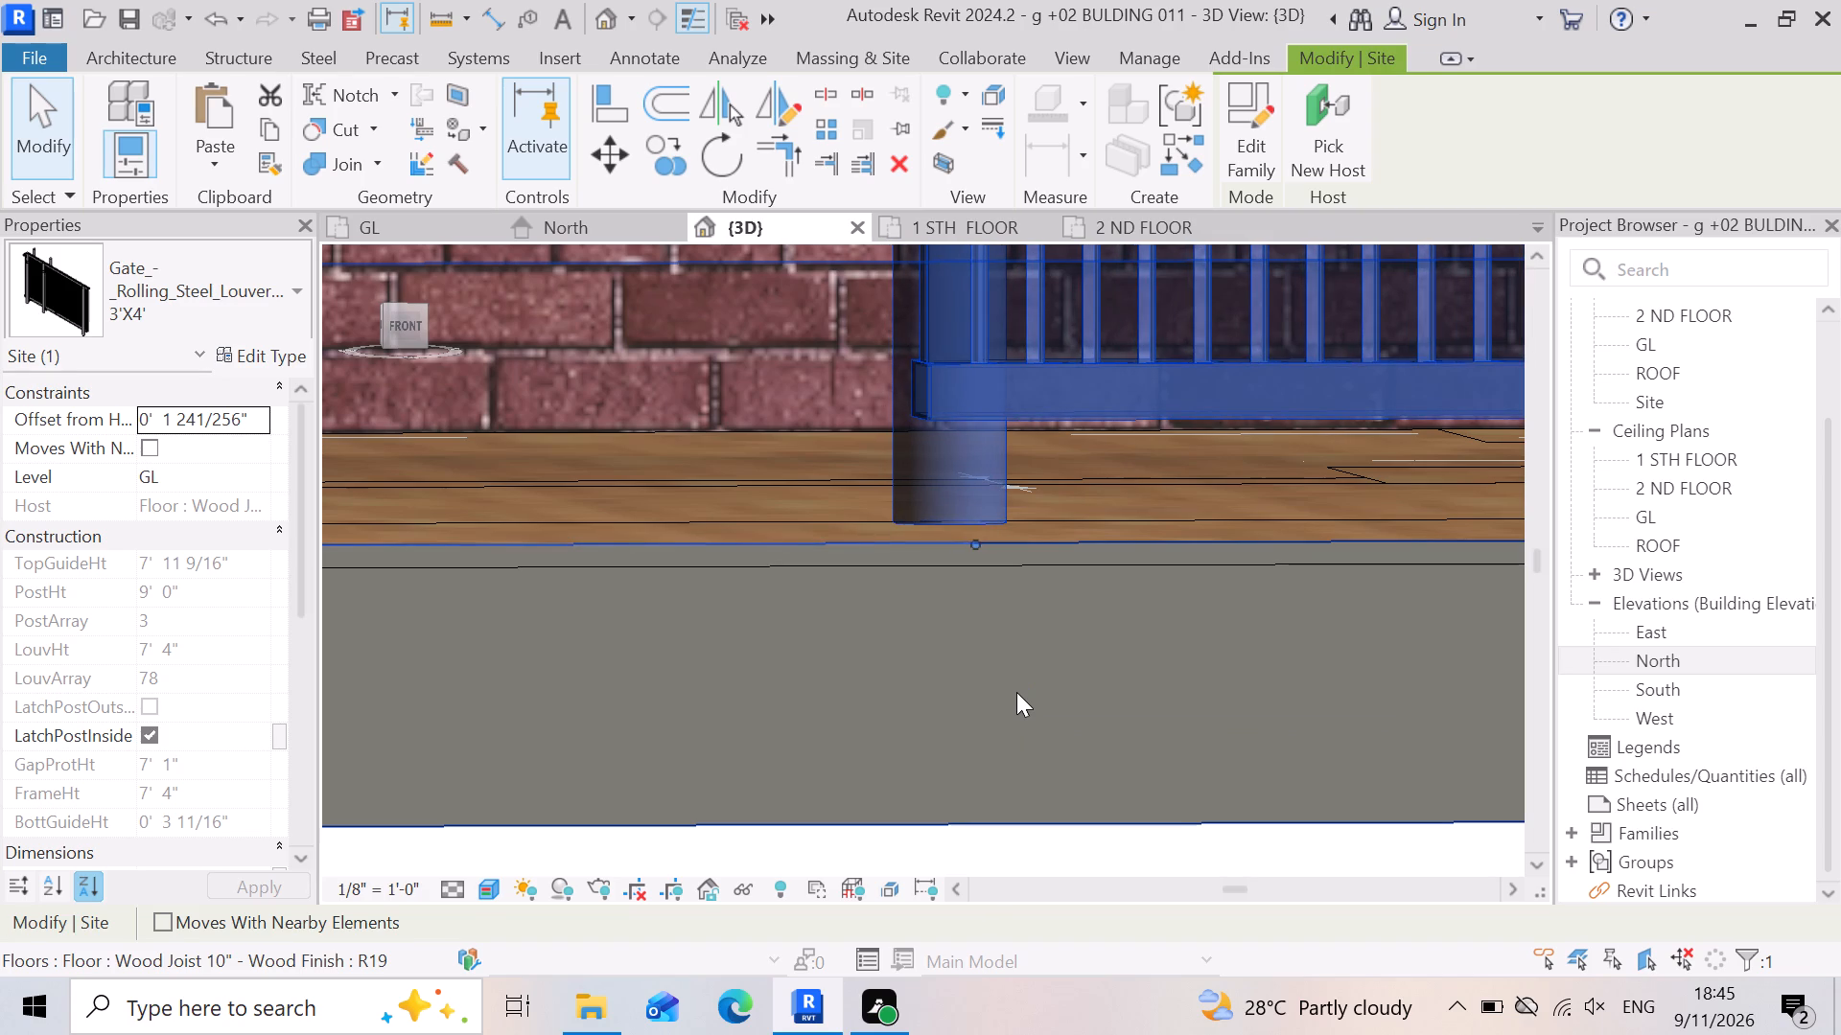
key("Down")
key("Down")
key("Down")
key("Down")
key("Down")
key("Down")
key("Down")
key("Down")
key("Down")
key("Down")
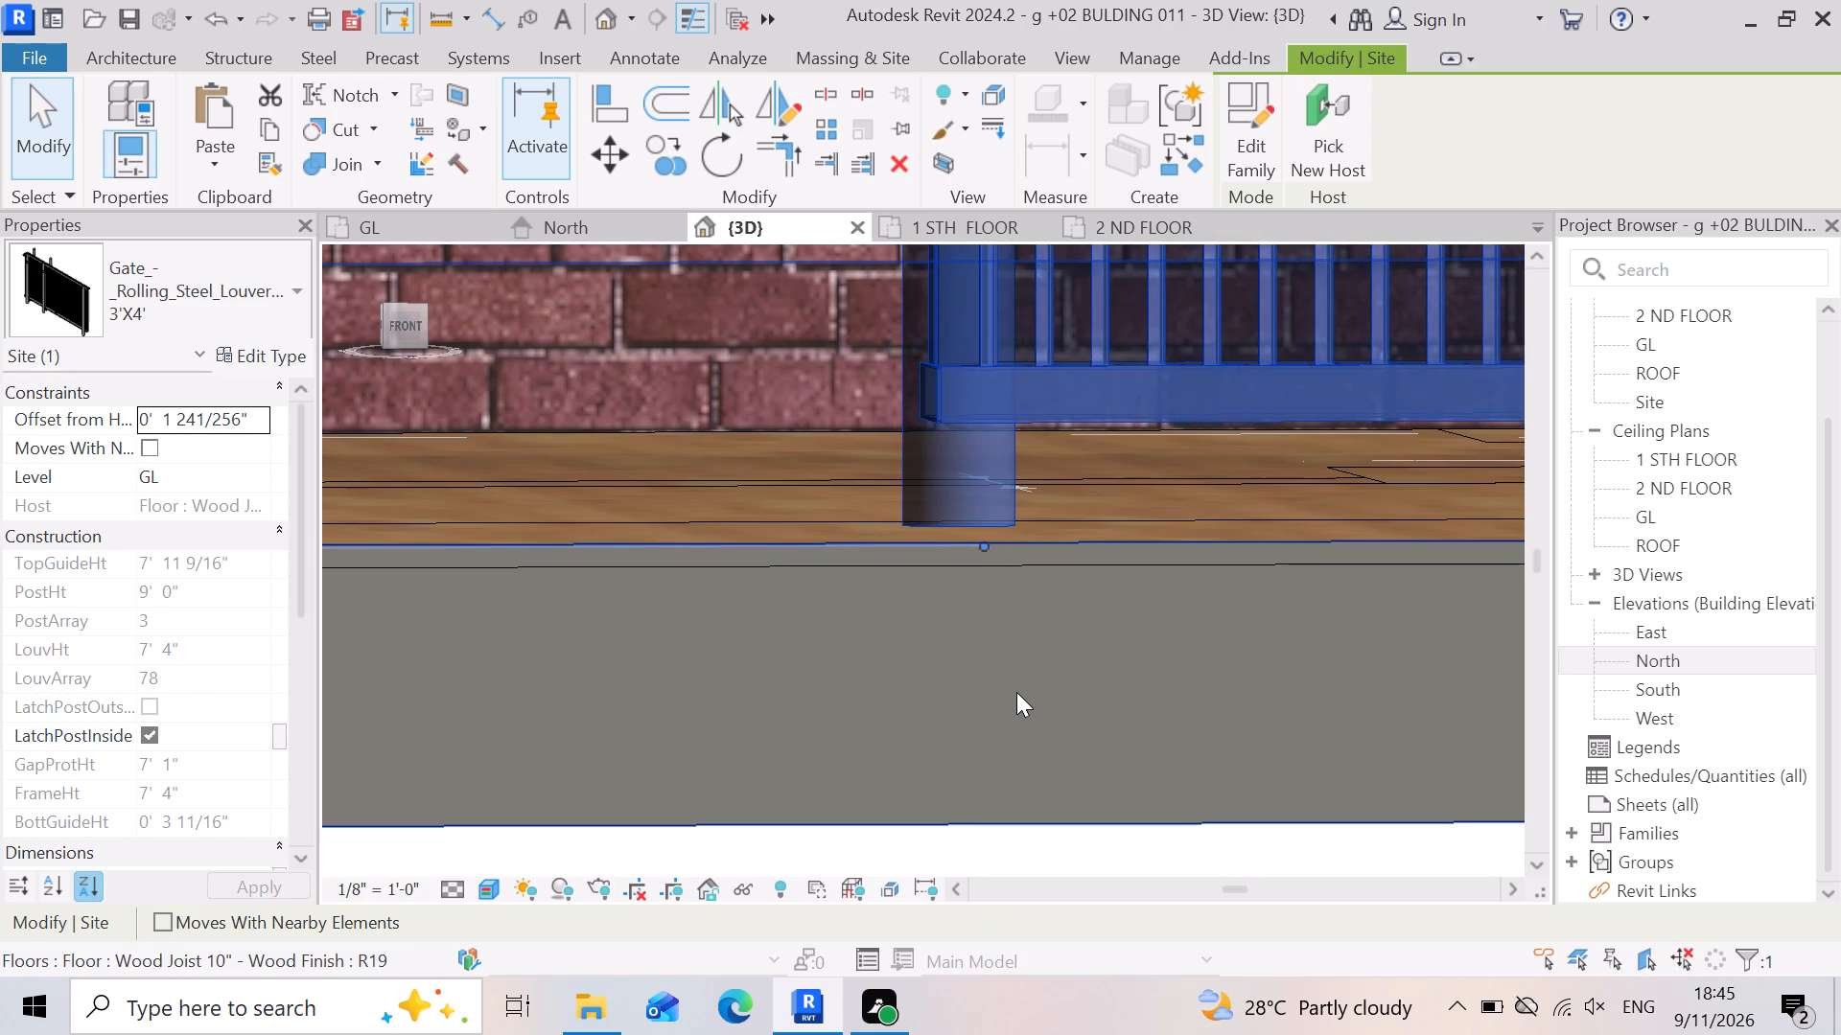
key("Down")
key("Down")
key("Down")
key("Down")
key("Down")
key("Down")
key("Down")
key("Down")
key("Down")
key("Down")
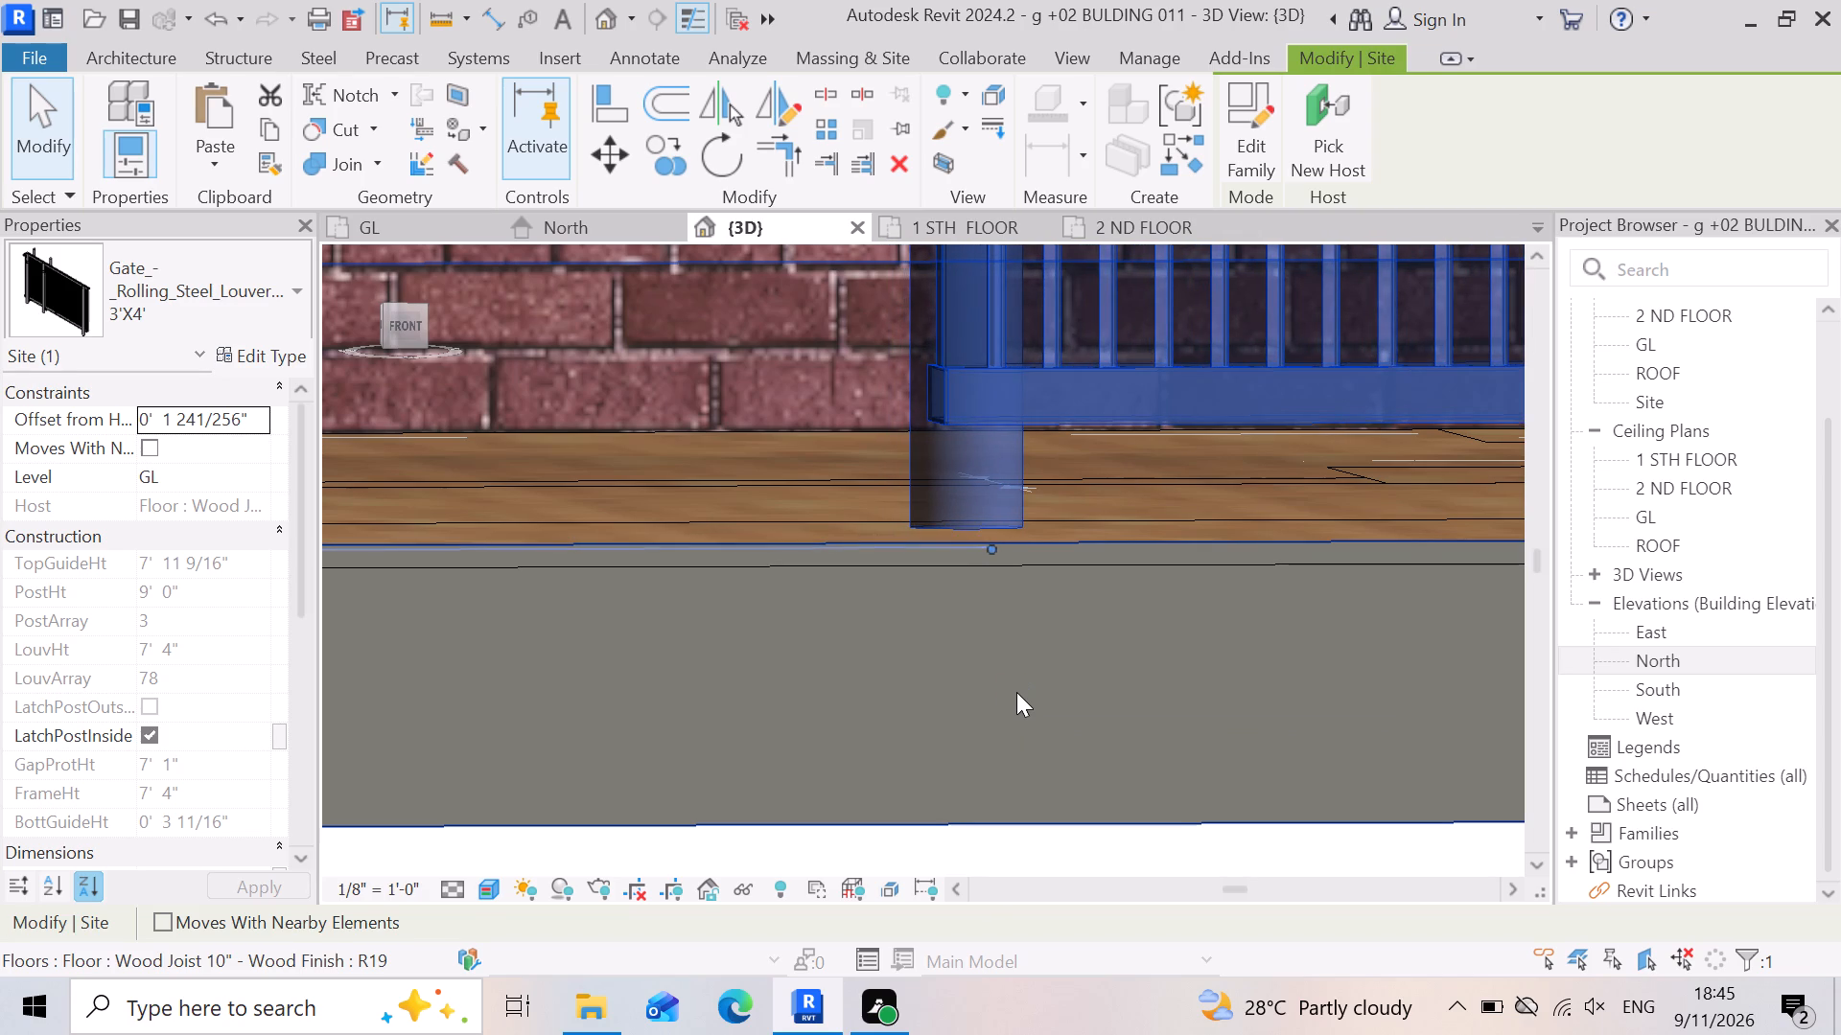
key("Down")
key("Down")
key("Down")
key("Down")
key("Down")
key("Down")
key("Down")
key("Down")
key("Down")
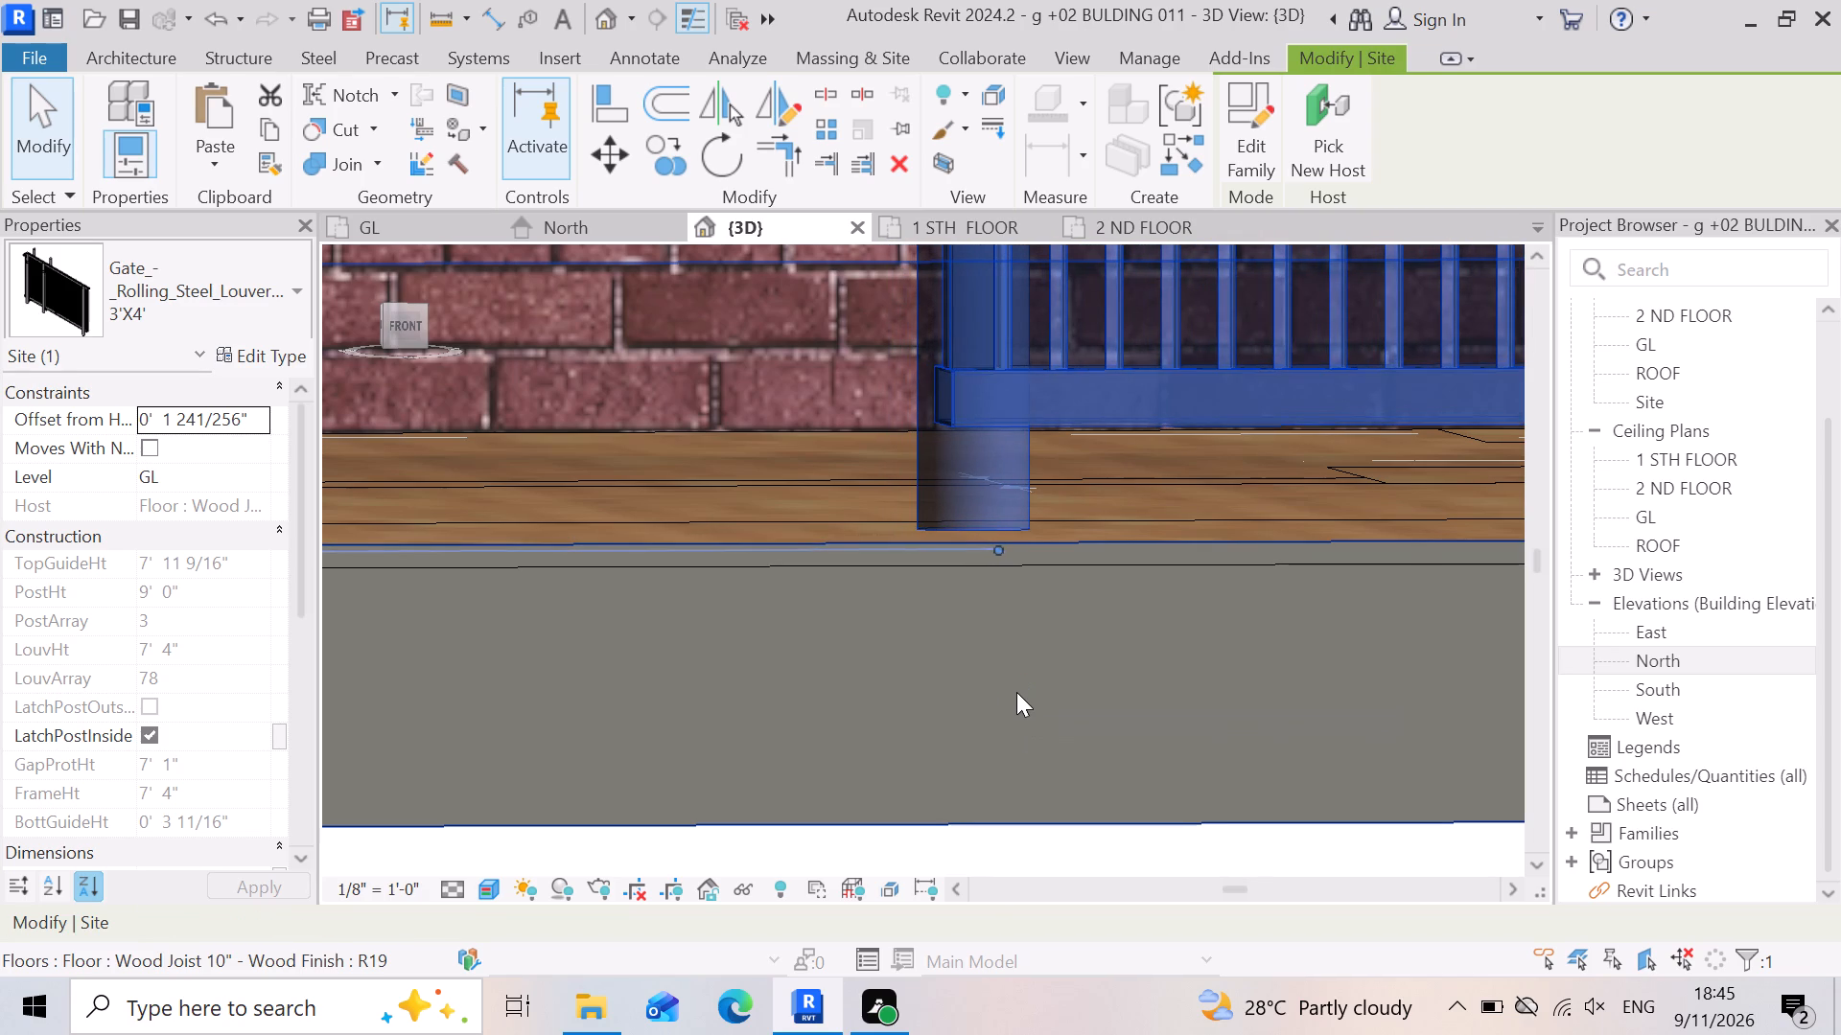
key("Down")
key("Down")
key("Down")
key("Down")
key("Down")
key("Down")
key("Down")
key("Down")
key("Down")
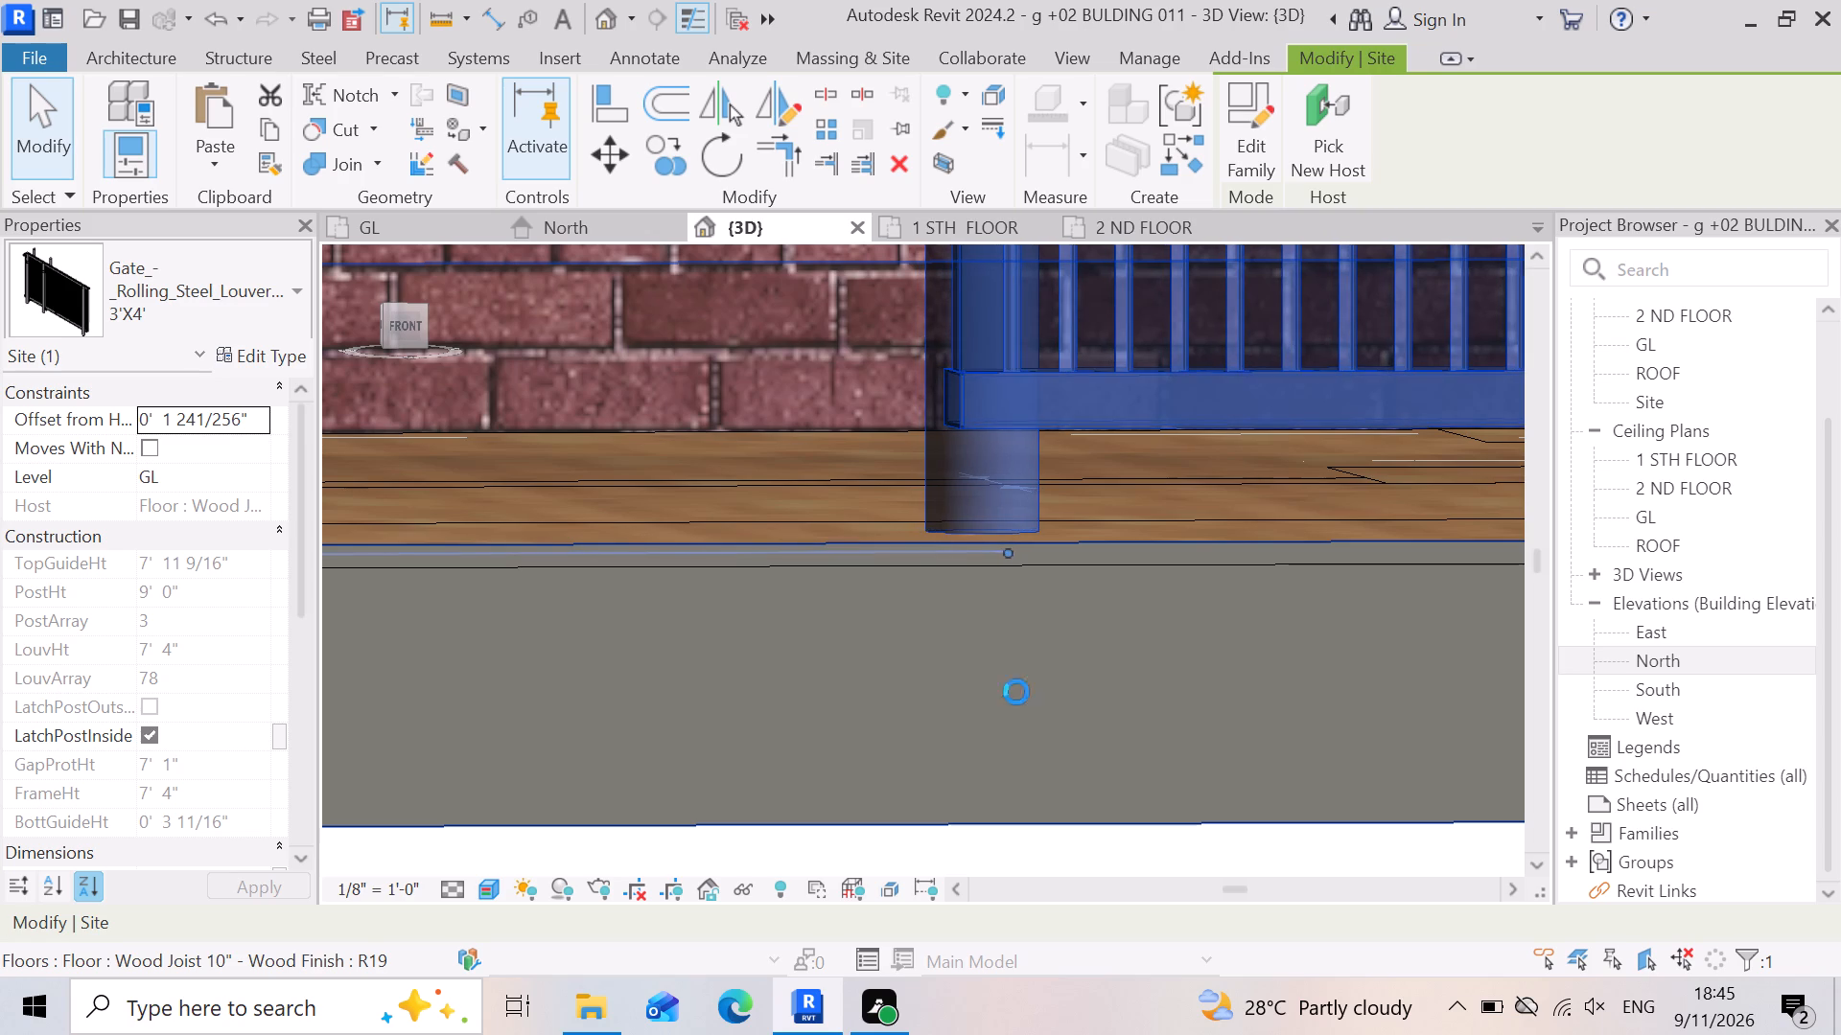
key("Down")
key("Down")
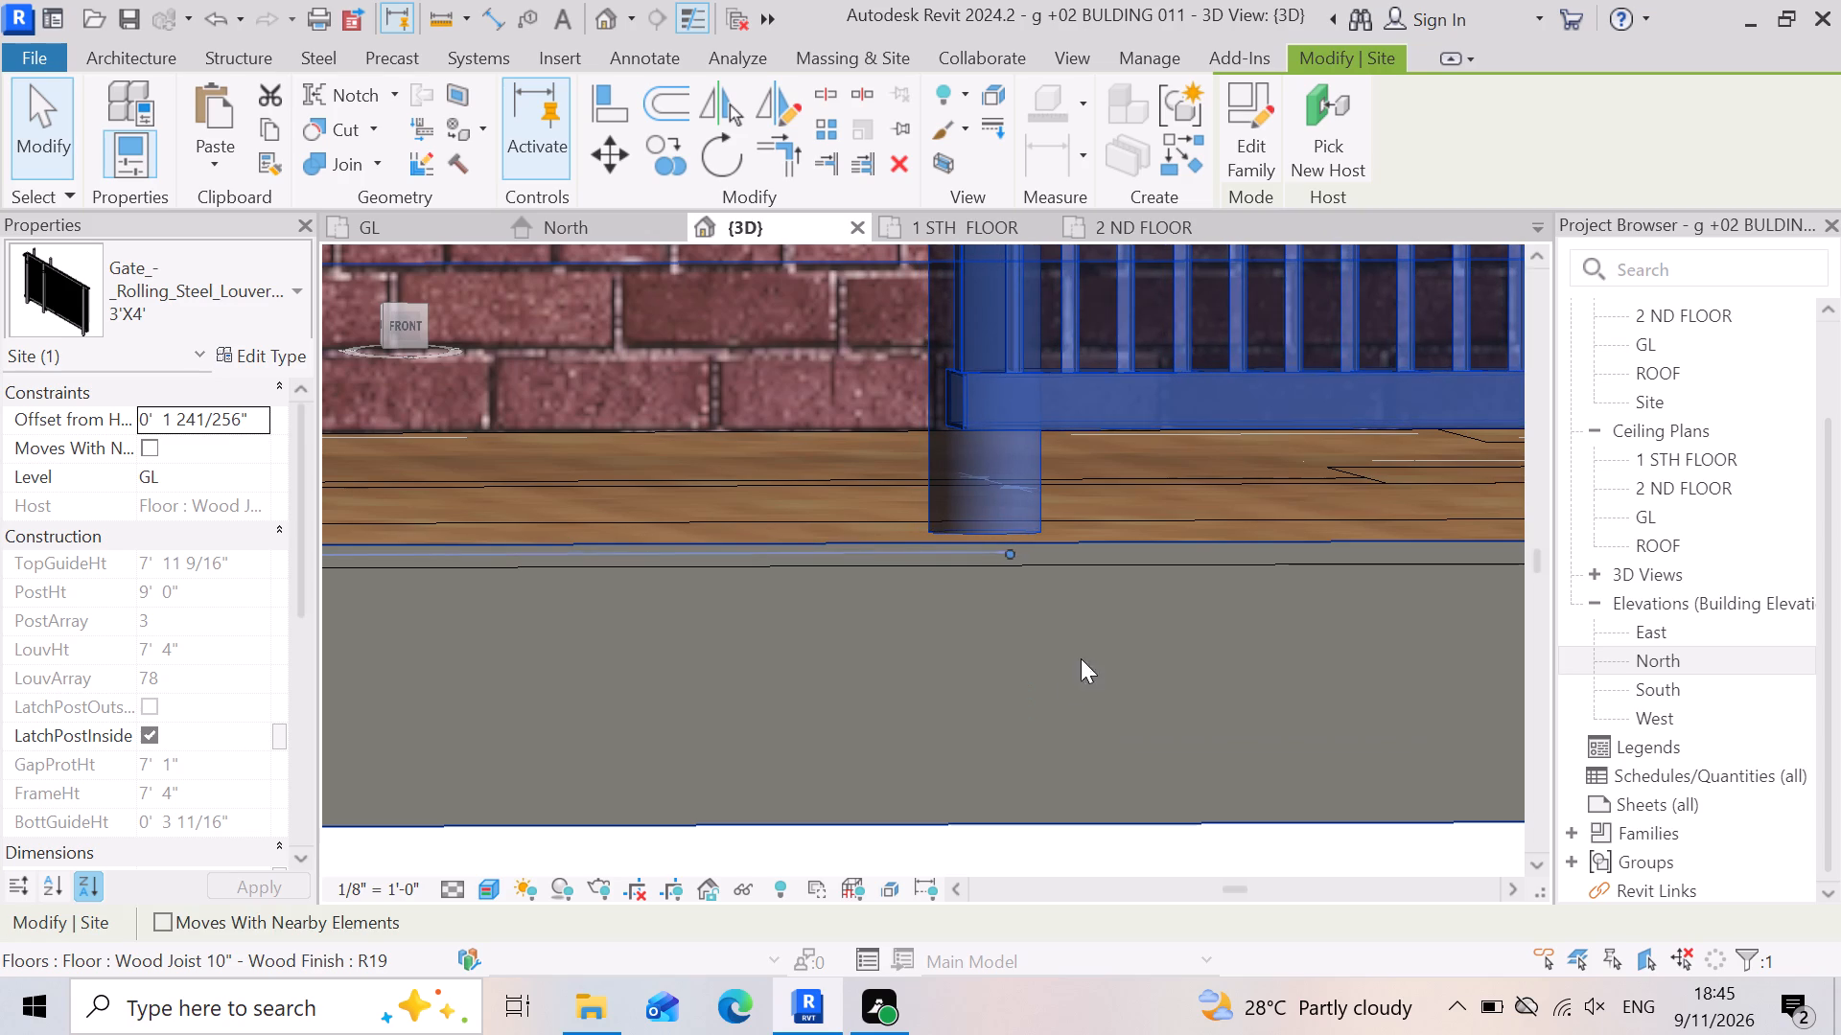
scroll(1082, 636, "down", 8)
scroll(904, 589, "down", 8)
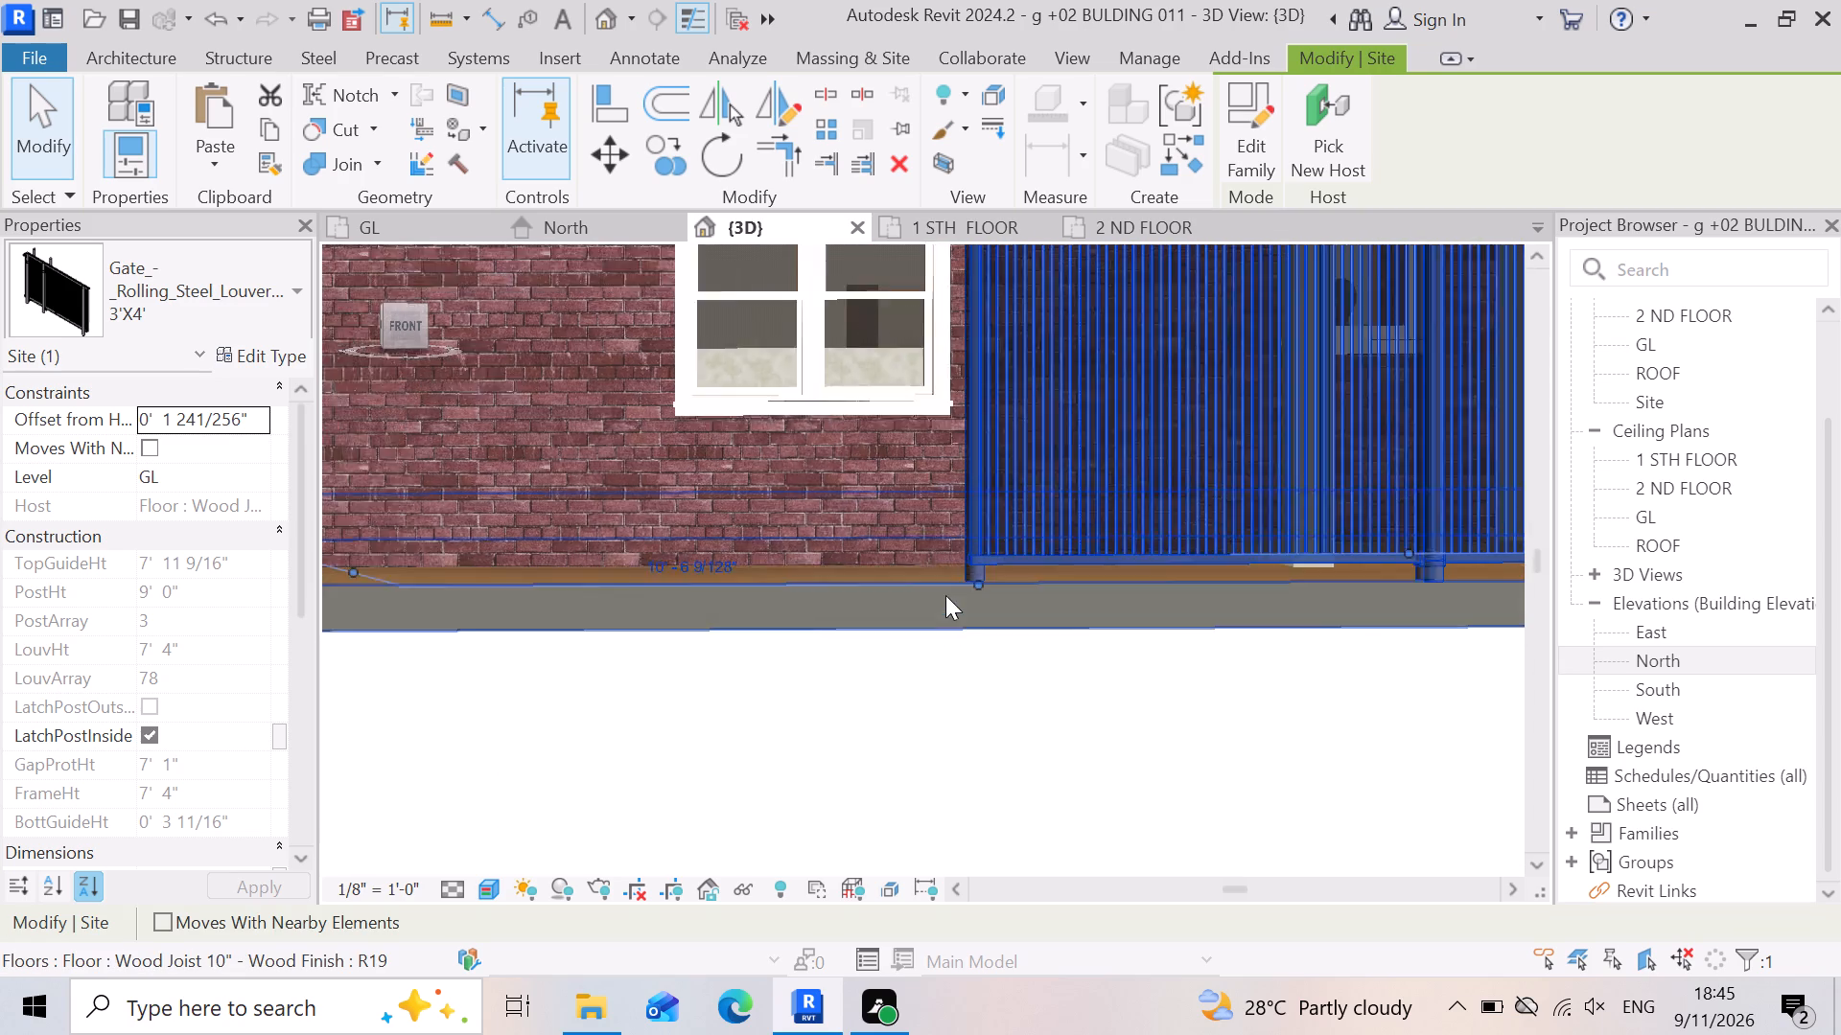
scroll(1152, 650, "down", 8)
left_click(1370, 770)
Examine the louvered gate's post bases and its position relative to the slab edge and the front entrance.
scroll(1236, 674, "up", 2)
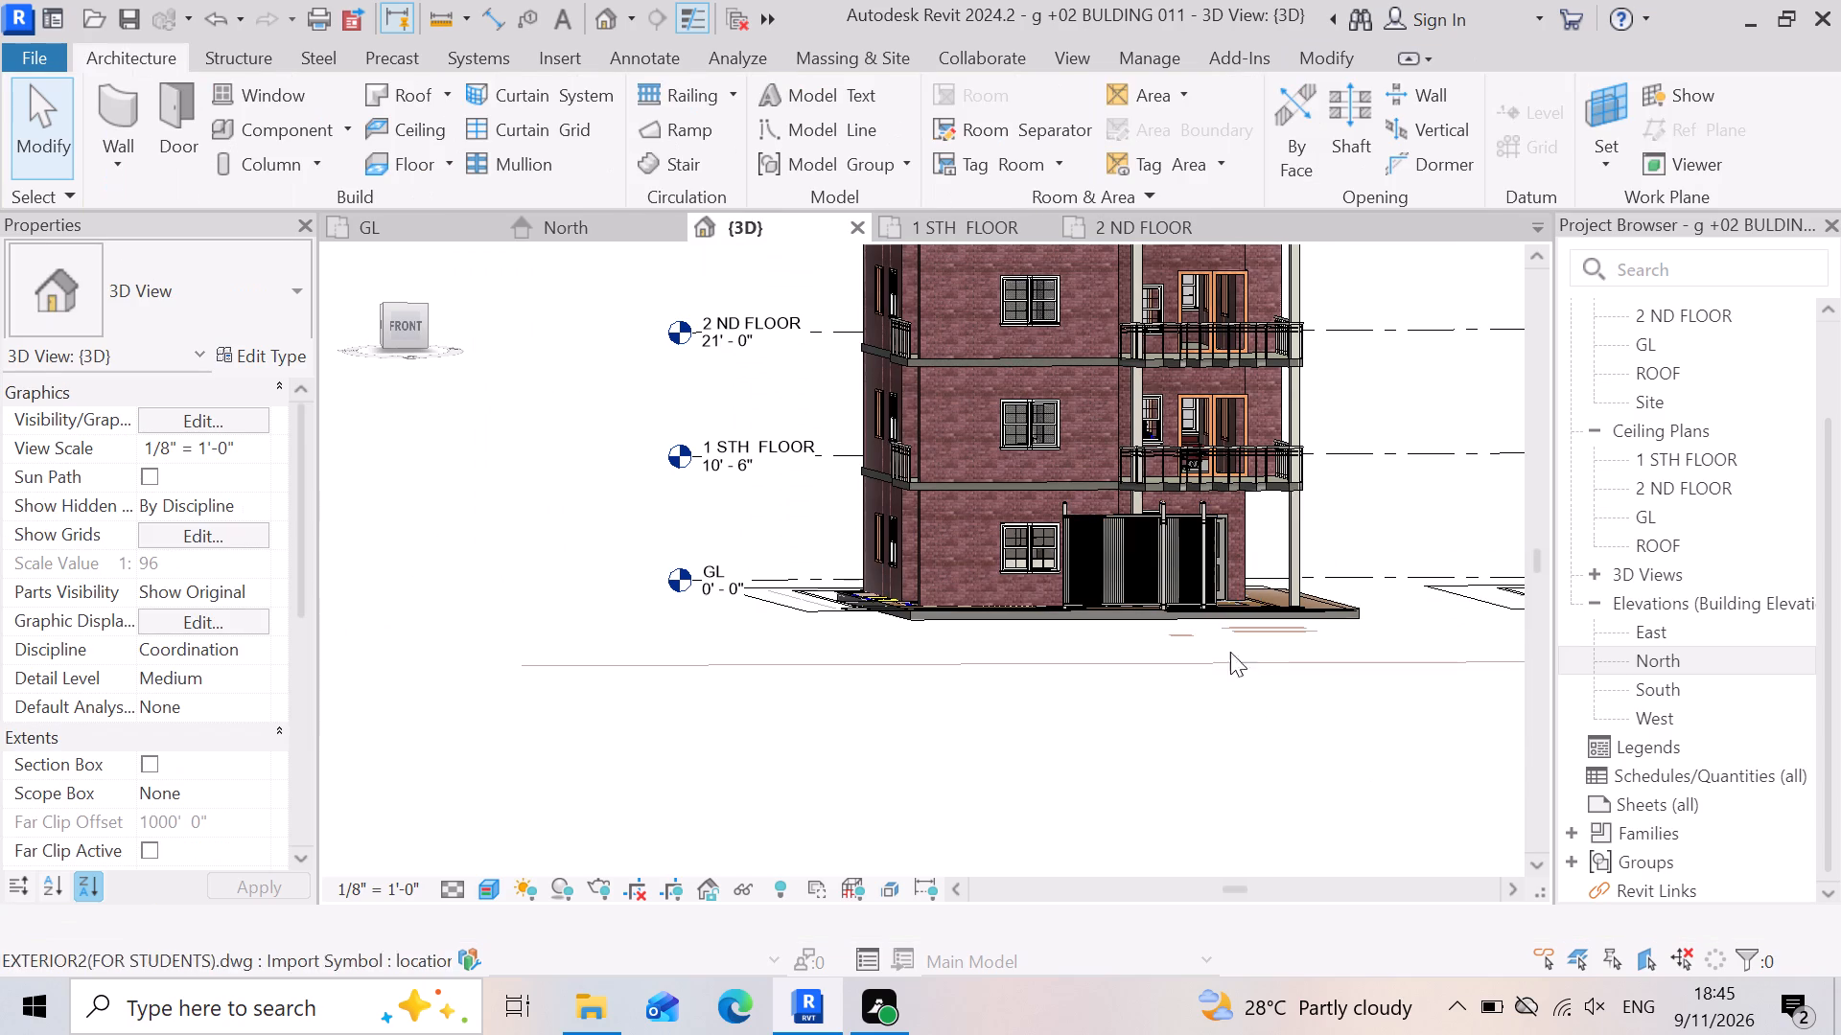
scroll(1230, 652, "up", 17)
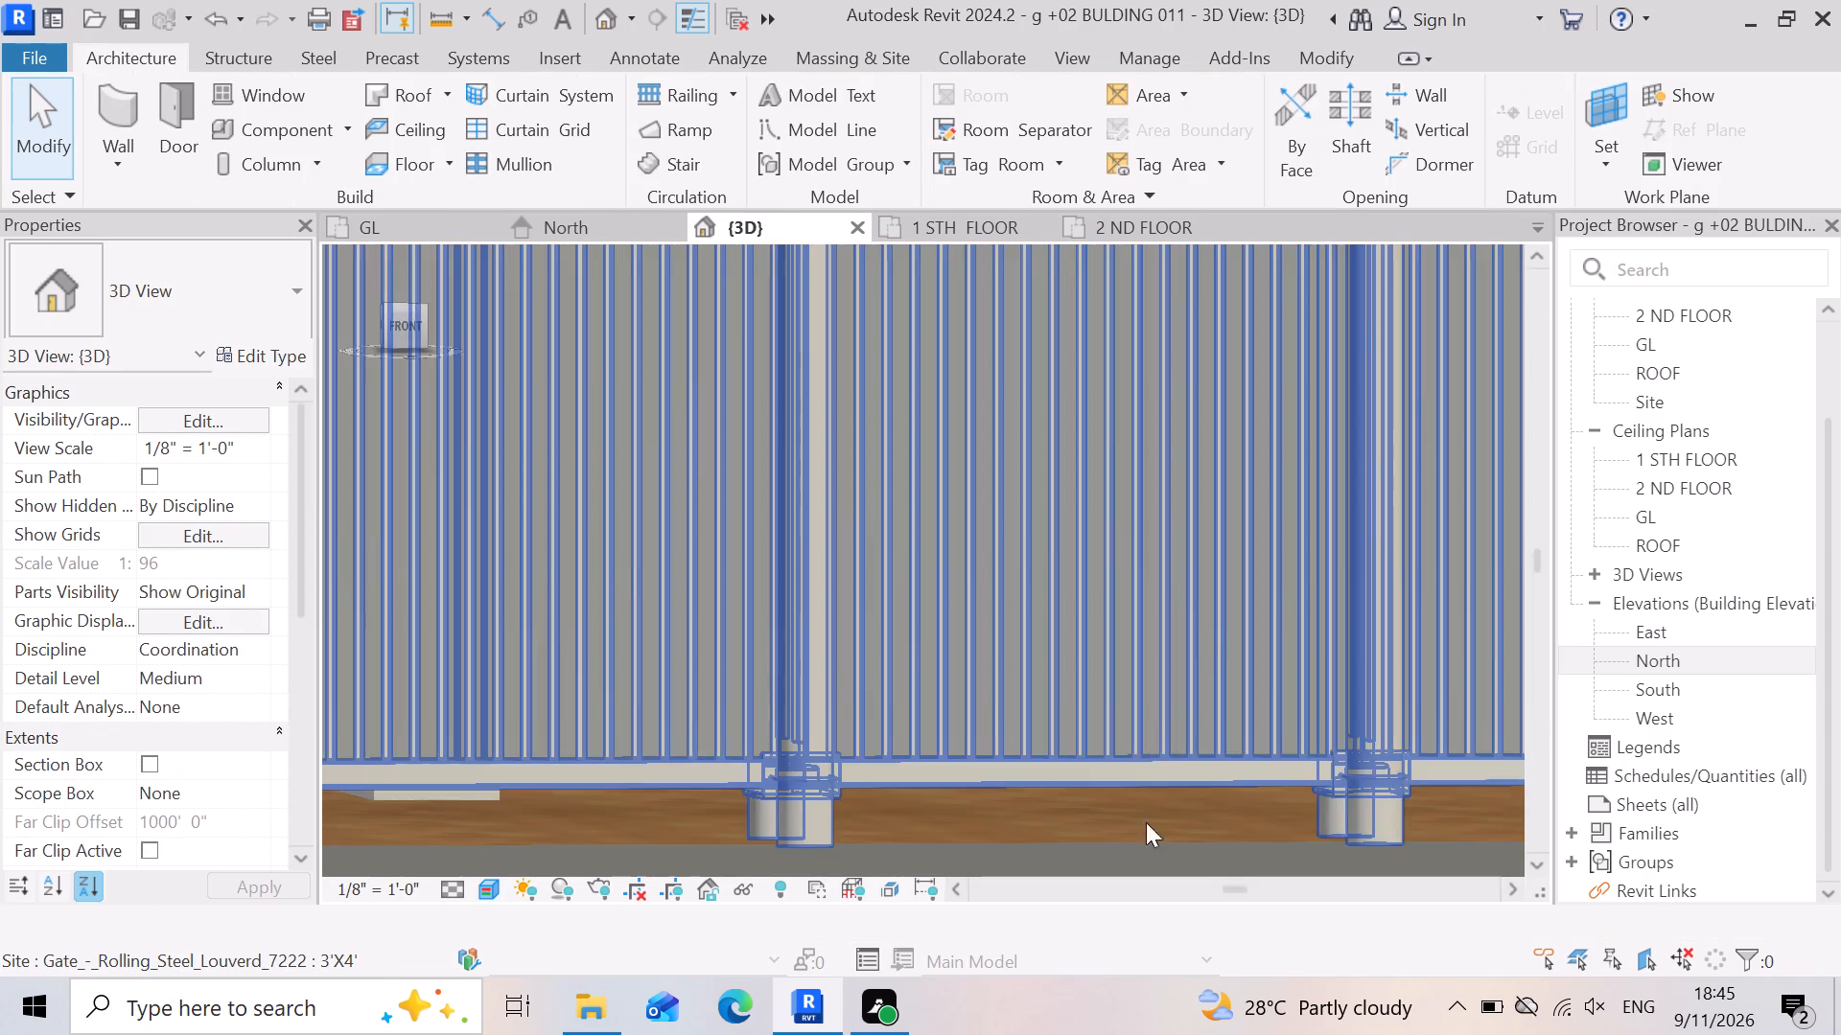
scroll(827, 672, "down", 11)
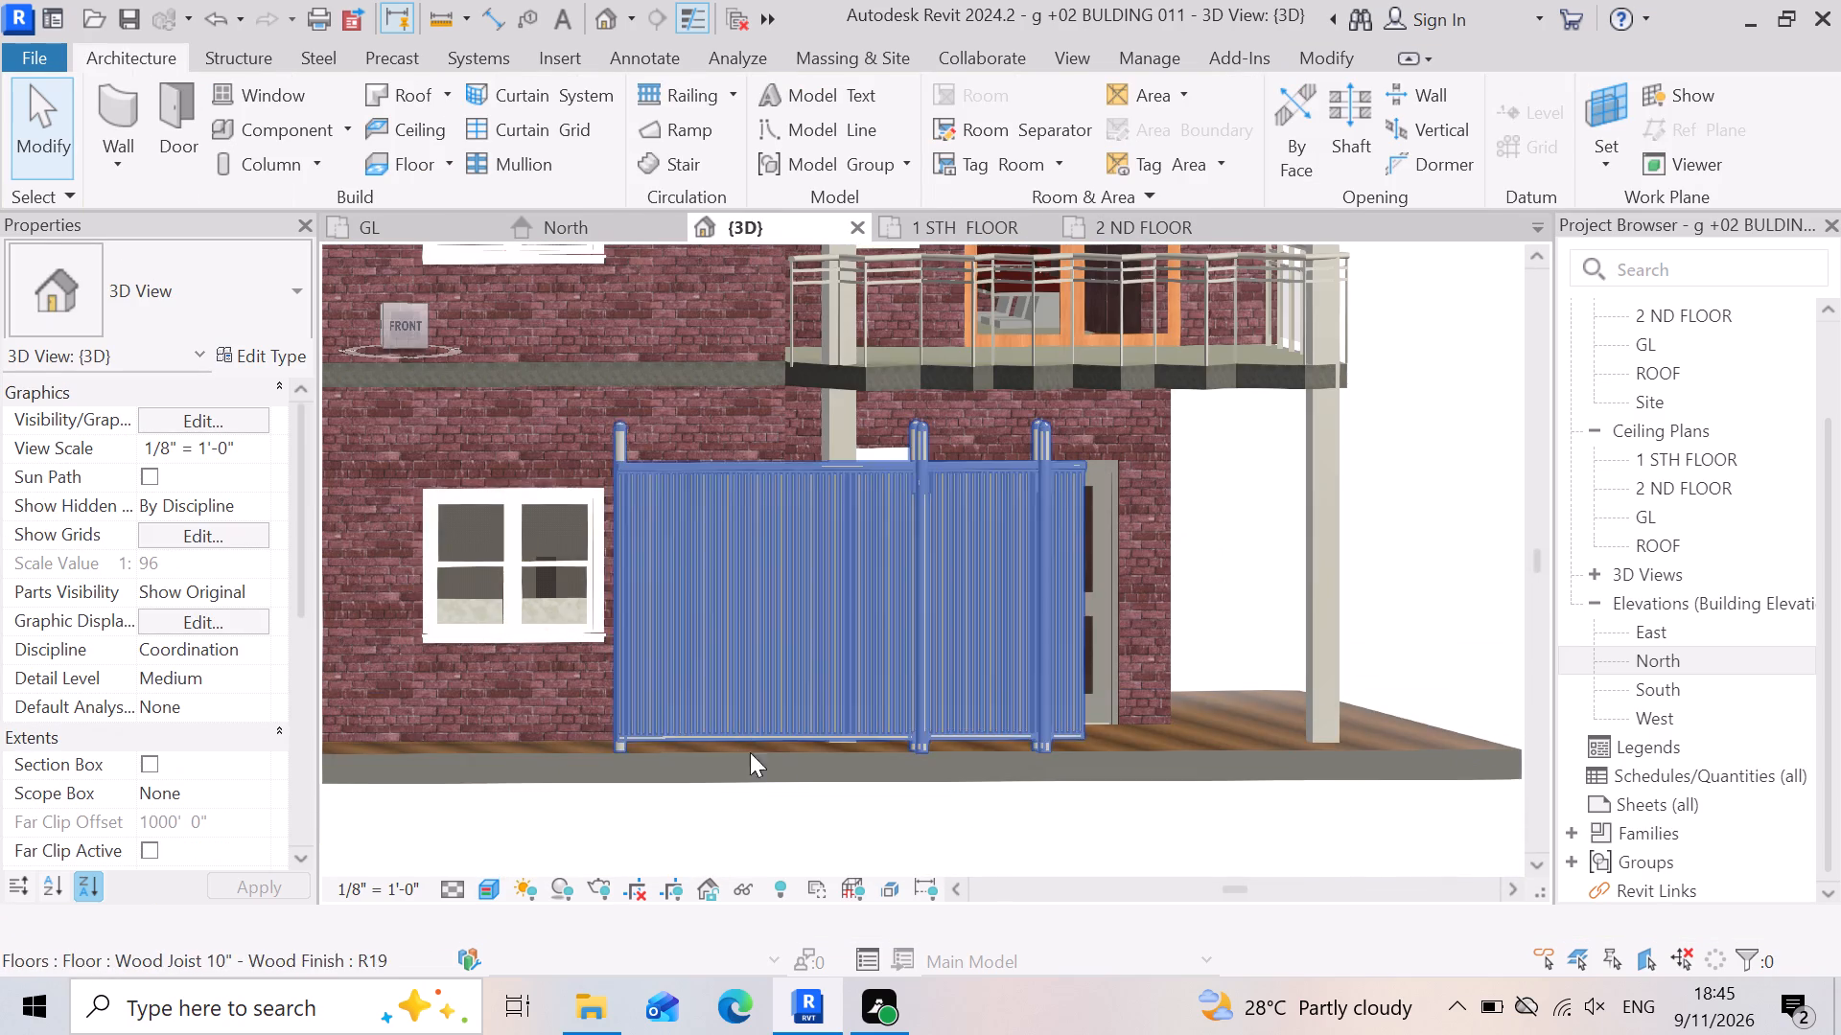
scroll(1003, 592, "down", 4)
left_click(858, 629)
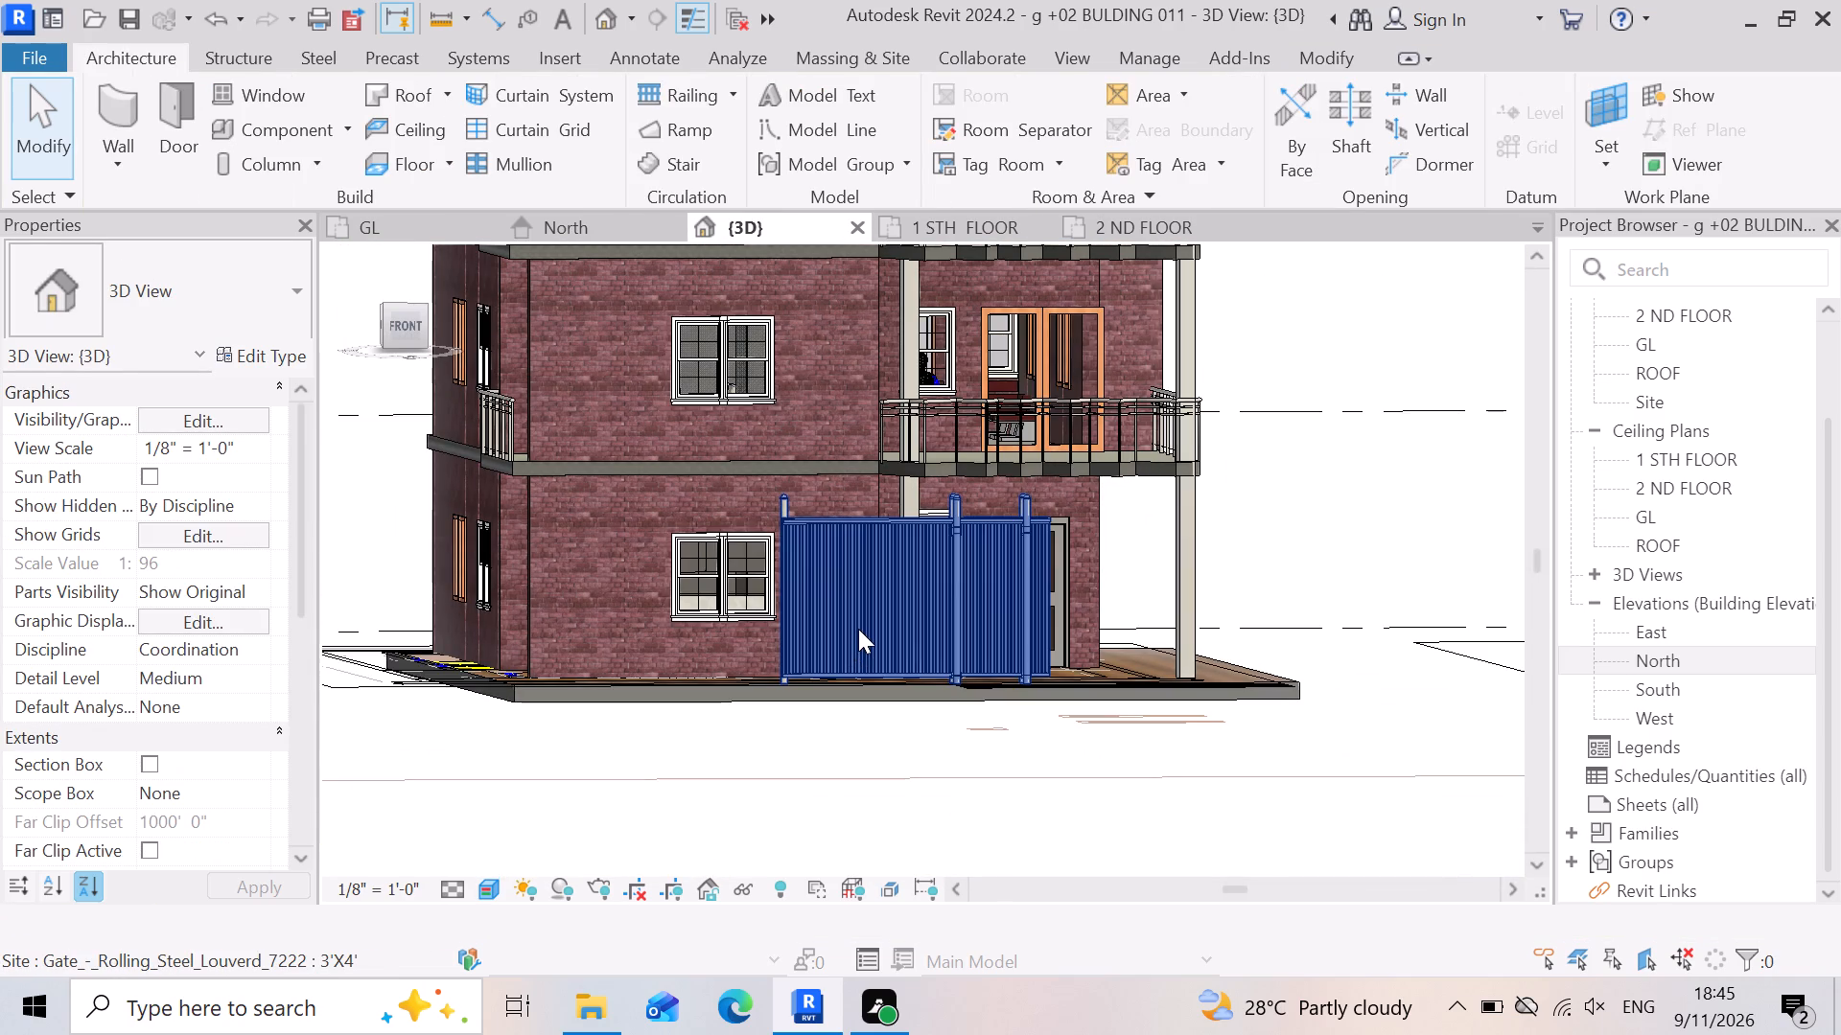
scroll(960, 692, "up", 5)
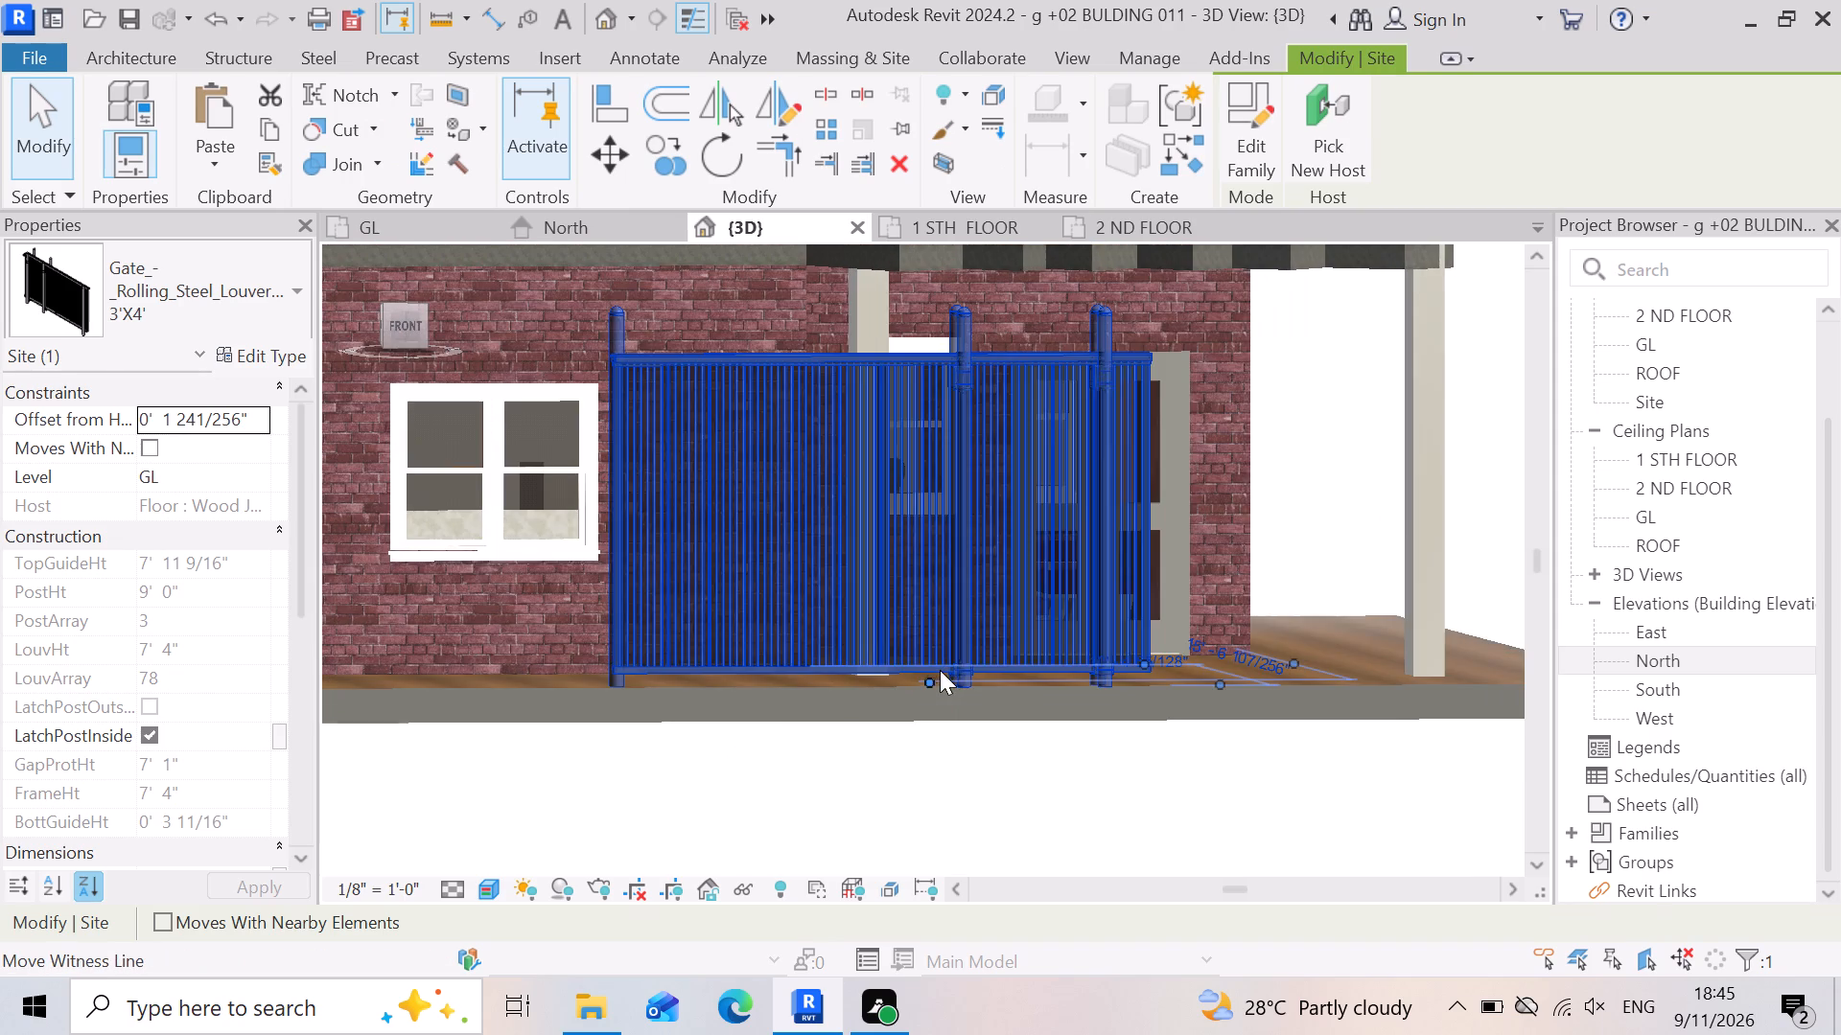
scroll(1062, 638, "down", 3)
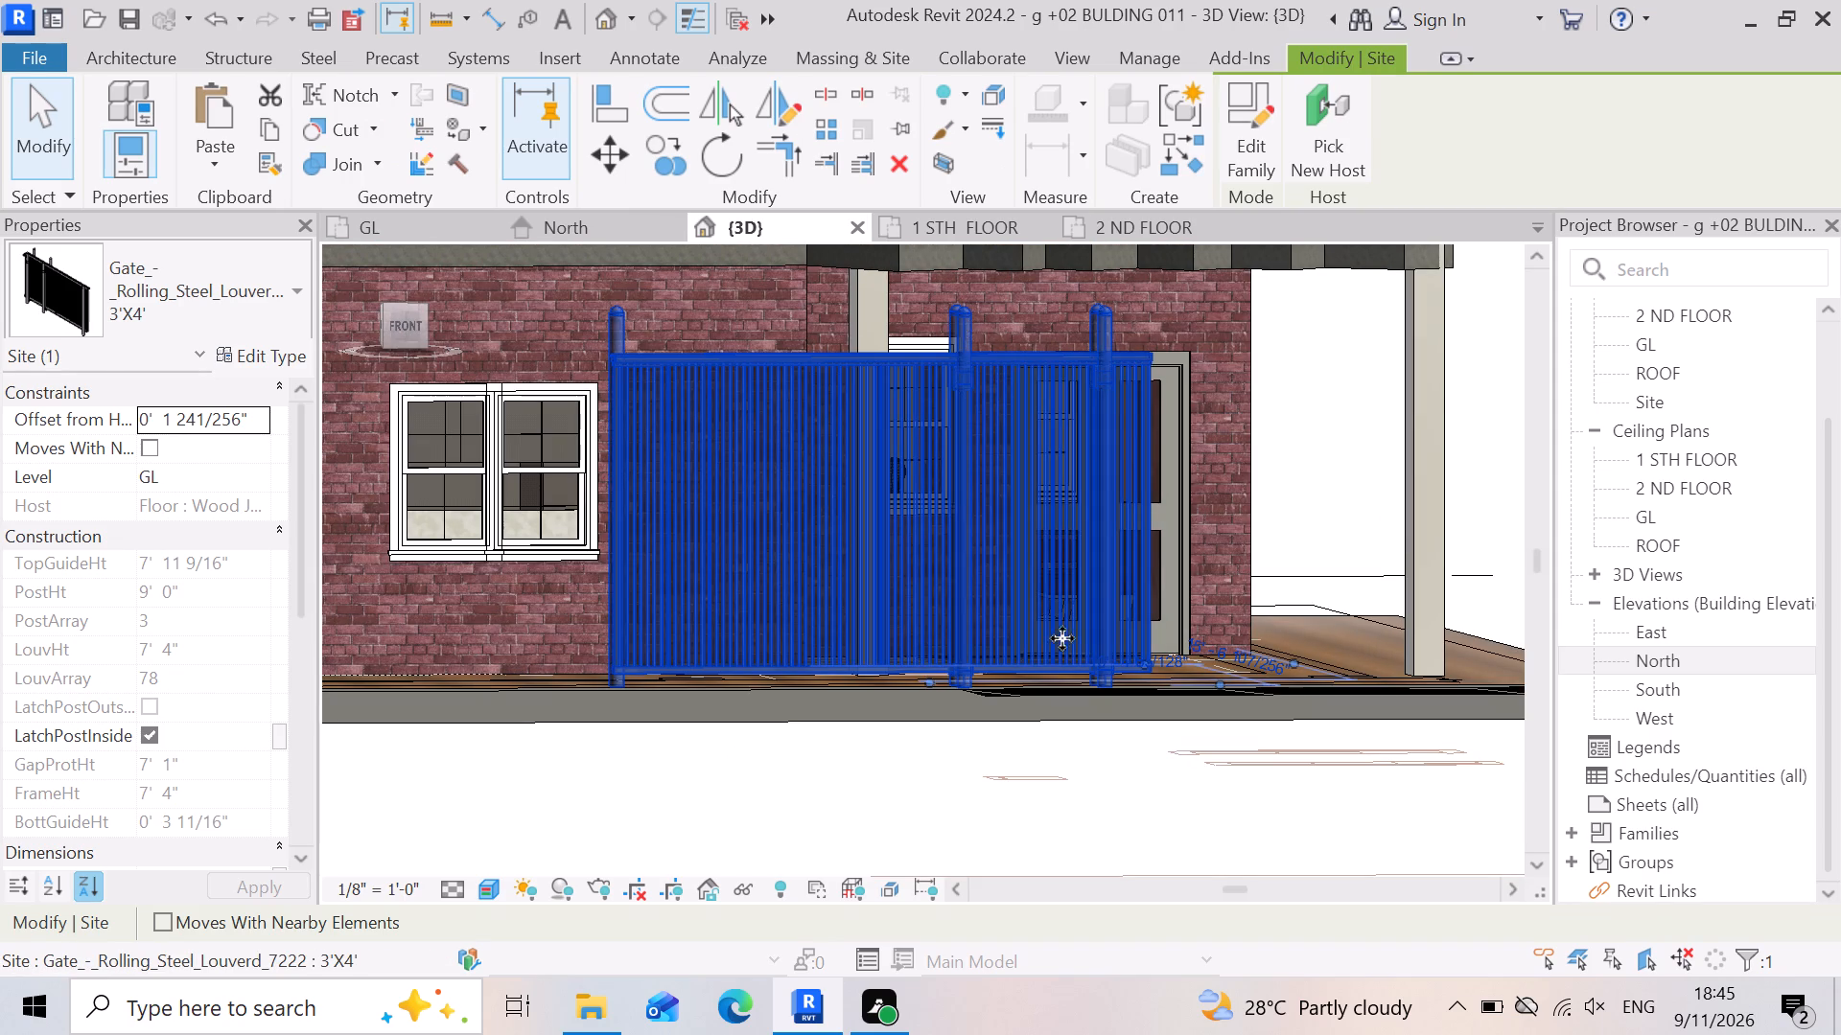
scroll(1062, 638, "down", 2)
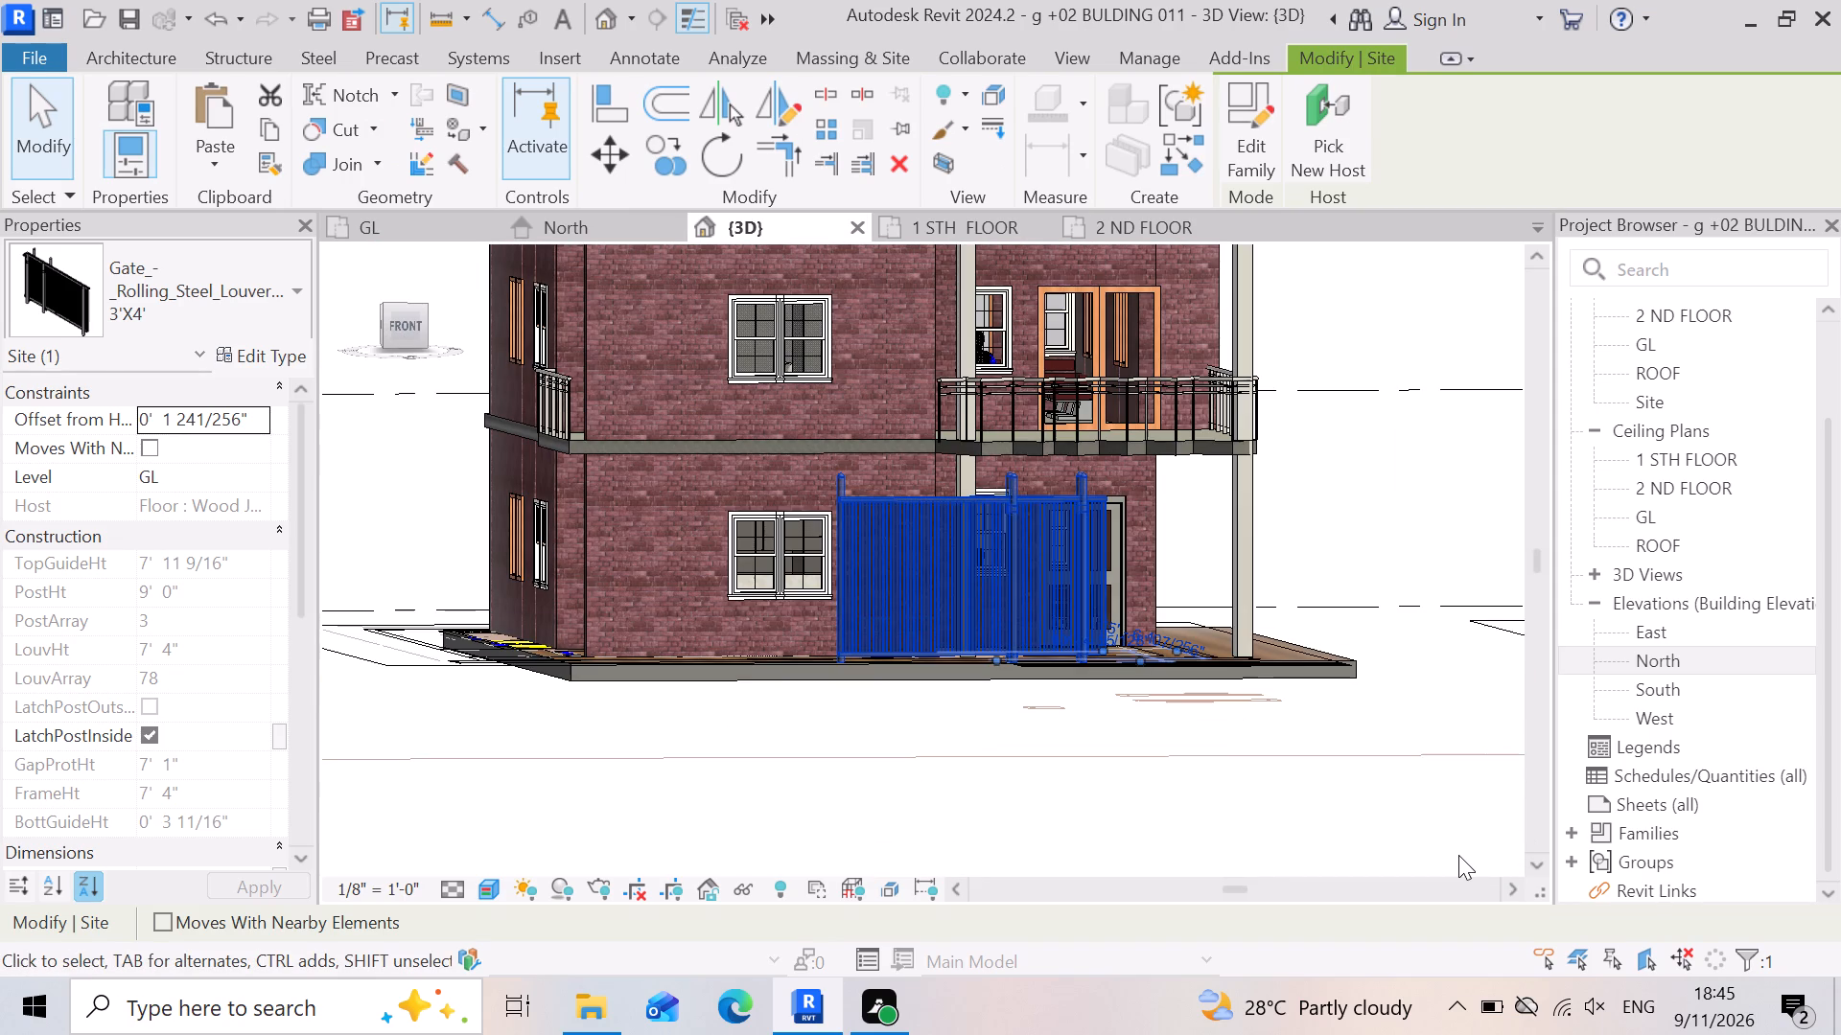
key("Escape")
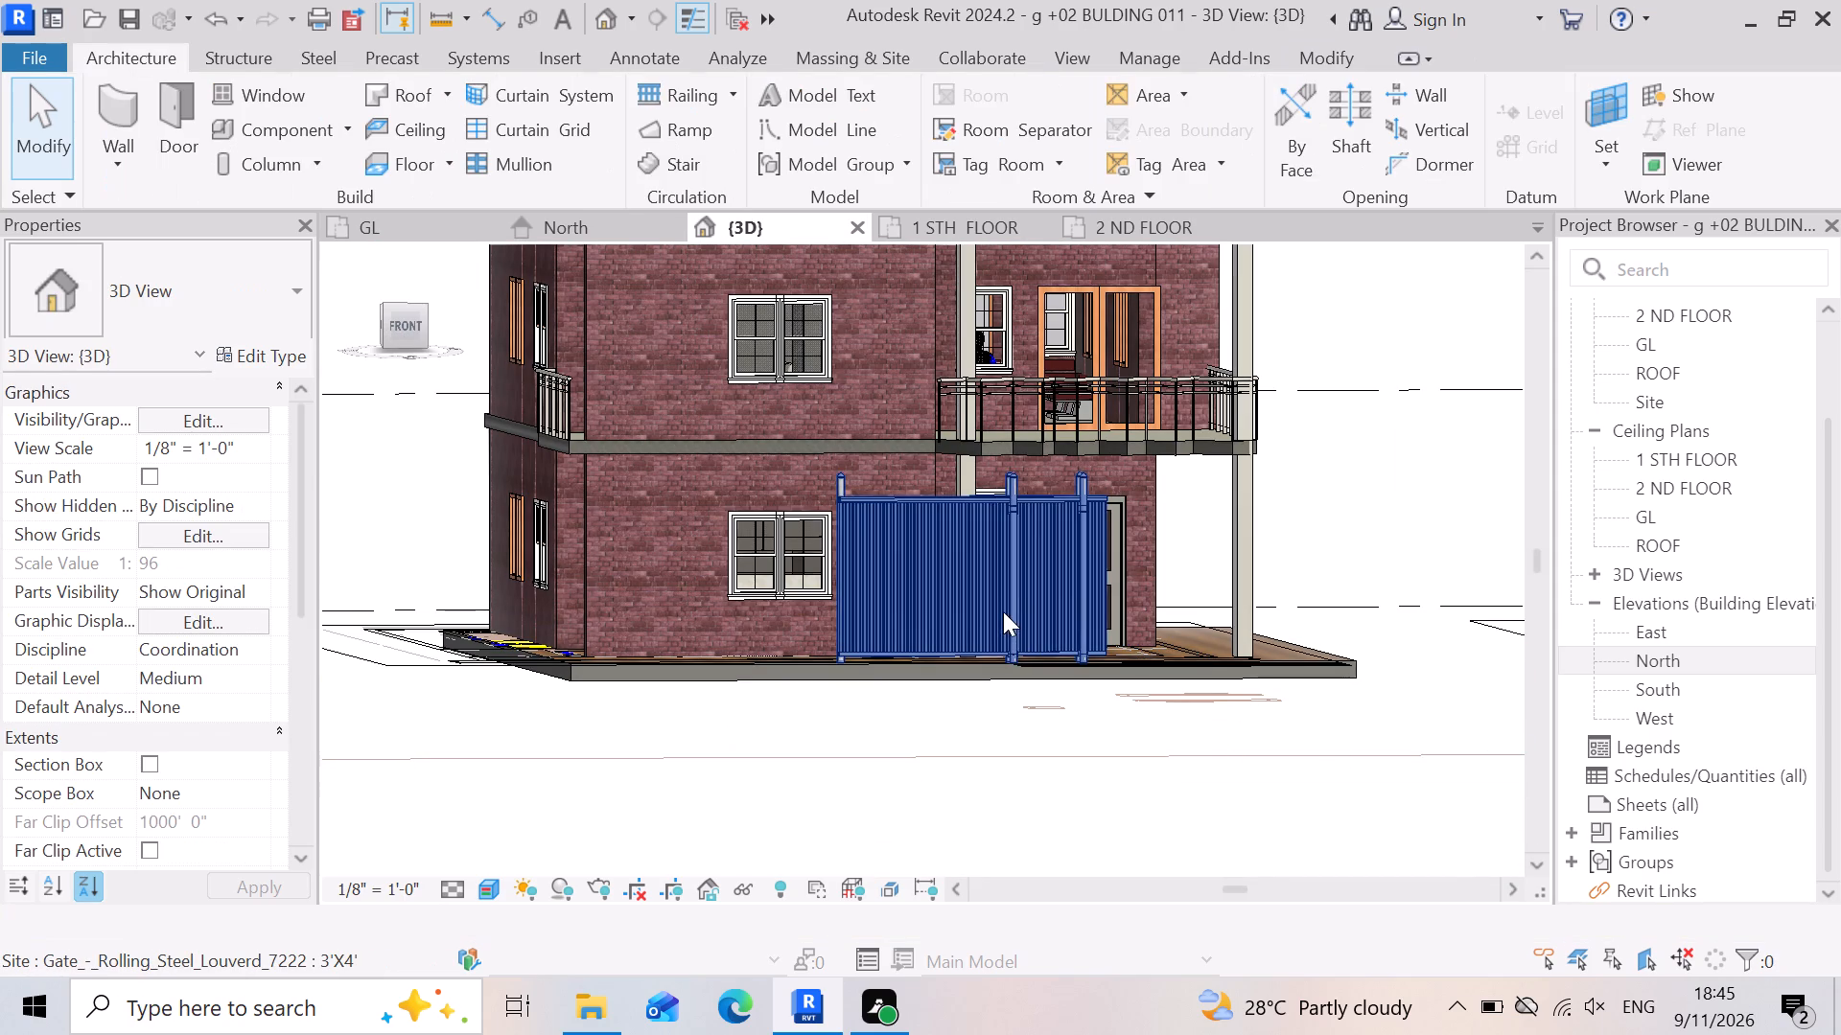
Delete the rolling steel louvered gate from the ground-floor front.
left_click(1003, 611)
key("Delete")
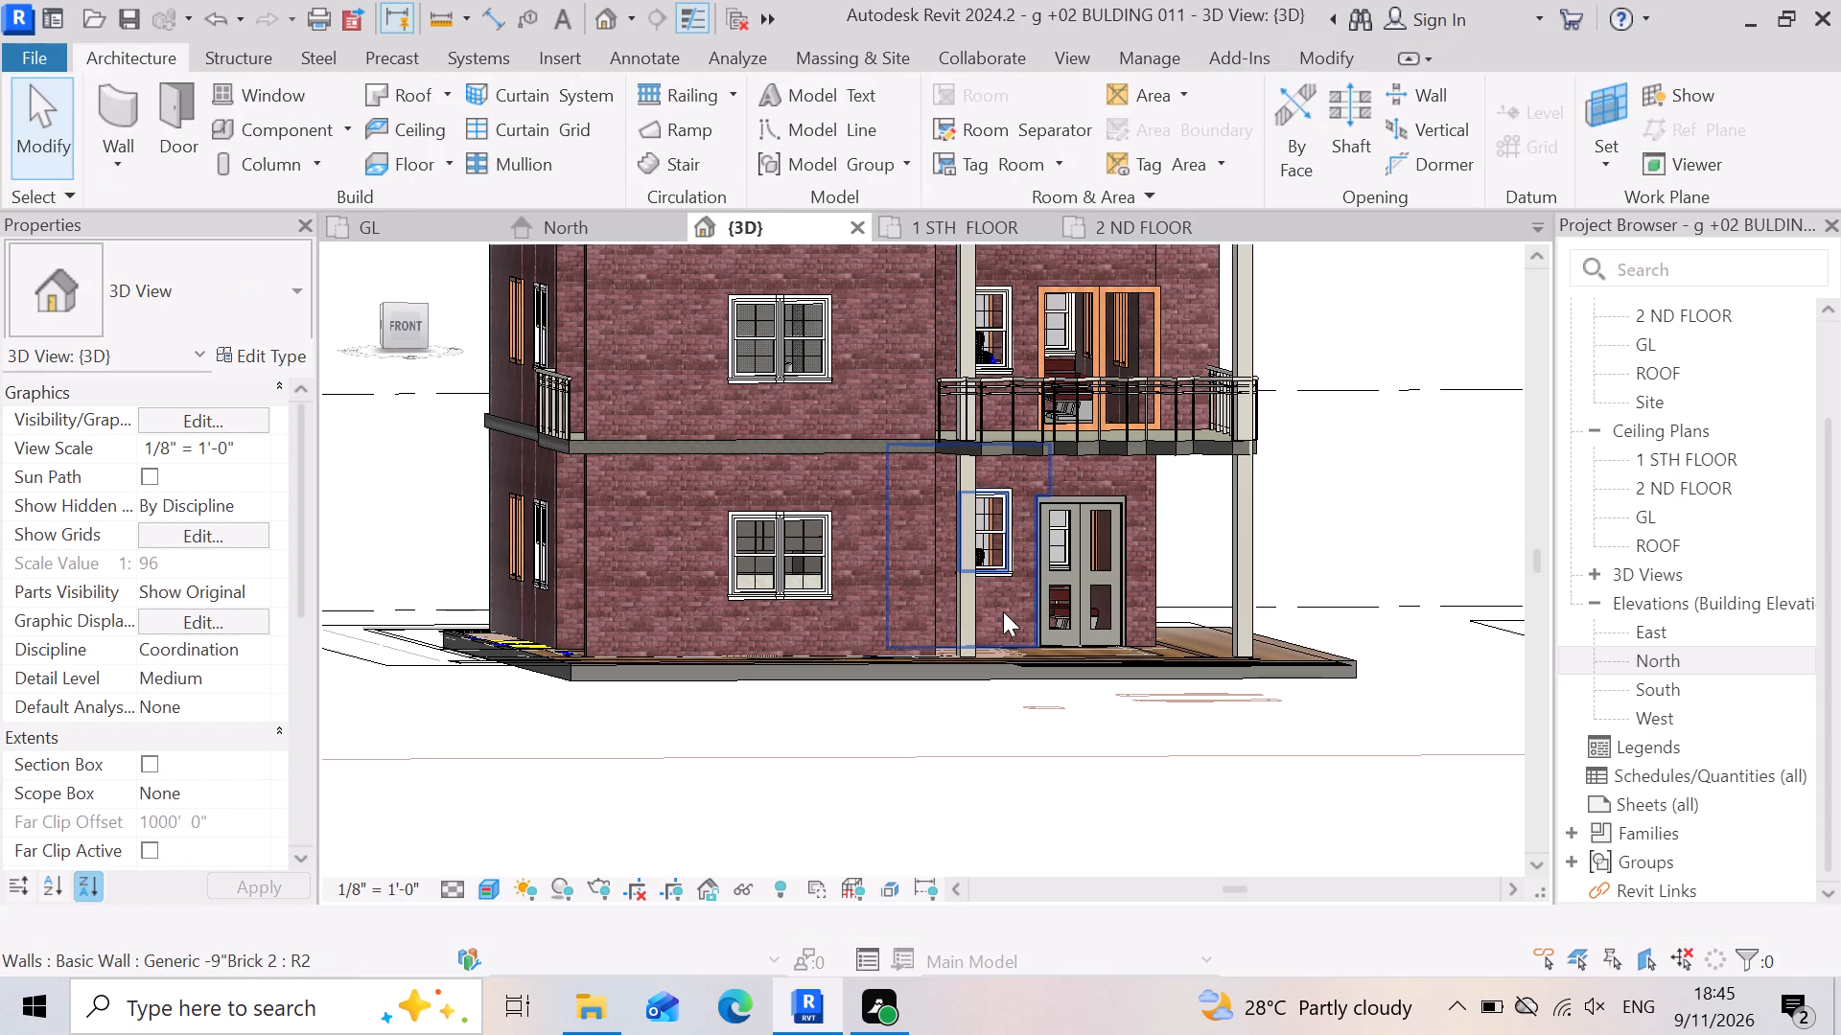
Load the Iron_double_gate_2838 family from the Gate folder as a component for placement.
scroll(984, 662, "up", 3)
scroll(926, 320, "up", 2)
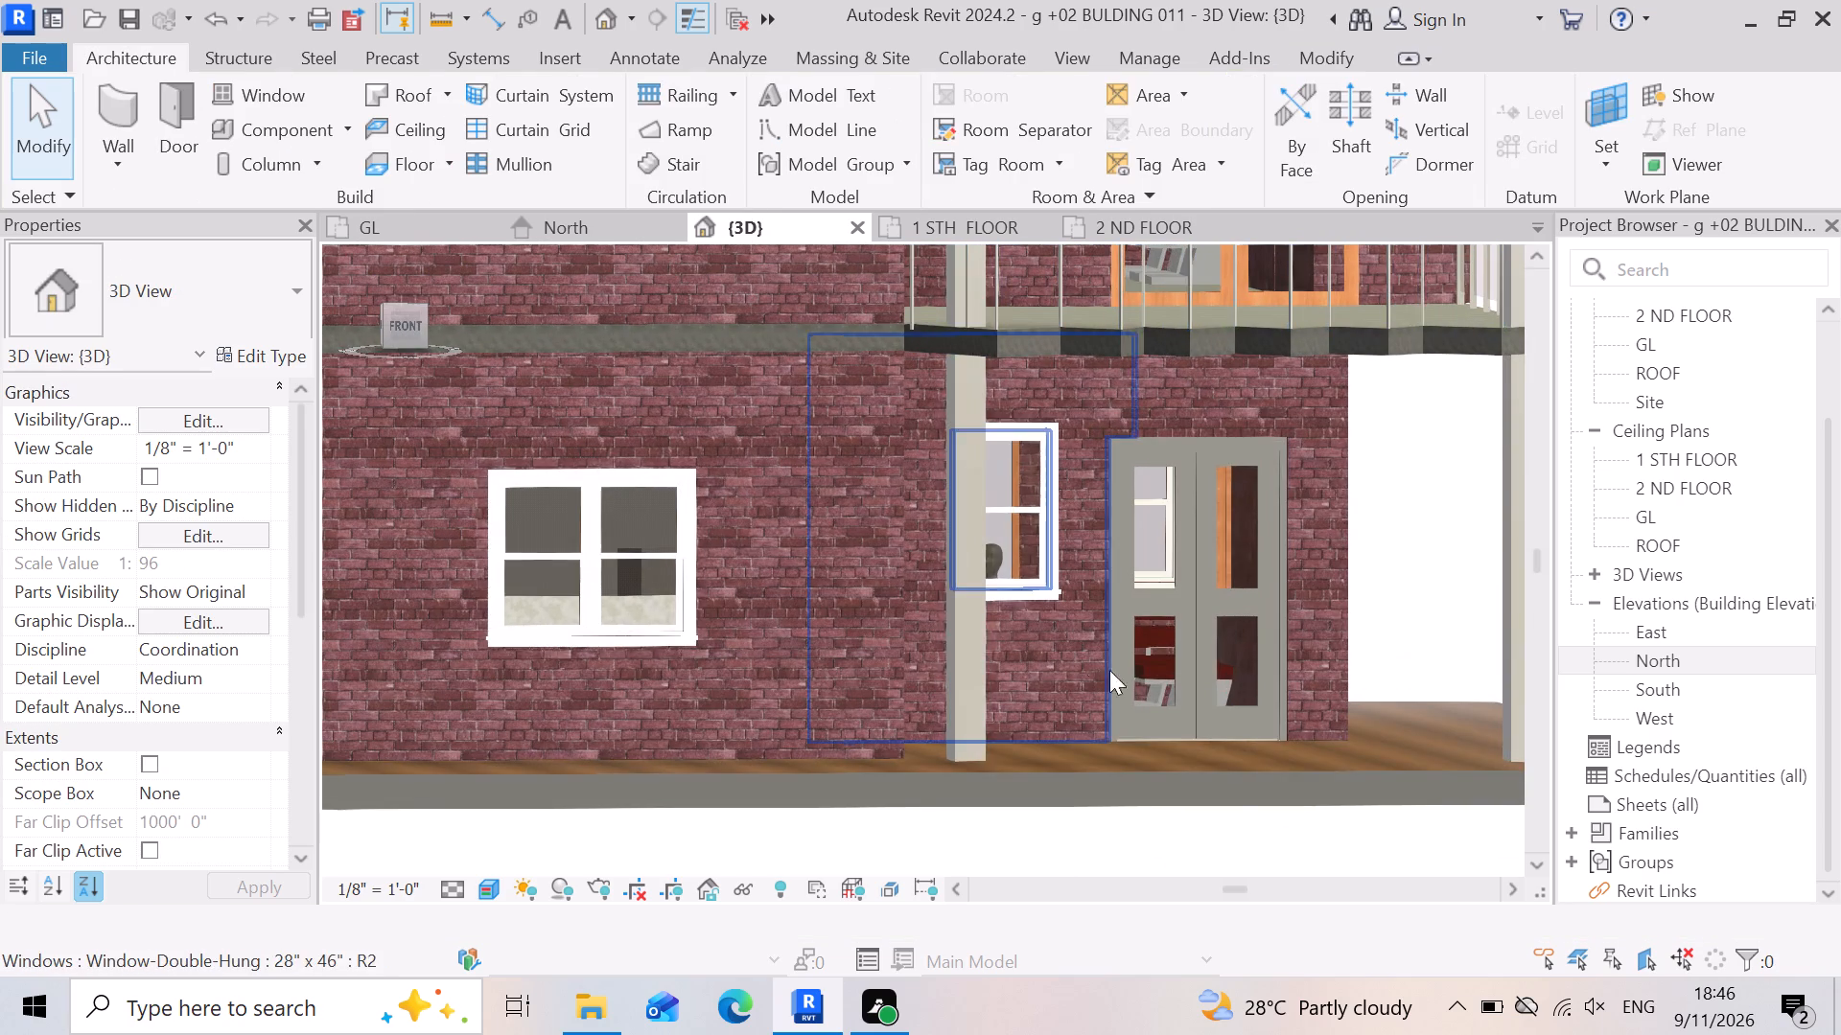
scroll(1242, 700, "down", 3)
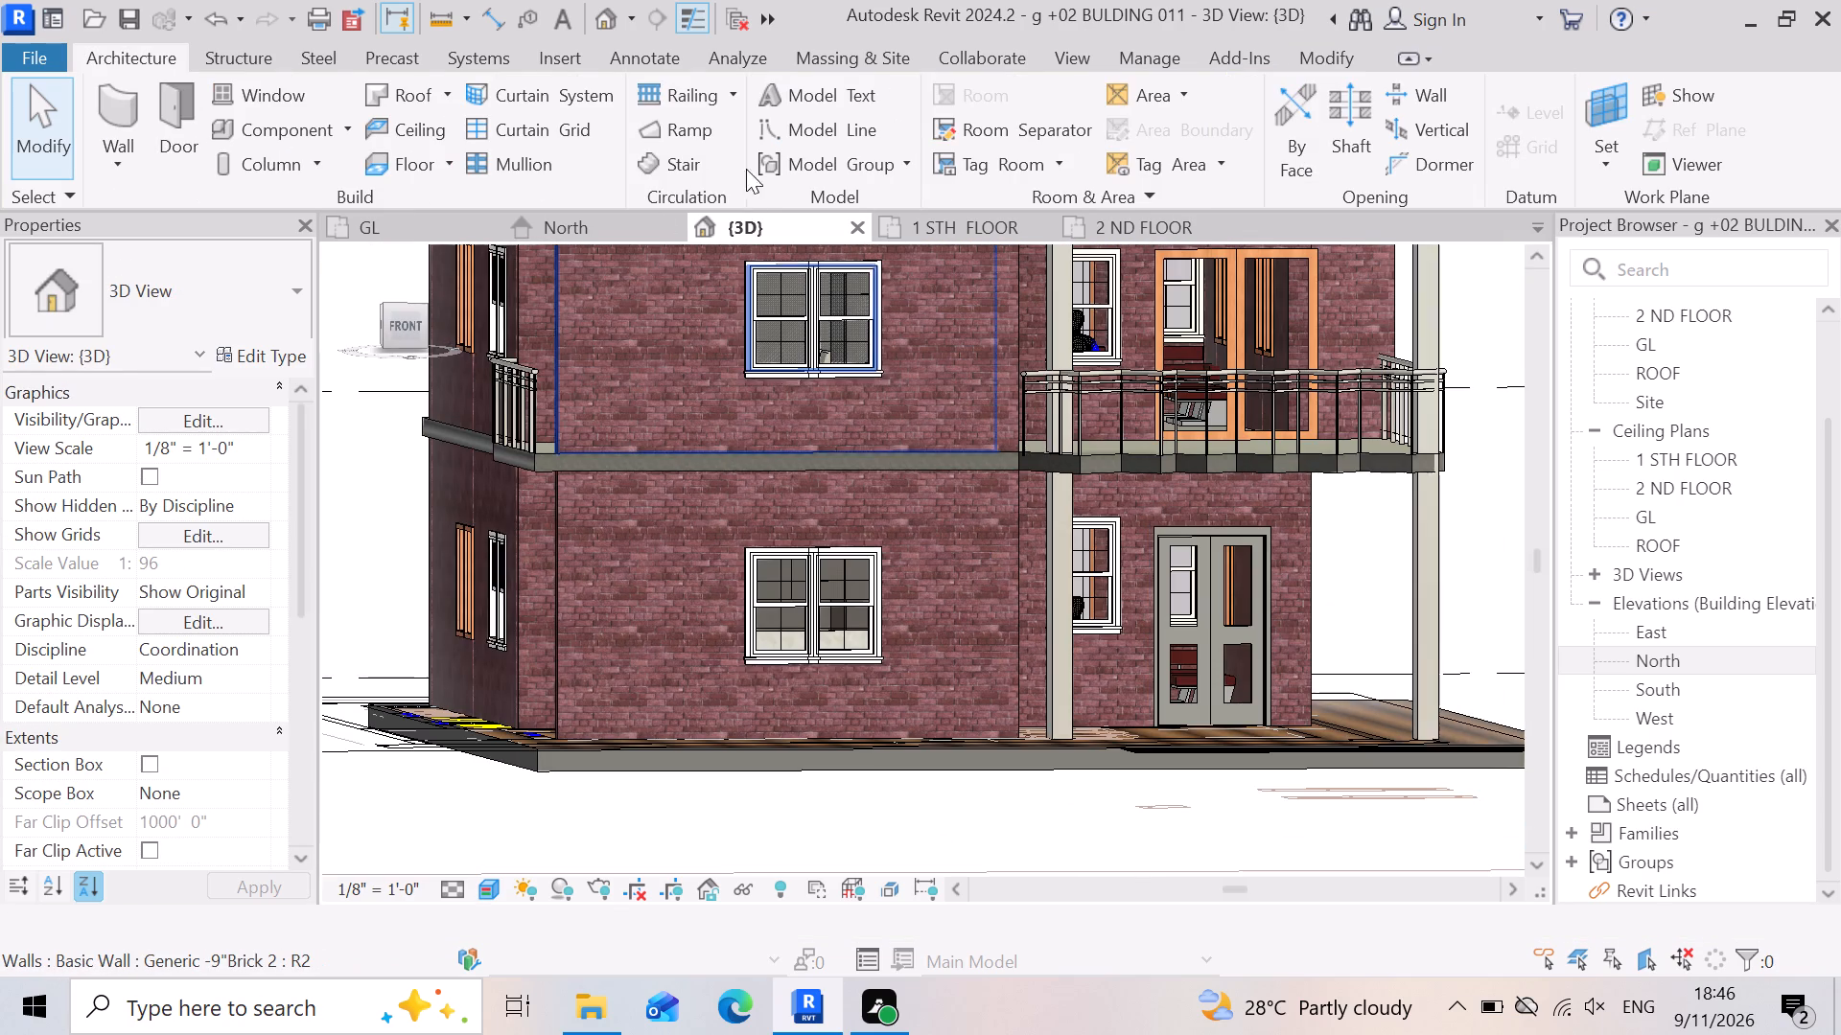
left_click(351, 126)
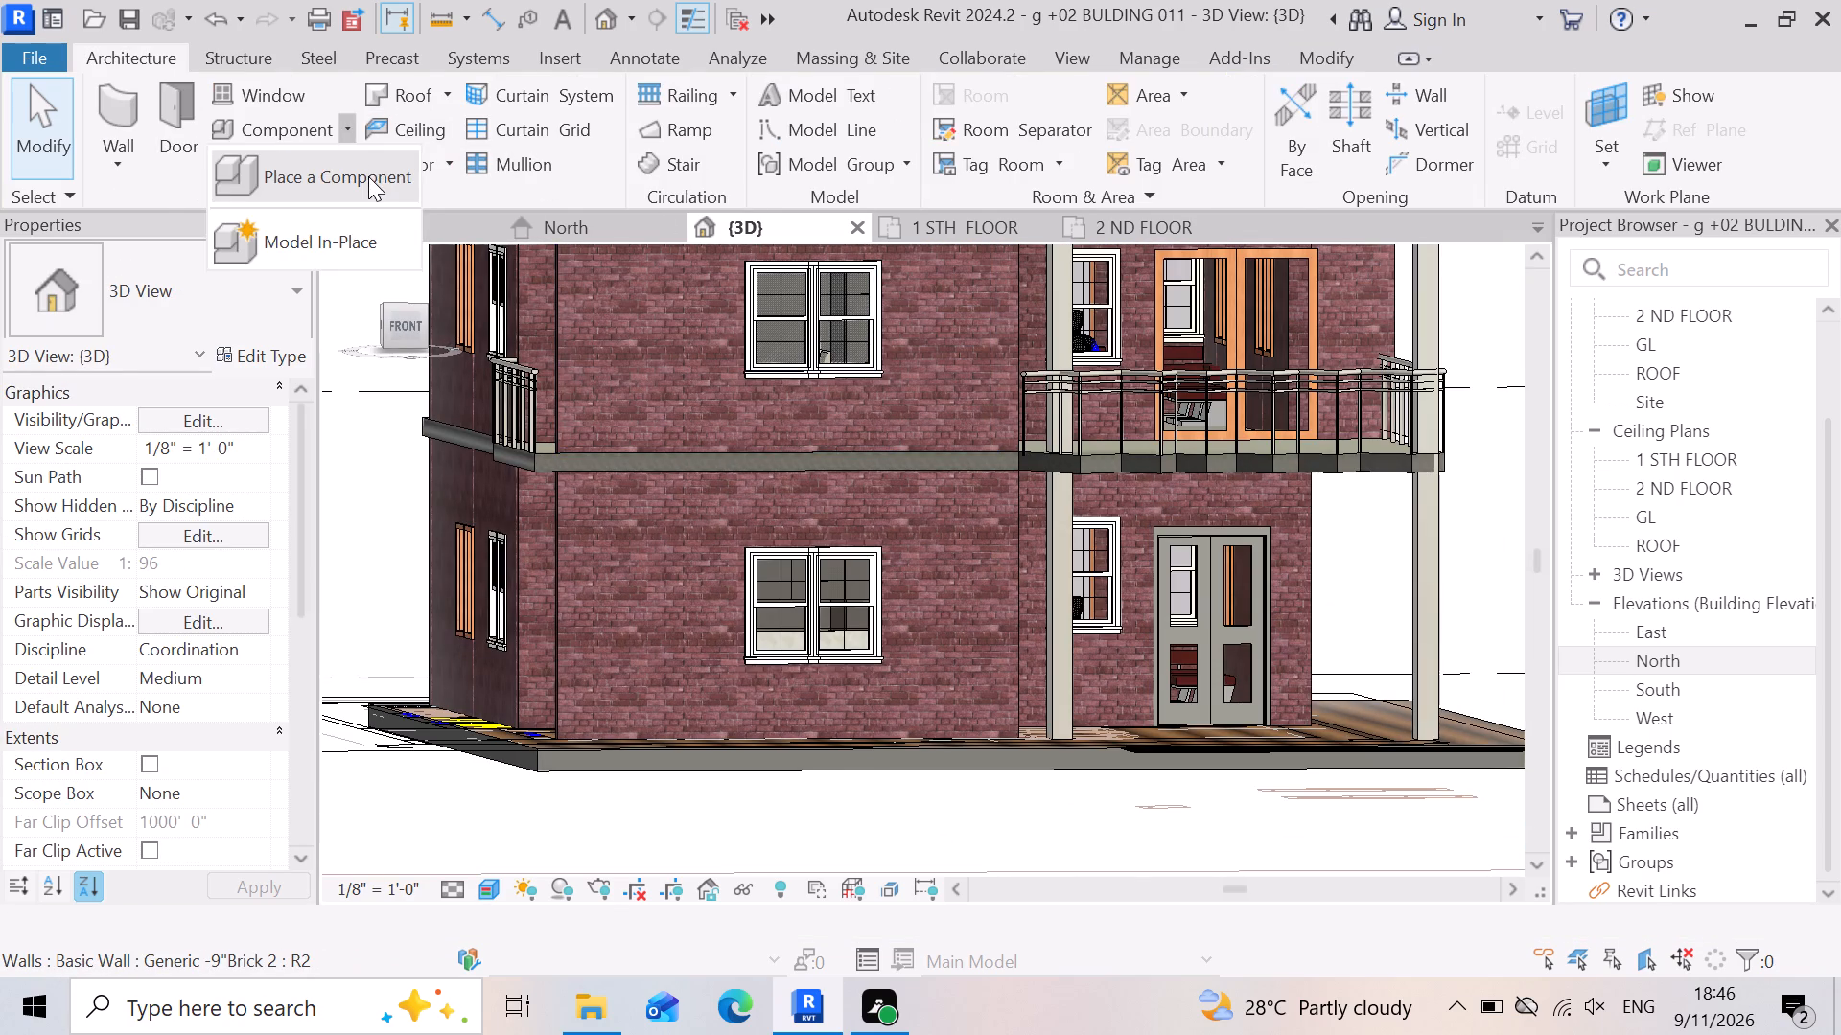
left_click(368, 176)
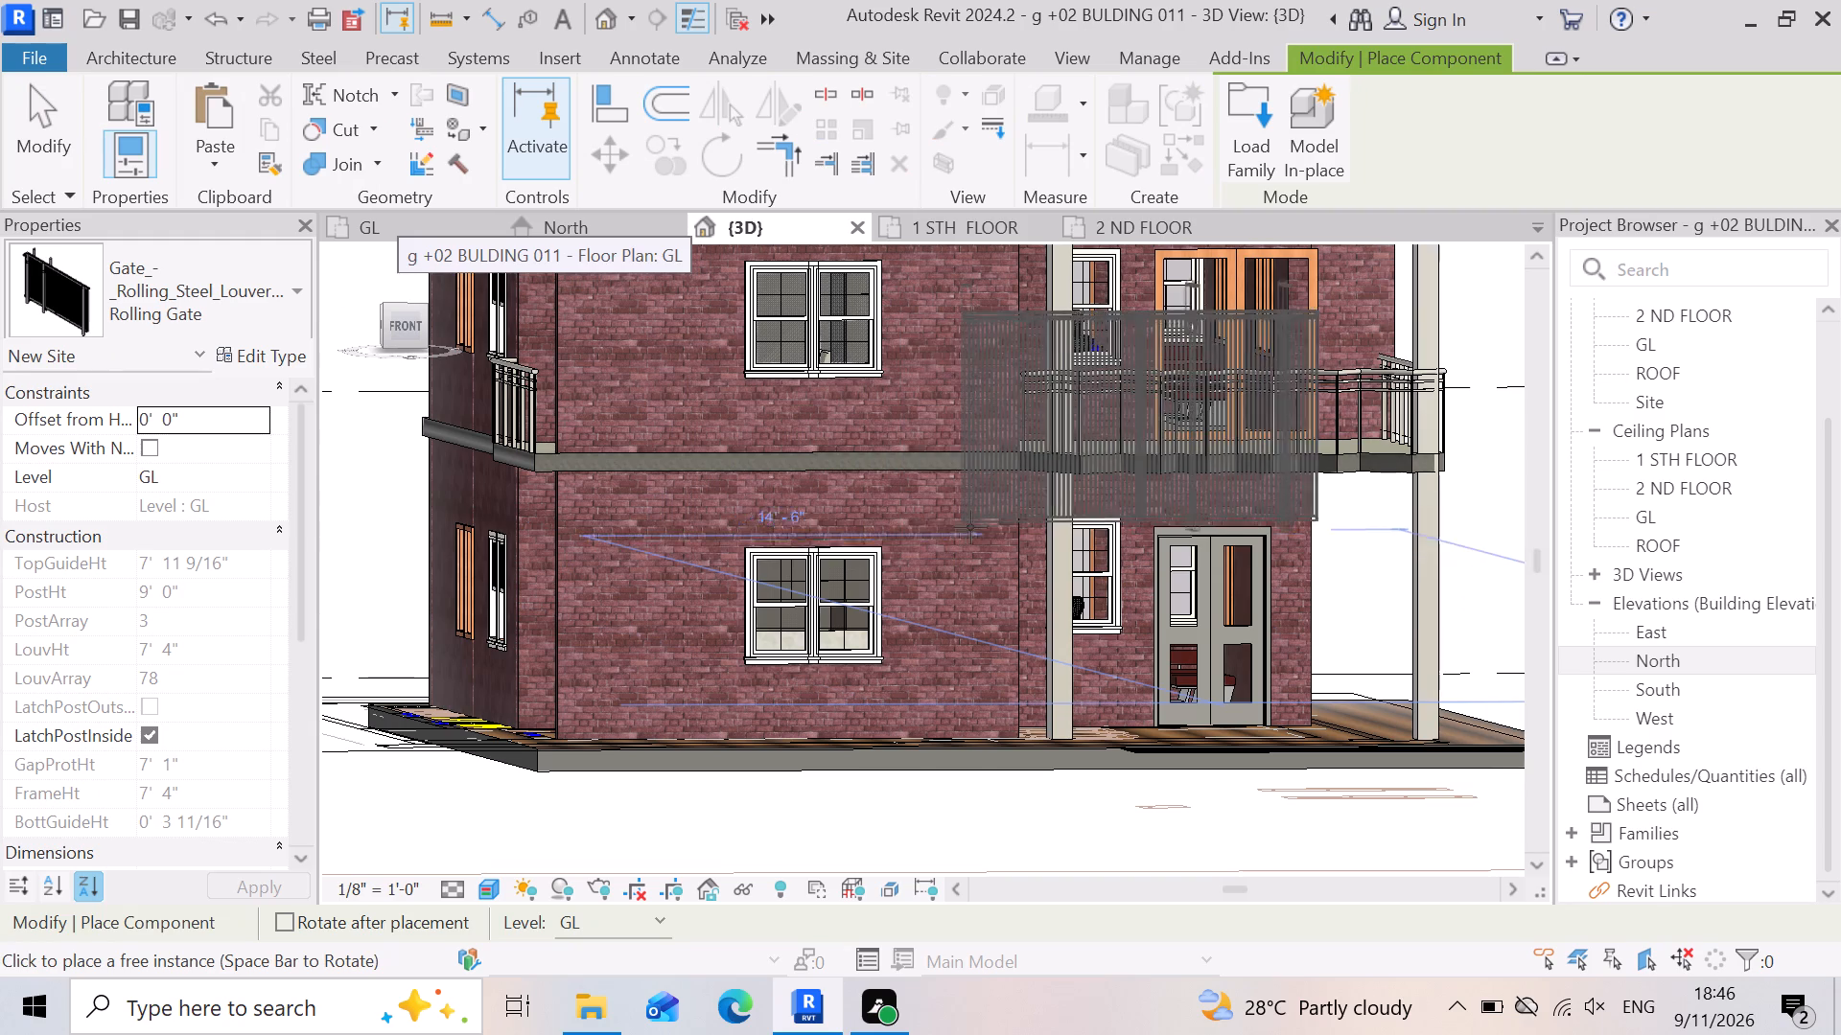
left_click(1229, 101)
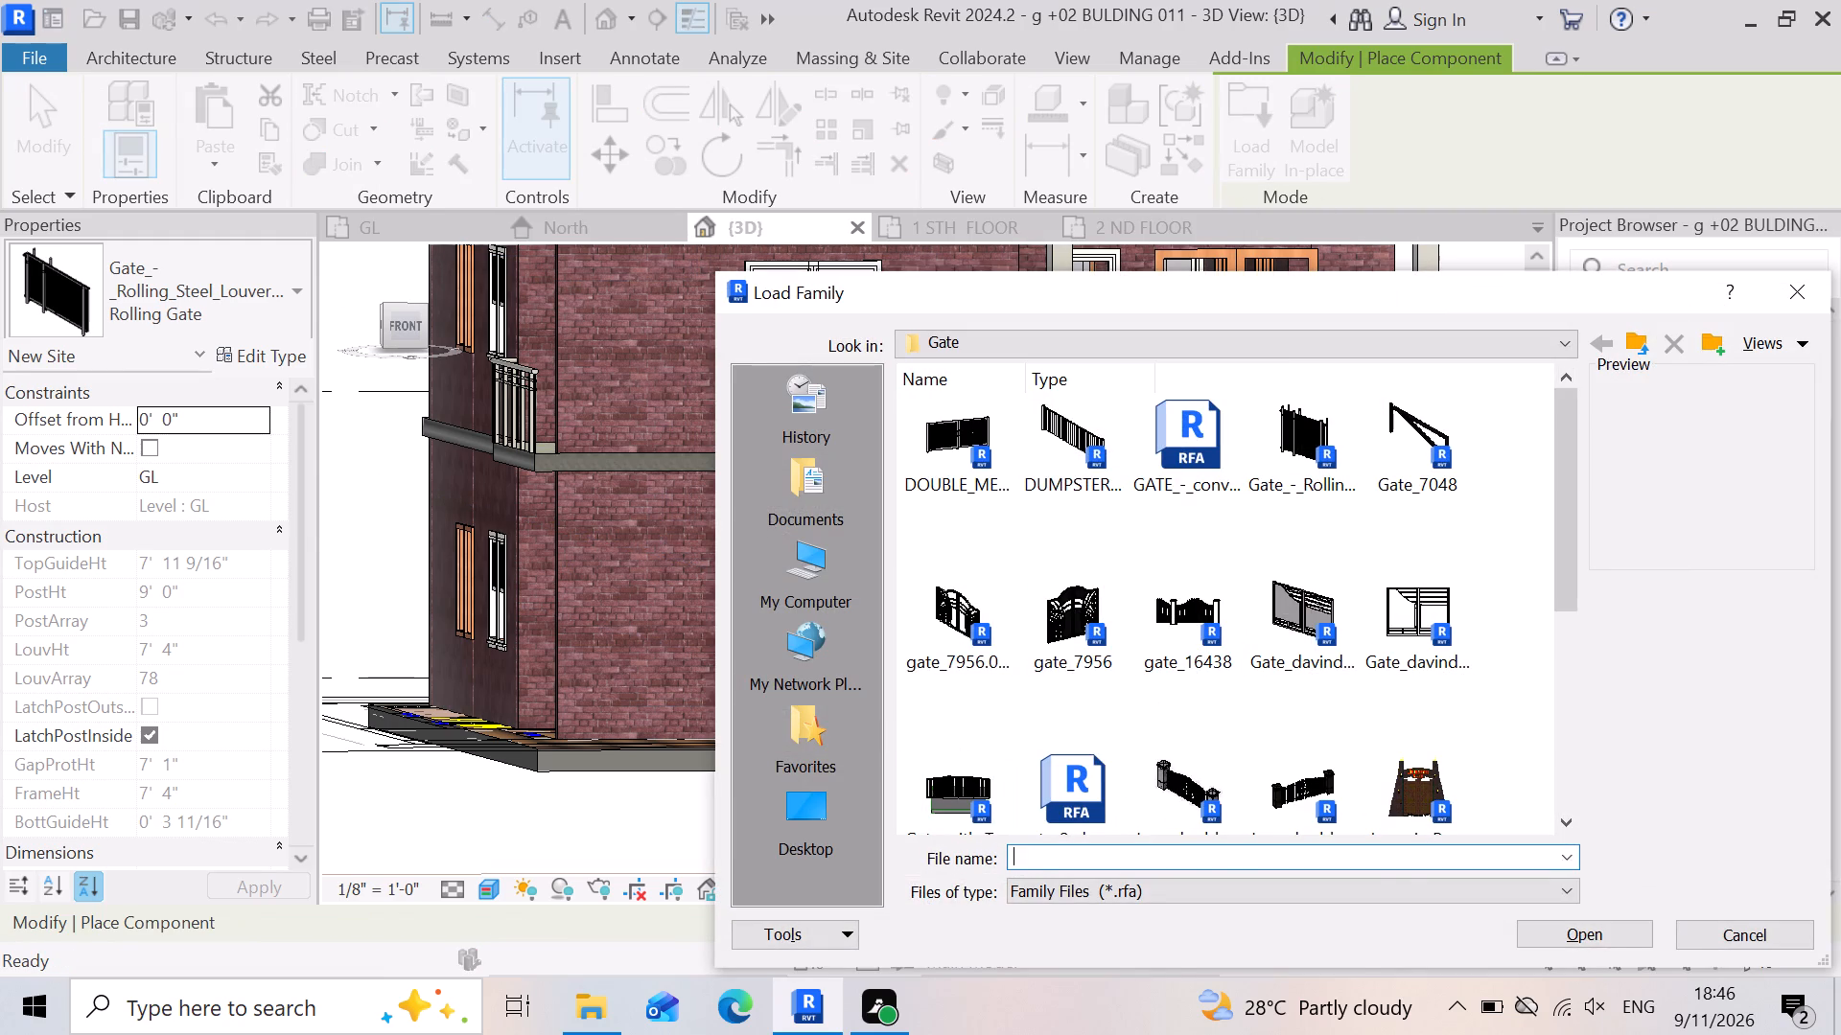
left_click(1201, 788)
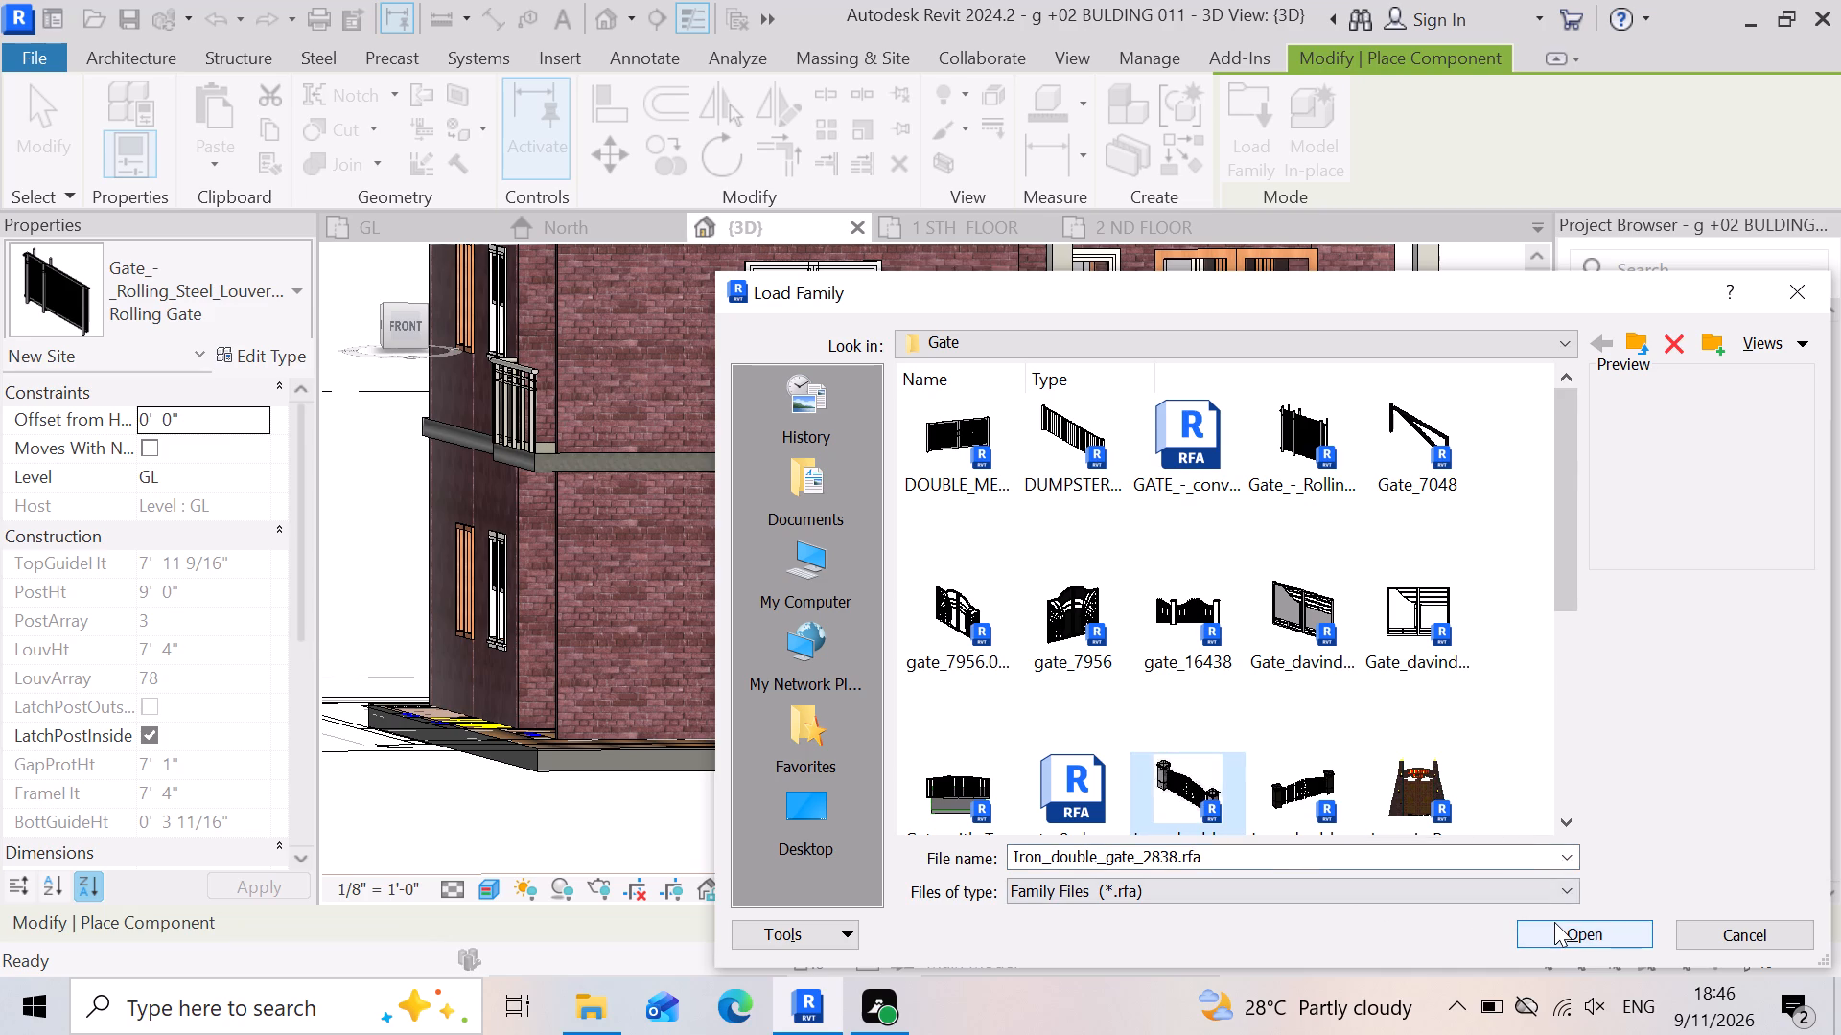
left_click(1554, 922)
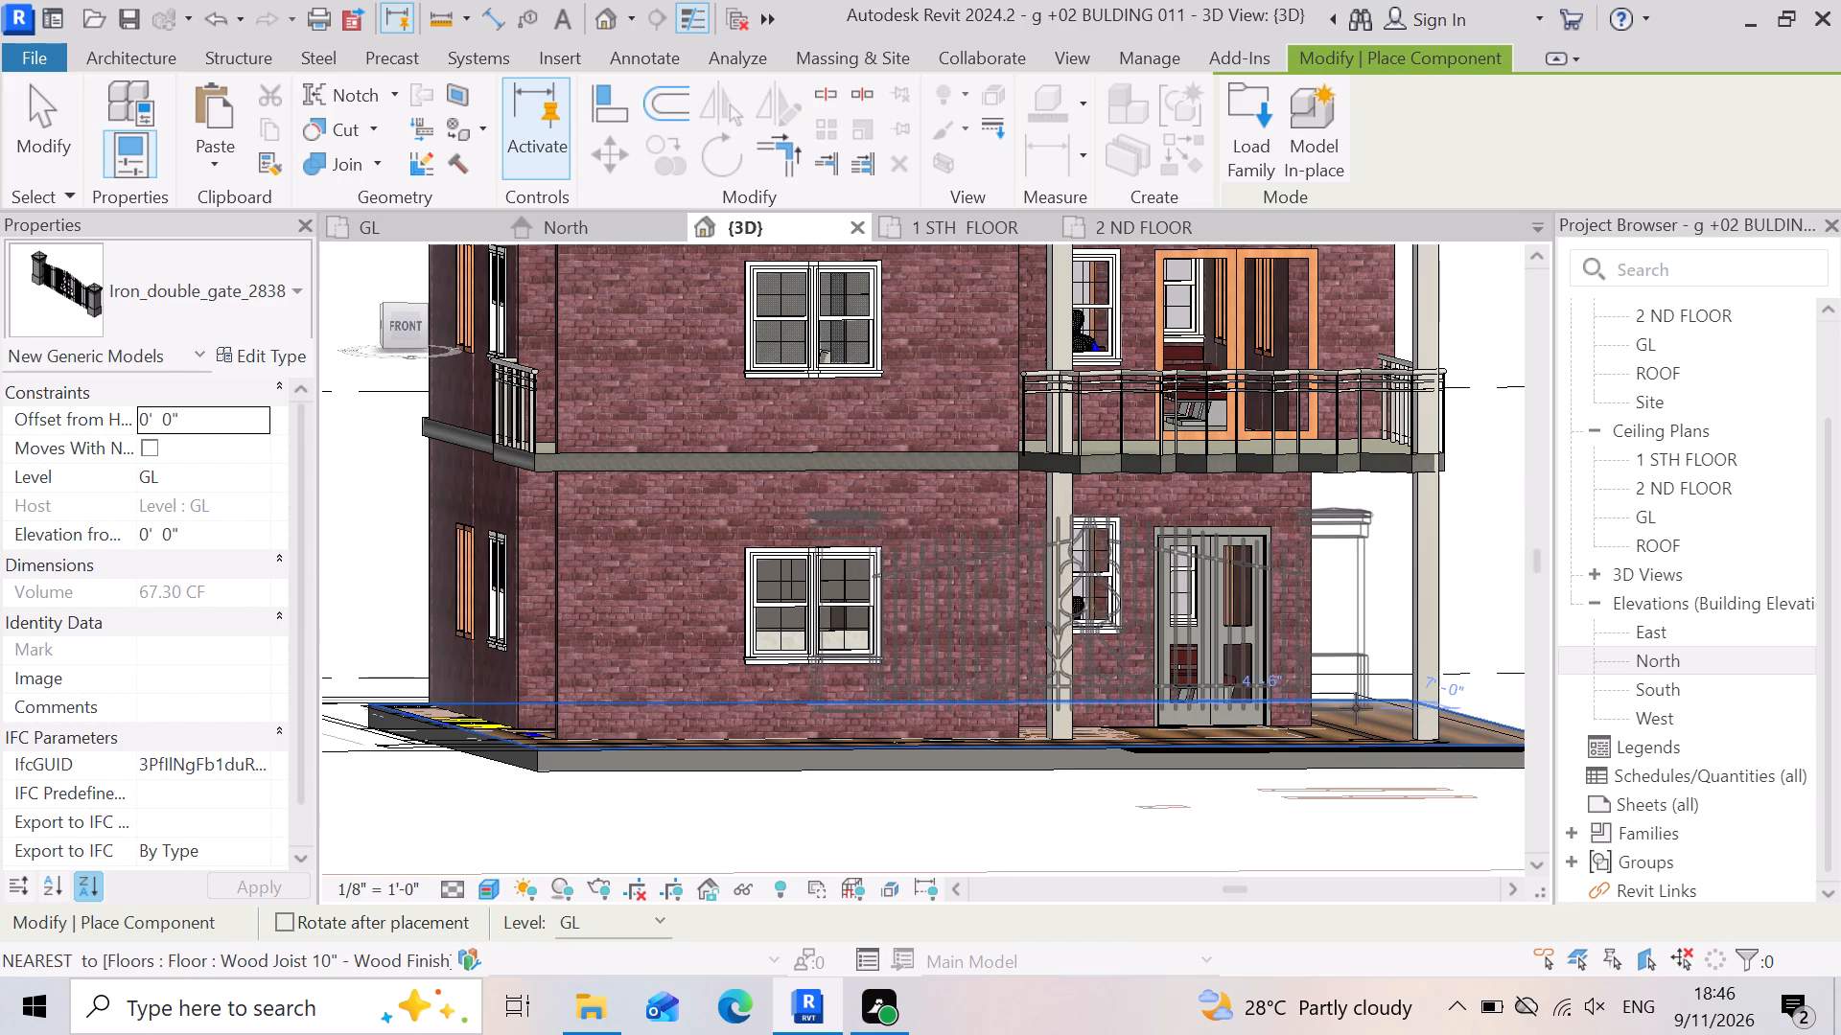
Place one Iron_double_gate_2838 on the GL slab near its front edge, with one pillar beside the balcony's outer corner column.
scroll(1356, 708, "down", 7)
scroll(1342, 713, "up", 4)
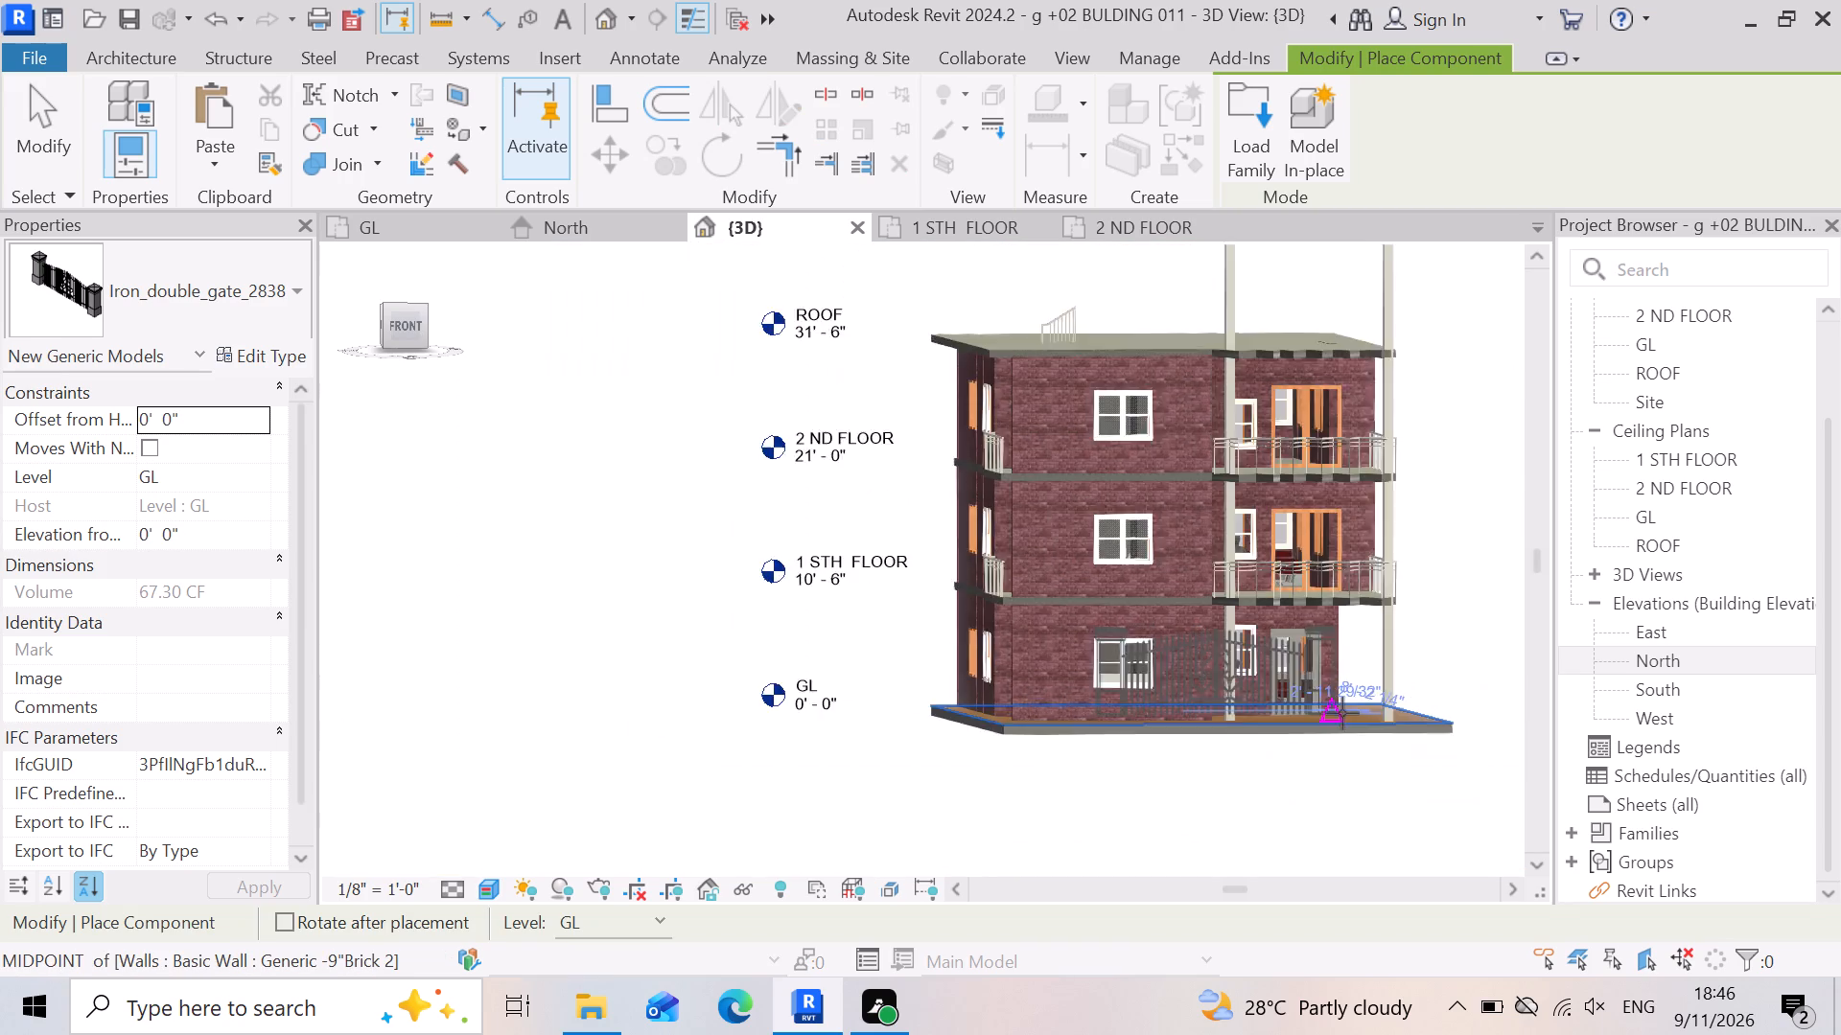
scroll(1342, 713, "up", 3)
scroll(1430, 745, "up", 3)
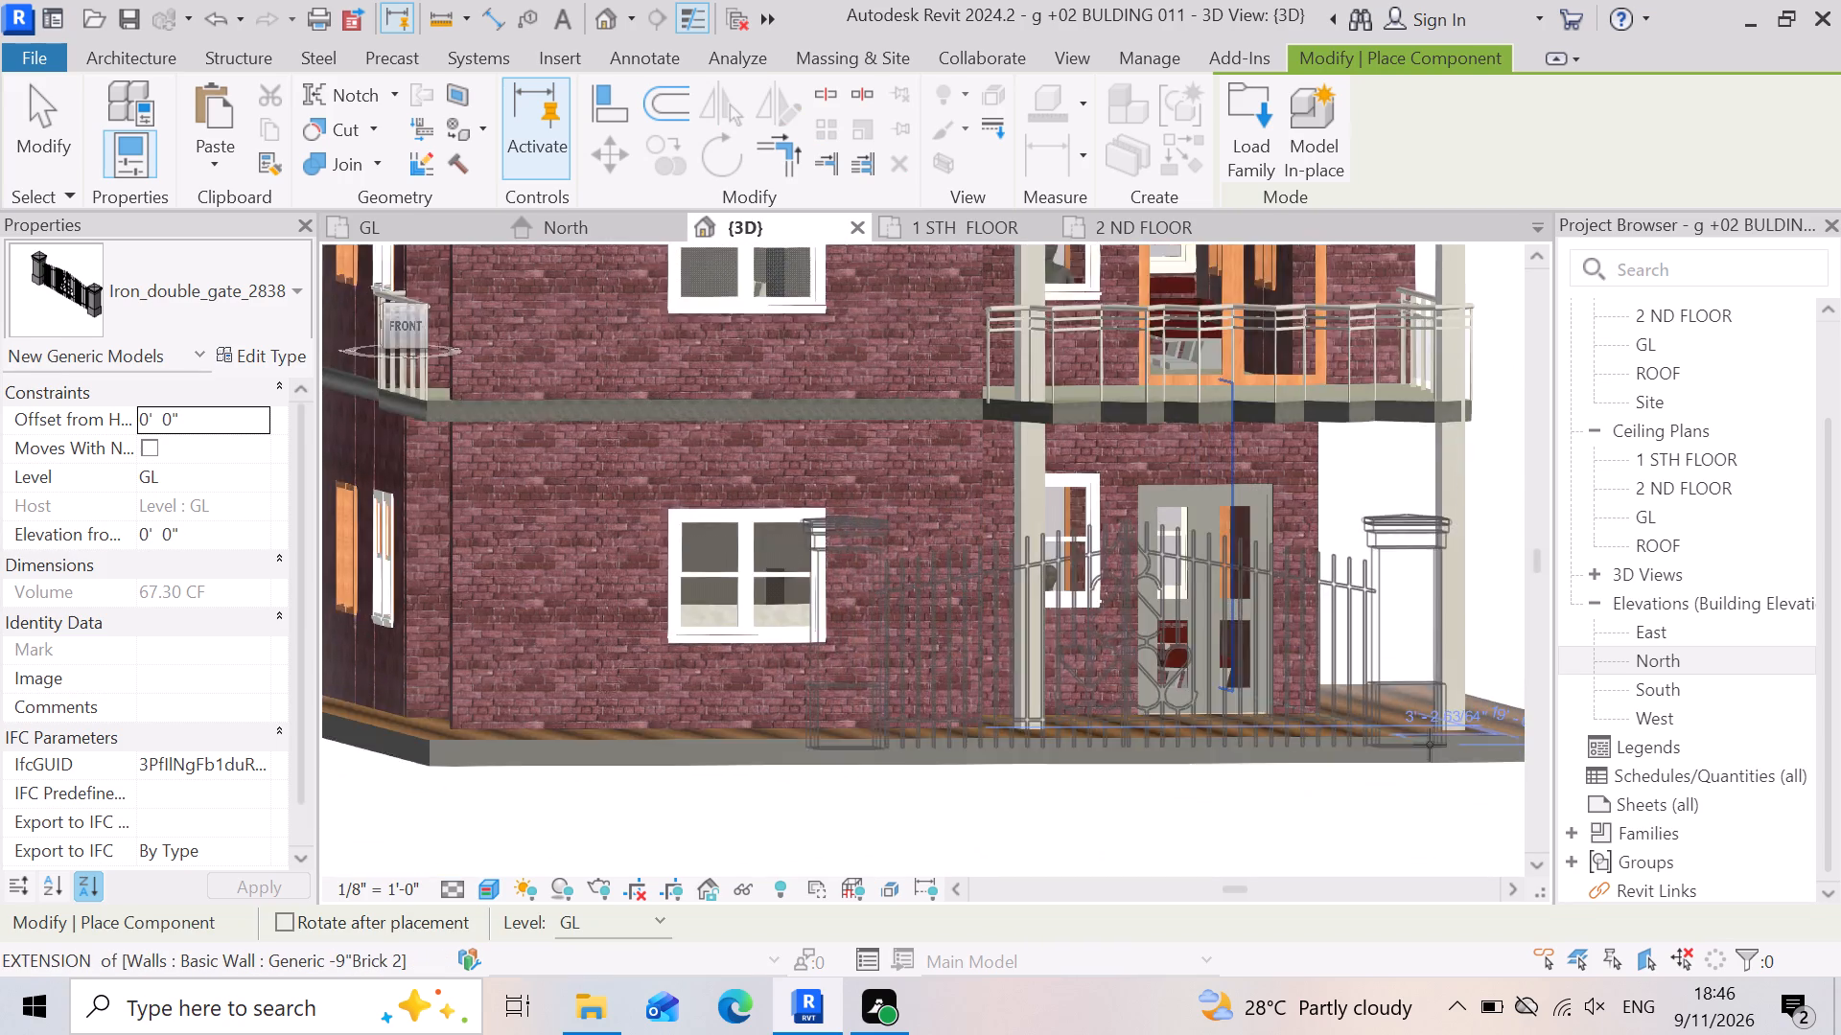
scroll(1430, 745, "up", 3)
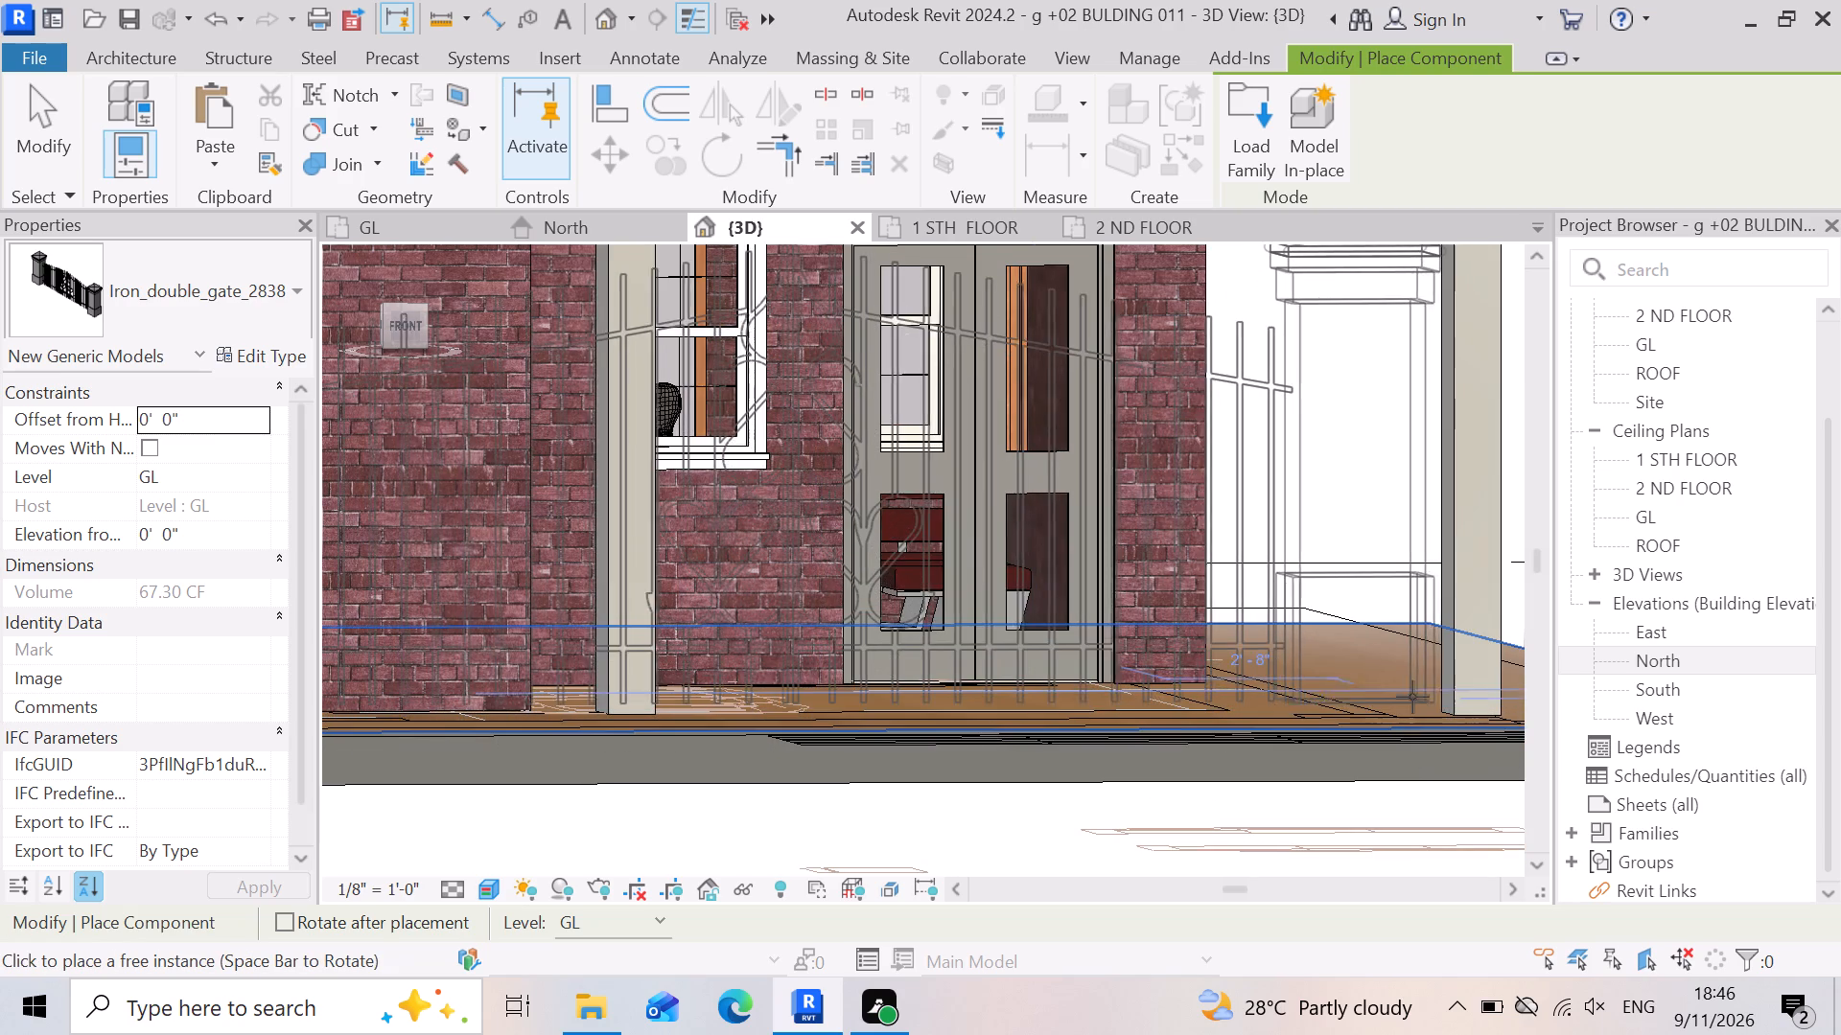
scroll(1414, 710, "up", 3)
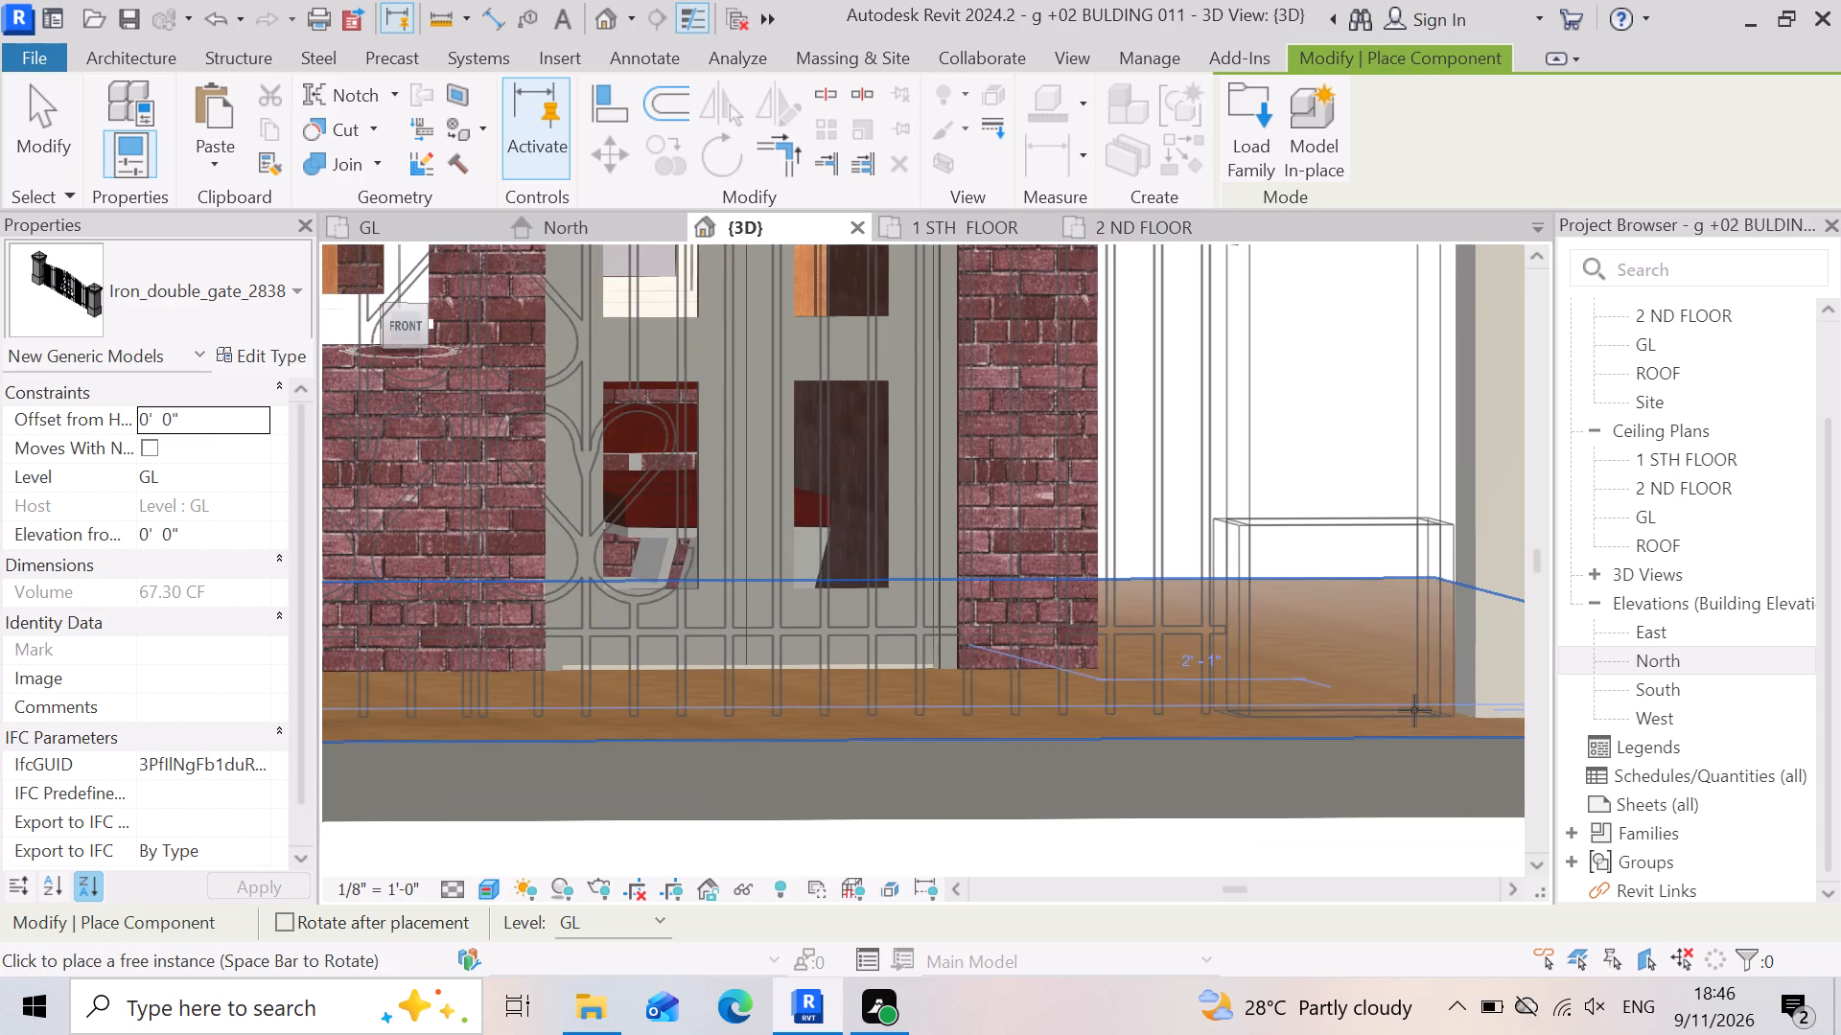
left_click(1420, 723)
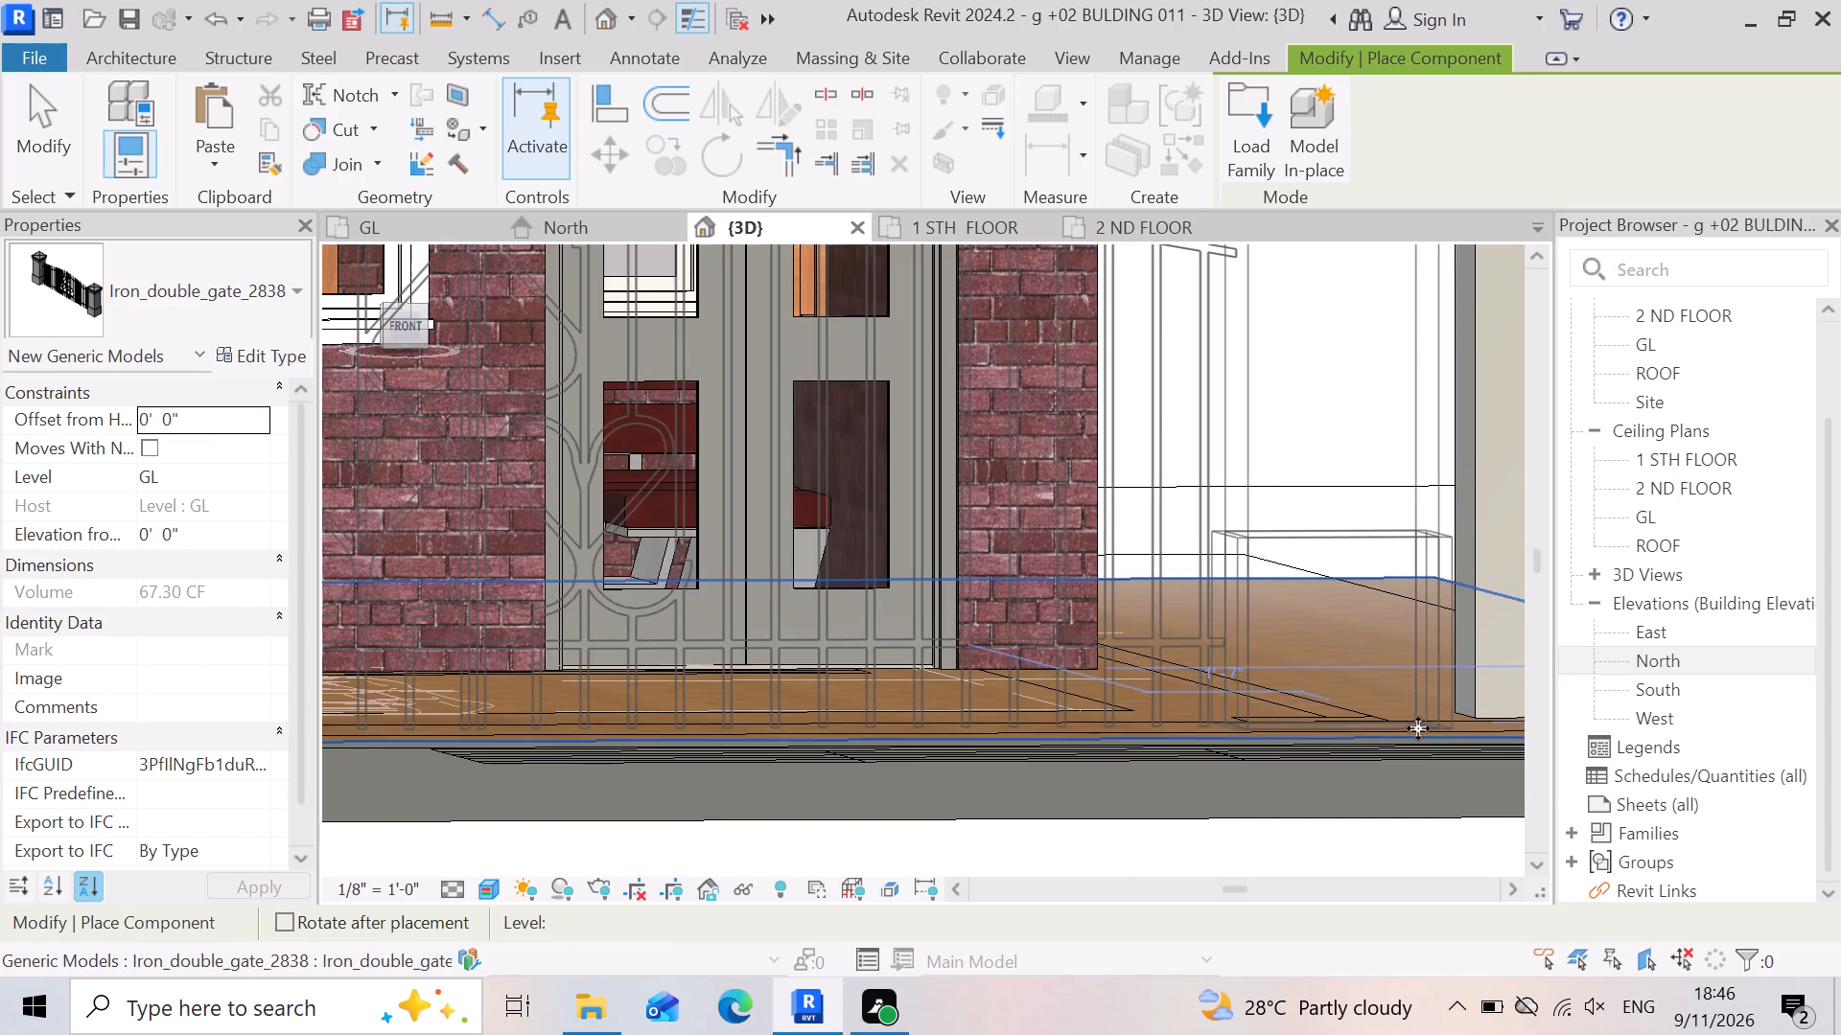
scroll(1296, 707, "down", 8)
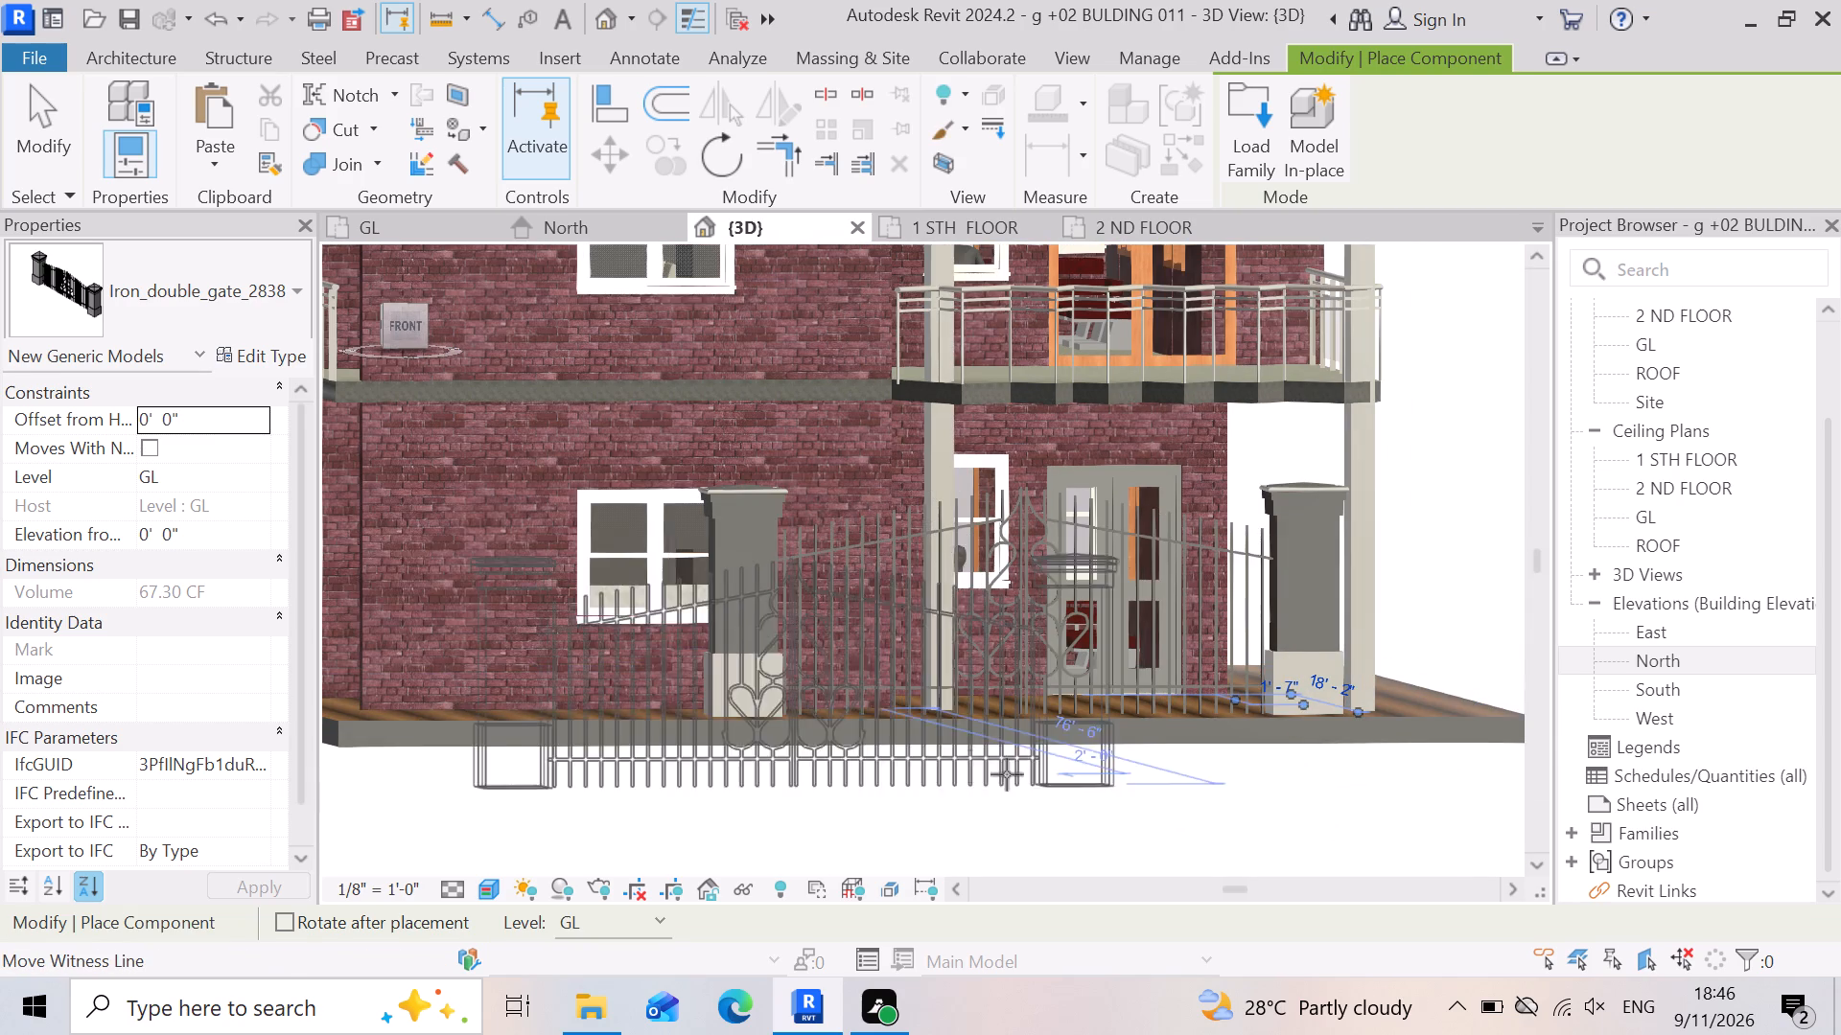
key("Escape")
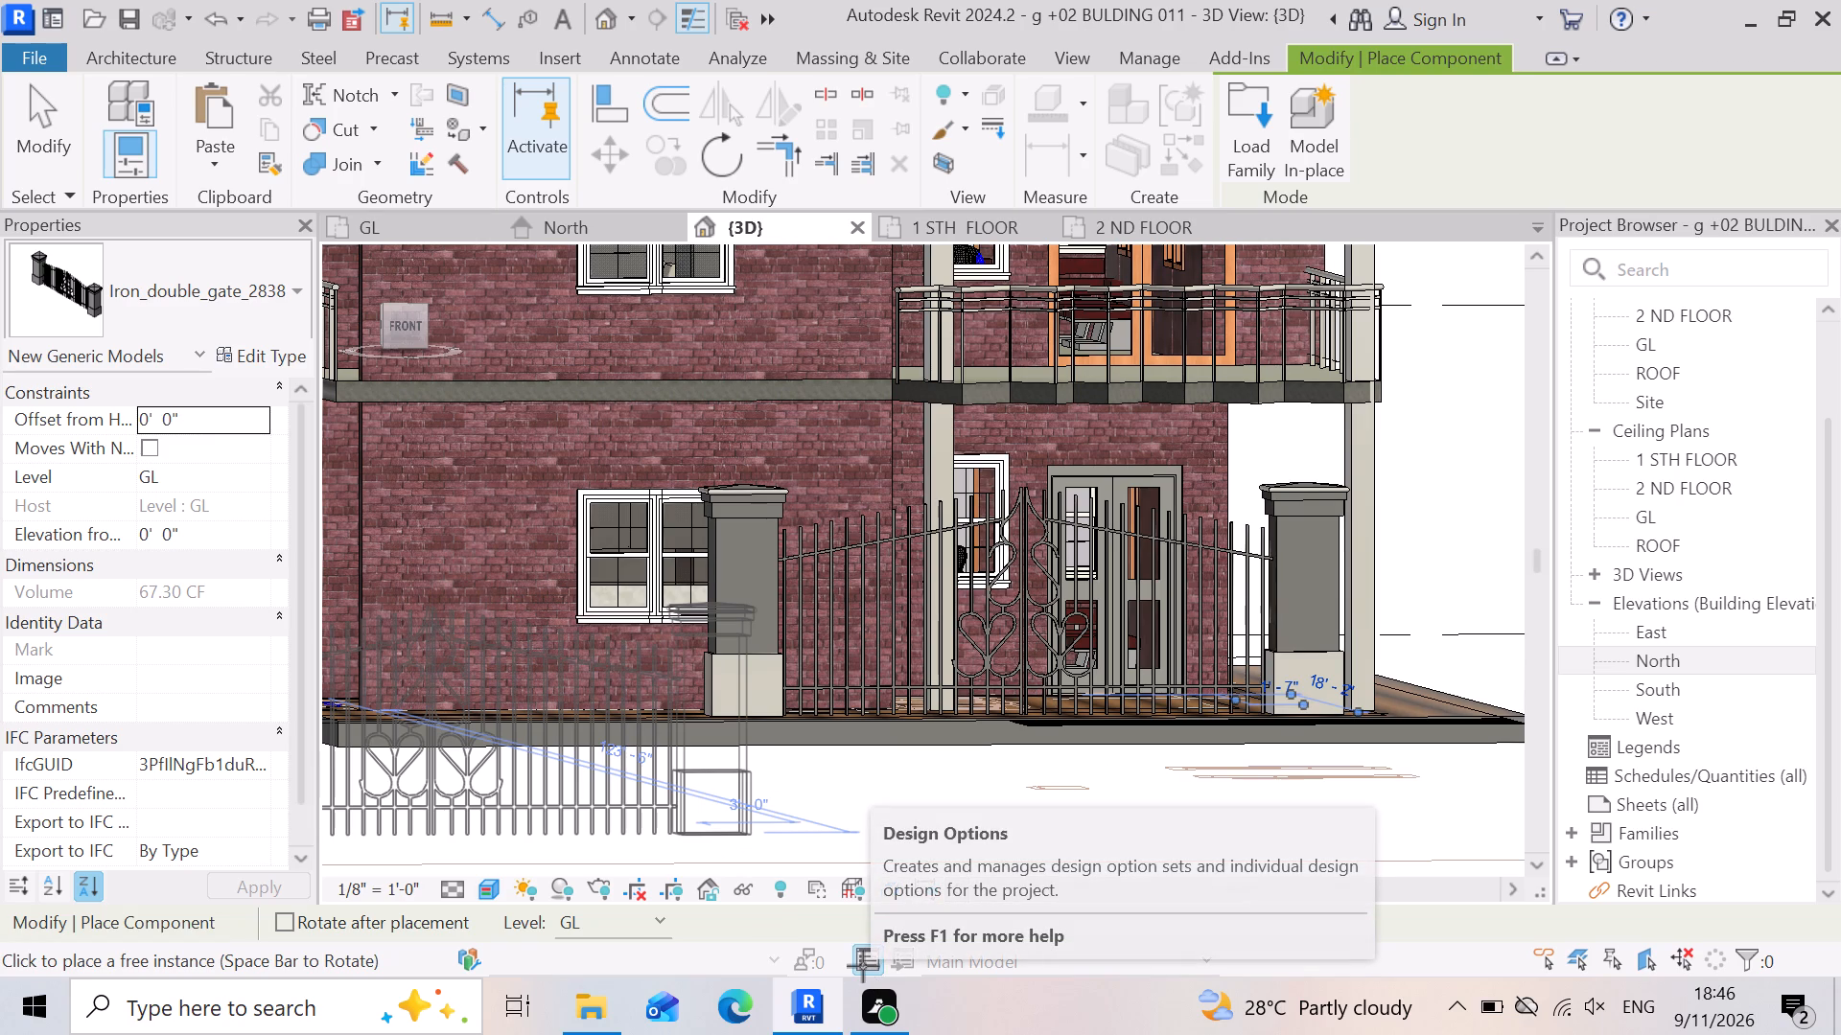
key("Escape")
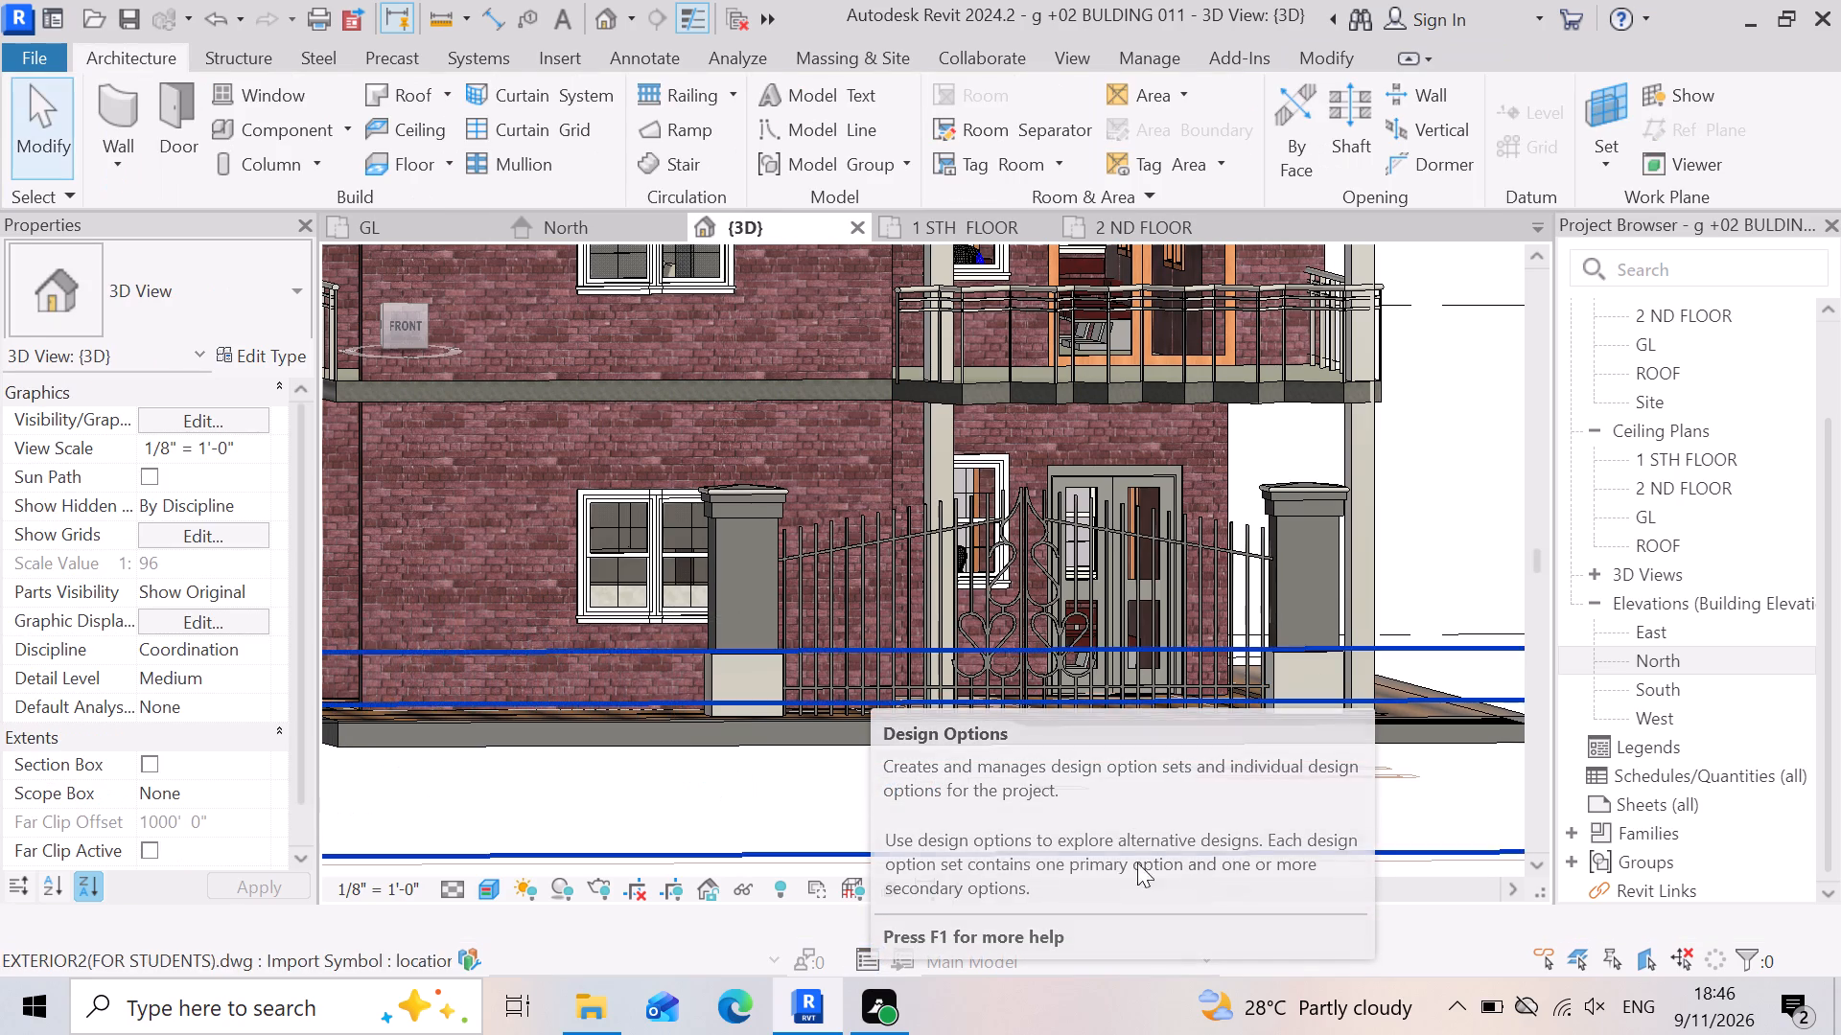
key("Escape")
Nudge the iron double gate along the slab's front, away from the outer corner column and partway back, to adjust its position before the entrance.
left_click(904, 618)
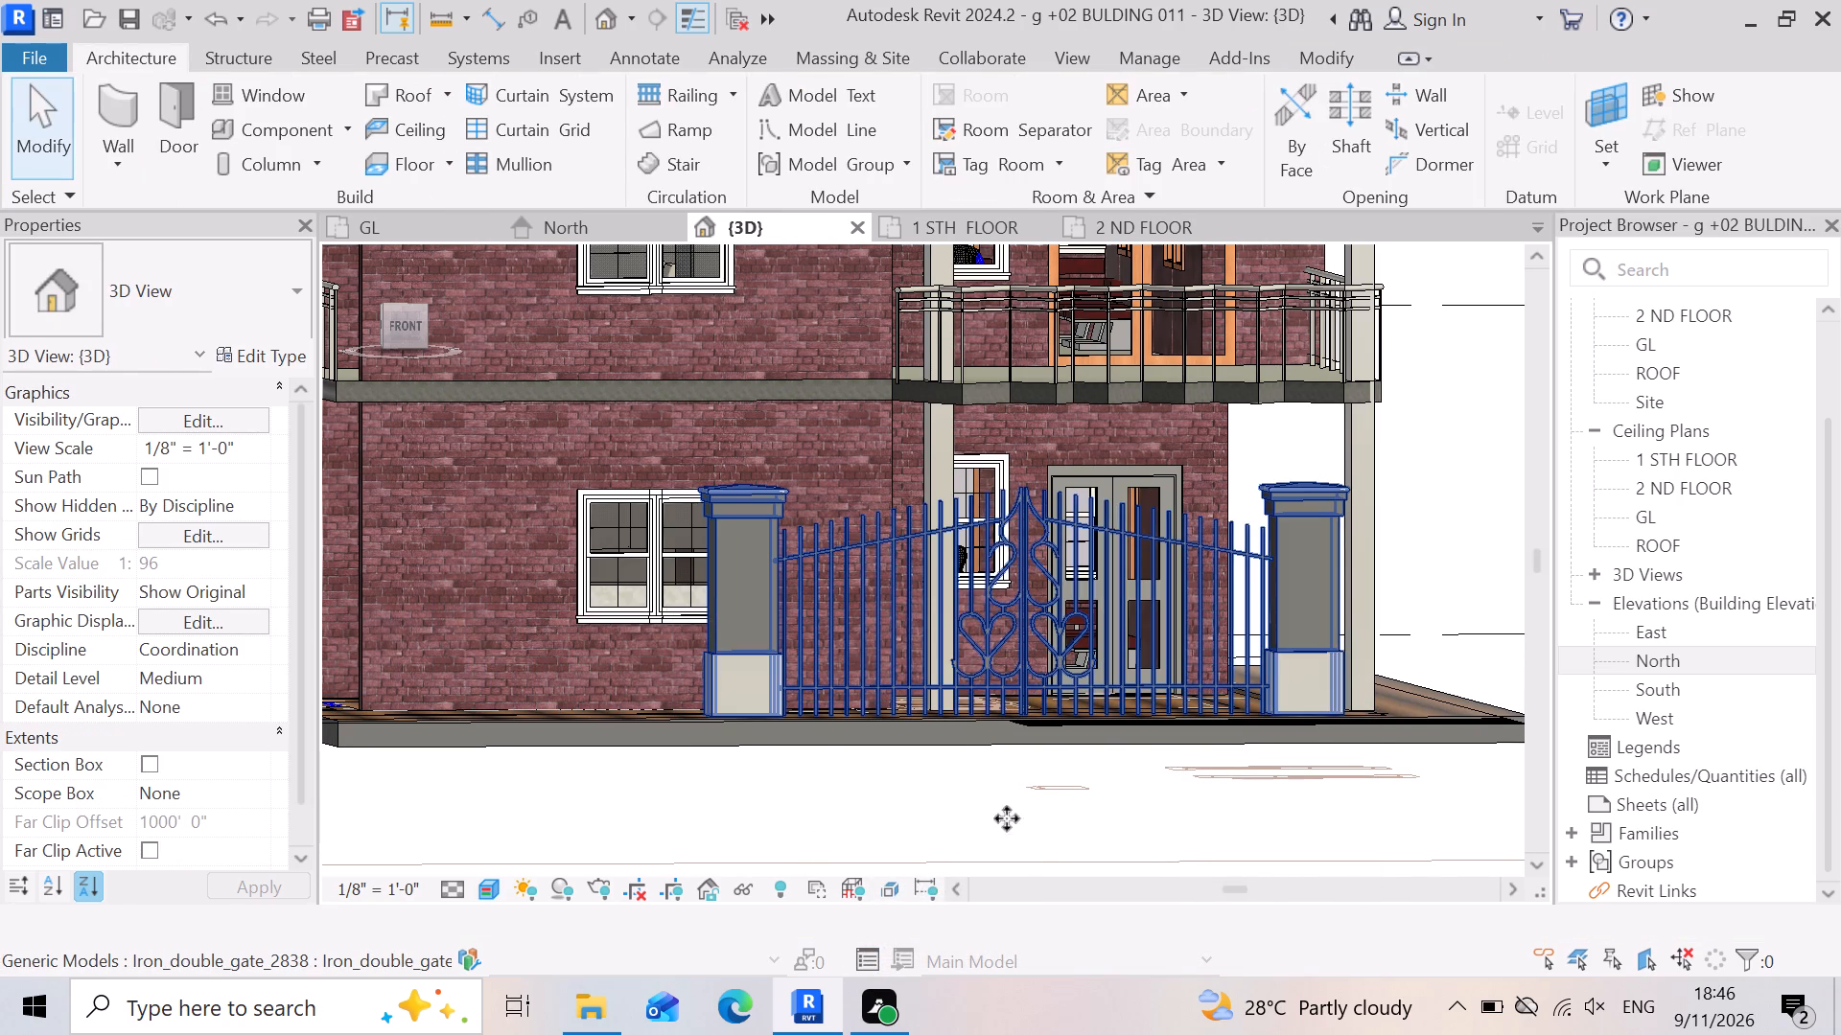
key("Left")
key("Left")
key("Left")
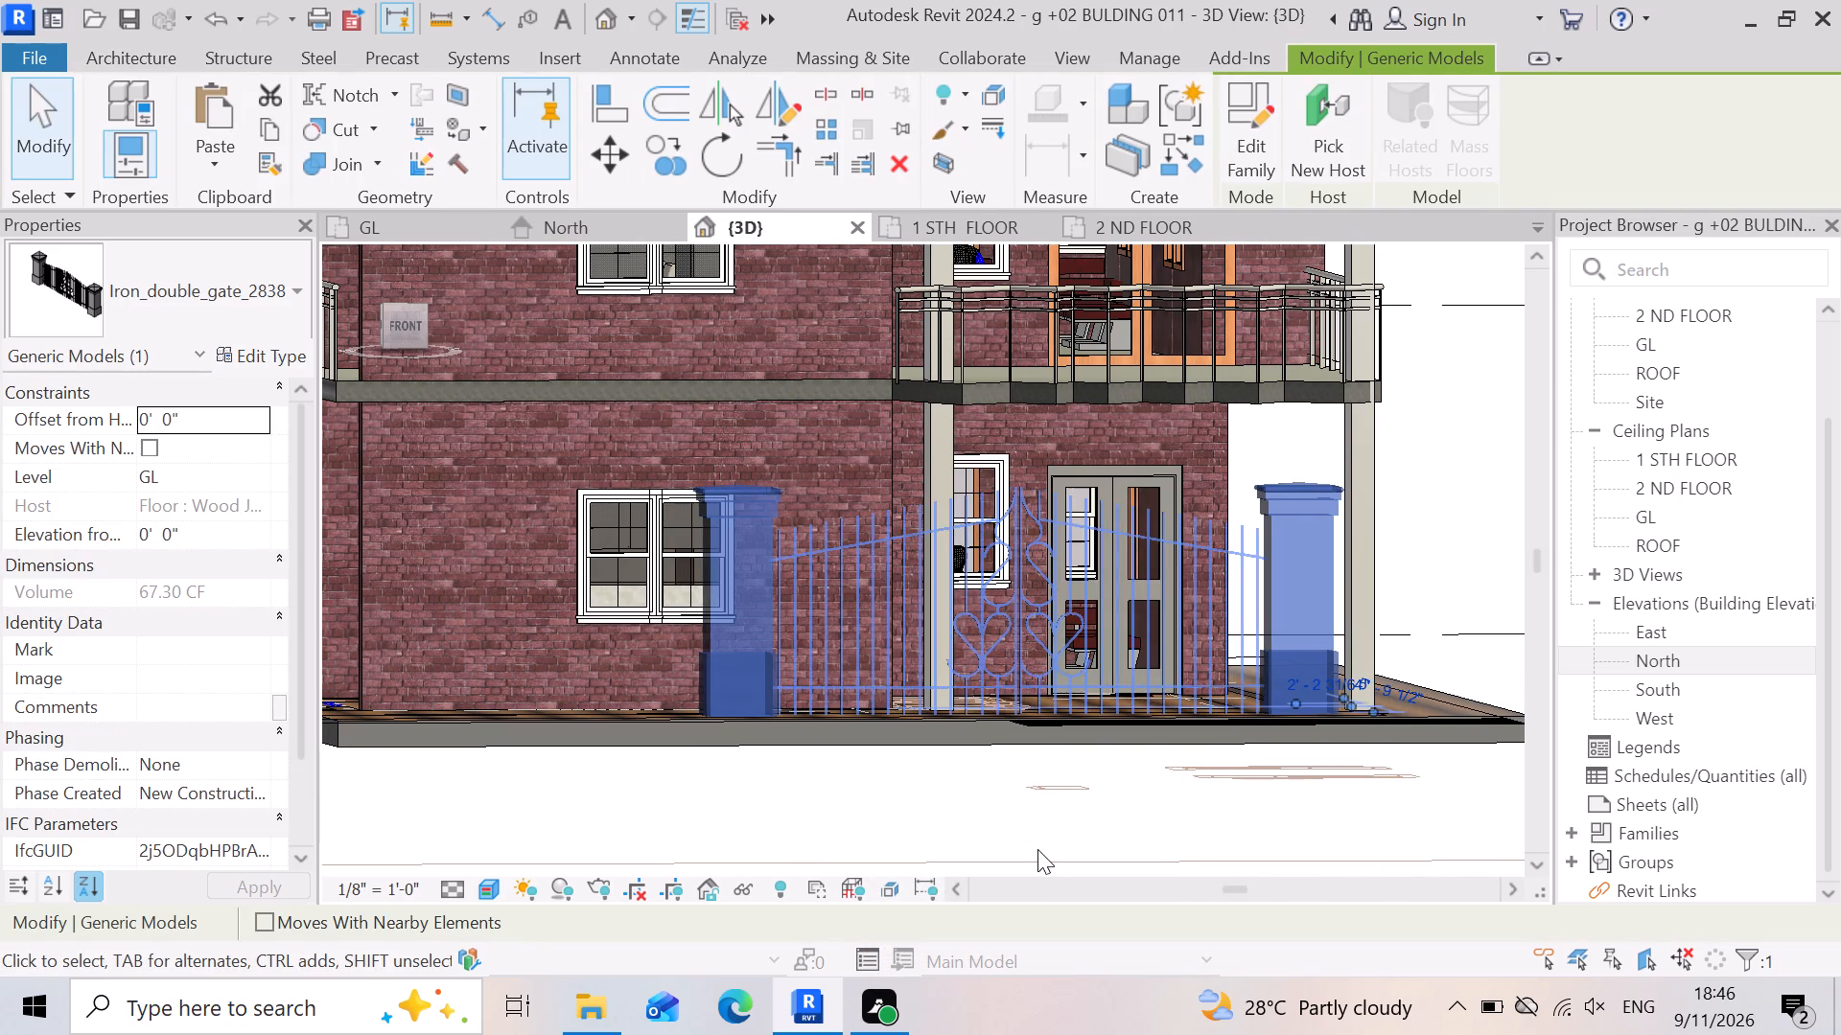
key("Left")
key("Left")
key("Left")
key("Left")
key("Left")
key("Left")
key("Left")
key("Left")
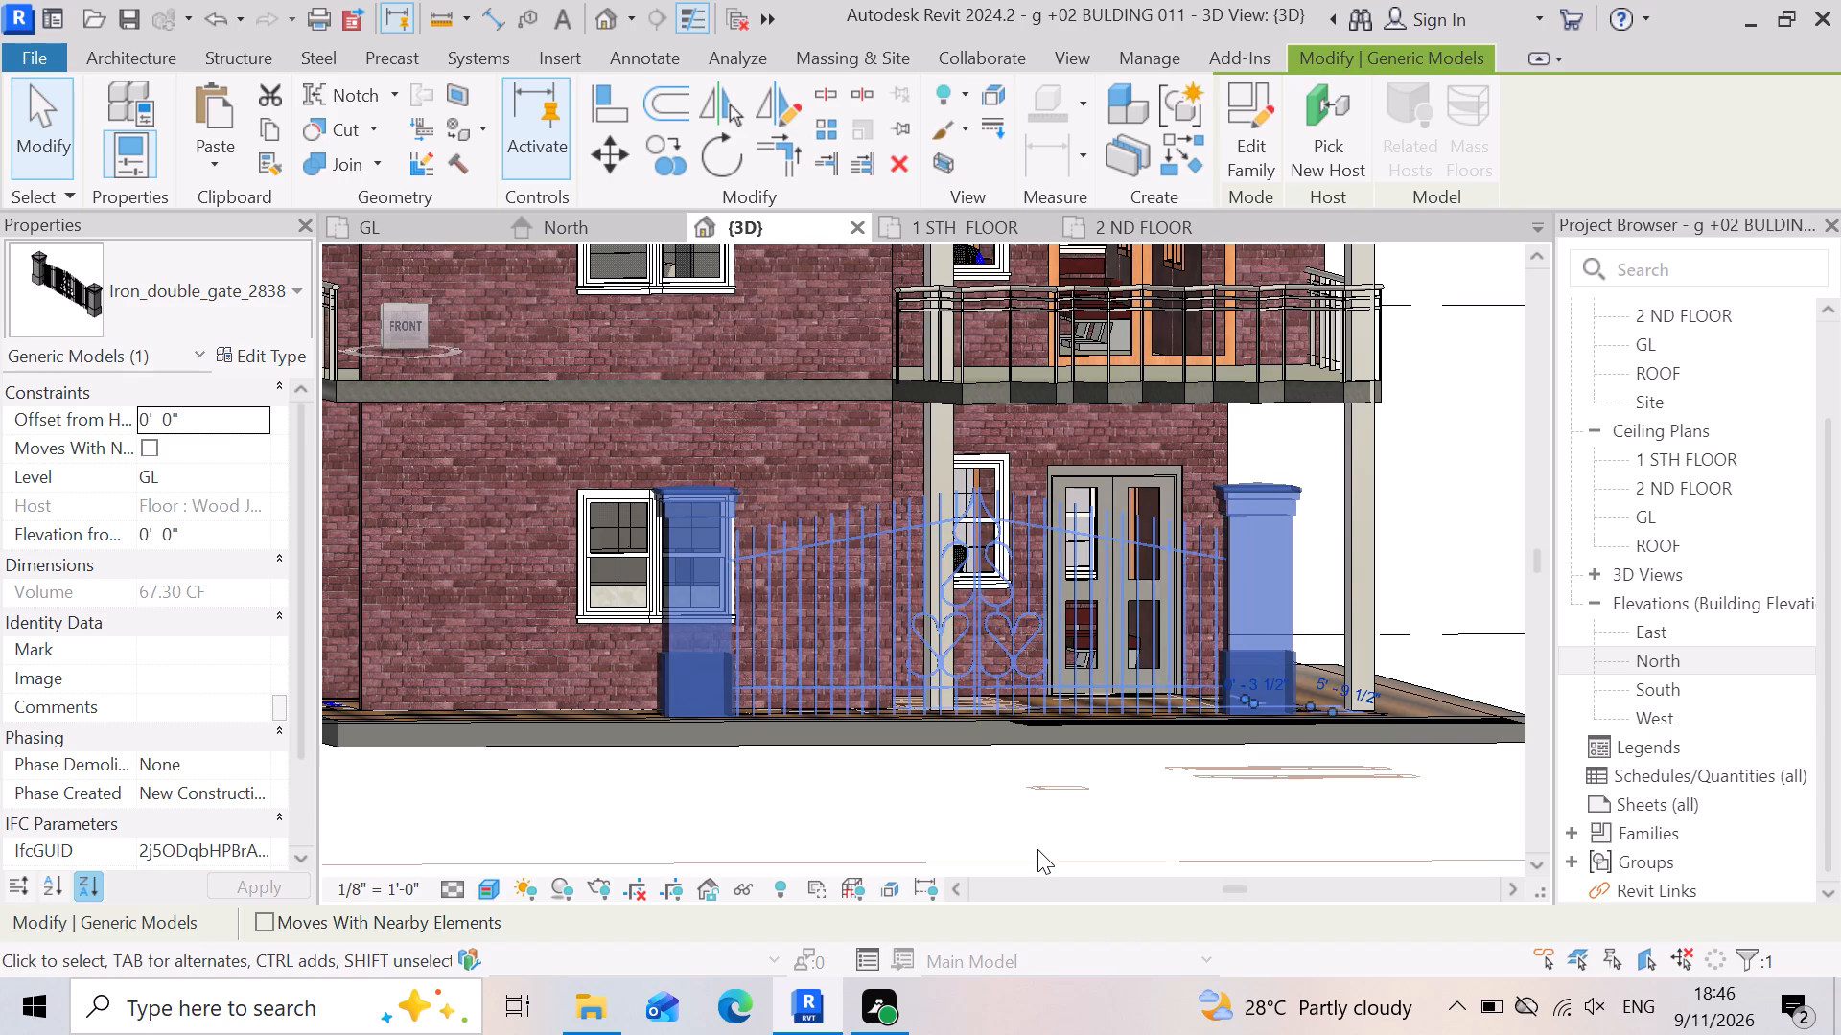
key("Left")
key("Left")
key("Left")
key("Left")
key("Left")
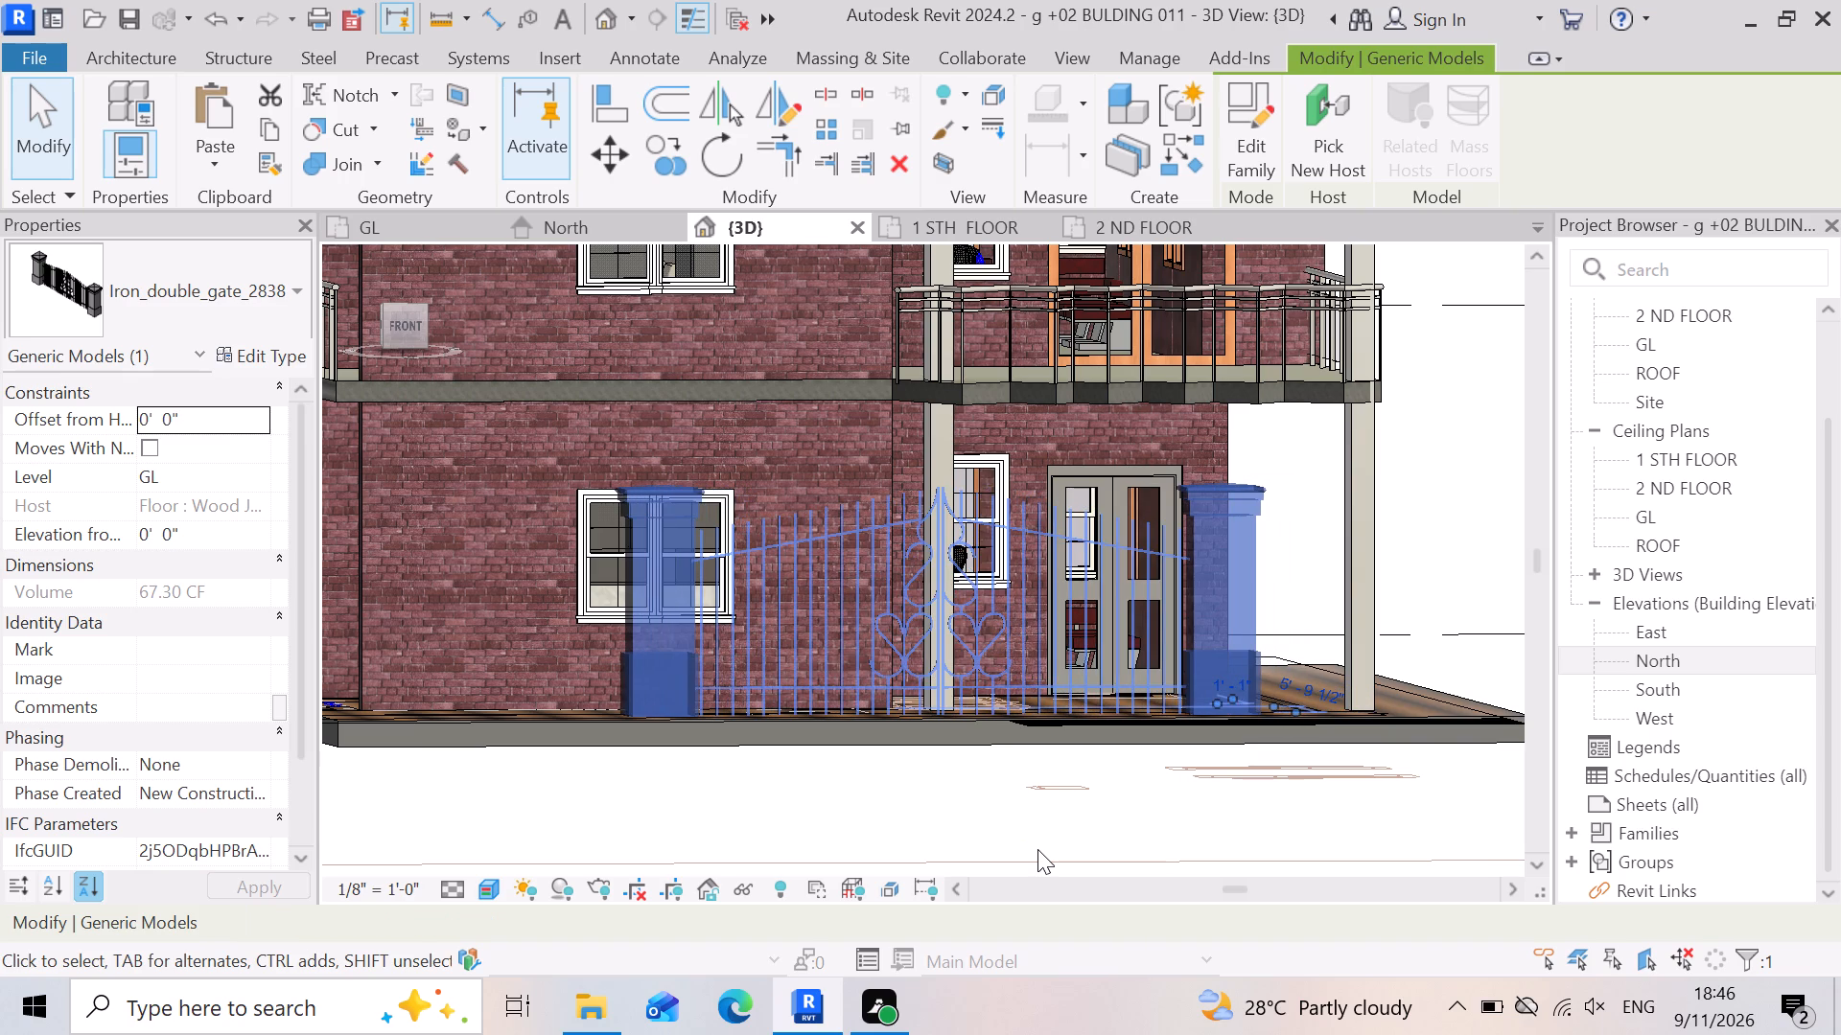
key("Right")
key("Right")
key("Right")
key("Right")
key("Right")
key("Right")
key("Right")
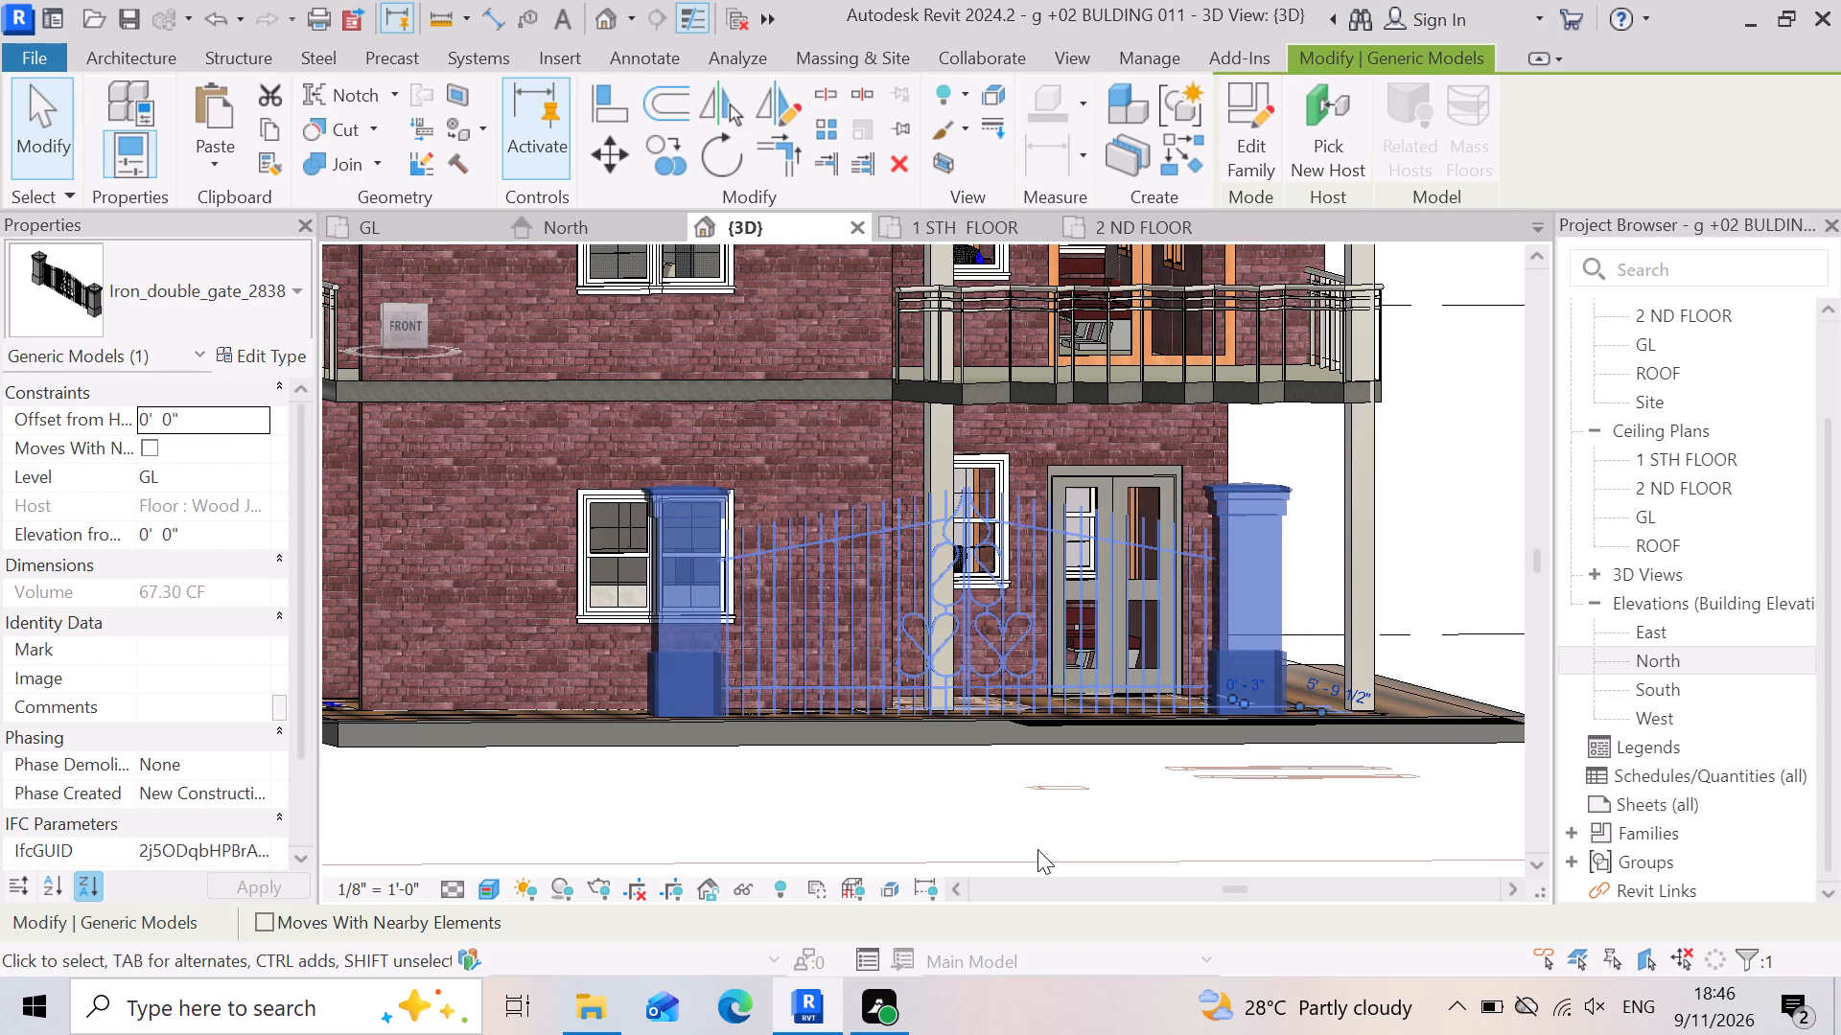
key("Right")
key("Right")
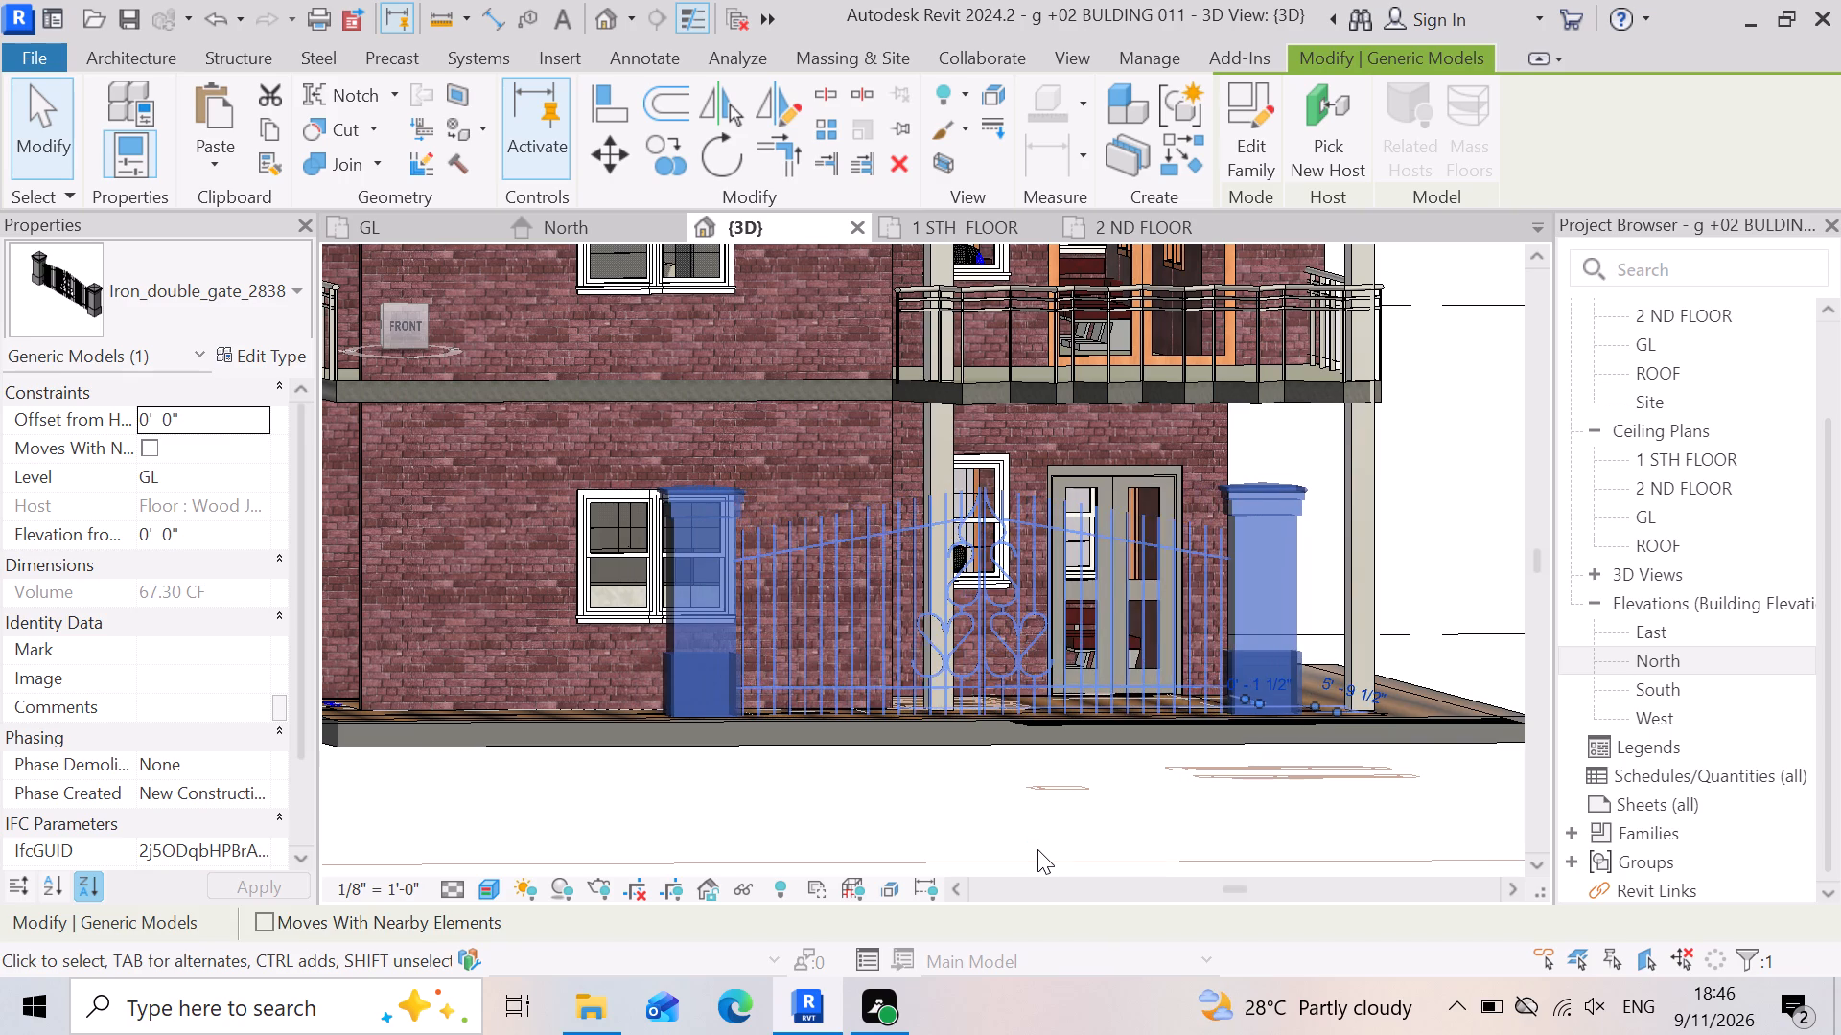
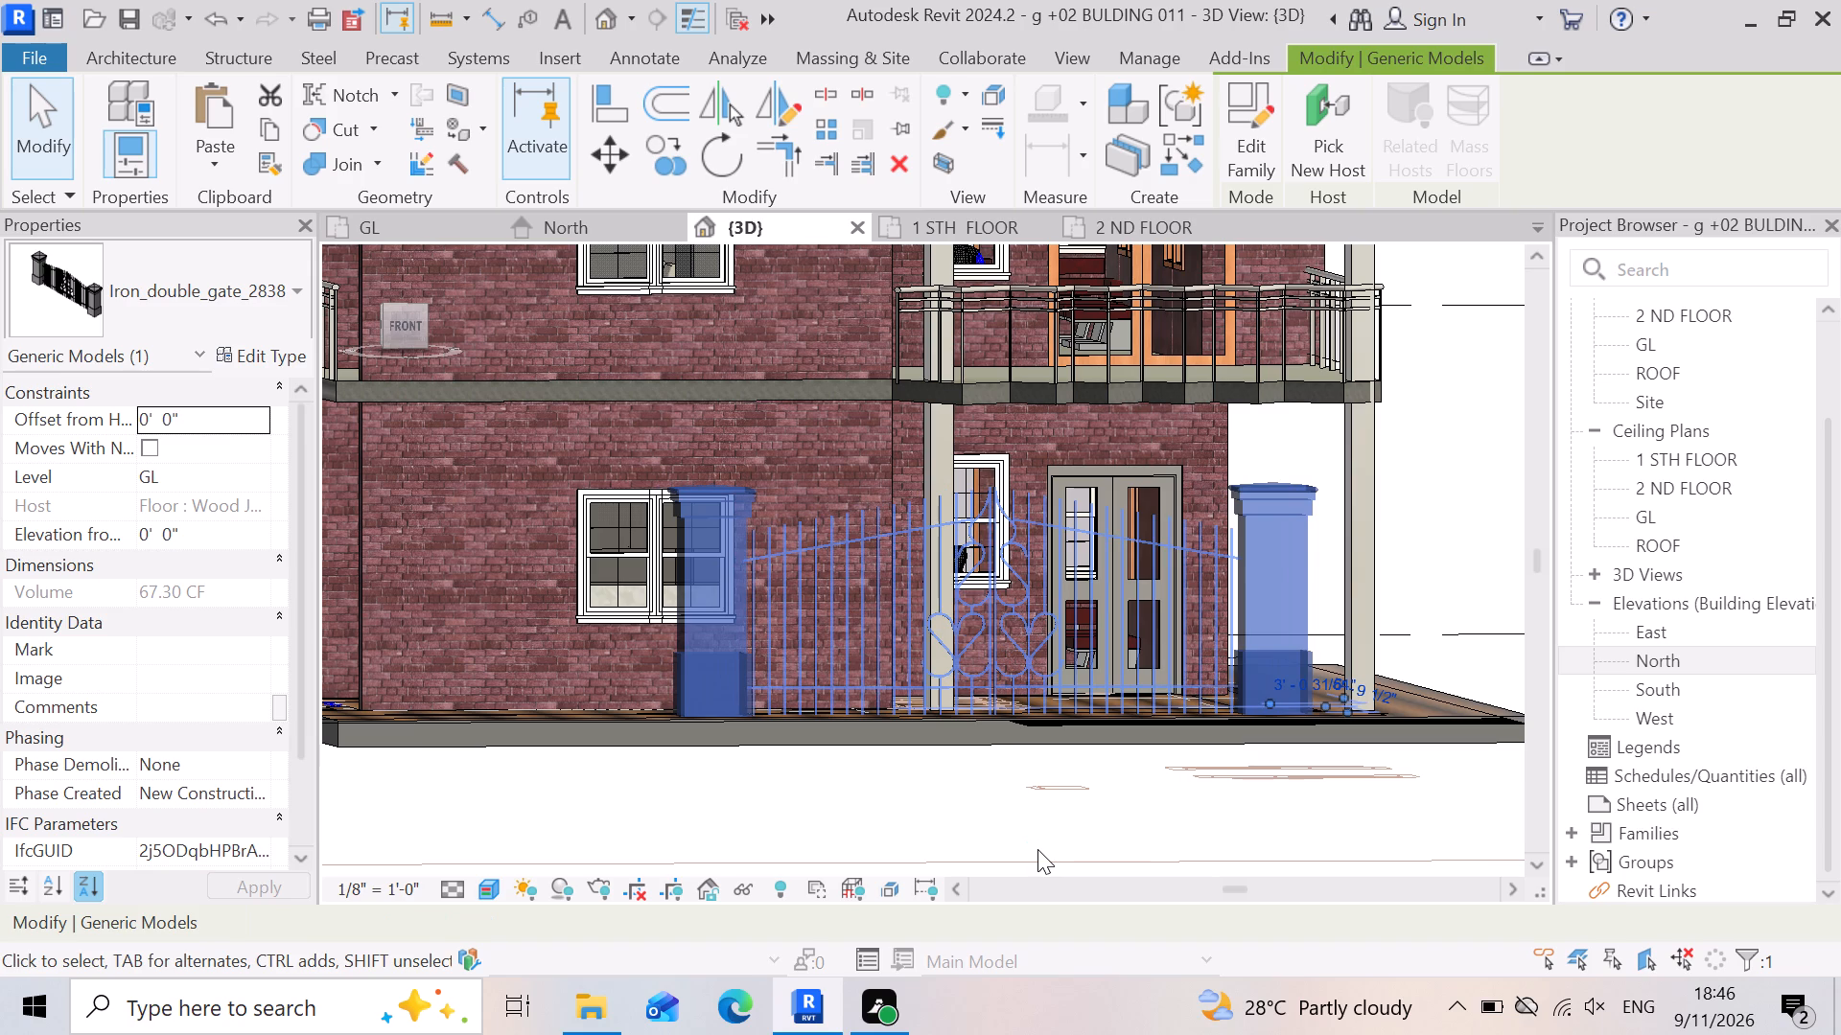
Nudge the selected iron double gate slightly outward, closer to the ground-floor slab's front edge.
key("Down")
key("Down")
key("Down")
key("Down")
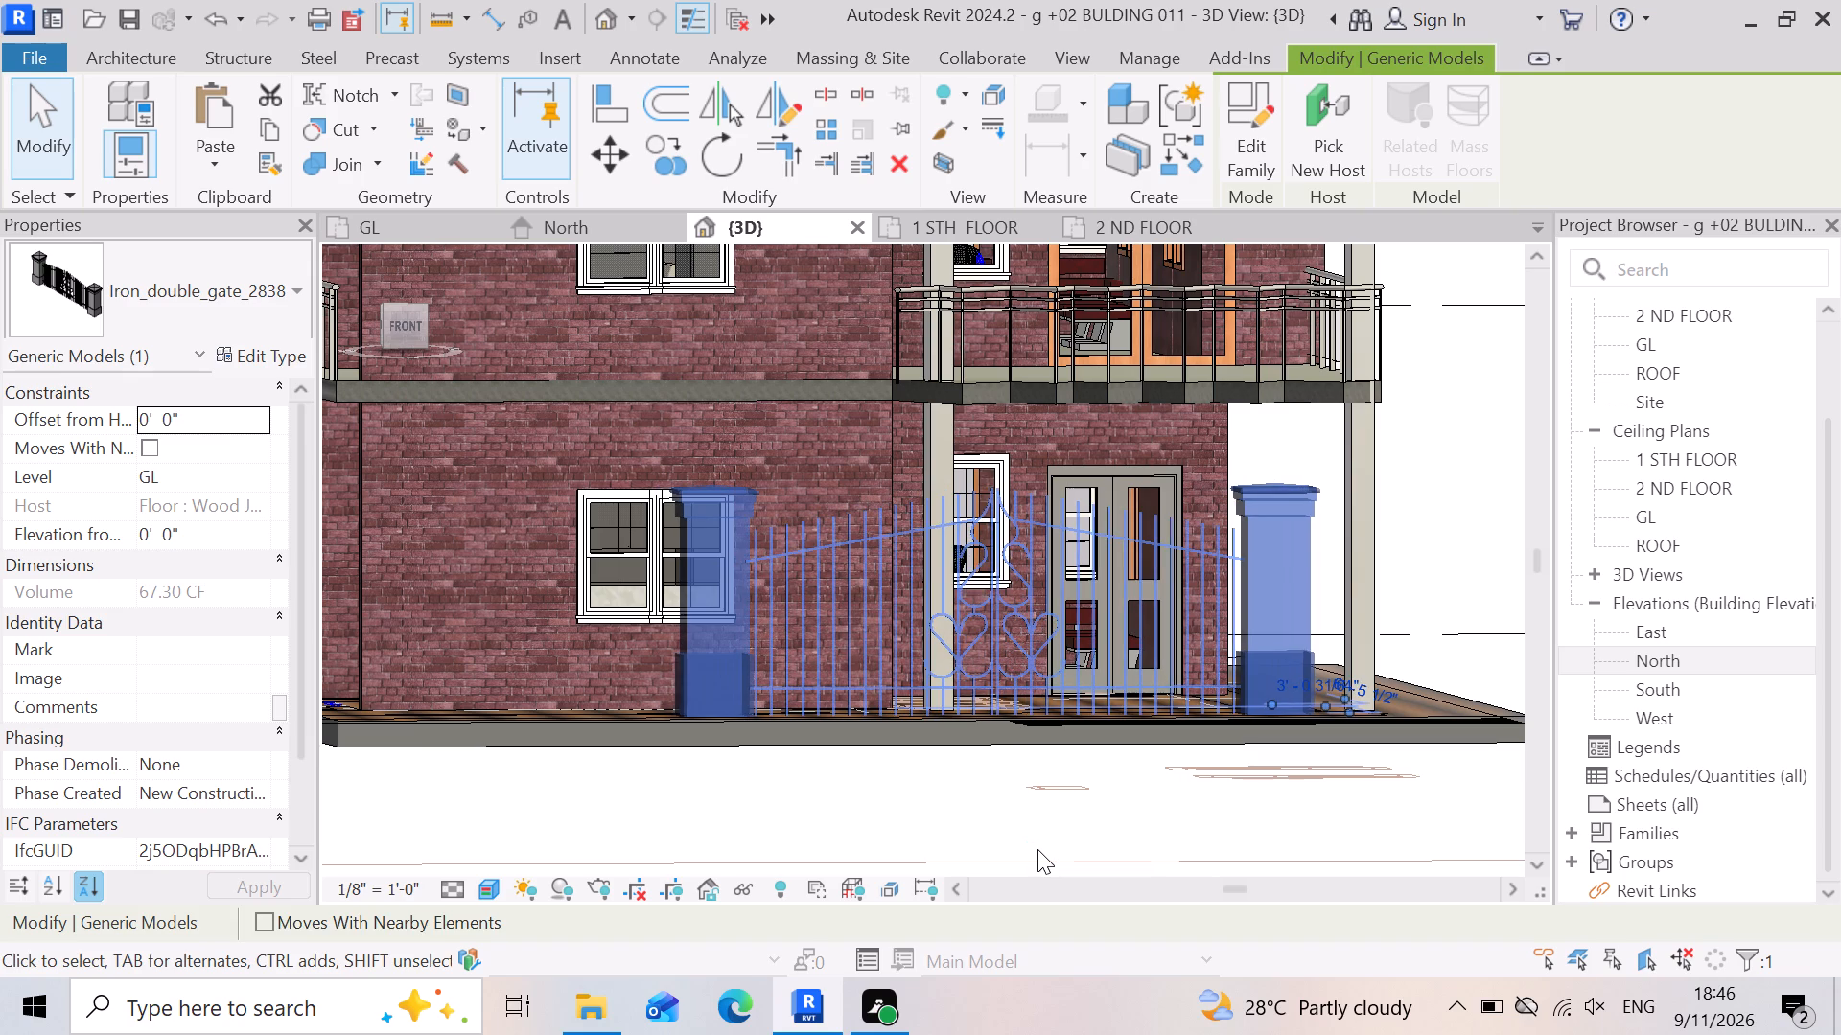
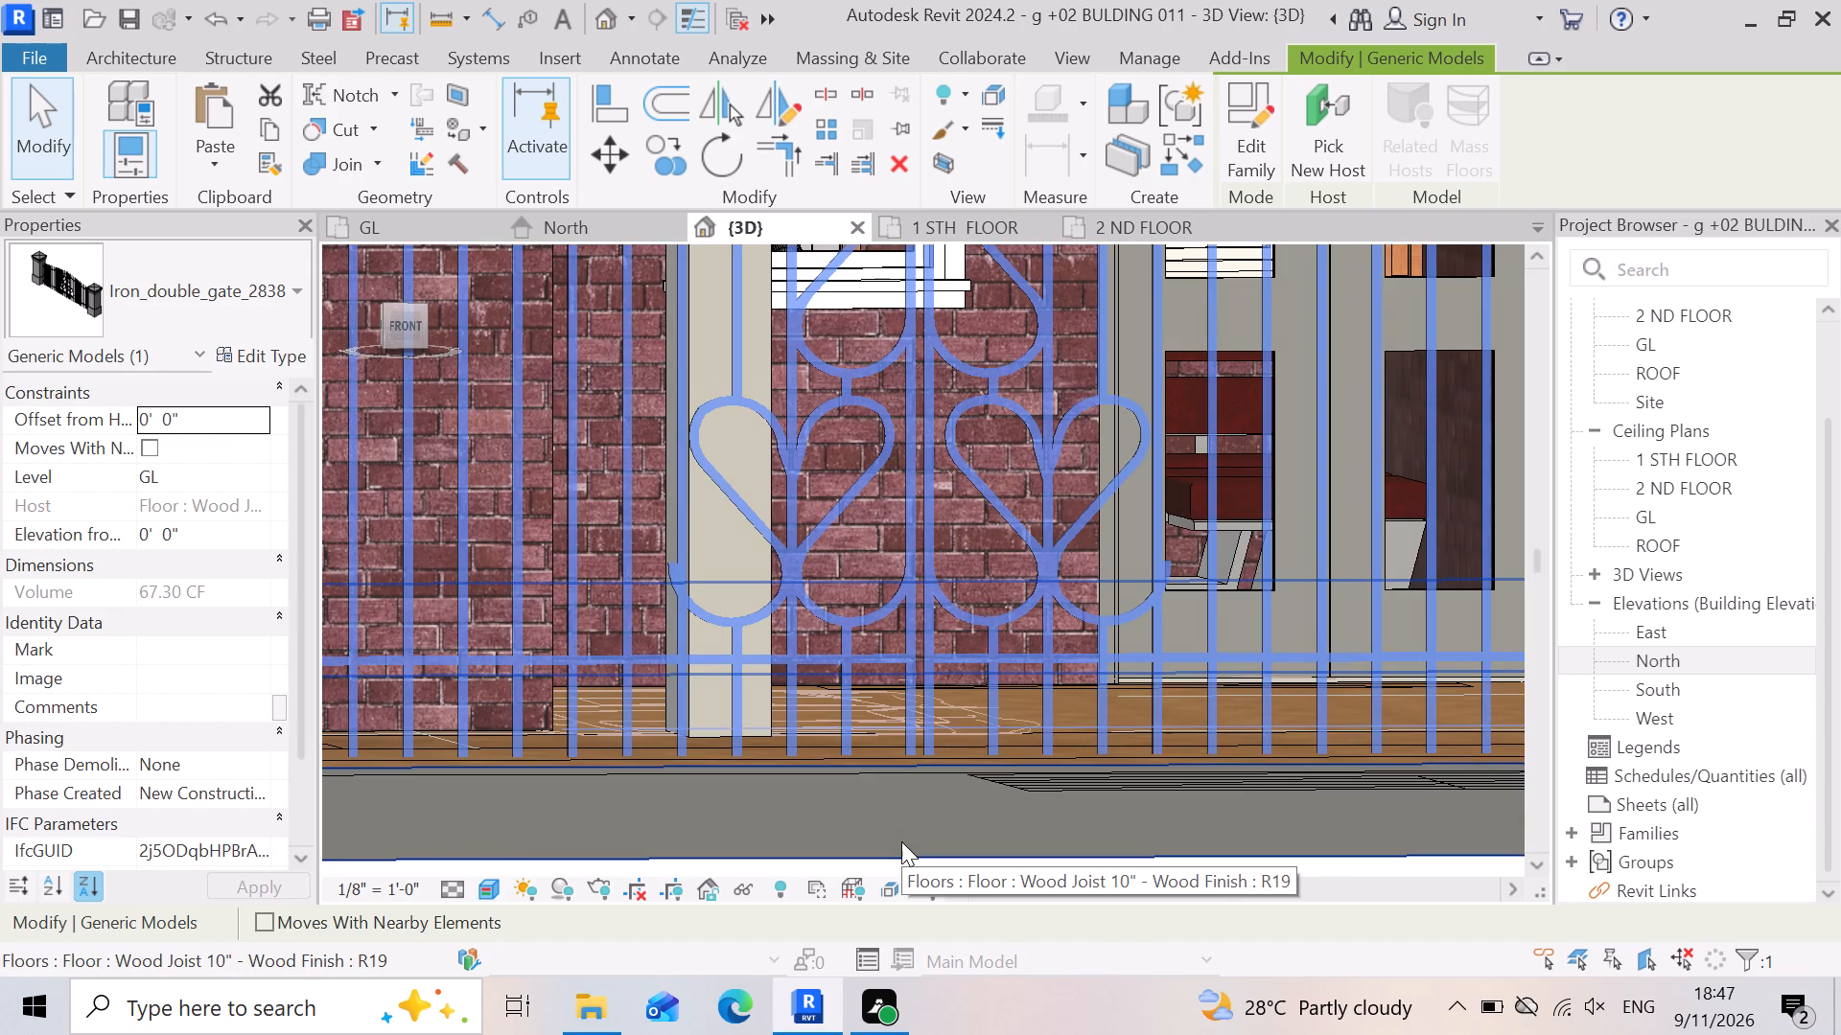
Nudge the selected iron double gate further outward in small increments toward the ground-floor slab's front edge.
key("Down")
key("Down")
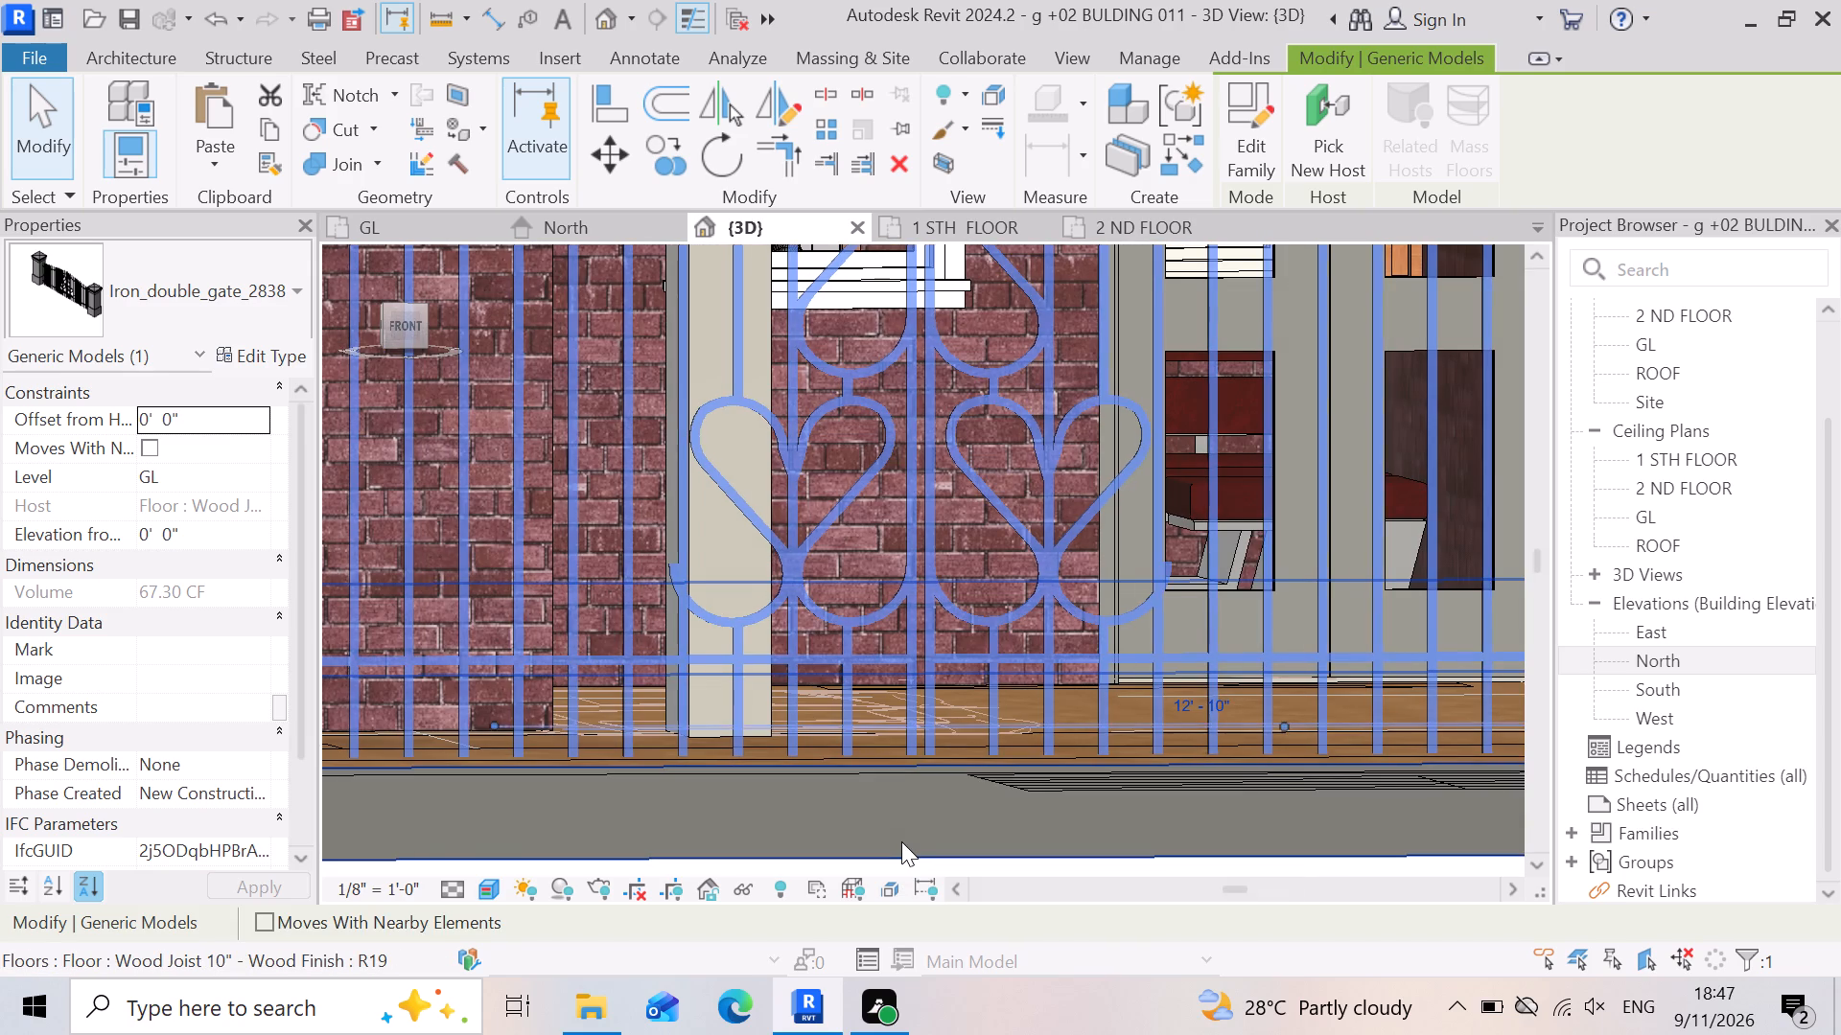
key("Down")
key("Down")
key("Down")
key("Down")
key("Down")
key("Down")
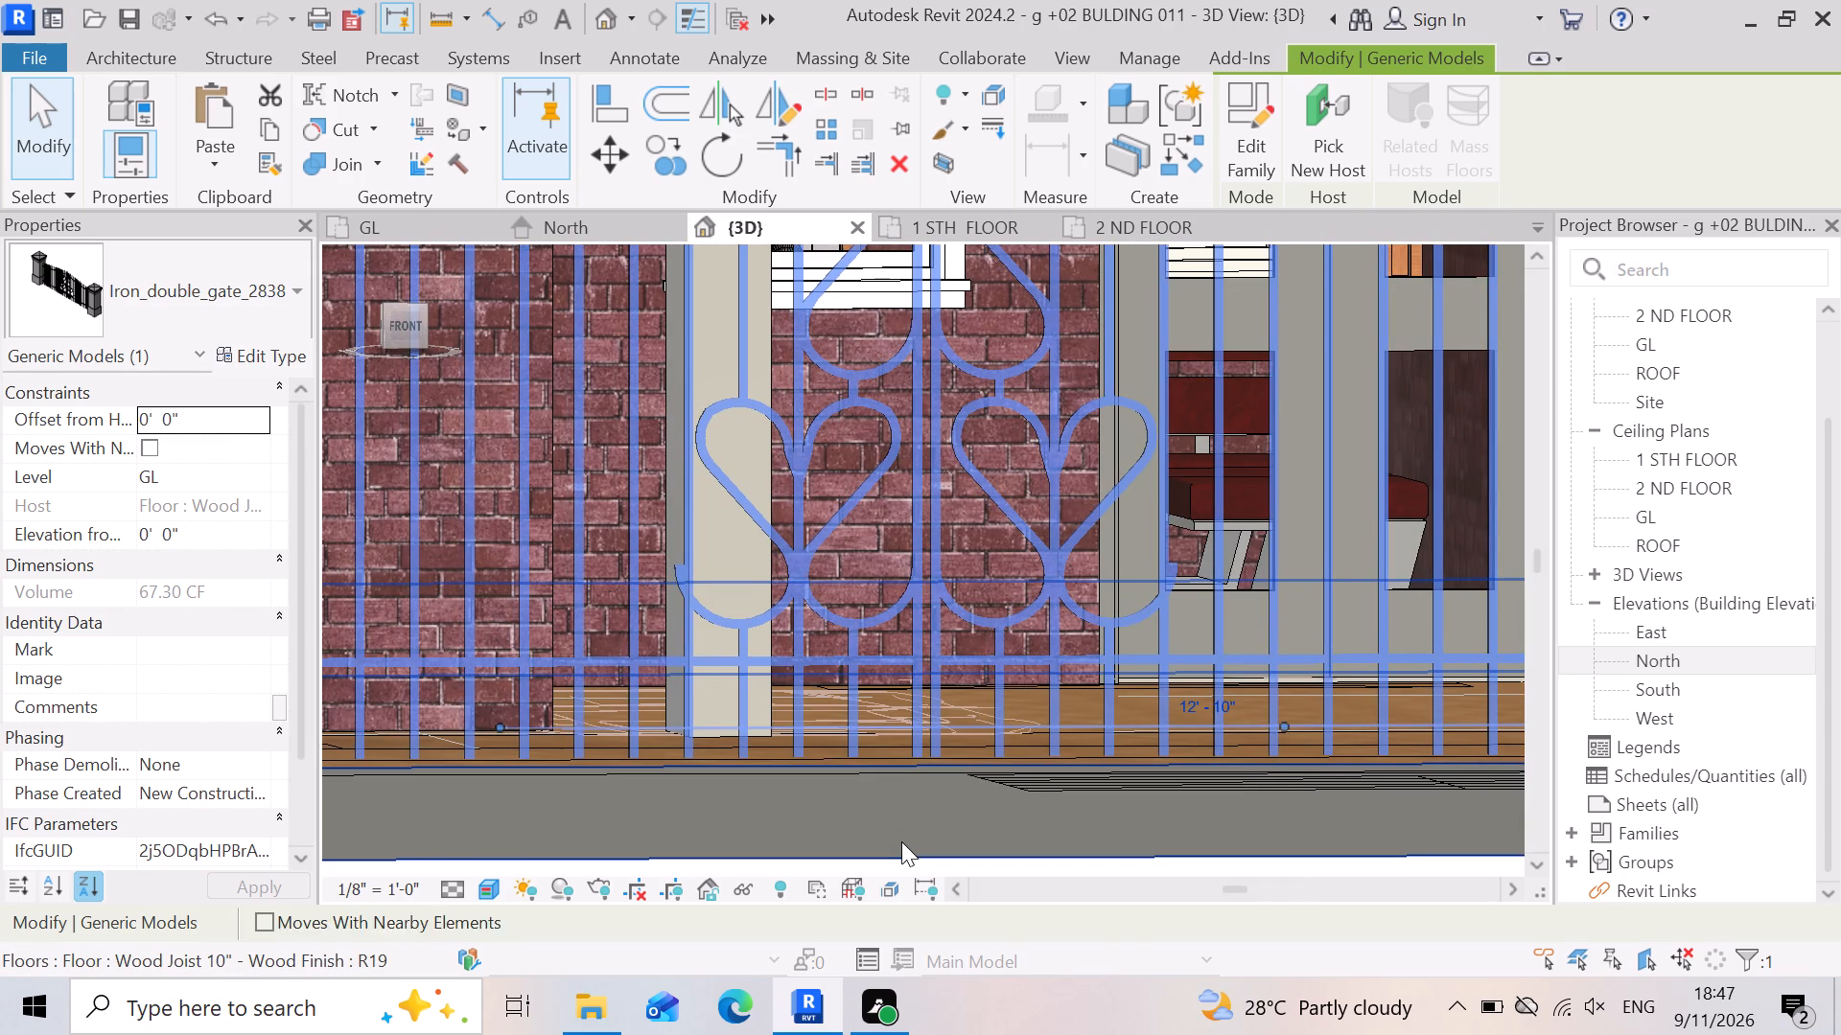
key("Down")
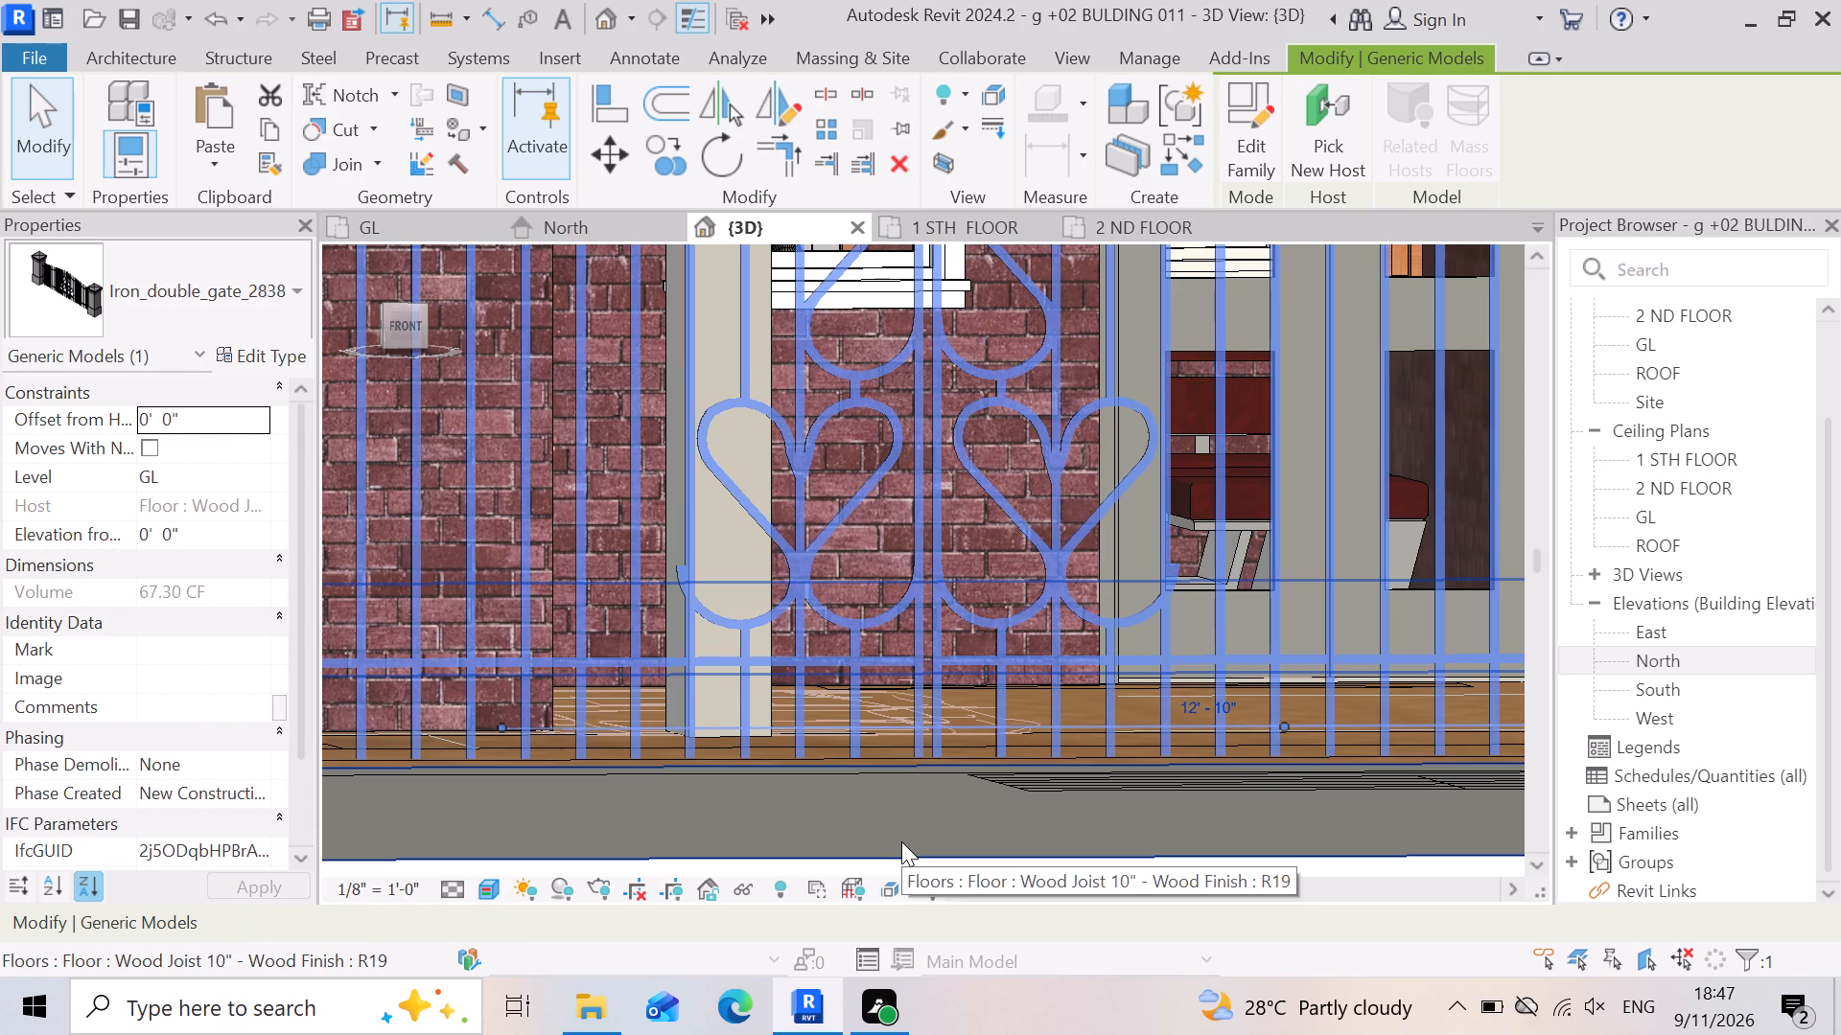
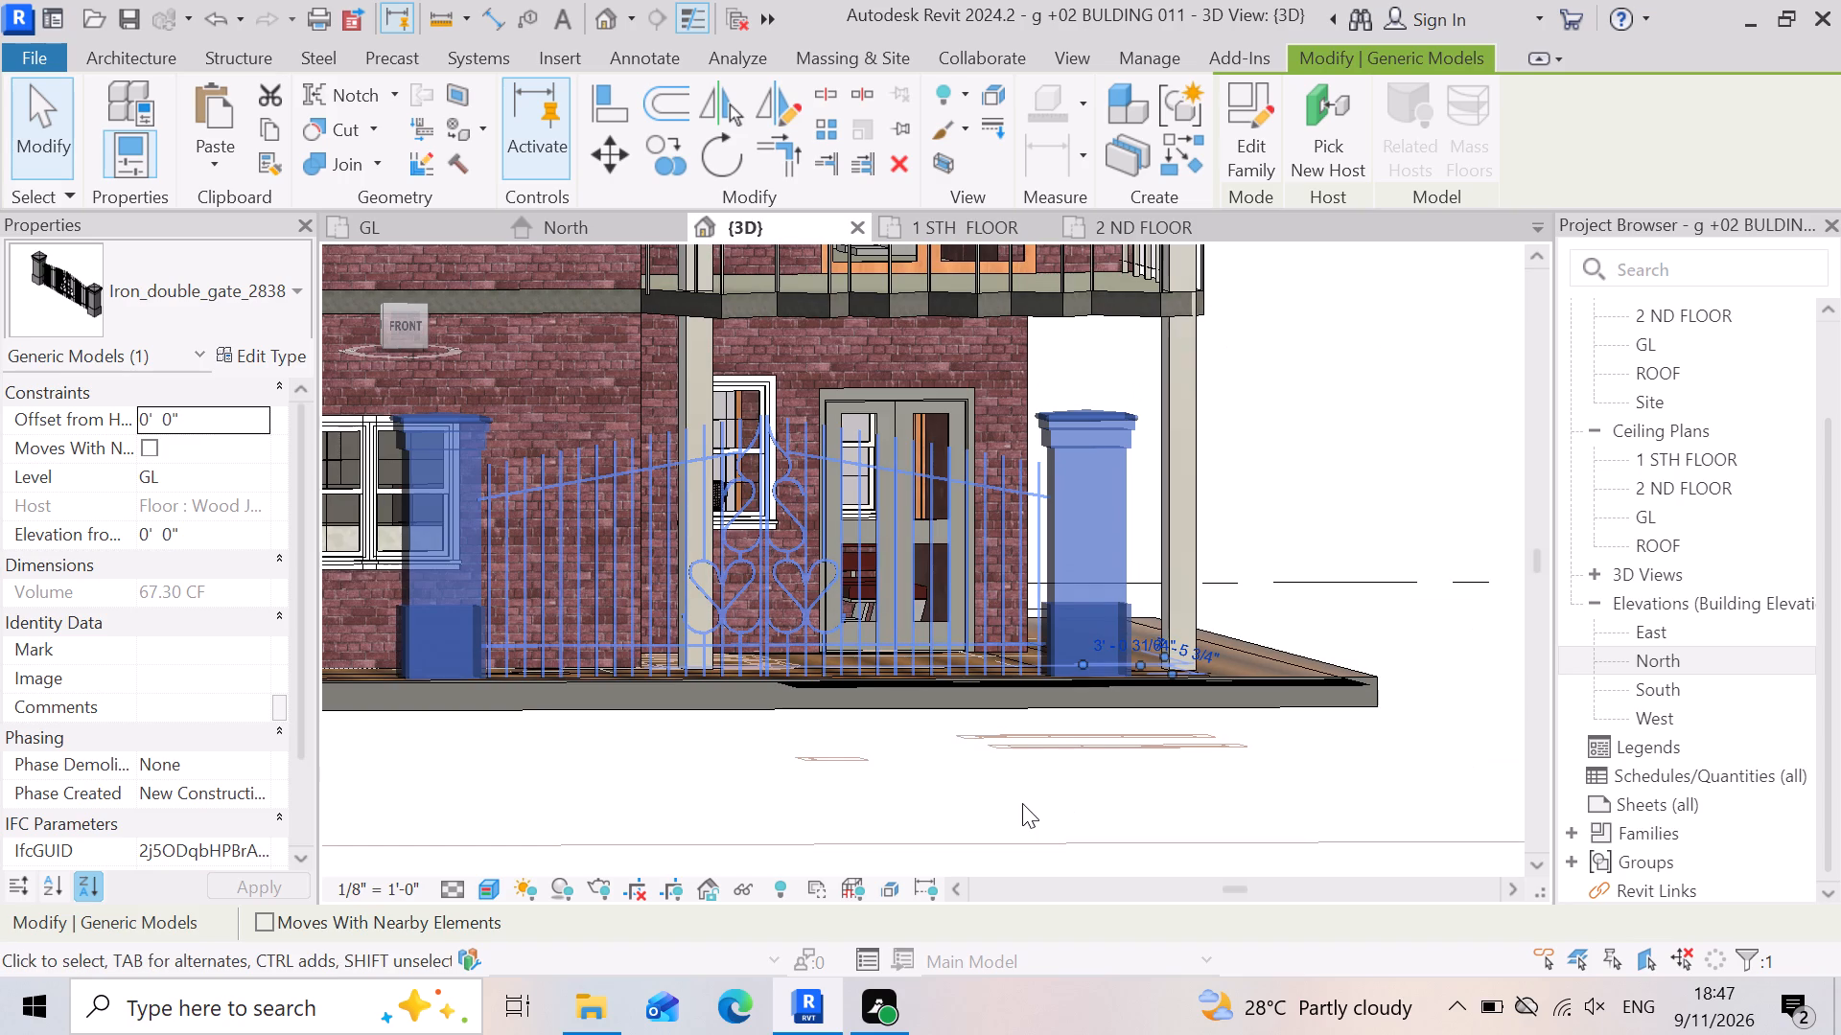
Nudge the selected iron double gate sideways along the ground-floor slab until its outer pillar stands in front of the outer balcony column.
key("Right")
key("Right")
key("Right")
key("Right")
key("Right")
key("Right")
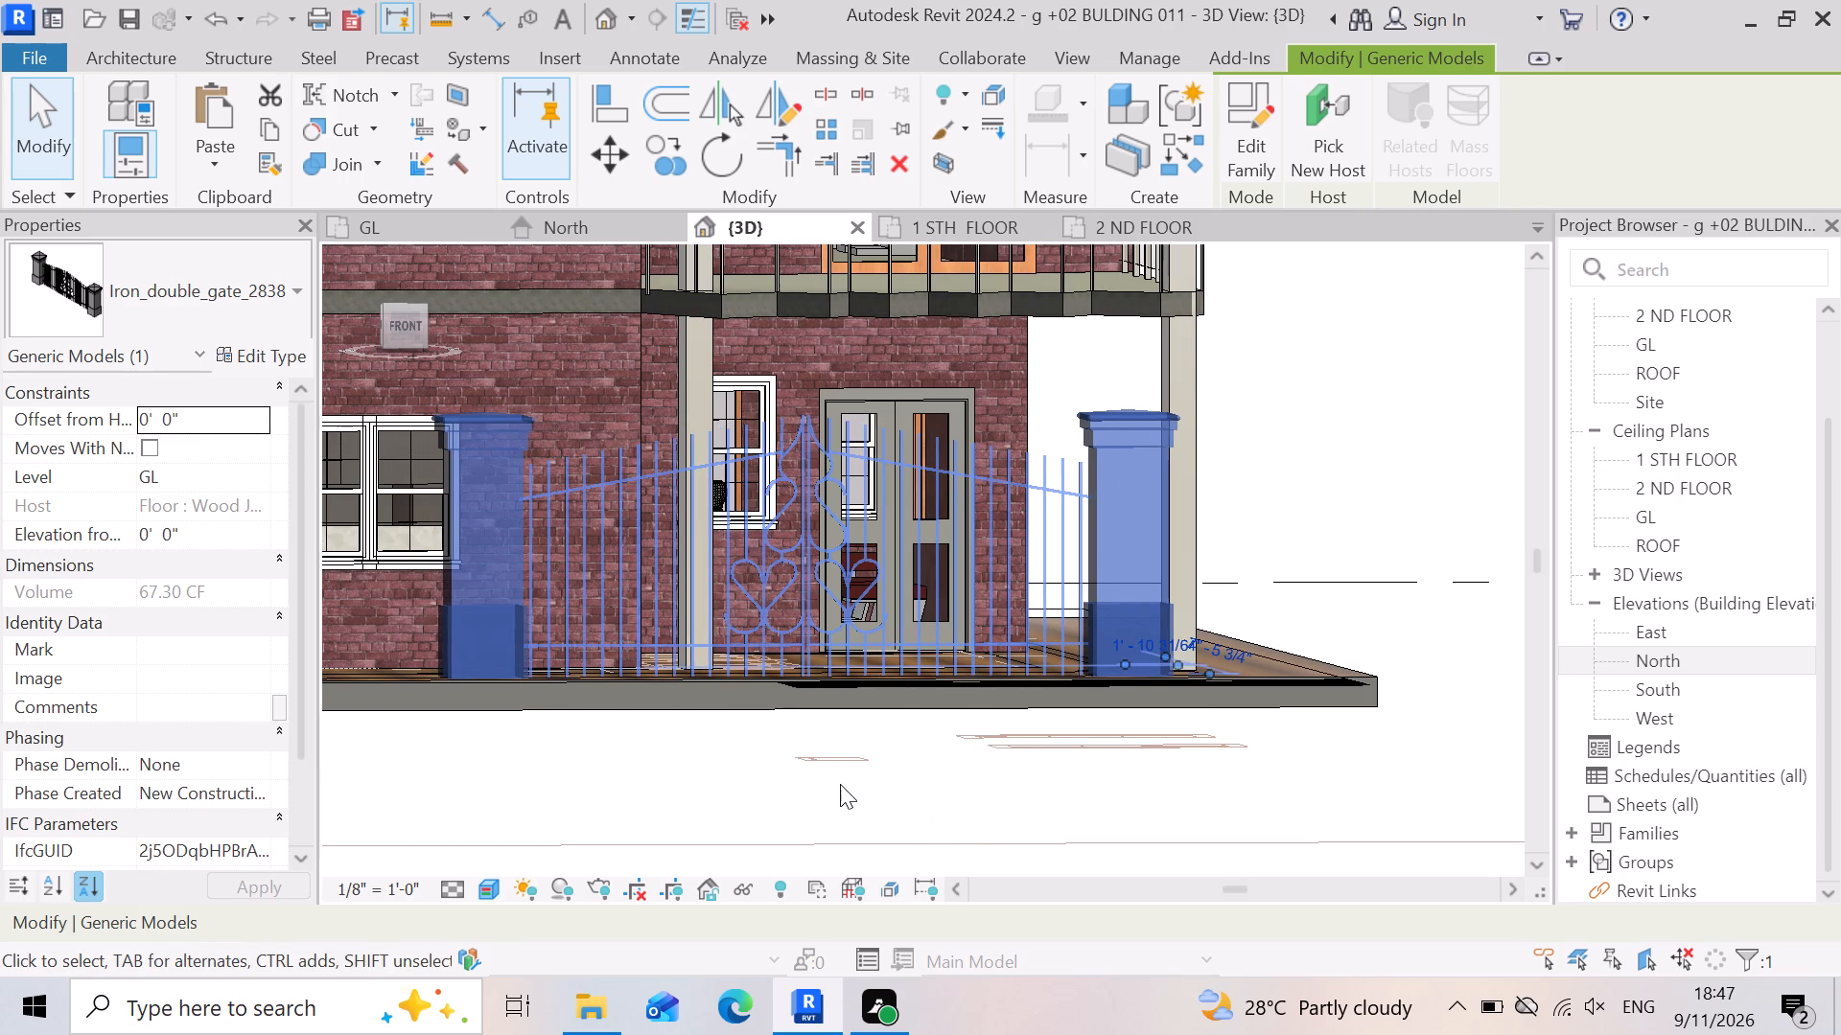
left_click(984, 816)
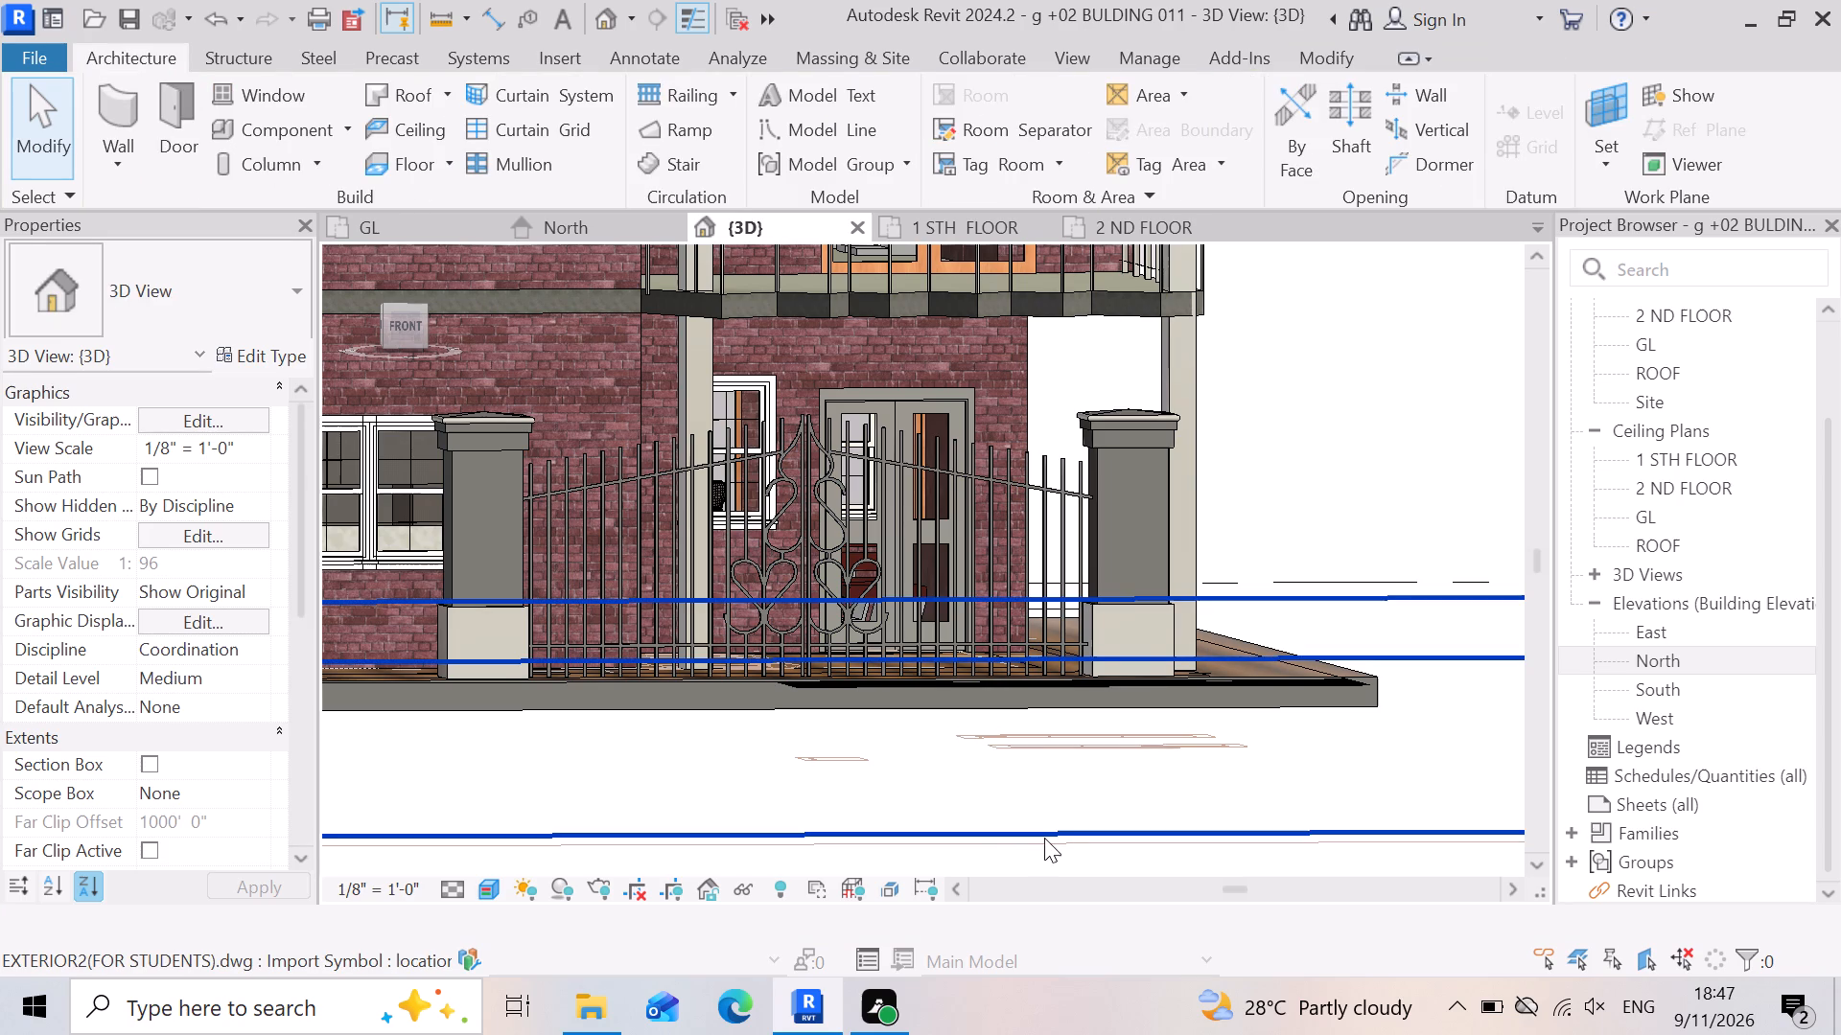
Examine the gate's placement on the GL floor plan in relation to the kitchen wall, portico and road line.
scroll(1166, 794, "down", 4)
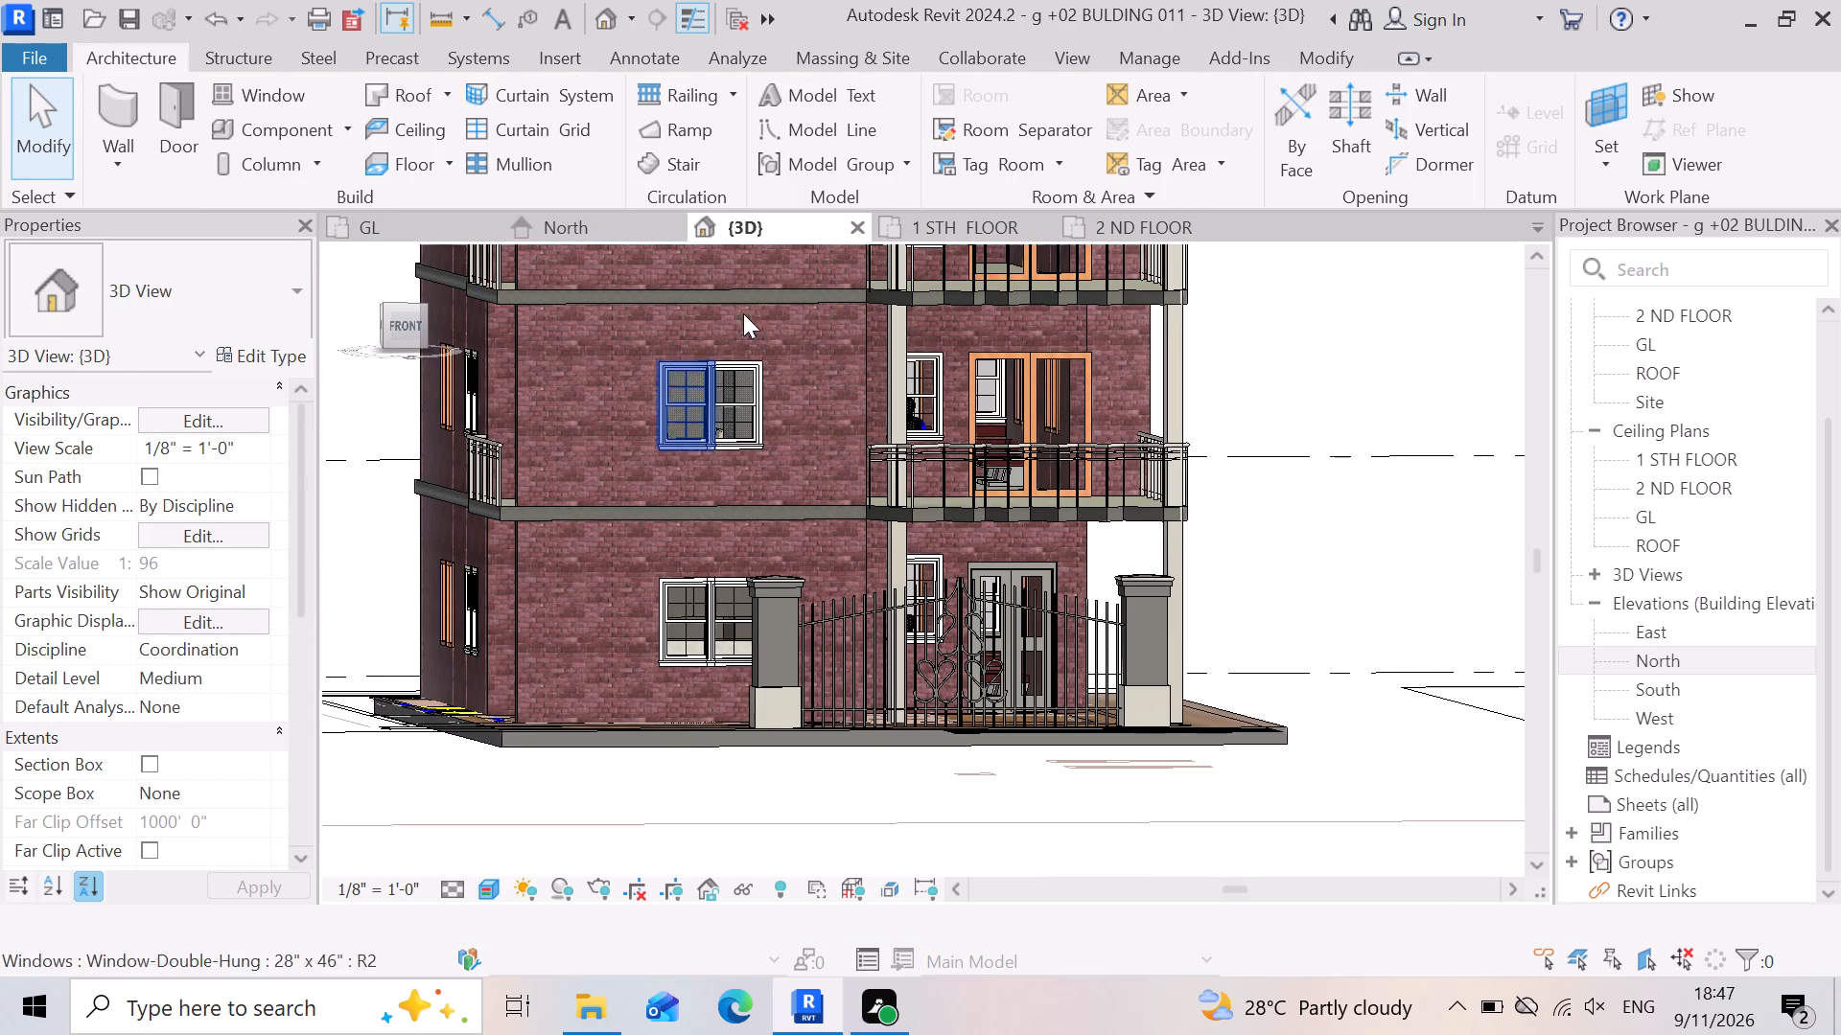
left_click(396, 227)
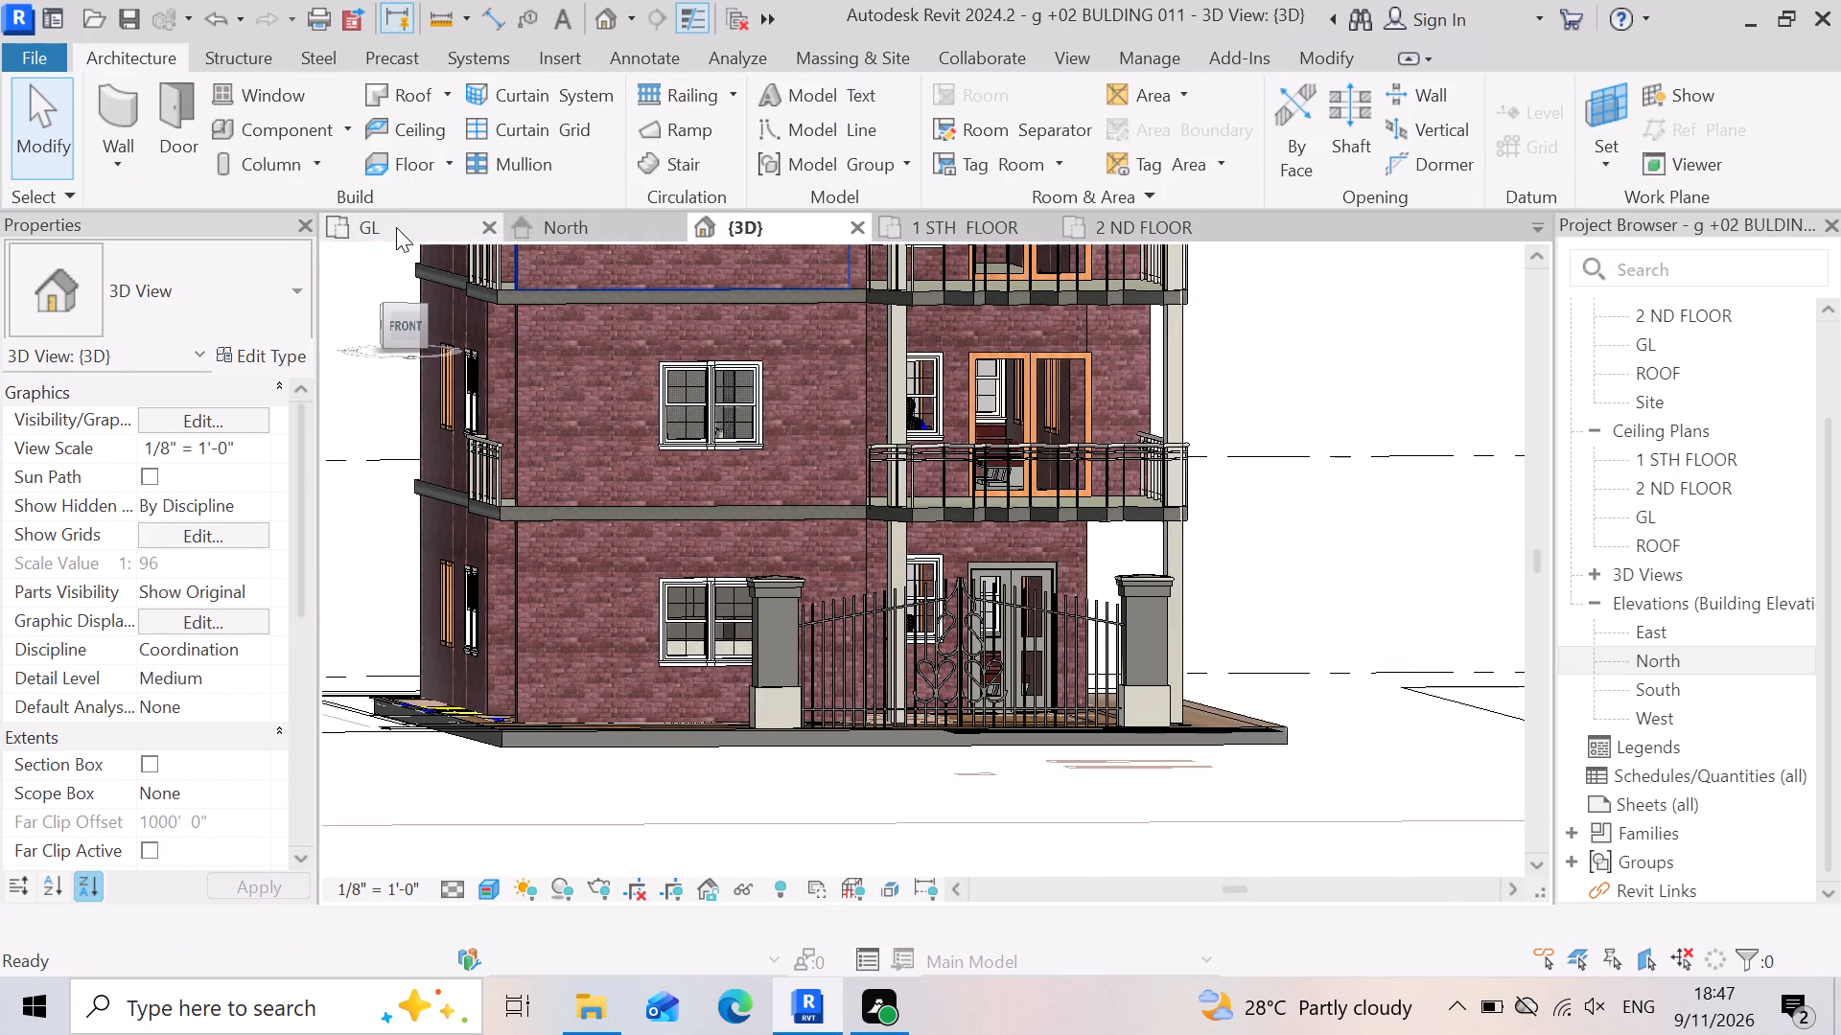
scroll(969, 644, "down", 7)
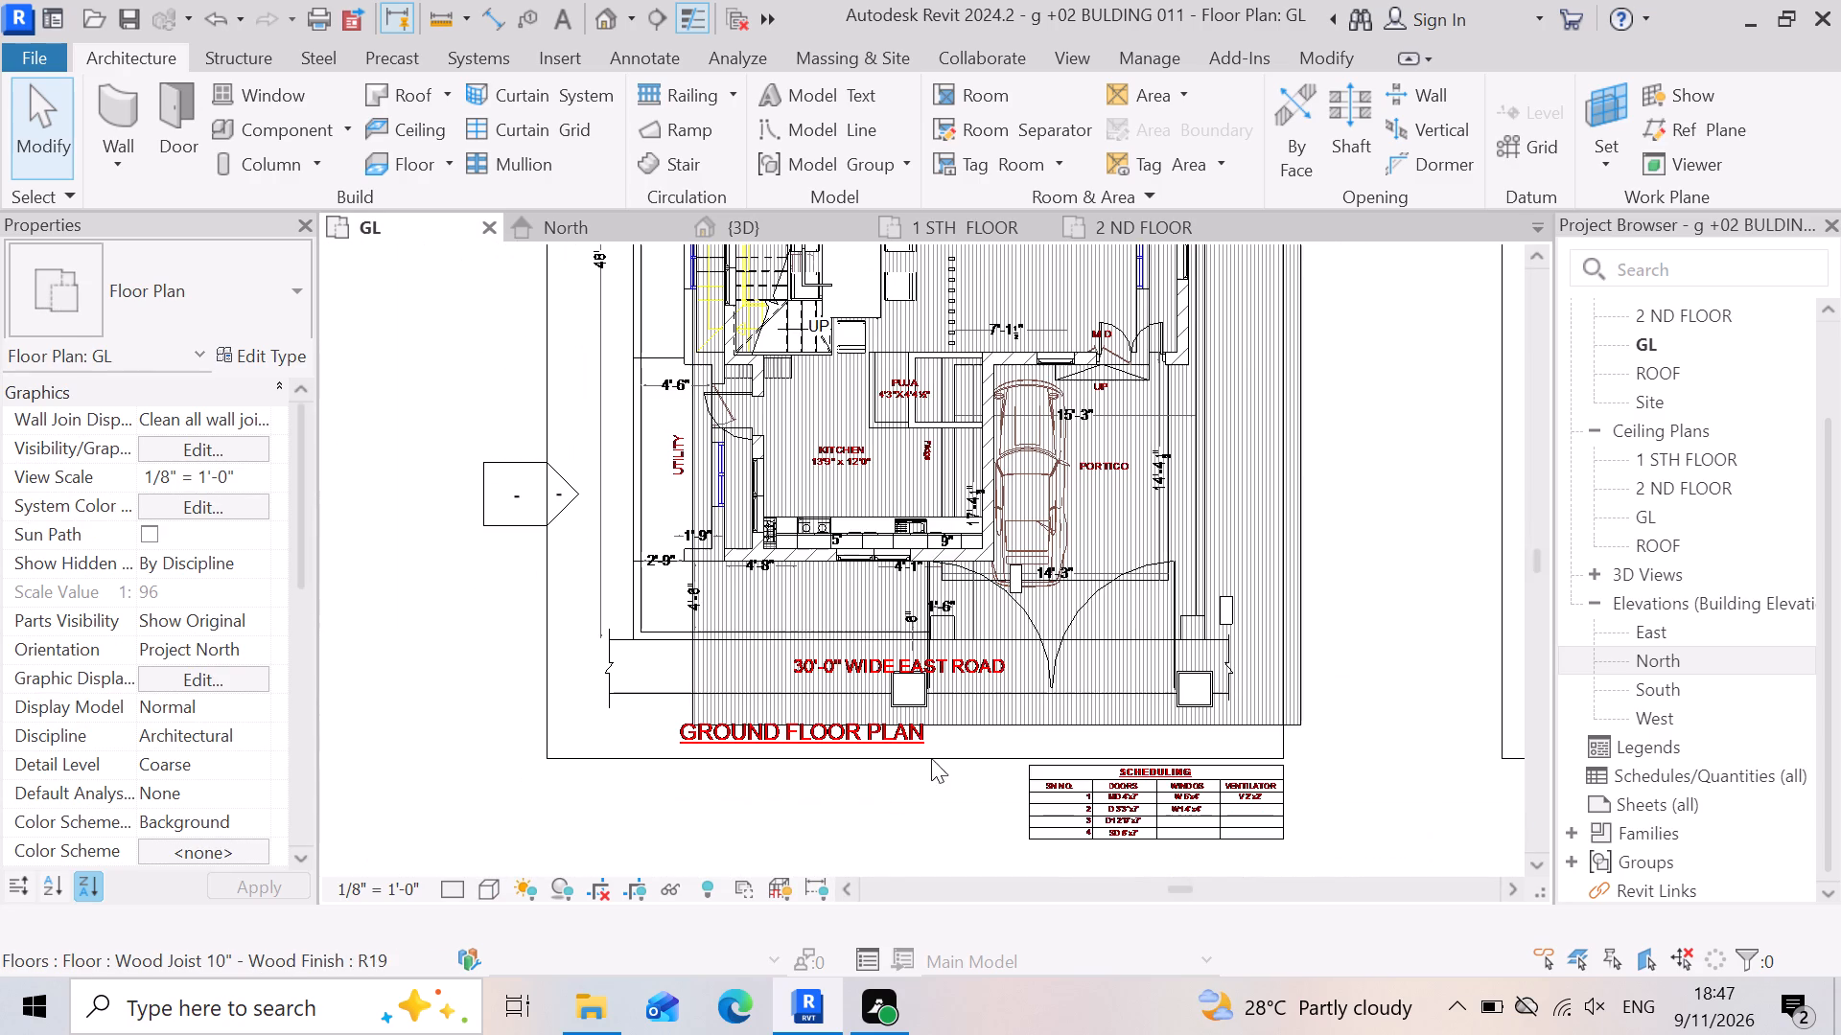
scroll(1110, 775, "down", 4)
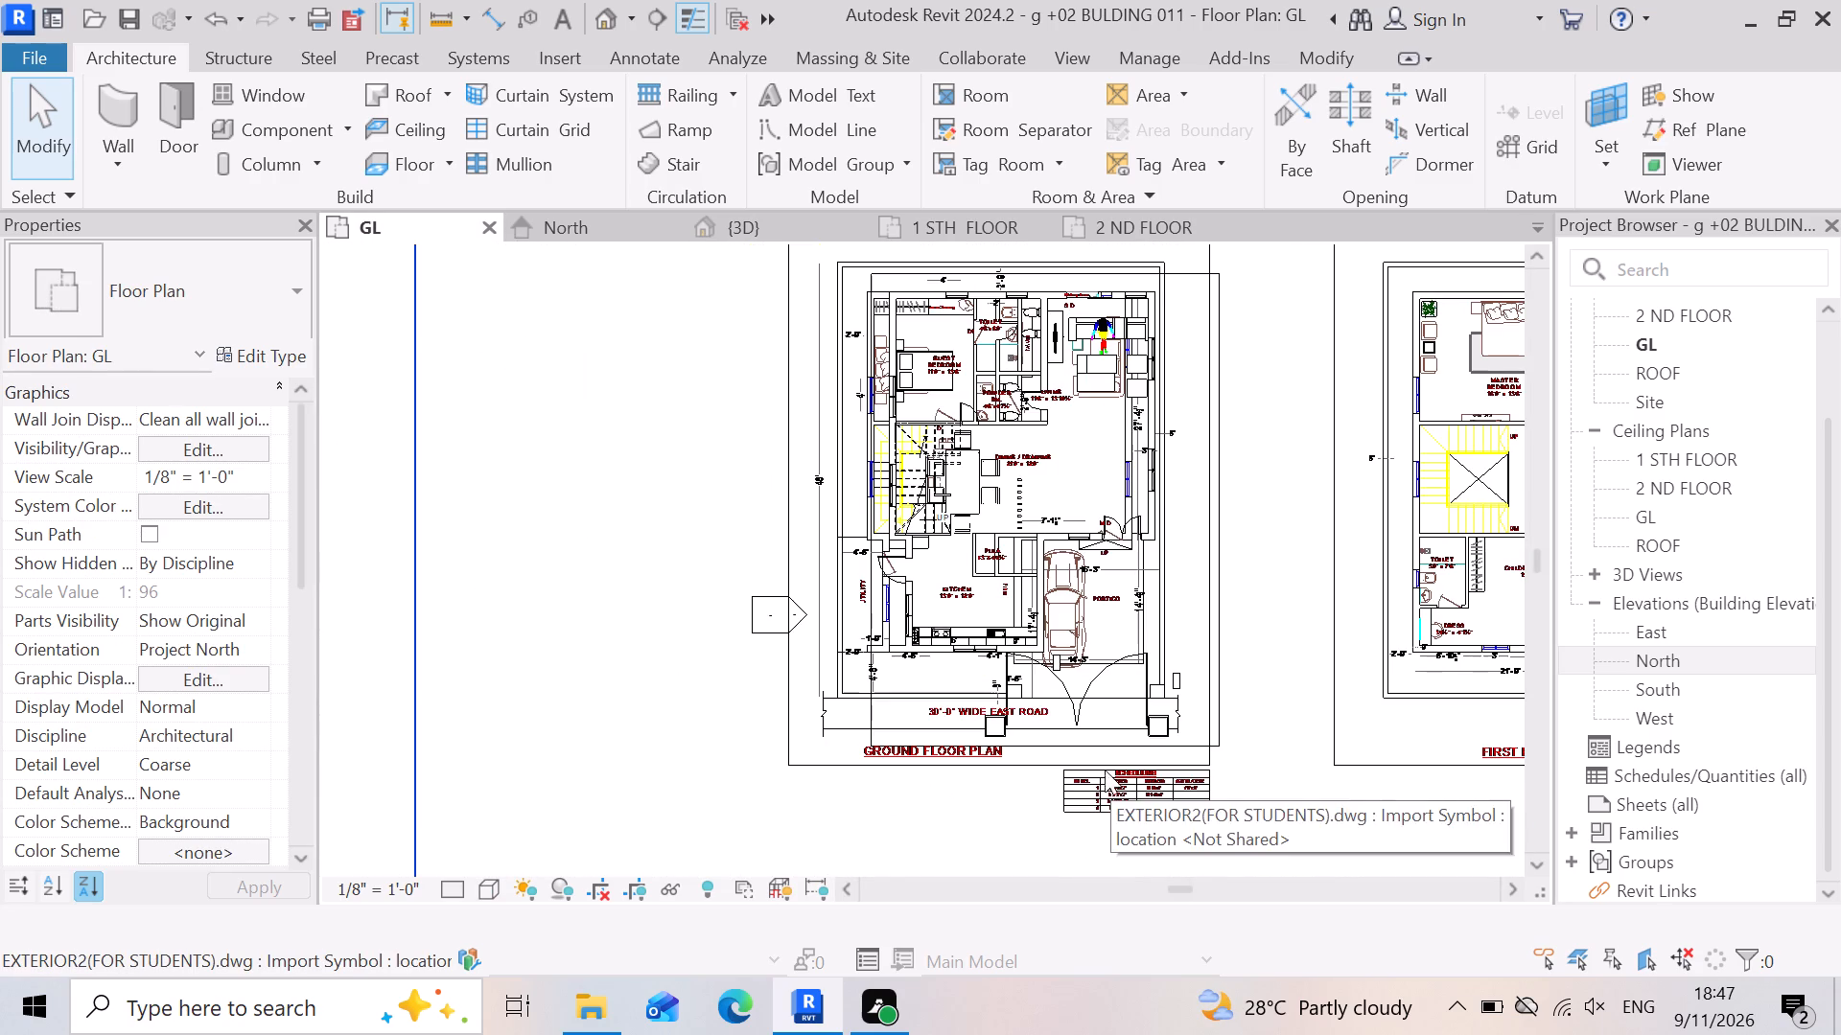
scroll(1022, 678, "up", 6)
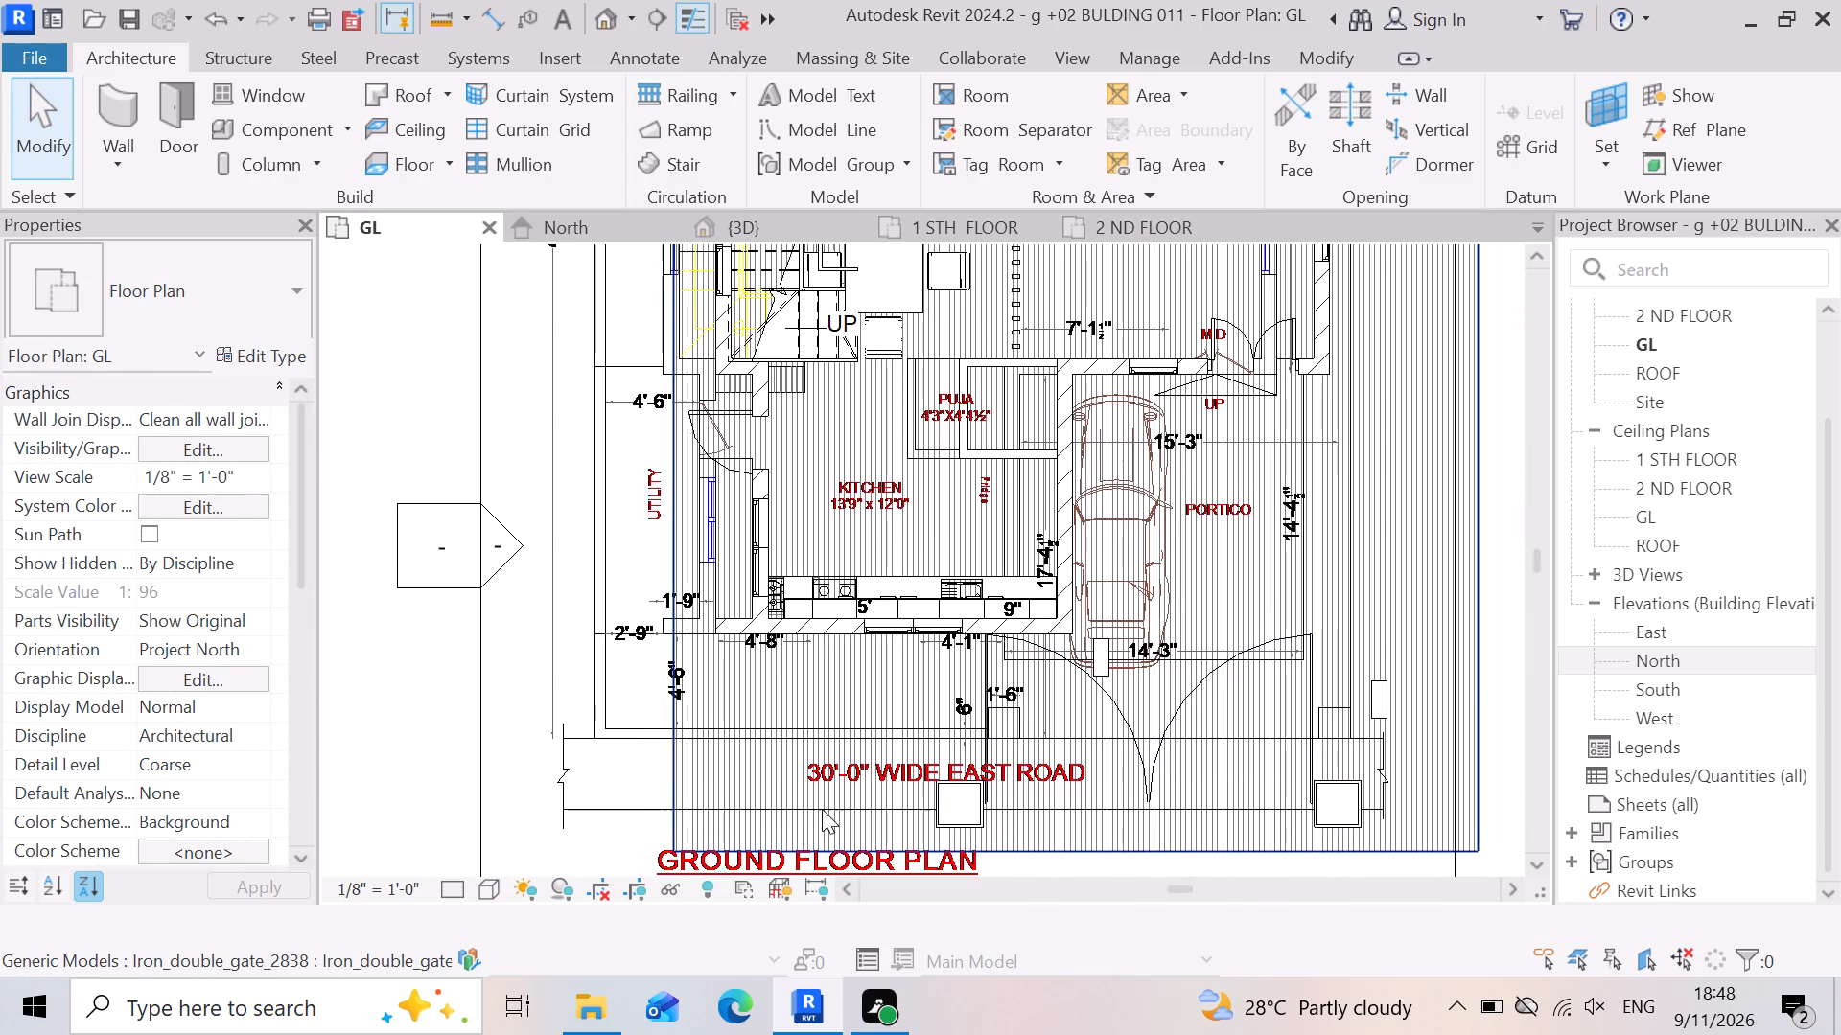
scroll(1093, 716, "down", 3)
scroll(869, 721, "up", 2)
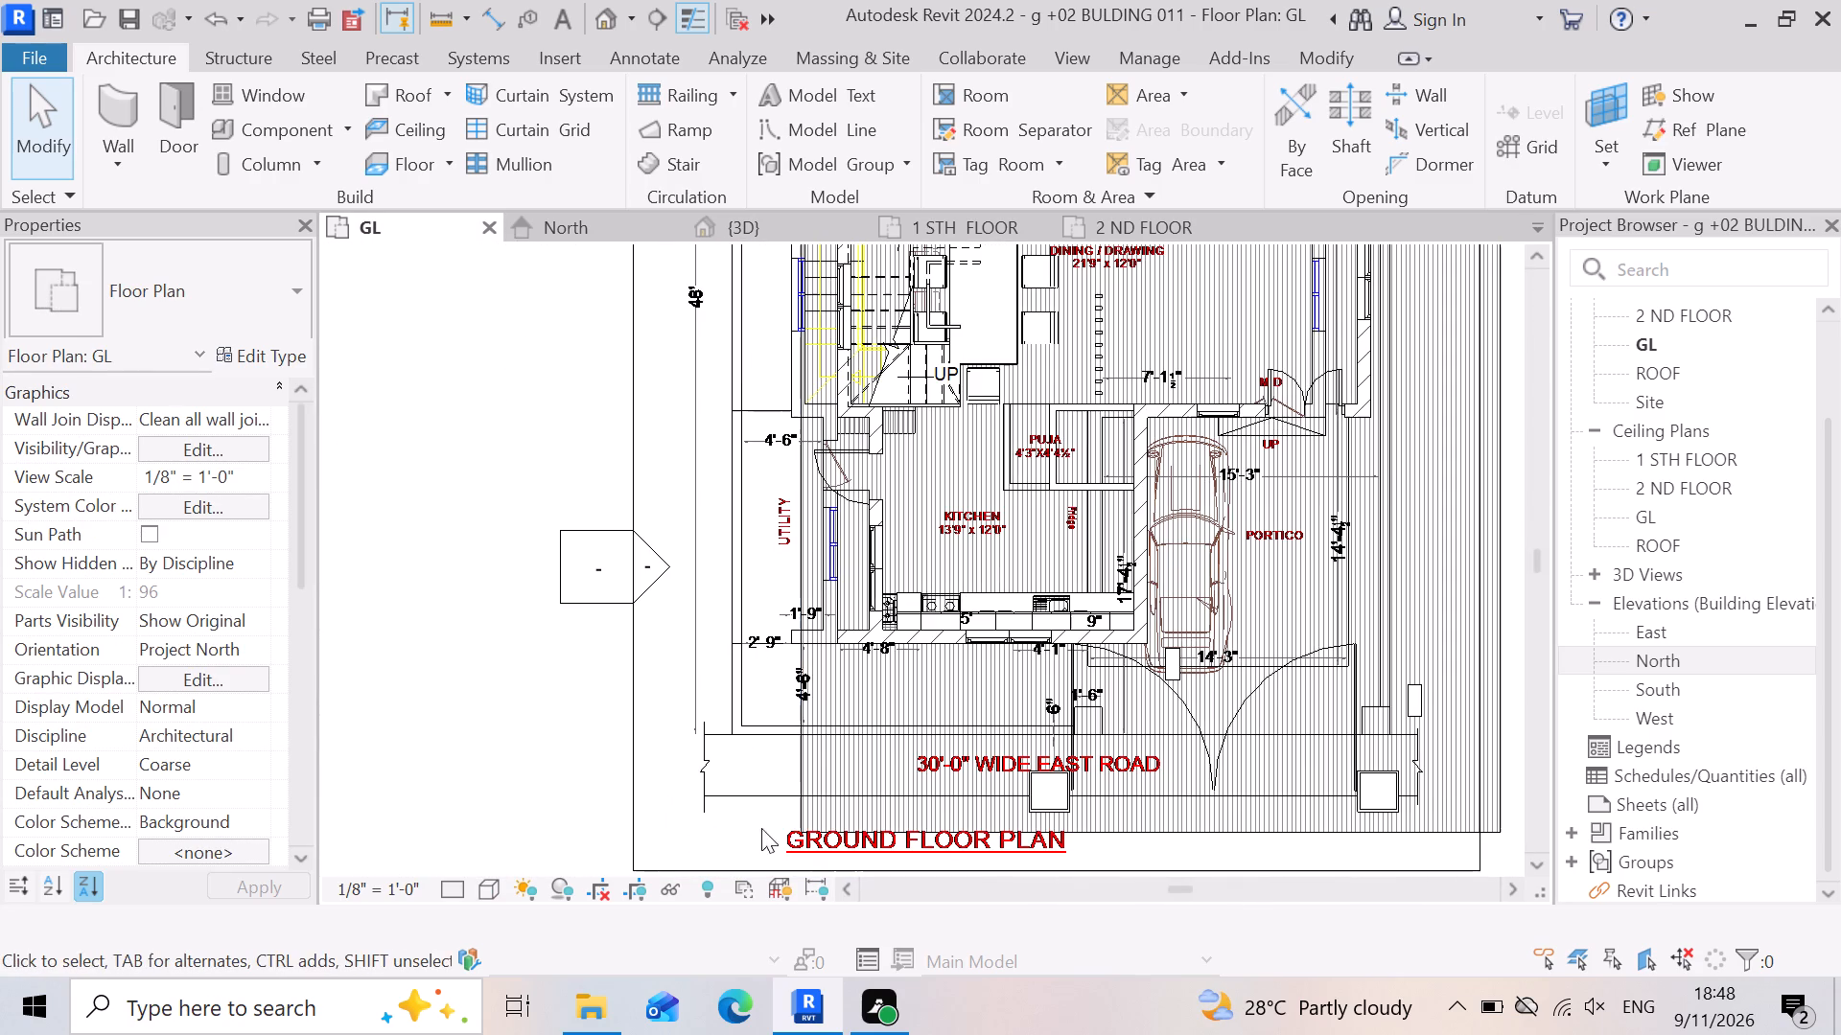
scroll(1100, 793, "up", 5)
scroll(1232, 724, "down", 3)
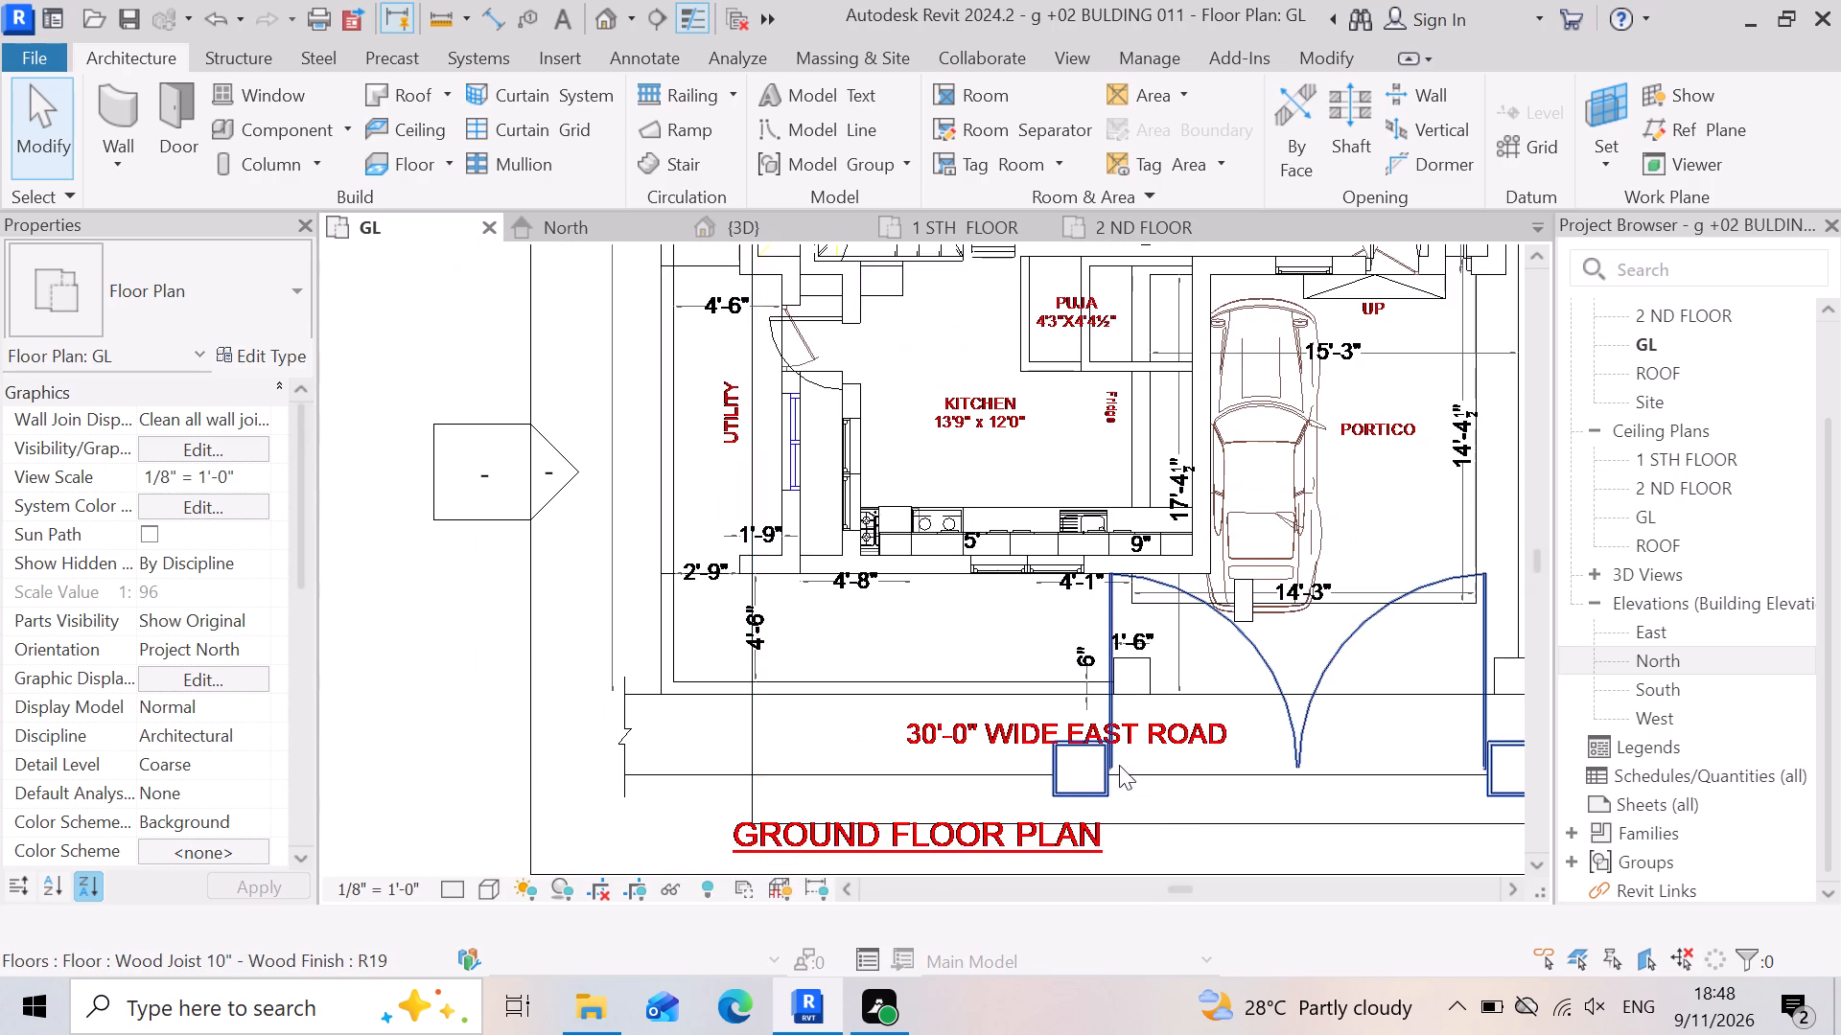
scroll(1294, 749, "down", 4)
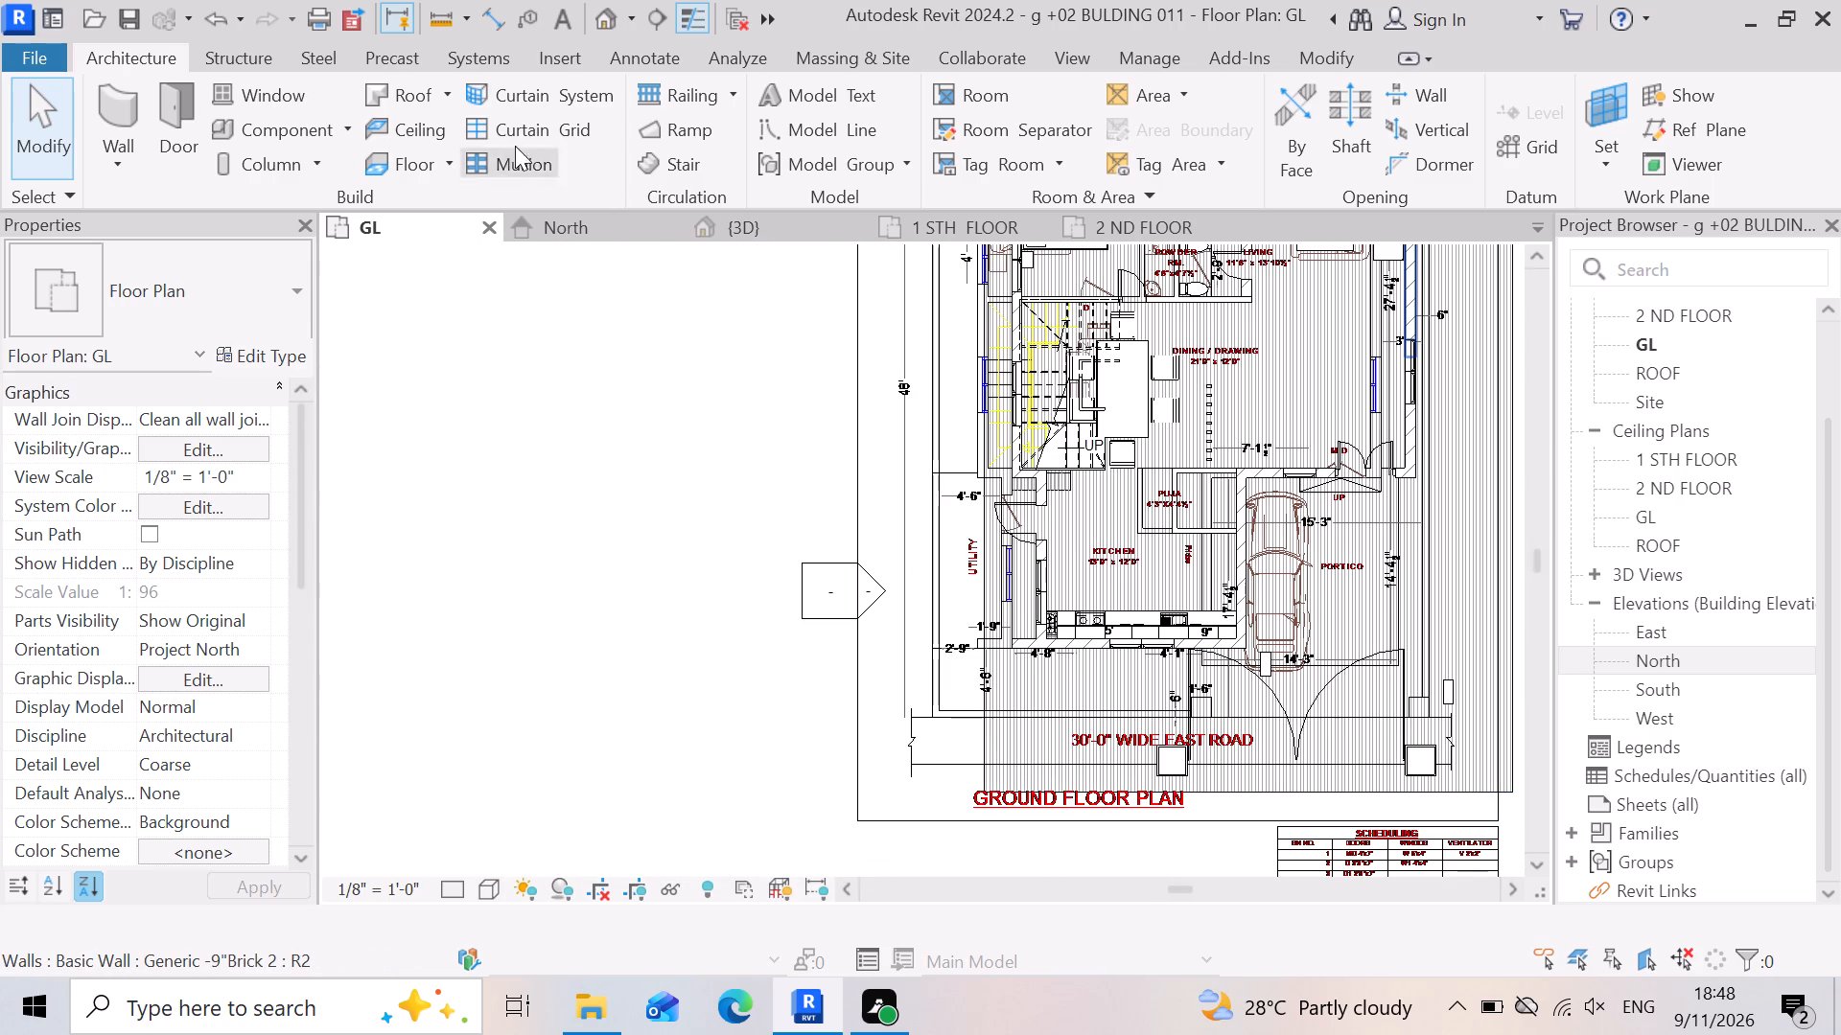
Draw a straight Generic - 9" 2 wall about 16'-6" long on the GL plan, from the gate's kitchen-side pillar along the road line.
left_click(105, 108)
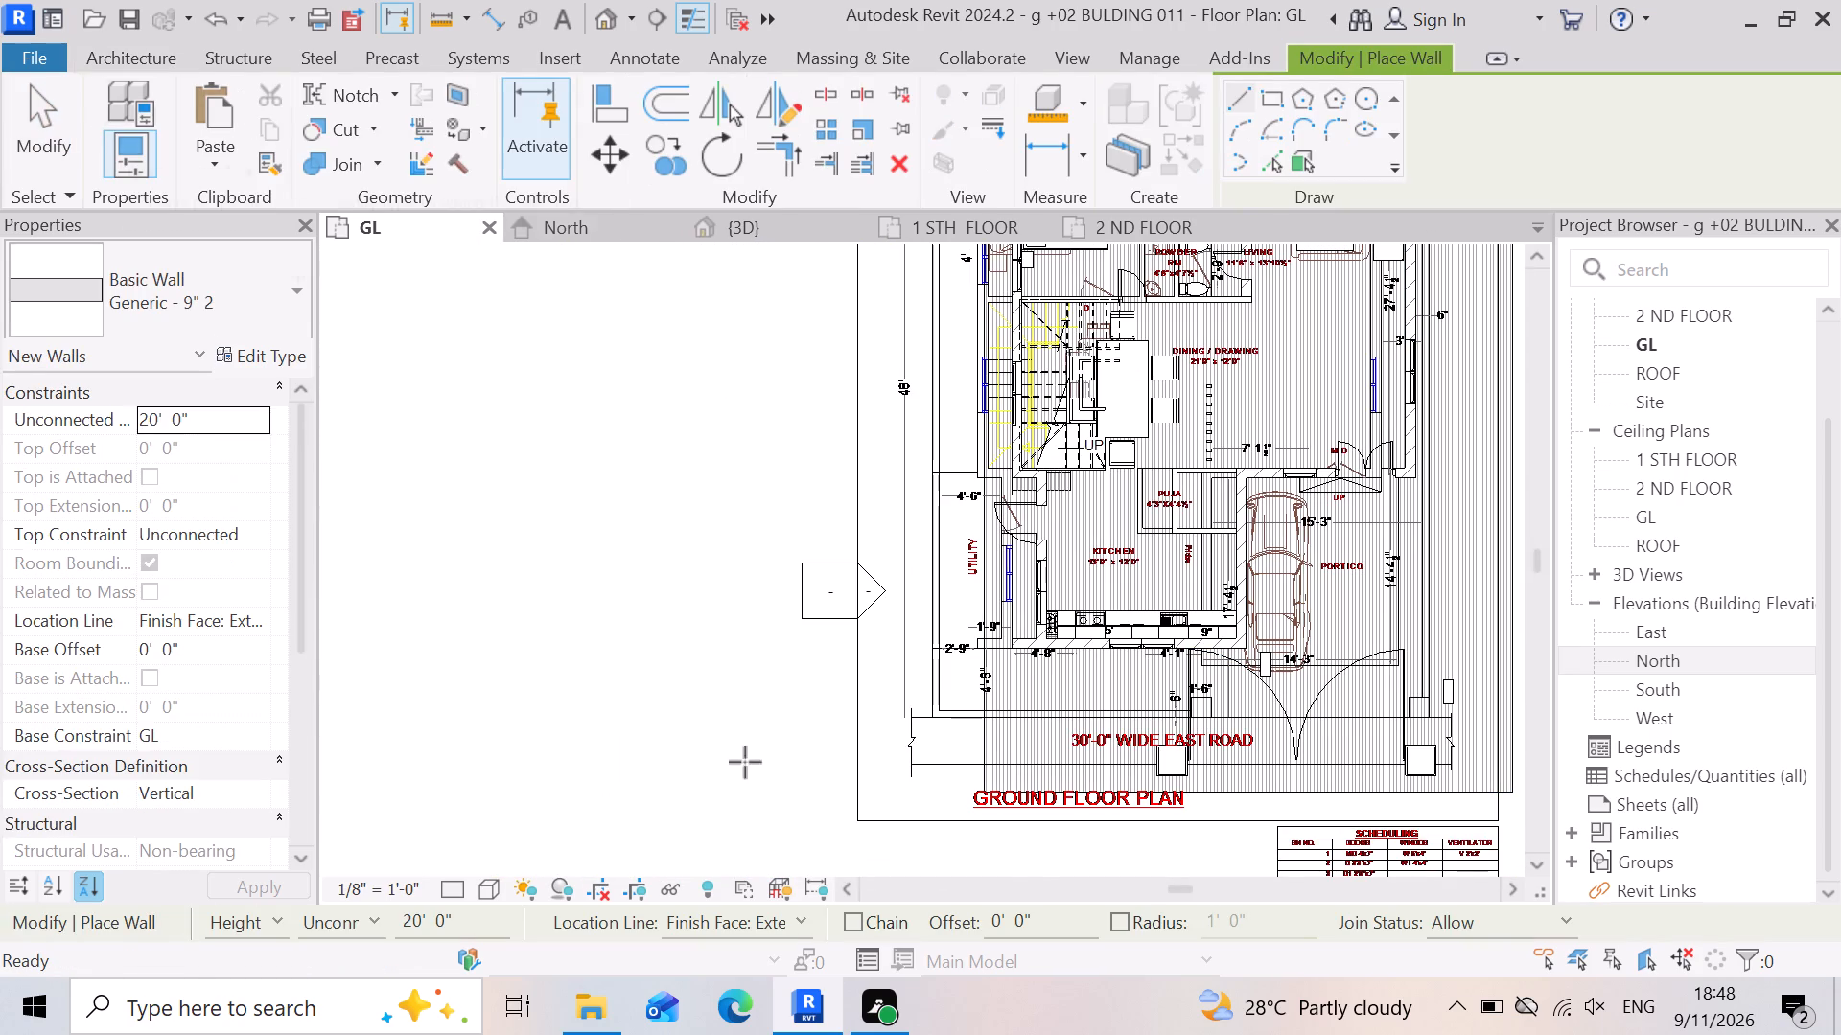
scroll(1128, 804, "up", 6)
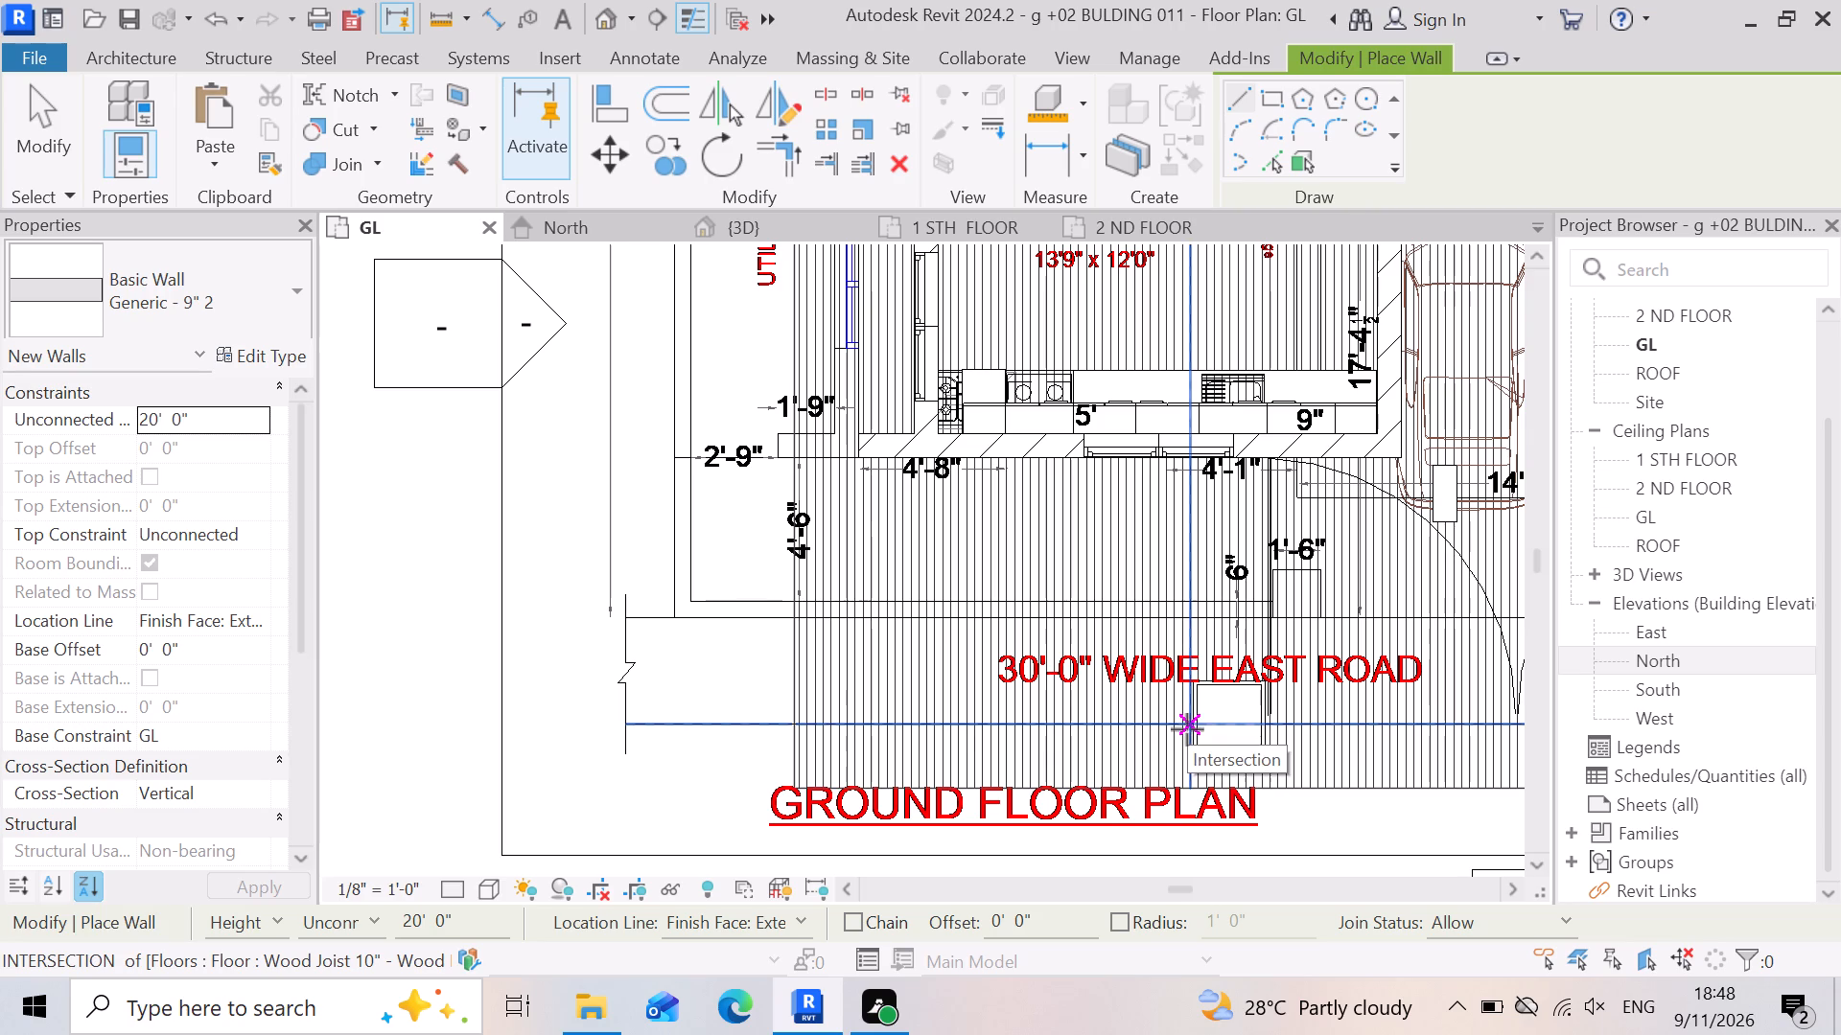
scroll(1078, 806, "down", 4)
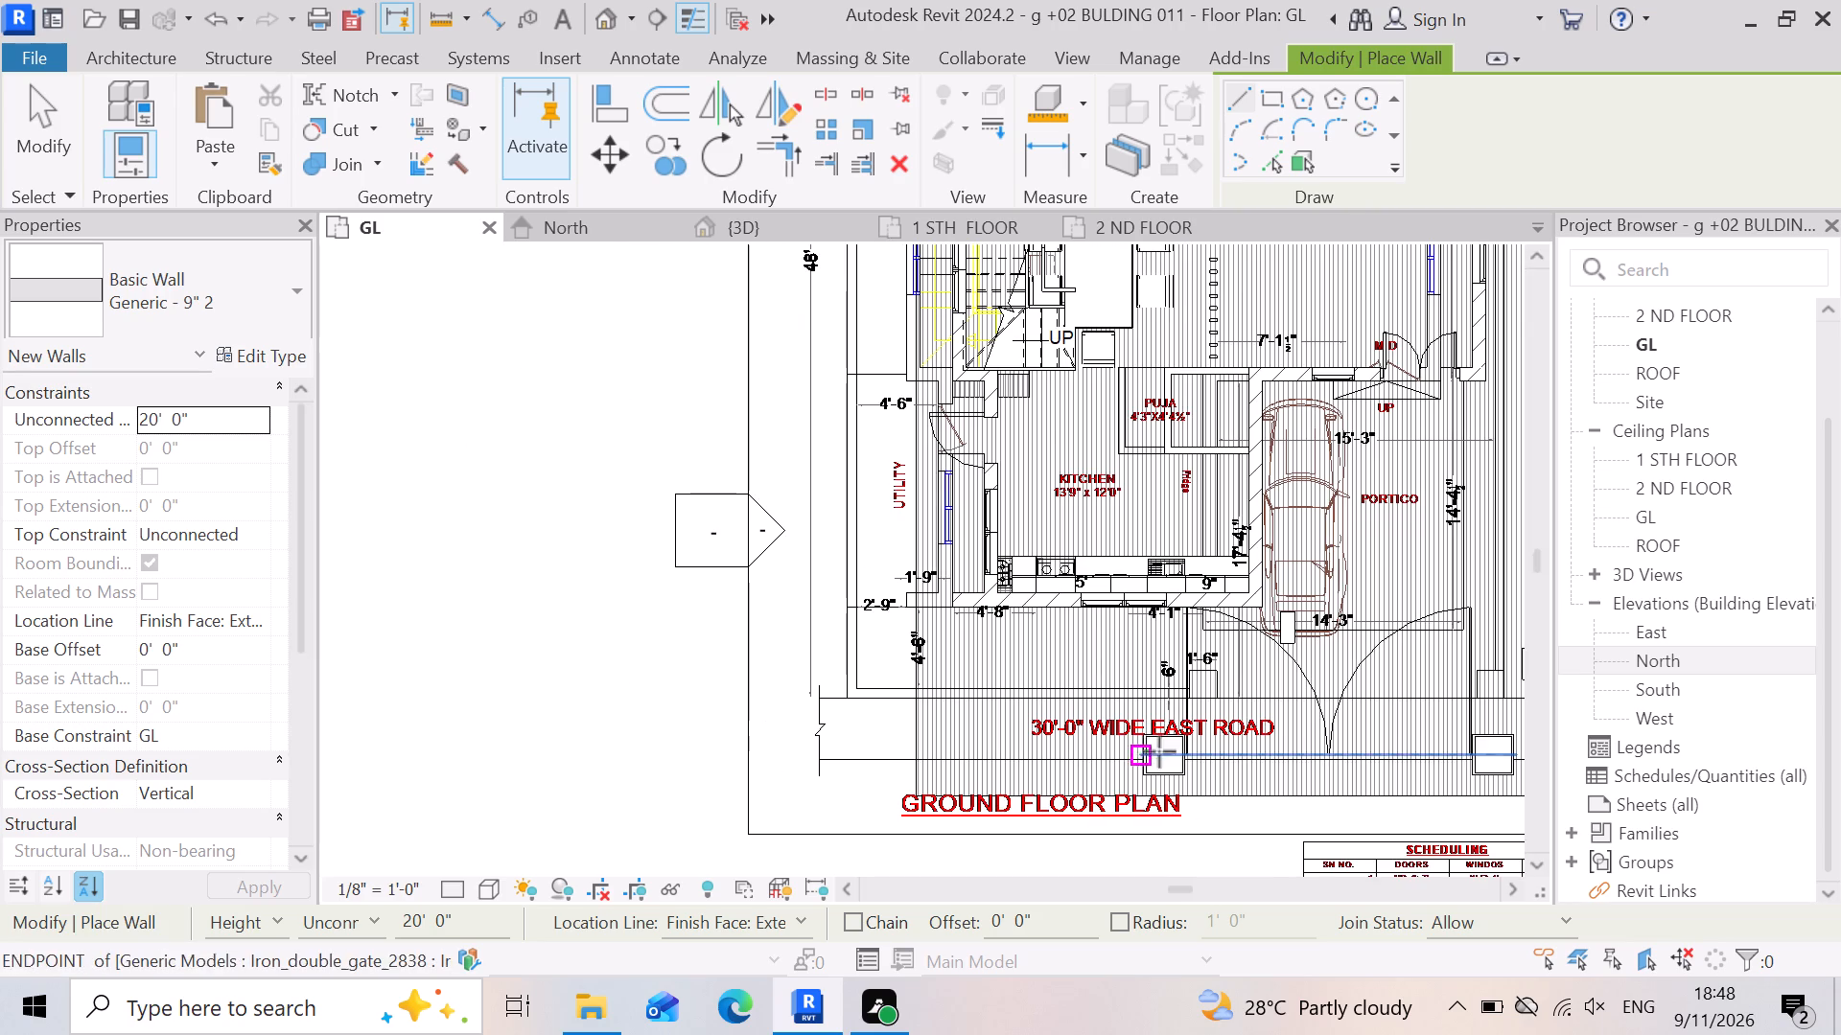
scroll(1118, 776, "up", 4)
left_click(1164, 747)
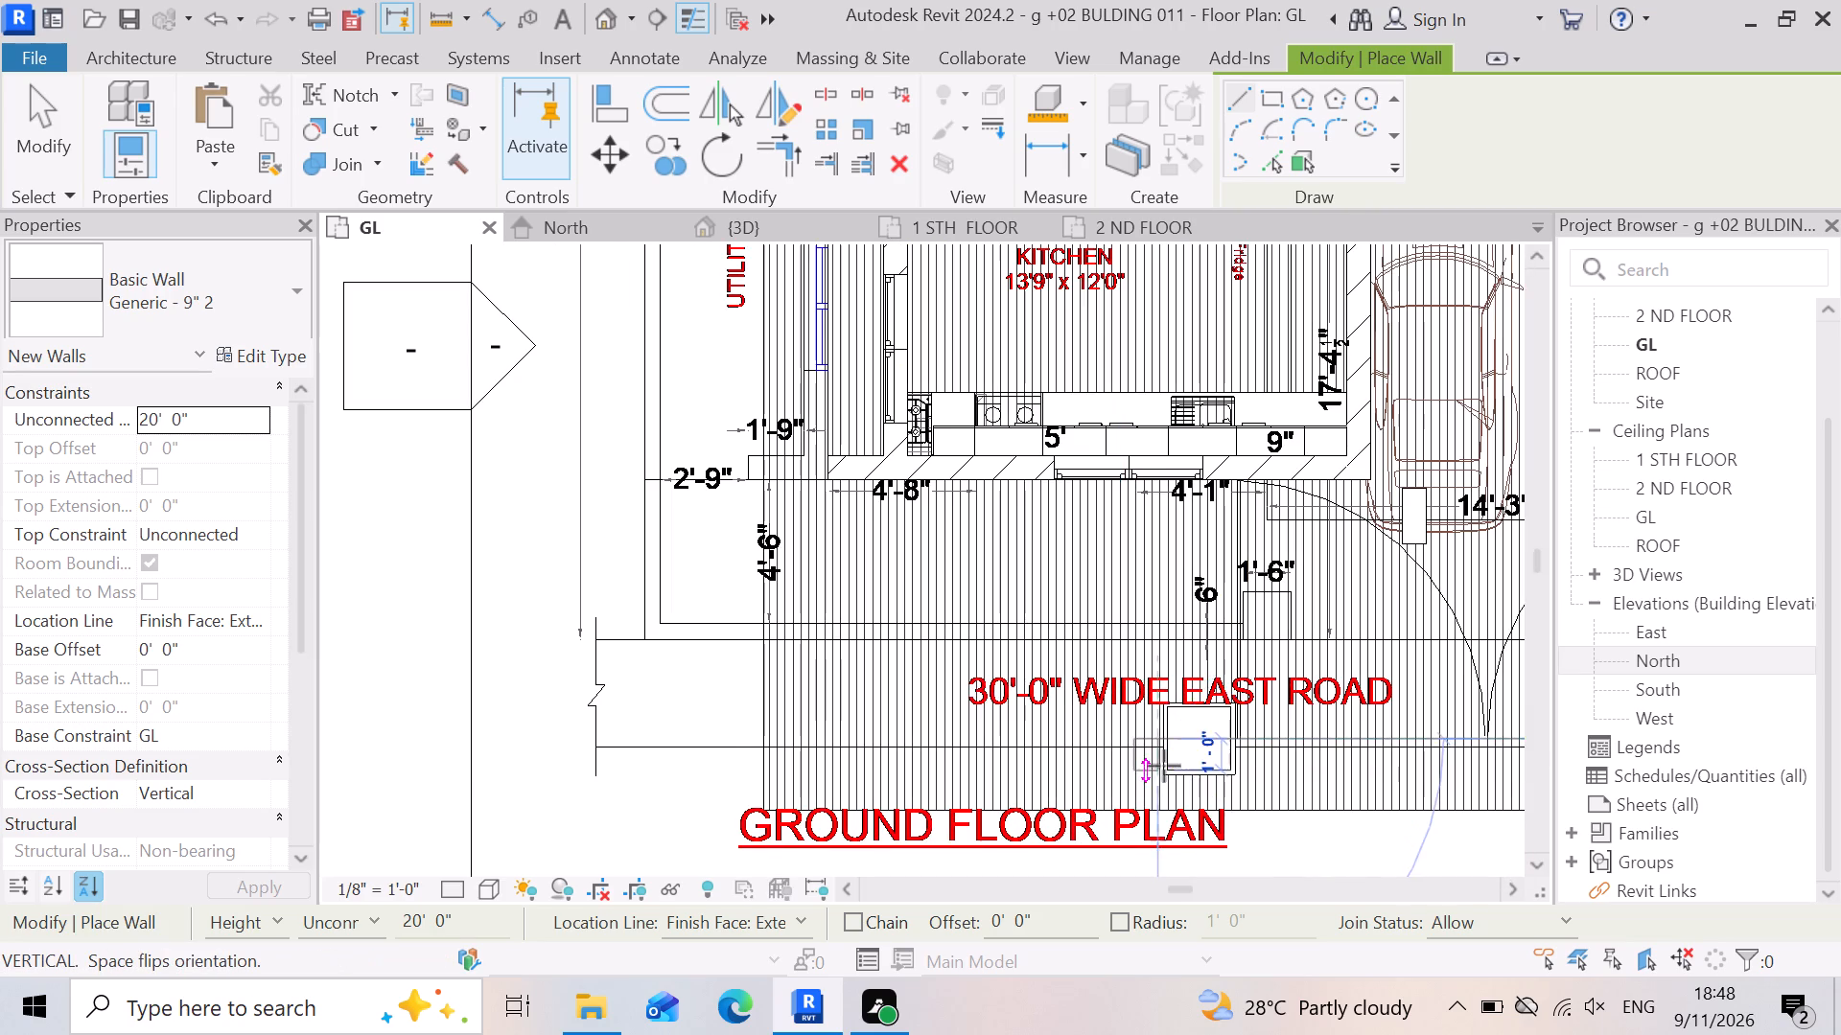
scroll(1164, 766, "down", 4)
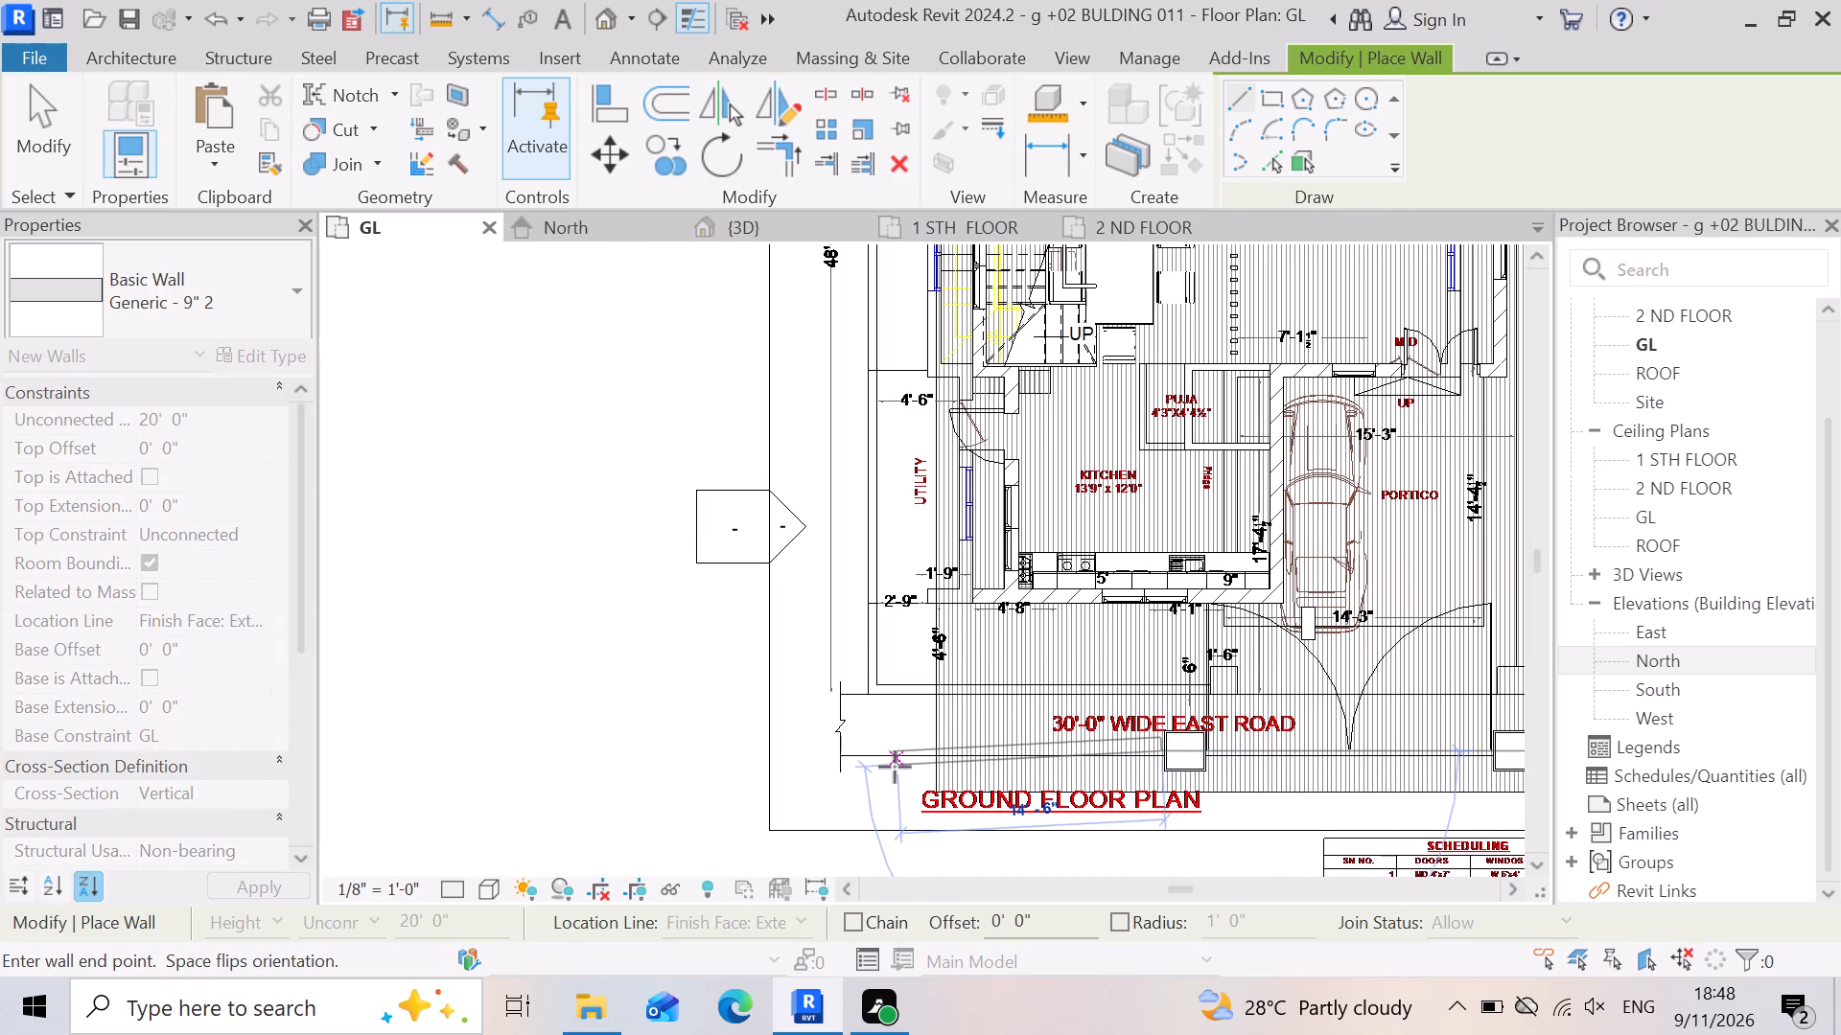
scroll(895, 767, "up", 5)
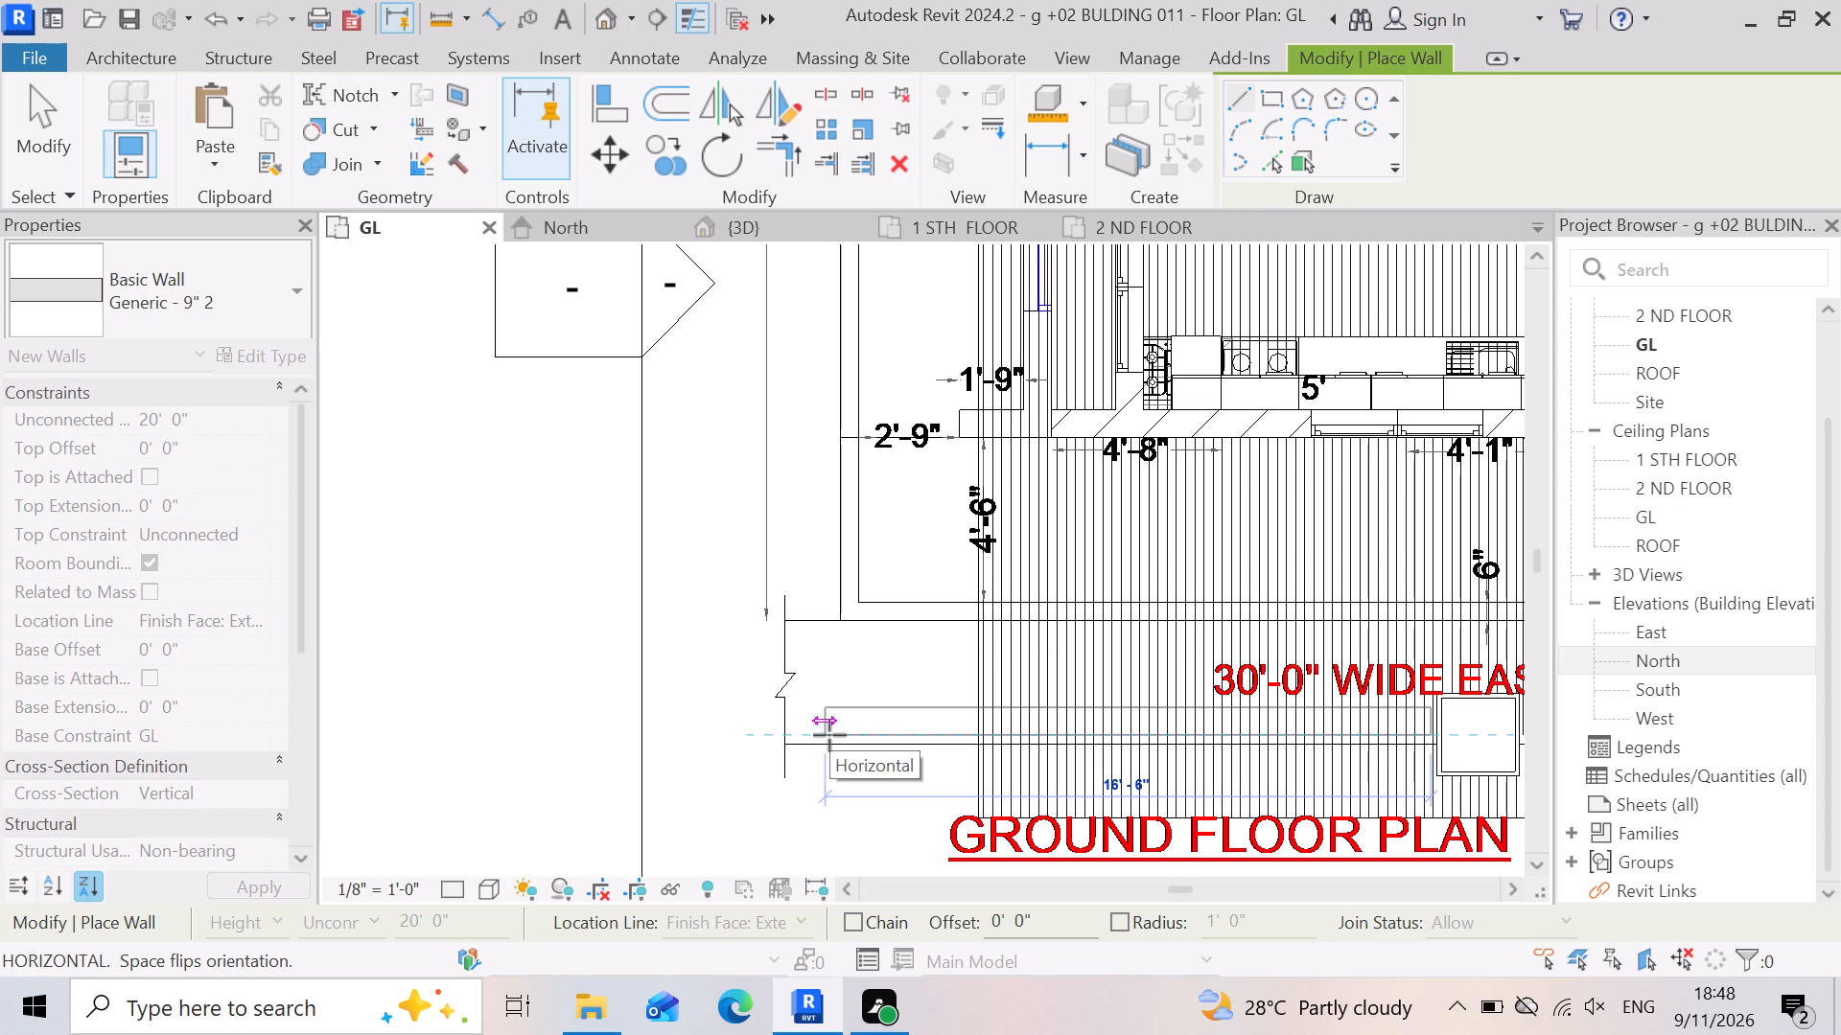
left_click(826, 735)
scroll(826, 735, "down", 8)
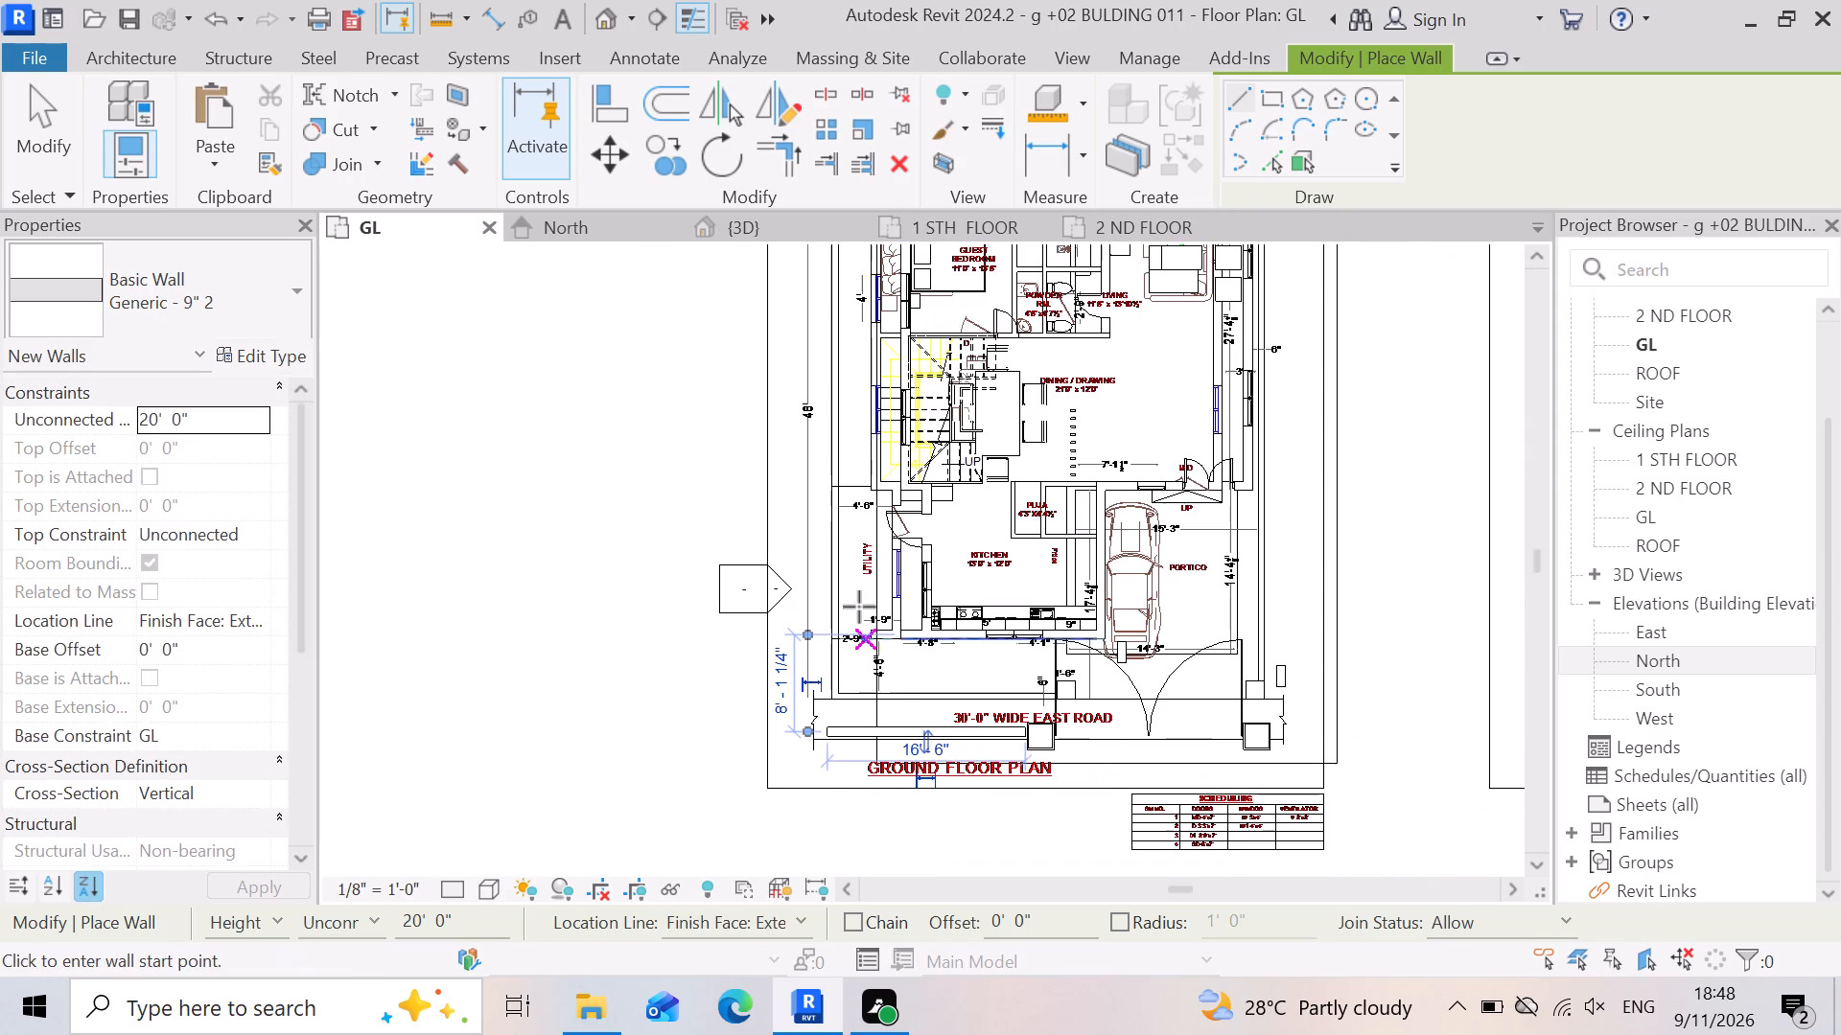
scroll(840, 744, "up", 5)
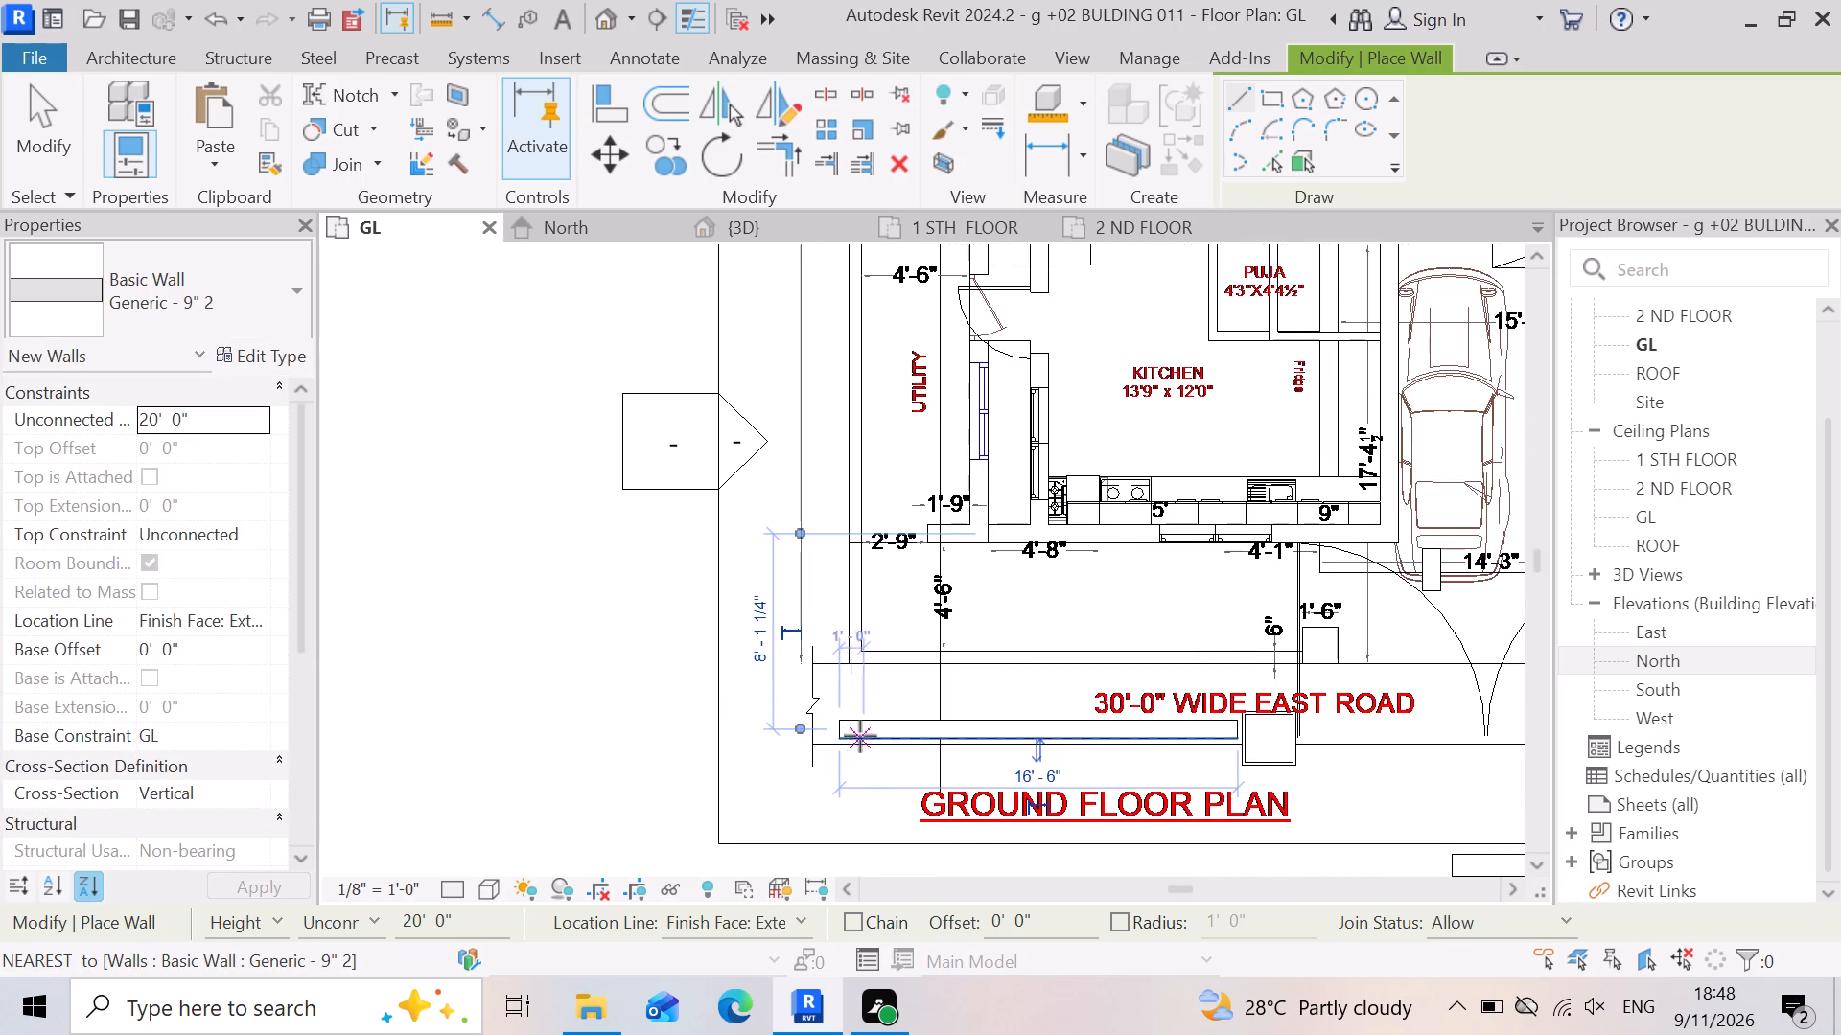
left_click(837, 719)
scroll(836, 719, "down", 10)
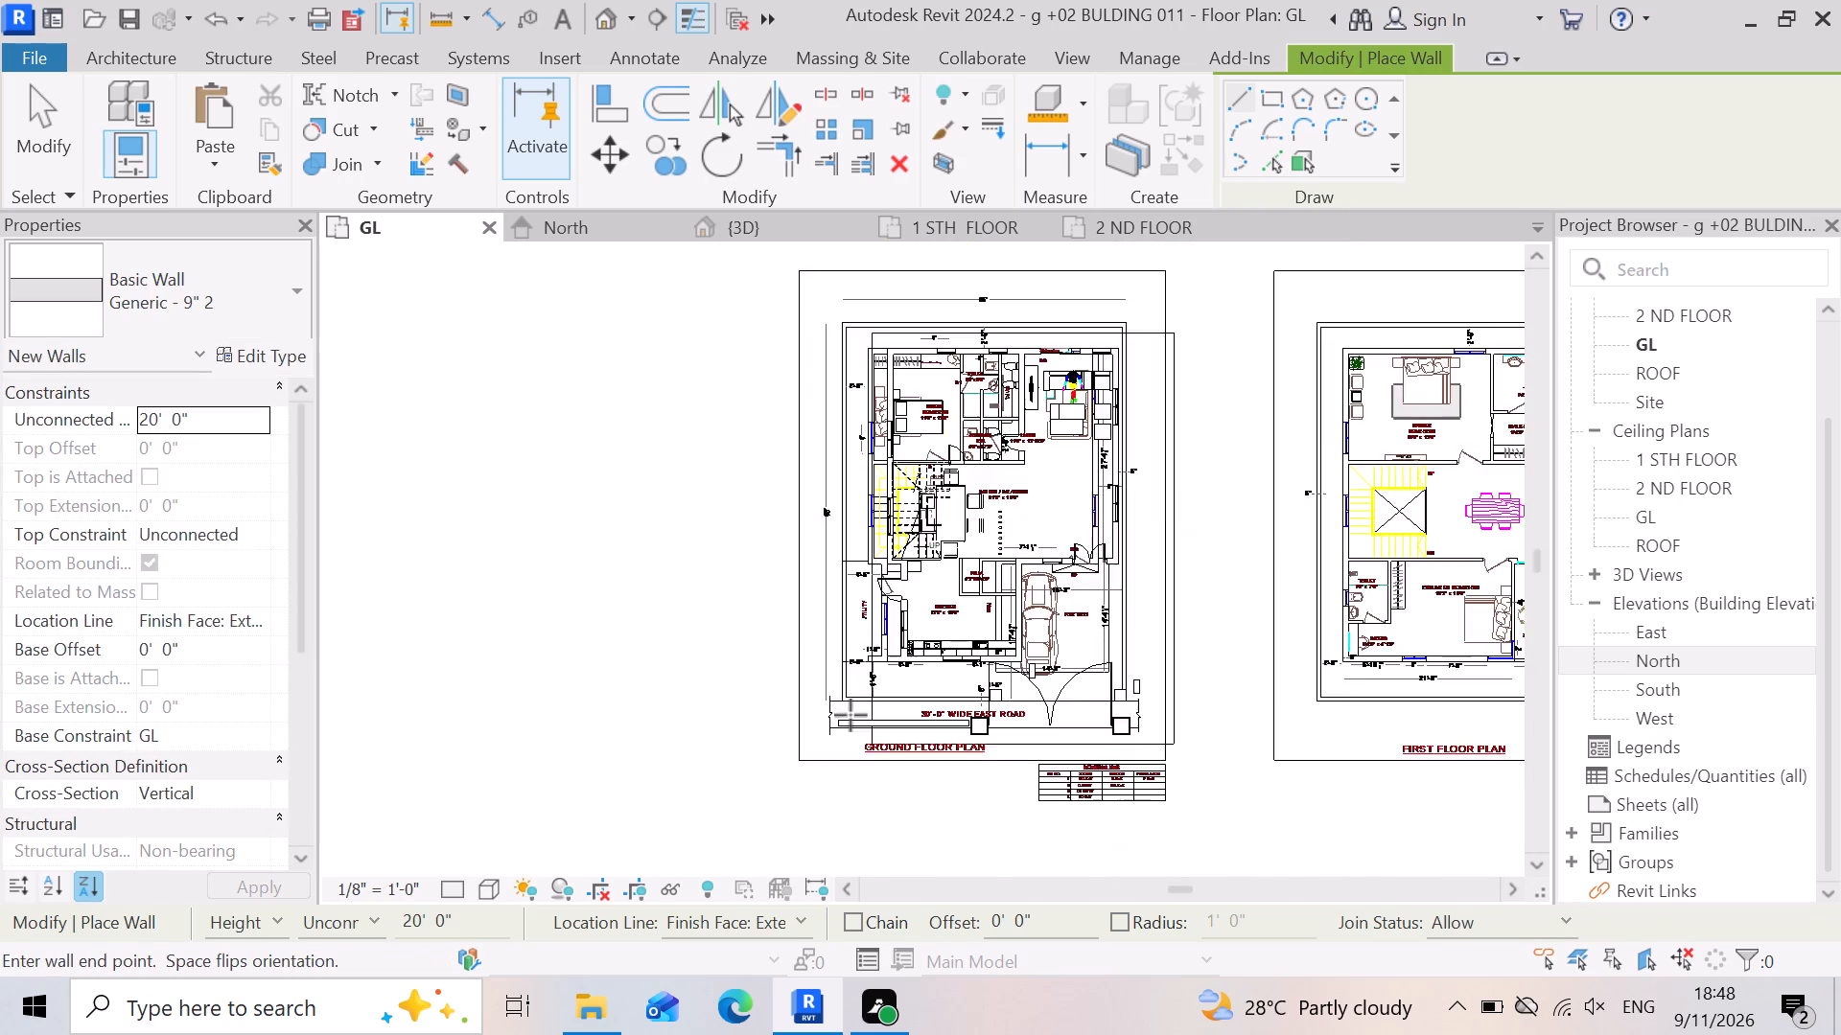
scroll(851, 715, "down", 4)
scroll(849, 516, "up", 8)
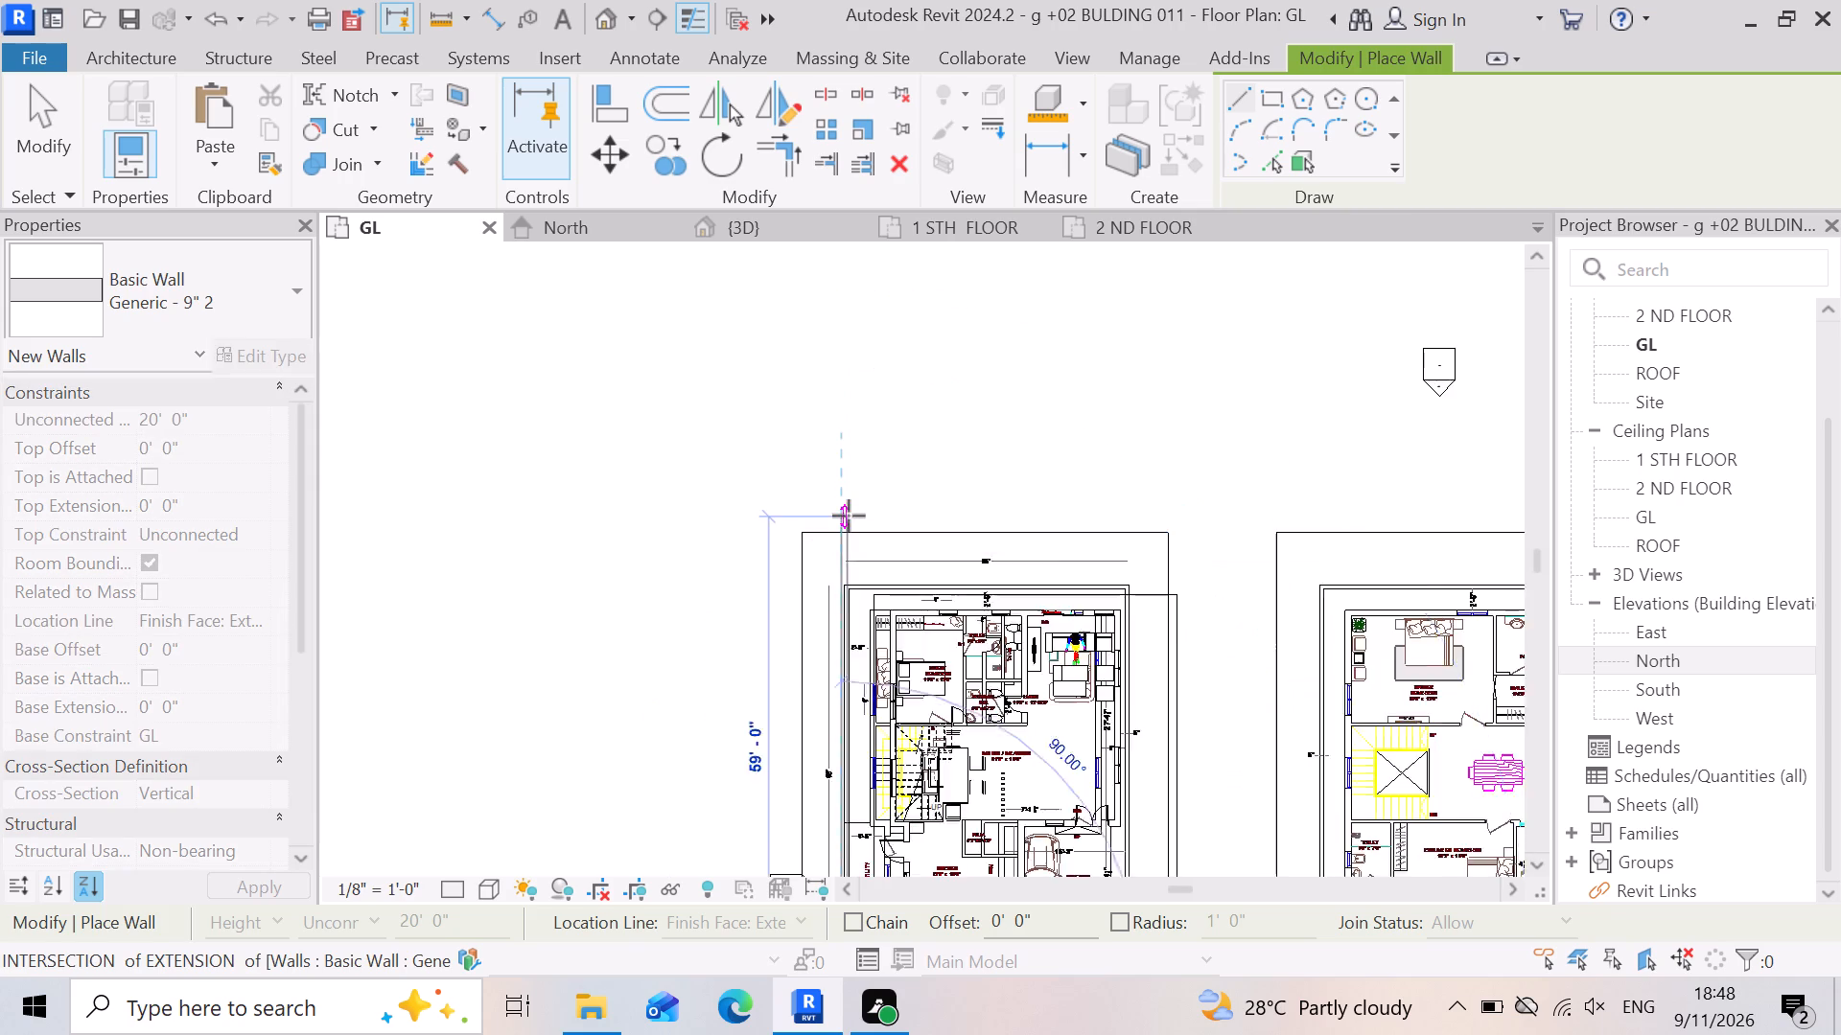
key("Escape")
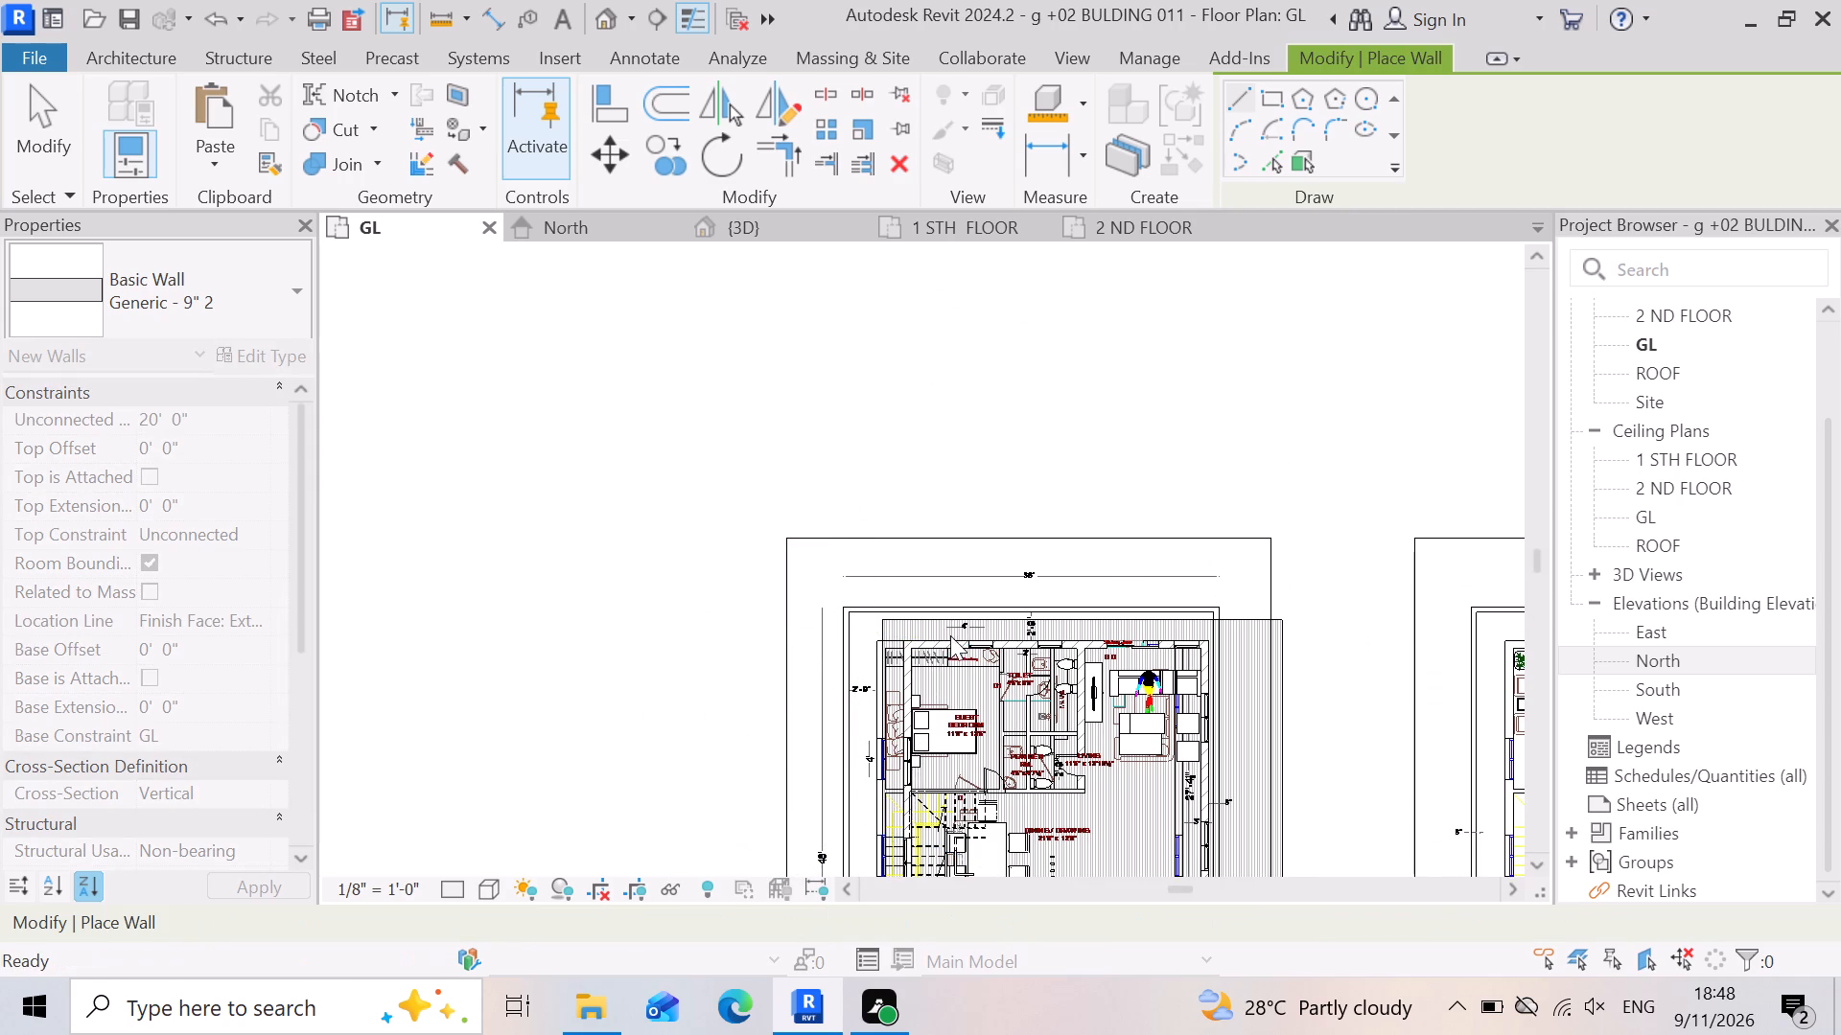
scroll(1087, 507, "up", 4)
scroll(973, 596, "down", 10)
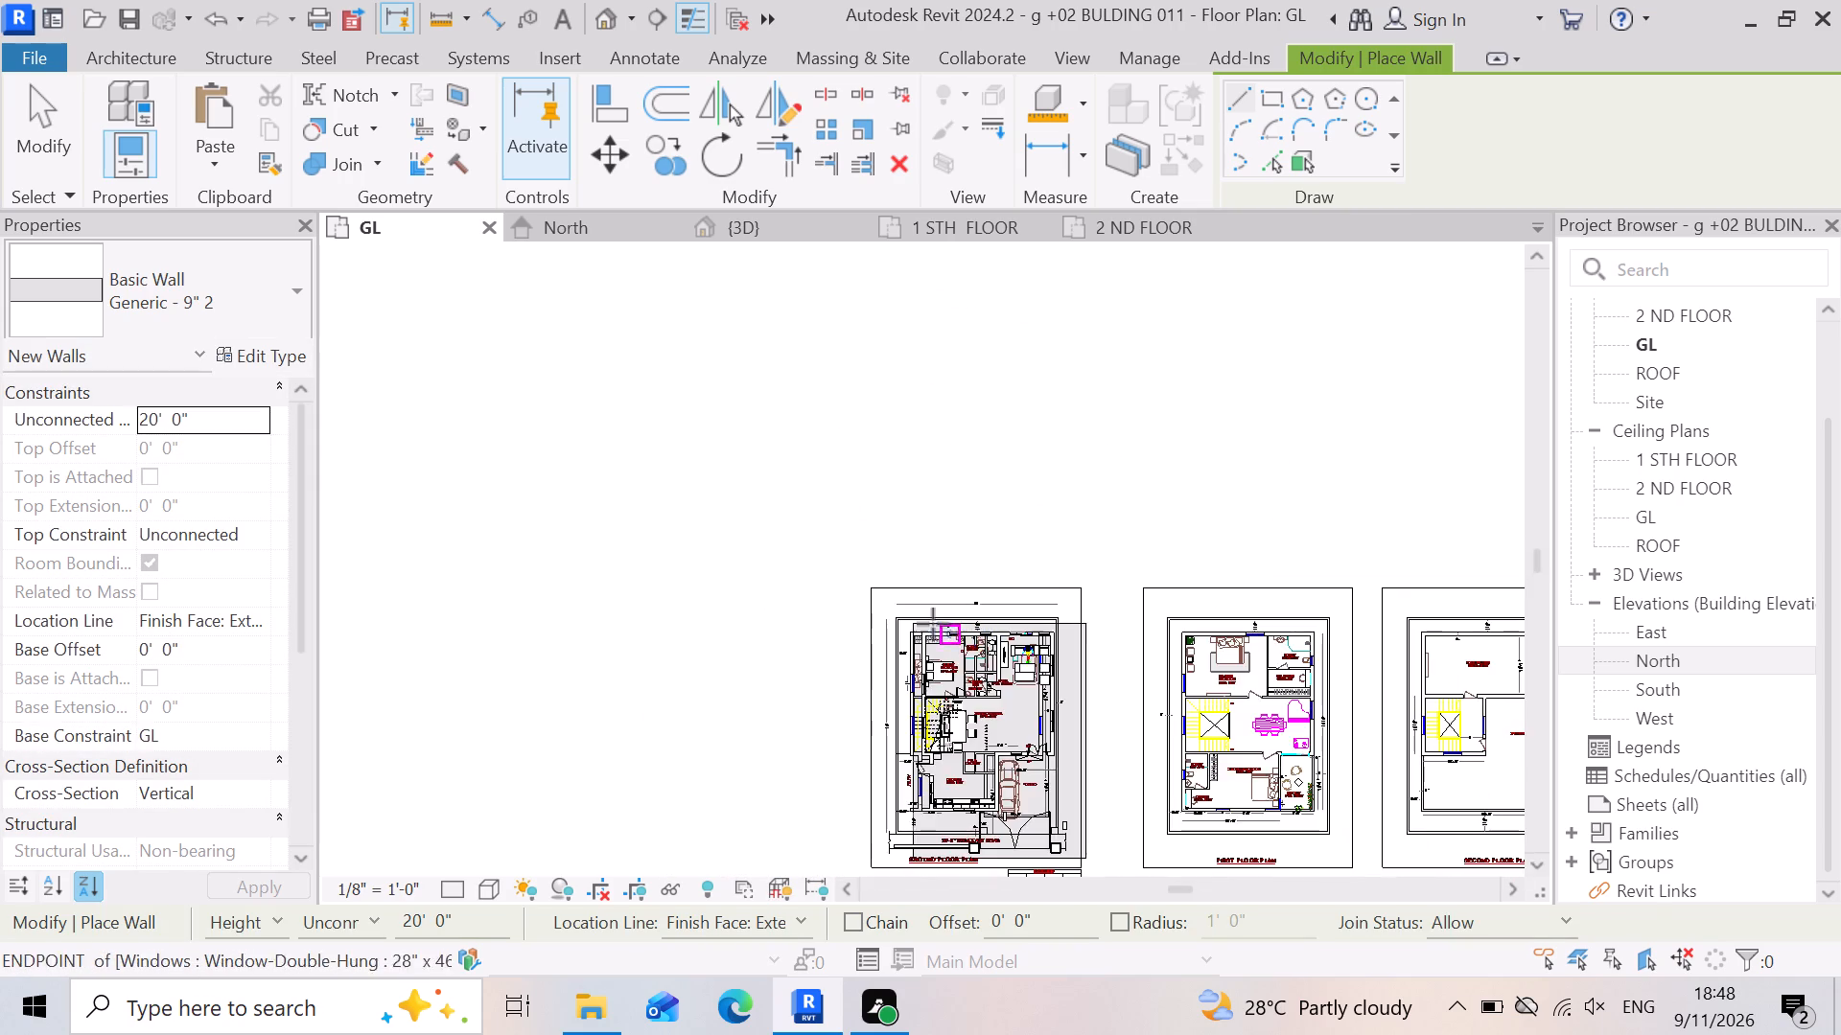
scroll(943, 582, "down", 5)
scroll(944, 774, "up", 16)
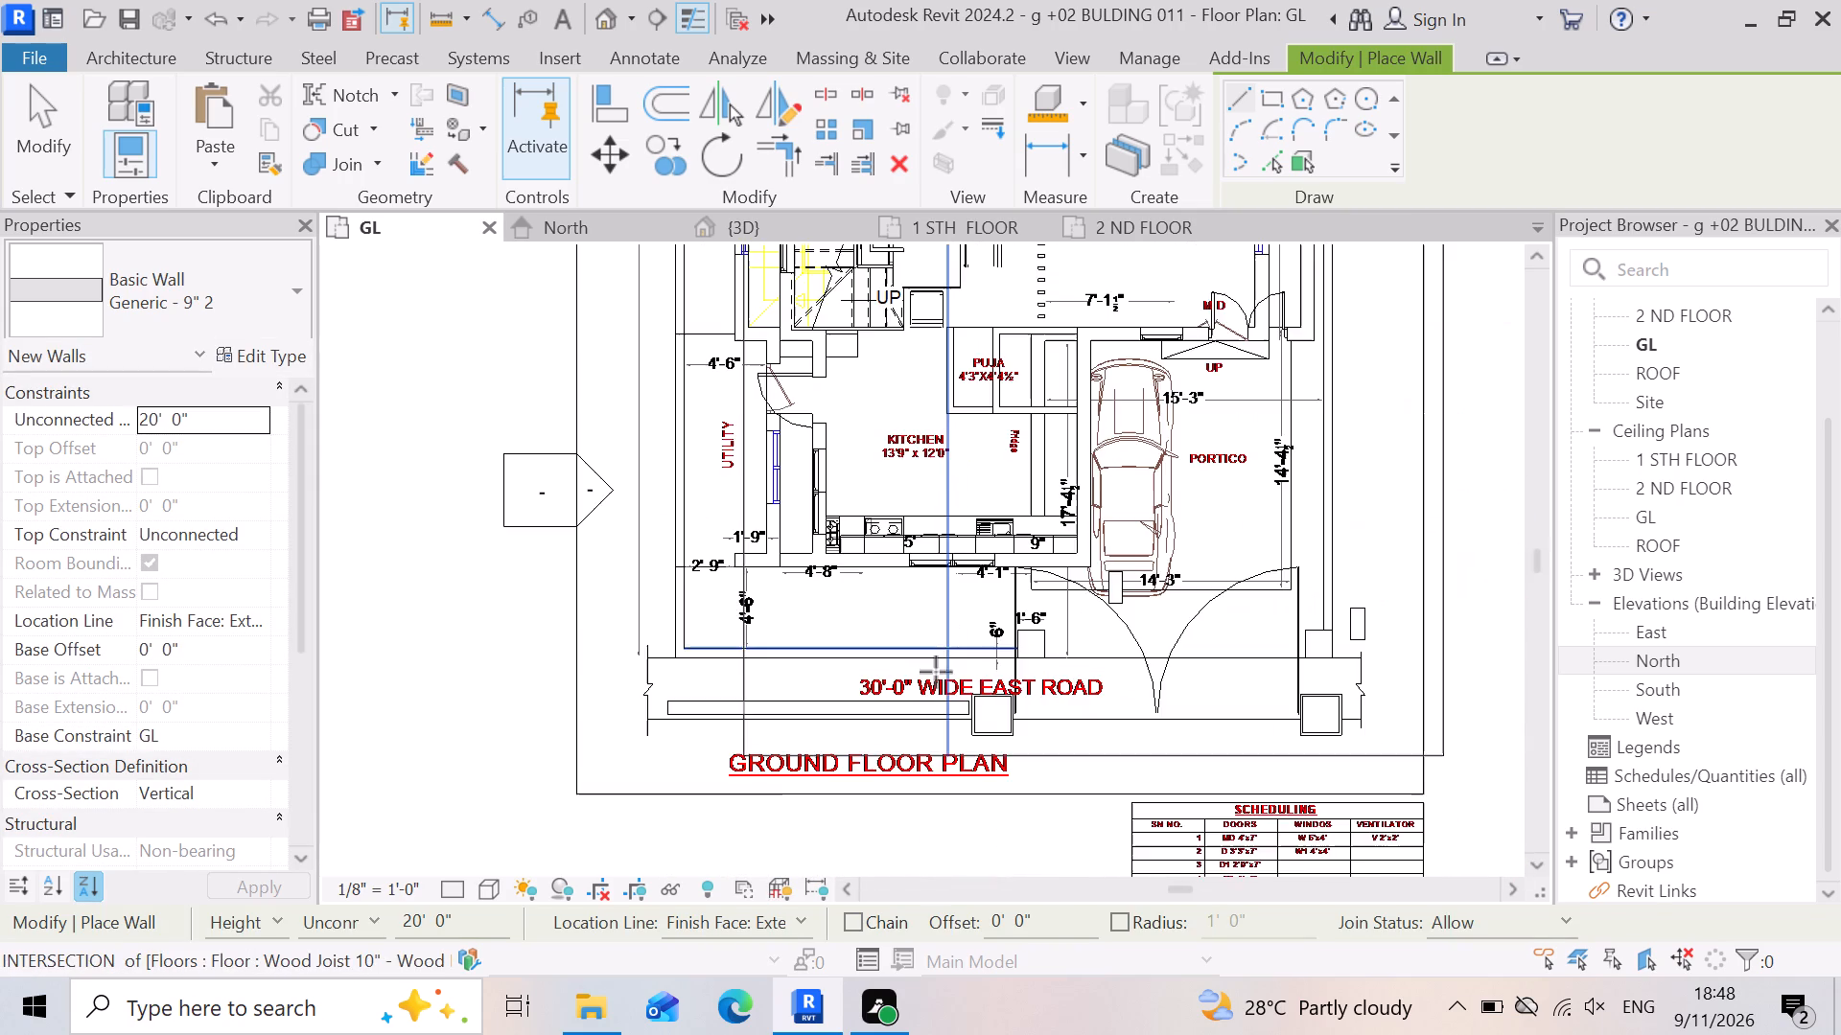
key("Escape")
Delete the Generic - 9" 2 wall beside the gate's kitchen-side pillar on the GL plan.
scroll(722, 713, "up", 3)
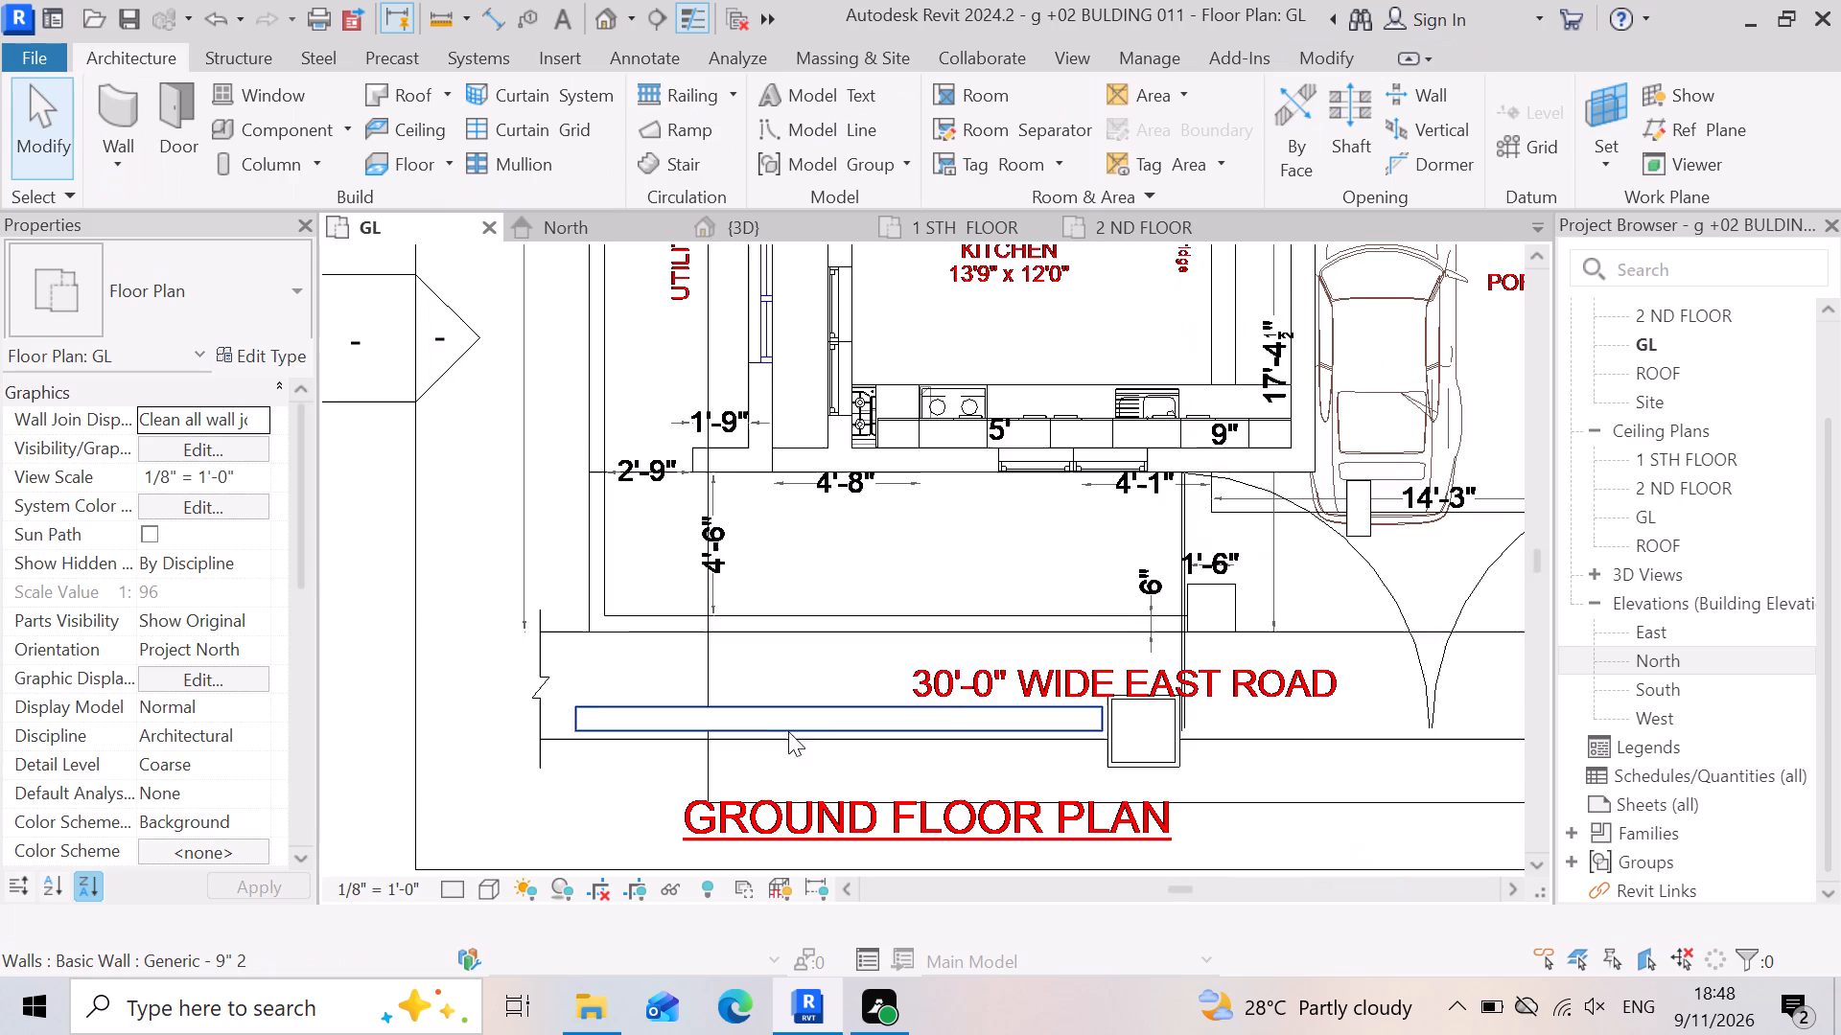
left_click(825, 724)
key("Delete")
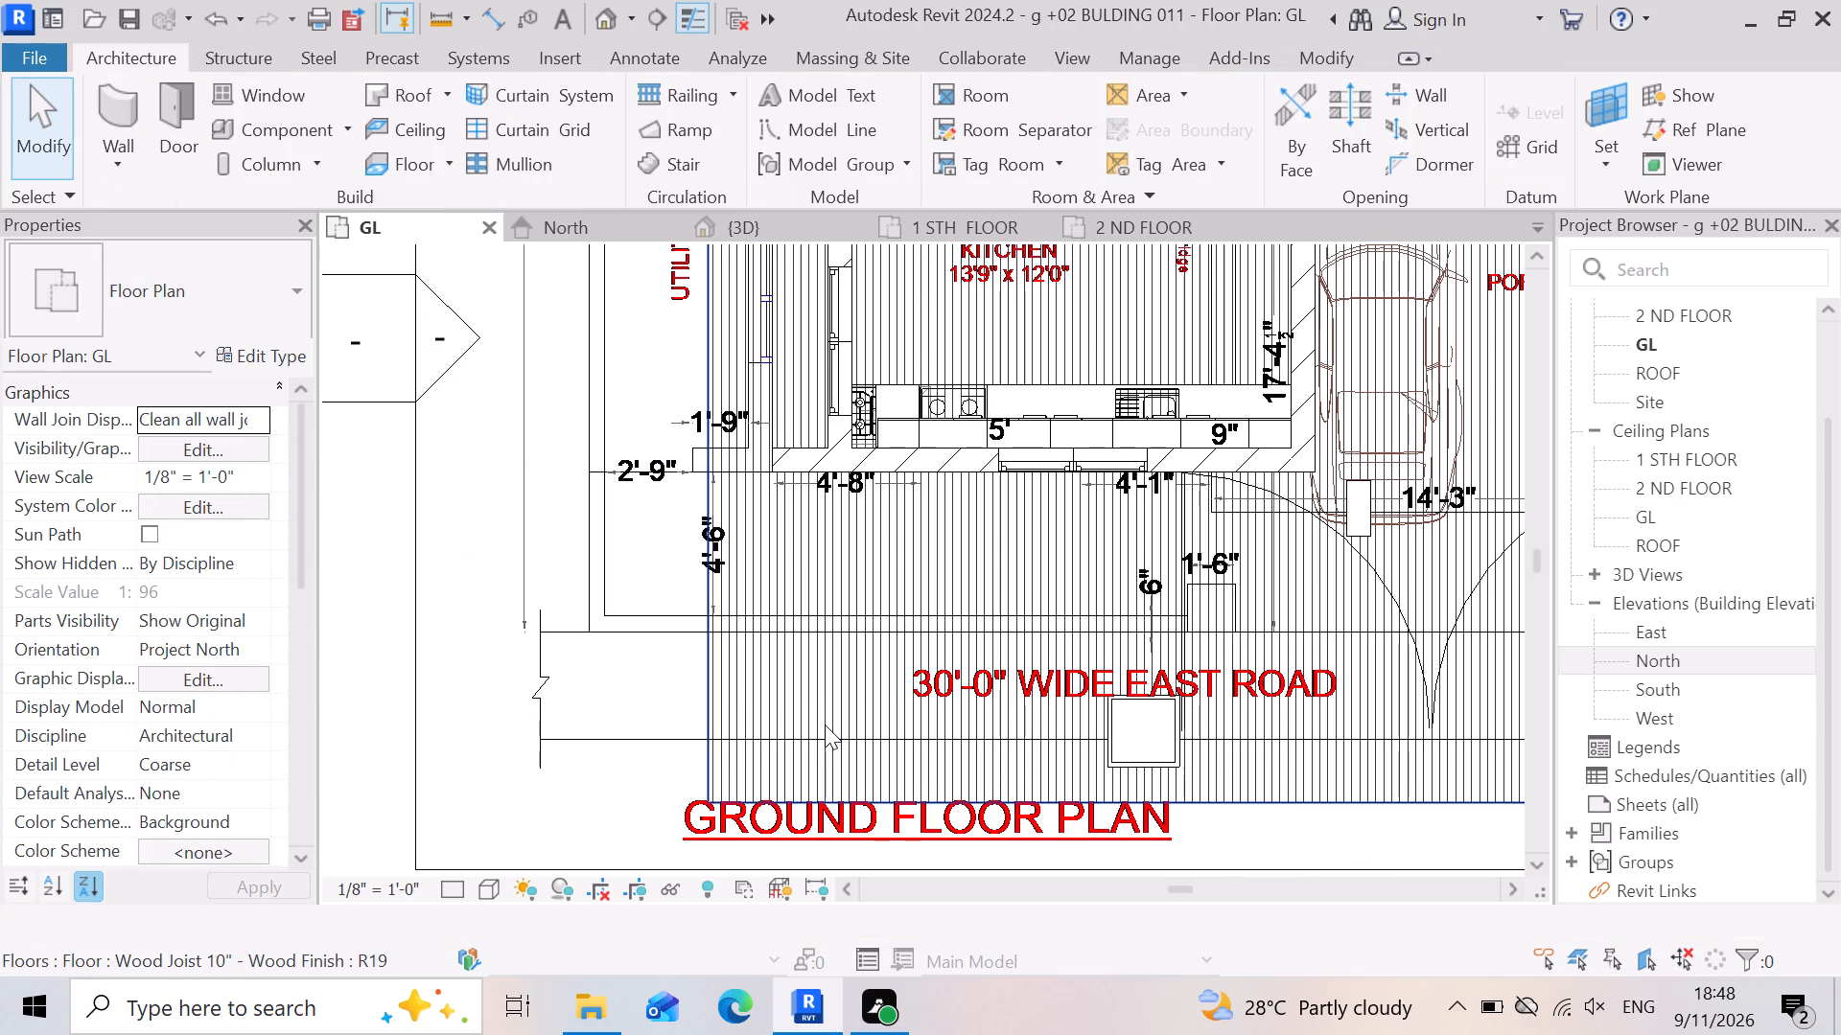
In the 3D view, draw a 20' high Generic - 9" 2 wall about 12'-8" long from the gate pillar's base to the slab's front corner.
left_click(781, 229)
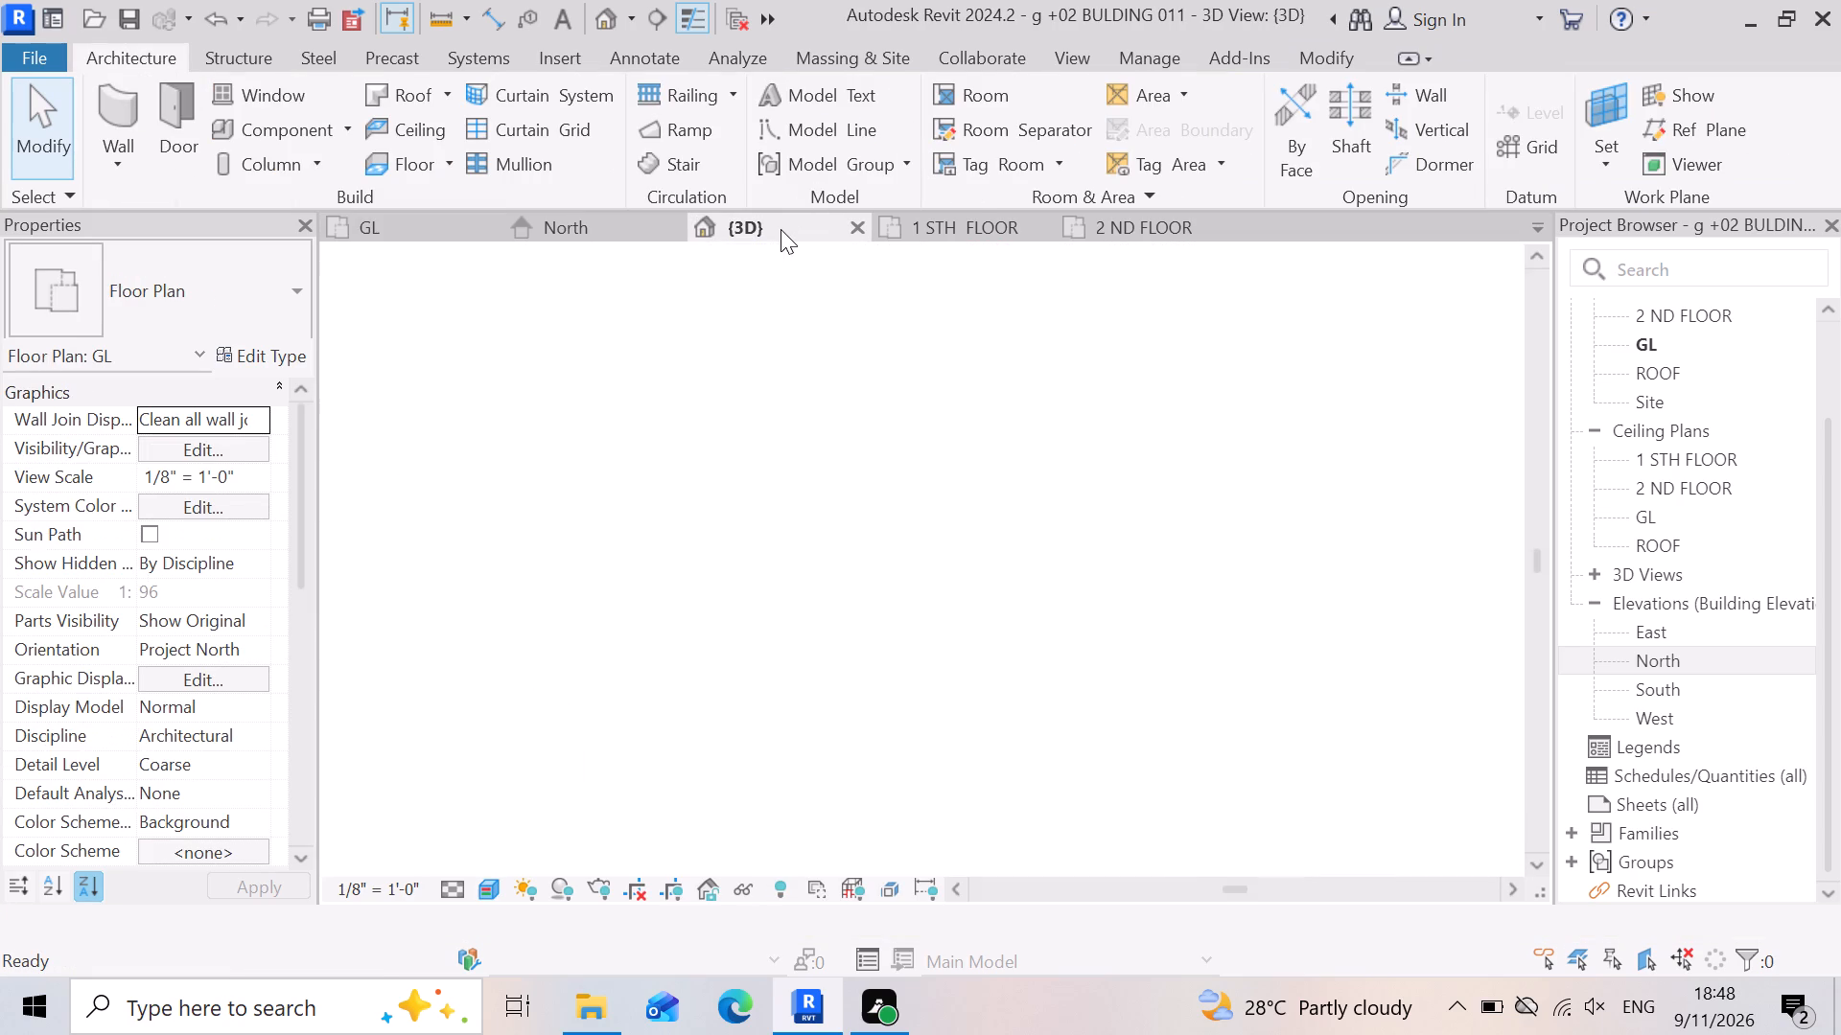
scroll(687, 747, "up", 3)
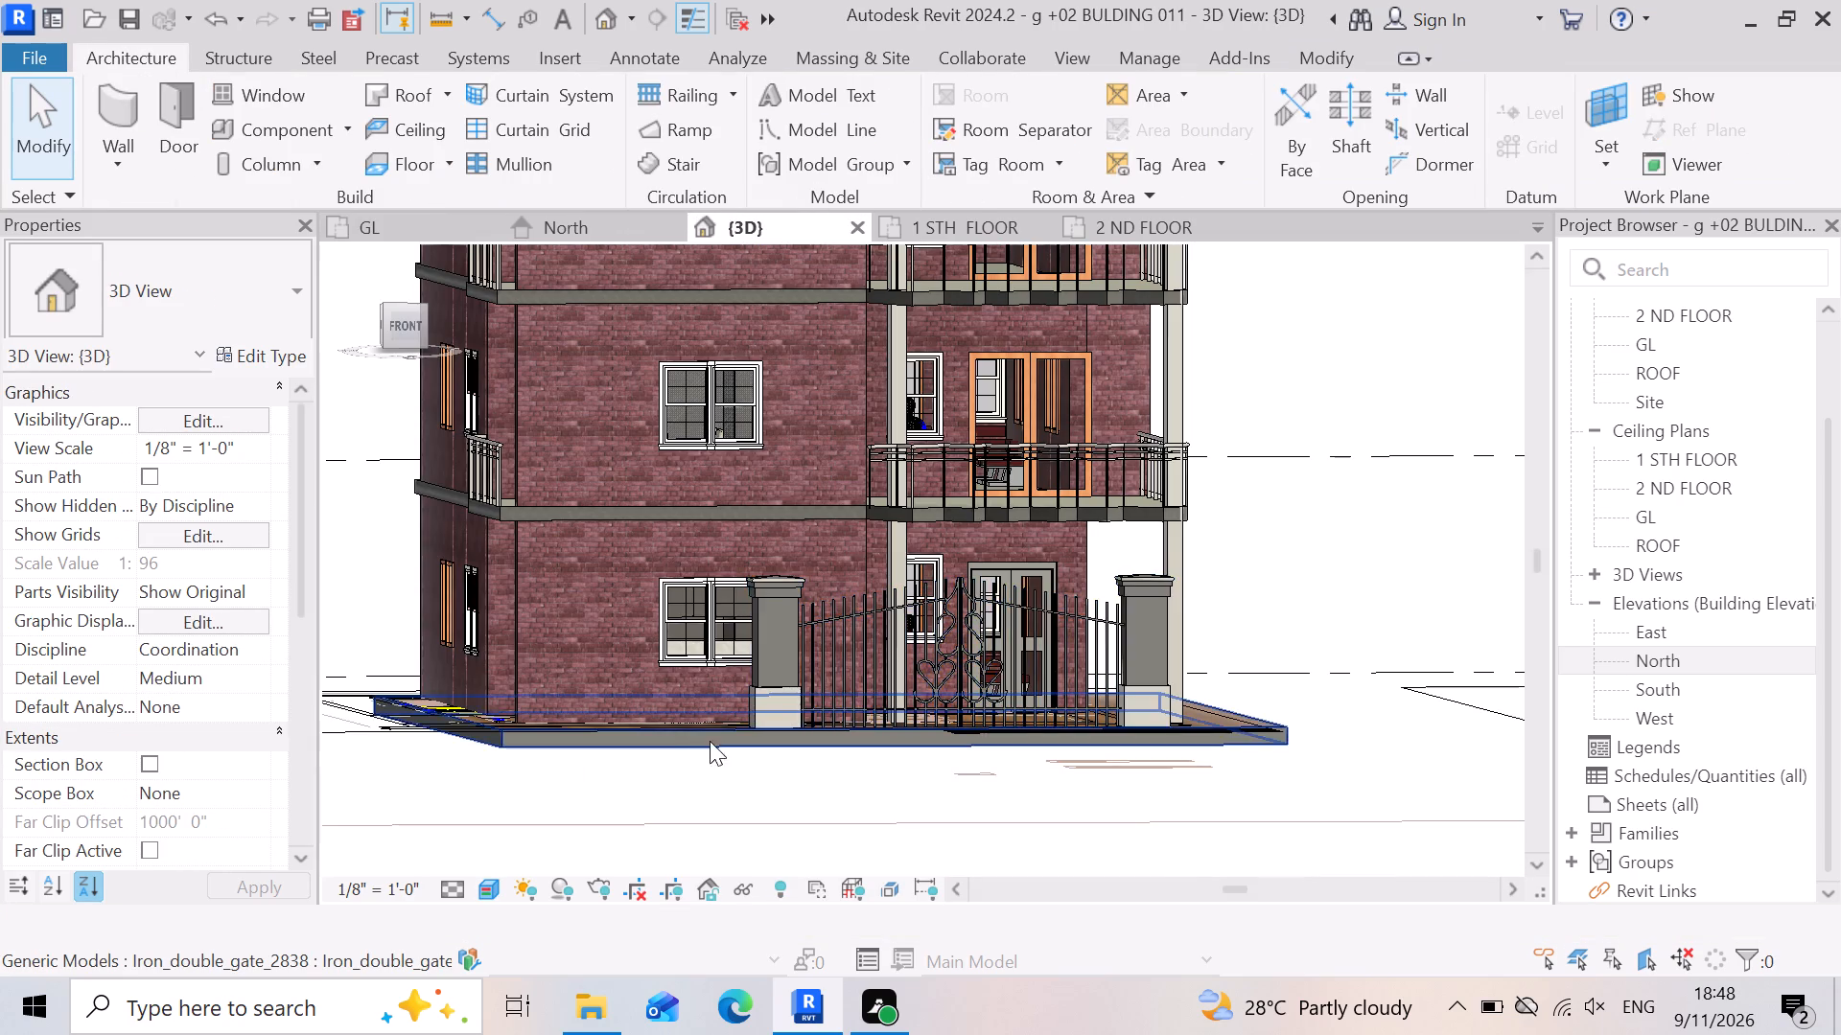
scroll(710, 741, "up", 3)
left_click(112, 112)
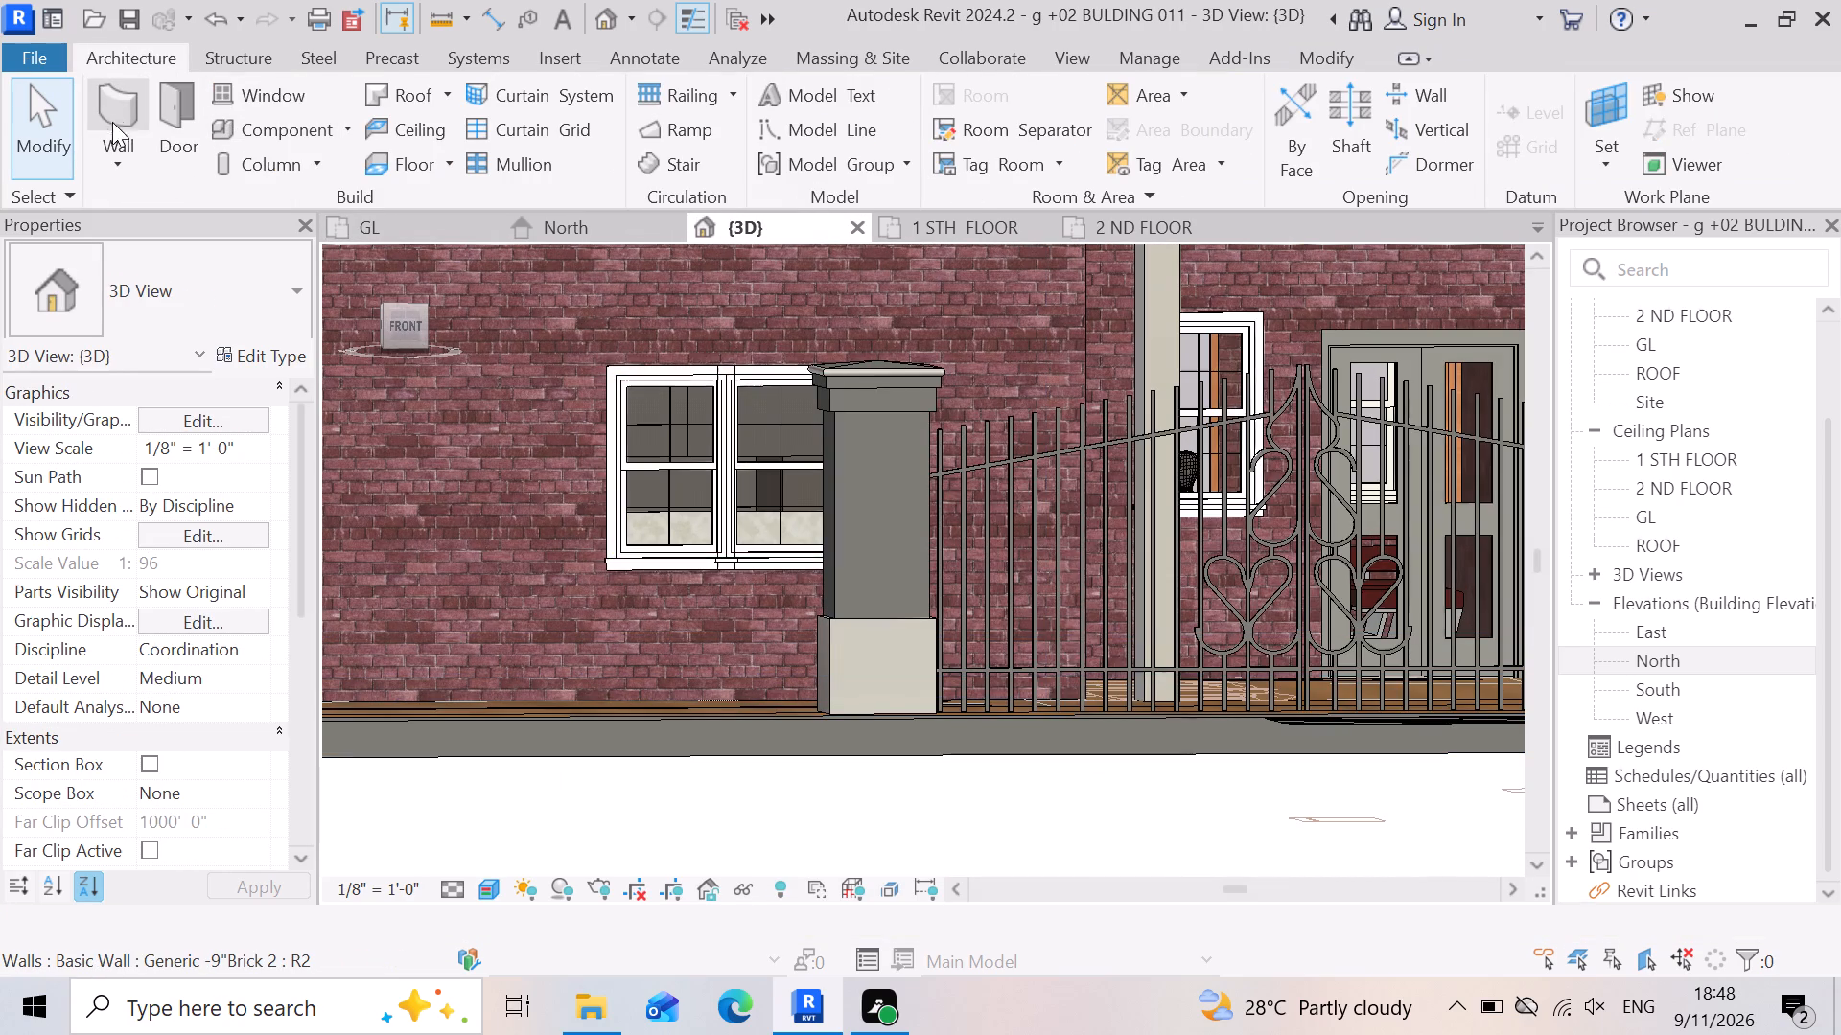
scroll(585, 579, "up", 4)
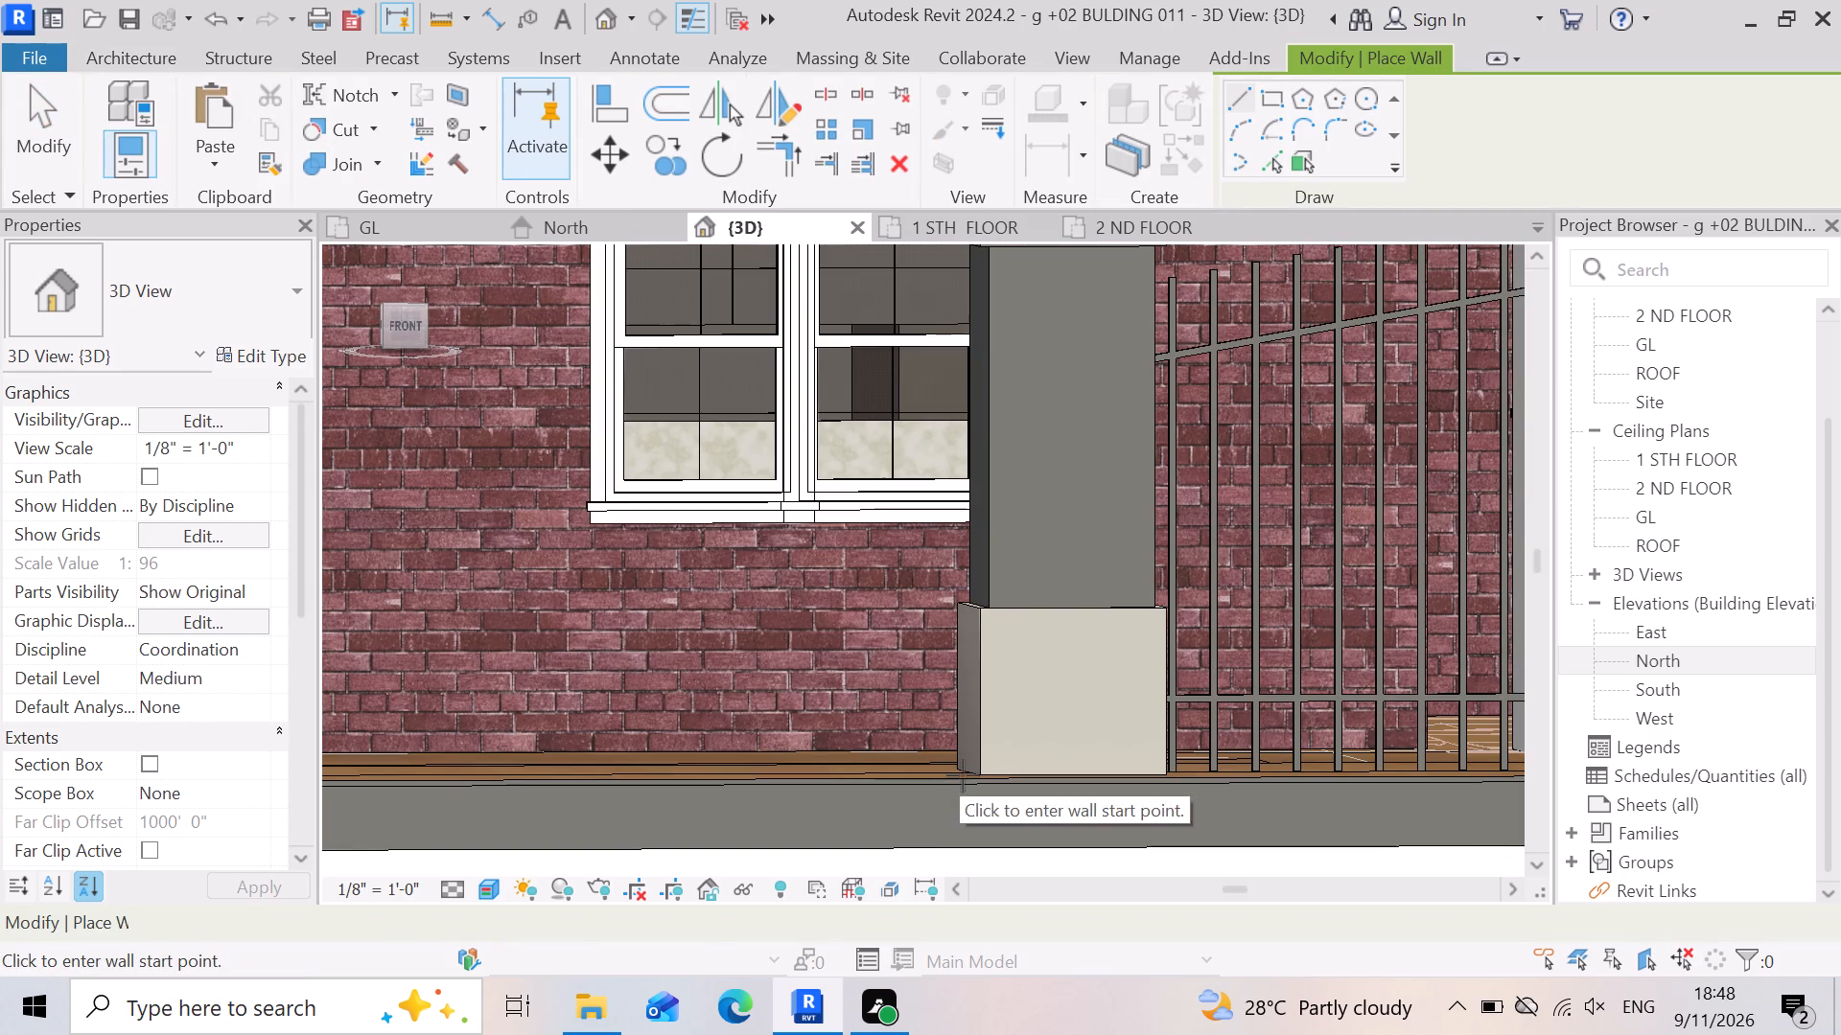
left_click(963, 775)
scroll(1155, 843, "down", 14)
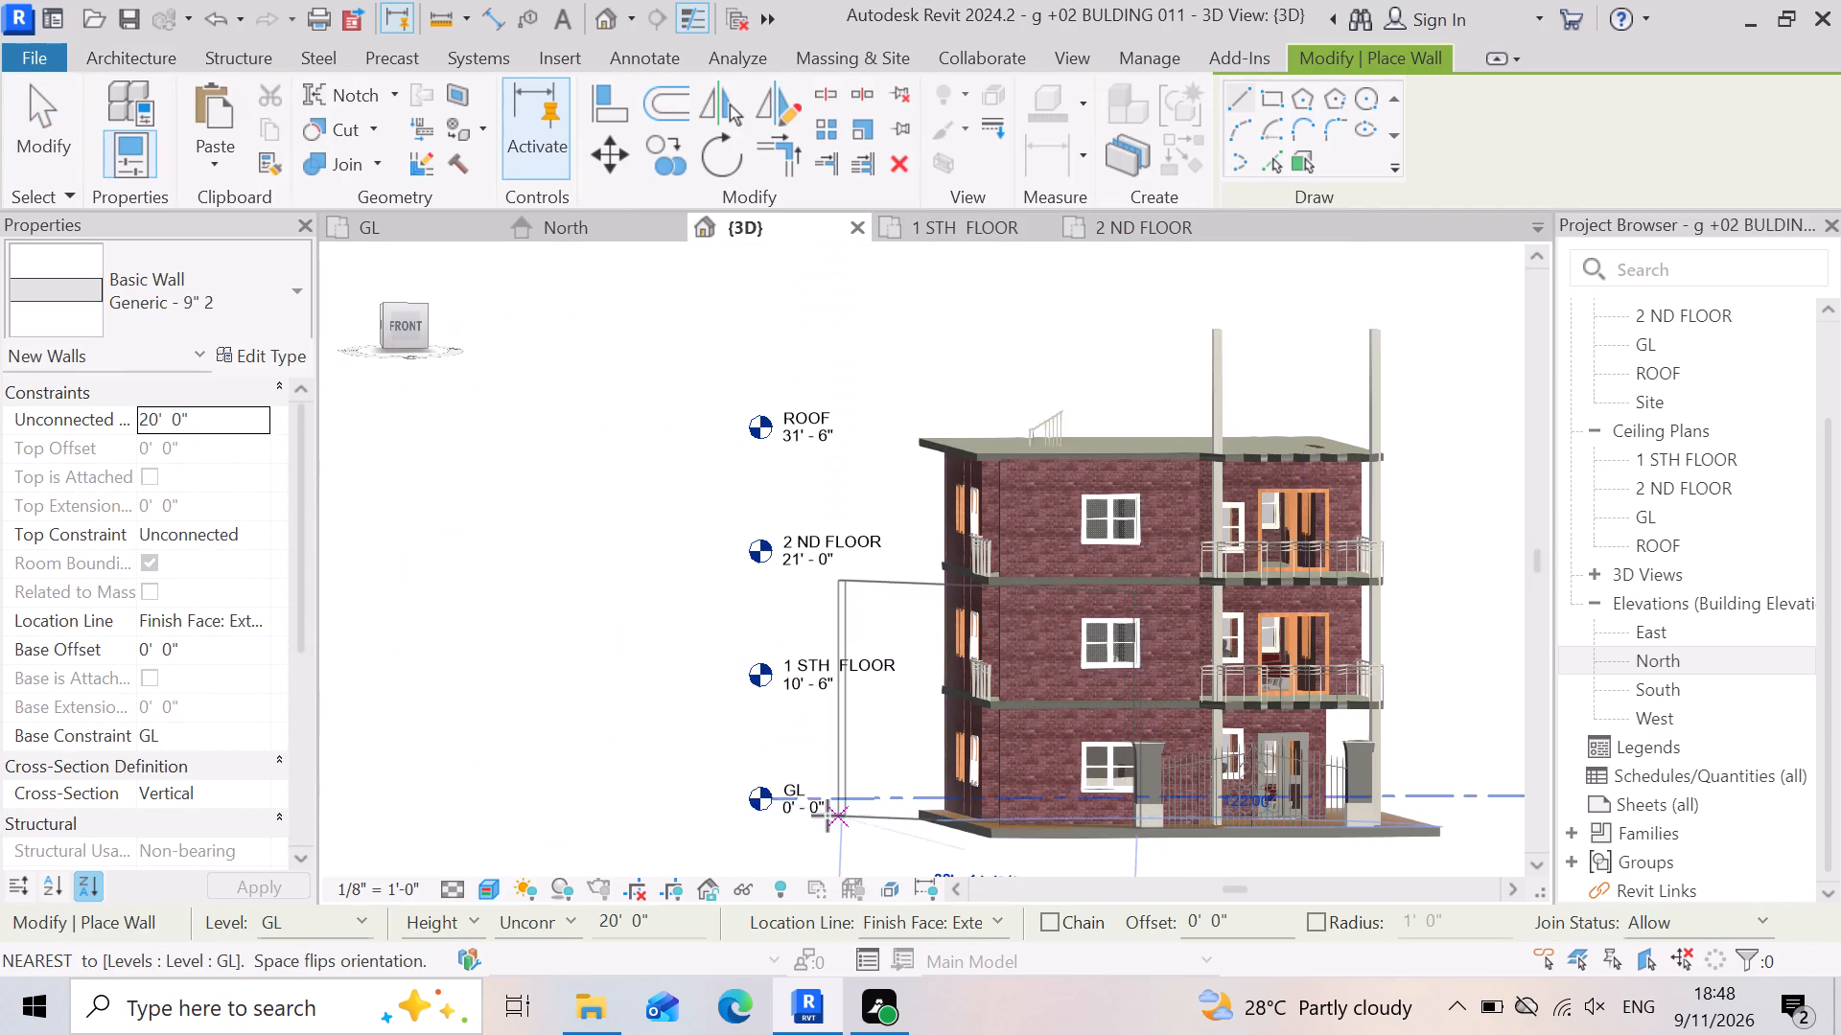
scroll(1028, 857, "up", 13)
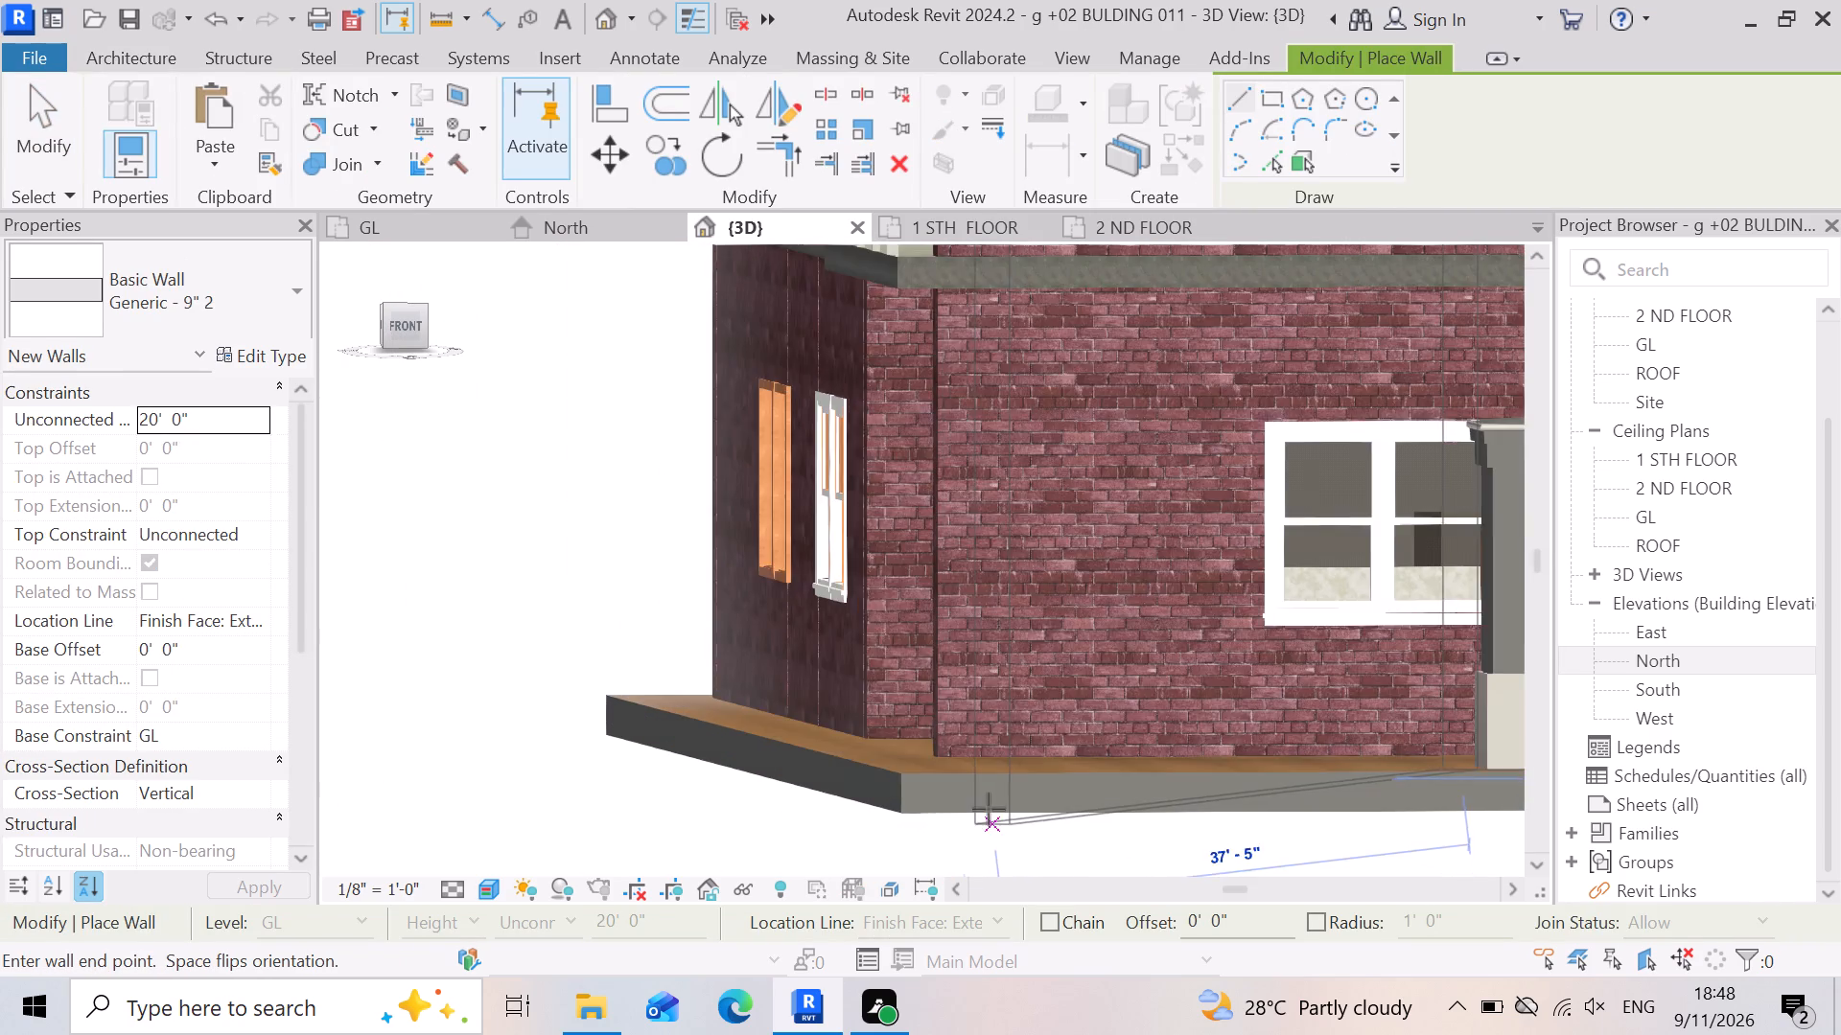
scroll(861, 750, "up", 2)
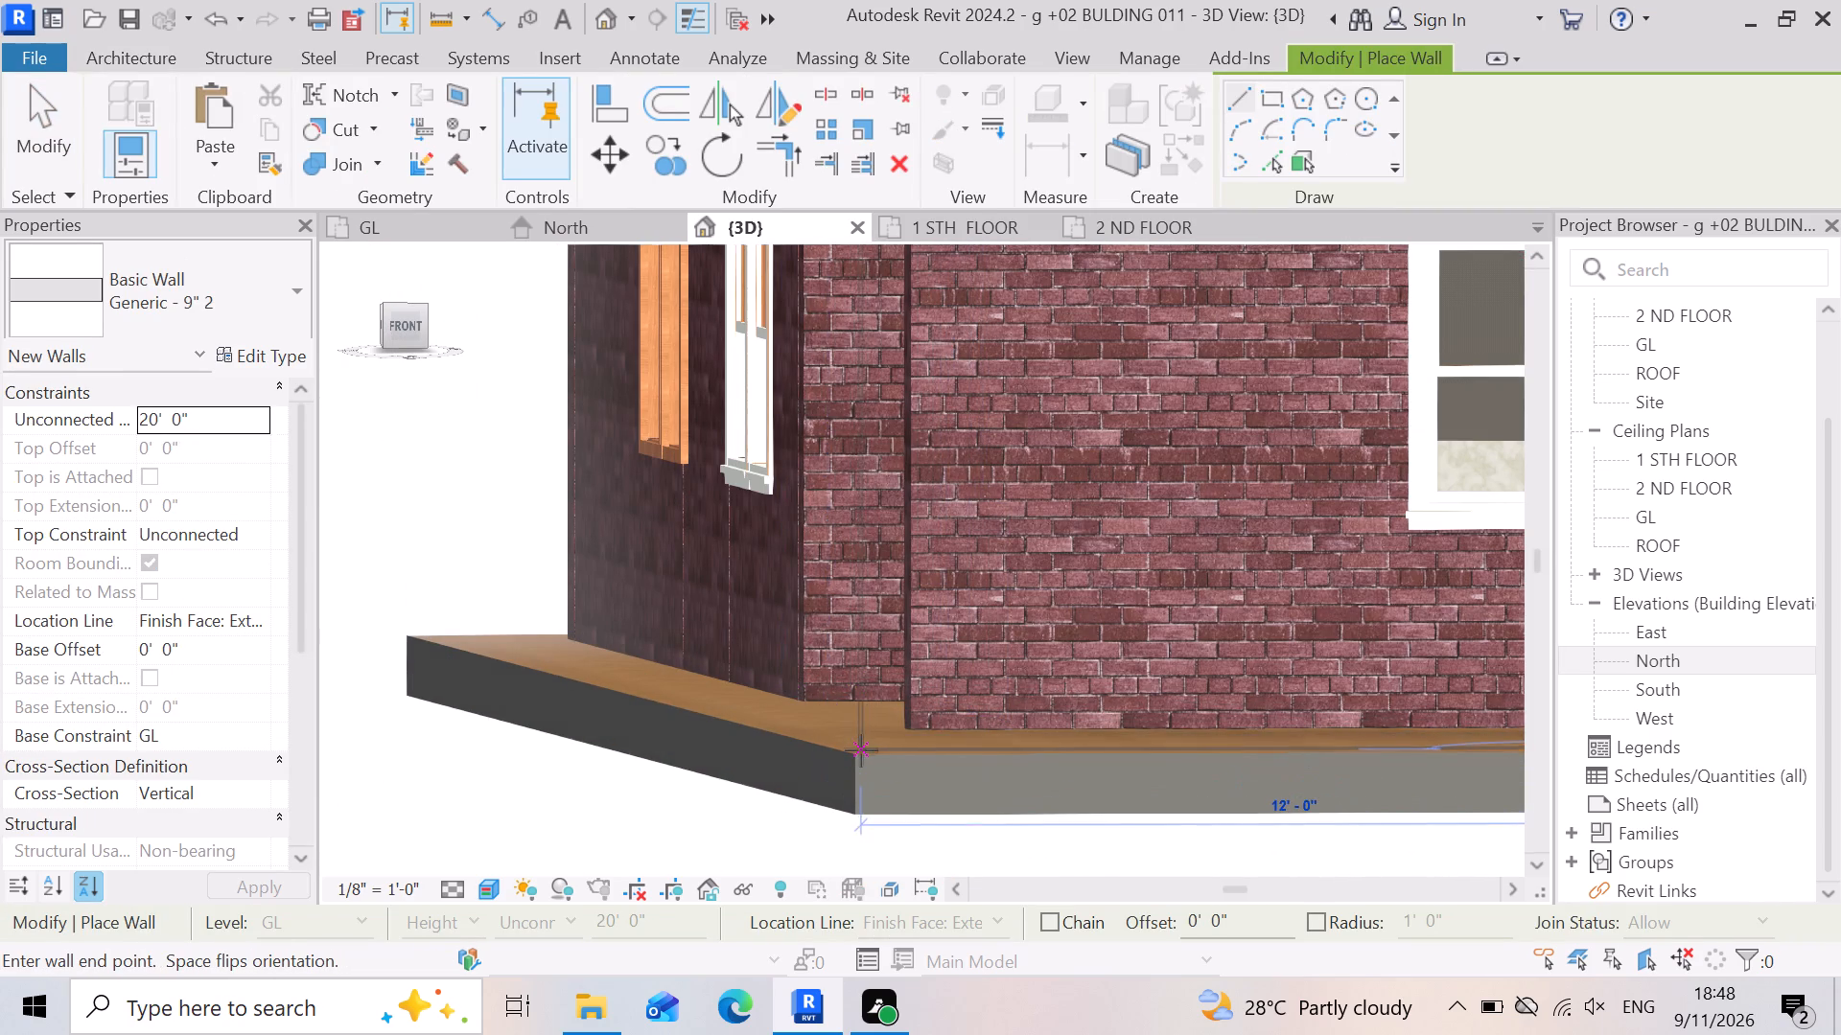
scroll(861, 750, "up", 4)
left_click(867, 769)
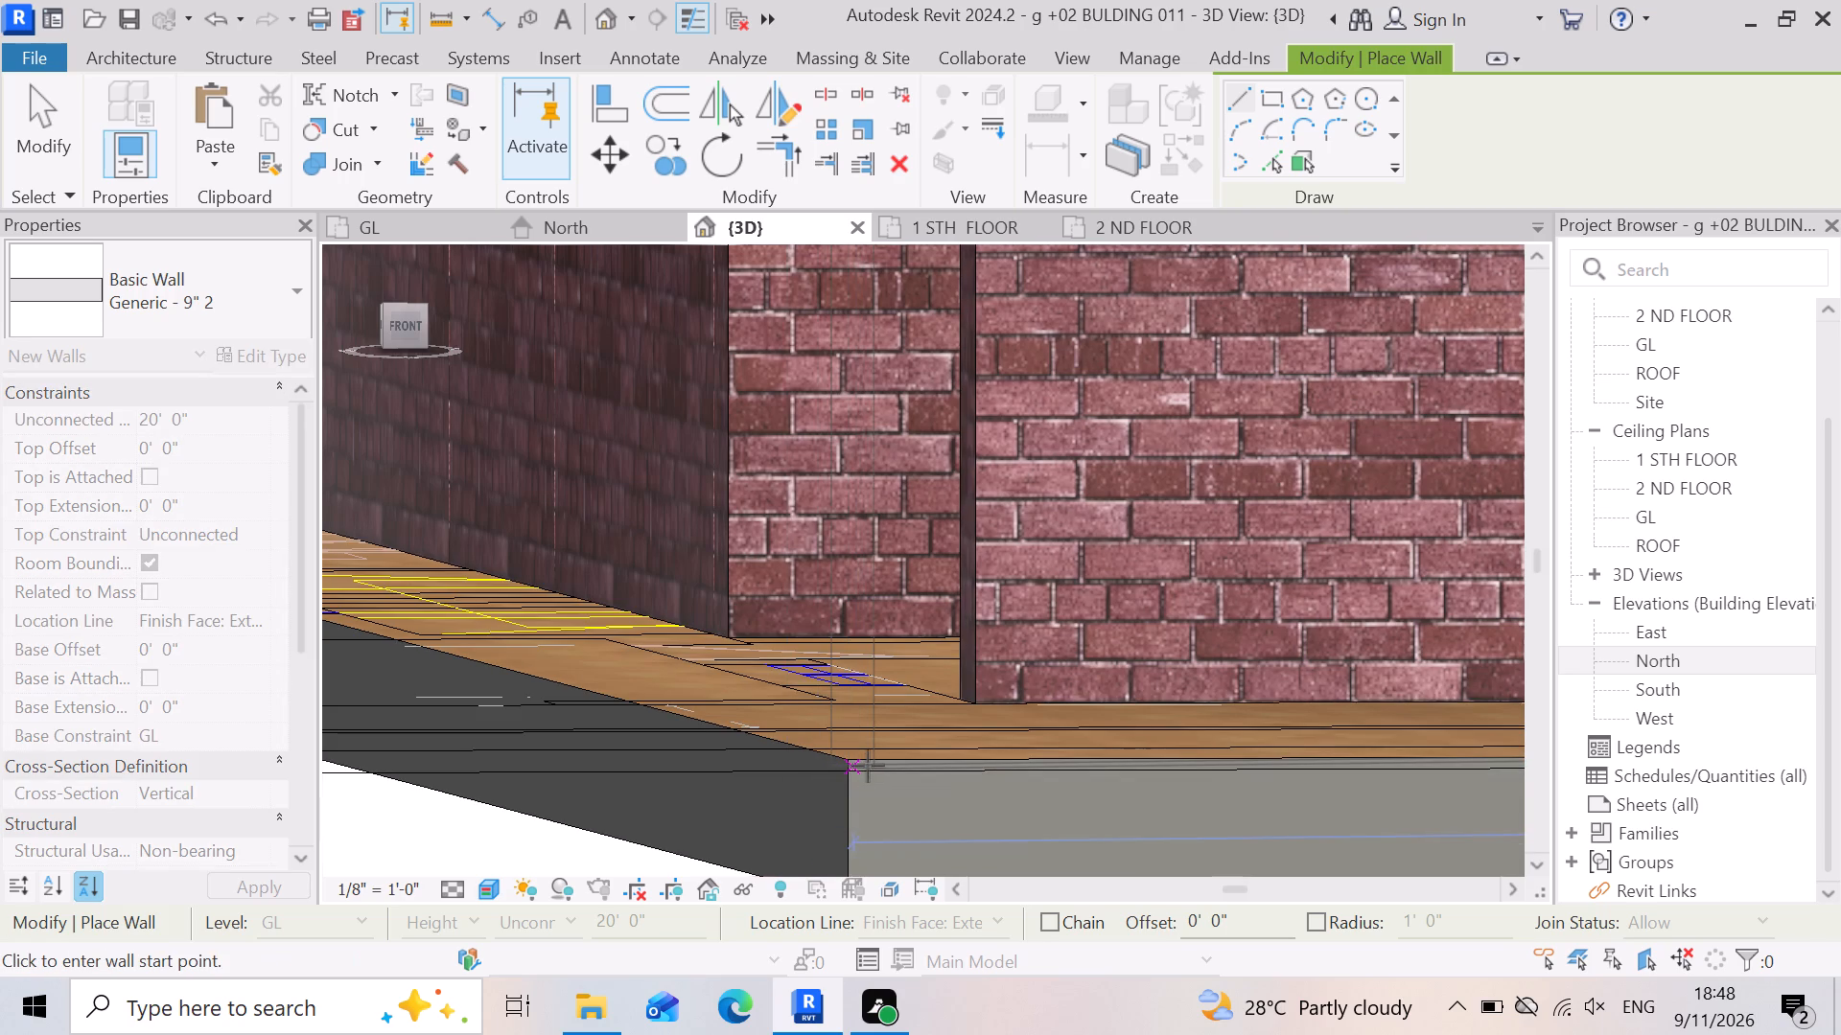
Inspect the new wall's alignment with the slab edge and gate pillar from the building's left side.
scroll(1035, 704, "down", 10)
scroll(844, 716, "down", 4)
middle_click_drag(806, 779, 802, 769, "shift")
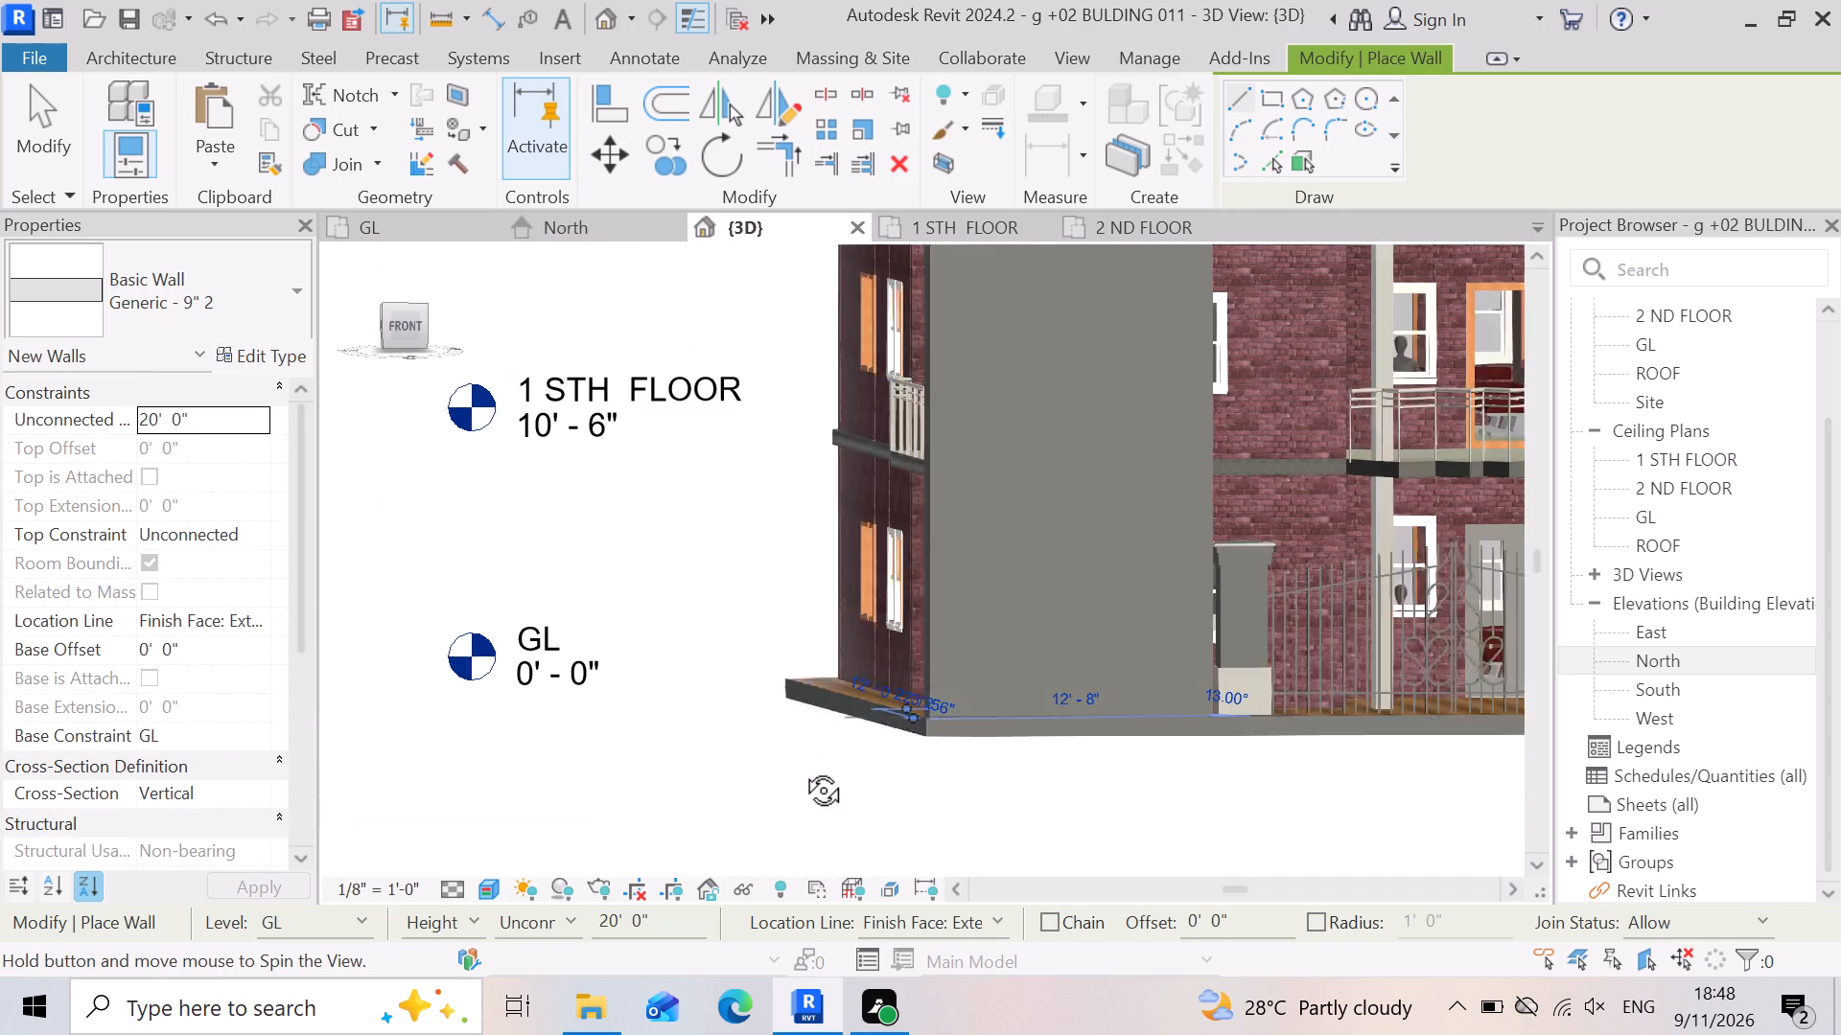
middle_click_drag(802, 769, 1104, 882, "shift")
right_click_drag(804, 769, 1095, 881, "shift")
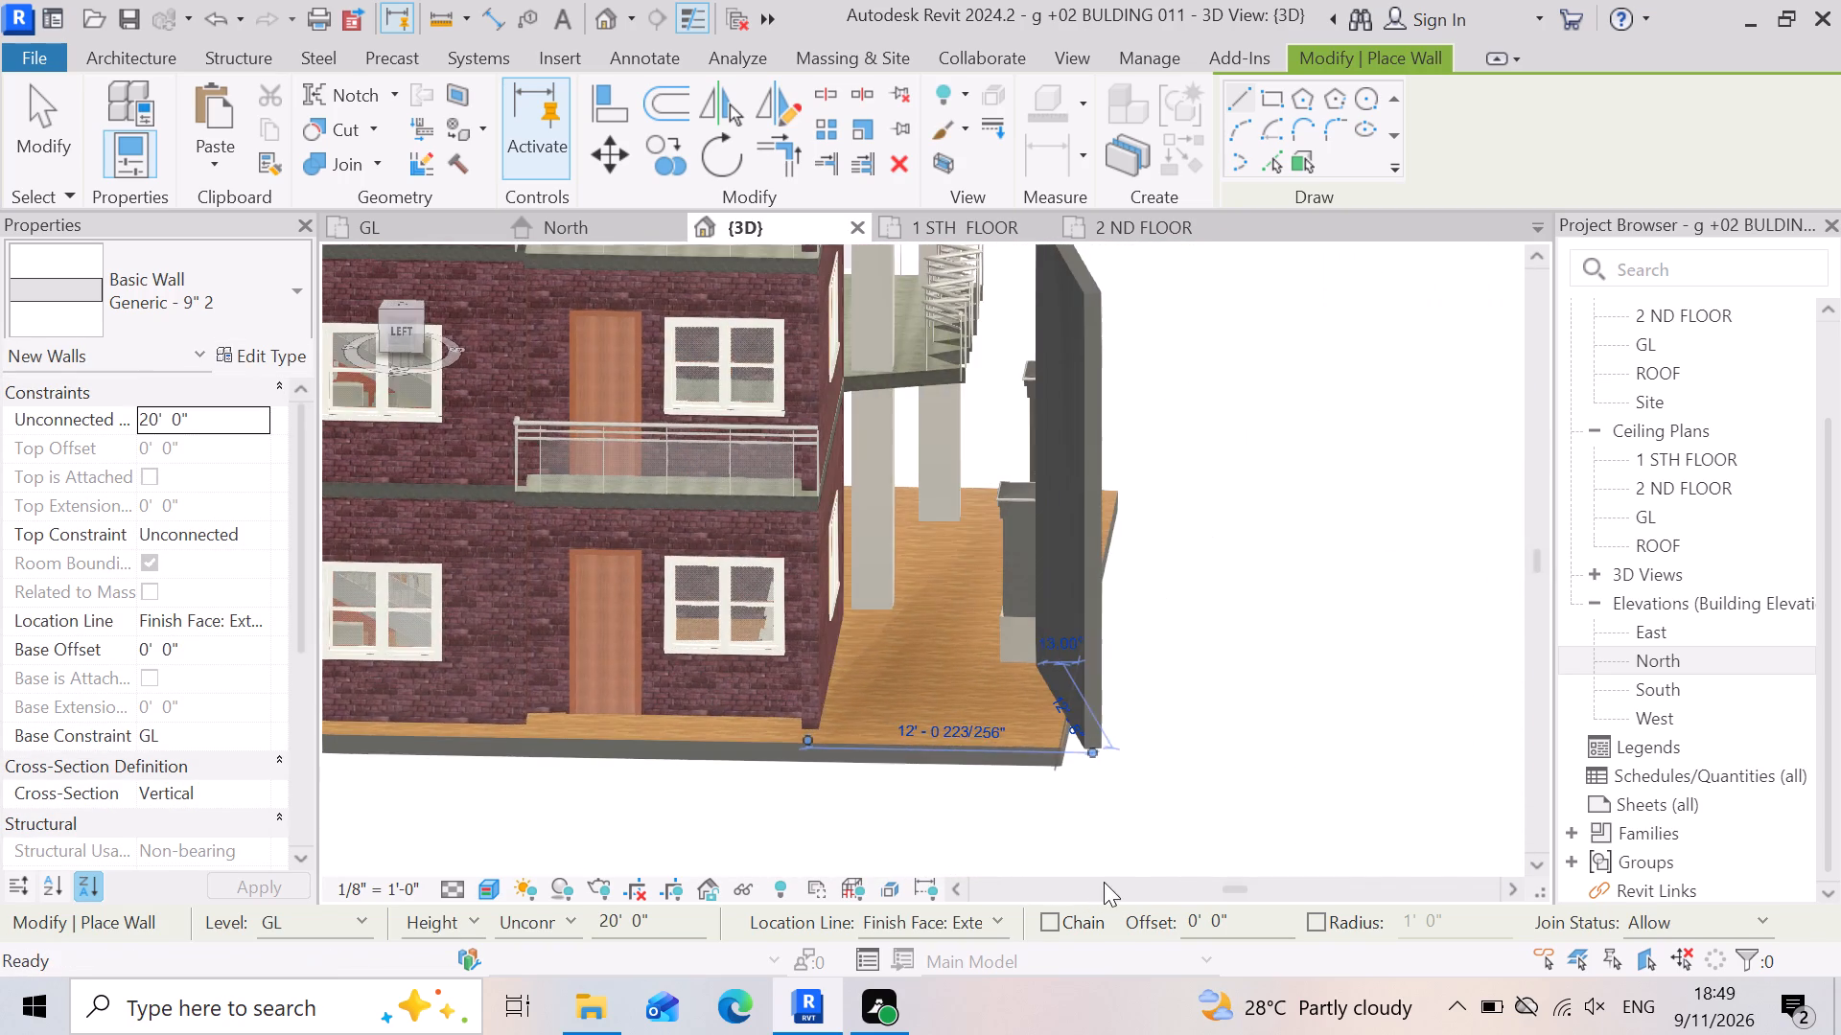
Delete the 20' high Generic - 9" 2 wall between the gate pillar and the slab's front corner.
middle_click_drag(1104, 882, 1108, 883, "shift")
key("Escape")
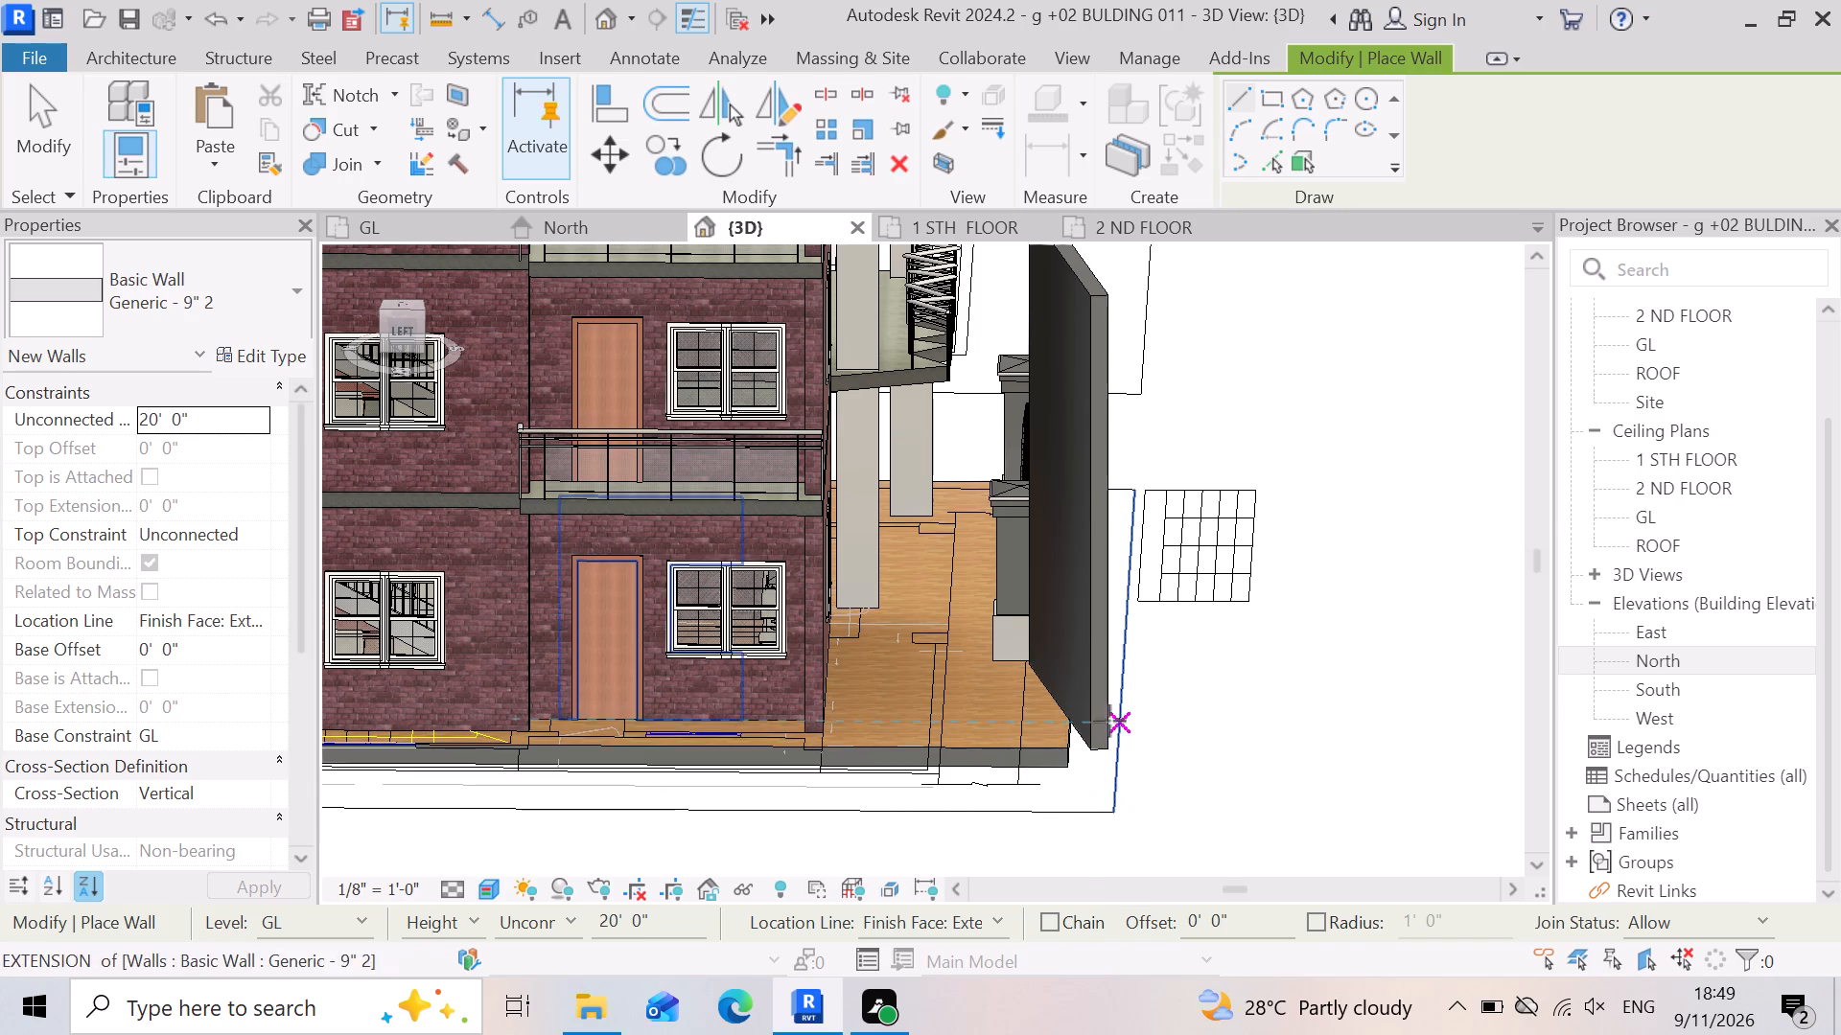
key("Escape")
key("Escape")
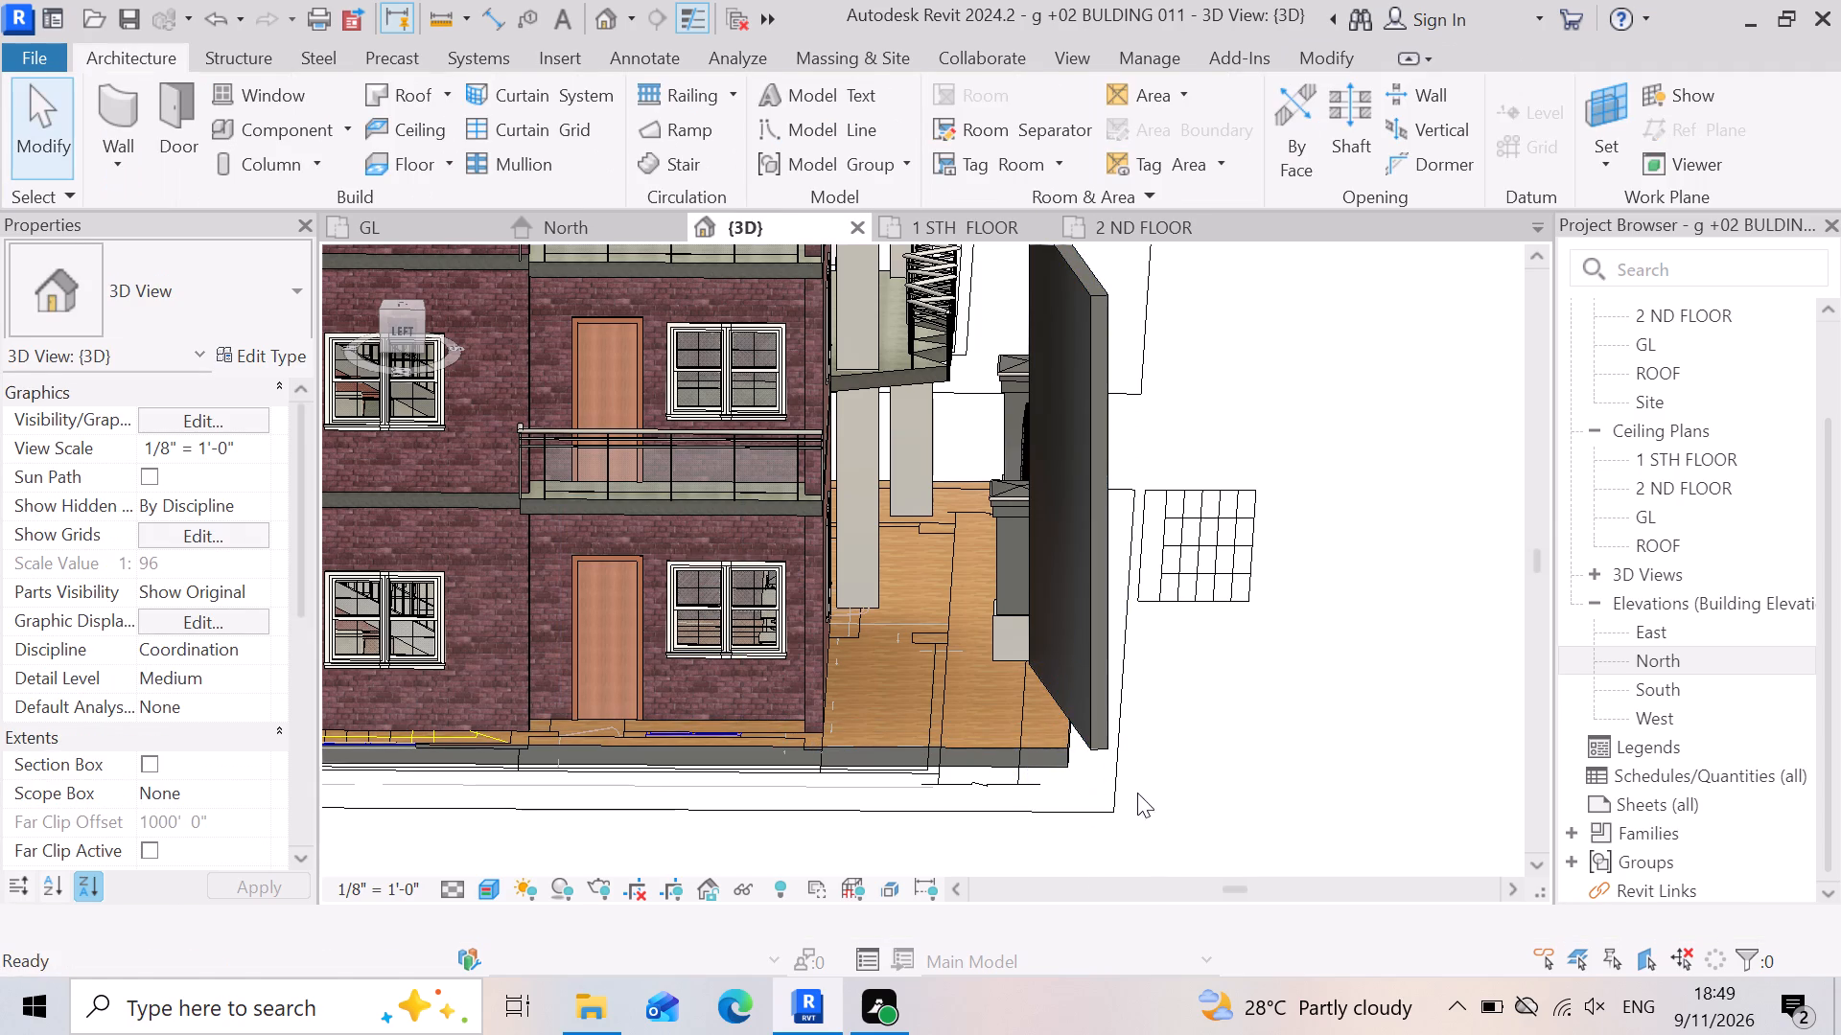
left_click(1100, 725)
key("Delete")
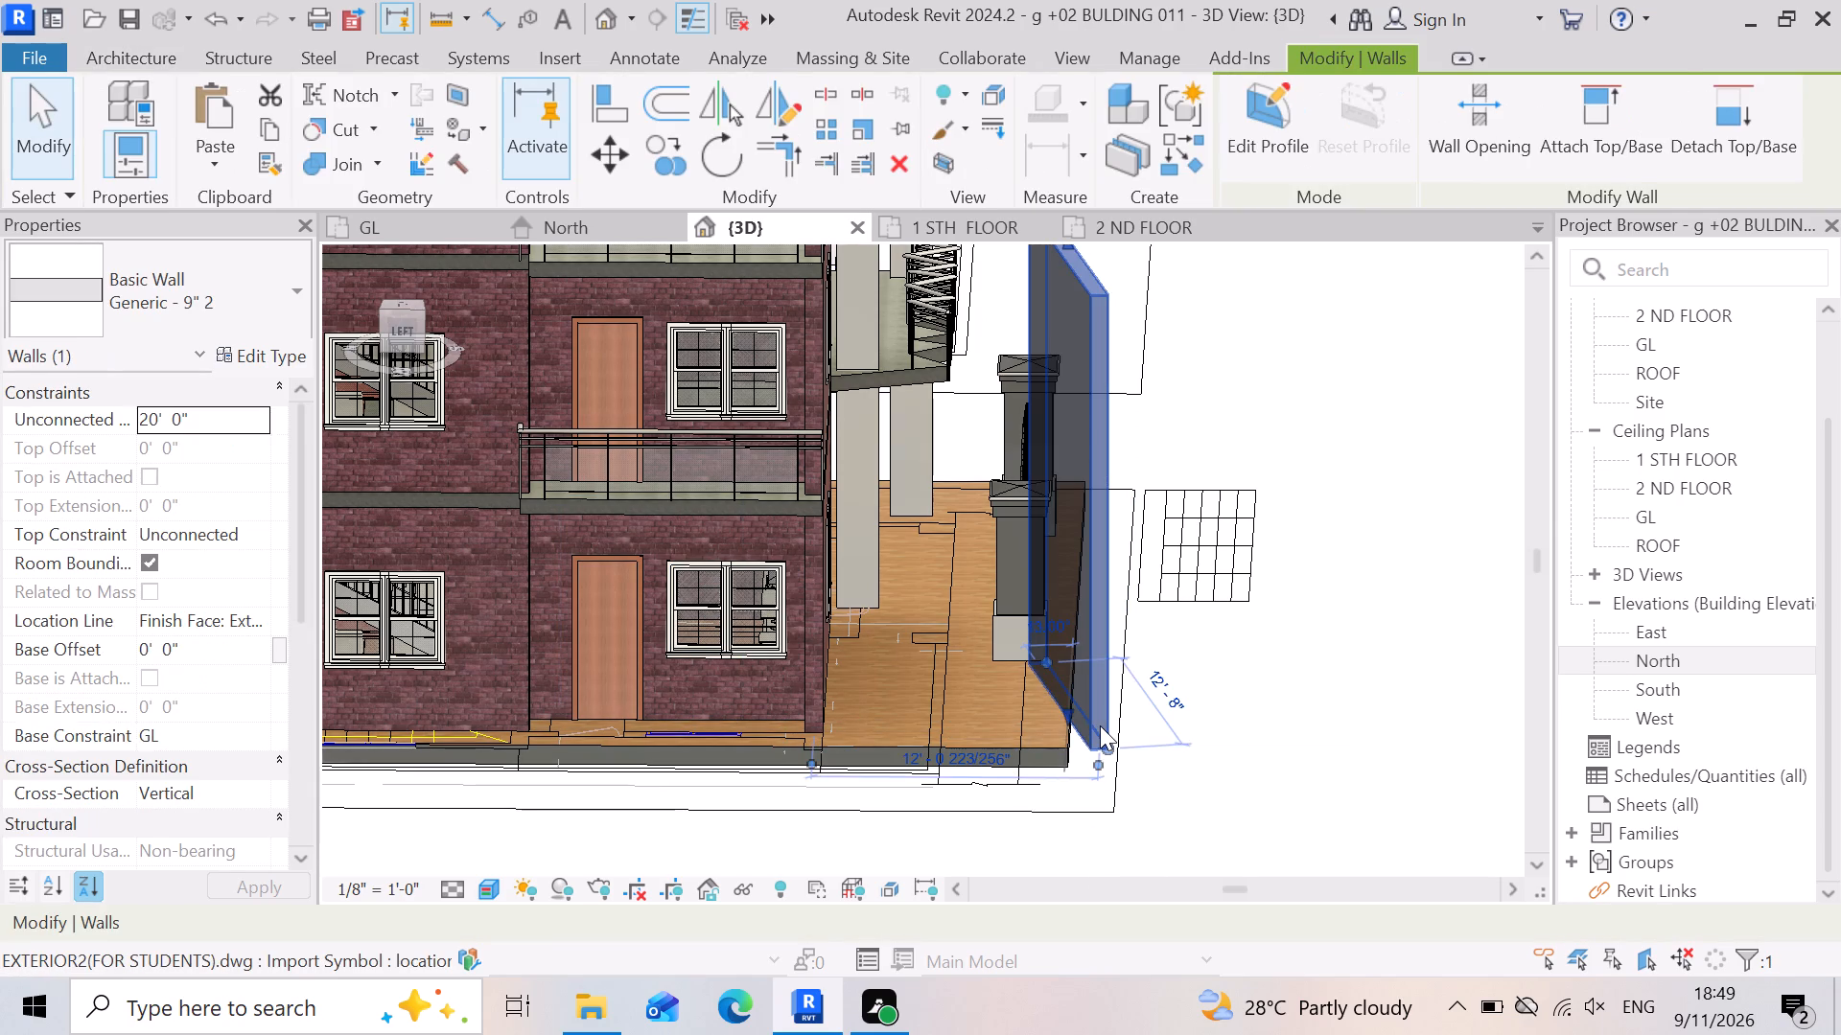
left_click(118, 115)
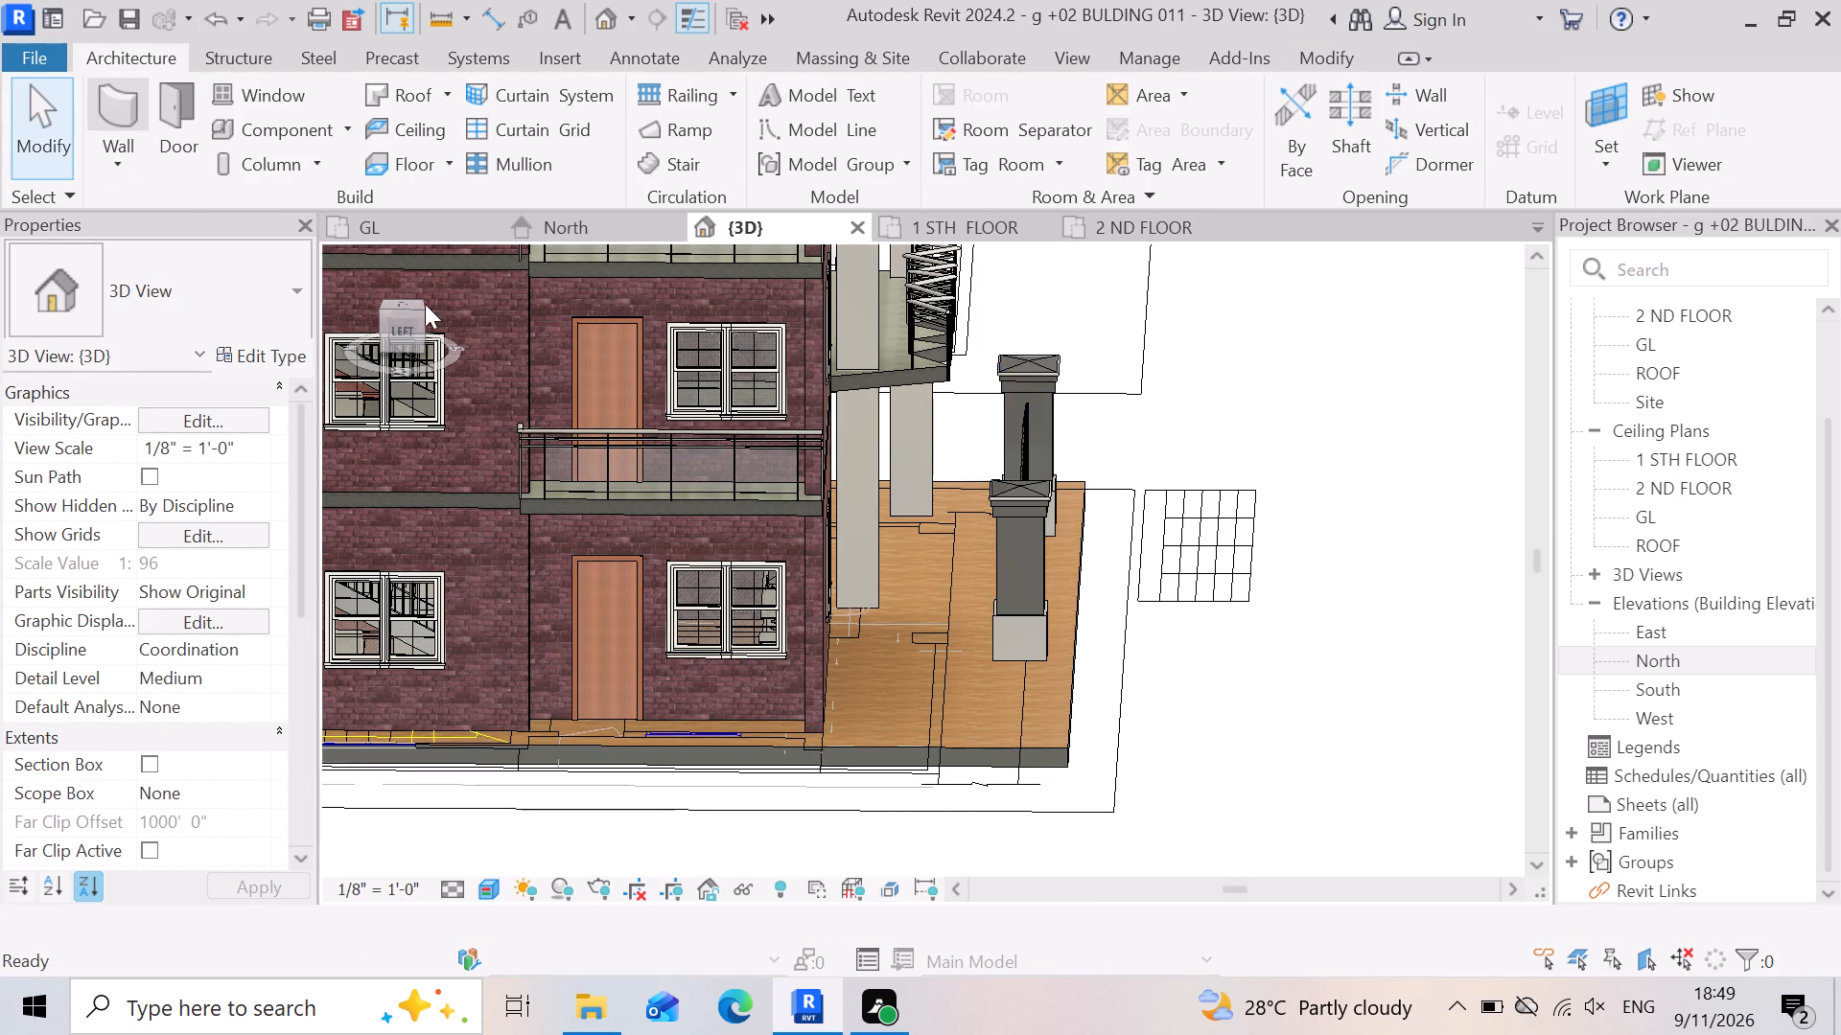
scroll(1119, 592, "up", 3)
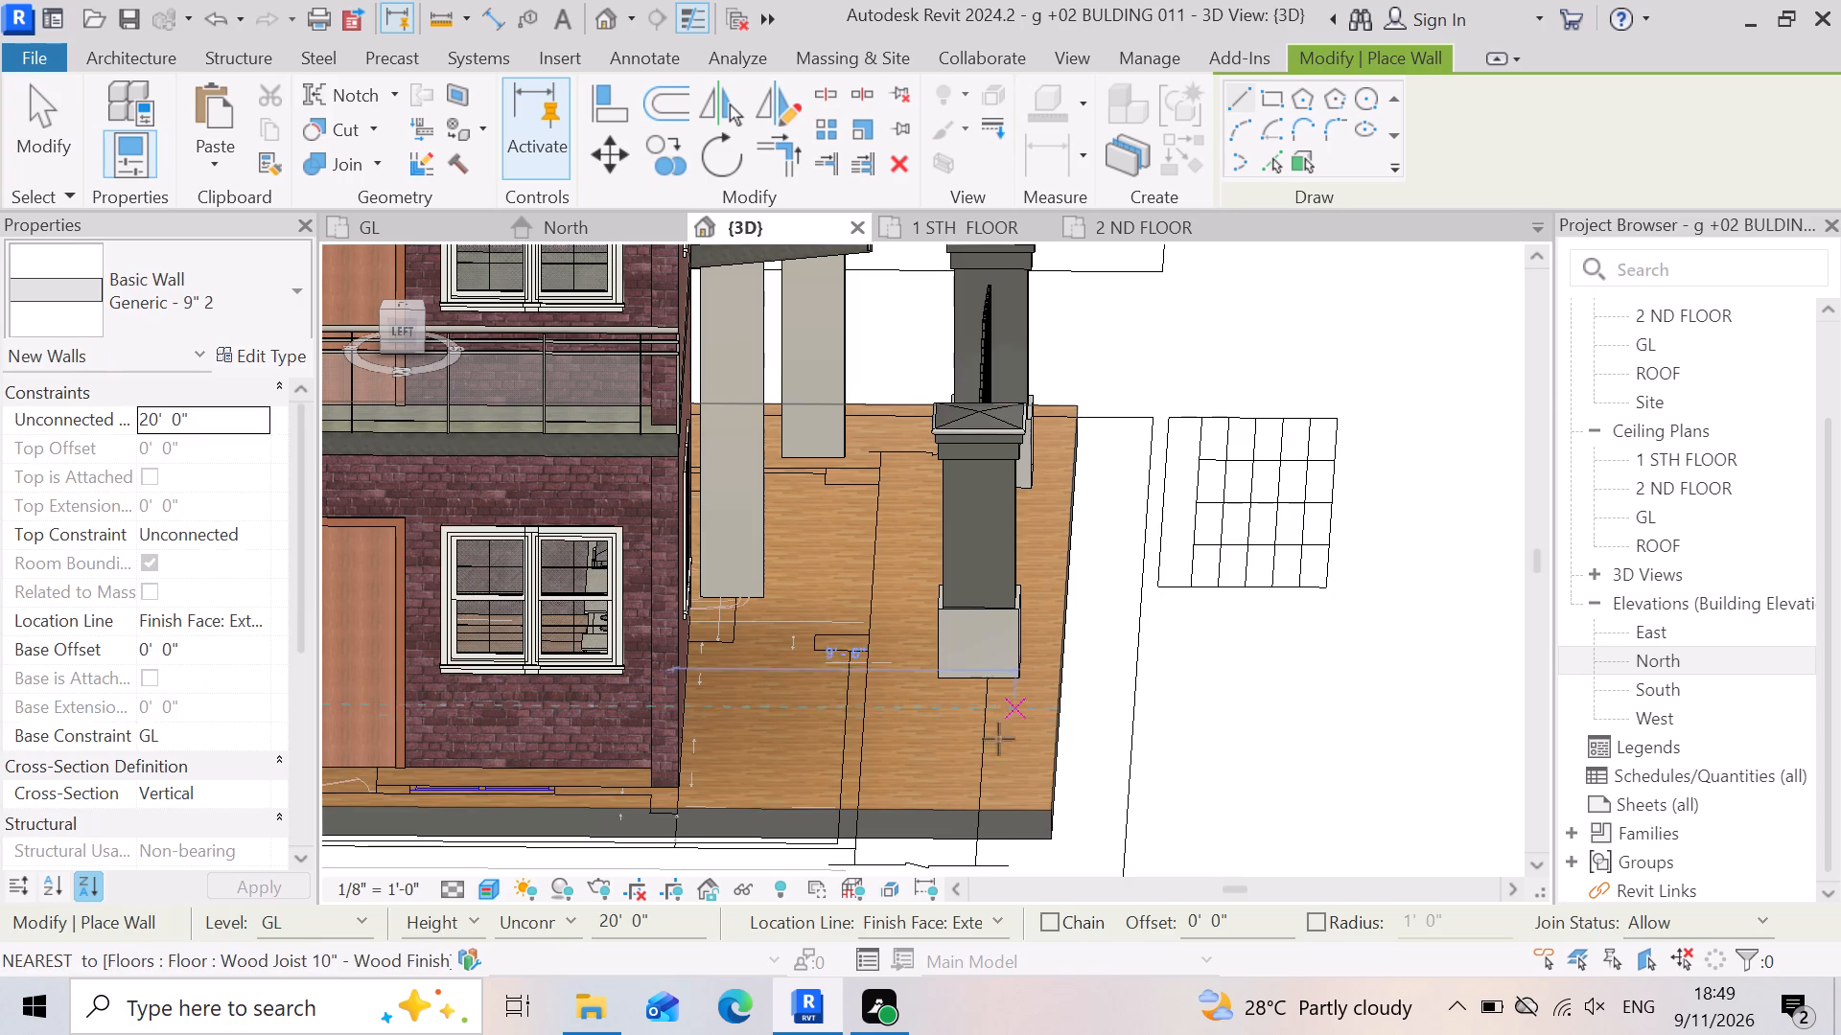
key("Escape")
Nudge the iron double gate outward to about 8'-8" from the building, so its pillar bases meet the slab's front edge.
left_click(978, 588)
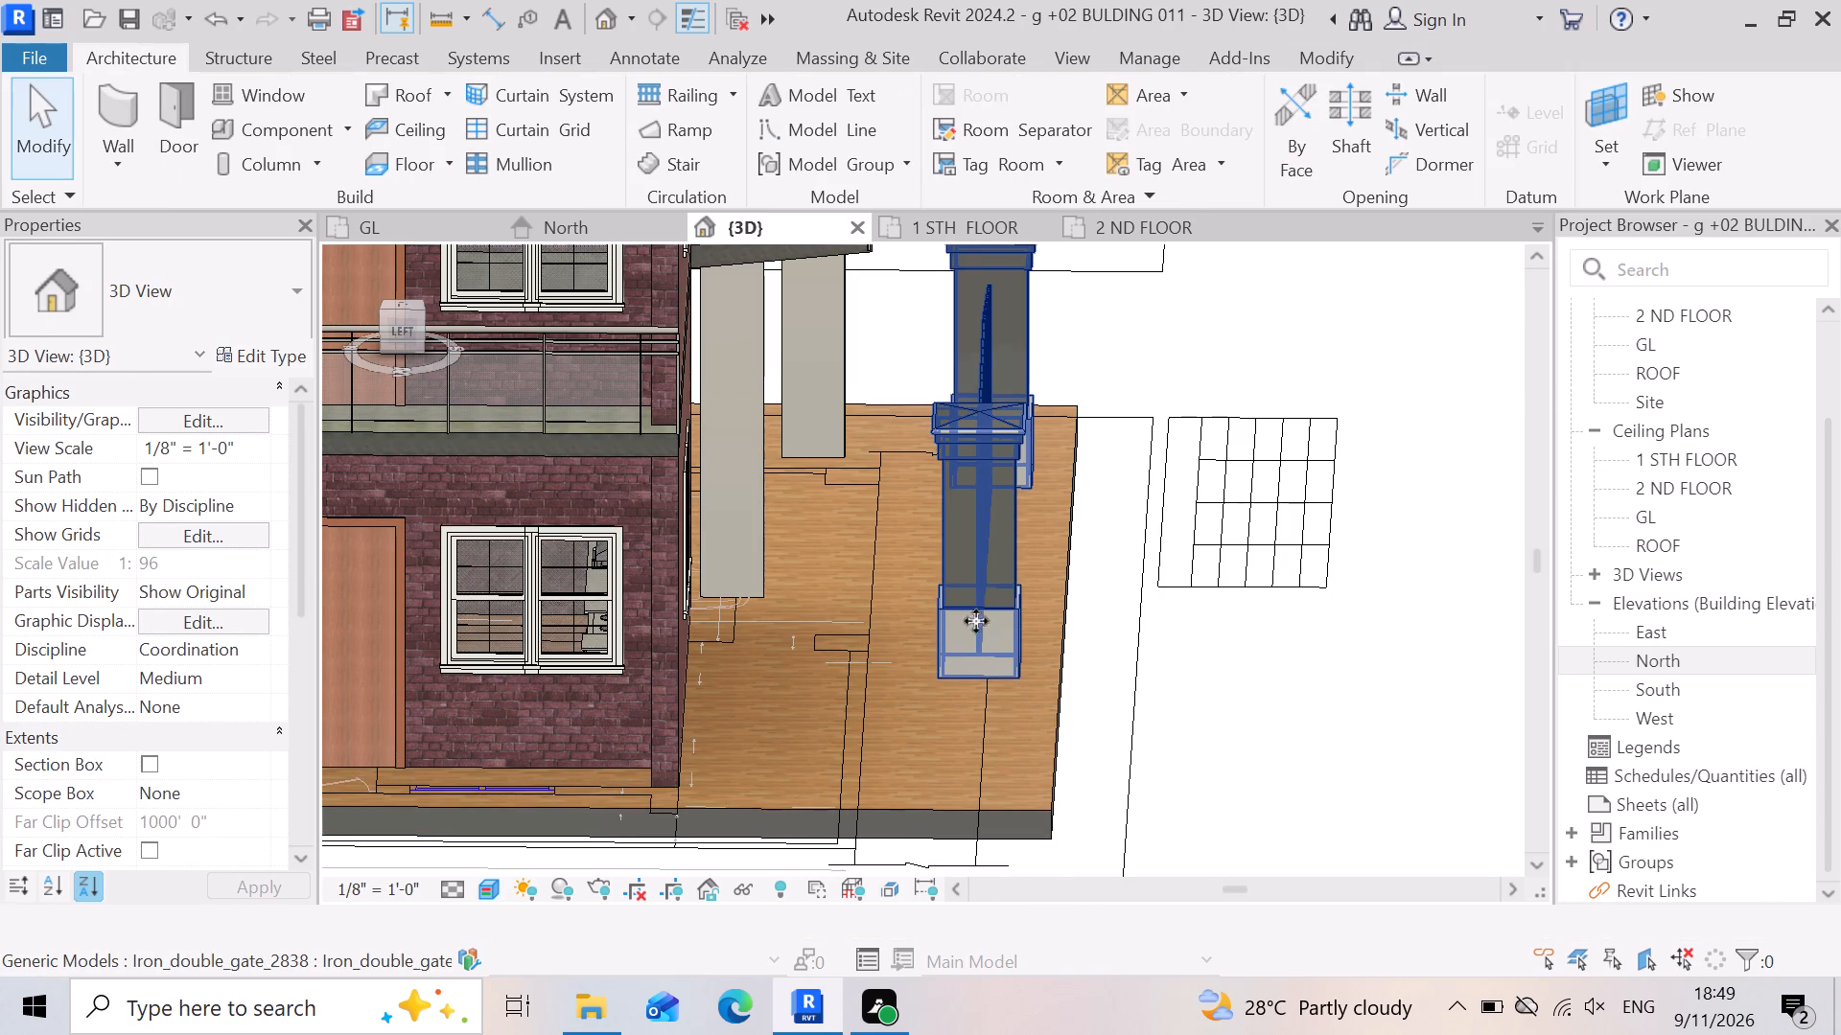
key("Right")
key("Right")
key("Right")
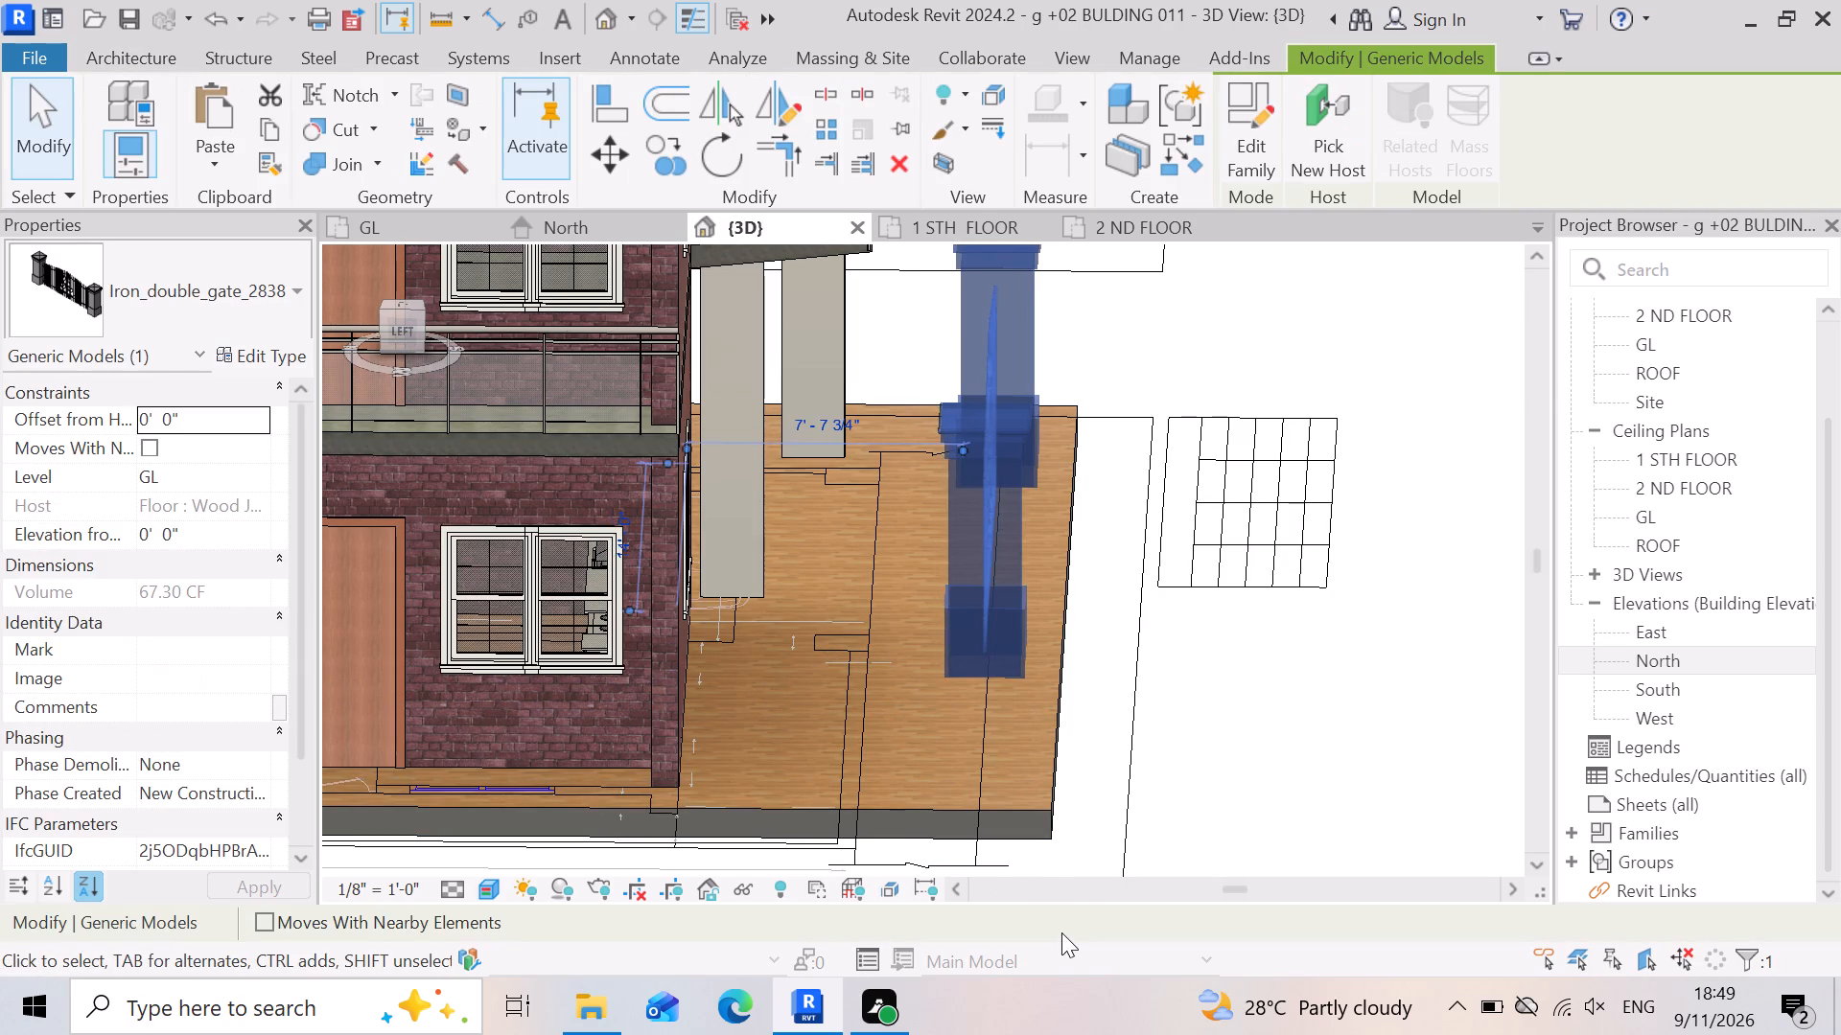
key("Right")
key("Right")
key("Right")
key("Right")
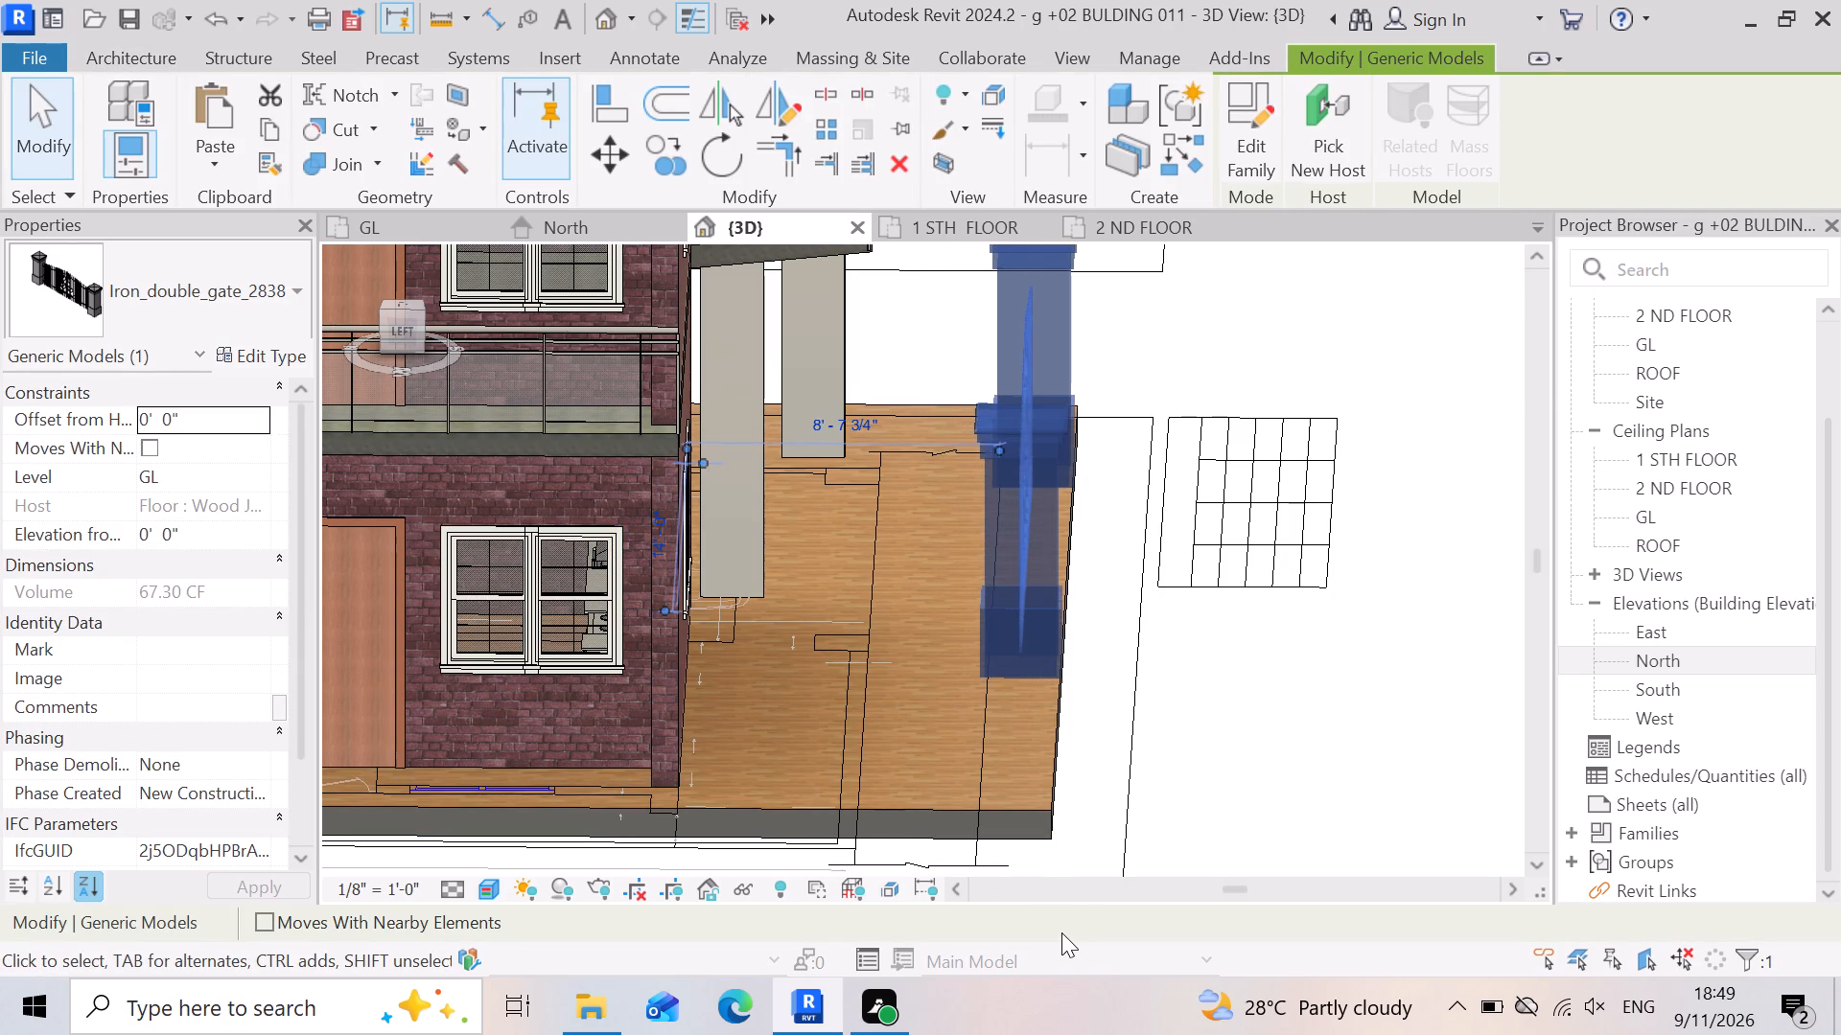
left_click(1422, 785)
Draw a 20' high Generic - 9" 2 wall about 12'-3" long from the gate pillar's base along the slab edge to the front corner.
left_click(58, 96)
left_click(104, 120)
scroll(1079, 823, "up", 1)
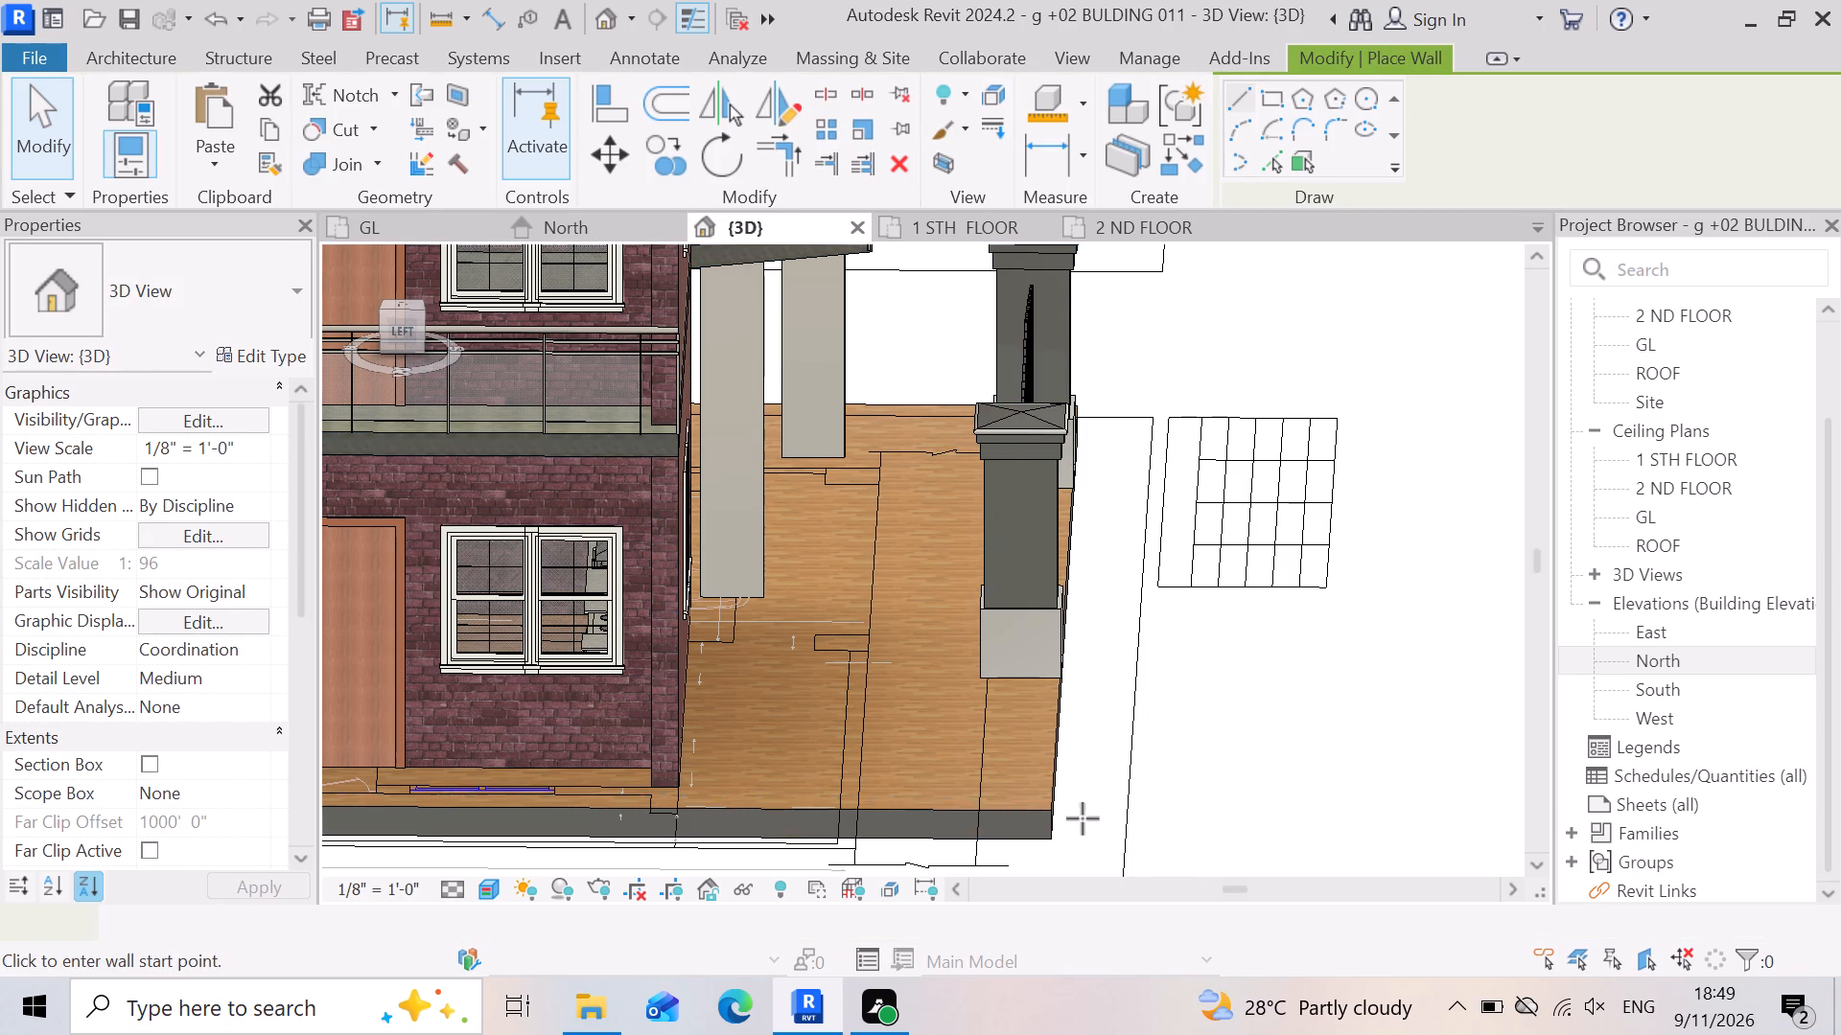
scroll(1083, 818, "up", 4)
left_click(1060, 604)
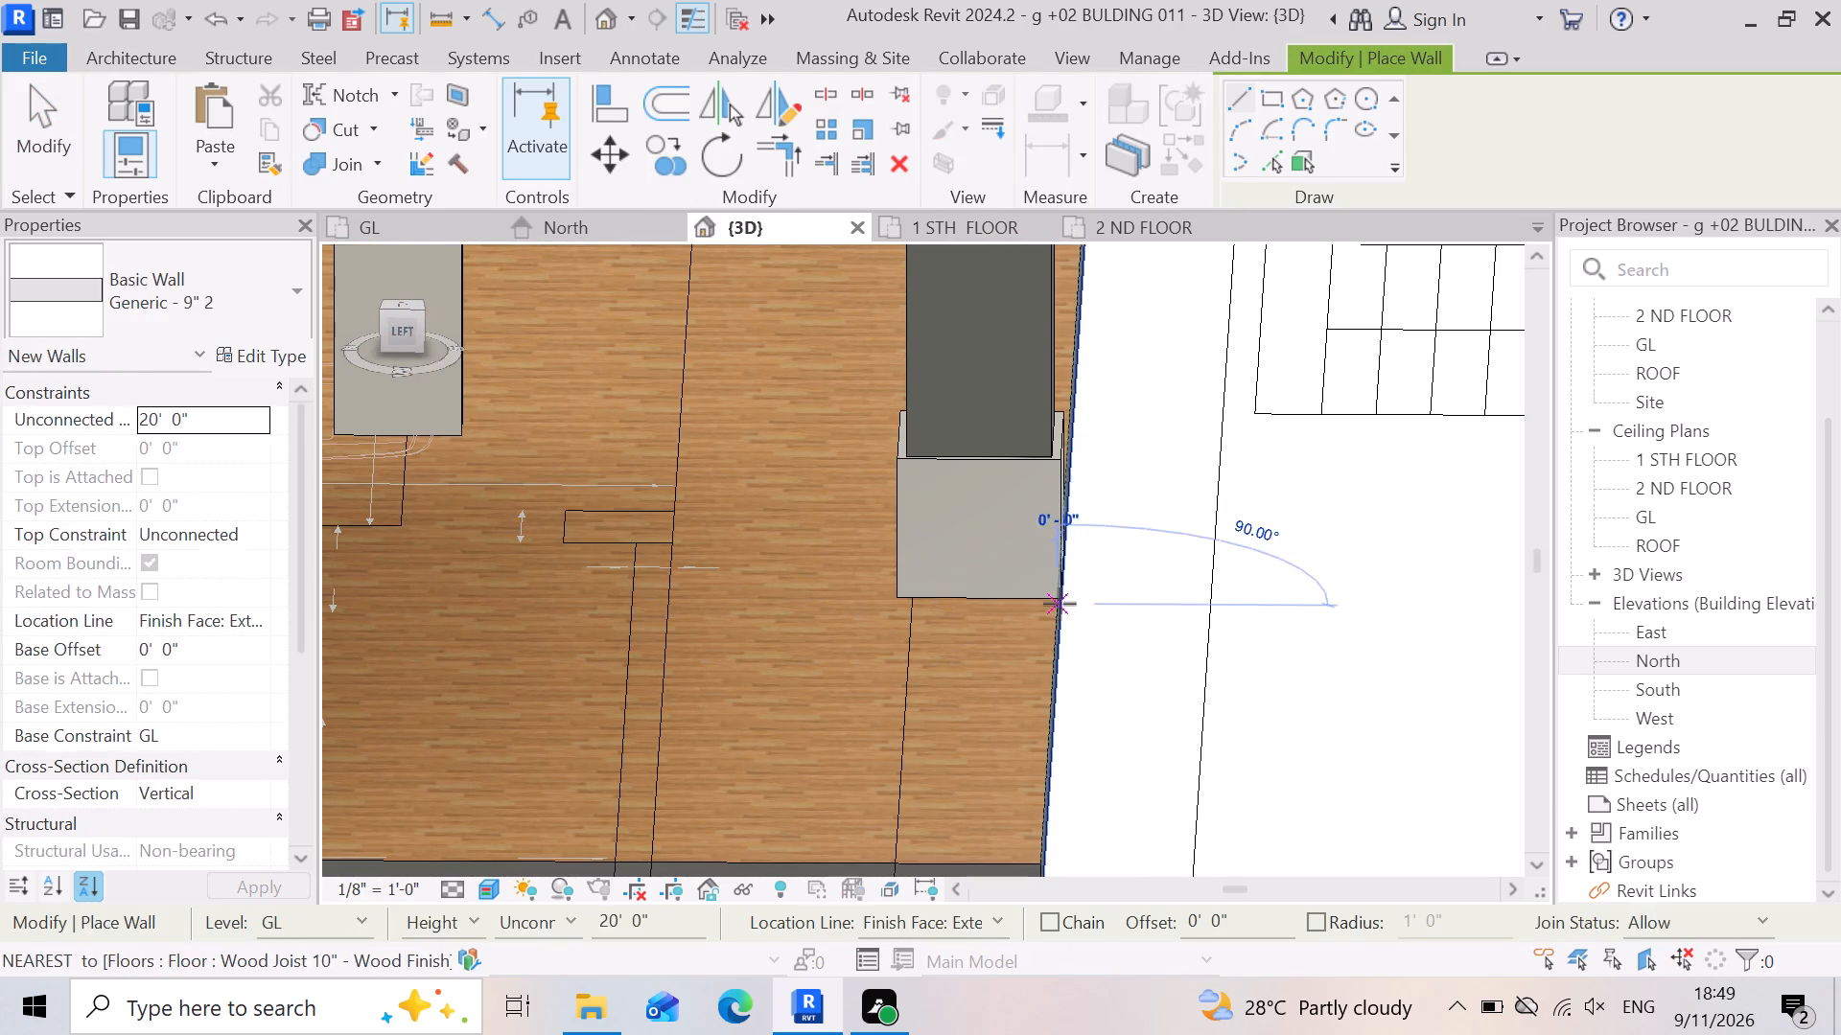
scroll(1059, 609, "down", 9)
scroll(1061, 659, "up", 6)
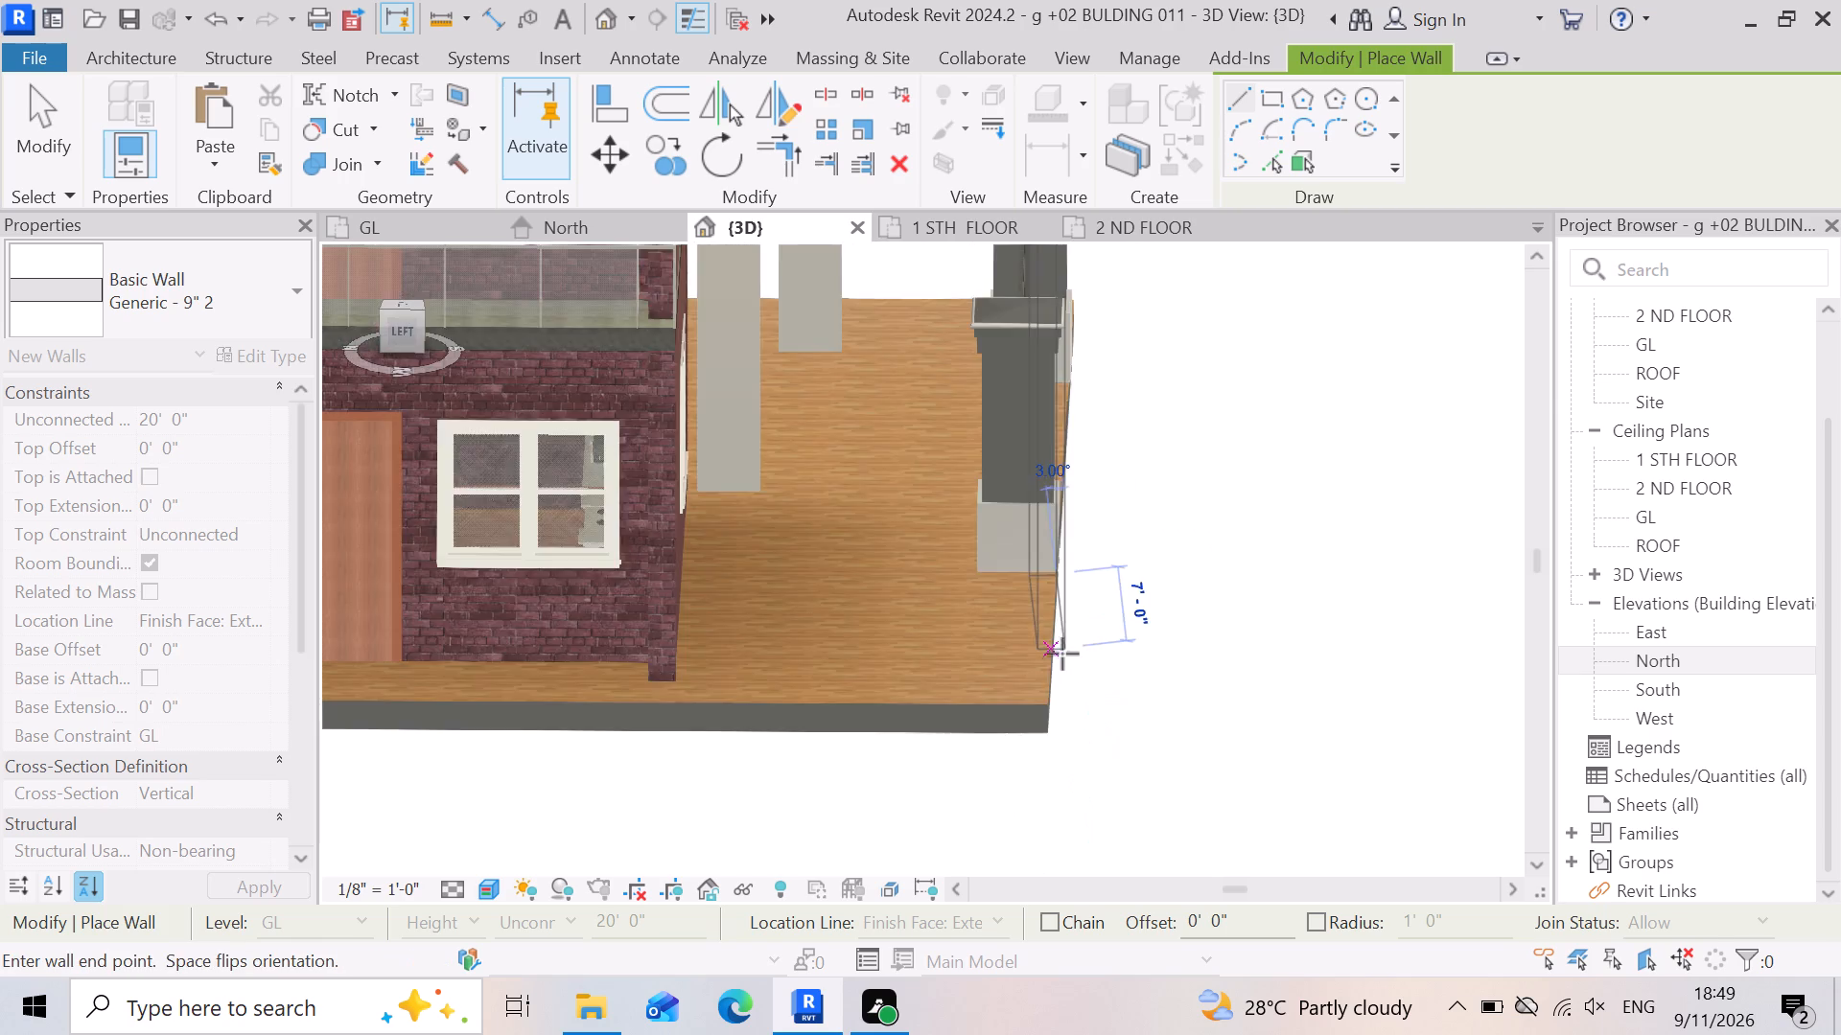
scroll(1062, 654, "up", 9)
scroll(1013, 816, "up", 2)
scroll(1073, 714, "up", 2)
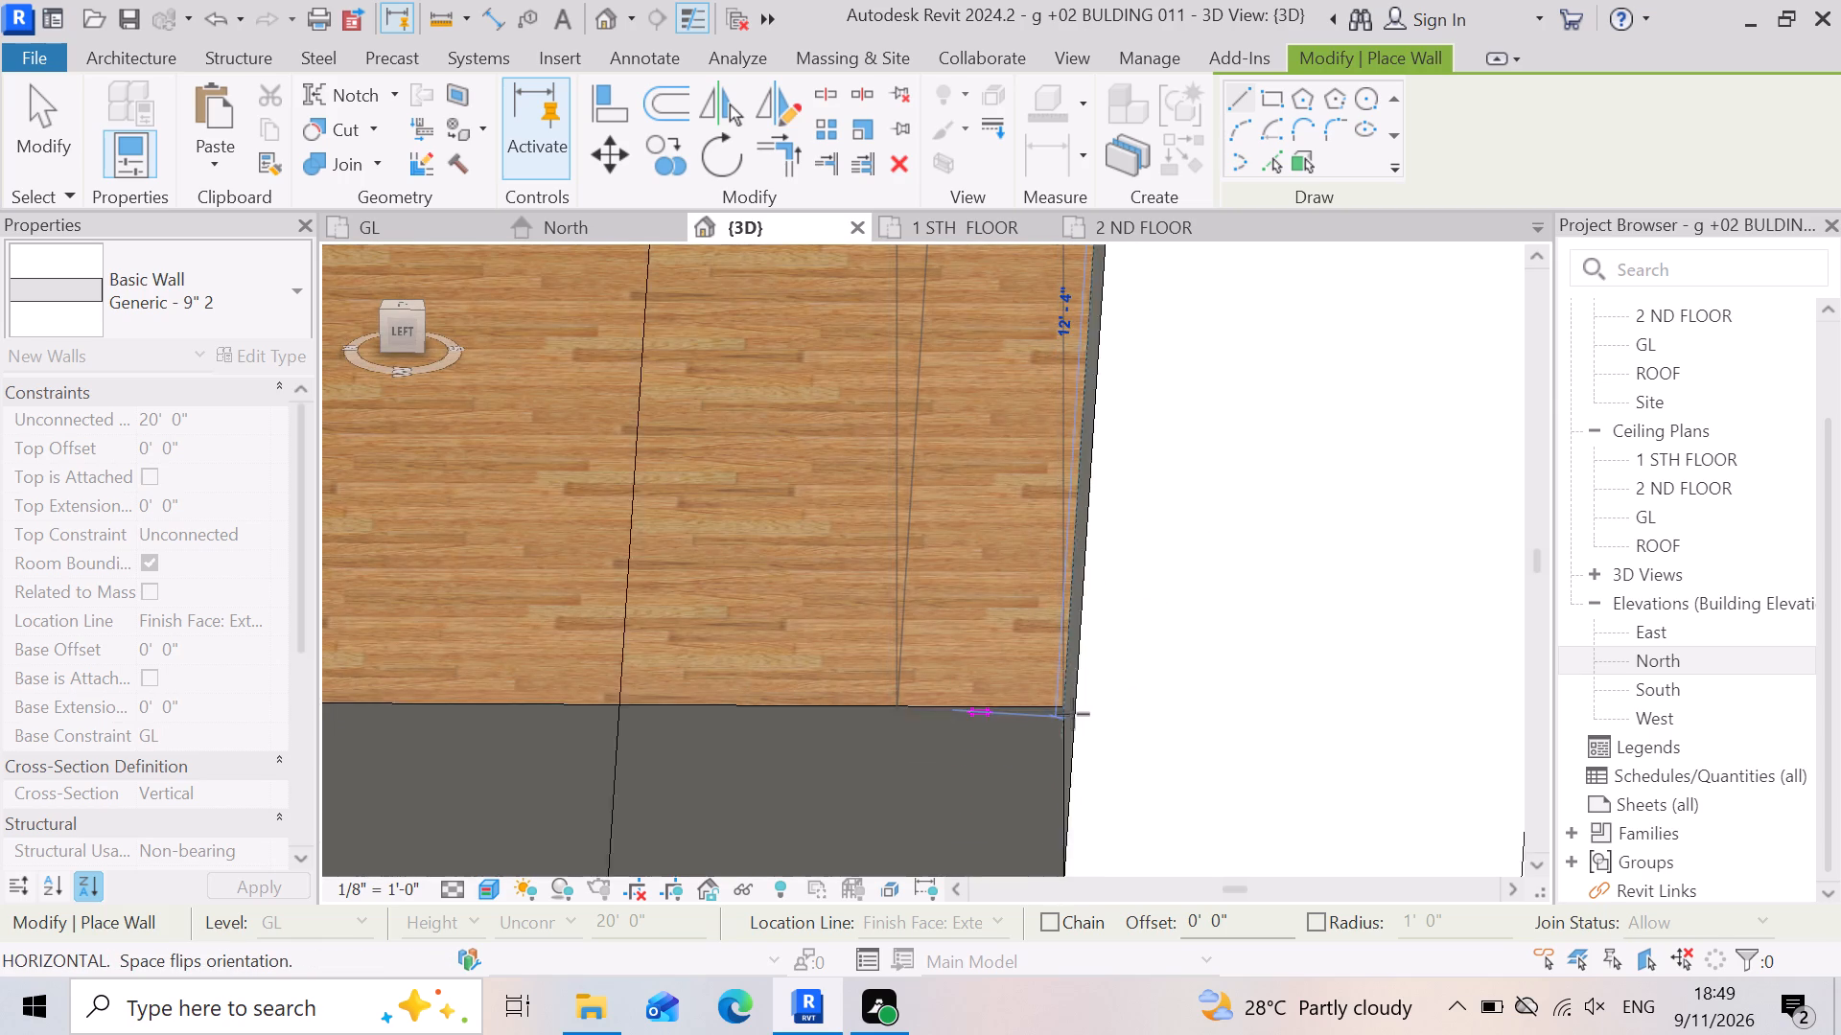
scroll(1073, 714, "up", 5)
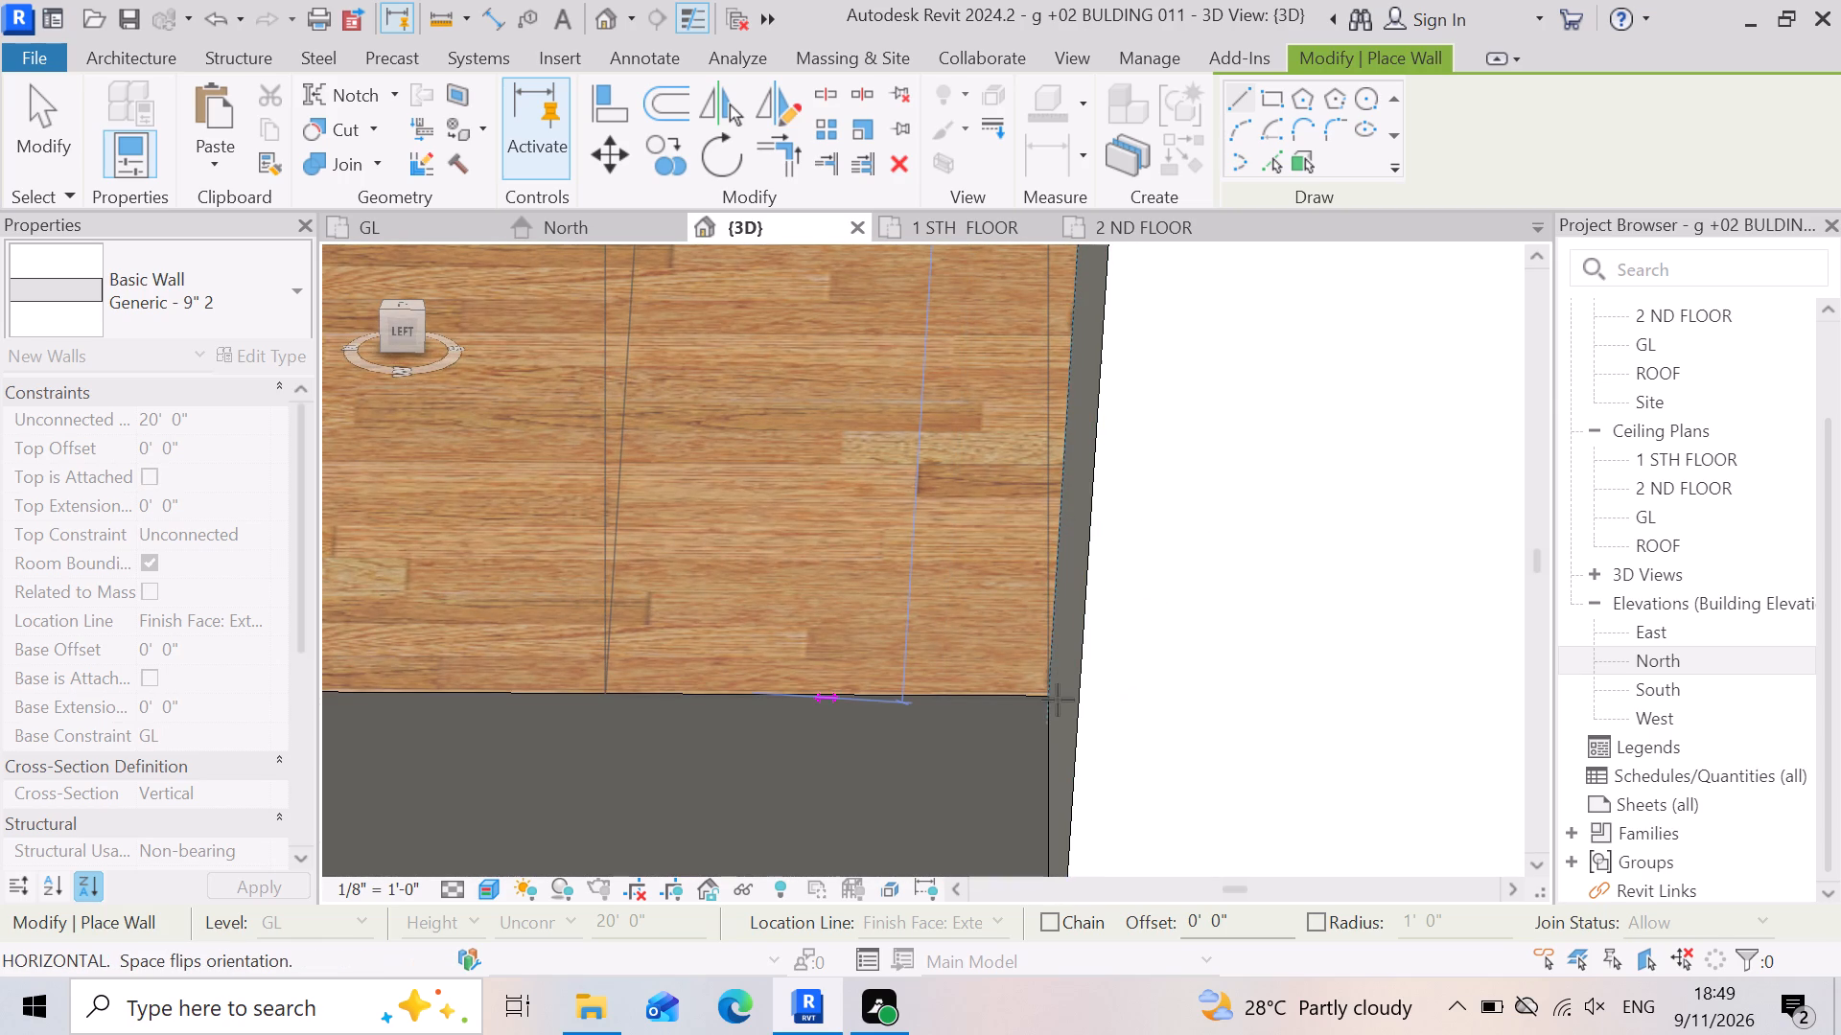
left_click(1051, 697)
scroll(1154, 730, "down", 8)
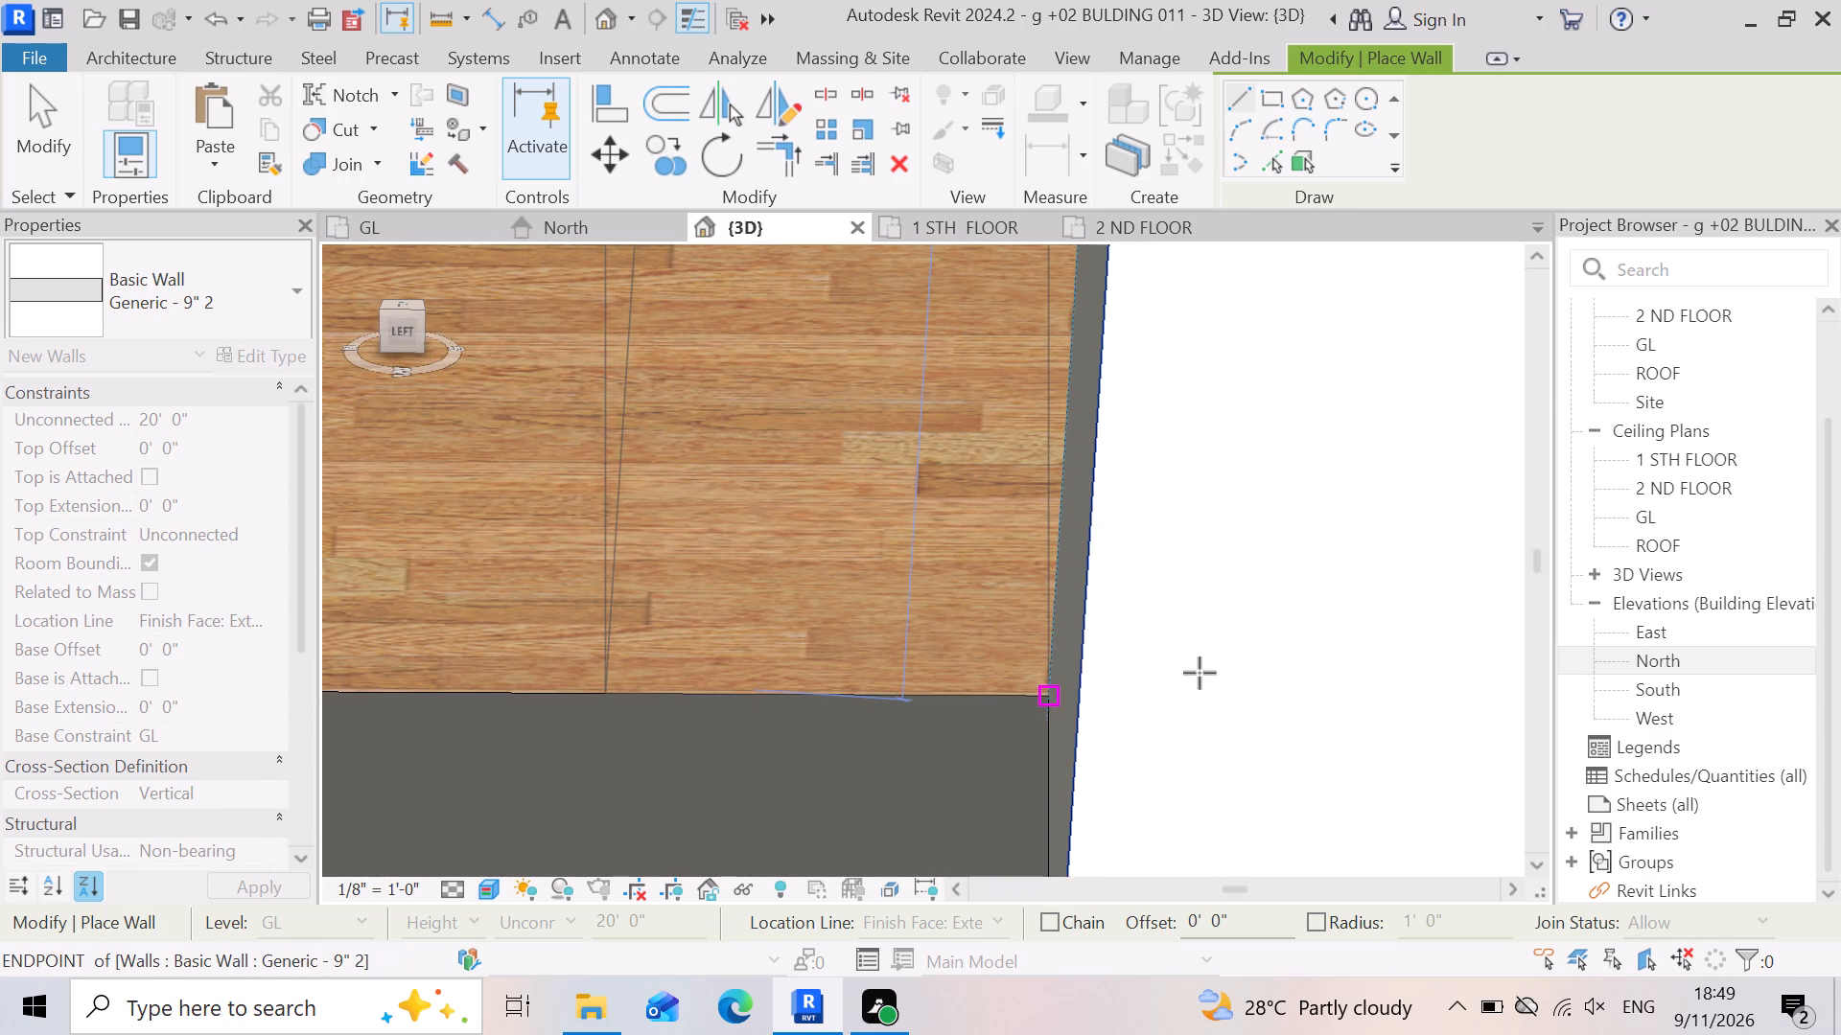
scroll(1243, 757, "down", 8)
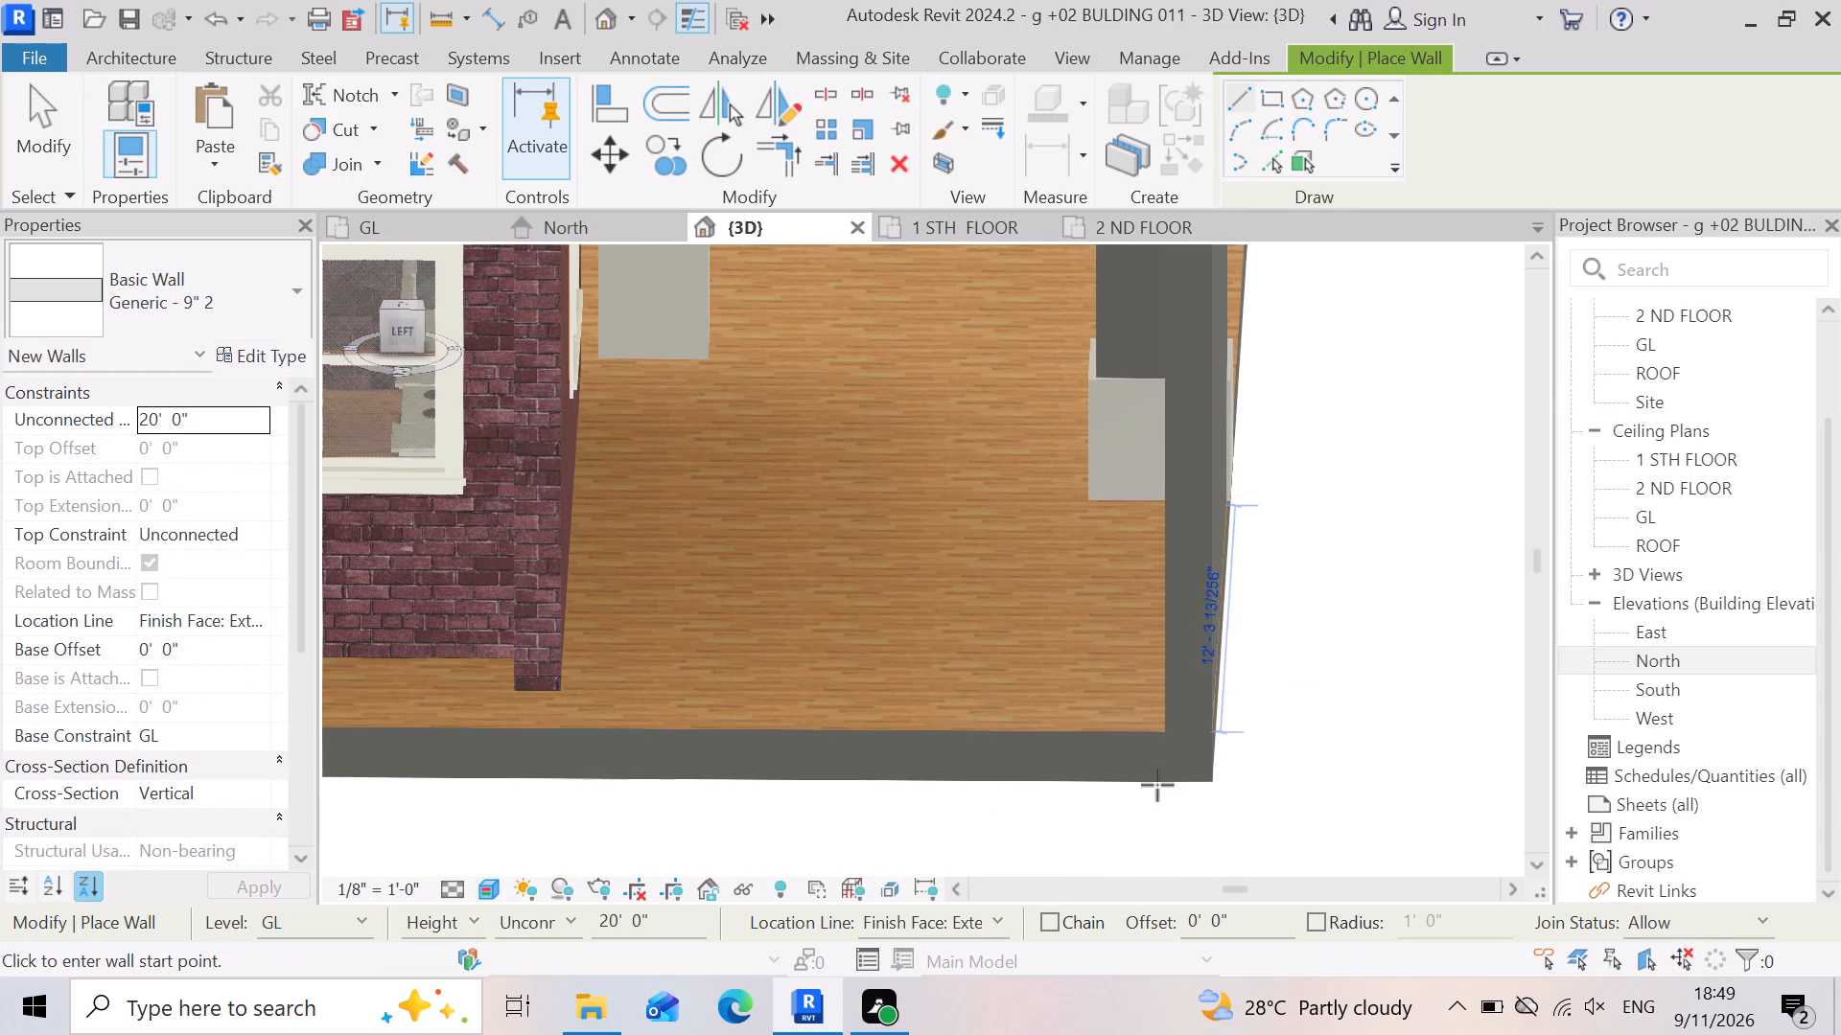
Draw a 20' high Generic - 9" 2 wall about 51'-9" long along the slab's left side, from front corner to back corner.
scroll(1158, 771, "up", 6)
left_click(1171, 685)
scroll(1340, 767, "down", 3)
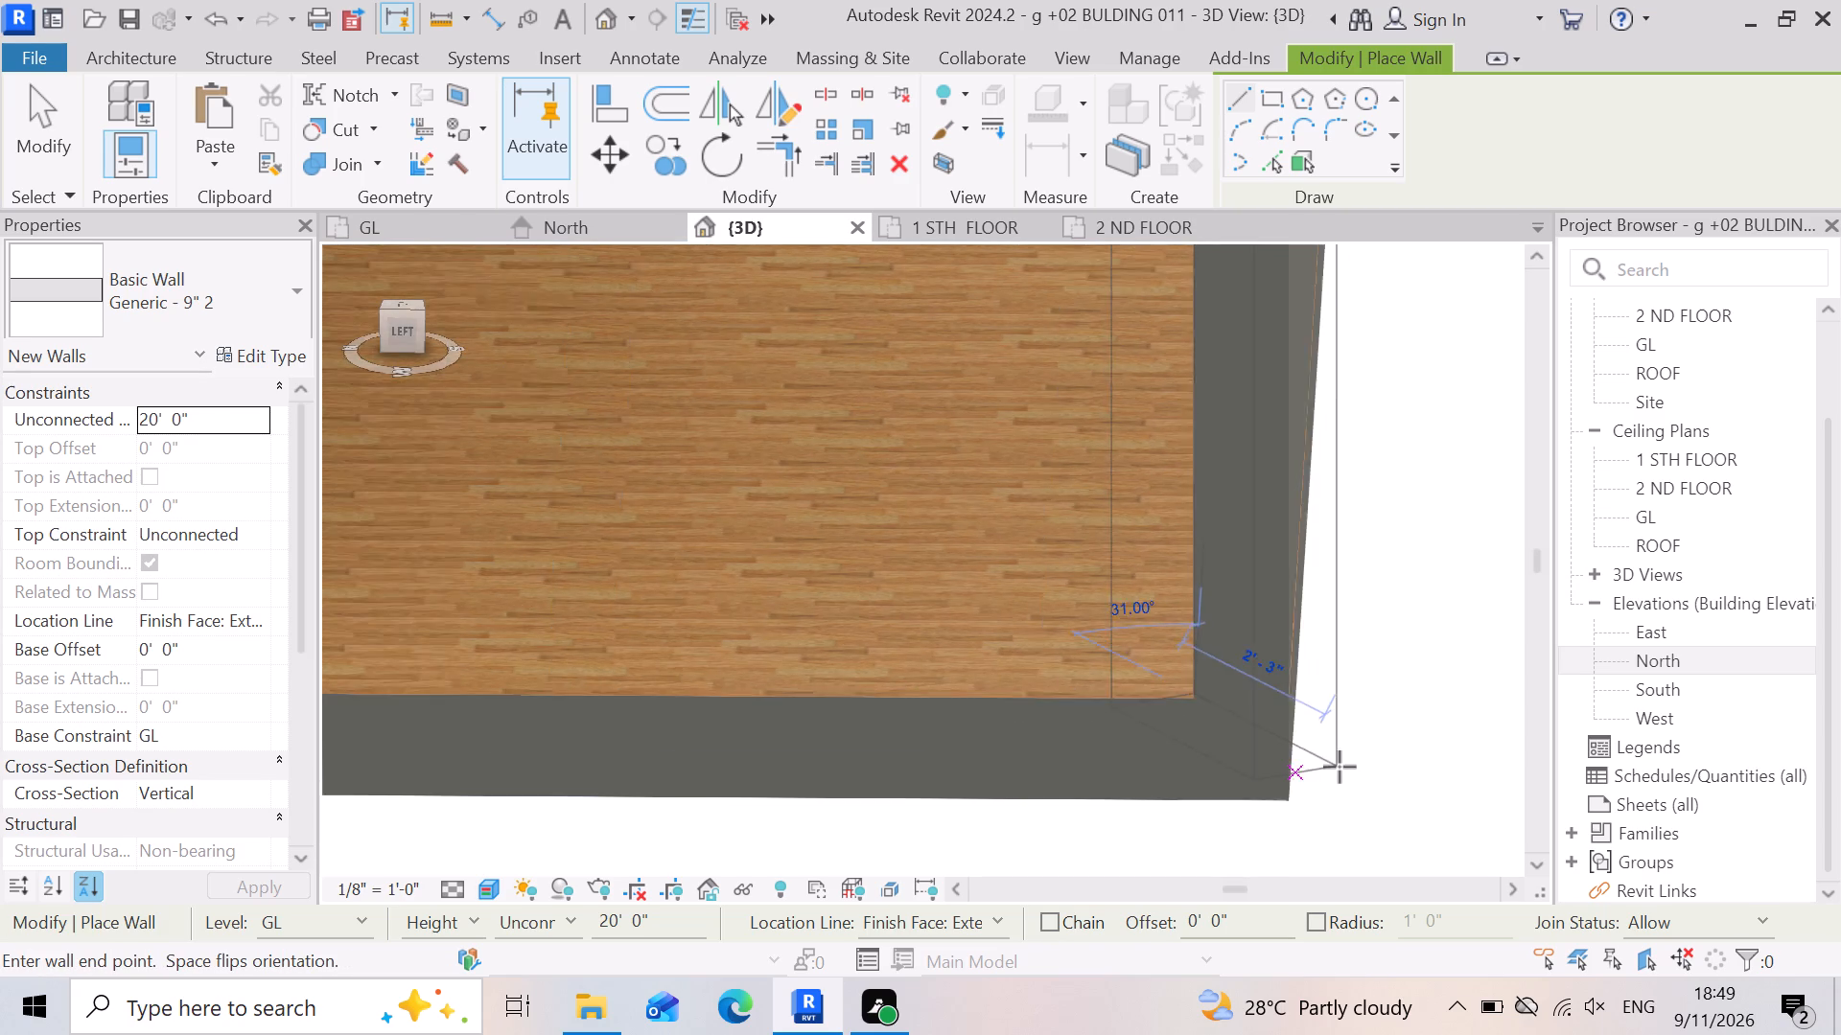
scroll(1340, 767, "down", 19)
scroll(1151, 740, "up", 1)
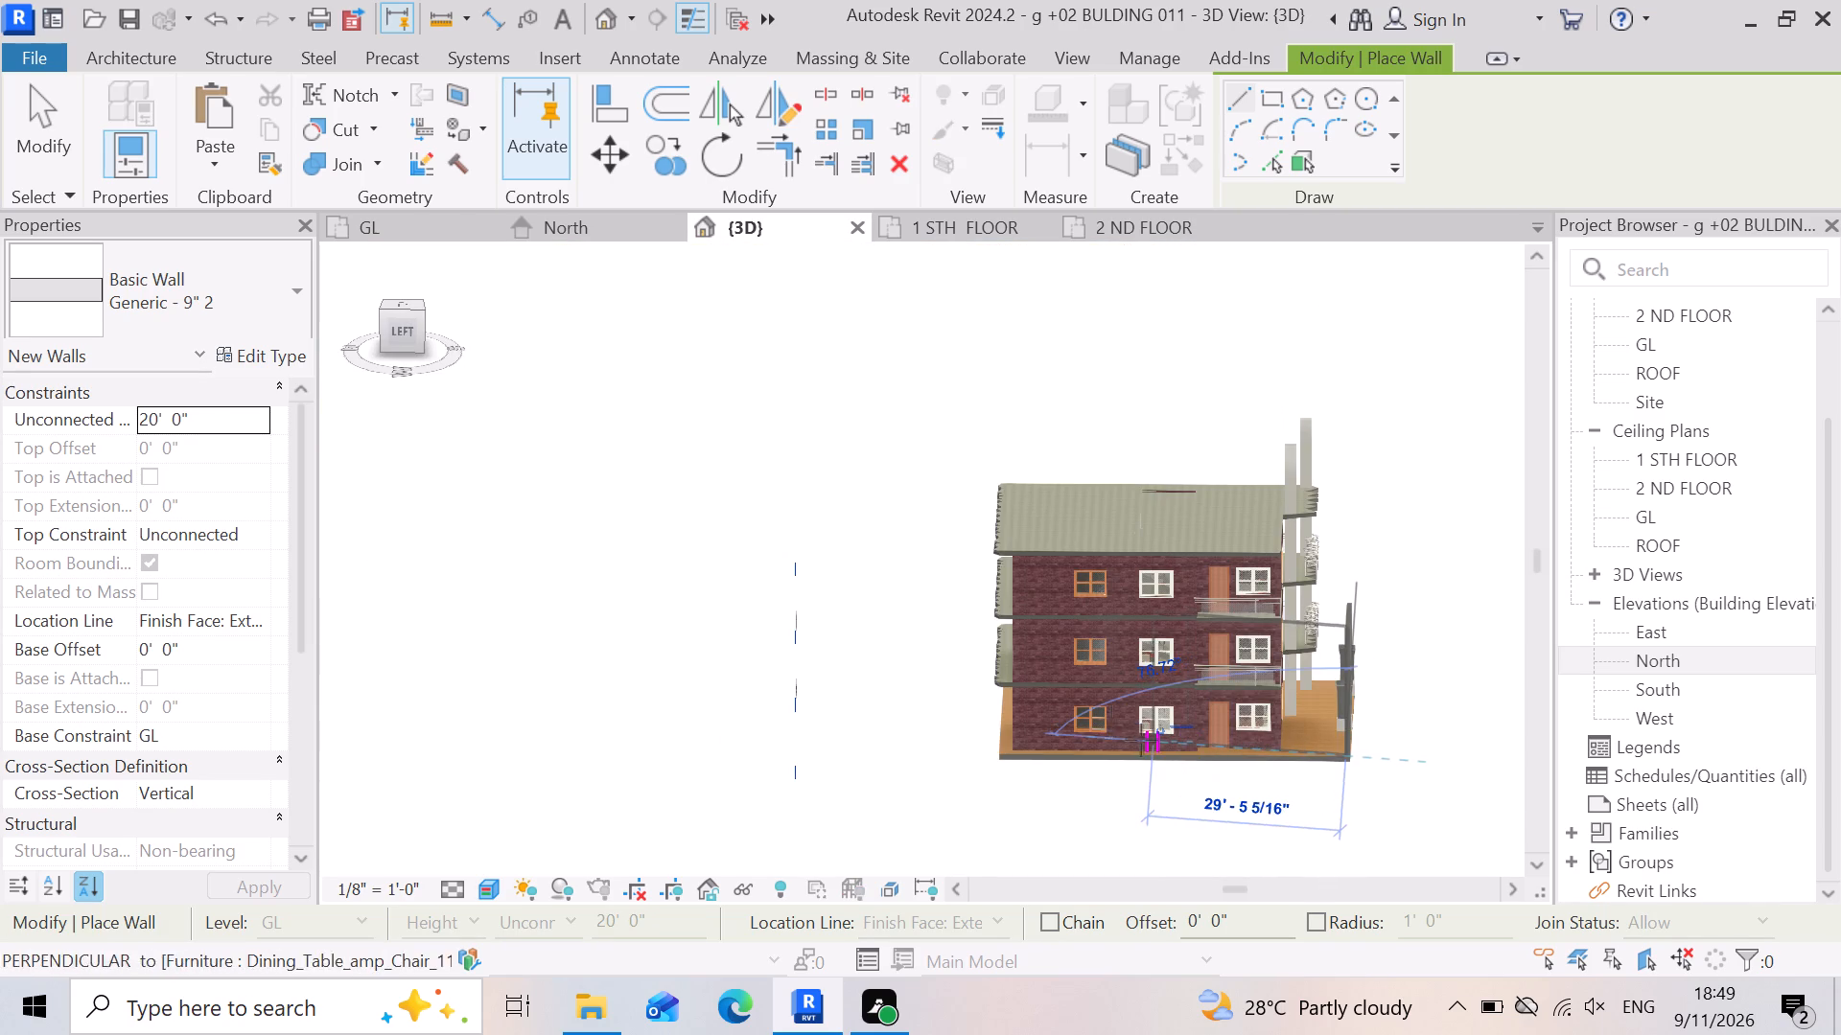
scroll(1141, 740, "up", 11)
scroll(954, 750, "up", 3)
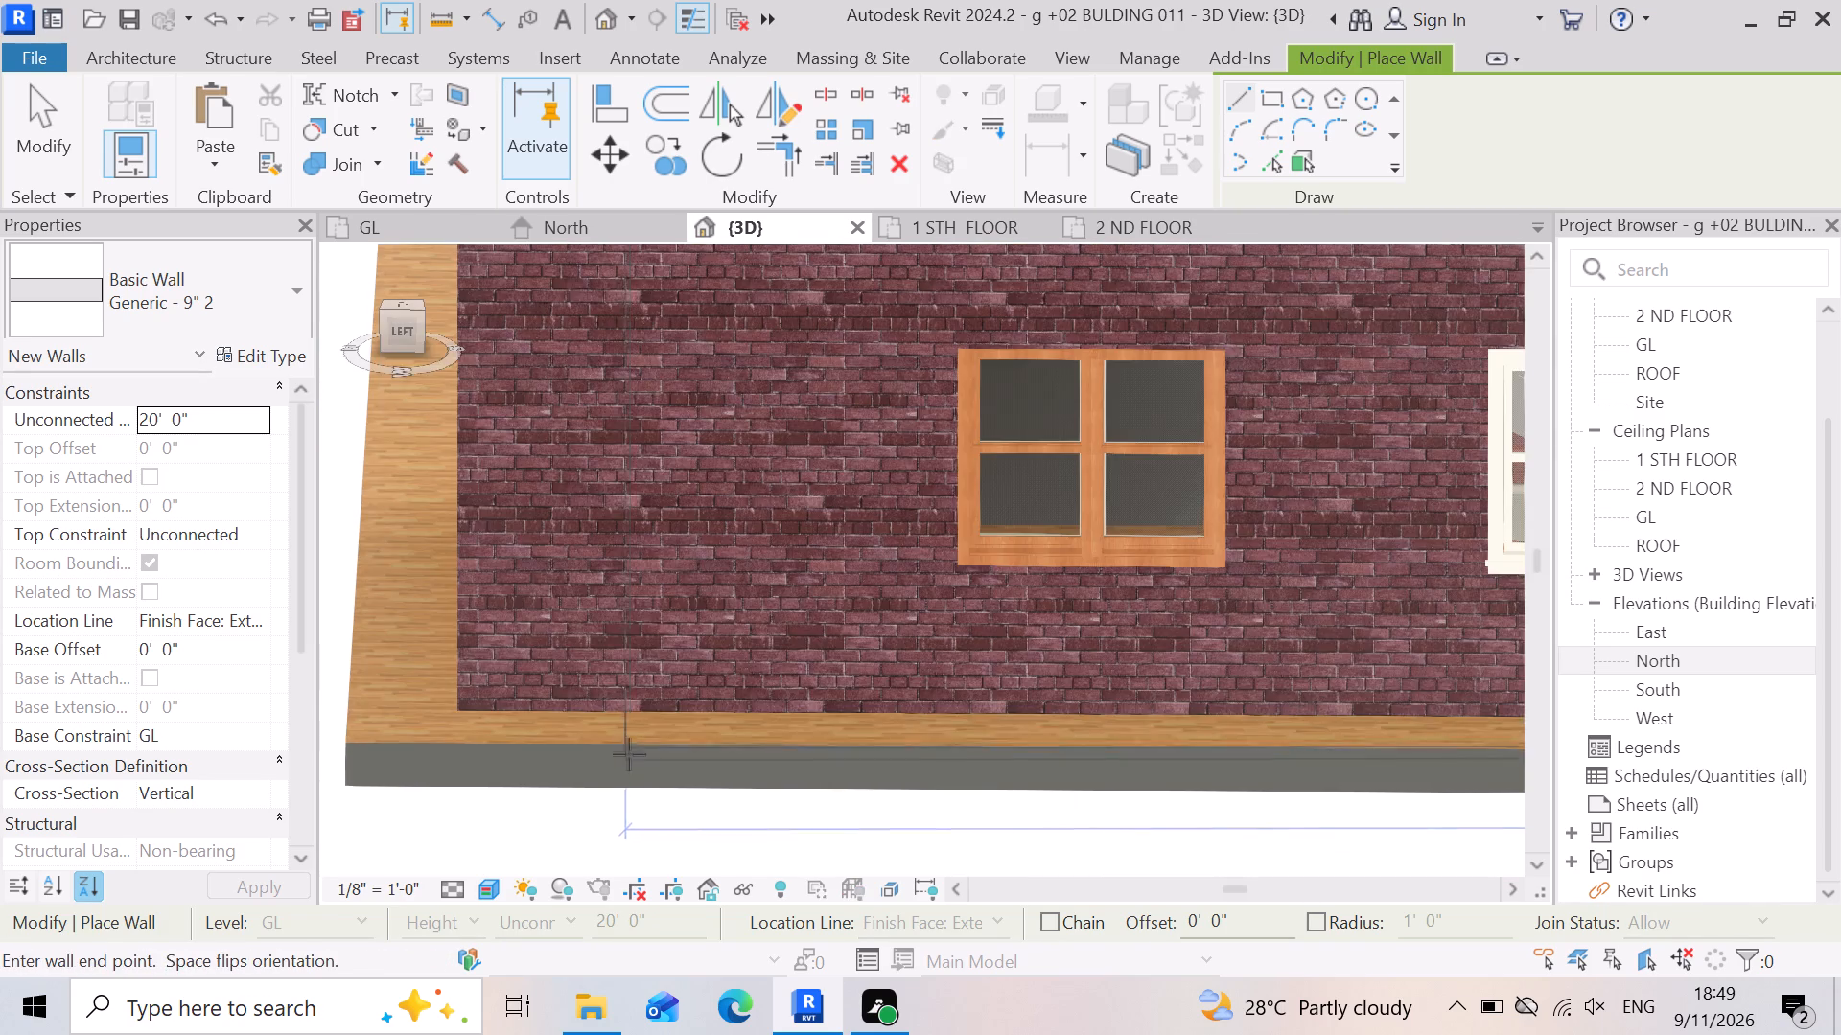
scroll(618, 742, "up", 2)
scroll(835, 750, "down", 4)
scroll(622, 747, "up", 9)
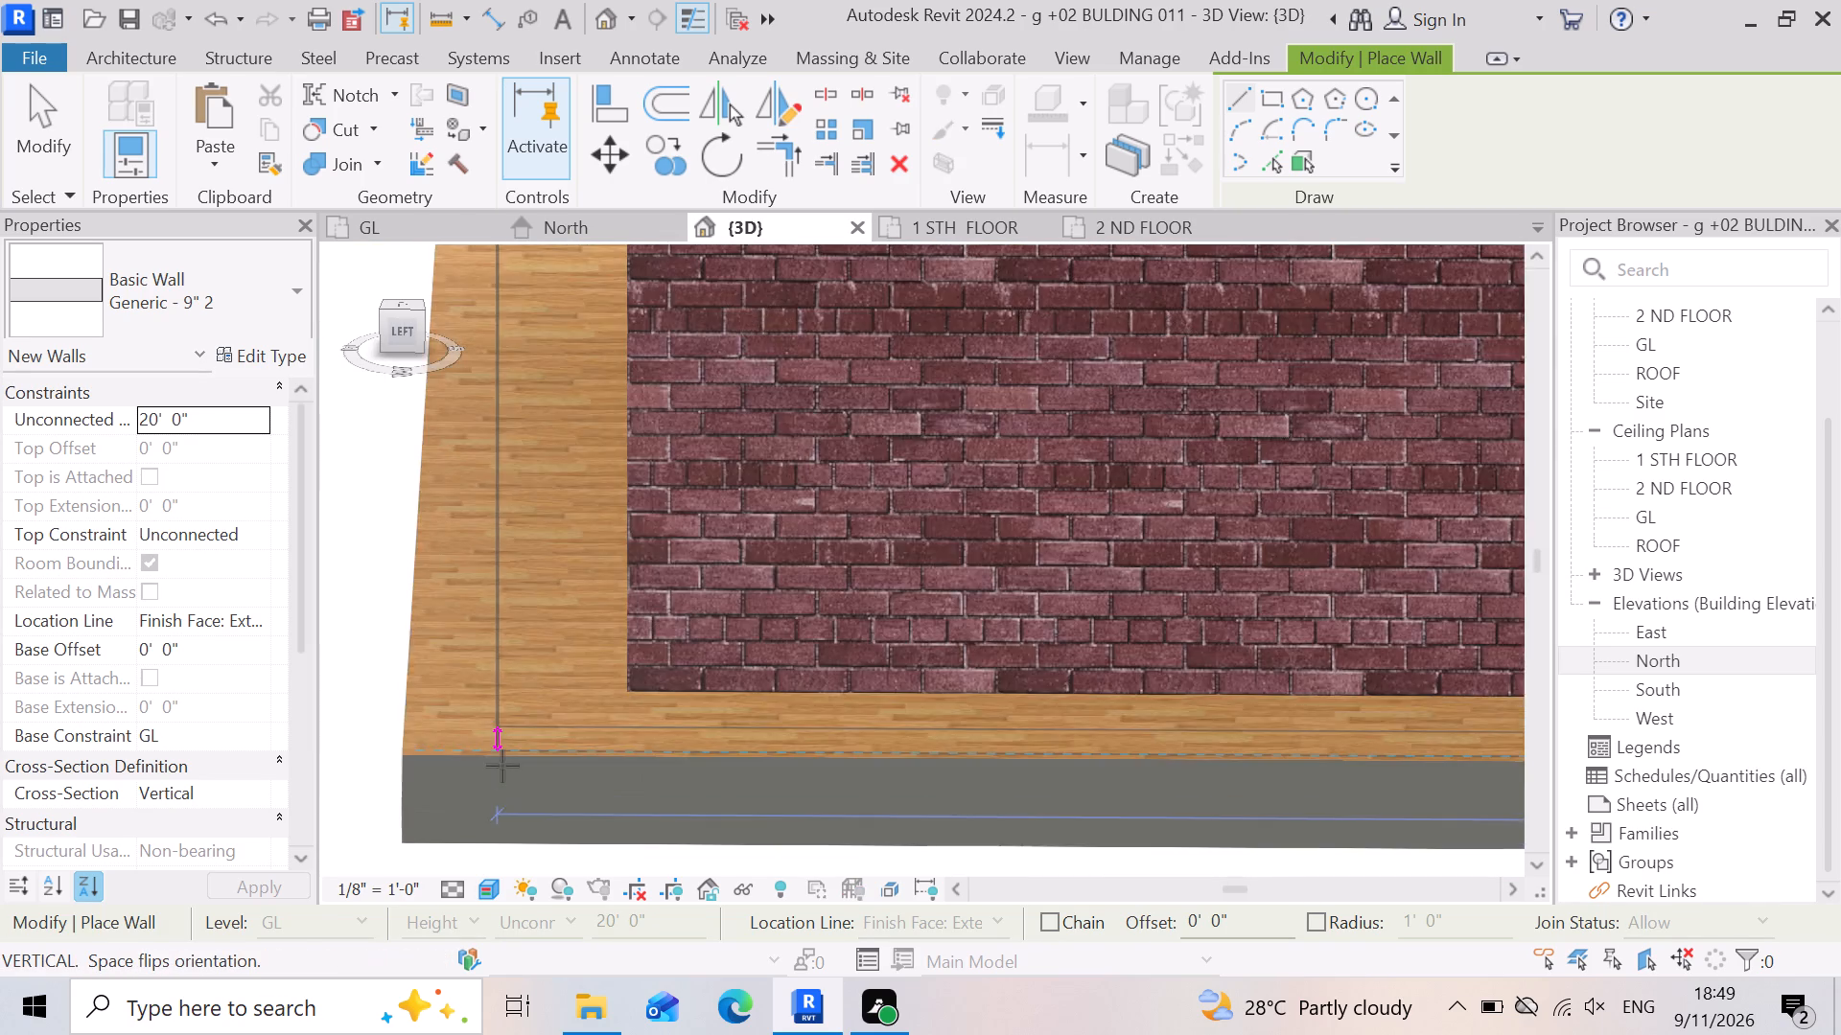
scroll(502, 766, "up", 3)
scroll(556, 781, "down", 4)
scroll(454, 774, "up", 3)
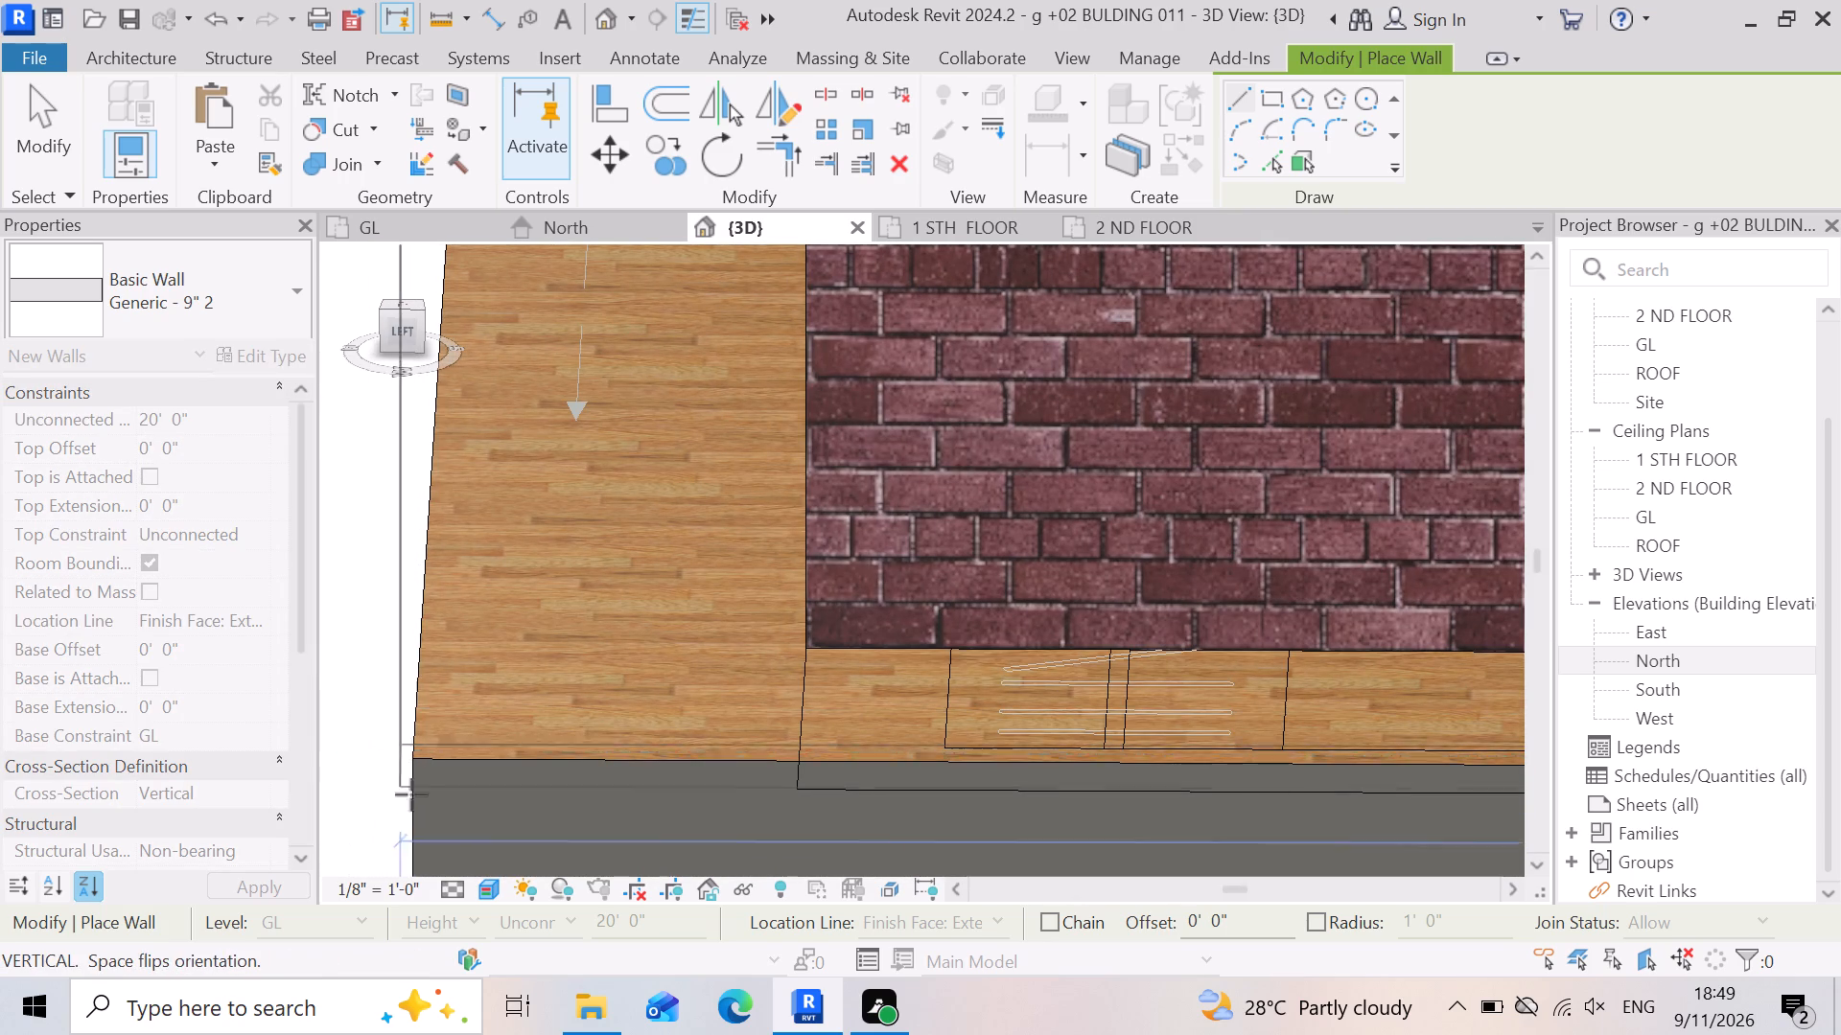
left_click(421, 791)
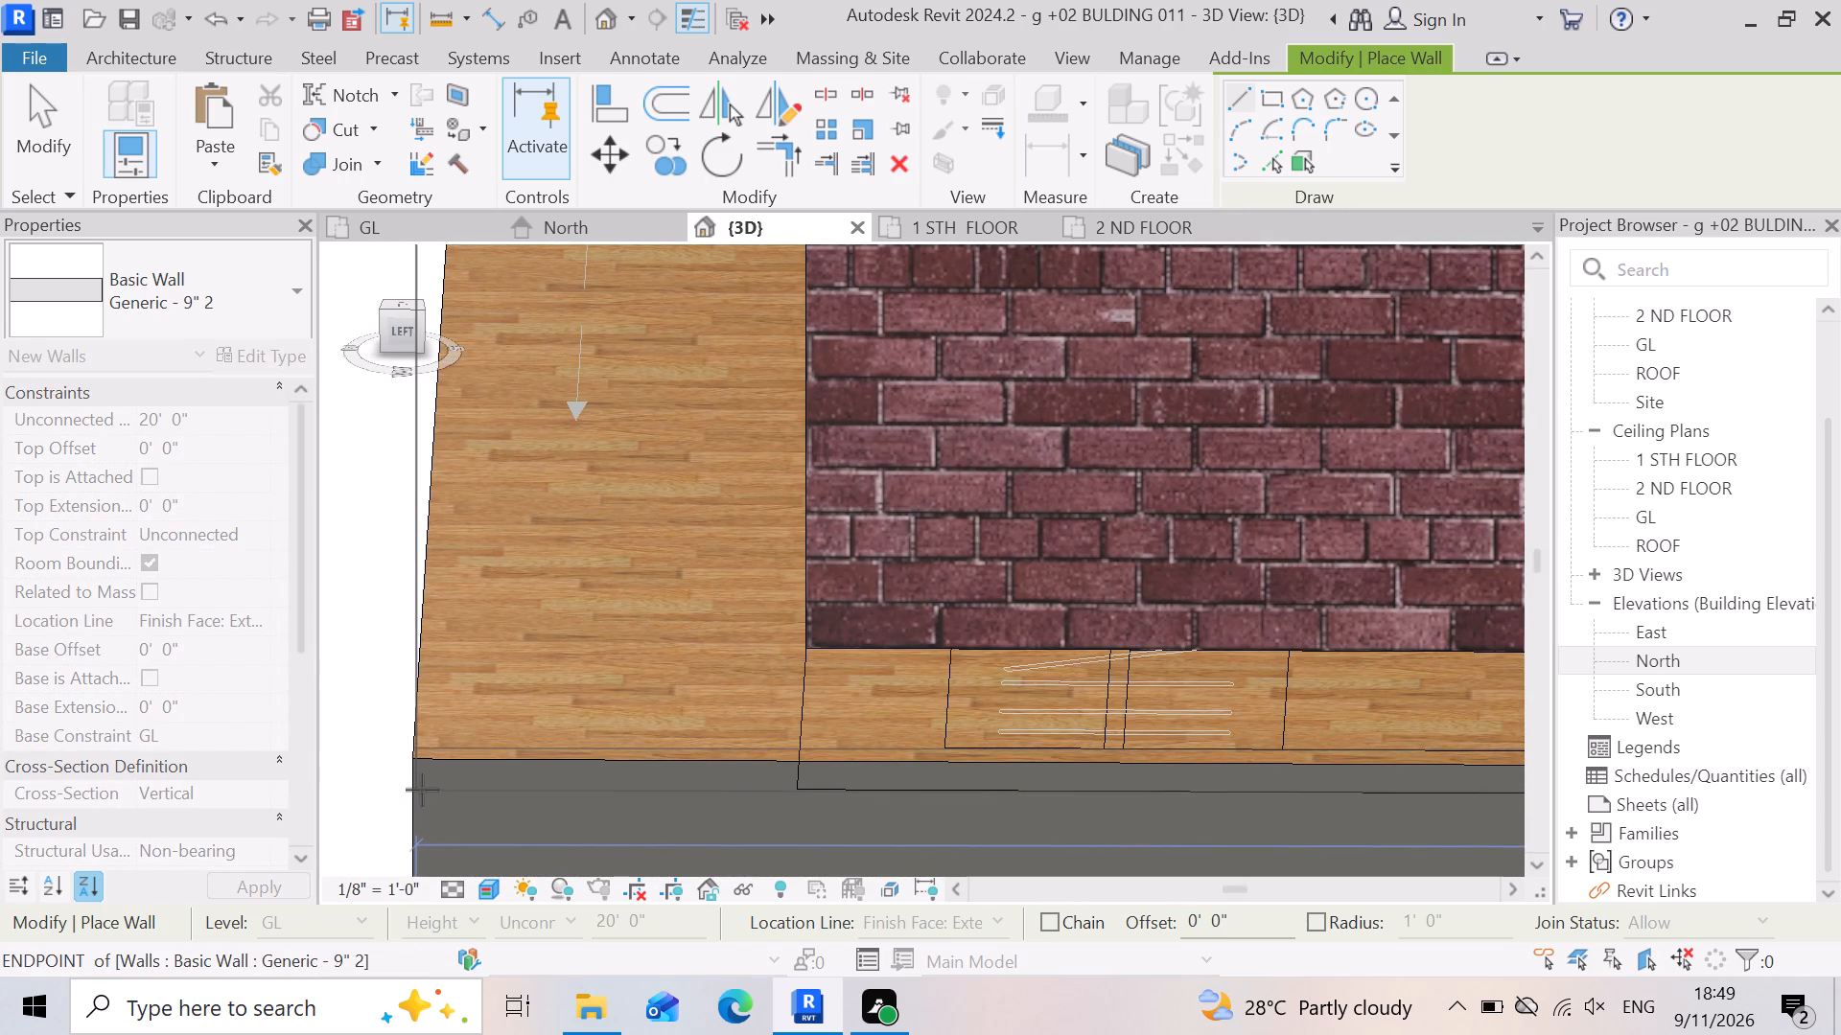
scroll(1003, 827, "down", 19)
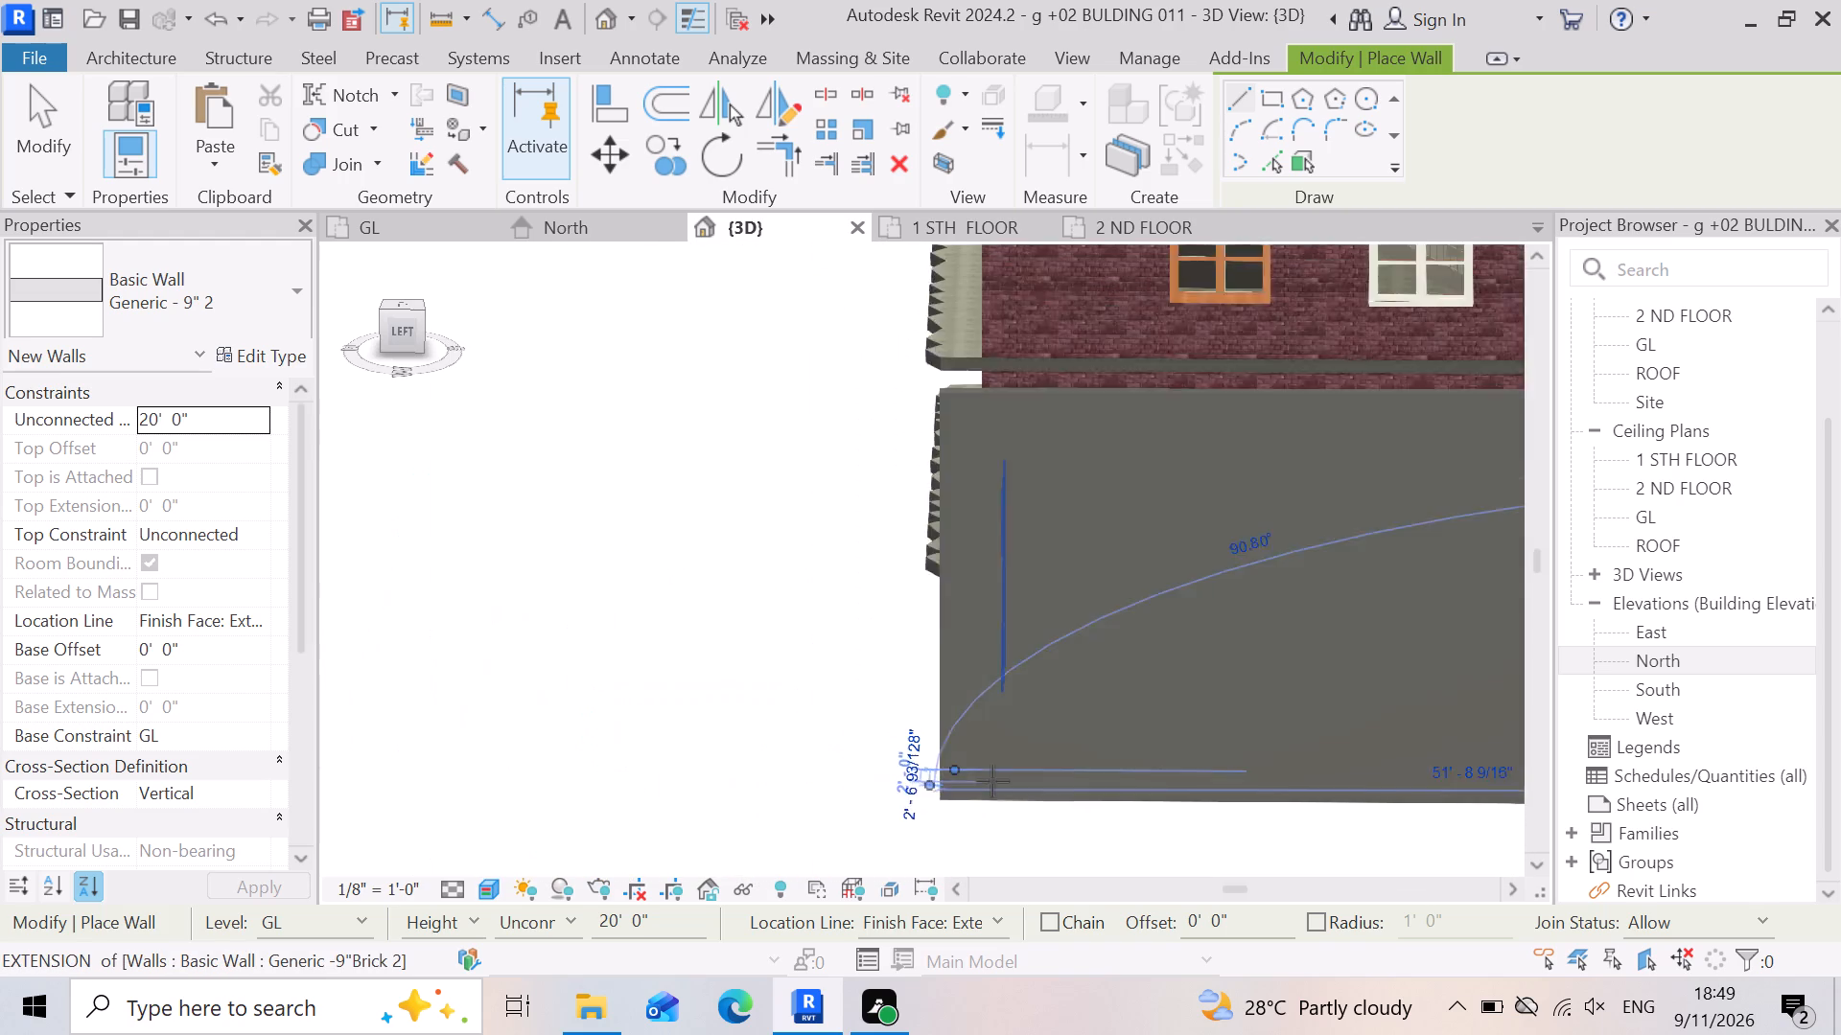
scroll(772, 739, "down", 7)
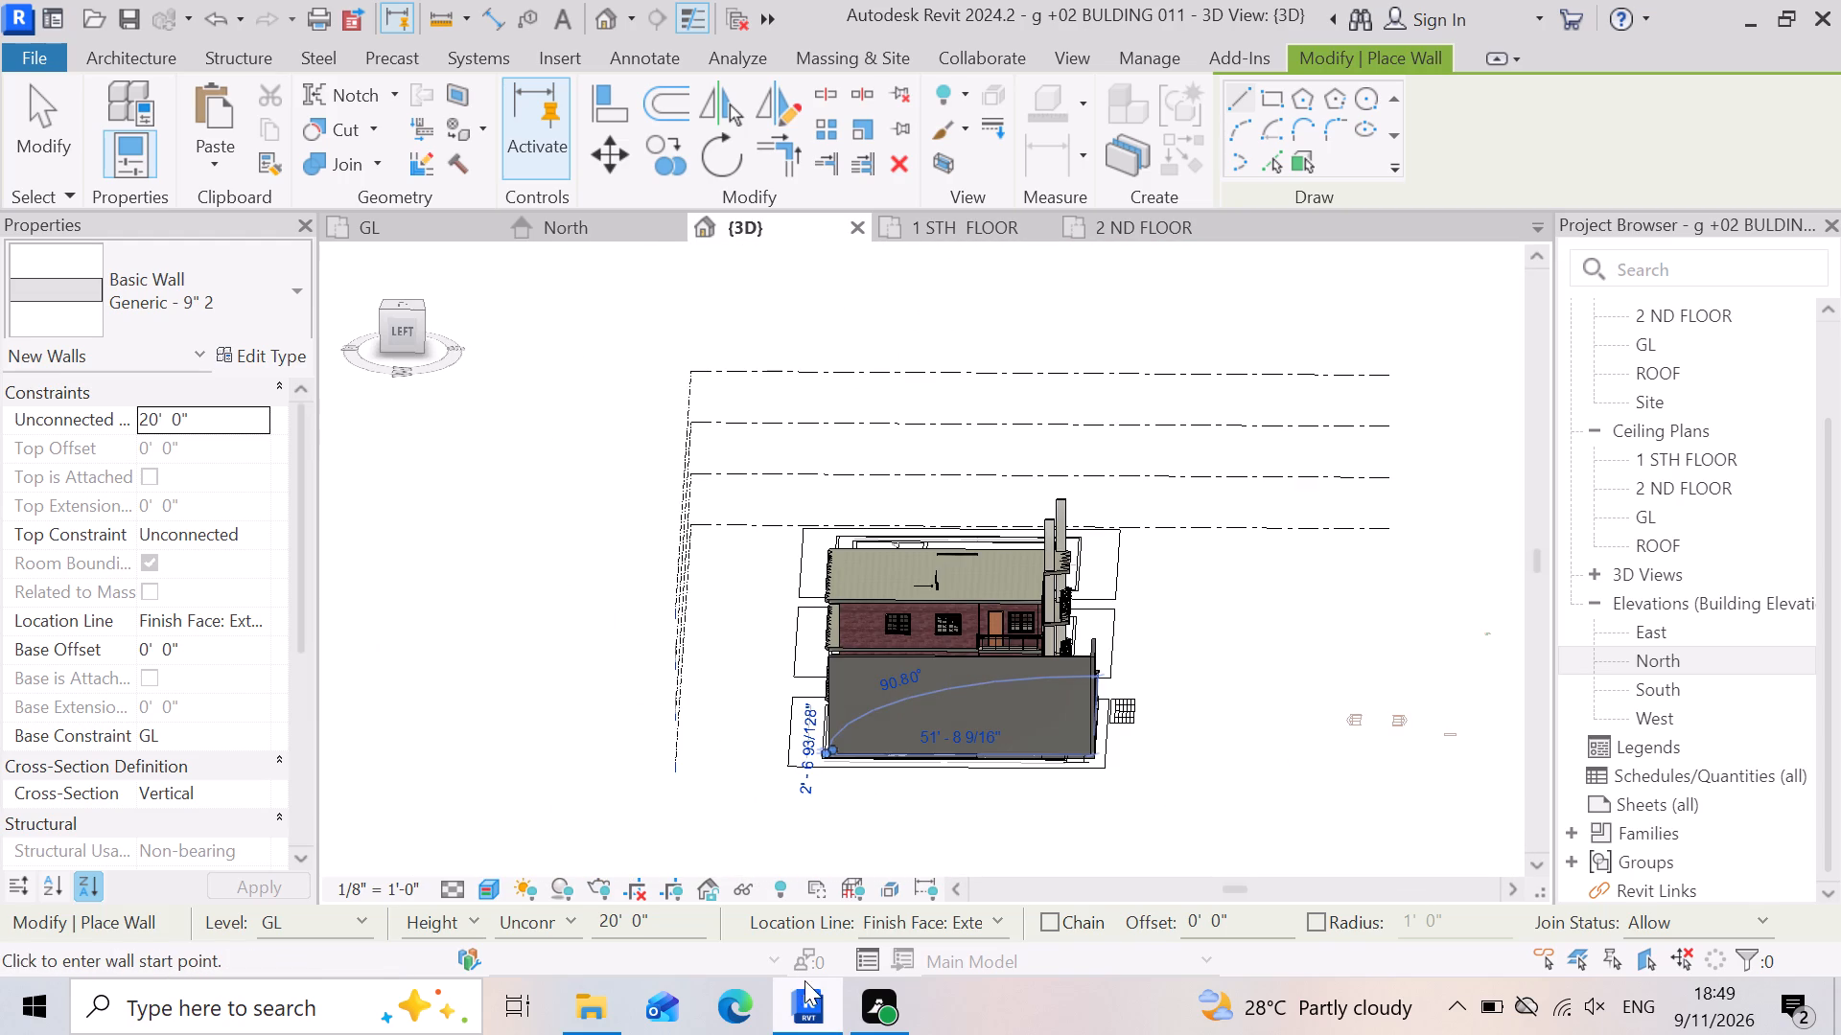
Draw a 20' high Generic - 9" 2 wall about 38'-6" long along the slab's back edge, from the left wall's end to the opposite corner.
middle_click_drag(805, 956, 911, 825, "shift")
right_click_drag(811, 937, 911, 825, "shift")
key("Escape")
right_click_drag(868, 831, 908, 772, "shift")
scroll(869, 826, "up", 1, "shift")
middle_click_drag(871, 819, 908, 772, "shift")
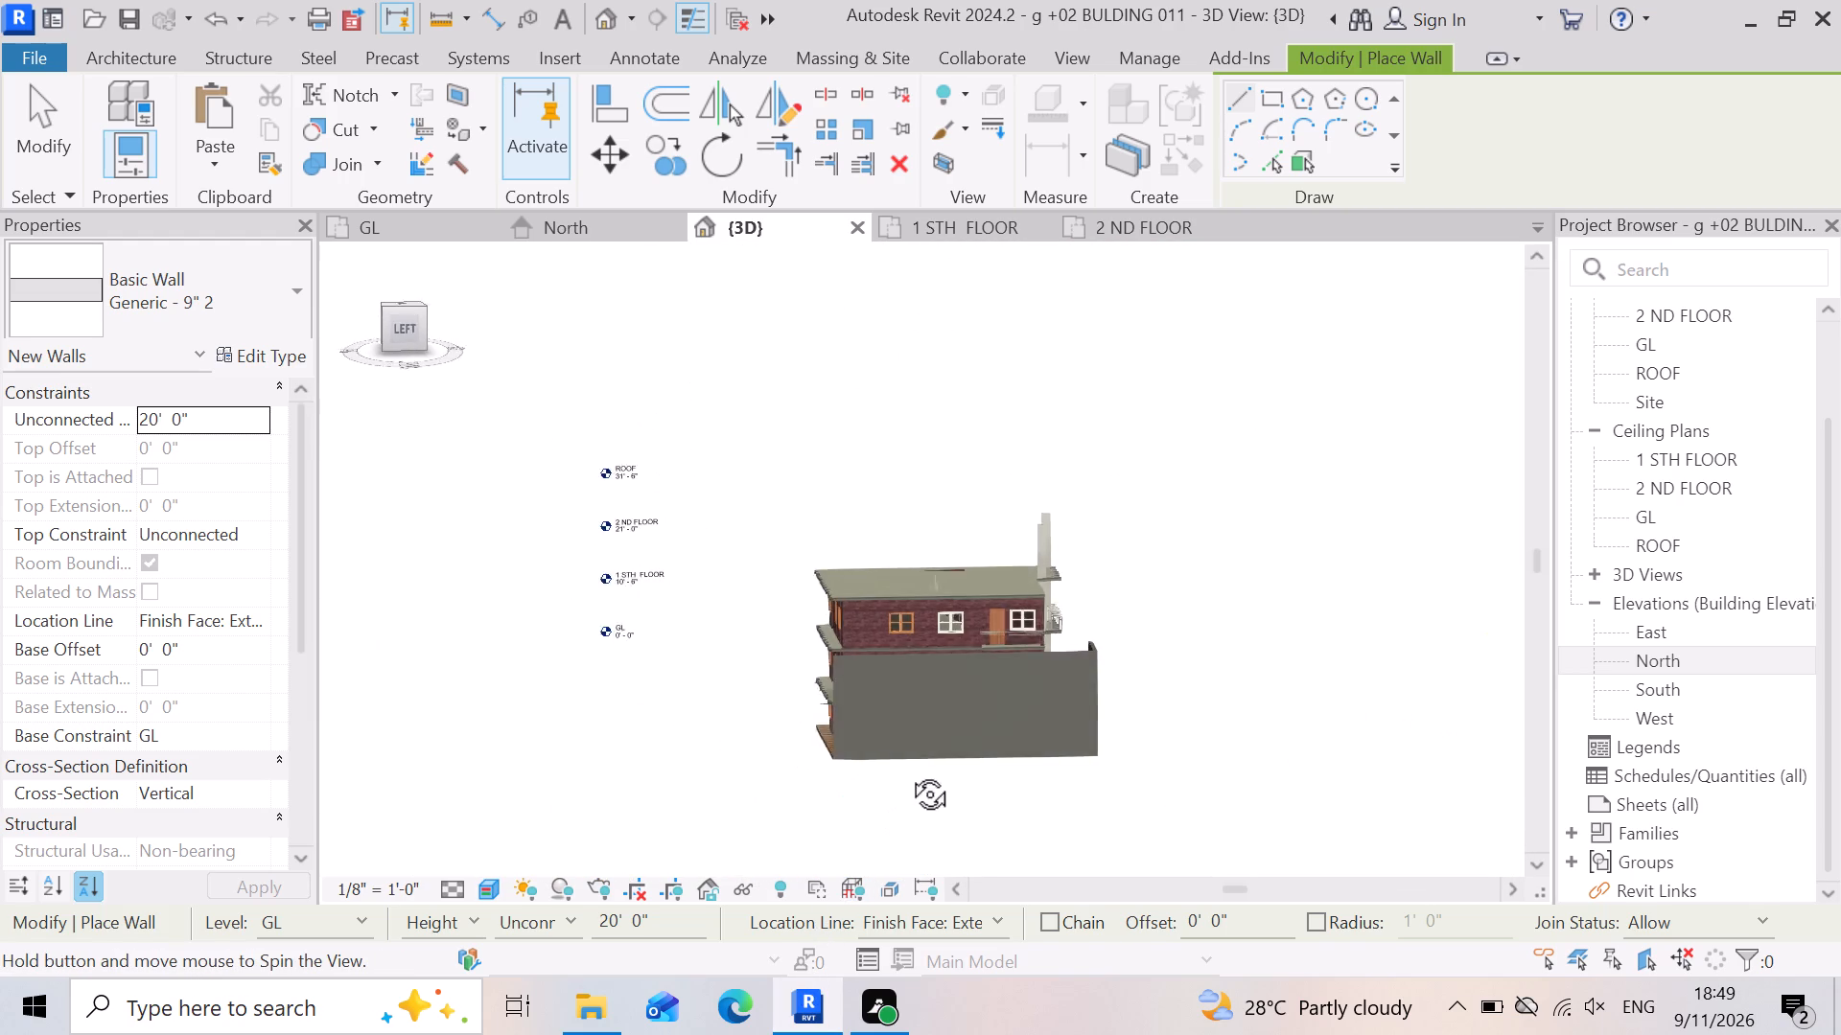
middle_click_drag(908, 772, 1205, 826, "shift")
right_click_drag(908, 772, 1207, 826, "shift")
scroll(1171, 844, "up", 6)
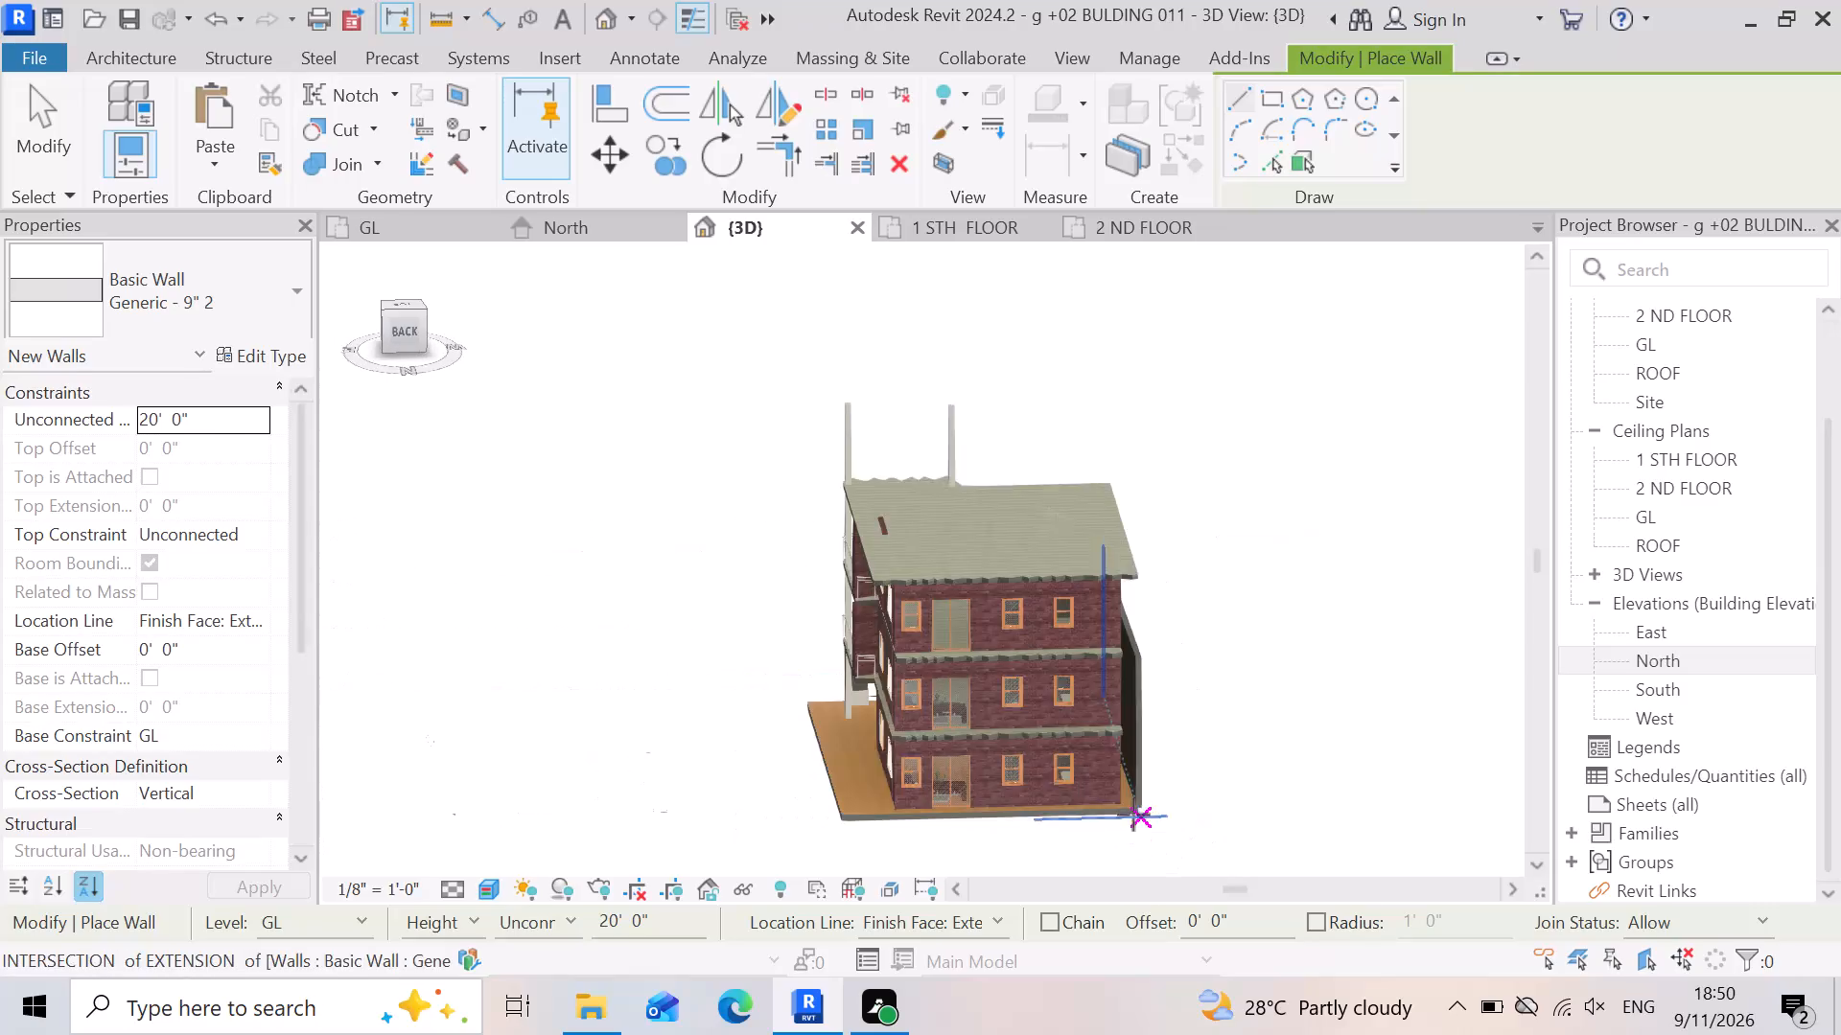
scroll(1133, 815, "up", 12)
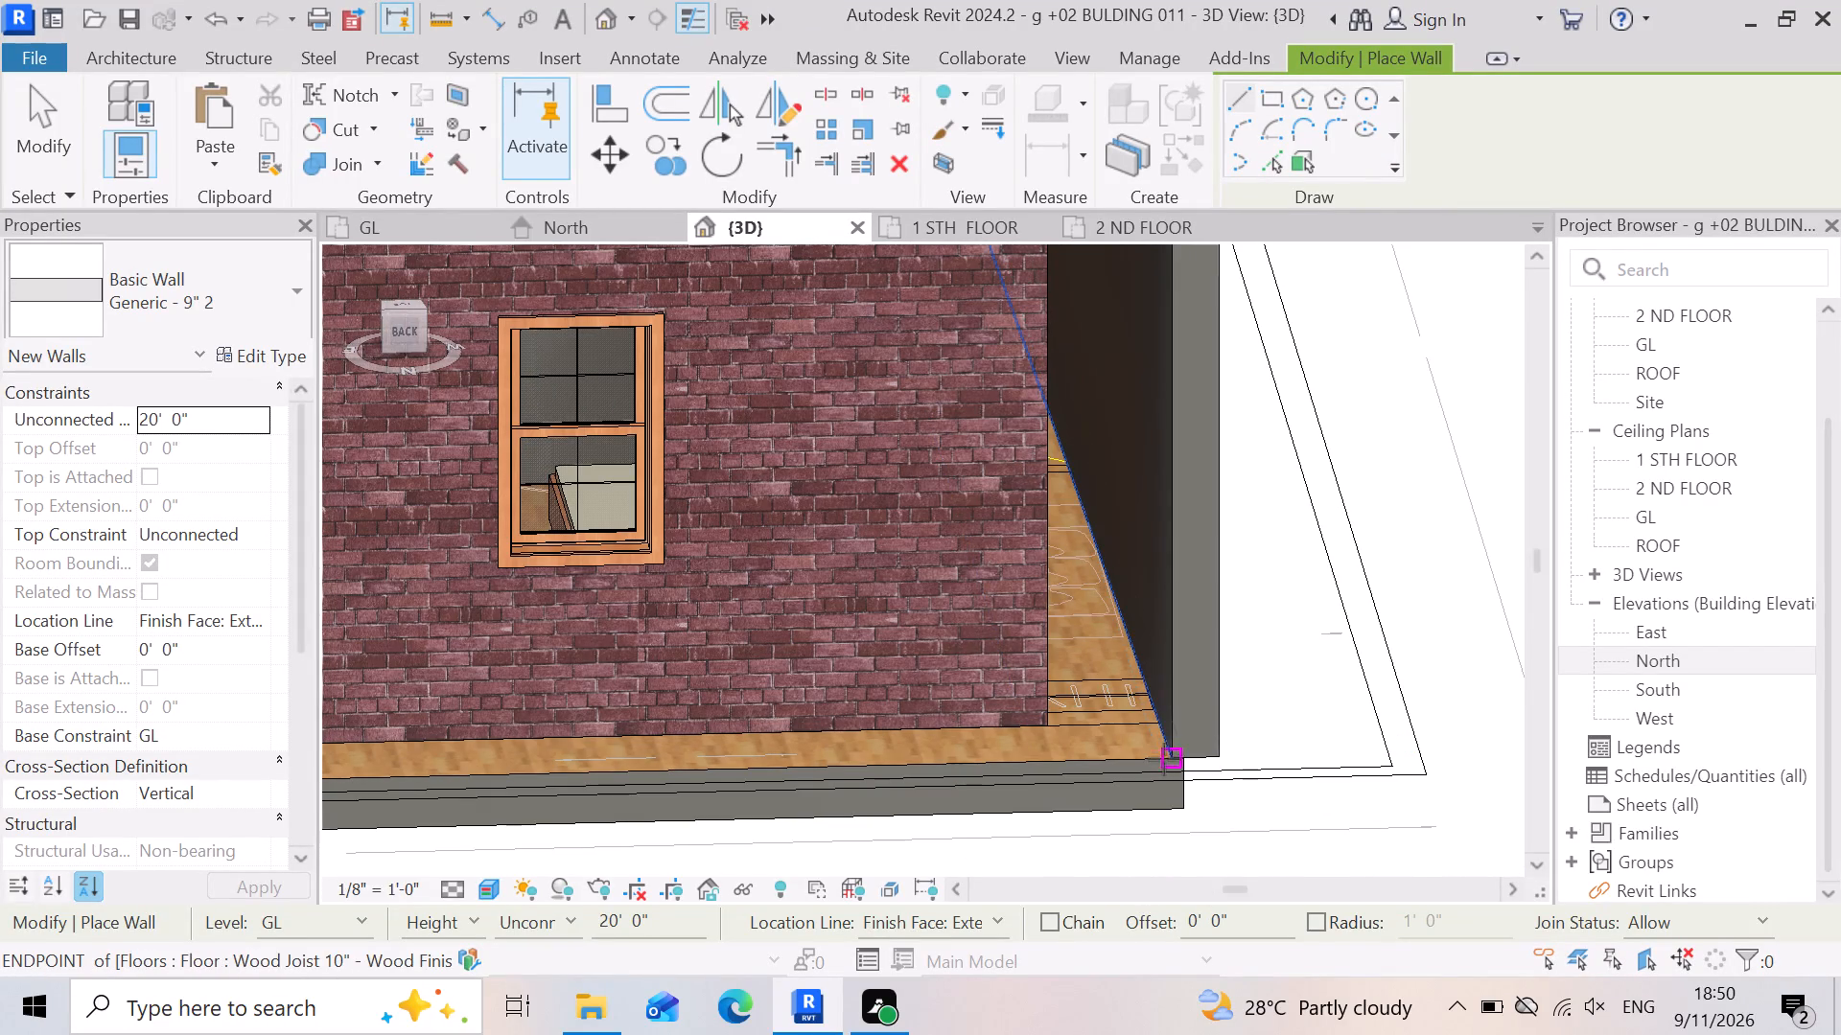
left_click(1174, 756)
scroll(1368, 842, "down", 13)
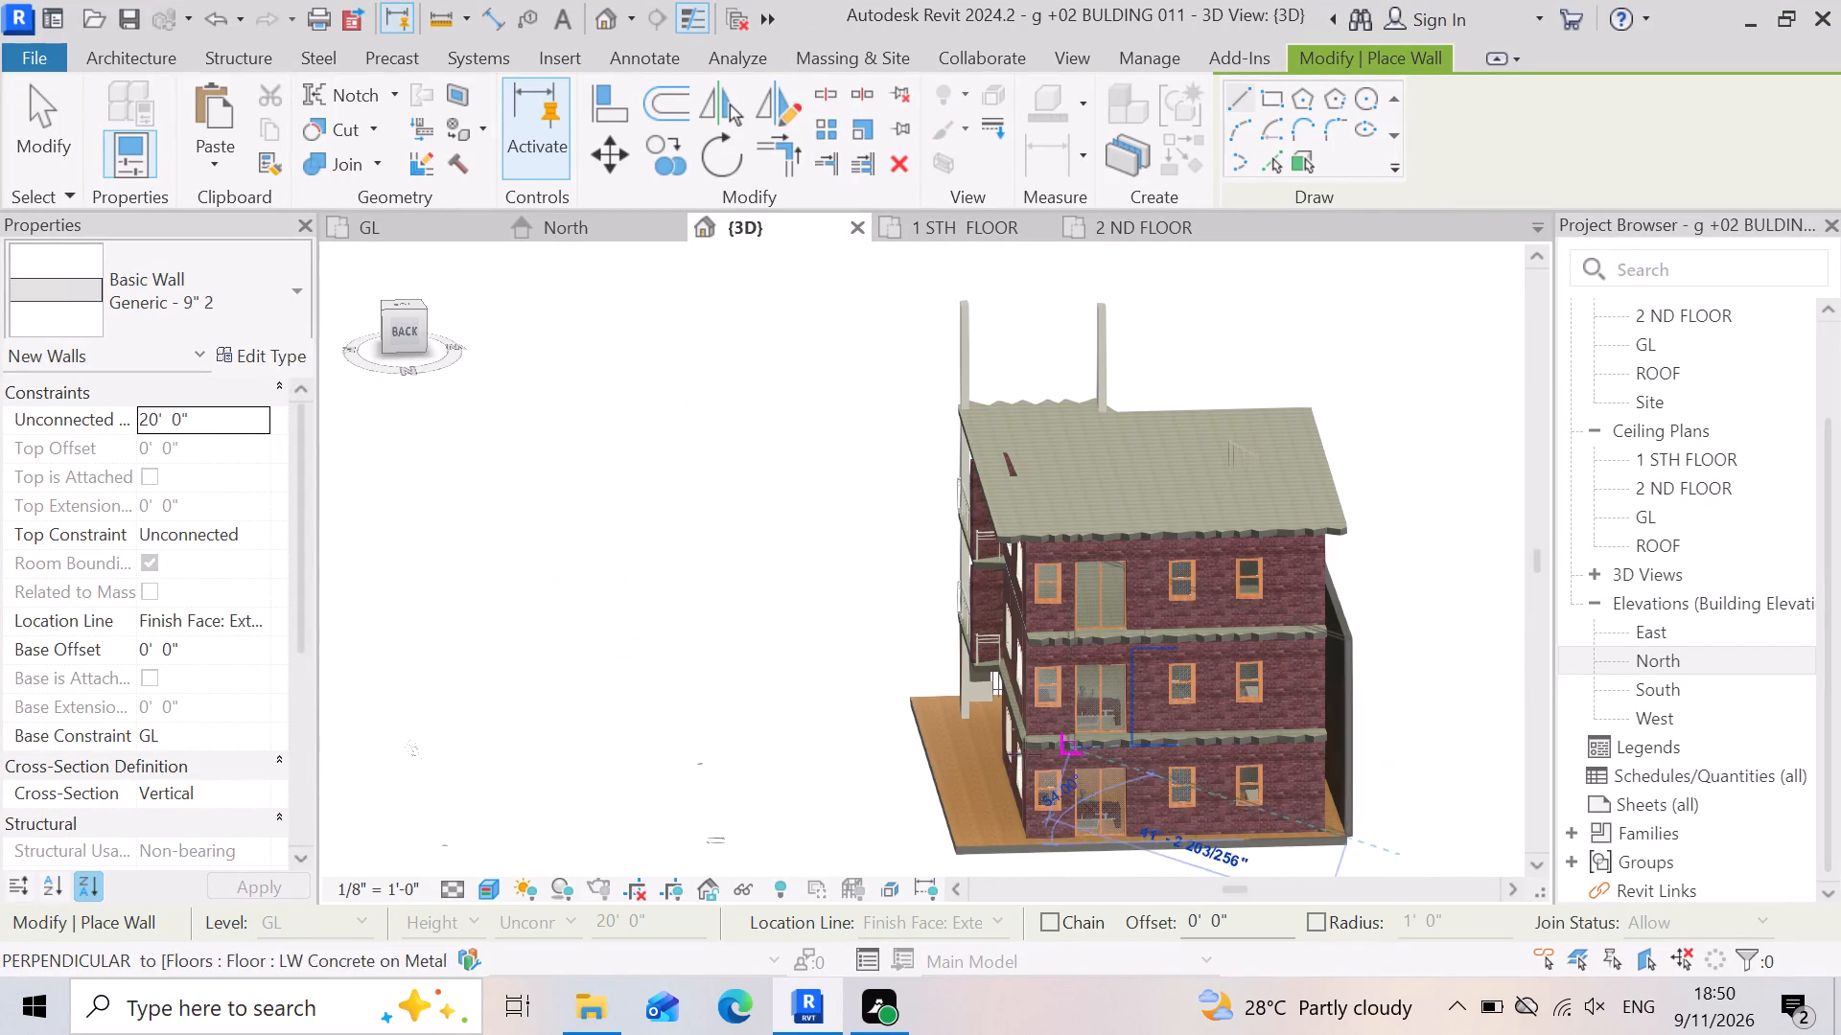
scroll(992, 824, "up", 5)
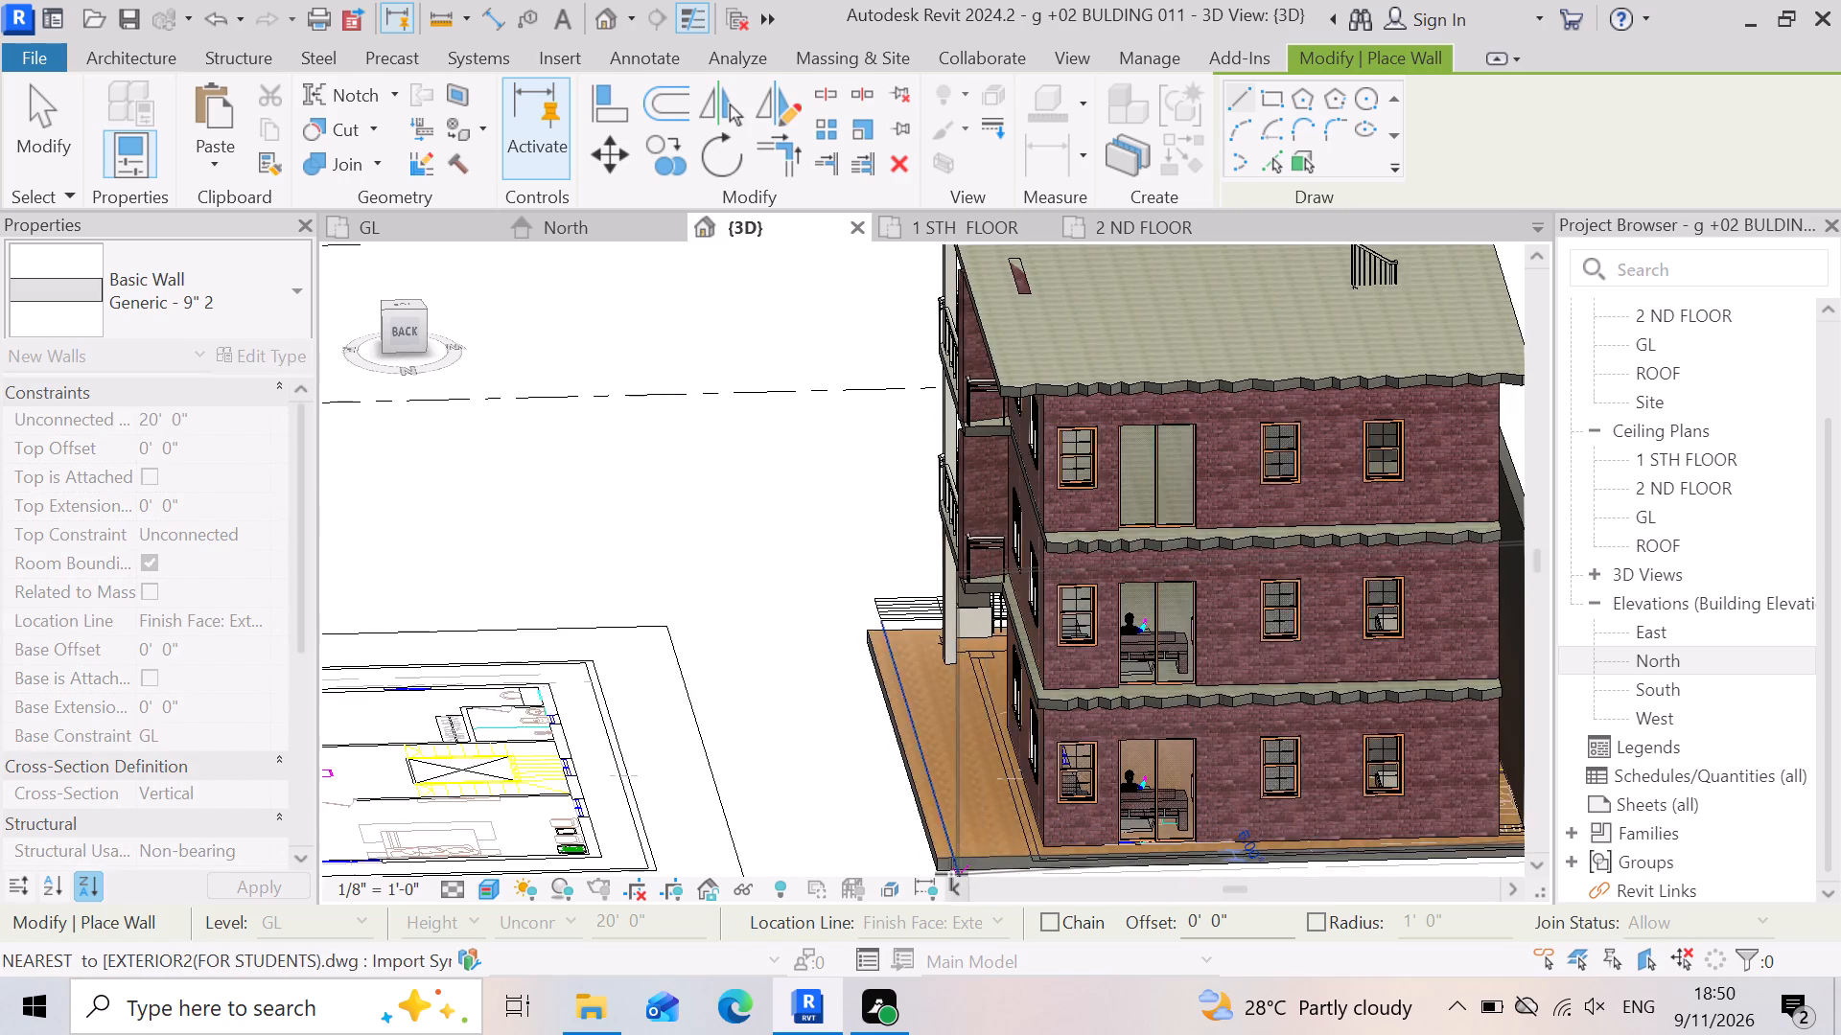
scroll(951, 874, "up", 8)
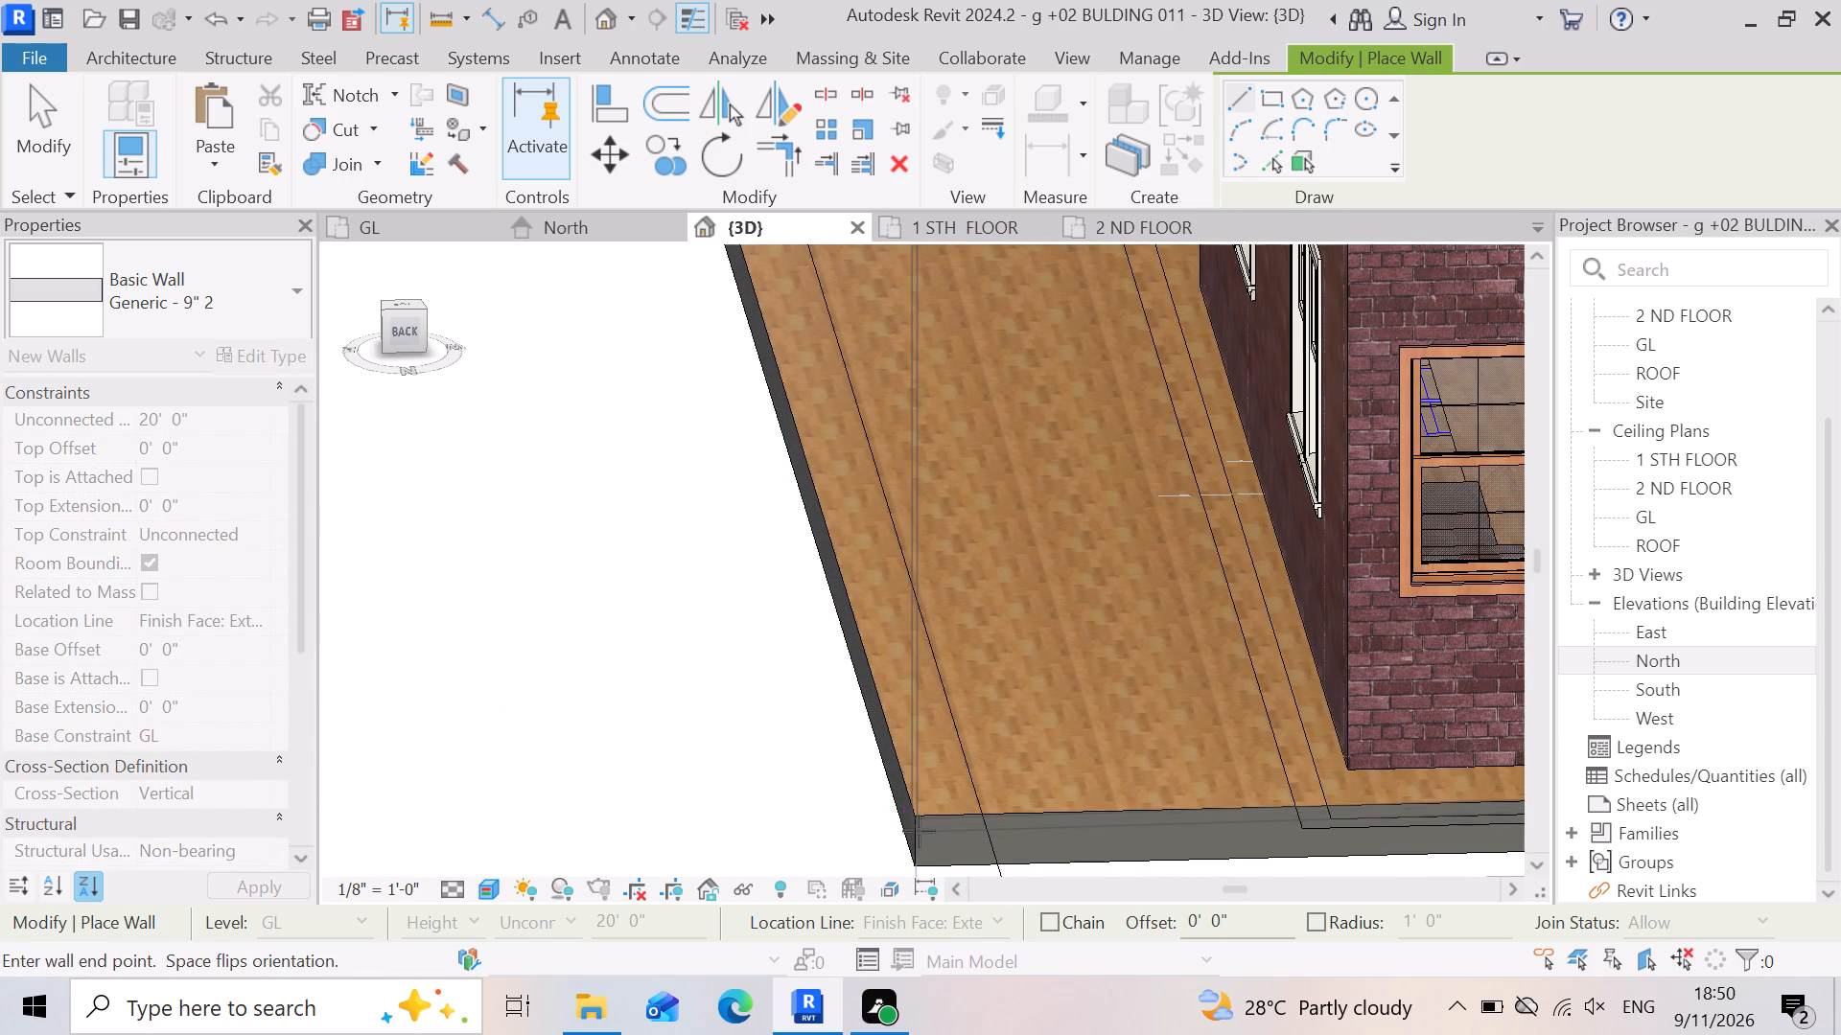
scroll(914, 831, "down", 4)
scroll(928, 838, "up", 8)
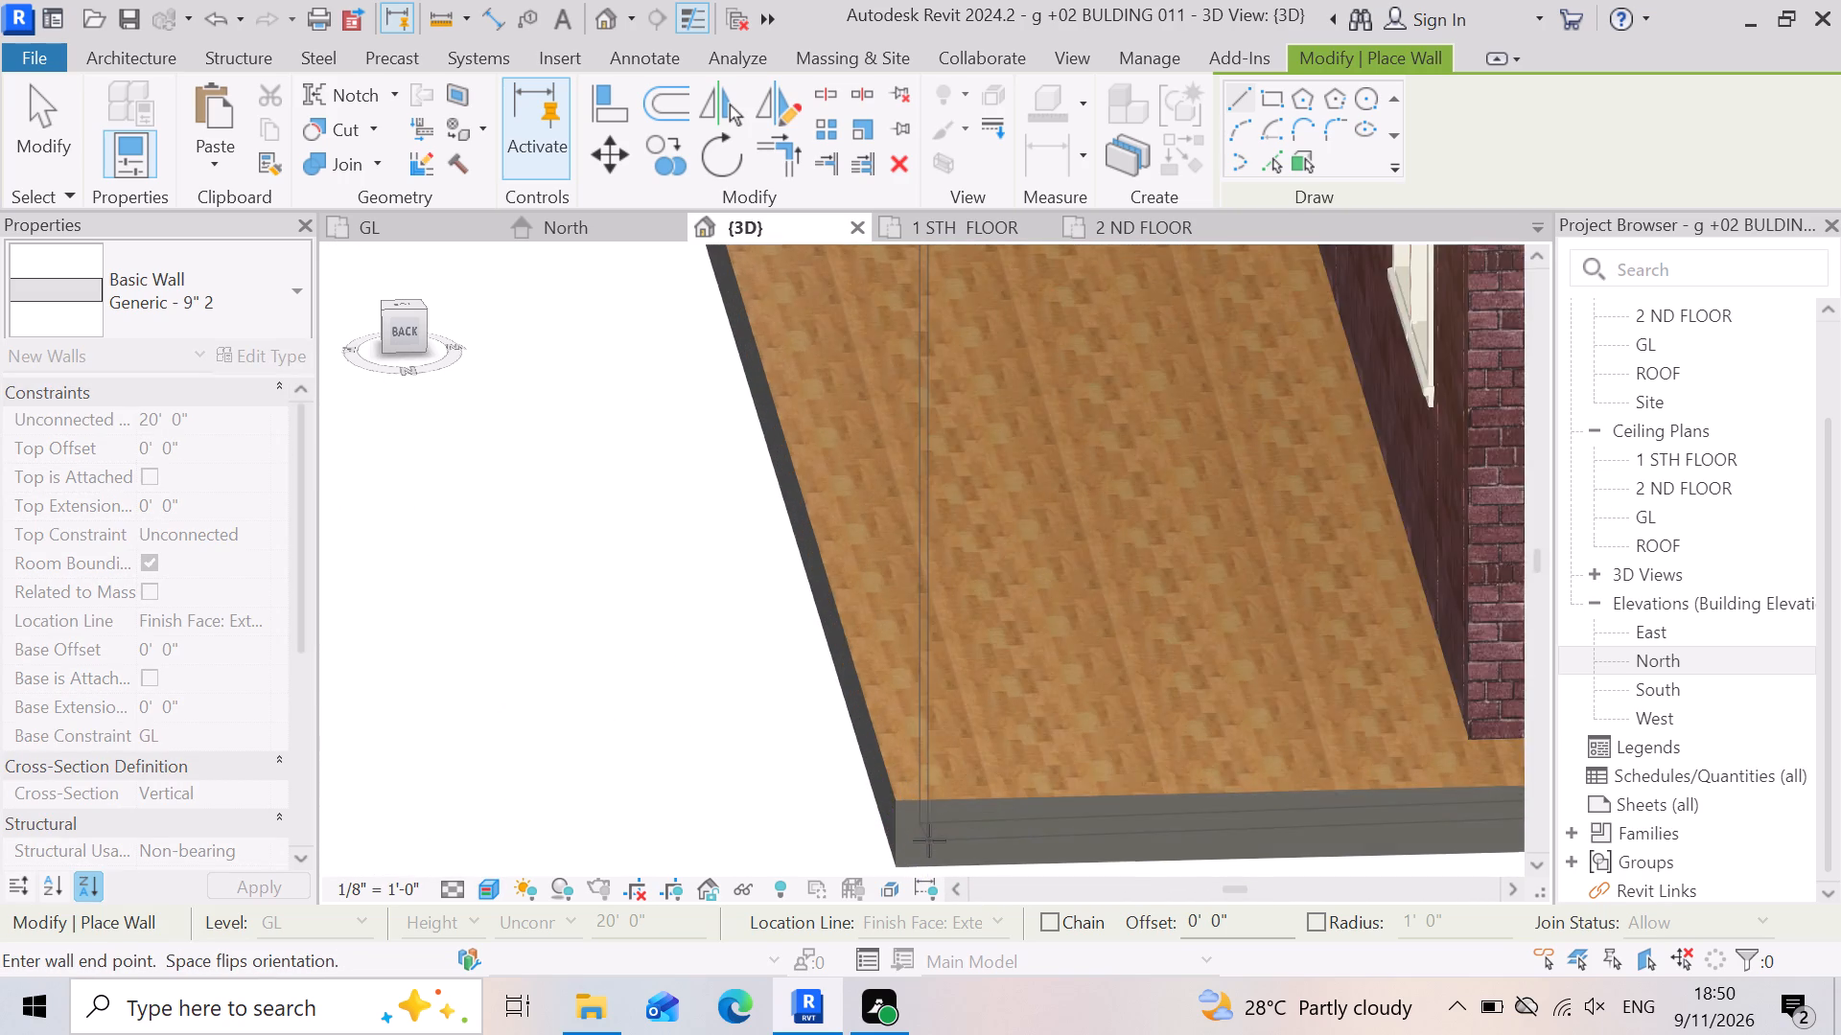
scroll(929, 840, "up", 1)
left_click(887, 811)
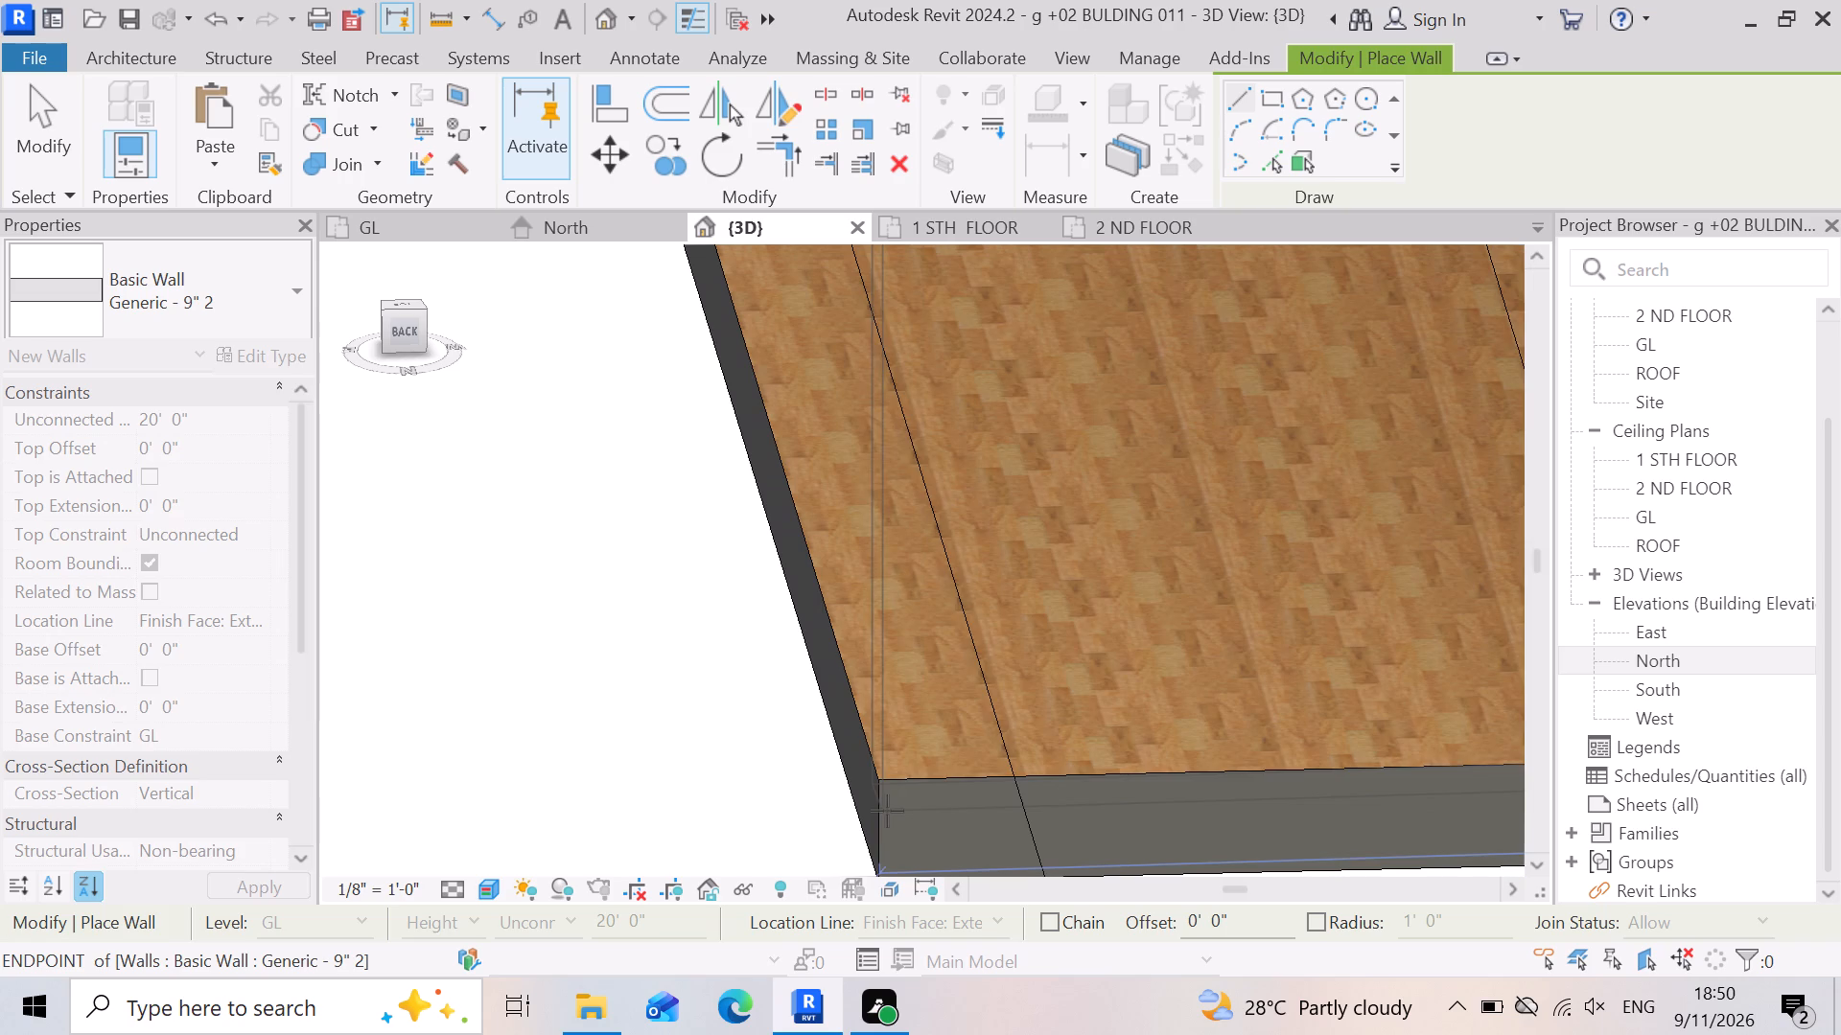
scroll(1043, 796, "down", 13)
scroll(916, 785, "down", 3)
Draw a 20' high Generic - 9" 2 wall, Wall Centerline location, about 52'-1" long along the slab's right side, from back corner to front corner.
right_click_drag(888, 836, 907, 822, "shift")
middle_click(888, 836, "shift")
middle_click_drag(895, 824, 907, 822, "shift")
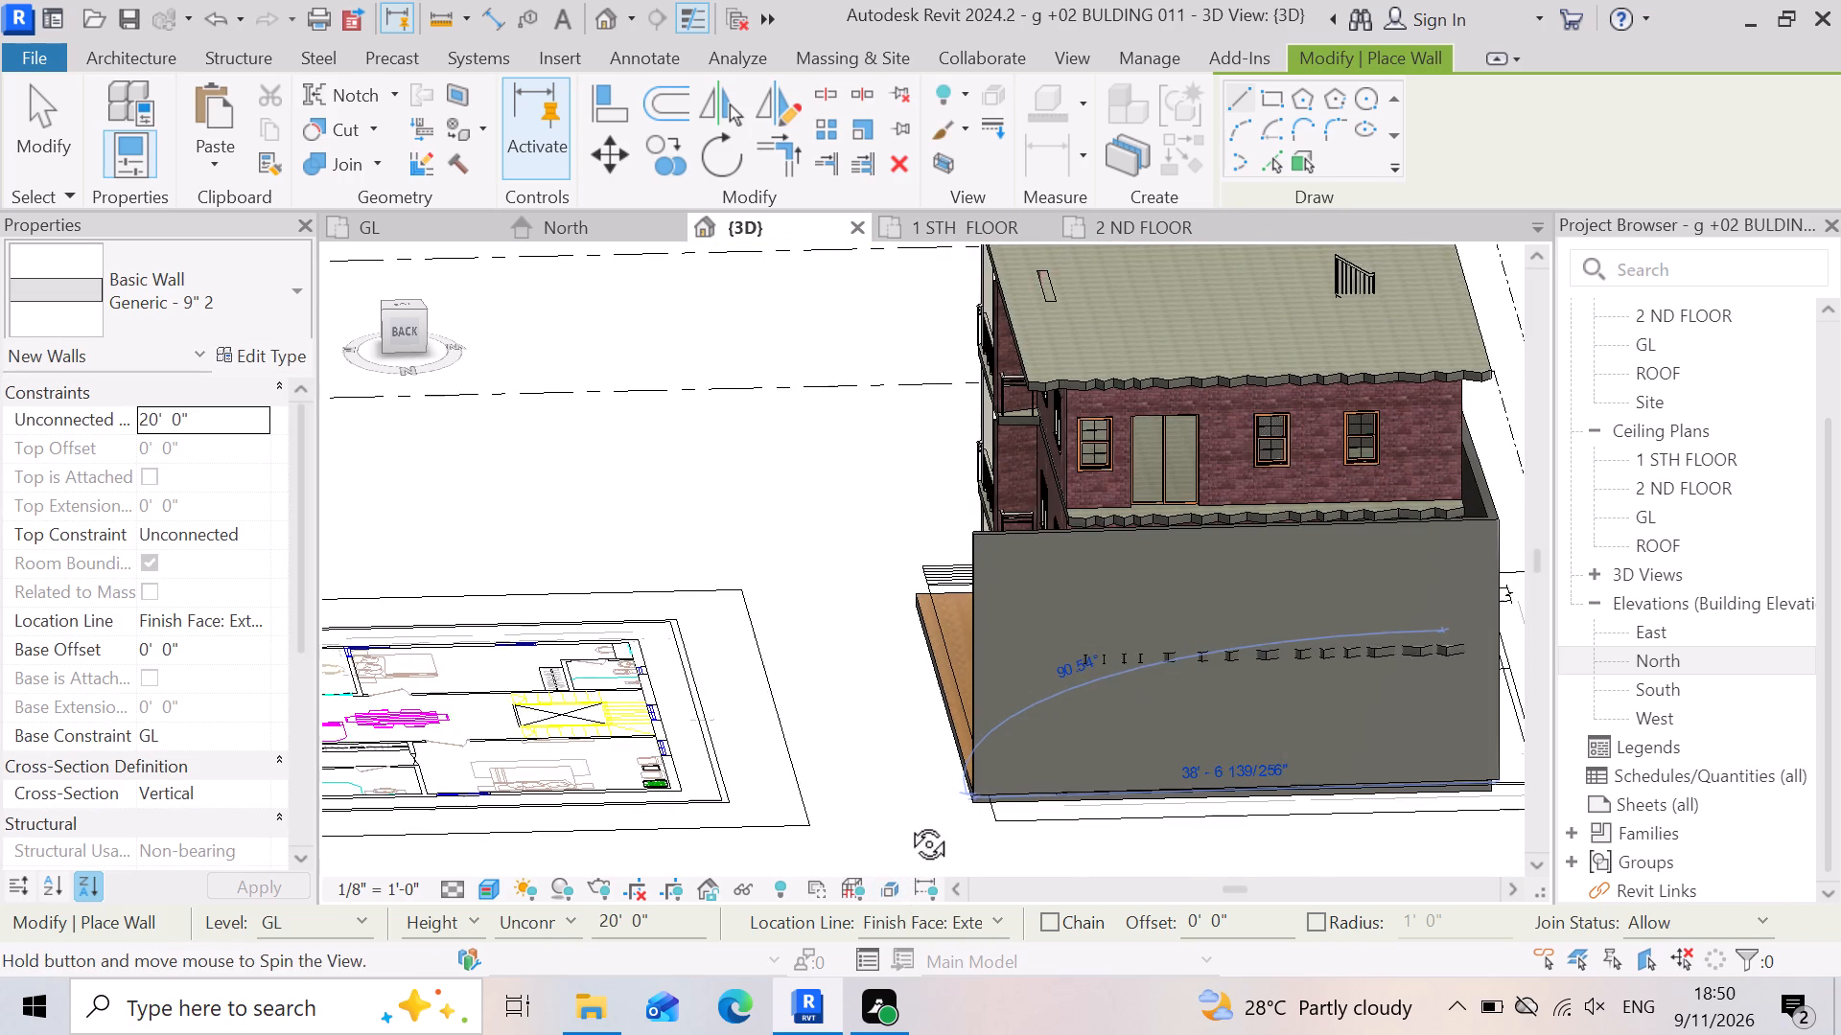
middle_click_drag(907, 822, 936, 816, "shift")
right_click_drag(907, 822, 937, 816, "shift")
right_click_drag(825, 744, 831, 748, "shift")
middle_click_drag(825, 744, 831, 748, "shift")
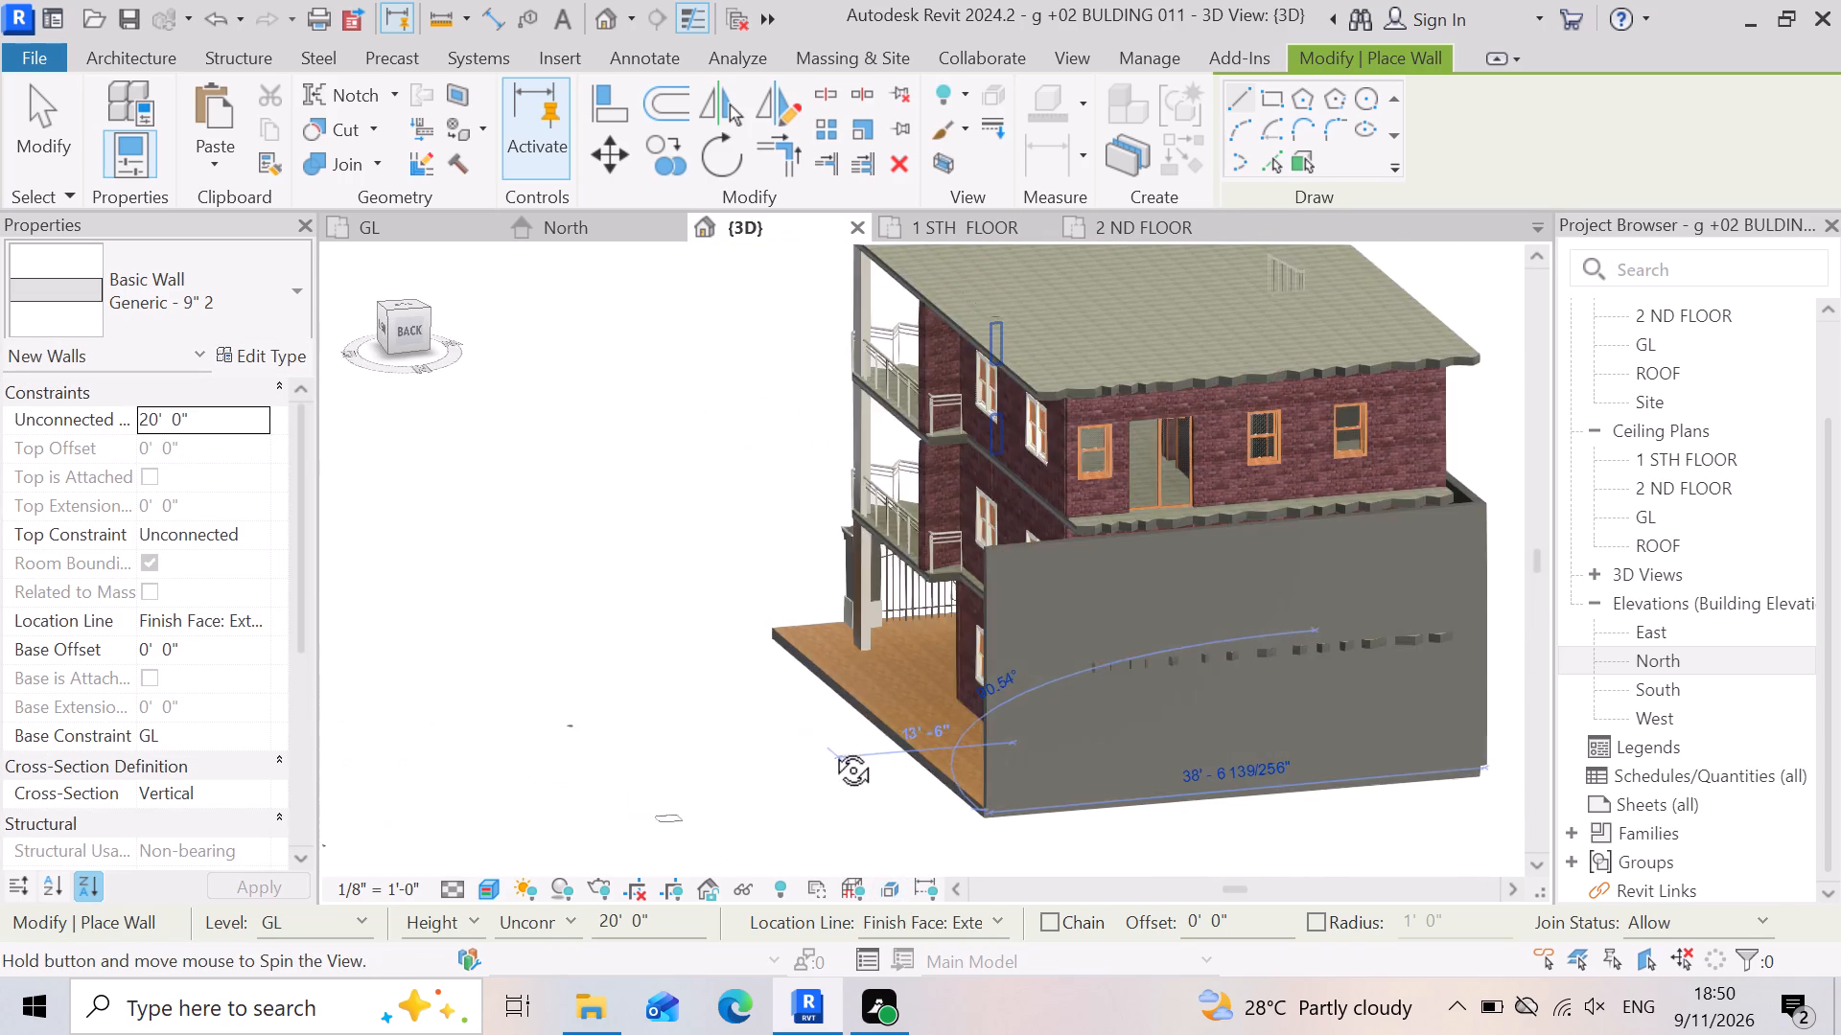
right_click_drag(831, 748, 1057, 797, "shift")
middle_click_drag(831, 748, 1057, 797, "shift")
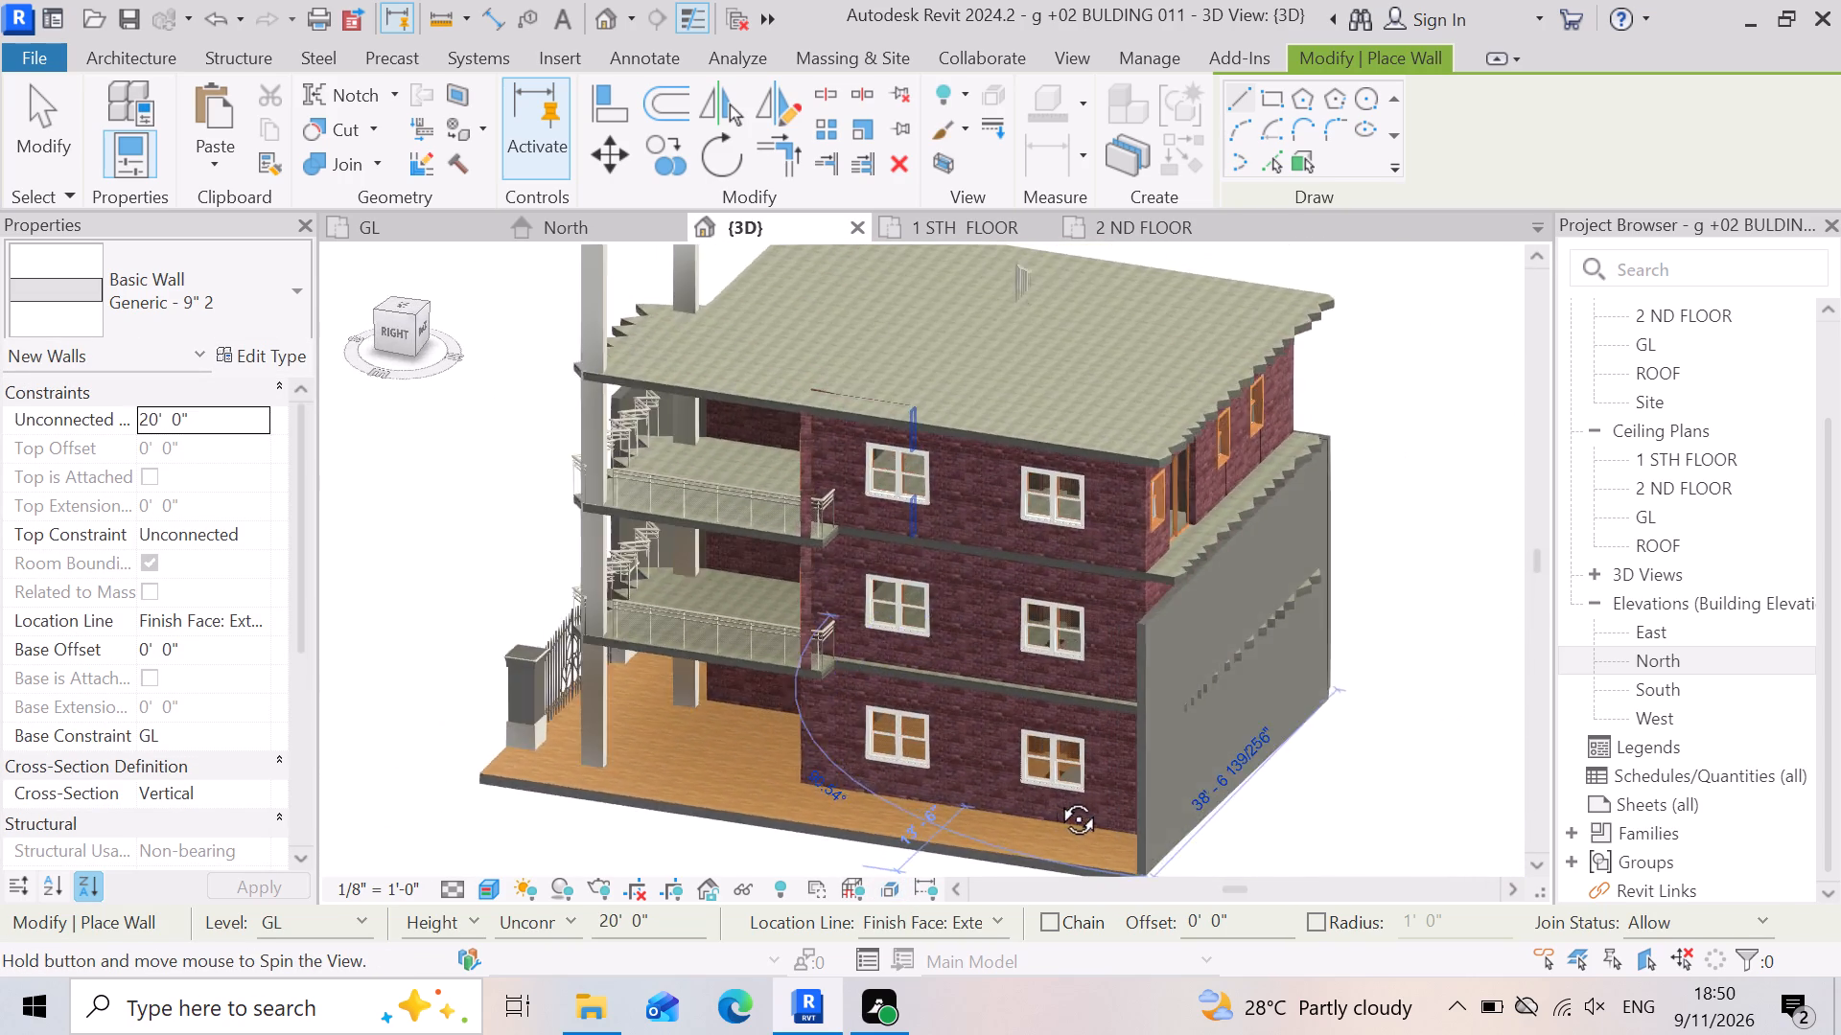
middle_click_drag(1057, 797, 1120, 800, "shift")
right_click_drag(1057, 797, 1120, 800, "shift")
scroll(1110, 704, "down", 2)
scroll(868, 909, "up", 3)
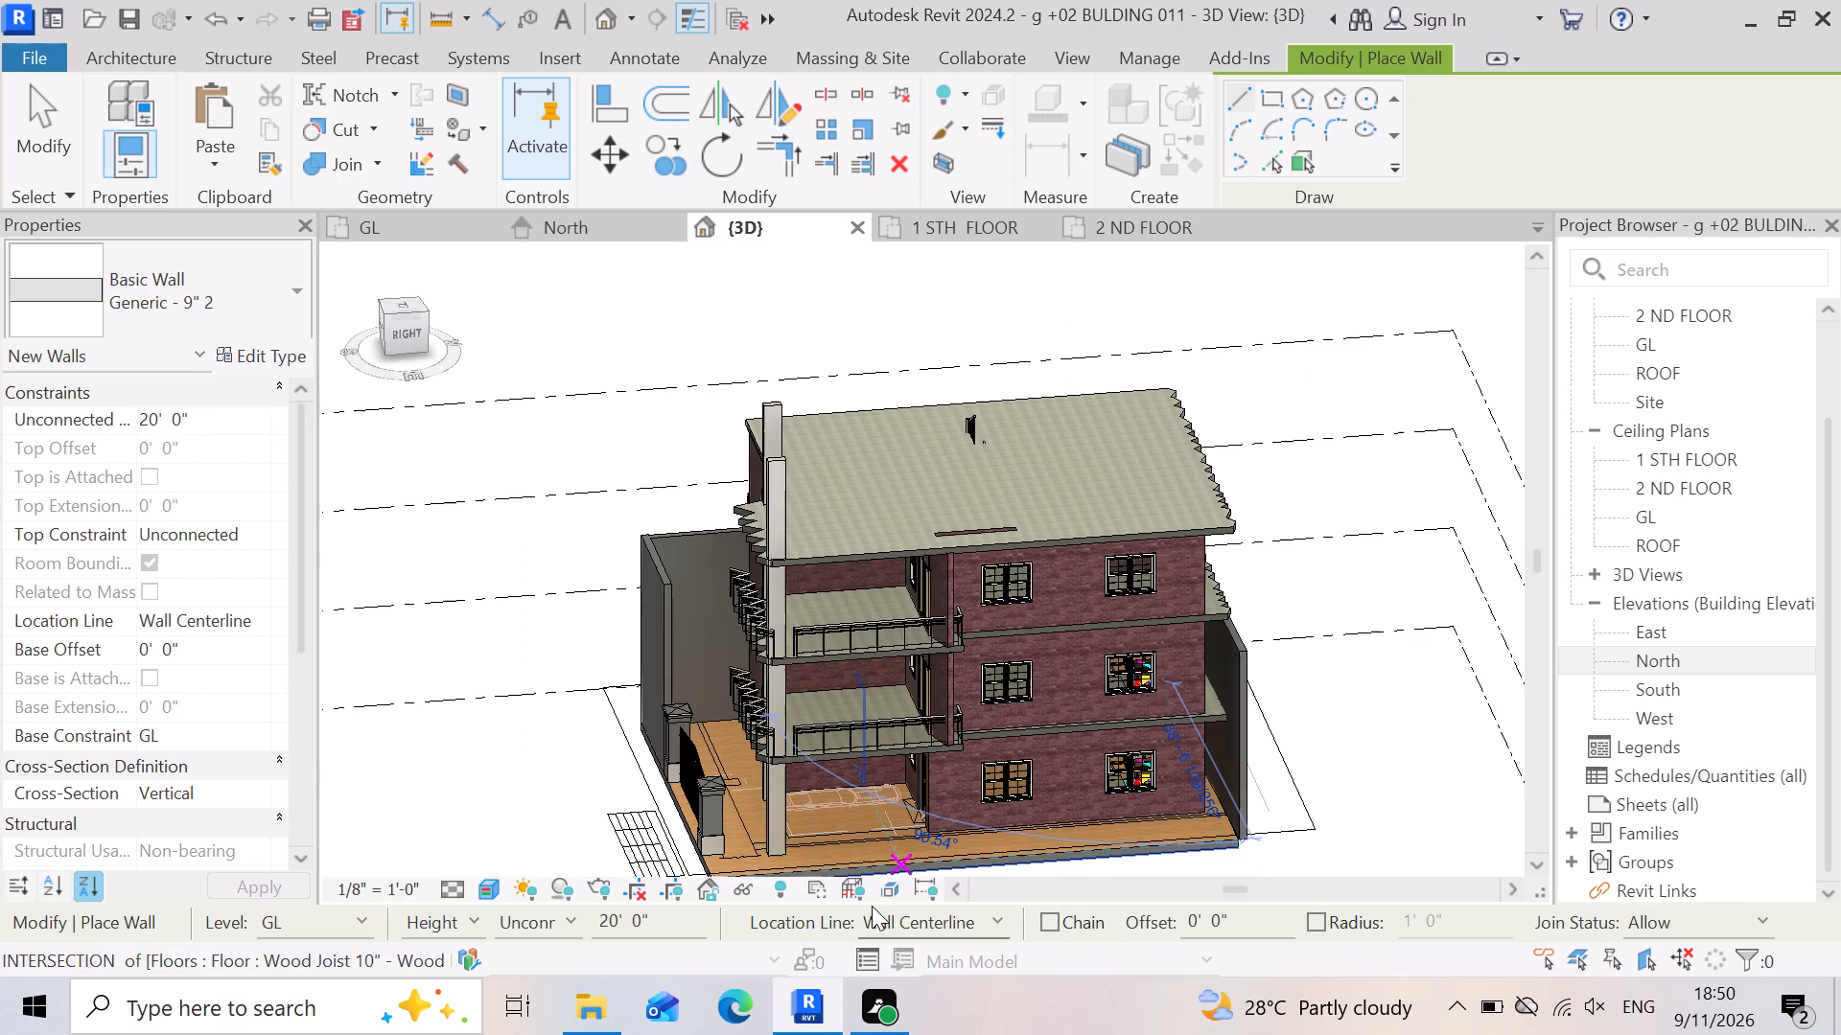
scroll(940, 753, "down", 4)
scroll(1296, 935, "up", 13)
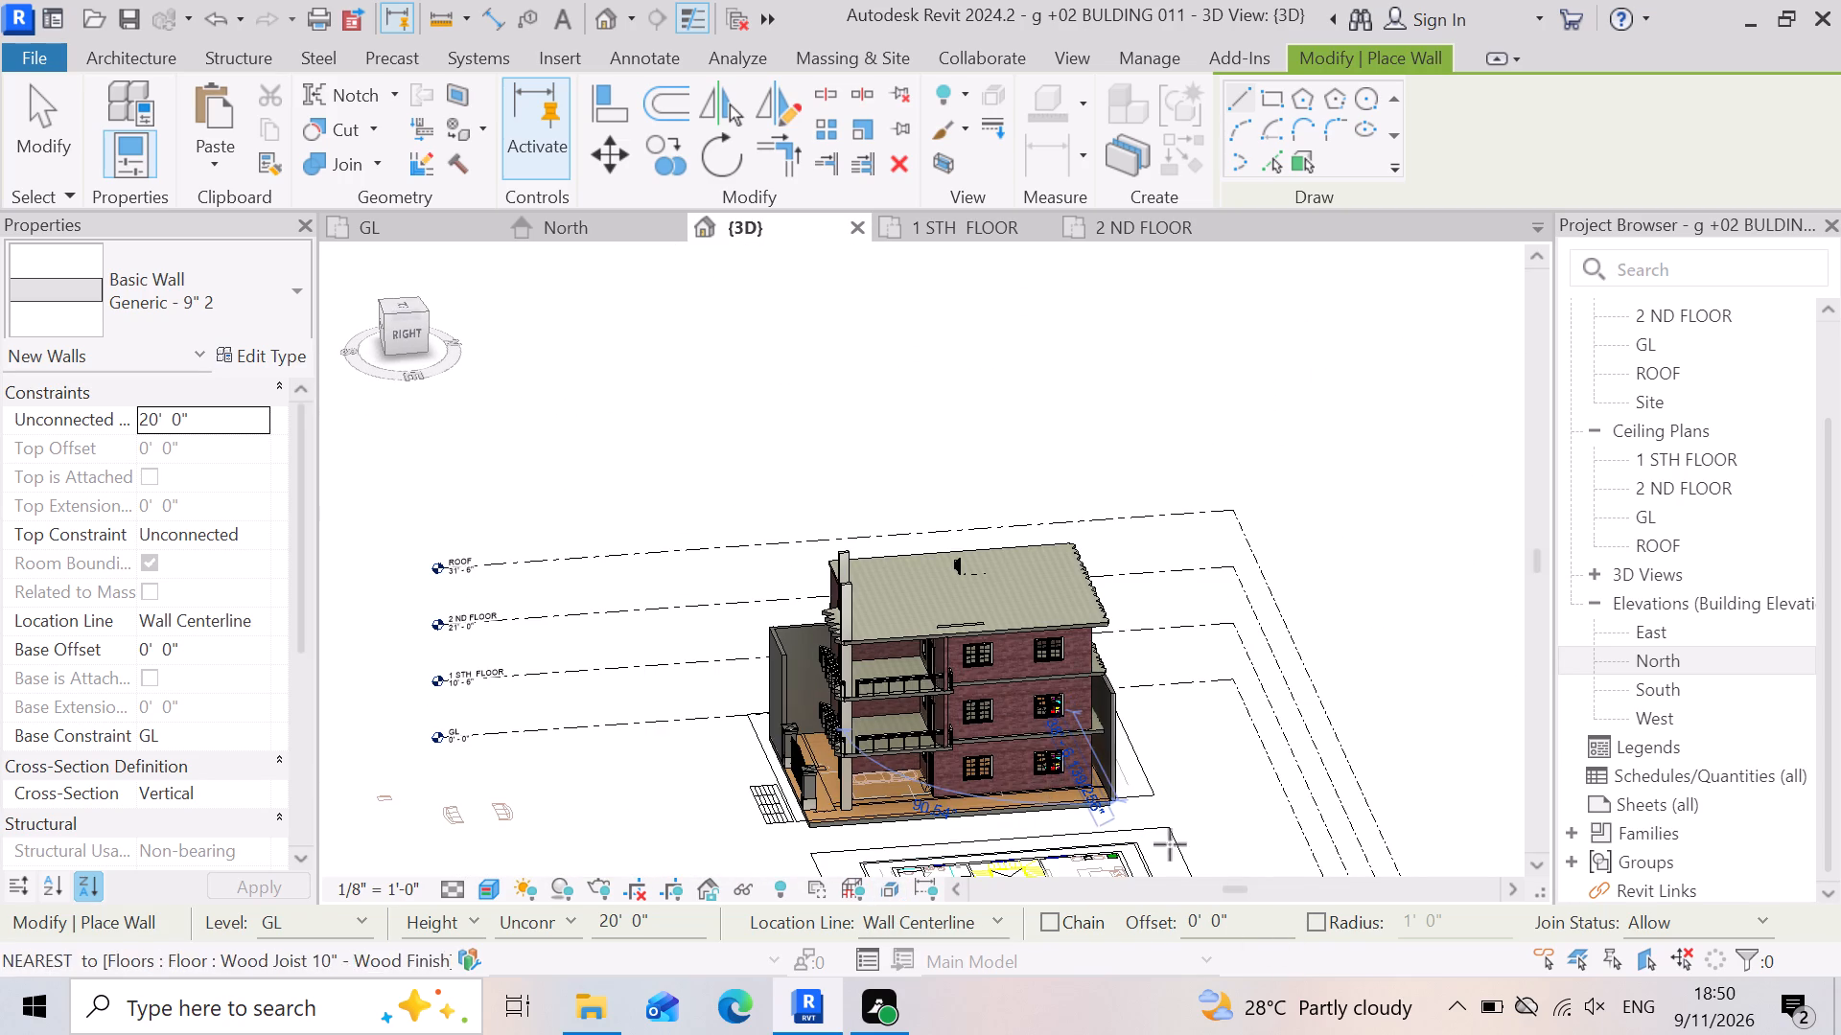
scroll(1170, 844, "up", 8)
scroll(1188, 732, "down", 8)
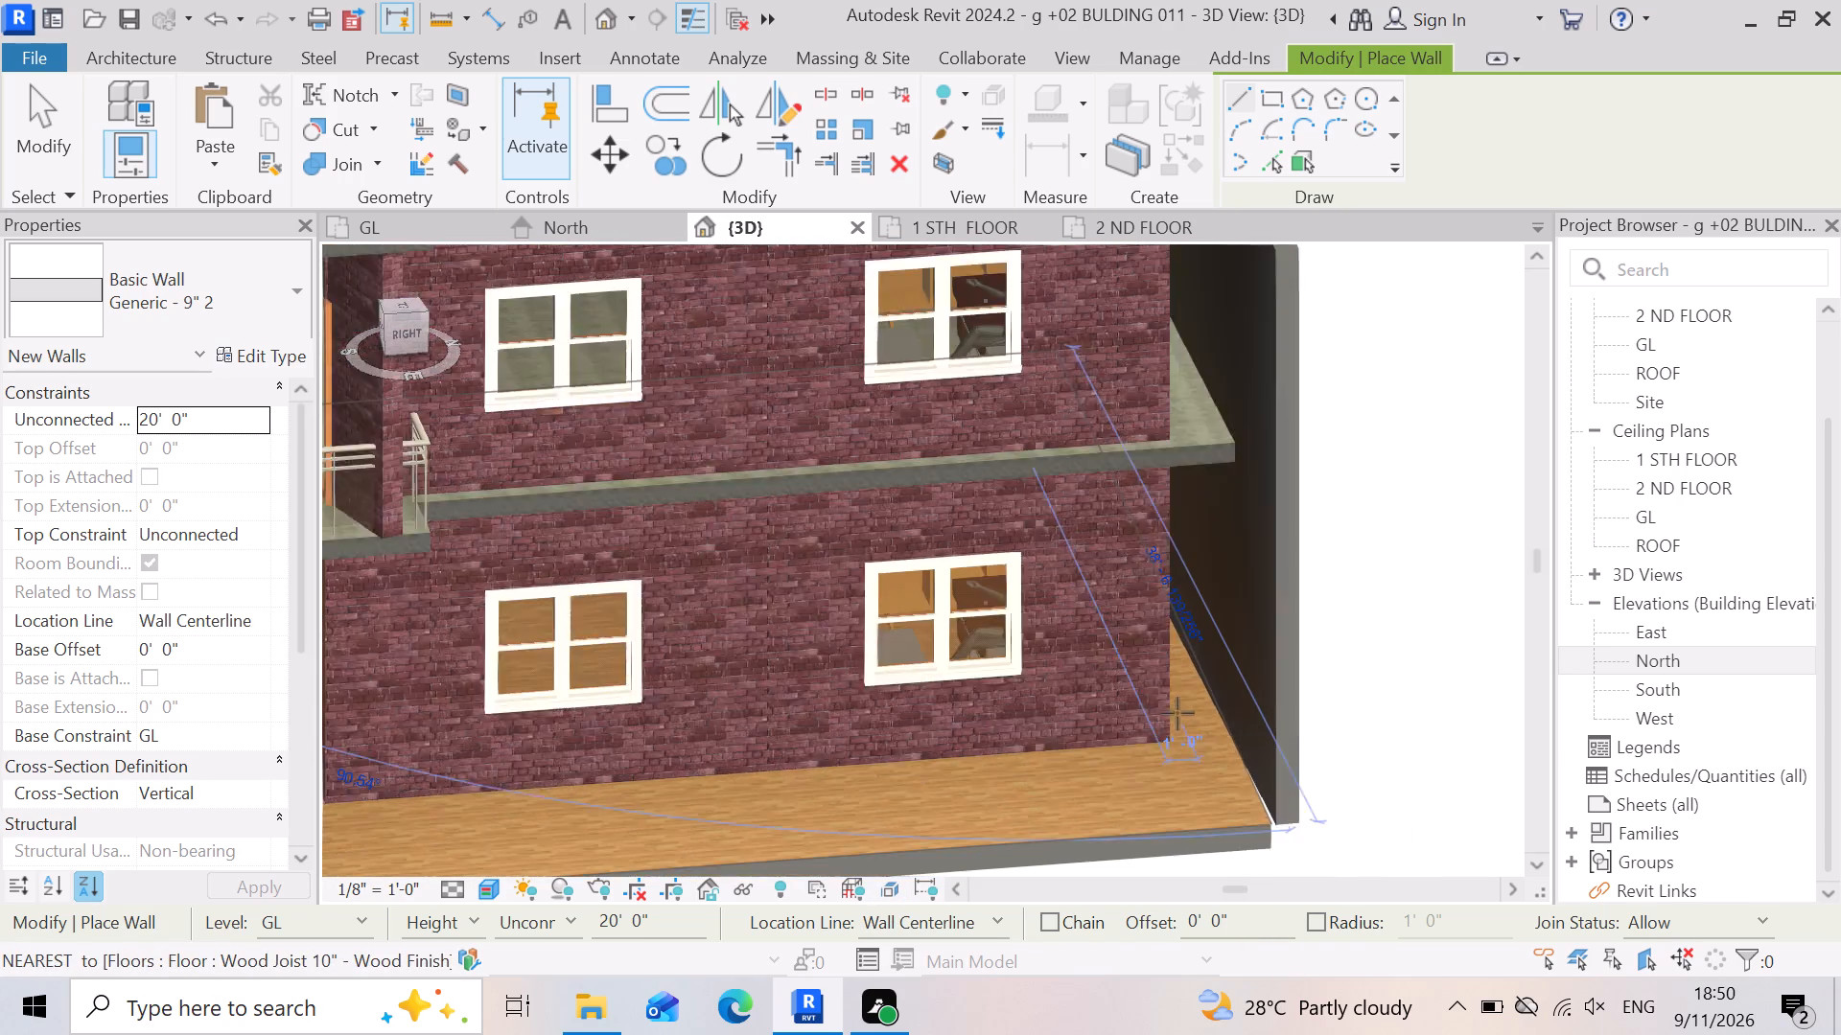
scroll(1278, 839, "up", 10)
left_click(1256, 761)
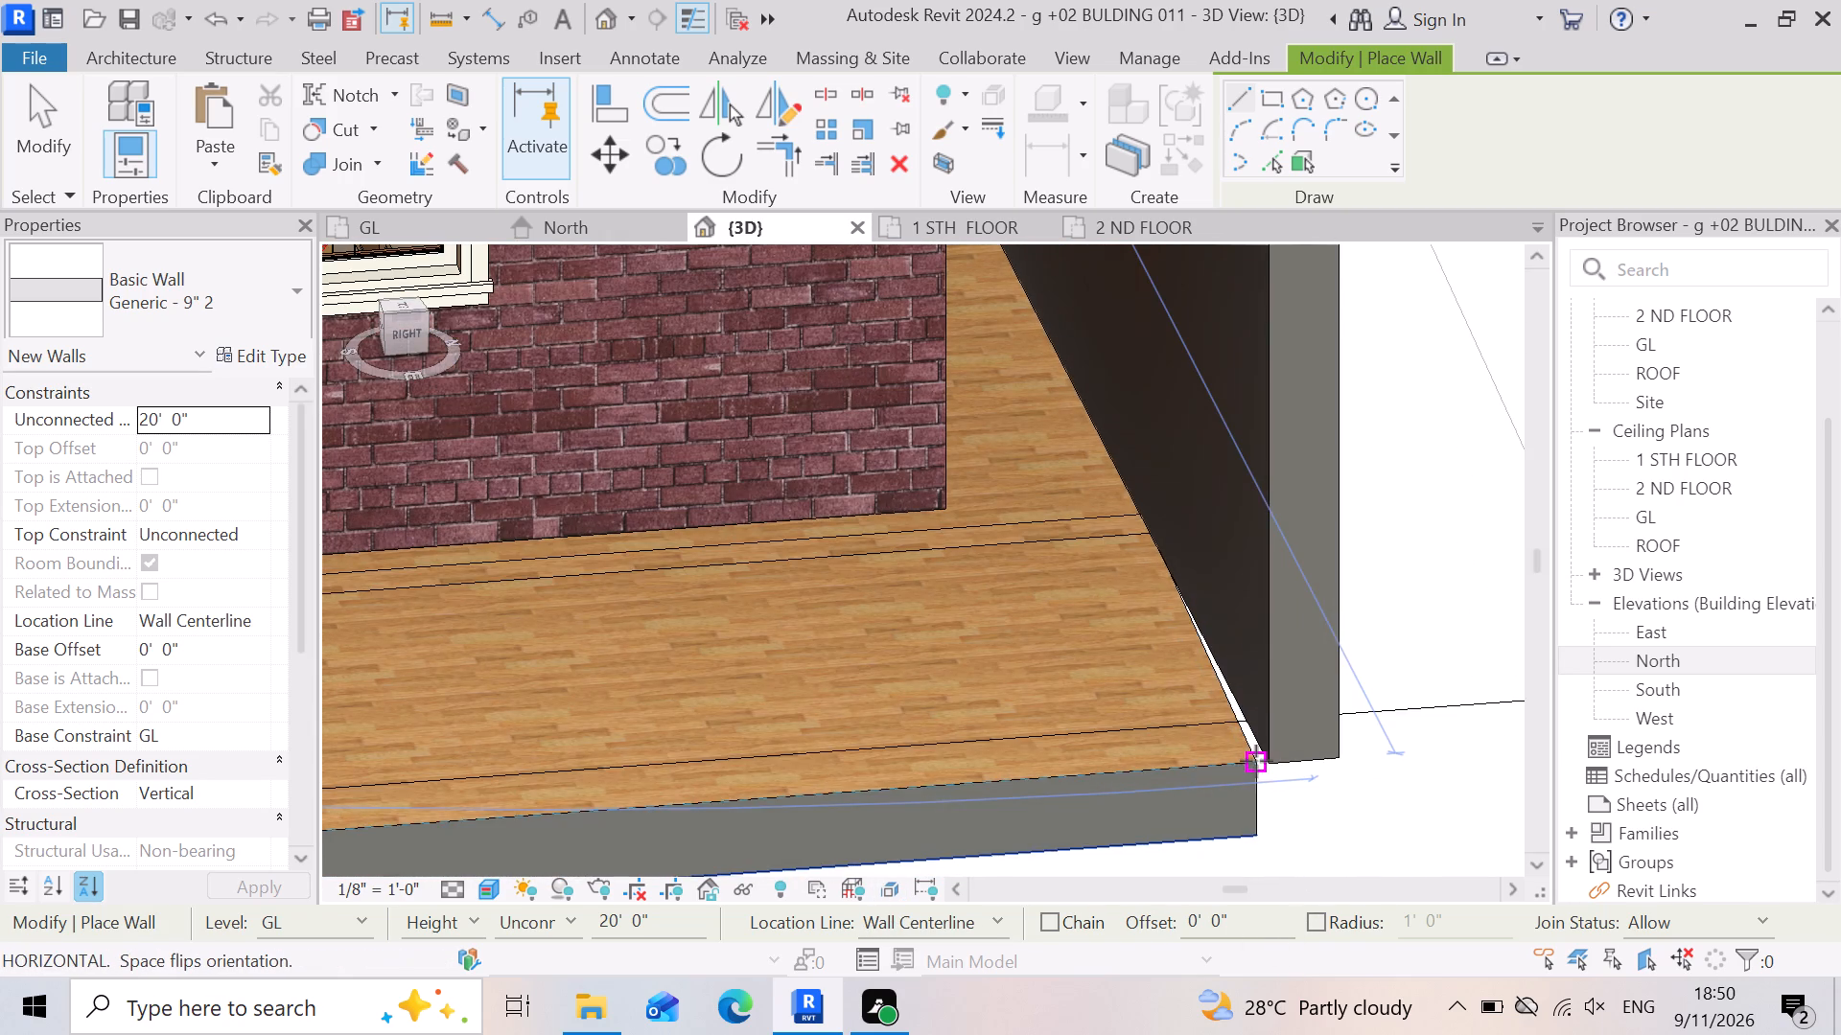
scroll(1280, 788, "down", 20)
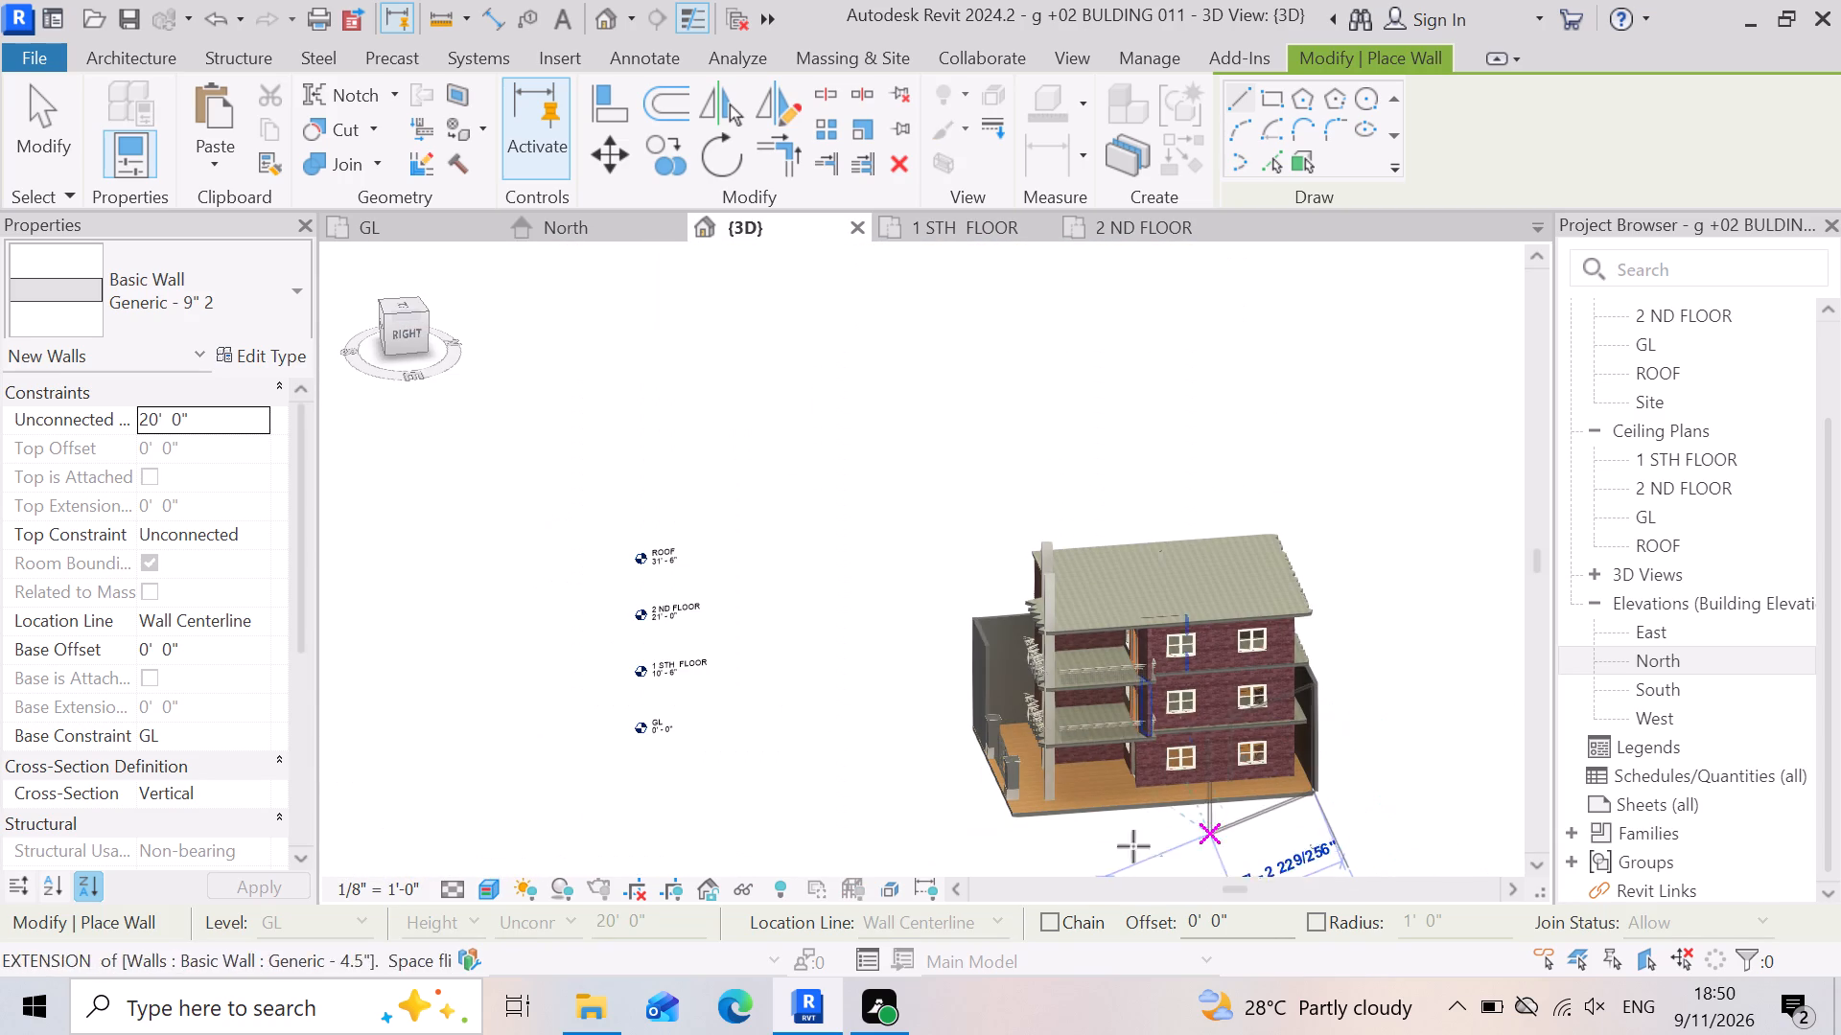
scroll(1050, 805, "up", 17)
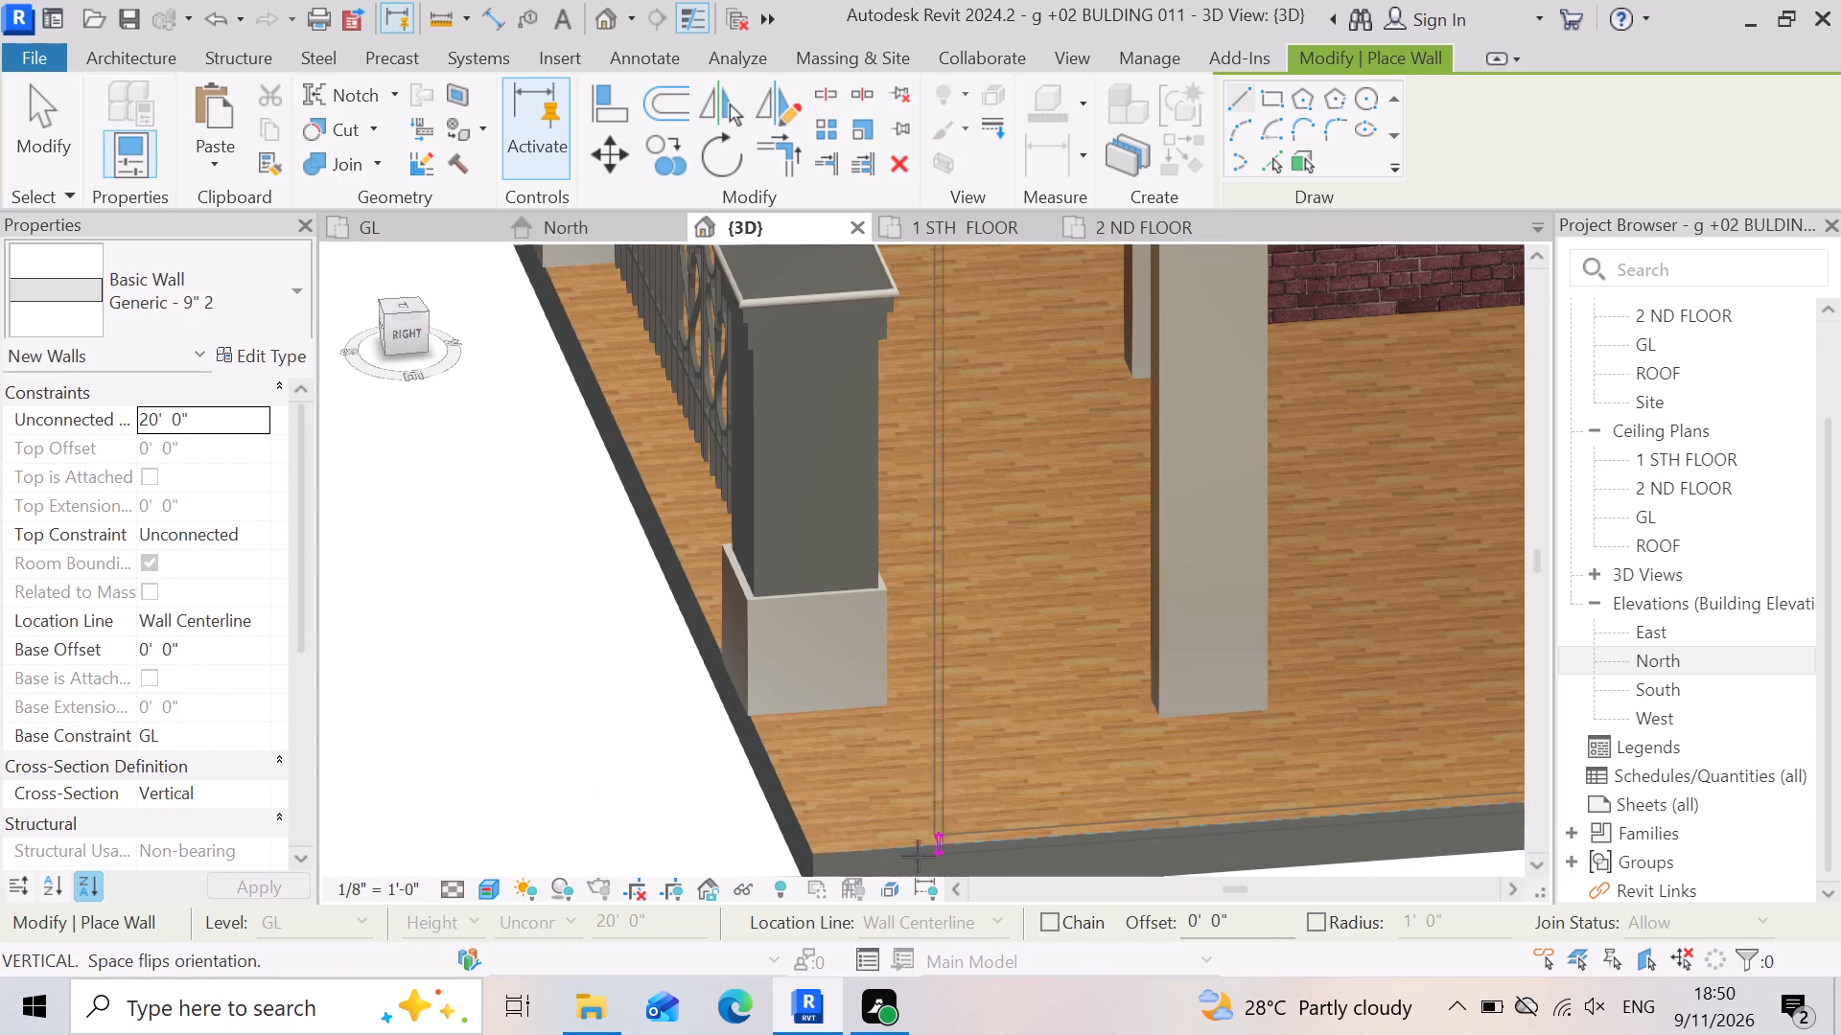
scroll(1012, 801, "down", 4)
scroll(957, 838, "up", 6)
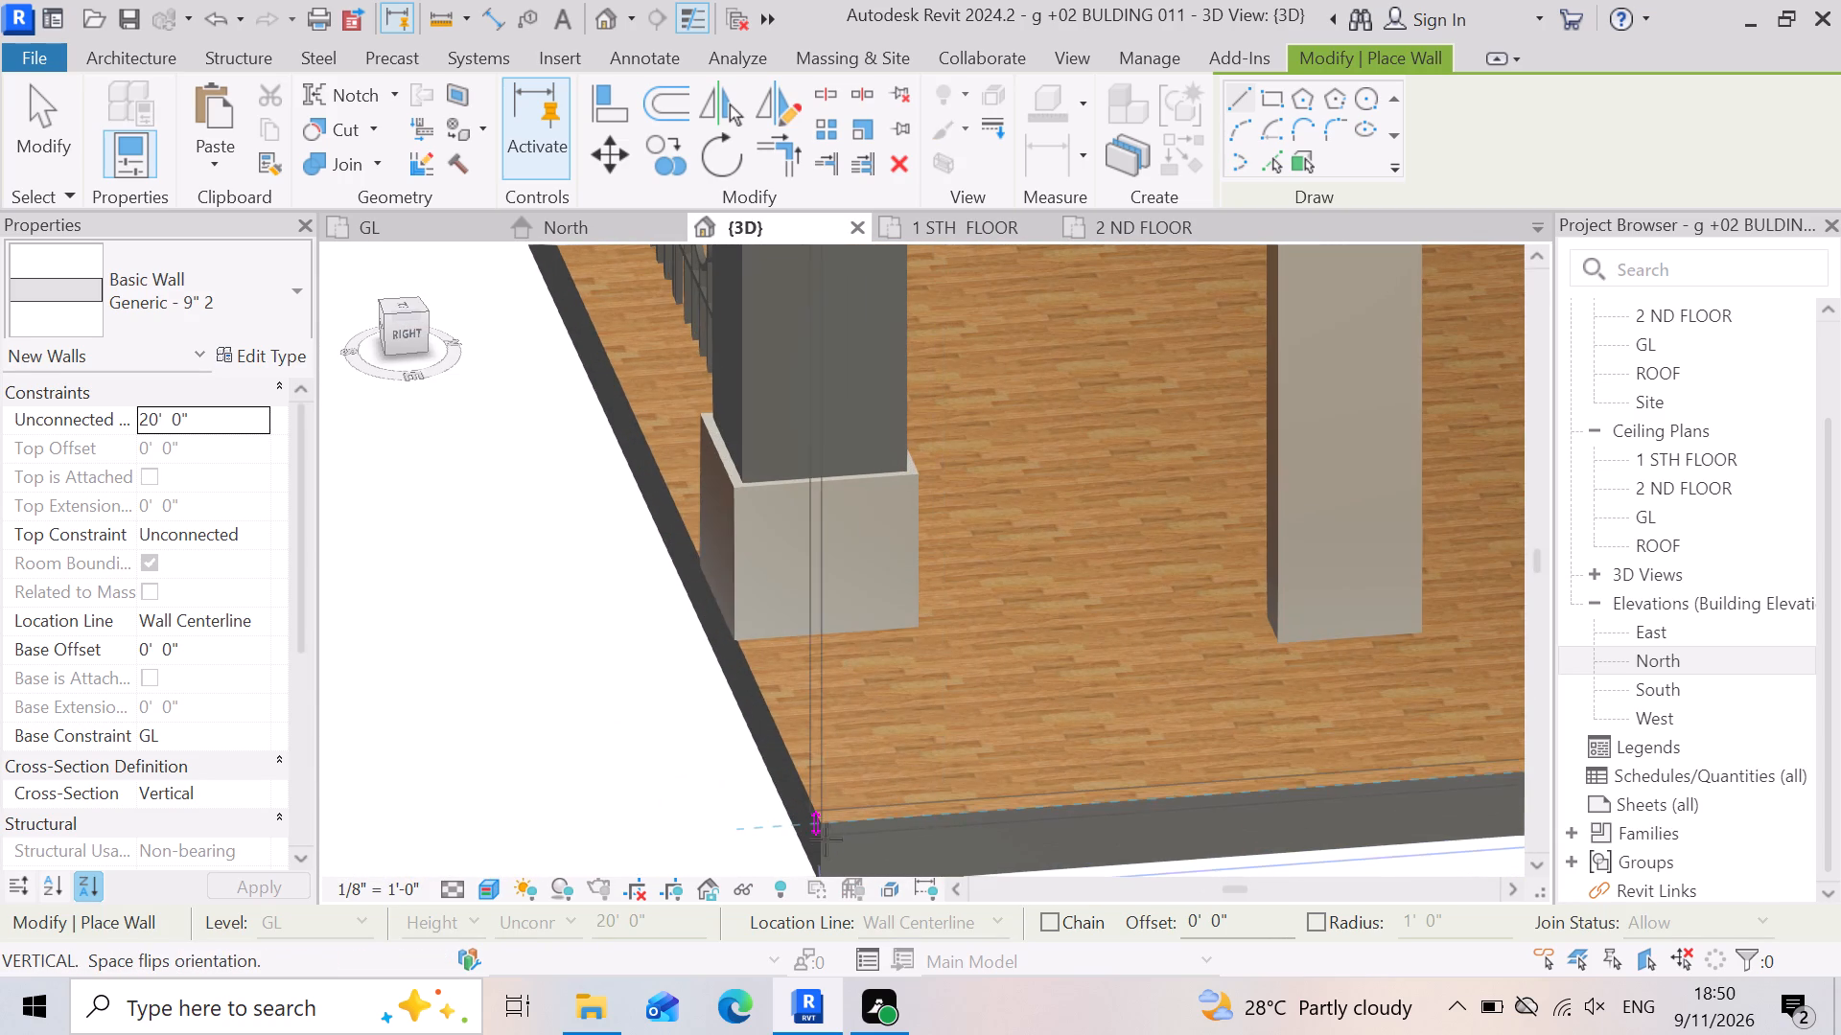
left_click(827, 835)
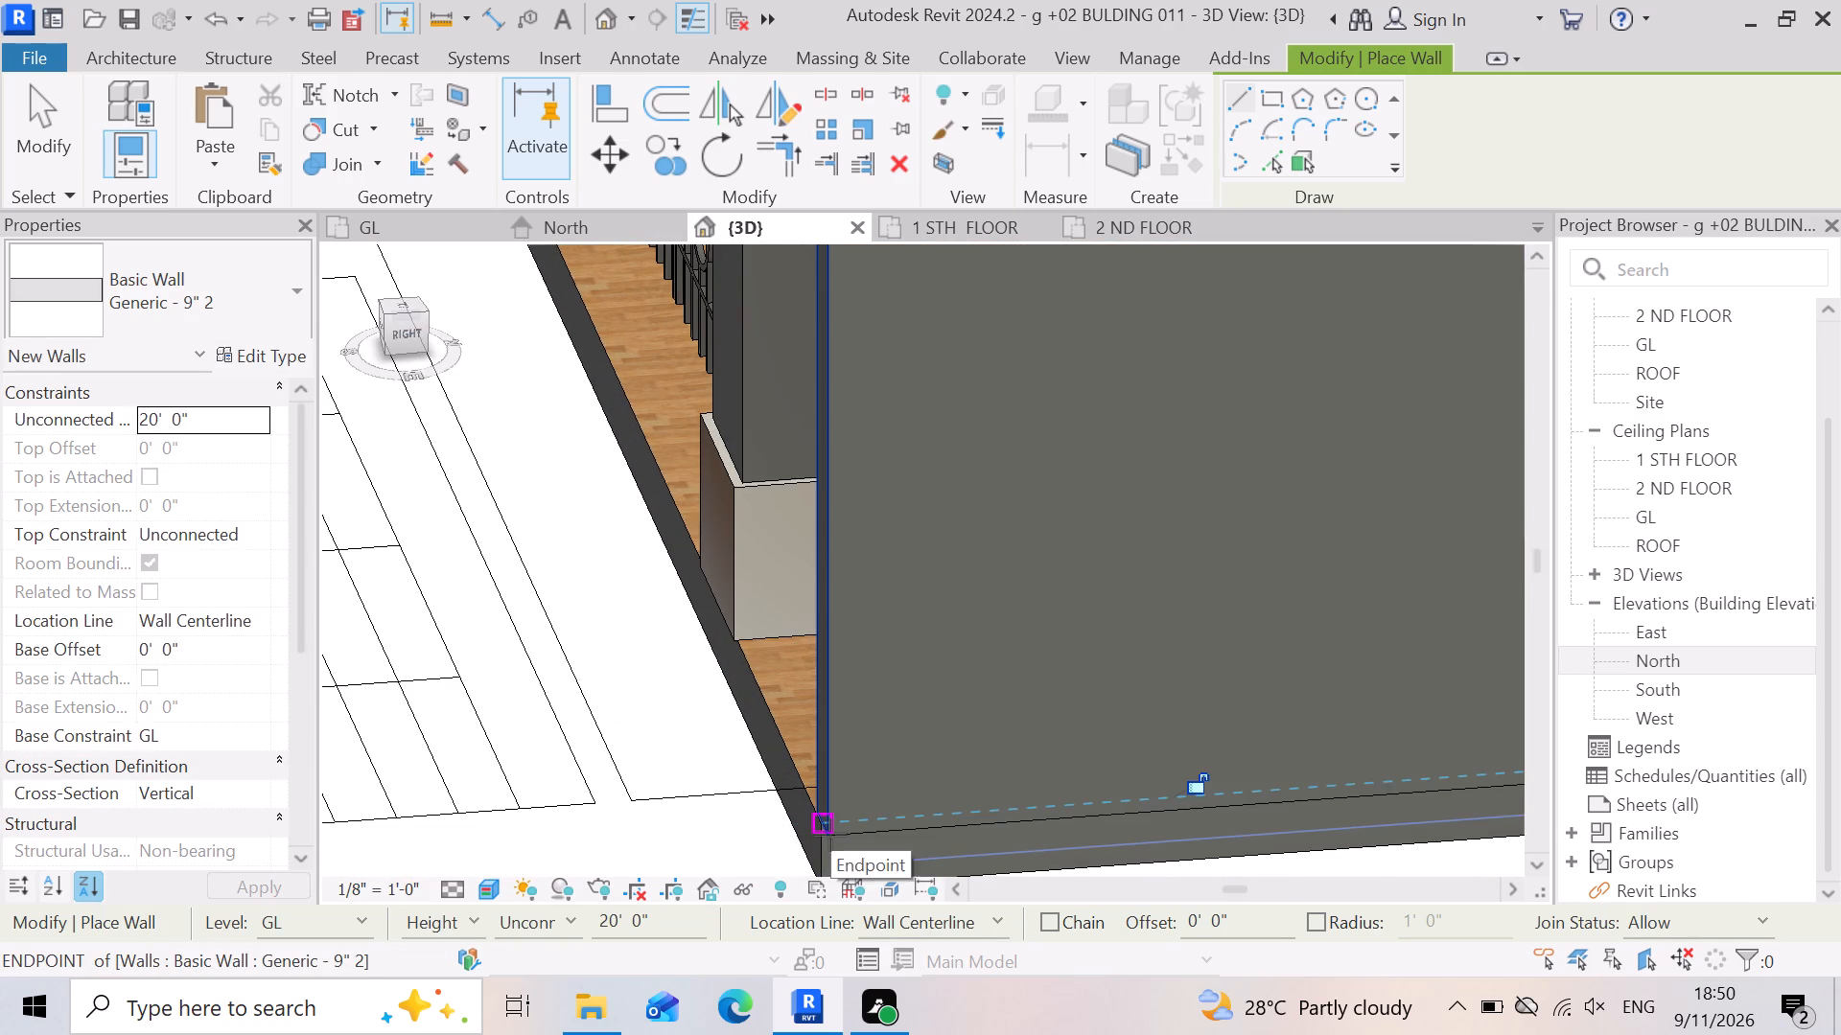
Draw a 20' high Generic - 9" 2 wall about 5'-8" long from the right gate pillar's base to the slab's front right corner.
scroll(1063, 765, "down", 7)
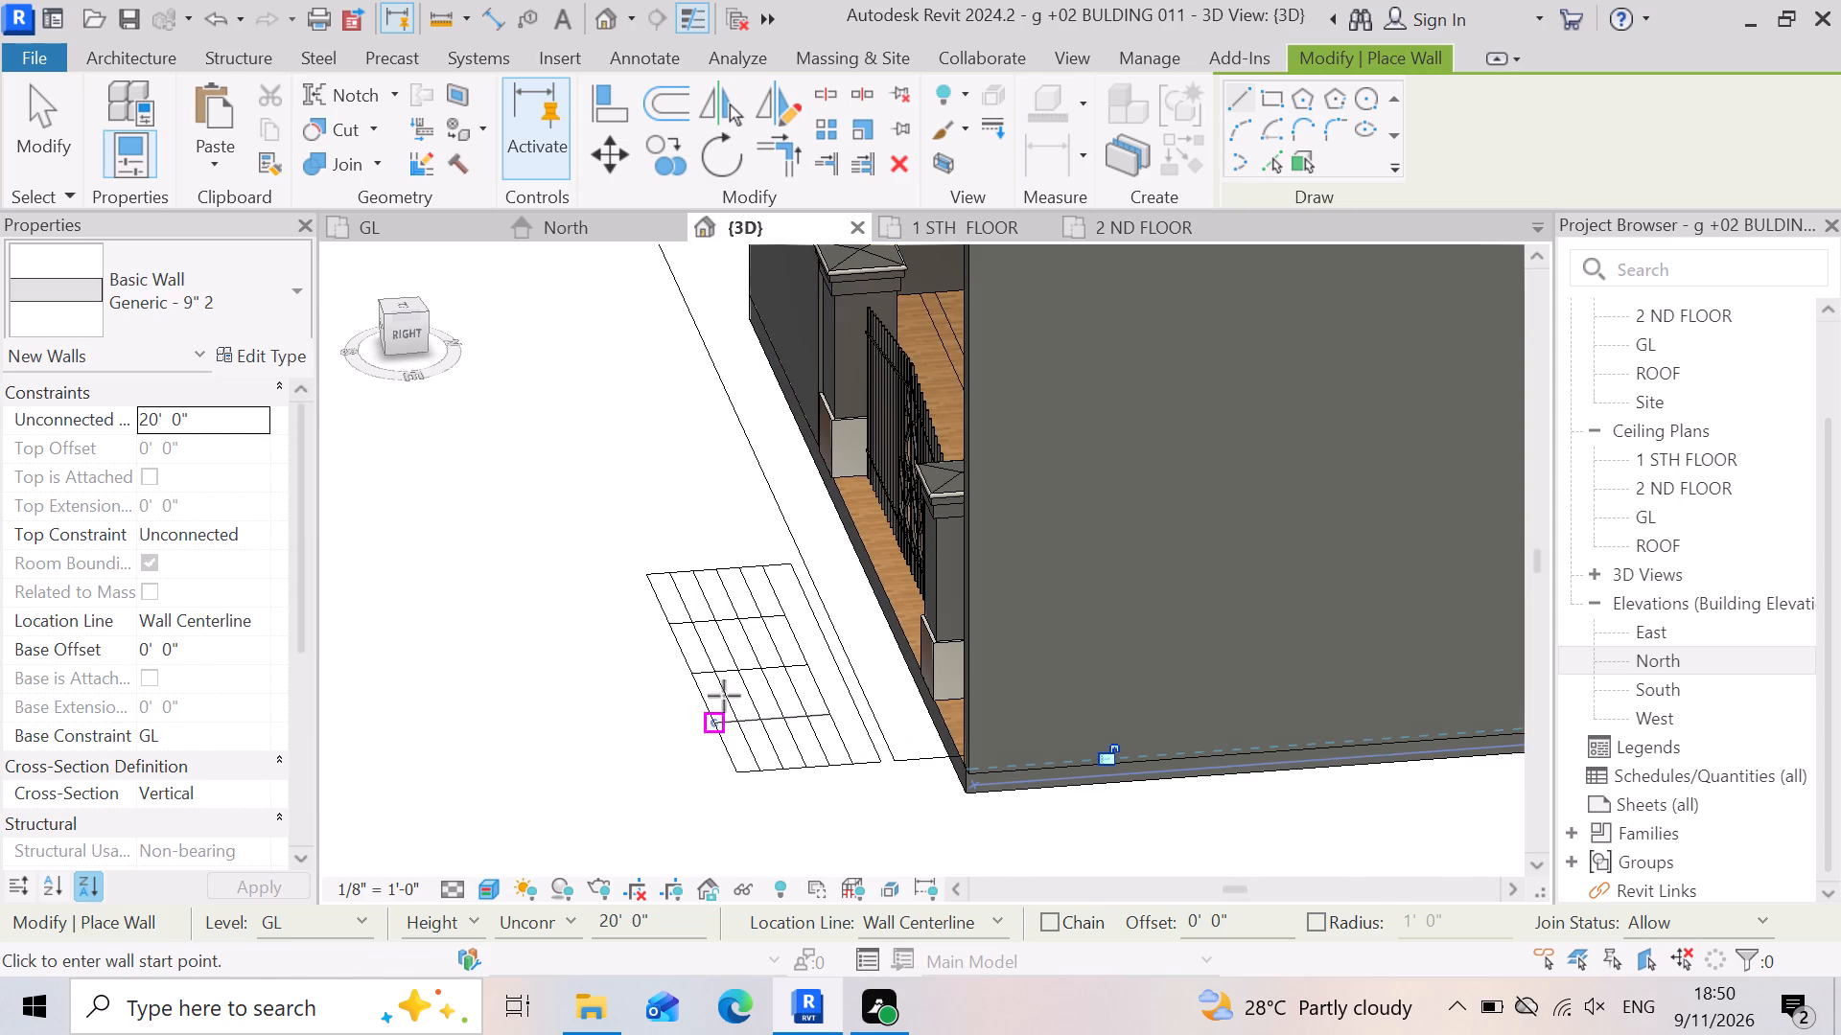
scroll(757, 645, "down", 3)
middle_click(837, 775, "shift")
right_click_drag(837, 775, 862, 773, "shift")
middle_click_drag(837, 775, 862, 773, "shift")
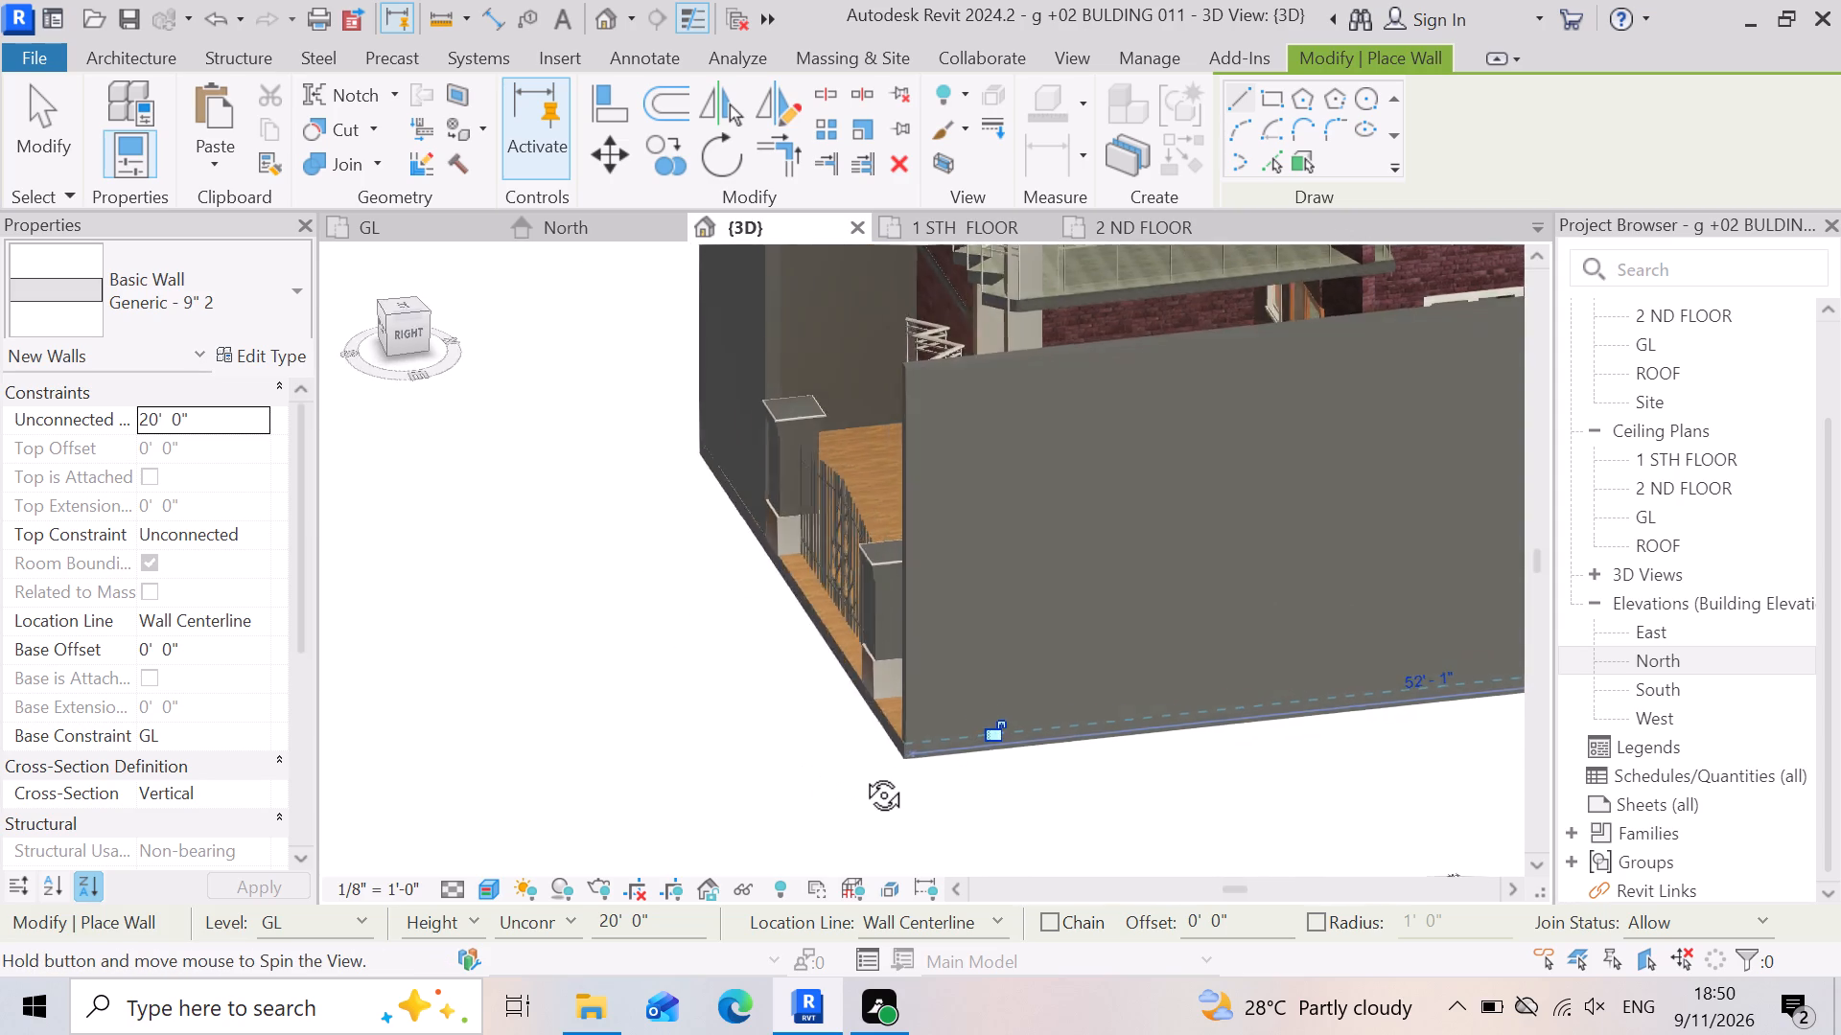
middle_click_drag(862, 773, 1046, 743, "shift")
right_click_drag(862, 773, 1046, 743, "shift")
scroll(1014, 714, "down", 3)
scroll(1056, 865, "up", 7)
scroll(1204, 735, "up", 3)
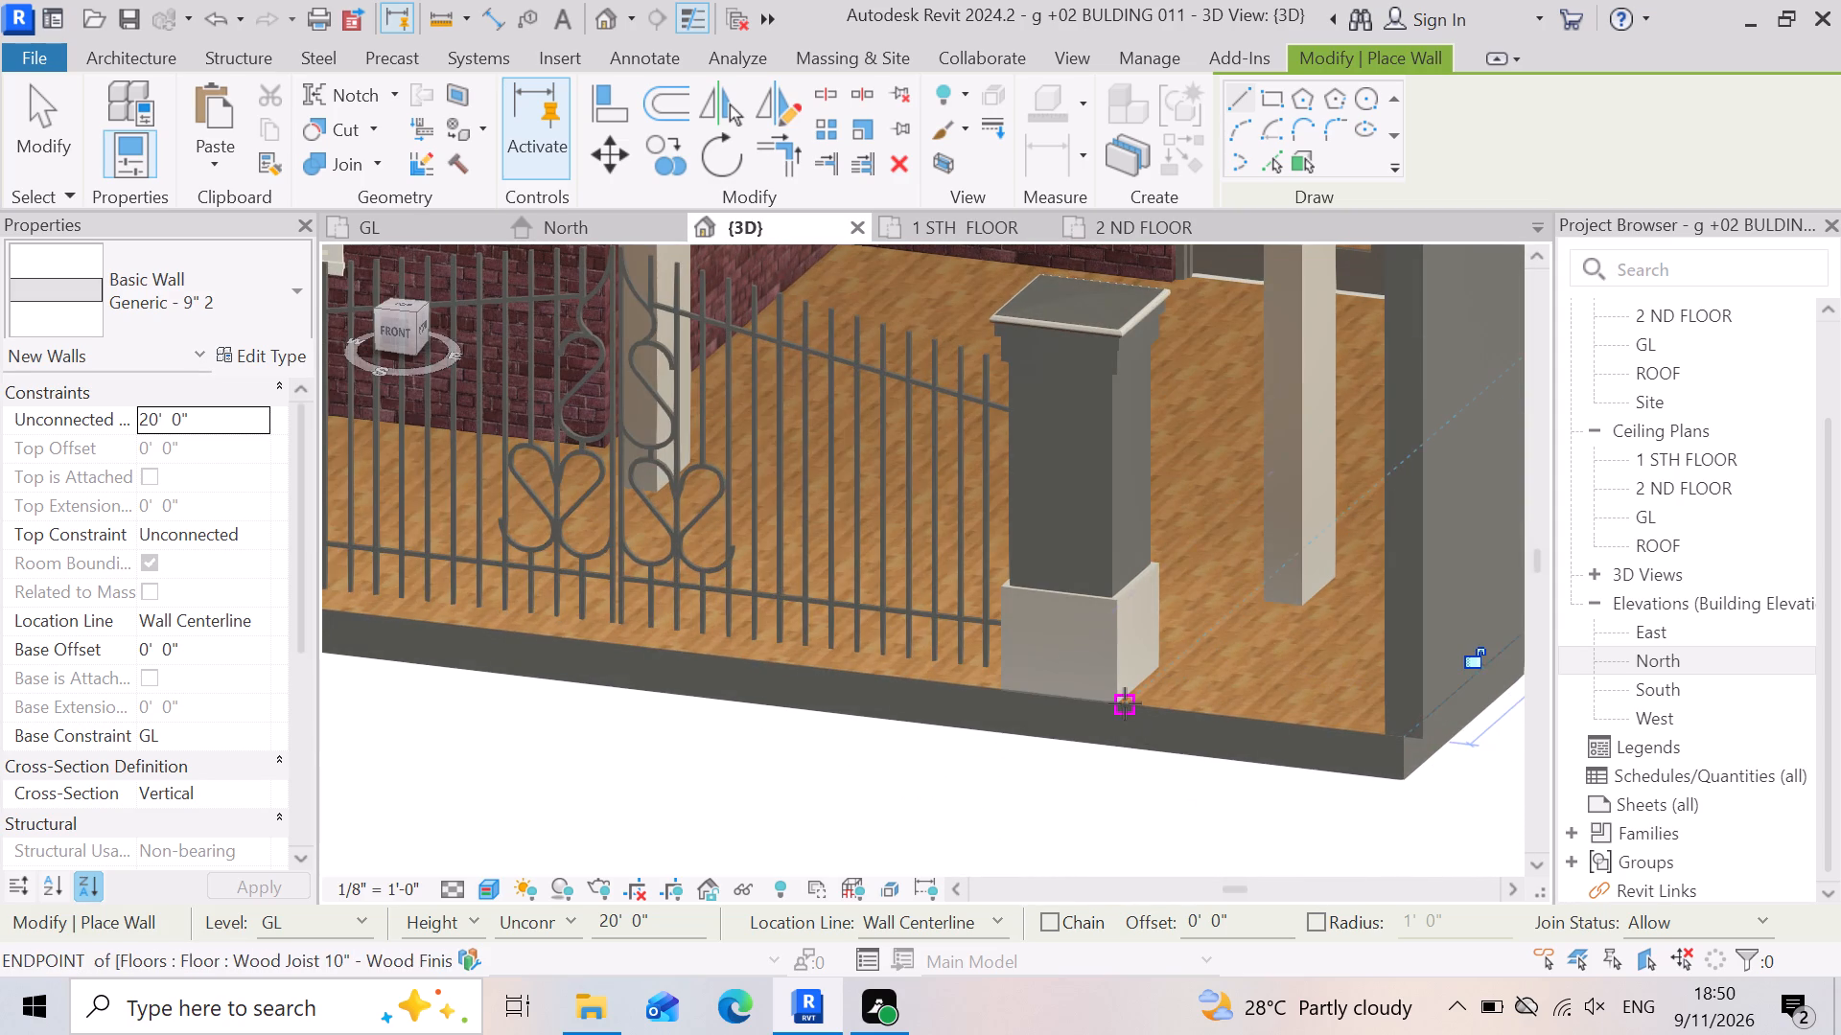
left_click(1125, 703)
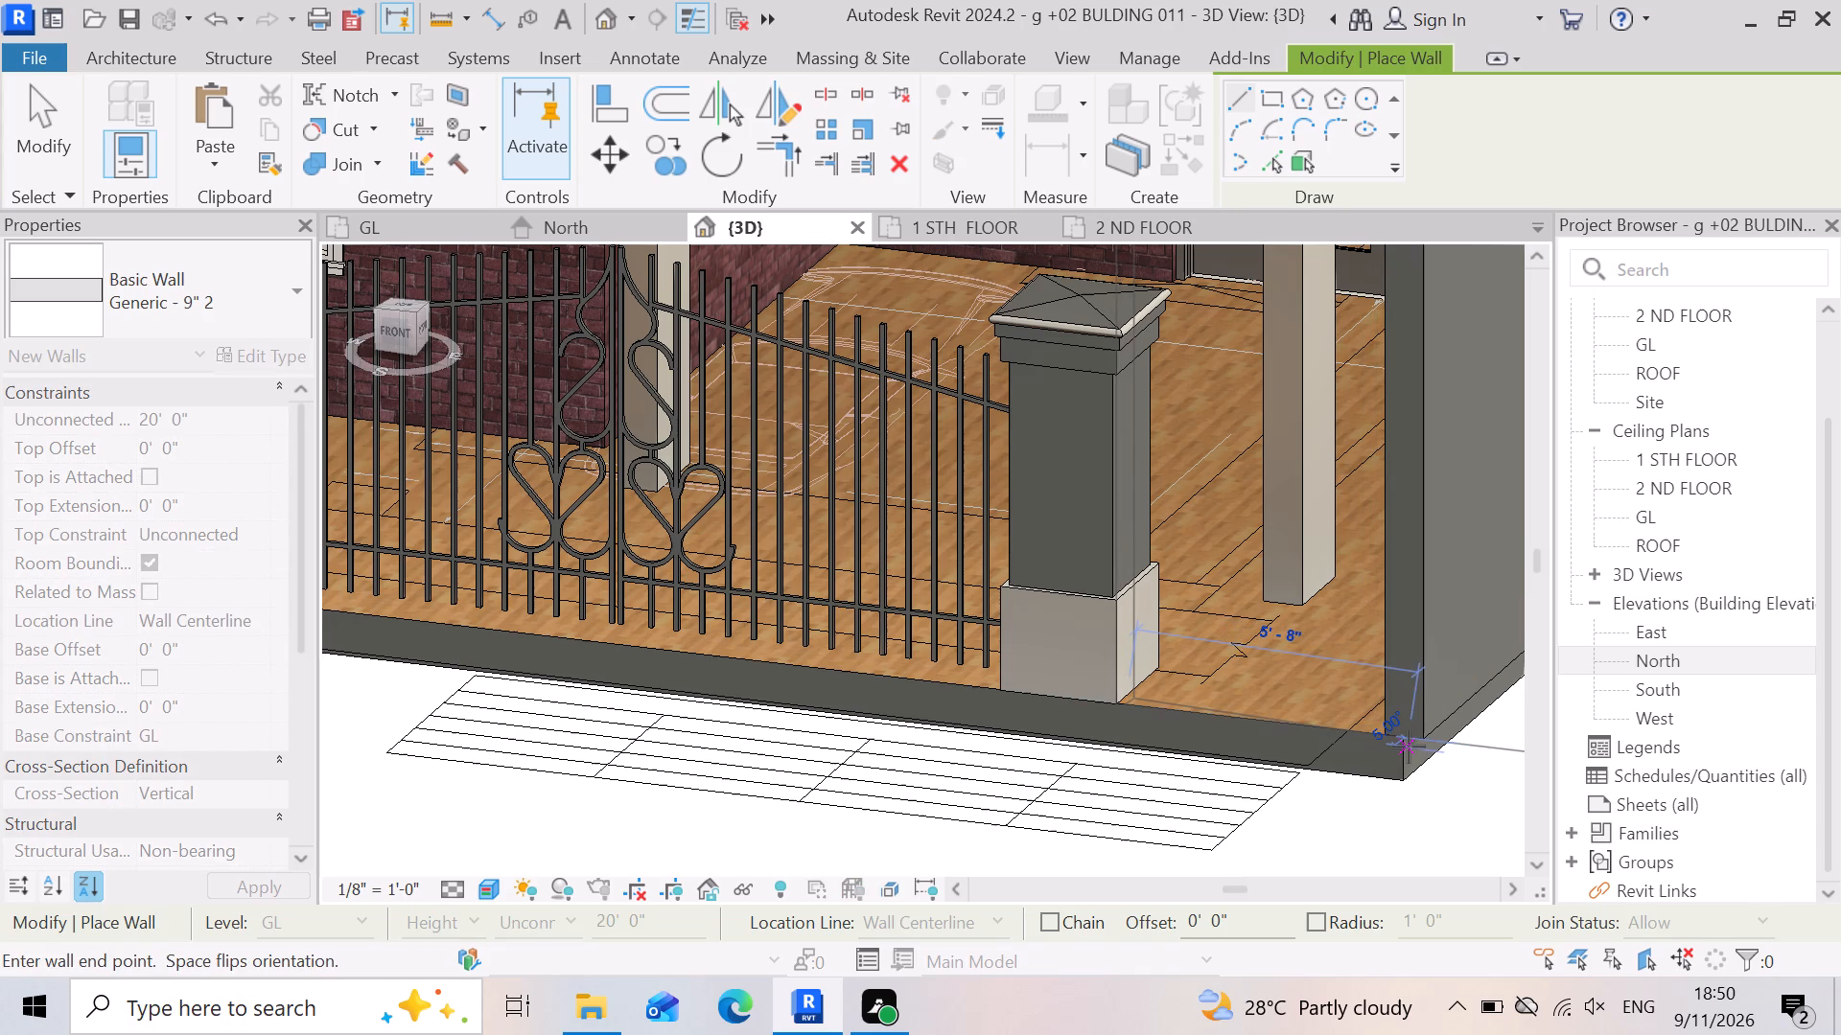
left_click(1409, 747)
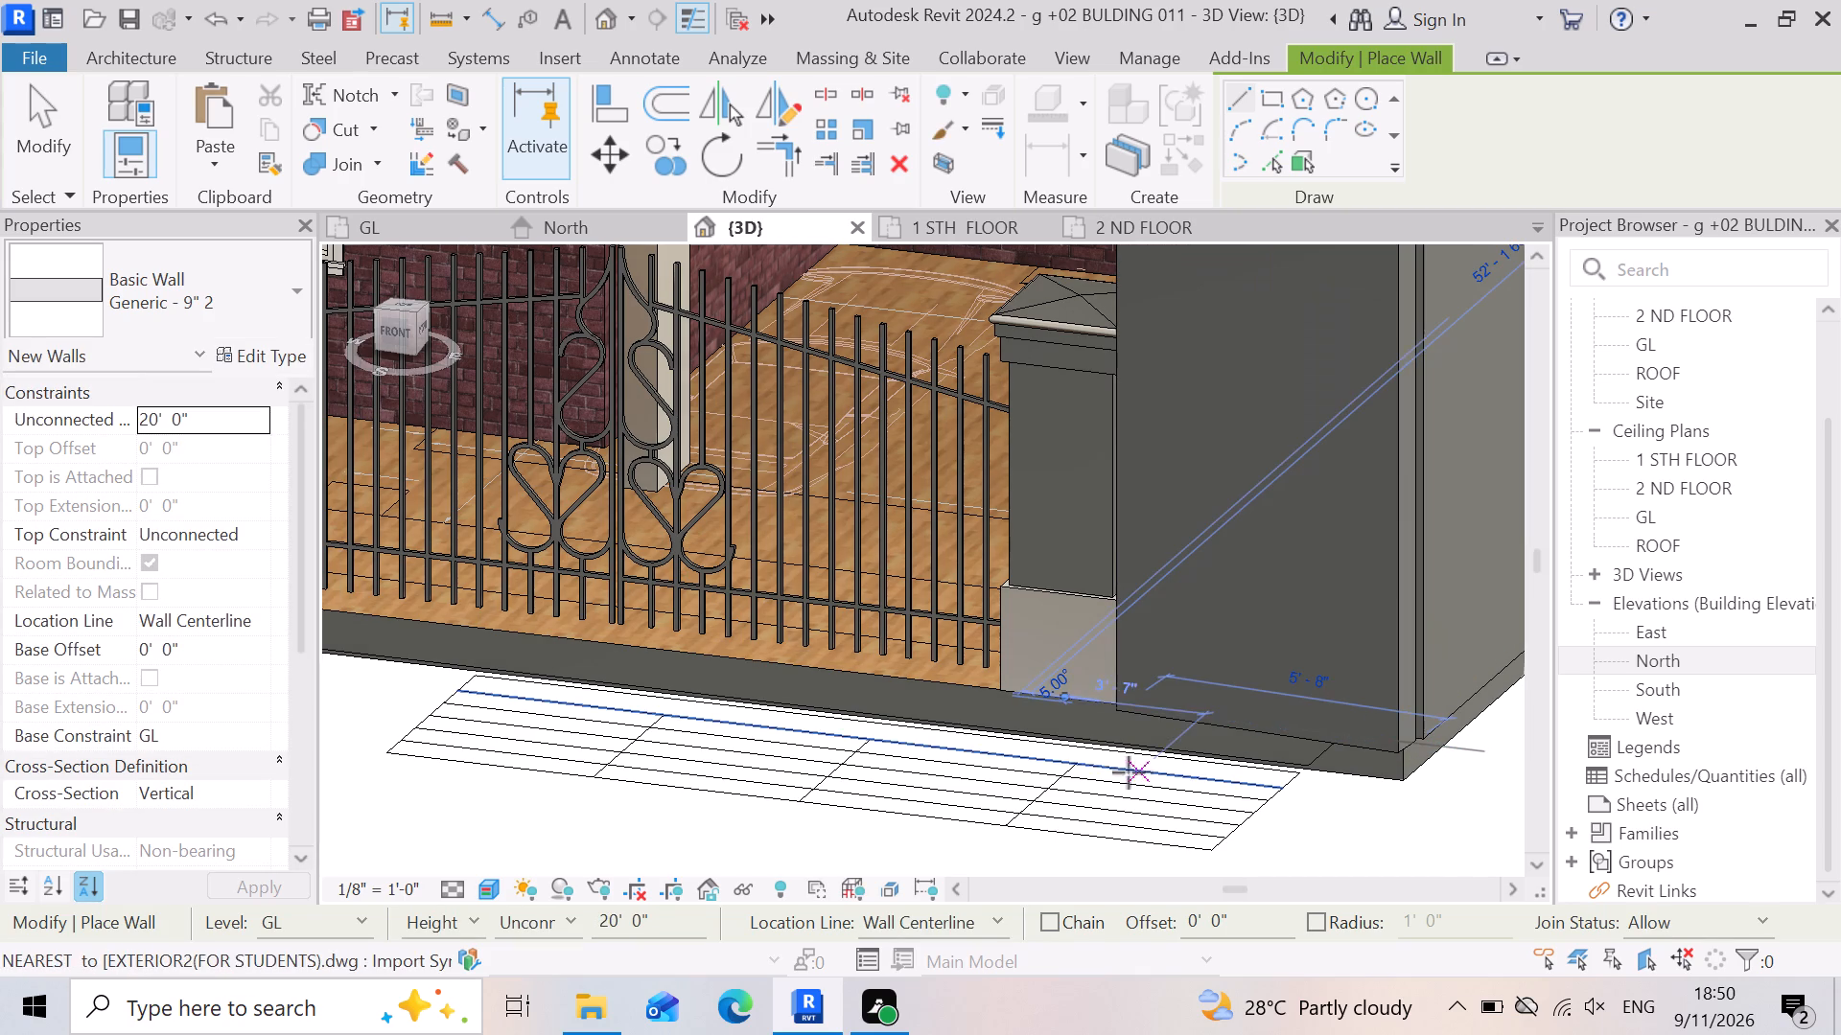
key("Escape")
scroll(1004, 724, "down", 6)
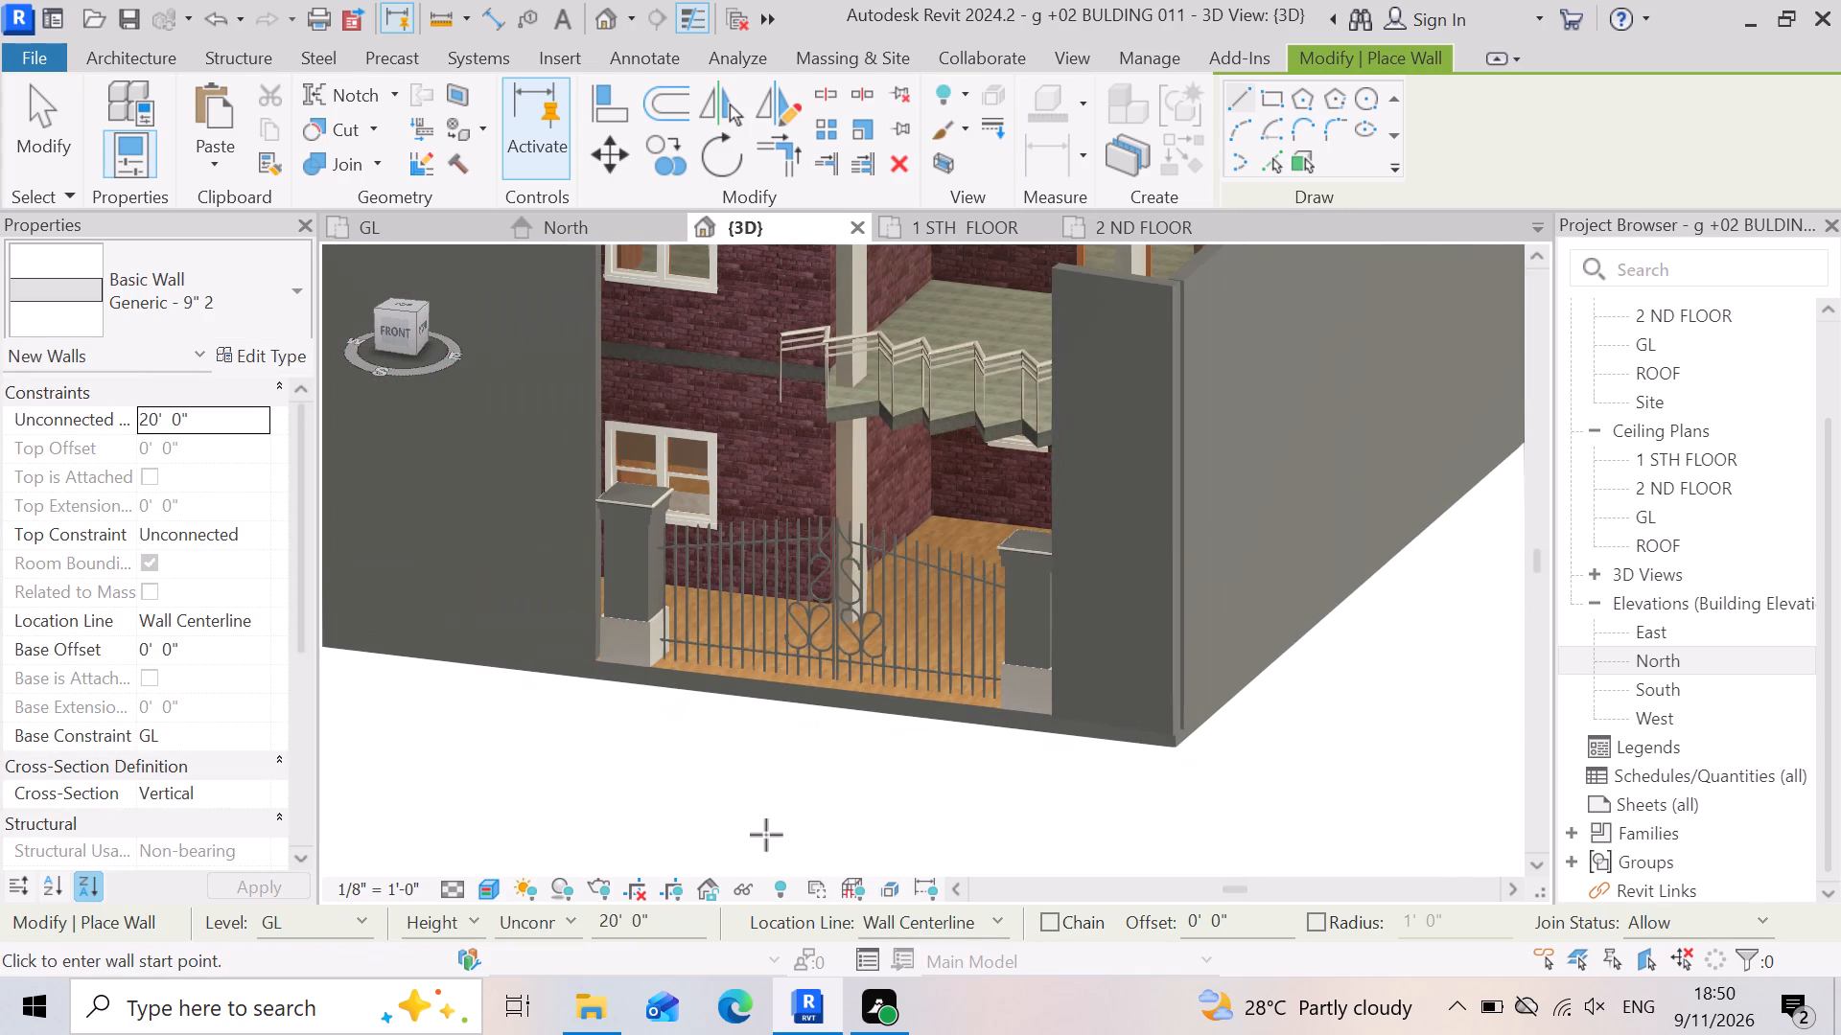
key("Escape")
scroll(1209, 702, "down", 4)
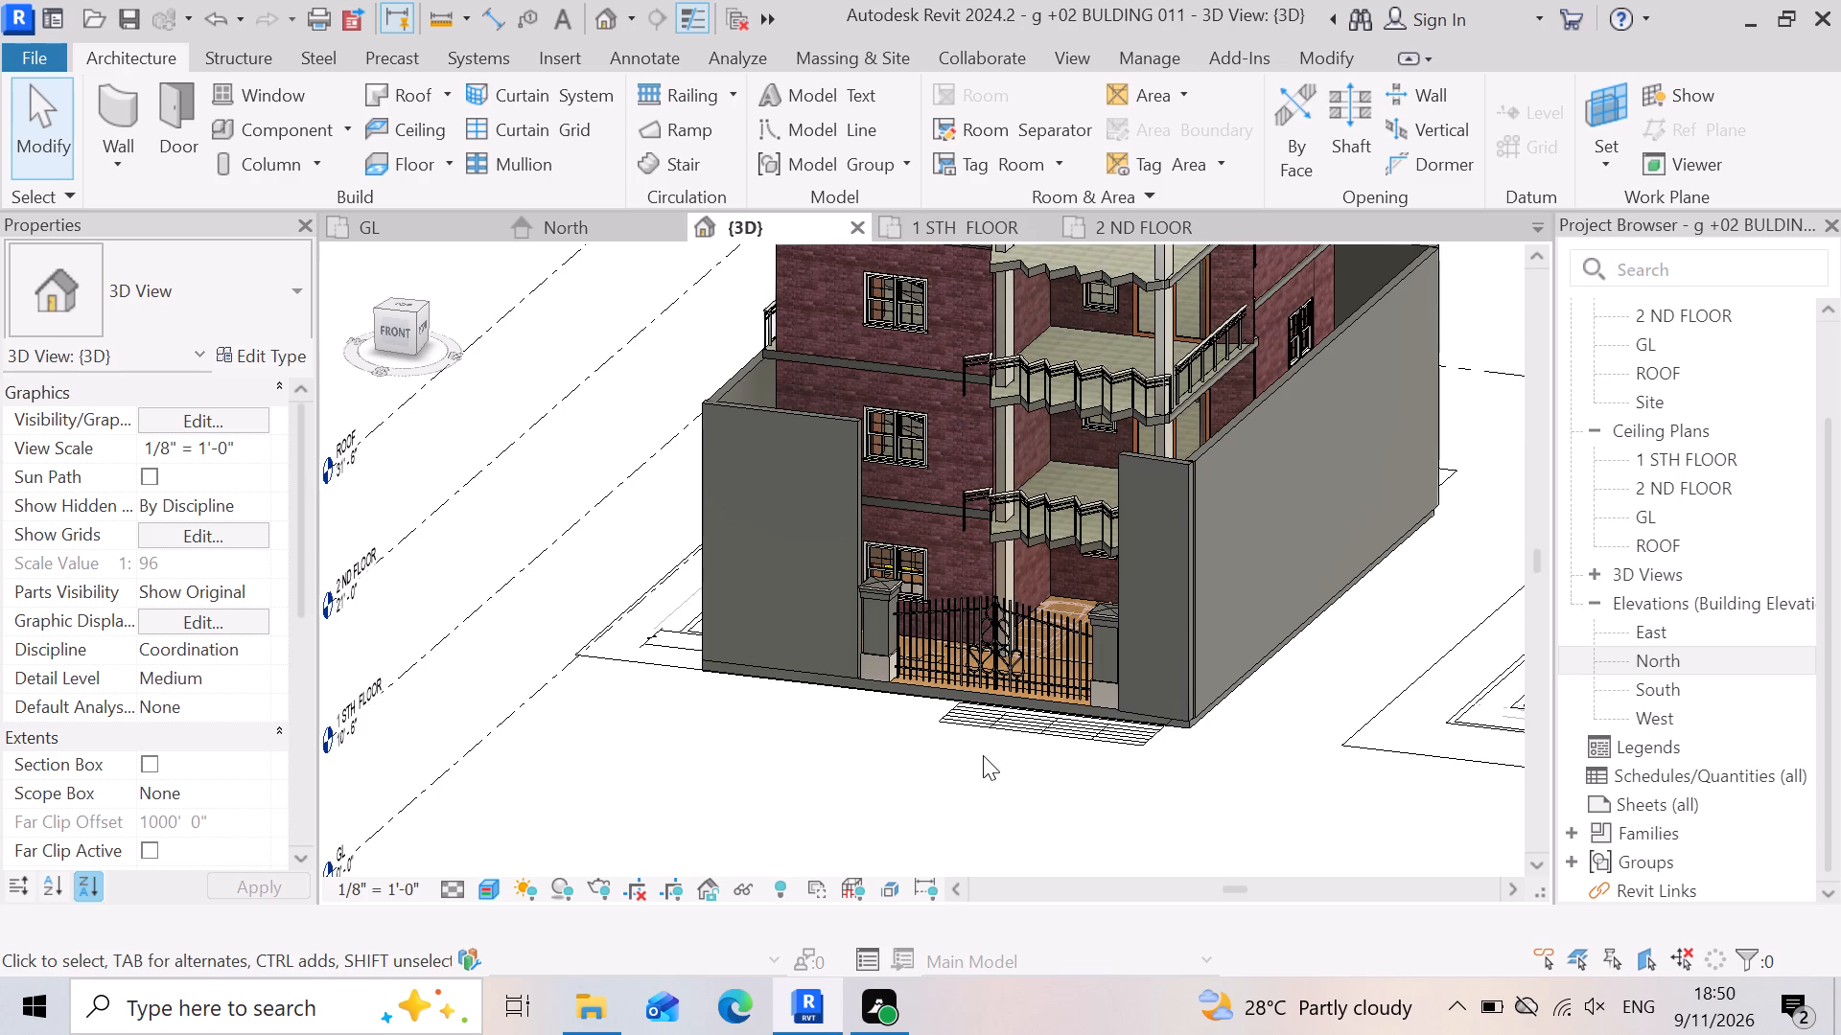
Constrain the top of the front wall left of the gate to level 1 STH FLOOR with a top offset of -6".
scroll(979, 742, "down", 3)
right_click_drag(897, 818, 969, 785, "shift")
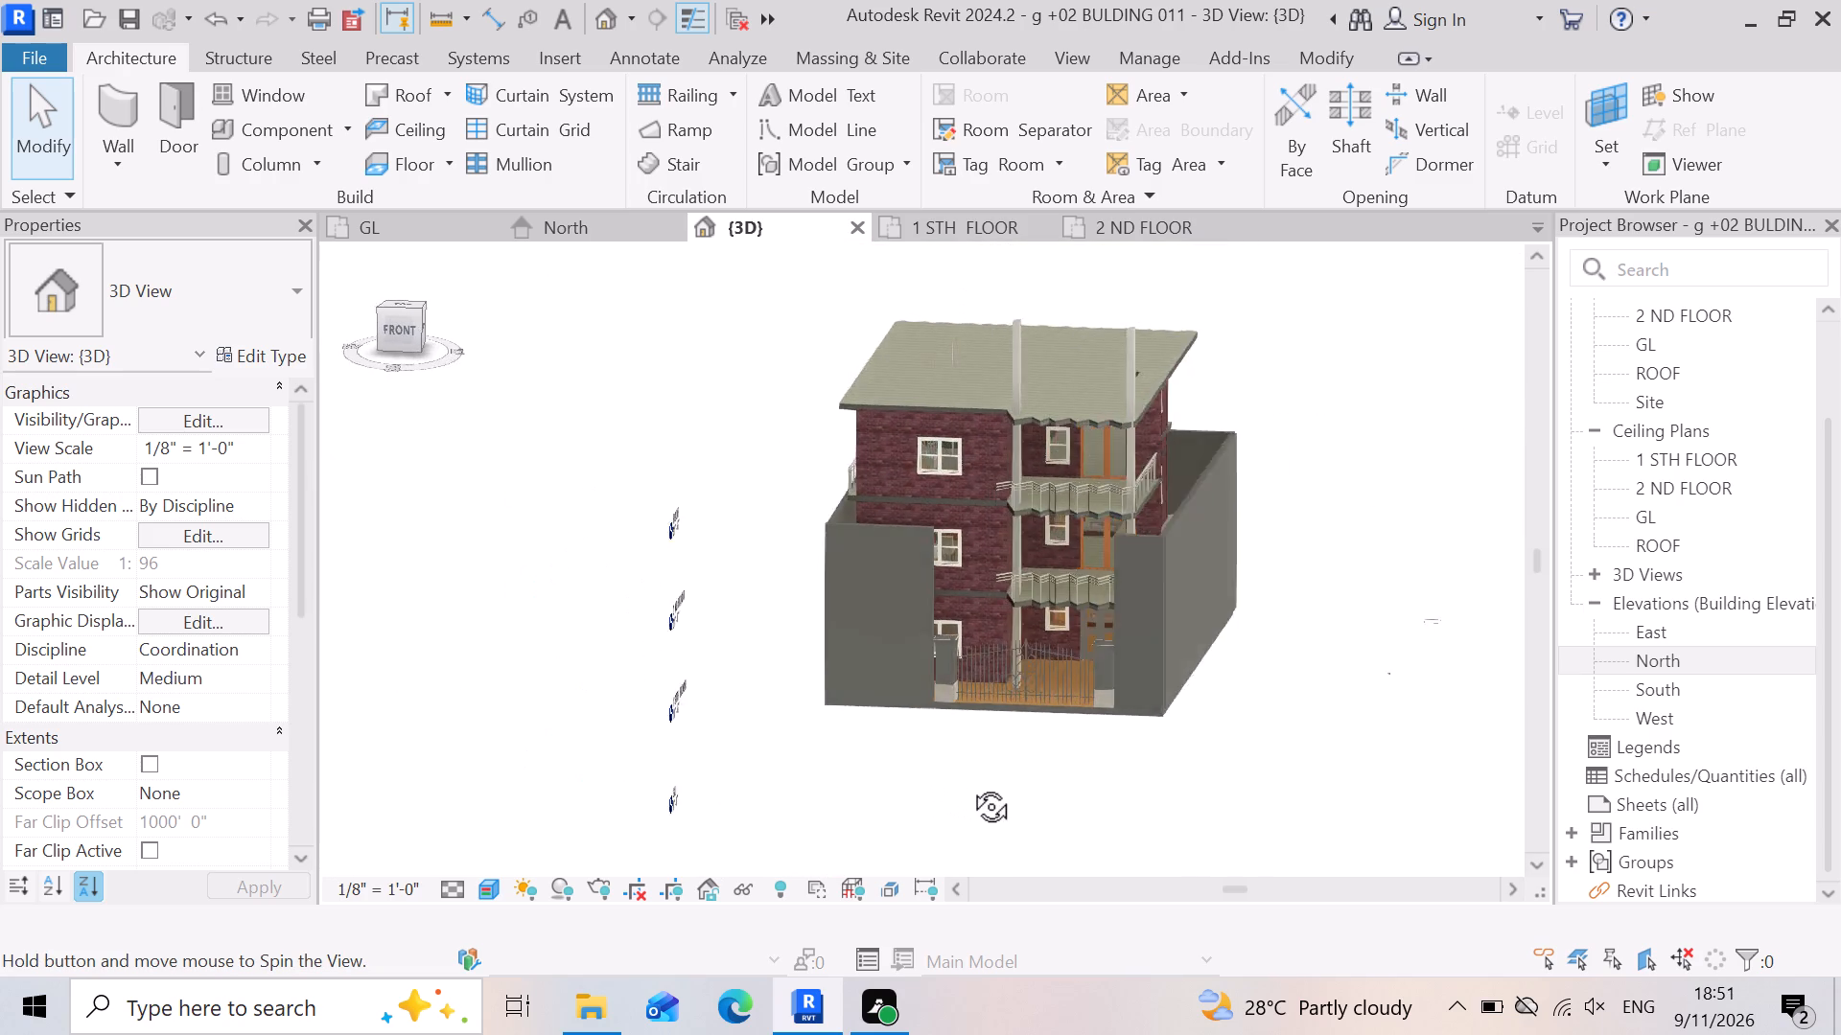
right_click_drag(969, 785, 979, 791, "shift")
key("Escape")
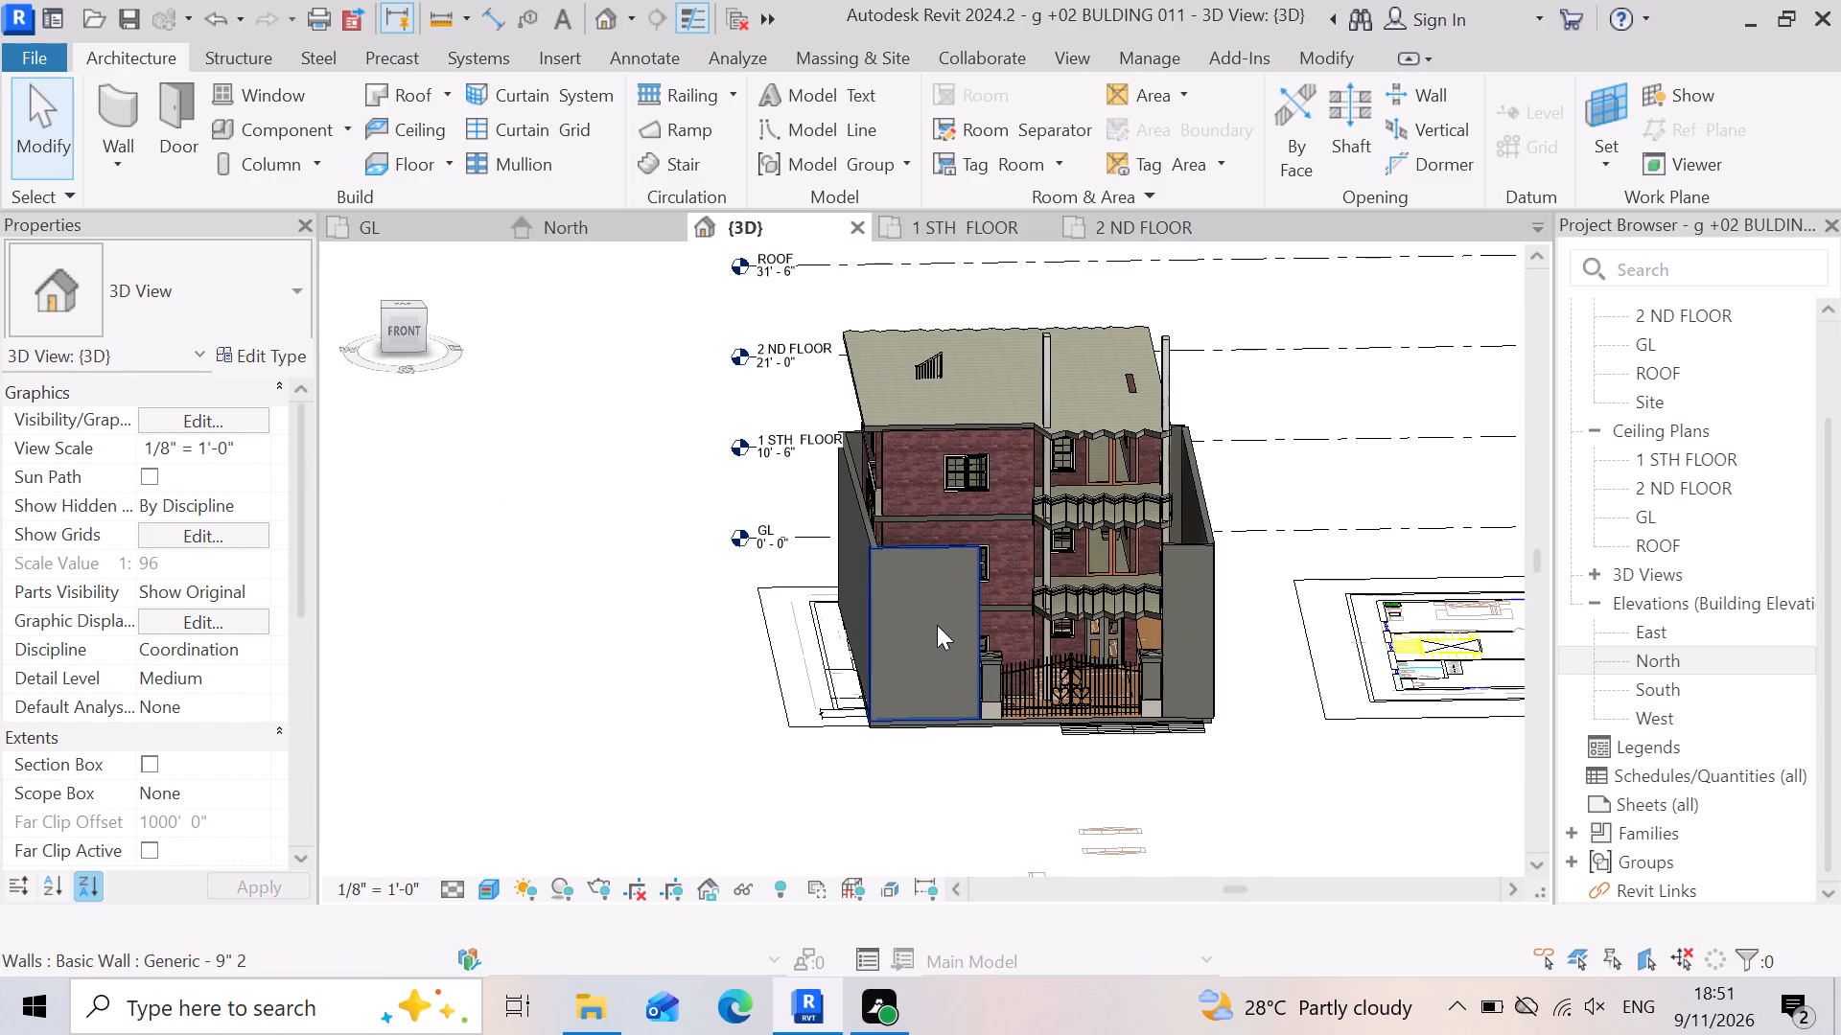
left_click(937, 625)
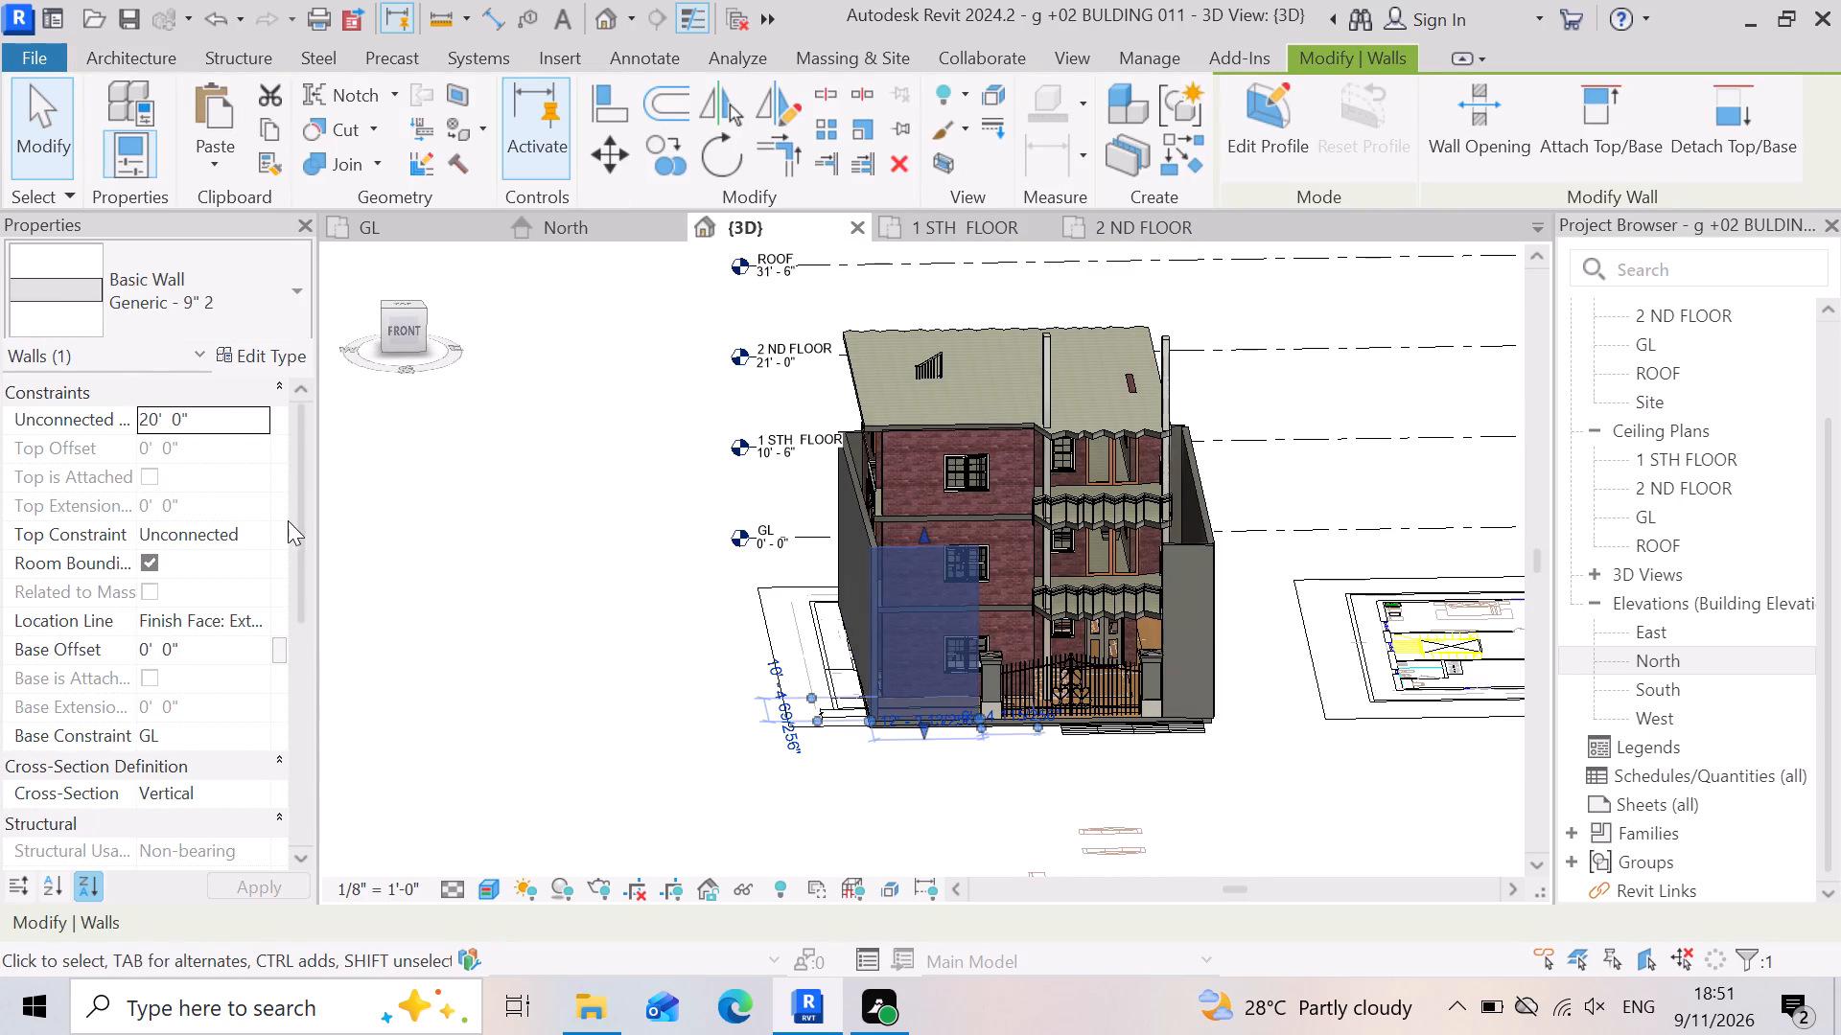
left_click(286, 523)
left_click(273, 538)
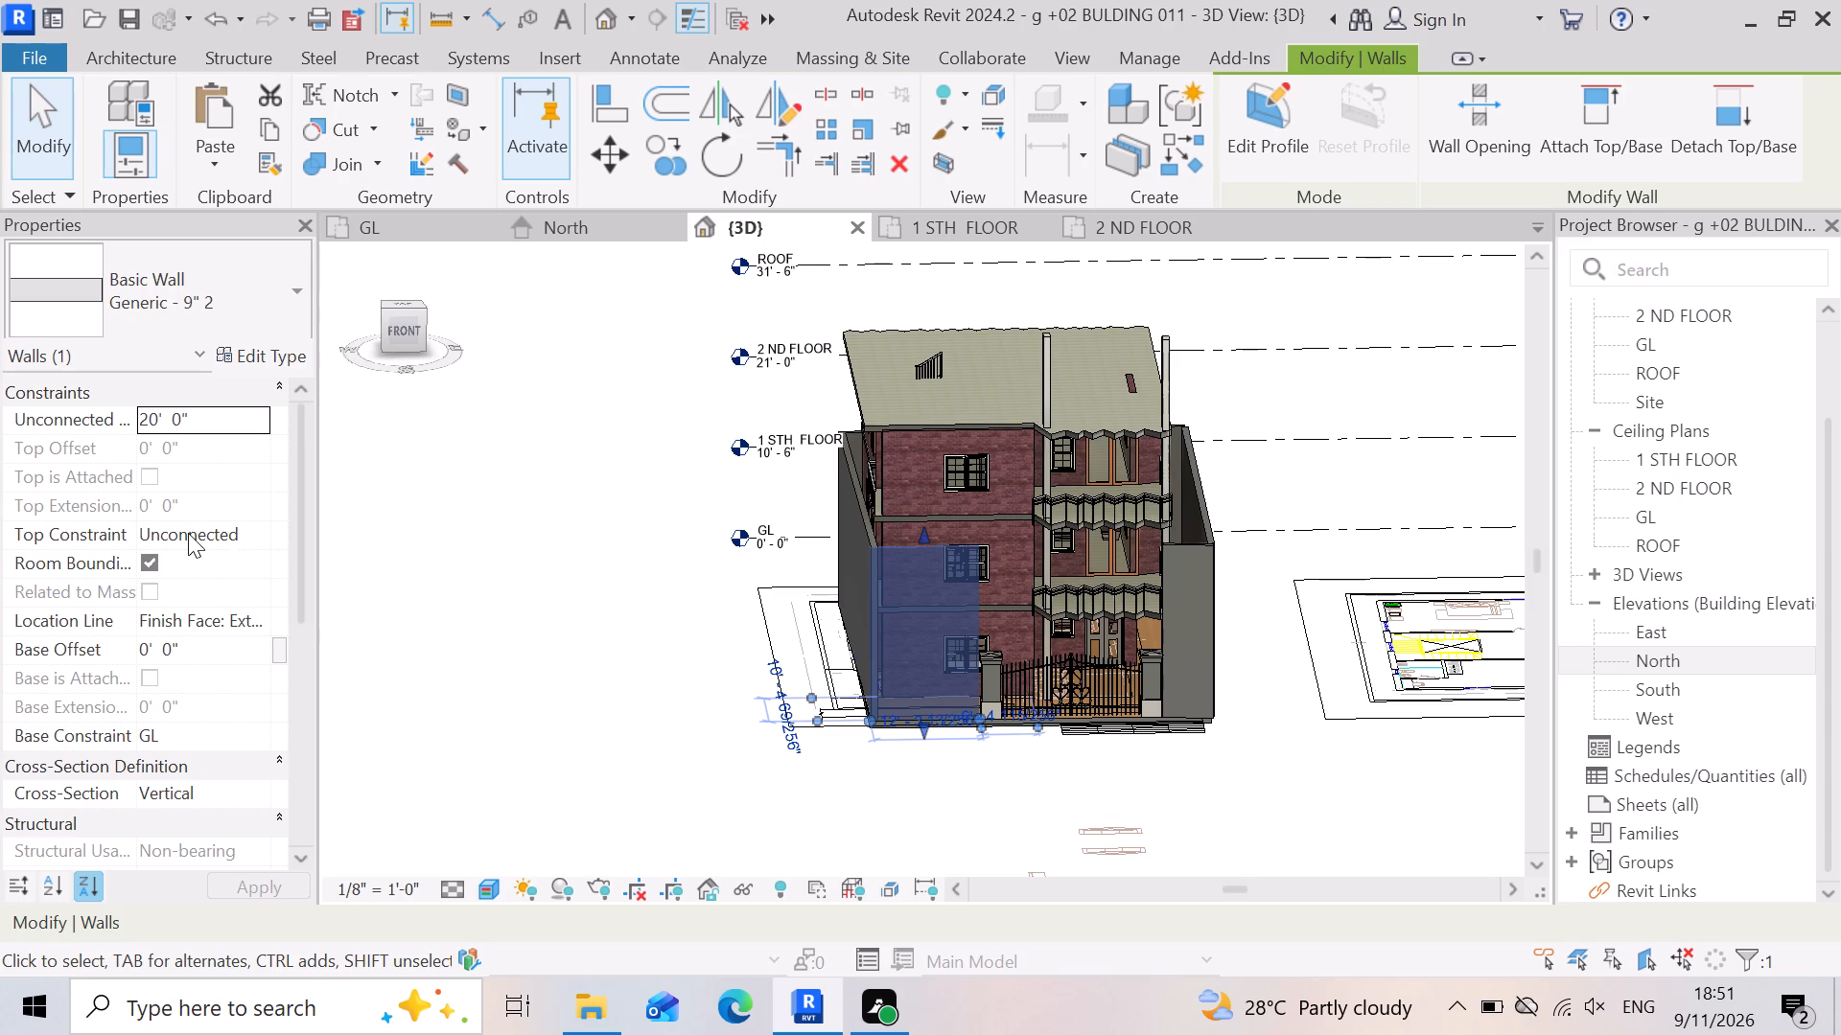
left_click(188, 533)
left_click(257, 534)
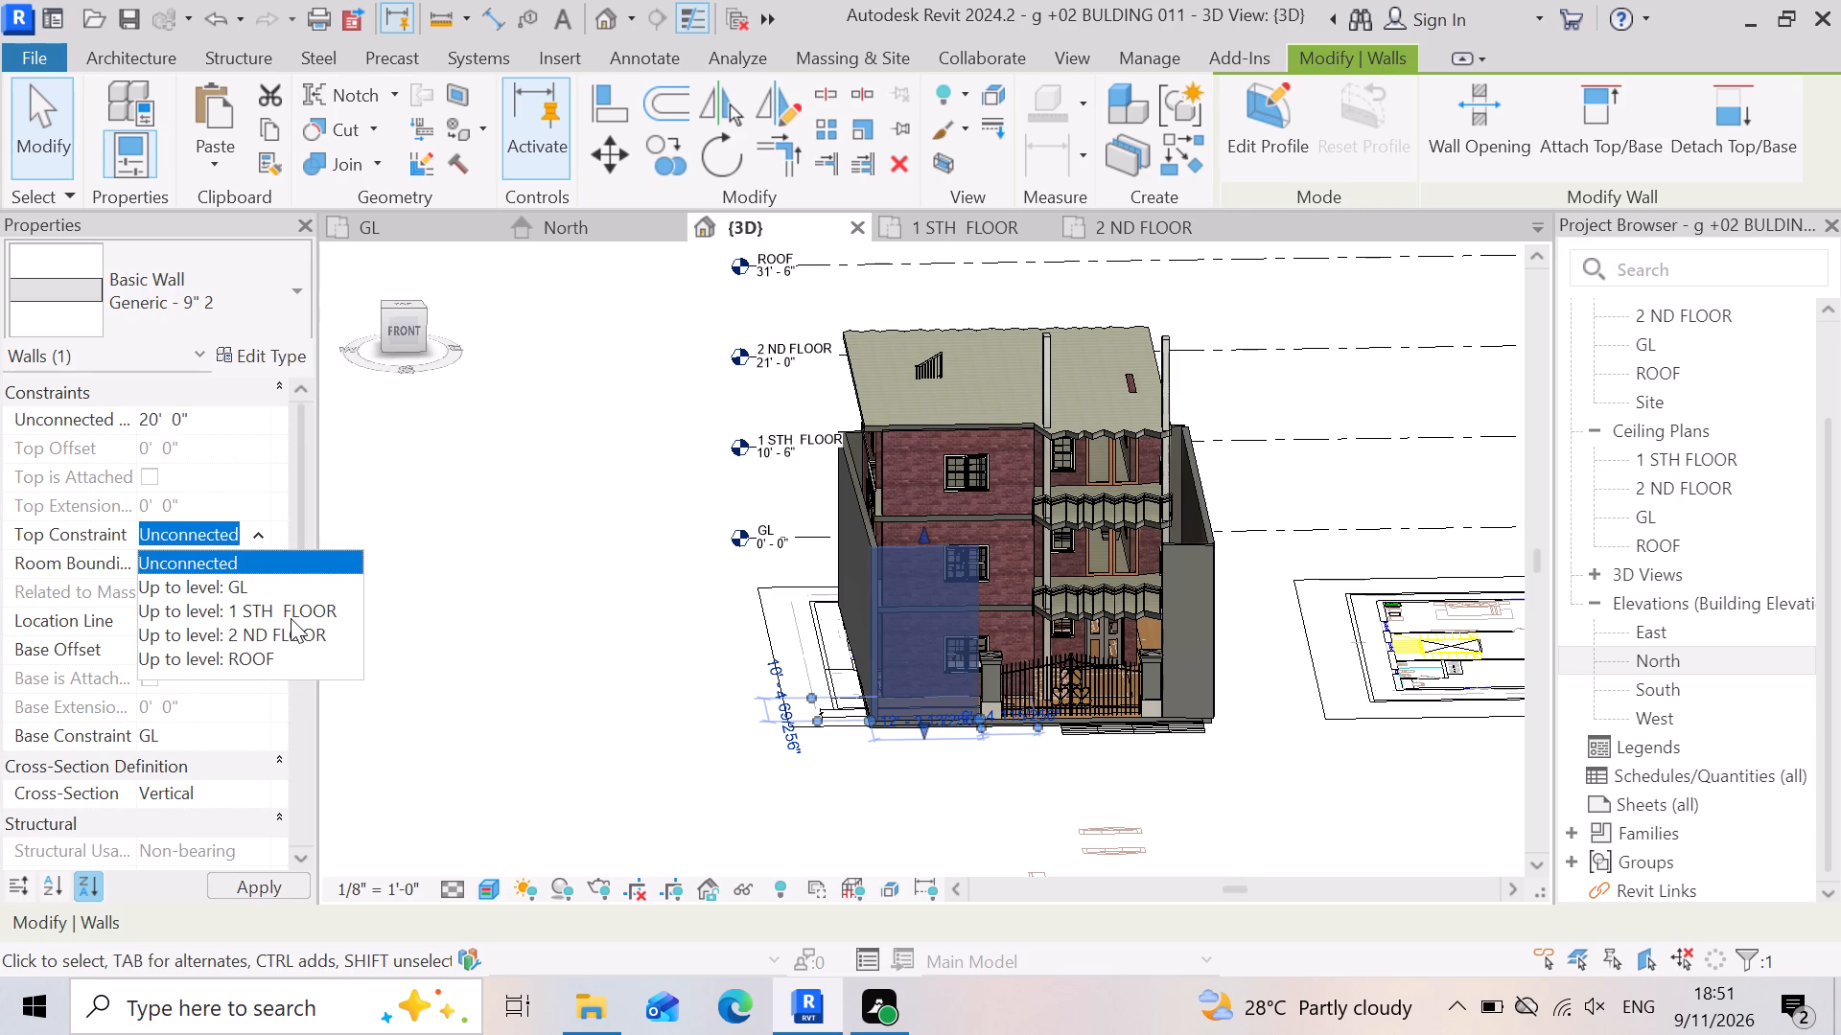
left_click(283, 610)
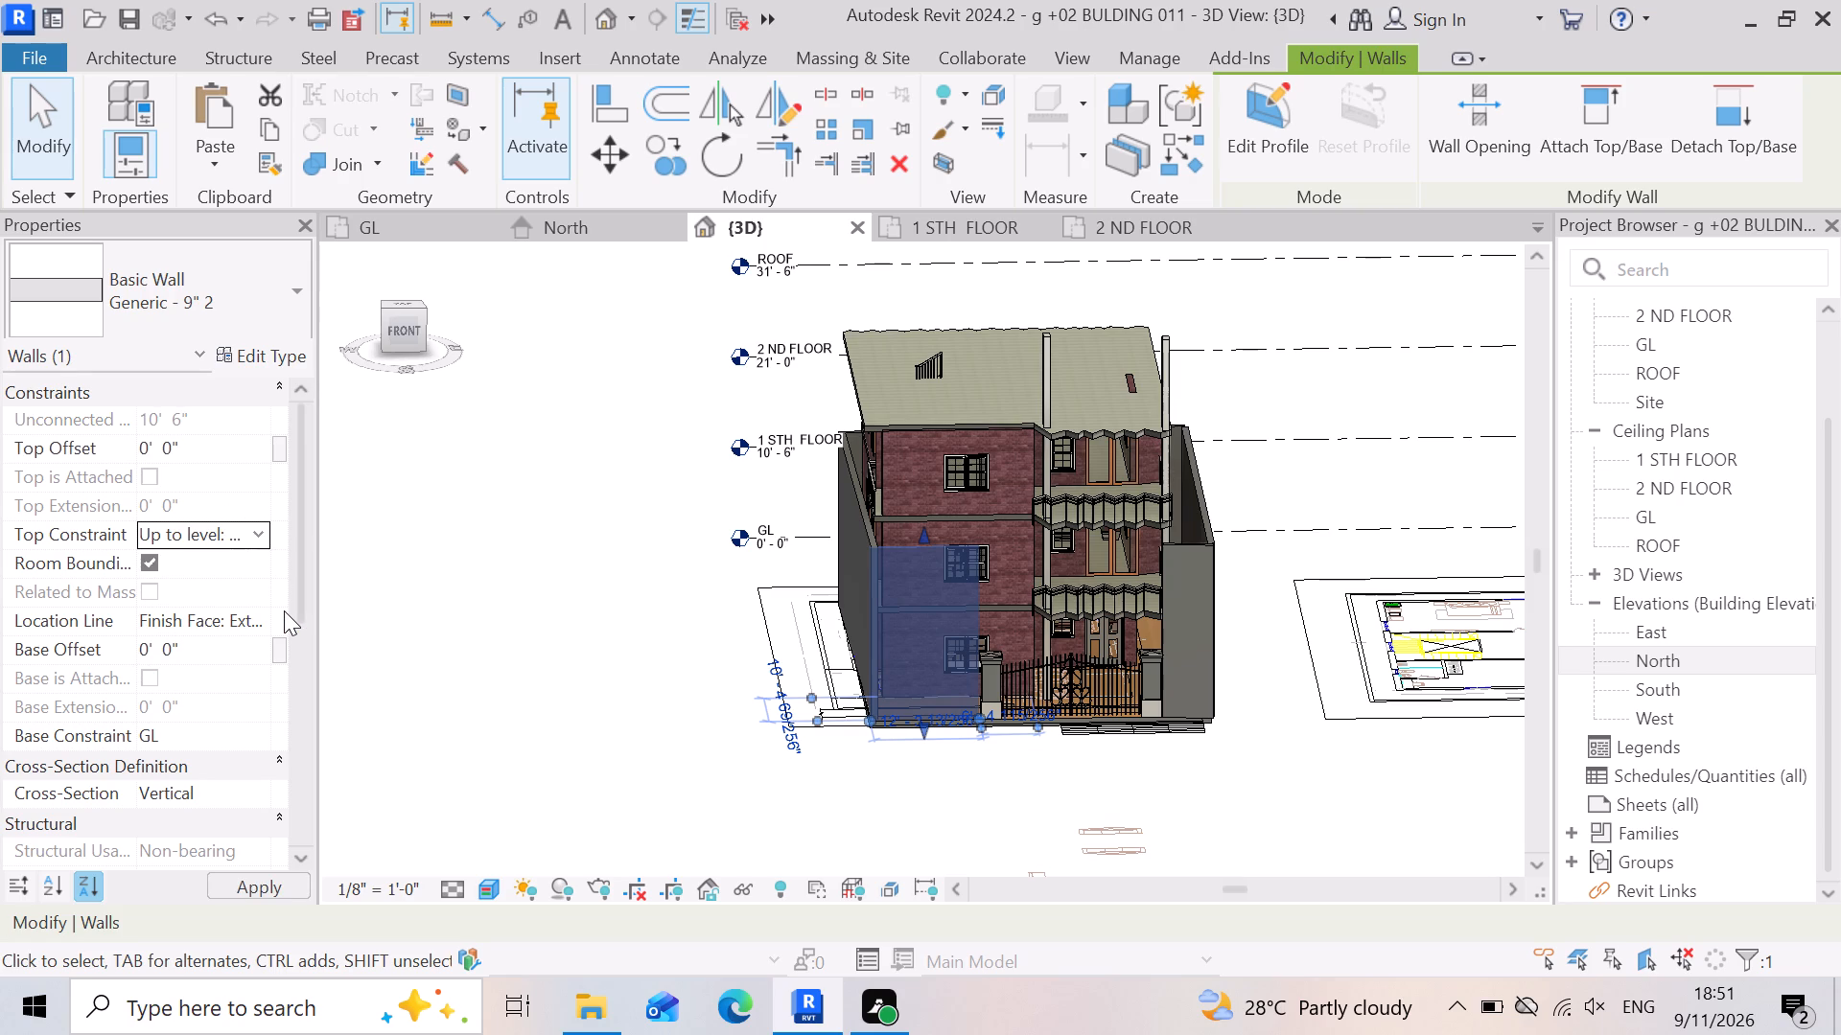
left_click(202, 441)
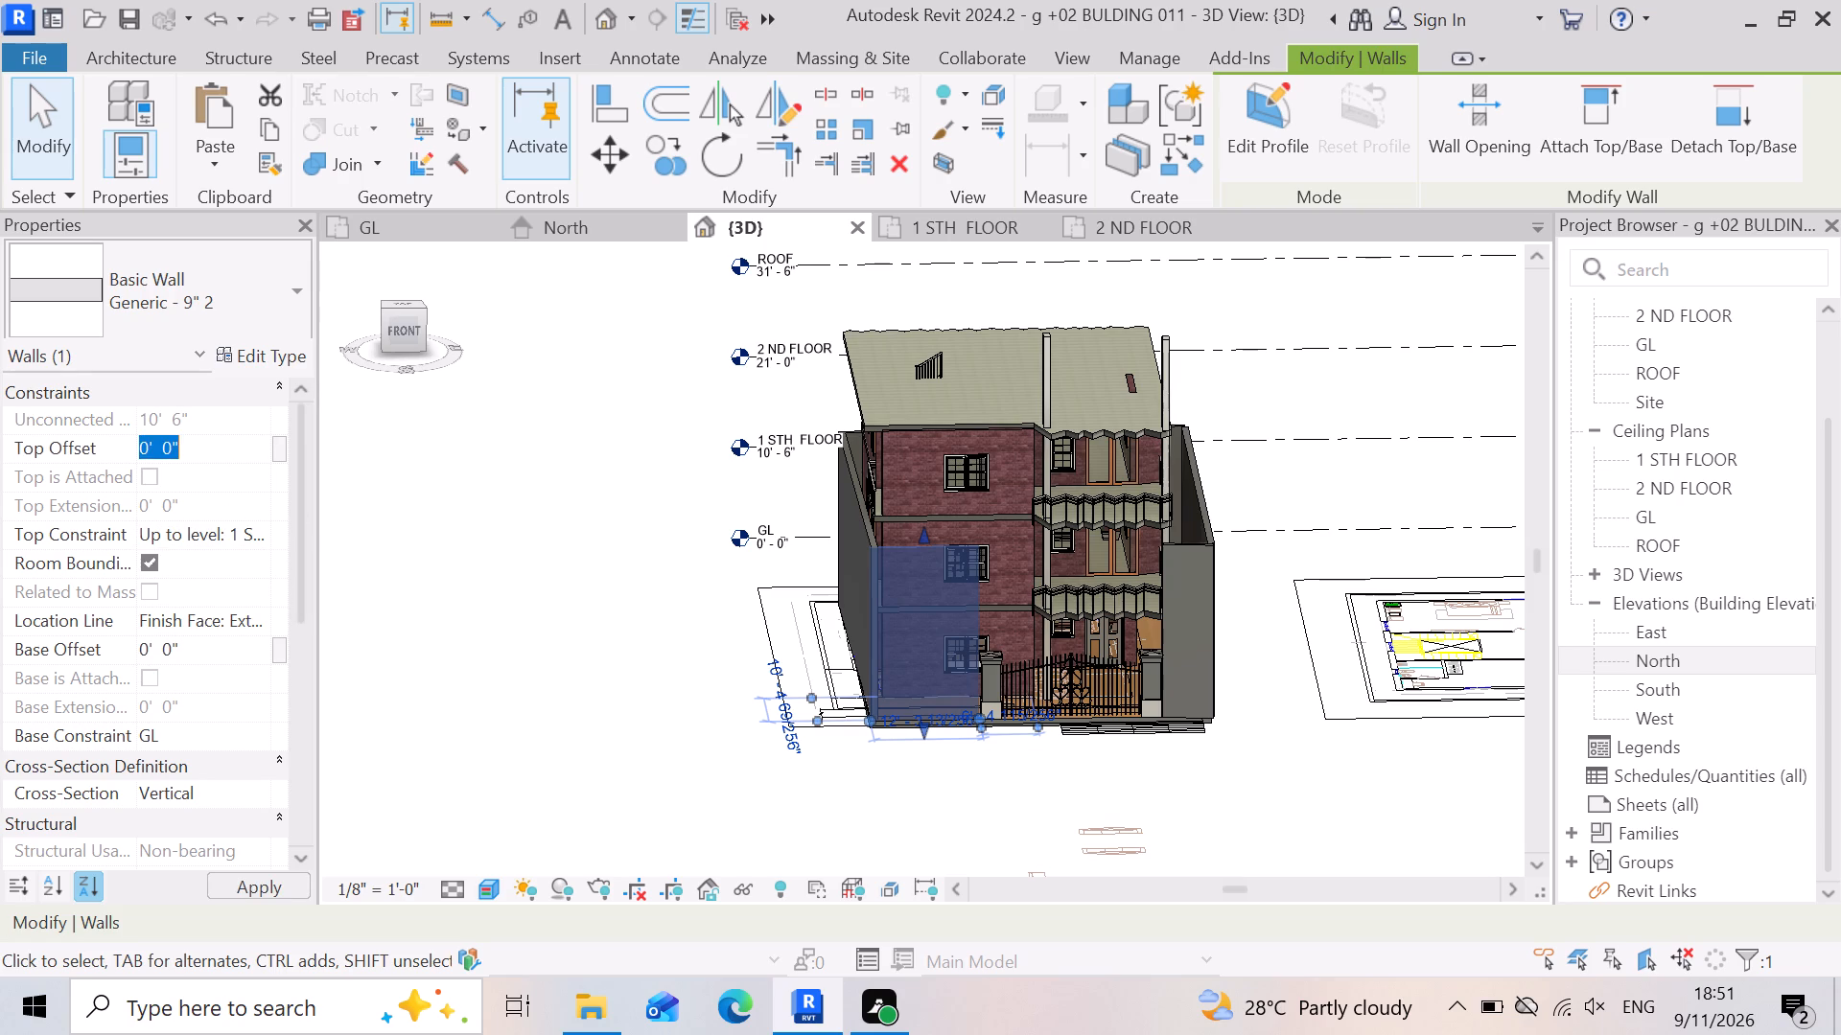
type("-6")
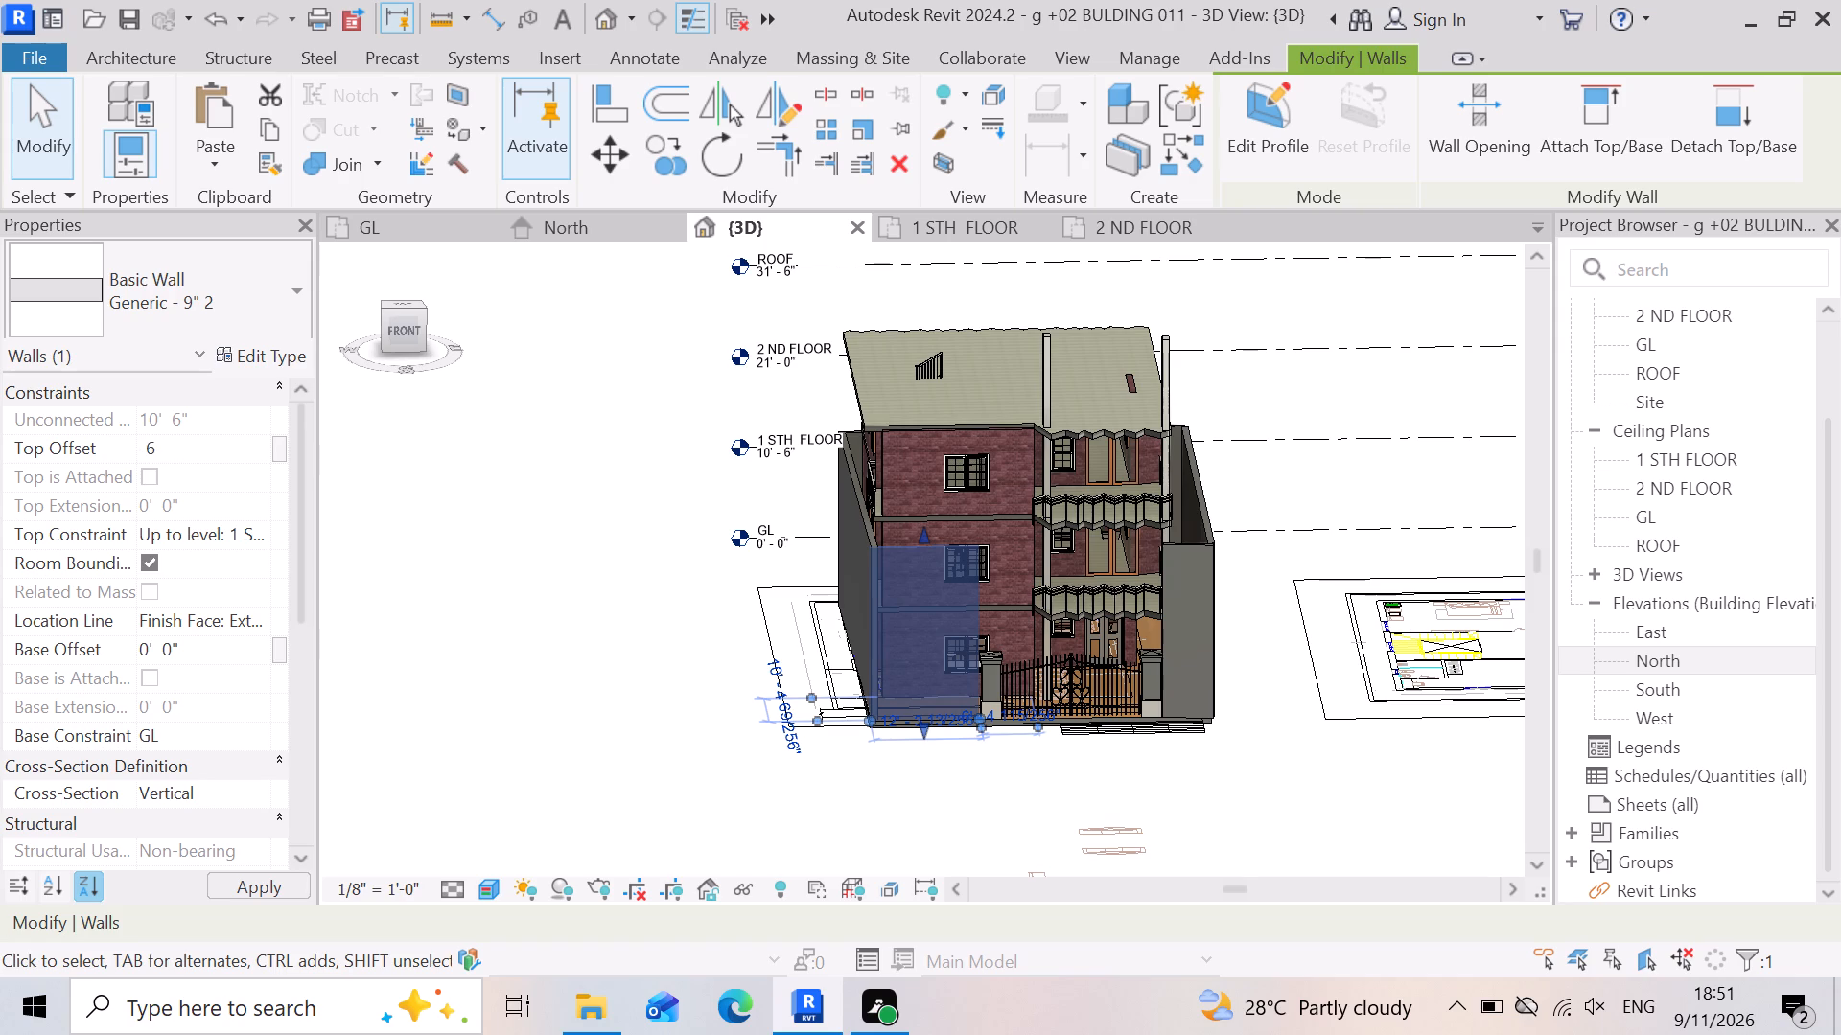
key("shift+quotedbl")
key("Return")
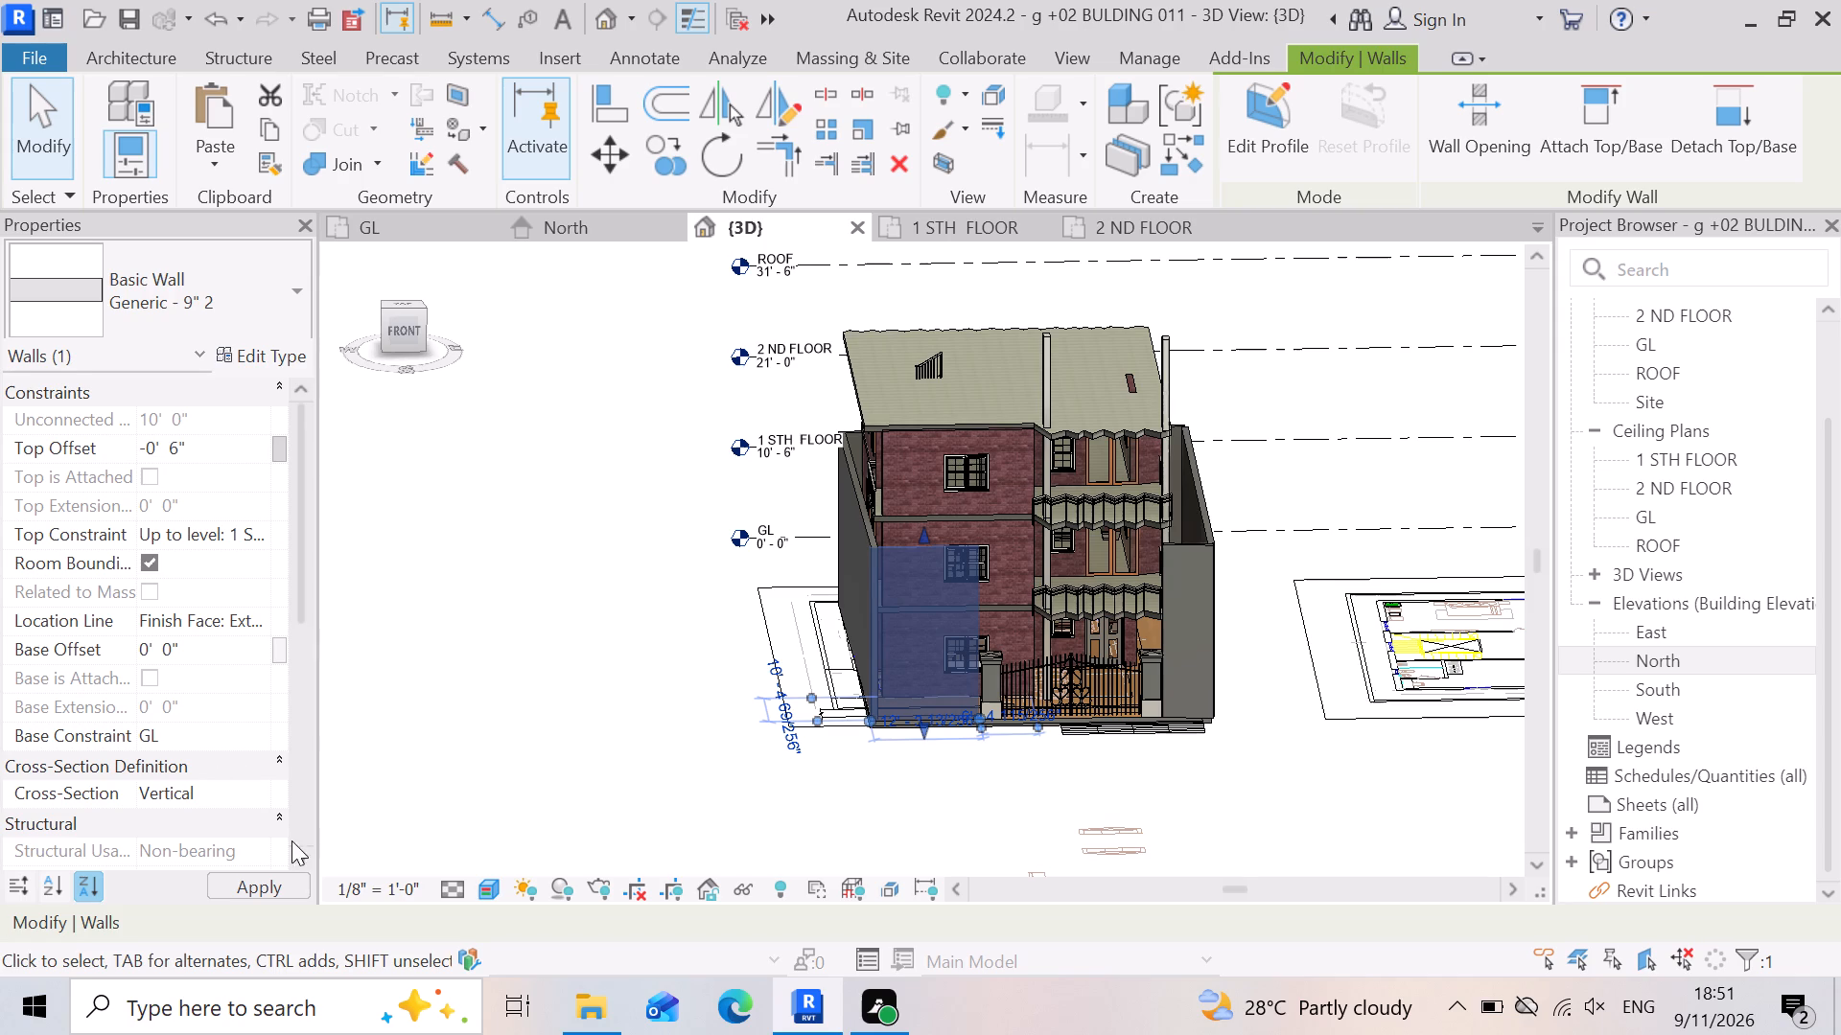
left_click(291, 880)
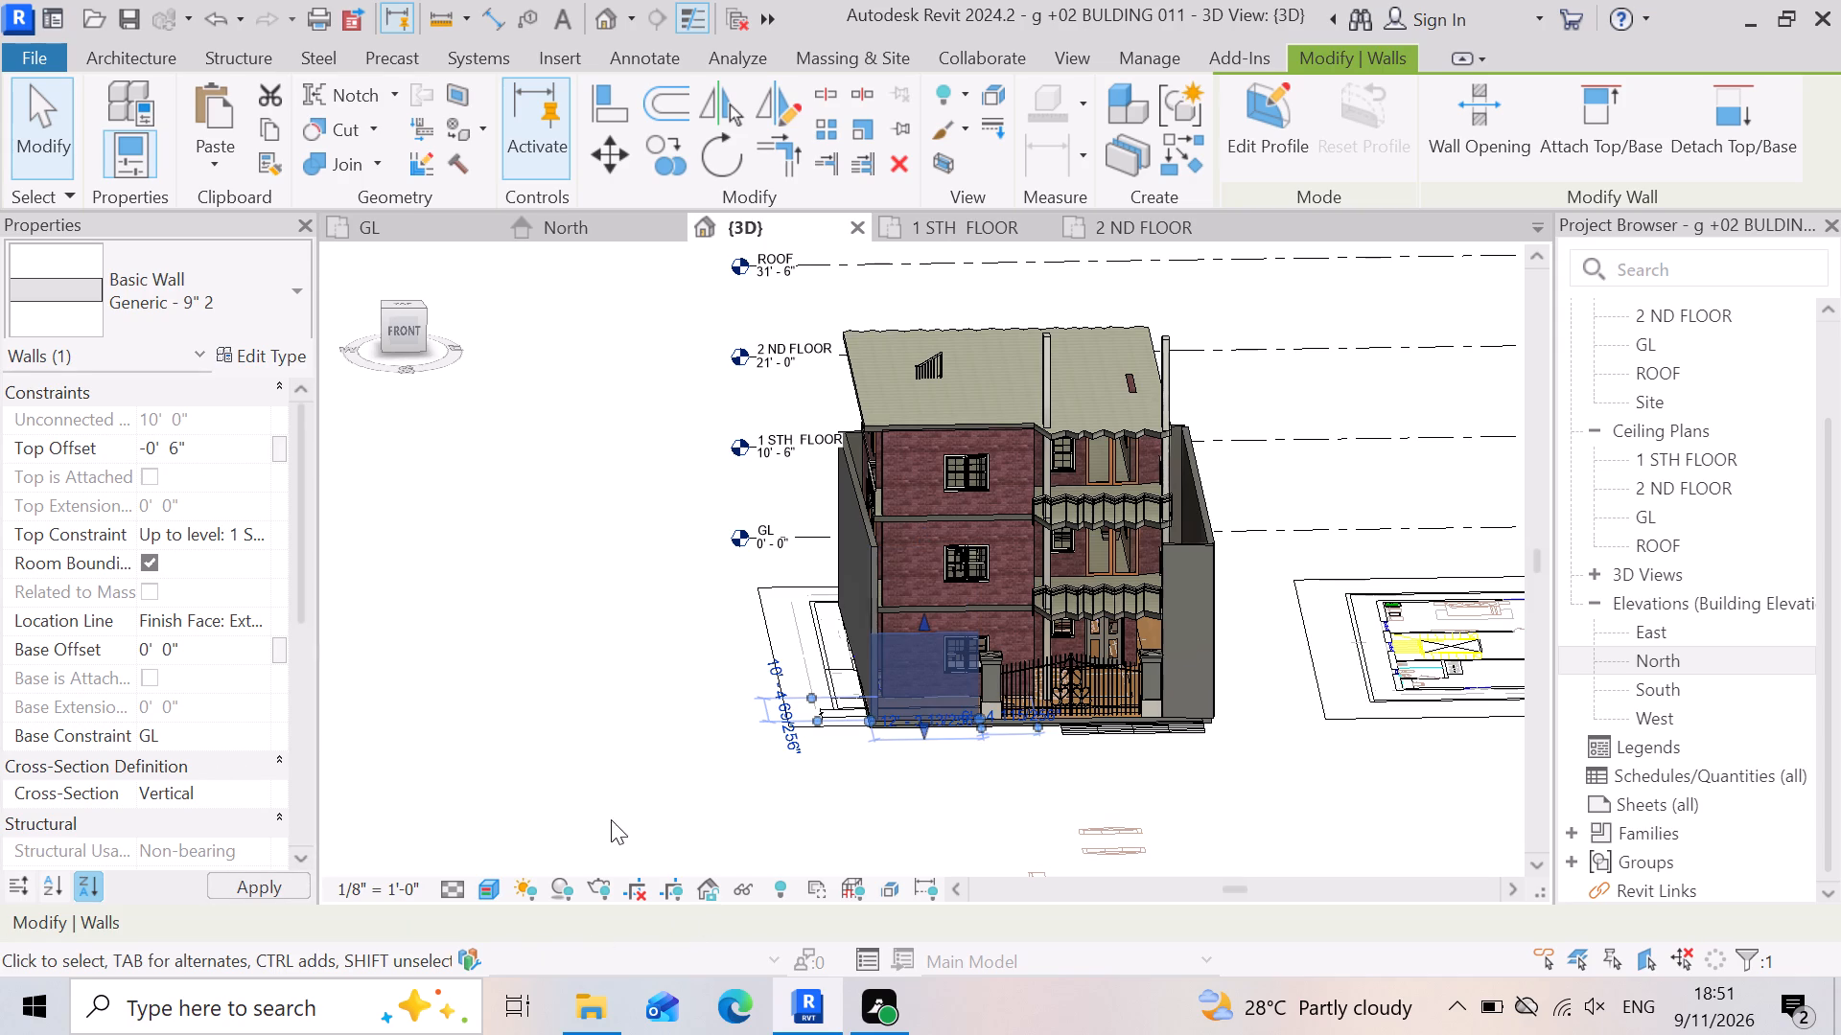
left_click(593, 794)
Lower the top of the front wall left of the gate to a height of about 7'-4", just below the pillar cap.
scroll(842, 791, "up", 3)
left_click(1007, 635)
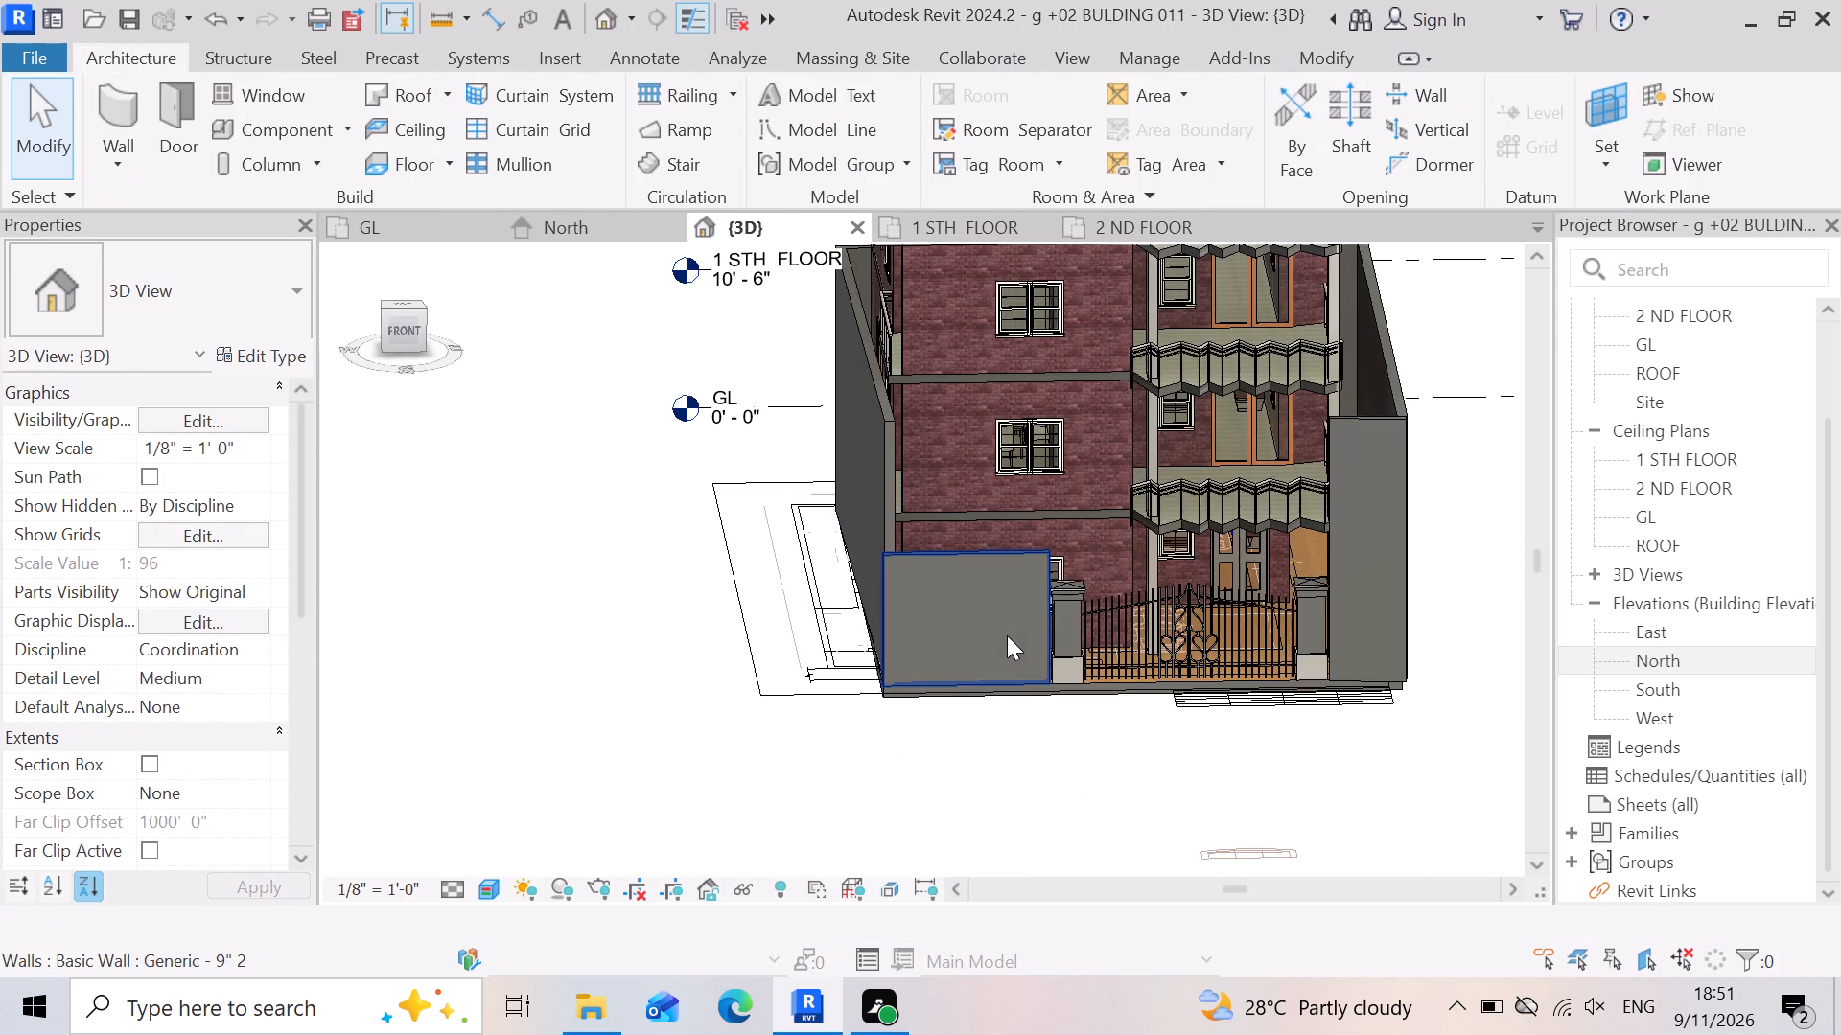
scroll(1022, 684, "up", 4)
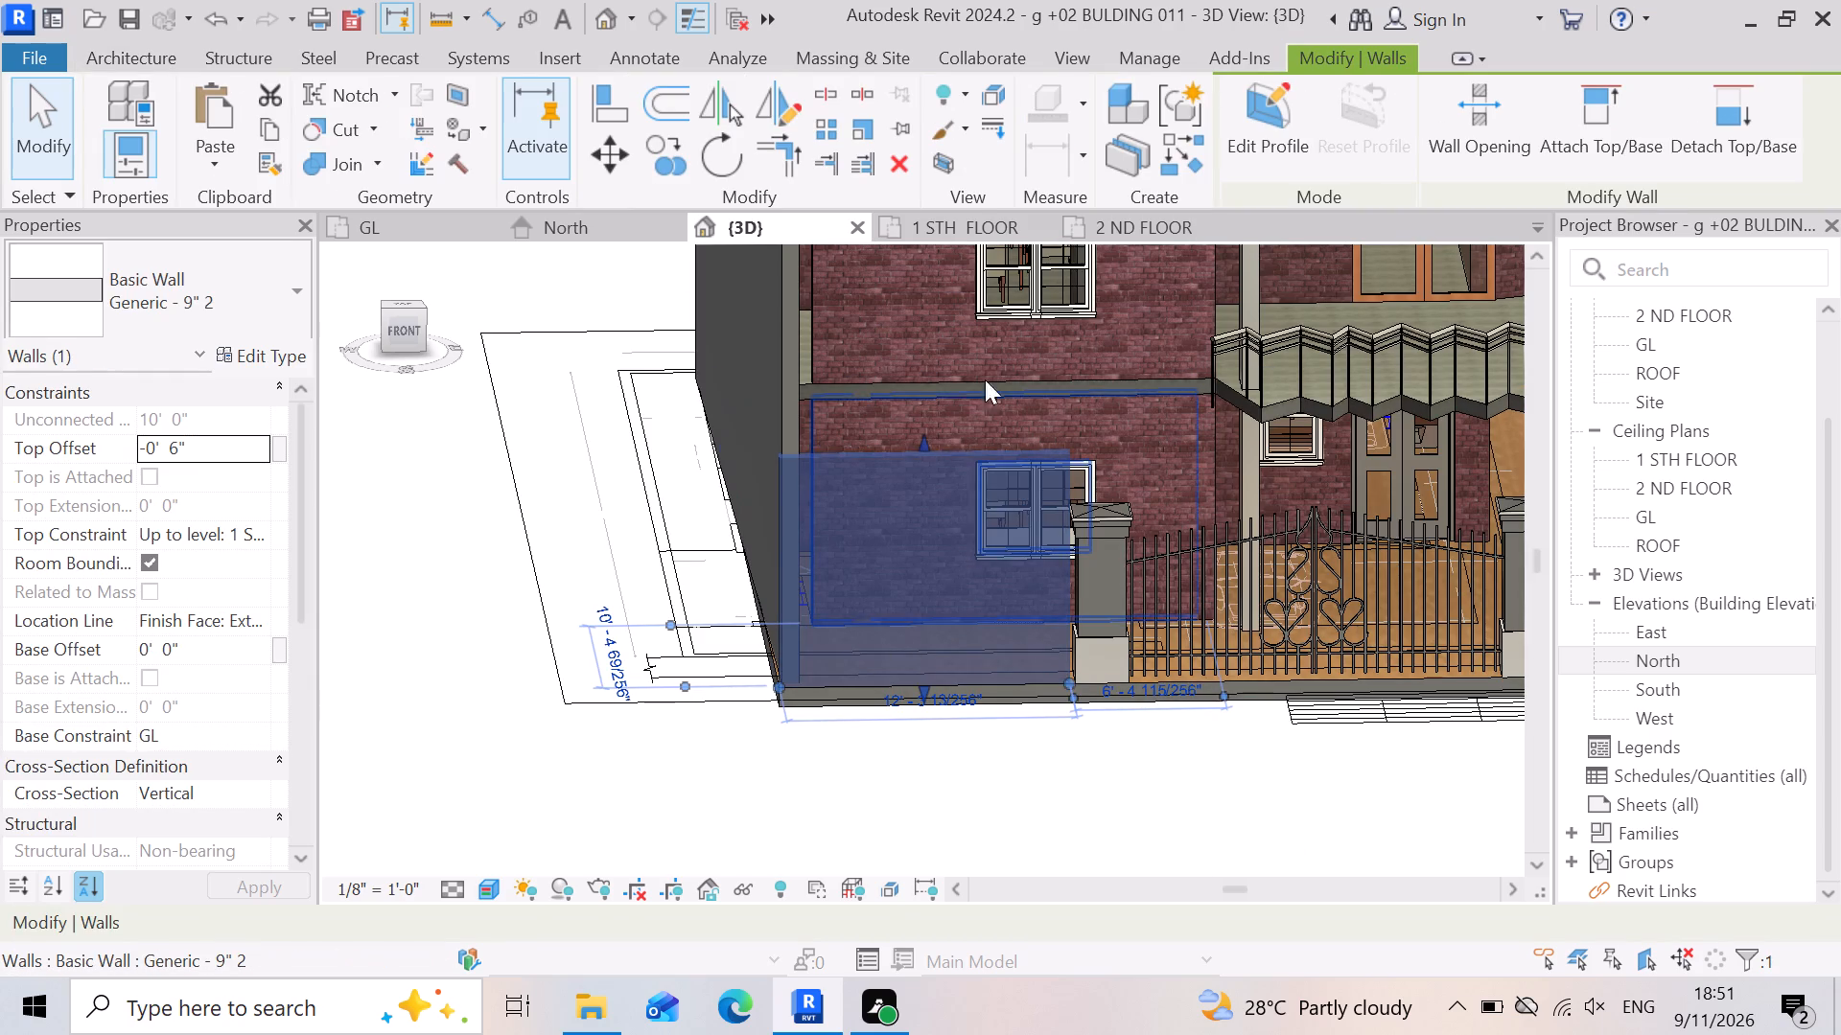
left_click_drag(923, 433, 934, 515)
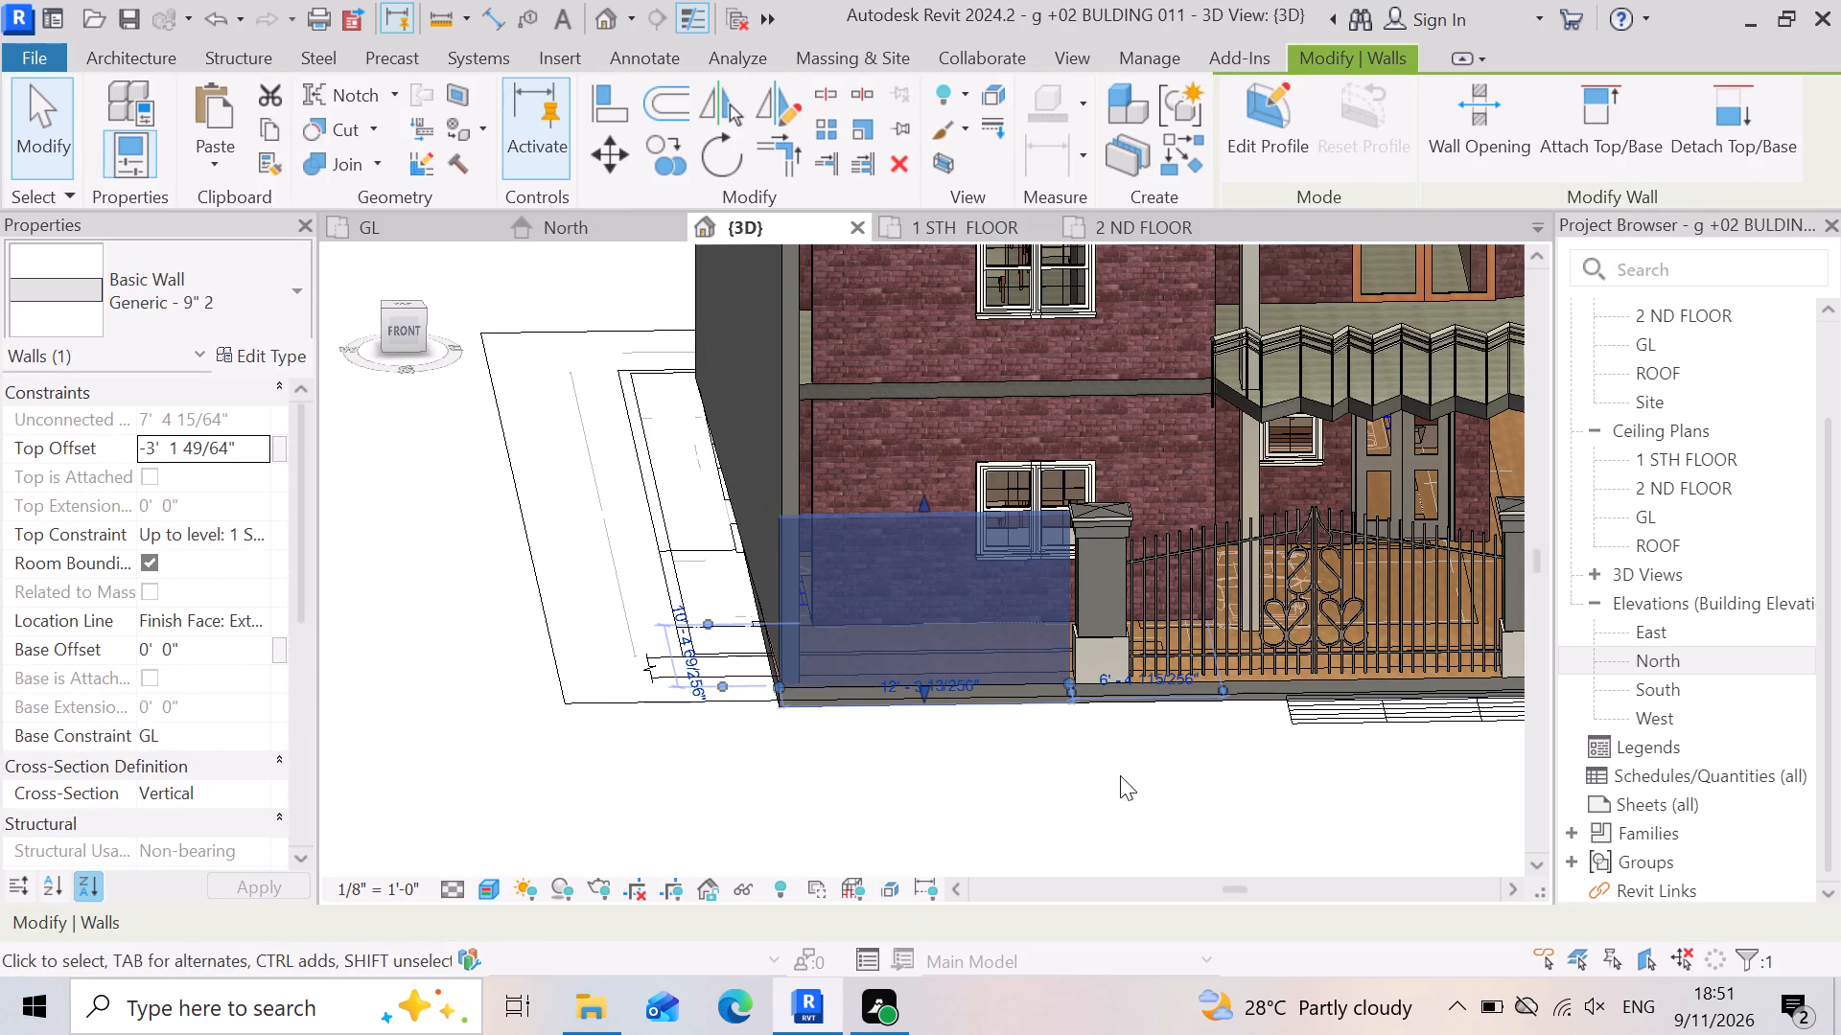
left_click(1107, 780)
Extend the gate-side end of the lowered front wall to meet the left gate pillar's base, closing the gap.
left_click(1034, 622)
scroll(1082, 617, "up", 3)
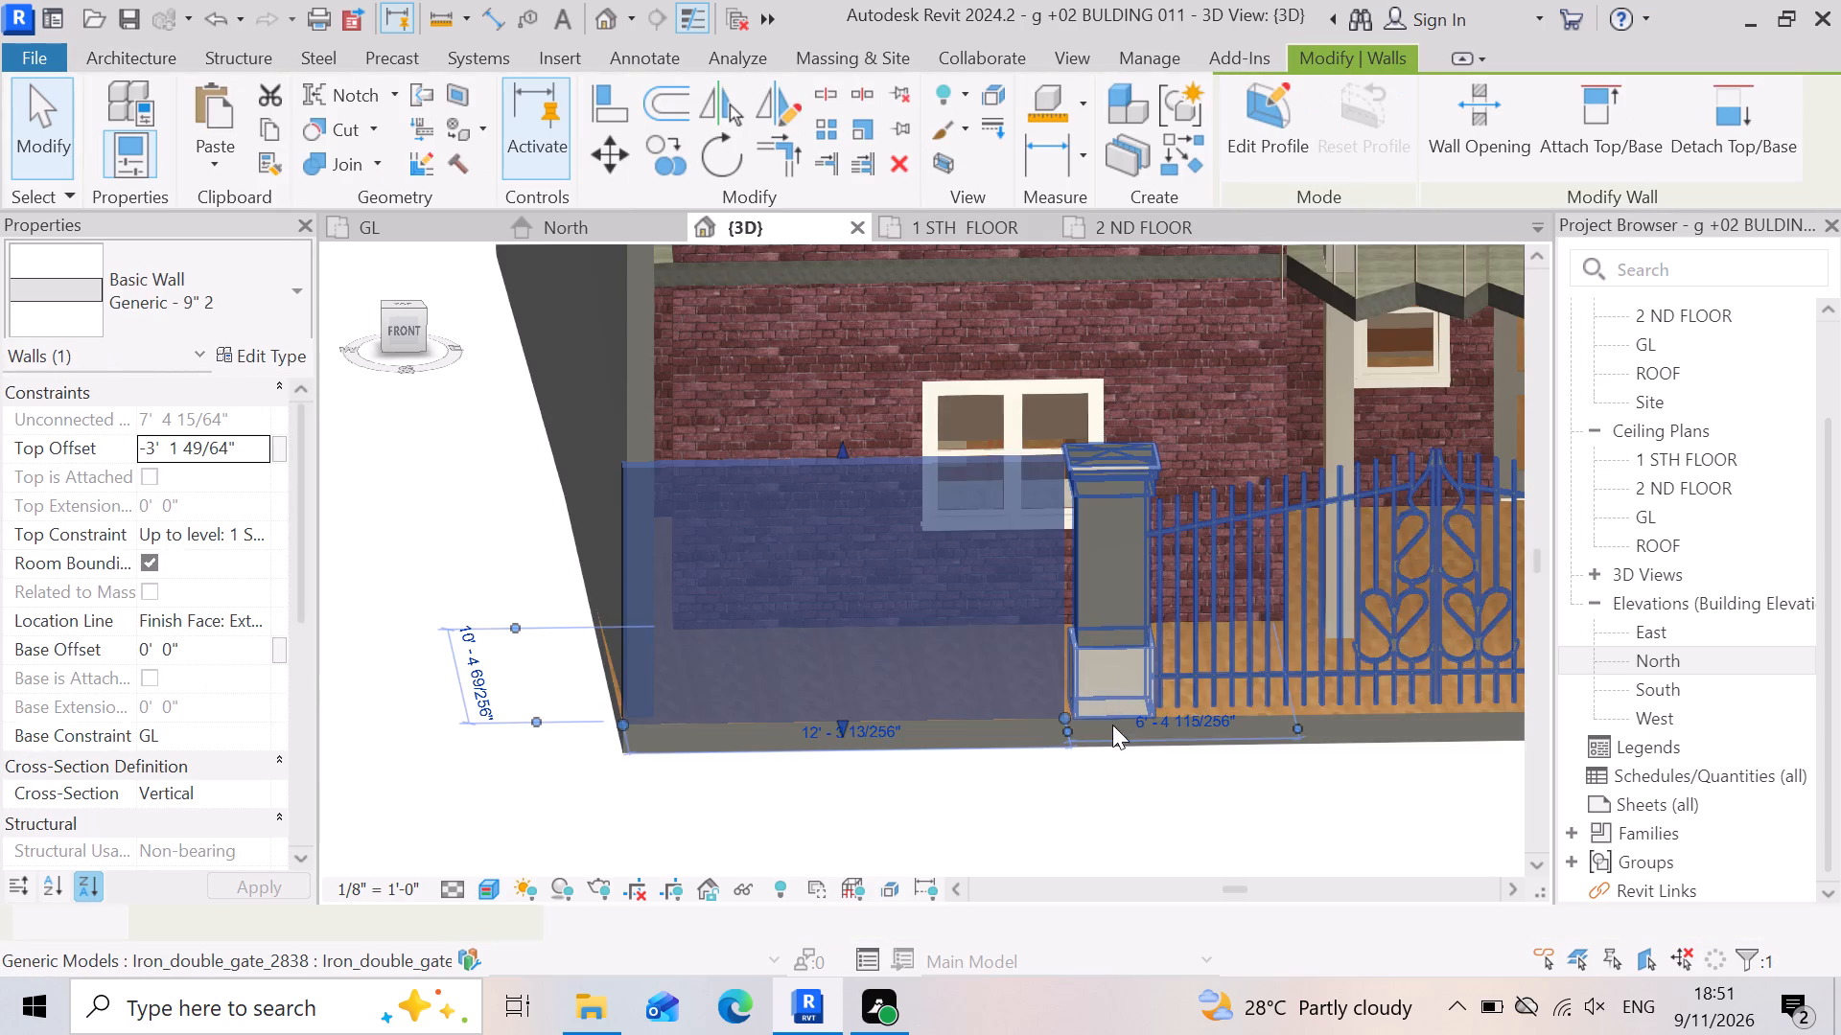
scroll(1039, 718, "up", 13)
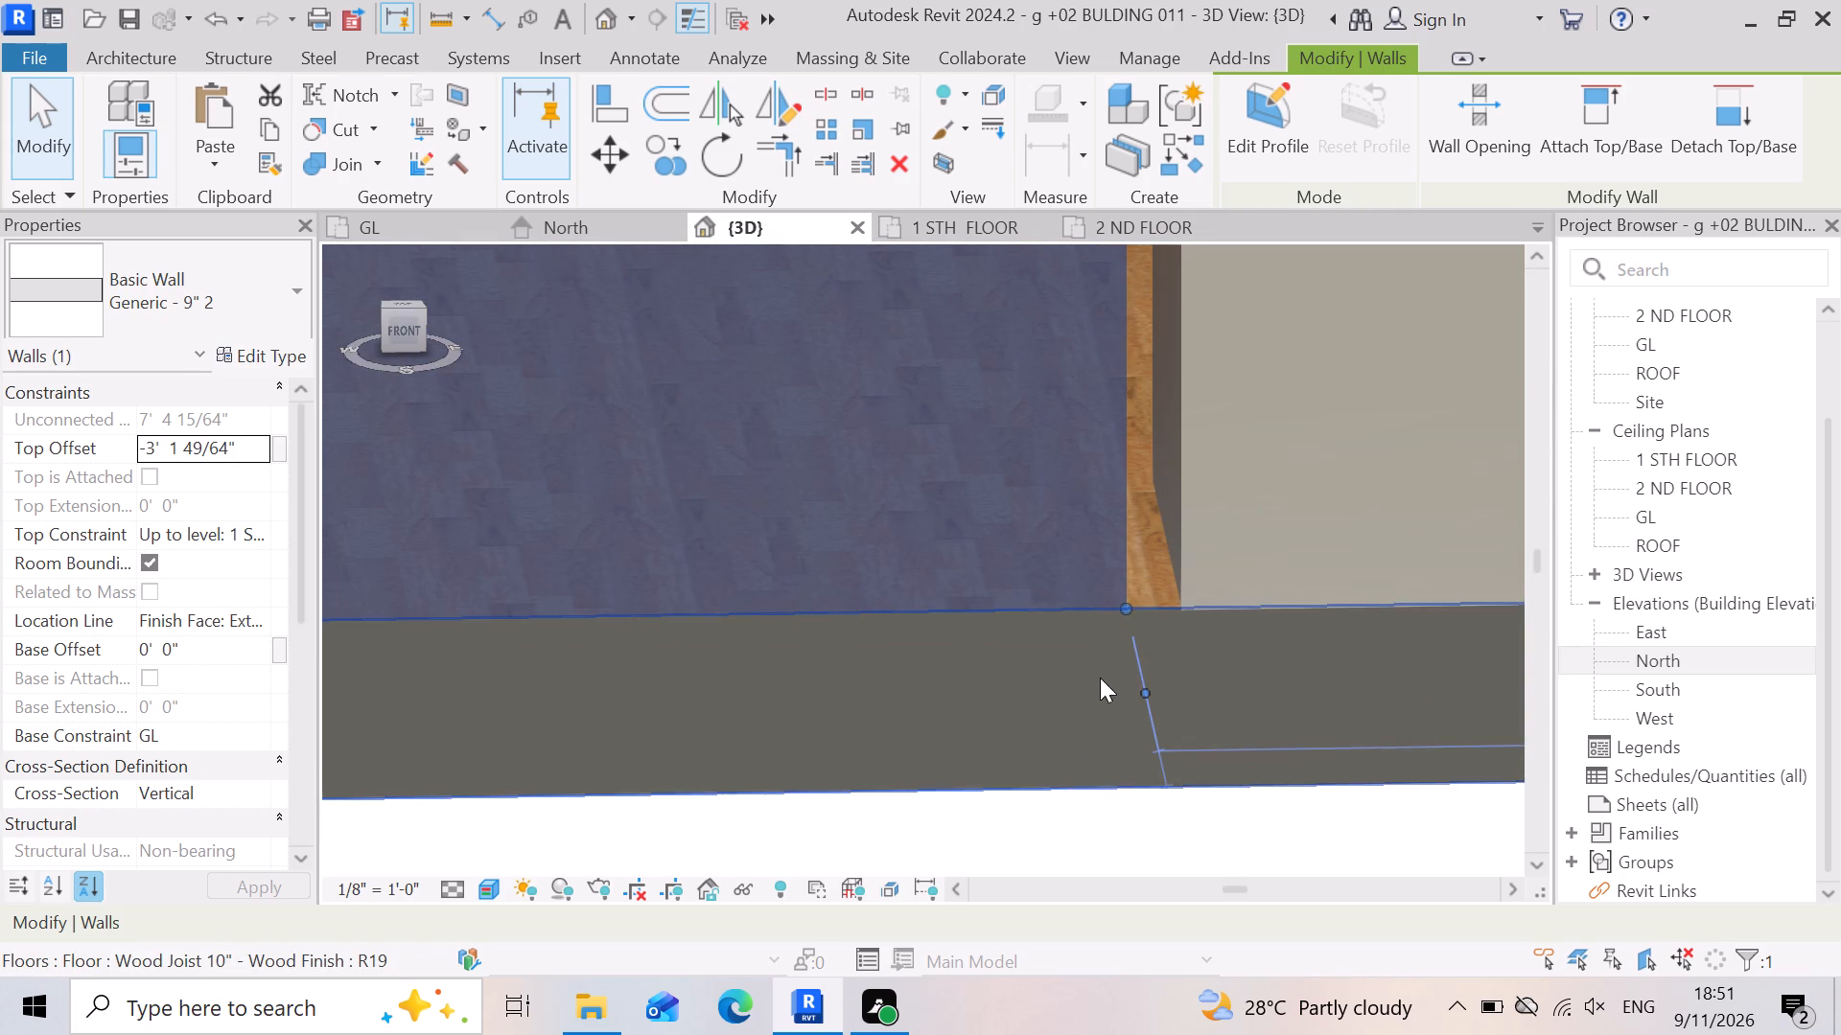
left_click_drag(1125, 606, 1131, 601)
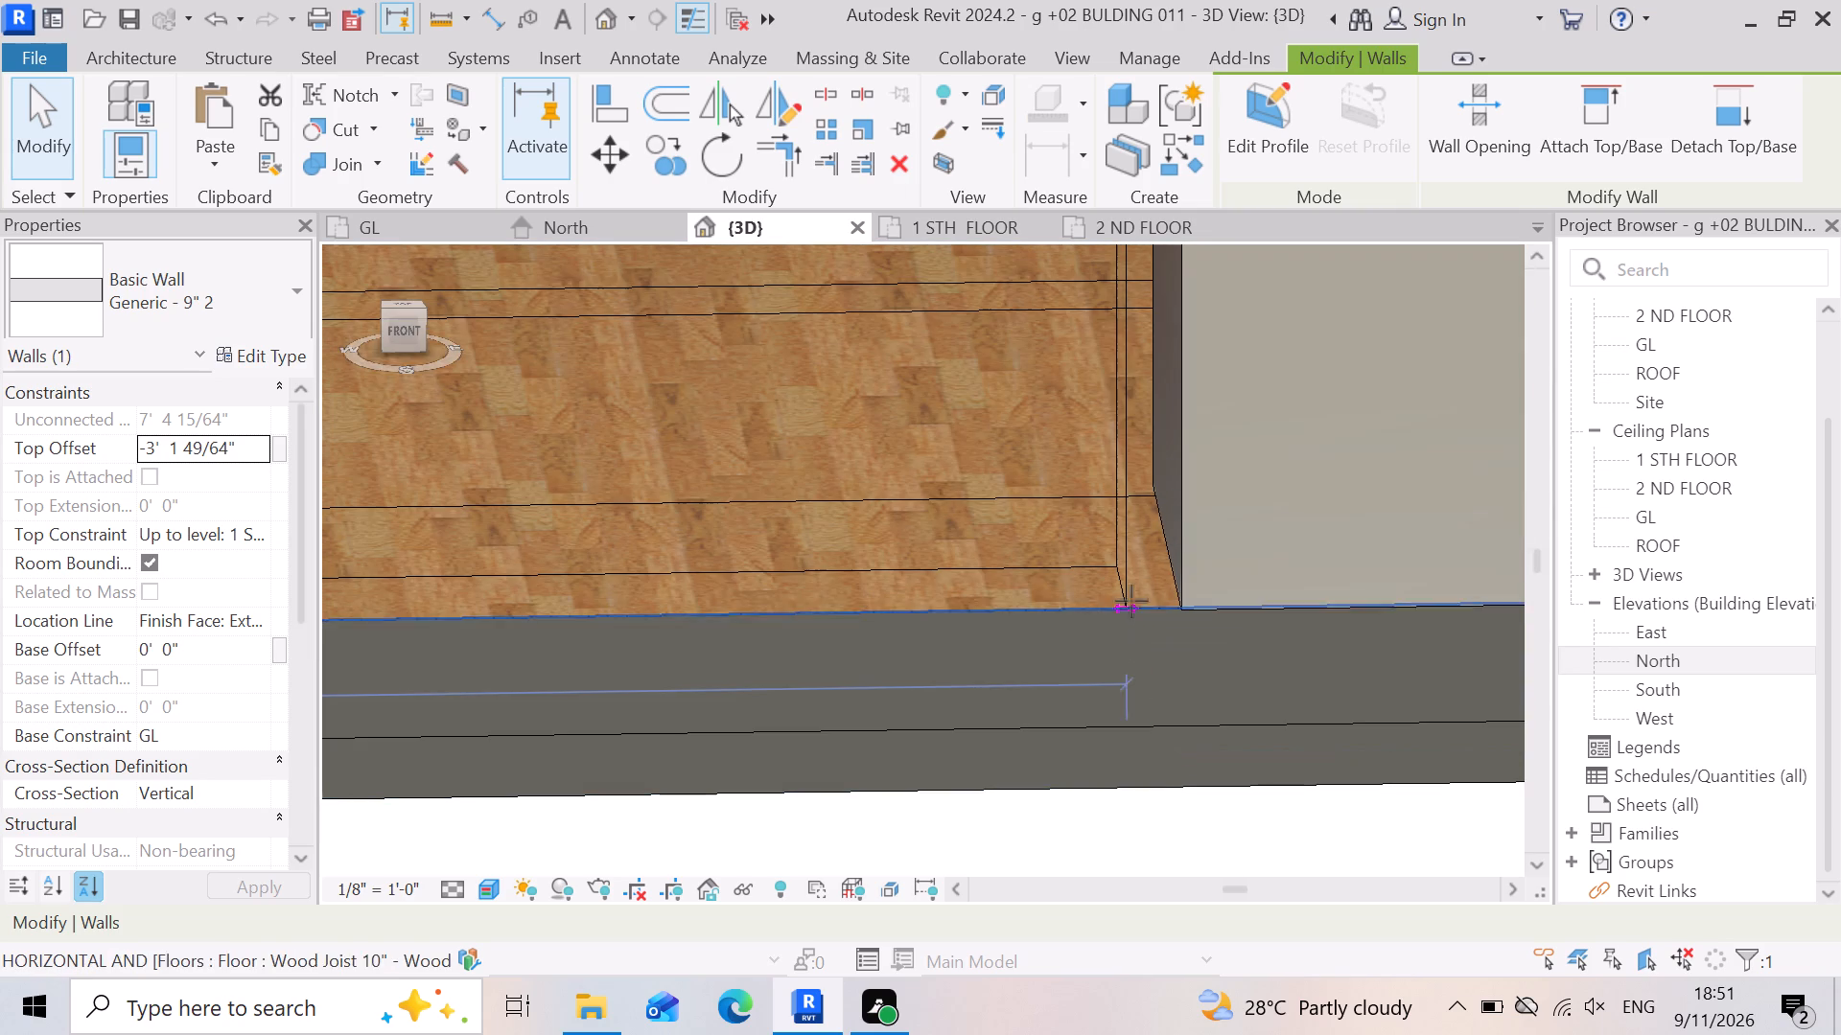
left_click_drag(1131, 601, 1181, 604)
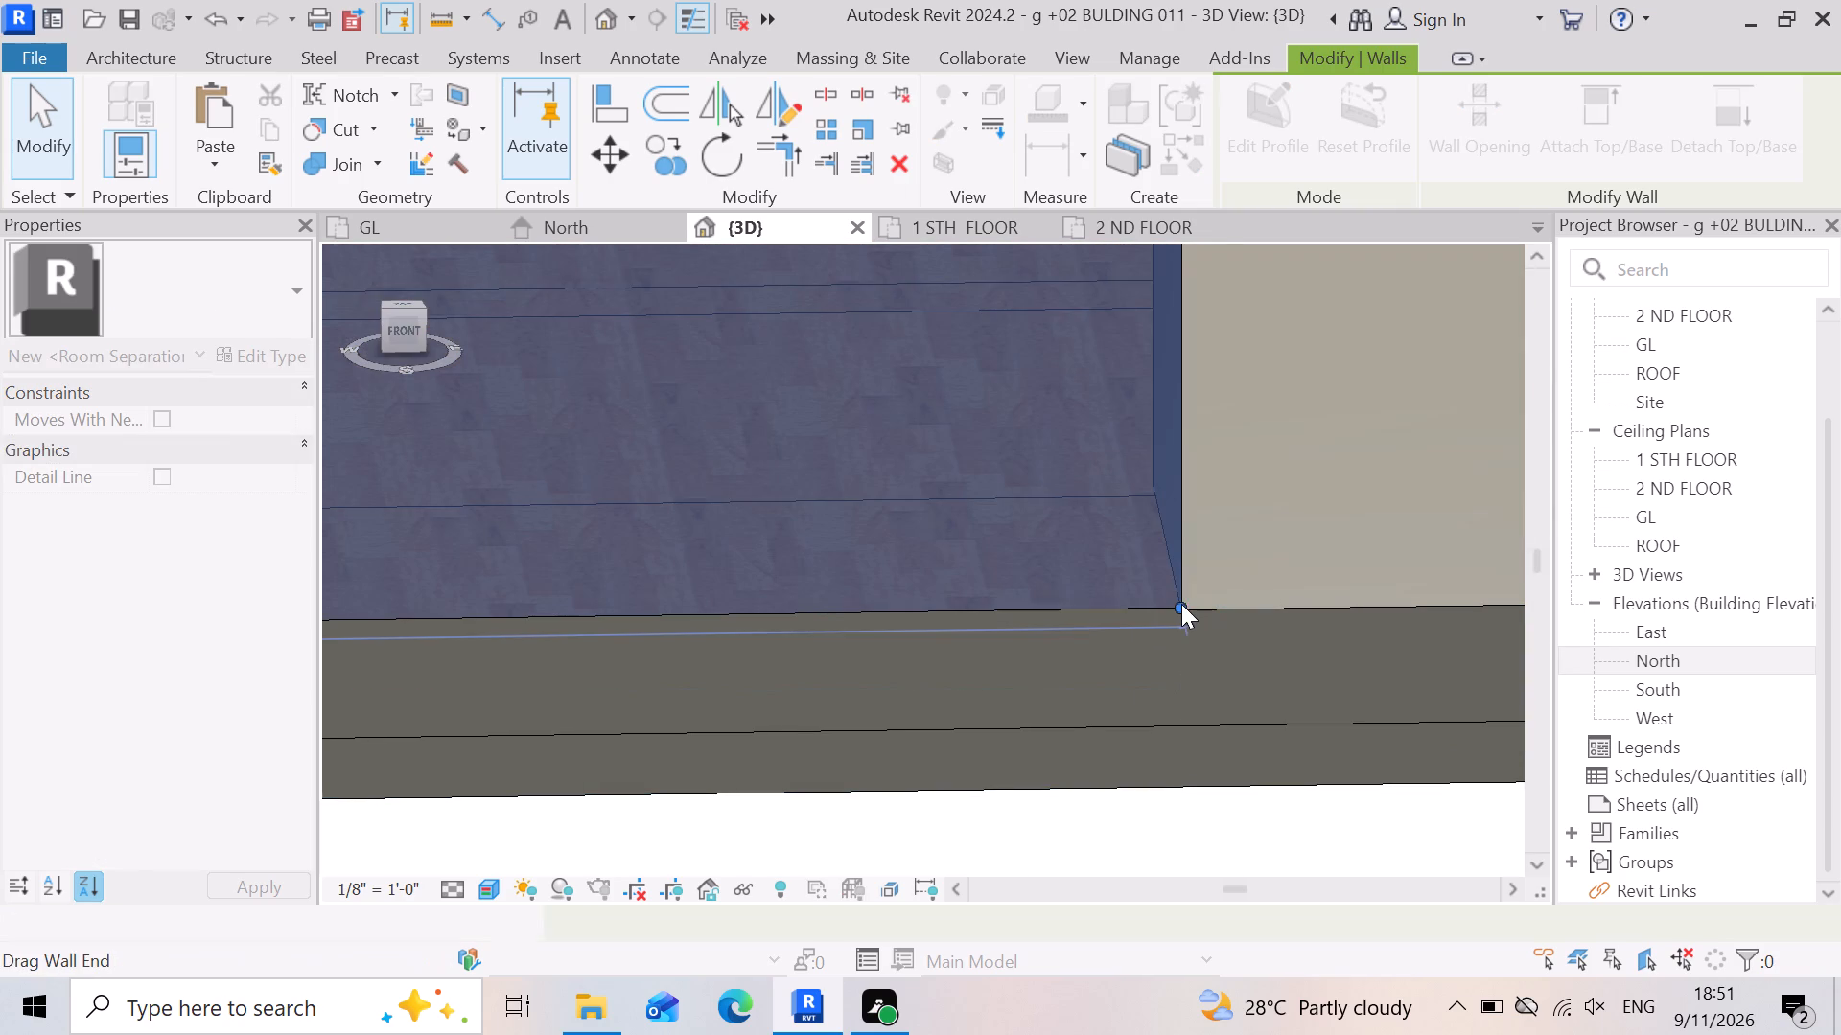
Constrain the top of the left side boundary wall to level 1 STH FLOOR.
scroll(1162, 586, "down", 8)
left_click(1290, 819)
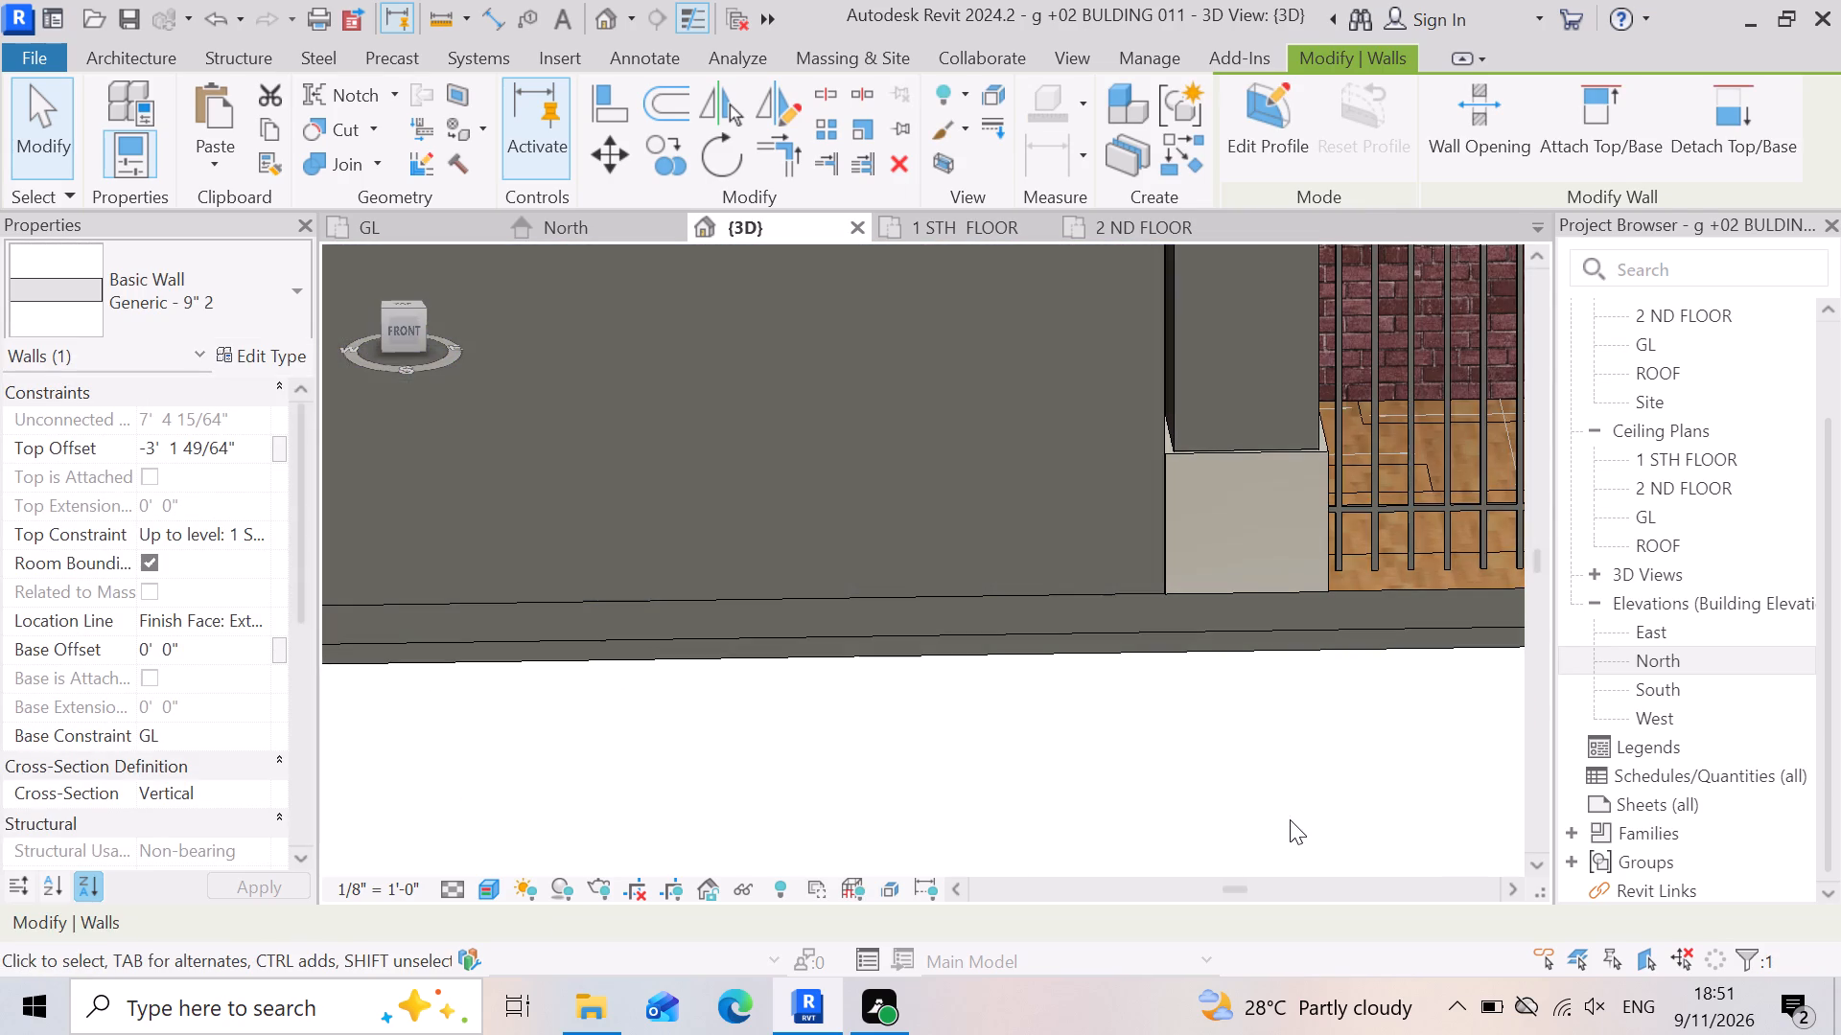
scroll(1180, 788, "down", 9)
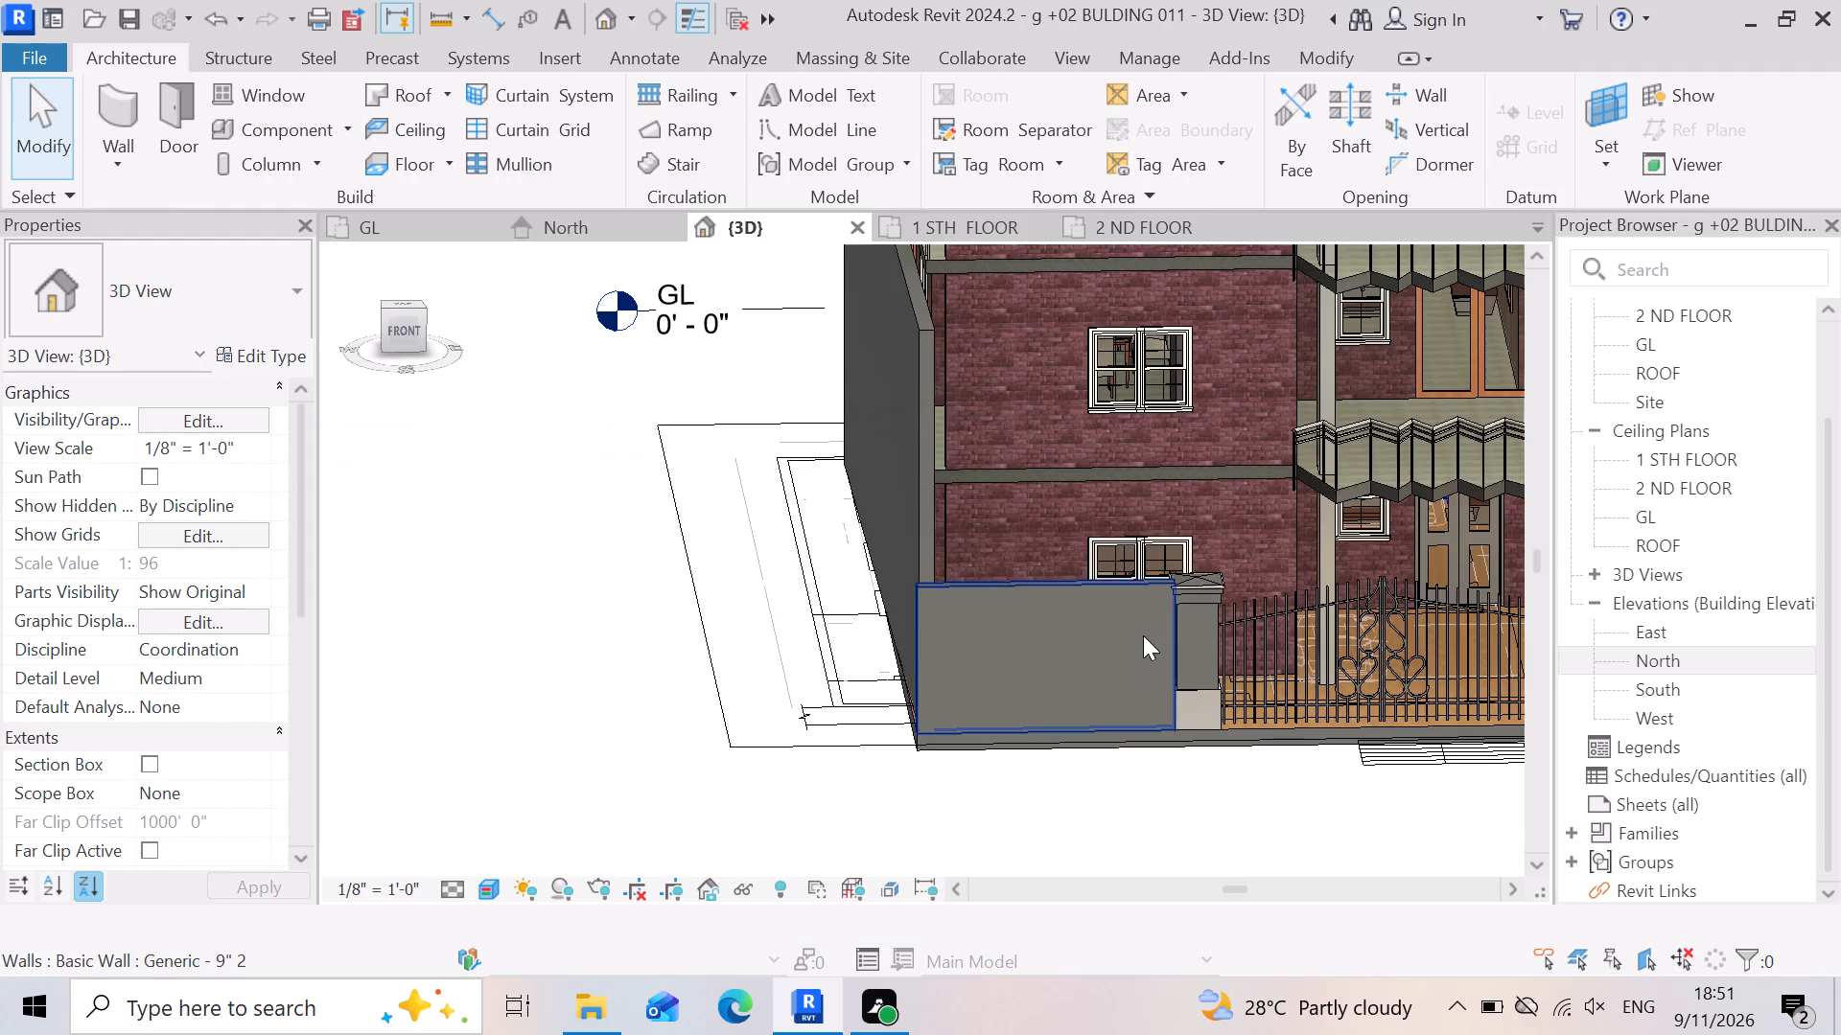
scroll(1177, 590, "up", 4)
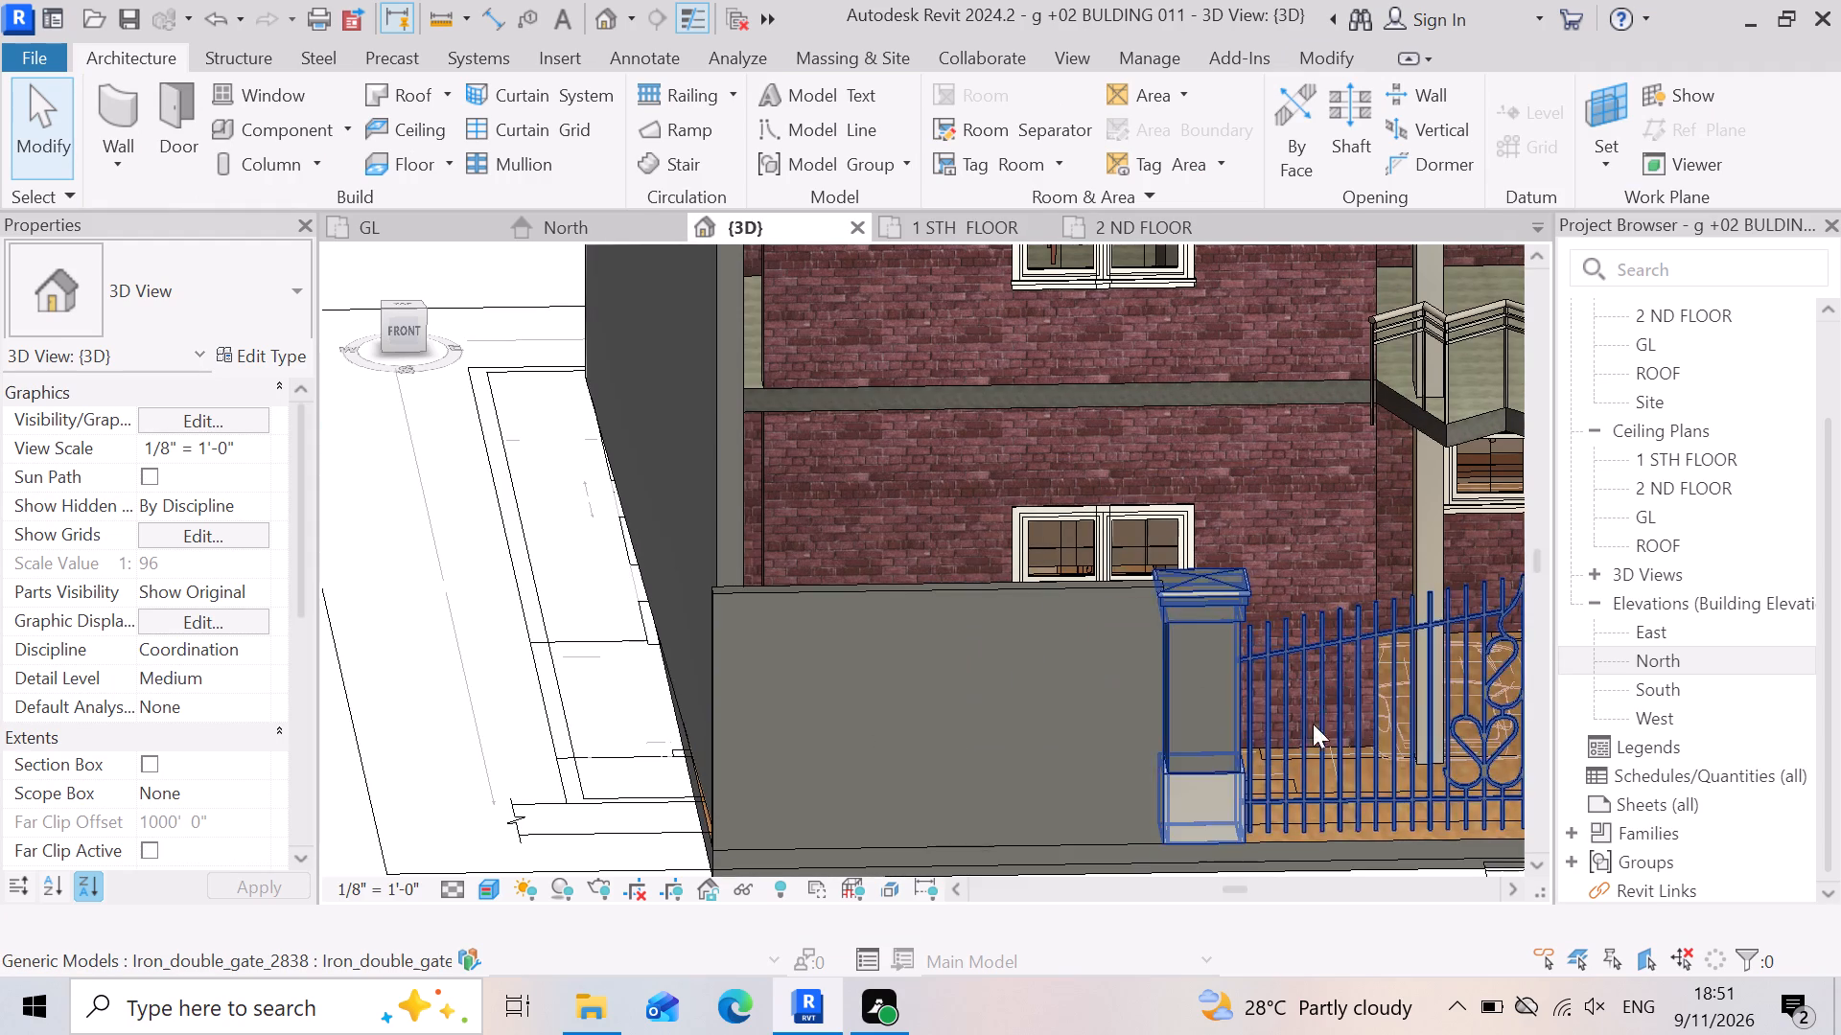
scroll(1317, 711, "down", 4)
scroll(1019, 760, "down", 6)
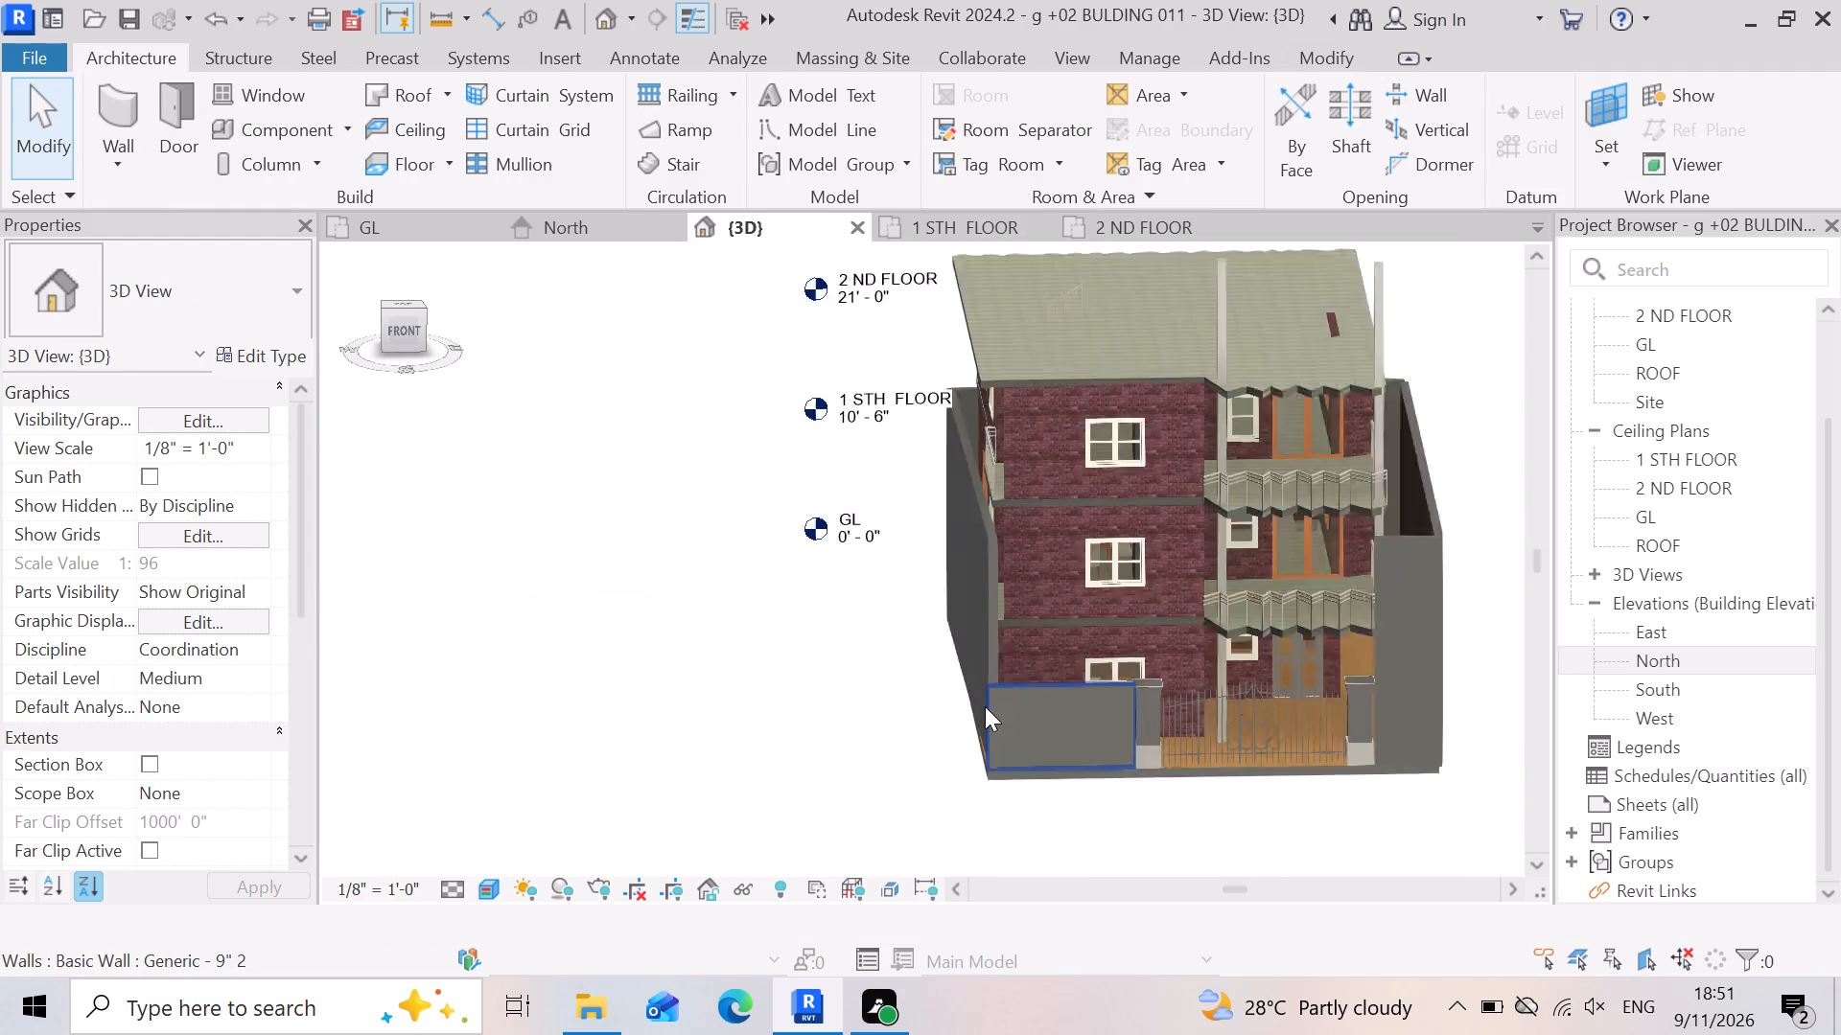
right_click_drag(1039, 778, 1190, 745, "shift")
middle_click_drag(1039, 772, 1190, 745, "shift")
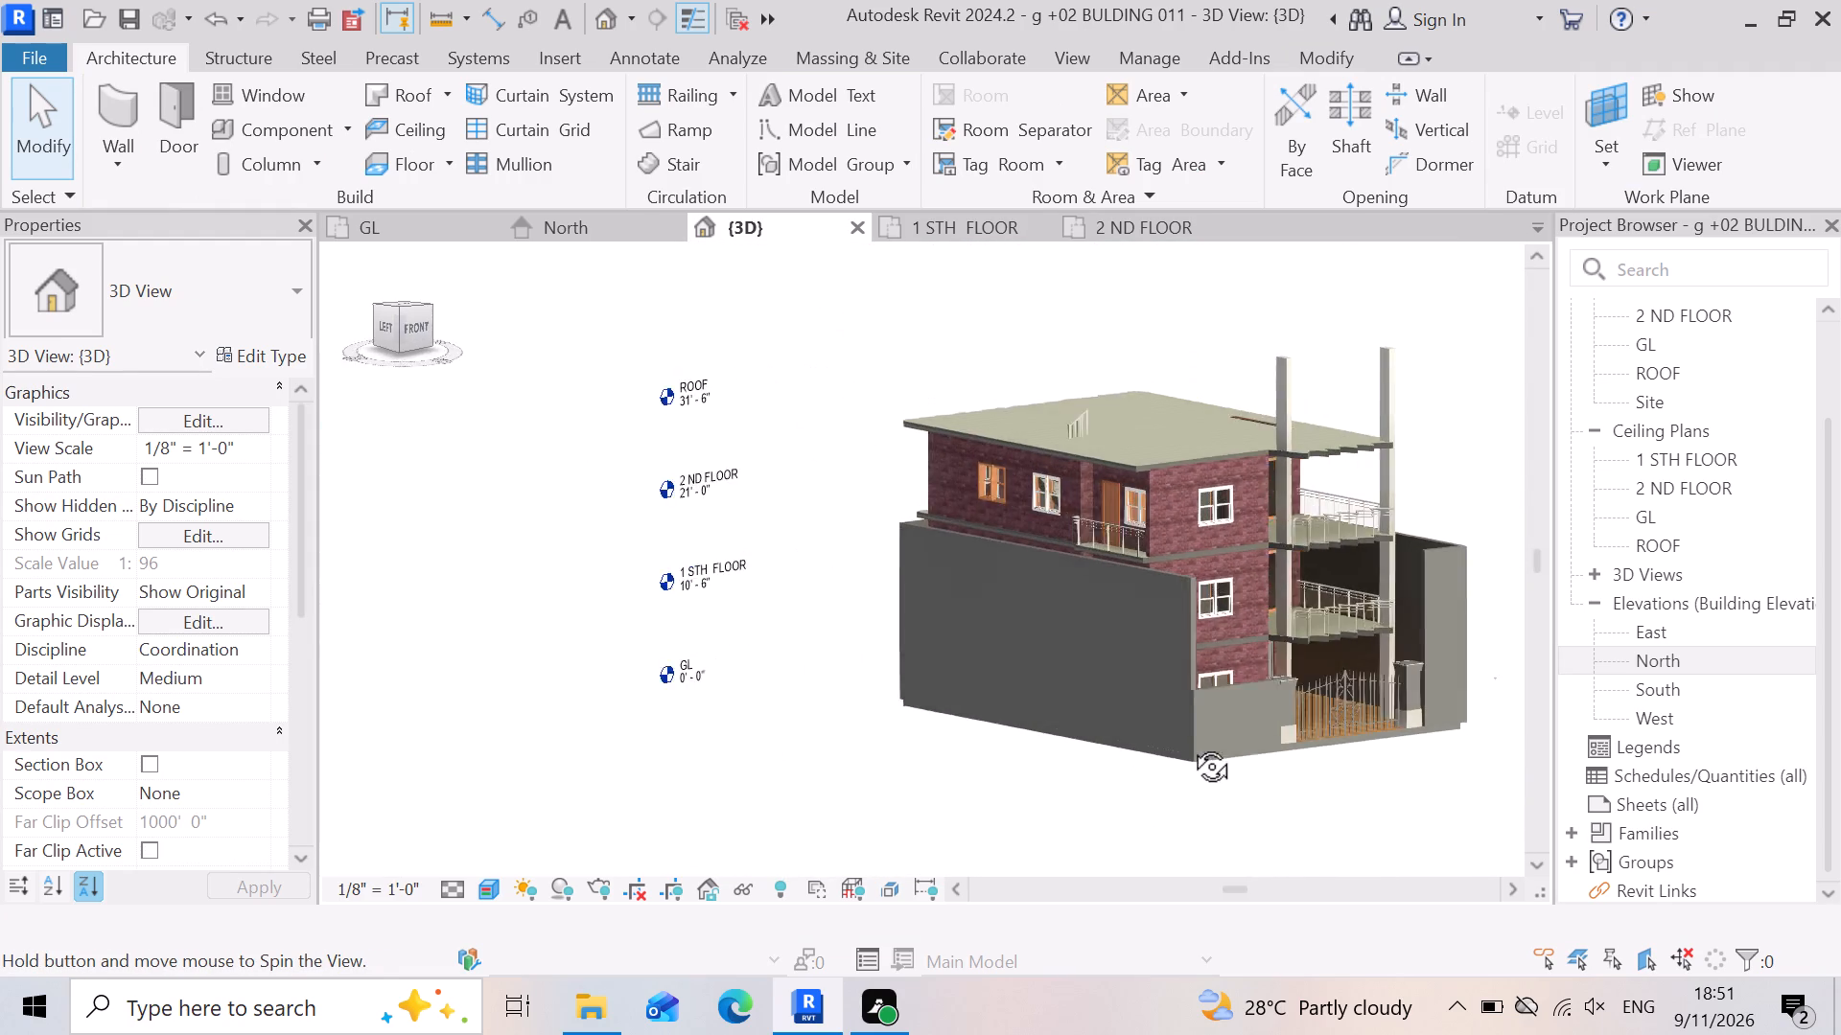
middle_click_drag(1190, 745, 1206, 747, "shift")
right_click_drag(1190, 745, 1206, 747, "shift")
left_click(1189, 701)
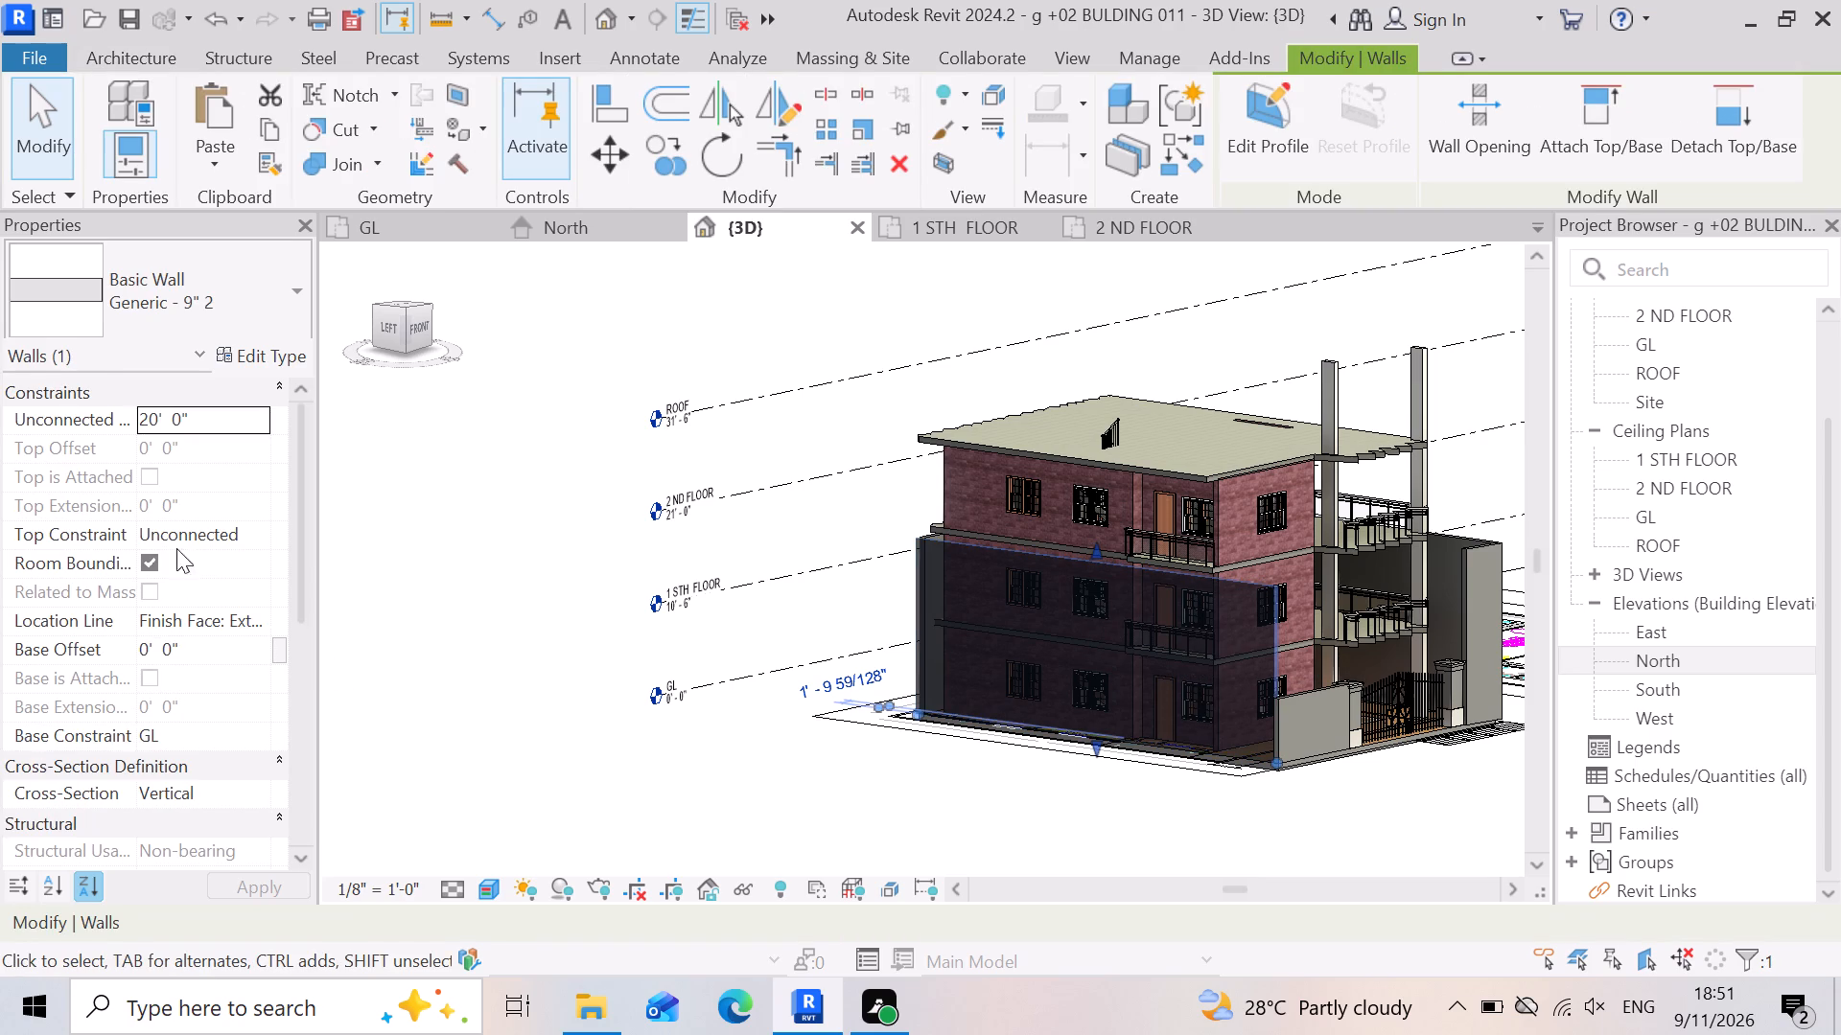
left_click(255, 539)
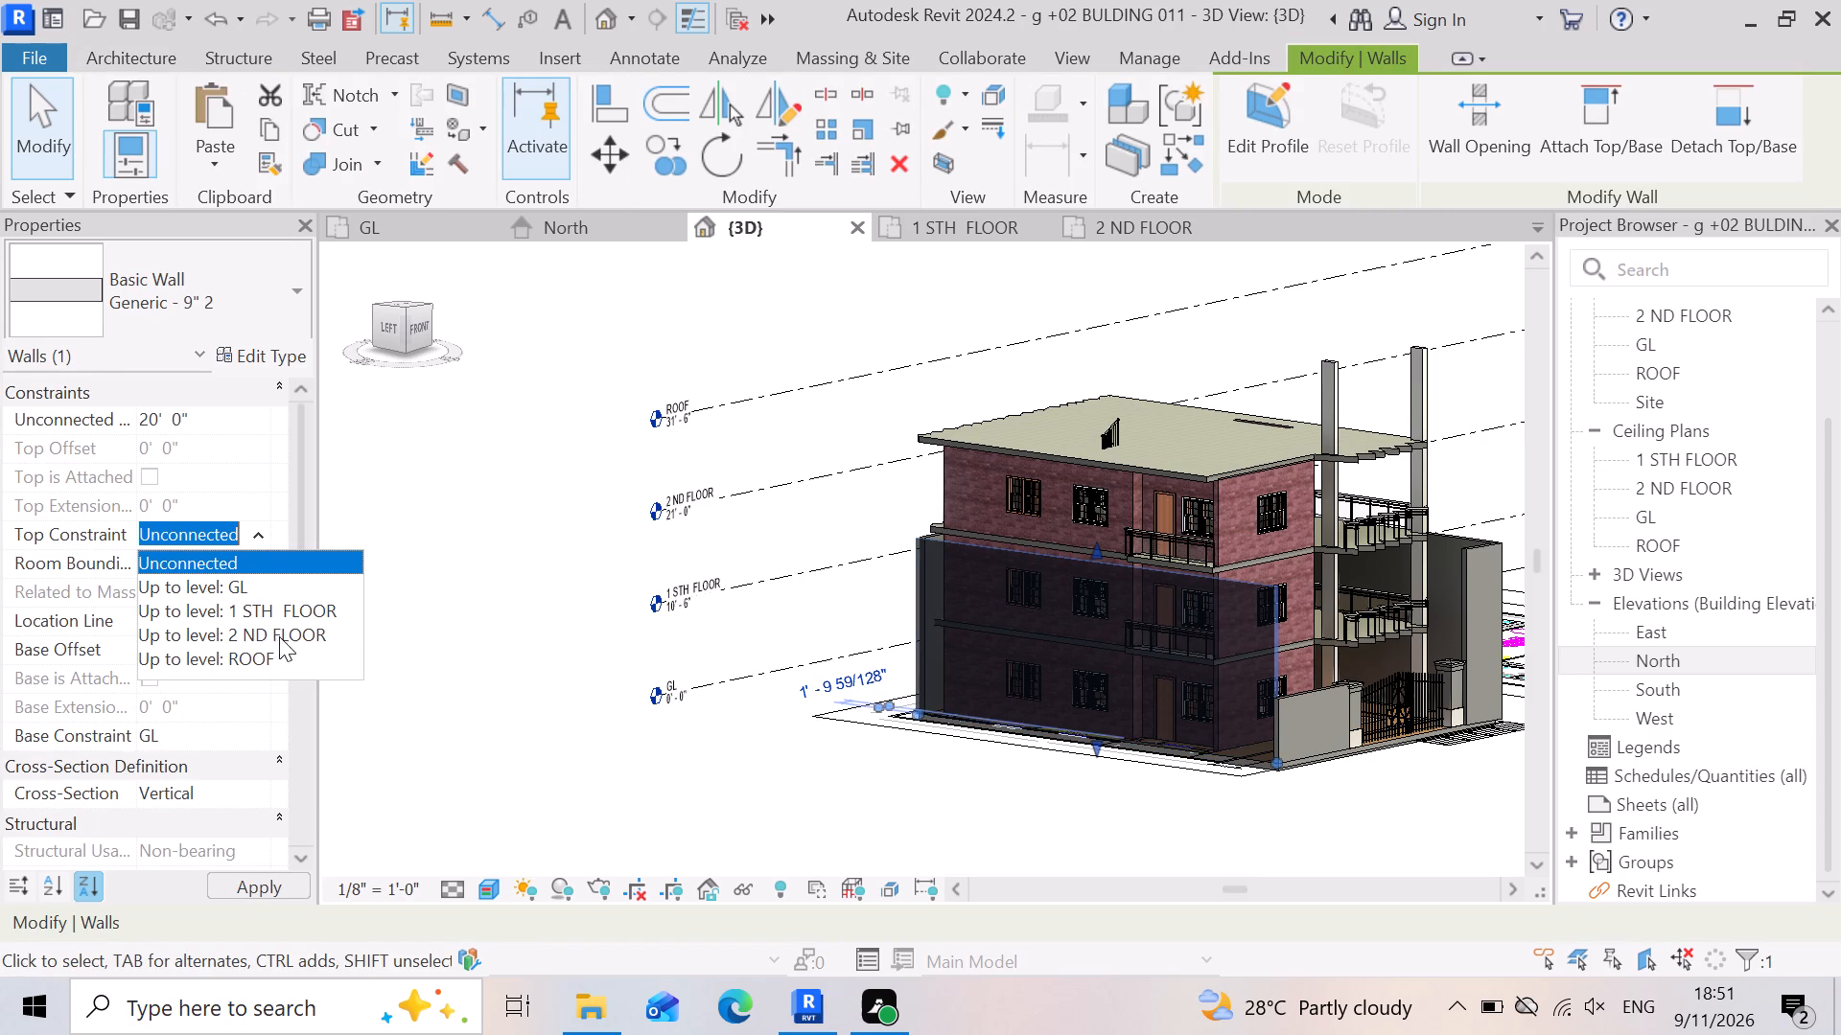
left_click(268, 607)
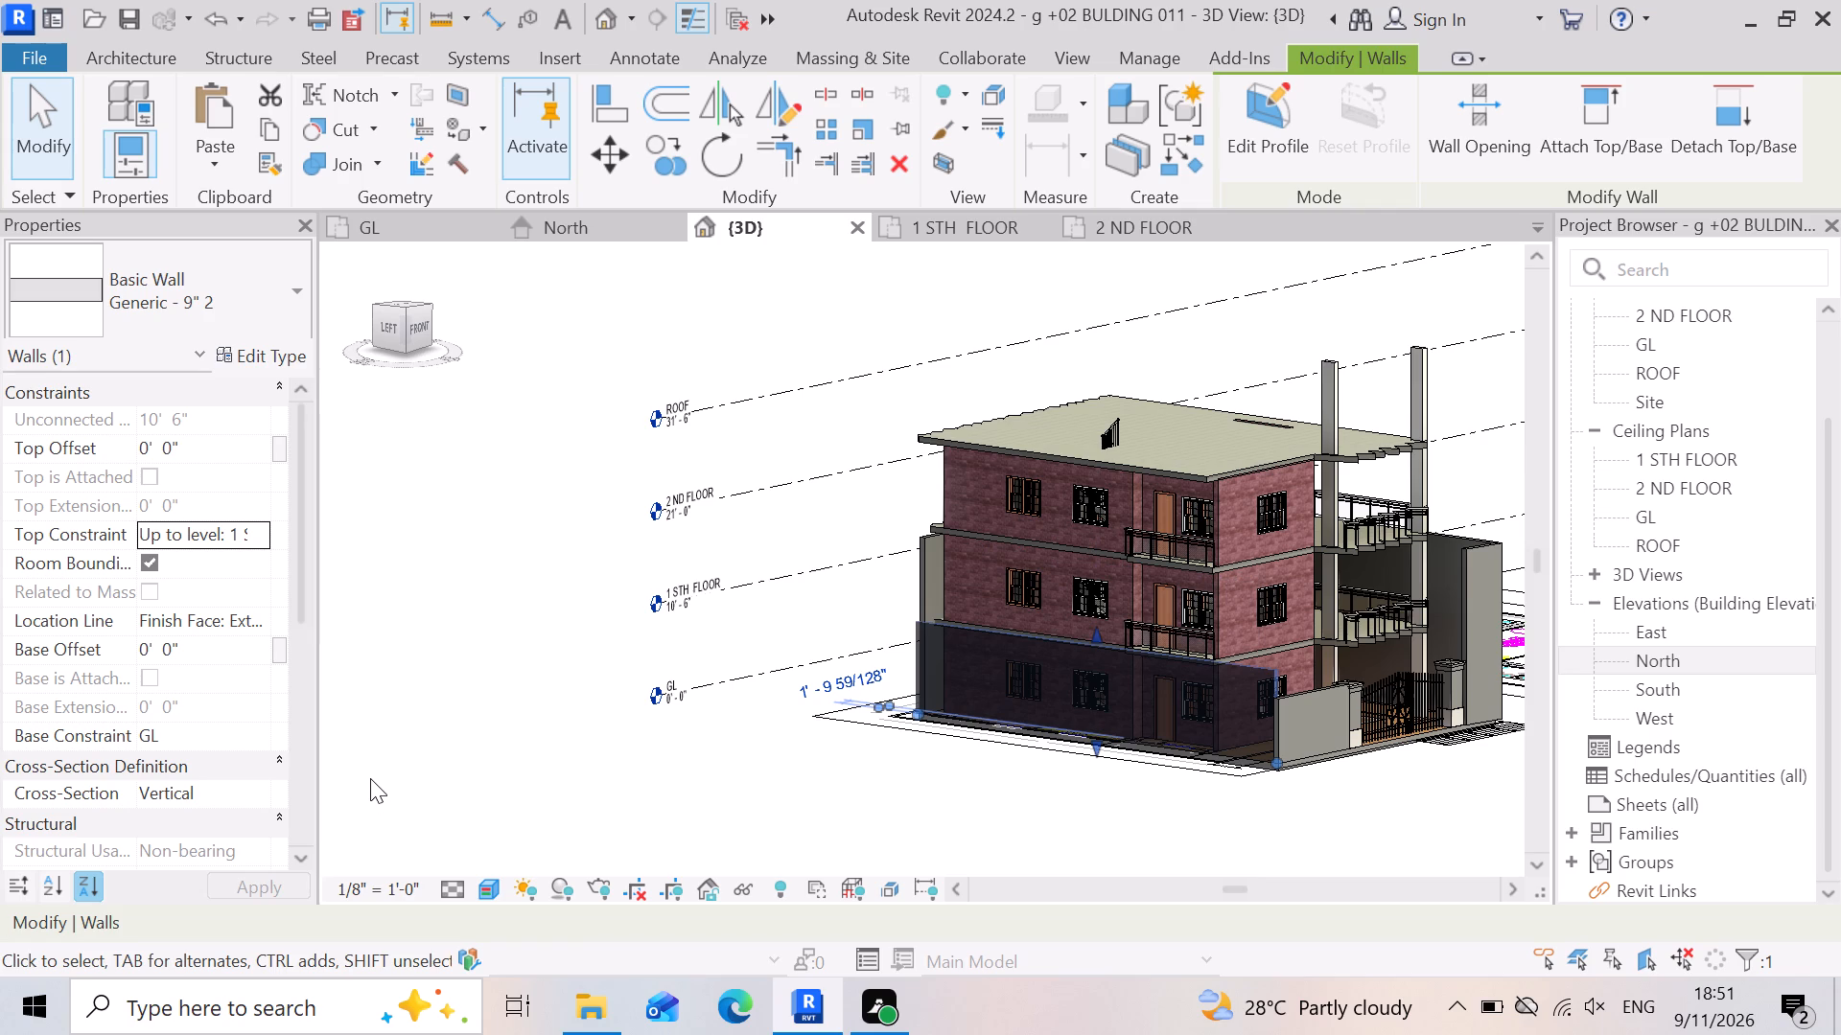
left_click(1032, 849)
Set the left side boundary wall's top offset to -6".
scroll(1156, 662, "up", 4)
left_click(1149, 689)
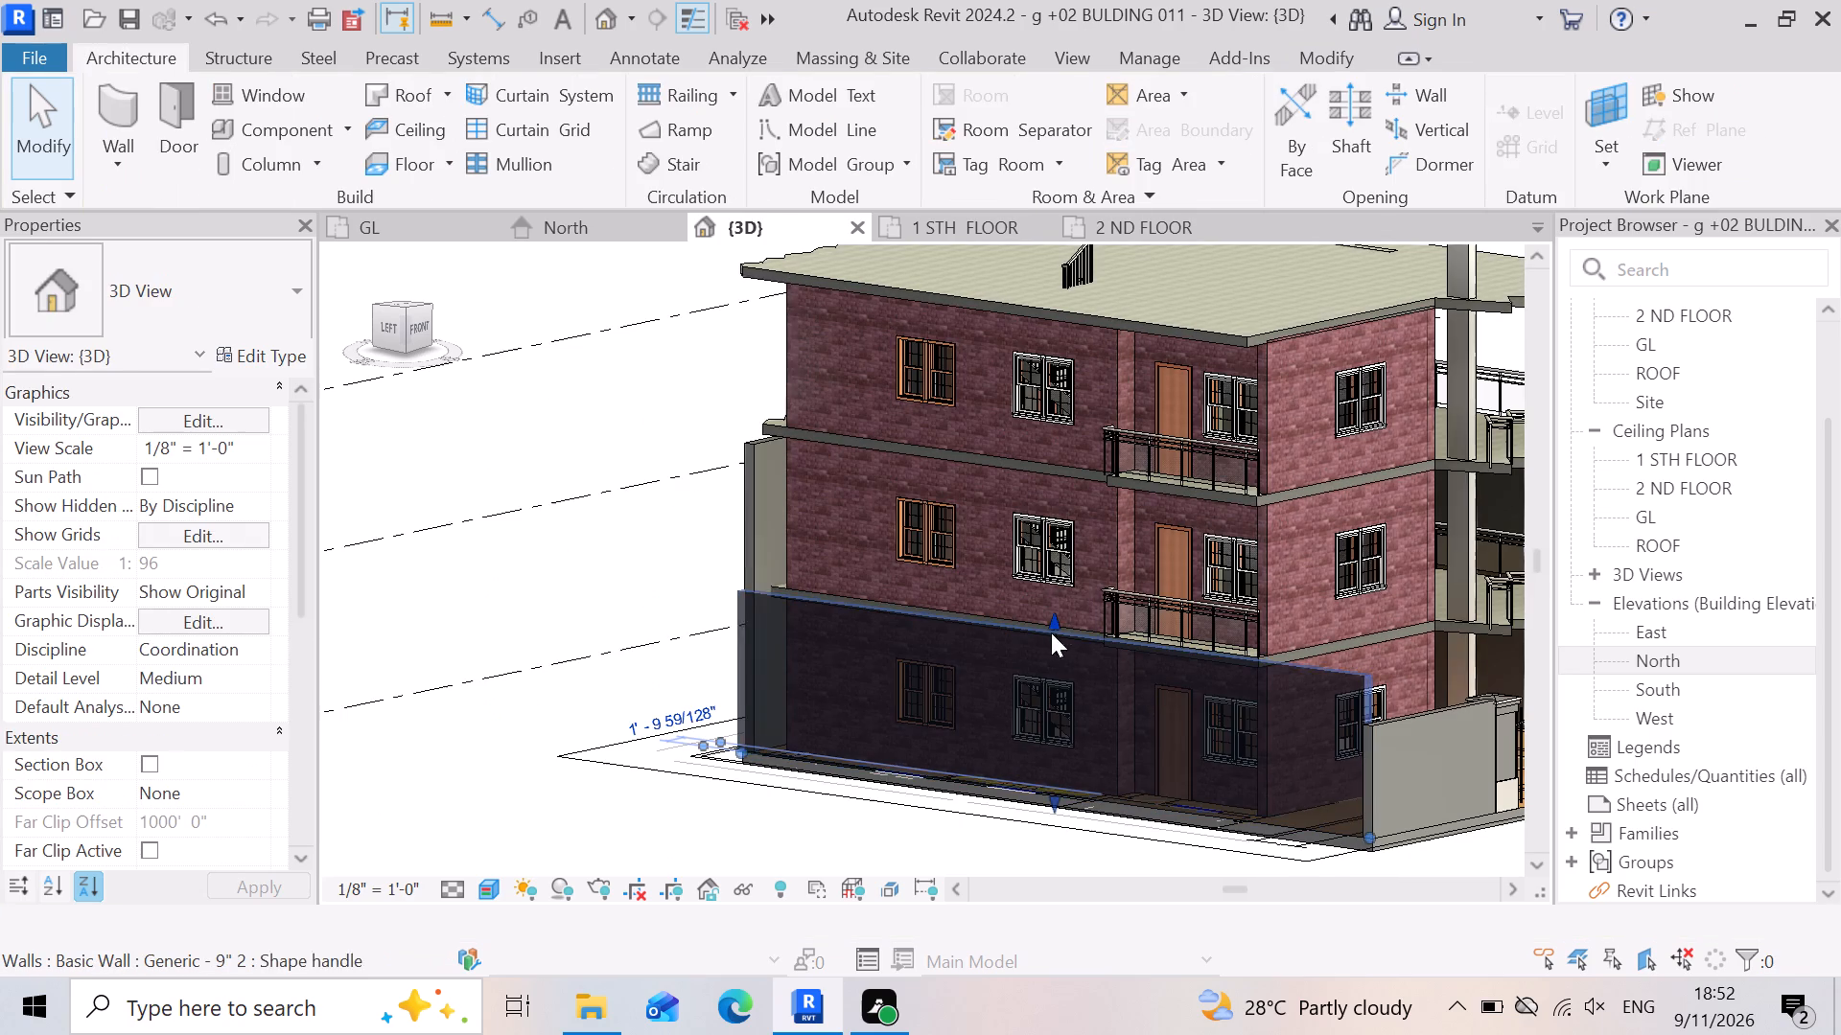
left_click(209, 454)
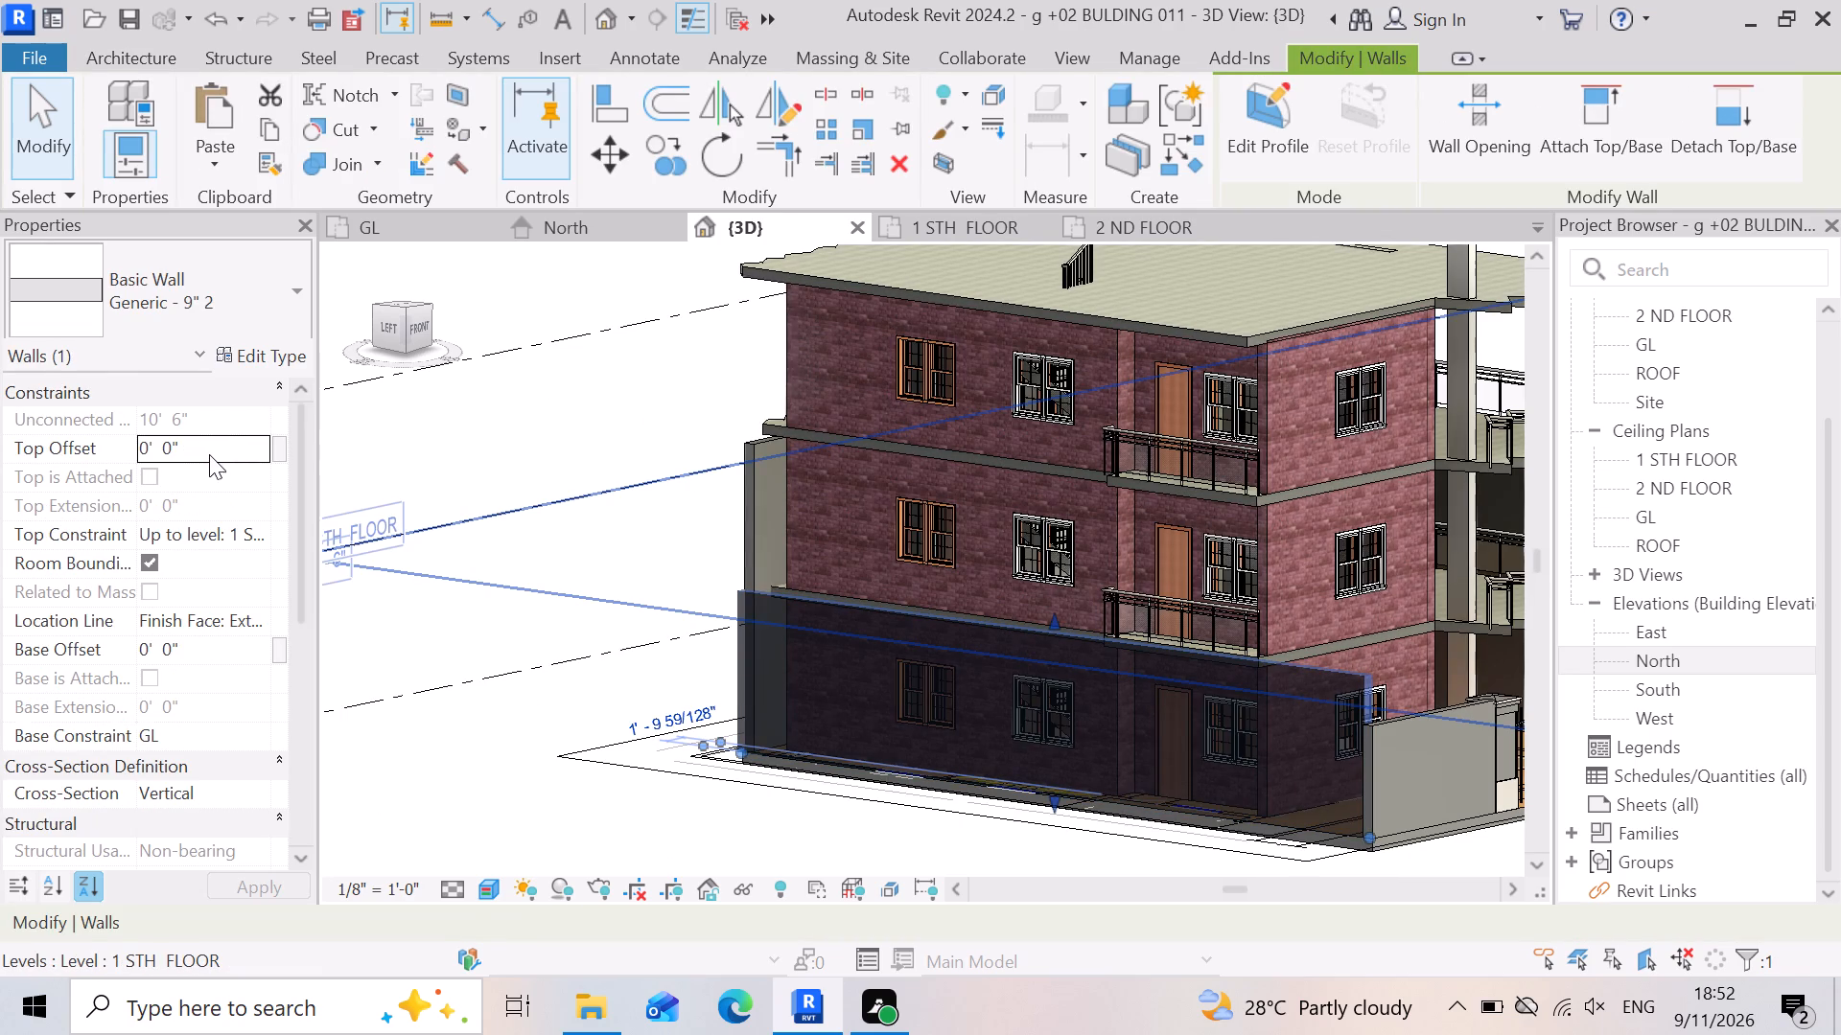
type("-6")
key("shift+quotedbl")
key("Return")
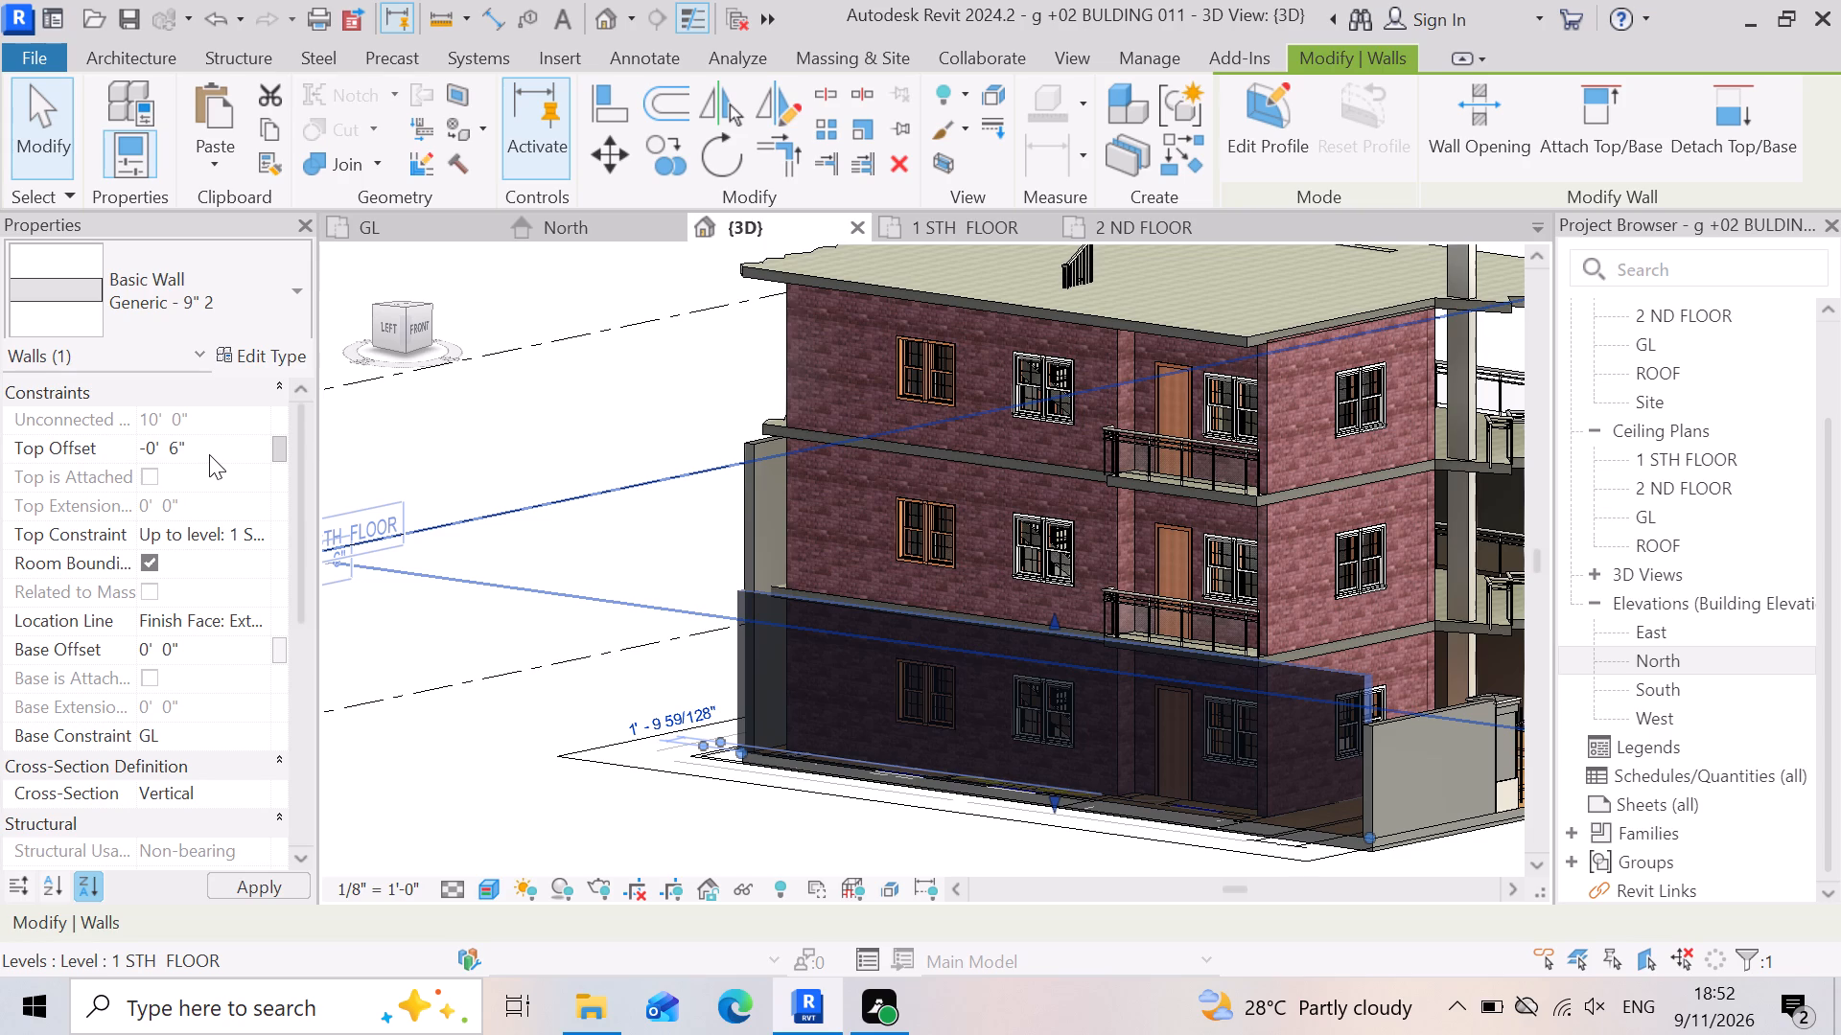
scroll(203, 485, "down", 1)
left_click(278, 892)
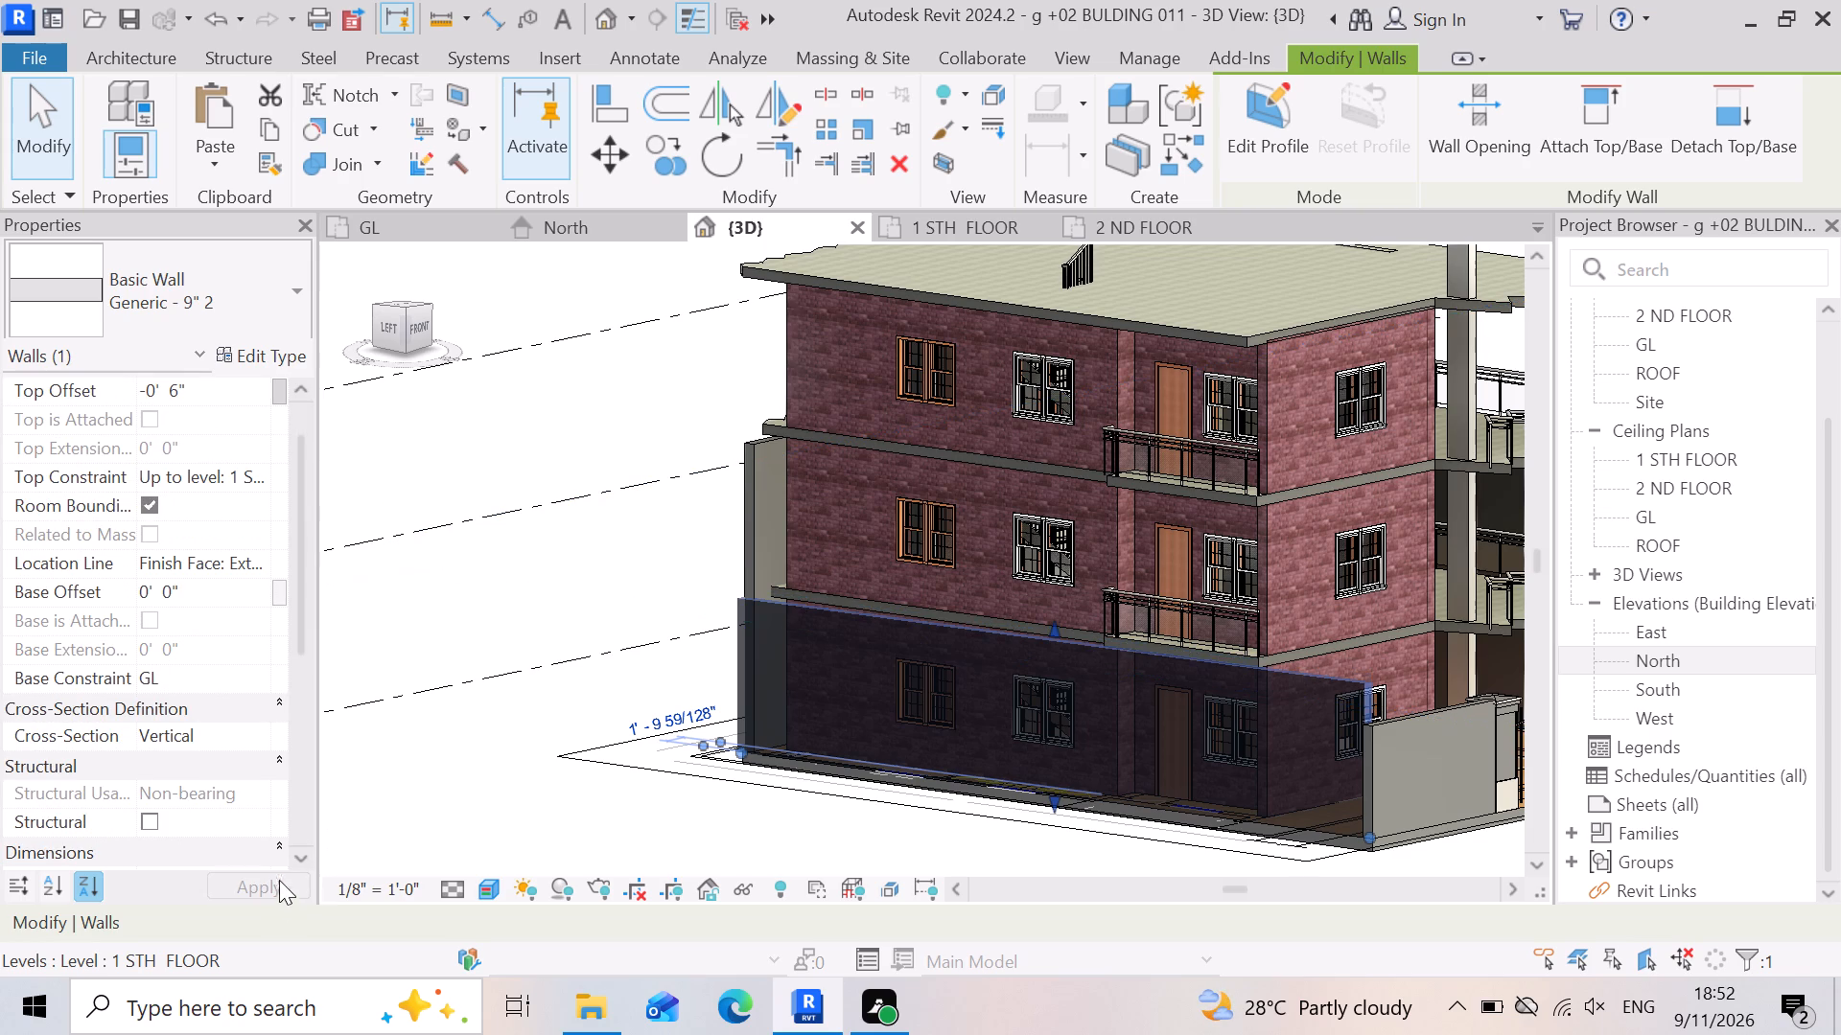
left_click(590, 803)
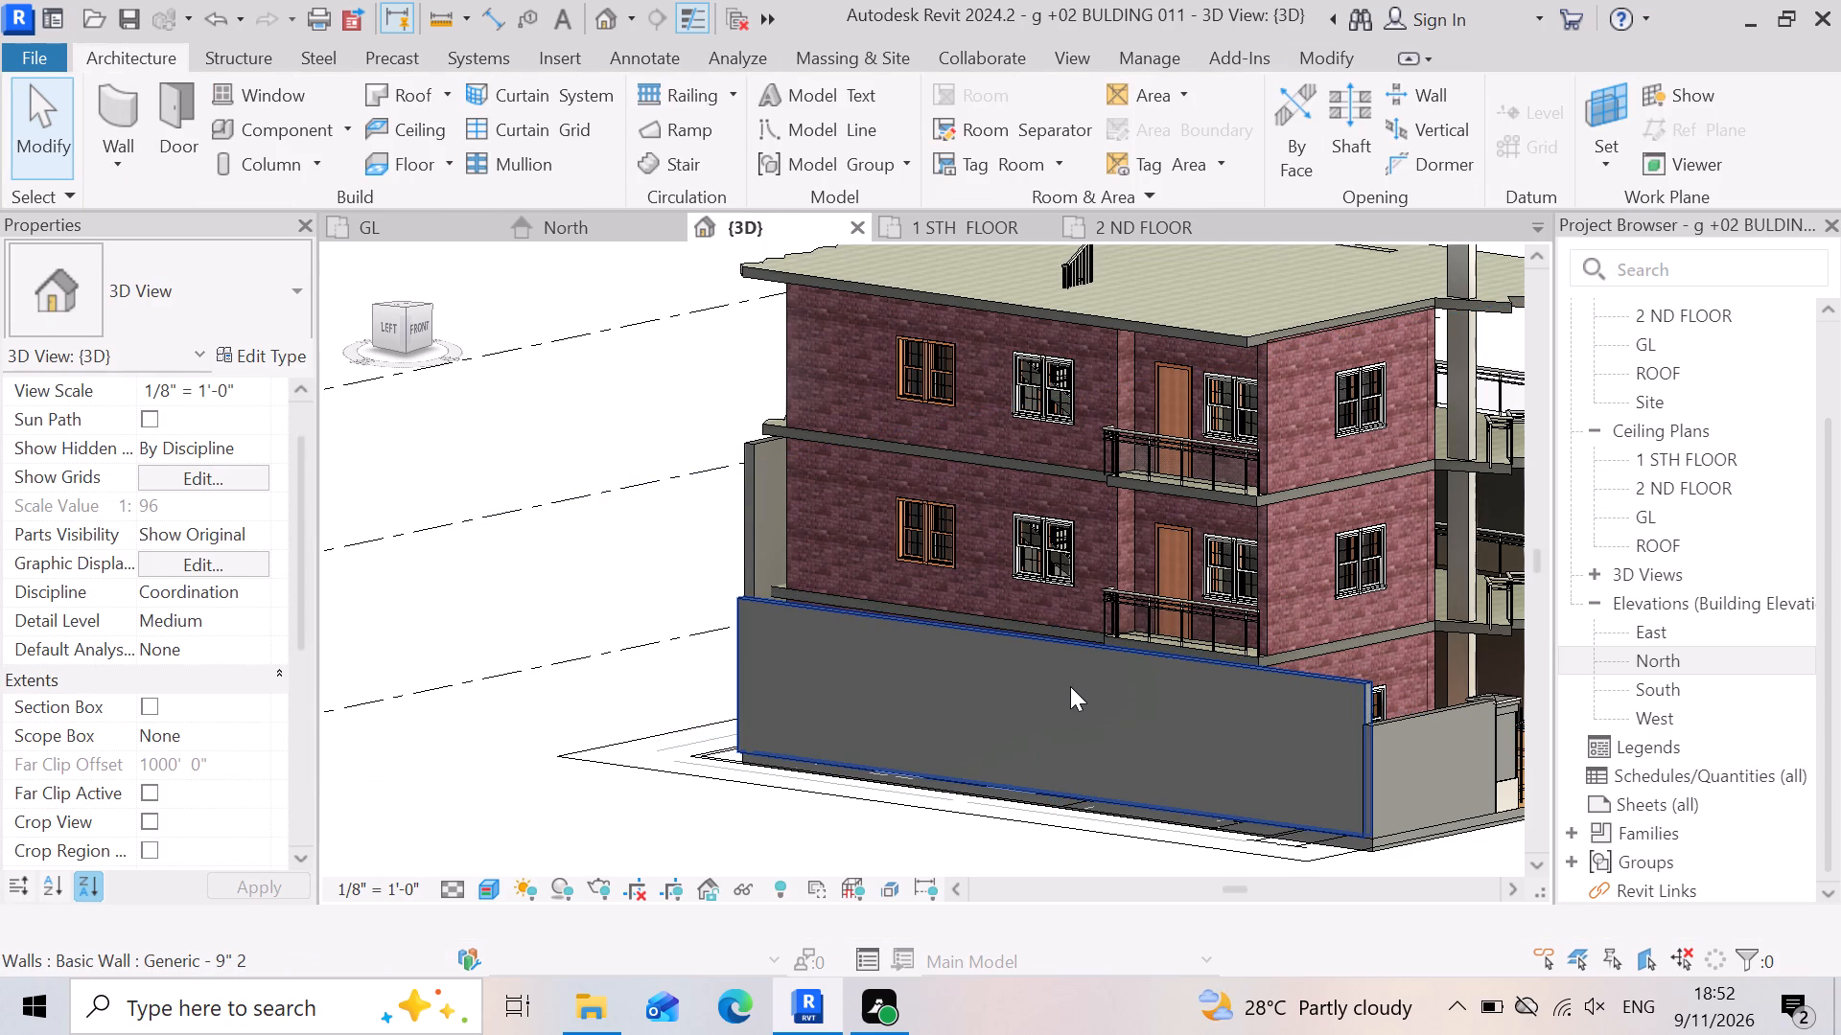
Lower the top of the left side boundary wall to a top offset of about -3'-1", level with the adjoining front wall.
left_click(1071, 686)
left_click_drag(1059, 634, 1046, 642)
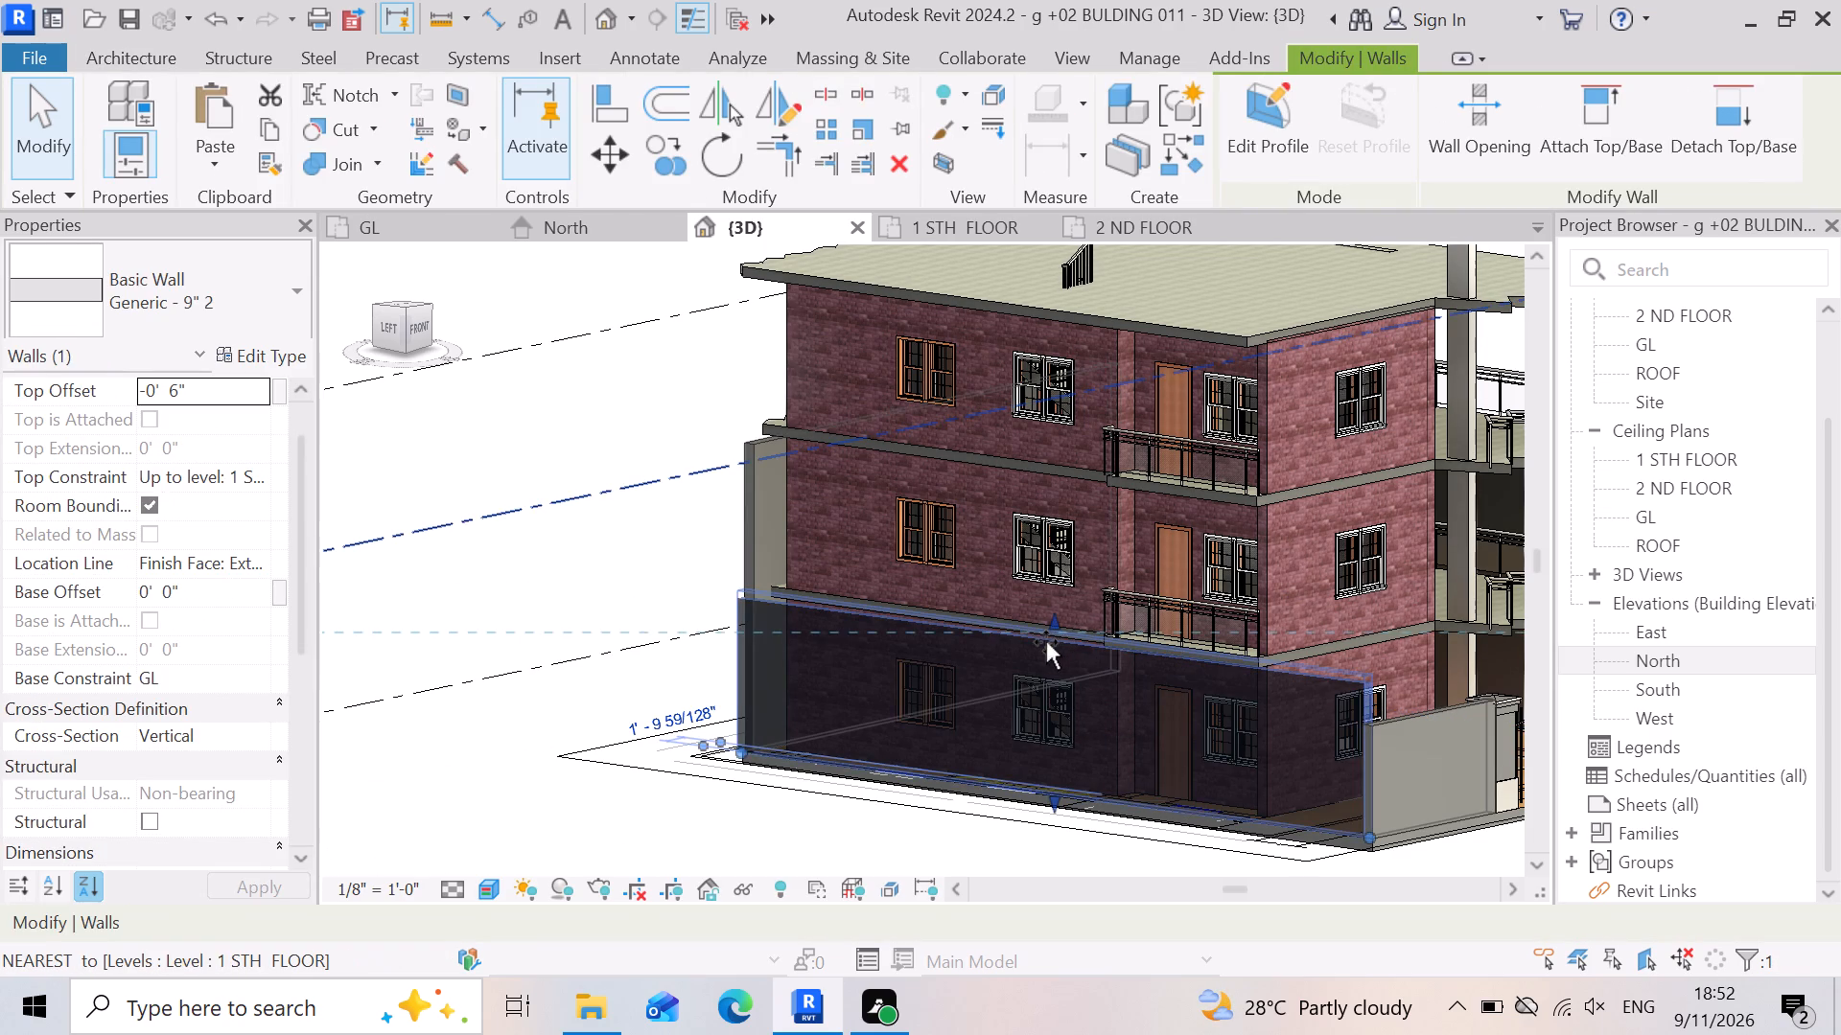
left_click_drag(1046, 642, 1058, 680)
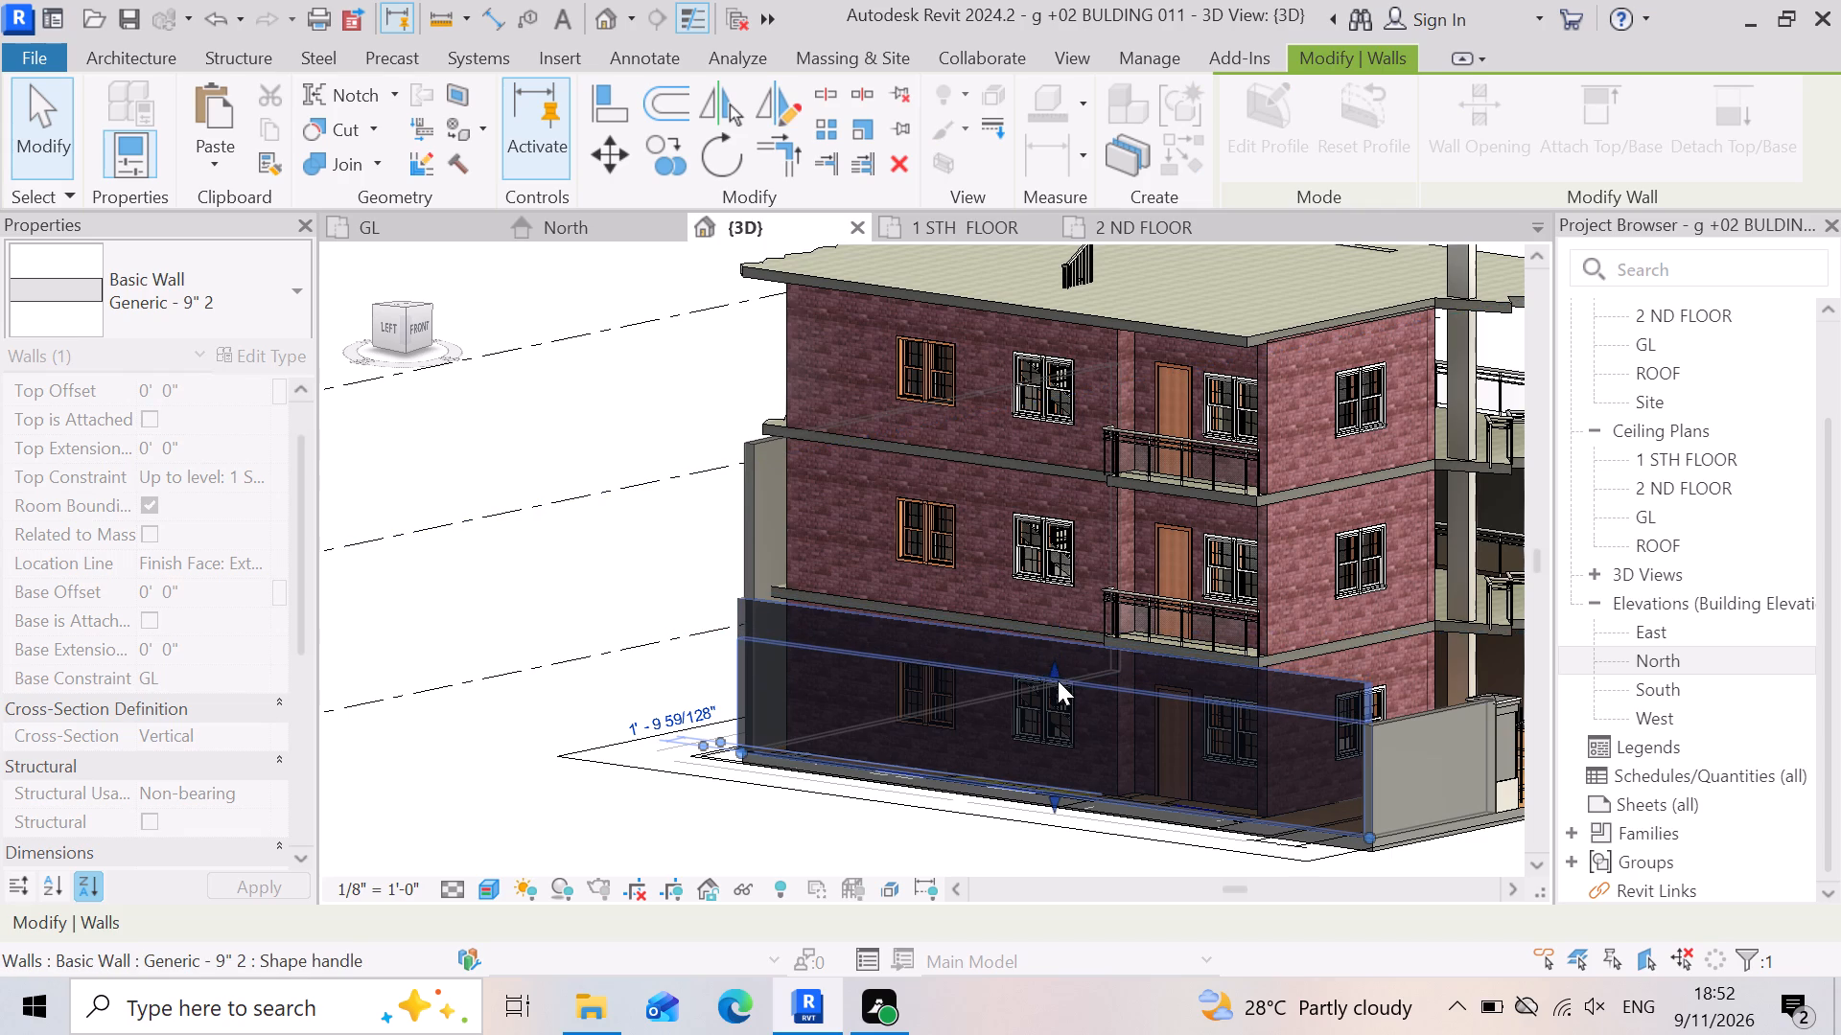
left_click(529, 816)
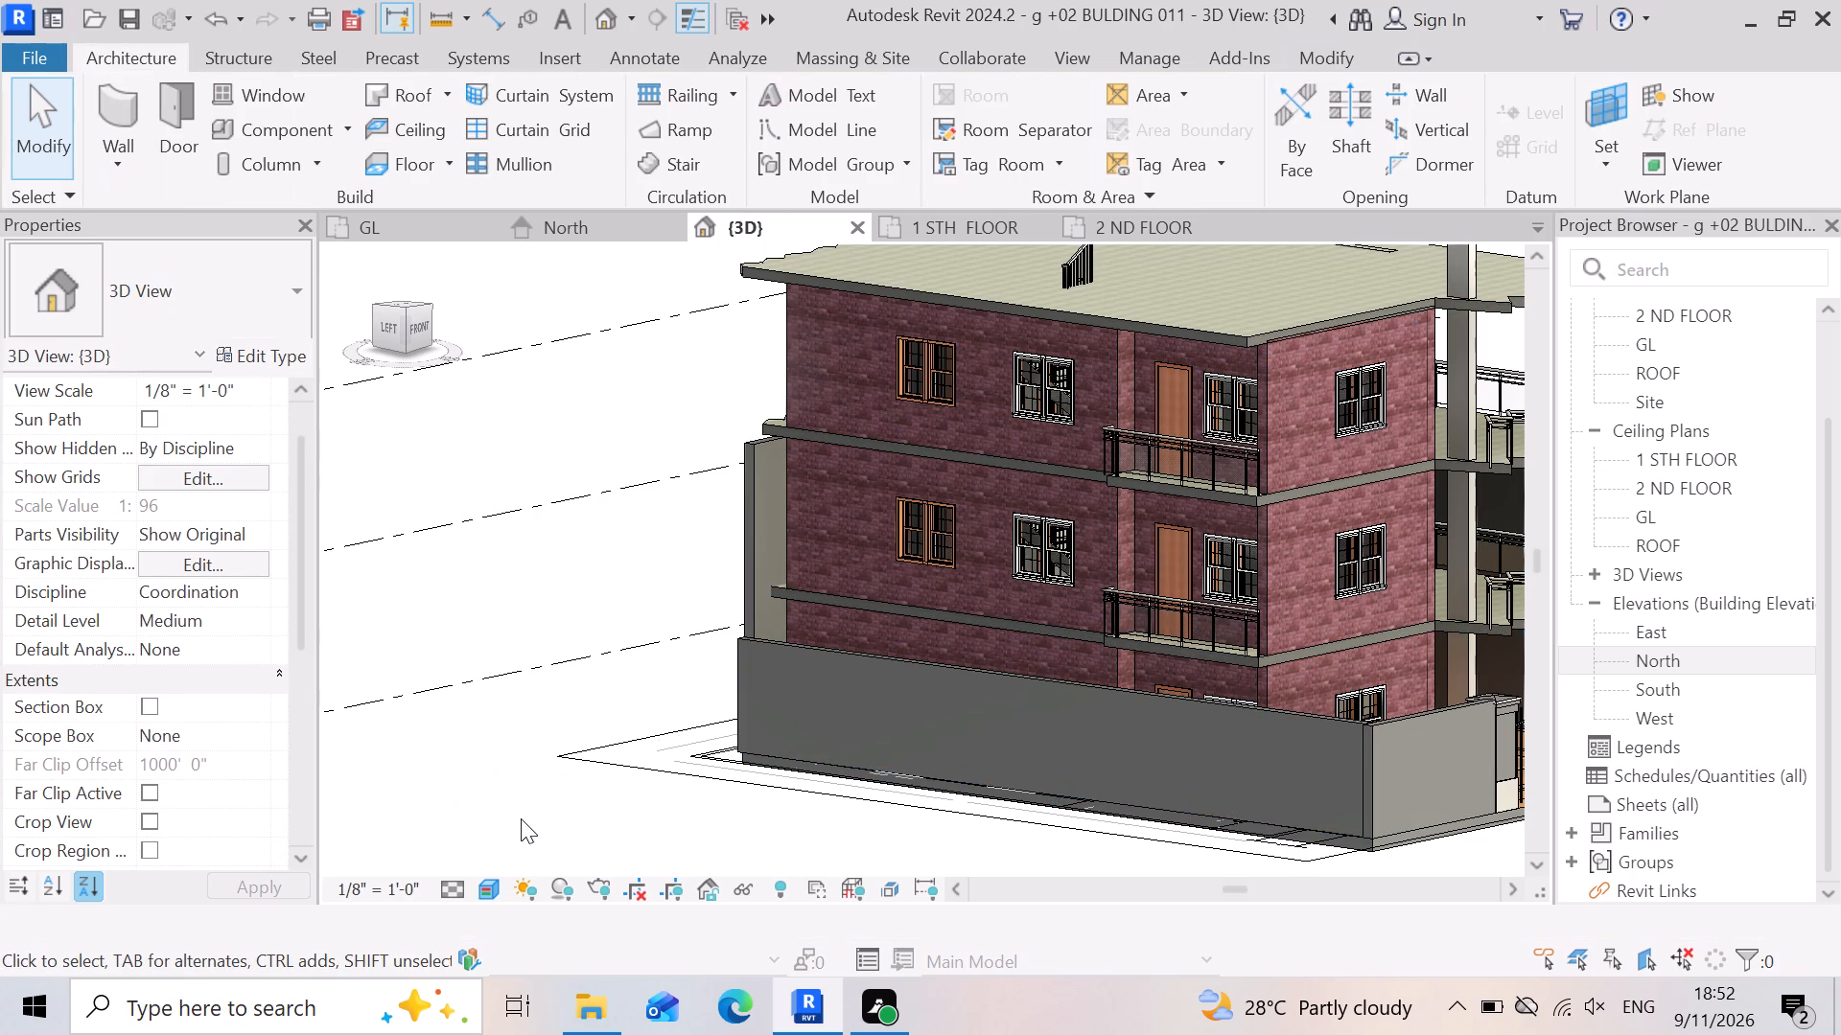
Examine the corner where the lowered left side wall meets the front wall, at both its top and base.
scroll(1365, 805, "up", 6)
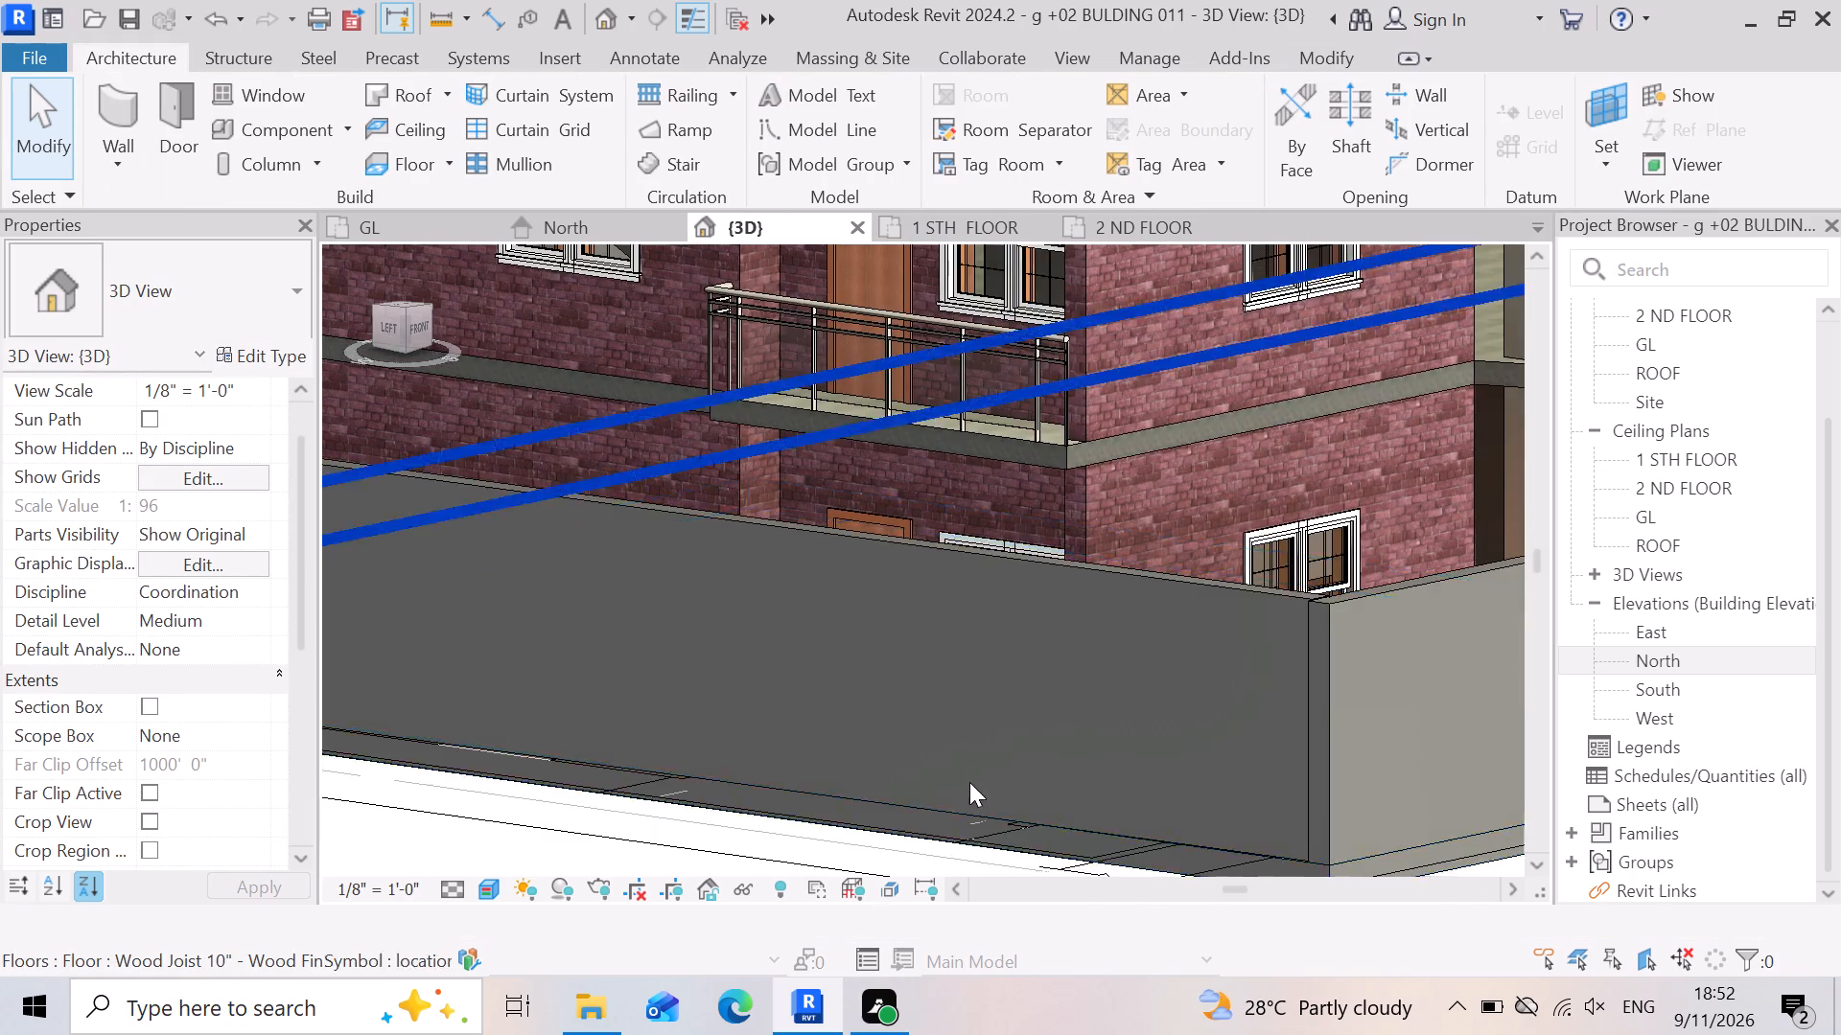
scroll(975, 770, "down", 4)
left_click(1279, 902)
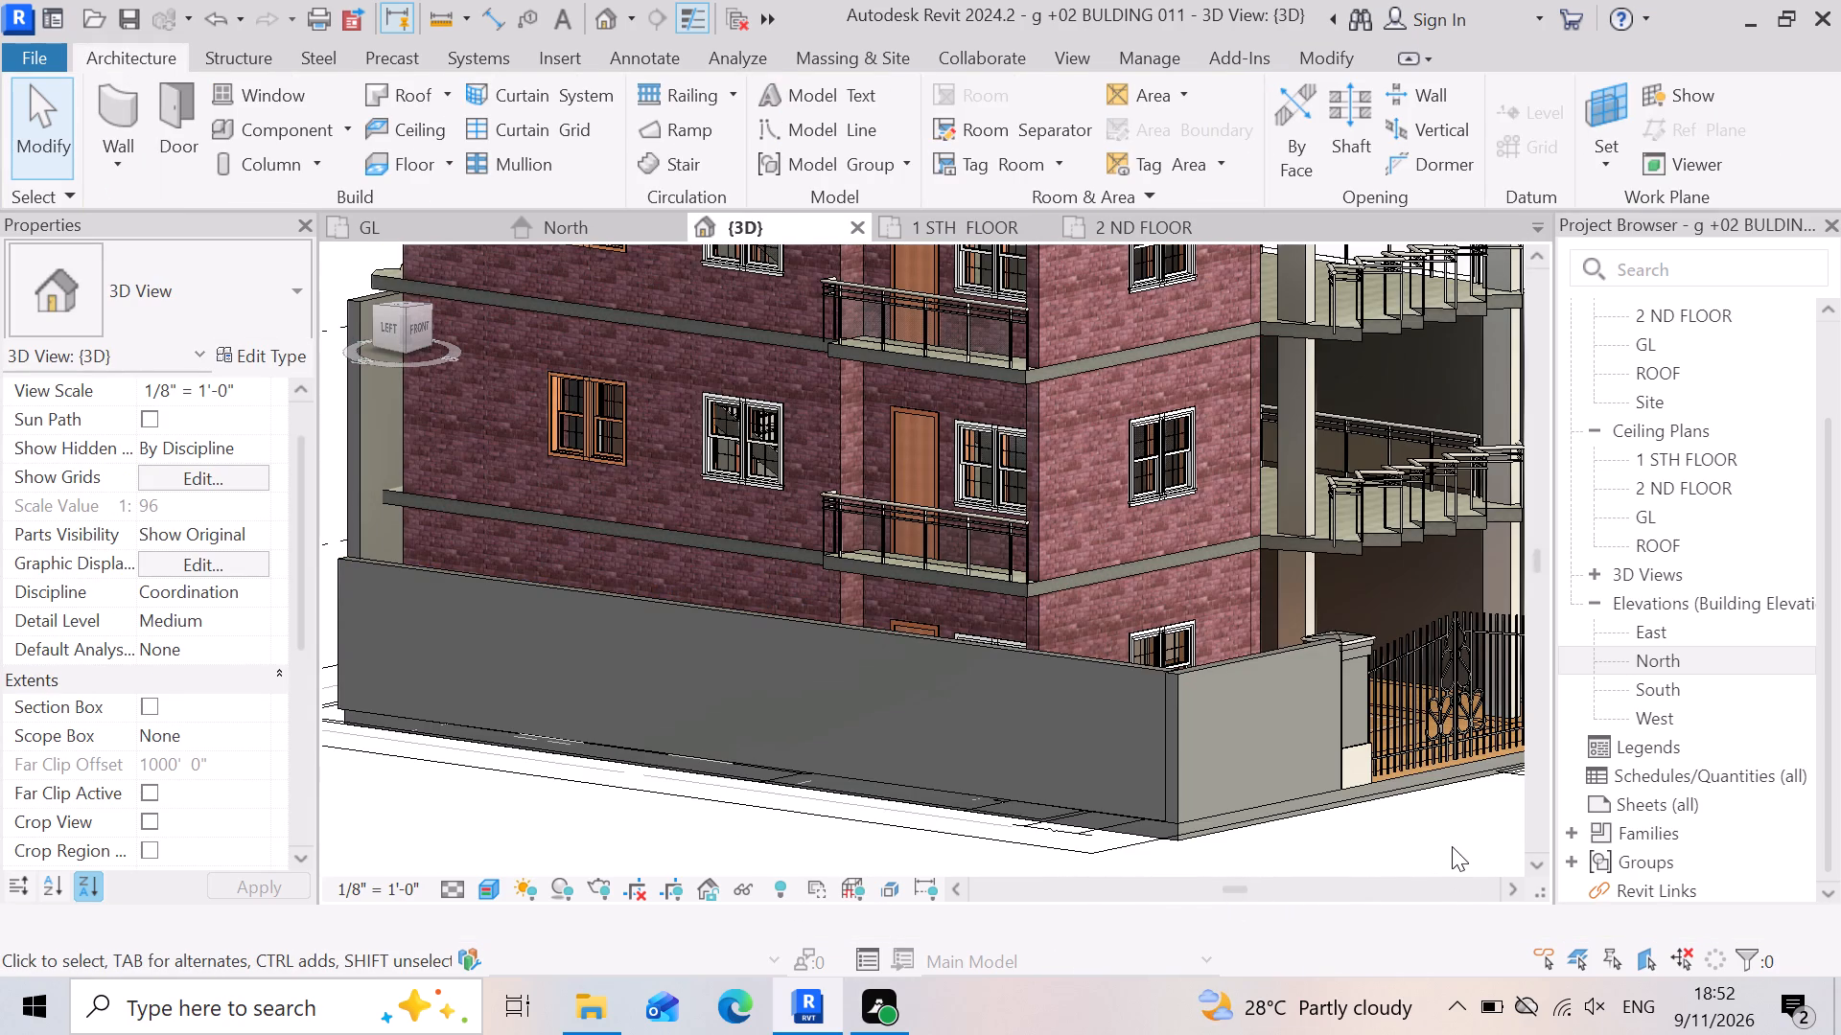
left_click(1452, 846)
scroll(965, 807, "up", 6)
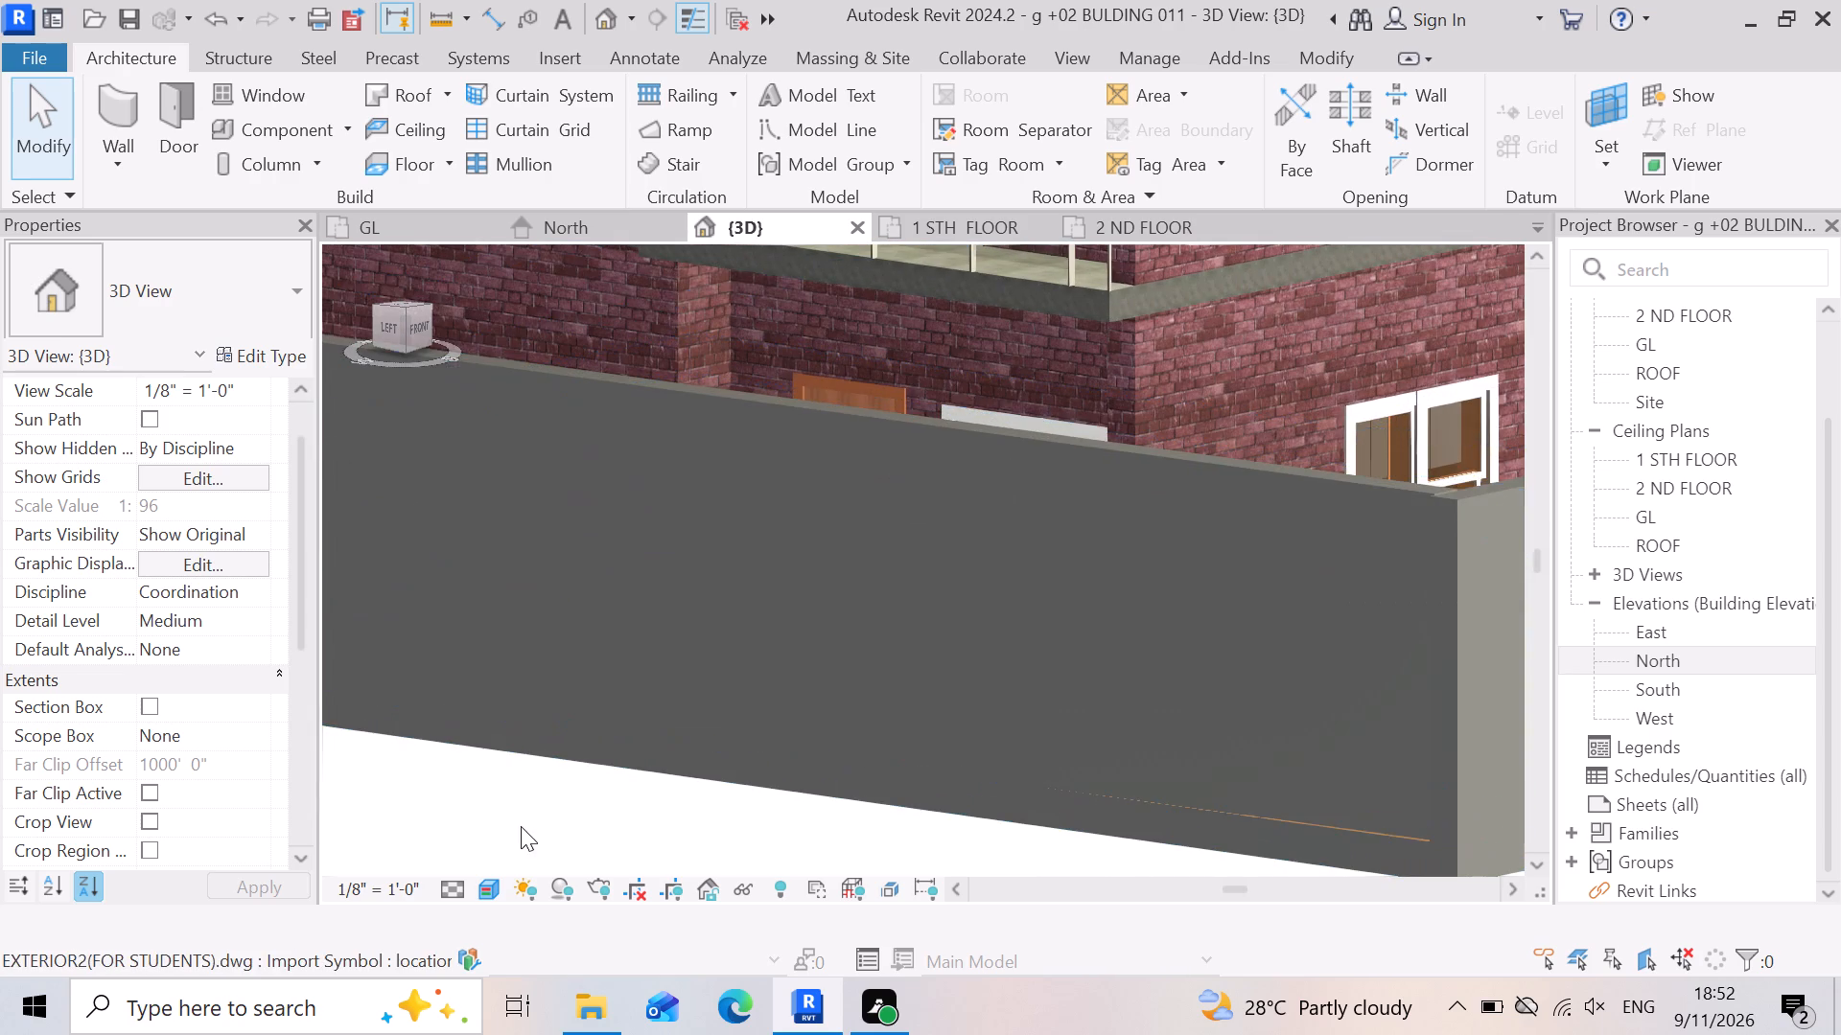
scroll(1068, 647, "down", 4)
scroll(1111, 715, "down", 4)
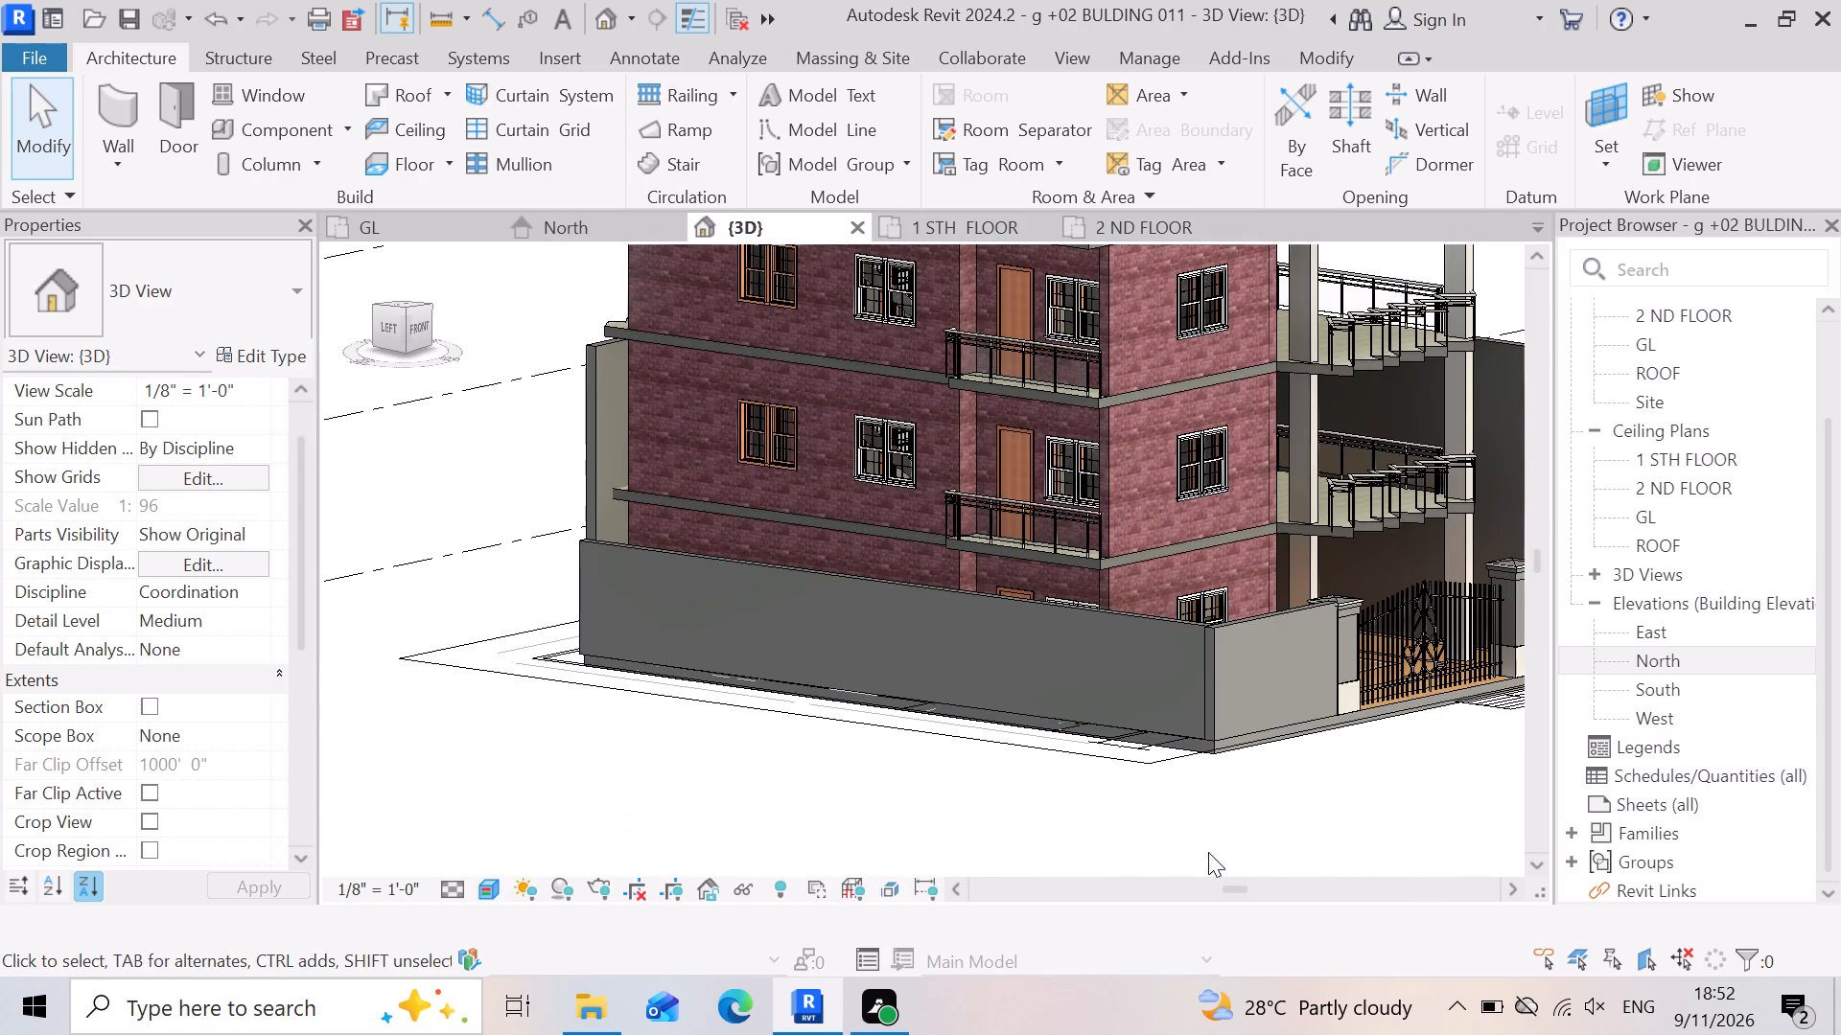
scroll(1024, 742, "up", 5)
left_click(1107, 629)
scroll(1134, 713, "up", 2)
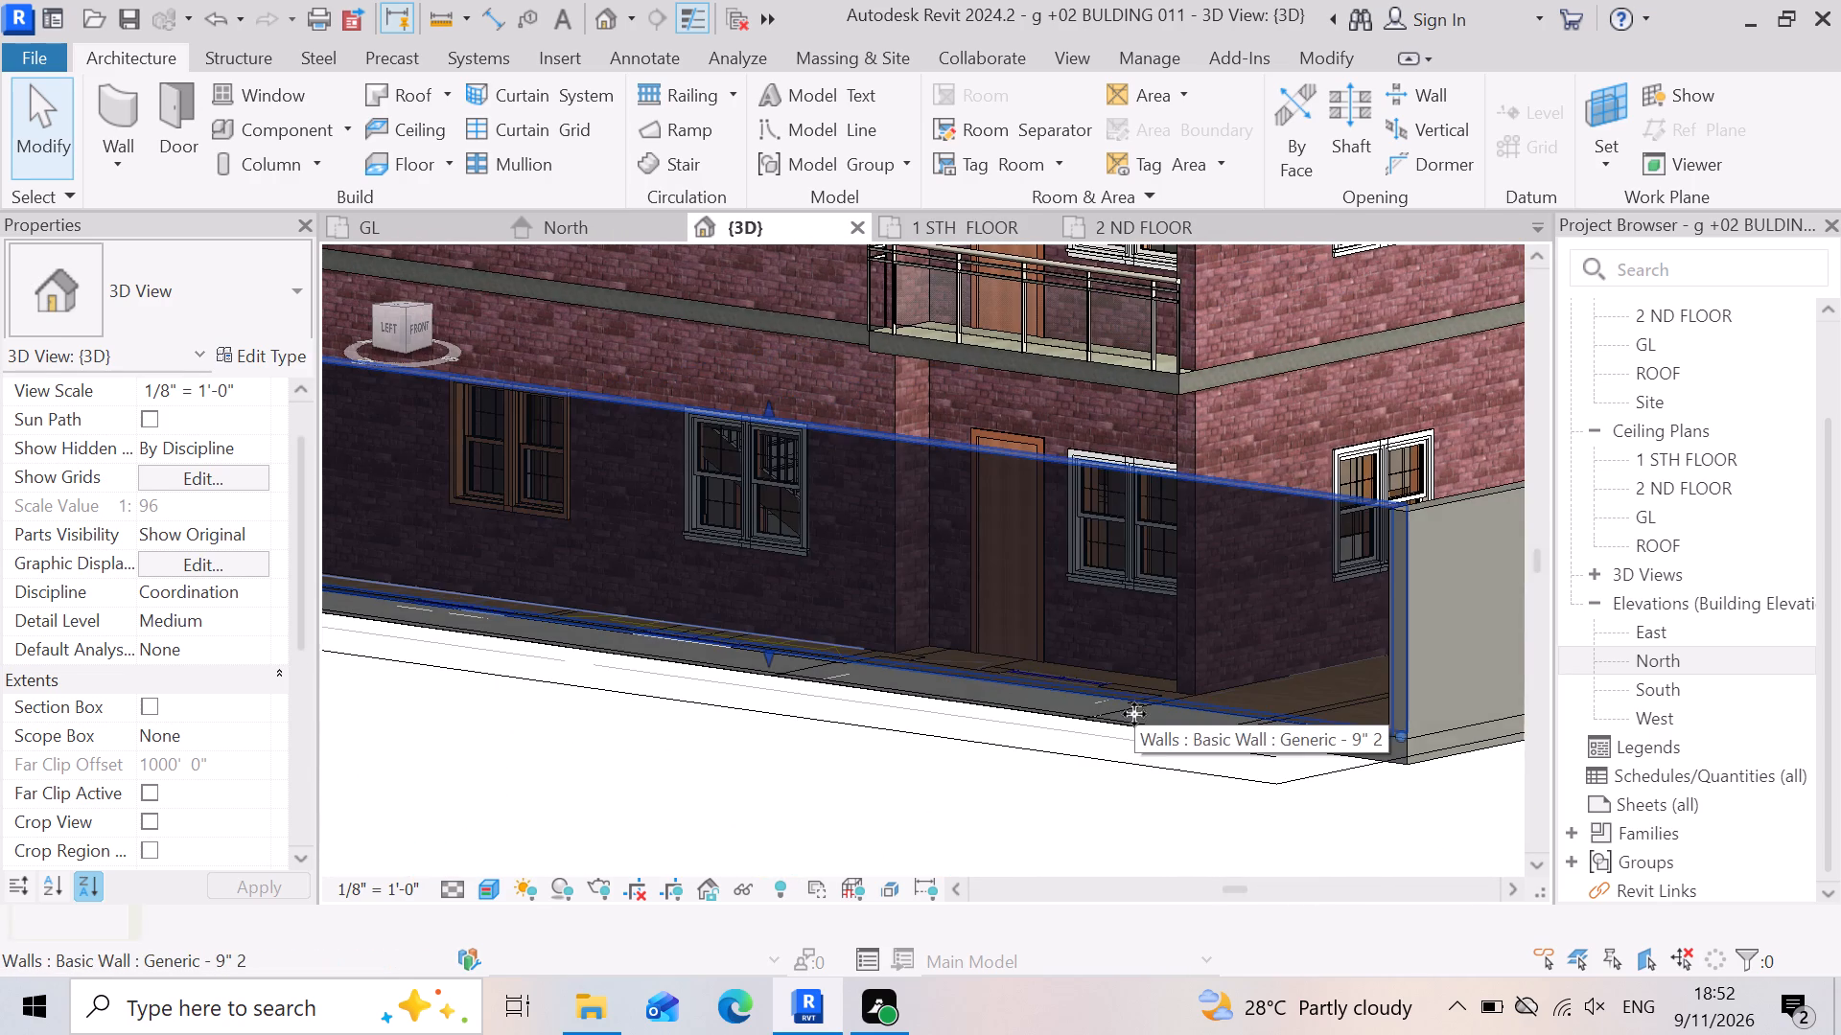
scroll(1134, 714, "up", 2)
scroll(1417, 790, "up", 3)
scroll(953, 624, "down", 3)
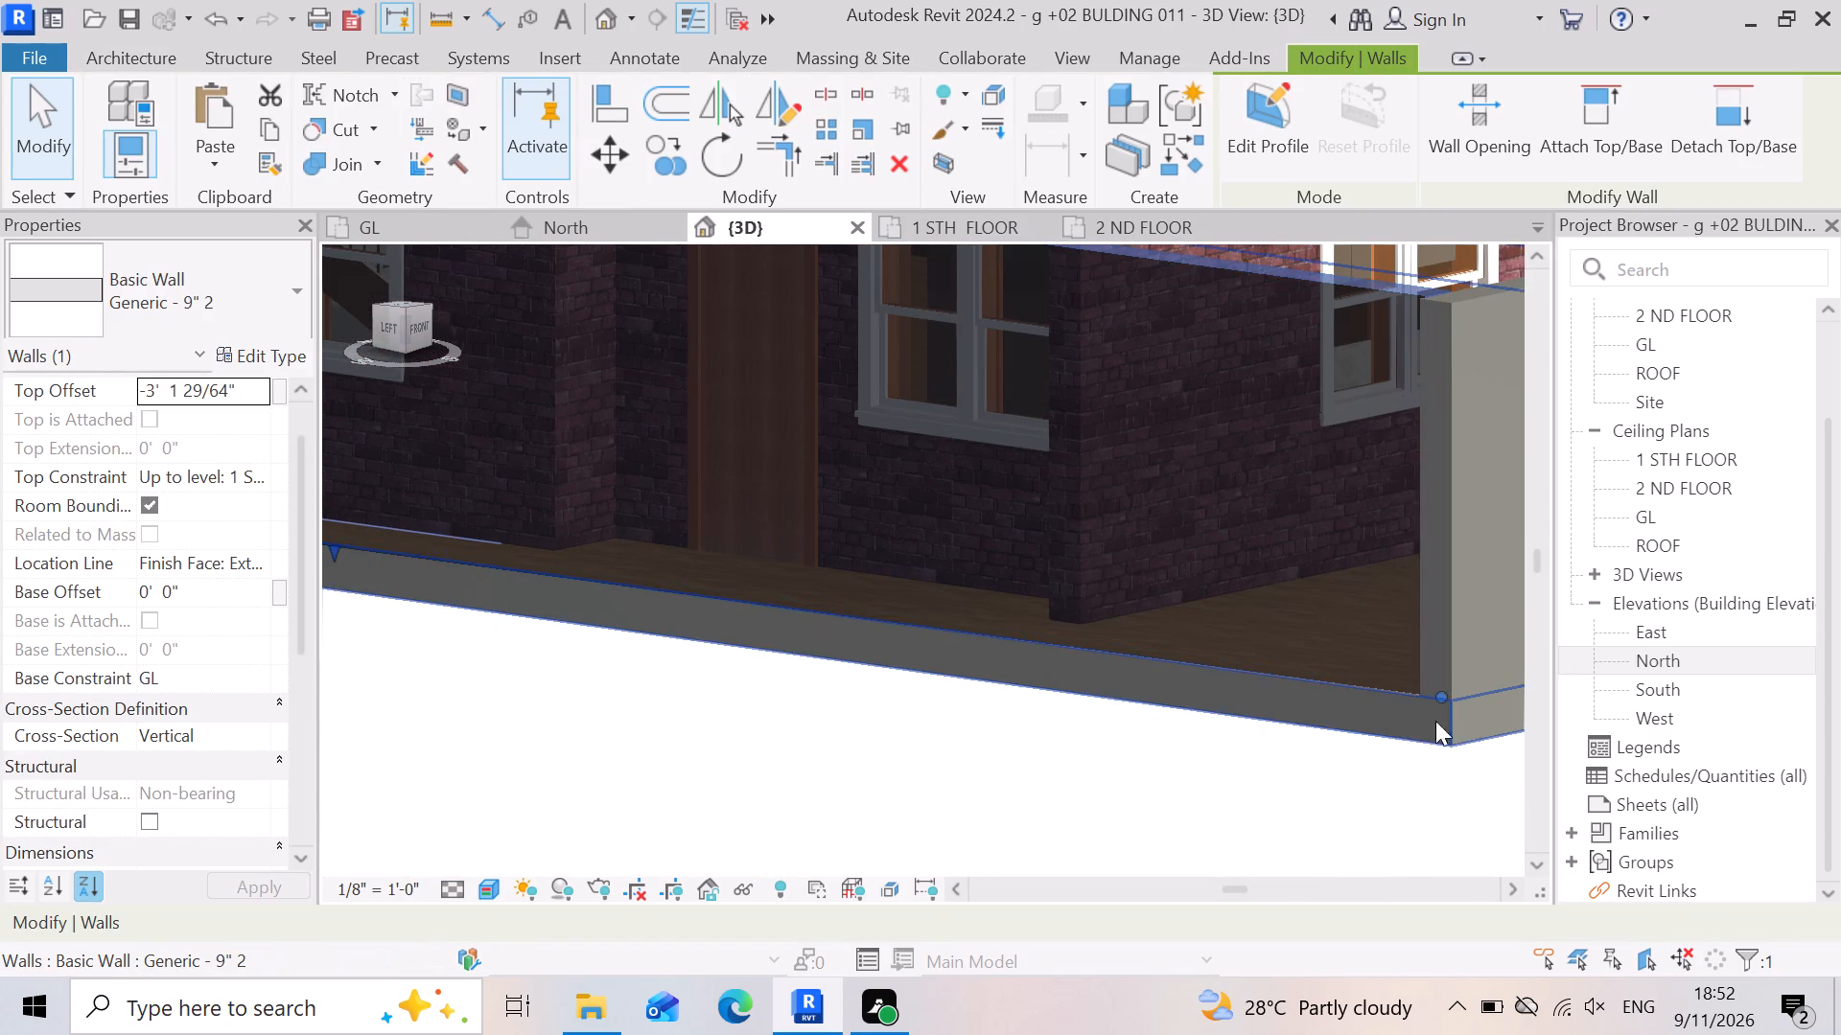
scroll(1495, 735, "up", 7)
scroll(1386, 739, "up", 3)
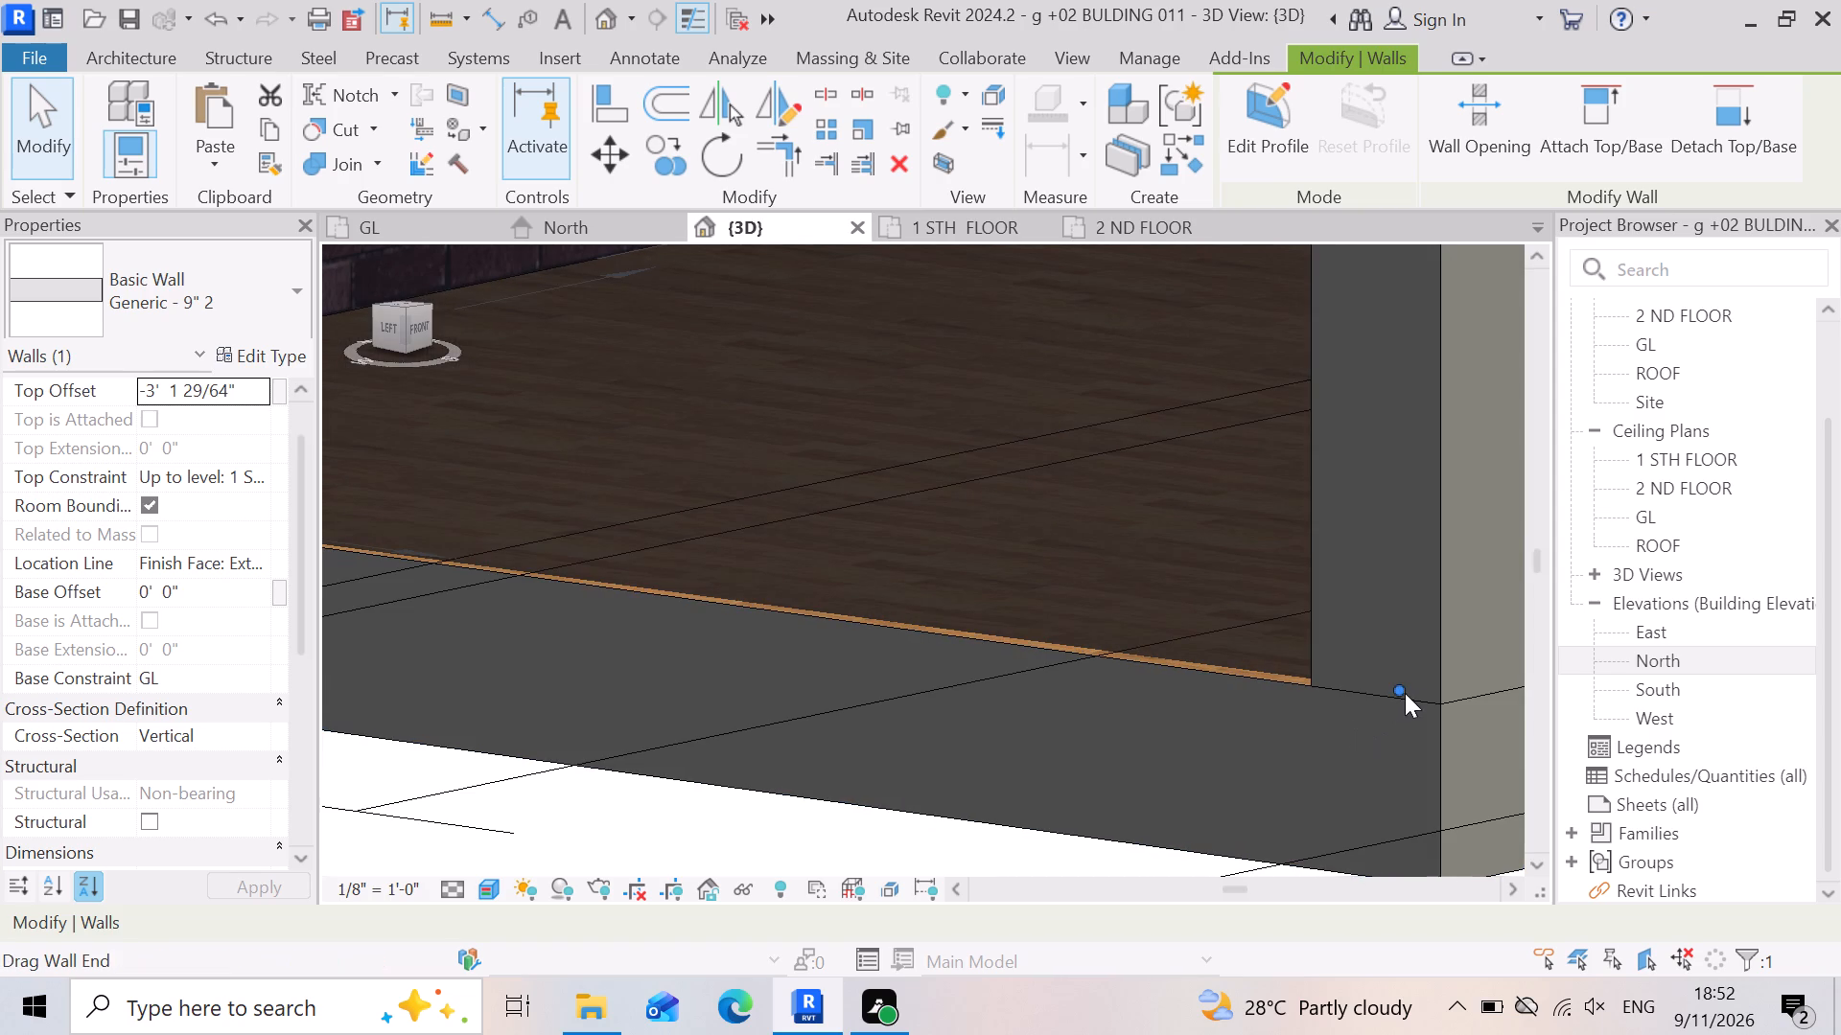
left_click(1174, 630)
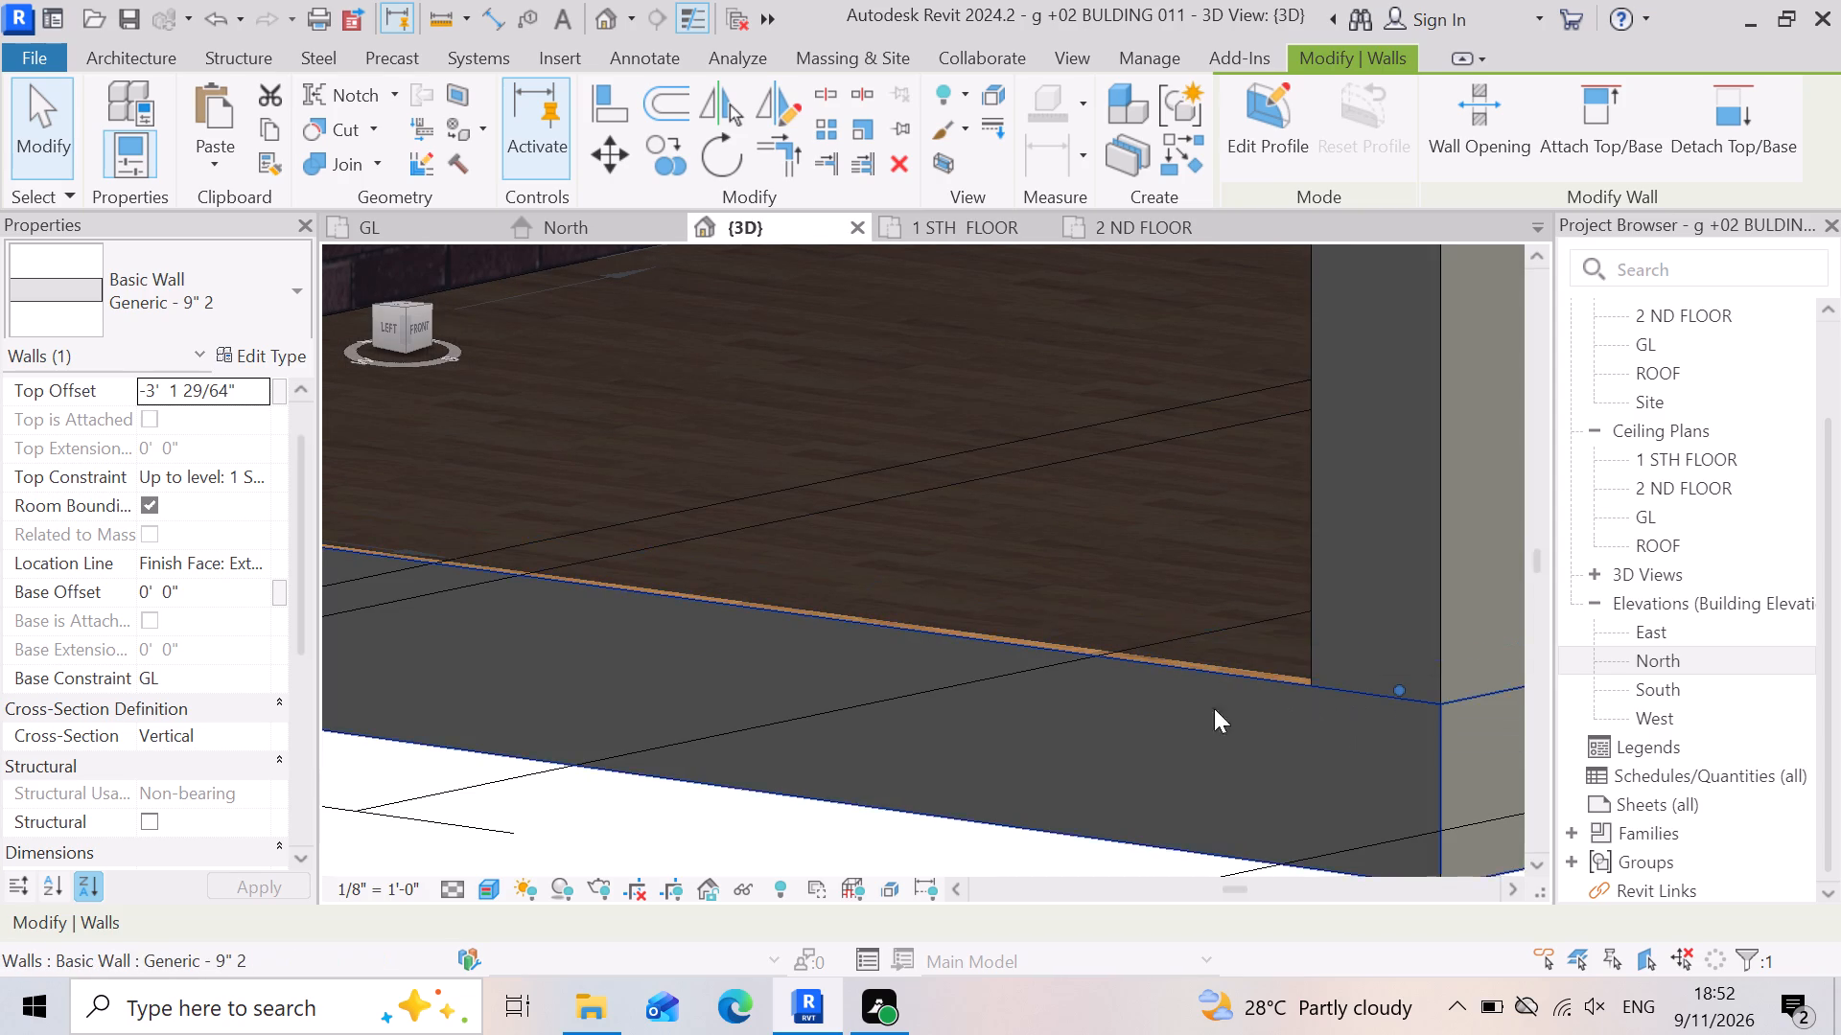
scroll(1300, 736, "down", 7)
scroll(1030, 767, "down", 8)
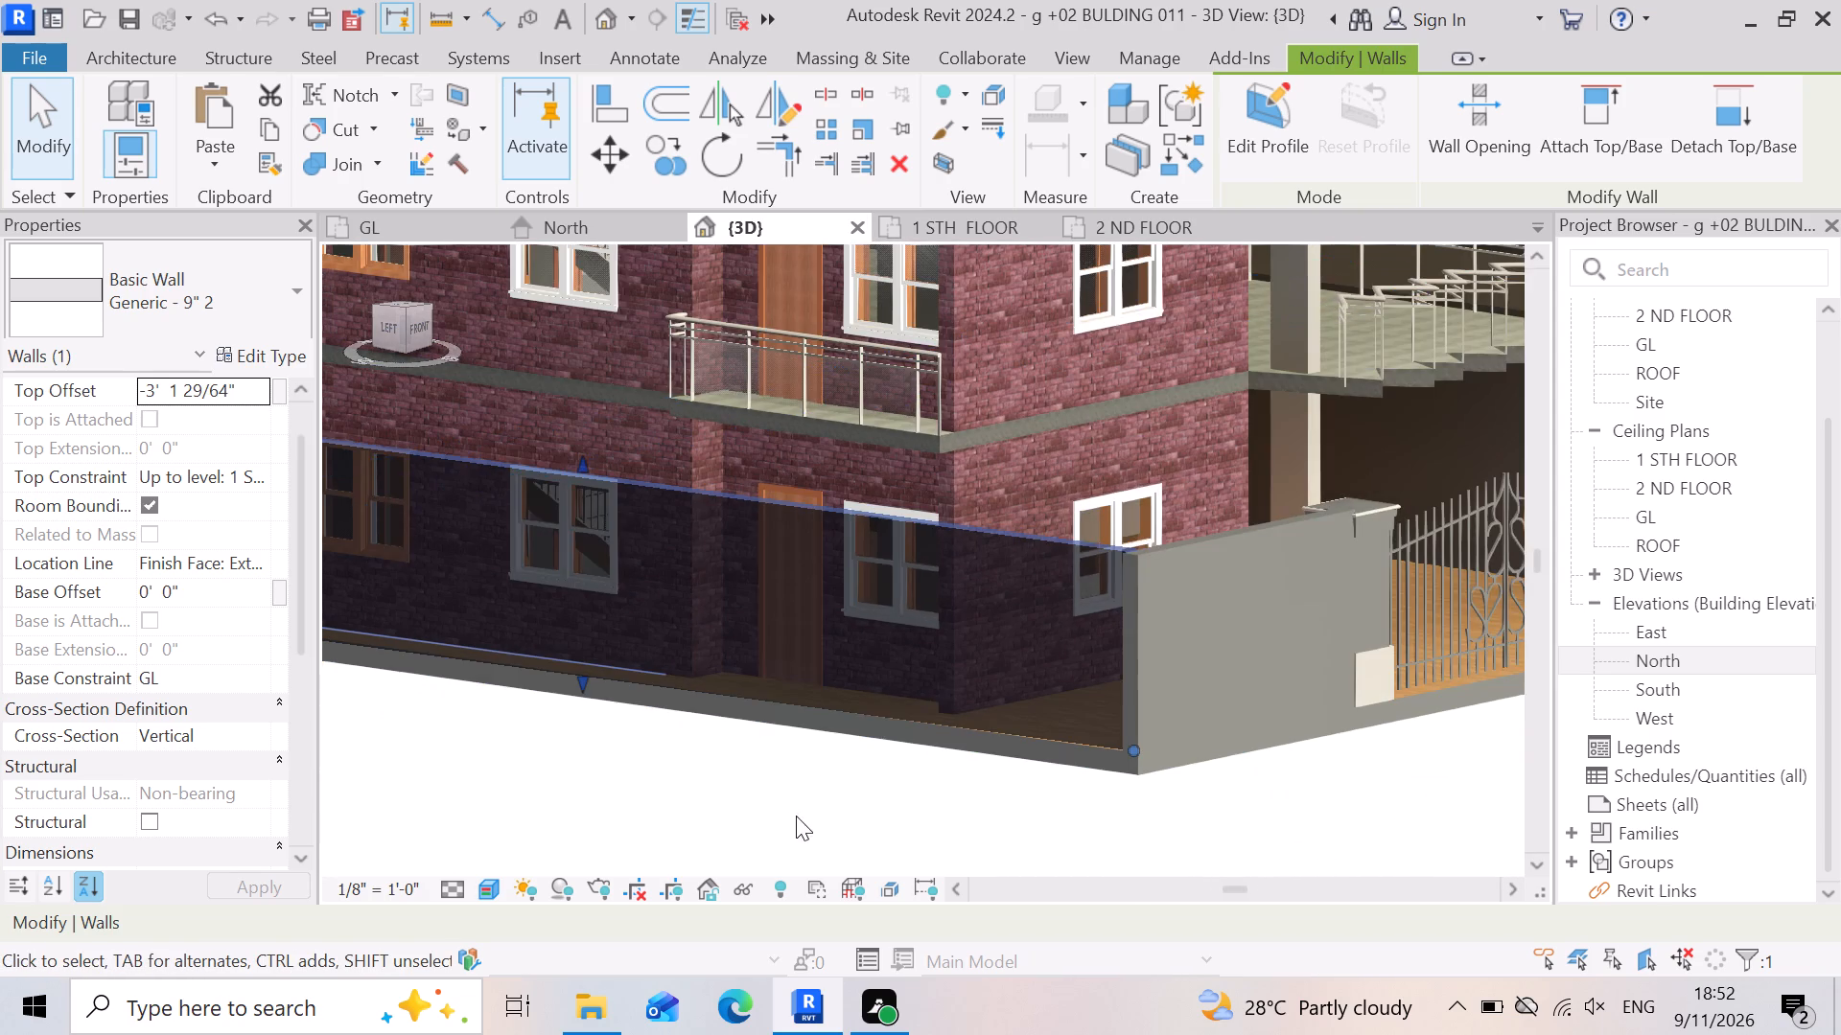
left_click(1295, 825)
Constrain the top of the rear boundary wall to level 1 STH FLOOR.
scroll(1287, 790, "down", 6)
right_click_drag(913, 901, 950, 827)
middle_click(913, 901, "shift")
middle_click_drag(910, 888, 950, 827, "shift")
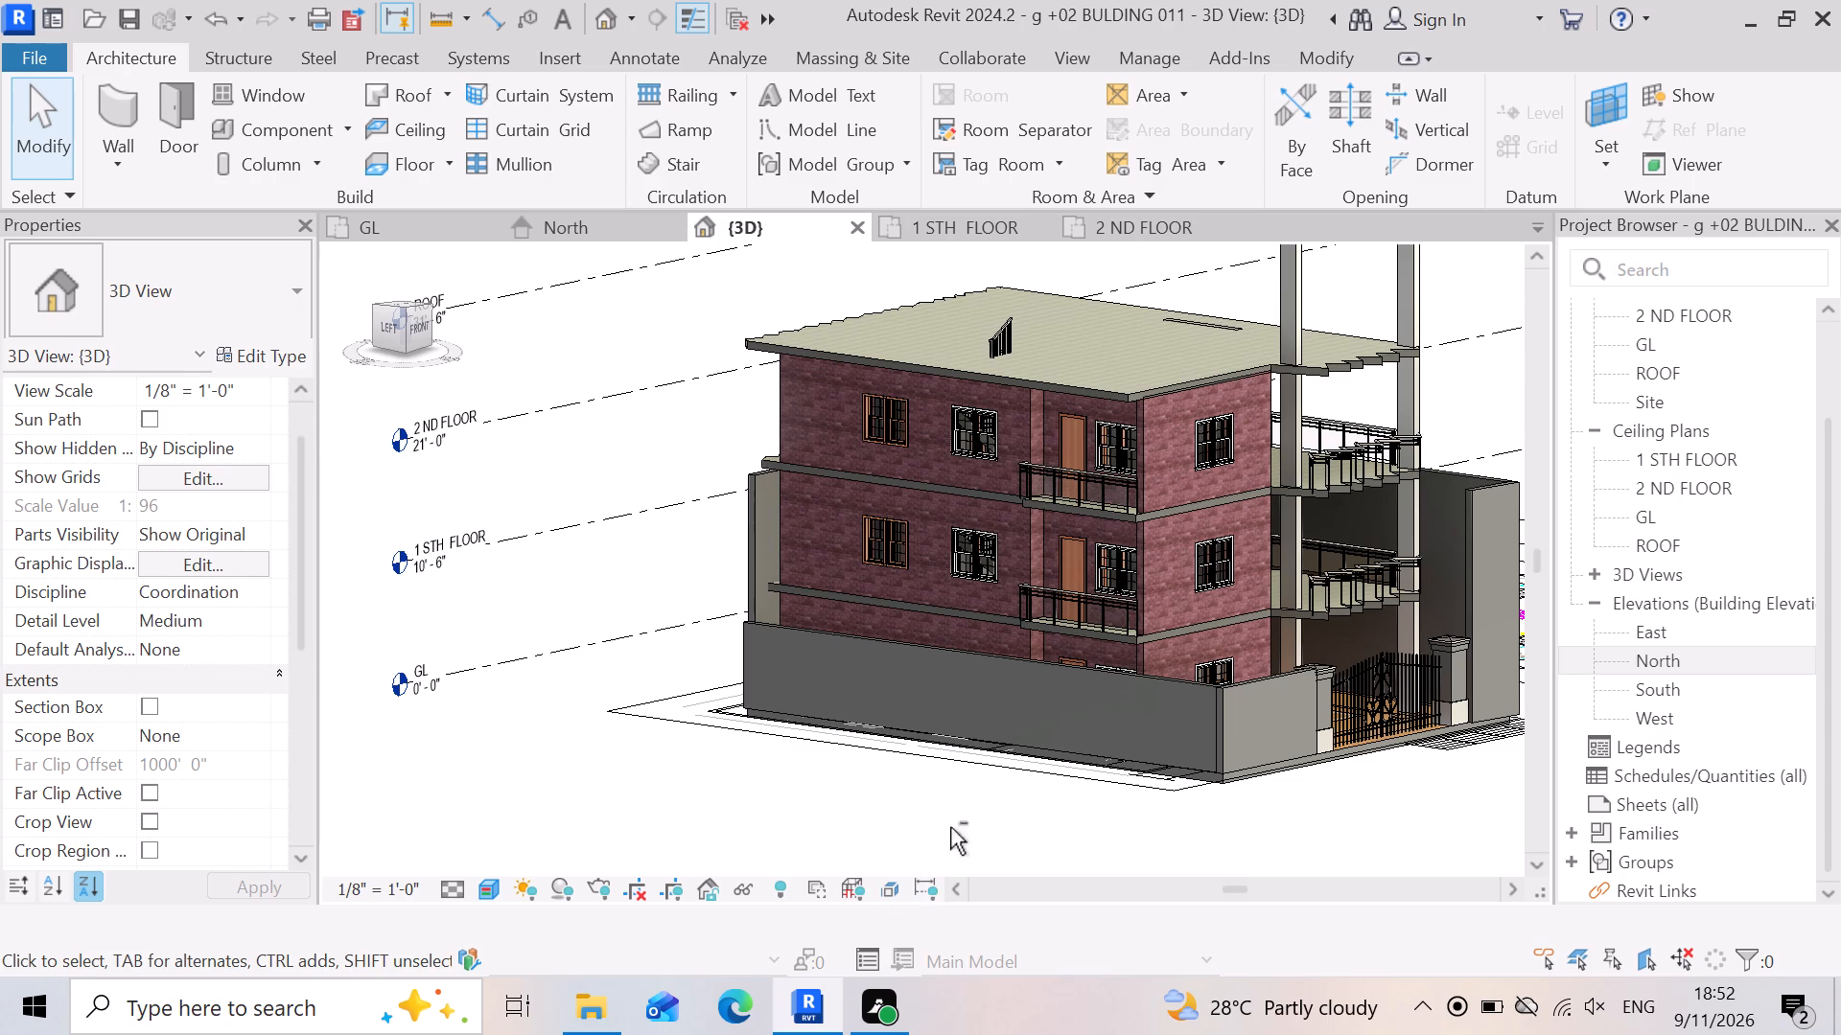
middle_click_drag(950, 827, 1050, 821, "shift")
right_click_drag(950, 827, 1063, 825)
scroll(906, 674, "down", 2)
middle_click_drag(910, 721, 1050, 692, "shift")
right_click_drag(915, 701, 1050, 692, "shift")
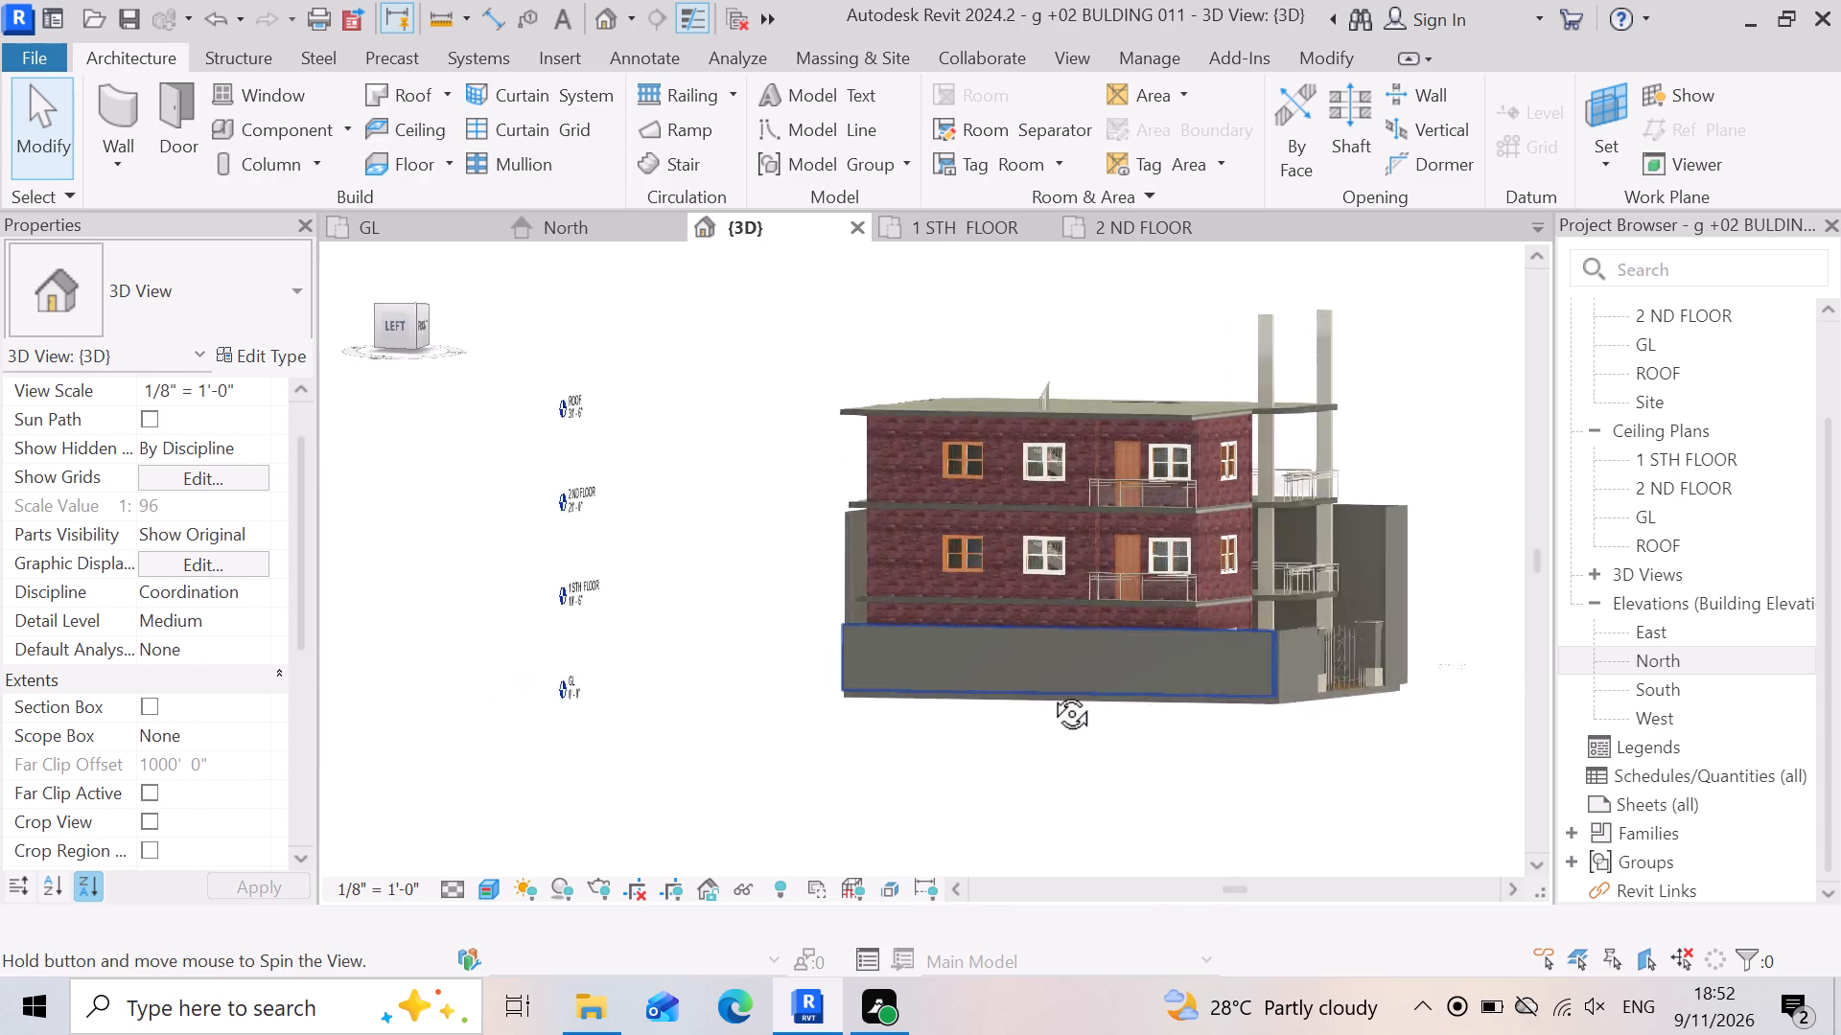
middle_click_drag(1050, 692, 1232, 729, "shift")
right_click_drag(1050, 692, 1232, 729, "shift")
scroll(1290, 691, "up", 3)
left_click(1307, 697)
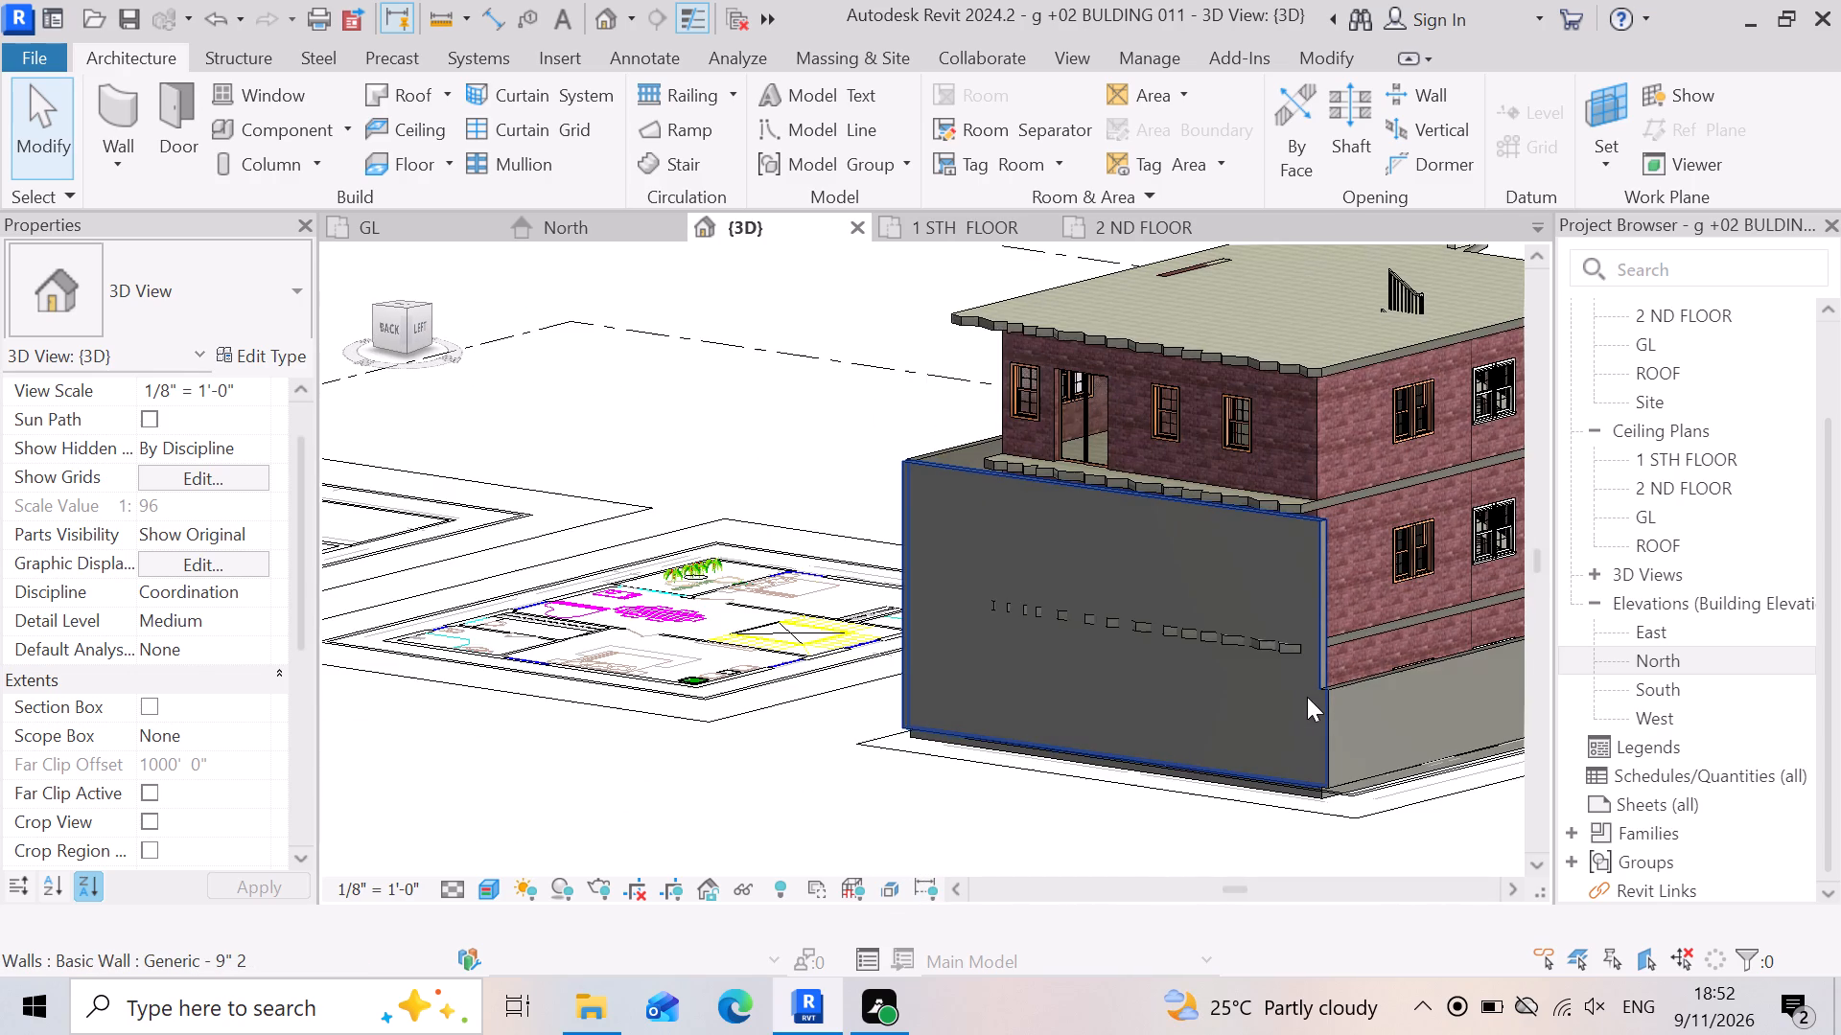
left_click(248, 491)
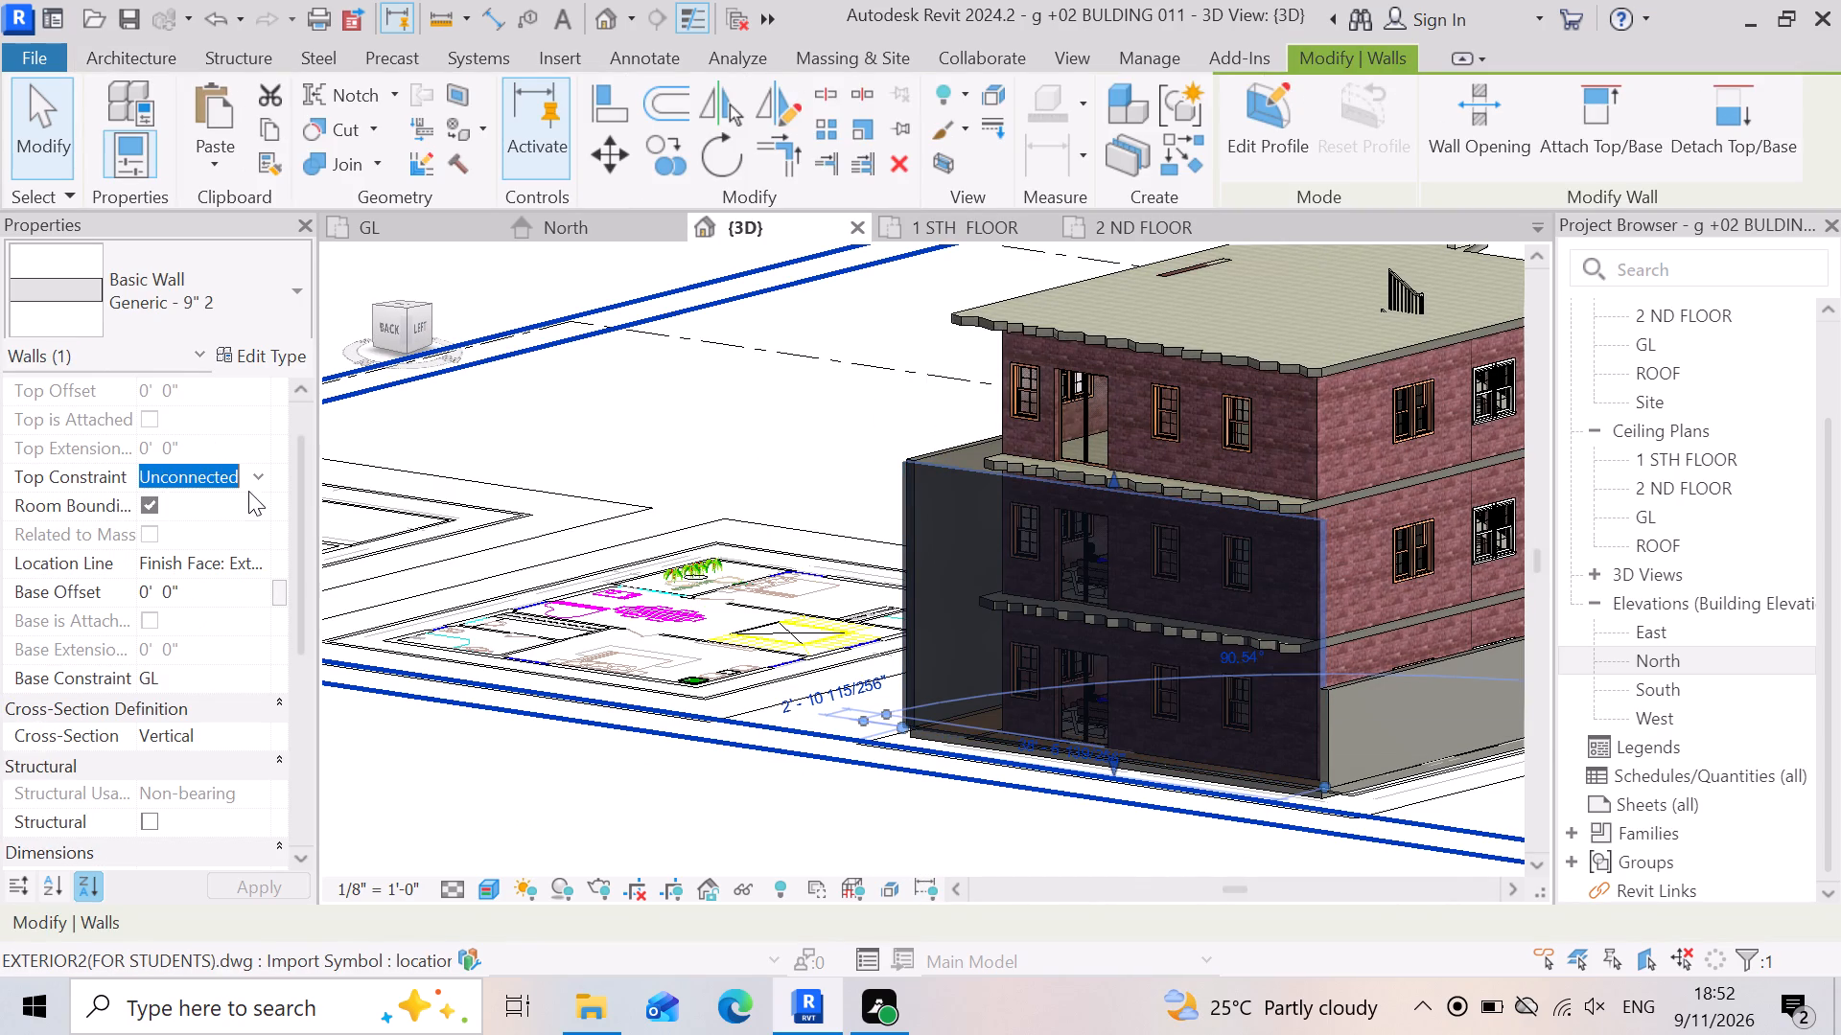
left_click(251, 479)
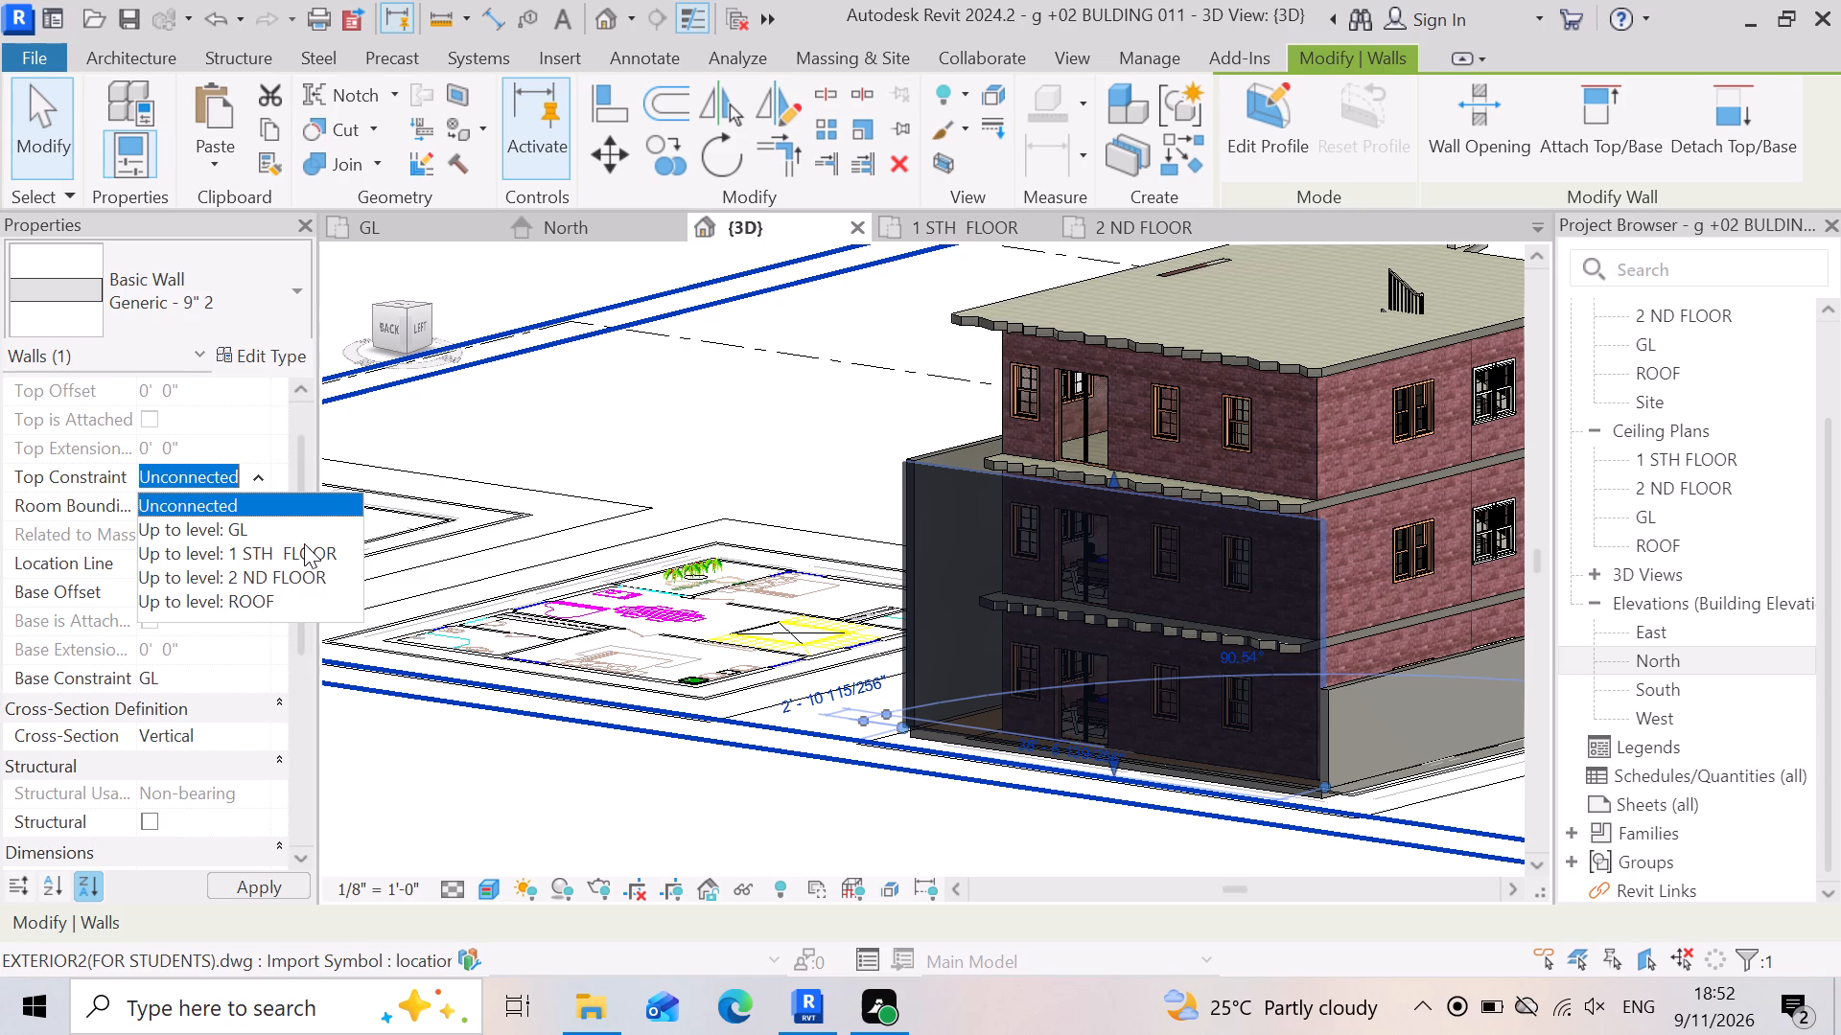
left_click(304, 543)
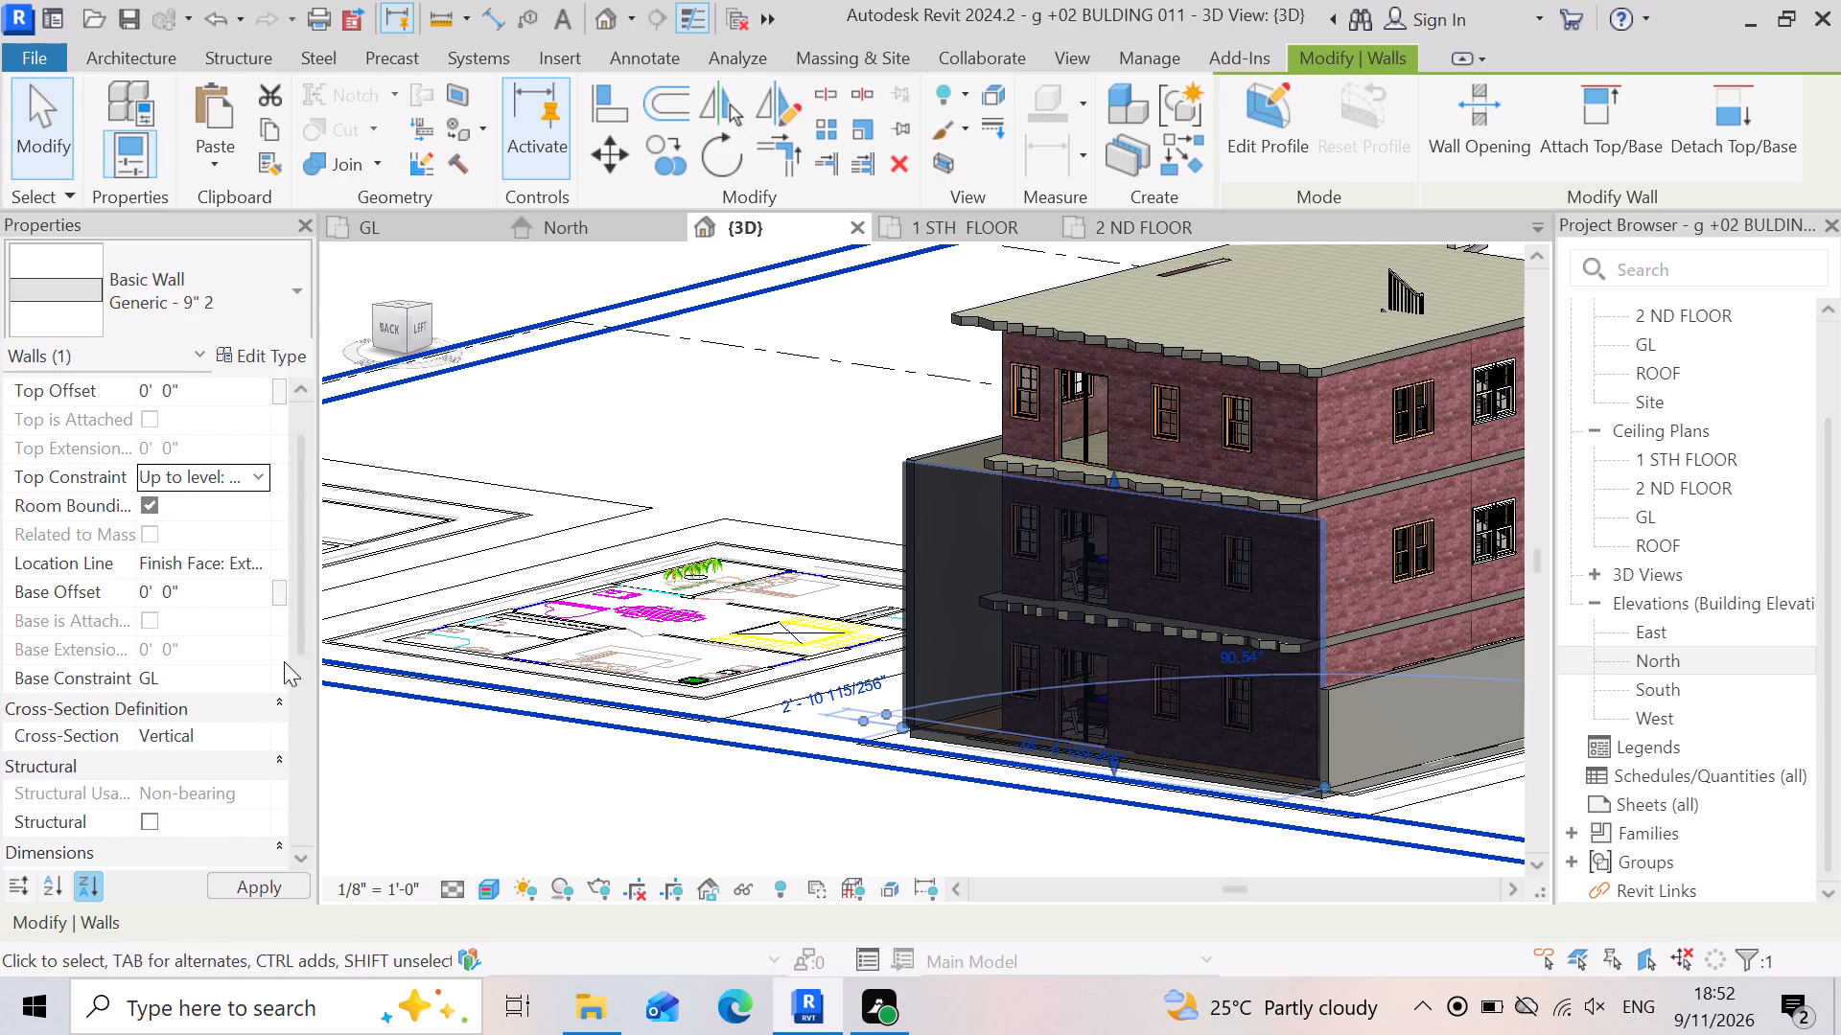
Set the rear boundary wall's top offset to -6".
left_click(224, 401)
type("-6")
key("shift+quotedbl")
key("Return")
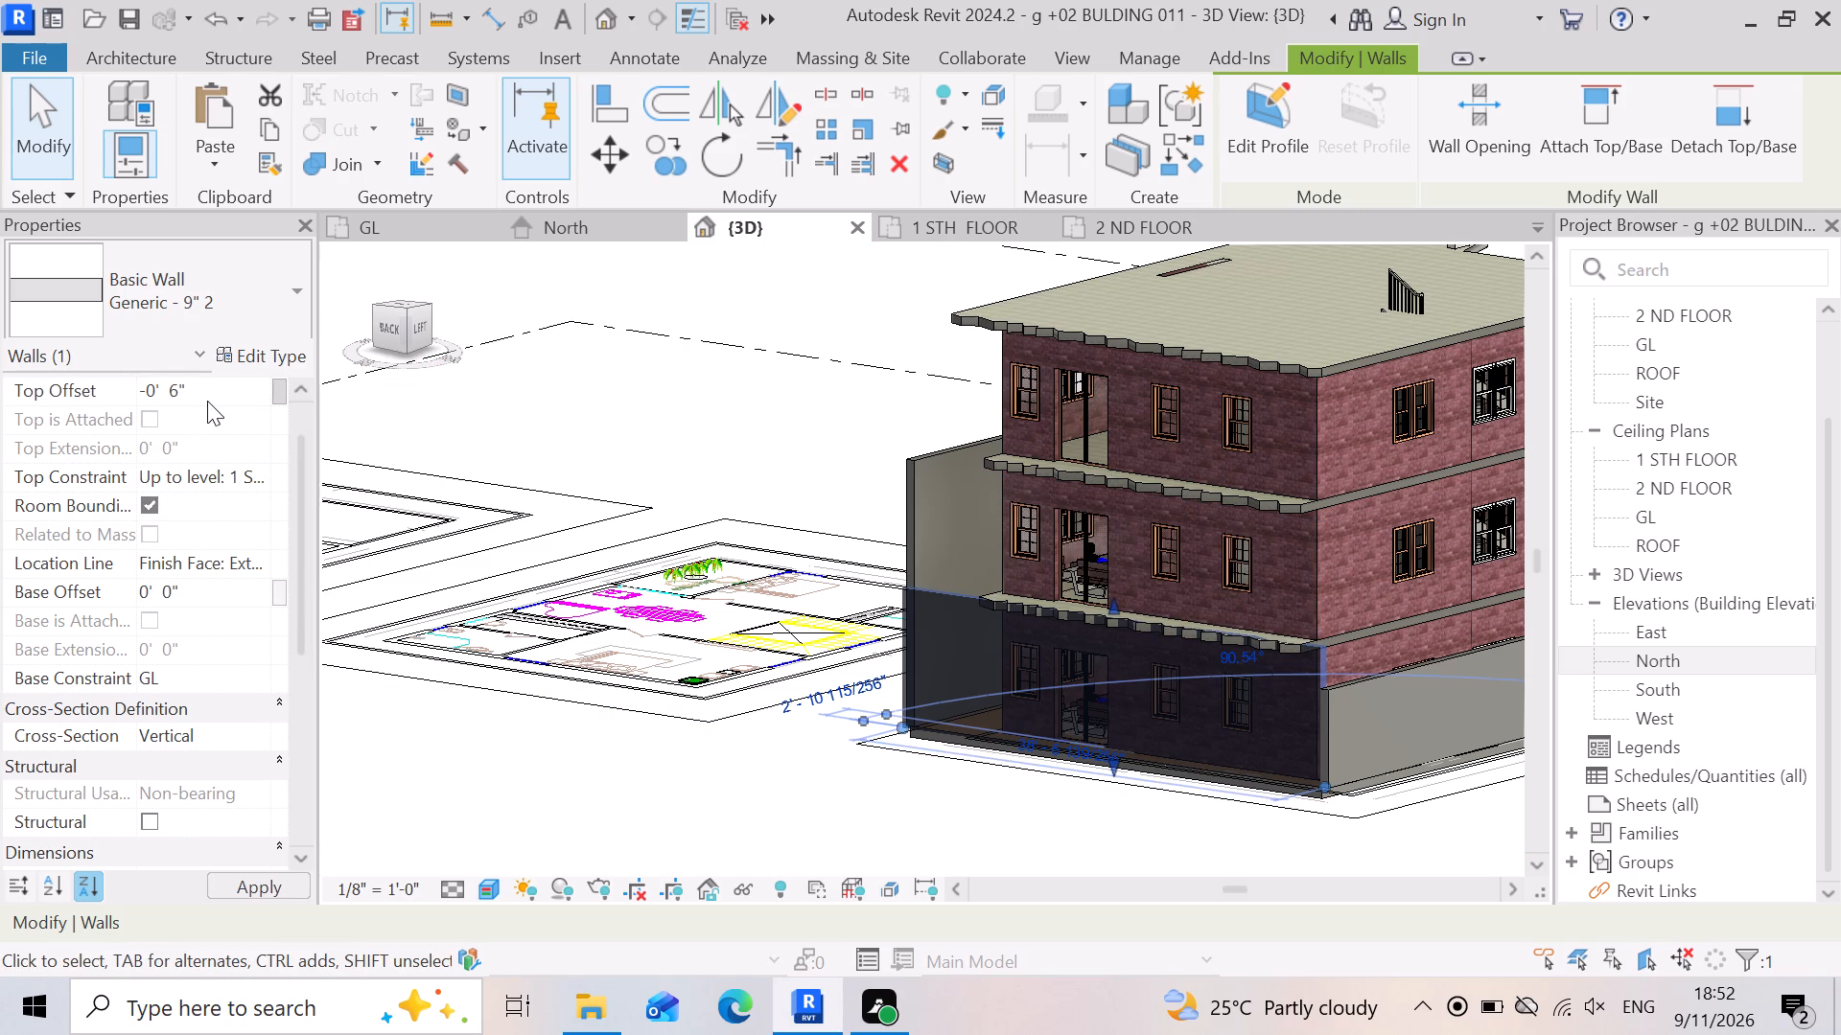
left_click(240, 877)
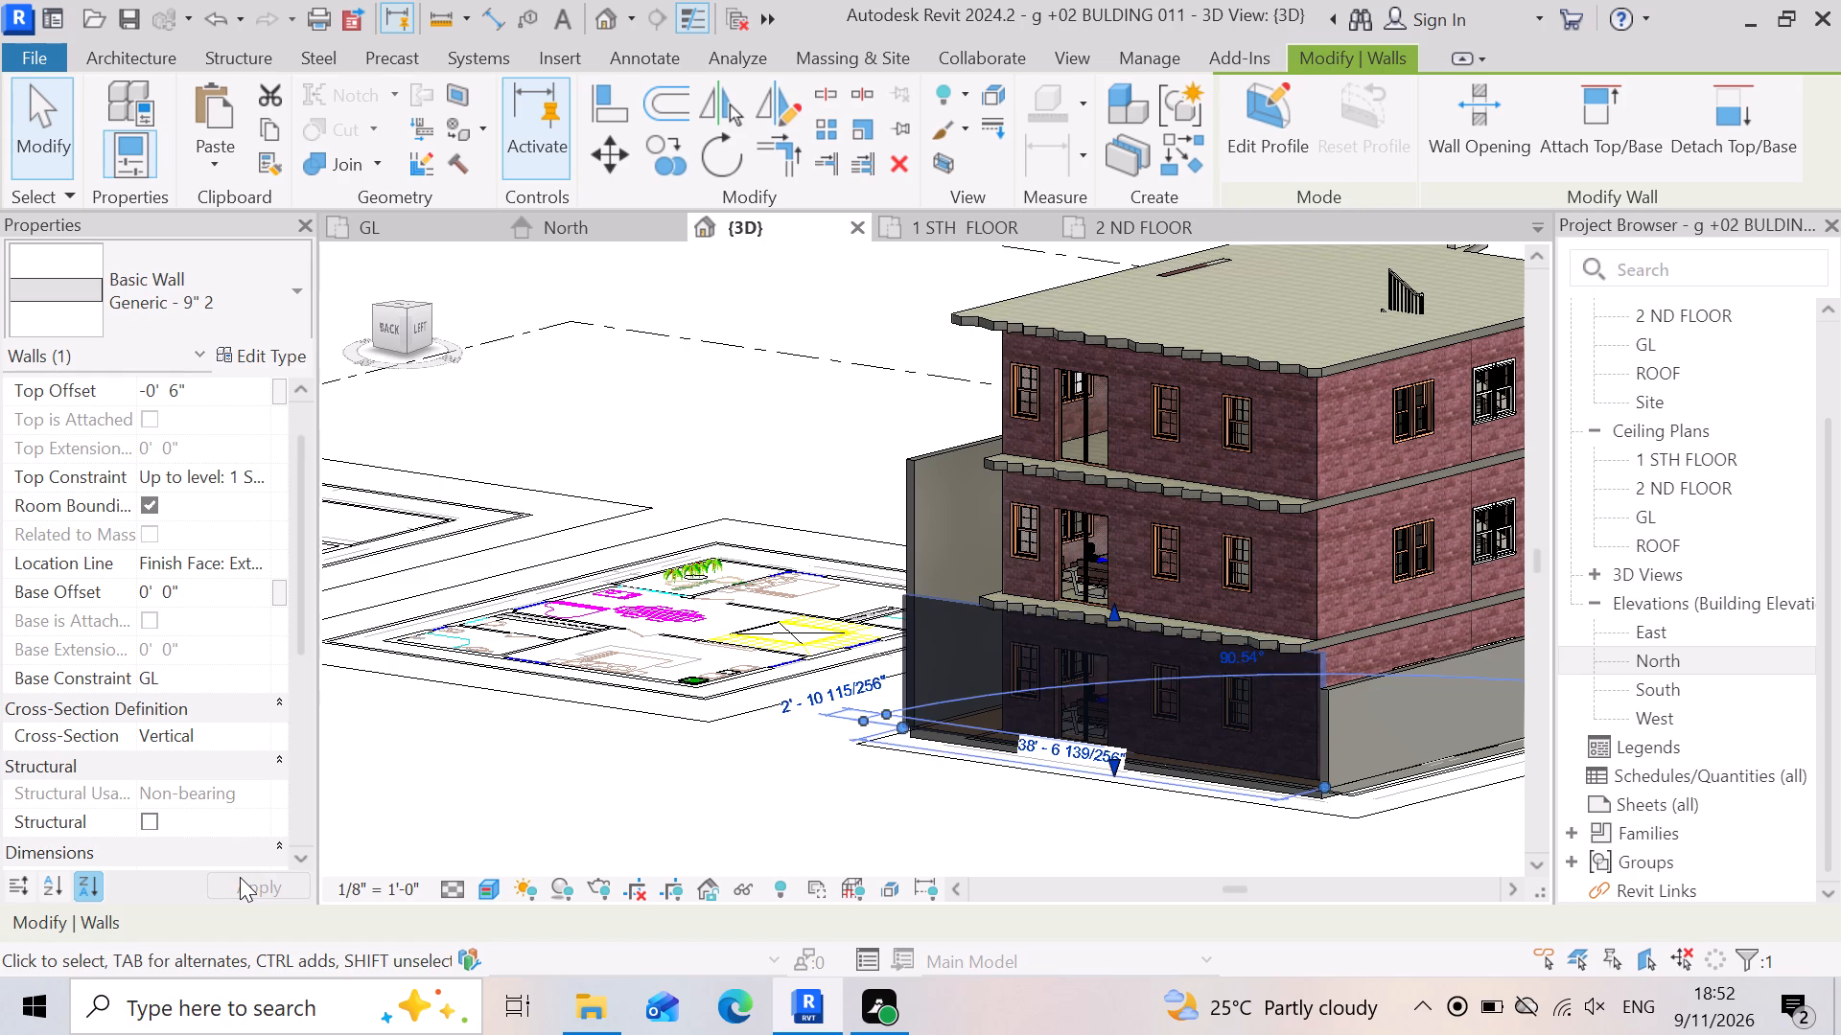
Lower the top of the rear boundary wall to a top offset of about -2'-9".
left_click(816, 776)
left_click(1185, 645)
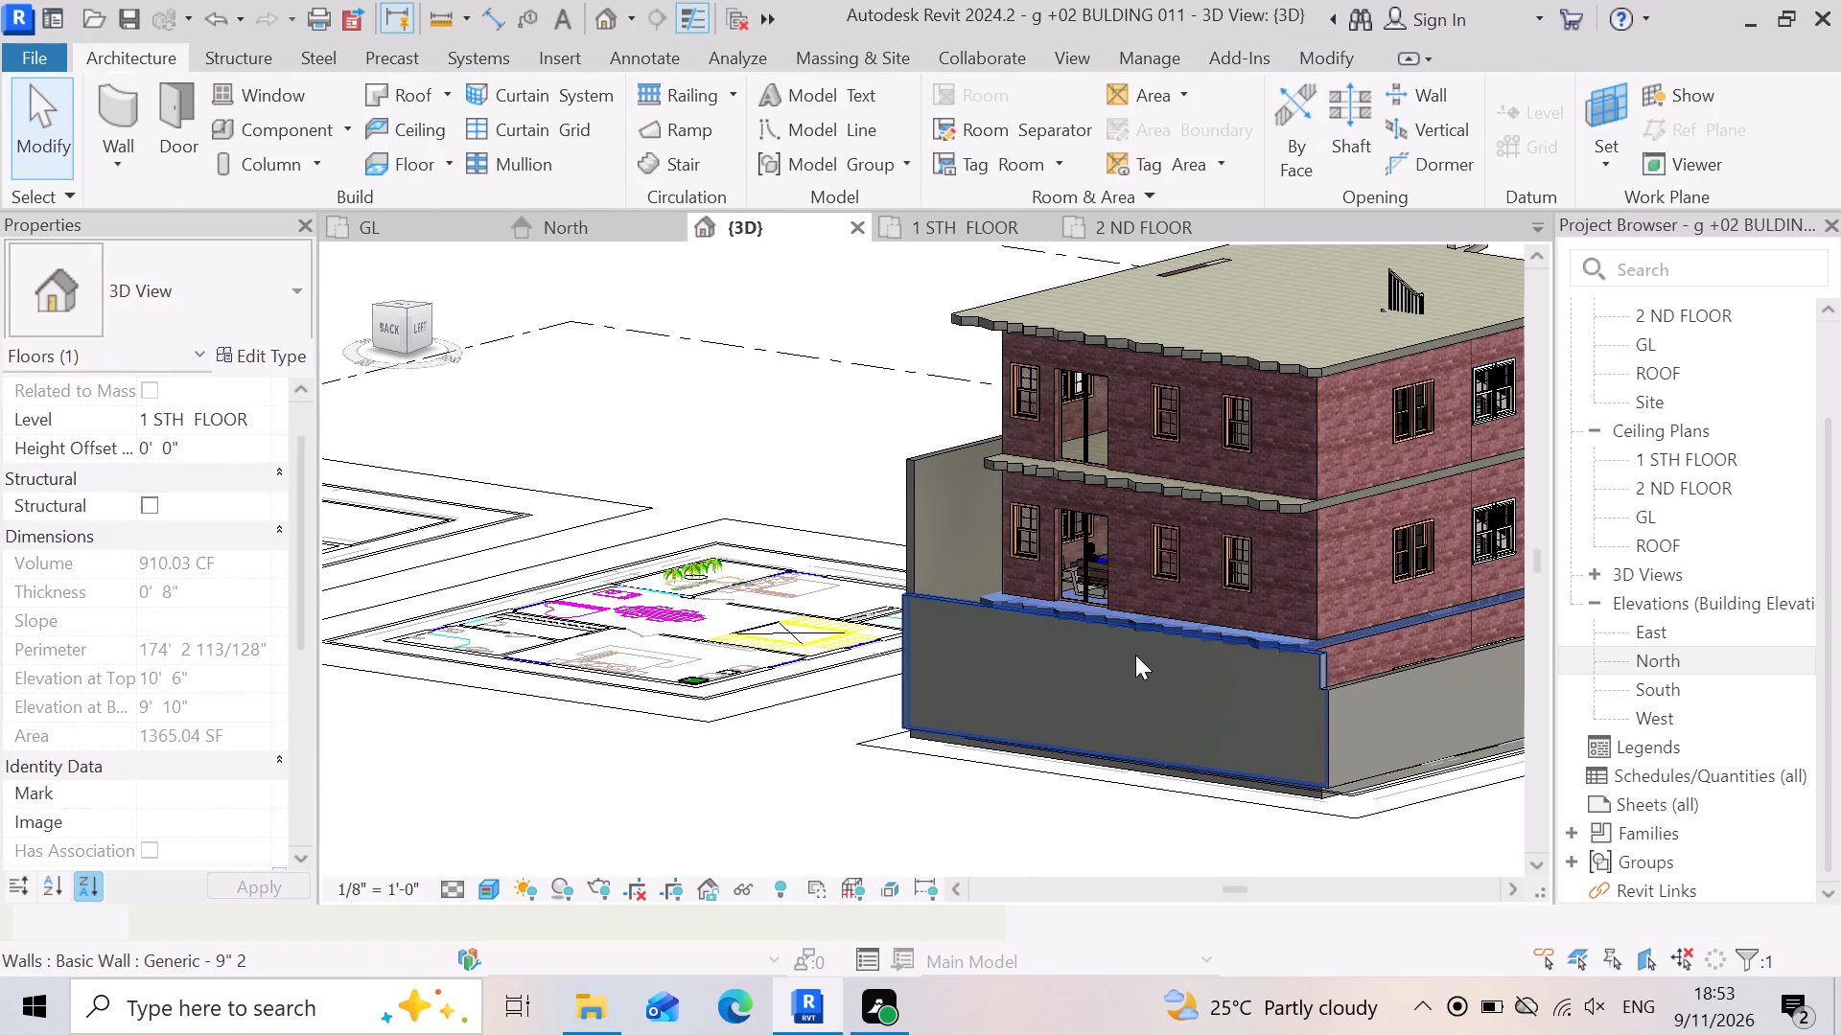
left_click(1121, 696)
left_click_drag(1115, 608, 1112, 662)
left_click(1112, 662)
left_click(654, 773)
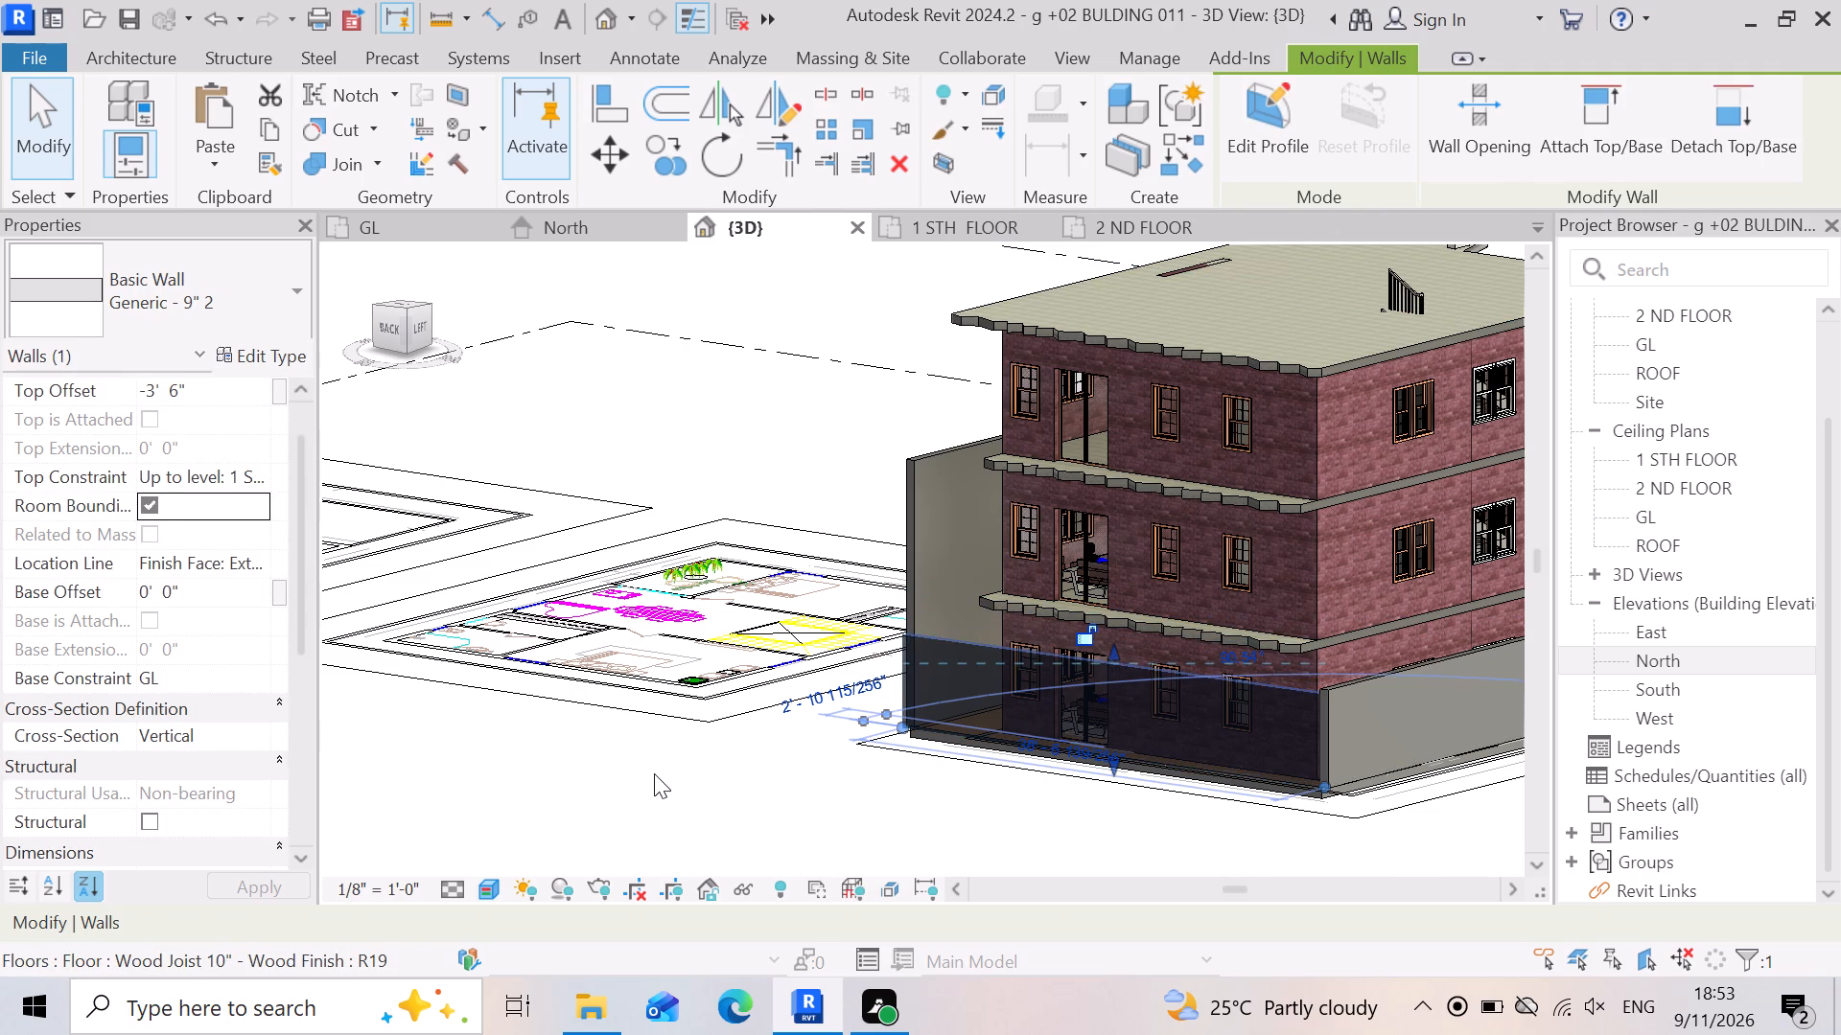
scroll(1239, 722, "up", 3)
left_click(1244, 728)
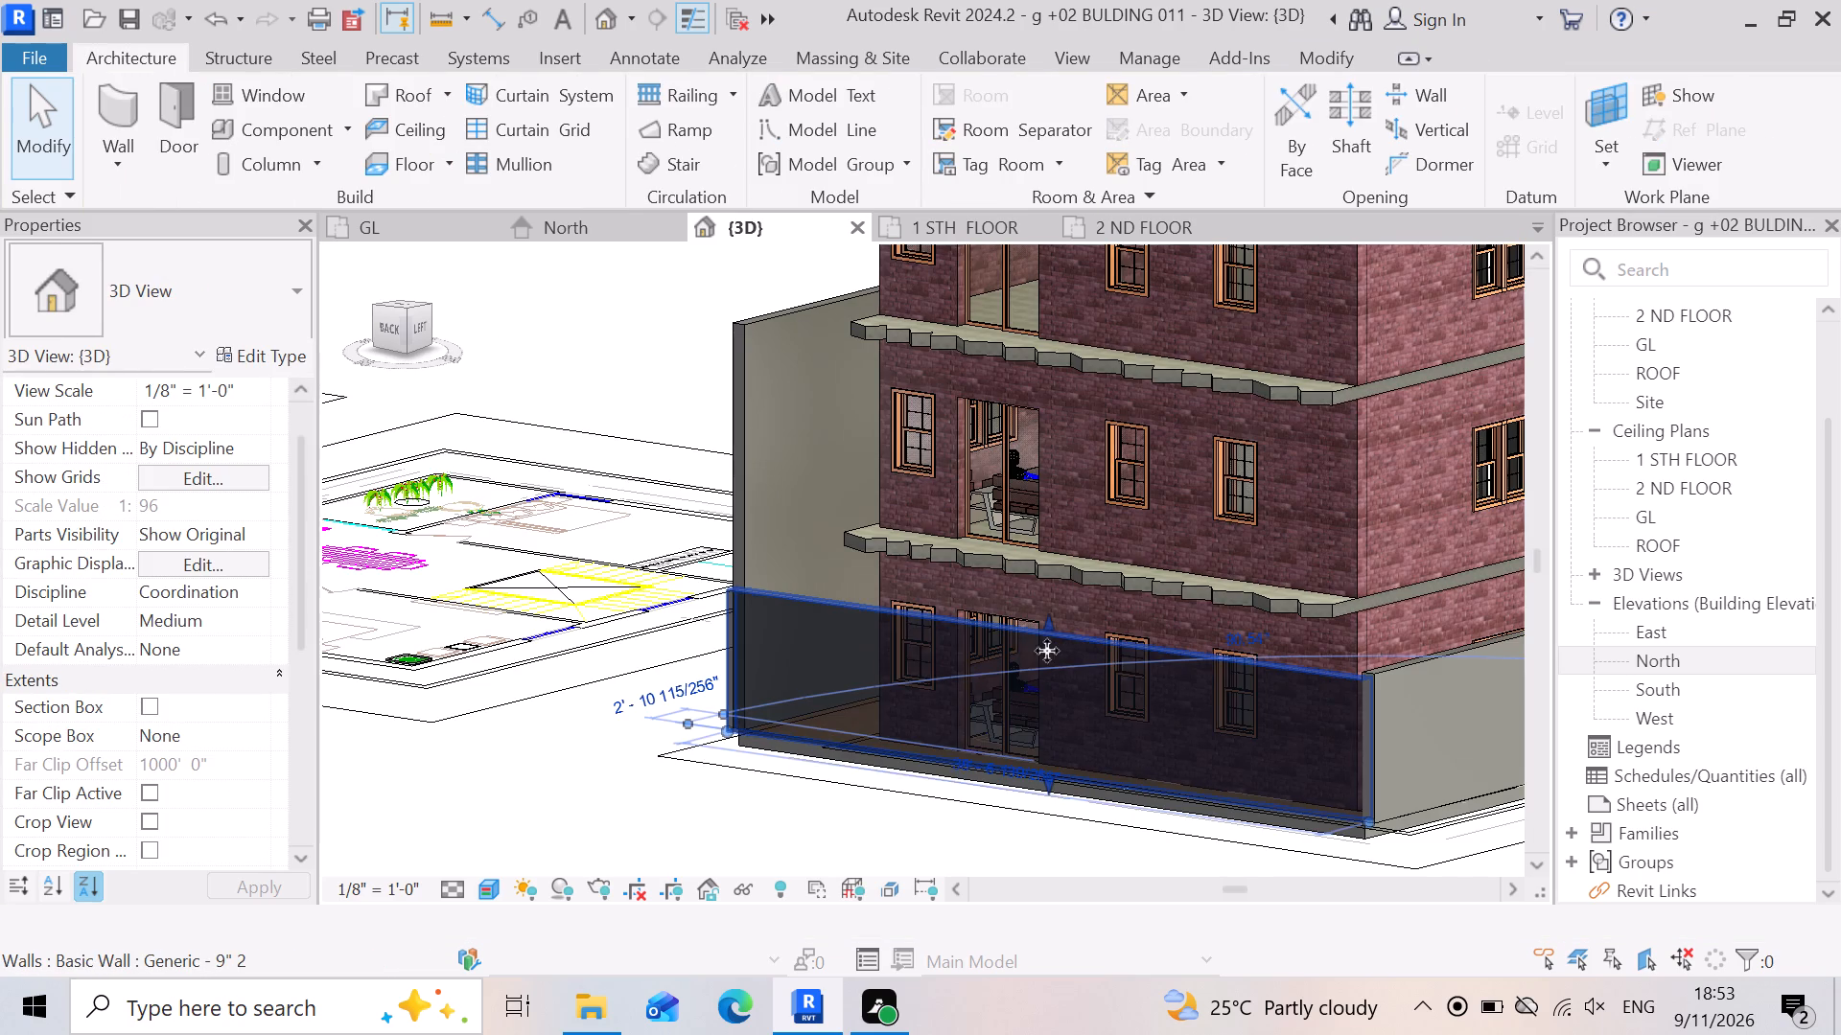
left_click_drag(1052, 632, 1051, 606)
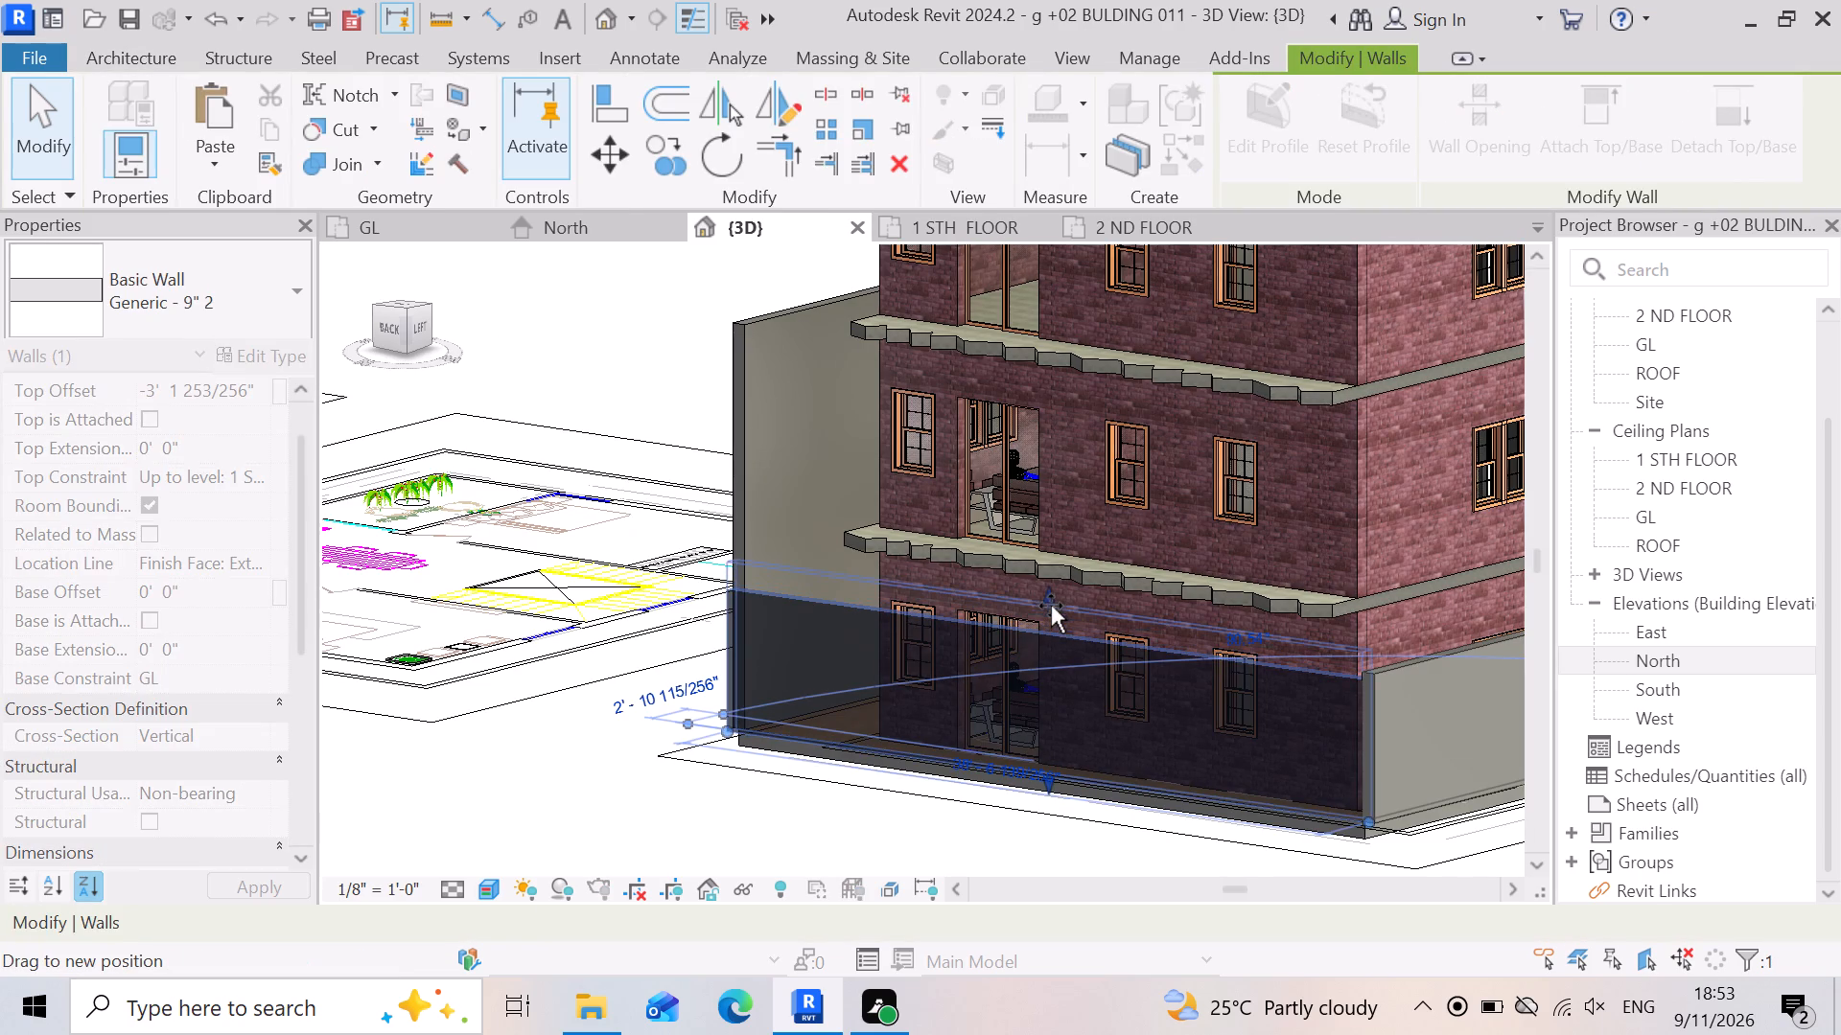
left_click_drag(1051, 606, 1046, 619)
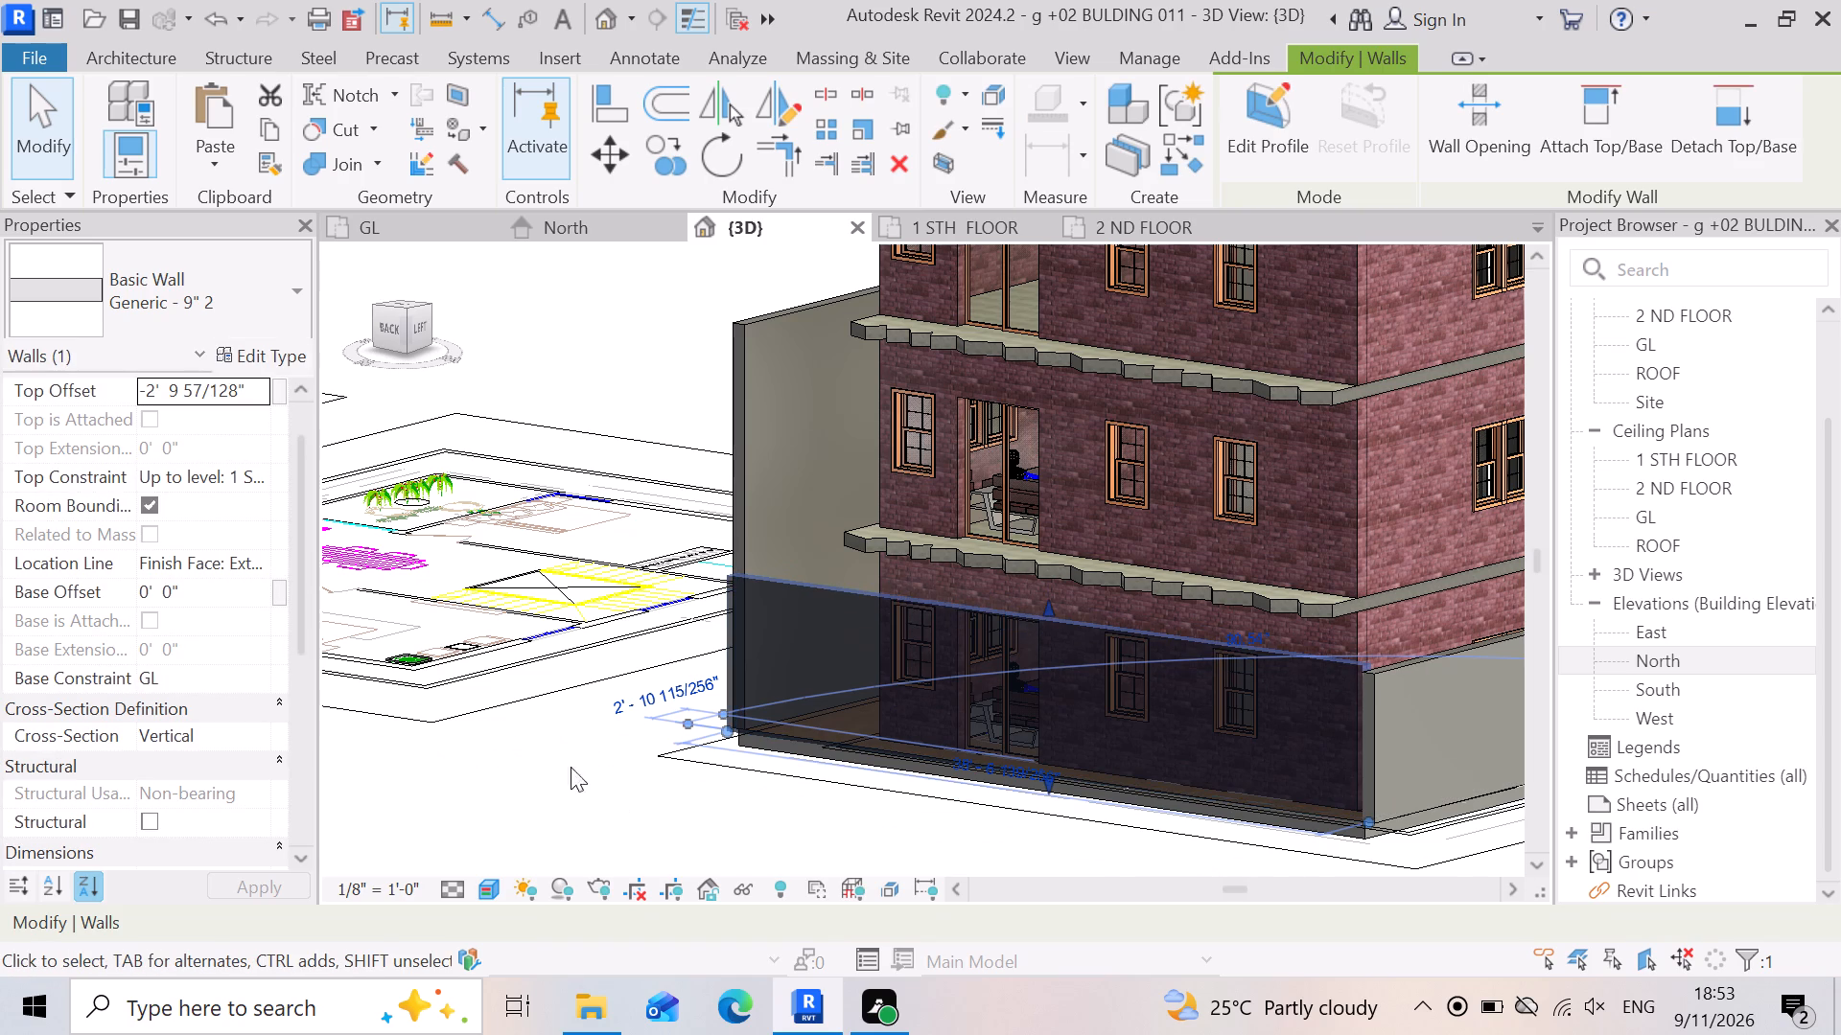
left_click(560, 760)
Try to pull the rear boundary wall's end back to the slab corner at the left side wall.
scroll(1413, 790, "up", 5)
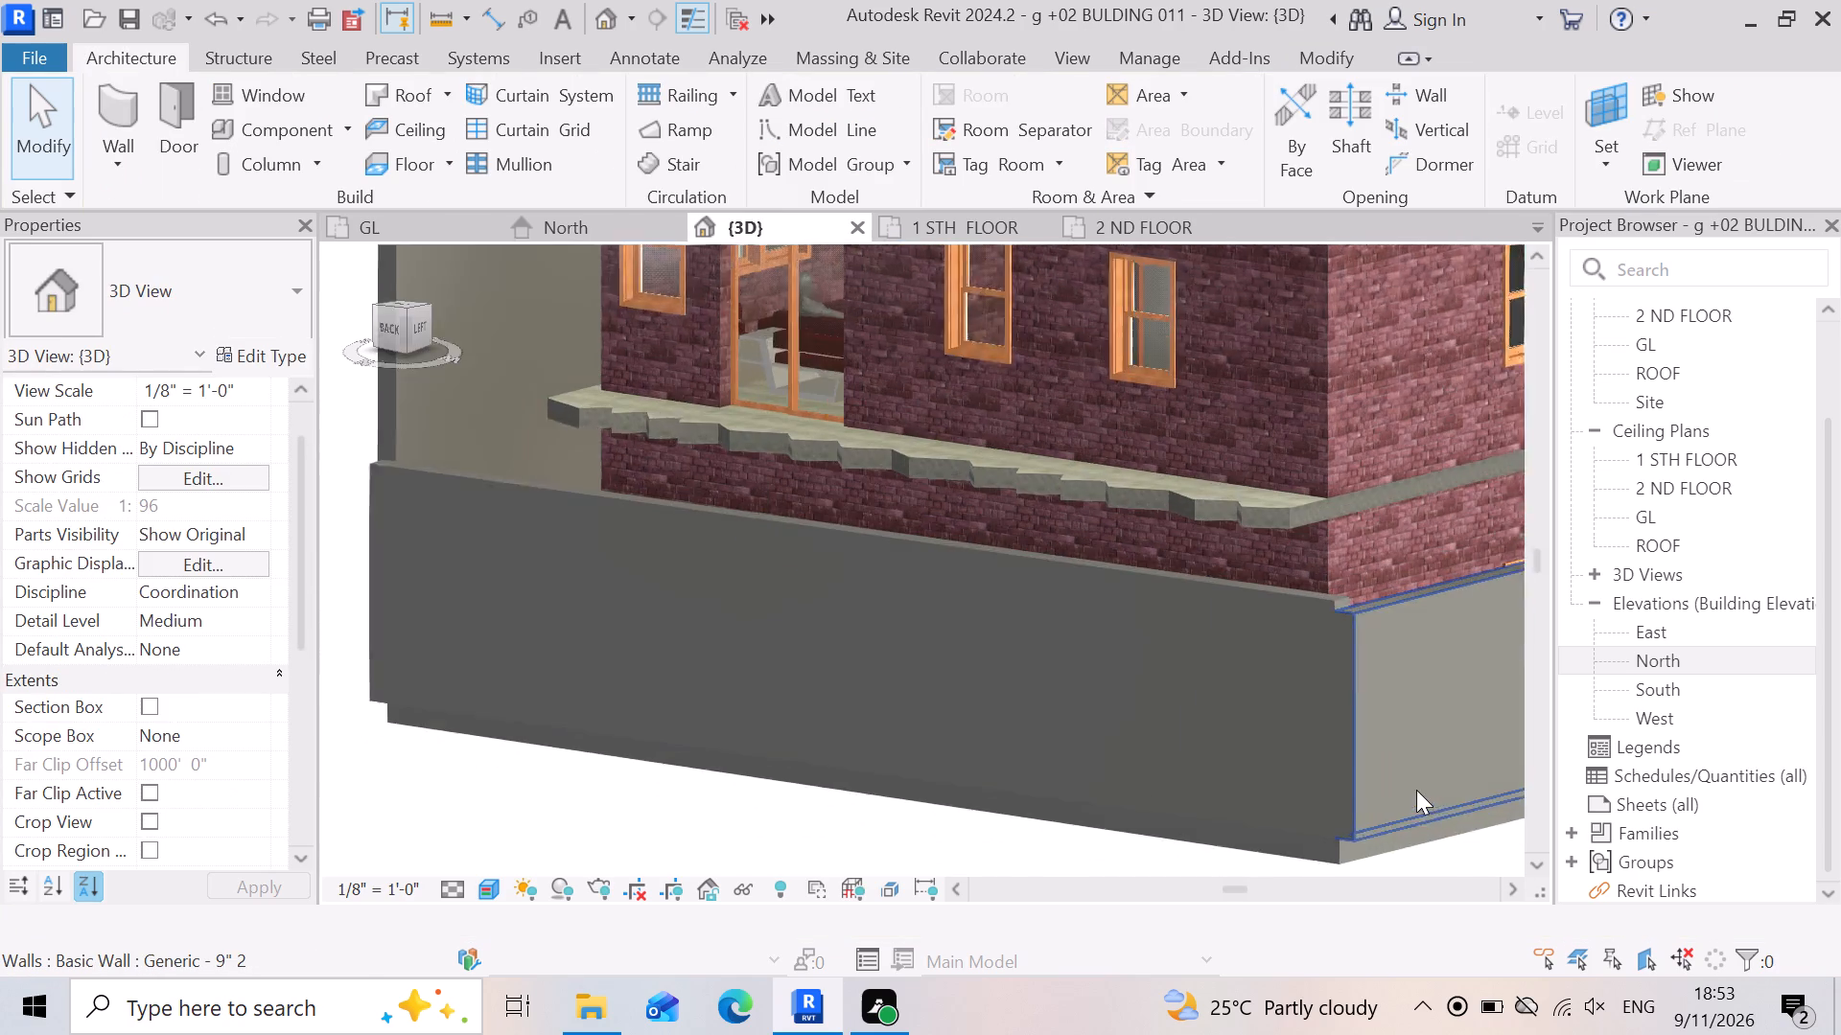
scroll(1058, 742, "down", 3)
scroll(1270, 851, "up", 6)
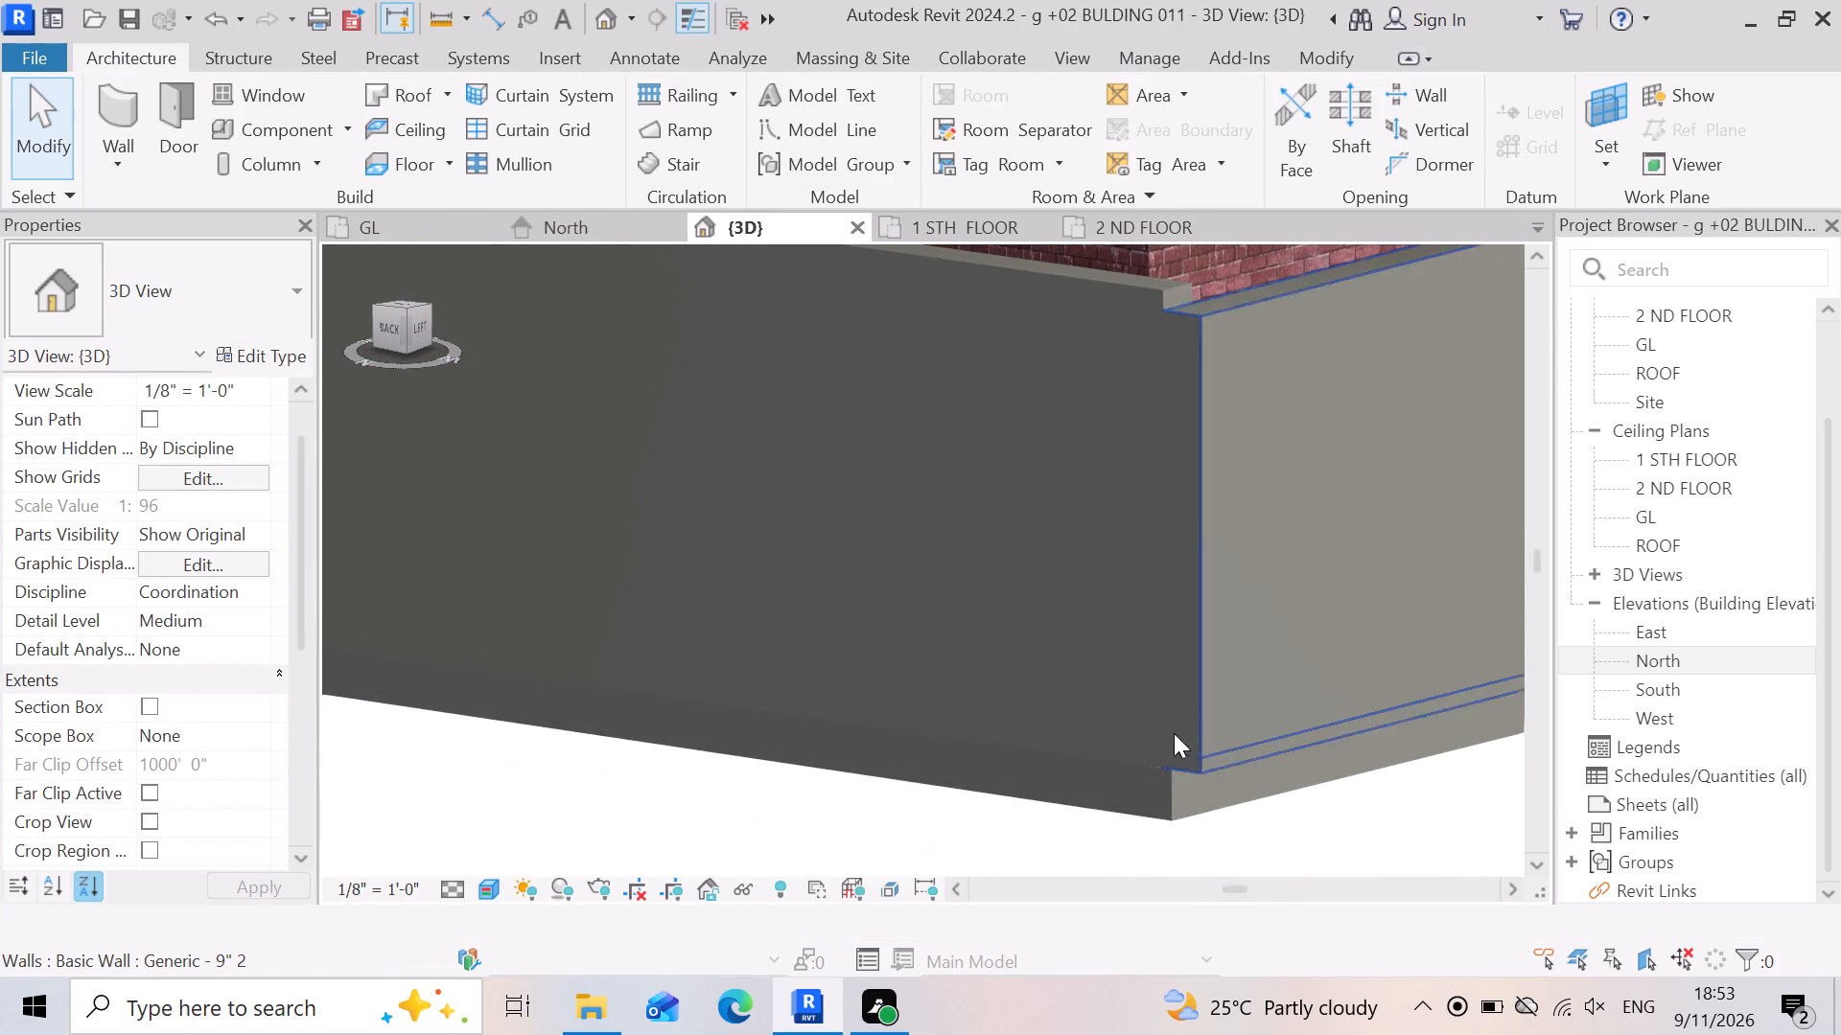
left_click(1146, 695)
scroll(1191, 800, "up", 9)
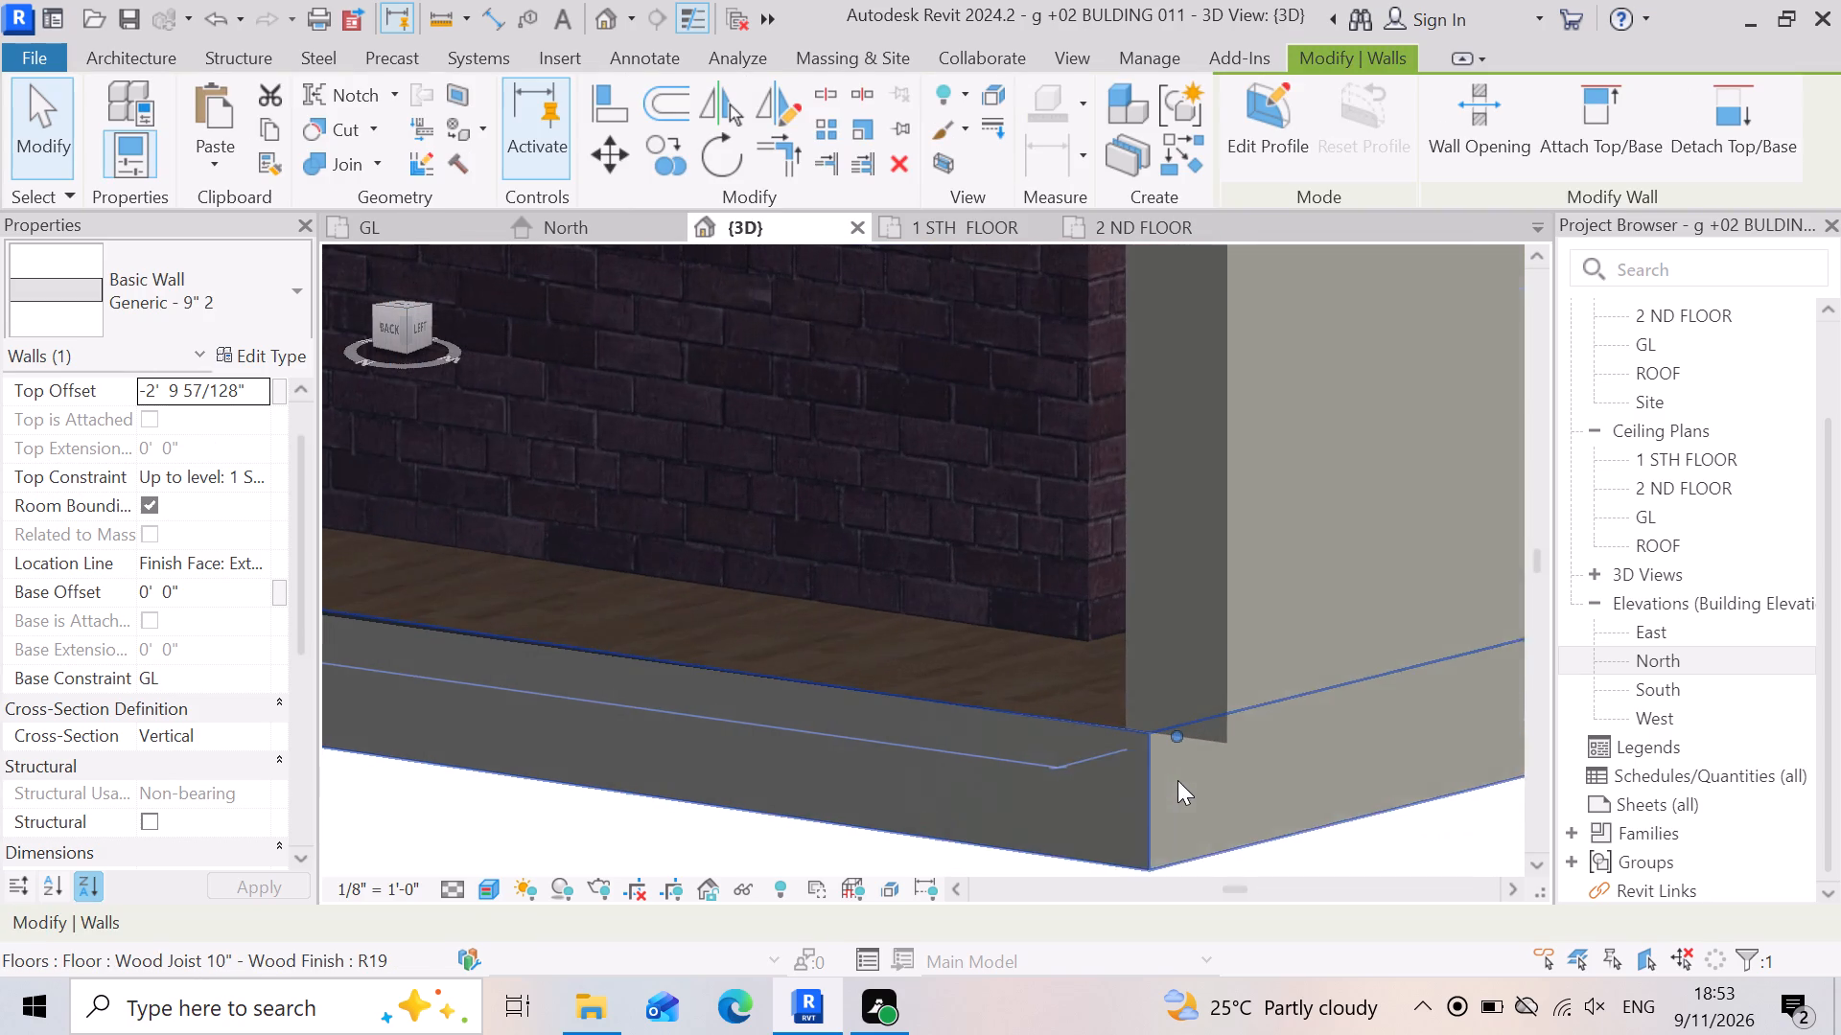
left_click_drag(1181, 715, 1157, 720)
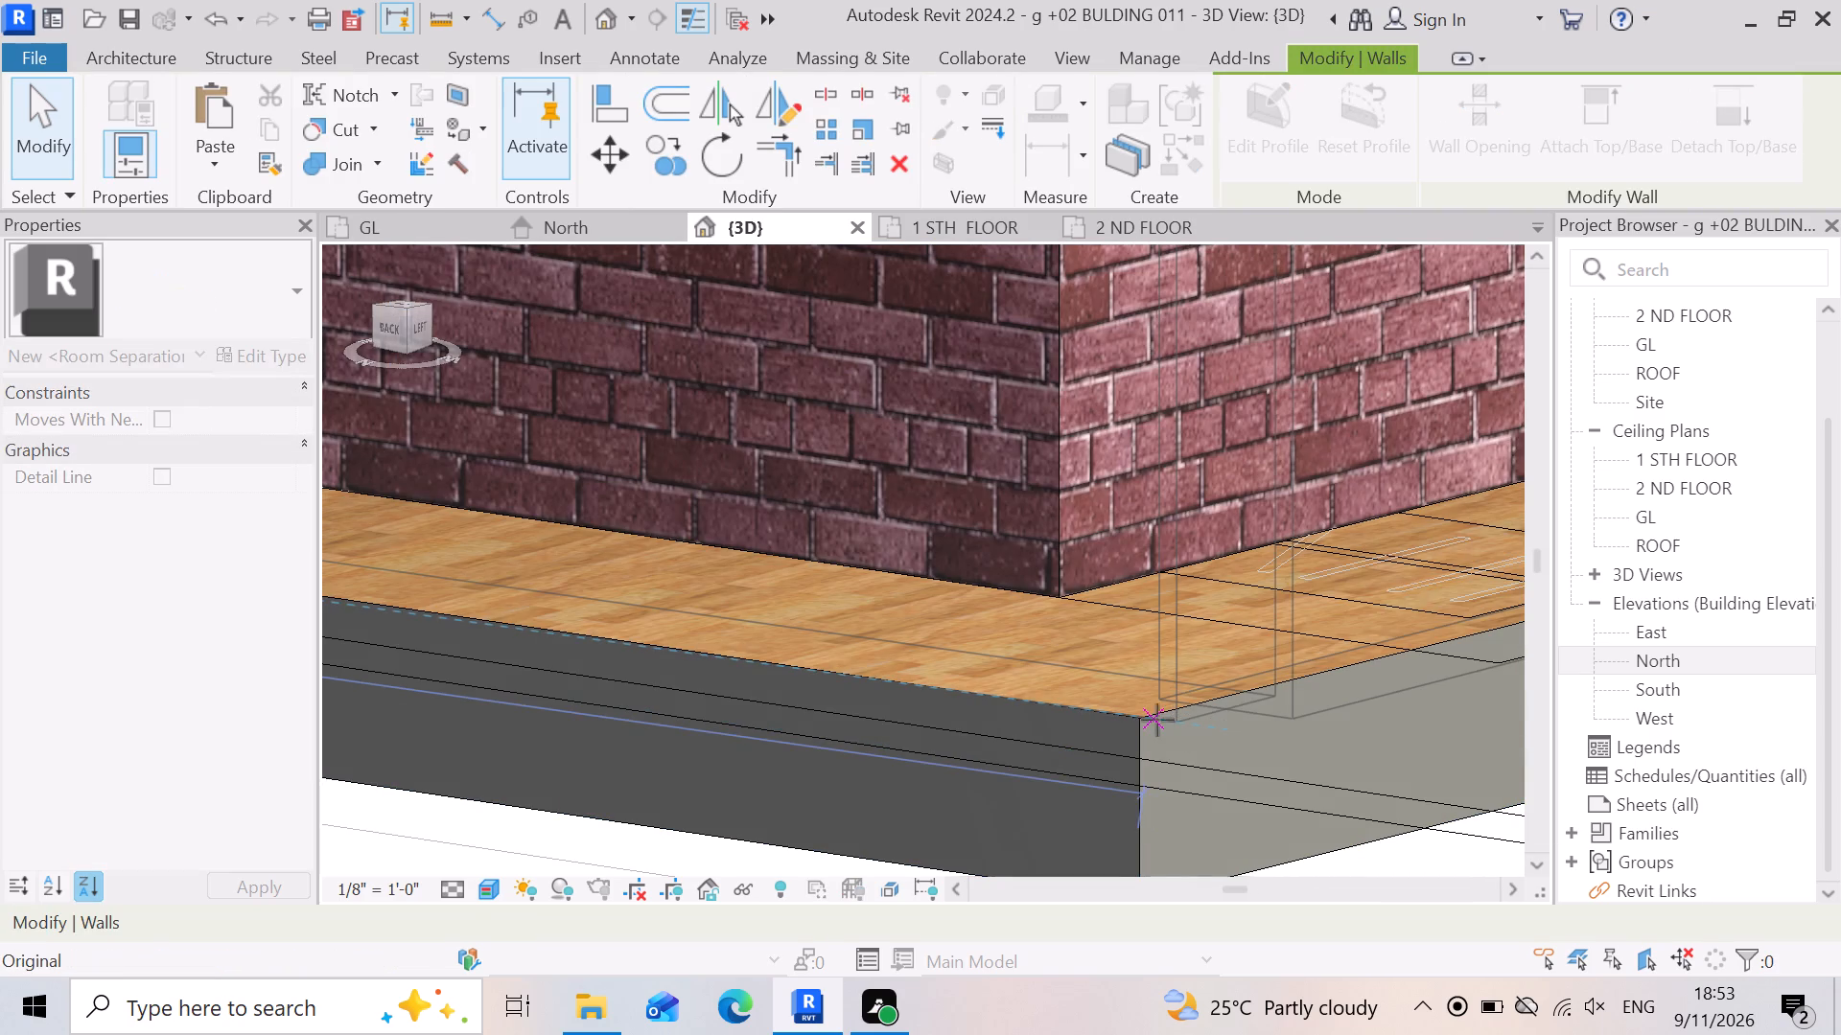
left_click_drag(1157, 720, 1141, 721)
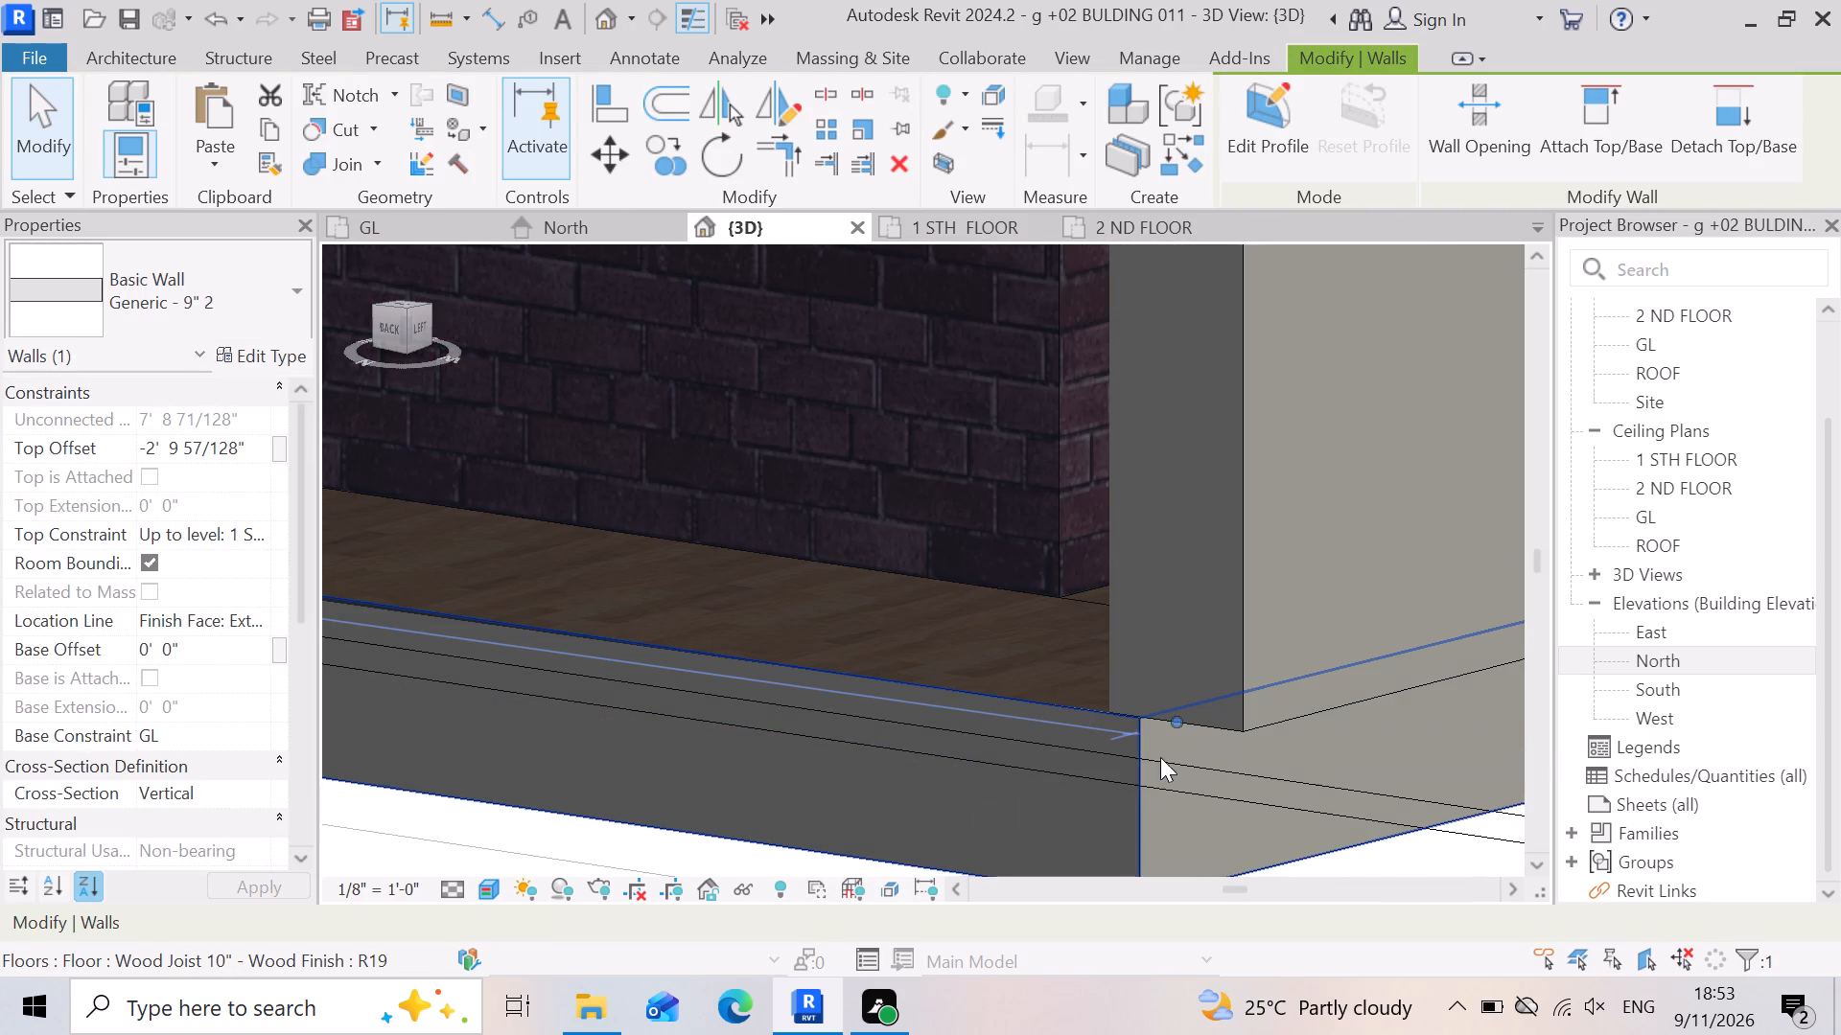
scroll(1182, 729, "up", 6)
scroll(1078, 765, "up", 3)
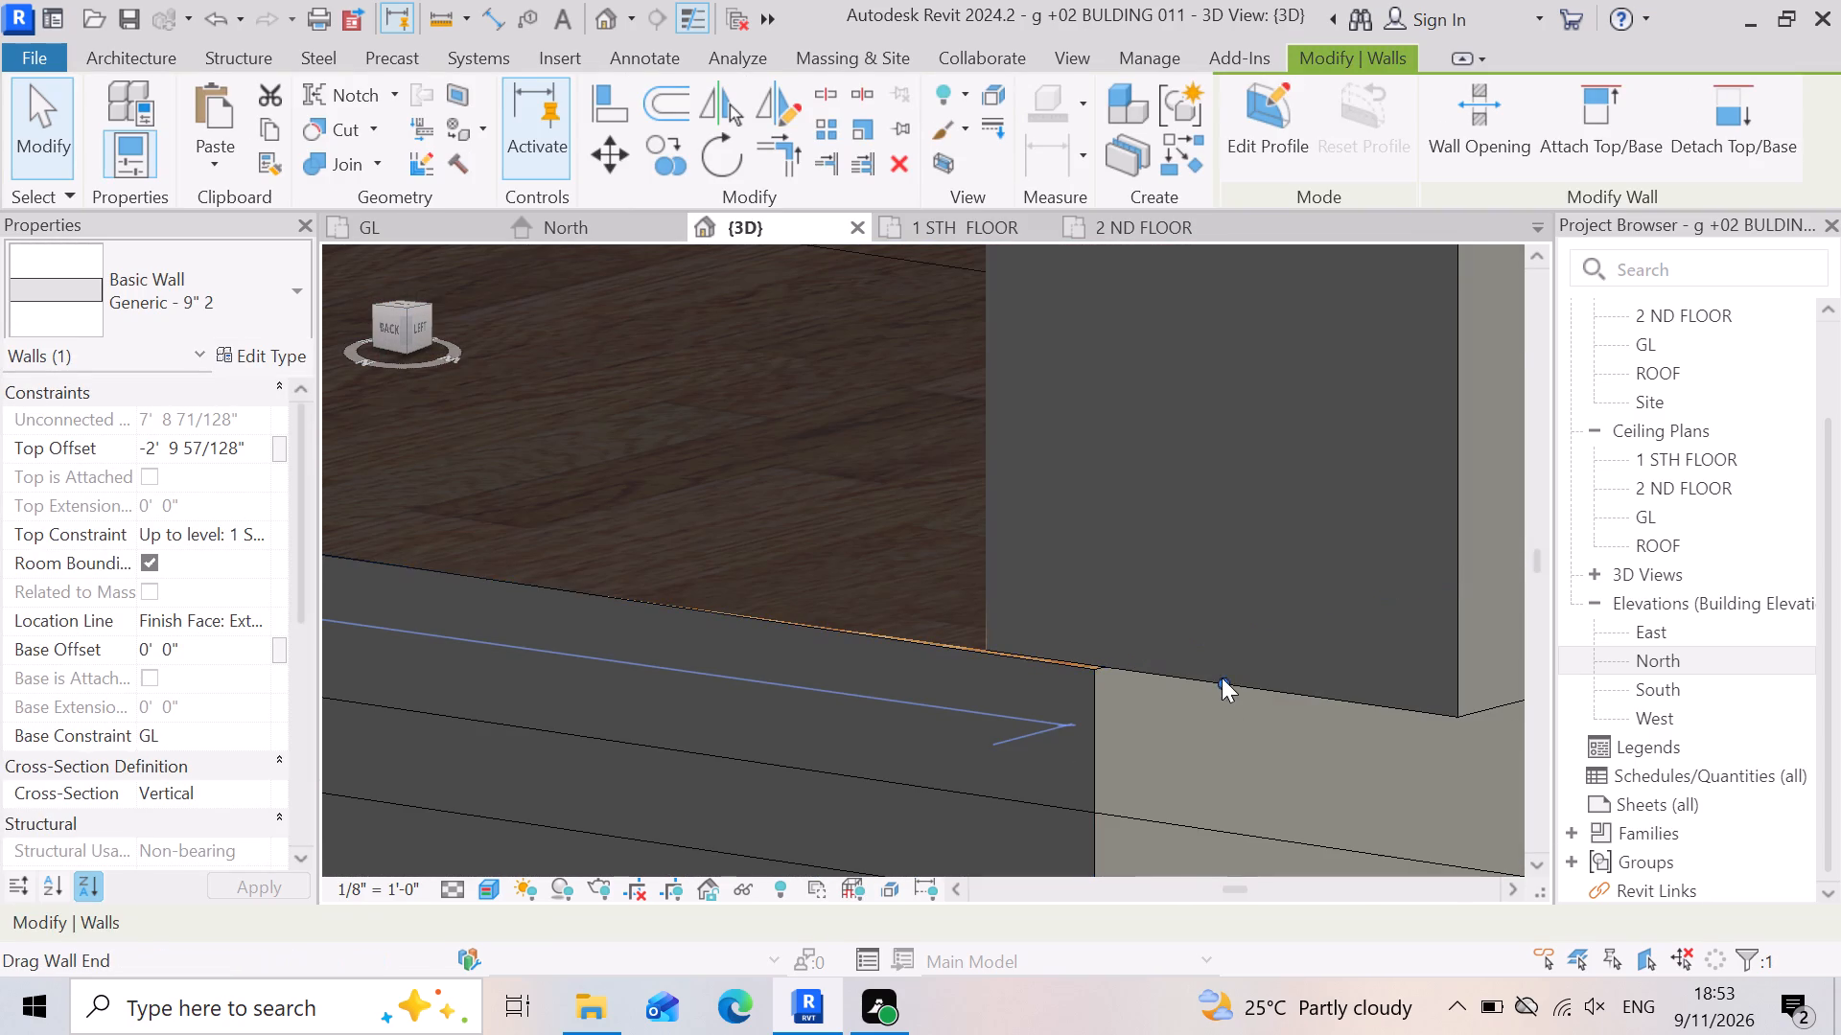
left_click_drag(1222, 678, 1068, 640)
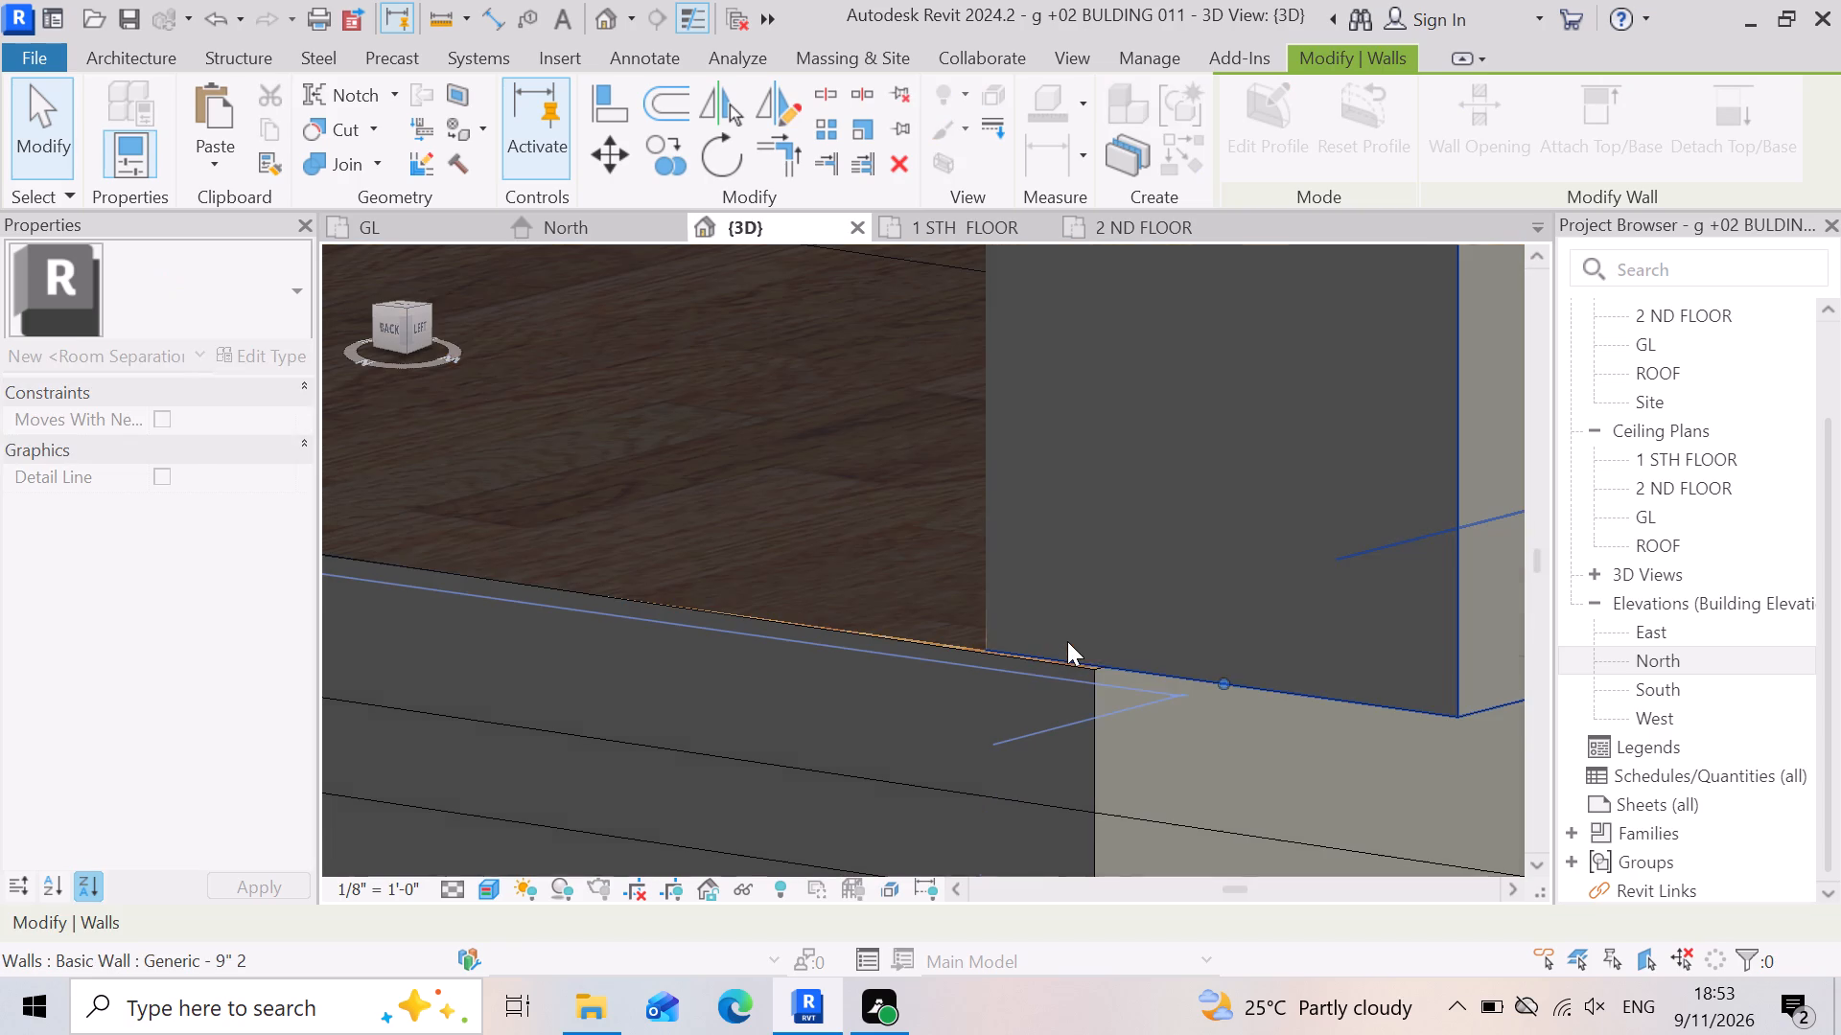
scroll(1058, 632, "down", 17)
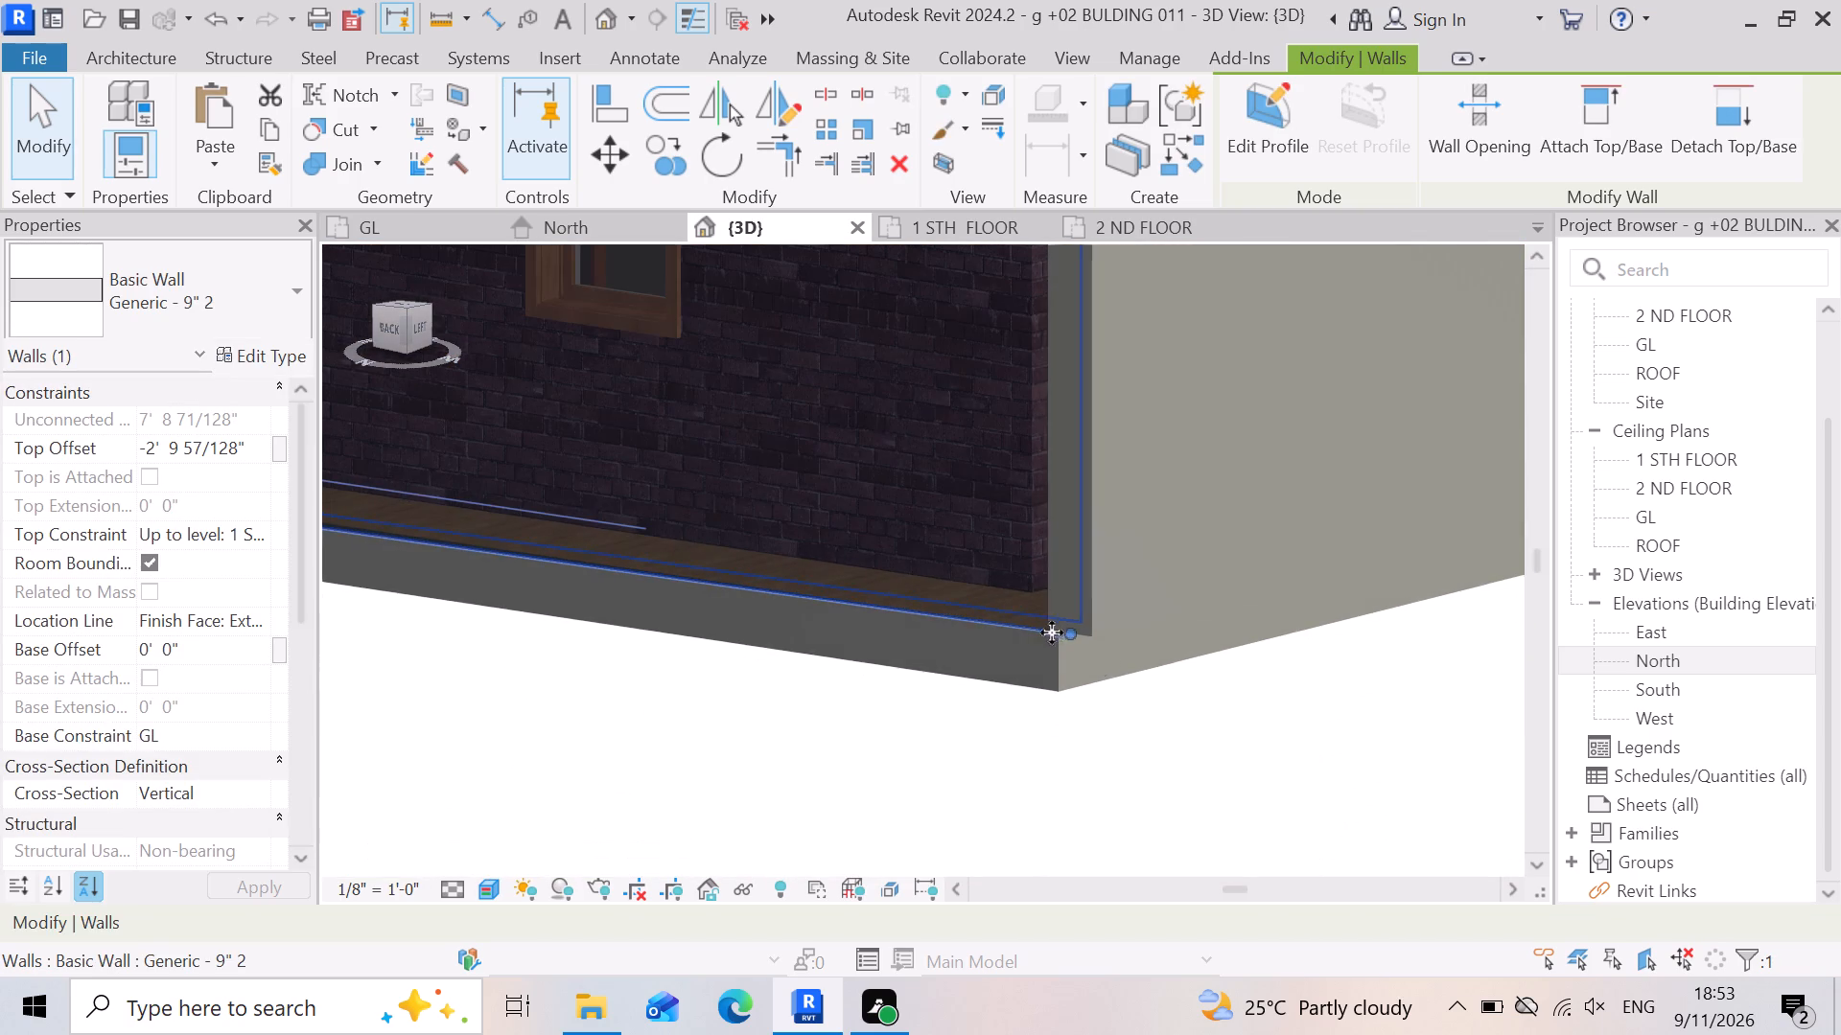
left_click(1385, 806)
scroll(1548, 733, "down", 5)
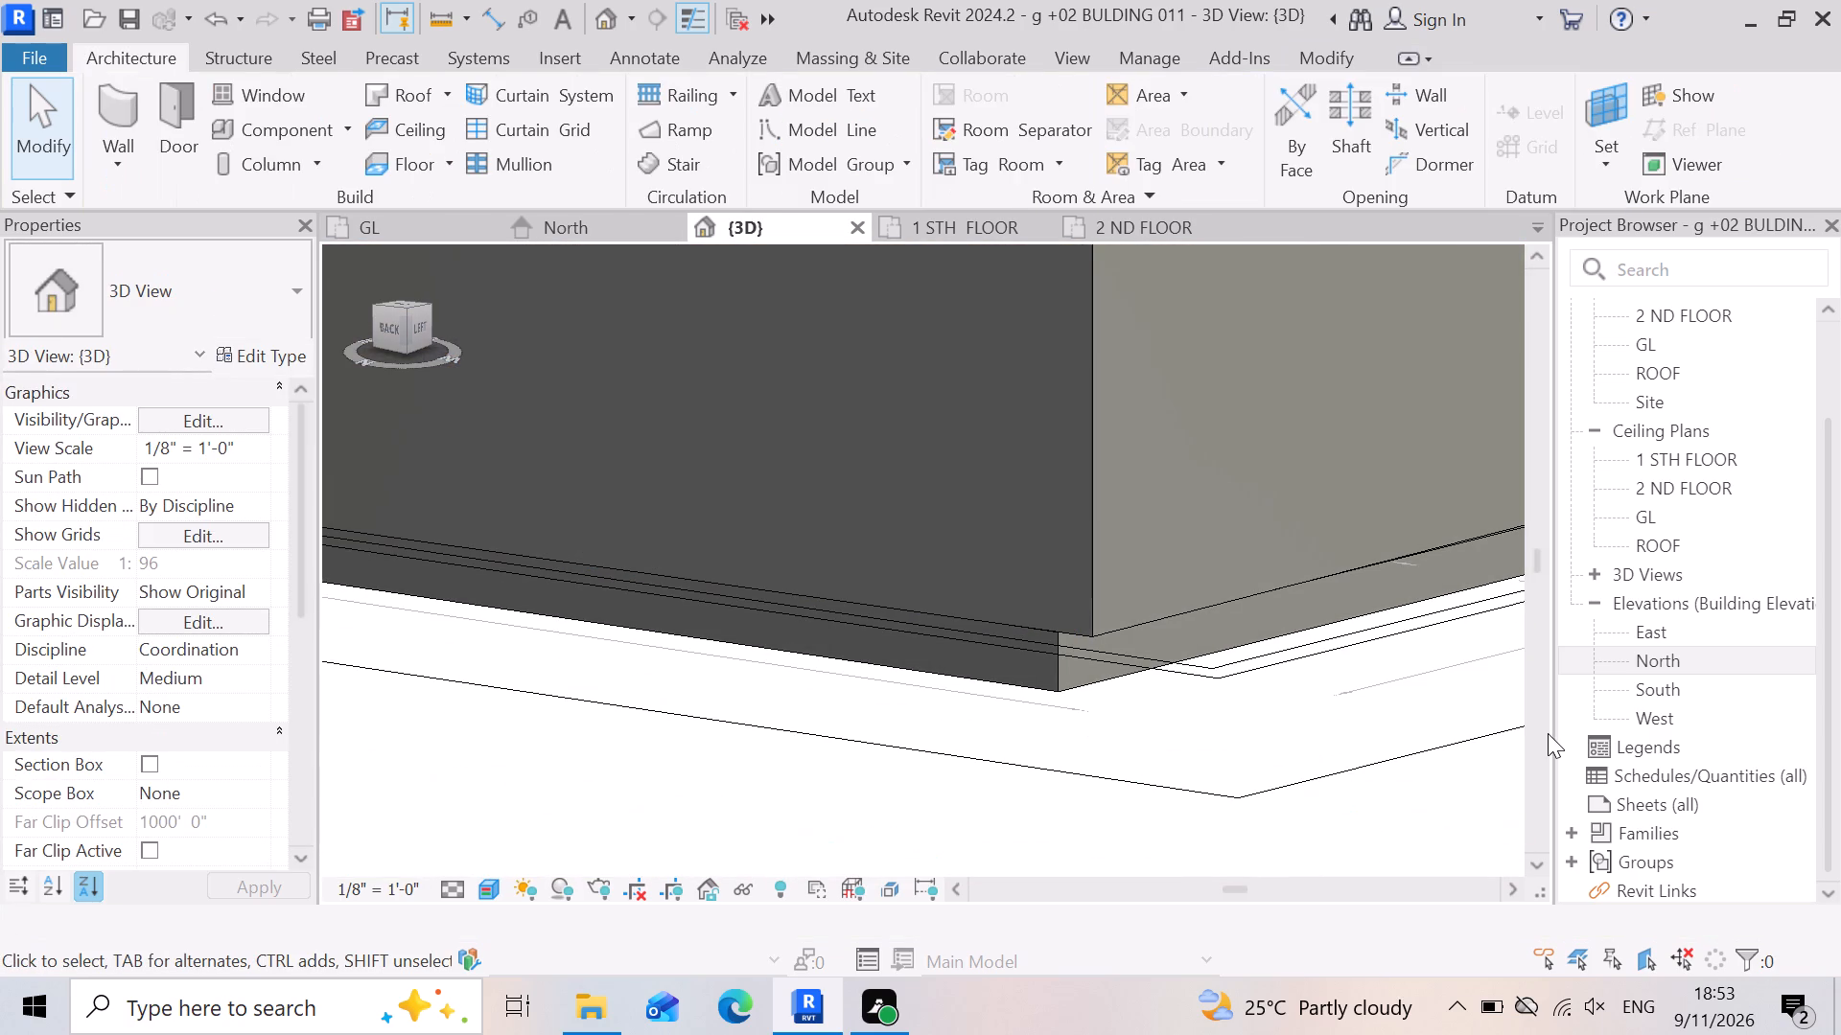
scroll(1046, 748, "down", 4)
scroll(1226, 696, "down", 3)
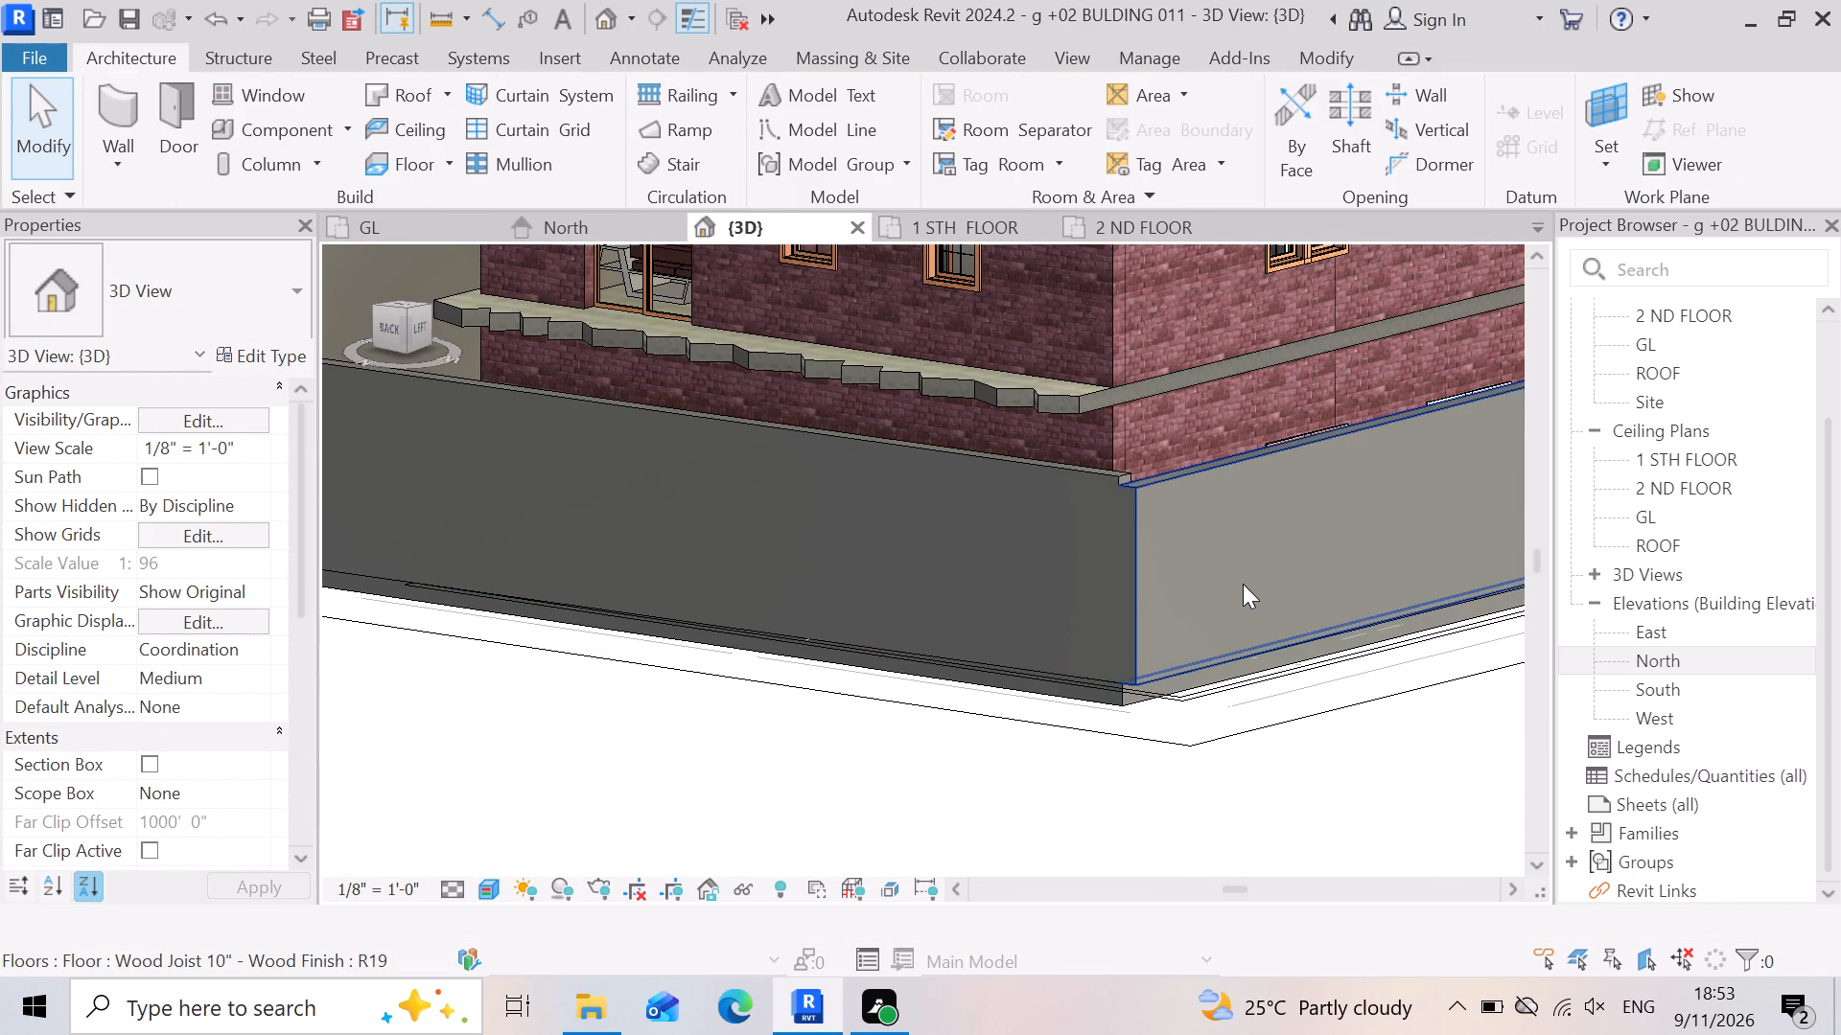
Trim the rear boundary wall and the left side boundary wall to a corner with Trim/Extend to Corner.
left_click(1243, 584)
scroll(1171, 707, "up", 6)
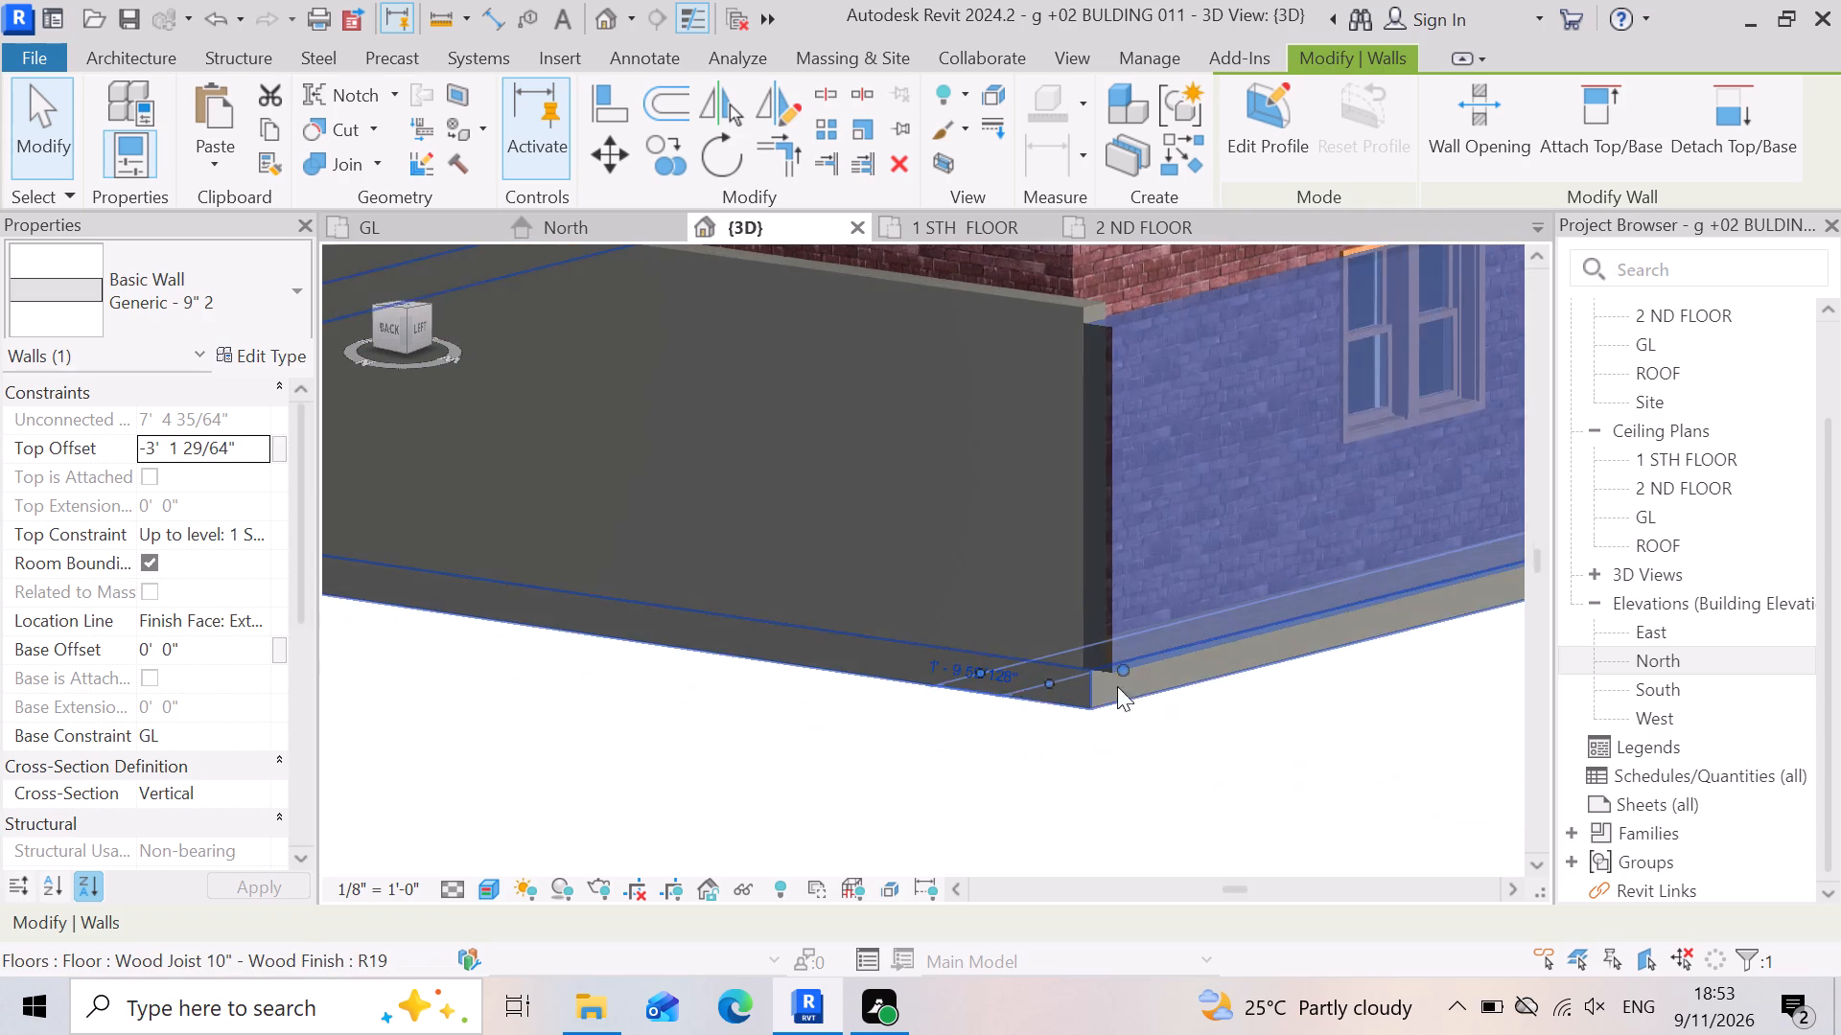
scroll(1117, 686, "up", 4)
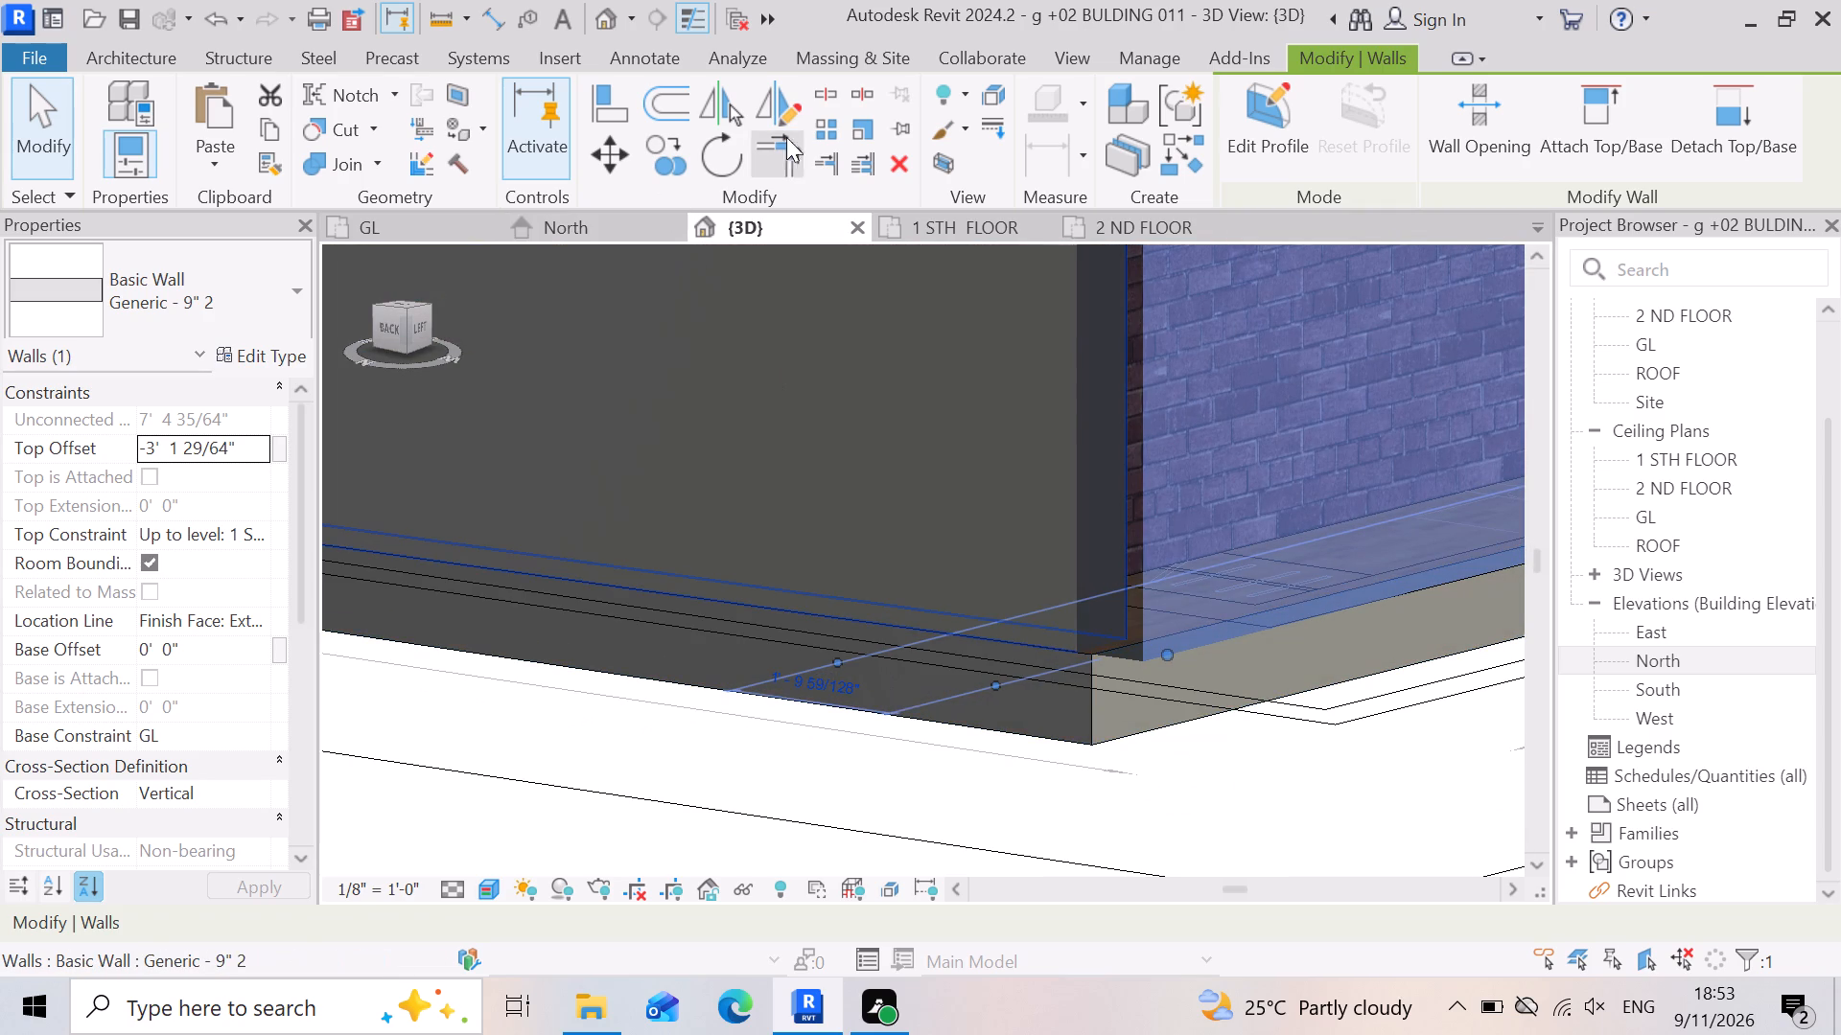
left_click(789, 156)
left_click(906, 544)
left_click(1197, 511)
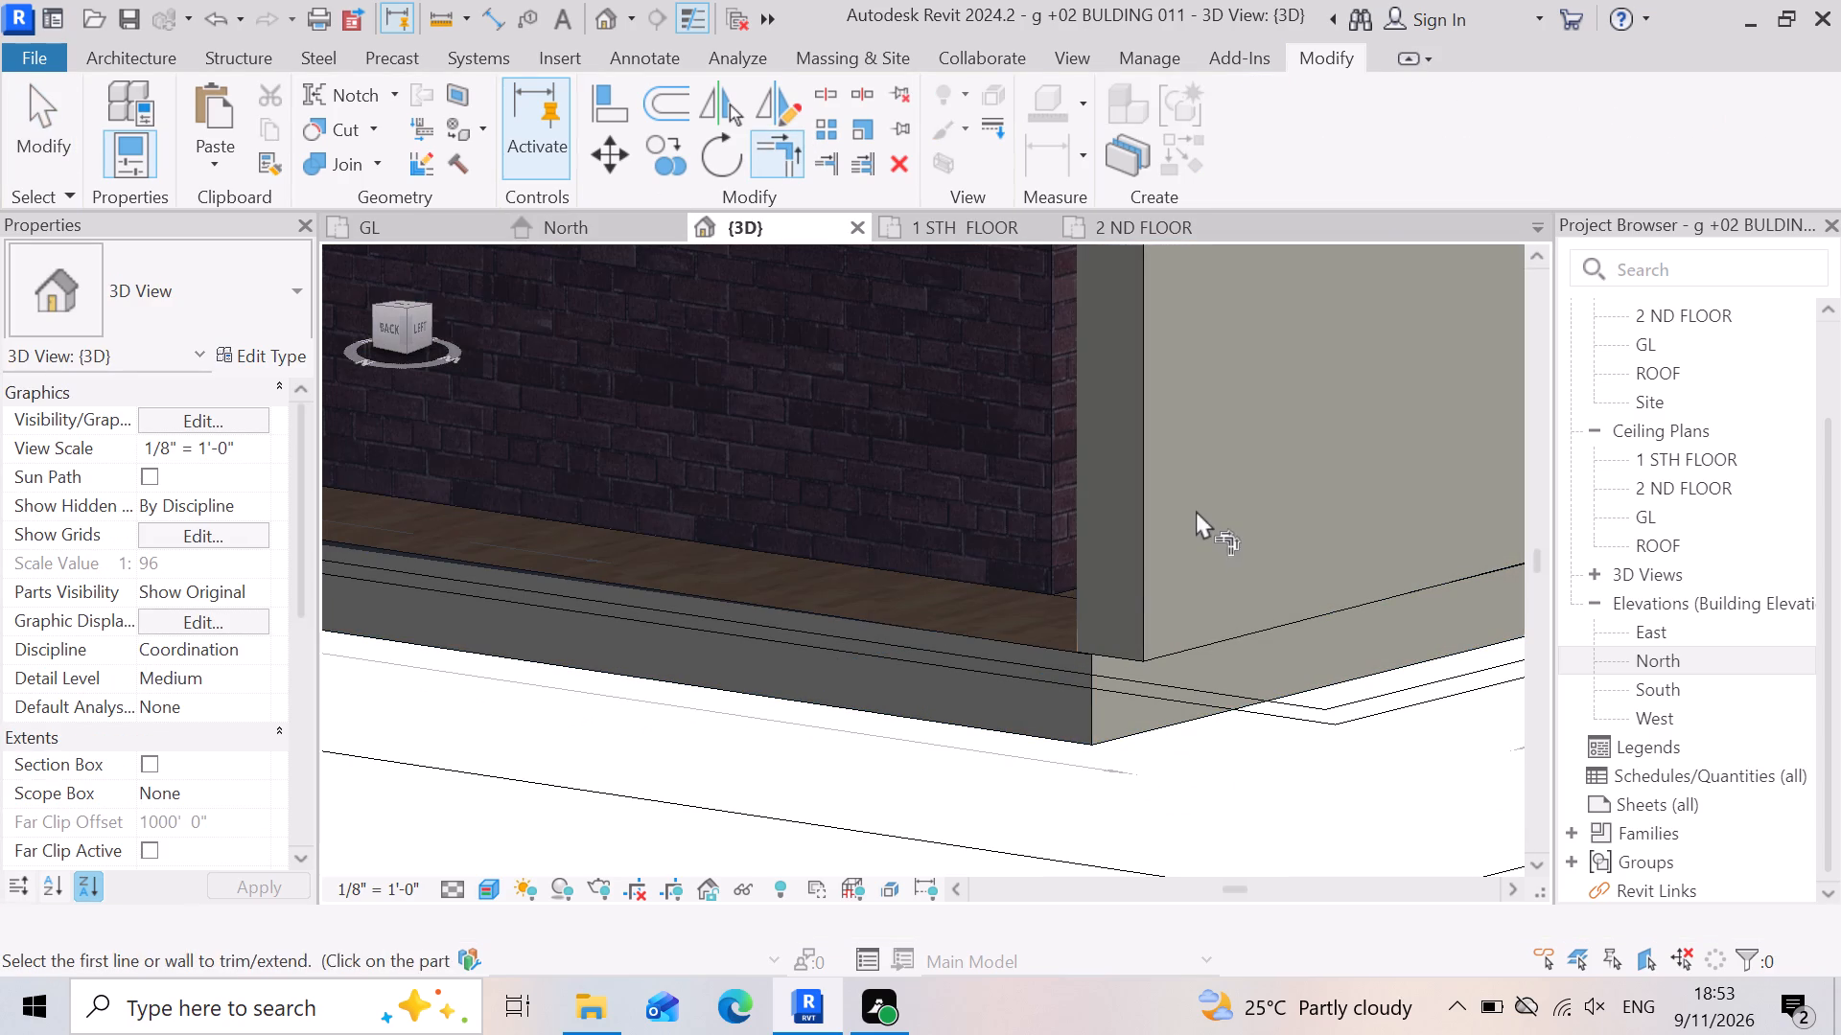
scroll(1124, 630, "down", 4)
scroll(1205, 730, "down", 3)
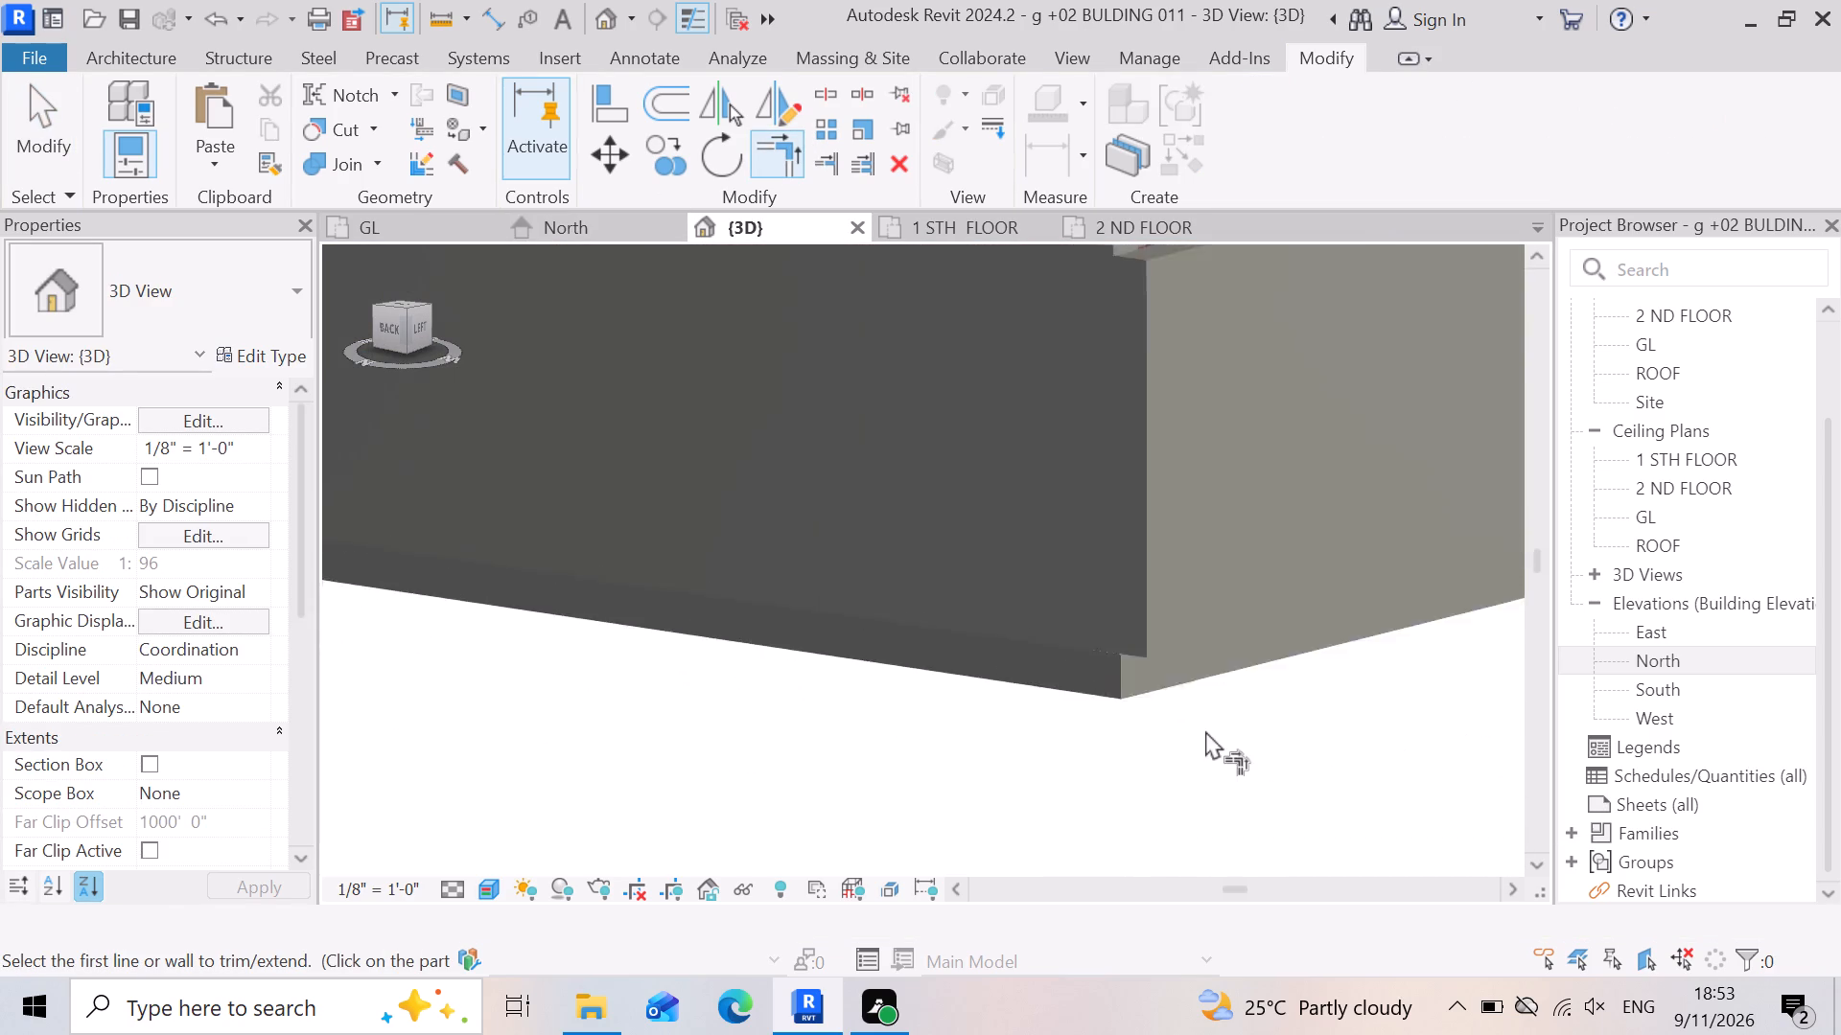
scroll(1205, 730, "down", 10)
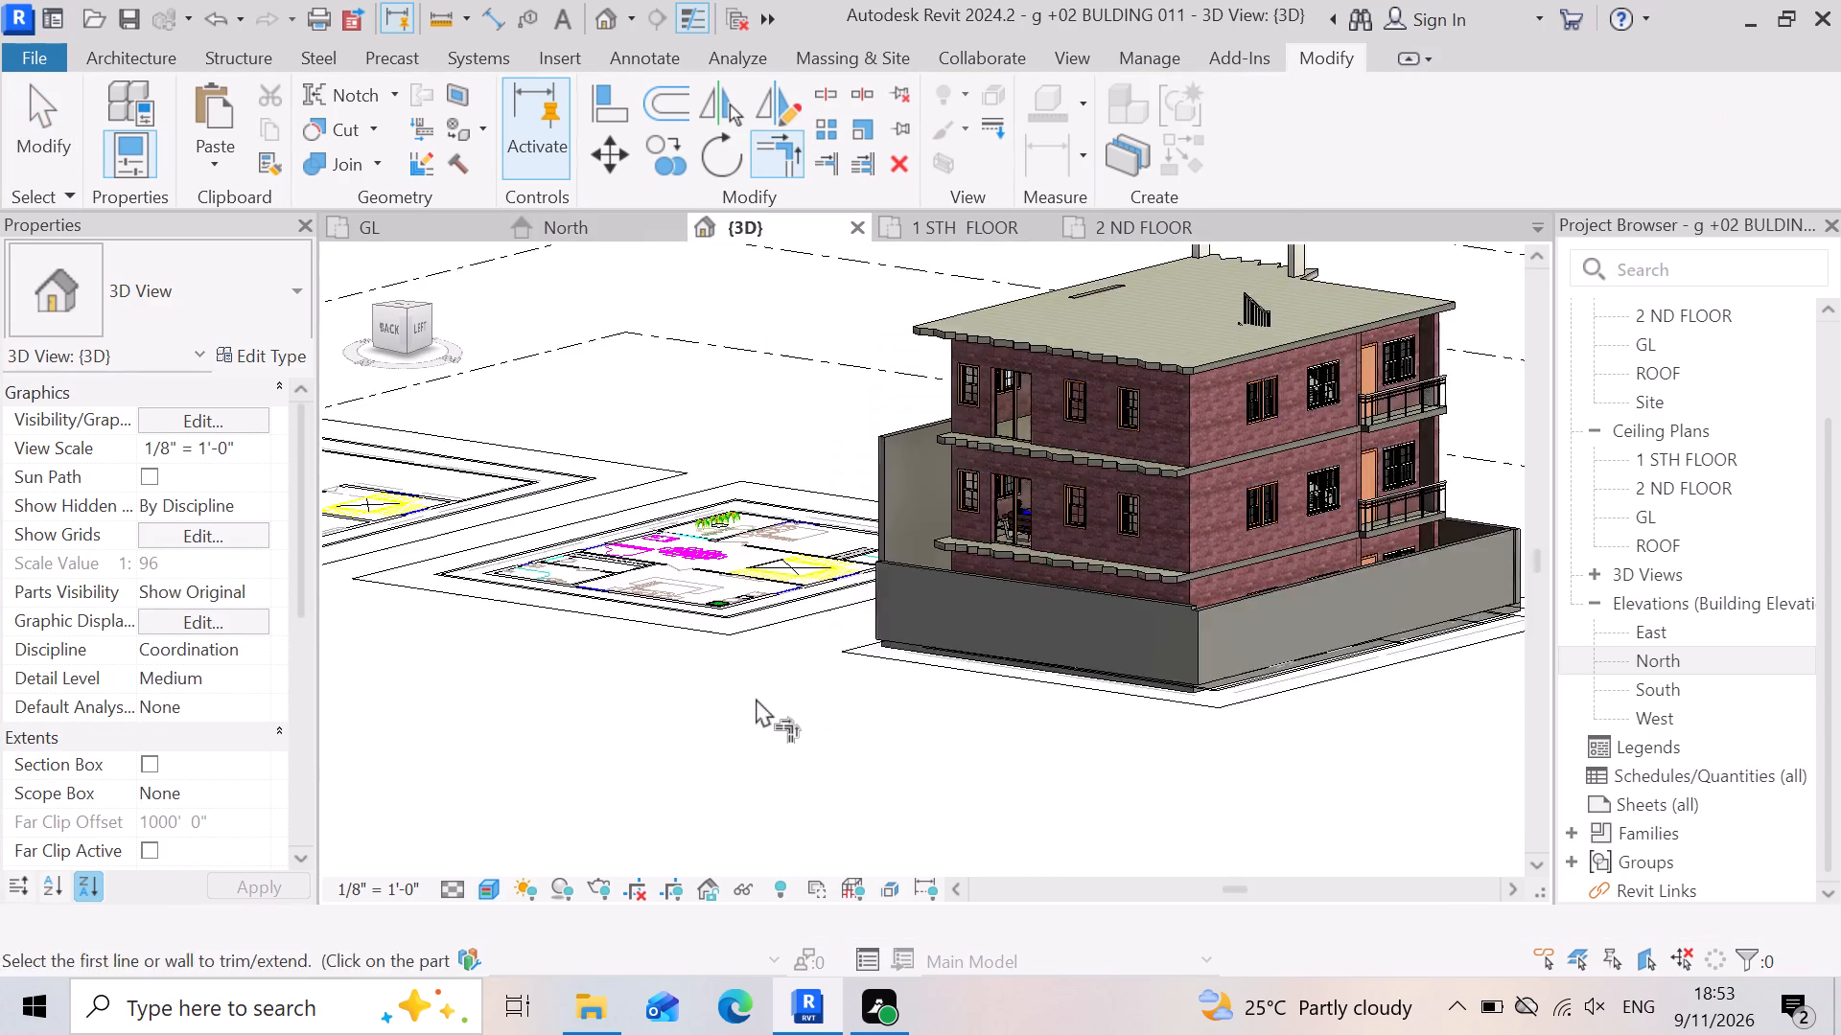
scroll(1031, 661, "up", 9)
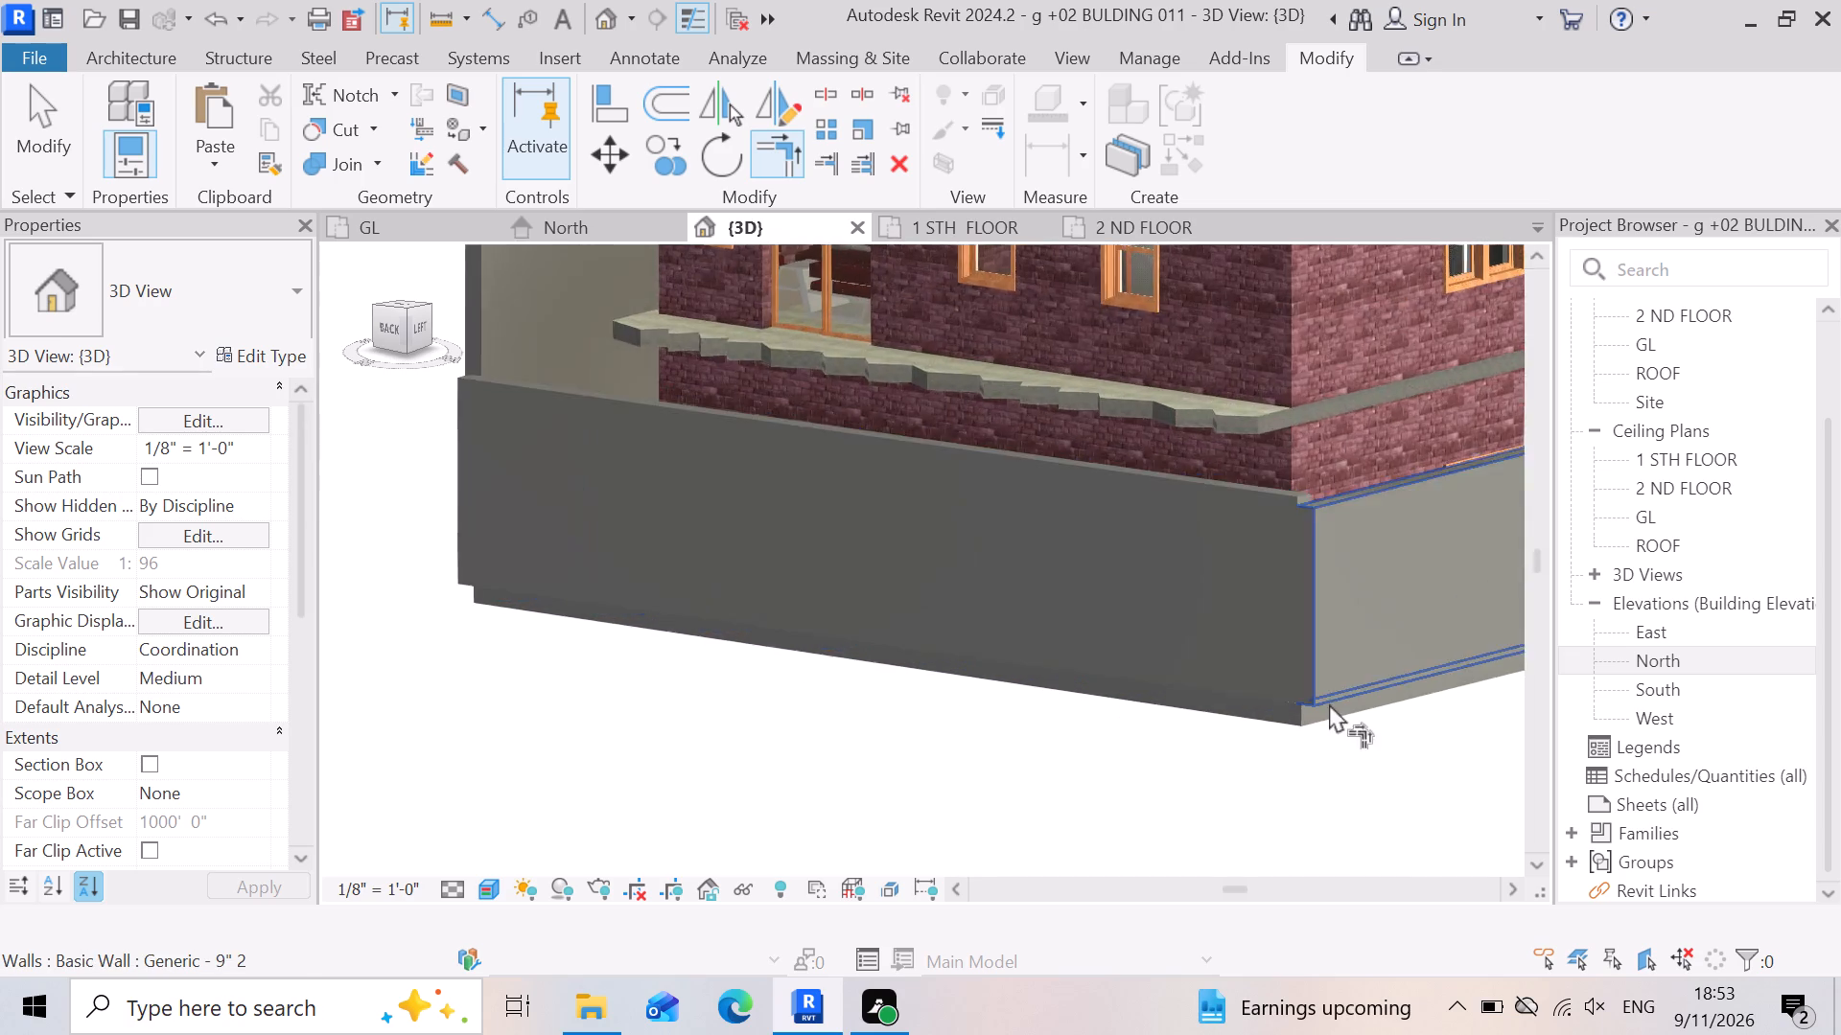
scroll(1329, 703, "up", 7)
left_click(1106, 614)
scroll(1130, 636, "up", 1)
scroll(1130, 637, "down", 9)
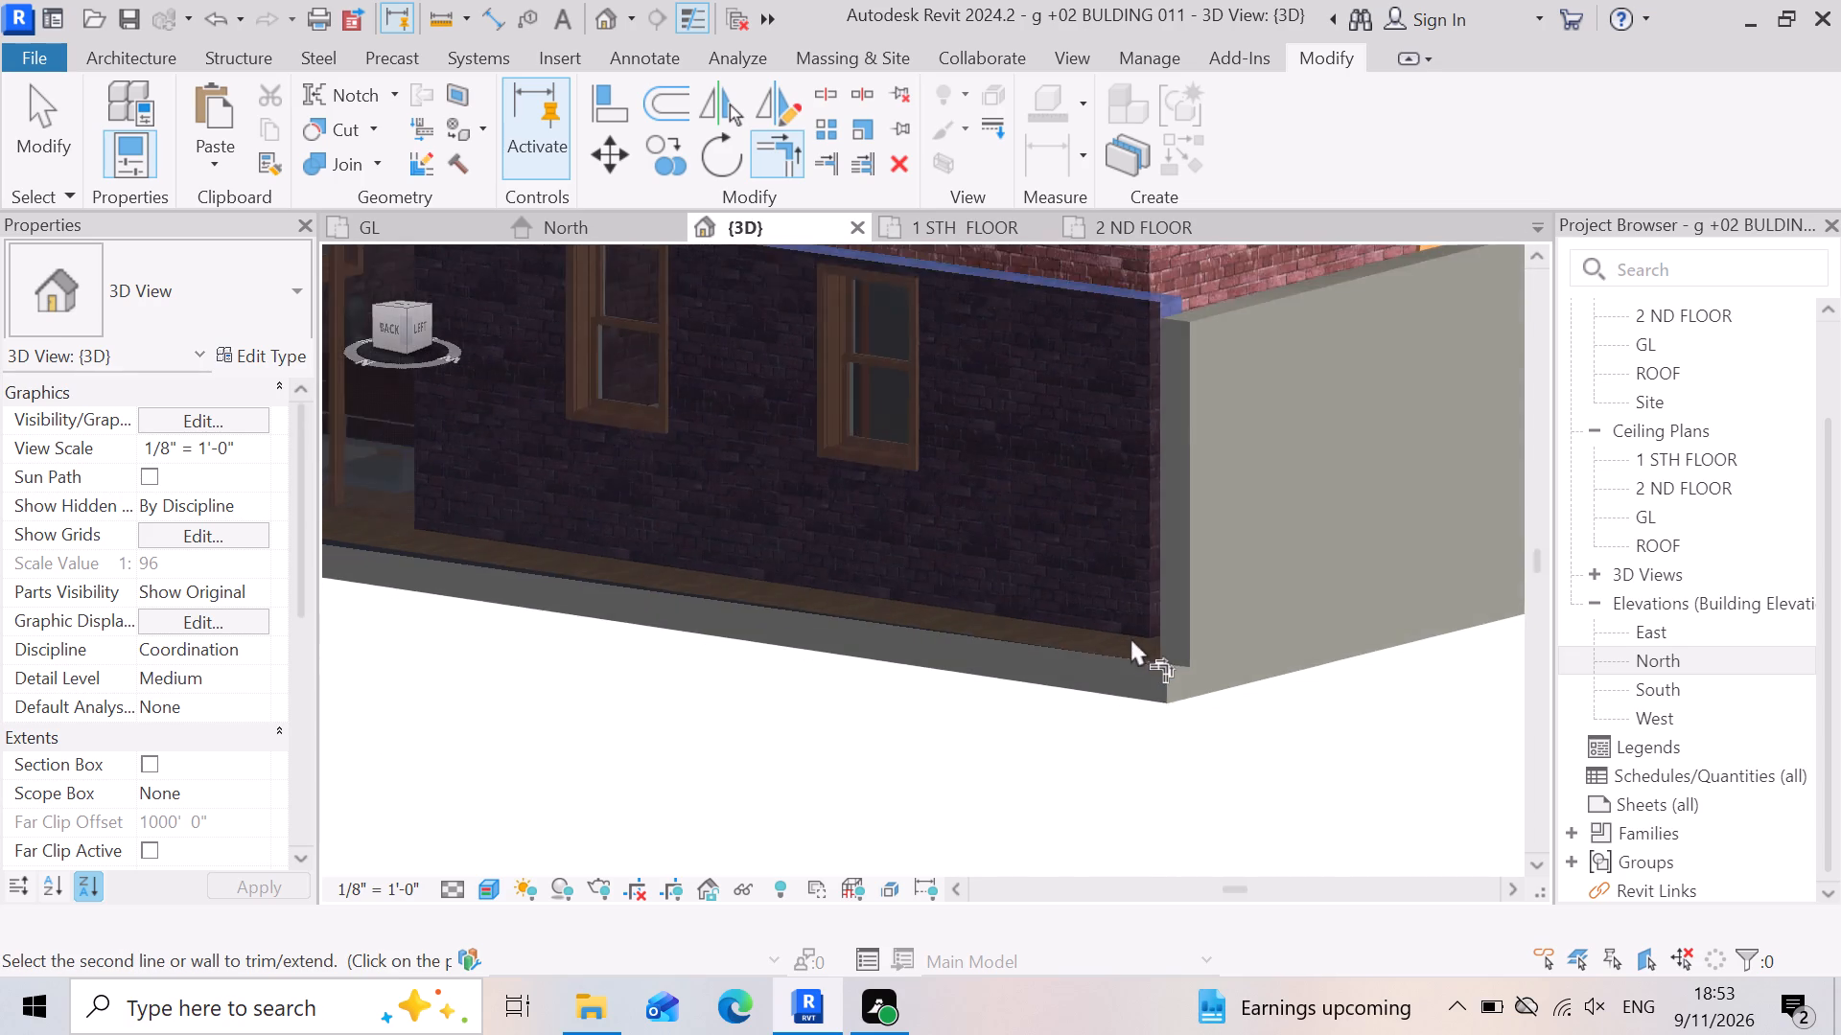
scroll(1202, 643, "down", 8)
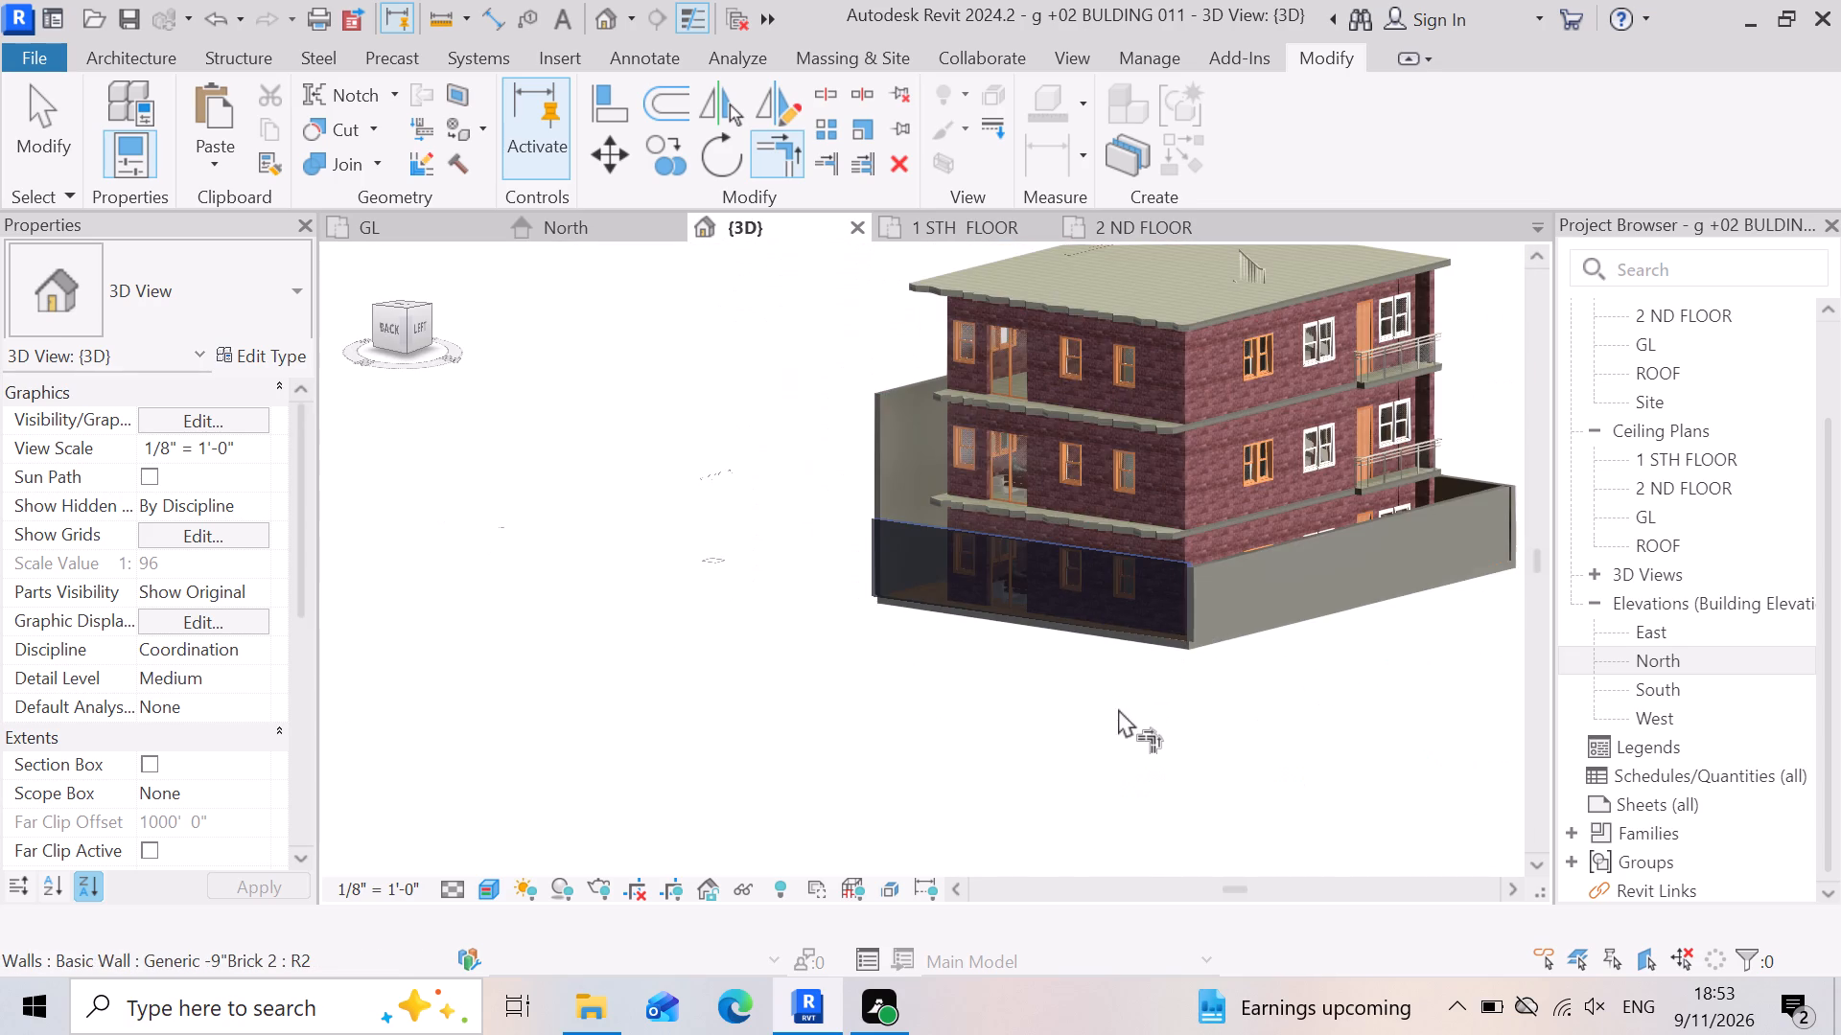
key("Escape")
Temporarily hide the left side boundary wall in the 3D view.
left_click(1251, 594)
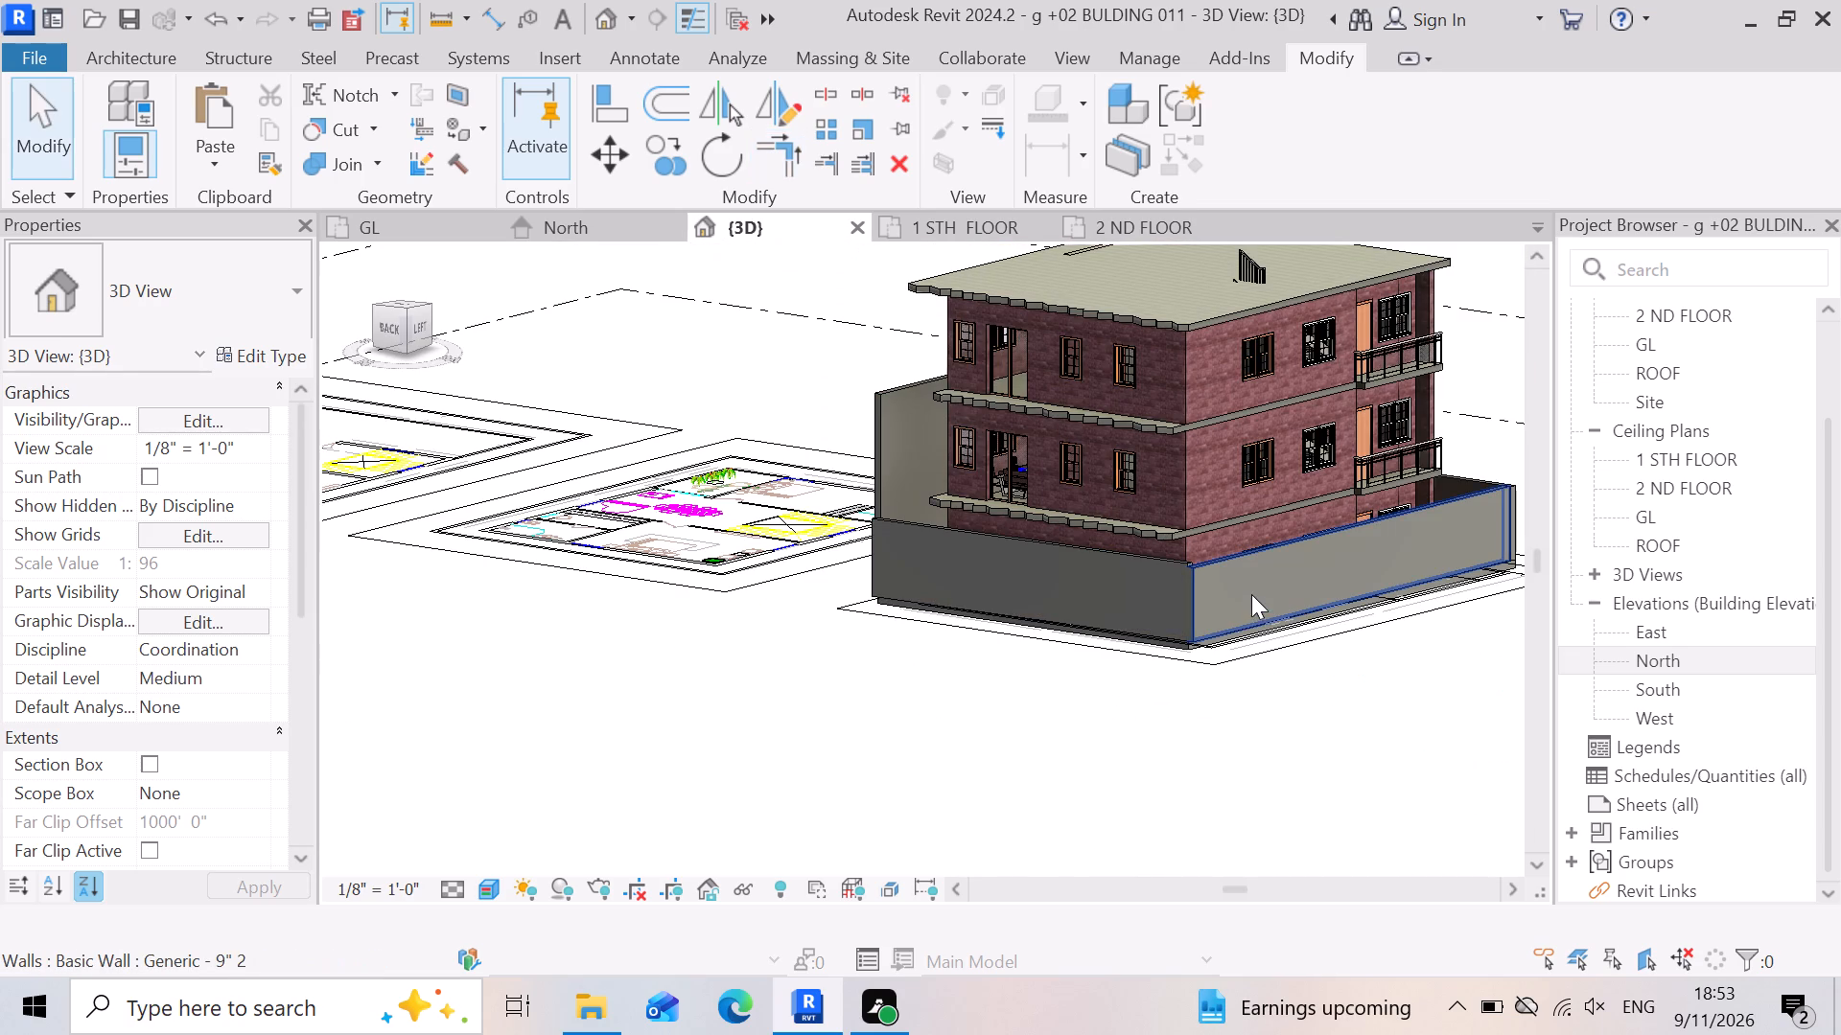
type("HH")
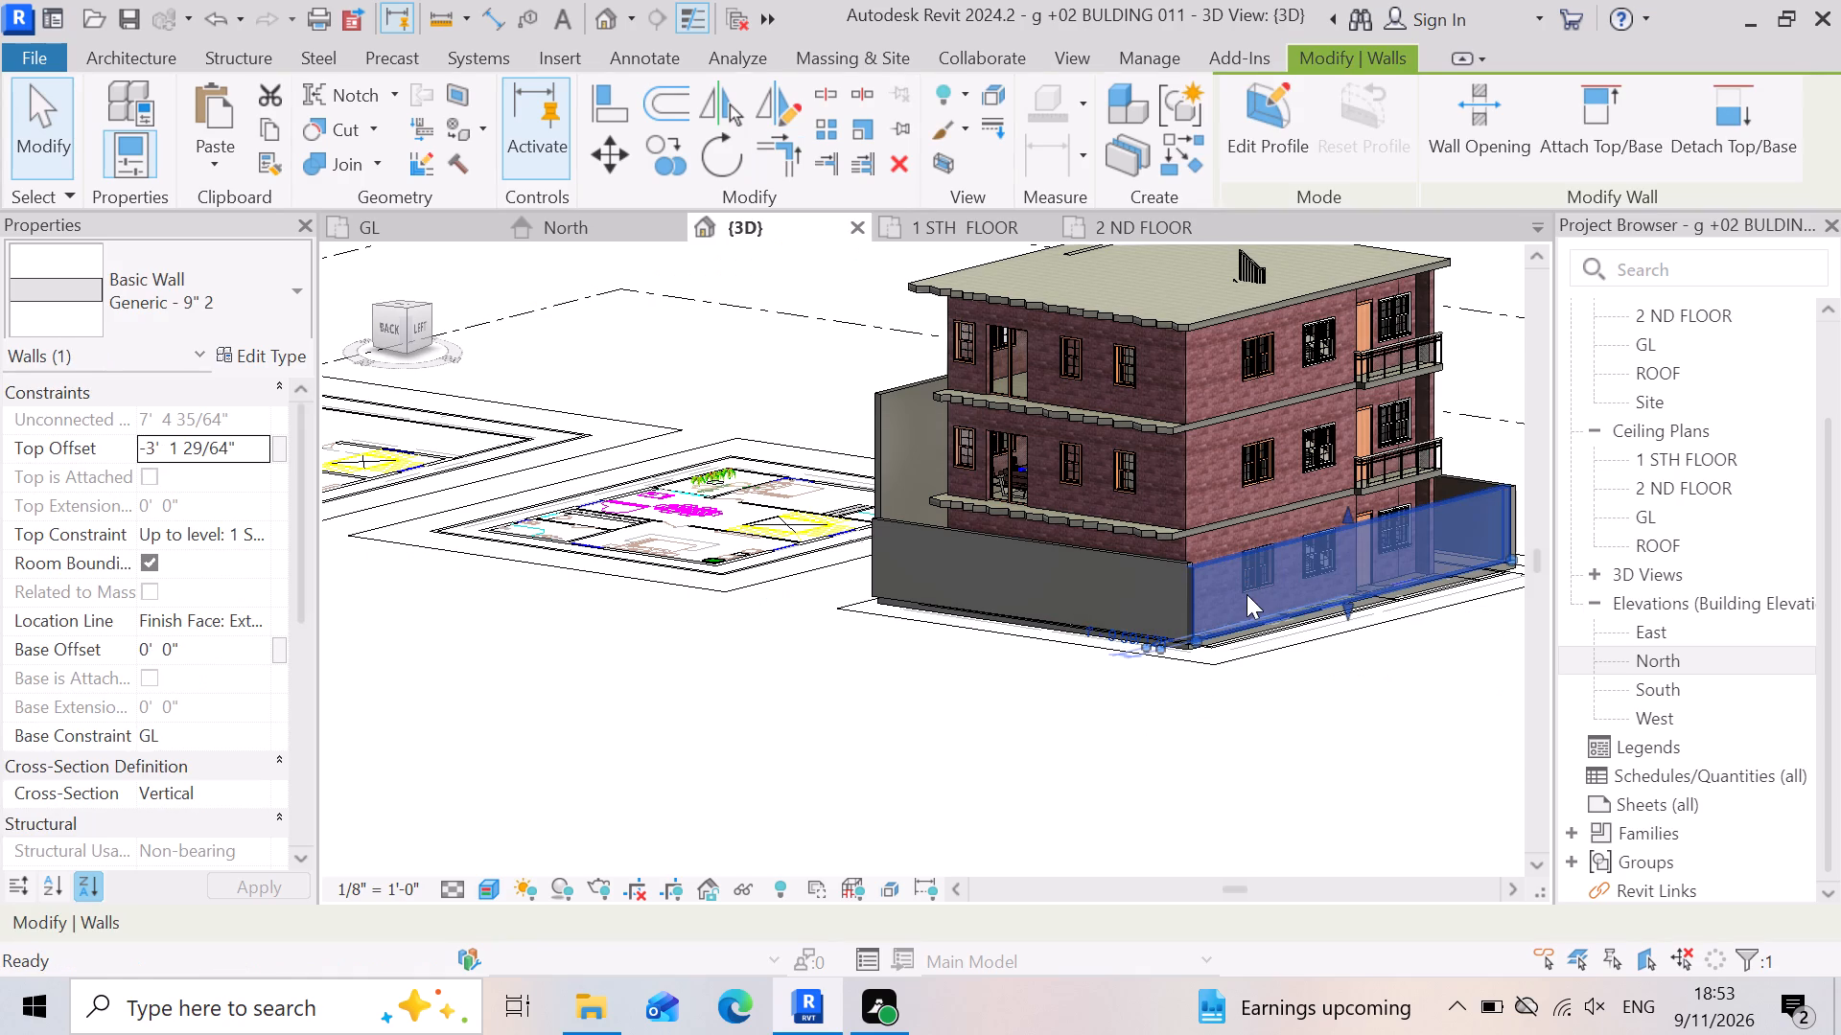
Move the rear boundary wall slightly outward across the rear edge of the ground-floor slab.
scroll(1214, 621, "up", 3)
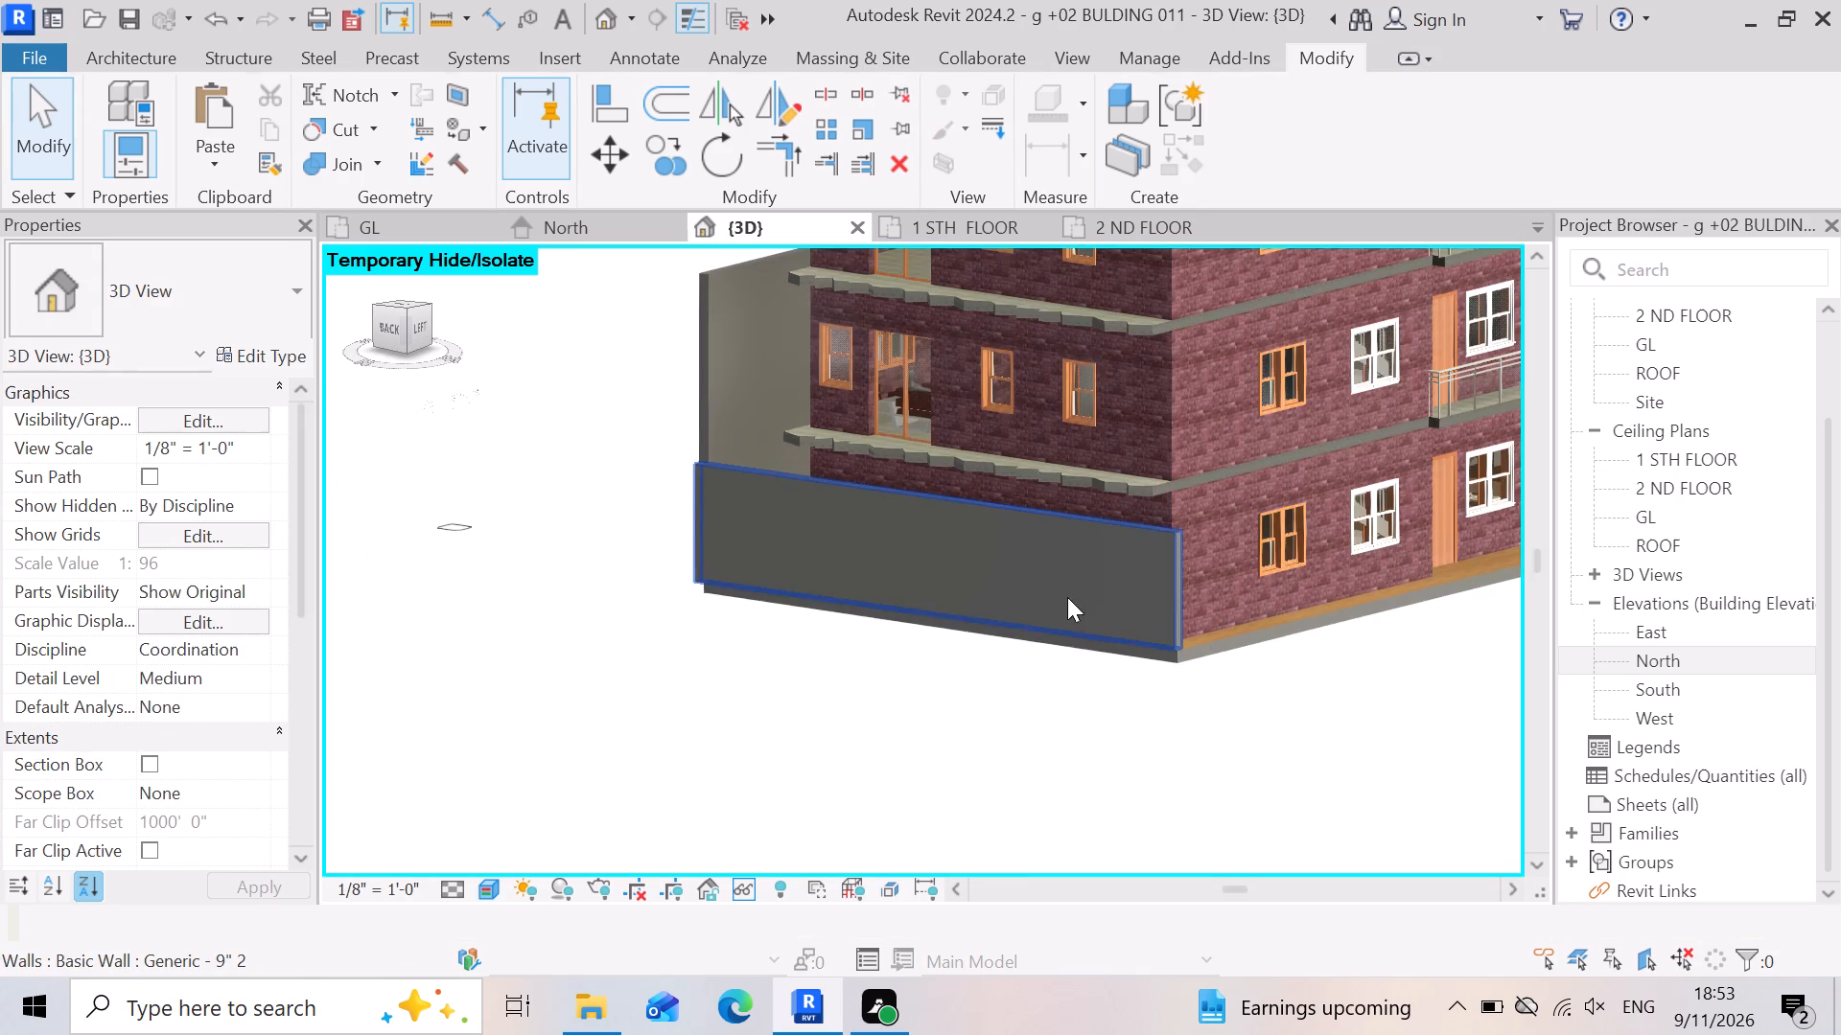
left_click(1066, 597)
scroll(1084, 712, "up", 4)
scroll(1206, 615, "up", 14)
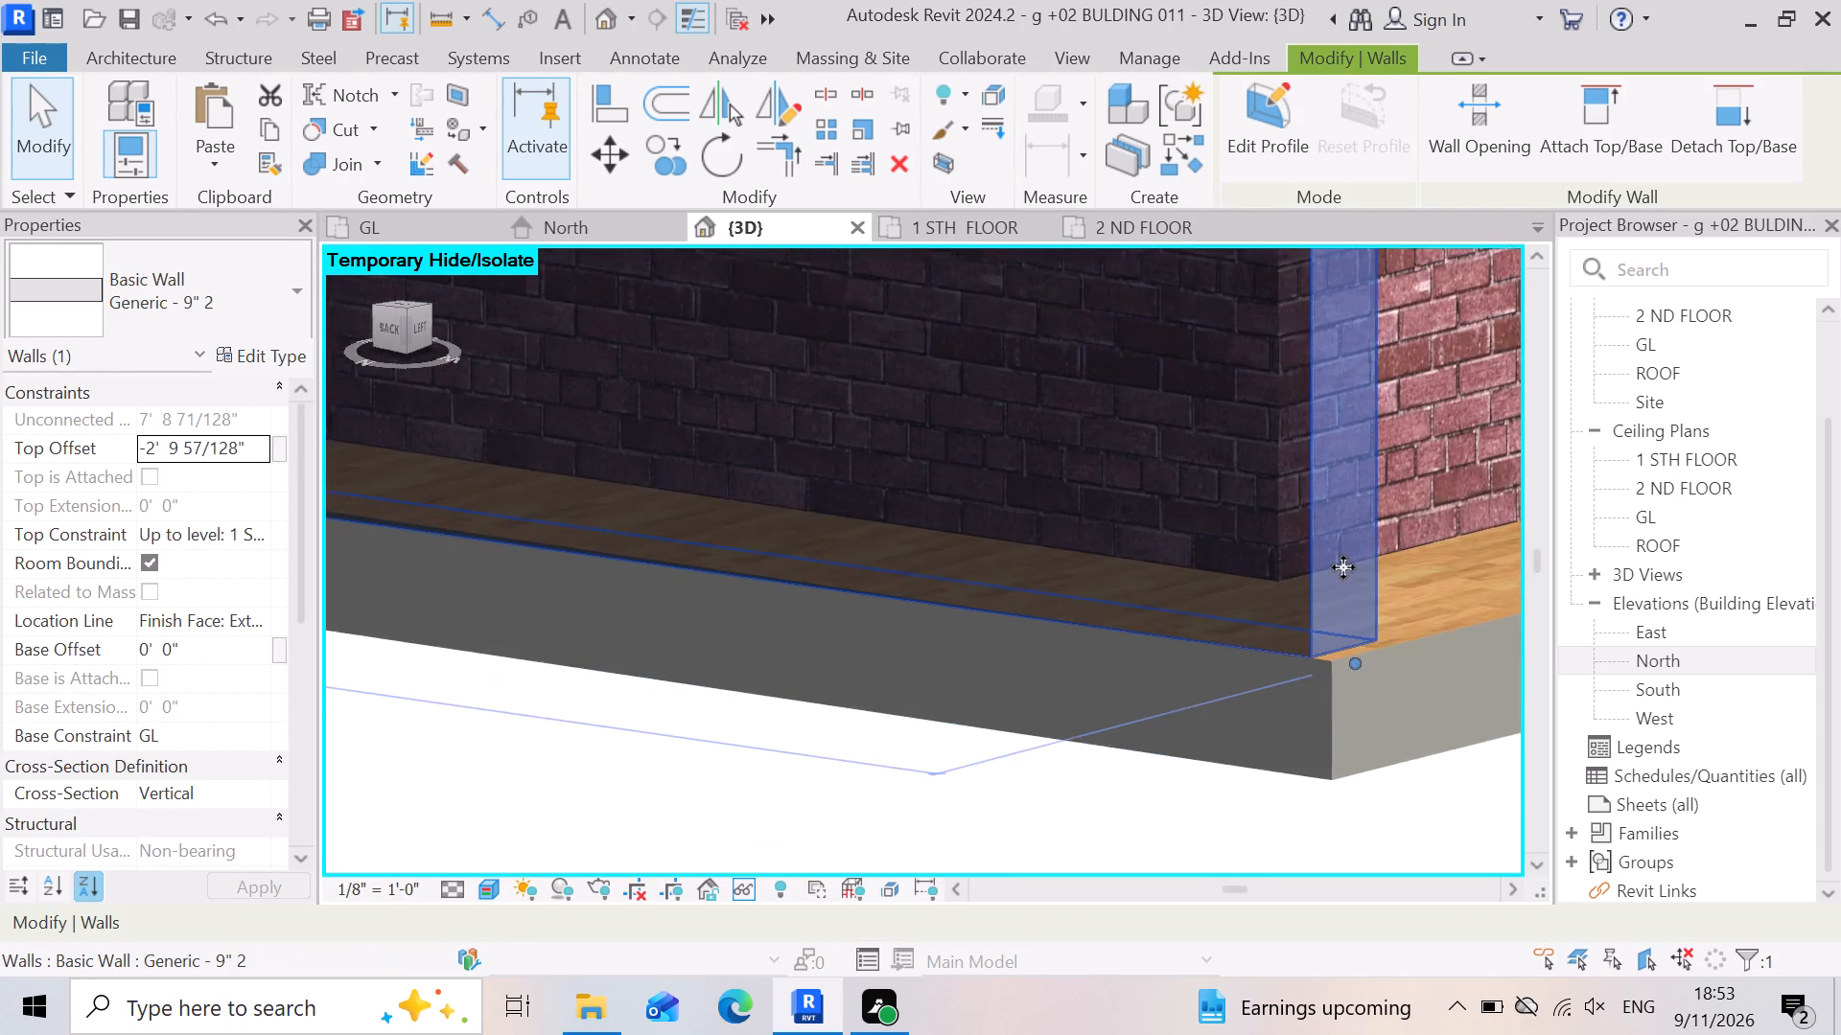
scroll(1355, 707, "up", 4)
left_click(1295, 604)
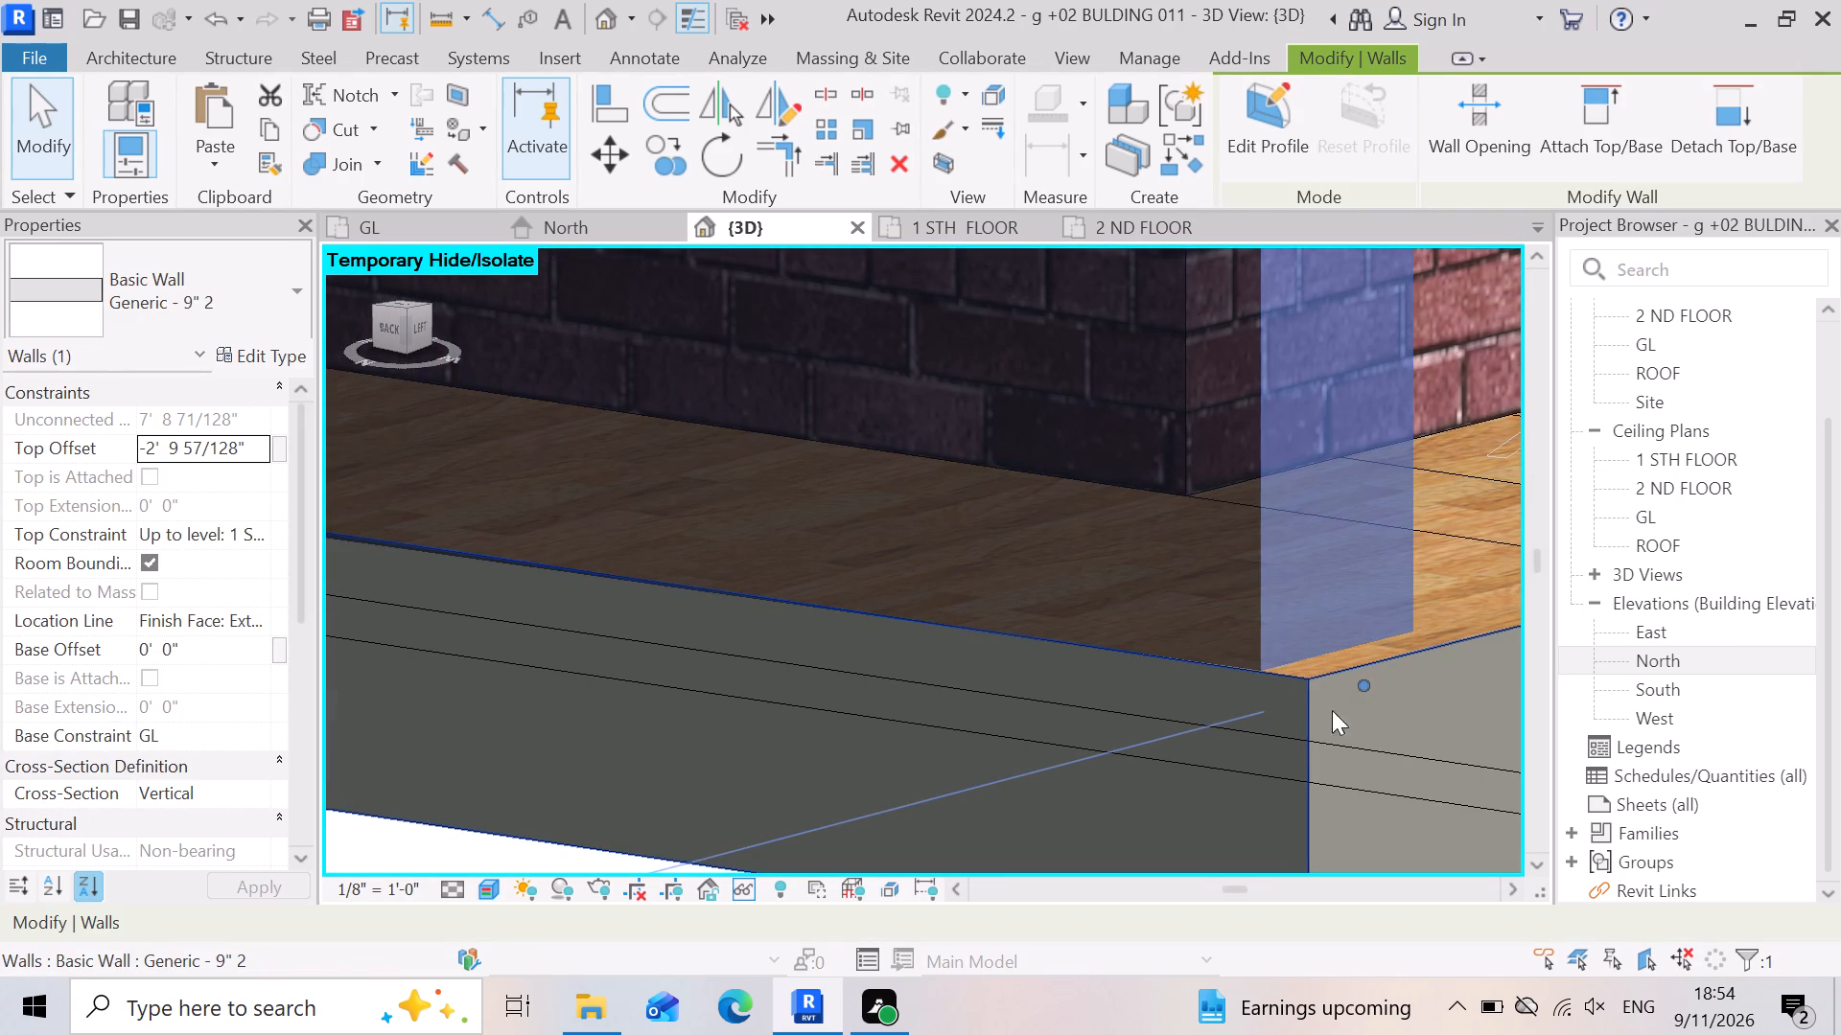
left_click_drag(1264, 672, 1317, 686)
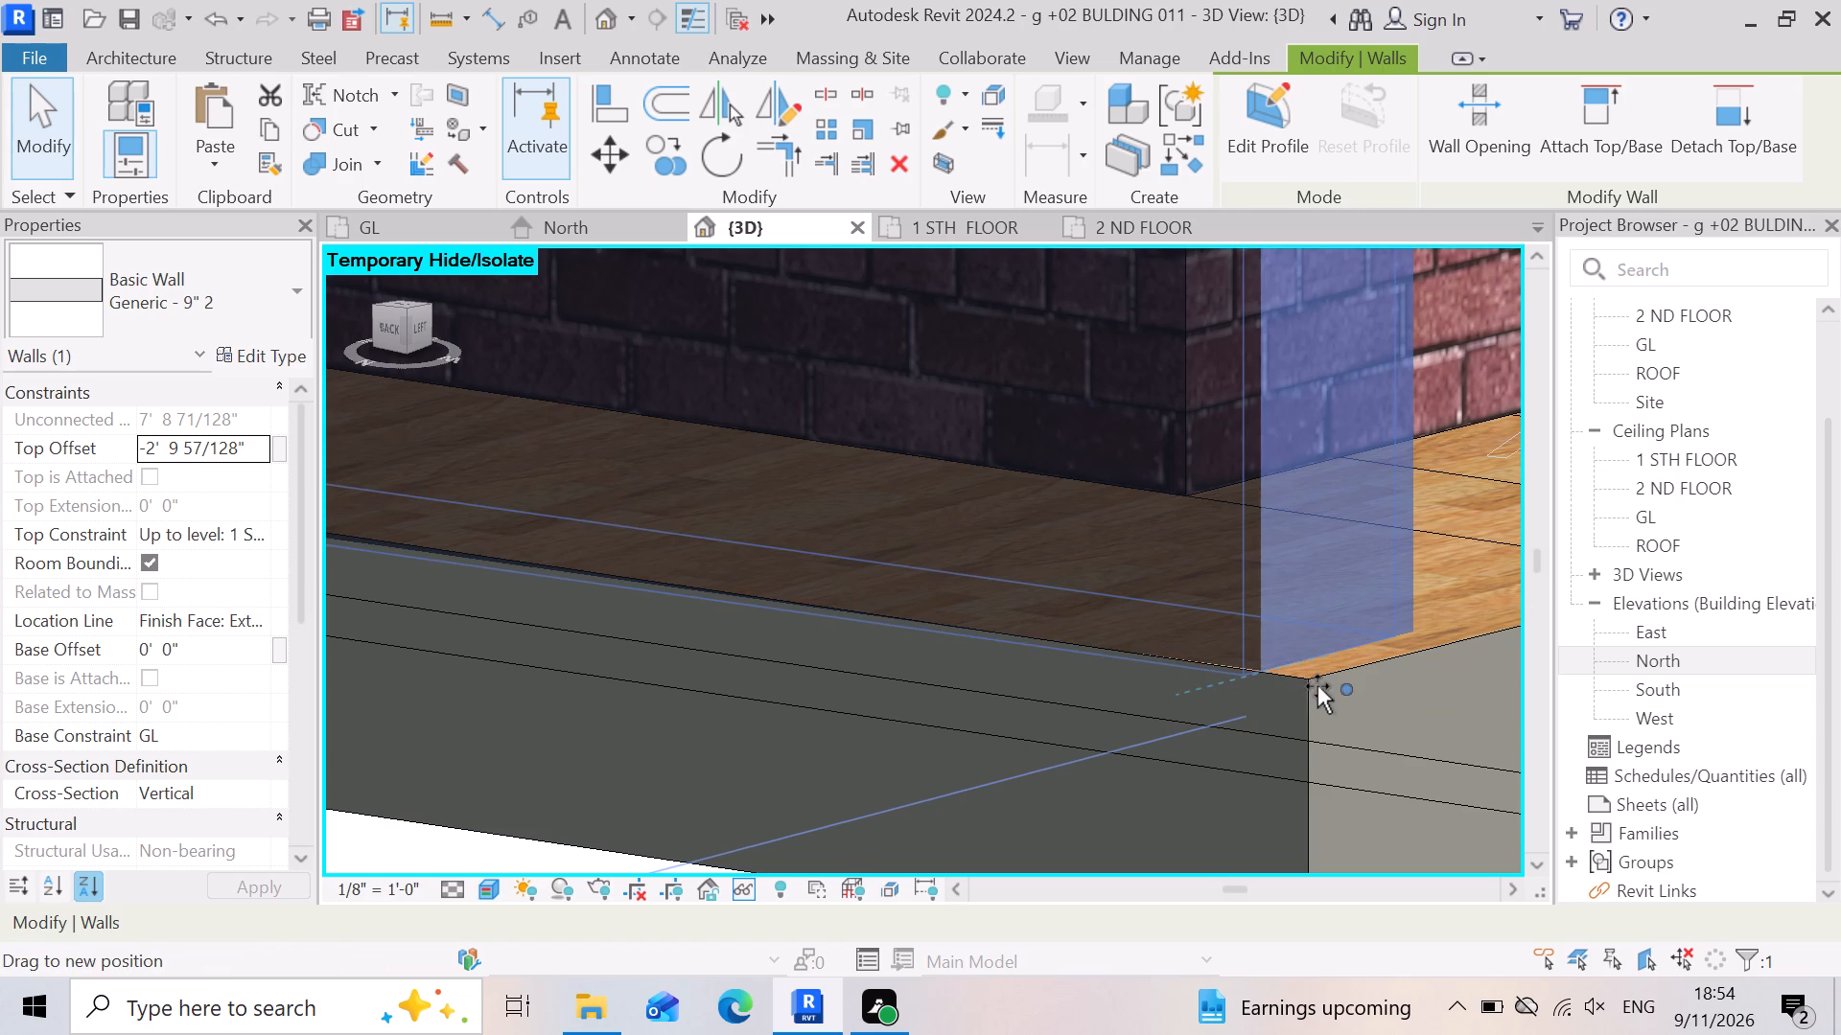
left_click_drag(1317, 686, 1258, 673)
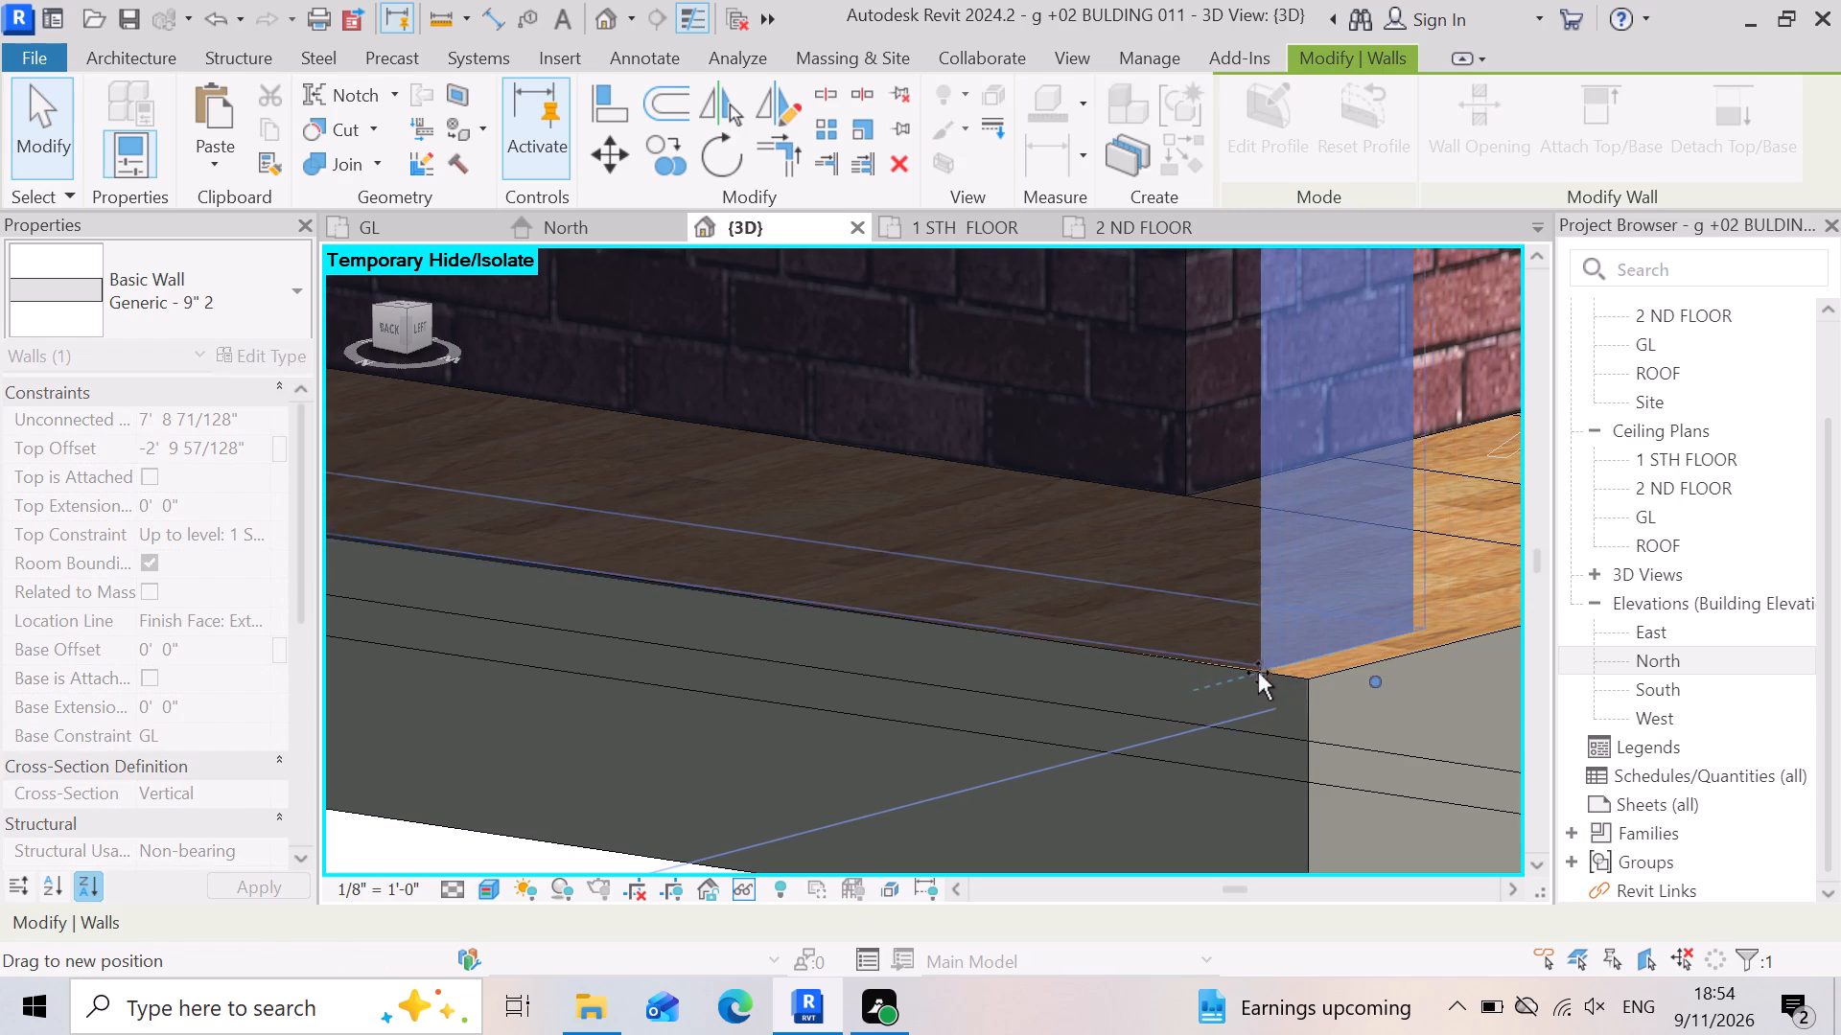
left_click_drag(1258, 673, 1166, 705)
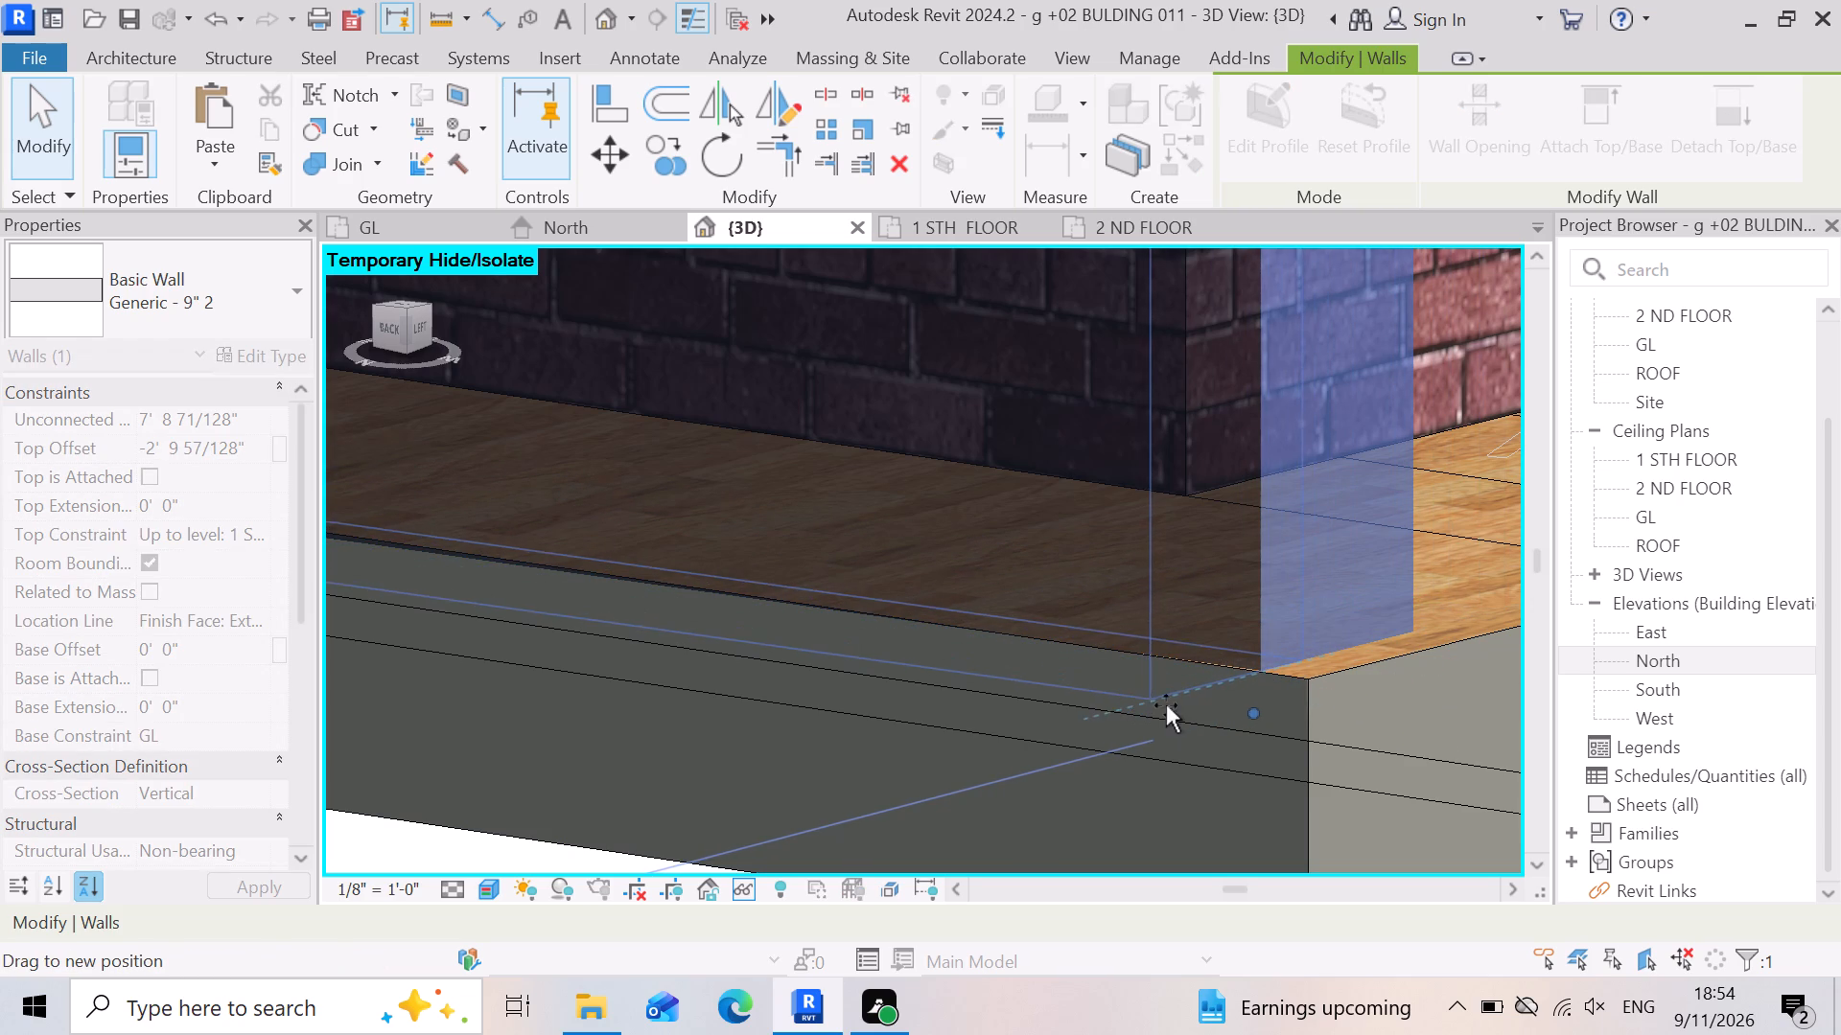
left_click_drag(1166, 705, 1191, 687)
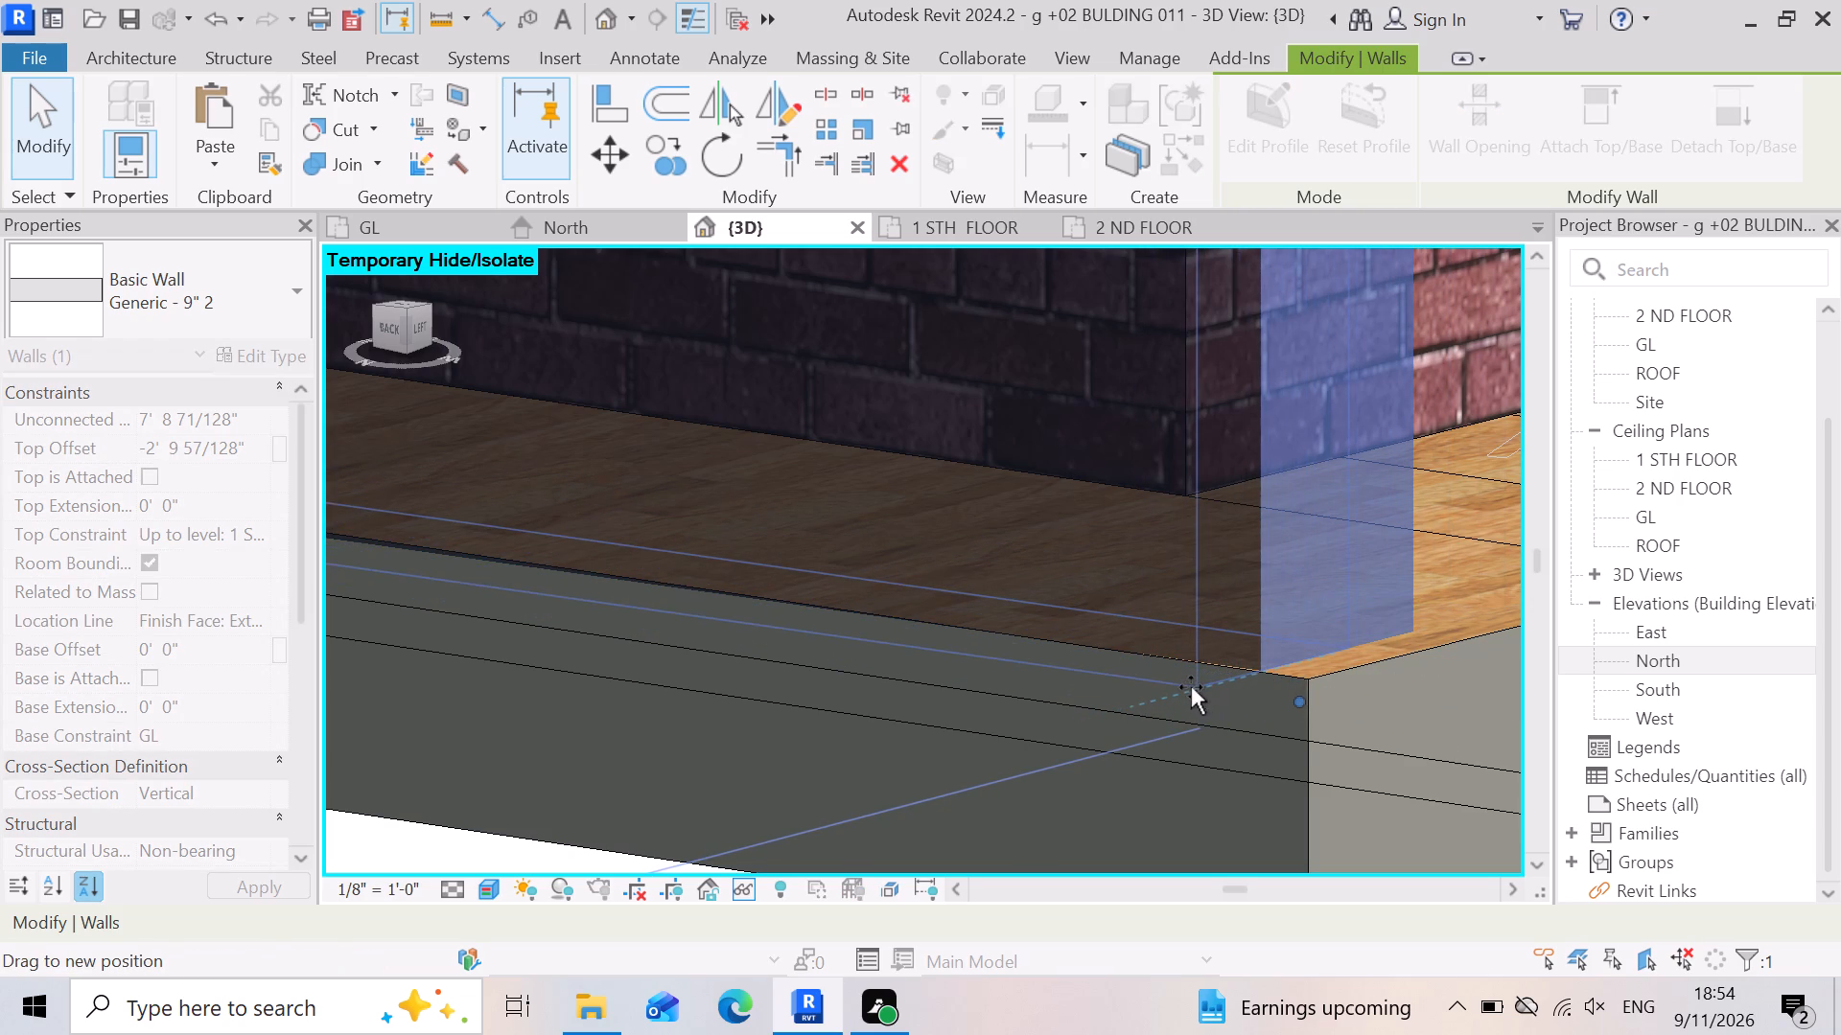
left_click_drag(1191, 687, 1195, 682)
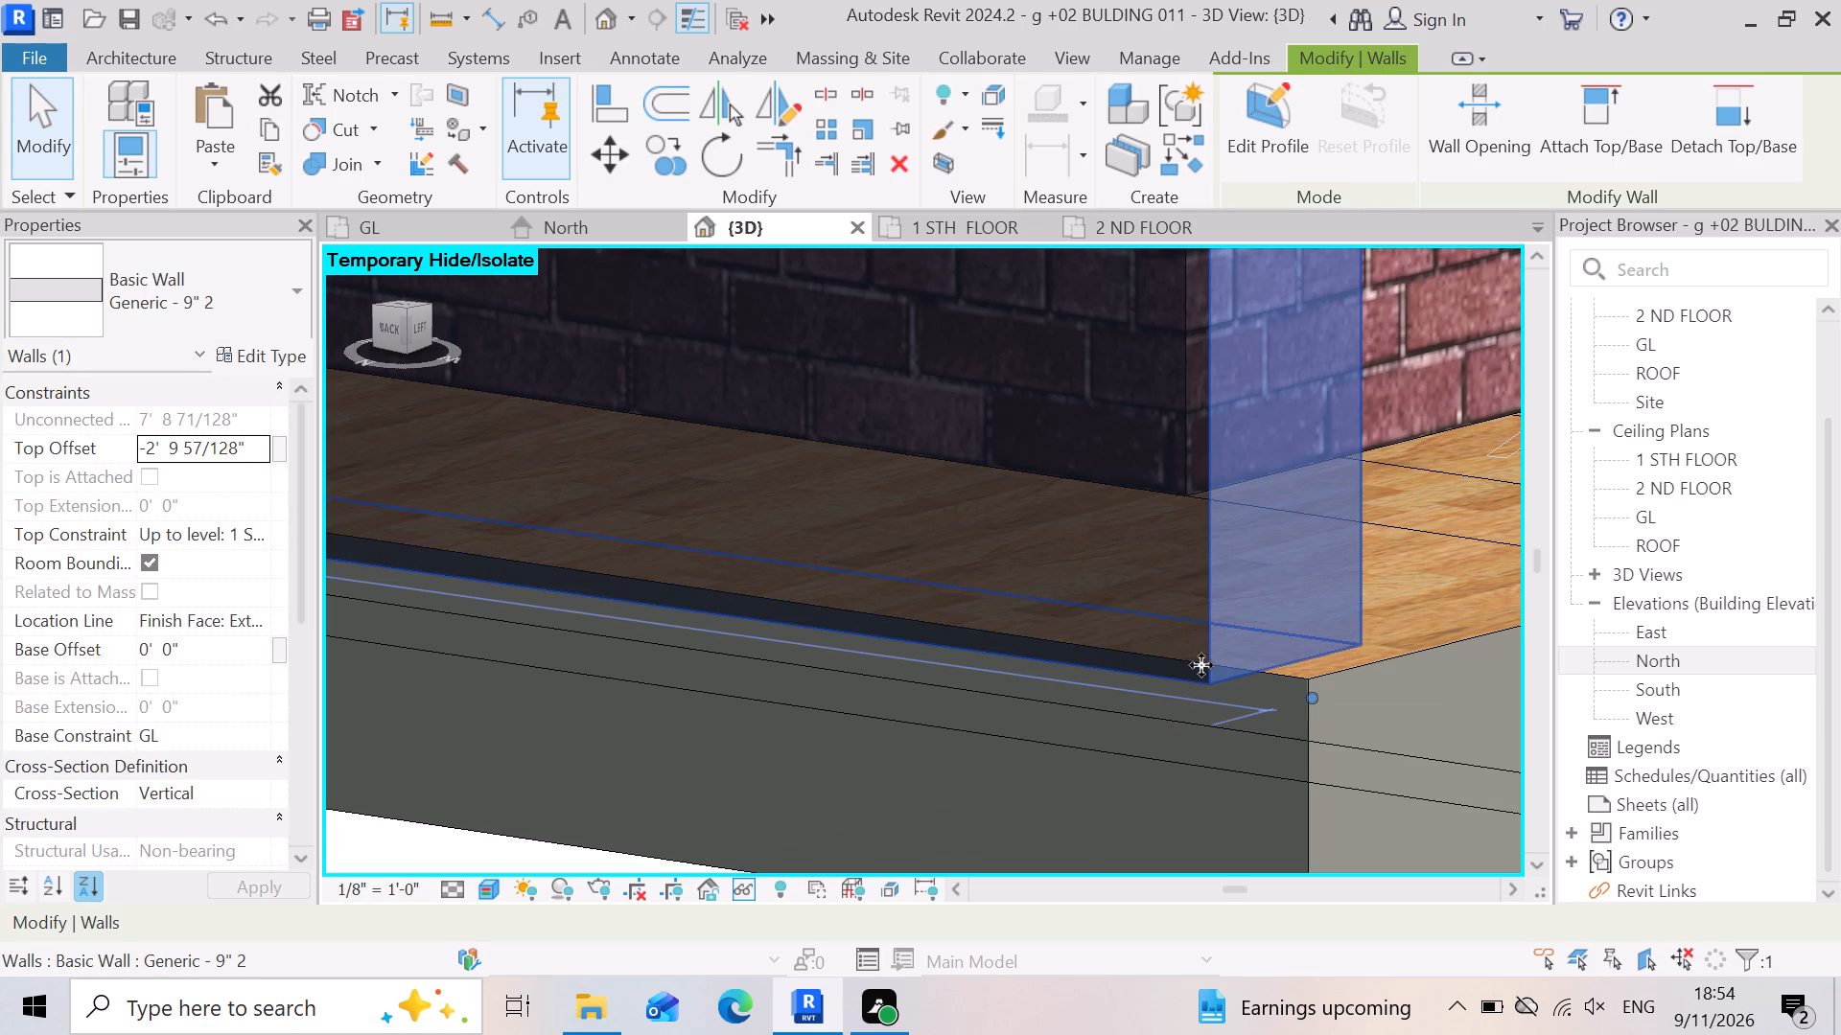
key("Escape")
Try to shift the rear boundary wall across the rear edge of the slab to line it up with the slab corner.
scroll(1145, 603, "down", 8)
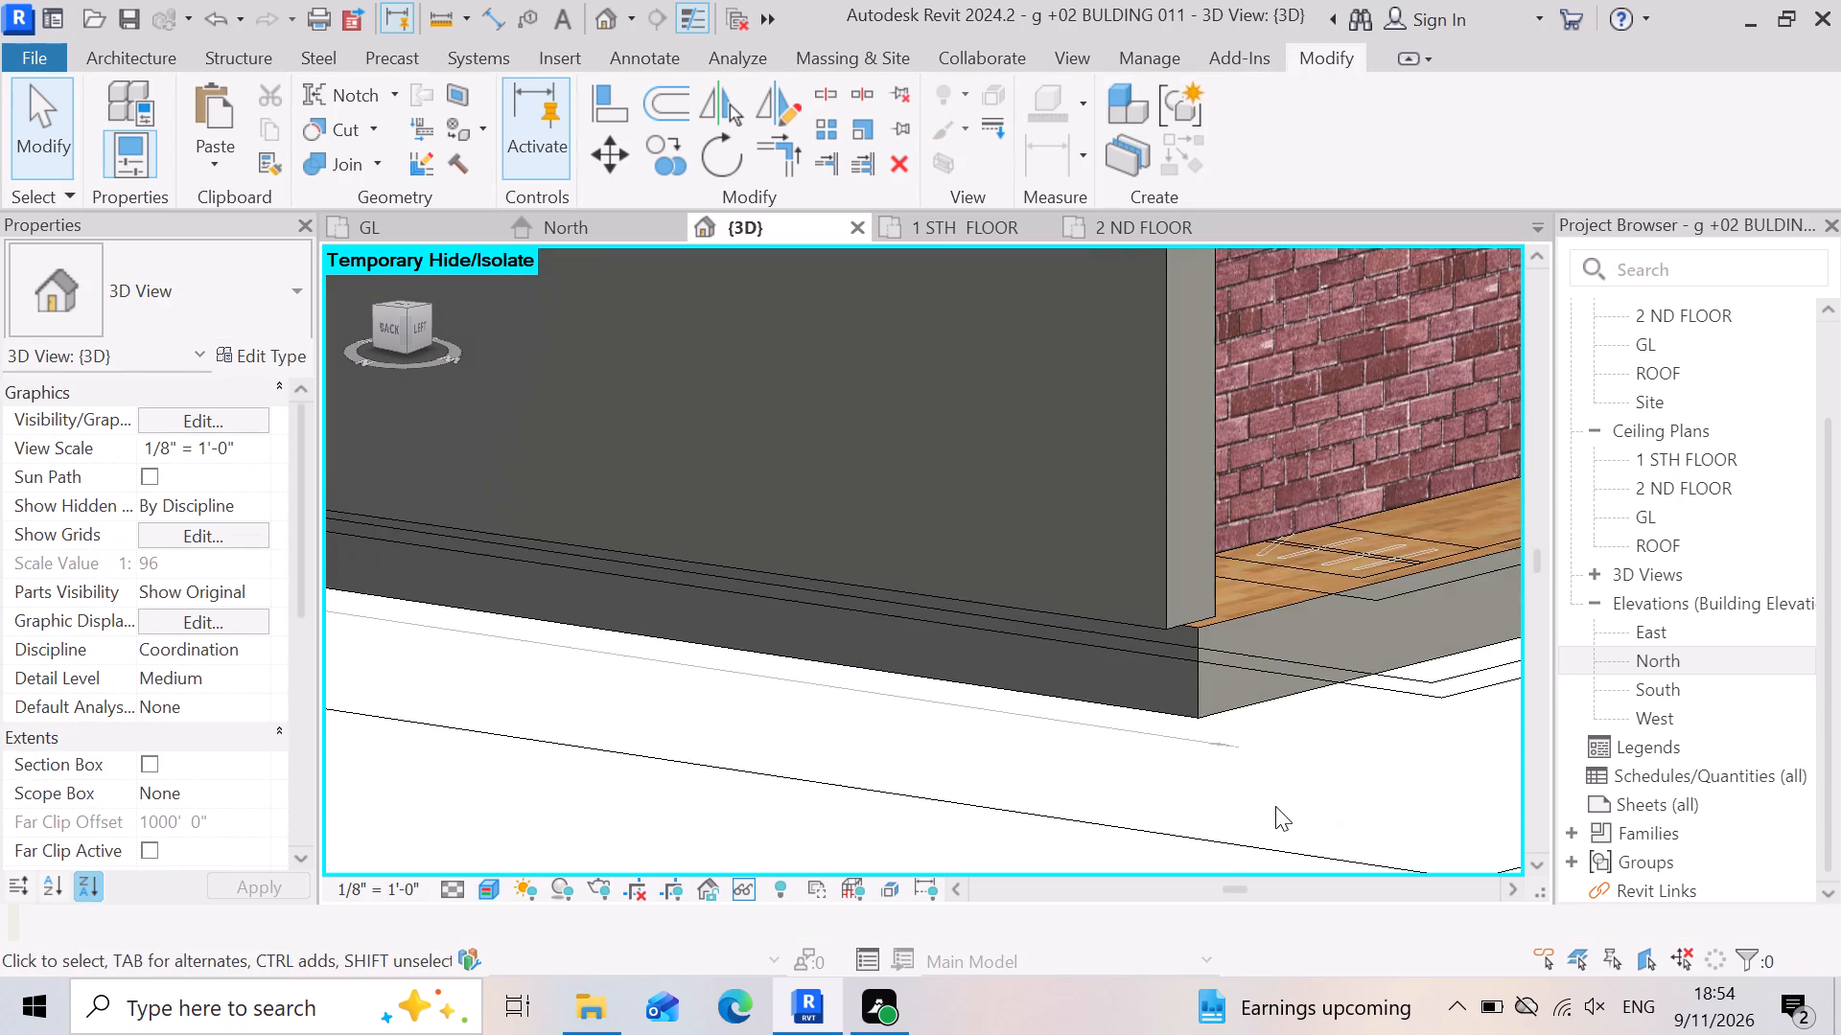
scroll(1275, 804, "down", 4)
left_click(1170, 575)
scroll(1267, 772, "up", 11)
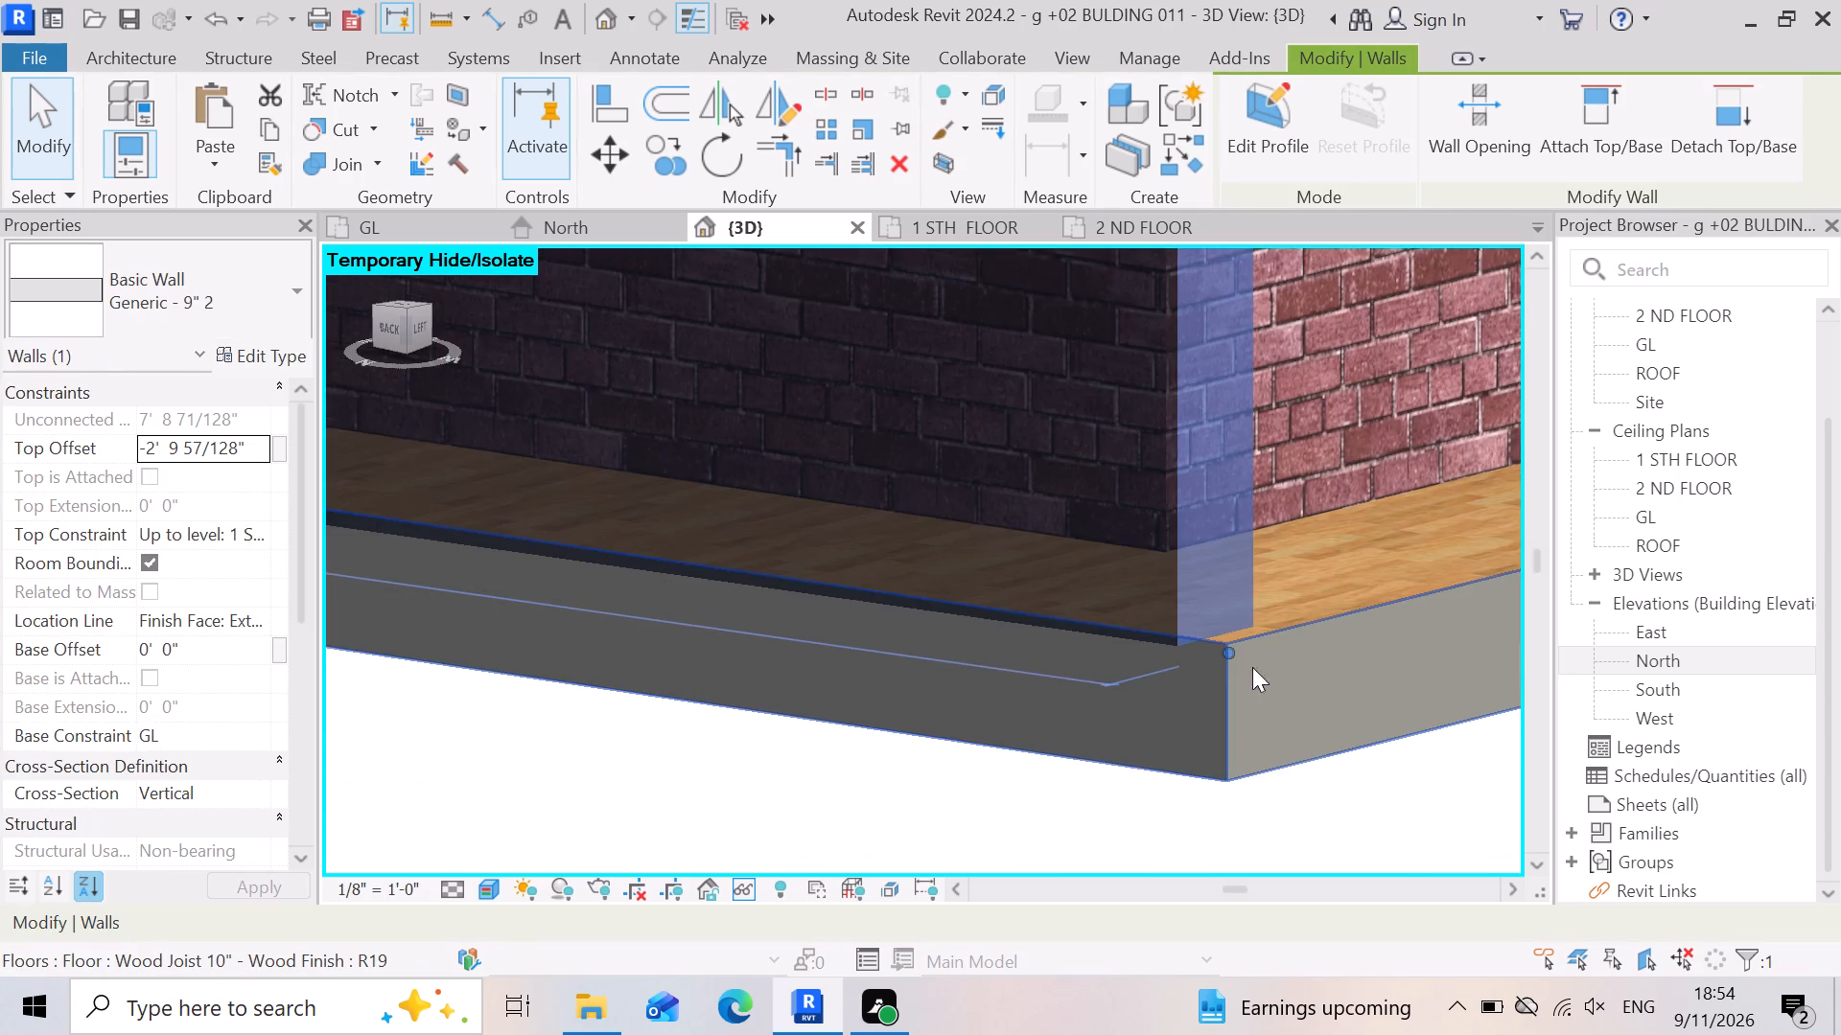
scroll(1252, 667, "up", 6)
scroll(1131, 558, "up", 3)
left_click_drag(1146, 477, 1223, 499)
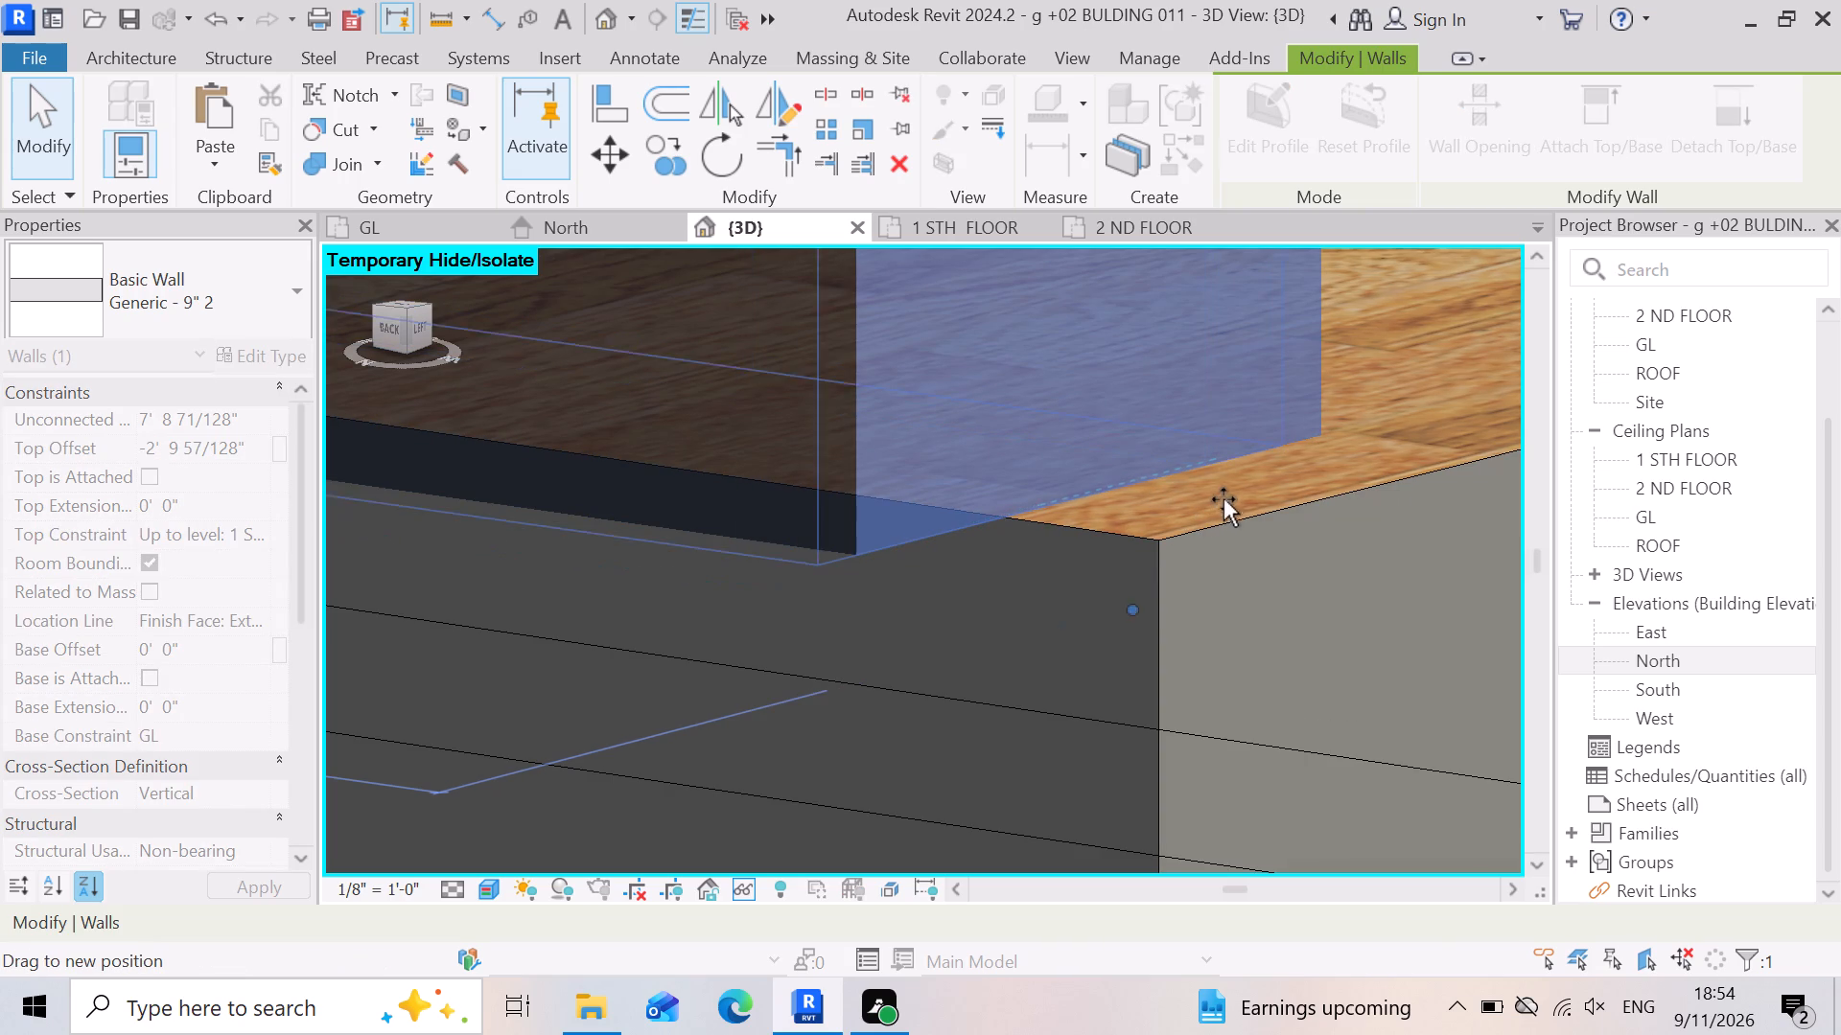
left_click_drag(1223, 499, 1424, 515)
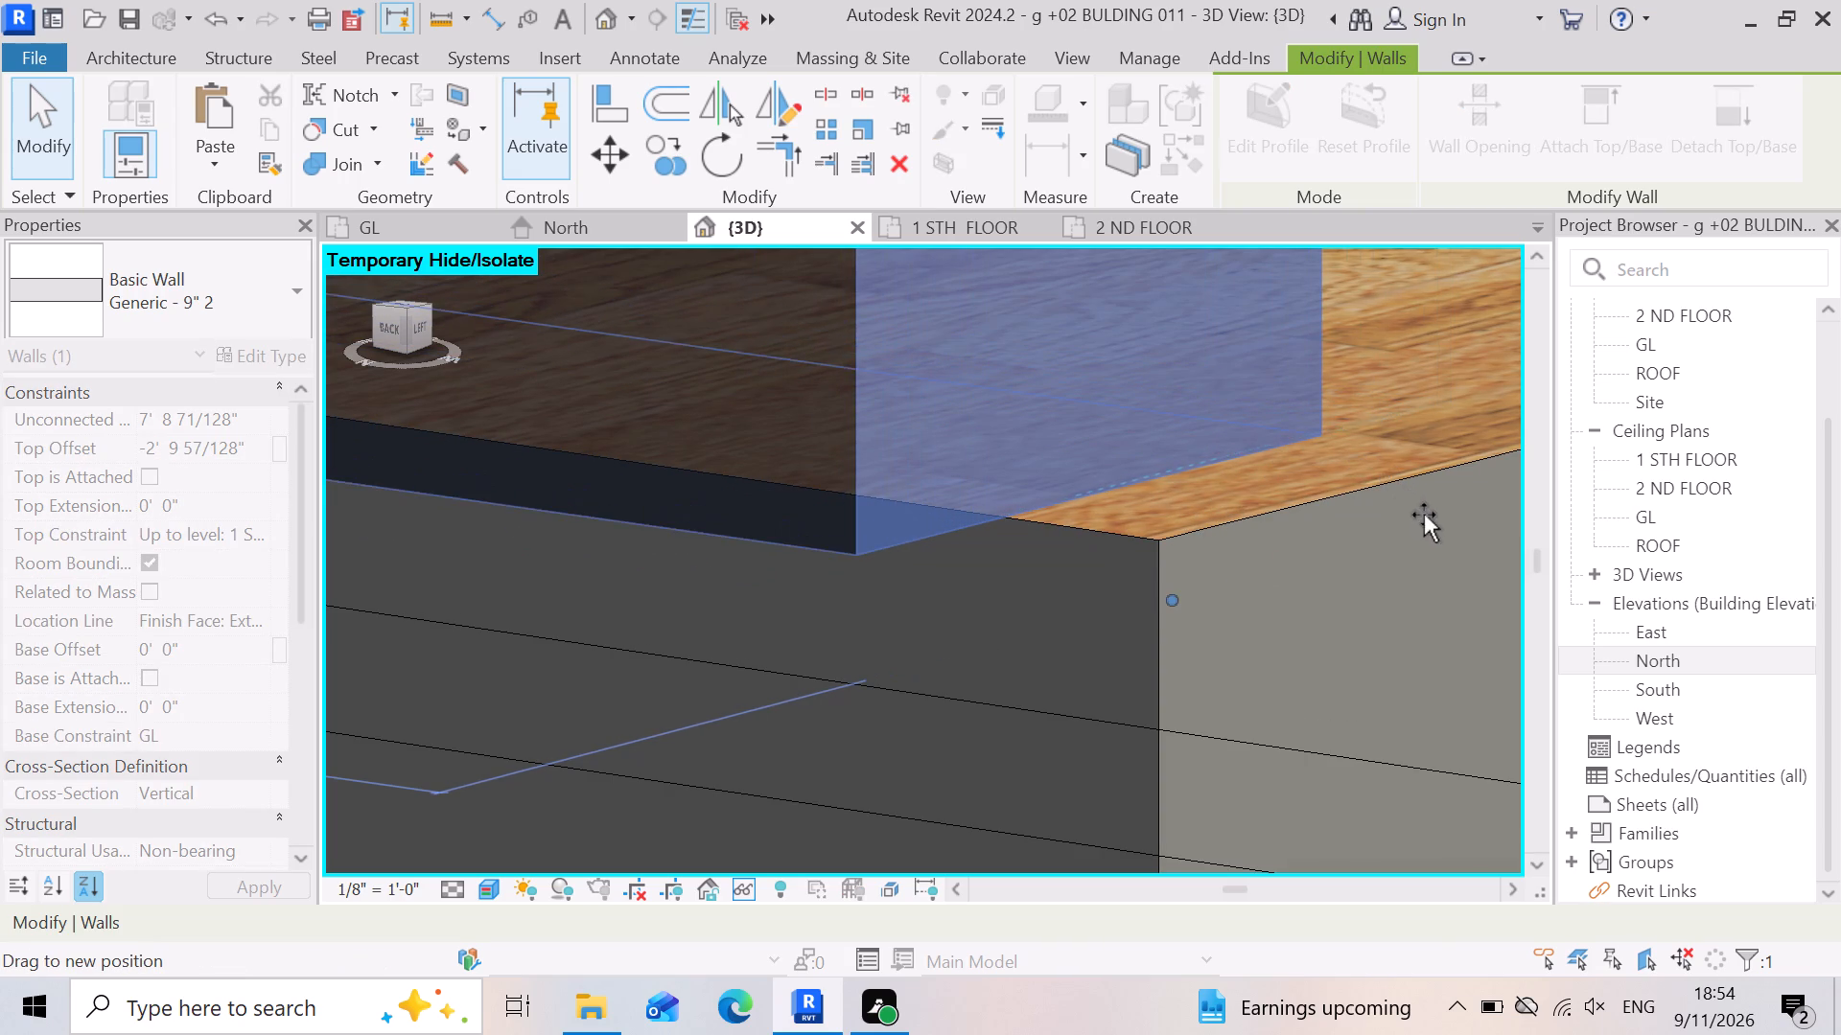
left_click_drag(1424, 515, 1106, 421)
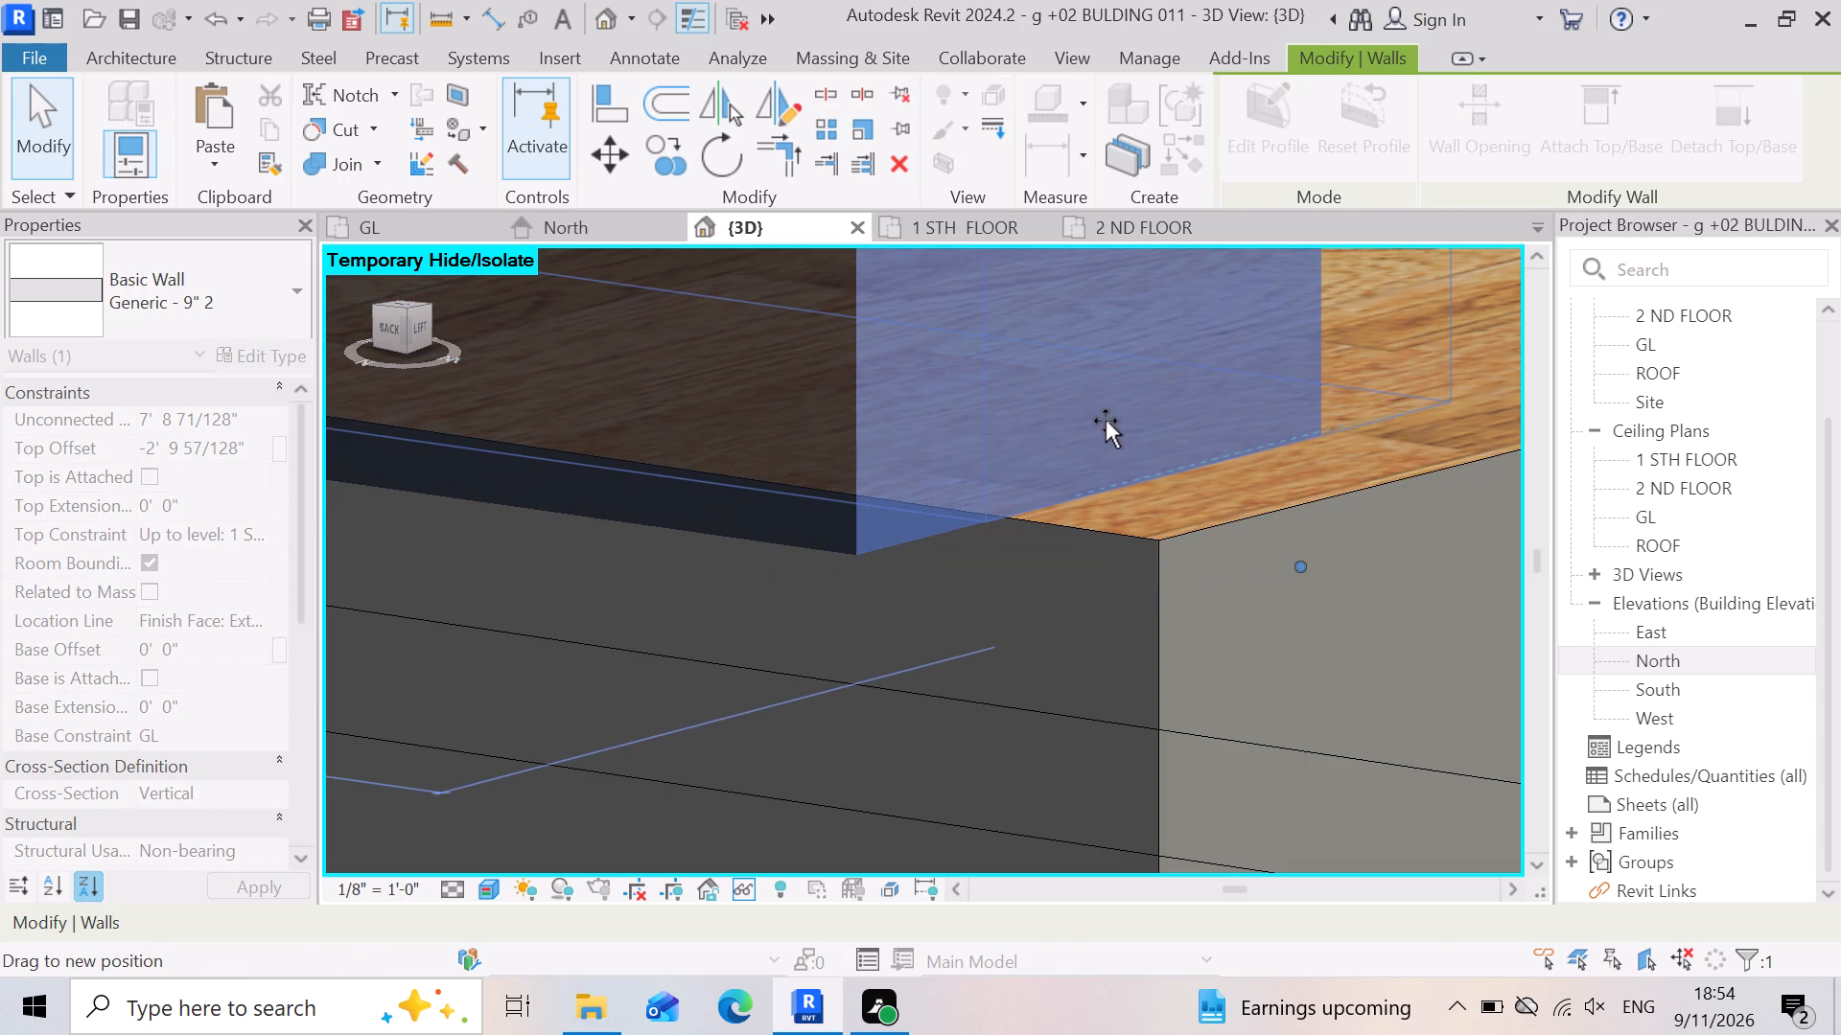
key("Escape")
Select the rear boundary wall along the back edge of the ground-floor slab.
left_click_drag(1106, 421, 1084, 679)
scroll(1220, 533, "down", 15)
scroll(1090, 681, "down", 5)
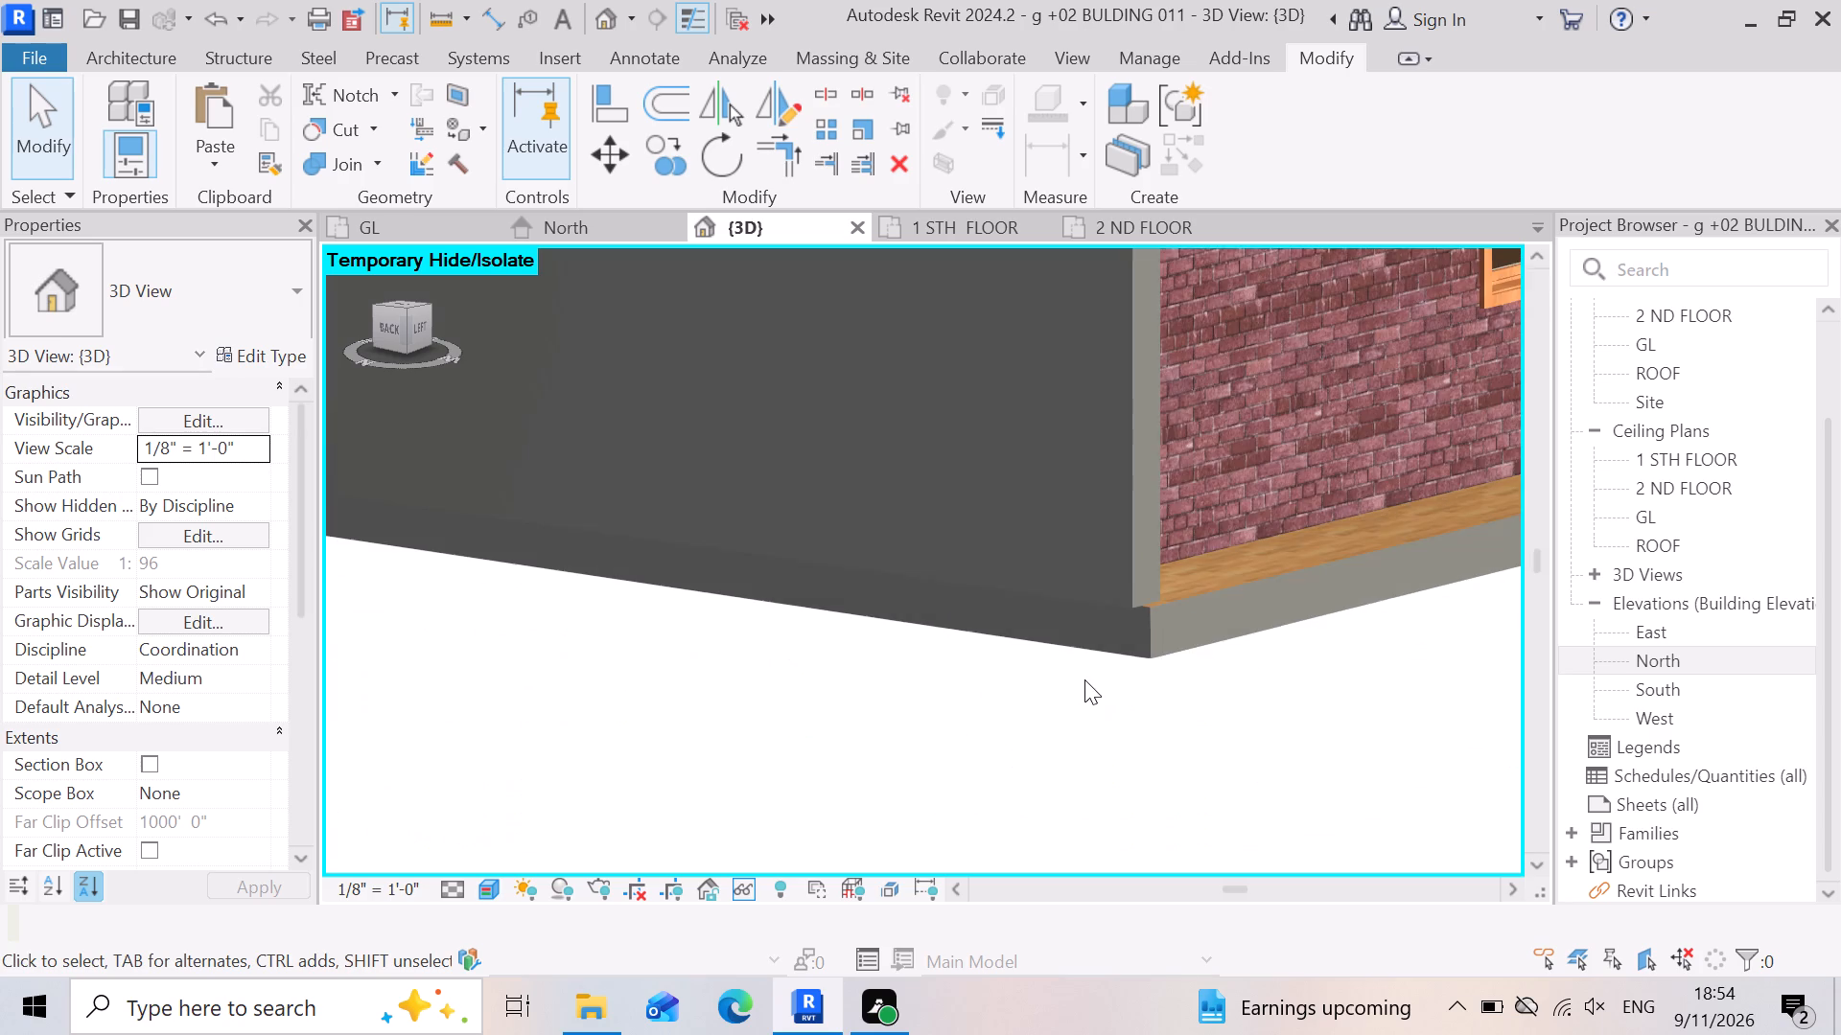
left_click_drag(1084, 679, 1033, 506)
scroll(1085, 678, "down", 7)
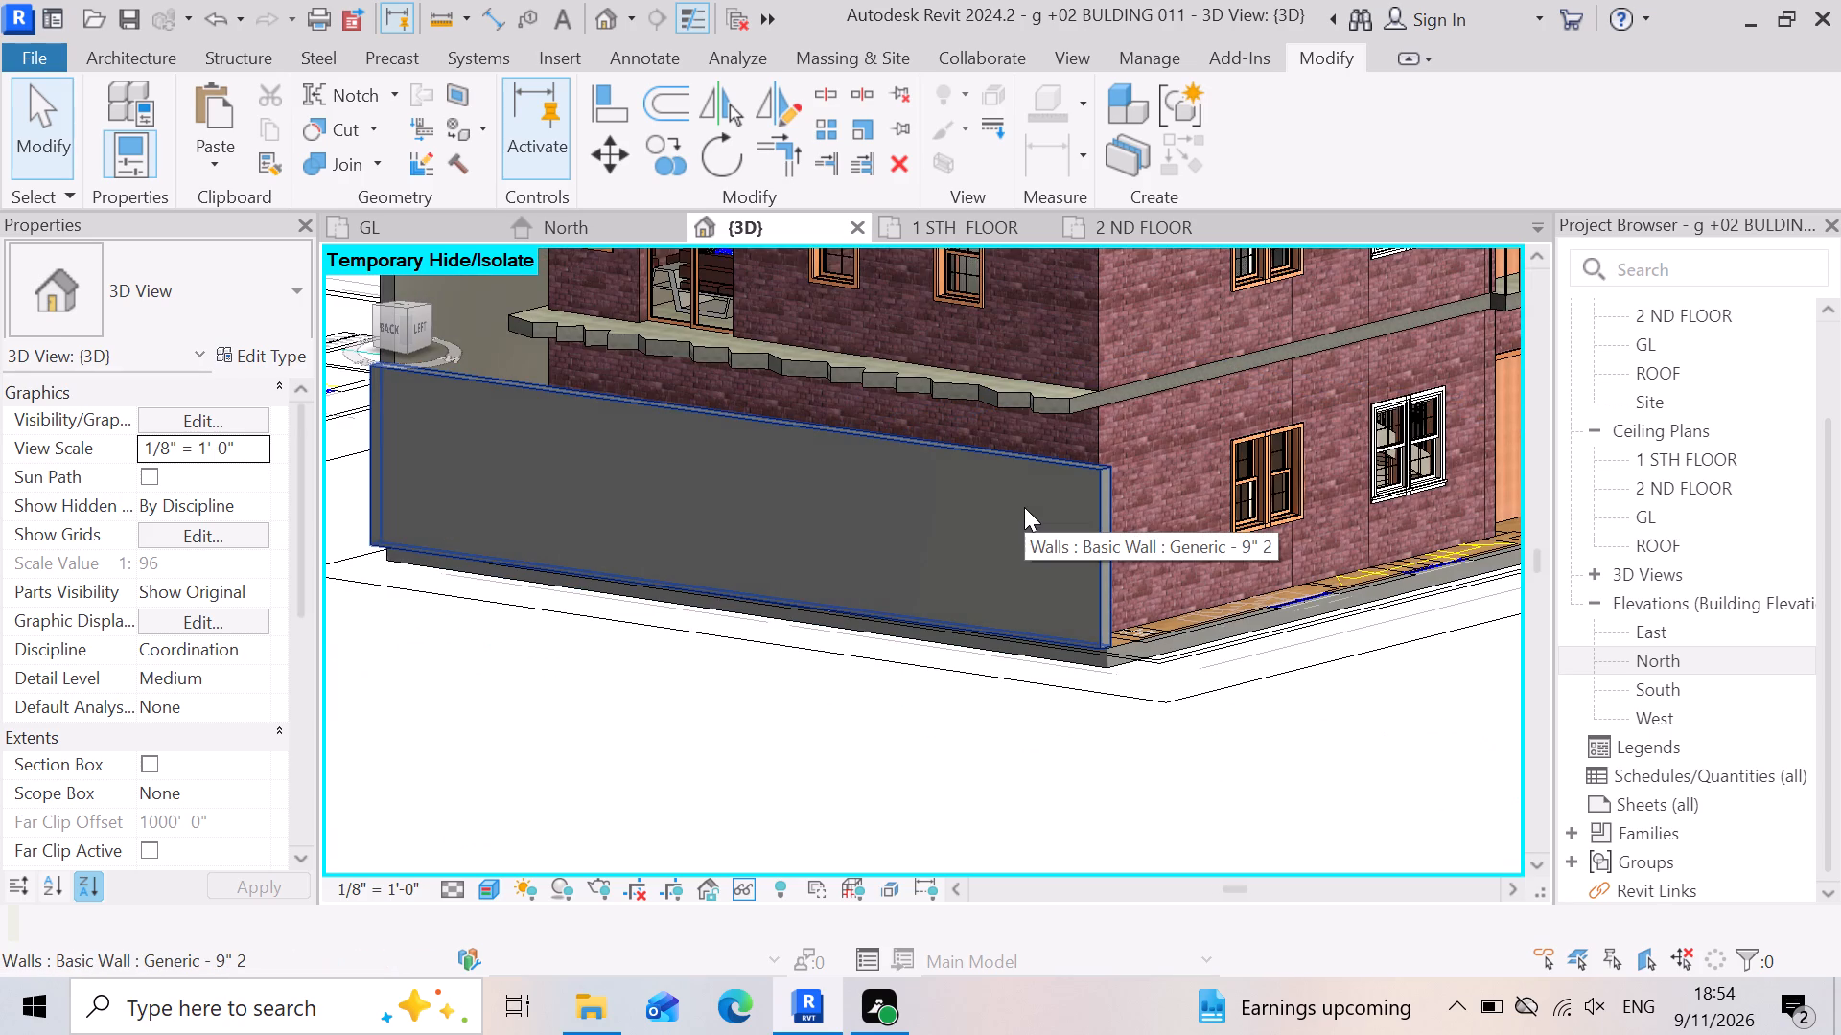
left_click(961, 592)
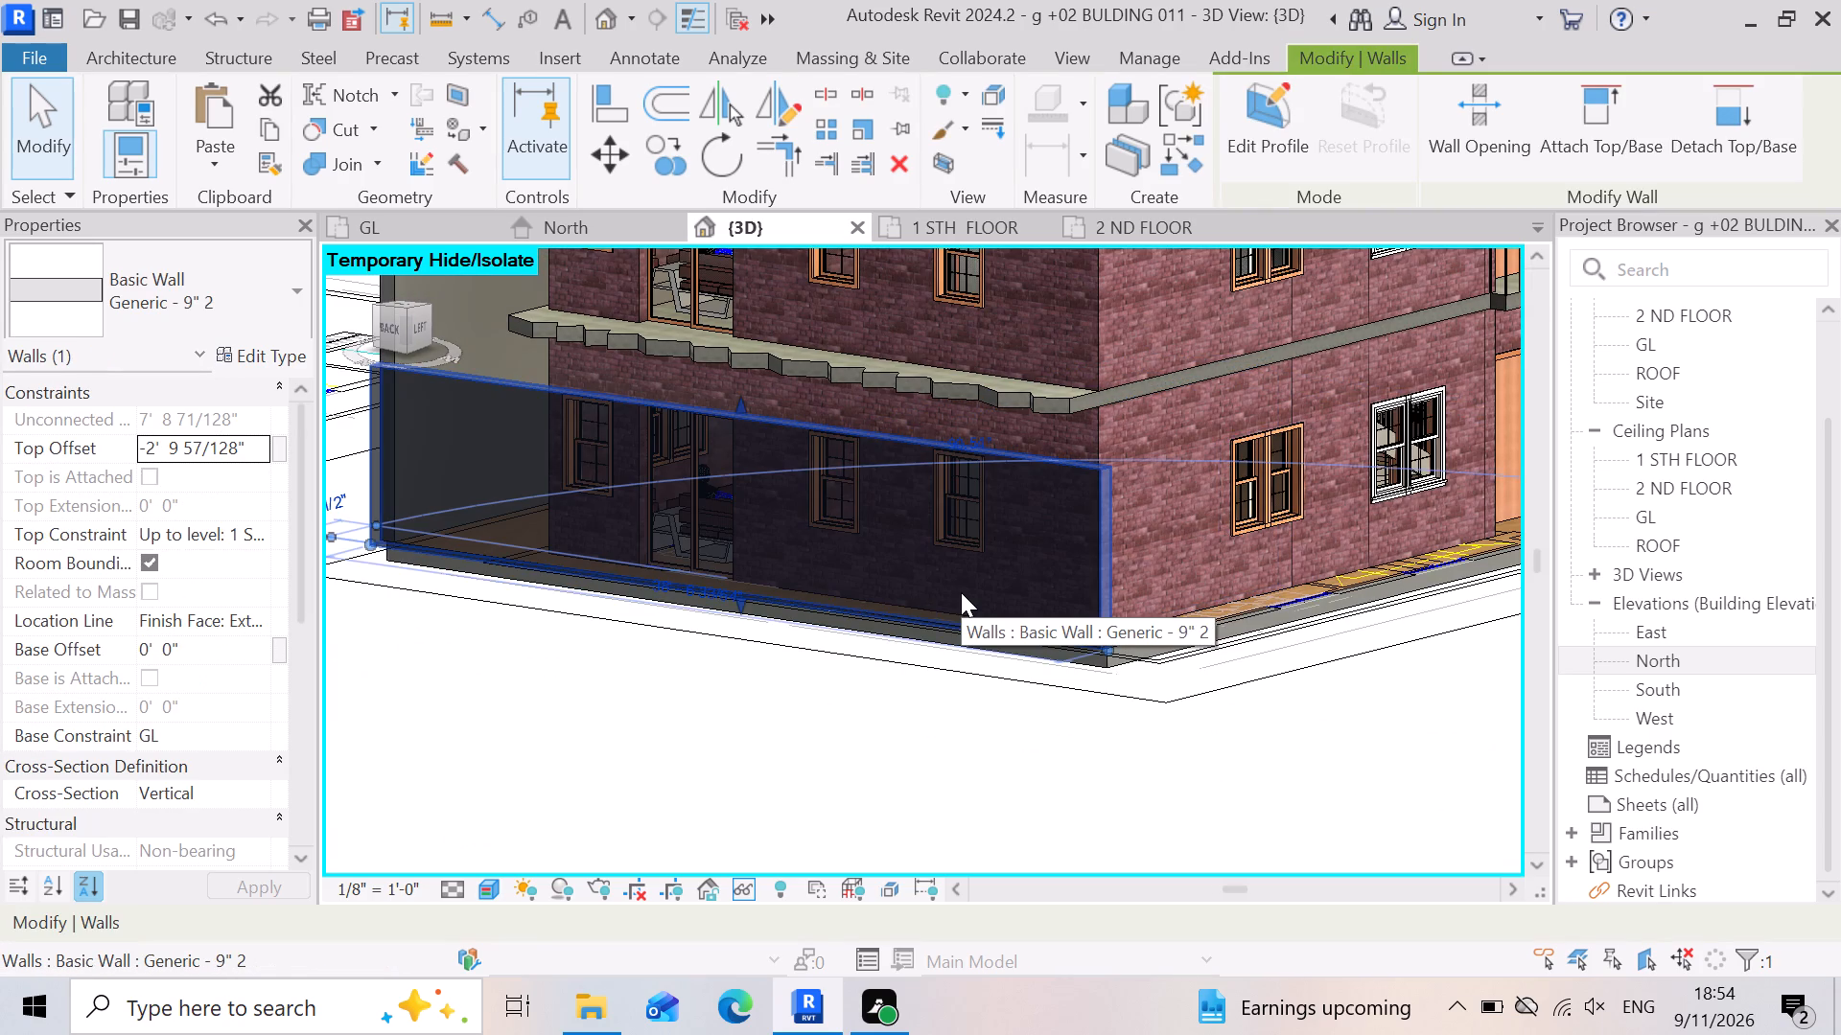
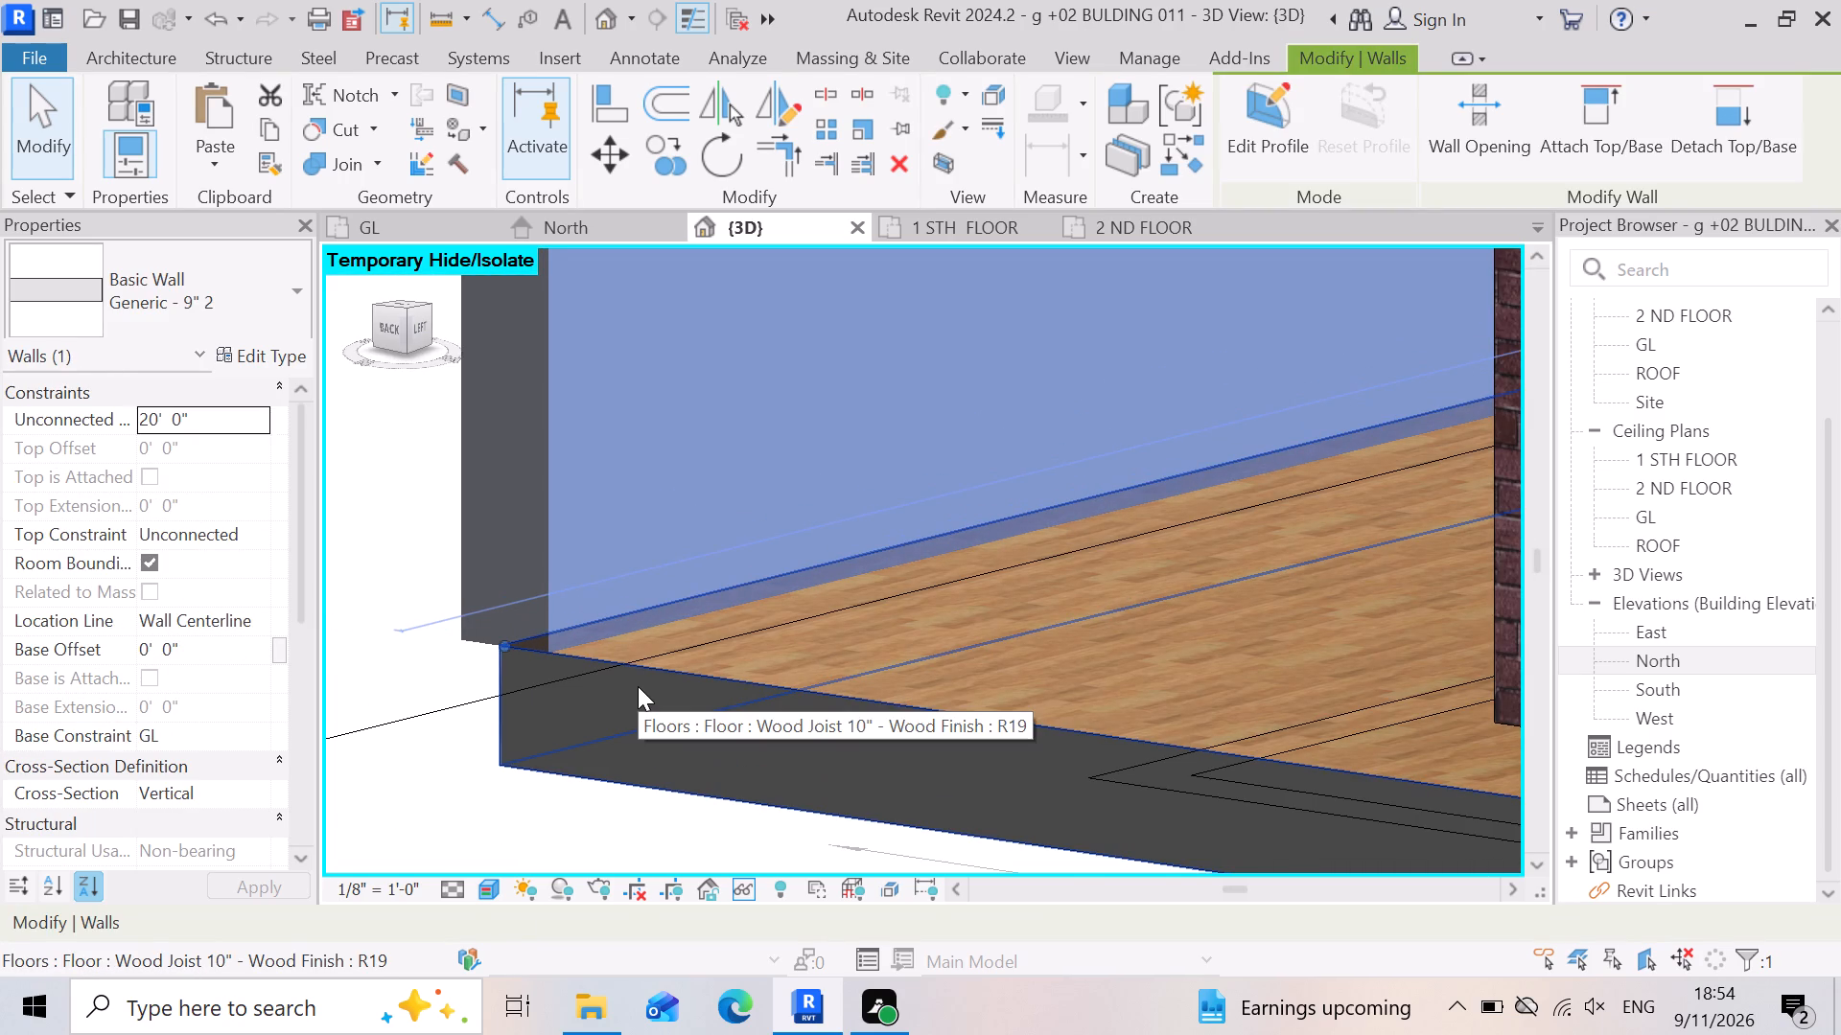
Nudge the rear boundary wall inward until its outer face lines up with the slab corner.
key("Right")
key("Right")
key("Right")
key("Right")
key("Right")
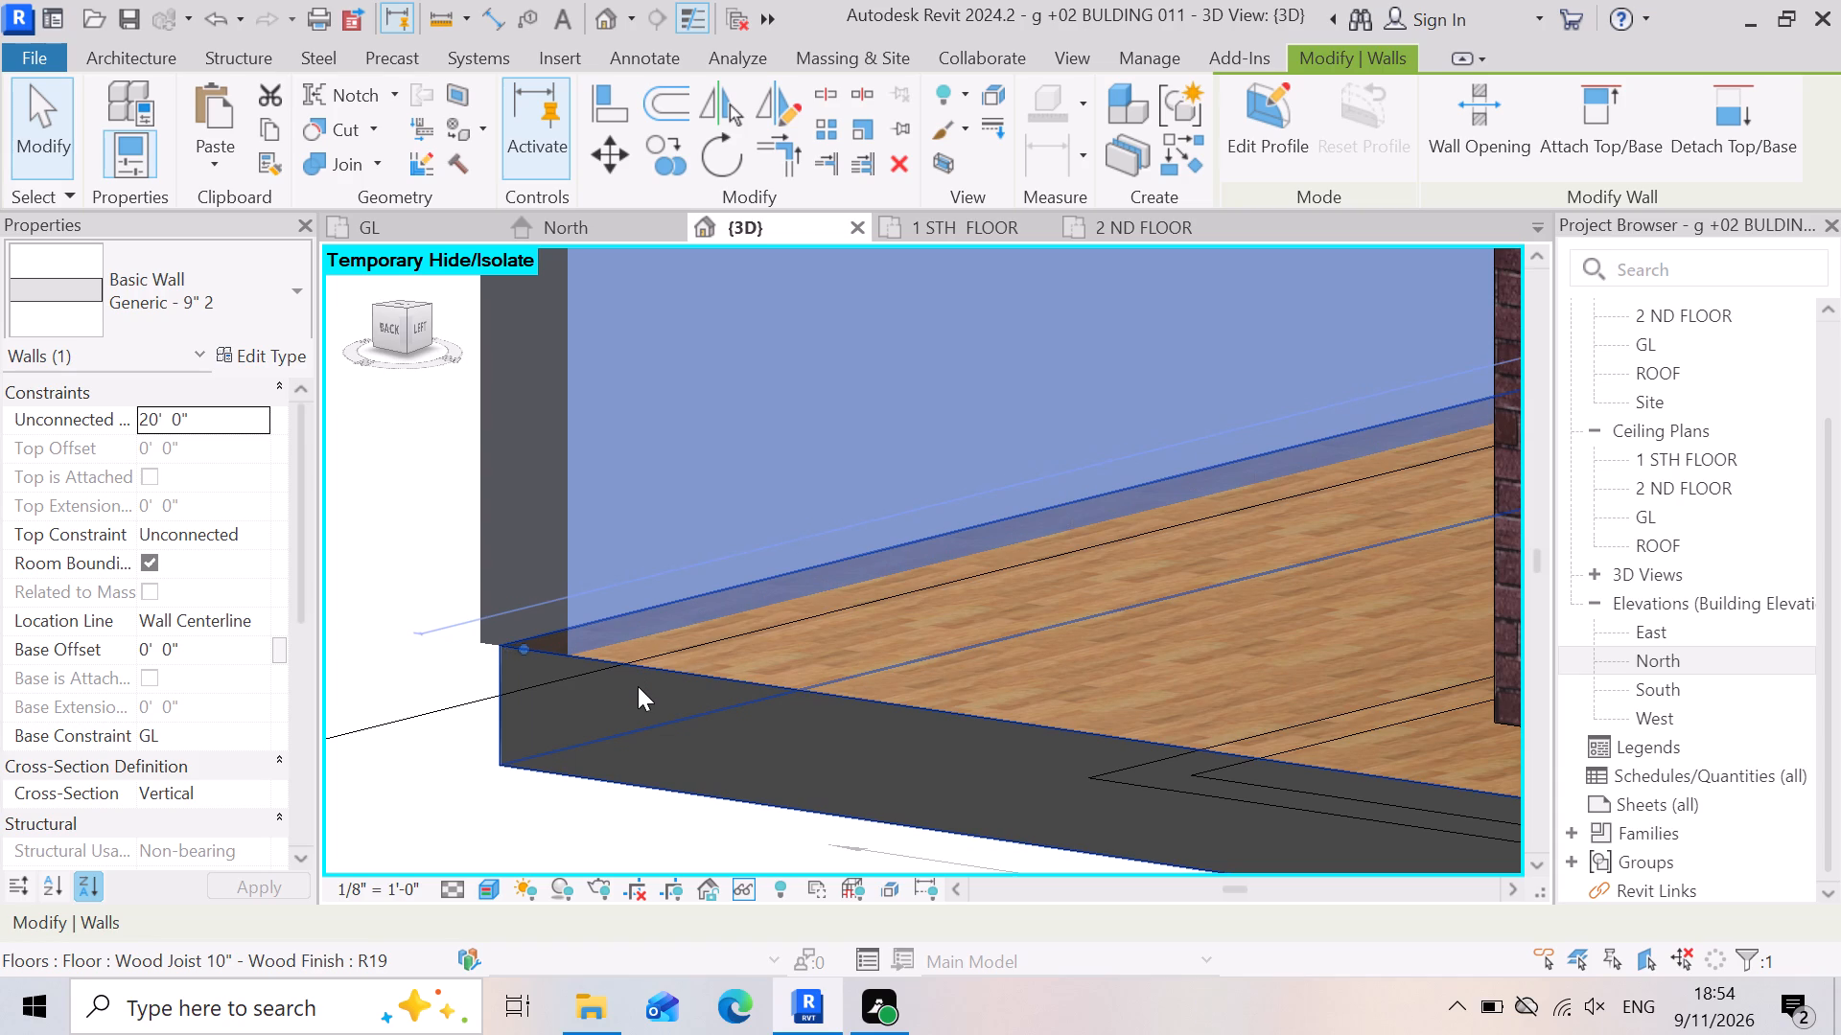
key("Right")
key("Right")
key("Right")
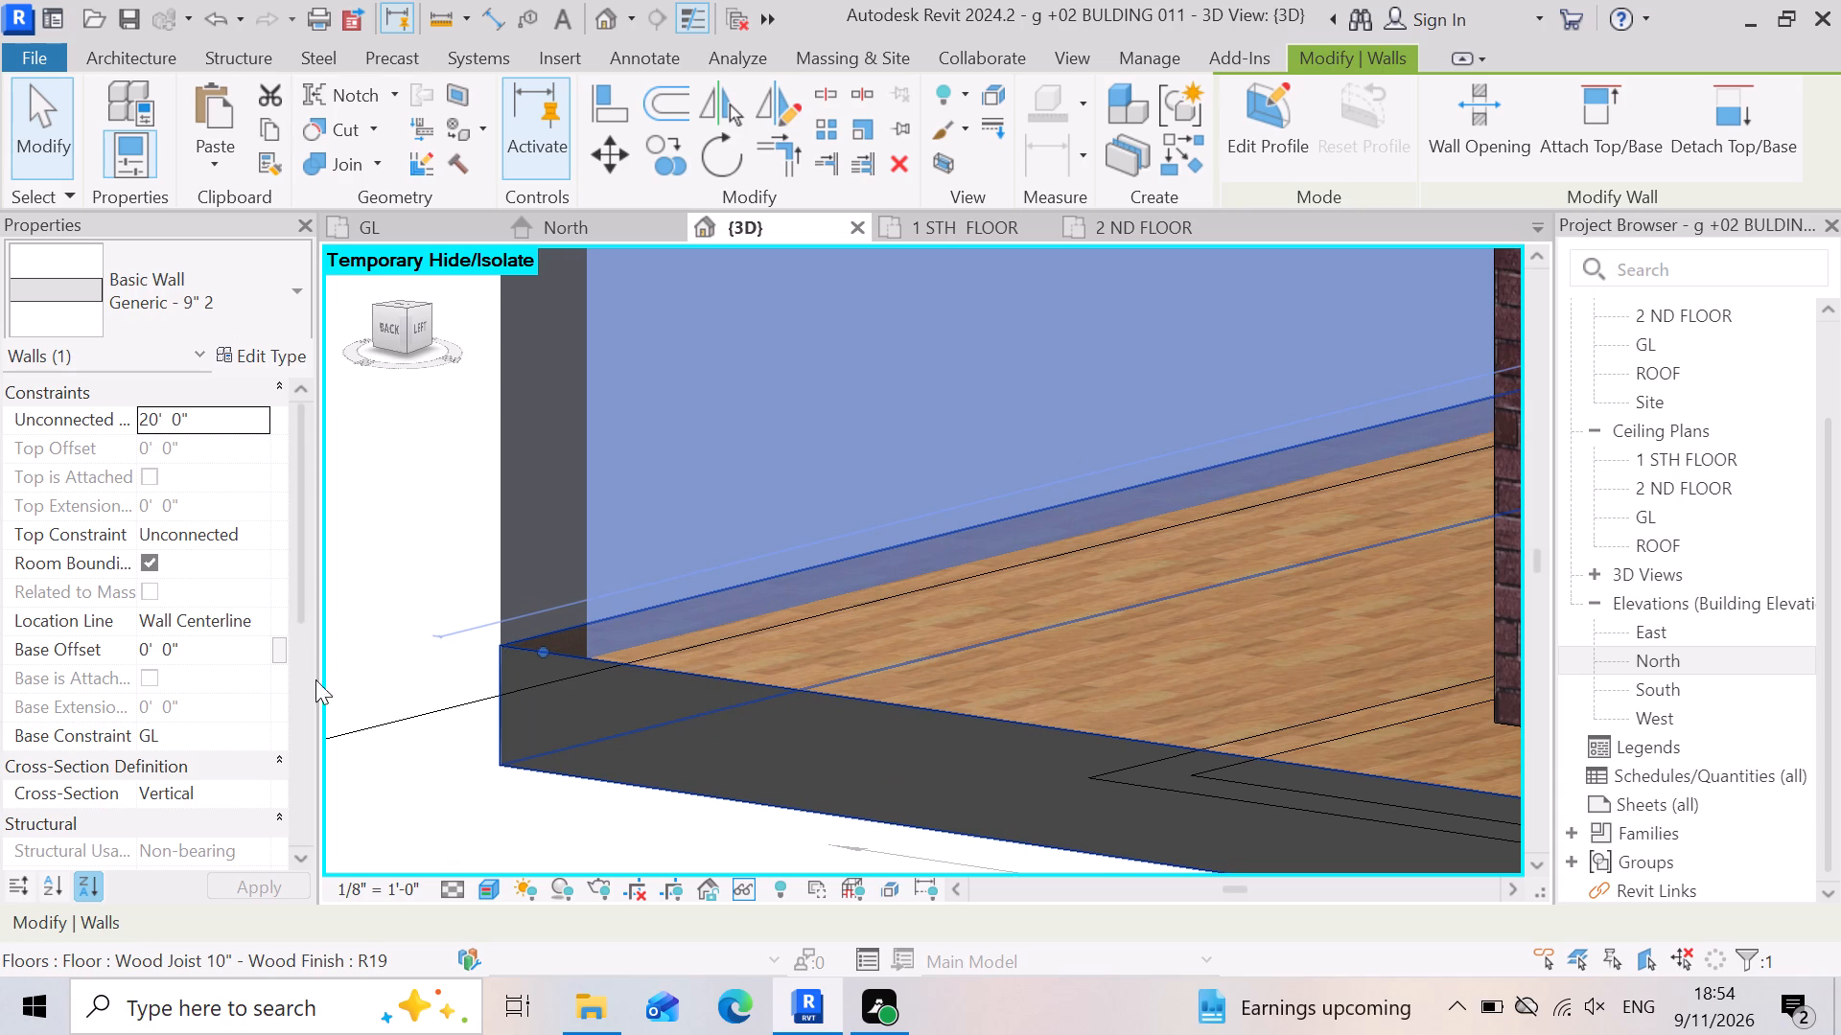
left_click(394, 724)
Draw a 20' high Generic - 9" 2 wall along the open slab edge, from the rear boundary wall's end to the next slab corner.
scroll(500, 627, "down", 5)
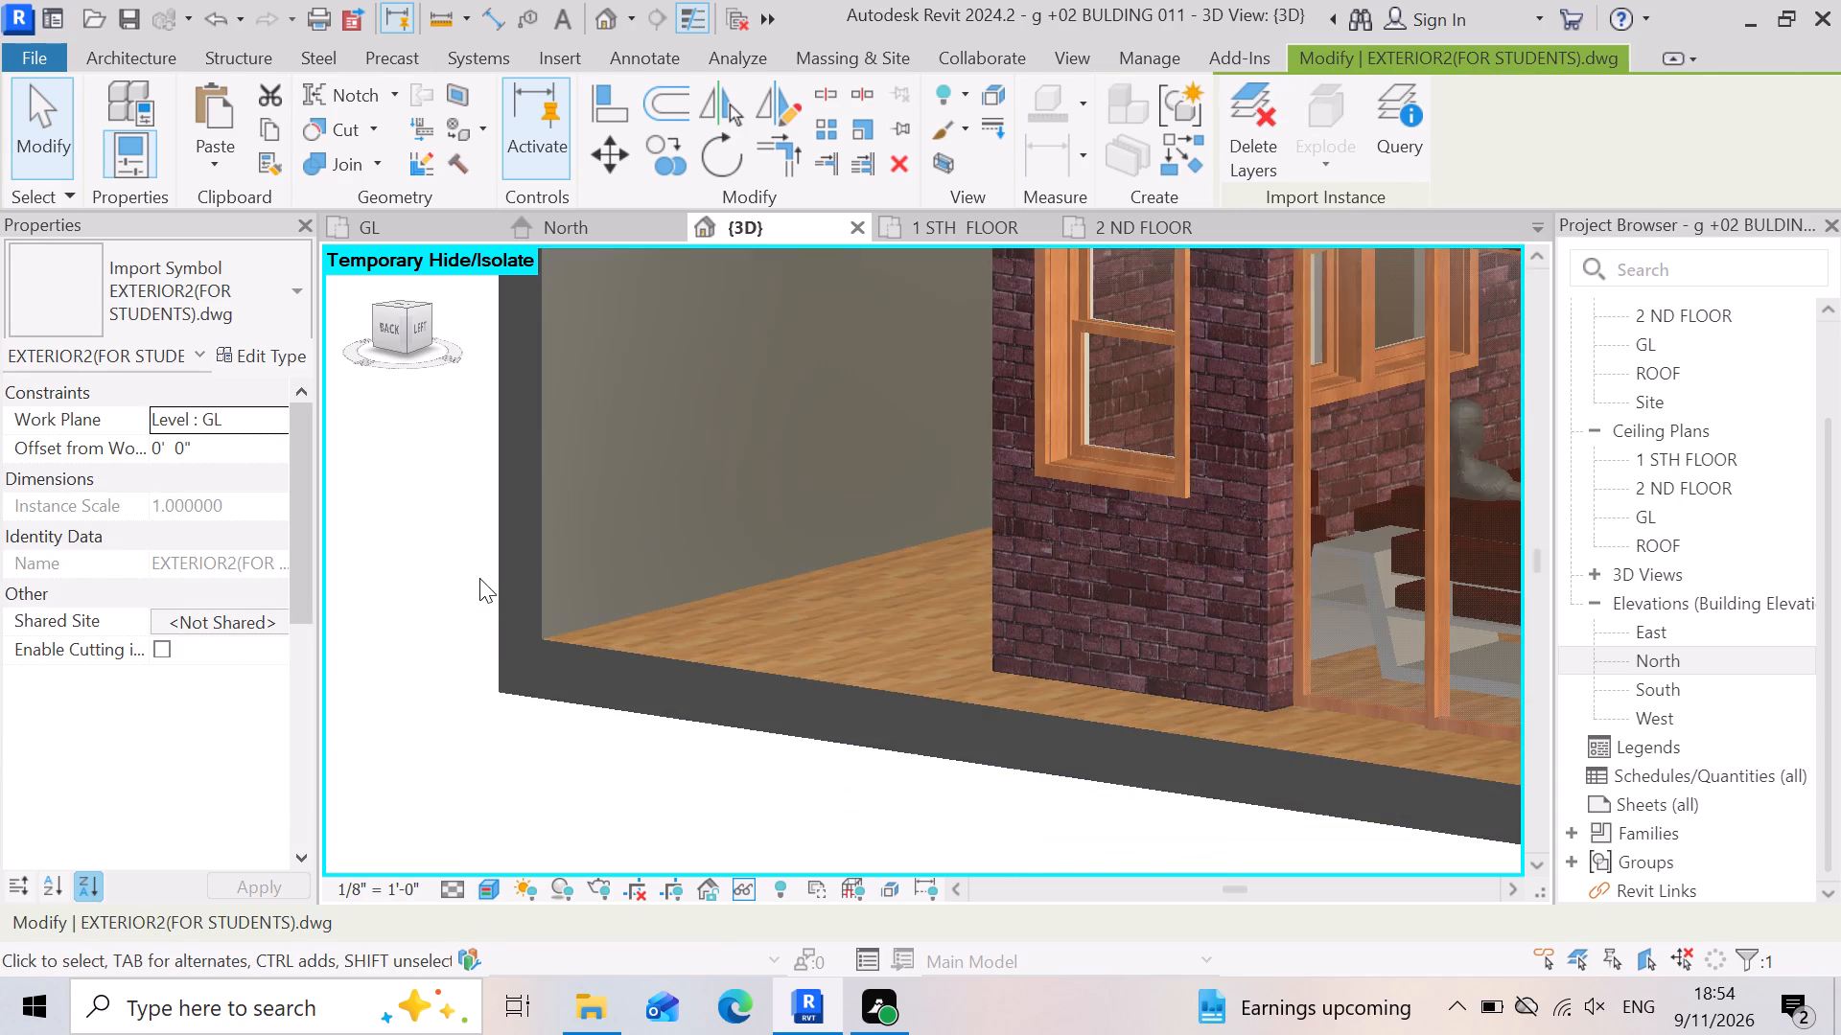
scroll(463, 571, "down", 4)
scroll(523, 666, "down", 4)
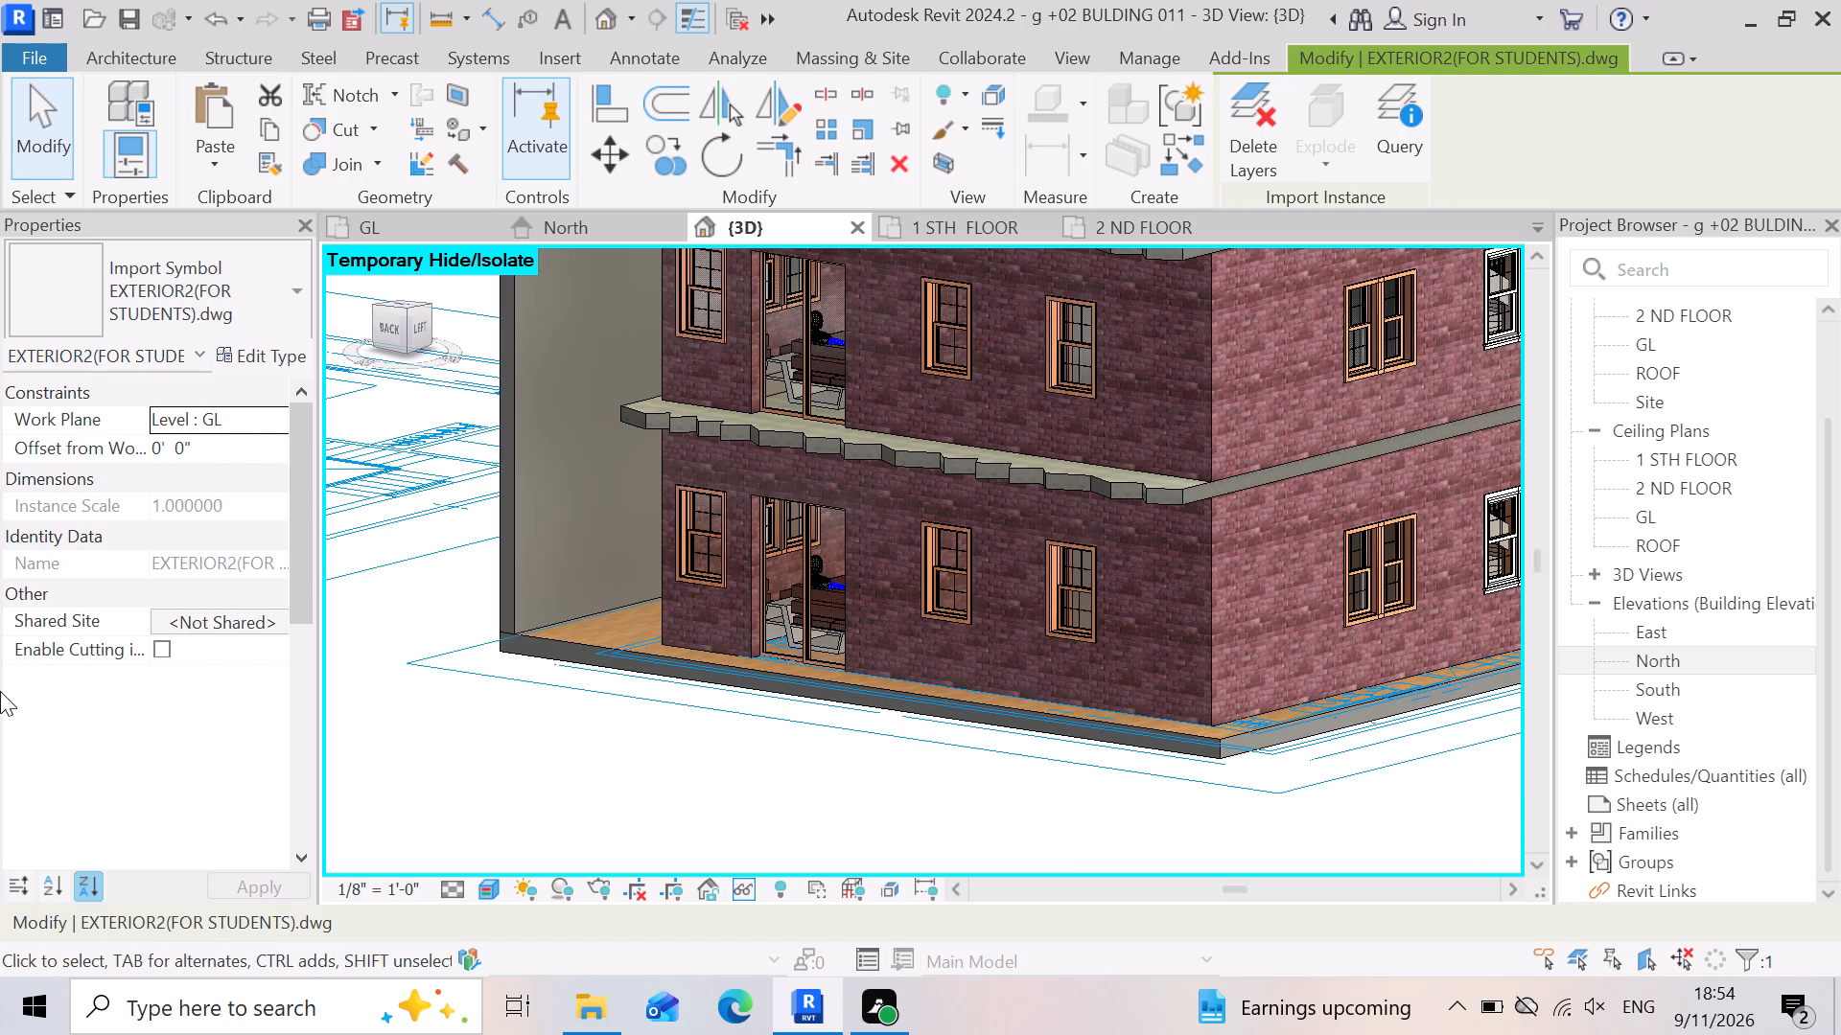
left_click(83, 51)
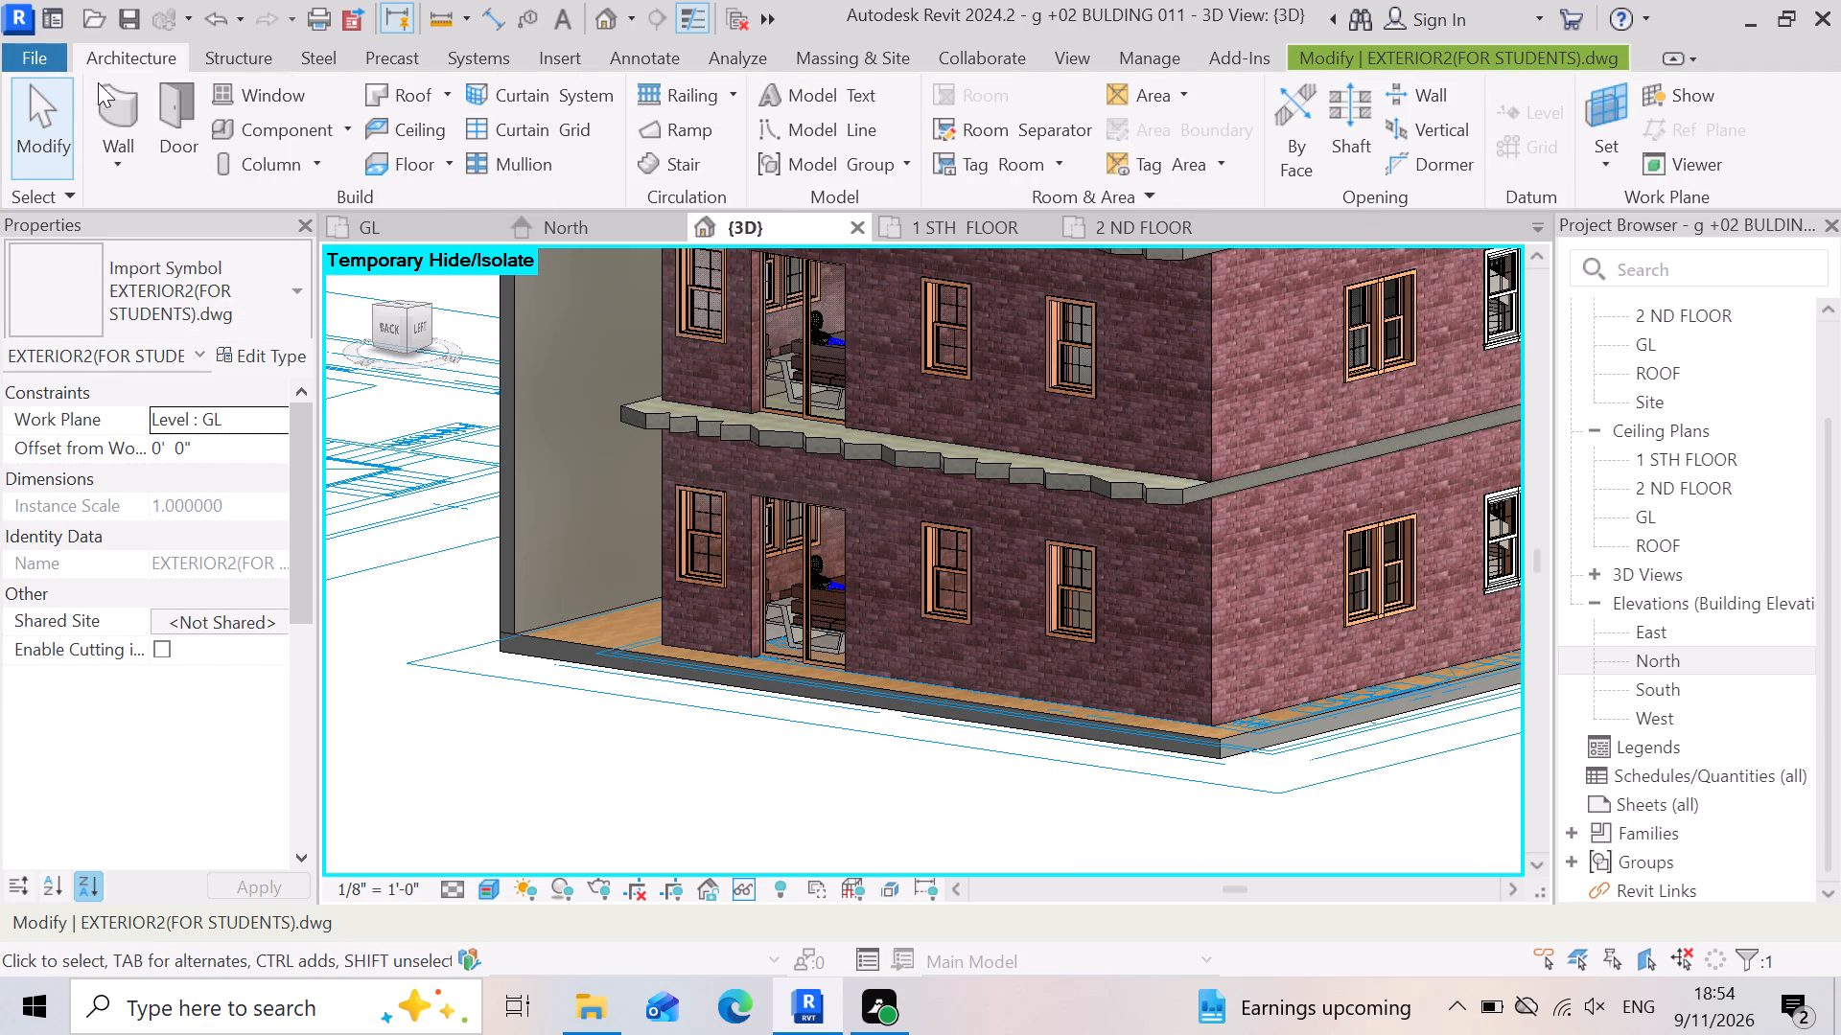
left_click(102, 95)
scroll(508, 650, "up", 14)
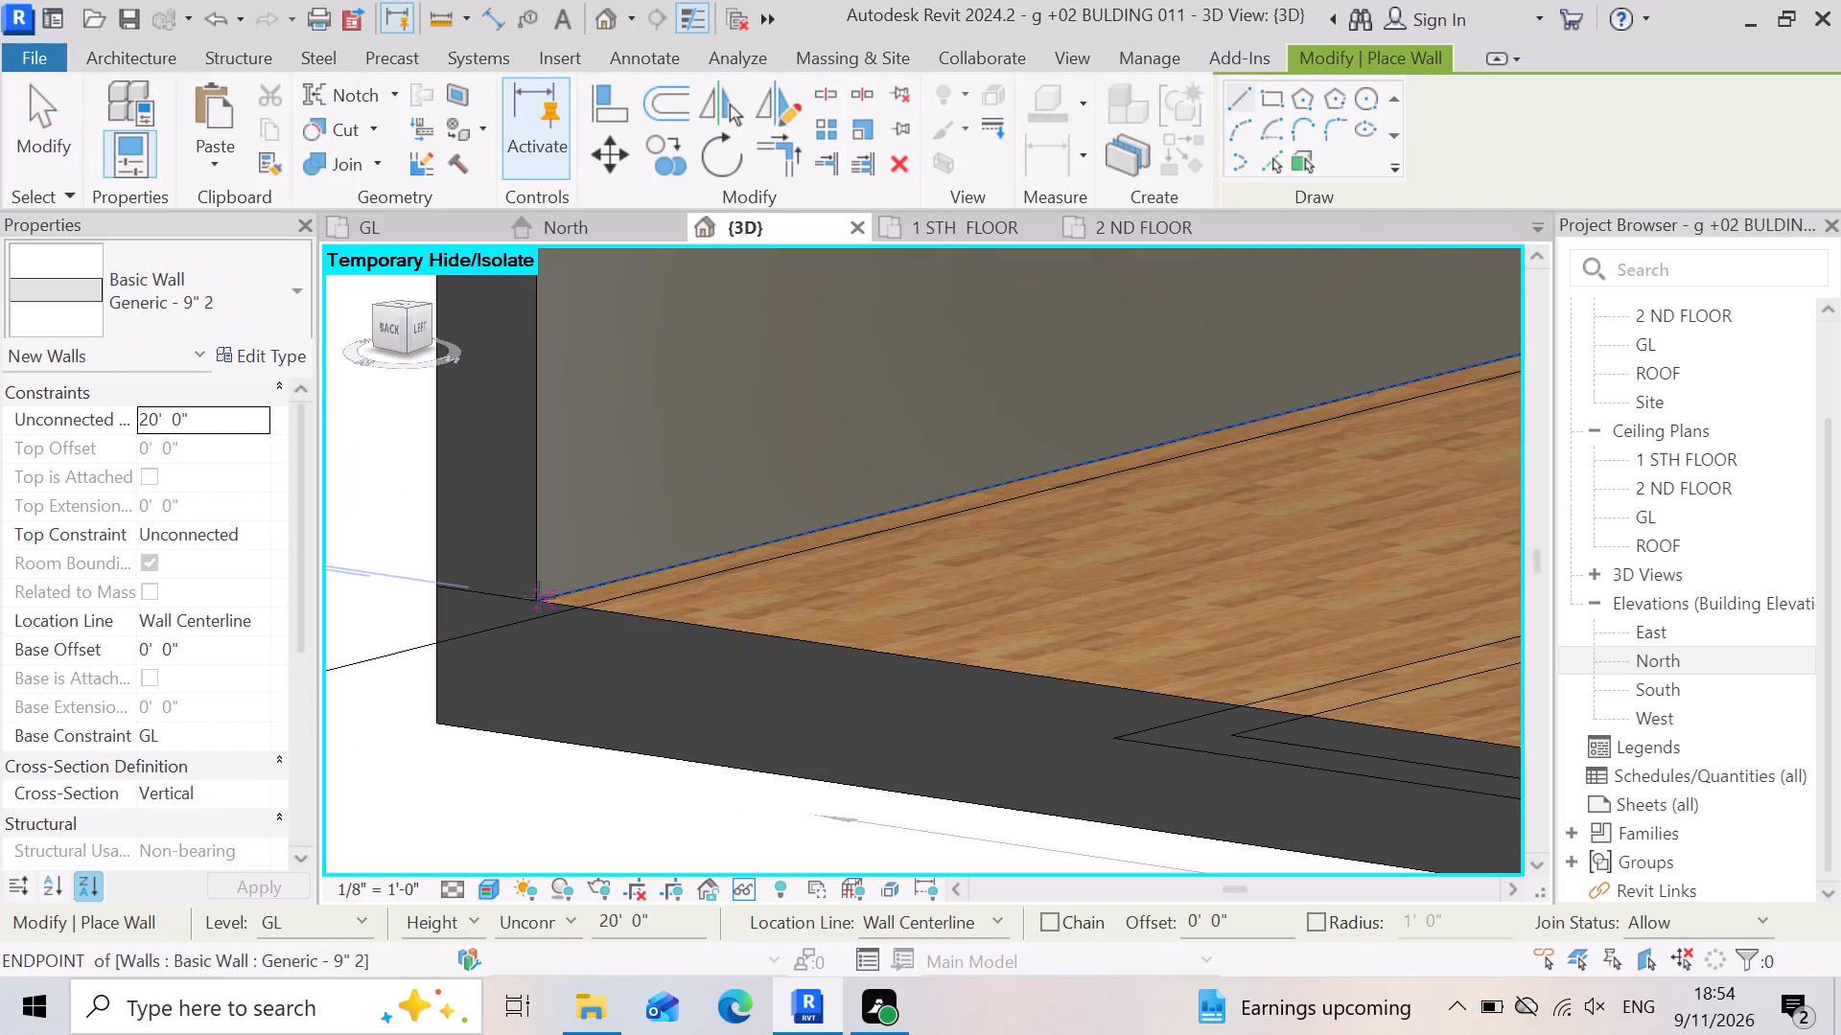
left_click(537, 604)
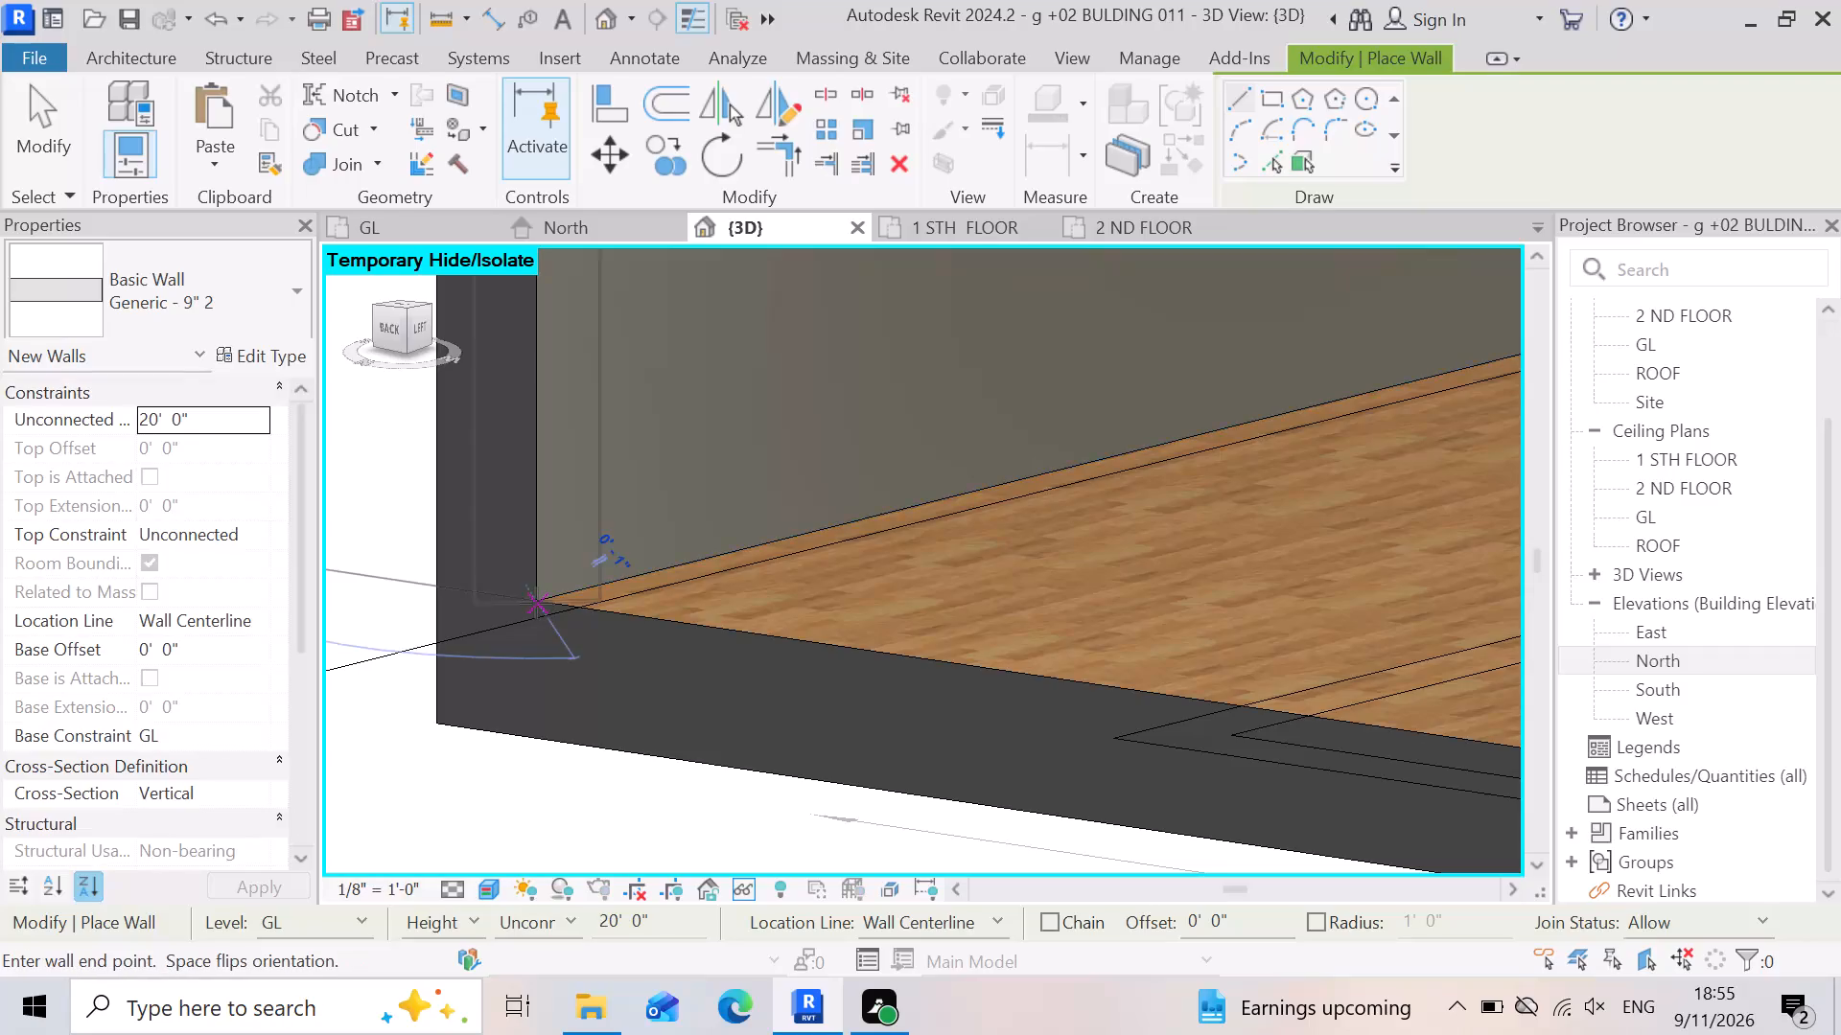
scroll(536, 603, "down", 16)
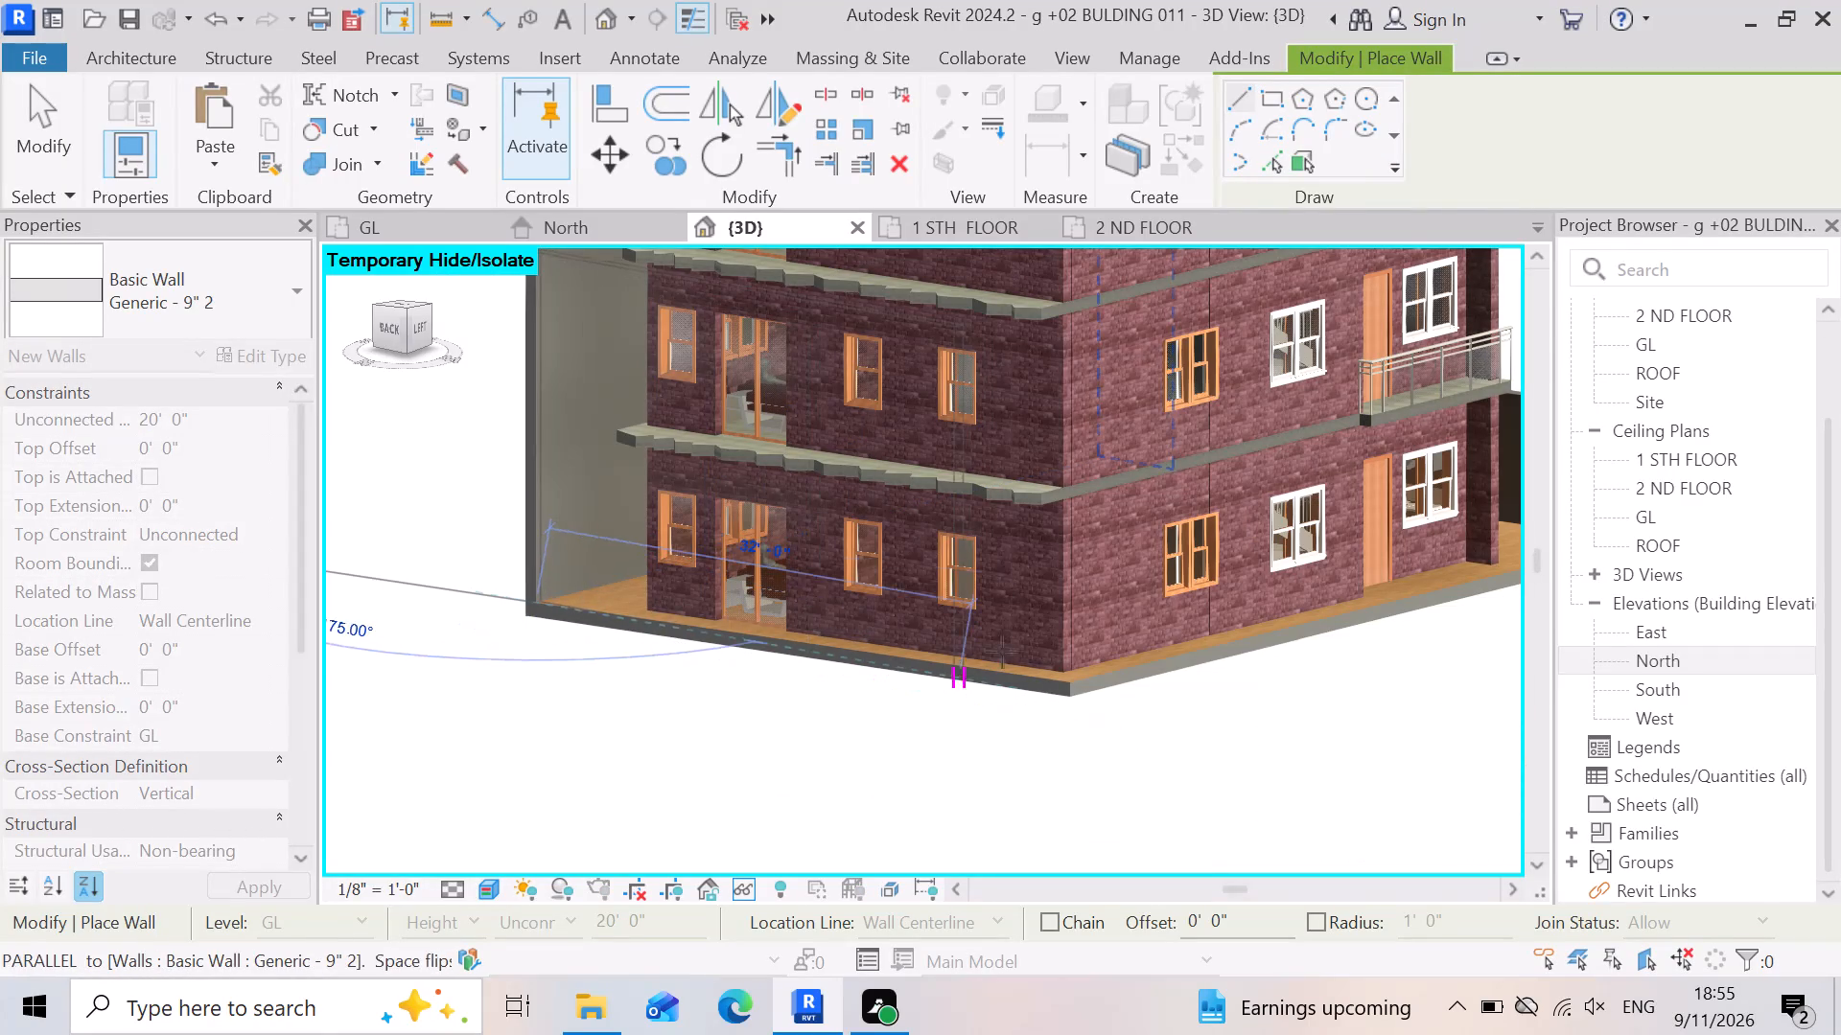
scroll(1060, 679, "up", 19)
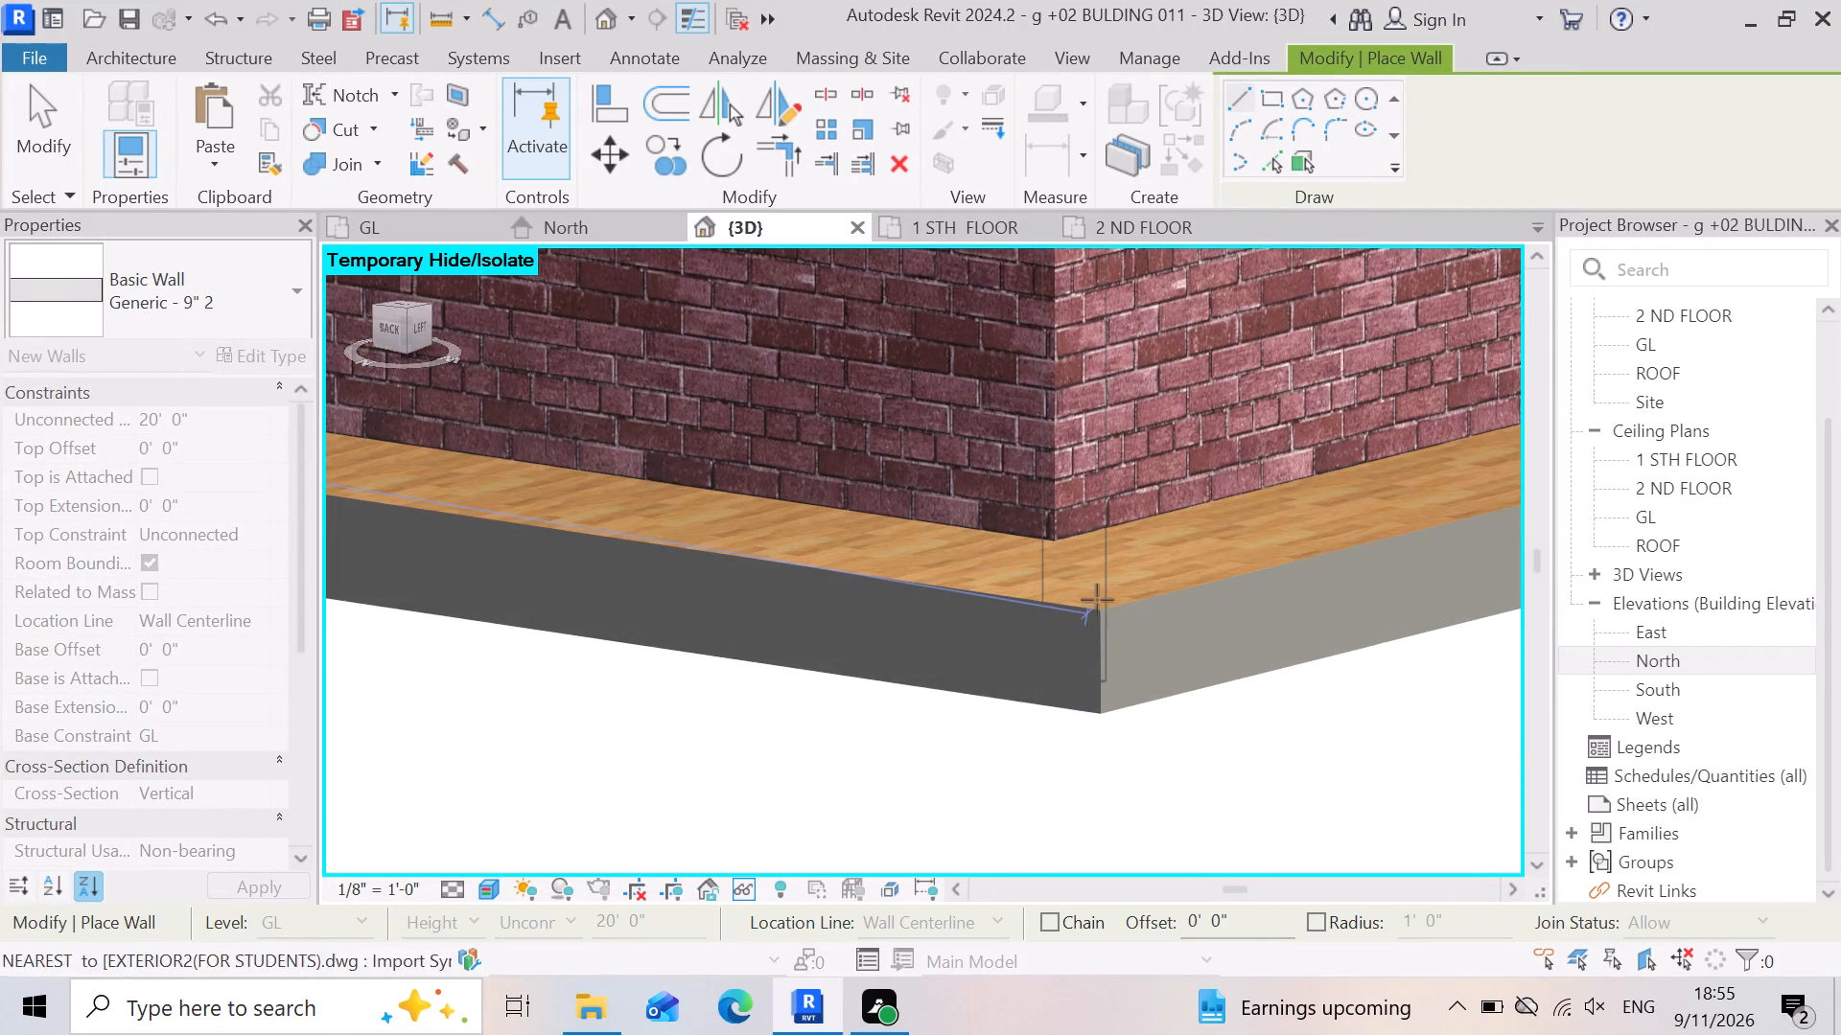
scroll(1097, 600, "up", 7)
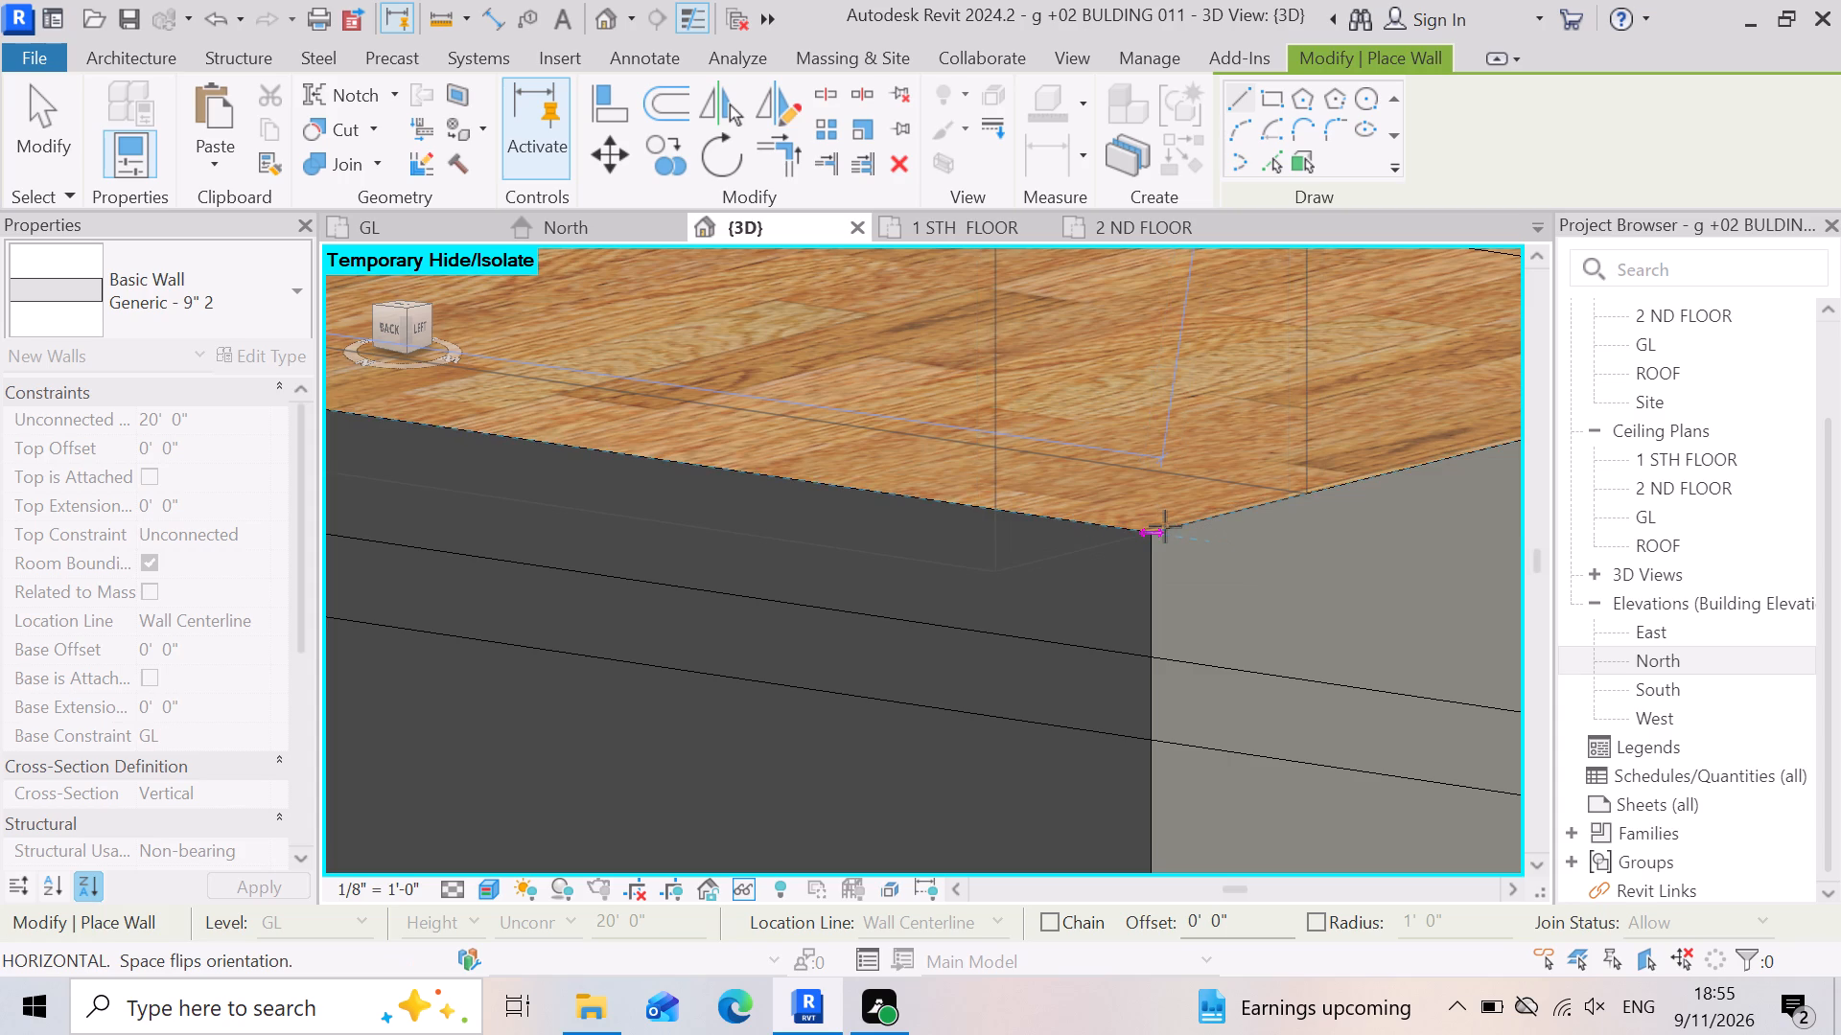
left_click(1167, 526)
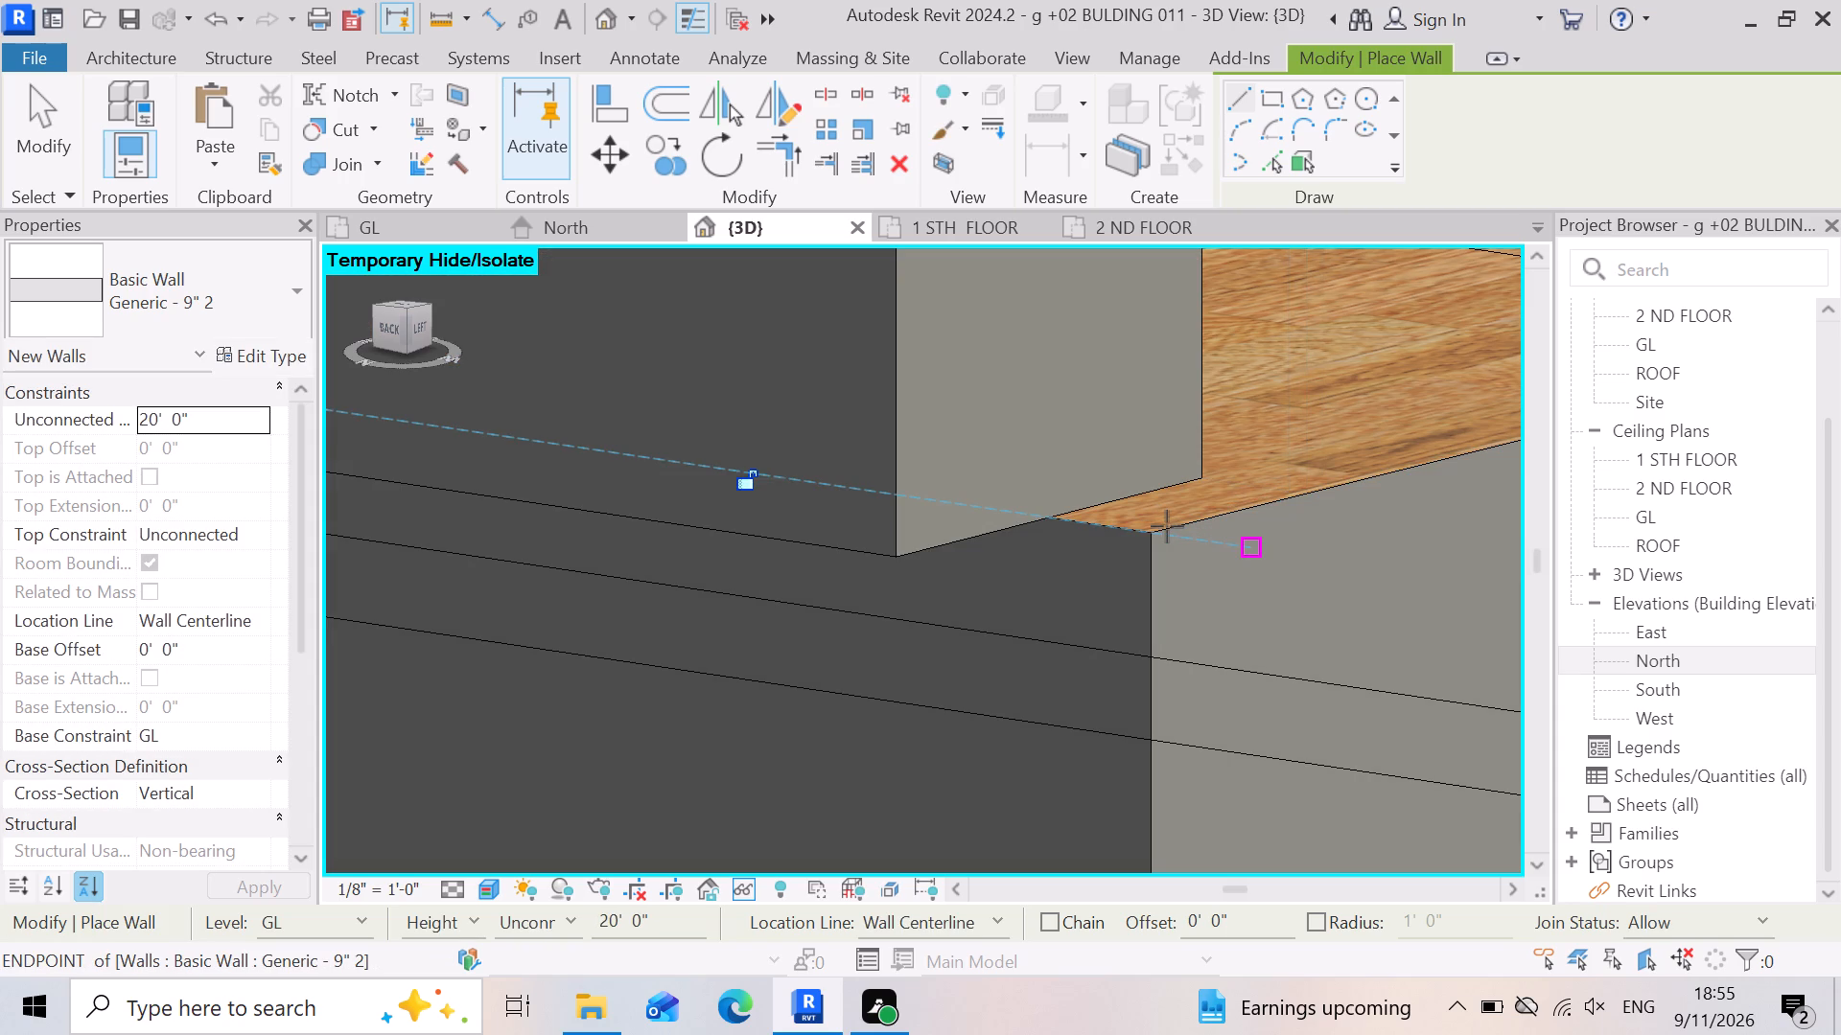
scroll(1036, 793, "down", 4)
key("Escape")
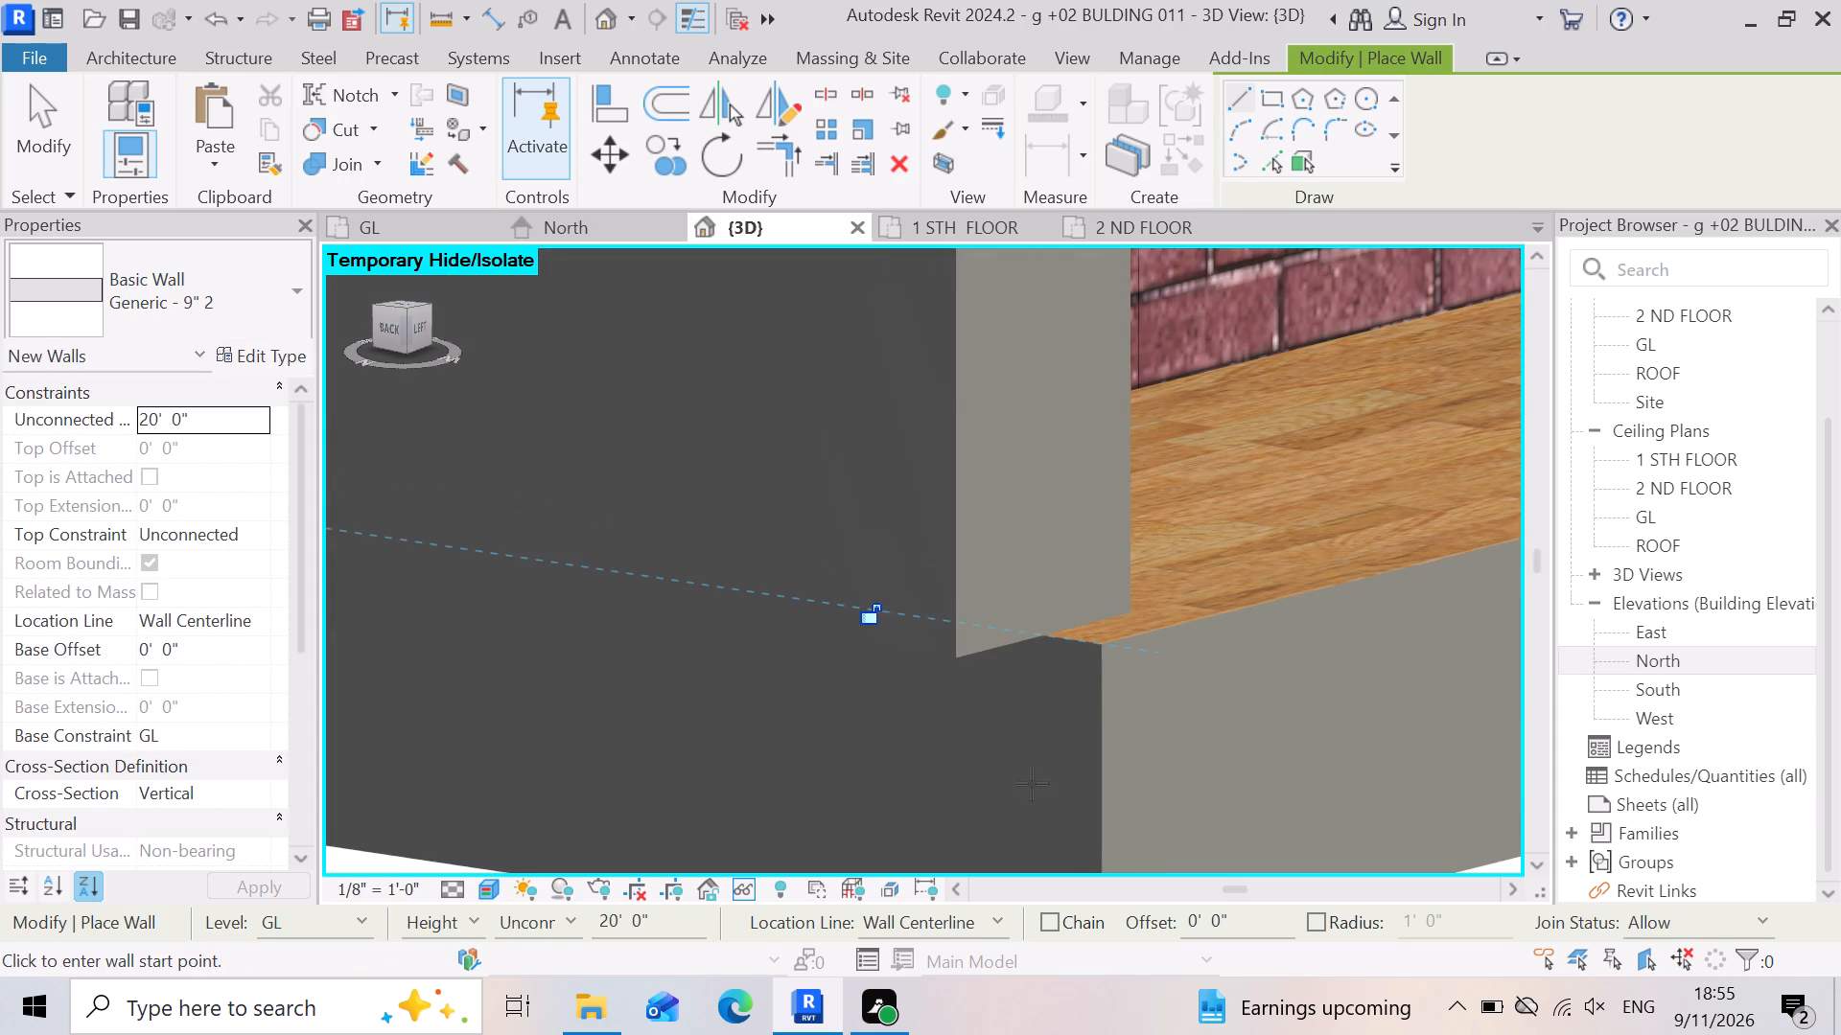
scroll(1096, 701, "down", 12)
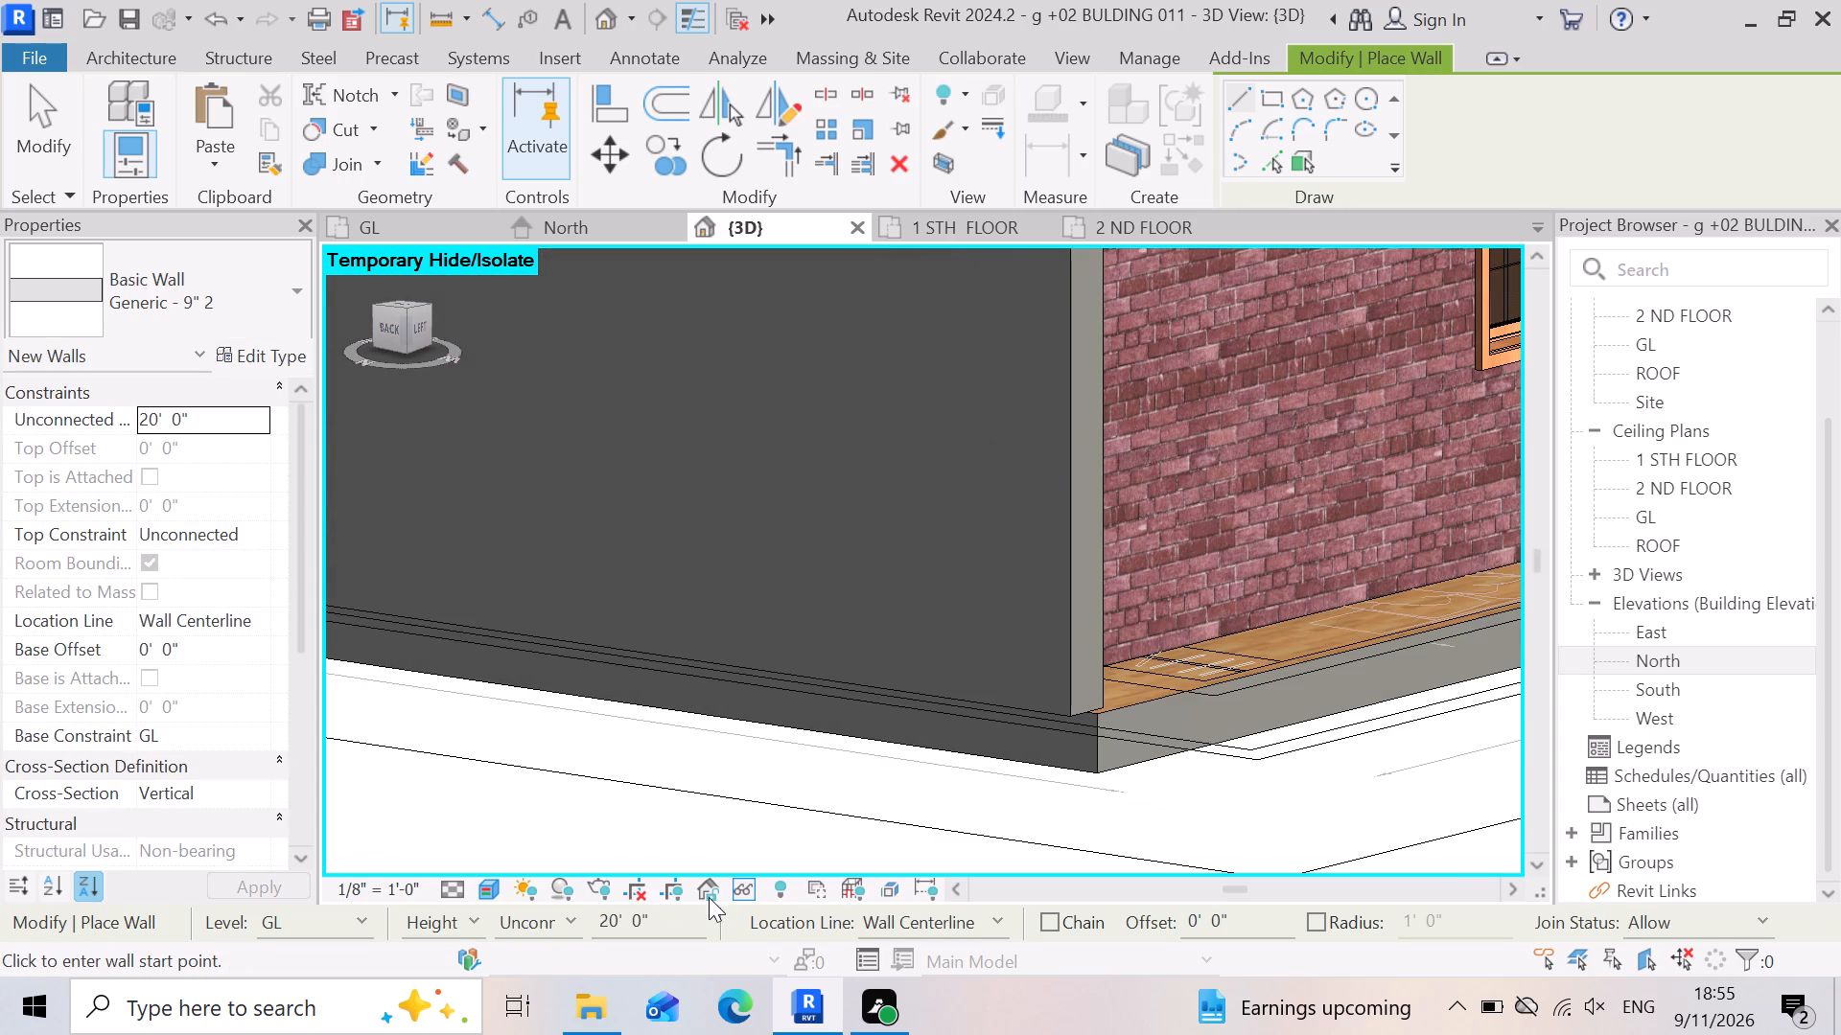
key("Escape")
Select the newly drawn boundary wall and nudge it toward the slab corner to line it up with the slab edge.
scroll(882, 622, "down", 4)
scroll(961, 701, "up", 6)
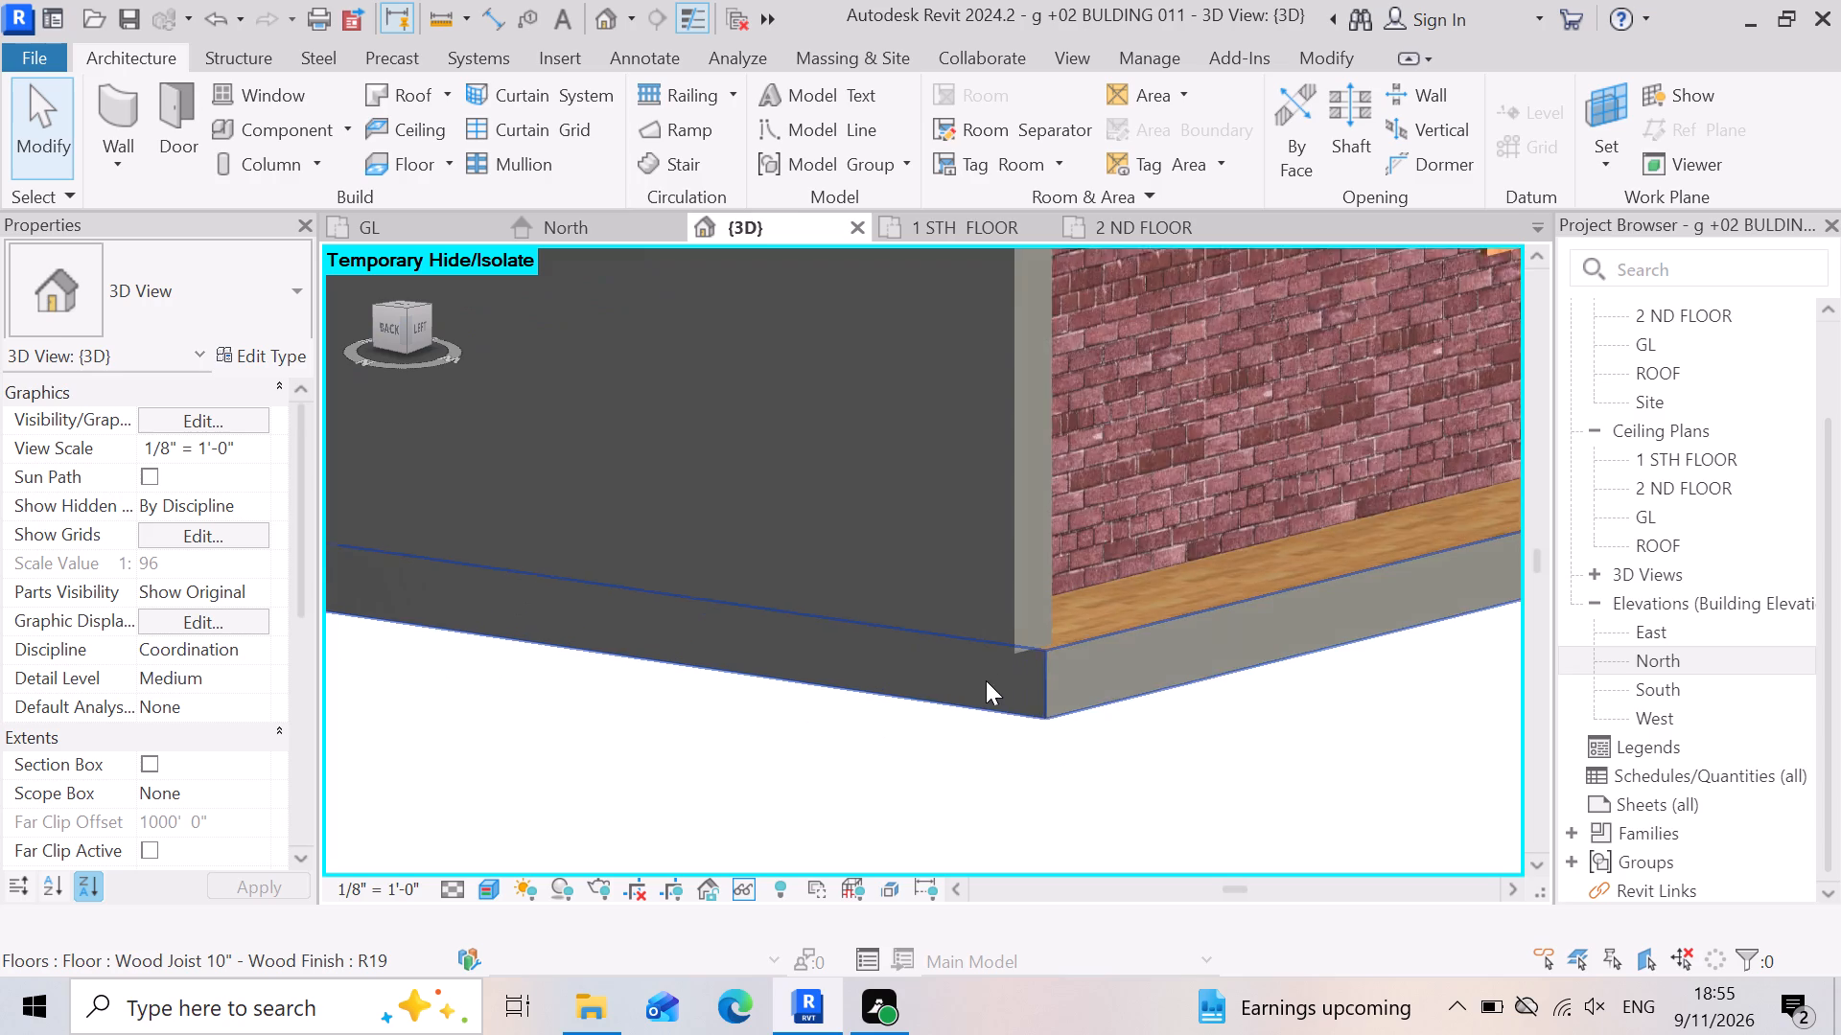
scroll(986, 680, "up", 7)
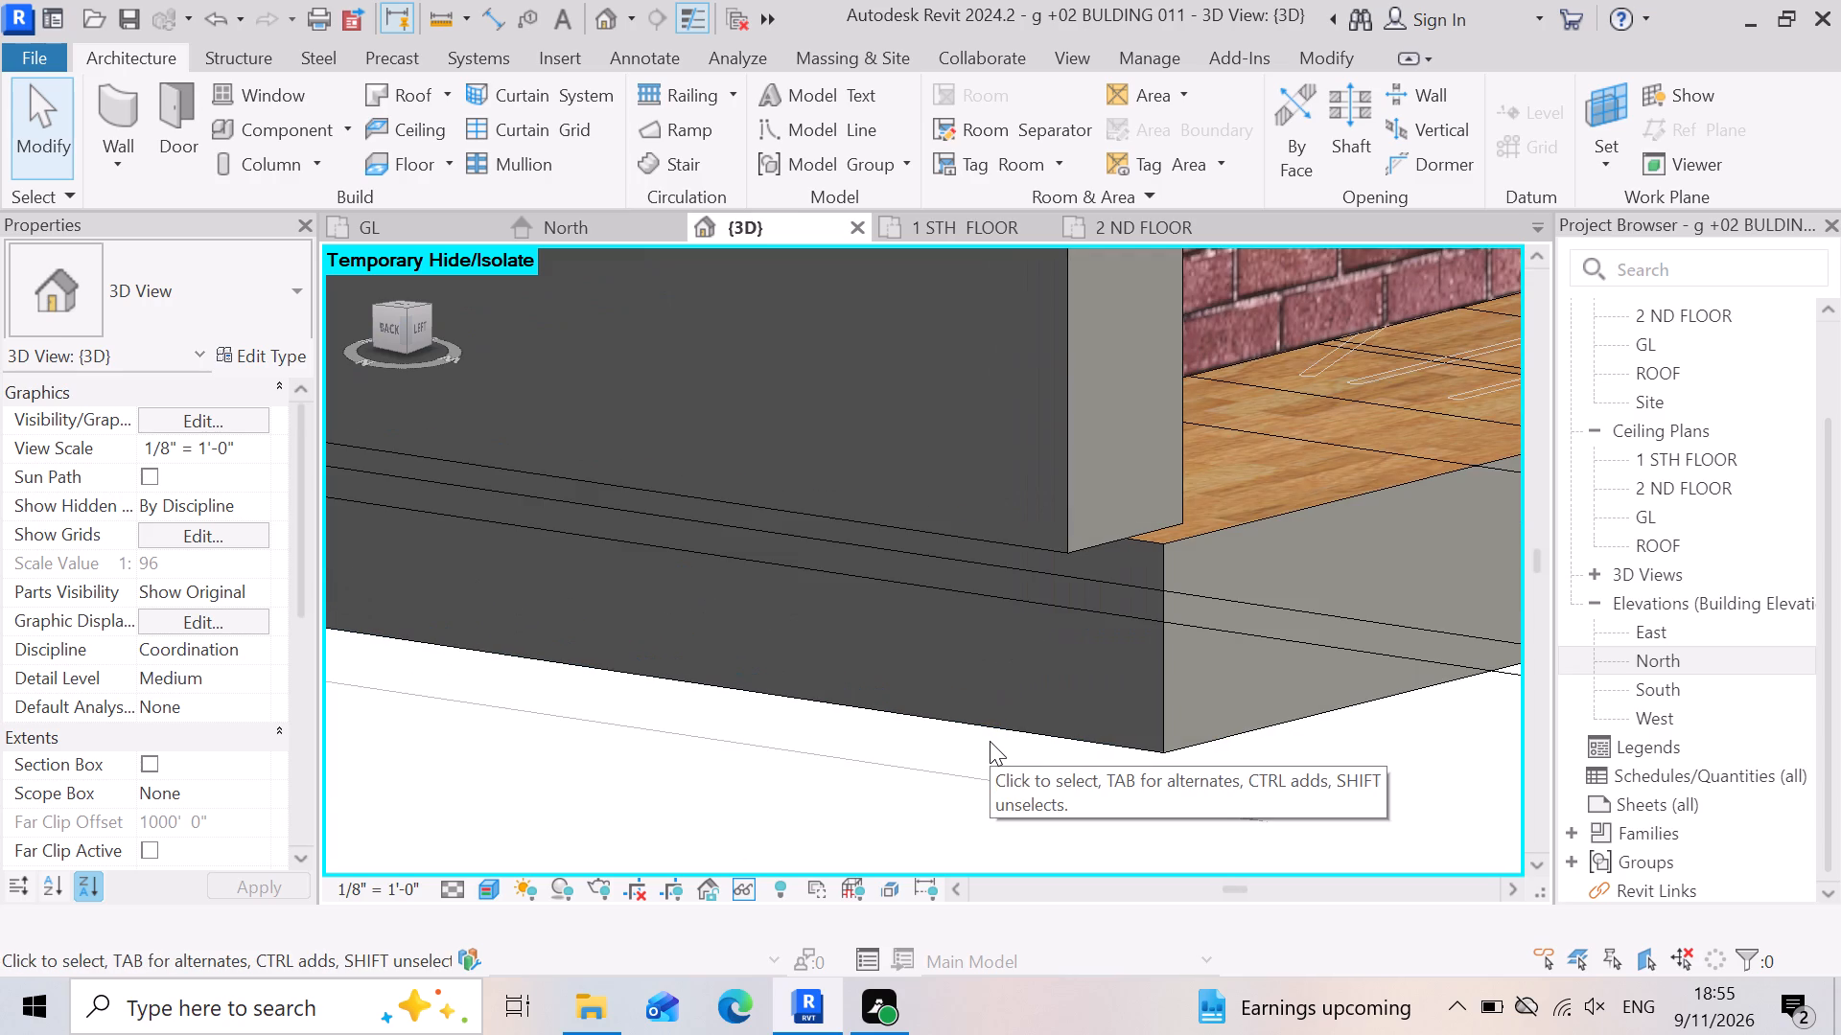
left_click(1018, 495)
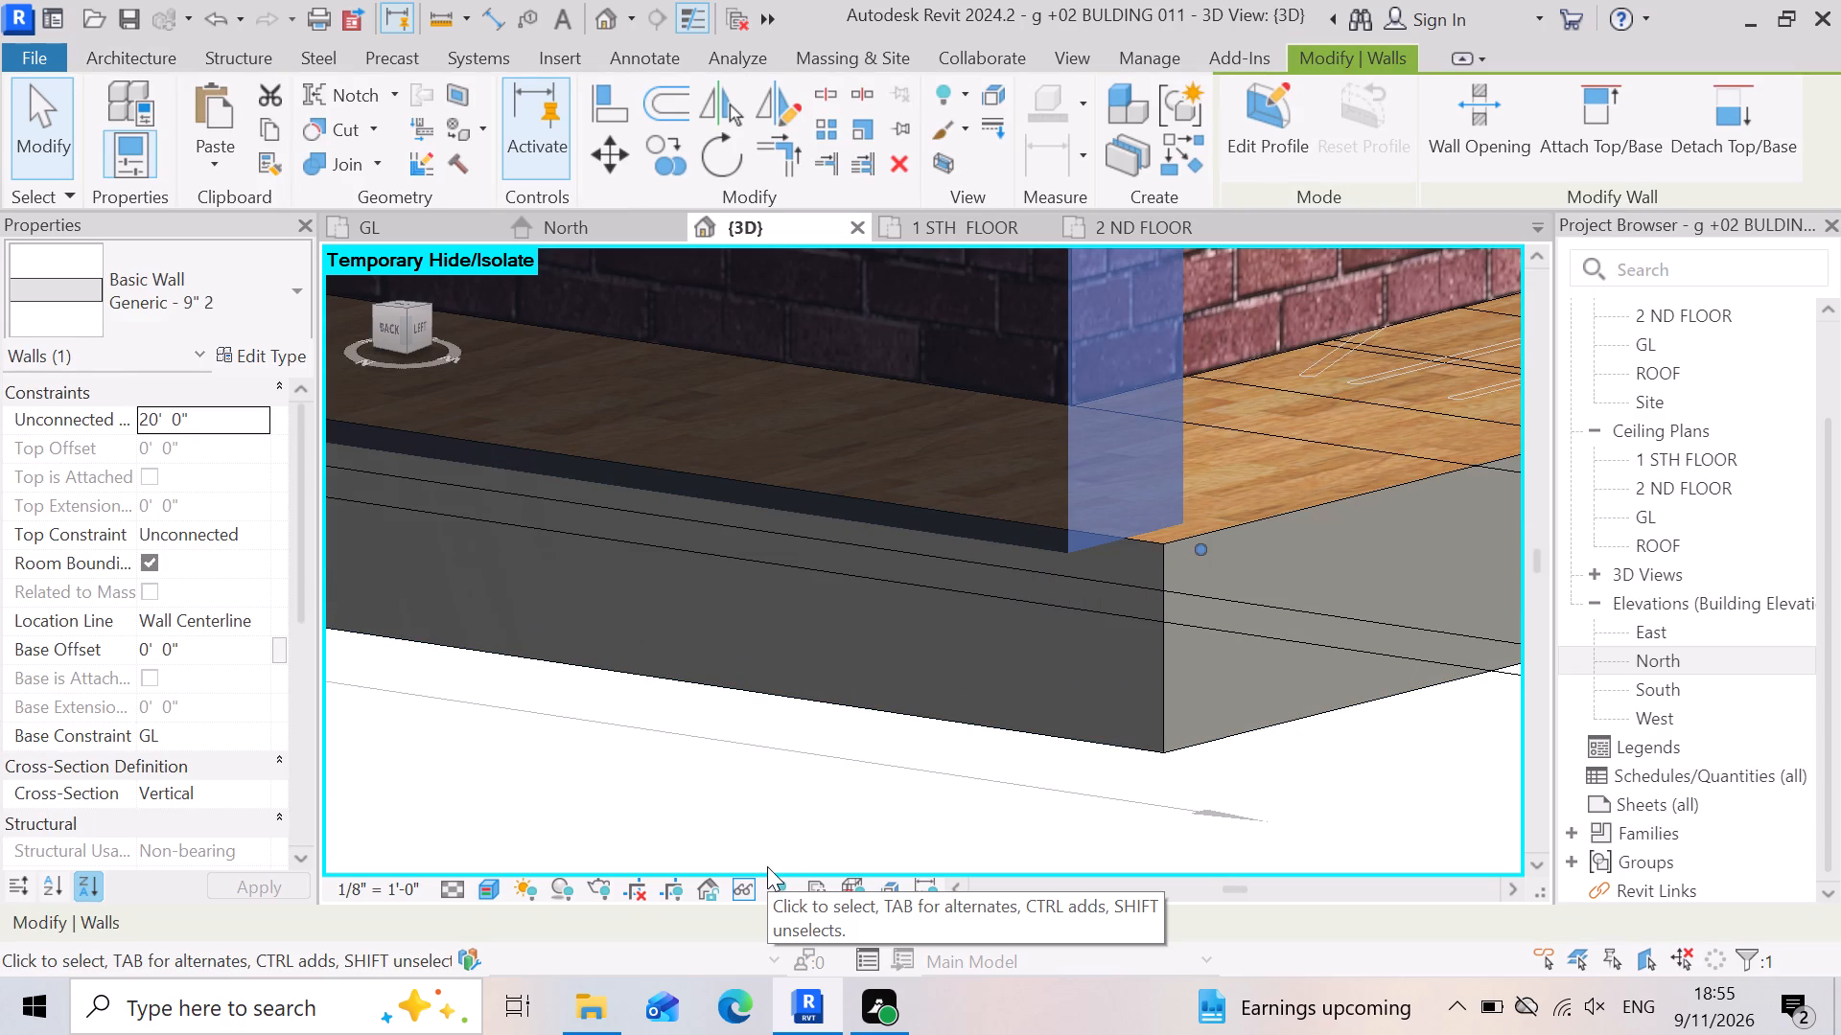
key("Right")
key("Right")
key("Right")
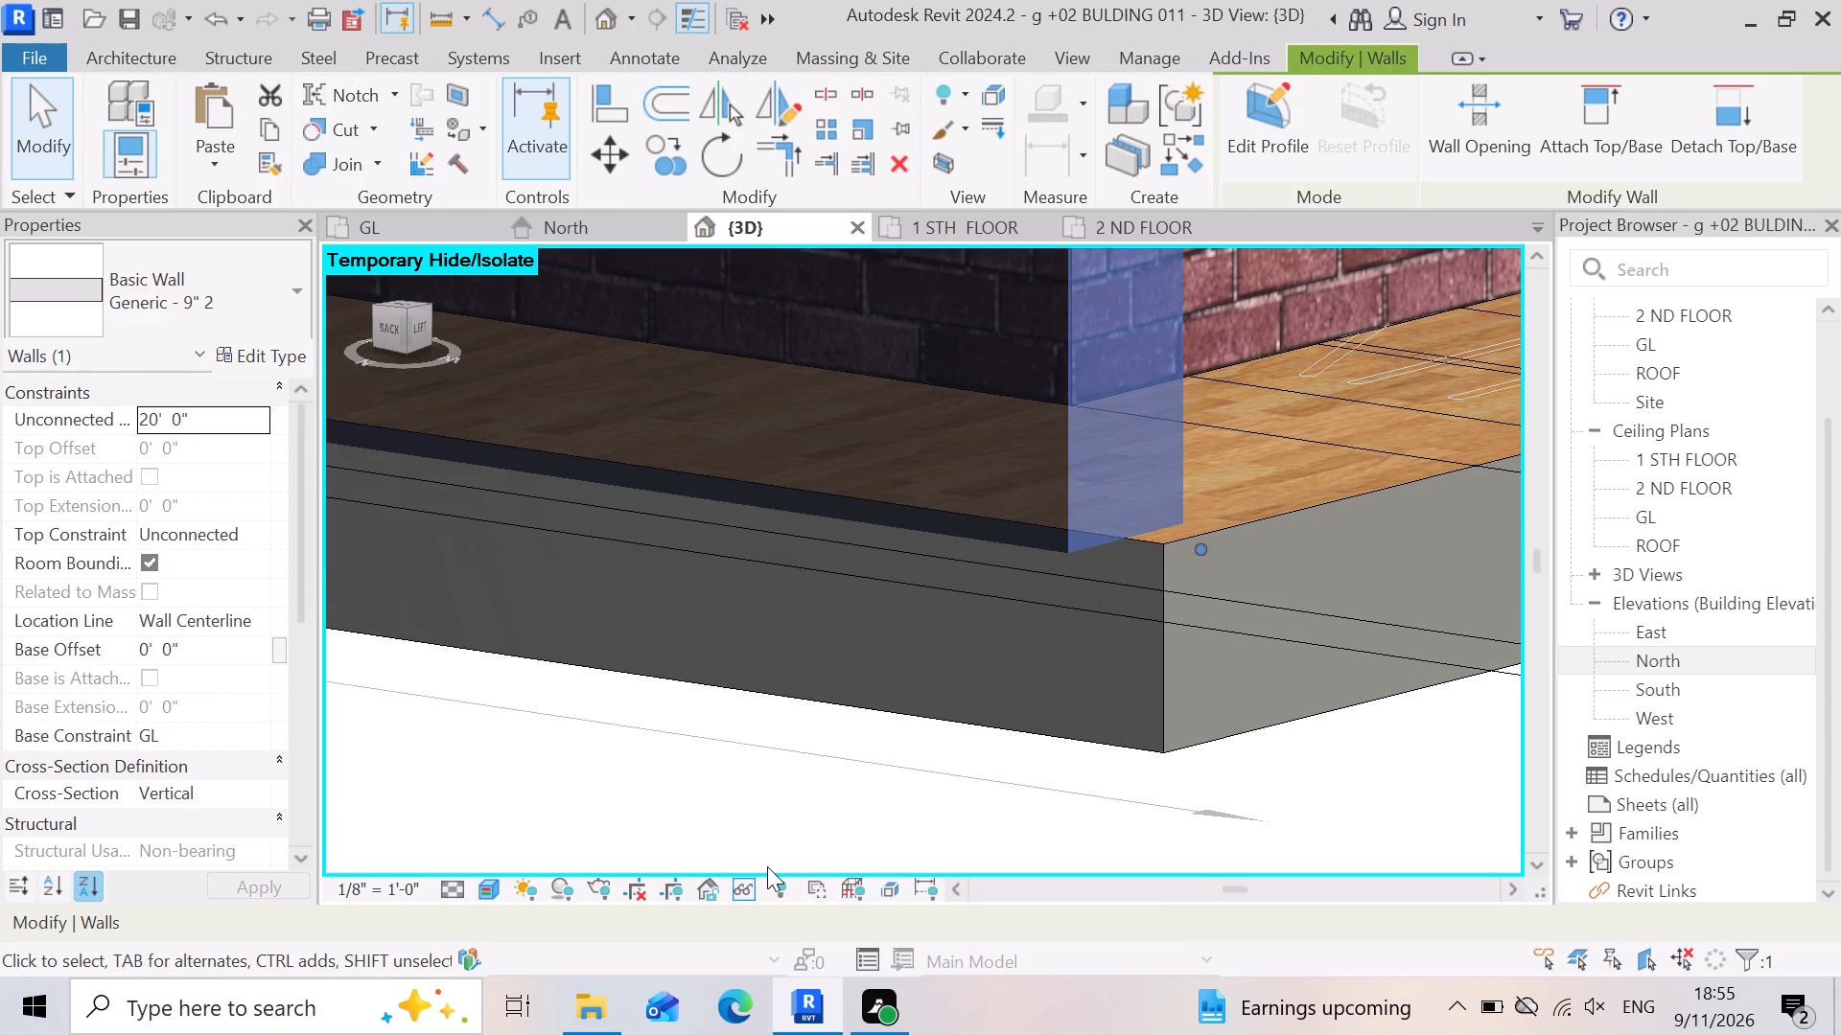
key("Right")
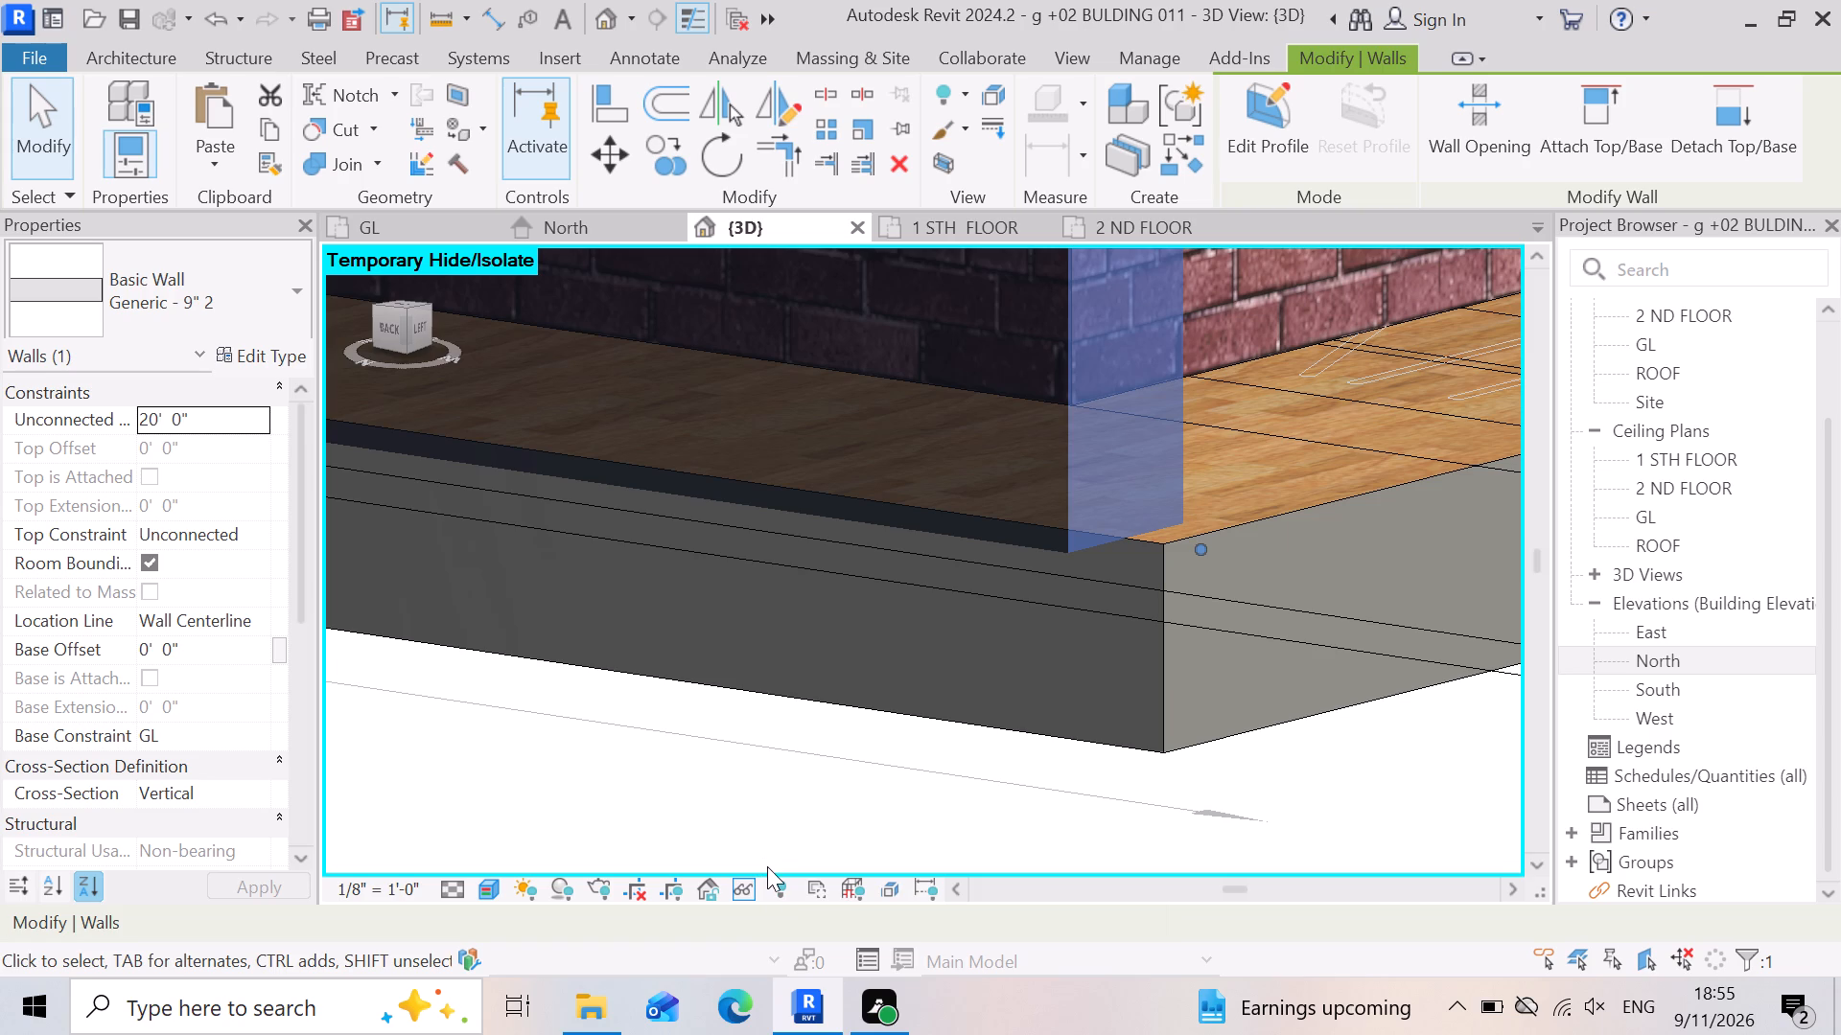
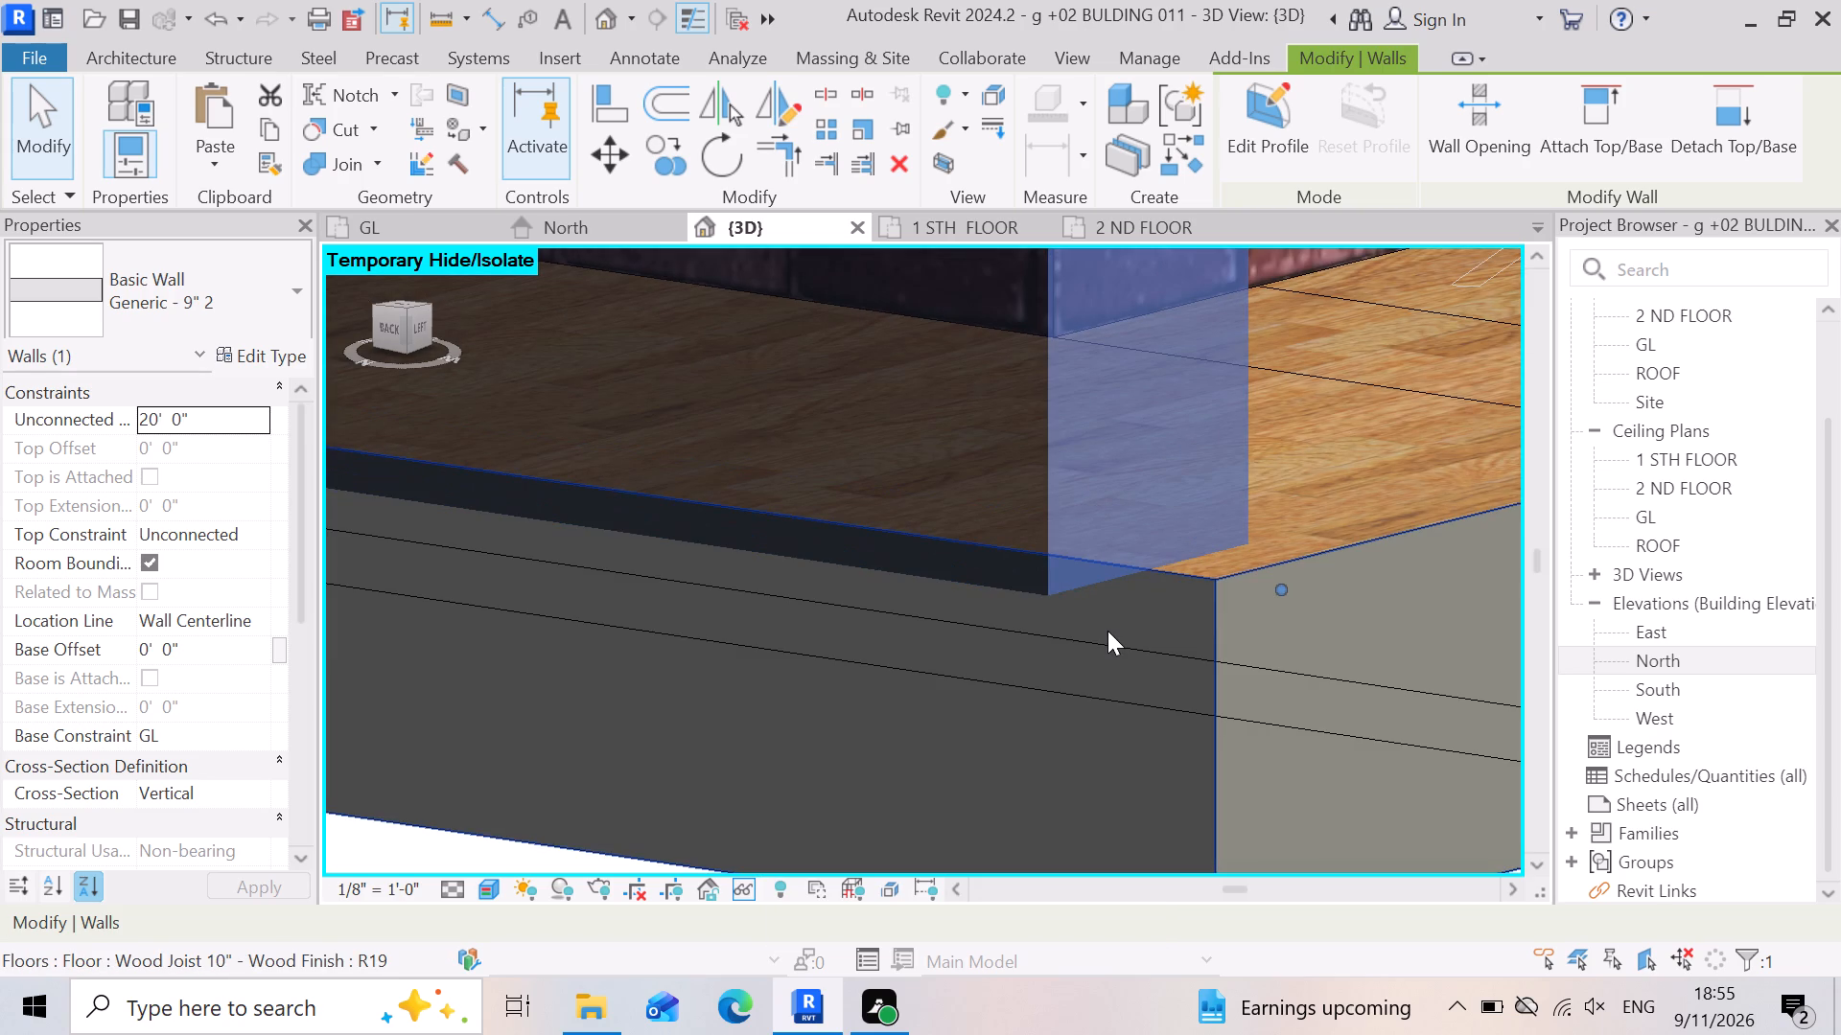
Nudge the selected 9" boundary wall further toward the slab corner to line it up with the slab edge.
key("Right")
key("Right")
key("Right")
key("Right")
key("Right")
key("Right")
key("Right")
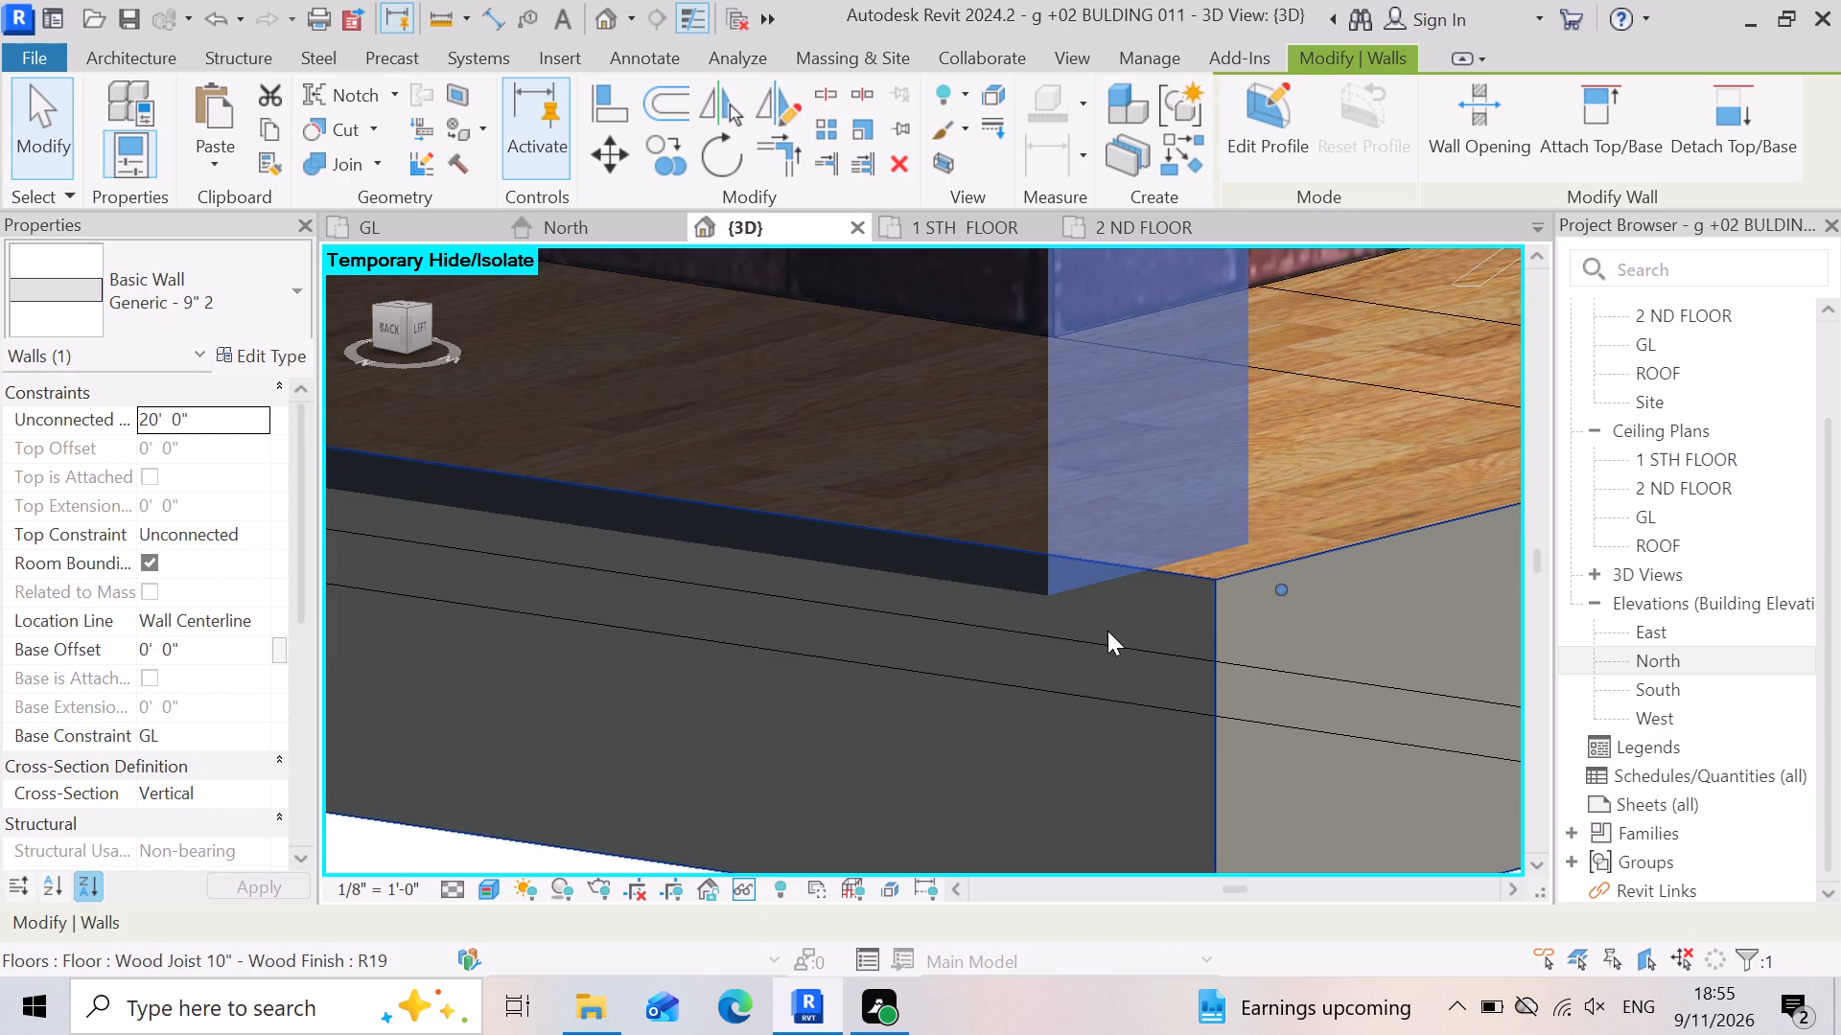
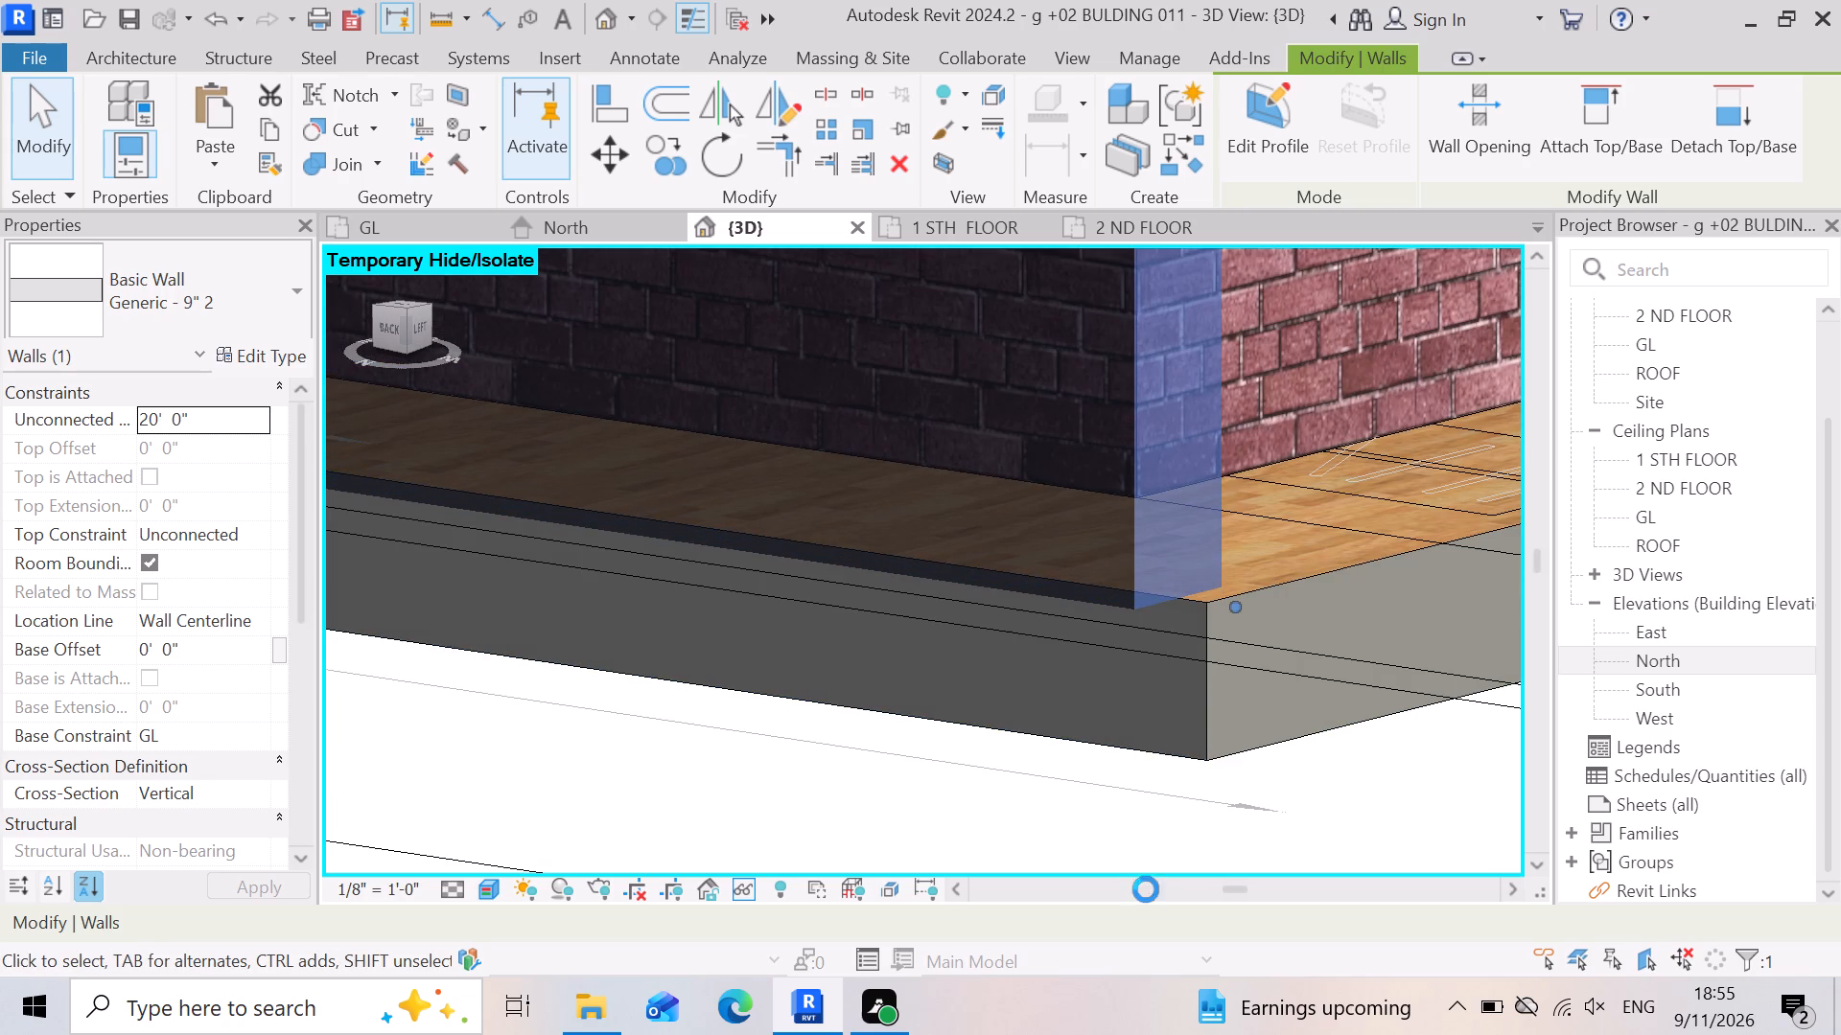
Nudge the selected 9" boundary wall inward onto the slab until its outer face lines up with the slab's long edge.
key("Up")
key("Up")
key("Up")
key("Up")
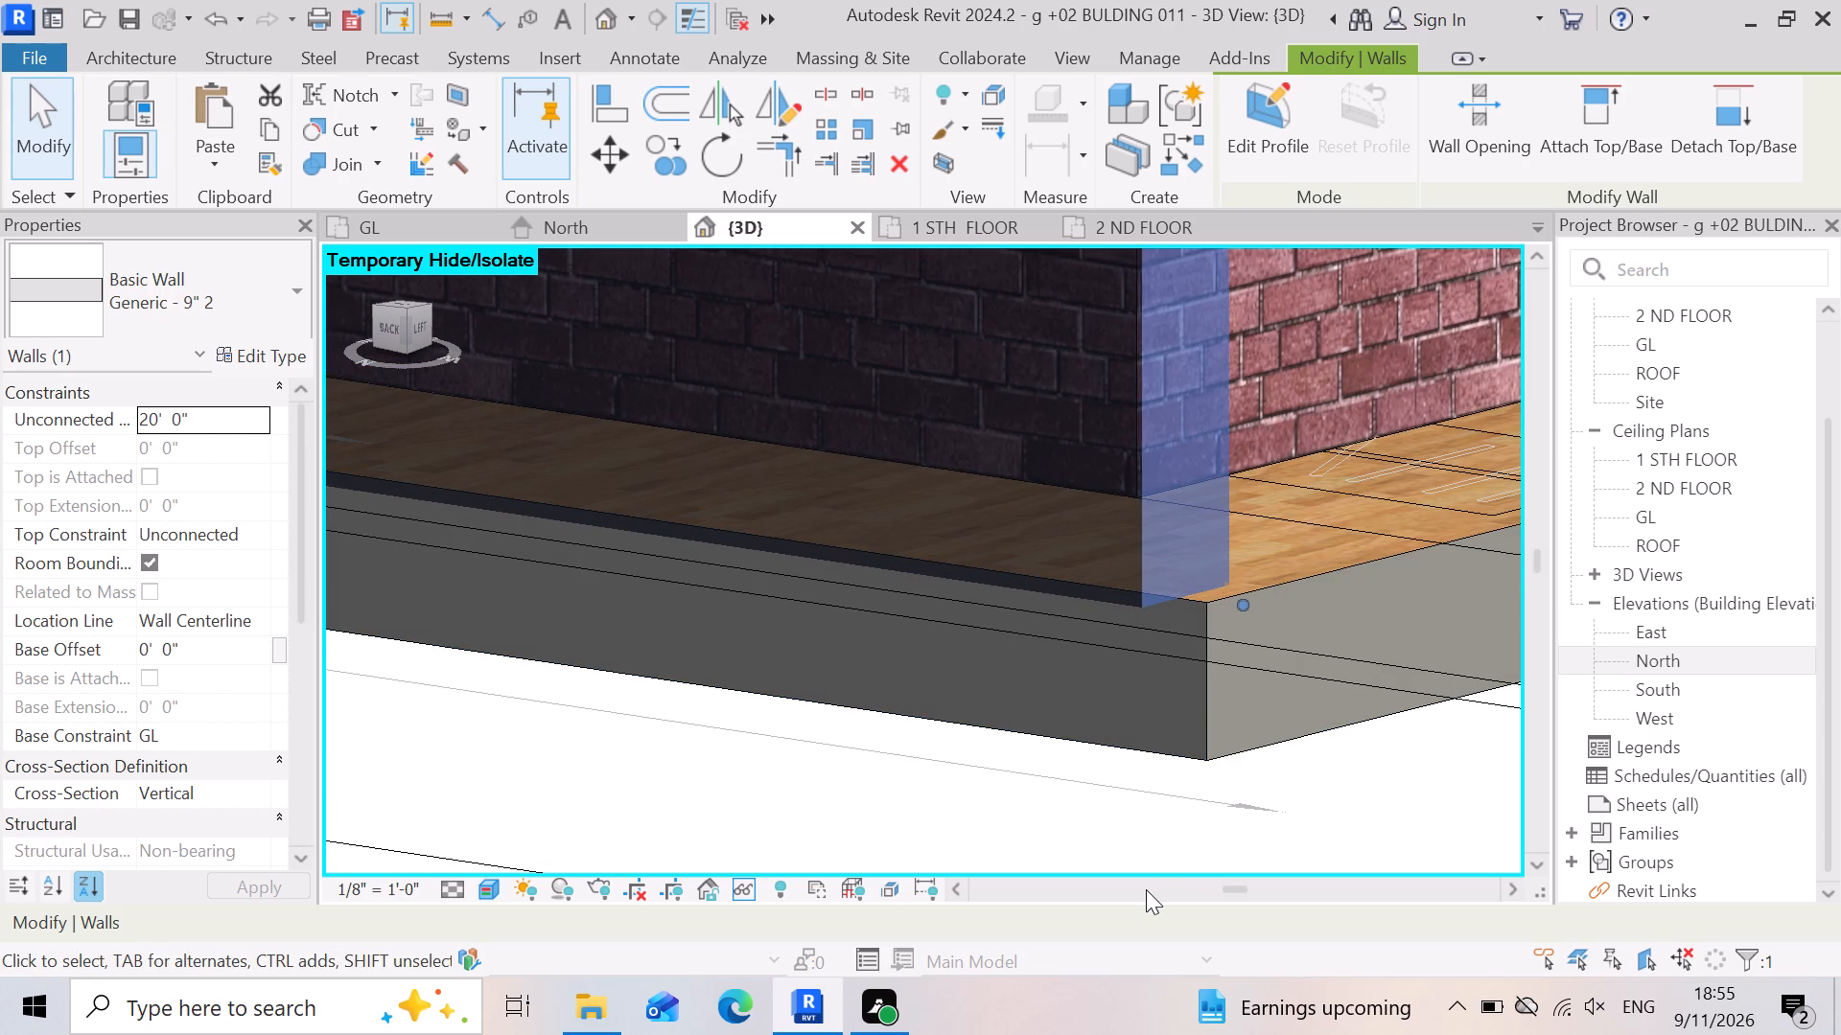
key("Up")
key("Up")
key("Up")
key("Up")
key("Up")
key("Up")
key("Up")
key("Up")
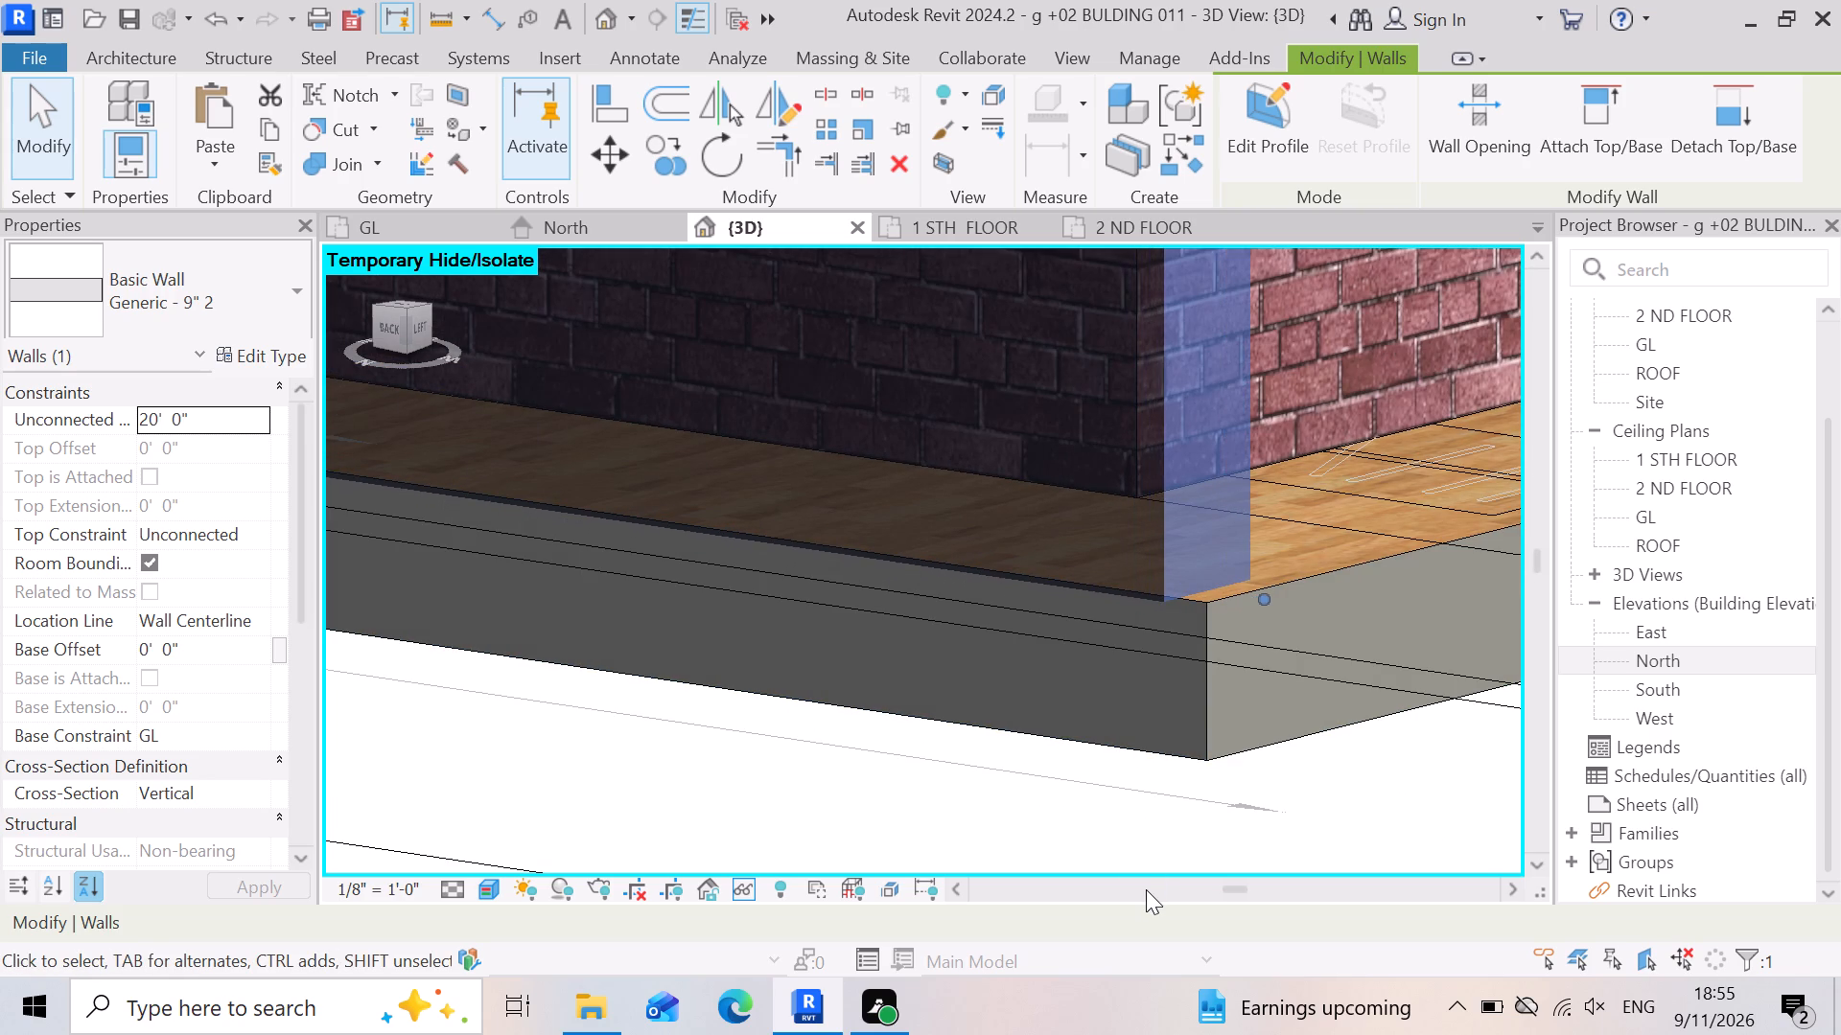
key("Up")
key("Up")
key("Up")
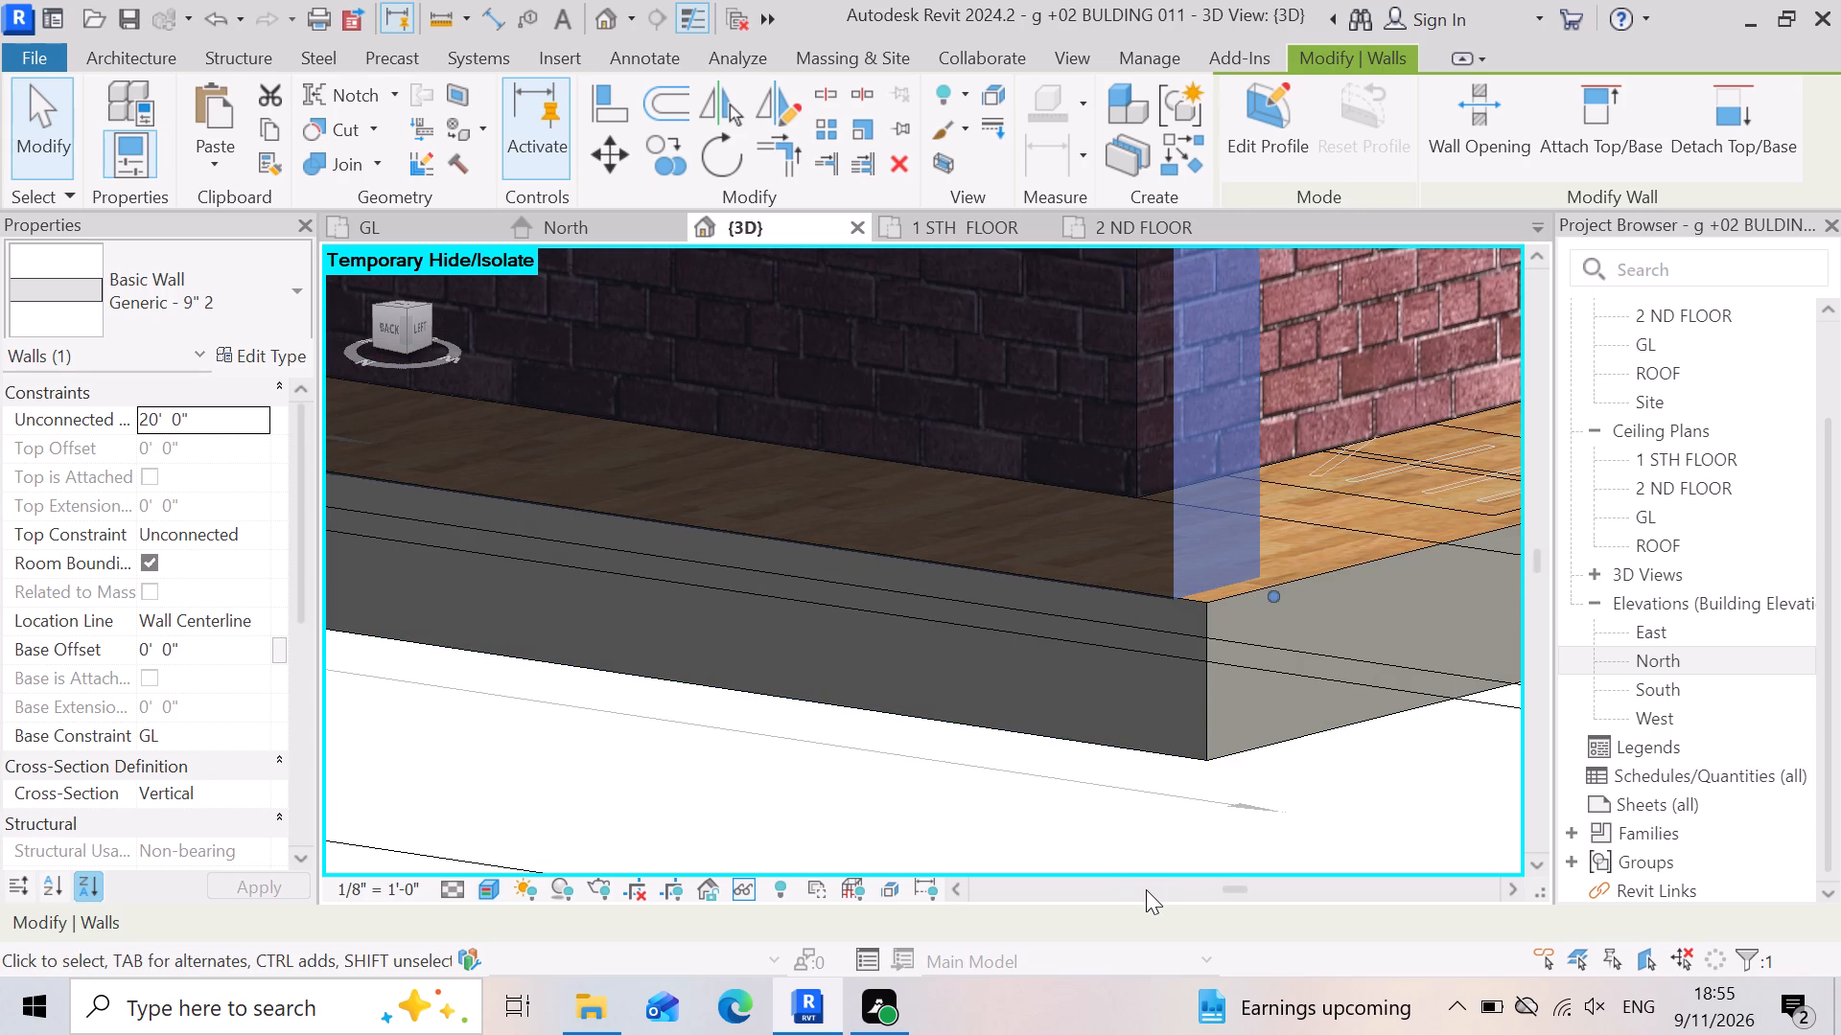
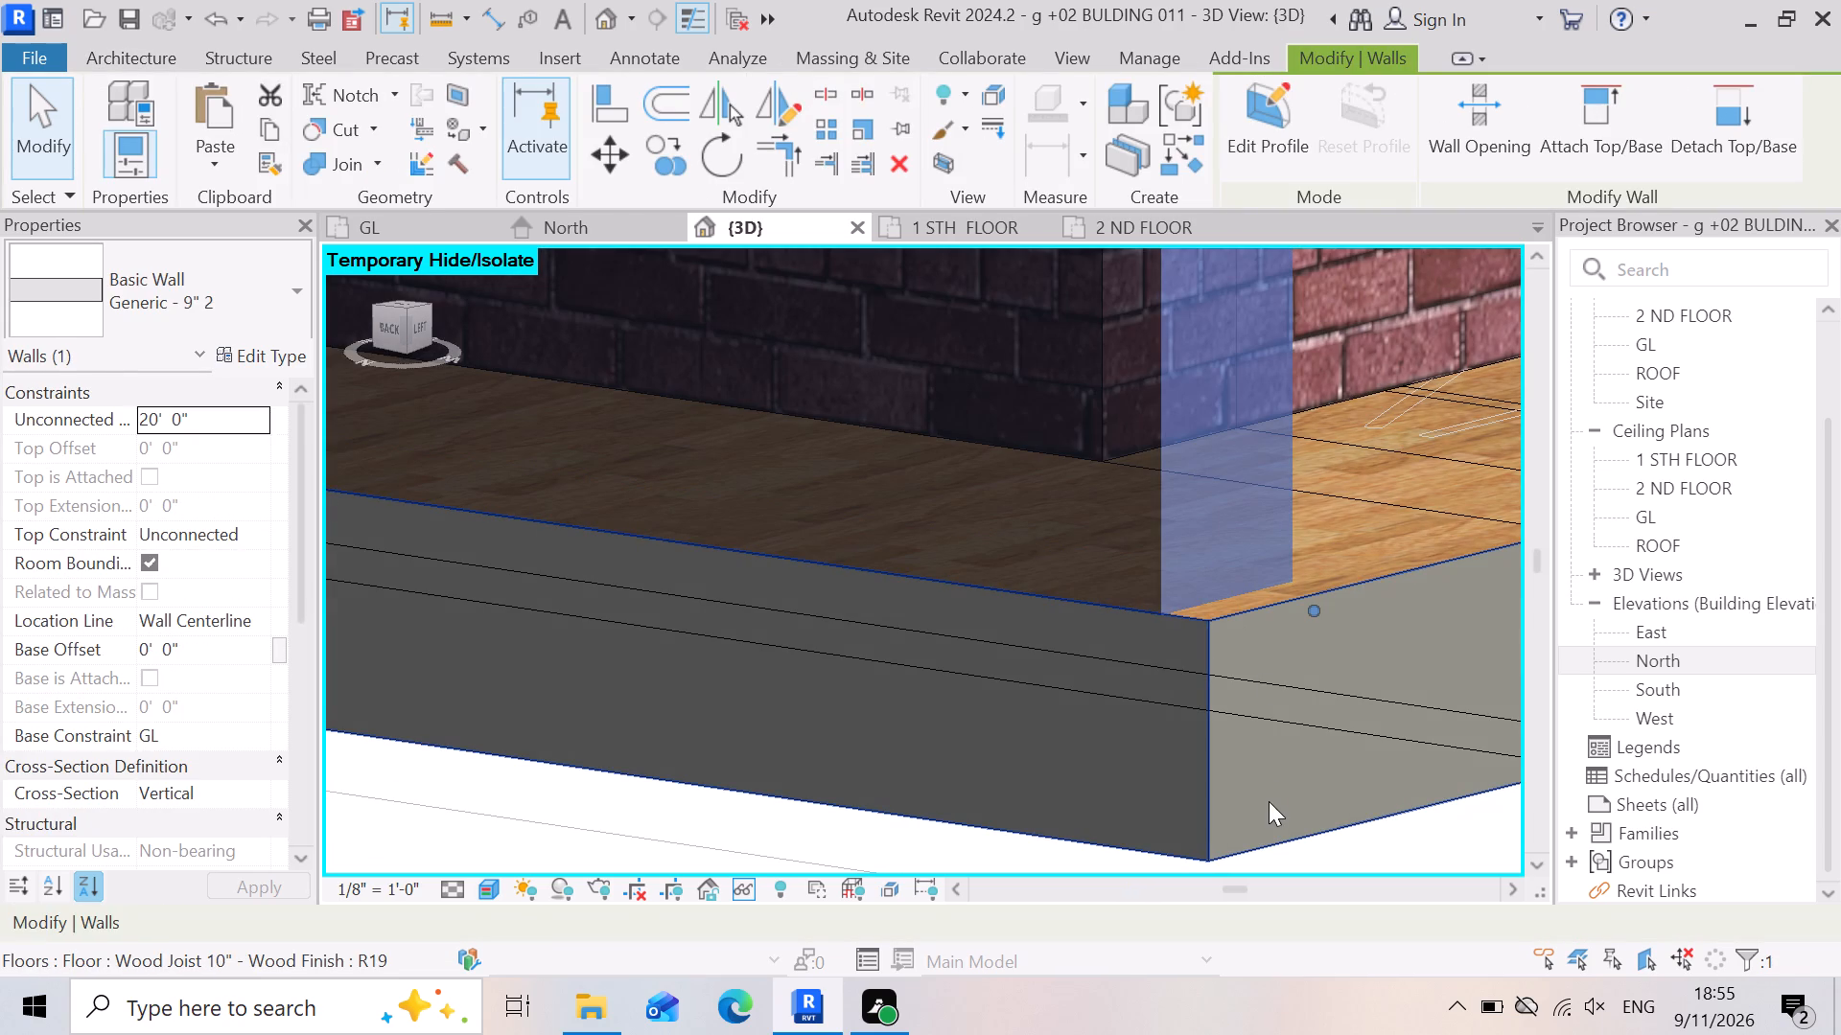
Fine-tune the selected 9" boundary wall's position in small nudges so its outer face sits flush with the slab's long edge.
key("Right")
key("Right")
key("Down")
key("Down")
key("Down")
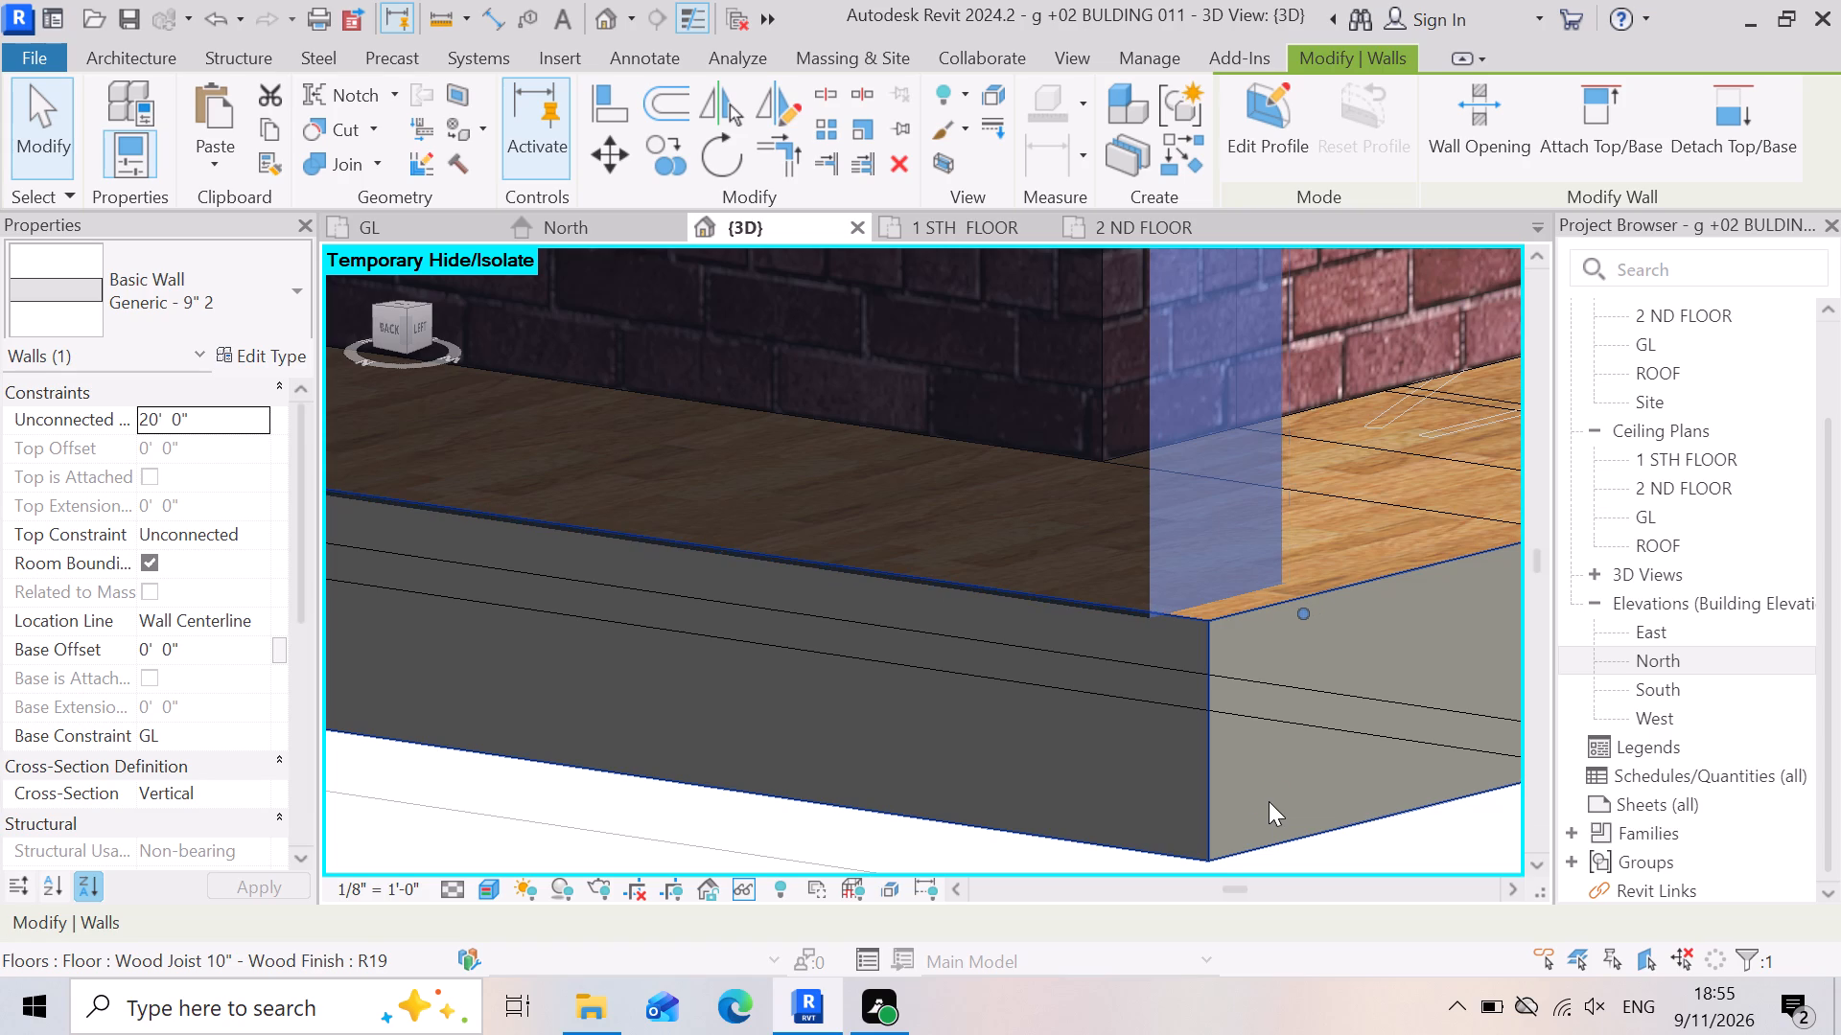
key("Up")
key("Up")
key("Up")
key("Up")
key("Up")
key("Up")
key("Up")
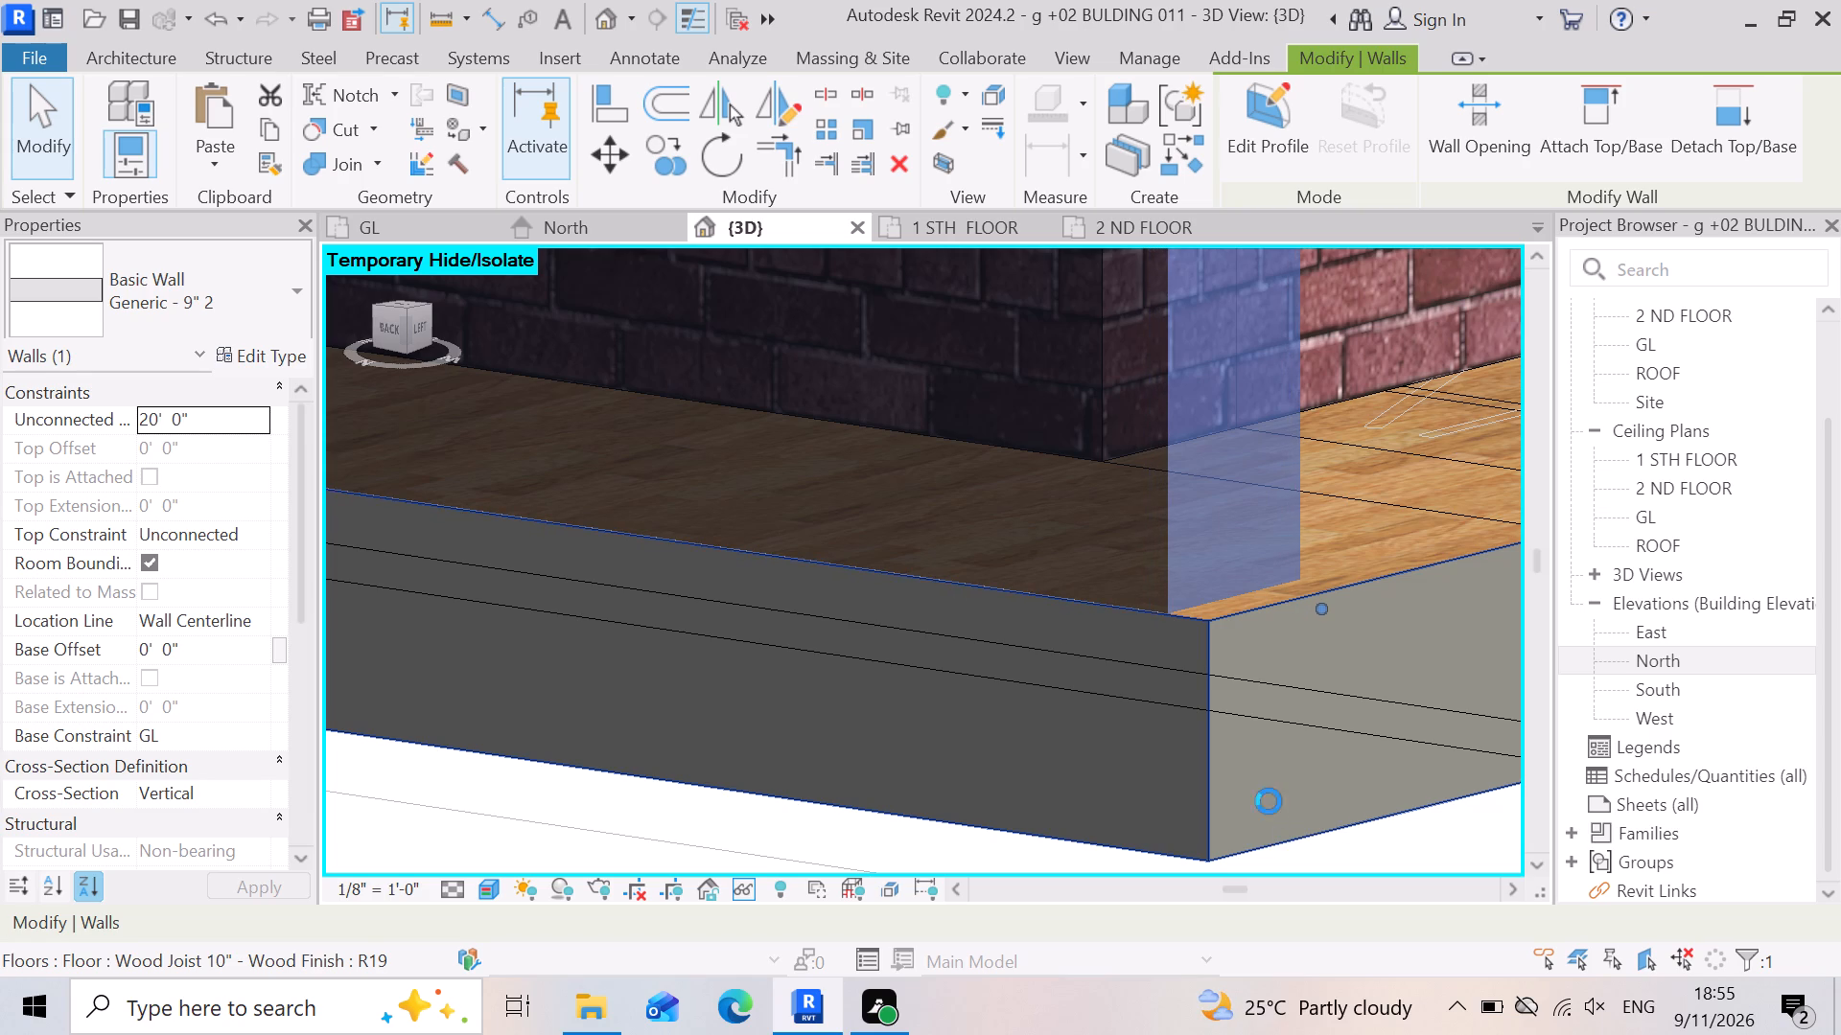
key("Up")
key("Up")
key("Up")
key("Down")
key("Down")
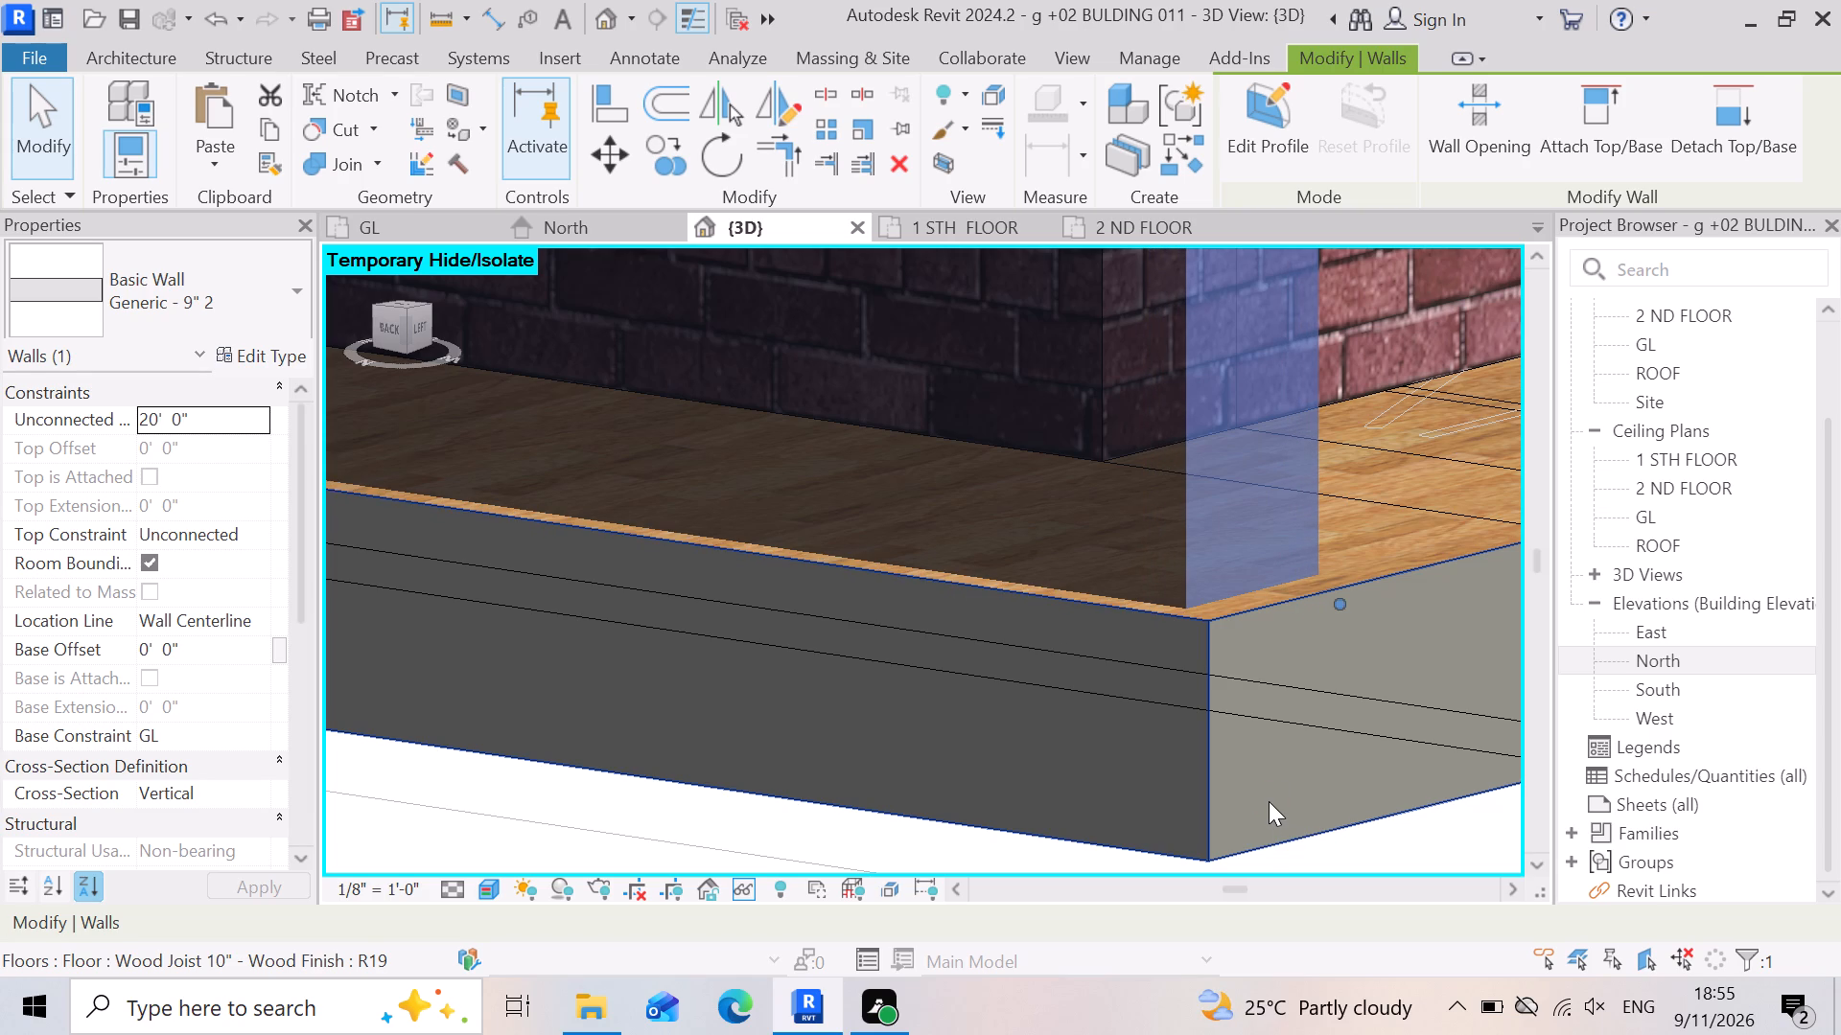
key("Down")
key("Down")
key("Down")
key("Down")
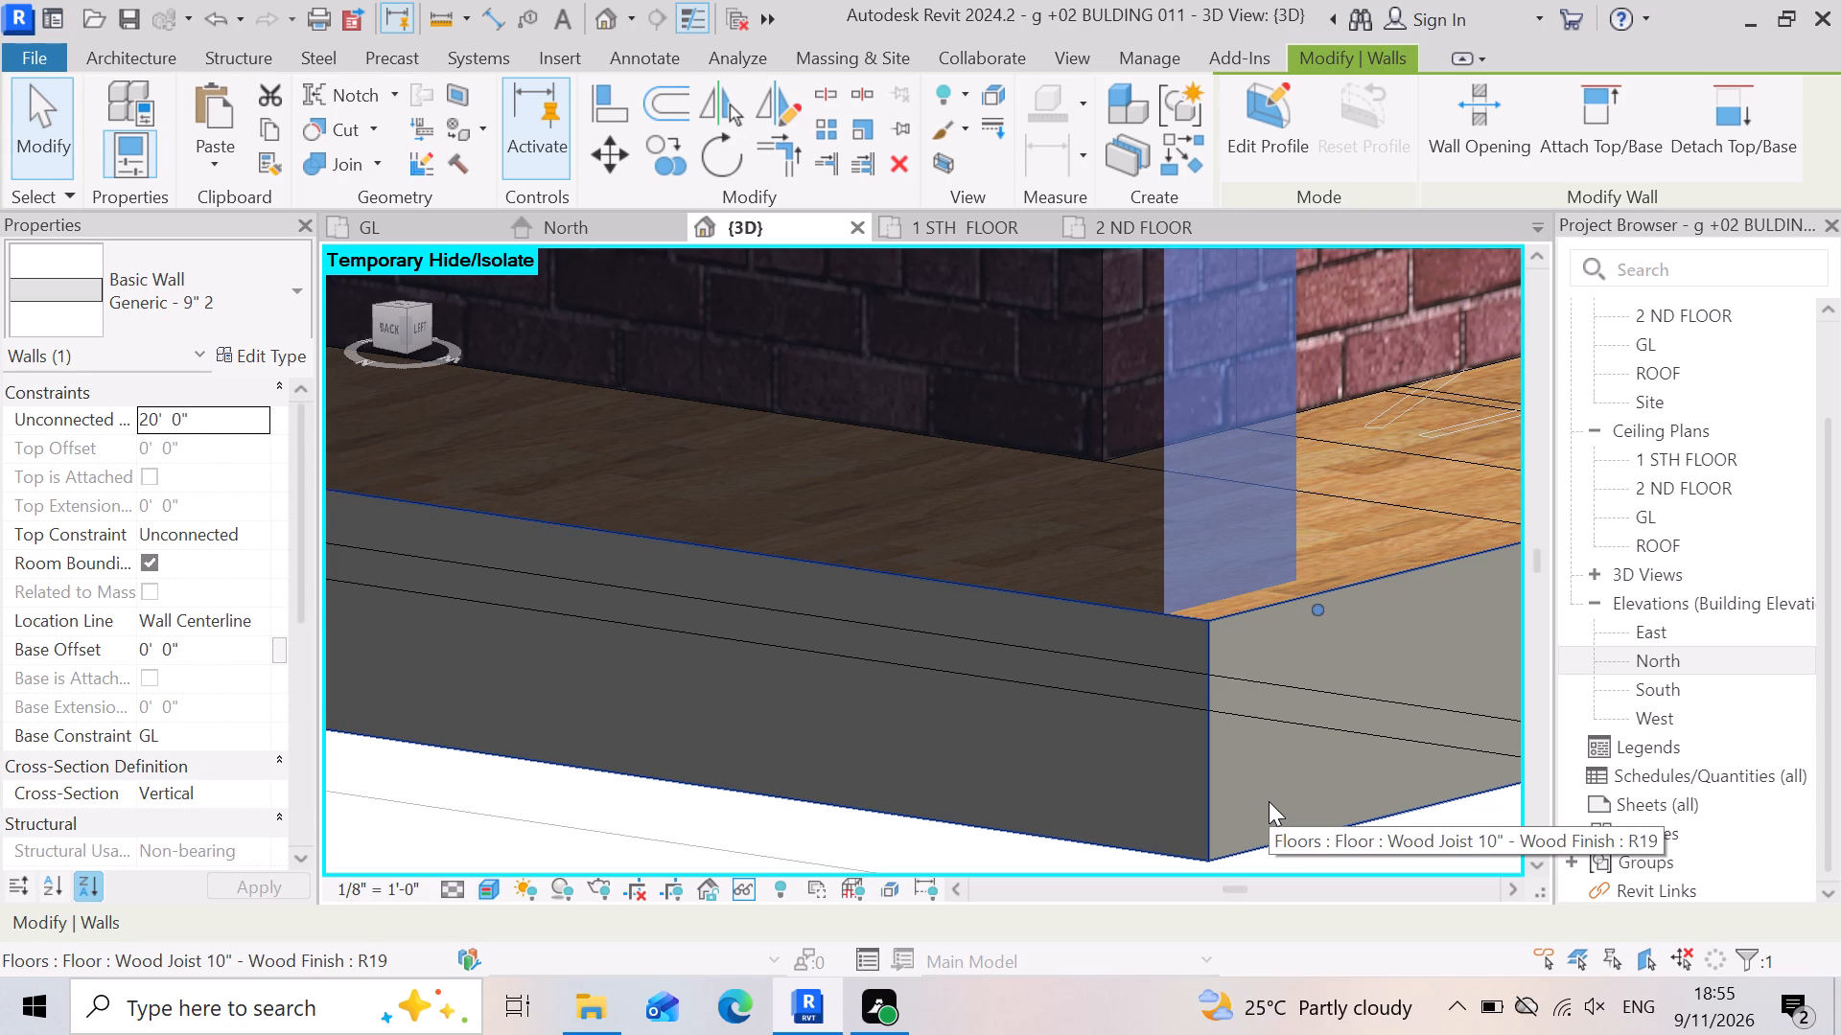
key("Right")
key("Right")
key("Right")
key("Right")
key("Right")
key("Right")
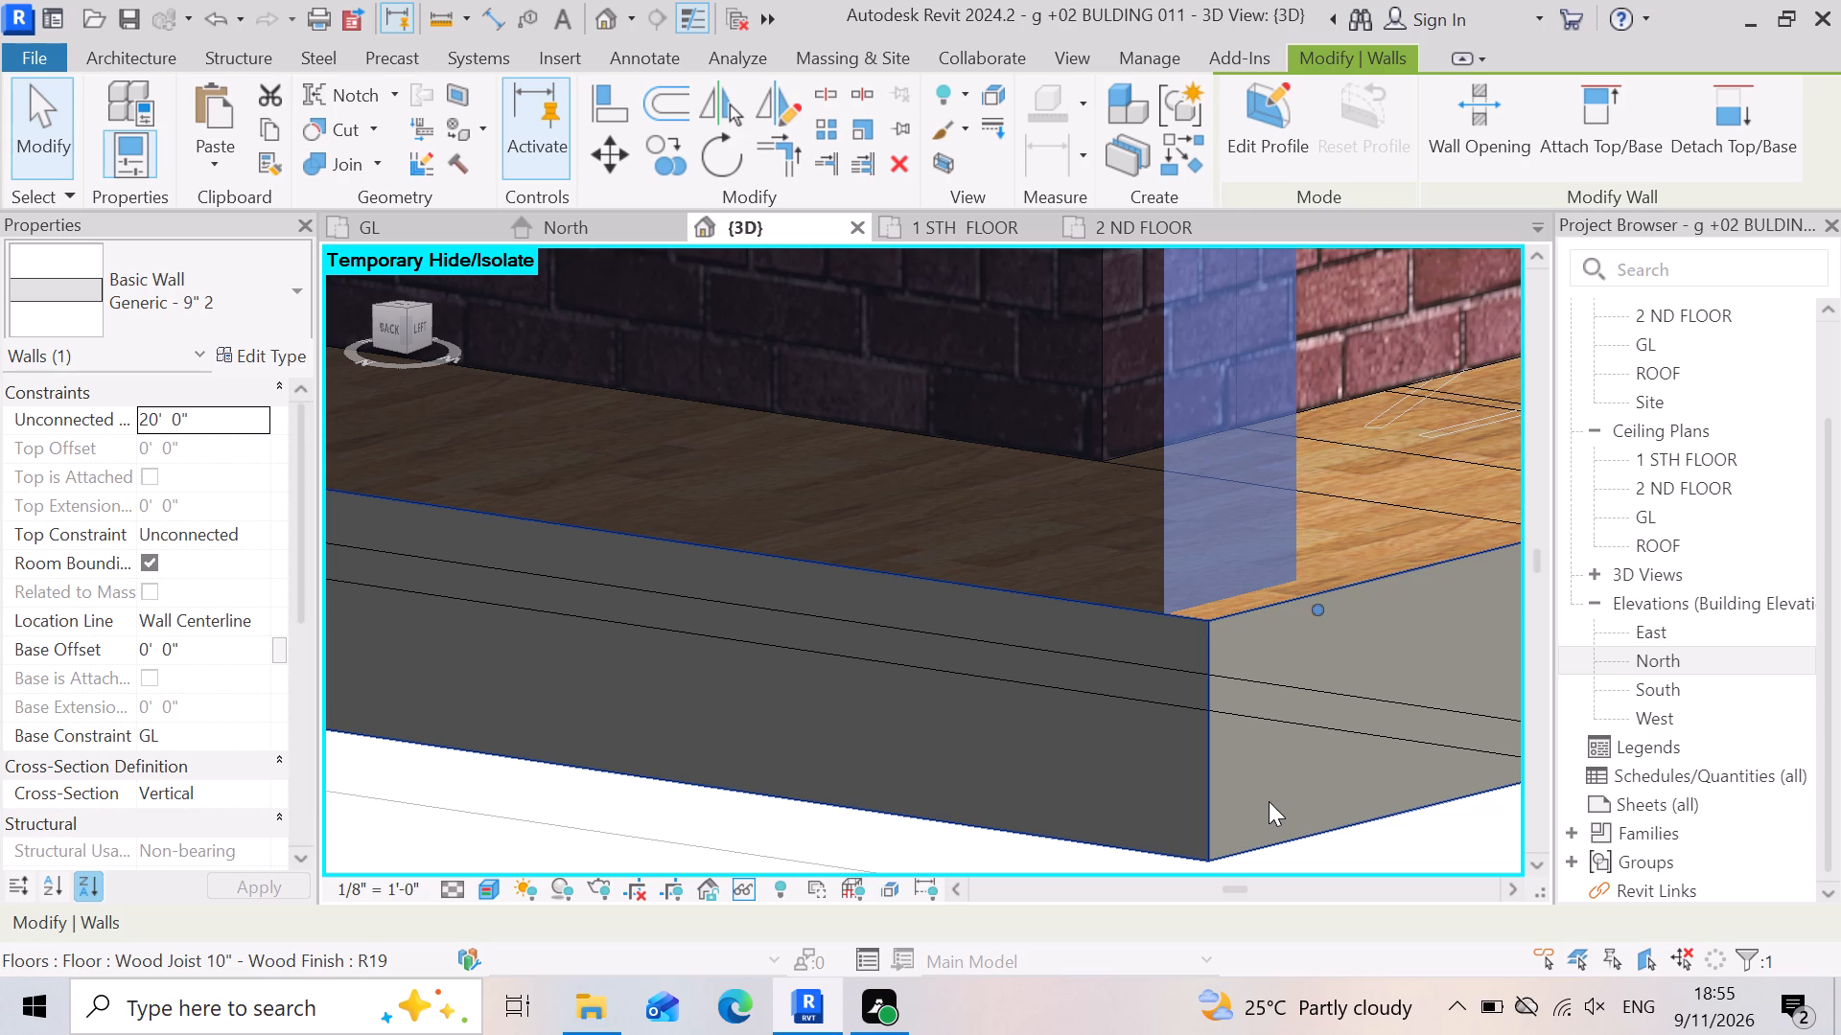
key("Right")
key("Right")
key("Right")
key("Right")
key("Escape")
Reset the temporary hide/isolate to restore the hidden elements around the slab corner.
scroll(1067, 681, "down", 7)
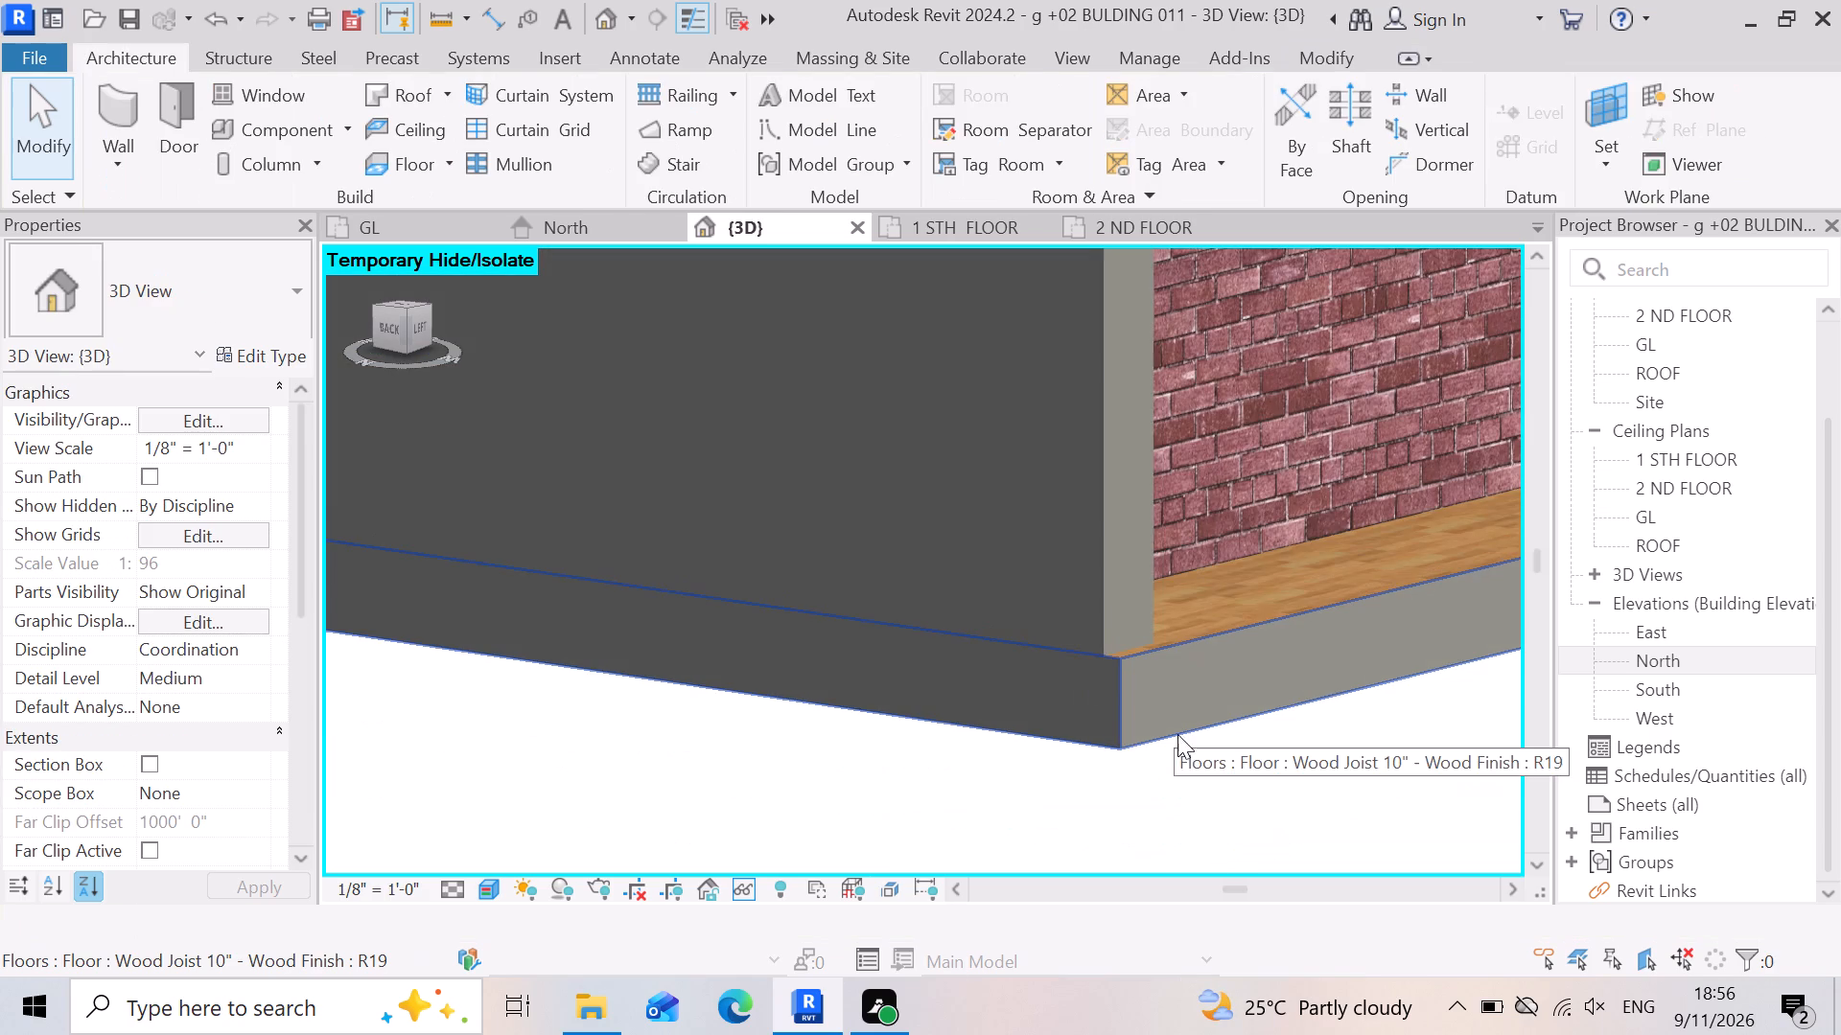
left_click(1236, 808)
scroll(1155, 632, "up", 3)
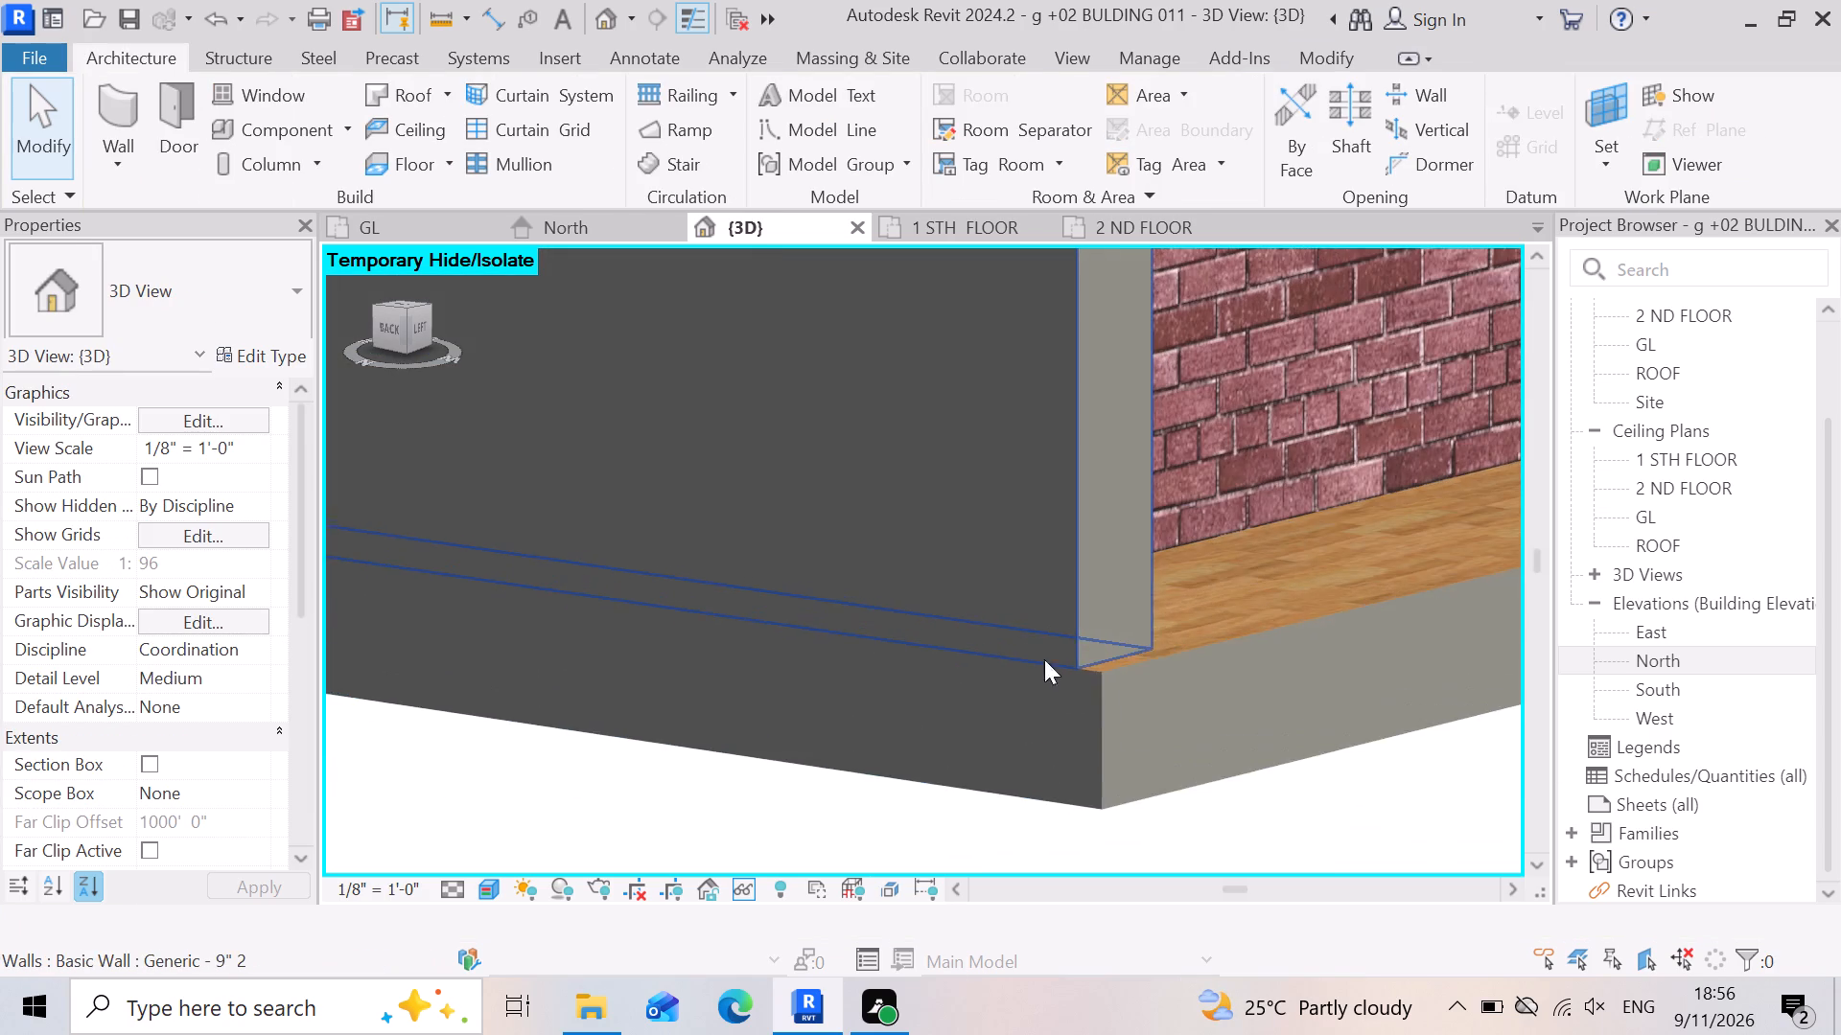
scroll(781, 698, "down", 3)
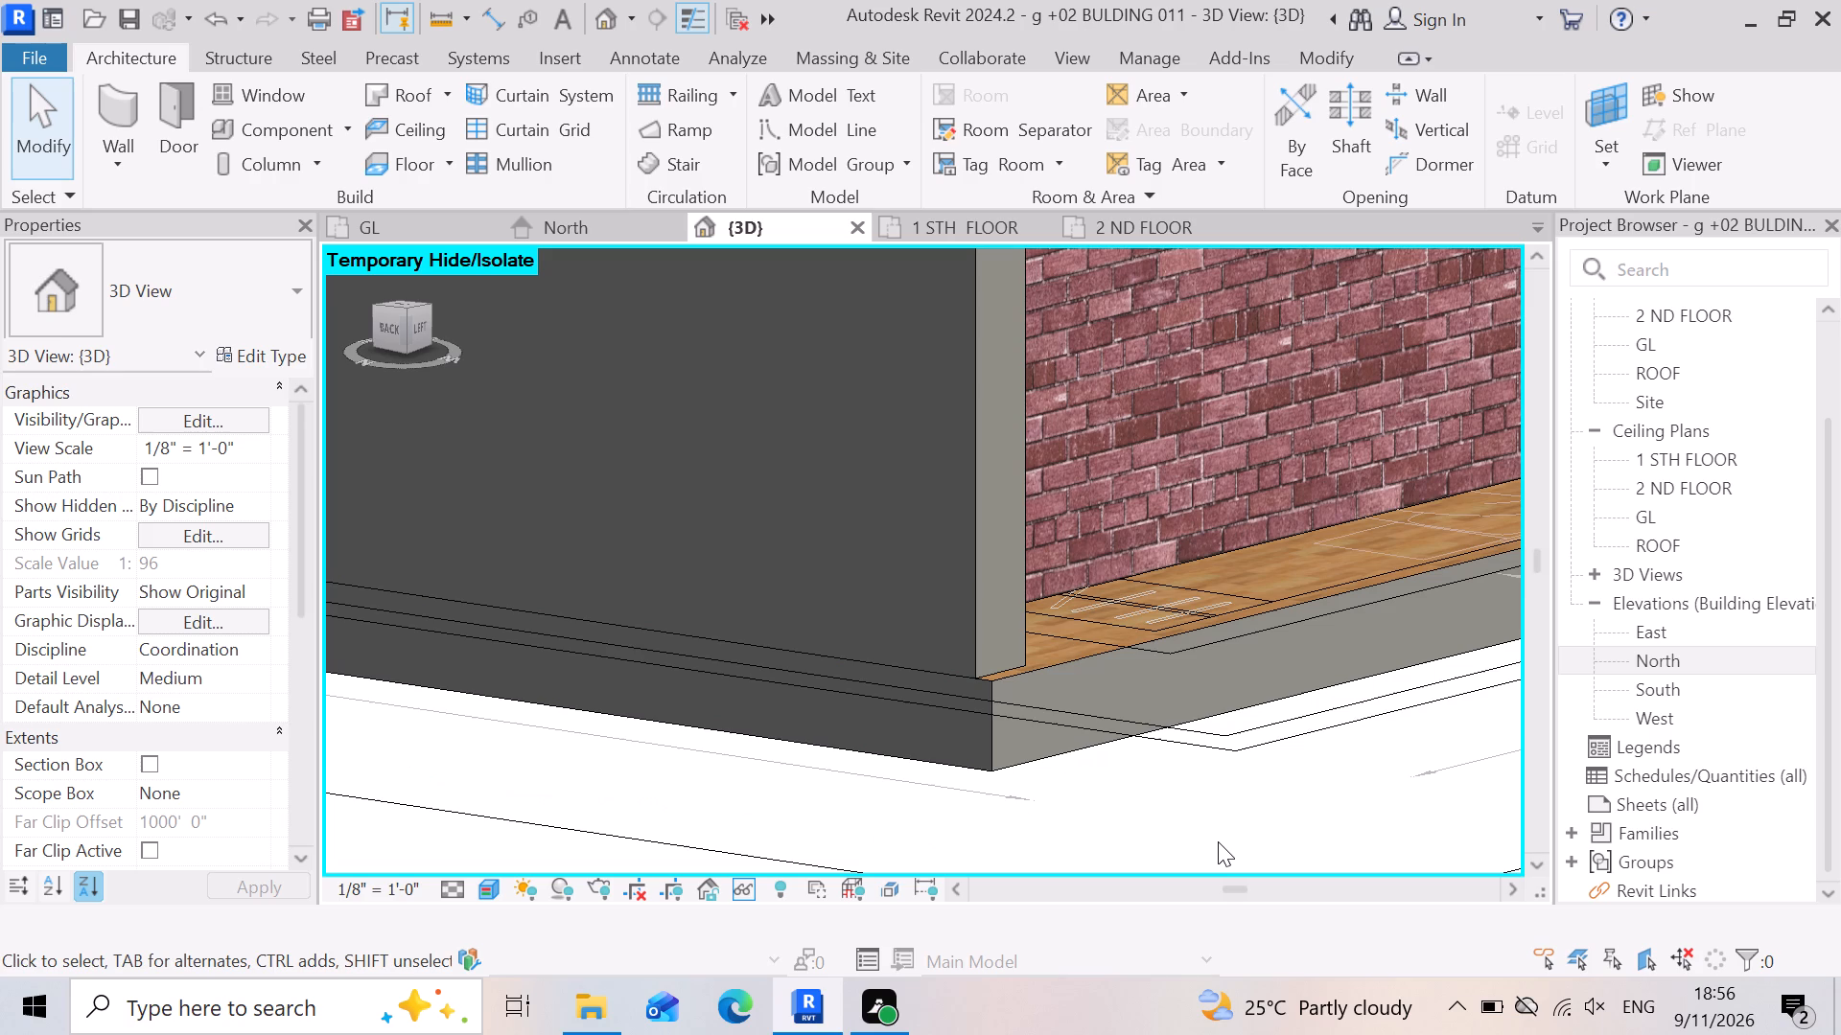
type("HRH")
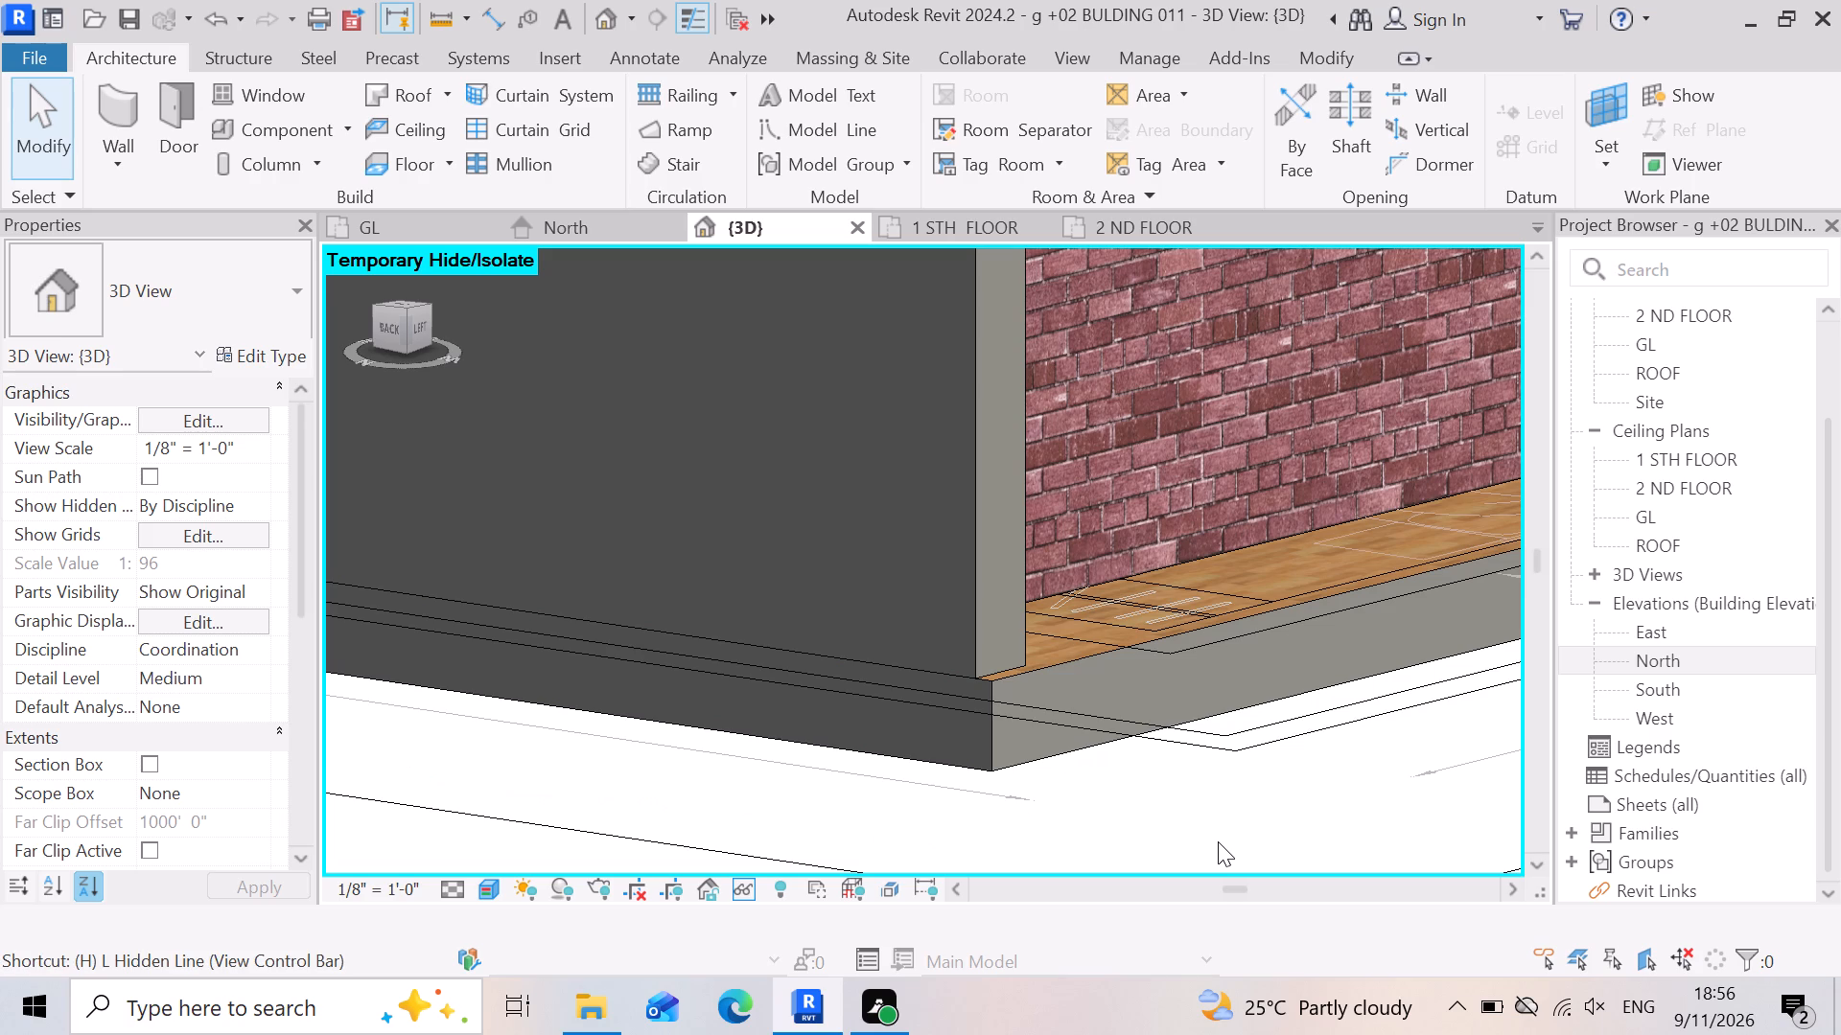
Nudge the 9" boundary wall on the adjoining slab side inward to line it up with the slab edge at the corner.
left_click(1130, 608)
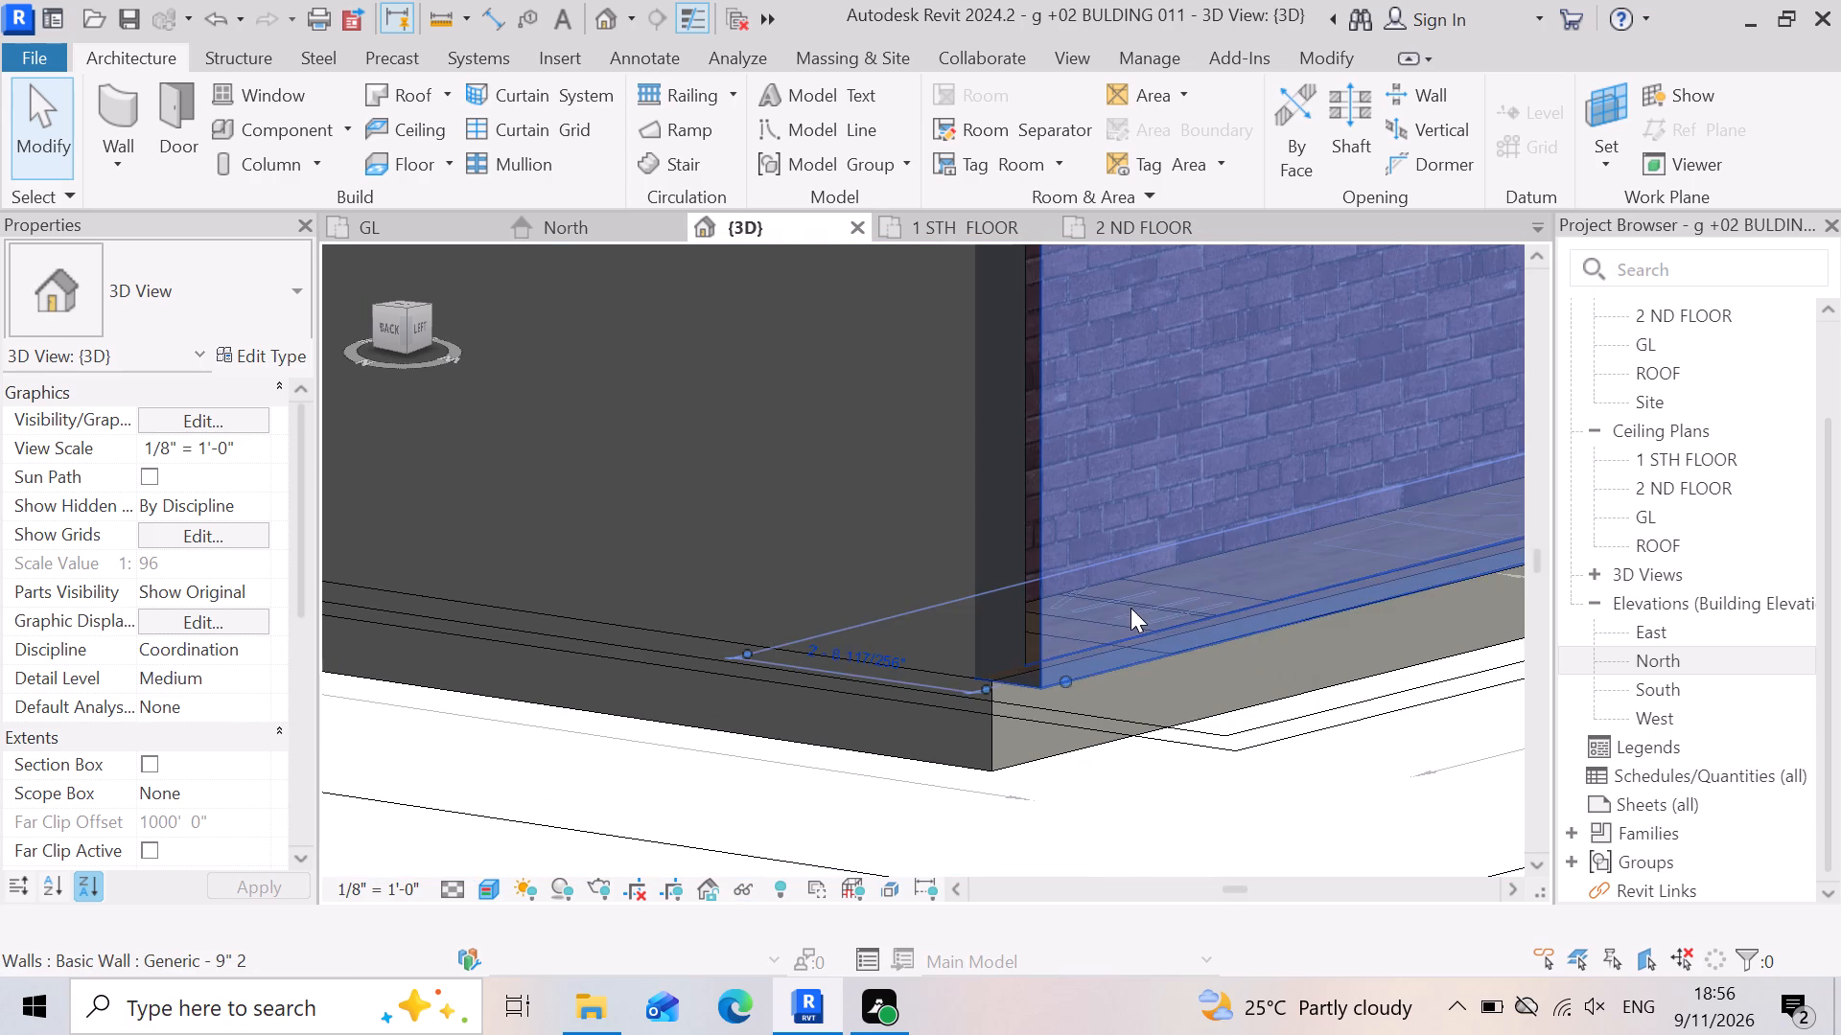
scroll(1057, 774, "up", 4)
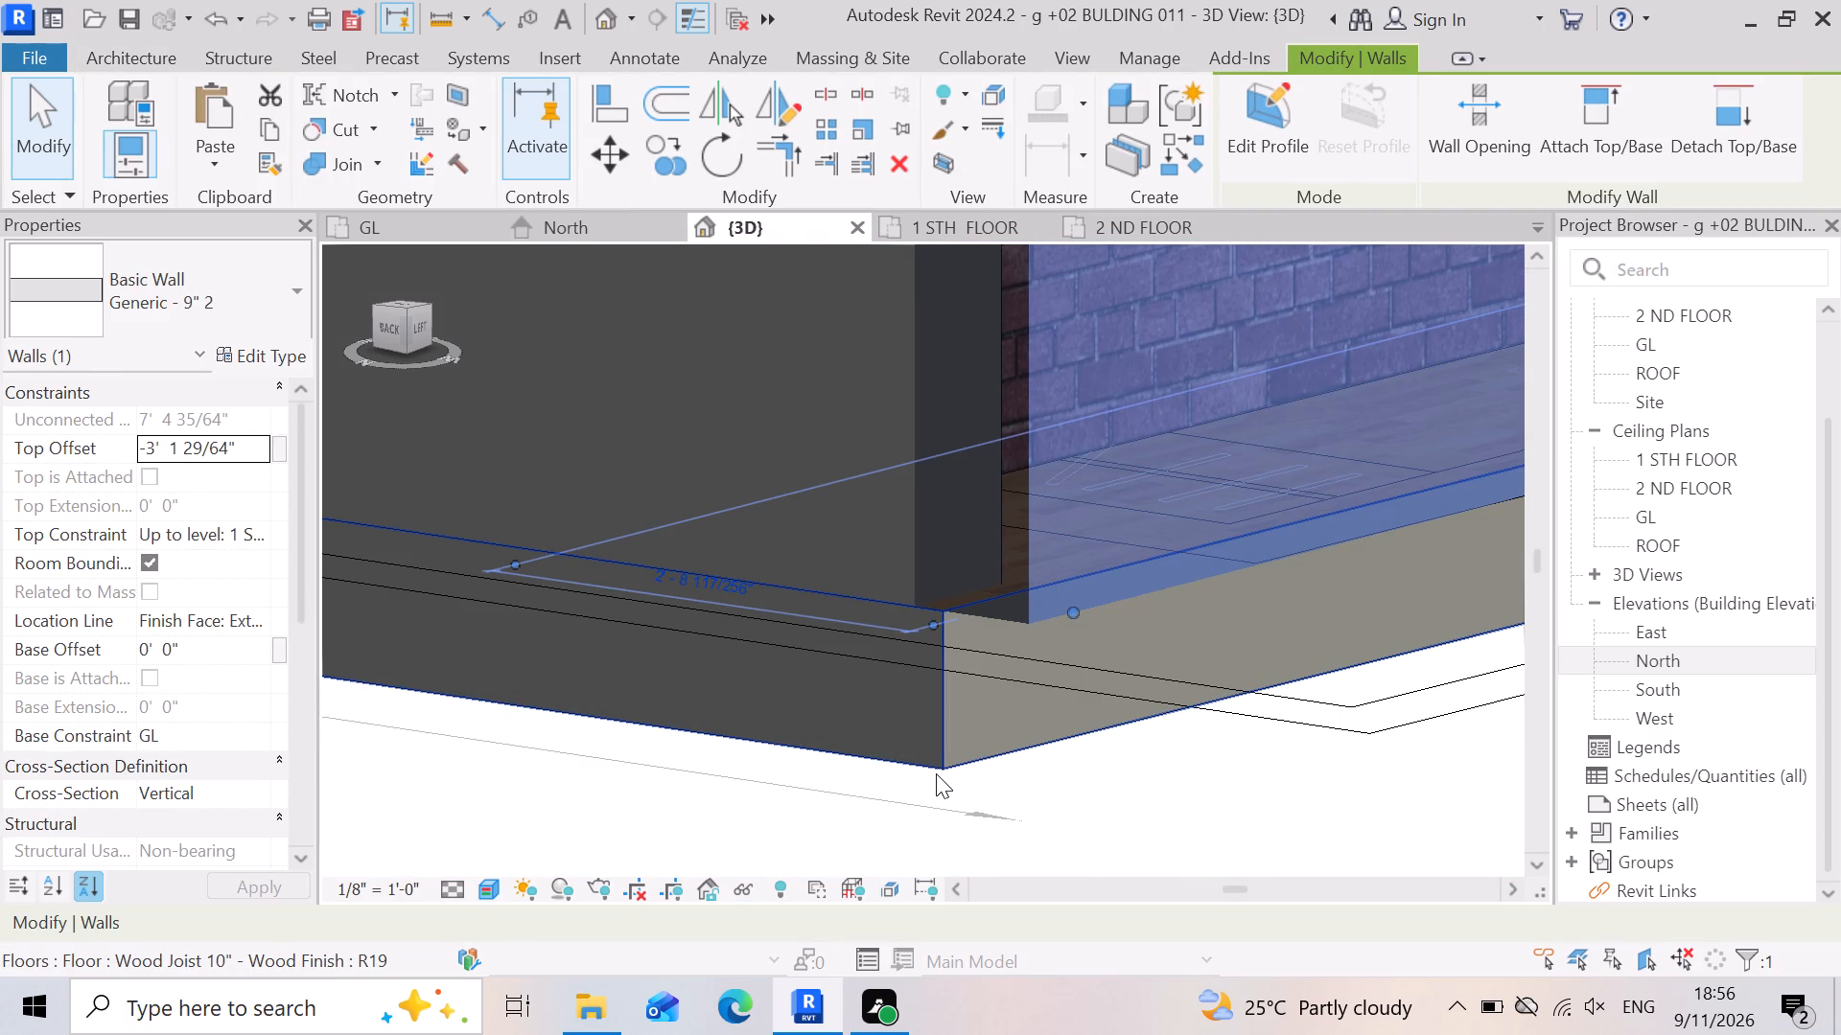
key("Up")
key("Up")
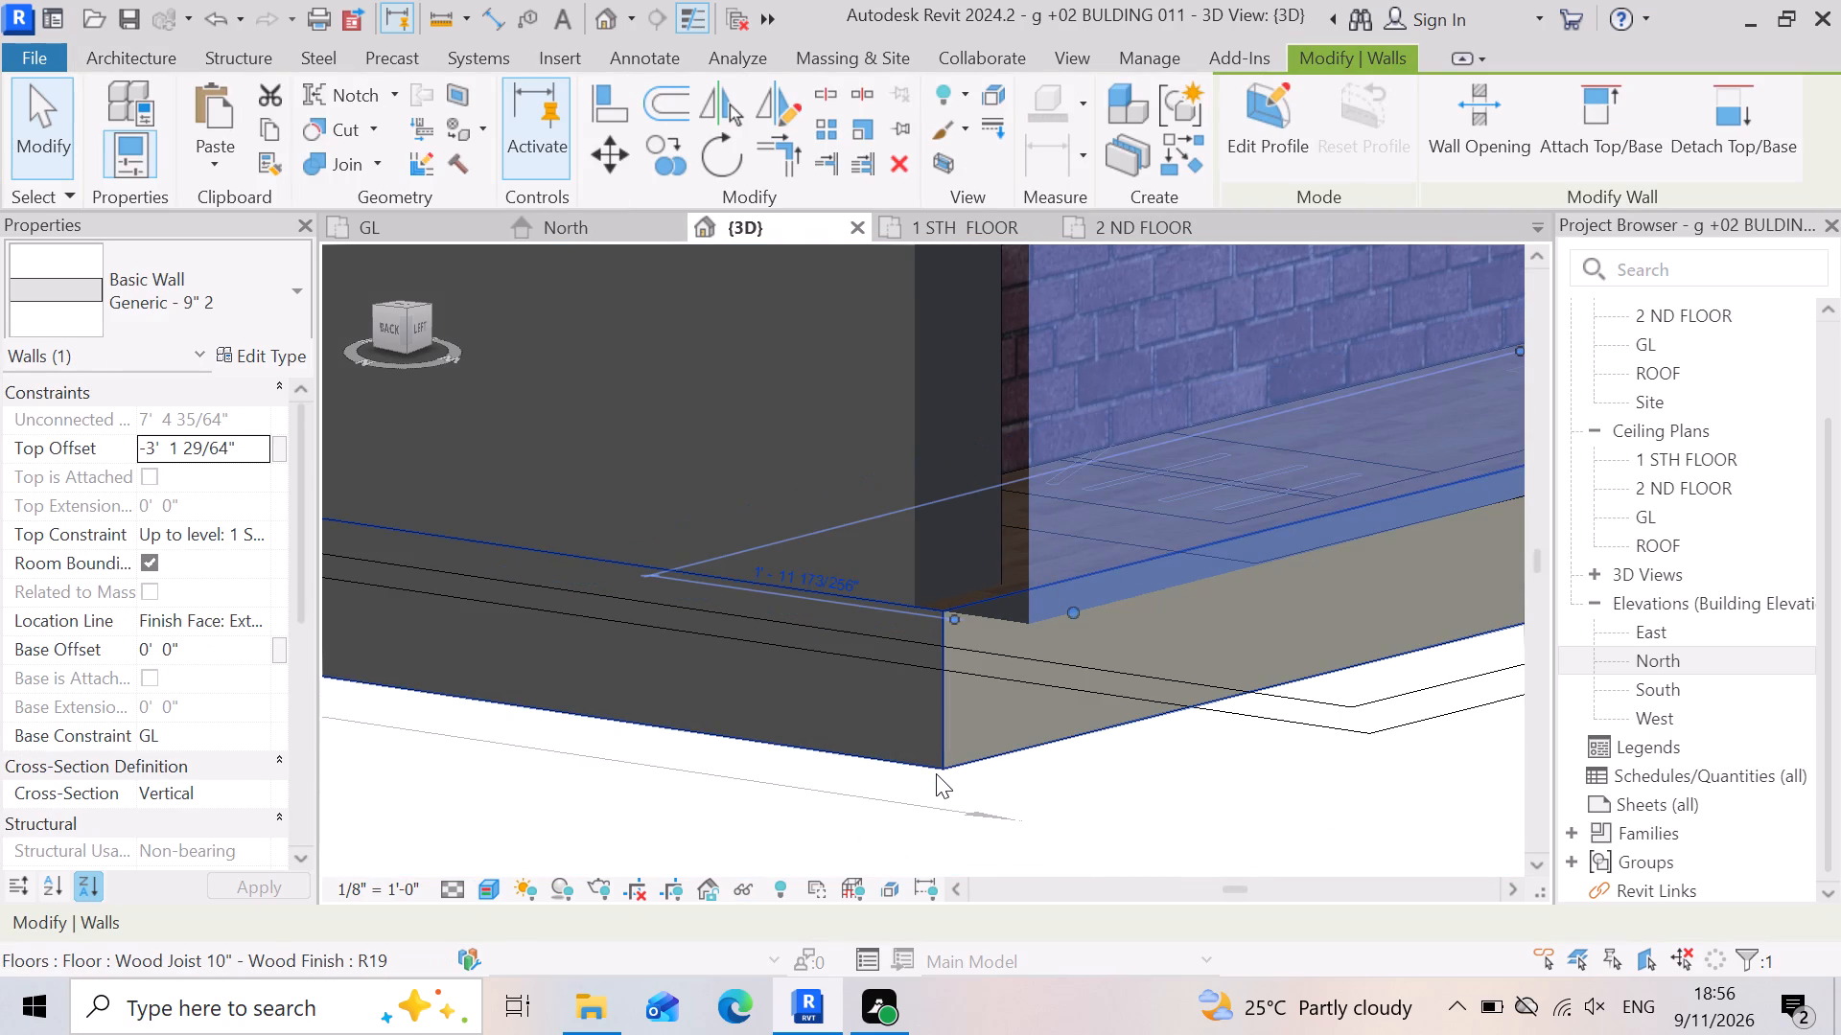
key("Up")
key("Up")
key("Up")
key("Up")
key("Down")
key("Down")
key("Left")
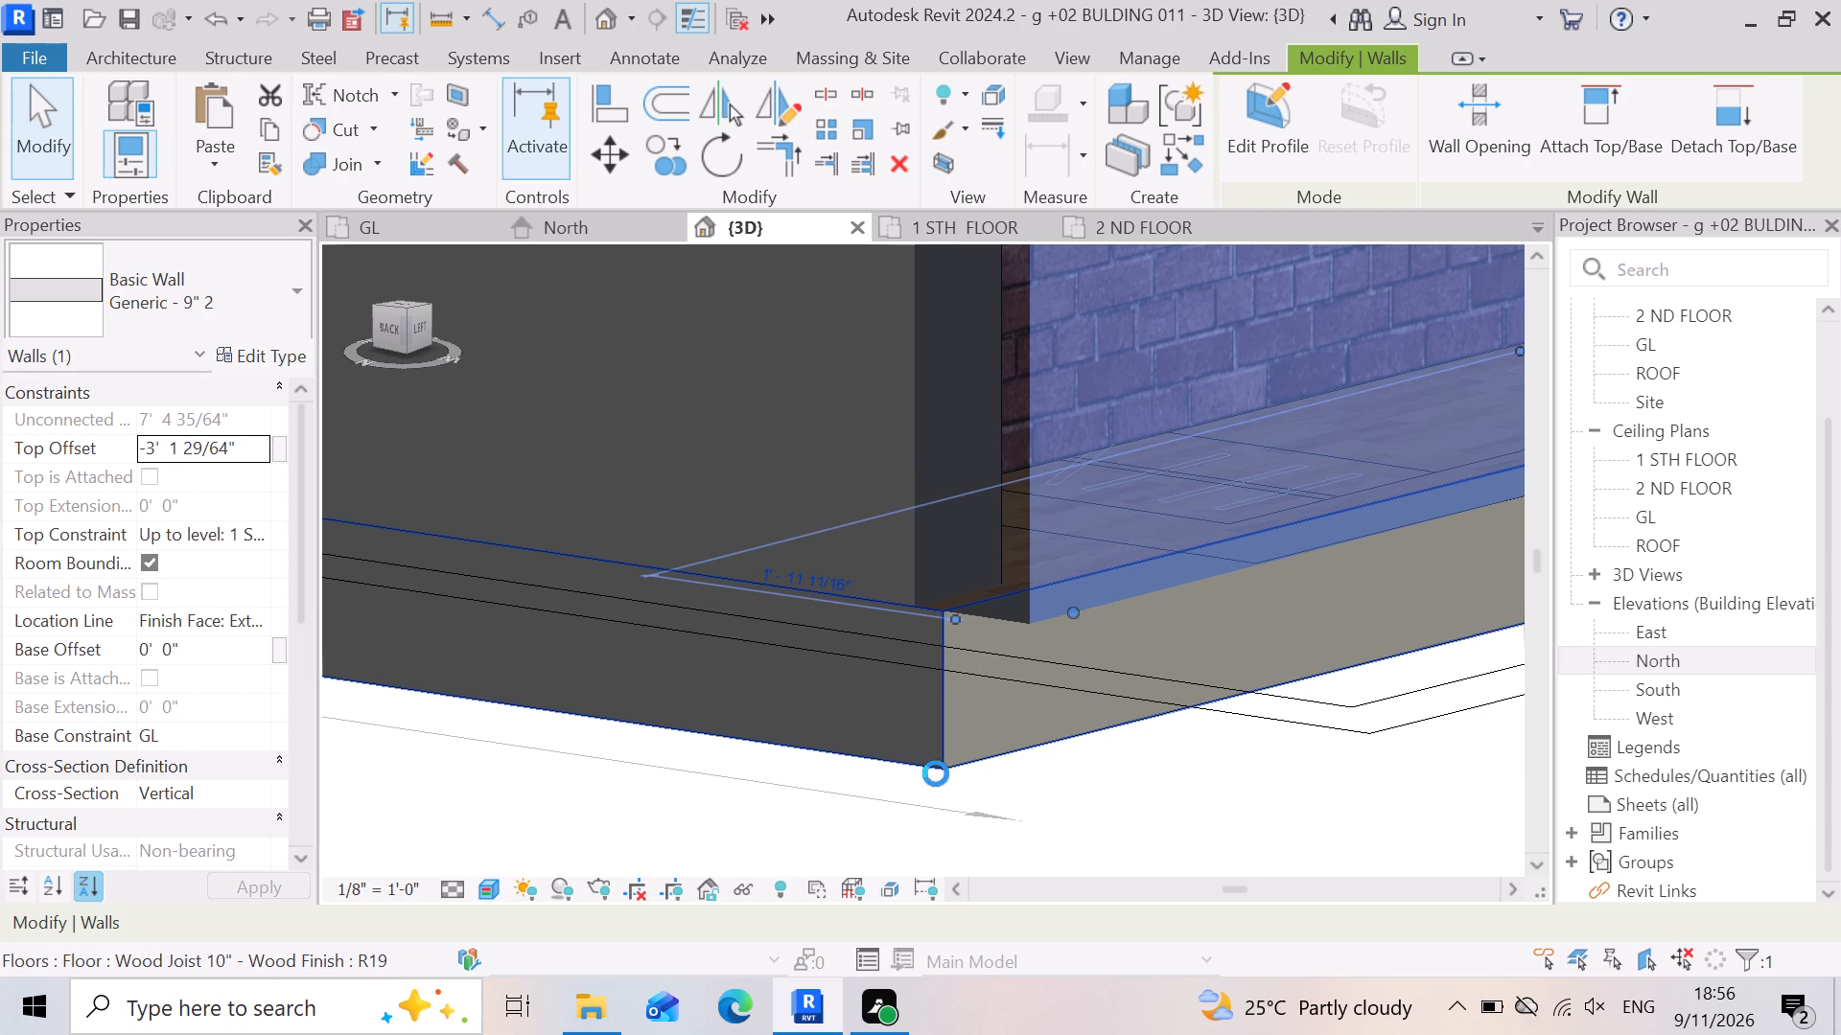
key("Left")
key("Left")
key("Left")
key("Down")
key("Down")
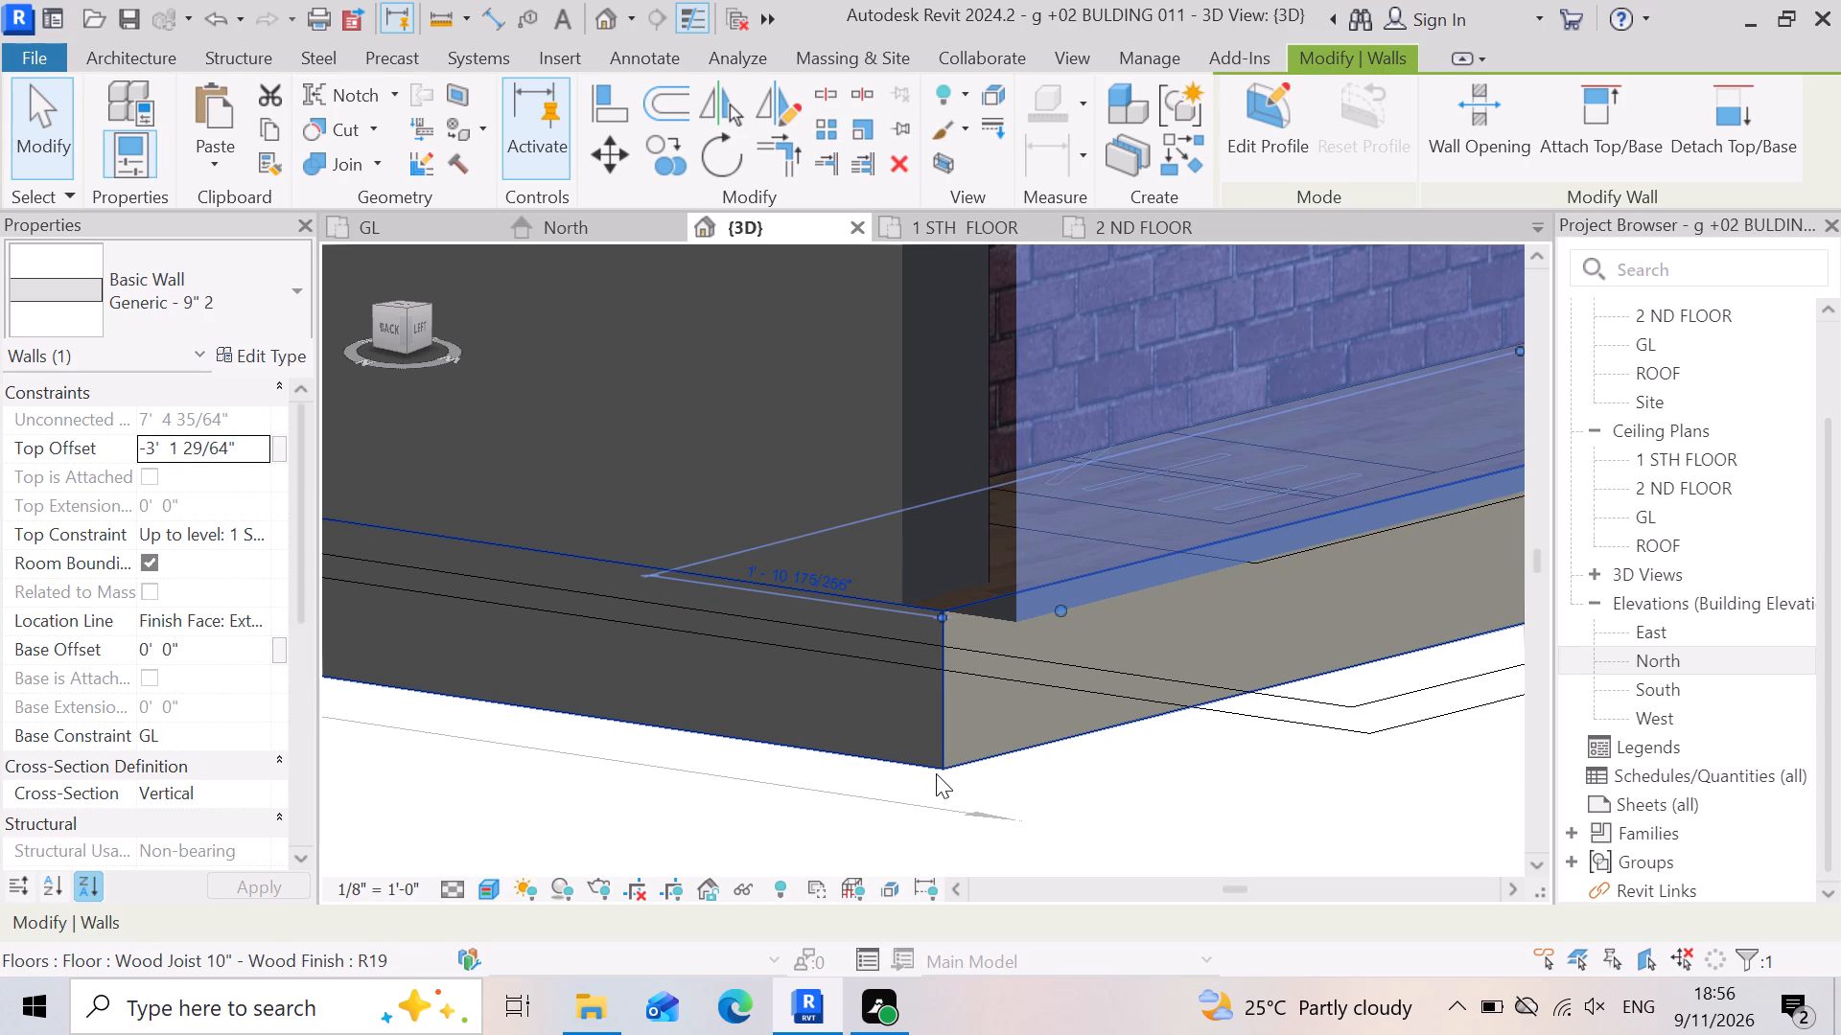
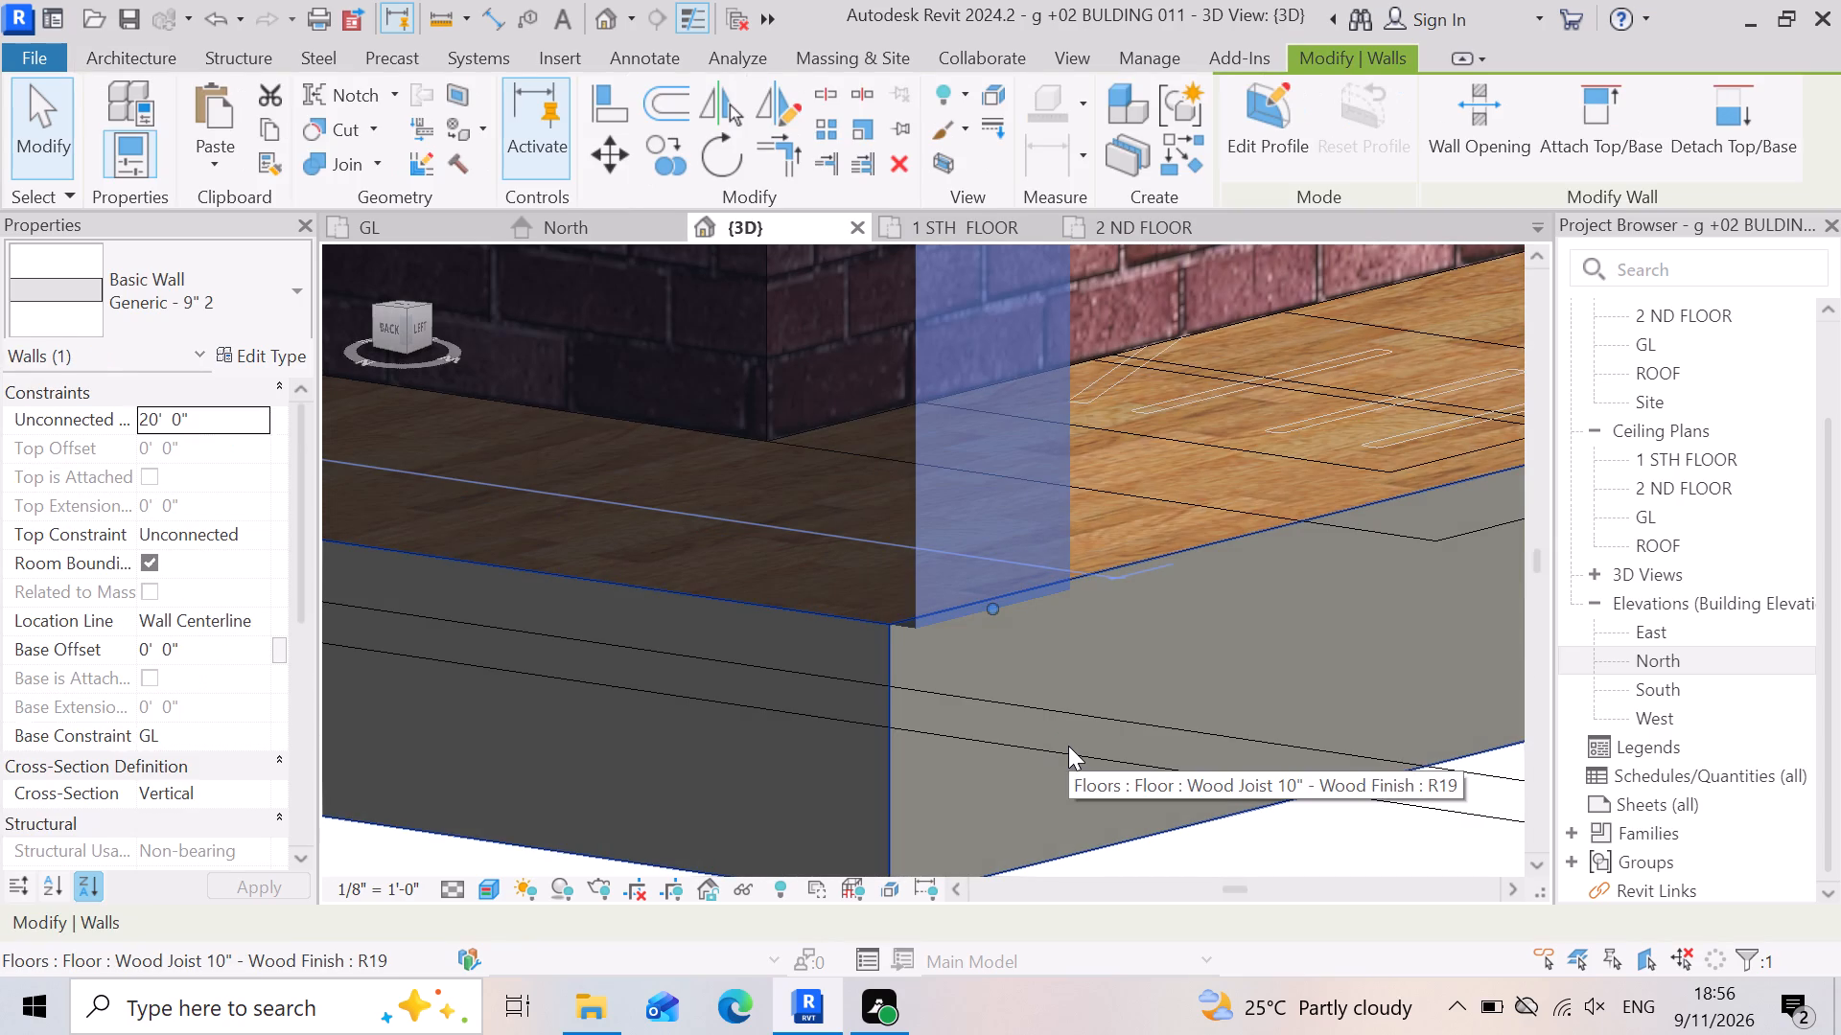
Nudge the selected 9" back boundary wall outward until its outer face is flush with the slab edge at the corner.
key("Left")
key("Left")
key("Left")
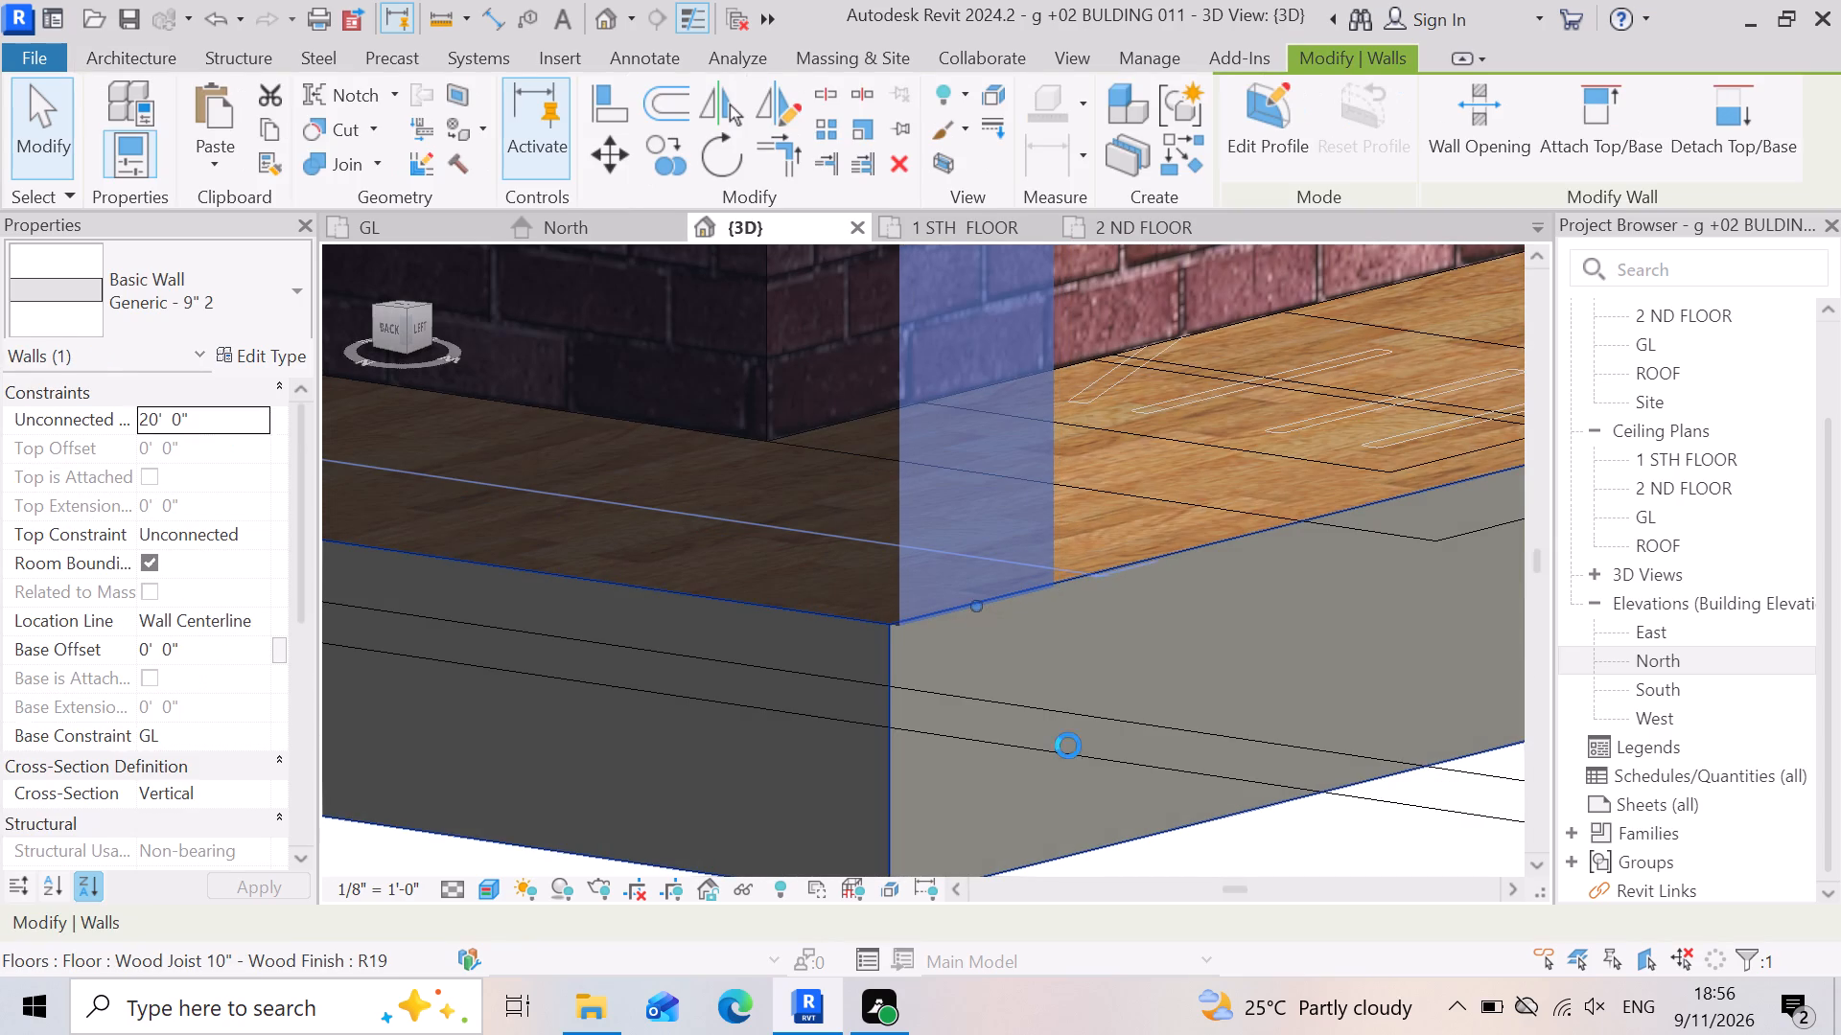
key("Left")
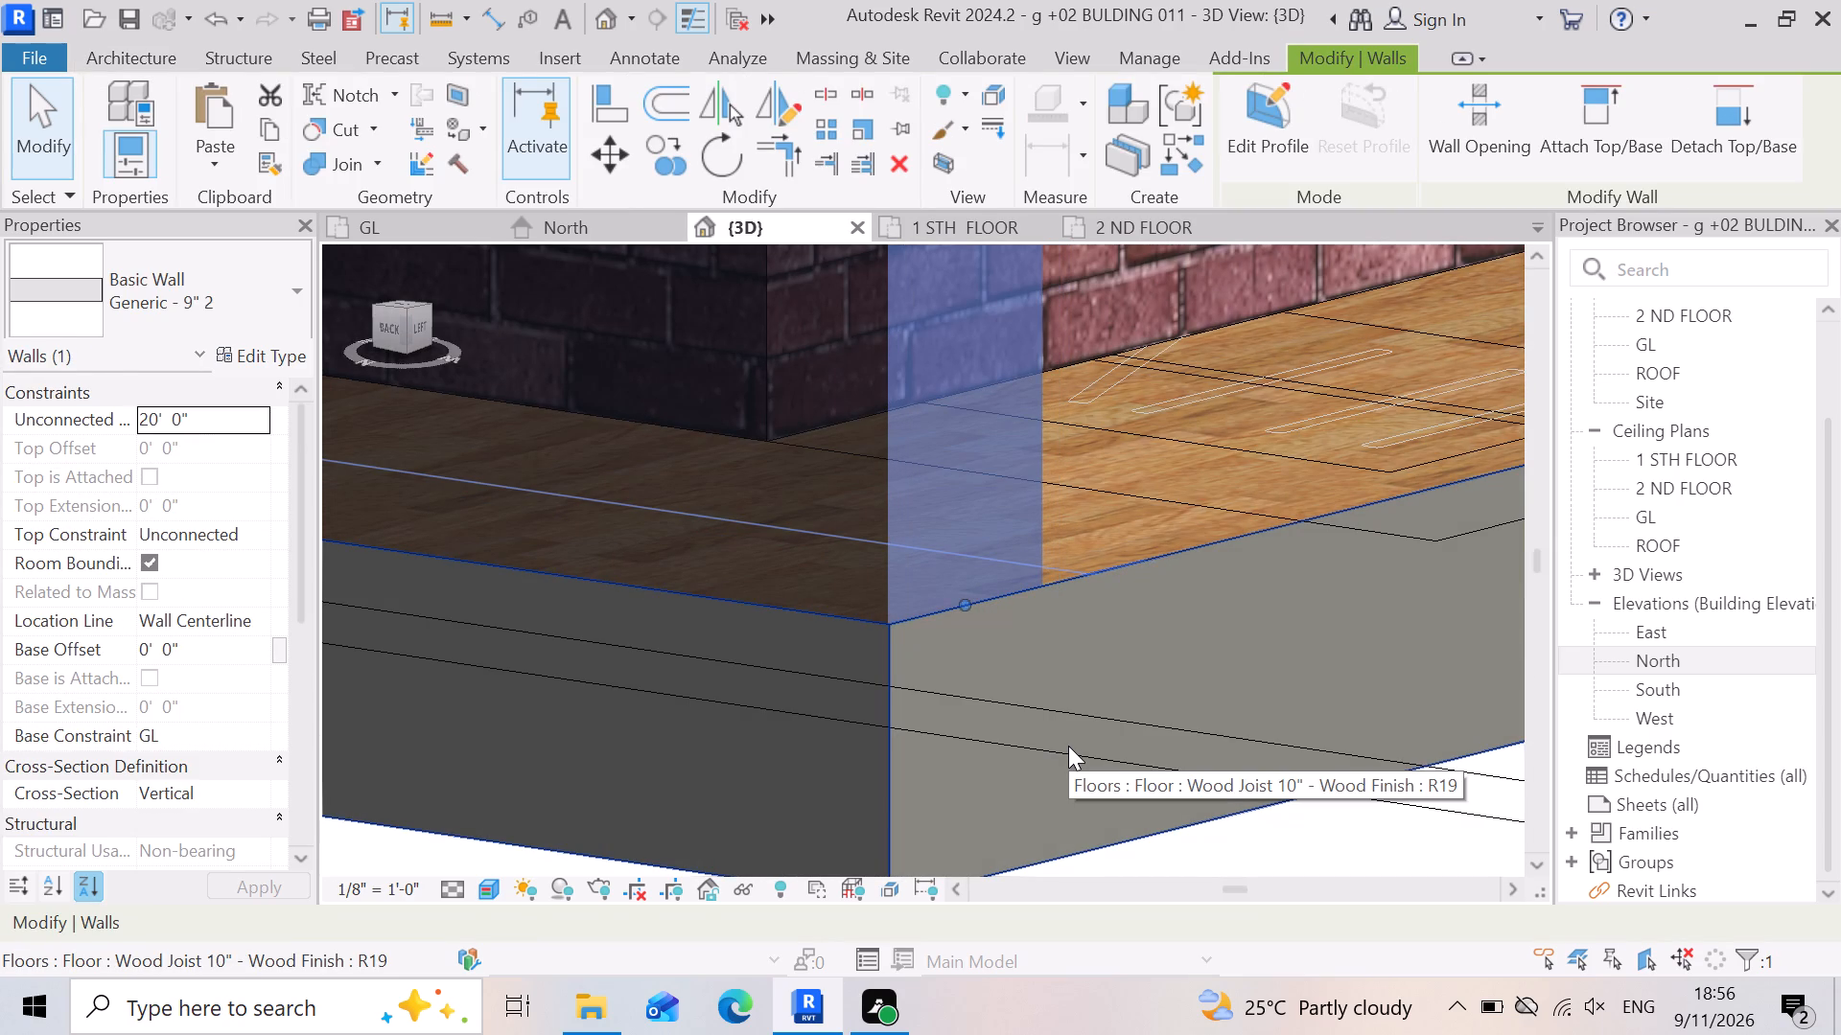
scroll(1165, 127, "down", 2)
scroll(1128, 438, "down", 7)
left_click(1210, 738)
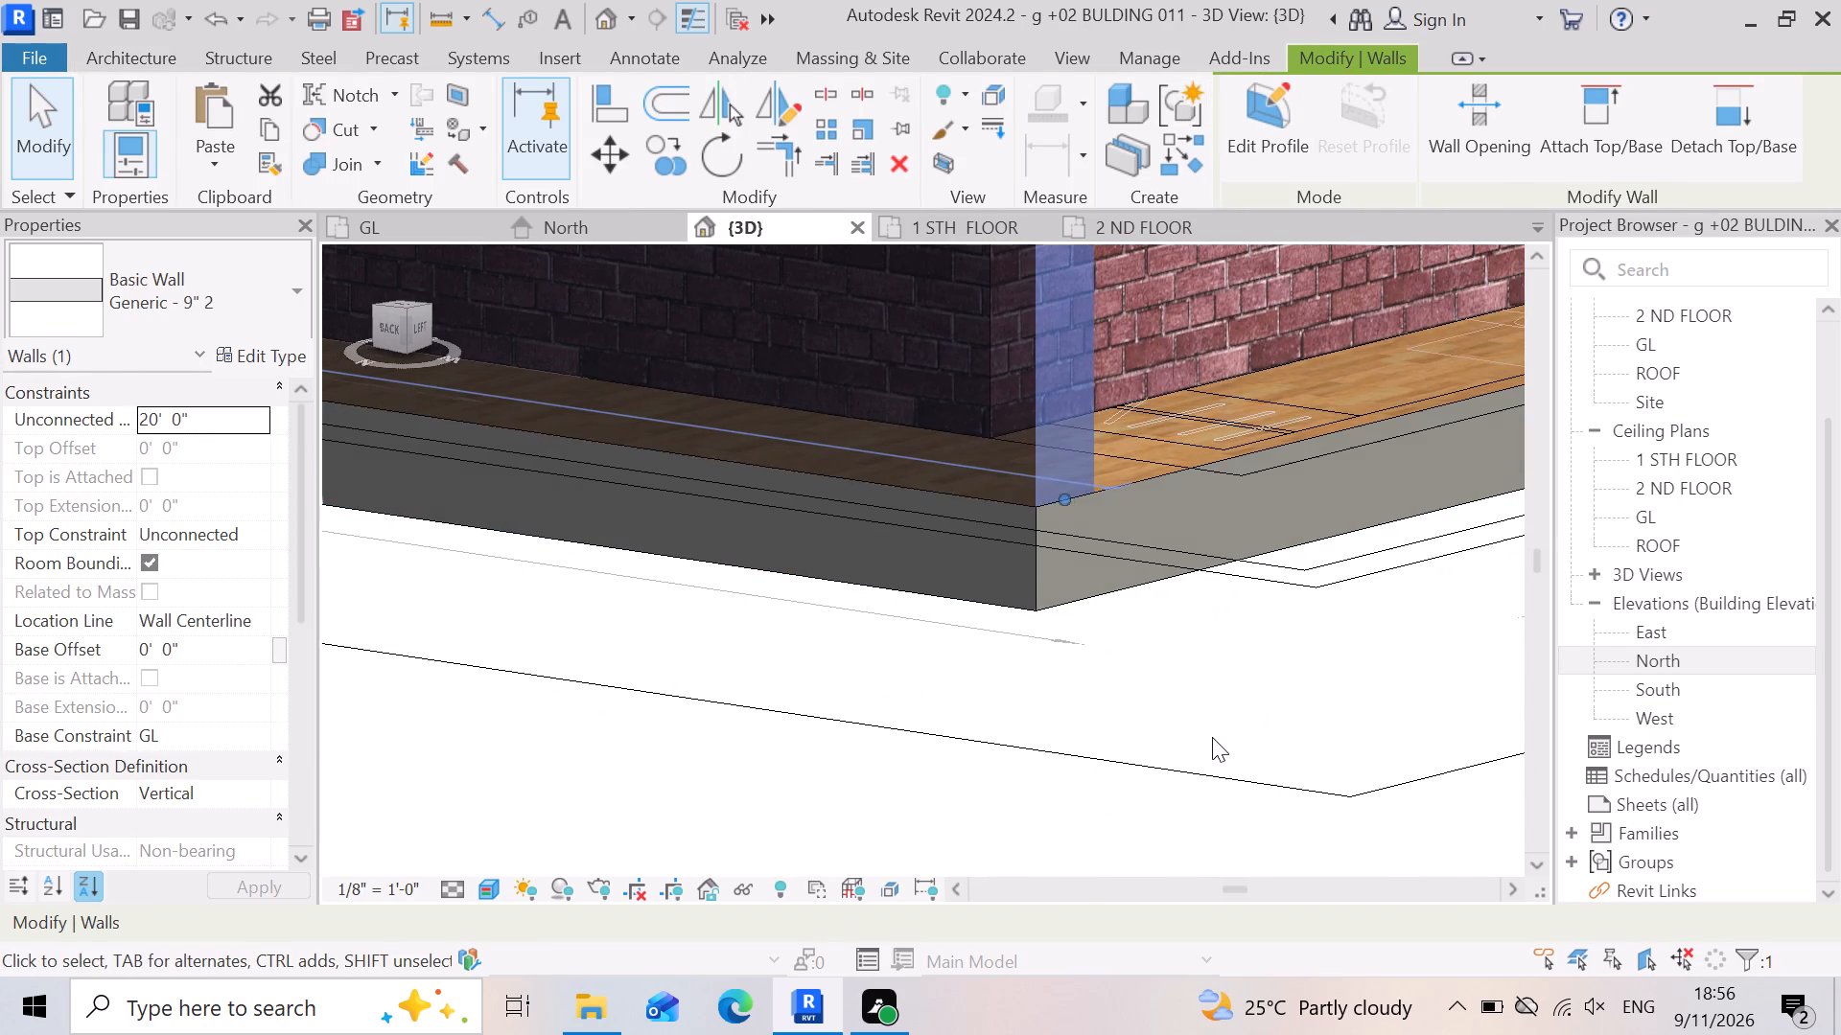
Draw a Generic - 9" 2 wall, 20' high and about 50'-10" long, along the slab's open long side between the back and front walls.
scroll(967, 636, "down", 5)
scroll(880, 612, "down", 4)
scroll(632, 546, "down", 4)
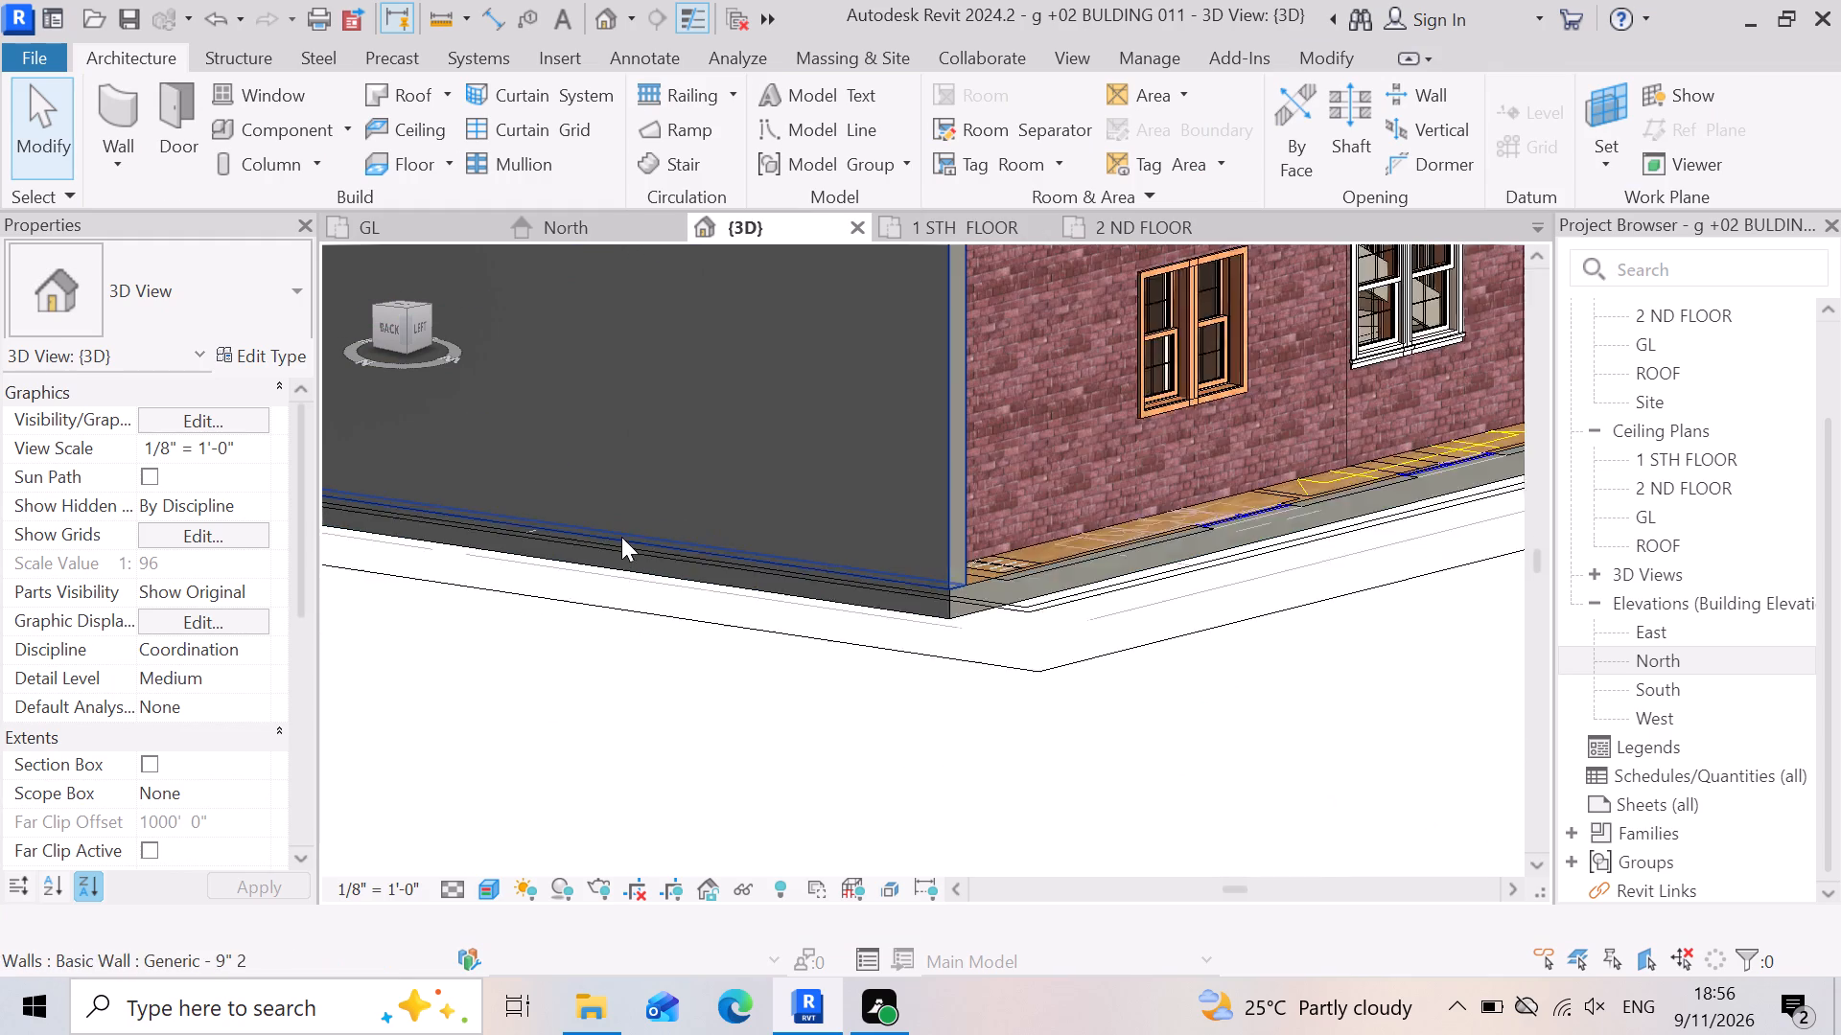
scroll(927, 471, "up", 3)
scroll(761, 581, "up", 3)
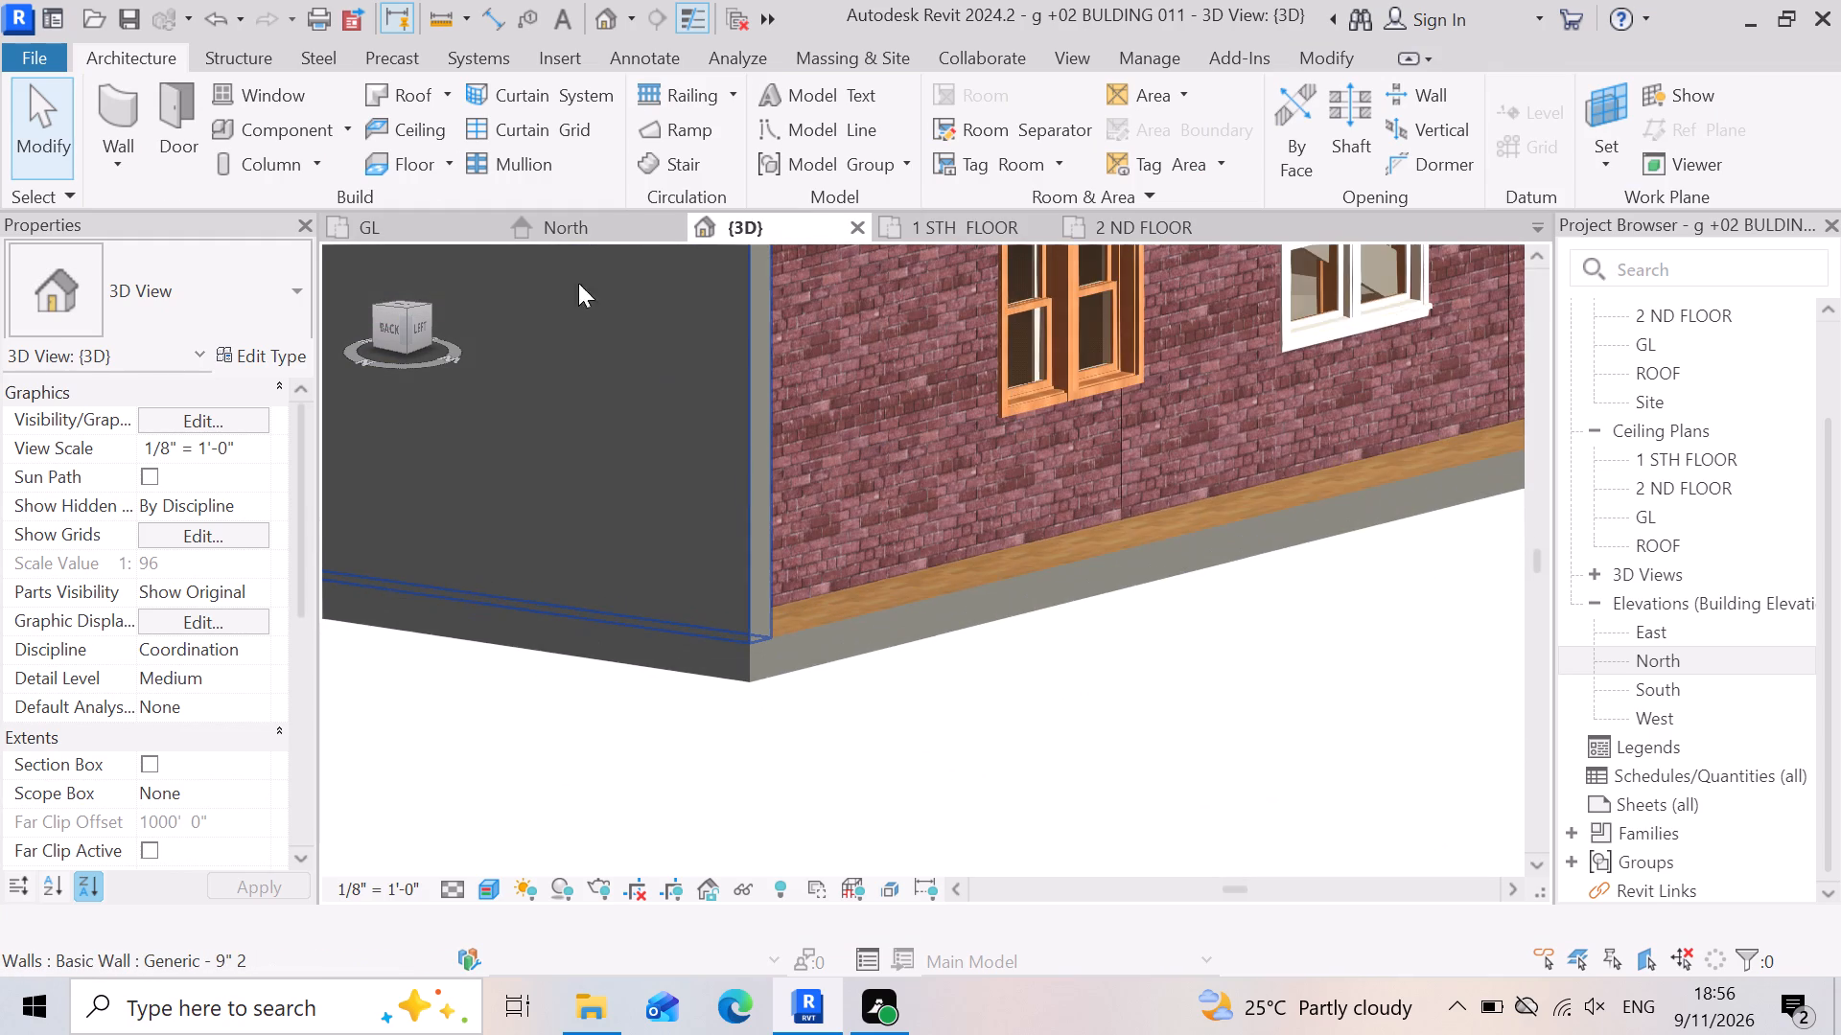
left_click(104, 89)
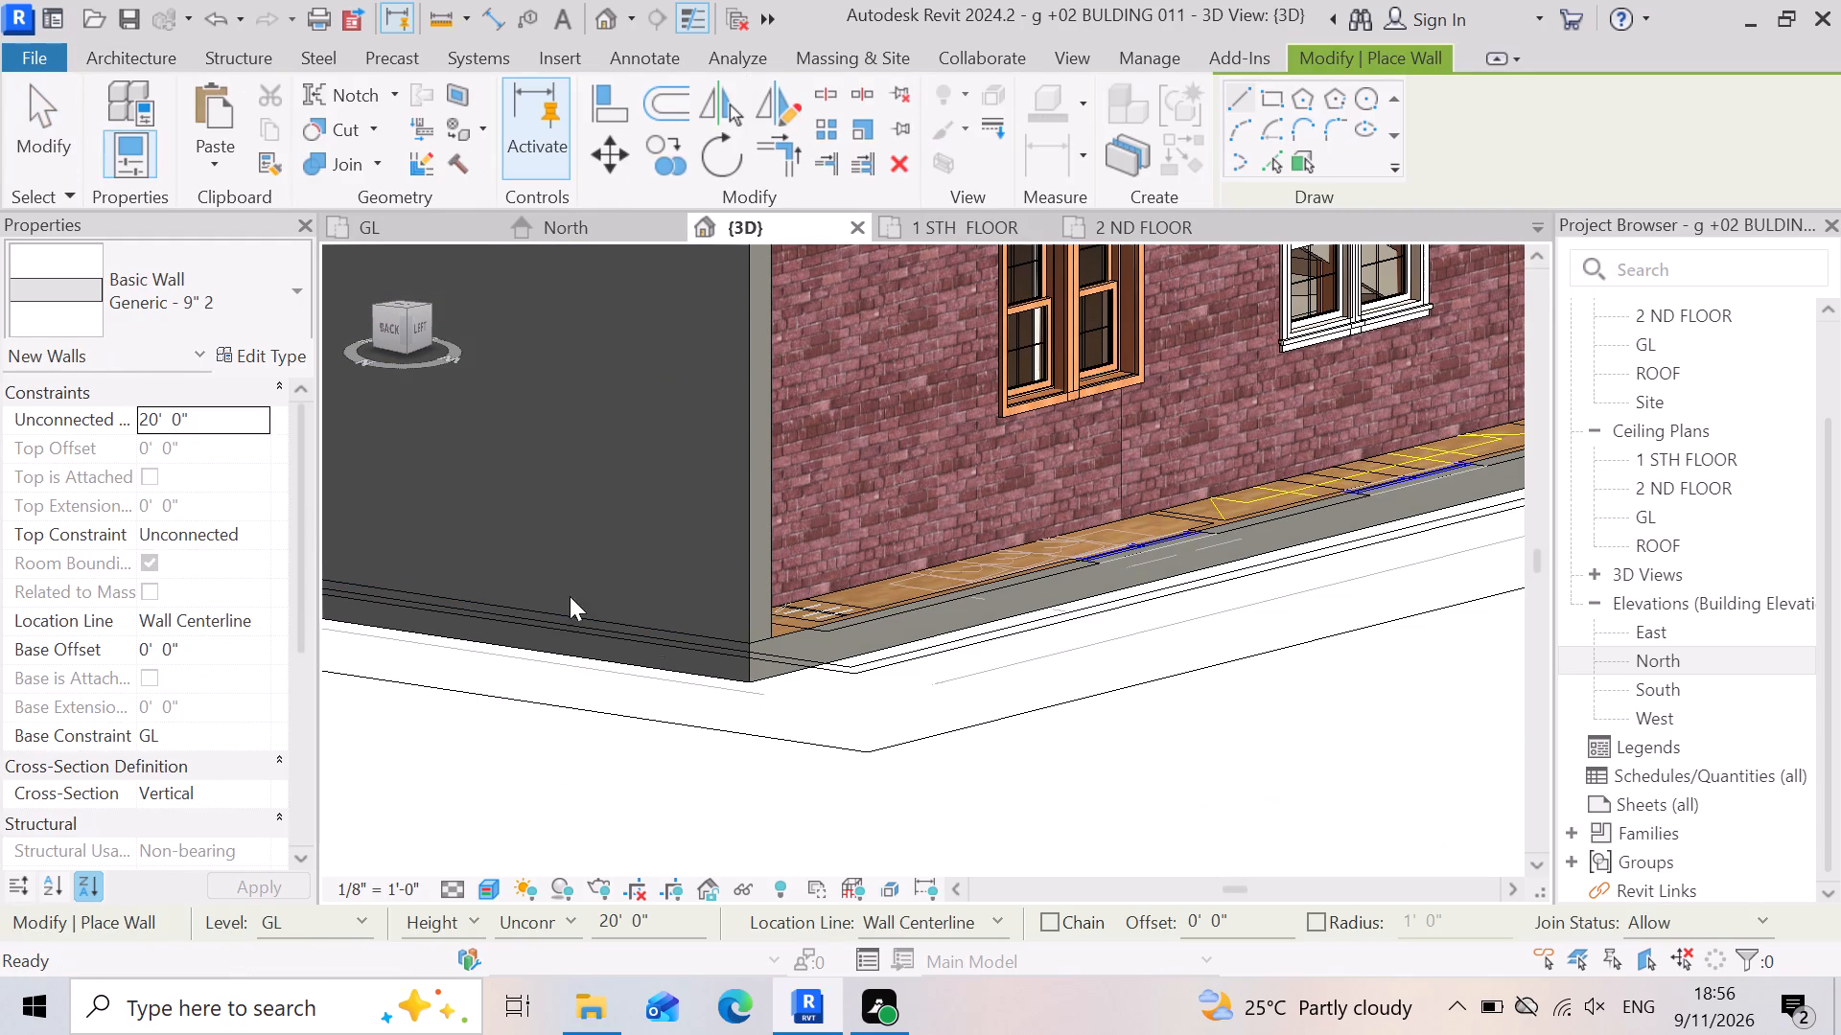
scroll(829, 656, "up", 9)
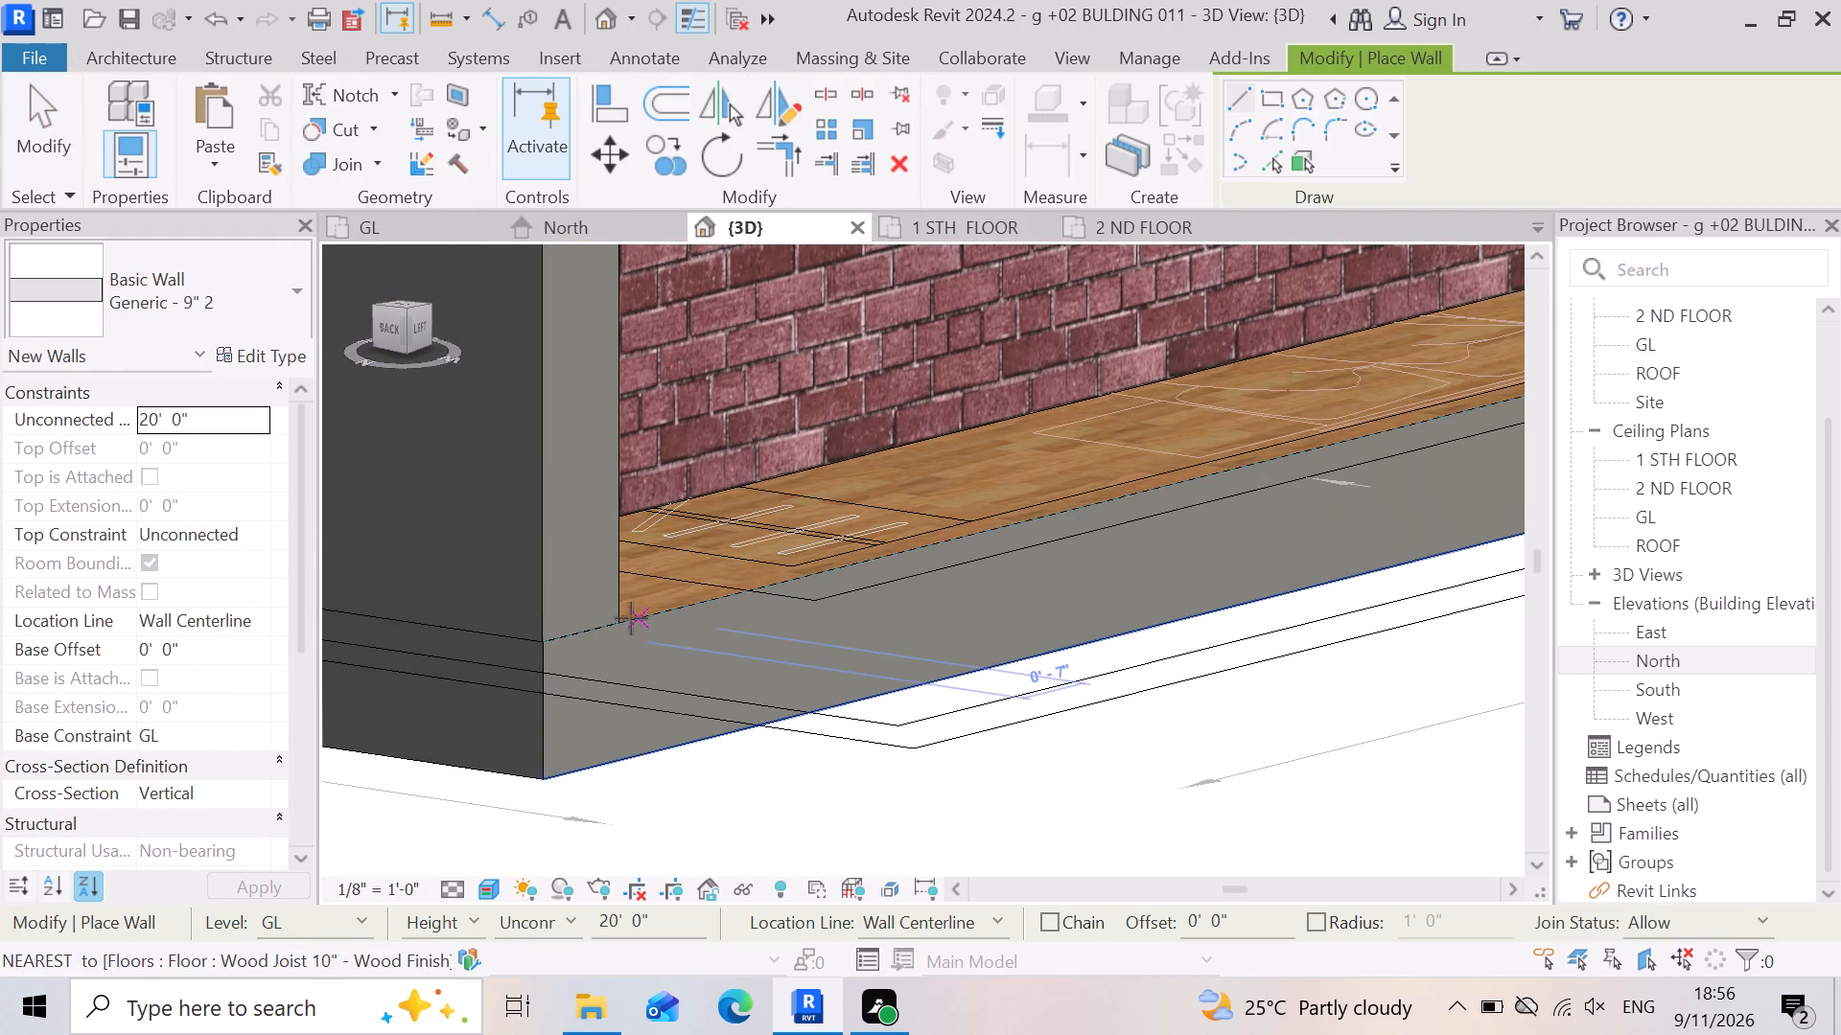
left_click(621, 620)
scroll(602, 638, "down", 14)
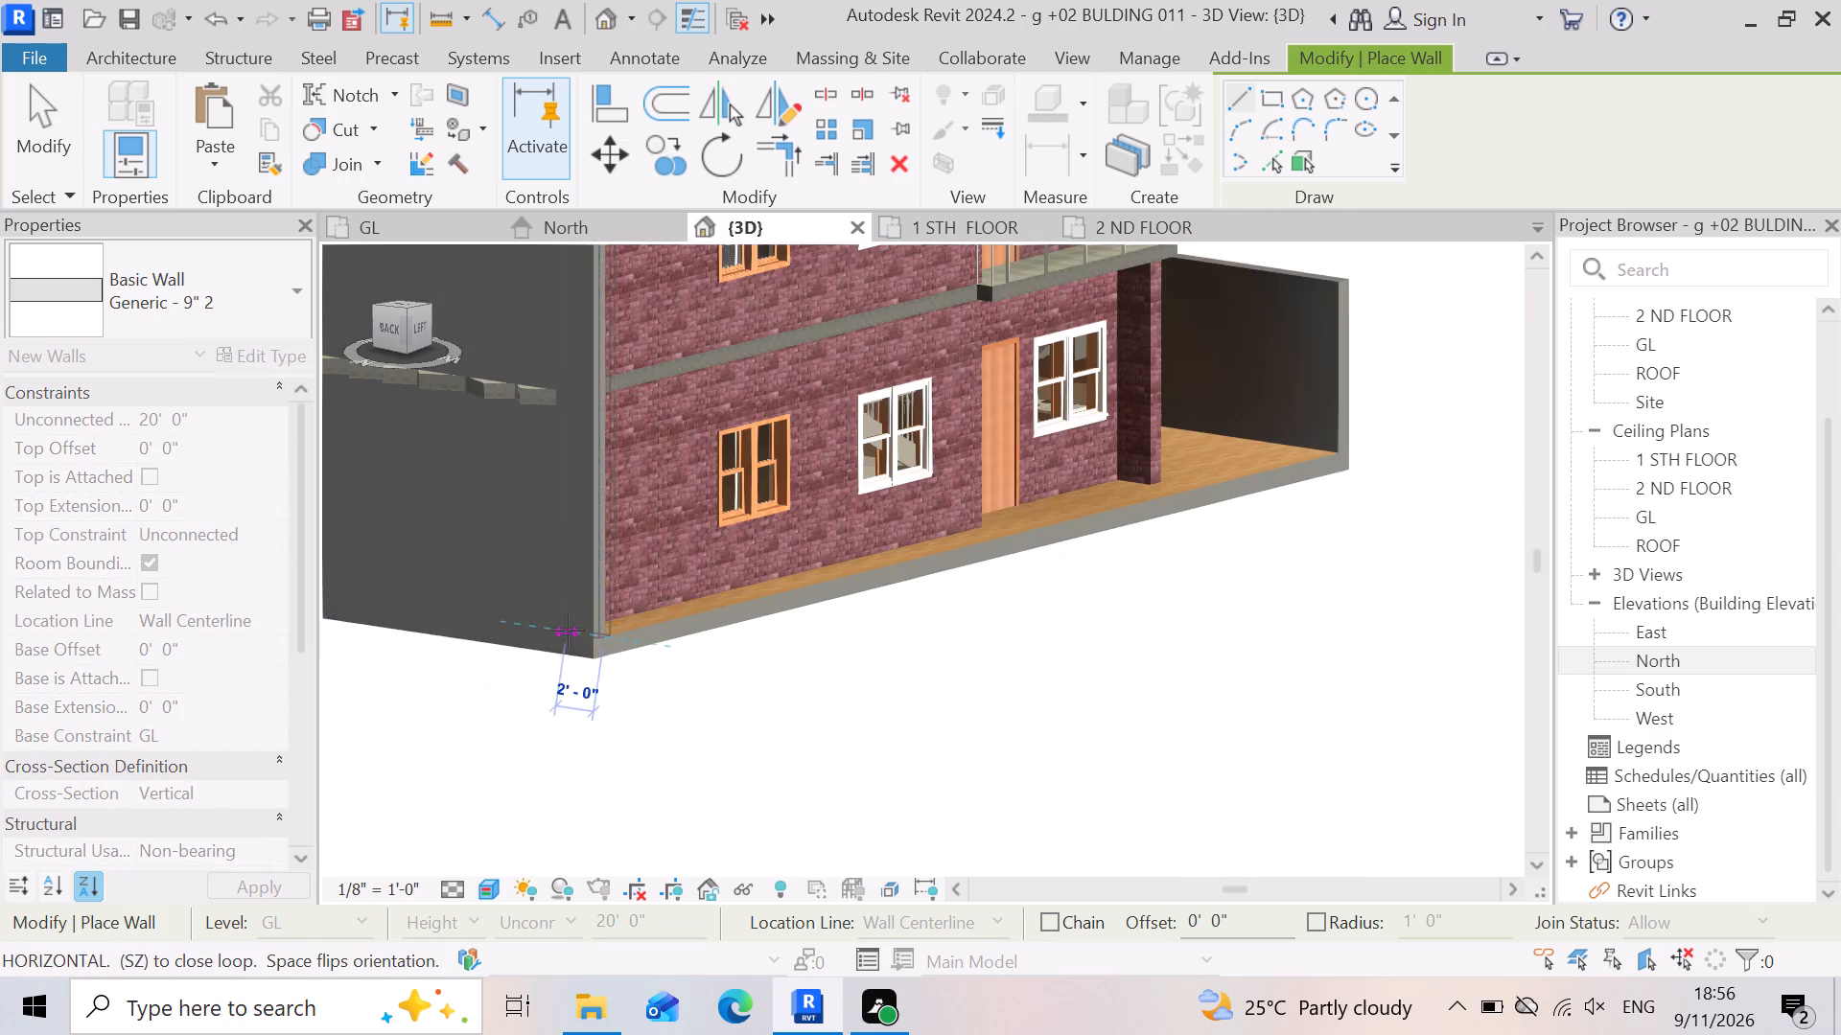
scroll(568, 631, "down", 4)
scroll(1059, 474, "up", 7)
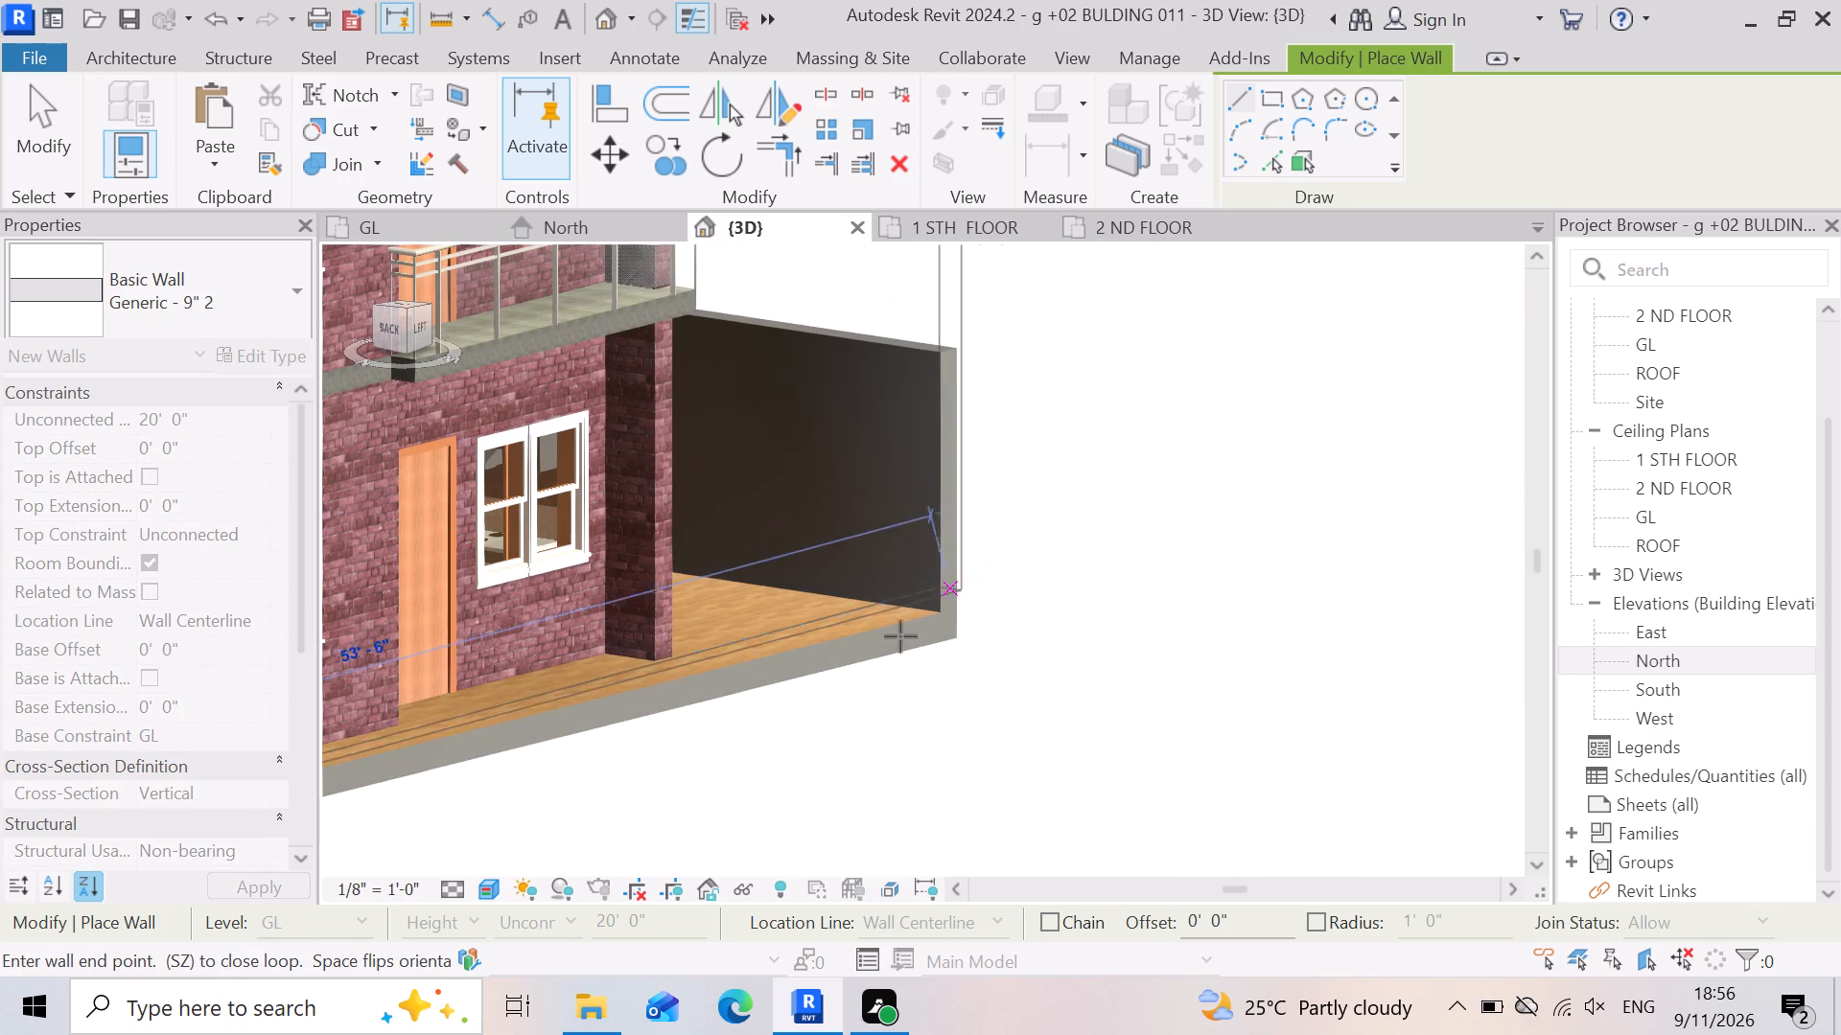
scroll(916, 621, "up", 6)
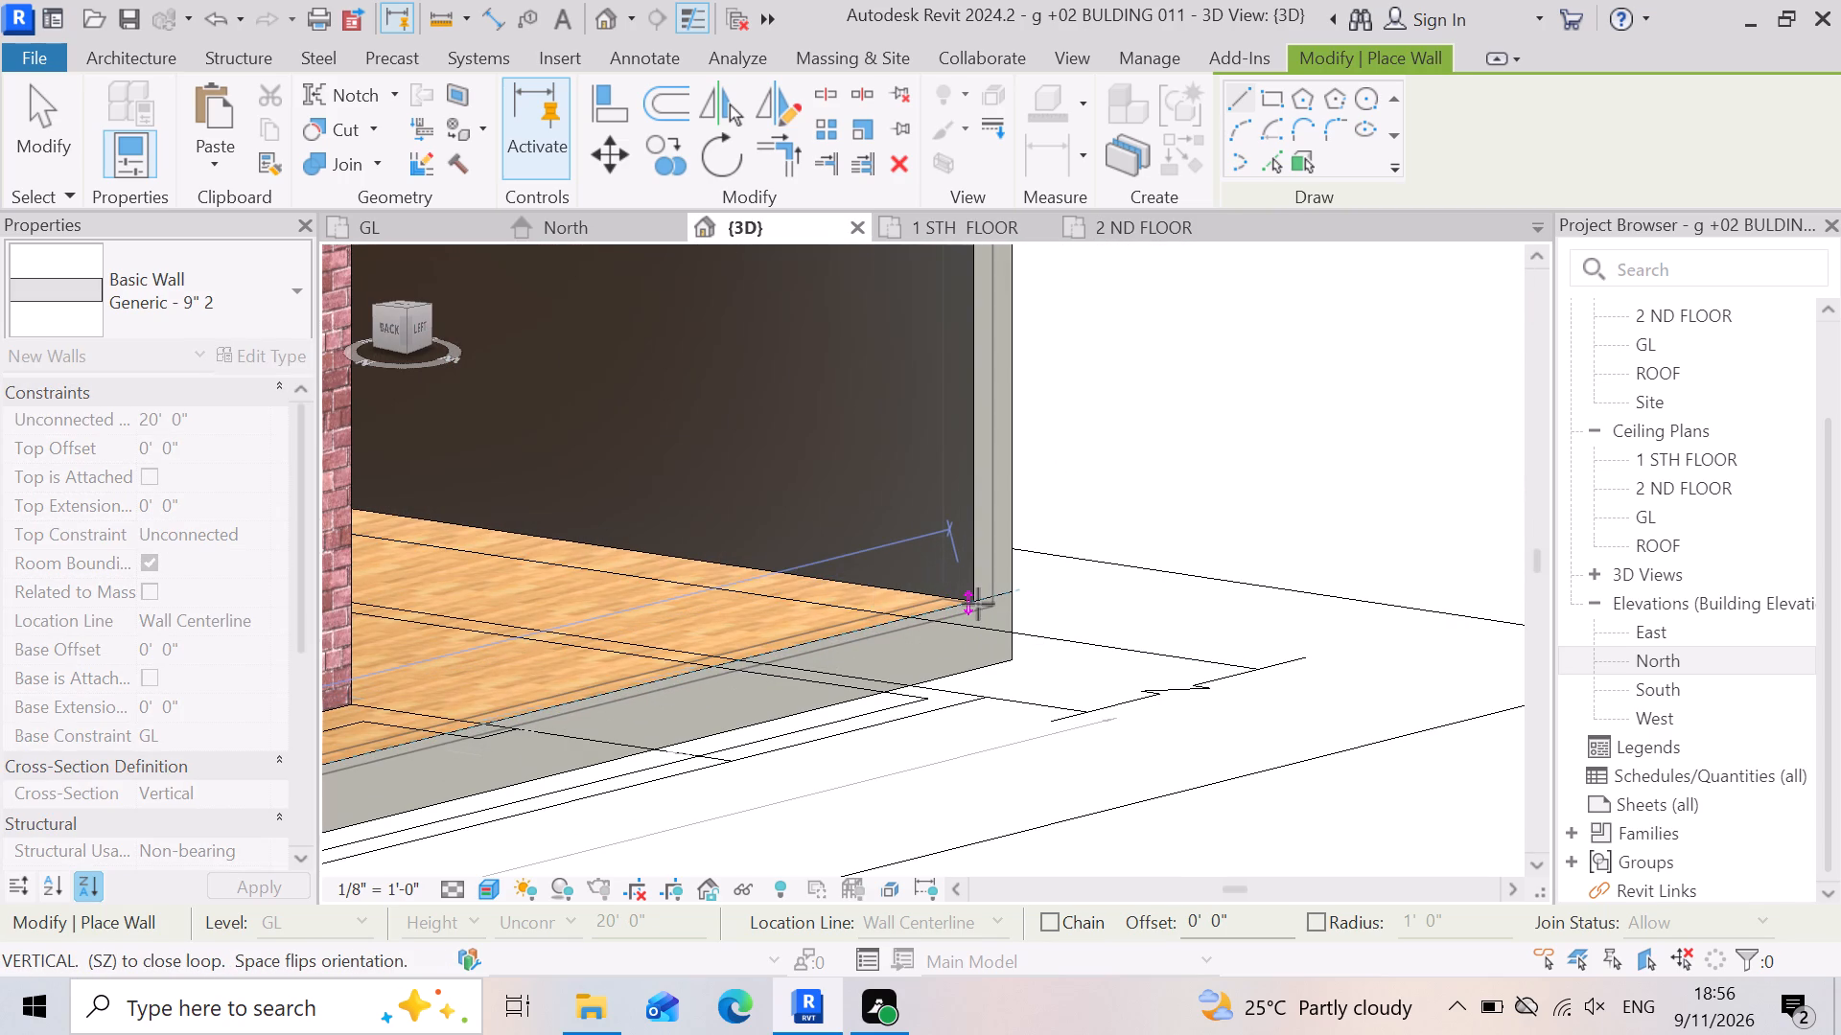
left_click(978, 604)
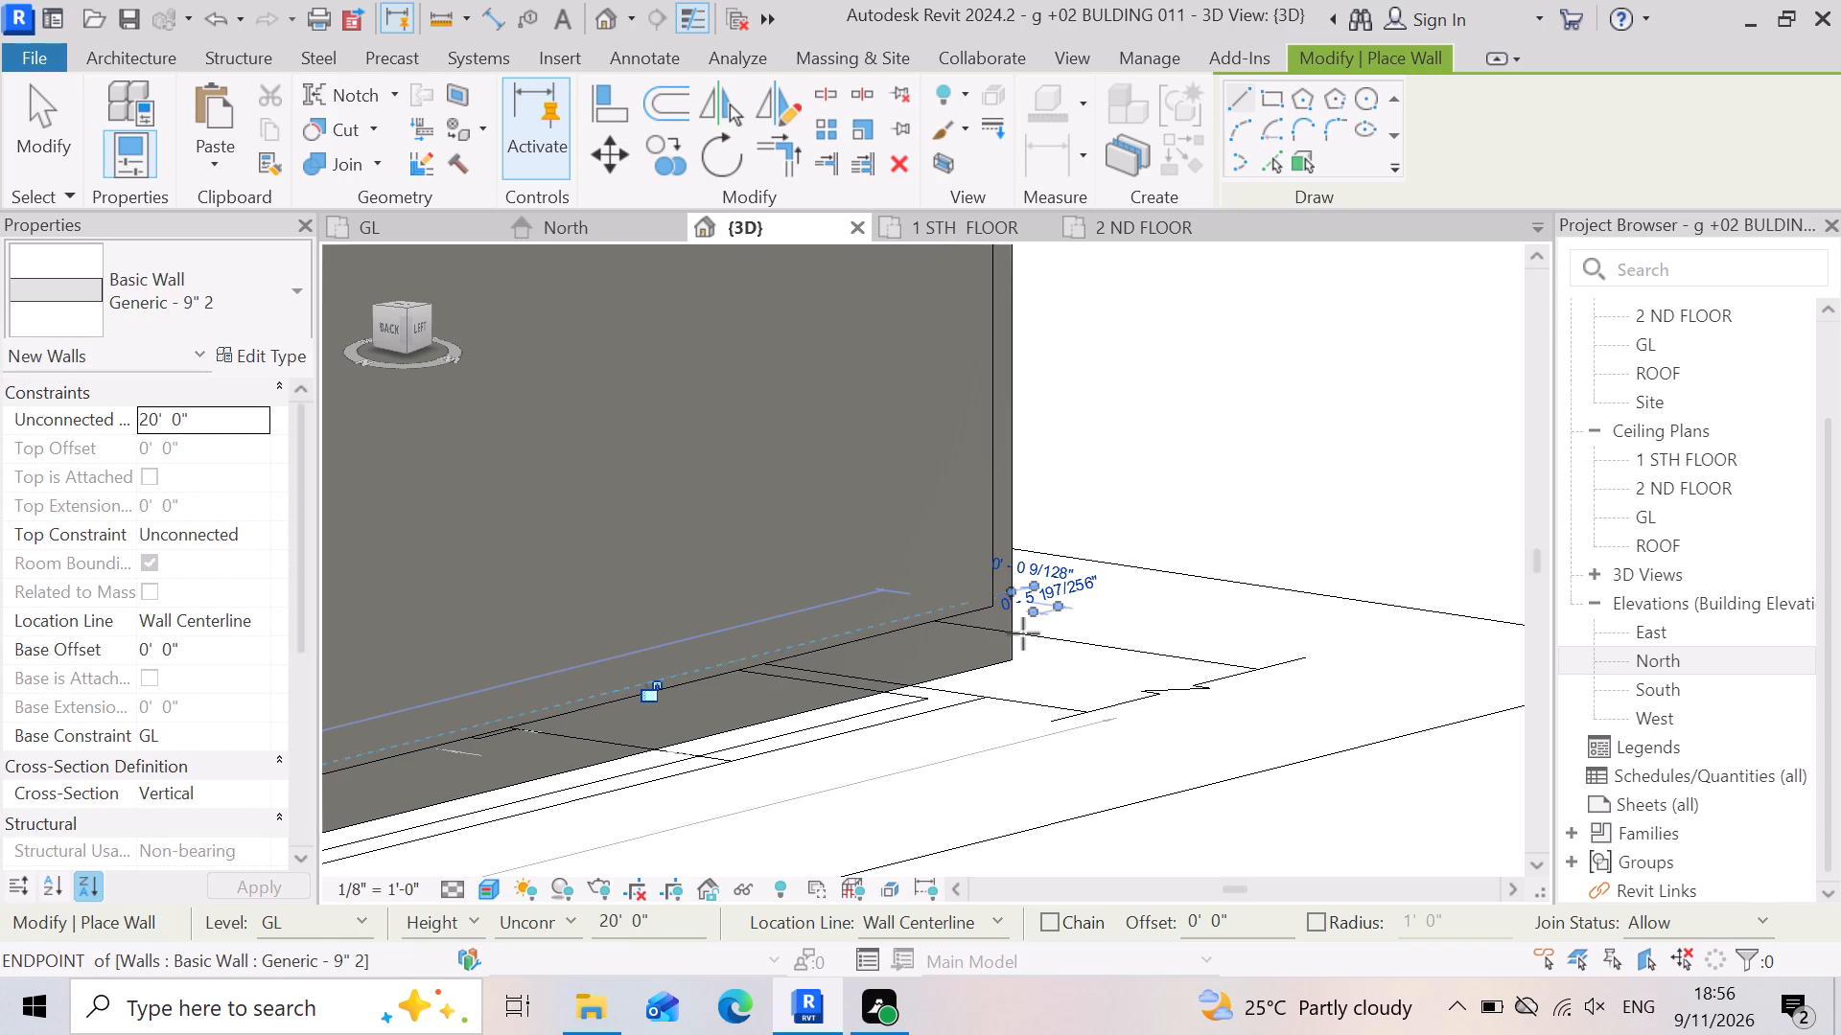
scroll(1026, 633, "down", 7)
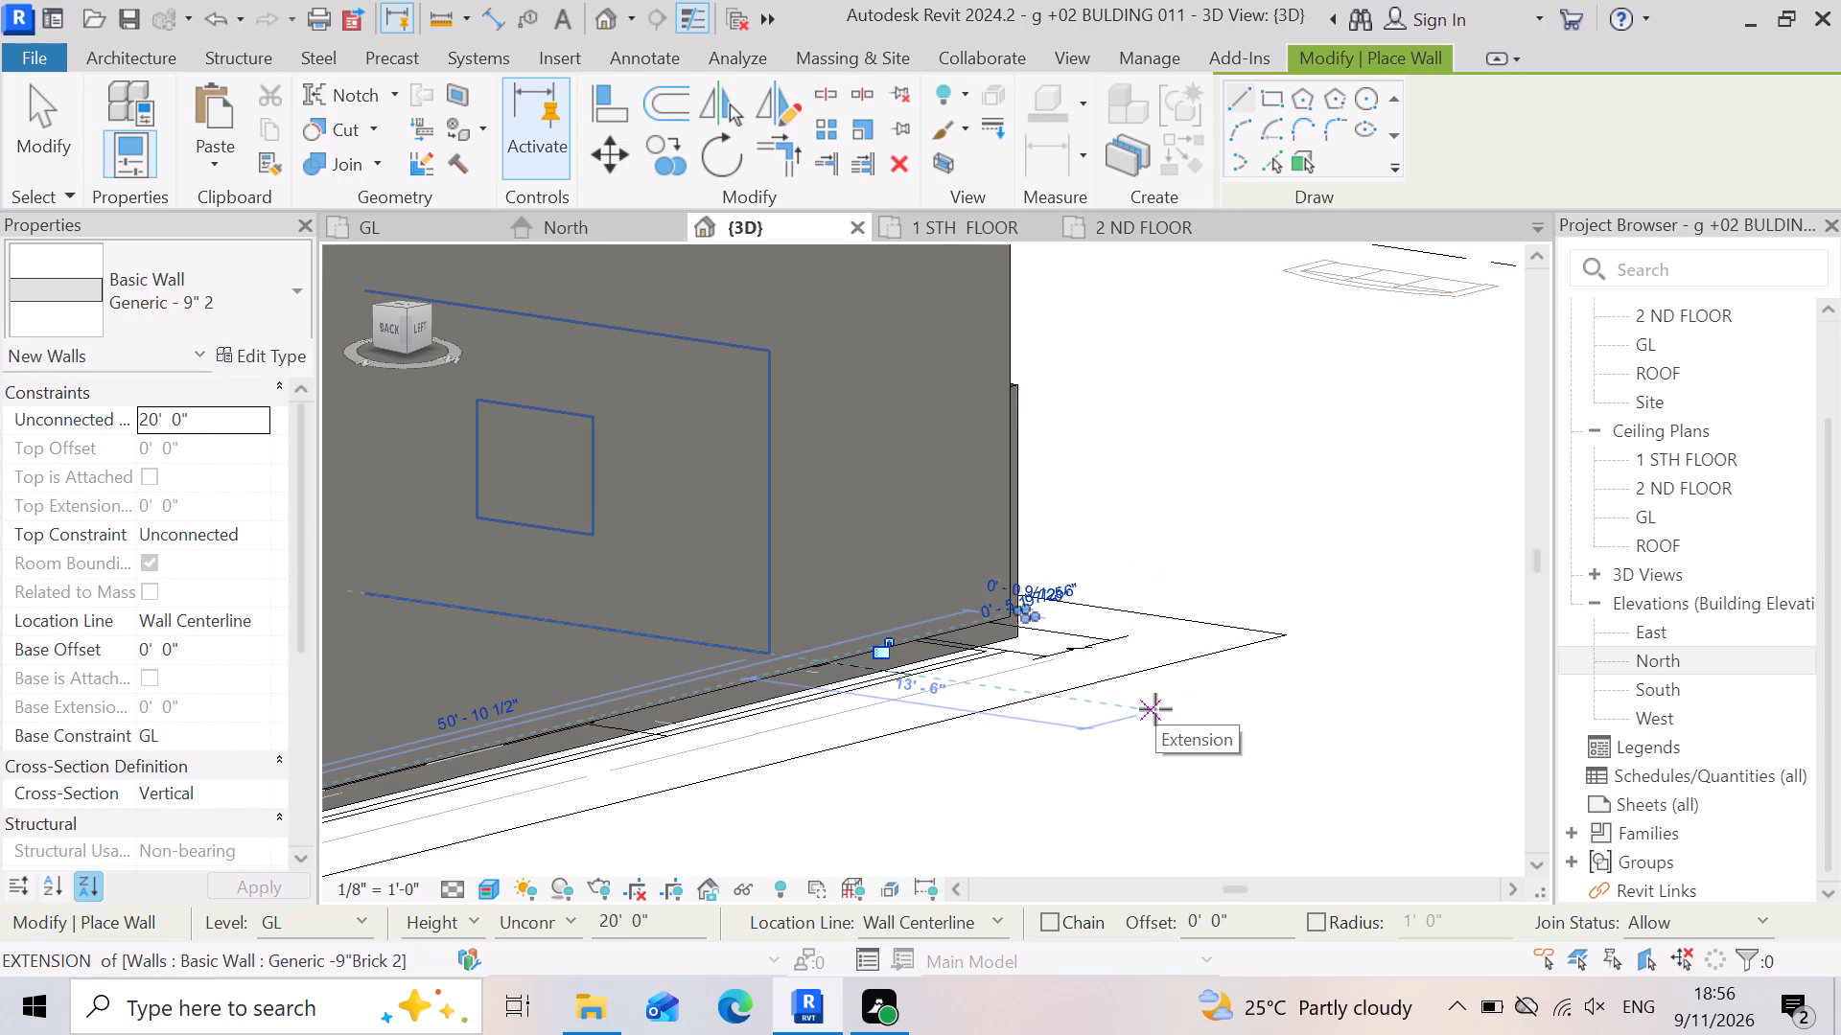
key("Escape")
key("Escape")
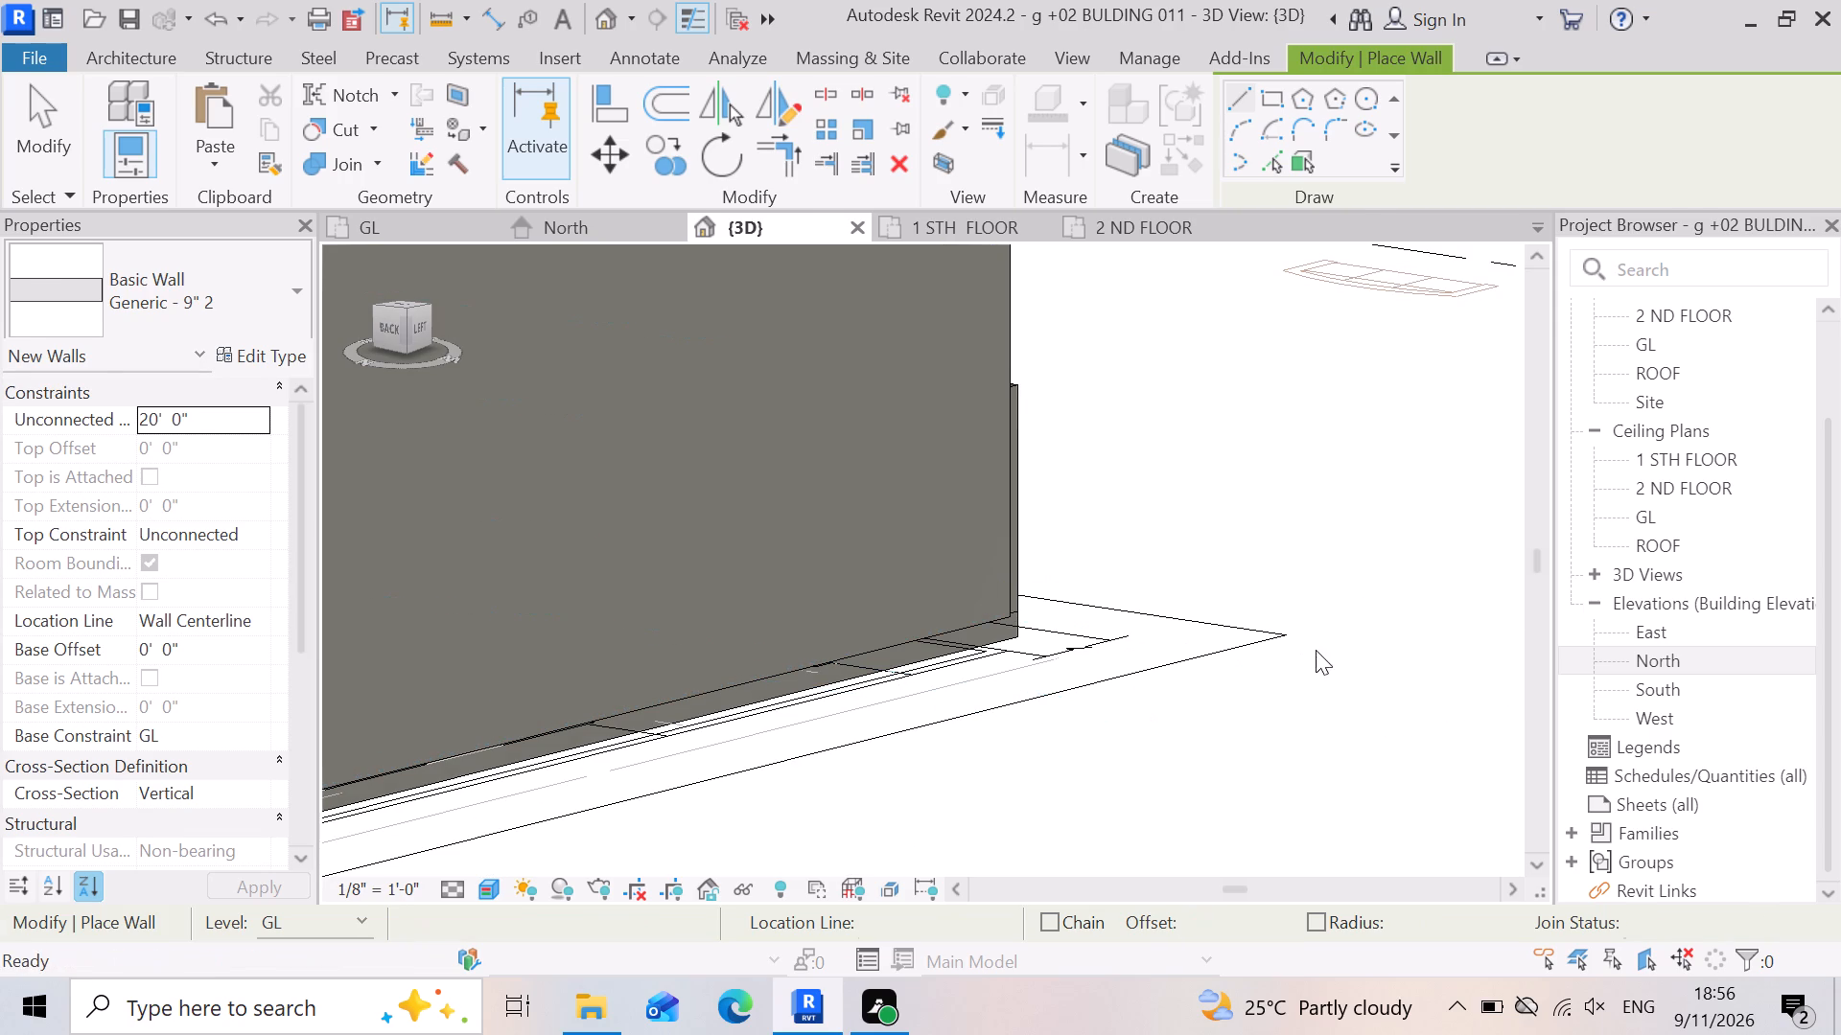
Select the new long side wall and check how both its ends meet the adjoining boundary walls and slab corners.
left_click(728, 485)
scroll(1044, 620, "up", 3)
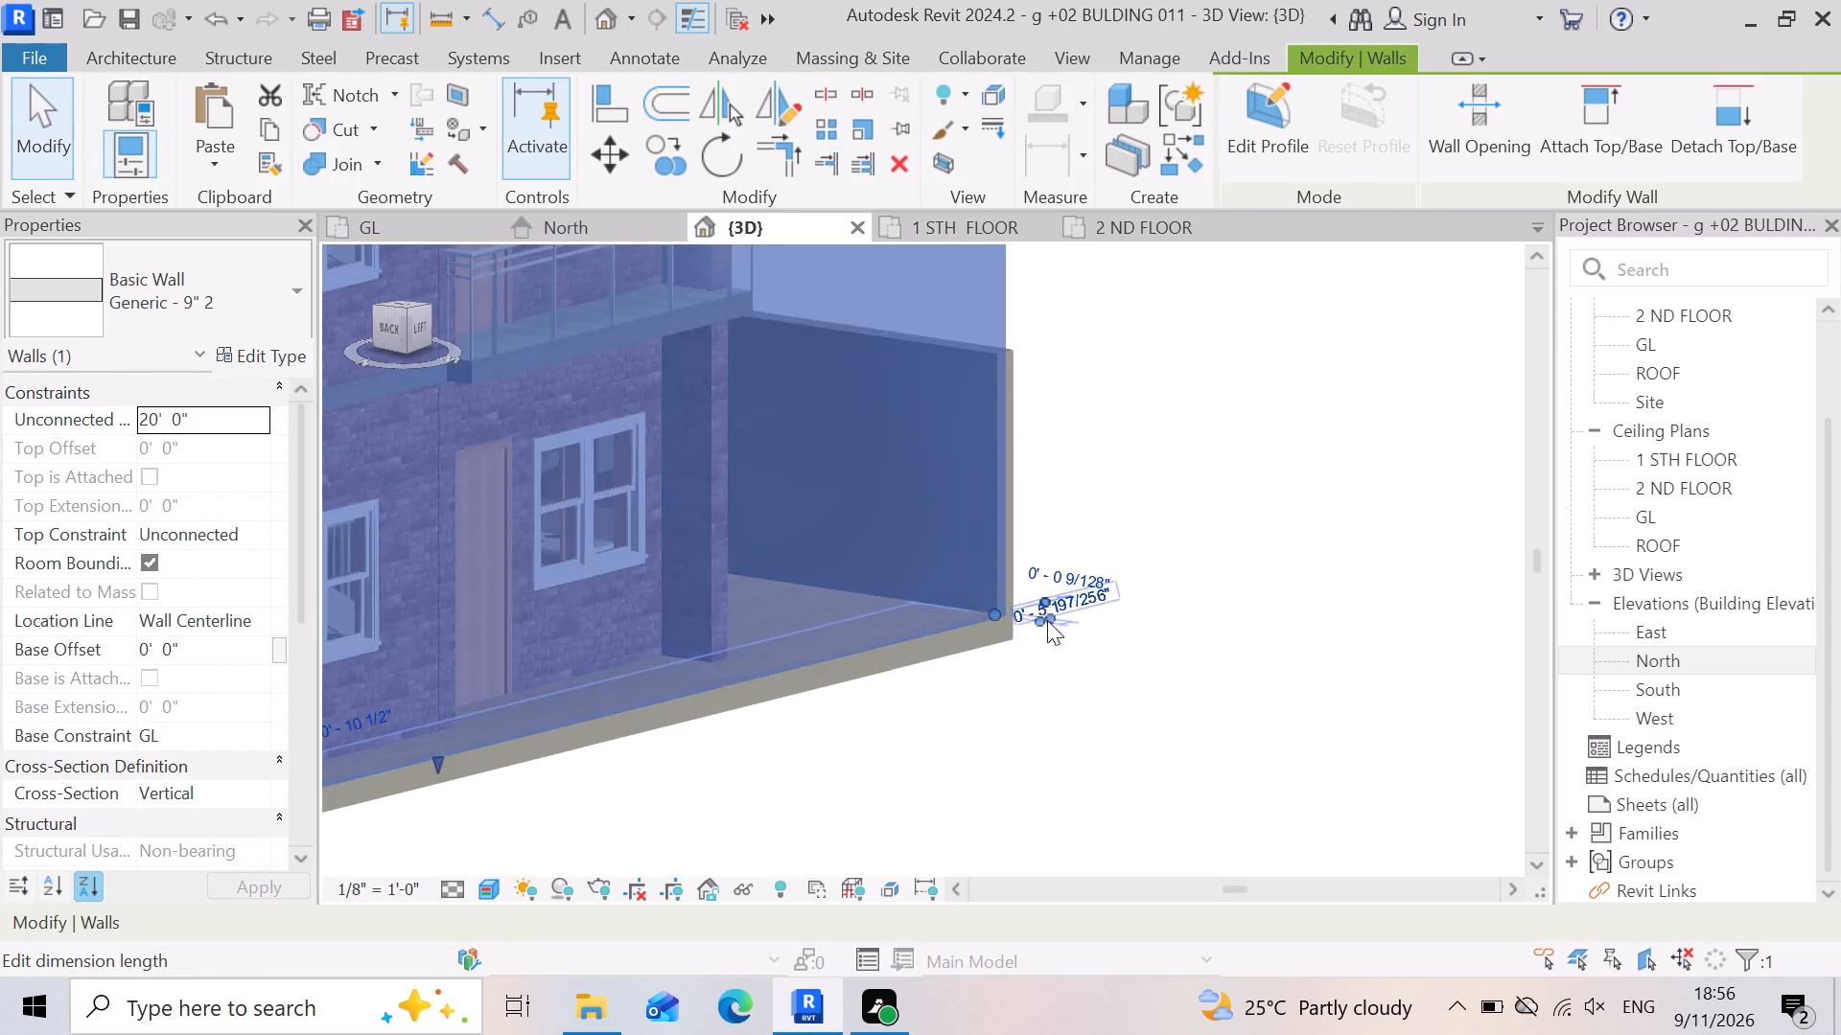
scroll(1047, 620, "up", 15)
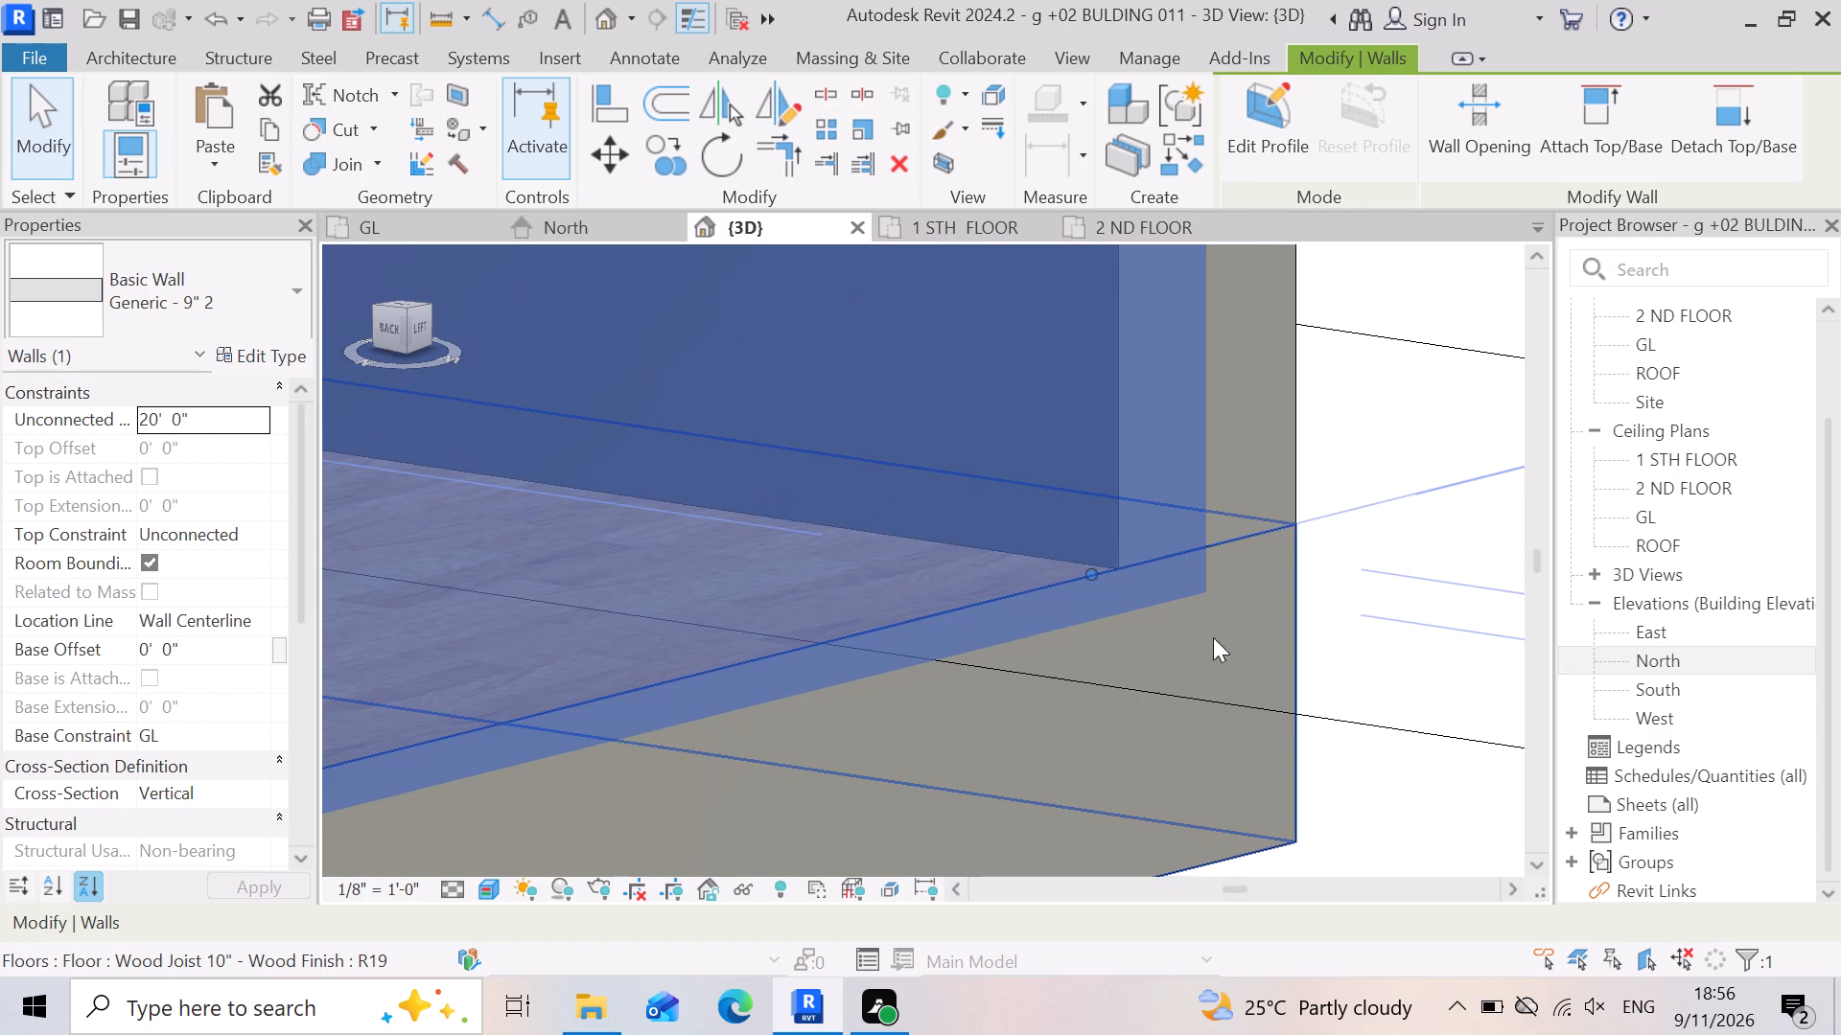
scroll(1270, 615, "down", 20)
scroll(1270, 615, "down", 3)
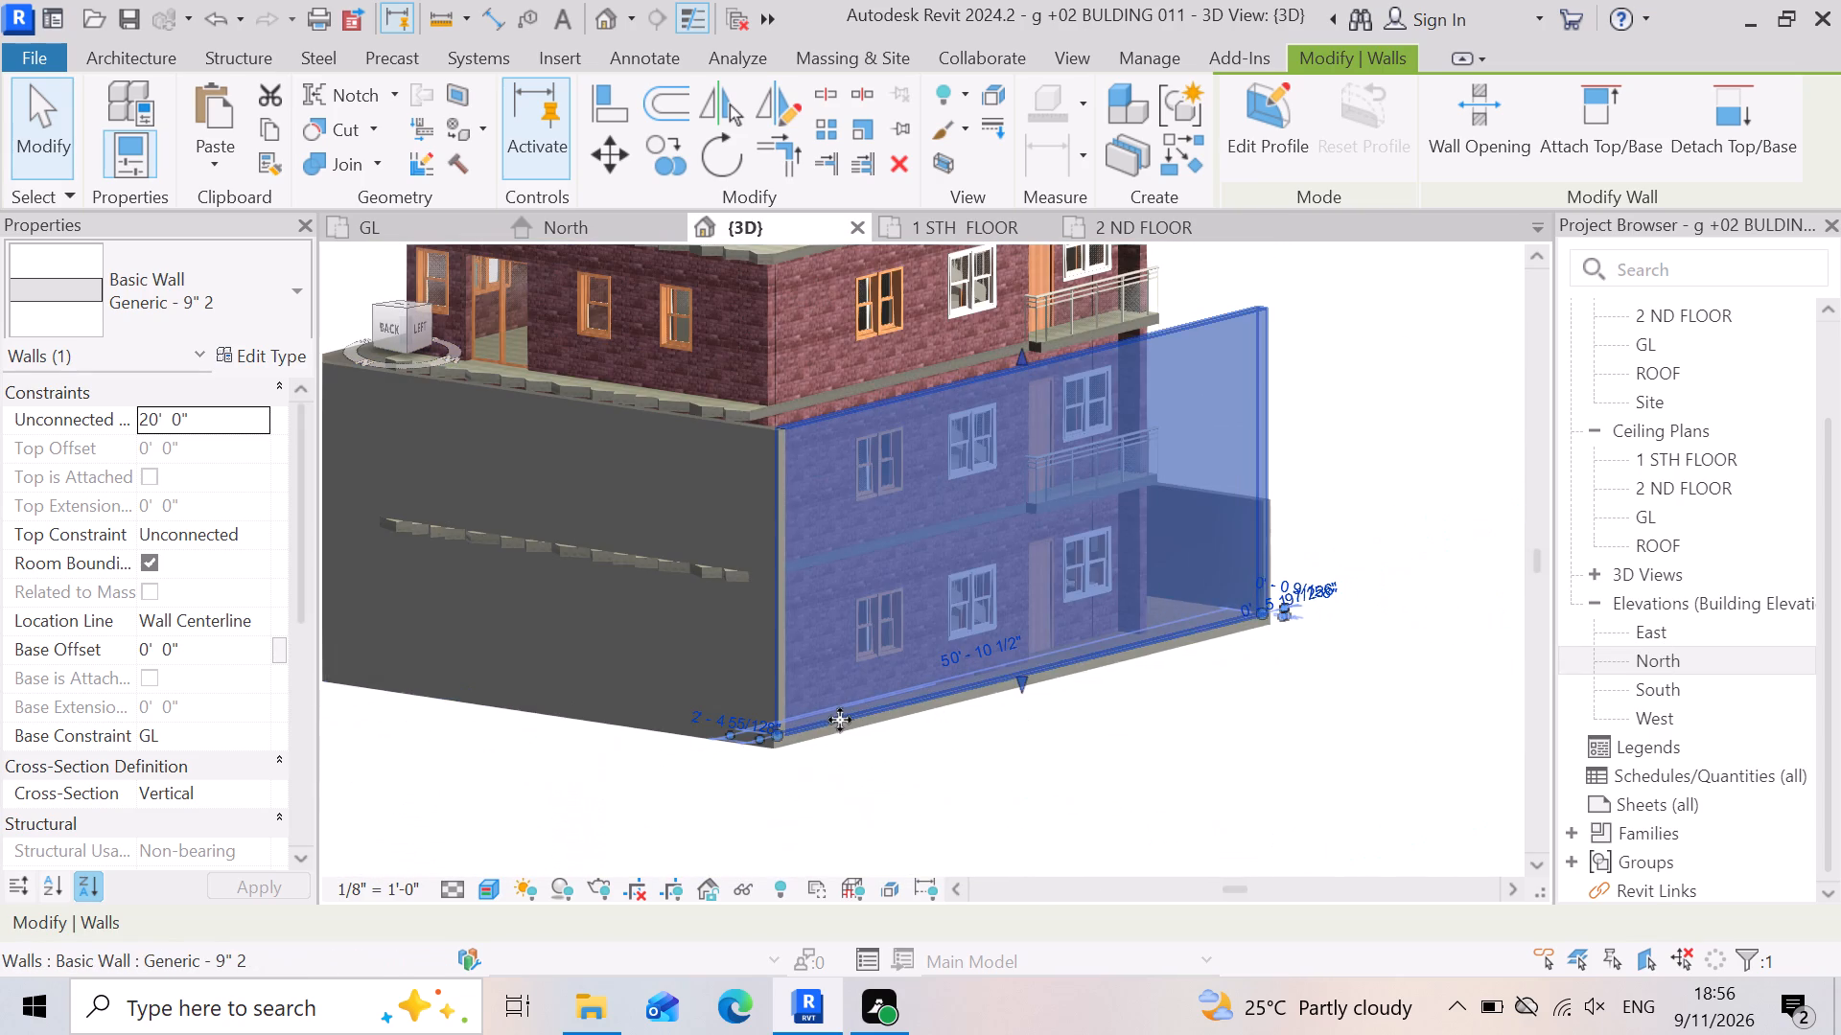
scroll(769, 734, "up", 5)
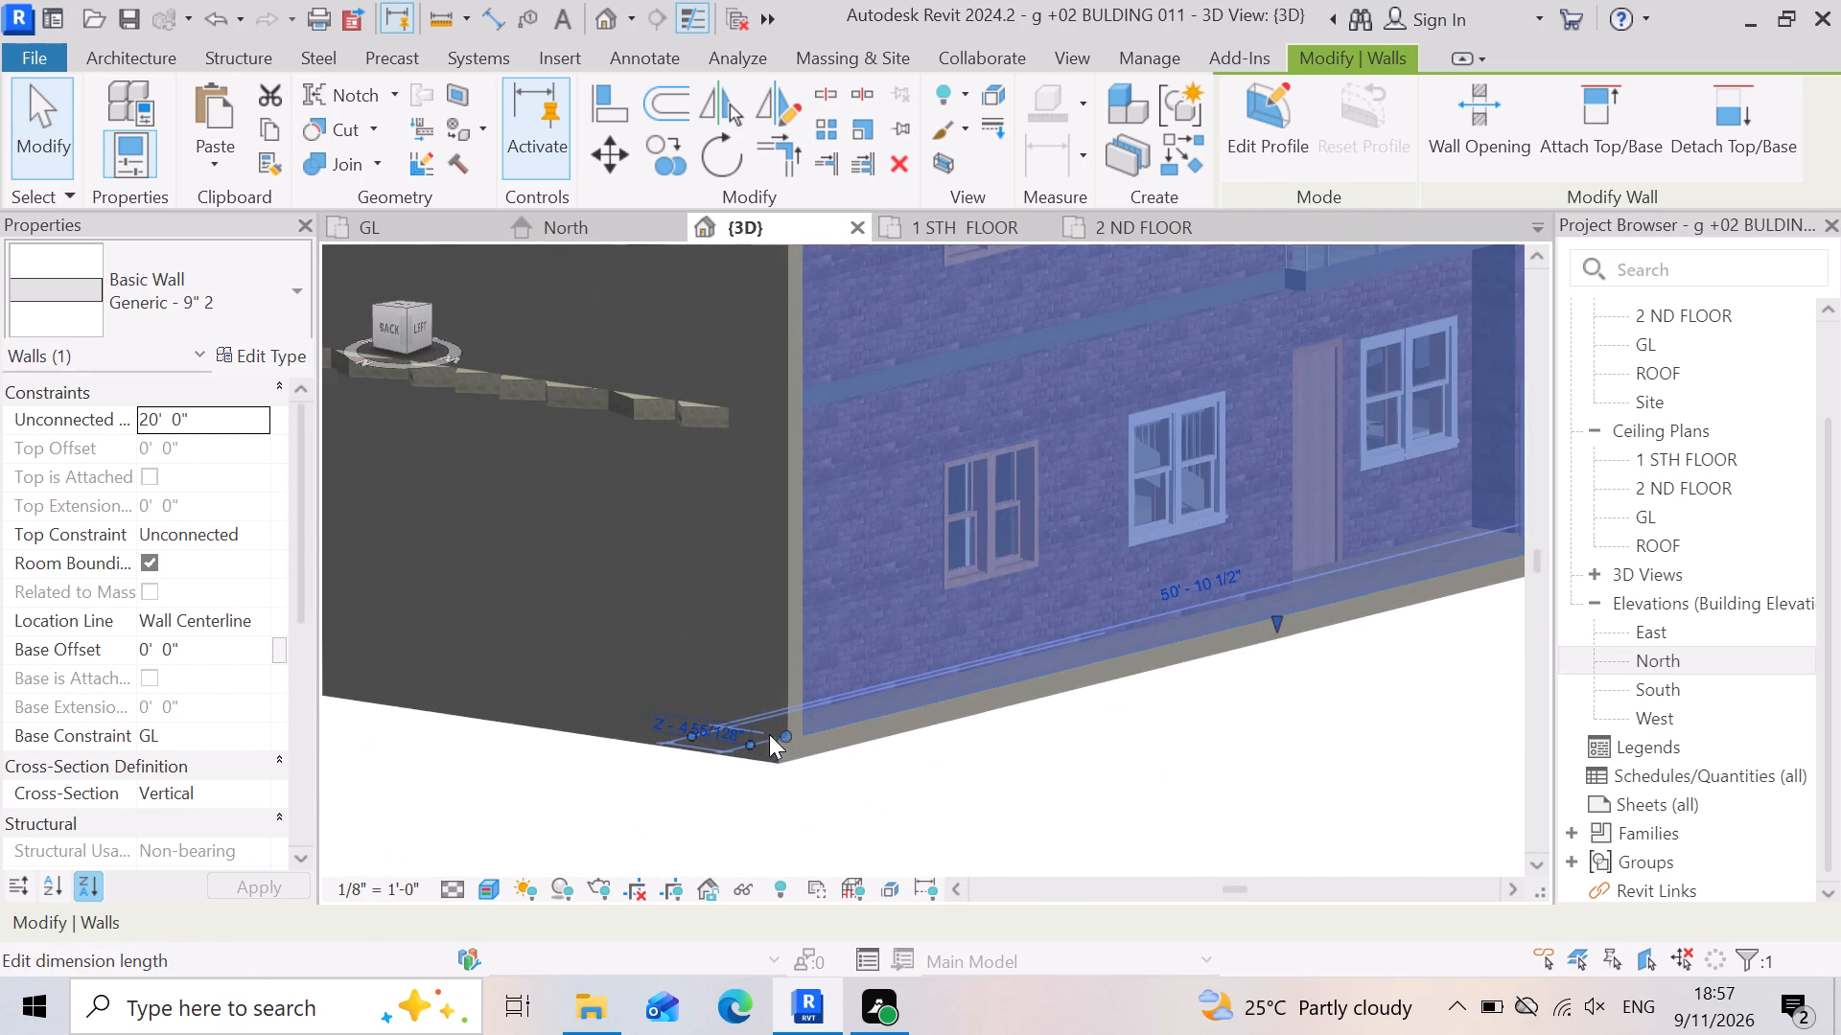
scroll(685, 822, "down", 8)
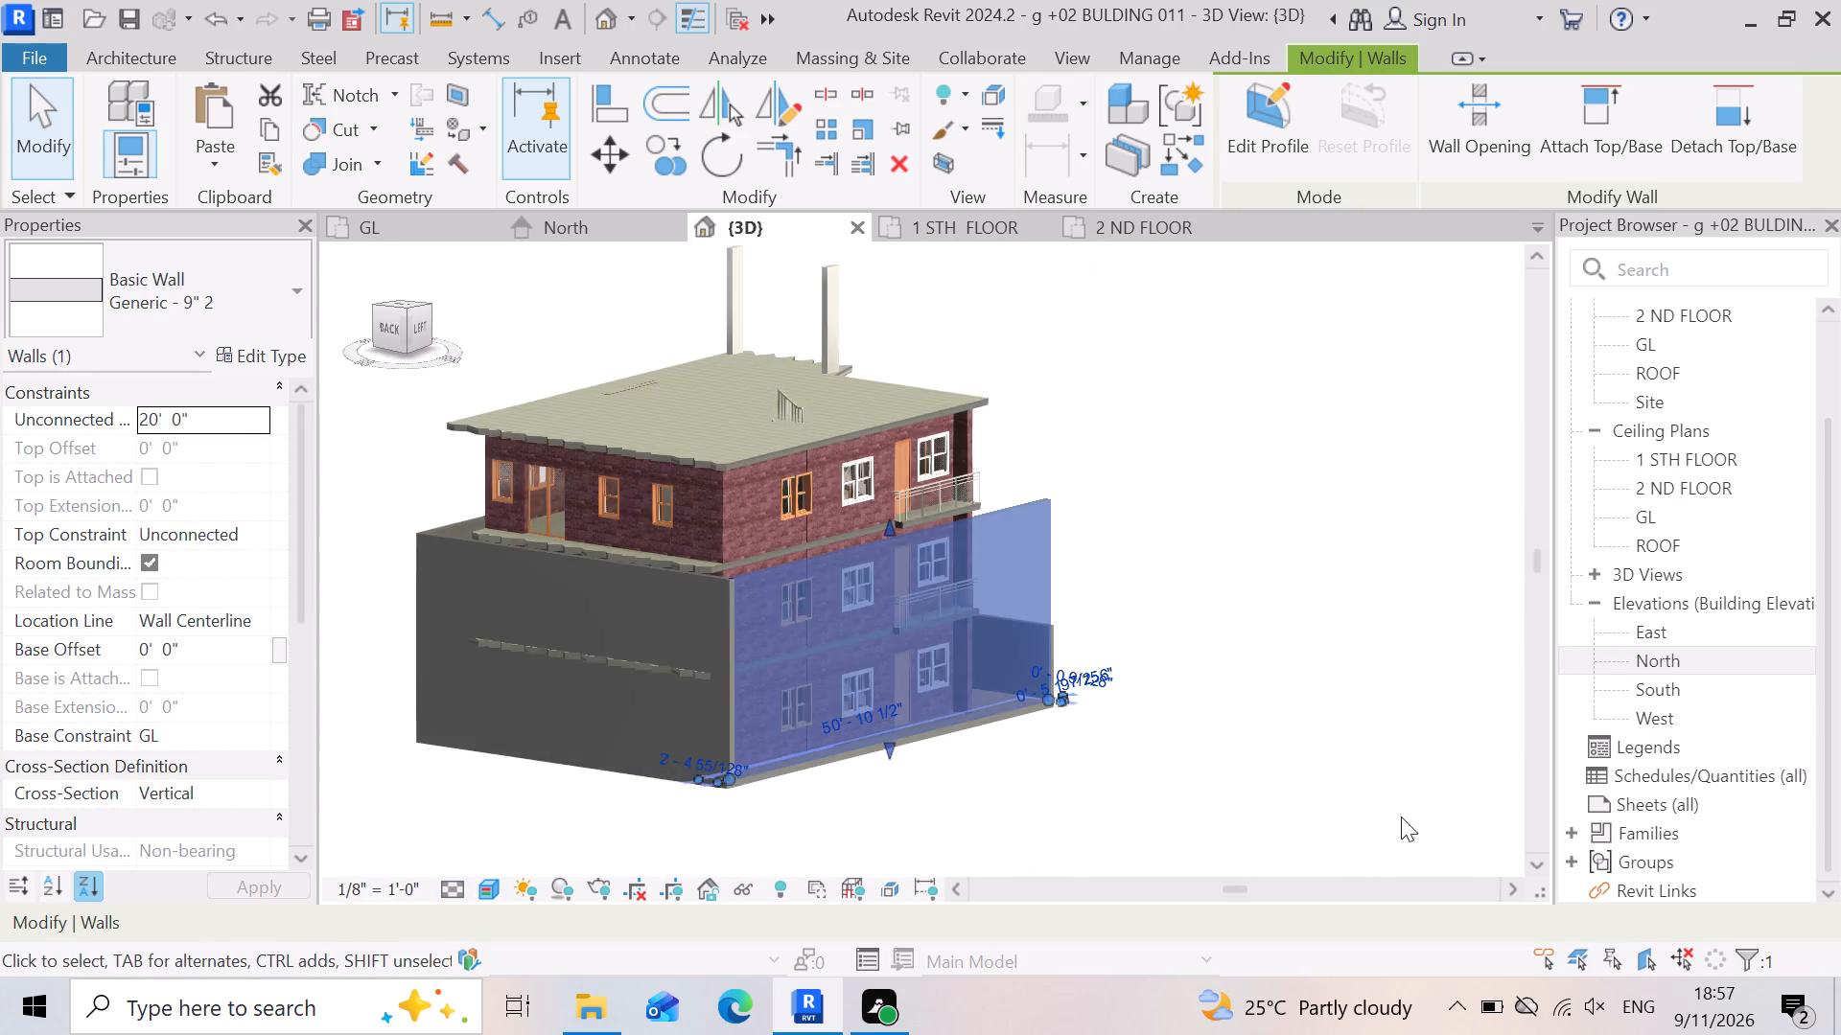
left_click(1235, 775)
scroll(1467, 678, "down", 4)
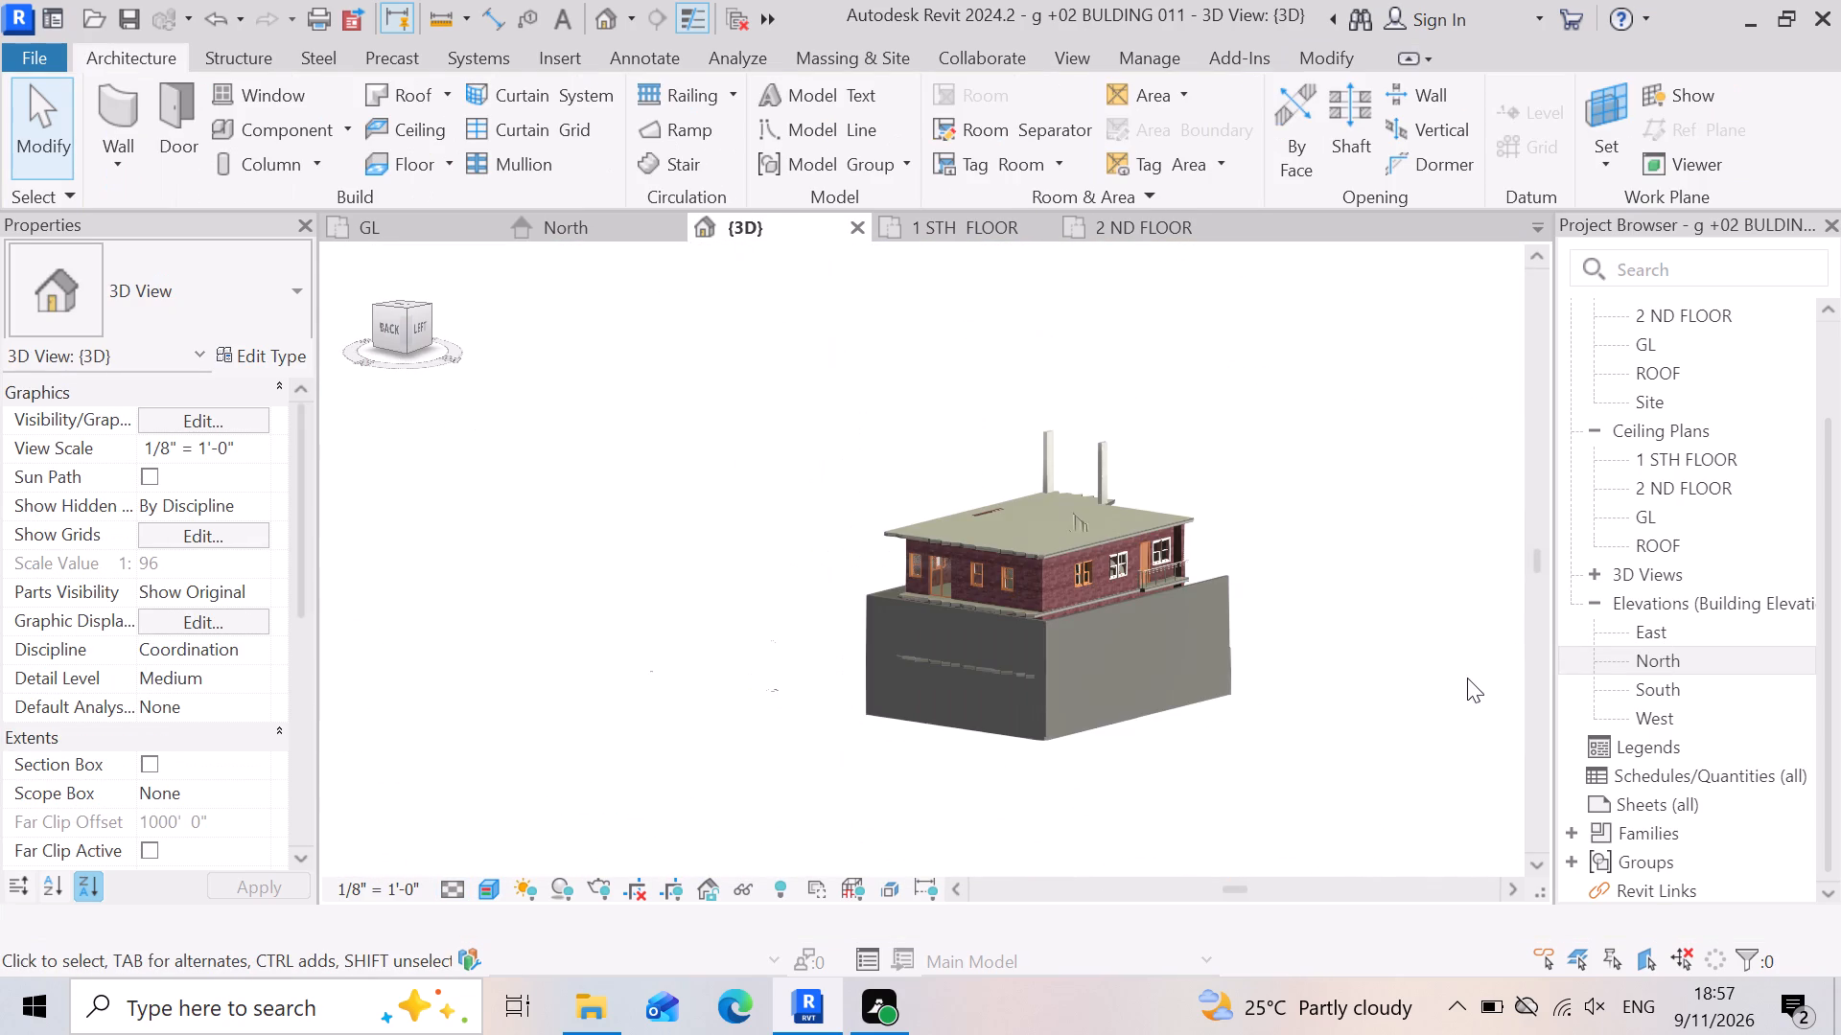
Examine the front slab corner, selecting the low wall beside the gate and the new side wall to check how they meet.
right_click_drag(1333, 783, 1288, 773, "shift")
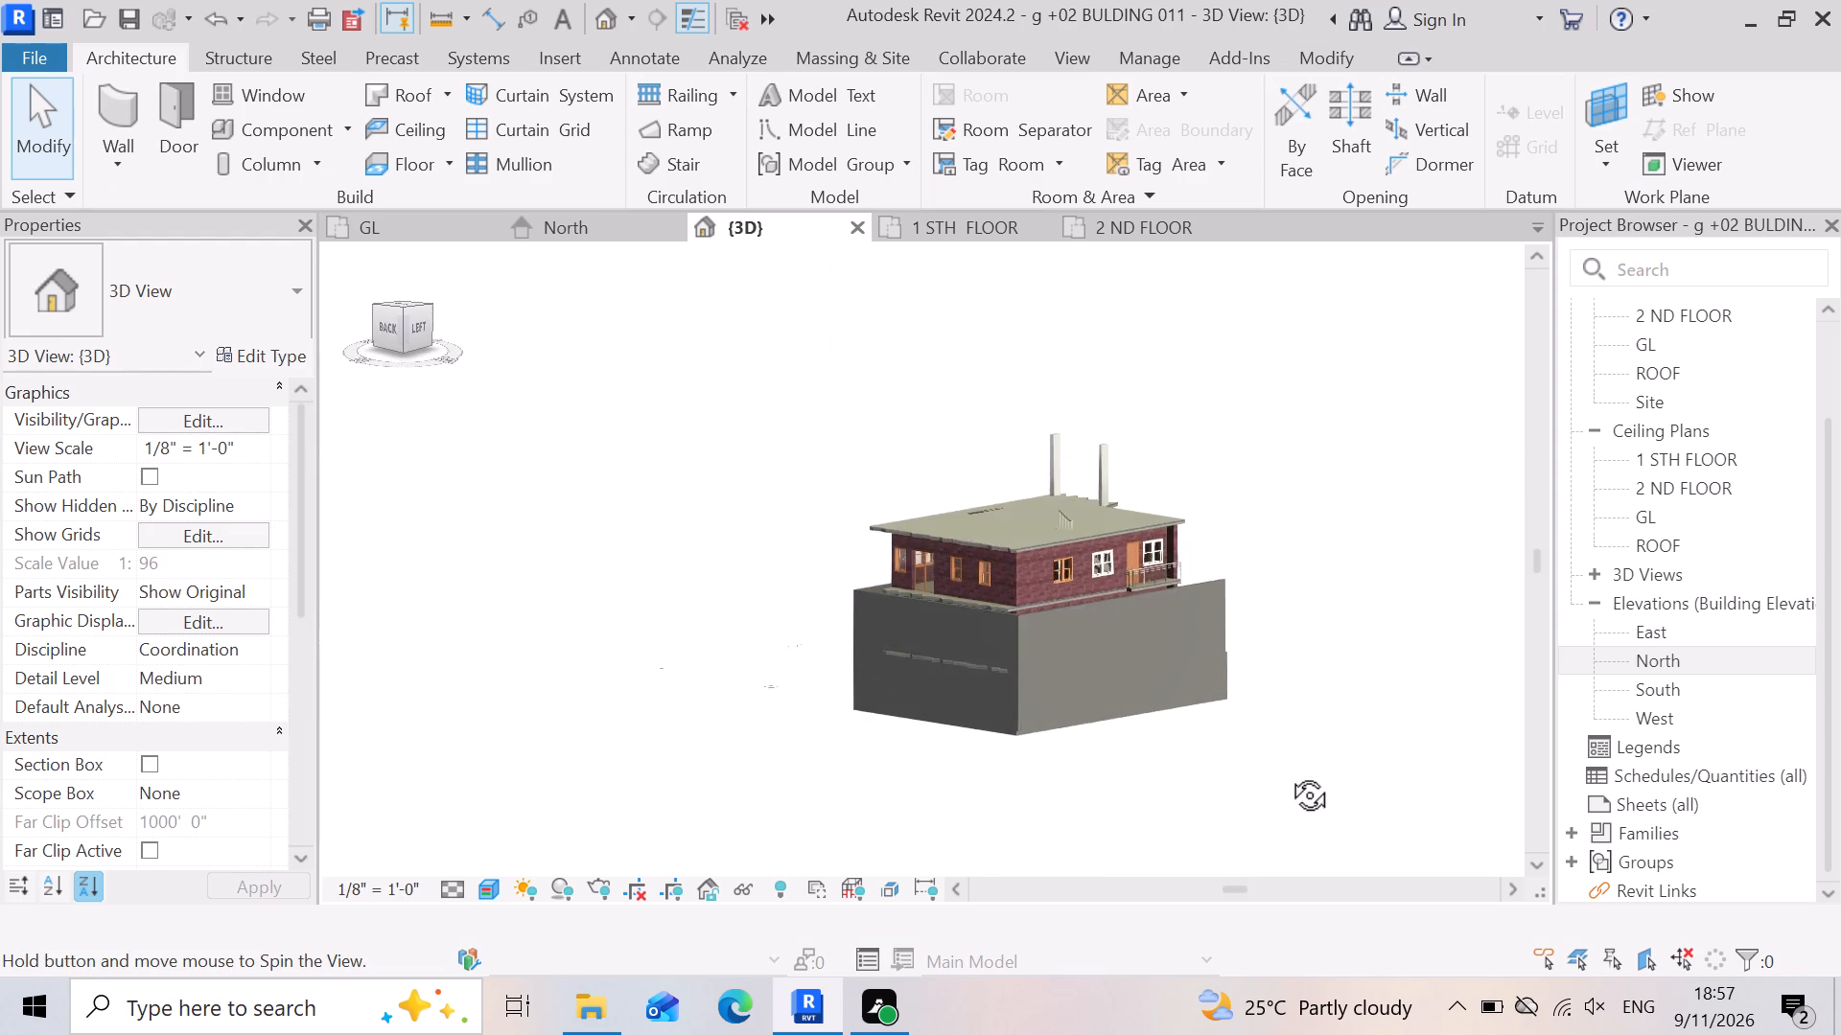
right_click_drag(1288, 773, 927, 809, "shift")
middle_click(927, 809, "shift")
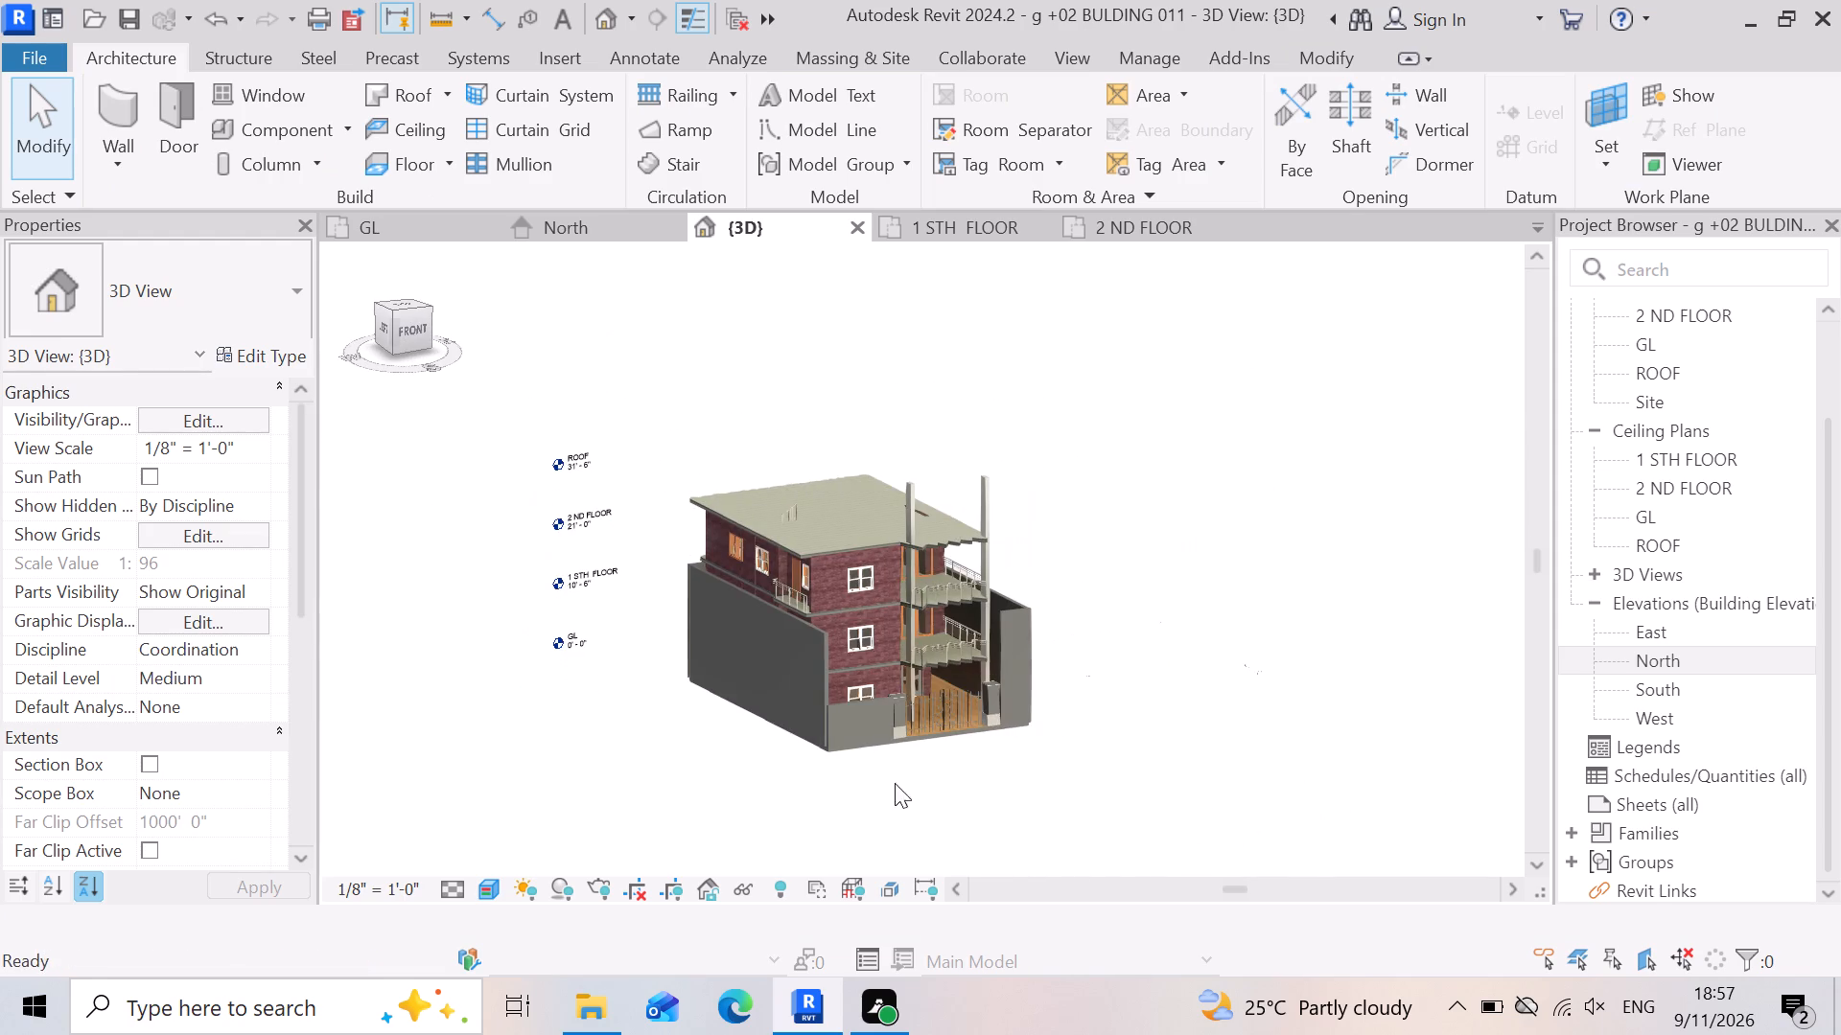
scroll(829, 727, "up", 7)
left_click(838, 745)
scroll(828, 813, "up", 2)
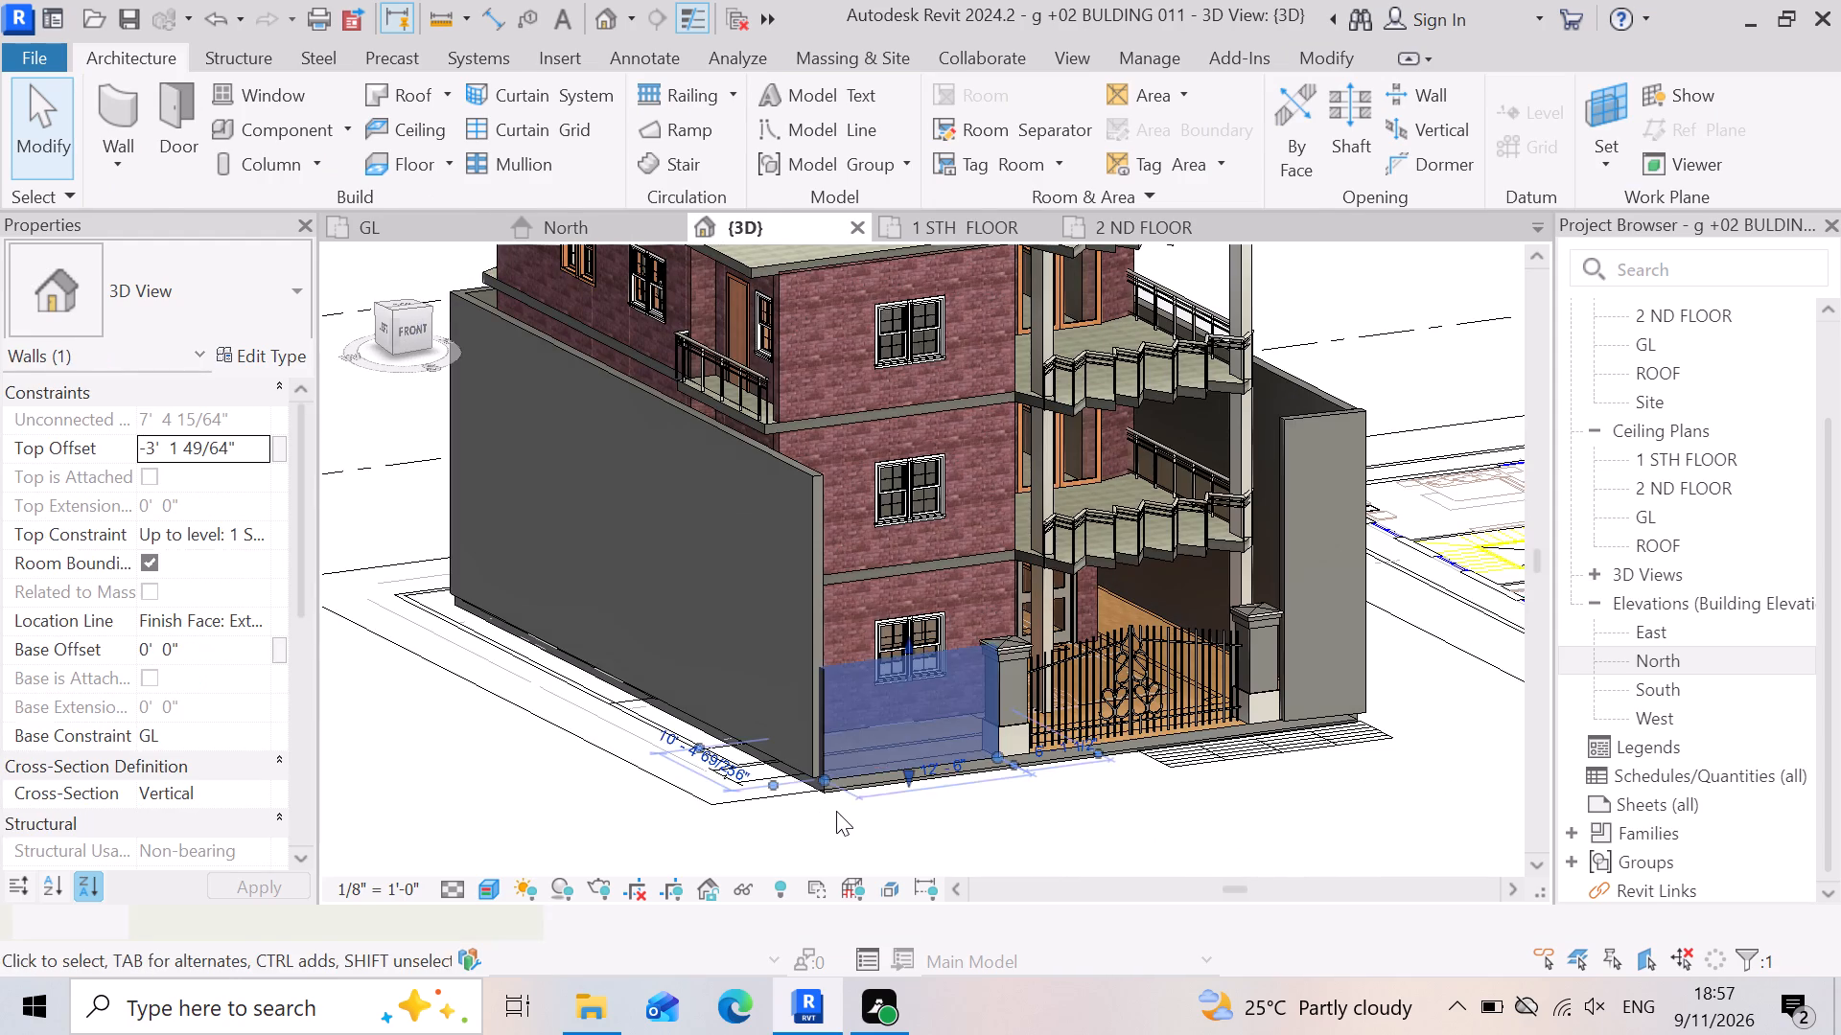
scroll(836, 811, "up", 4)
scroll(874, 716, "up", 3)
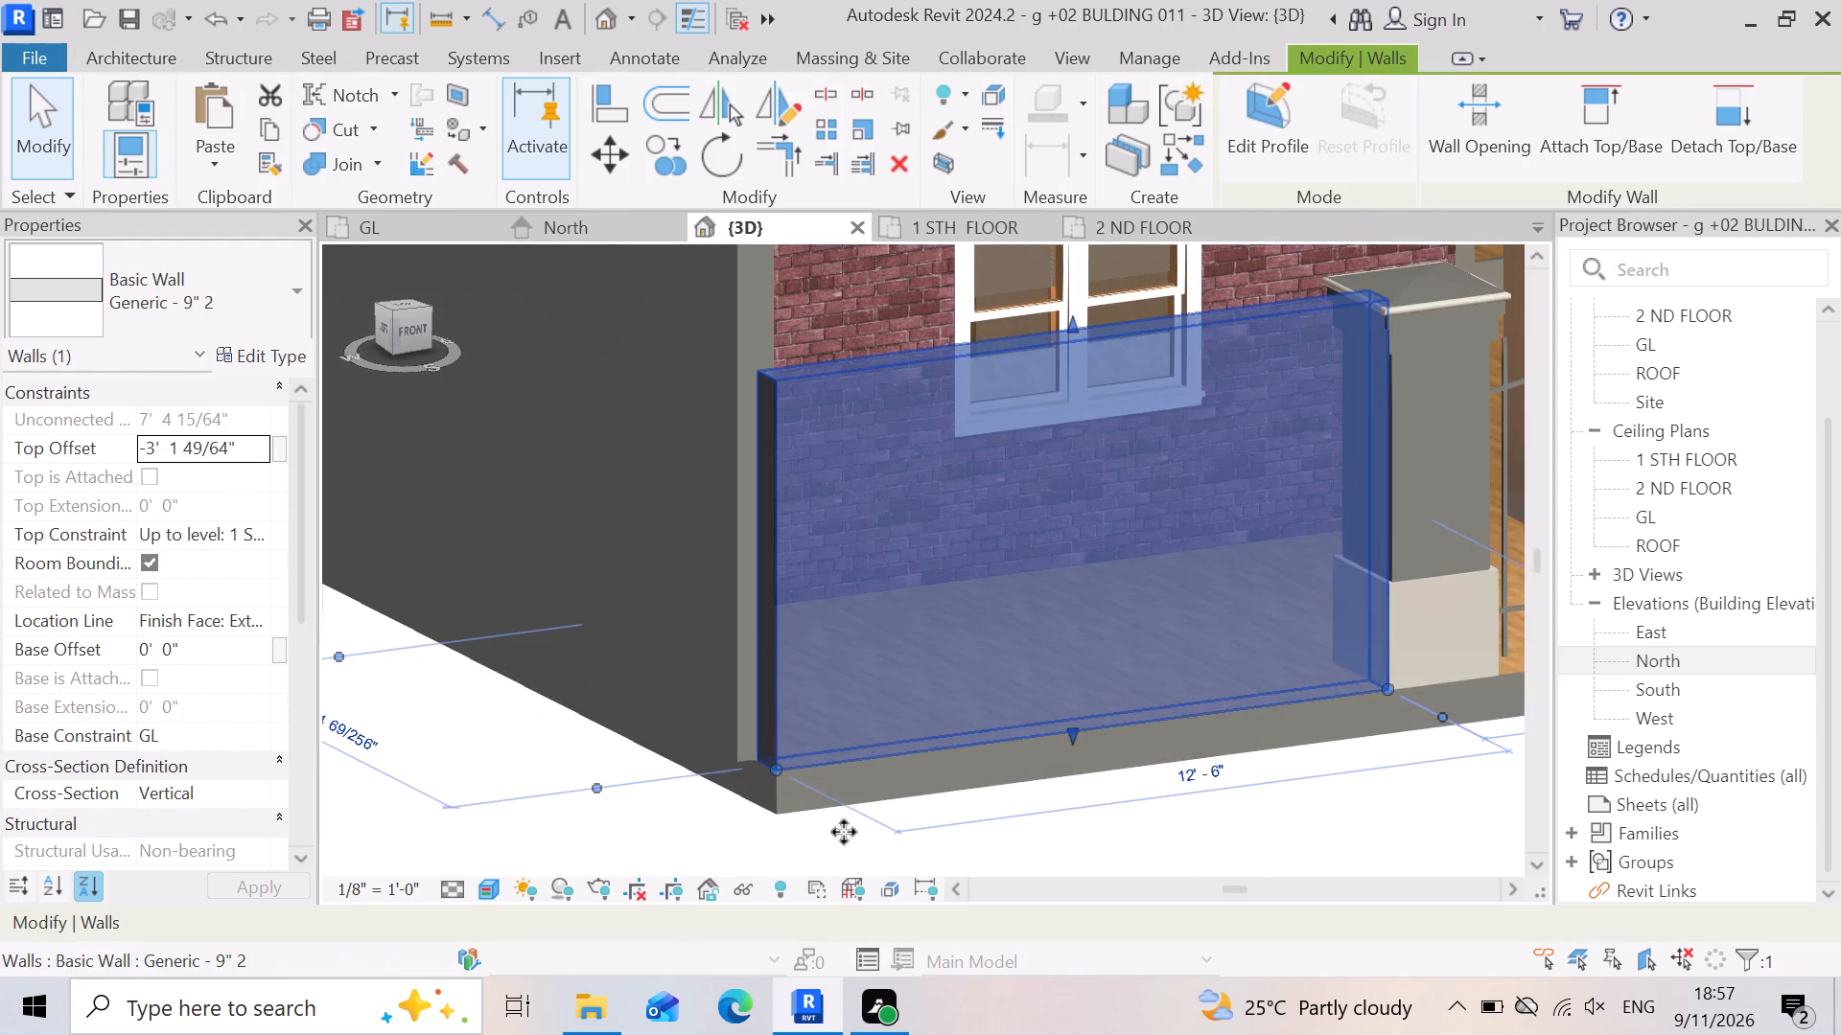
scroll(802, 818, "up", 3)
left_click(722, 689)
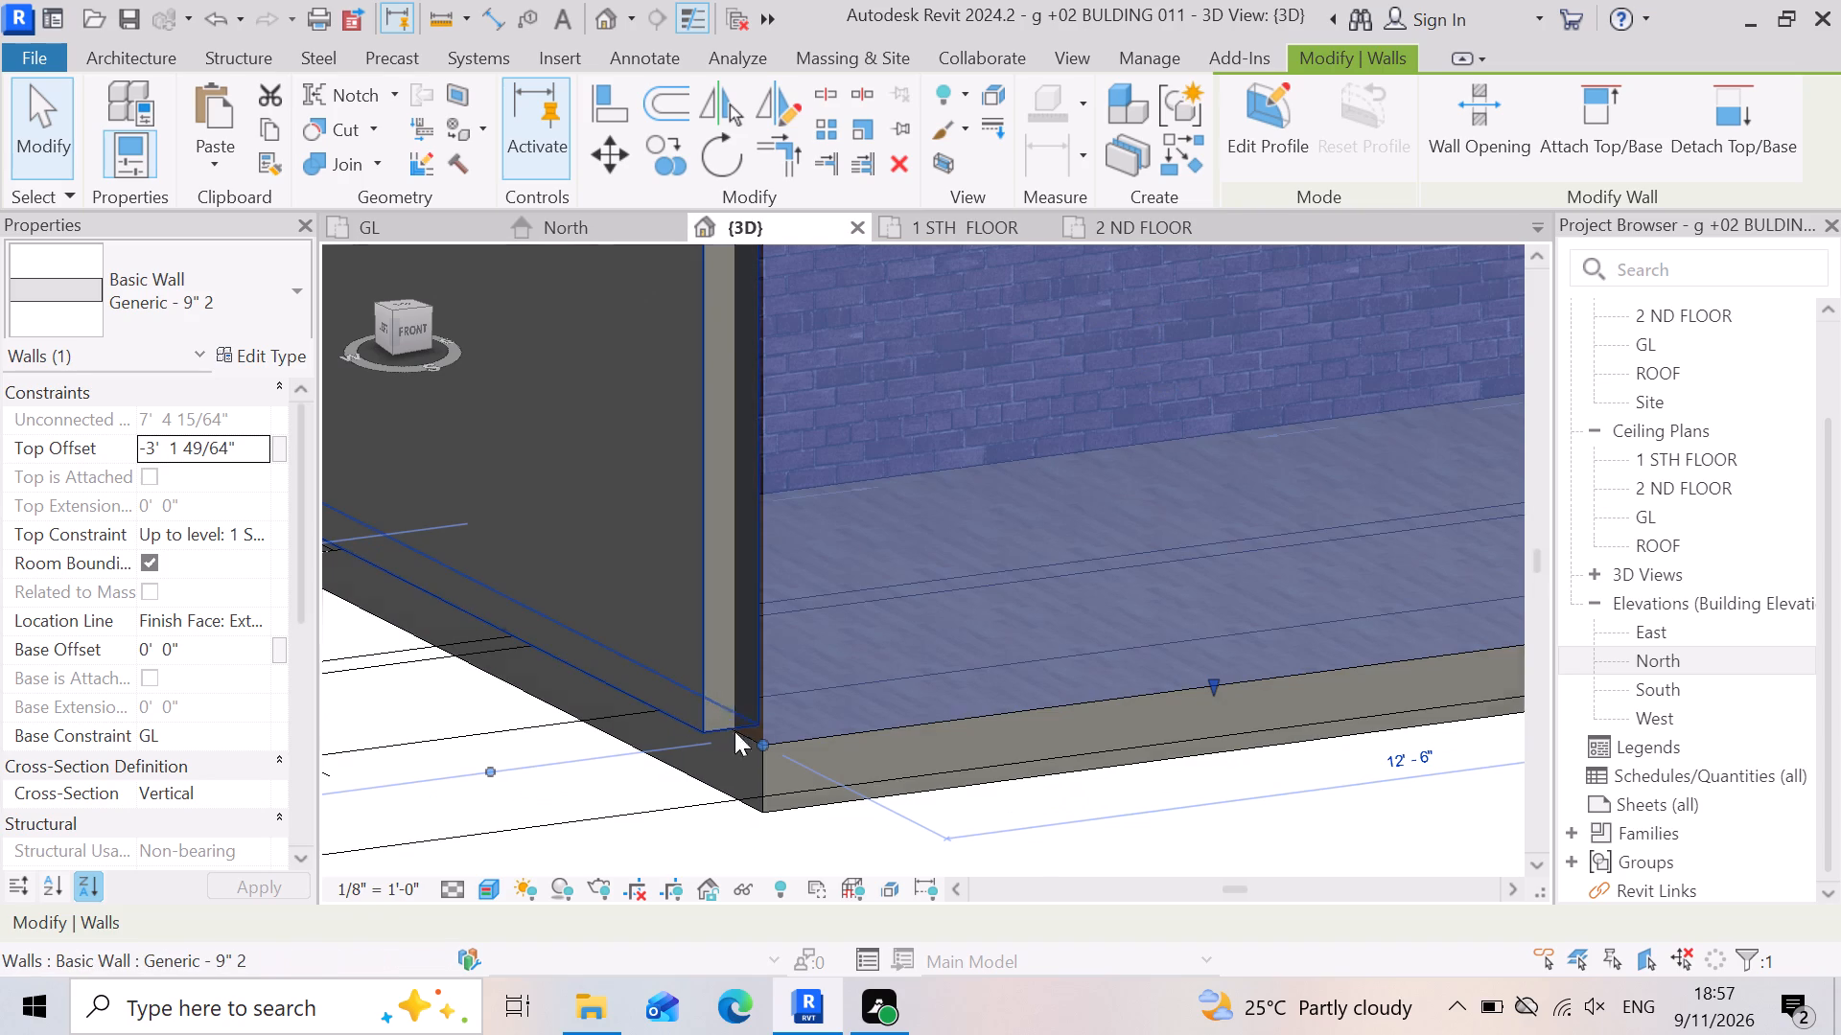
key("Escape")
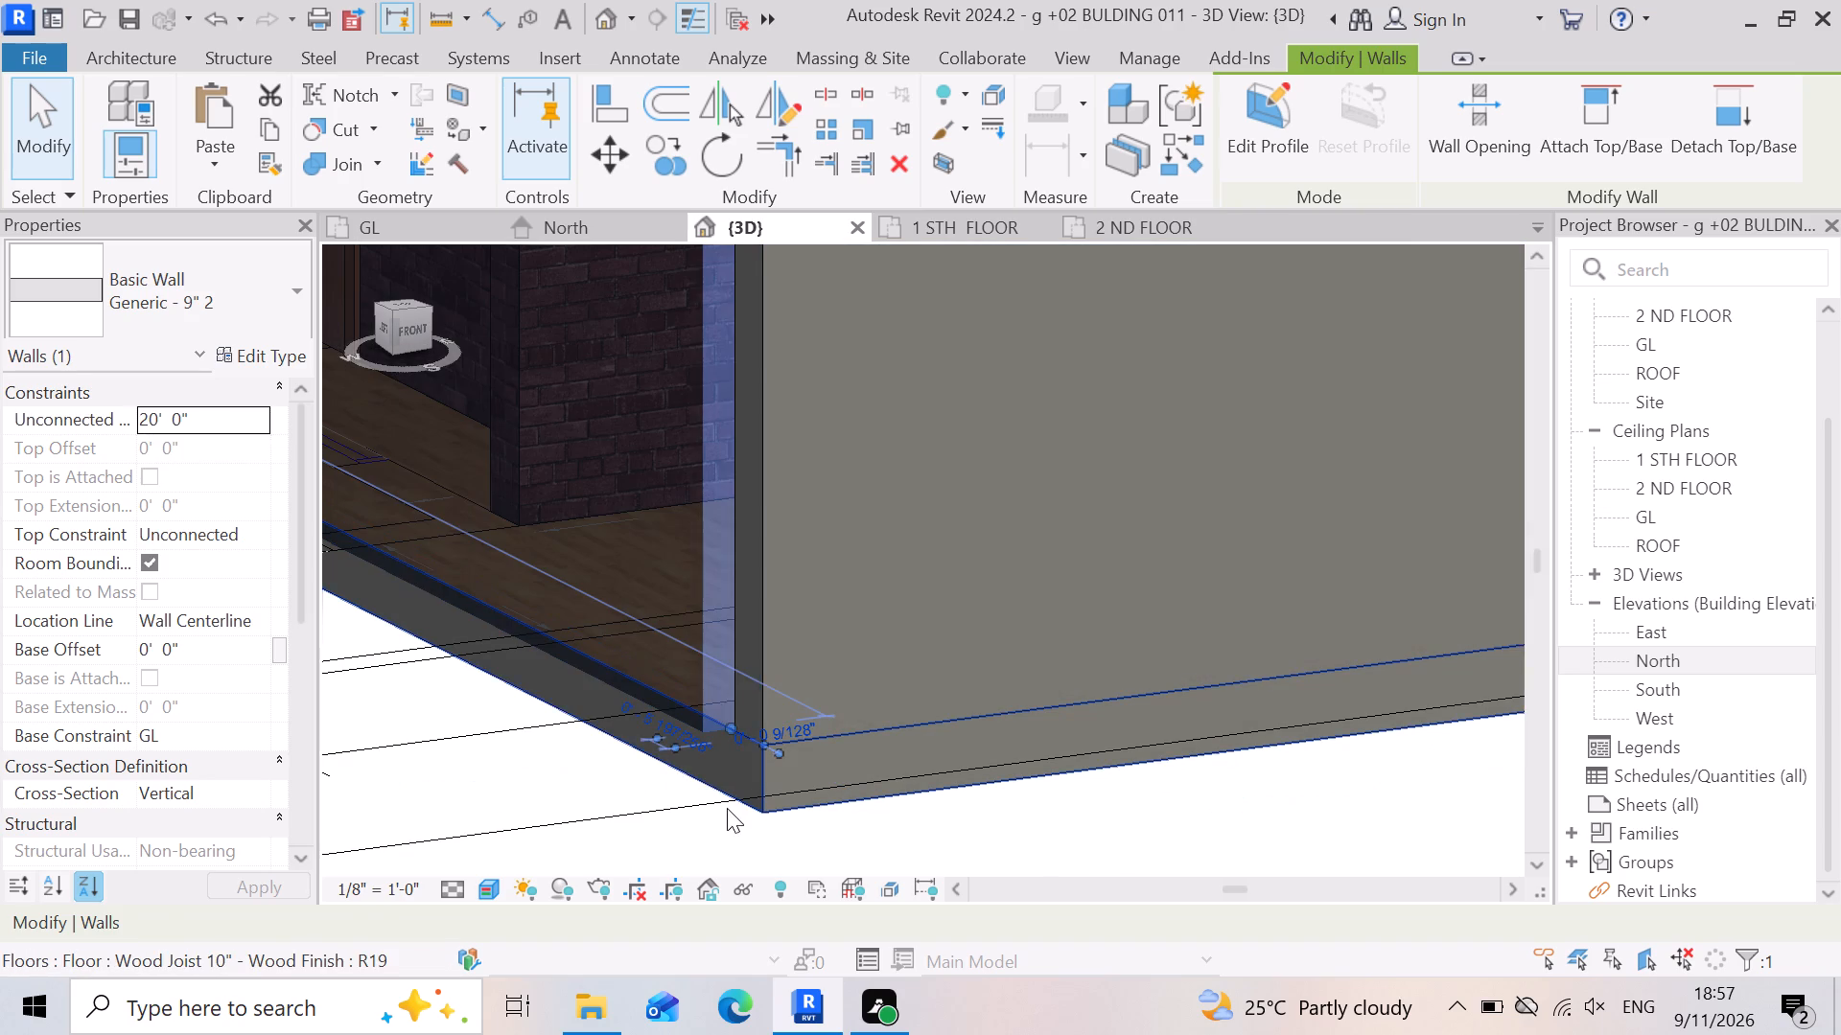
left_click(640, 598)
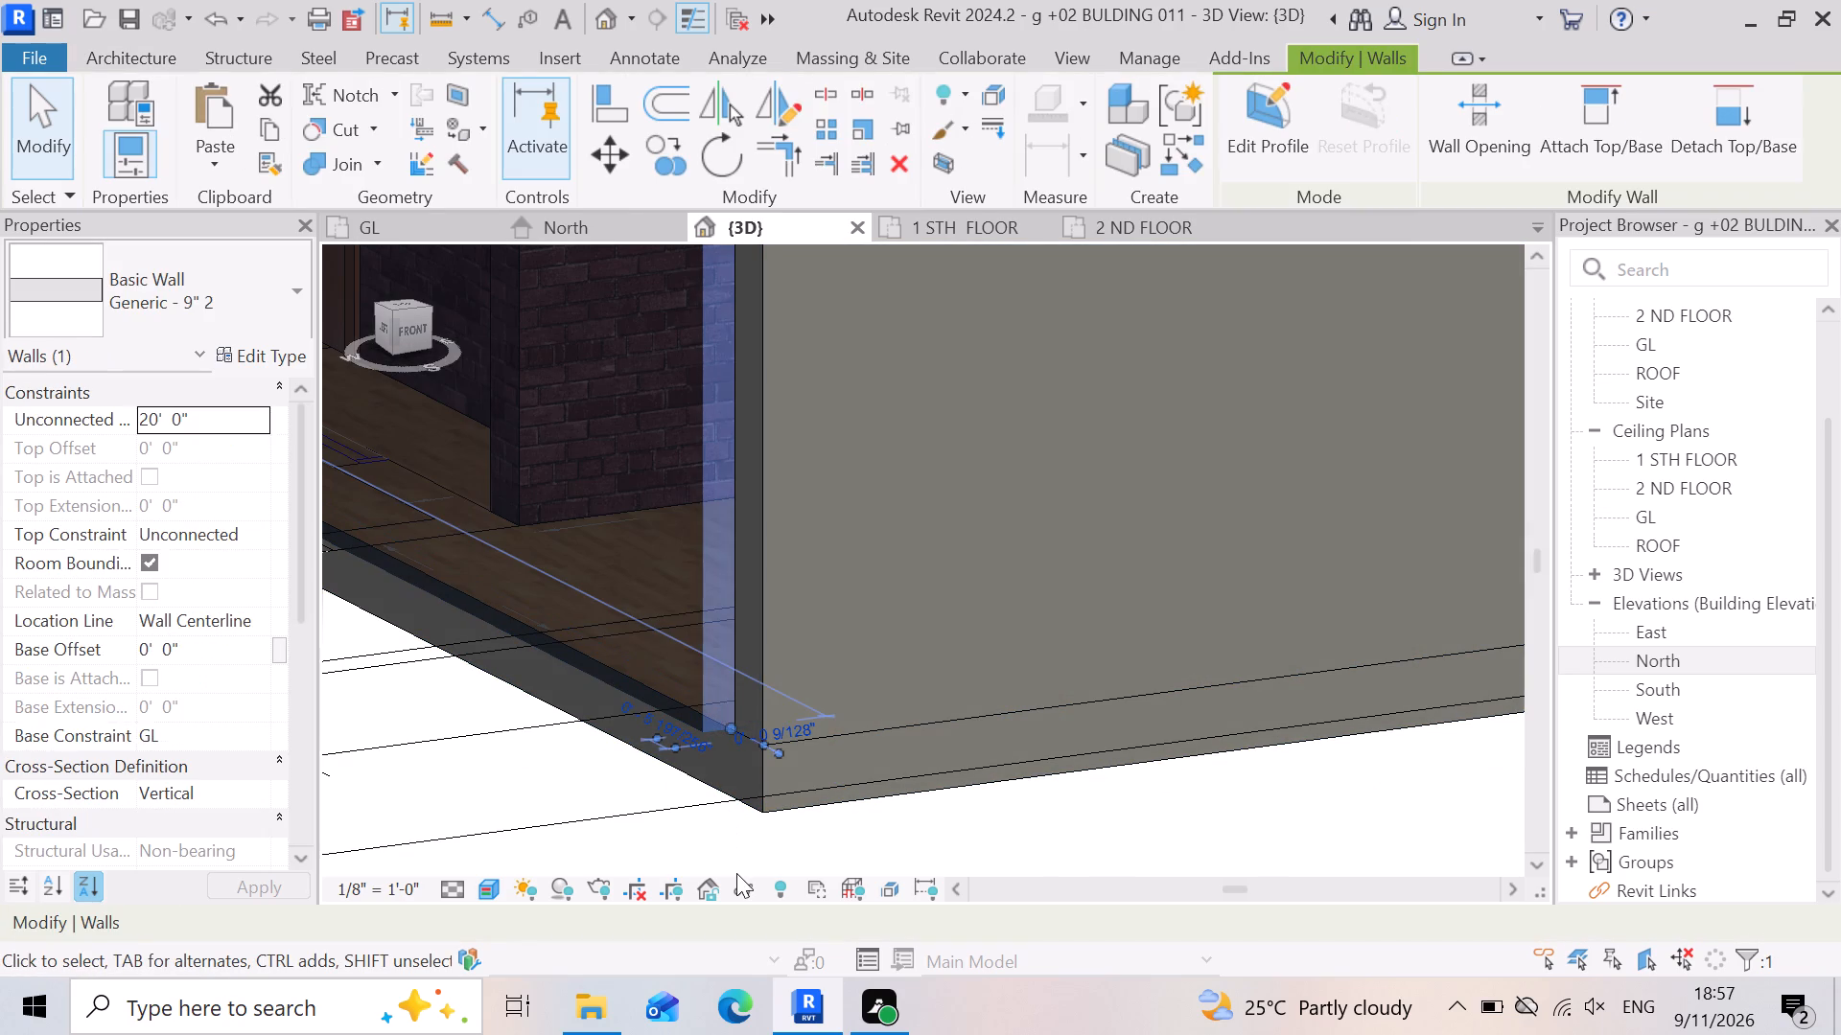
key("Escape")
left_click(859, 666)
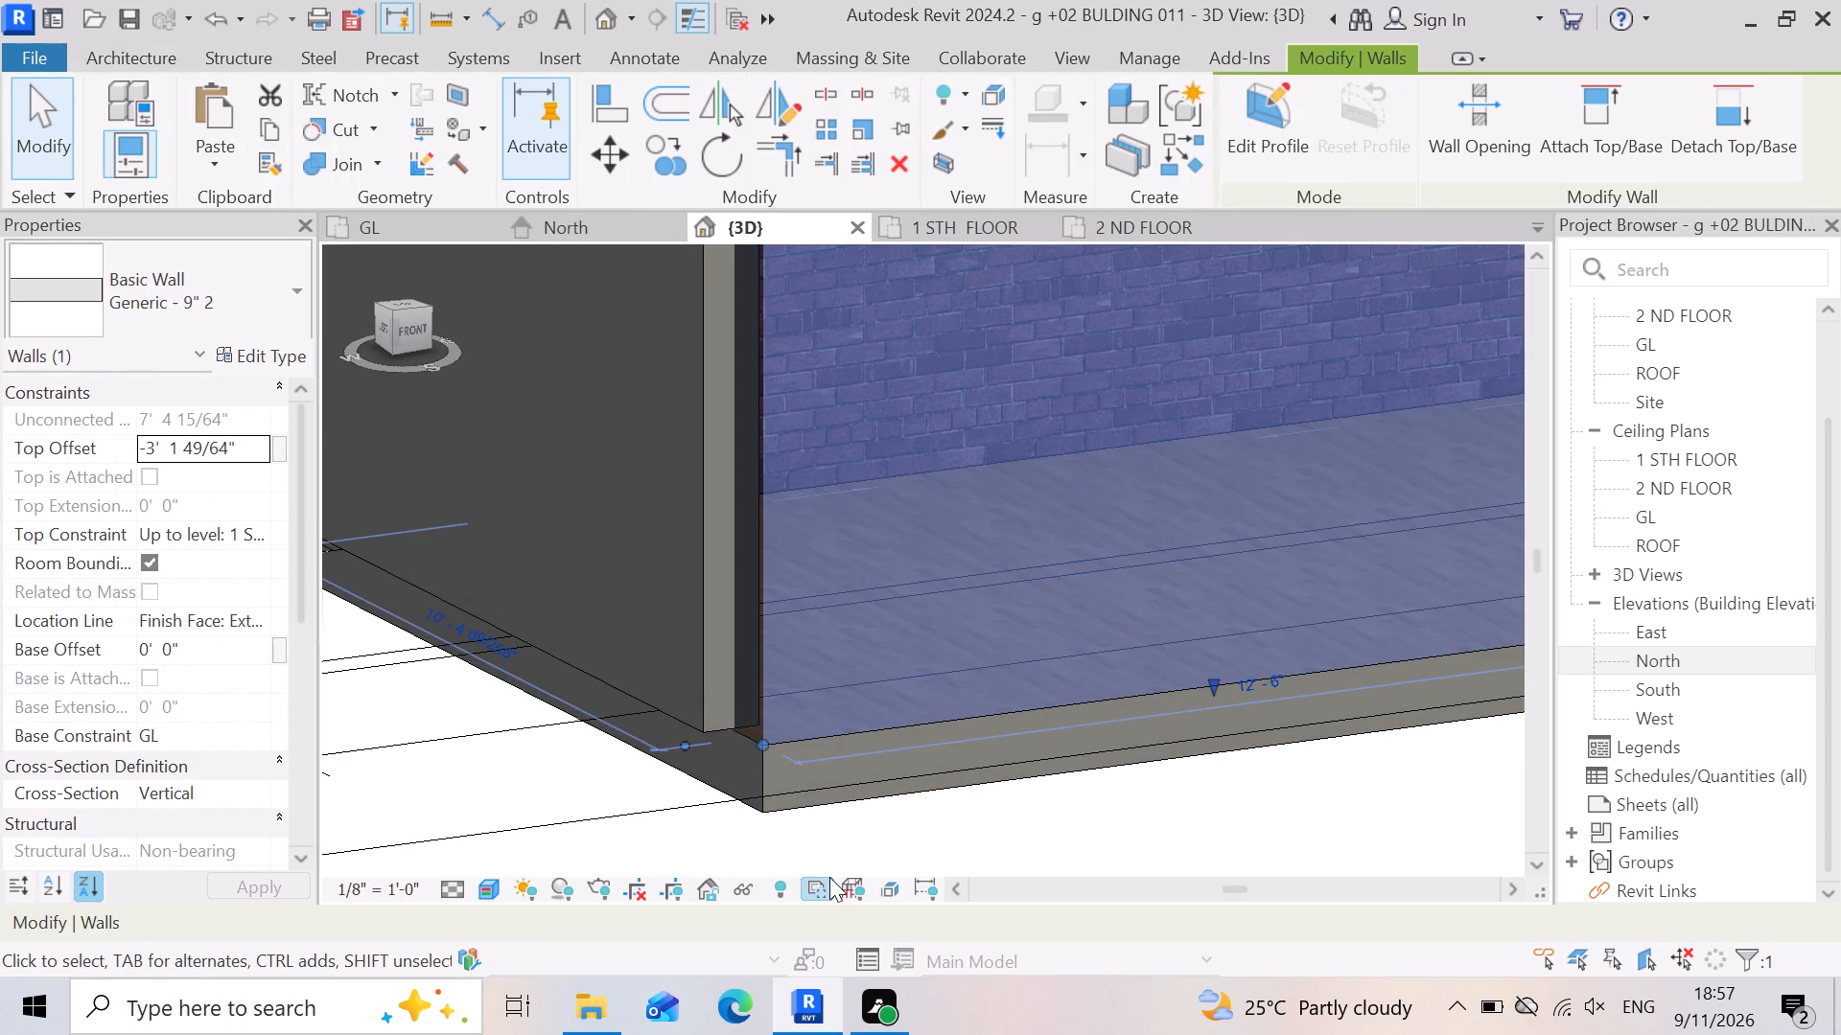
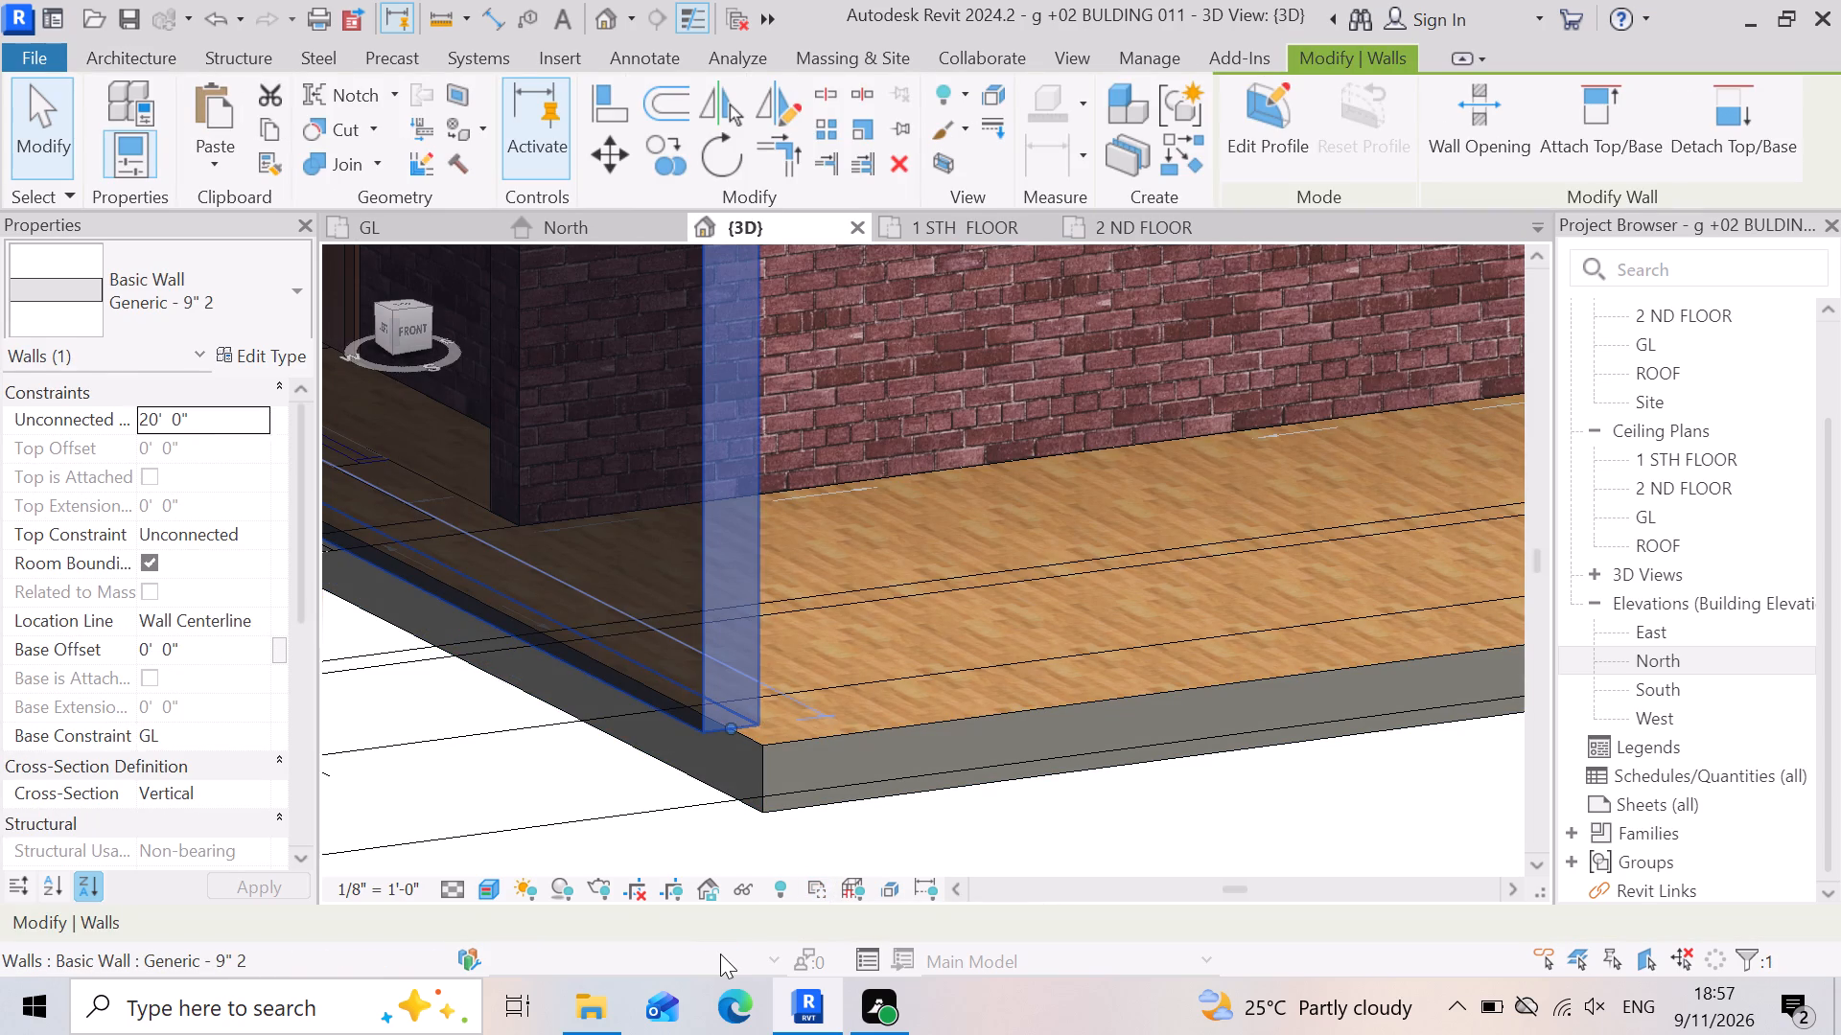
Nudge the selected 9" long side wall inward toward the slab's side edge at the front corner.
key("Right")
key("Right")
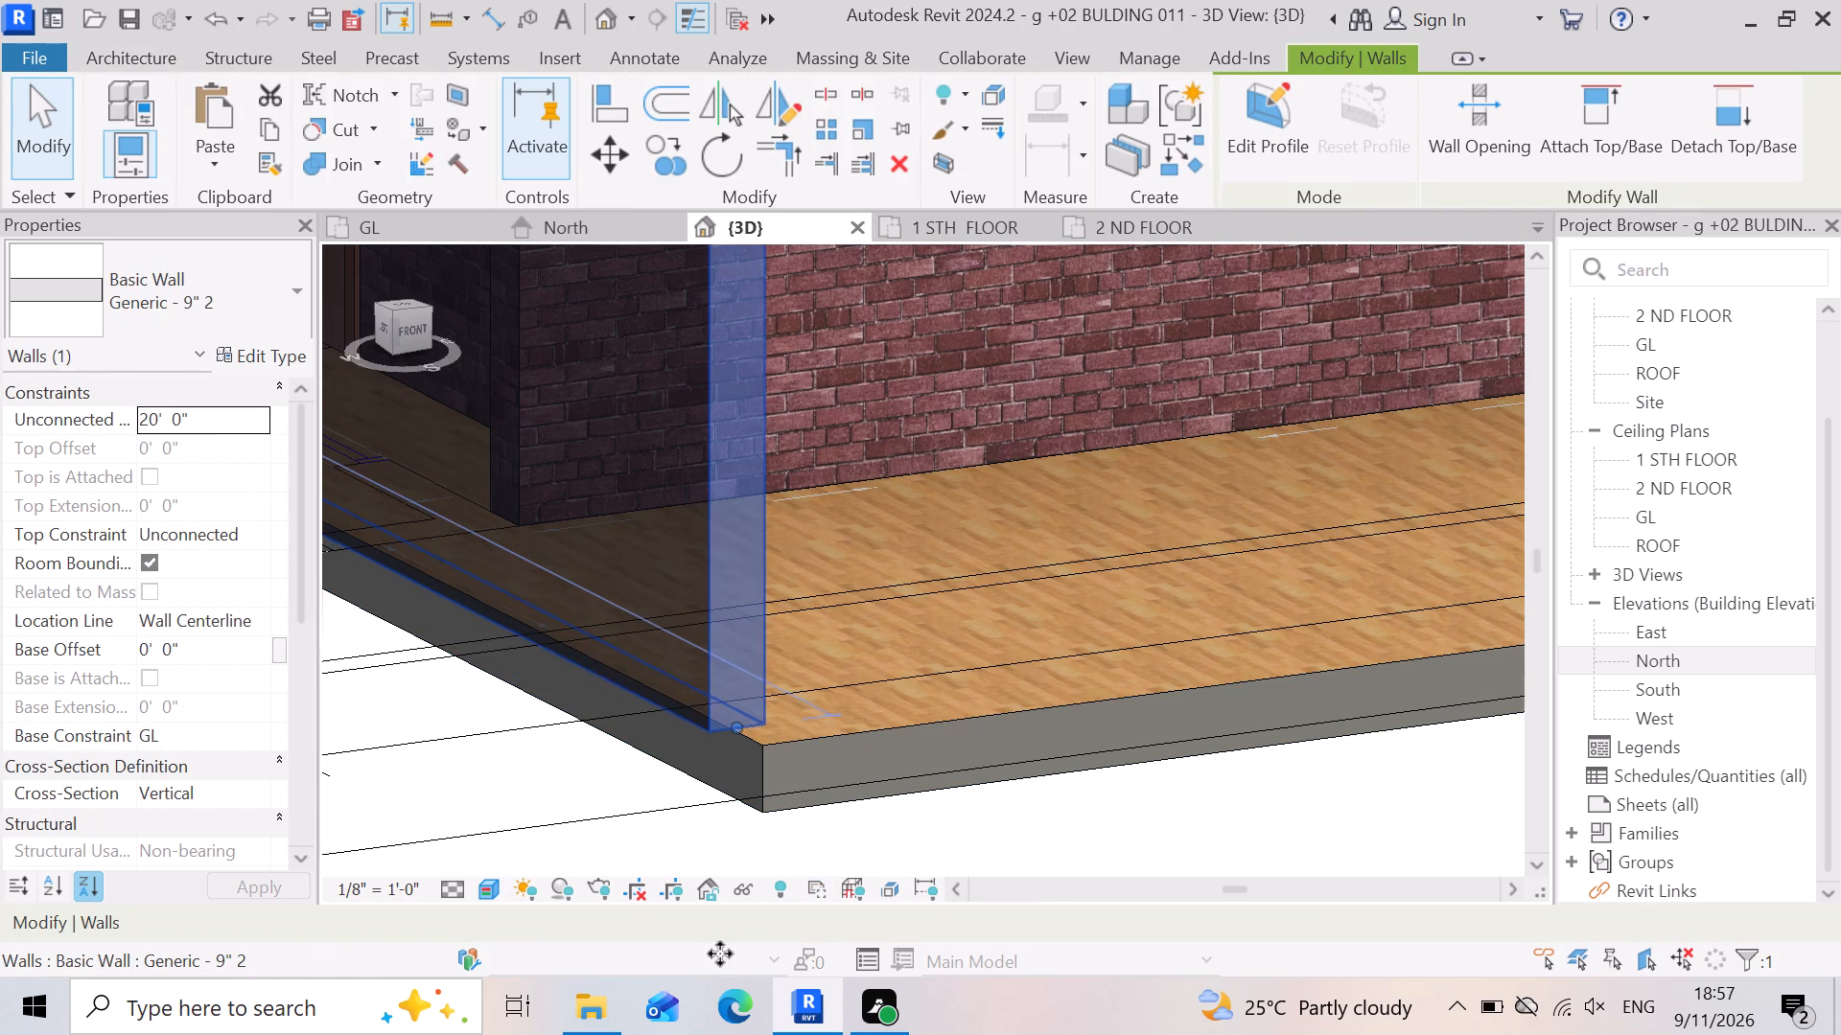
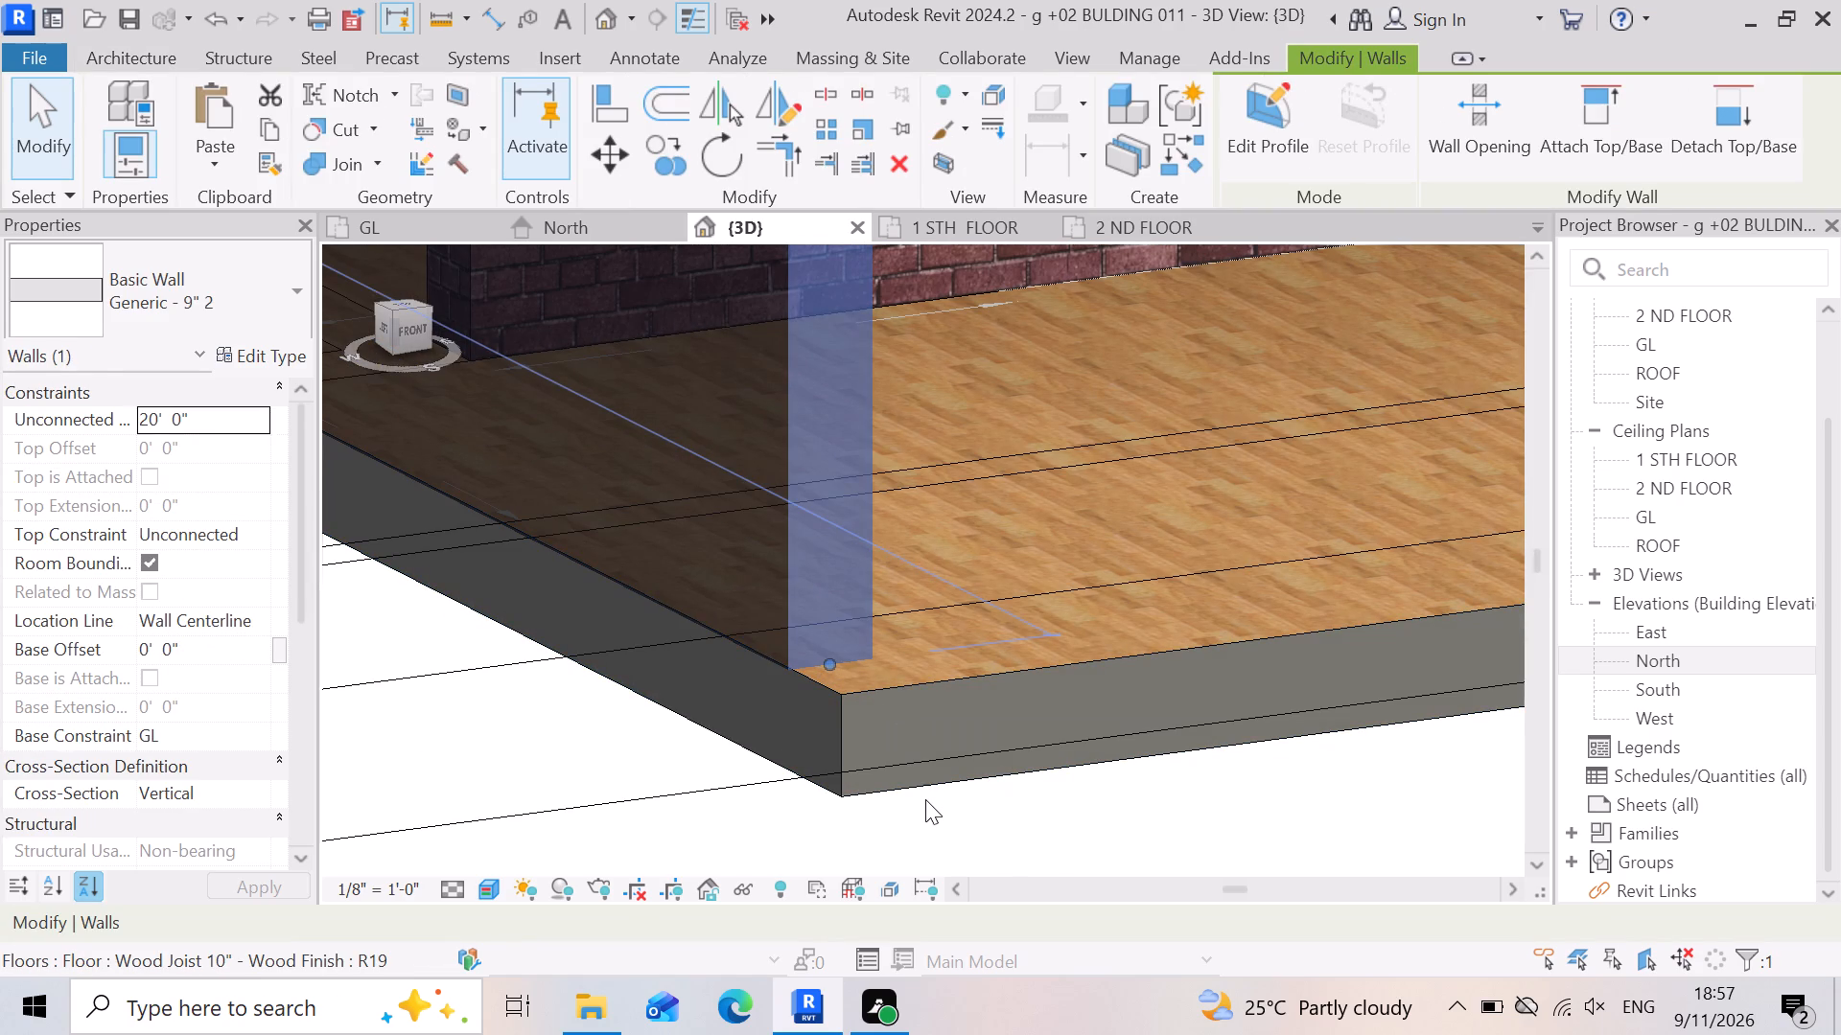
Nudge the selected 9" long side wall toward the front until its end lines up with the slab's front corner, and deselect it.
key("Down")
key("Down")
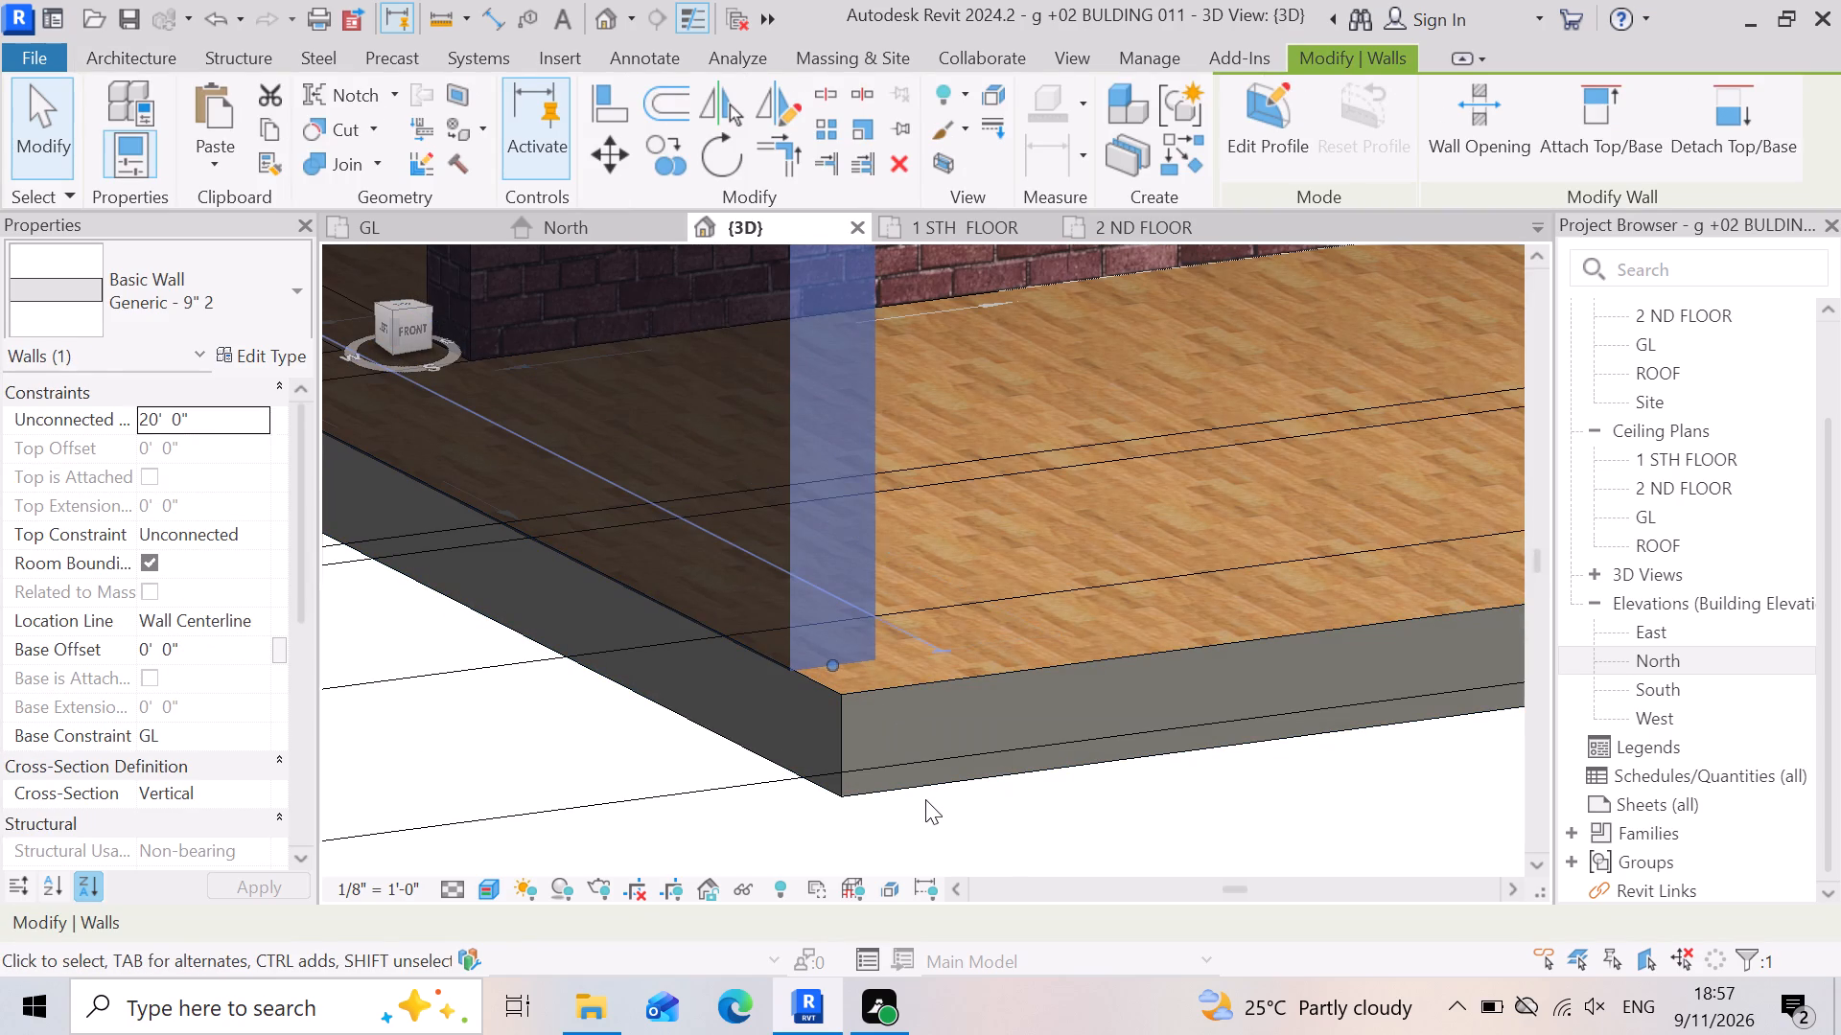
key("Down")
key("Down")
key("Down")
key("Down")
key("Down")
key("Down")
key("Down")
key("Down")
key("Down")
key("Down")
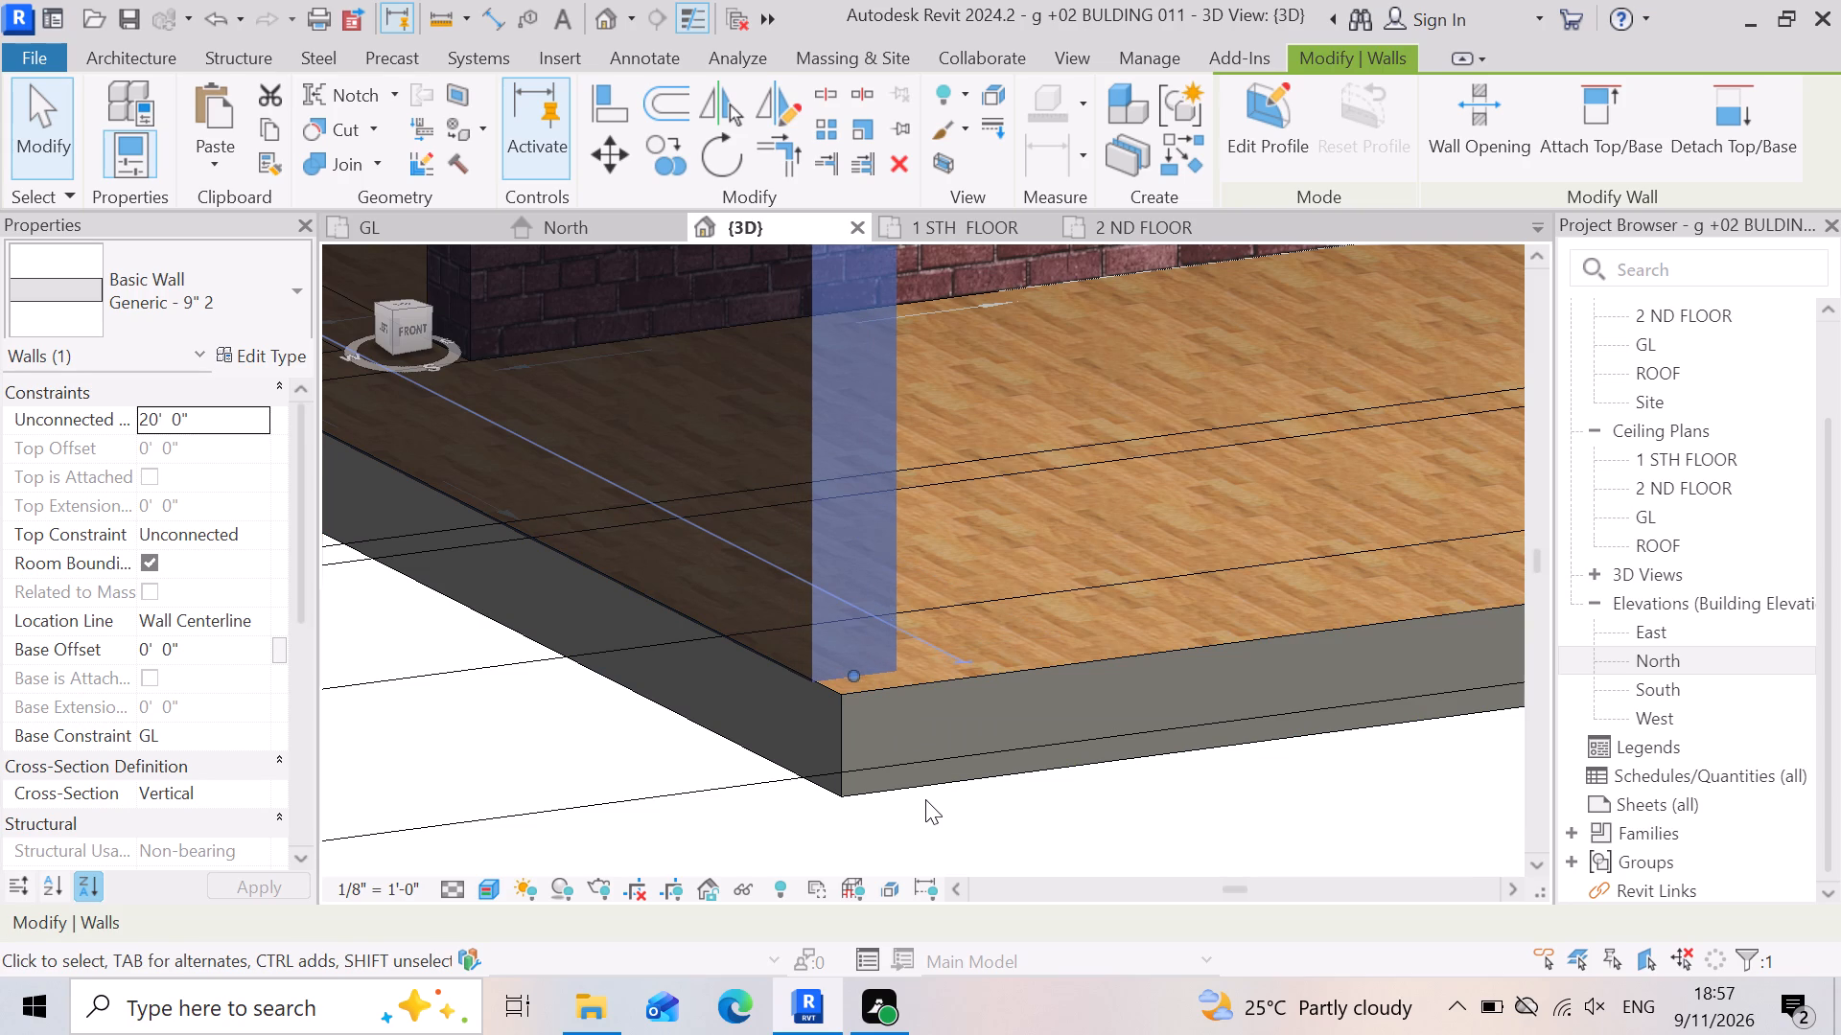
key("Down")
key("Down")
key("Down")
key("Down")
key("Down")
key("Down")
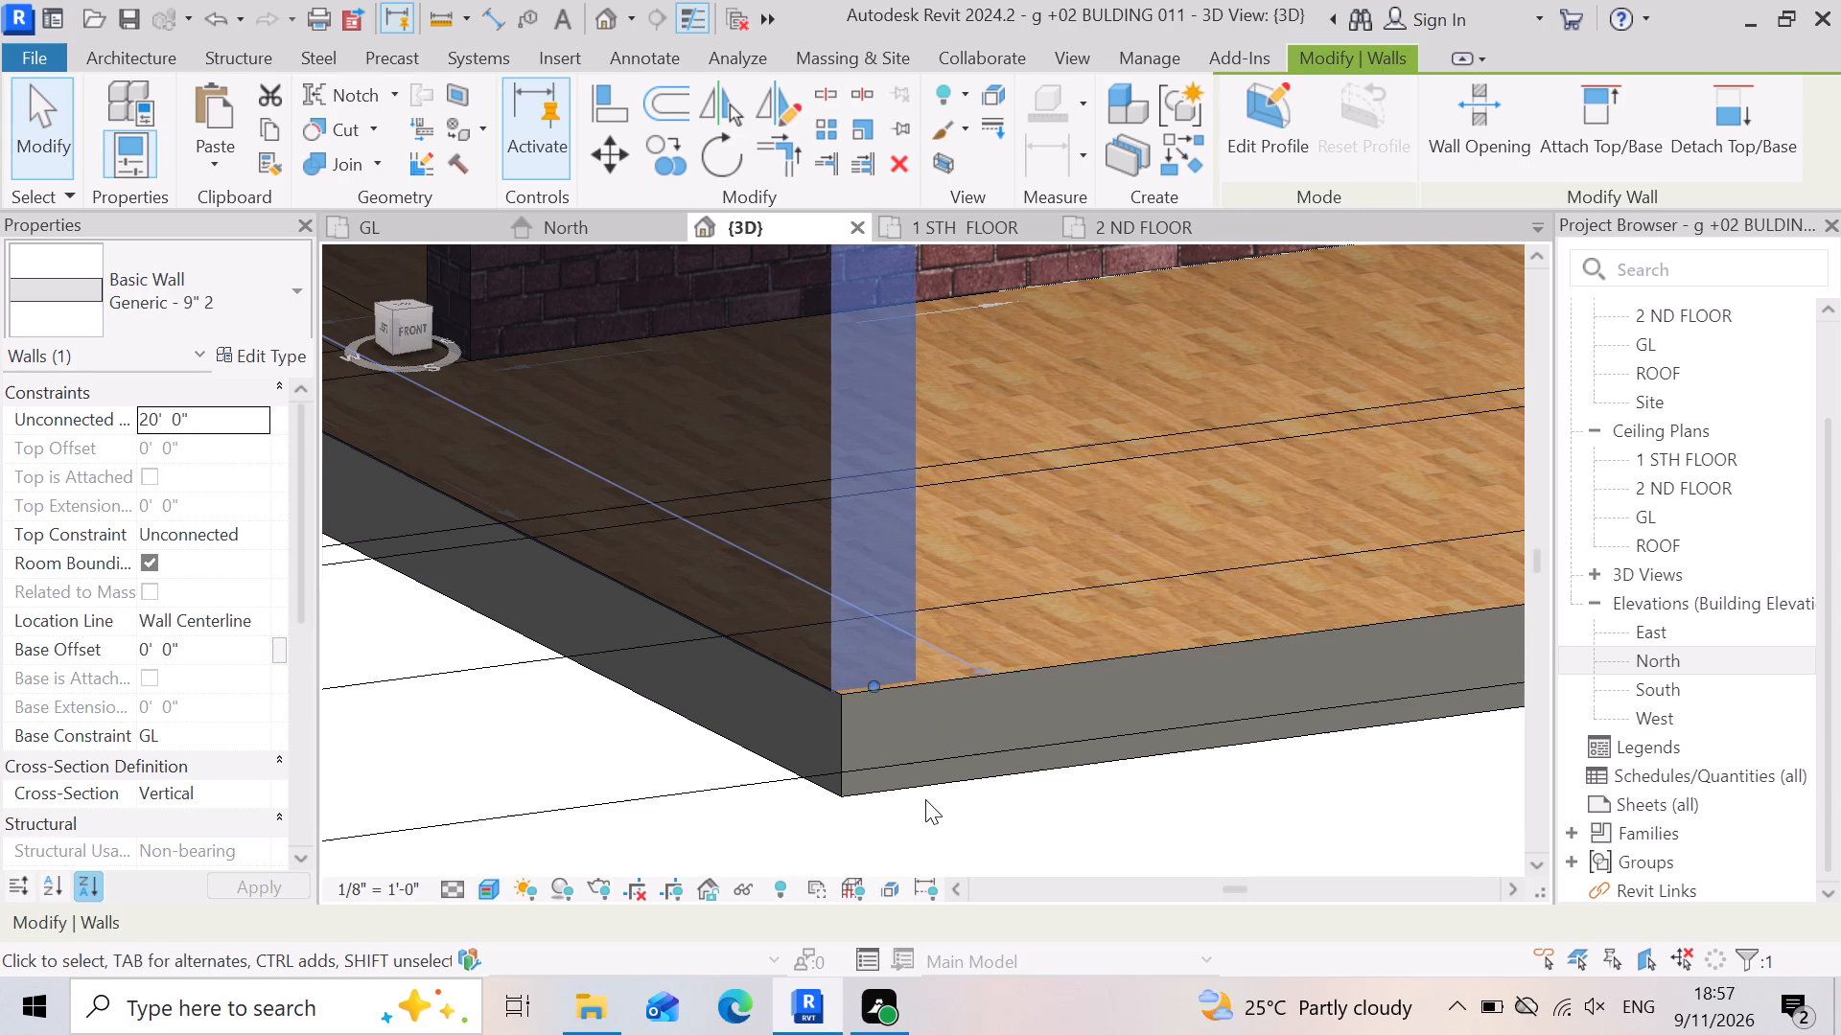
key("Down")
key("Down")
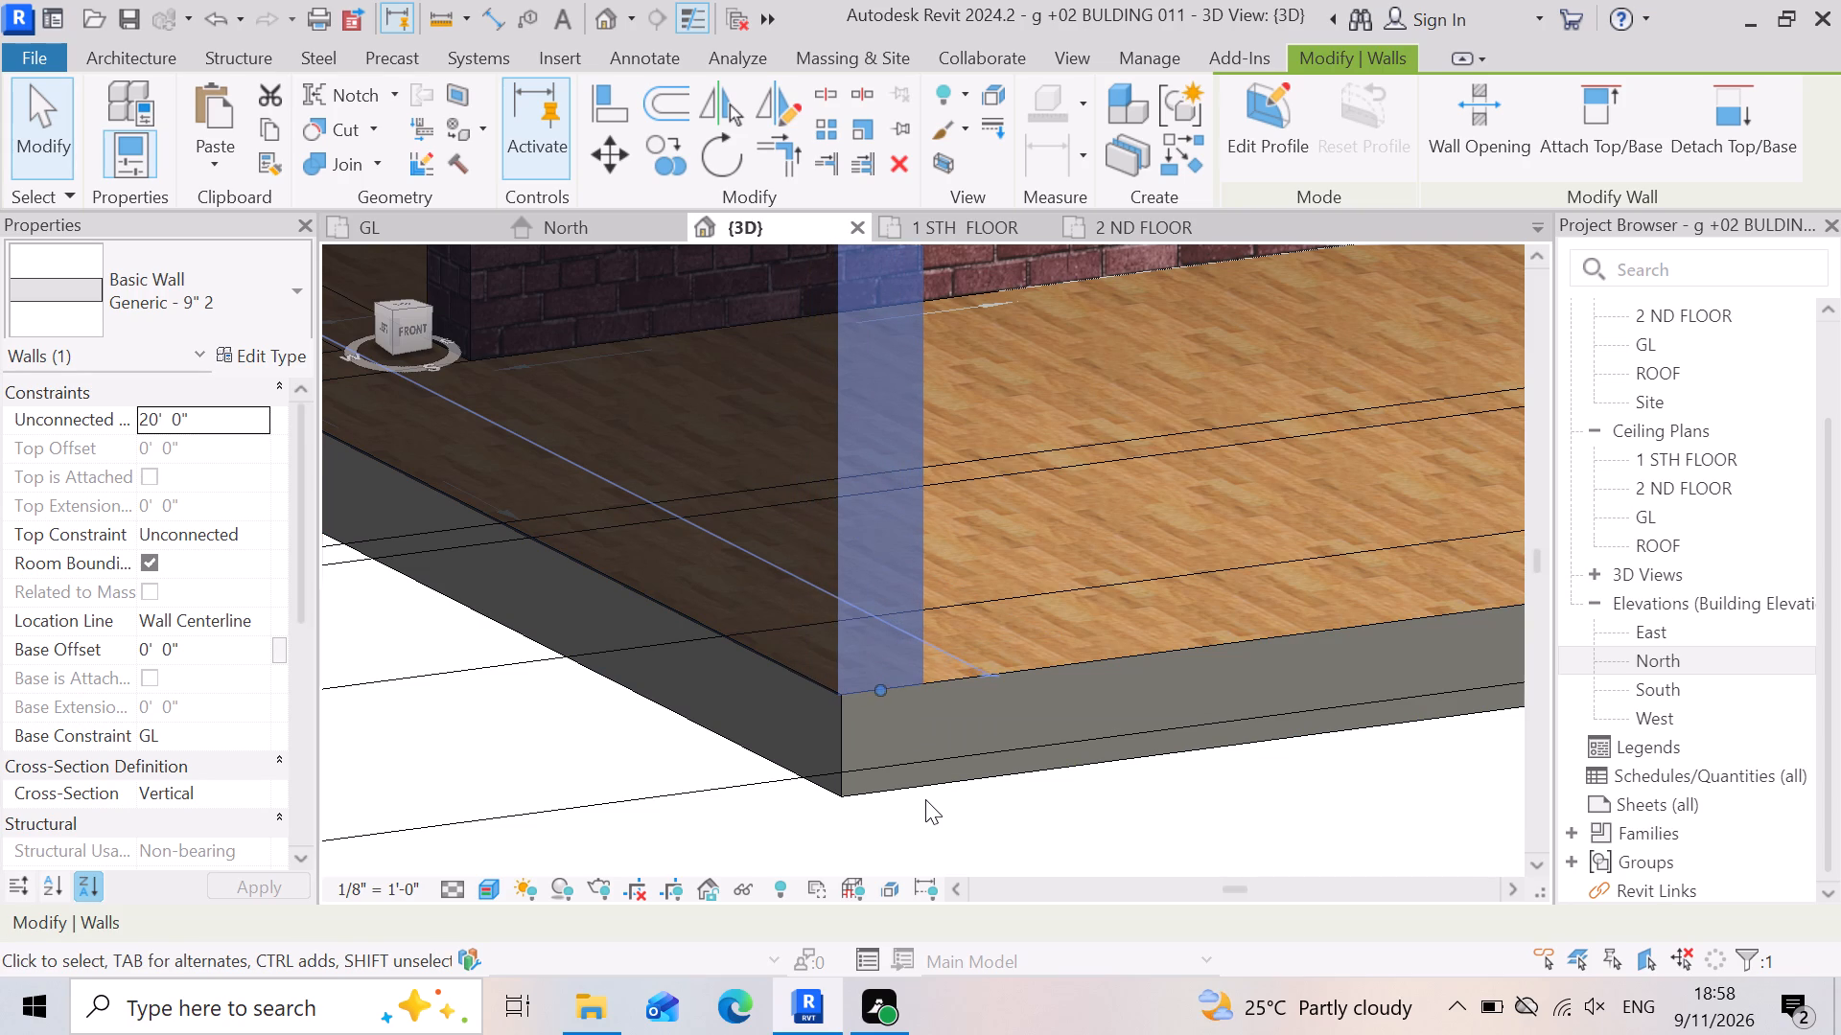
scroll(1223, 366, "down", 8)
left_click(1164, 584)
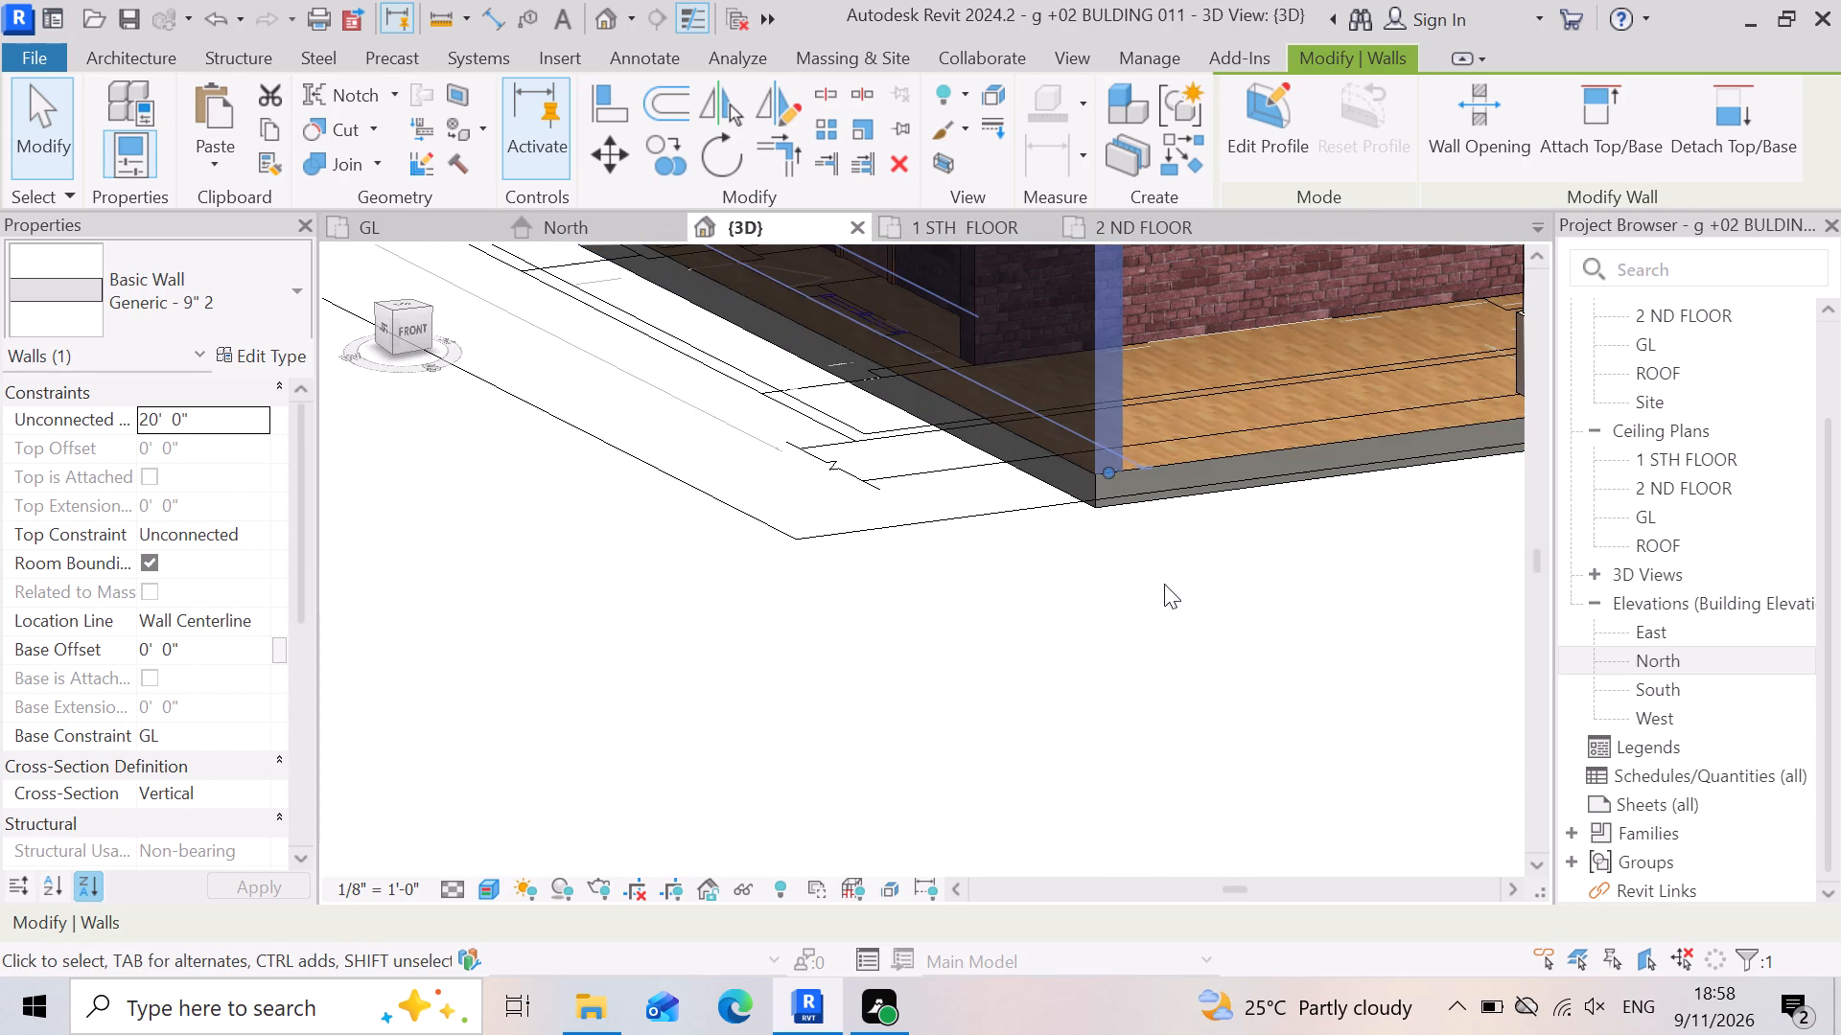
scroll(1313, 743, "down", 10)
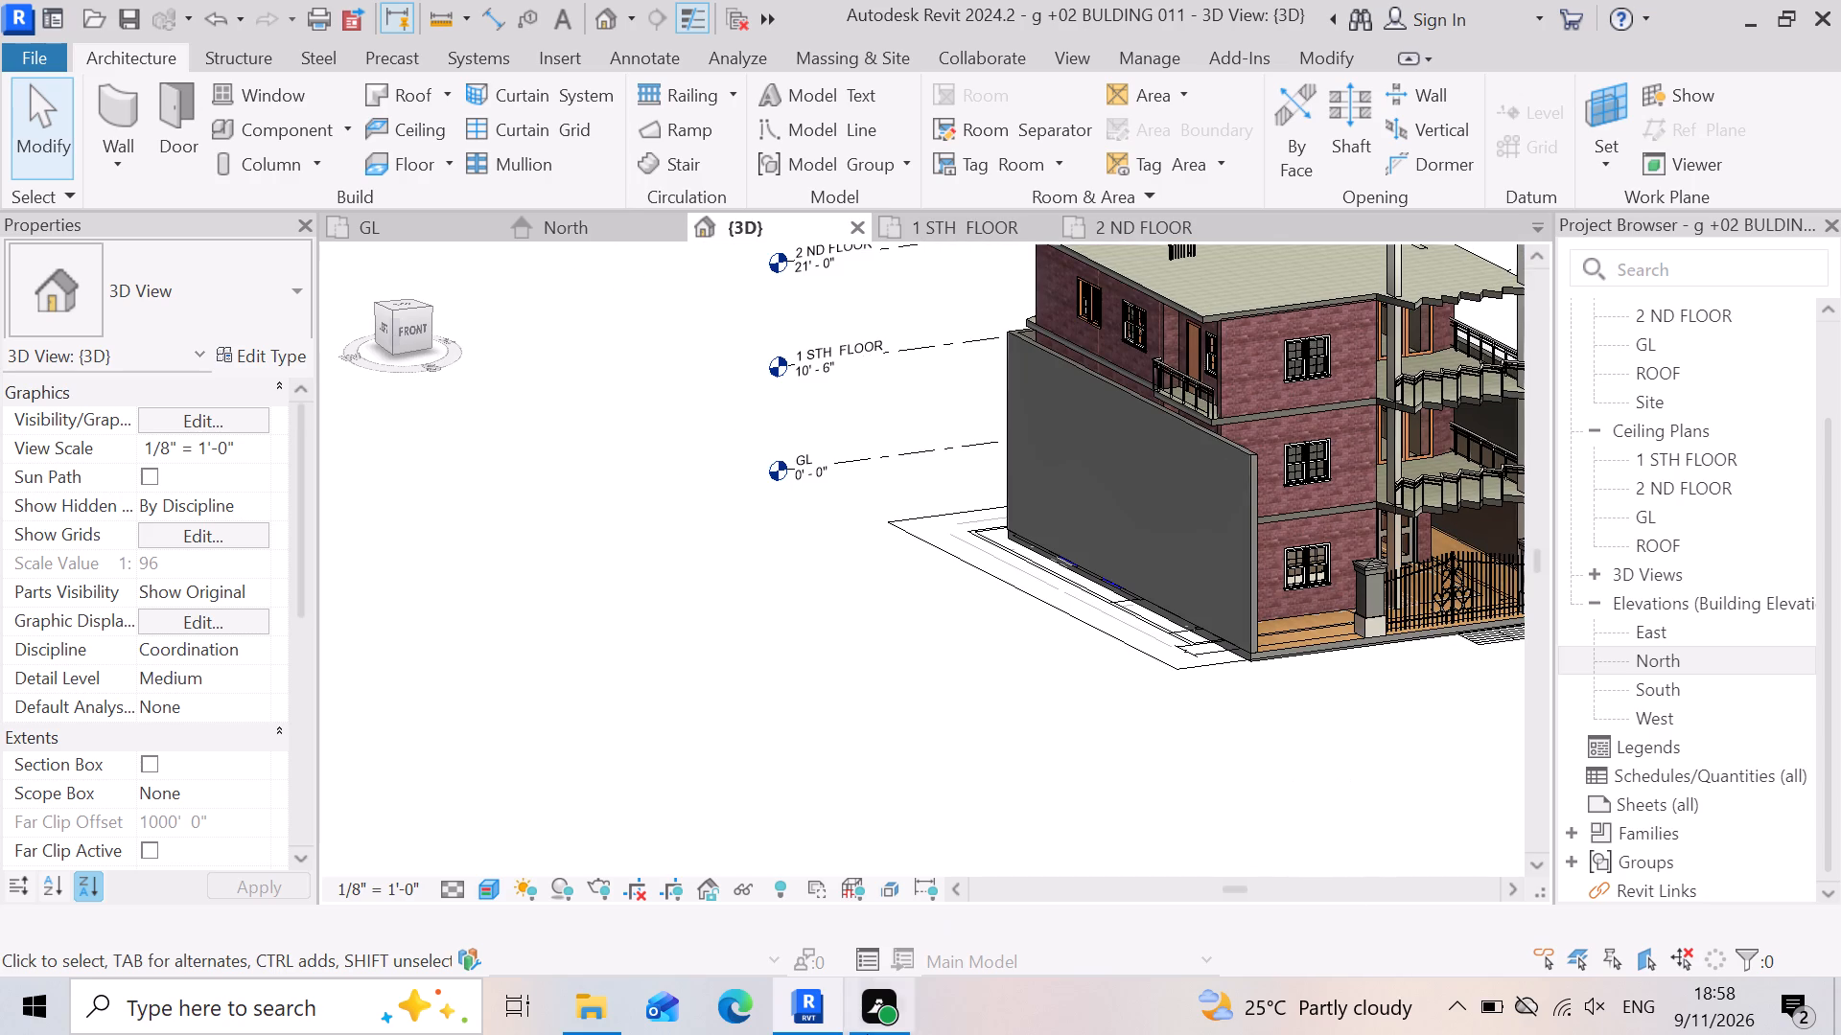
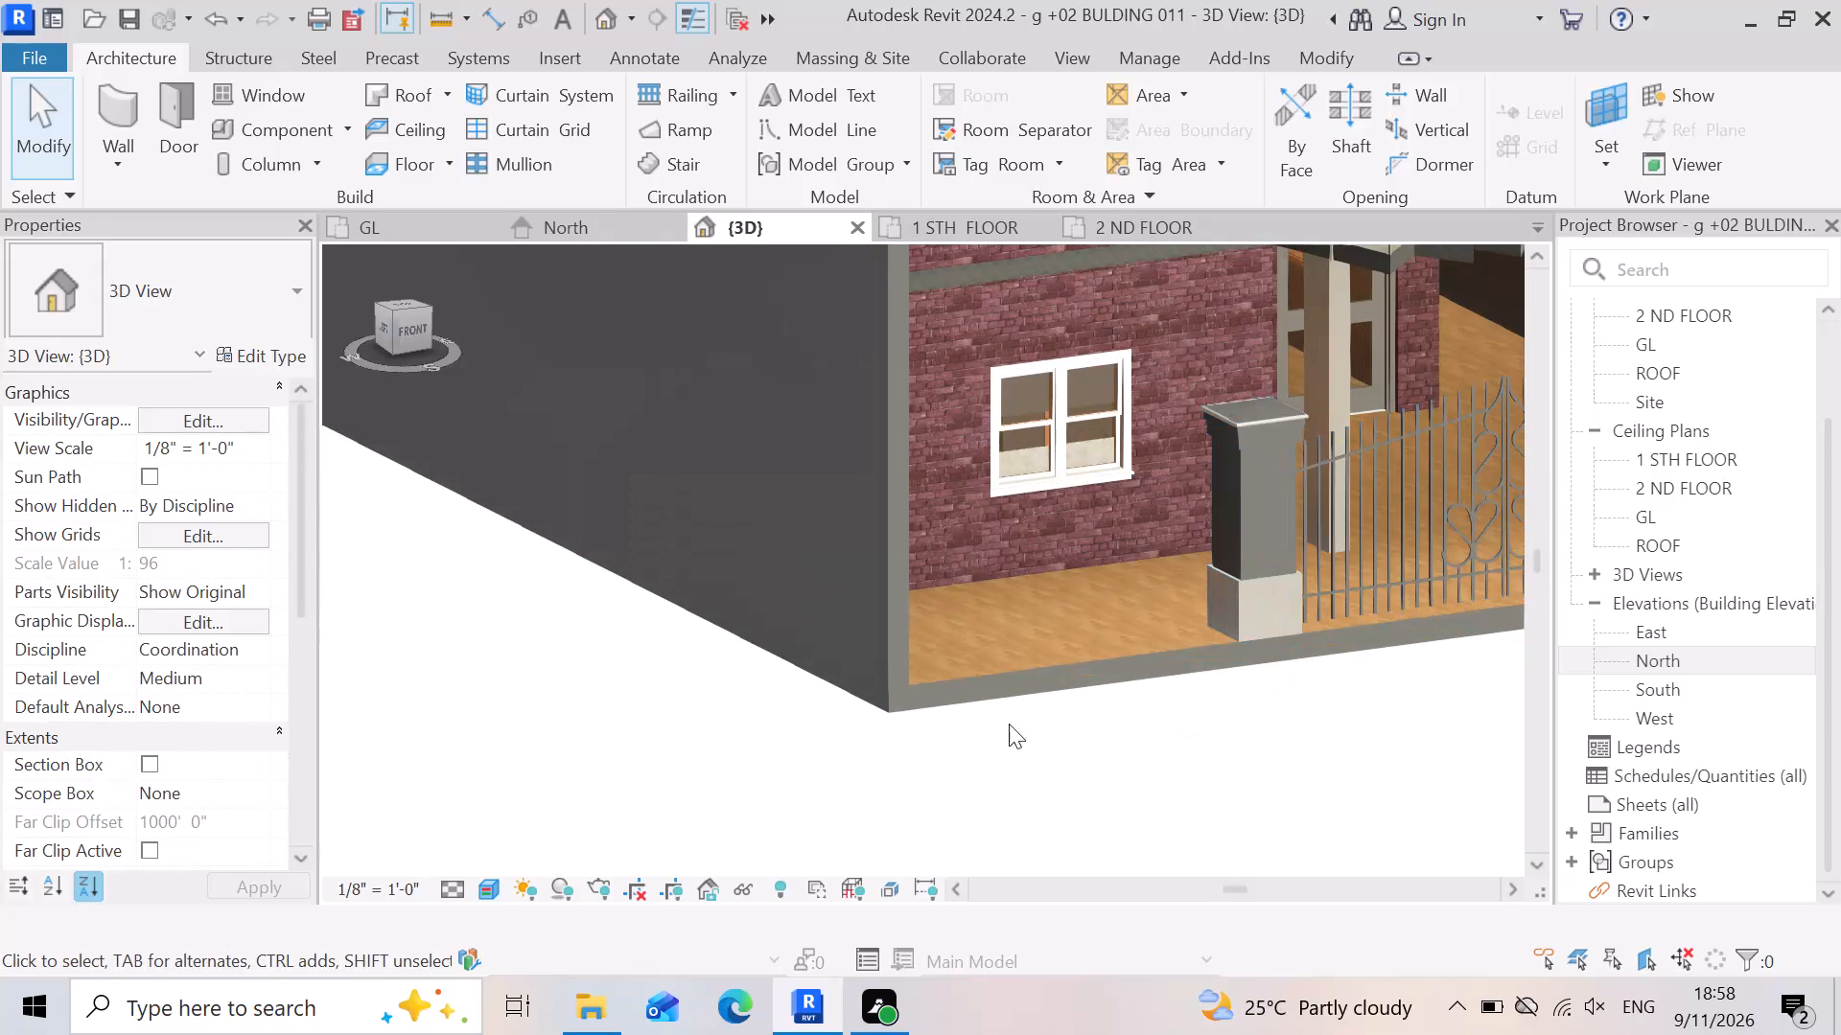
Draw a 9" front wall, 20' high and about 11'-9" long, from the side wall's front end to the near gate pillar.
left_click(95, 100)
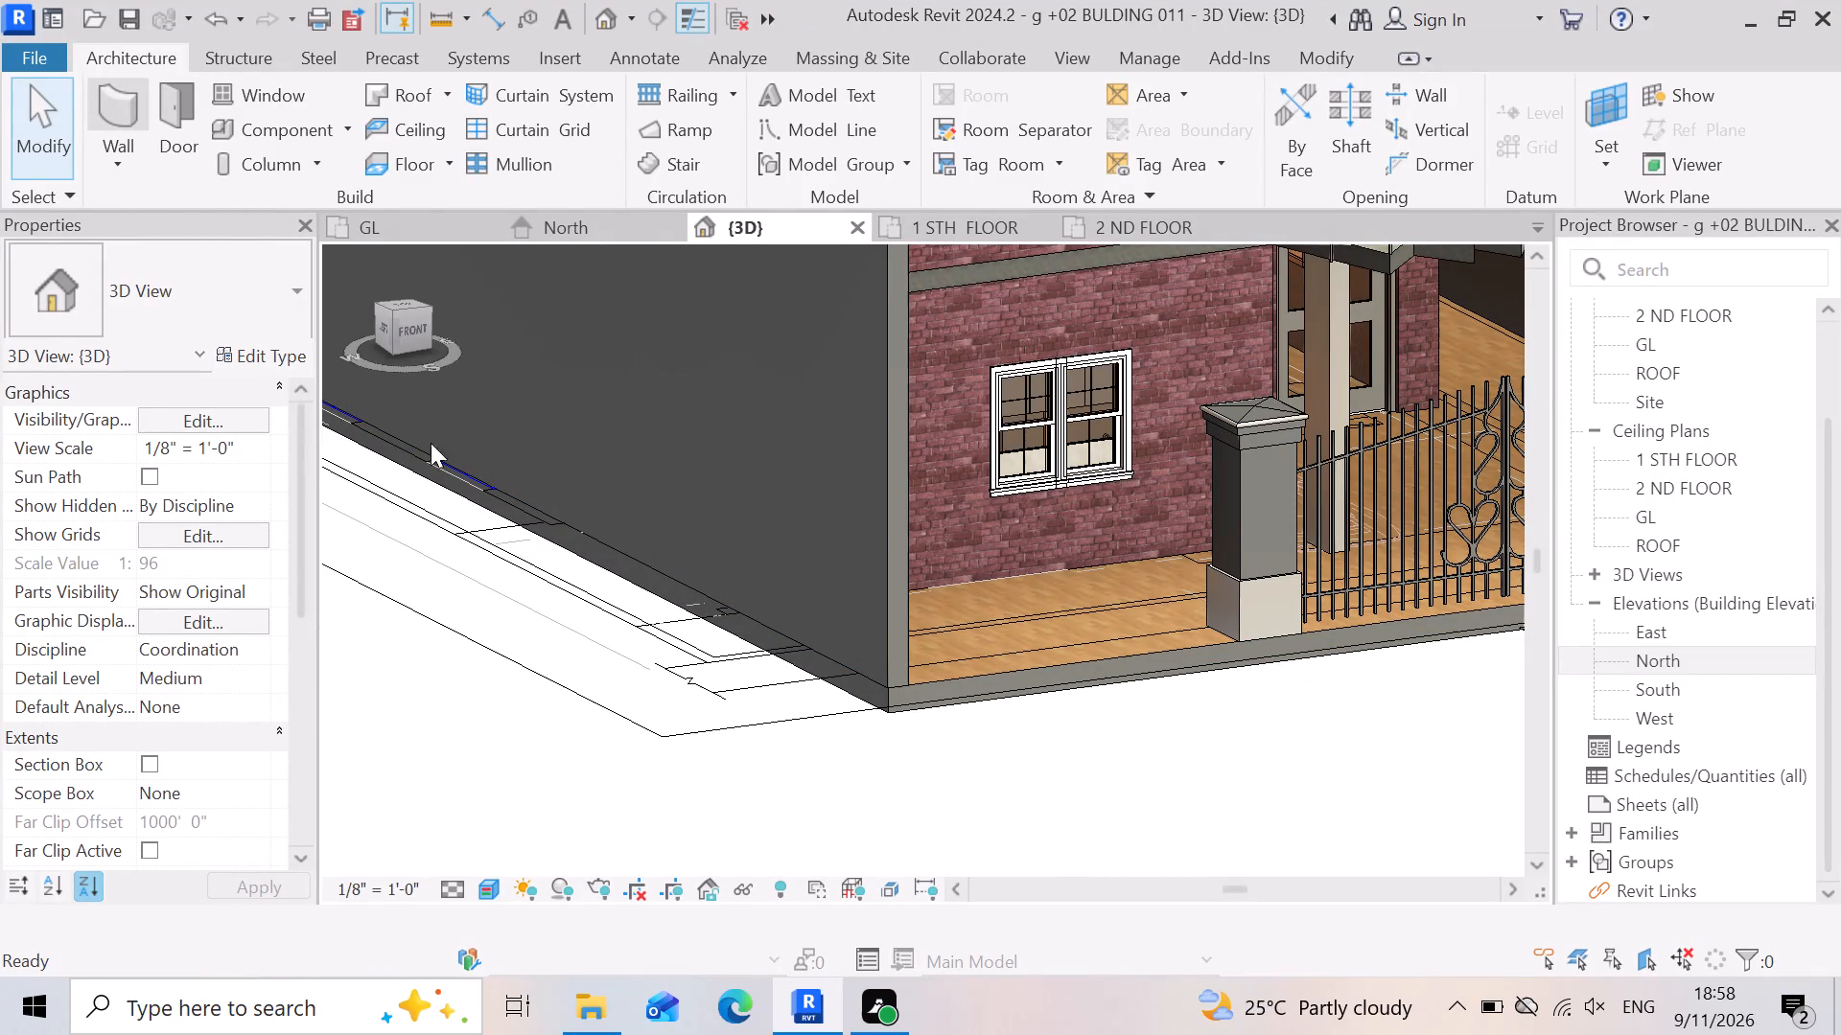
scroll(899, 628, "up", 7)
scroll(928, 751, "up", 9)
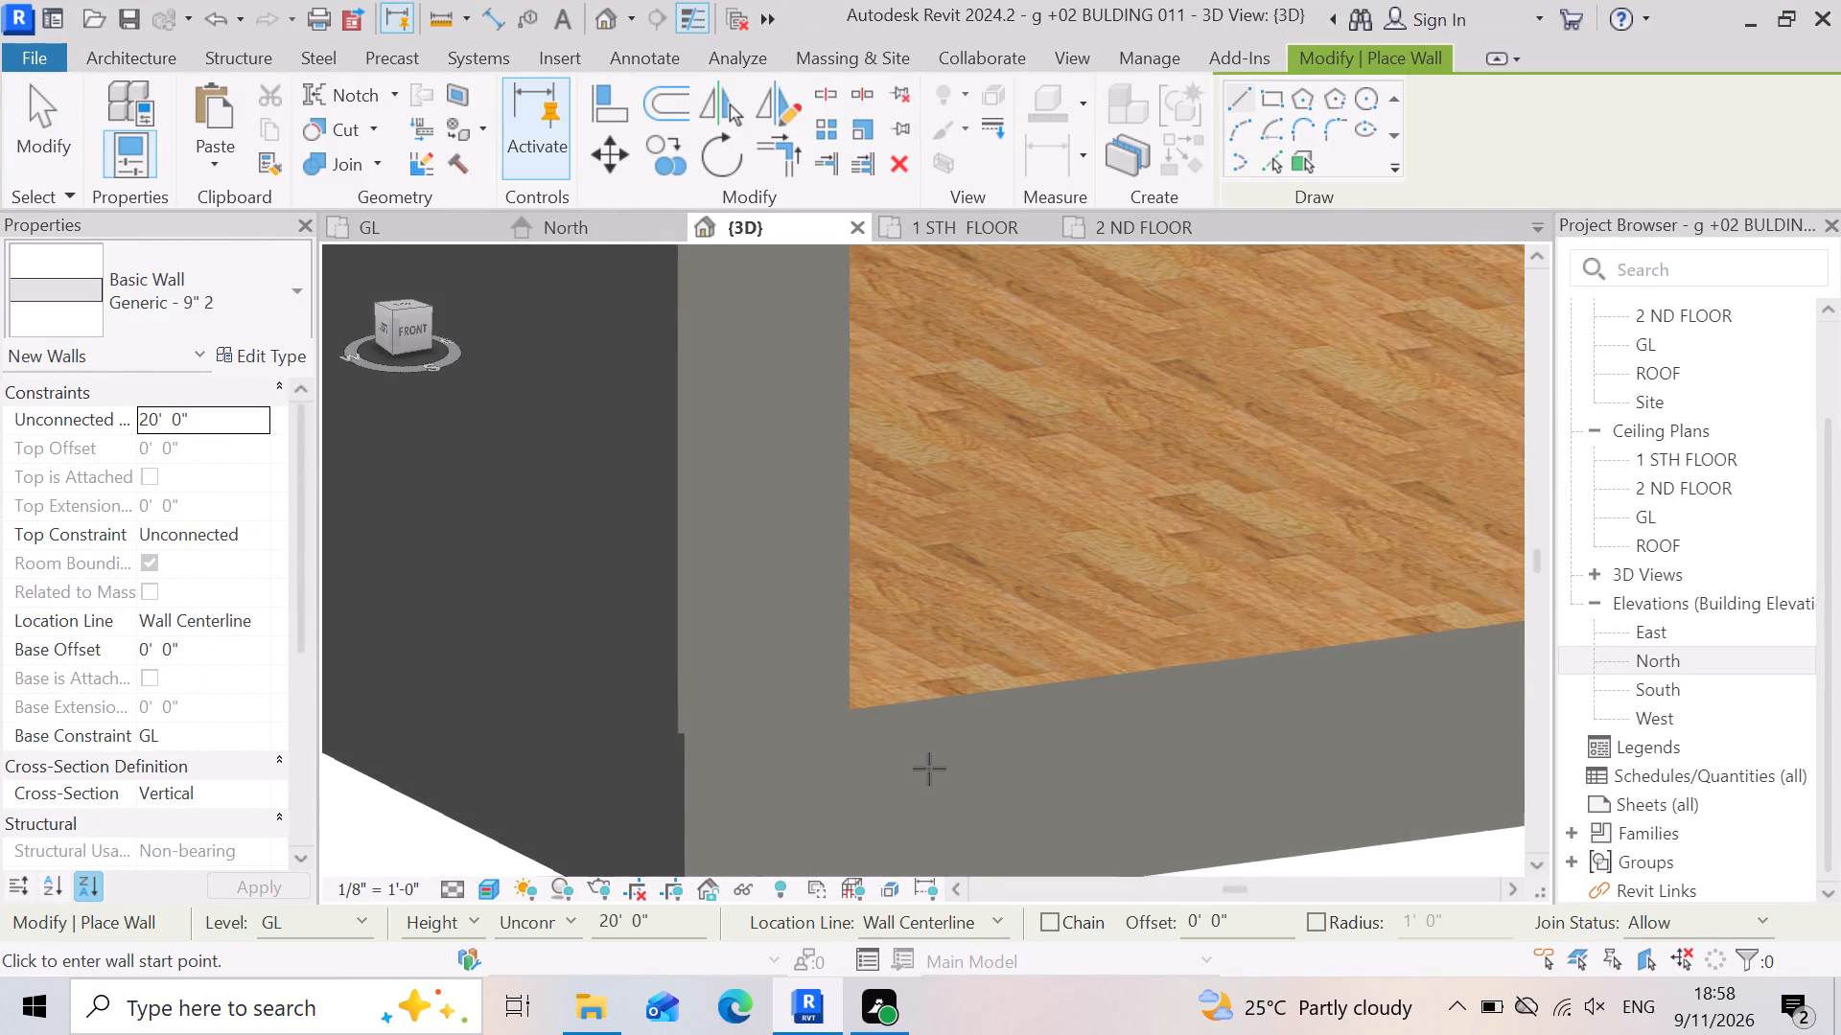
scroll(660, 801, "up", 5)
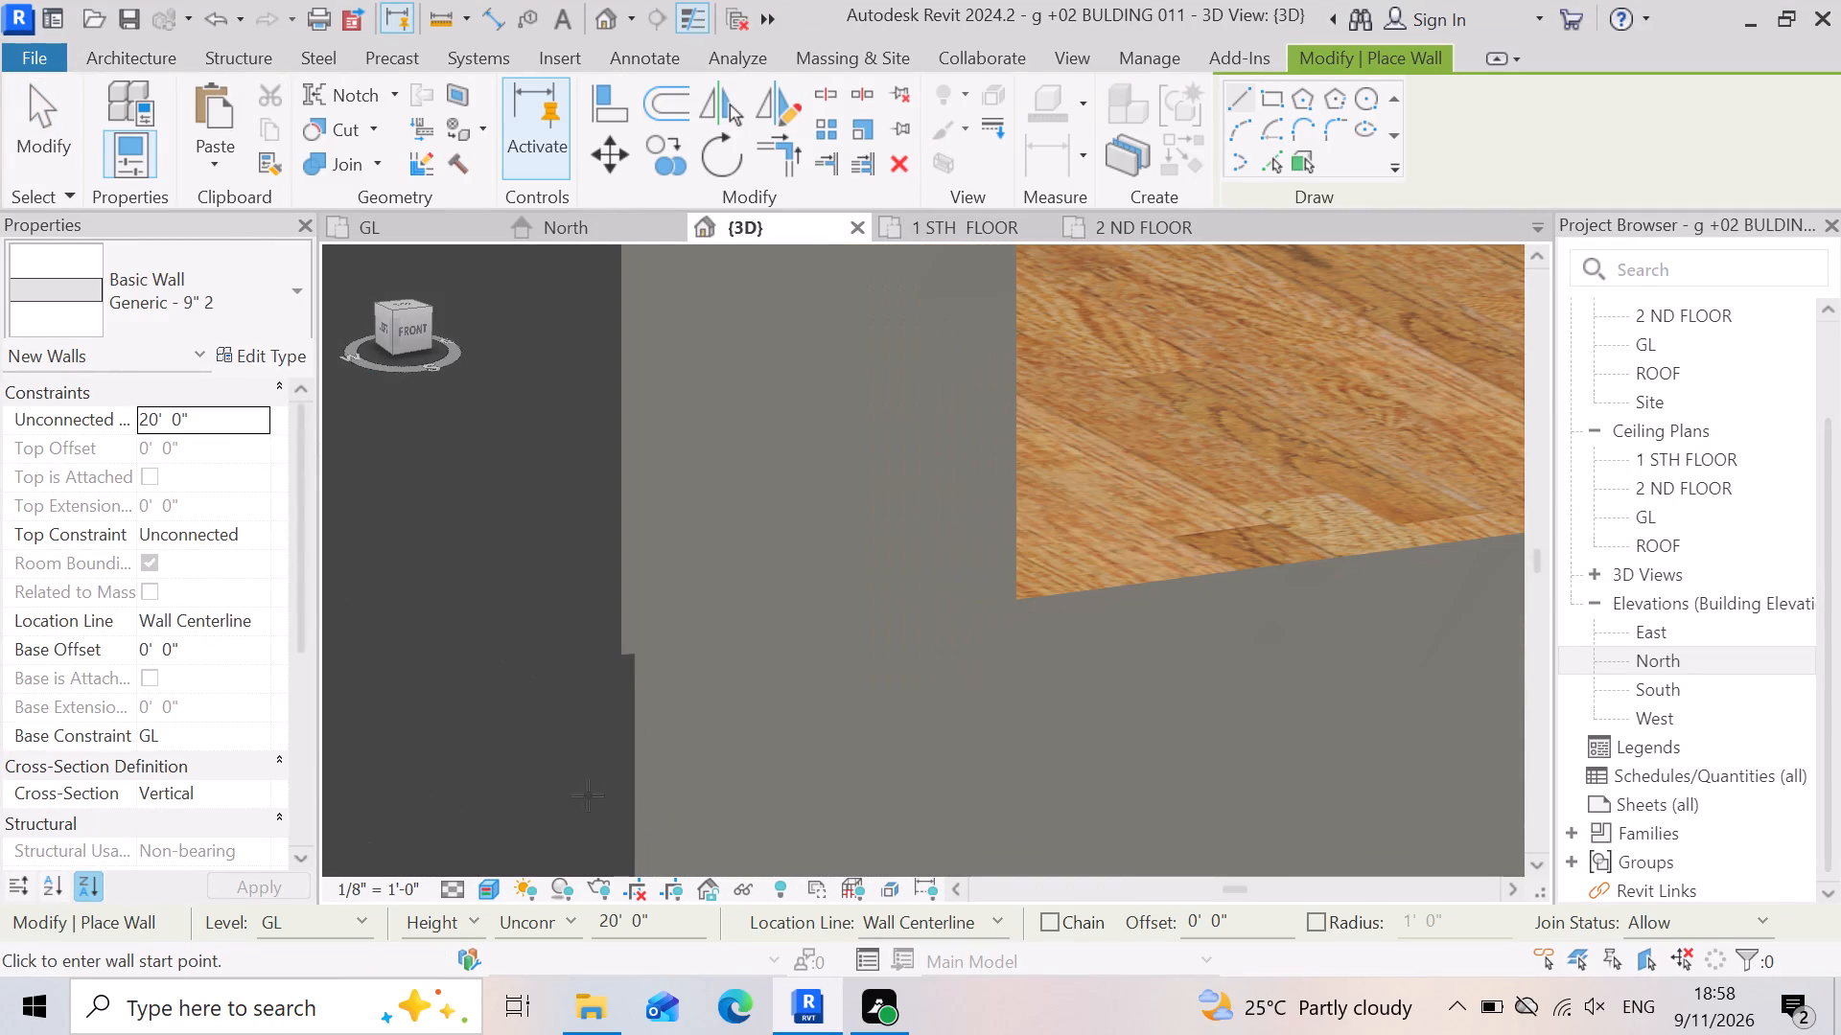
left_click(1019, 595)
scroll(982, 629, "down", 1)
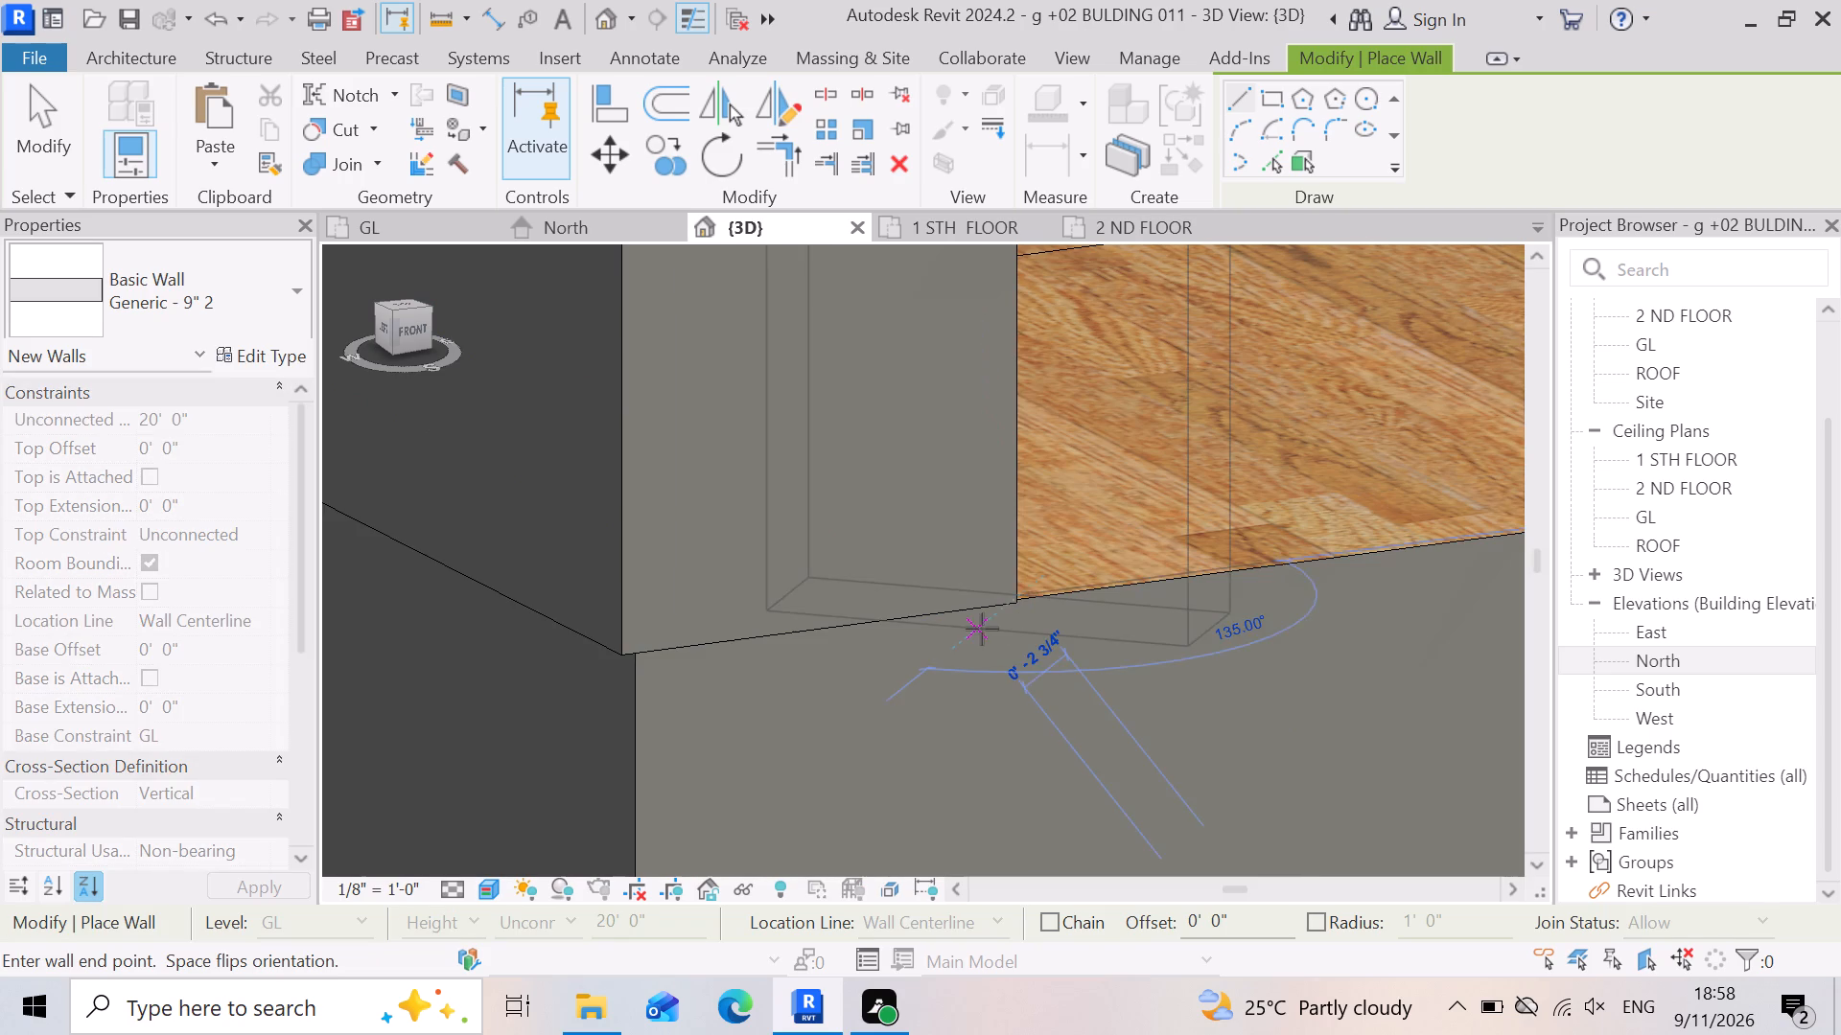
scroll(977, 633, "down", 12)
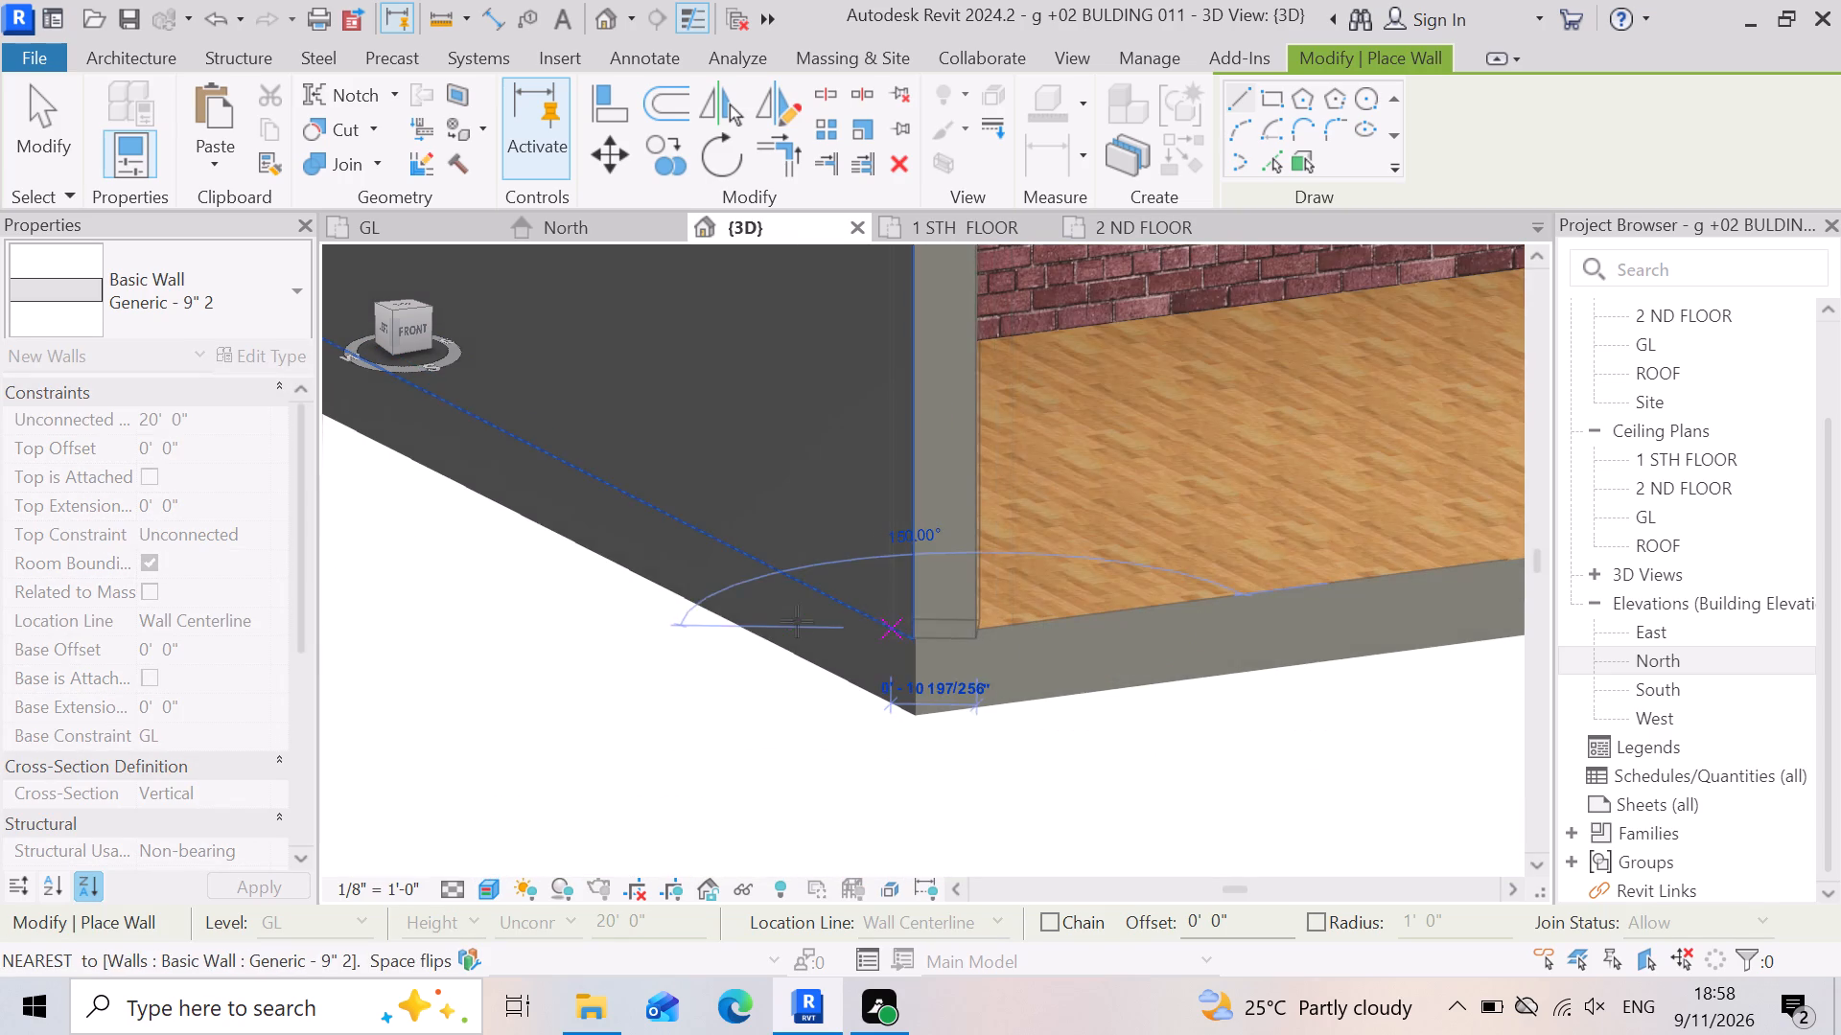
scroll(797, 621, "down", 4)
scroll(1434, 548, "up", 2)
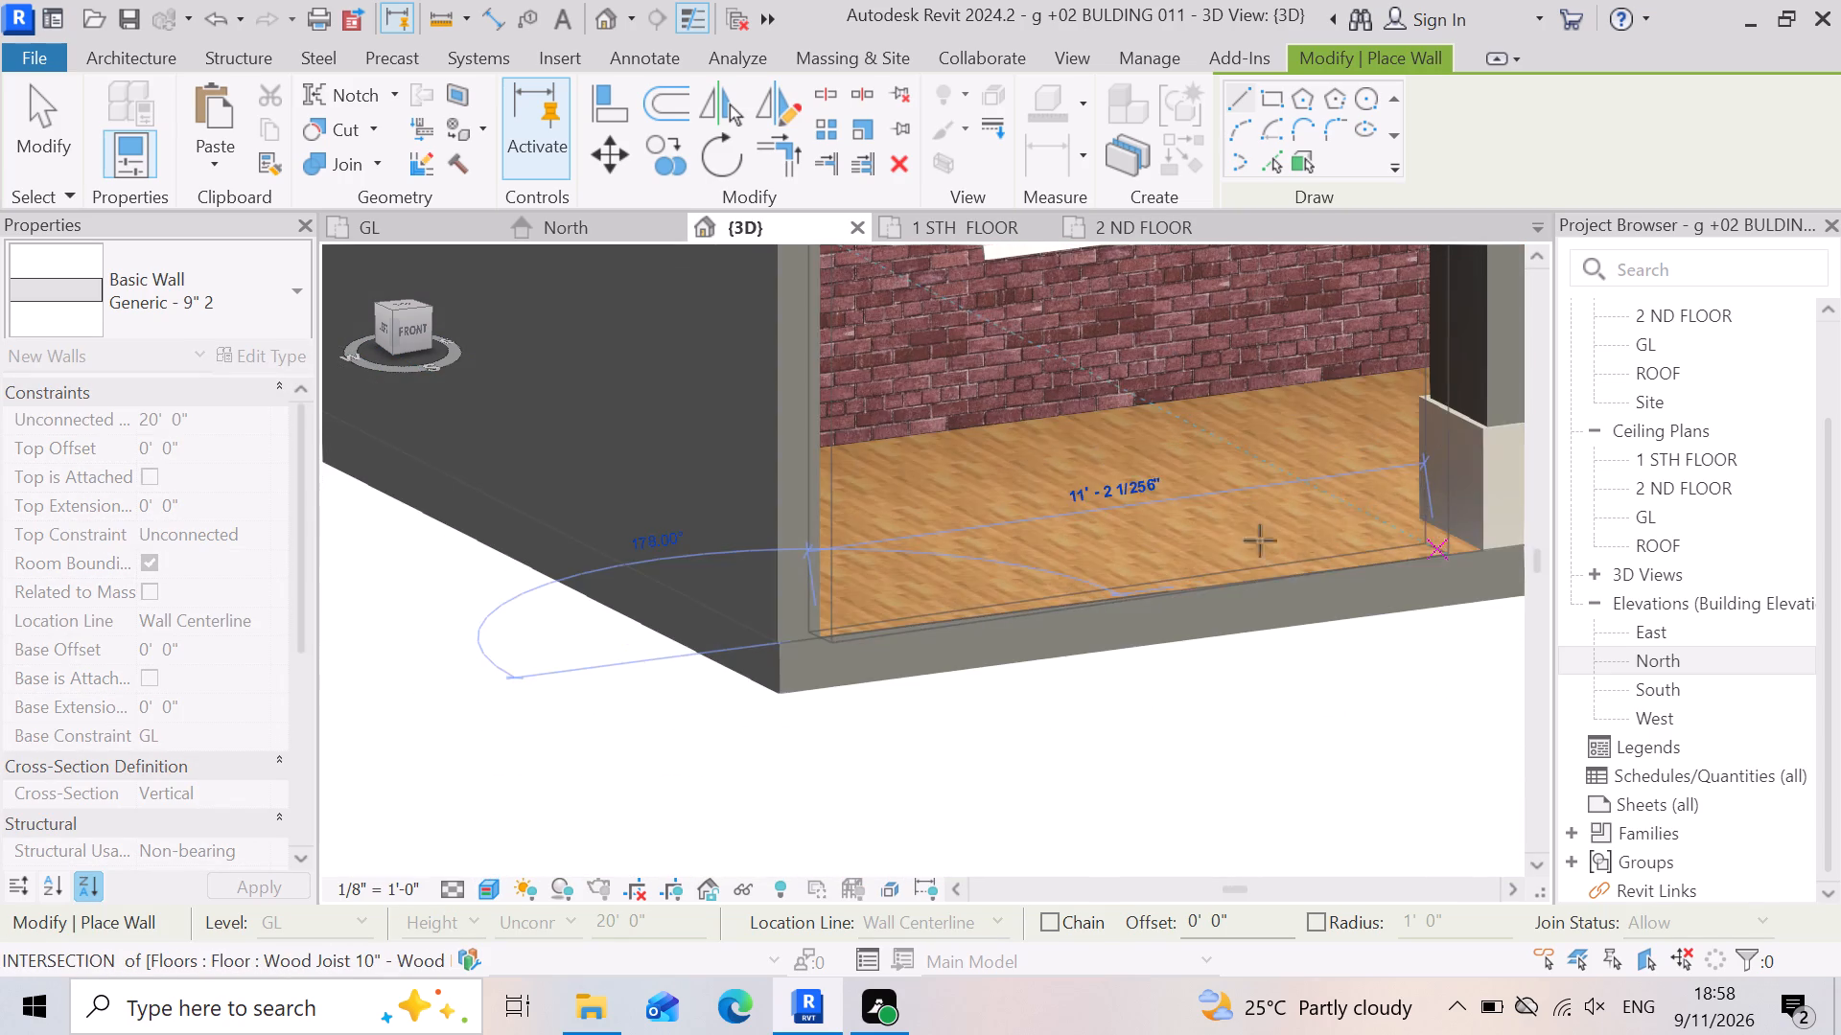
scroll(1223, 544, "down", 3)
scroll(1292, 563, "up", 10)
scroll(1233, 526, "down", 4)
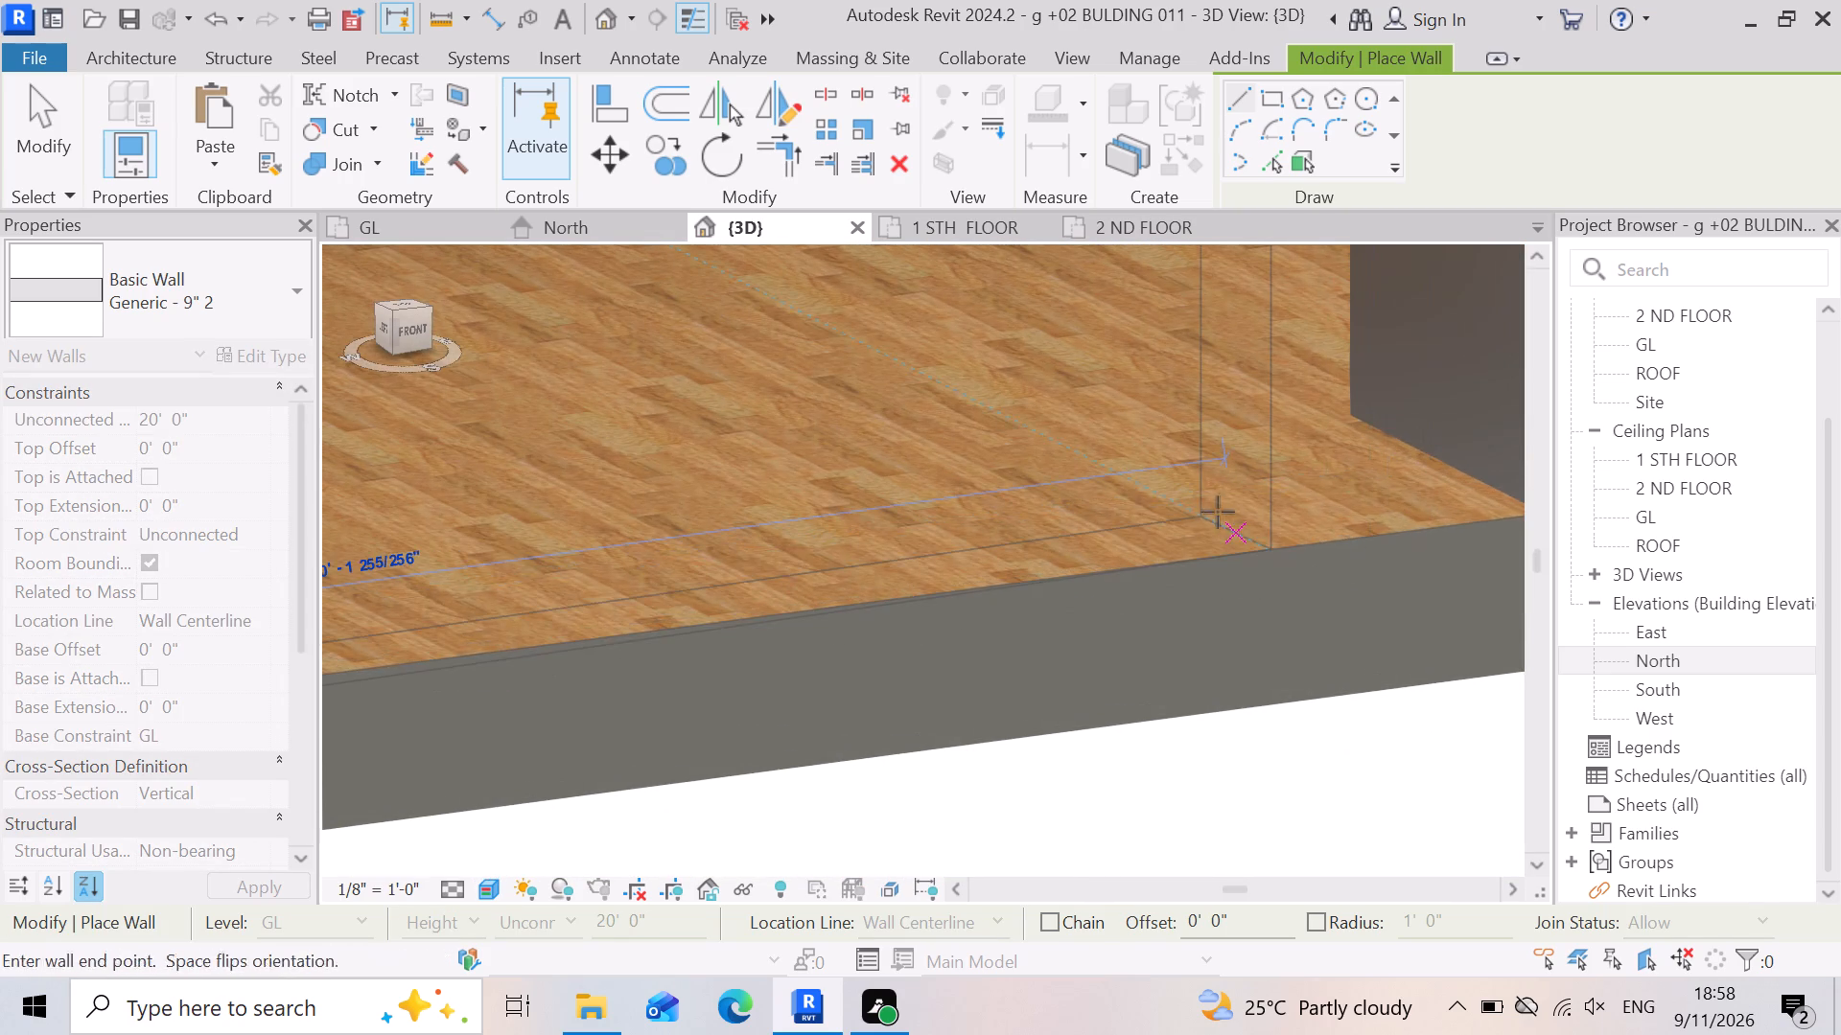
scroll(1427, 500, "up", 9)
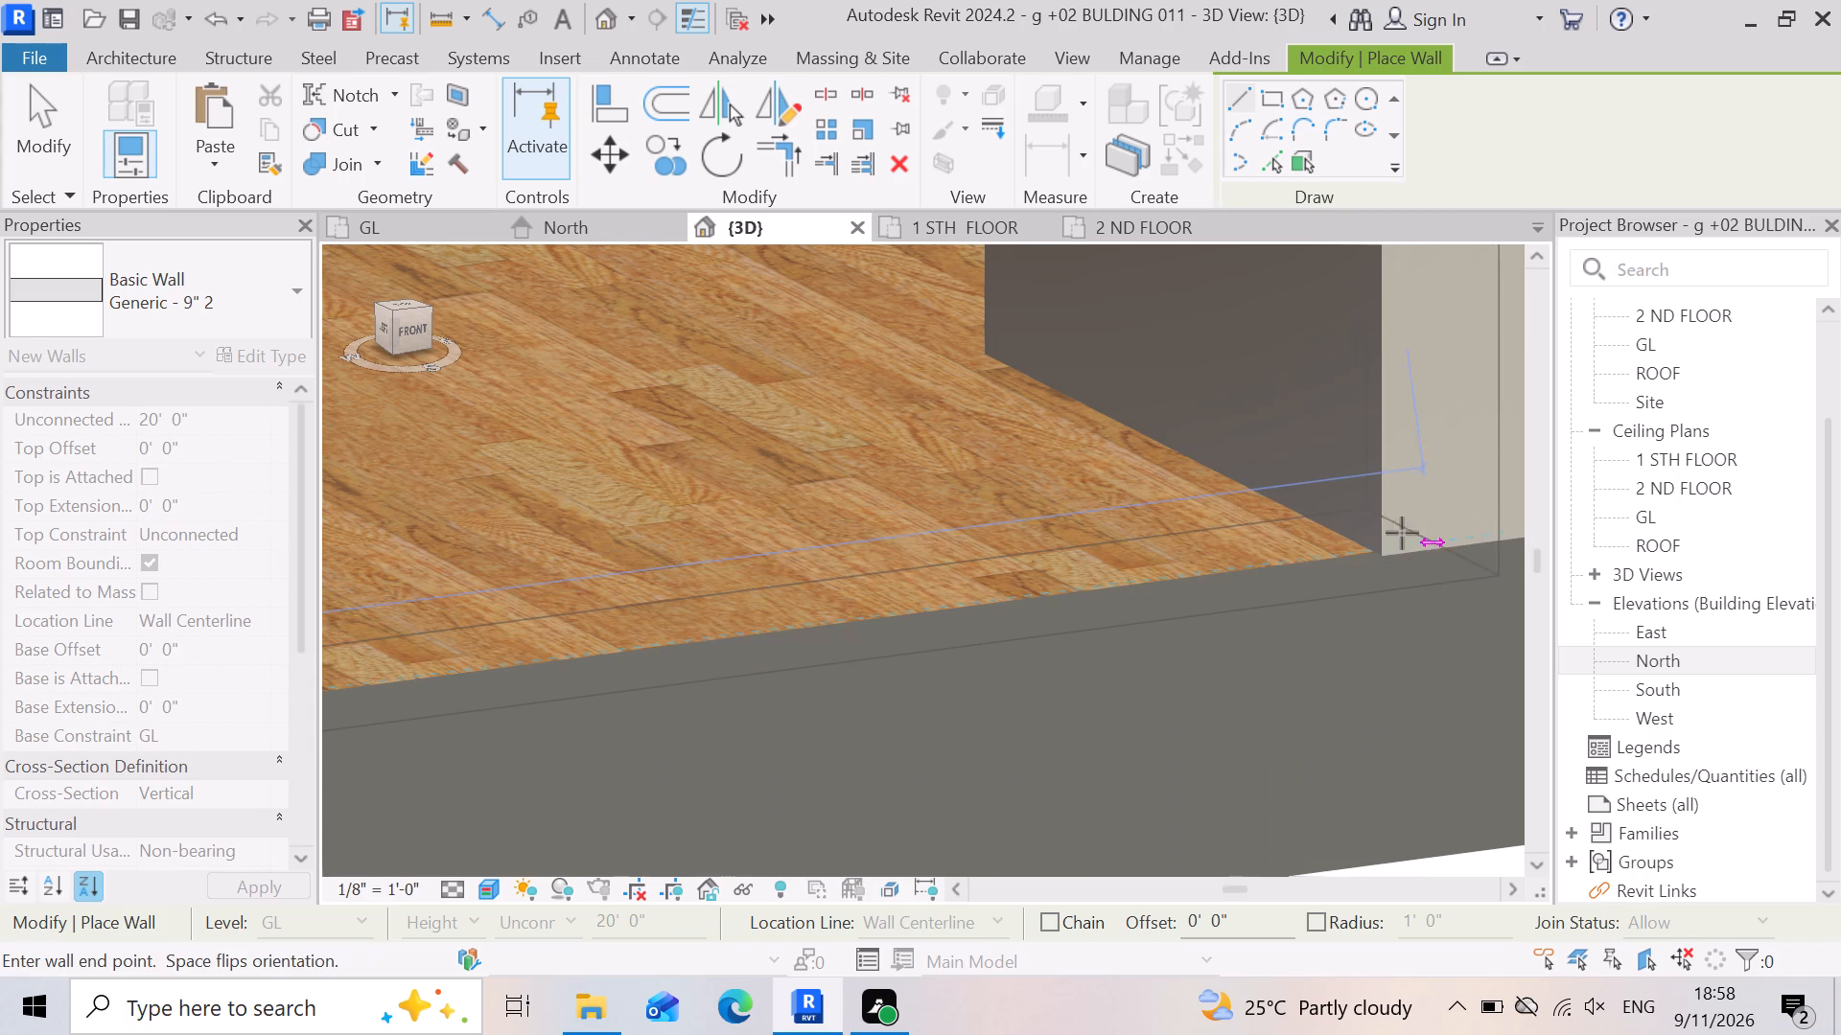
left_click(1382, 555)
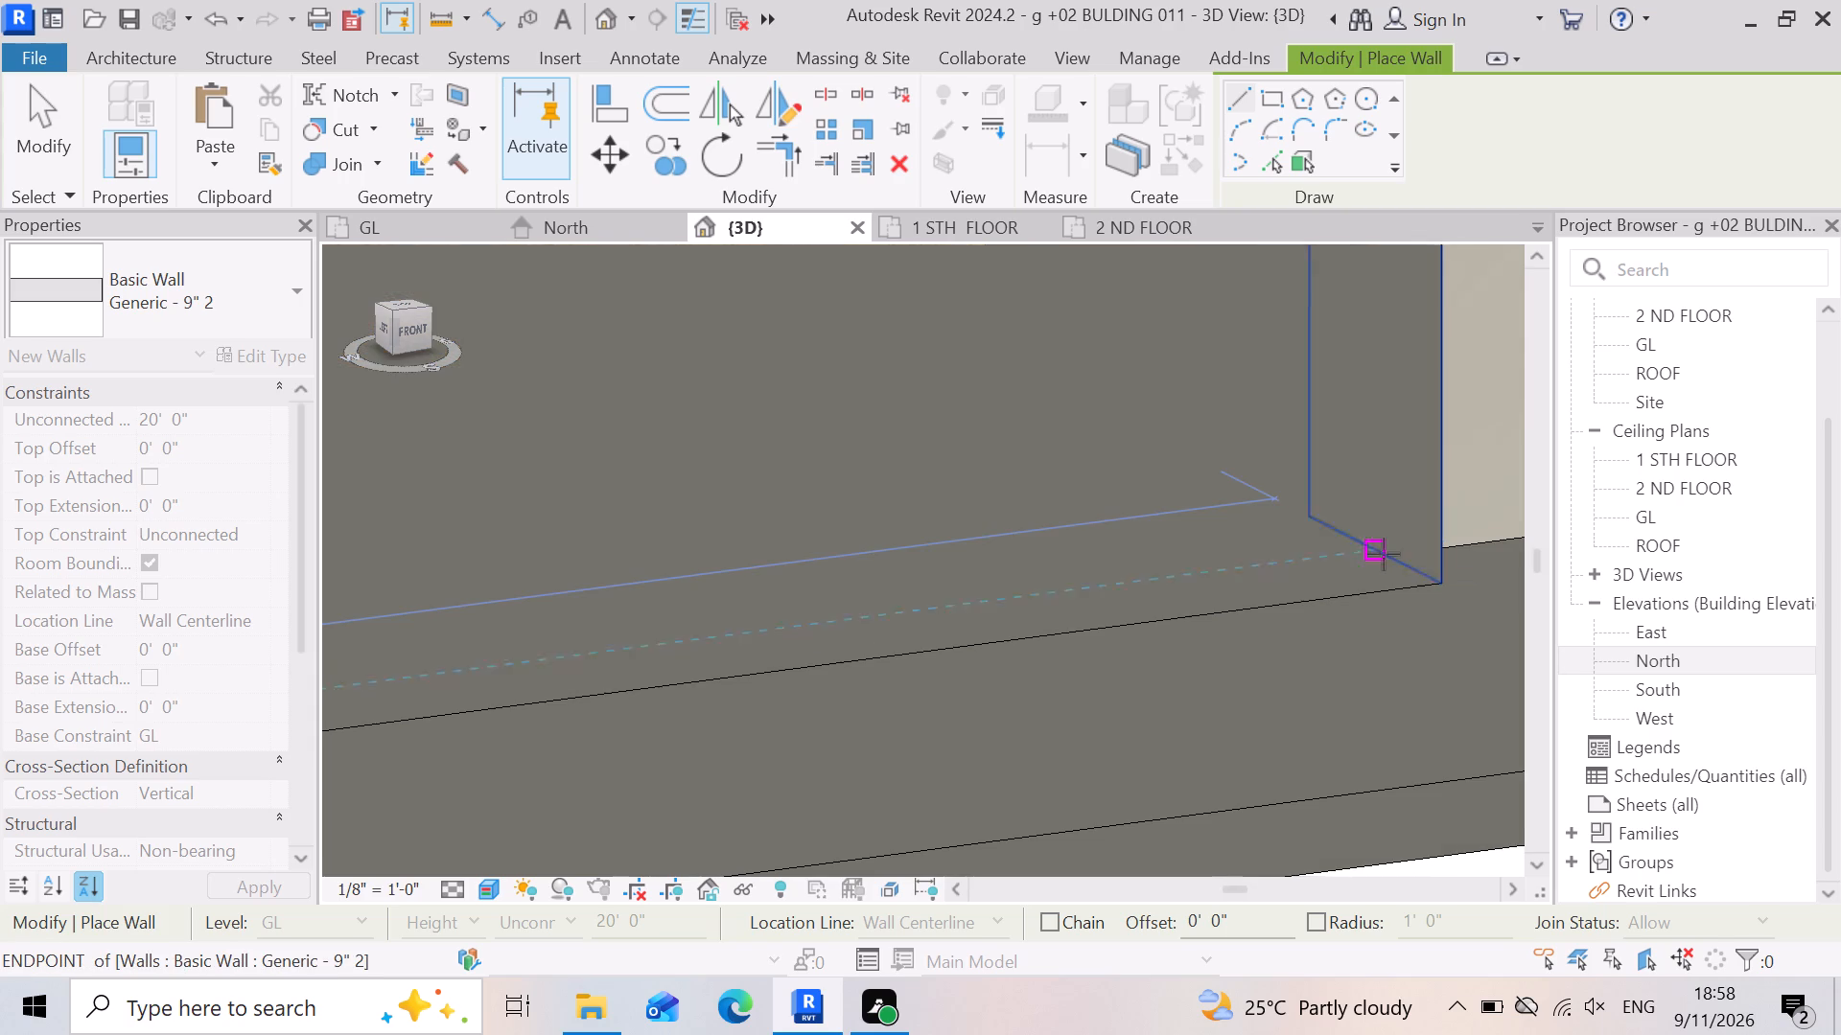
scroll(1383, 546, "down", 10)
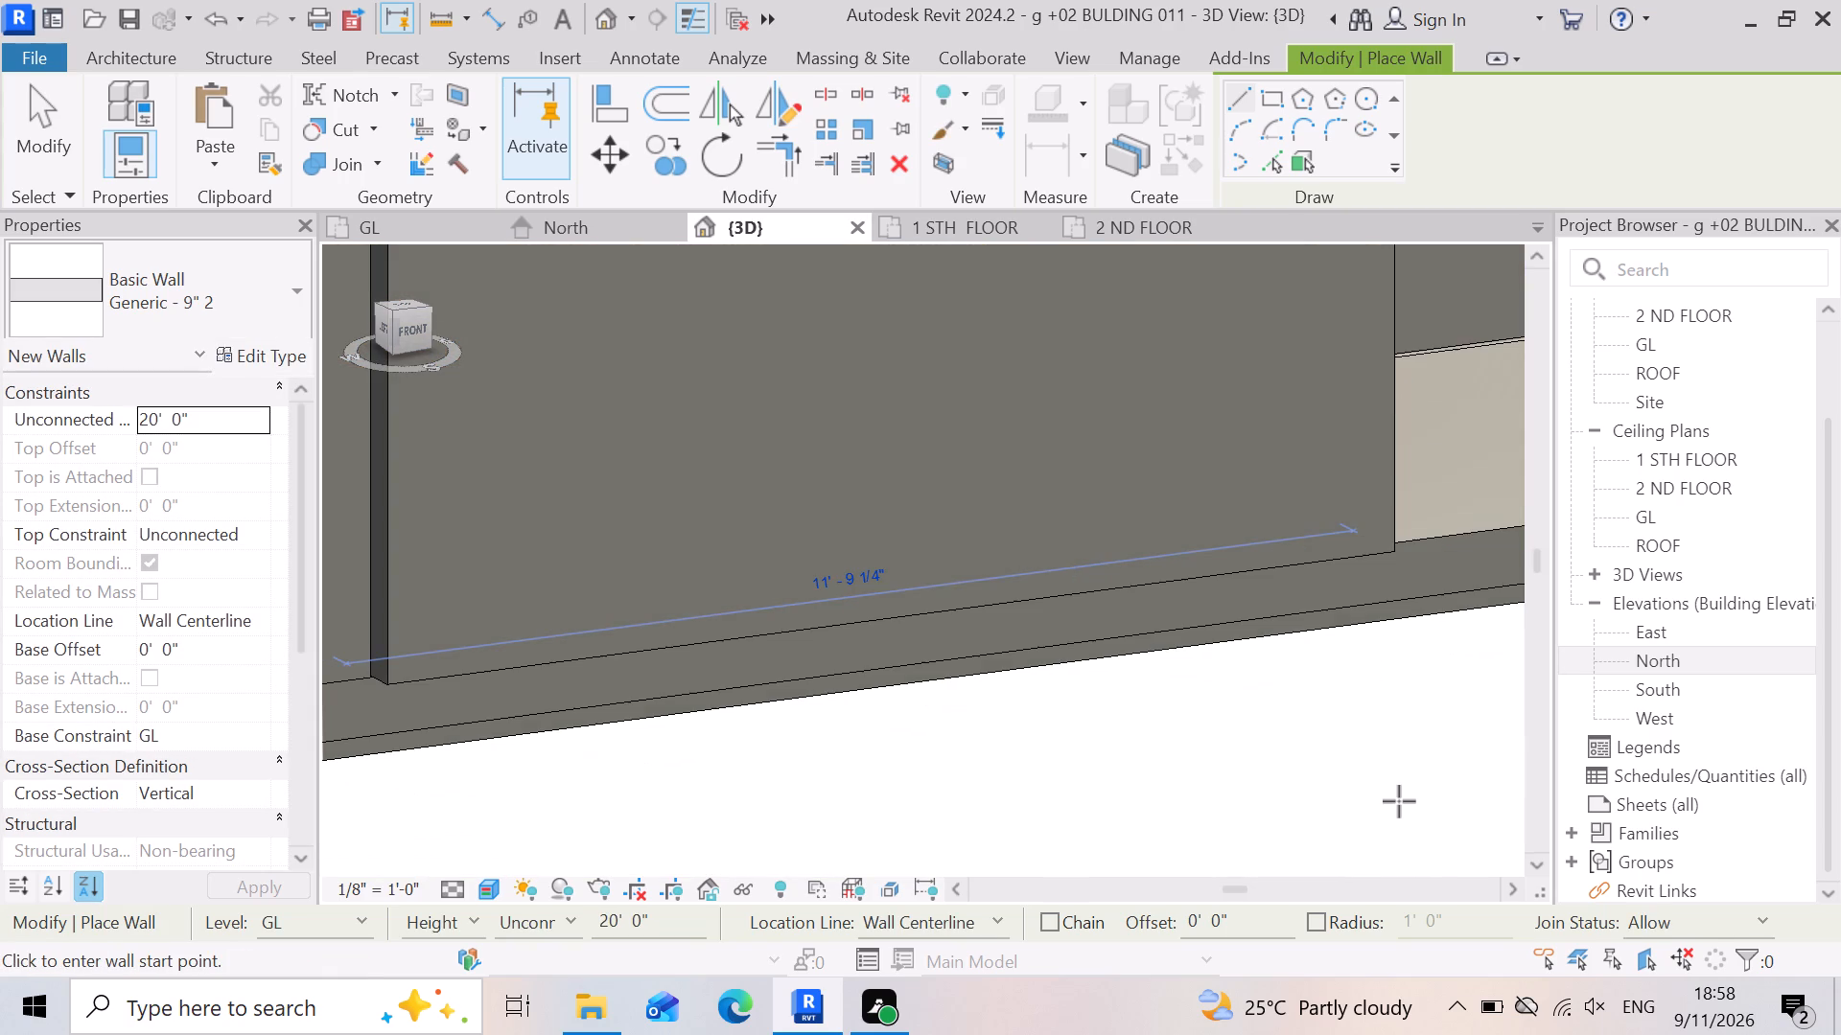
key("Escape")
key("Escape")
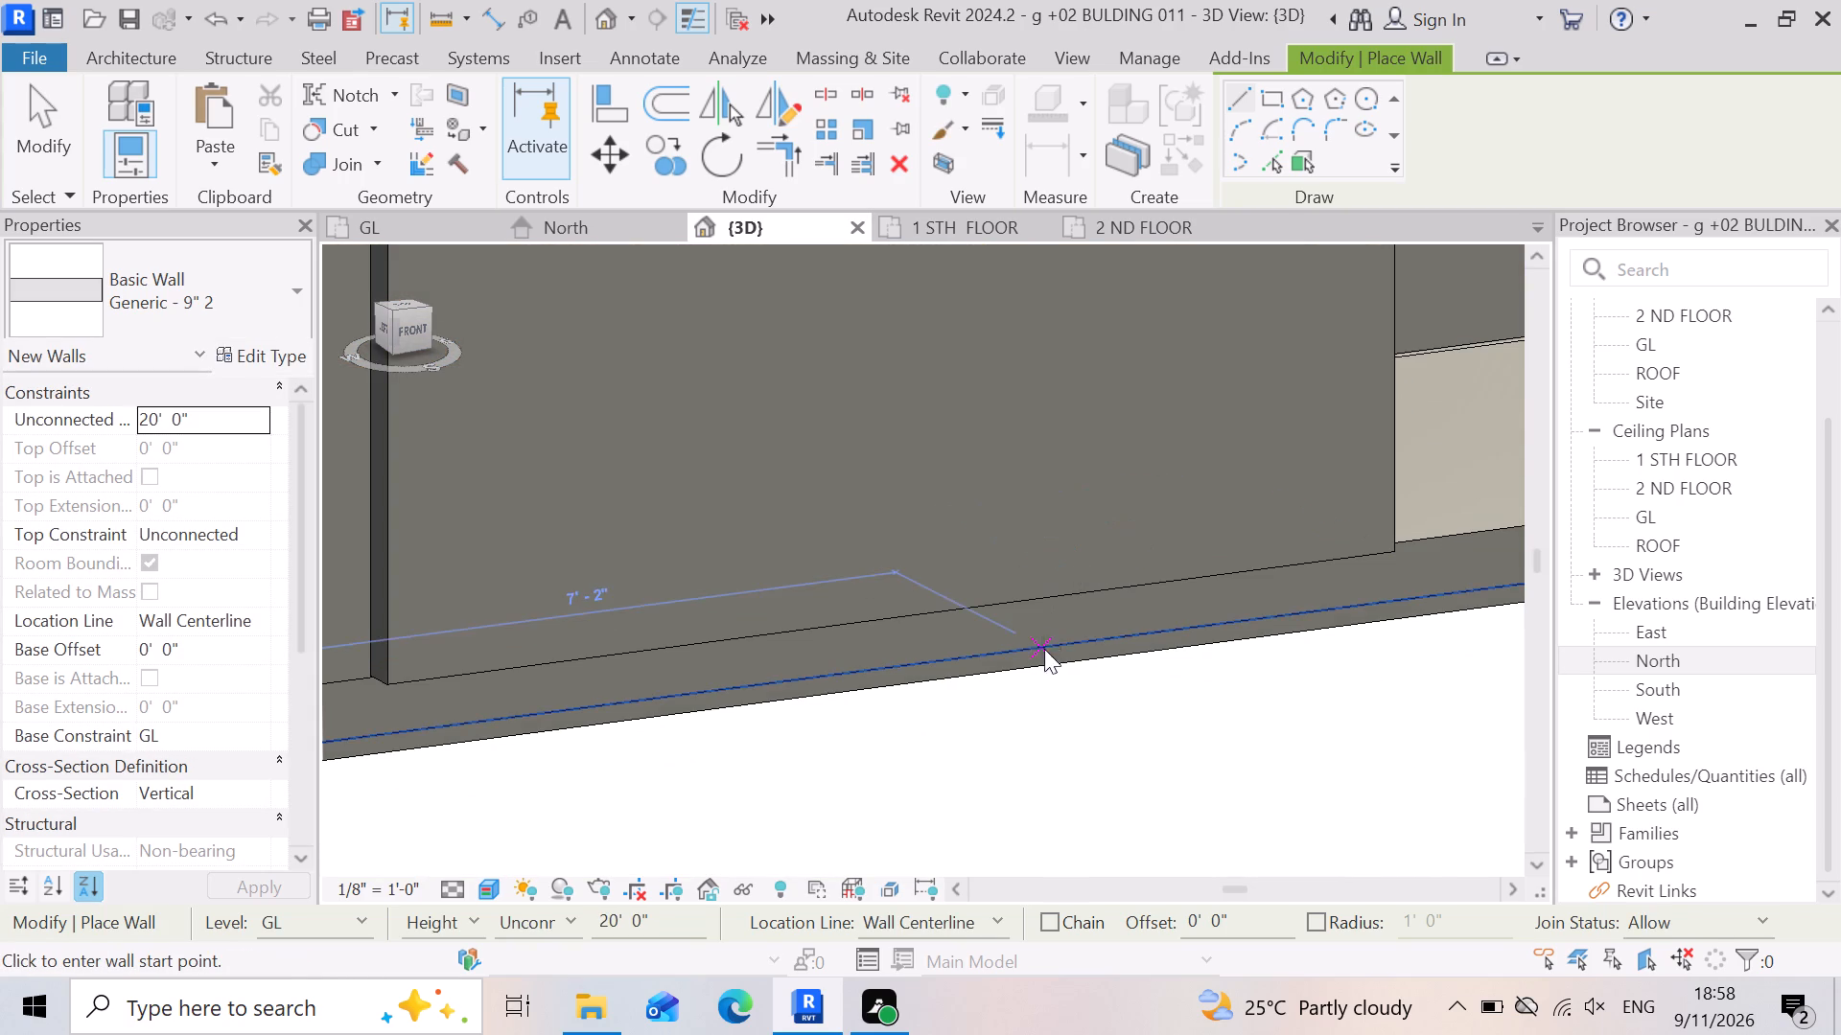
Nudge the new 9" front wall back toward the house until it lines up with the side wall's end and the slab's front edge, and deselect it.
scroll(1063, 630, "down", 5)
left_click(919, 514)
scroll(825, 654, "up", 17)
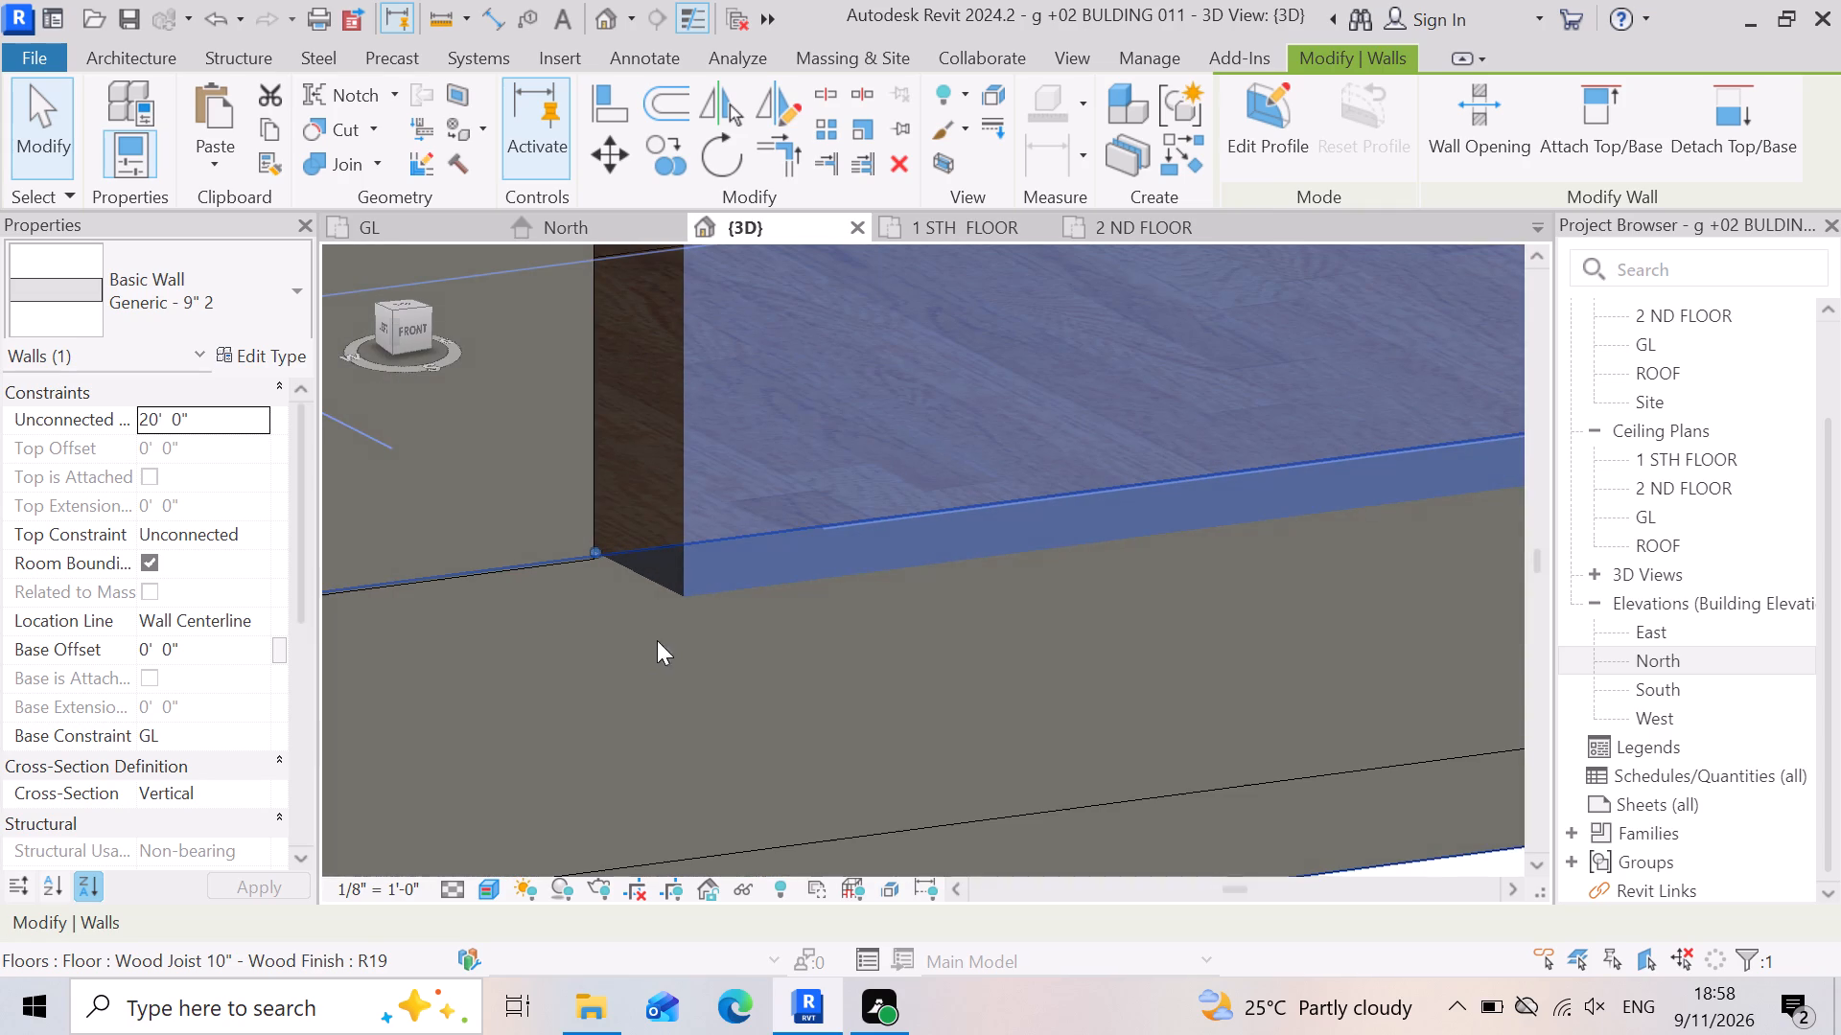
key("Up")
key("Up")
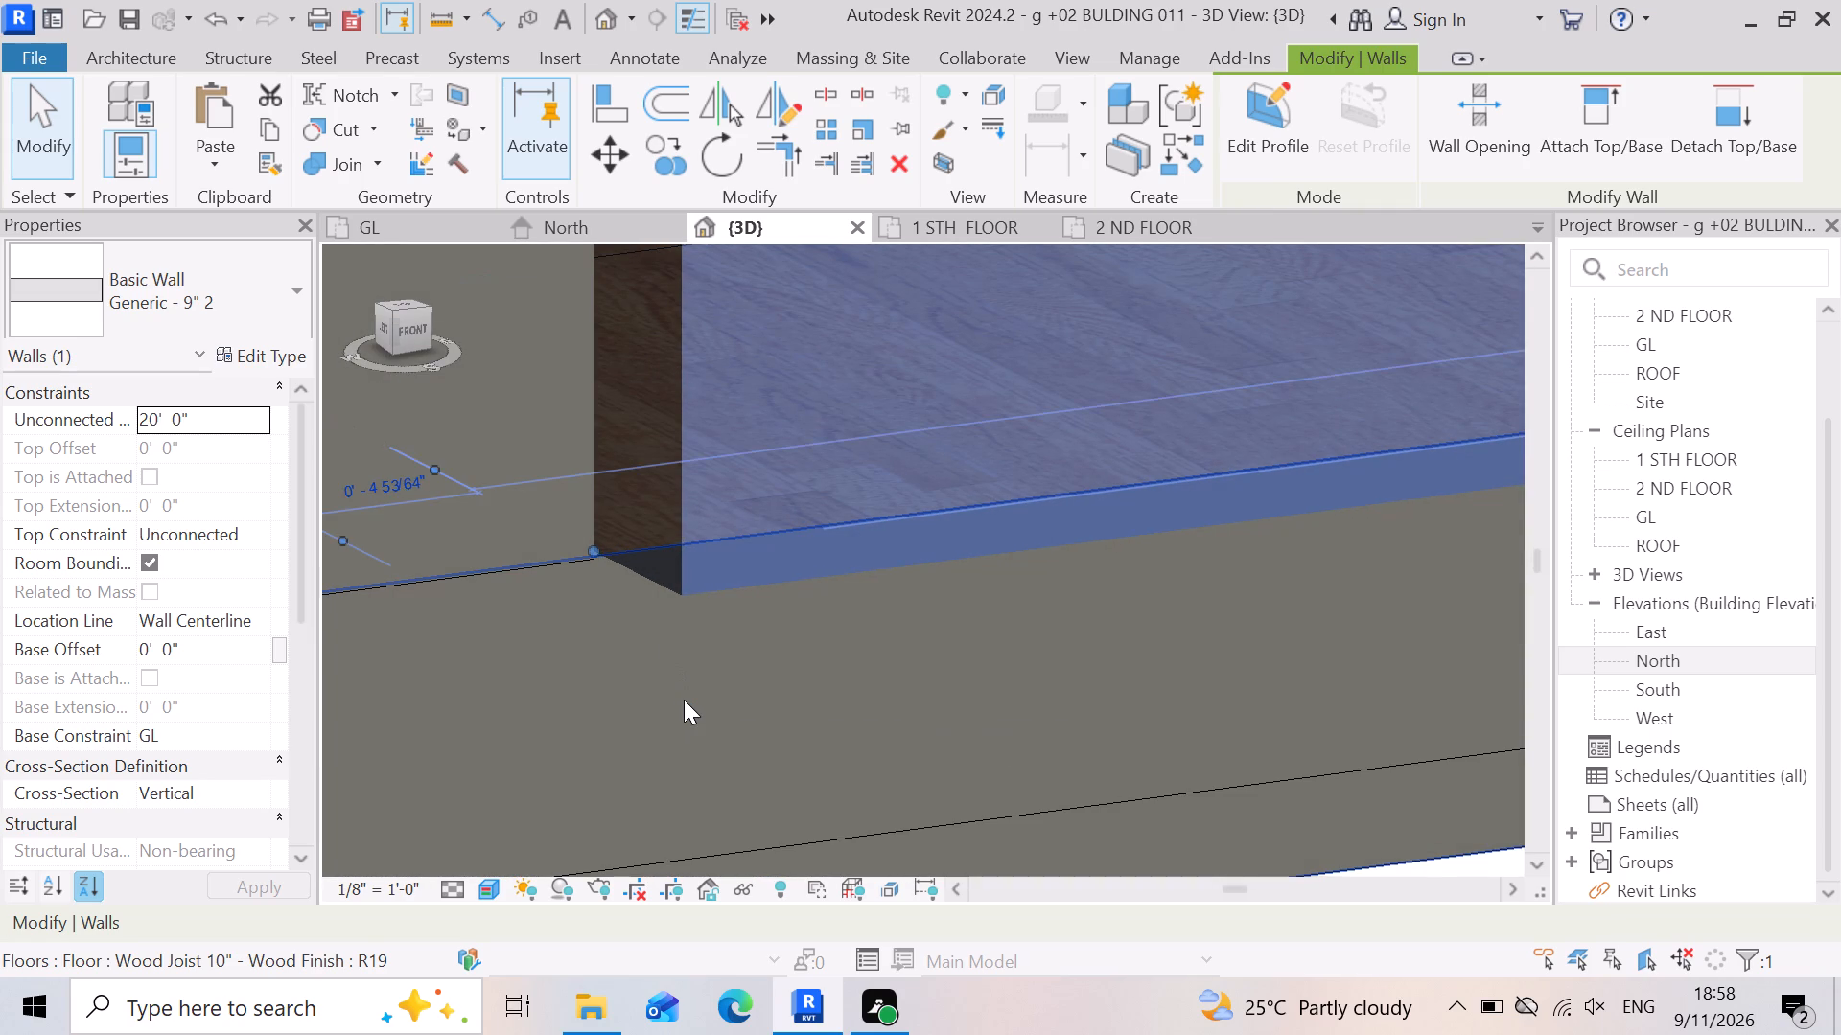
key("Up")
key("Up")
key("Up")
key("Up")
key("Up")
key("Up")
key("Up")
key("Up")
key("Up")
key("Up")
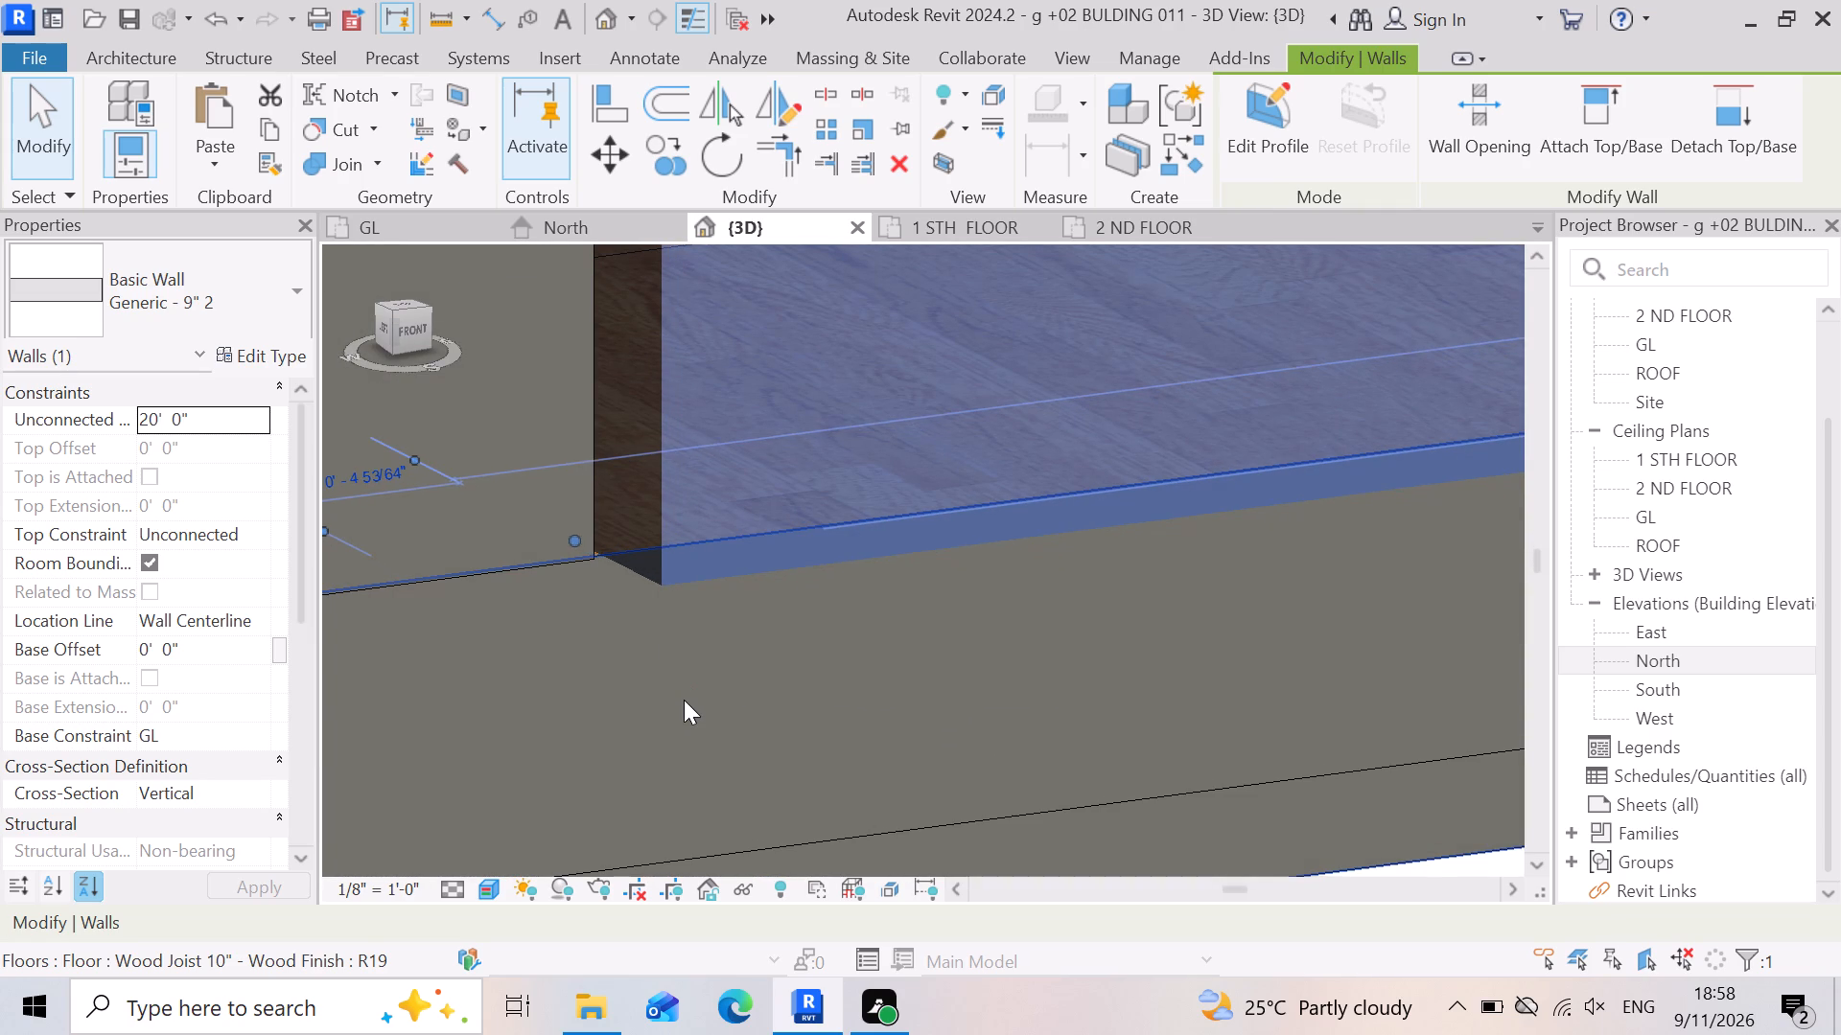
key("Up")
key("Up")
key("Up")
key("Up")
key("Up")
key("Up")
key("Up")
key("Up")
key("Up")
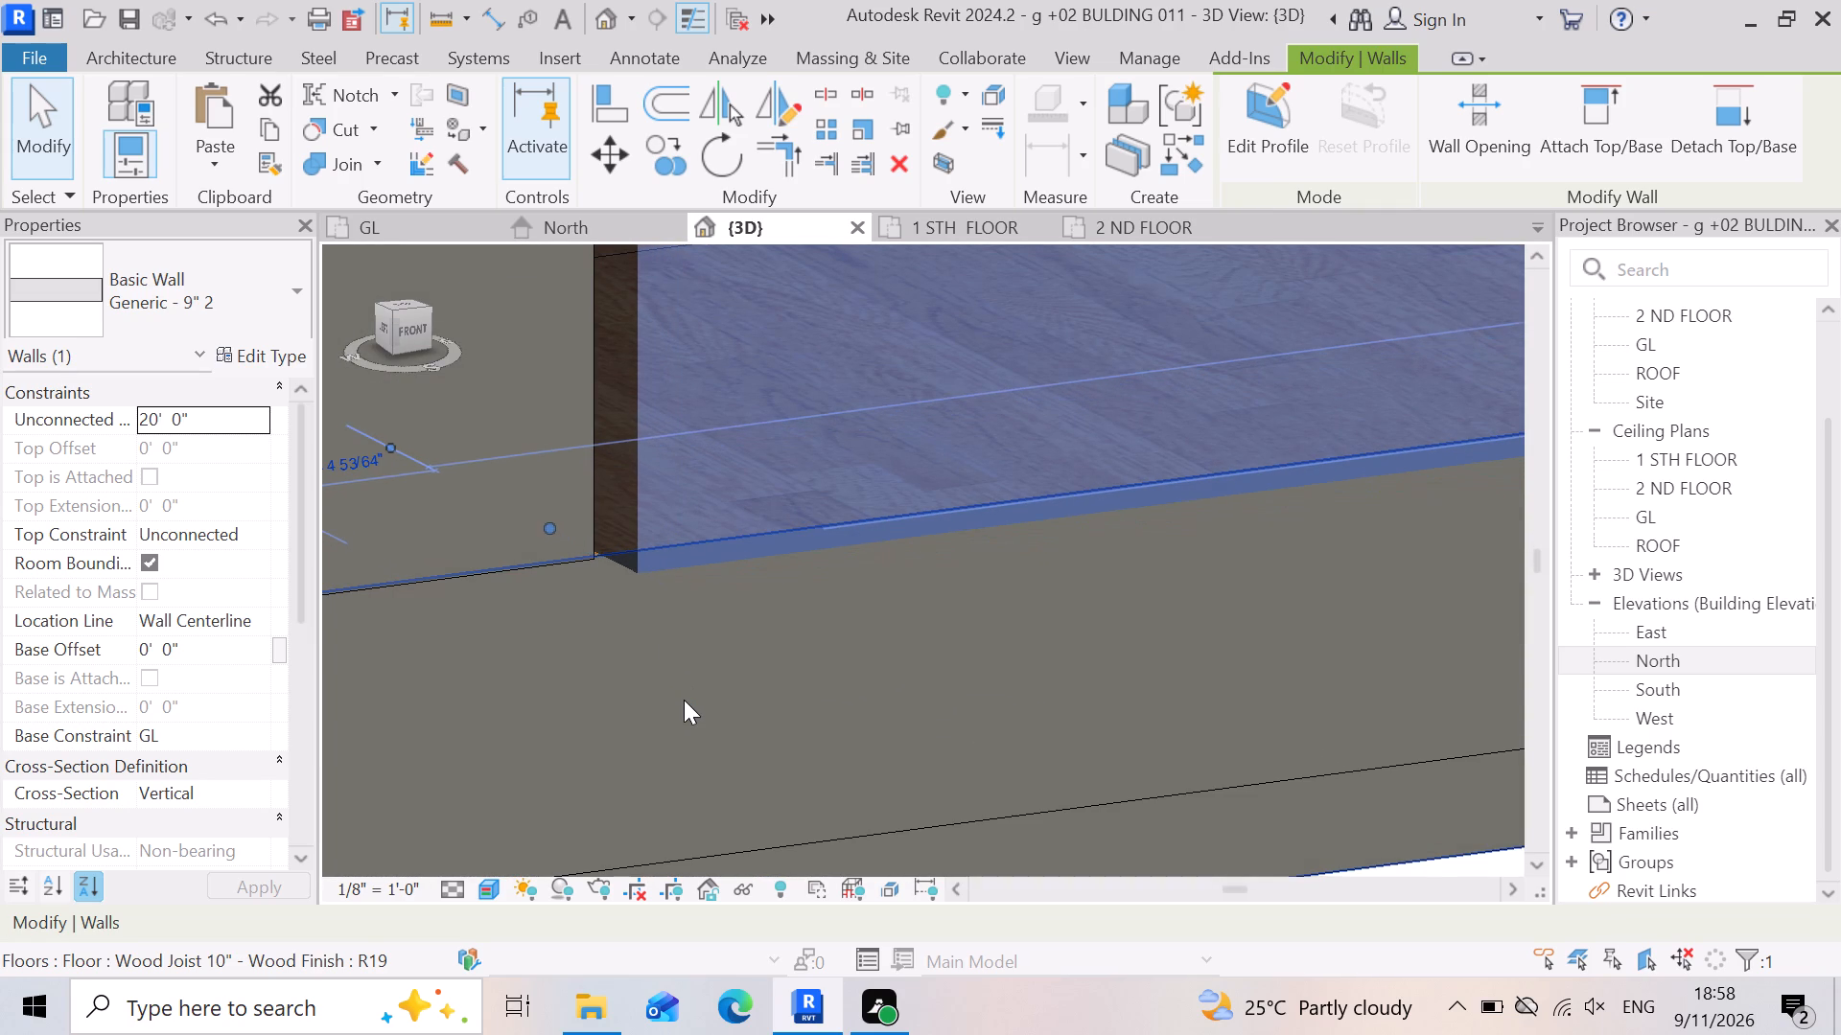
key("Up")
key("Up")
key("Up")
key("Up")
key("Up")
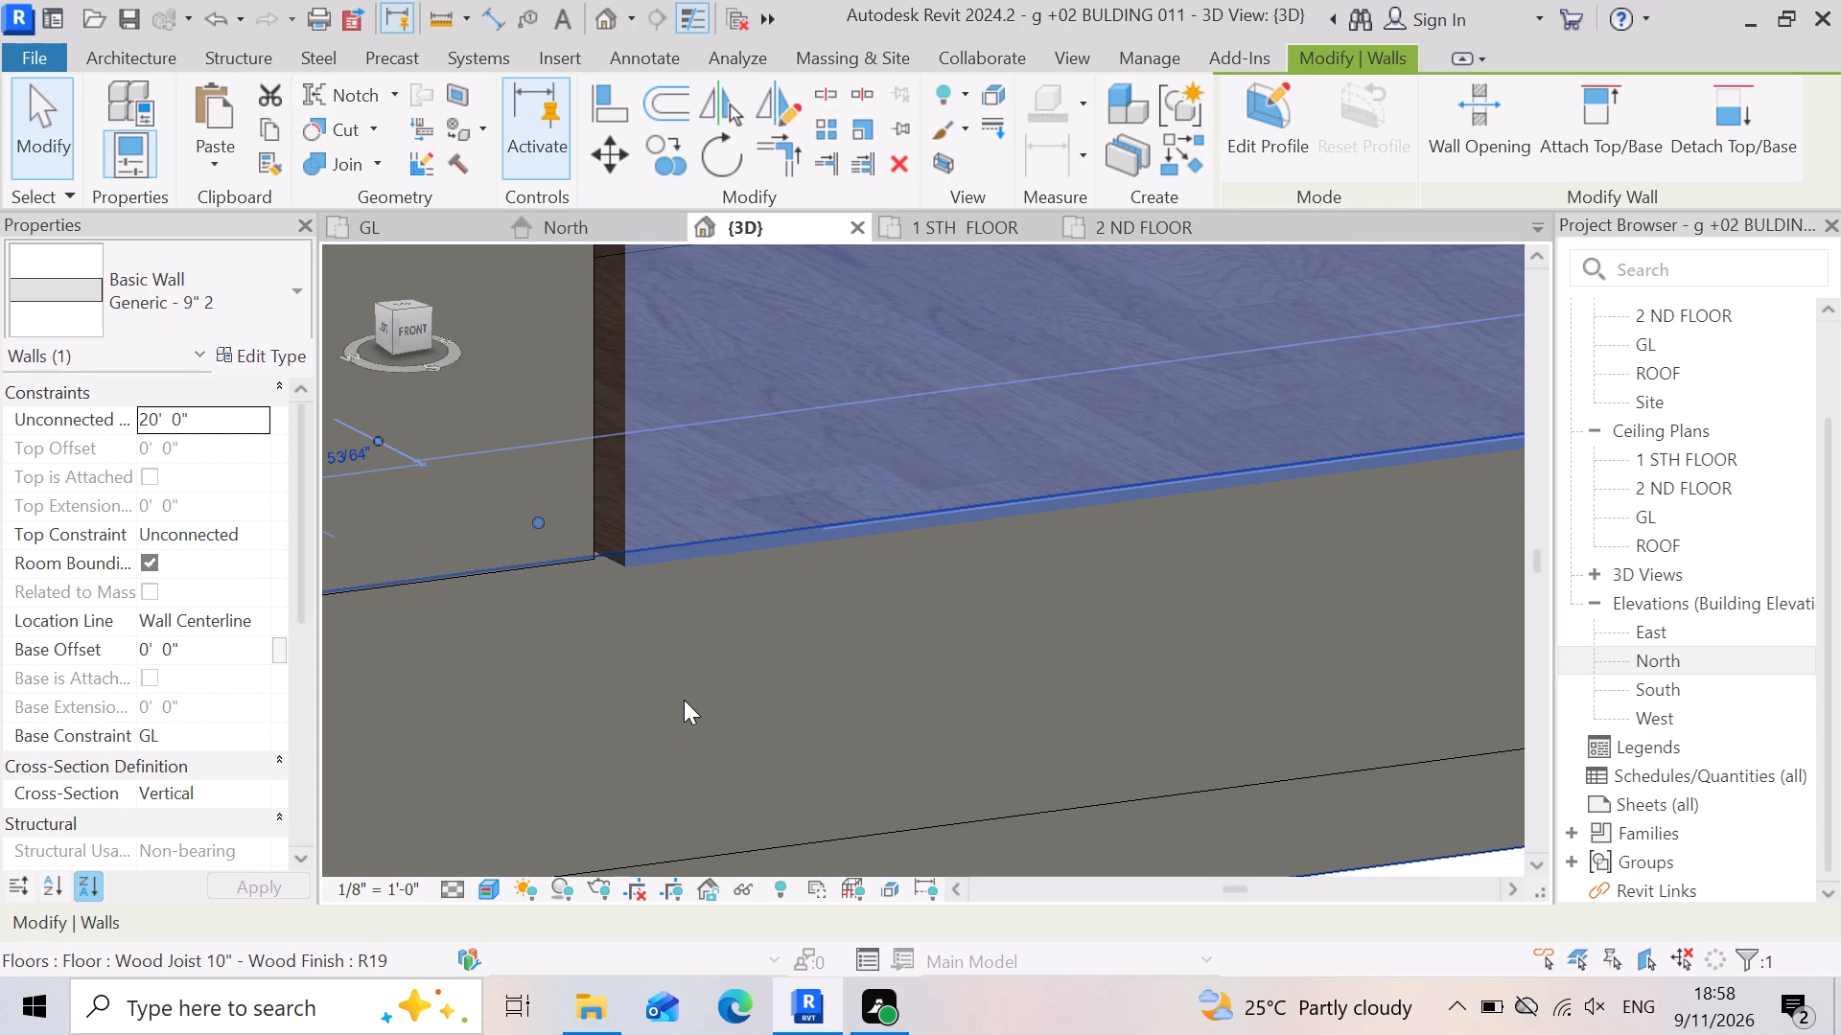
key("Up")
key("Up")
key("Up")
key("Up")
key("Up")
key("Up")
key("Up")
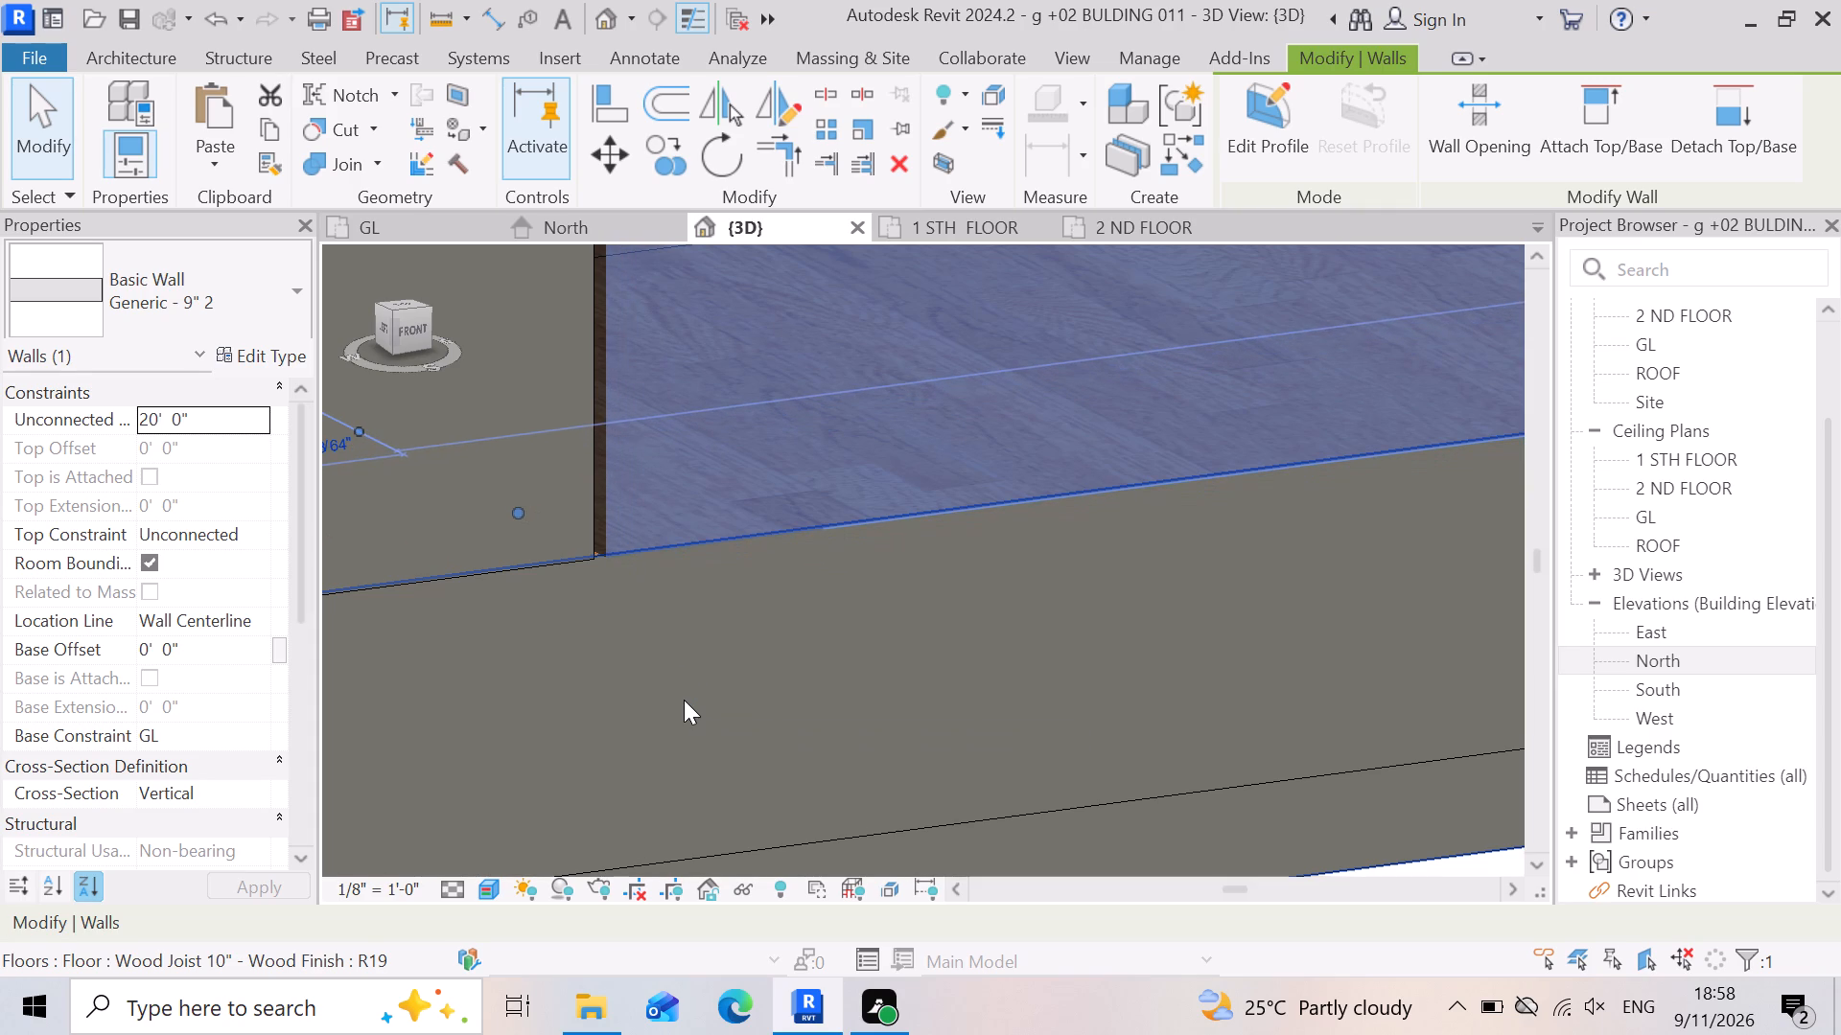
key("Up")
key("Up")
key("Up")
key("Up")
key("Up")
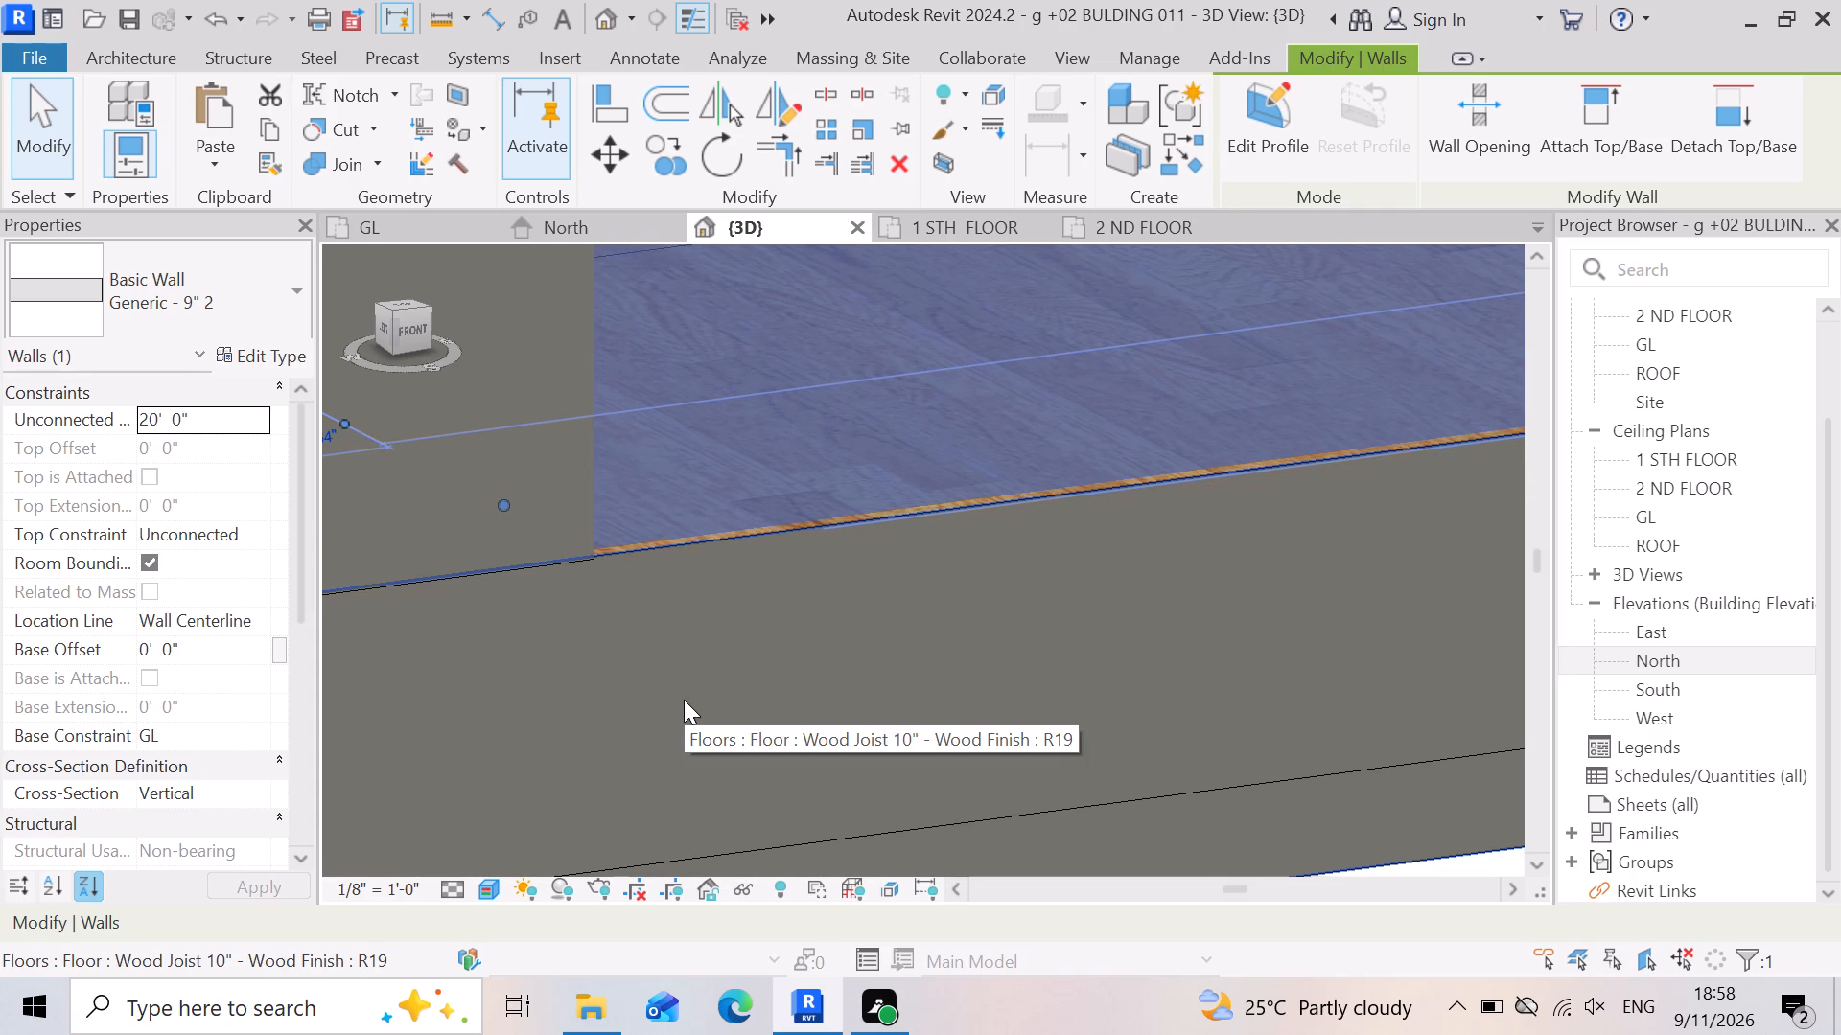
key("Down")
key("Down")
key("Down")
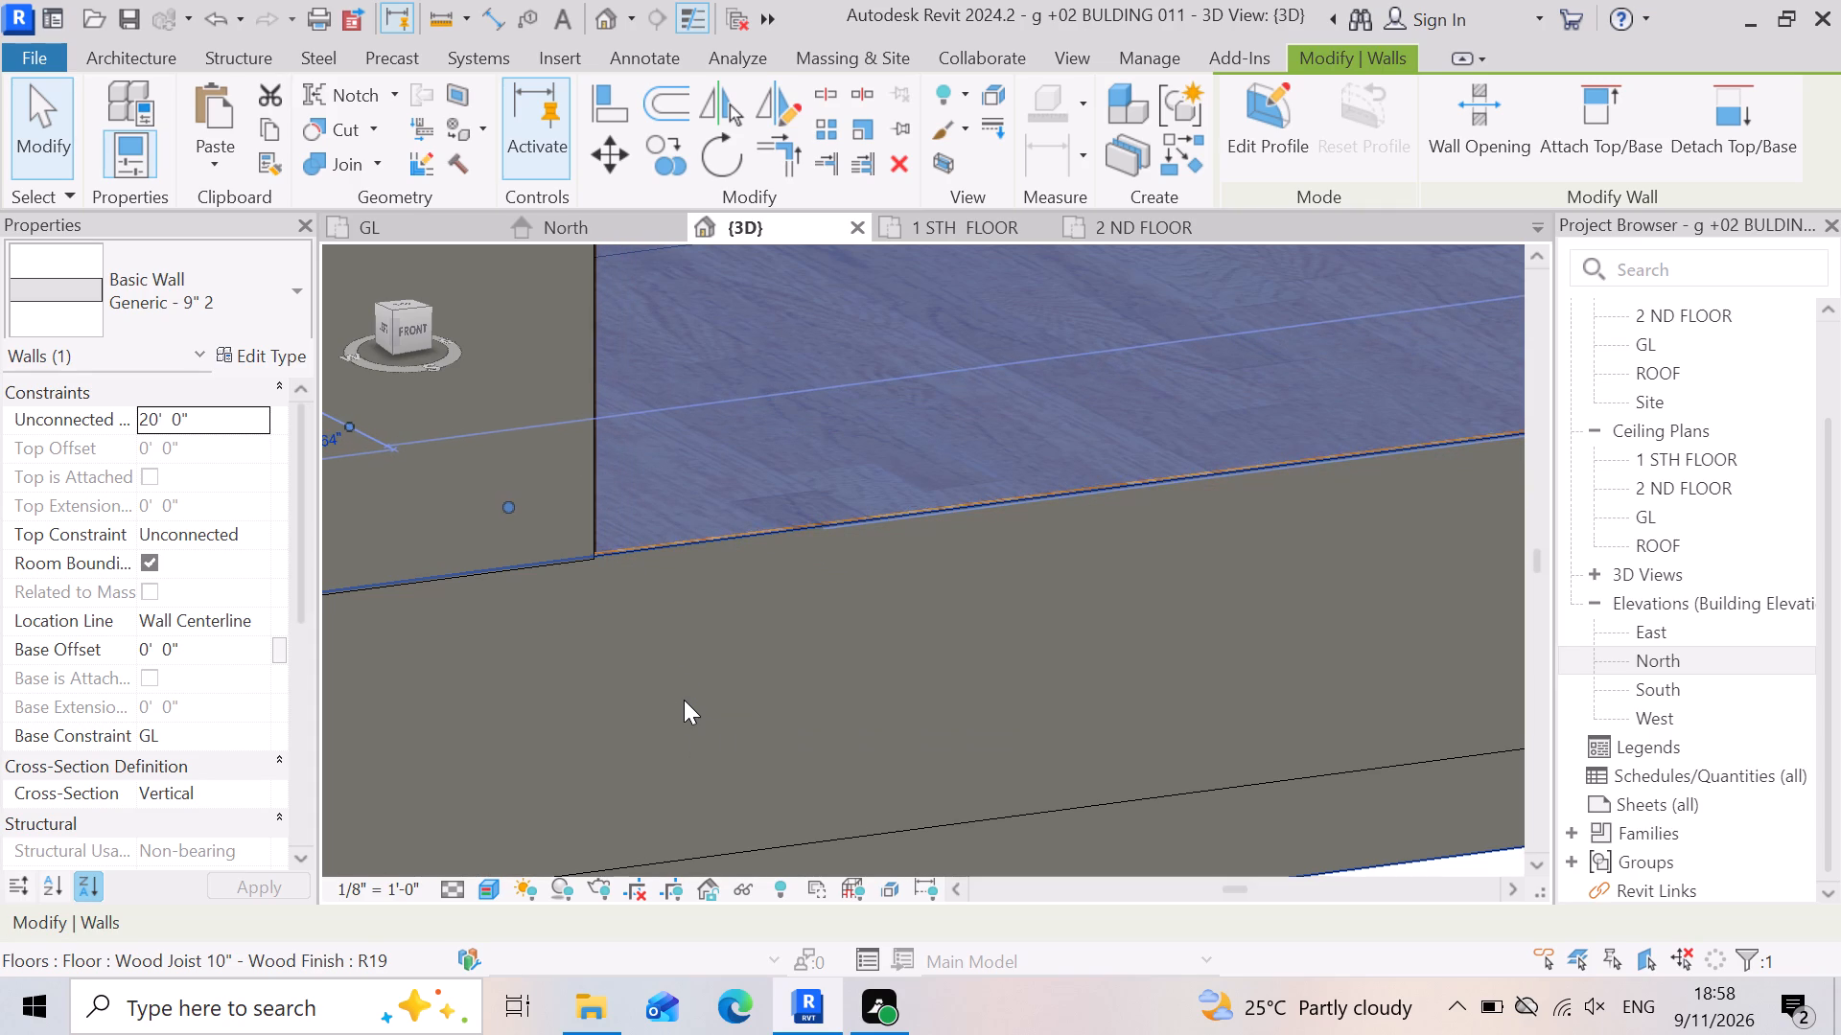
key("Down")
key("Left")
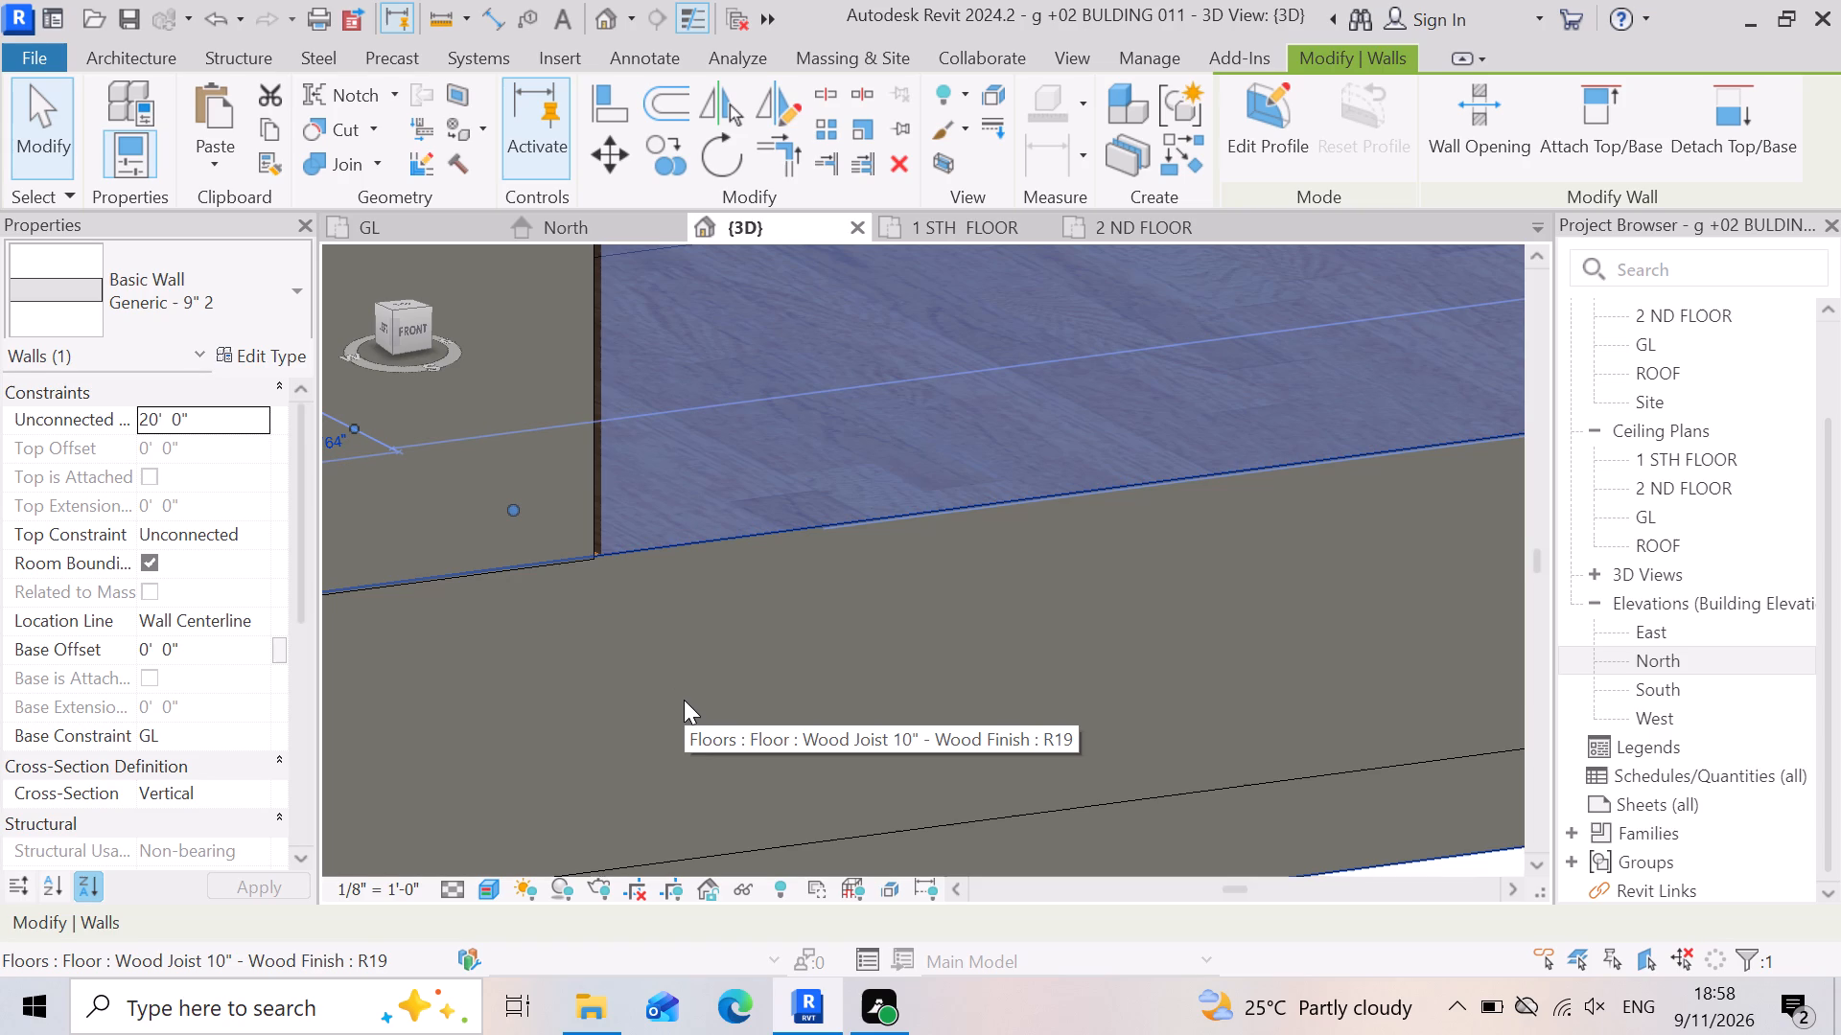
key("Left")
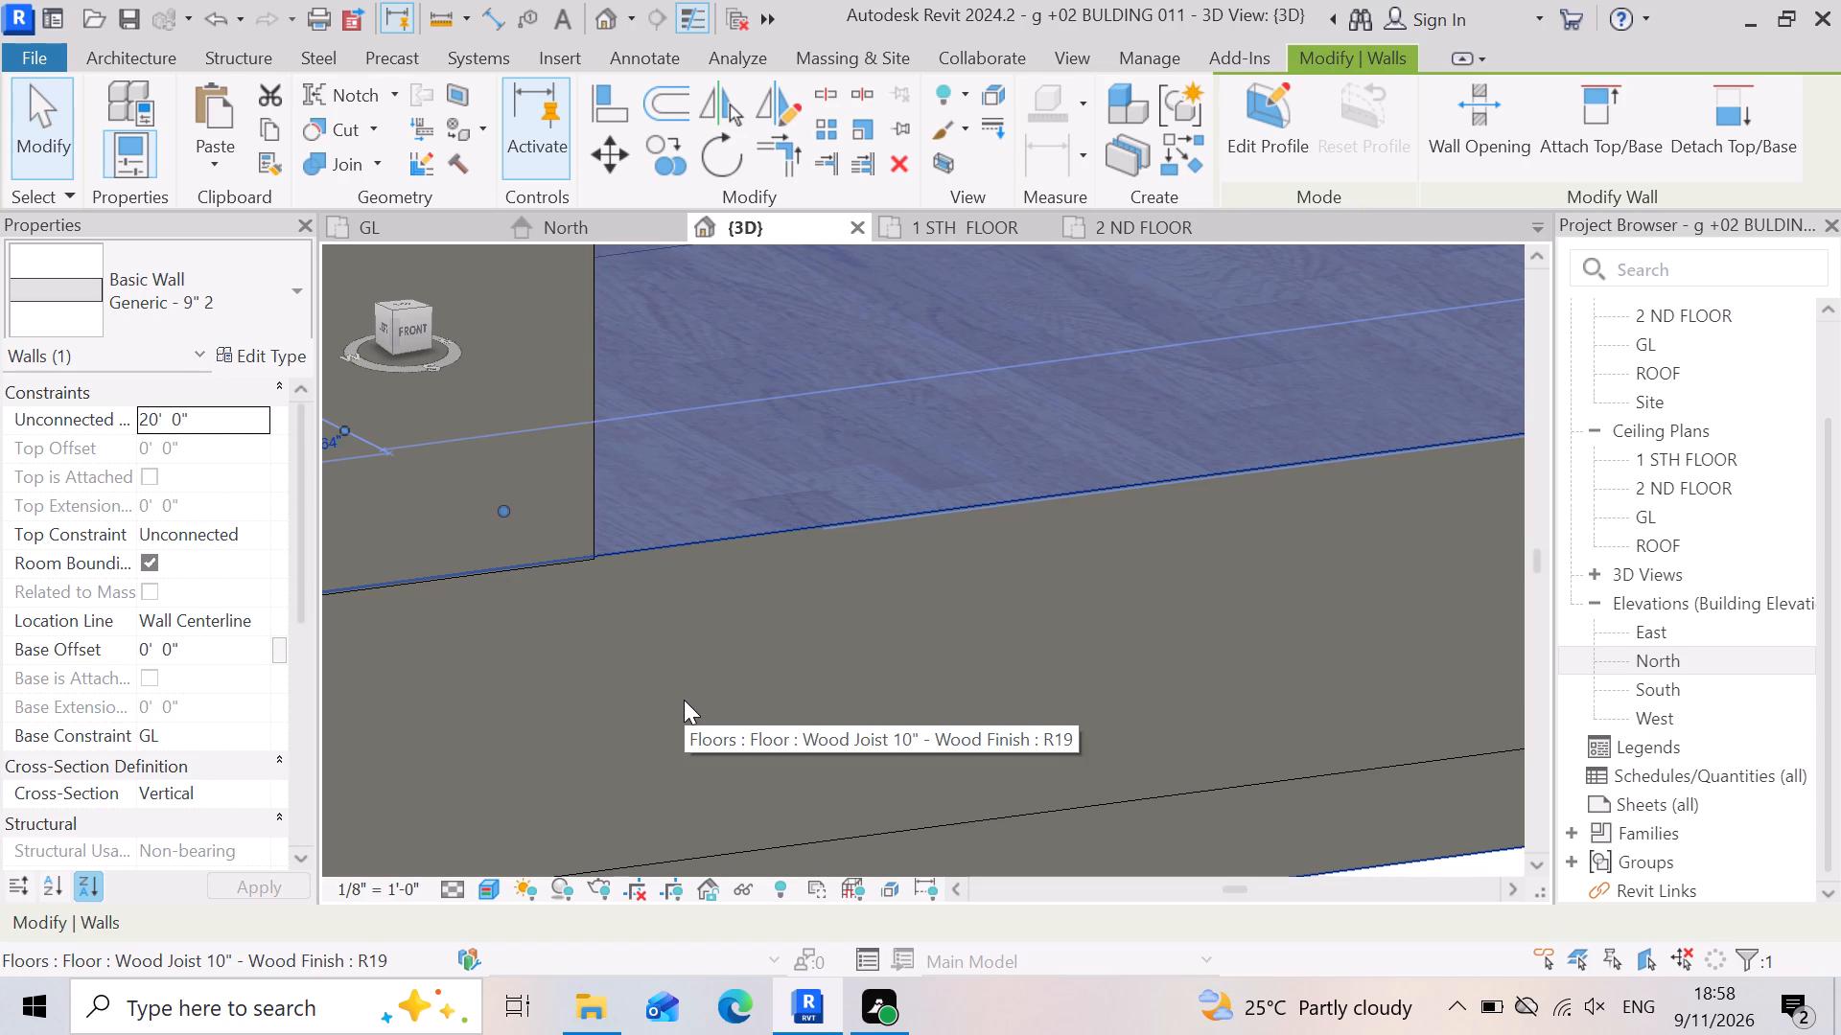
scroll(1017, 595, "down", 8)
left_click(979, 789)
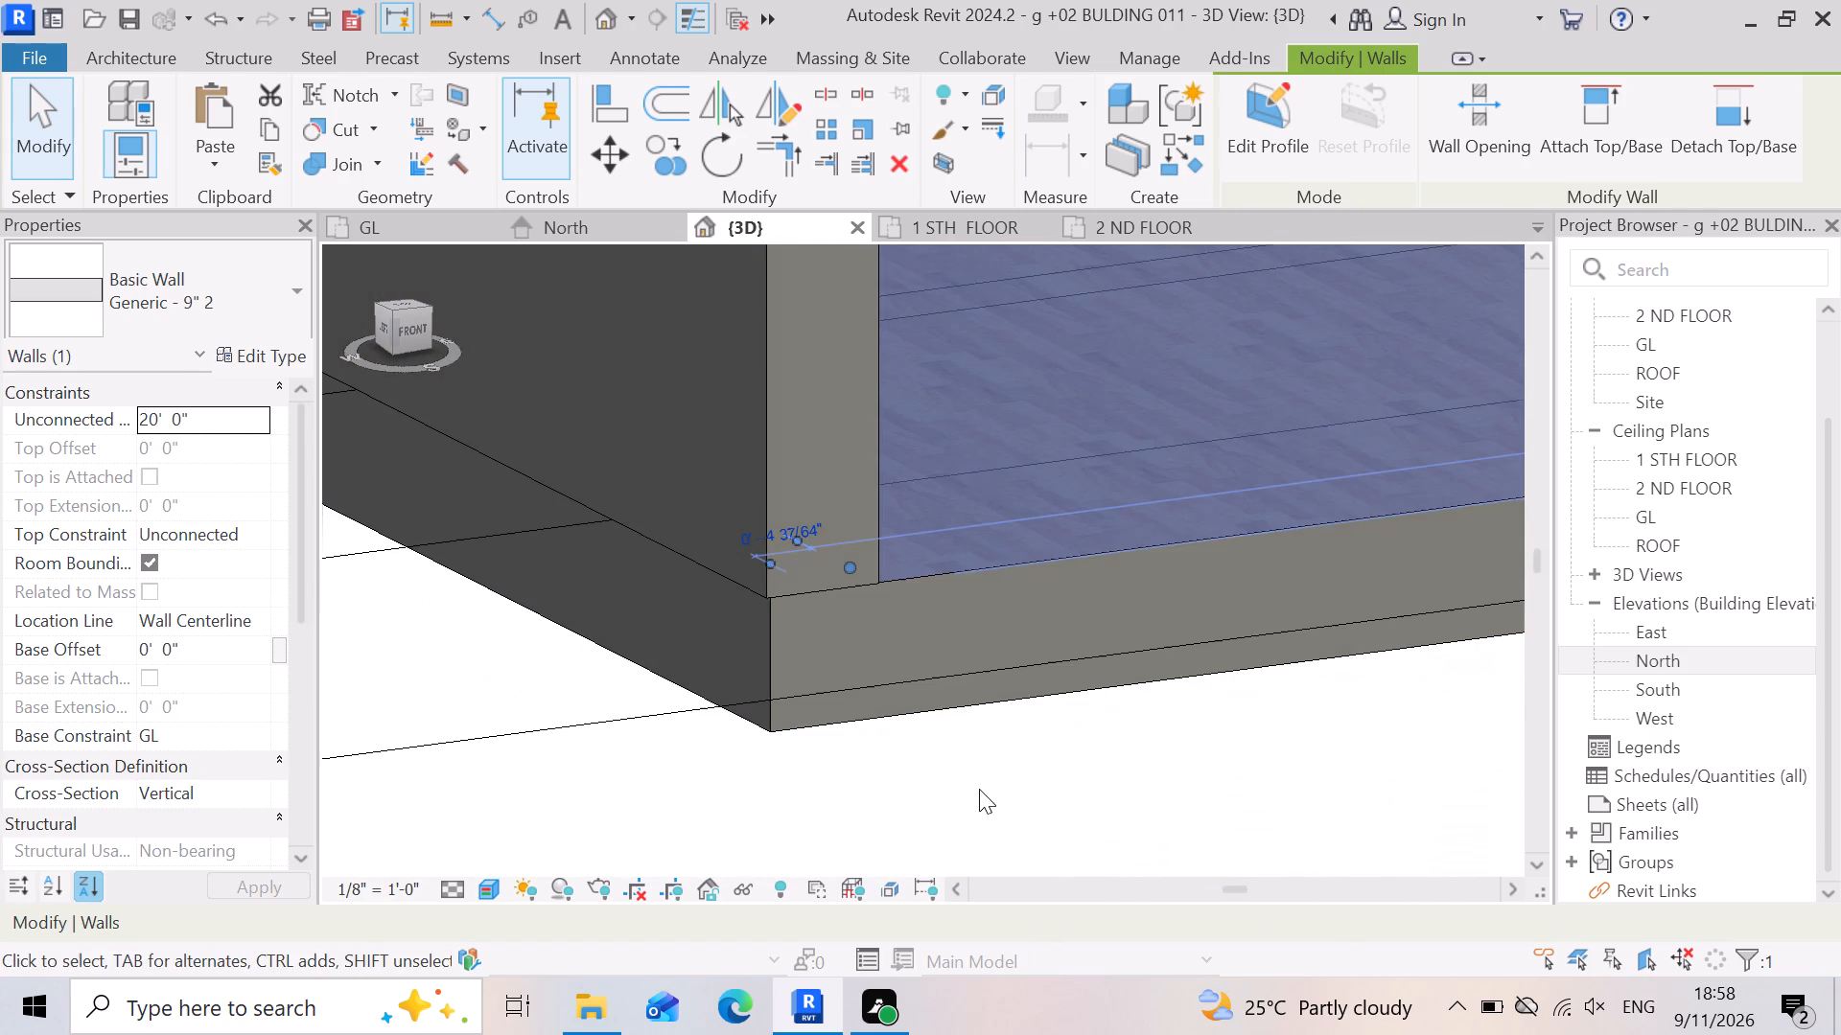
Nudge the long 9" side wall in small increments until its front end lines up with the slab's front corner, and deselect it.
scroll(852, 621, "up", 12)
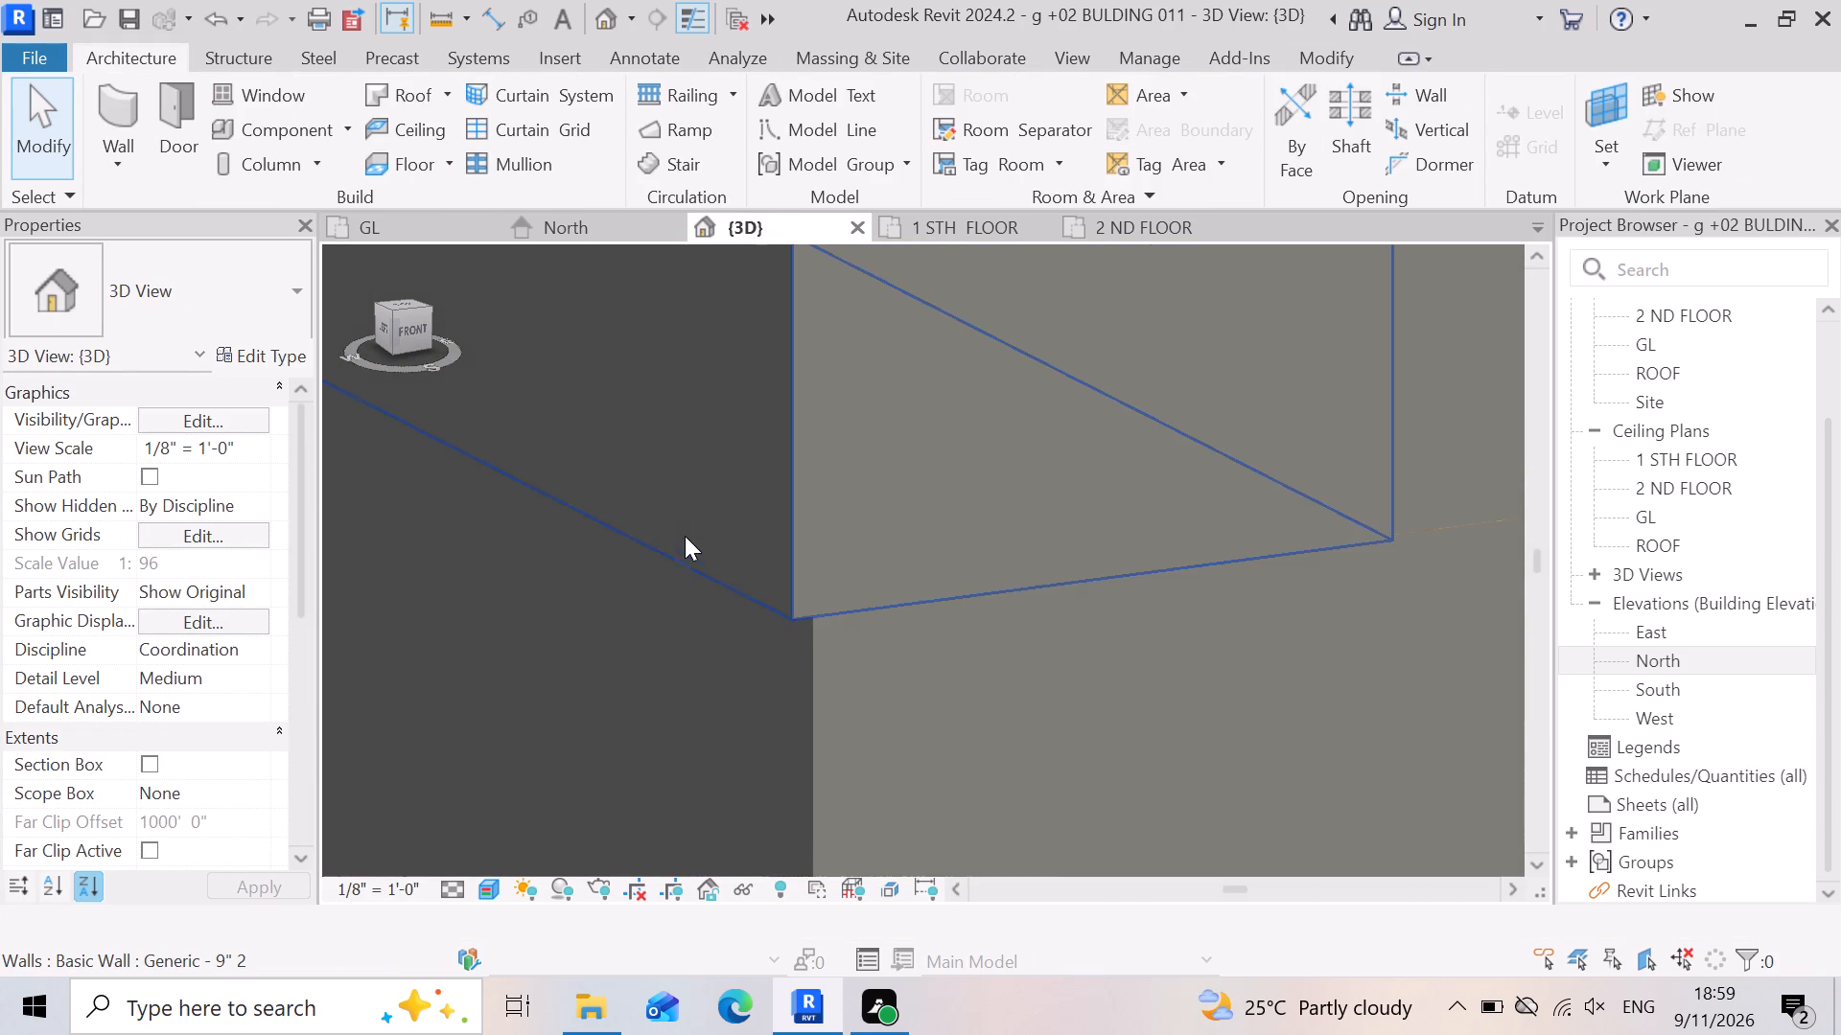
left_click(795, 568)
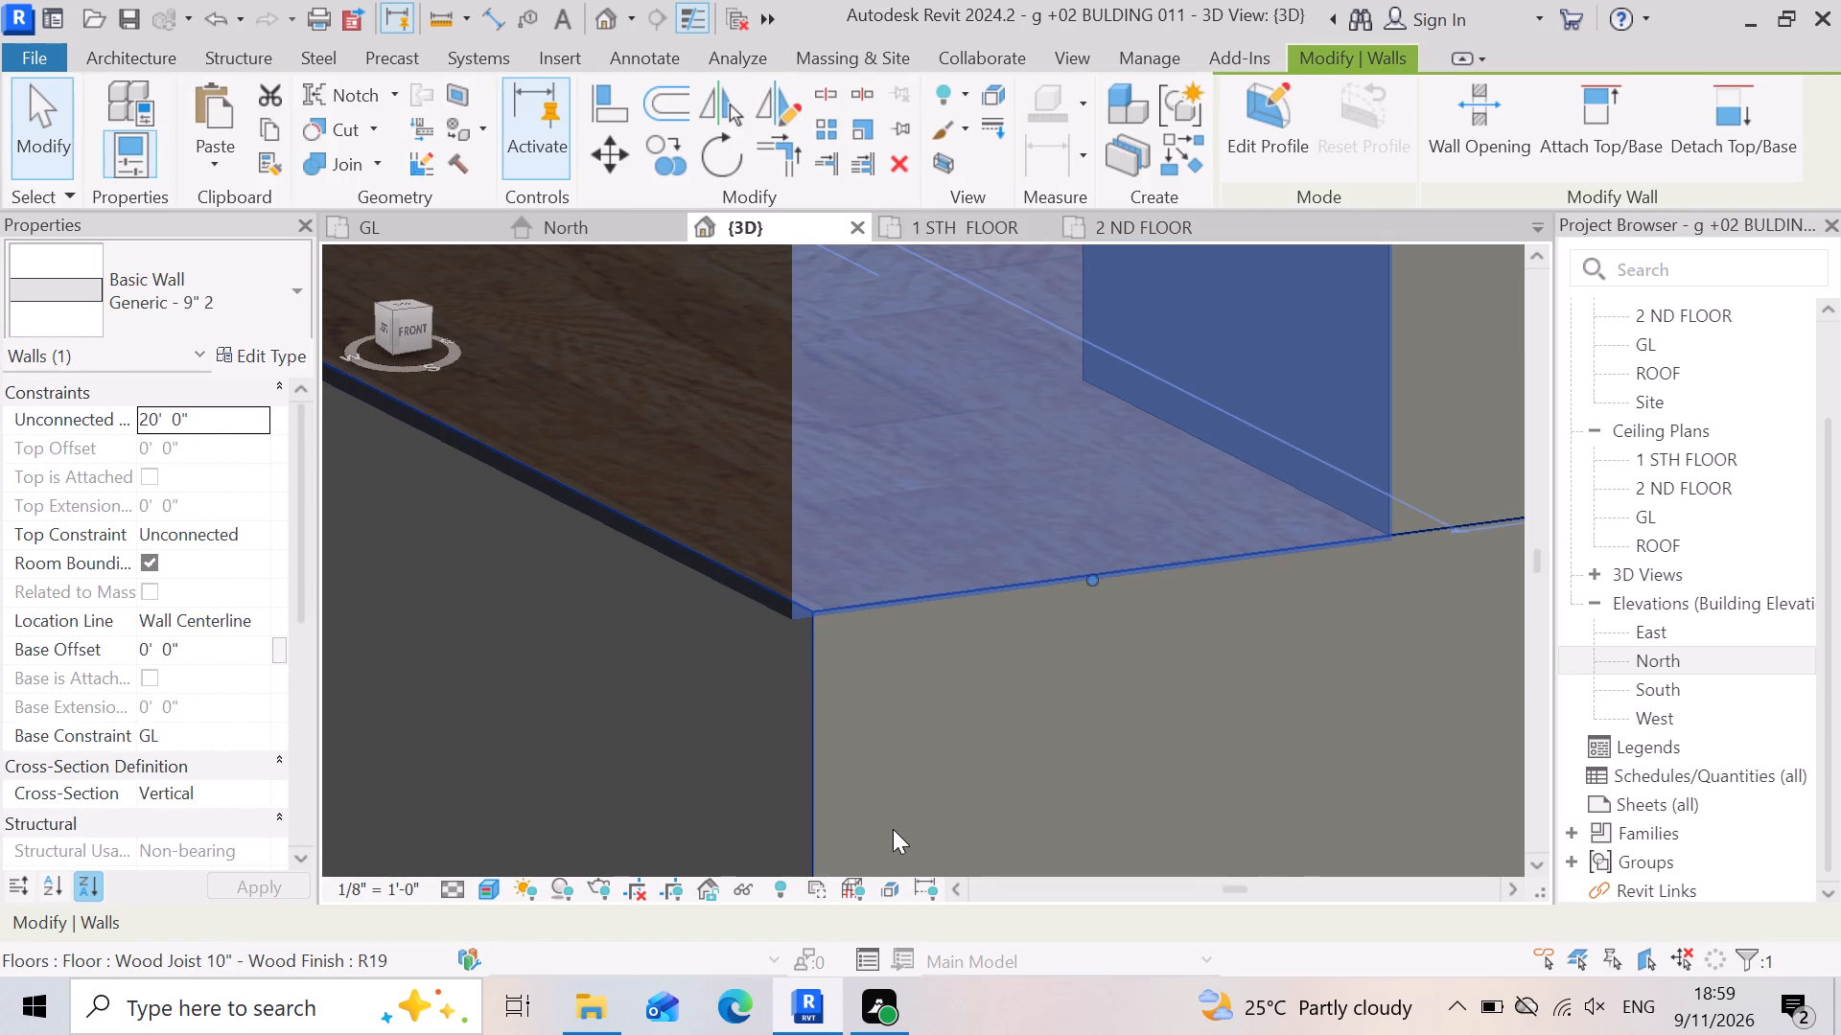
scroll(1030, 813, "down", 3)
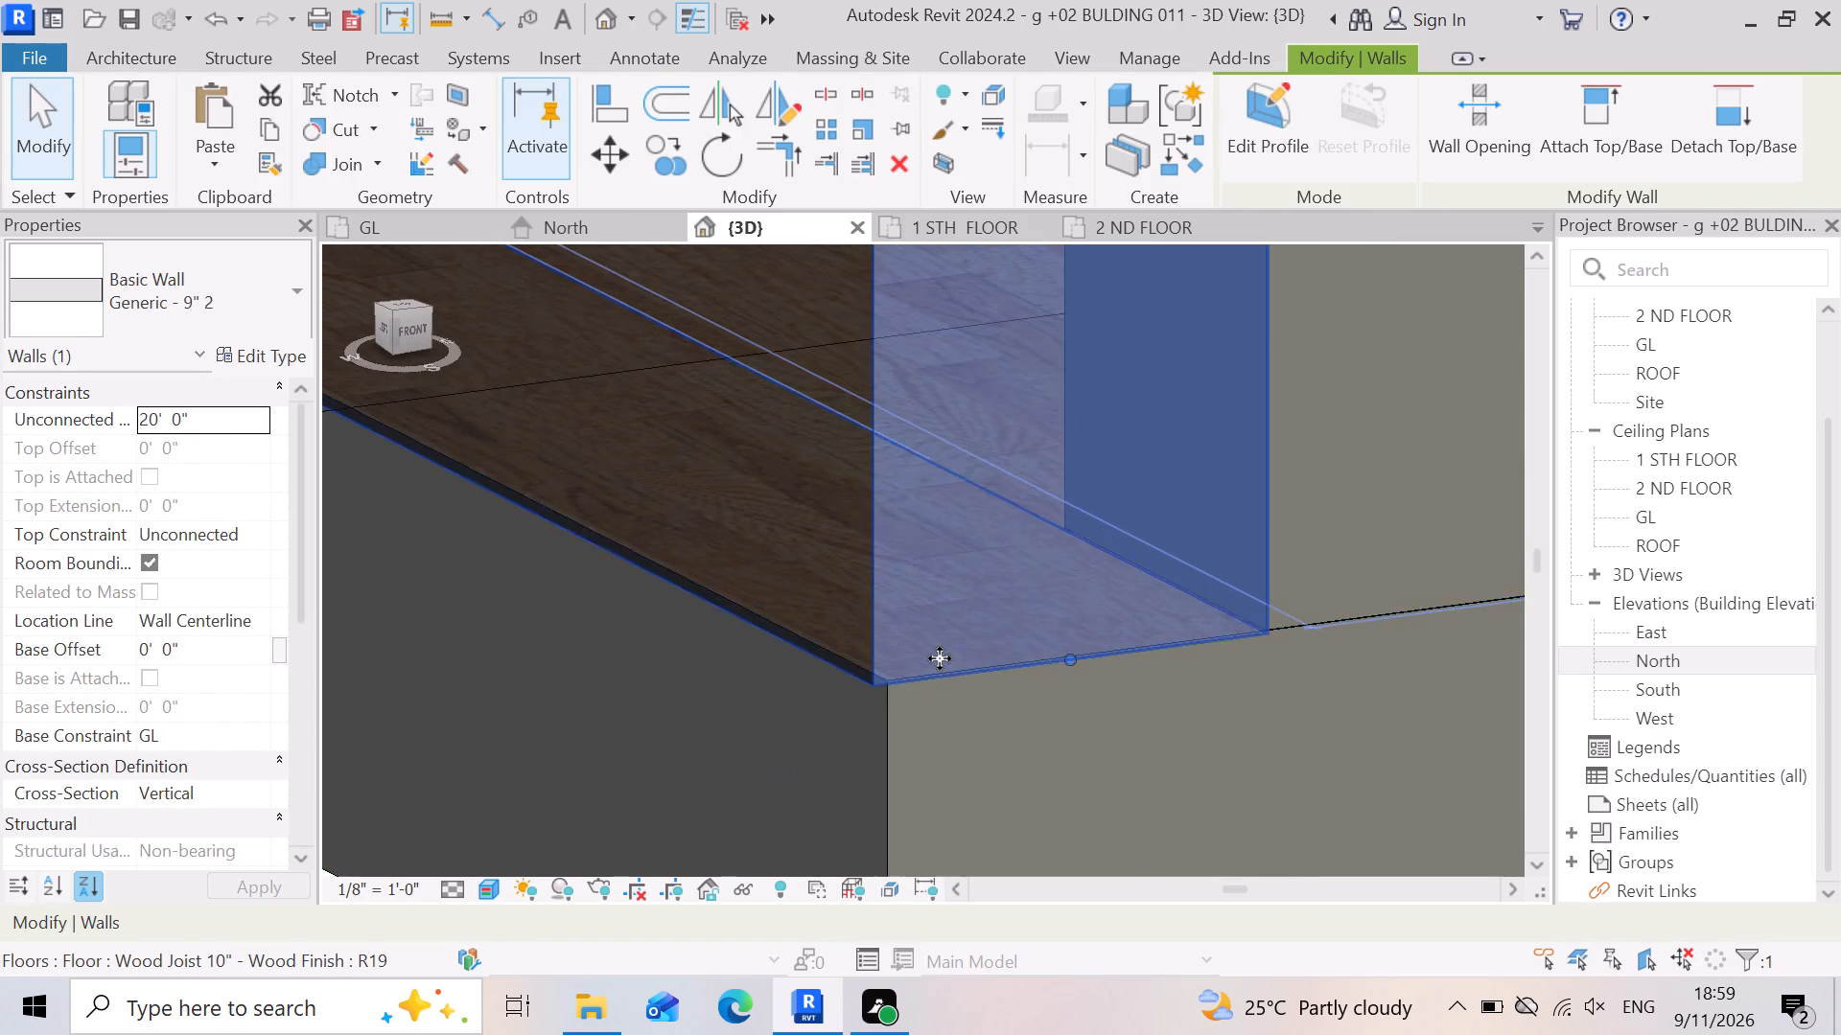
scroll(940, 658, "down", 5)
scroll(1095, 632, "down", 8)
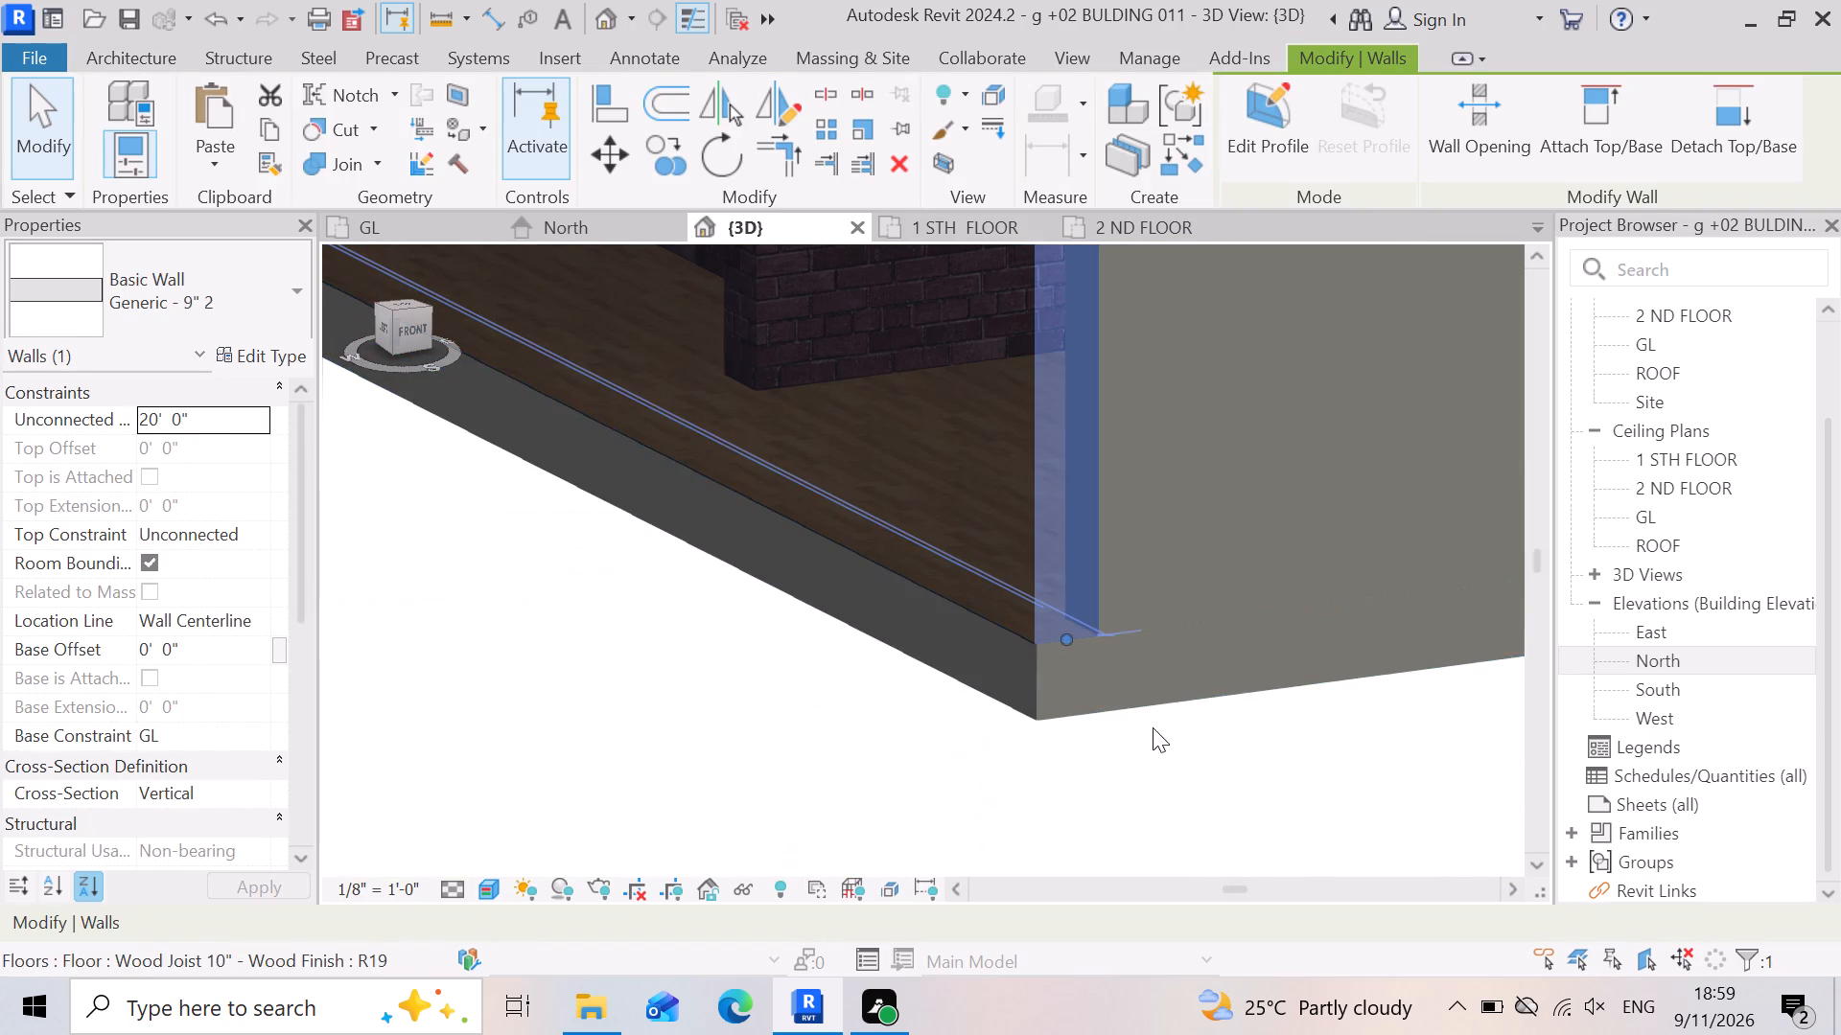
key("Left")
key("Left")
key("Left")
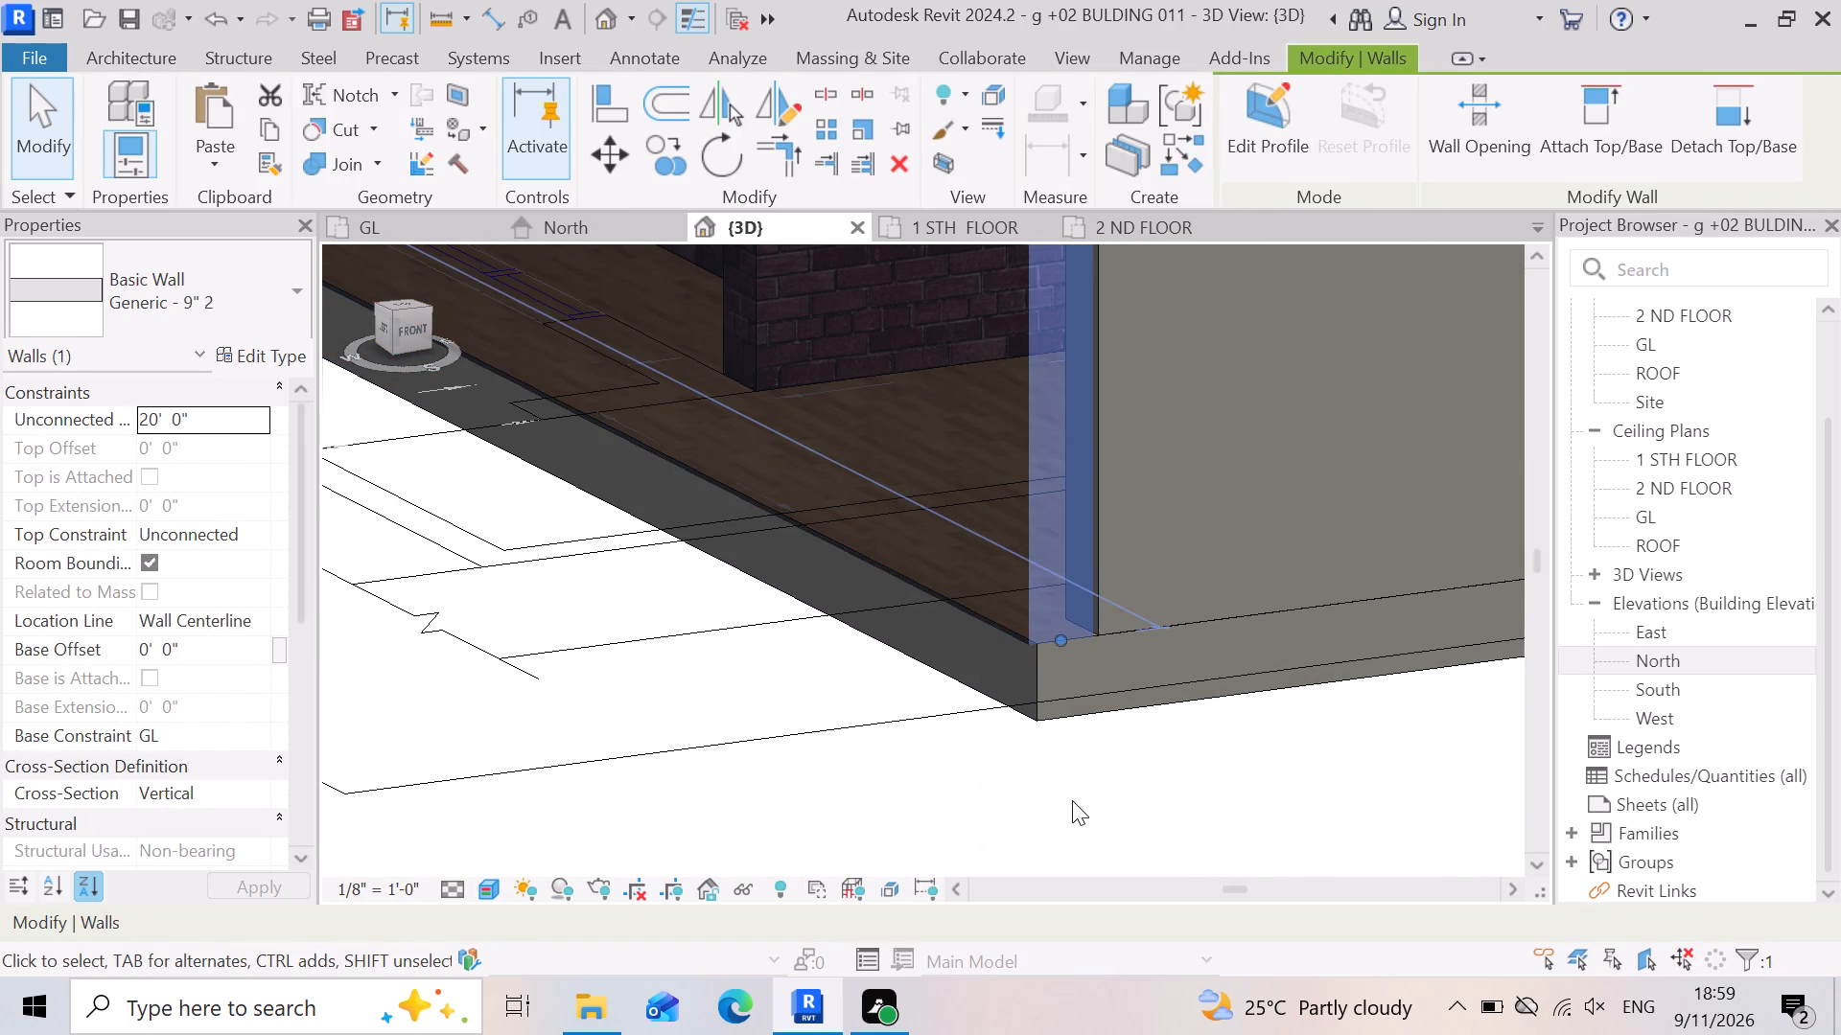
key("Right")
key("Right")
key("Right")
key("Right")
key("Right")
key("Down")
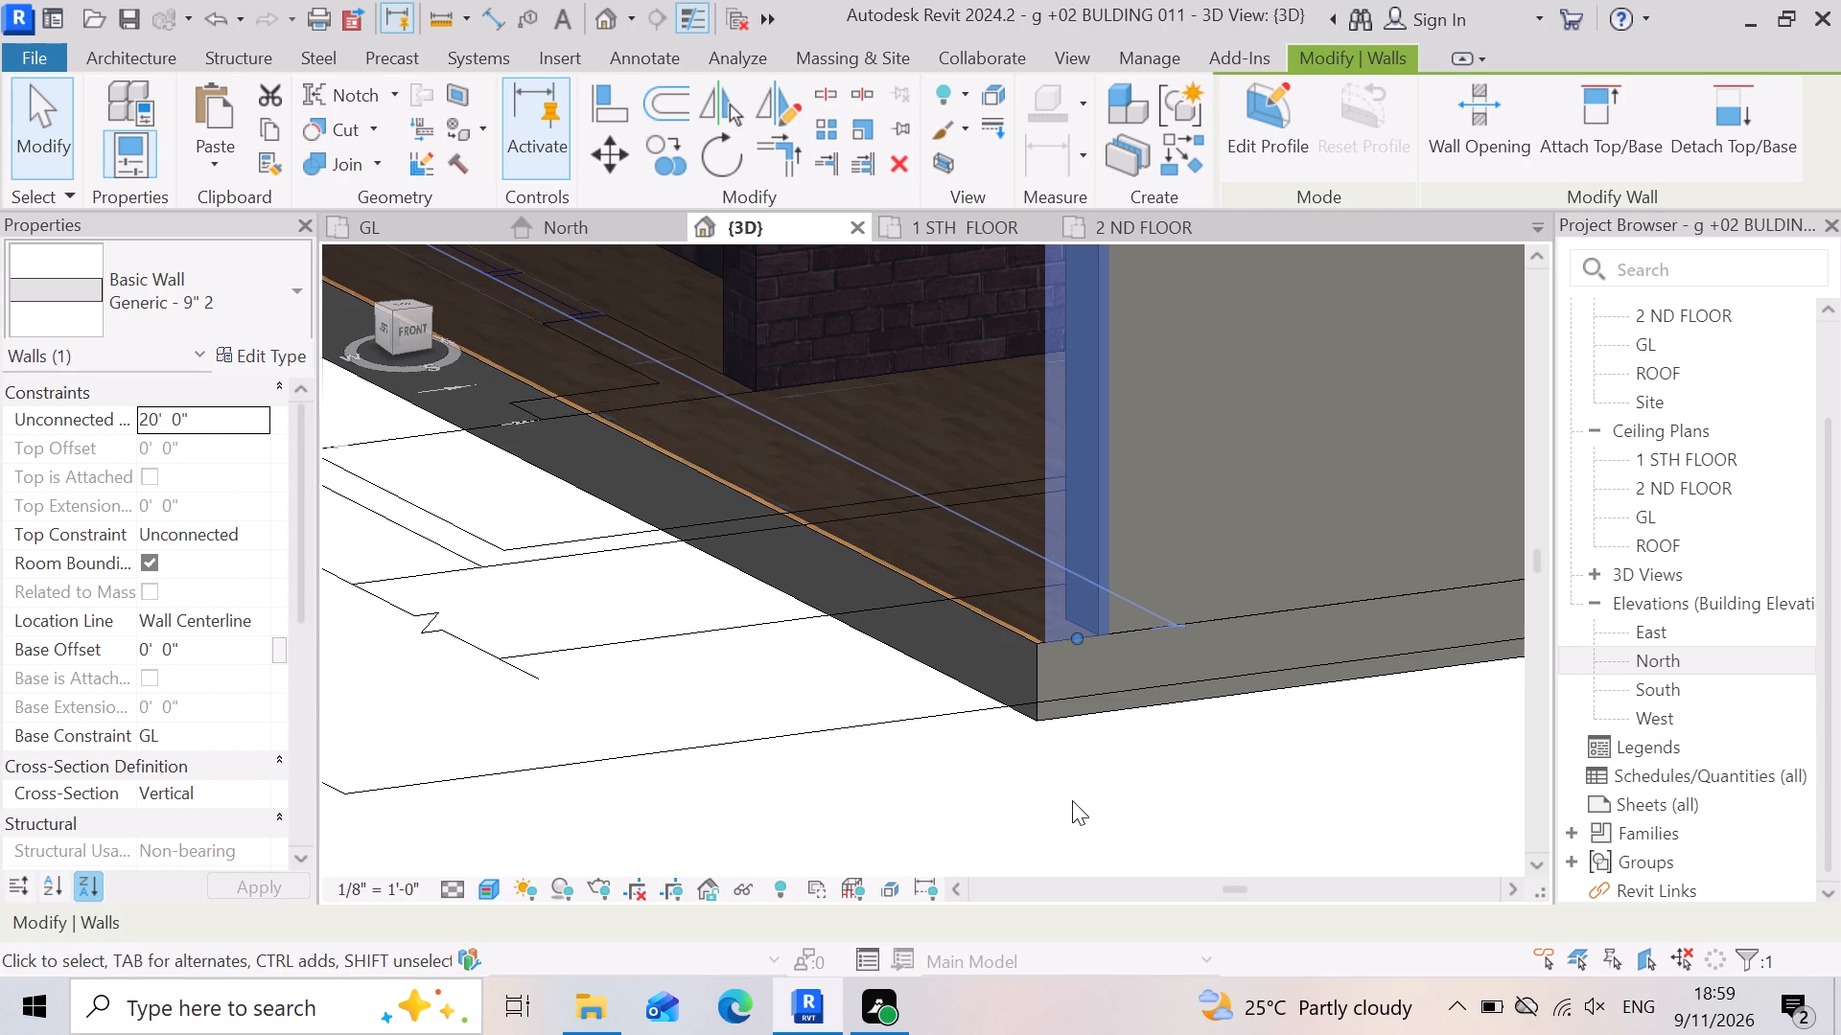
key("Left")
key("Left")
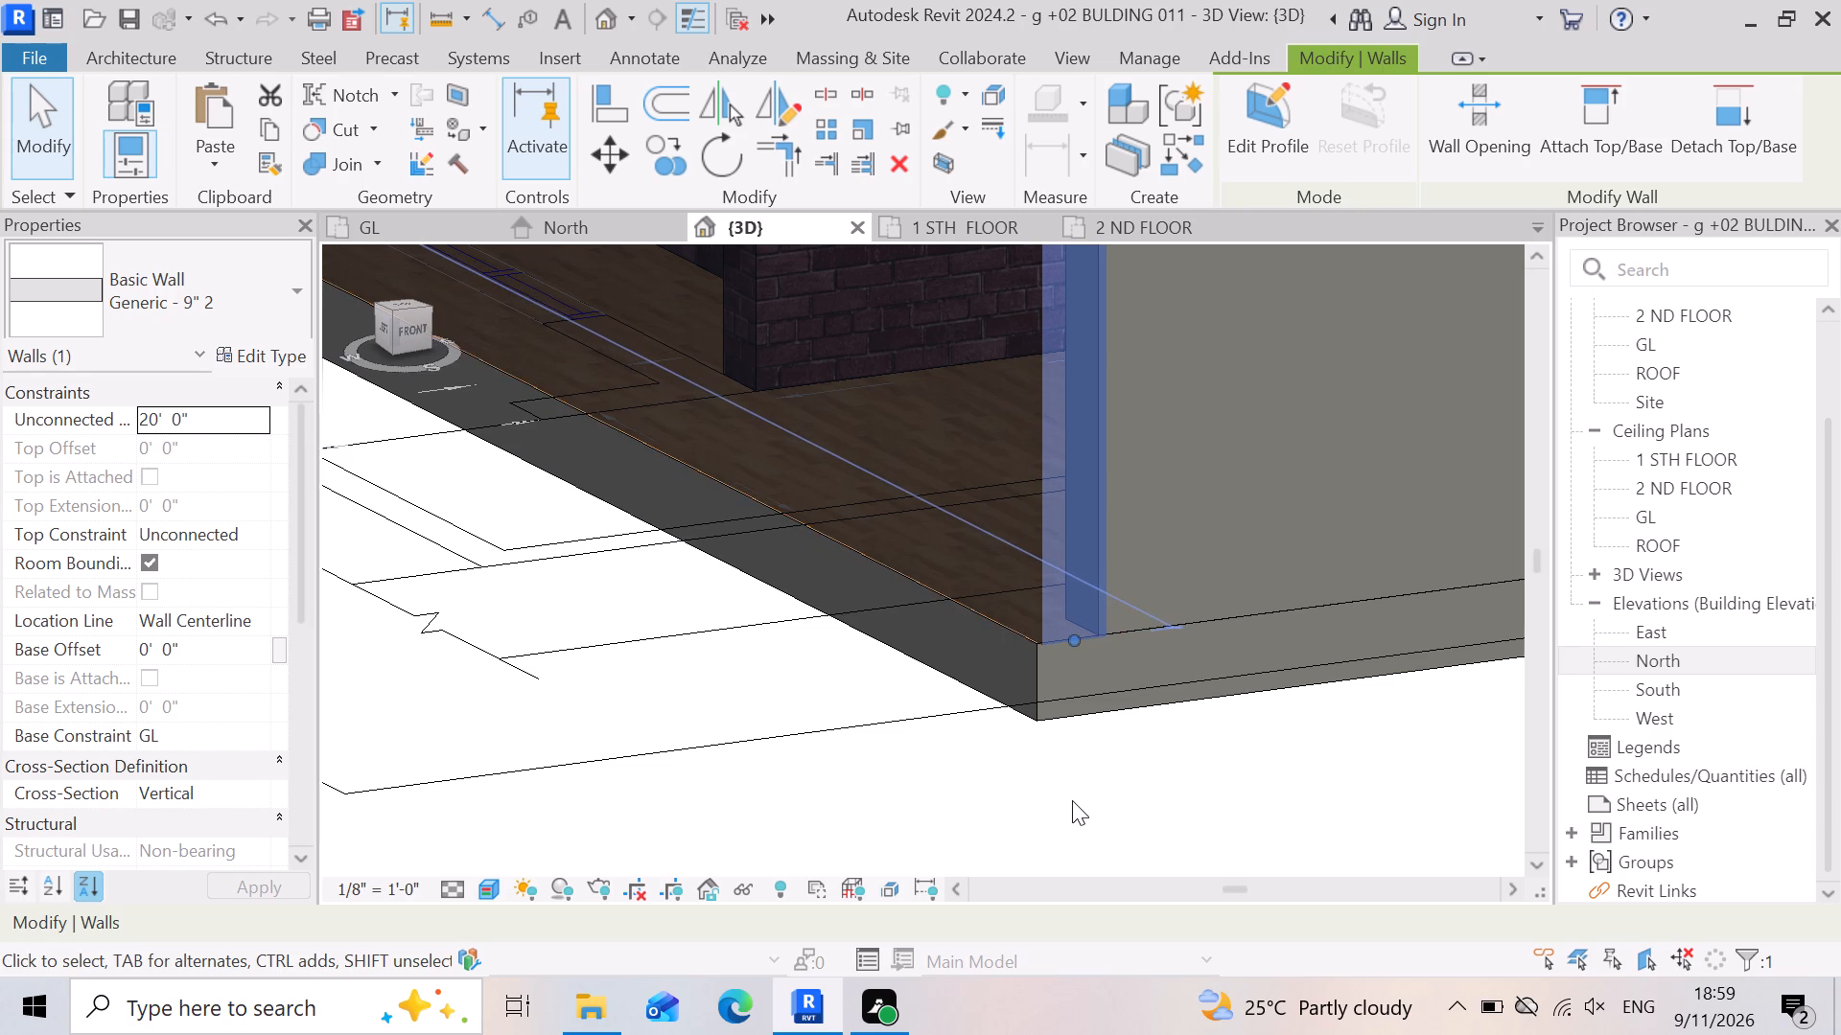
left_click(725, 761)
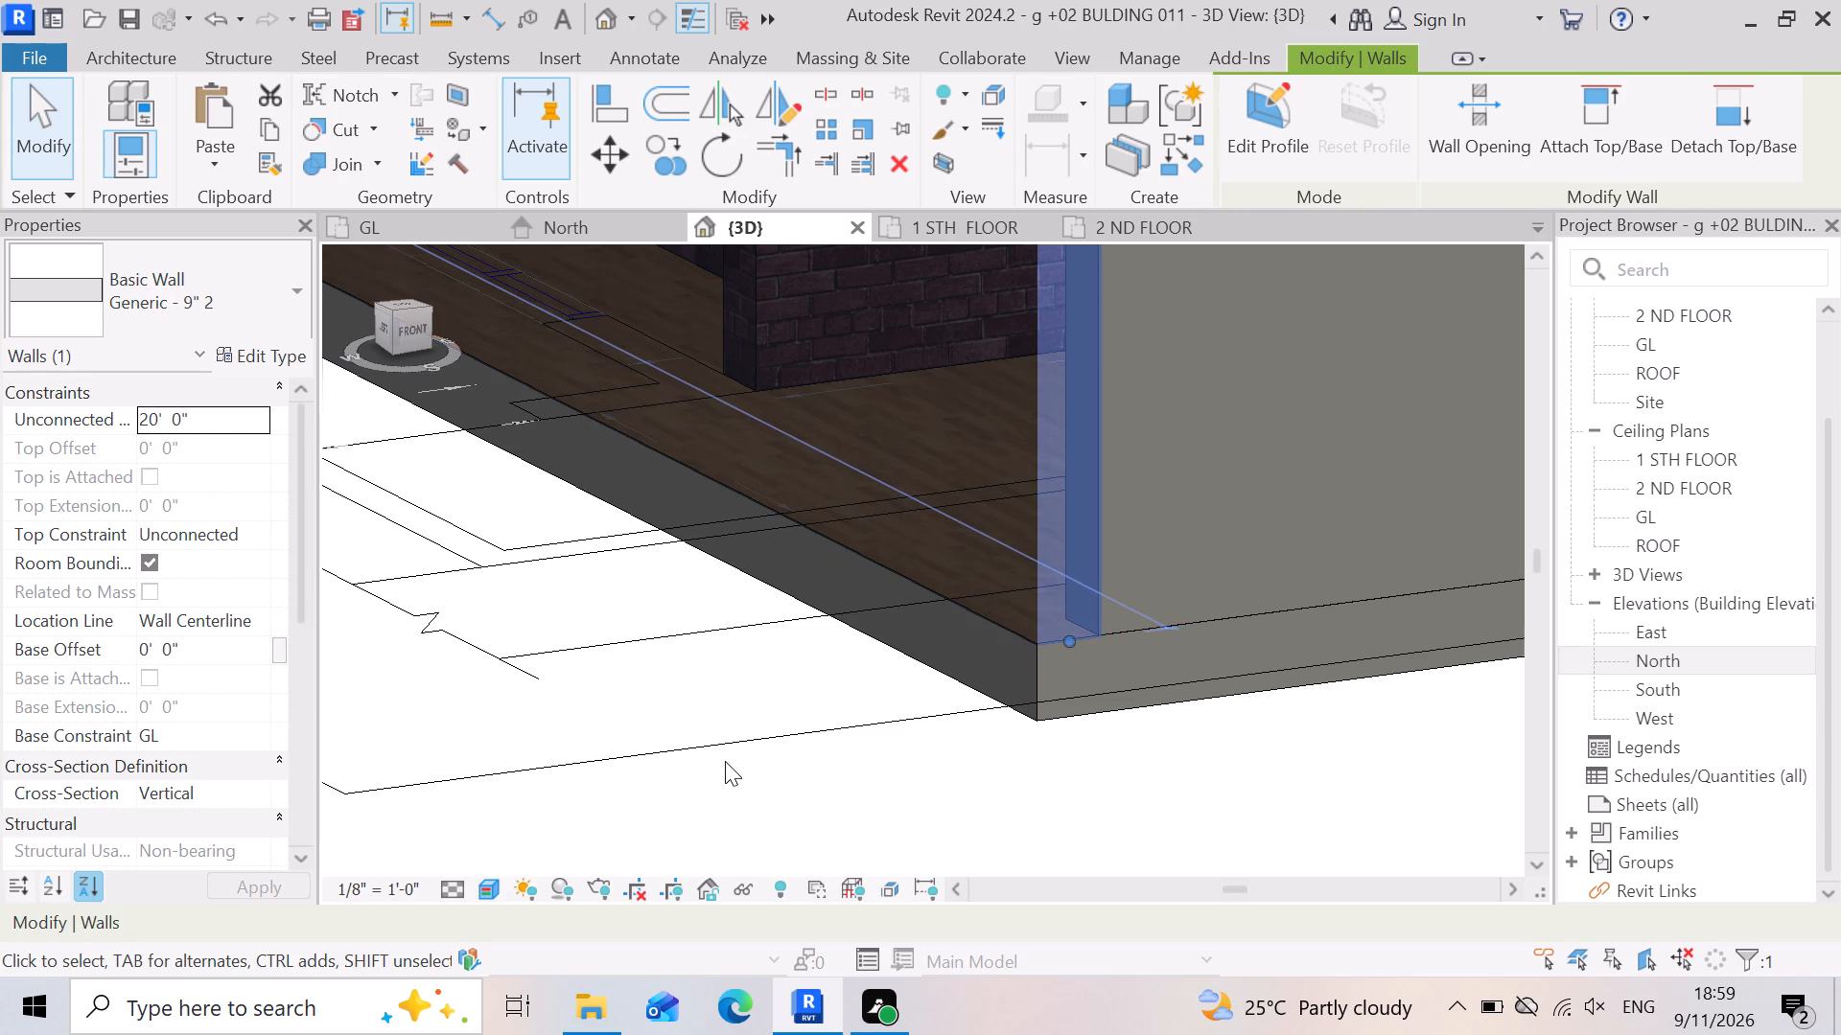
scroll(787, 627, "down", 9)
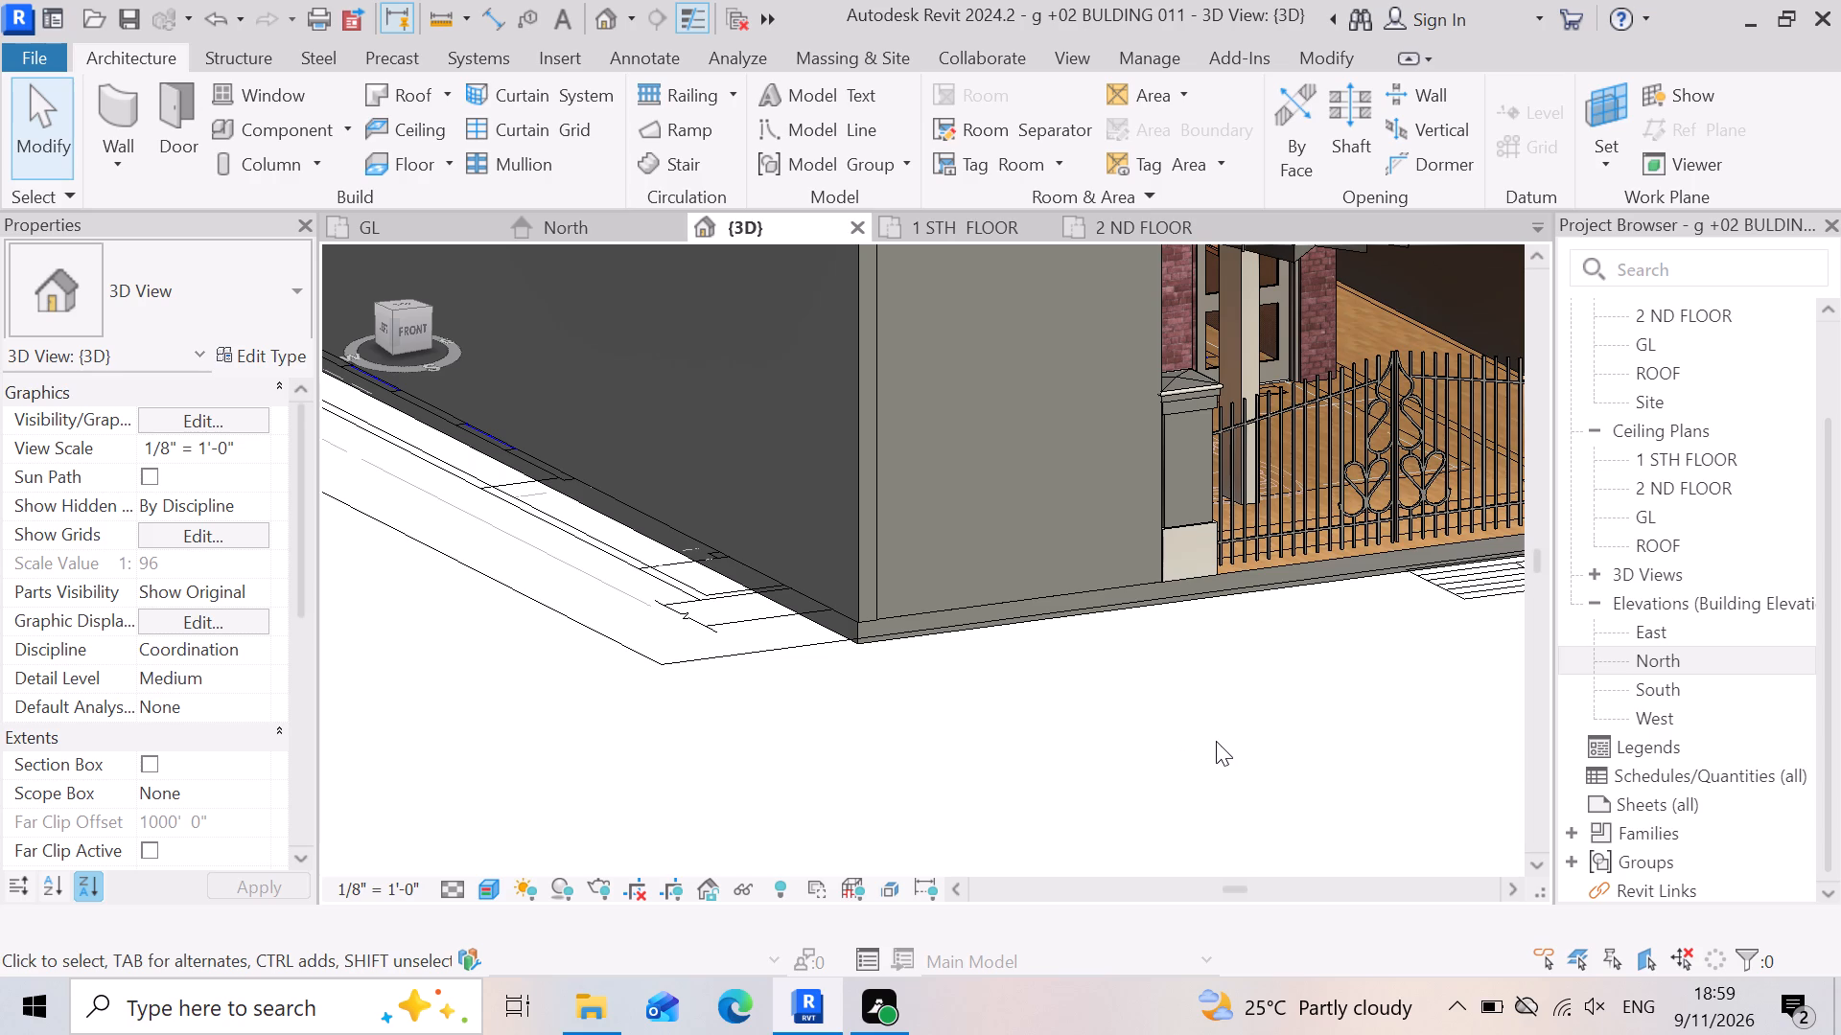
left_click(1213, 742)
Nudge the short 9" front wall beside the far gate pillar toward the gate and back toward the house, aligning it with the side wall and slab corner.
scroll(1005, 737, "down", 8)
scroll(1408, 743, "up", 3)
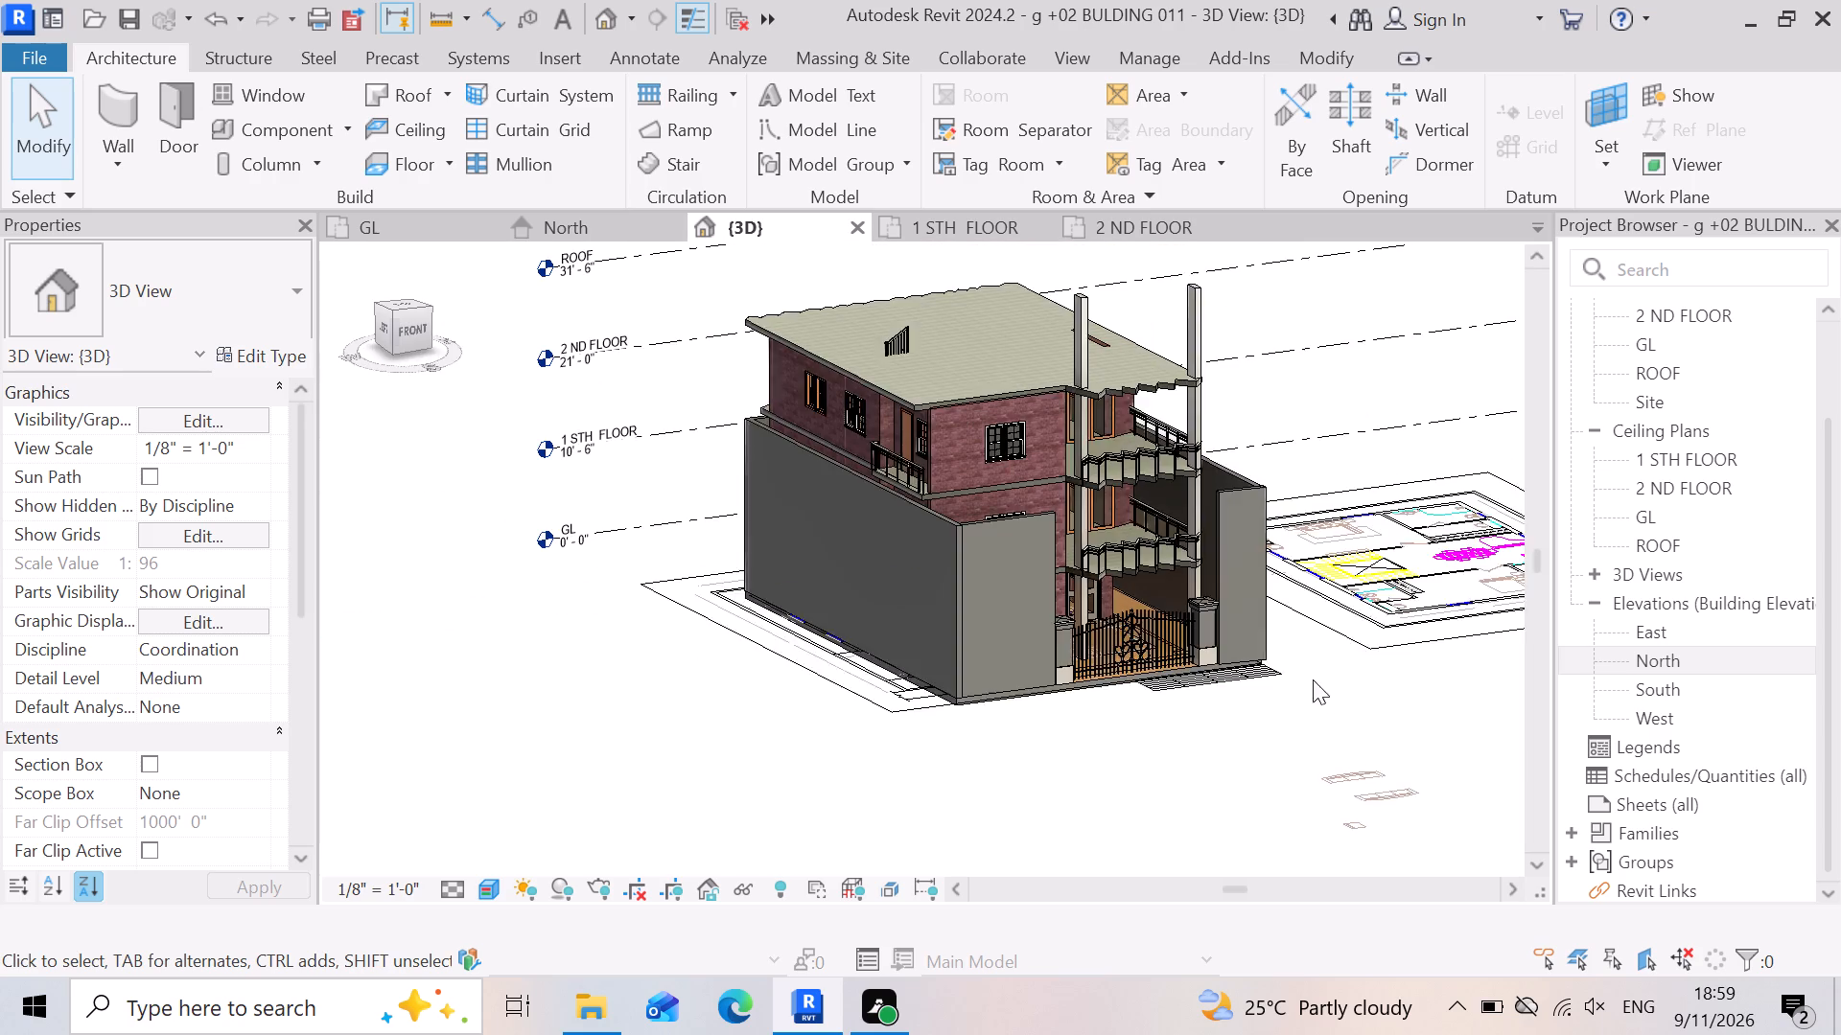
scroll(1313, 679, "up", 5)
left_click(1030, 480)
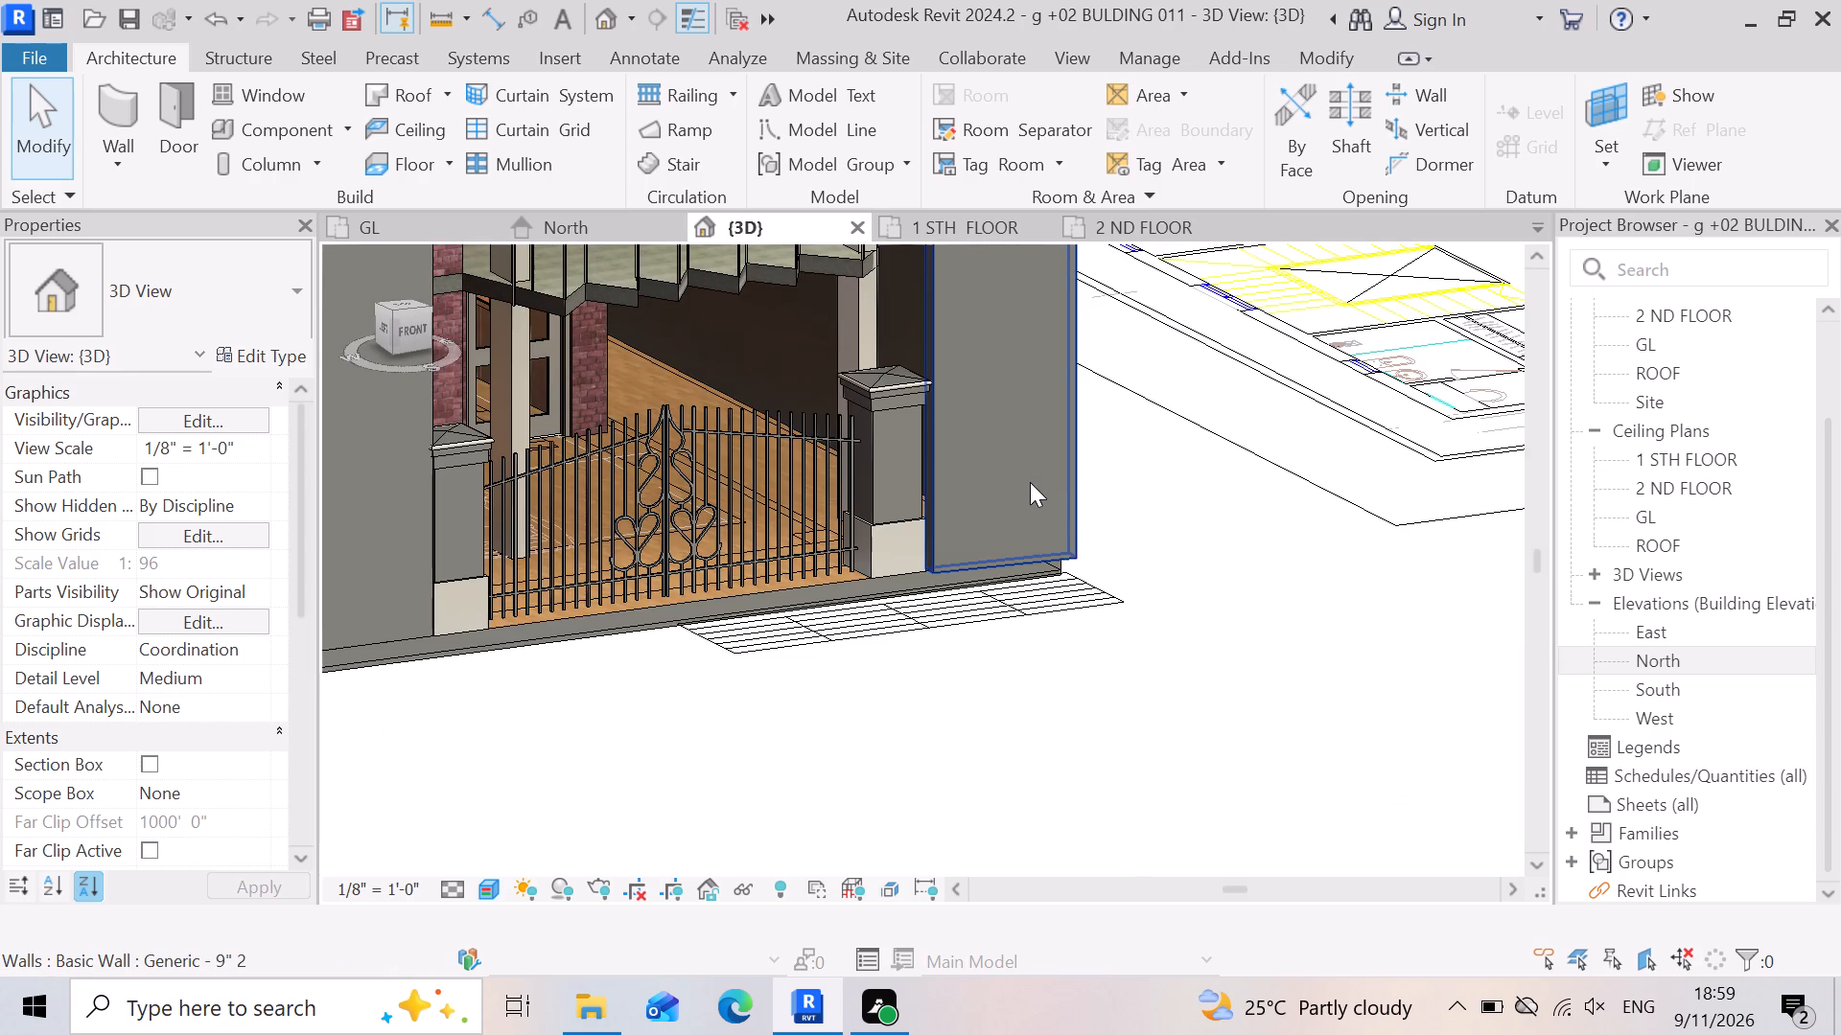
scroll(1340, 656, "down", 6)
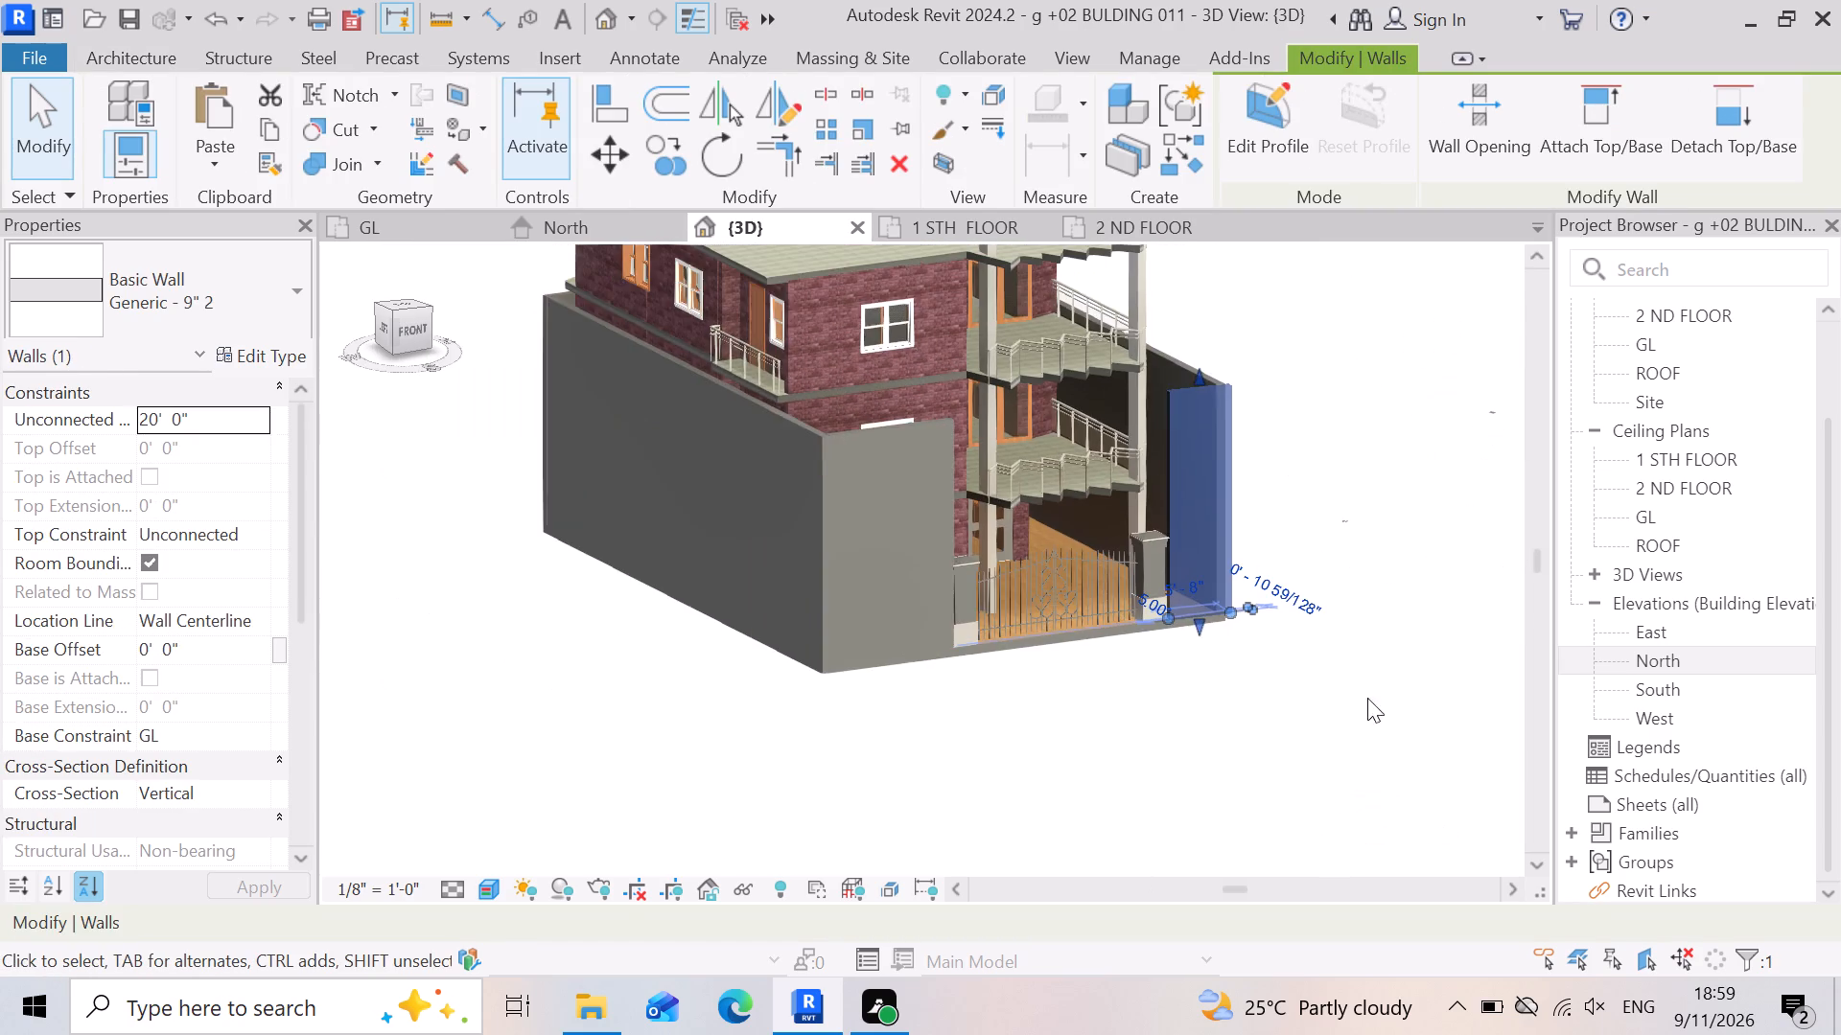
right_click_drag(1366, 718, 1095, 675, "shift")
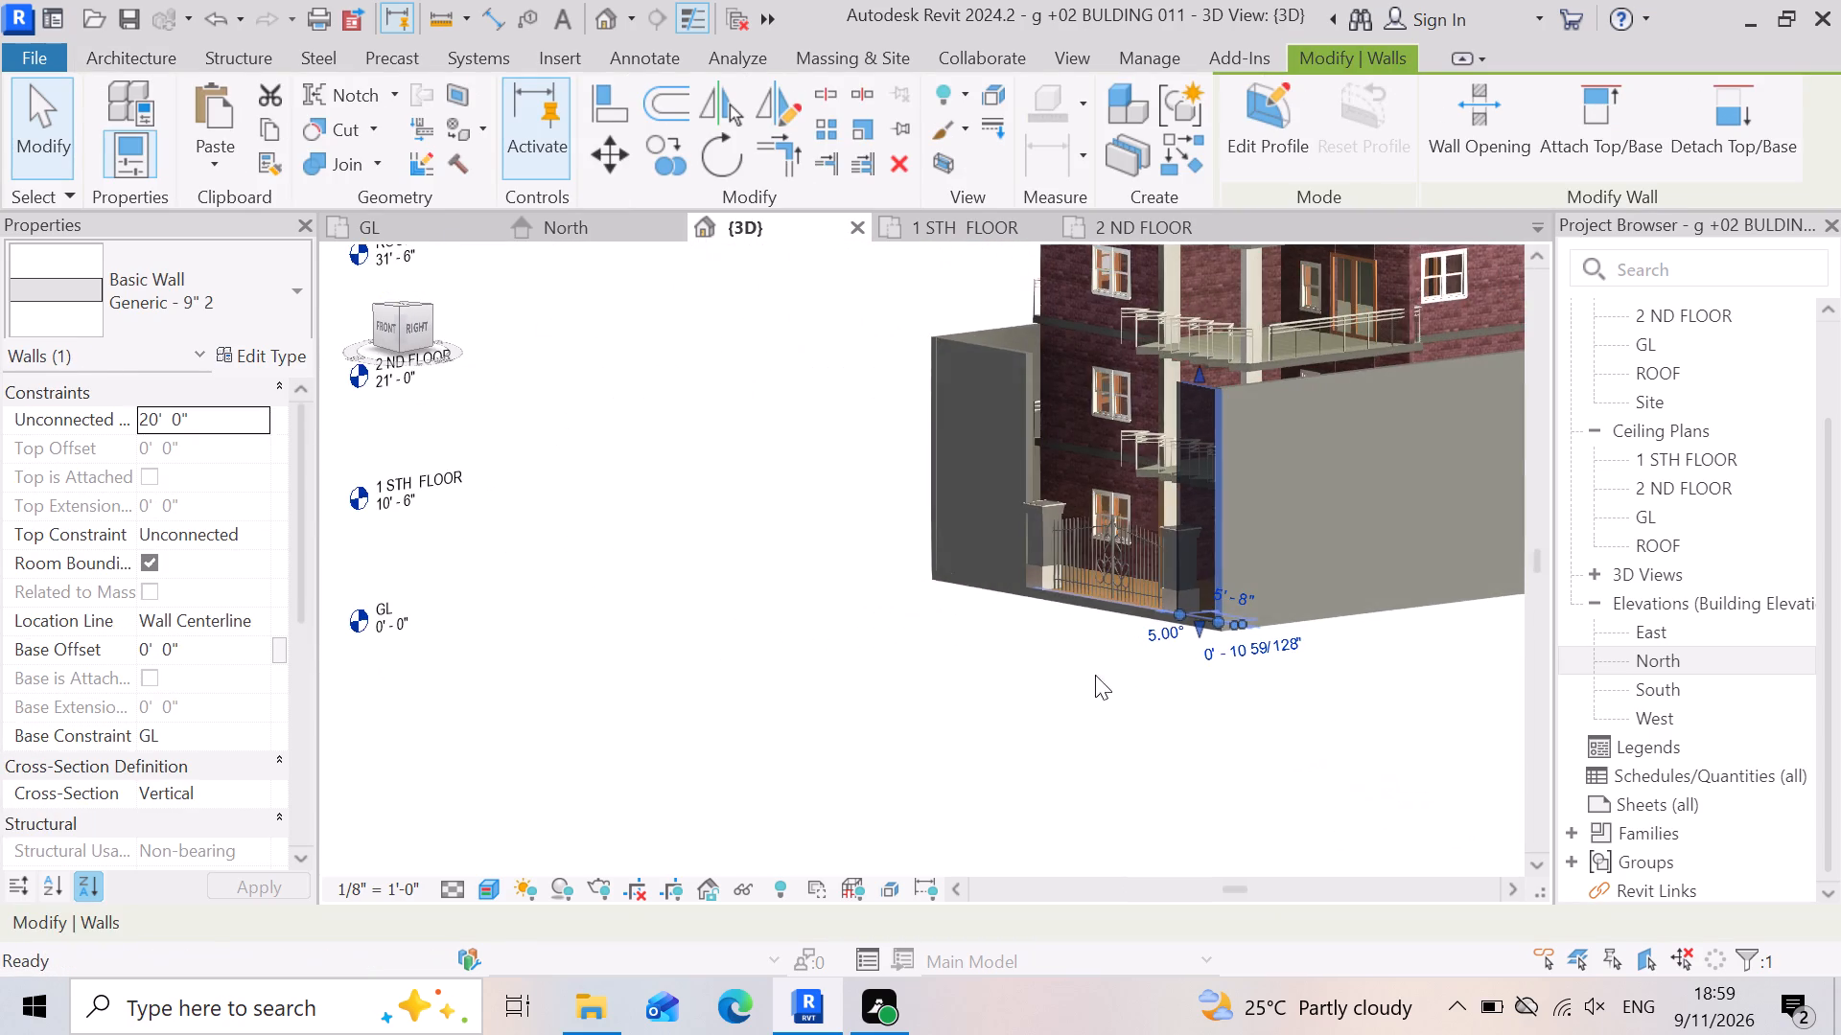
scroll(963, 609, "down", 3)
scroll(1331, 641, "up", 9)
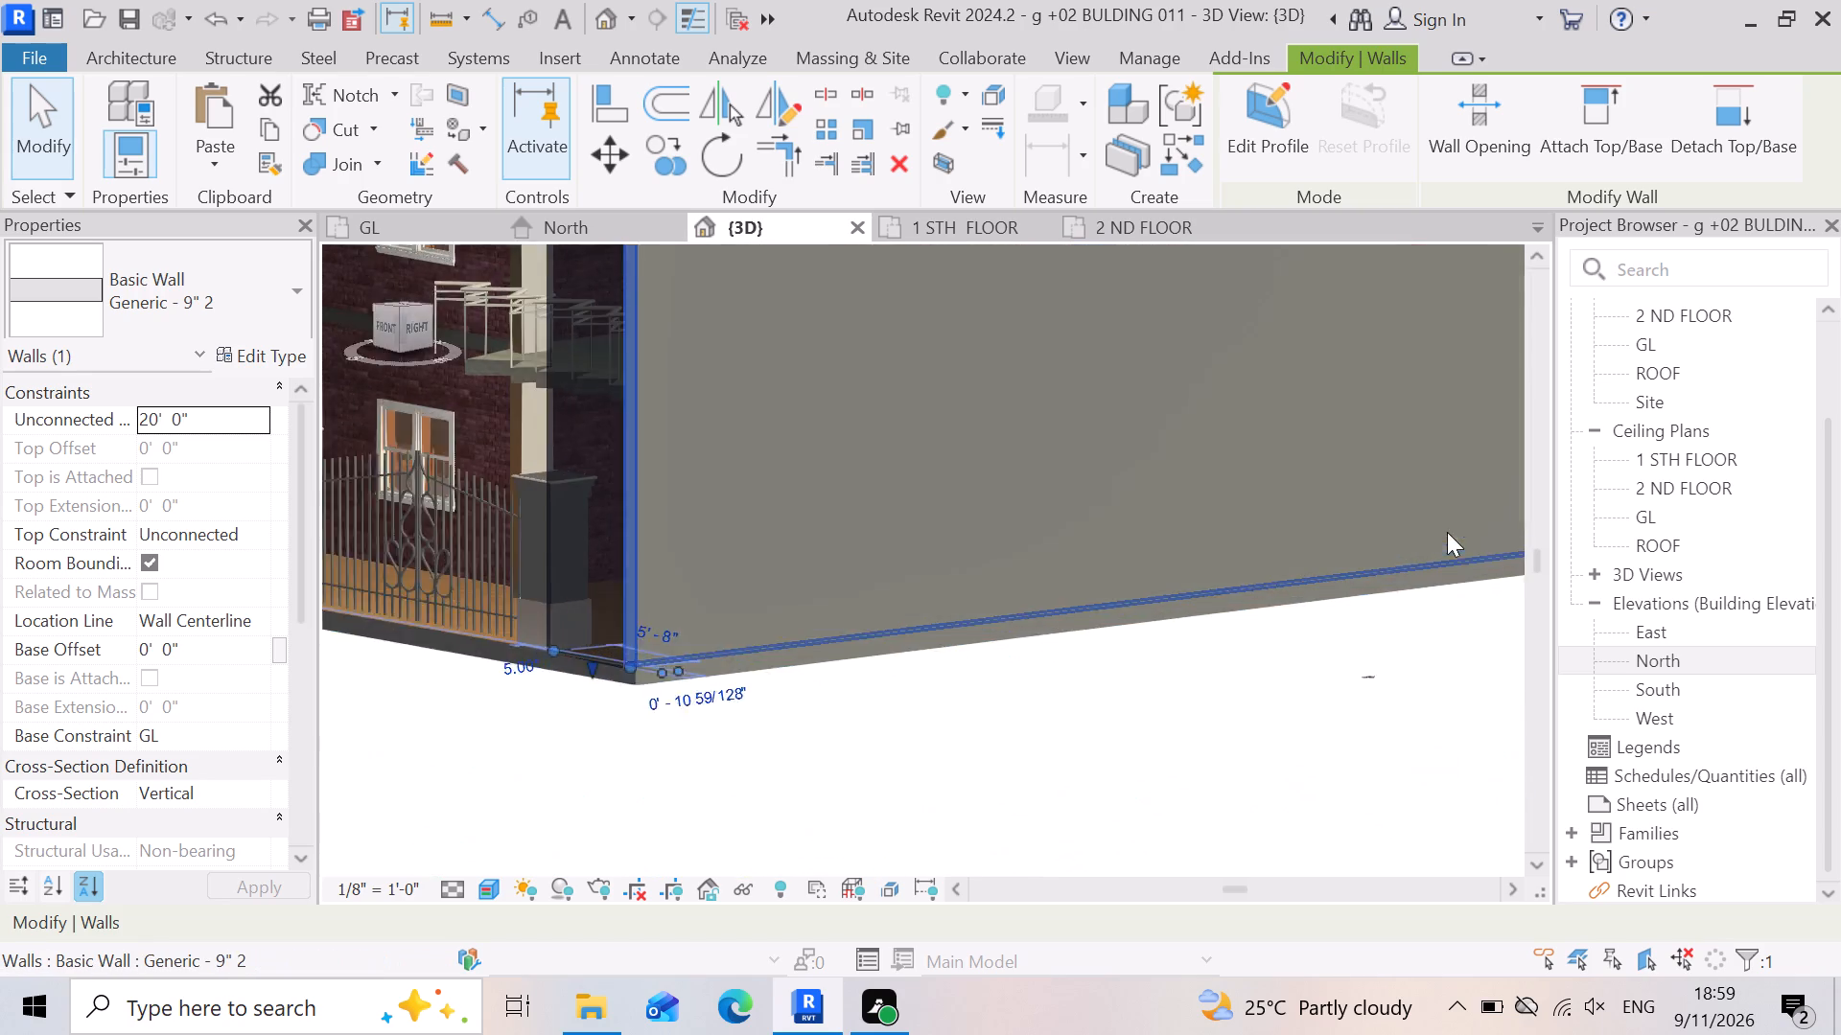
left_click(1173, 504)
scroll(1181, 478, "down", 4)
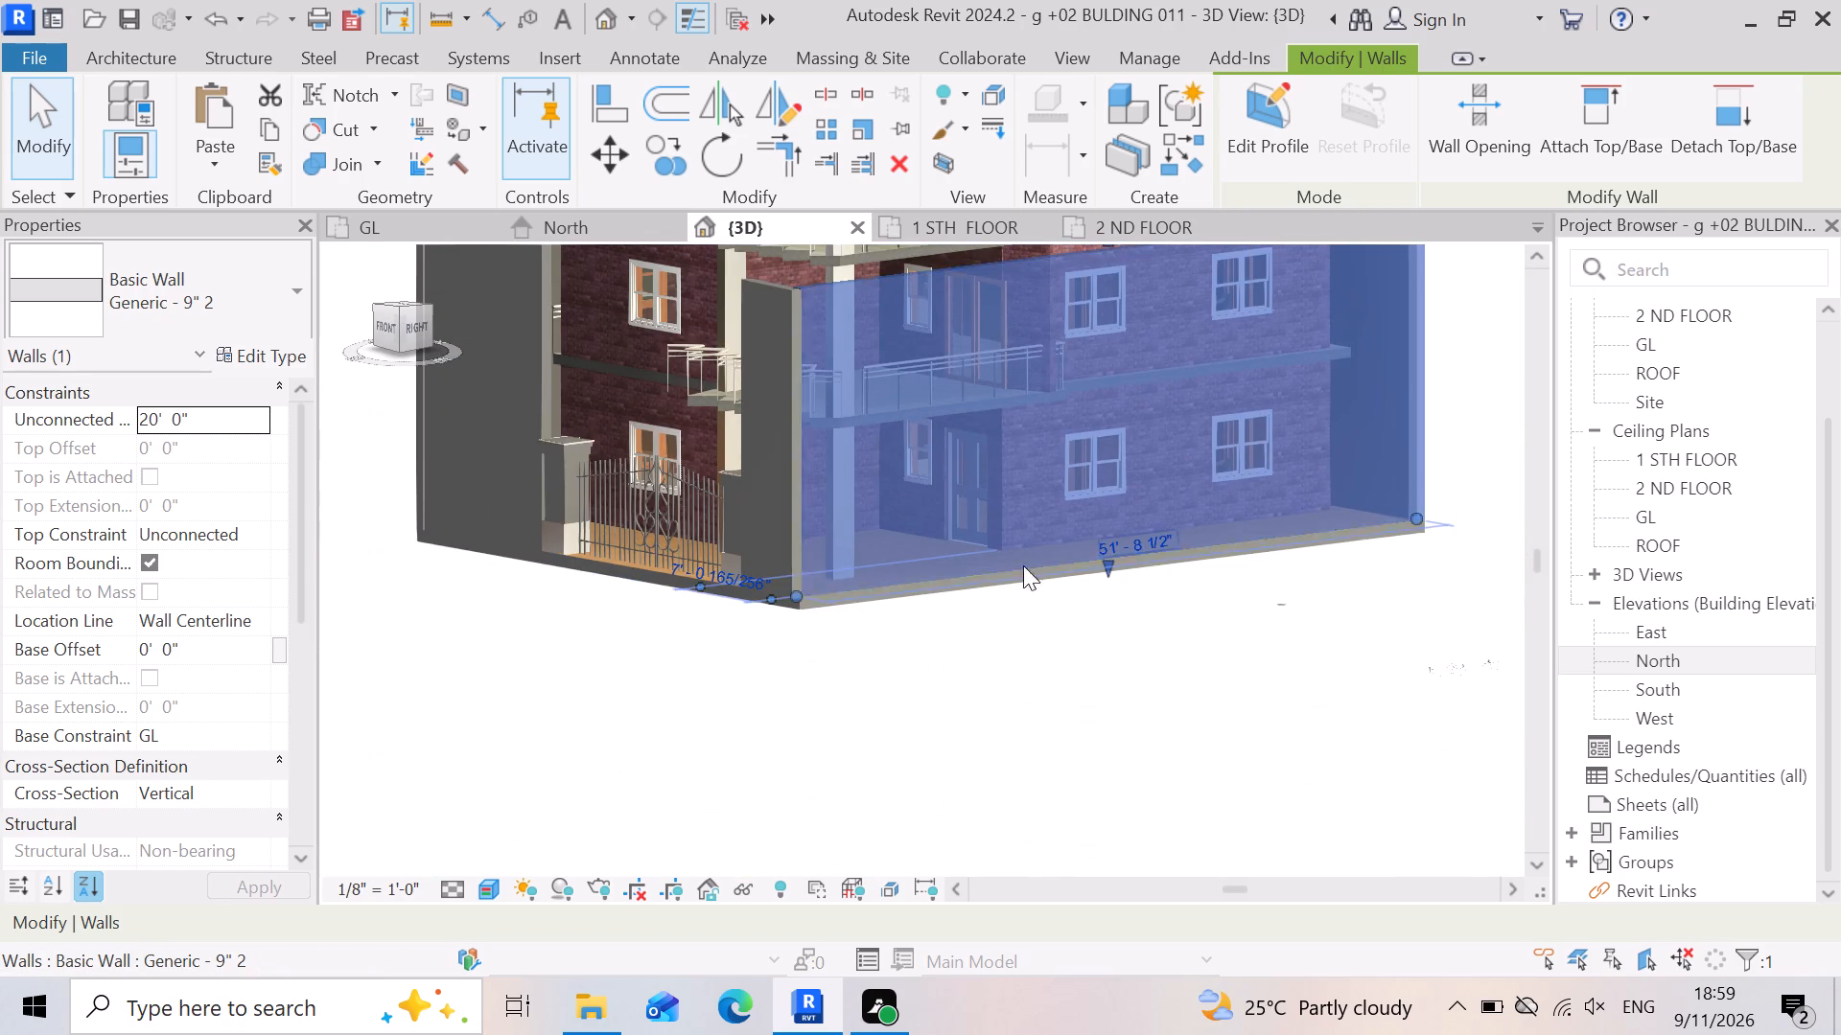
scroll(808, 546, "up", 17)
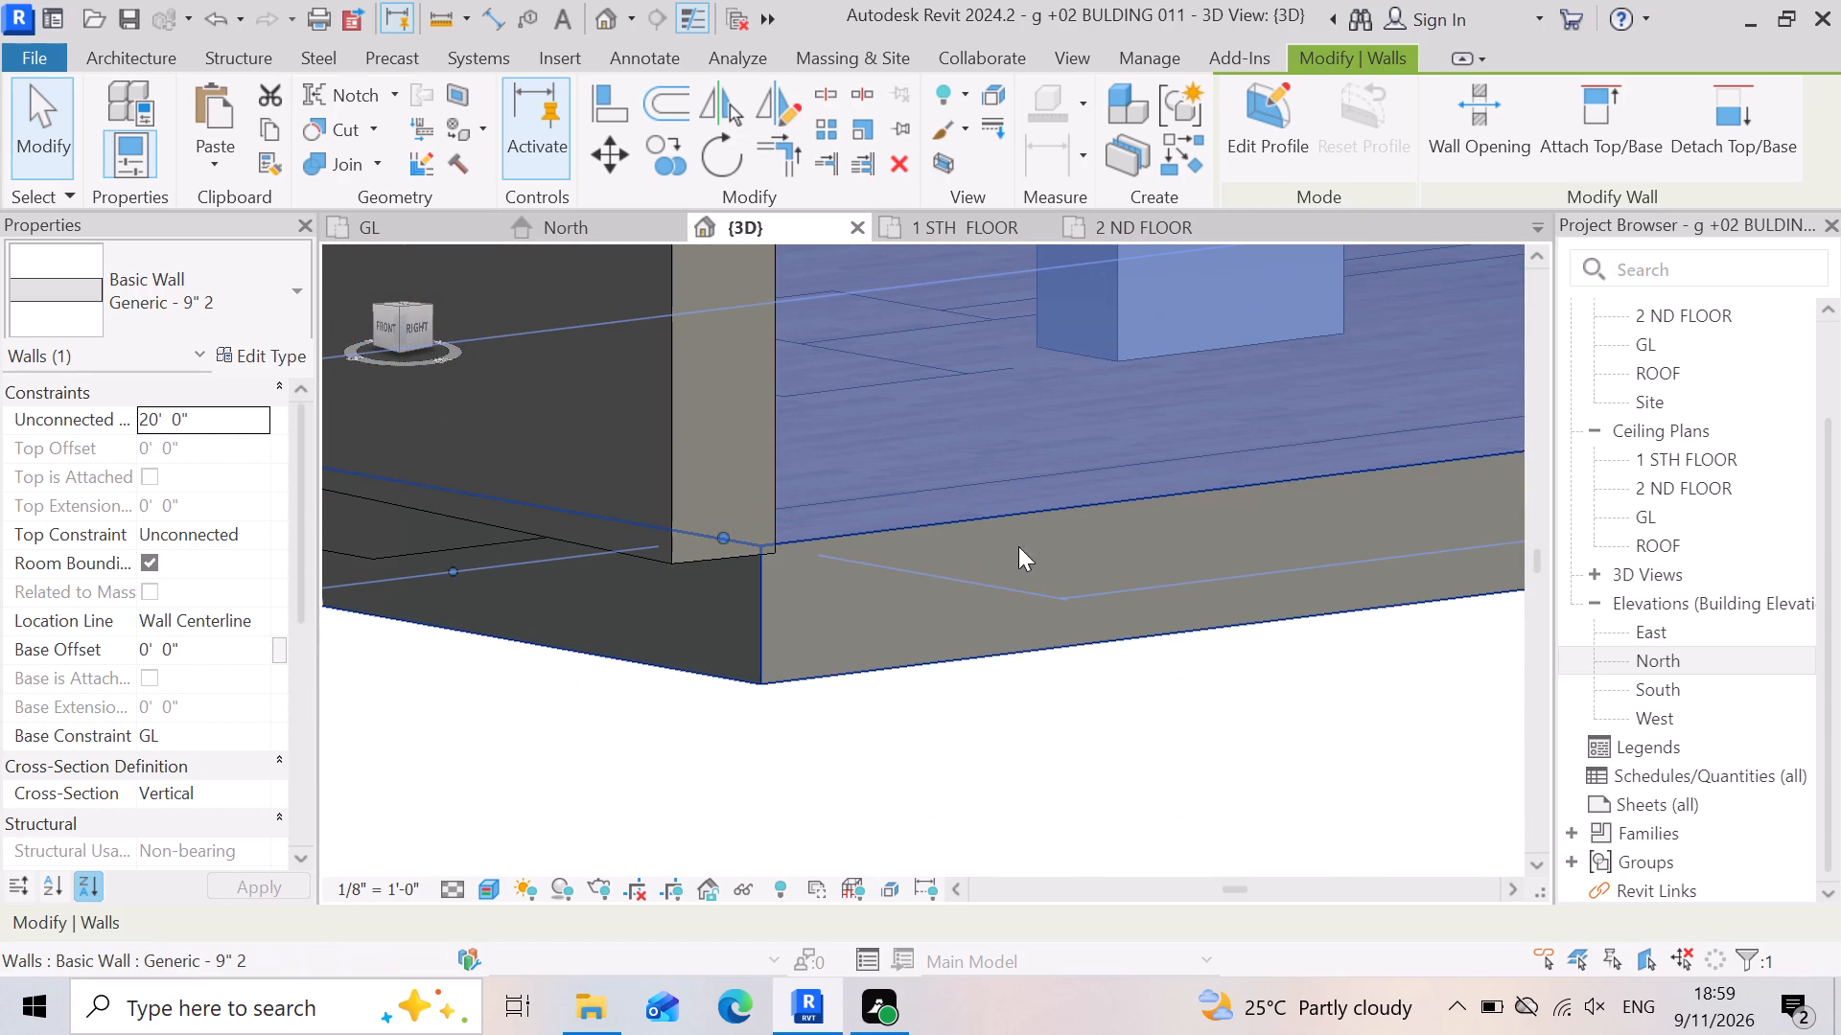
left_click(734, 497)
scroll(1132, 694, "down", 5)
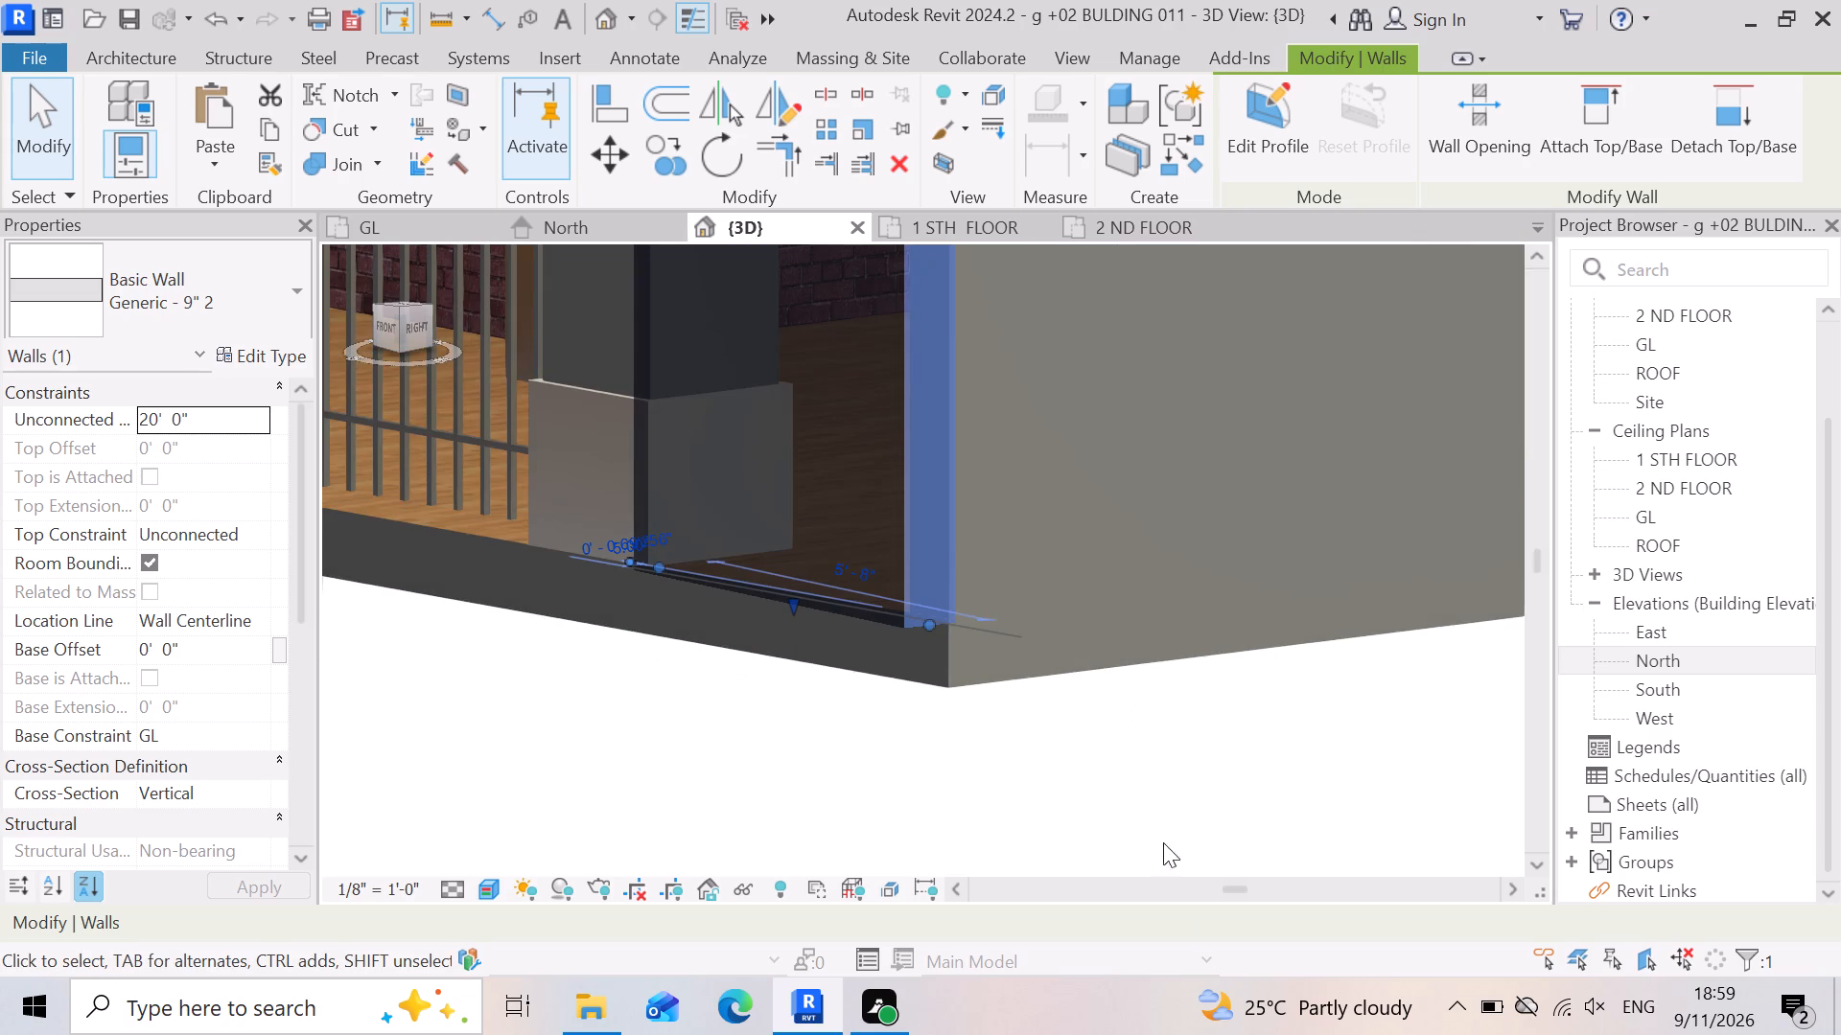
key("Up")
key("Up")
key("Up")
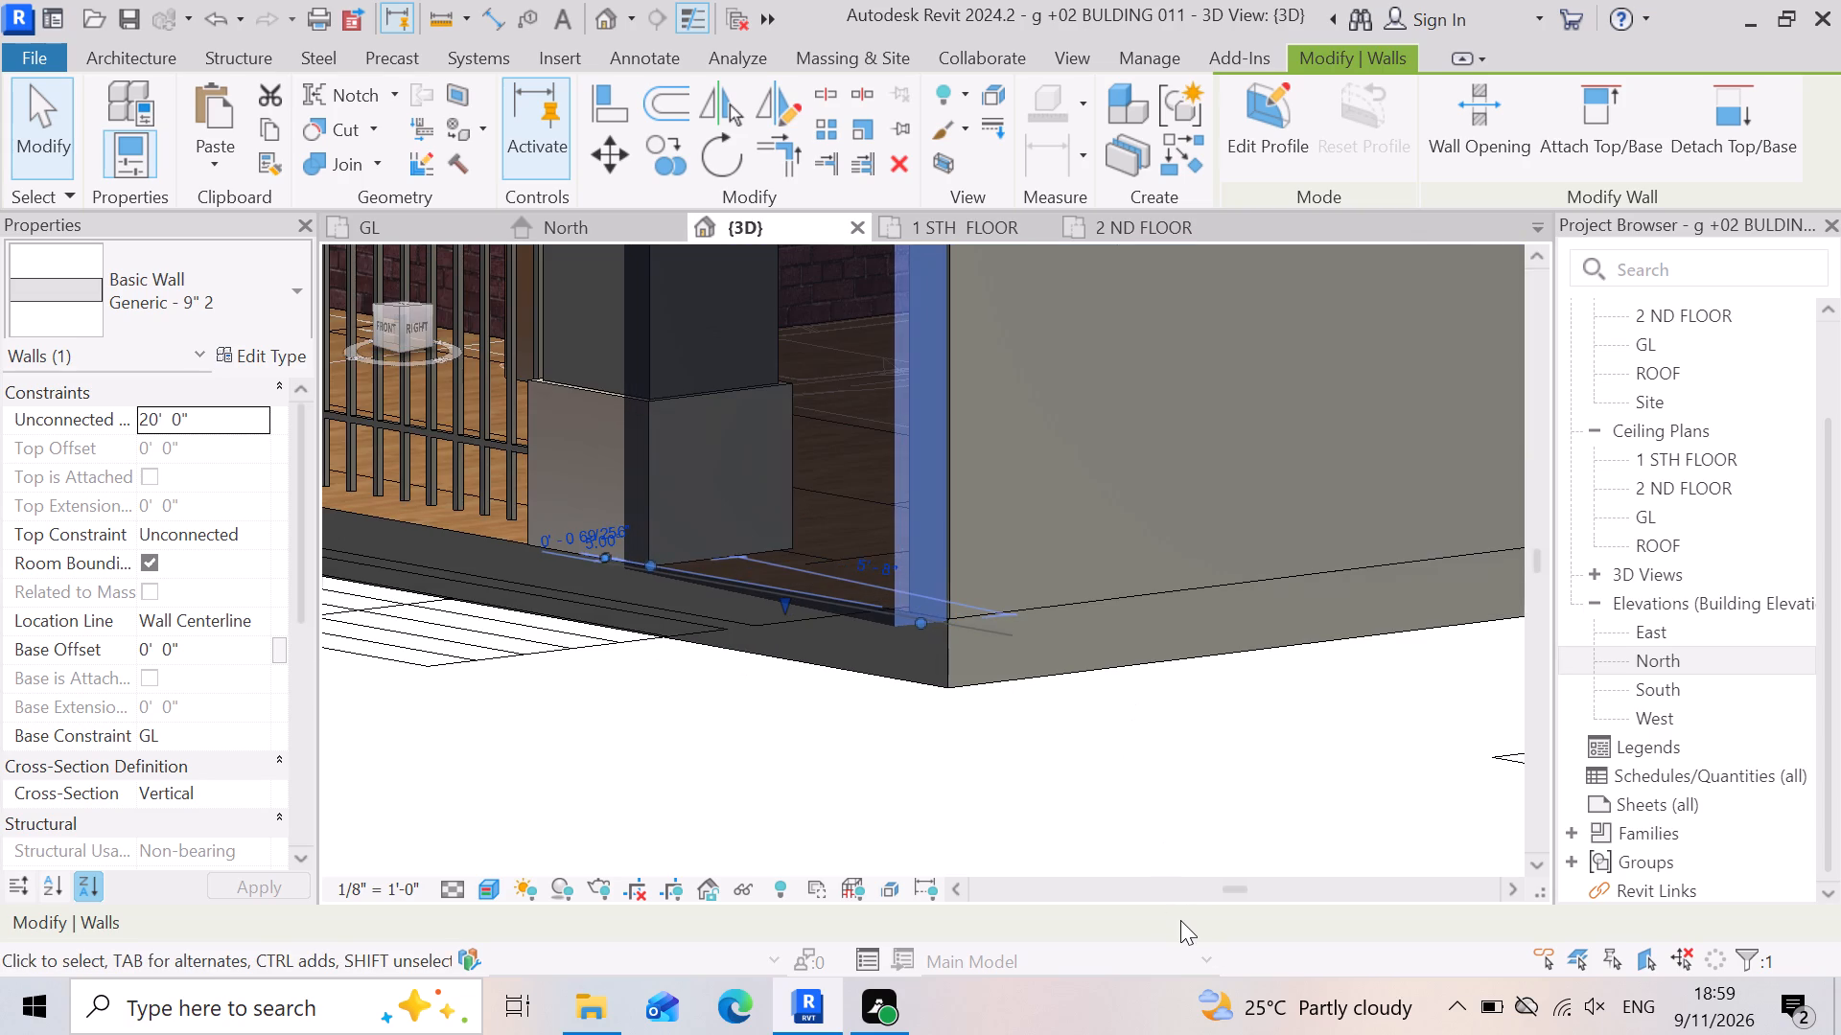
key("Up")
key("Up")
key("Up")
key("Up")
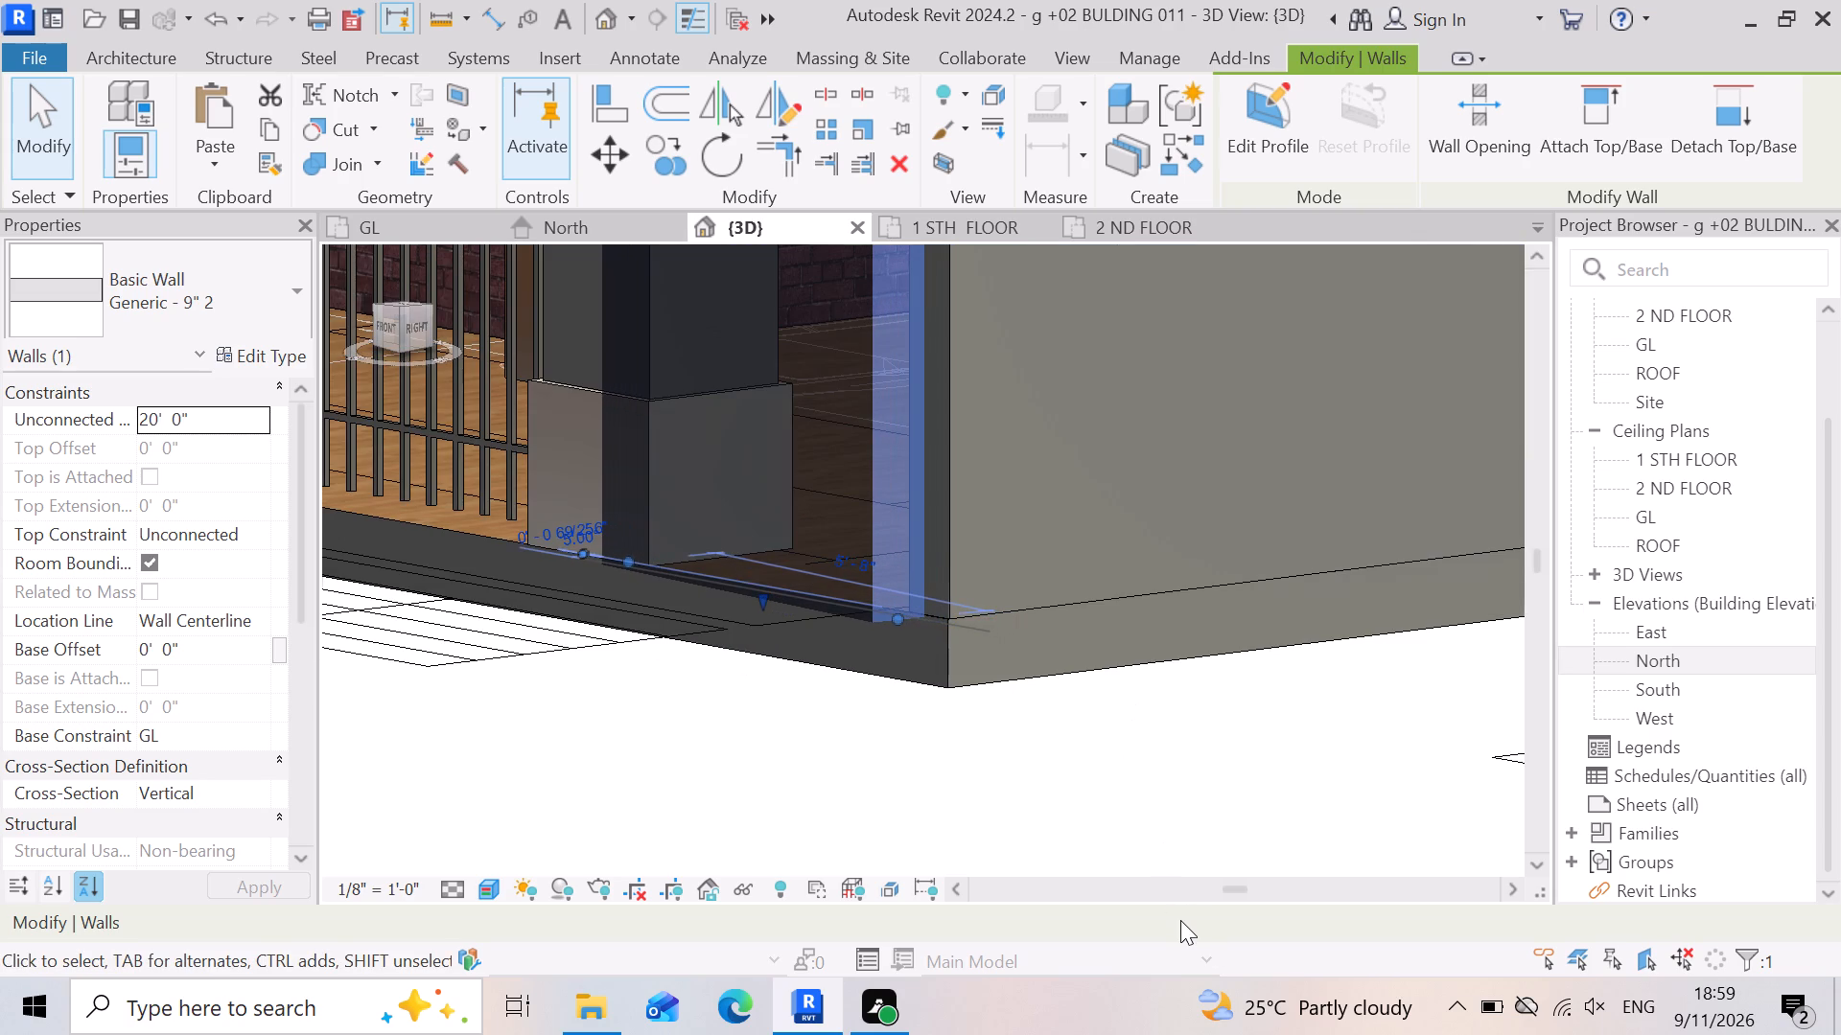
key("Up")
key("Up")
key("Up")
key("Right")
key("Right")
key("Right")
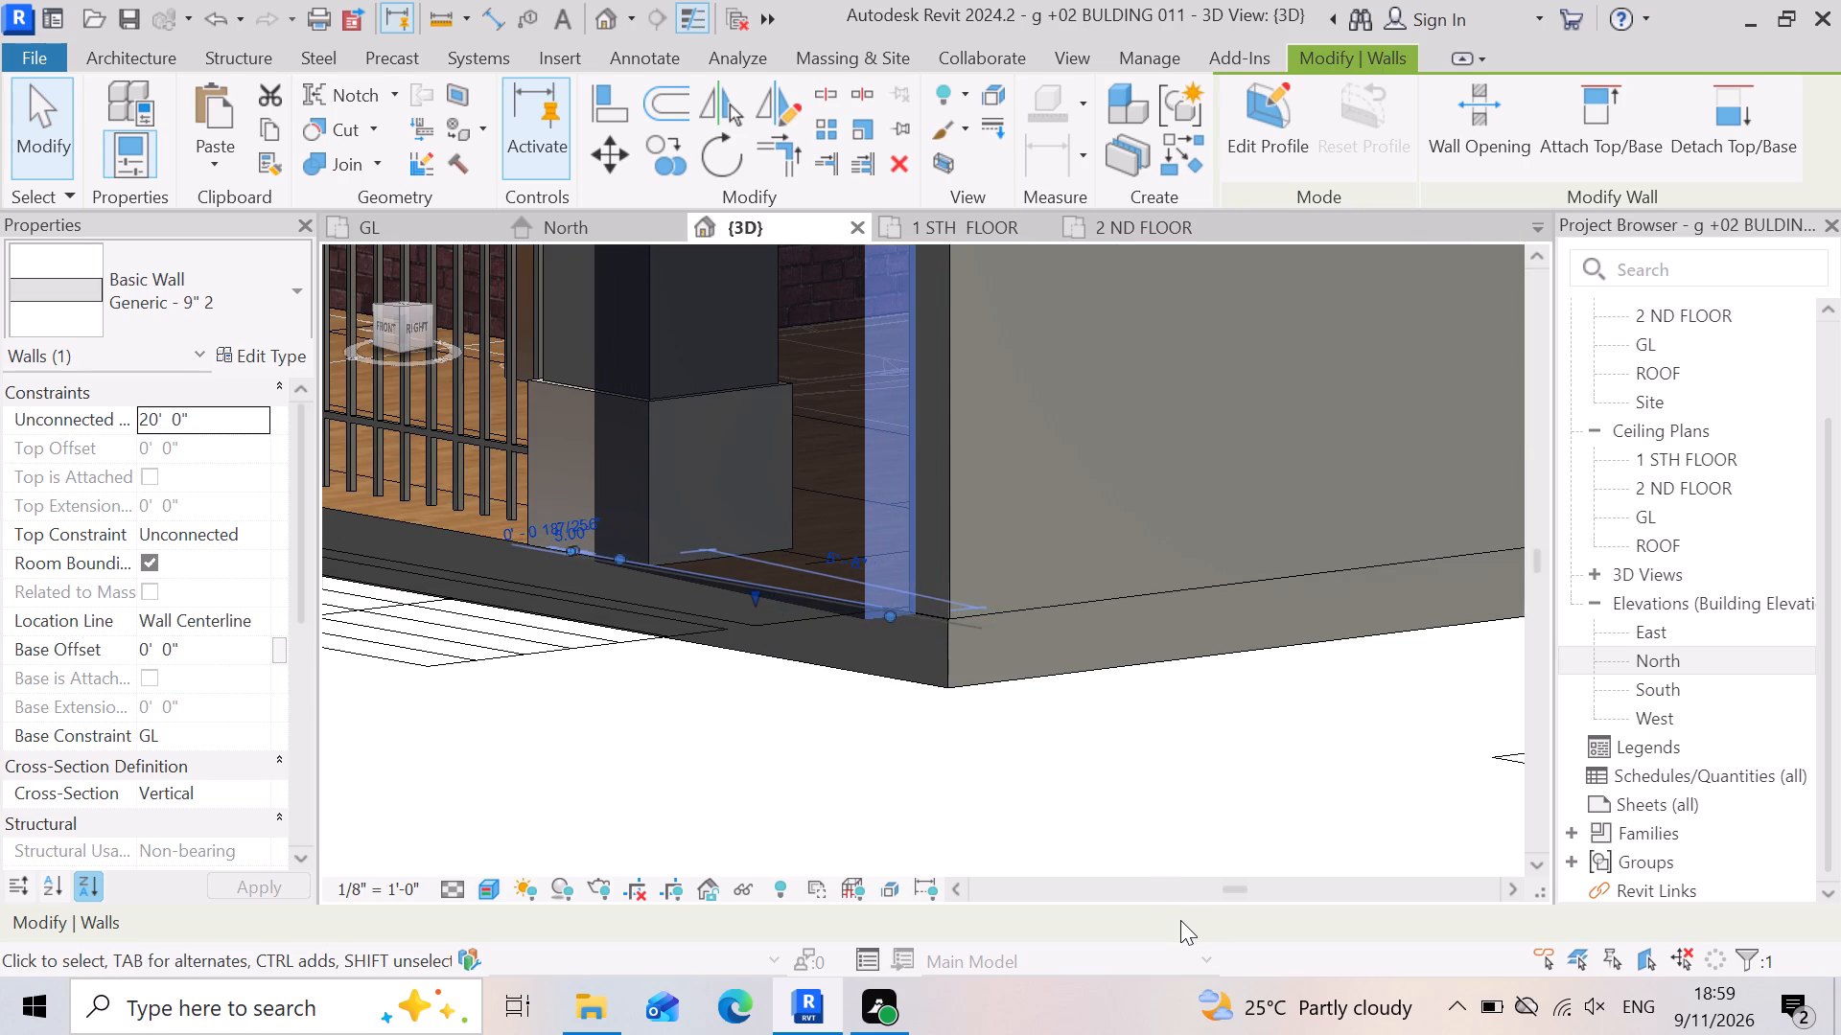
key("Up")
key("Up")
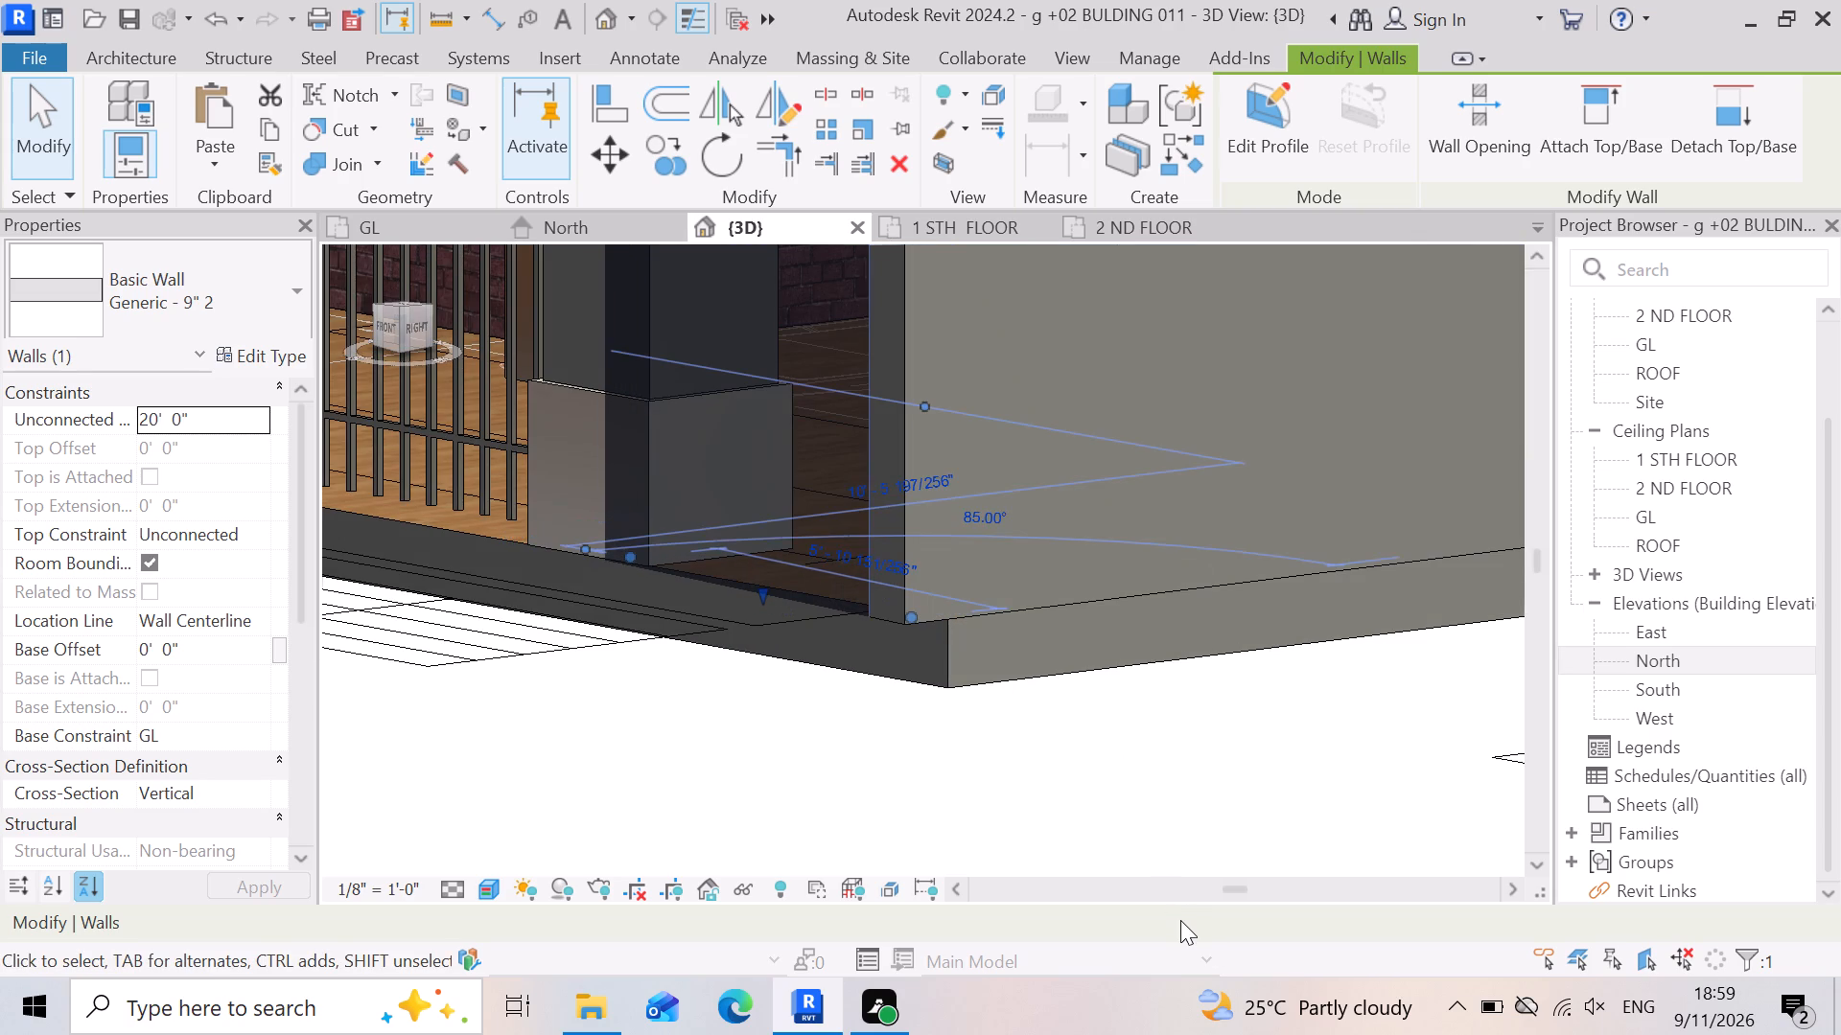
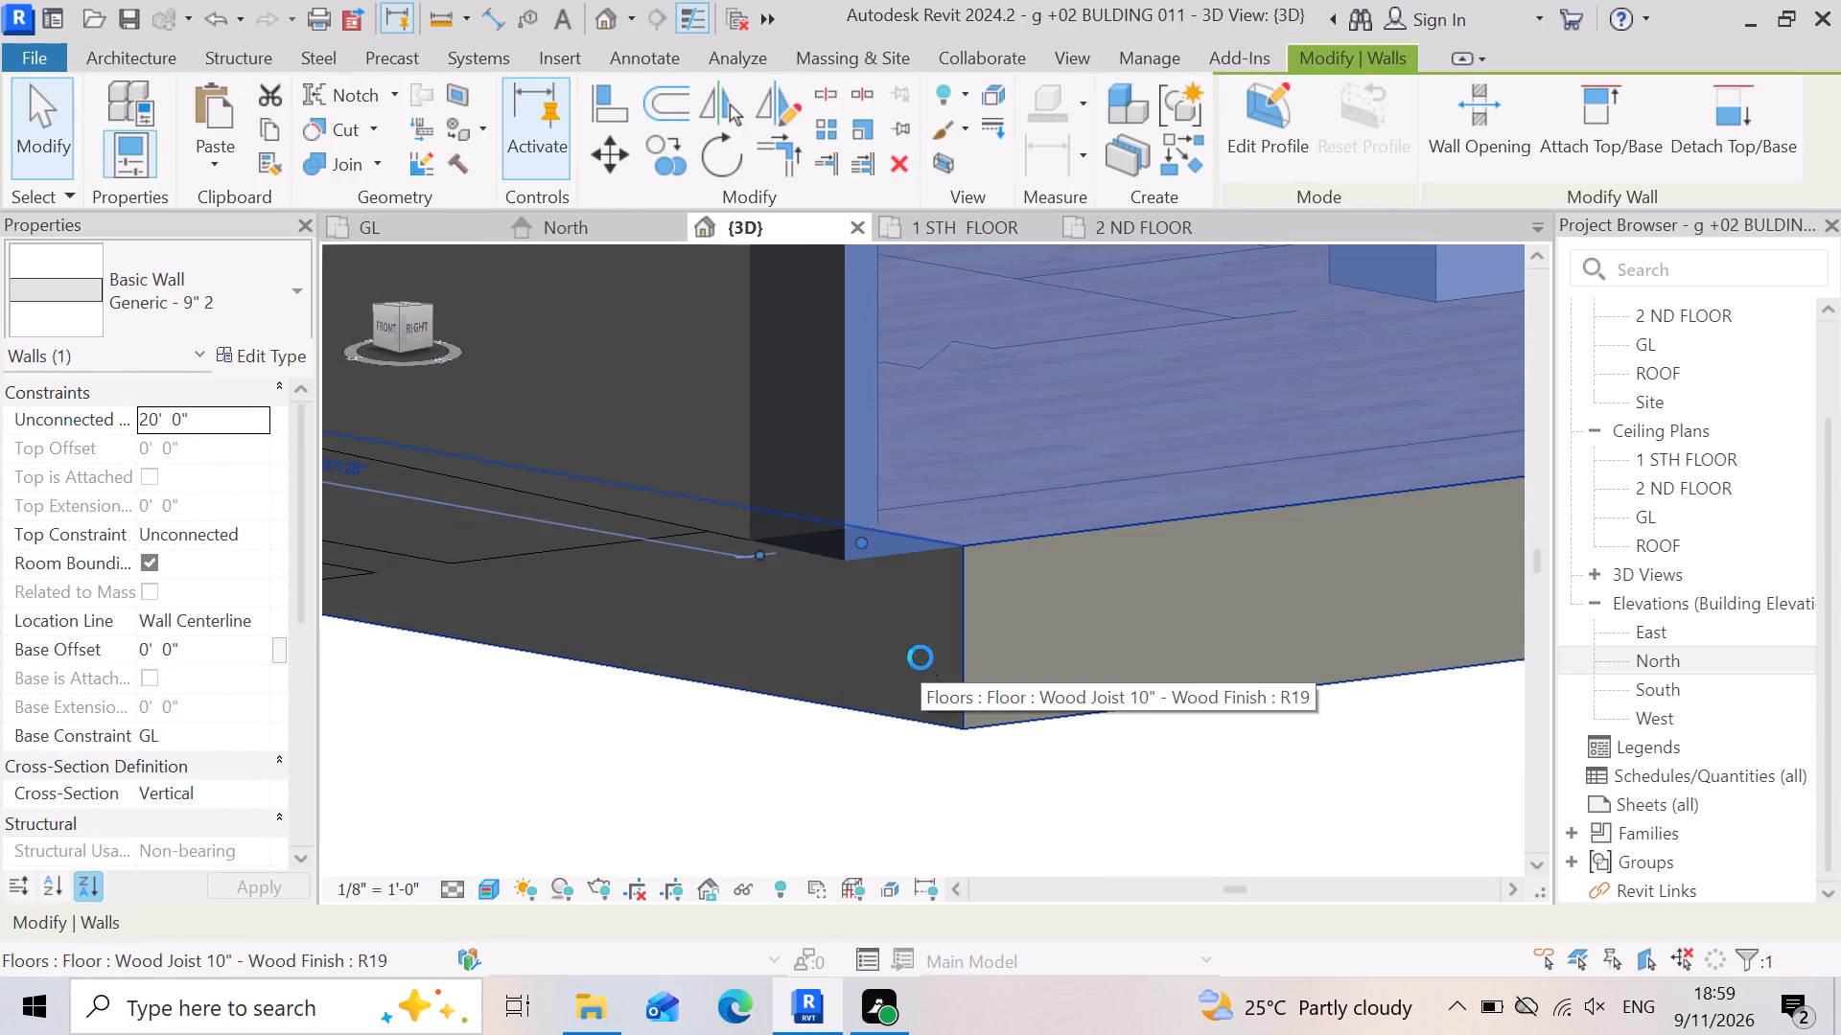
Nudge the selected 9" wall outward in small increments, correcting it slightly back, until its end lines up with the slab's corner.
key("Up")
key("Up")
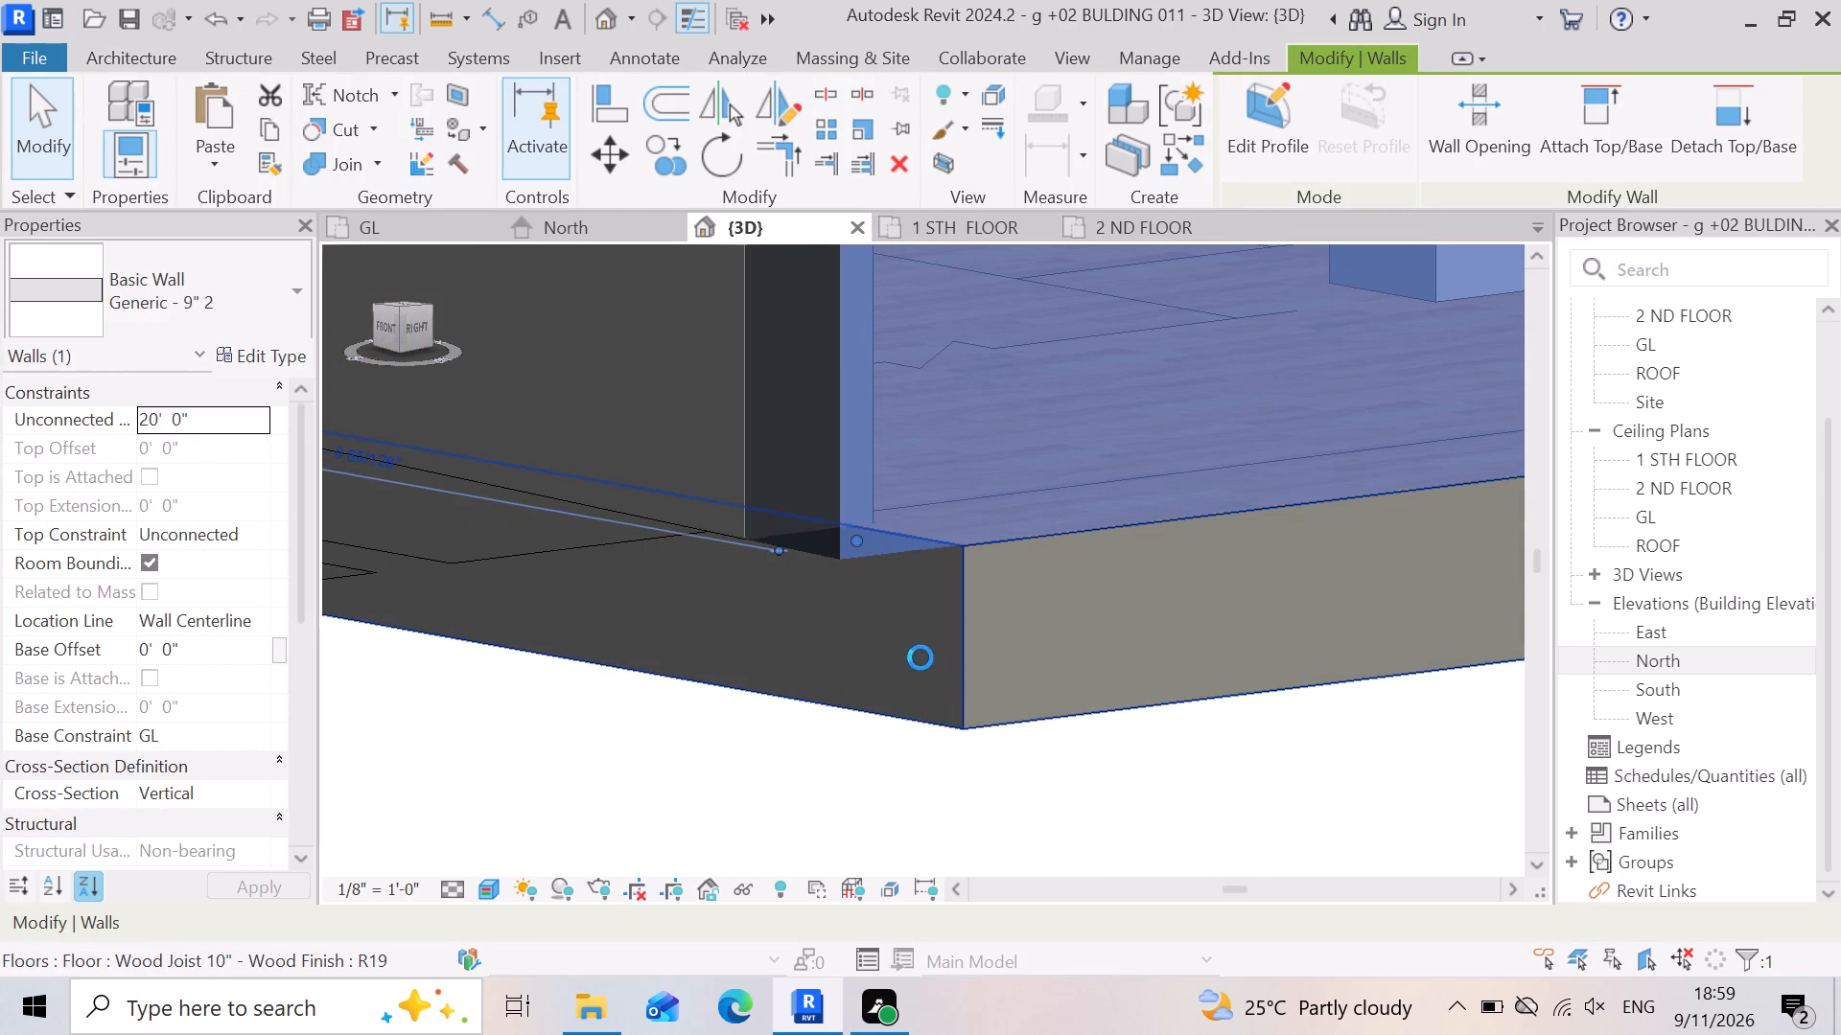
key("Down")
key("Down")
key("Down")
key("Down")
key("Down")
key("Down")
key("Down")
key("Down")
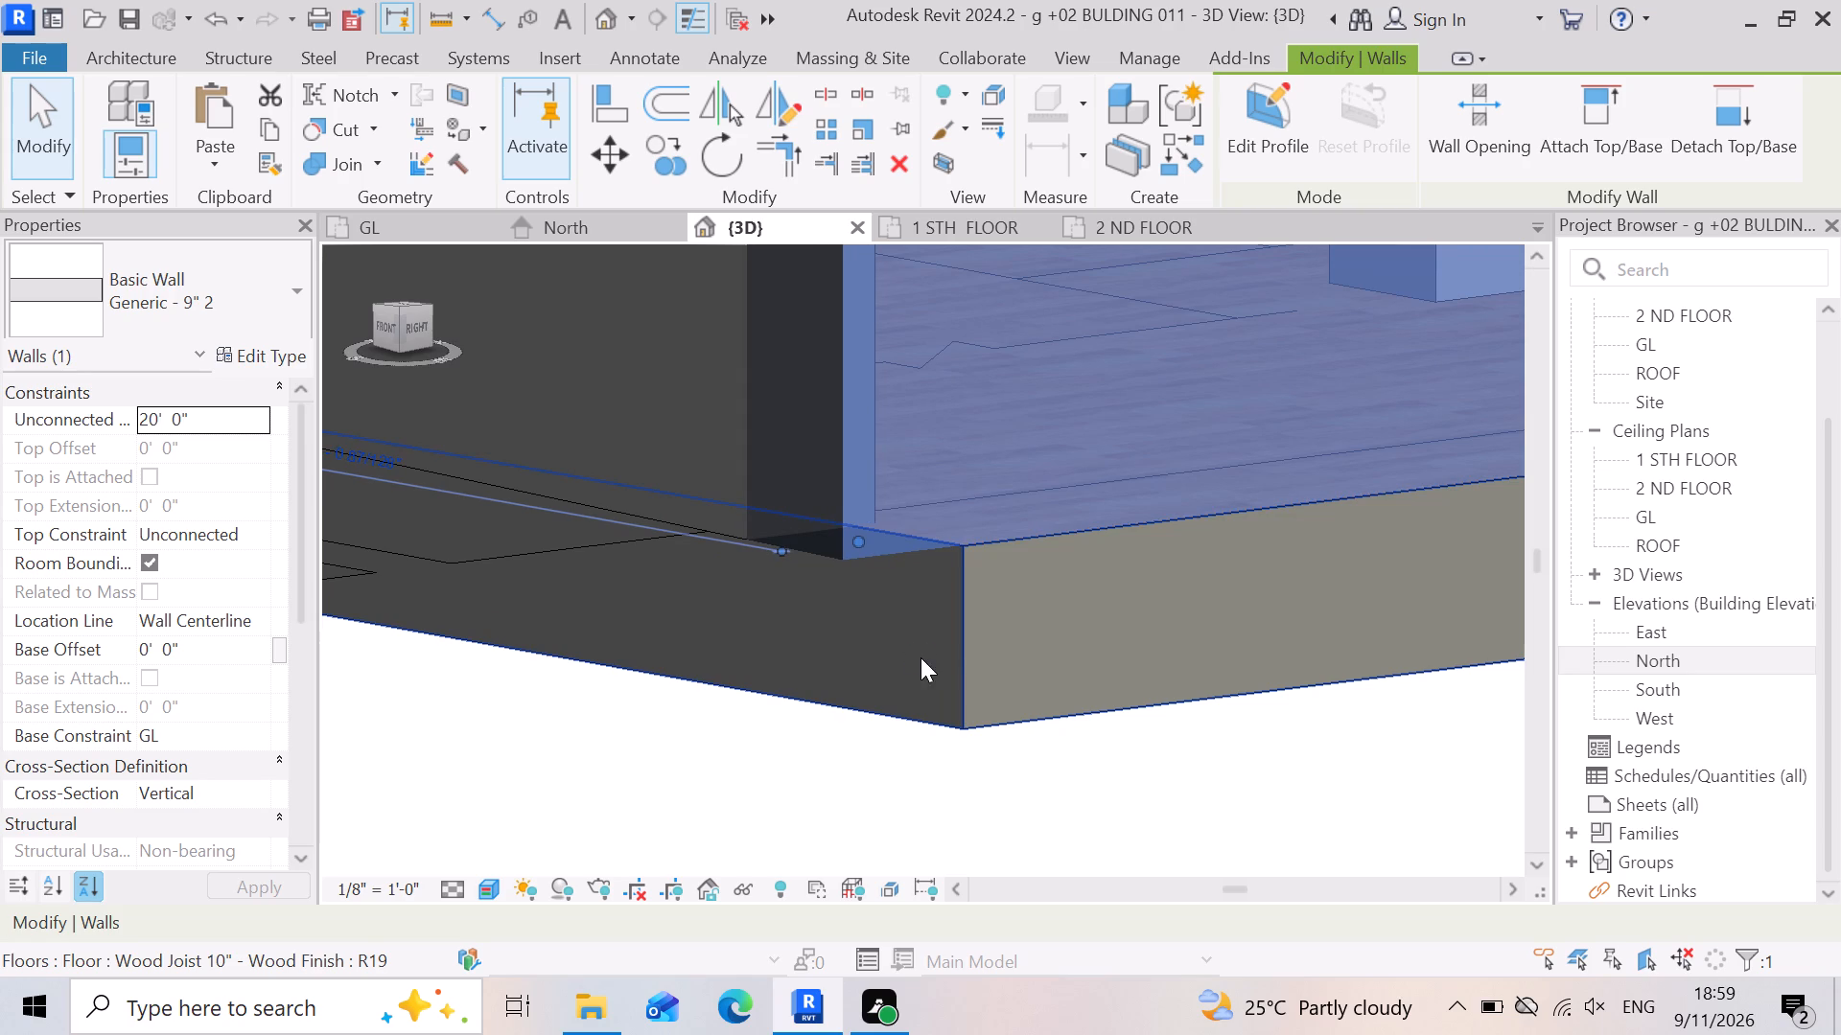
key("Down")
key("Down")
key("Down")
key("Down")
key("Down")
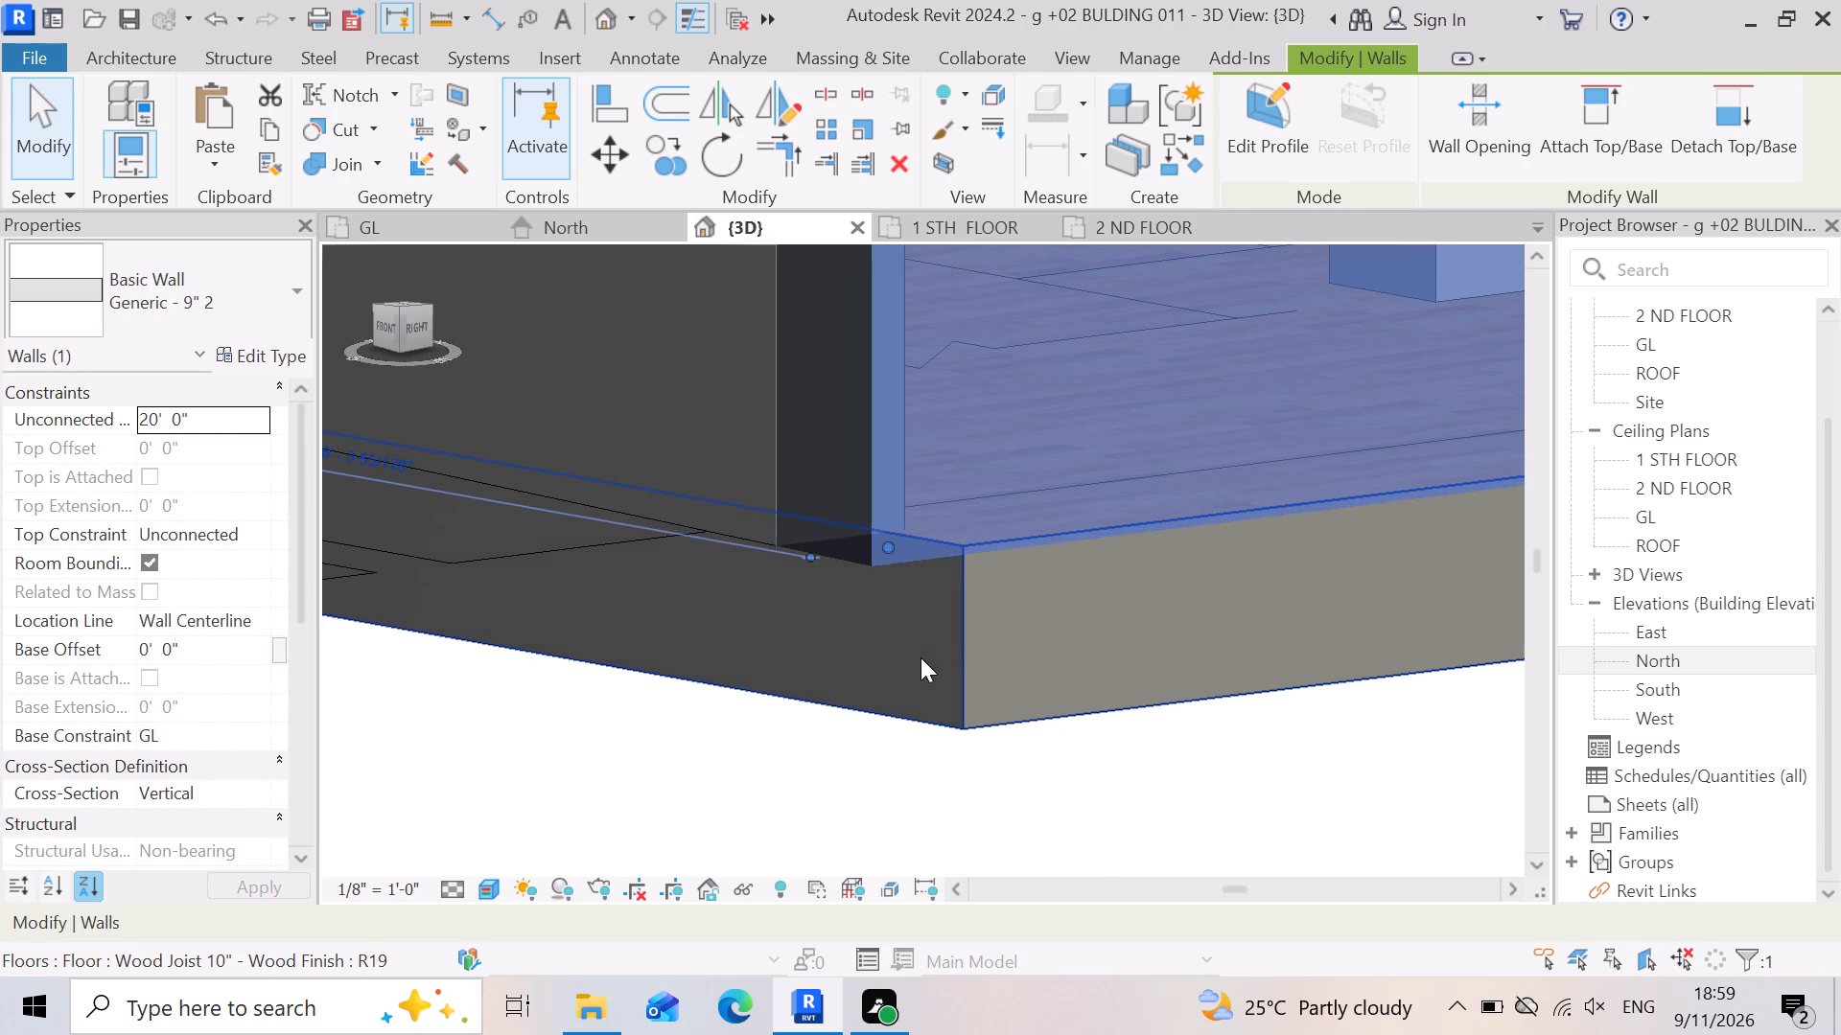
key("Down")
key("Down")
key("Down")
key("Down")
key("Down")
key("Down")
key("Down")
key("Down")
key("Down")
key("Down")
key("Down")
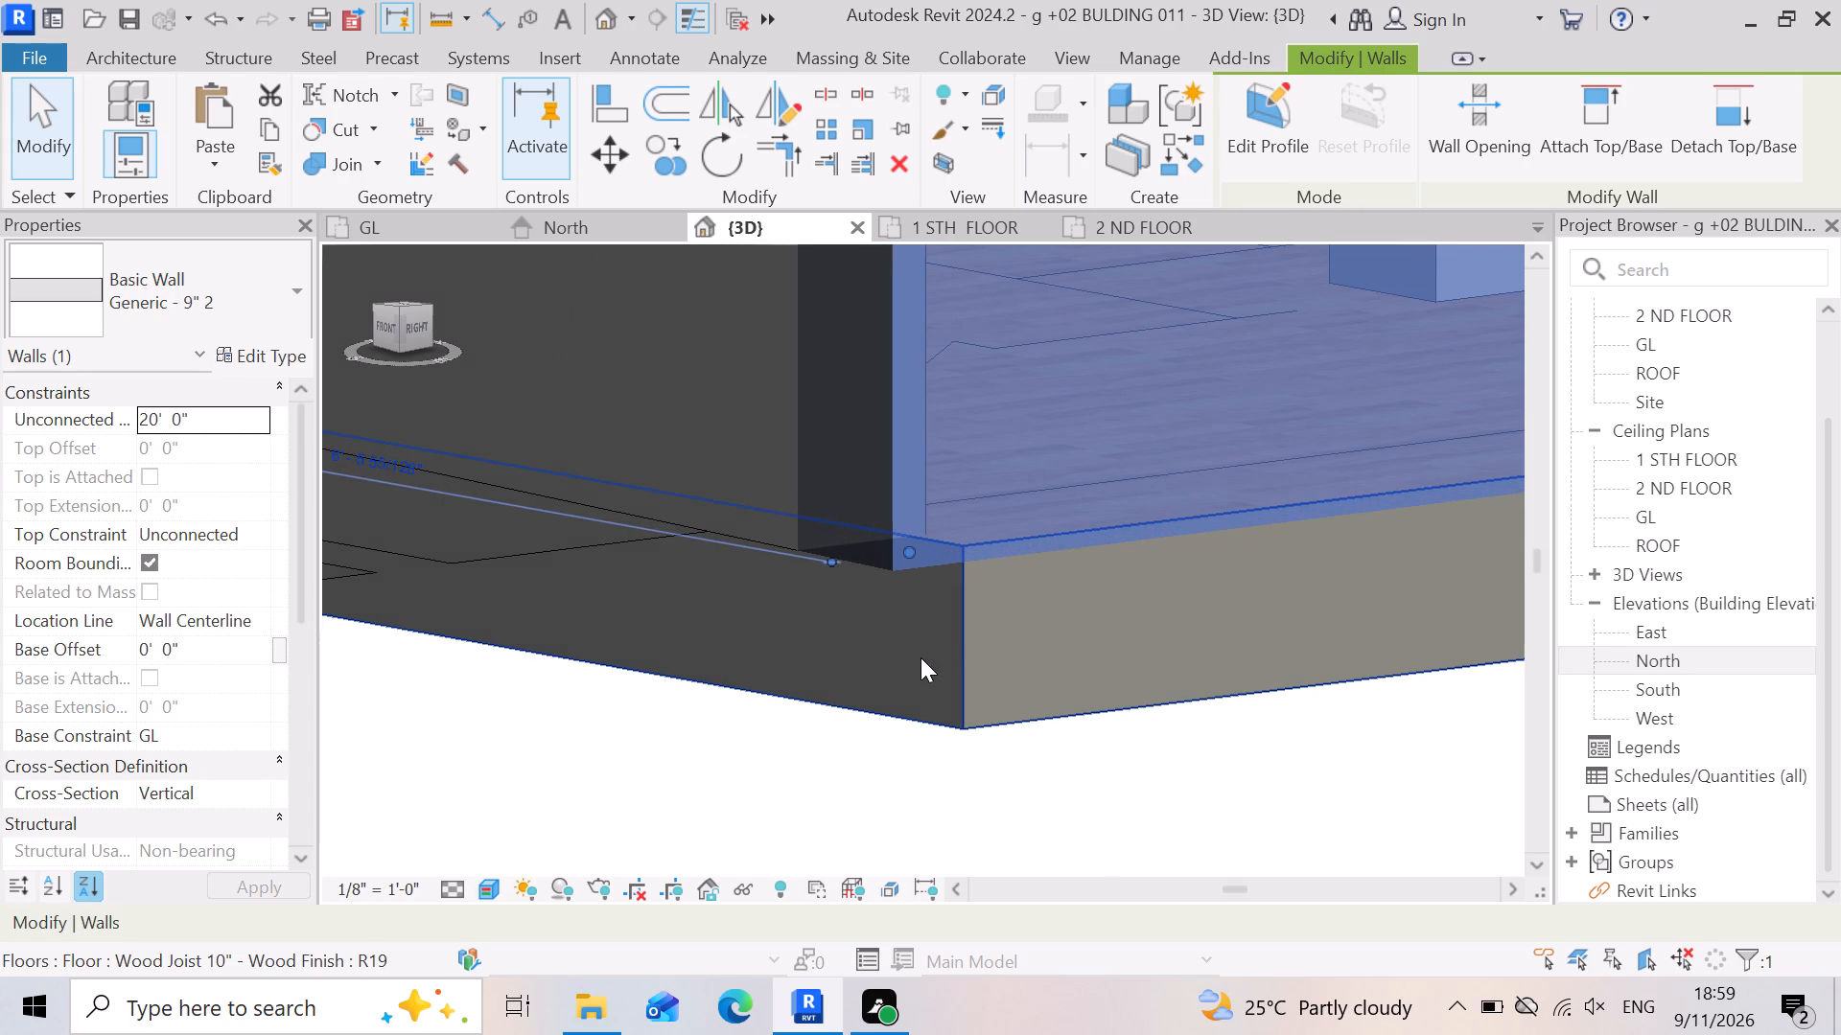
key("Down")
key("Down")
key("Down")
key("Down")
key("Down")
key("Down")
key("Down")
key("Down")
key("Down")
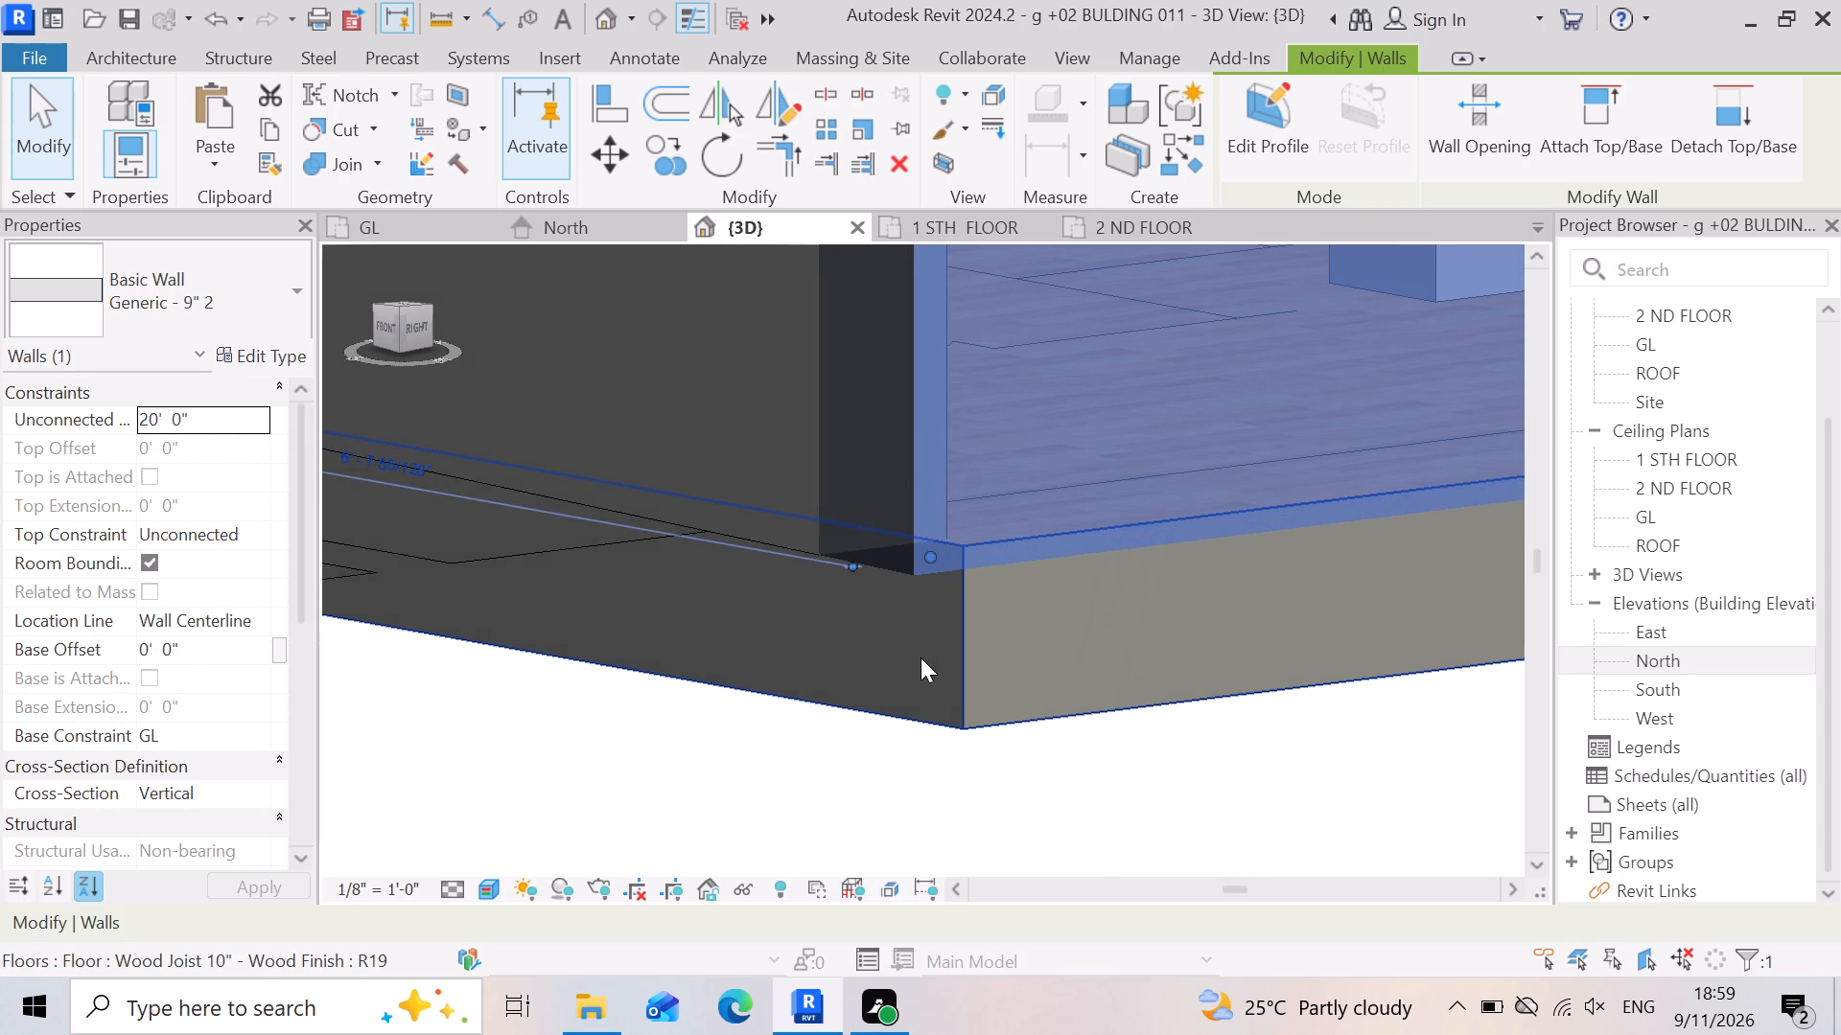
key("Down")
key("Down")
key("Down")
key("Down")
key("Down")
key("Up")
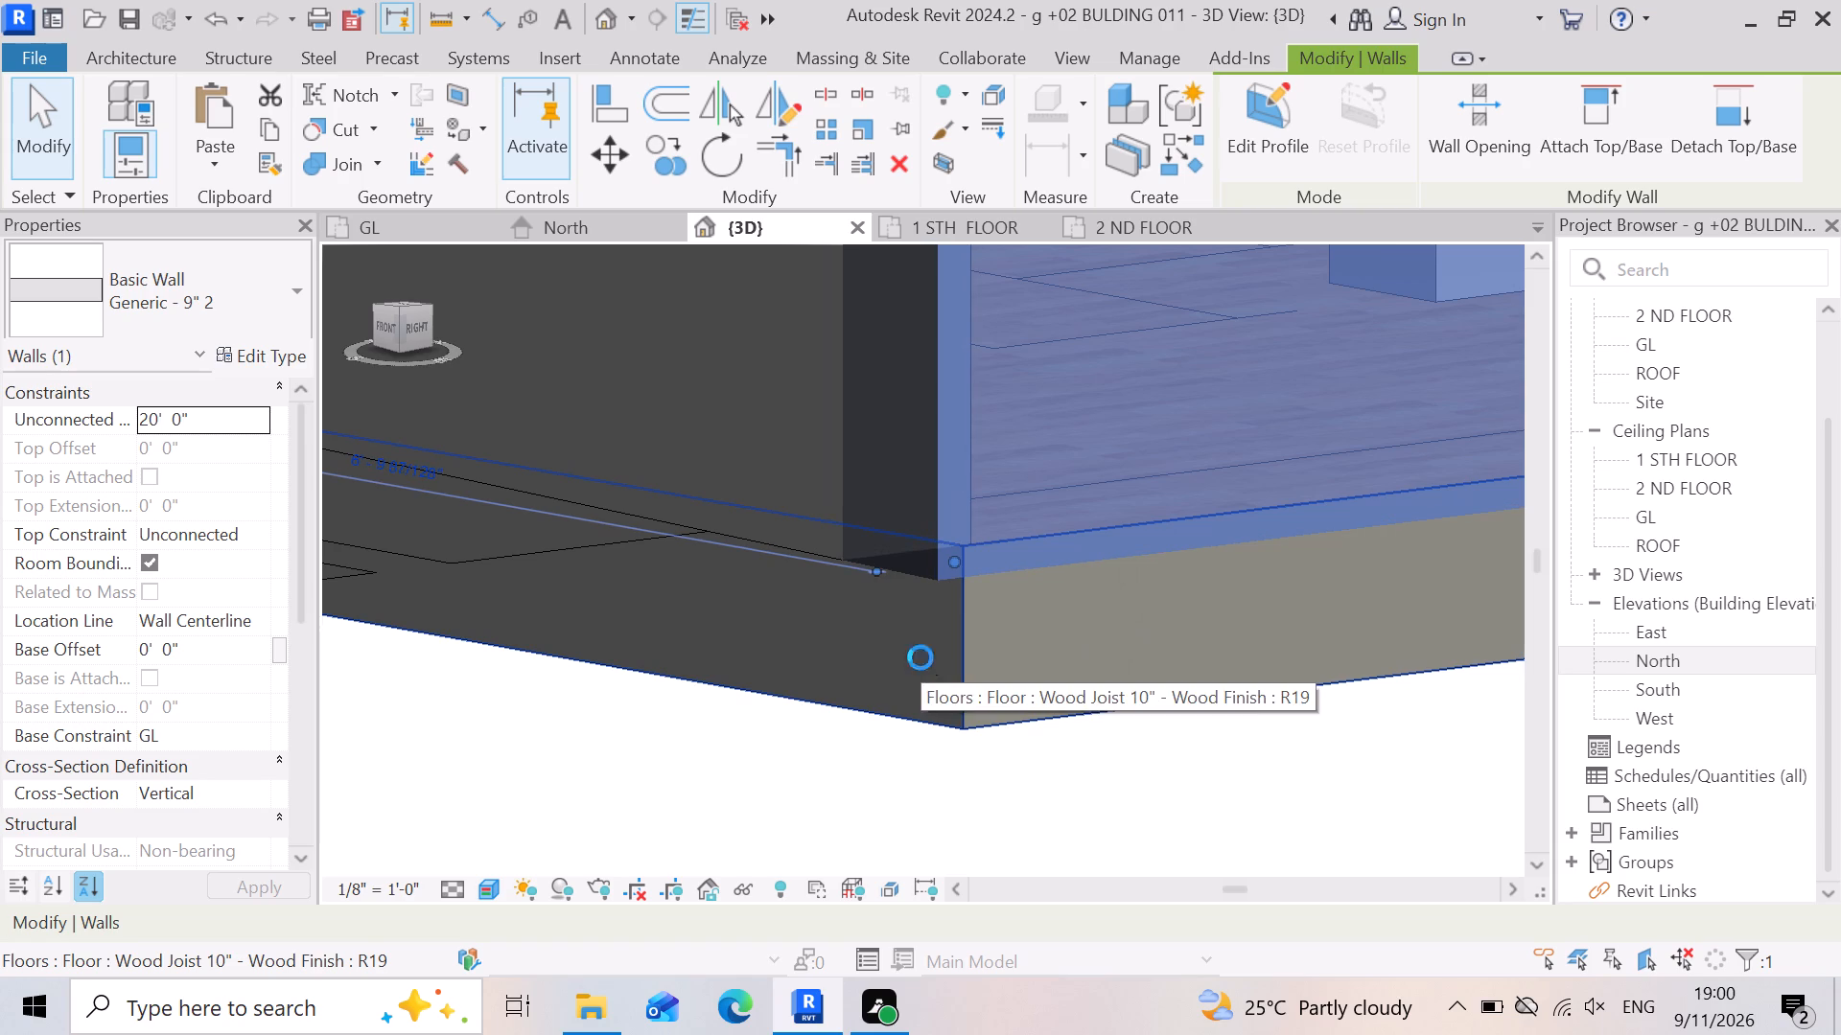
key("Up")
key("Up")
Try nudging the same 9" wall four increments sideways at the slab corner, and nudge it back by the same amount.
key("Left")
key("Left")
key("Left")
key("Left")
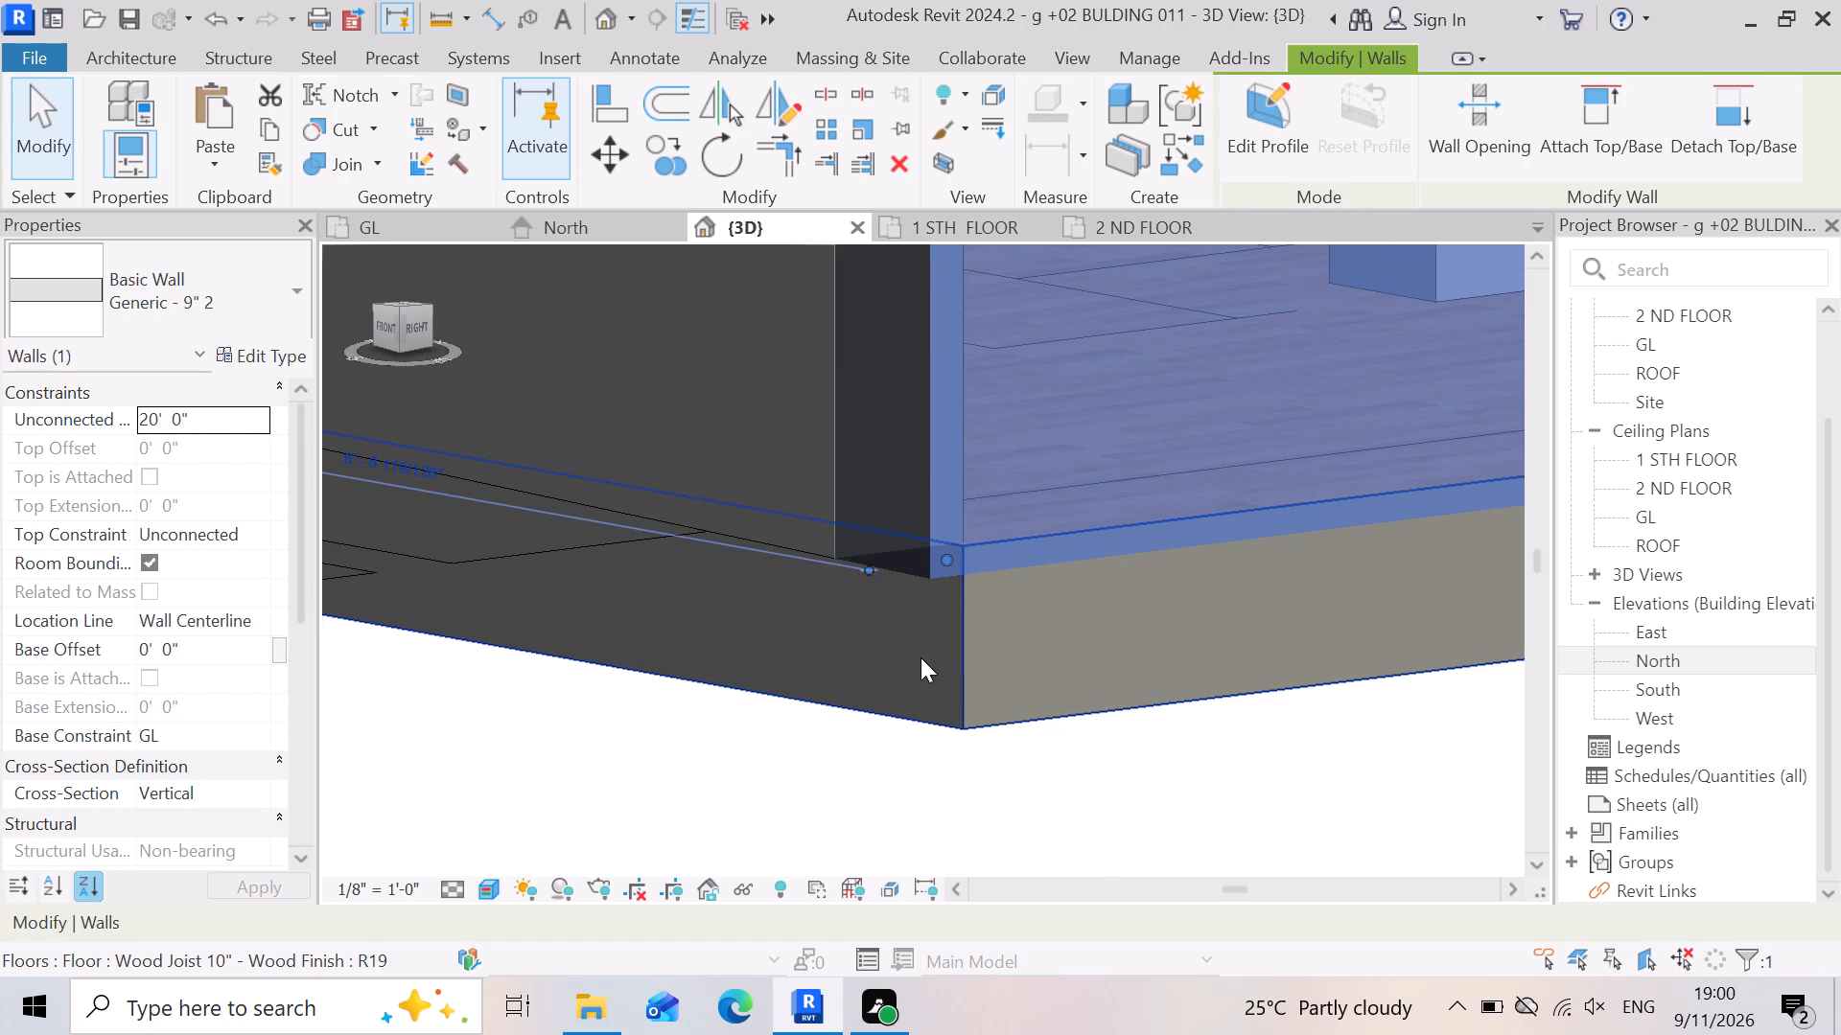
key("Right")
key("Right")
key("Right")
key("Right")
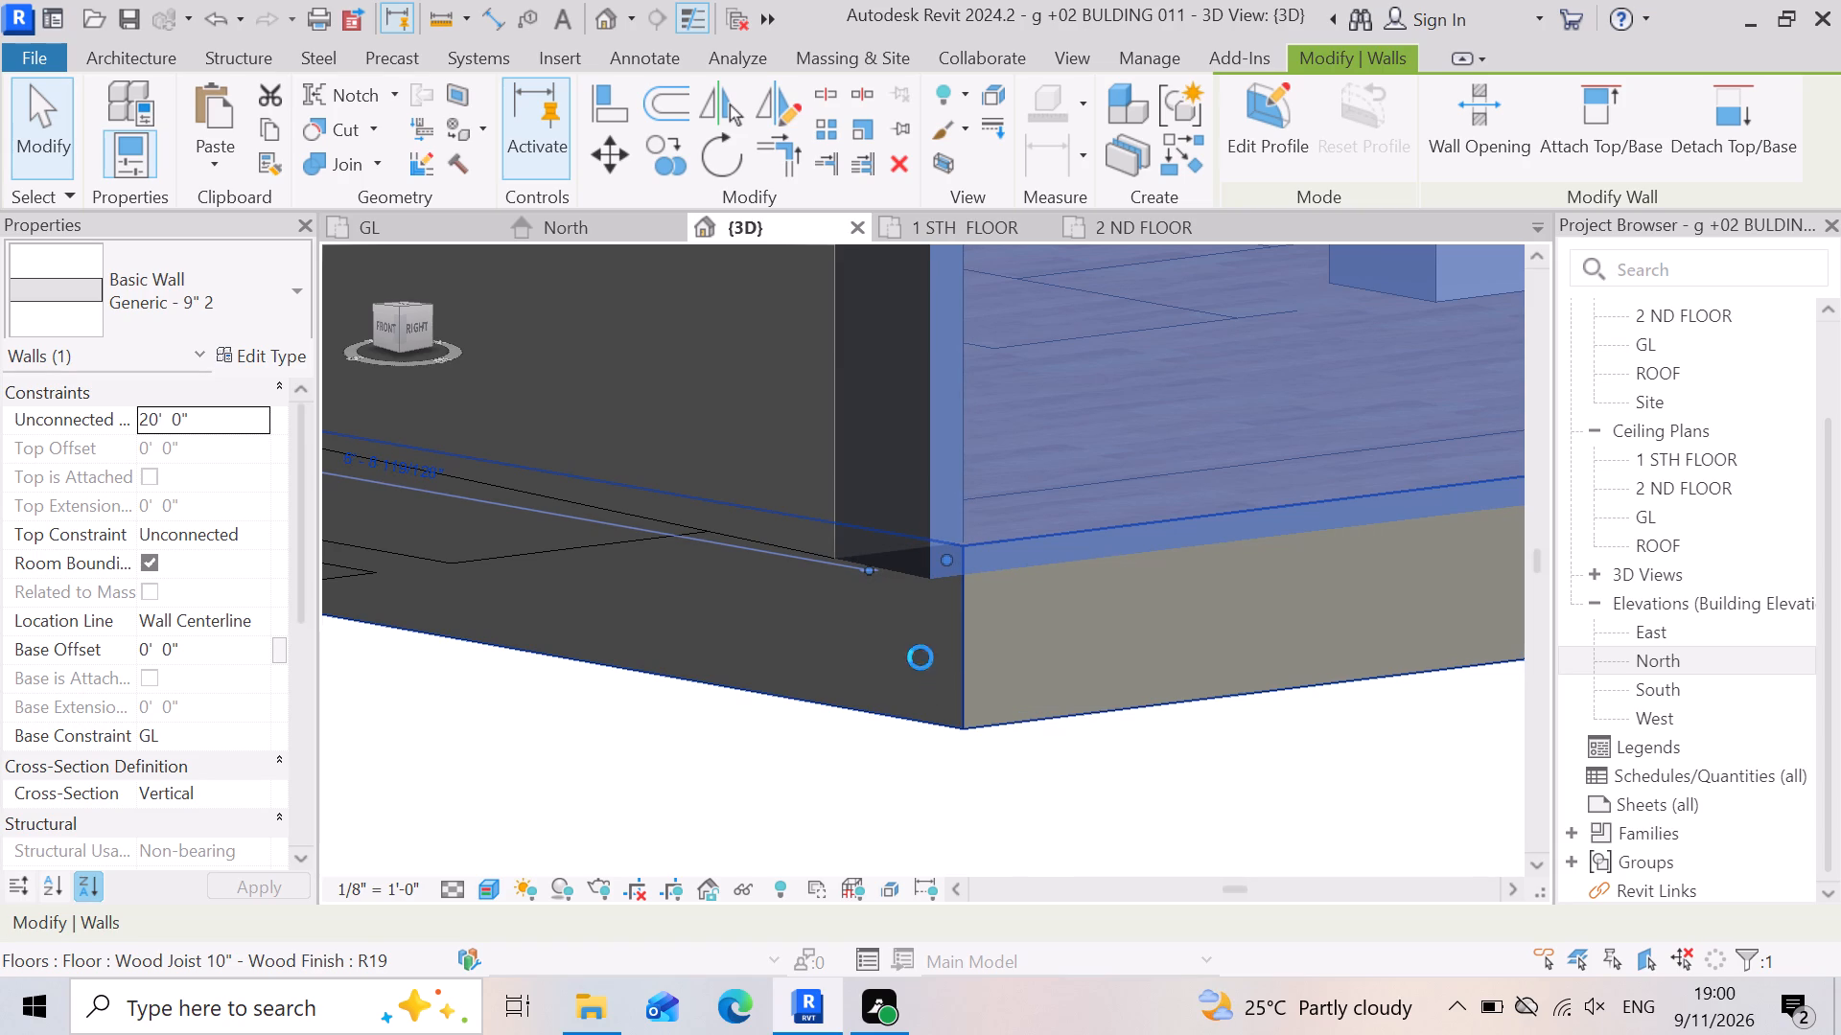
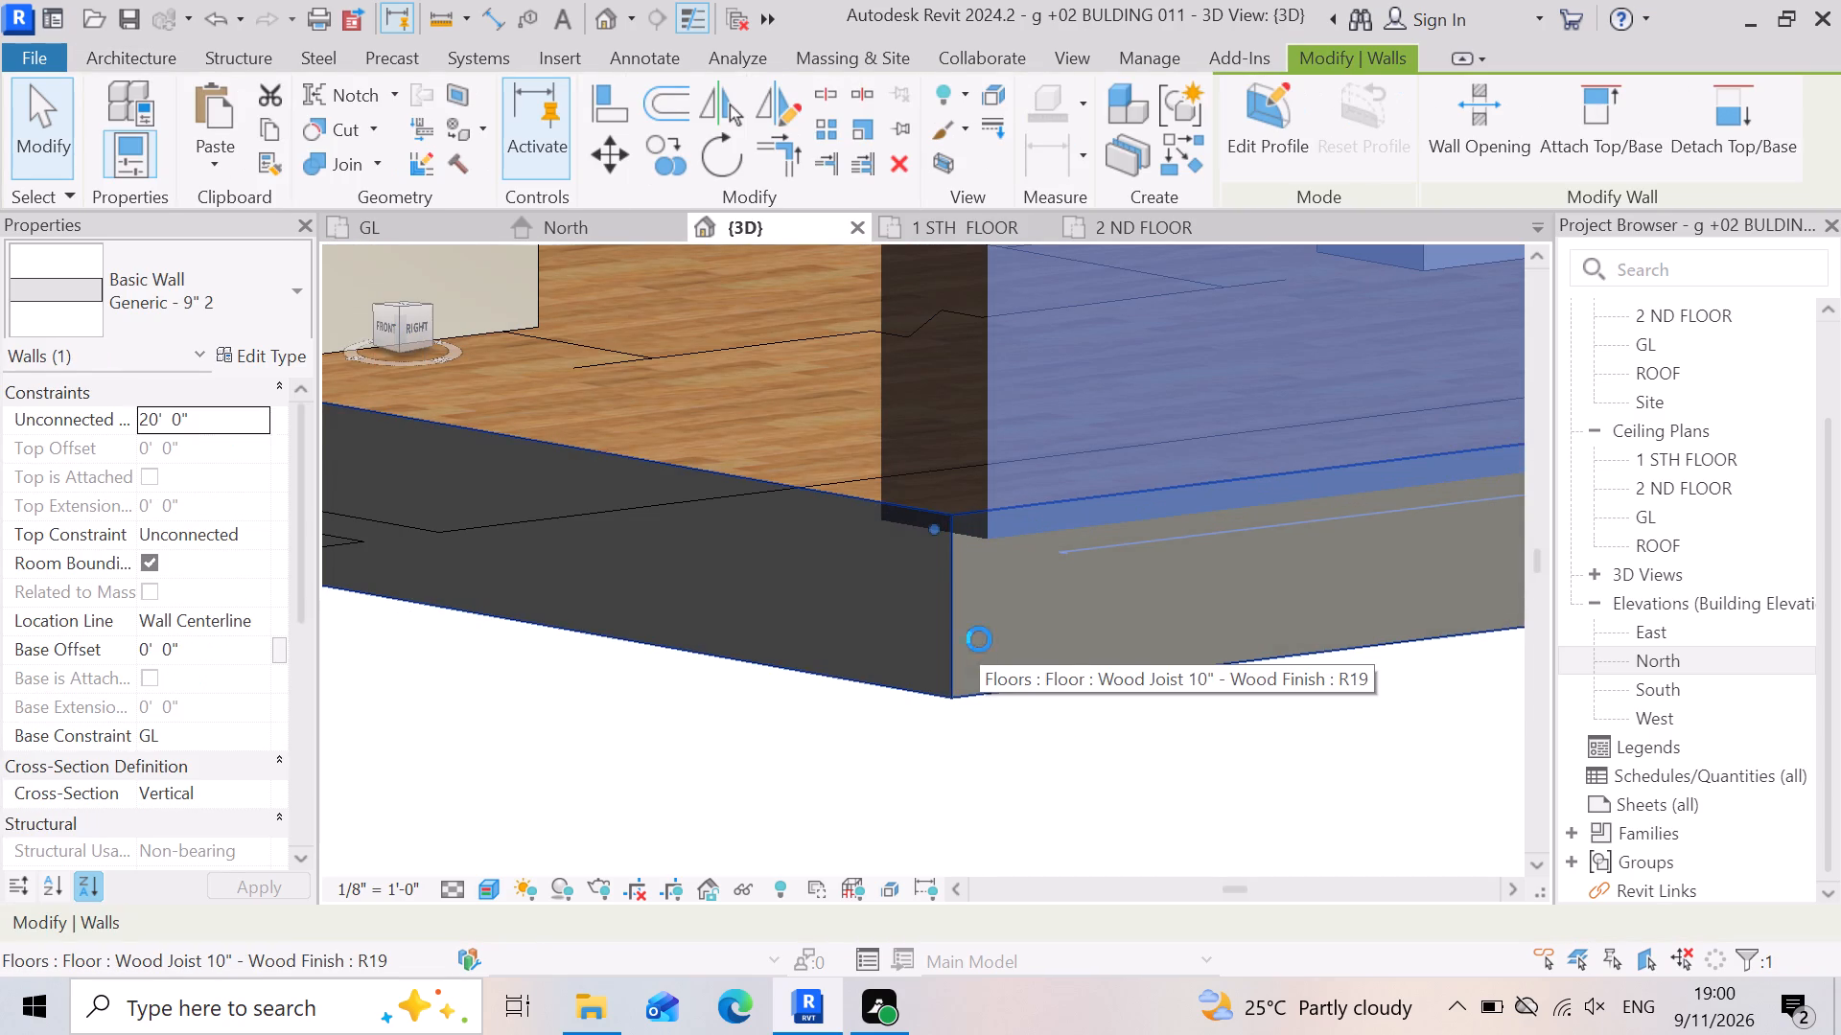
Nudge the selected 9" side wall in small increments until its end face and outer face sit flush with the slab's front corner.
key("Left")
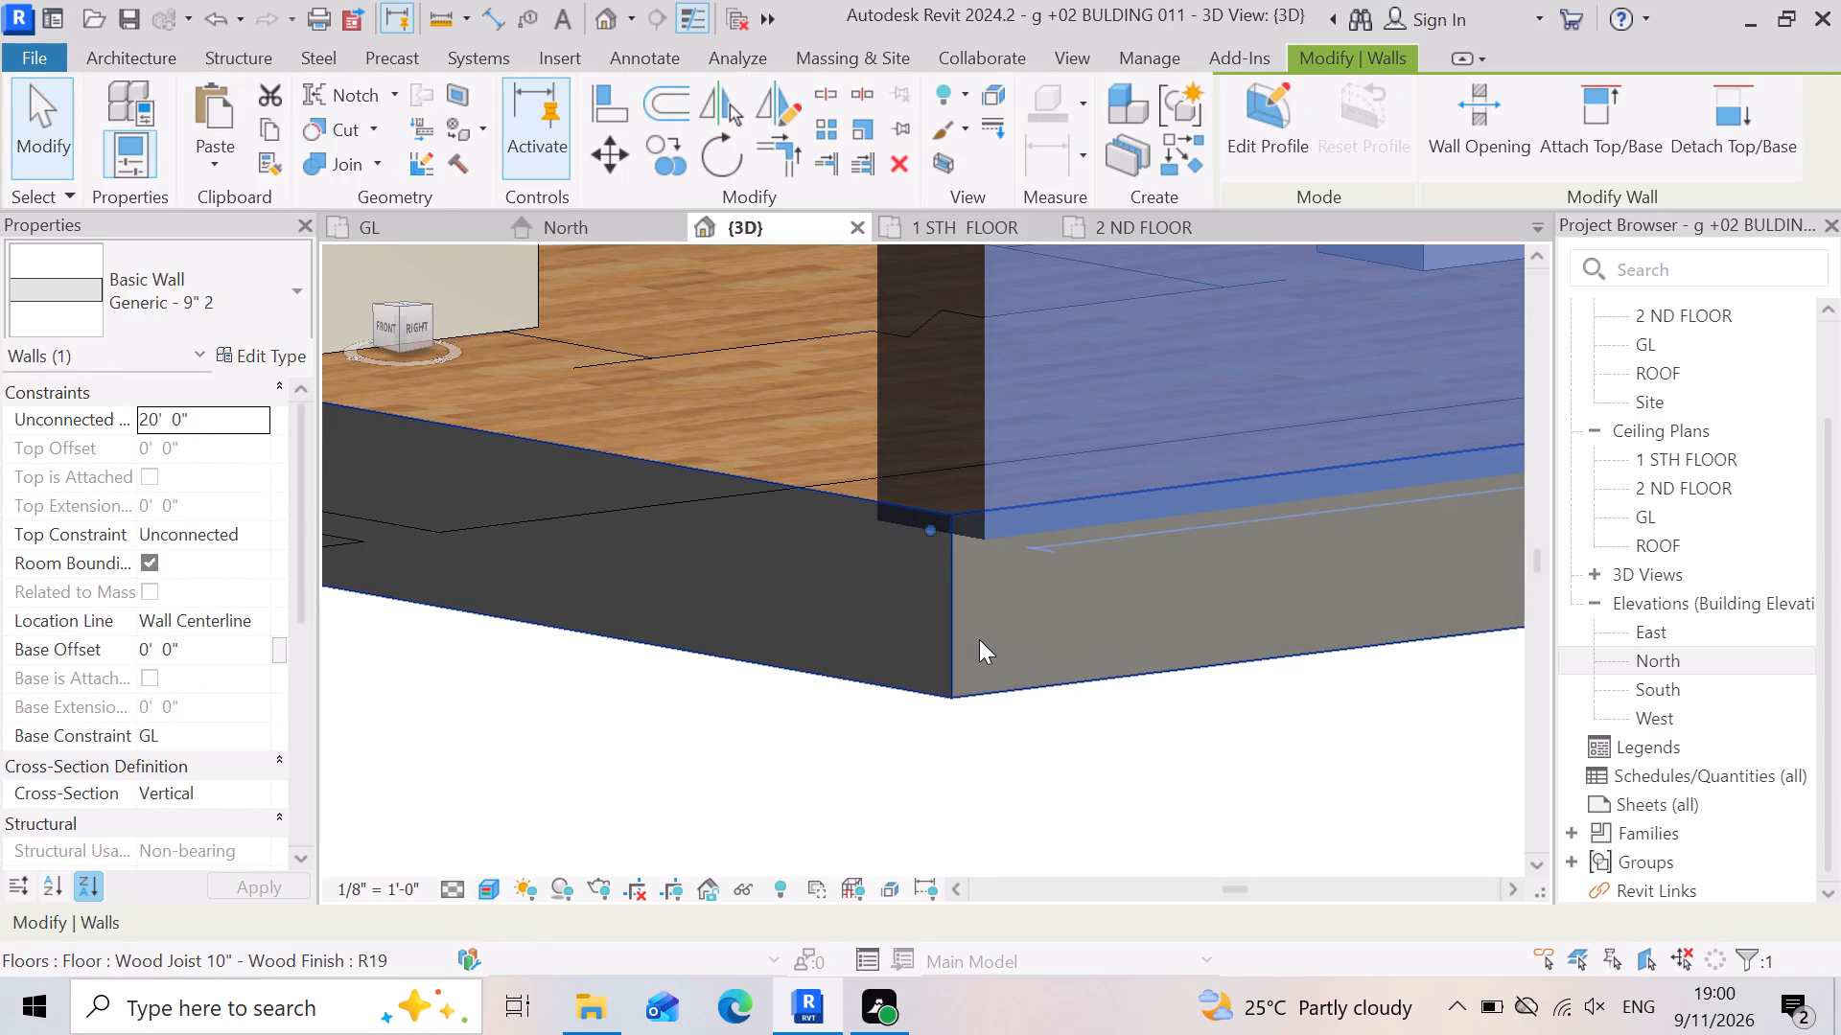
key("Left")
key("Left")
key("Left")
key("Up")
key("Up")
key("Up")
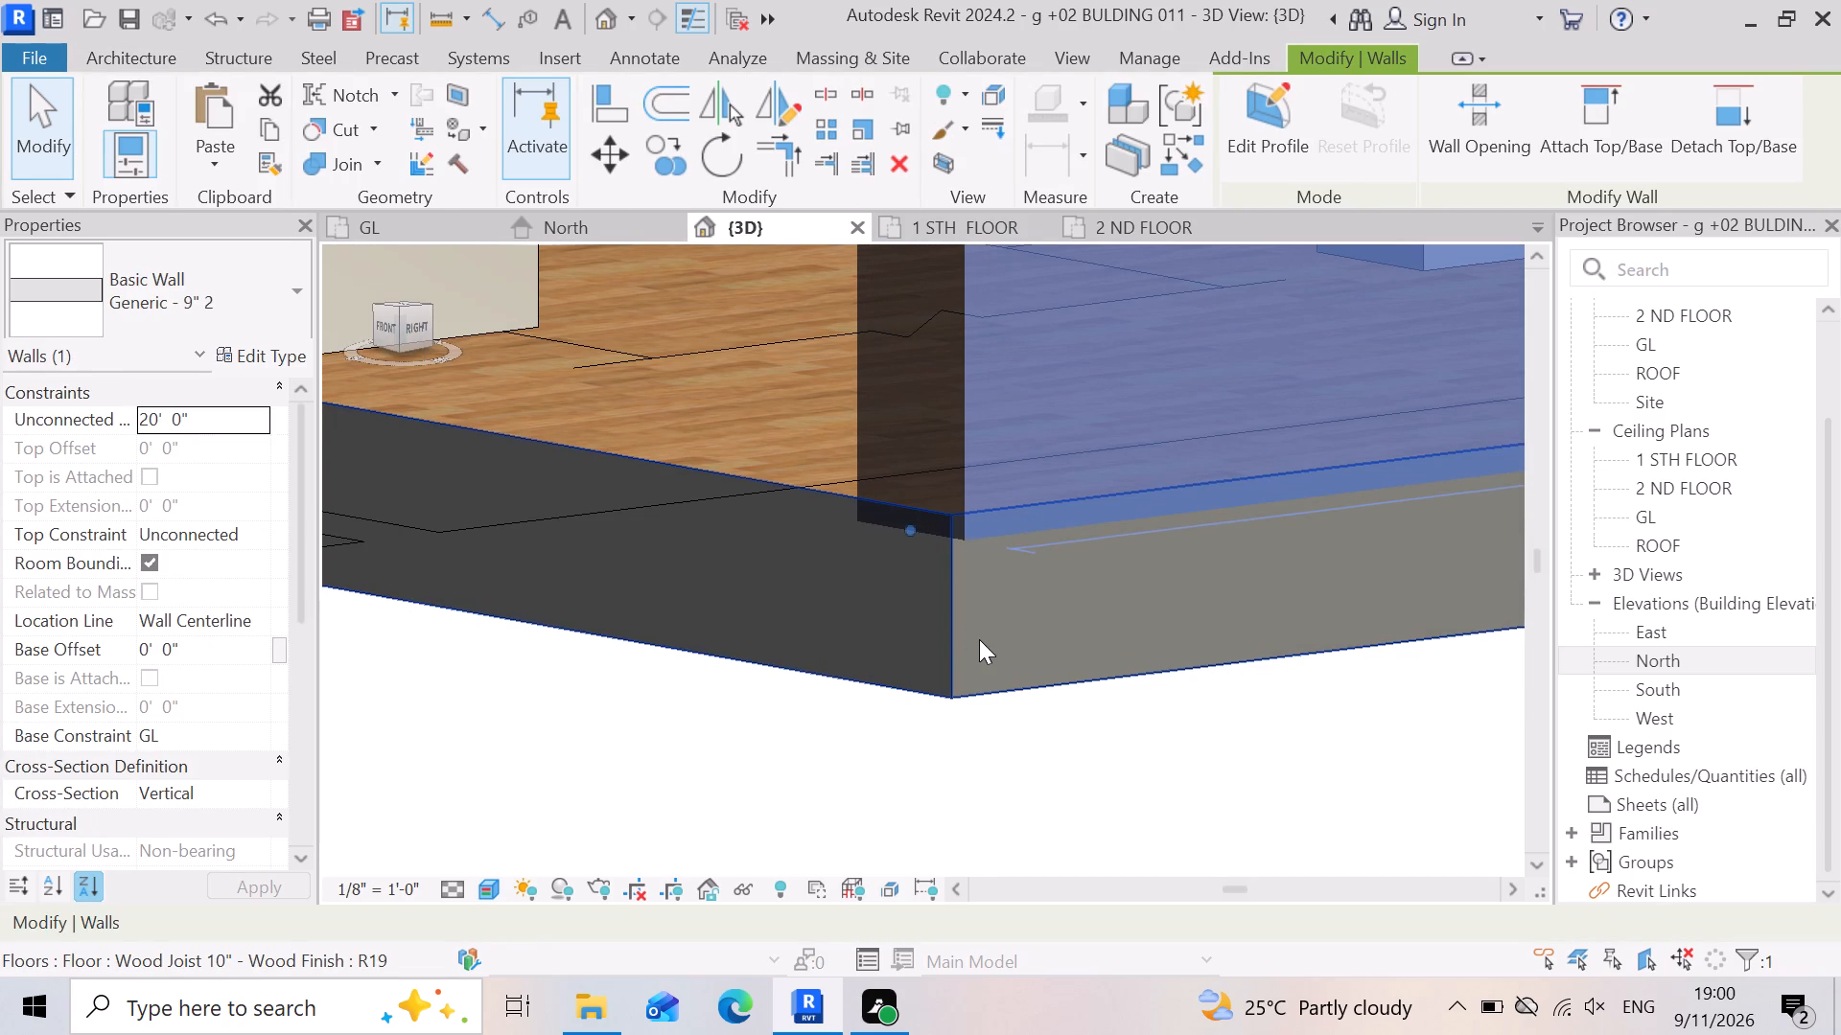
key("Up")
key("Up")
key("Up")
key("Up")
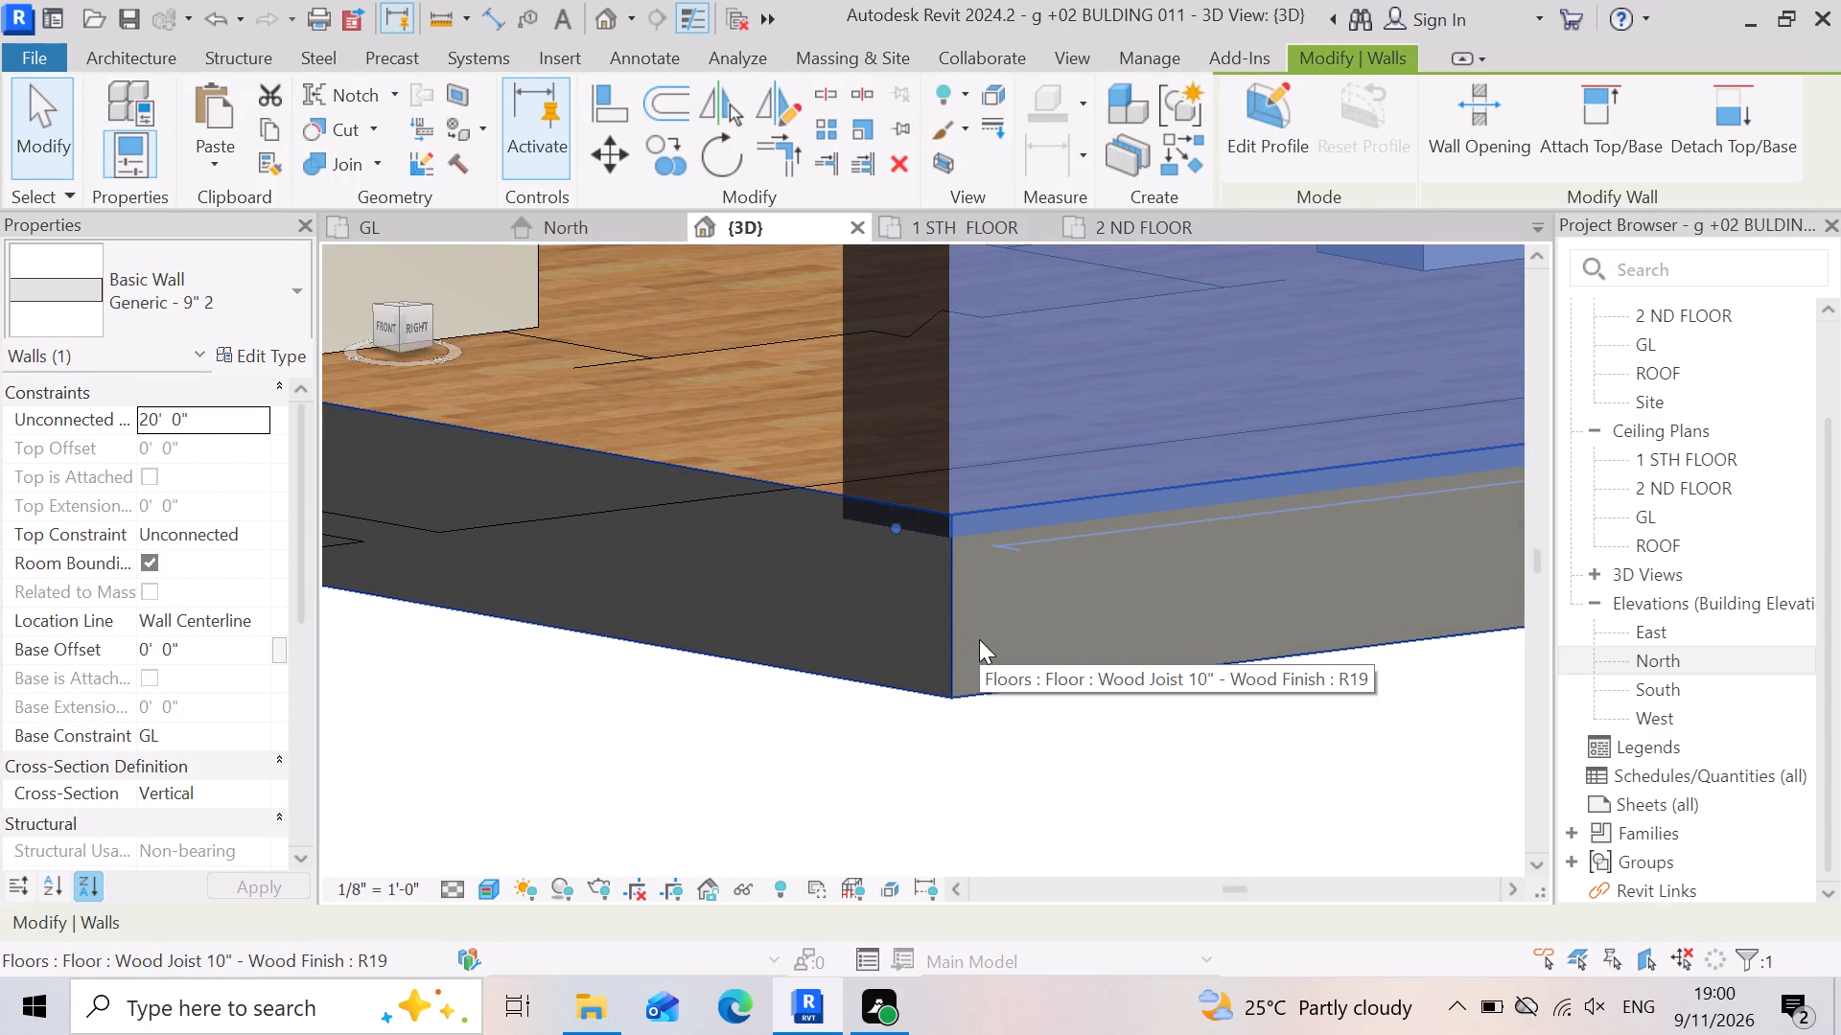
key("Right")
key("Right")
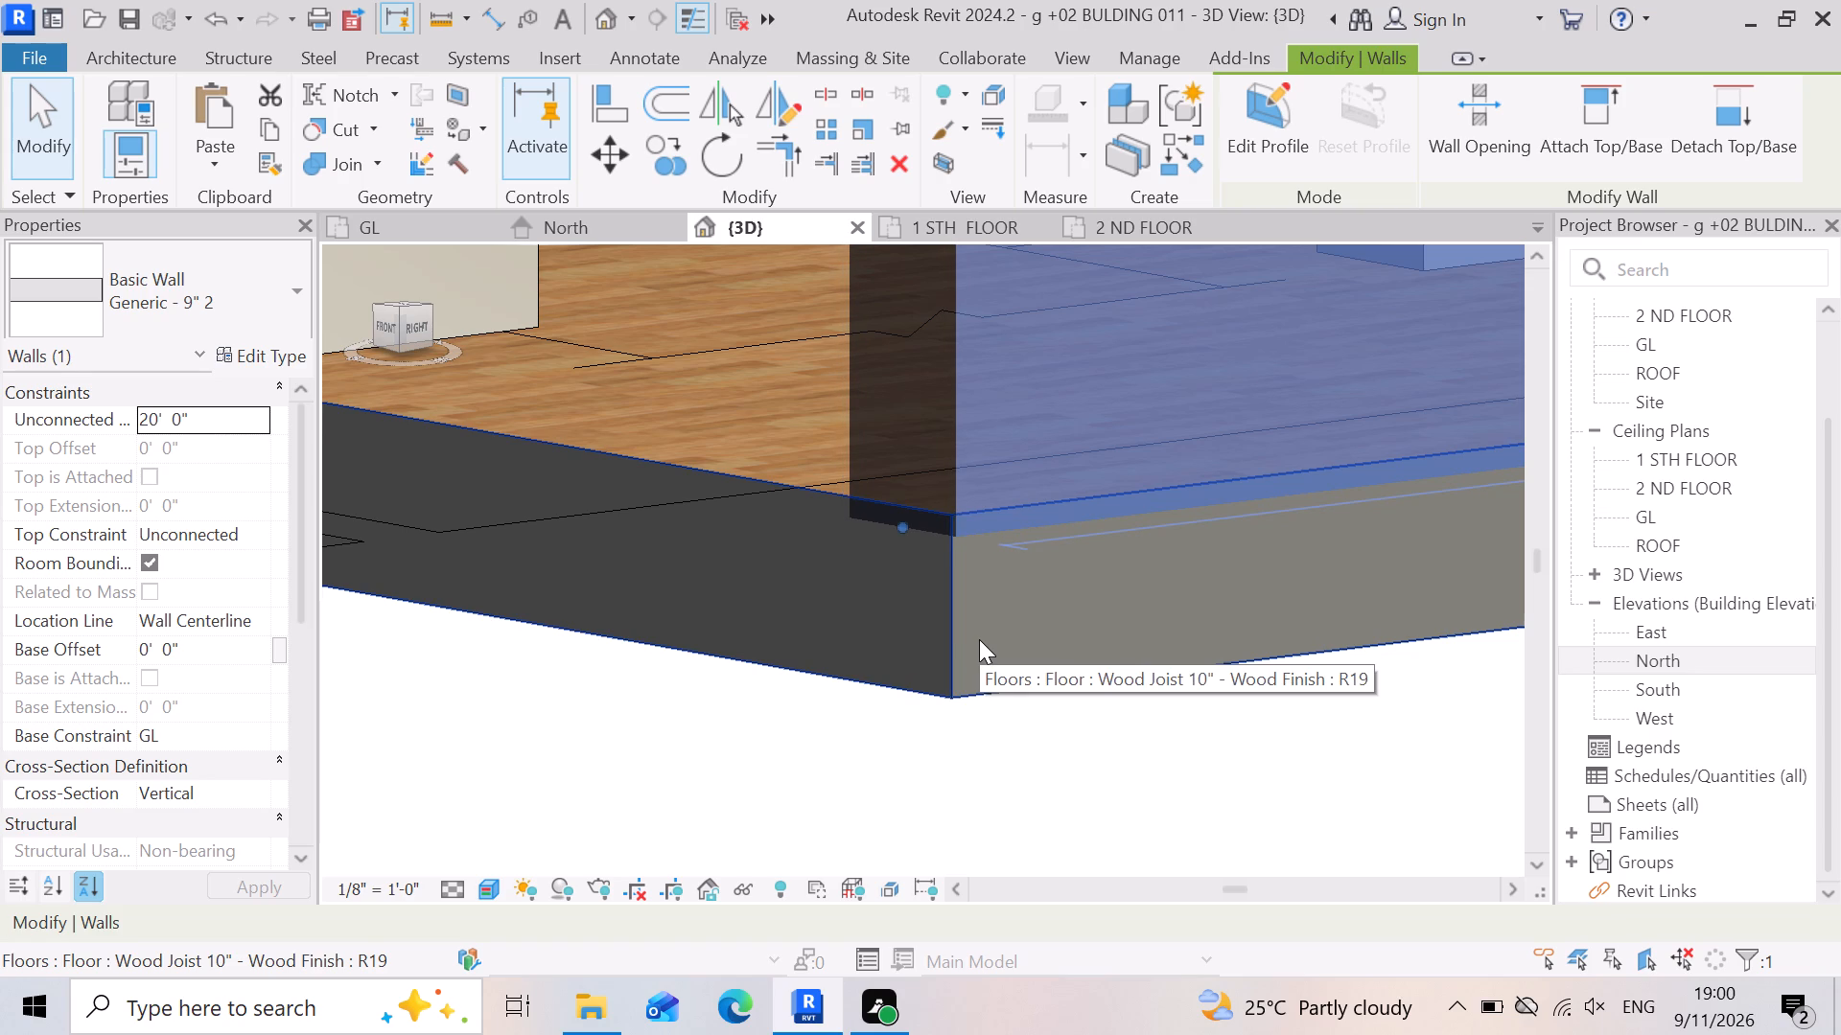
key("Left")
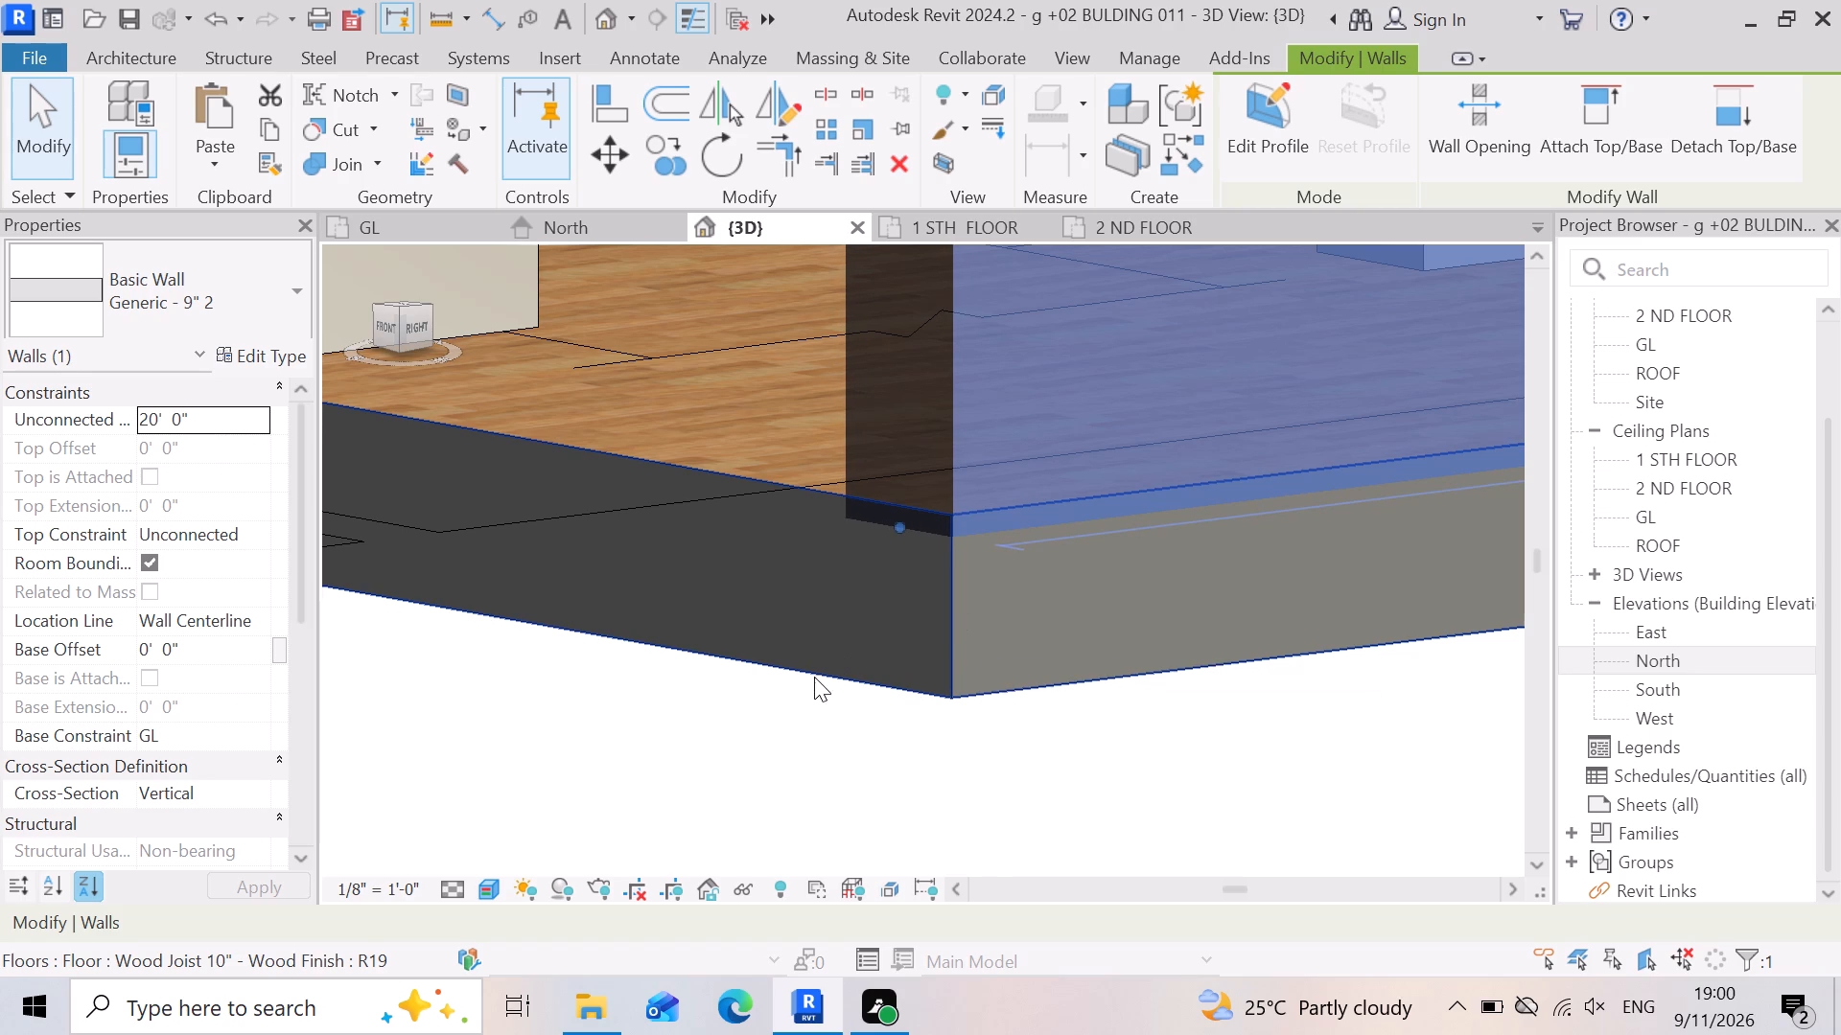
left_click(803, 682)
scroll(1114, 595, "down", 8)
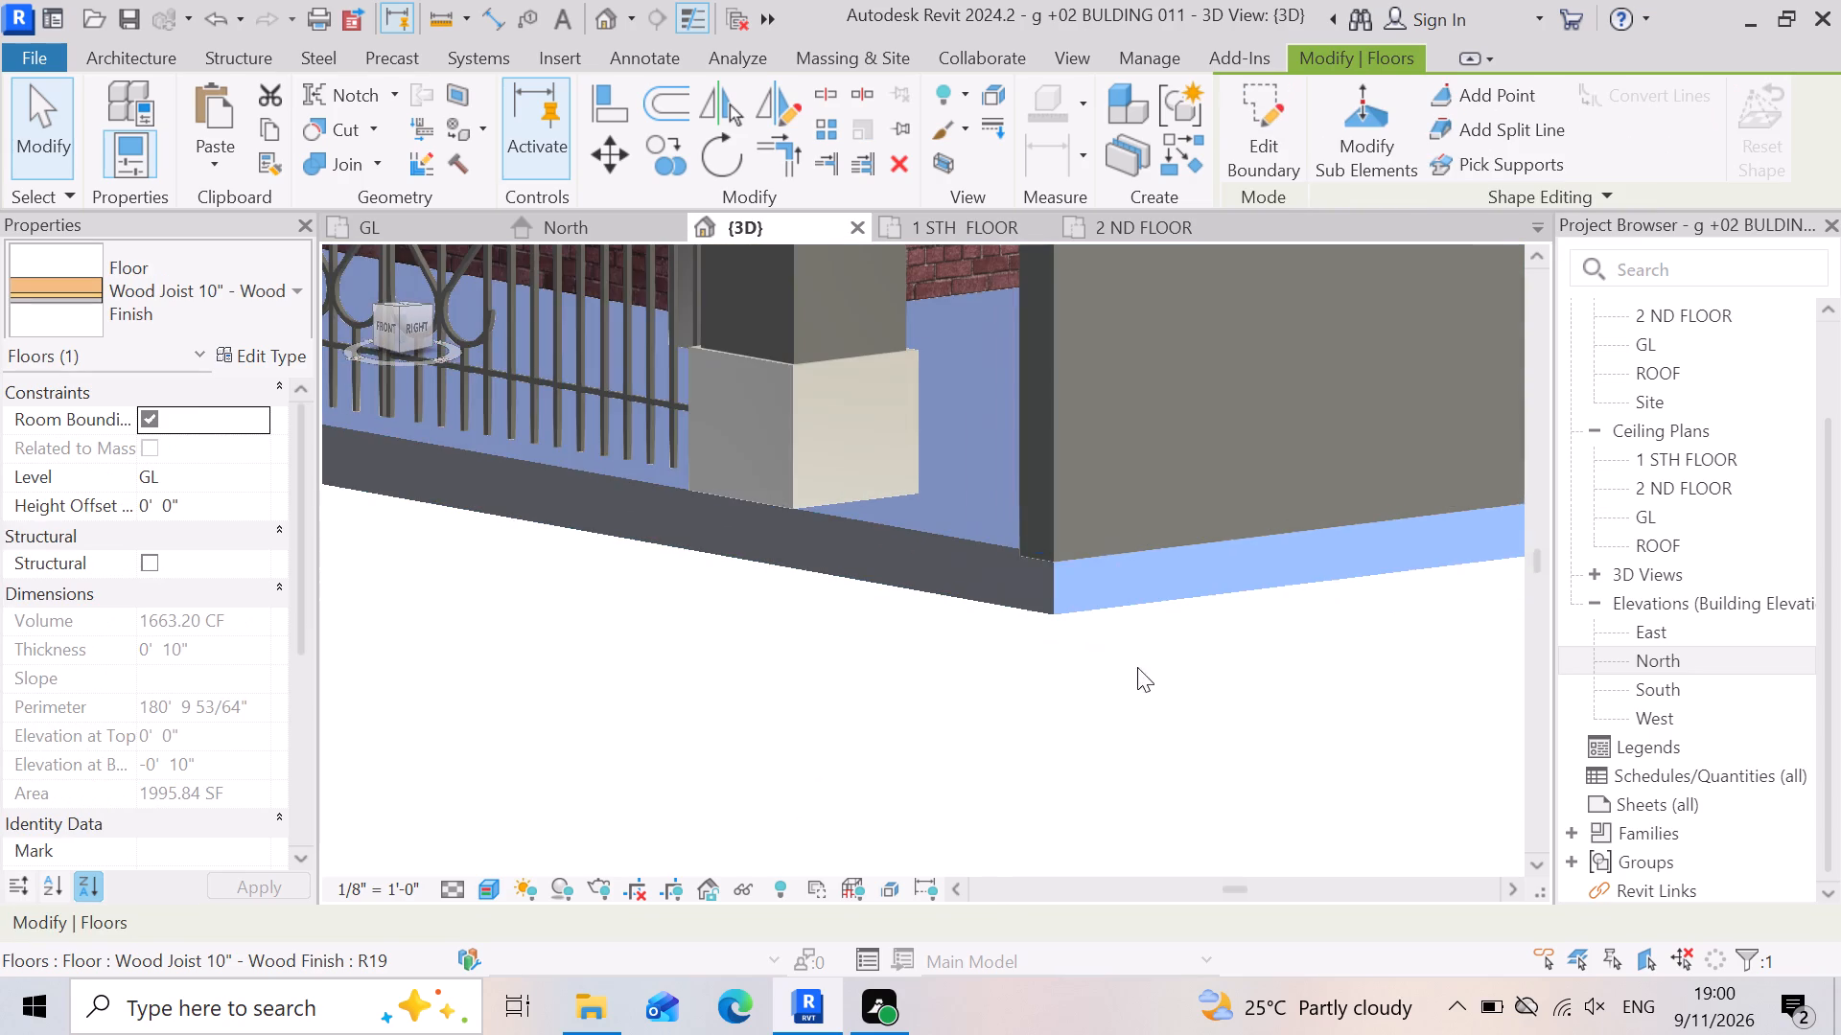
left_click(1160, 707)
Inspect the side boundary wall from the gate front around to the far corner, checking its alignment with the slab edge and adjoining wall.
scroll(1086, 517, "down", 5)
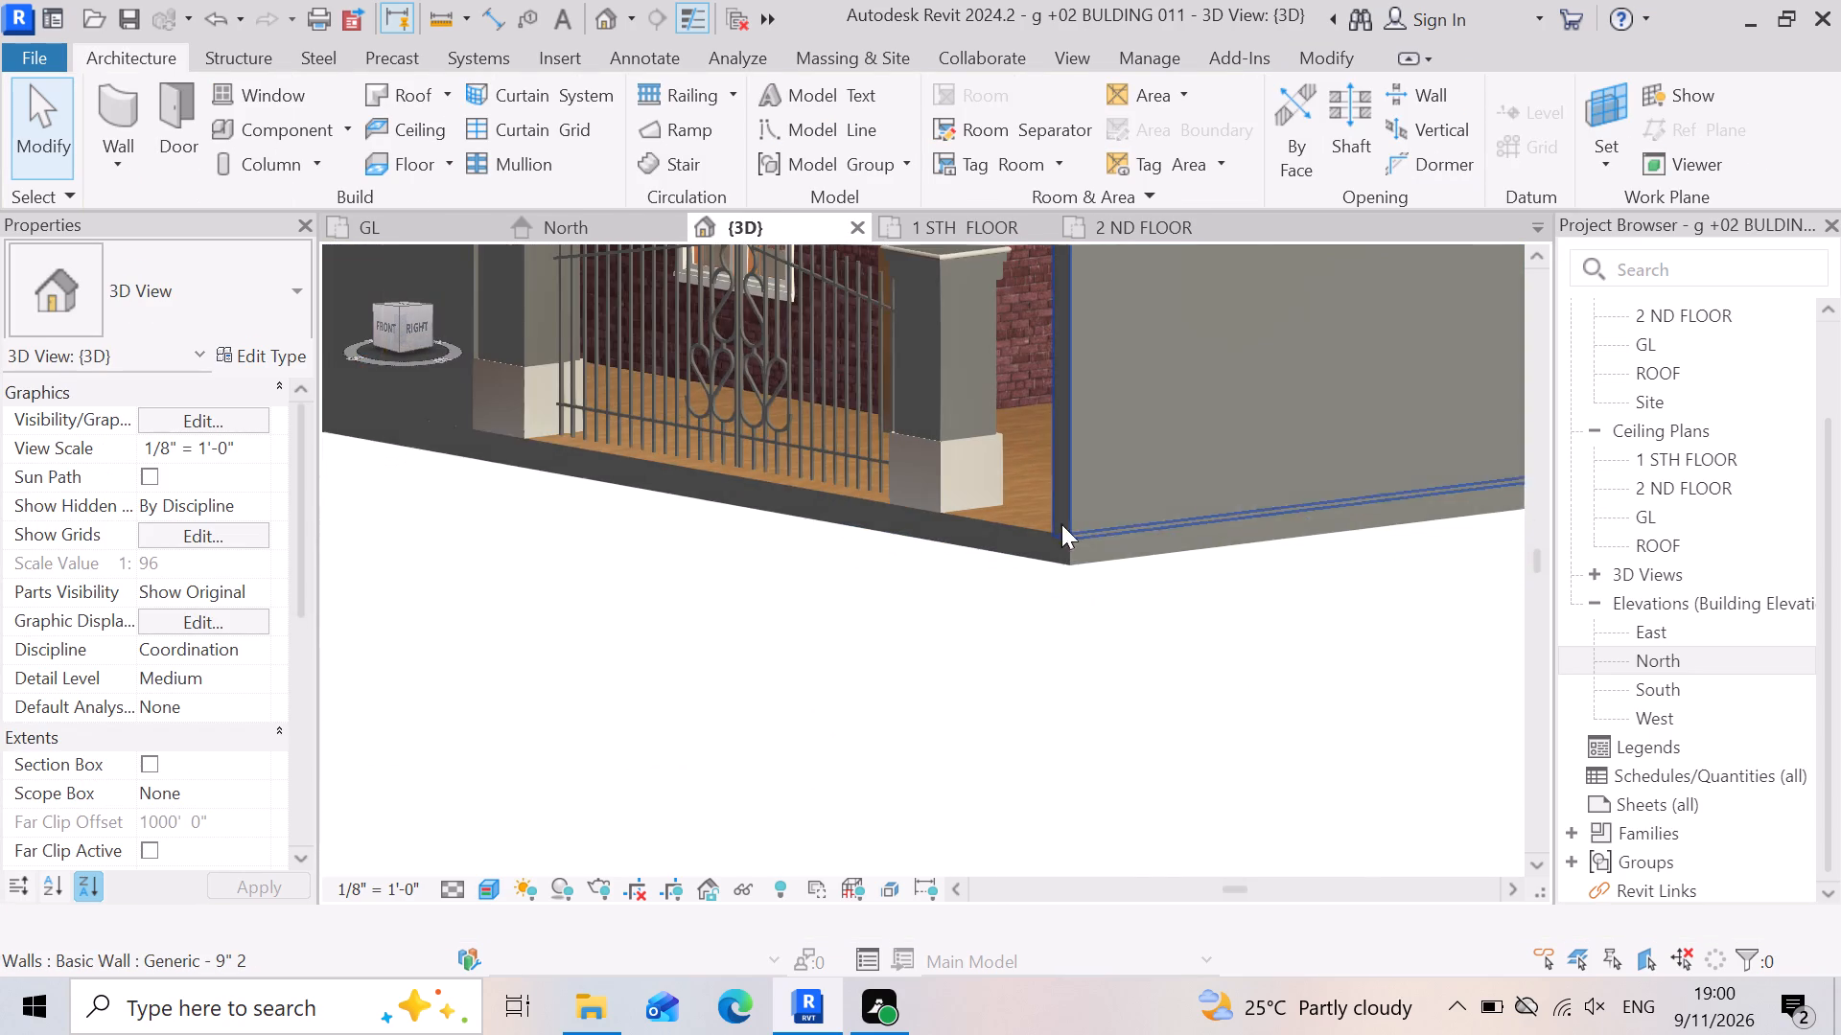
scroll(988, 570, "down", 2)
scroll(912, 595, "down", 6)
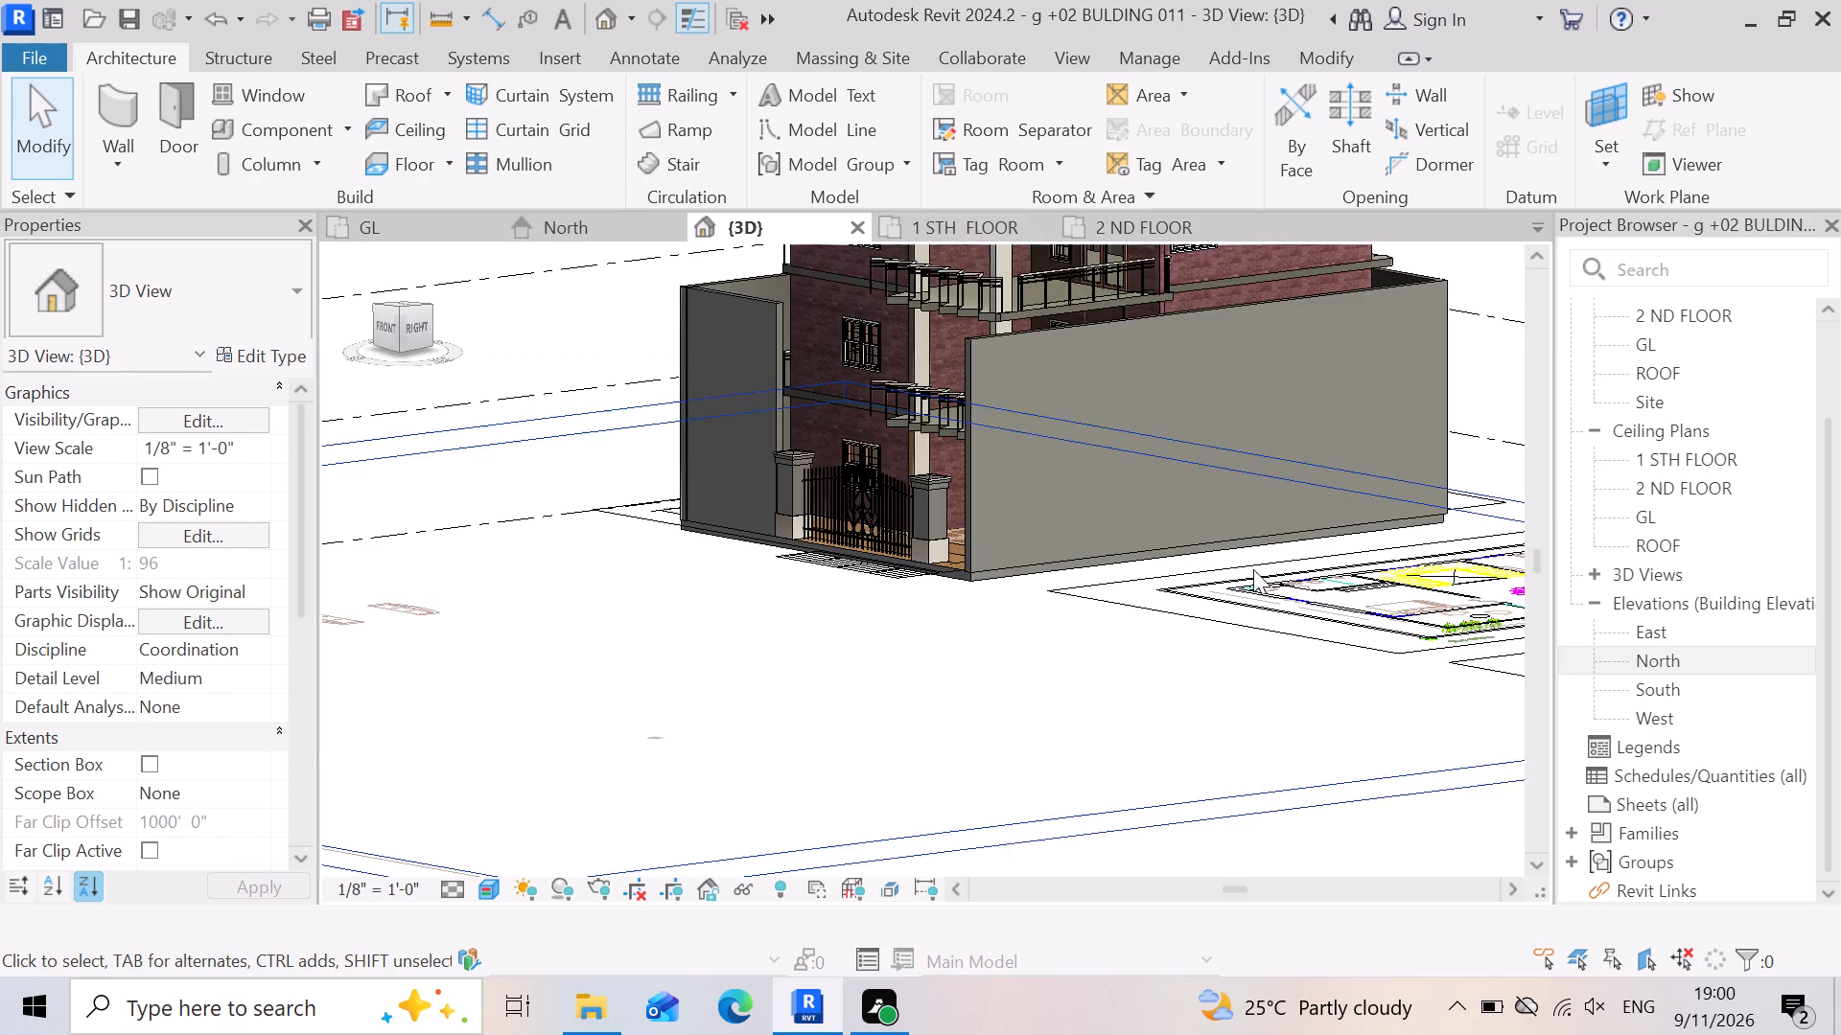
scroll(1420, 494, "up", 6)
scroll(1293, 535, "down", 4)
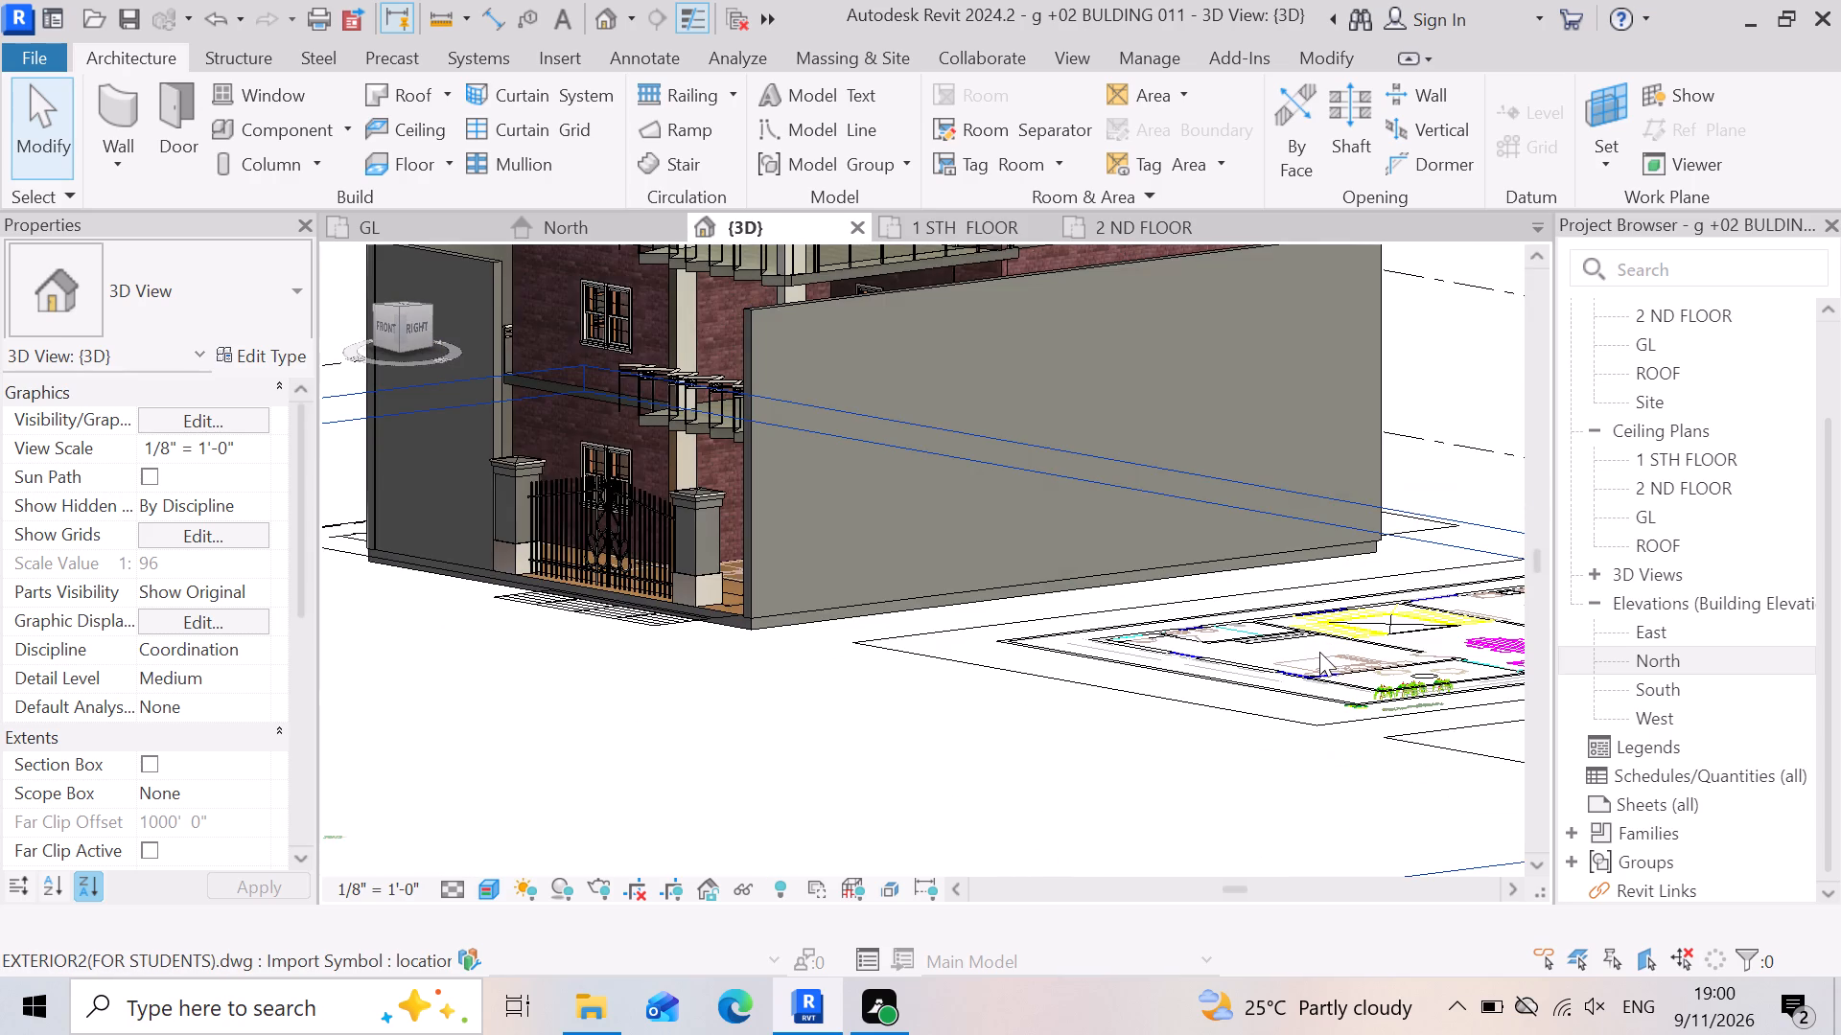
right_click_drag(1319, 652, 1059, 595, "shift")
middle_click_drag(1272, 606, 1063, 595, "shift")
scroll(886, 543, "down", 2)
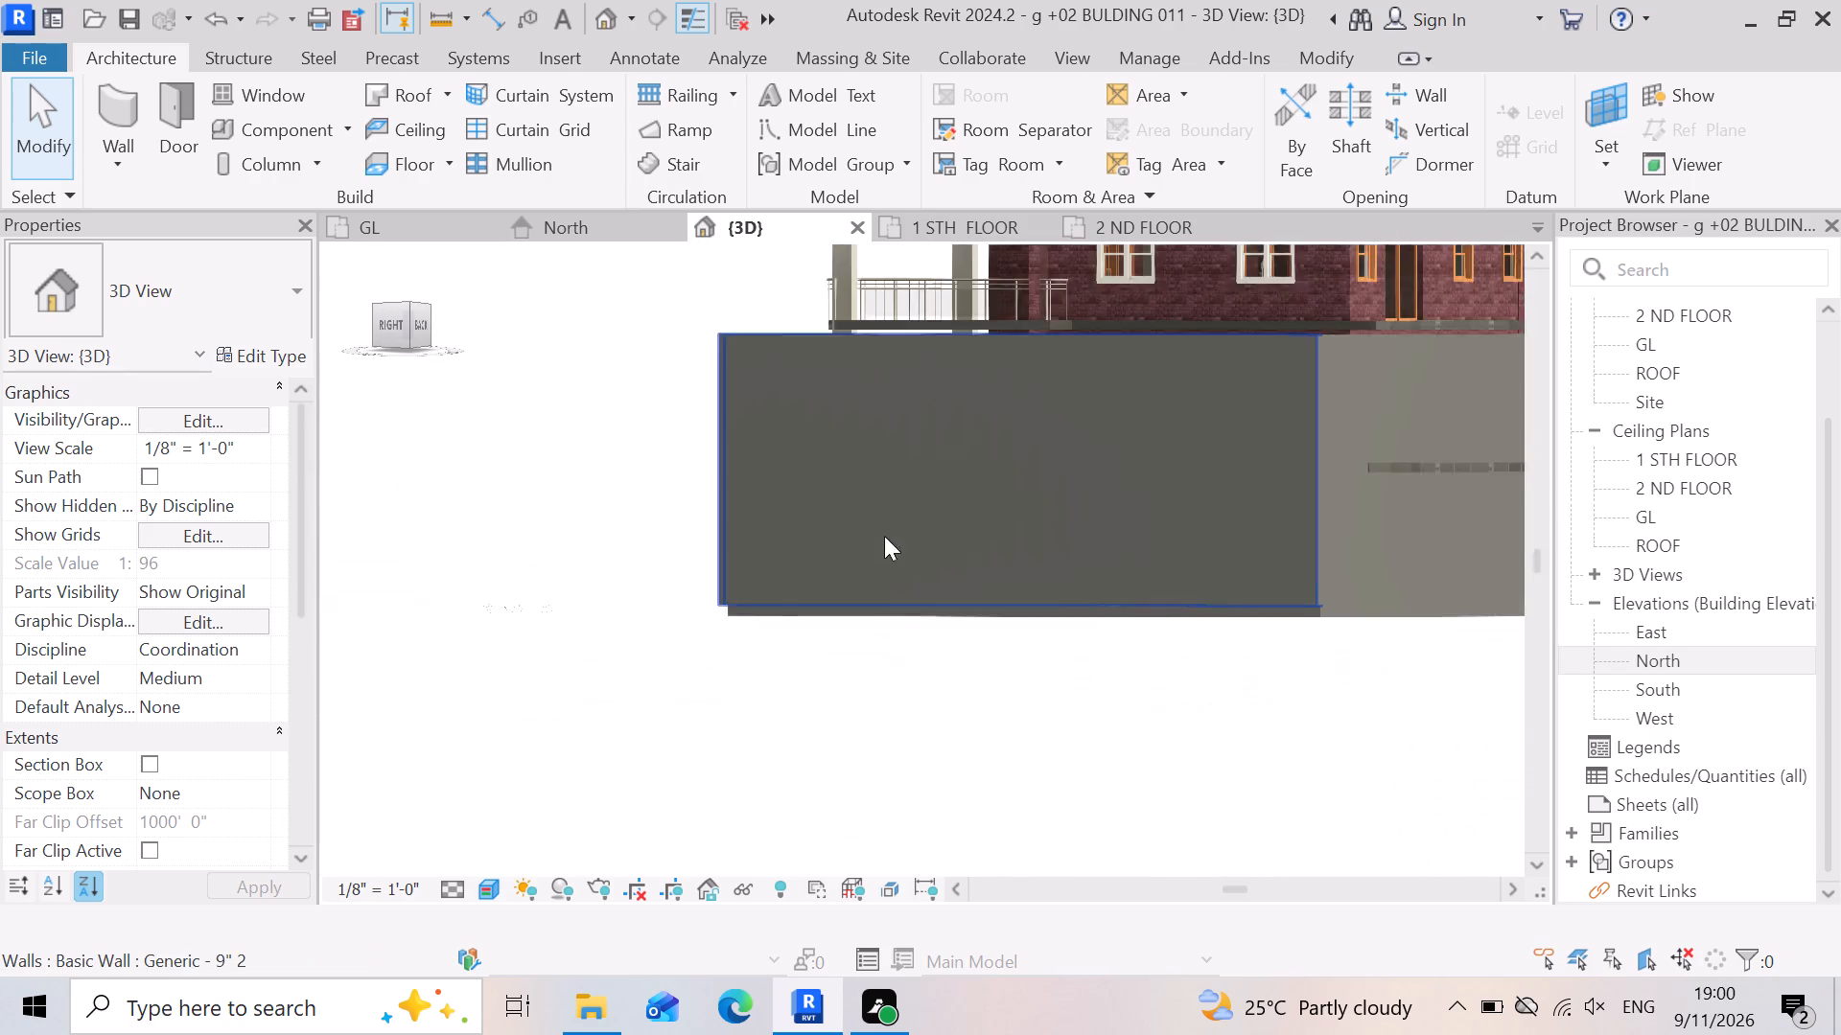
scroll(1376, 545, "up", 4)
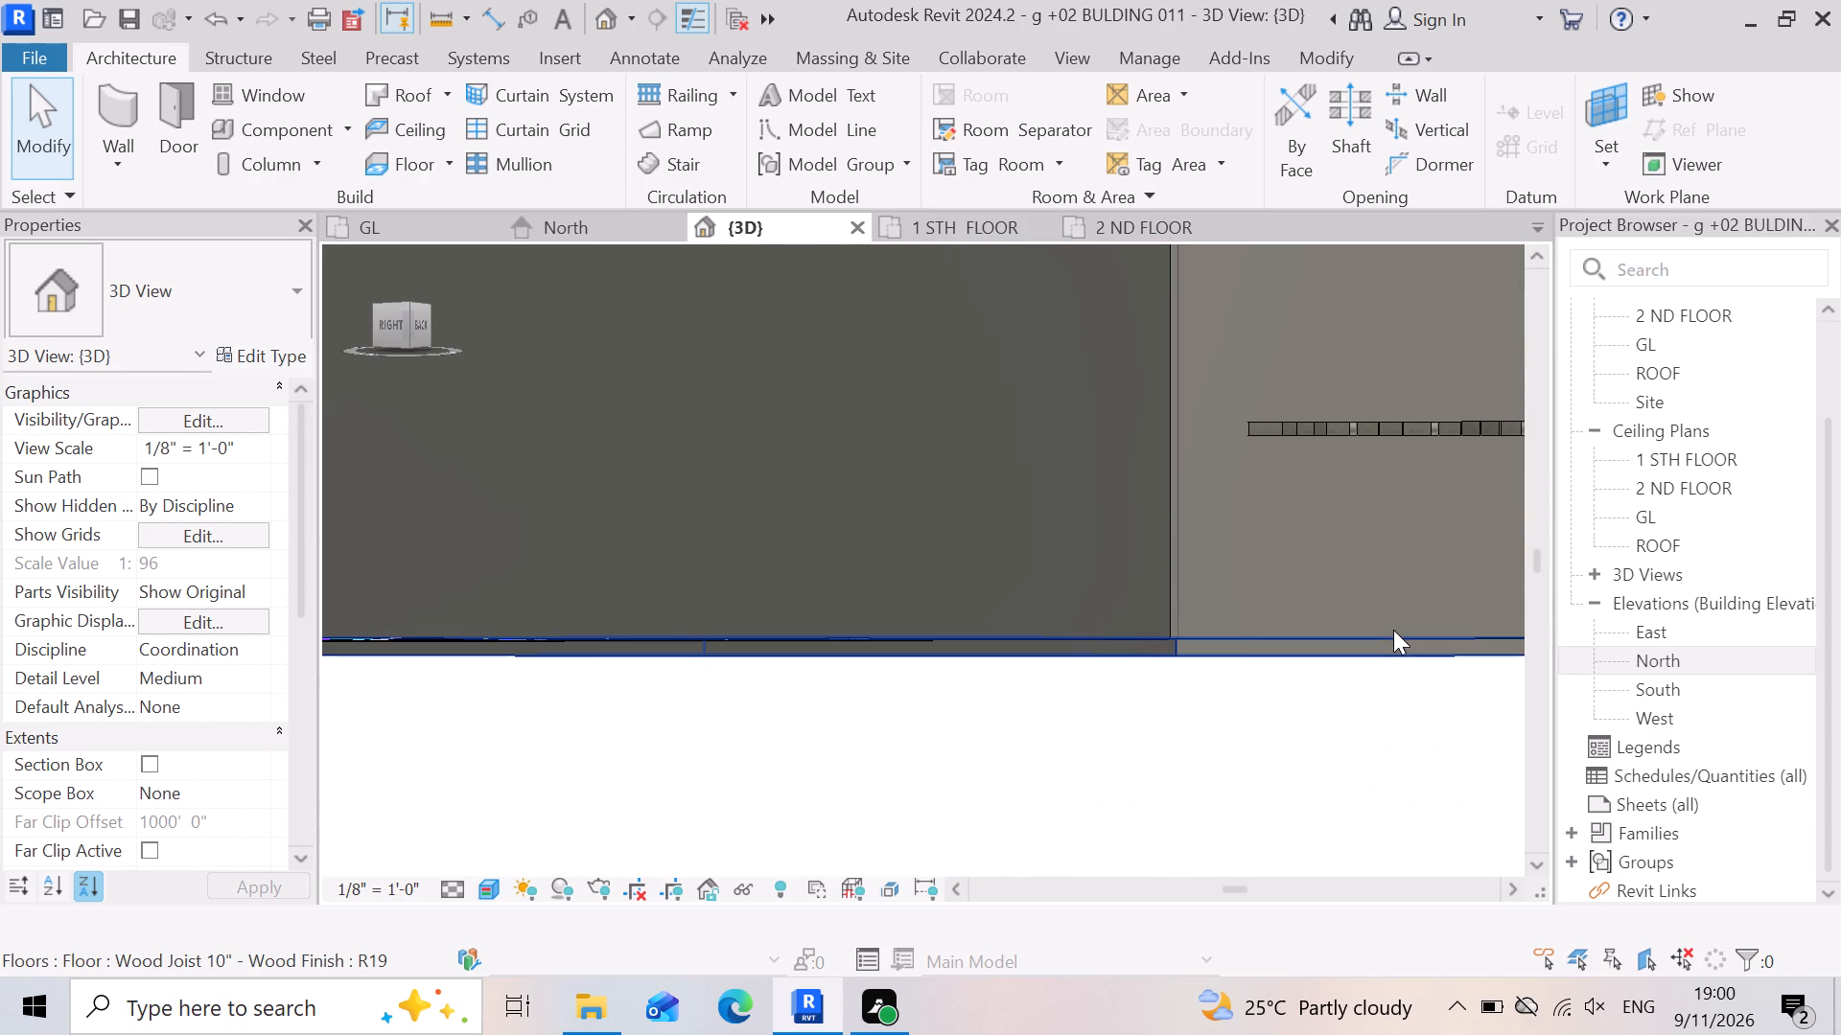
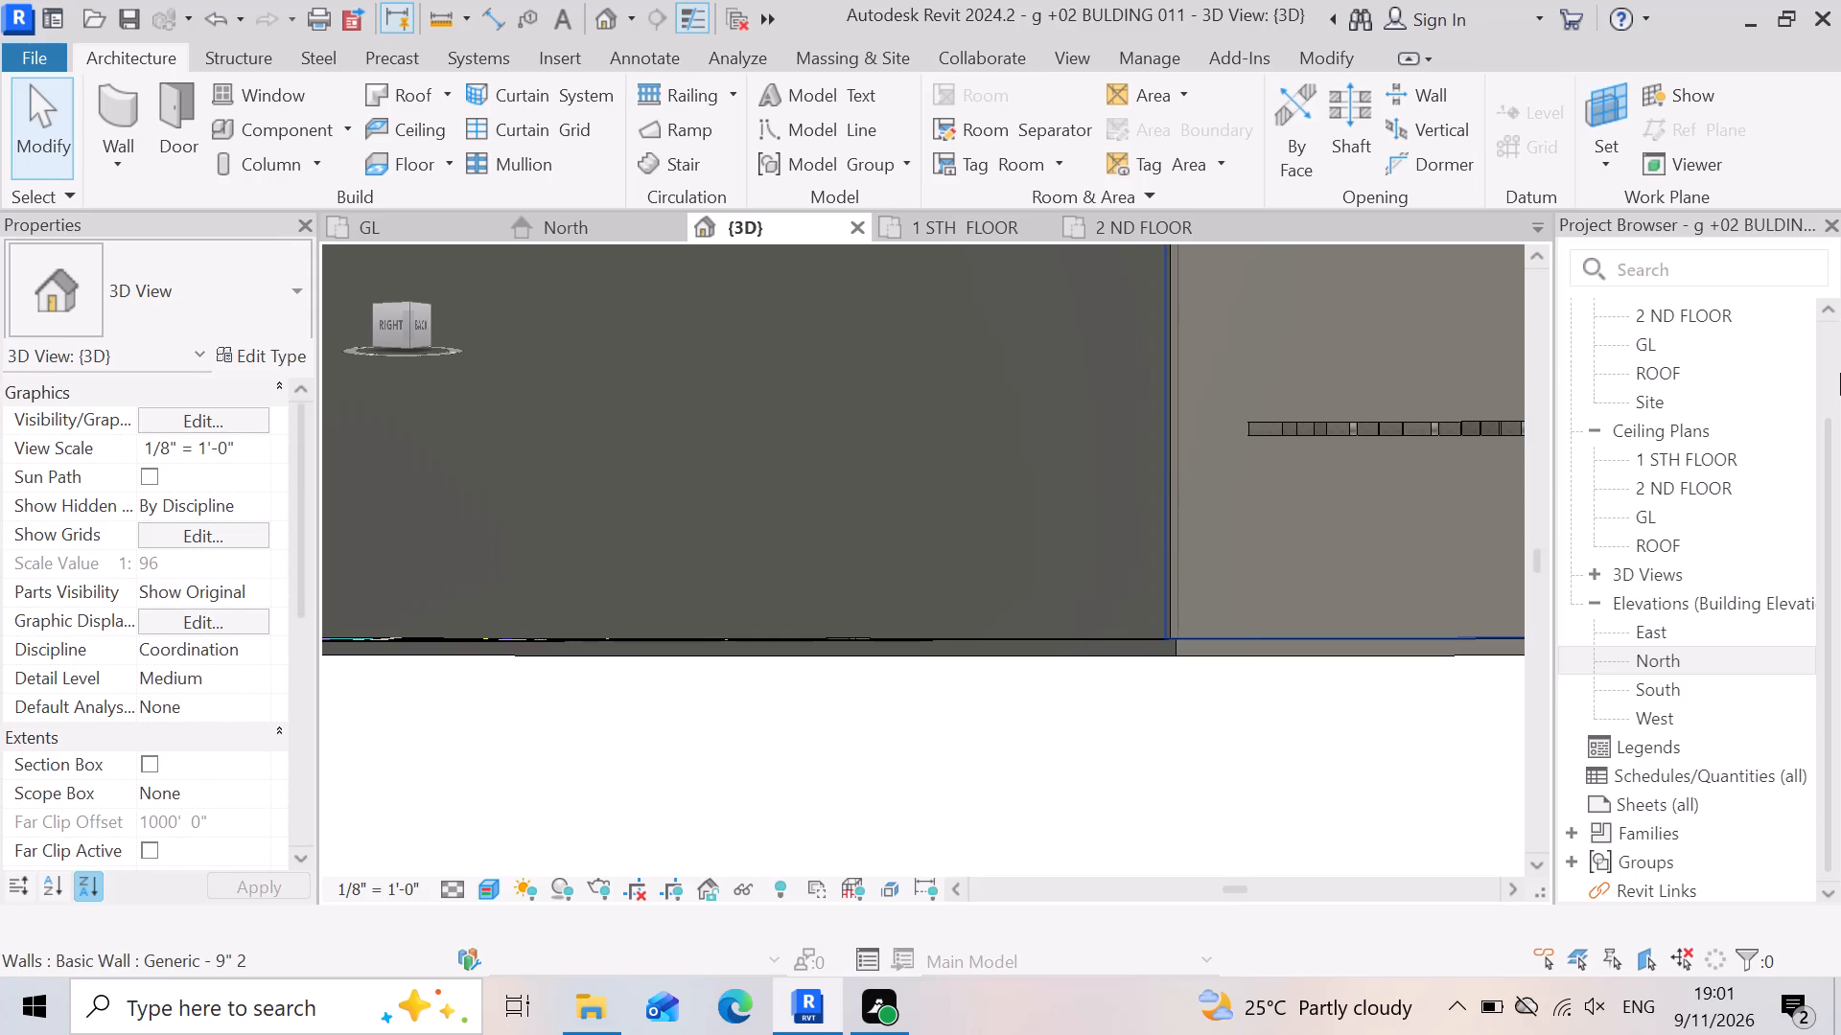
Examine the base of the back 9" wall where it meets the side wall, checking it against the slab corner.
scroll(1123, 680, "down", 7)
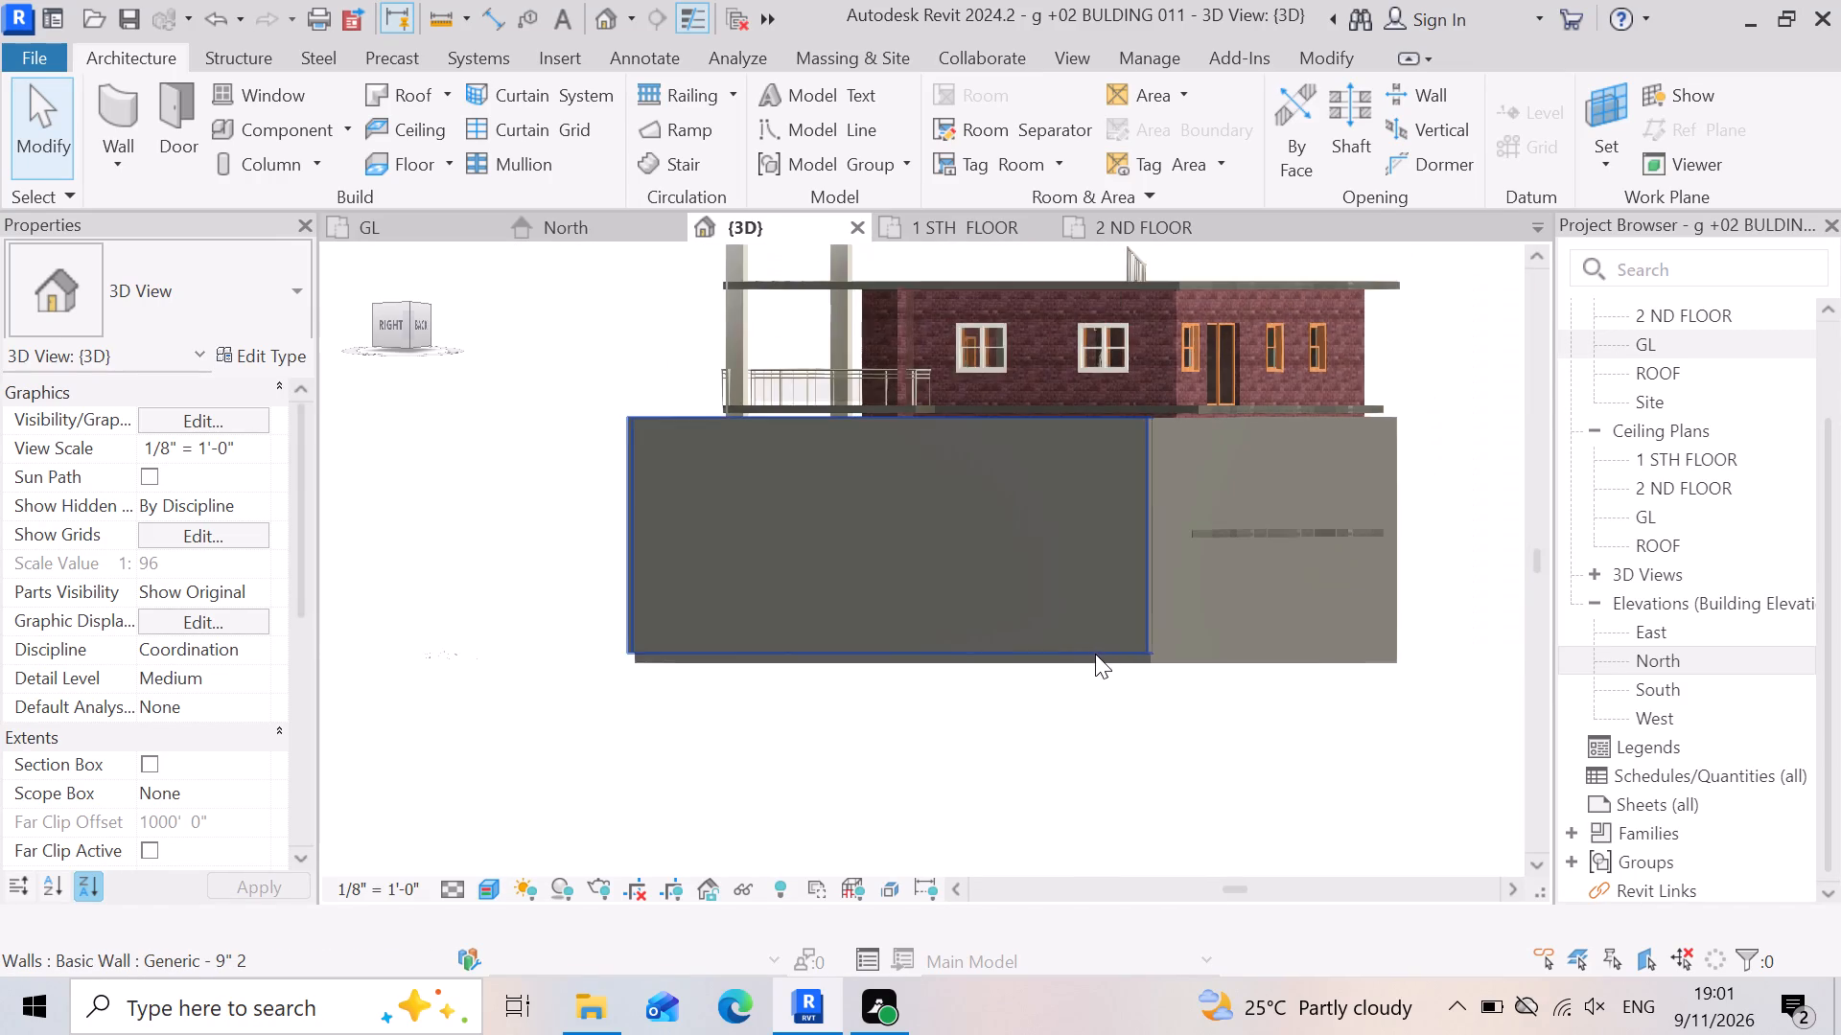
left_click(1252, 603)
scroll(1126, 745, "up", 8)
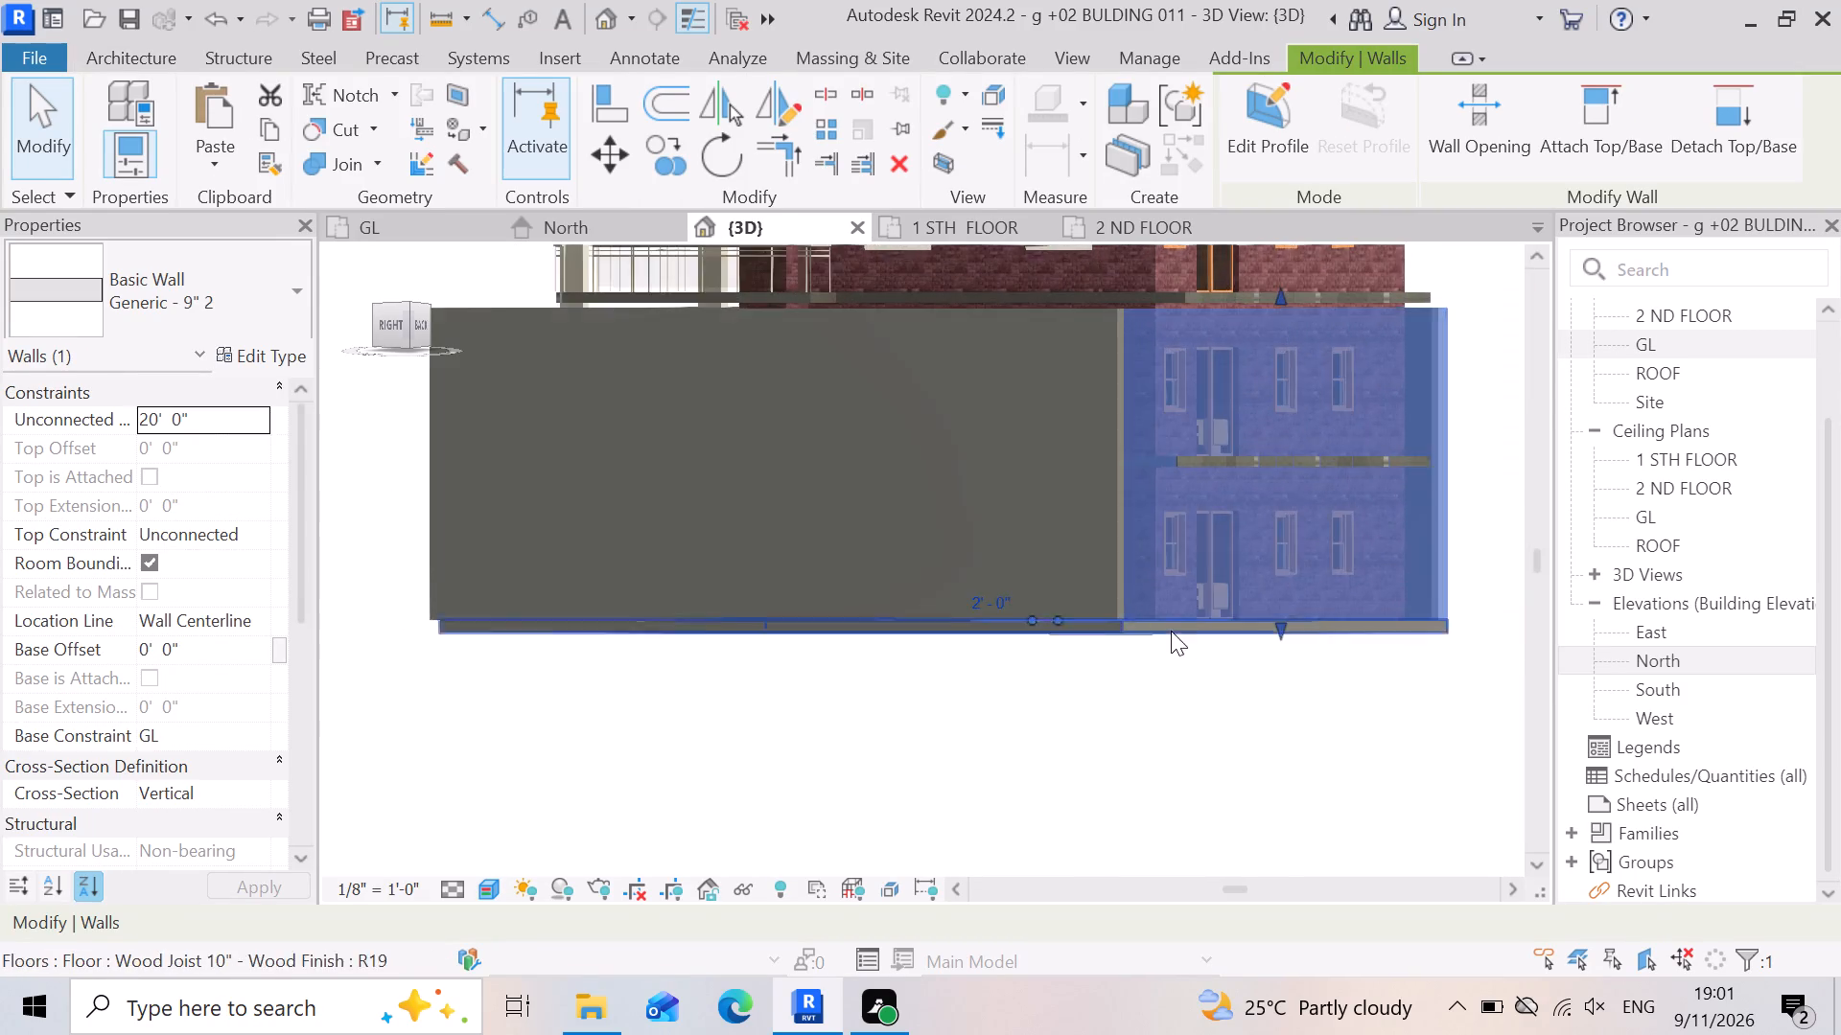
scroll(1171, 631, "up", 7)
scroll(925, 636, "up", 10)
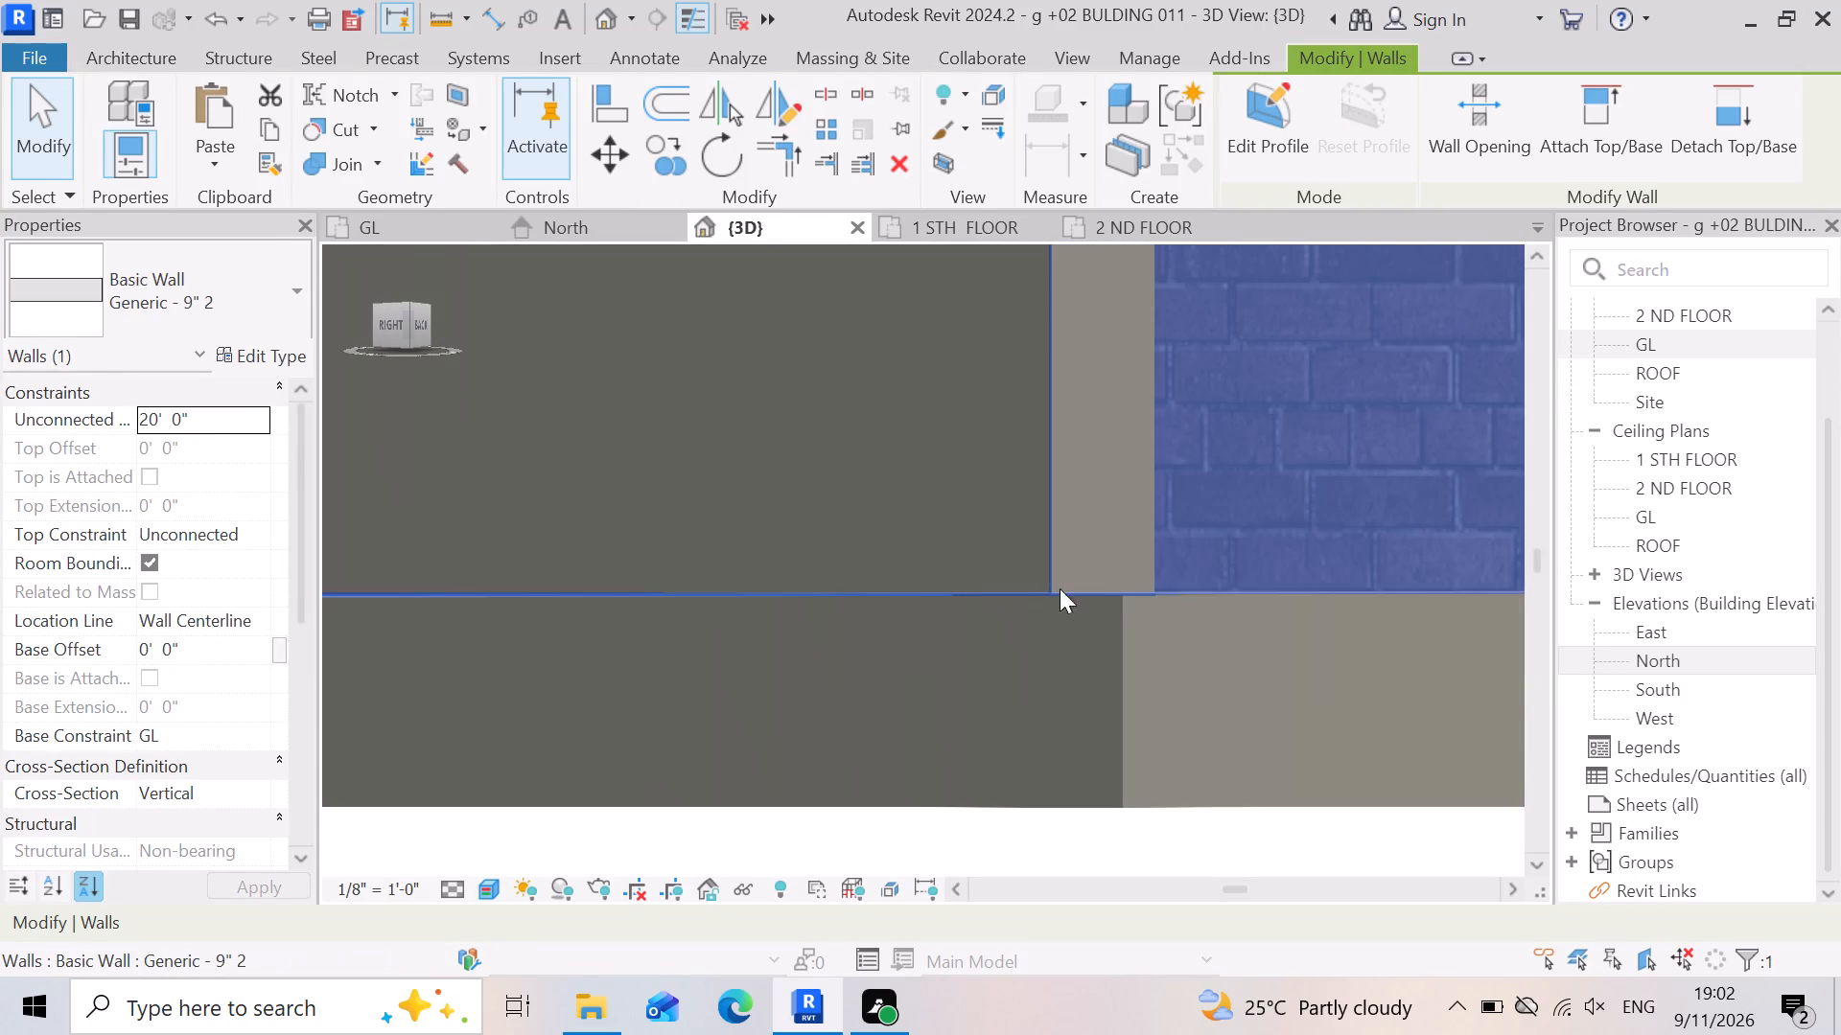
scroll(1252, 616, "down", 13)
scroll(1073, 703, "down", 4)
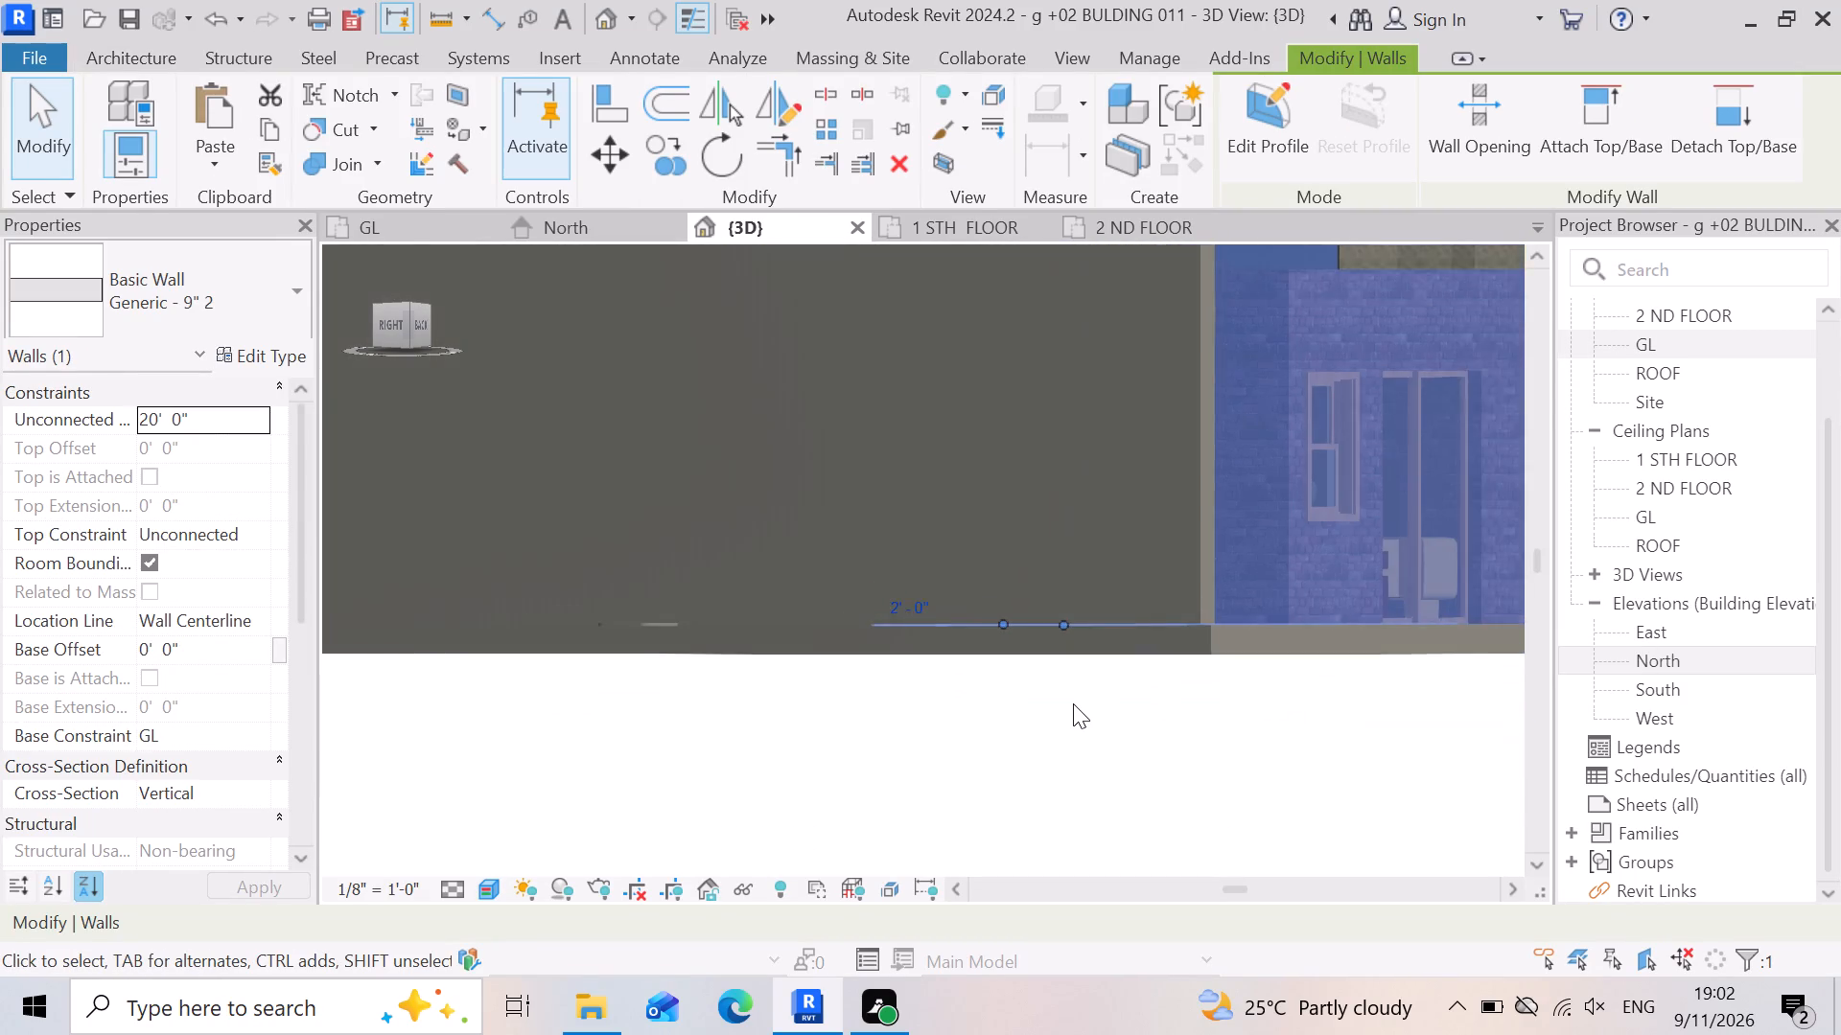
scroll(1073, 703, "down", 4)
left_click(1245, 816)
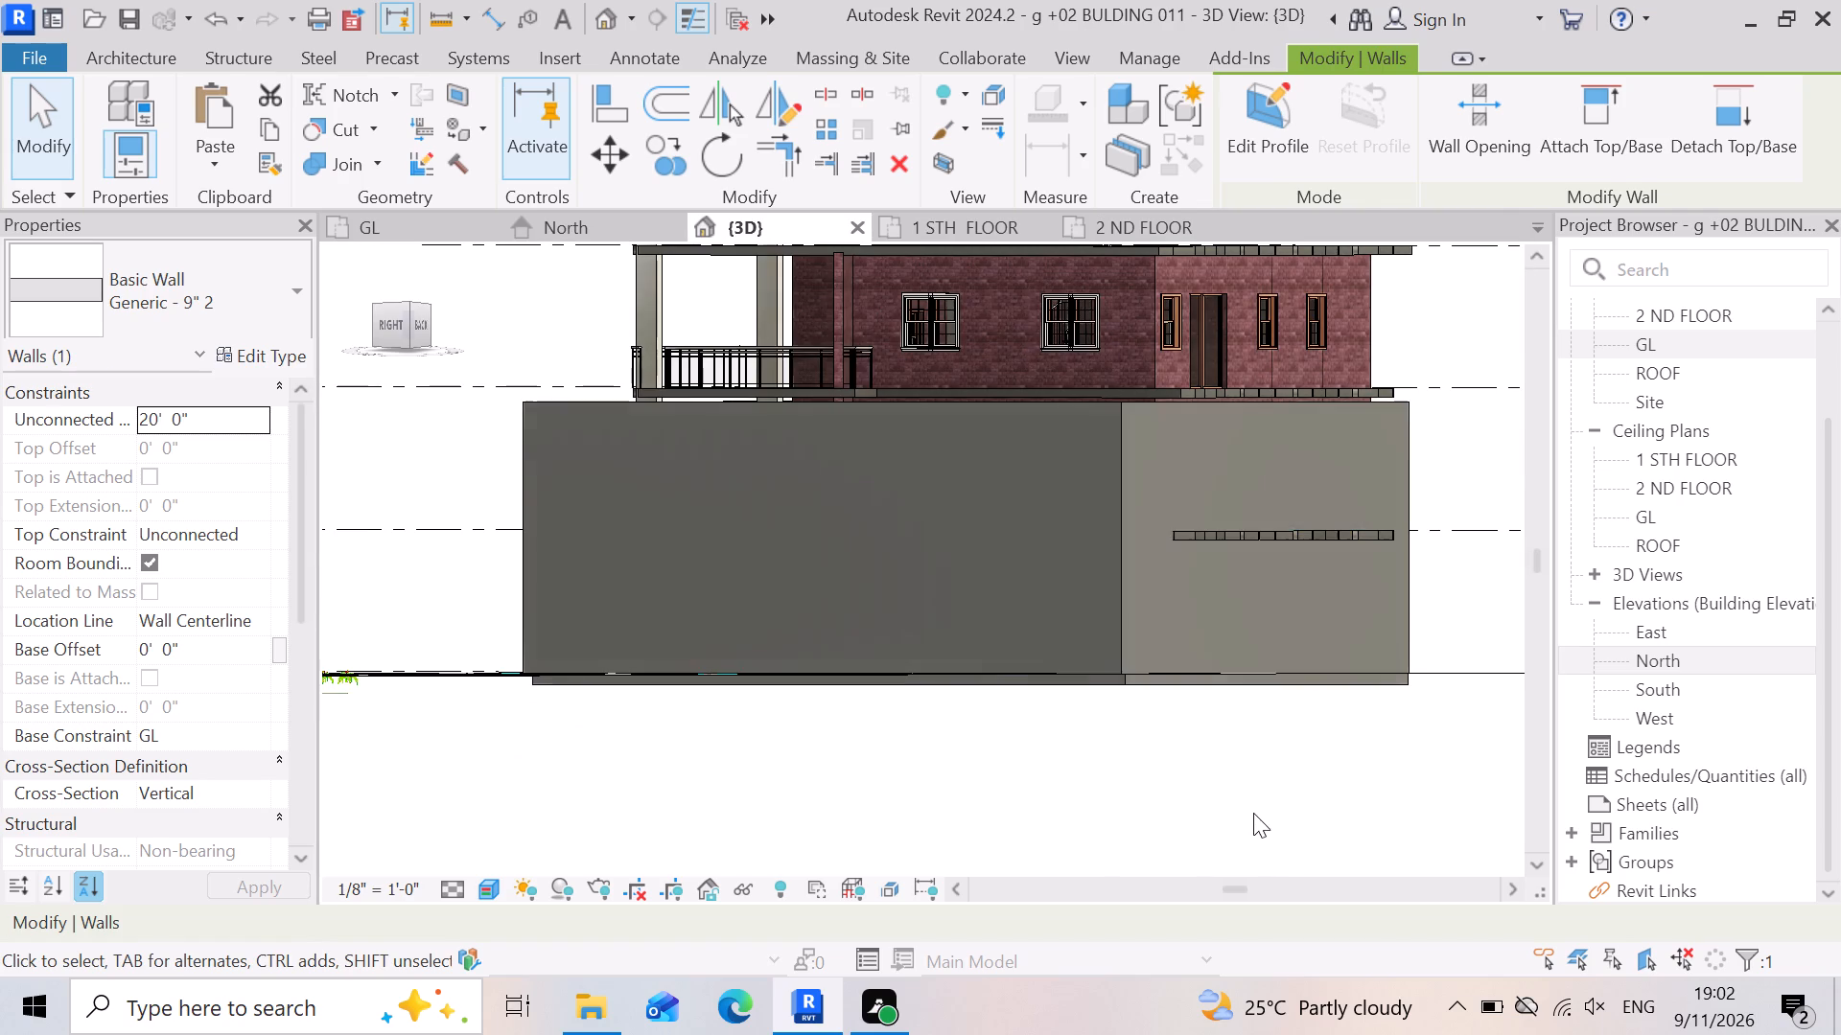
Nudge the back 9" boundary wall in small increments to bring its far overhanging end in line with the slab's corner.
scroll(1406, 679, "up", 20)
scroll(1406, 679, "up", 1)
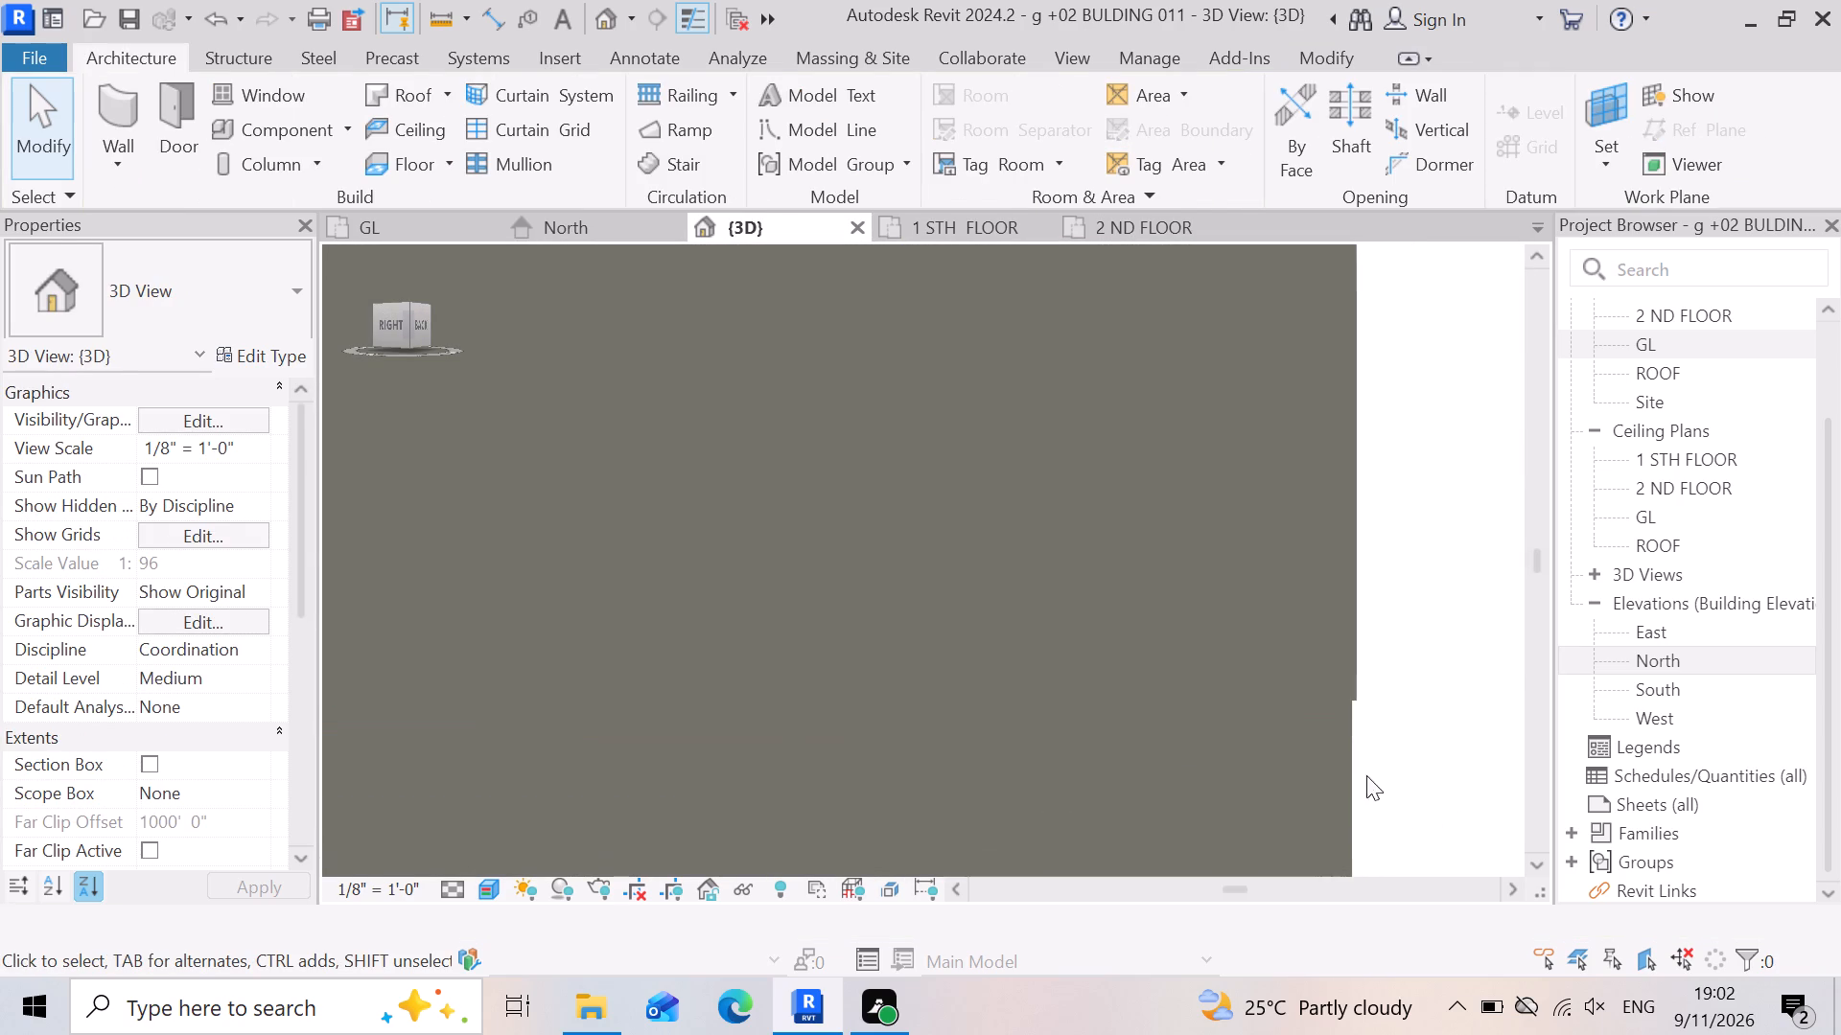
scroll(1332, 700, "up", 10)
left_click(1400, 683)
scroll(1420, 738, "up", 2)
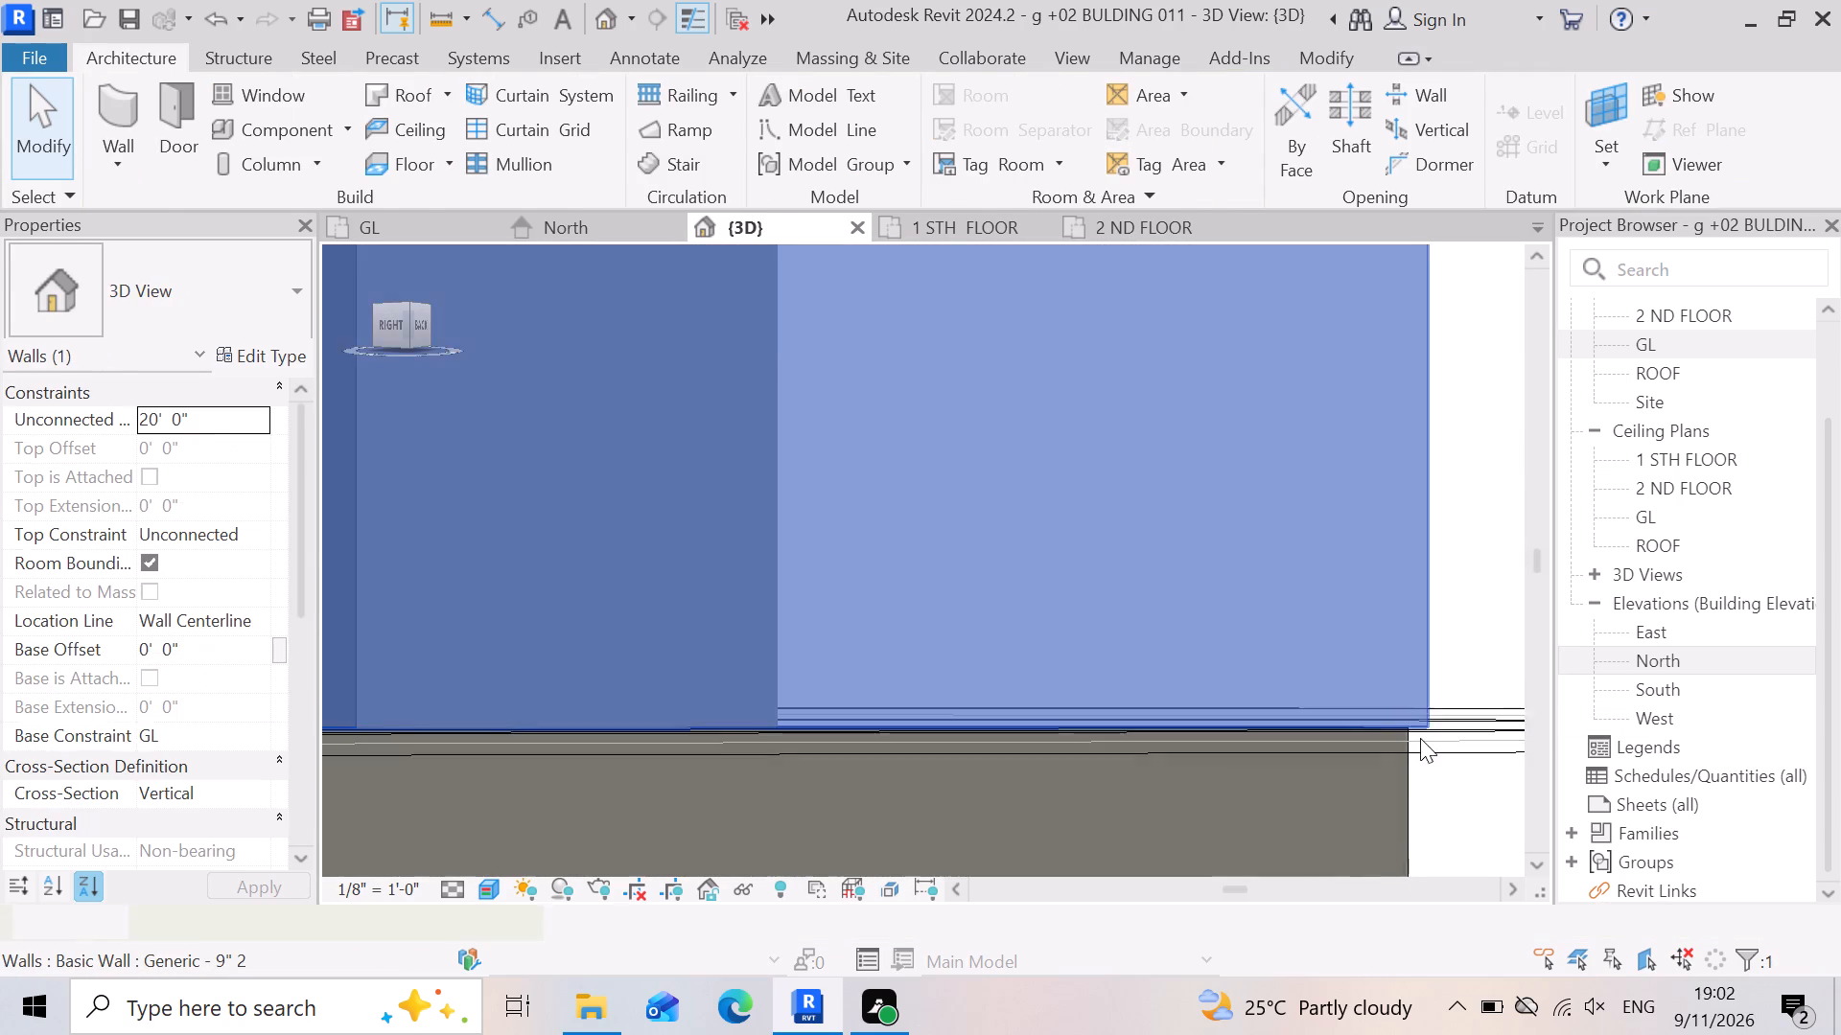
scroll(1420, 738, "up", 1)
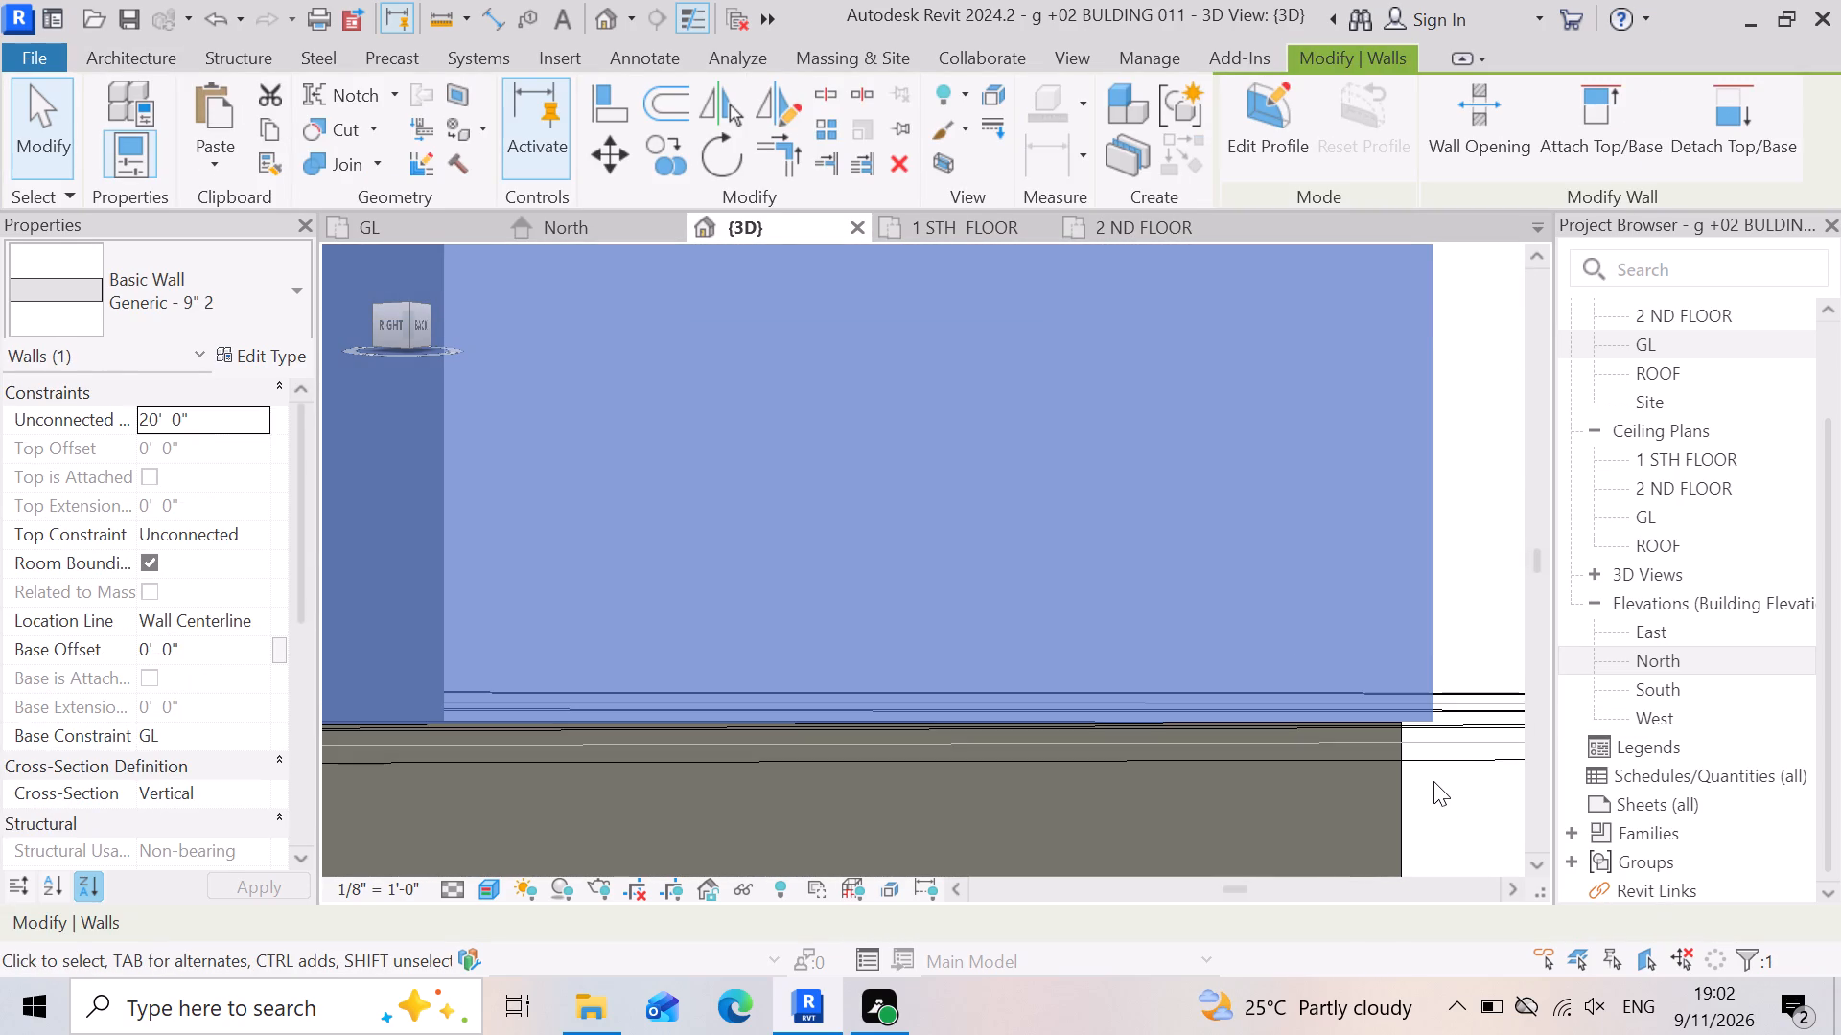
key("Left")
key("Left")
key("Left")
key("Left")
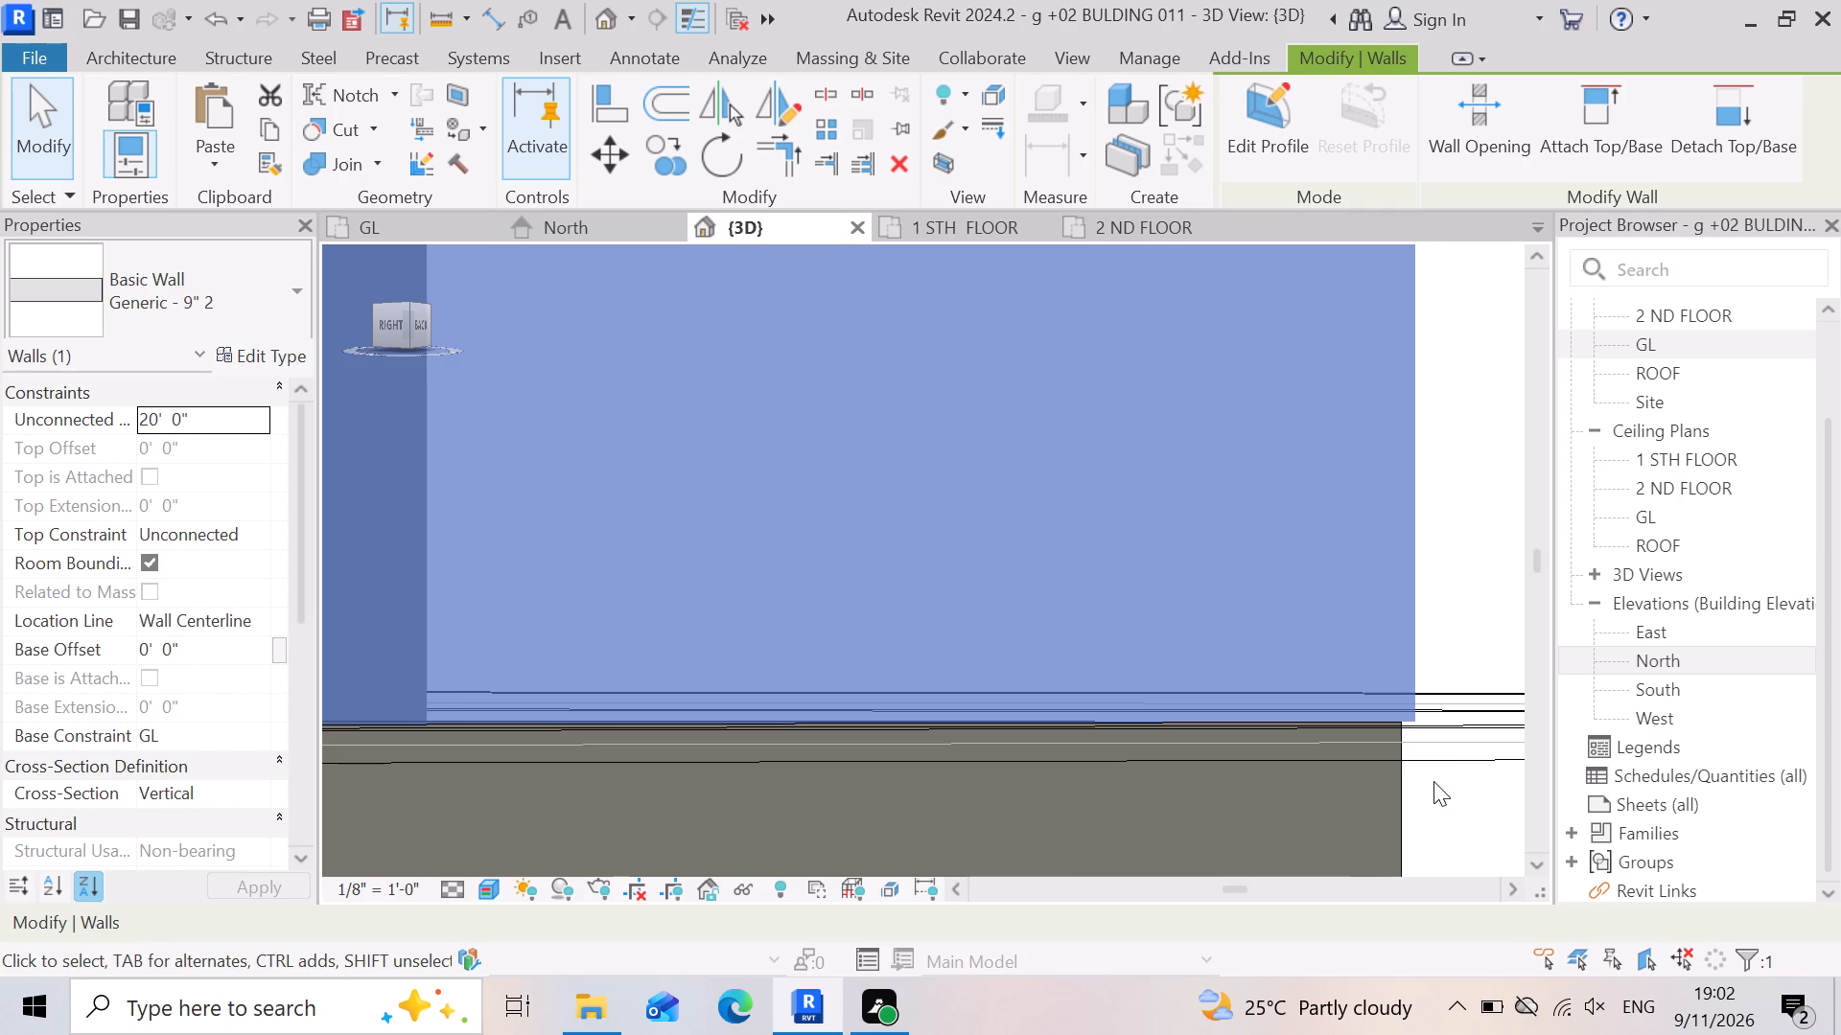
key("Left")
key("Left")
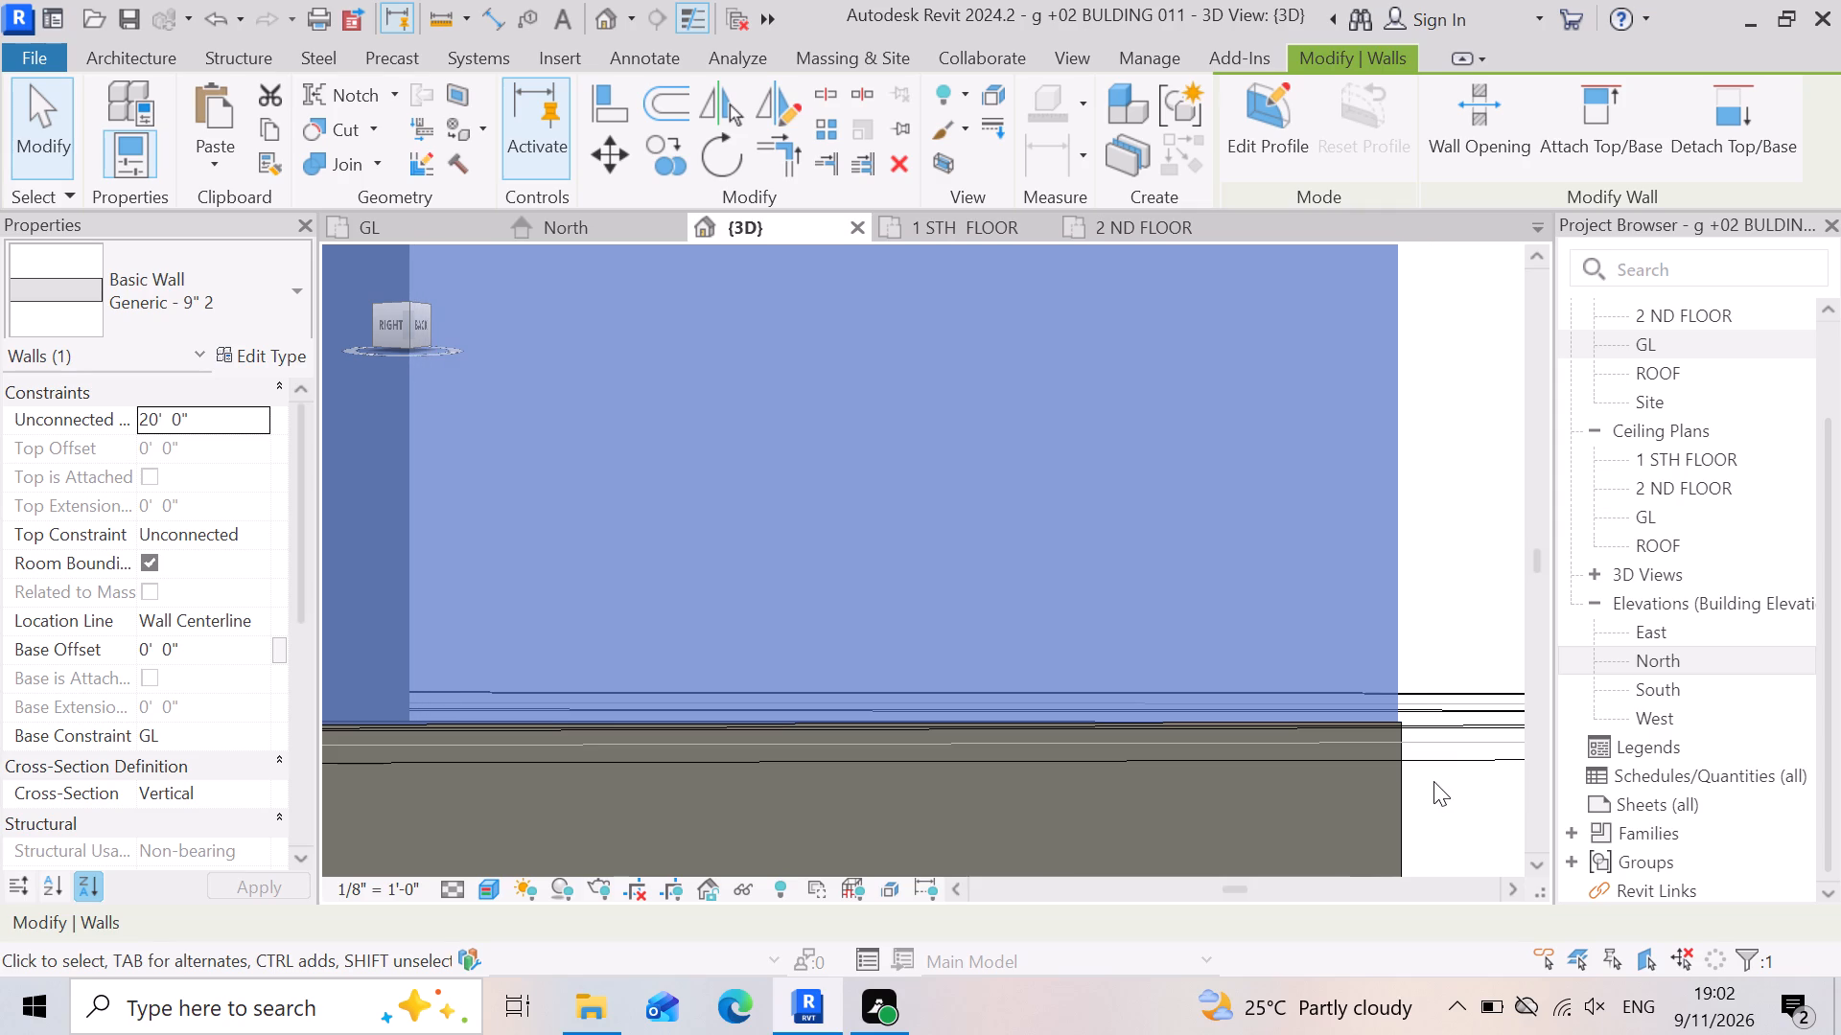
key("Right")
scroll(1257, 636, "down", 8)
left_click(1368, 714)
From the back of the building, nudge the back 9" wall in small increments to remove its remaining overhang at the far slab corner.
scroll(1368, 714, "down", 3)
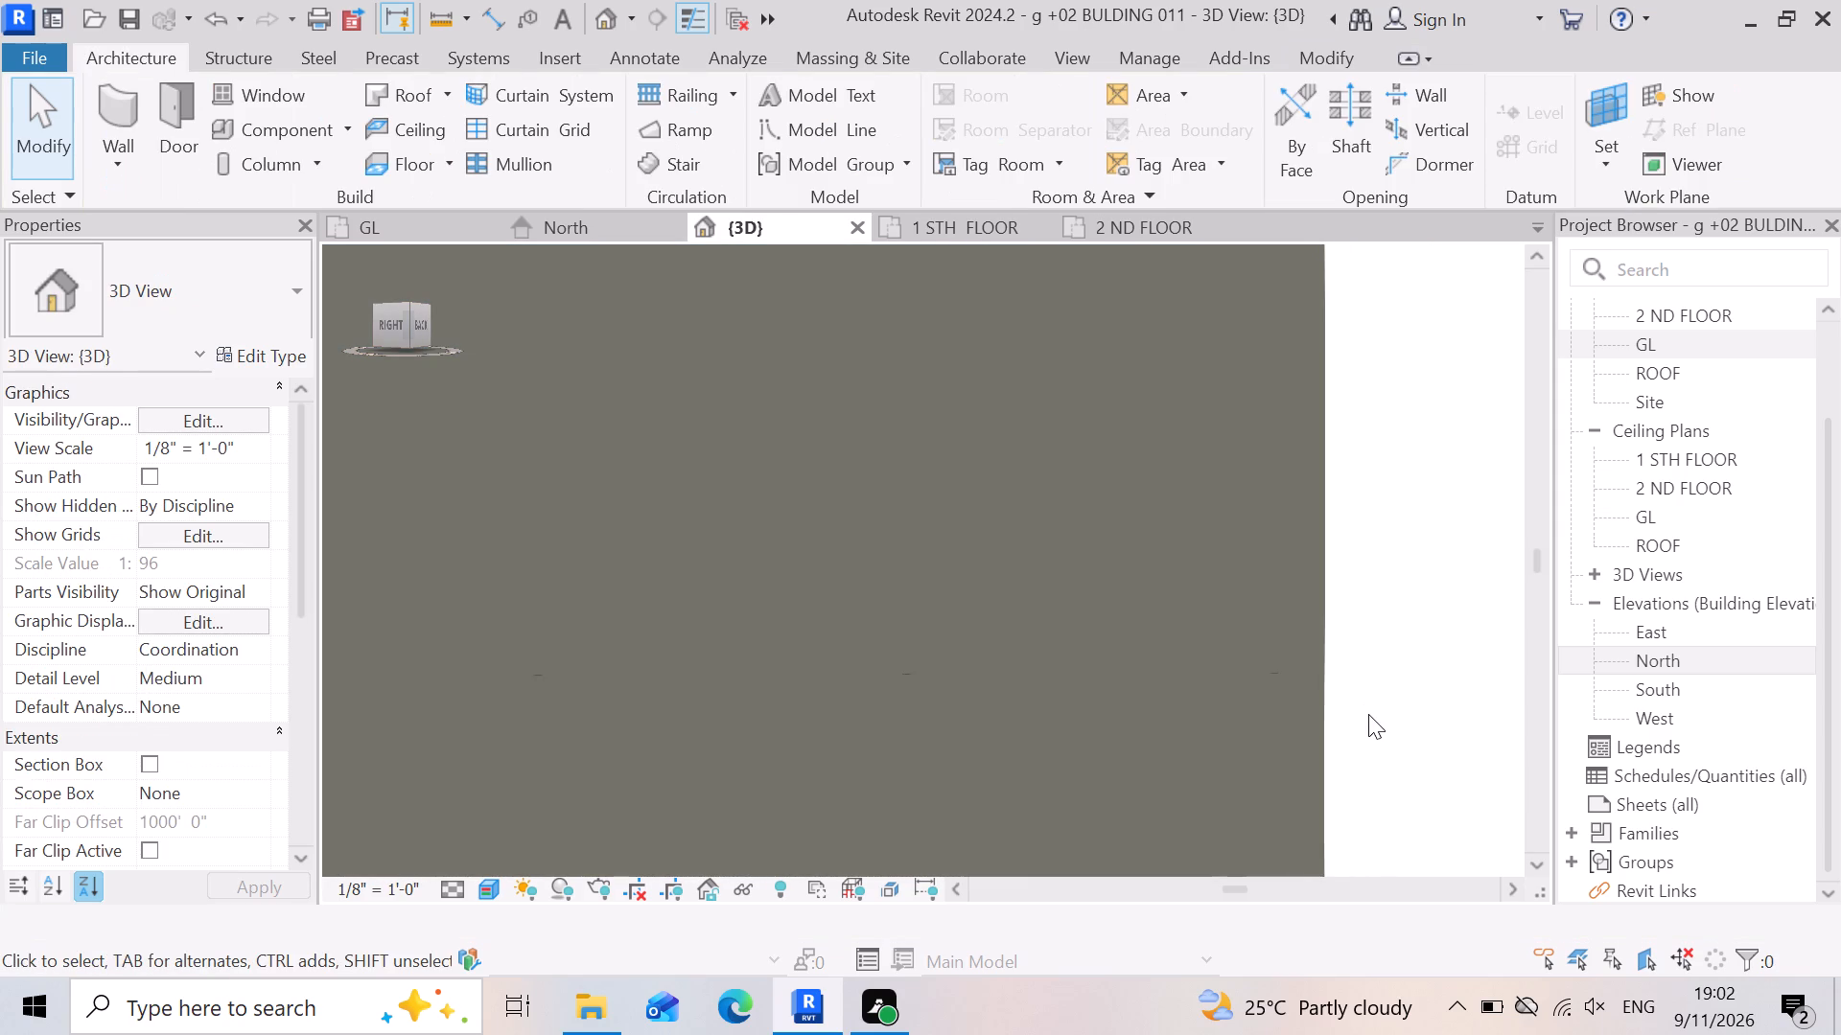
scroll(1368, 714, "down", 4)
right_click_drag(1323, 784, 1249, 728, "shift")
middle_click(1320, 783, "shift")
middle_click_drag(1315, 778, 1303, 762, "shift")
middle_click_drag(1299, 760, 1292, 751, "shift")
middle_click_drag(1269, 733, 1249, 728, "shift")
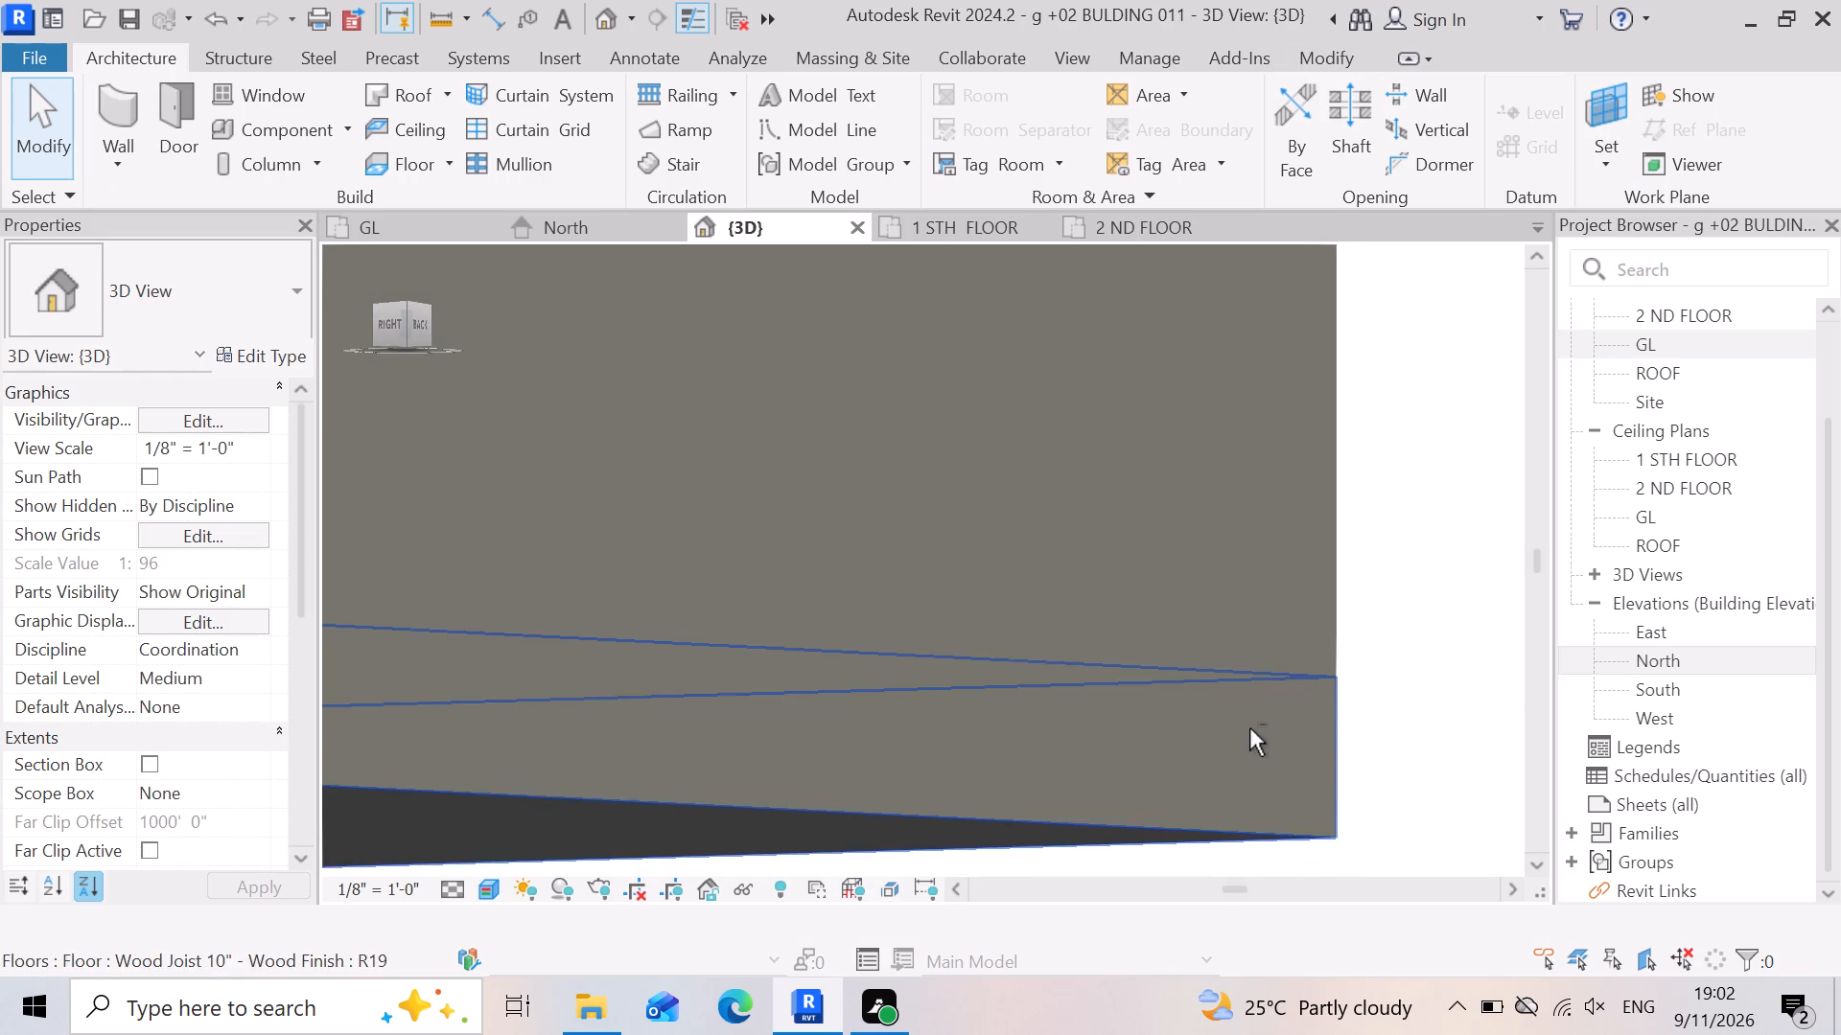
middle_click_drag(1249, 728, 1174, 751, "shift")
right_click_drag(1249, 728, 1174, 751, "shift")
scroll(1279, 715, "down", 14)
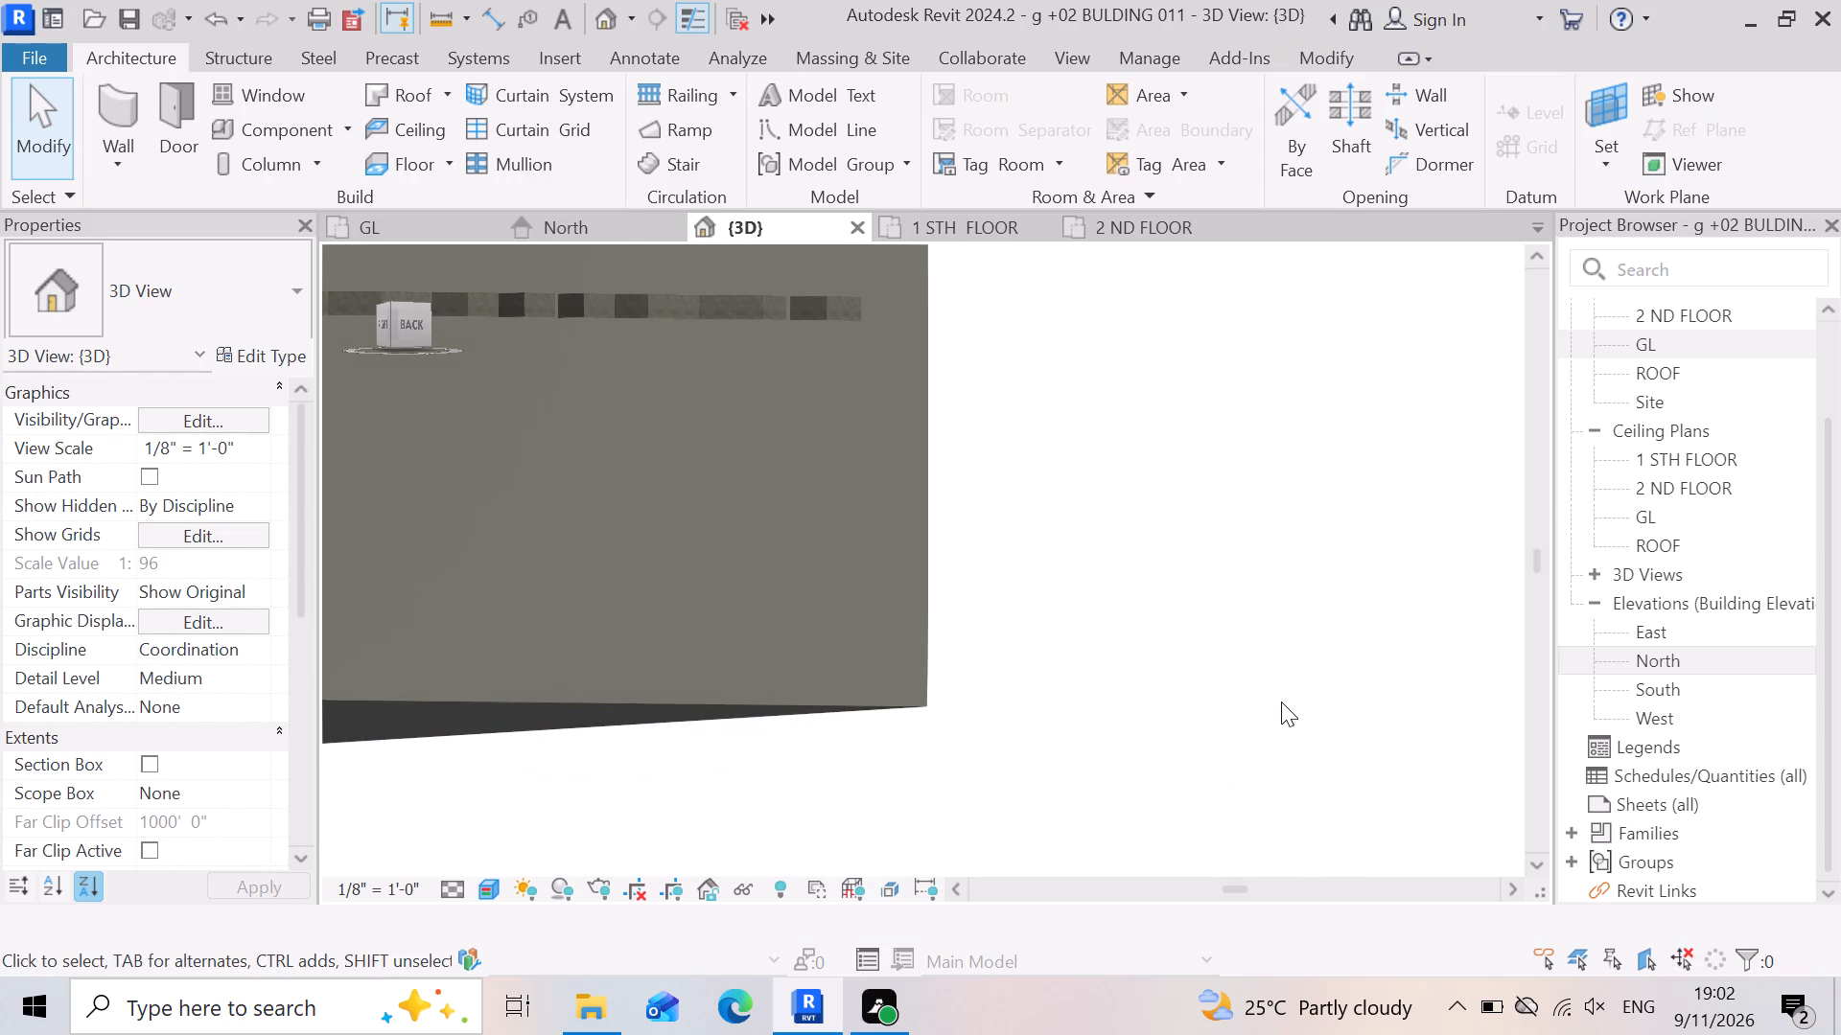
scroll(1281, 701, "down", 2)
right_click_drag(1352, 623, 1334, 705, "shift")
middle_click_drag(1340, 659, 1333, 703, "shift")
scroll(1284, 591, "down", 6)
middle_click_drag(1253, 731, 1194, 738, "shift")
right_click_drag(1247, 726, 1194, 738, "shift")
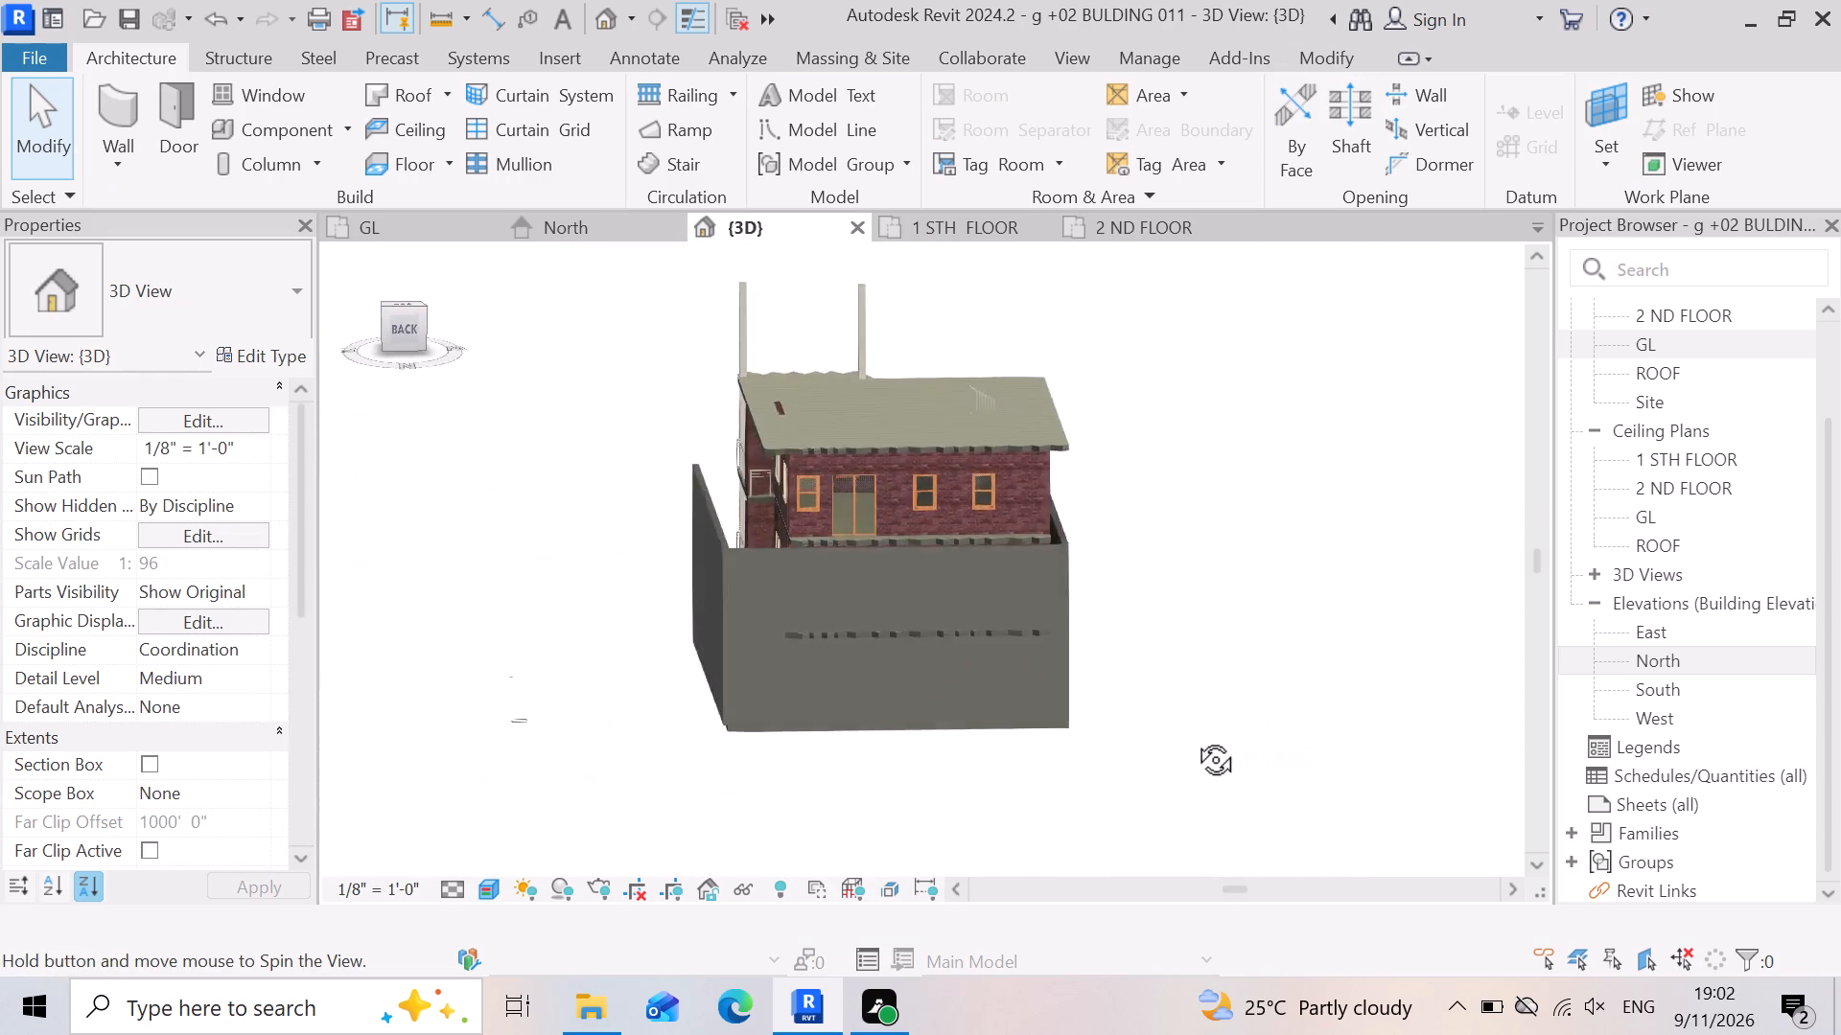
middle_click_drag(1194, 738, 1150, 759, "shift")
right_click_drag(1194, 738, 1151, 759, "shift")
scroll(984, 773, "up", 10)
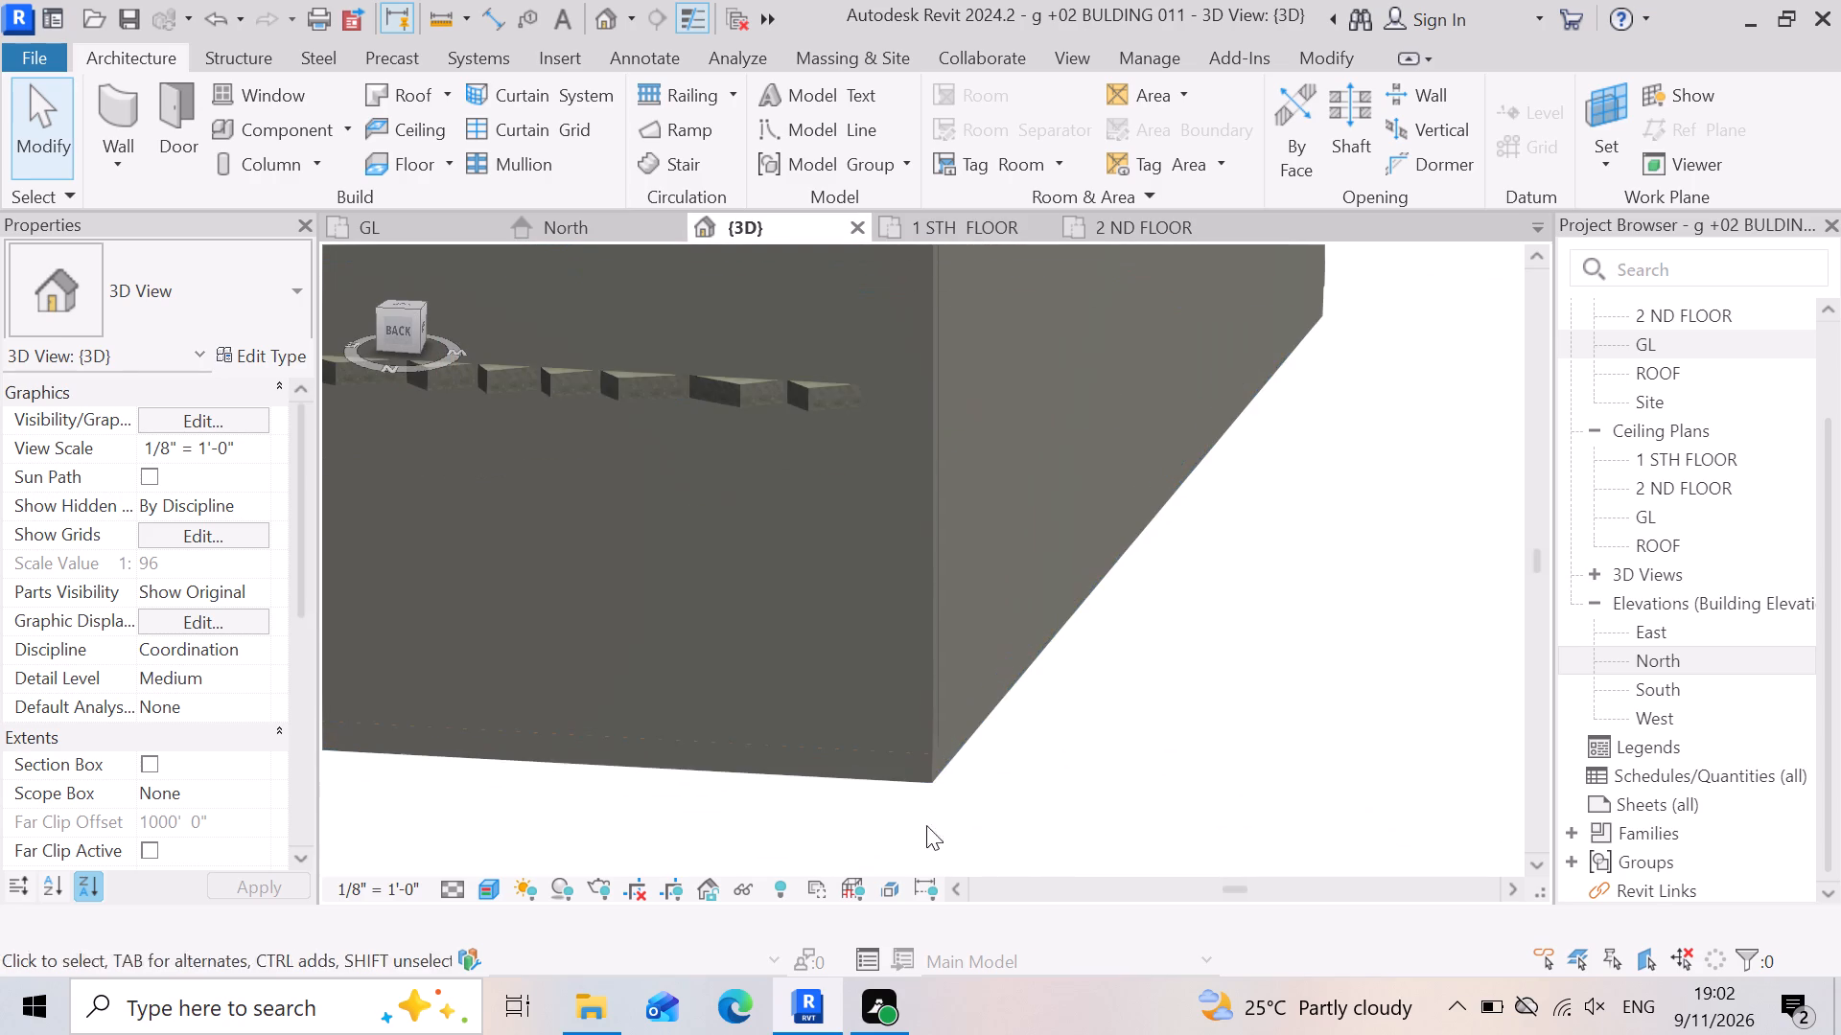
scroll(875, 799, "up", 3)
scroll(1052, 776, "up", 5)
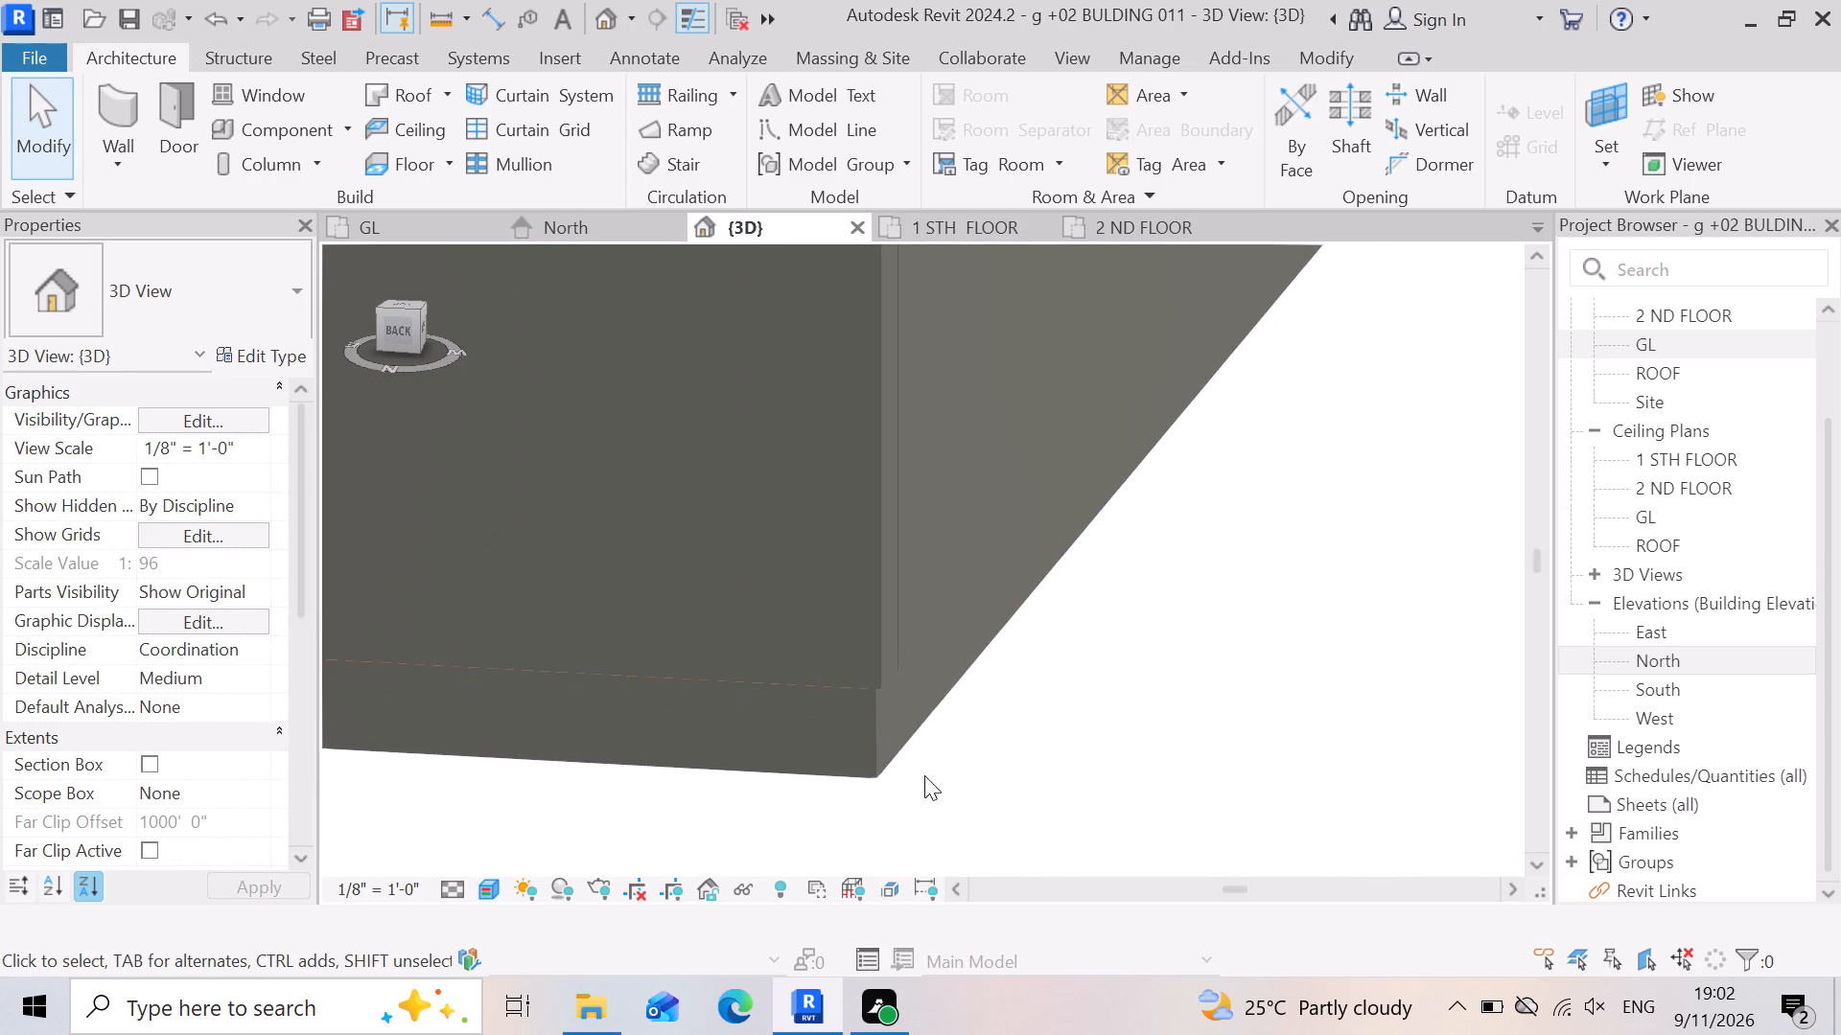
scroll(914, 682, "up", 12)
scroll(844, 623, "up", 2)
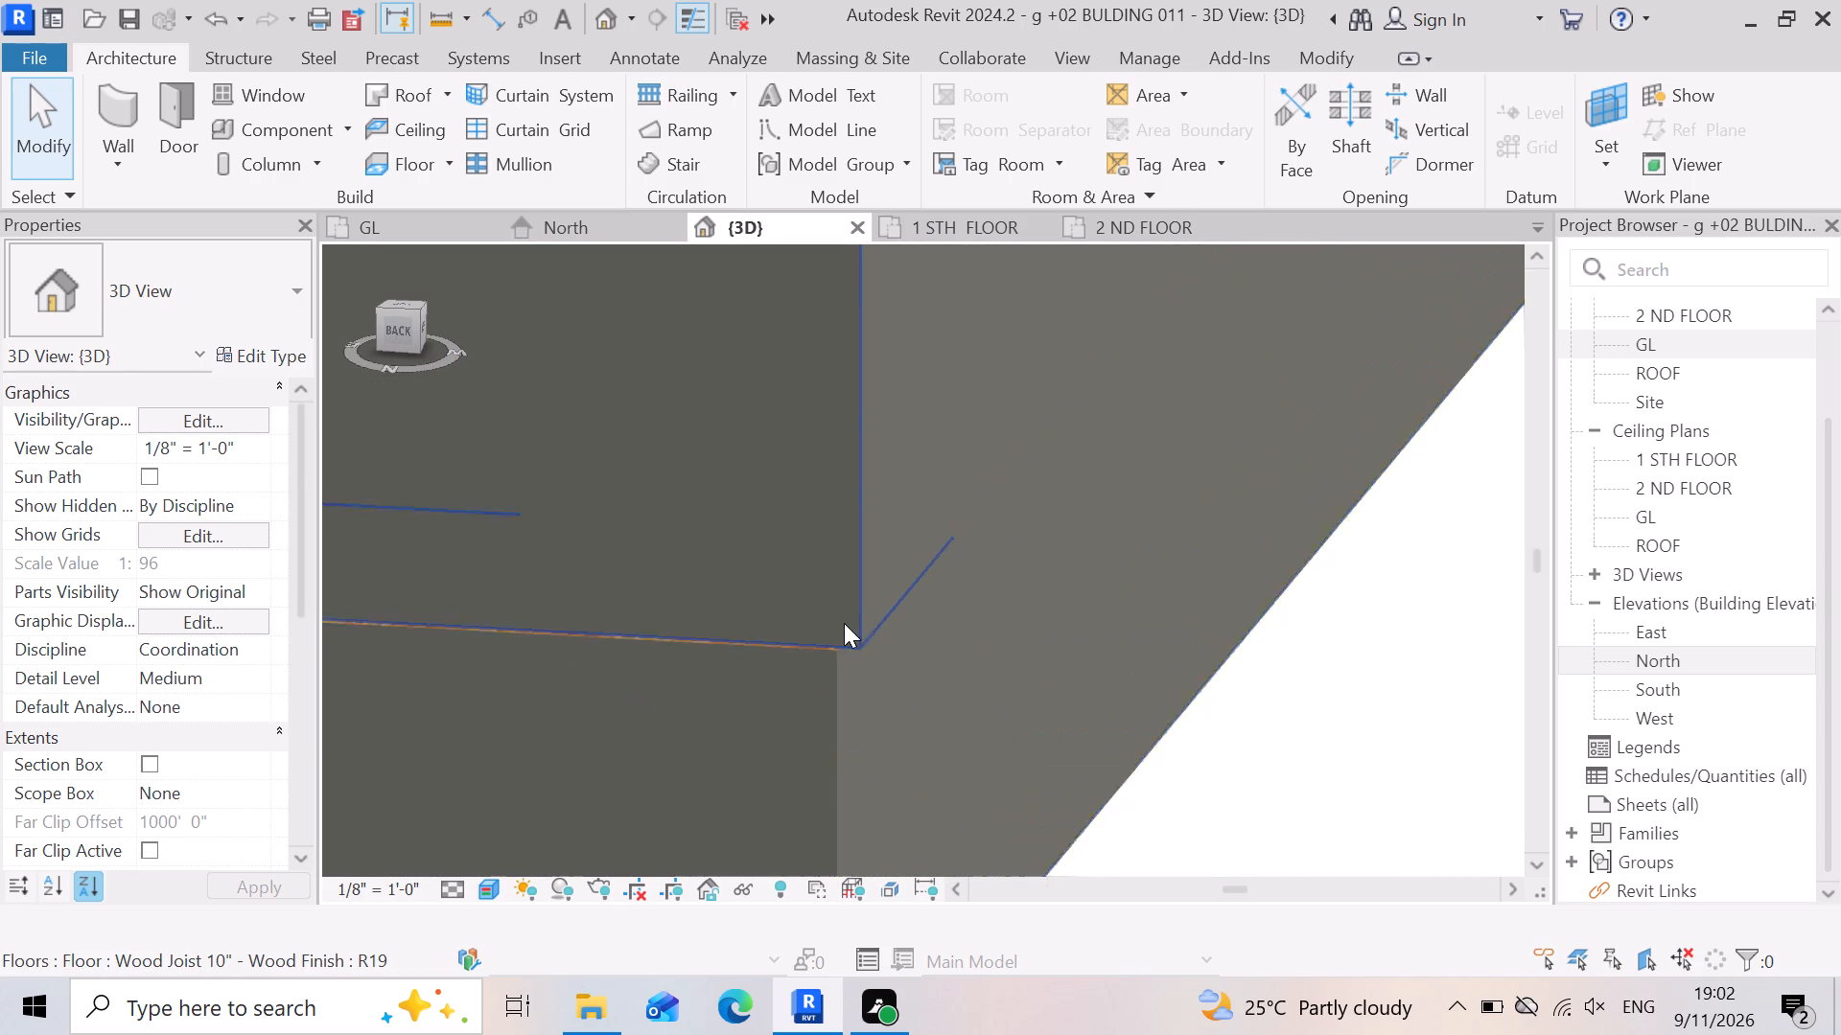
scroll(844, 623, "up", 4)
left_click(832, 585)
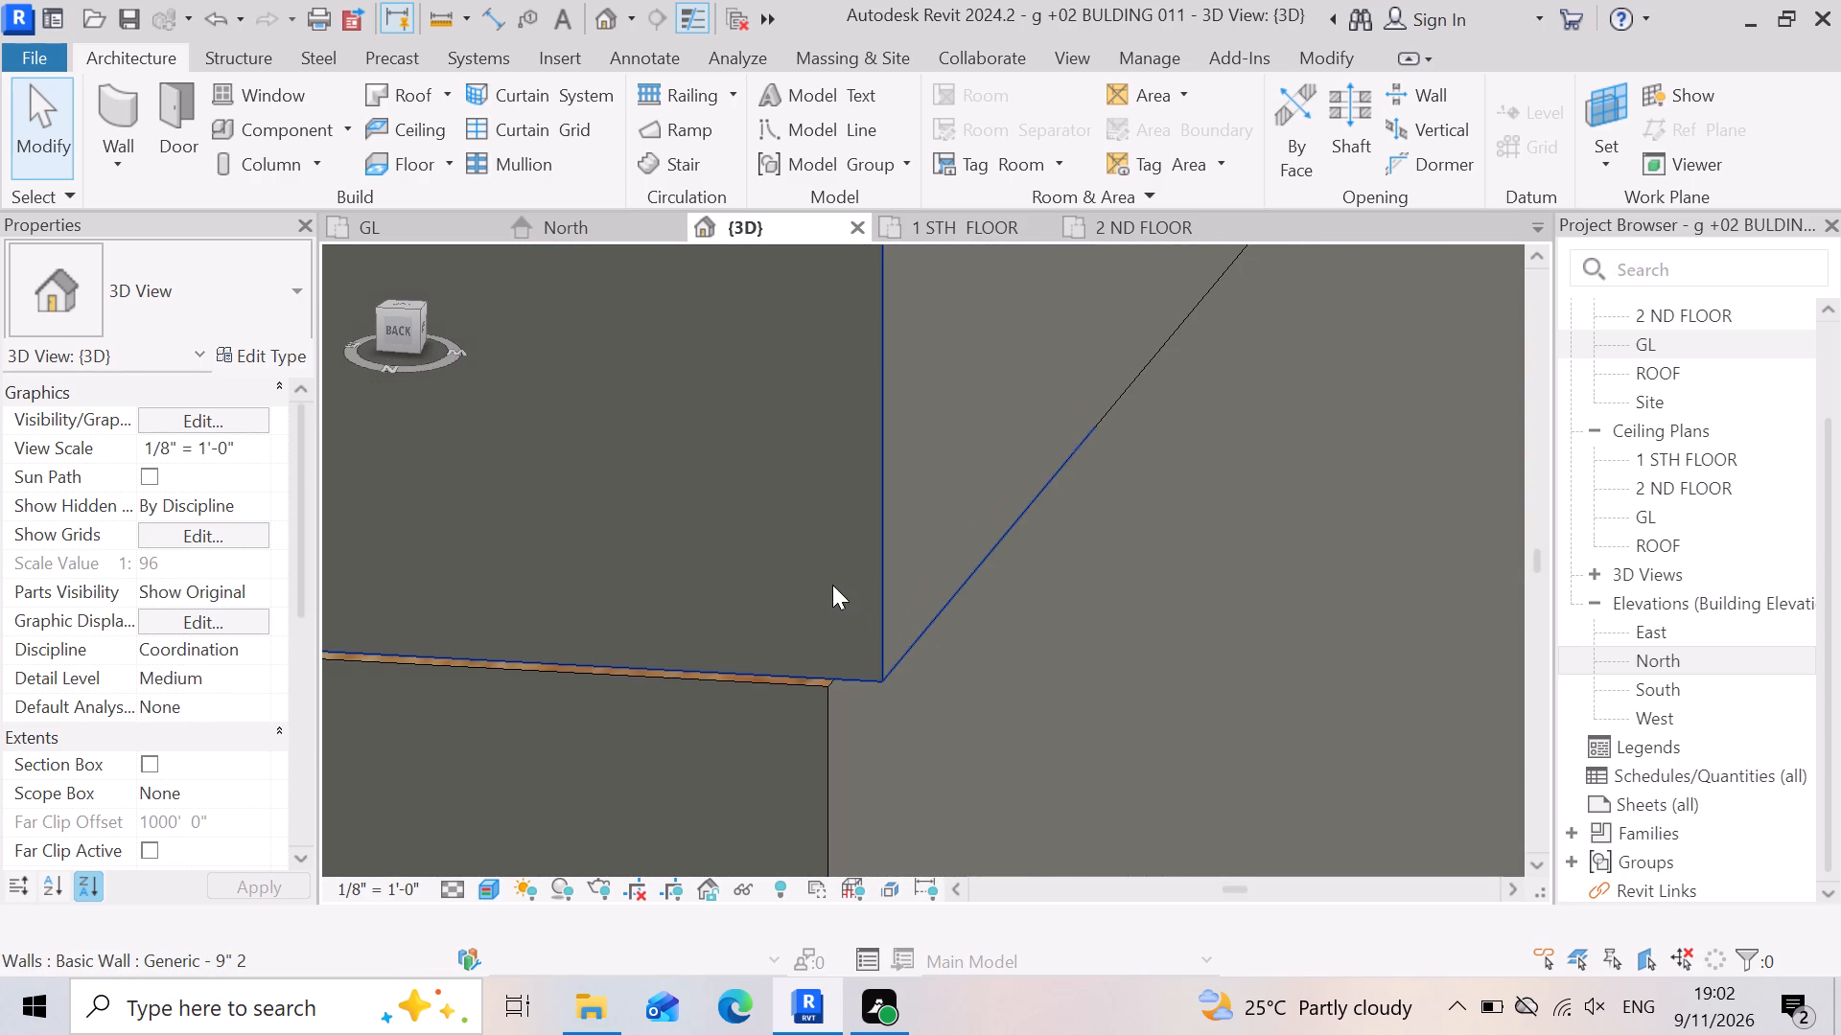
key("Left")
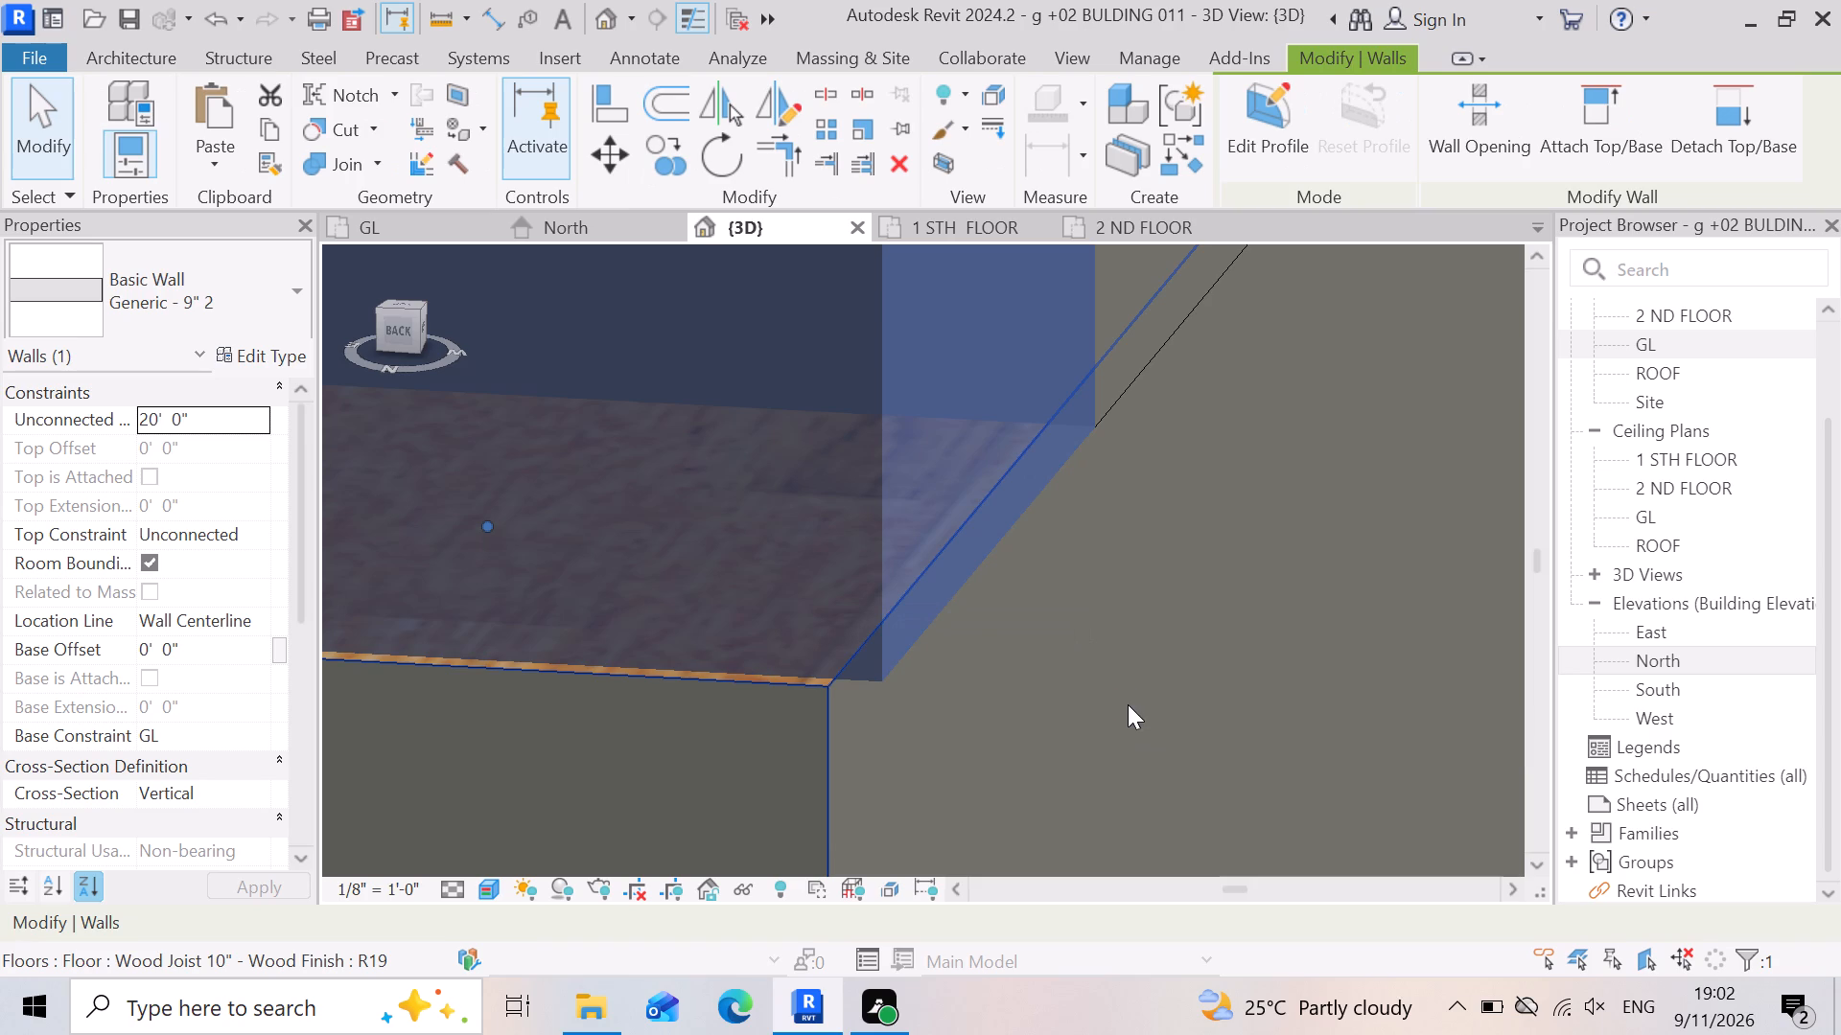
key("Left")
key("Left")
key("Left")
key("Left")
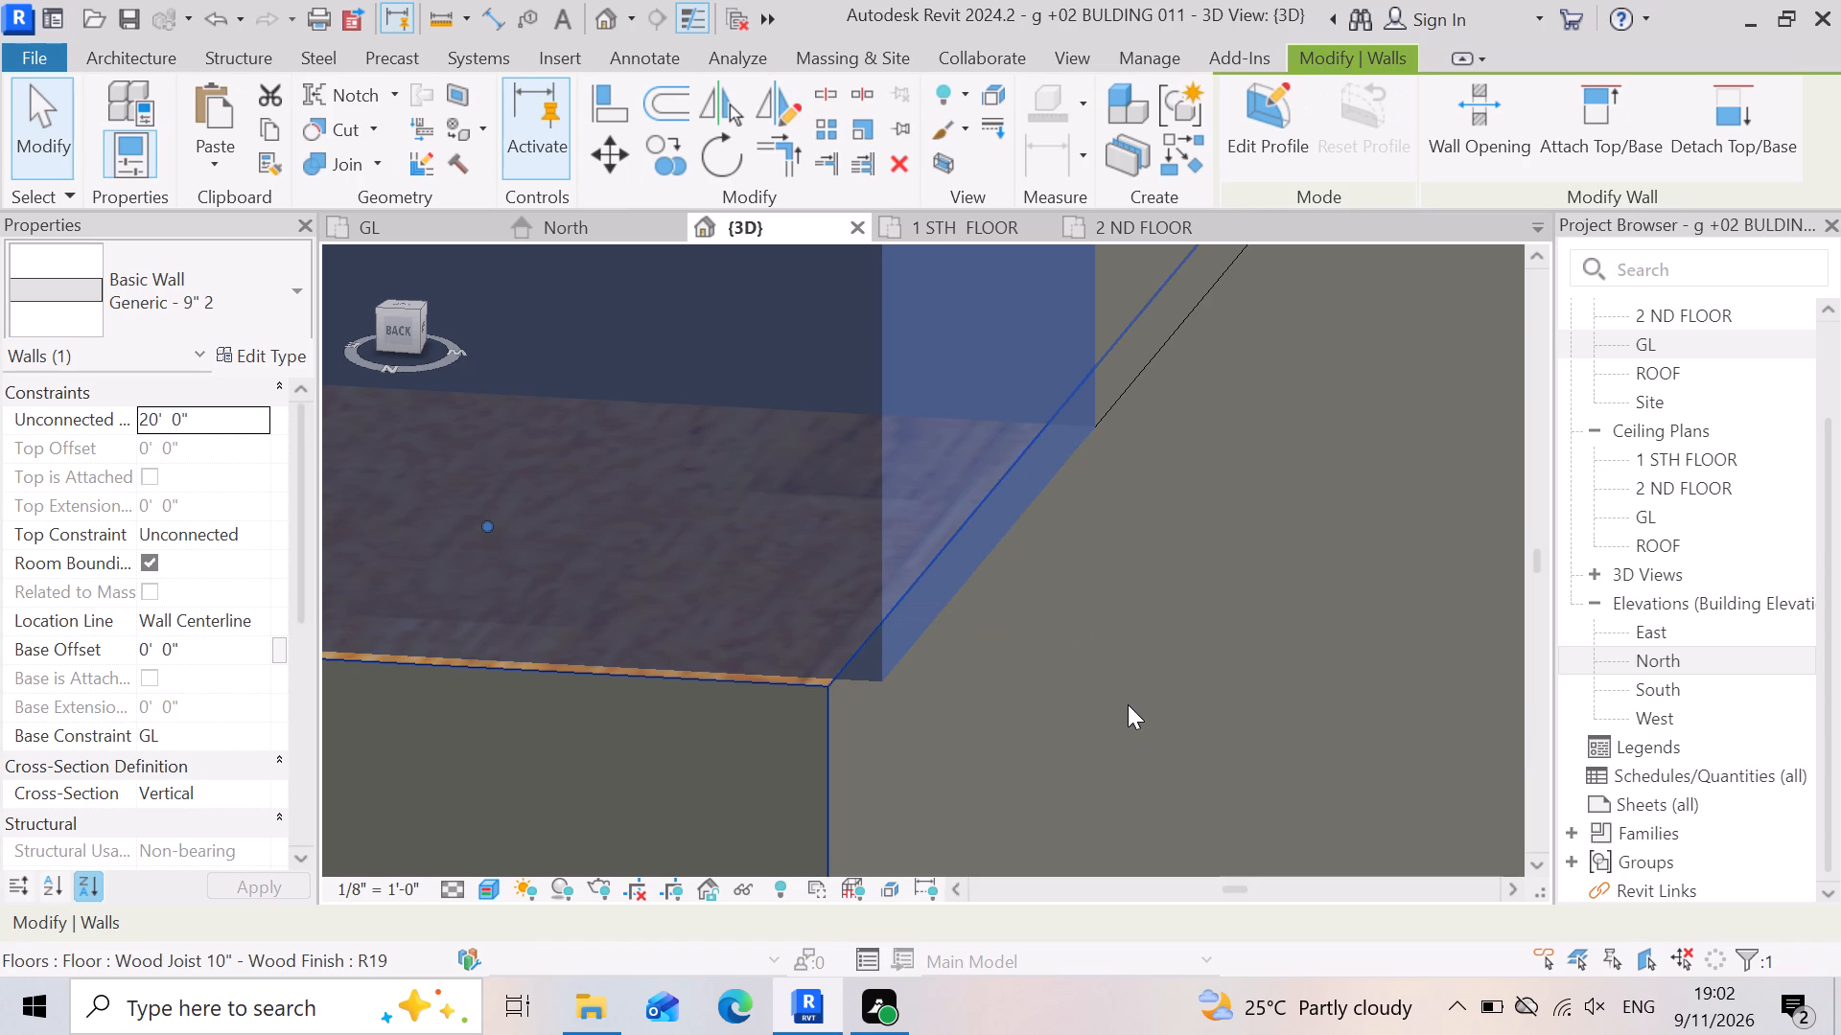
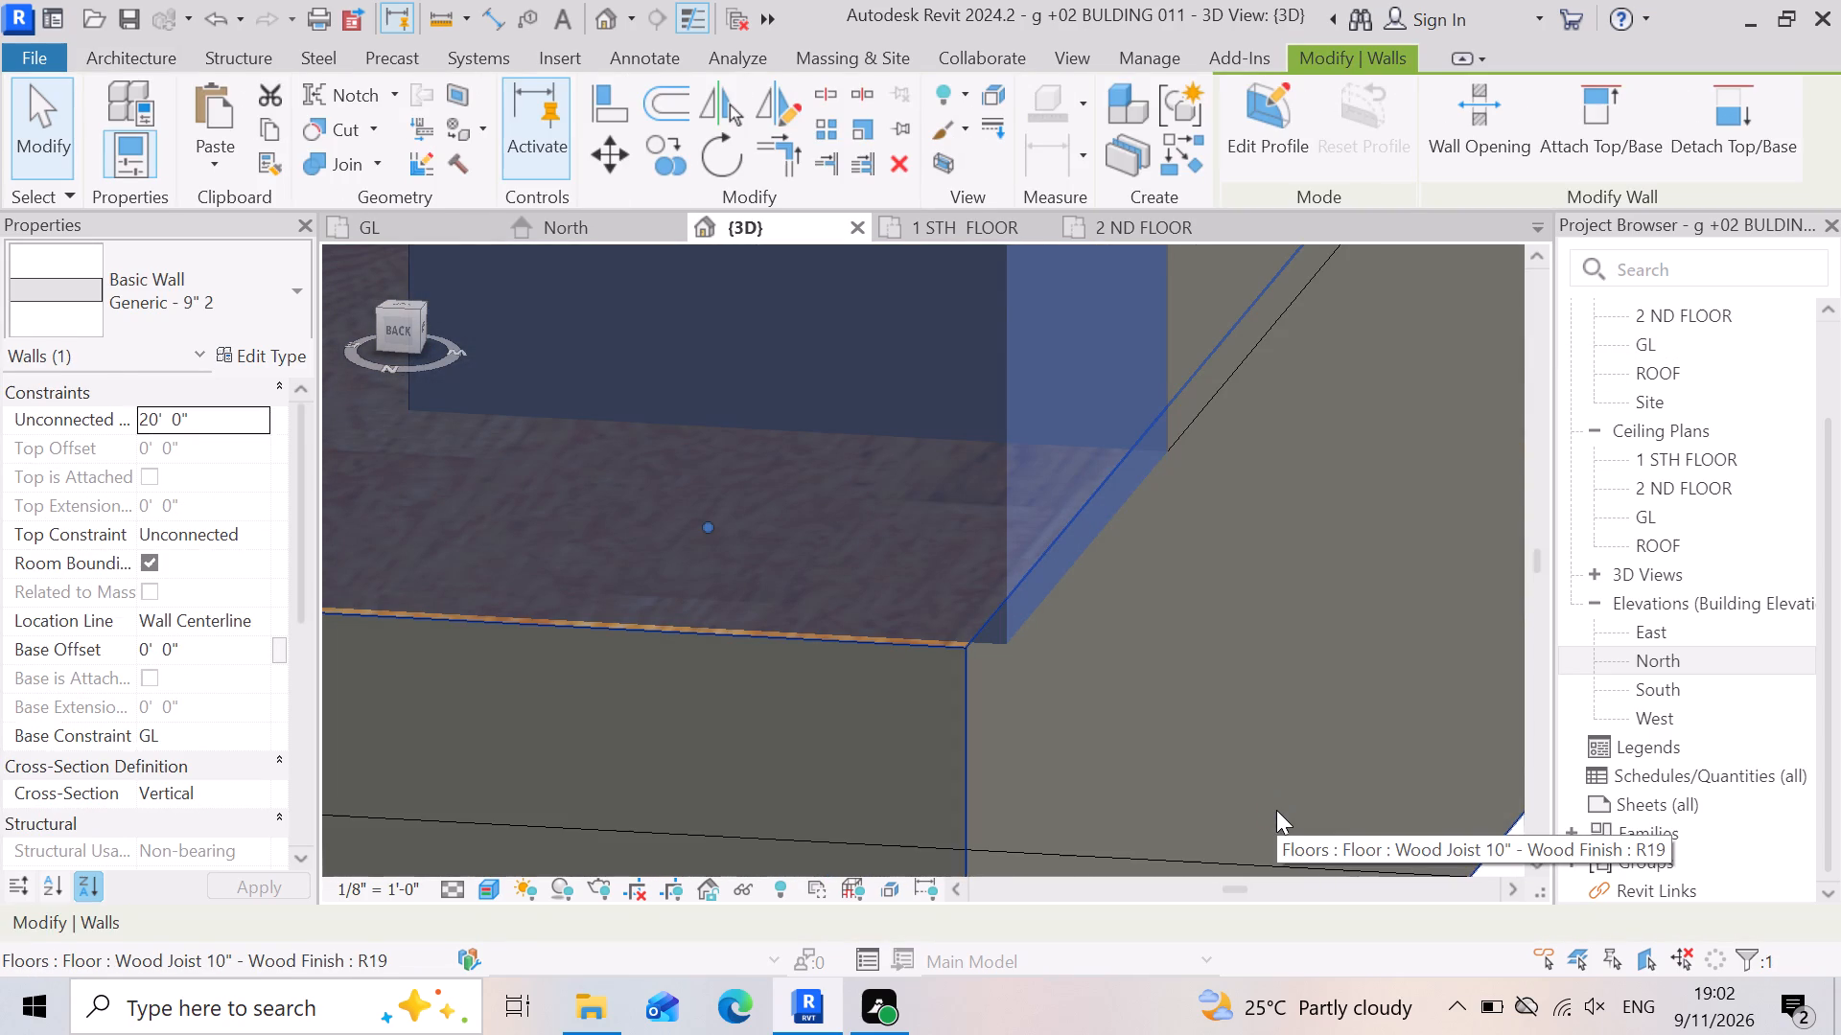
Nudge the back 9" wall in small increments to bring its outer face in line with the slab's back edge.
key("Left")
key("Left")
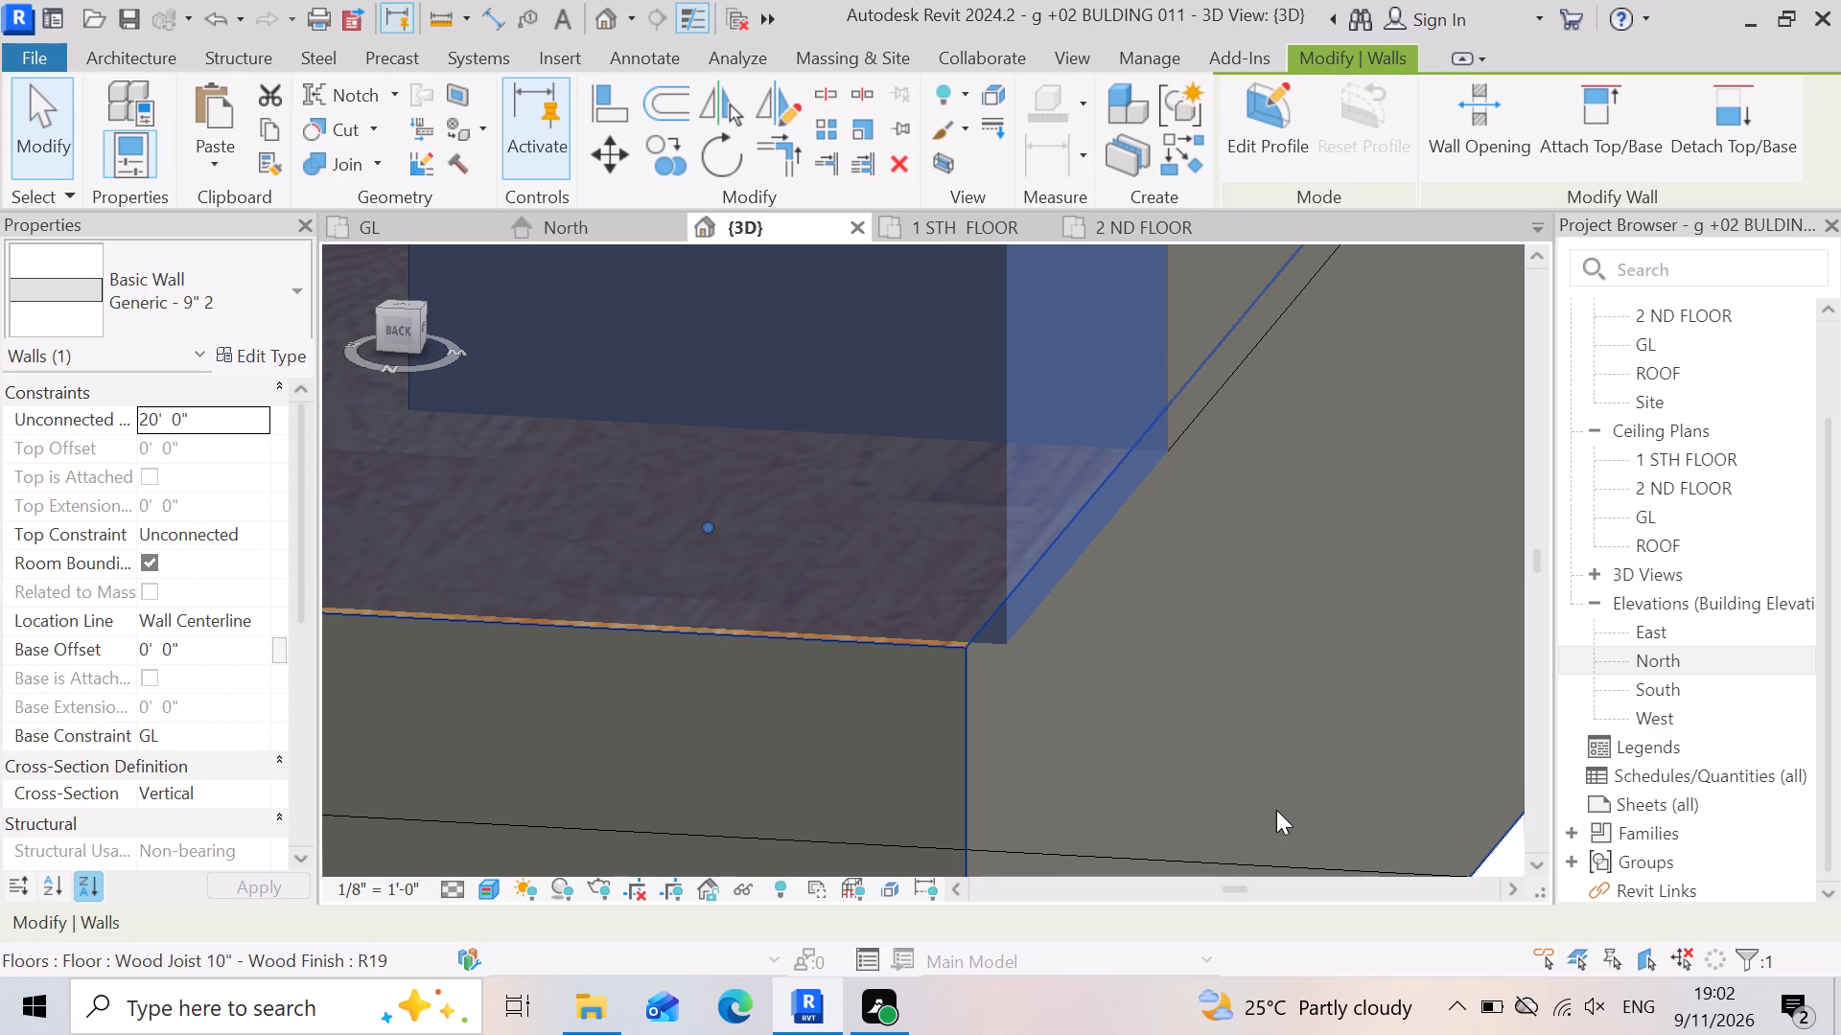
key("Left")
key("Left")
key("Up")
key("Up")
key("Up")
key("Up")
key("Down")
key("Down")
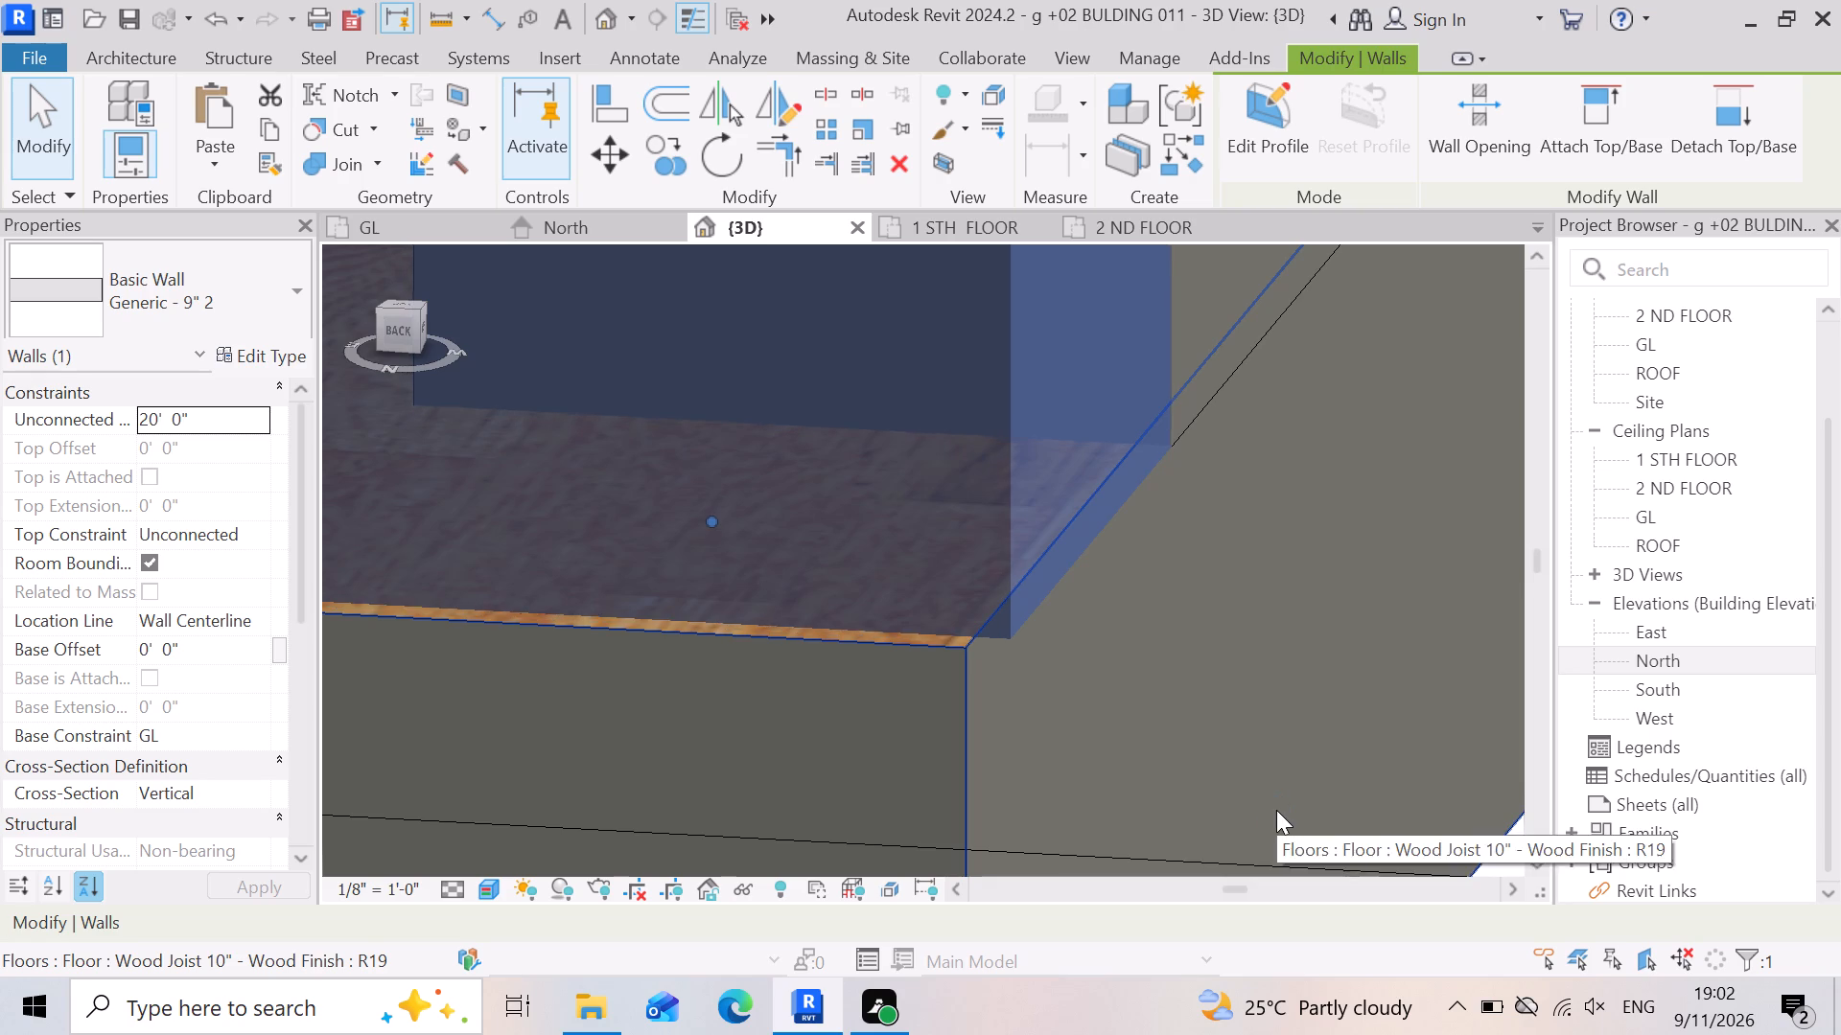
key("Down")
key("Down")
key("Down")
key("Down")
key("Down")
key("Down")
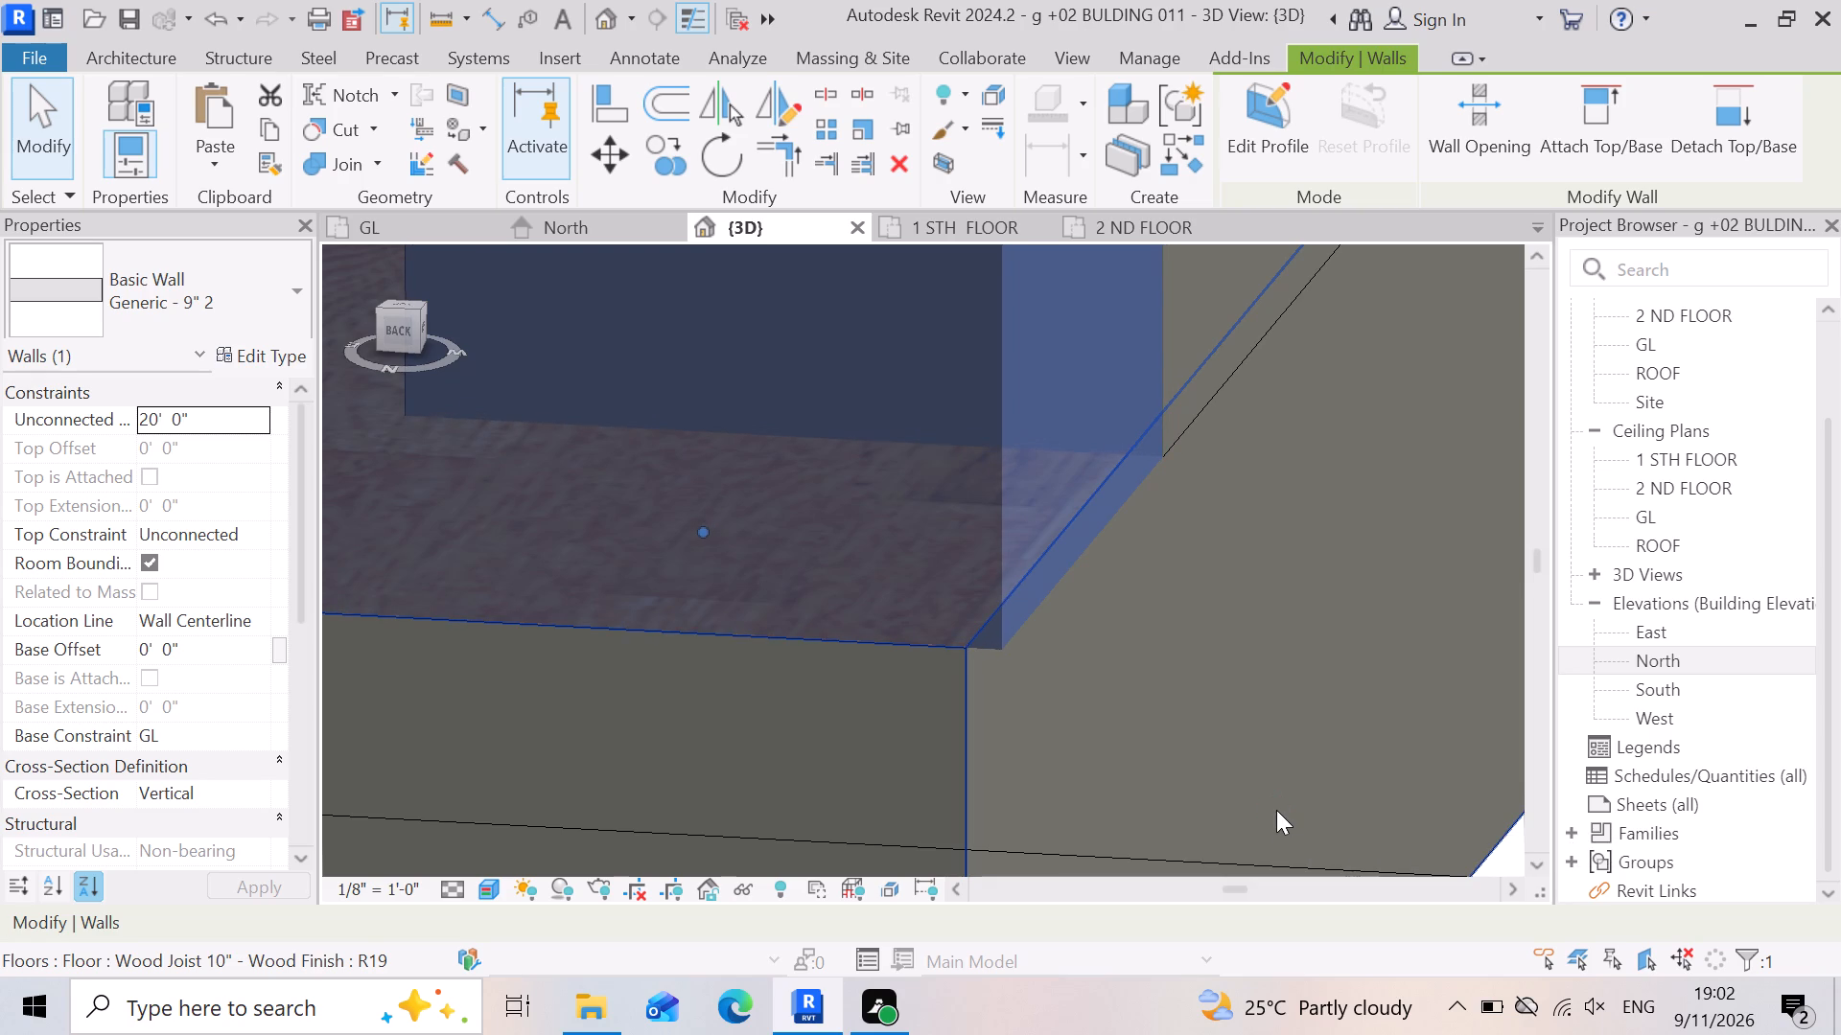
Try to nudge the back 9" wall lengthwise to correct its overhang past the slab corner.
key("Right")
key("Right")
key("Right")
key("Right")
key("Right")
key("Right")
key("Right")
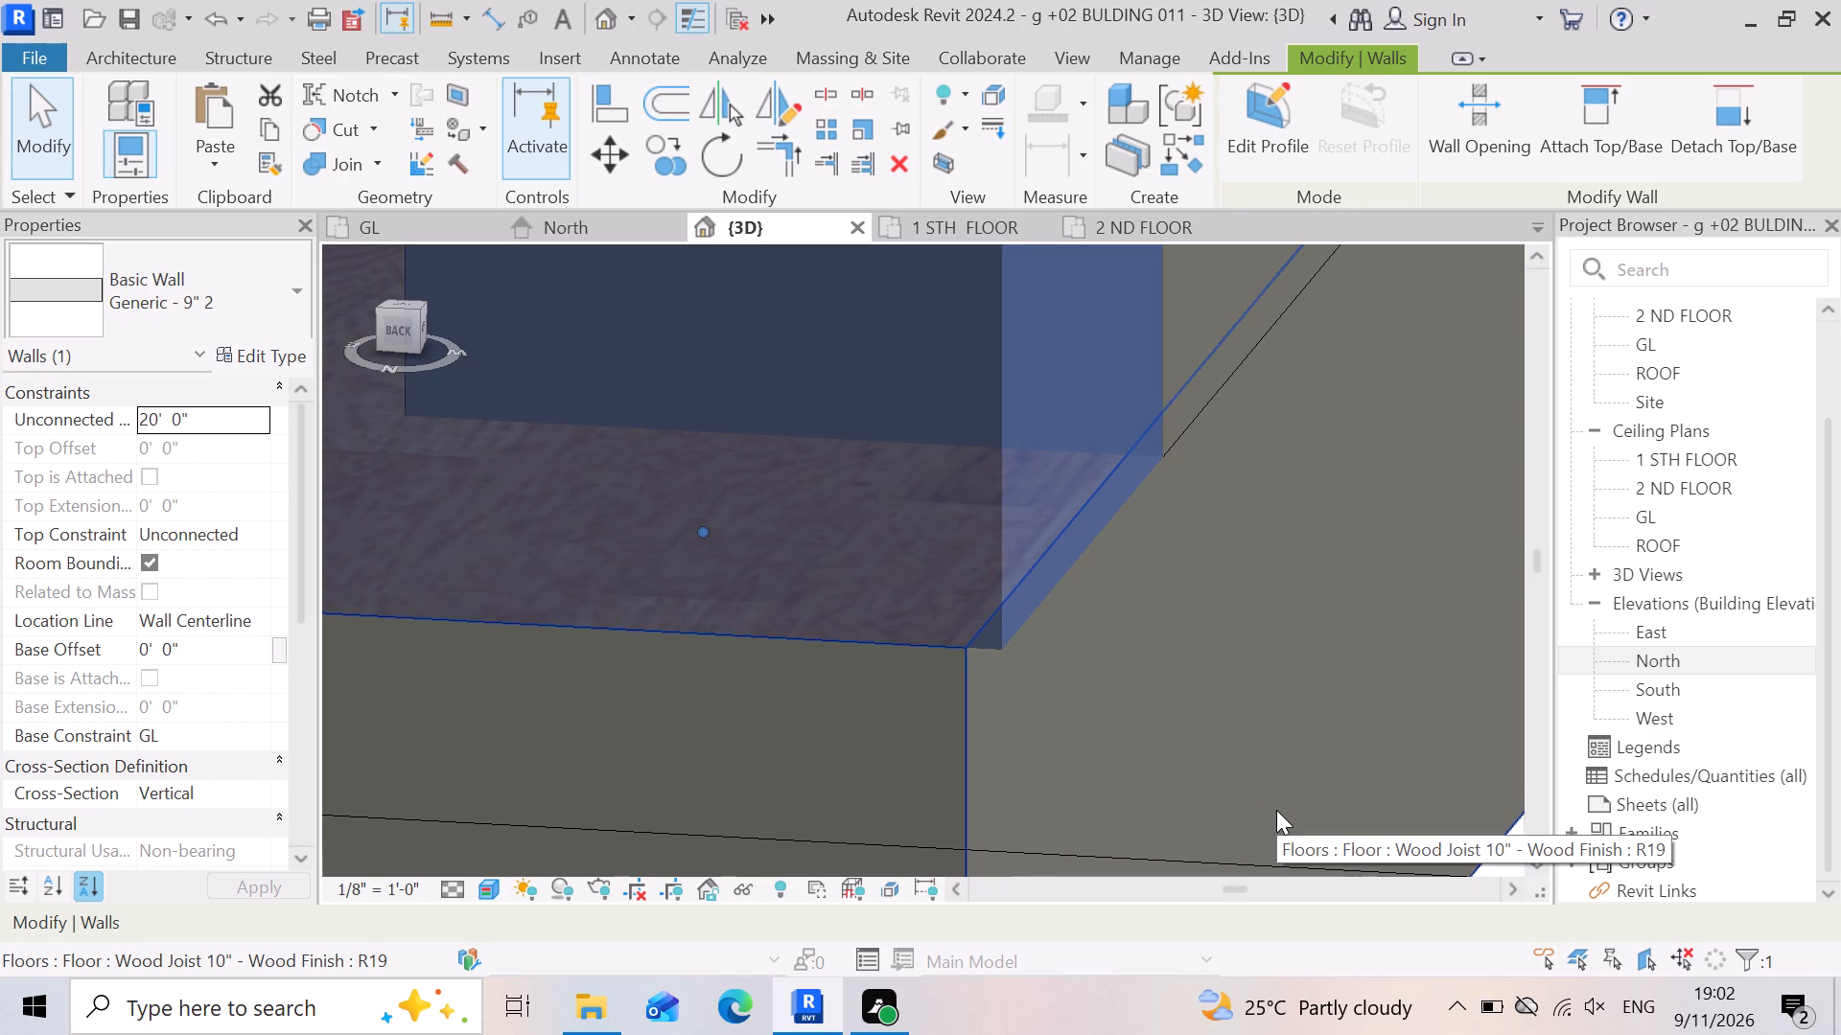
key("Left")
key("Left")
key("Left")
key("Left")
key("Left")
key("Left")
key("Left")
Reselect the back 9" wall and move its overhanging bottom corner toward the slab corner.
scroll(1137, 547, "down", 8)
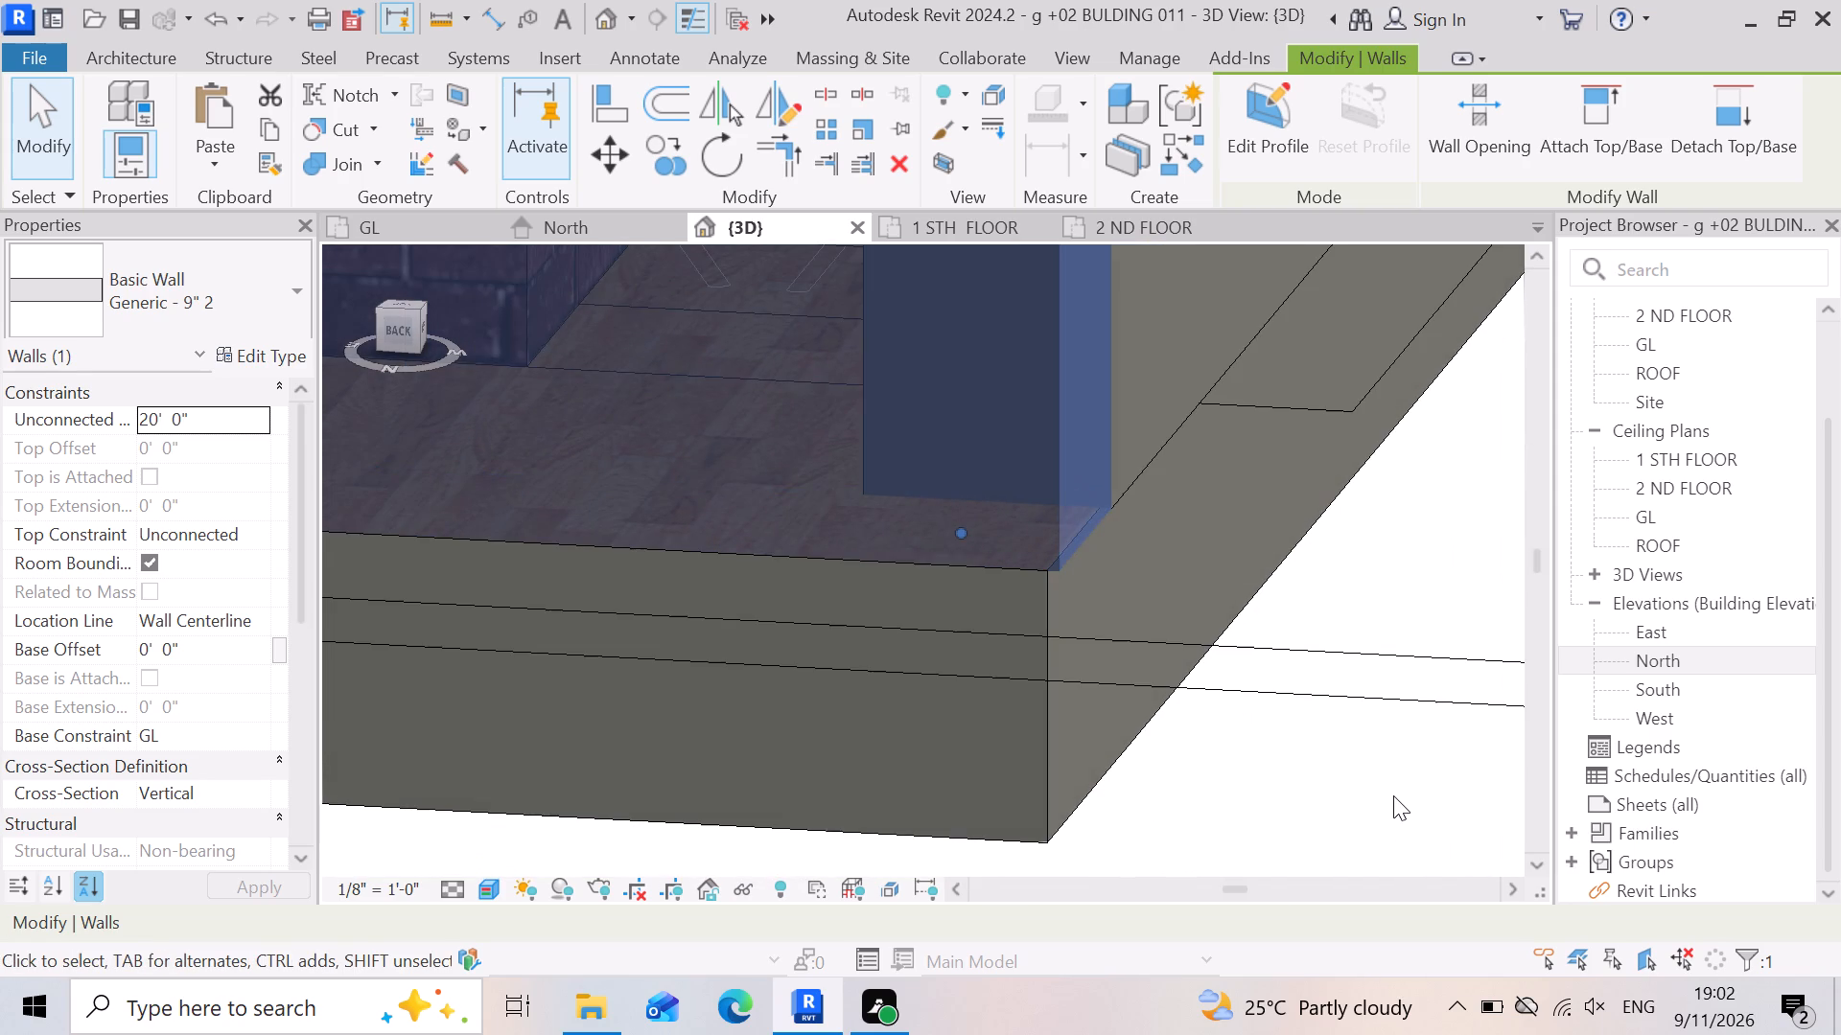
left_click(1393, 795)
scroll(1057, 549, "up", 8)
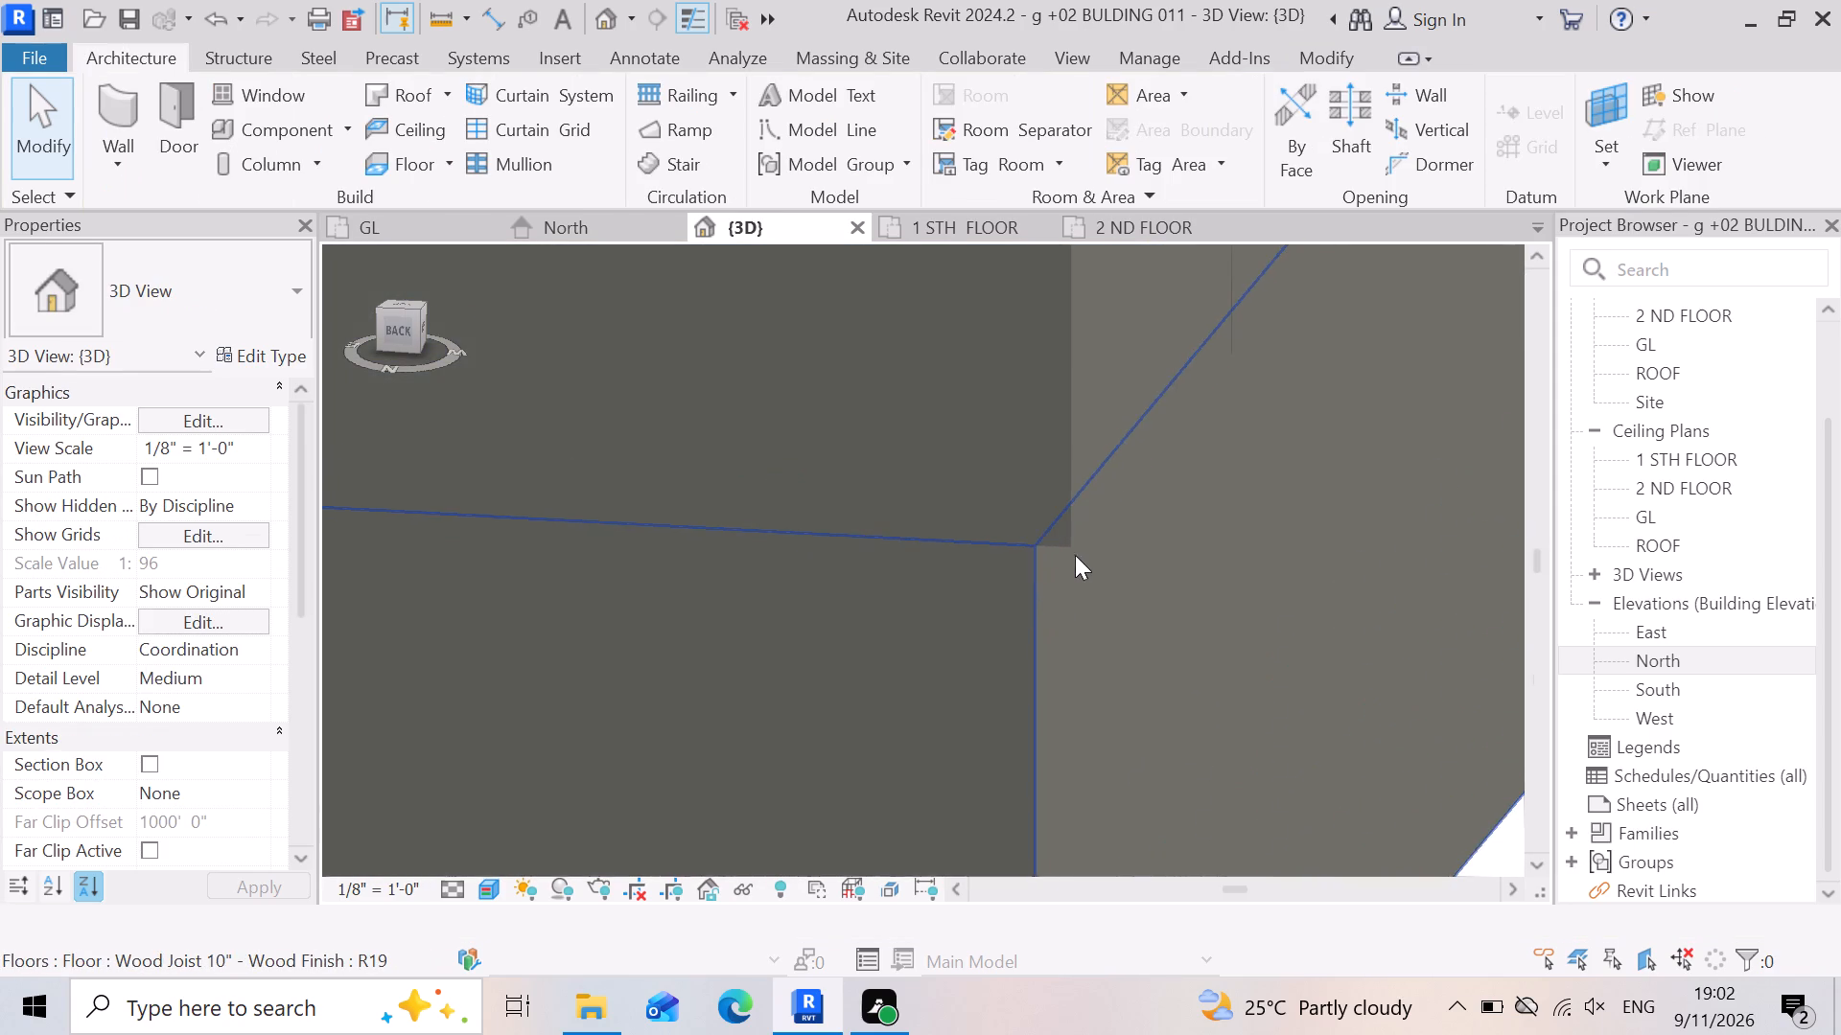
left_click(1090, 522)
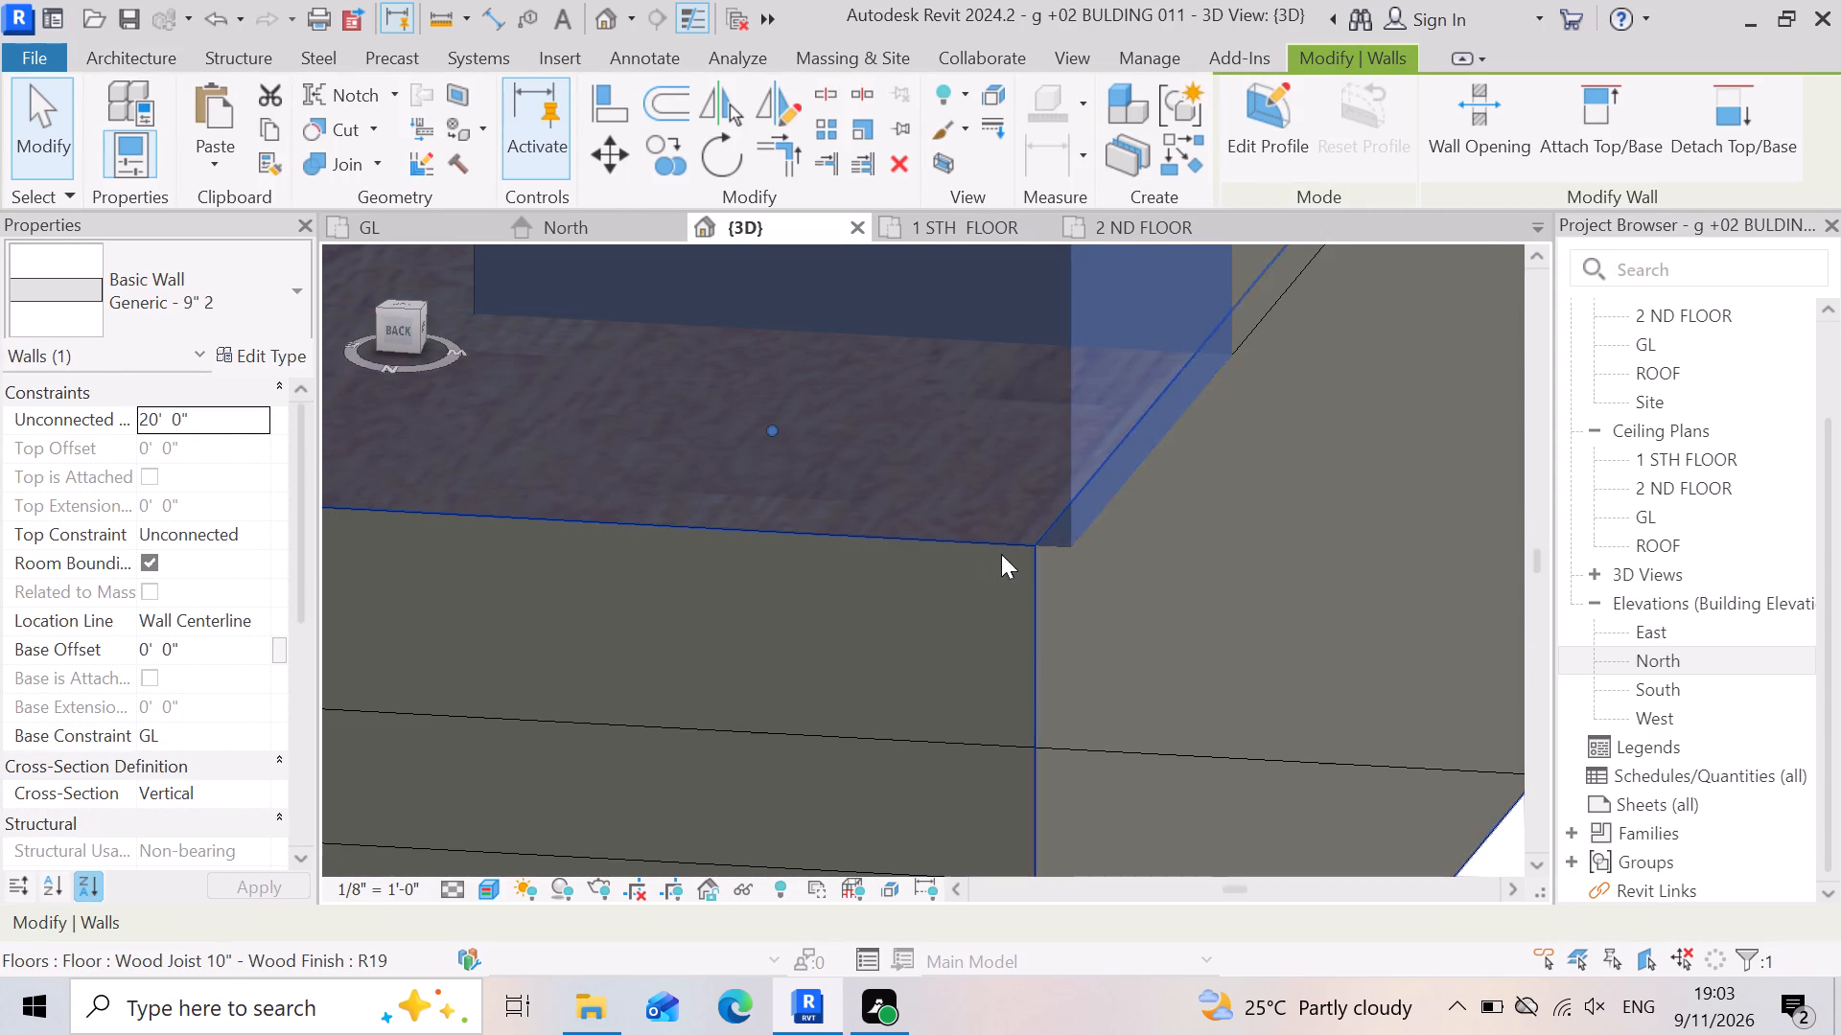
scroll(1002, 554, "up", 10)
left_click_drag(1265, 505, 1113, 502)
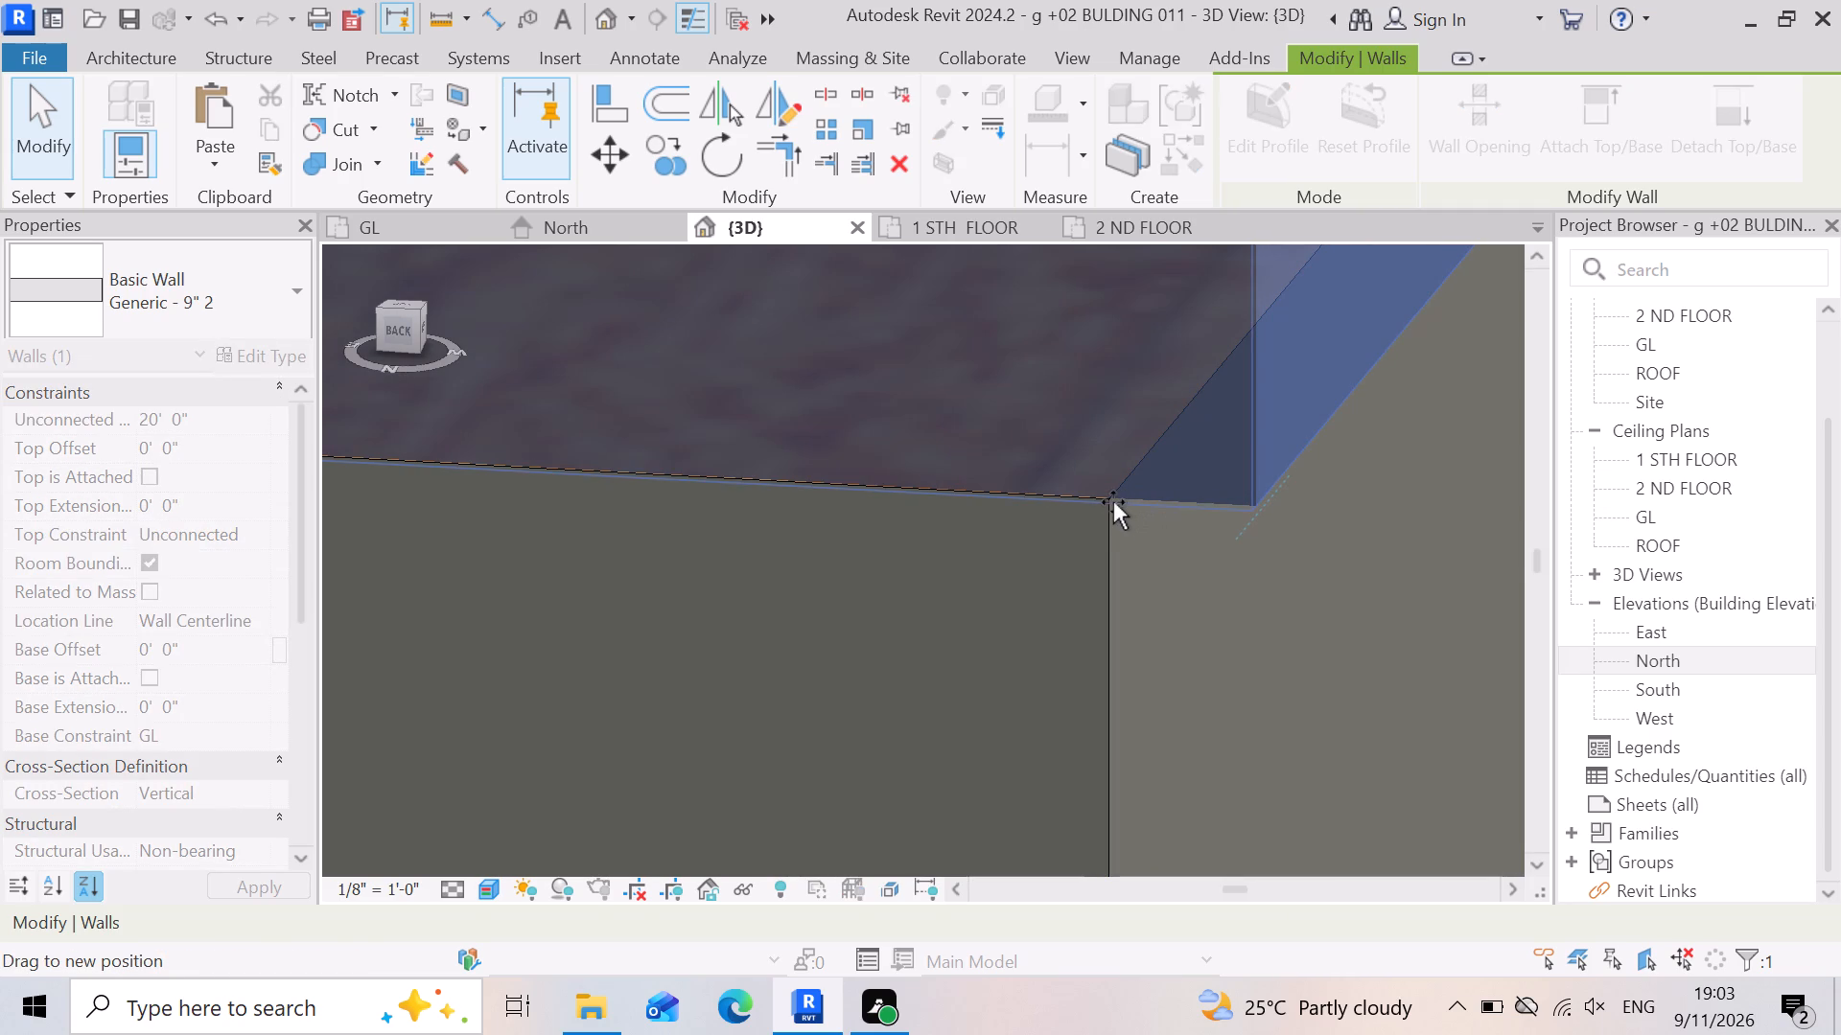
left_click_drag(1113, 502, 1113, 494)
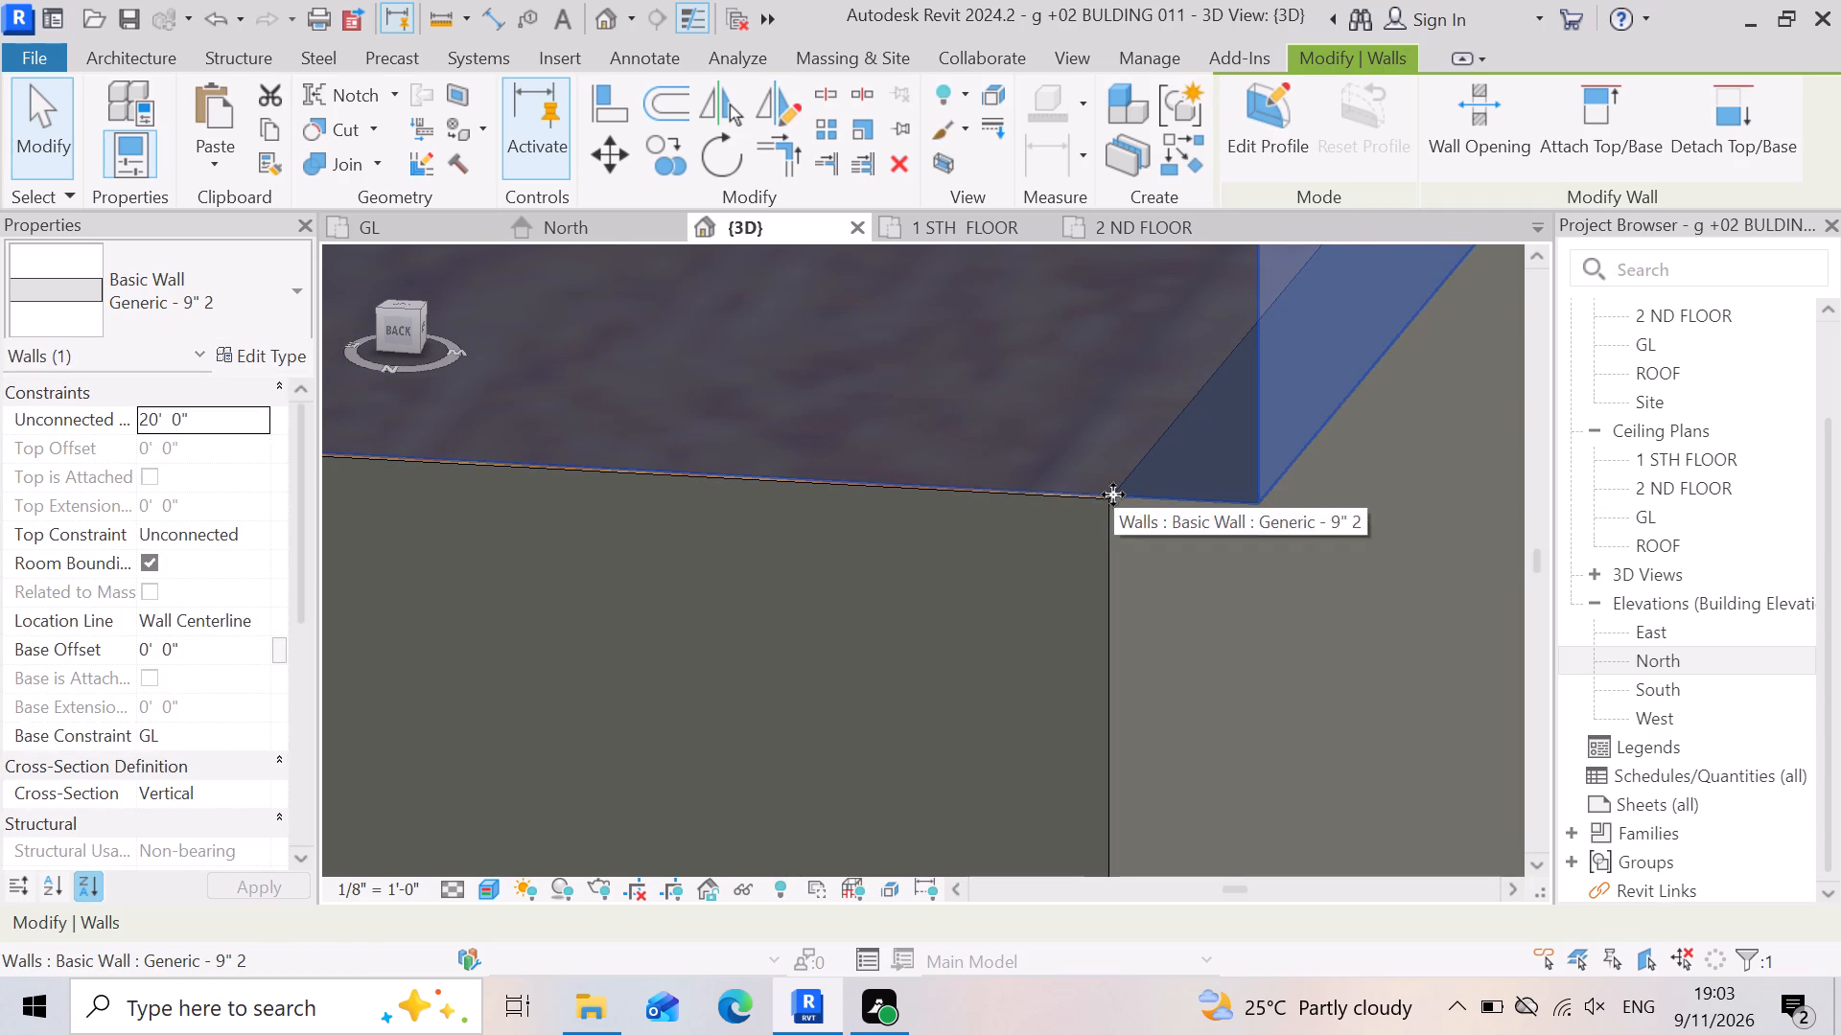
scroll(1110, 494, "down", 8)
scroll(1158, 631, "down", 14)
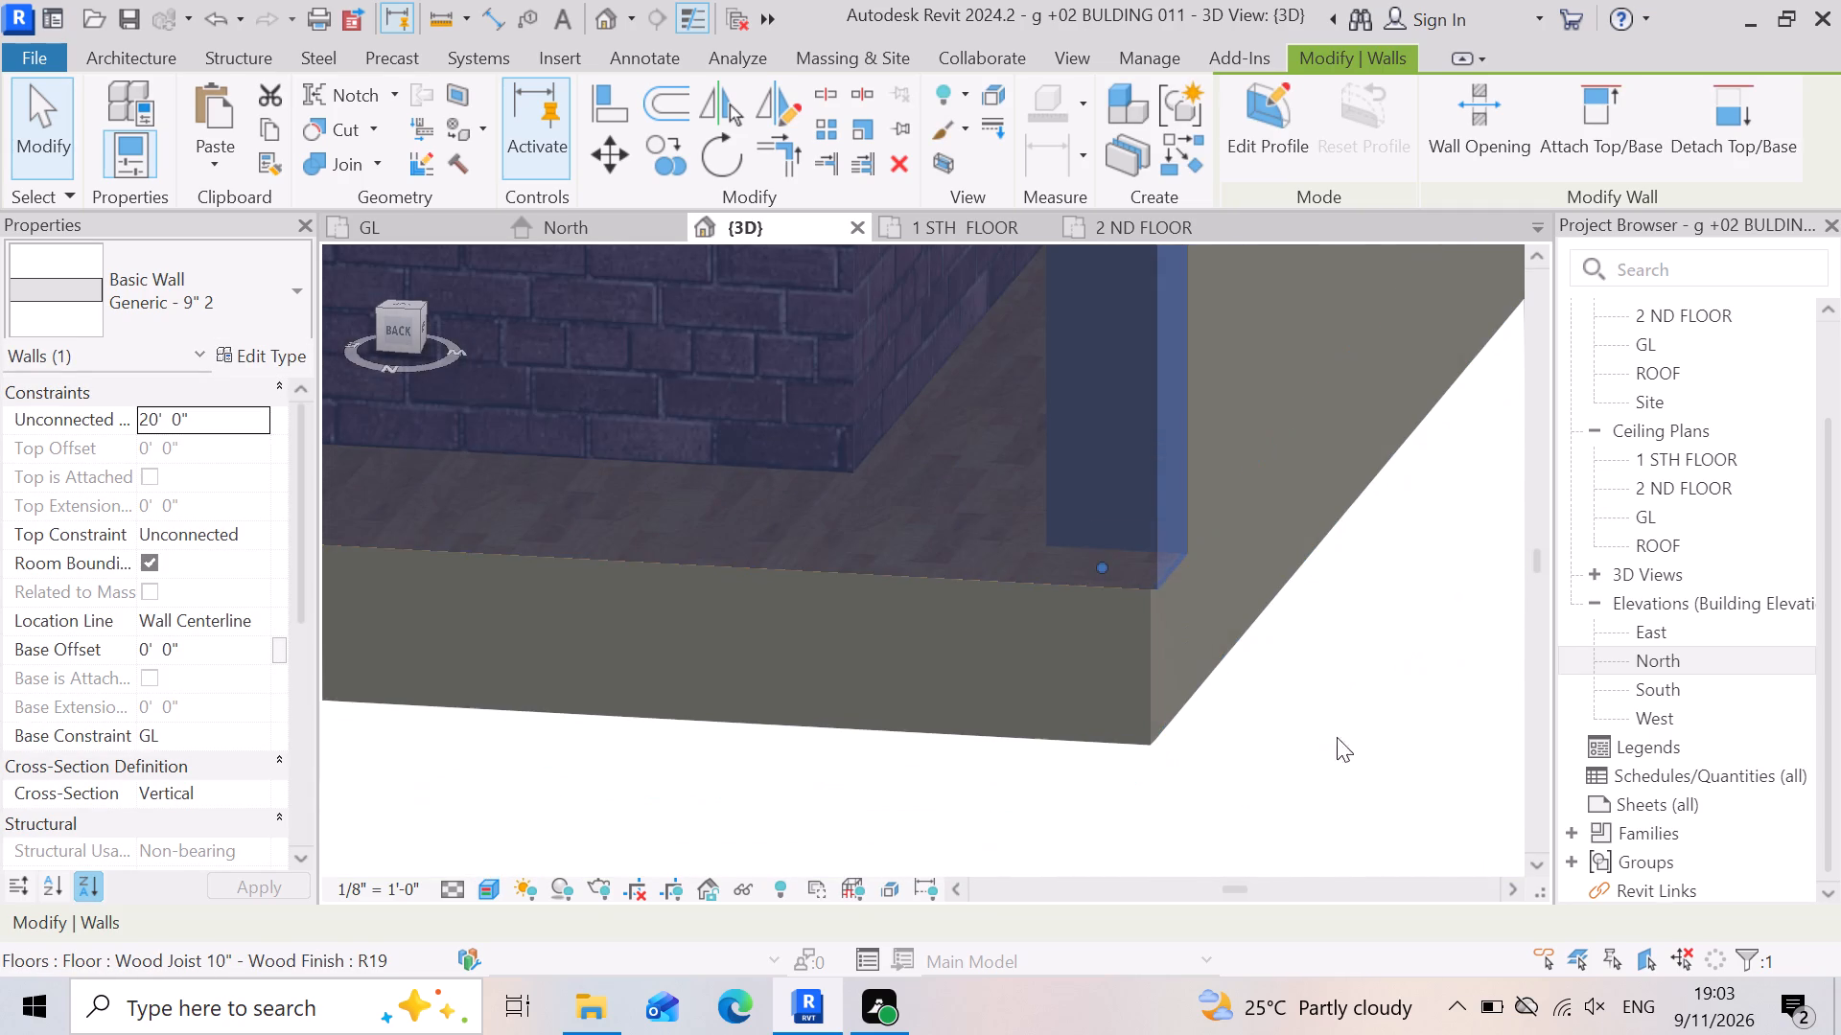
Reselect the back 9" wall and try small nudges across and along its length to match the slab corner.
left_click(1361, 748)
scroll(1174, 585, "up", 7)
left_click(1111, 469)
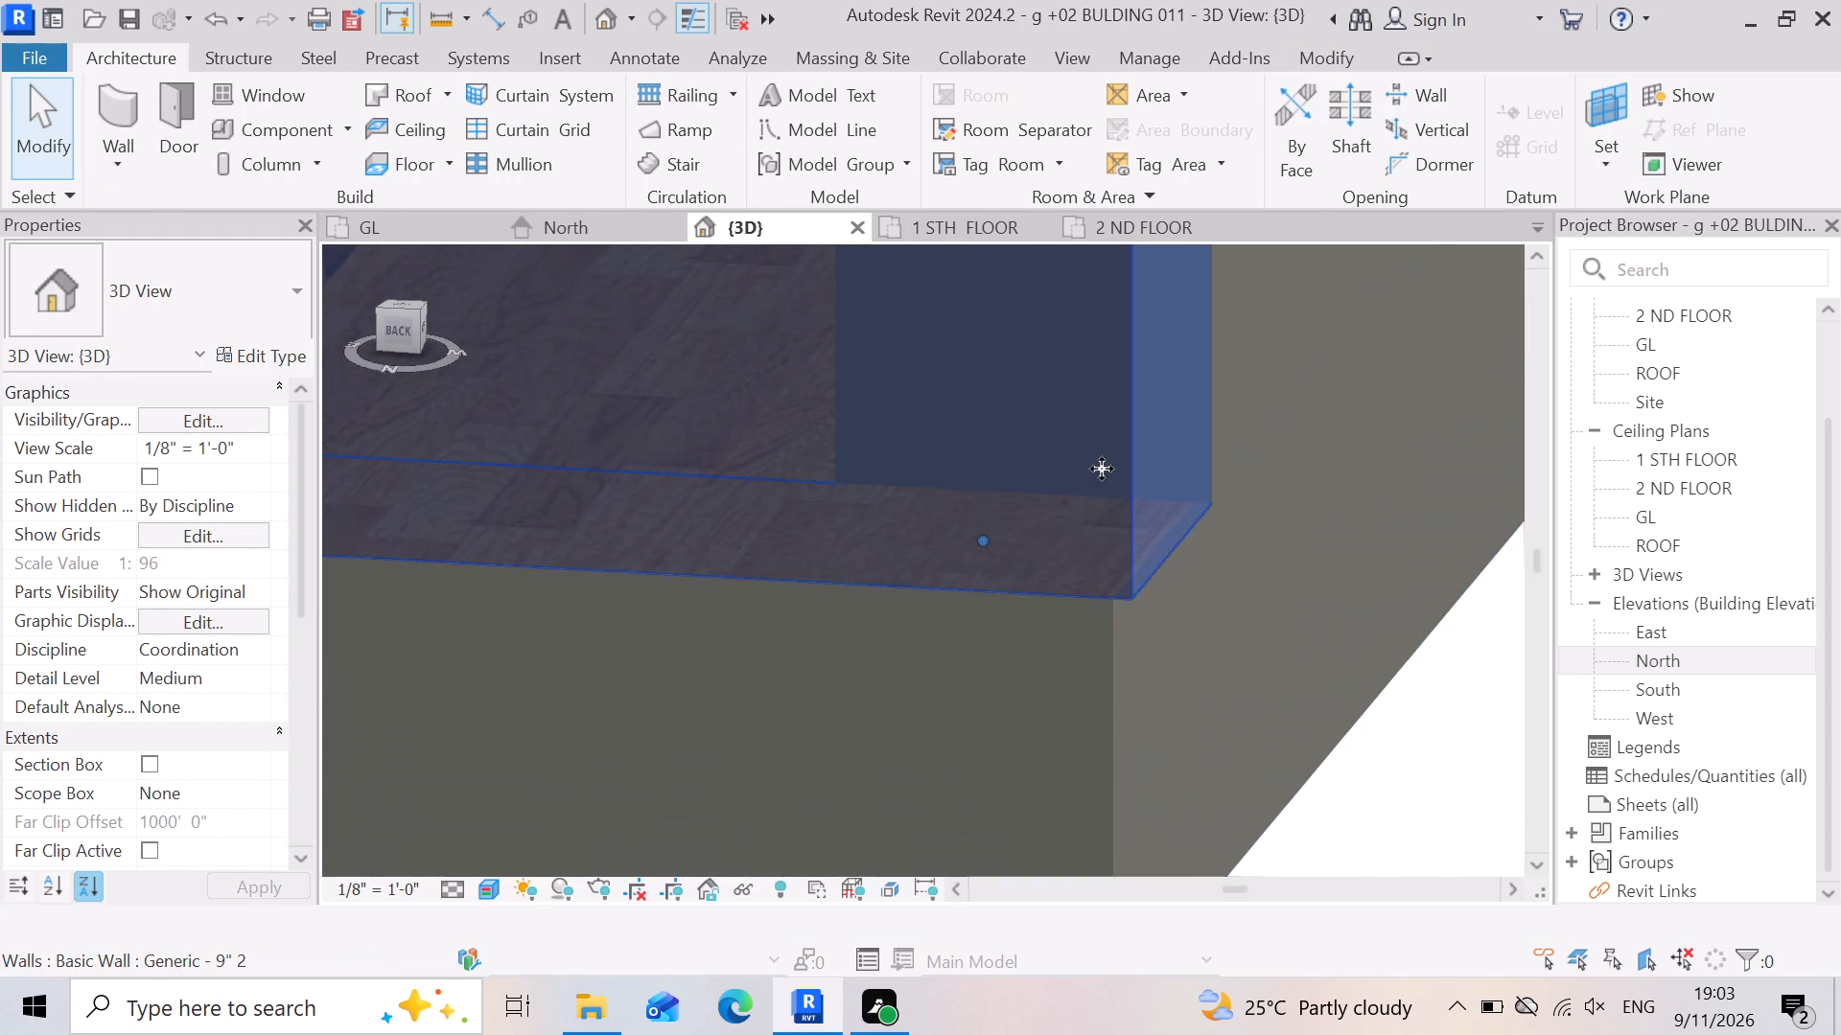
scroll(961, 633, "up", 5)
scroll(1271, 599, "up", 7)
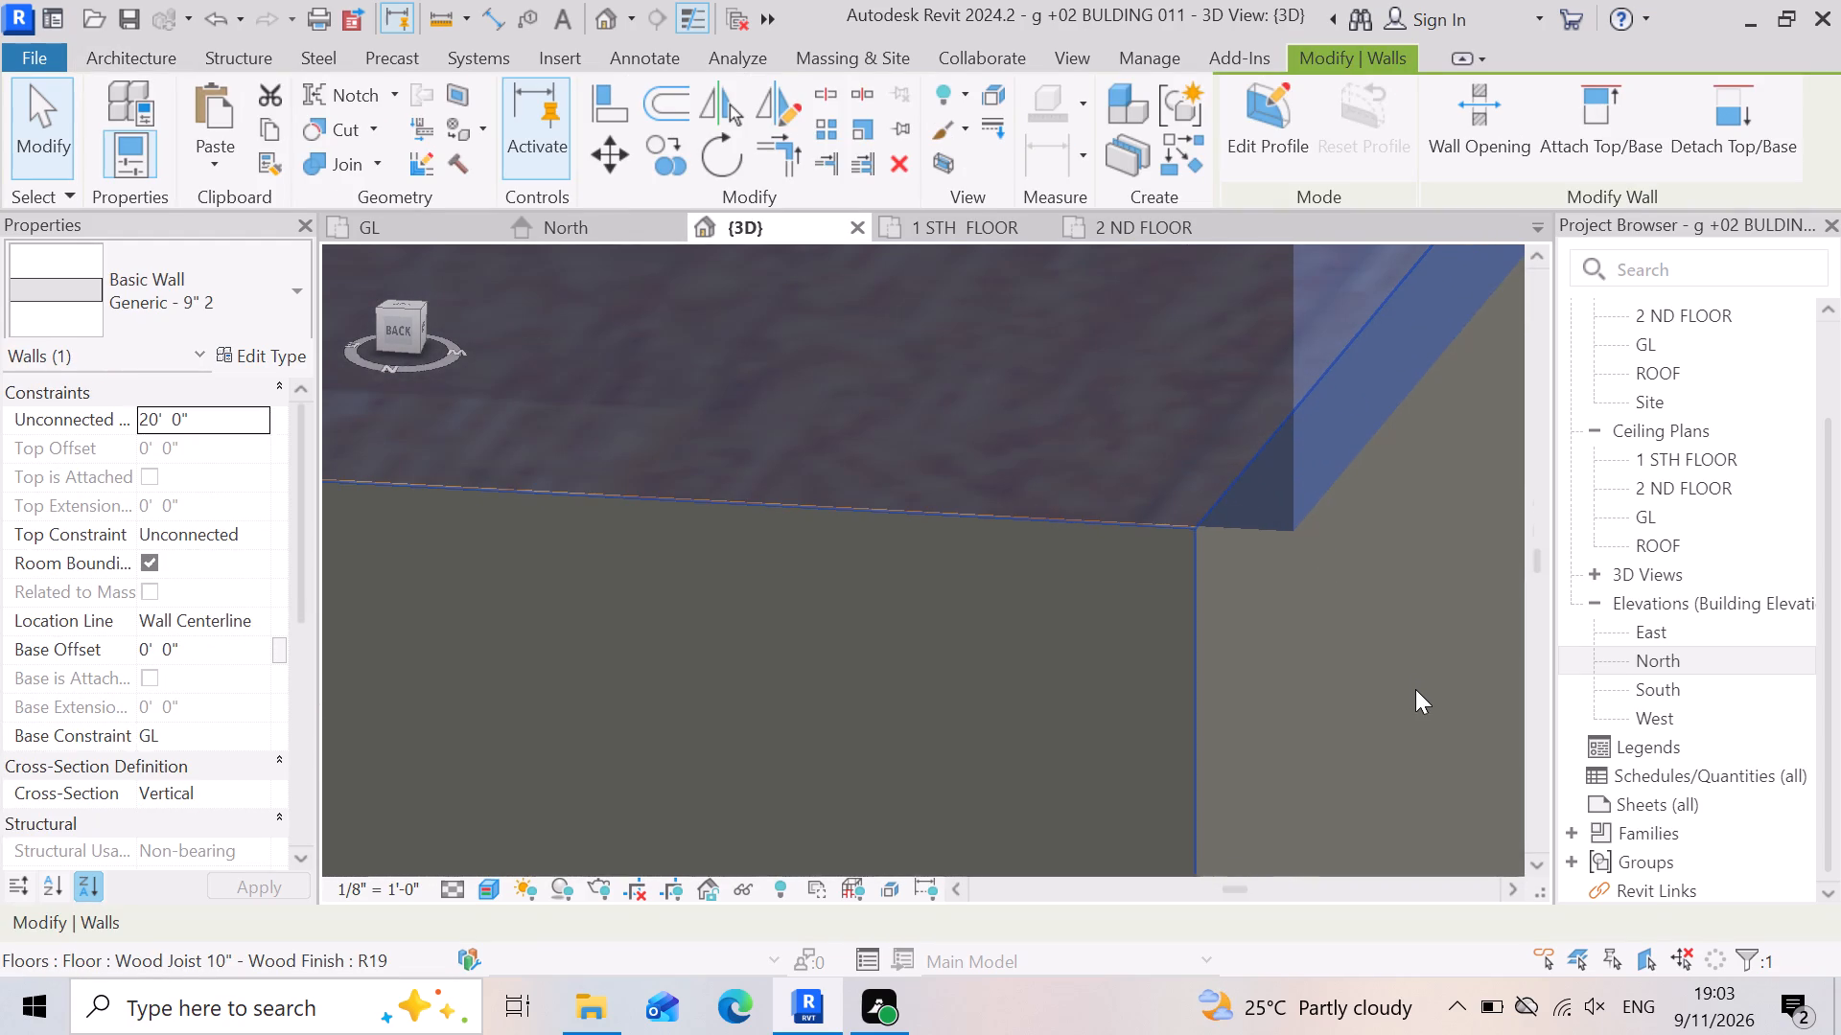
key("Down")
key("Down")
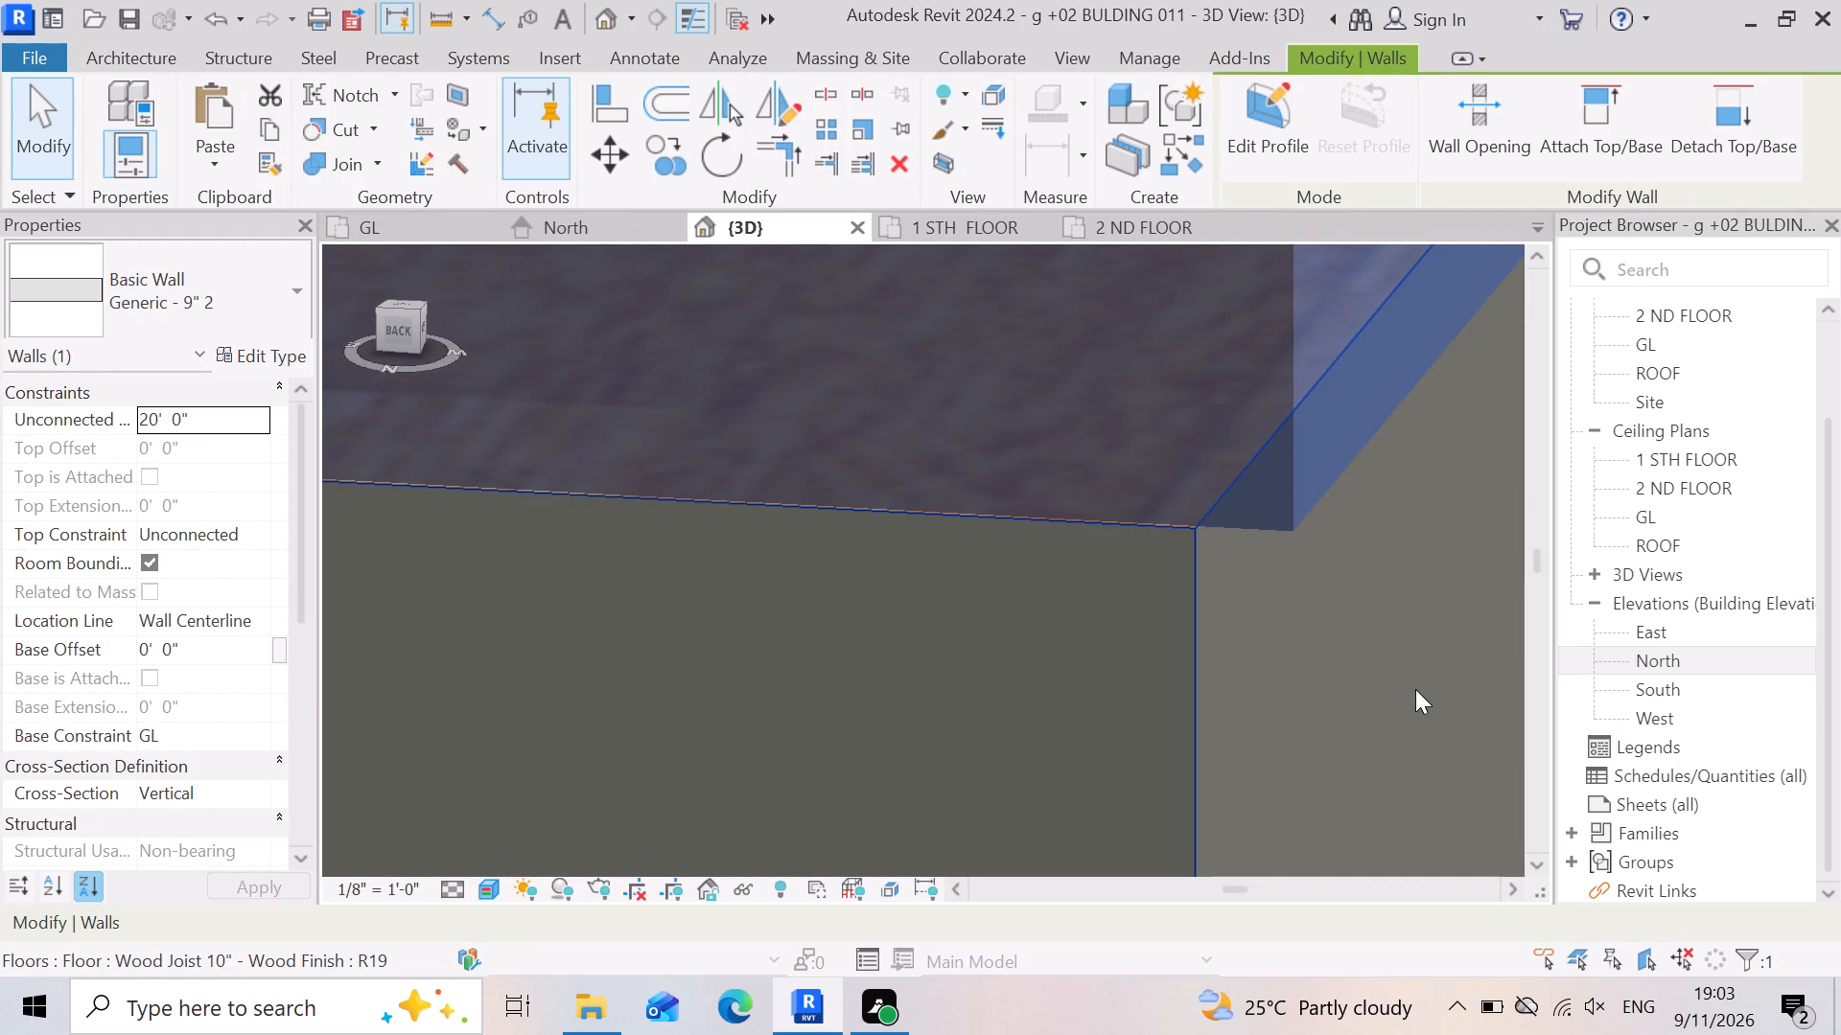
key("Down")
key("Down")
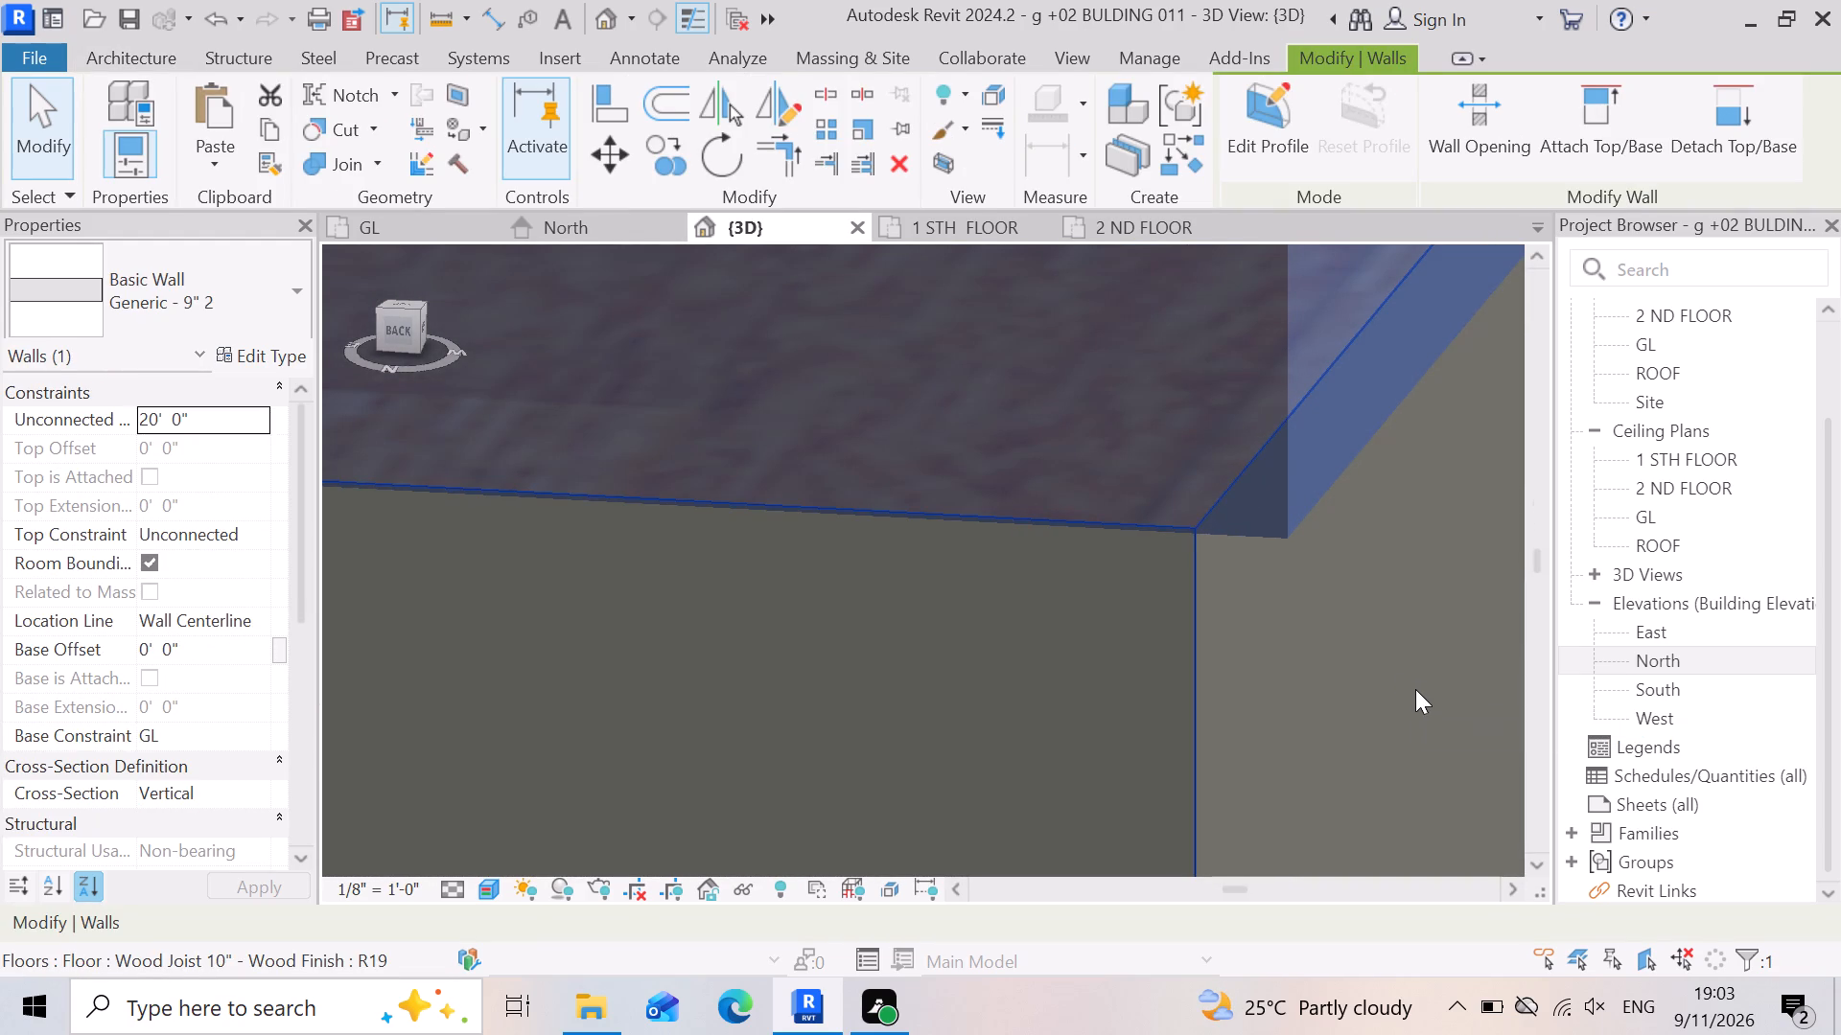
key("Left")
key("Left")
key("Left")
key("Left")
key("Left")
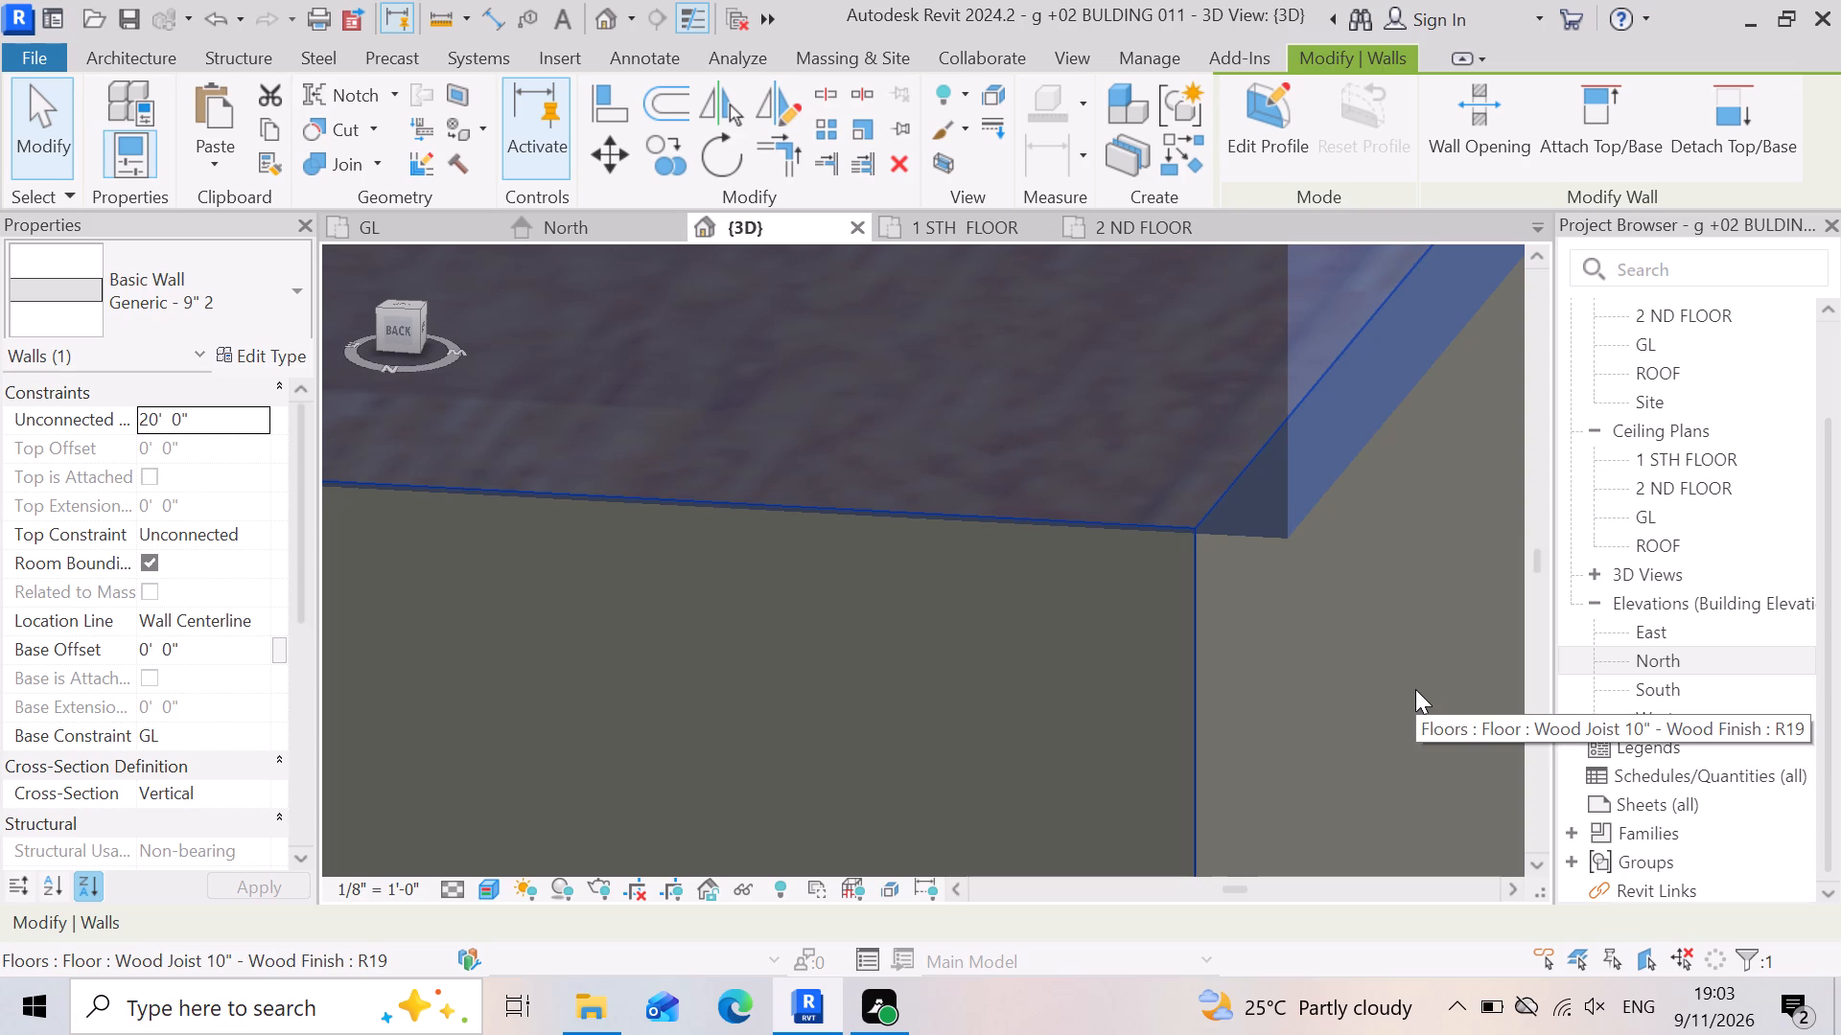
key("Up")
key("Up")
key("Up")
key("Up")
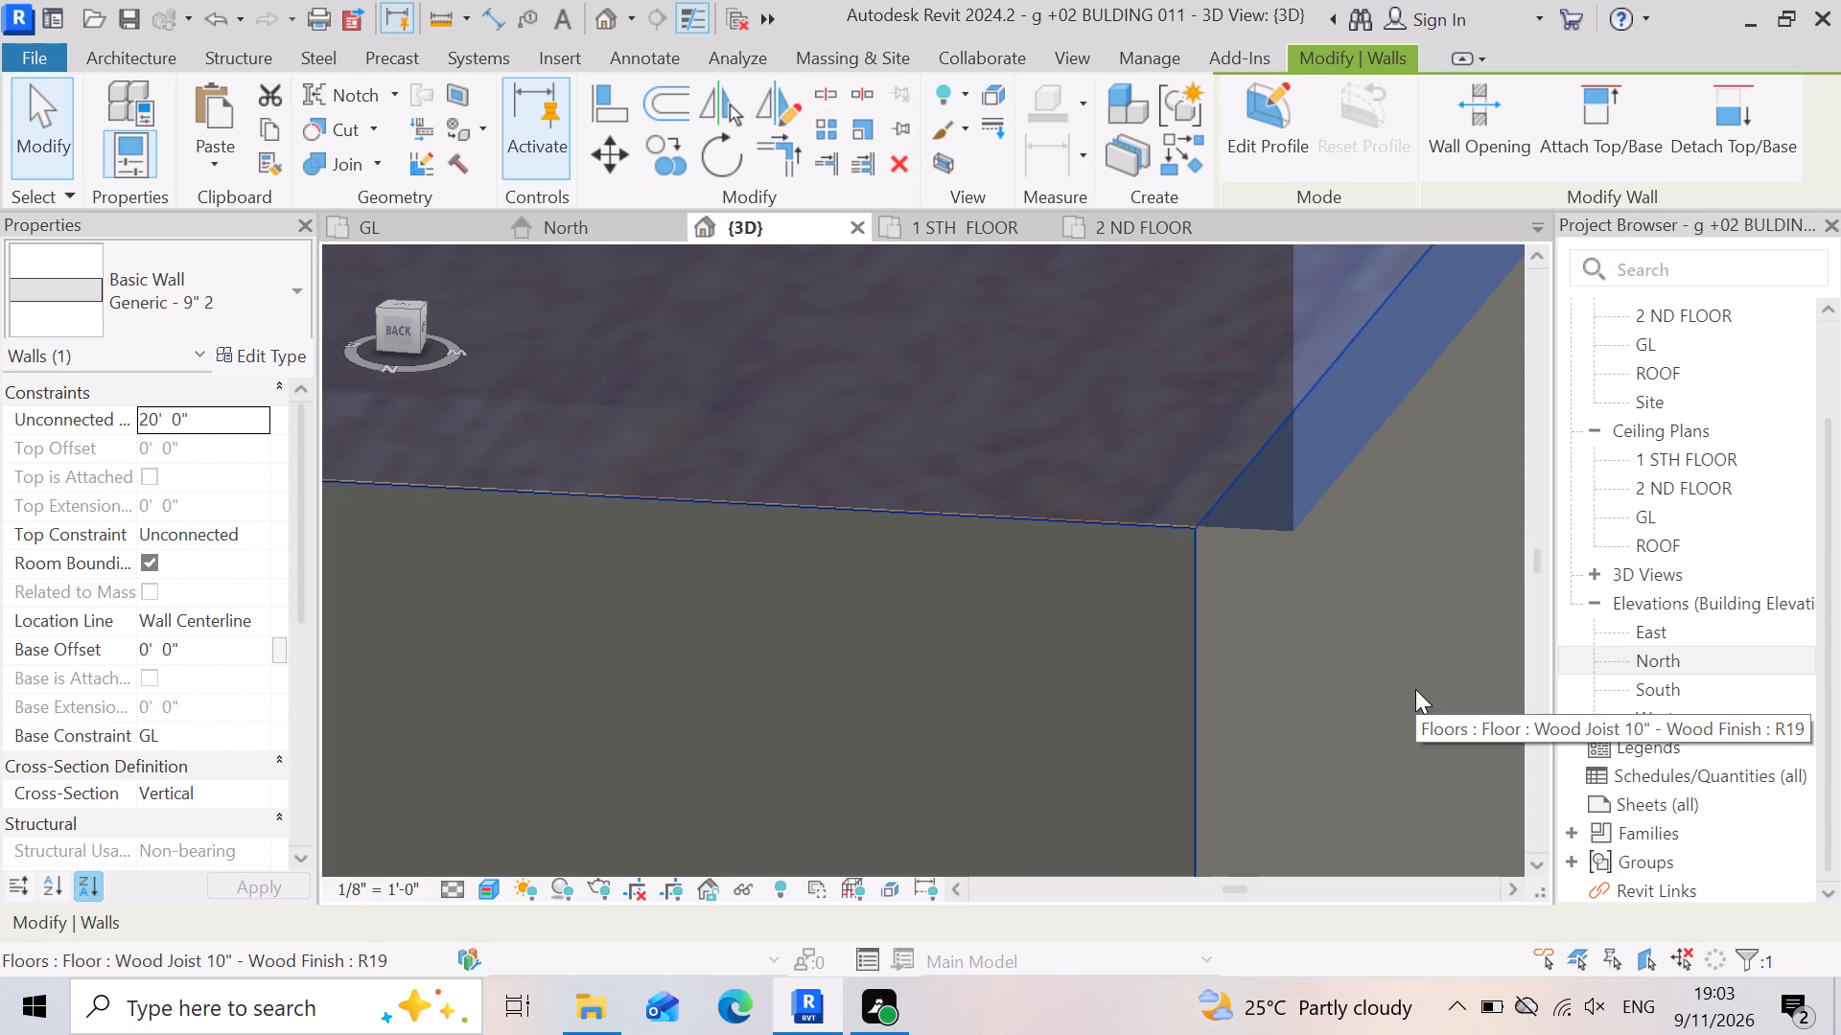
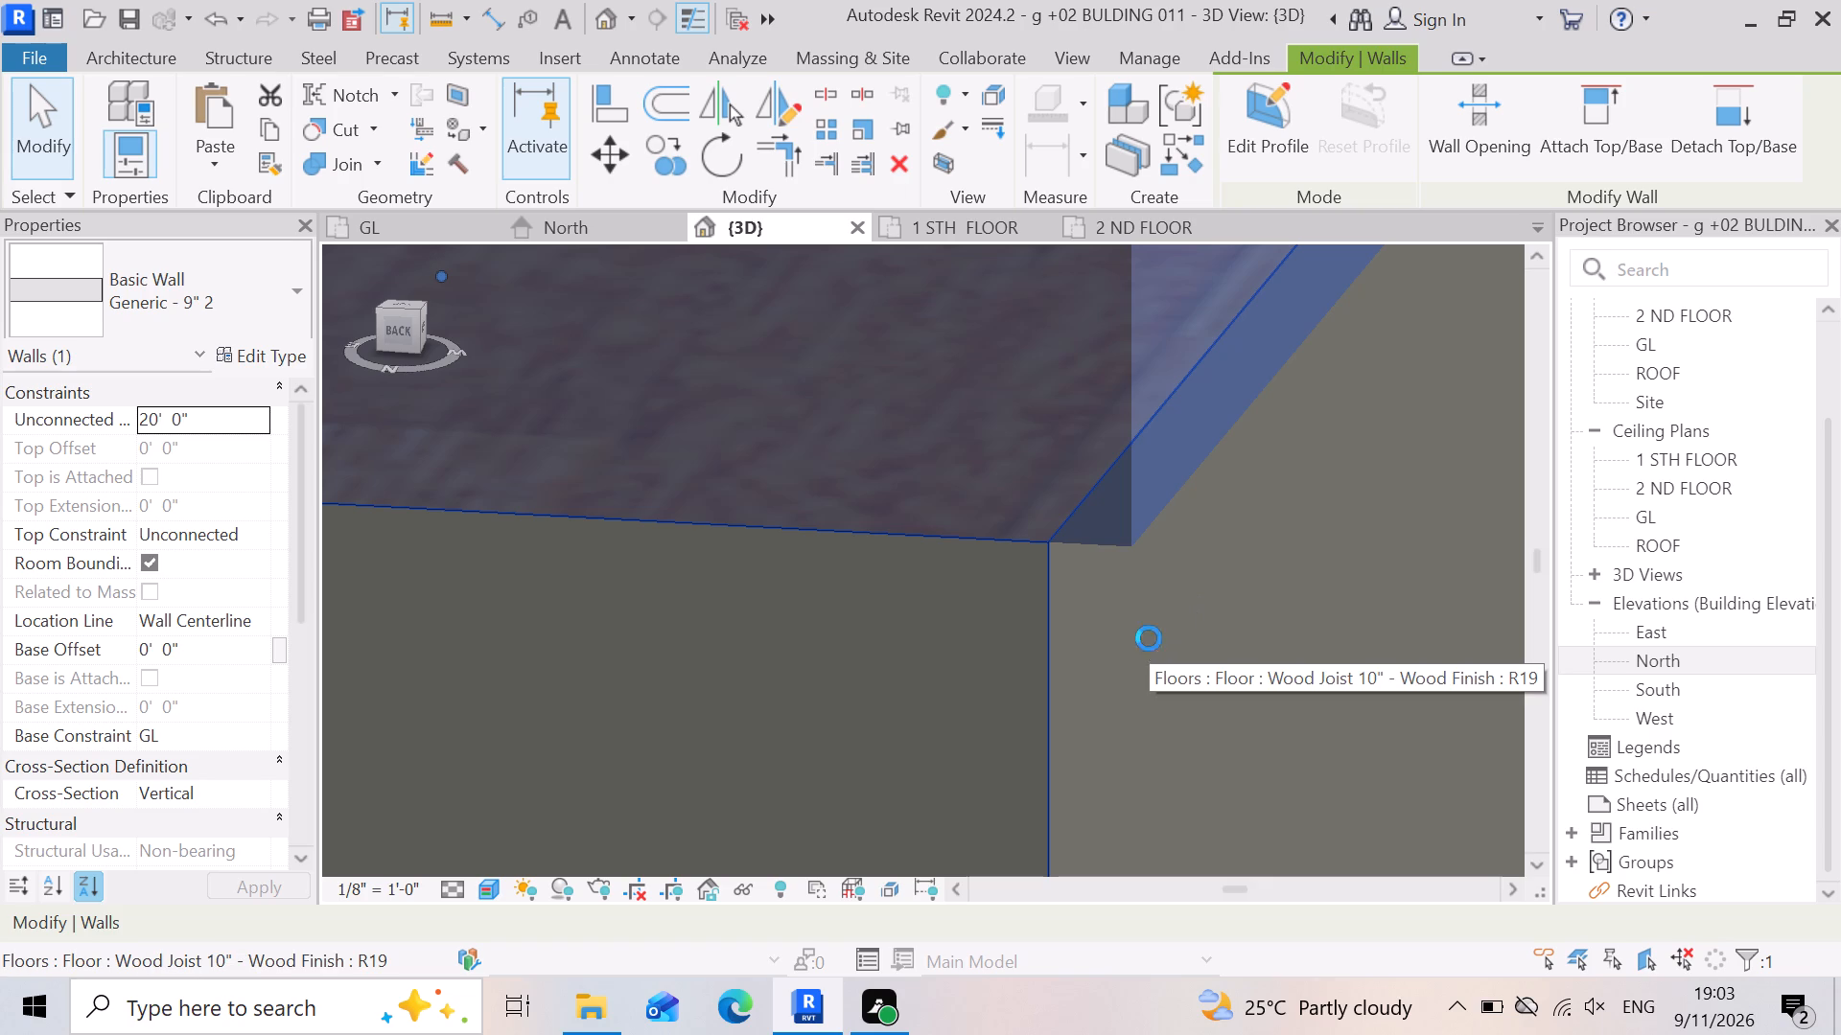
Nudge the selected back 9" wall in three small increments to bring its overhanging end toward the slab corner.
key("Left")
key("Left")
key("Left")
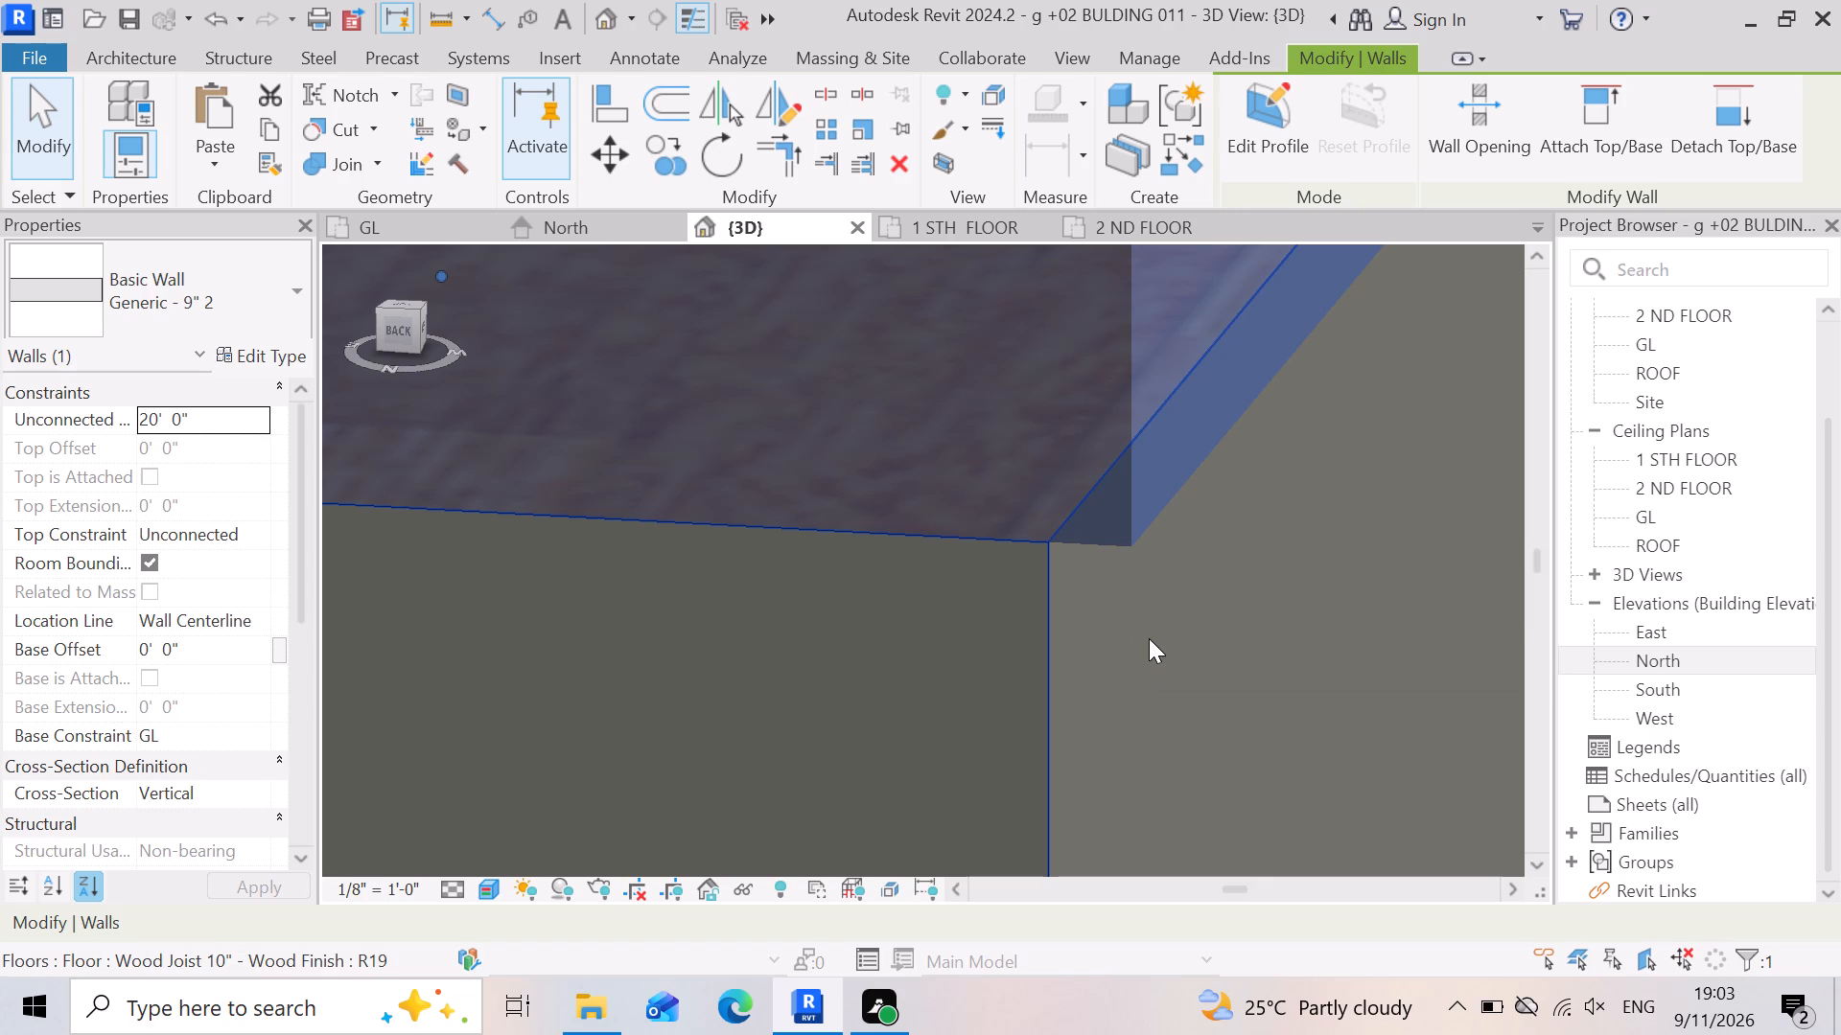
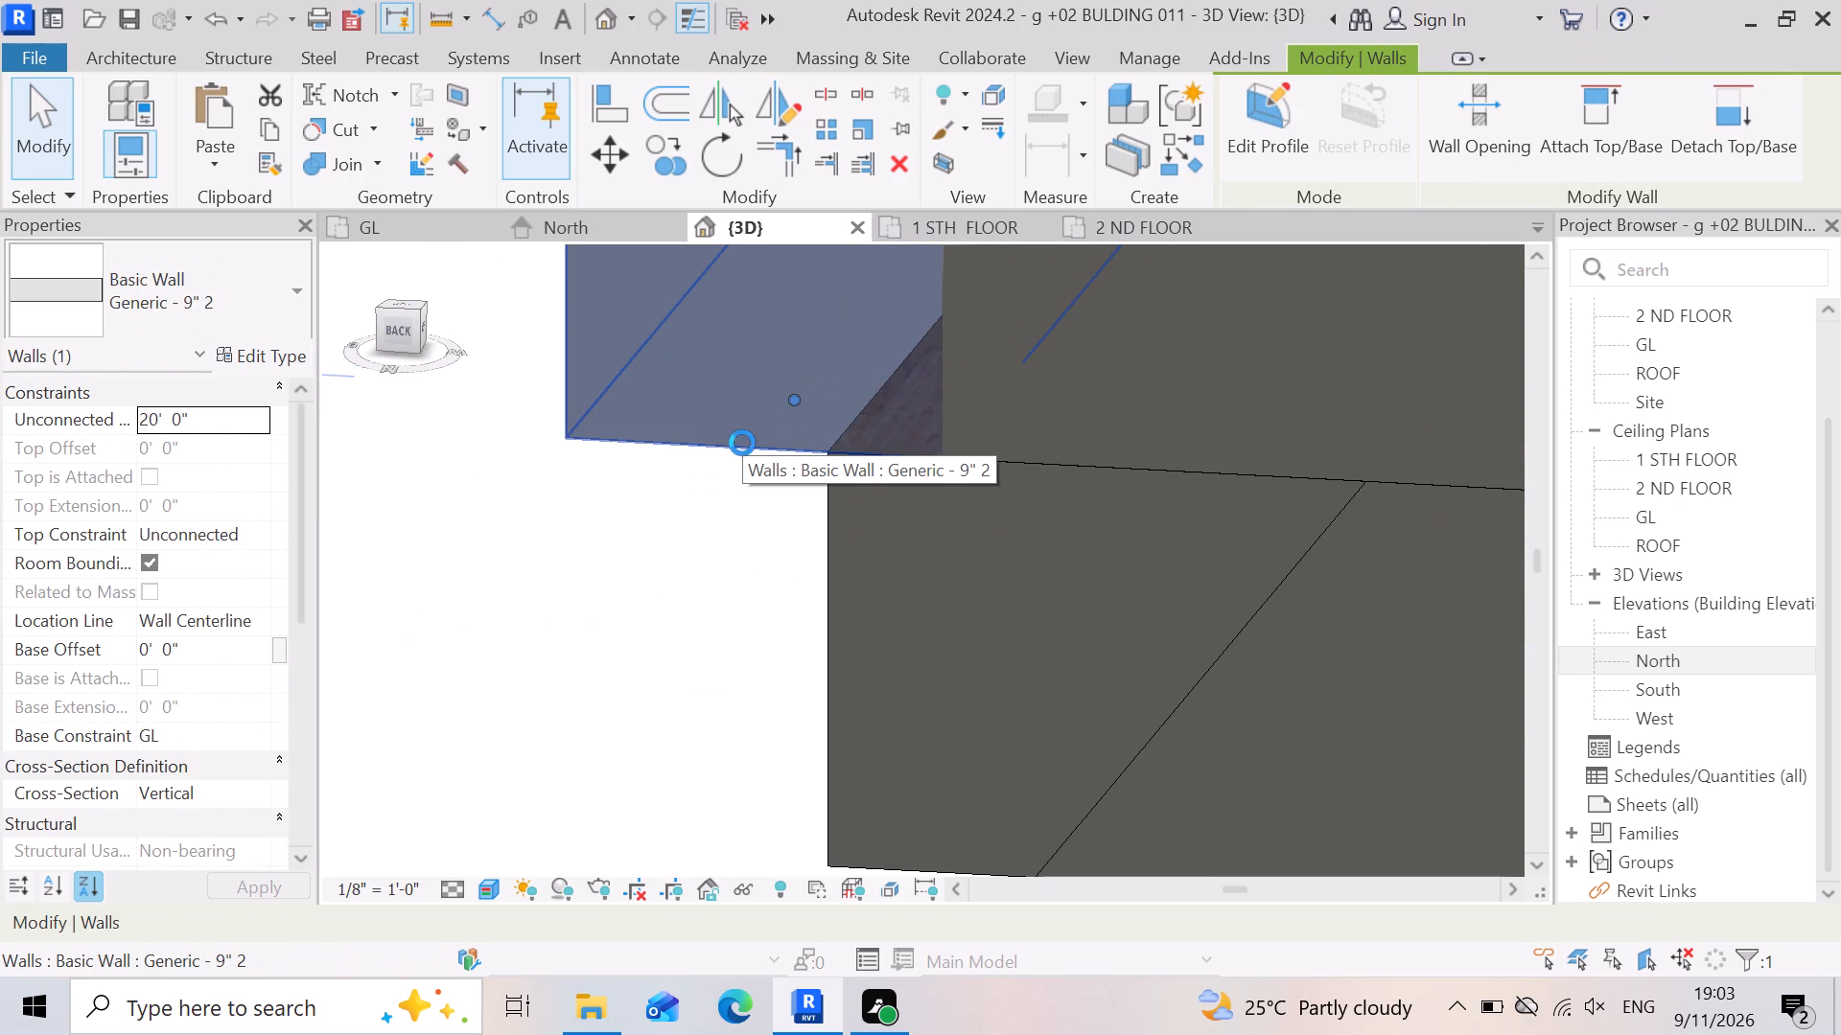
Nudge the selected back 9" wall along the slab edge until its overhanging end is flush with the slab corner.
key("Right")
key("Right")
key("Right")
key("Right")
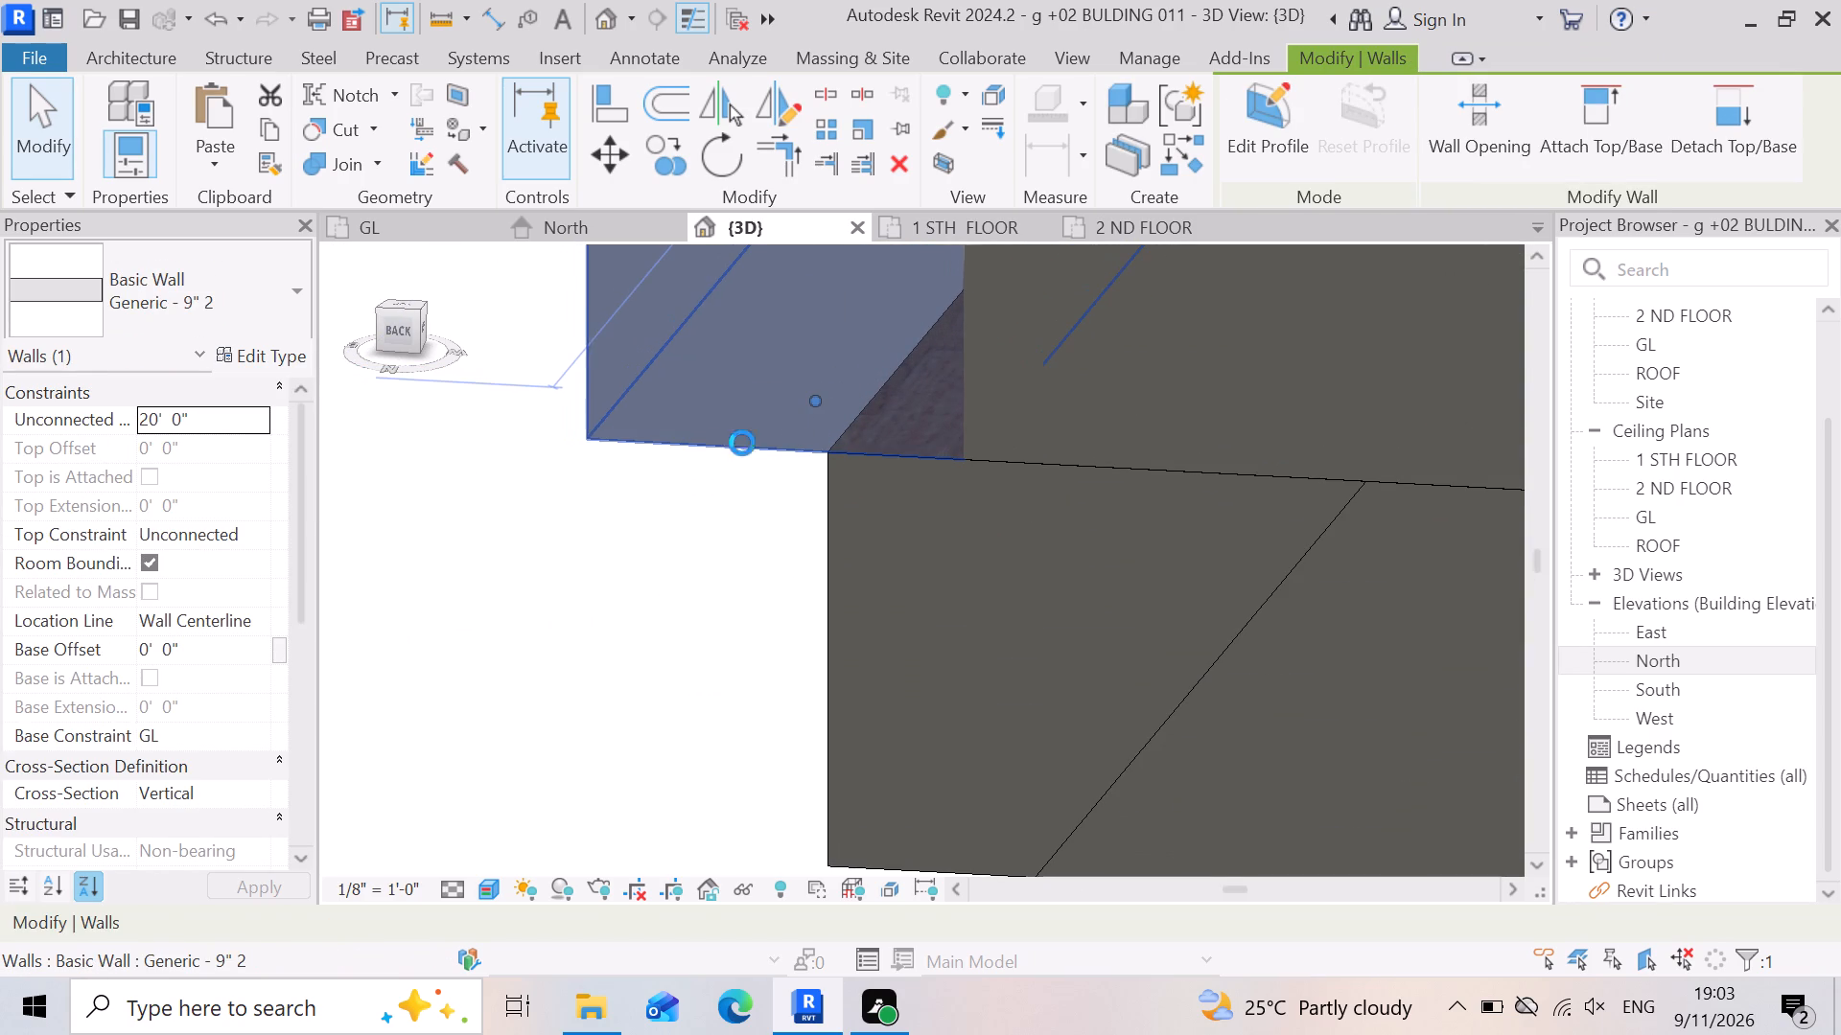
key("Right")
key("Right")
key("Right")
key("Right")
key("Right")
key("Right")
key("Right")
key("Right")
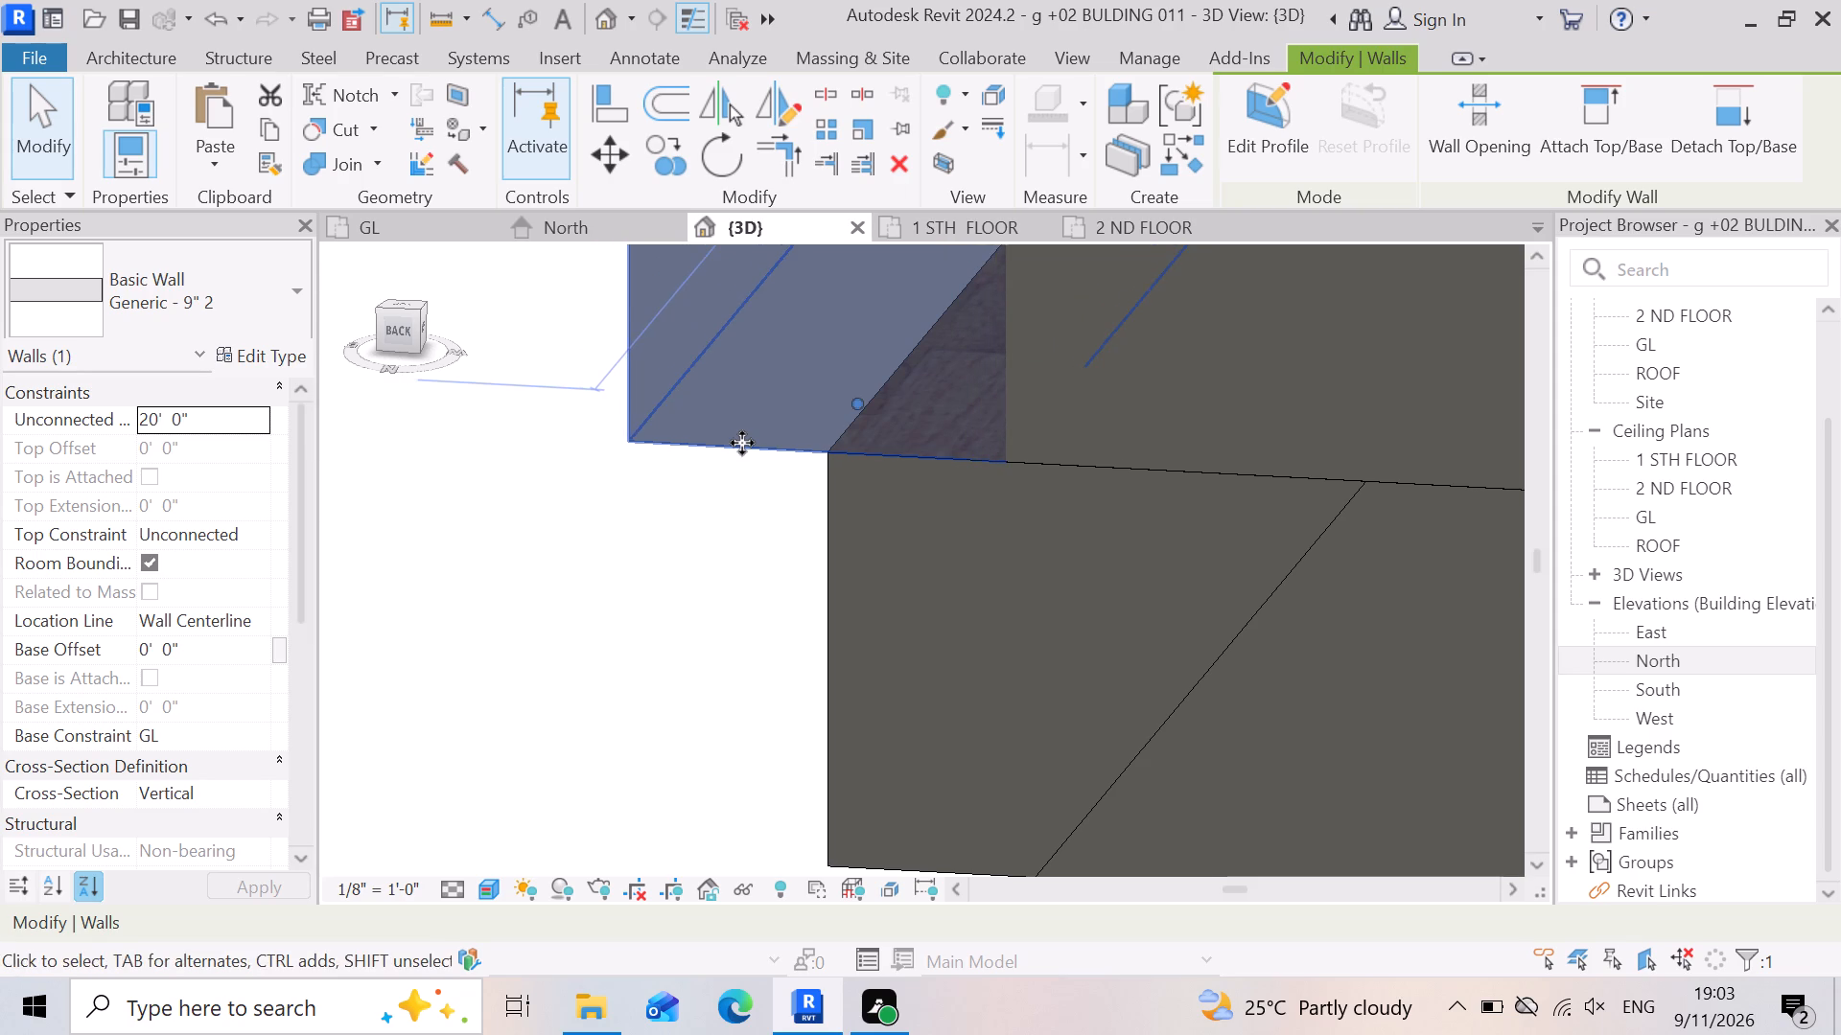
key("Right")
key("Right")
key("Right")
key("Right")
key("Right")
key("Right")
key("Right")
key("Right")
key("Right")
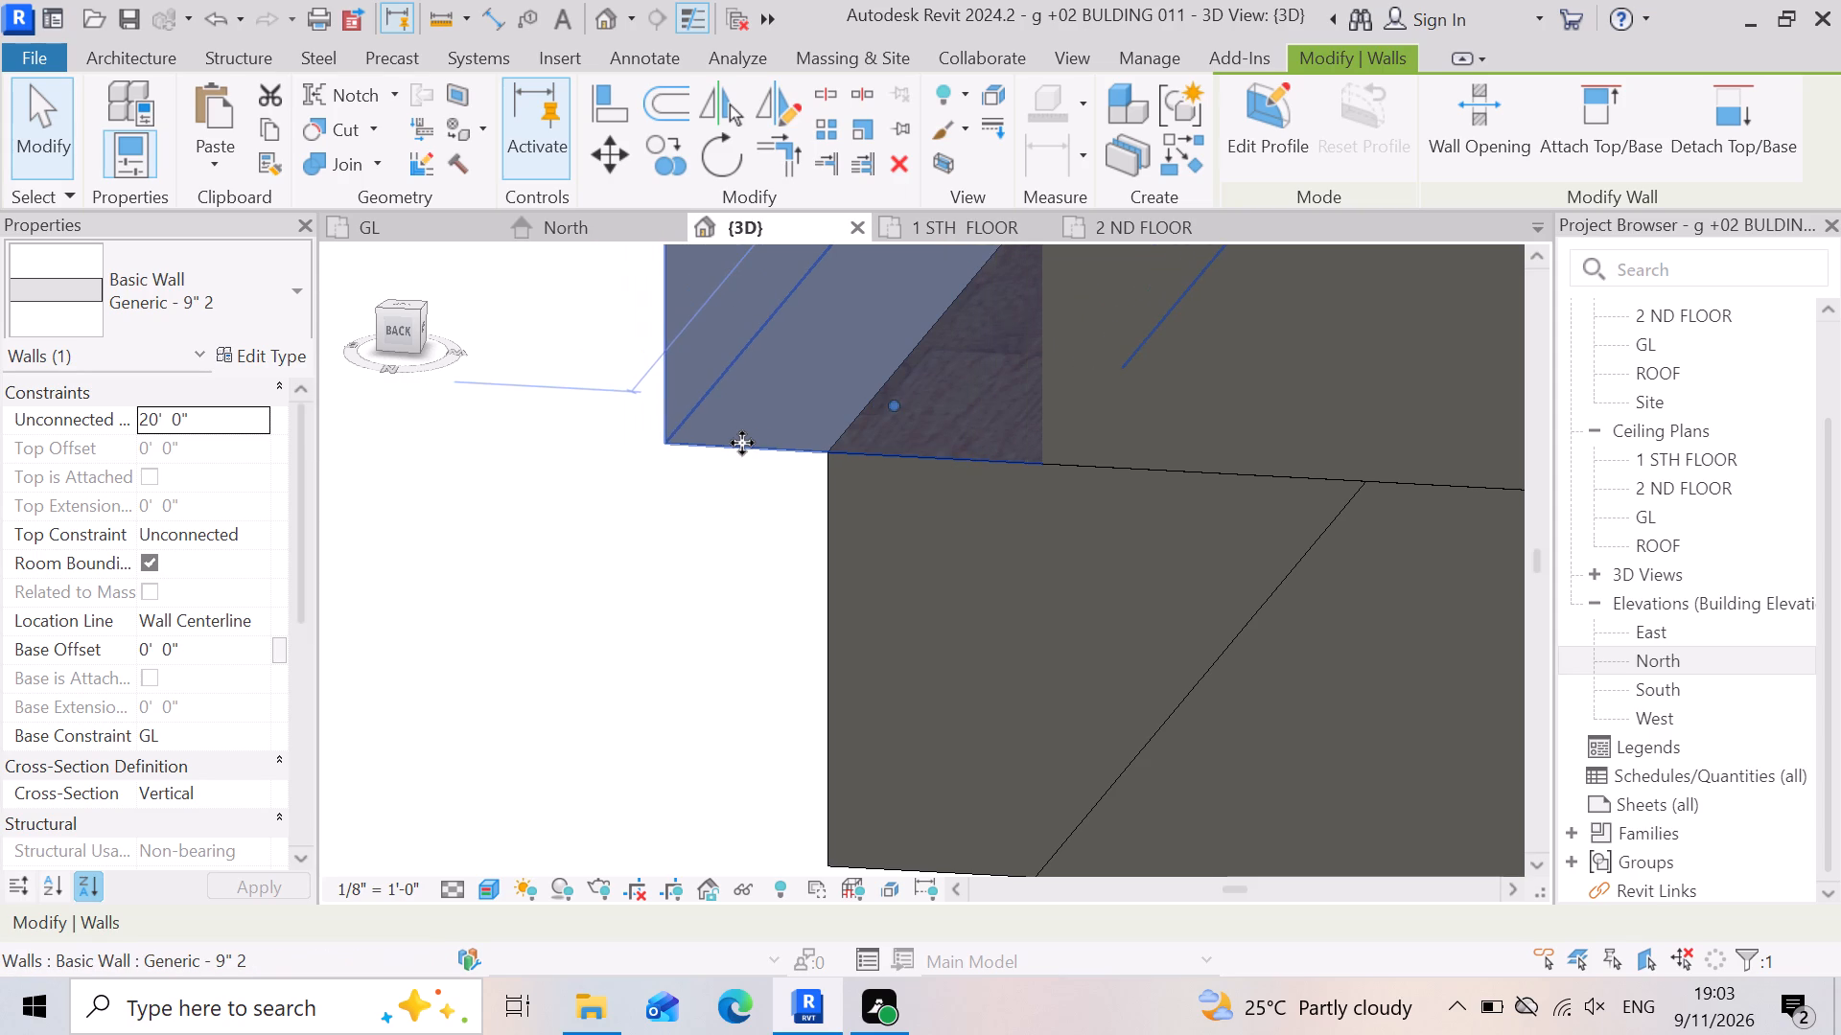
key("Right")
key("Right")
key("Right")
key("Right")
key("Right")
key("Right")
key("Right")
key("Right")
key("Right")
key("Right")
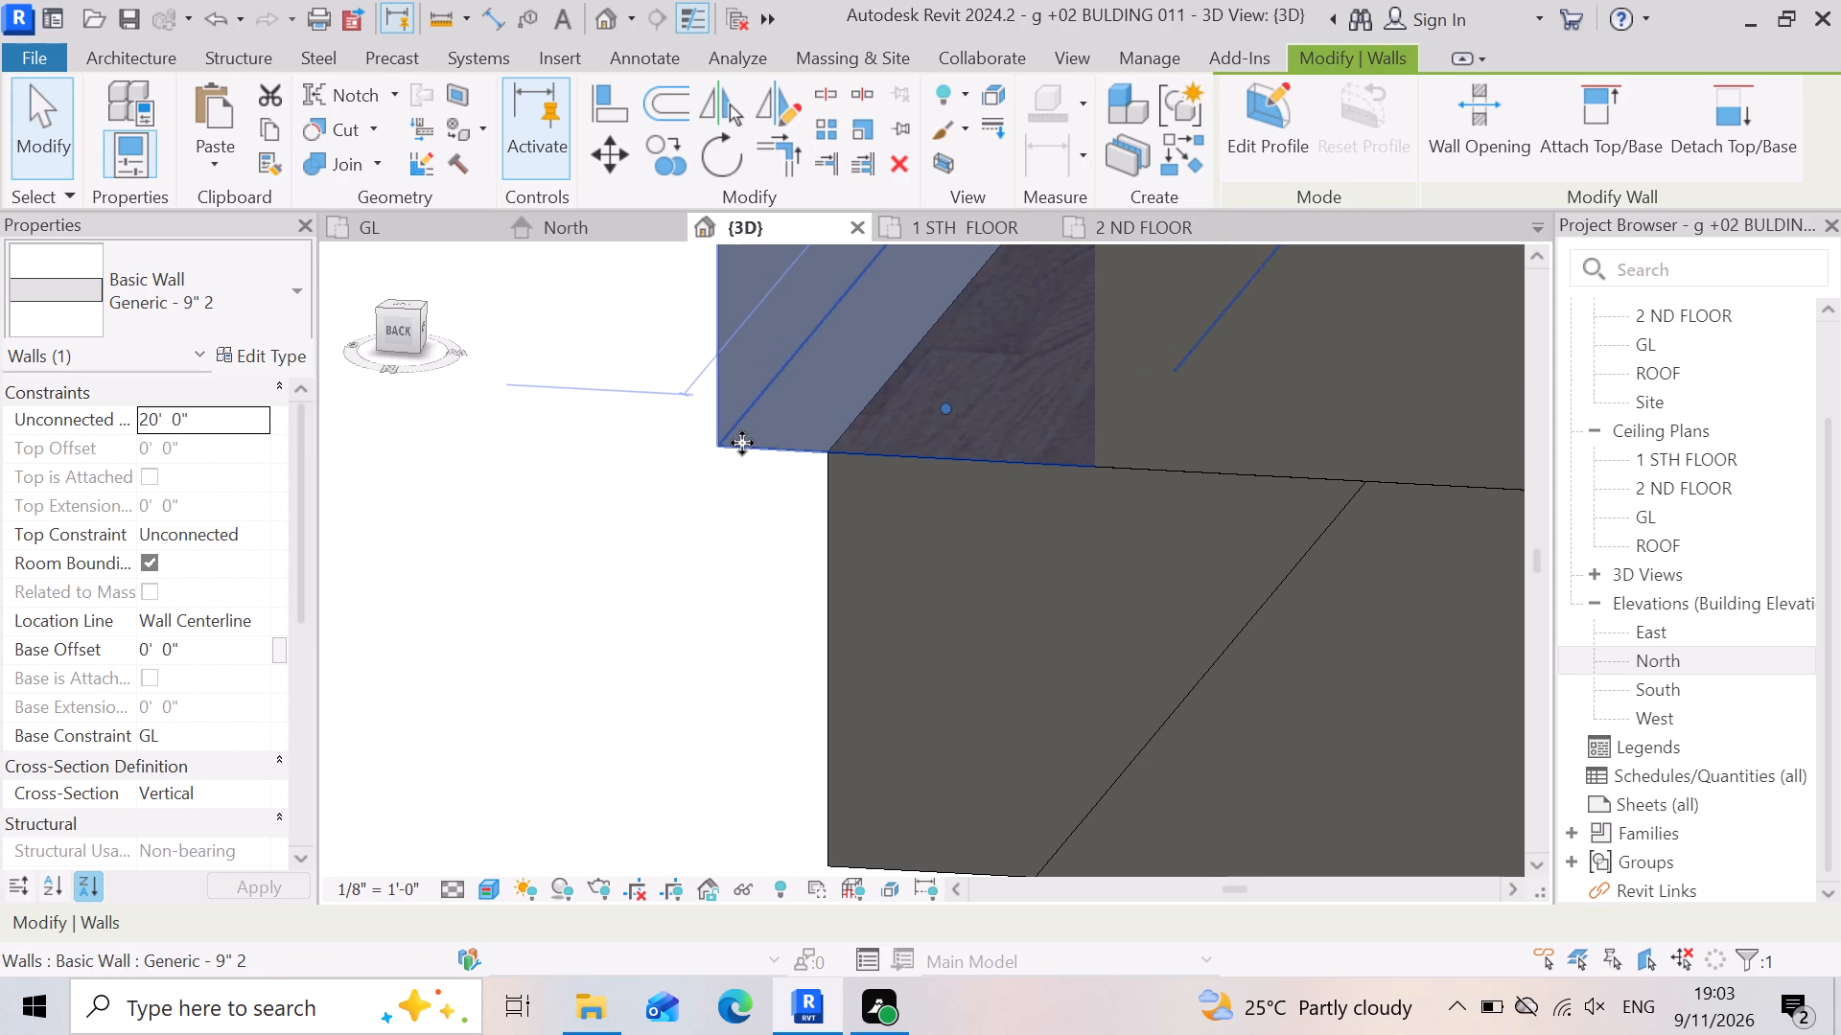
key("Right")
key("Right")
key("Right")
key("Right")
key("Right")
key("Right")
key("Right")
key("Right")
key("Right")
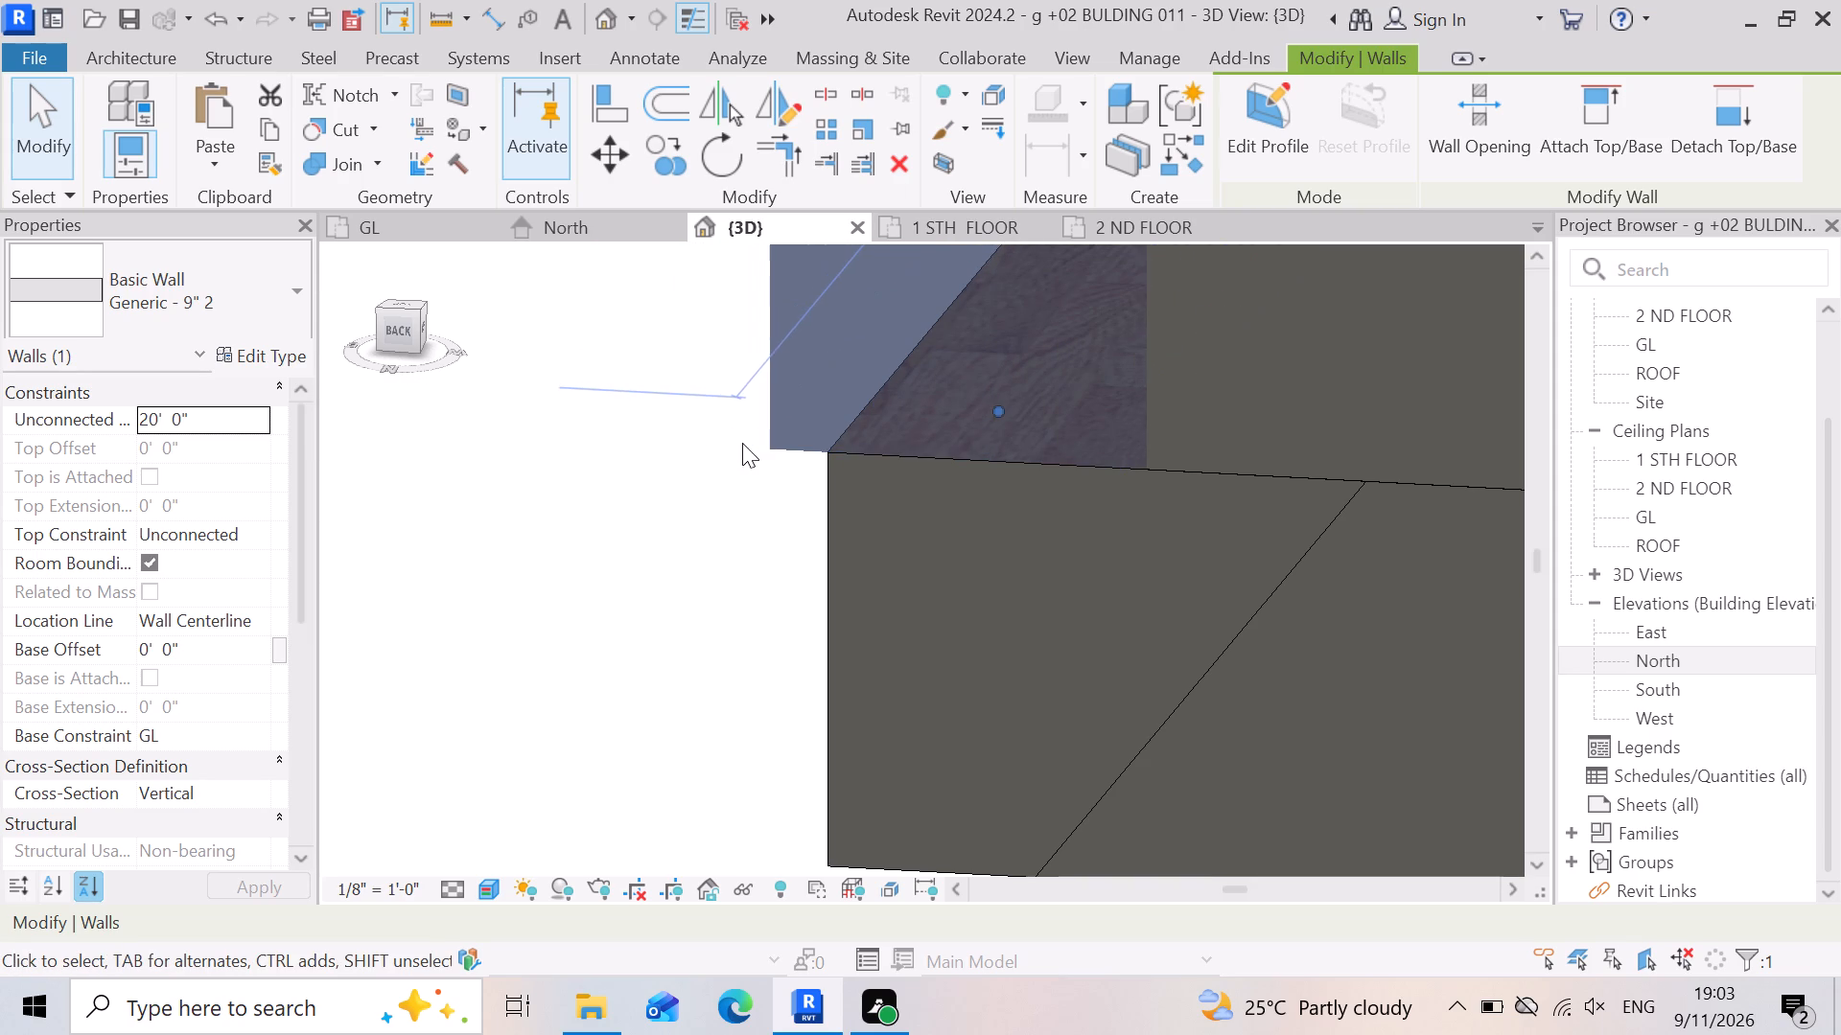
key("Right")
key("Right")
key("Right")
key("Right")
key("Right")
key("Right")
key("Right")
key("Right")
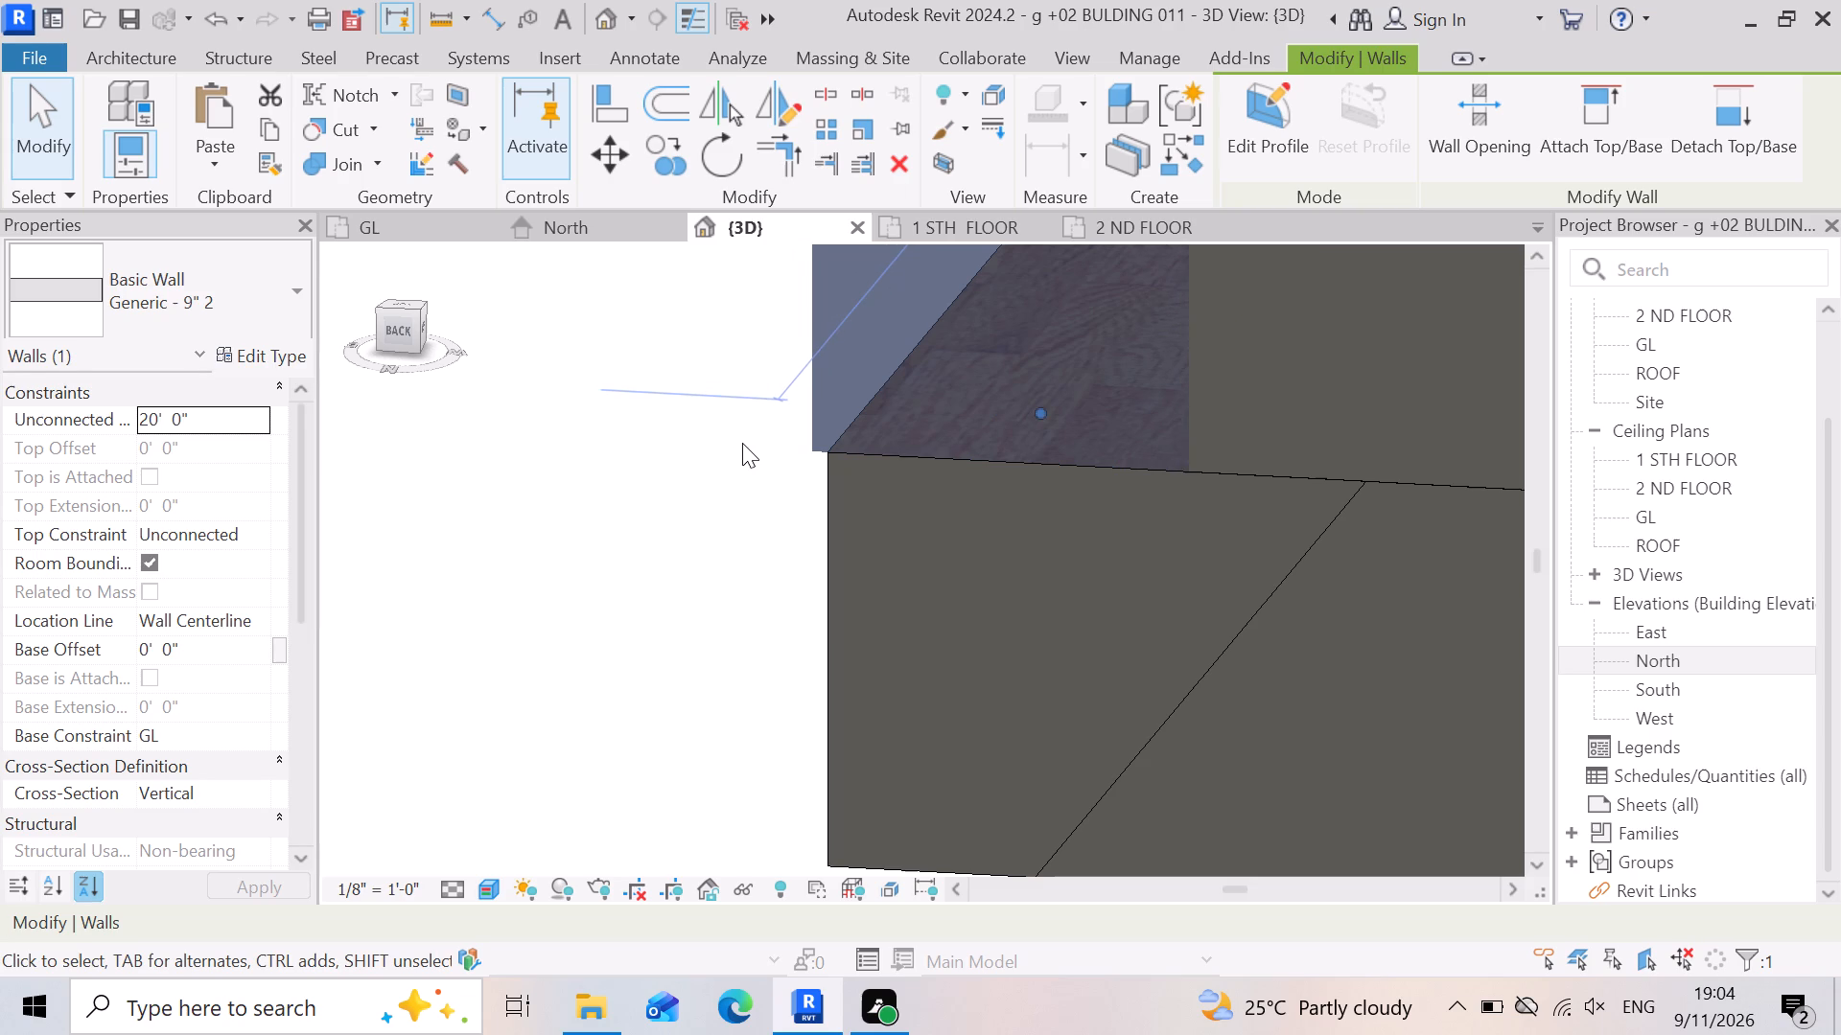
key("Right")
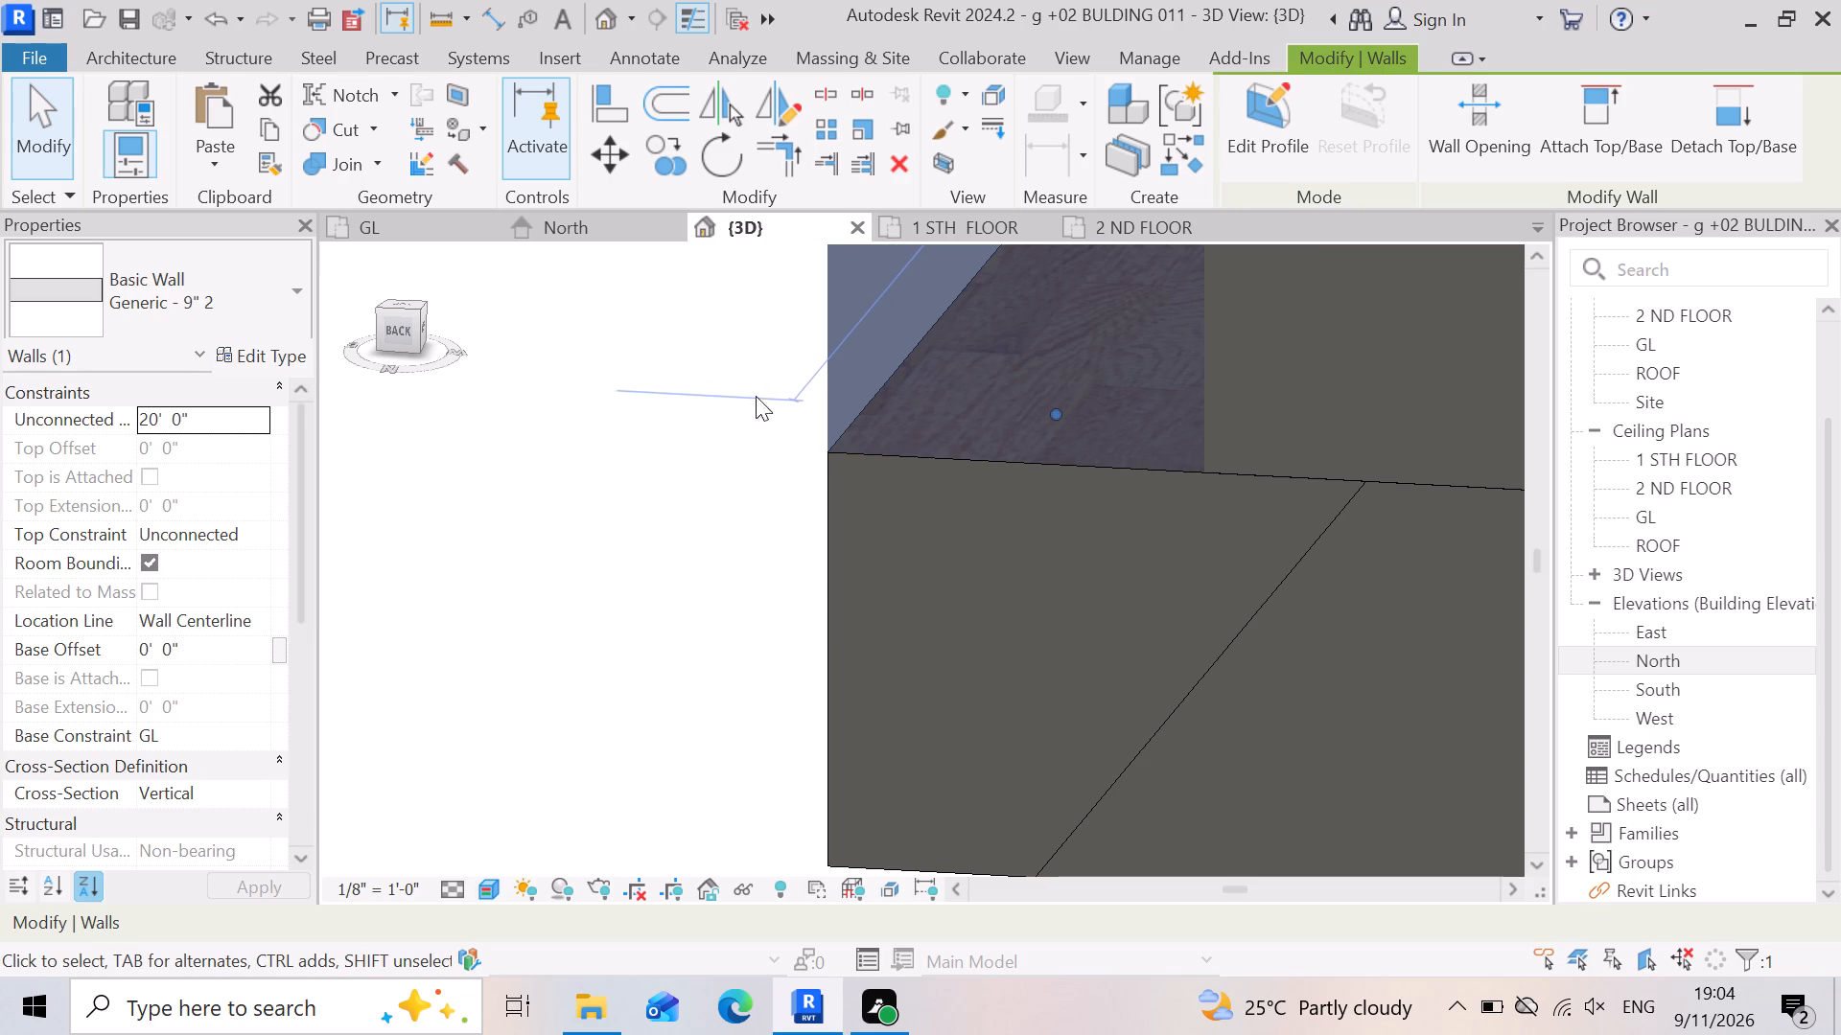
left_click(630, 581)
Examine how the opposite end of the back 9" wall meets the slab corner.
scroll(699, 459, "down", 17)
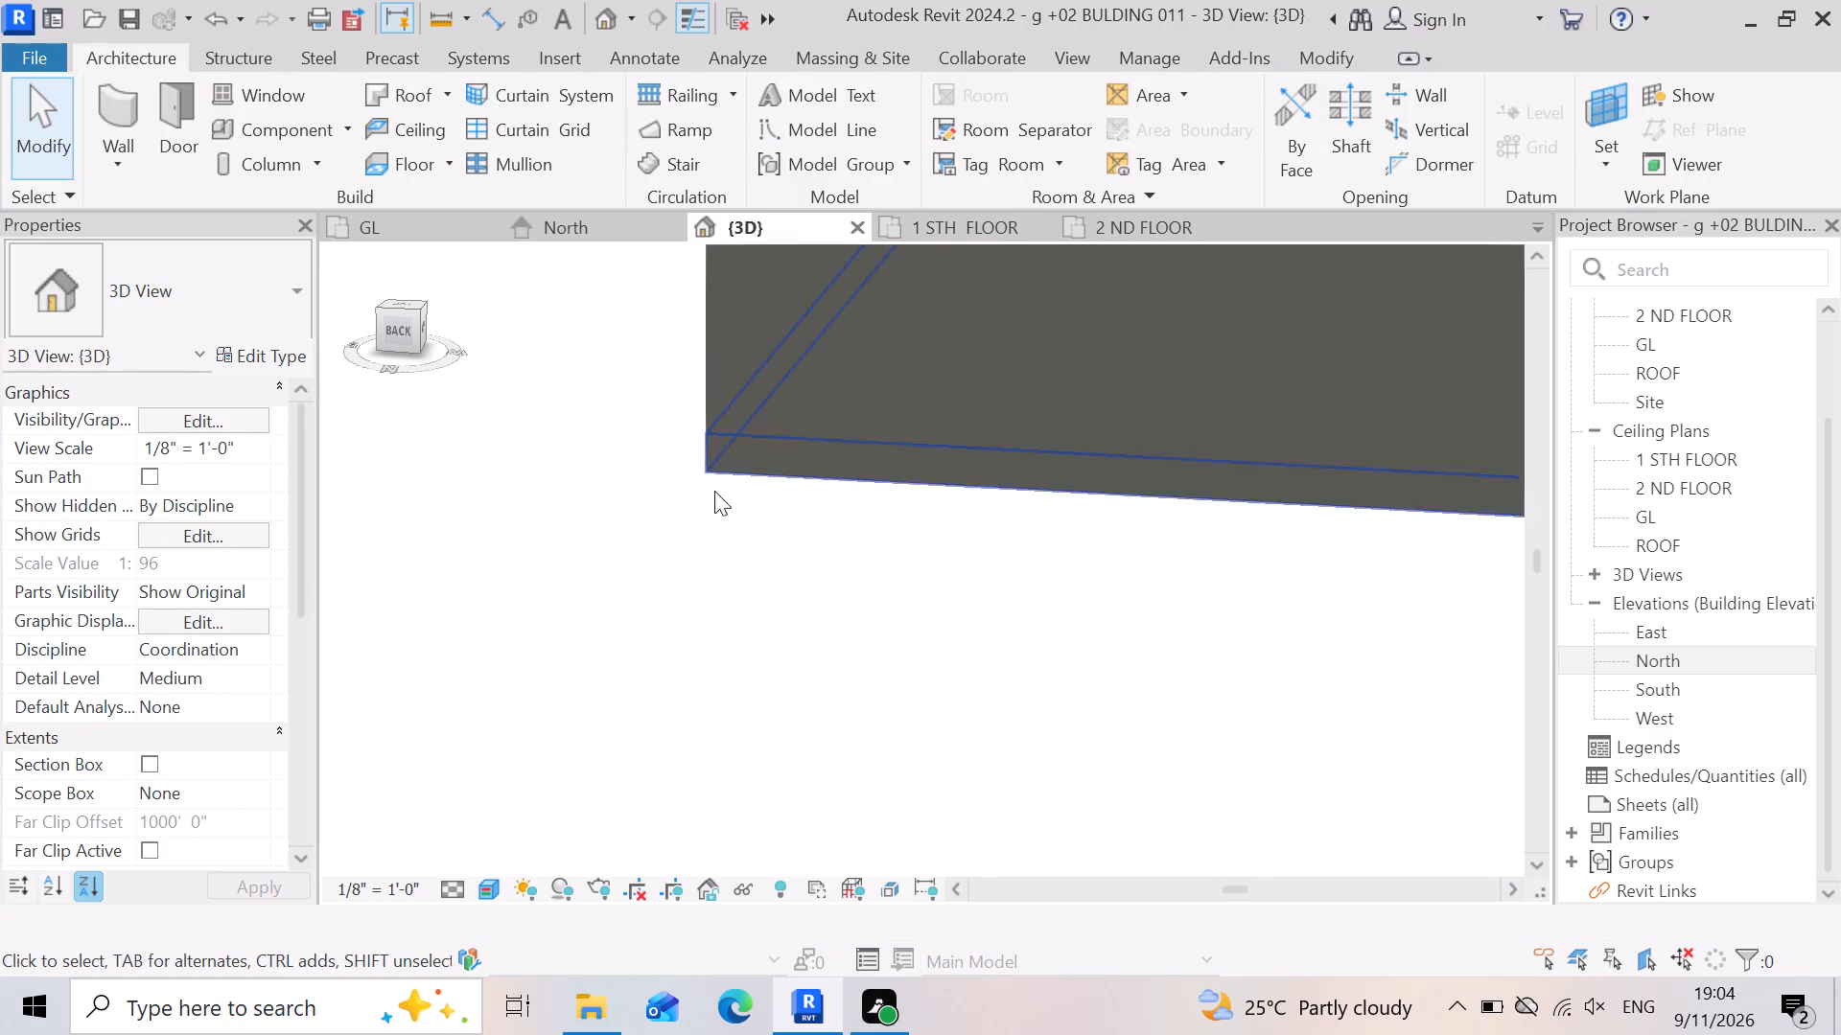
scroll(866, 657, "down", 7)
scroll(1515, 588, "up", 5)
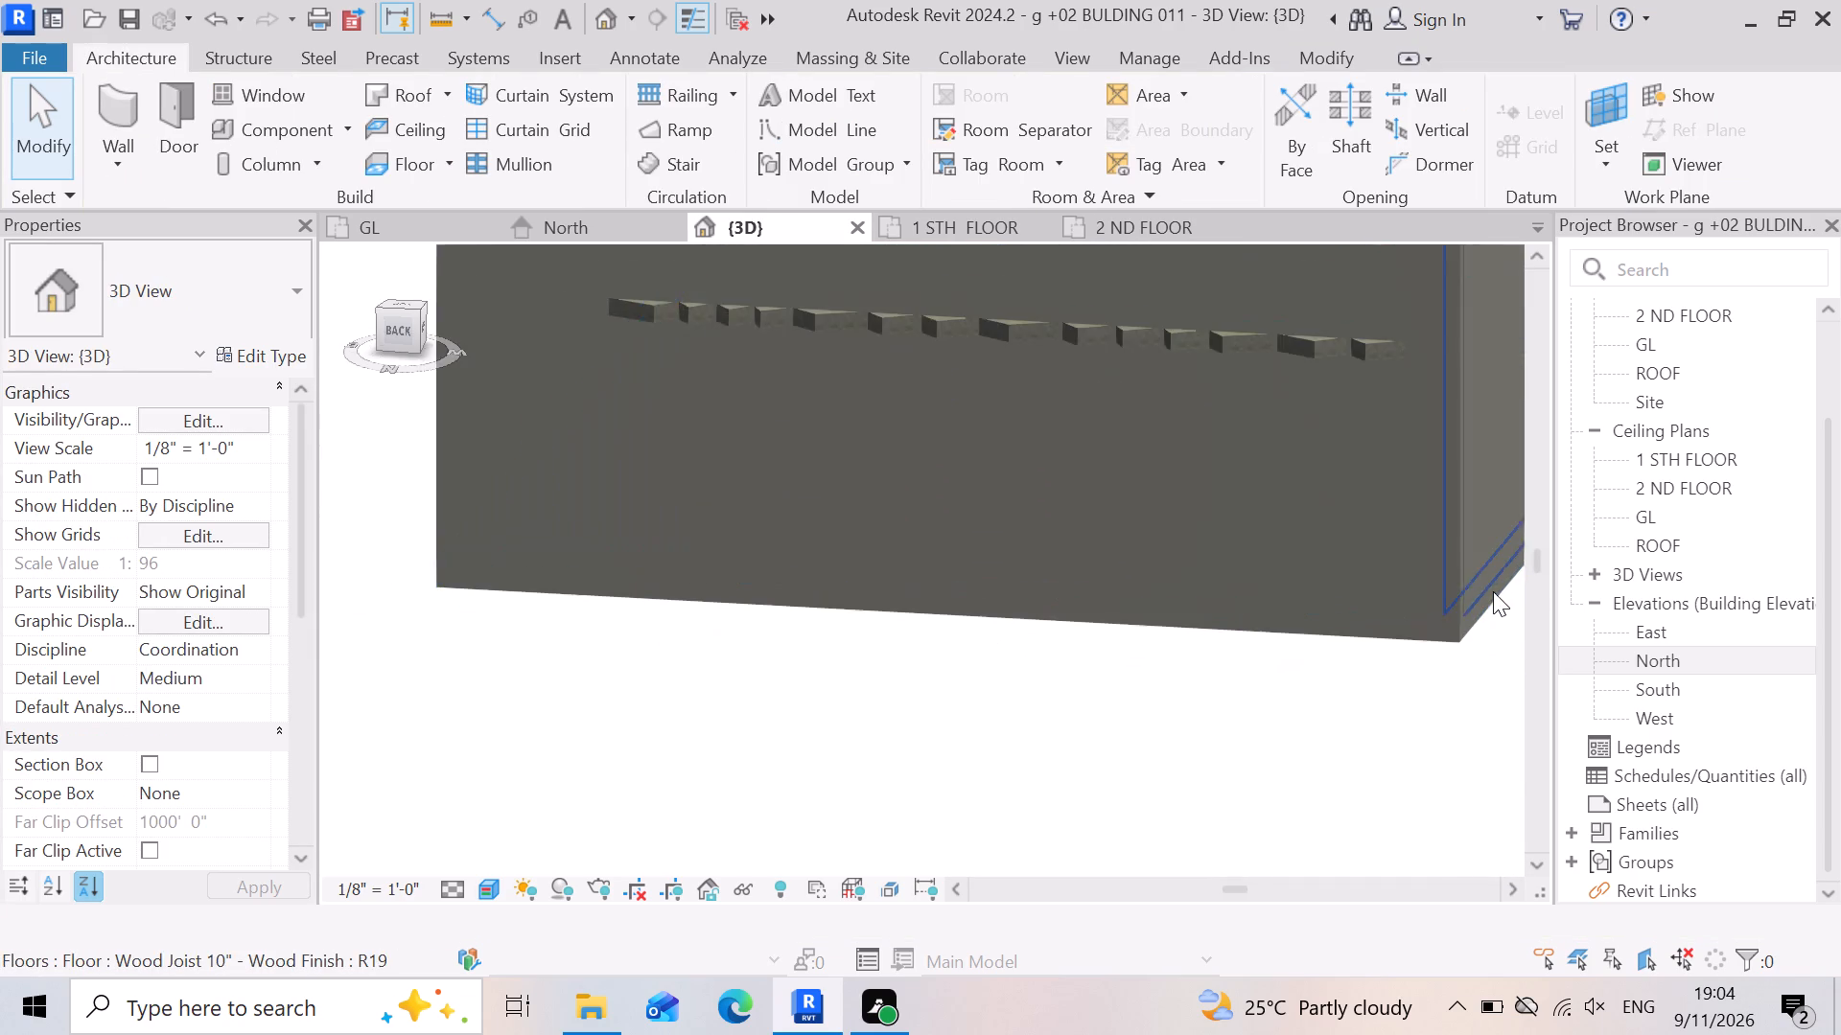
scroll(1493, 591, "up", 16)
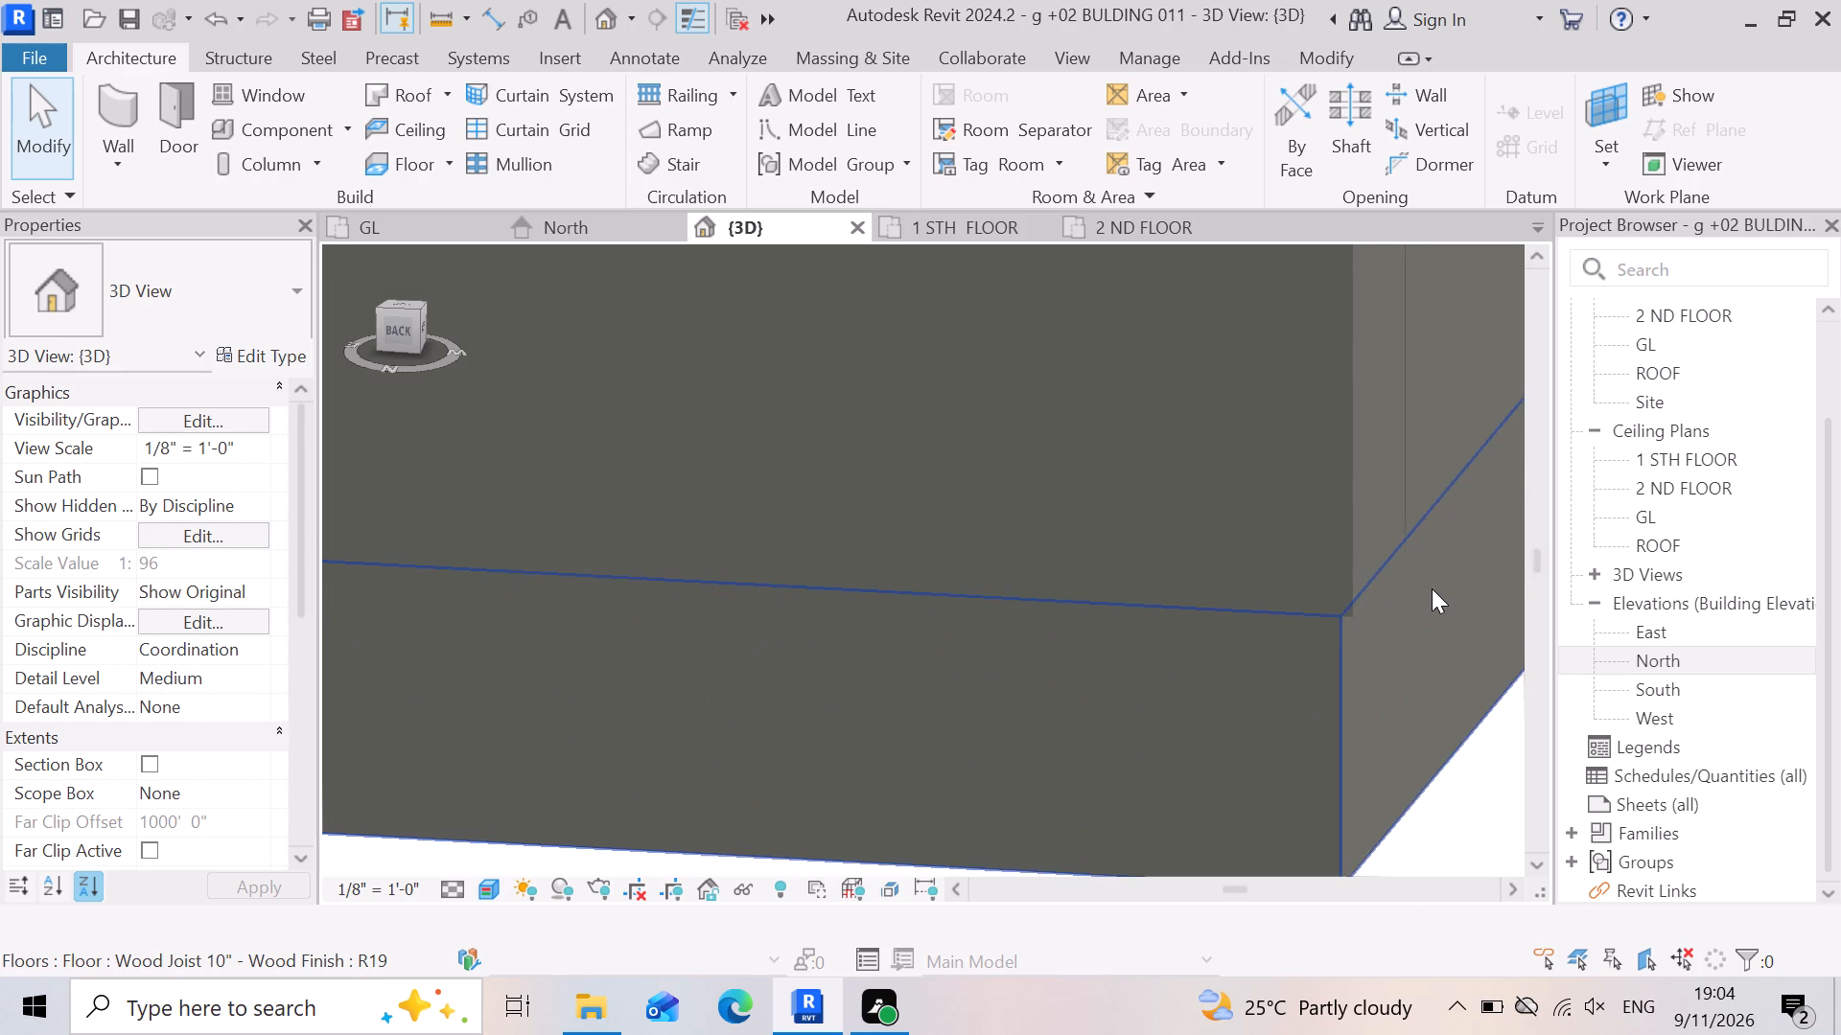
scroll(1277, 609, "up", 3)
scroll(1371, 632, "up", 6)
left_click(1374, 580)
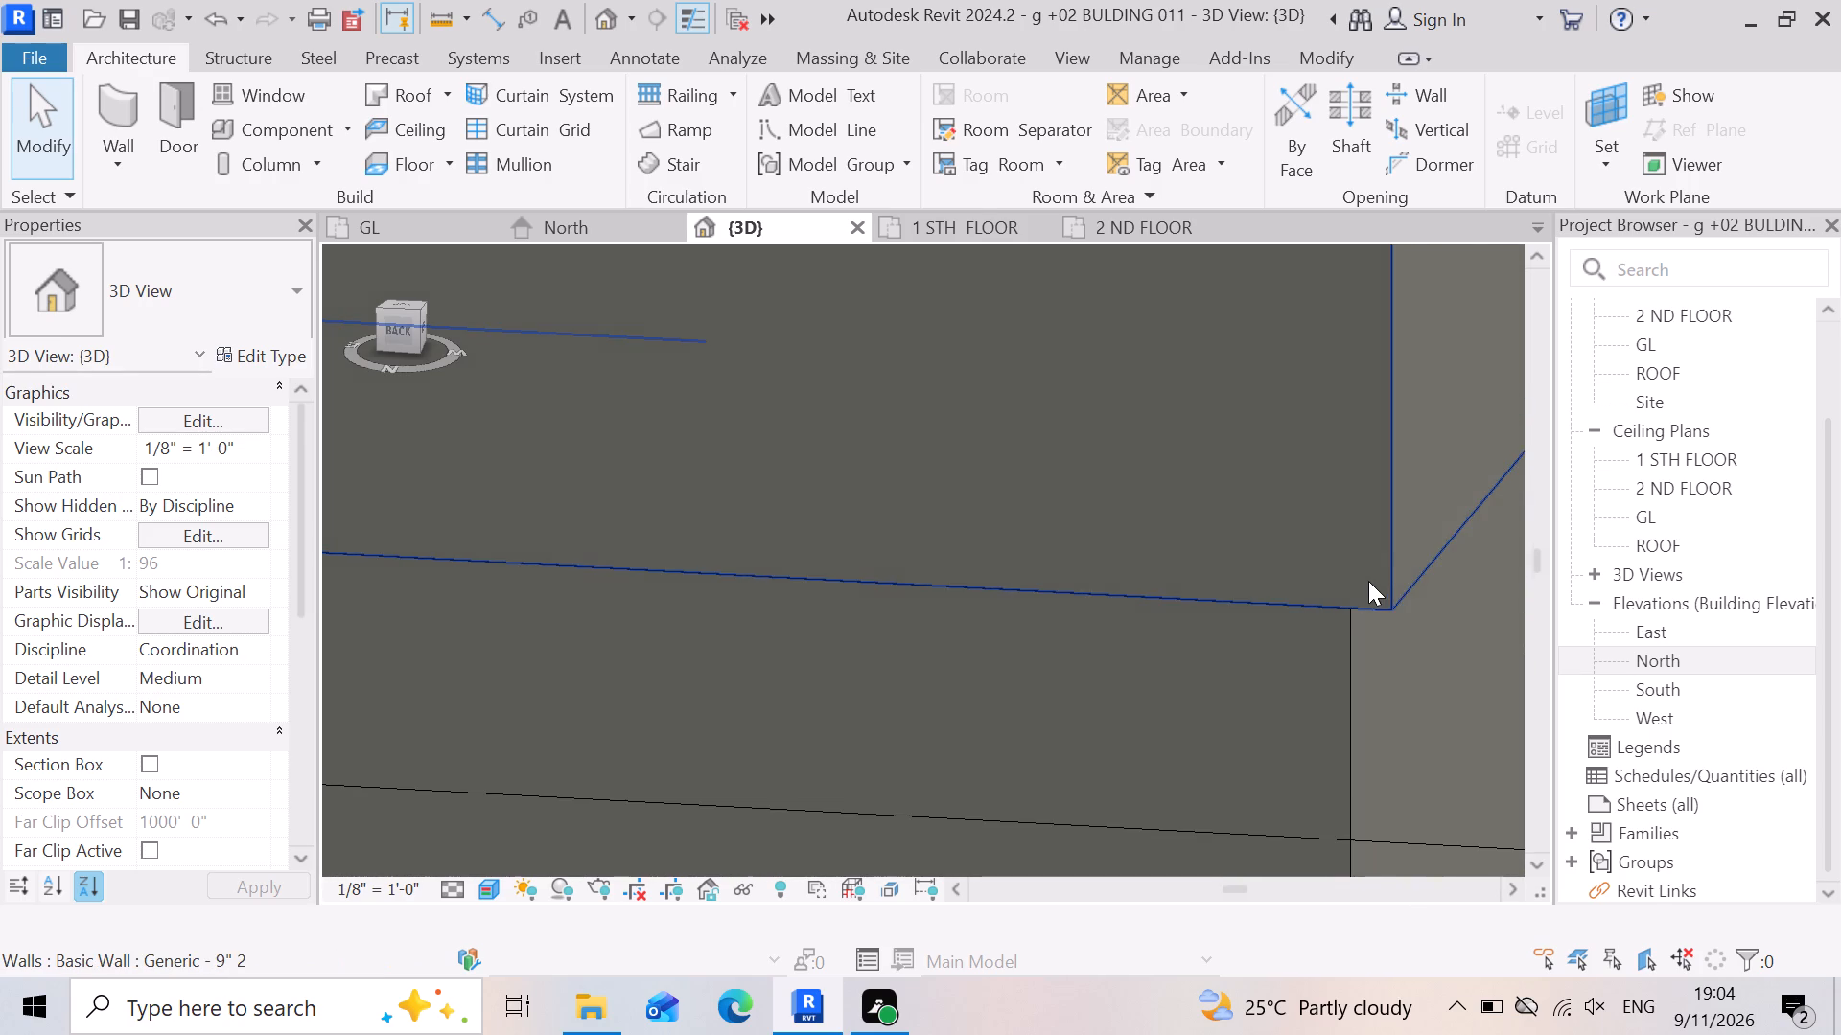
scroll(1368, 581, "down", 20)
scroll(1368, 581, "down", 6)
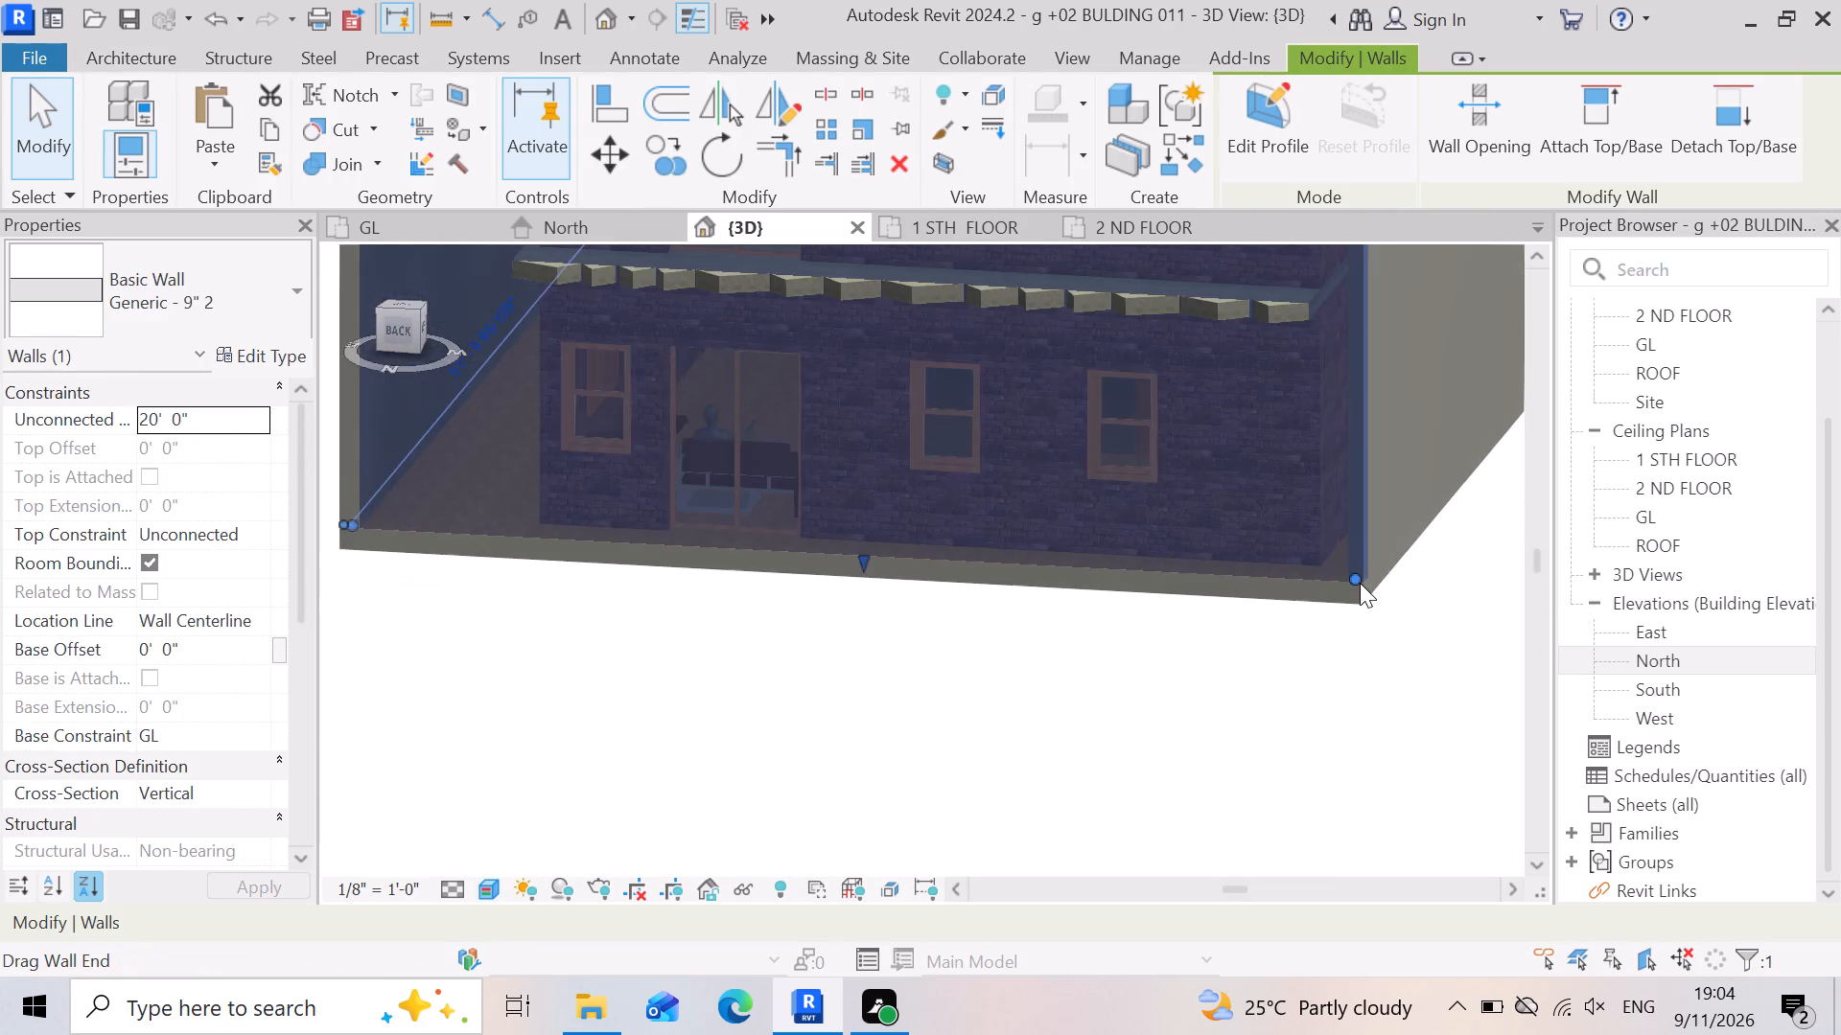
scroll(1360, 583, "down", 7)
left_click(1073, 676)
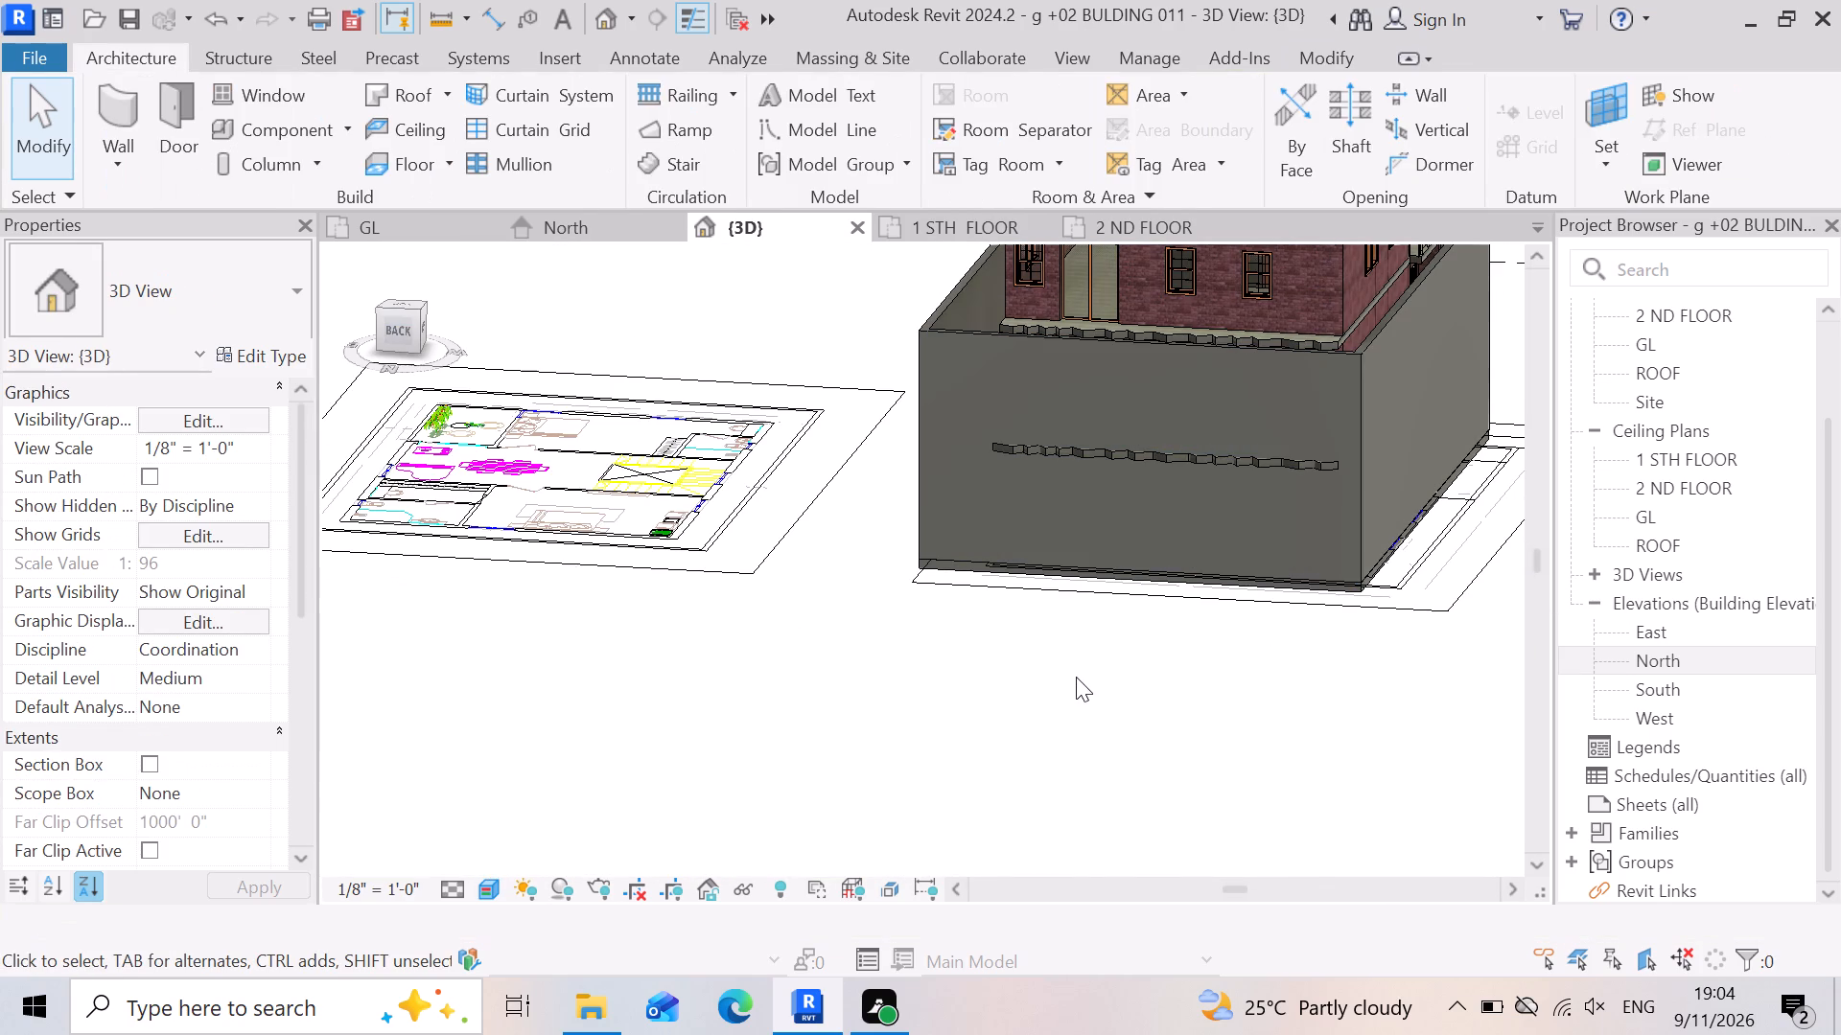
Examine the right-side 9" boundary wall's alignment with the slab edge at the back corner.
scroll(1234, 693, "down", 5)
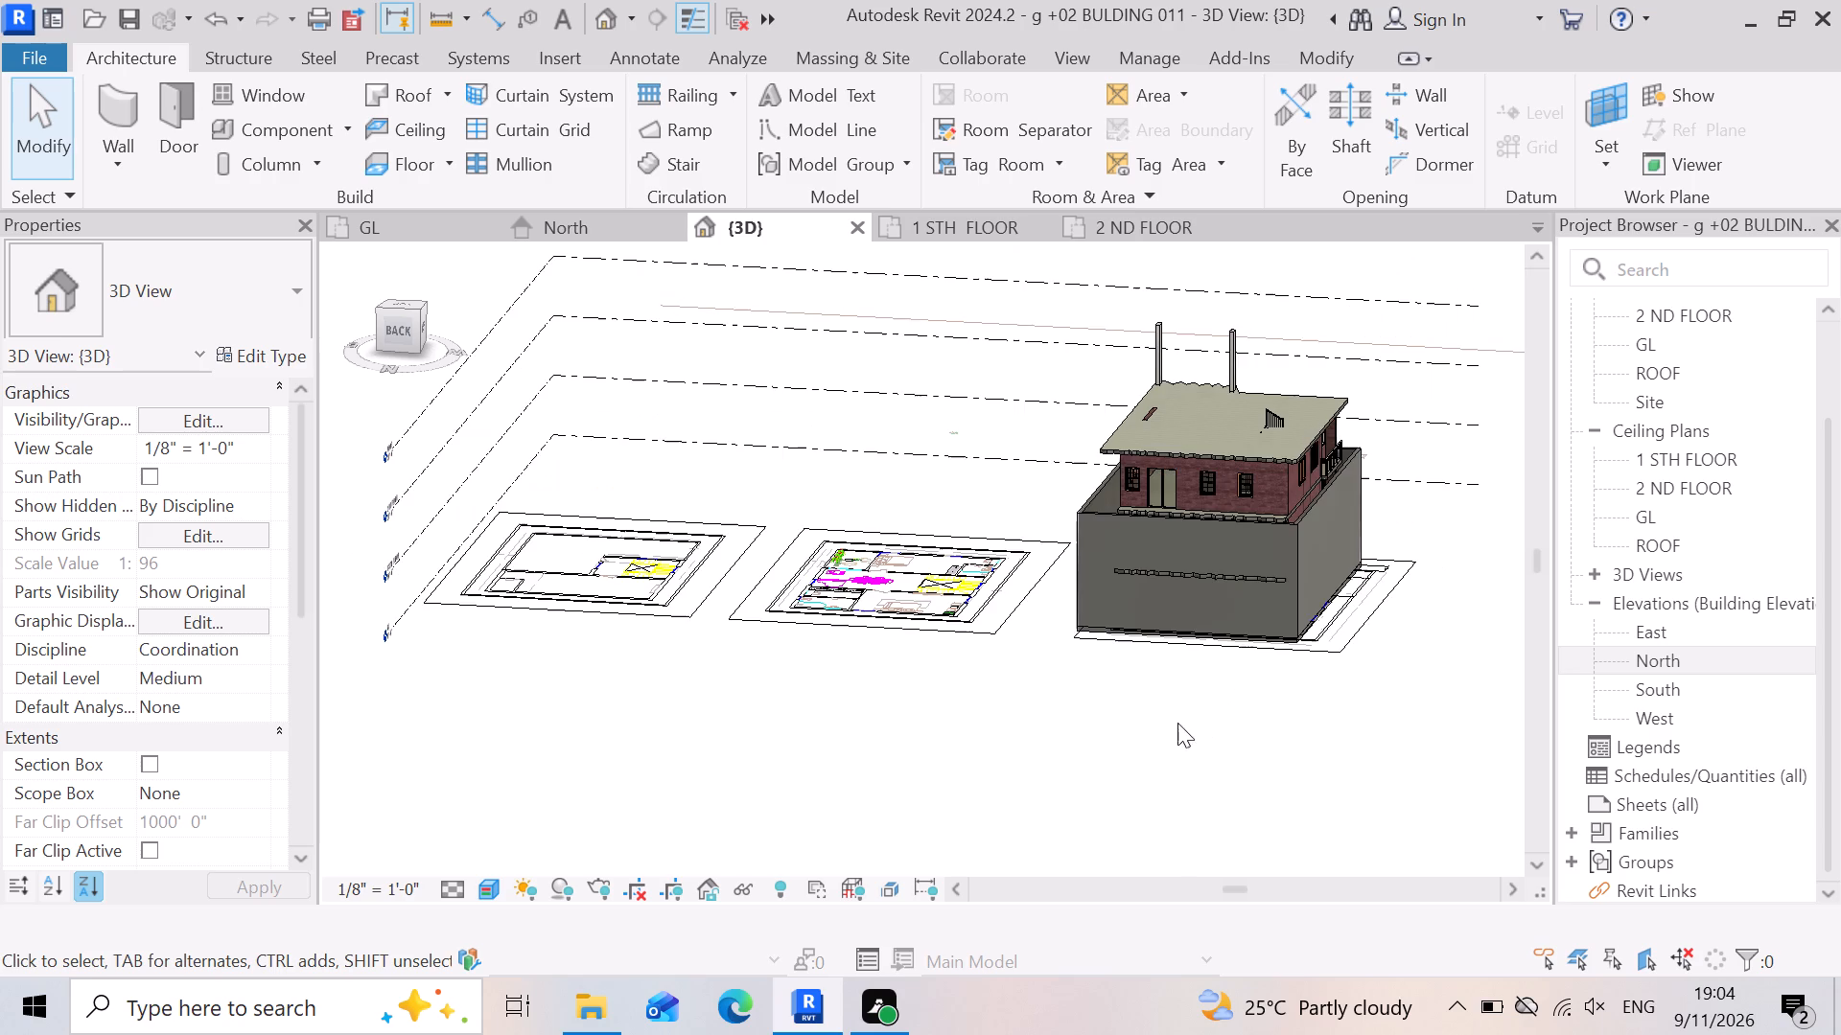
right_click_drag(1130, 779, 1338, 756, "shift")
middle_click_drag(1123, 772, 1338, 756, "shift")
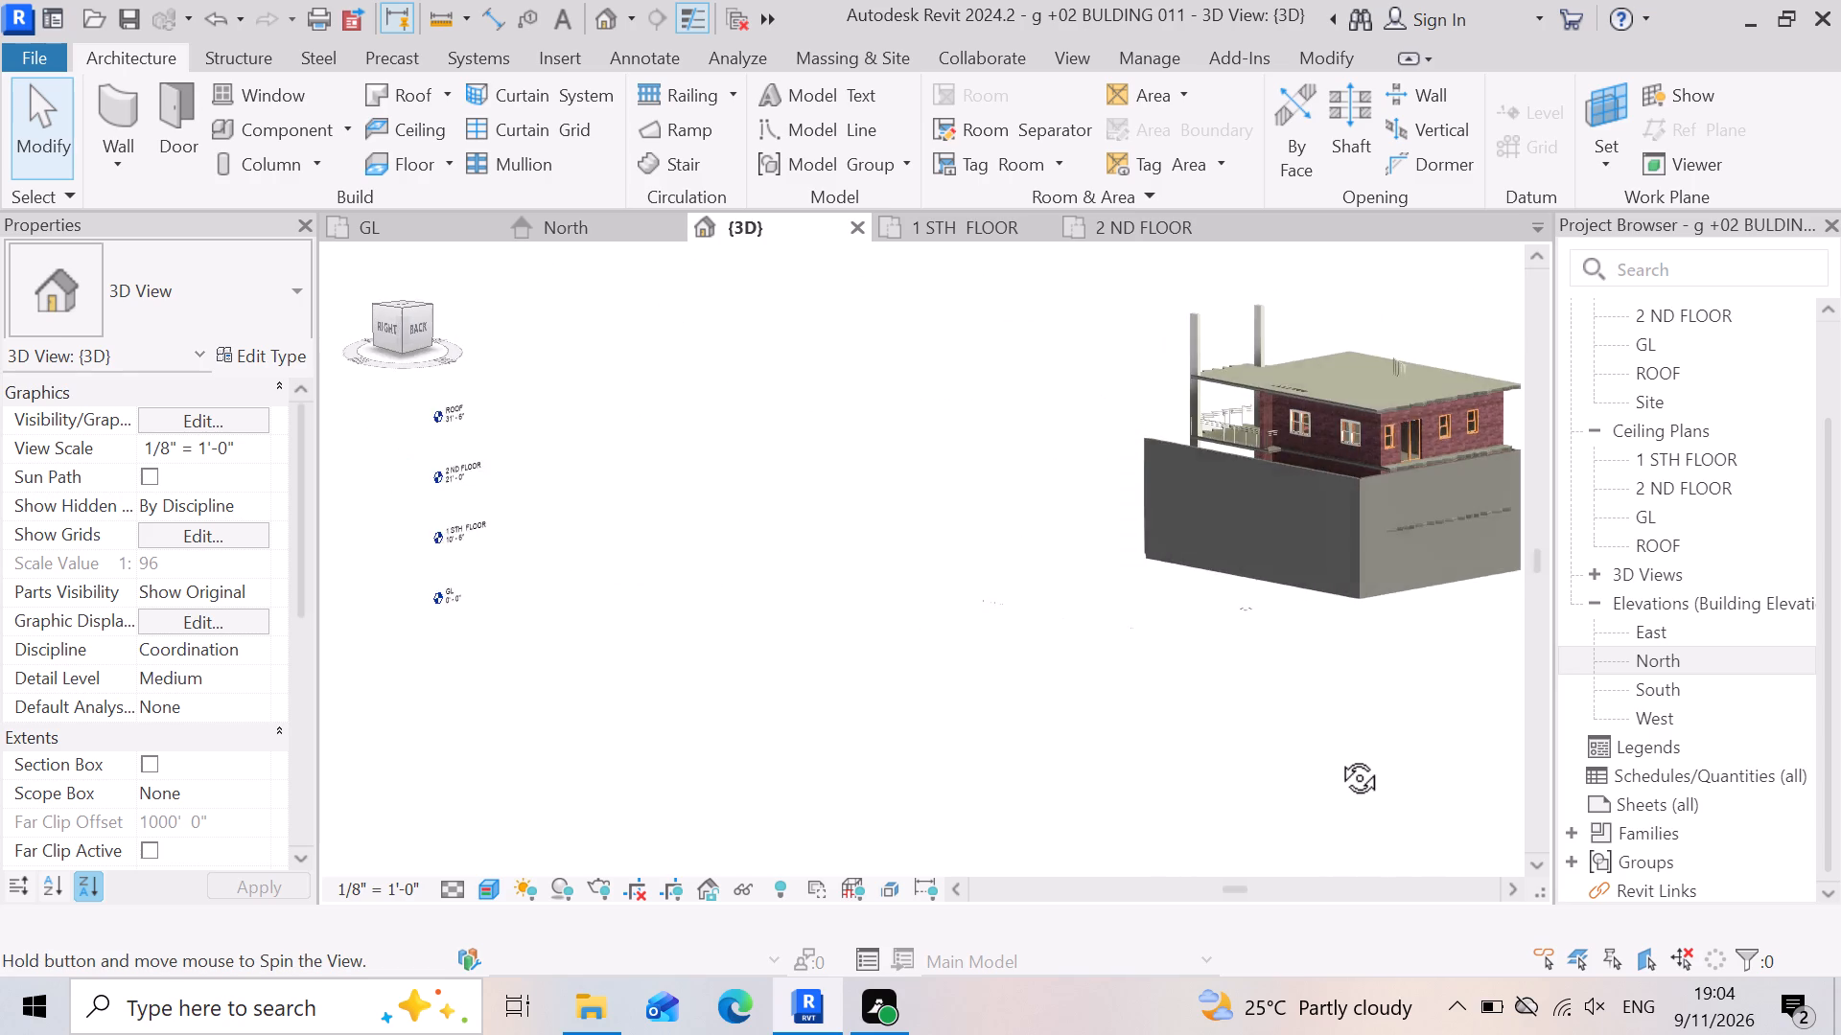
middle_click_drag(1338, 756, 1472, 765, "shift")
right_click_drag(1338, 756, 1476, 767, "shift")
scroll(1472, 583, "up", 10)
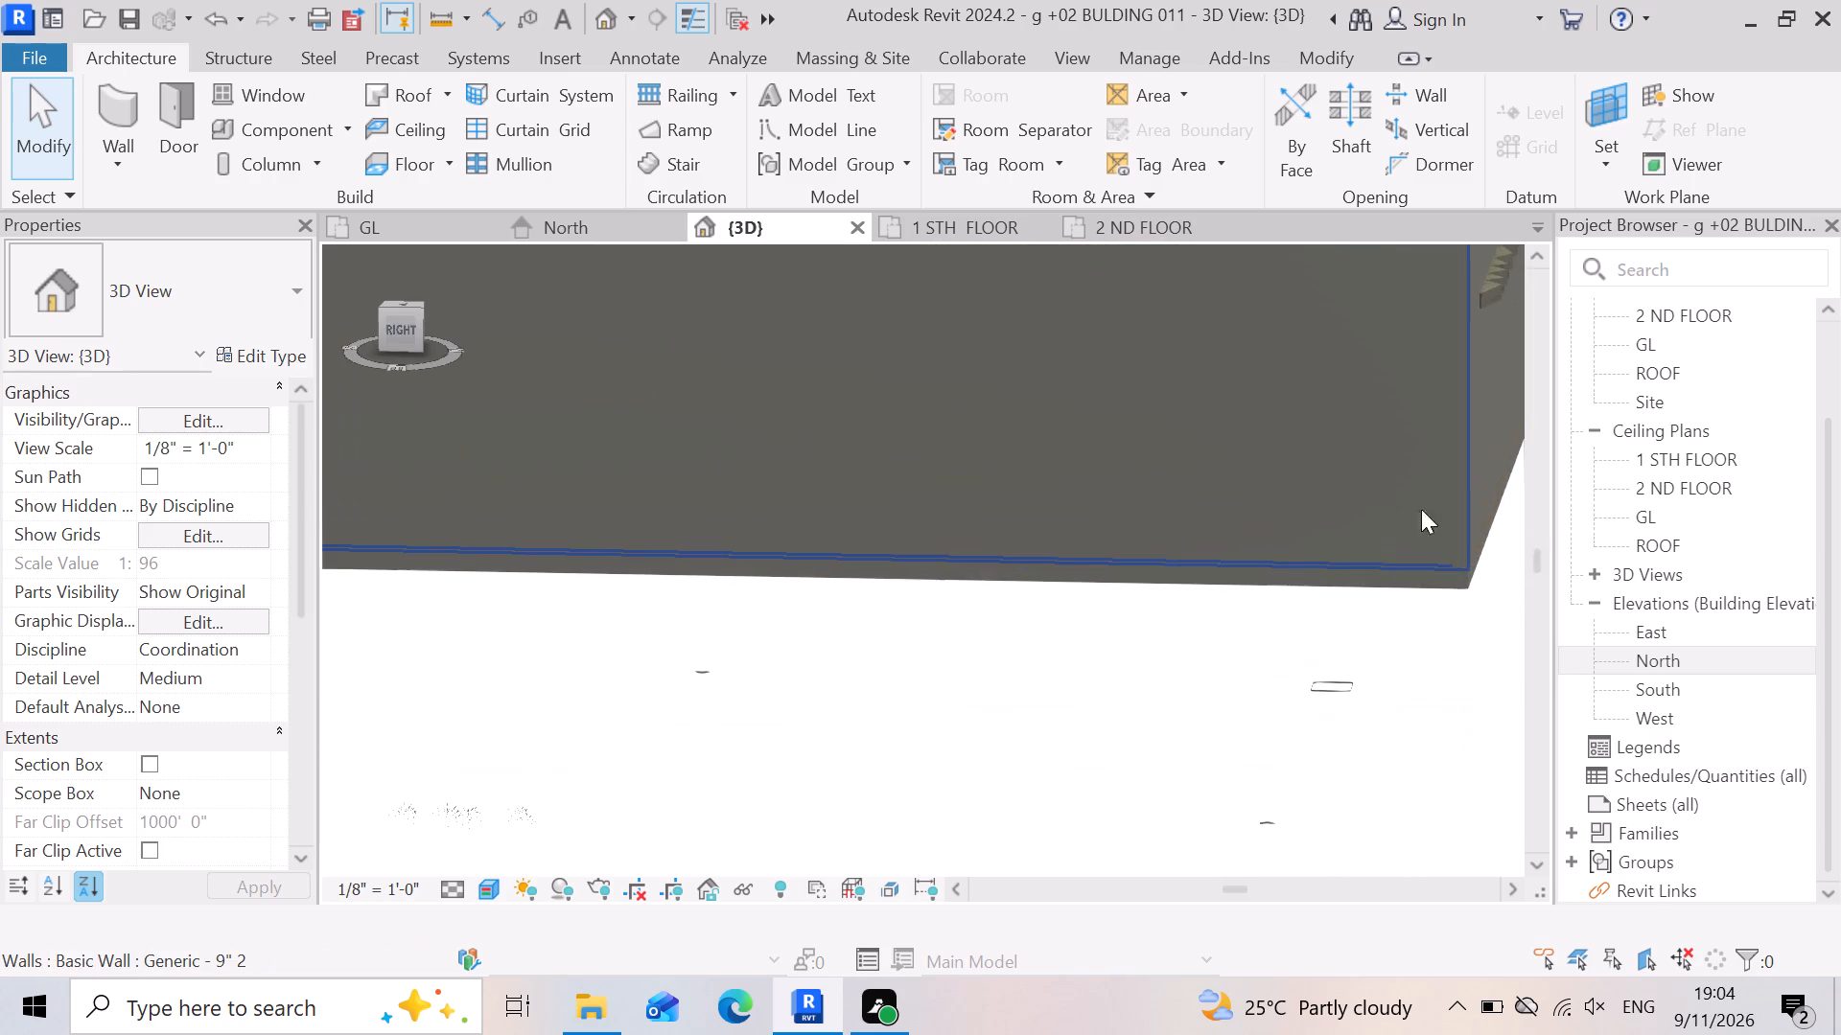
left_click(1394, 486)
scroll(1459, 554, "up", 11)
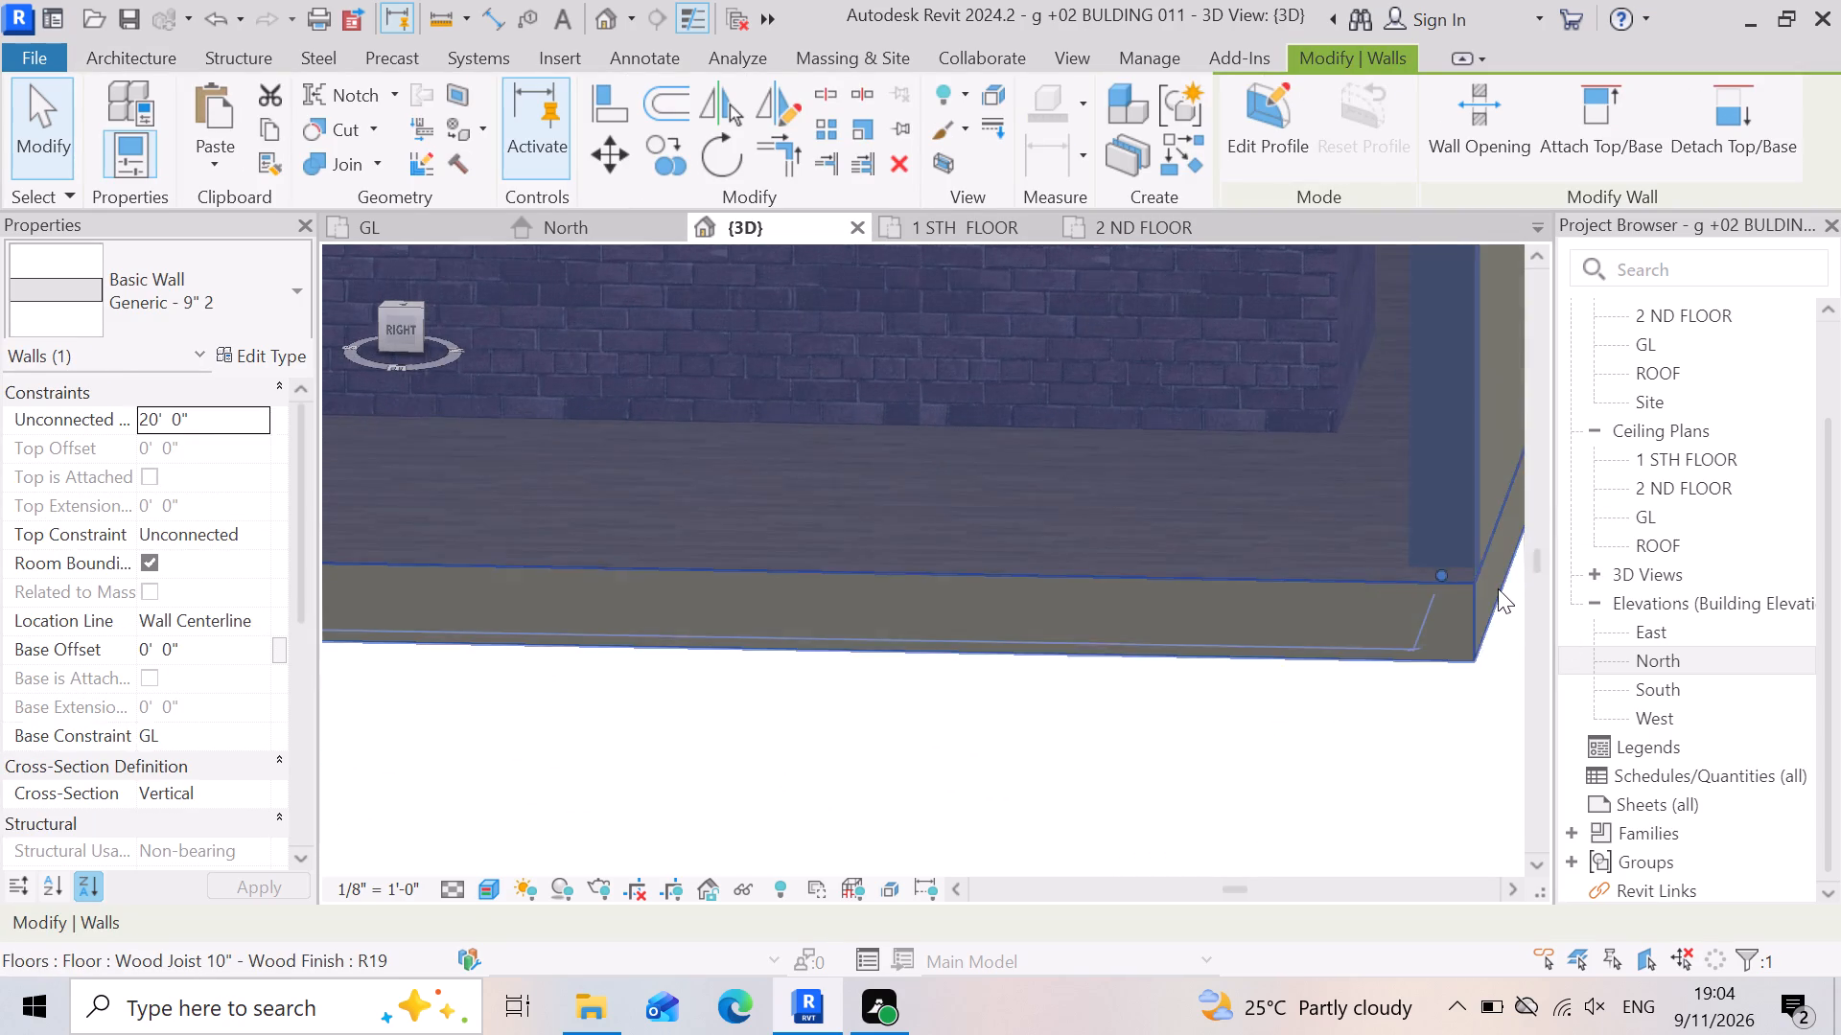
scroll(1498, 588, "up", 2)
scroll(1421, 636, "down", 11)
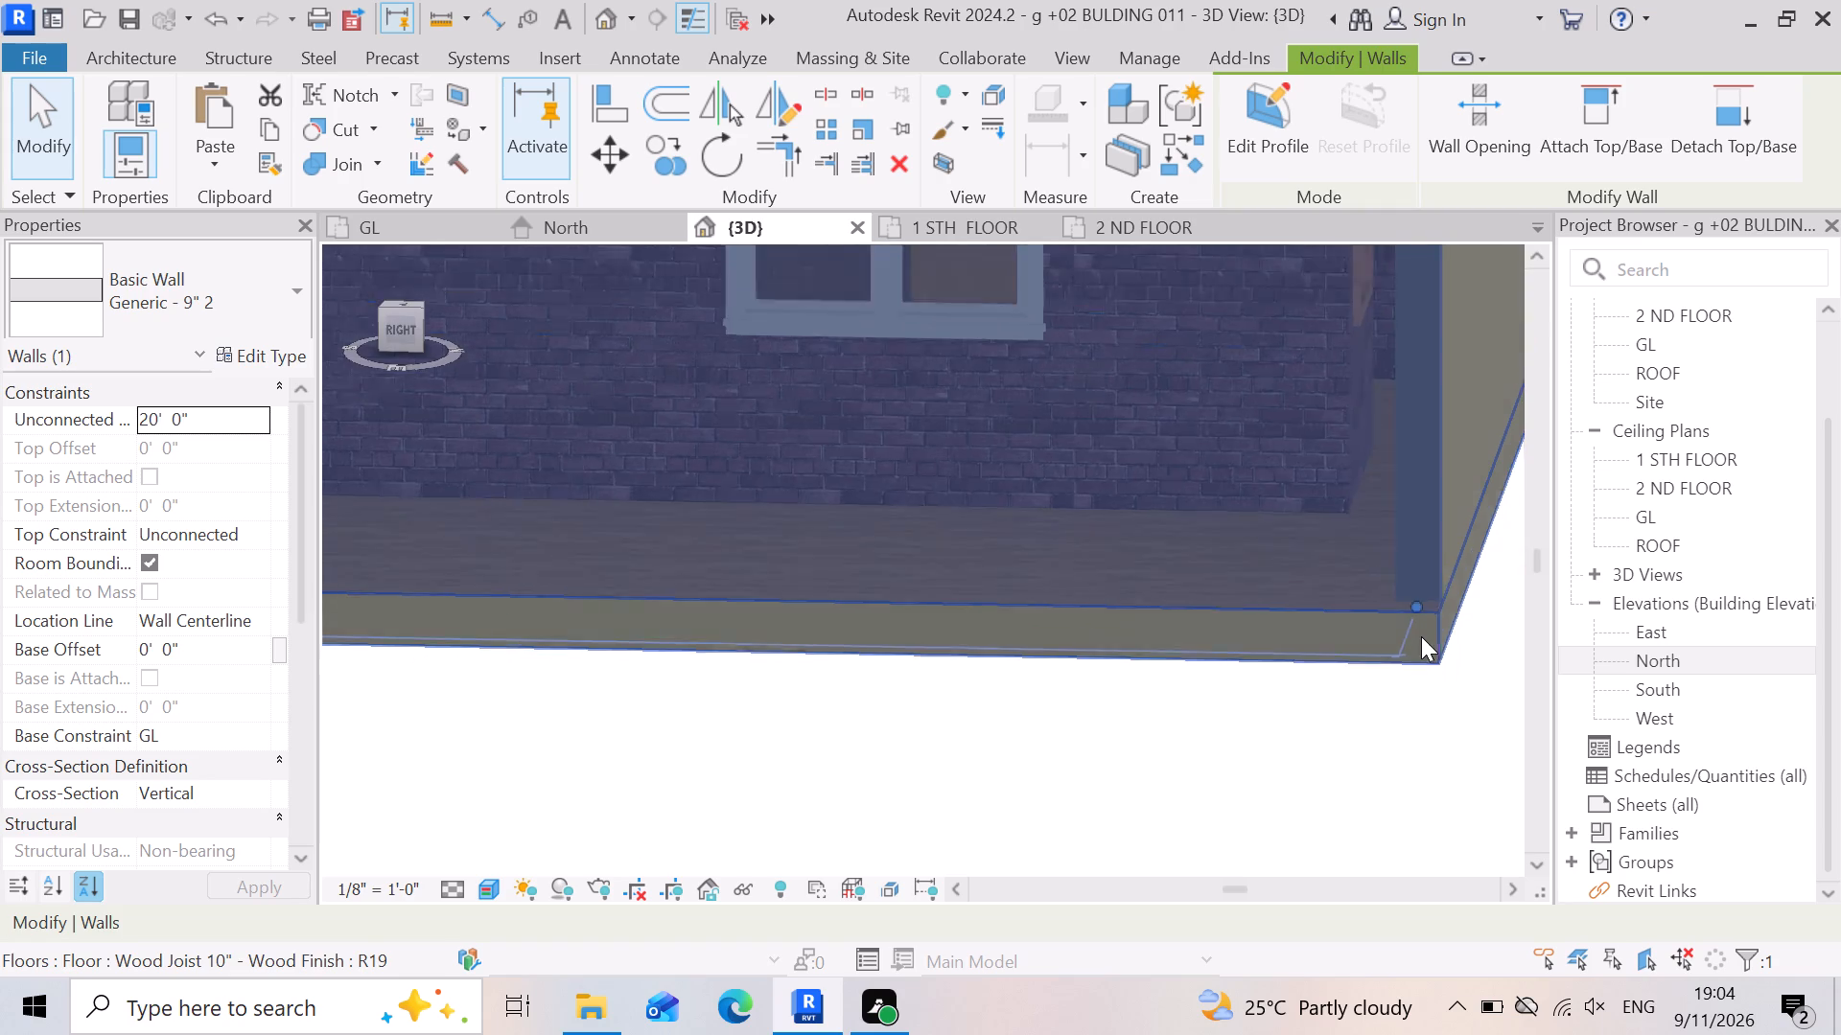
scroll(1421, 636, "down", 3)
scroll(1343, 706, "down", 4)
left_click(806, 747)
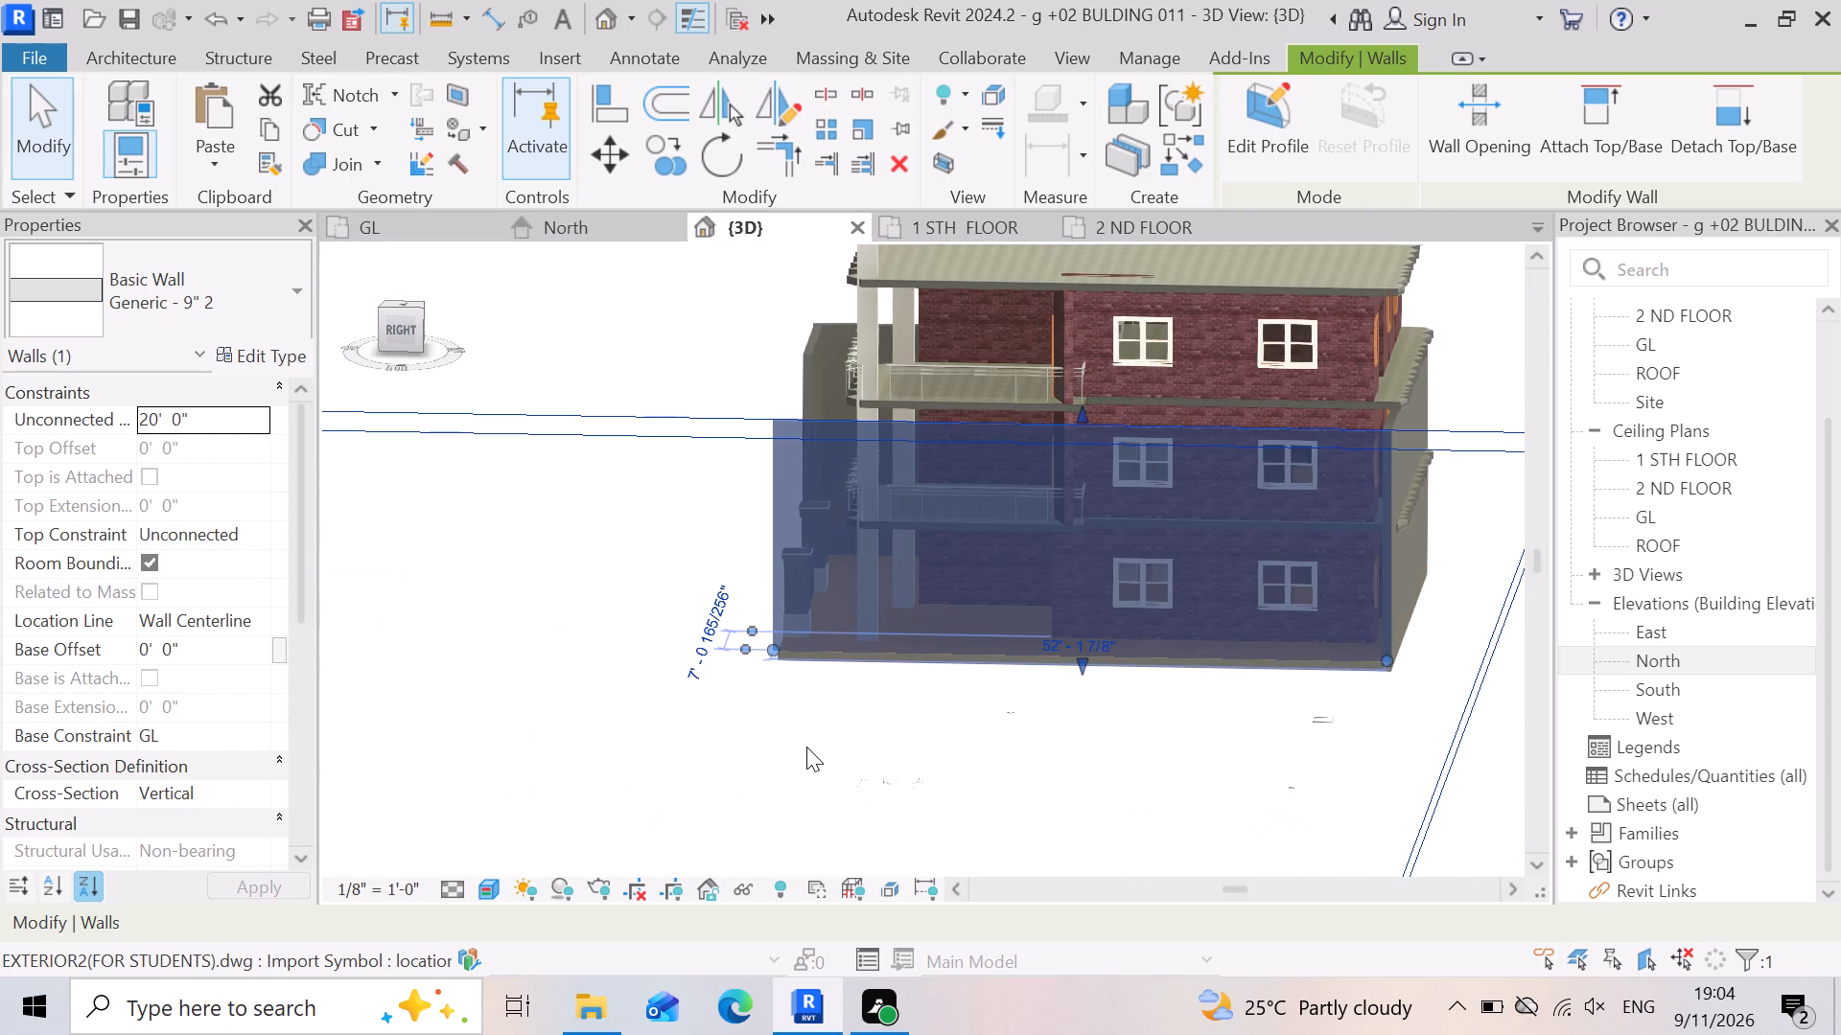
Nudge the right-side 9" boundary wall in small increments to bring its front end toward the slab corner beside the gate.
scroll(863, 618, "up", 4)
scroll(709, 715, "up", 6)
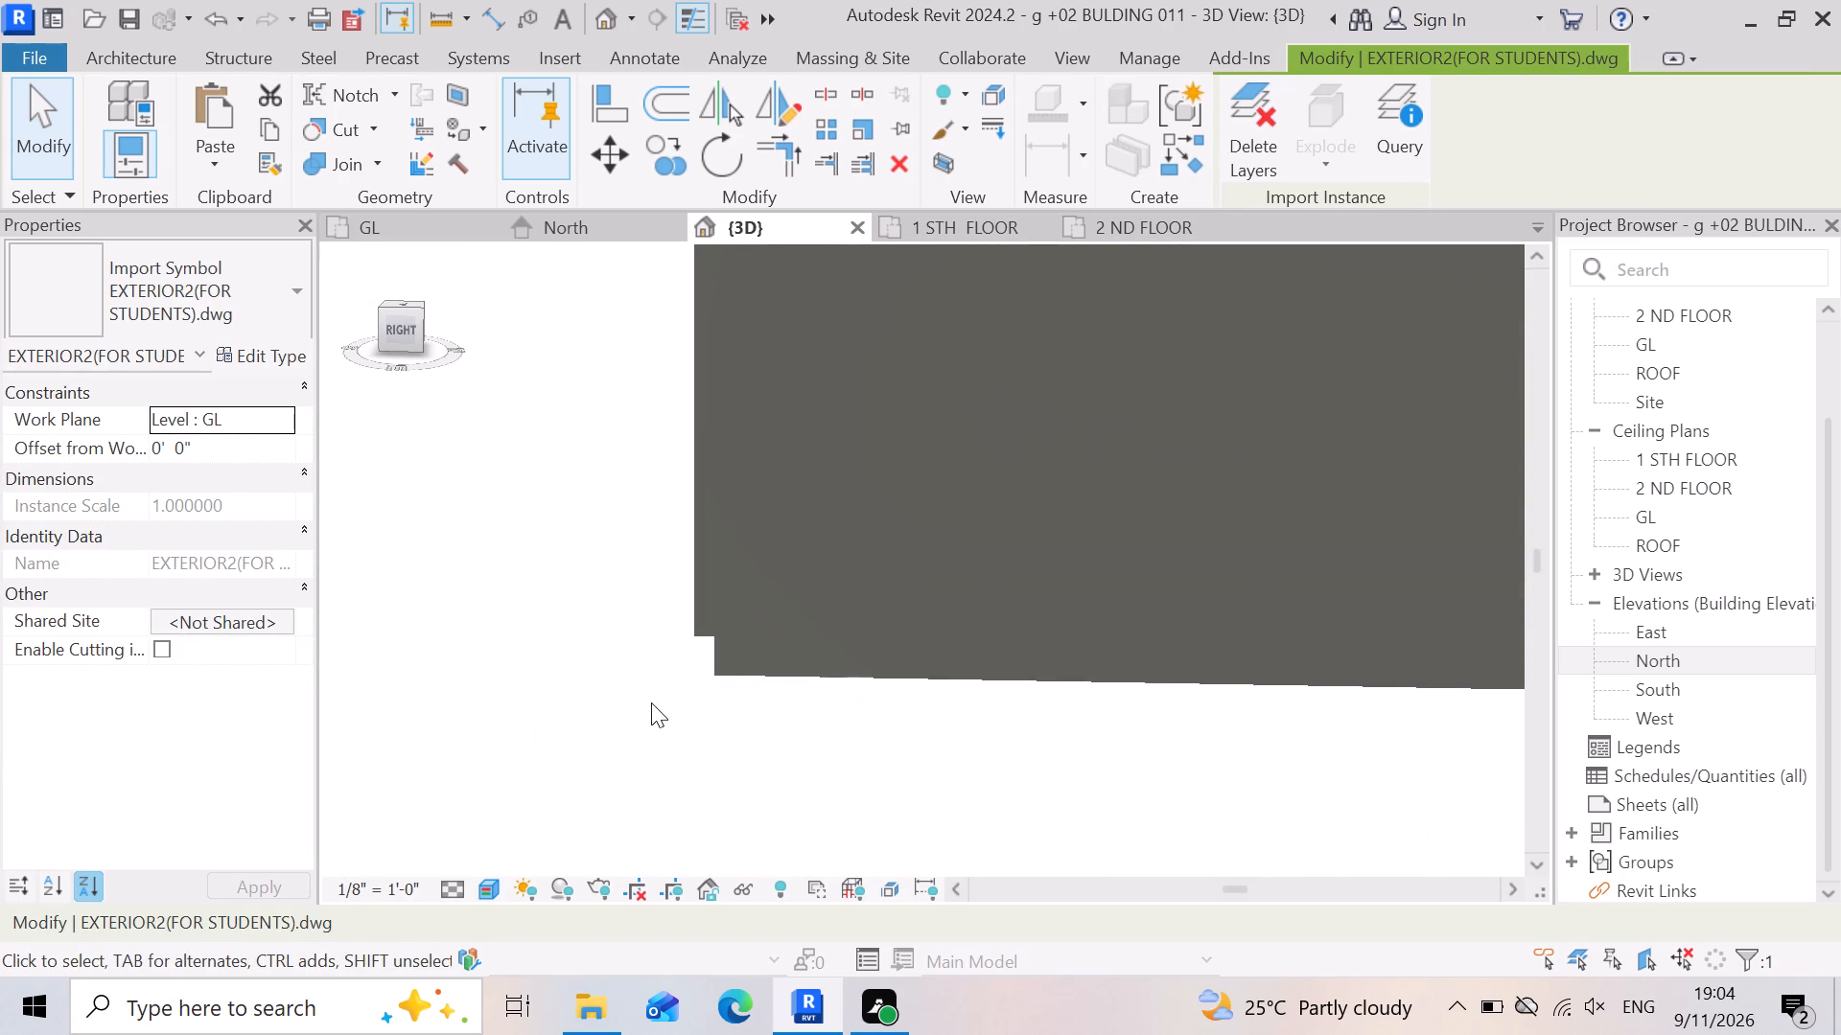
scroll(586, 715, "up", 1)
middle_click_drag(586, 715, 684, 708, "shift")
right_click_drag(586, 715, 684, 708, "shift")
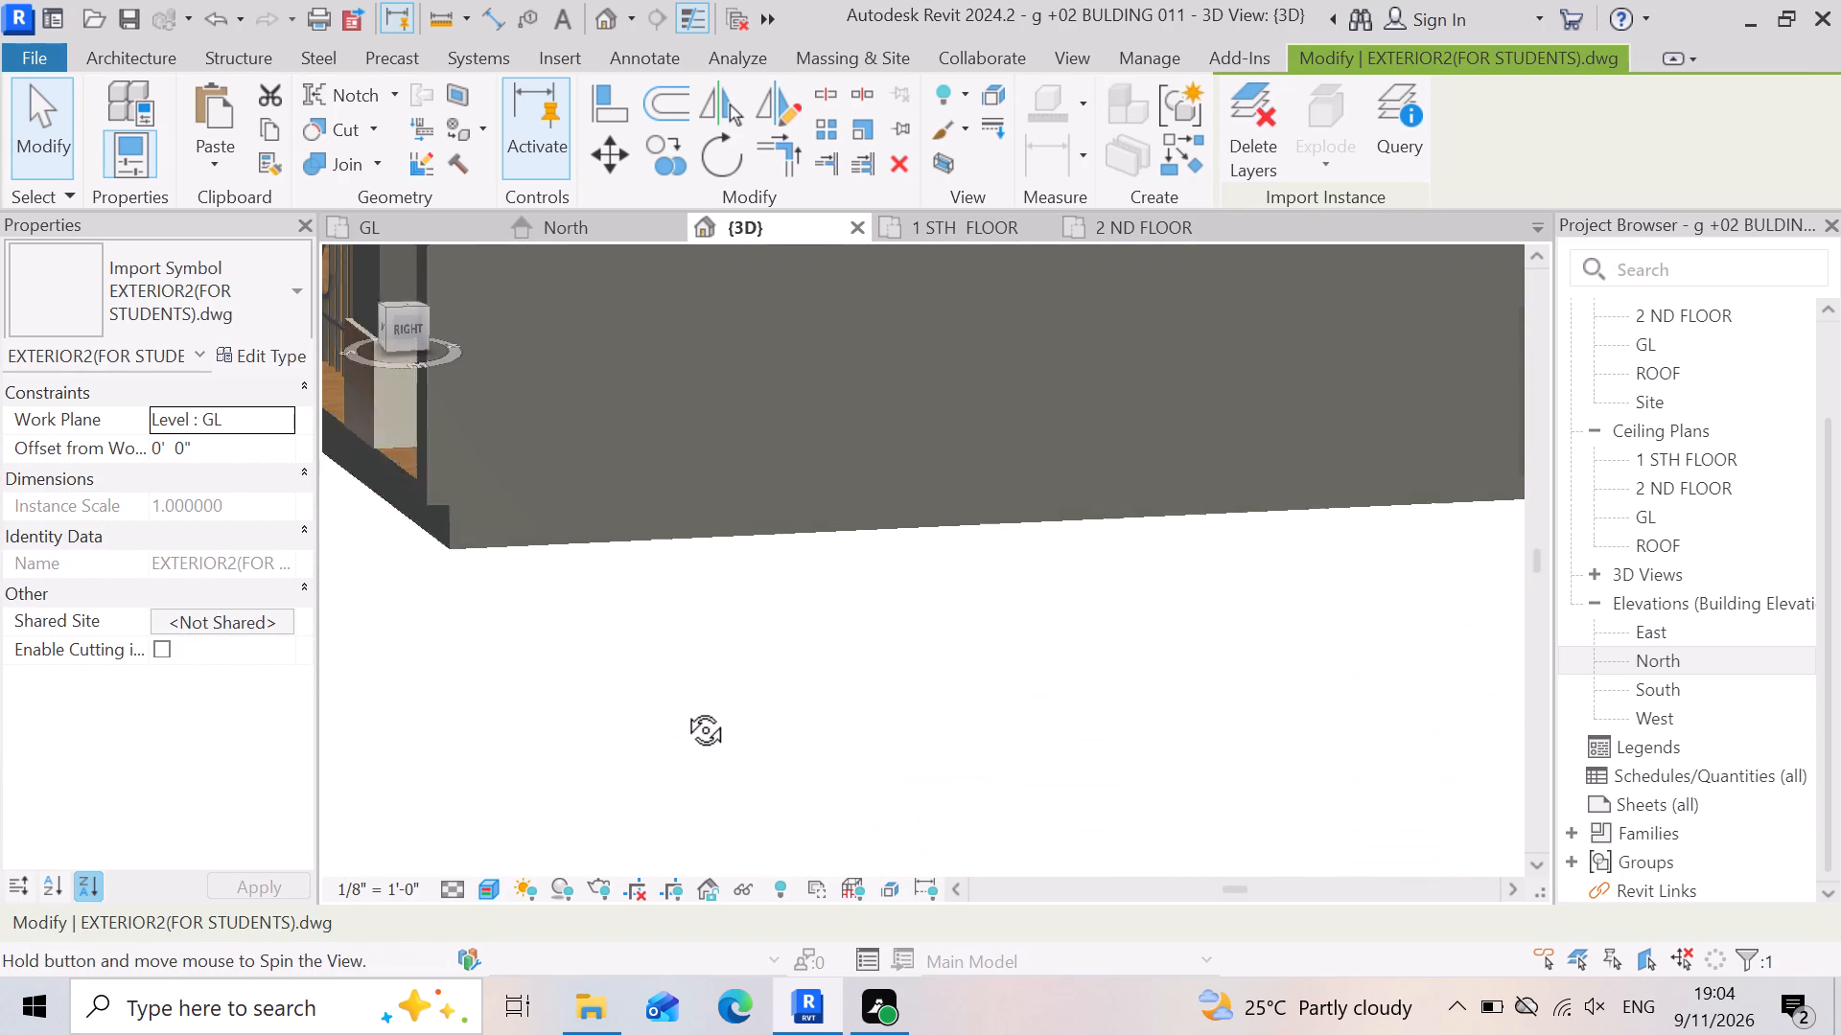
middle_click_drag(684, 708, 695, 707, "shift")
right_click_drag(684, 708, 695, 707, "shift")
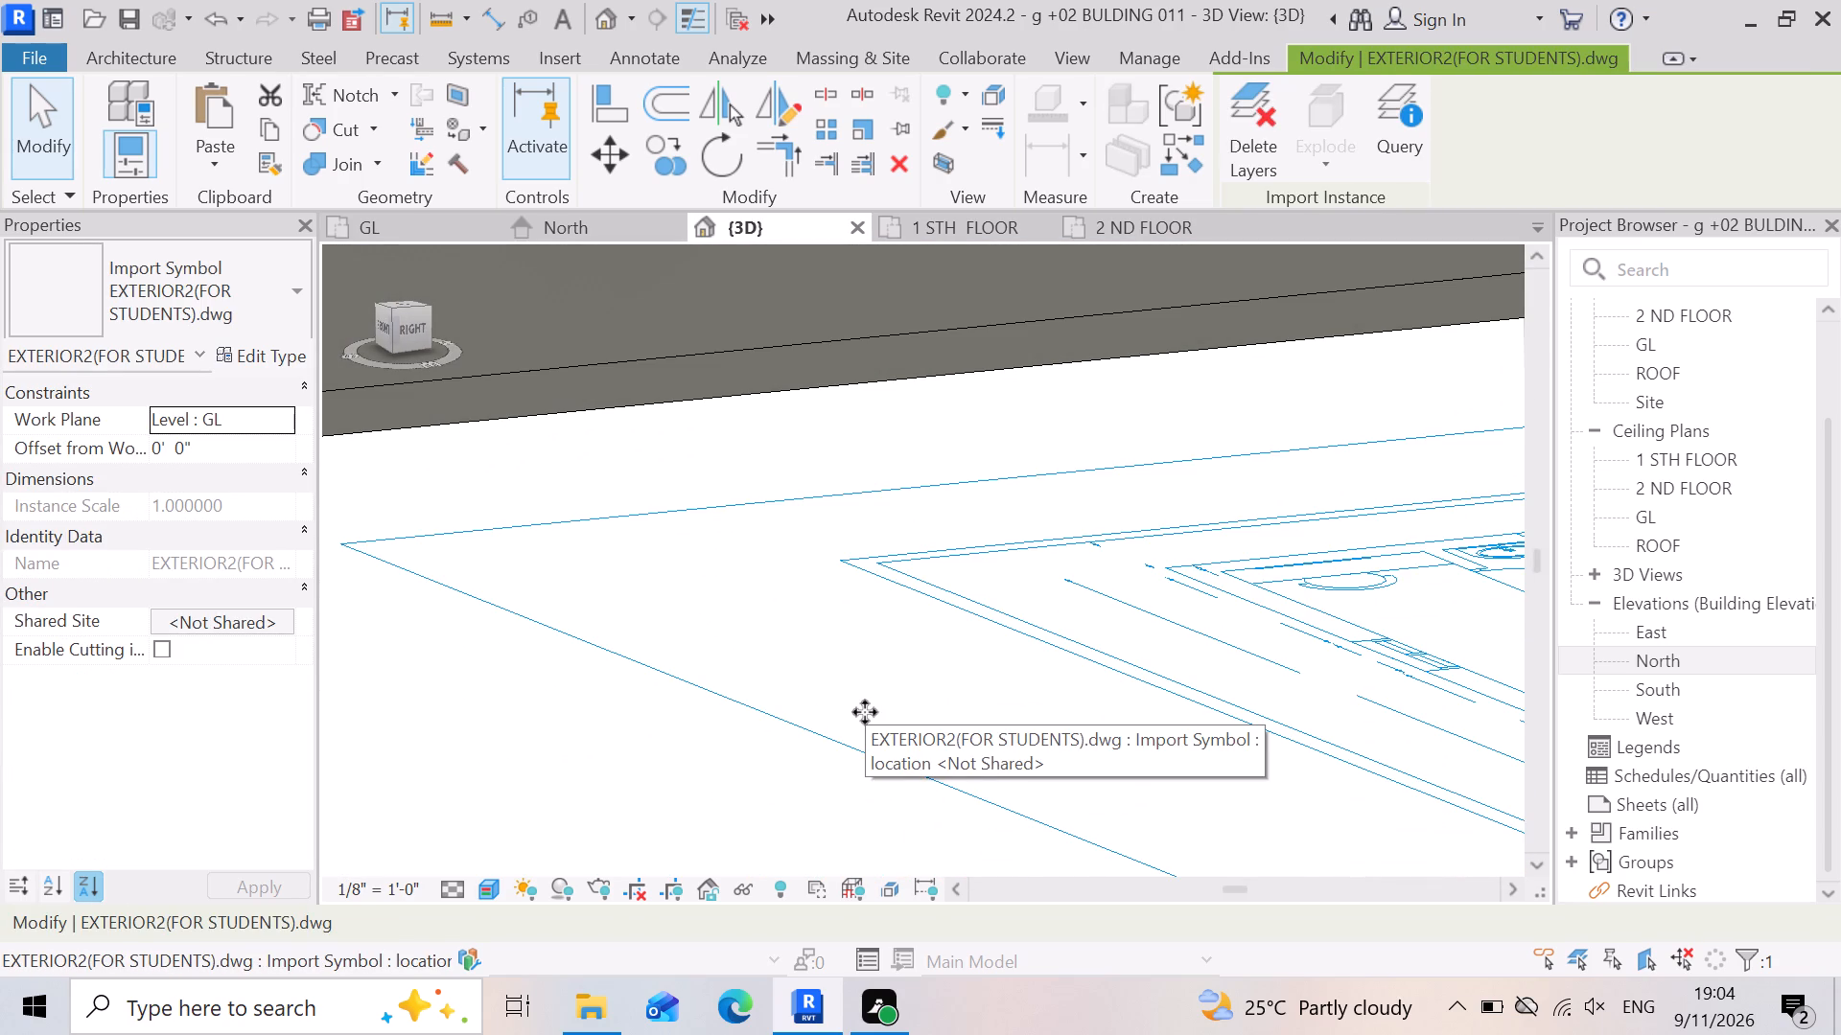
scroll(1283, 600, "down", 9)
scroll(1039, 610, "down", 2)
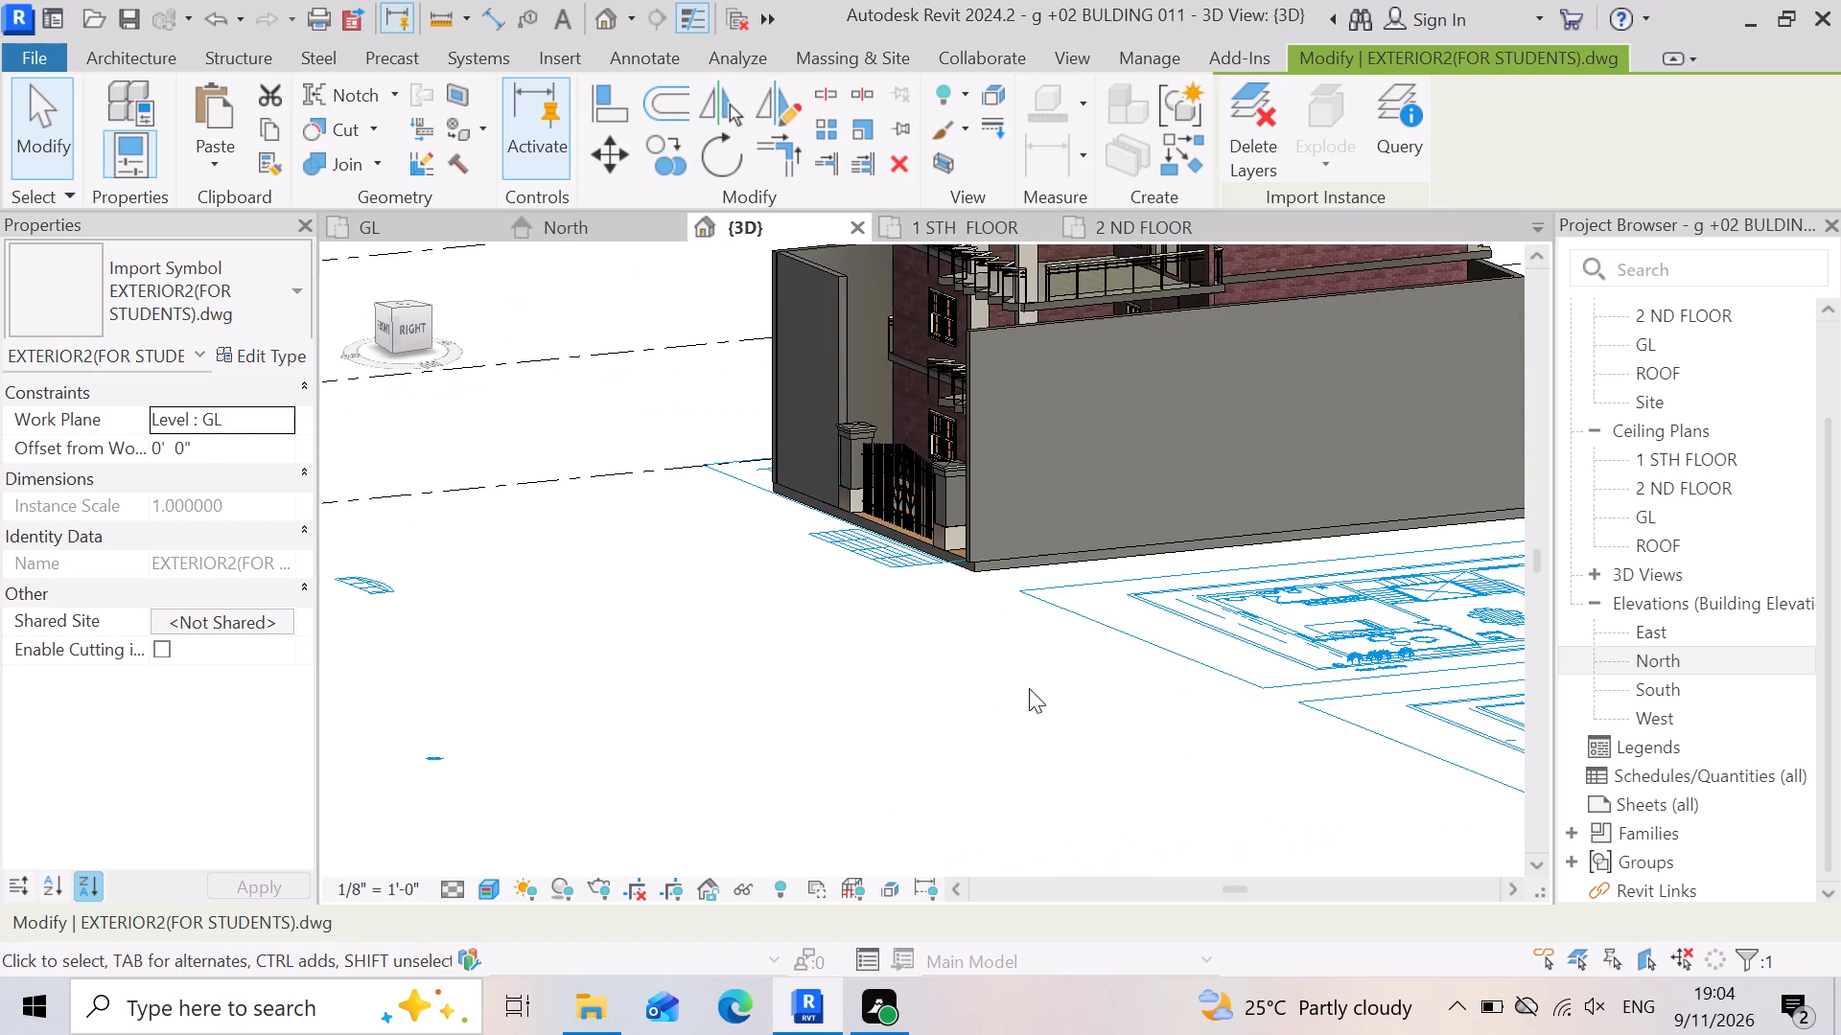
scroll(1024, 634, "up", 2)
scroll(954, 586, "up", 8)
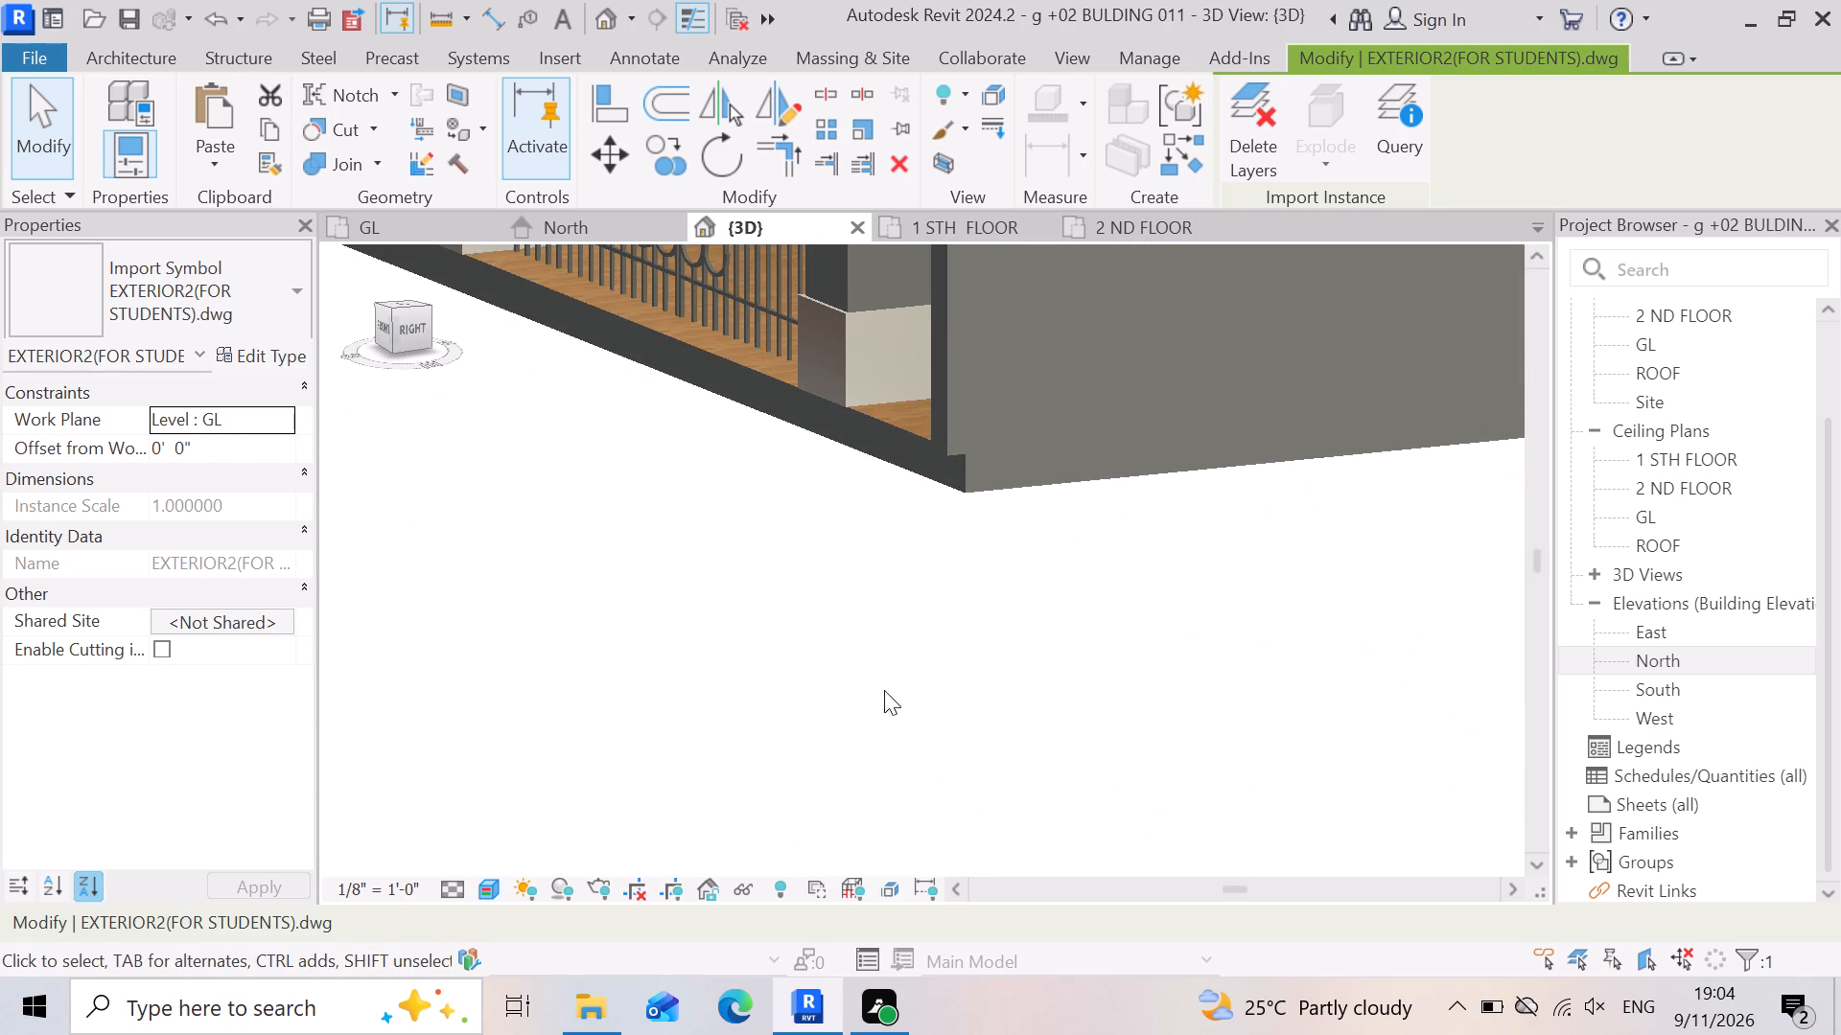
scroll(972, 441, "up", 3)
left_click(954, 417)
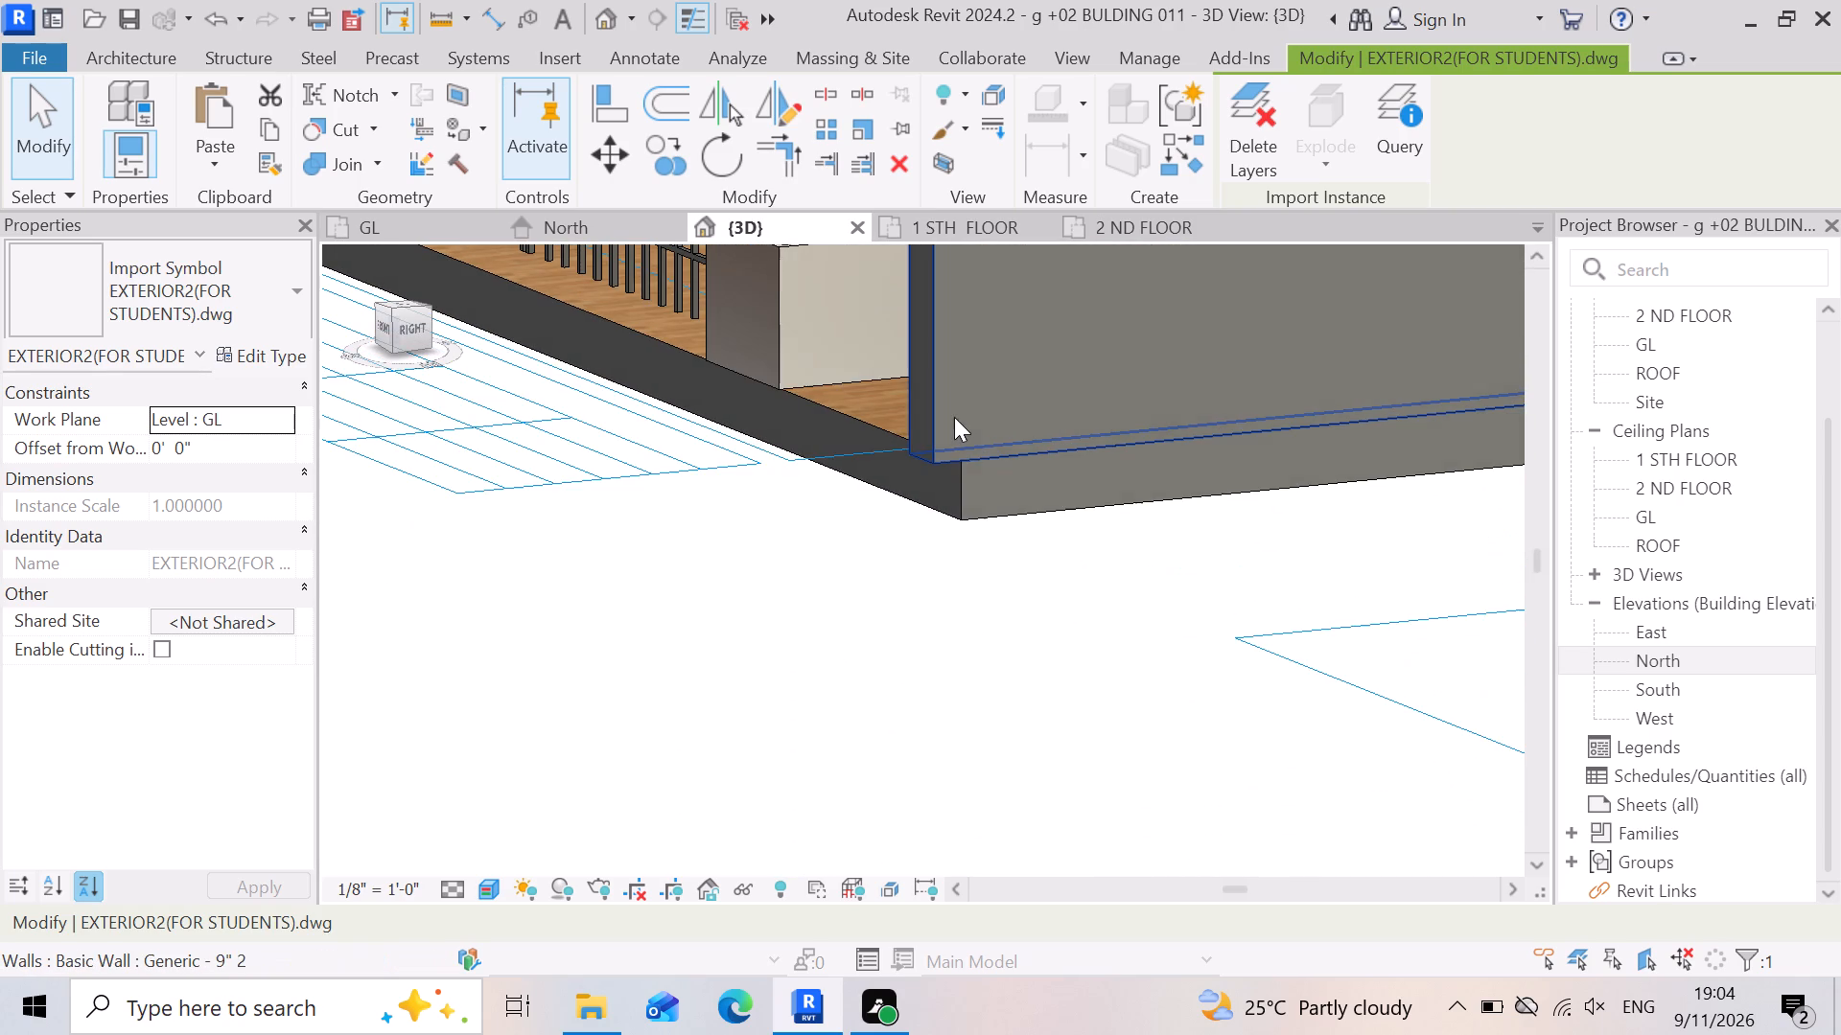
key("Up")
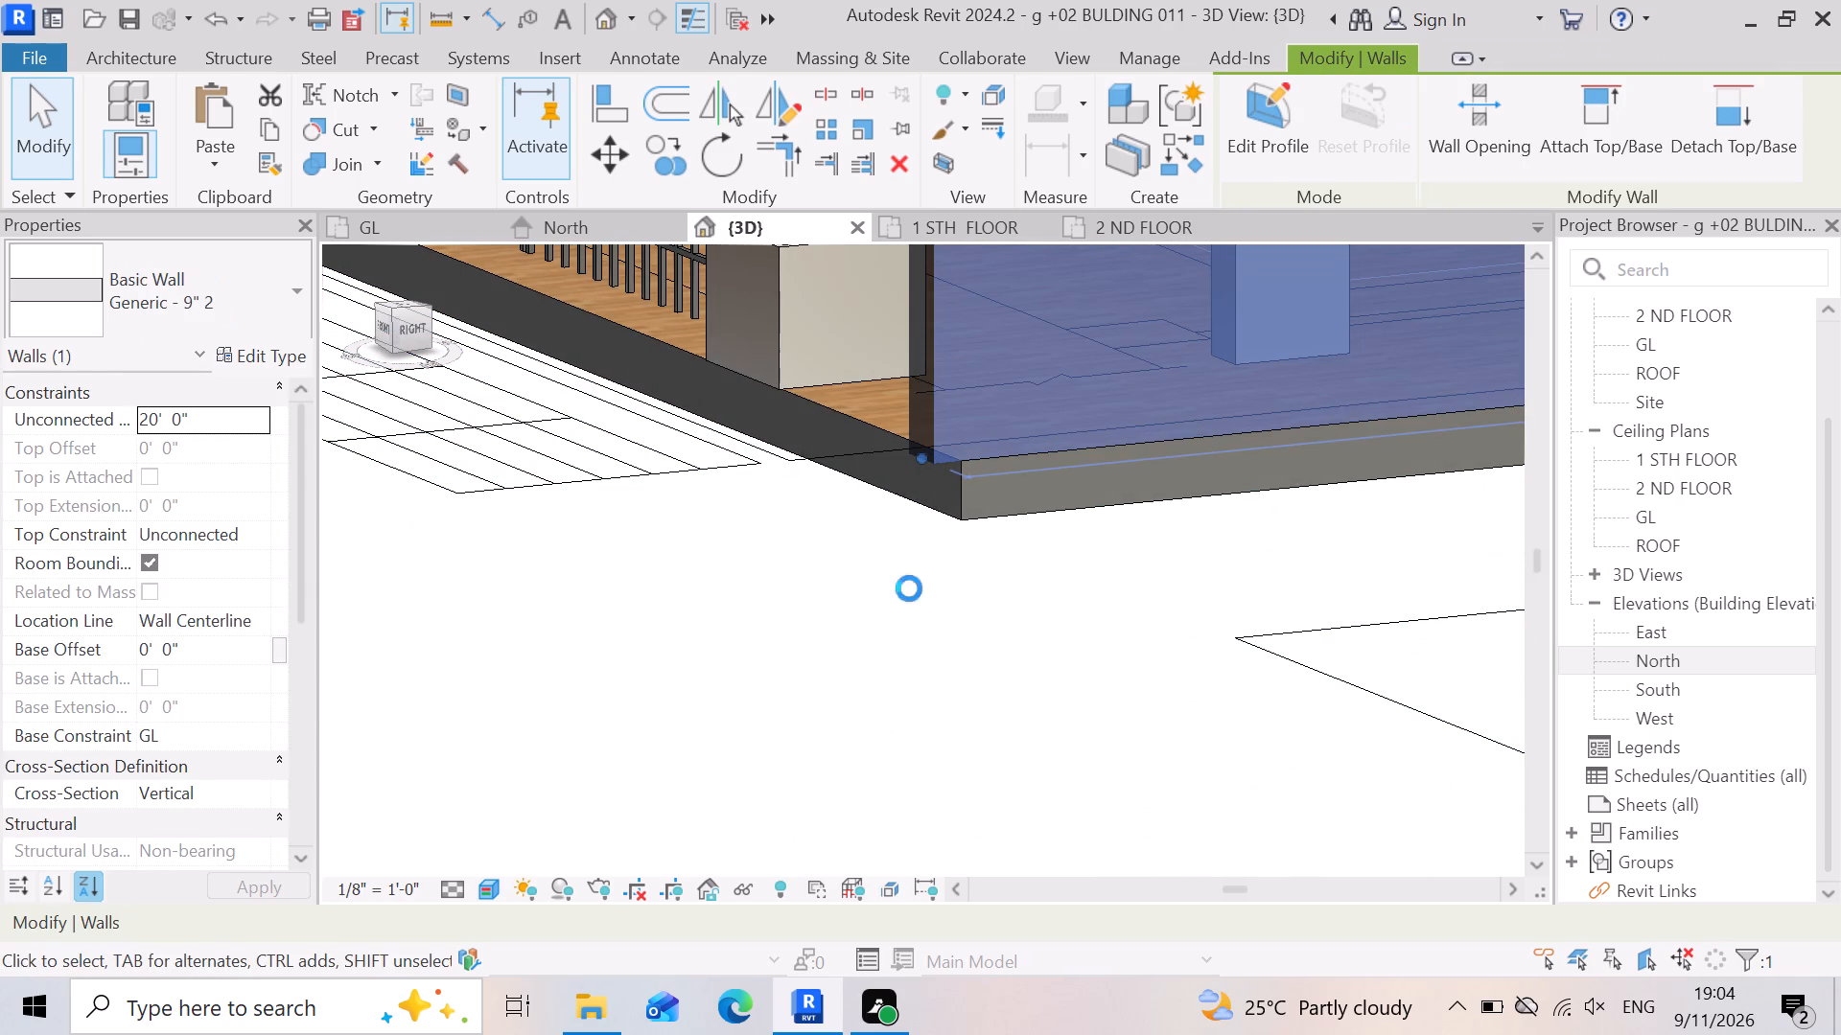
key("Up")
key("Up")
key("Down")
key("Down")
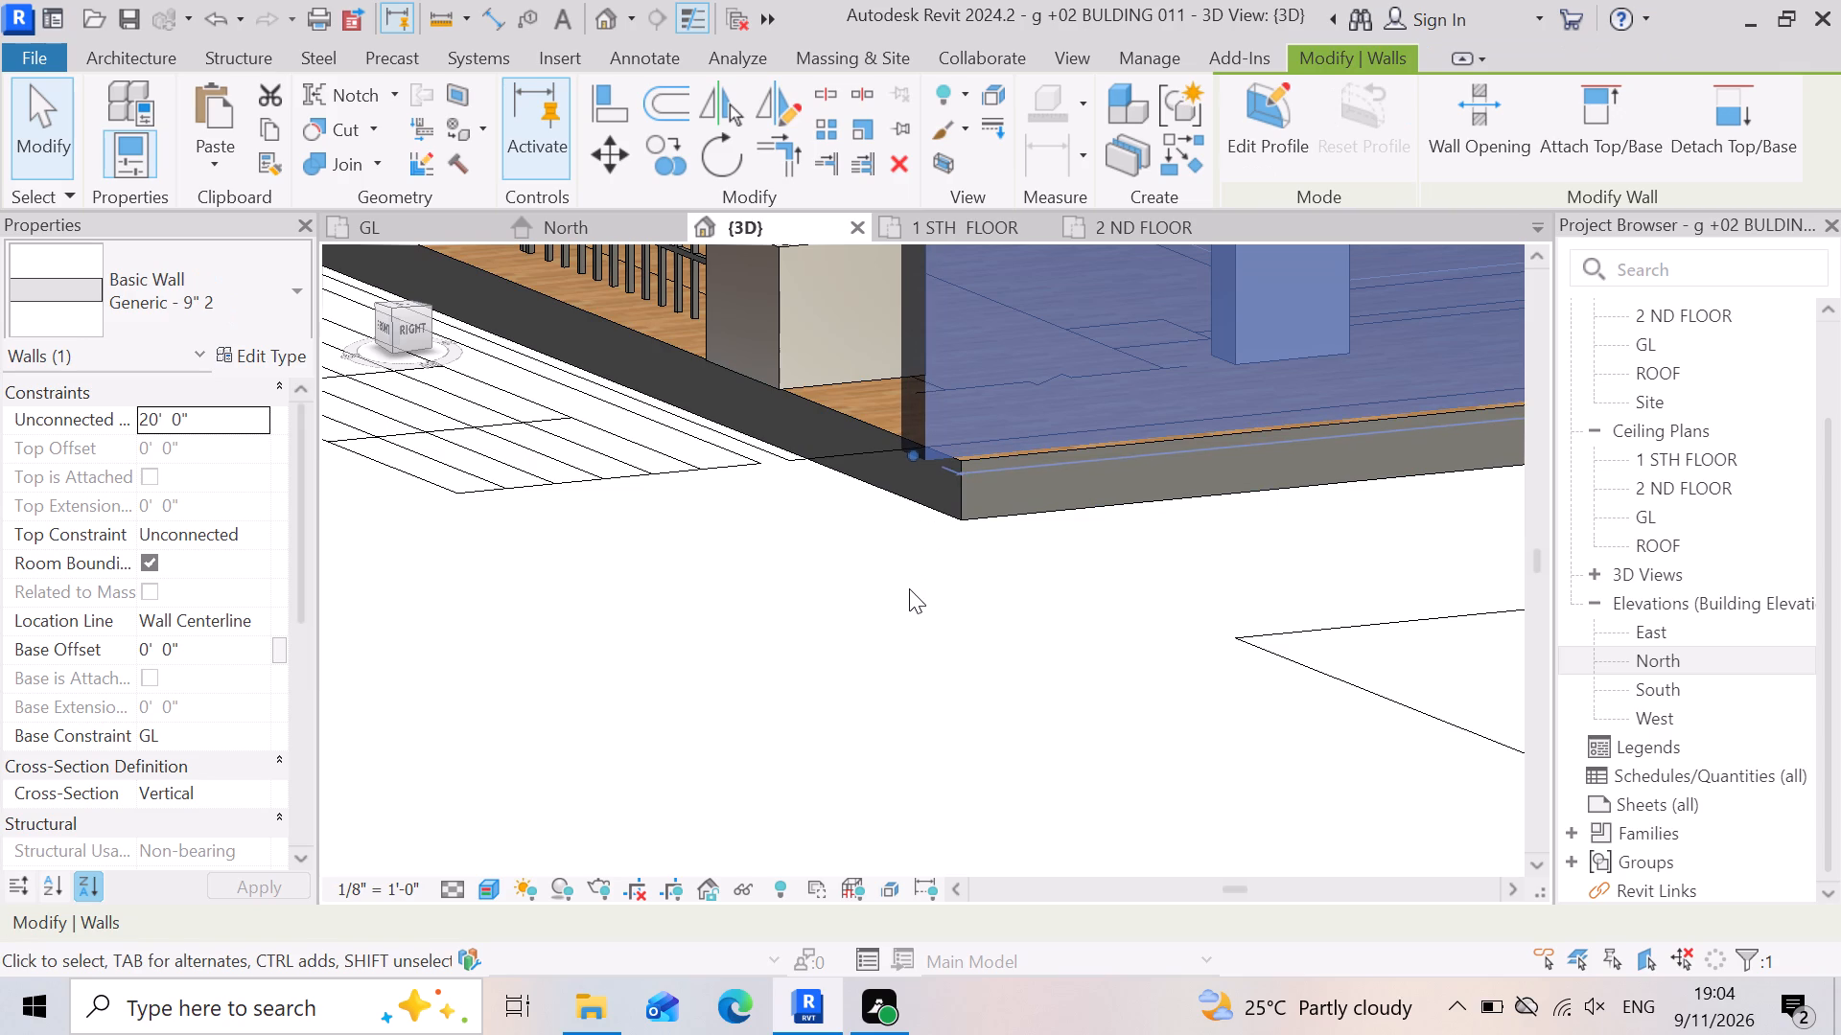
key("Down")
key("Down")
key("Down")
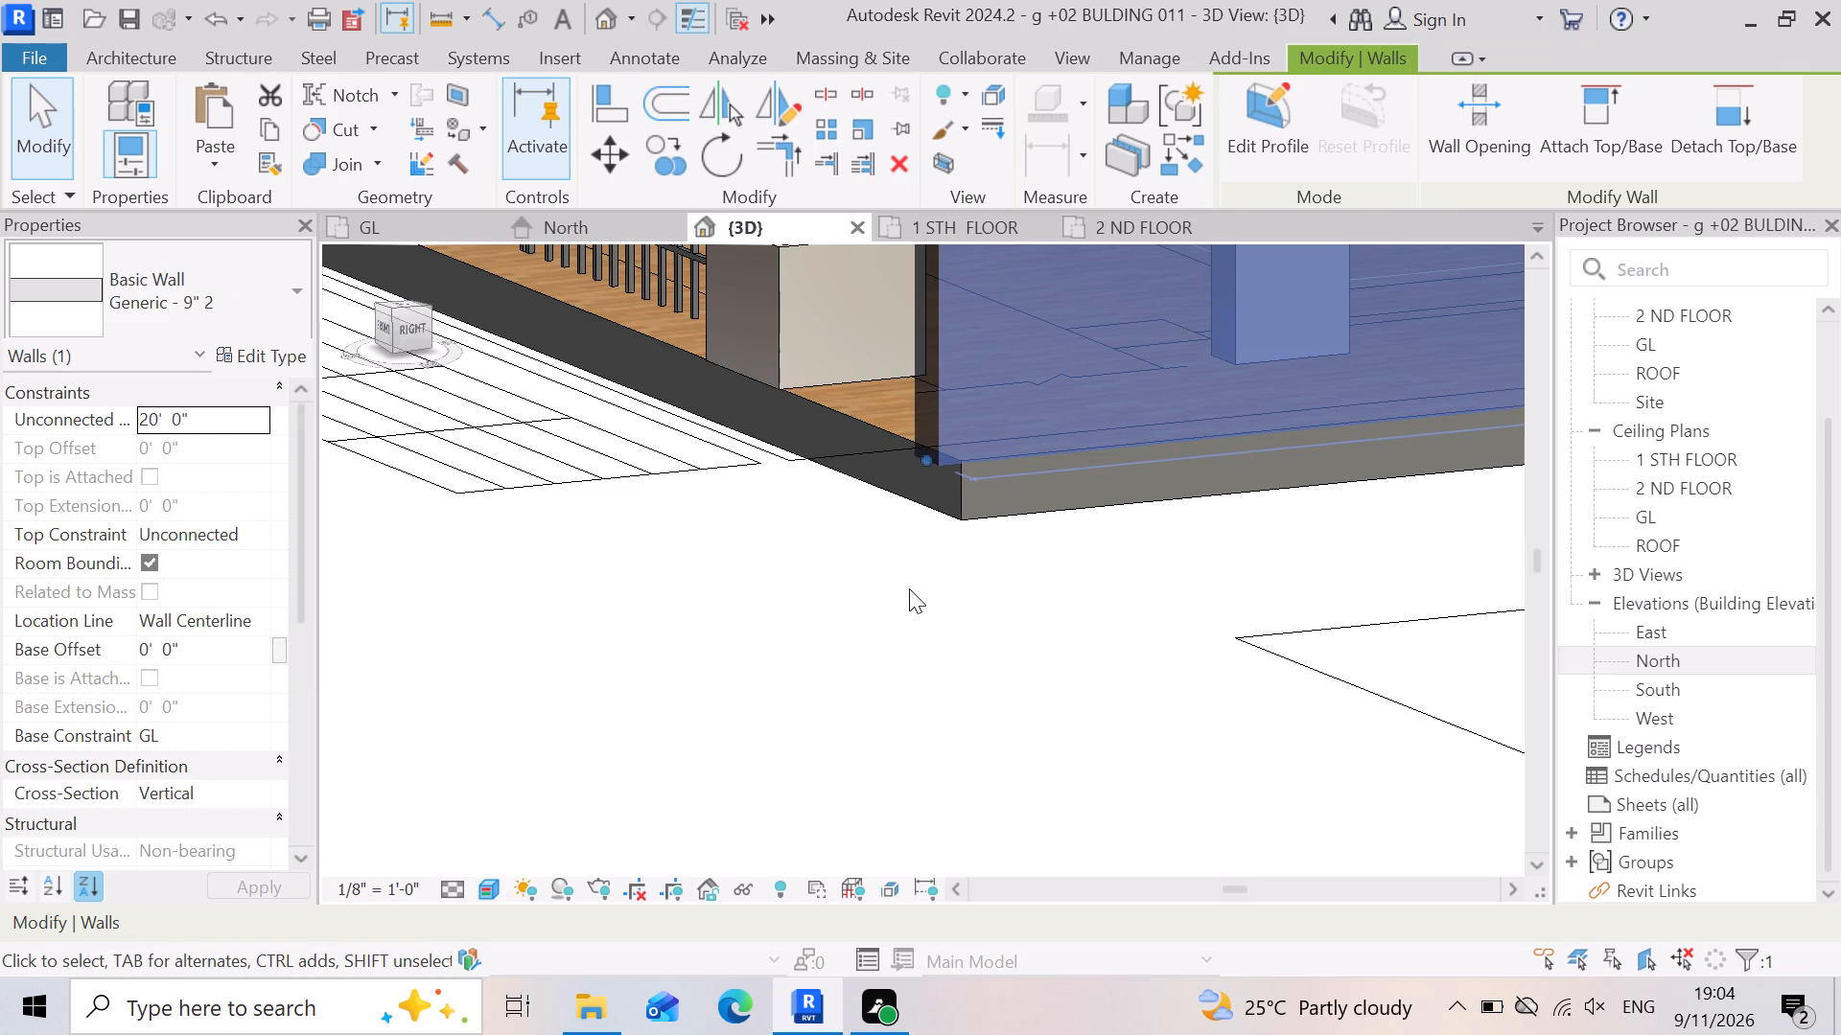
key("Up")
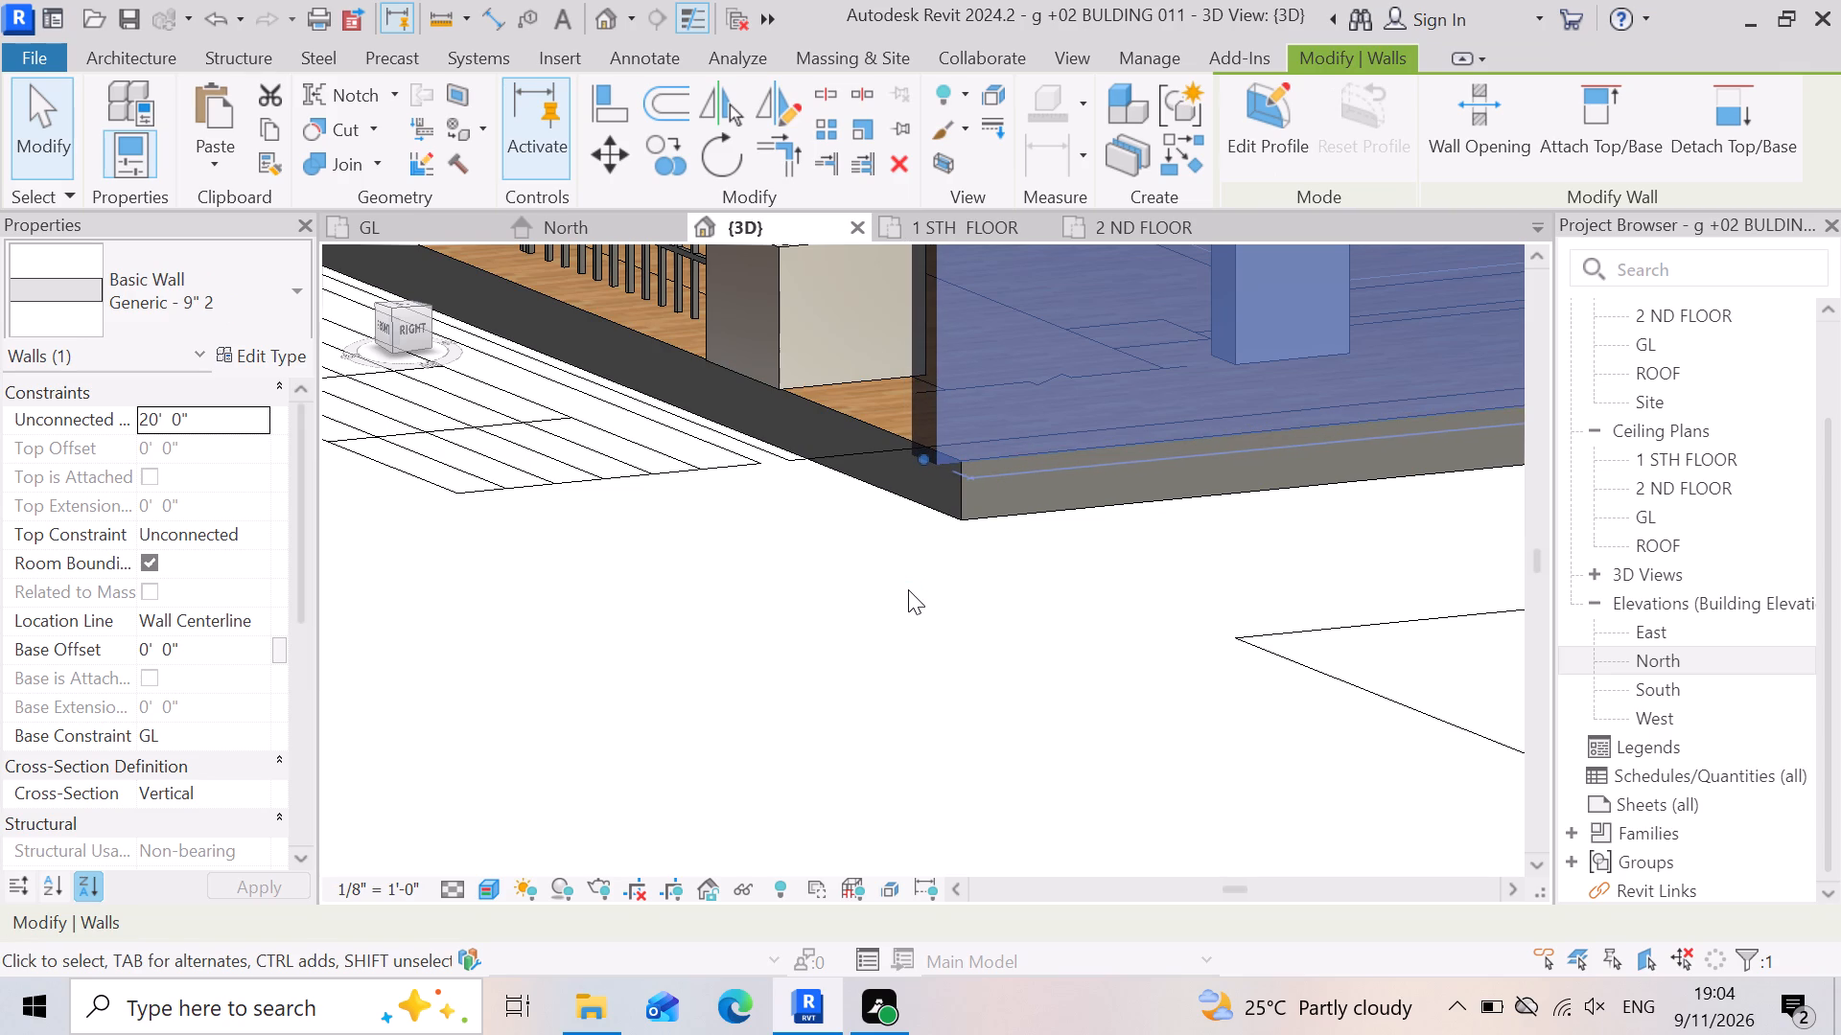
key("Left")
key("Left")
key("Right")
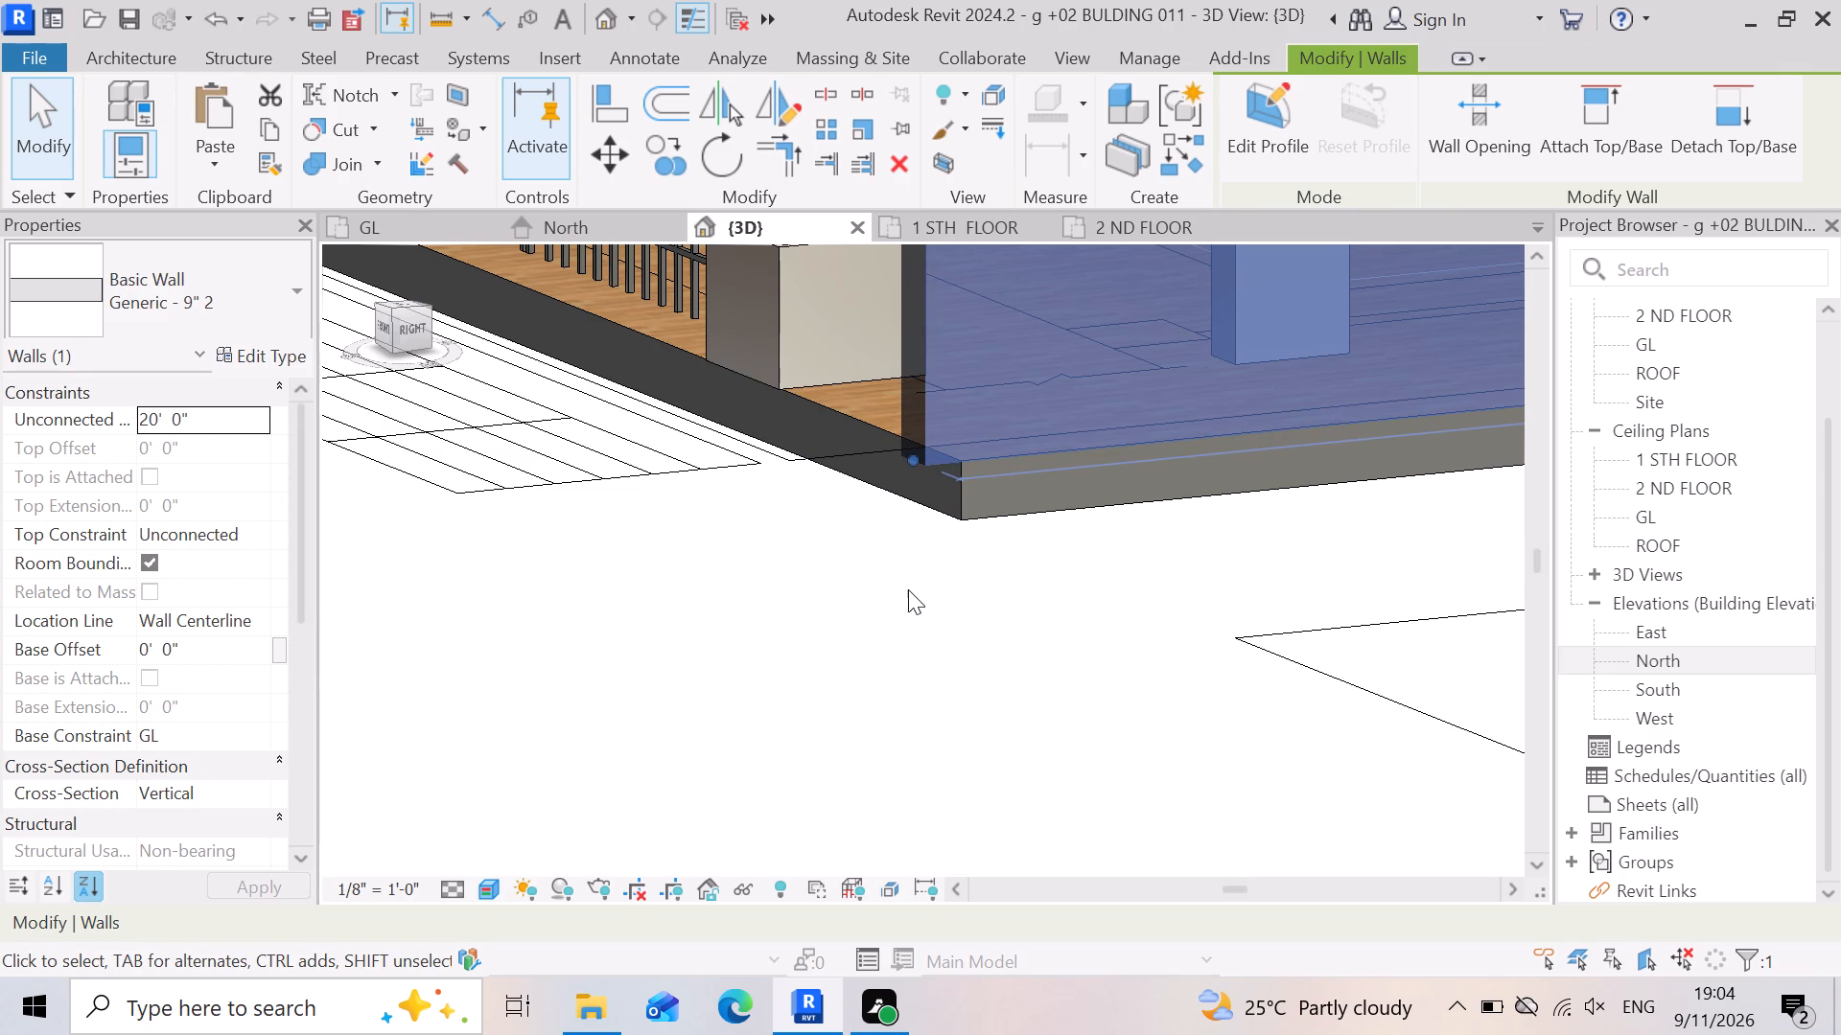
key("Right")
key("Right")
key("Right")
key("Right")
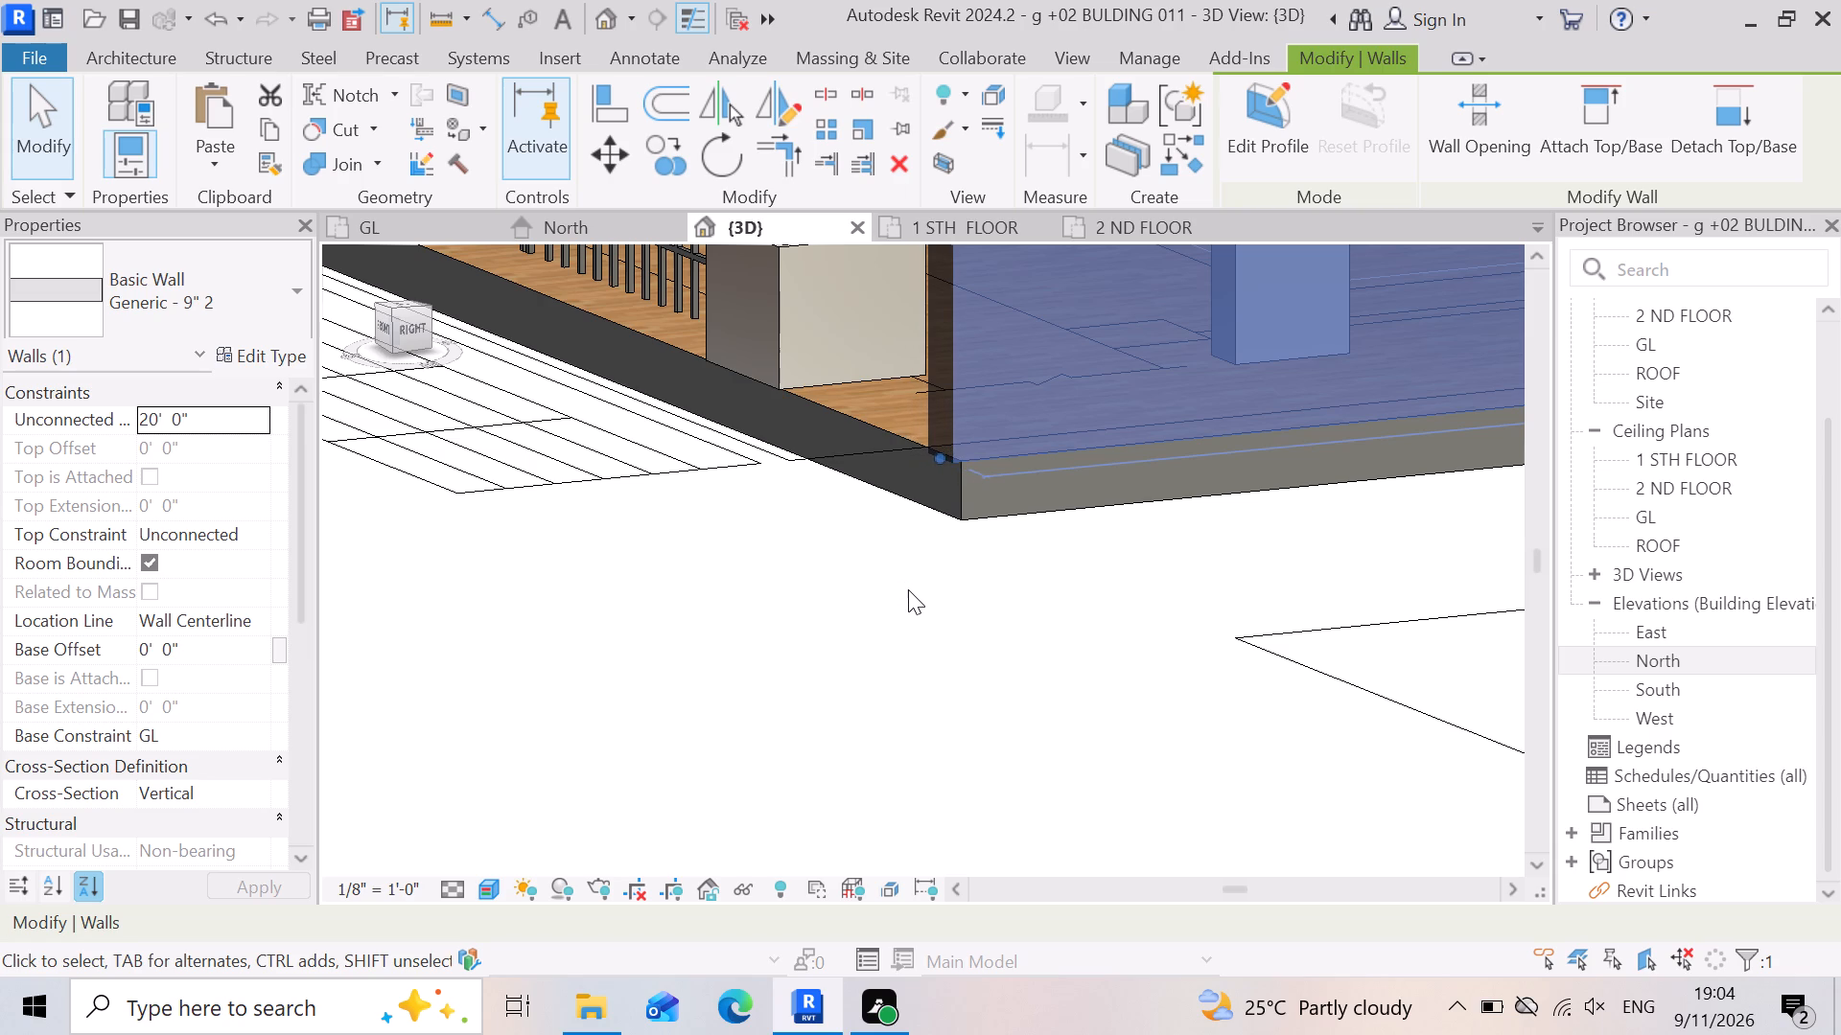
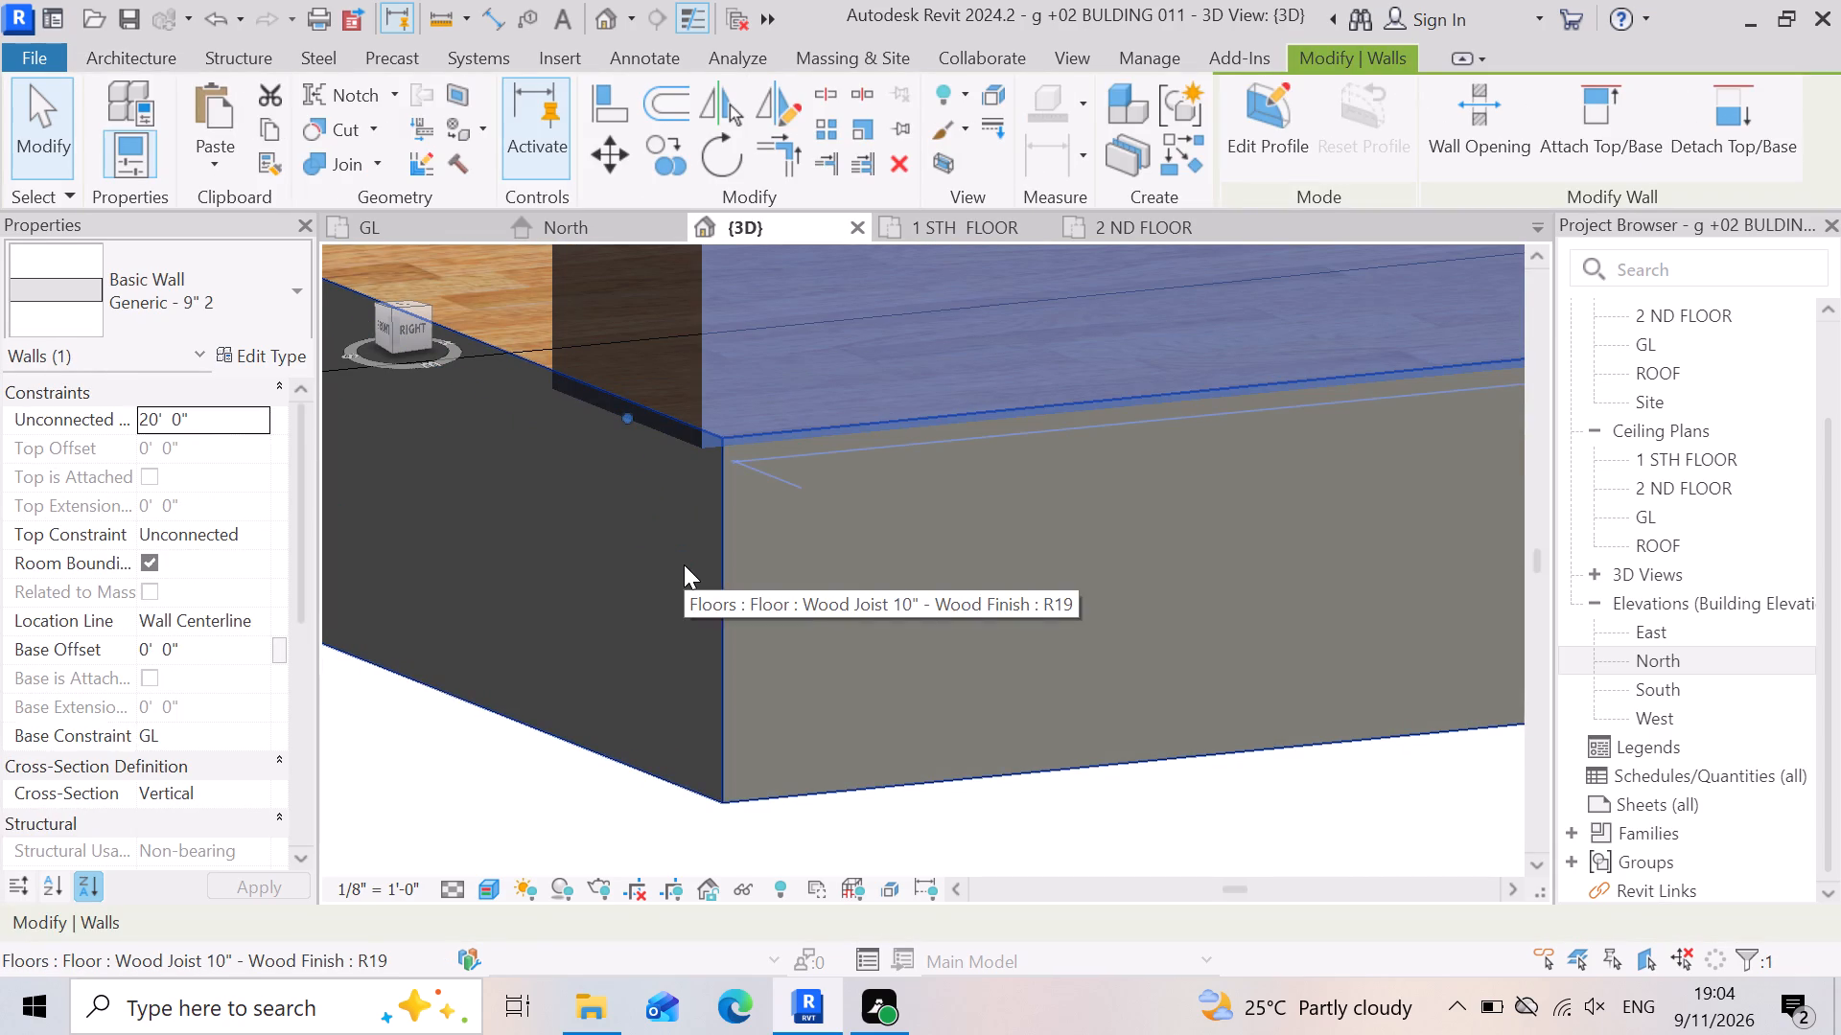
Nudge the selected right-side 9" boundary wall in fine increments until its front end lines up with the slab corner beside the gate.
key("Down")
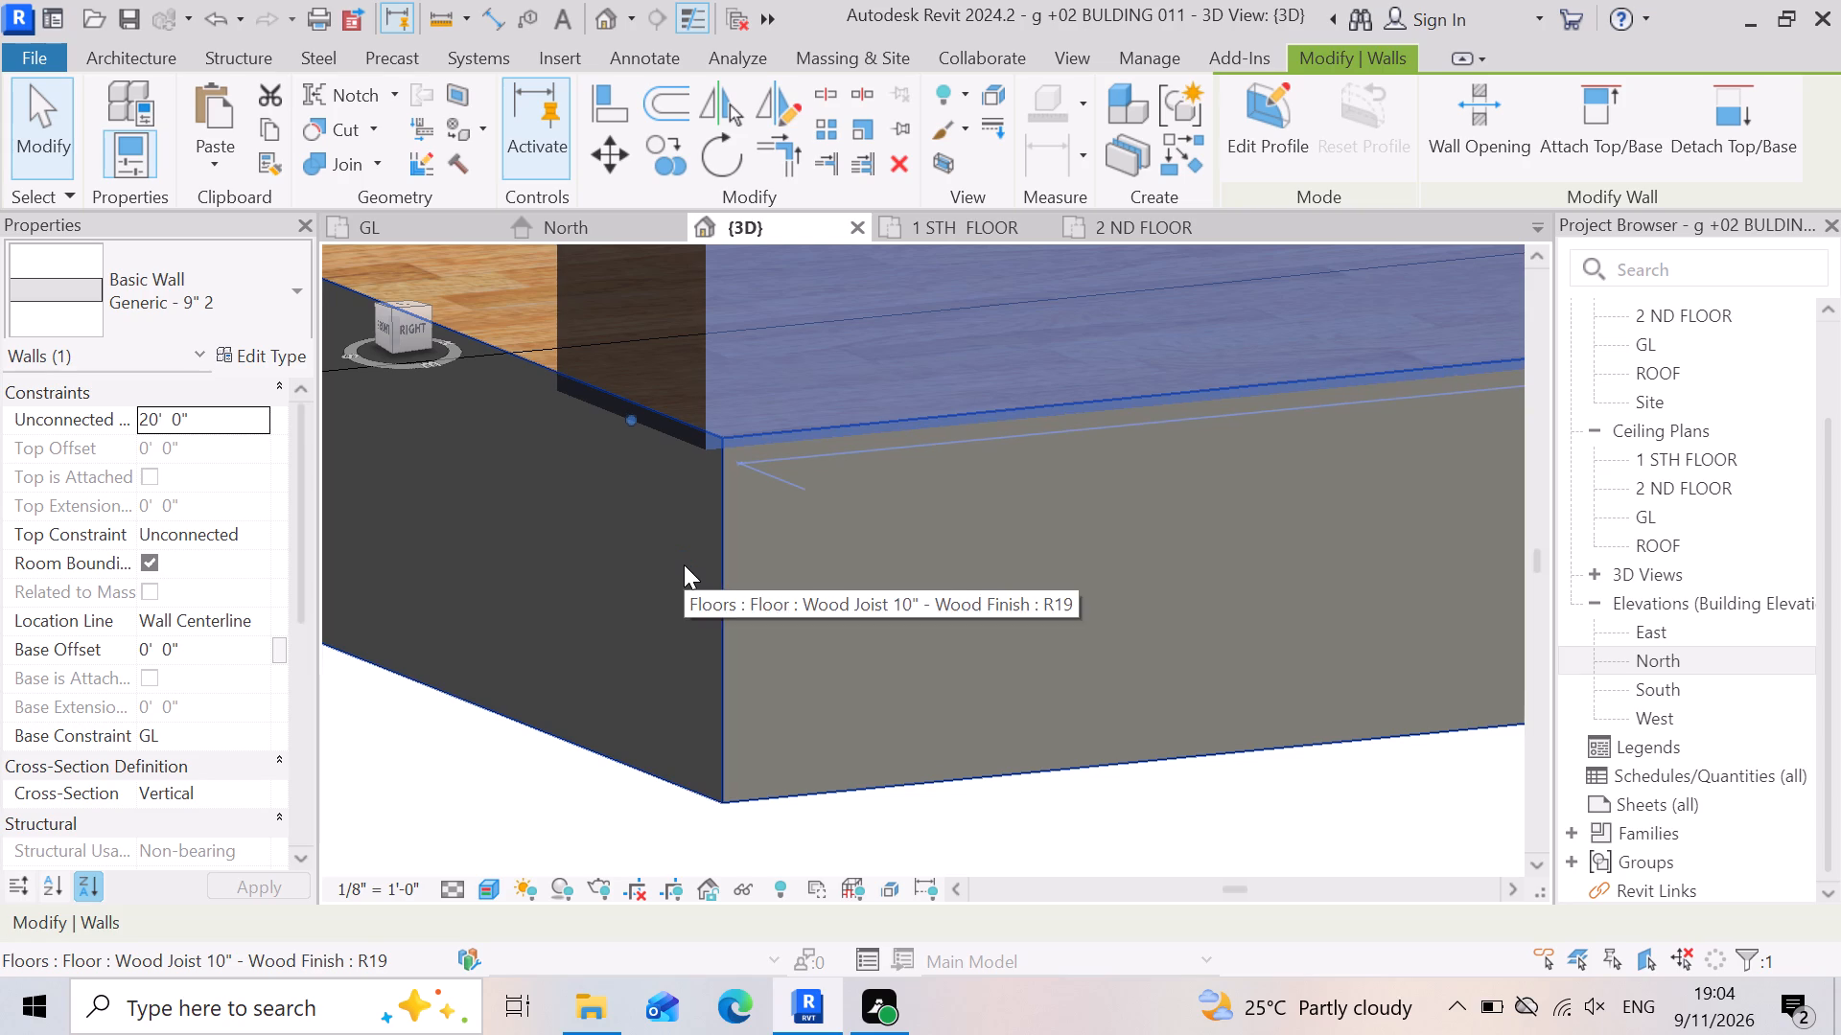
key("Down")
key("Down")
key("Down")
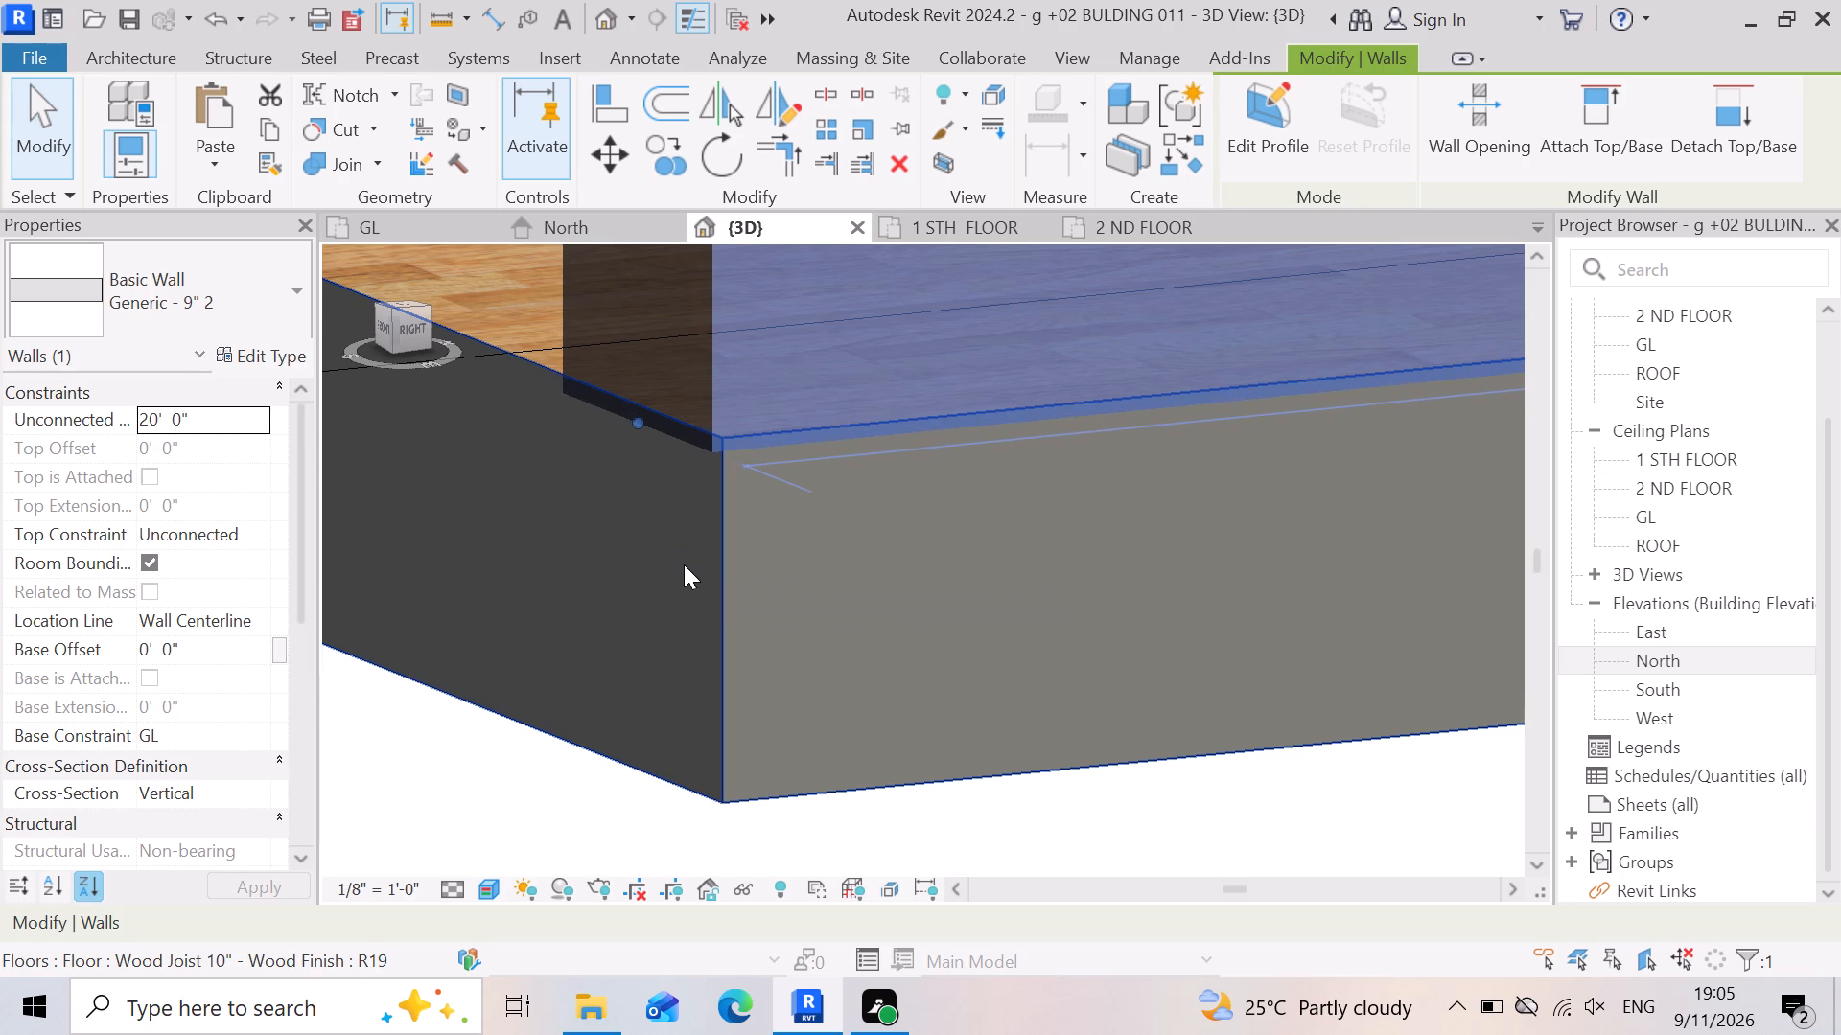
key("Down")
key("Down")
key("Down")
key("Down")
key("Down")
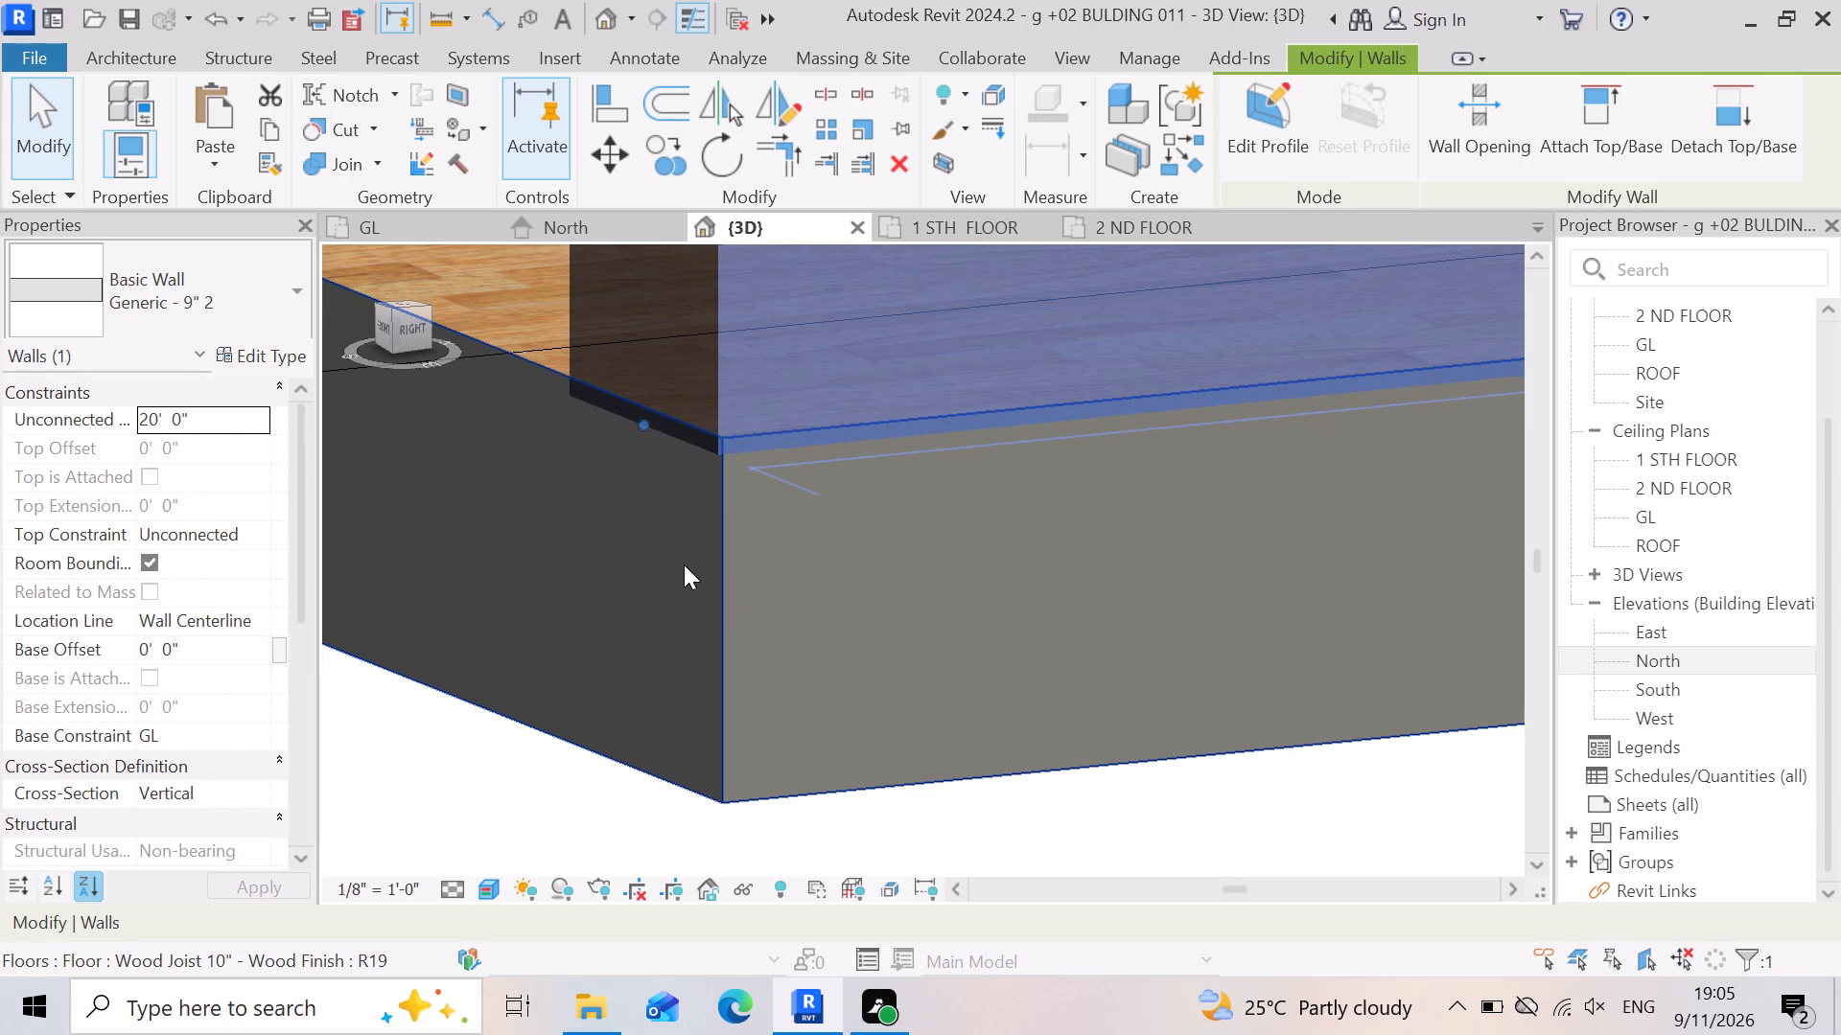
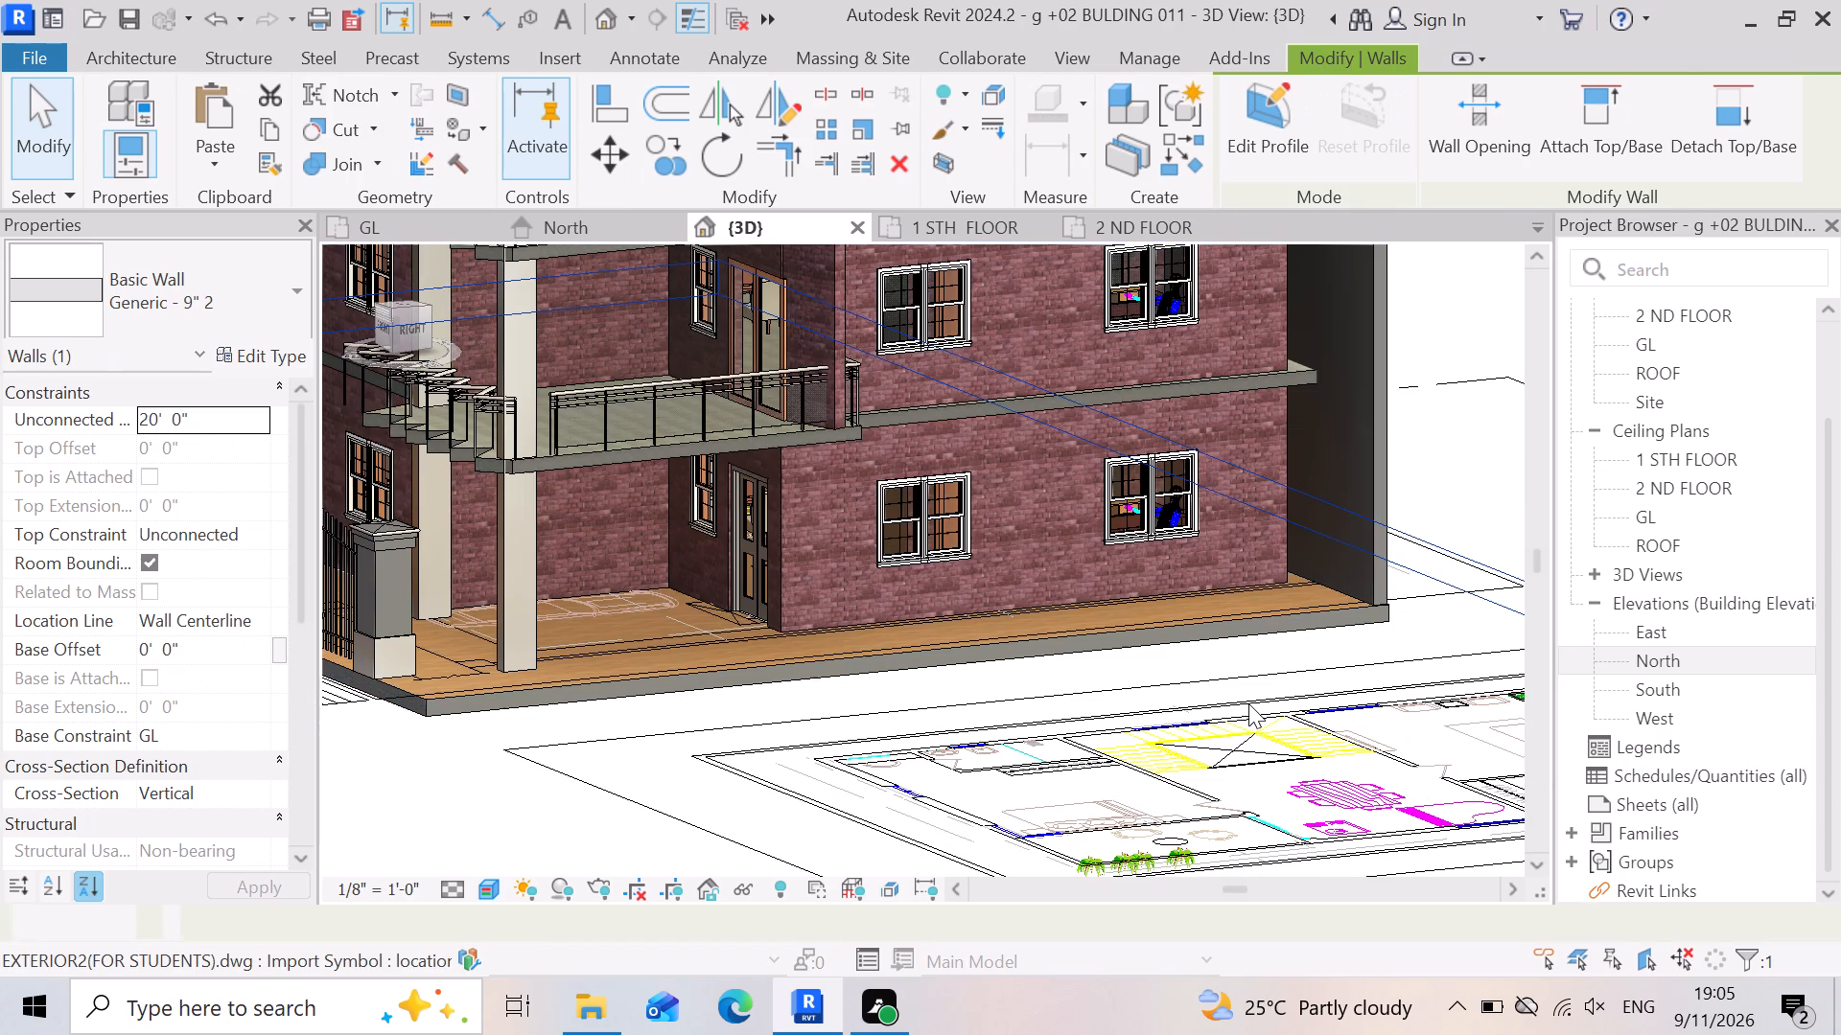
Stretch the near end of the rear Generic - 9" 2 boundary wall closer to the slab edge at the corner away from the gate.
scroll(1248, 705, "up", 1)
scroll(1374, 604, "up", 6)
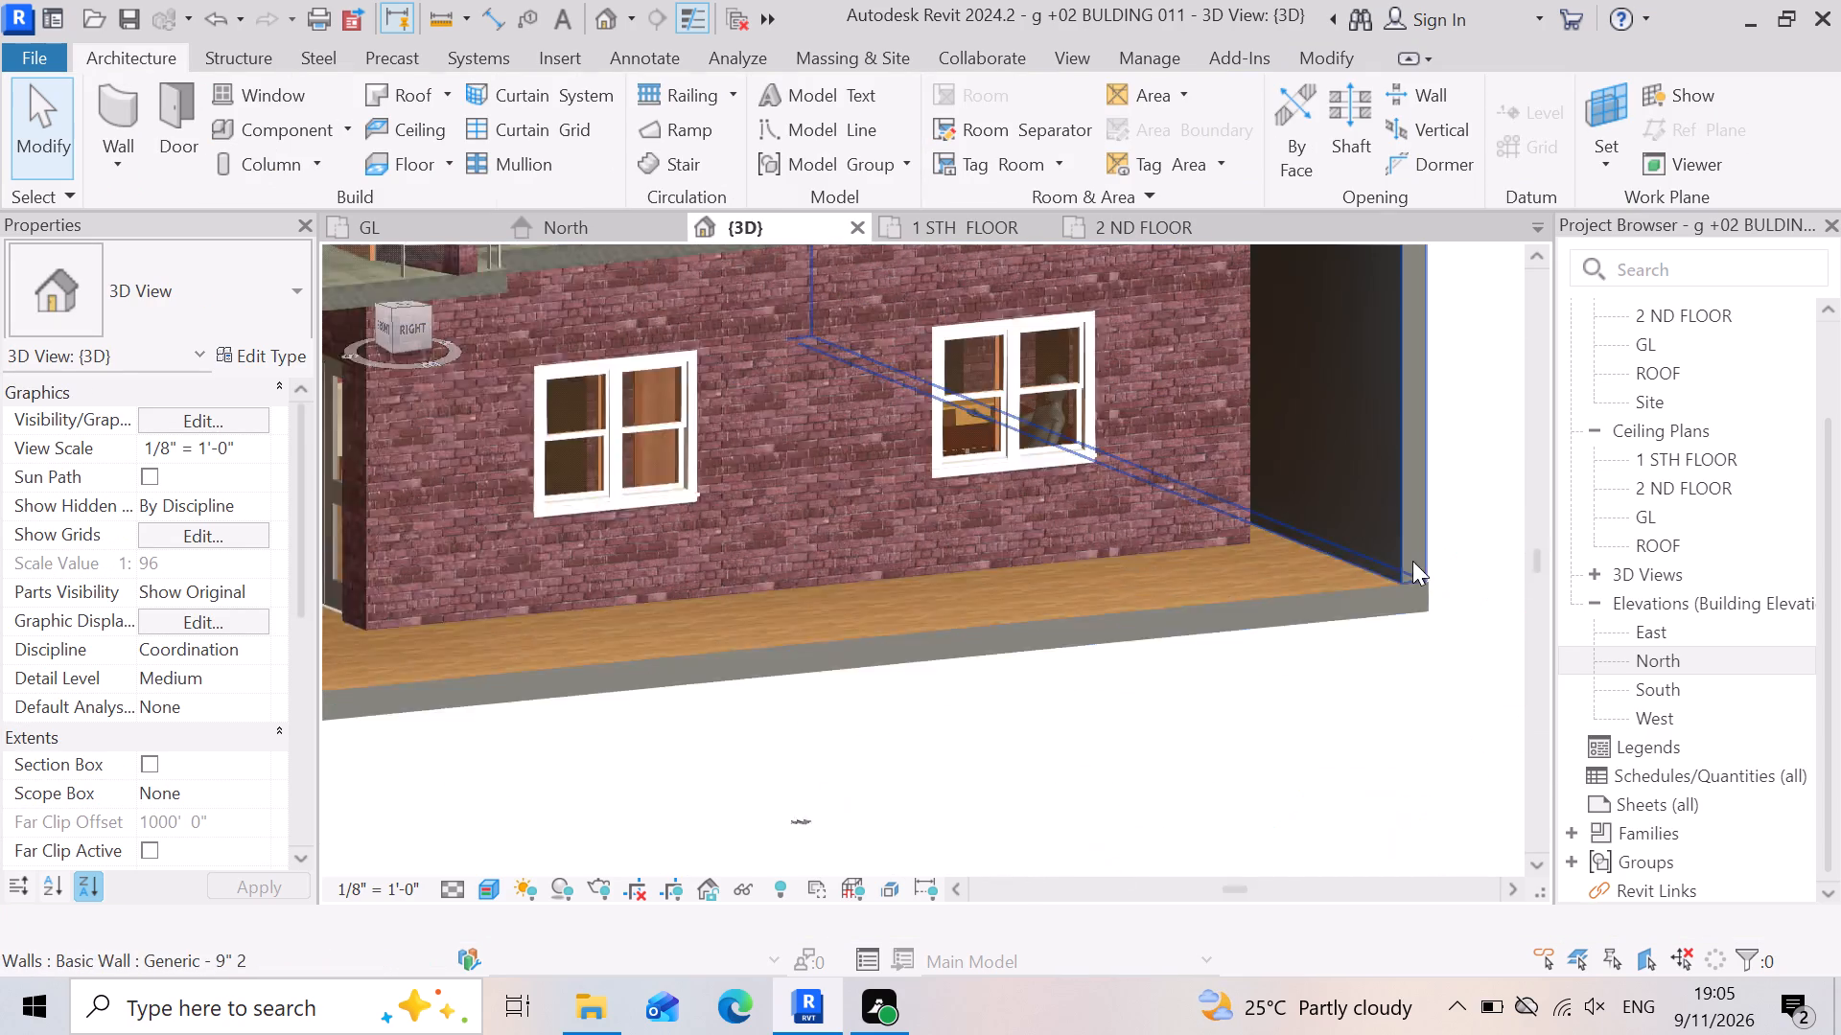
scroll(1436, 578, "up", 6)
left_click(1421, 563)
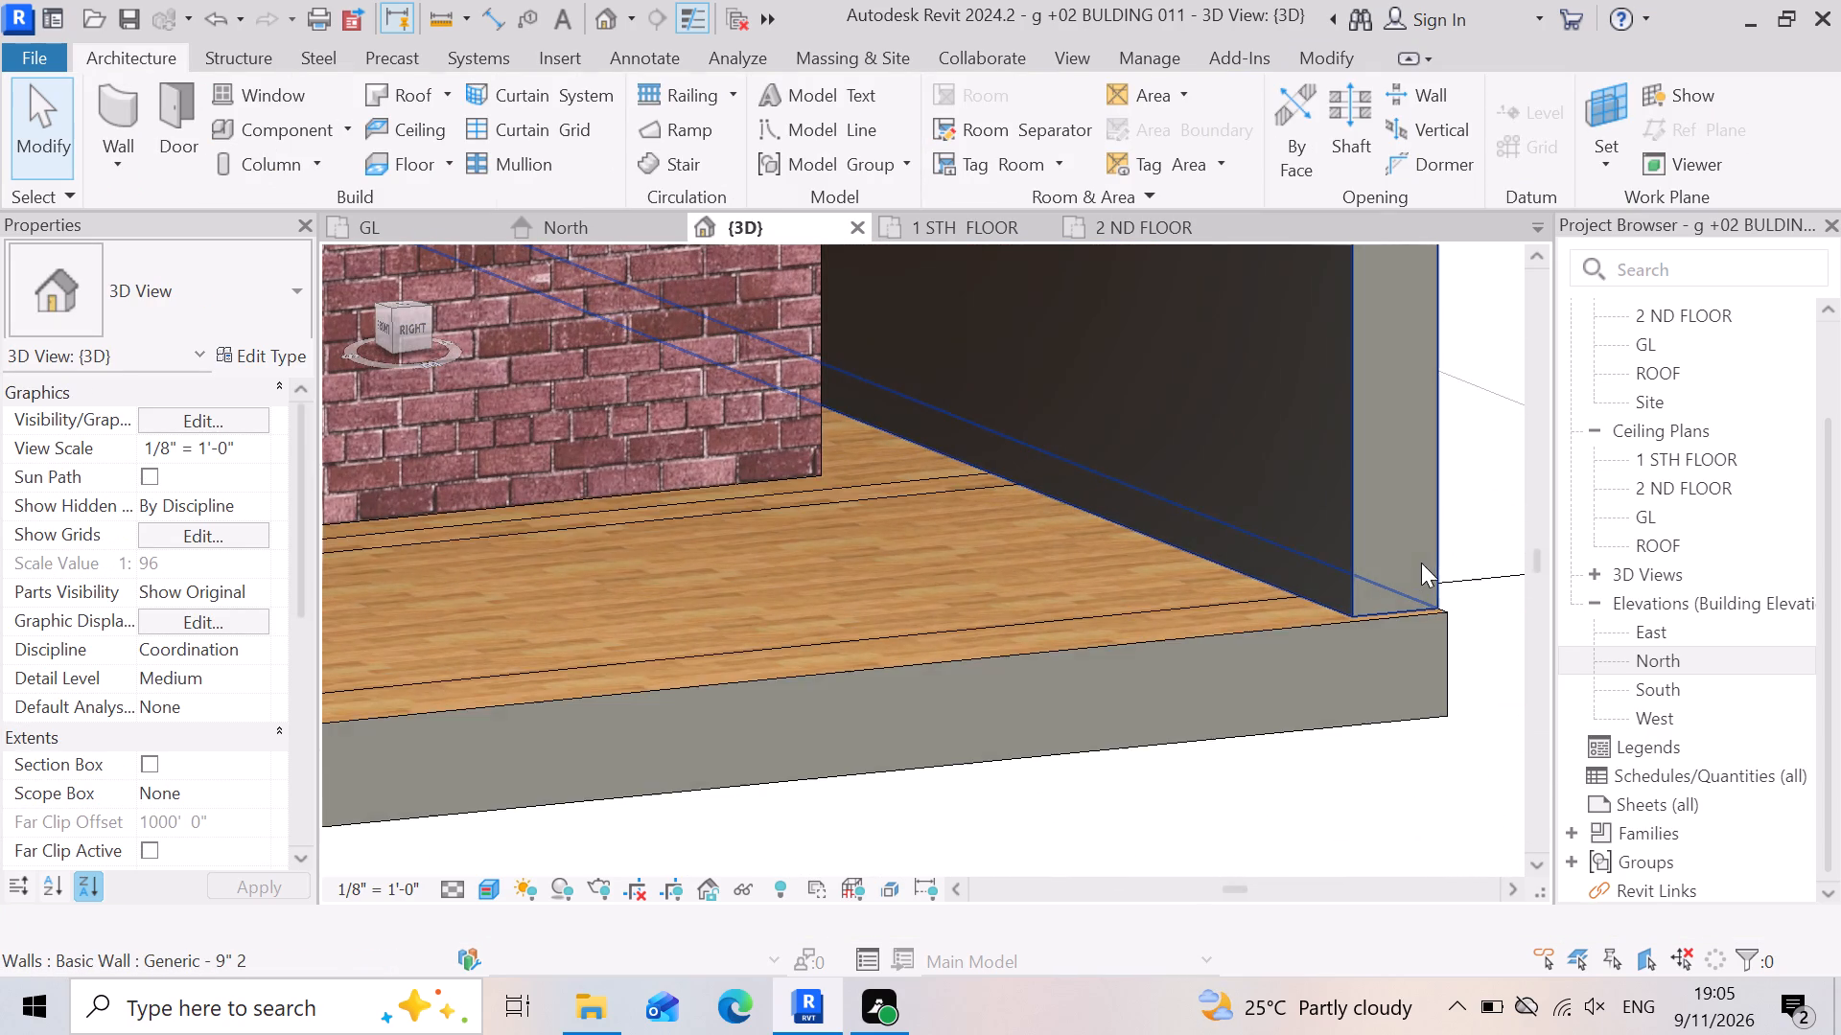
scroll(1487, 644, "up", 4)
scroll(1310, 622, "up", 7)
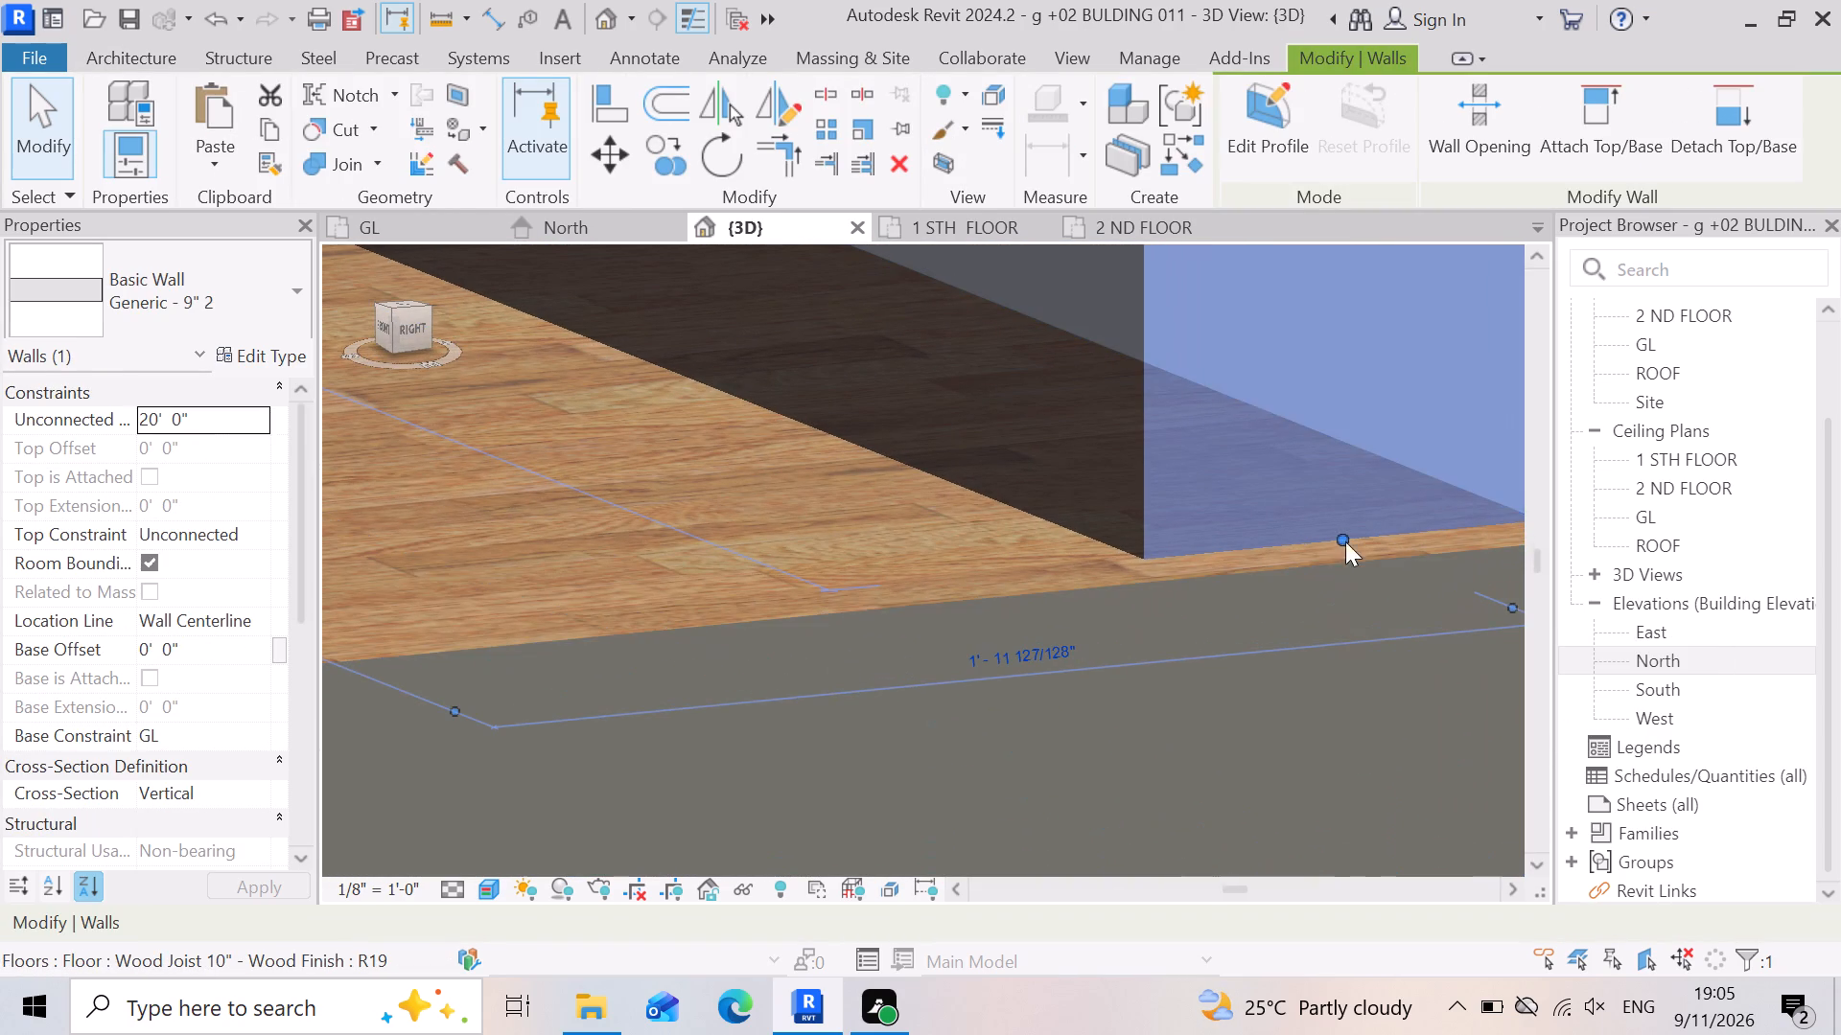
left_click_drag(1343, 526, 1401, 551)
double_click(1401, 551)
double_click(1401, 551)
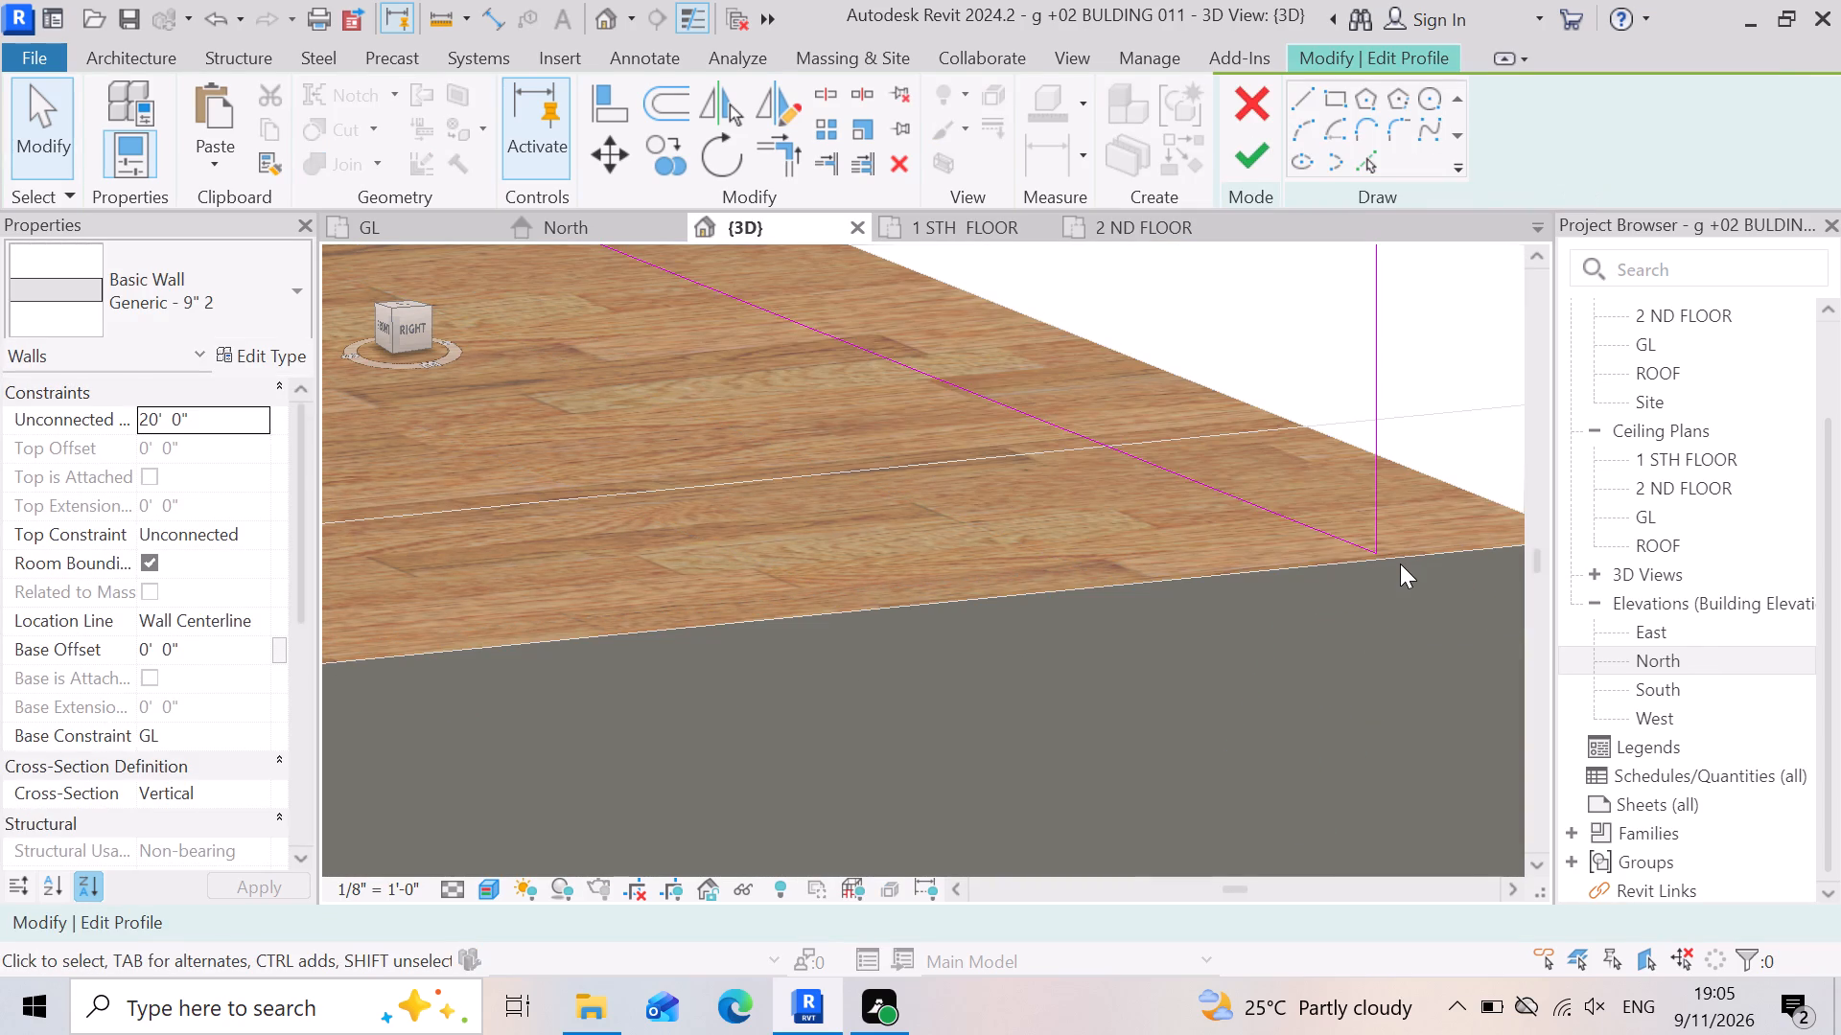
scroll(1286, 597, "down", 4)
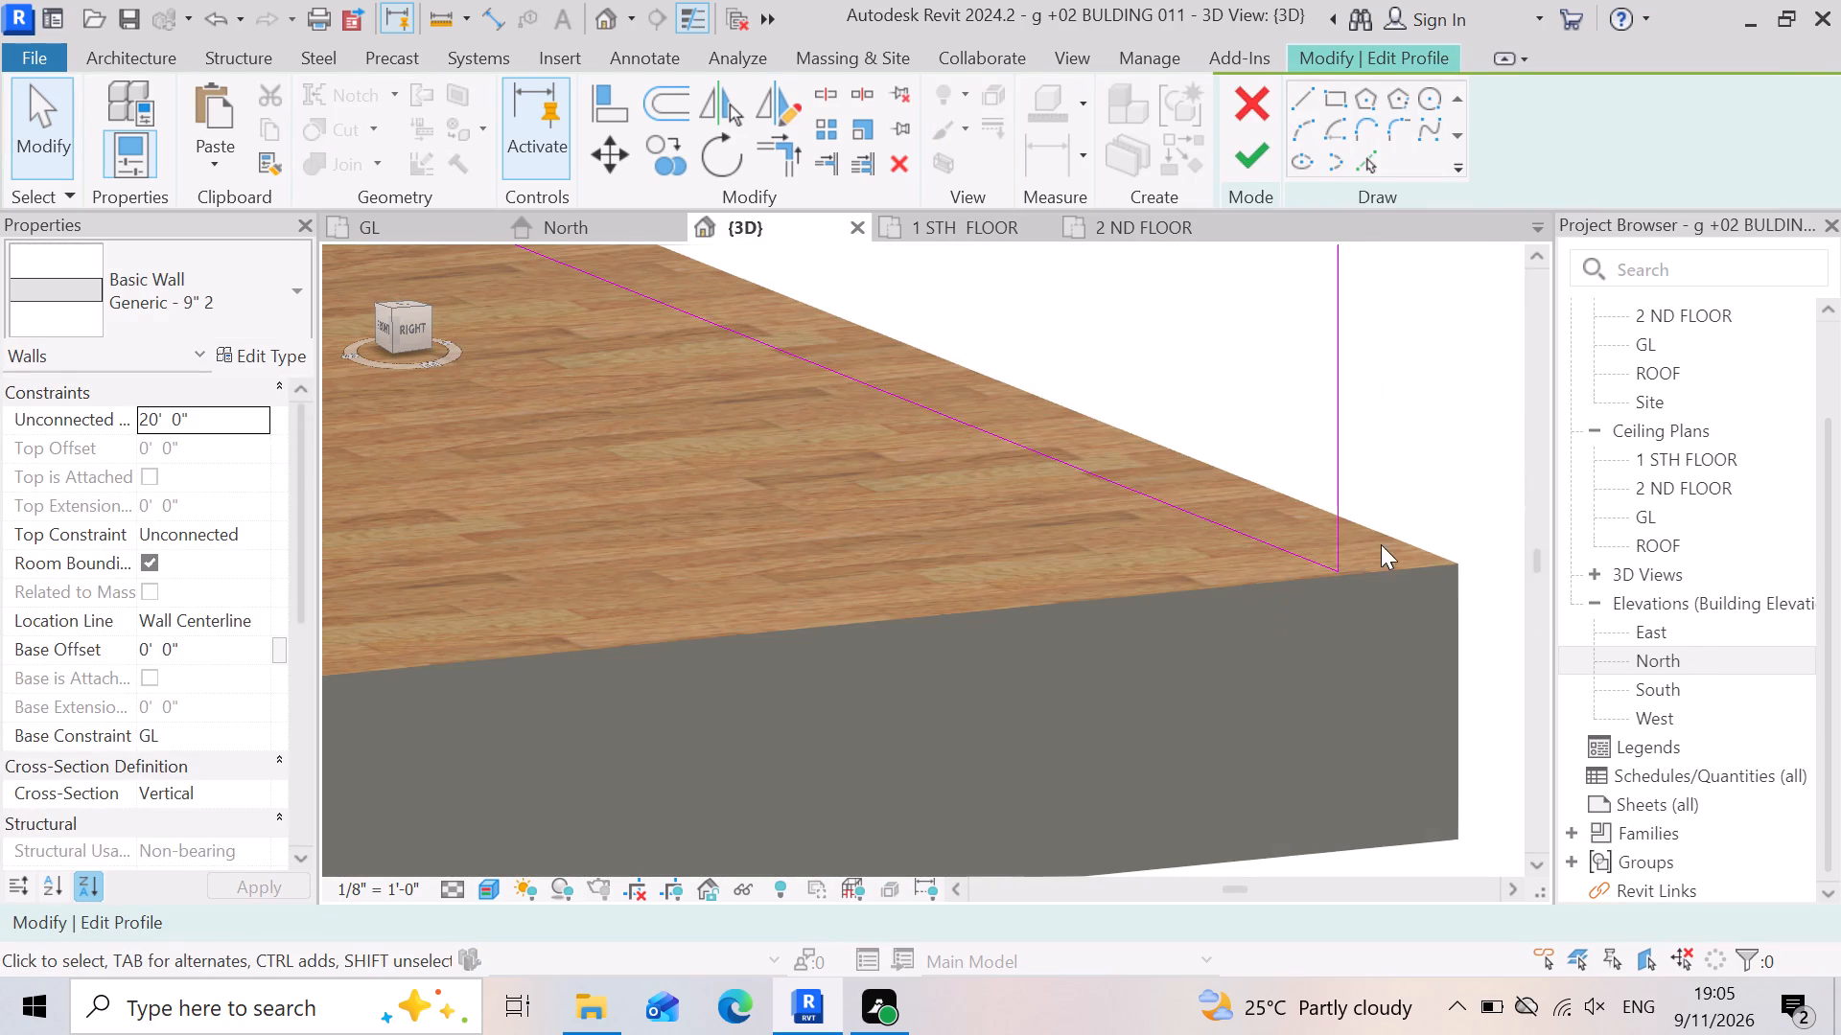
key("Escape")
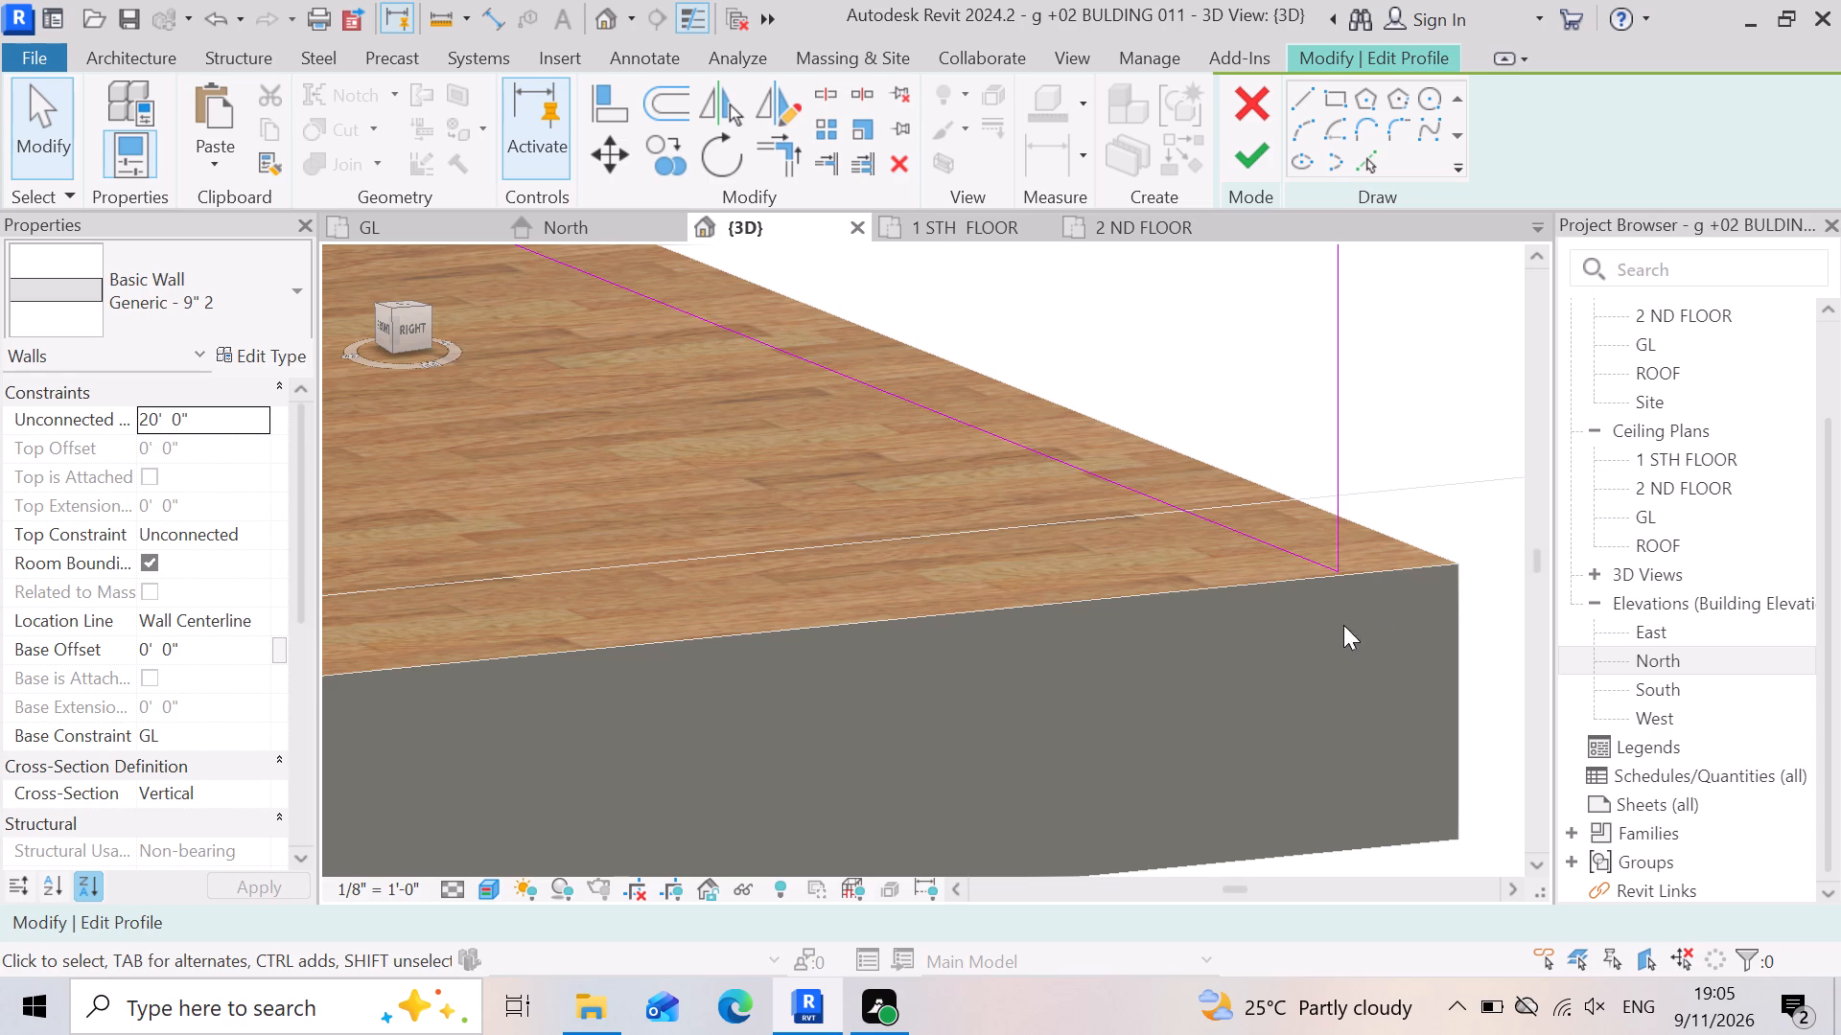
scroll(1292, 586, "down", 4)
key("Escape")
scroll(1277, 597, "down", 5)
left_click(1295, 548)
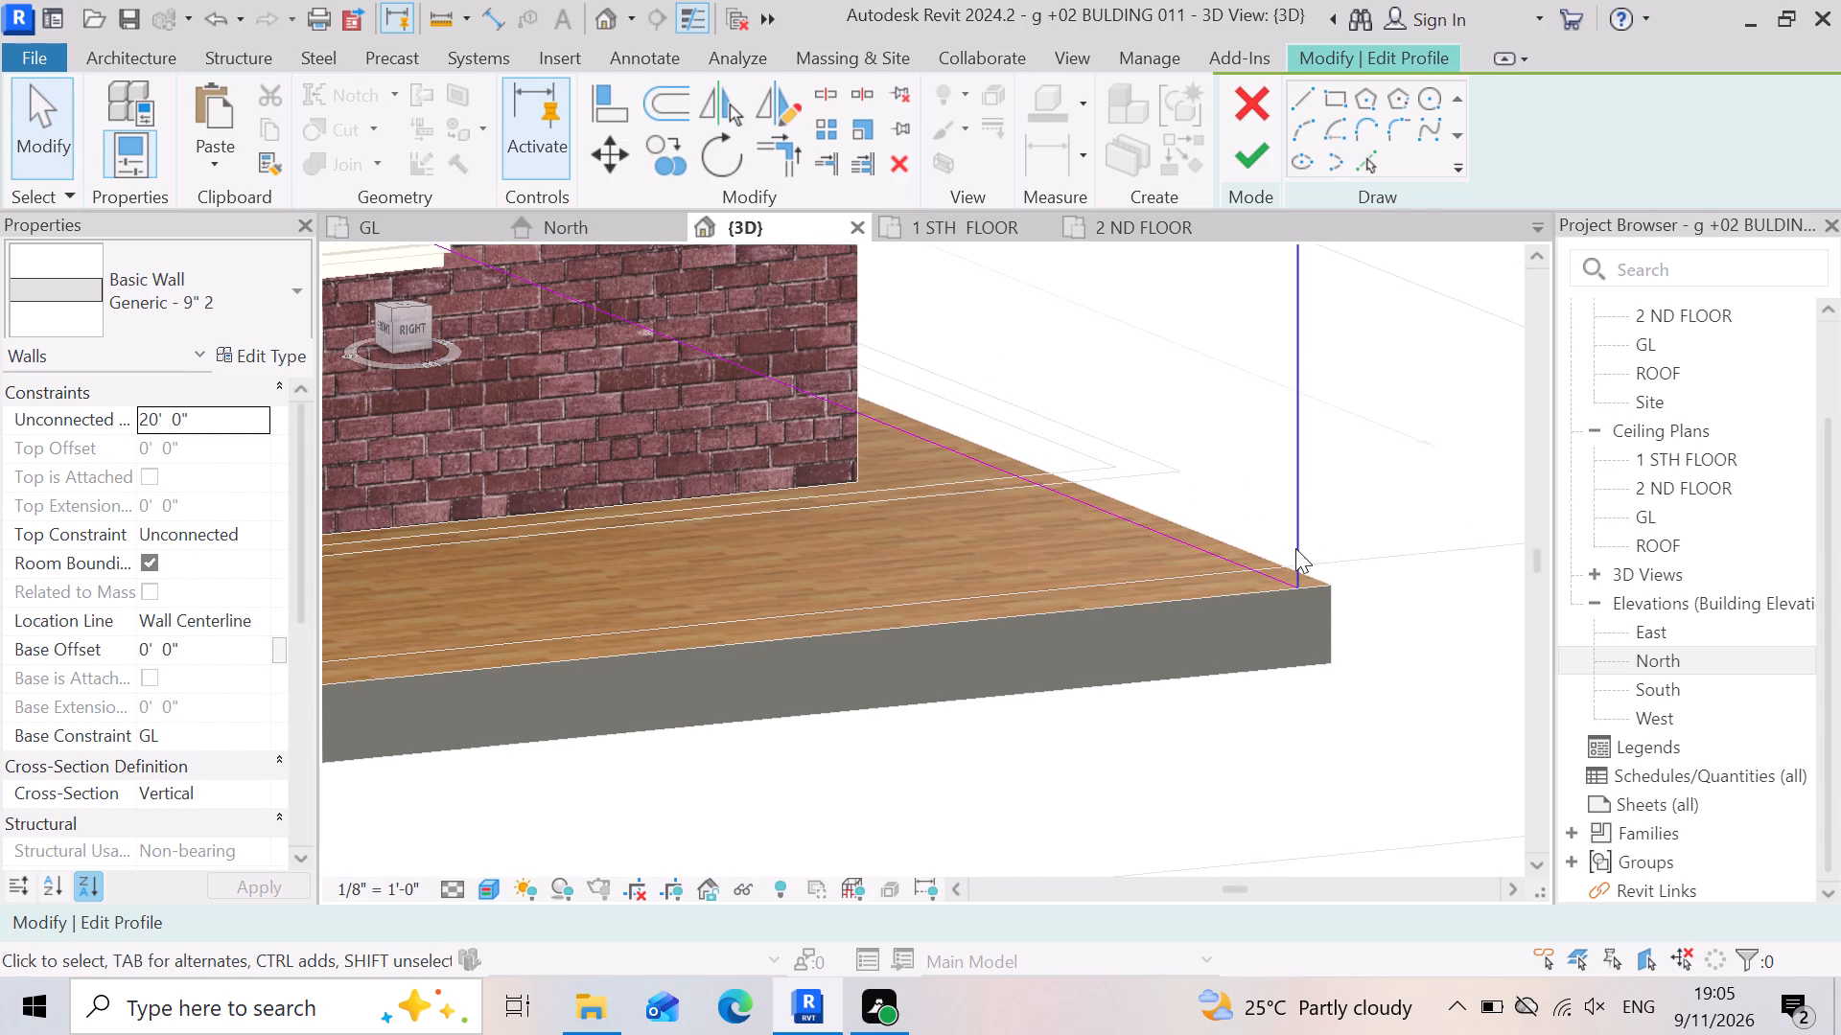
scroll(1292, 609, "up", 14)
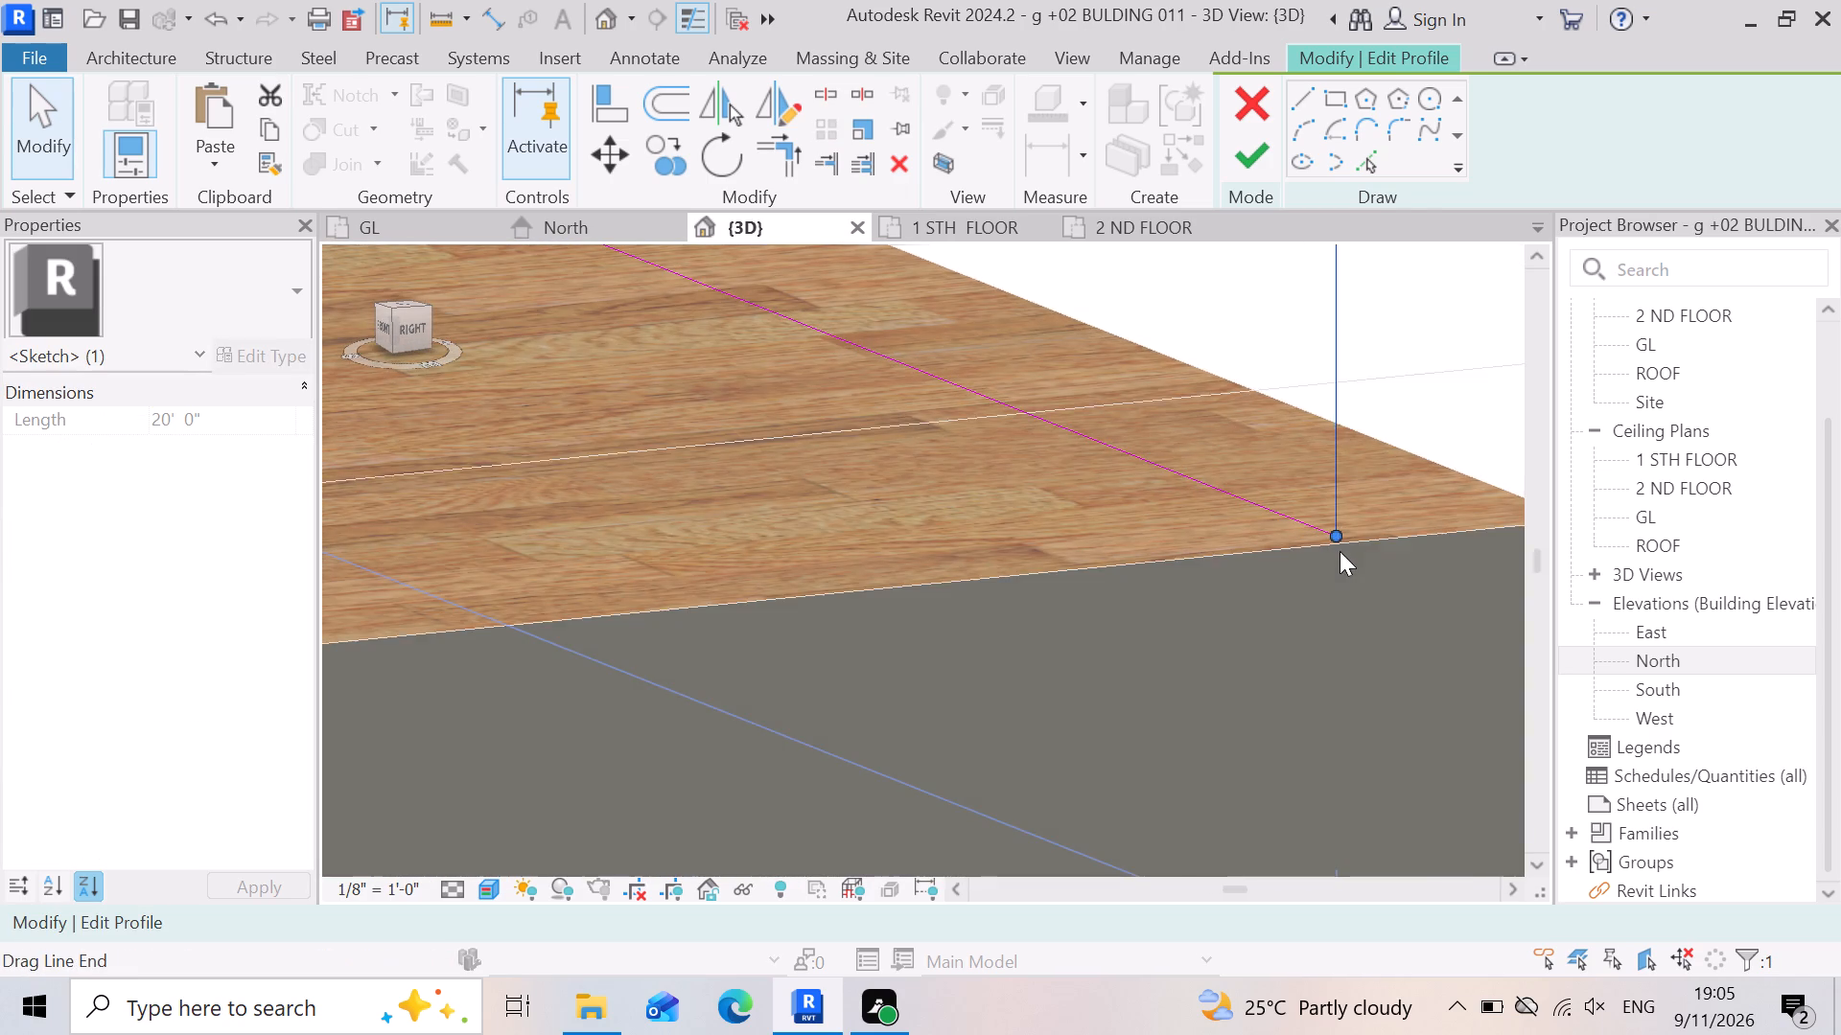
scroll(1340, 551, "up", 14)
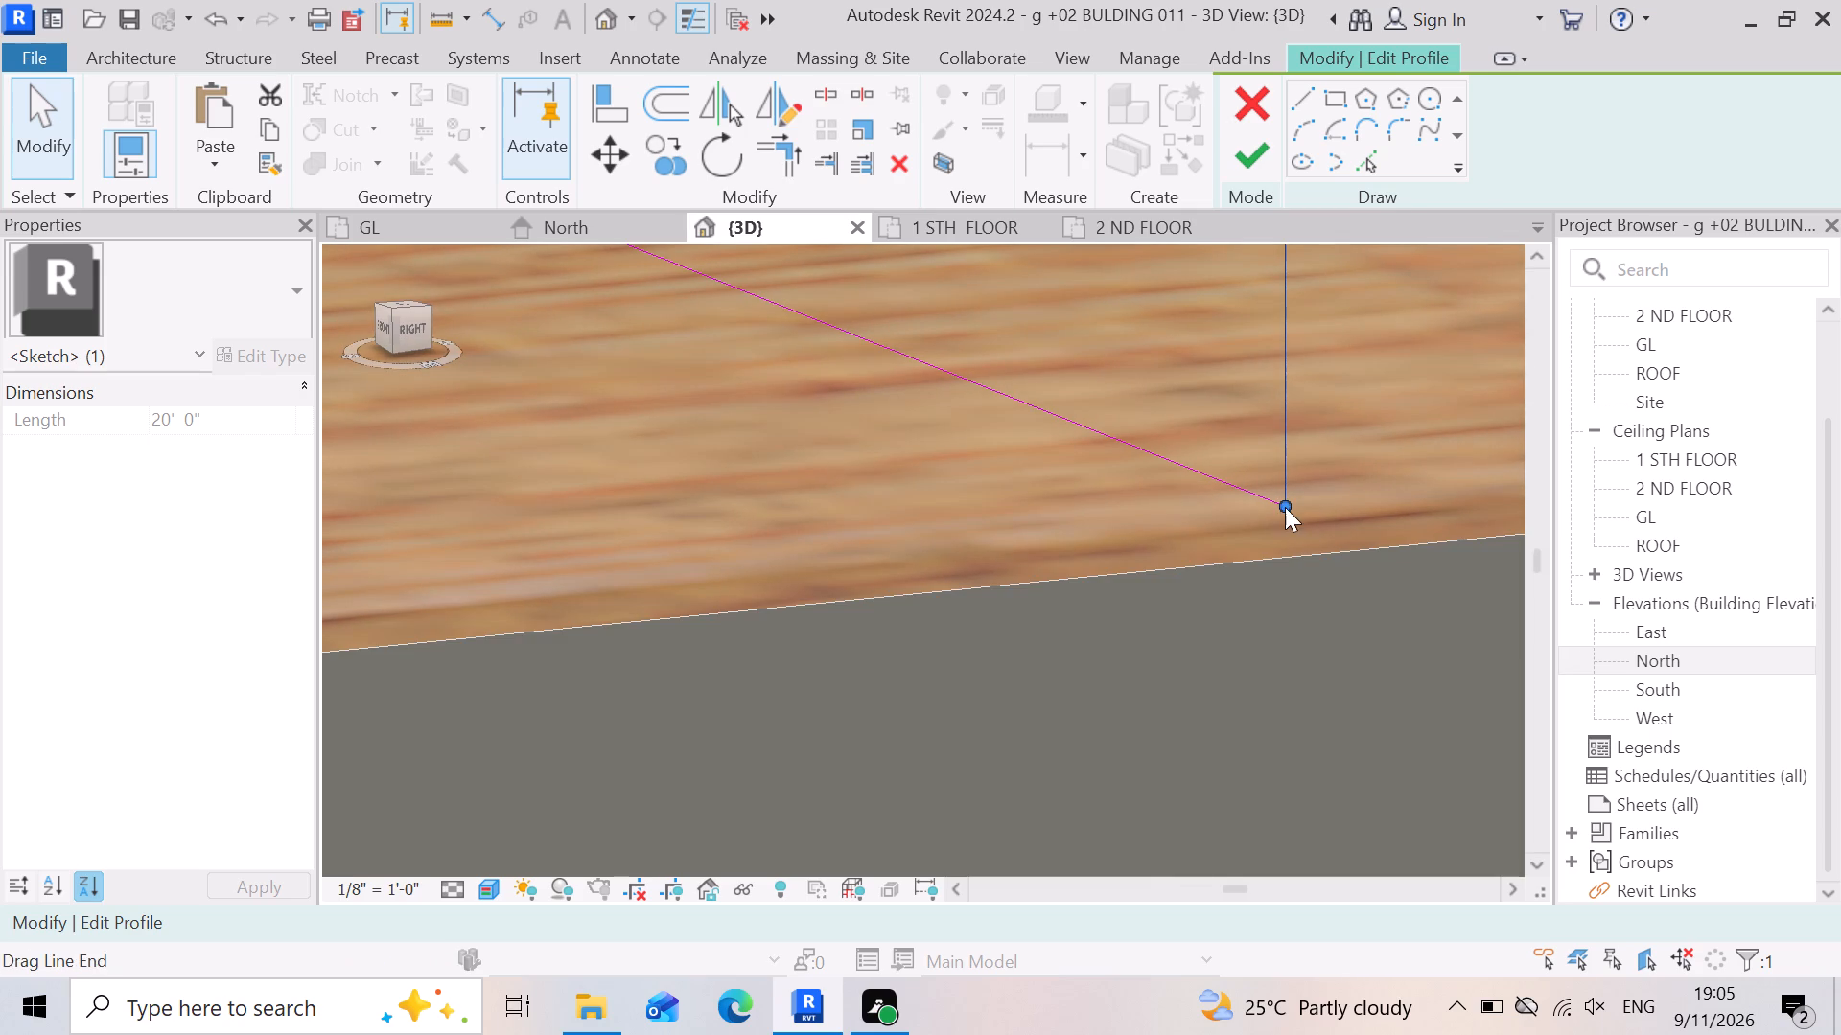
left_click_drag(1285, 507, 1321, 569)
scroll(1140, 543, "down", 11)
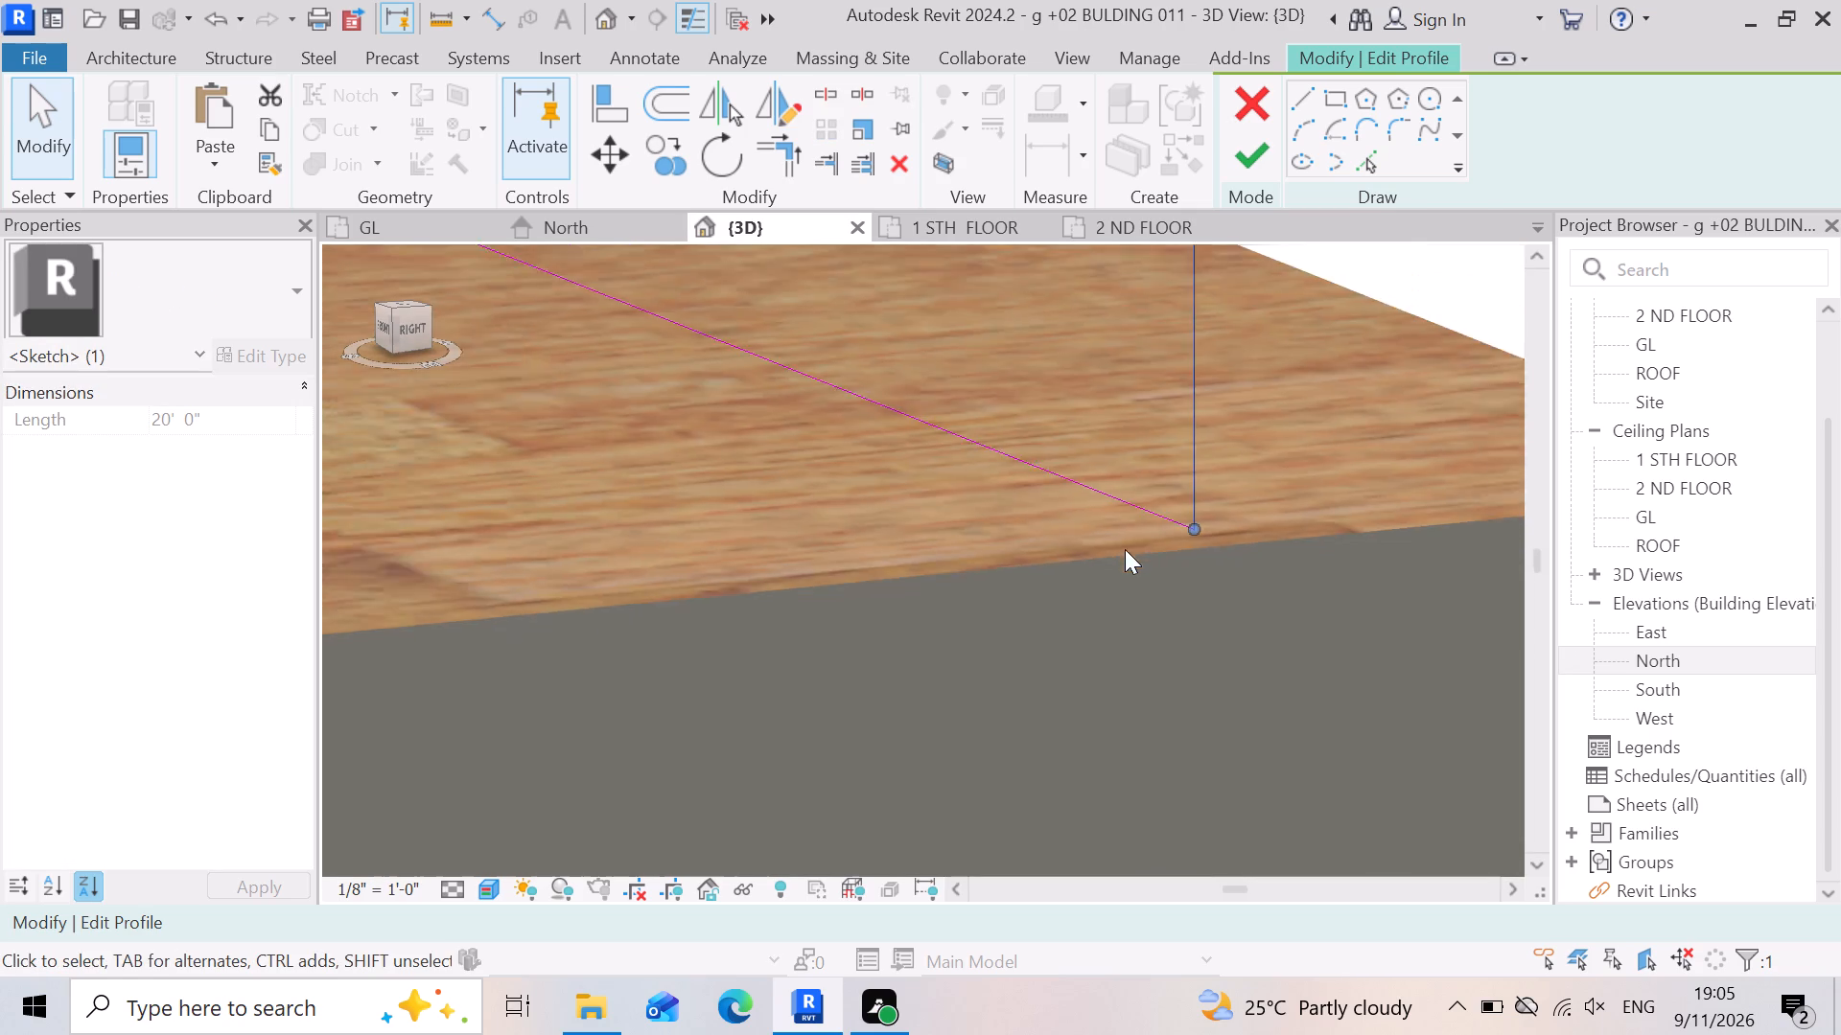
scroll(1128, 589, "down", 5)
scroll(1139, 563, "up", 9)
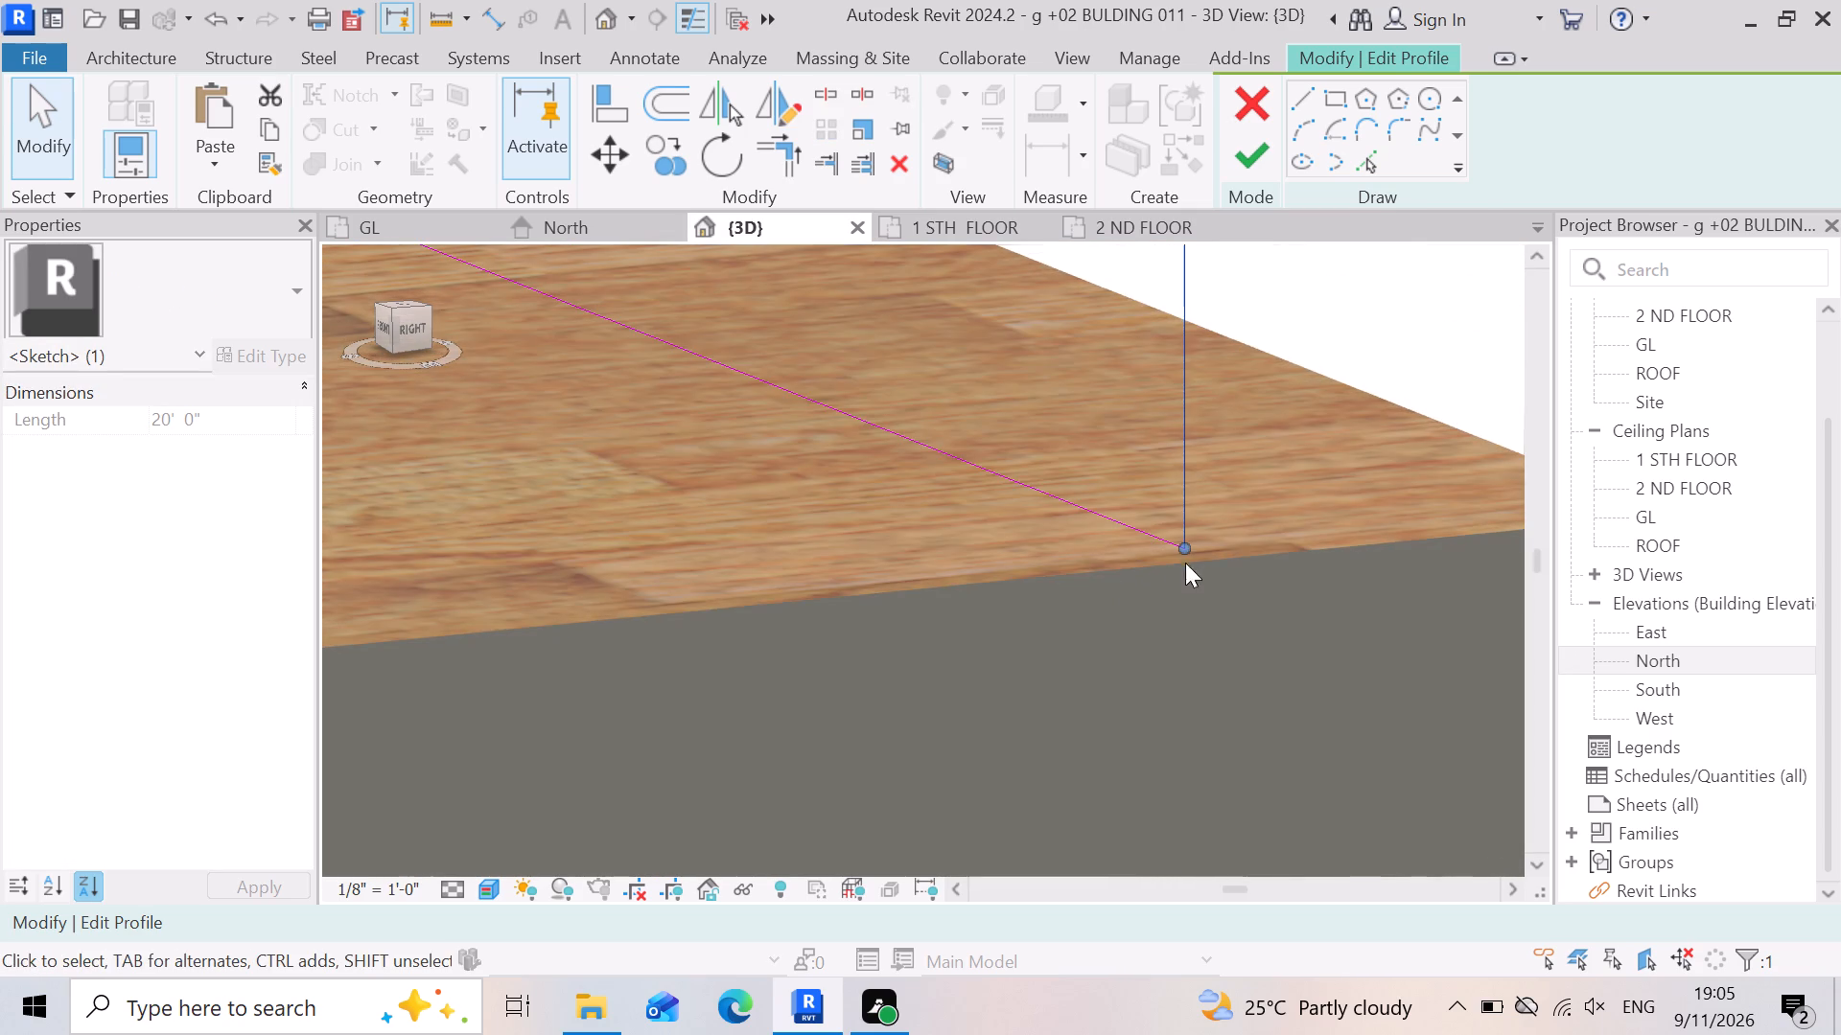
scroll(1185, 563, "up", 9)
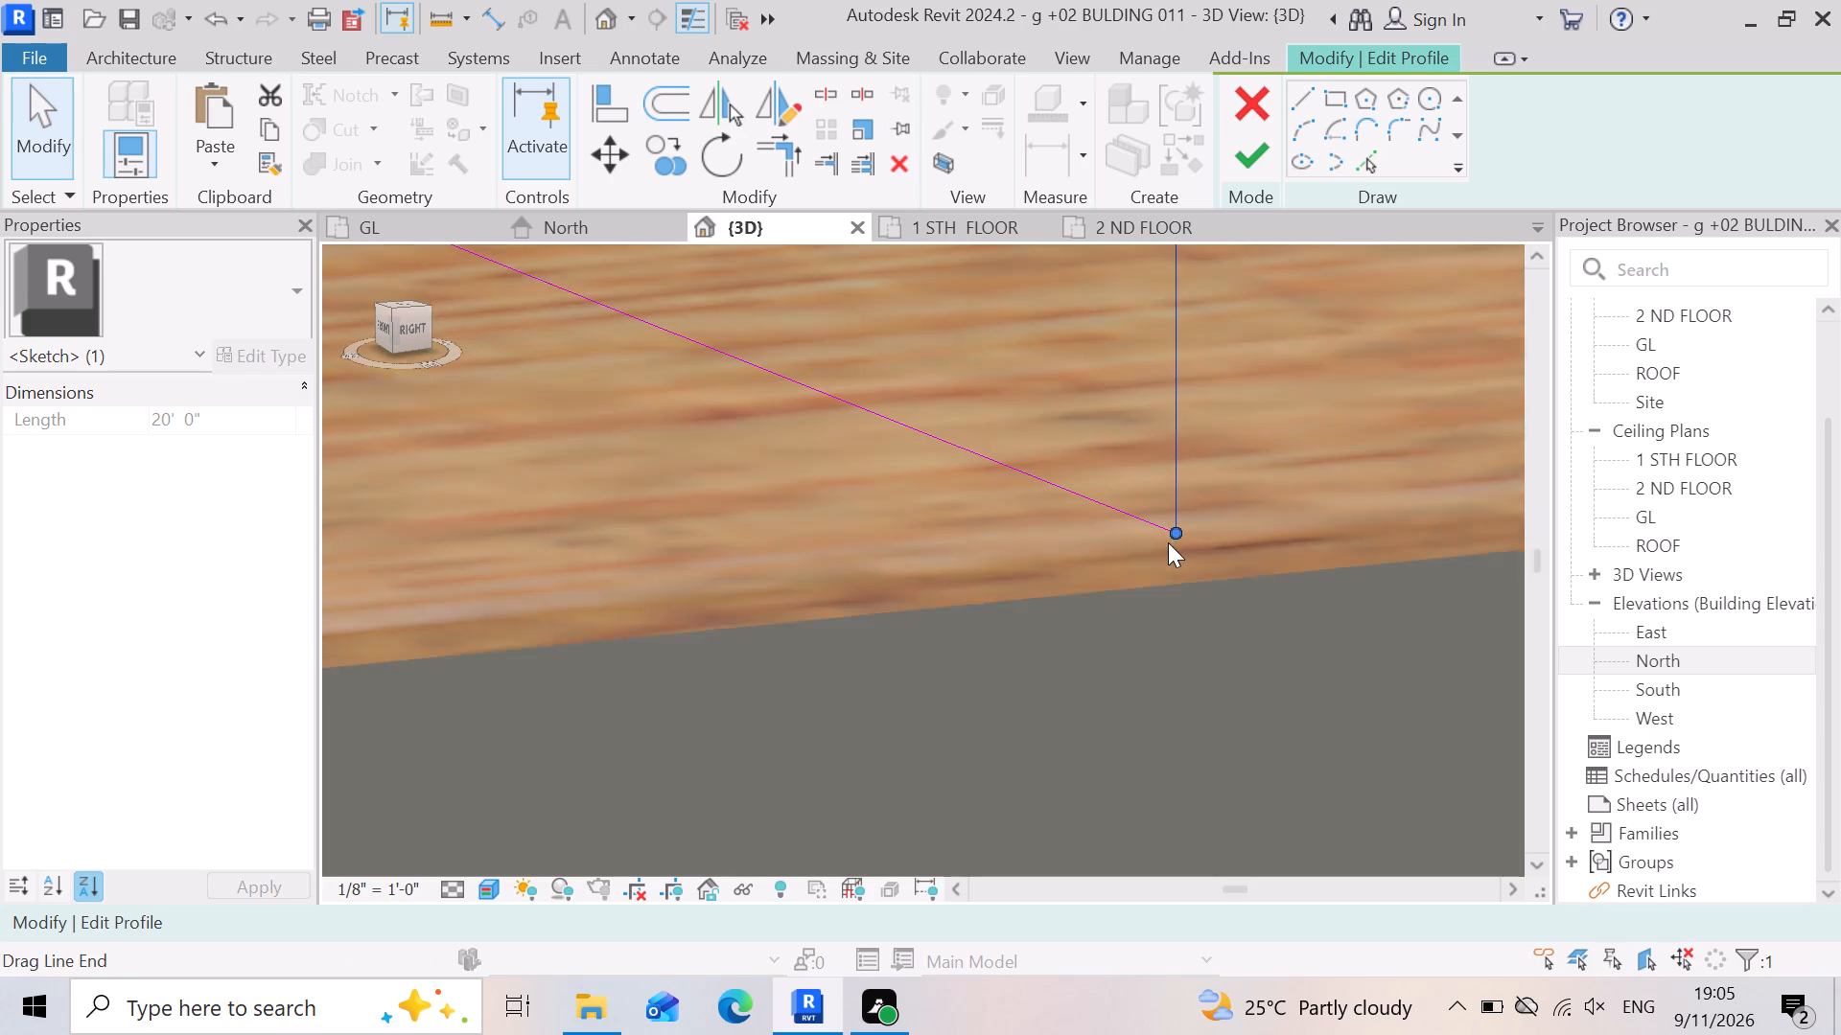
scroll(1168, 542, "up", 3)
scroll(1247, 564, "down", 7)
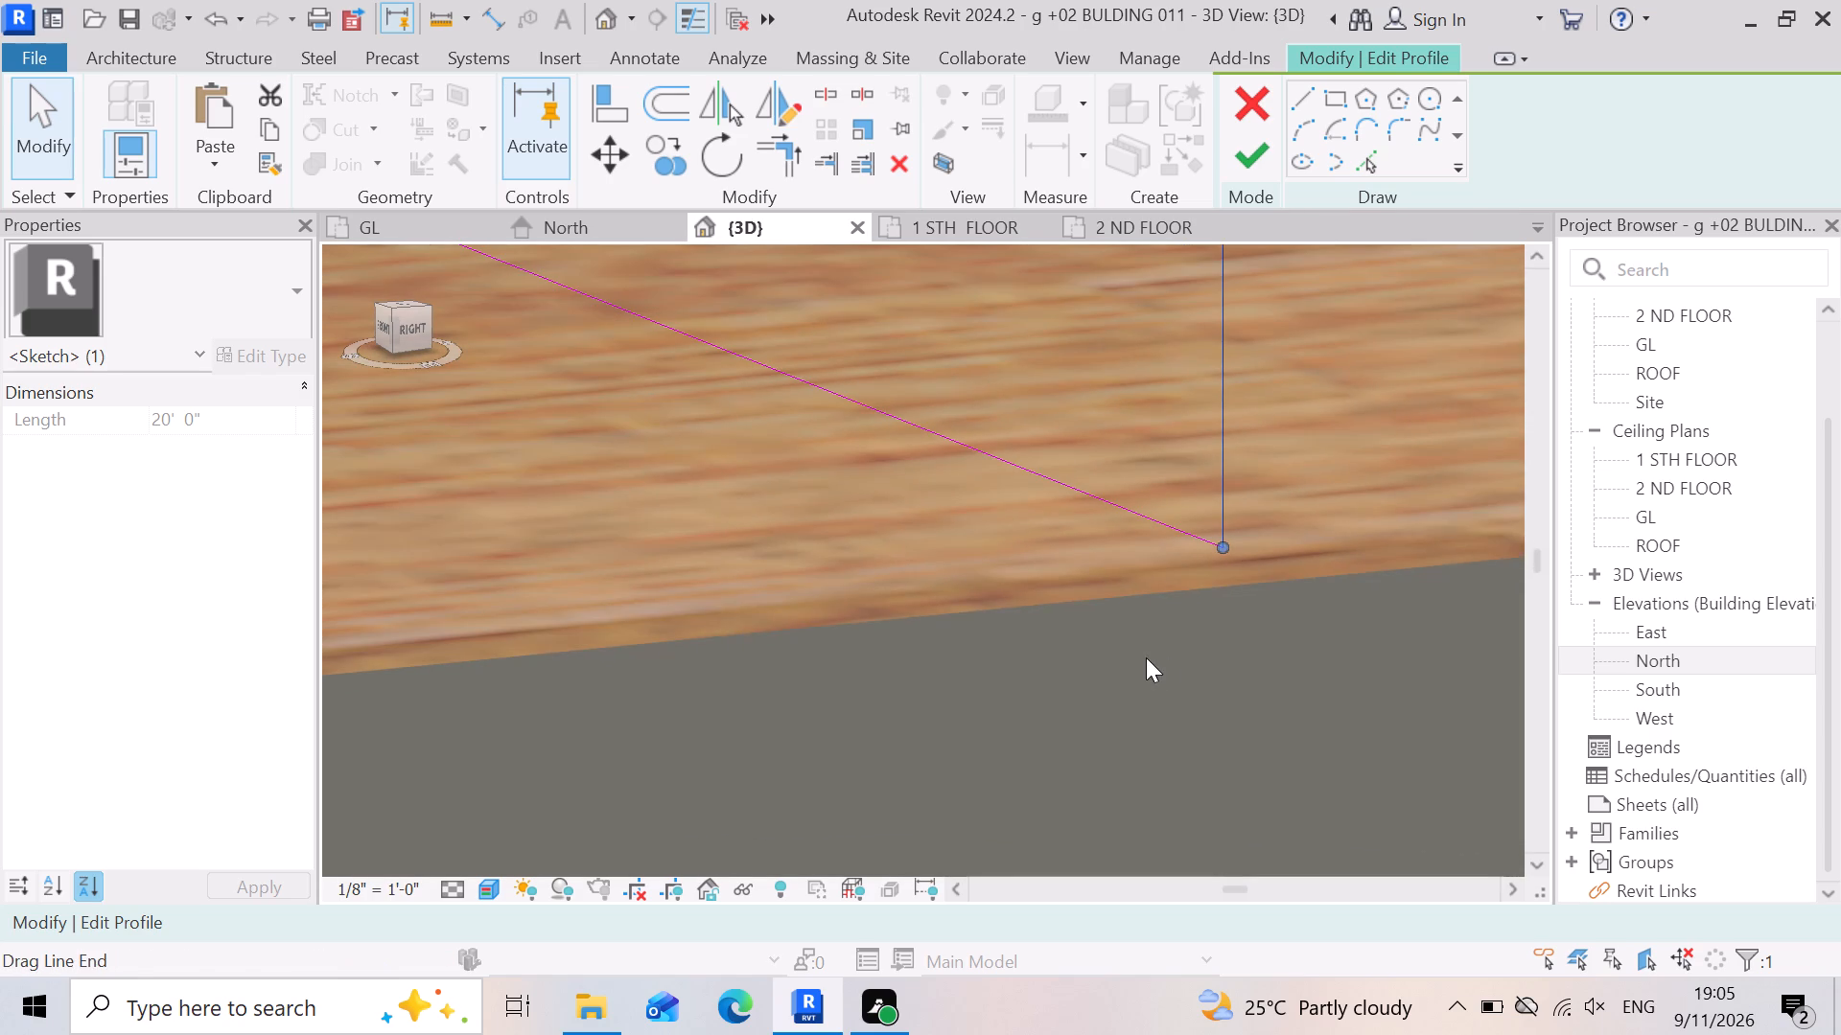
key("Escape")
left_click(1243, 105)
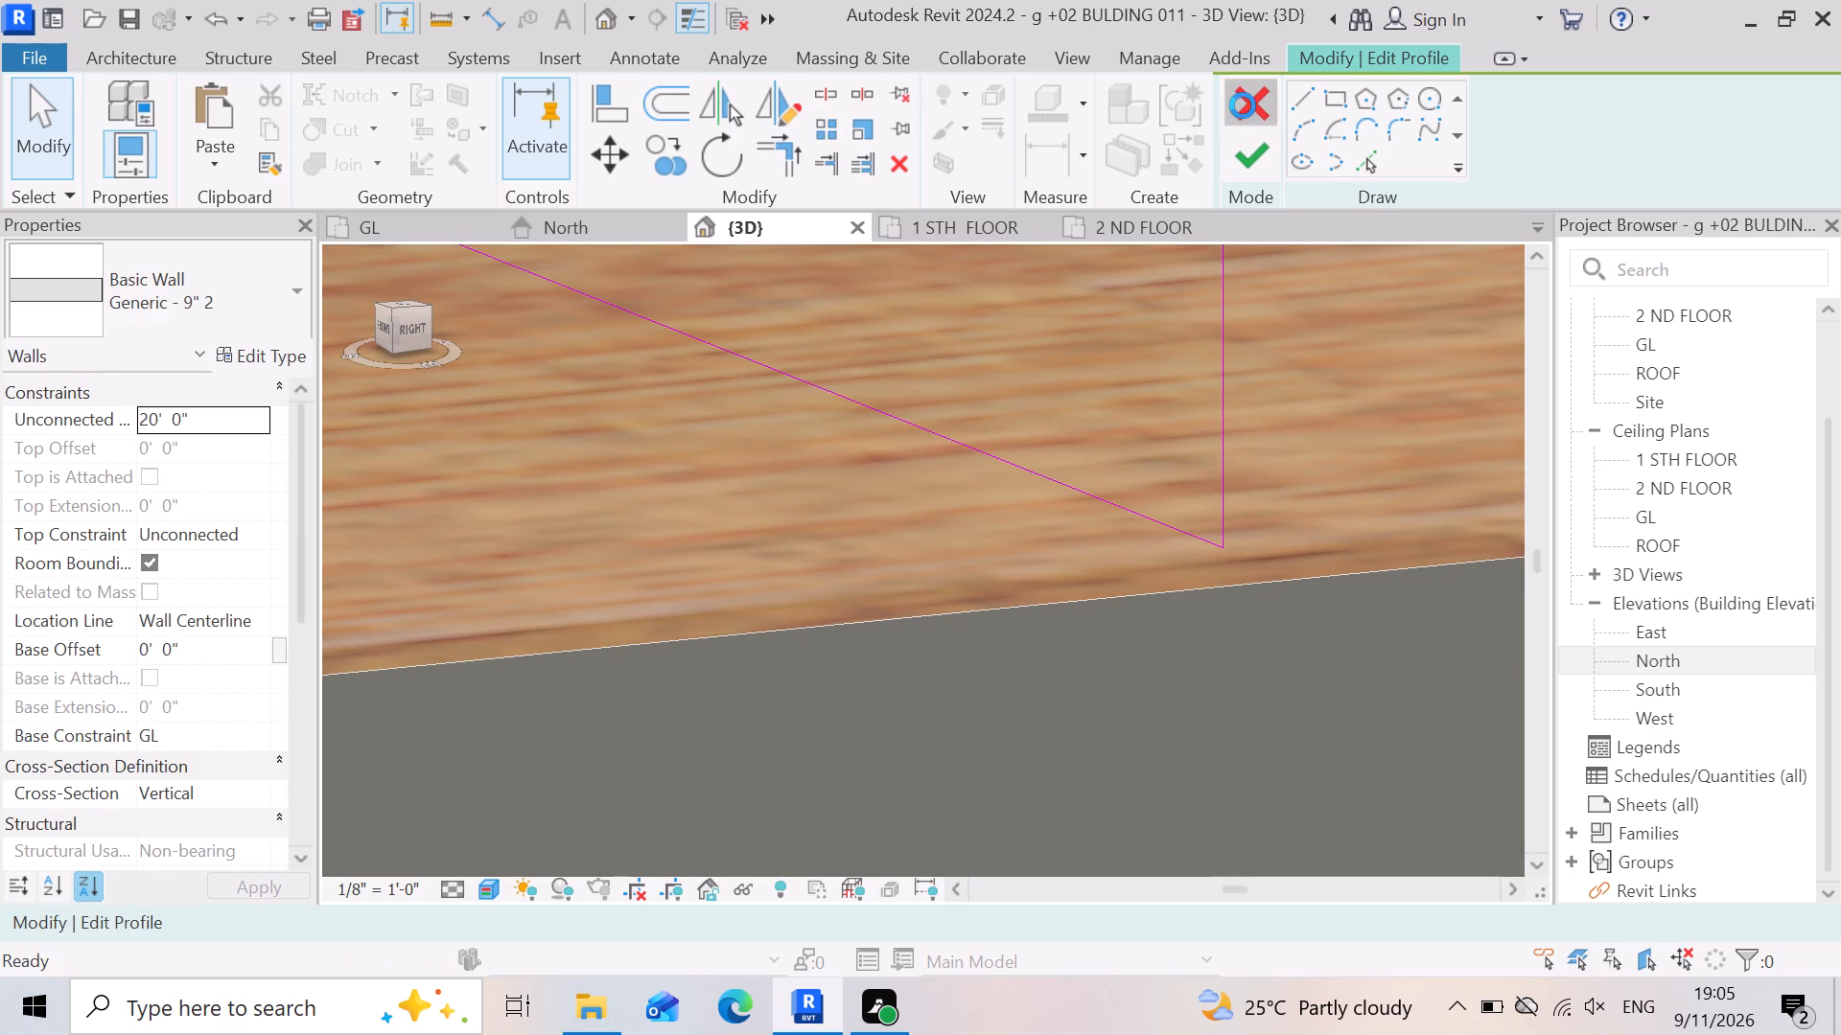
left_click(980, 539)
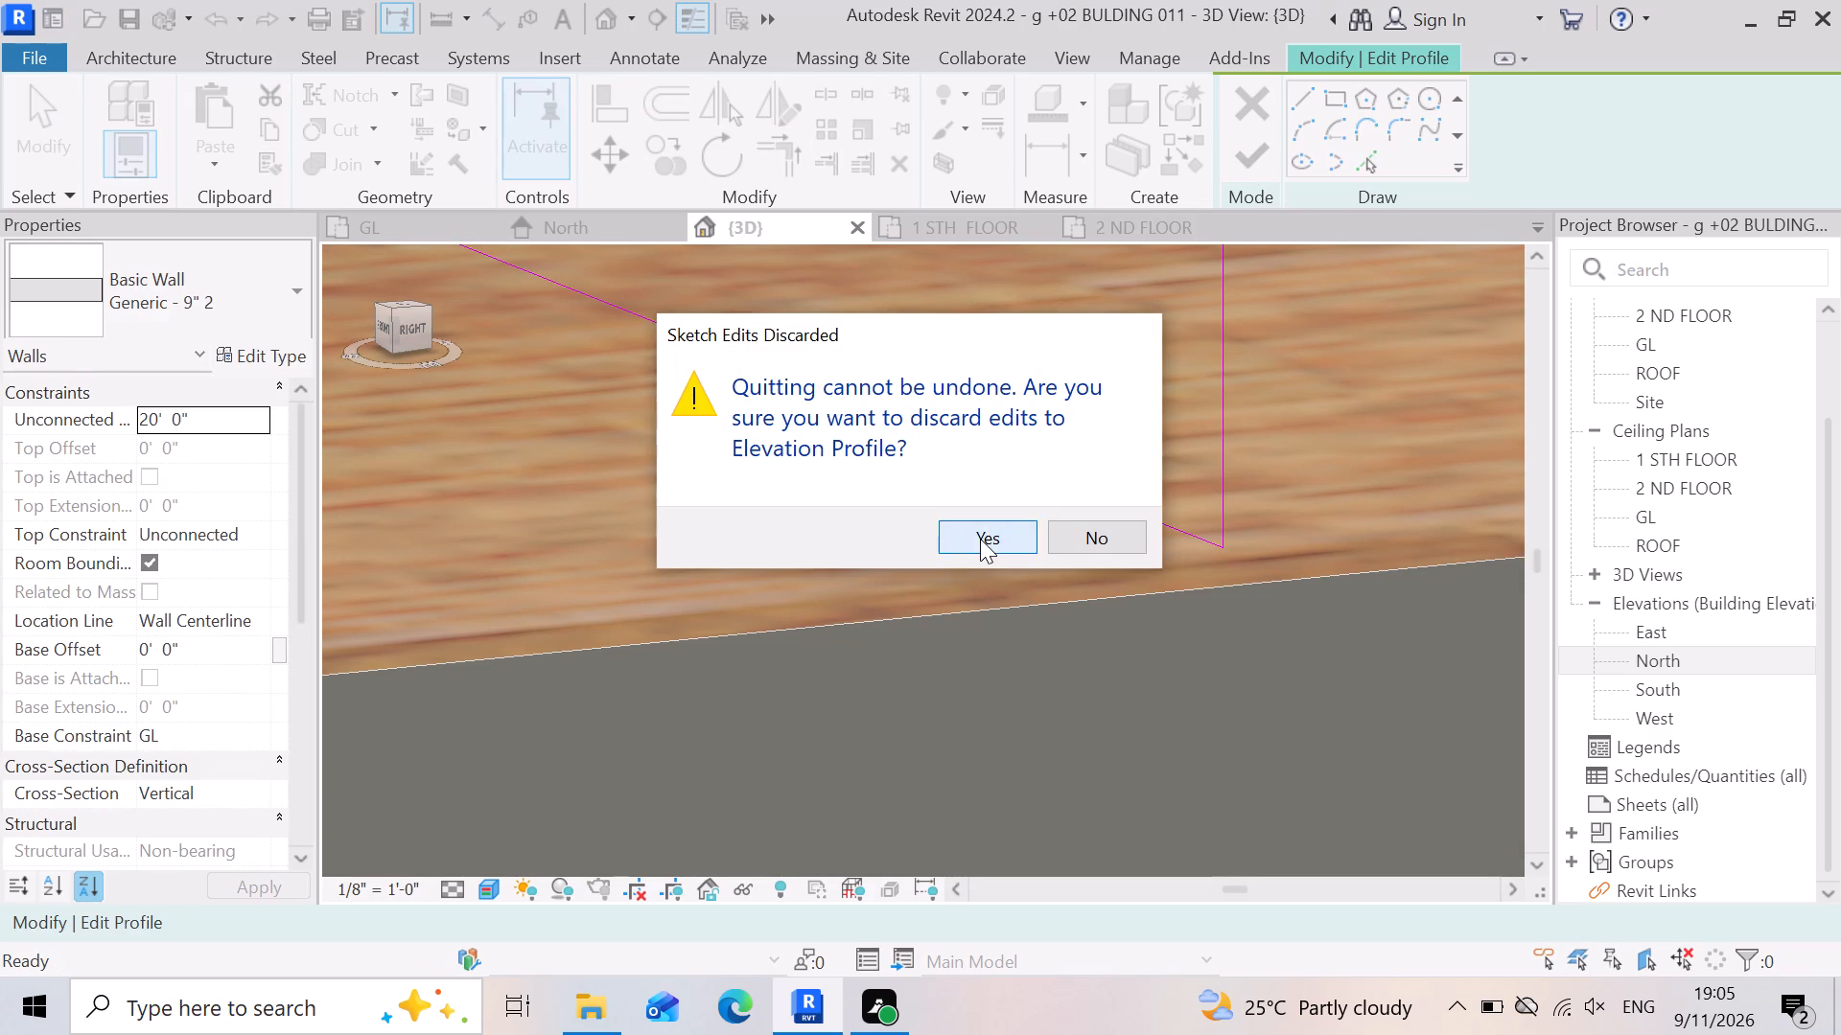
Stretch the rear 9" boundary wall's near end in small increments until it sits flush with the slab's edge at that corner.
scroll(1055, 523, "down", 10)
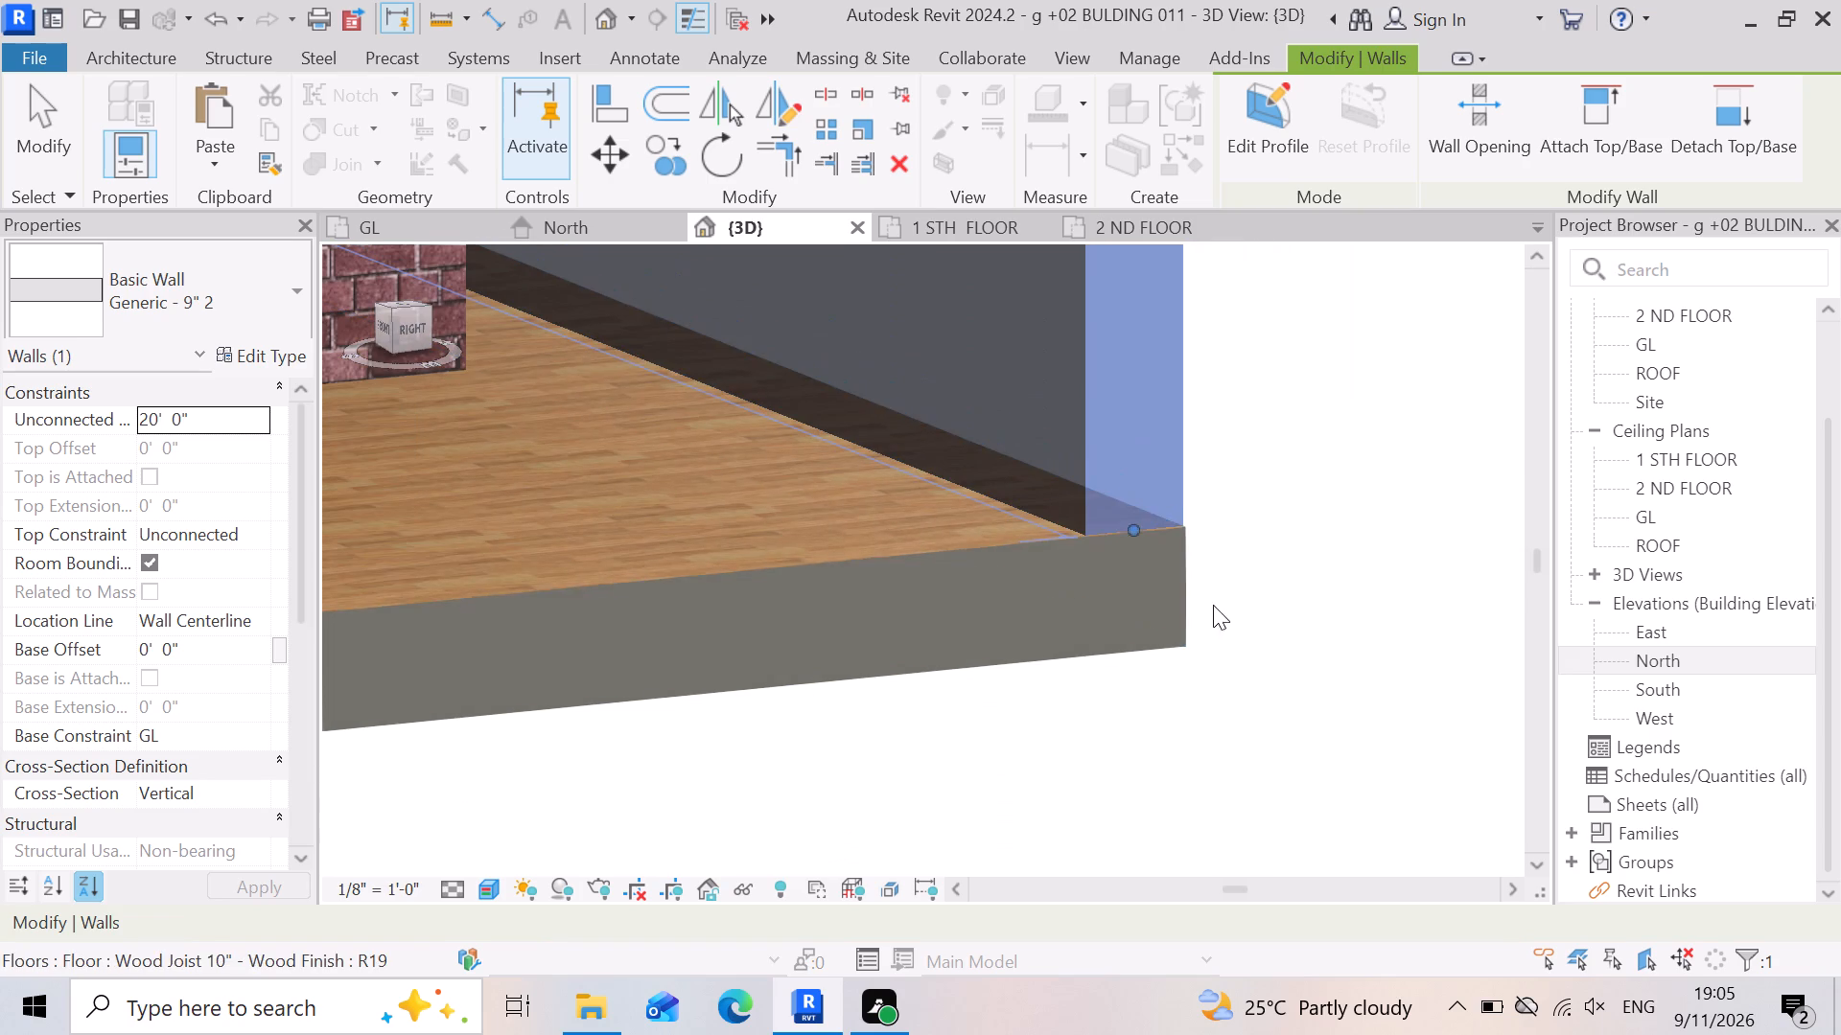
left_click(1247, 604)
scroll(1150, 569, "up", 8)
left_click(1060, 354)
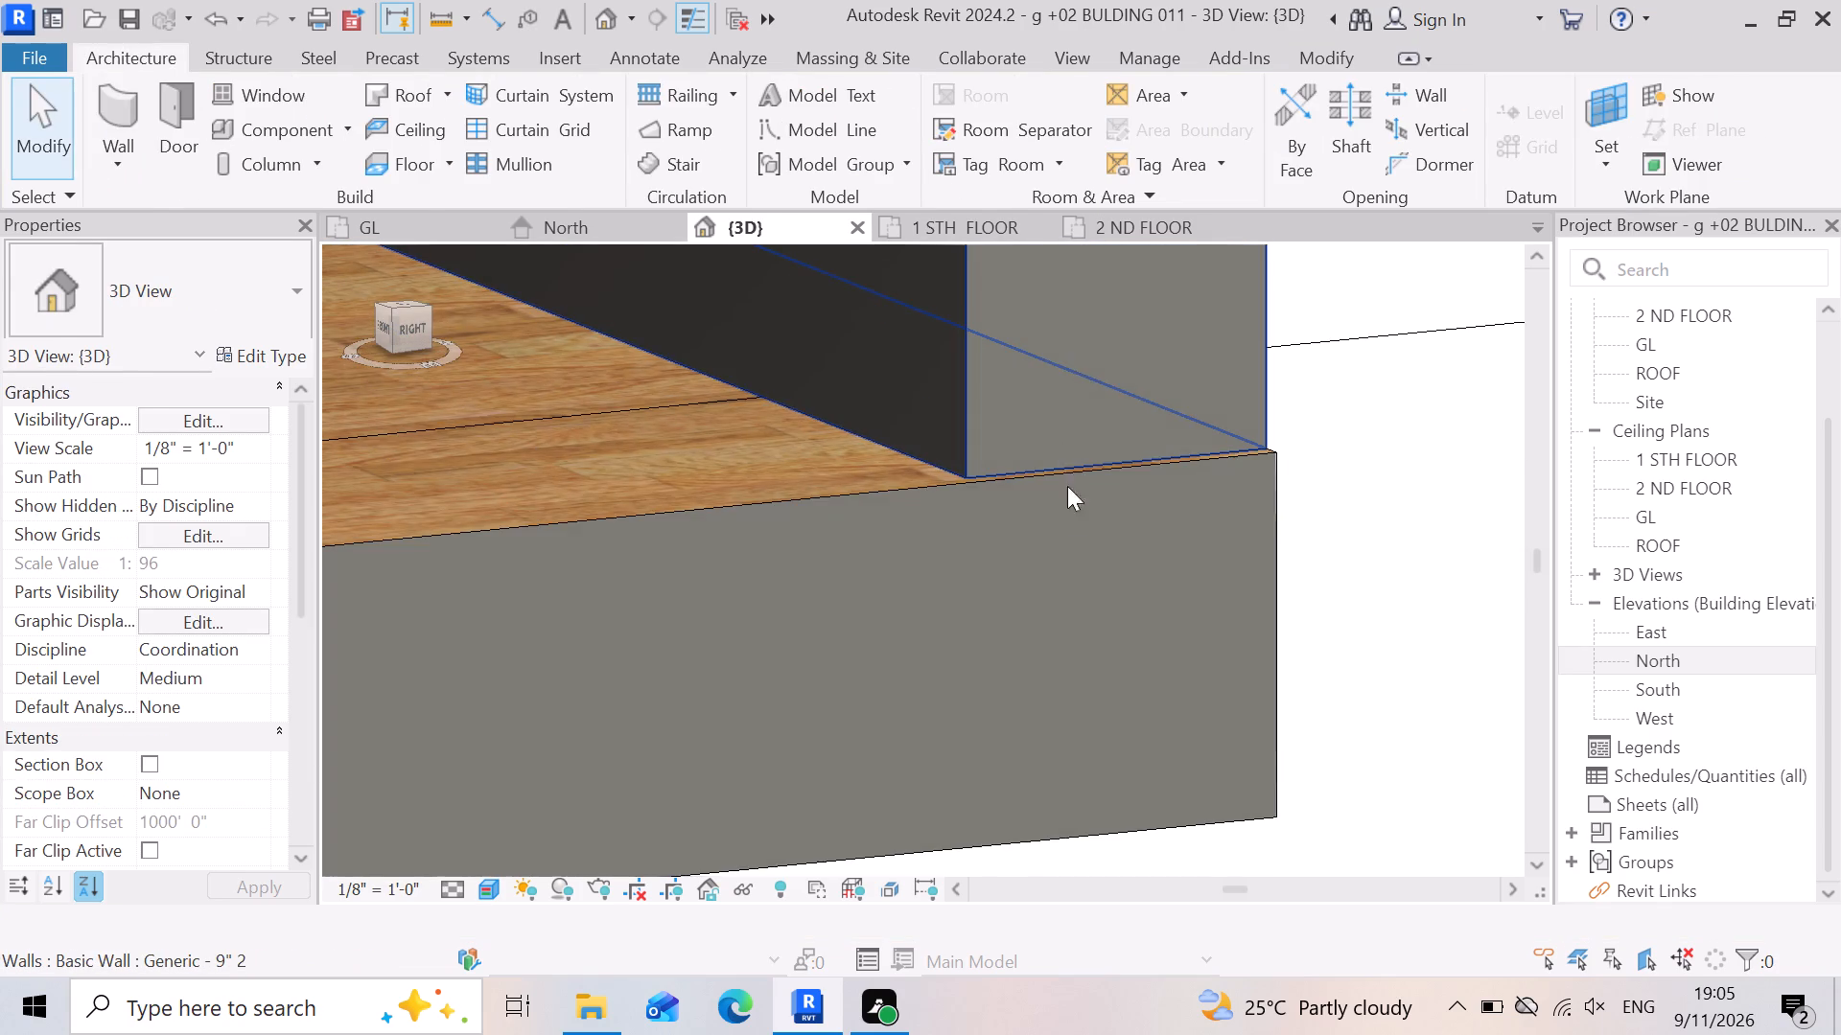
scroll(1068, 510, "up", 4)
scroll(1115, 443, "up", 16)
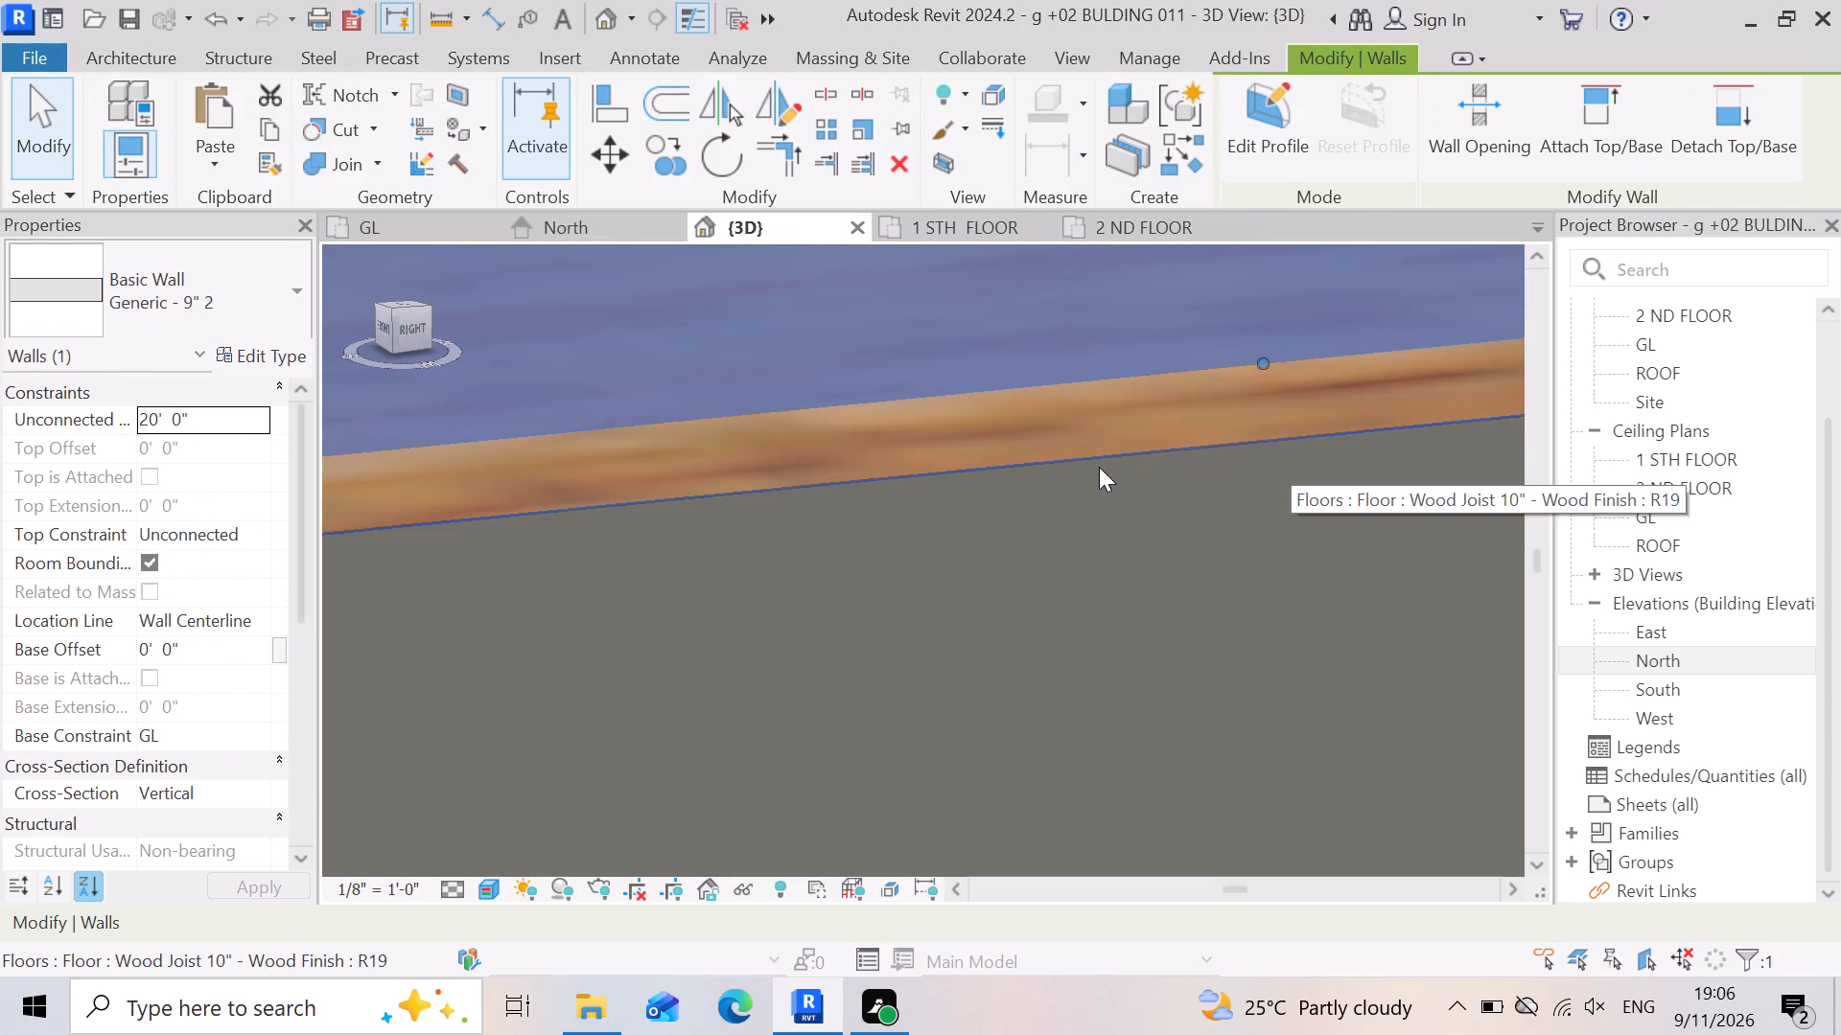
scroll(1099, 467, "down", 3)
scroll(1279, 409, "up", 3)
left_click_drag(1164, 387, 1162, 395)
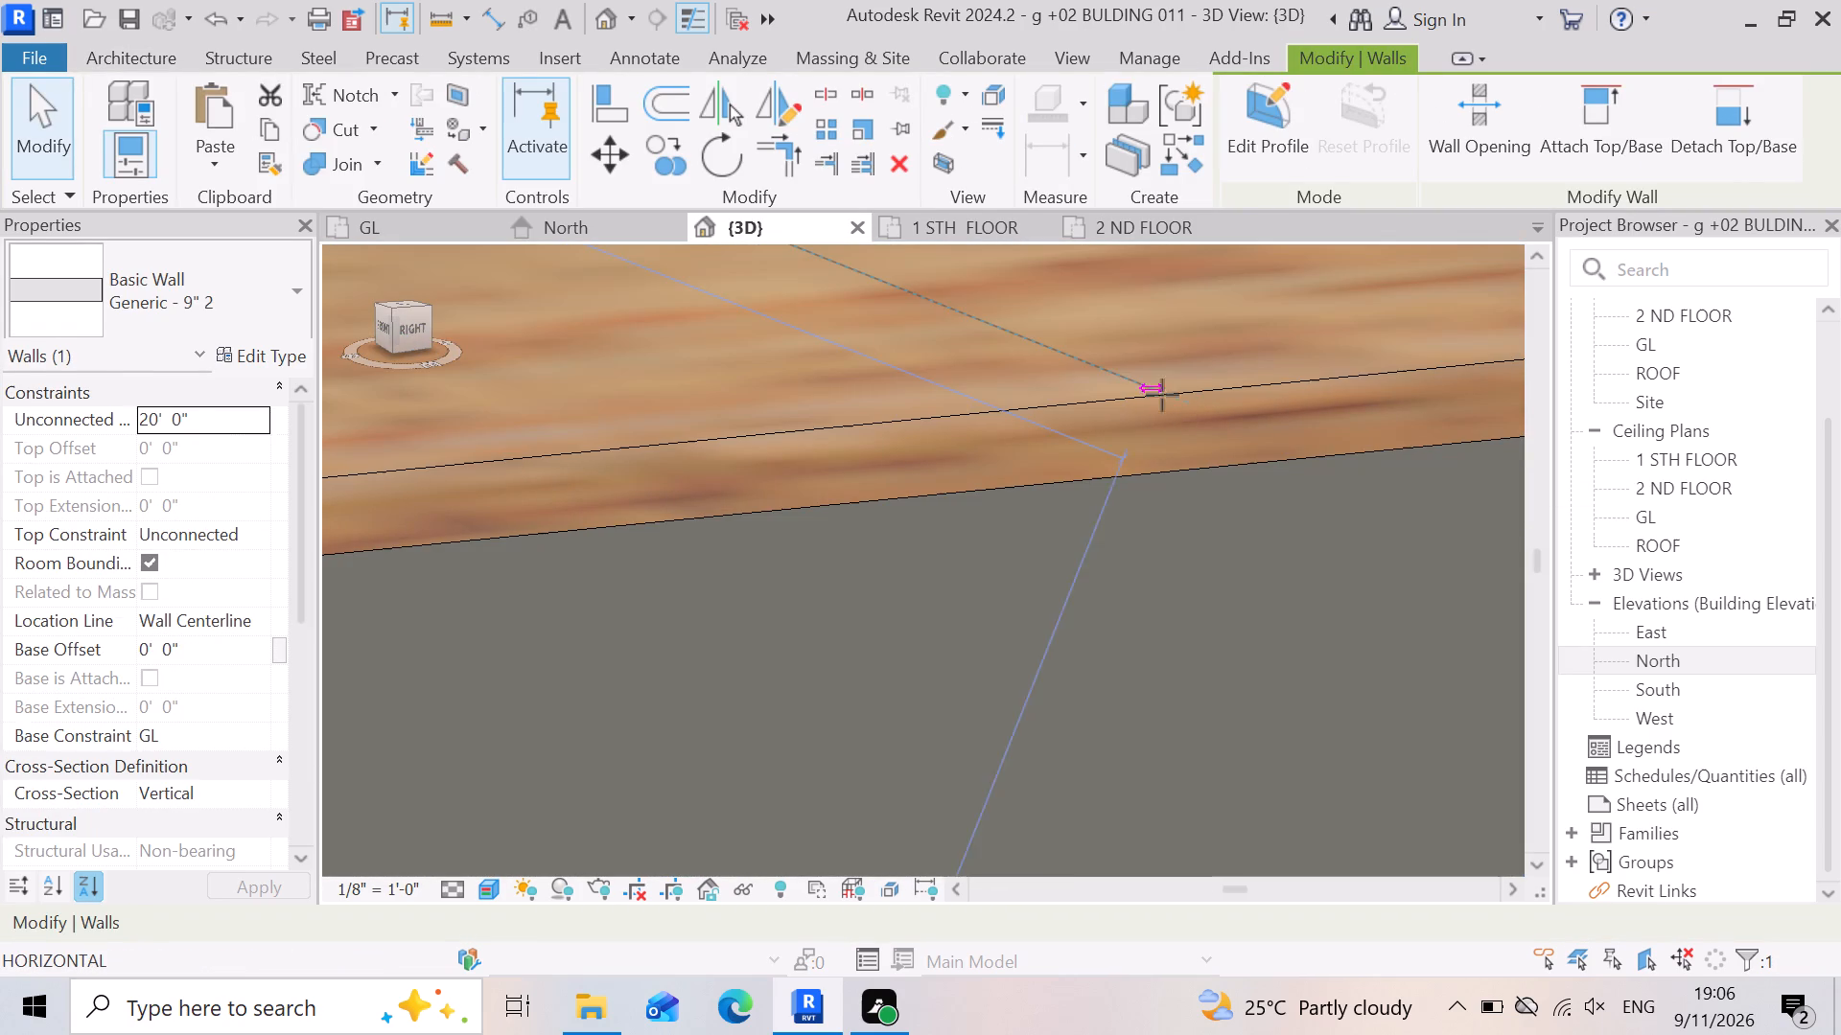
left_click_drag(1162, 395, 1188, 465)
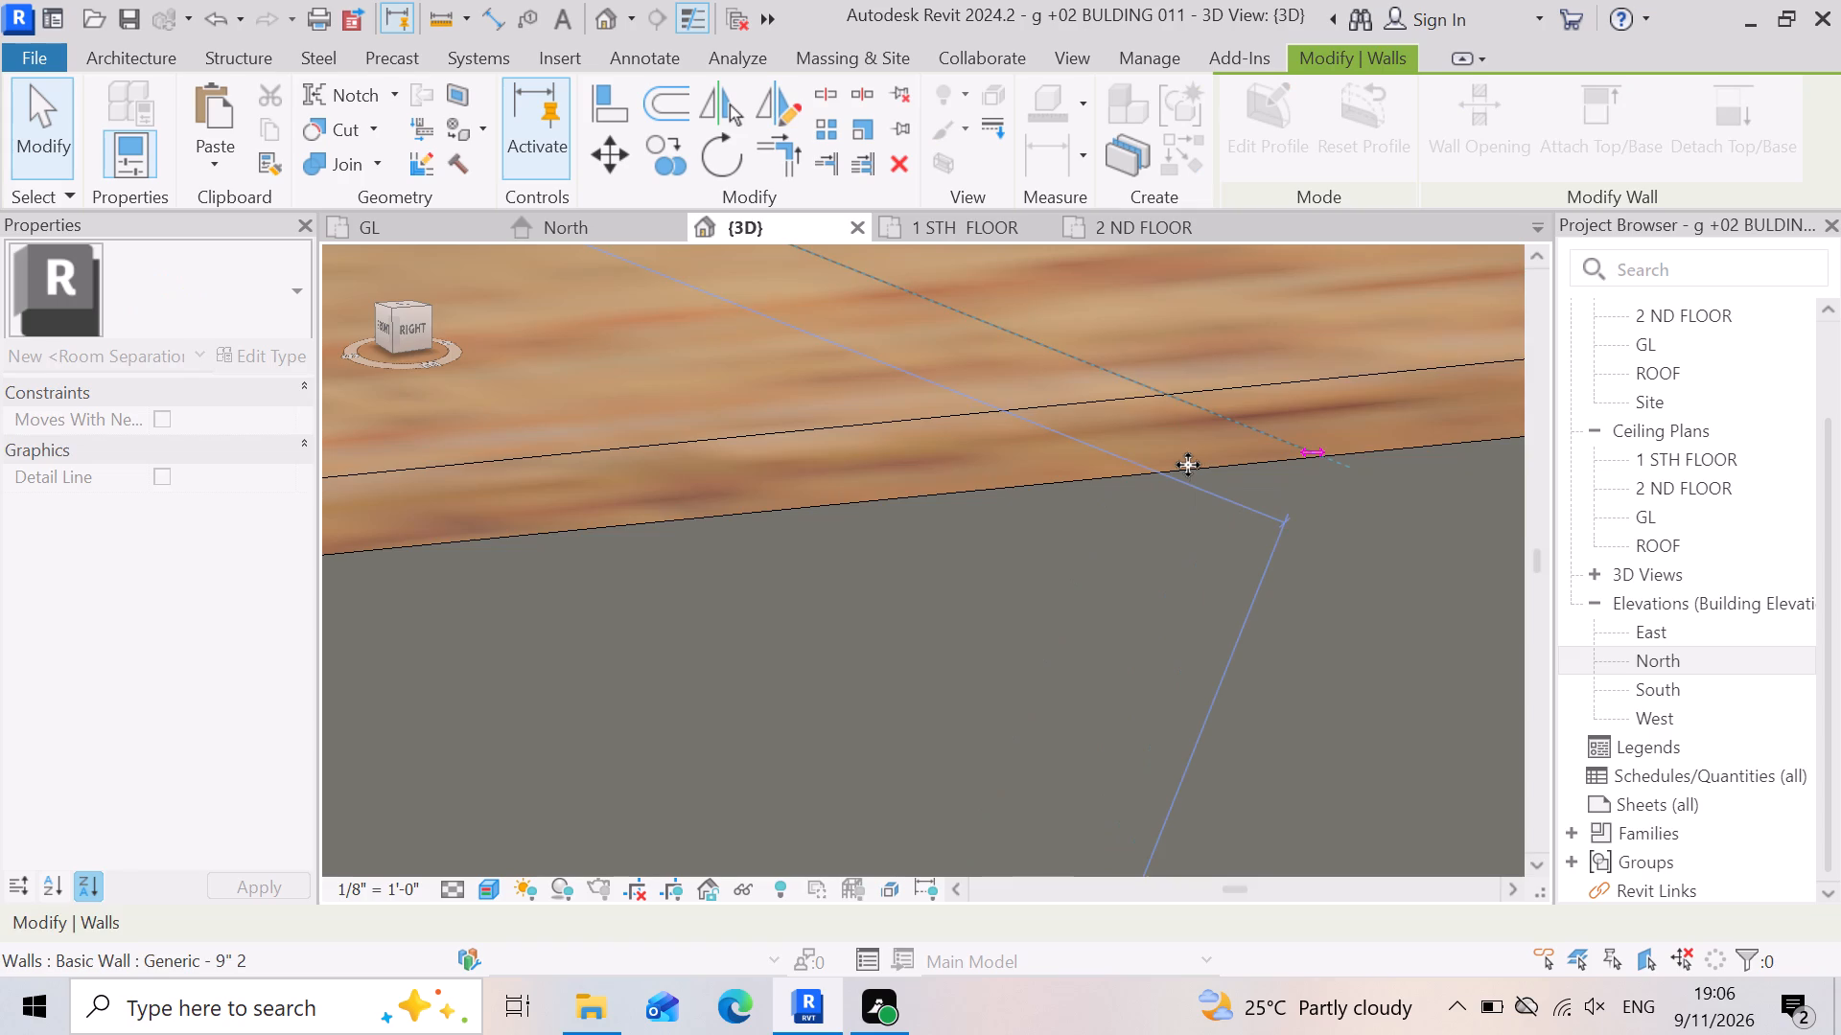
scroll(1455, 512, "up", 10)
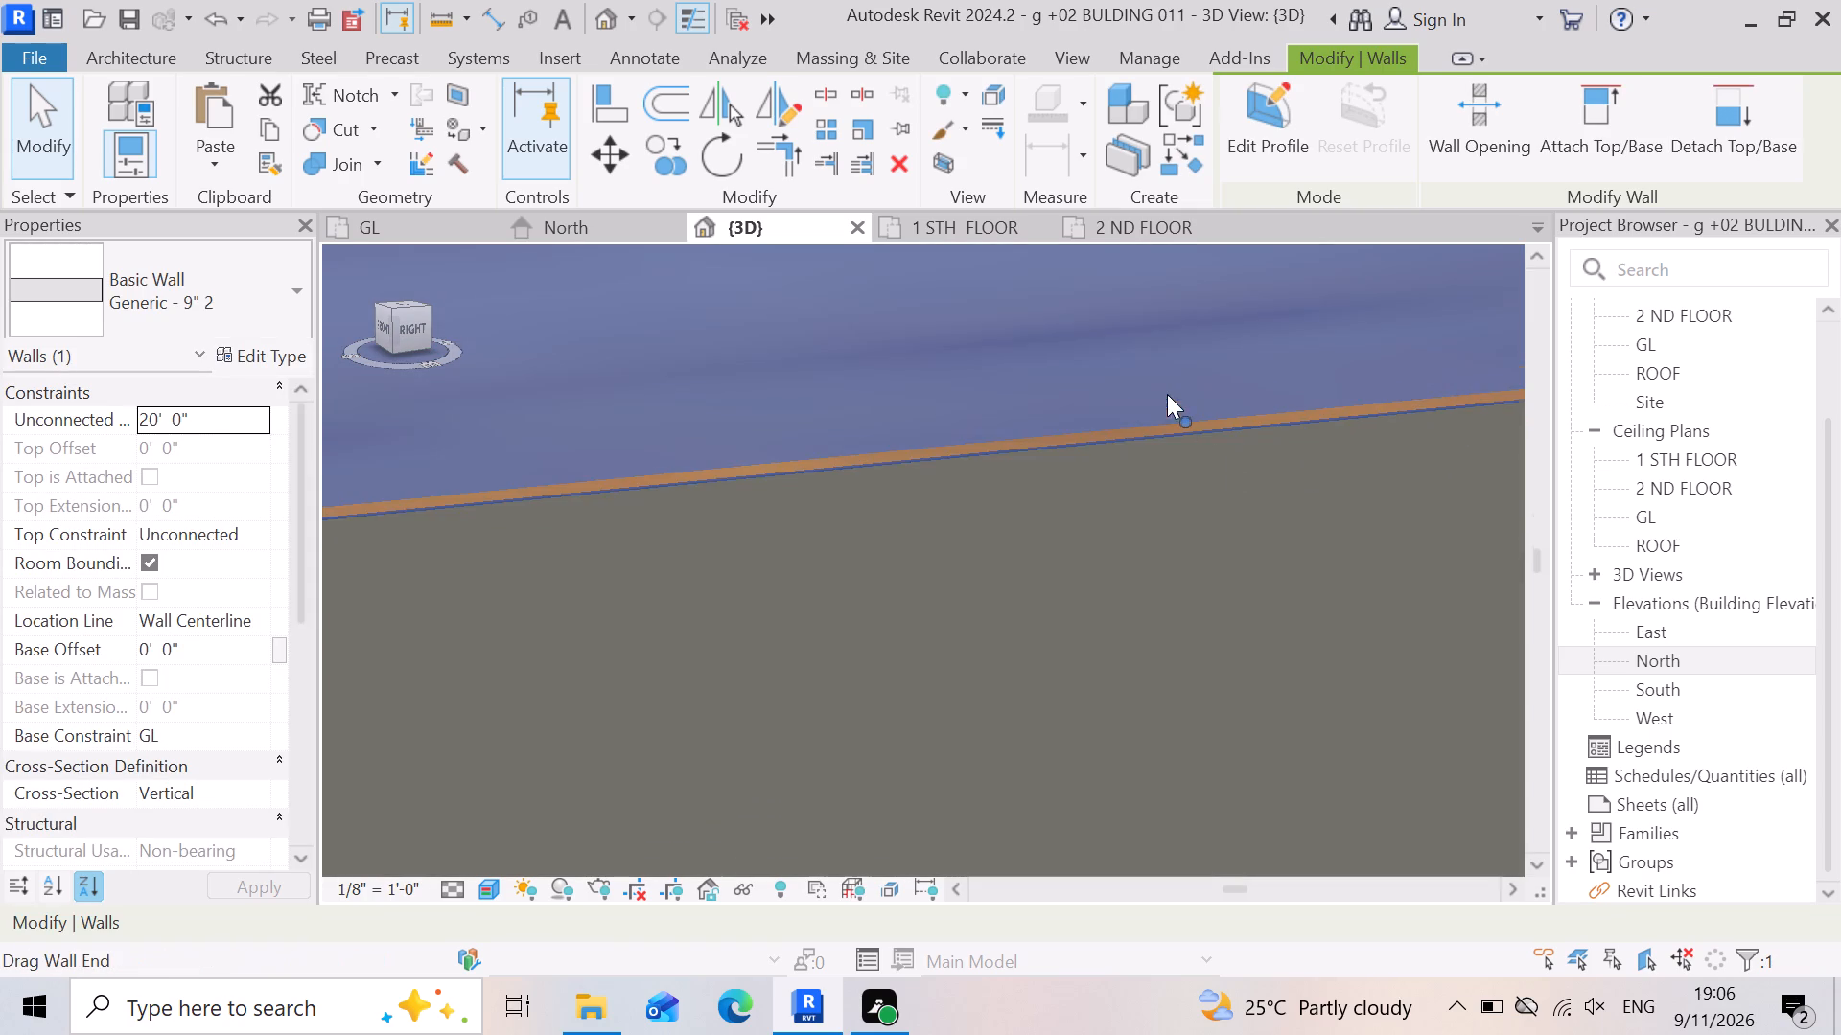
scroll(1167, 394, "up", 6)
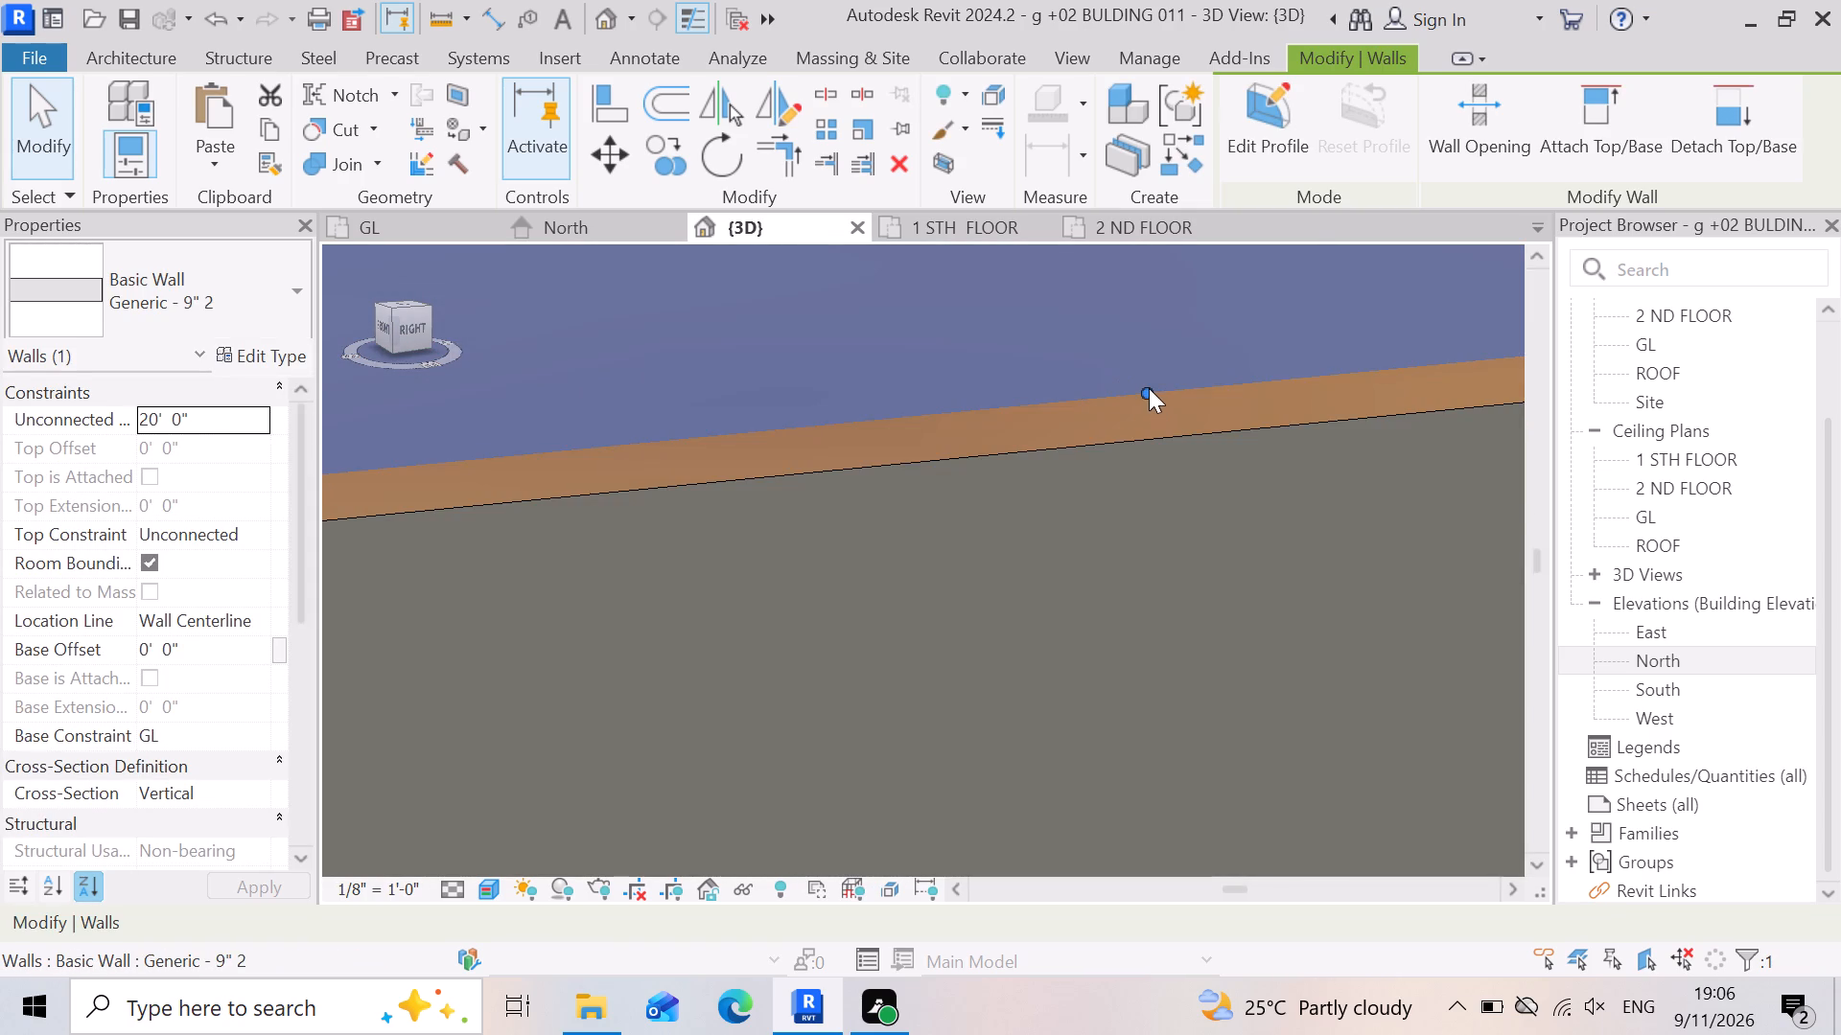
left_click_drag(1149, 388, 1175, 435)
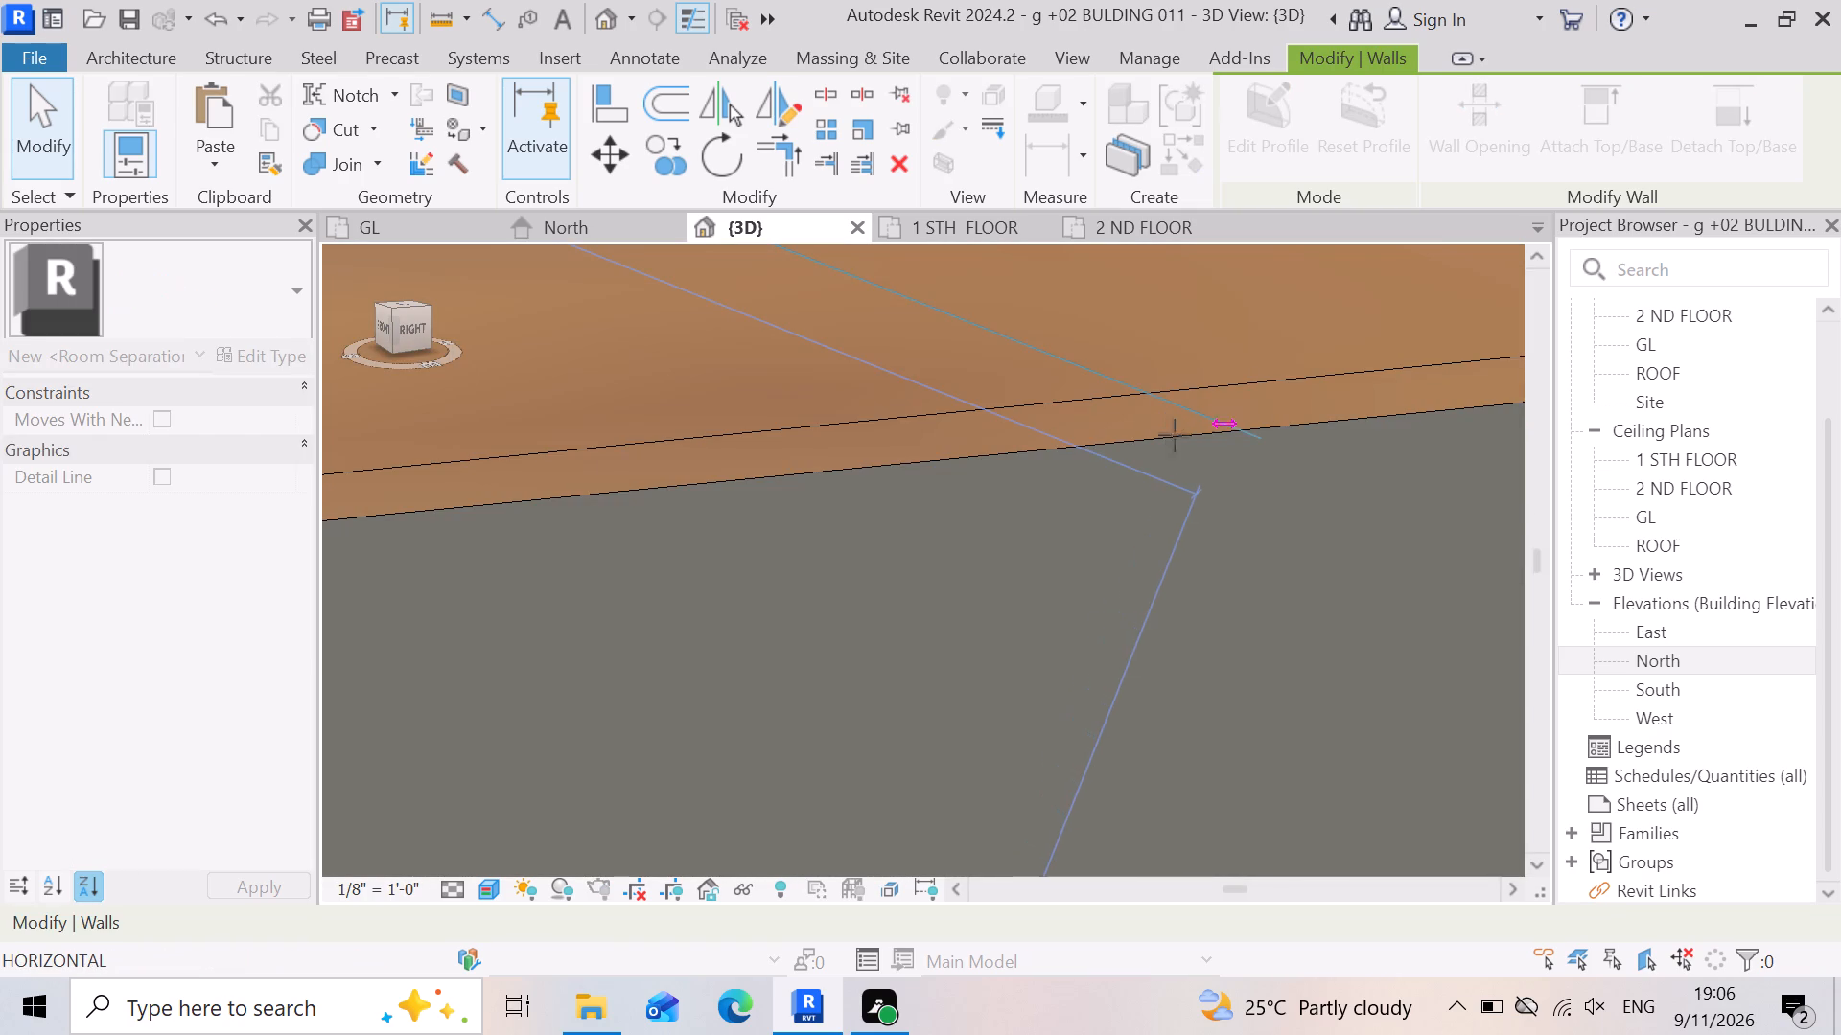
left_click_drag(1175, 435, 1179, 432)
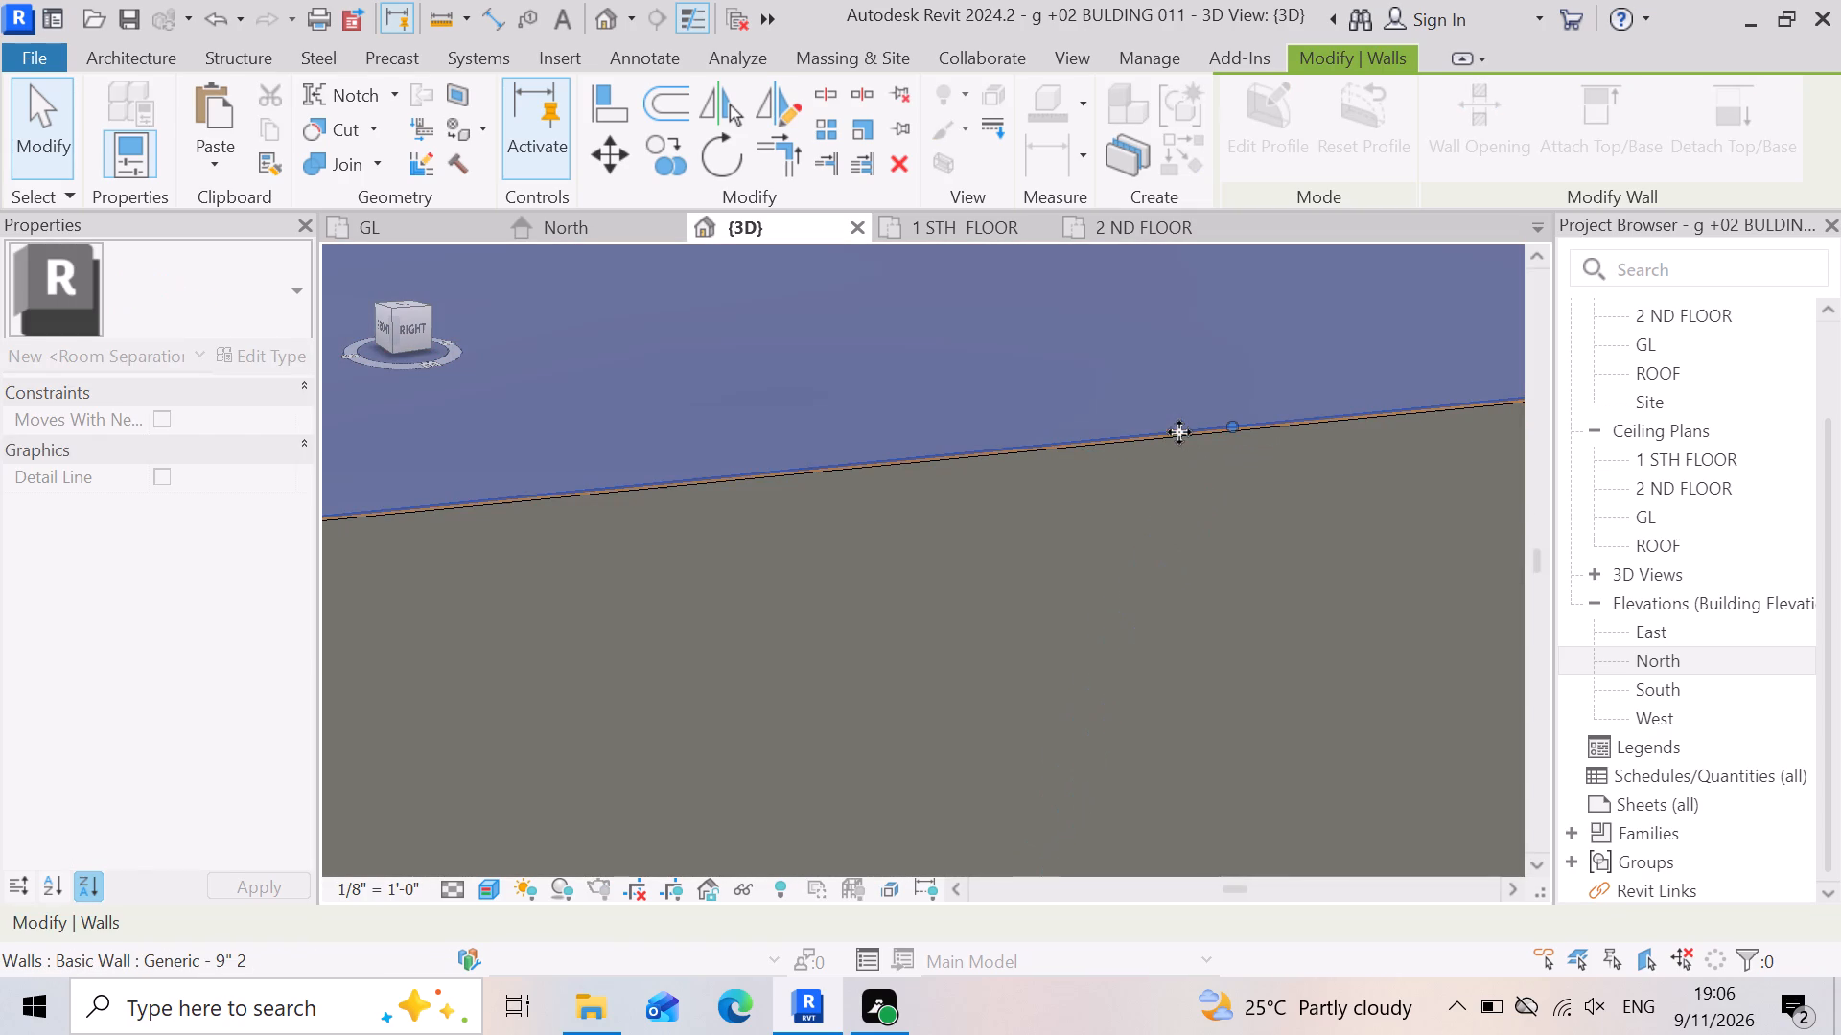
scroll(1256, 444, "up", 18)
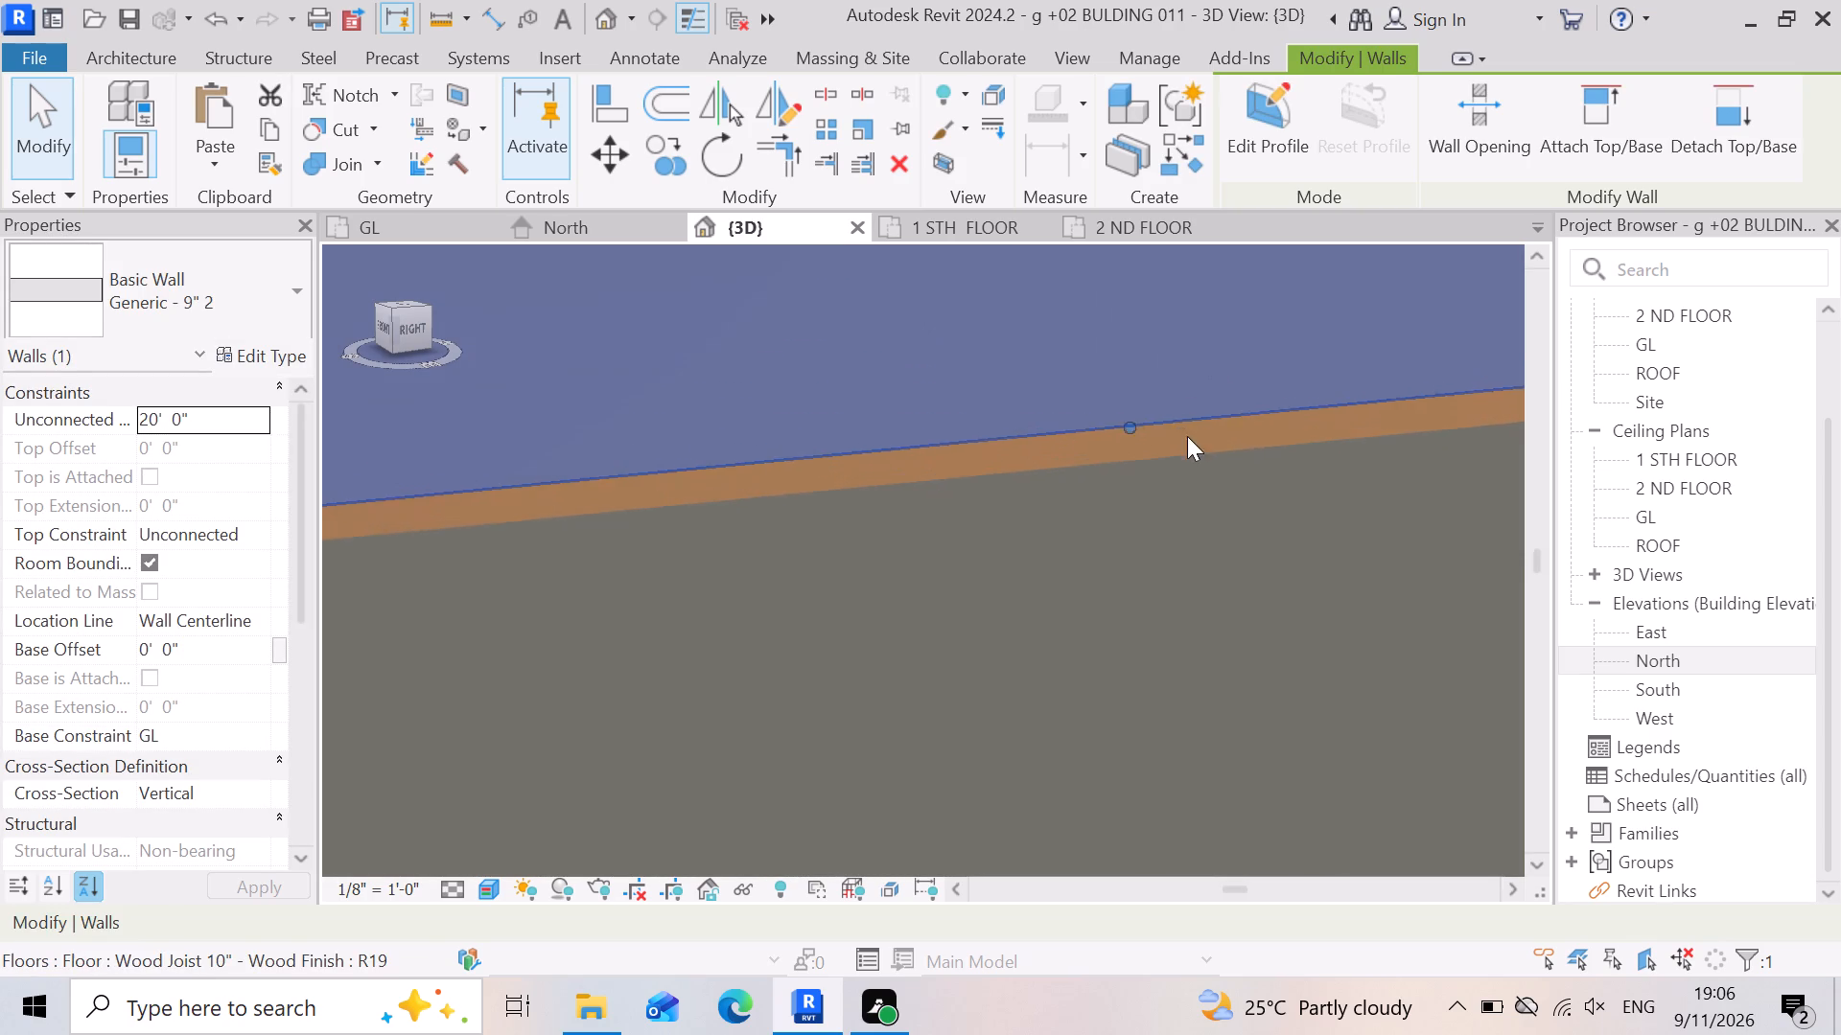
left_click_drag(1103, 423, 1143, 465)
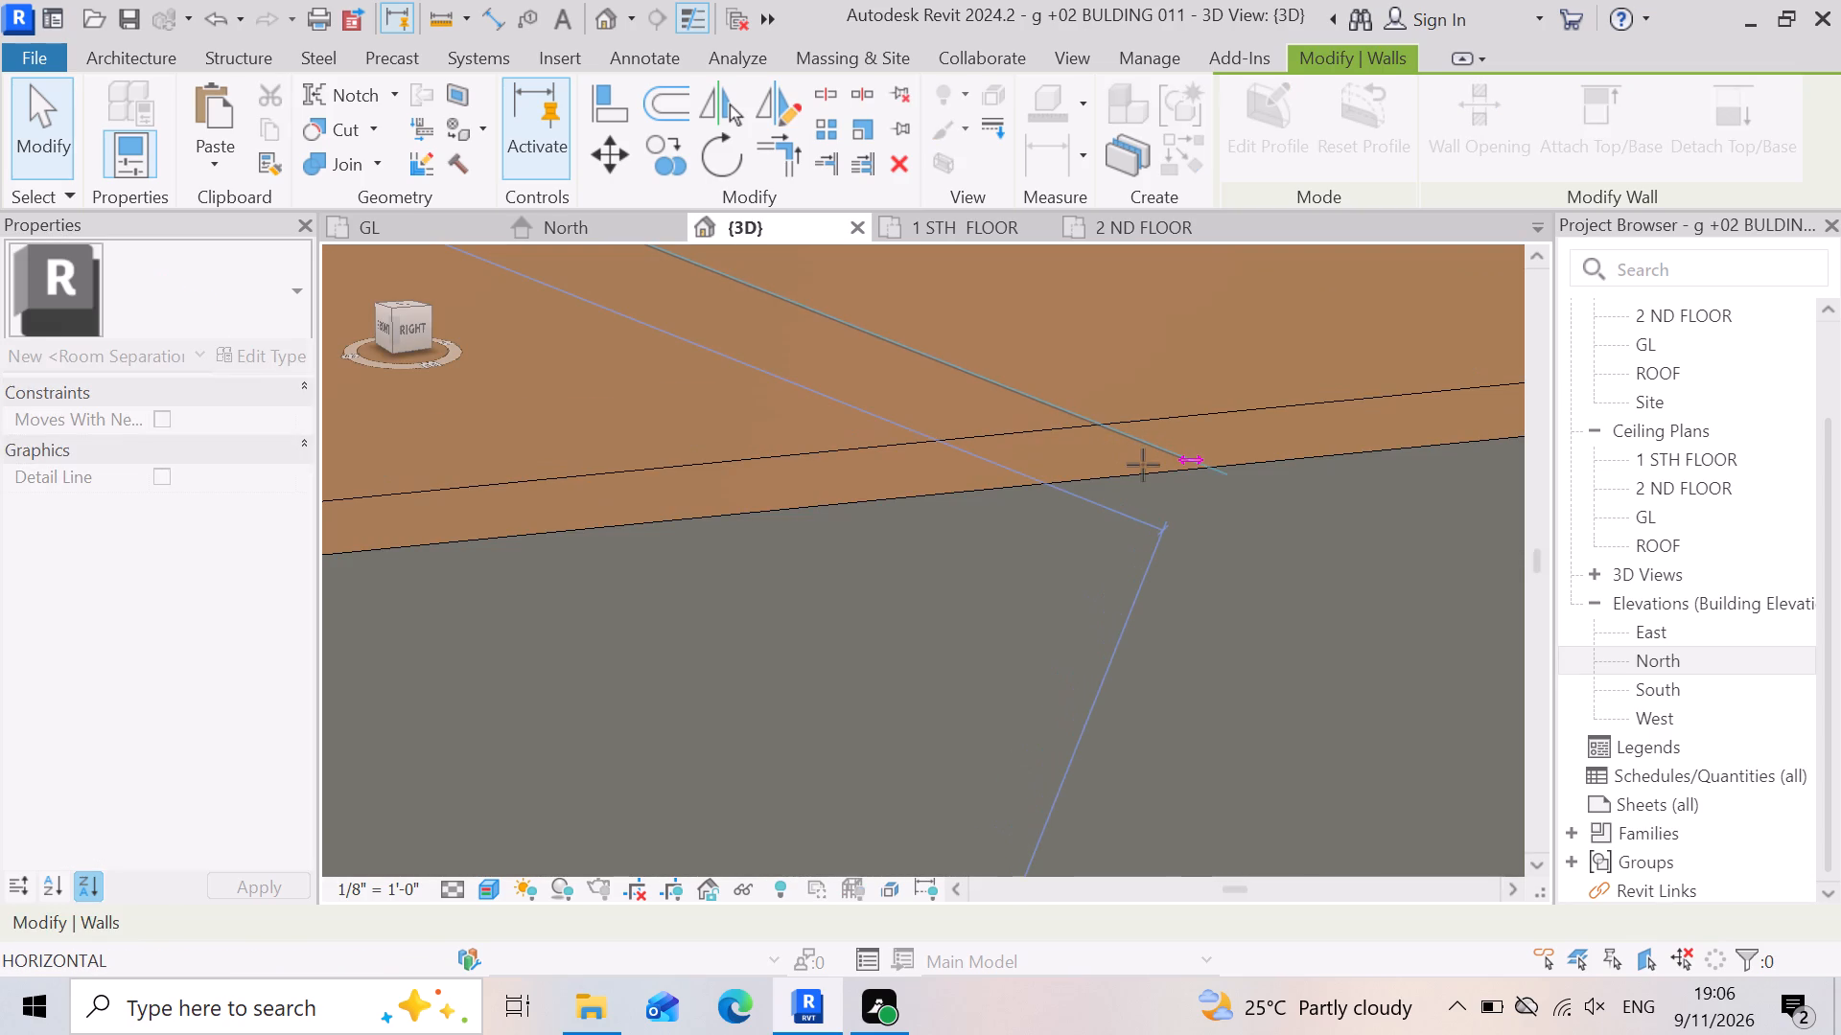
left_click_drag(1143, 465, 1159, 471)
scroll(1159, 471, "down", 14)
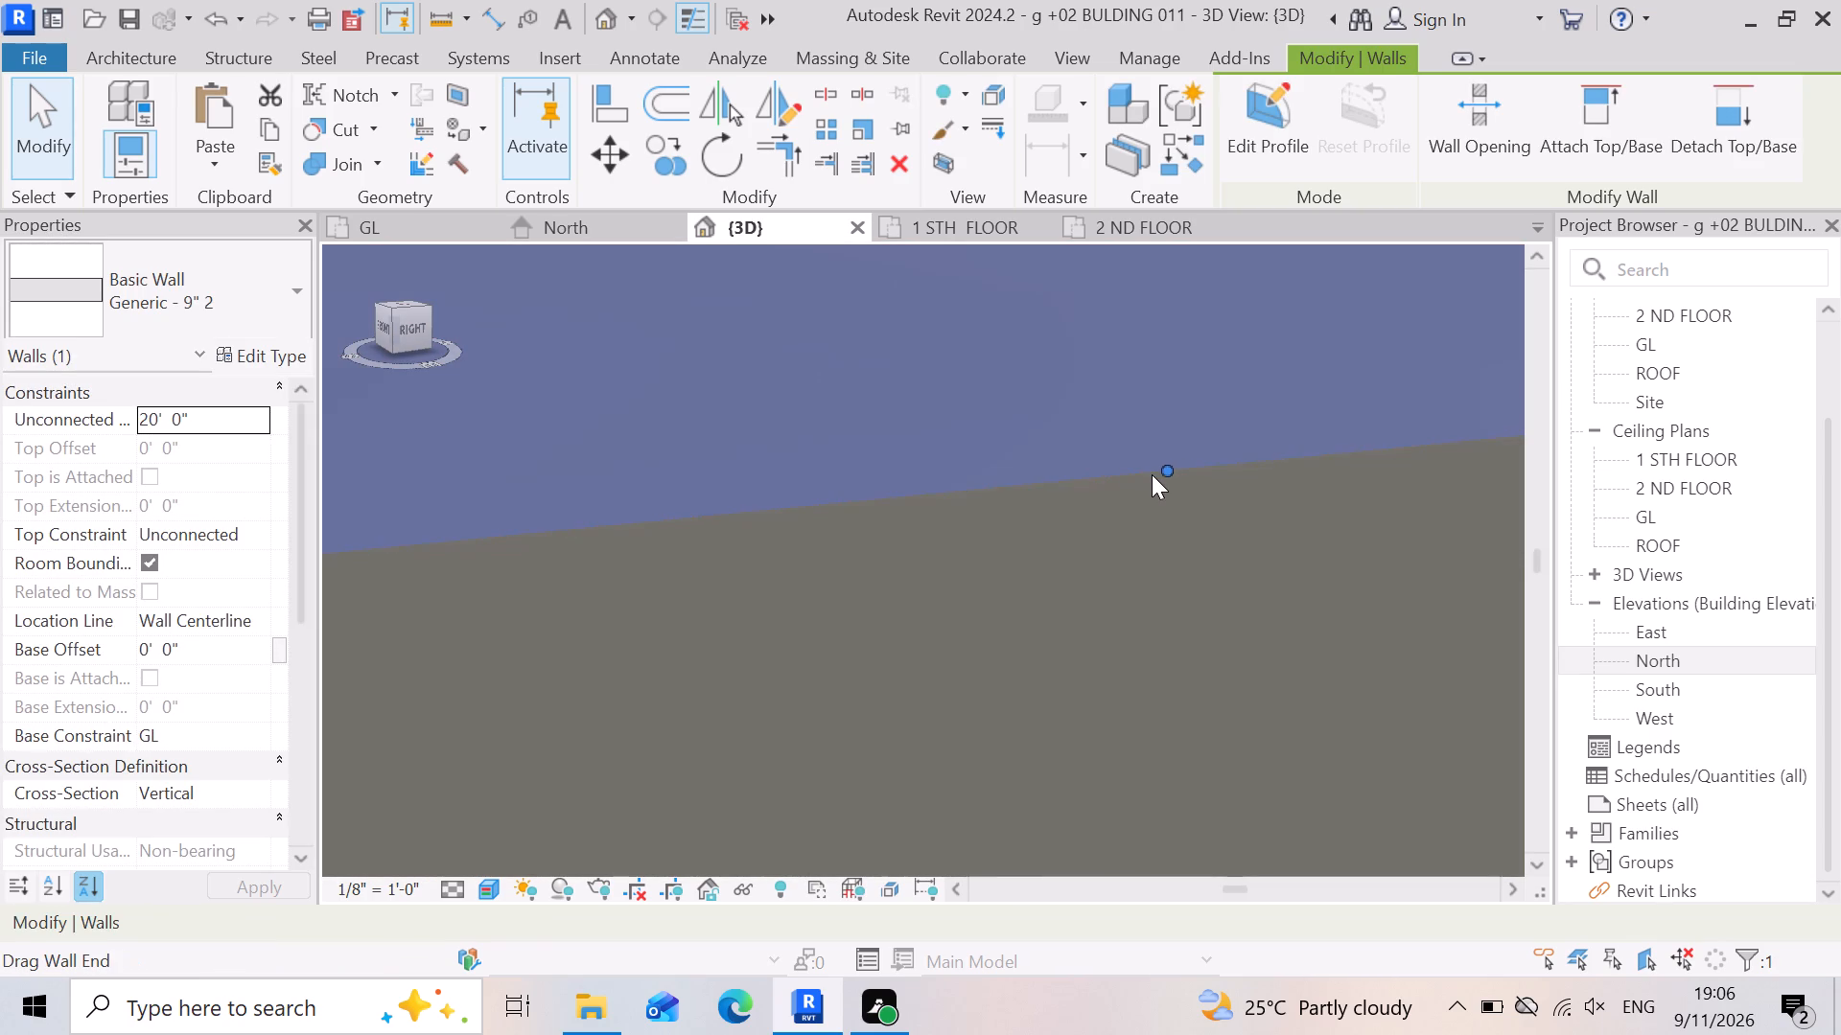
scroll(1152, 474, "down", 20)
scroll(1152, 474, "down", 10)
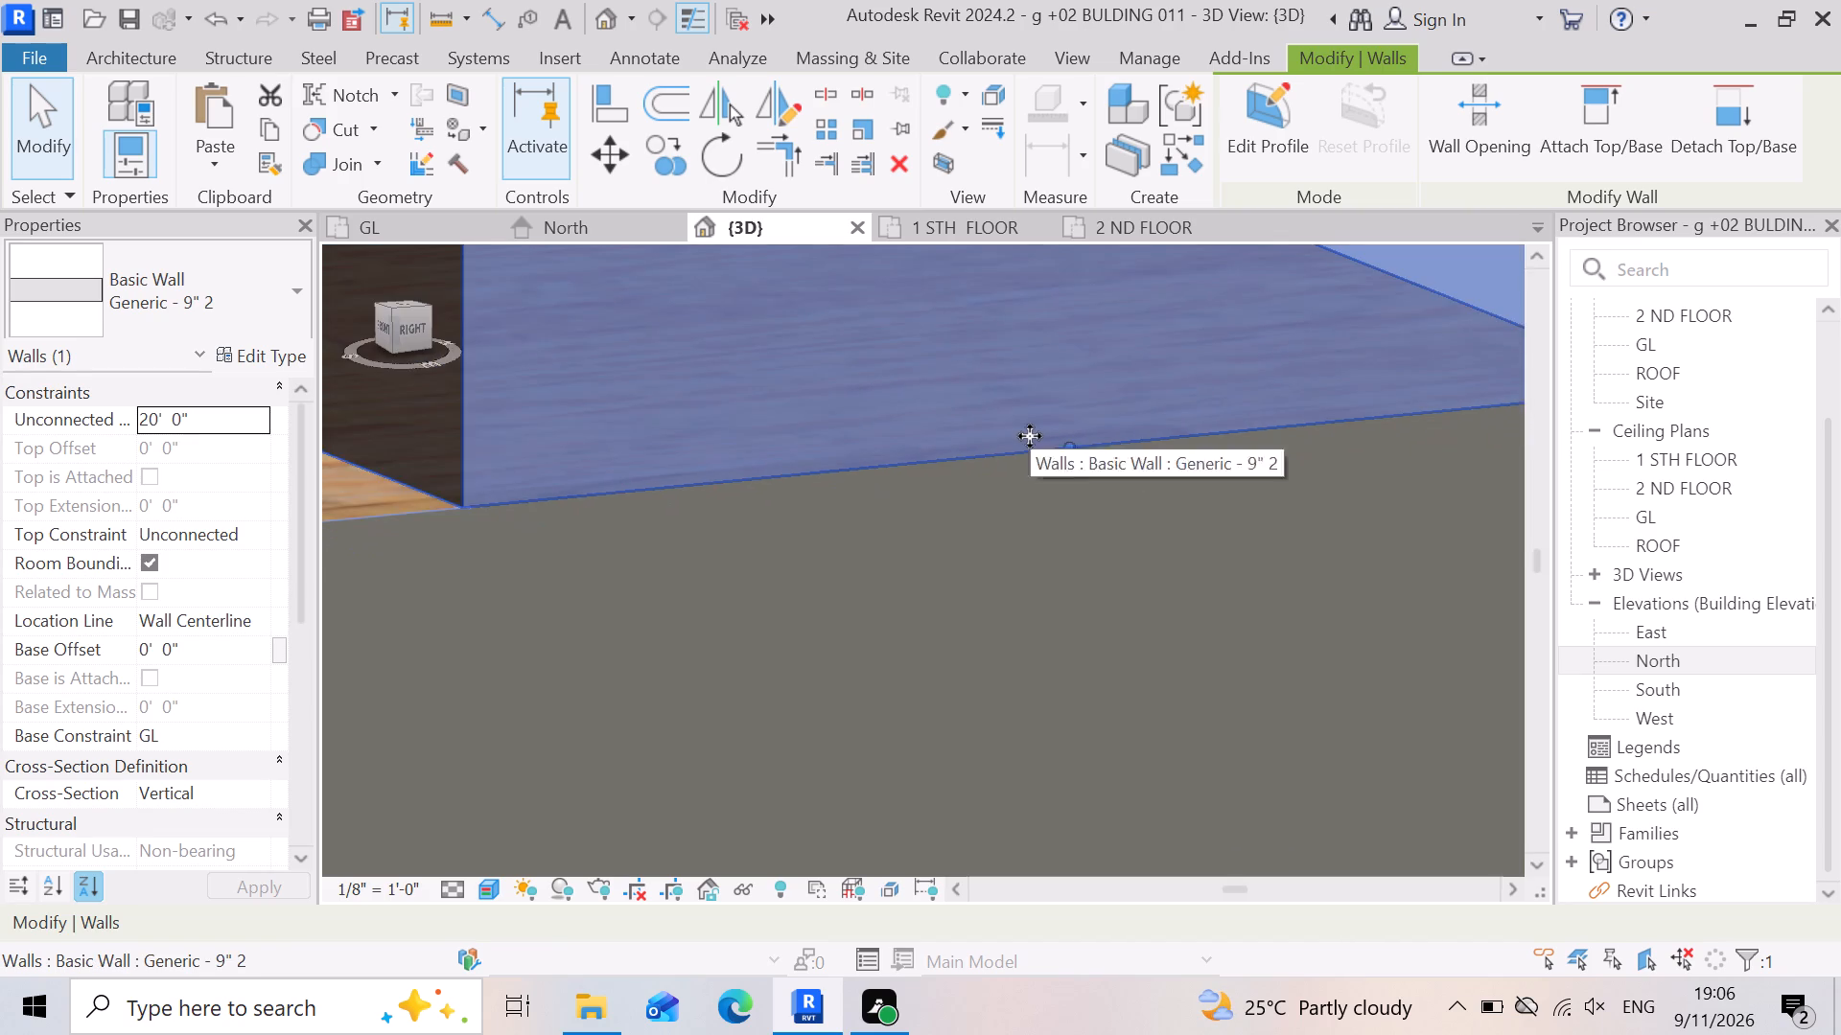
scroll(1030, 436, "down", 5)
left_click(1409, 655)
scroll(1049, 544, "up", 2)
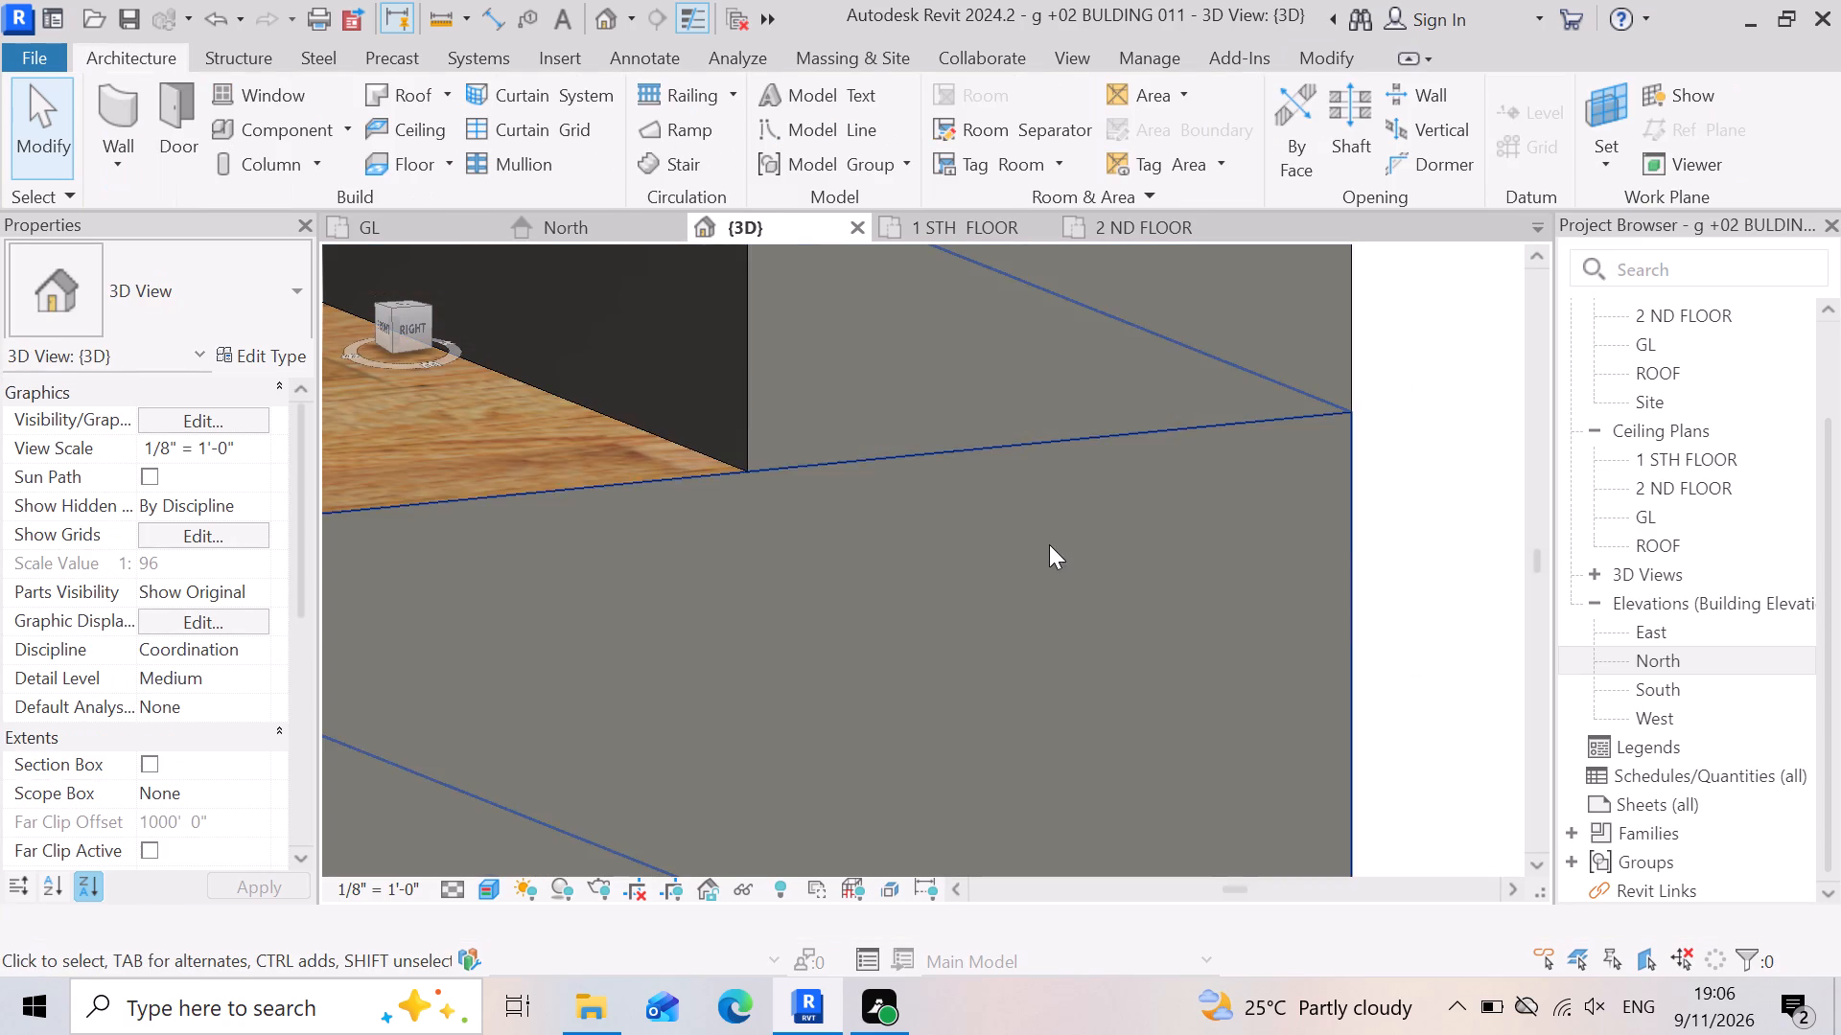
scroll(1049, 544, "up", 1)
scroll(1060, 586, "down", 8)
scroll(1221, 627, "down", 9)
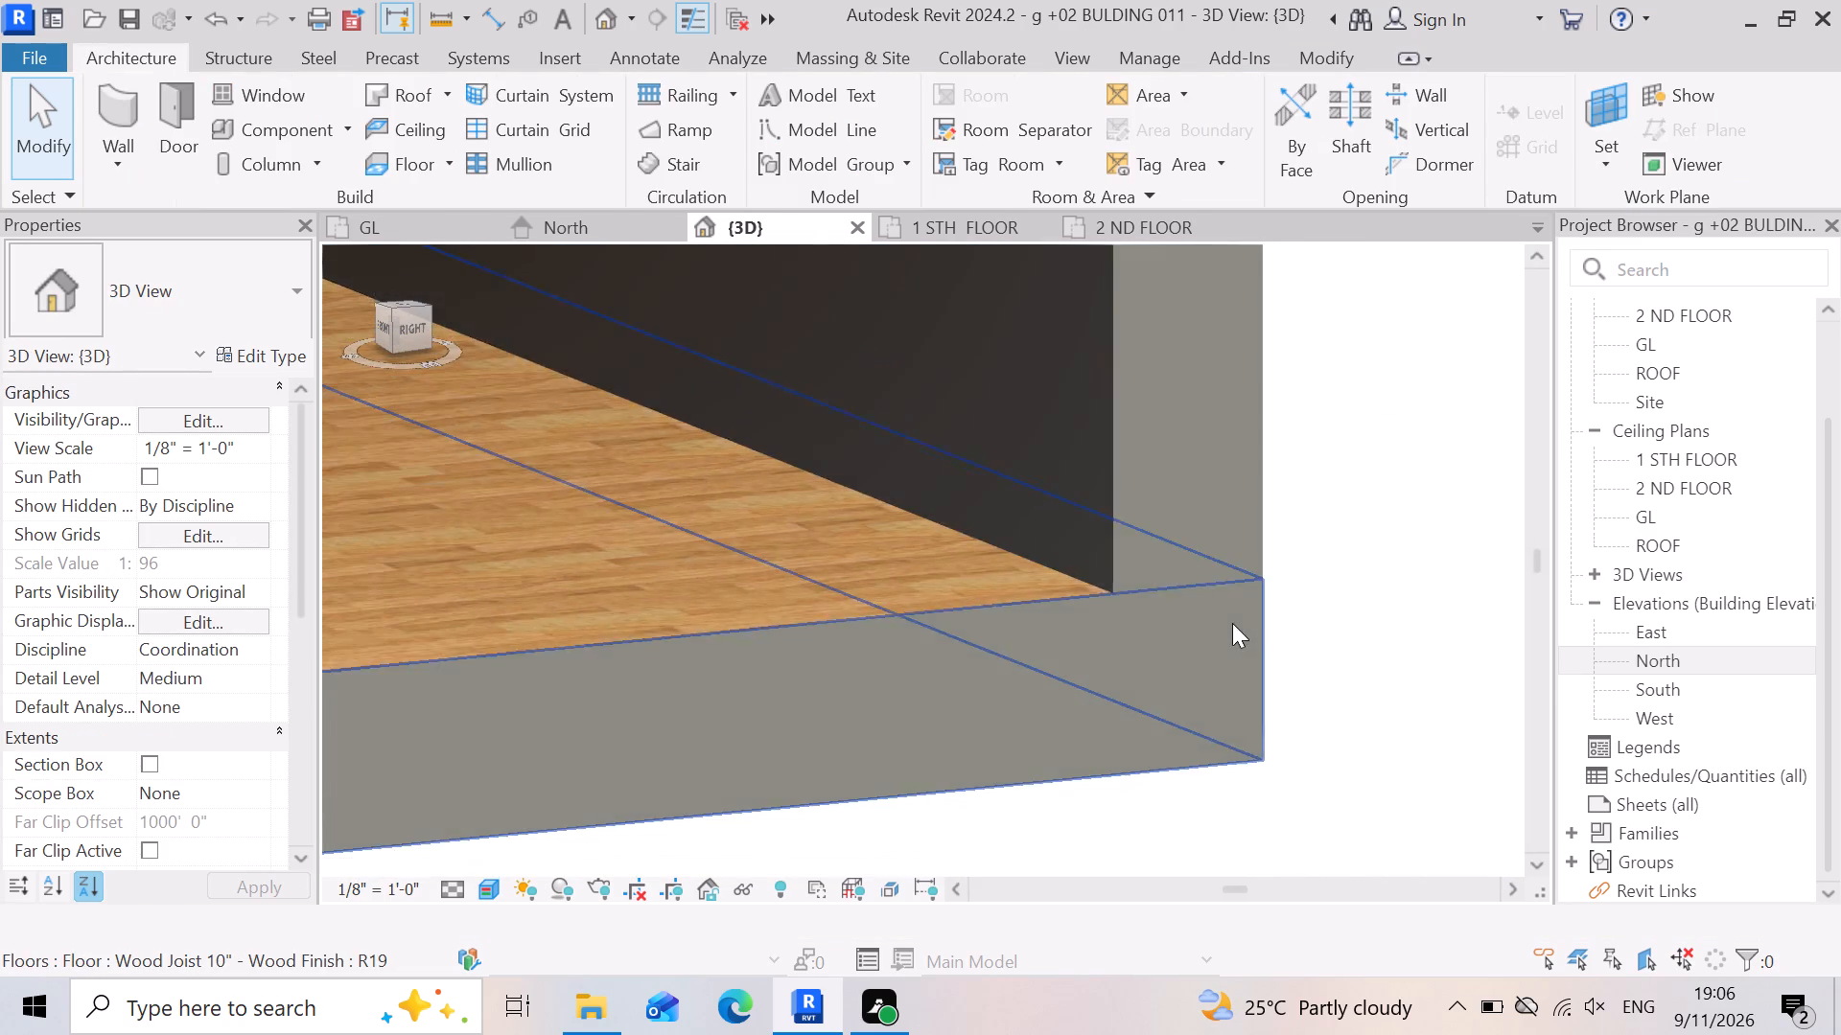
scroll(1243, 603, "down", 4)
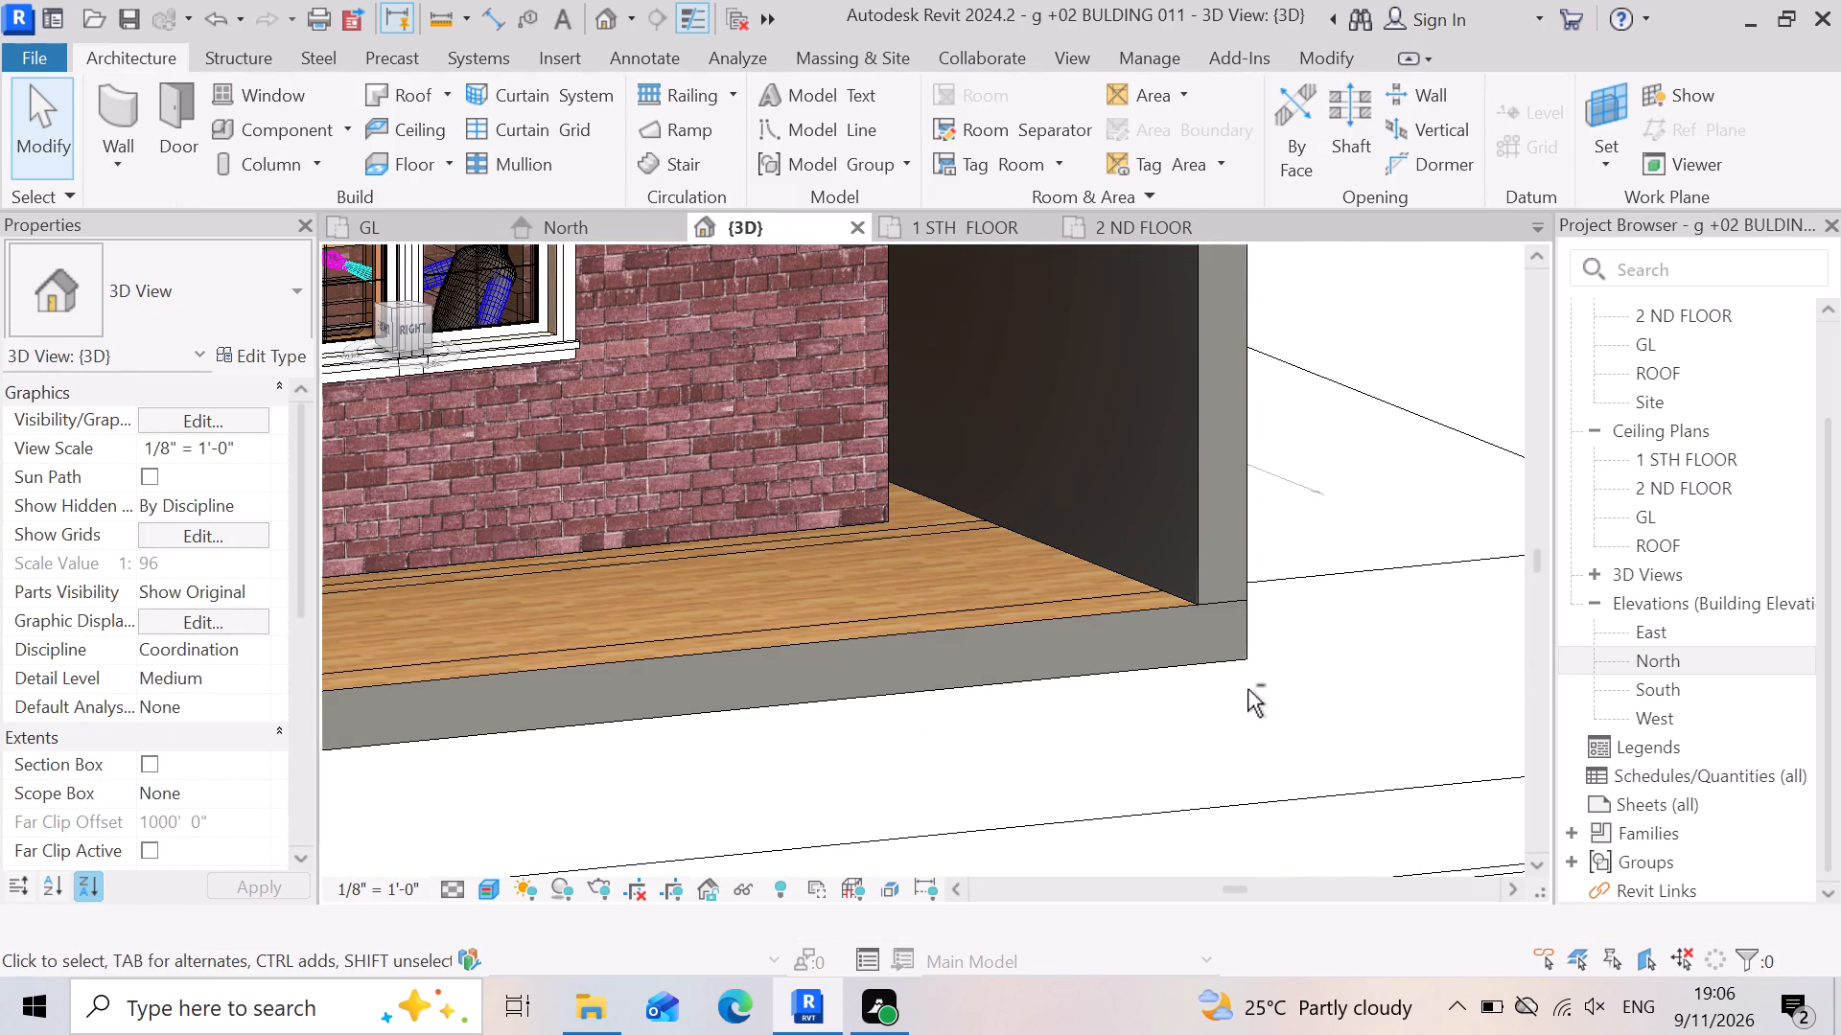
Examine the raised planting bed with plants in the imported EXTERIOR2 exterior plan beside the building.
middle_click_drag(1244, 686, 1201, 675, "shift")
right_click_drag(1242, 685, 1200, 675, "shift")
scroll(1021, 501, "down", 12)
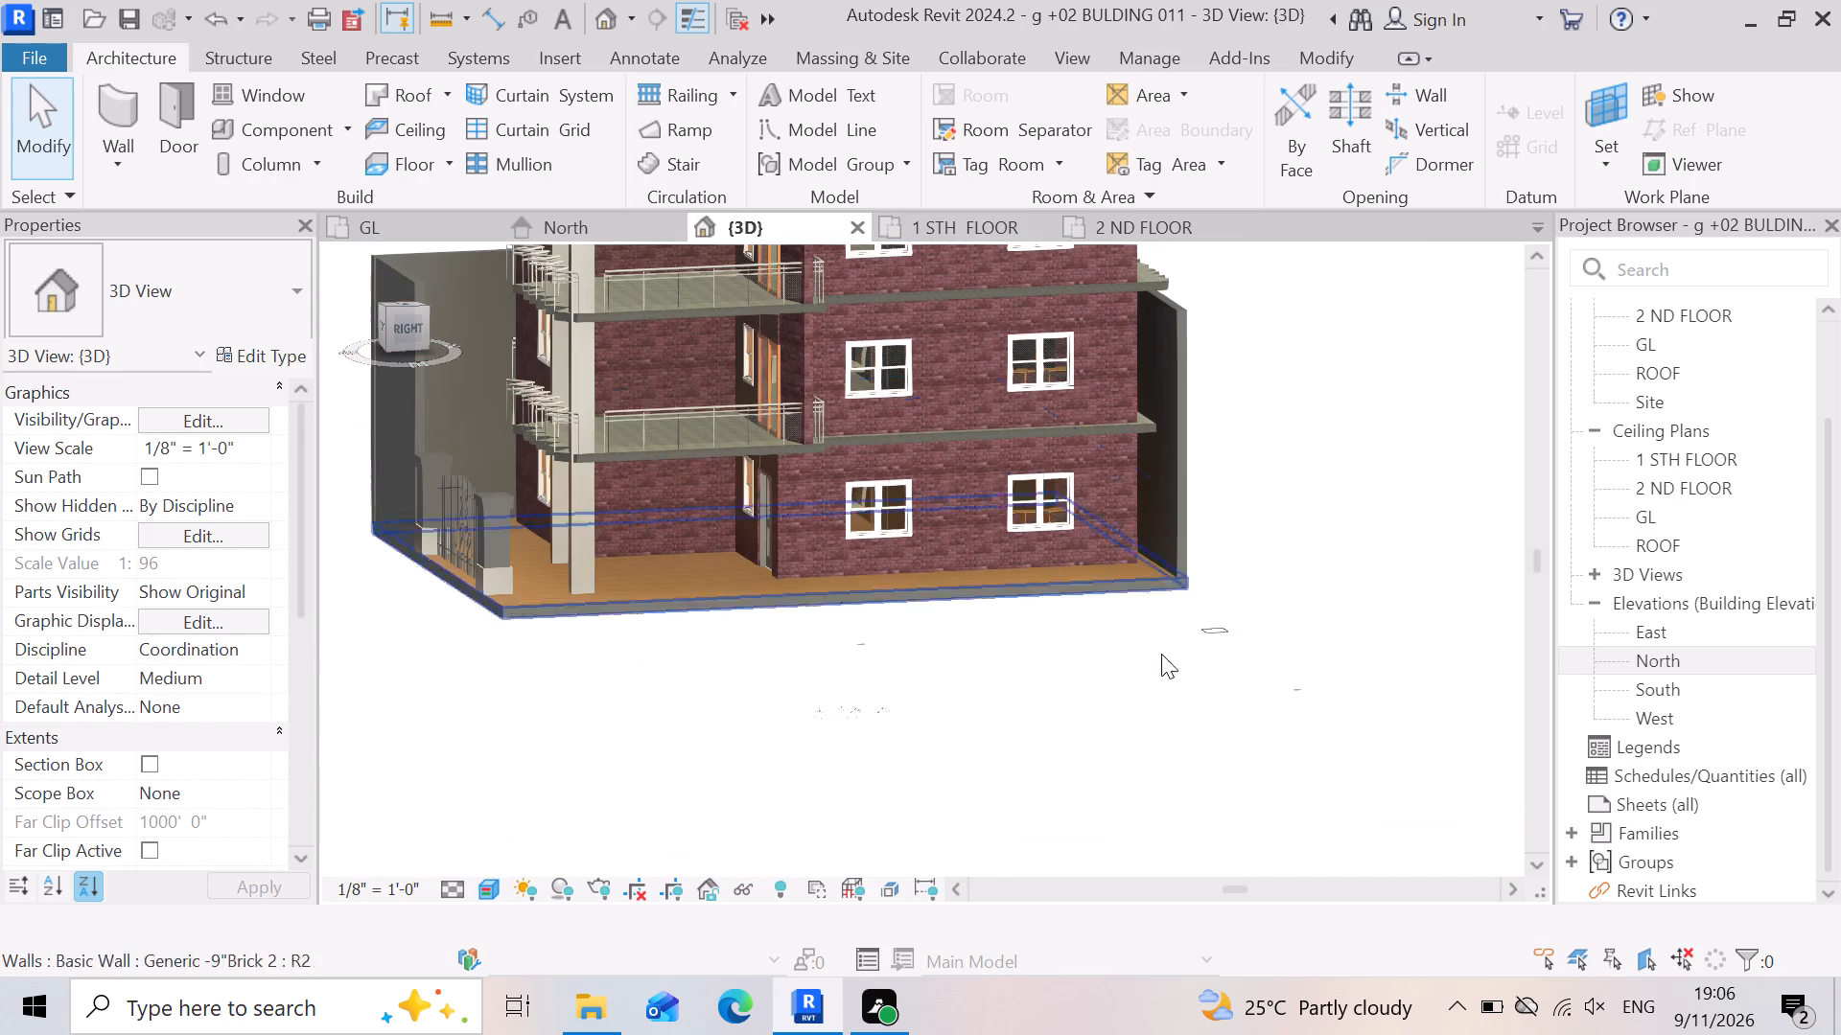
scroll(1253, 632, "up", 13)
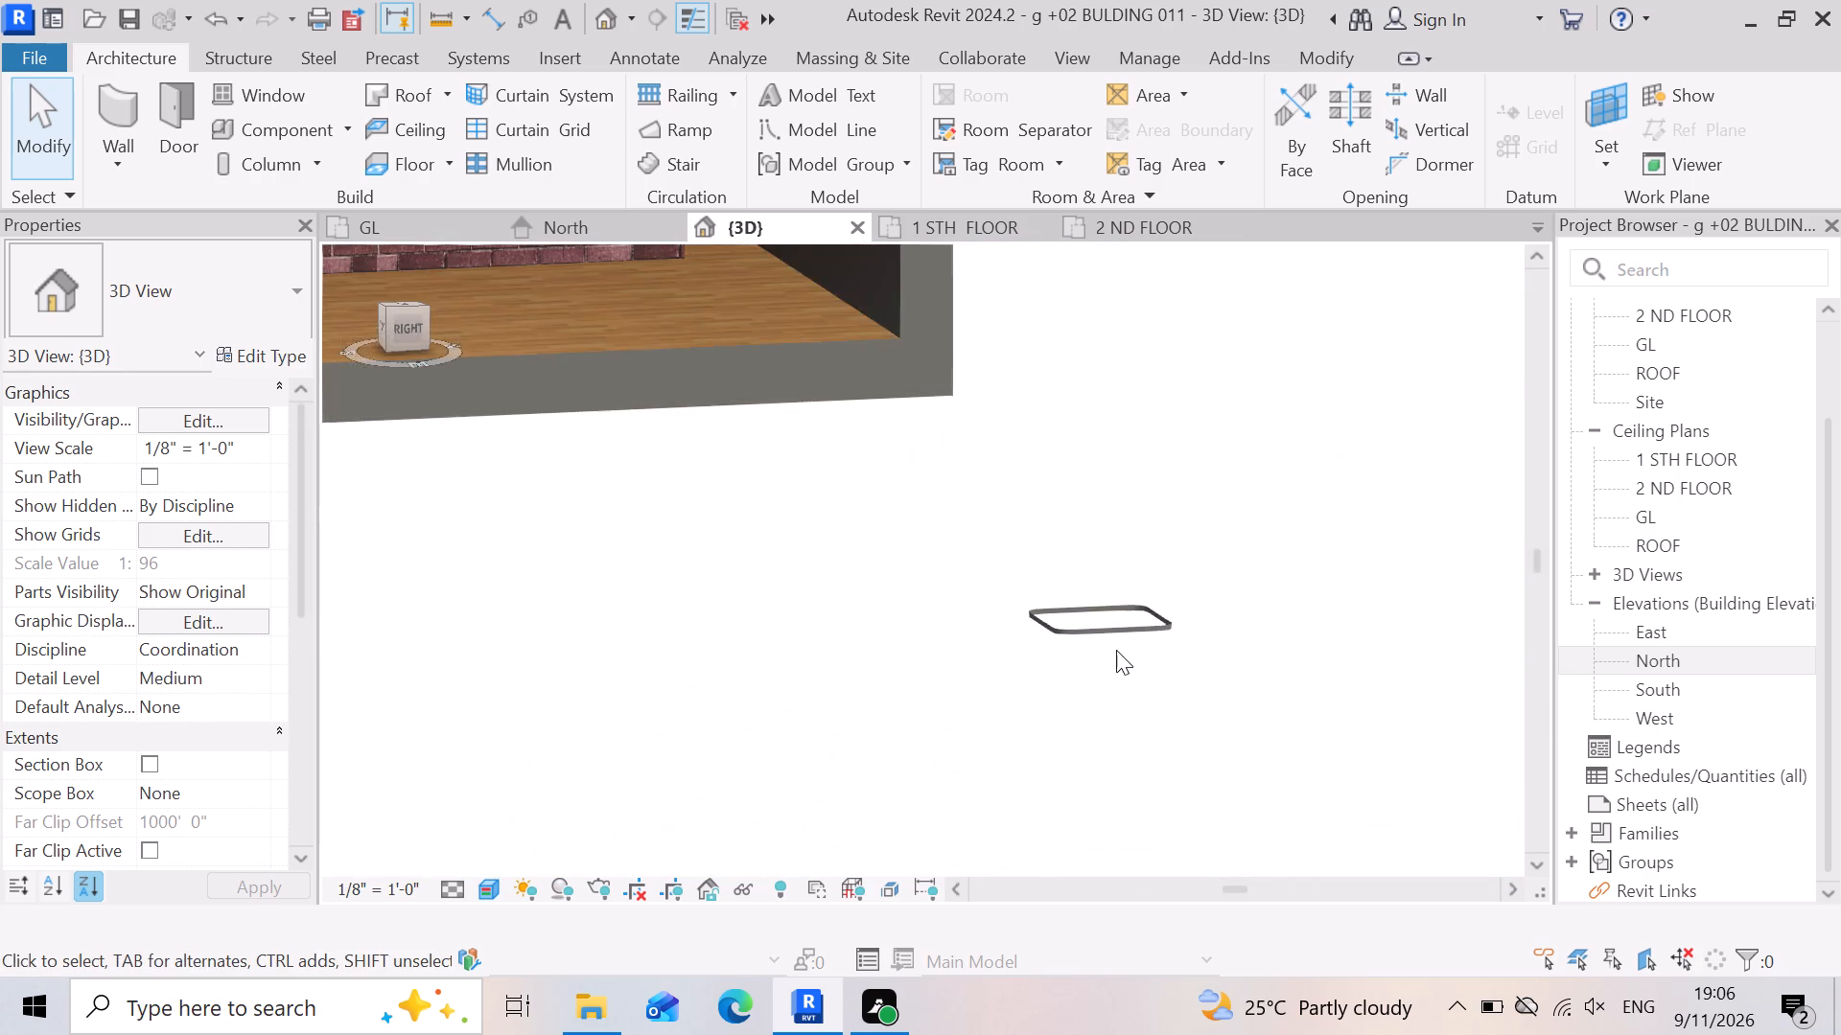
scroll(1116, 650, "up", 9)
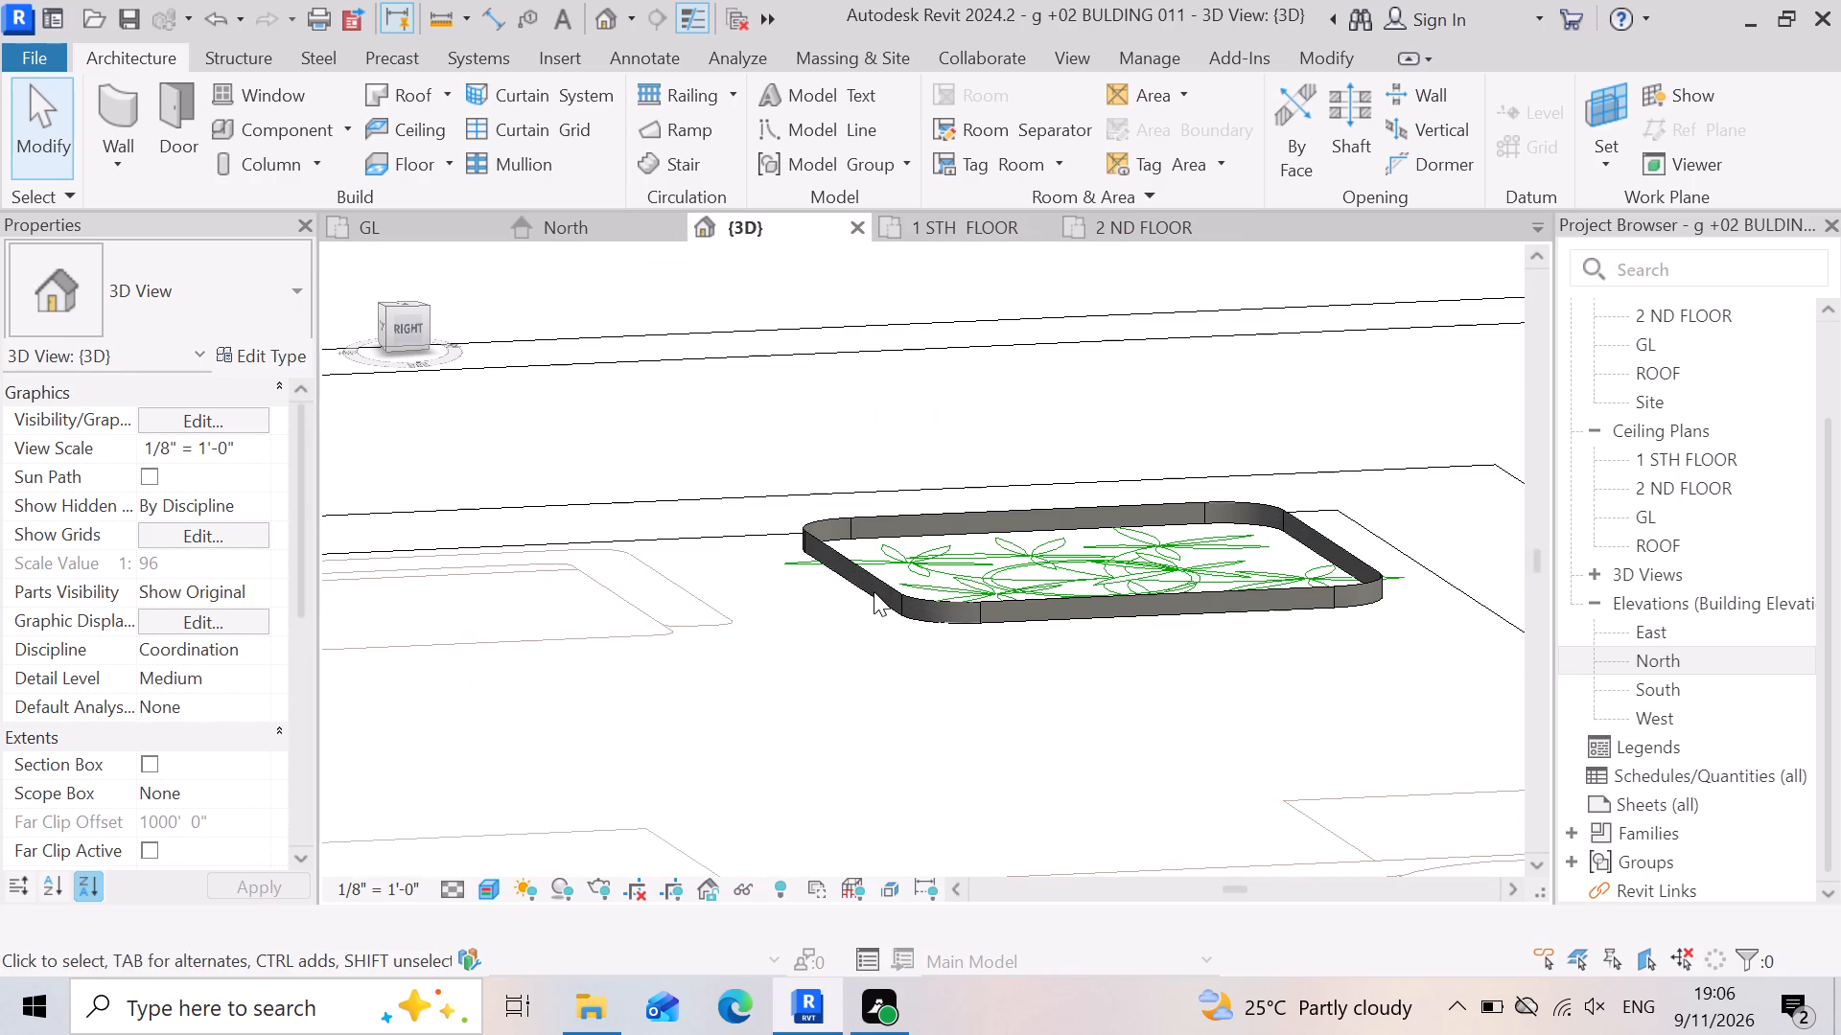
left_click(874, 591)
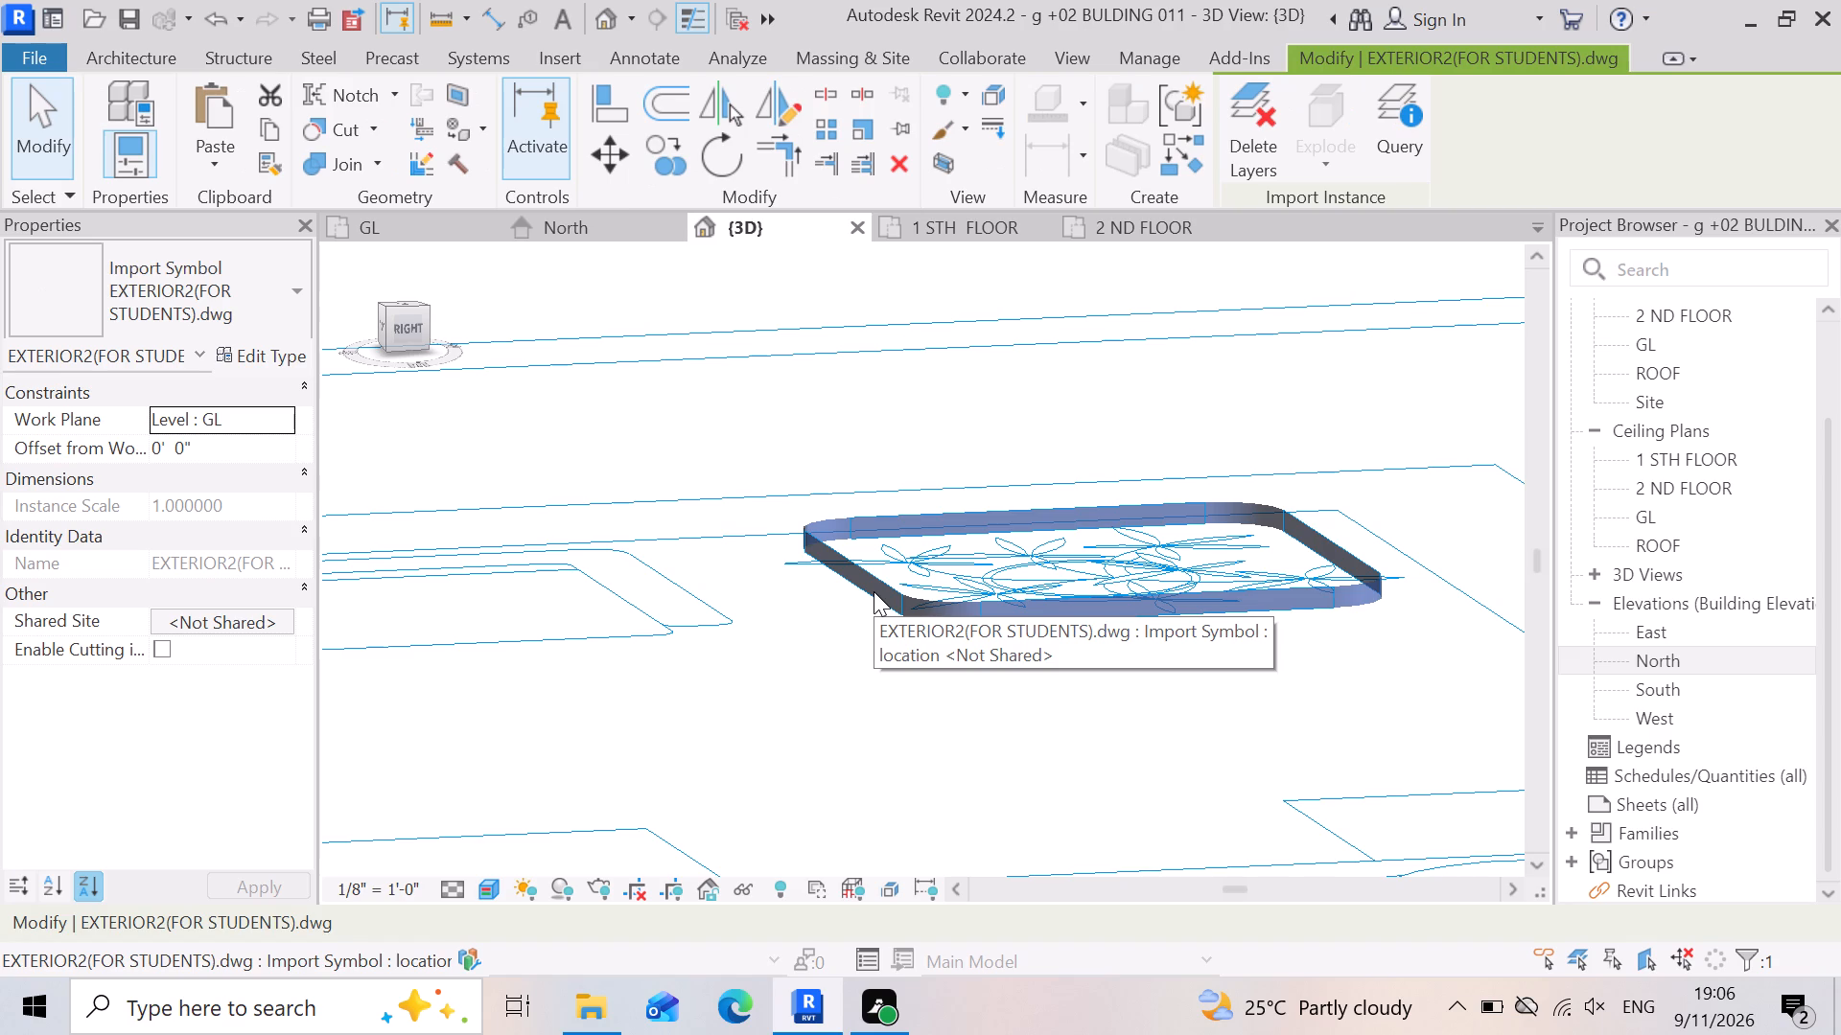
scroll(1075, 603, "up", 6)
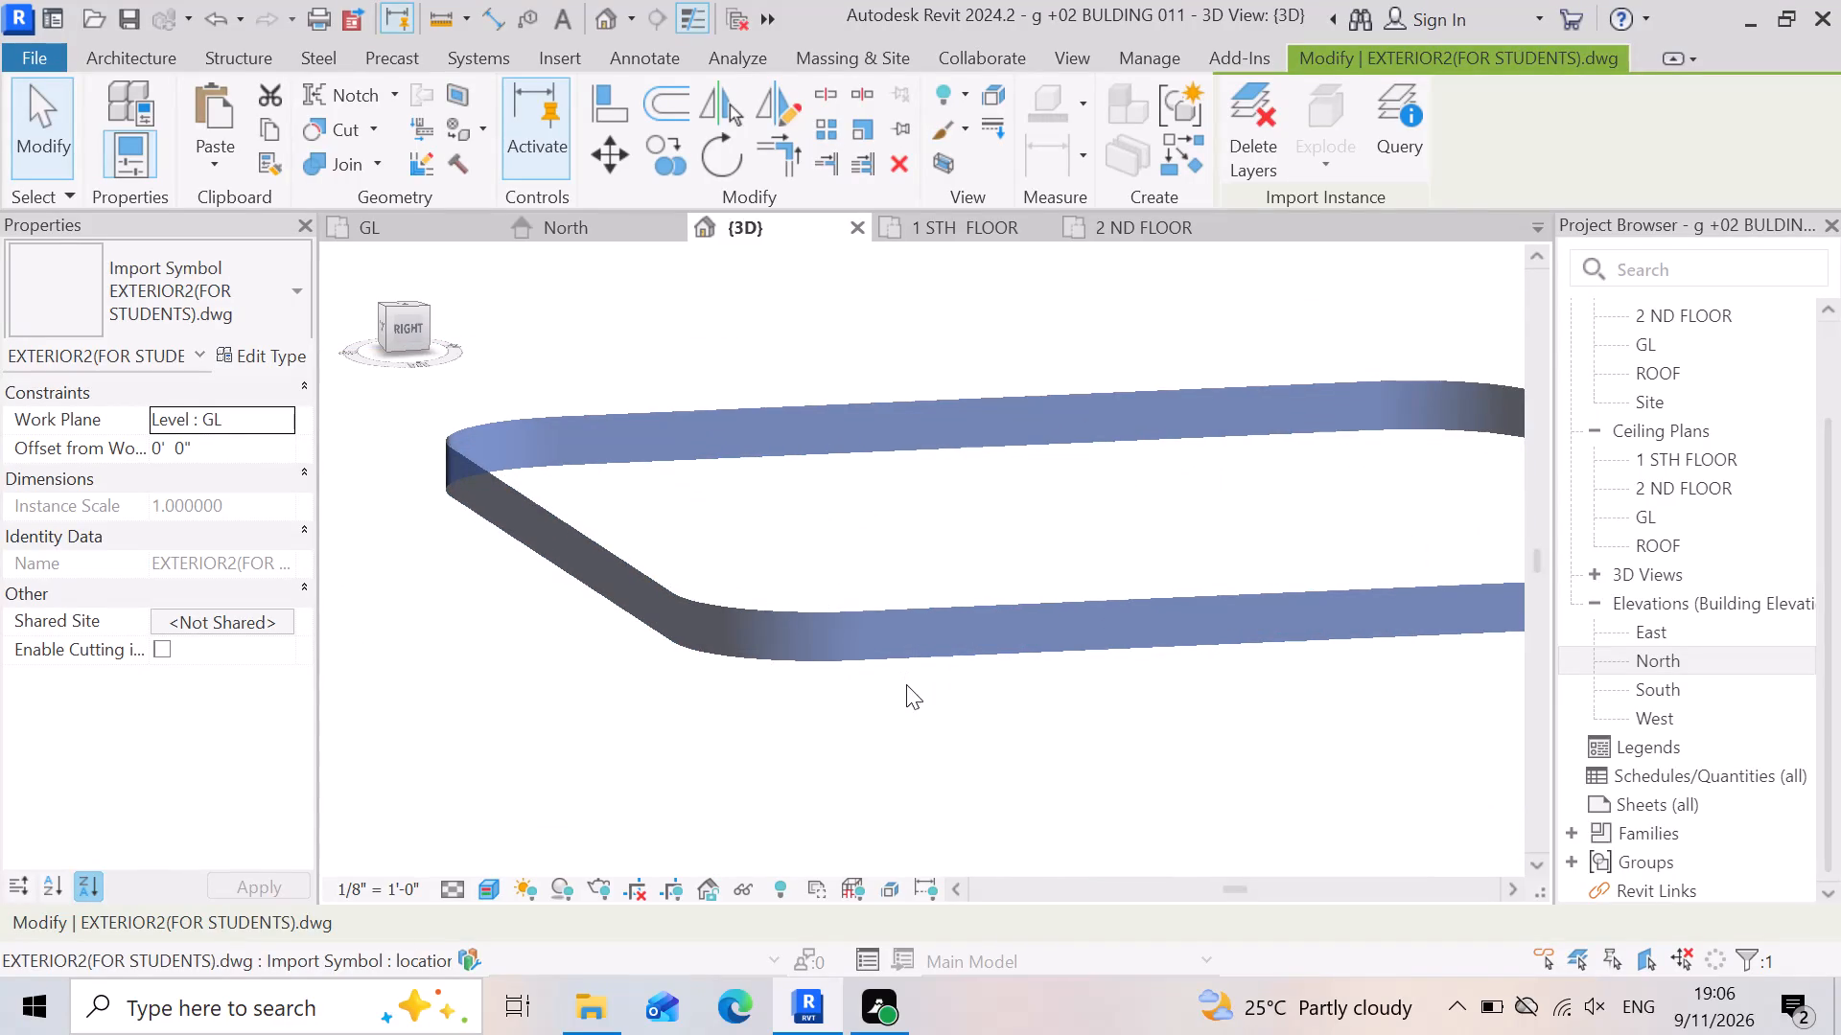
scroll(906, 684, "down", 8)
scroll(1032, 697, "up", 3)
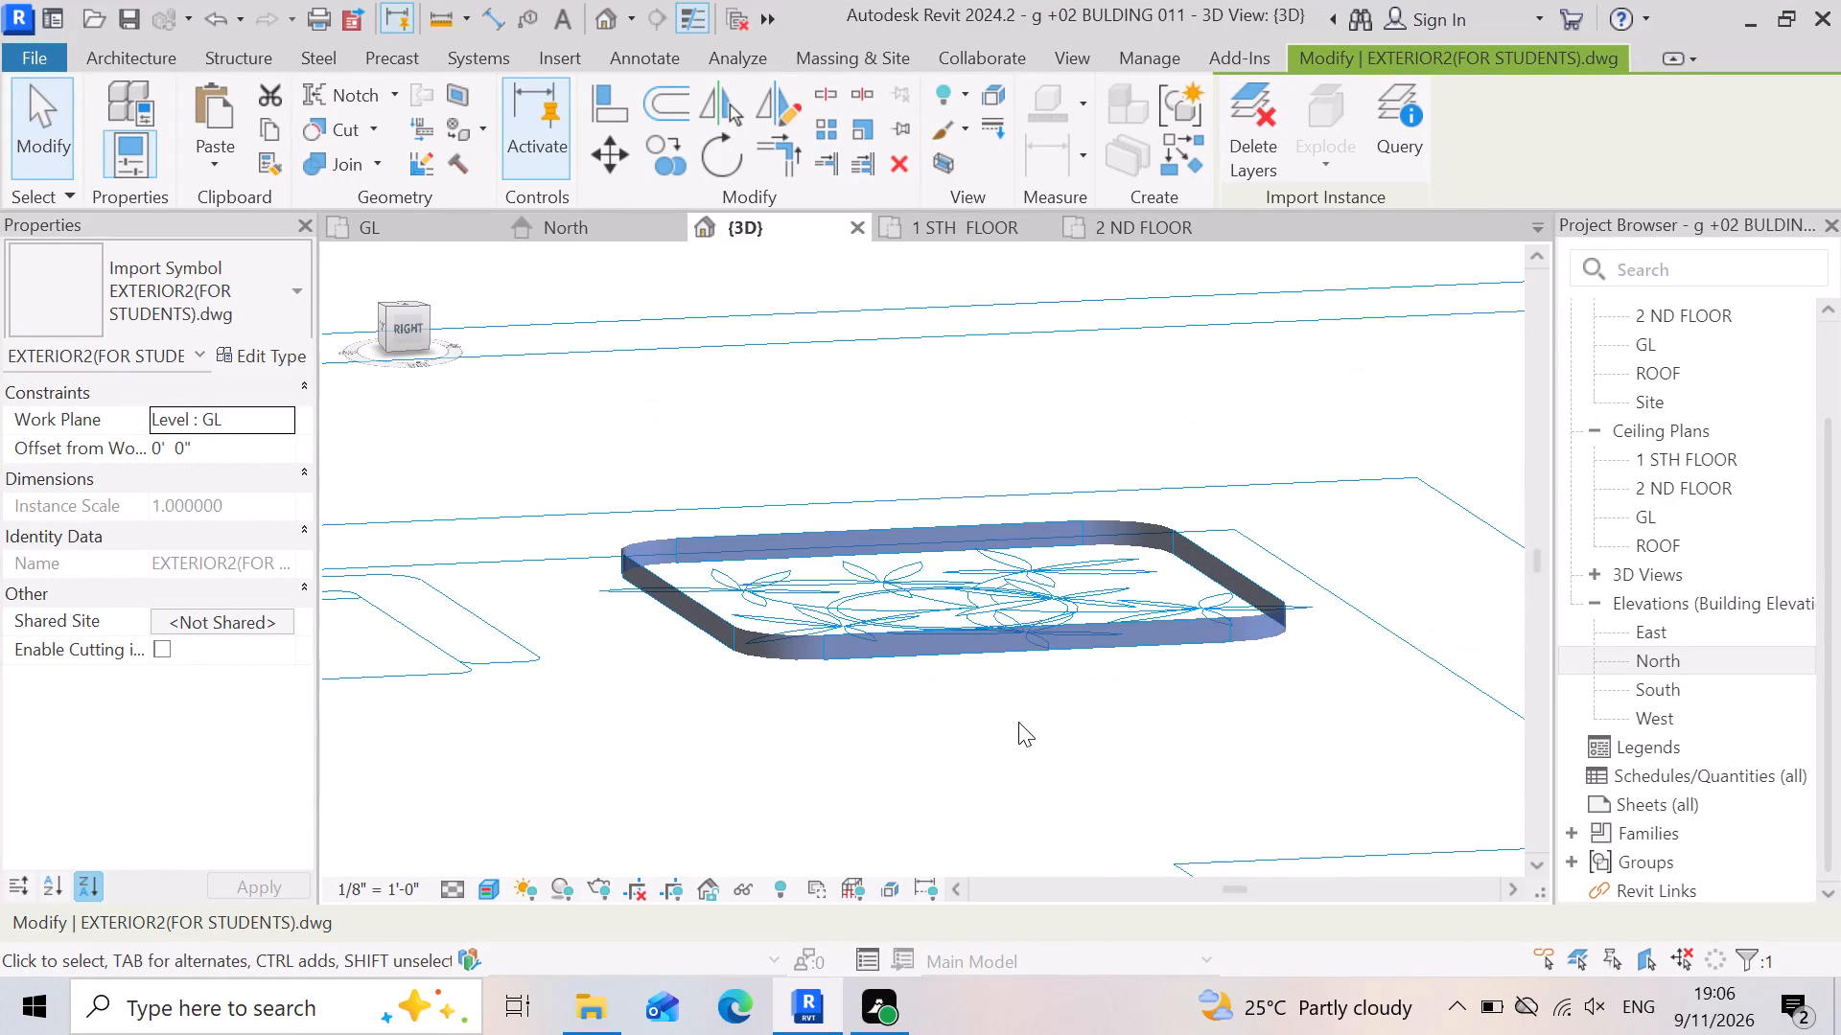
scroll(1093, 613, "down", 4)
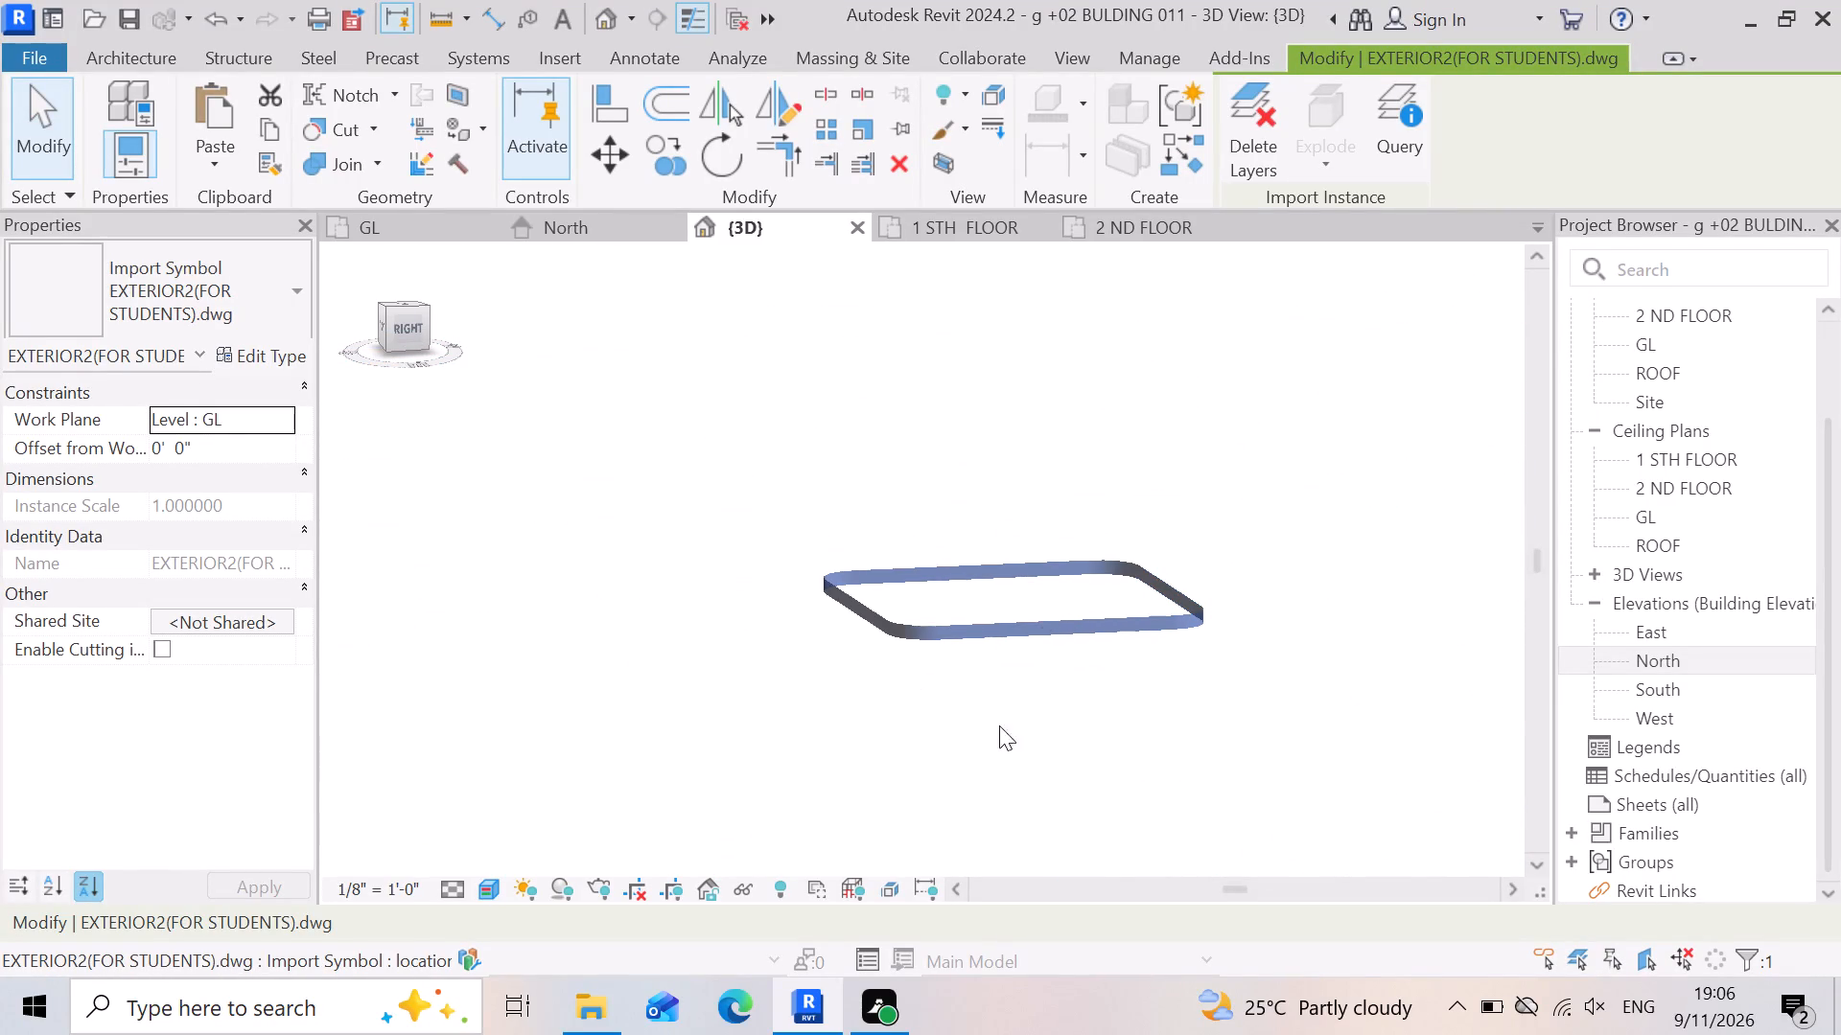
scroll(1218, 758, "down", 9)
scroll(1053, 541, "up", 4)
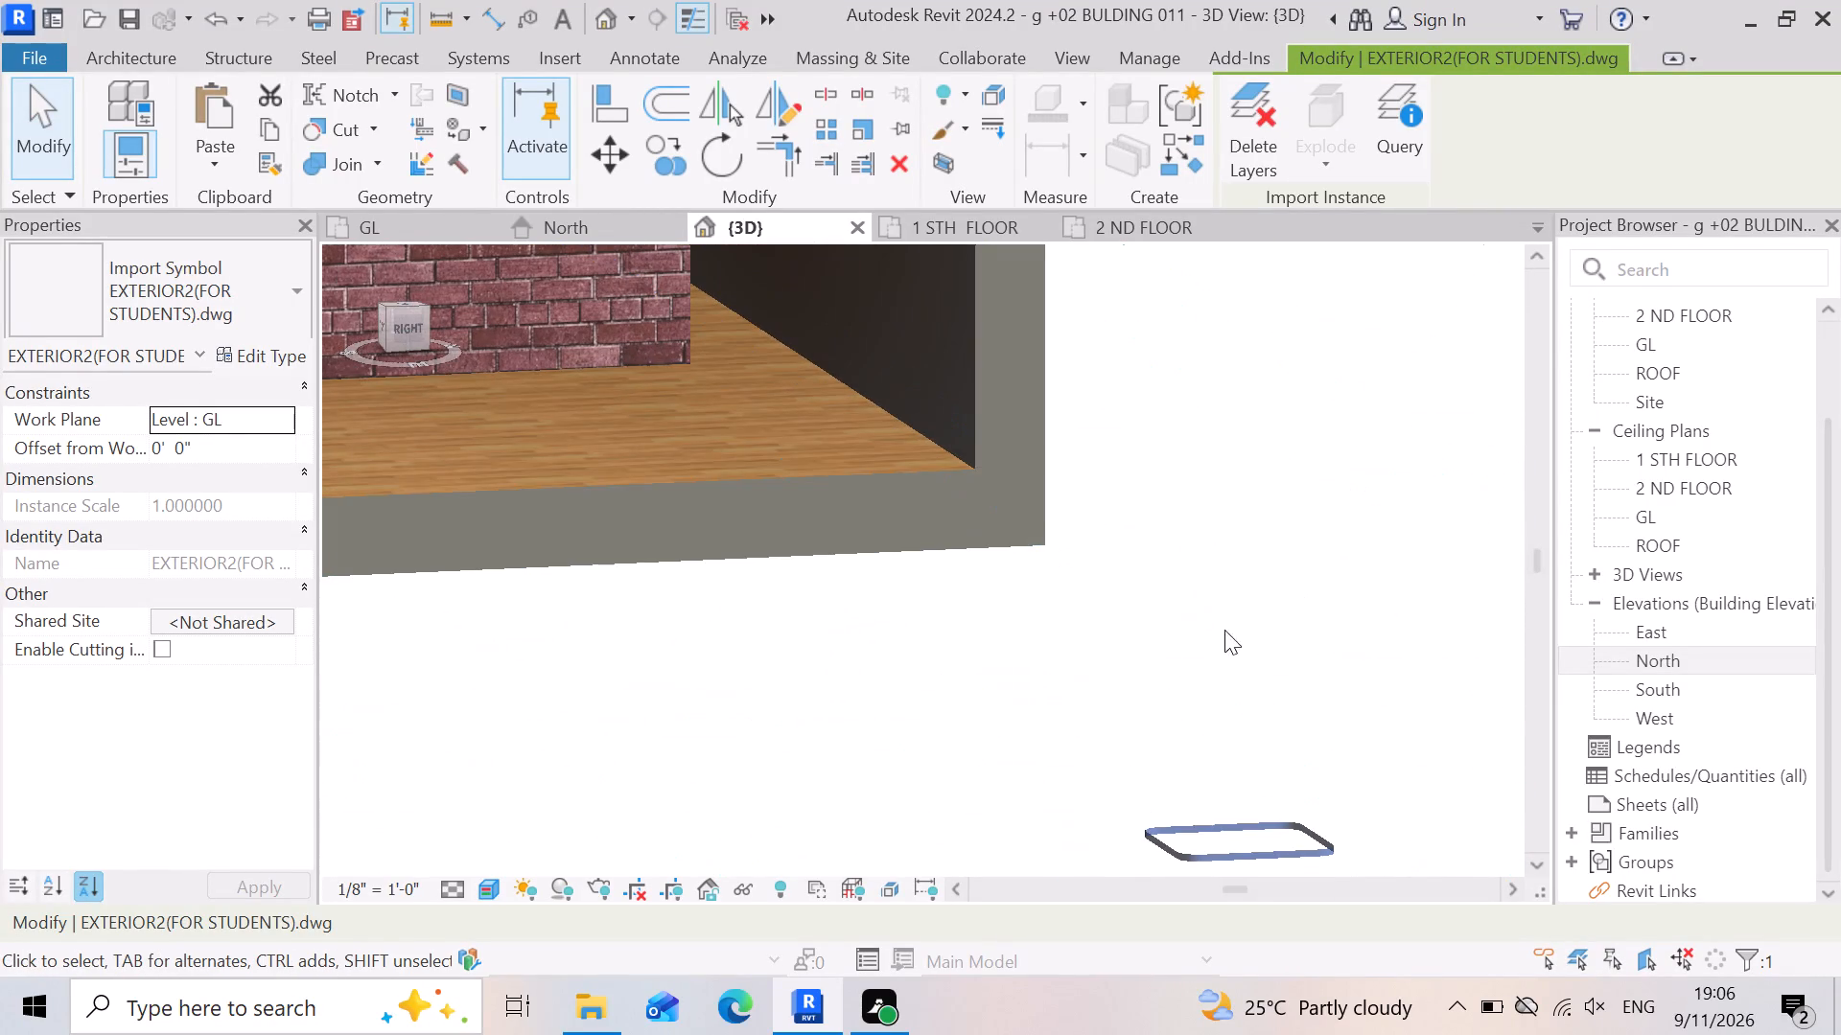
Nudge the rear Generic - 9" 2 boundary wall in fine increments to bring its overhanging far end back to the slab corner.
scroll(1215, 644, "down", 3)
right_click_drag(1192, 668, 1175, 643, "shift")
scroll(1304, 672, "down", 8)
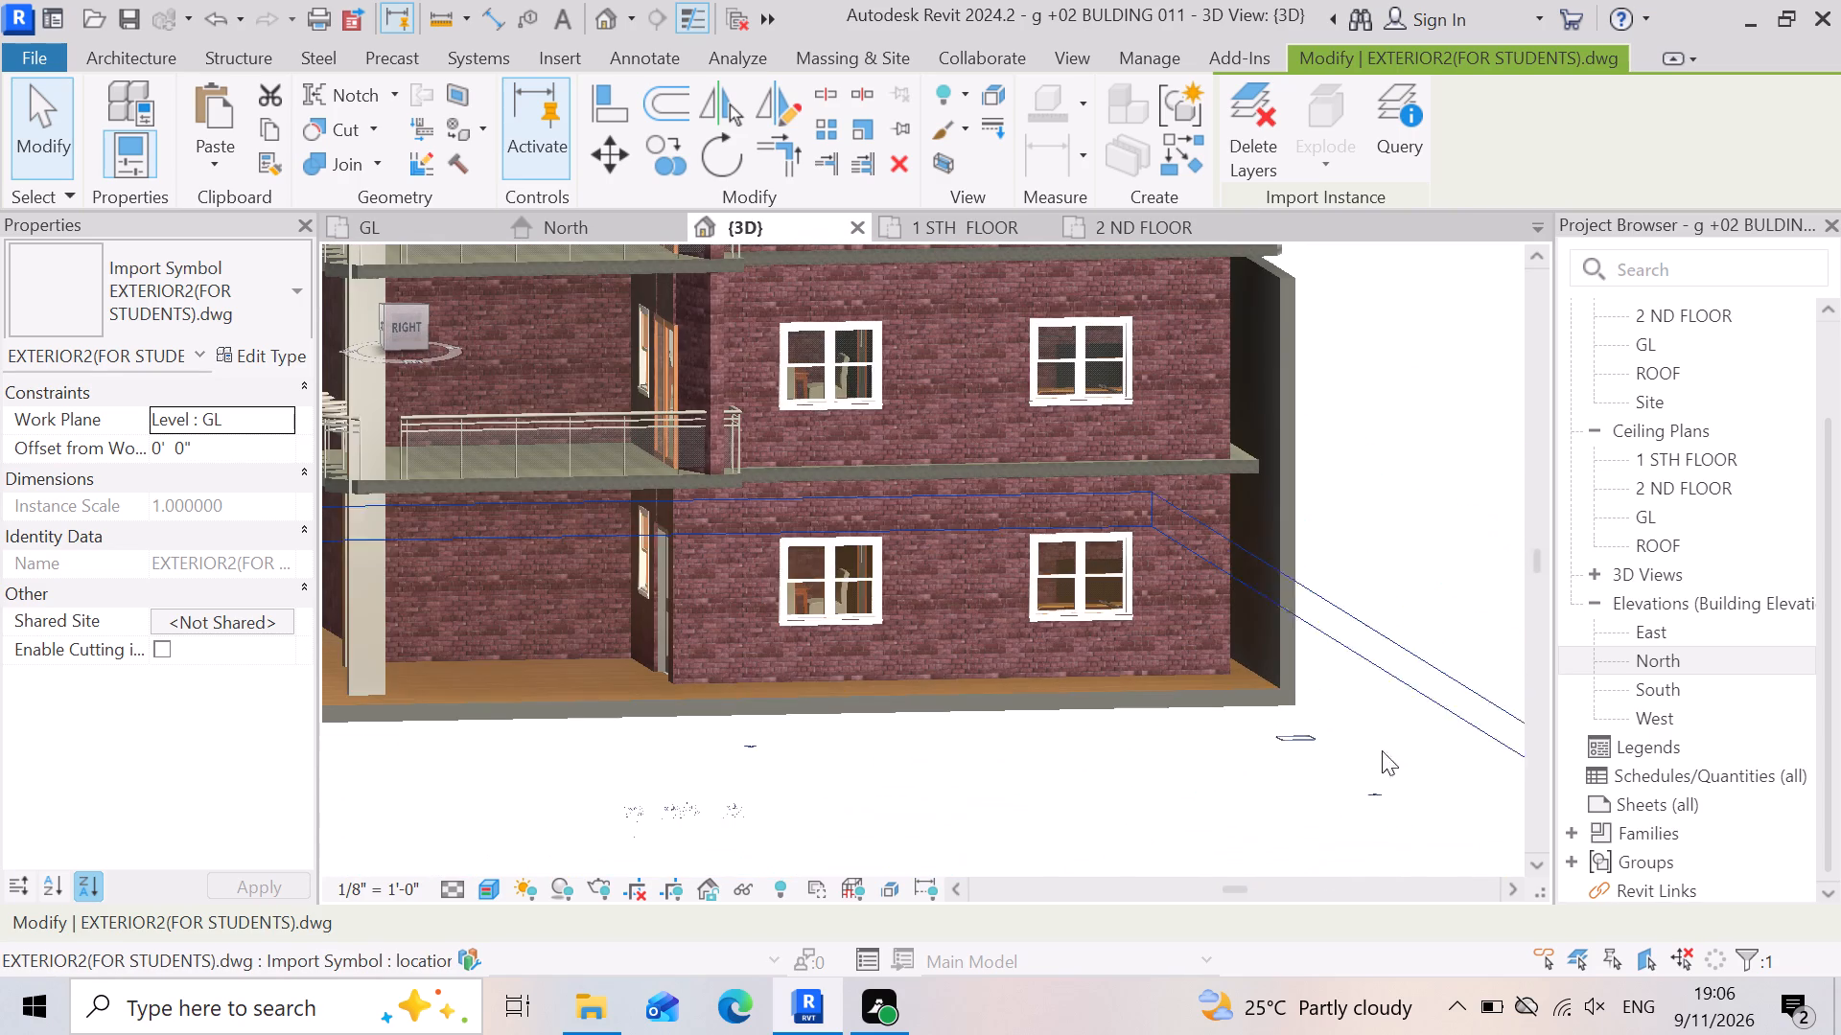
right_click_drag(1338, 733, 1157, 703, "shift")
middle_click_drag(1323, 724, 1157, 703, "shift")
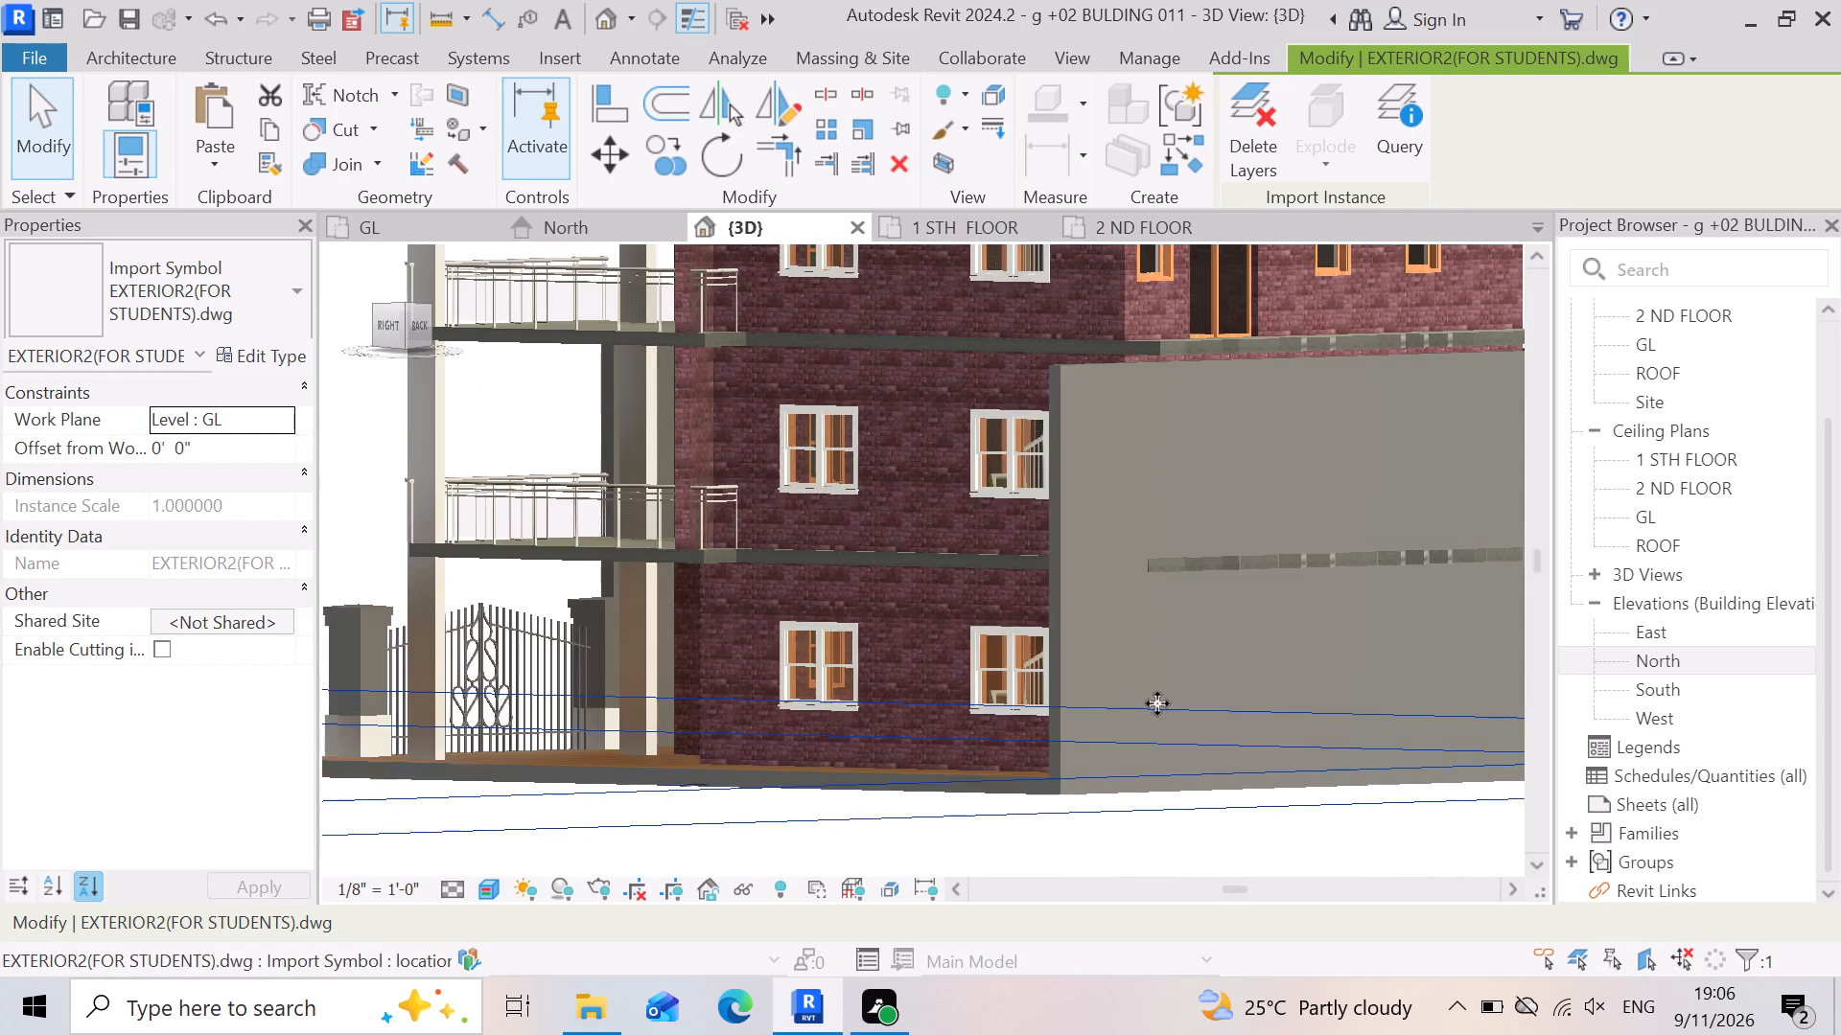
scroll(1012, 605, "down", 5)
scroll(1353, 636, "up", 14)
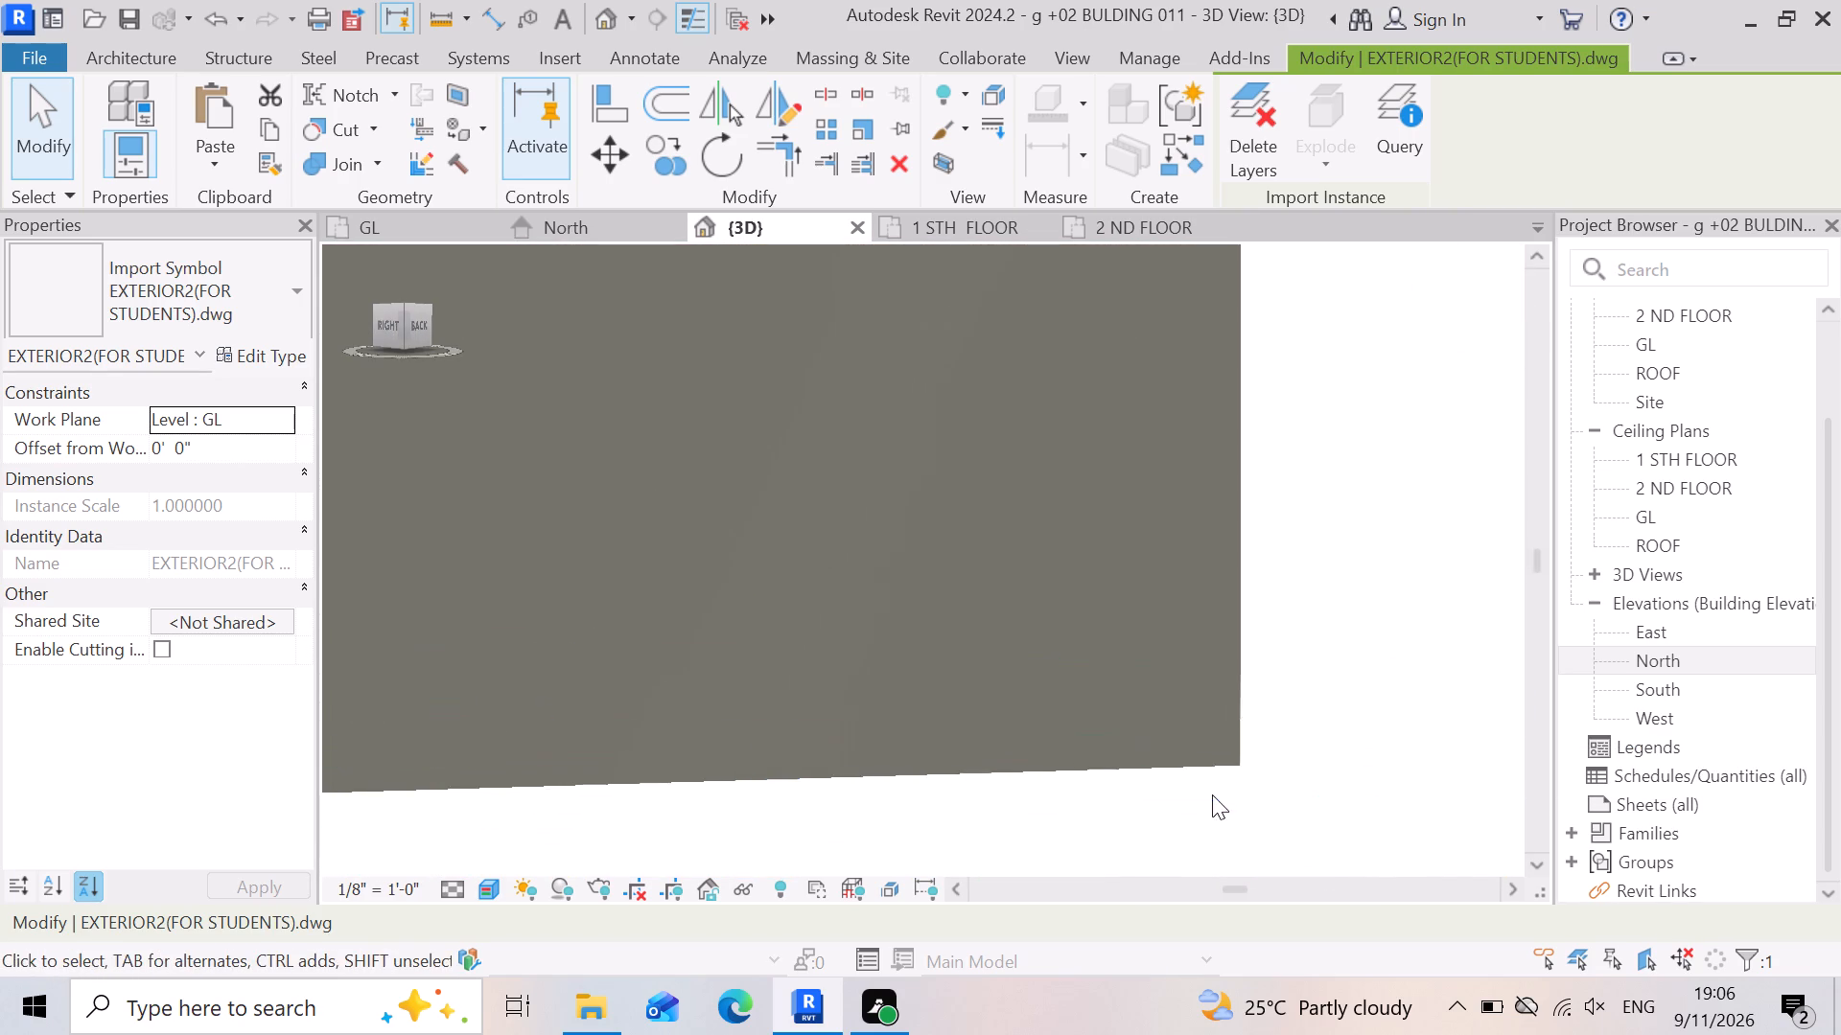
scroll(1212, 794, "up", 3)
scroll(1195, 658, "up", 4)
left_click(1297, 632)
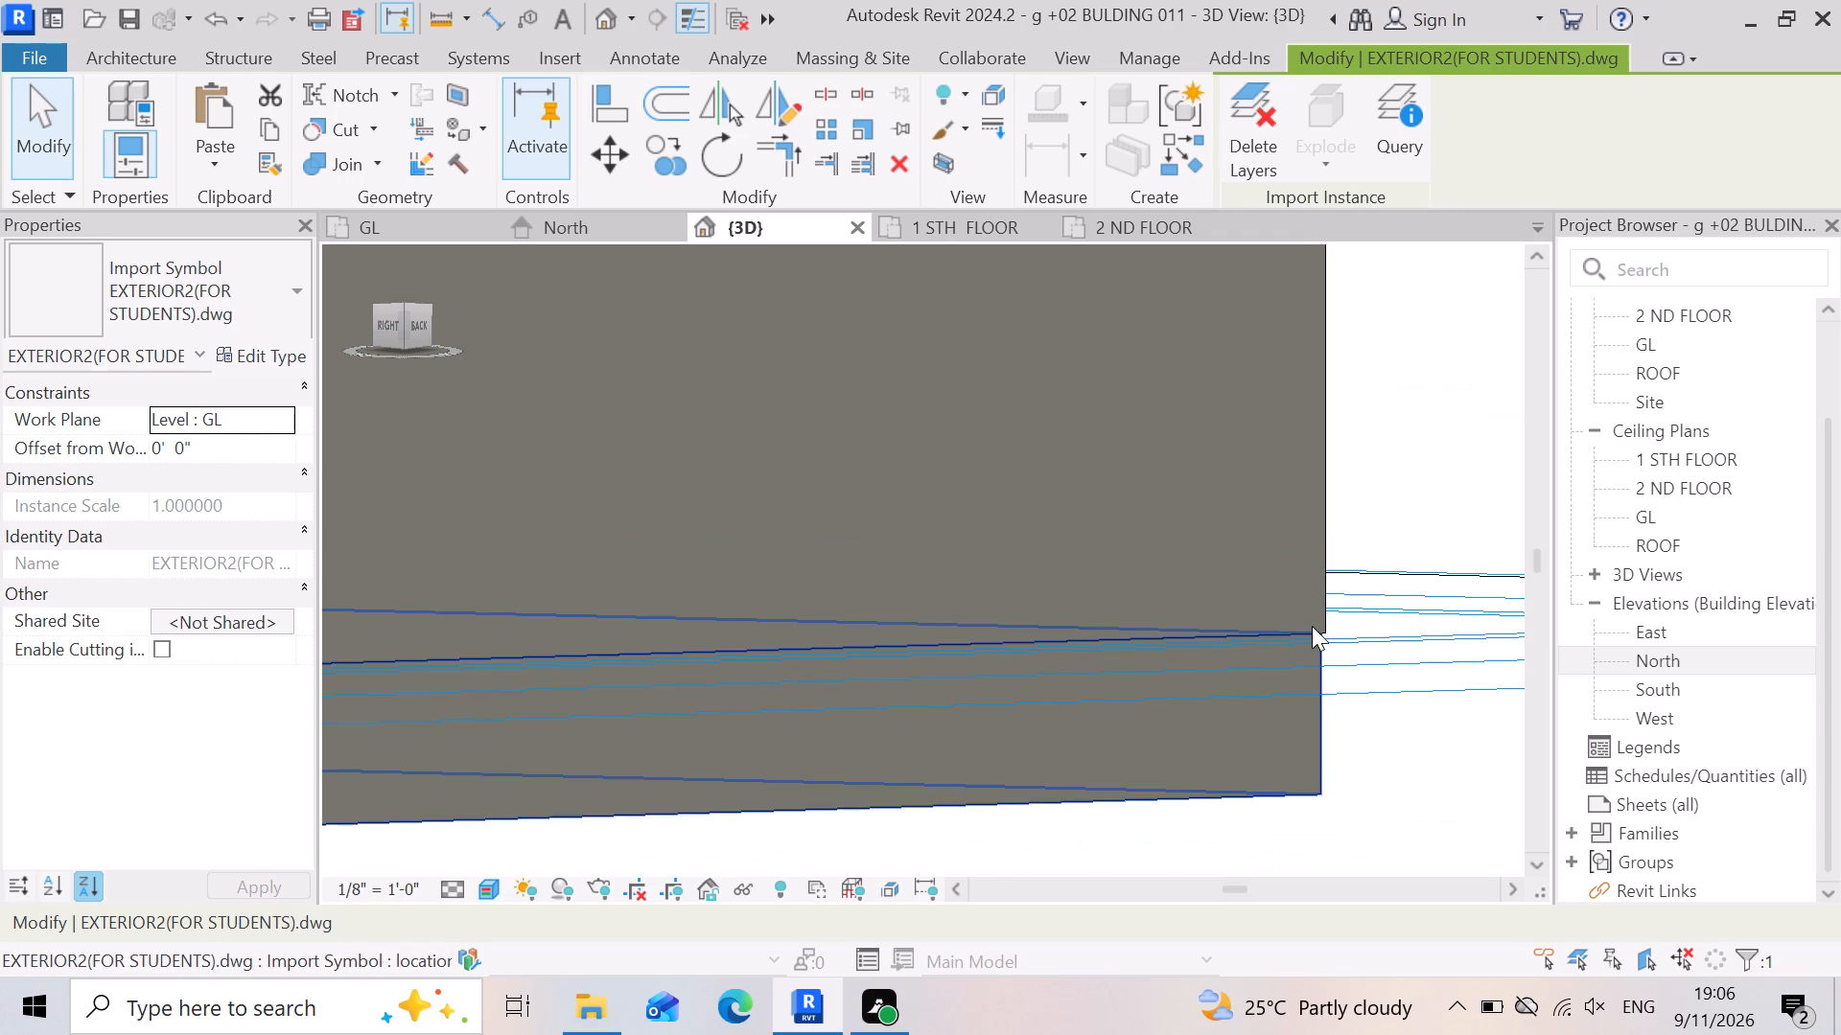
scroll(1312, 626, "up", 4)
left_click(1177, 459)
scroll(1255, 603, "up", 2)
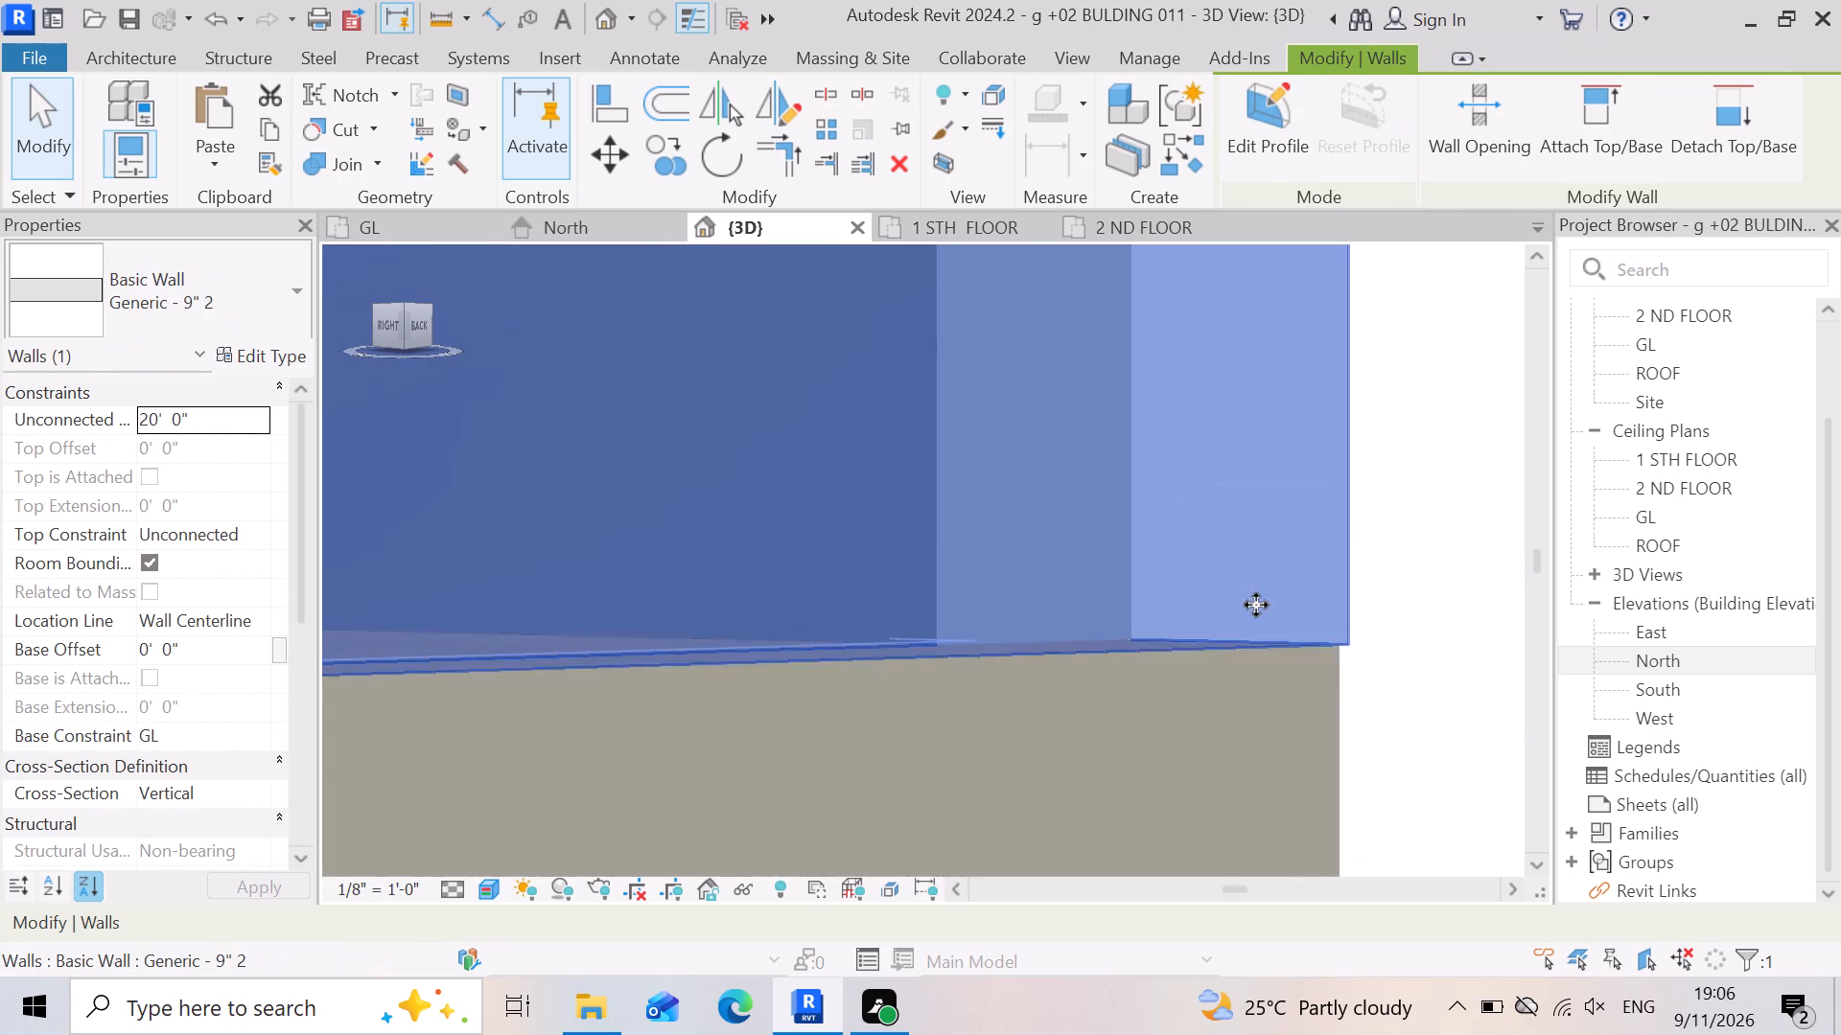
scroll(1256, 605, "up", 5)
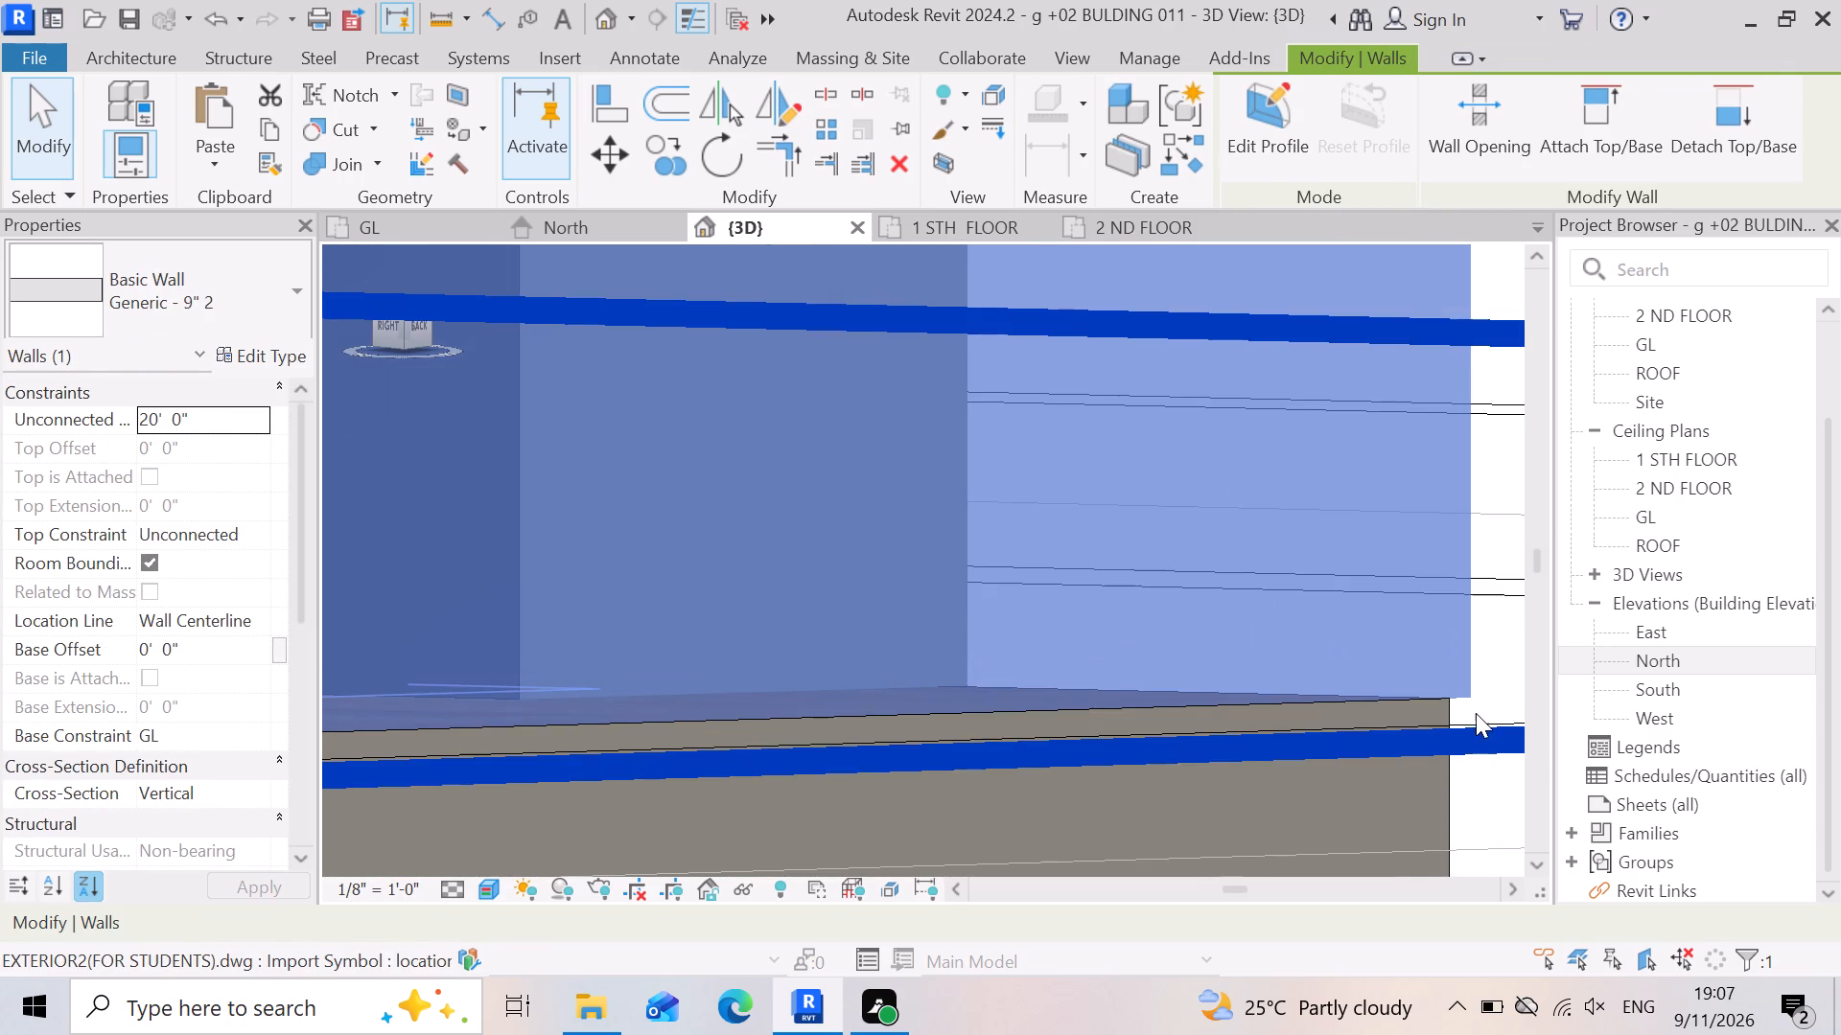
scroll(1476, 713, "up", 3)
scroll(1476, 713, "down", 1)
scroll(1487, 691, "up", 3)
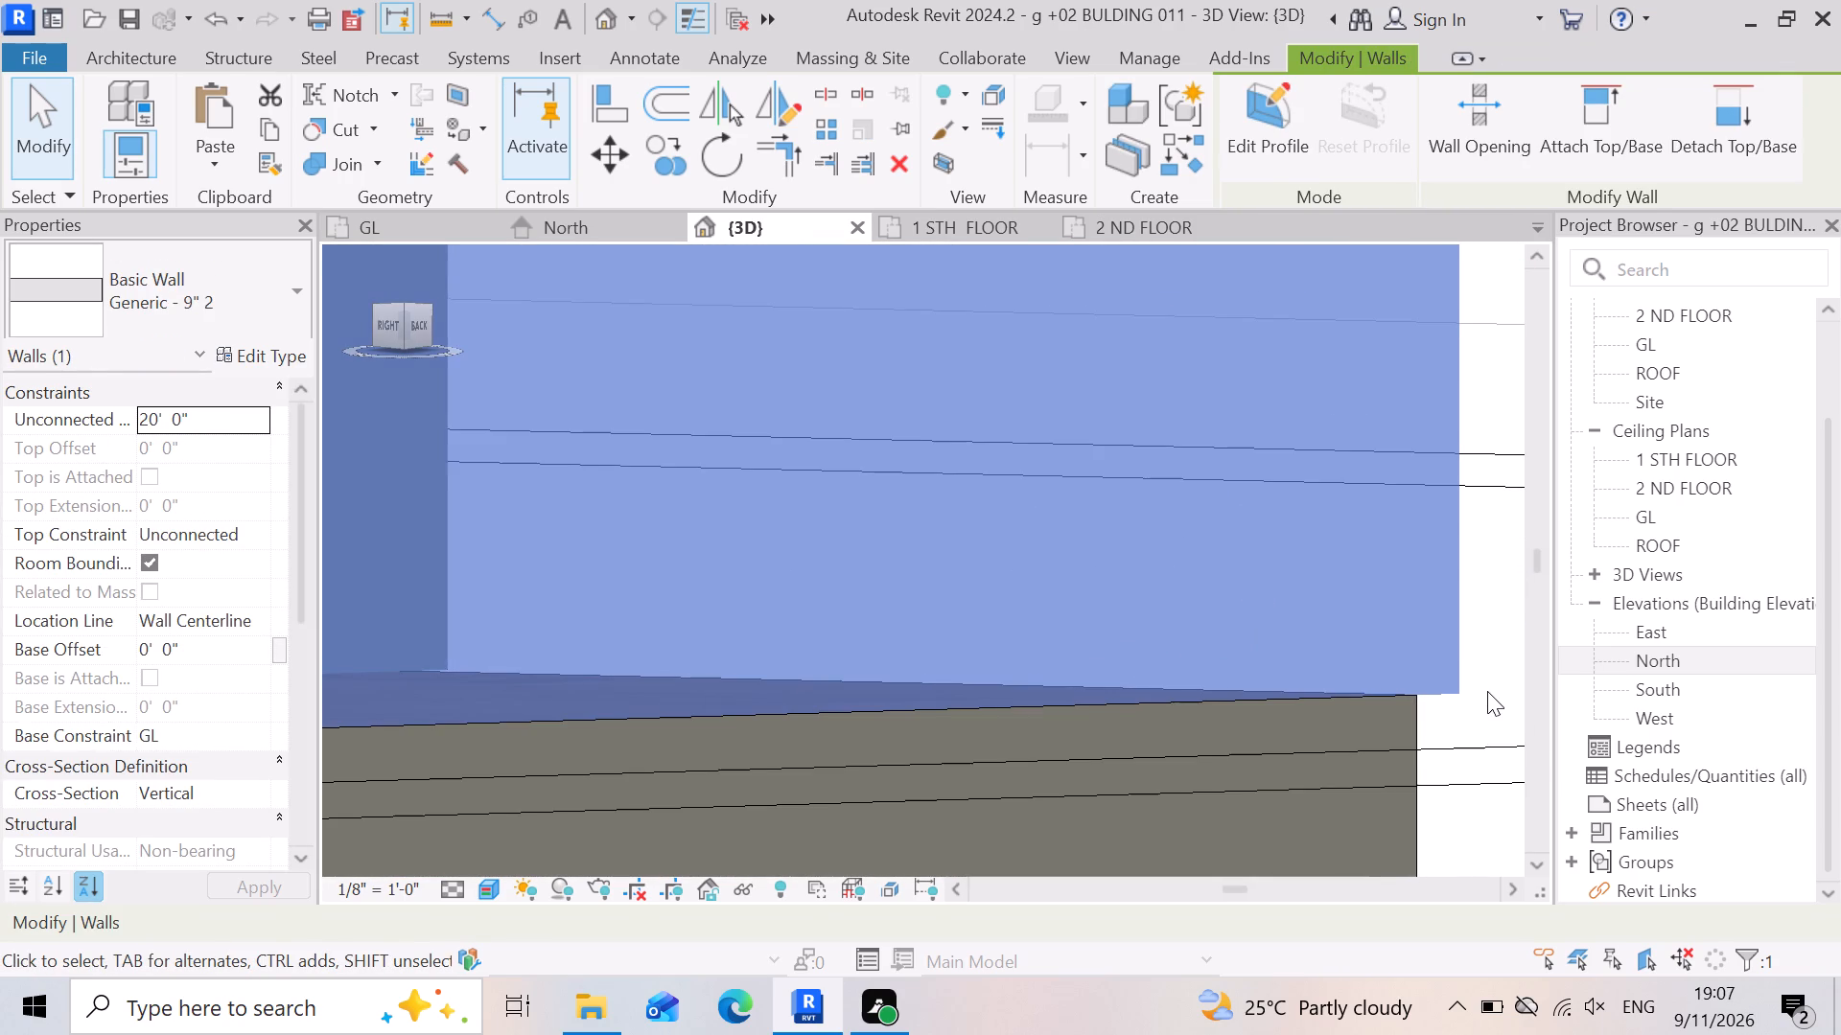
scroll(1410, 753, "up", 3)
scroll(1506, 670, "up", 3)
key("Left")
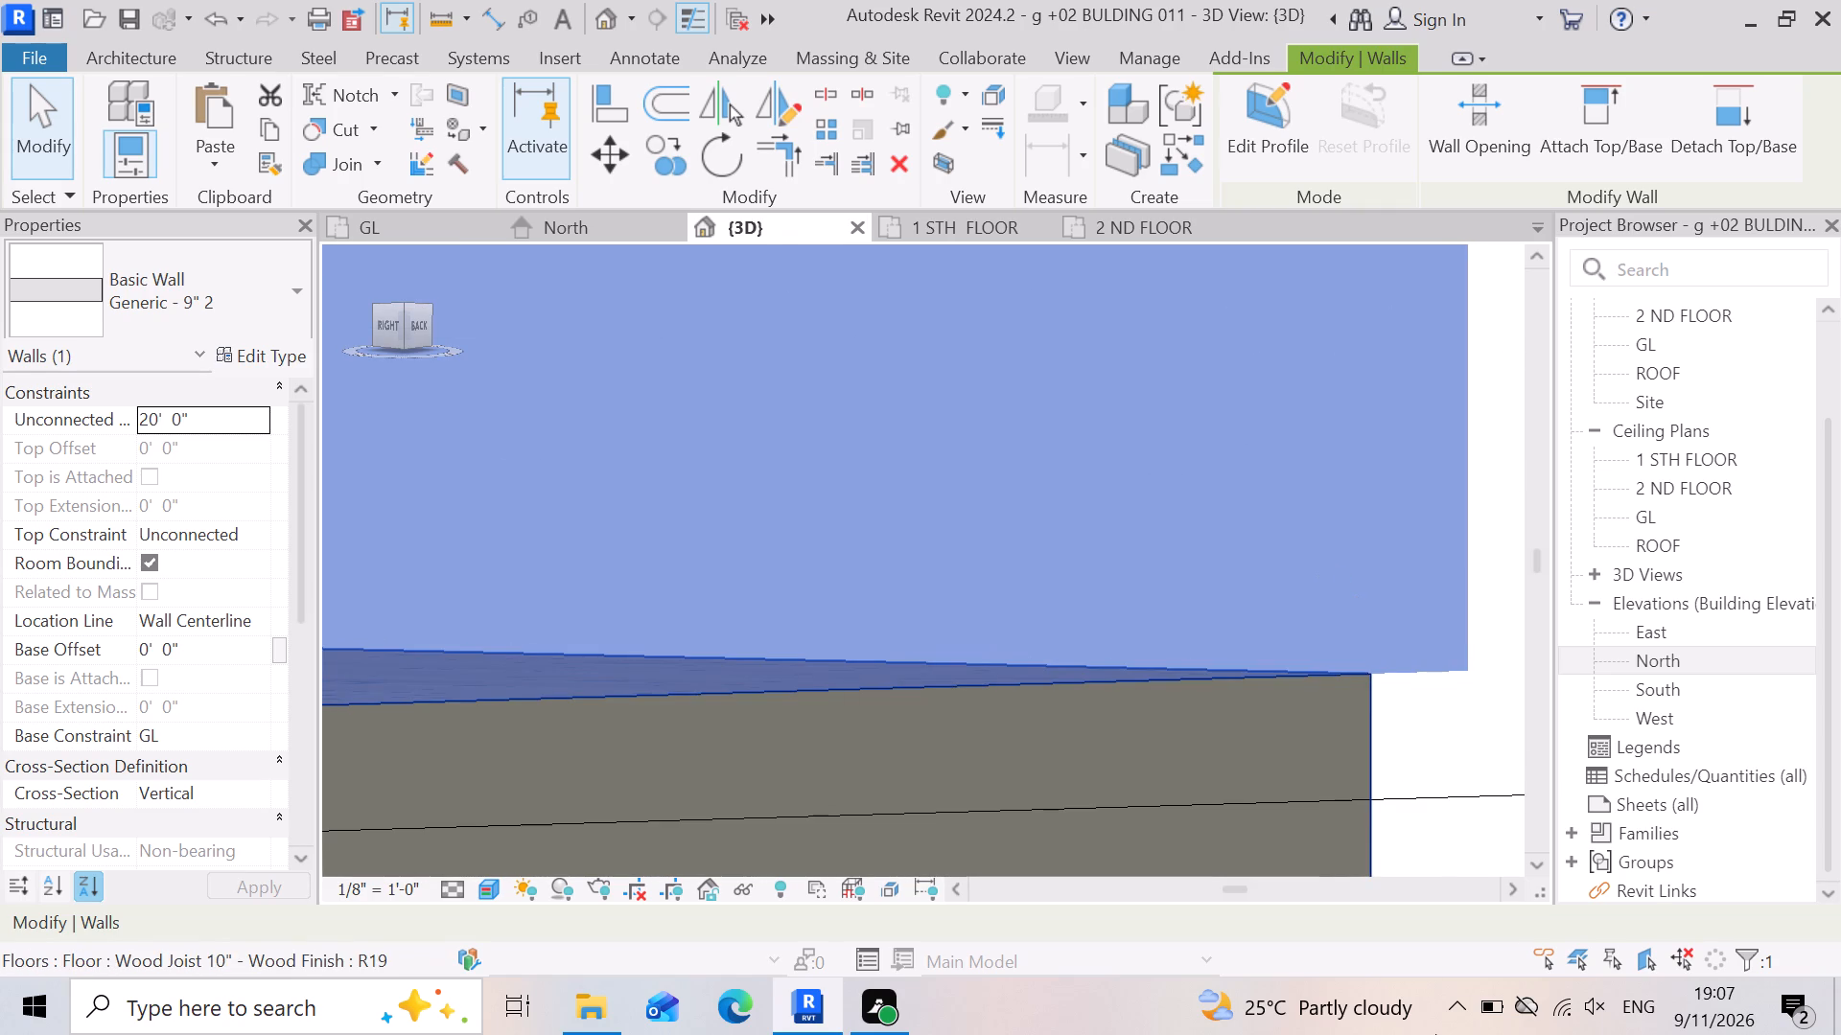
key("Left")
key("Left")
key("Left")
key("Left")
key("Left")
key("Left")
key("Left")
key("Left")
key("Left")
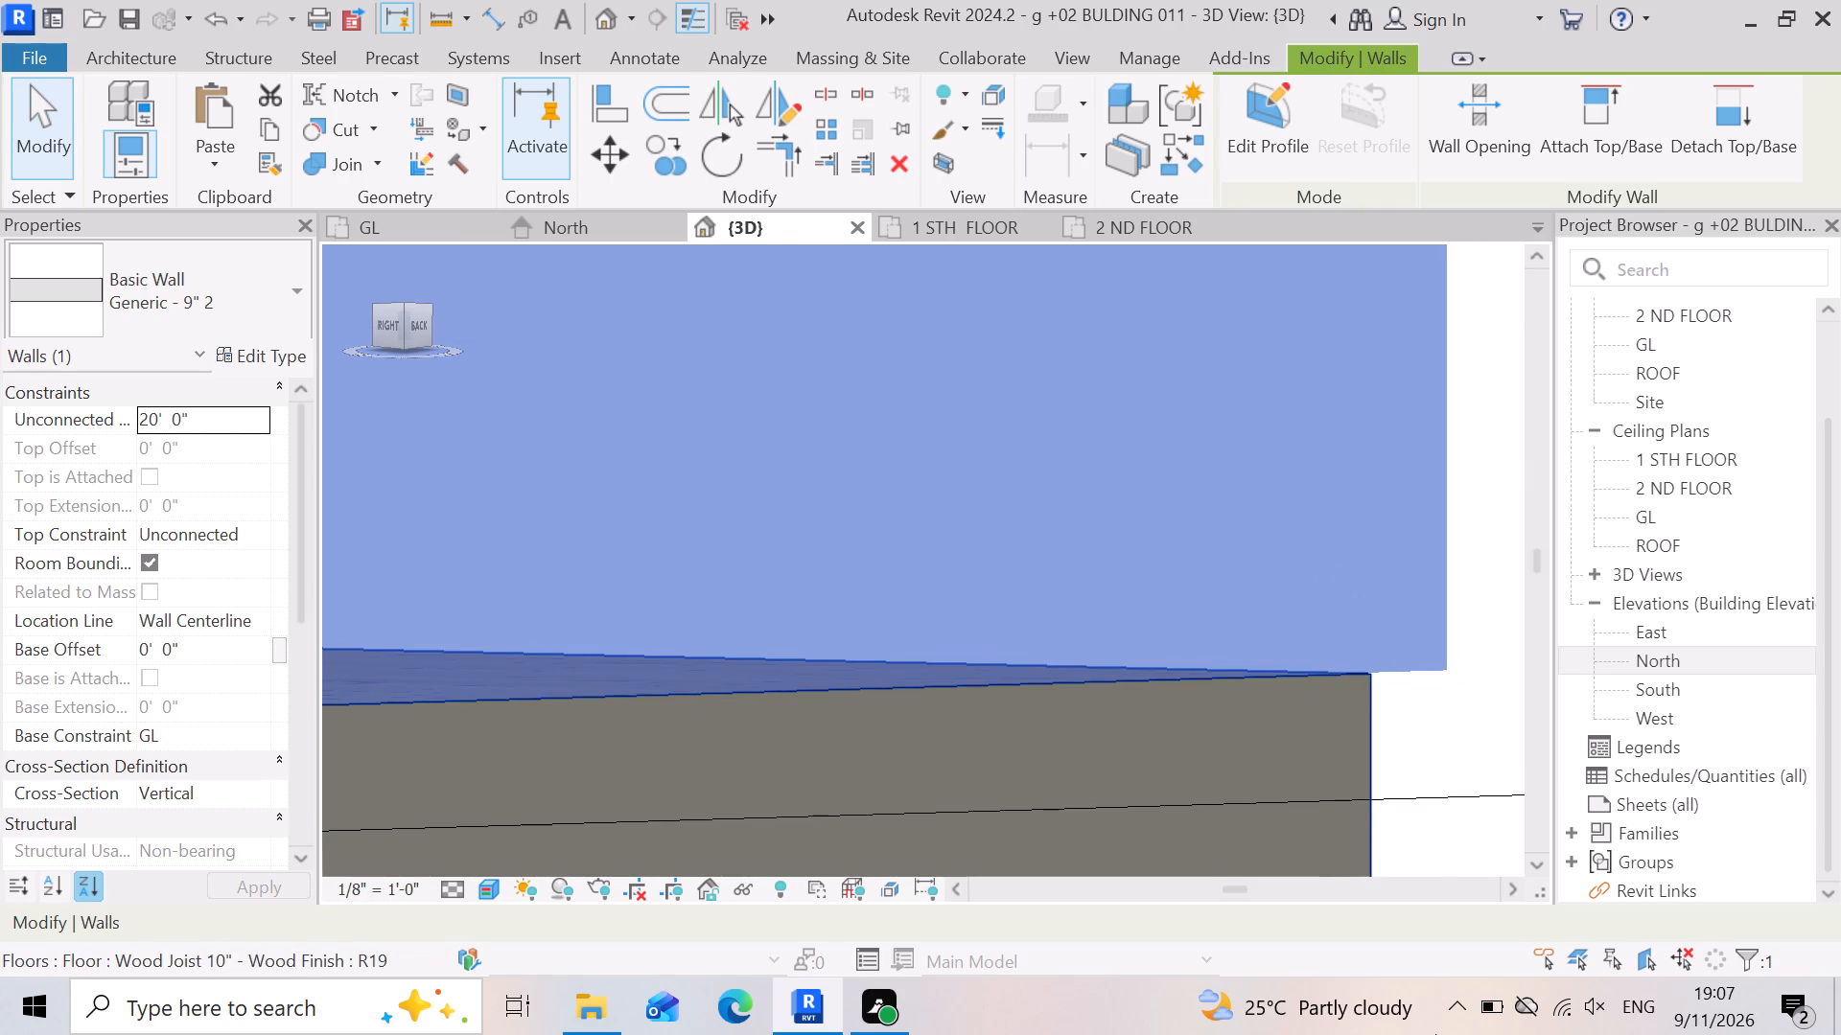
key("Left")
key("Left")
key("Left")
key("Left")
key("Left")
key("Left")
key("Left")
key("Left")
key("Left")
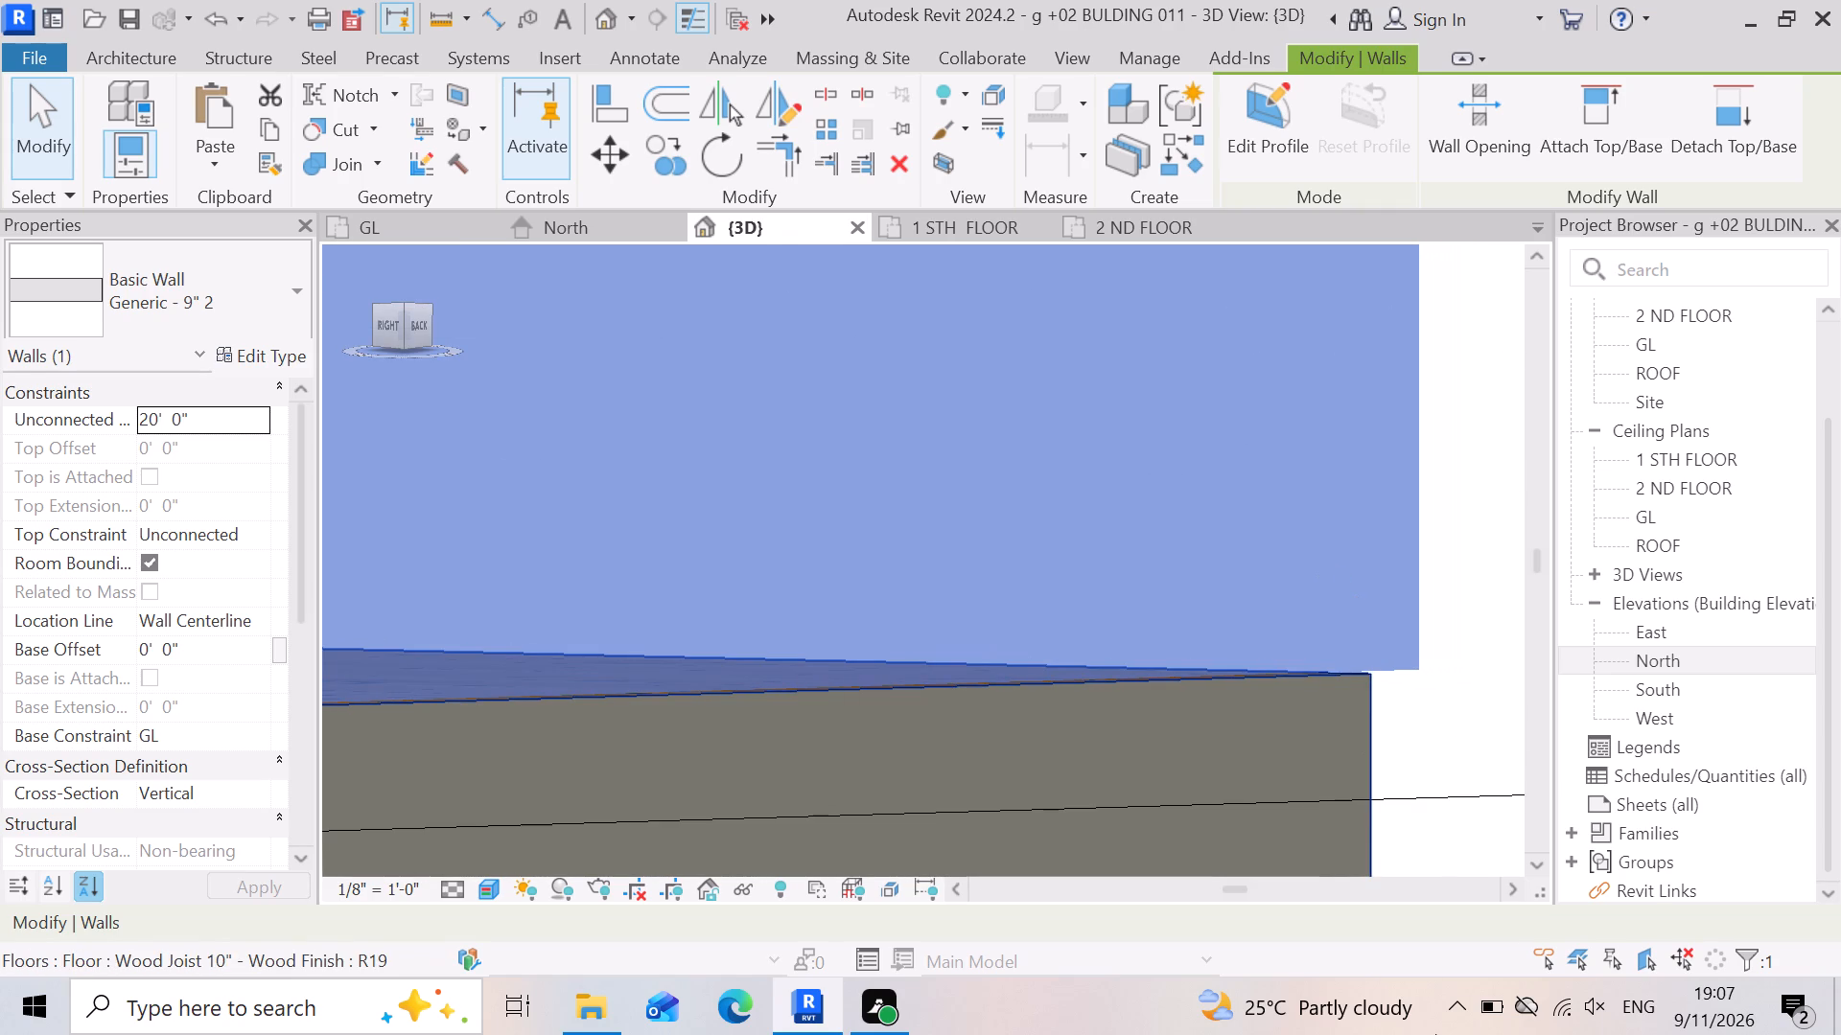
key("Left")
key("Left")
key("Left")
key("Left")
key("Left")
key("Left")
key("Left")
key("Left")
key("Left")
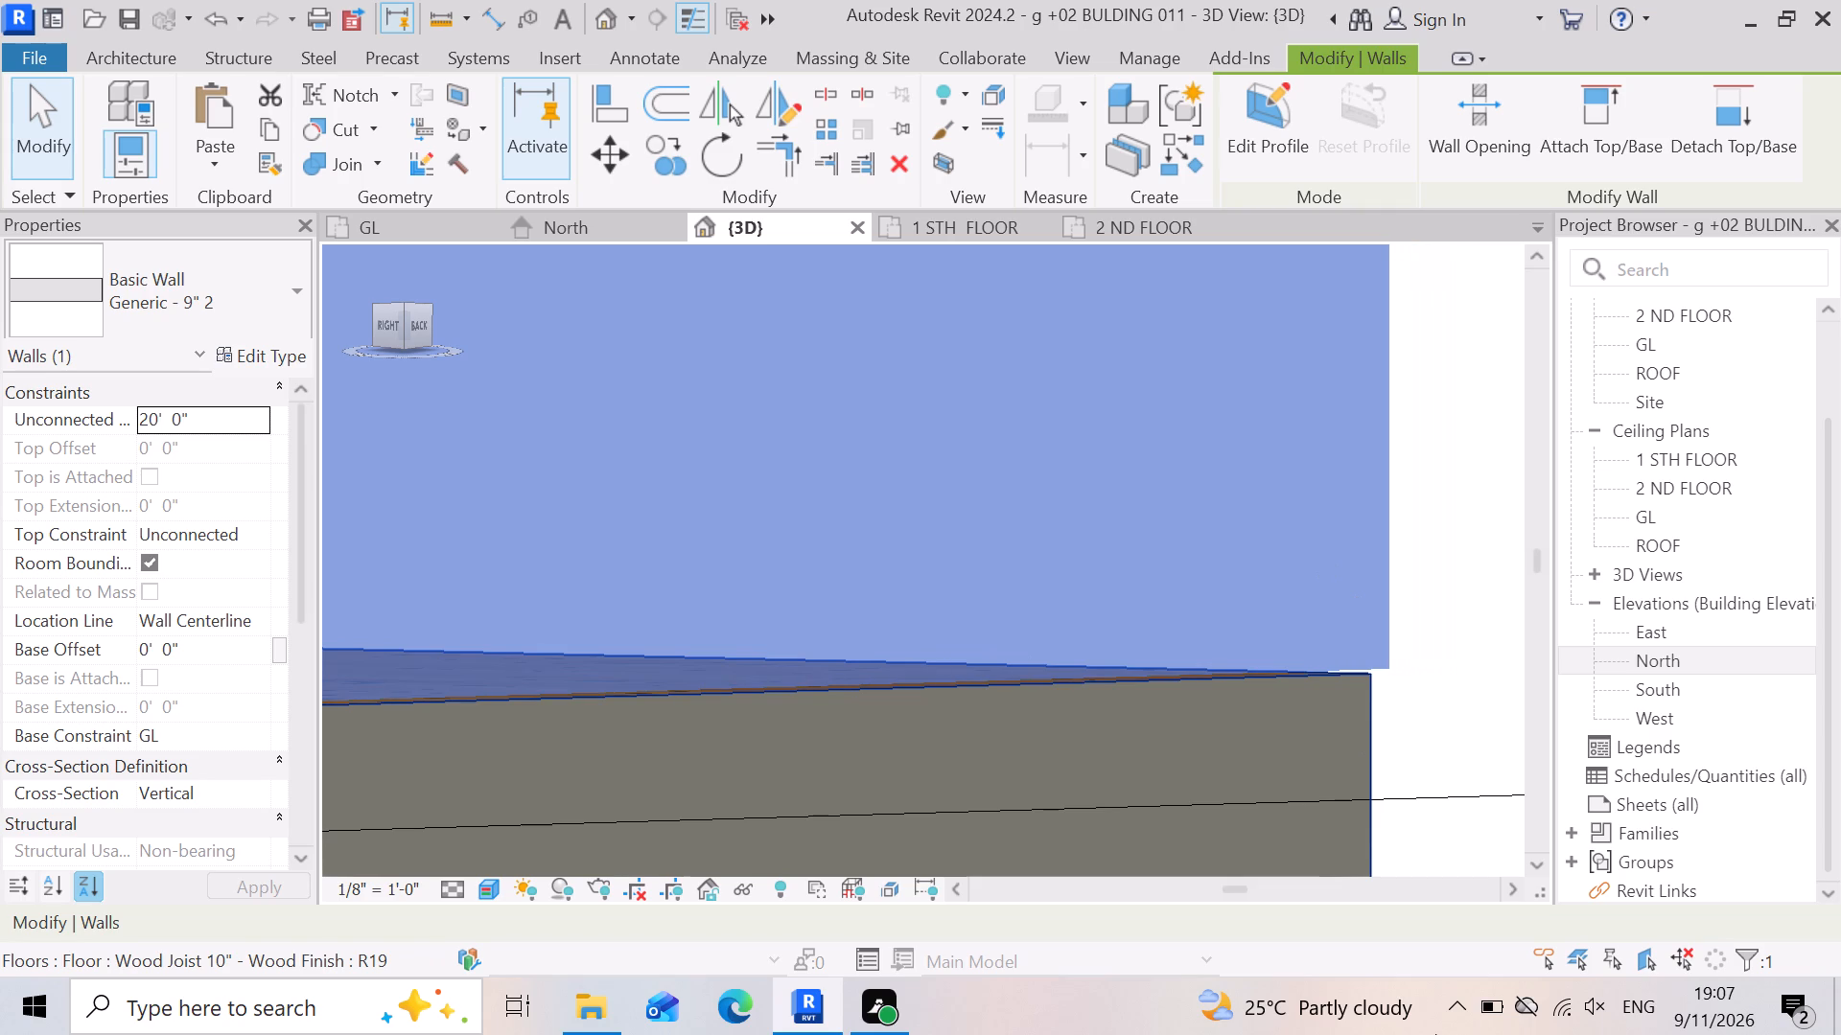
key("Left")
key("Left")
key("Down")
key("Down")
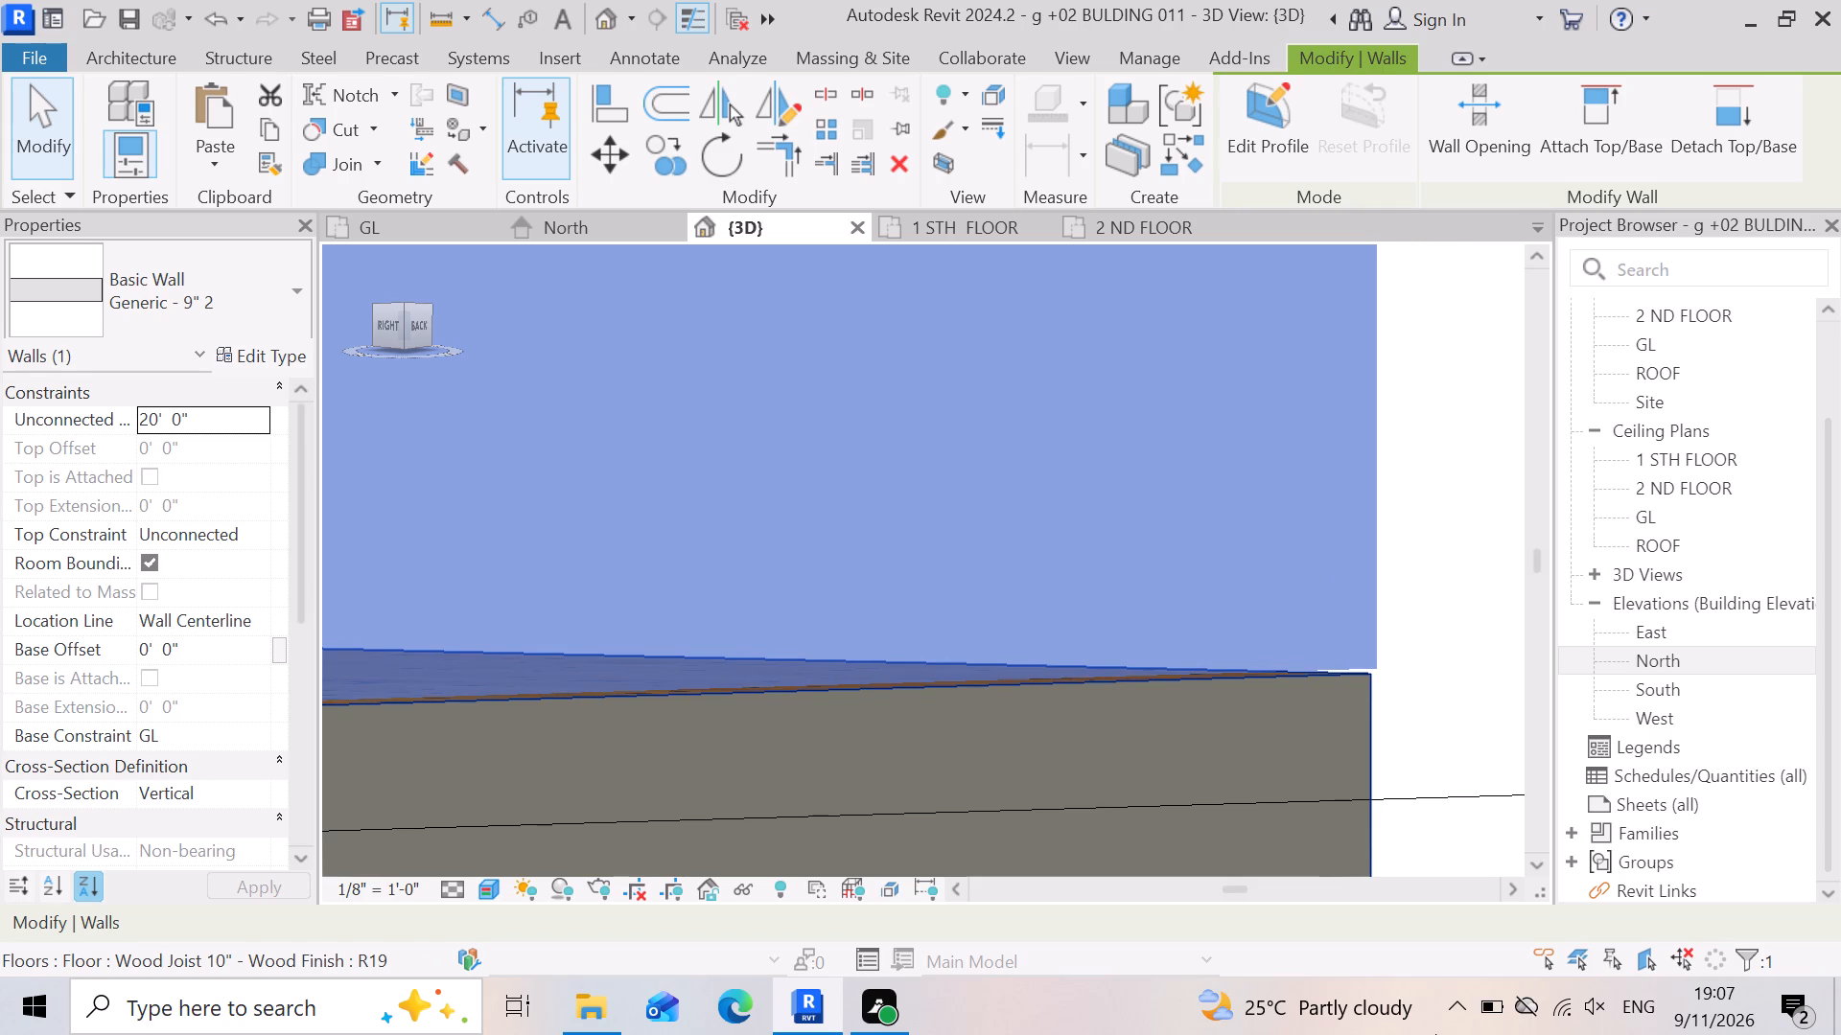
key("Down")
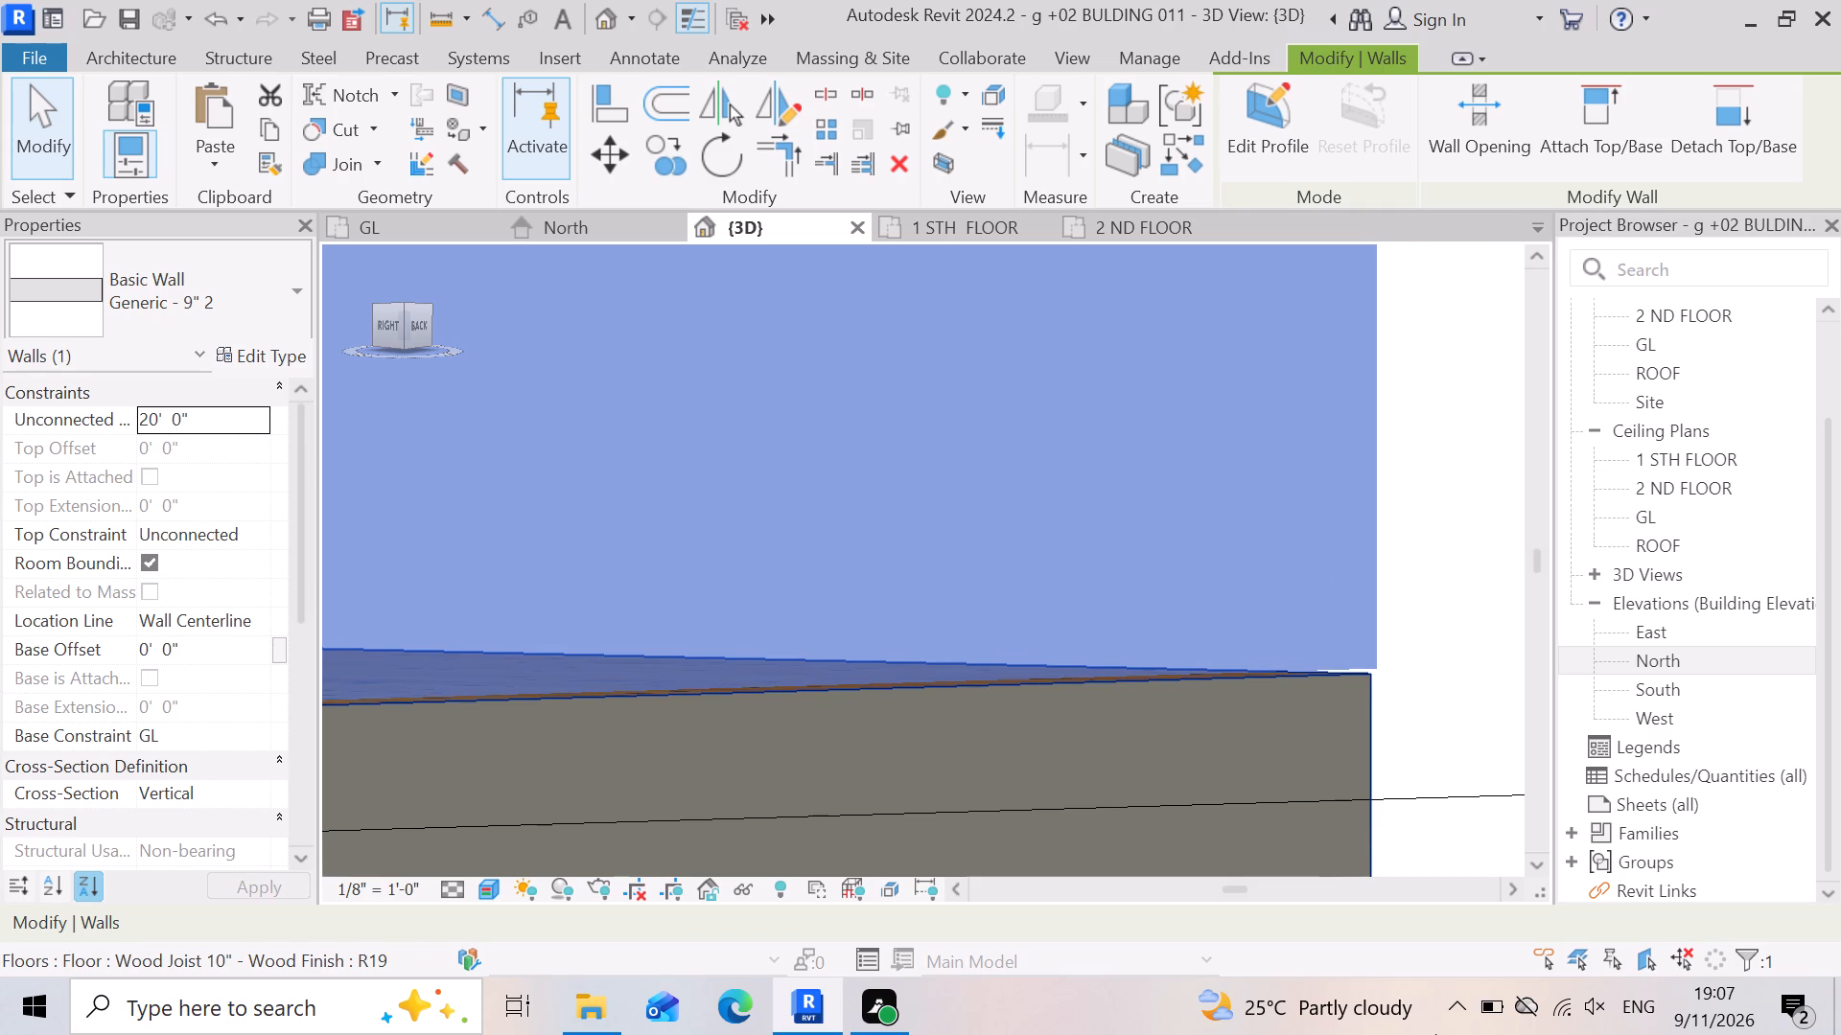
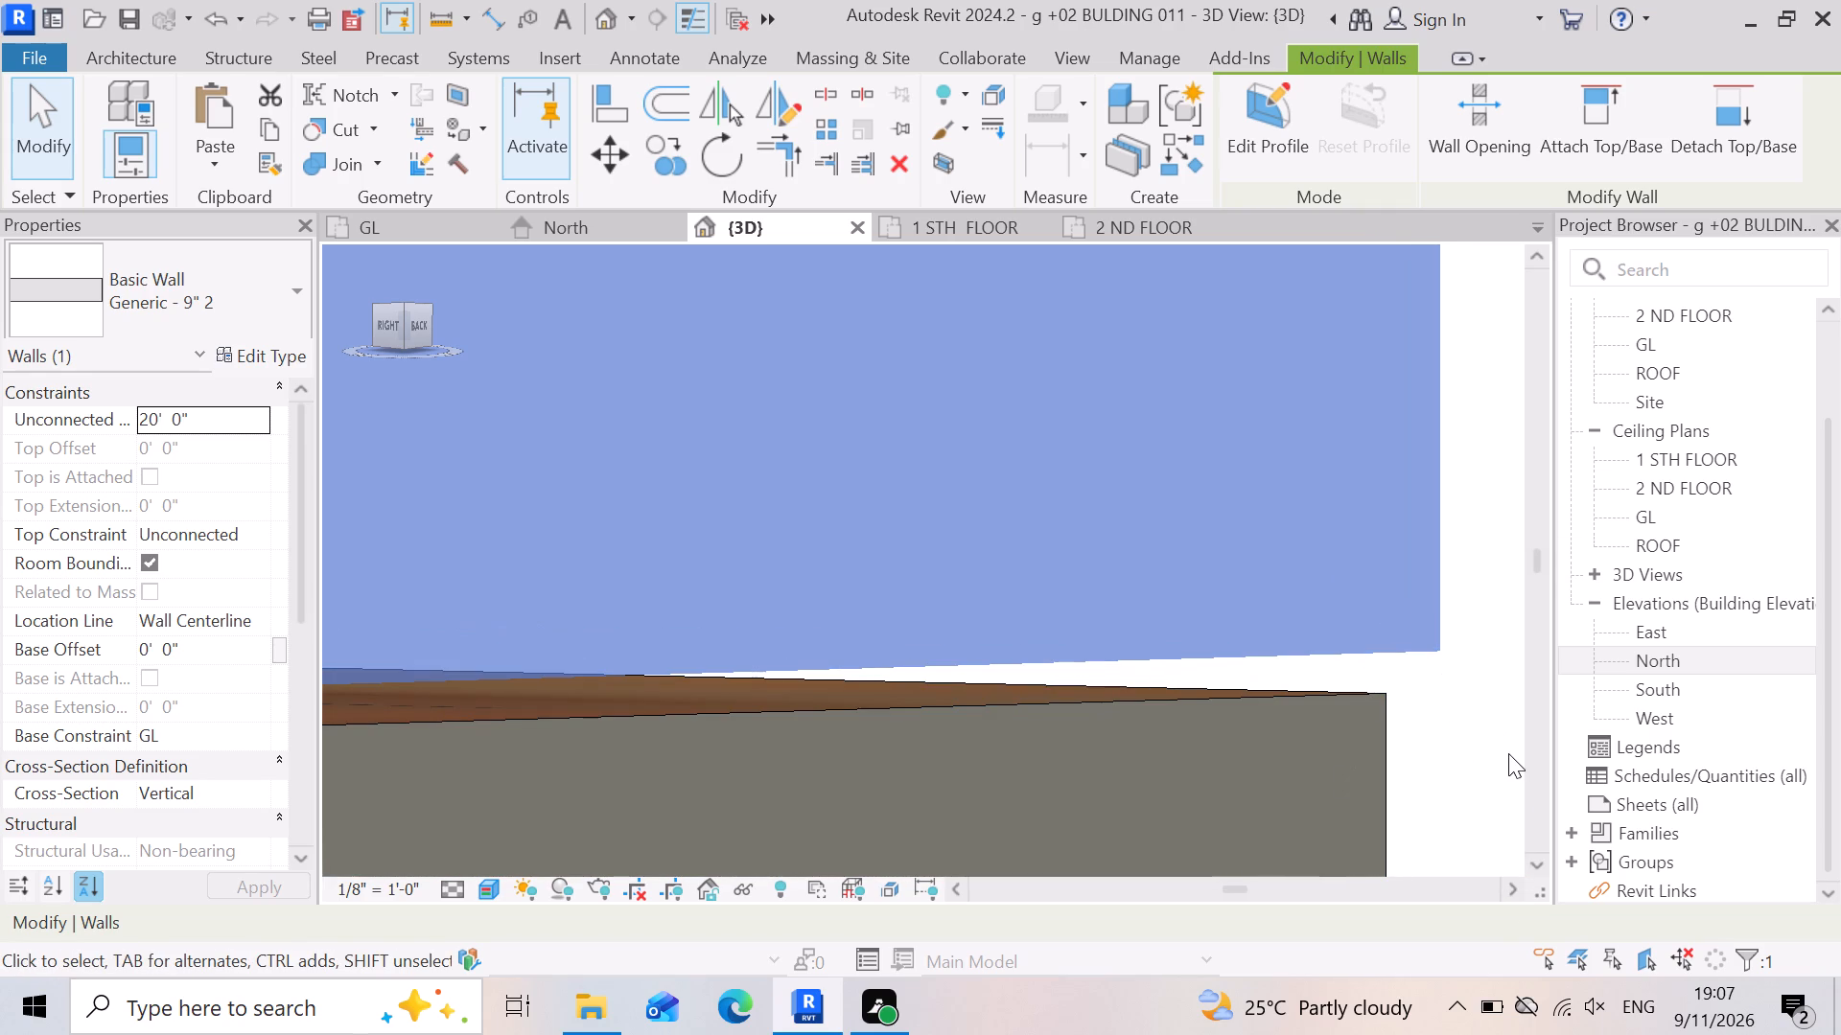
Continue nudging the rear Generic - 9" 2 boundary wall in fine increments toward the slab corner at its overhanging far end.
key("Down")
key("Down")
key("Down")
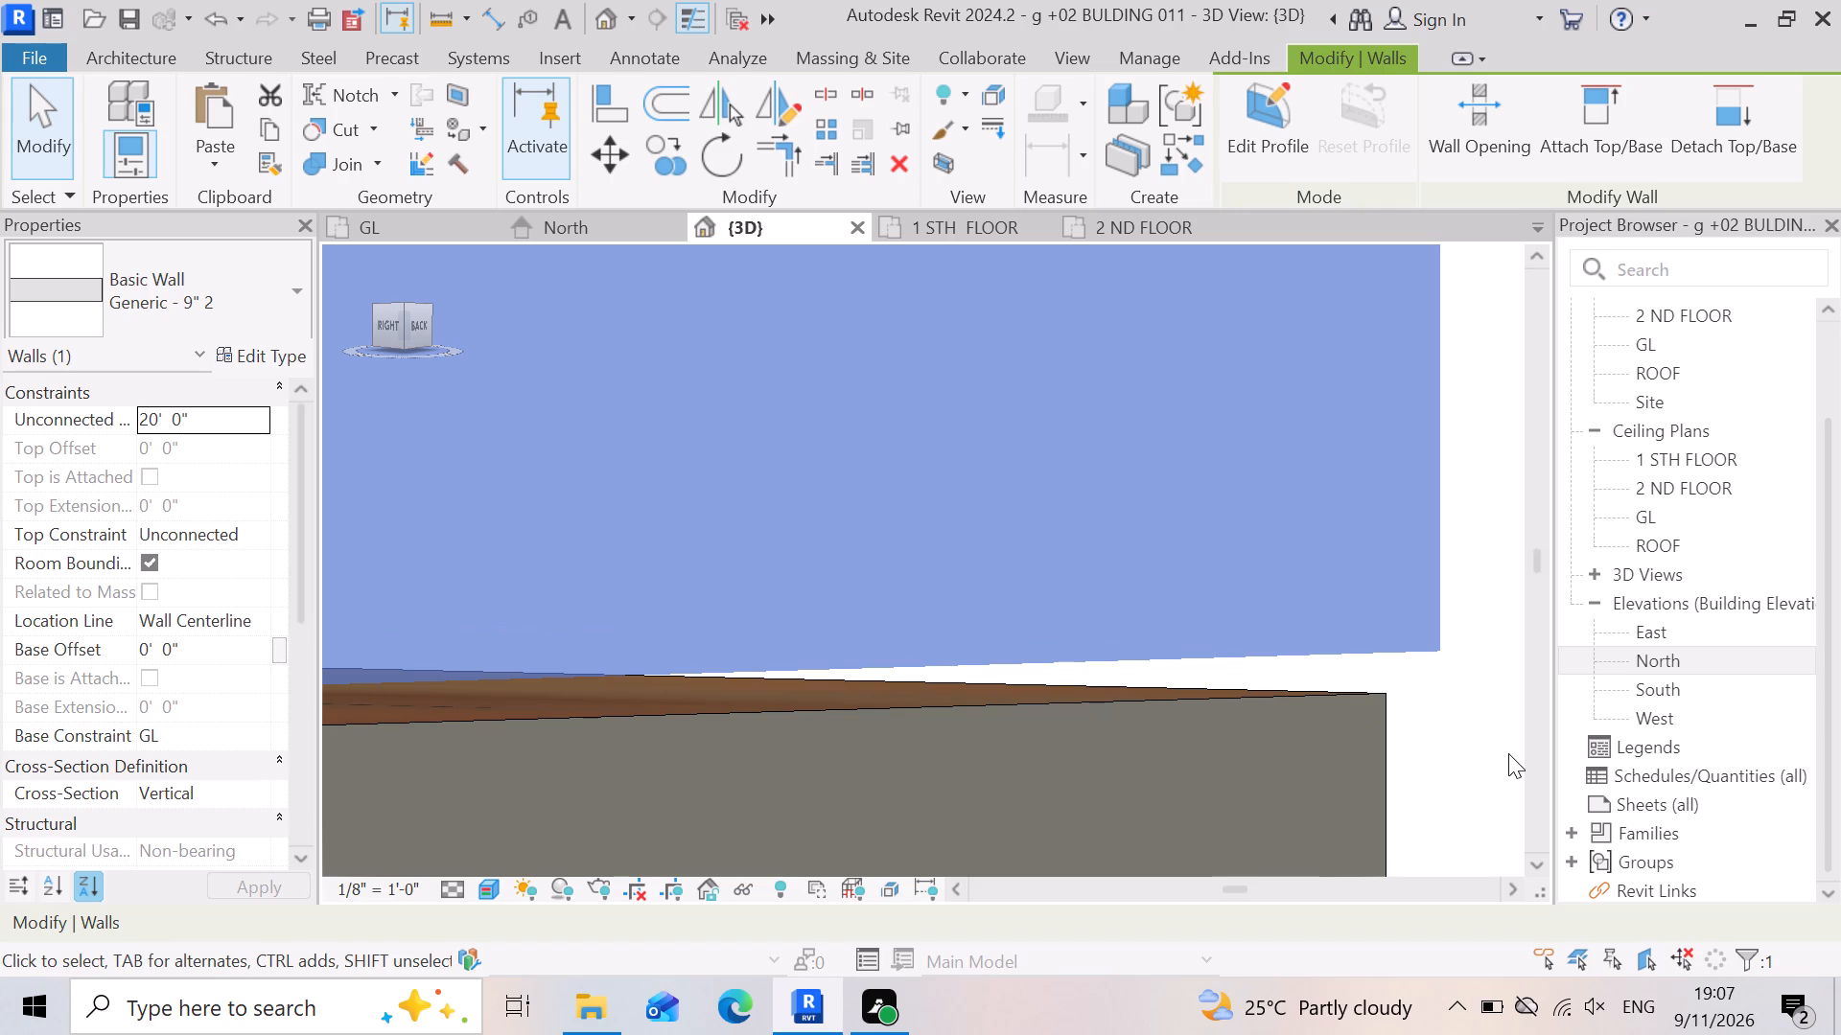
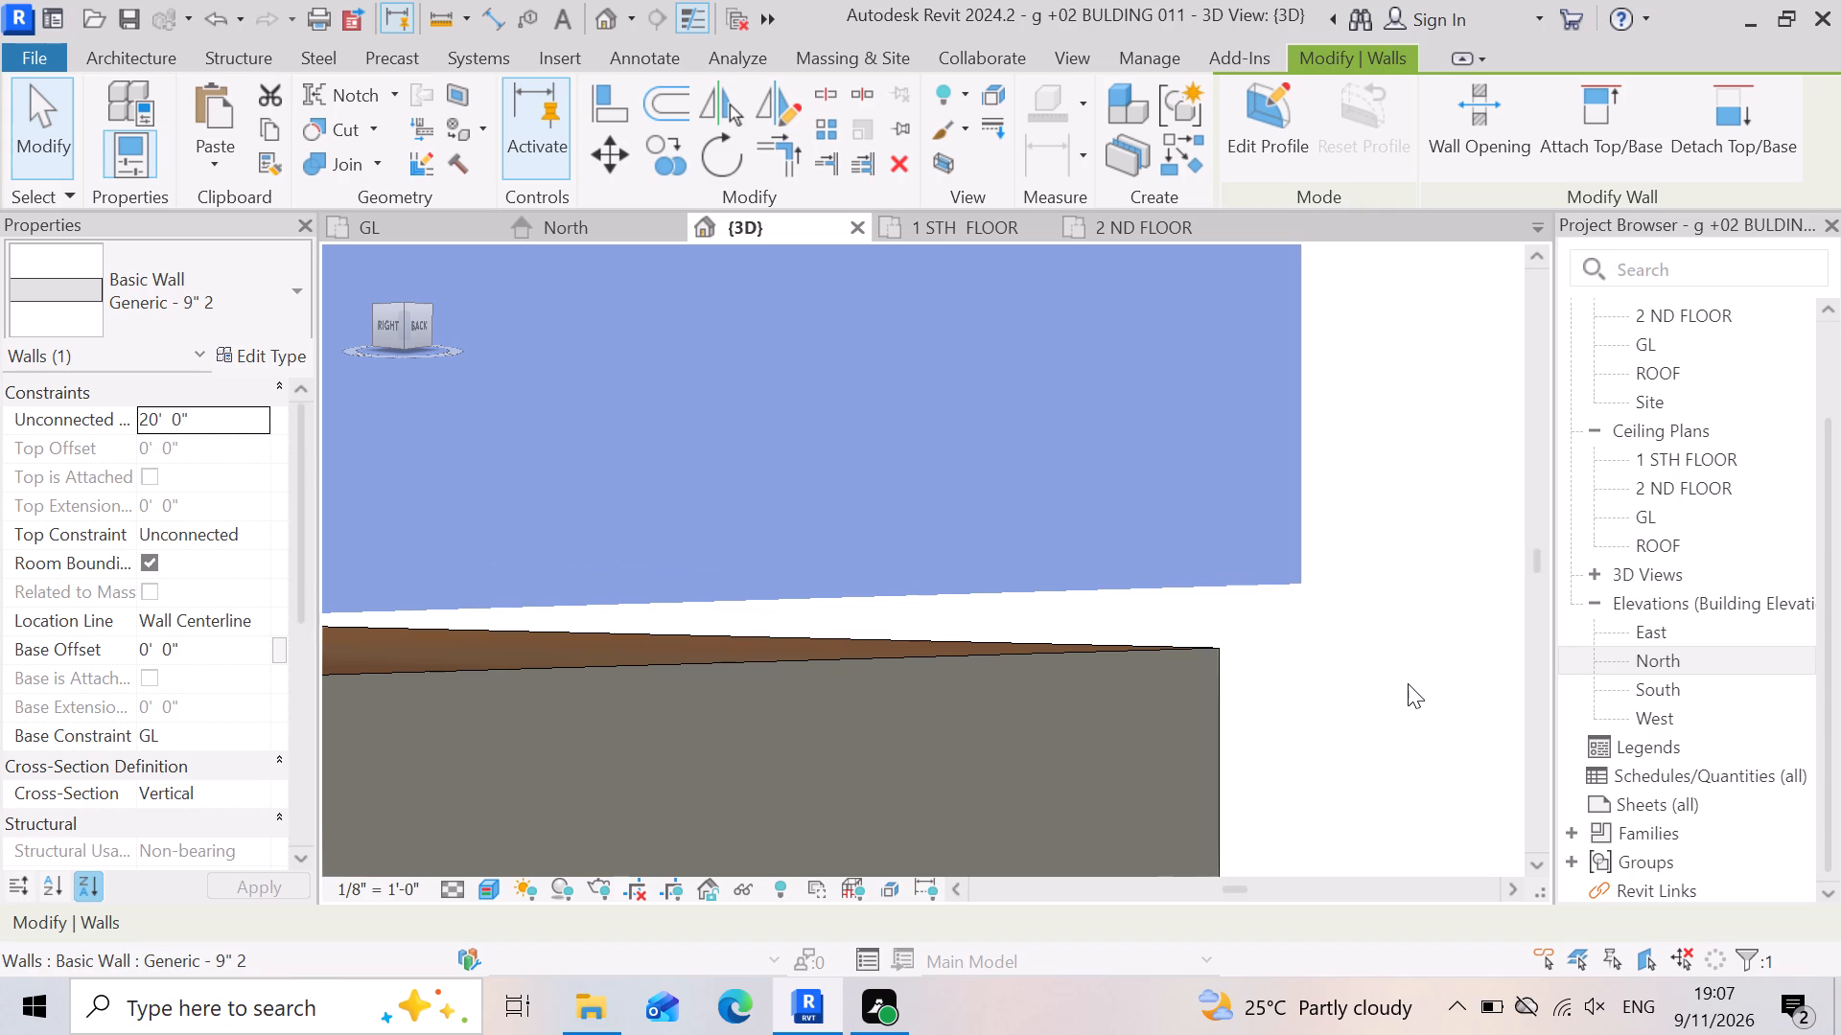
Nudge the rear Generic - 9" 2 wall back in fine increments until its overhanging end meets the slab corner.
key("Left")
key("Left")
key("Left")
key("Left")
key("Left")
key("Left")
key("Left")
key("Left")
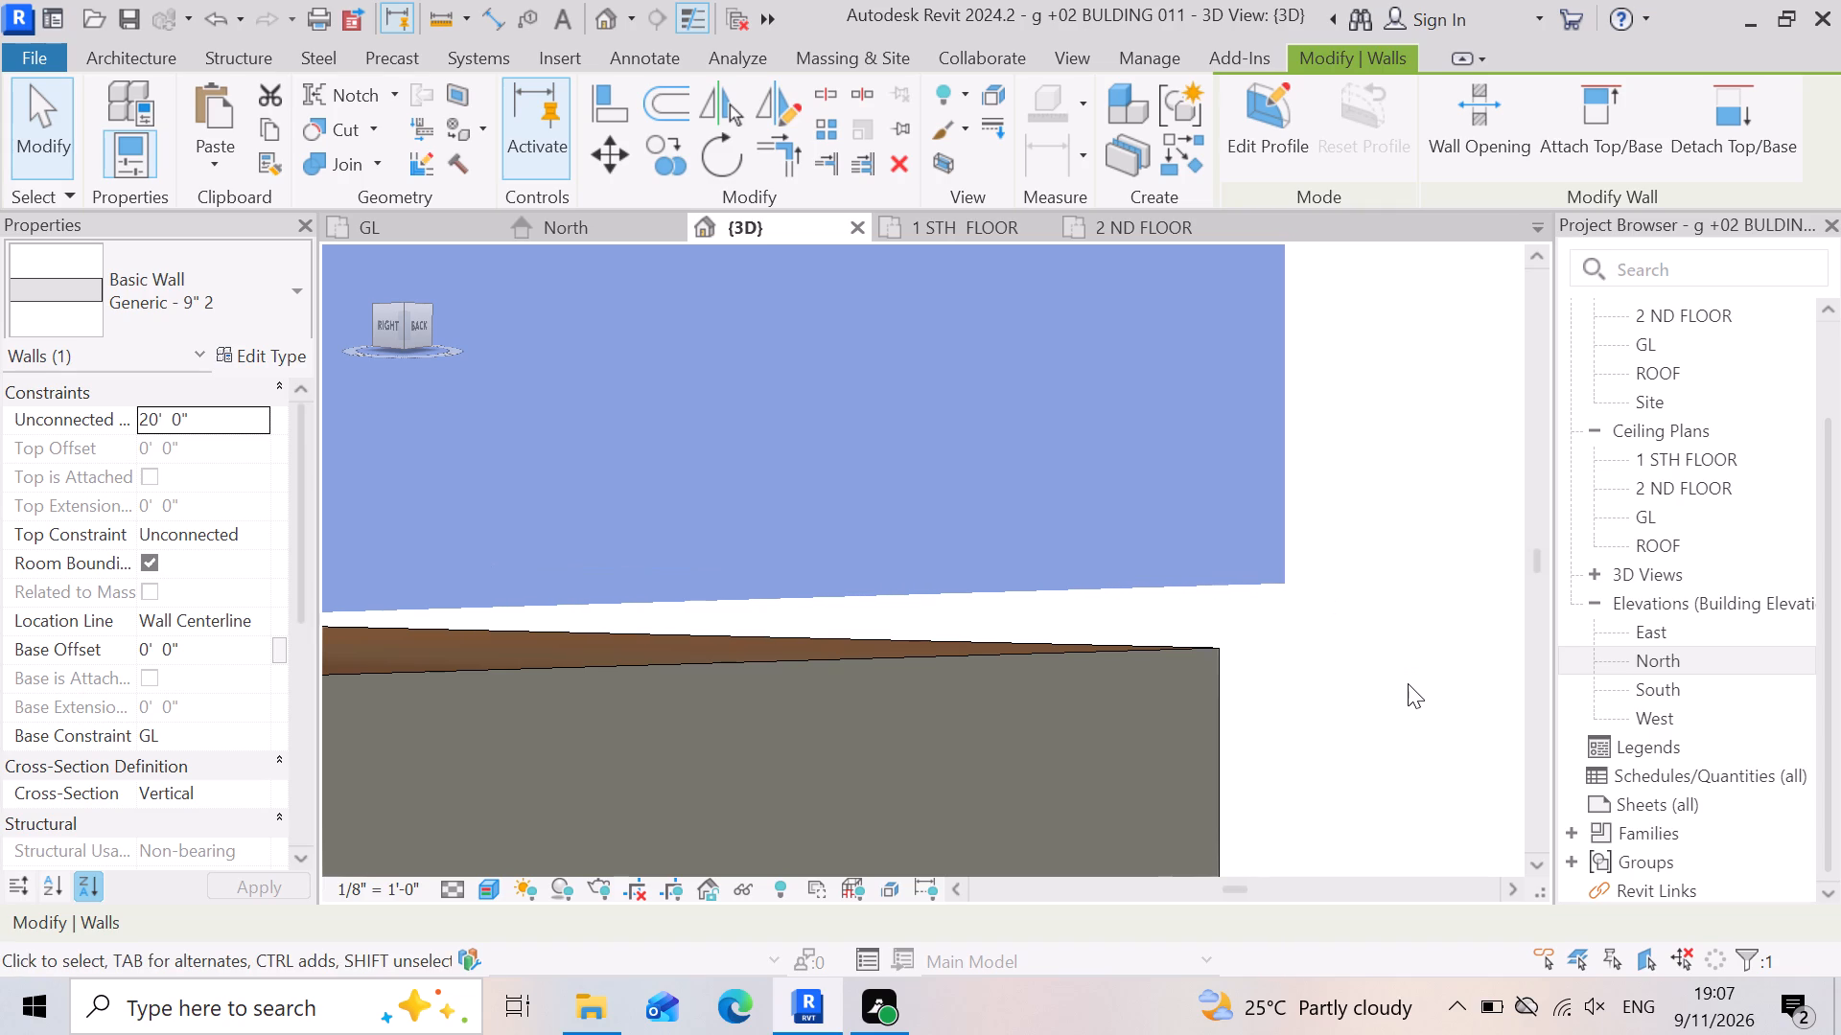
key("Left")
key("Left")
key("Left")
key("Left")
key("Left")
key("Left")
key("Left")
key("Left")
key("Left")
key("Left")
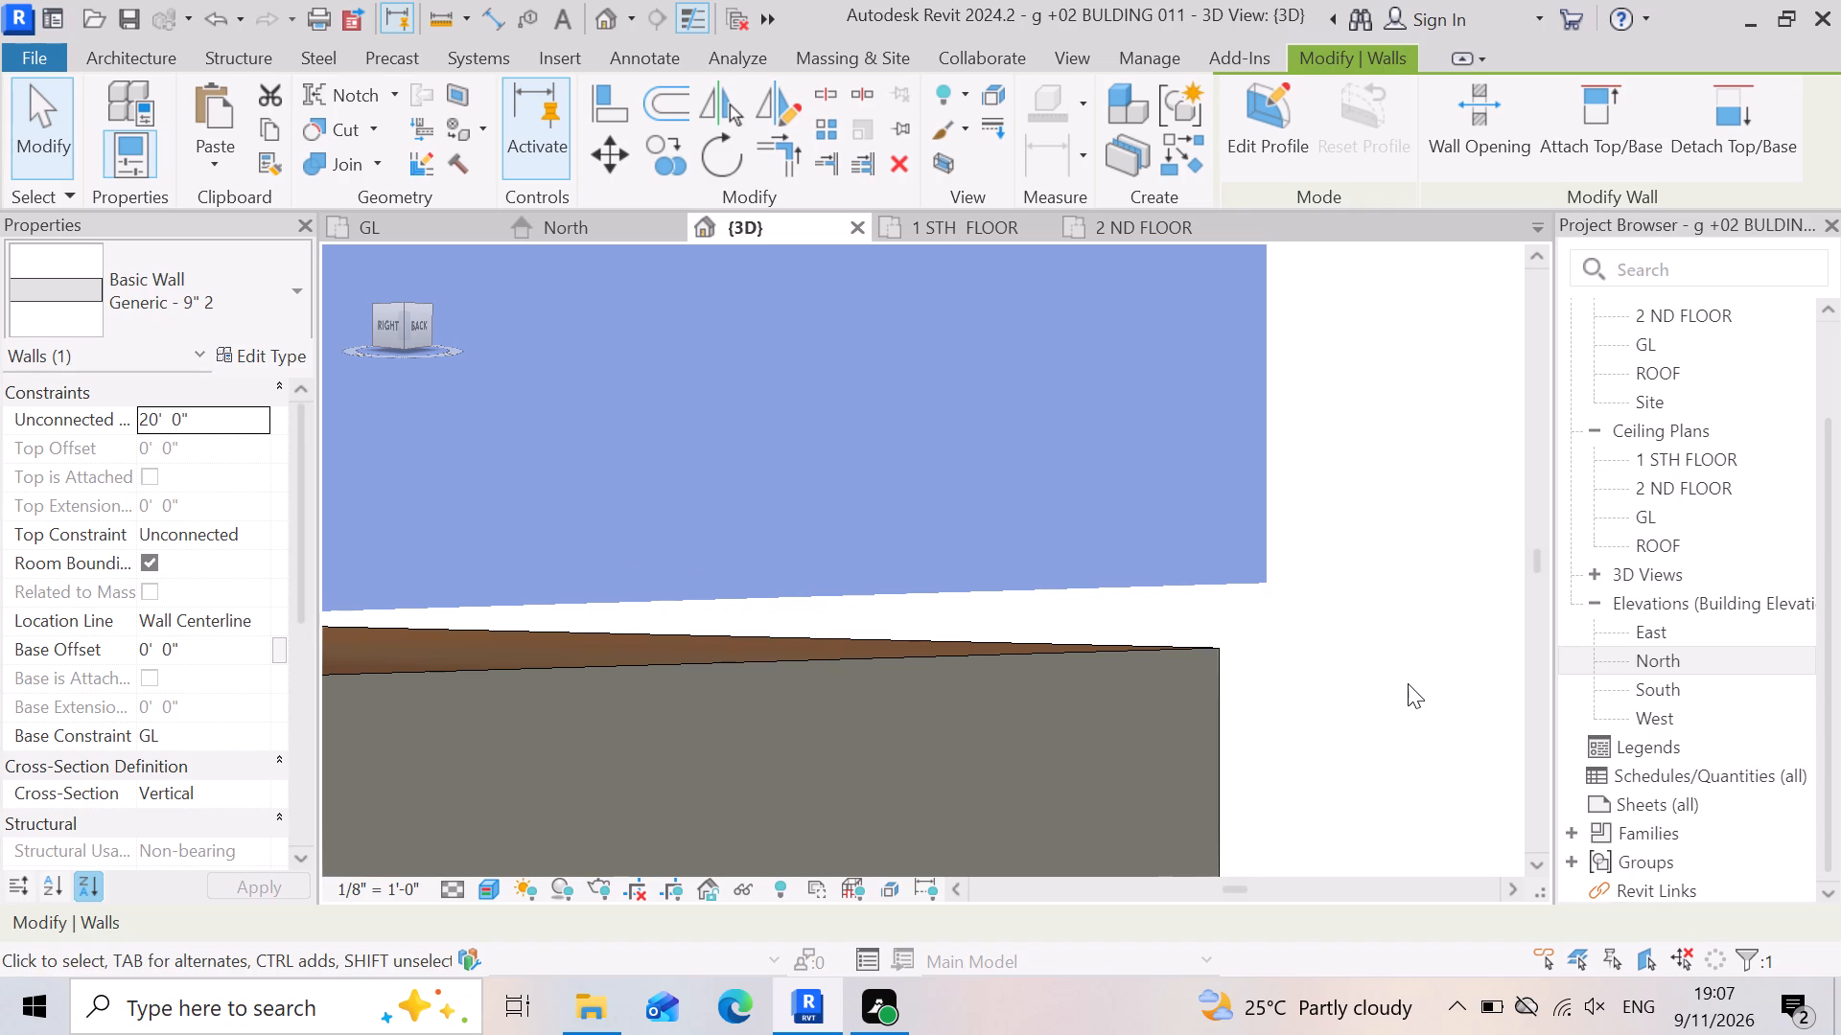
key("Left")
key("Left")
key("Left")
key("Left")
key("Left")
key("Left")
key("Left")
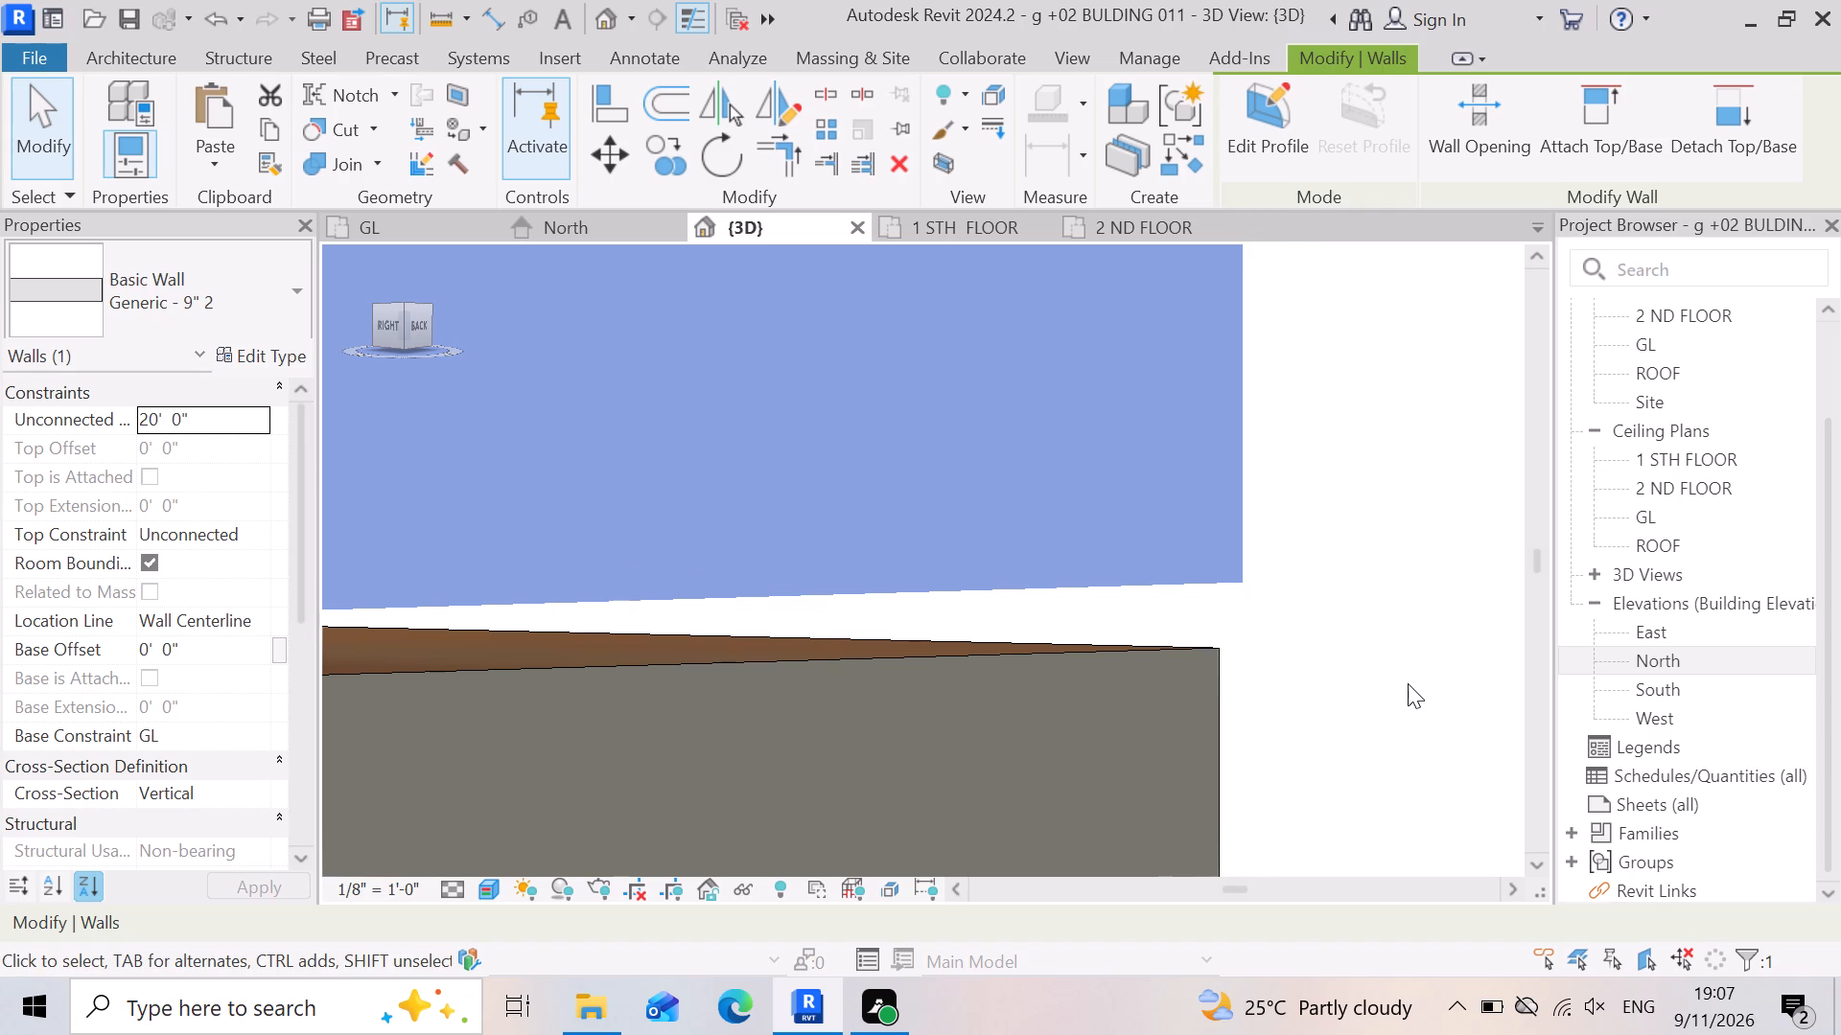
key("Left")
key("Left")
key("Left")
key("Left")
key("Left")
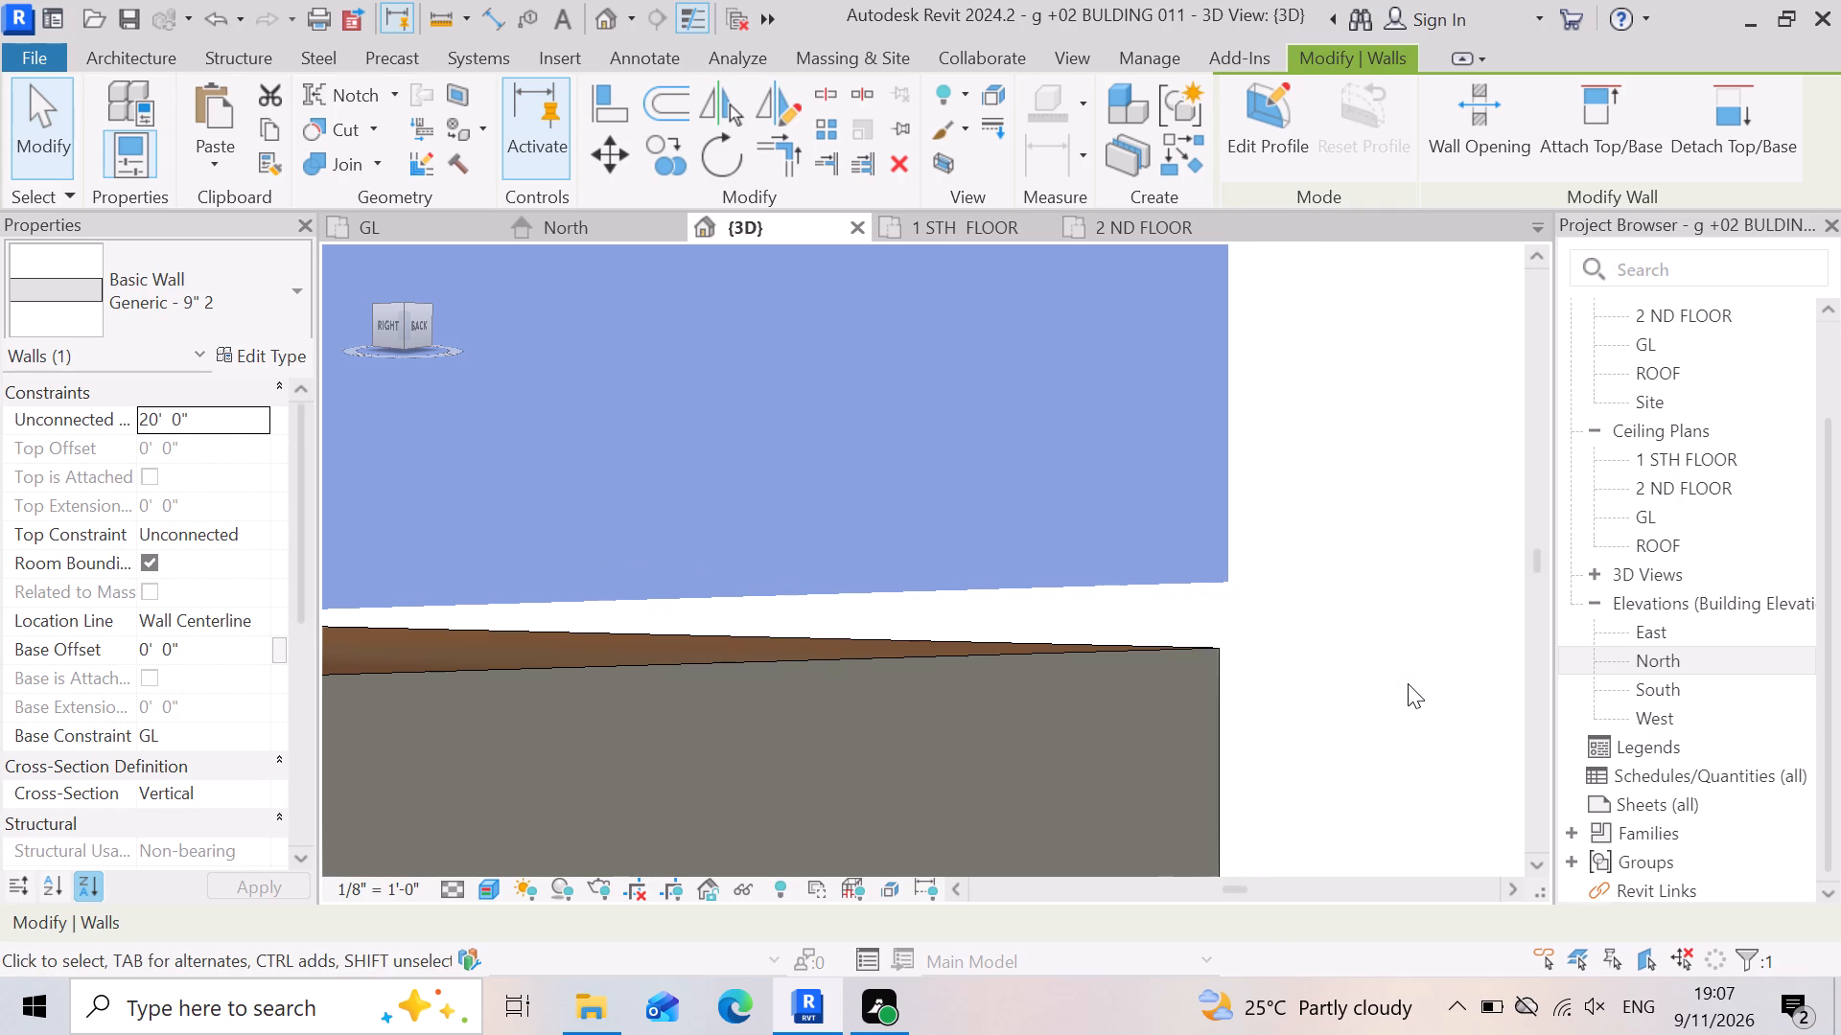
key("Left")
key("Right")
key("Right")
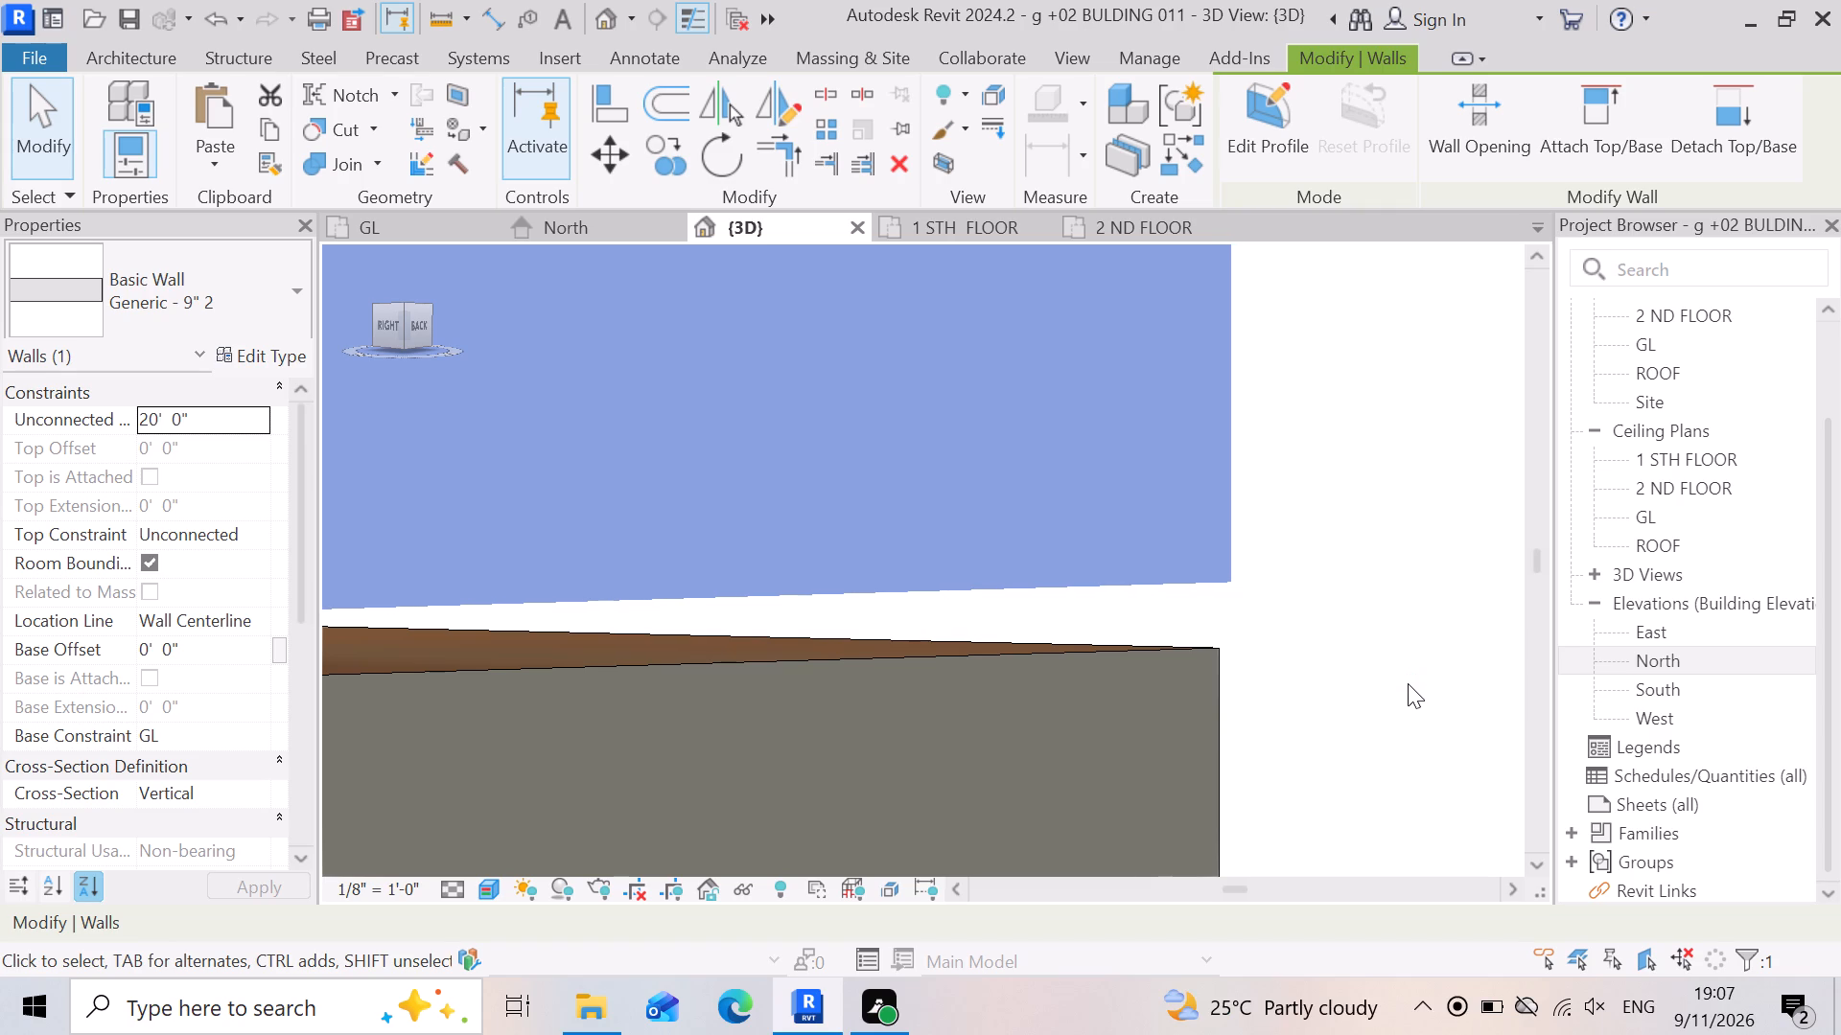
key("Down")
key("Down")
key("Down")
key("Down")
key("Down")
key("Down")
key("Down")
key("Down")
key("Up")
key("Up")
key("Up")
Examine how the rear boundary wall's end and base sit against the slab corner, close up and against the whole building.
scroll(1069, 667, "down", 9)
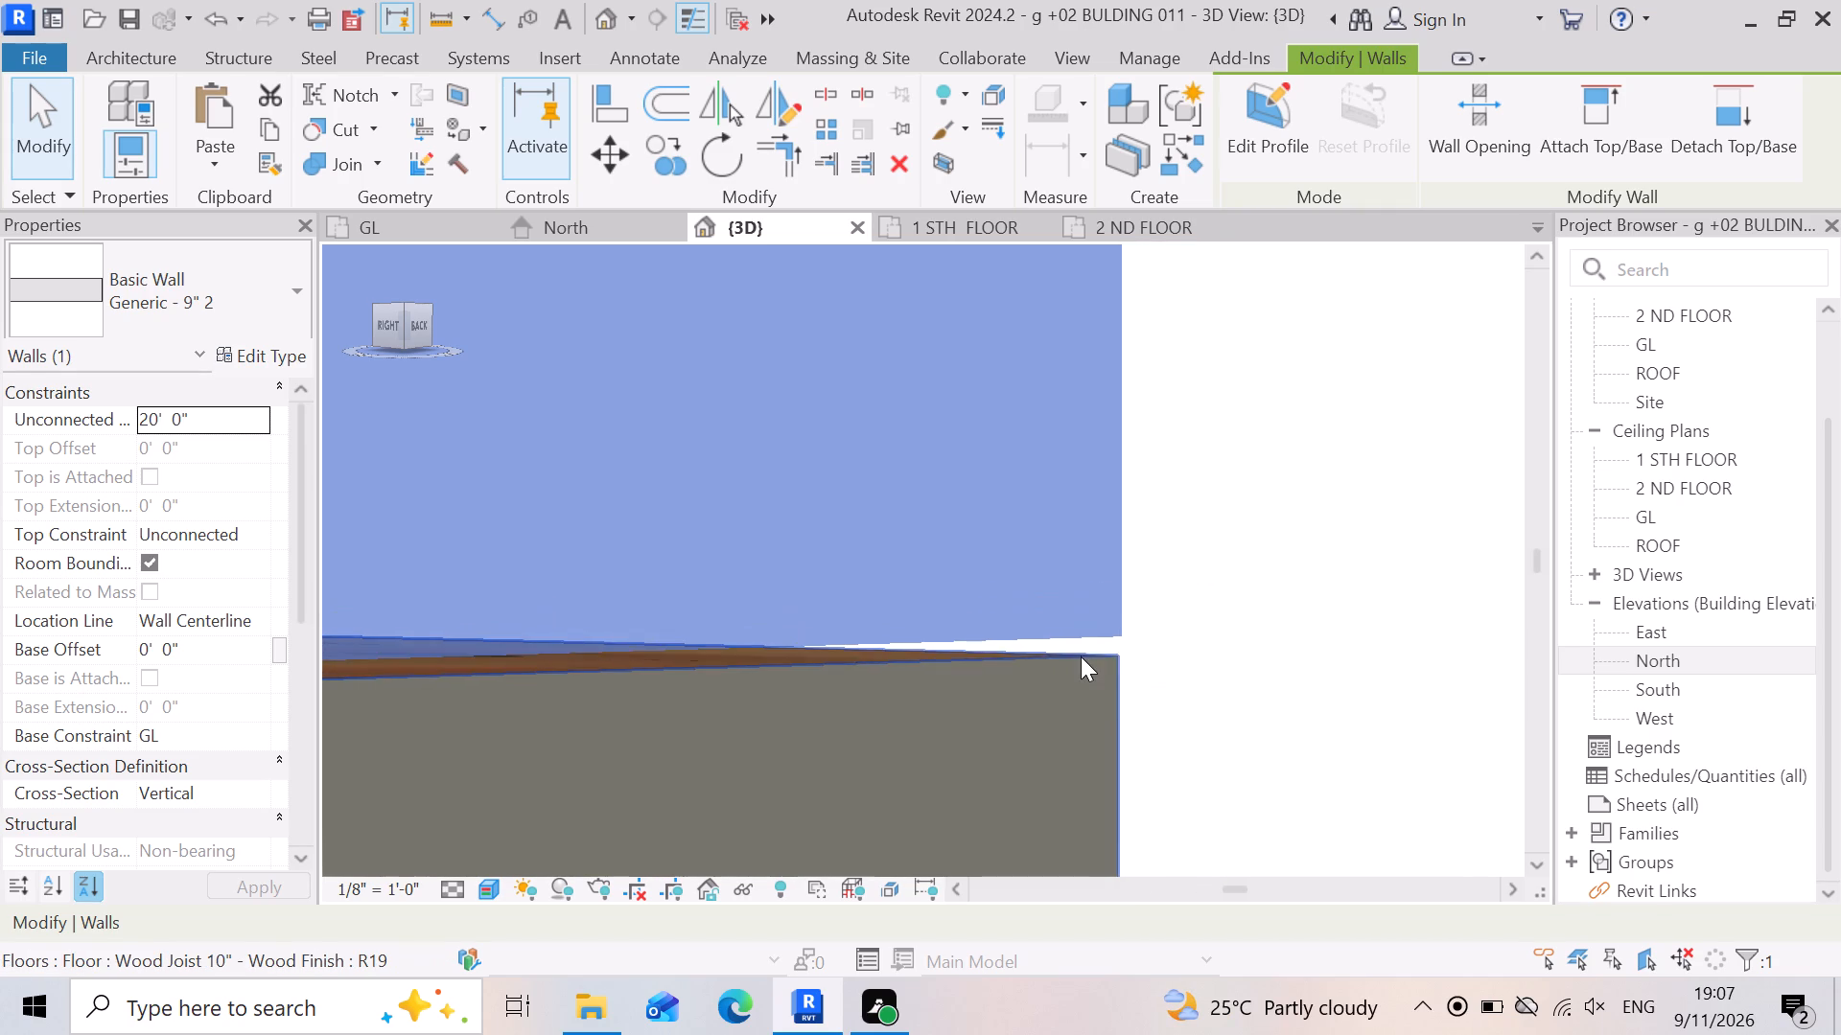
scroll(1110, 639, "down", 10)
scroll(1068, 650, "up", 3)
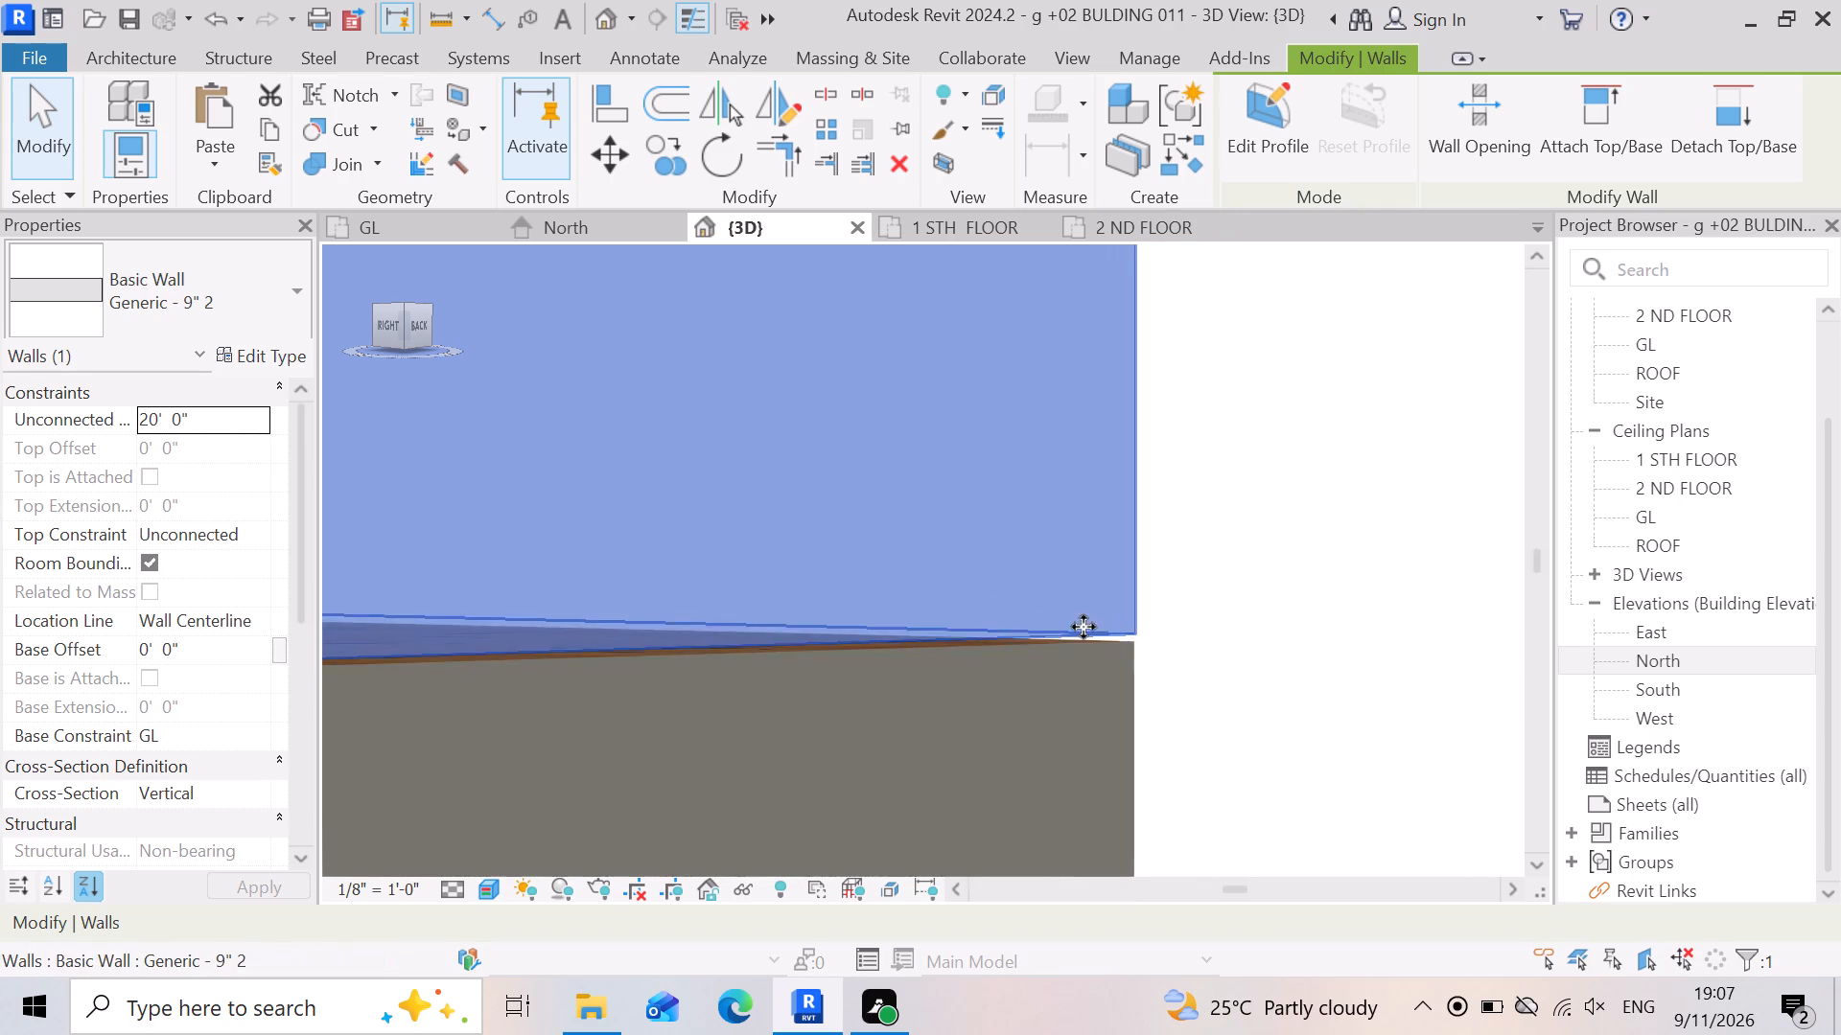
scroll(1069, 701, "up", 4)
scroll(820, 756, "up", 4)
scroll(1033, 663, "down", 4)
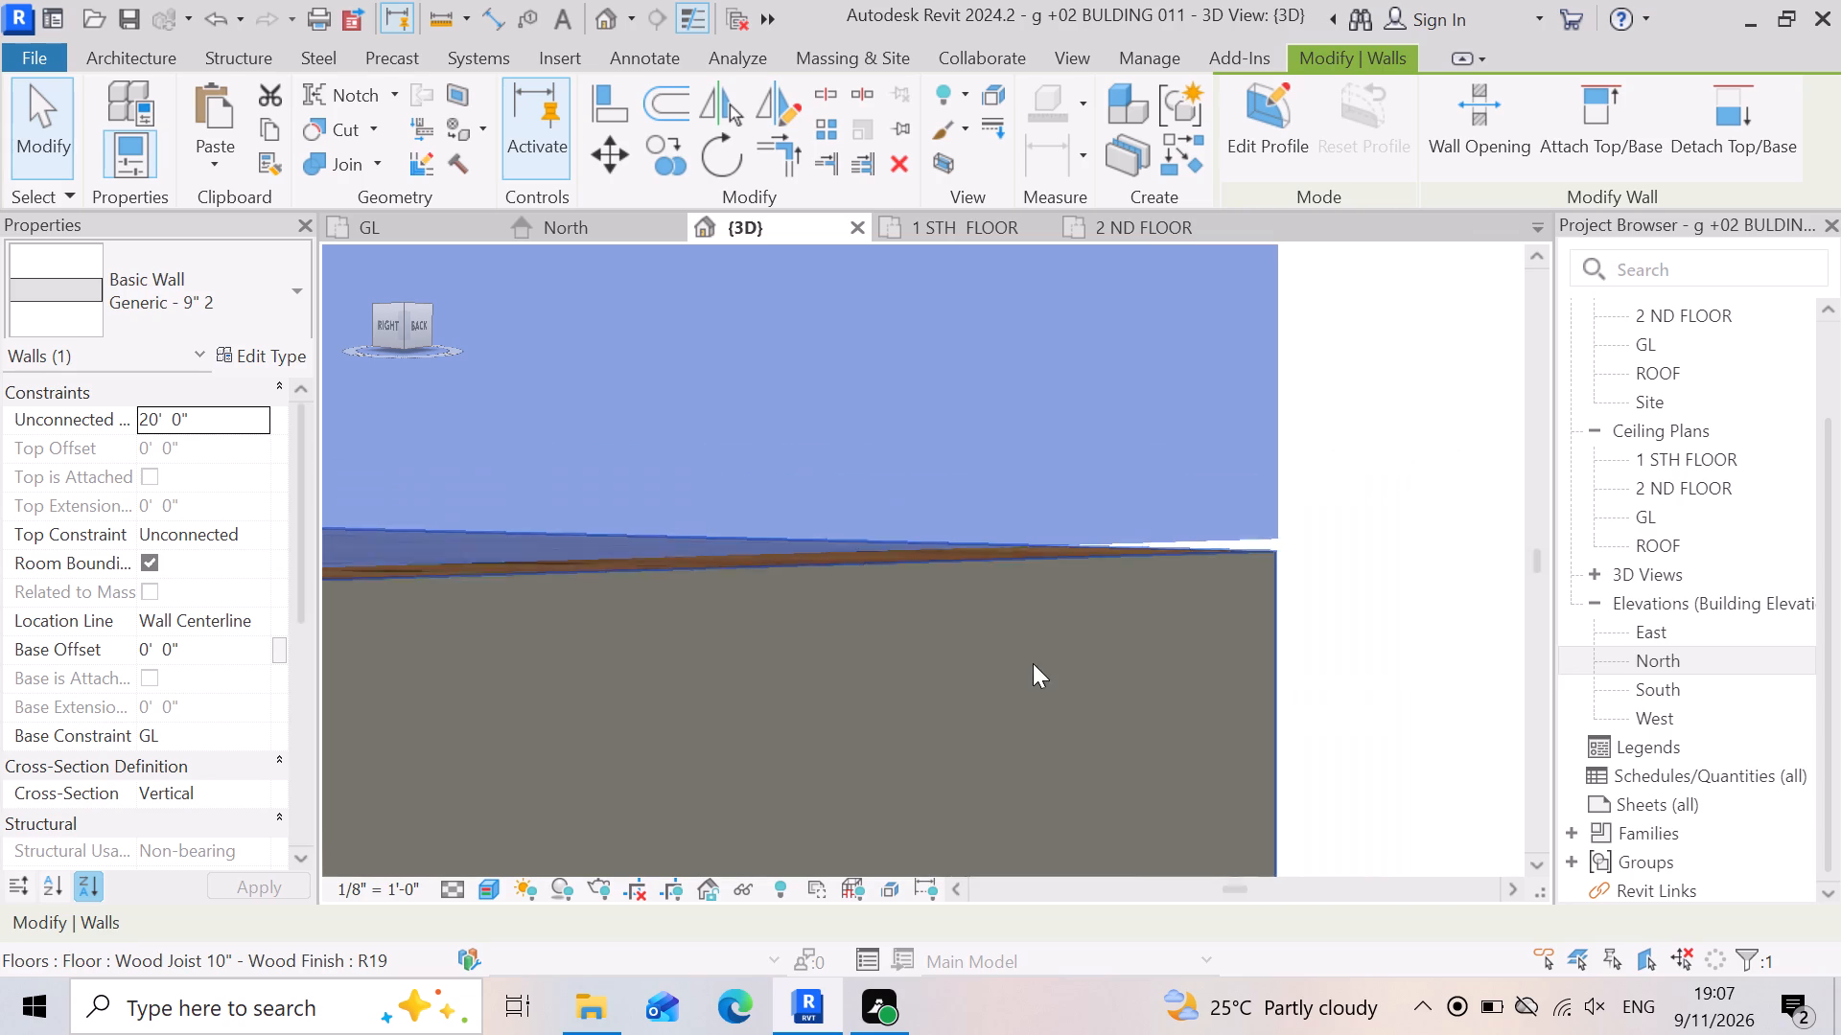
scroll(1033, 663, "down", 6)
scroll(1150, 718, "down", 4)
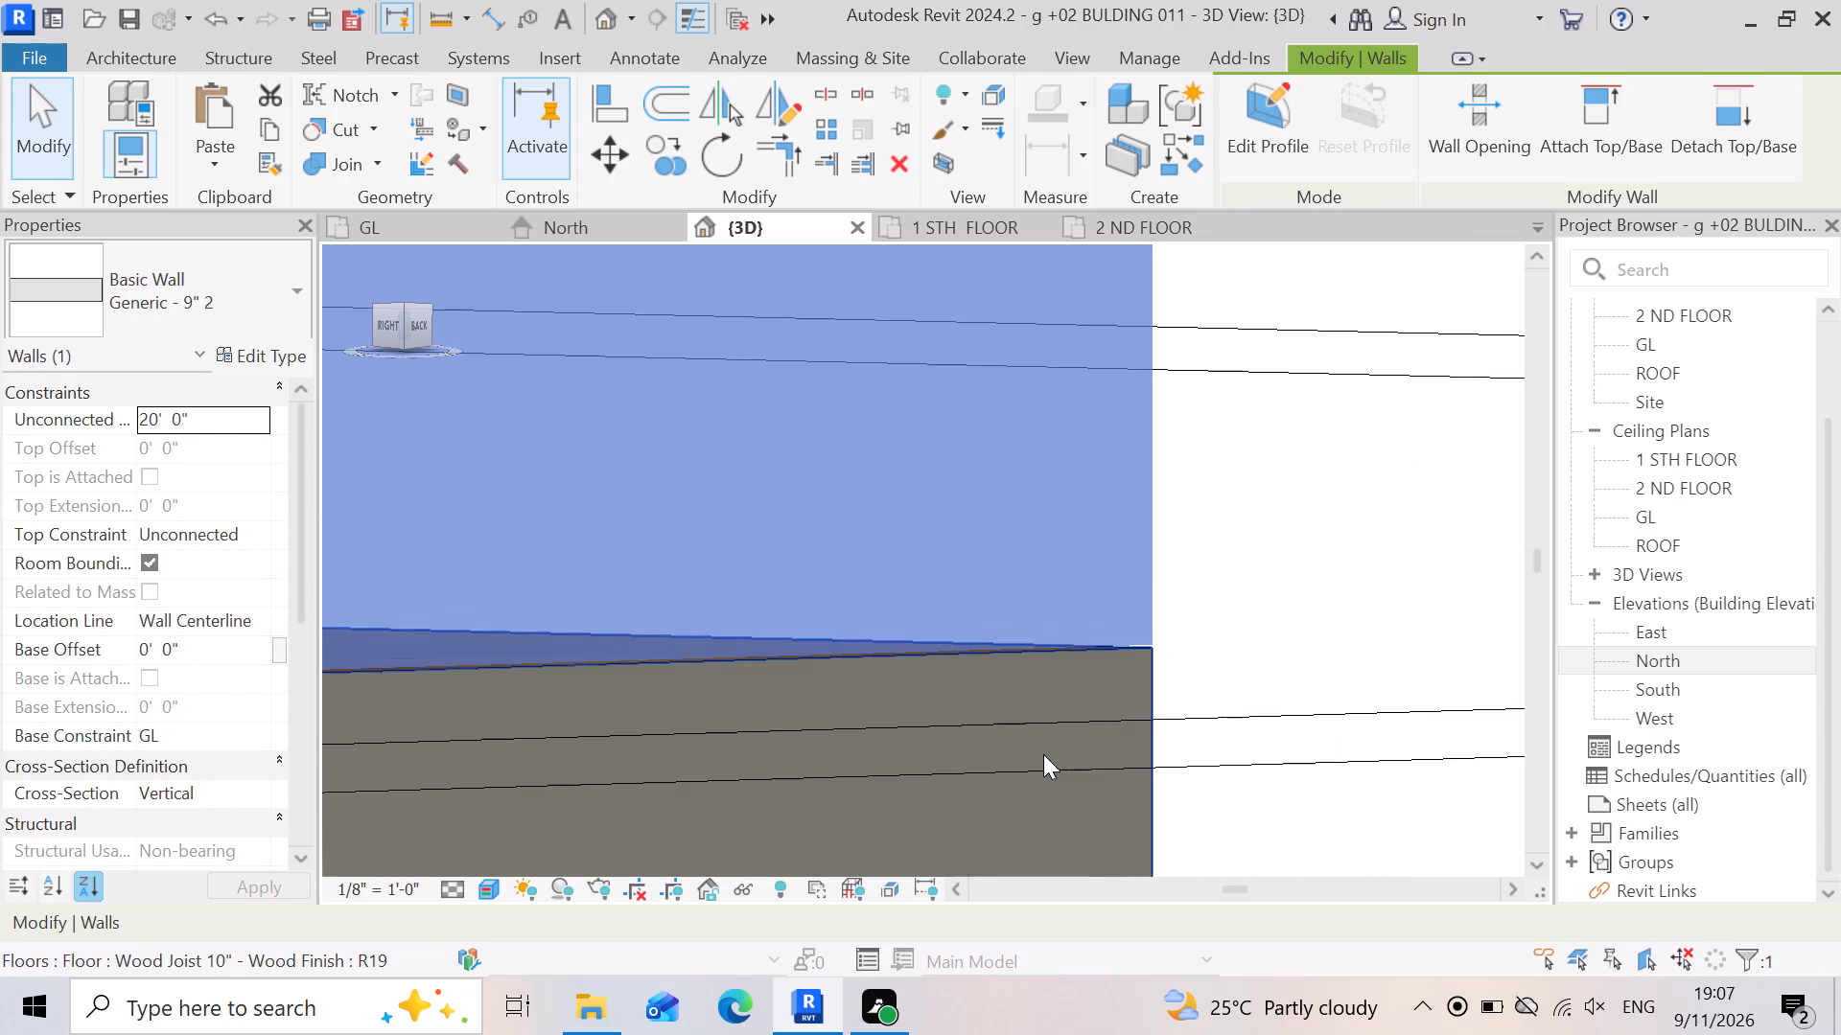
scroll(1040, 756, "down", 3)
scroll(1250, 723, "down", 5)
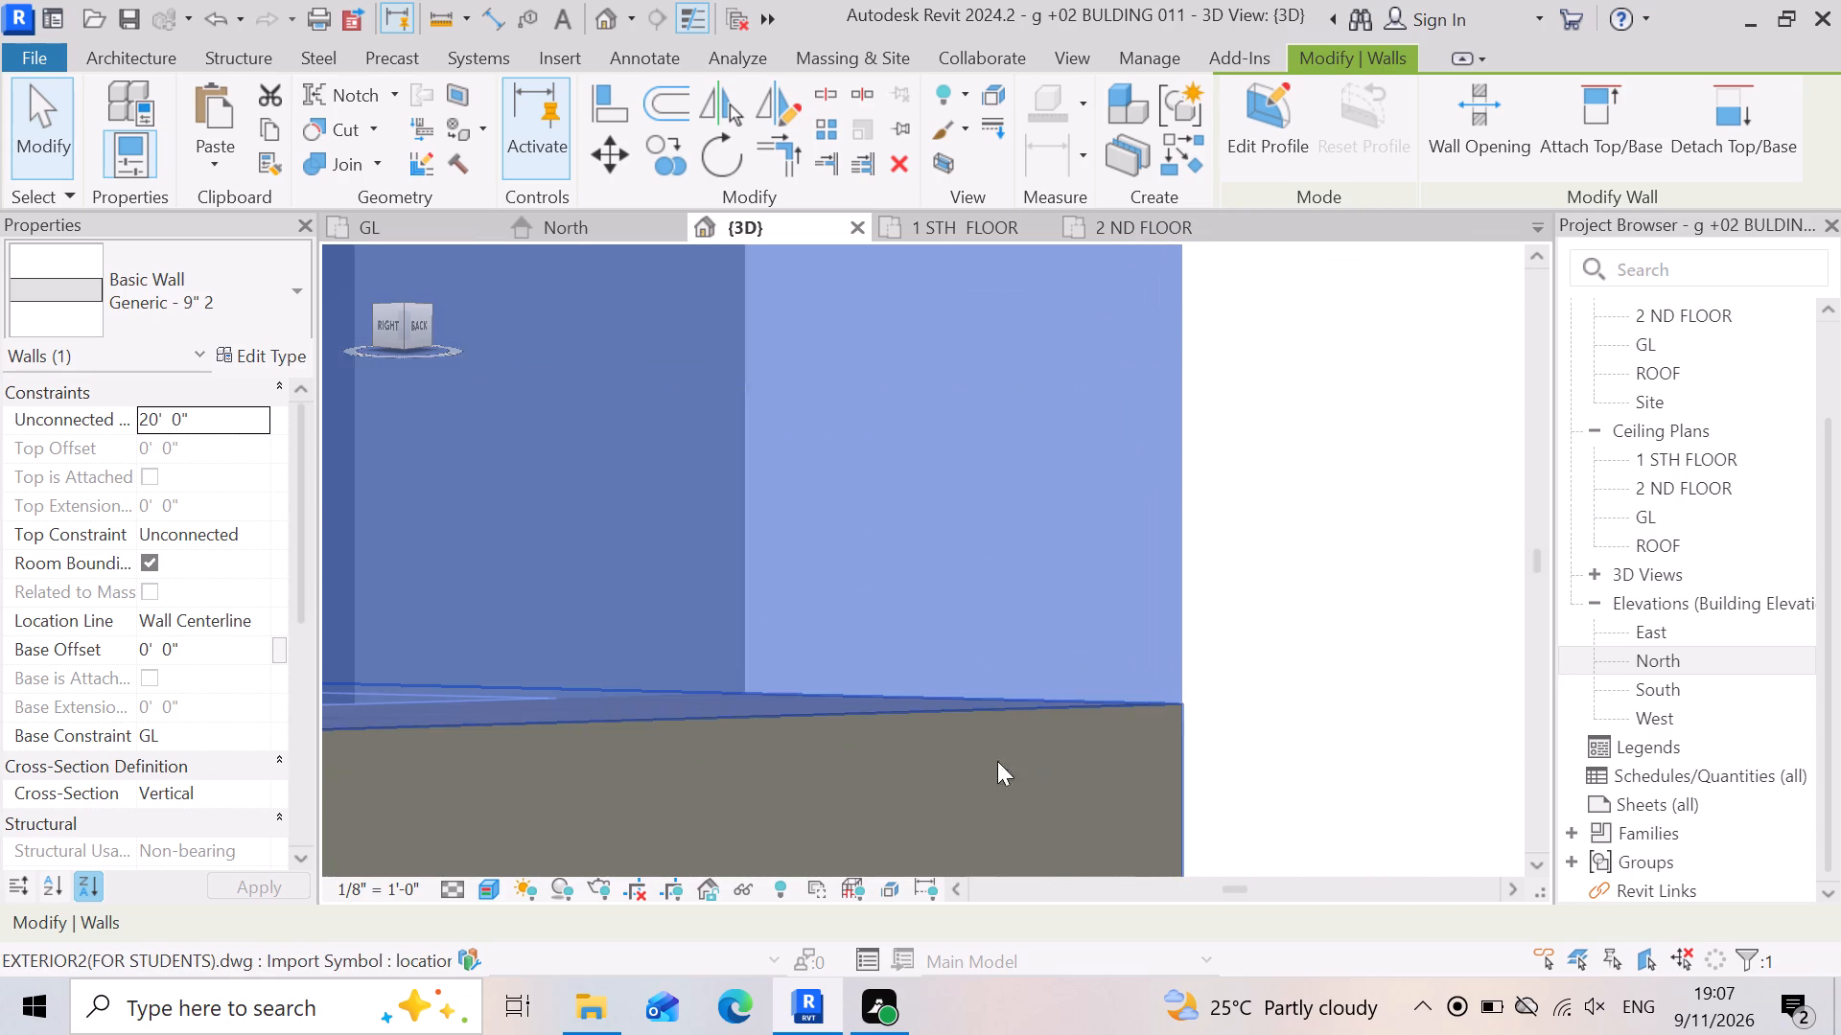
scroll(1240, 750, "down", 13)
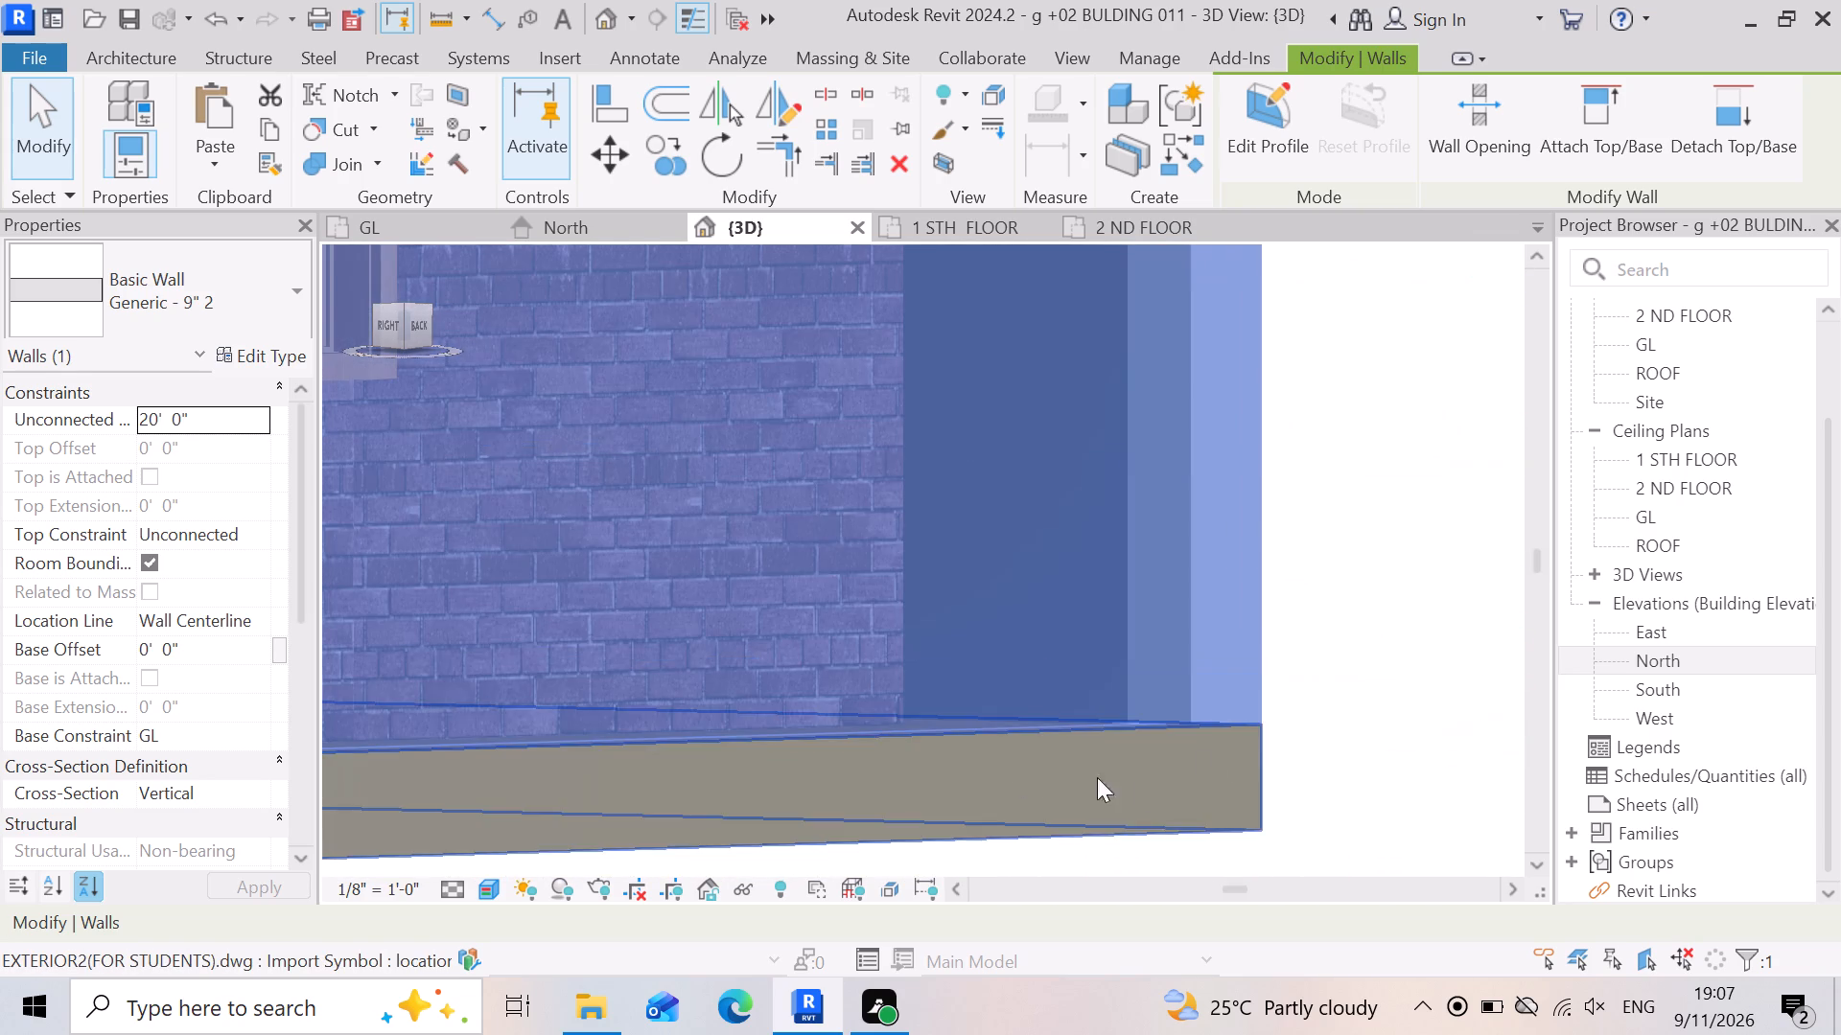
scroll(1336, 750, "down", 13)
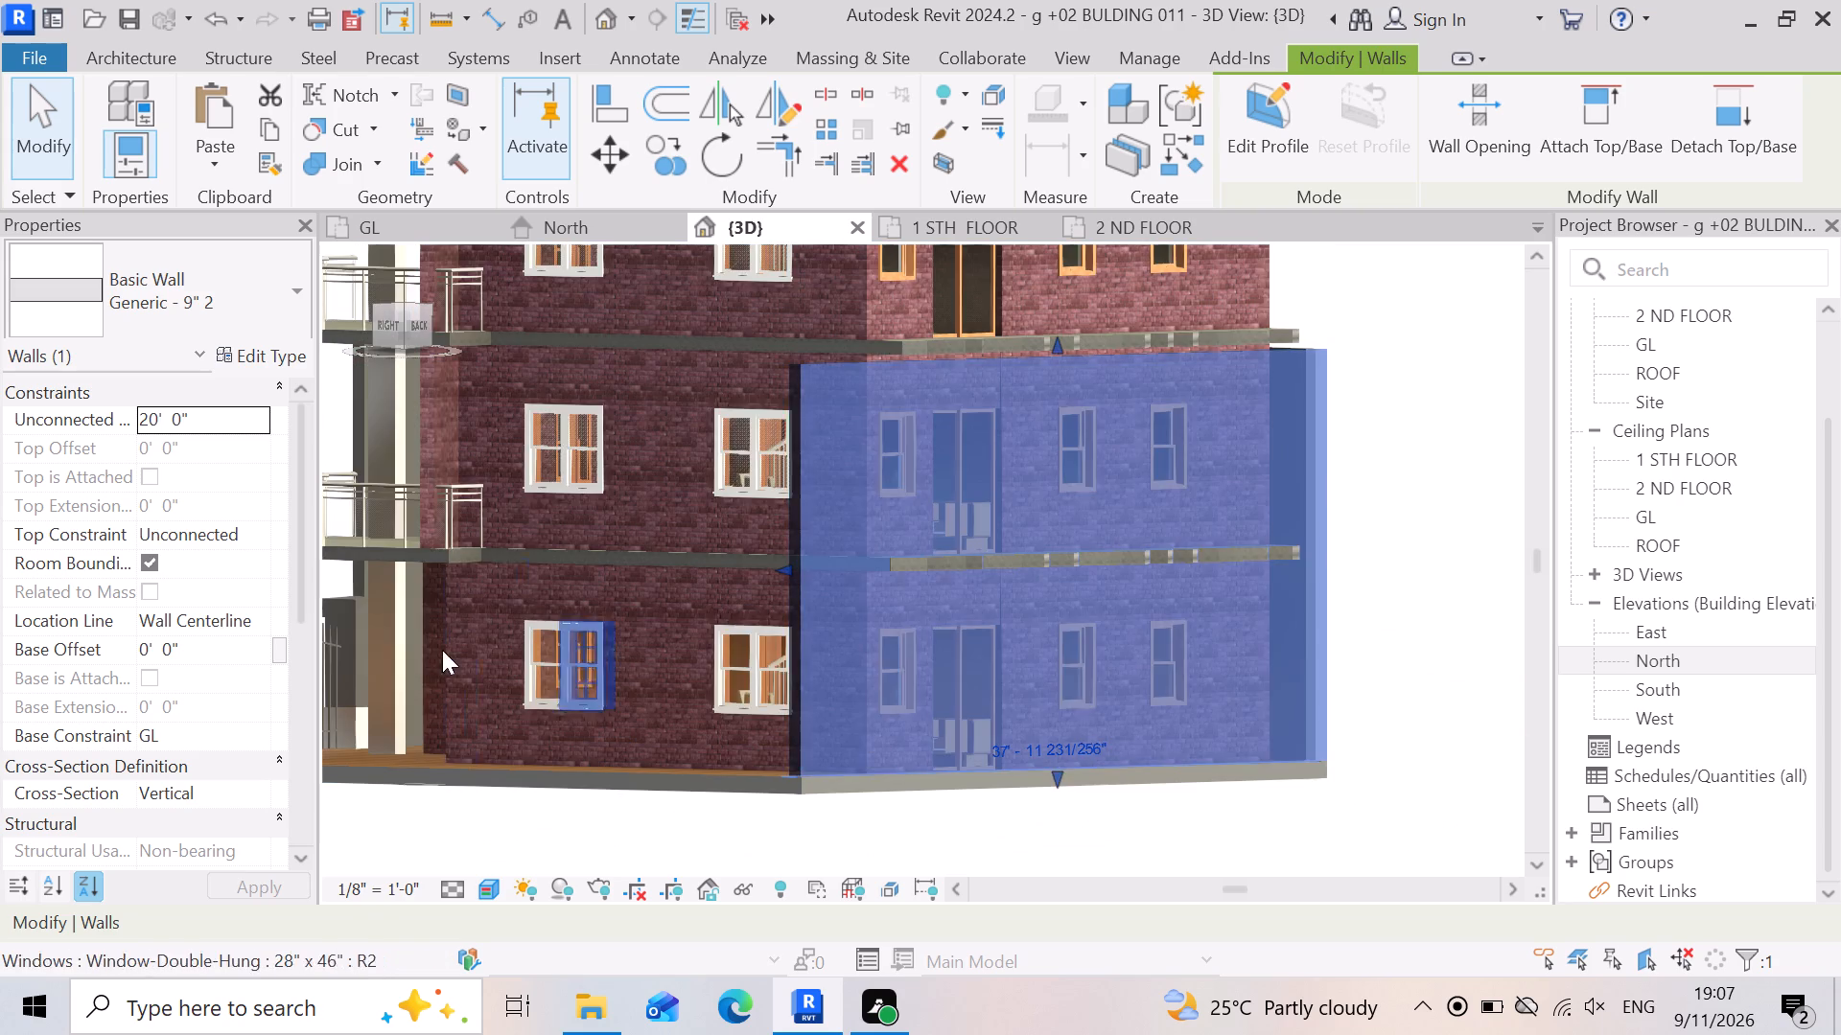
scroll(1128, 623, "down", 3)
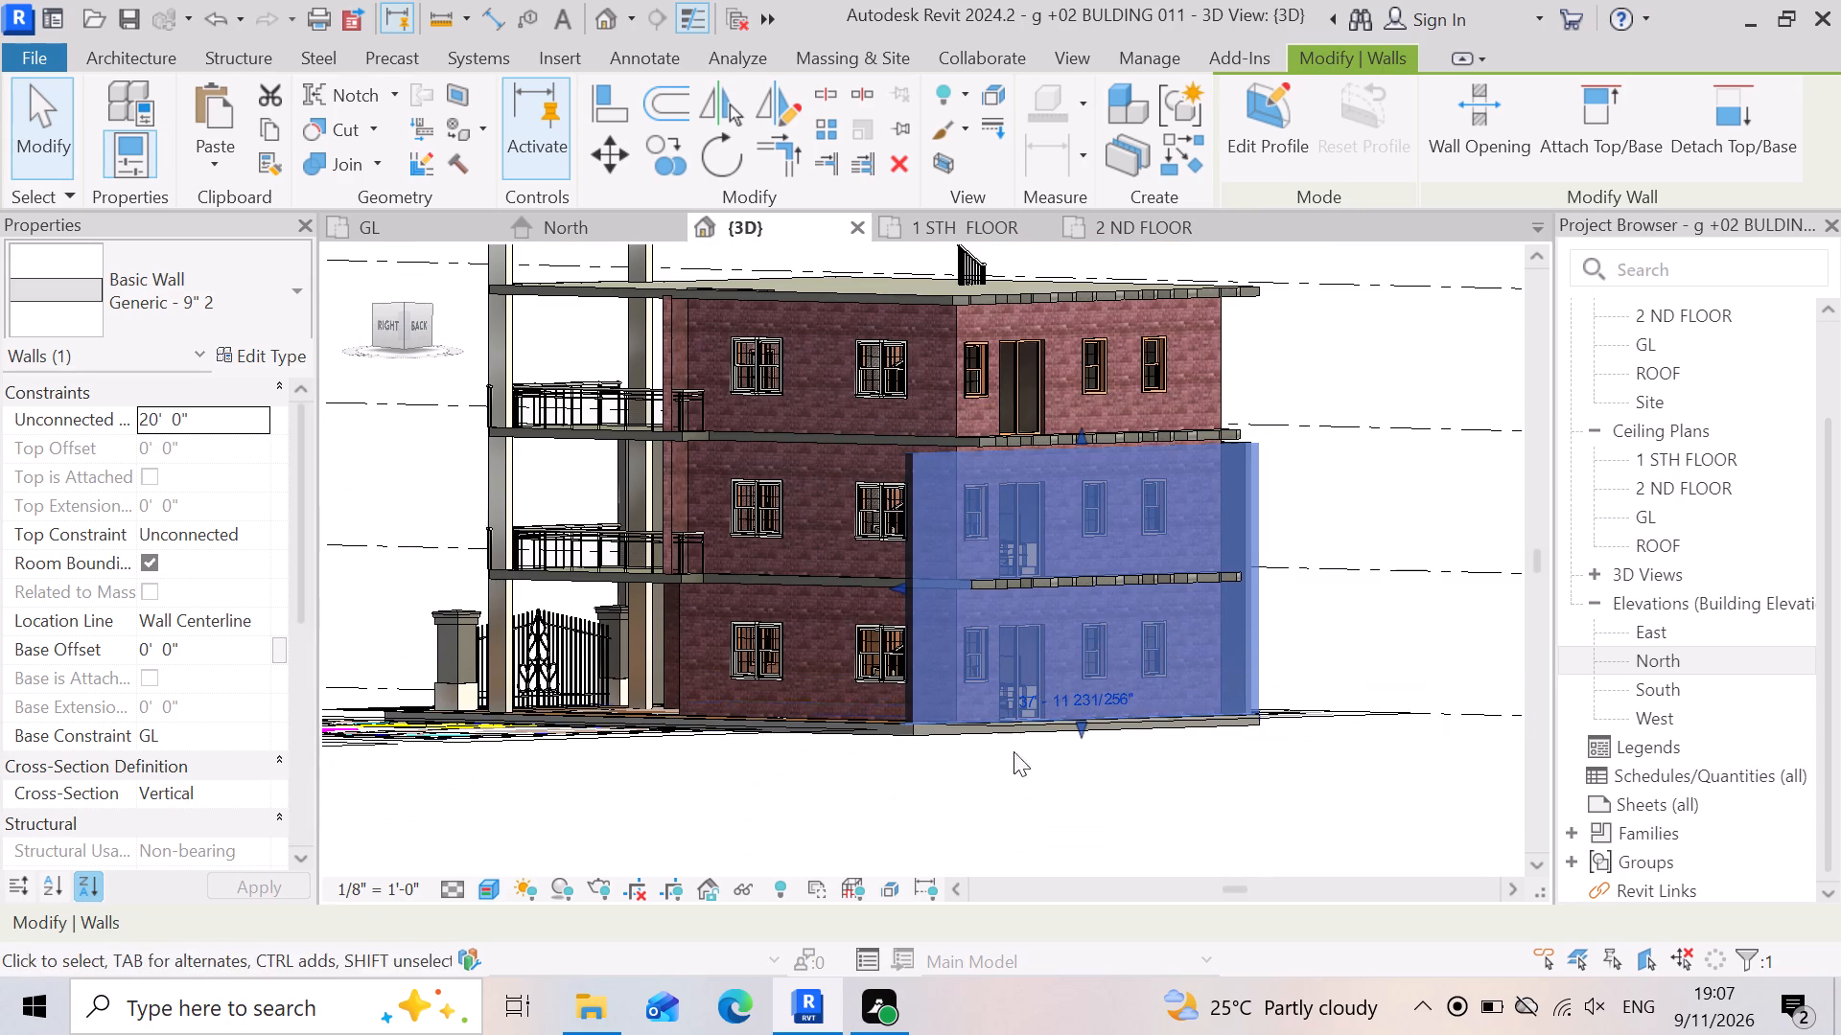
scroll(1105, 724, "down", 2)
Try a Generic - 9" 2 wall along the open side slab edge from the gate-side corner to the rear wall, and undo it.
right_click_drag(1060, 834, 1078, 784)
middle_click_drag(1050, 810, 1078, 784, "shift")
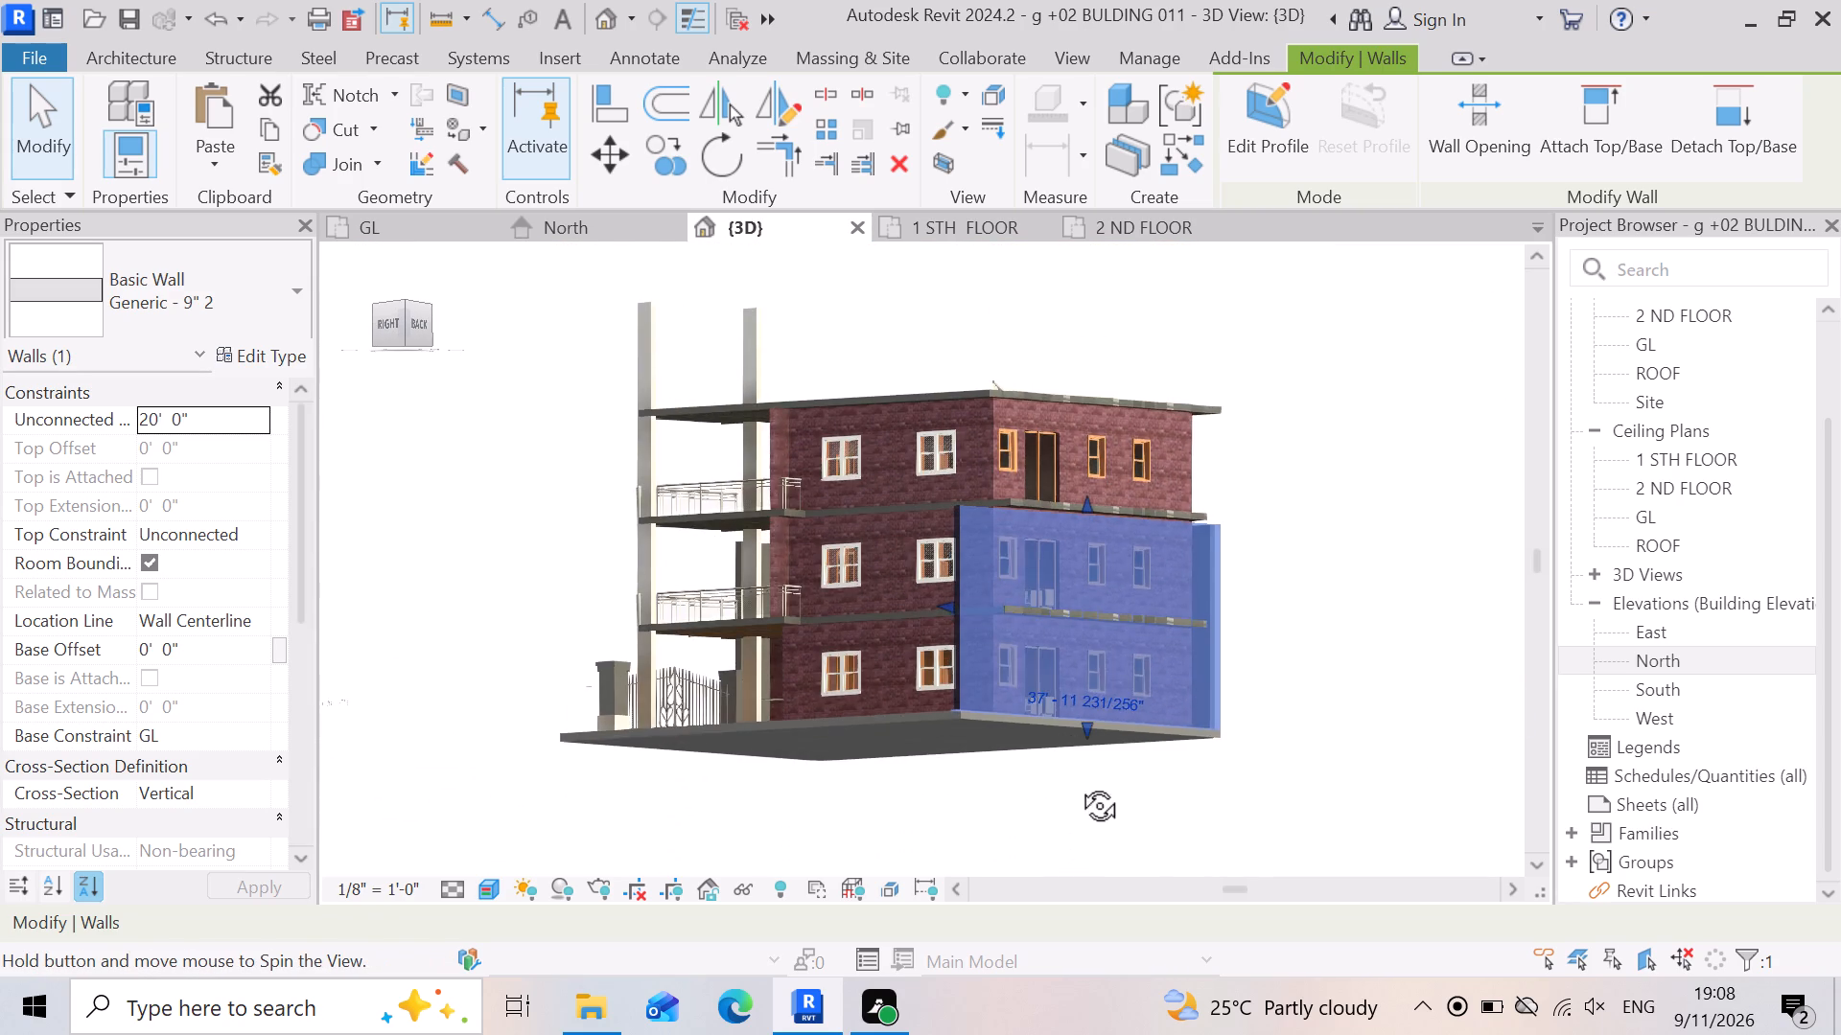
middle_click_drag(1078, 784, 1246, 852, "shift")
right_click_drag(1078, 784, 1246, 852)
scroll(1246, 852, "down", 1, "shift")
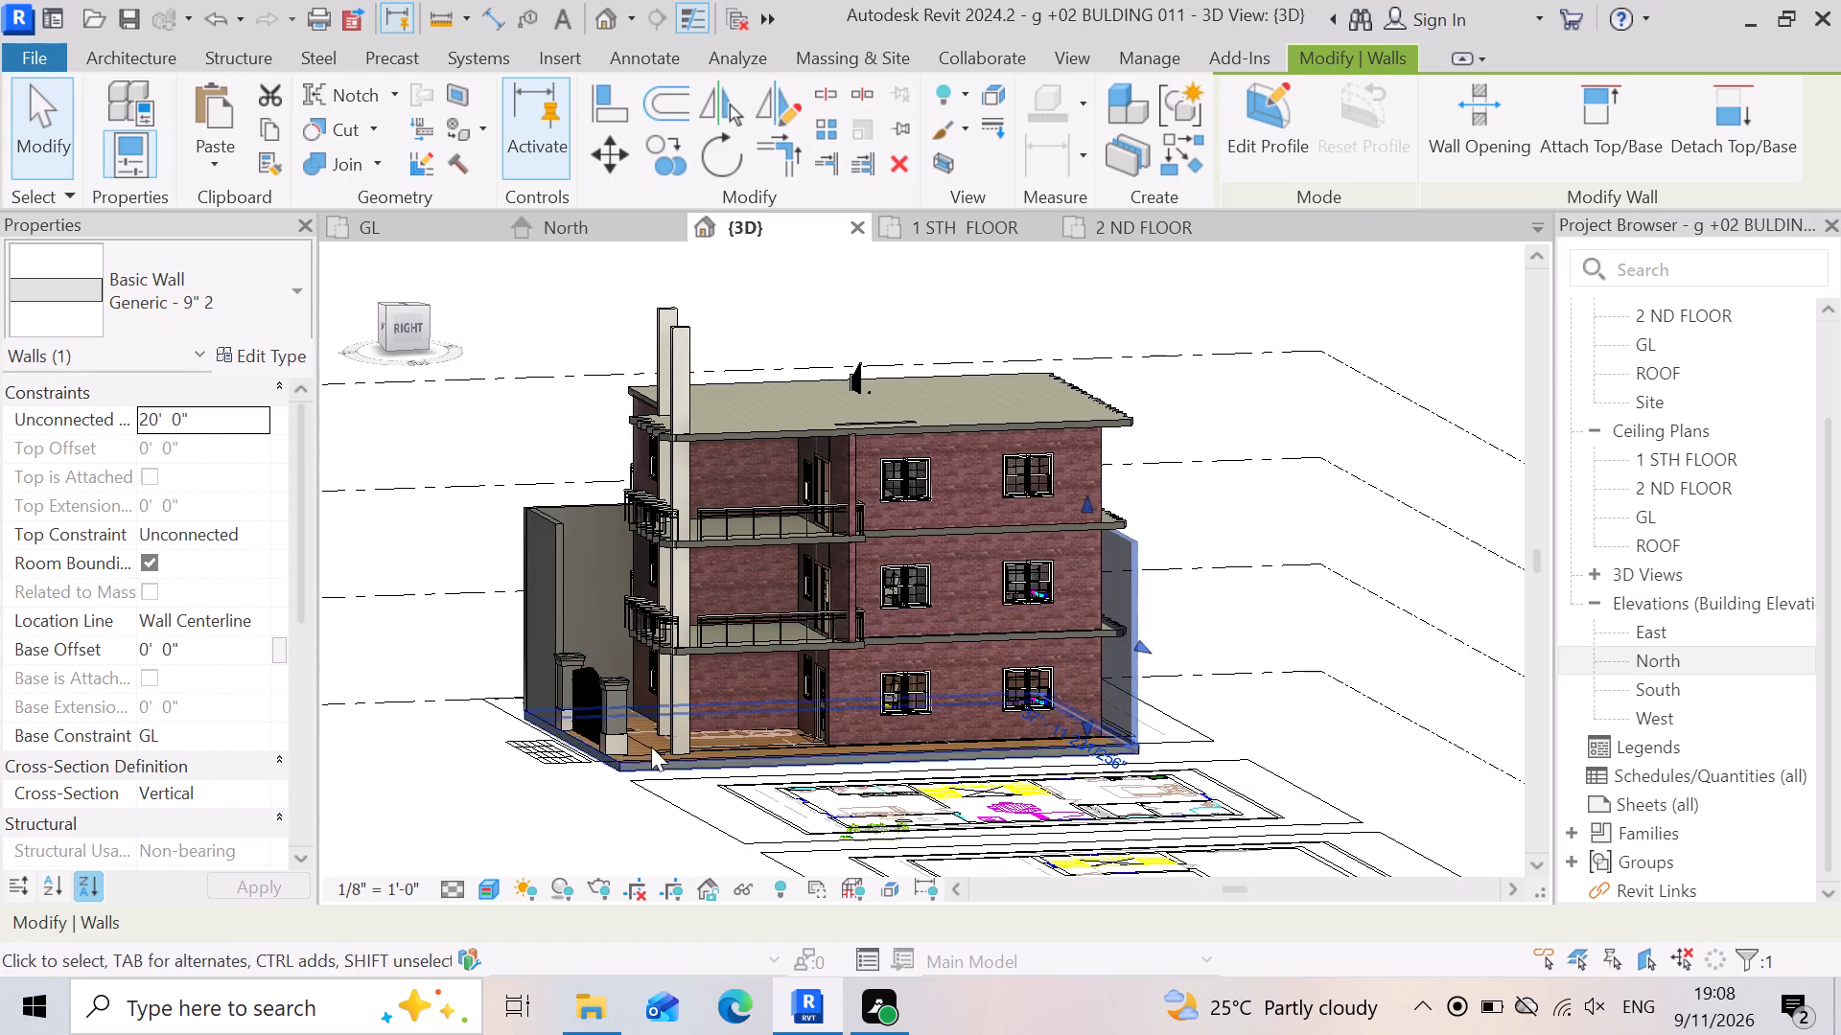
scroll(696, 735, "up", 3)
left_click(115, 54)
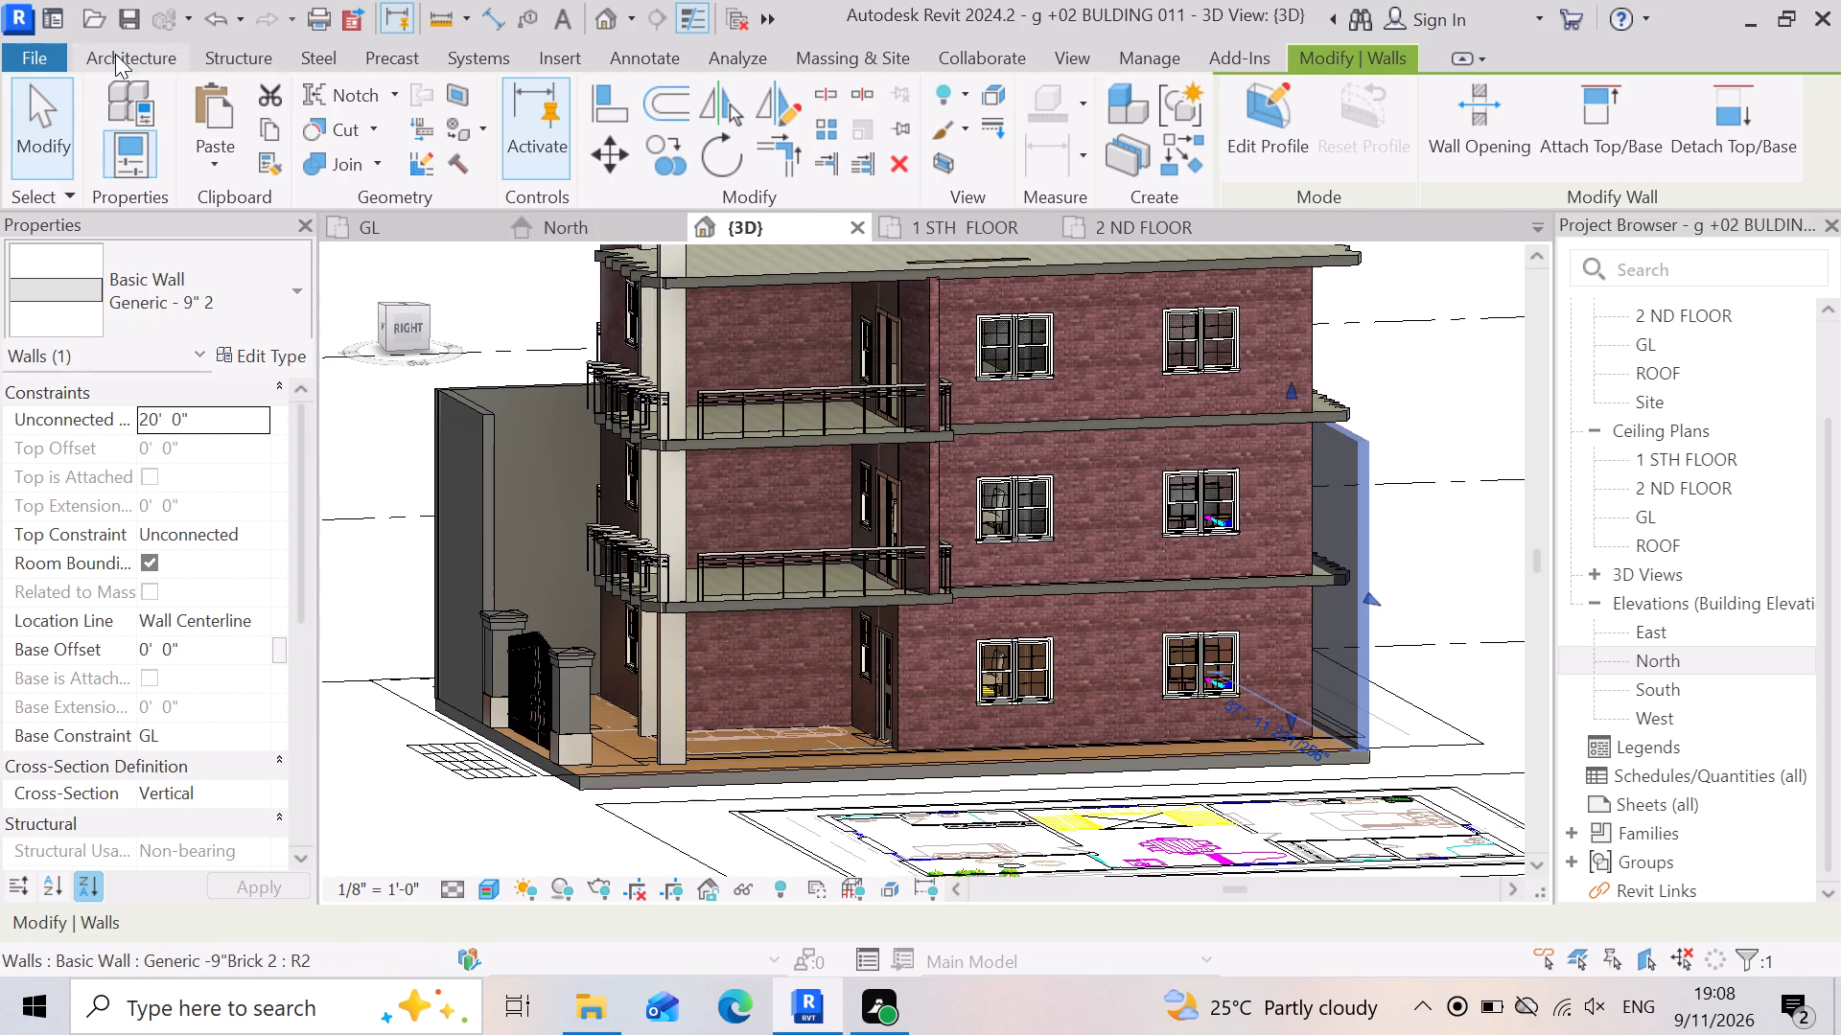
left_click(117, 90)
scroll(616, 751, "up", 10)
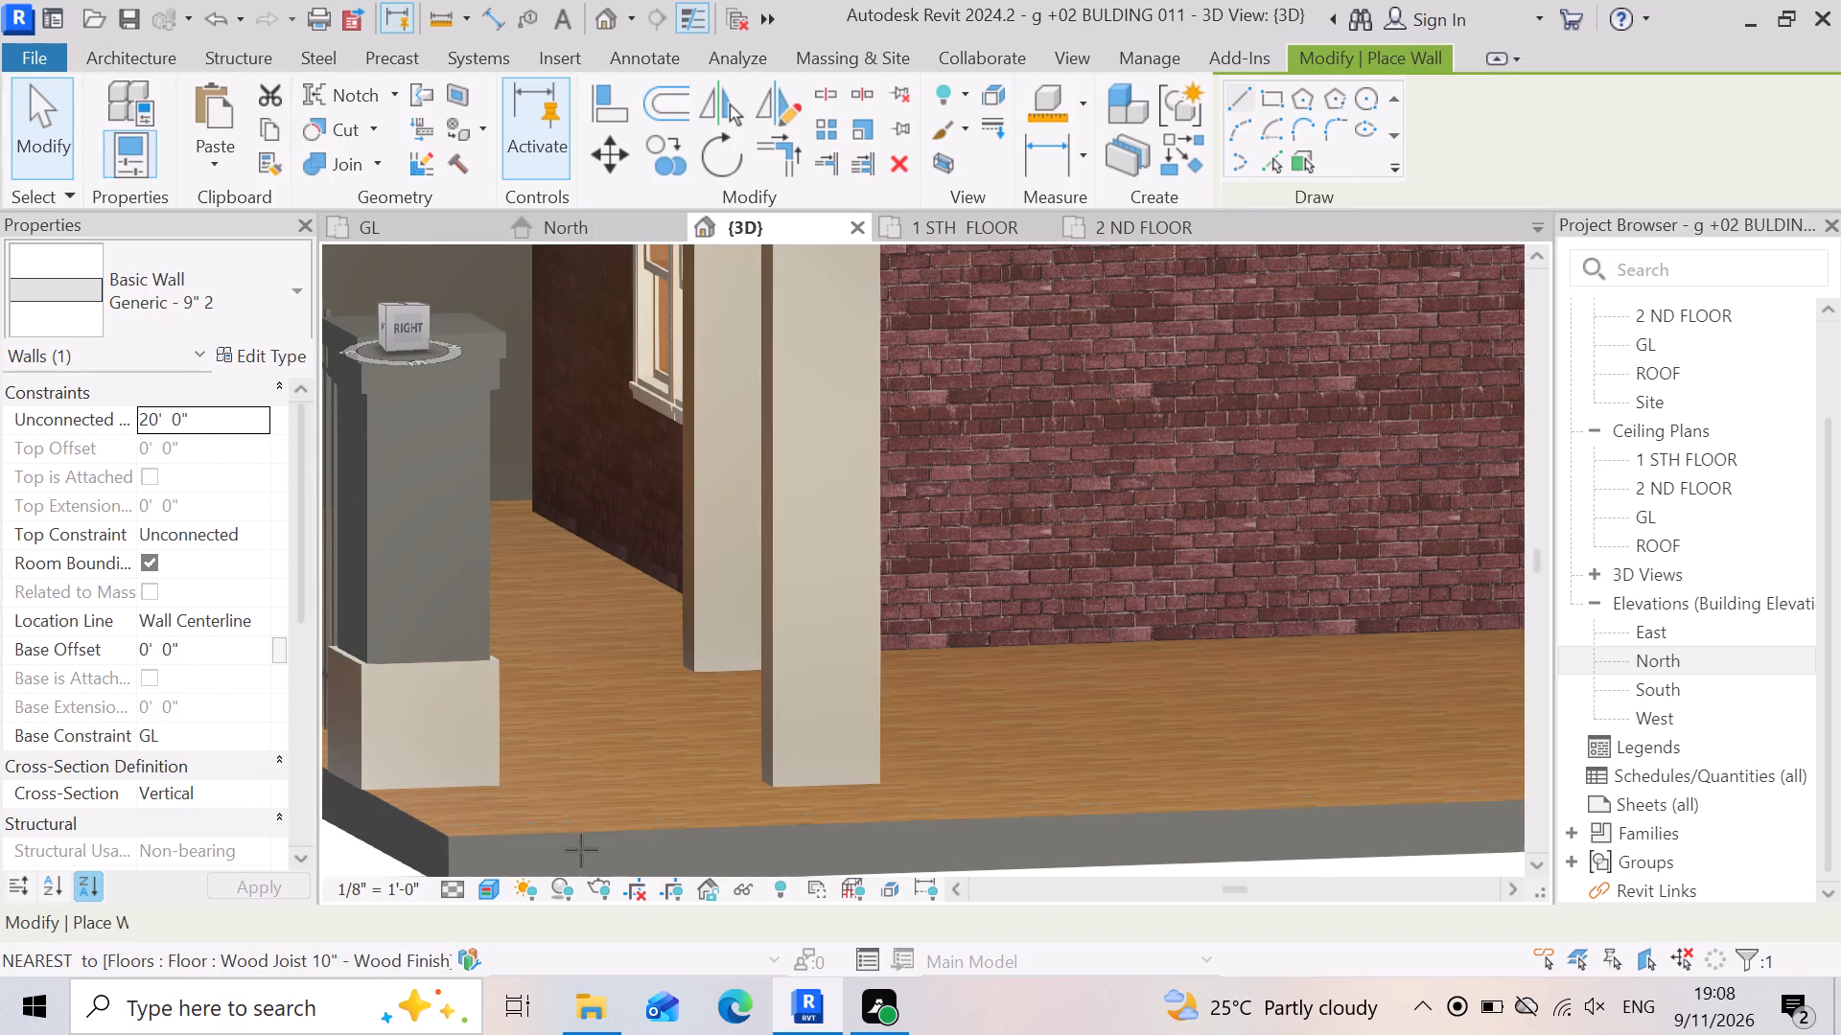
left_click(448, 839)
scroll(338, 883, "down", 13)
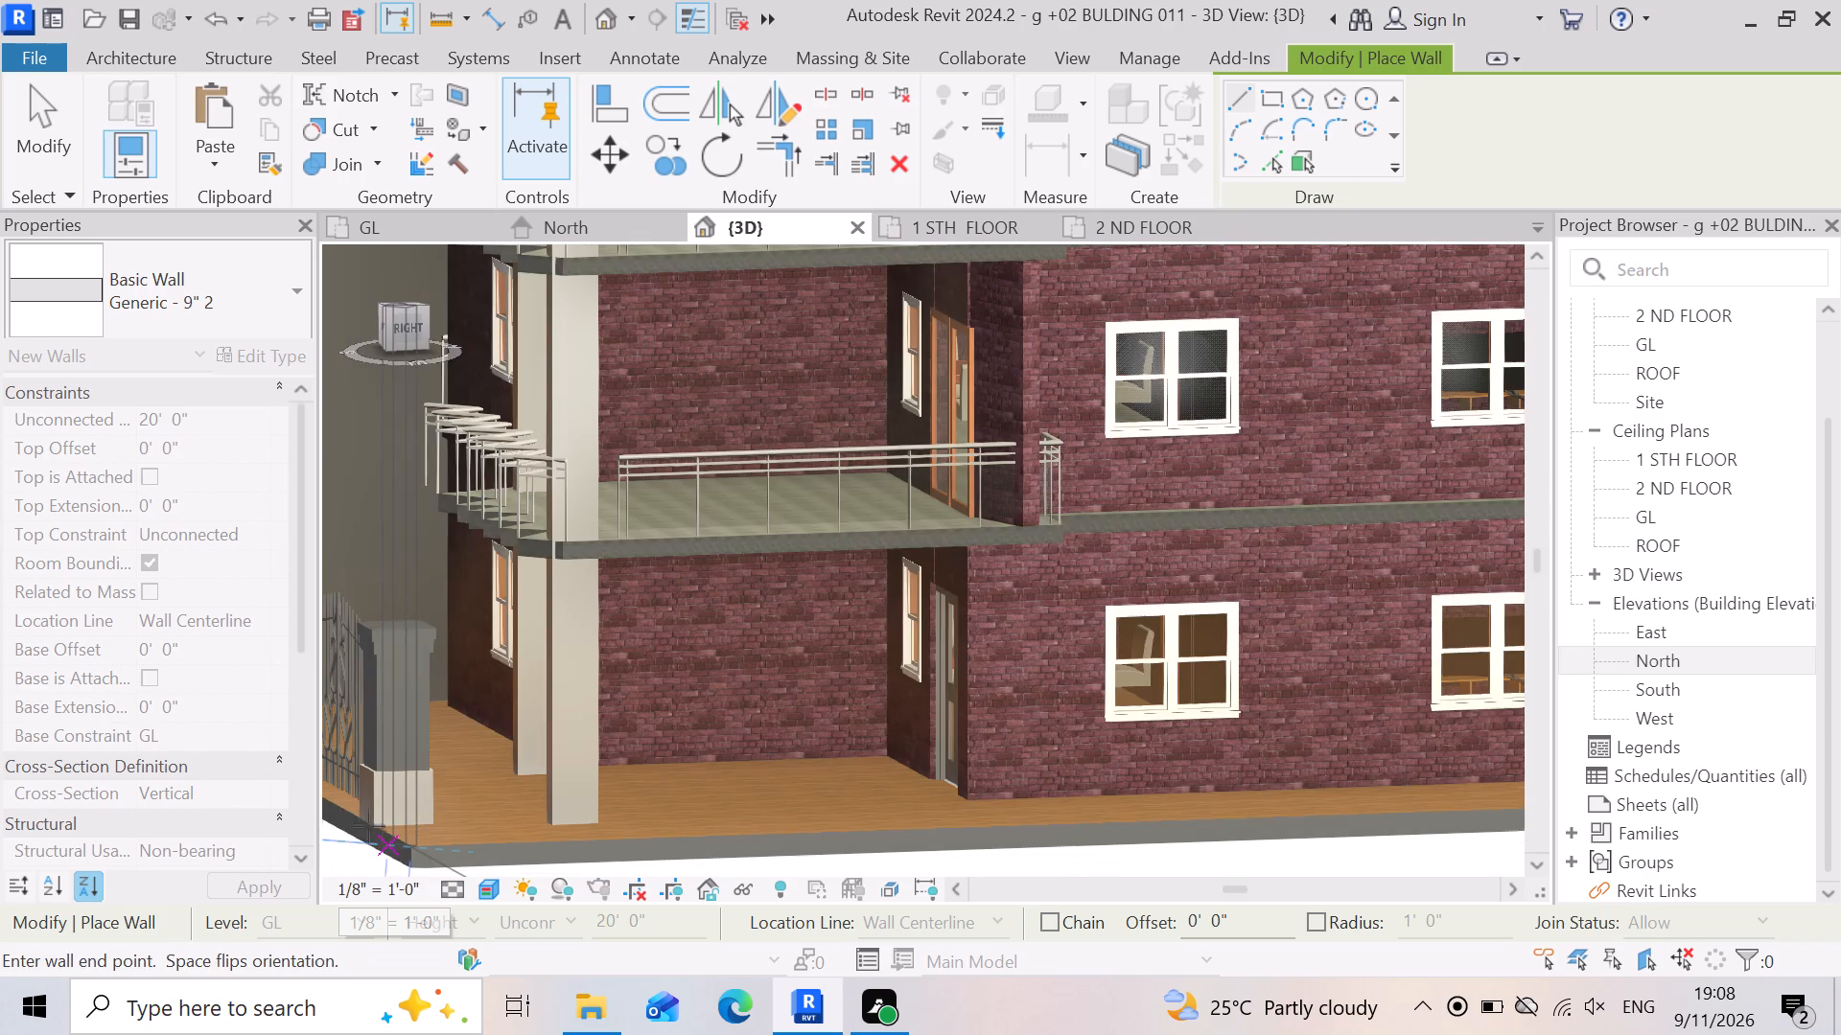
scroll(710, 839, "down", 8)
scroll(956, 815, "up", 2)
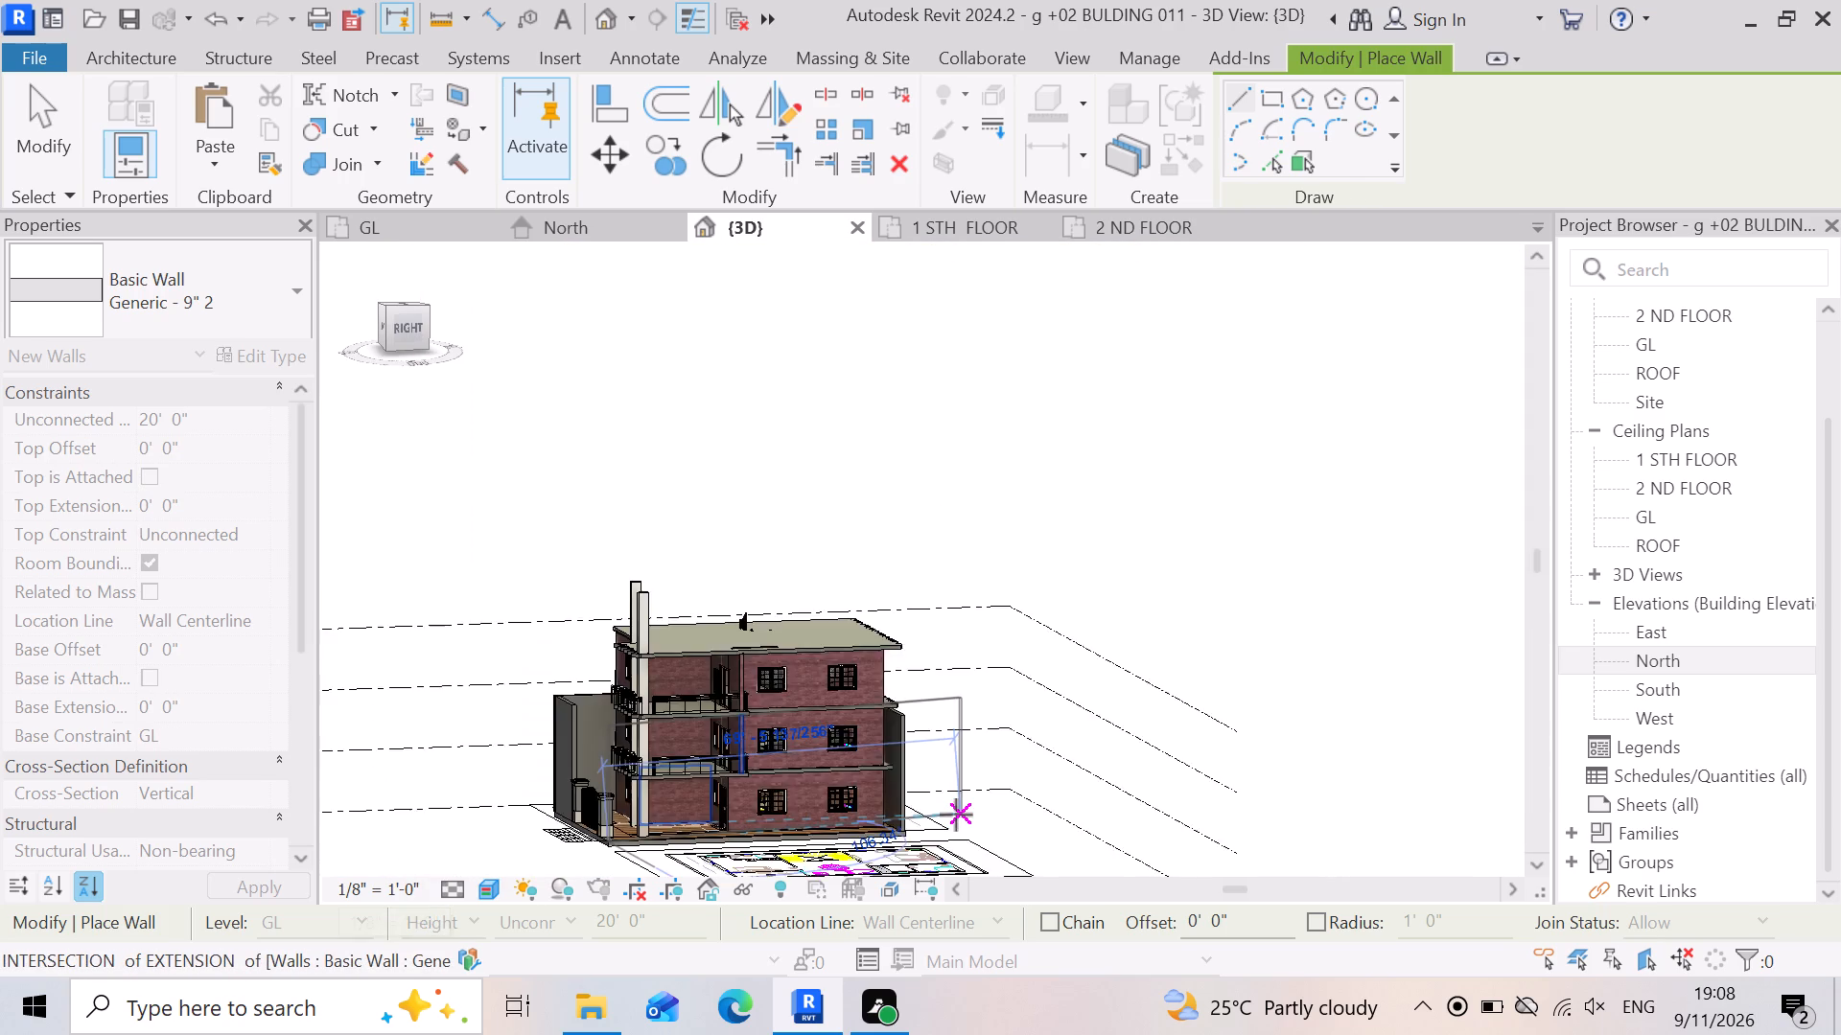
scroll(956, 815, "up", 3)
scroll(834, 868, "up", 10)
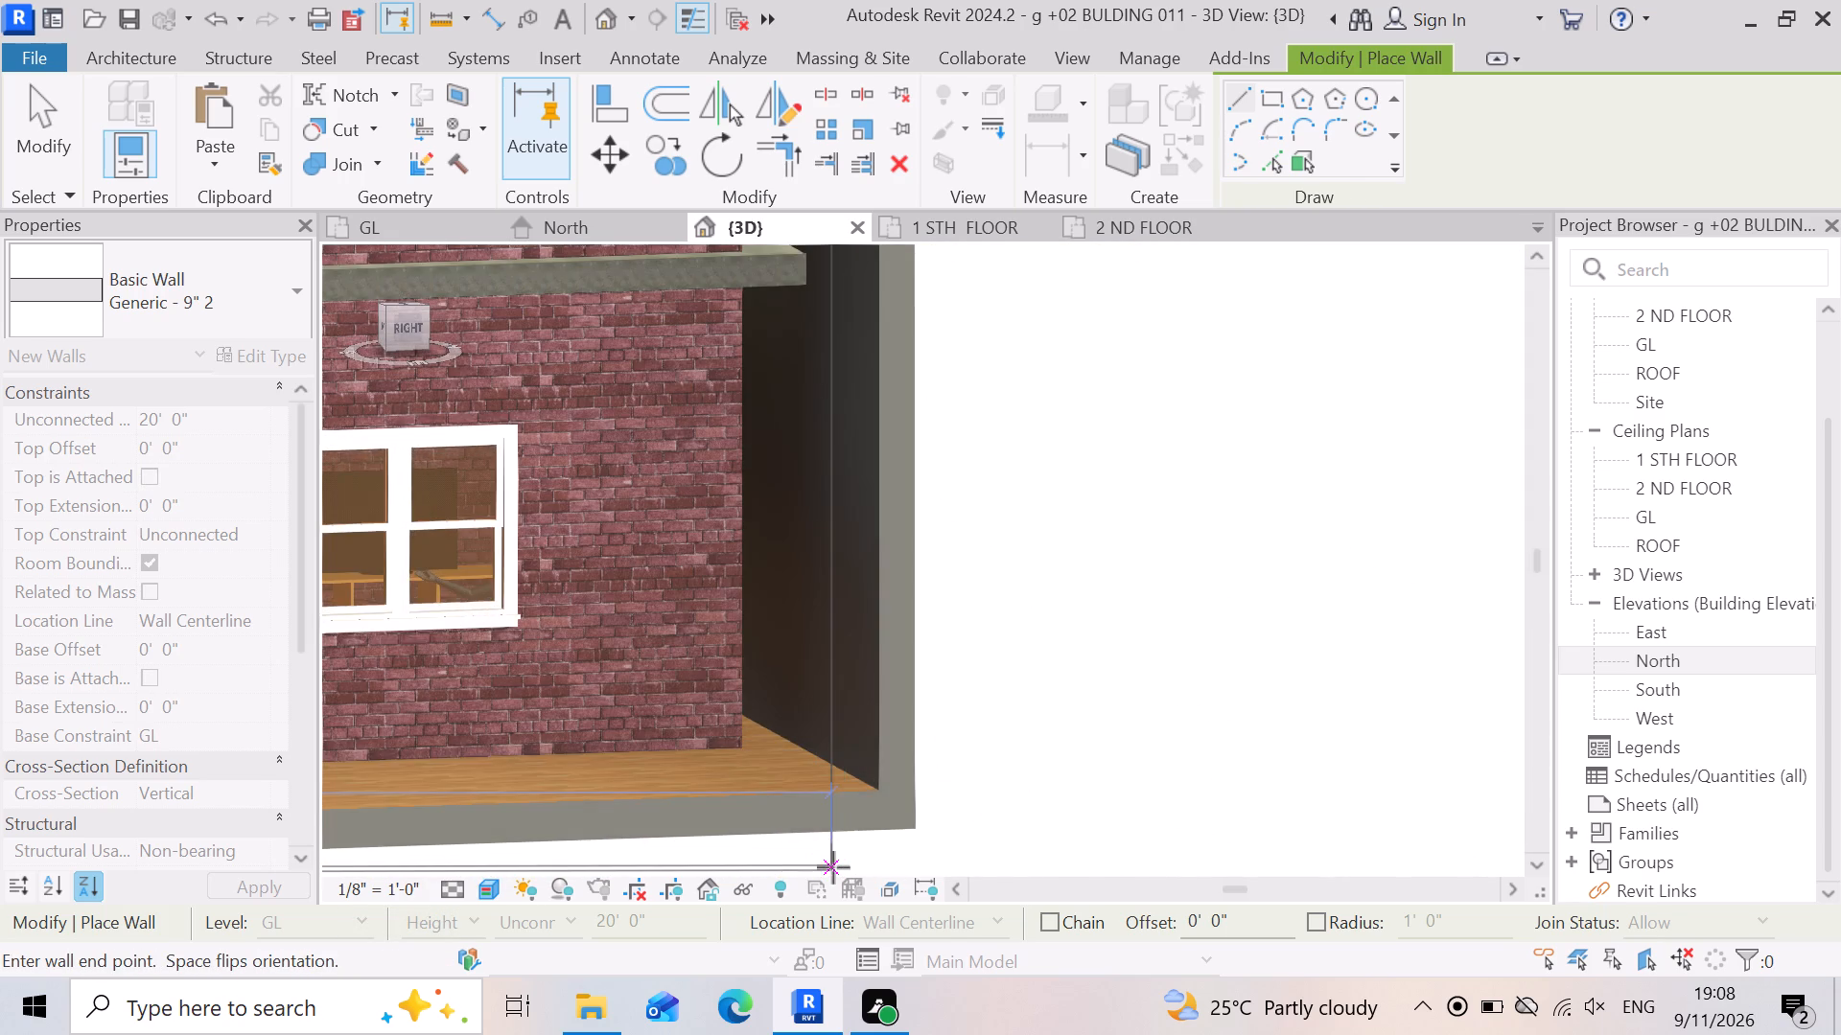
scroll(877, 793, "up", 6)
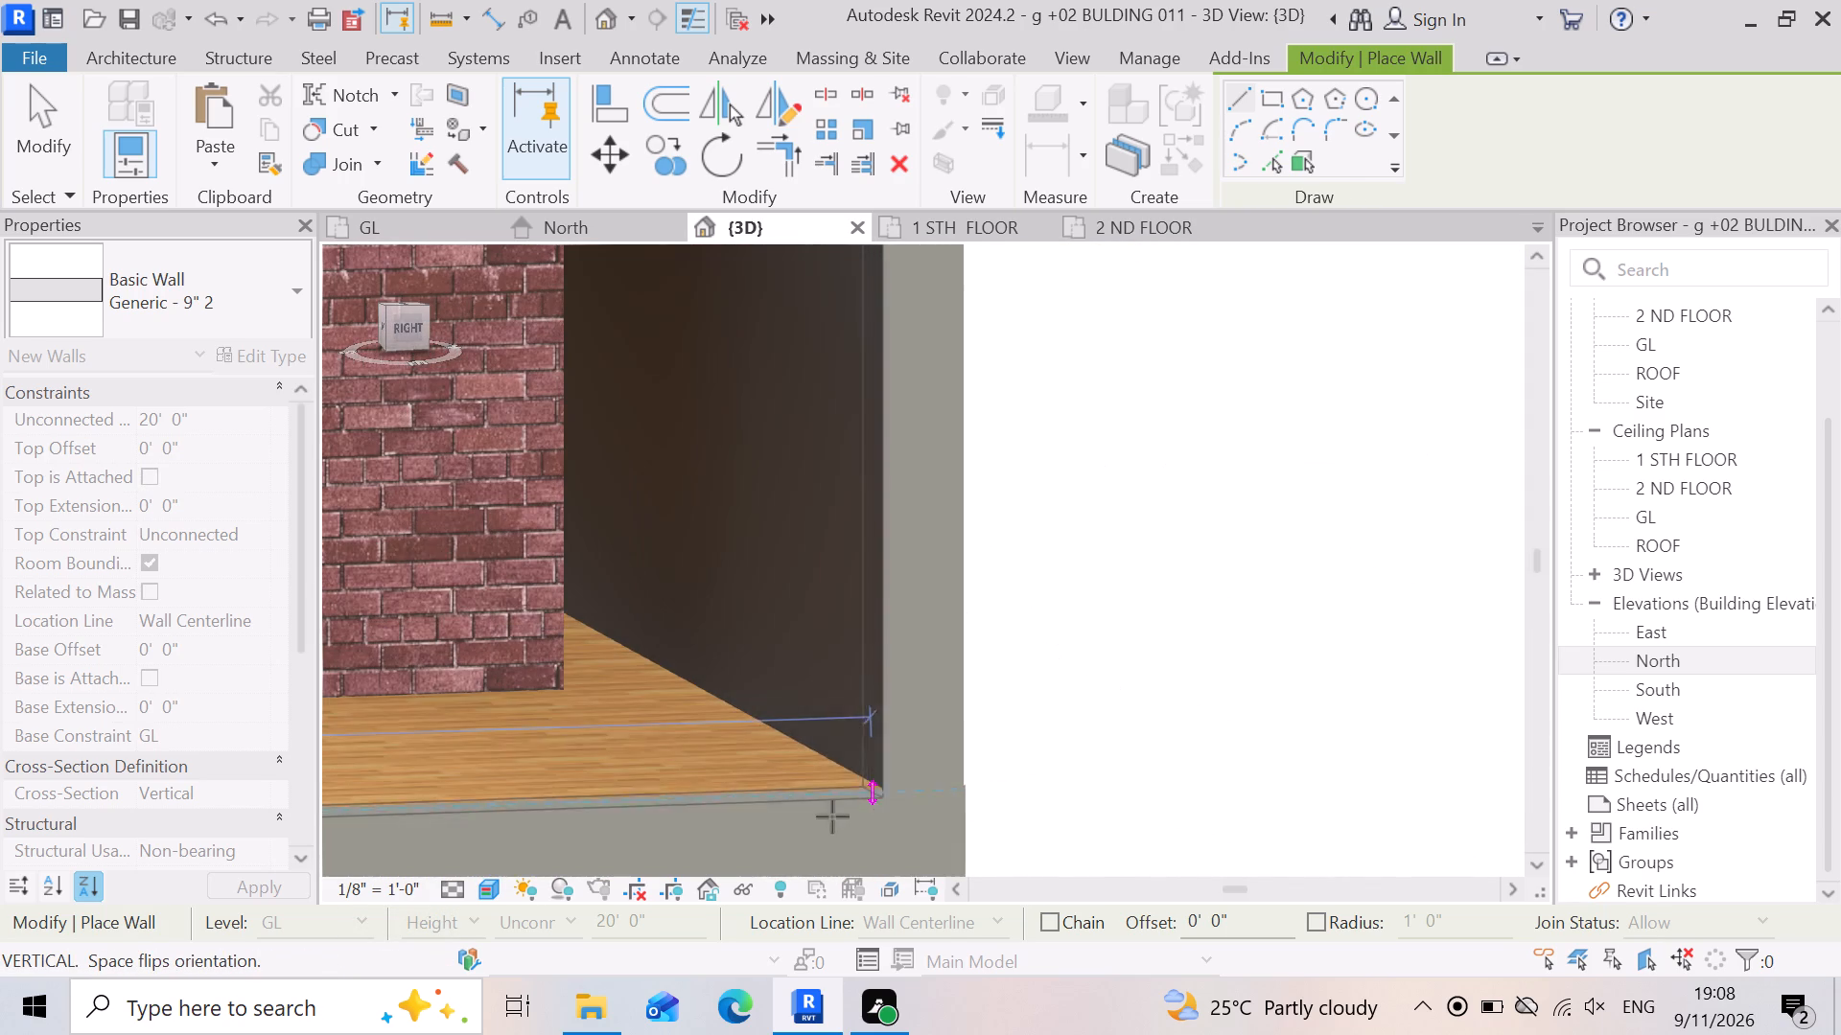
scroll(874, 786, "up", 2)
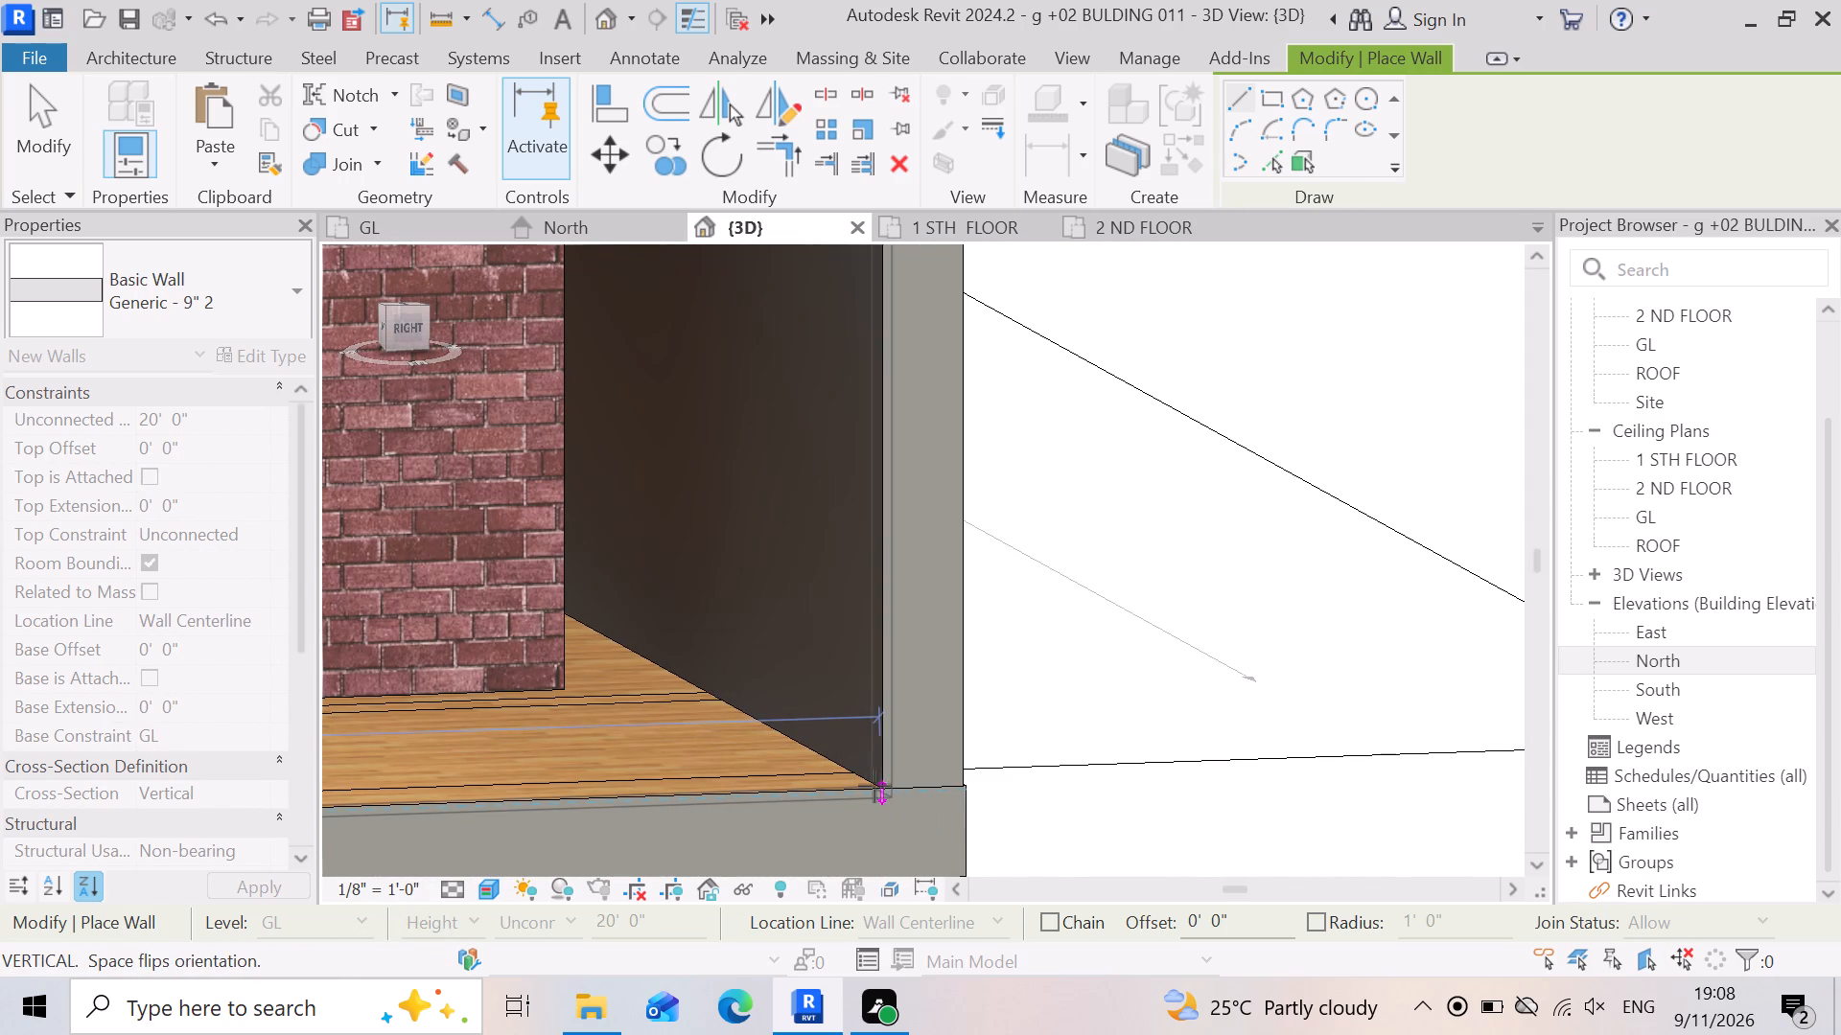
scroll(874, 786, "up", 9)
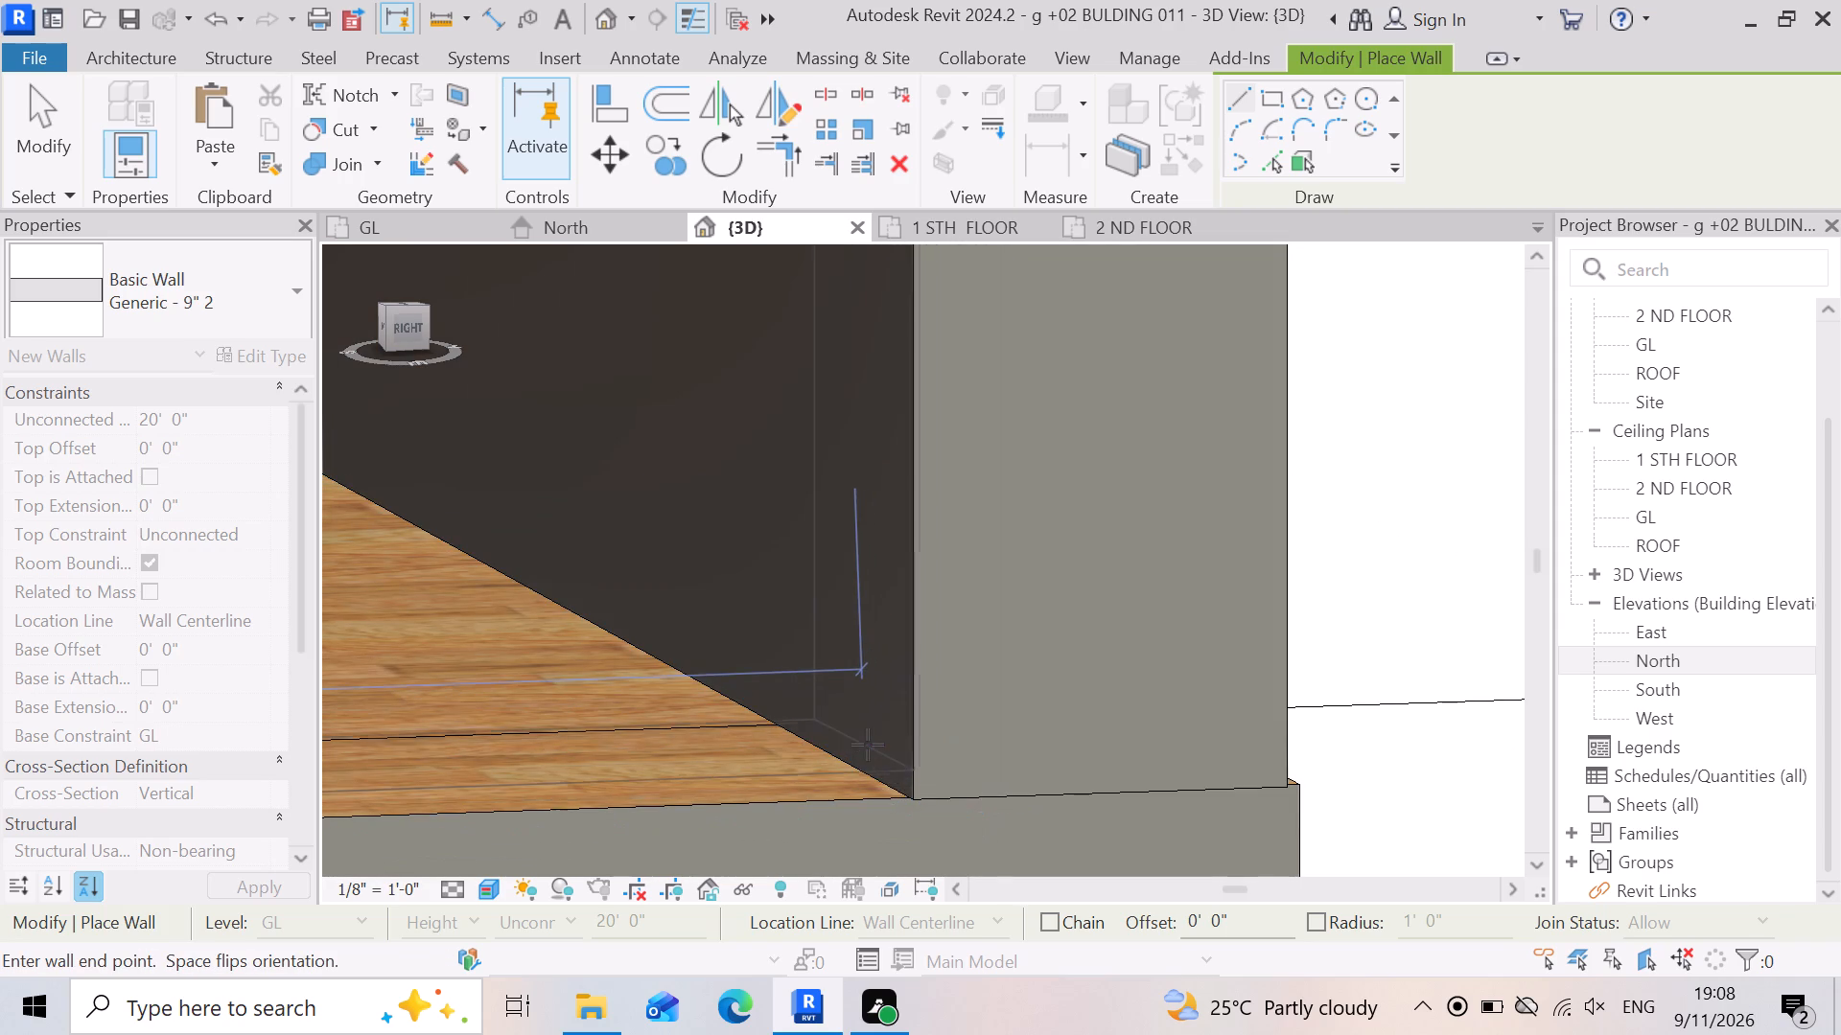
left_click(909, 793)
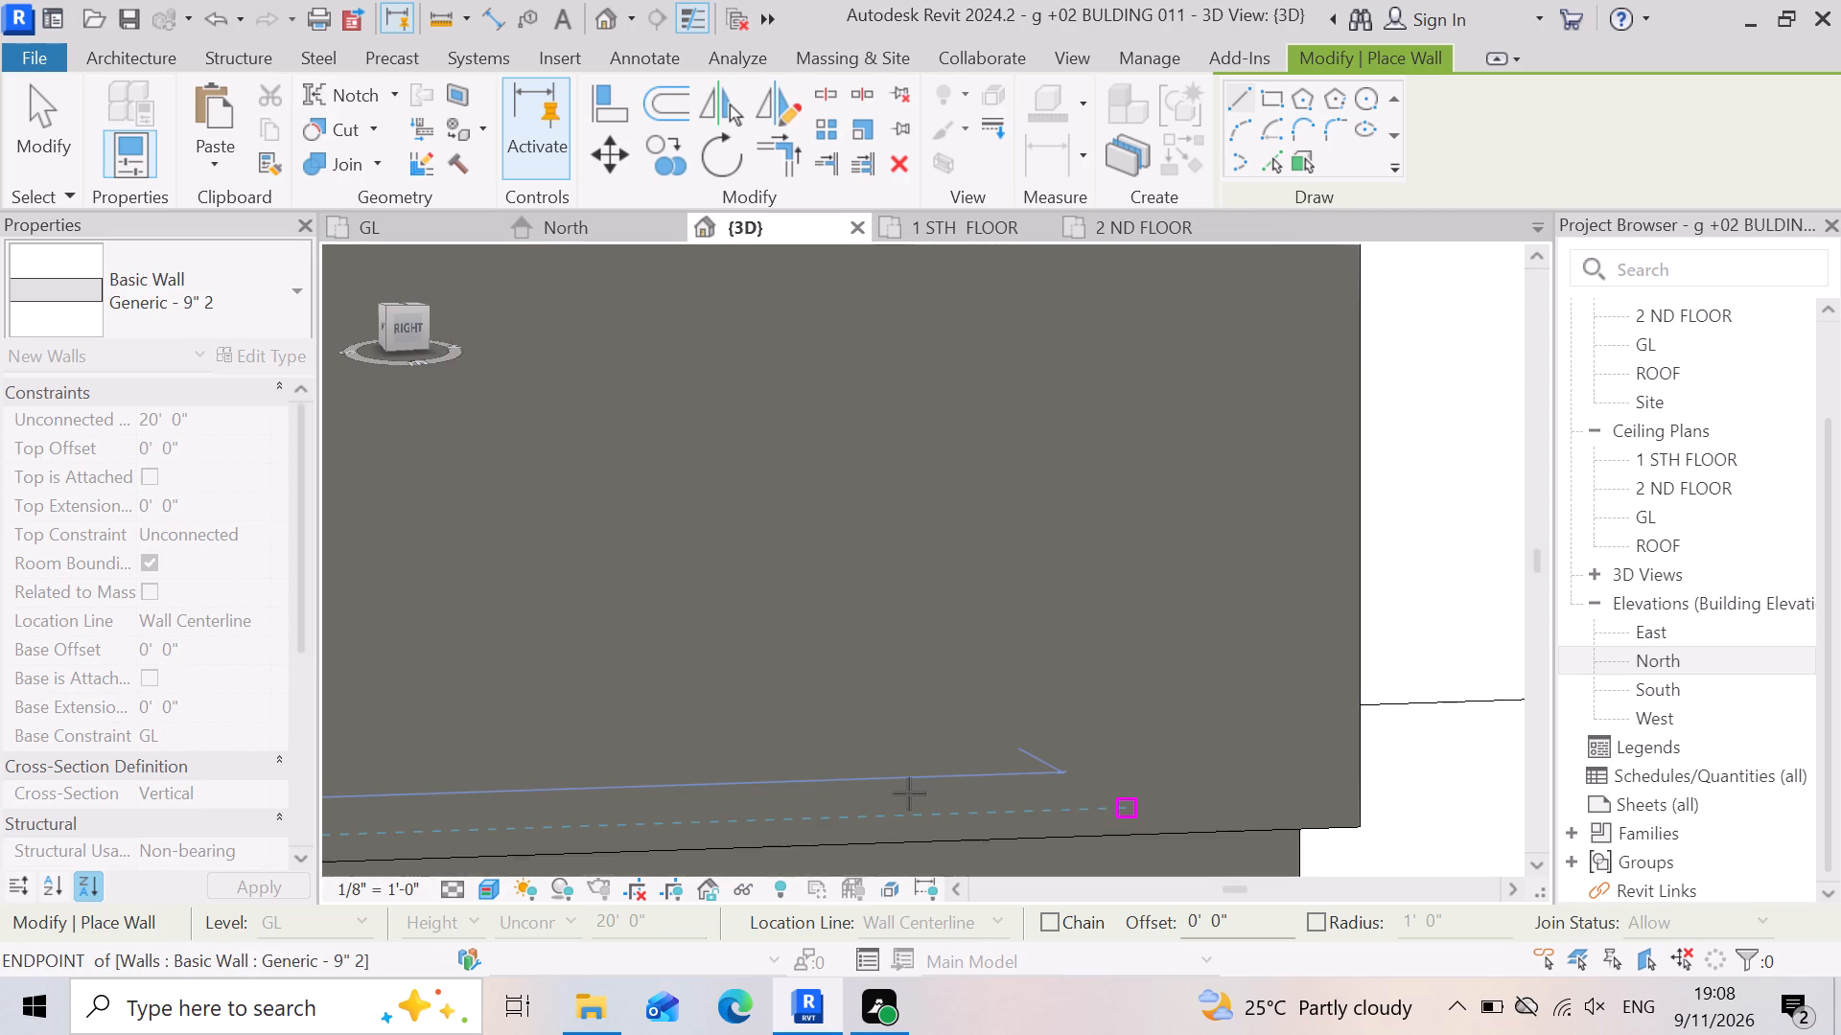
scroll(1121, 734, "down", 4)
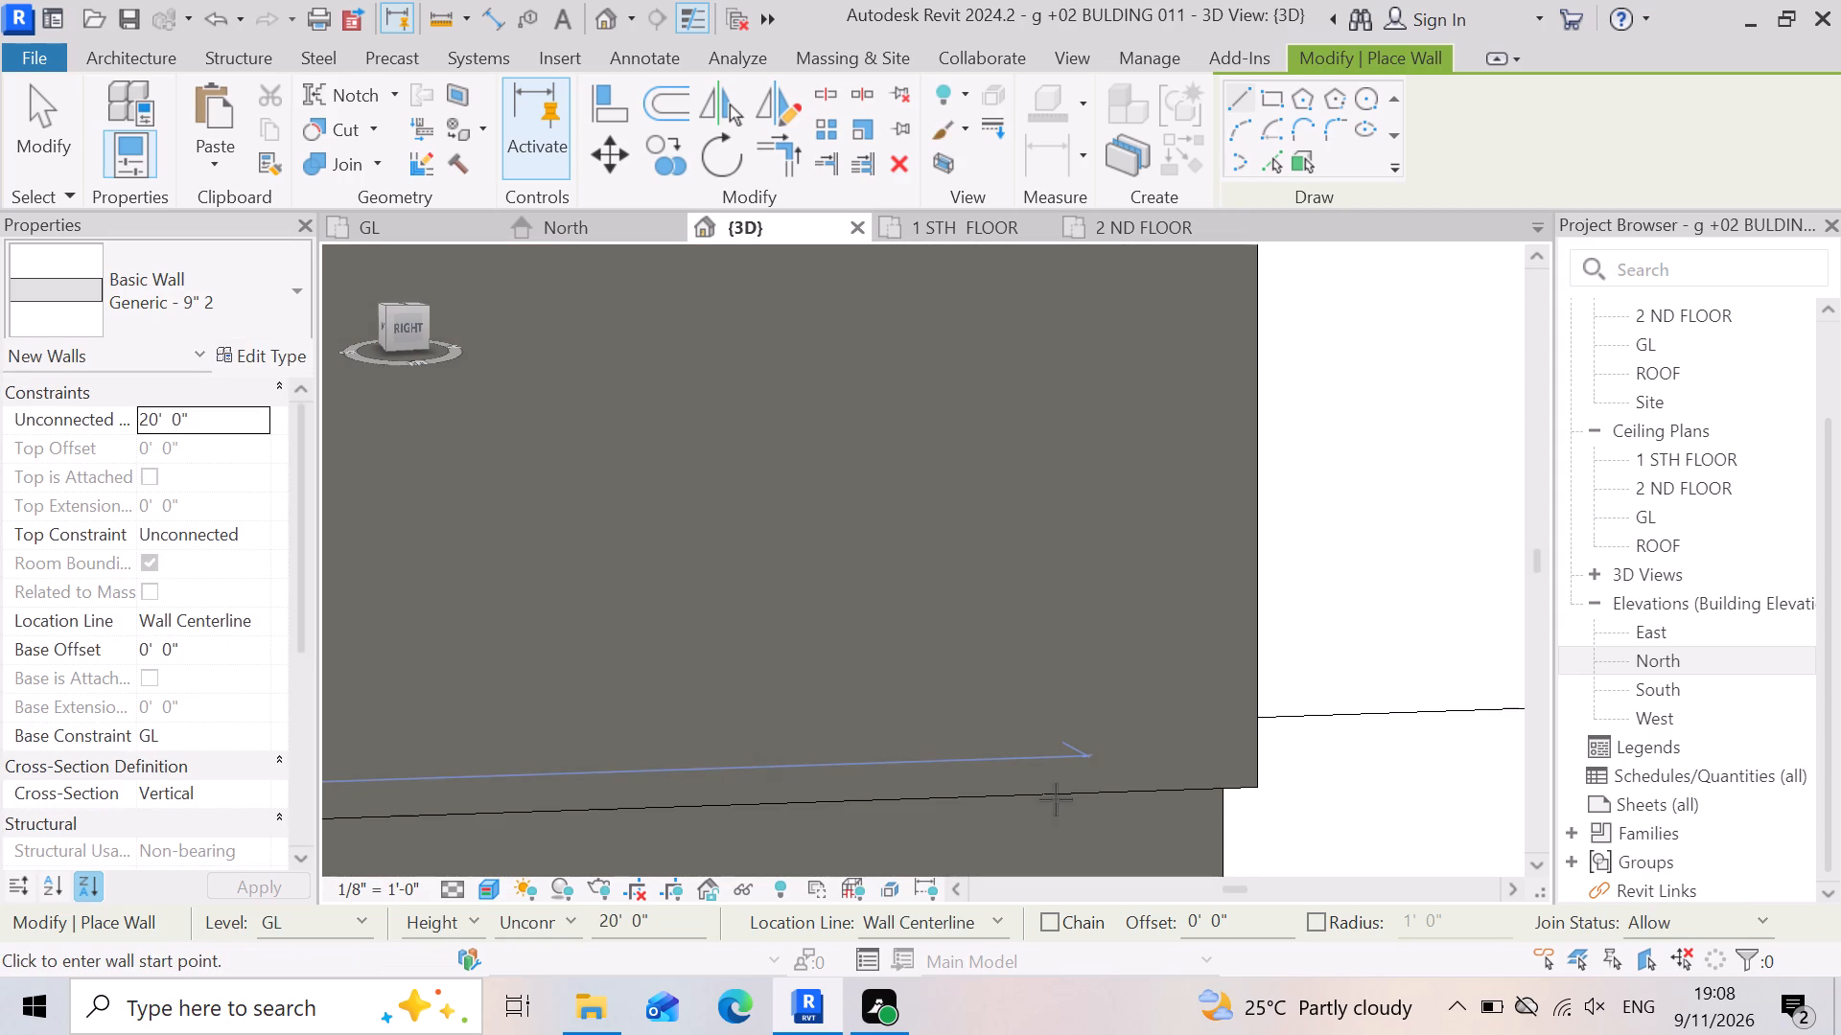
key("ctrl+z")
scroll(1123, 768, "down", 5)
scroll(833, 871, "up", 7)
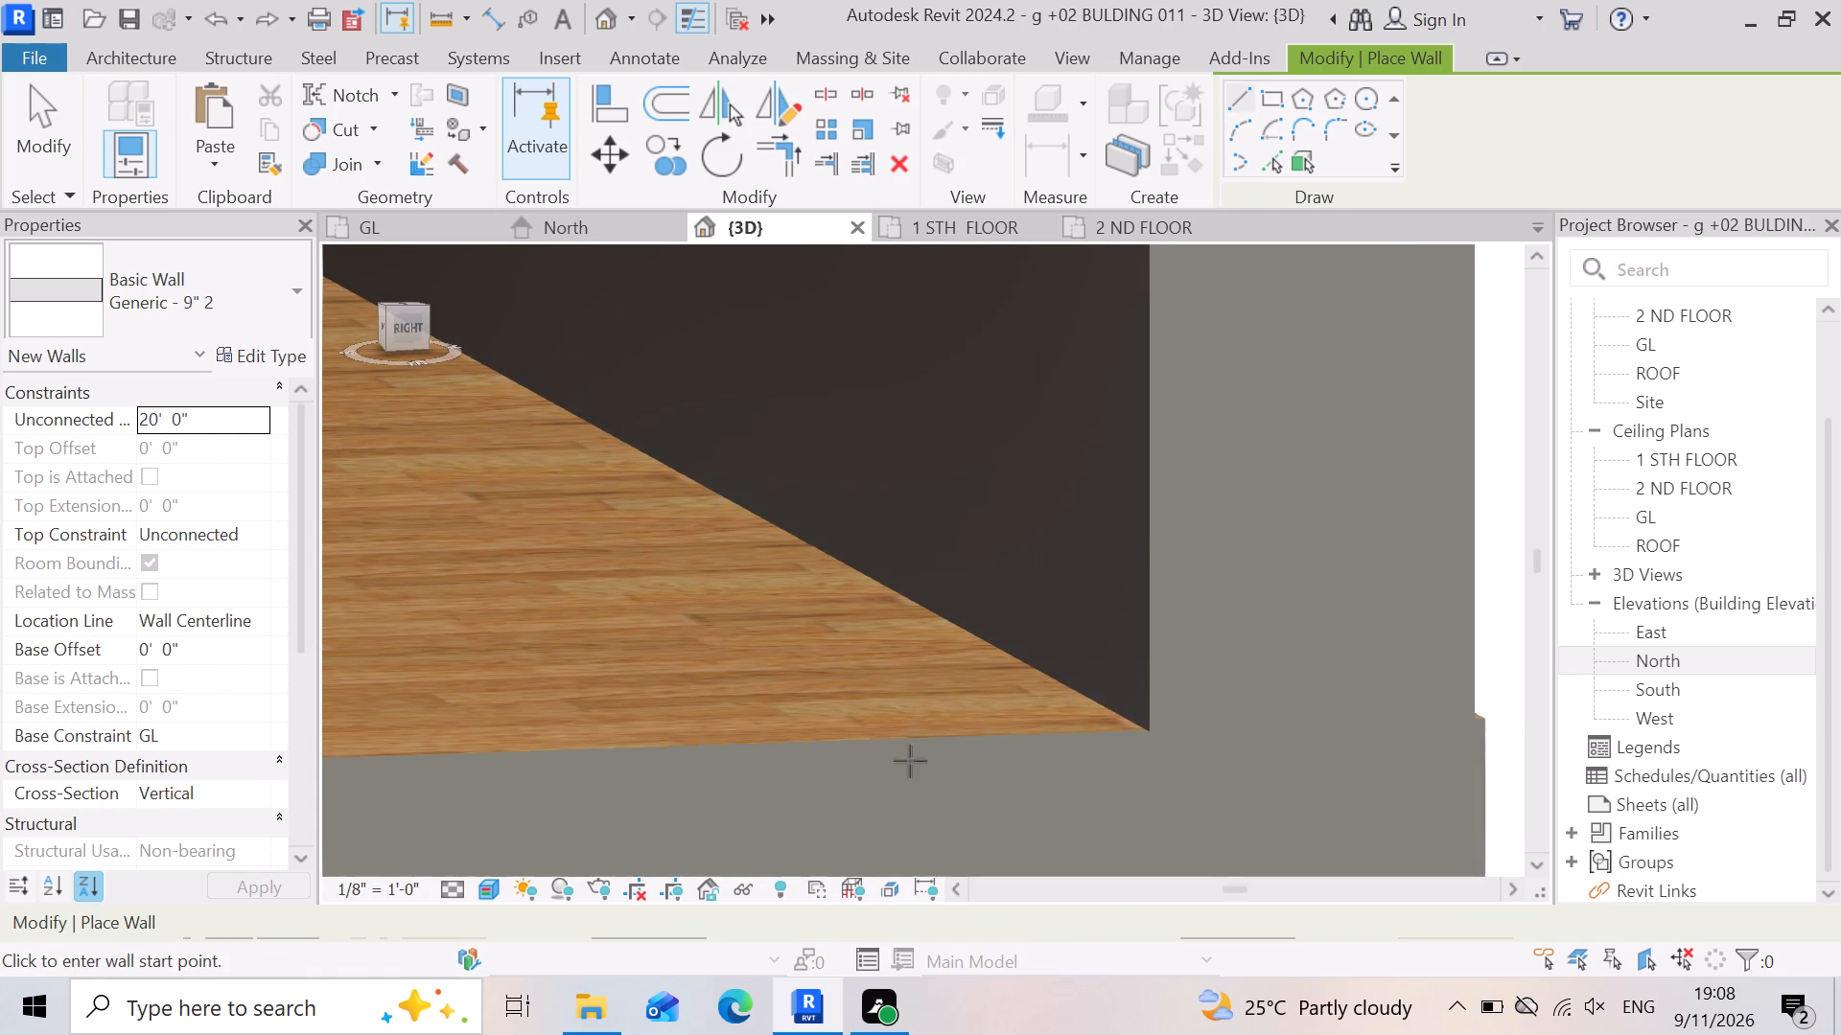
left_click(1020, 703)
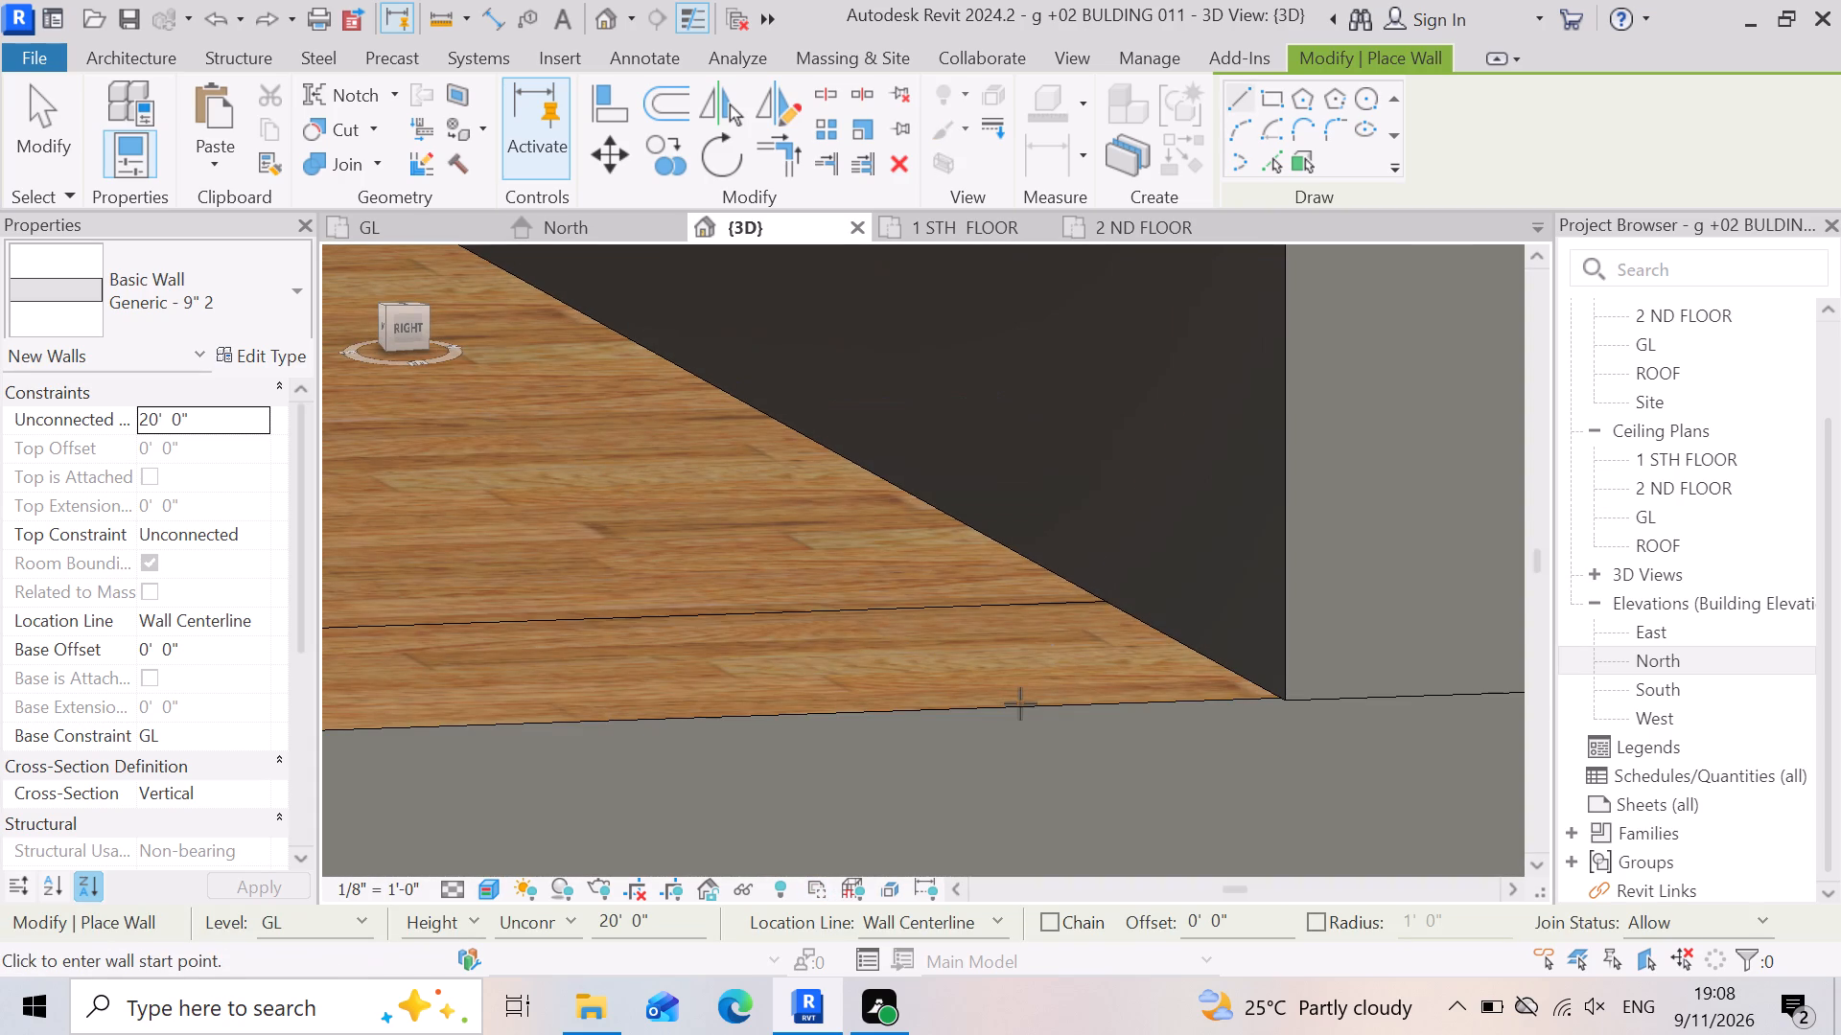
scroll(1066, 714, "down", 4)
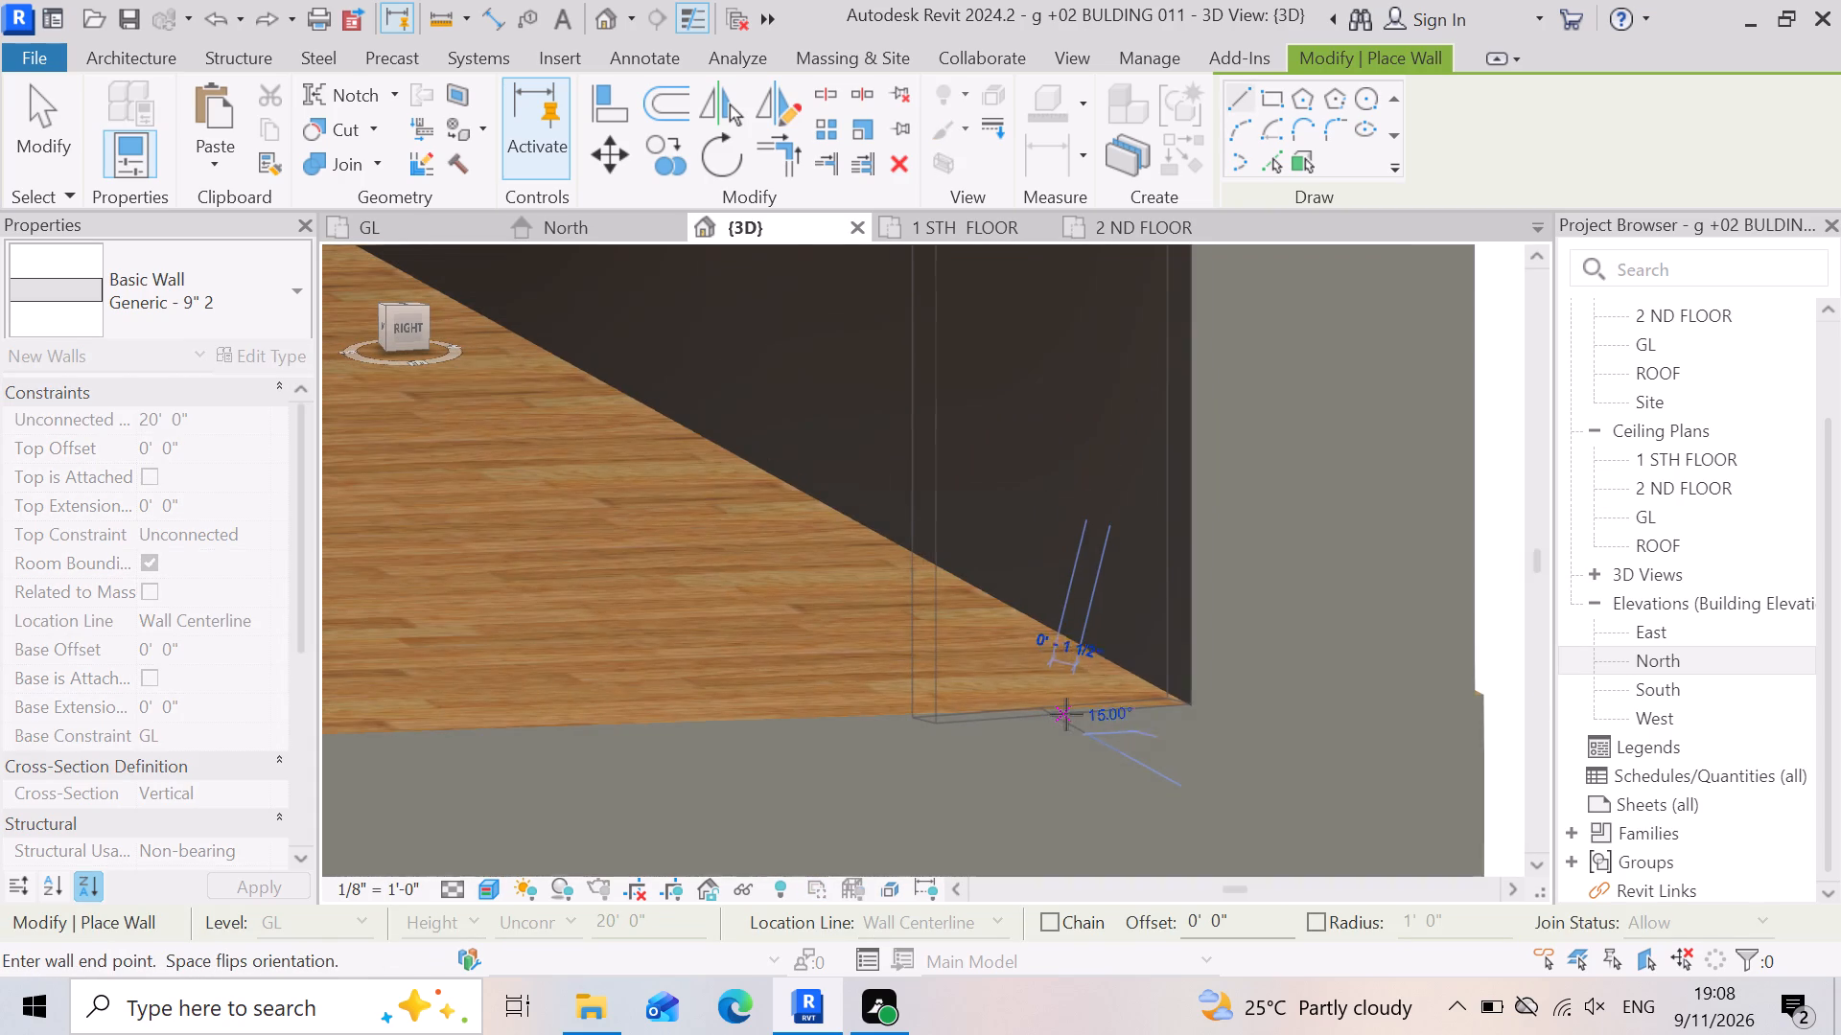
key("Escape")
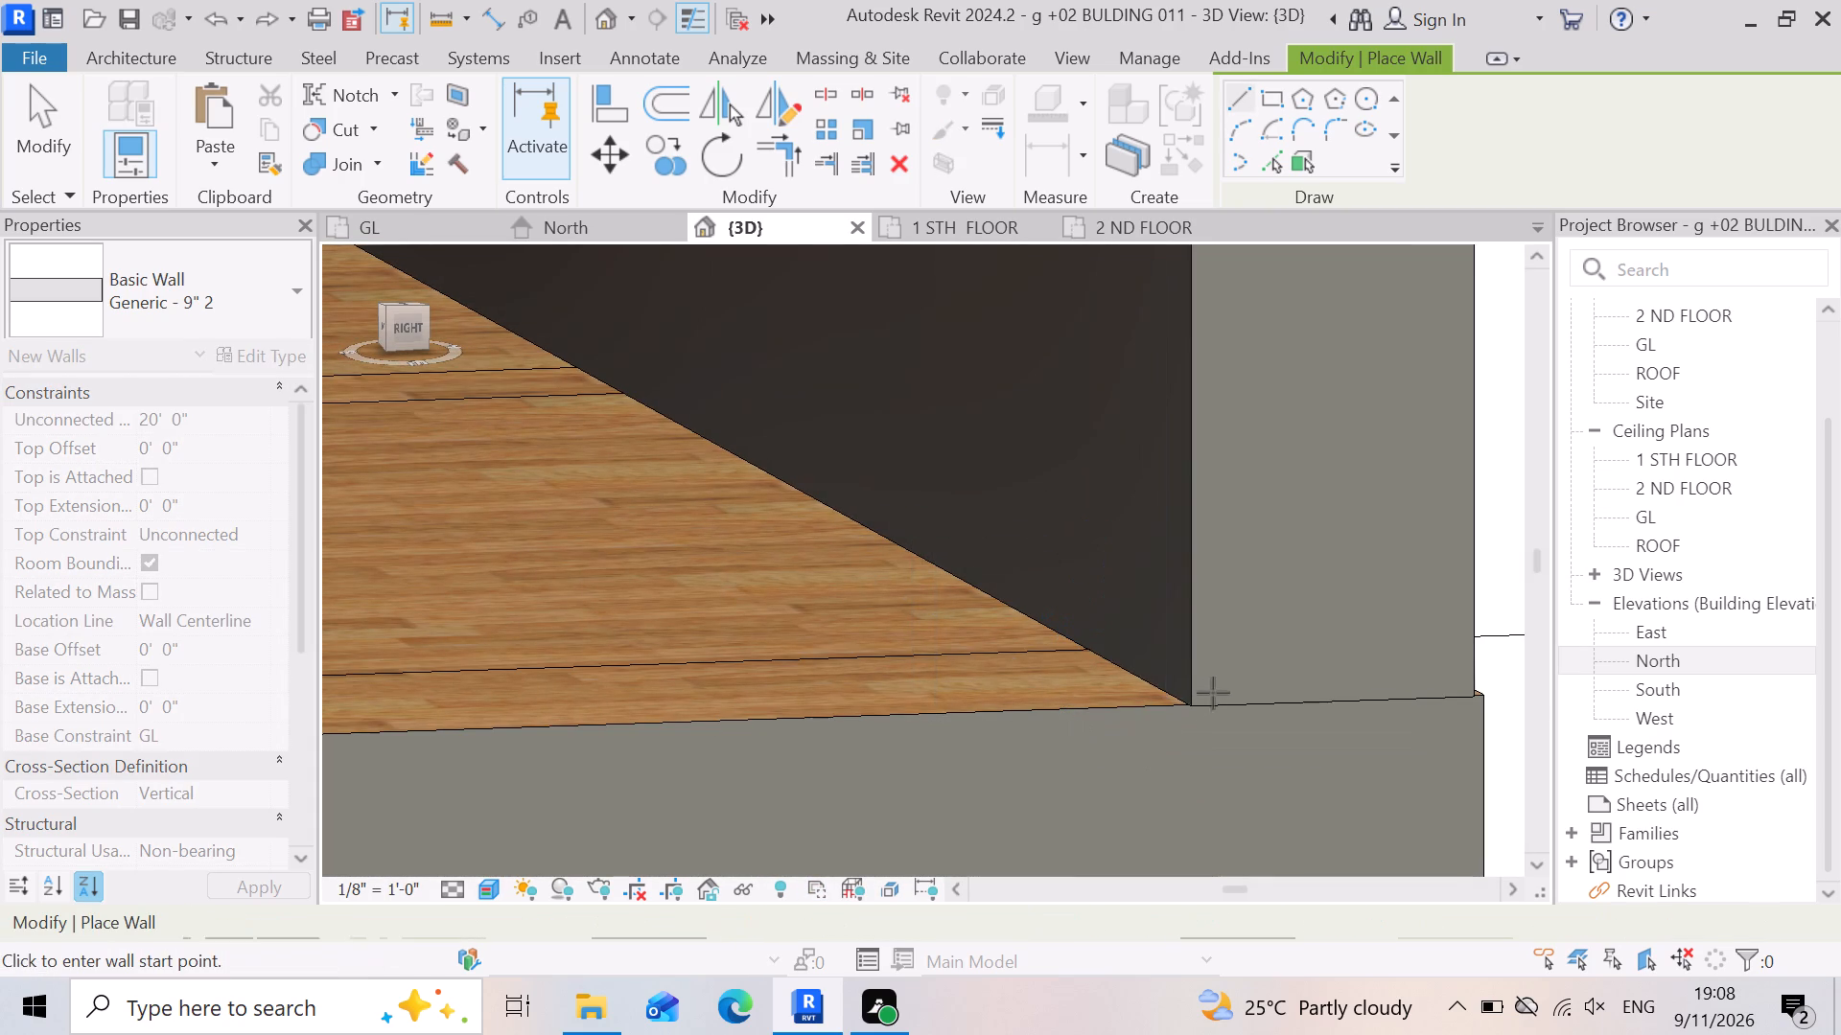
Draw a Generic - 9" 2 wall about 51' long along the open side slab edge, from the rear wall's end to the gate-side corner.
scroll(1189, 726, "up", 3)
left_click(1183, 696)
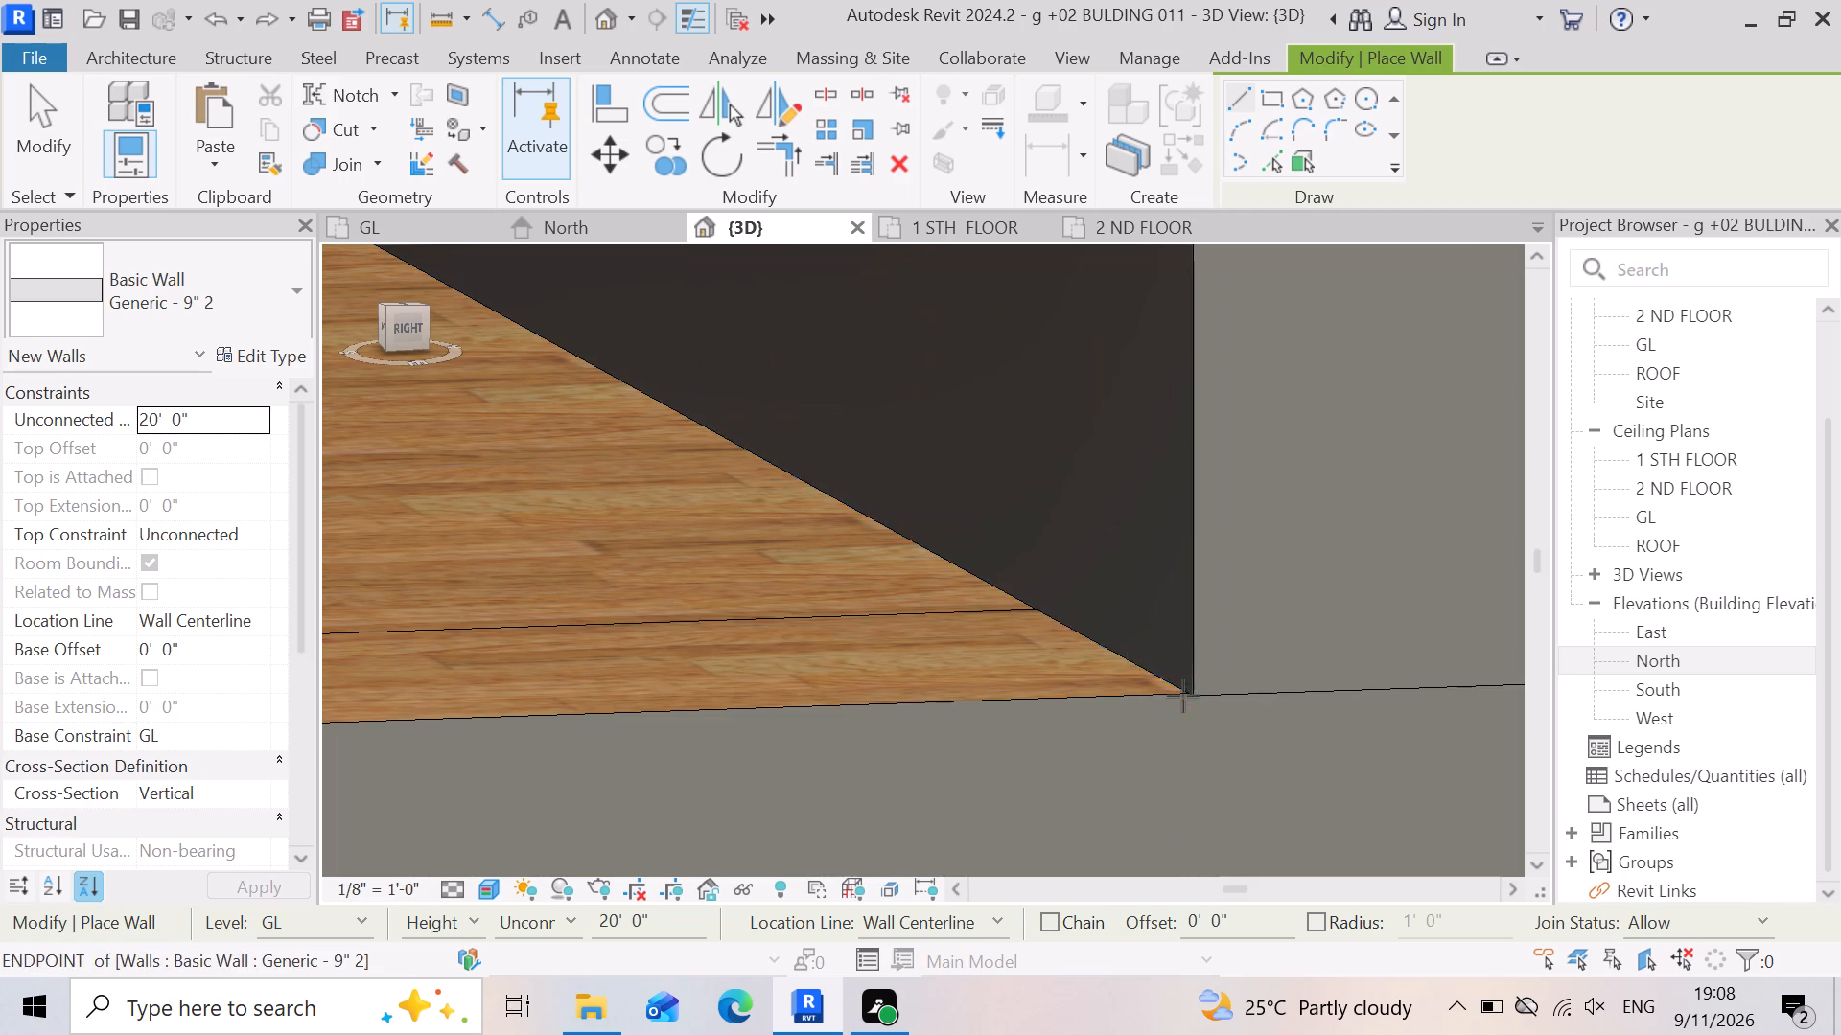
scroll(1206, 715, "down", 20)
scroll(1150, 799, "down", 7)
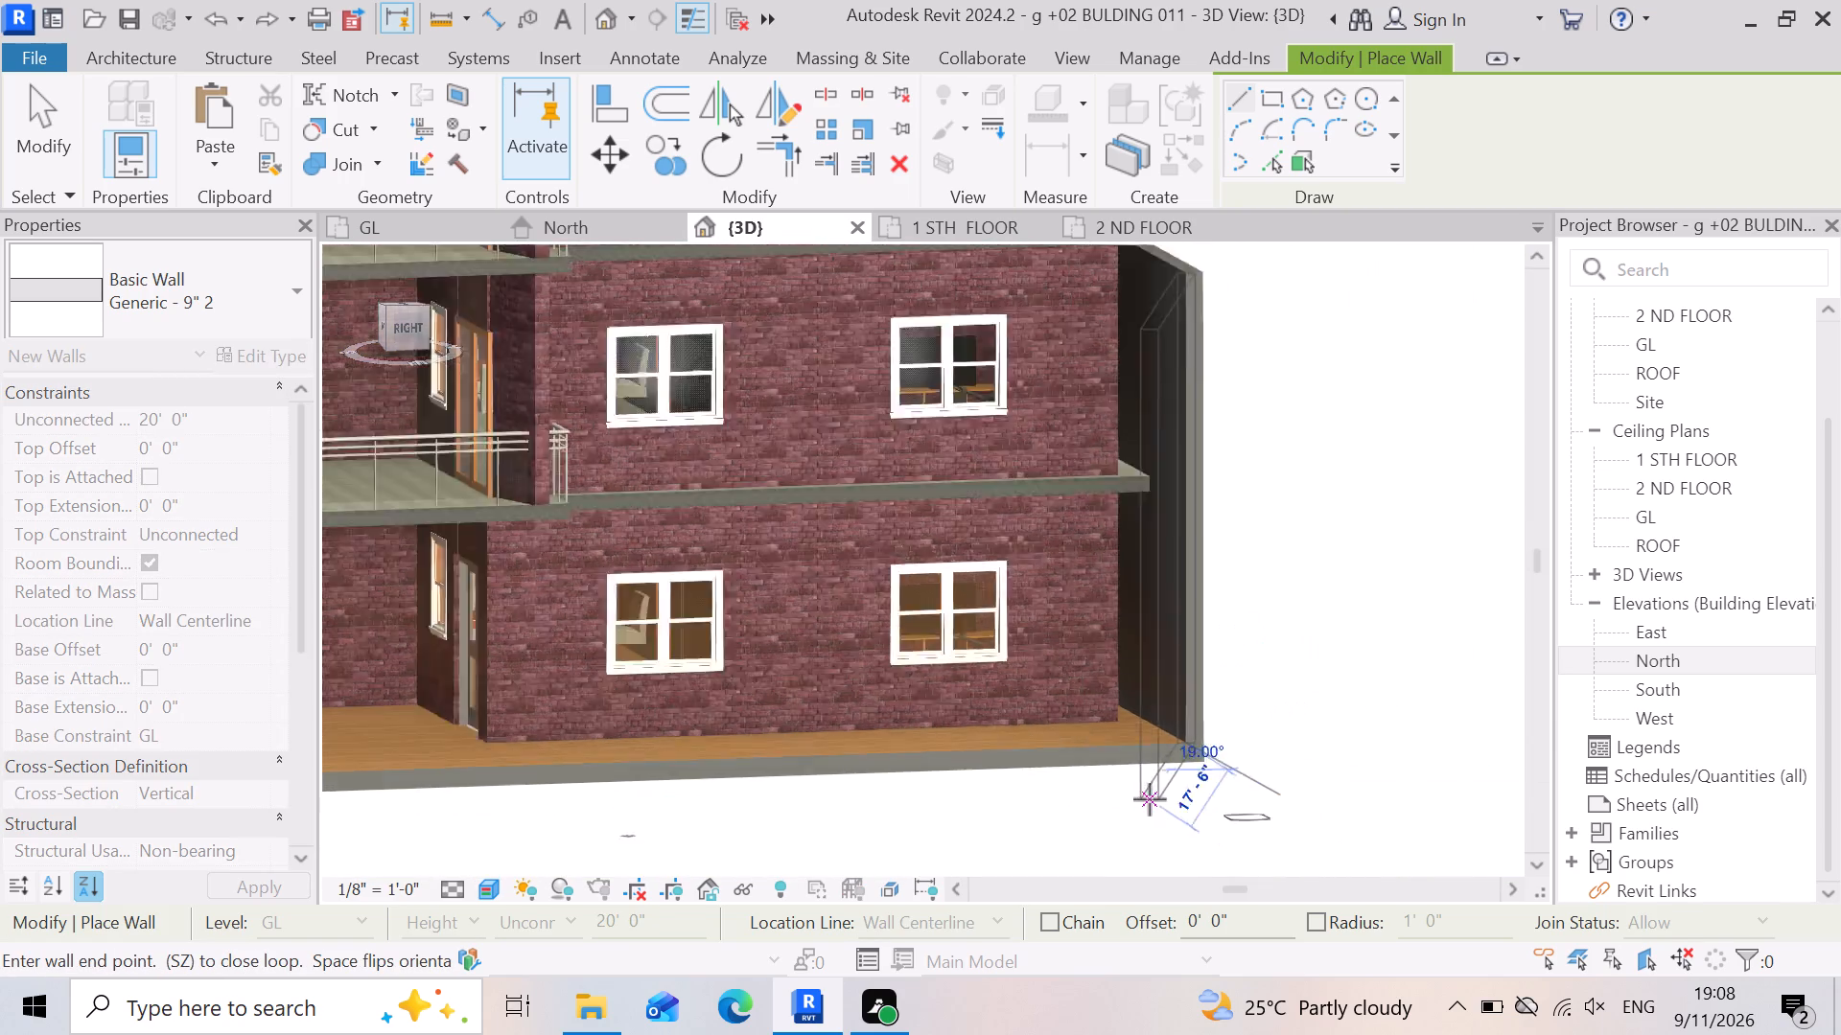
scroll(1150, 799, "down", 3)
scroll(676, 828, "up", 7)
scroll(798, 742, "up", 2)
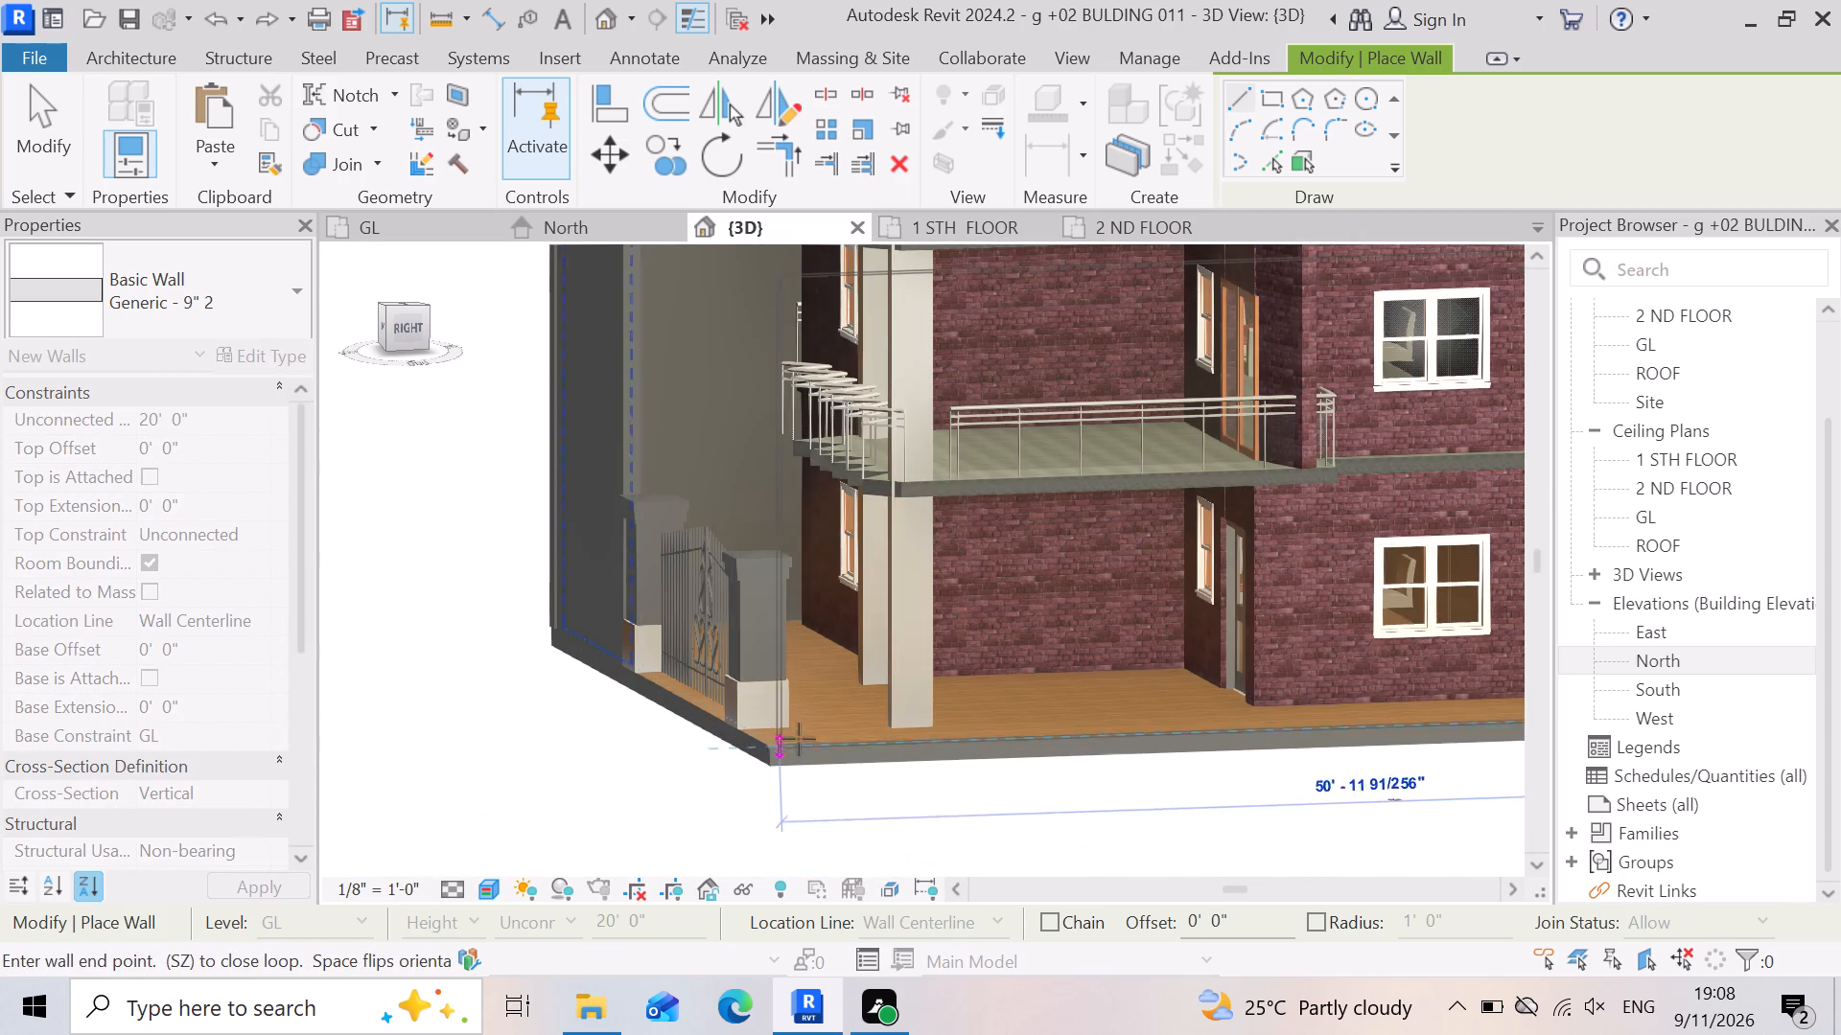
scroll(799, 739, "up", 13)
scroll(707, 828, "up", 3)
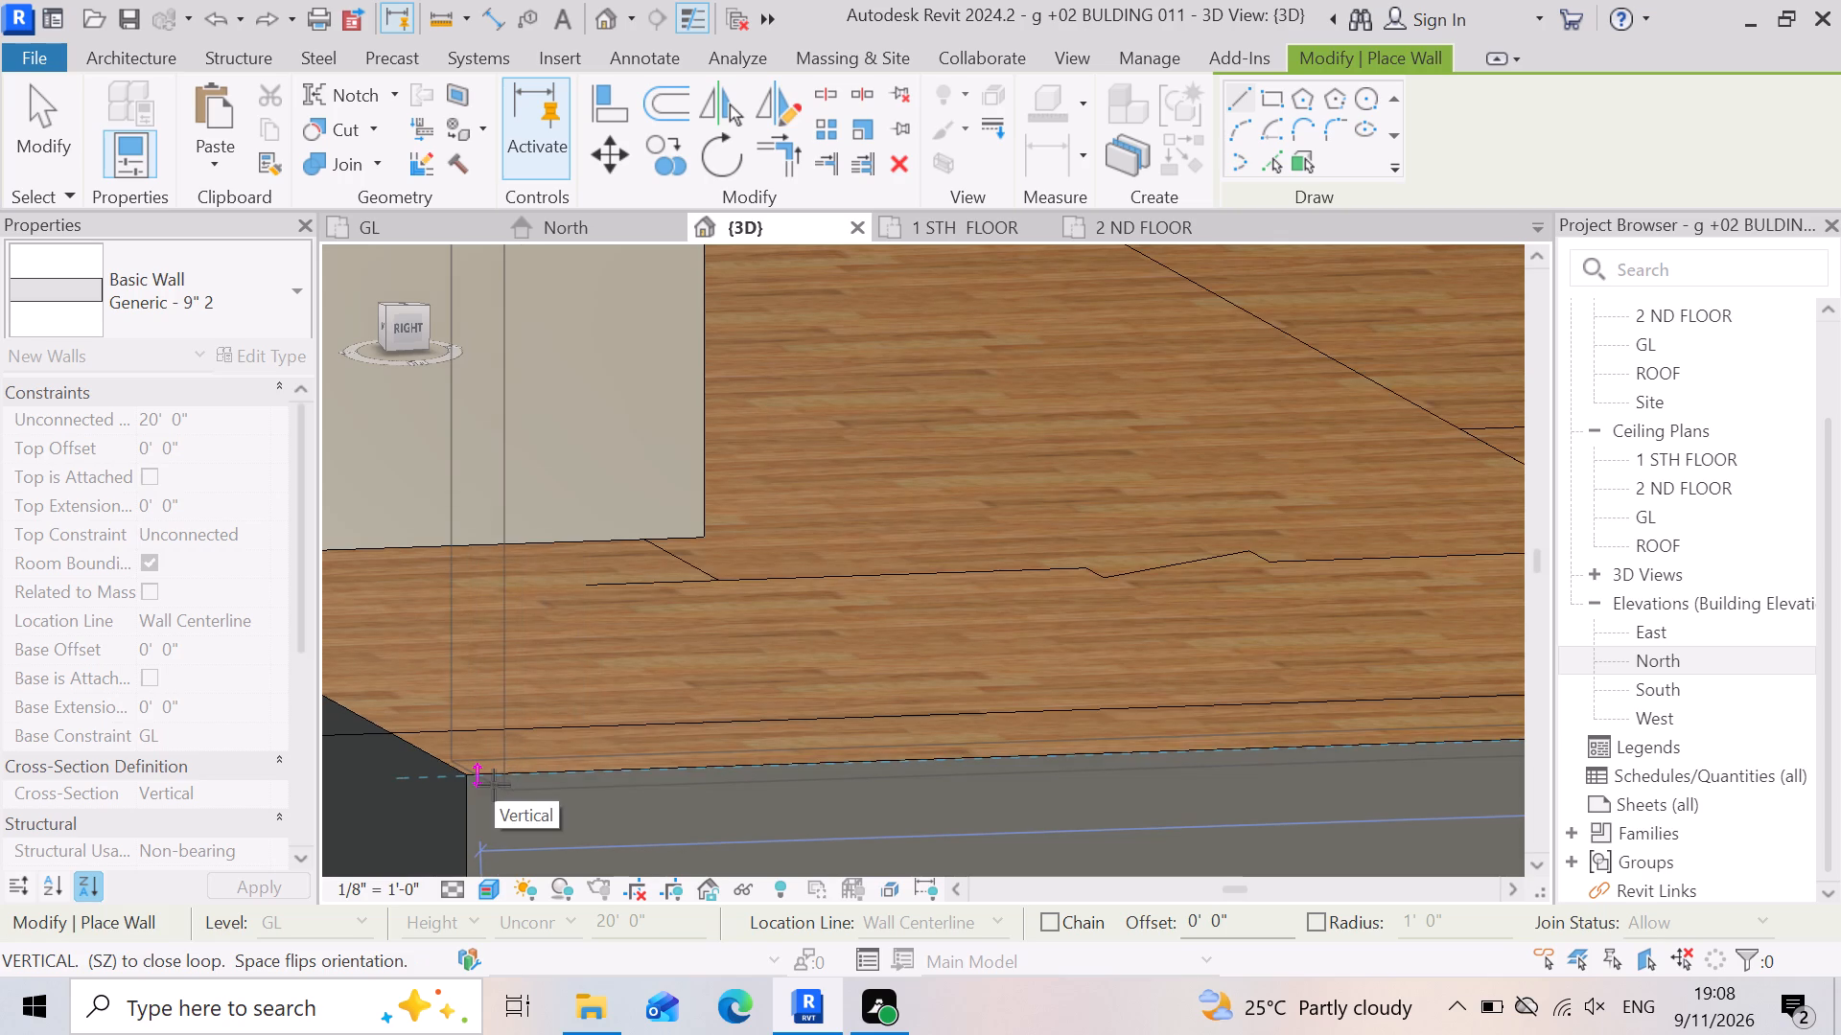
scroll(484, 786, "up", 6)
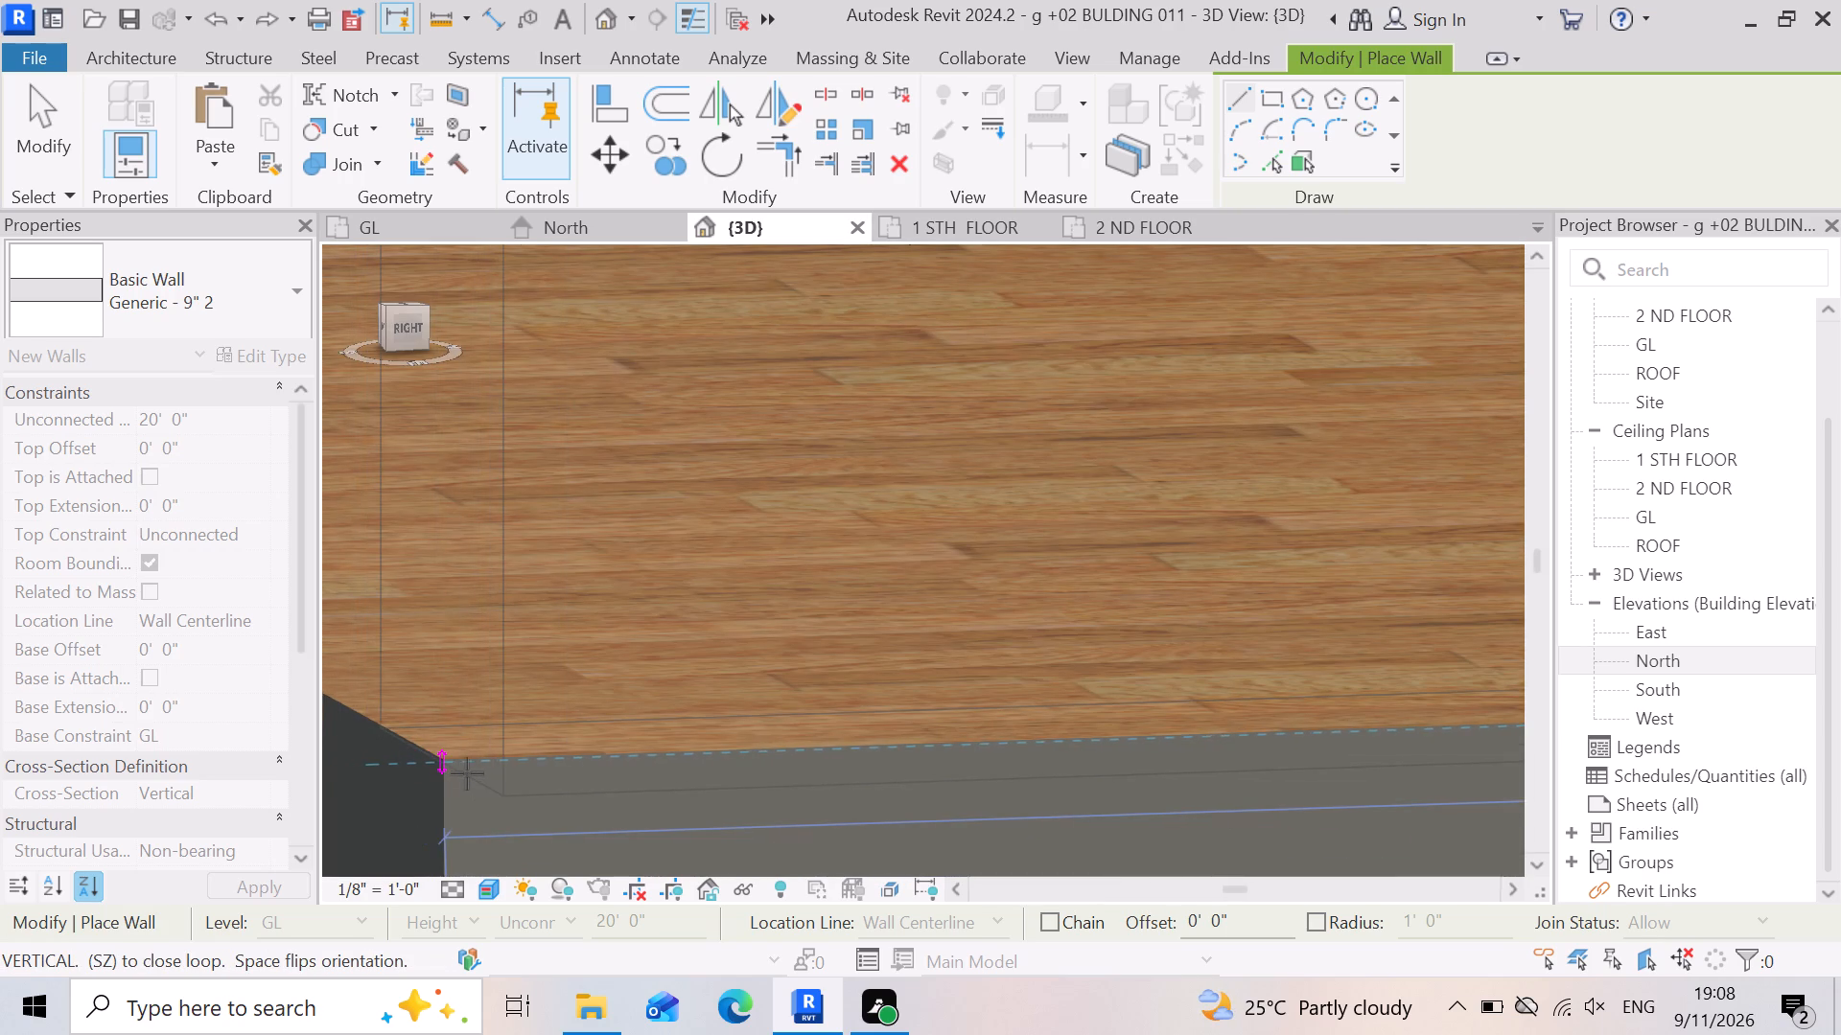
left_click(467, 773)
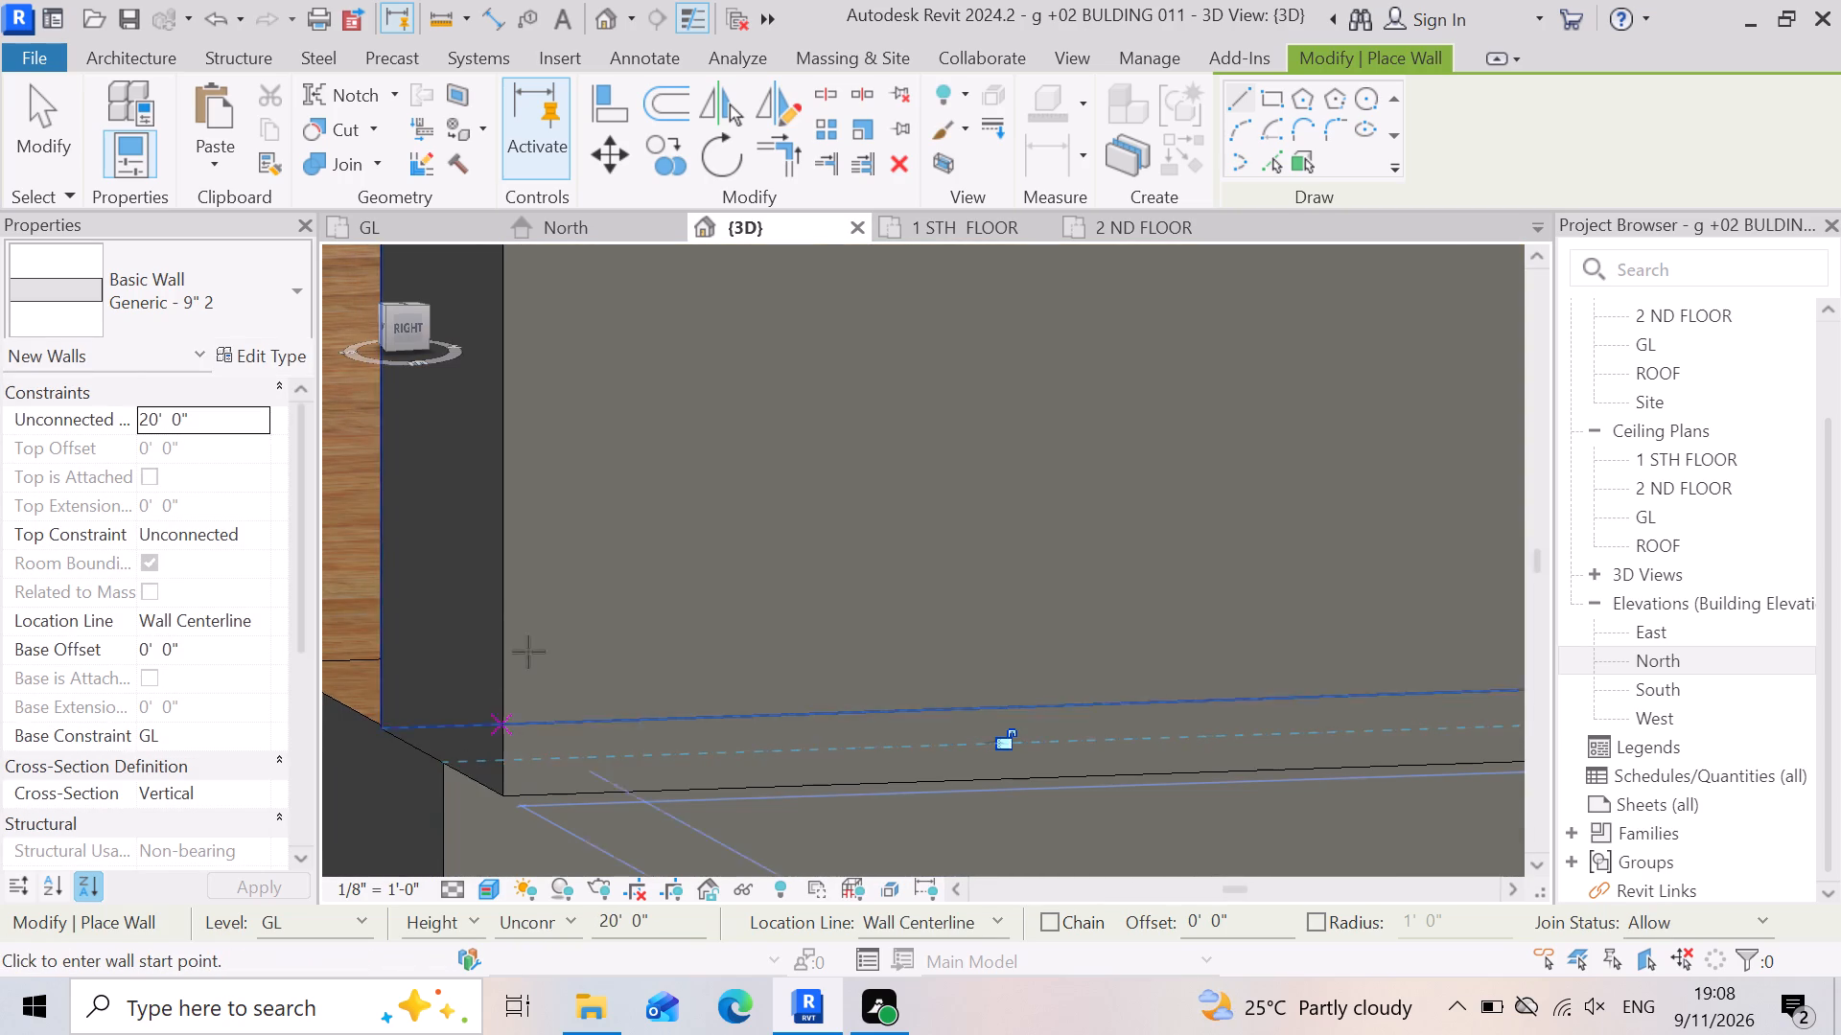
scroll(517, 606, "down", 4)
key("Escape")
scroll(525, 724, "down", 6)
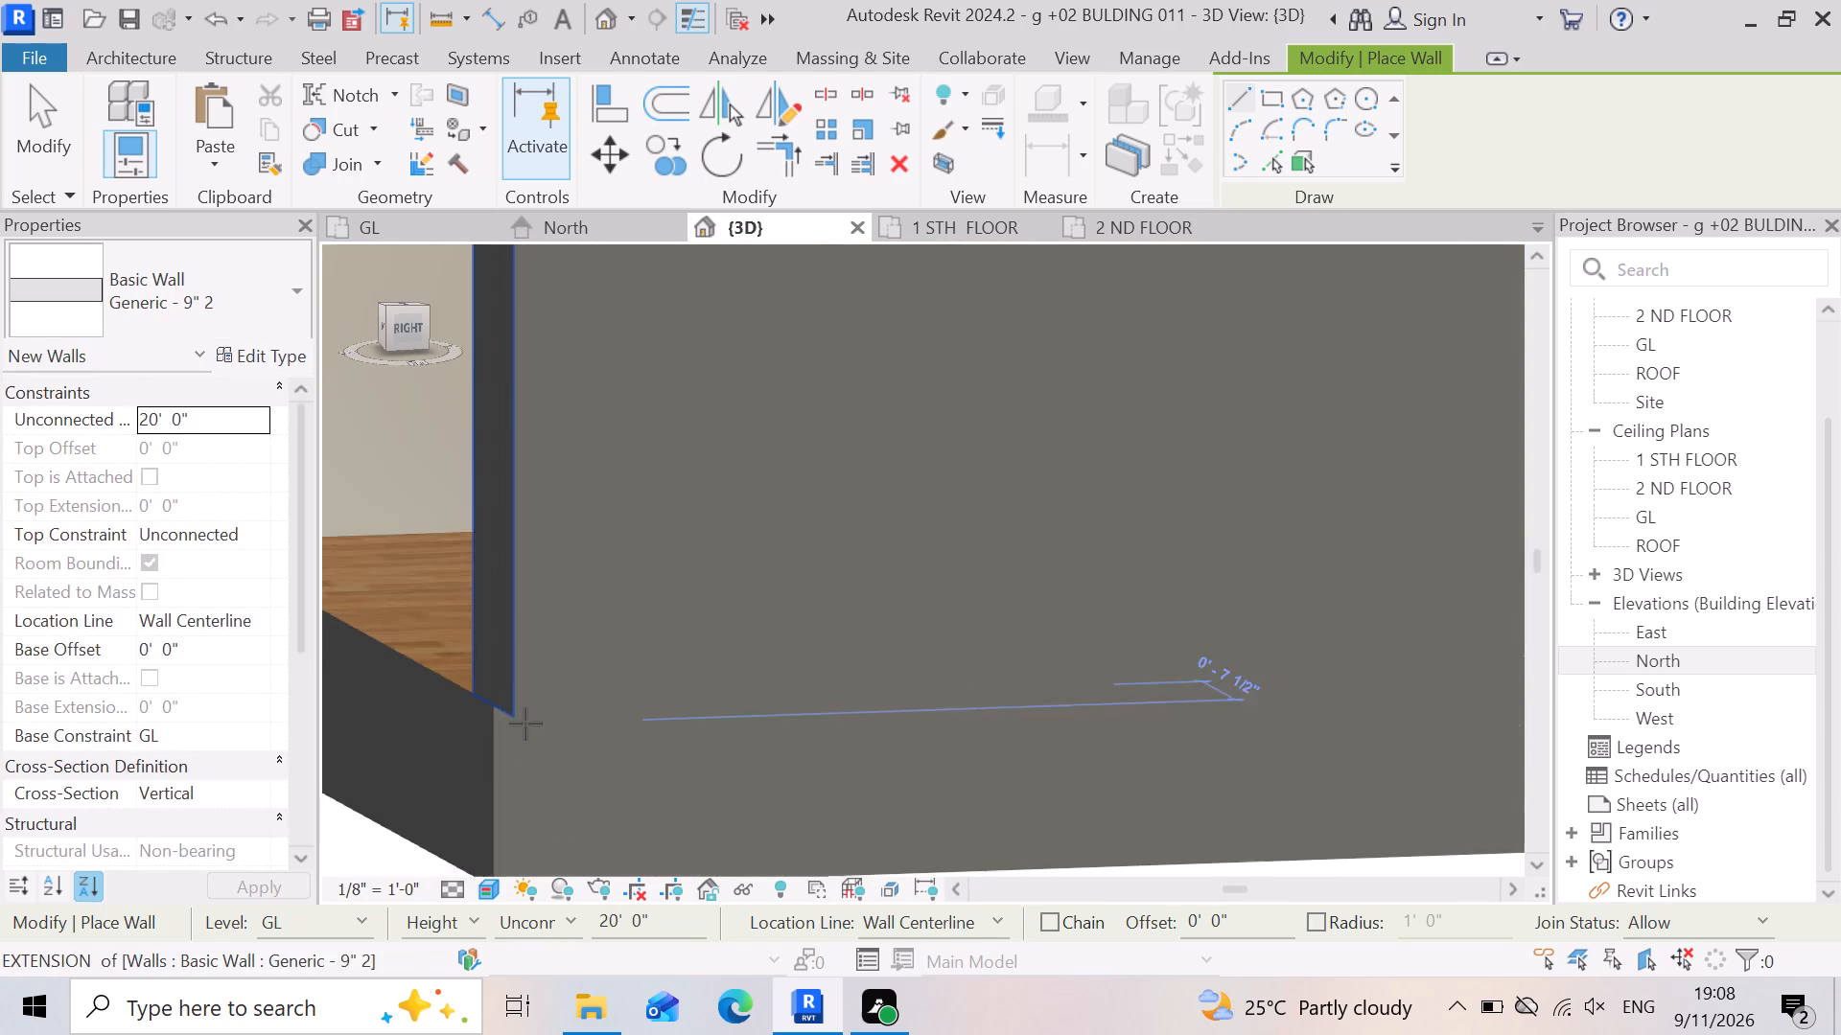
key("Escape")
Nudge the new side boundary wall inward in fine increments until its outer face lines up with the slab edge.
left_click(630, 632)
scroll(608, 741, "up", 2)
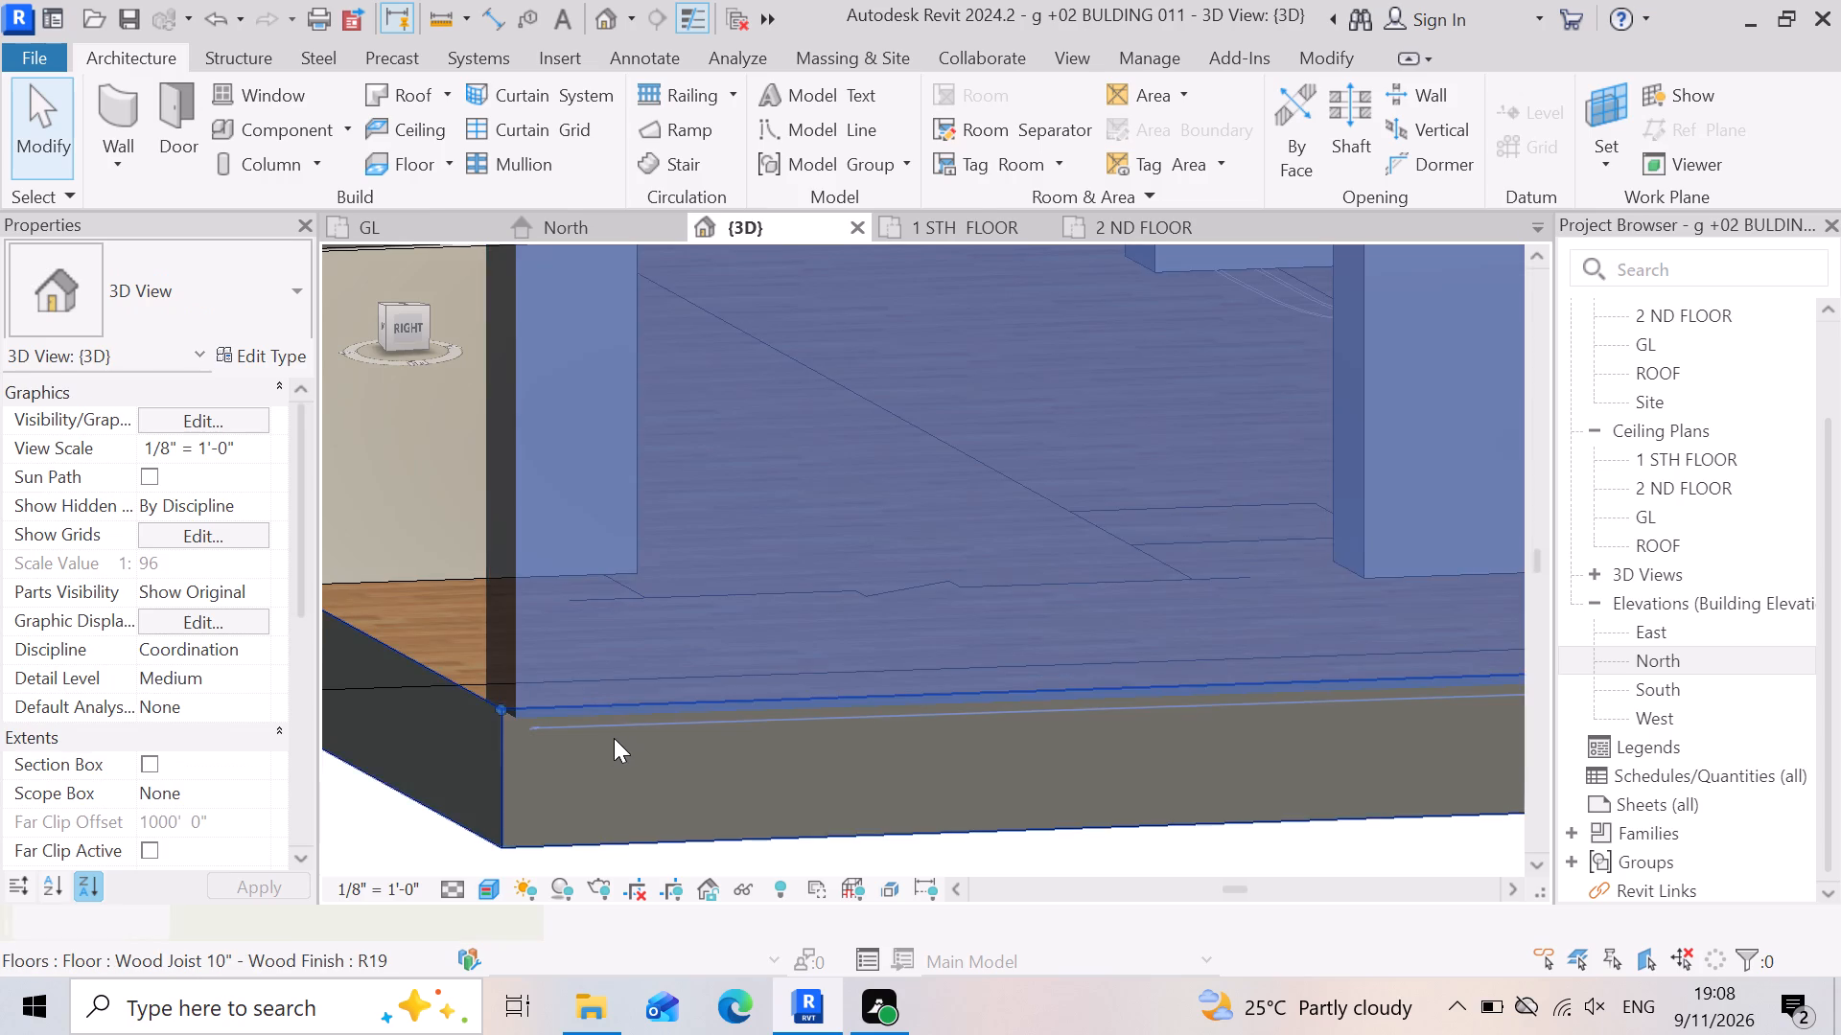
scroll(614, 738, "up", 7)
scroll(1105, 861, "down", 8)
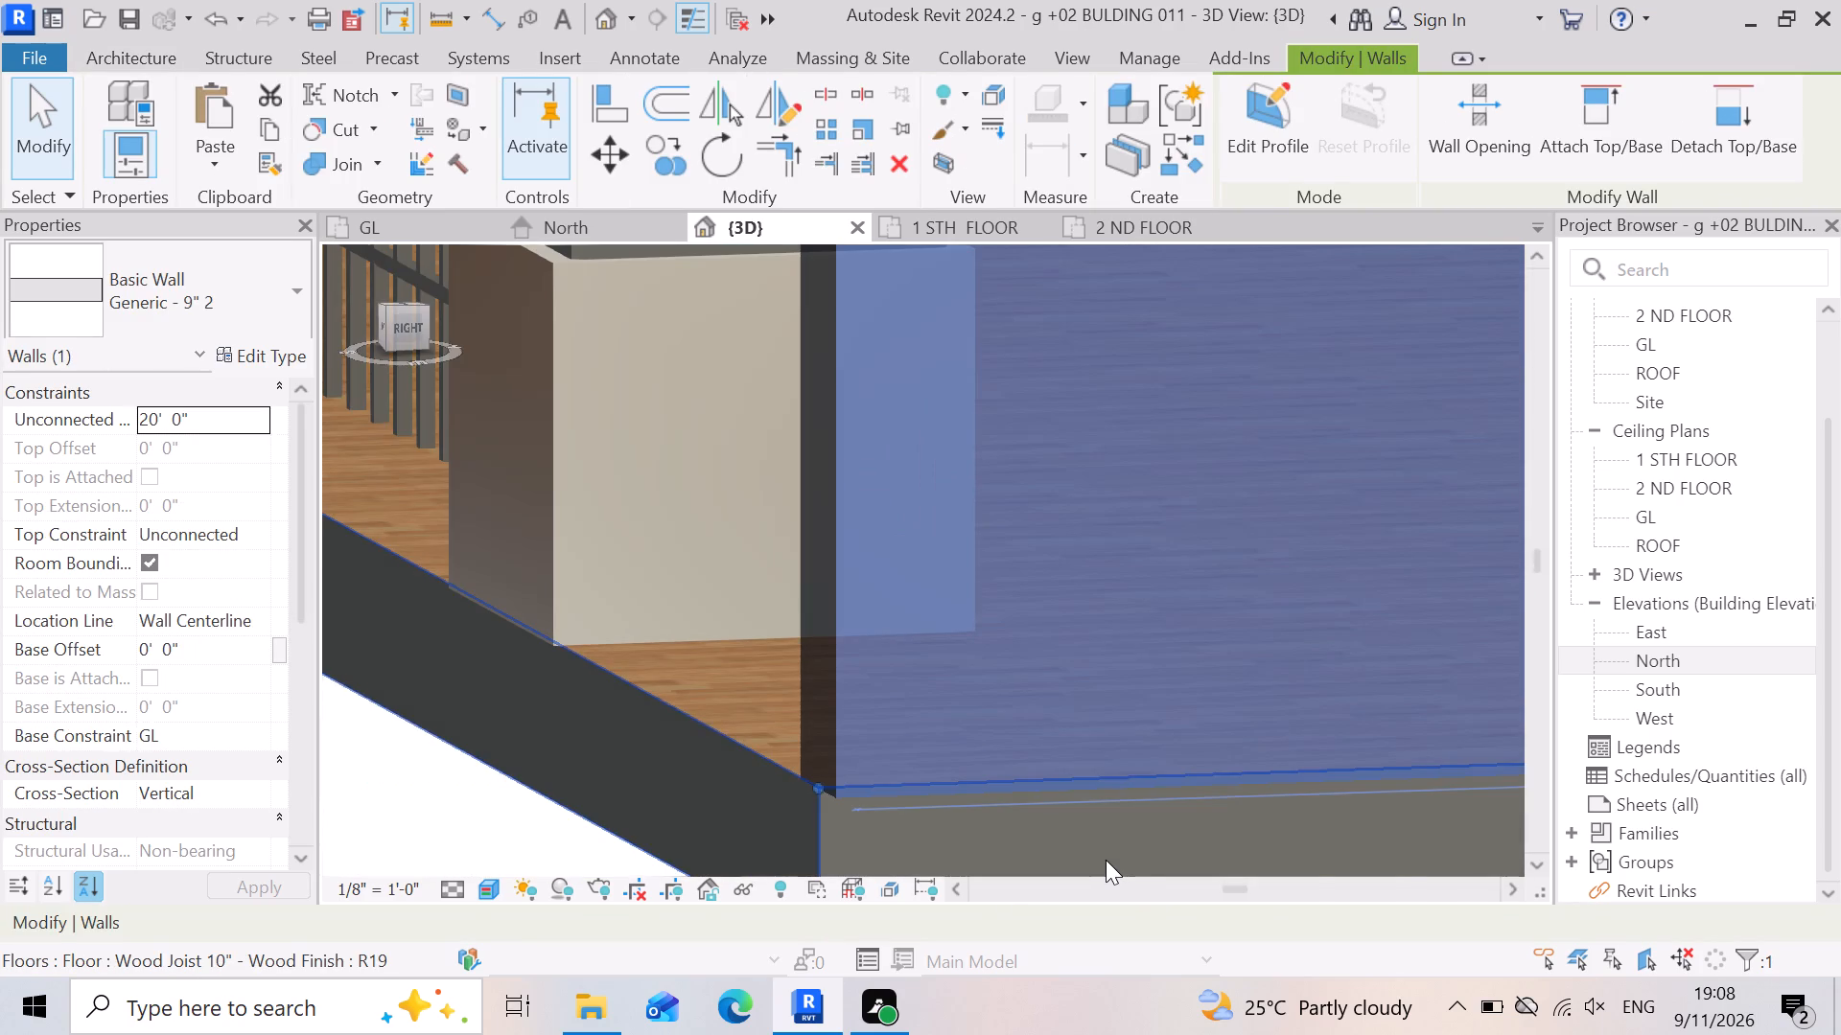
key("Up")
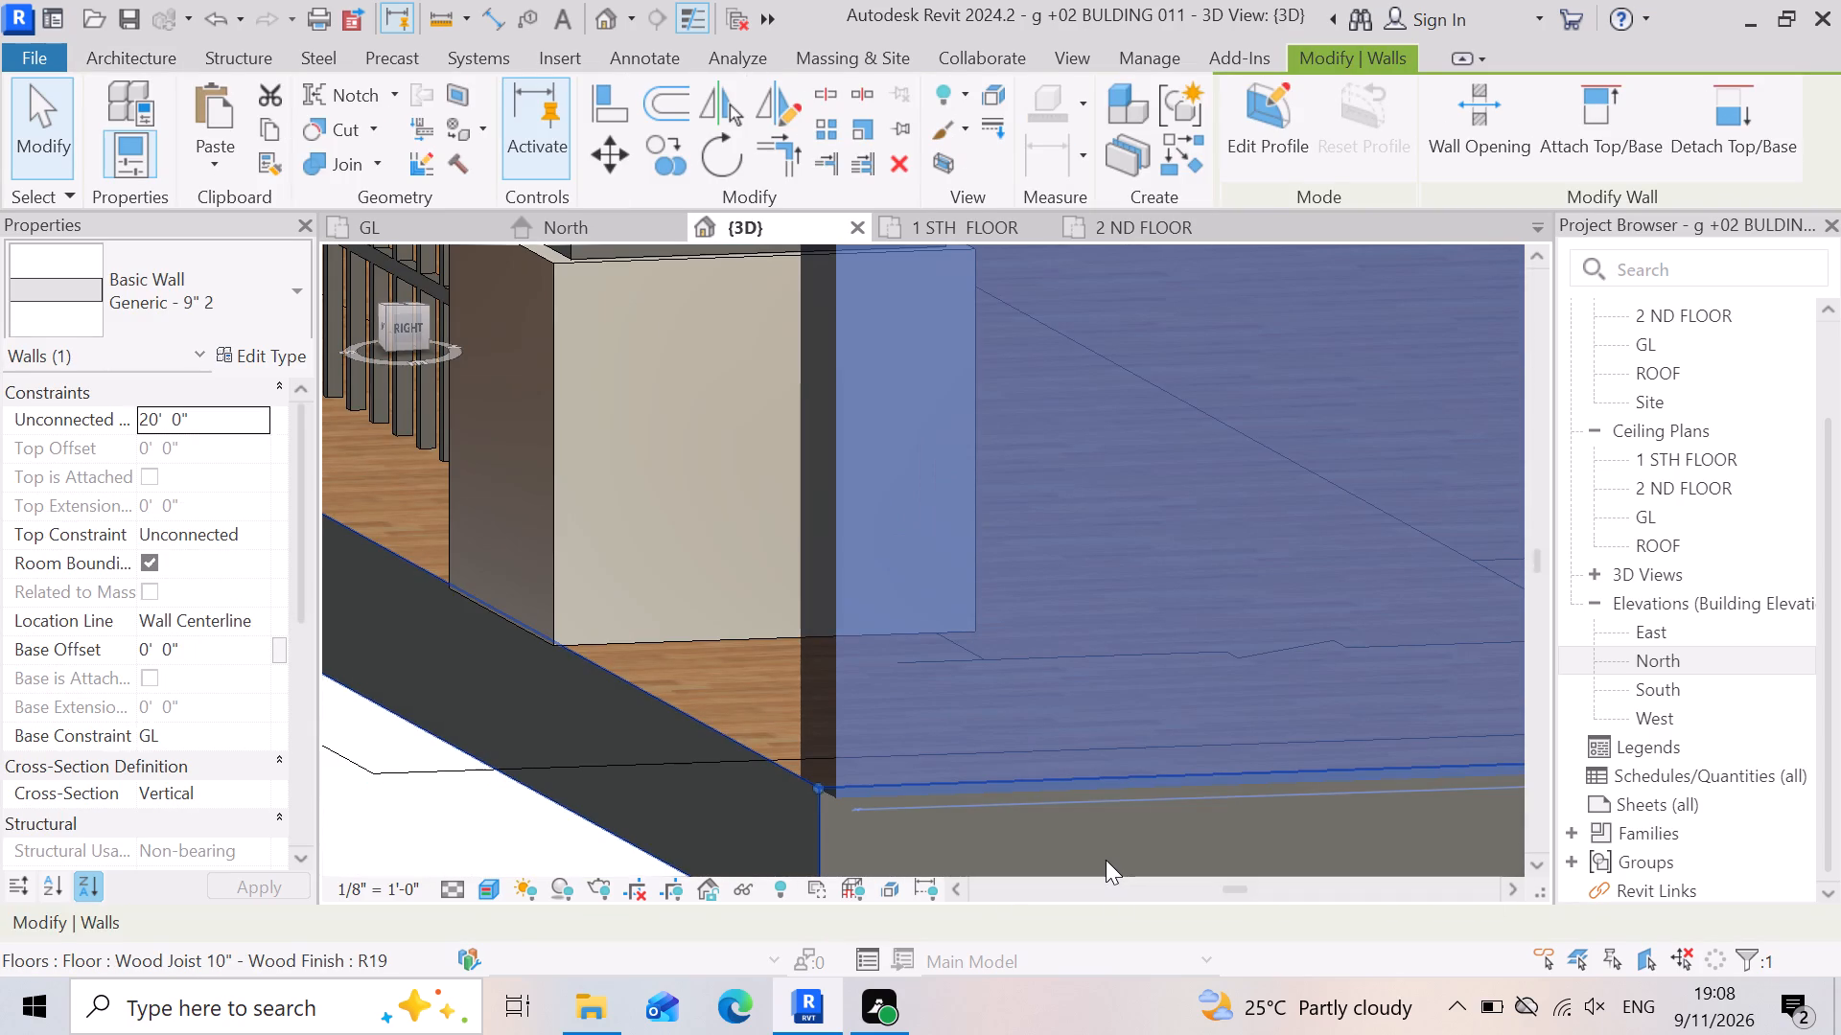
key("Up")
key("Up")
key("Up")
key("Up")
key("Up")
key("Up")
key("Up")
key("Up")
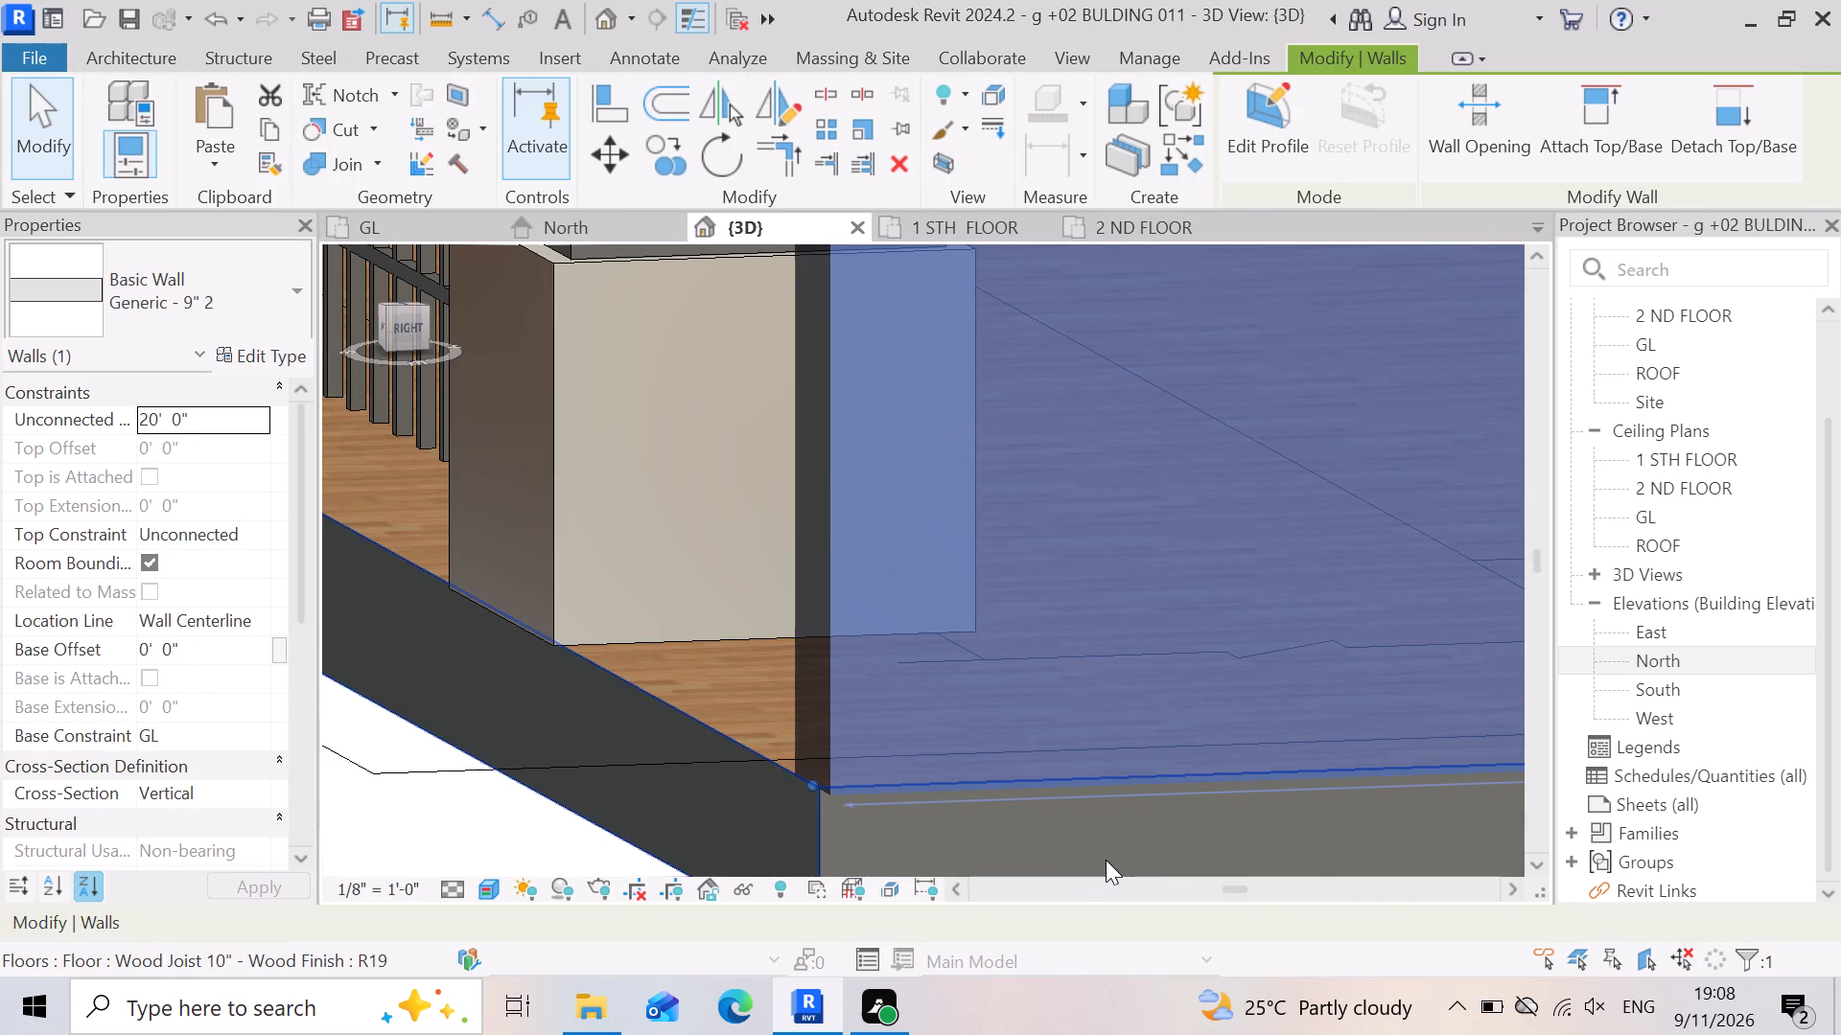
key("Up")
key("Up")
key("Up")
key("Up")
key("Up")
key("Up")
key("Up")
key("Up")
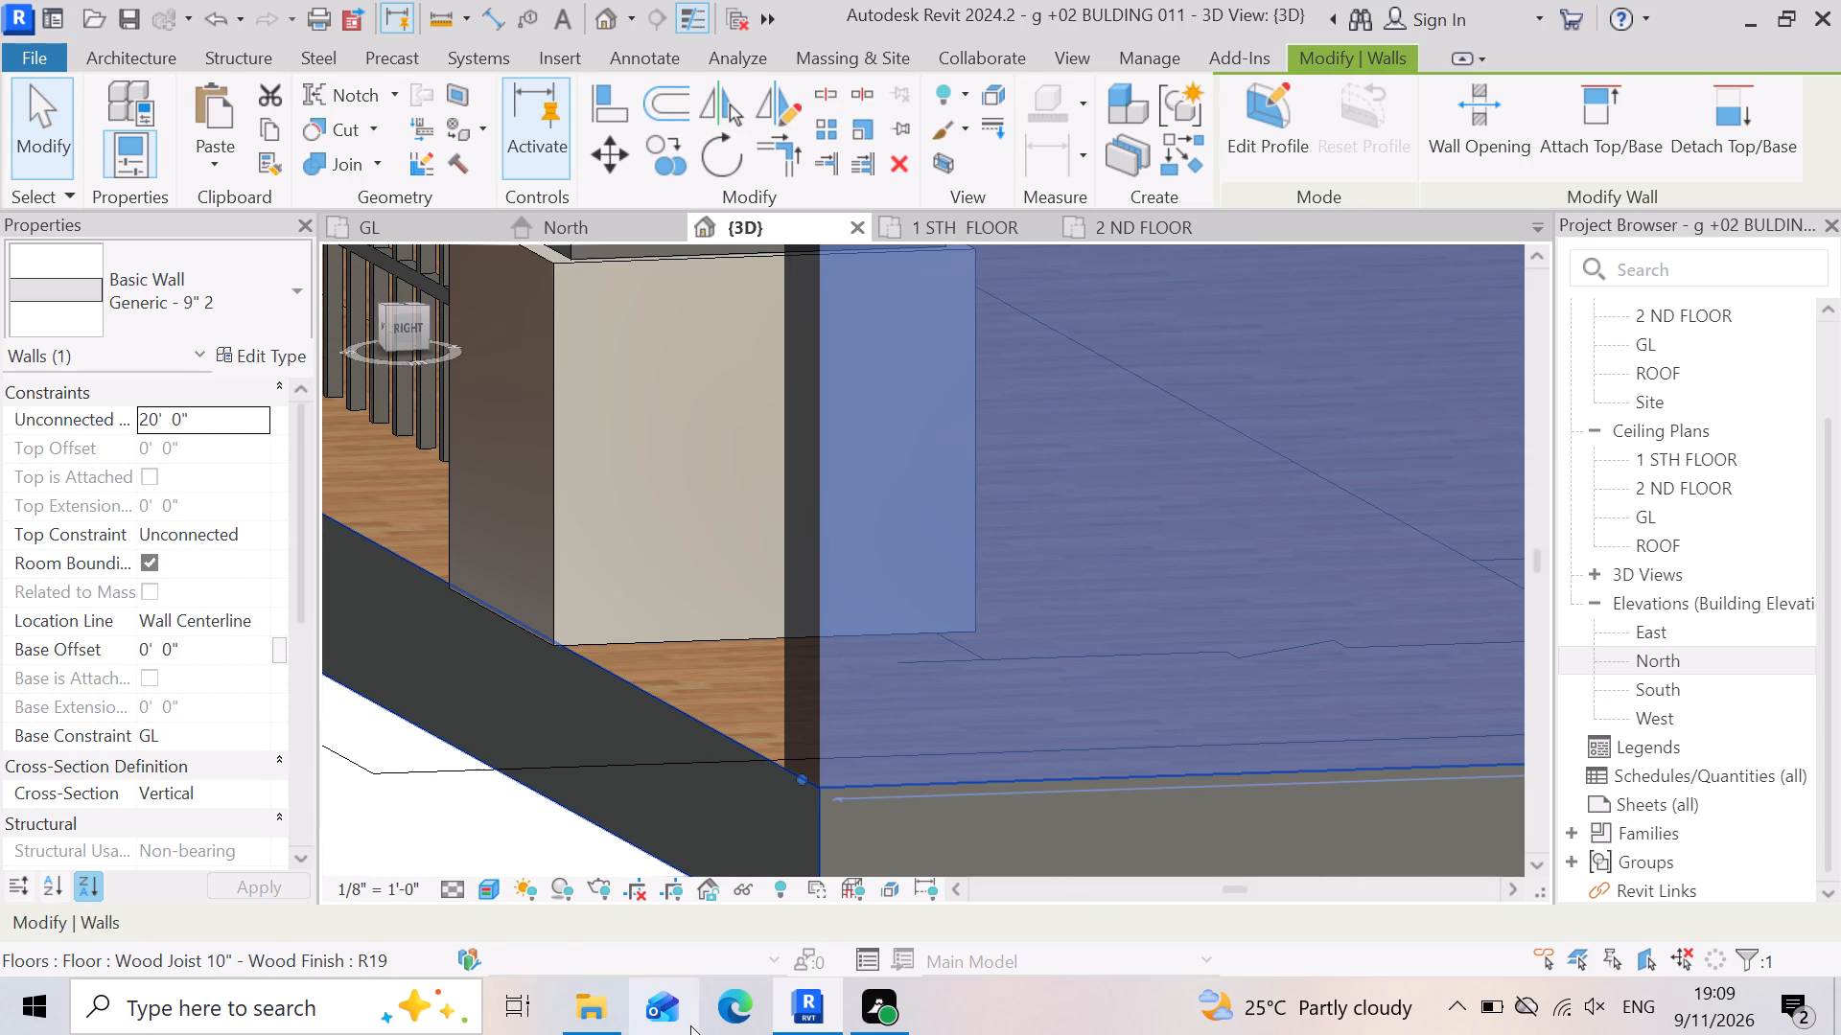
scroll(1165, 678, "down", 7)
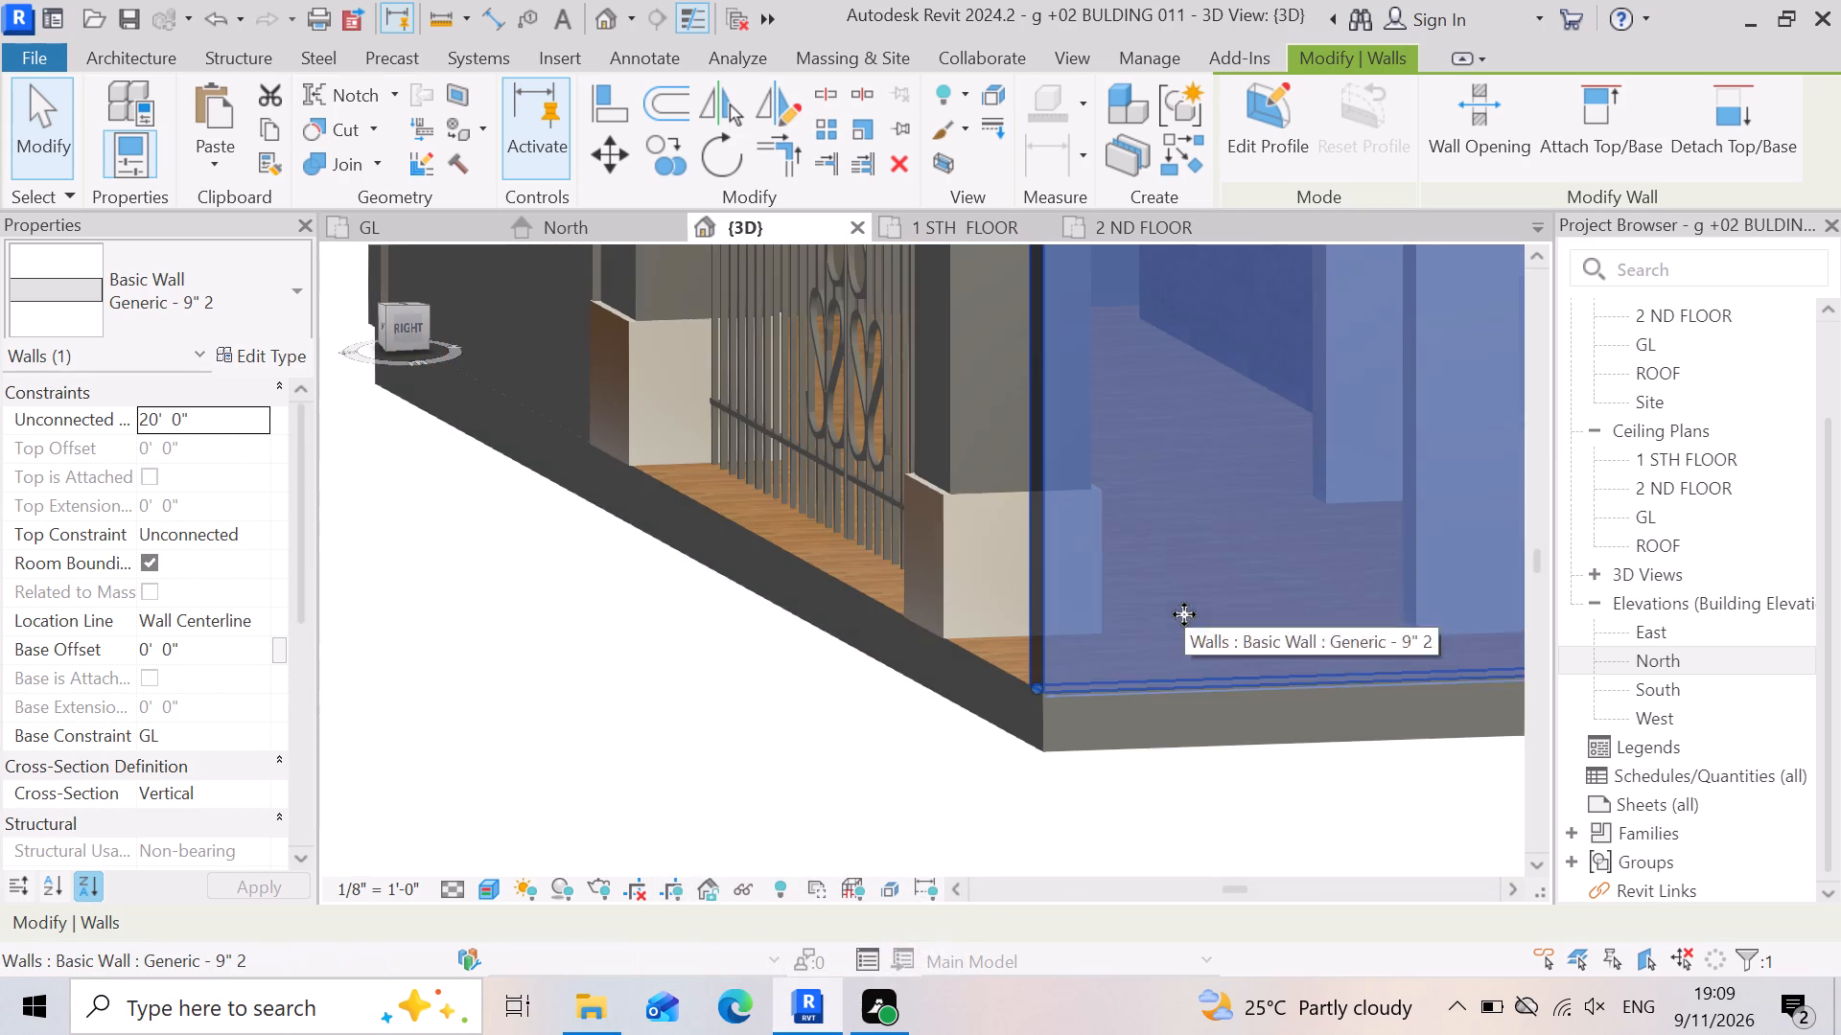
left_click(883, 800)
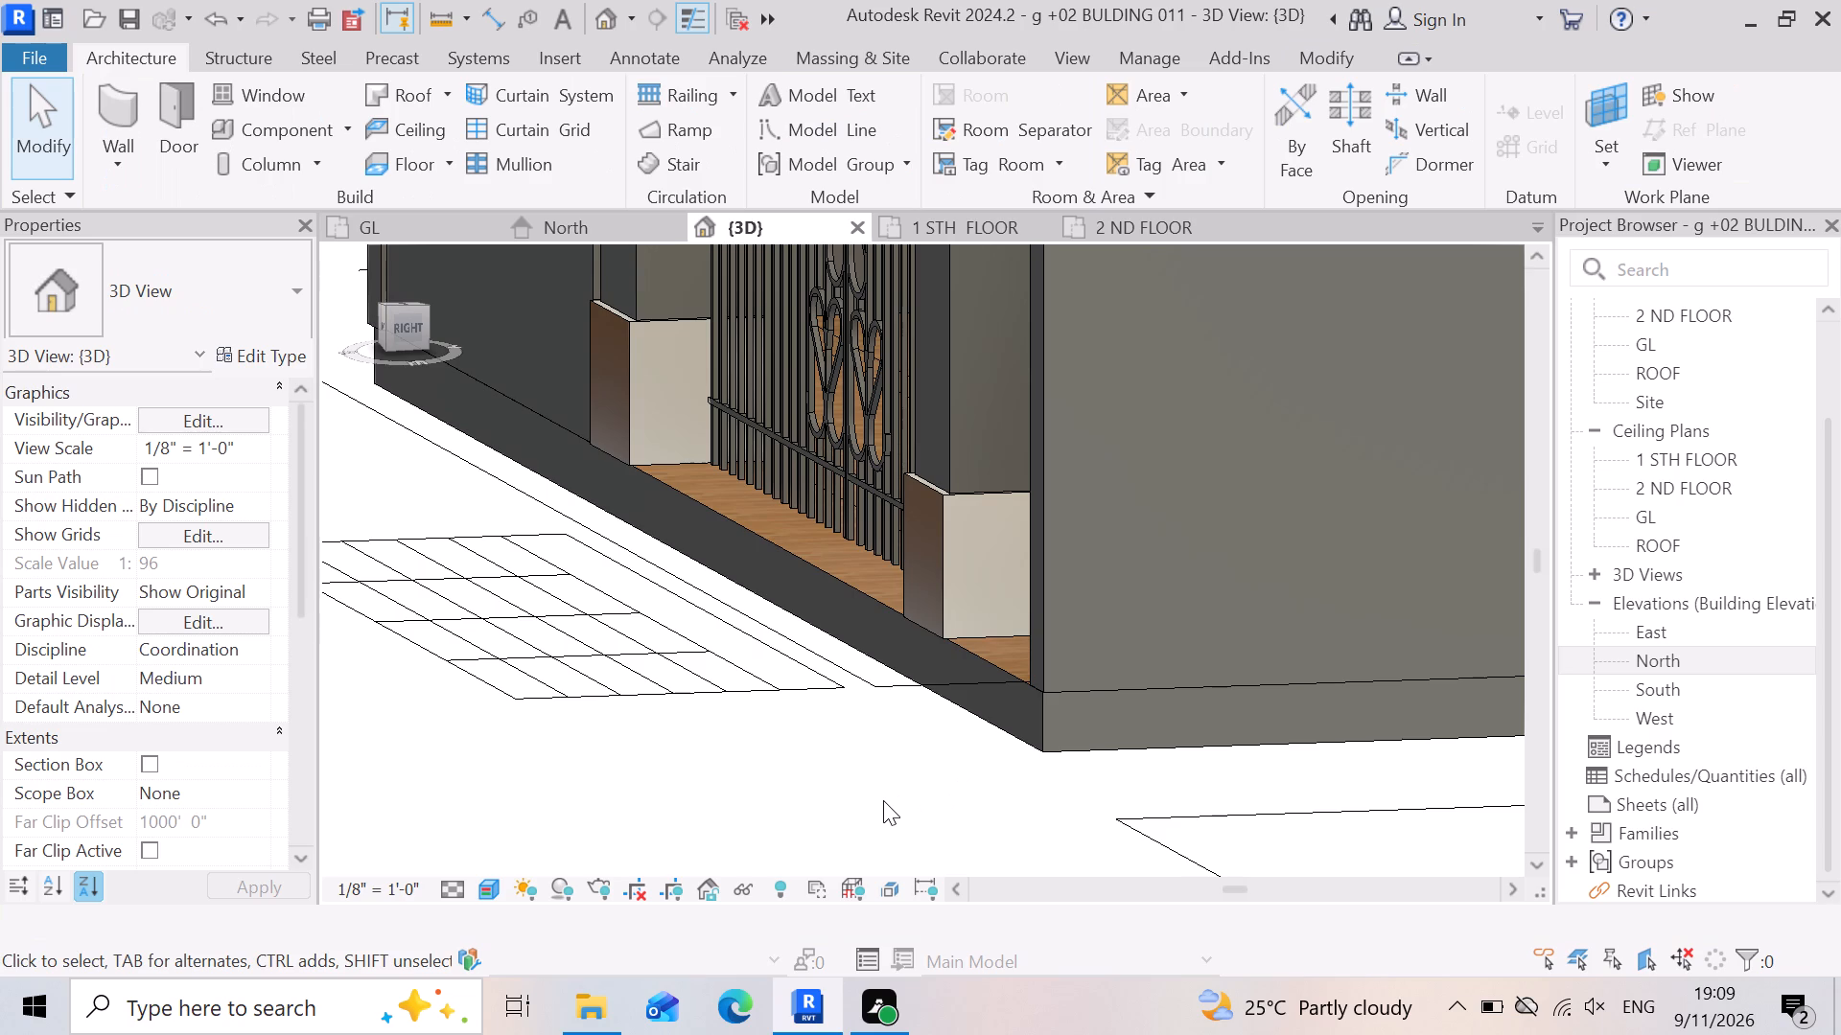
Examine the front slab edge from the gate-side corner across the iron double gate and its pillars.
scroll(1111, 681, "up", 4)
scroll(1126, 719, "down", 3)
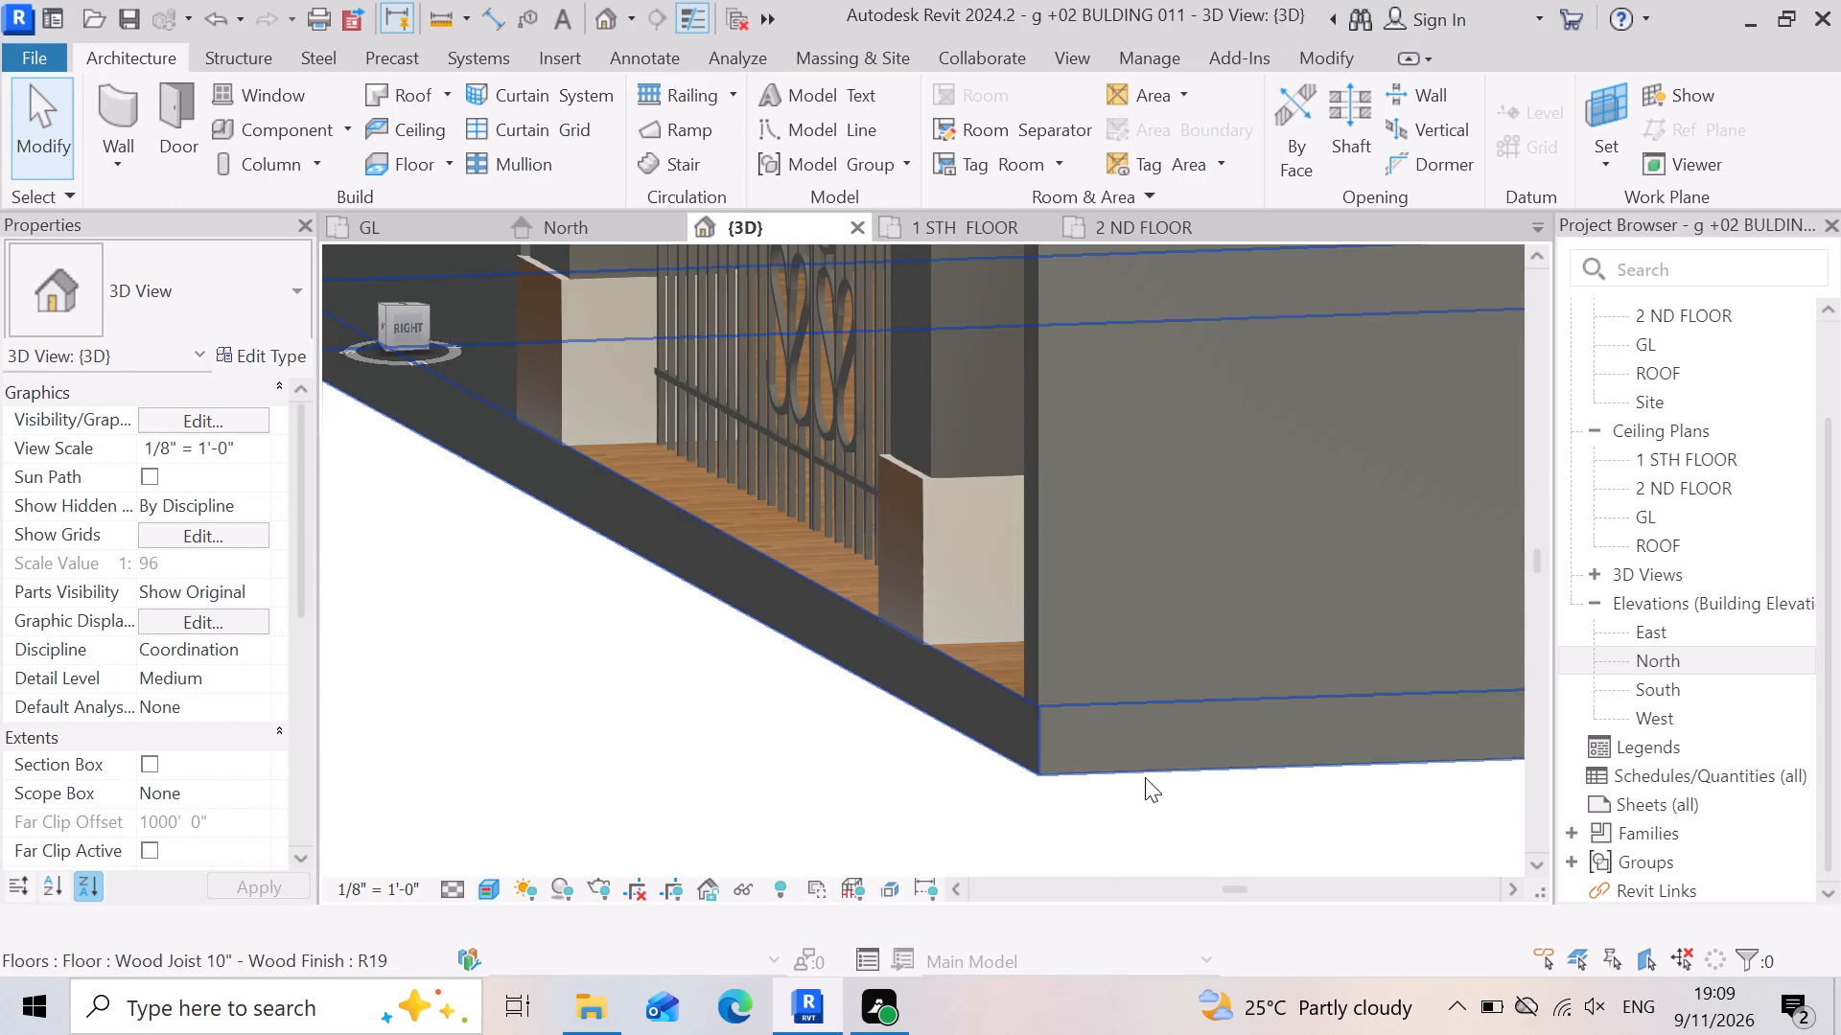
middle_click_drag(1114, 792, 1206, 821, "shift")
right_click_drag(1116, 785, 1206, 821, "shift")
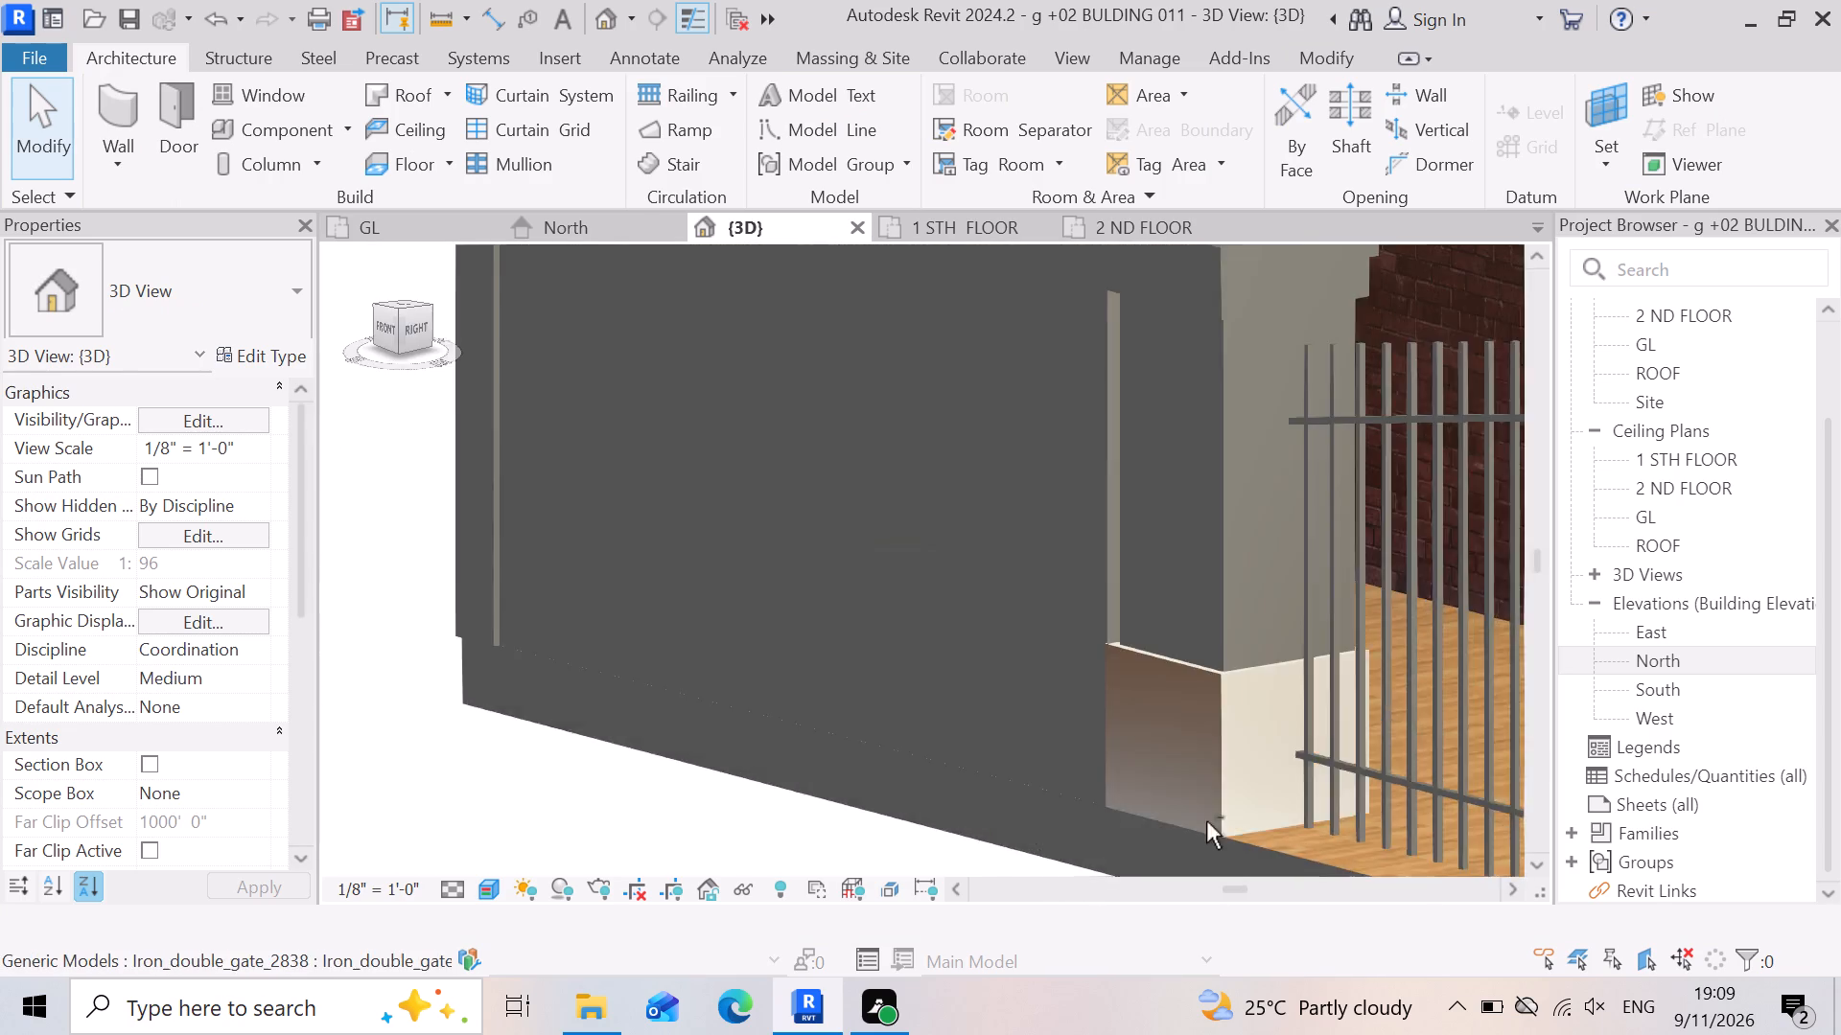
scroll(840, 697, "down", 7)
scroll(817, 617, "down", 4)
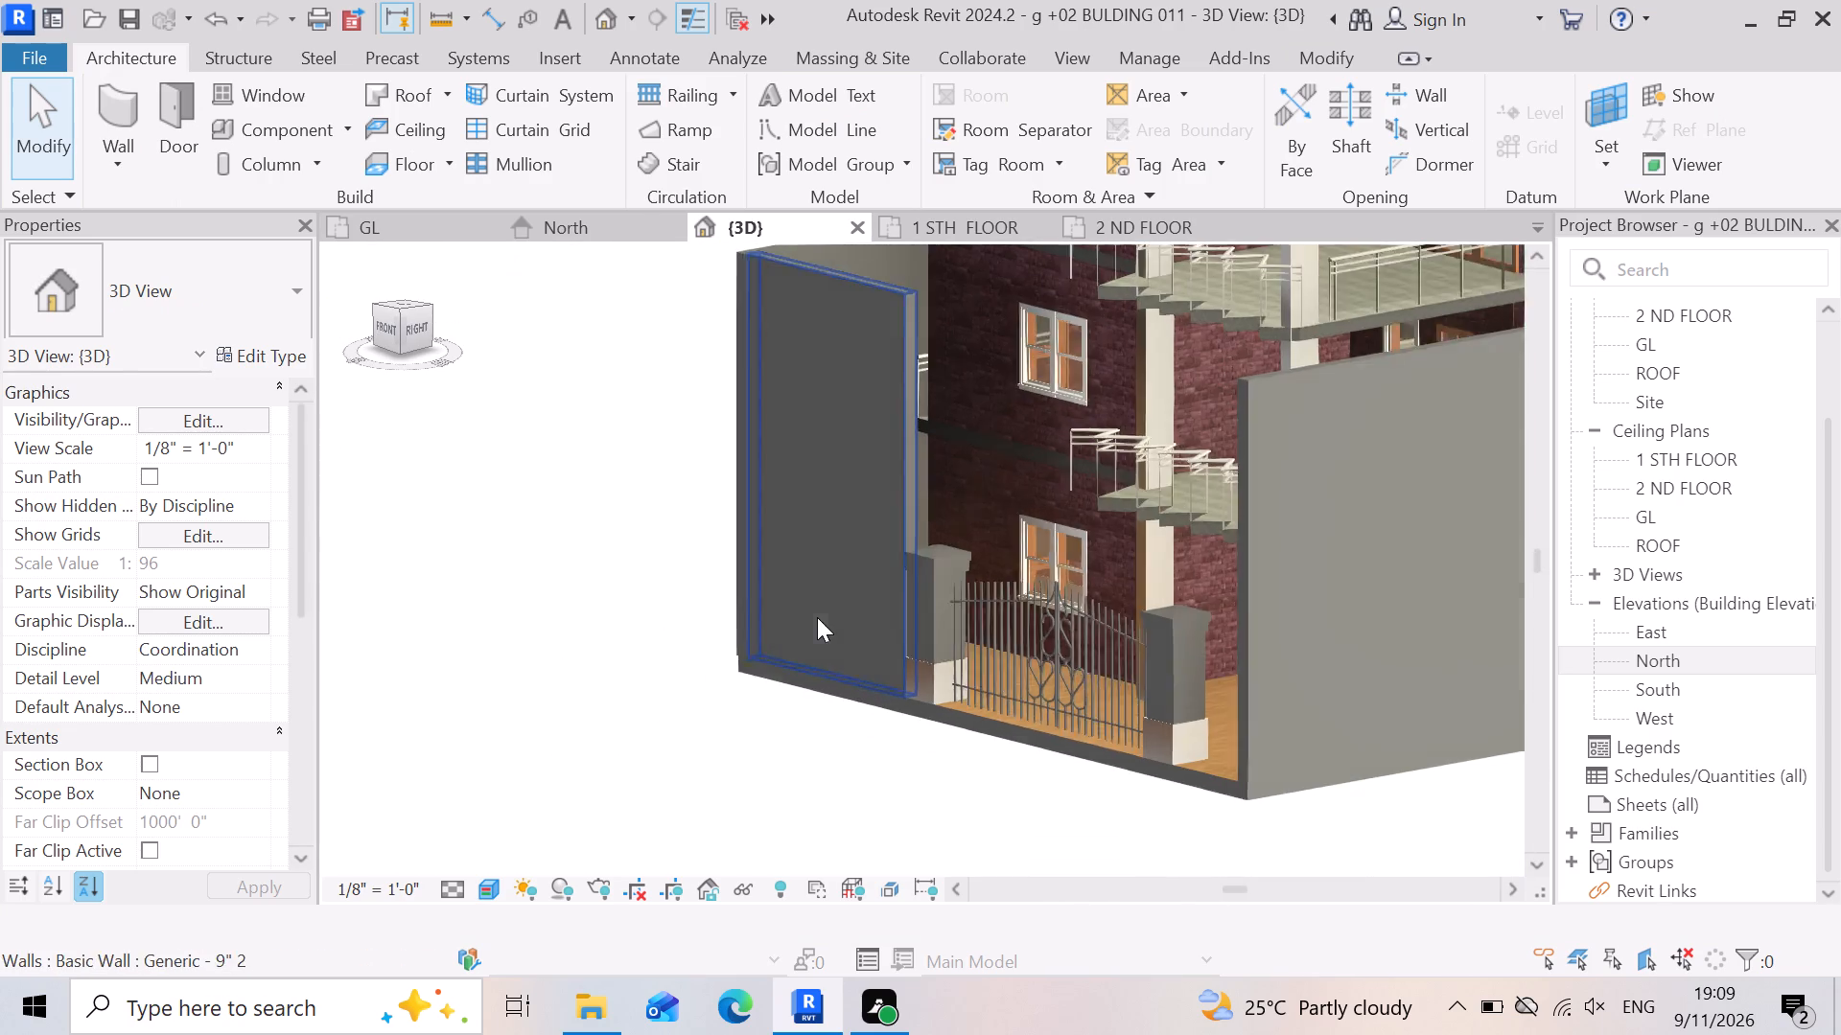
scroll(1281, 728, "up", 5)
scroll(1023, 750, "up", 1)
right_click_drag(1023, 752, 1071, 727, "shift")
middle_click_drag(1023, 752, 1071, 727, "shift")
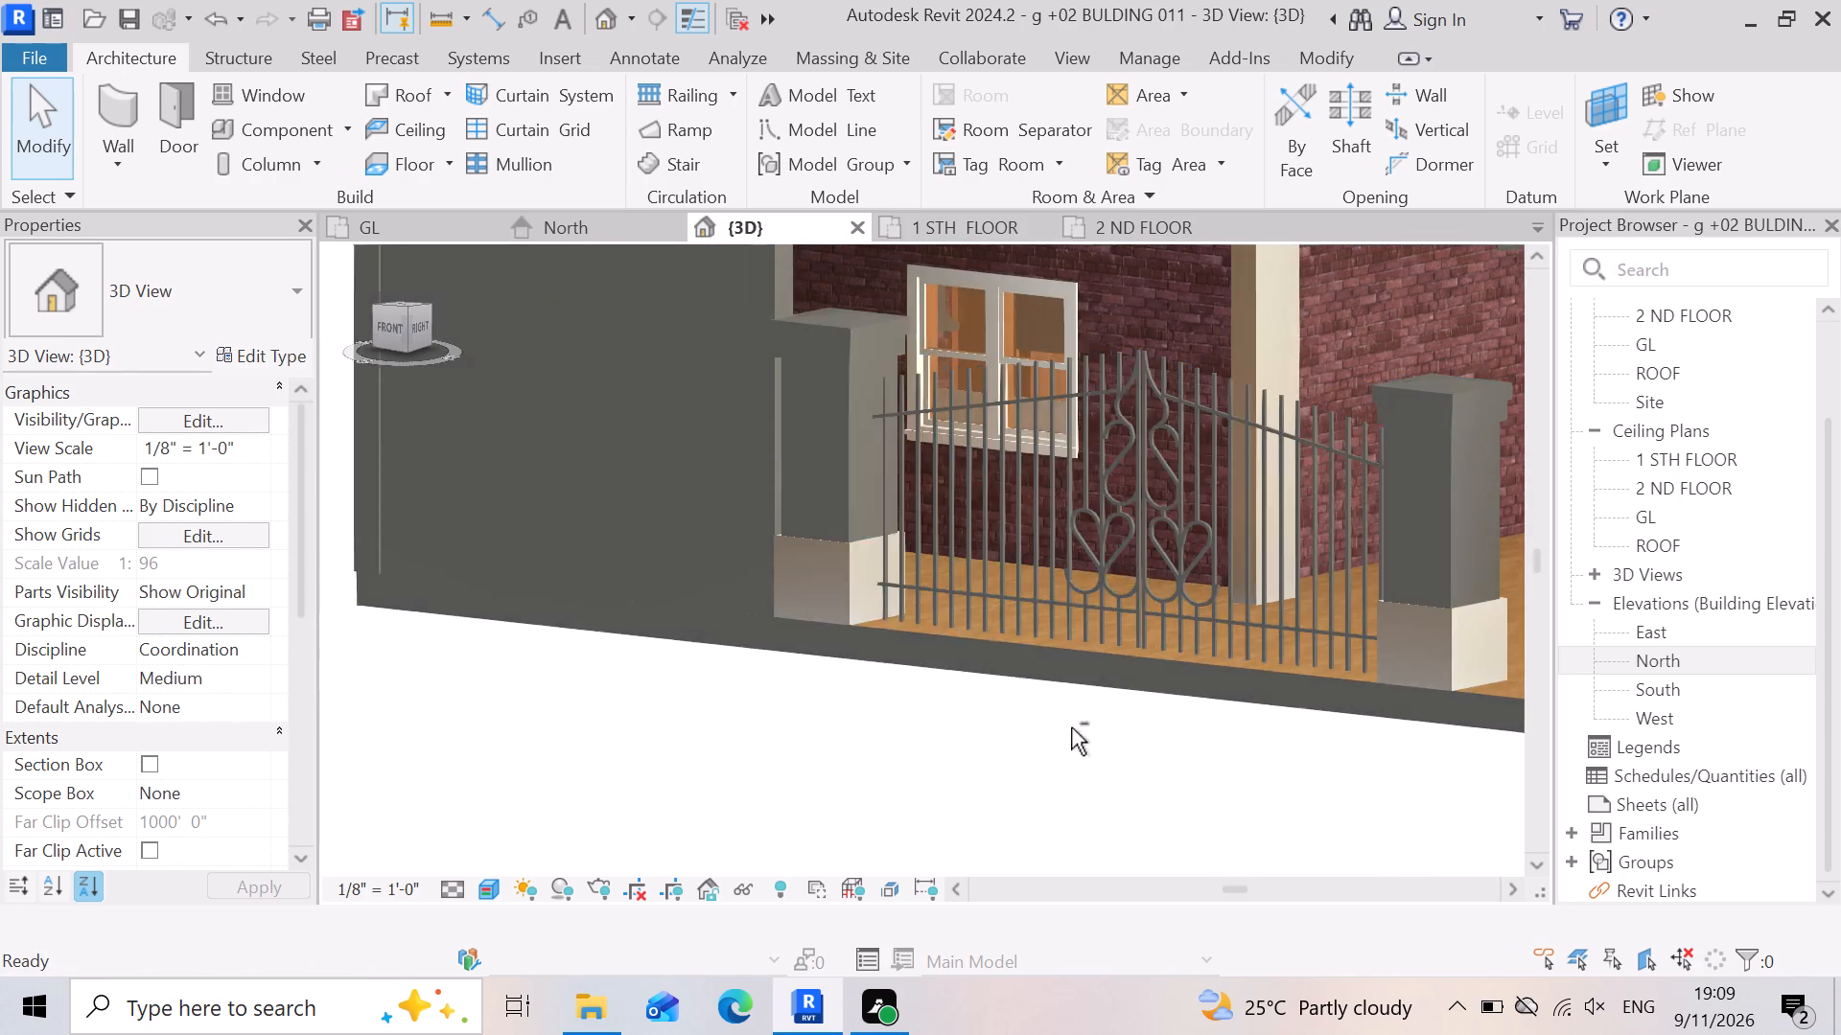
scroll(876, 724, "down", 4)
scroll(1357, 685, "up", 9)
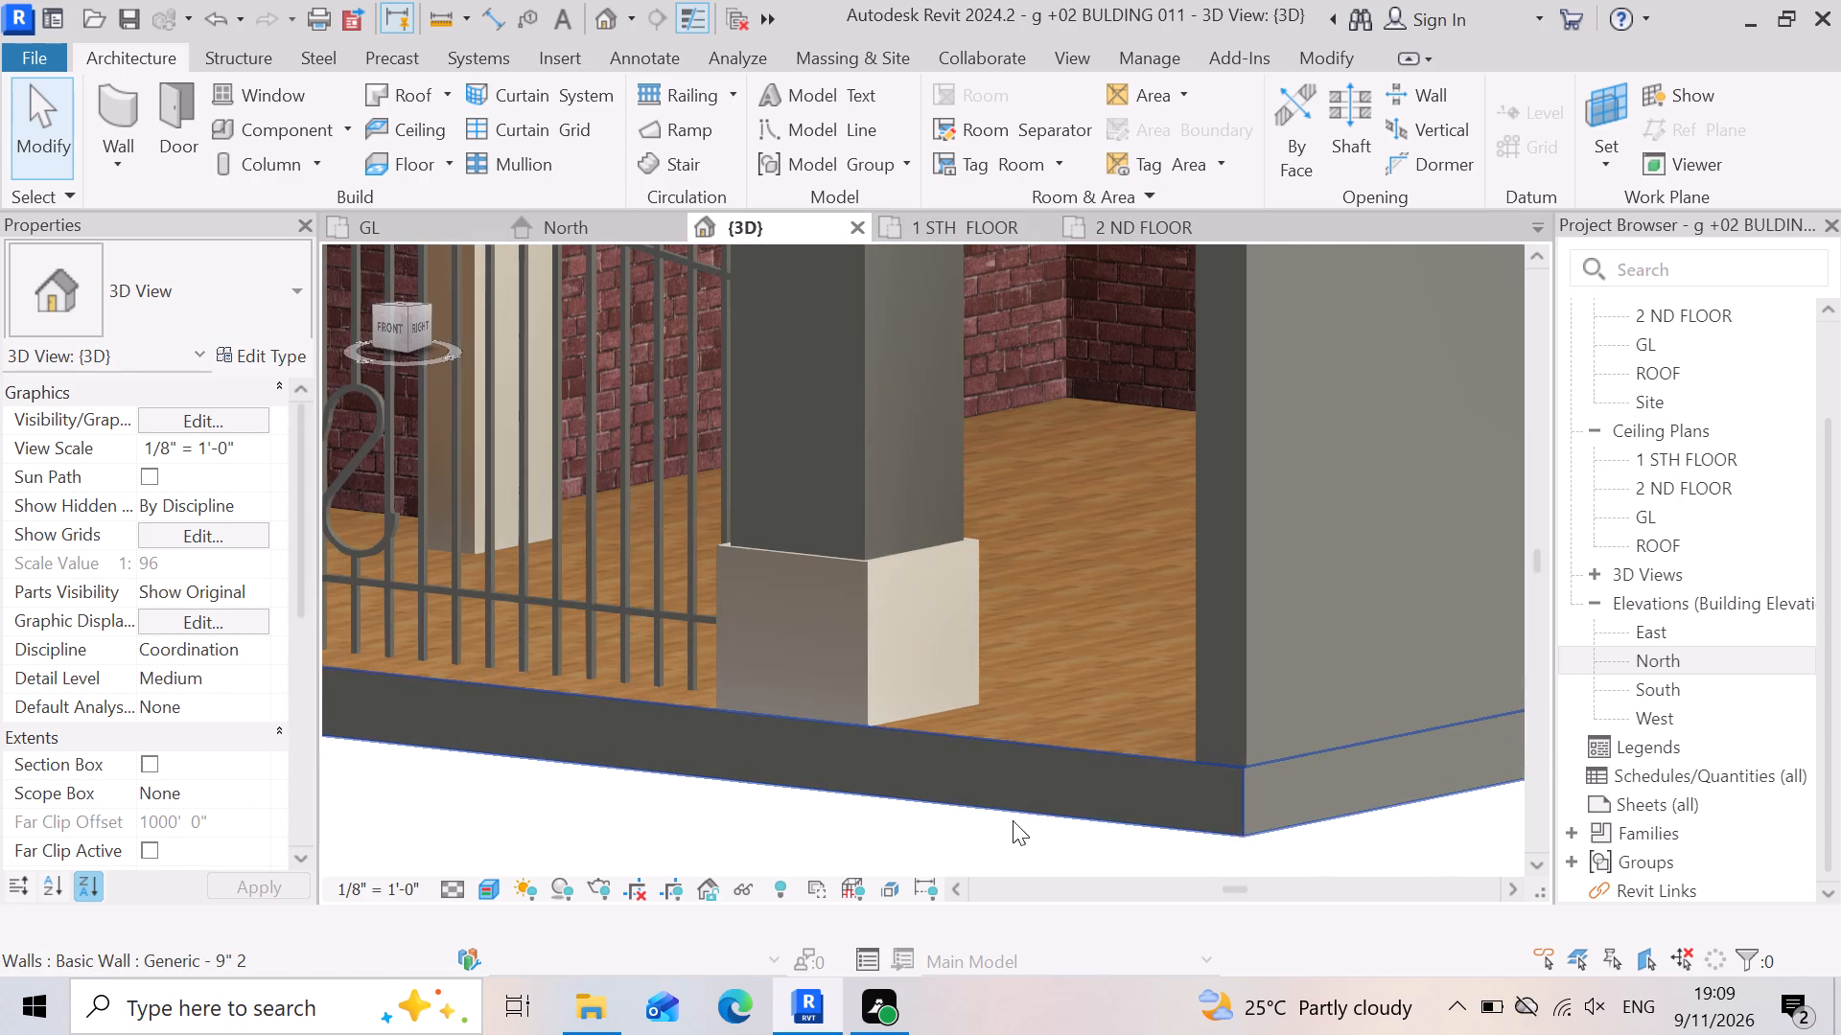
scroll(1025, 798, "up", 4)
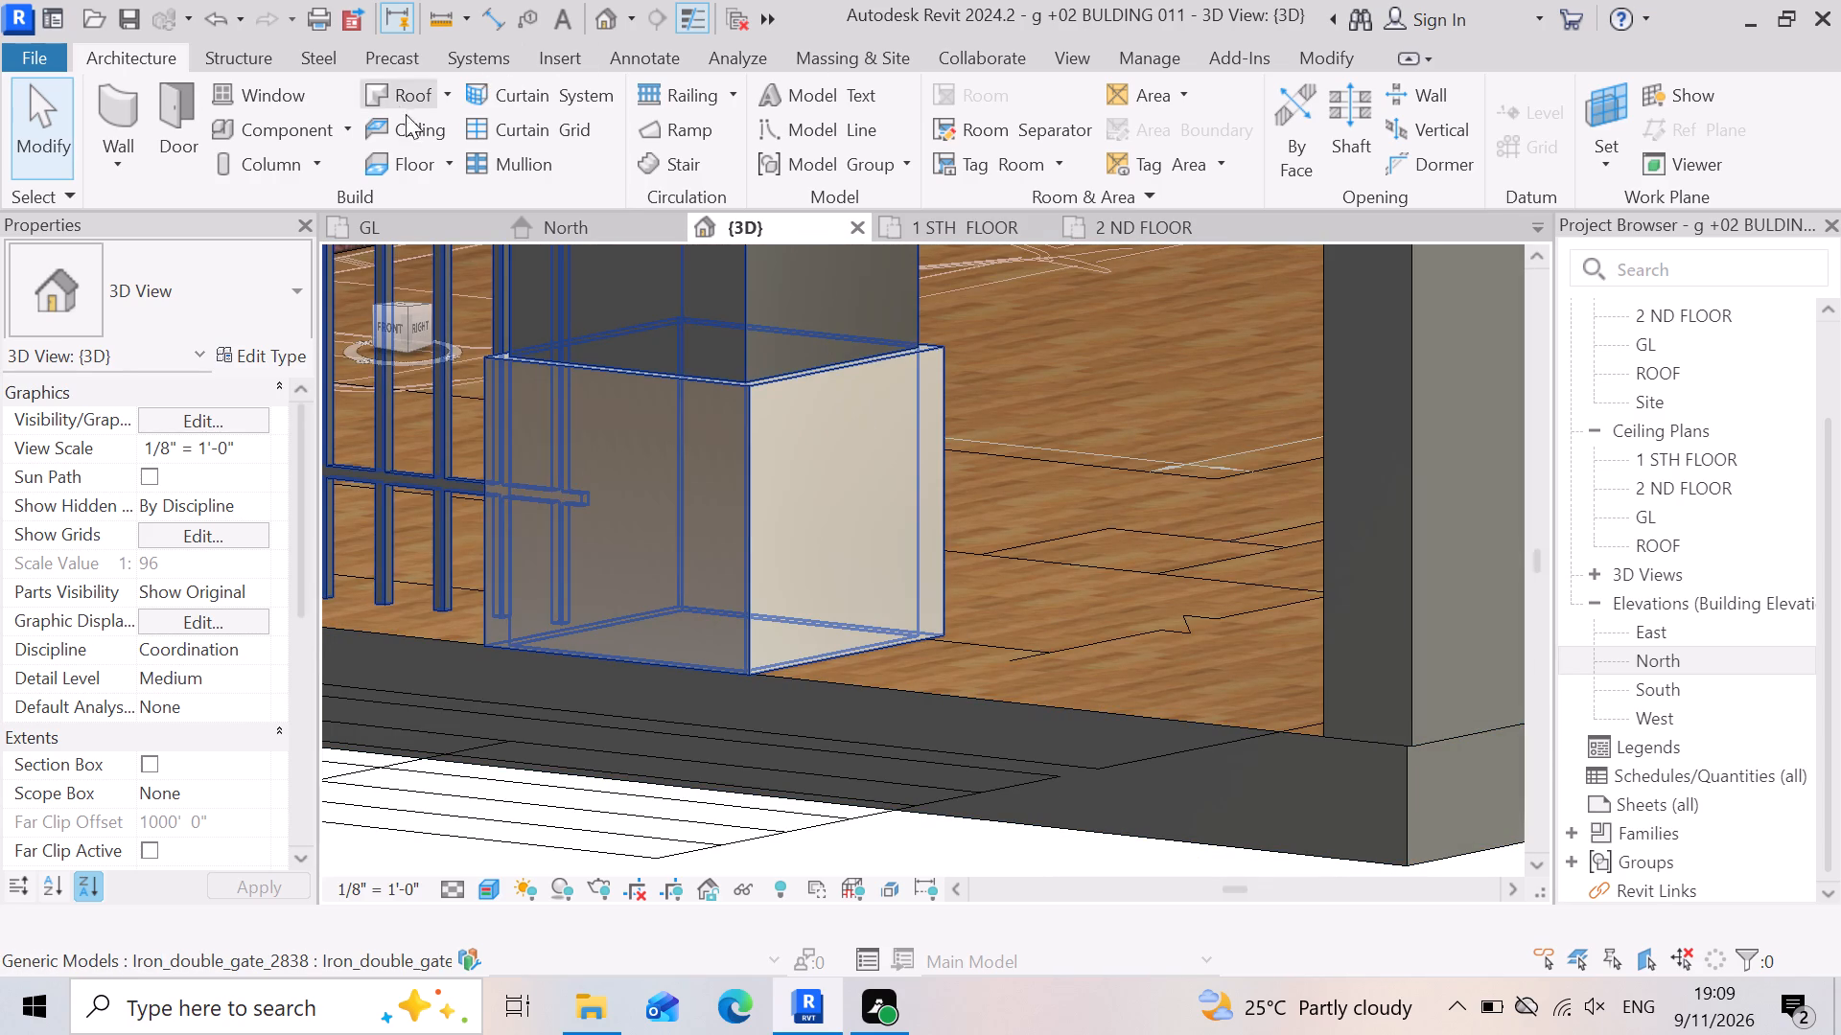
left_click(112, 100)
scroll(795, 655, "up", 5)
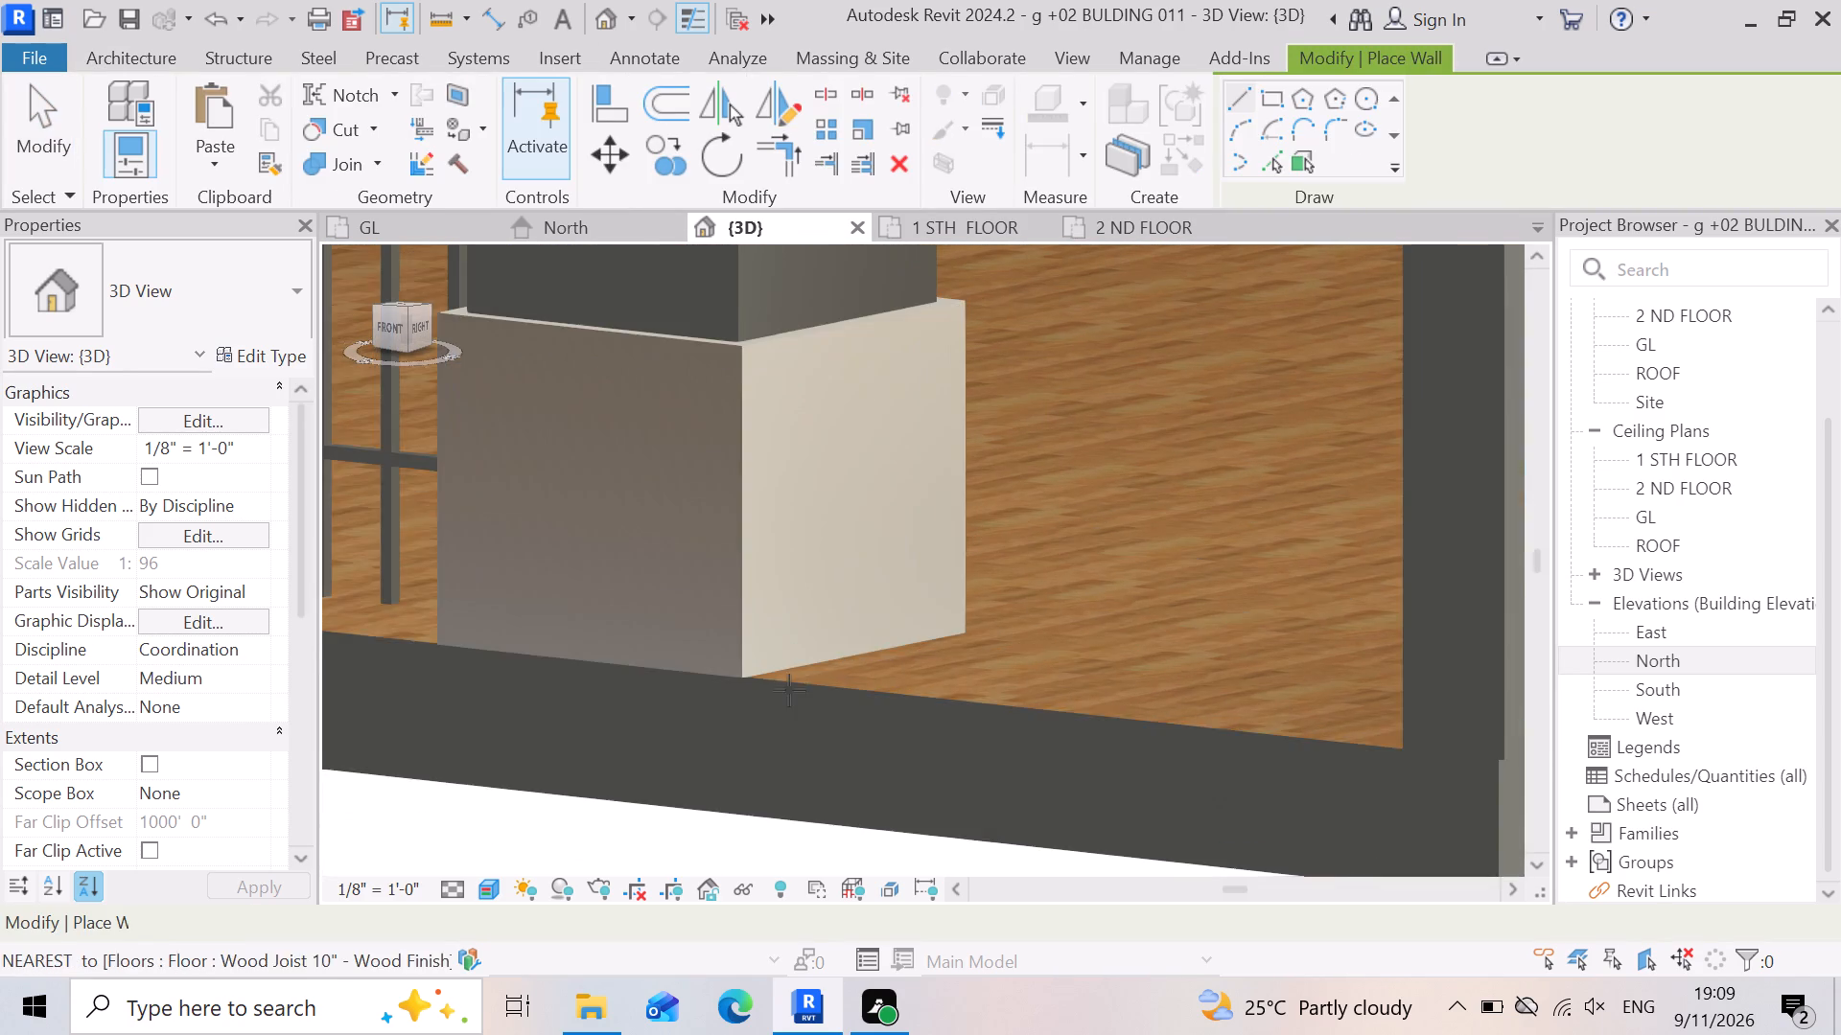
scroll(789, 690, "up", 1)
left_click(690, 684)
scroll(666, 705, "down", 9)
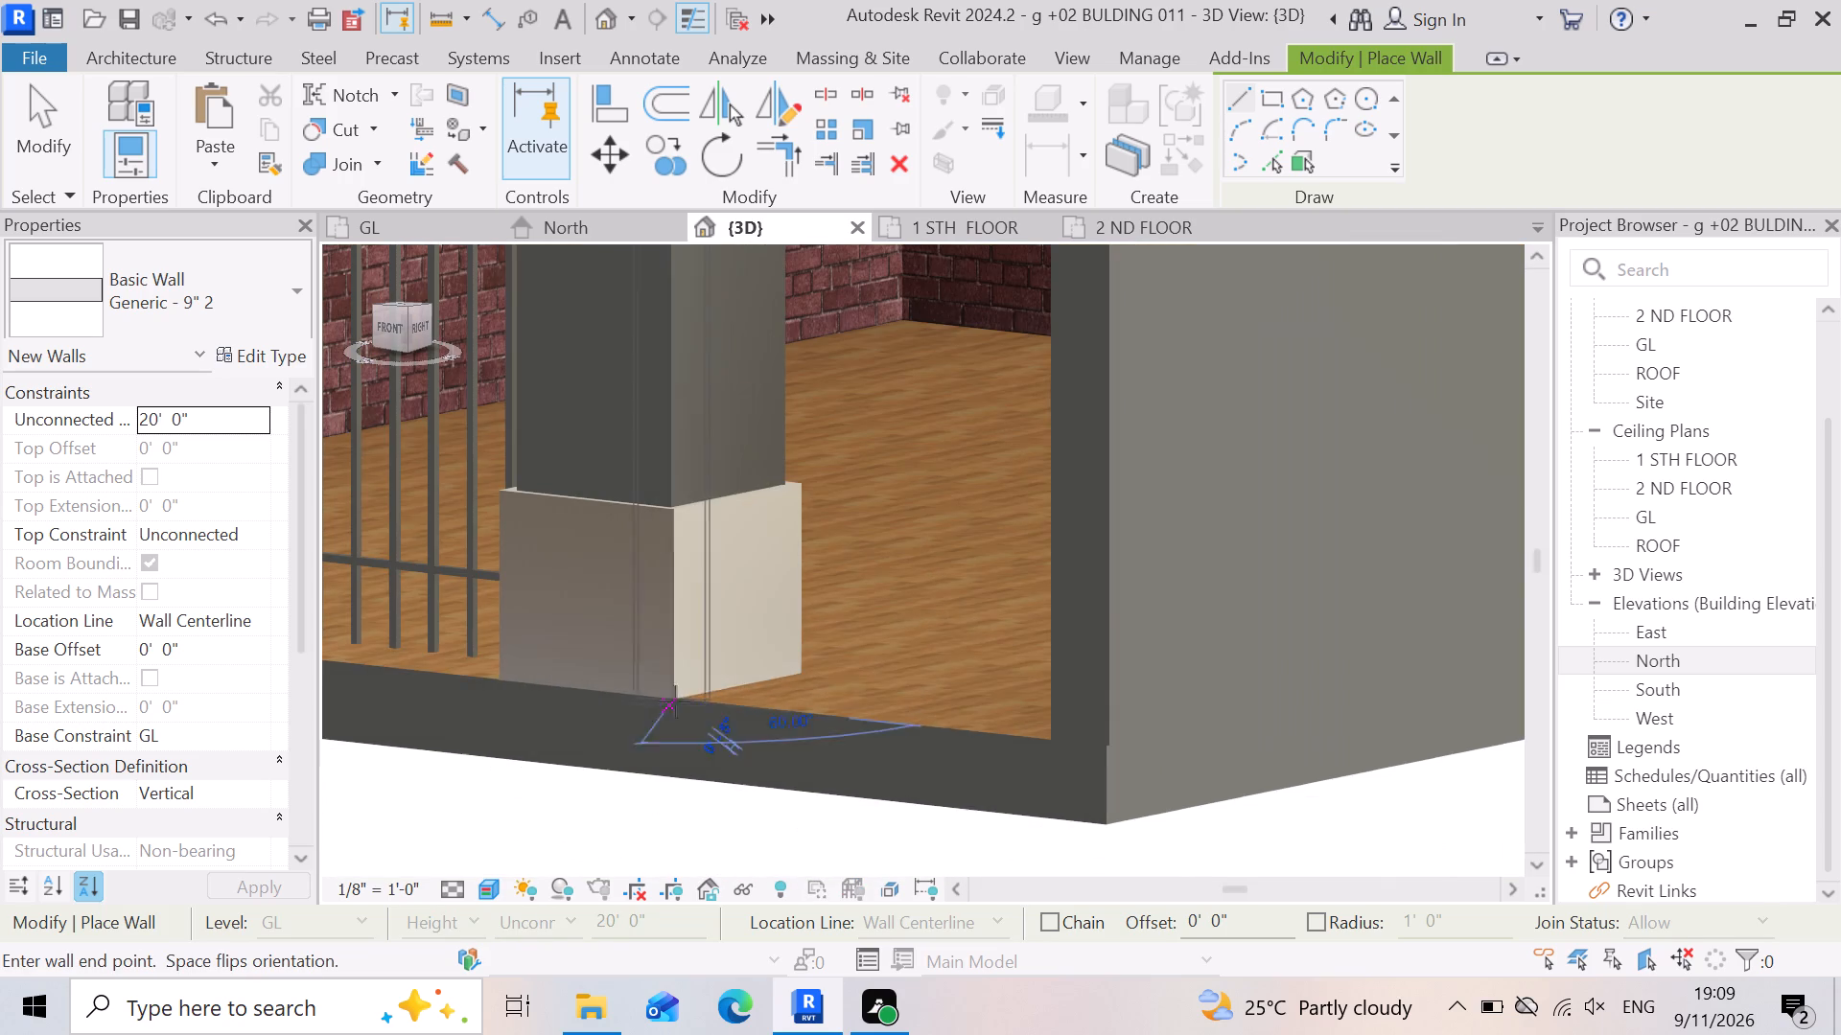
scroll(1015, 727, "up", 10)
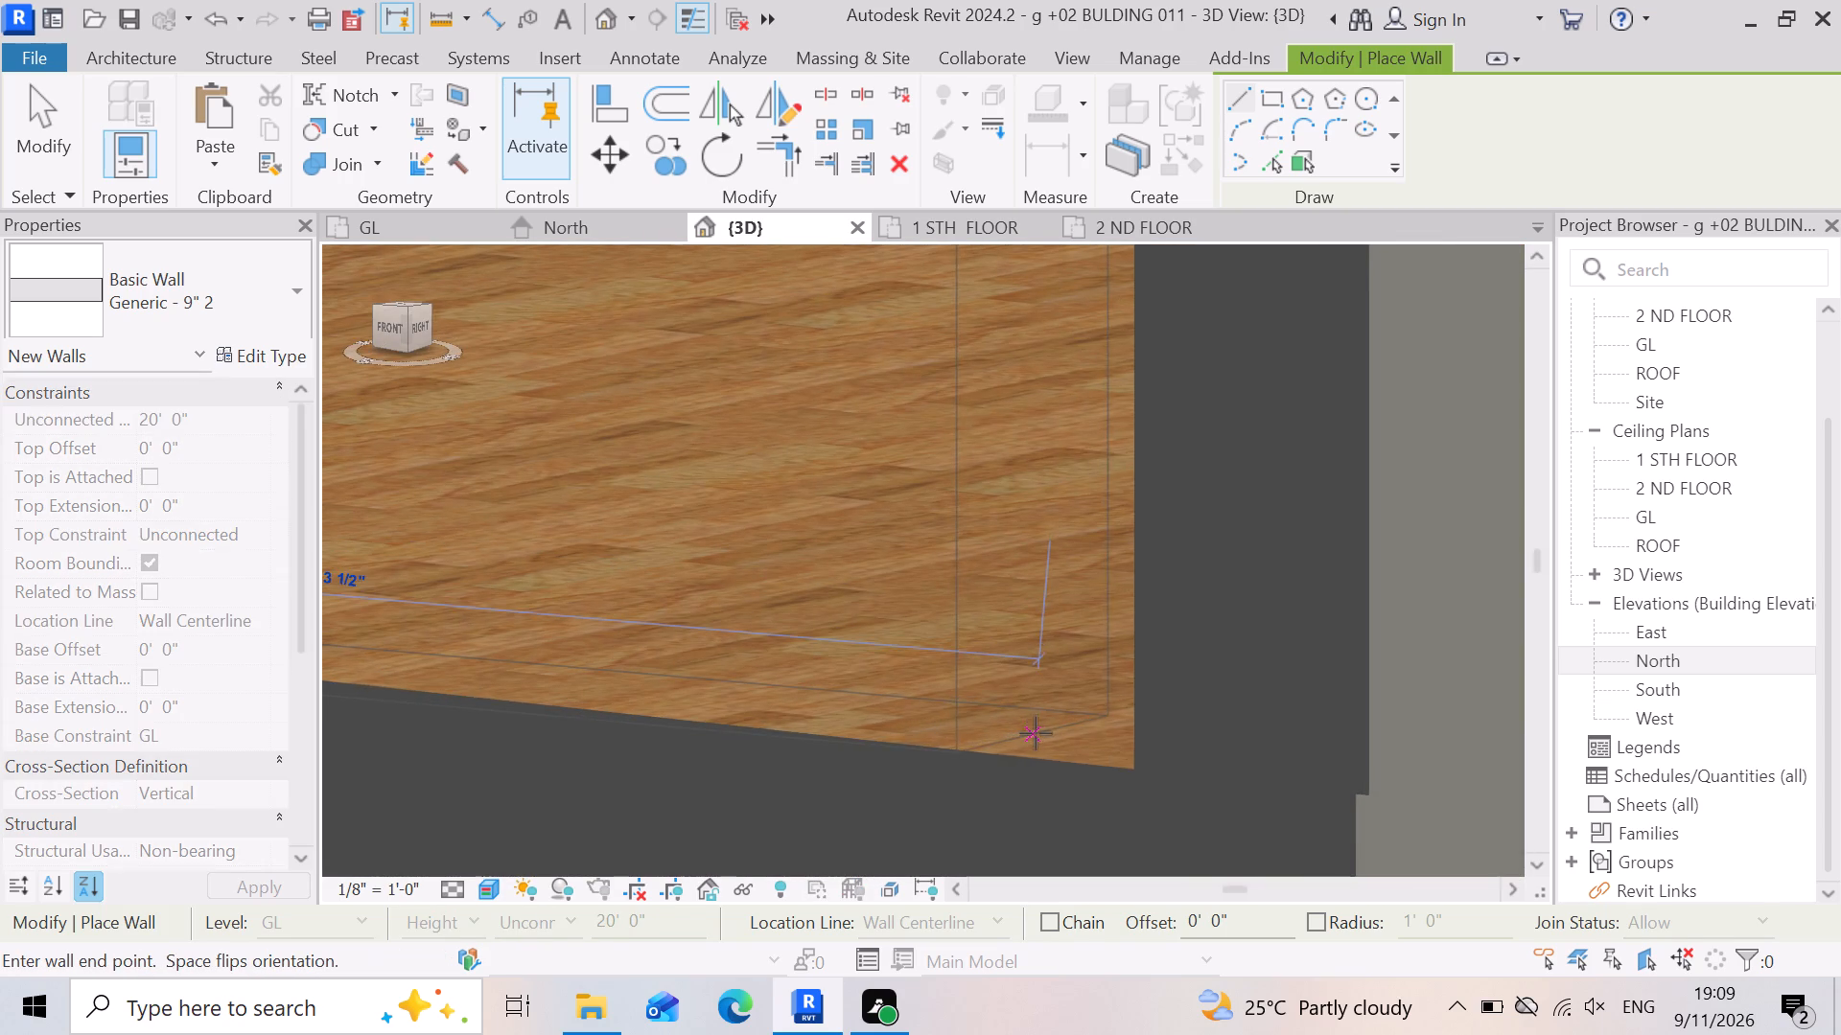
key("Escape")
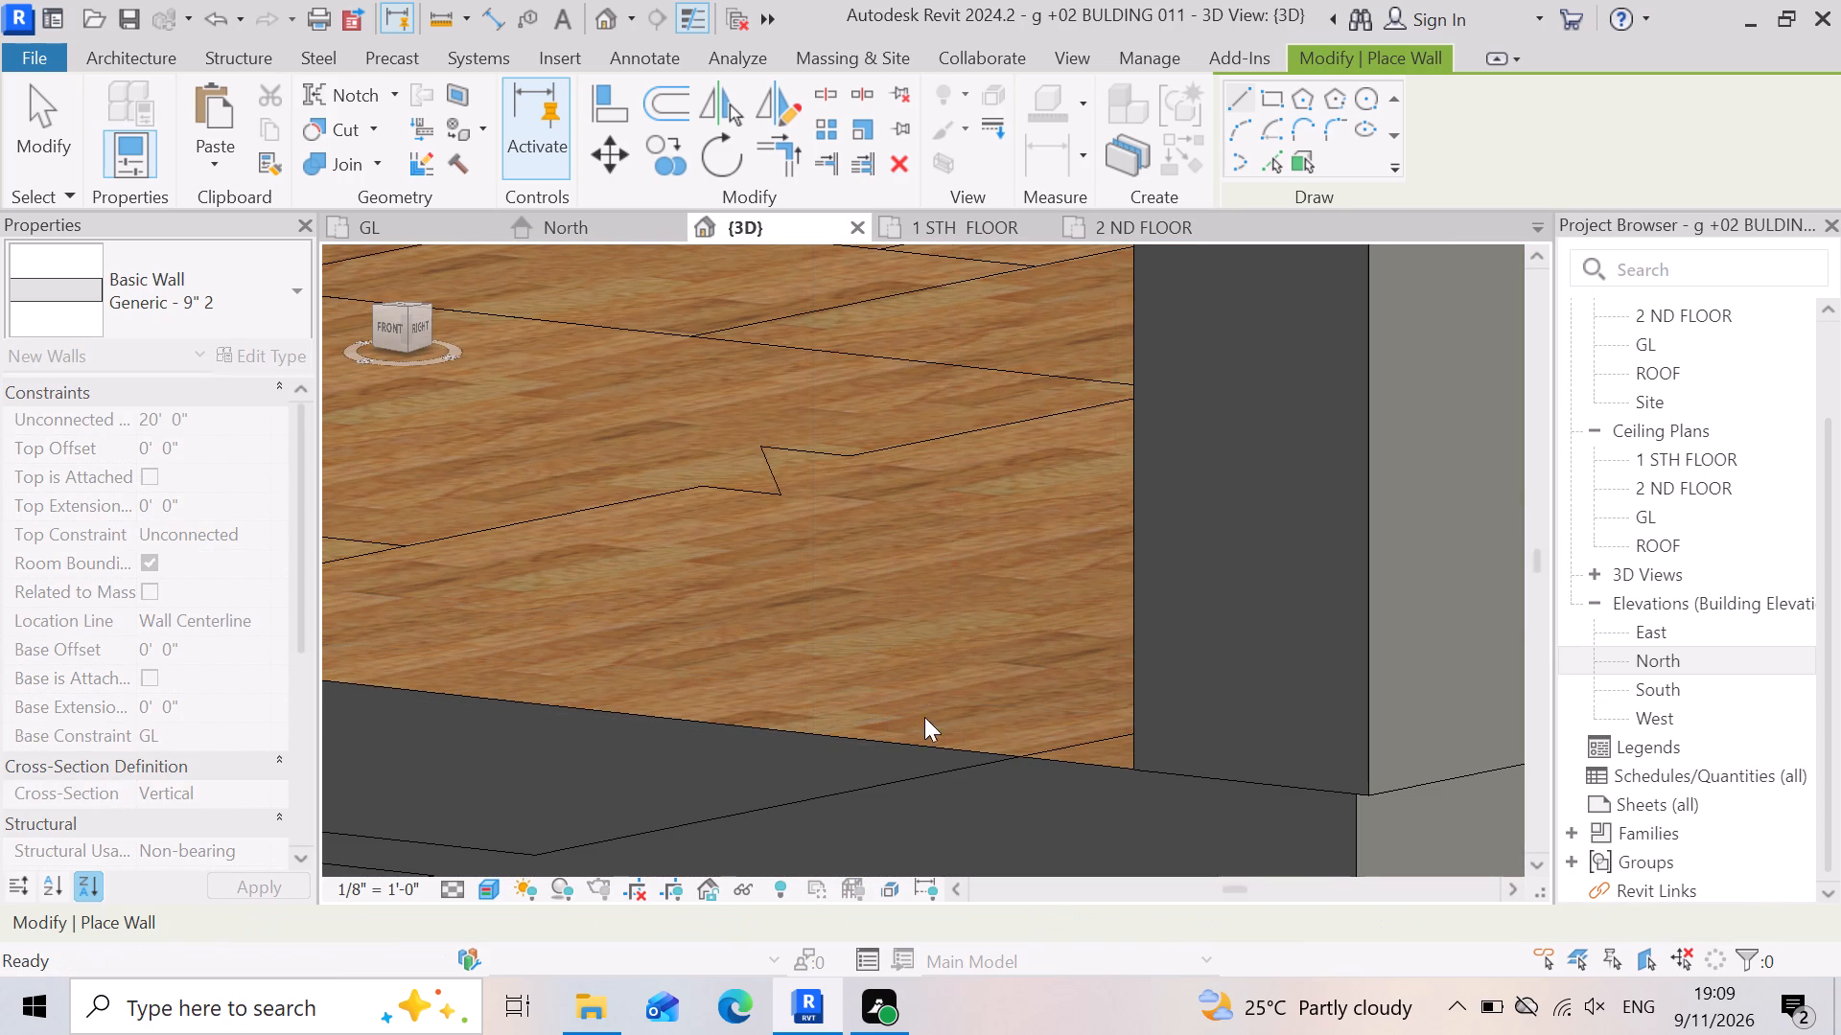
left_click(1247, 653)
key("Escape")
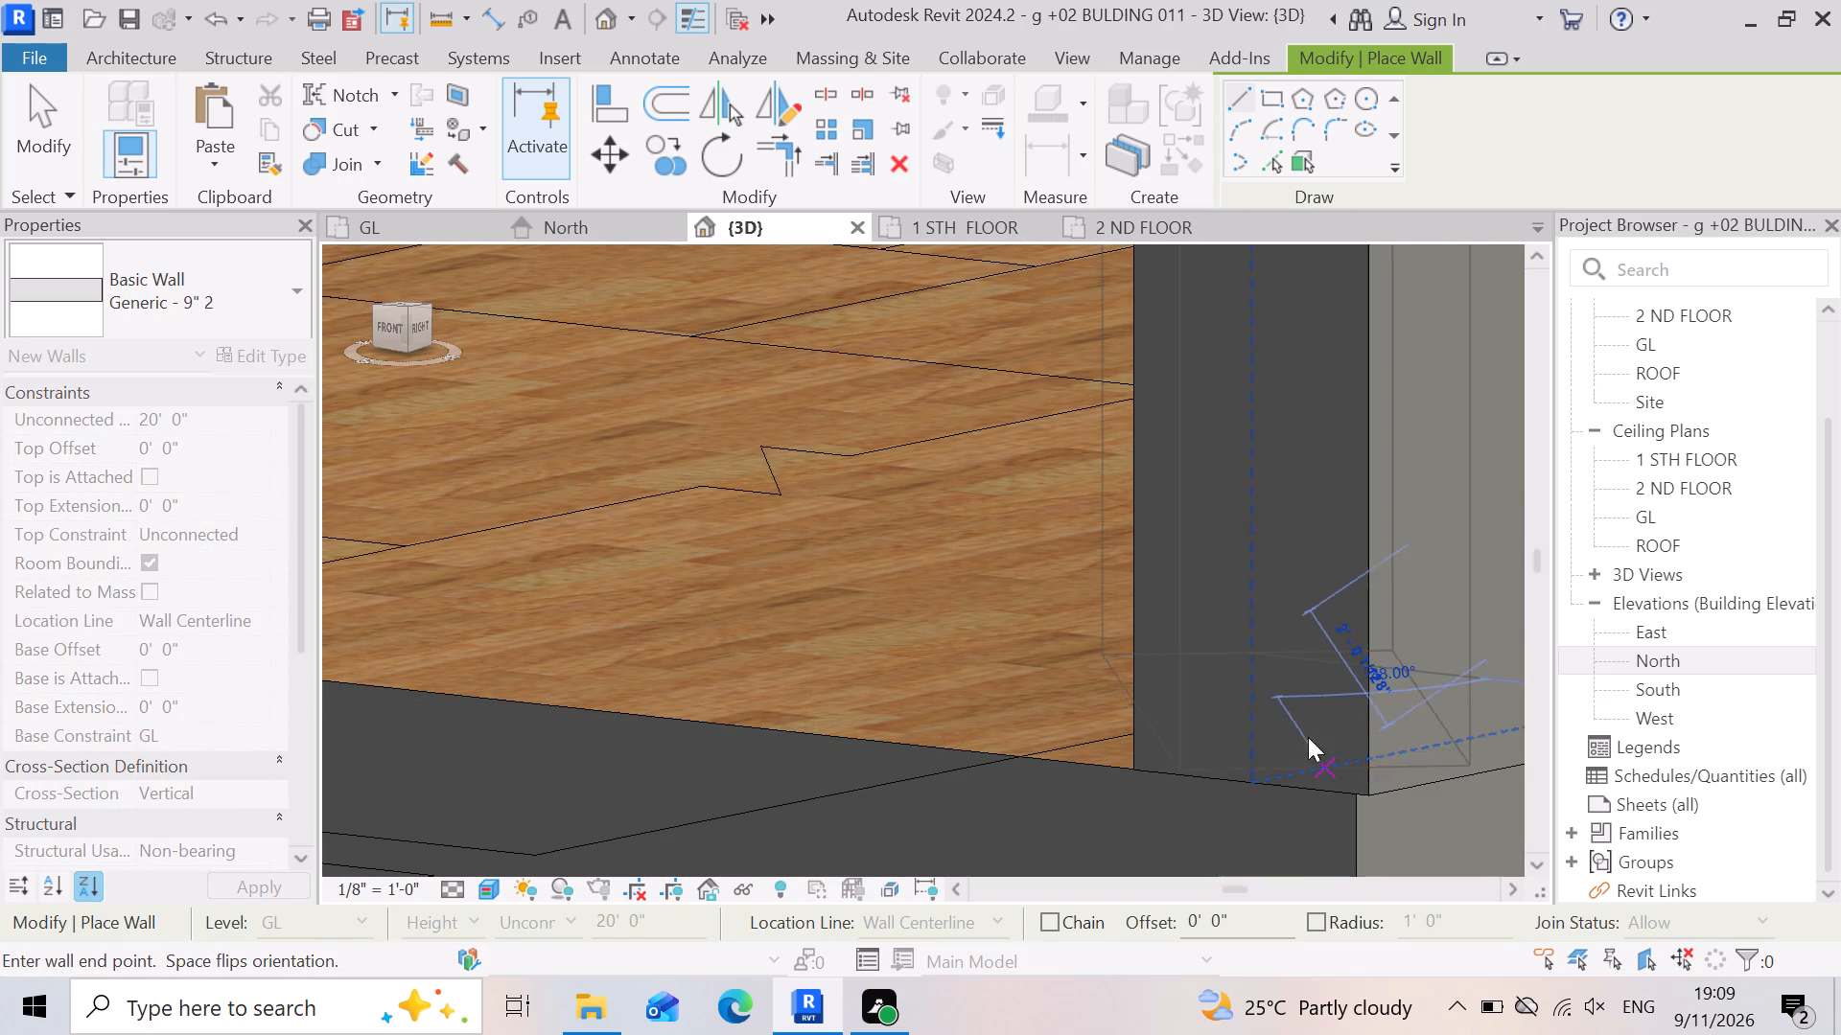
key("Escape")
Fine-nudge the side boundary wall until its outer face sits flush with the slab corner beside the gate.
left_click(1236, 649)
scroll(1424, 821, "up", 3)
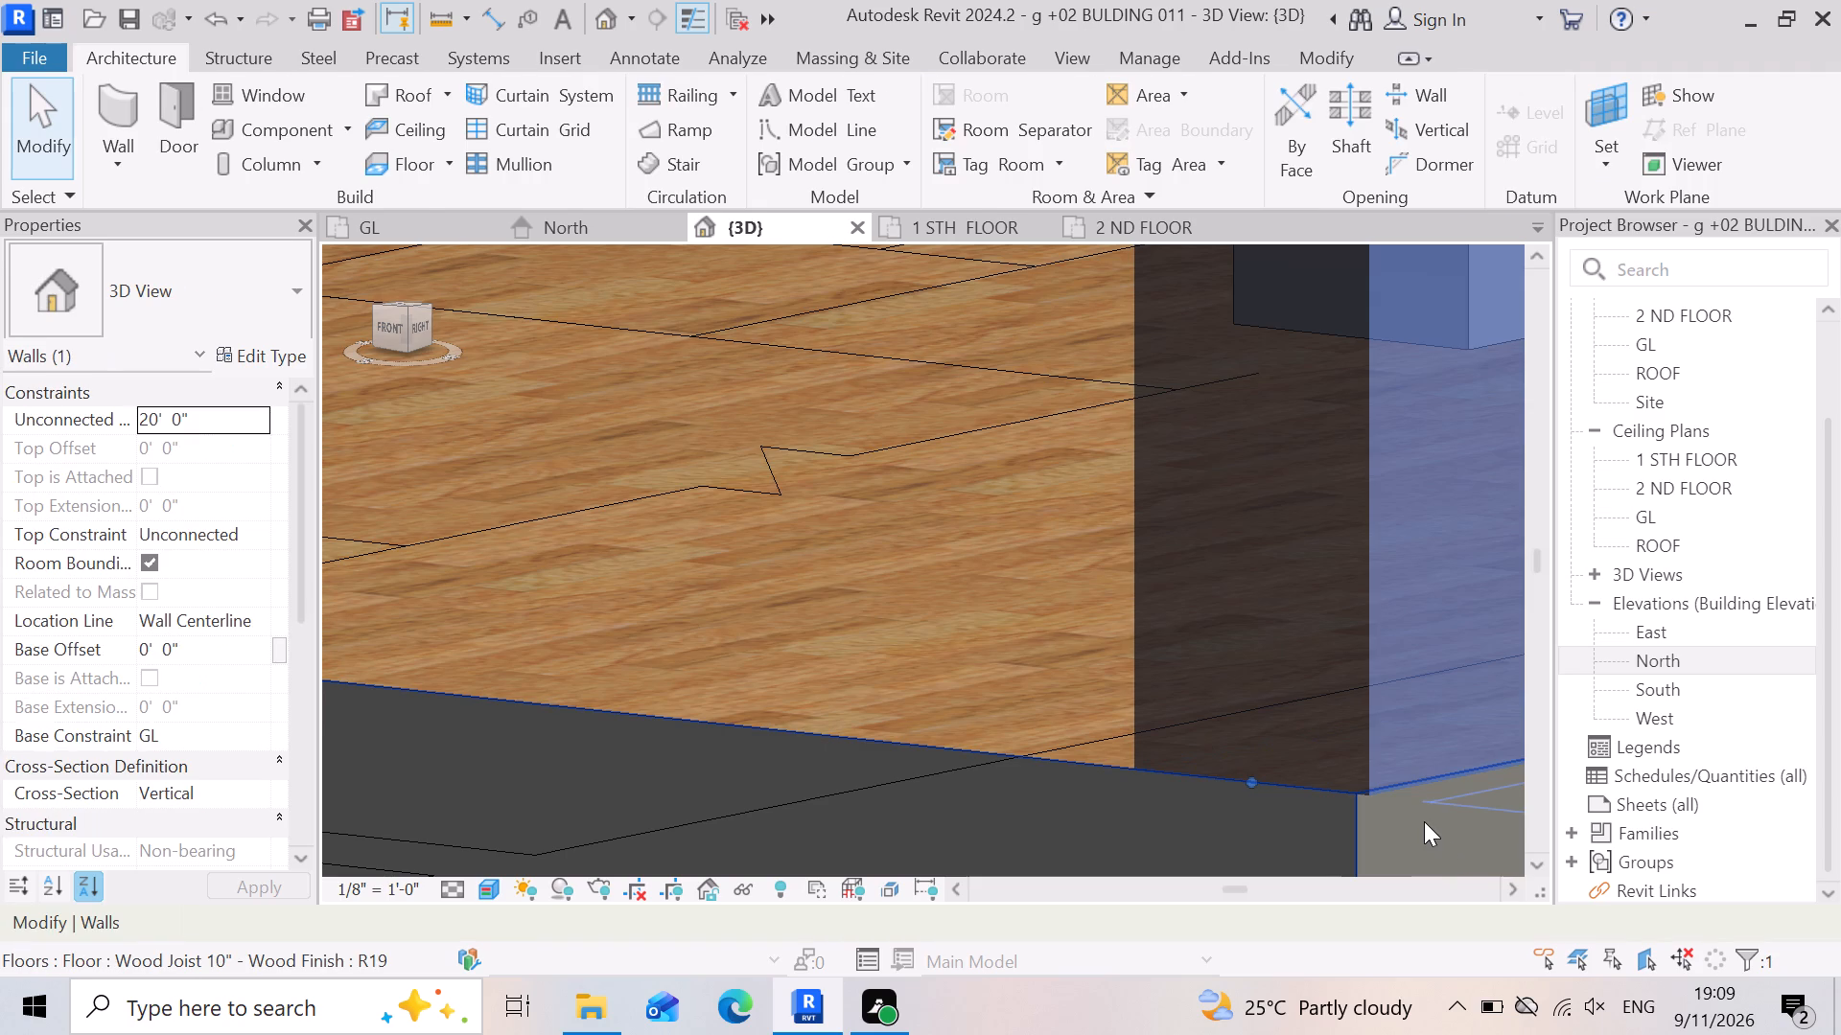
key("Left")
key("Left")
key("Left")
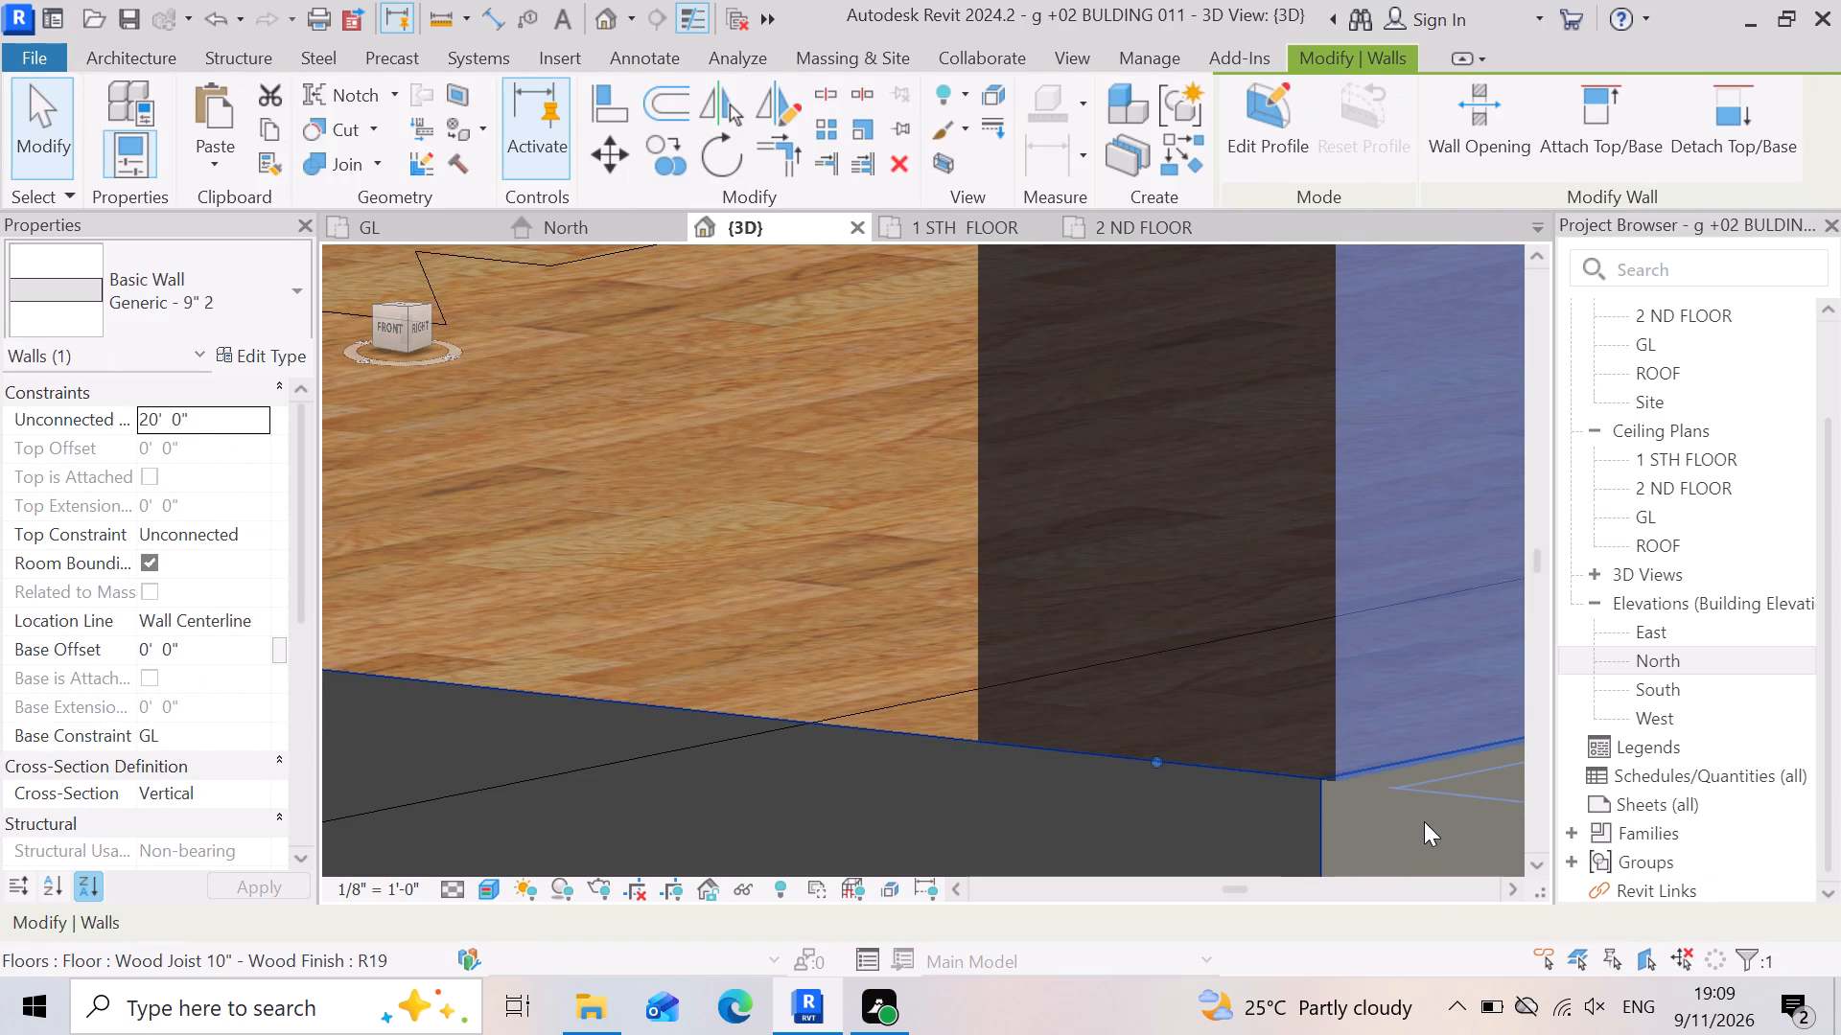
key("Left")
key("Left")
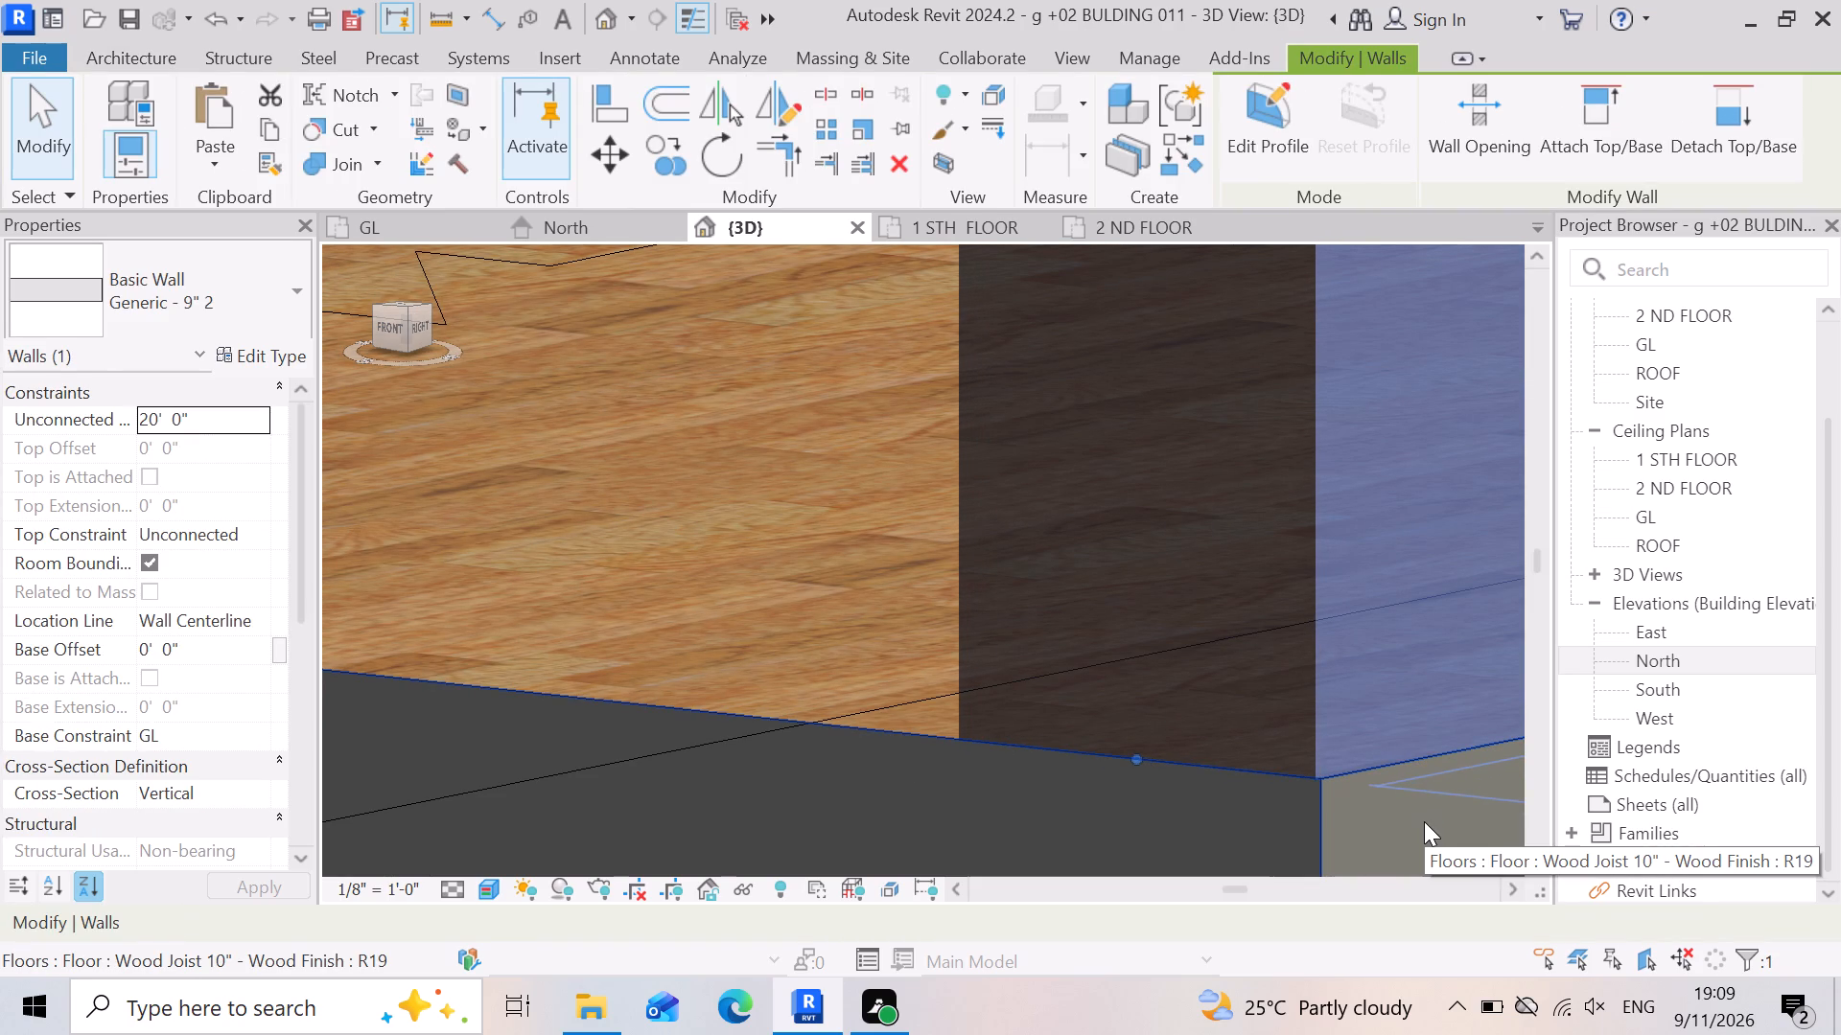
key("Right")
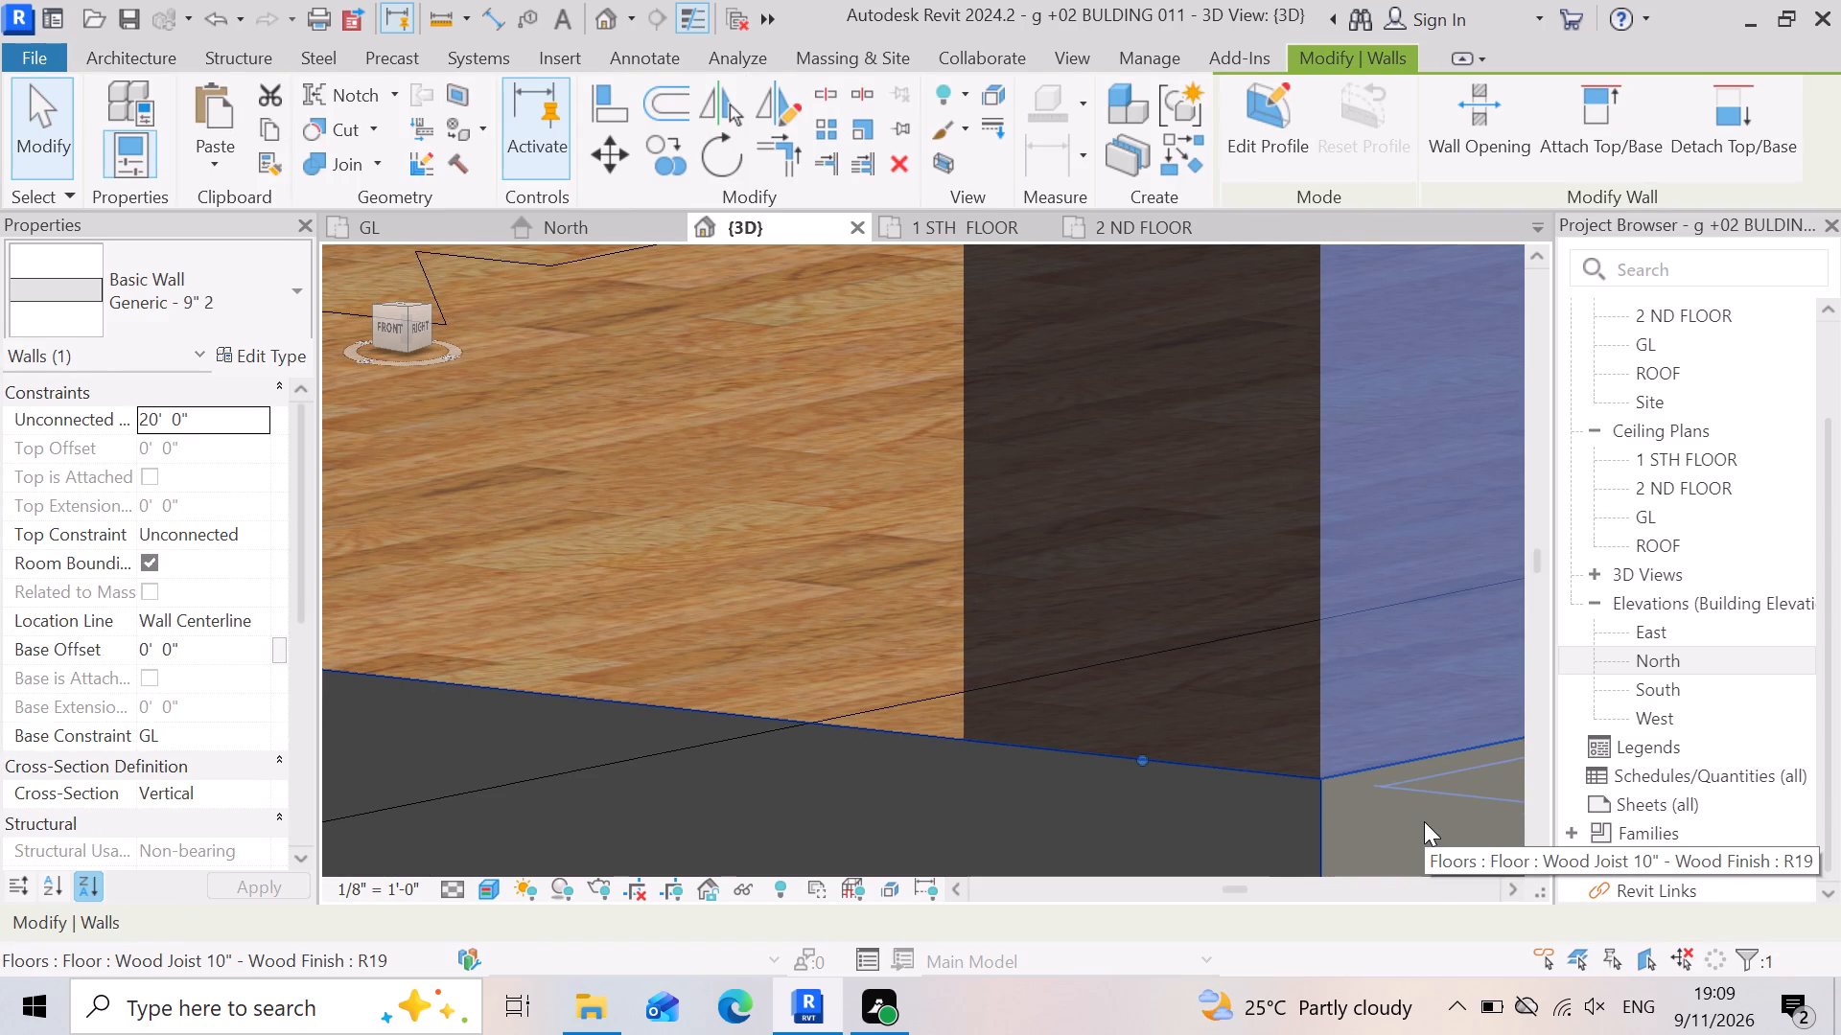
scroll(1434, 583, "down", 8)
left_click(1022, 816)
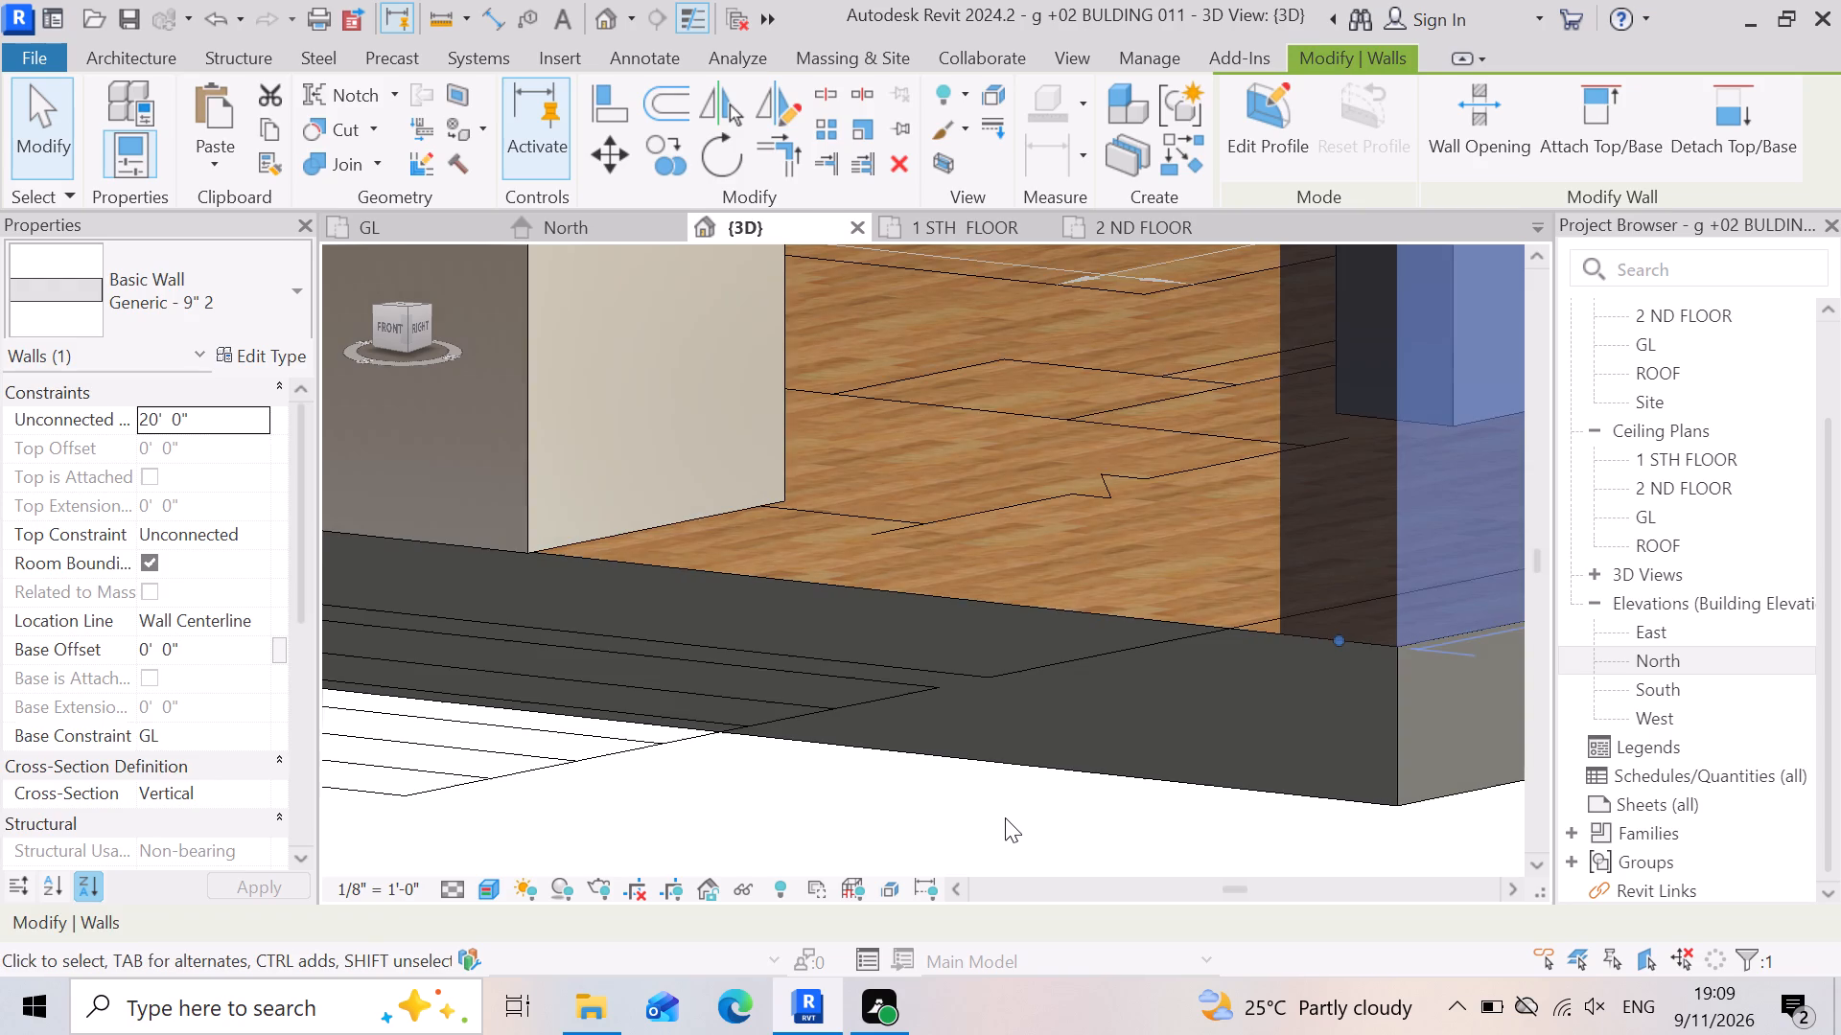
Draw a Generic - 9" 2 wall along the front slab edge, from the side boundary wall's inner corner to the gate pillar's base.
scroll(1247, 642, "up", 4)
scroll(977, 622, "down", 9)
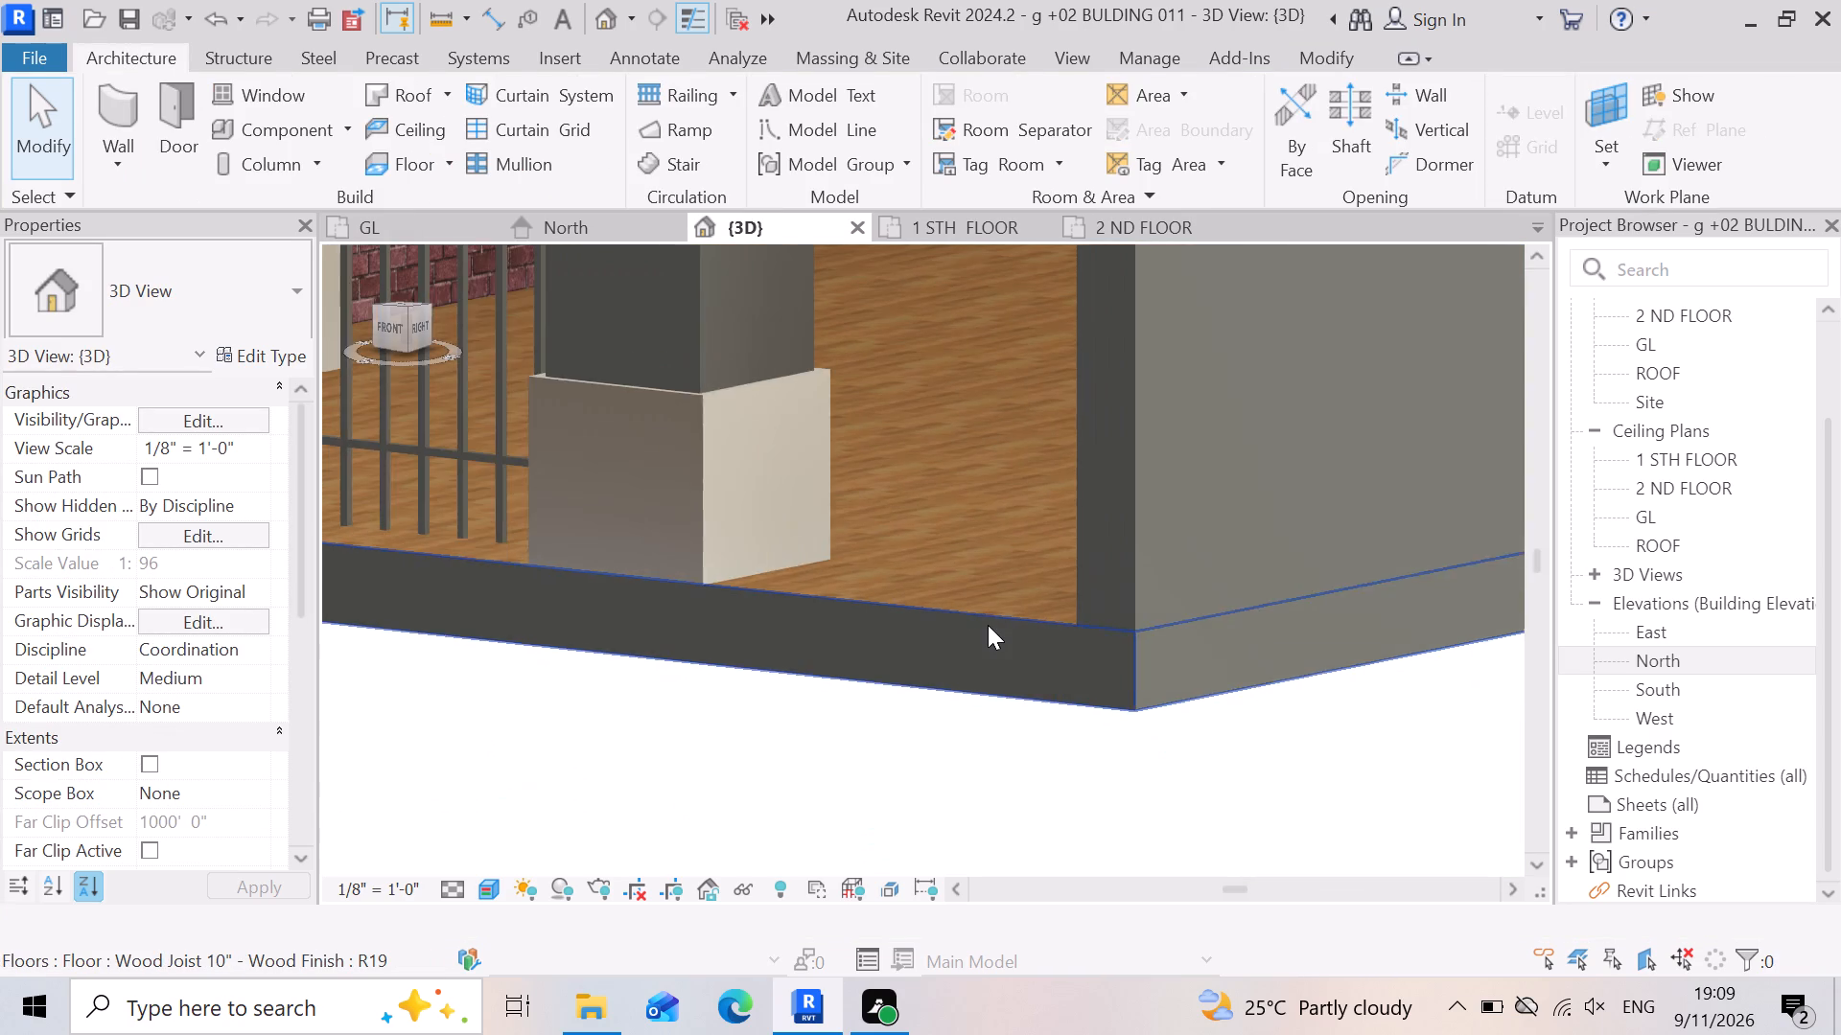
left_click(138, 111)
scroll(765, 623, "up", 3)
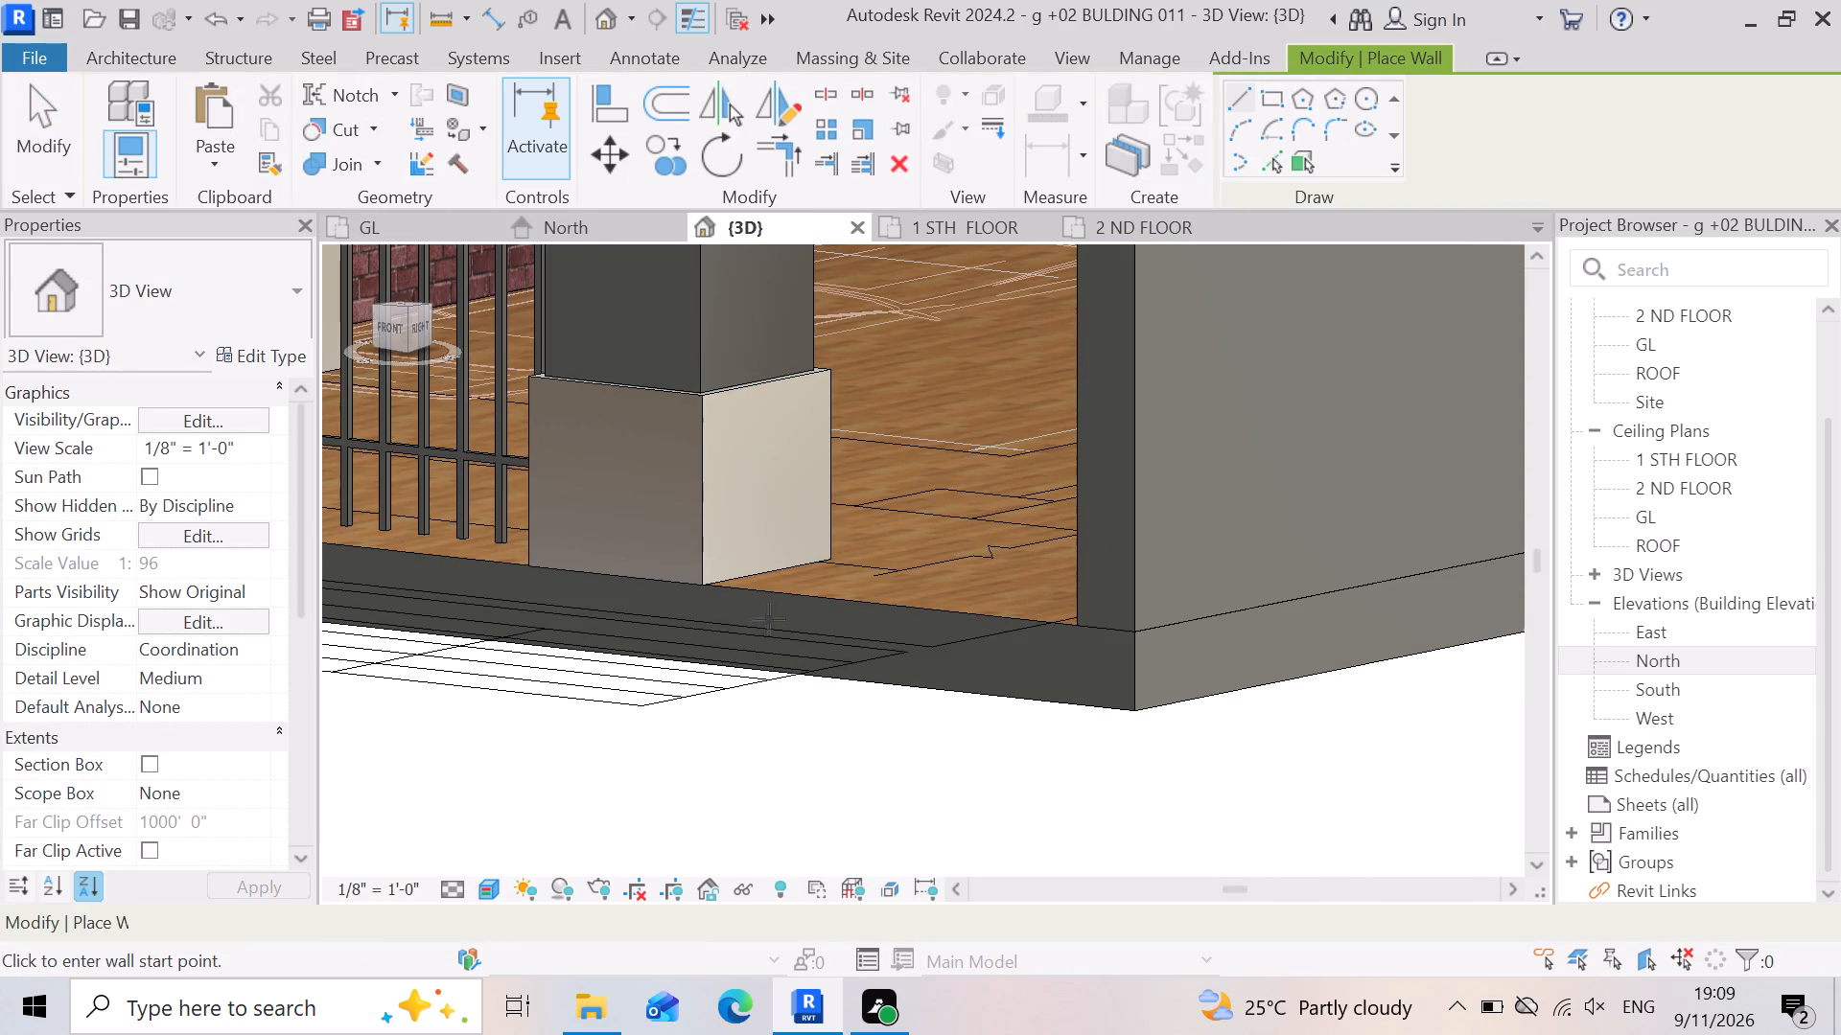
scroll(1272, 665, "up", 7)
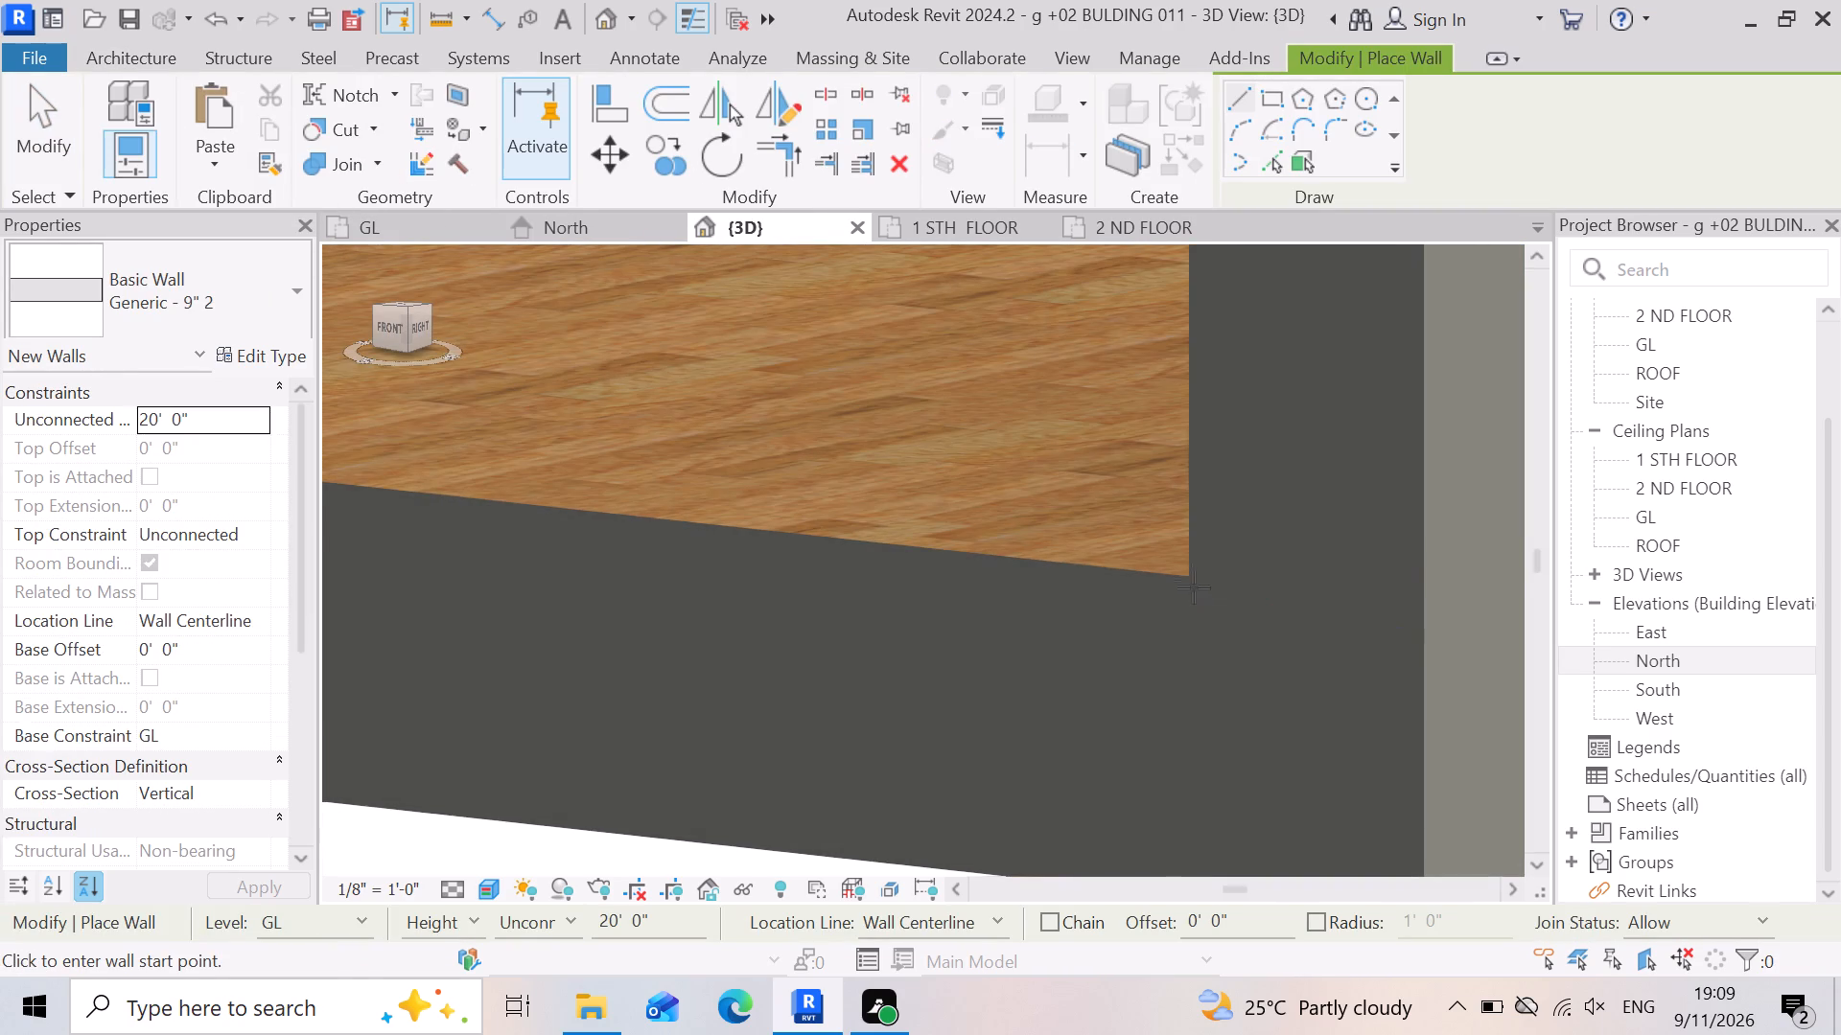
left_click(1191, 578)
scroll(1280, 713, "down", 10)
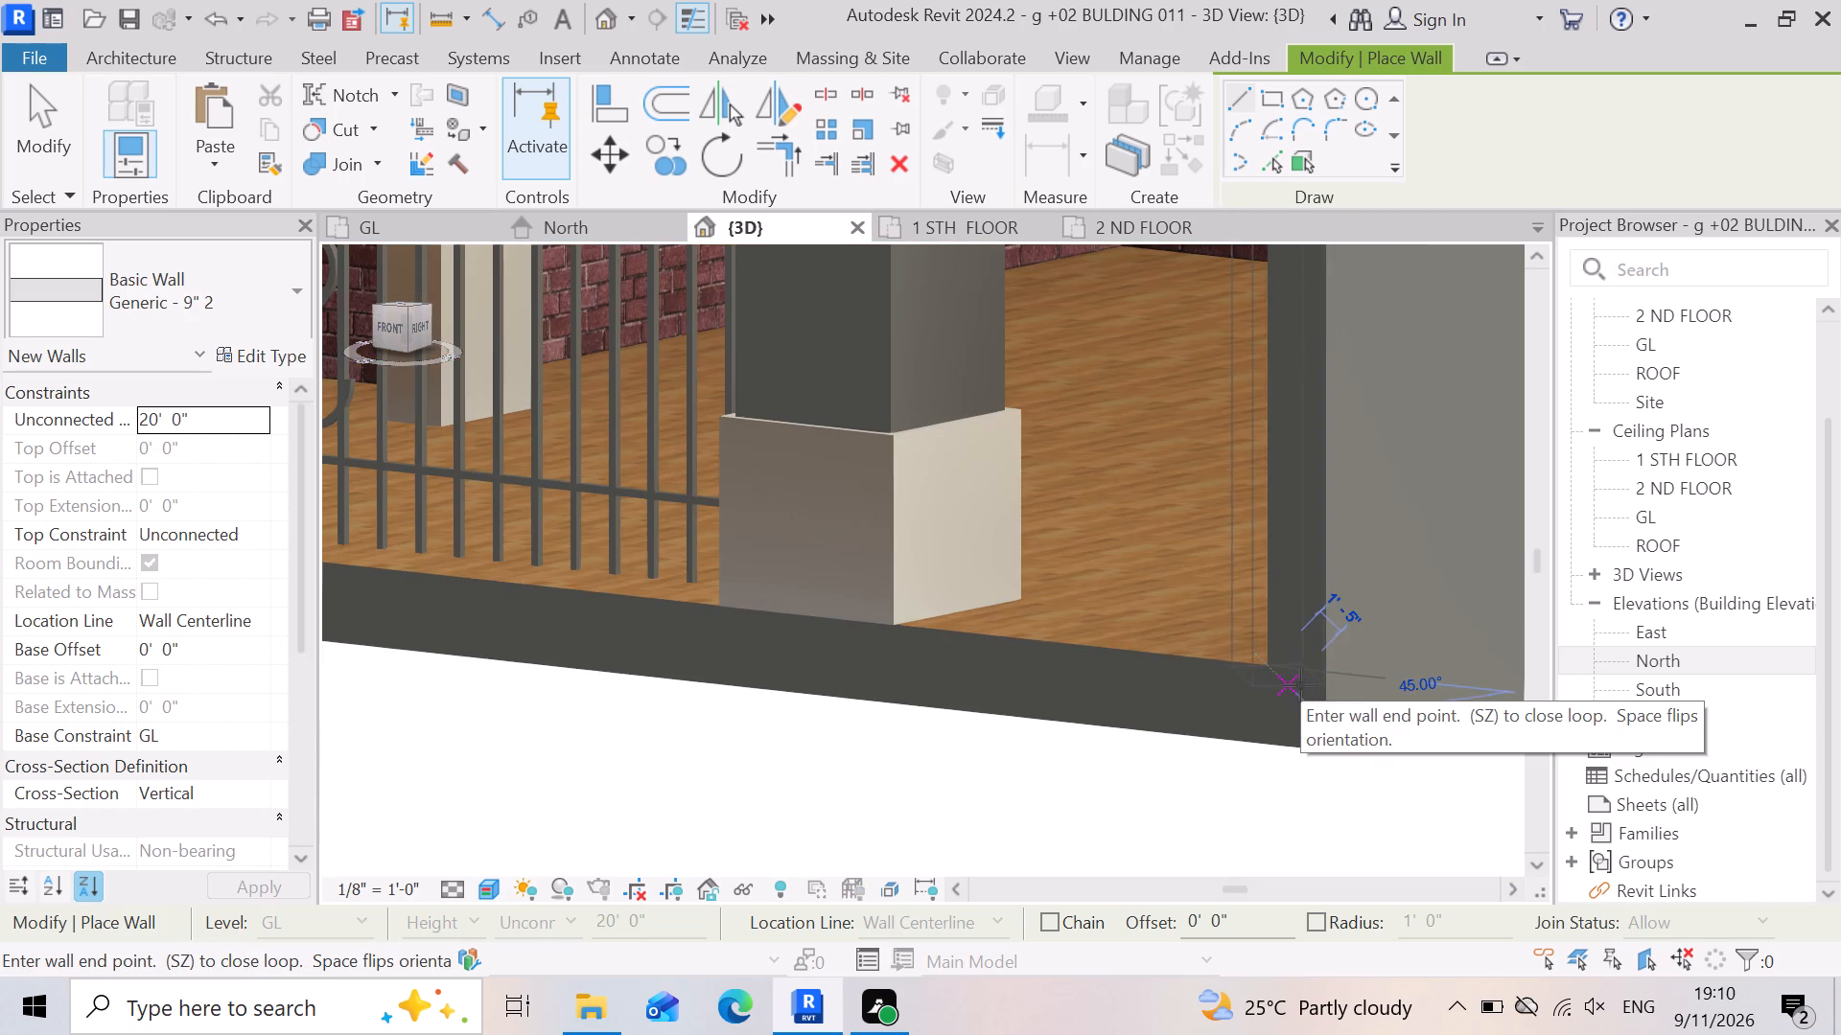
scroll(1000, 611, "up", 3)
scroll(877, 634, "up", 3)
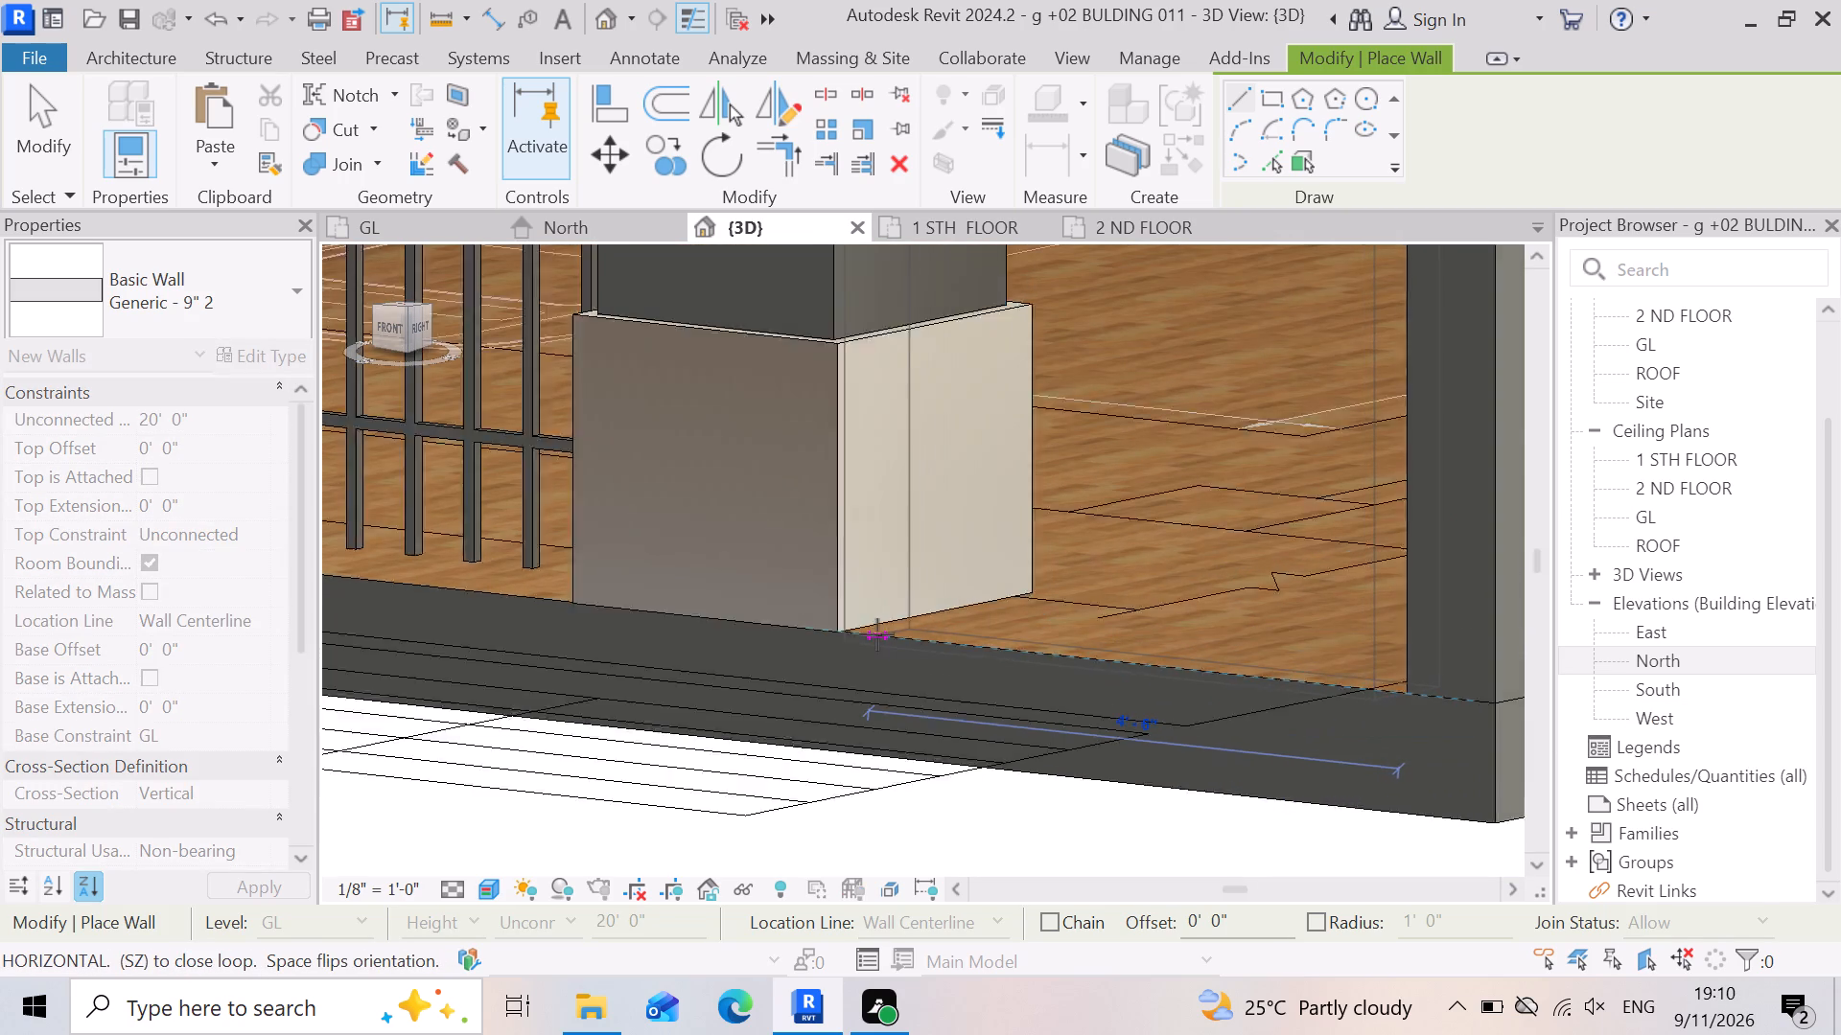
scroll(877, 634, "up", 10)
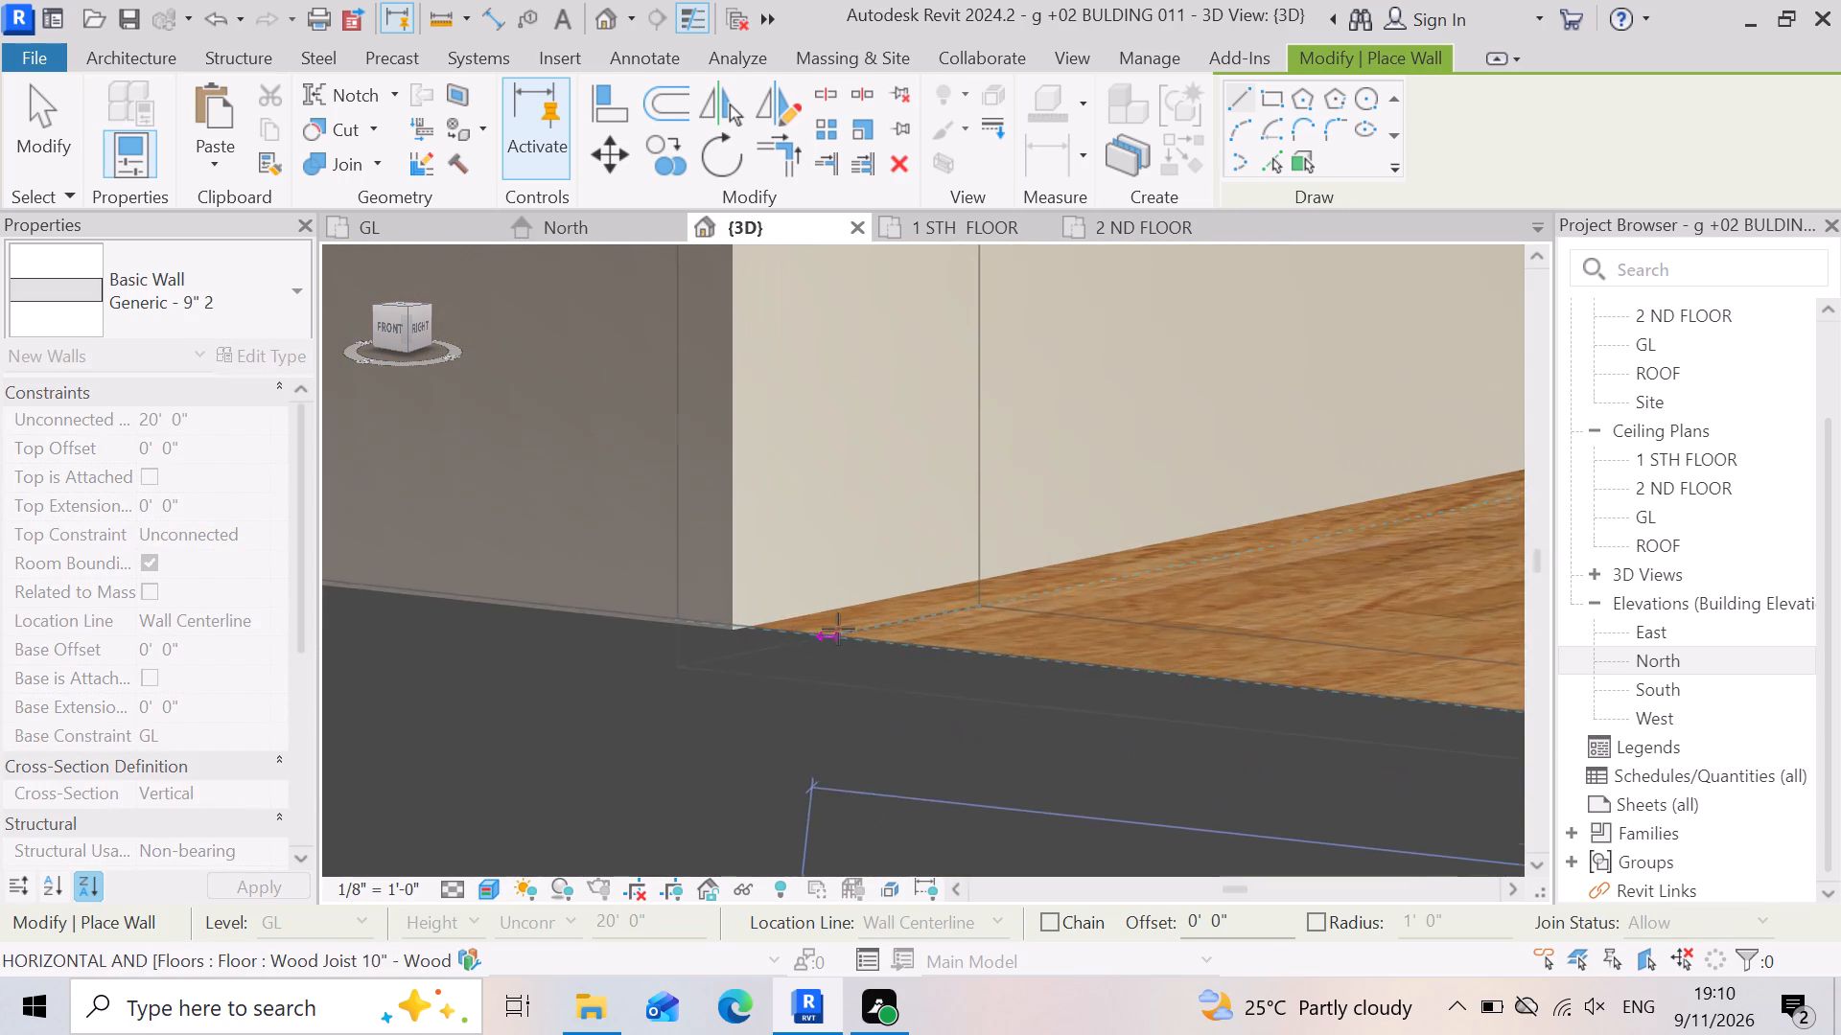
left_click(734, 629)
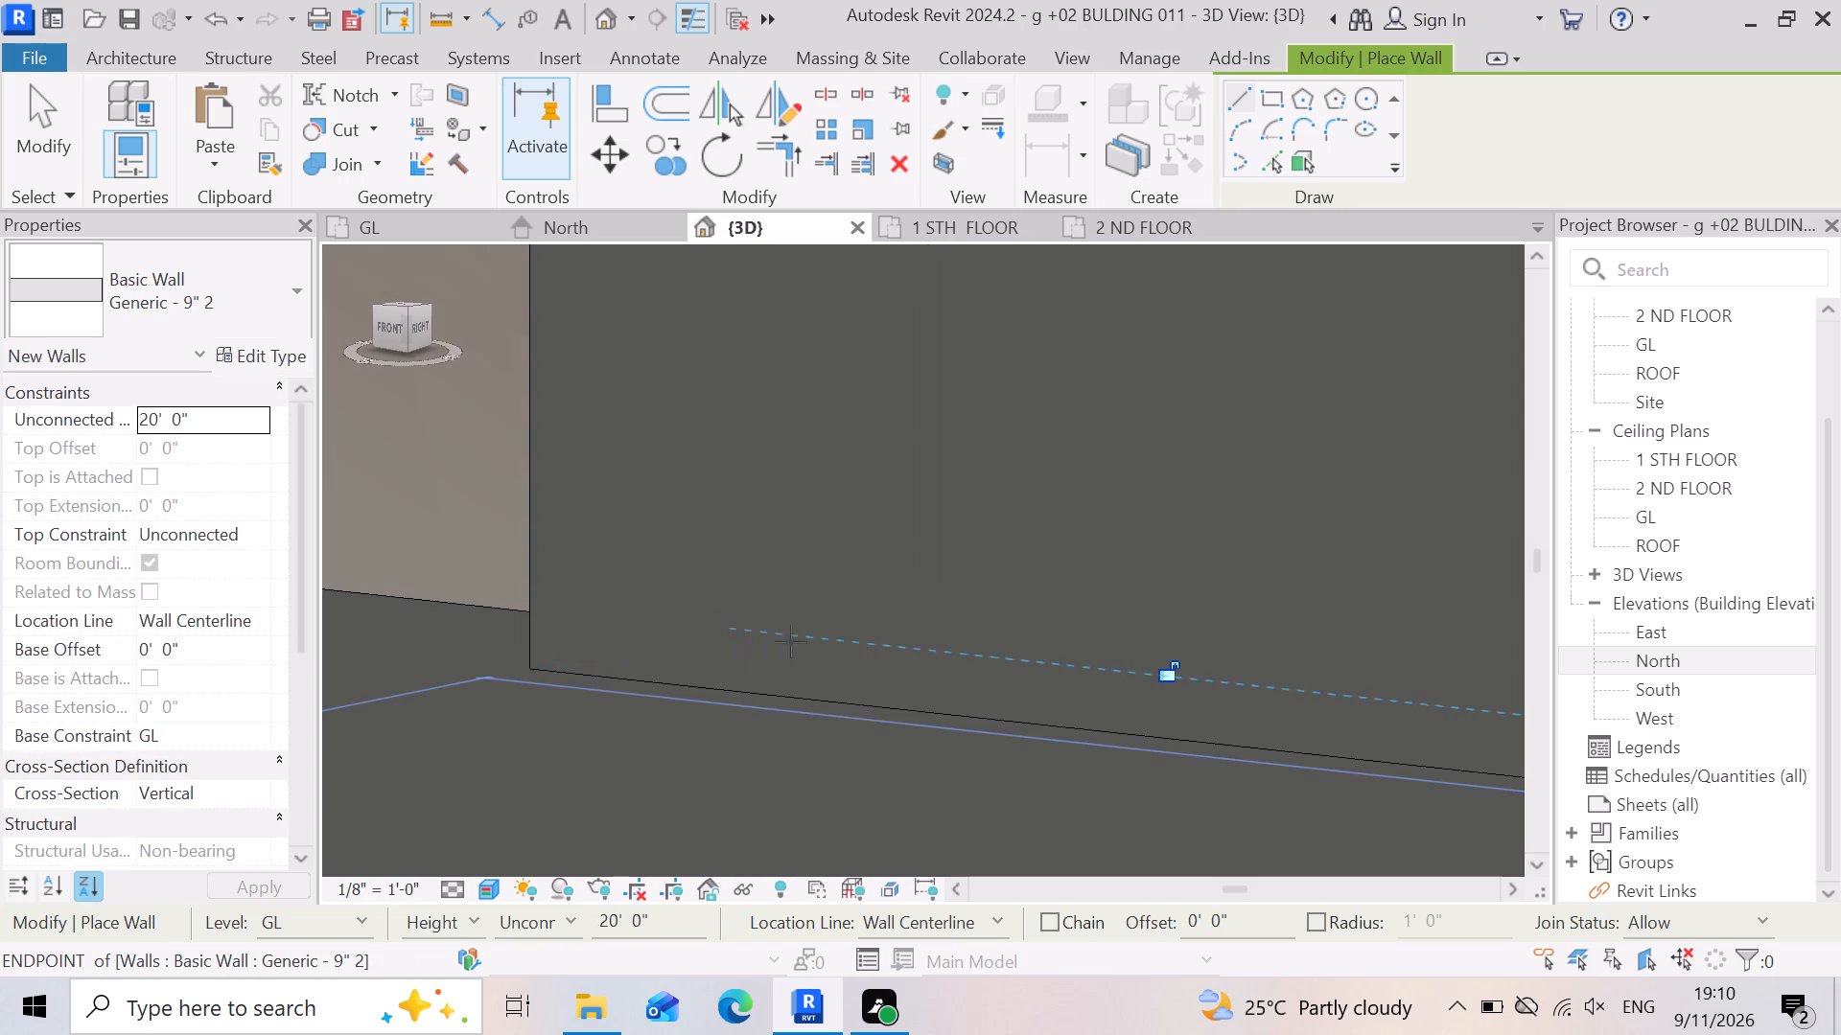
scroll(809, 636, "down", 10)
scroll(788, 753, "down", 5)
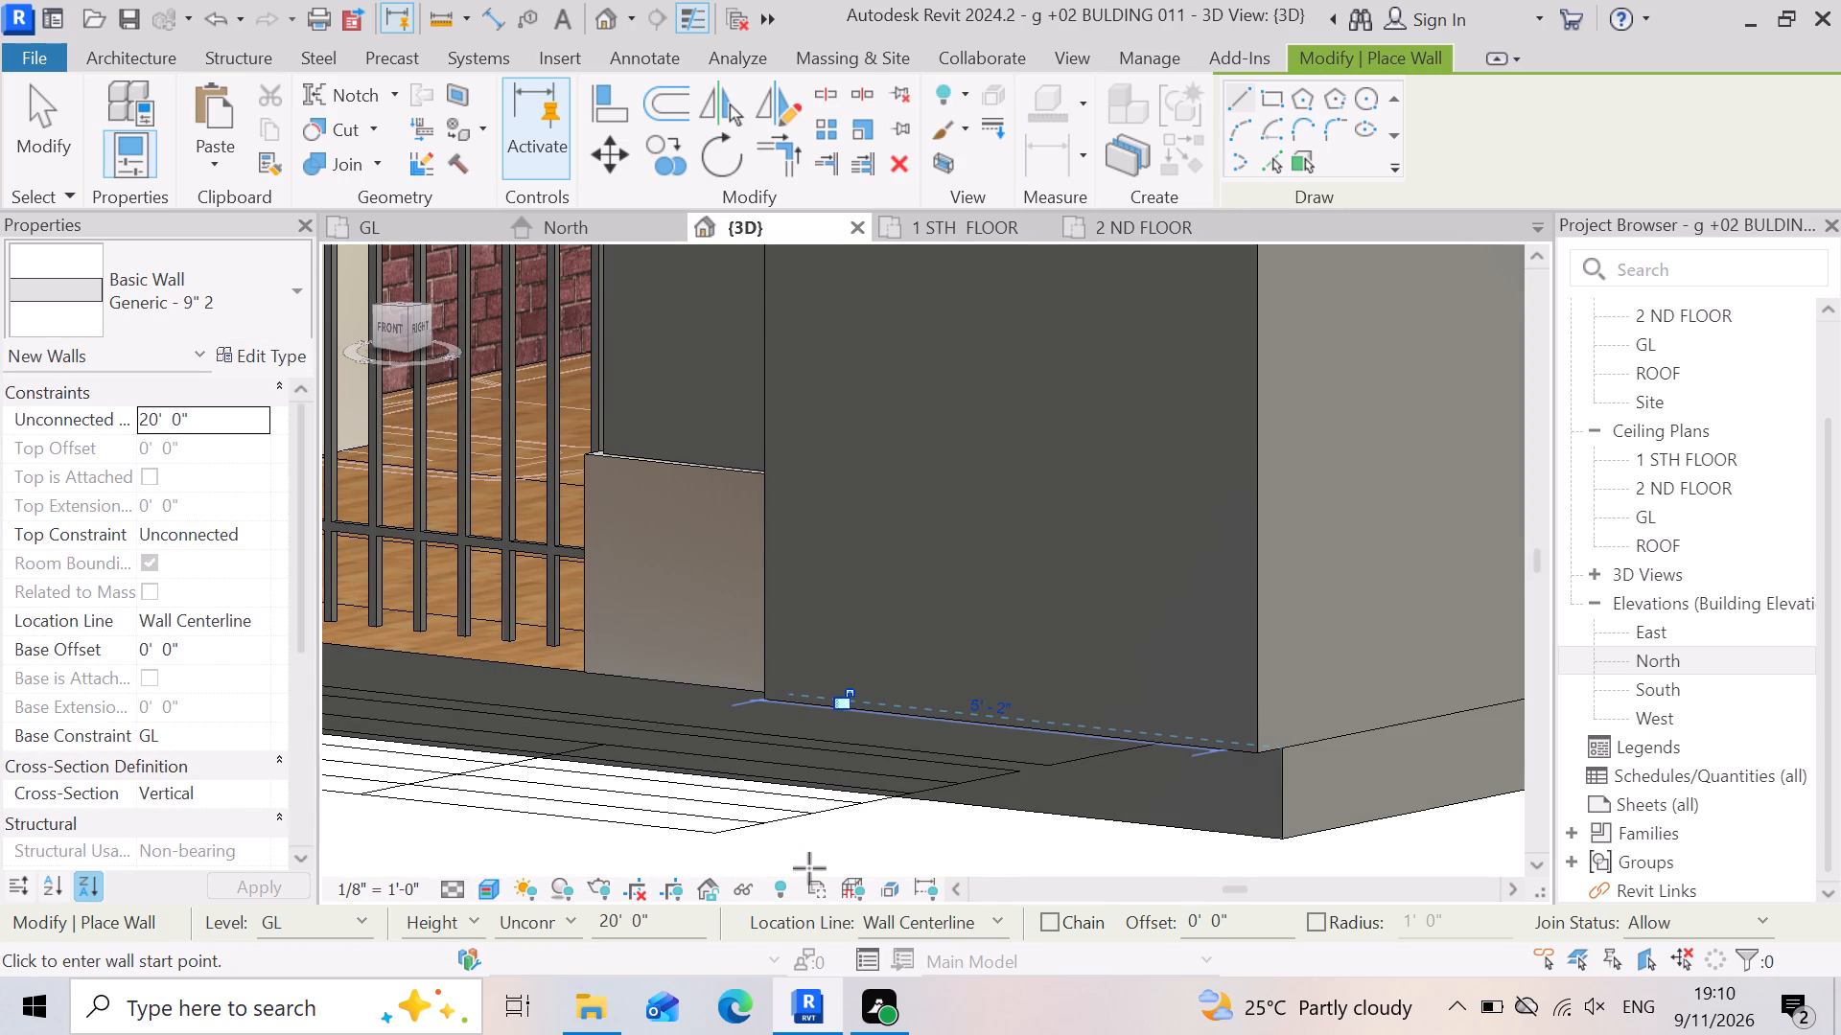
key("Escape")
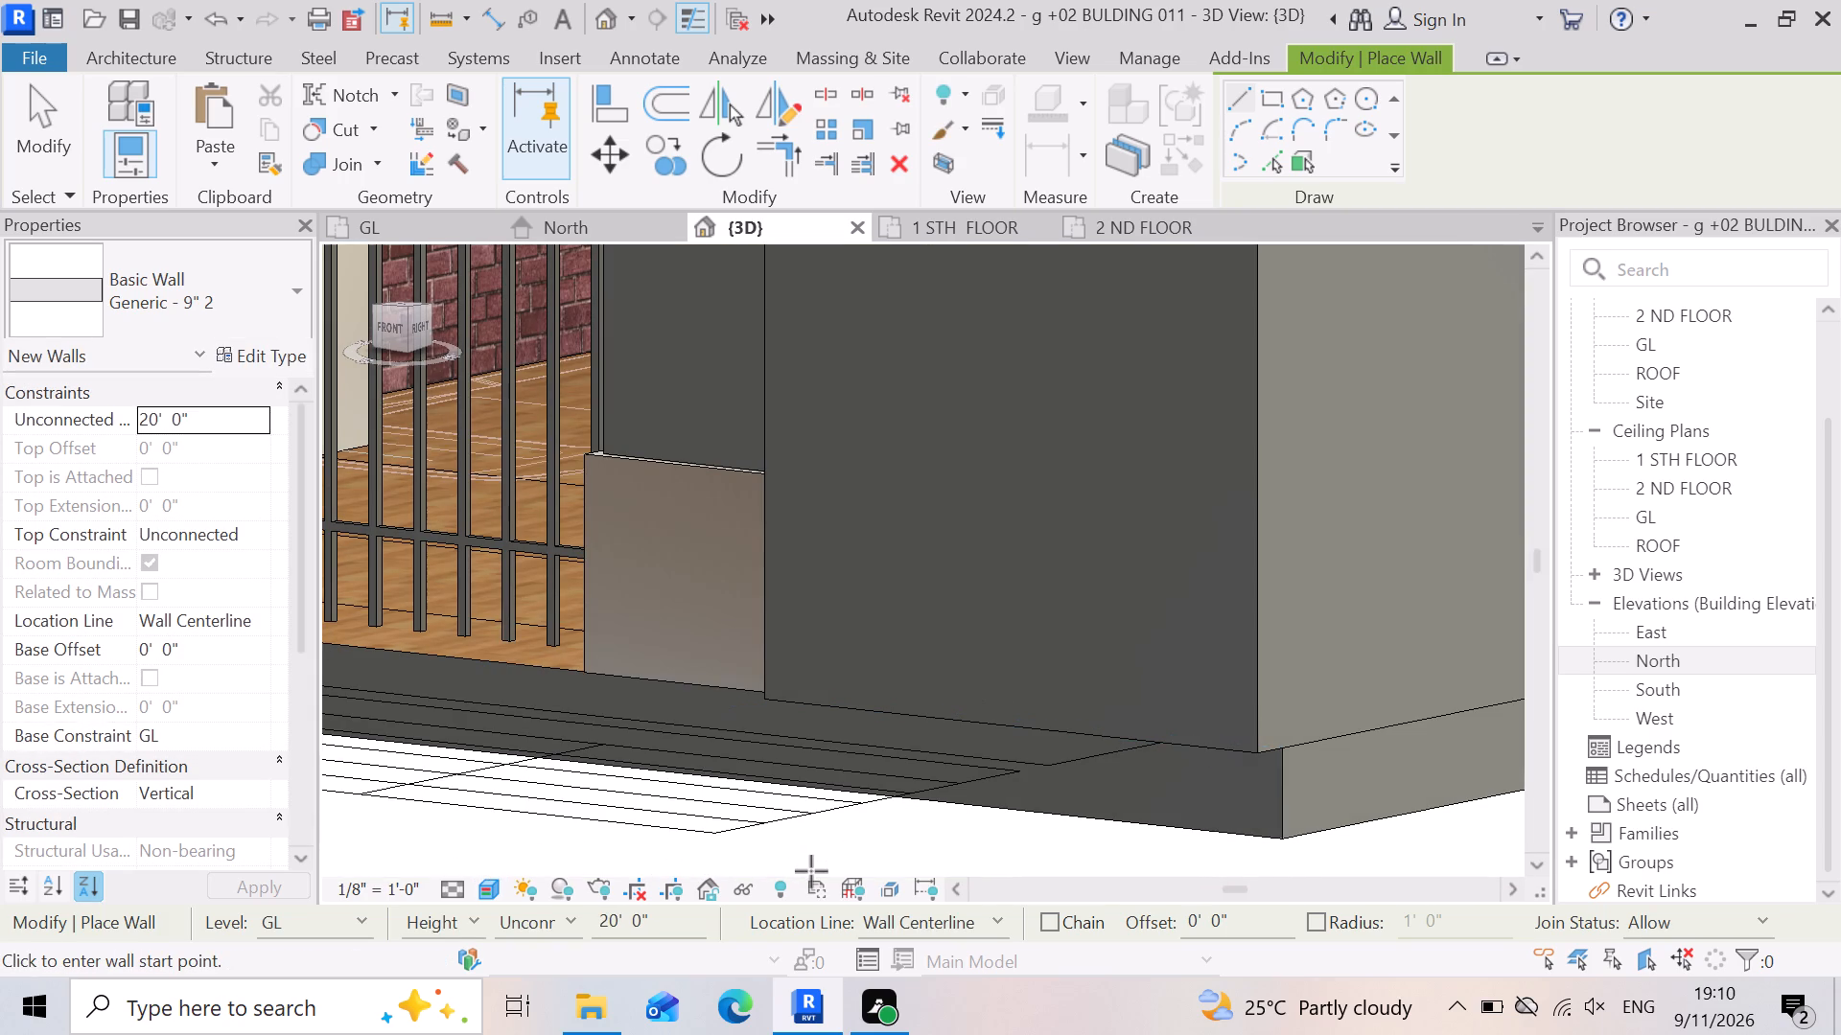
key("Escape")
Nudge the short front wall inward in fine increments until its outer face lines up with the slab edge and gate pillar face.
left_click(835, 627)
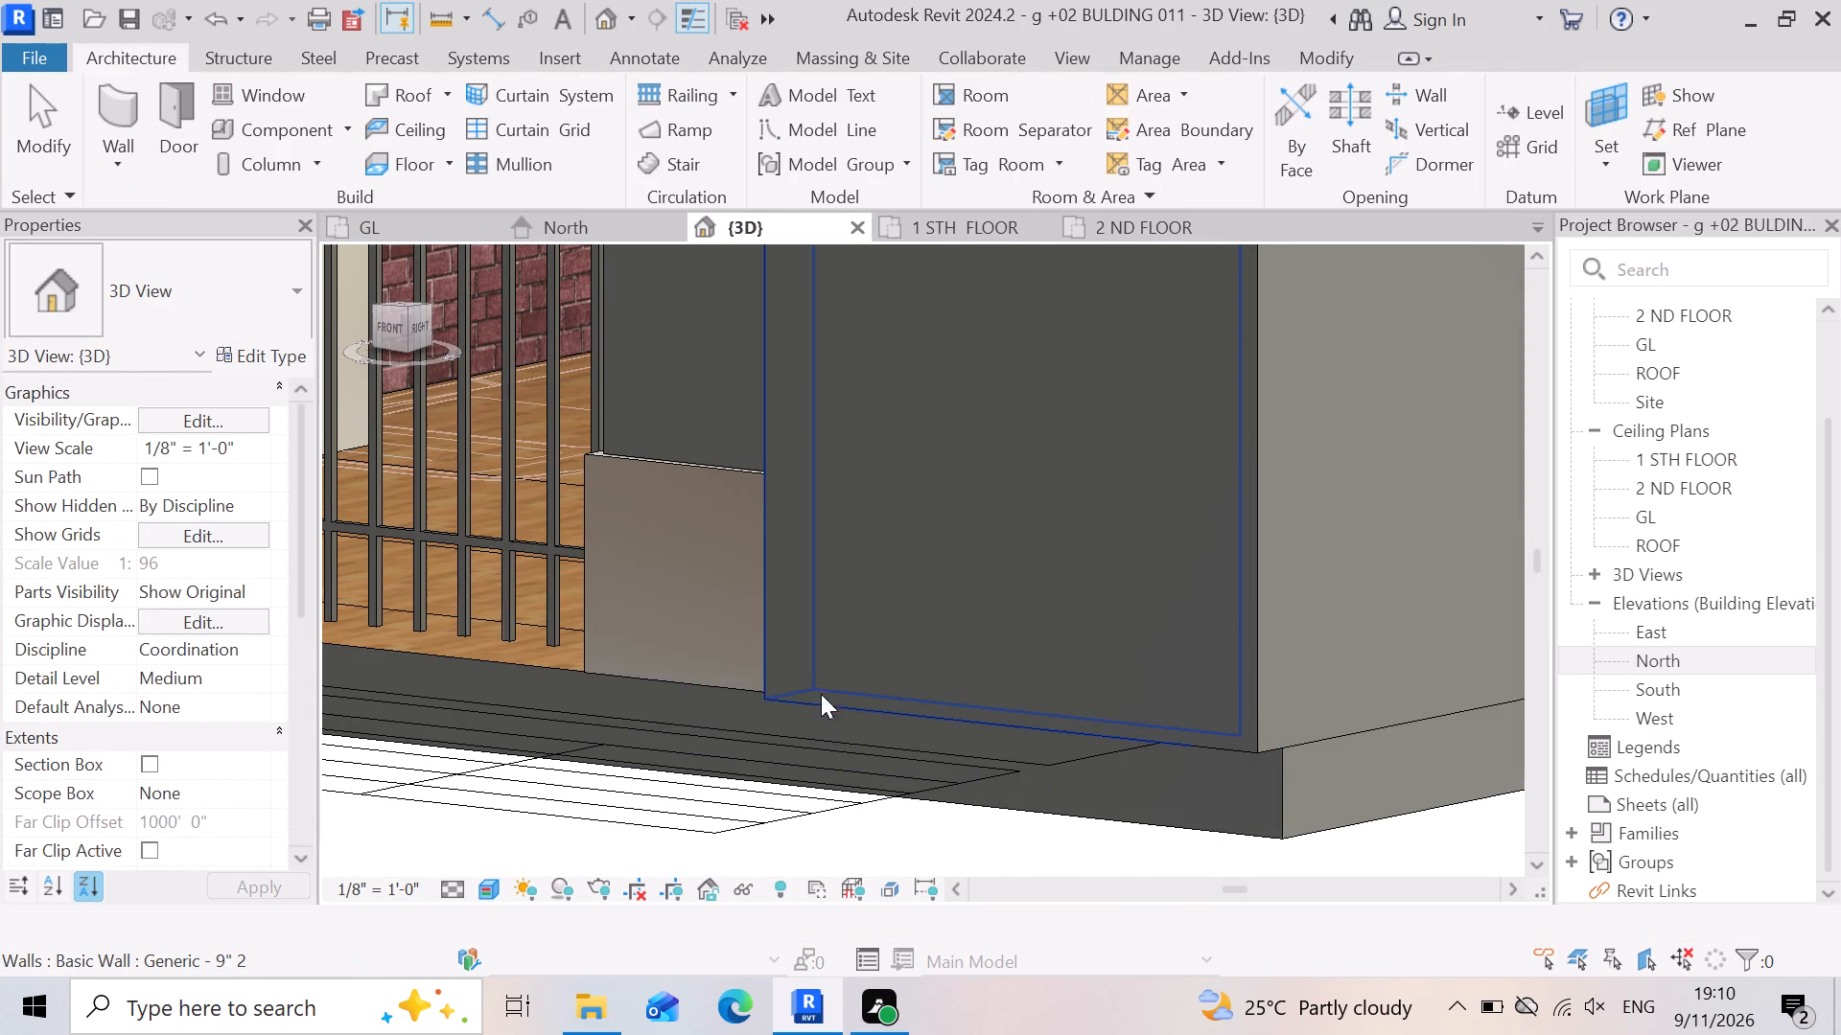
scroll(755, 700, "up", 10)
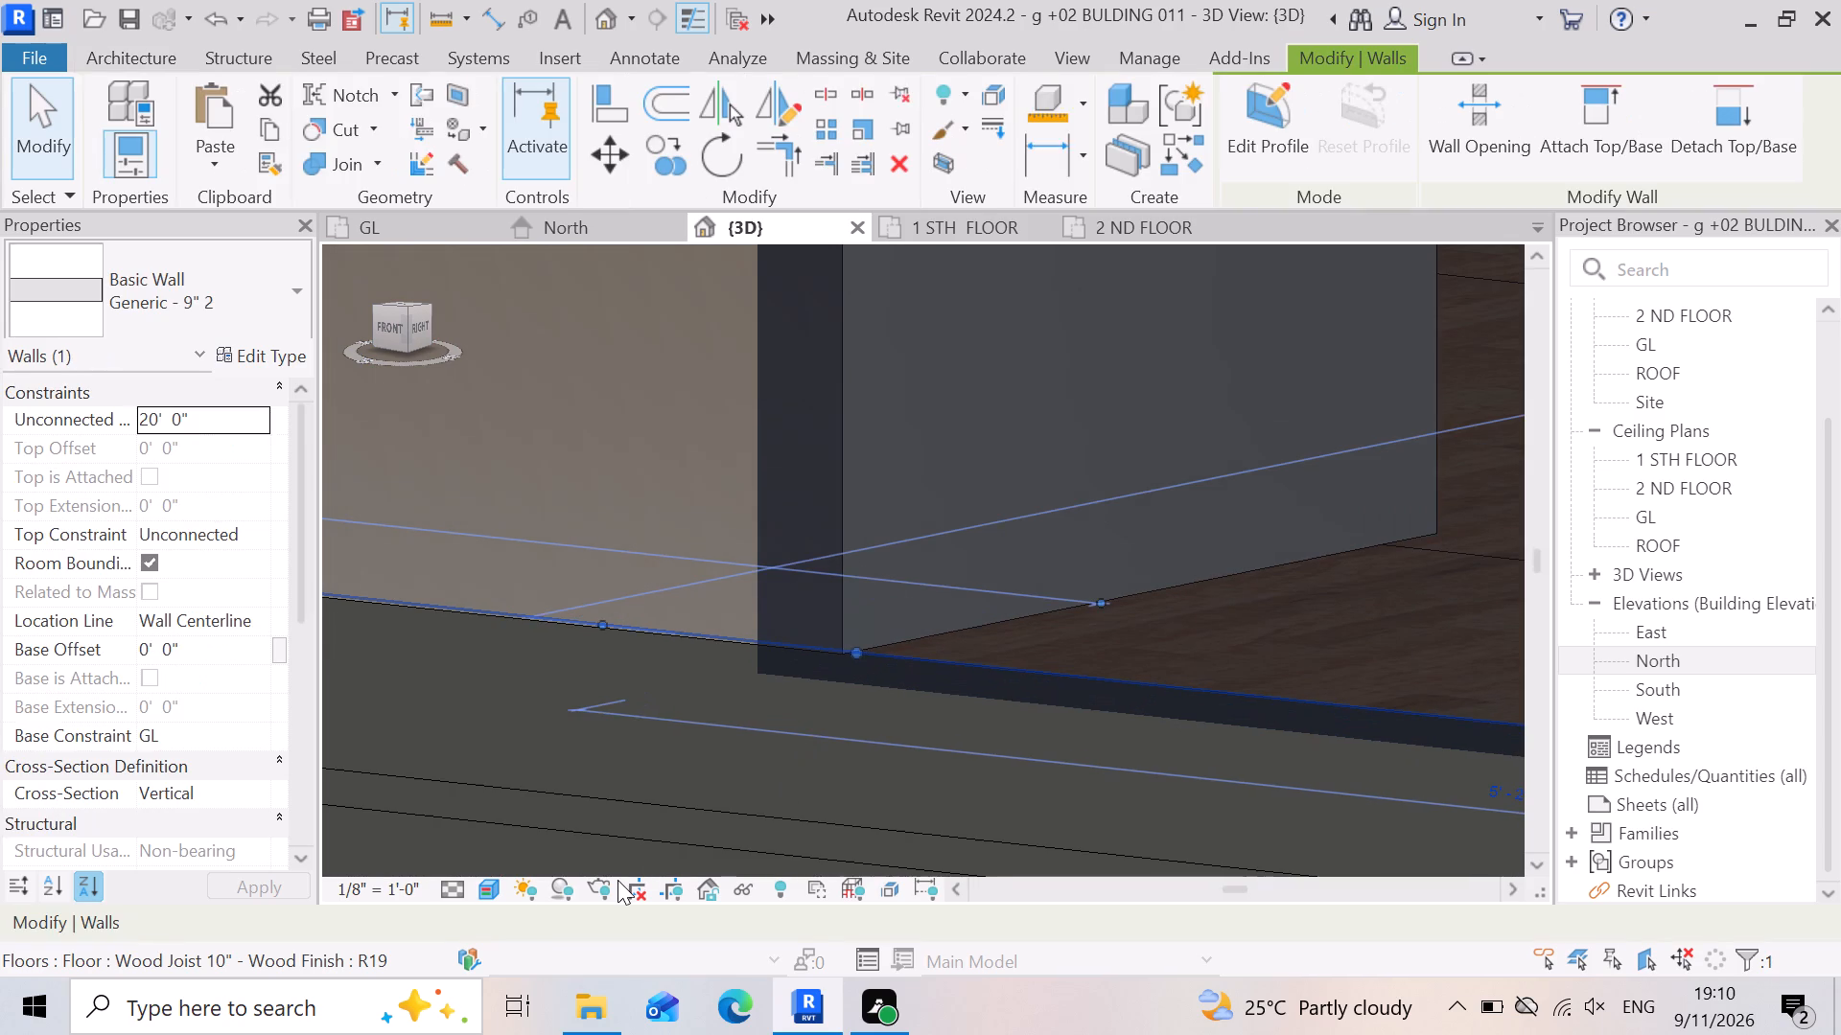
key("Up")
key("Up")
key("Up")
key("Up")
key("Up")
key("Up")
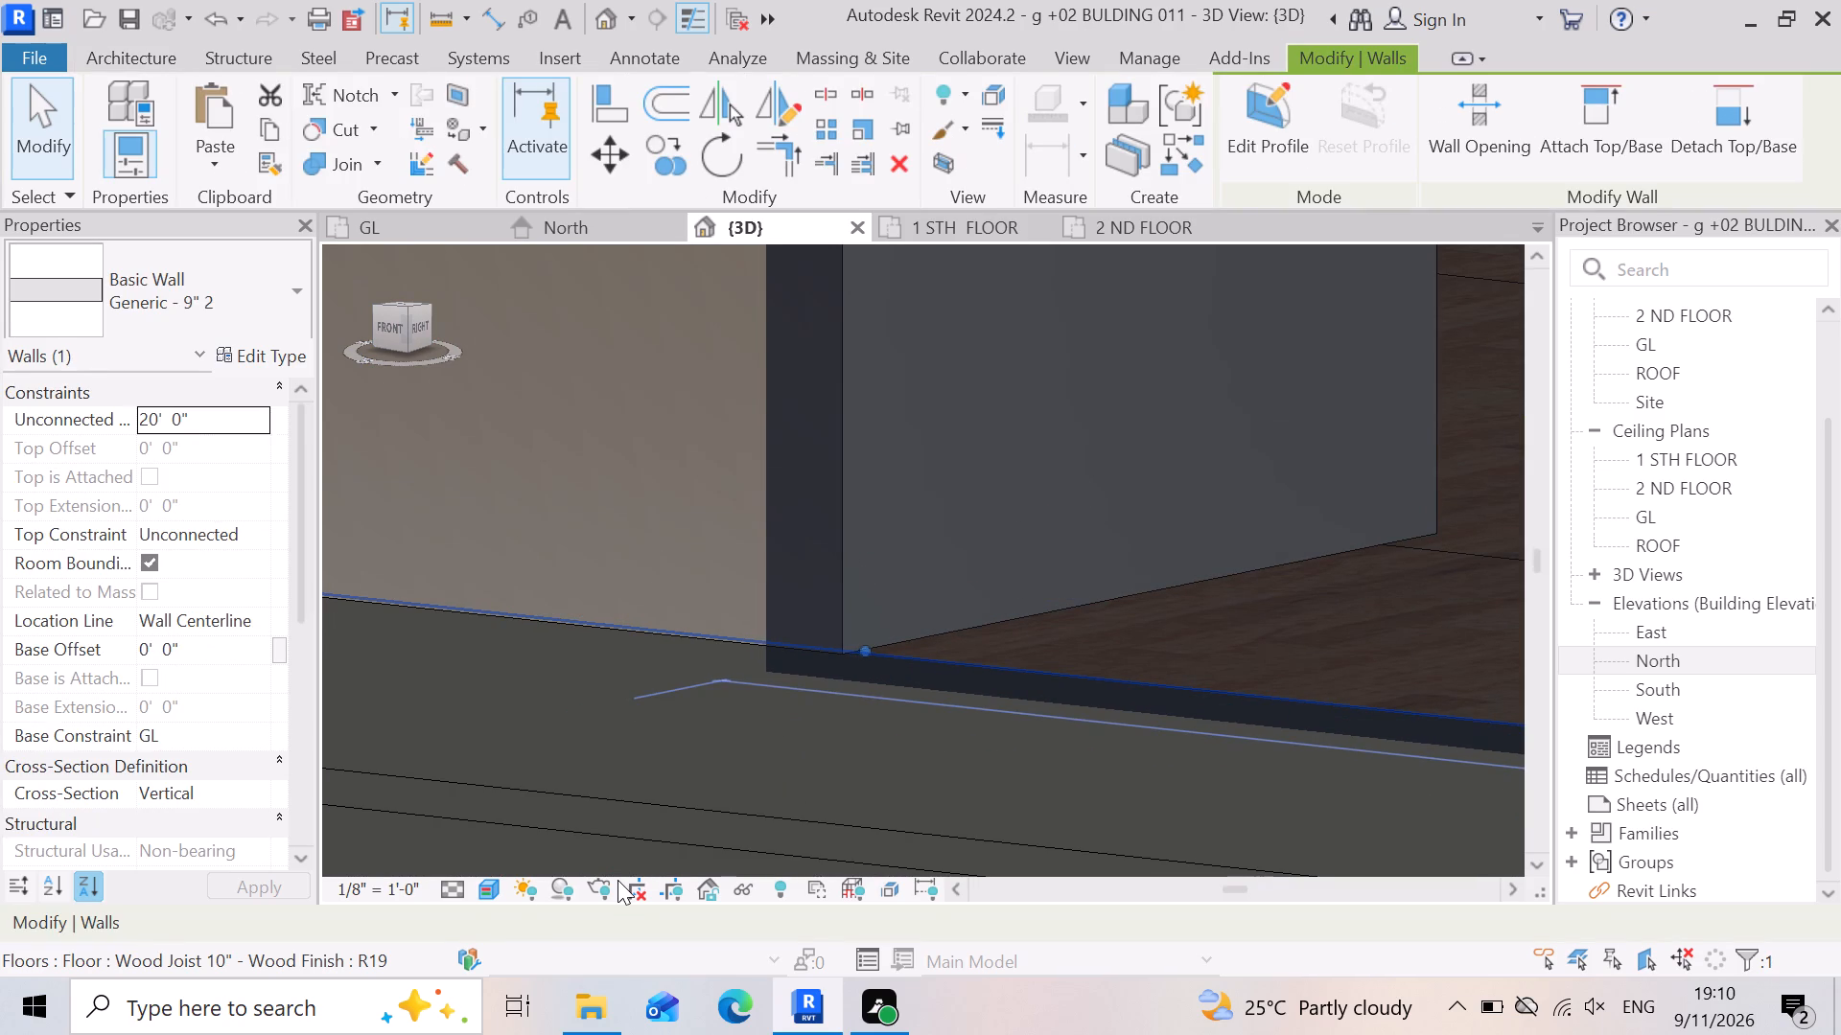
key("Up")
key("Up")
key("Up")
key("Up")
key("Up")
key("Up")
key("Up")
key("Up")
key("Up")
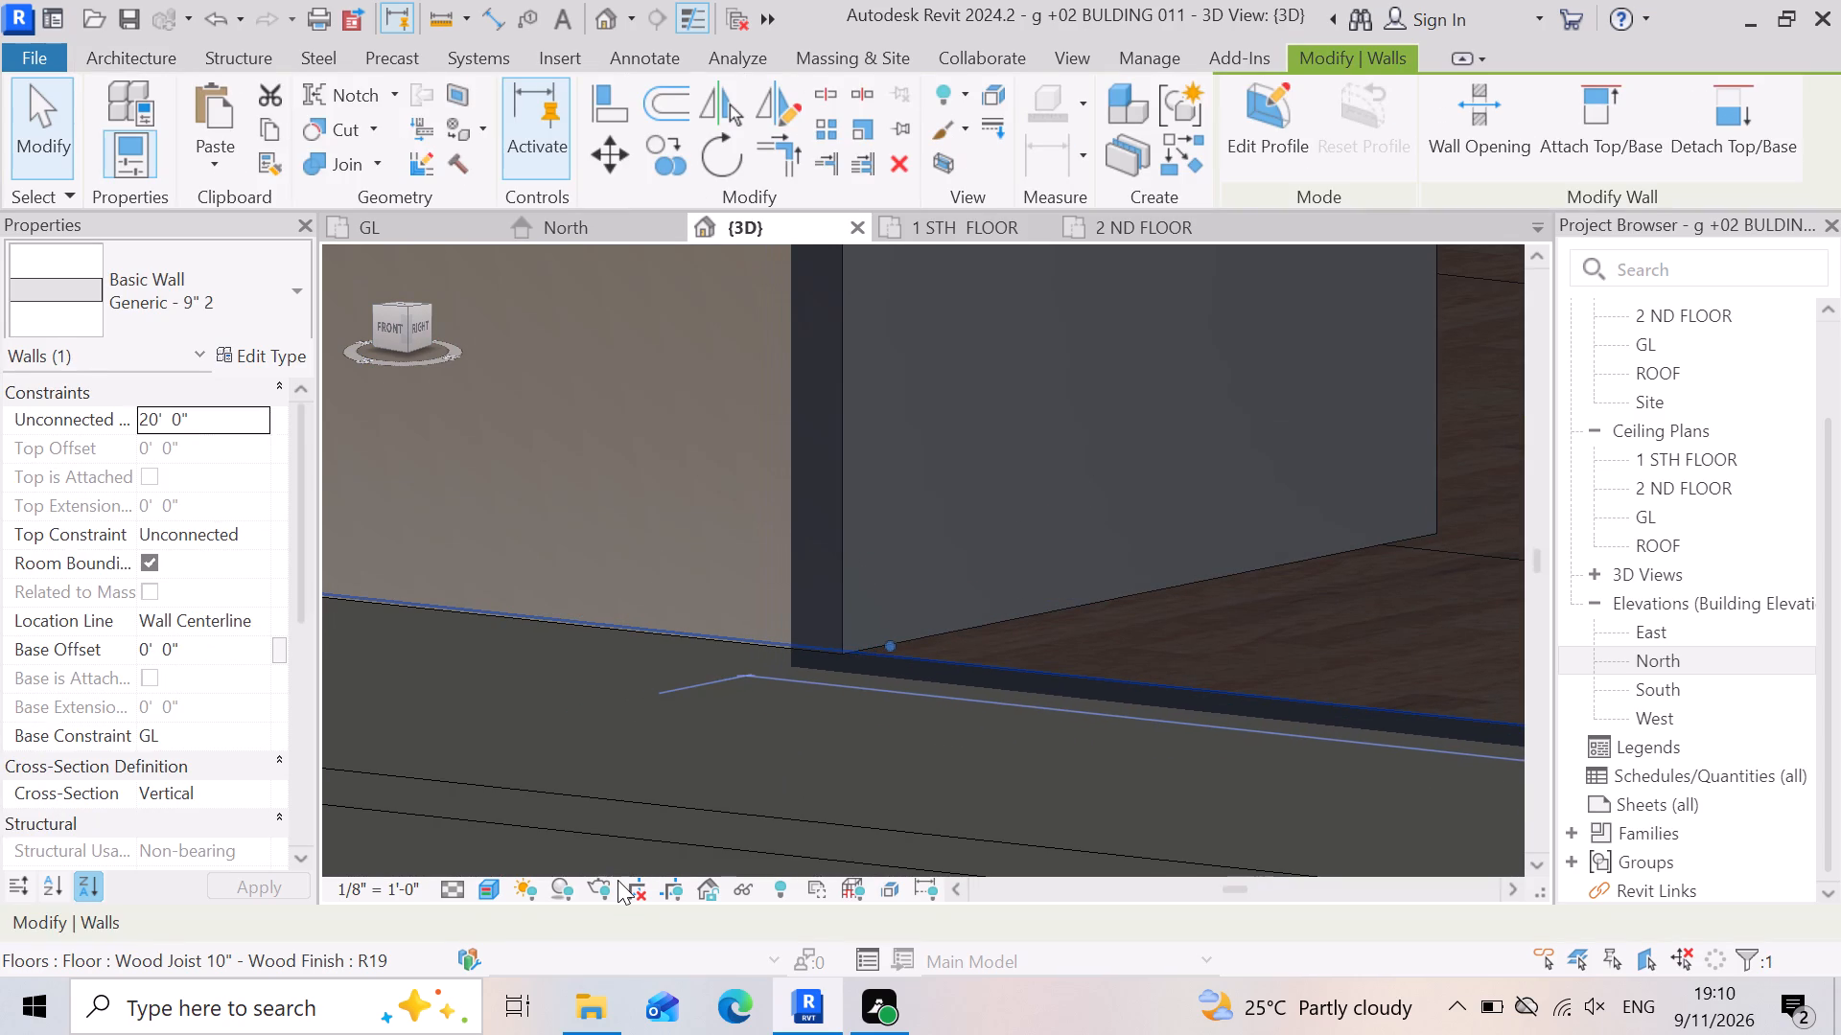
key("Up")
key("Up")
key("Up")
key("Up")
key("Up")
key("Up")
key("Up")
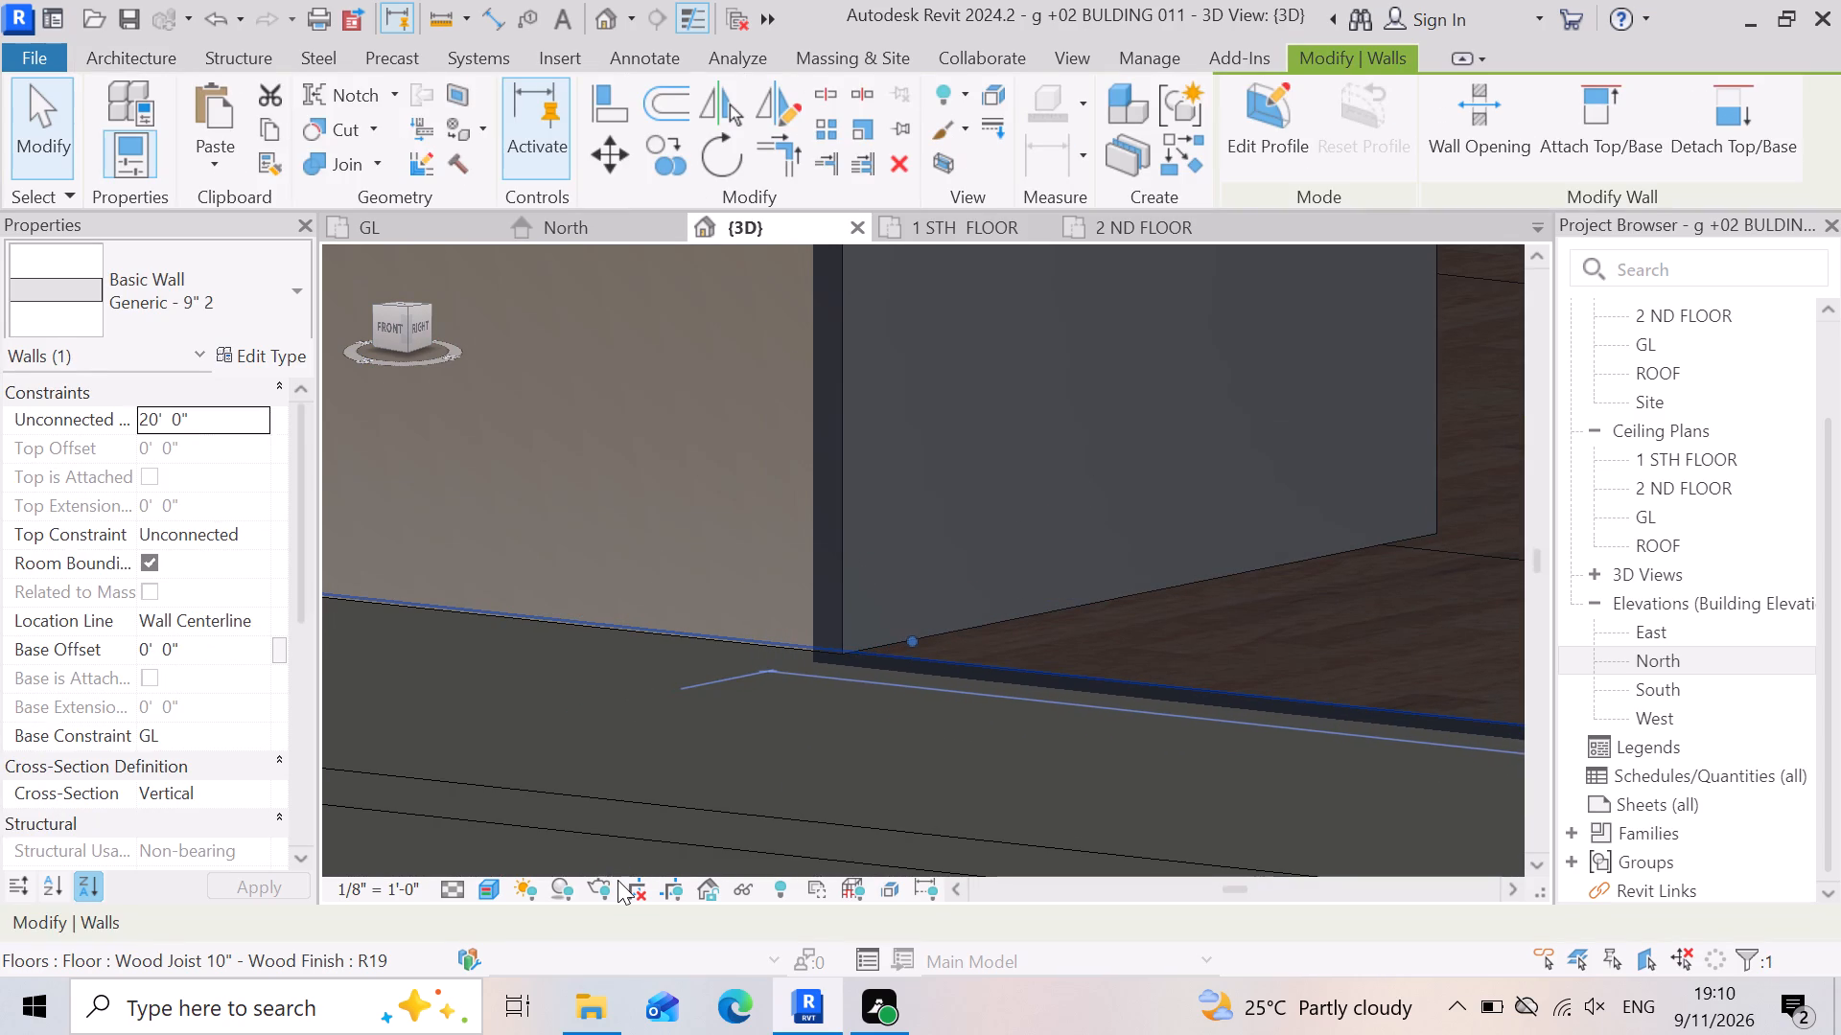
key("Up")
key("Up")
key("Up")
key("Up")
key("Up")
key("Up")
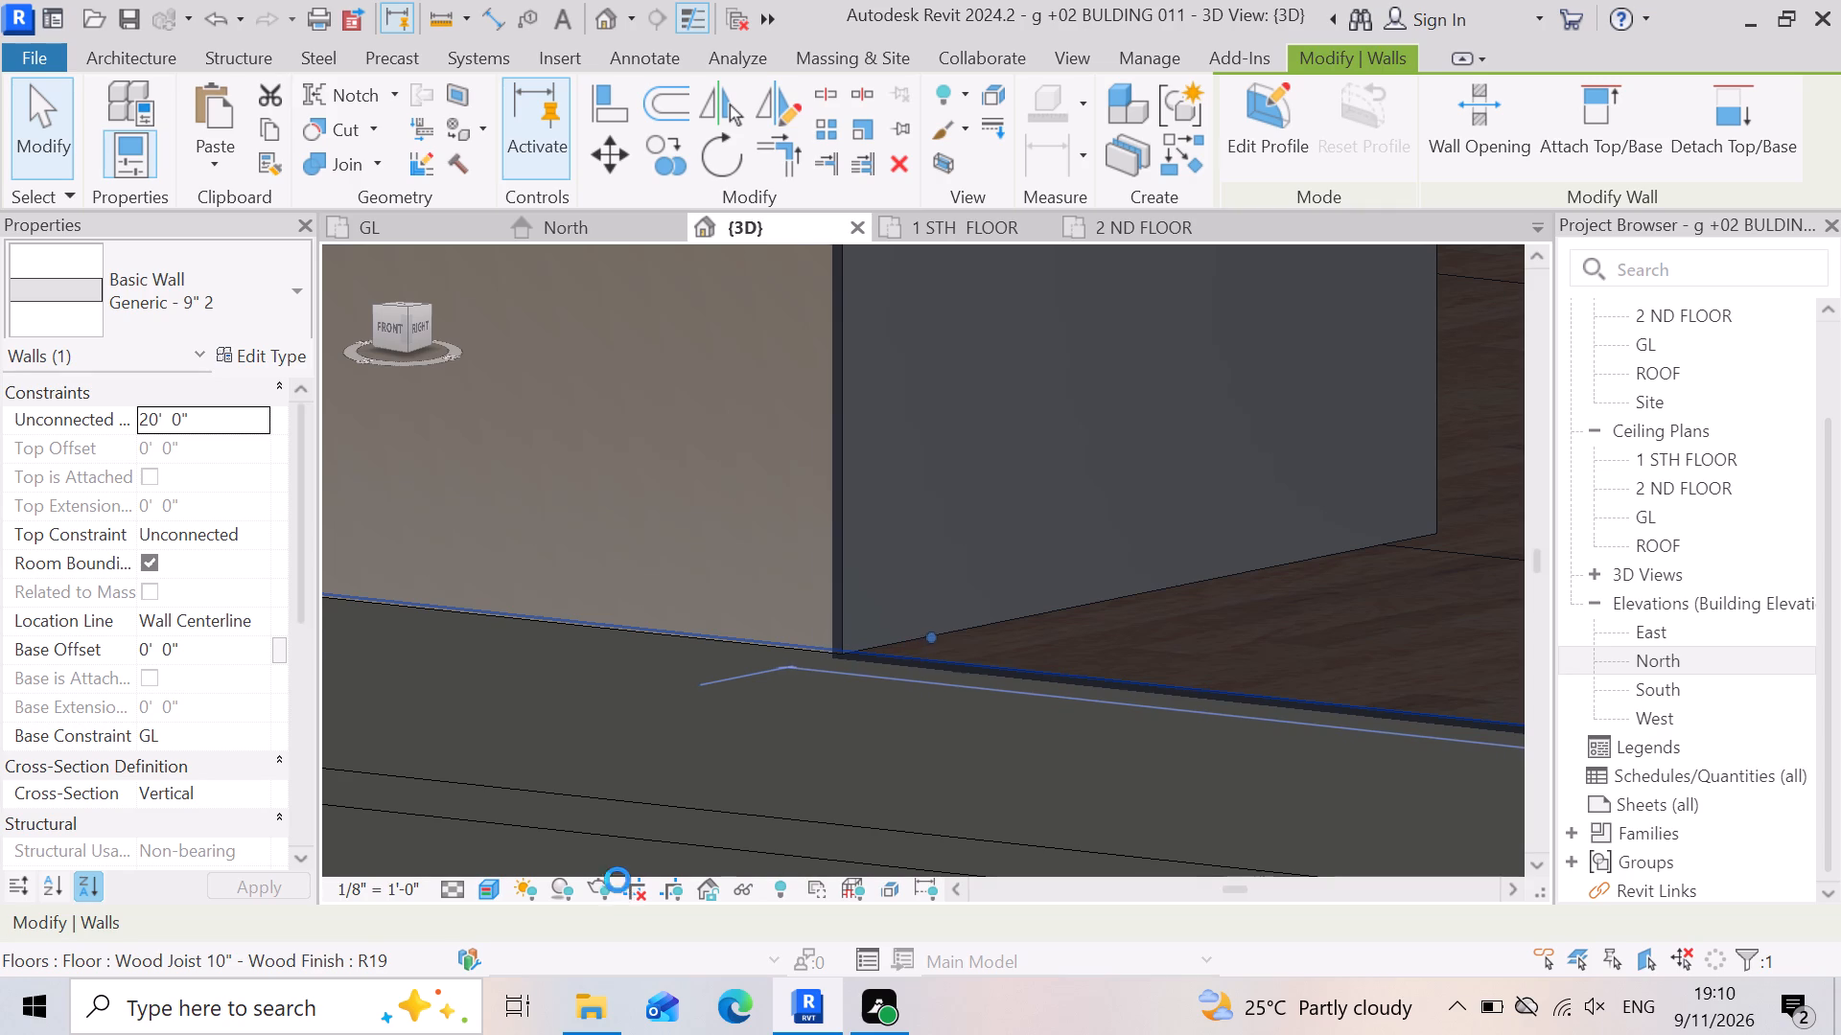
key("Up")
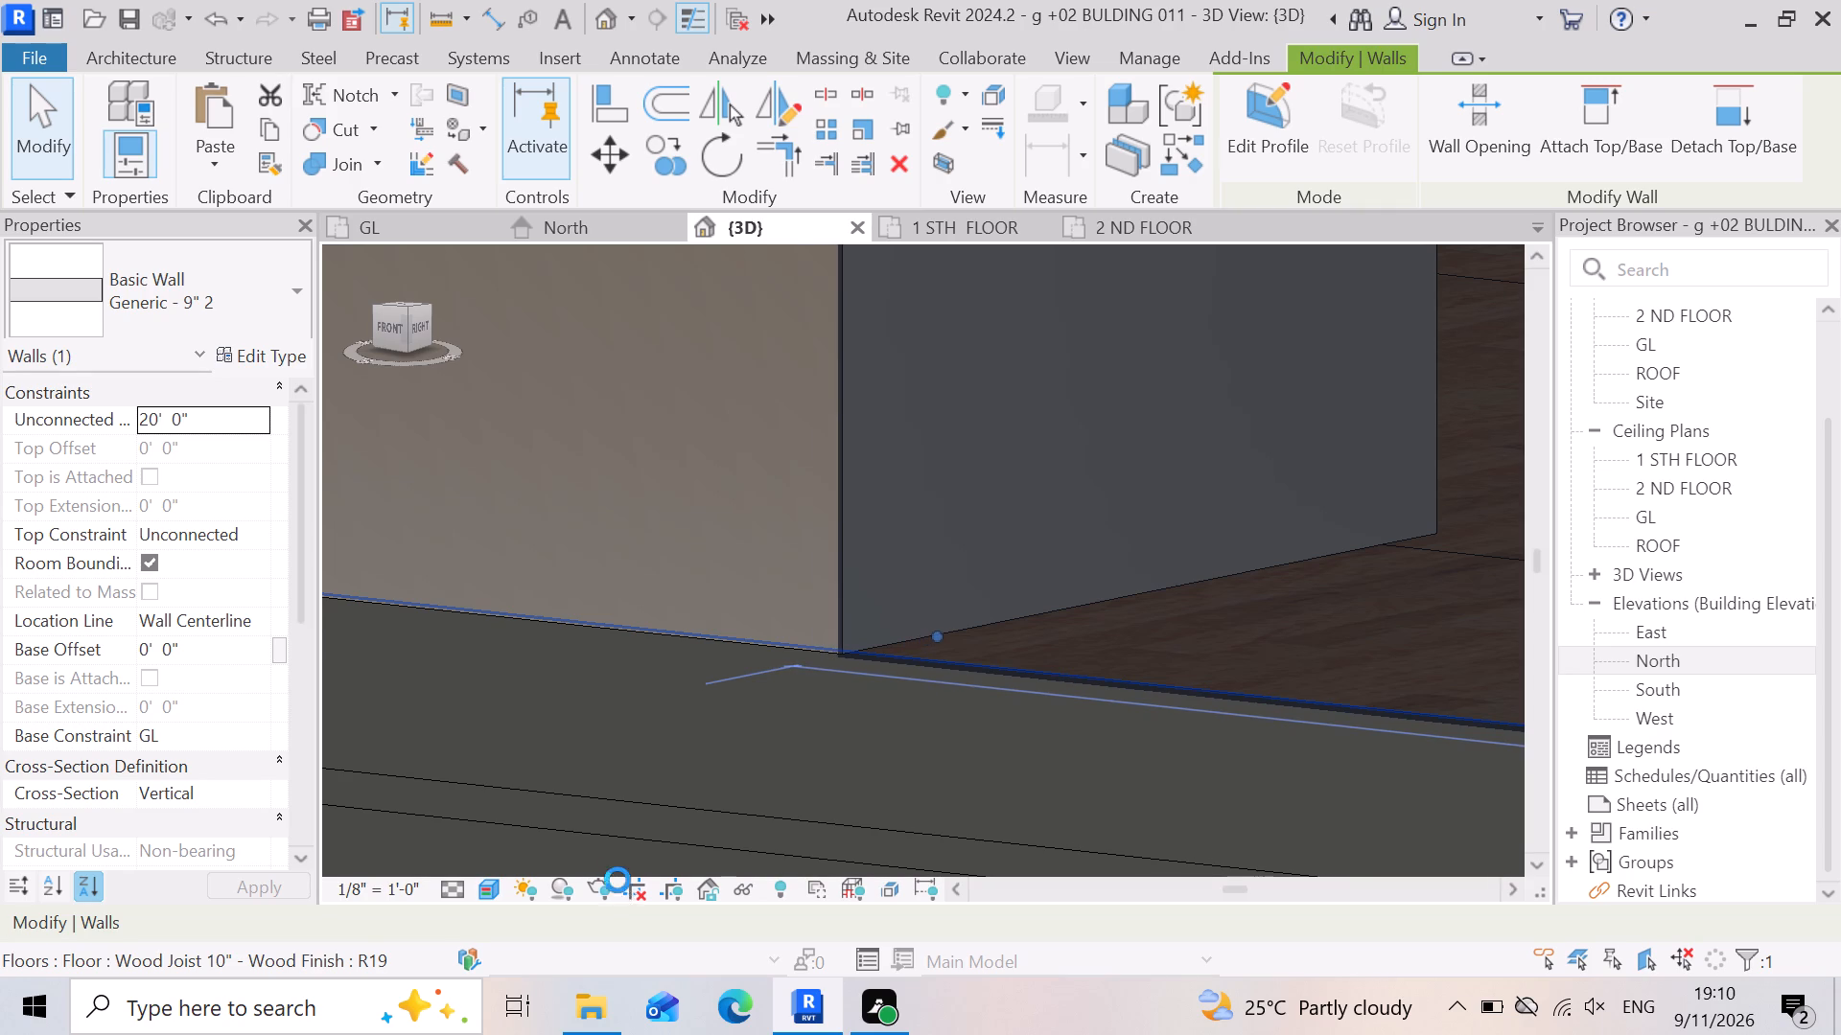
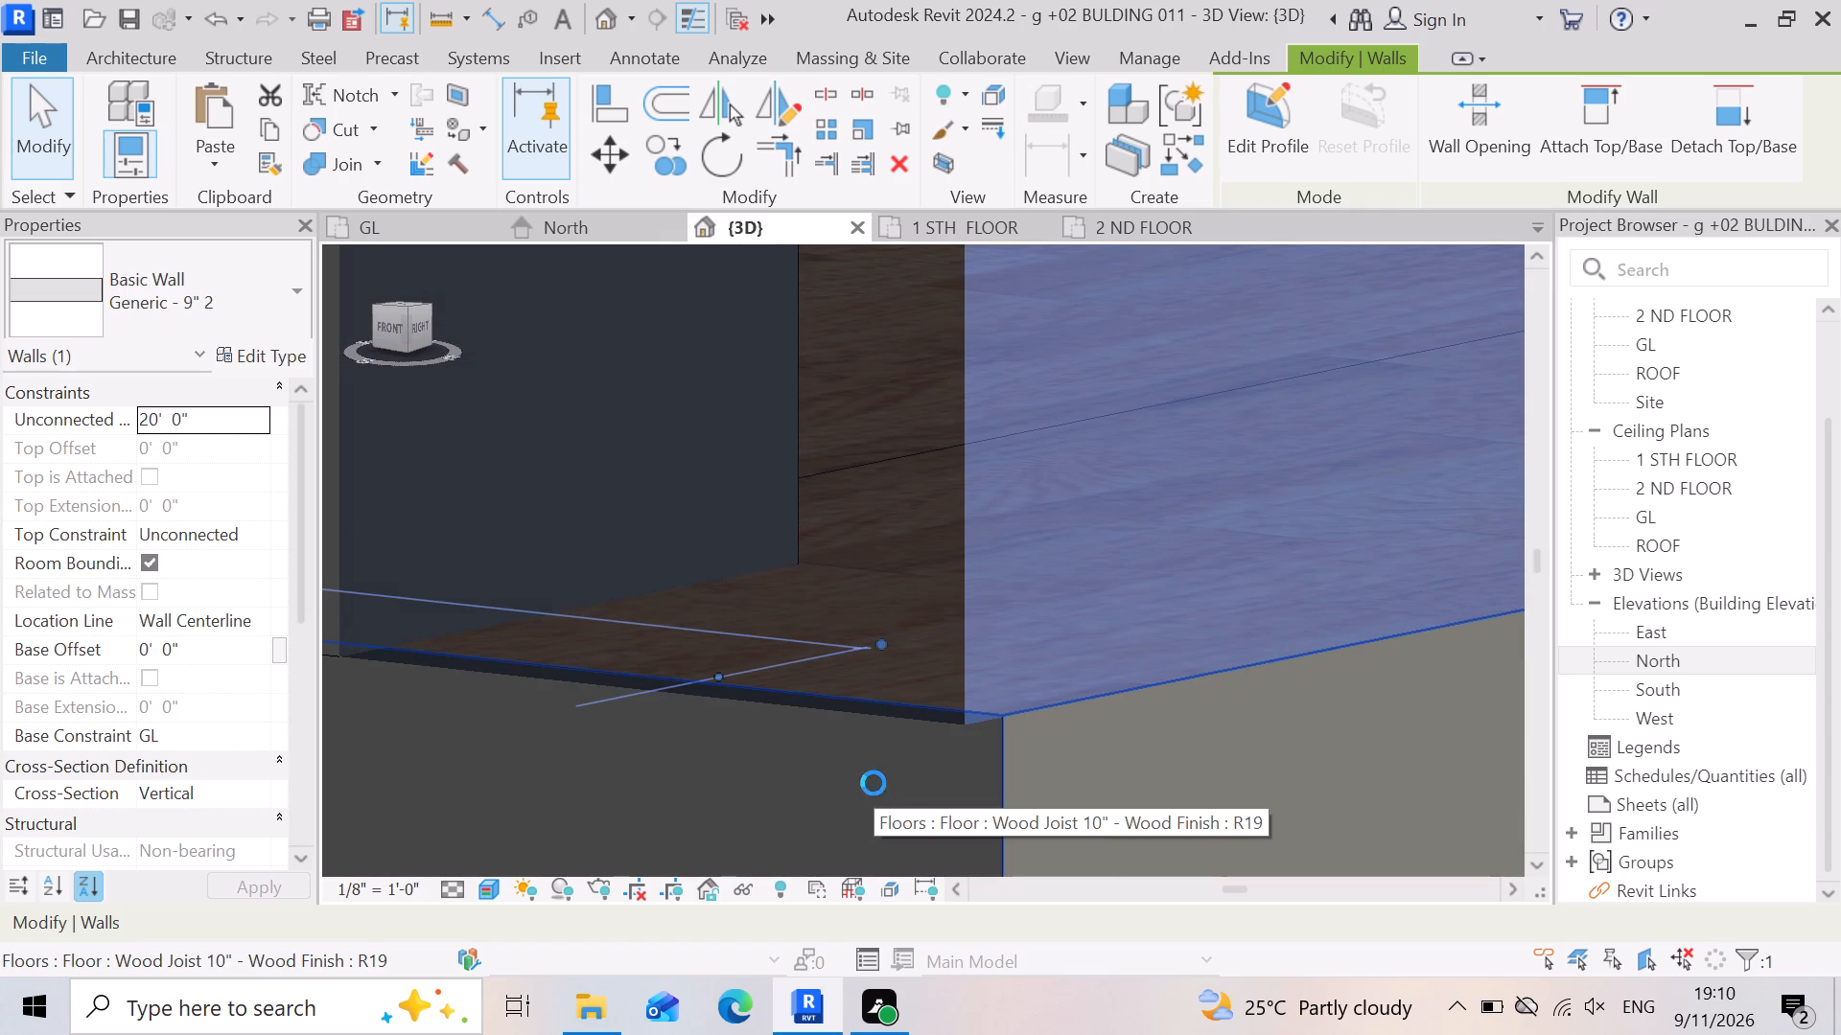
Nudge the selected short front wall a few more fine increments to align its outer face with the slab edge at the corner.
key("Up")
key("Up")
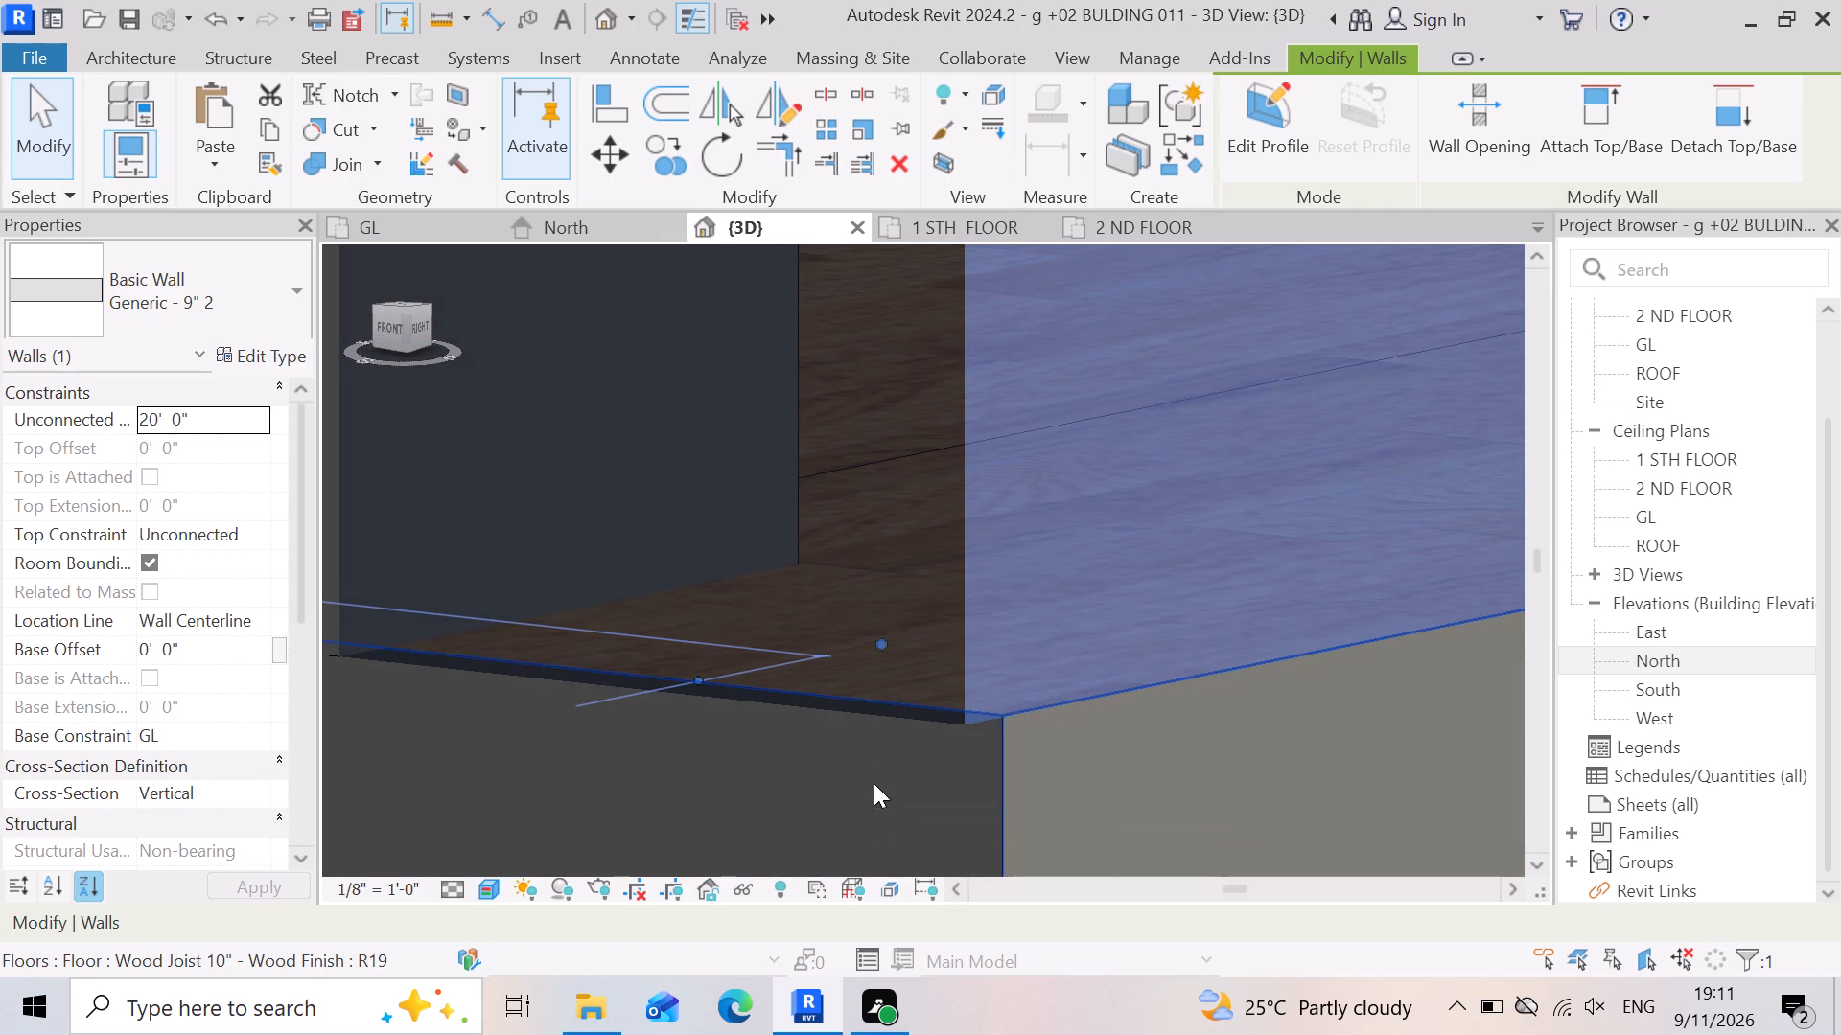
key("Up")
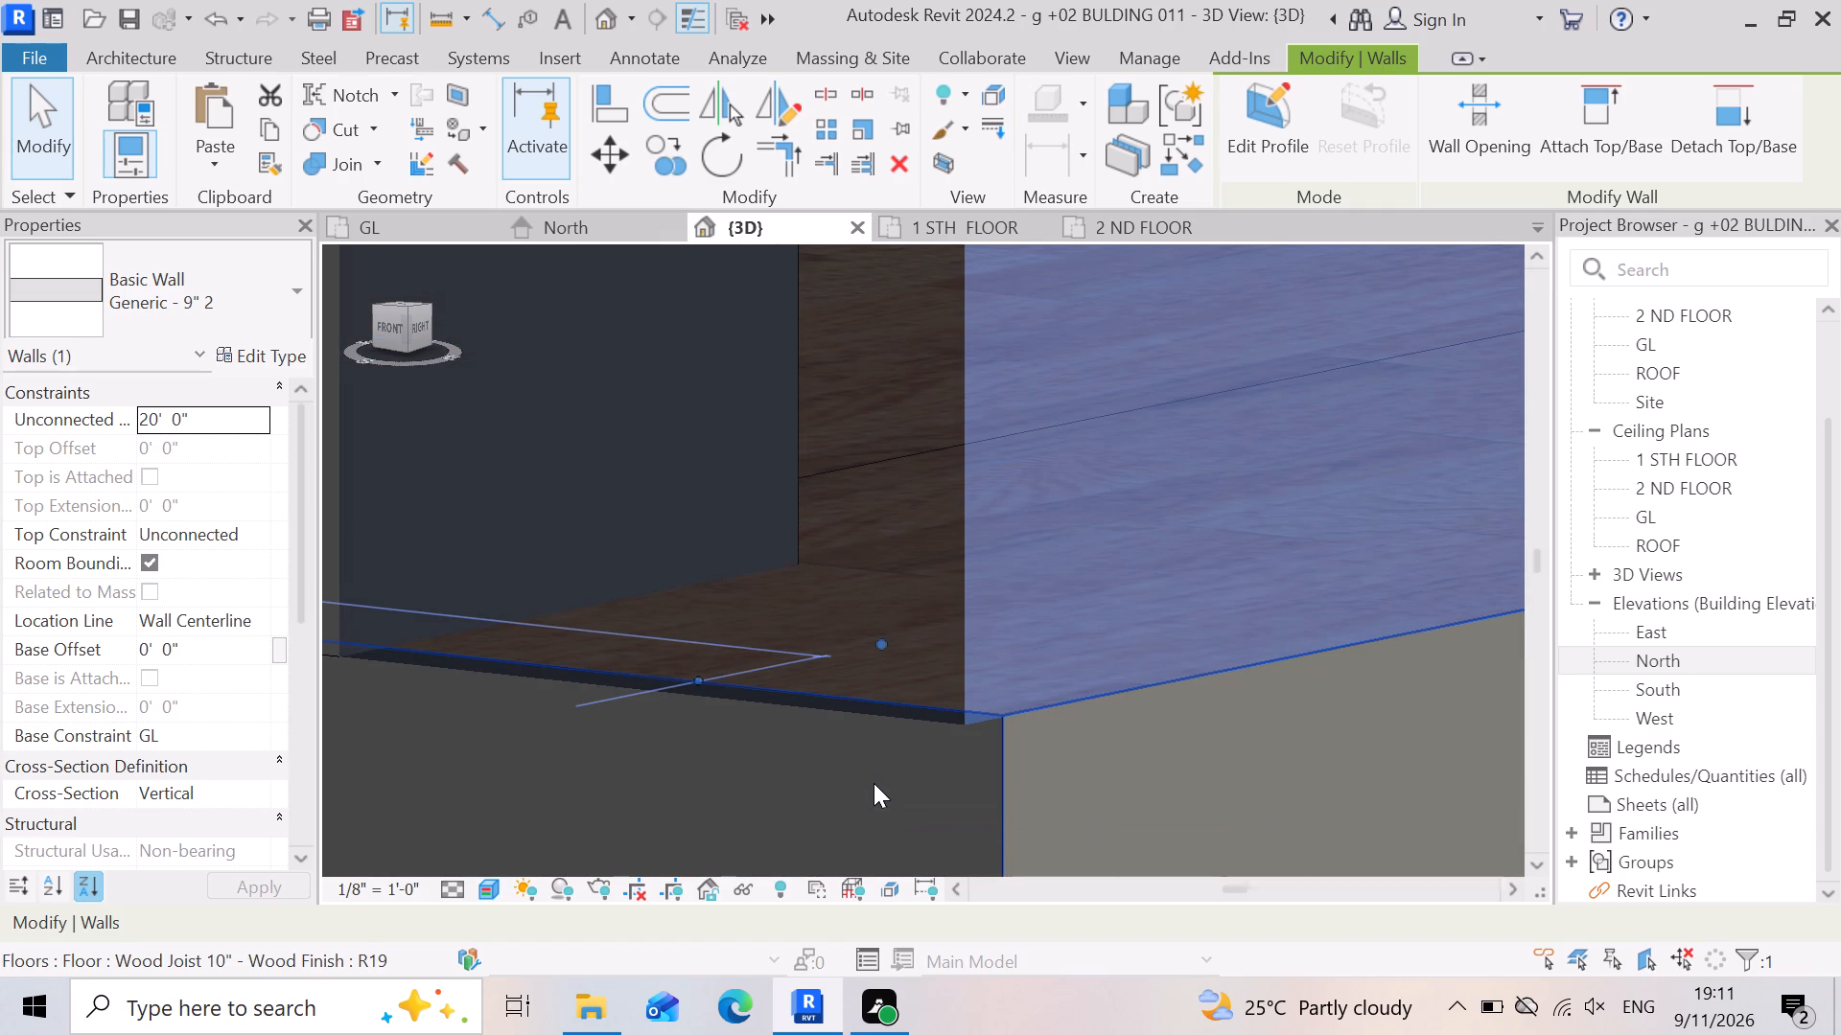
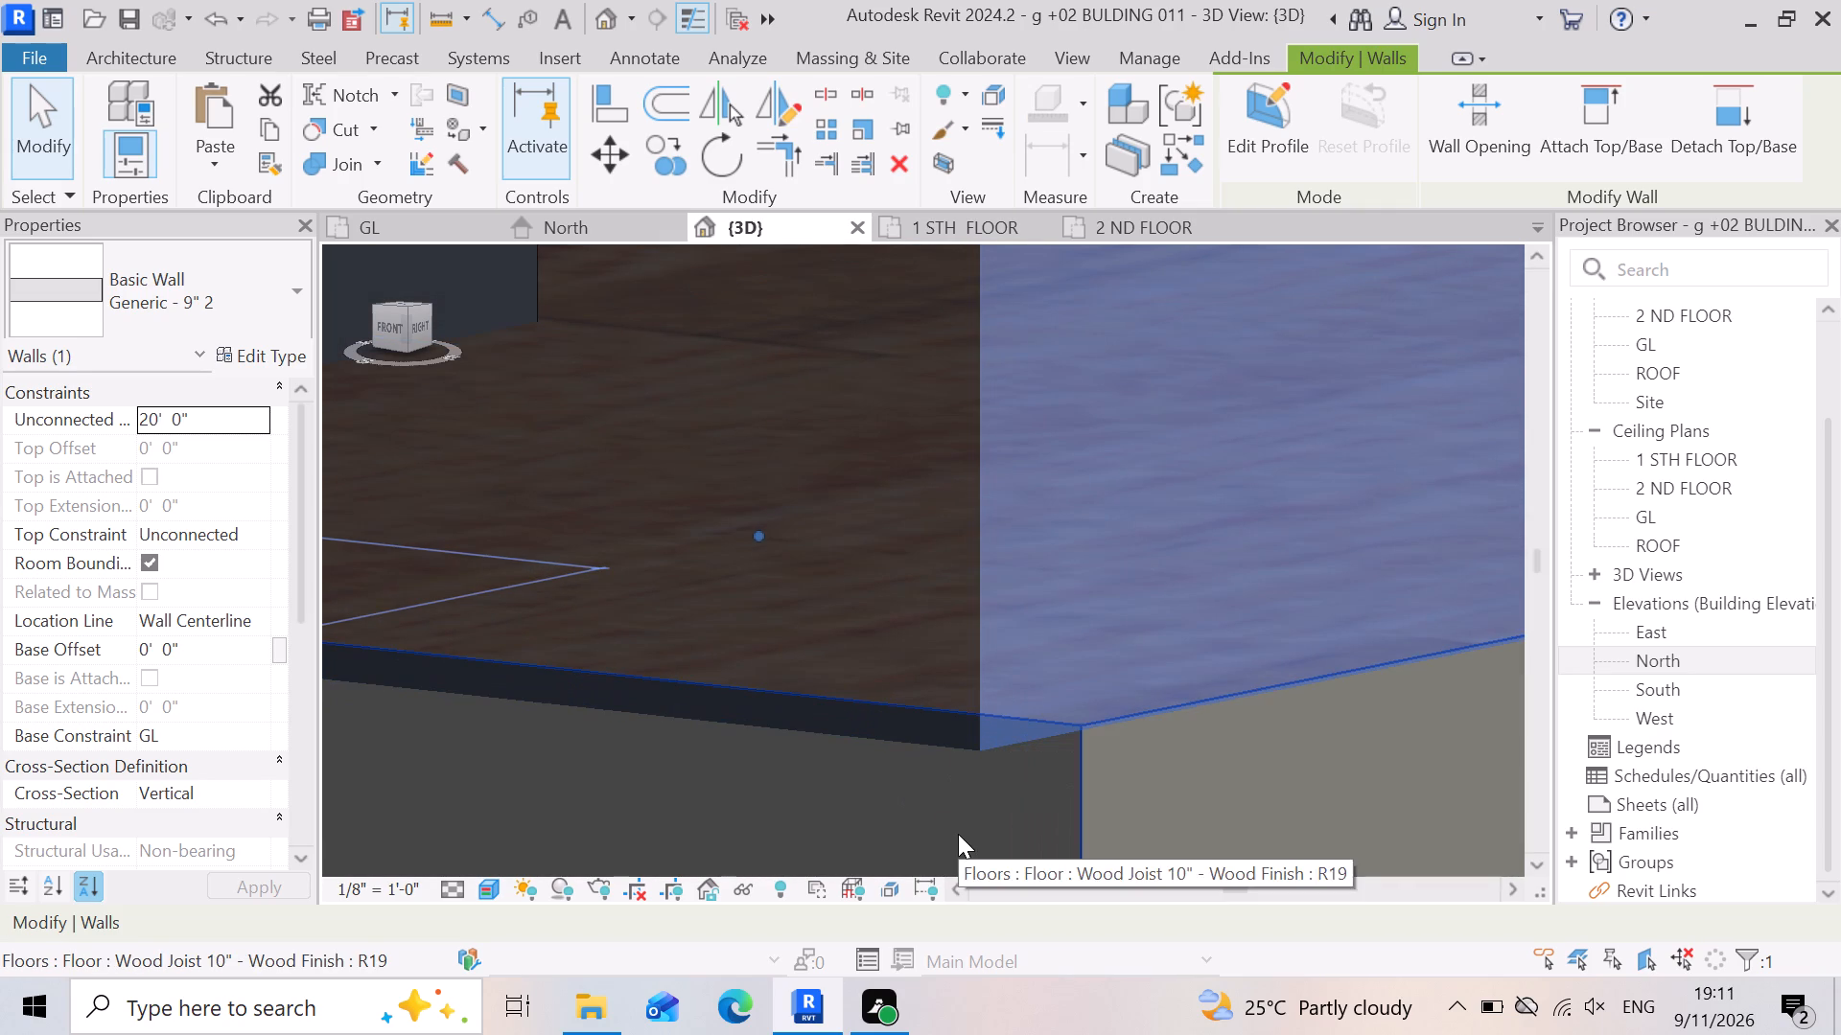
Nudge the selected side boundary wall in further fine increments to bring it flush with the slab edge at the front corner.
key("Up")
key("Up")
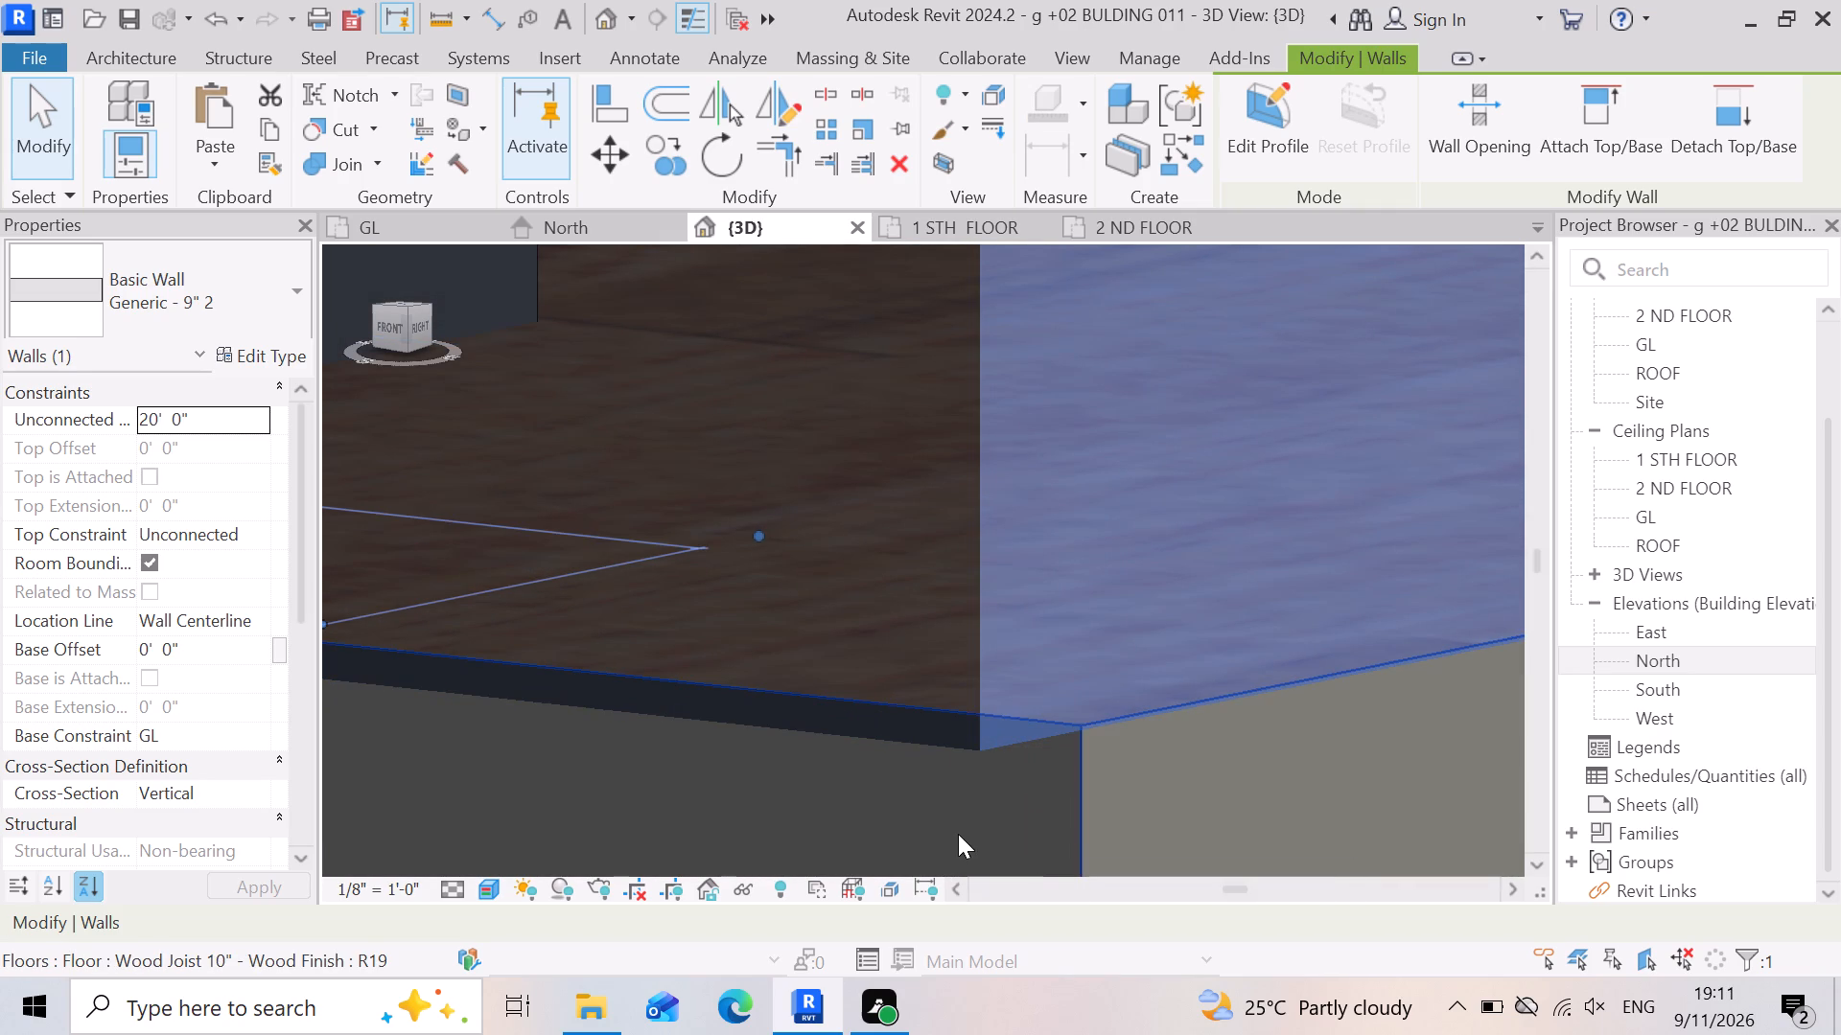
key("Up")
key("Up")
key("Up")
key("Up")
key("Up")
key("Up")
key("Up")
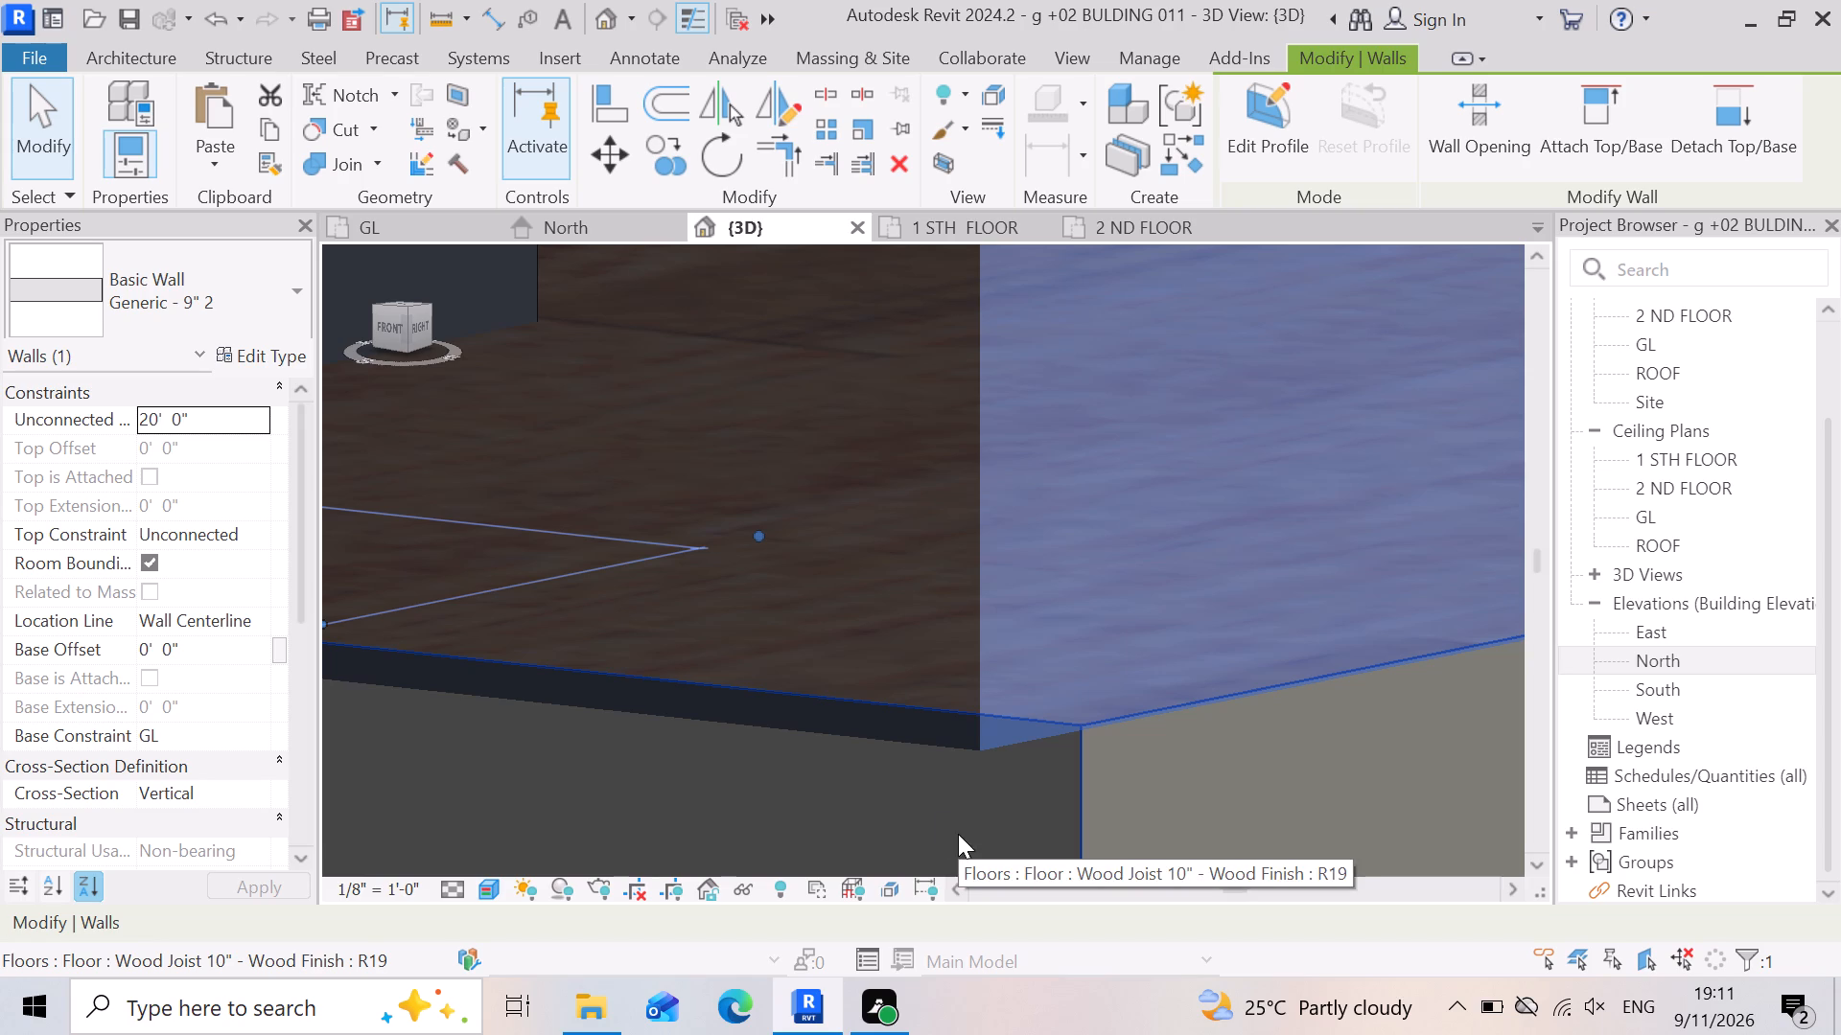
Examine how the side wall meets the short front wall and slab edge at the corner, and clear the selection.
scroll(1056, 763, "down", 10)
scroll(948, 805, "down", 4)
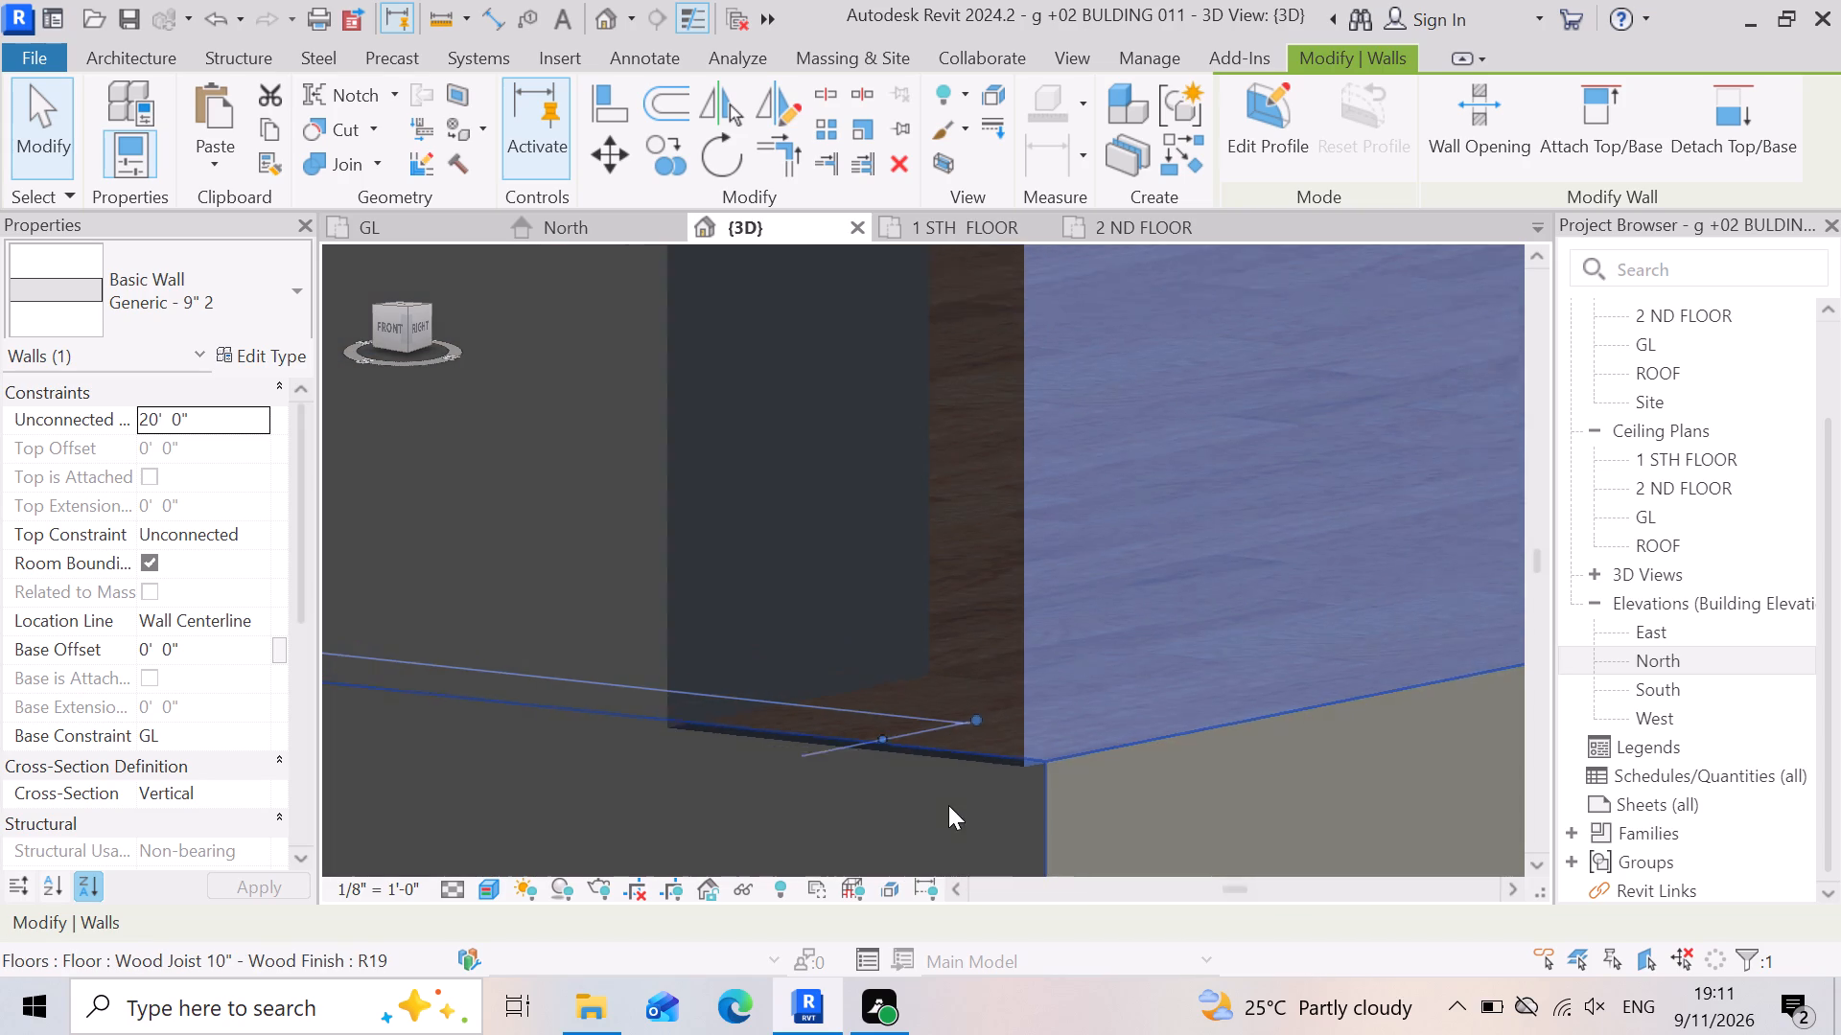
scroll(878, 822, "down", 4)
scroll(980, 736, "down", 4)
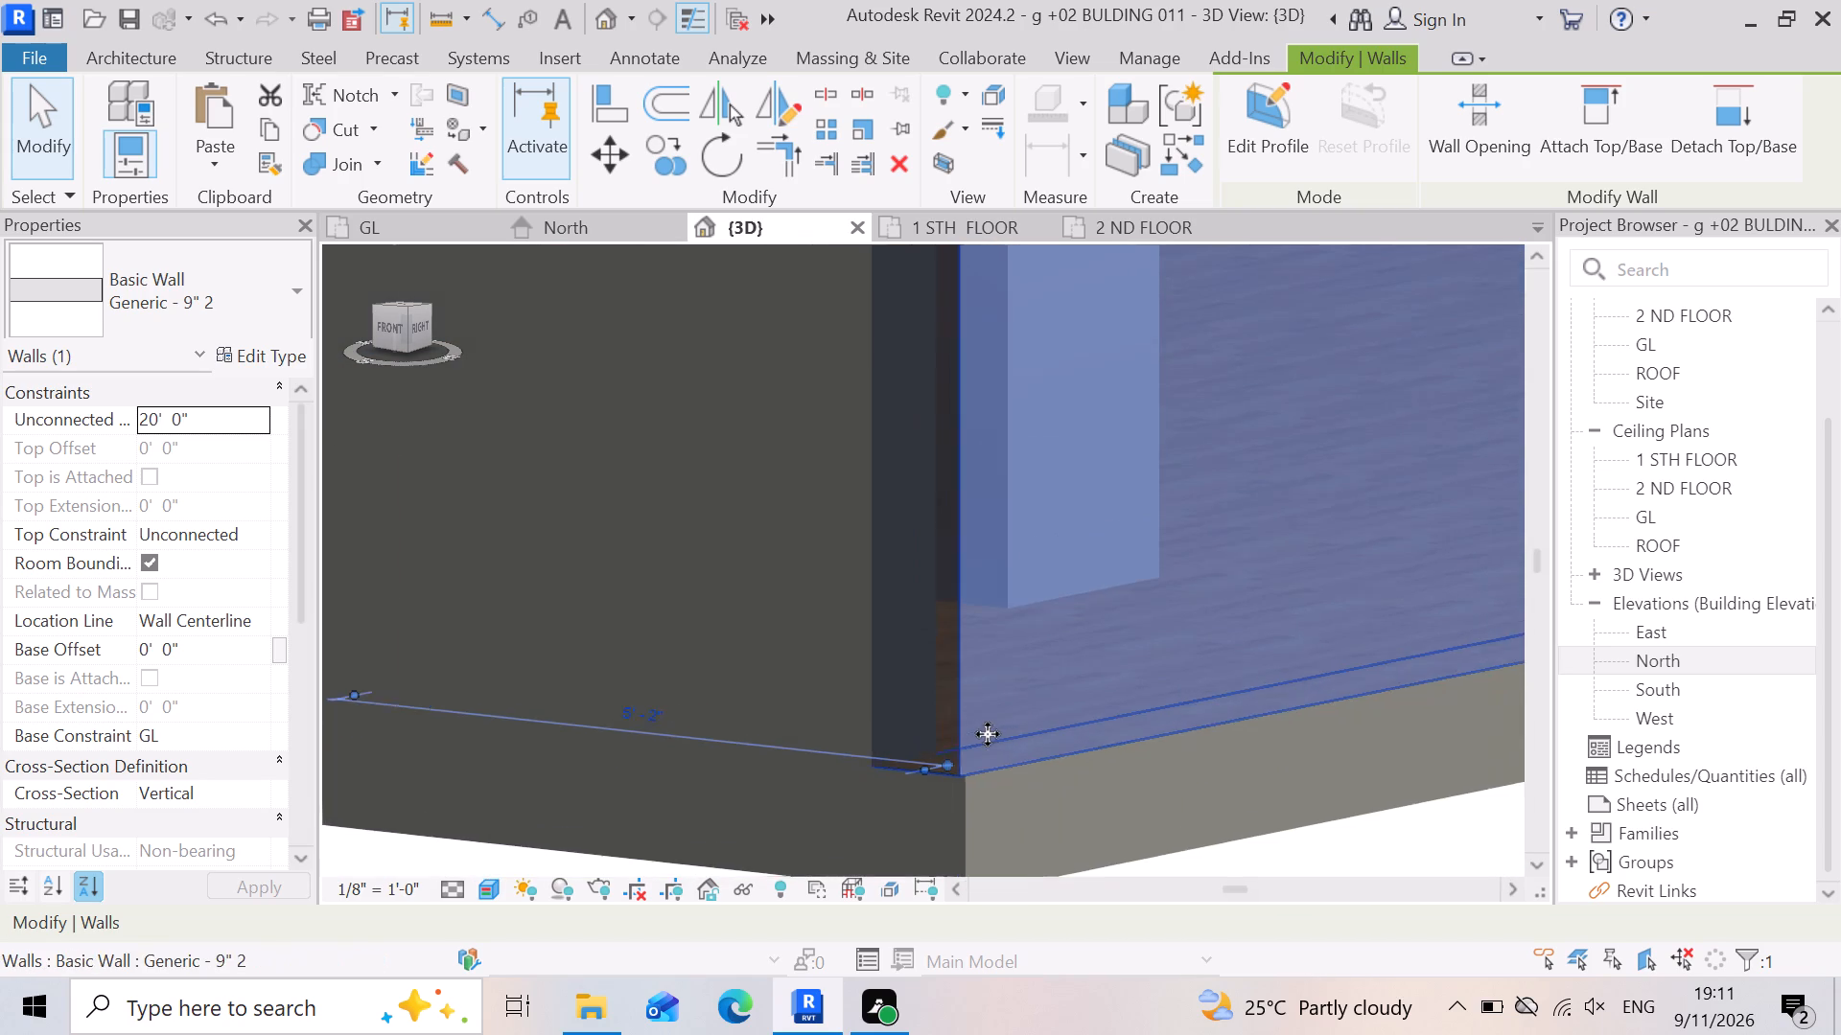
scroll(899, 808, "up", 12)
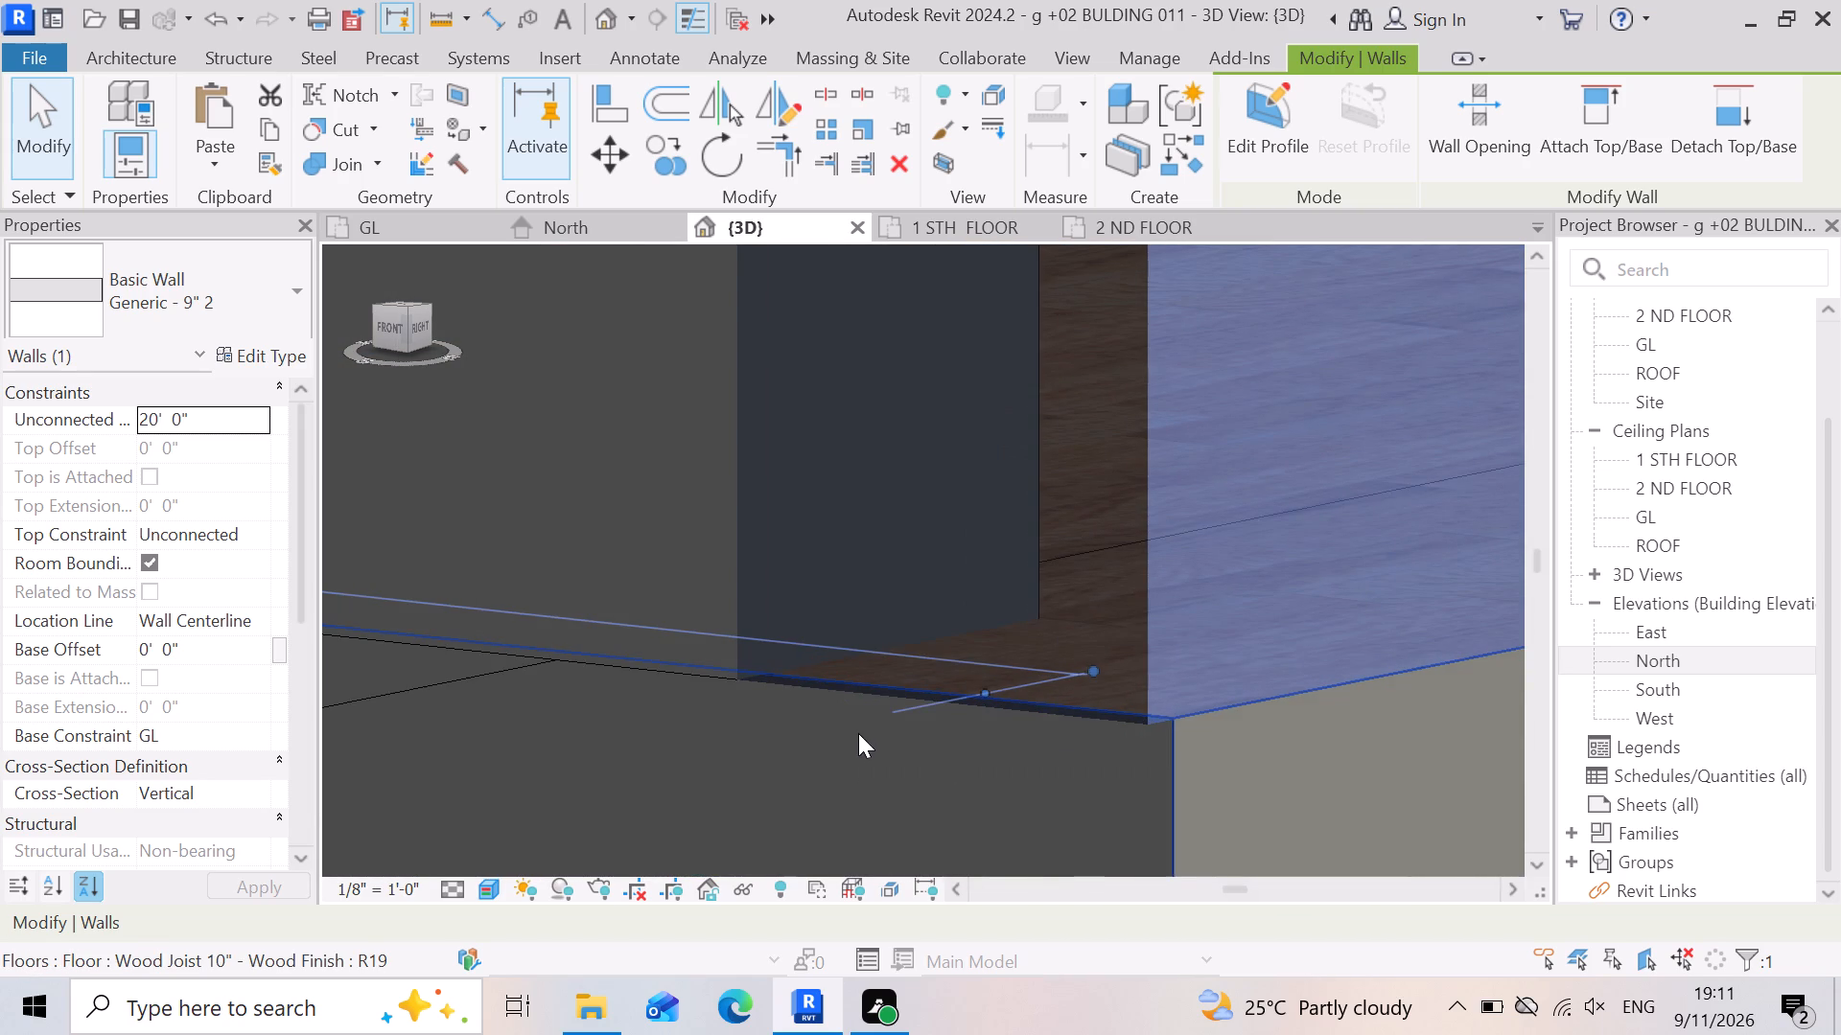
scroll(1100, 747, "up", 7)
scroll(1024, 731, "down", 17)
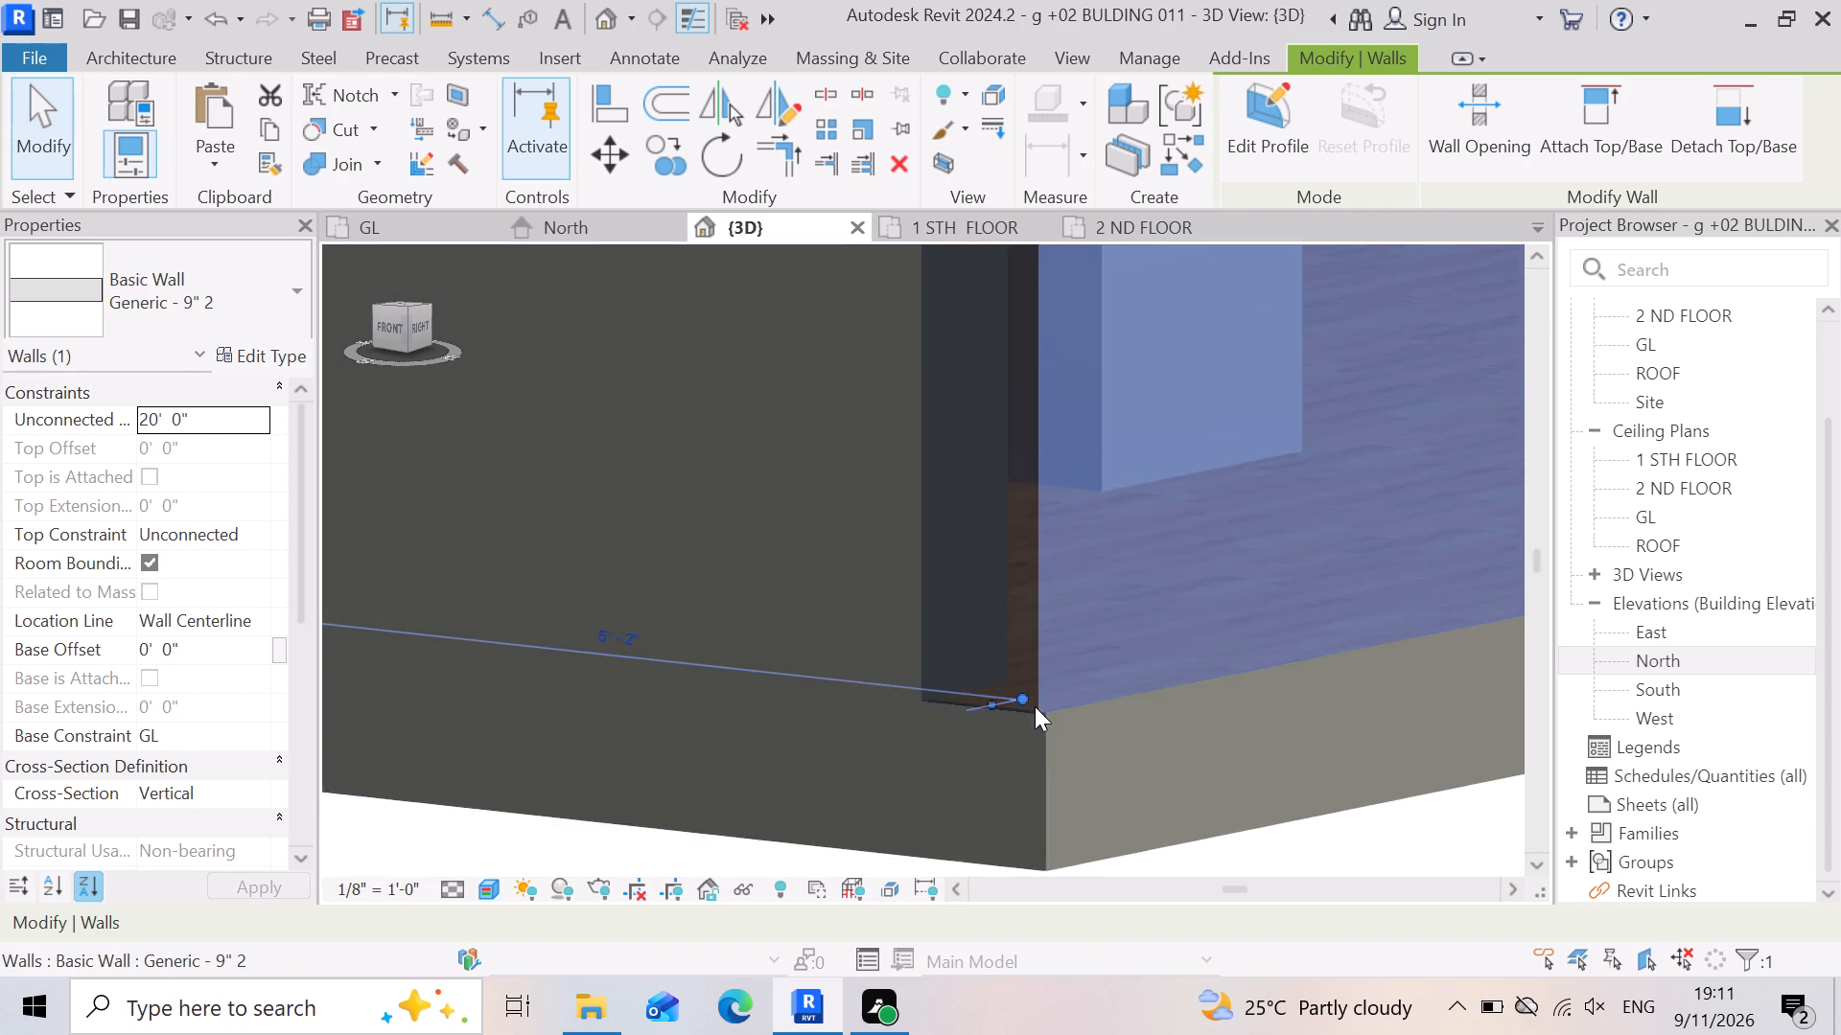
scroll(1035, 706, "down", 3)
scroll(971, 729, "up", 12)
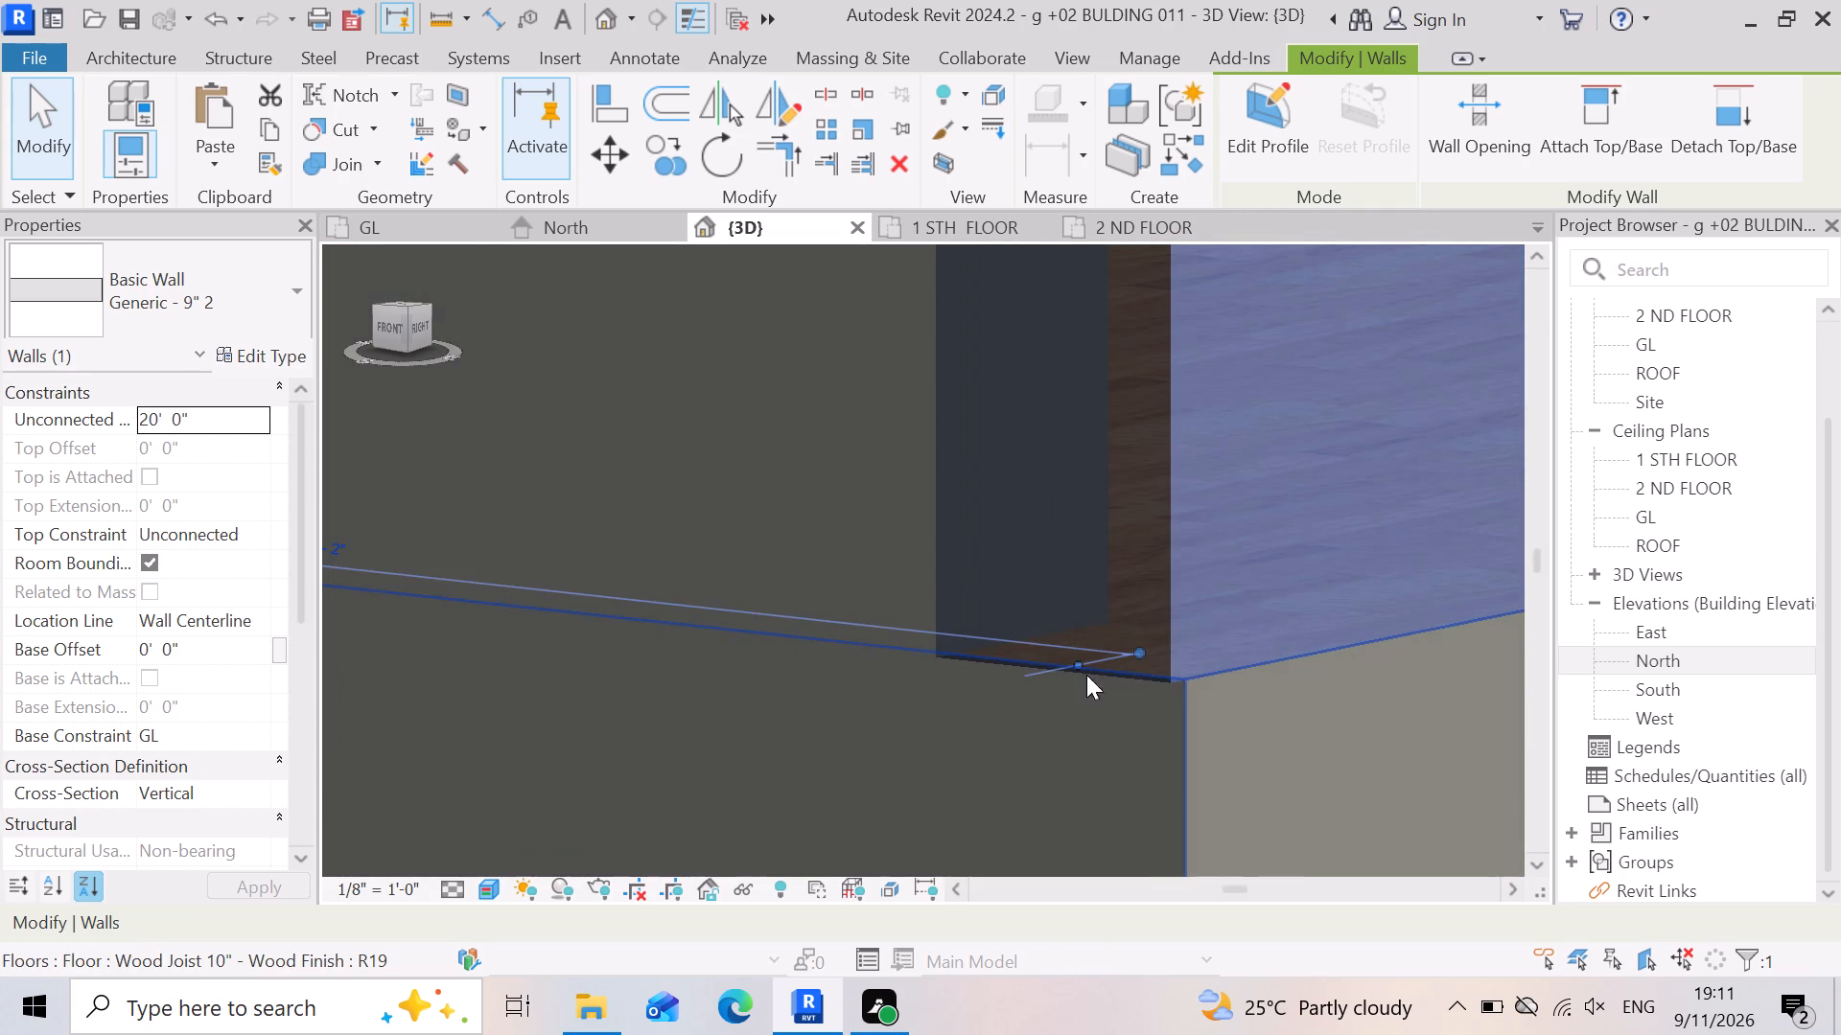
scroll(1086, 675, "up", 11)
scroll(1153, 668, "down", 11)
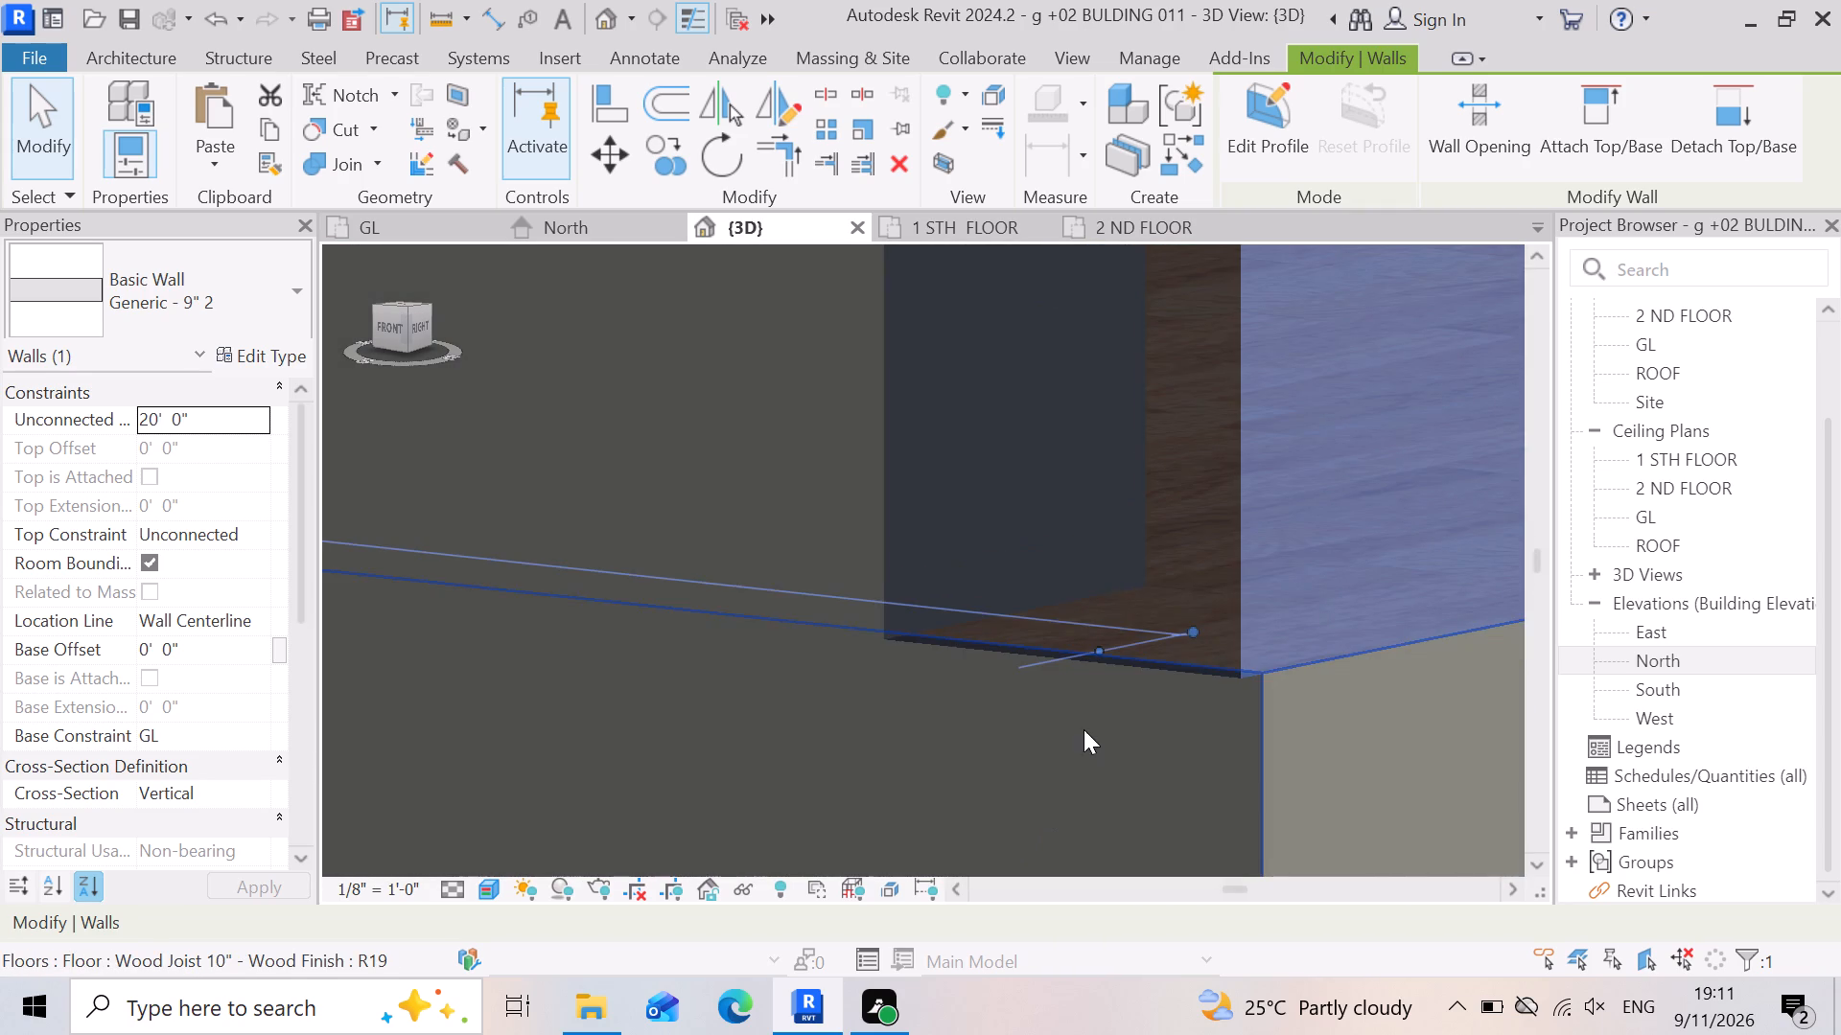
scroll(1088, 684, "down", 9)
scroll(978, 682, "down", 5)
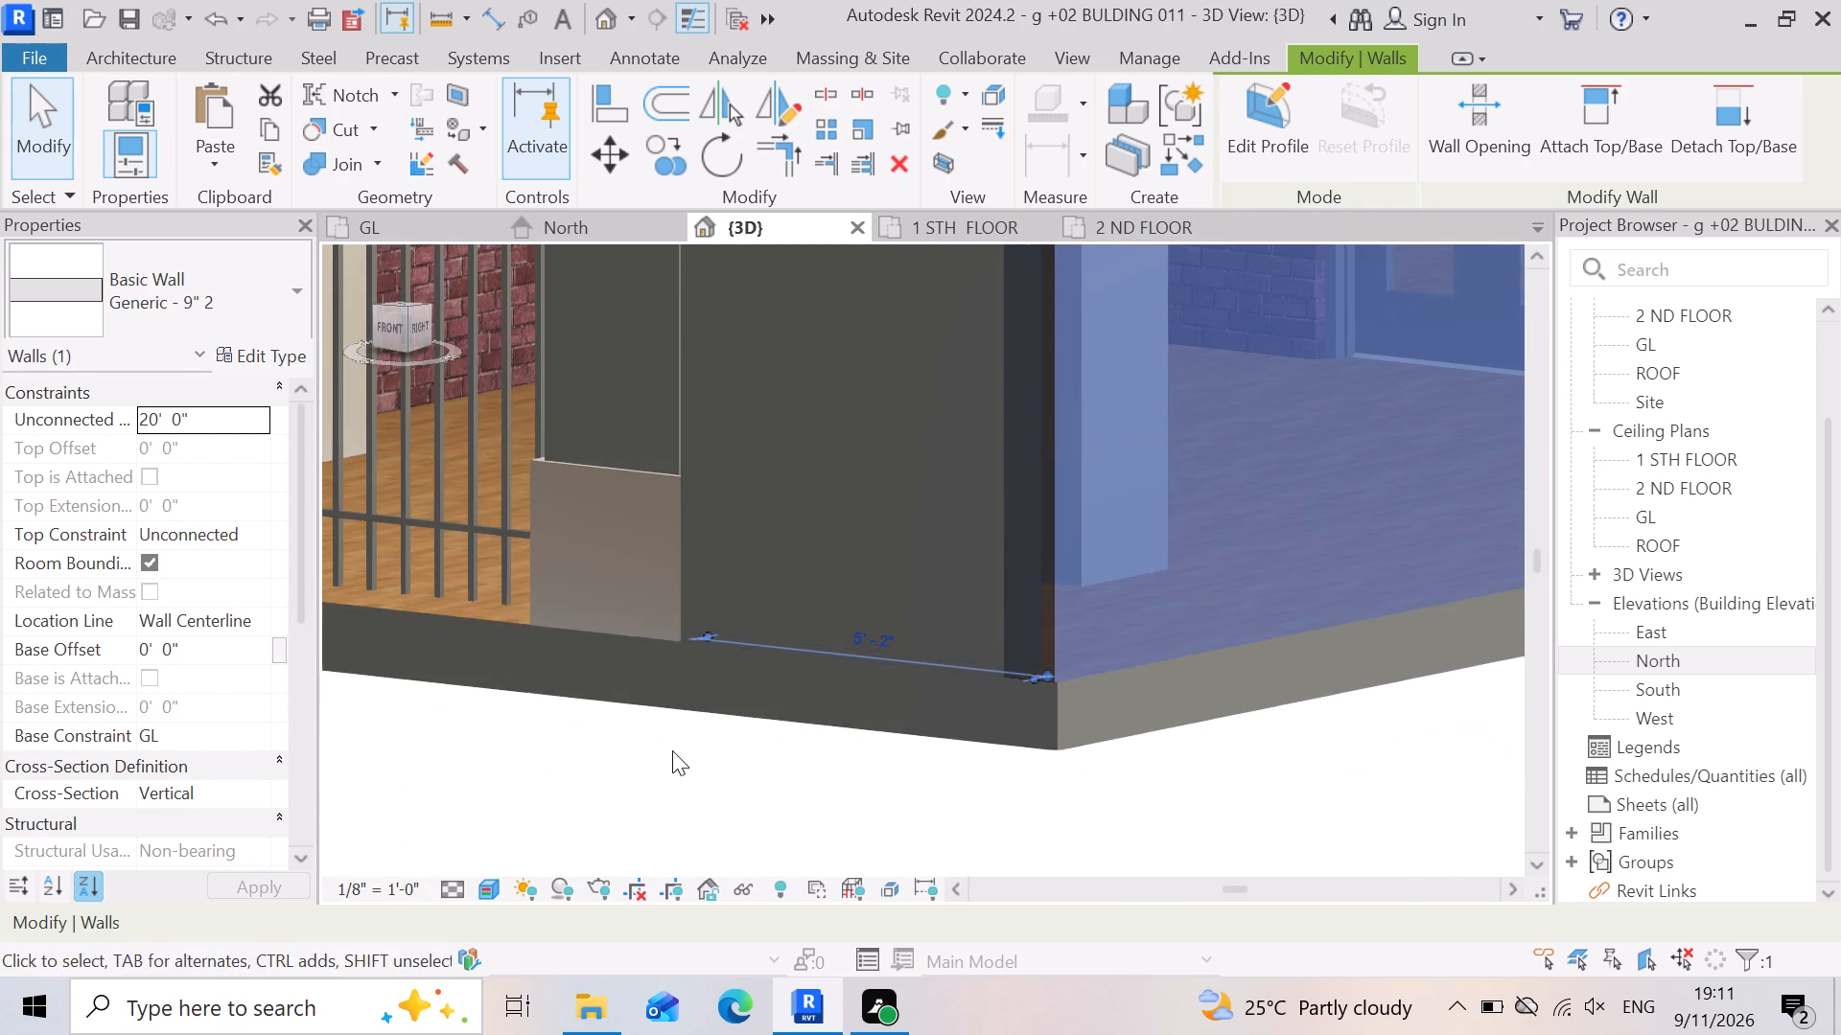
scroll(818, 736, "down", 5)
left_click(1053, 779)
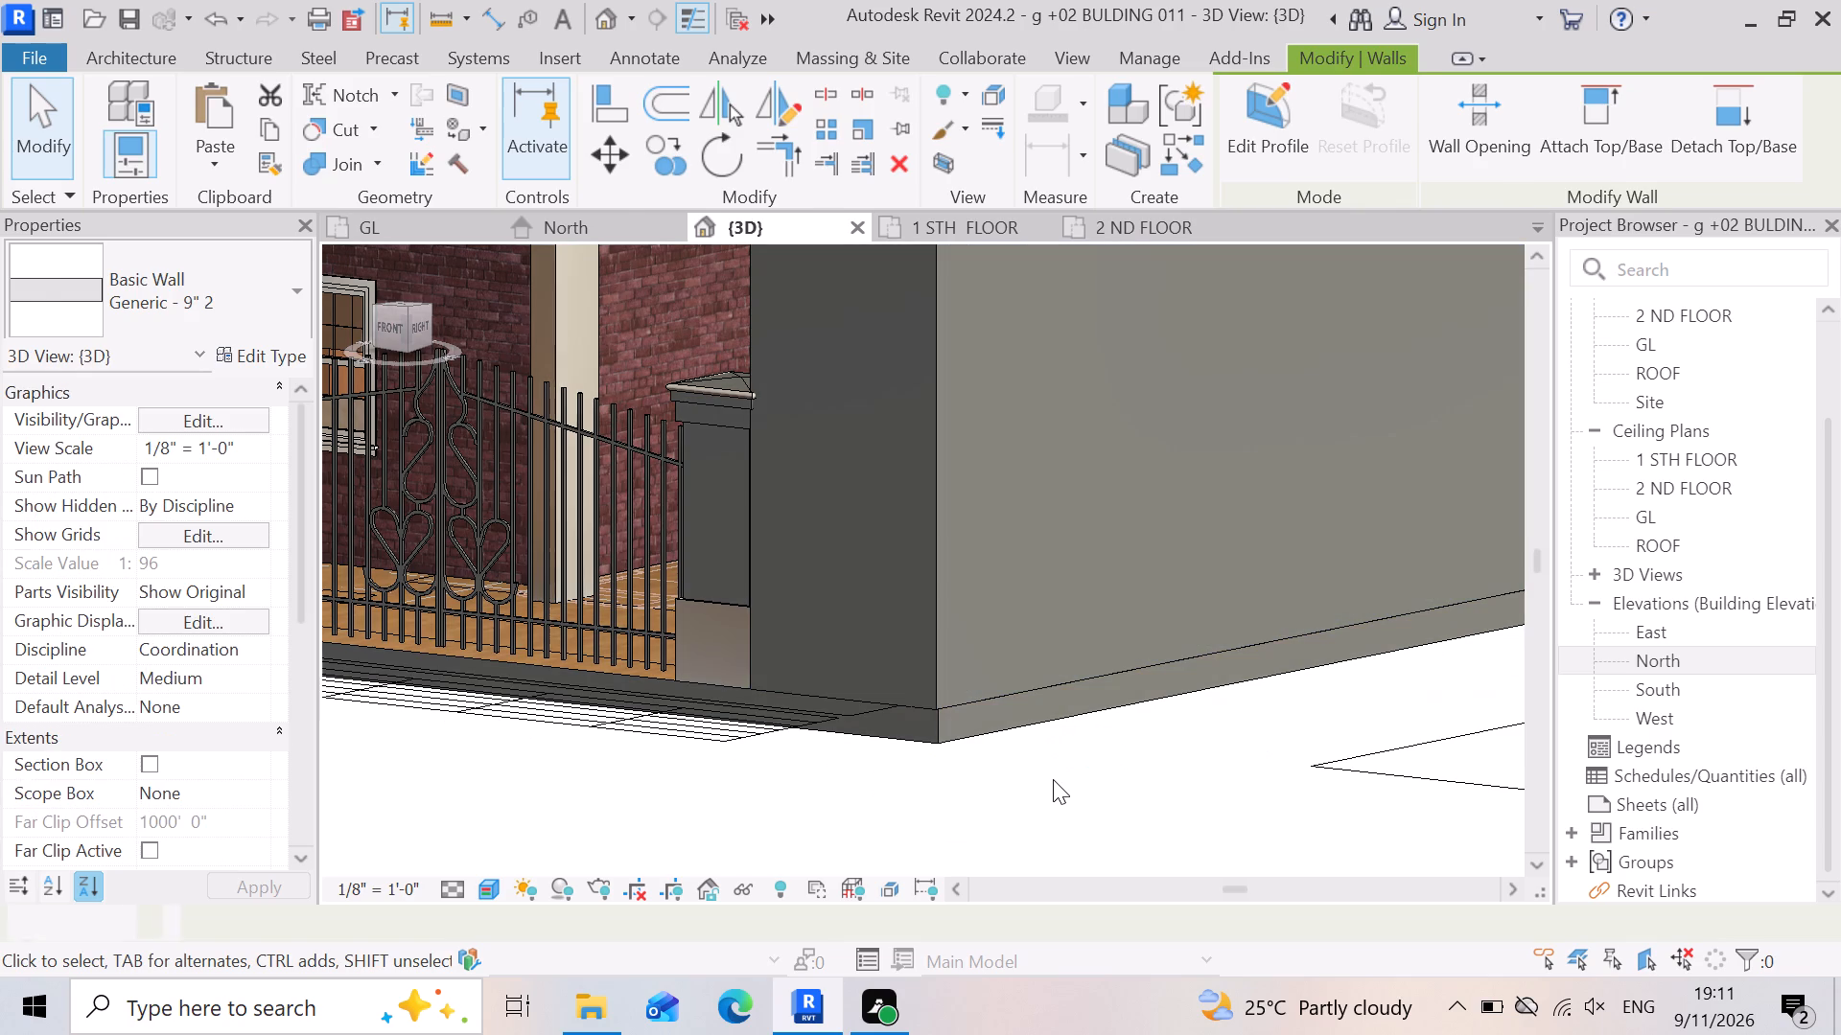
Set the long side boundary wall's top constraint to Up to level: 1 STH FLOOR.
scroll(713, 804, "down", 10)
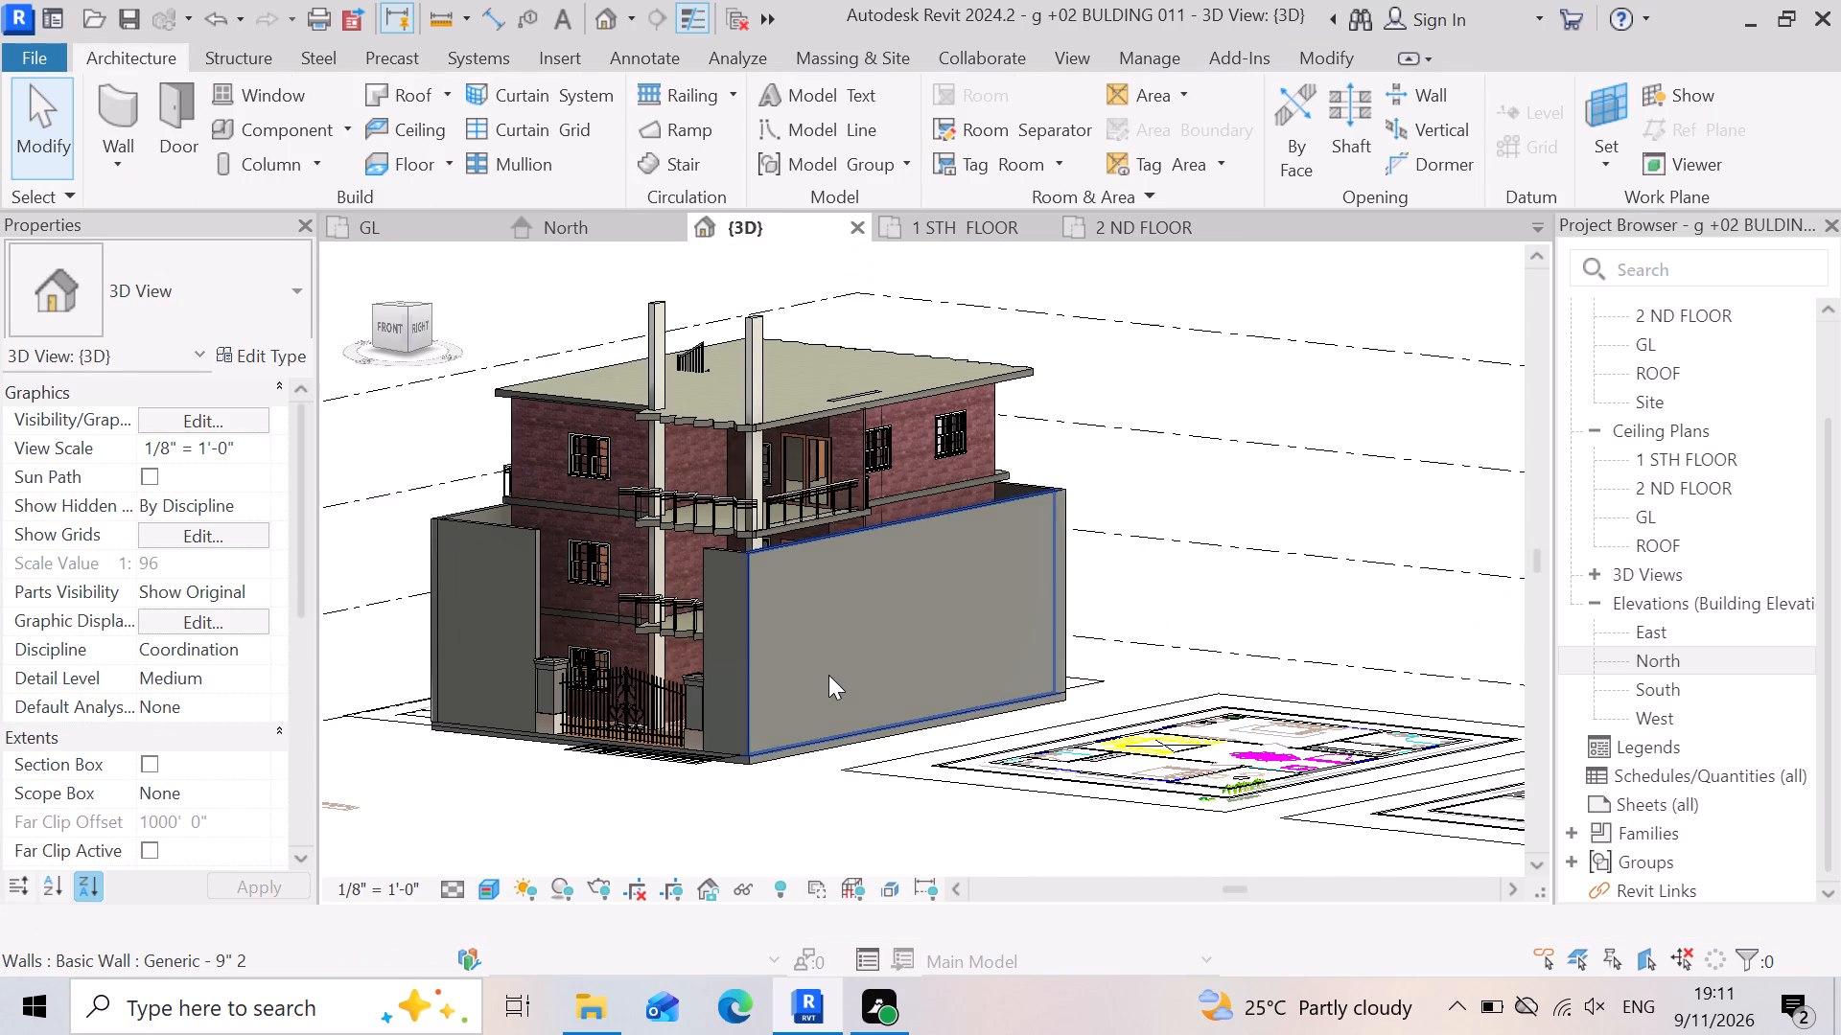
left_click(828, 675)
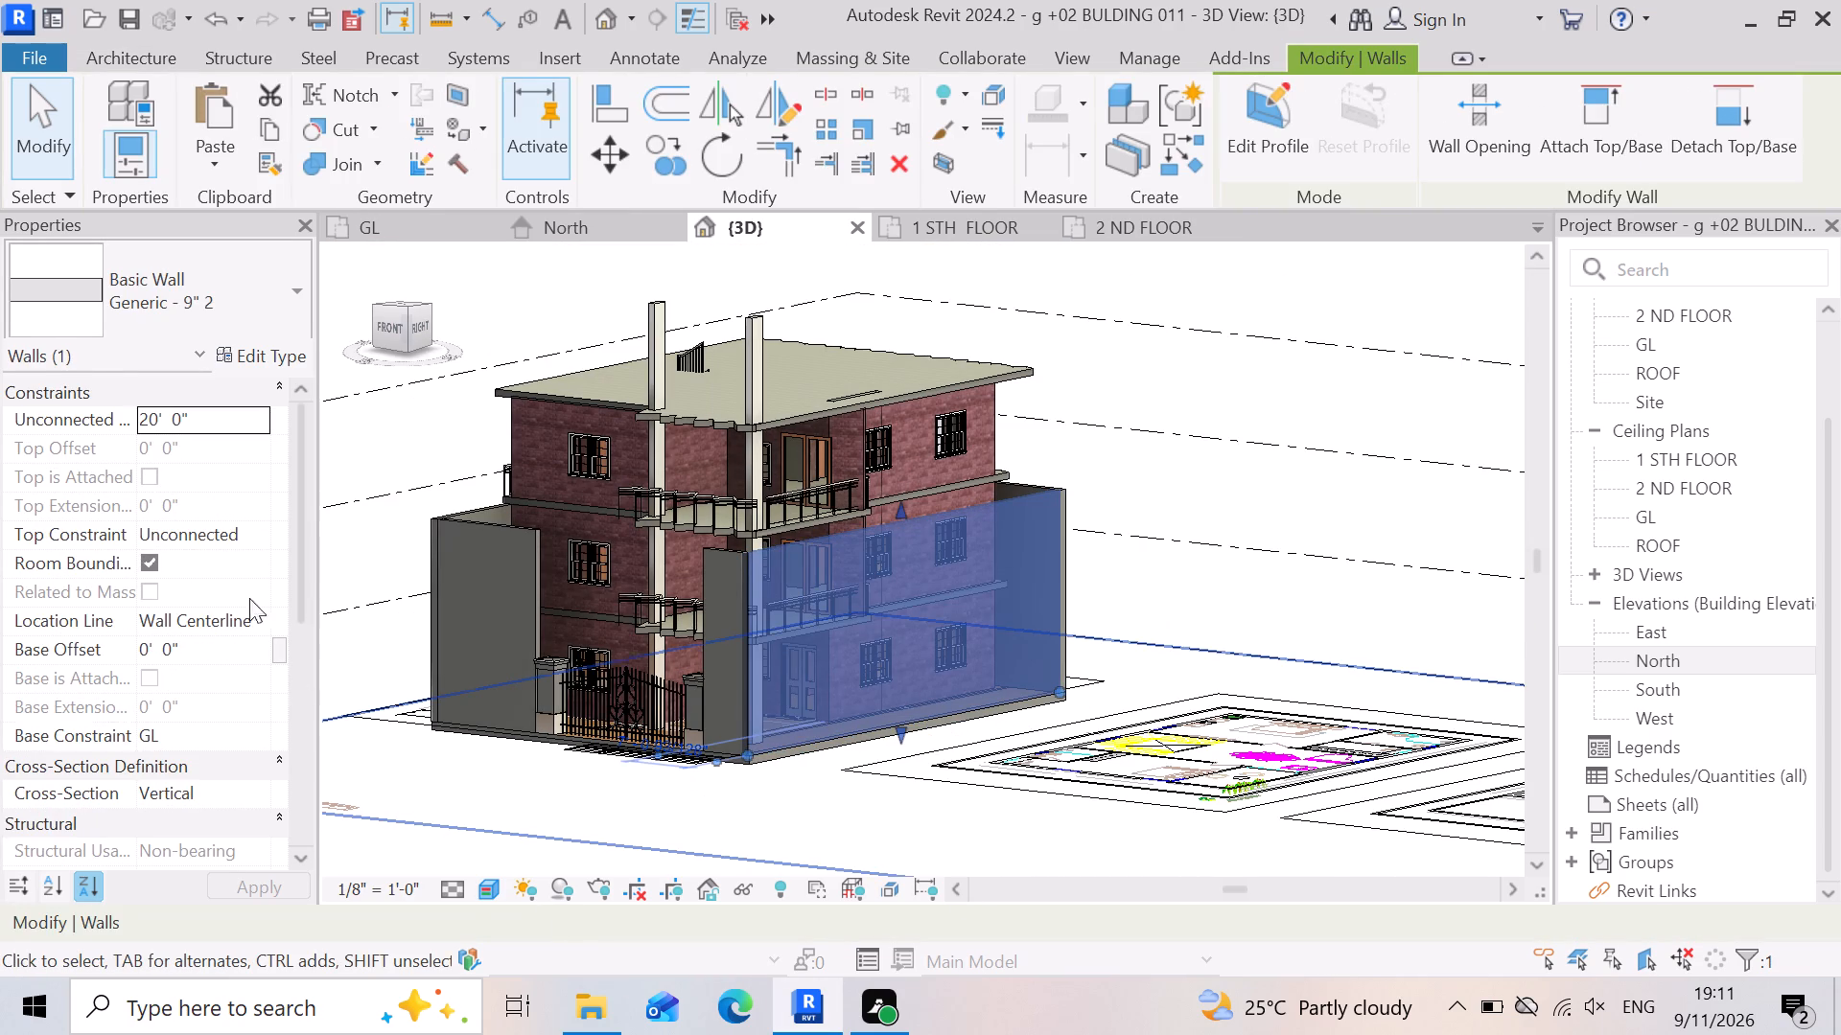
left_click(197, 545)
left_click(261, 536)
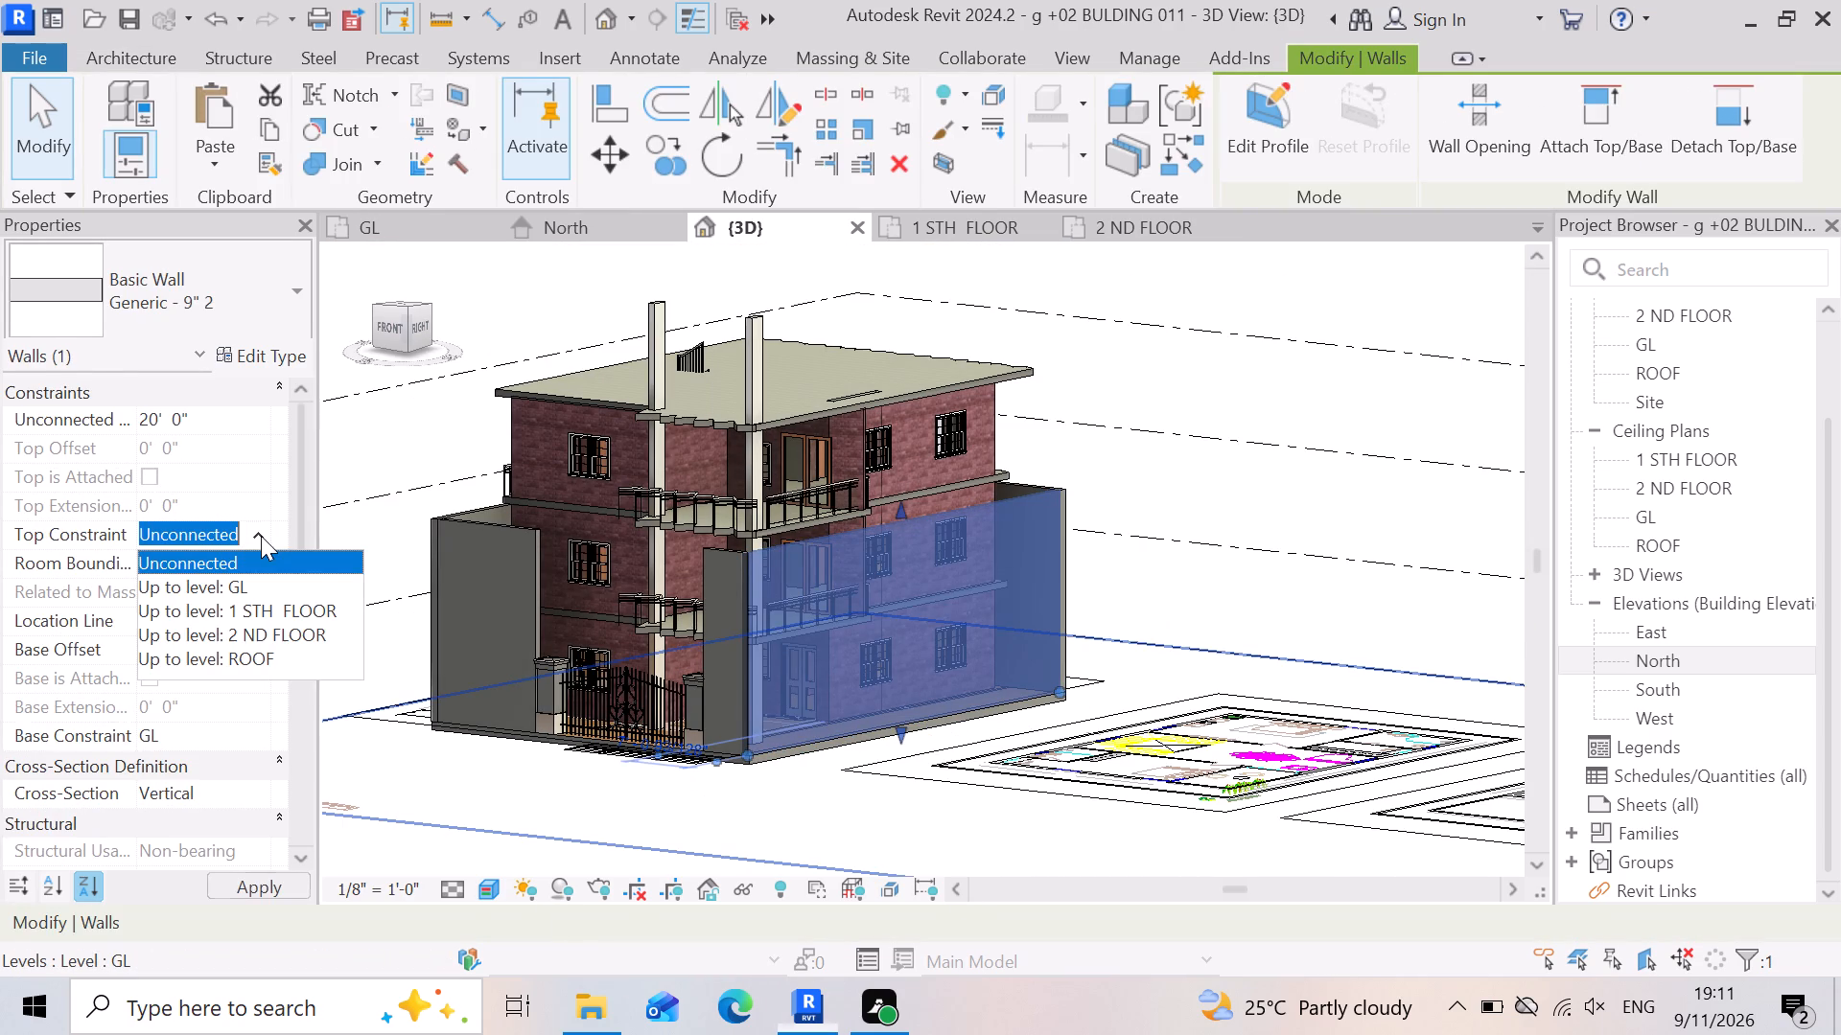
left_click(285, 614)
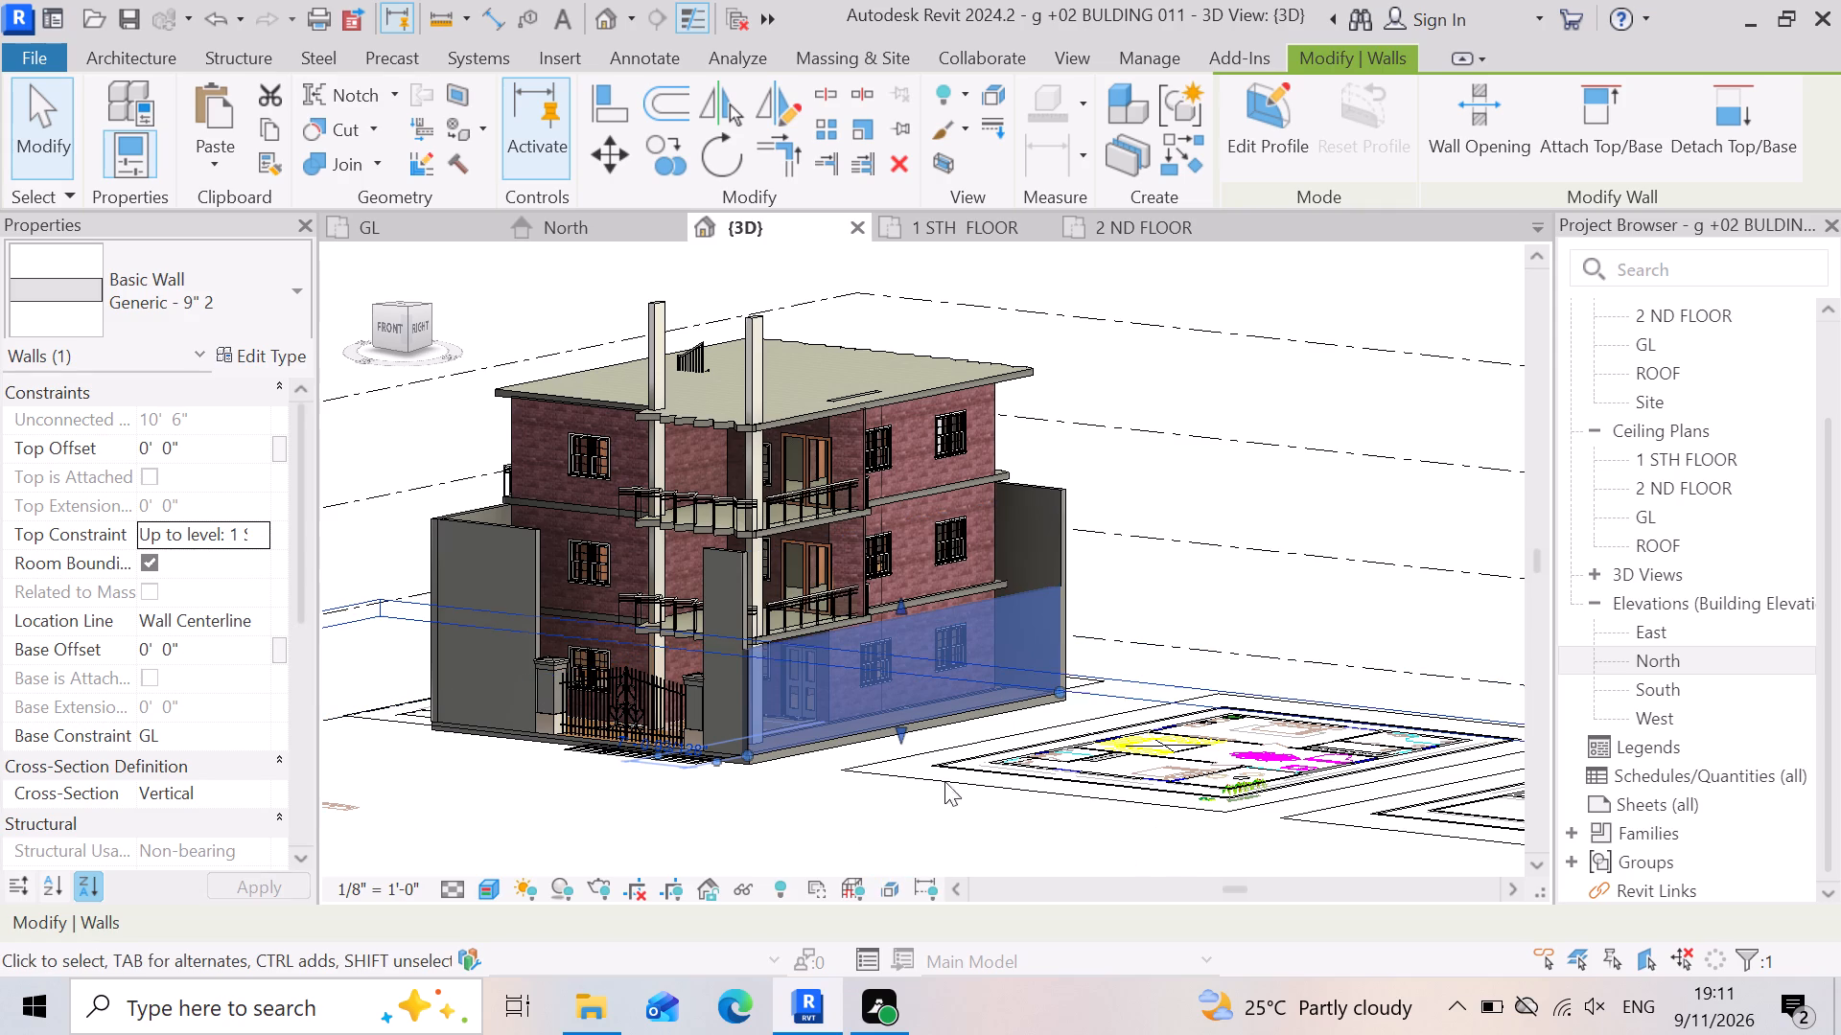
left_click_drag(912, 793, 920, 793)
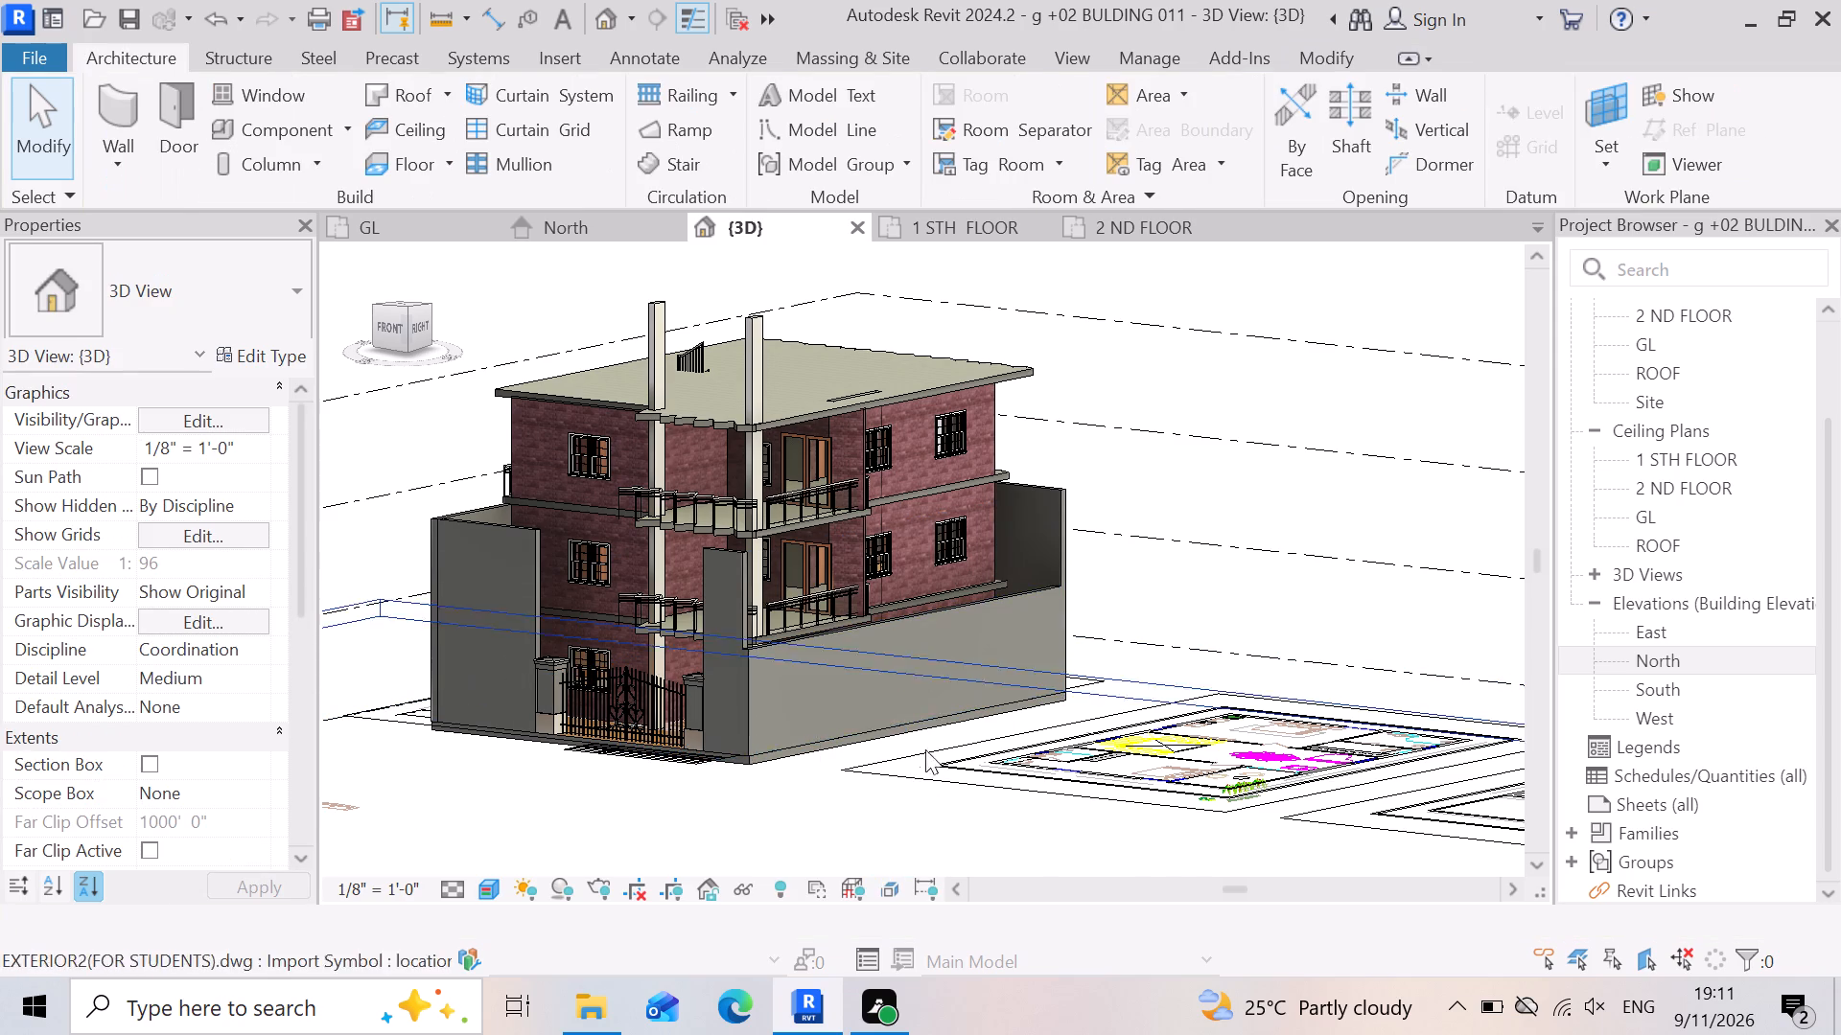
Reselect the long side boundary wall.
left_click(901, 726)
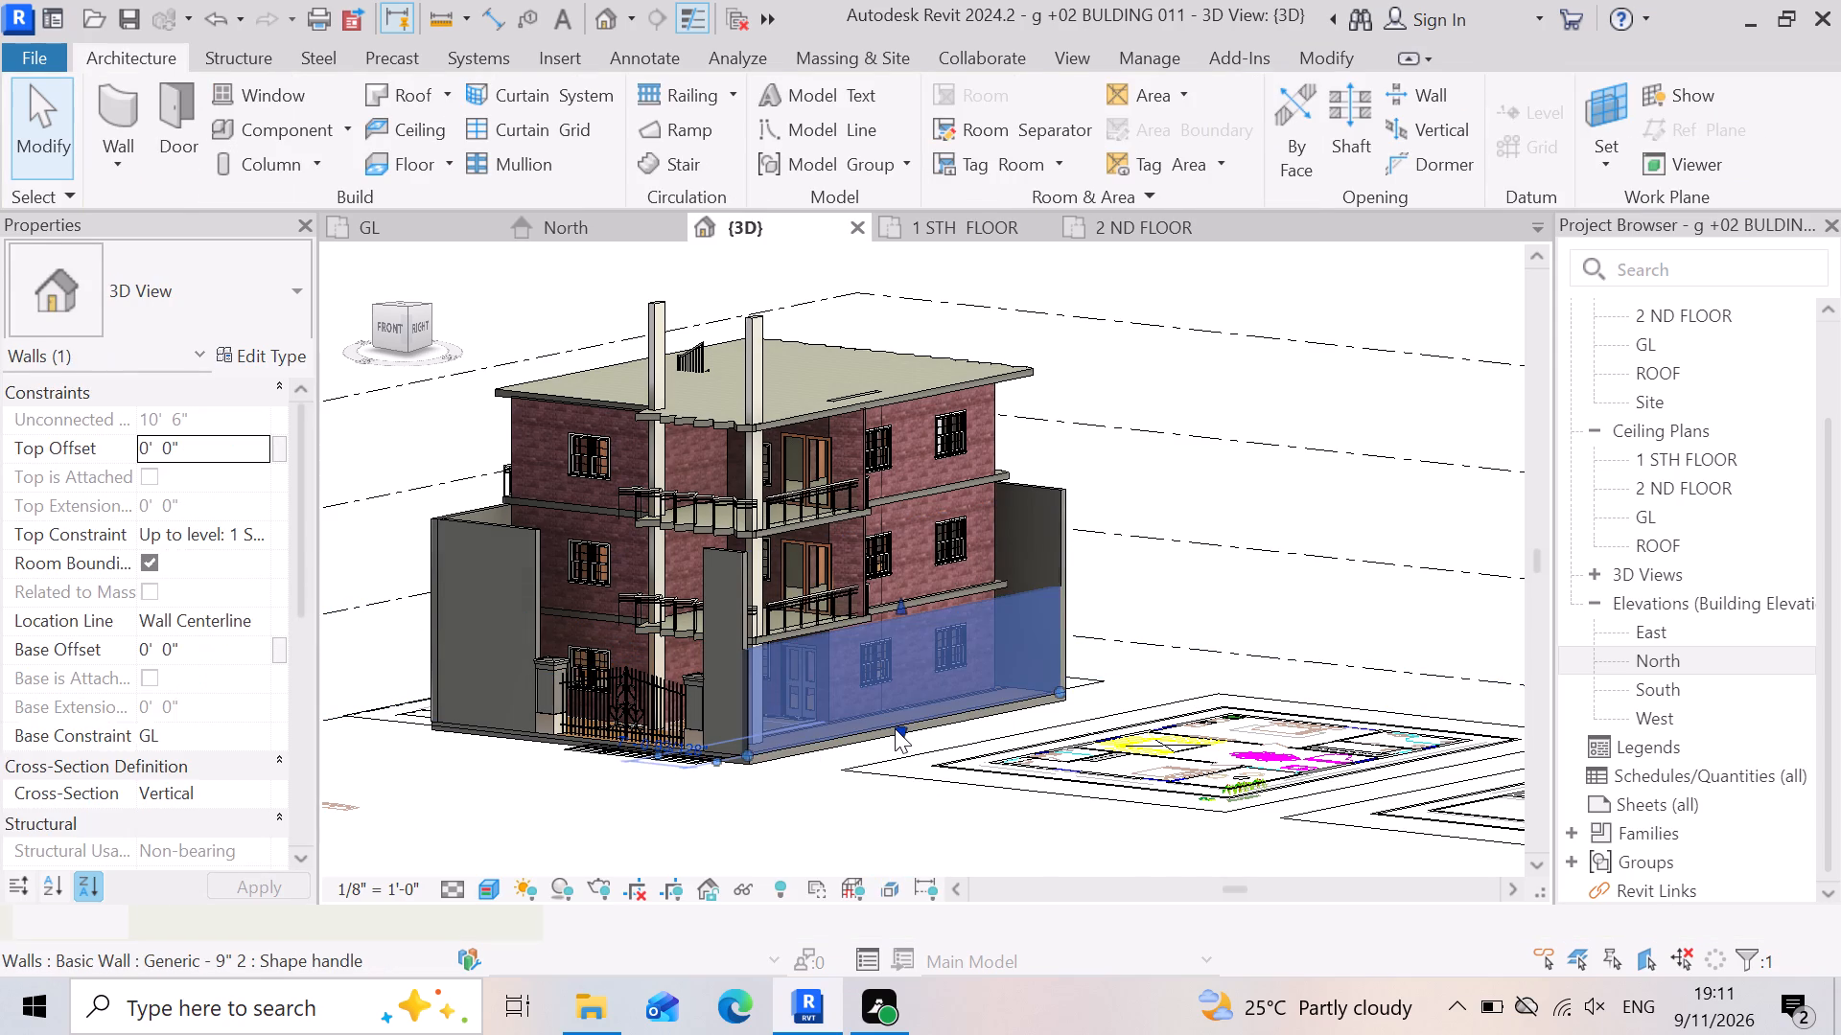
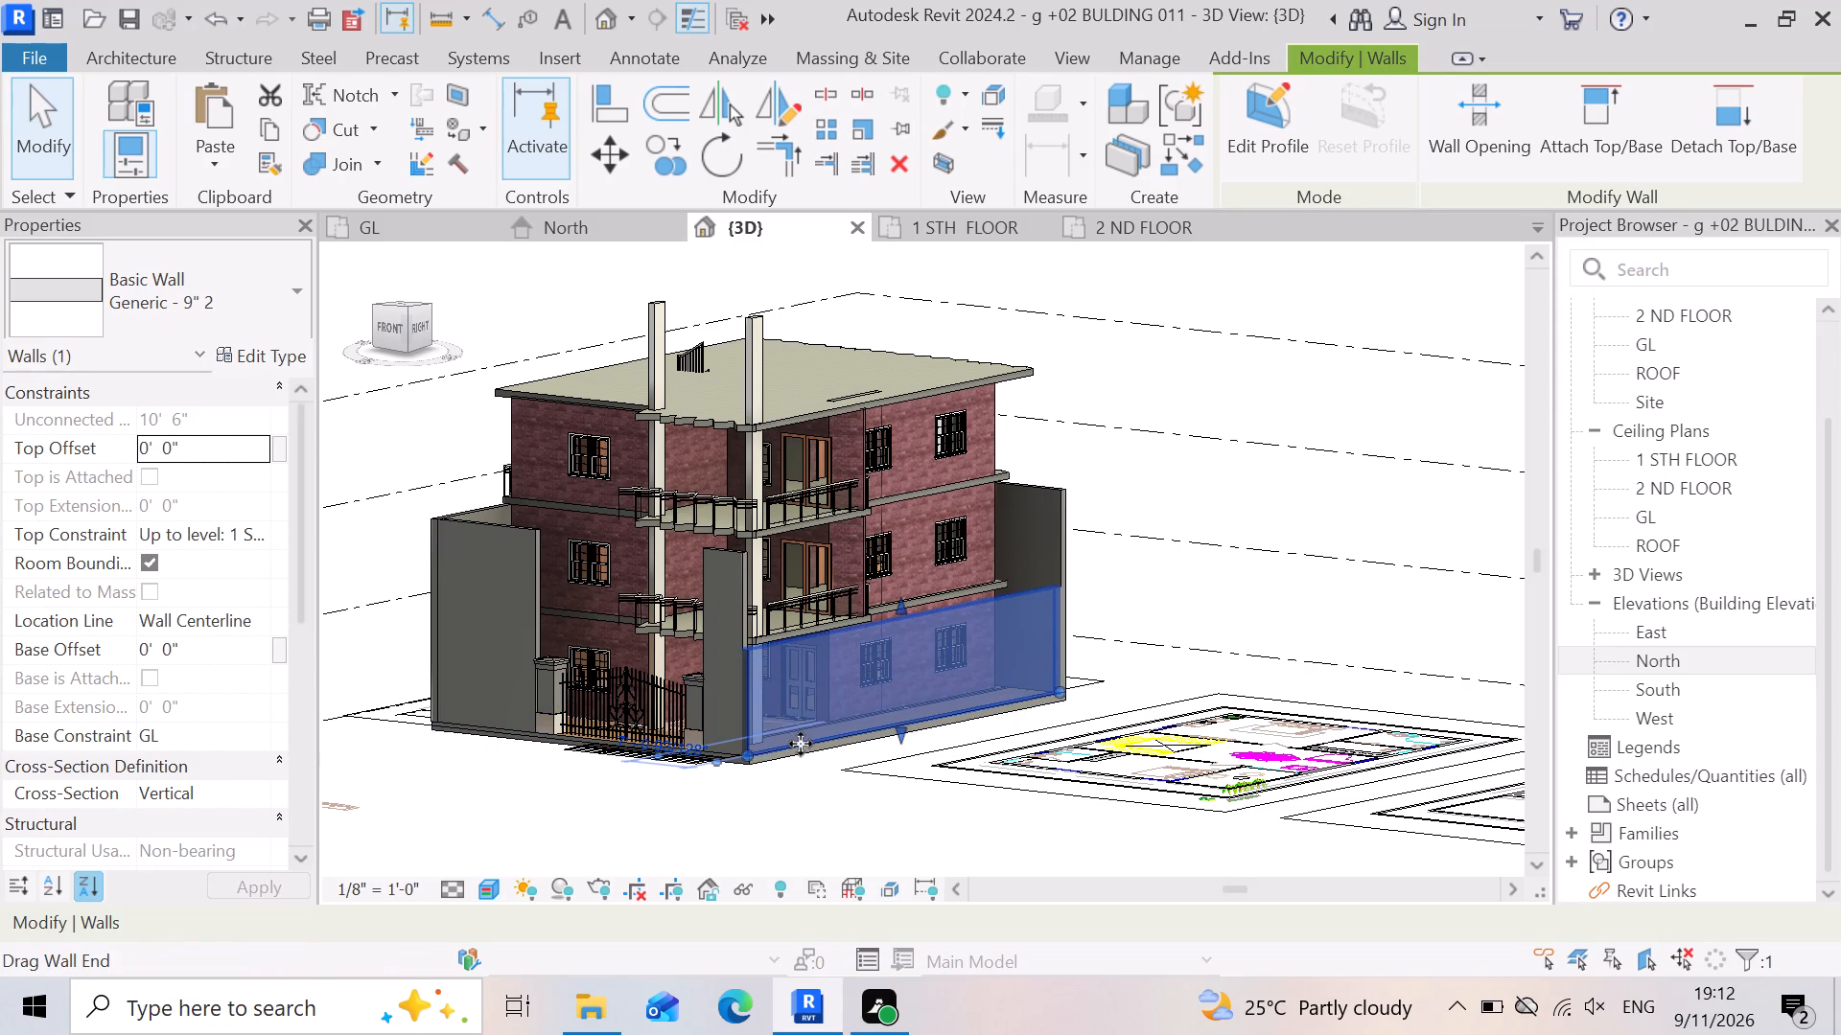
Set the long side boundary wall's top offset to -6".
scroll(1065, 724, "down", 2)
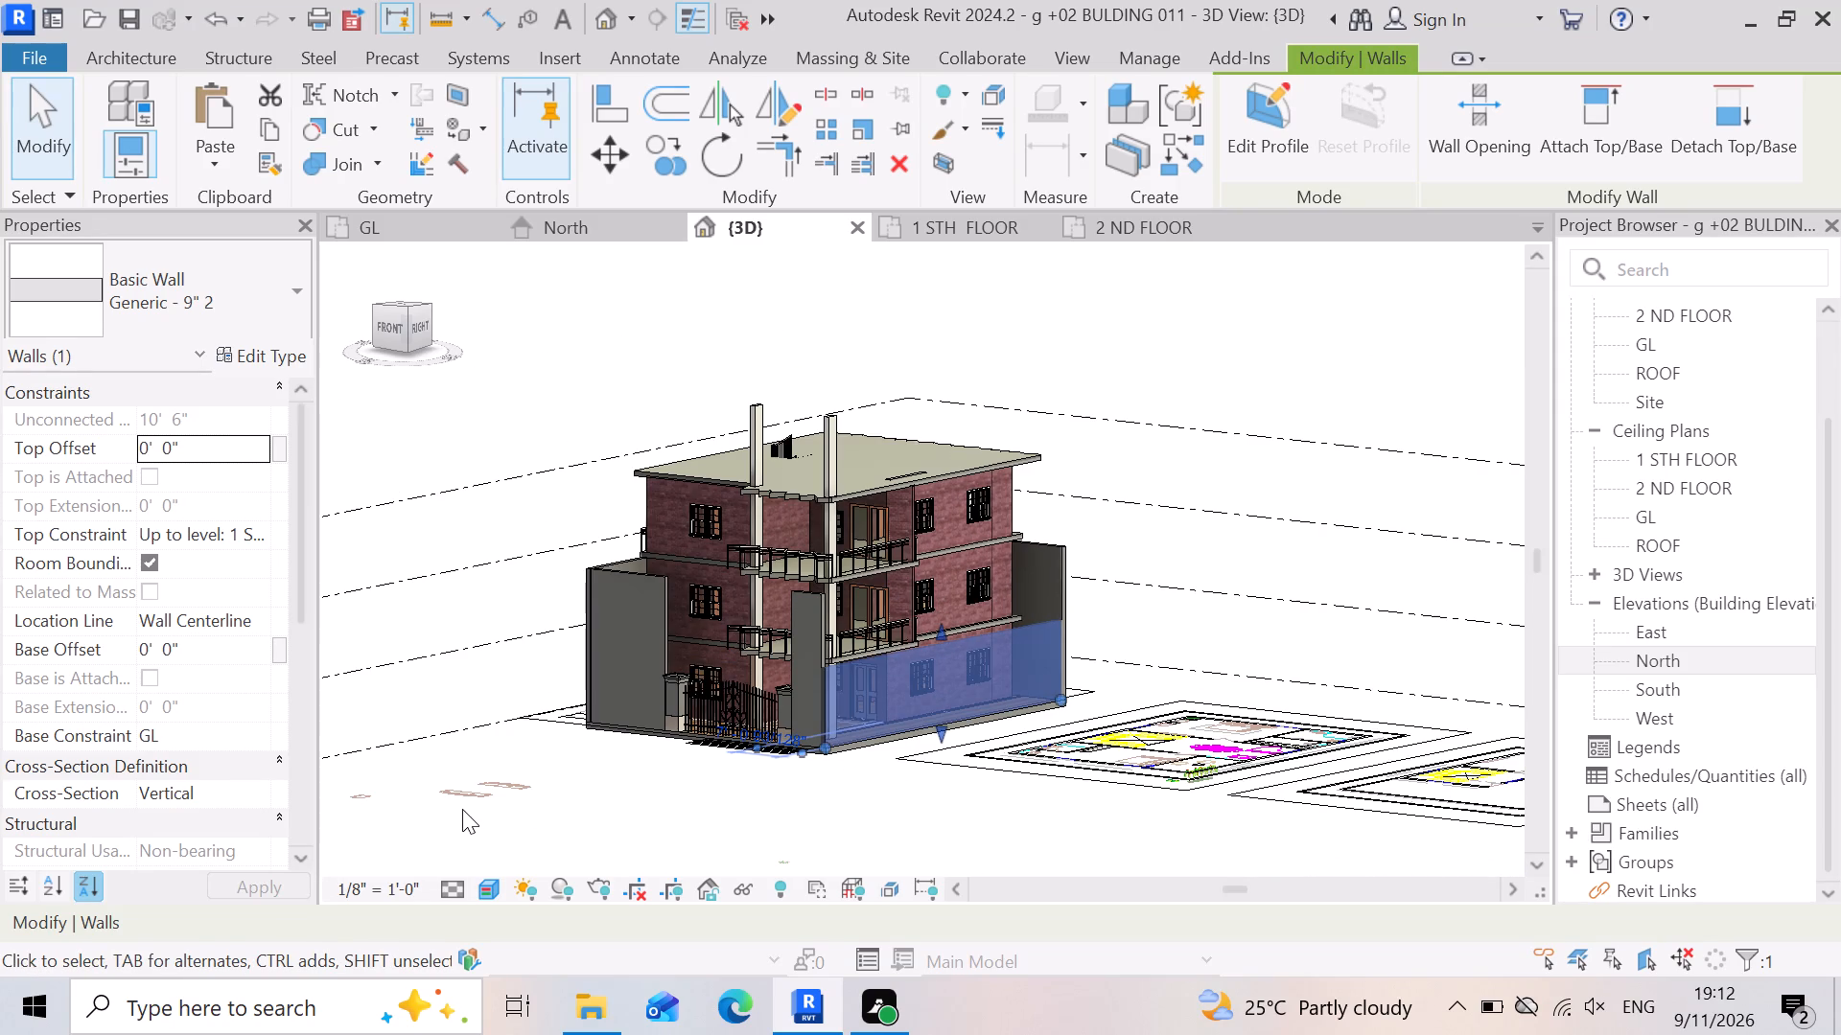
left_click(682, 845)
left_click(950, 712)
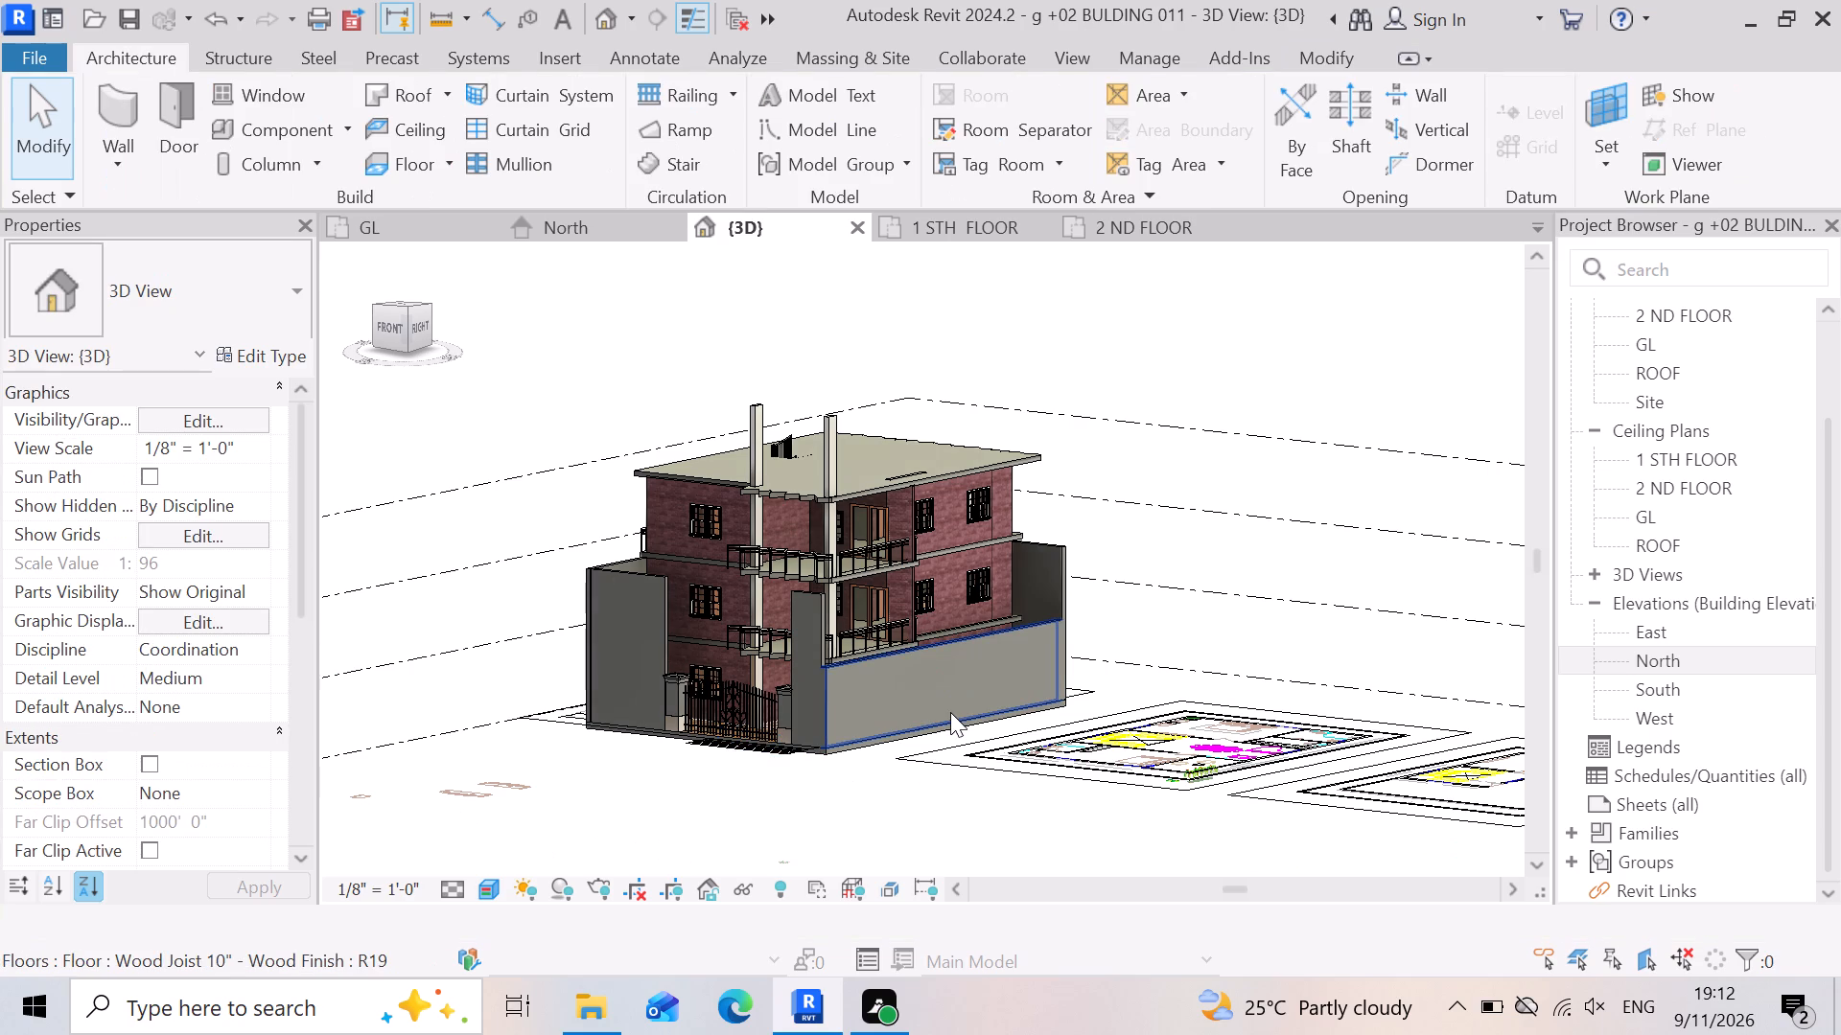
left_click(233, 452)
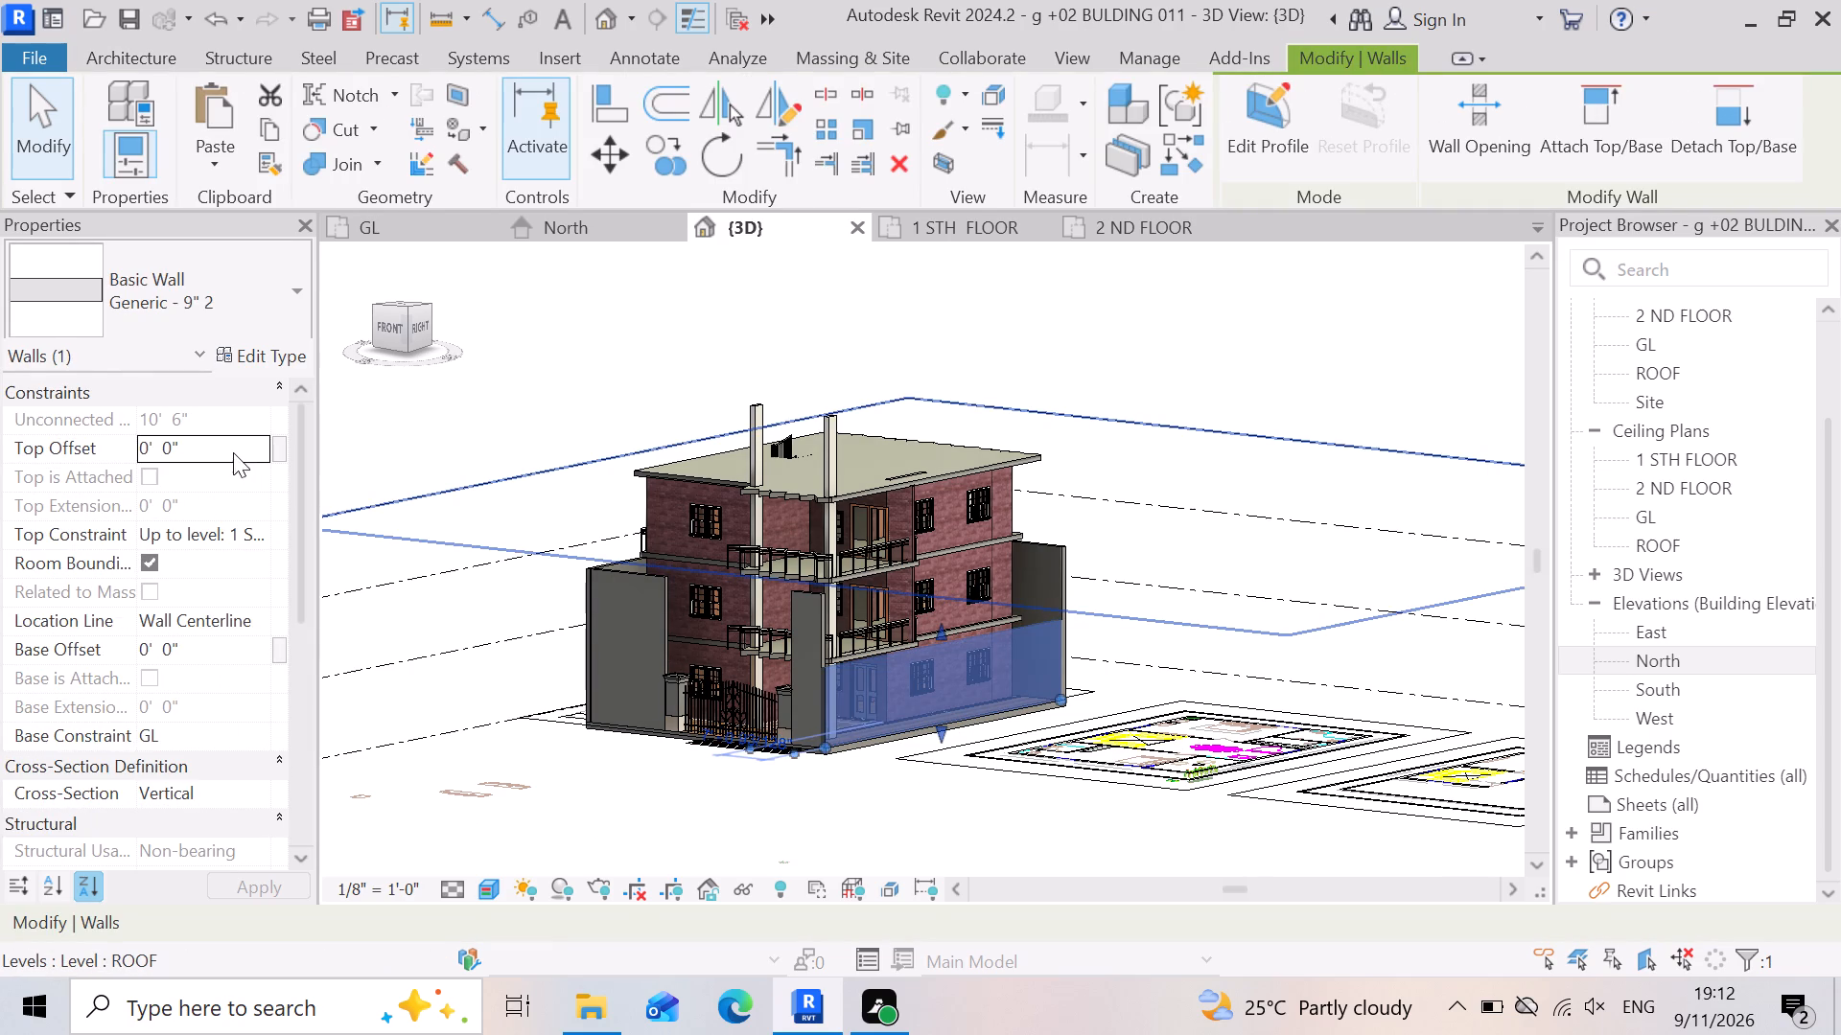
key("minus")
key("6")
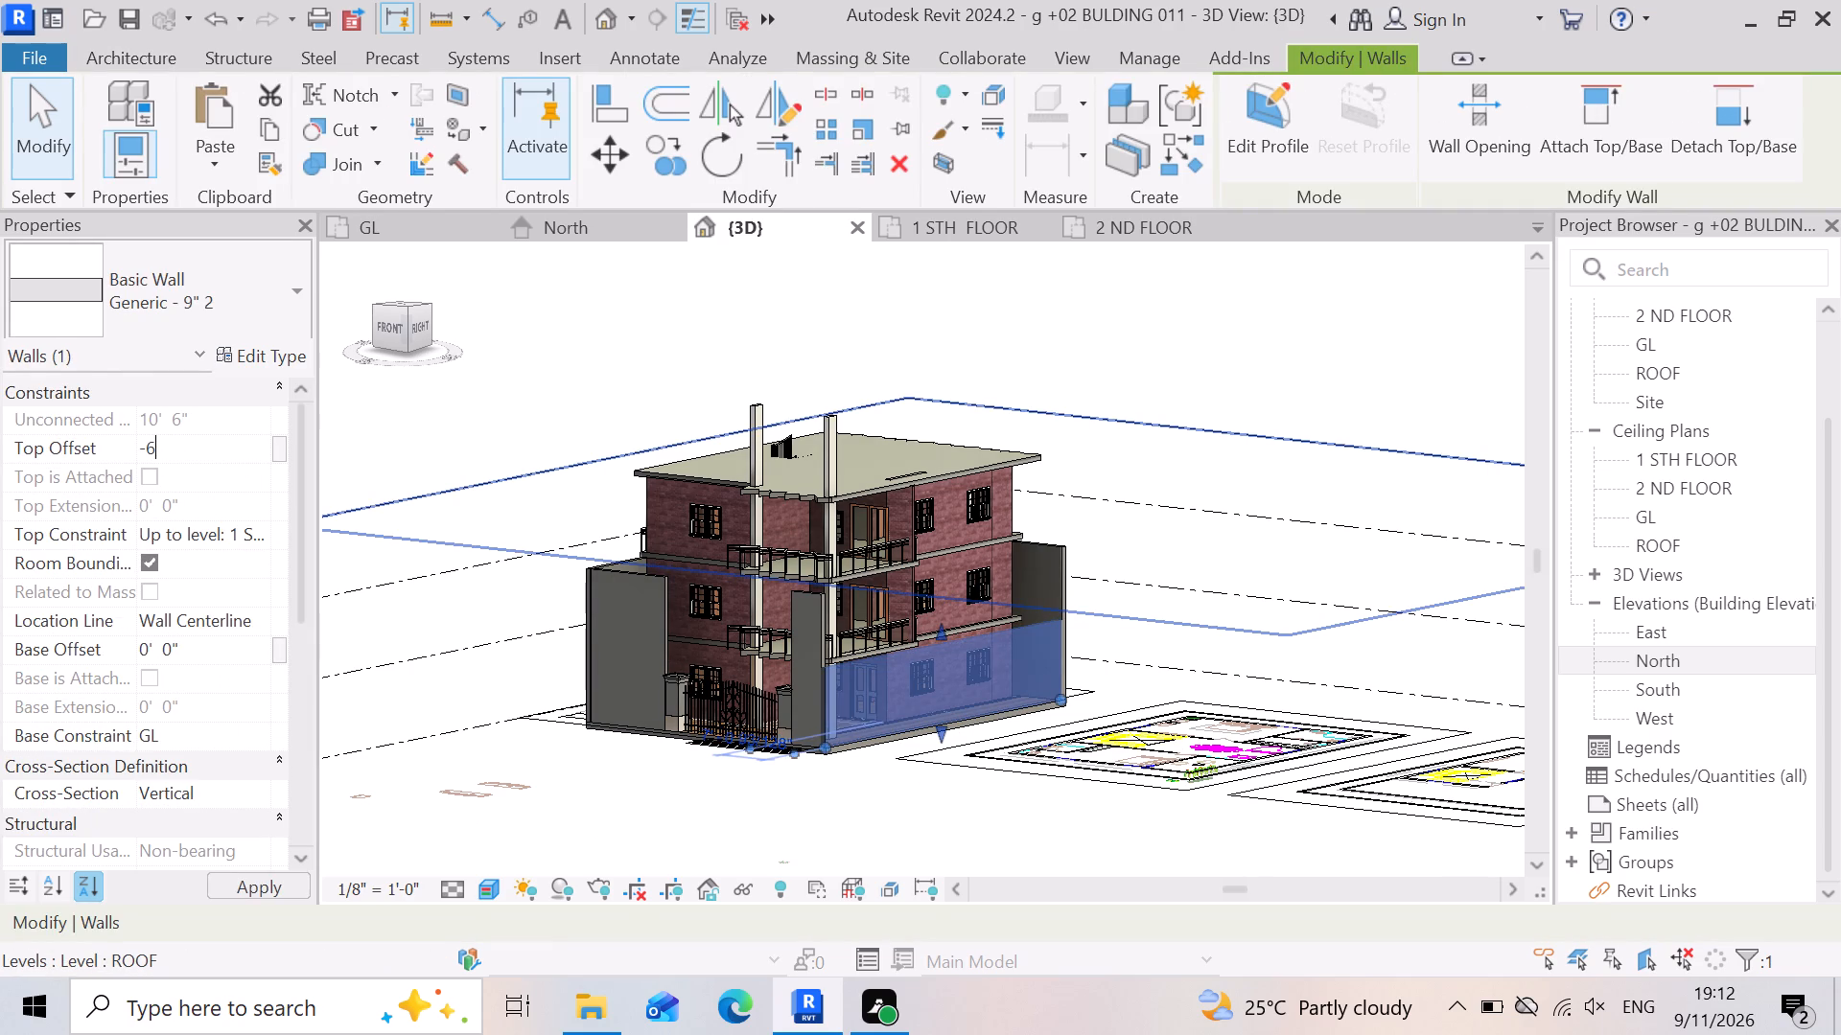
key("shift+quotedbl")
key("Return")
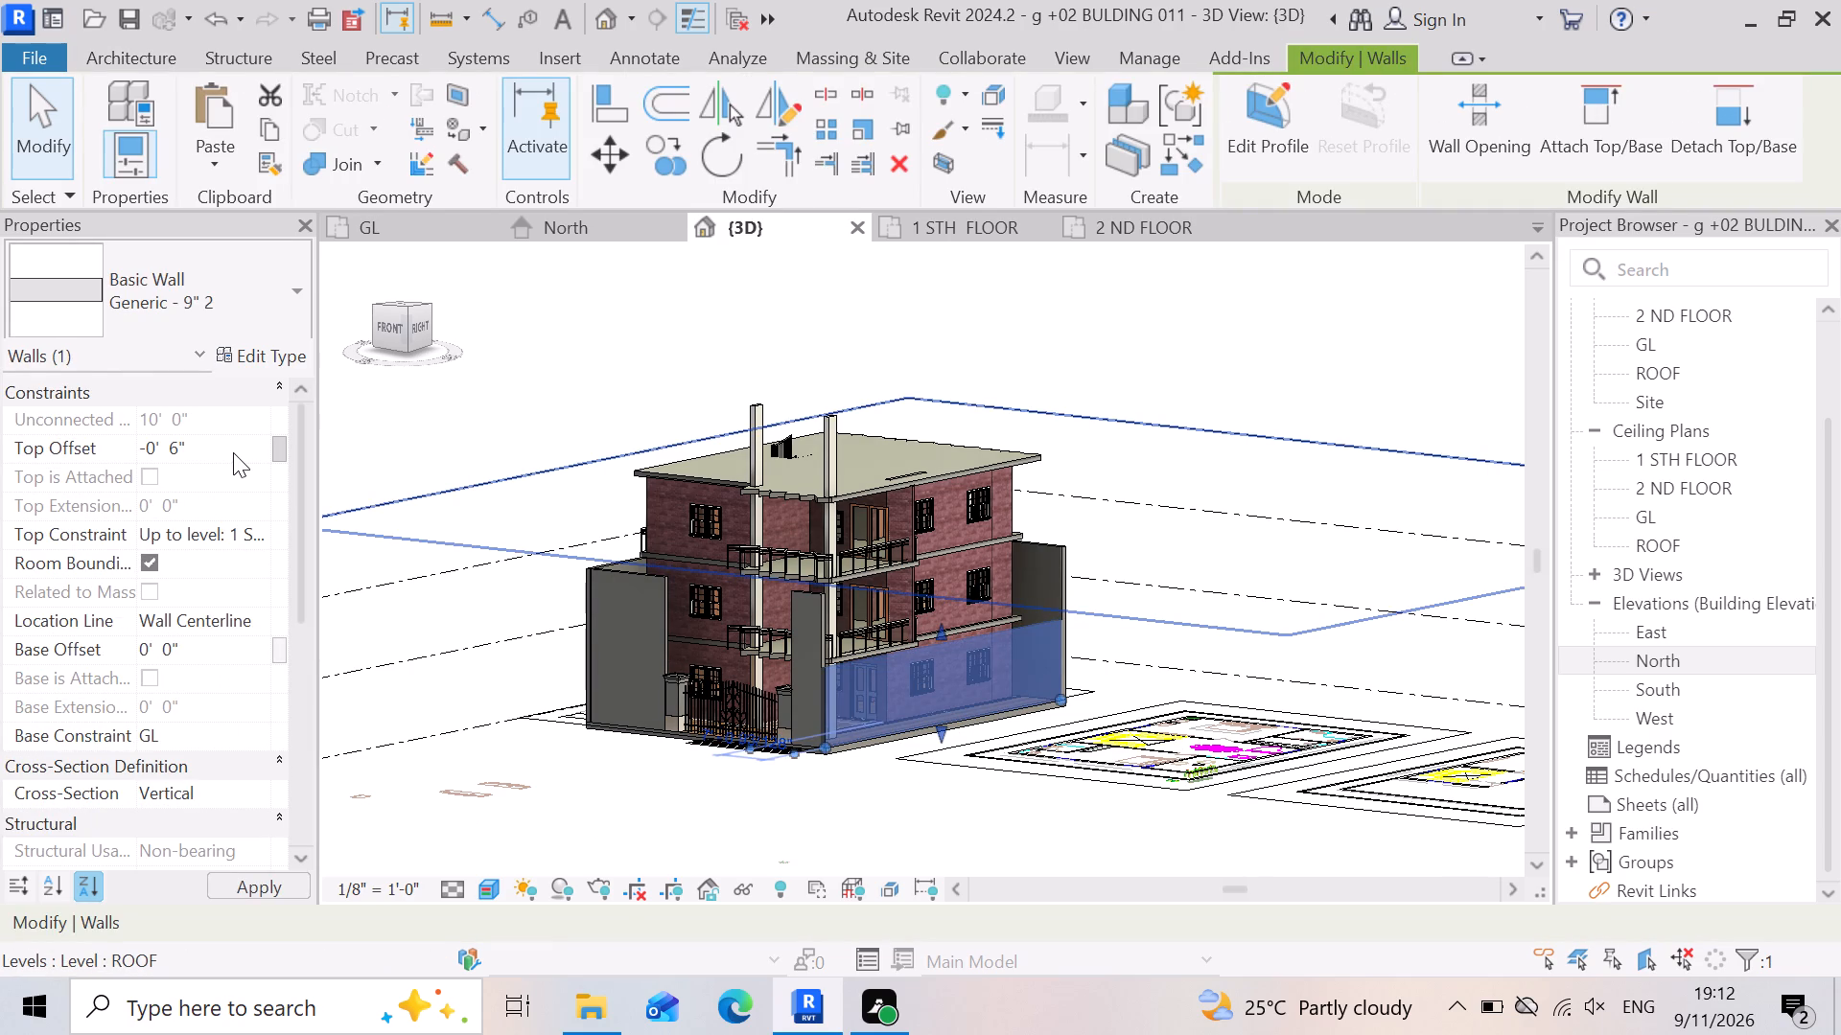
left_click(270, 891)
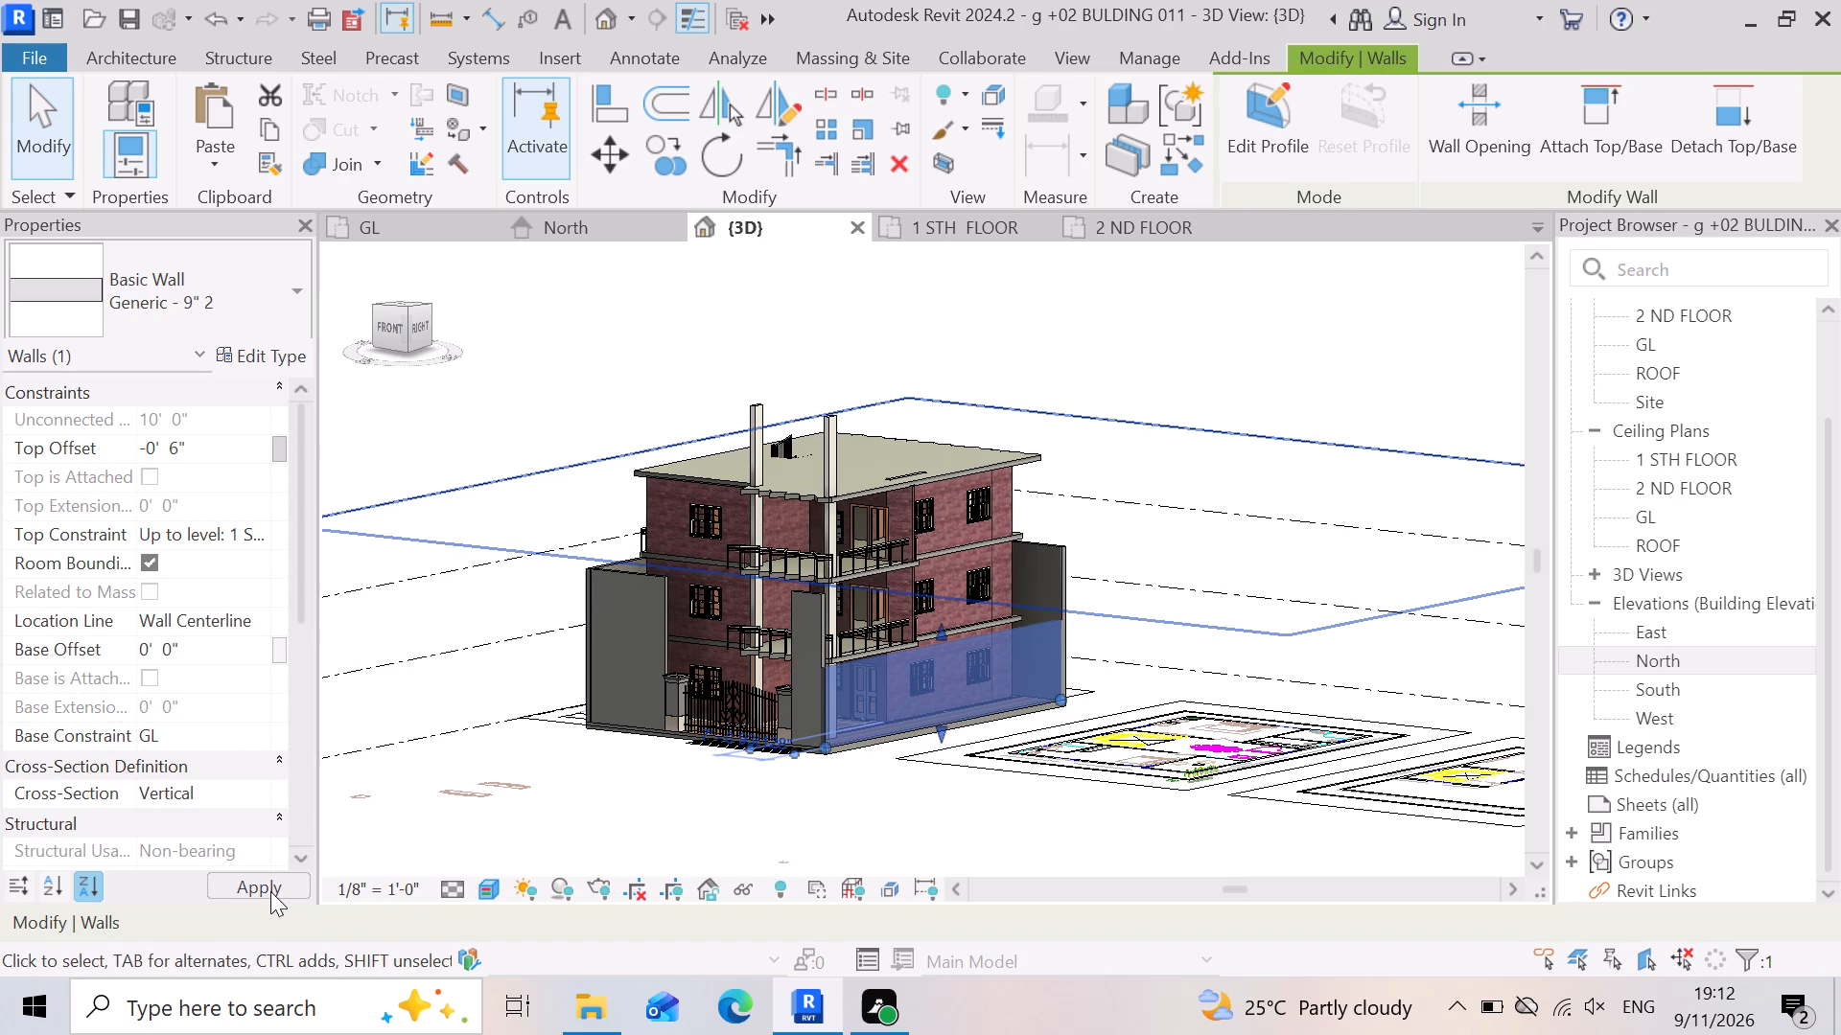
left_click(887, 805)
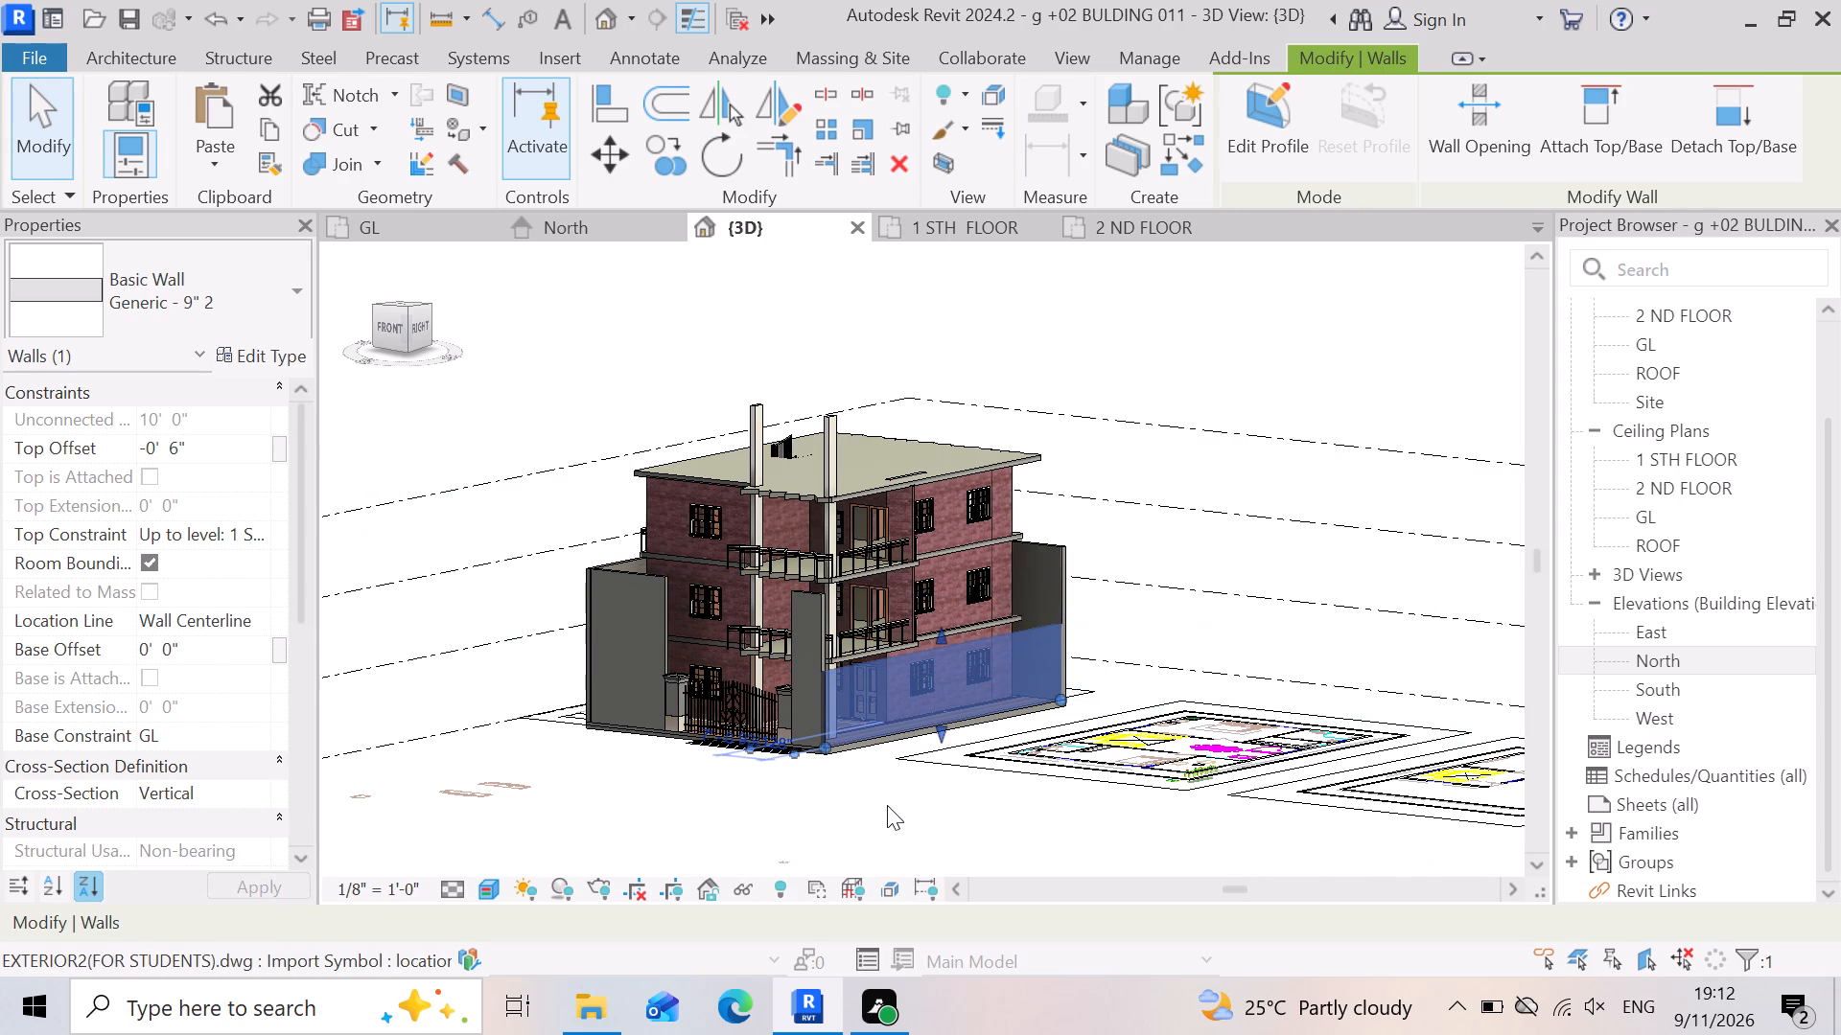
Set the short front boundary wall's top constraint, beside the gate pillar, to Up to level: 1 STH FLOOR.
scroll(952, 746, "up", 5)
left_click(879, 658)
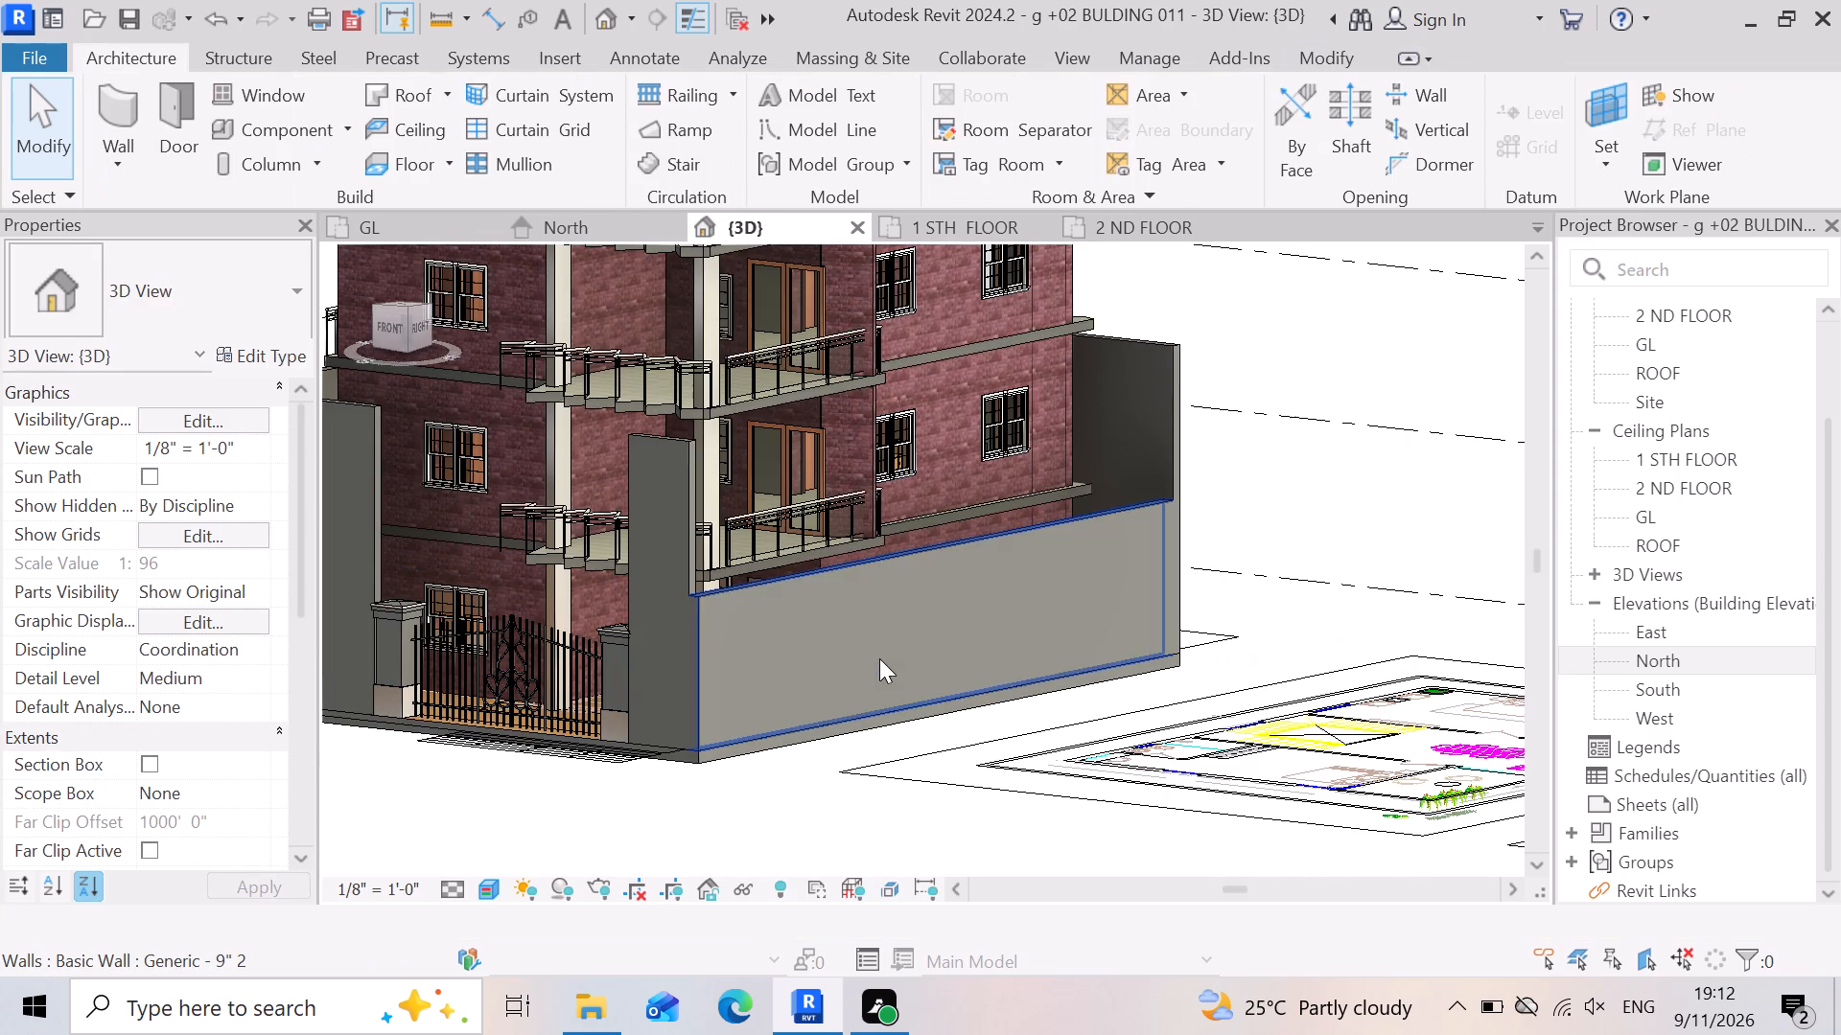
scroll(827, 666, "up", 4)
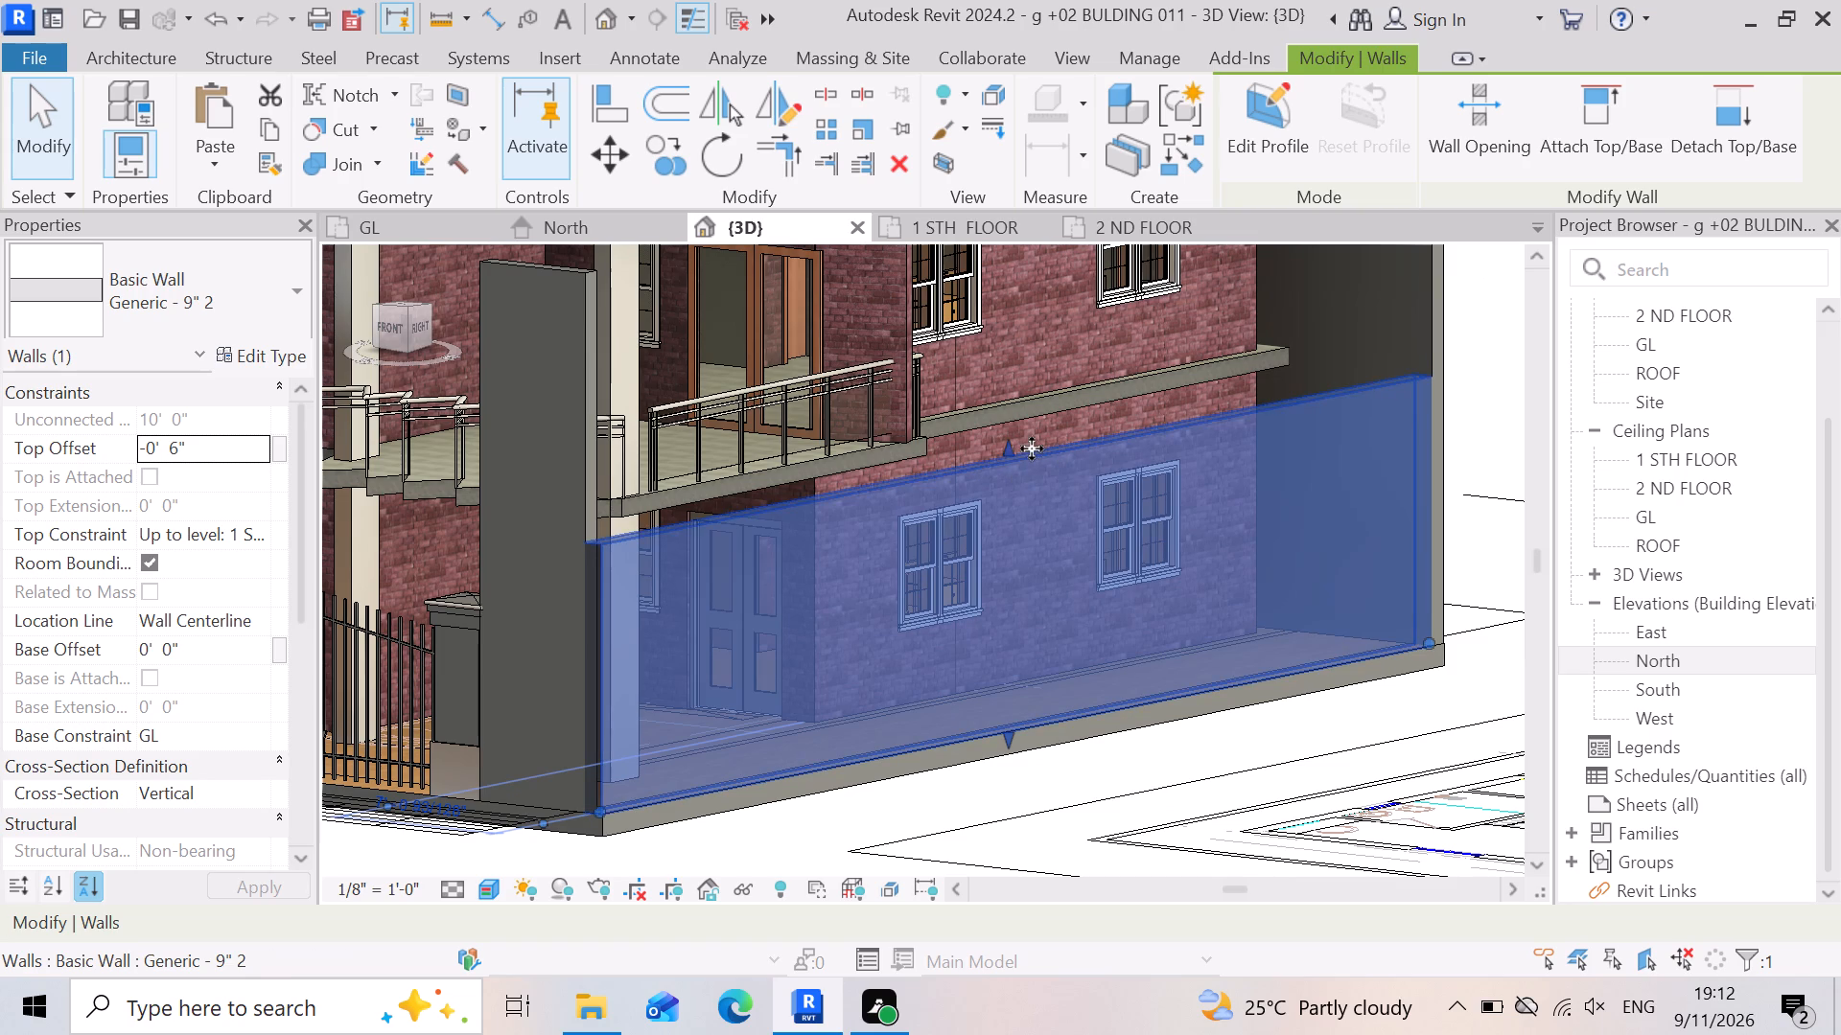
left_click(559, 518)
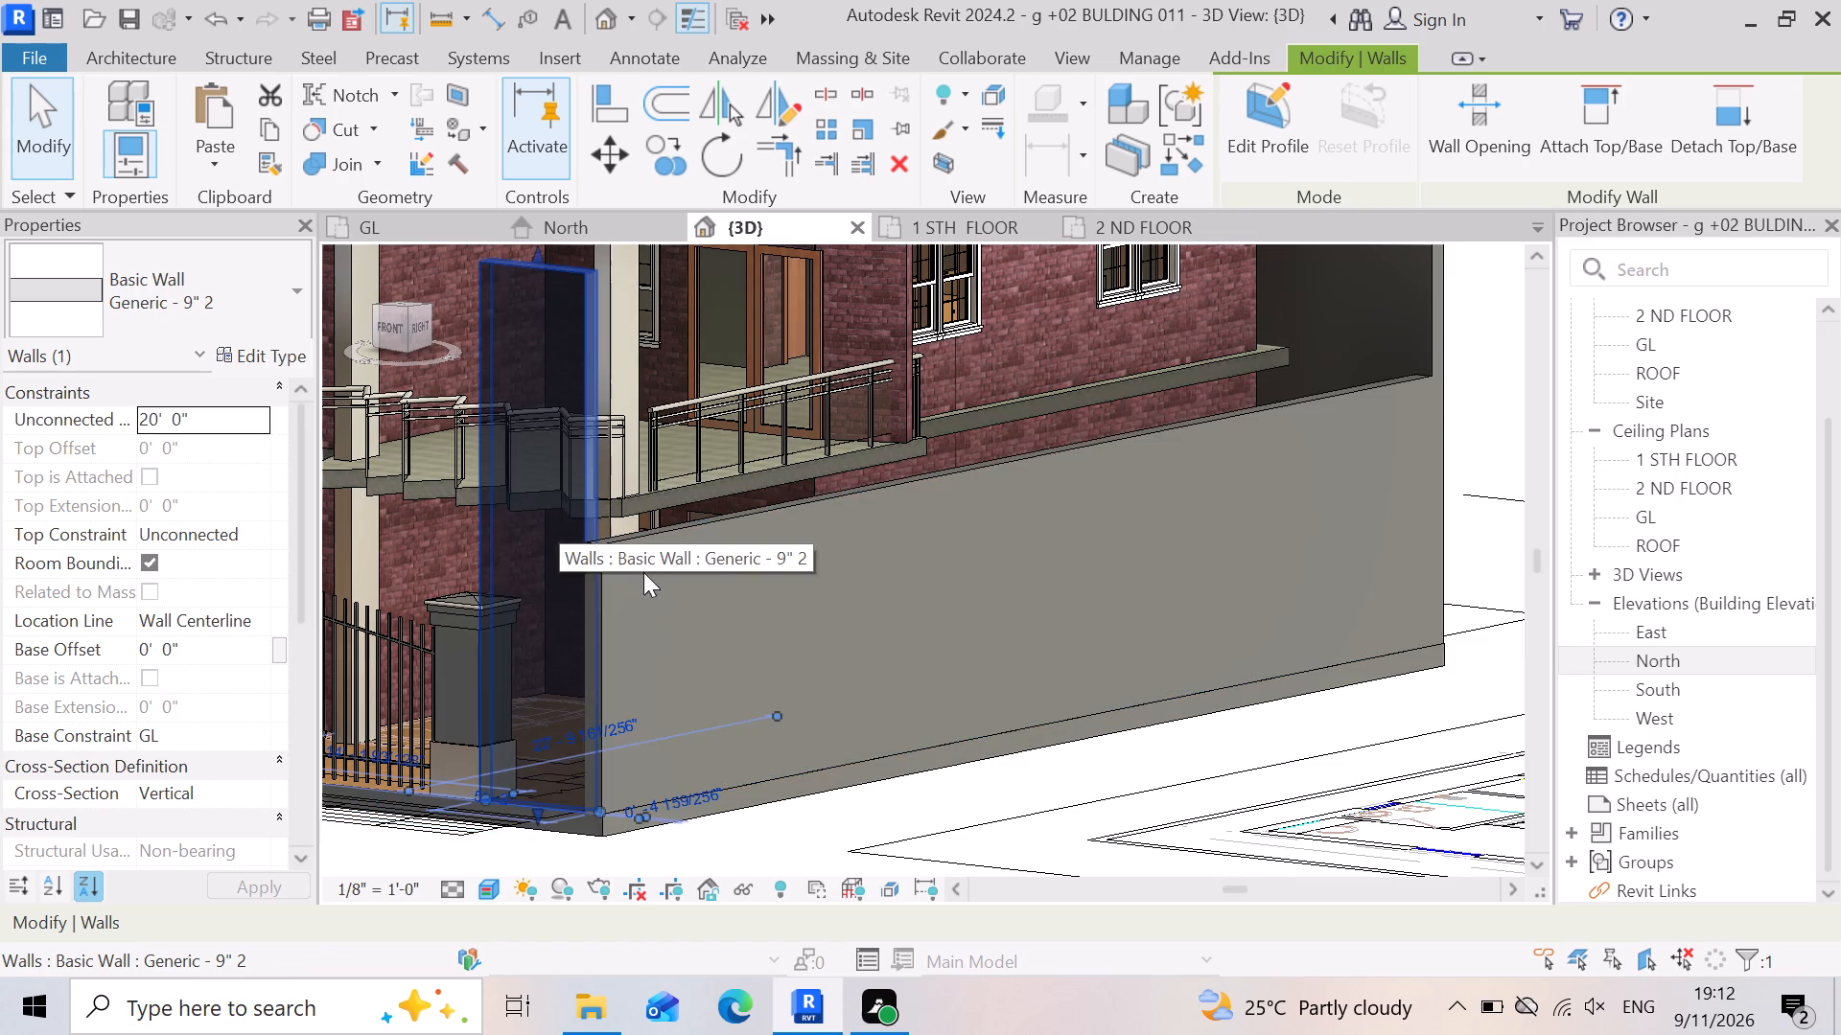
scroll(901, 573, "down", 4)
left_click(248, 521)
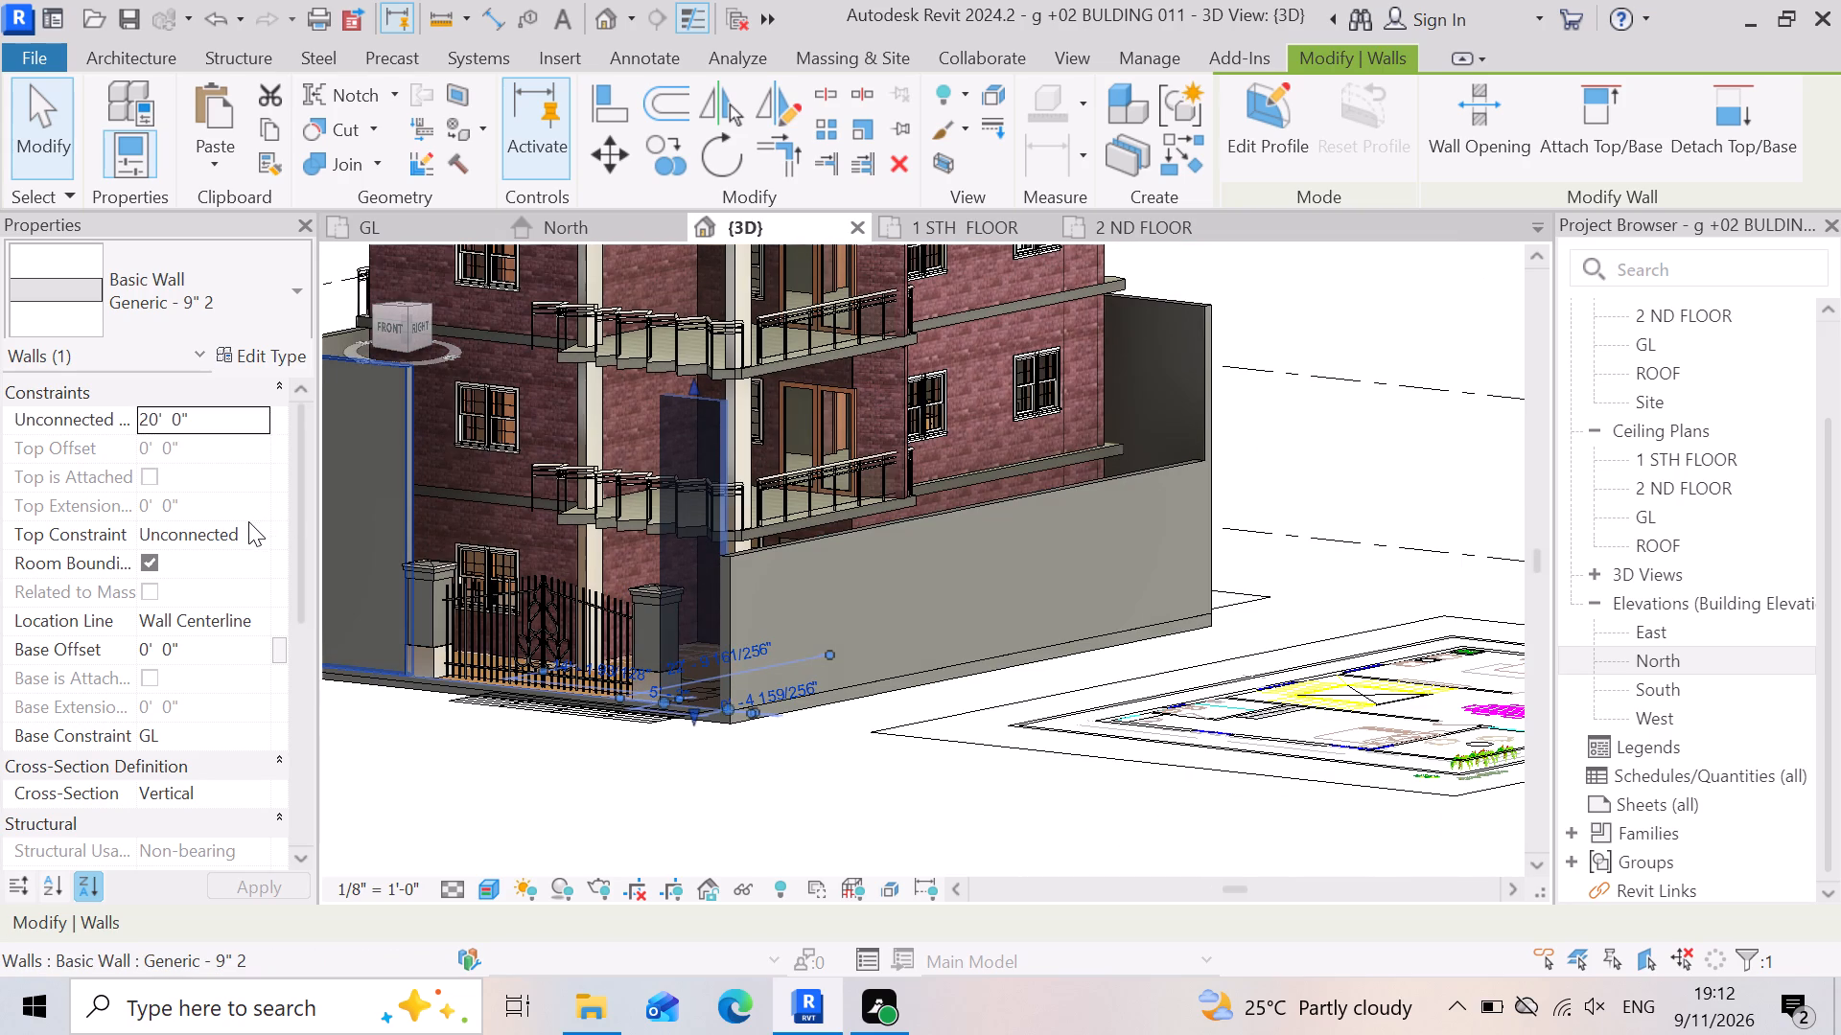
left_click(290, 608)
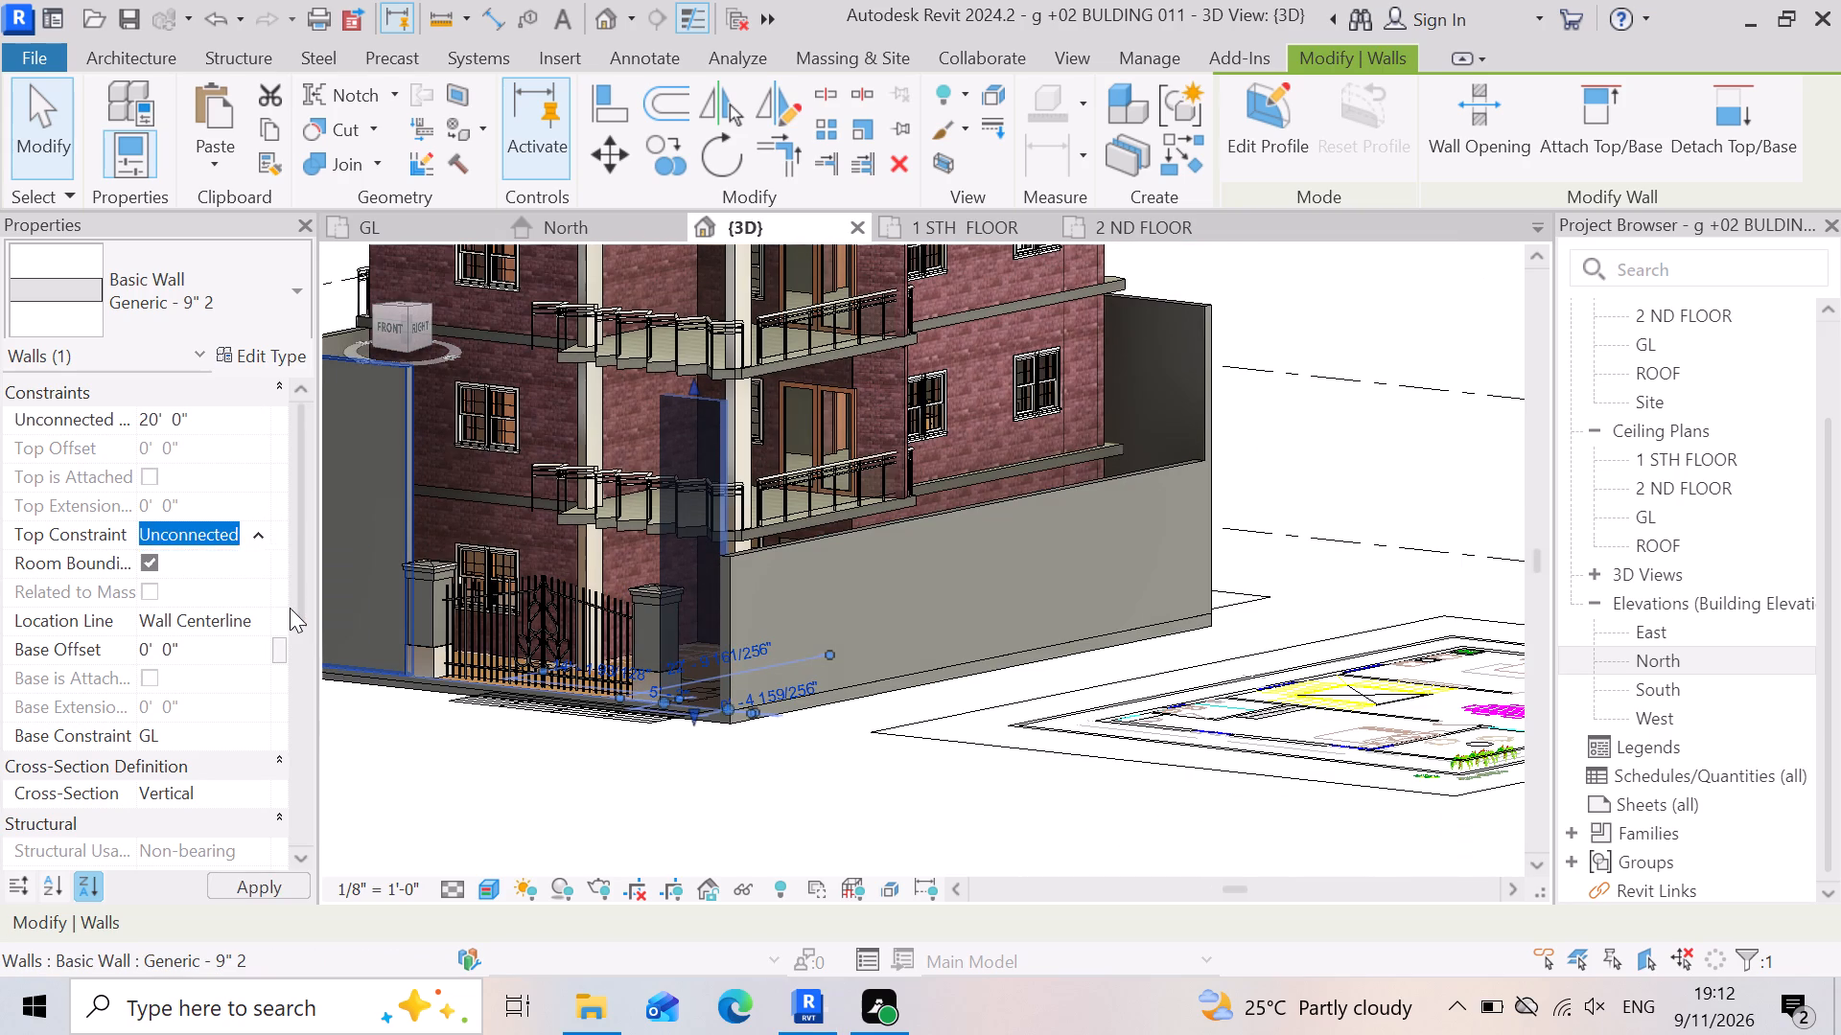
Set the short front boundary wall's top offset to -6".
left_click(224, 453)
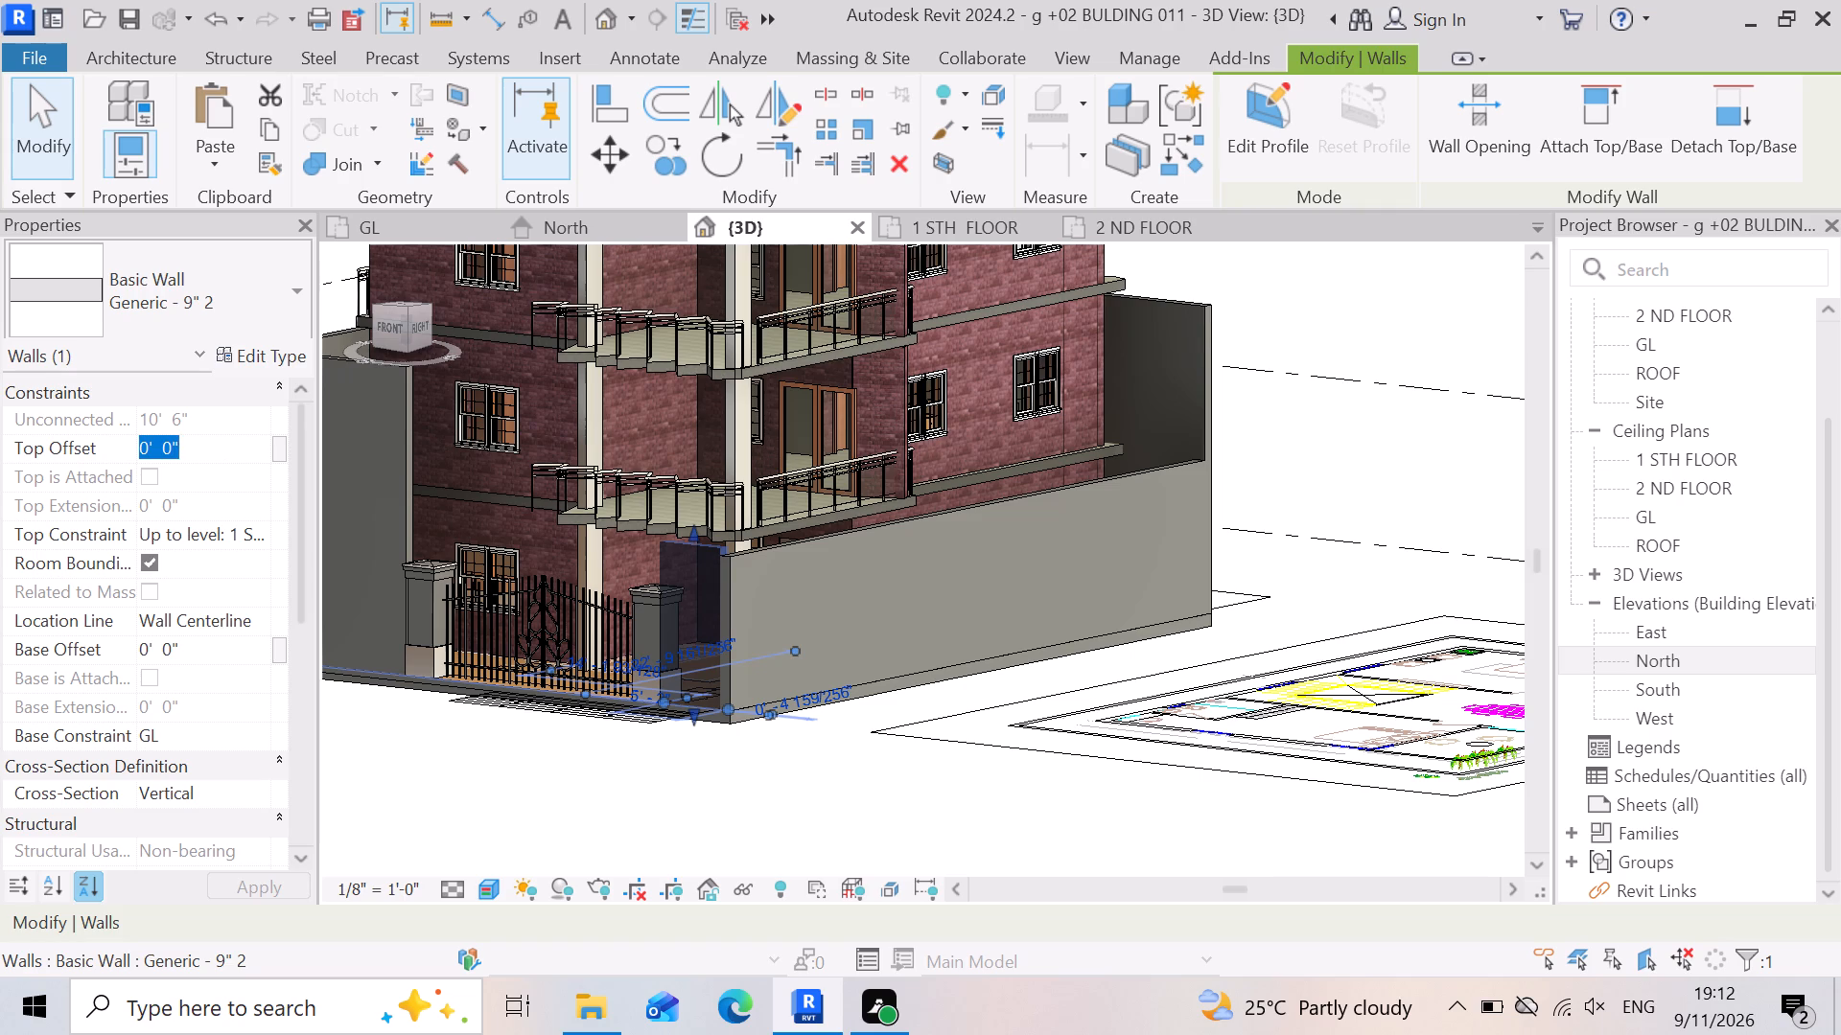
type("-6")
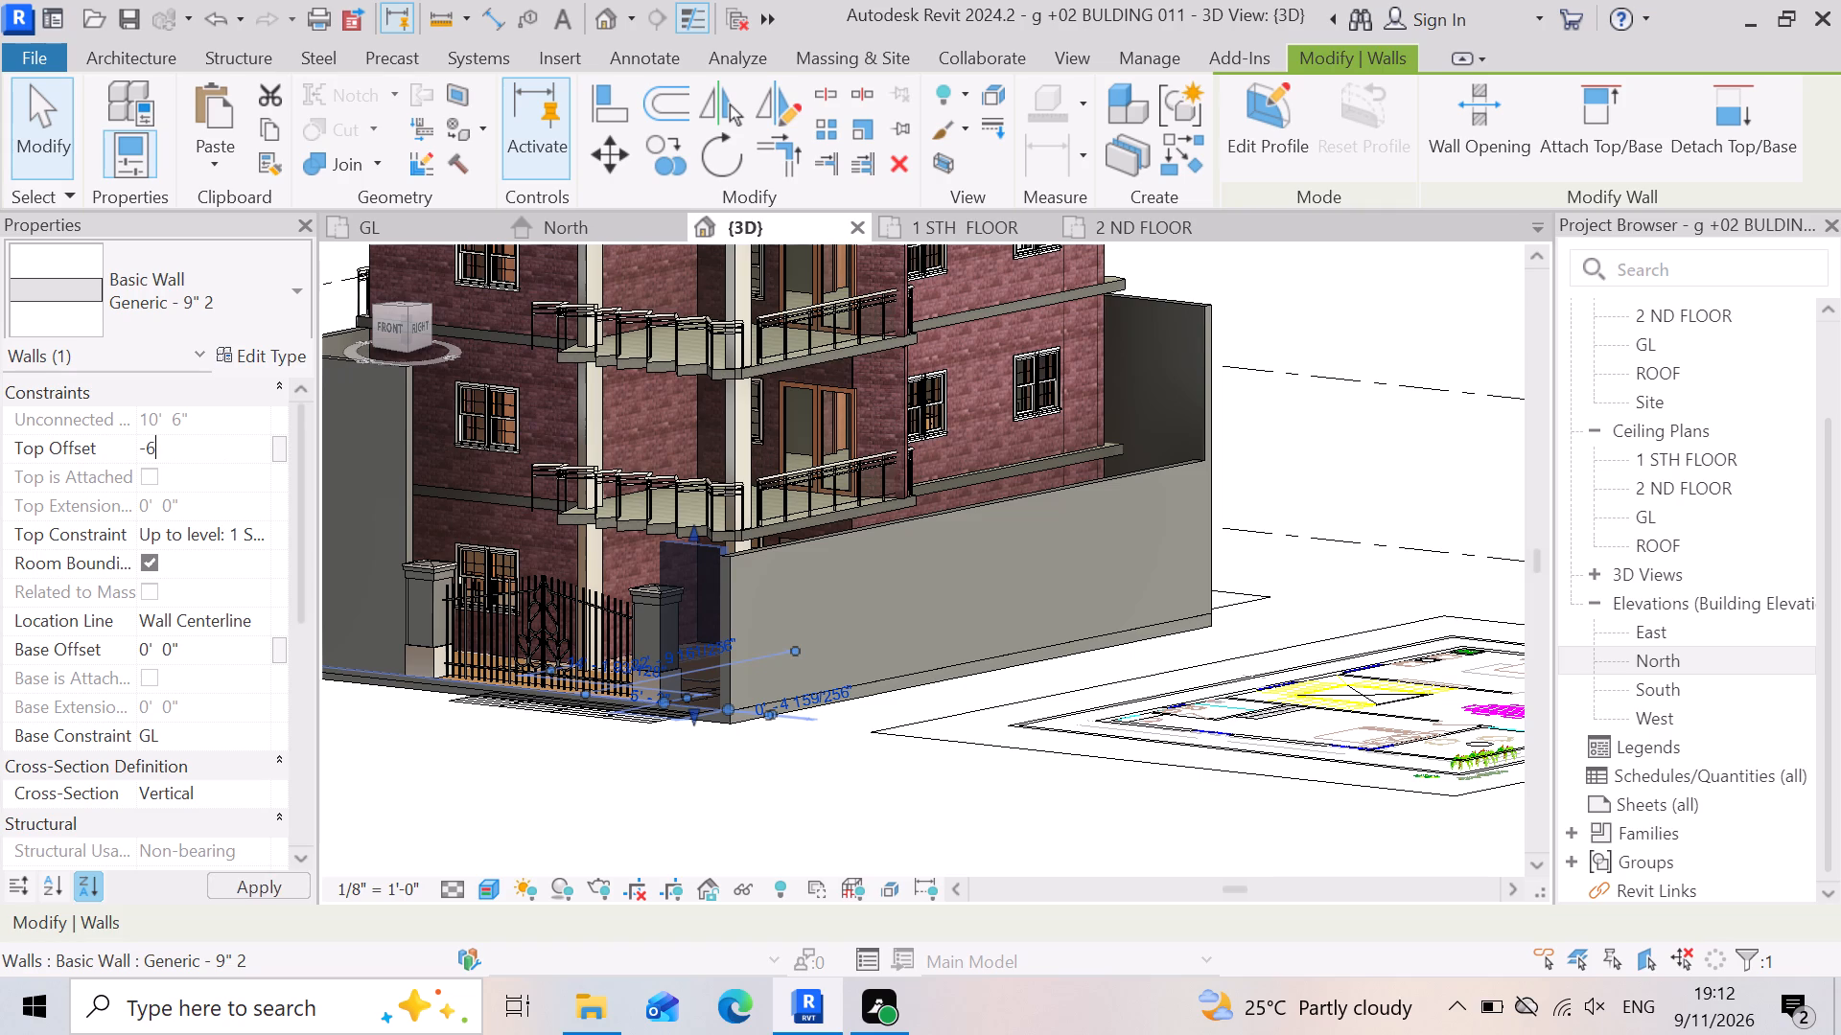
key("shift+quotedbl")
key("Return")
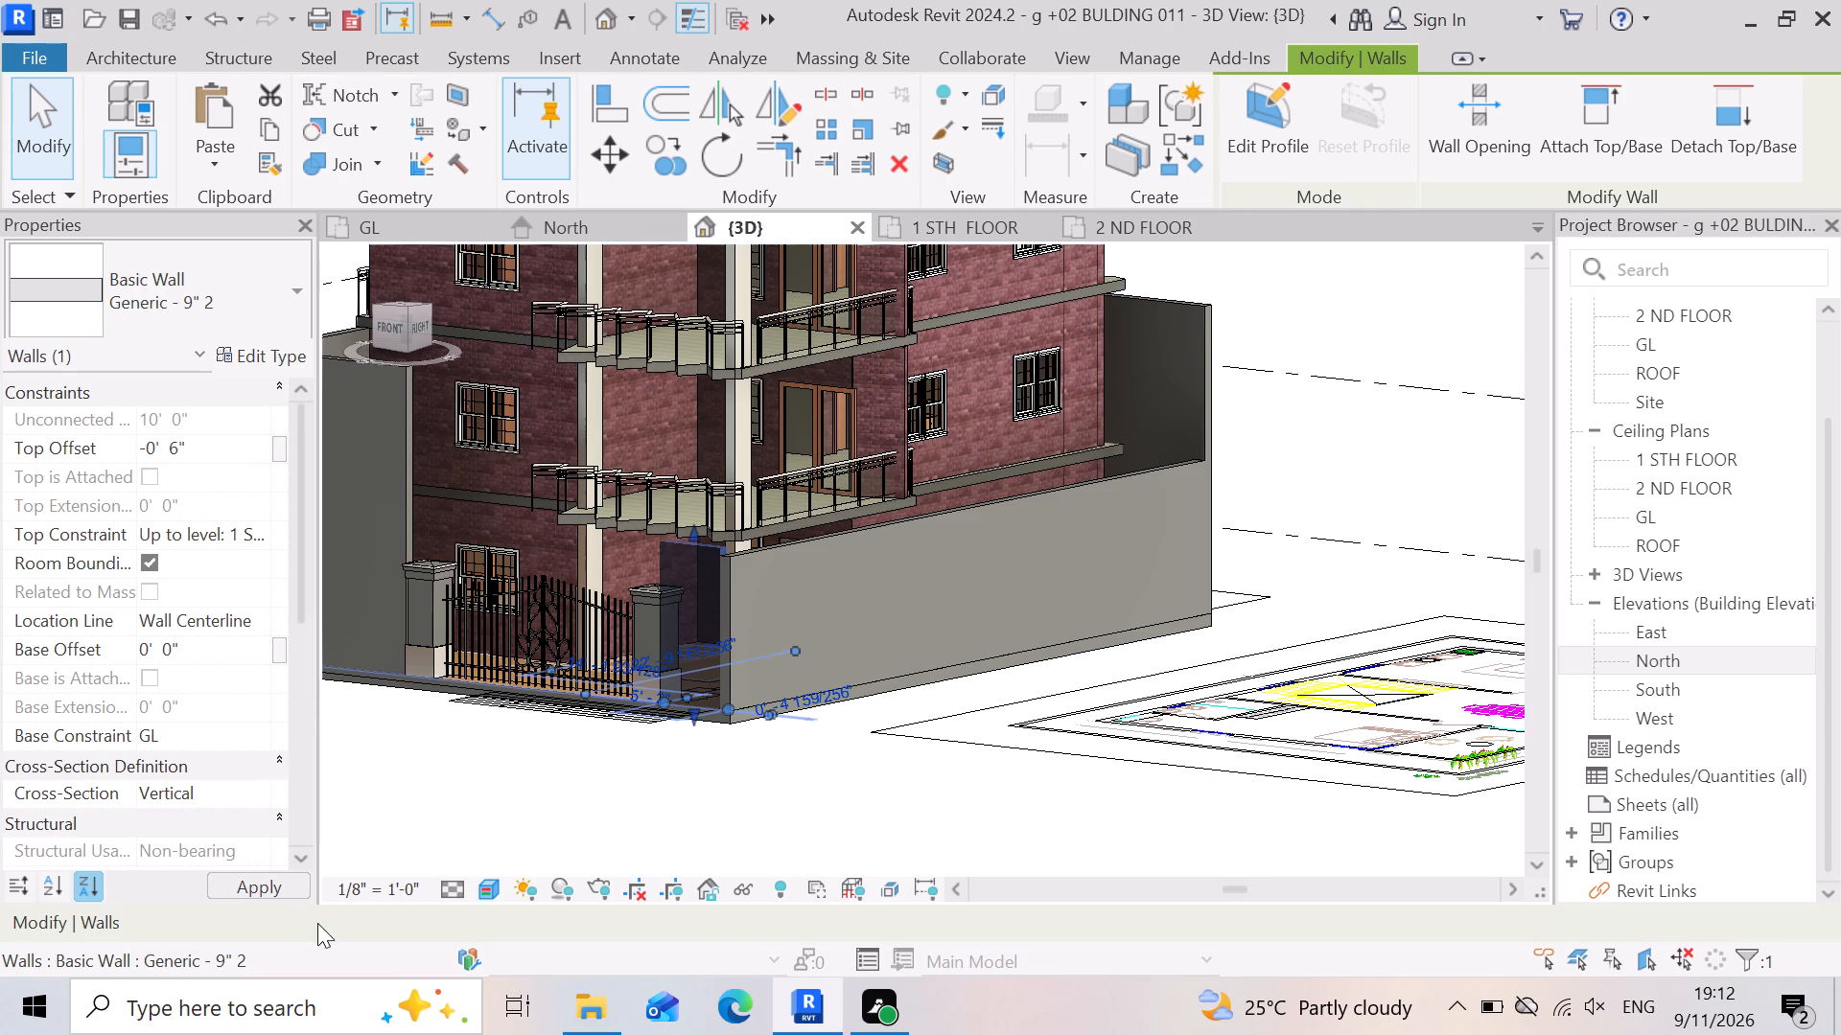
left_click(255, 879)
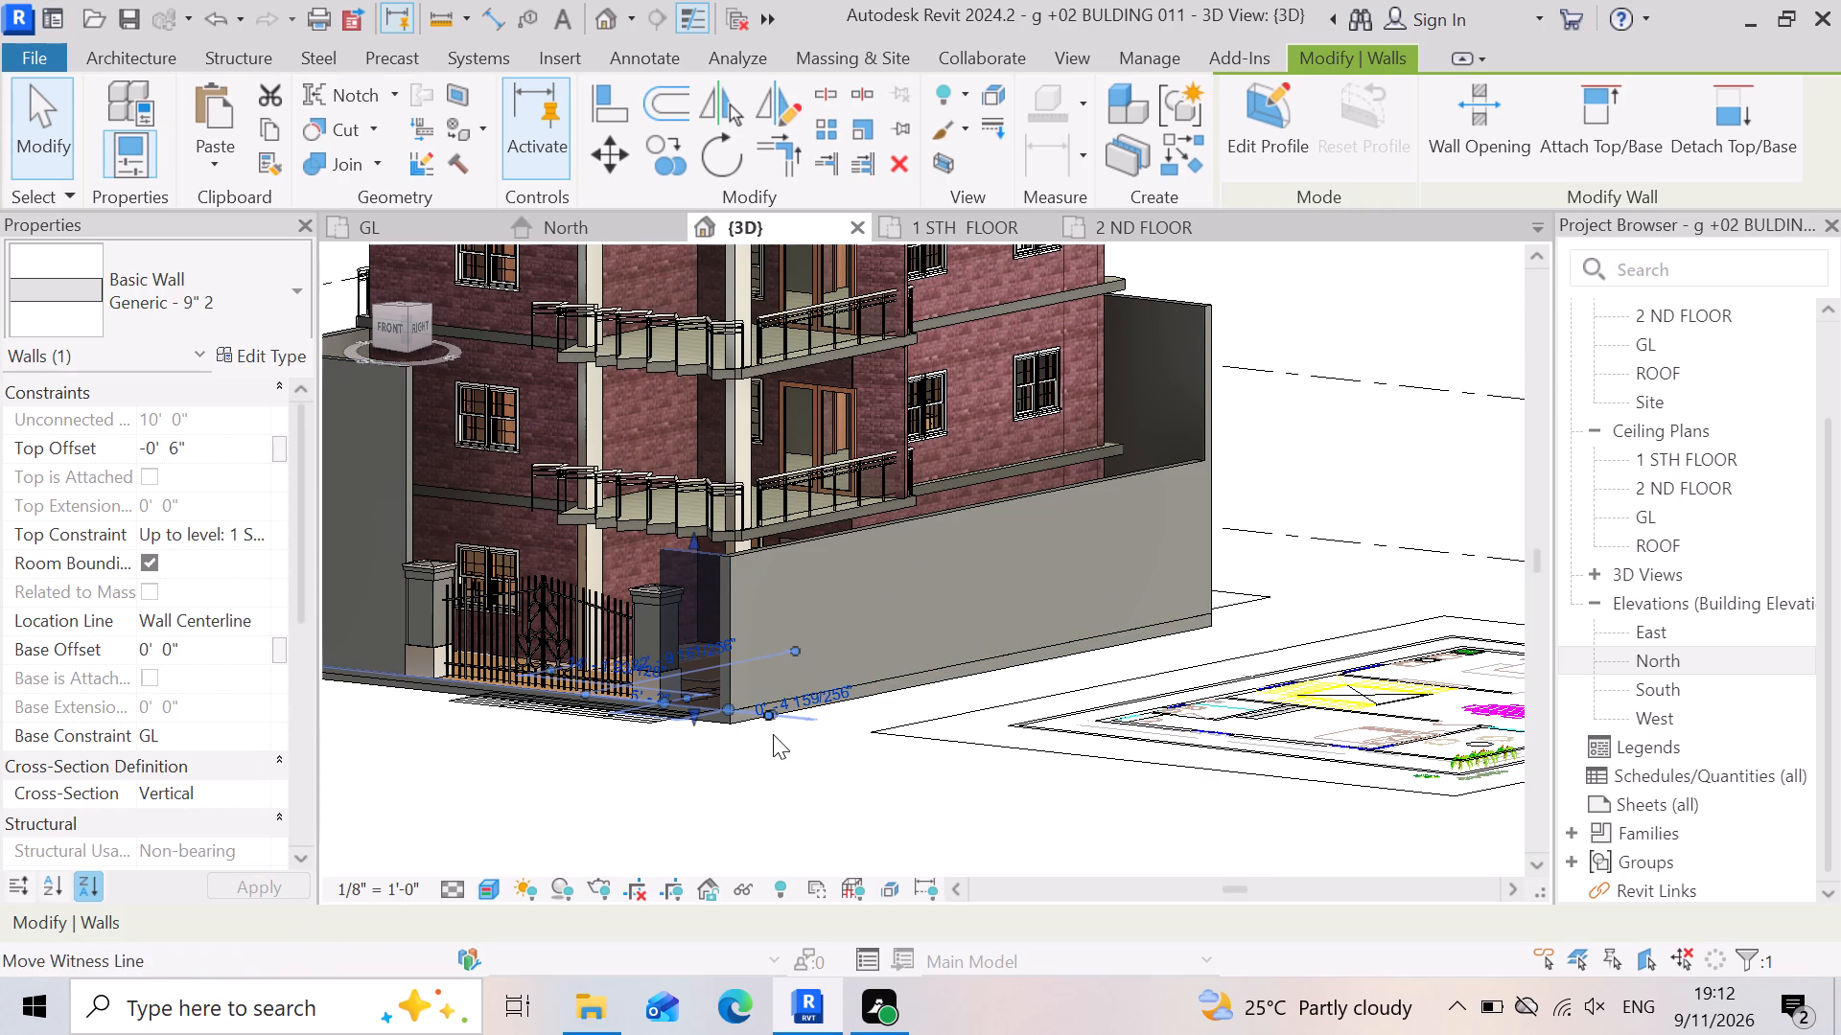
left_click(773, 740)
Lower the short front wall's top freehand to about the gate pillar's height, a top offset of about -3' 3 3/4".
scroll(664, 615, "up", 5)
left_click(668, 613)
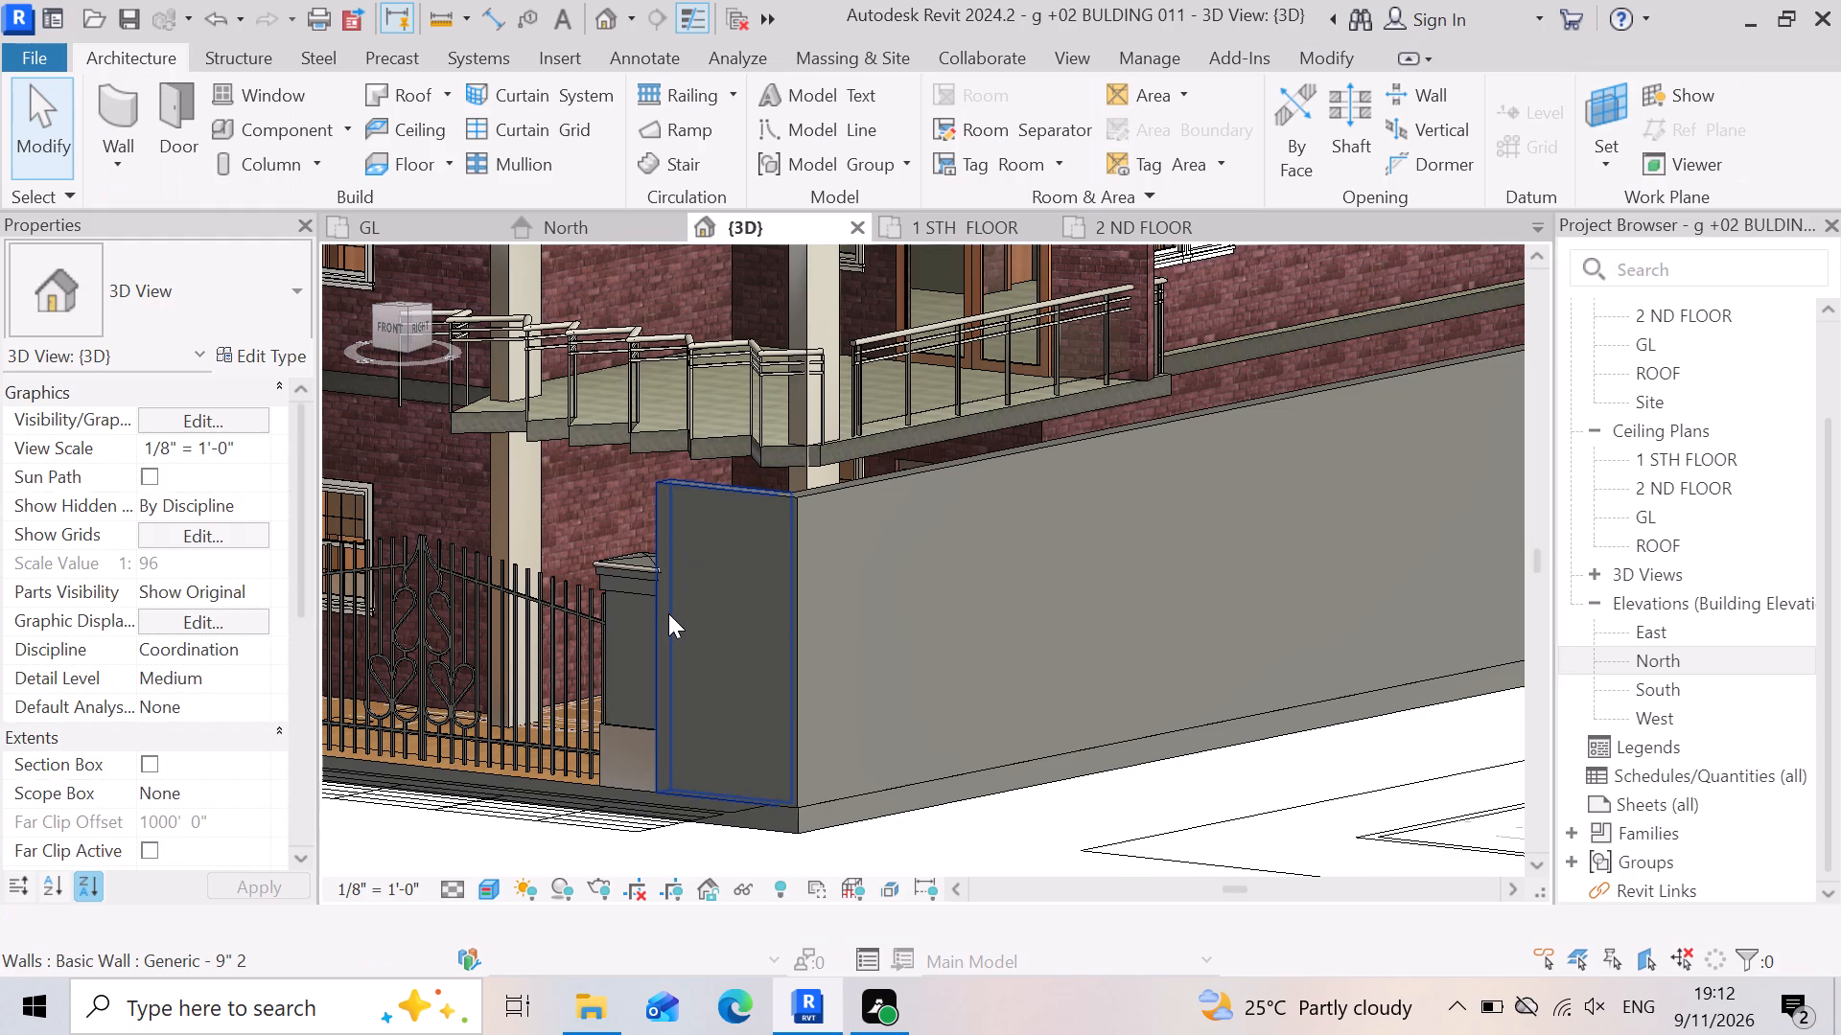
scroll(701, 572, "up", 3)
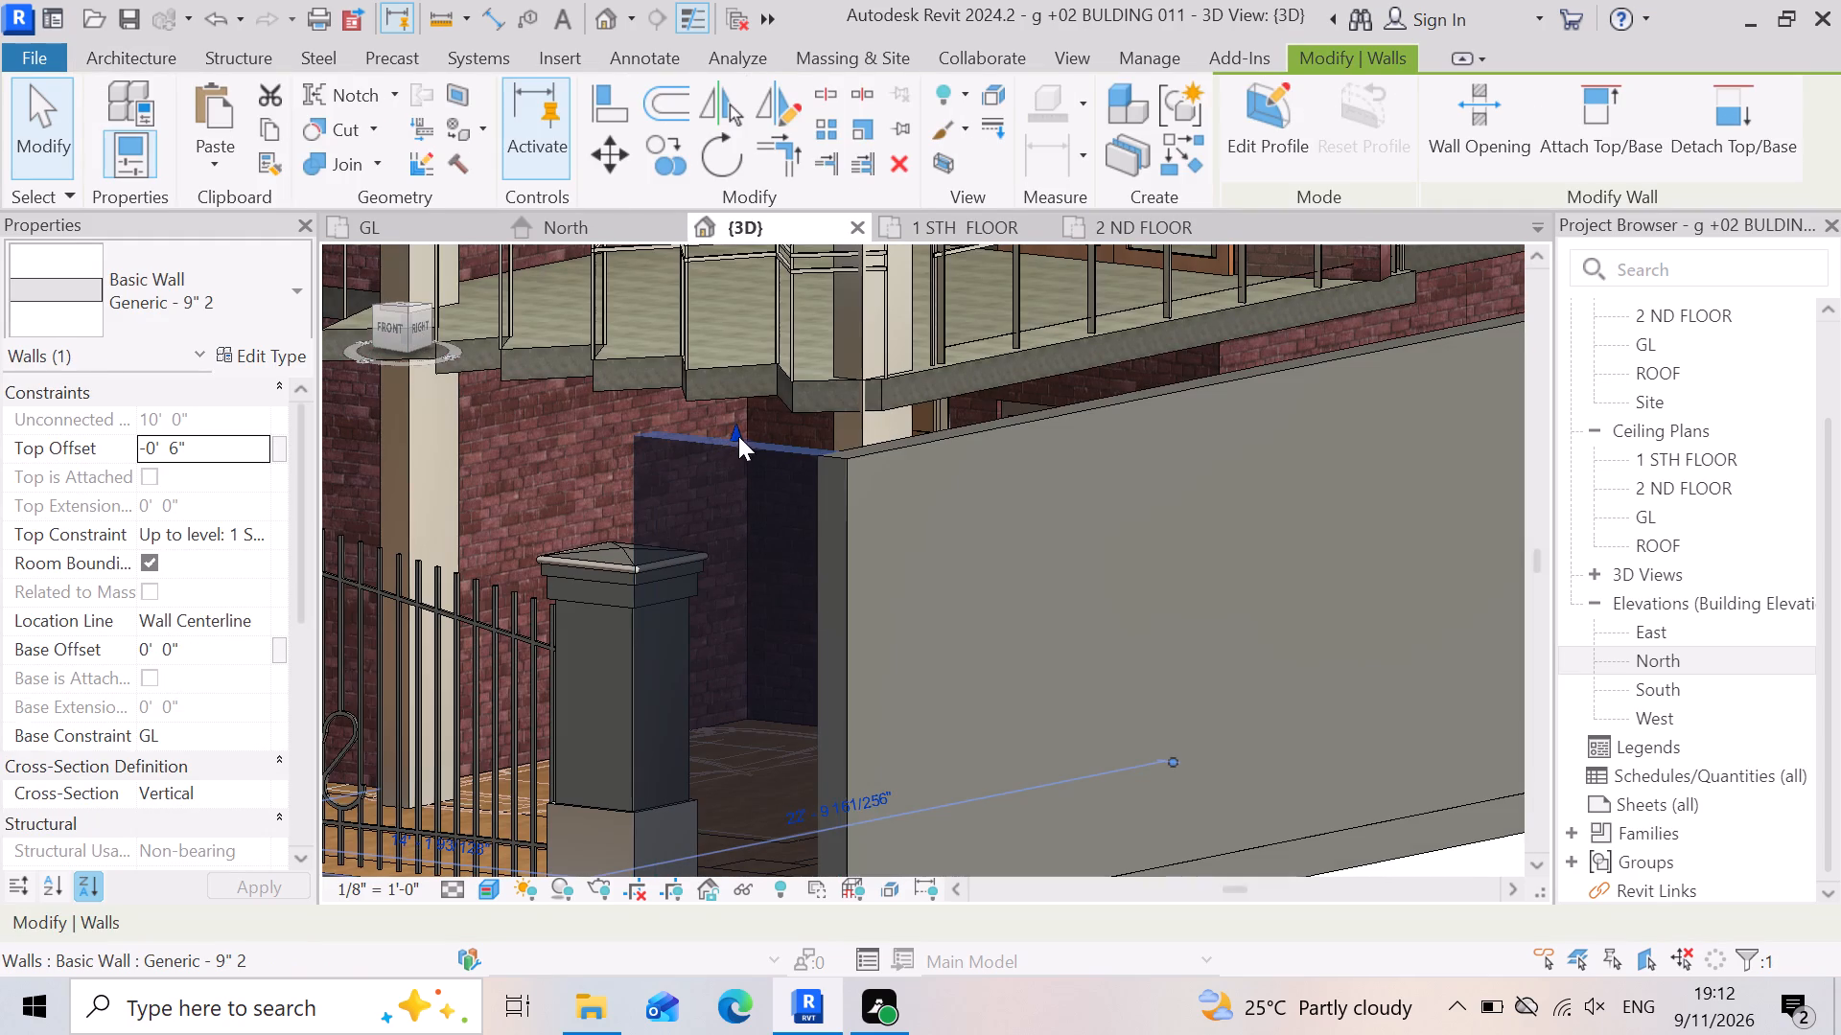
left_click_drag(741, 435, 764, 559)
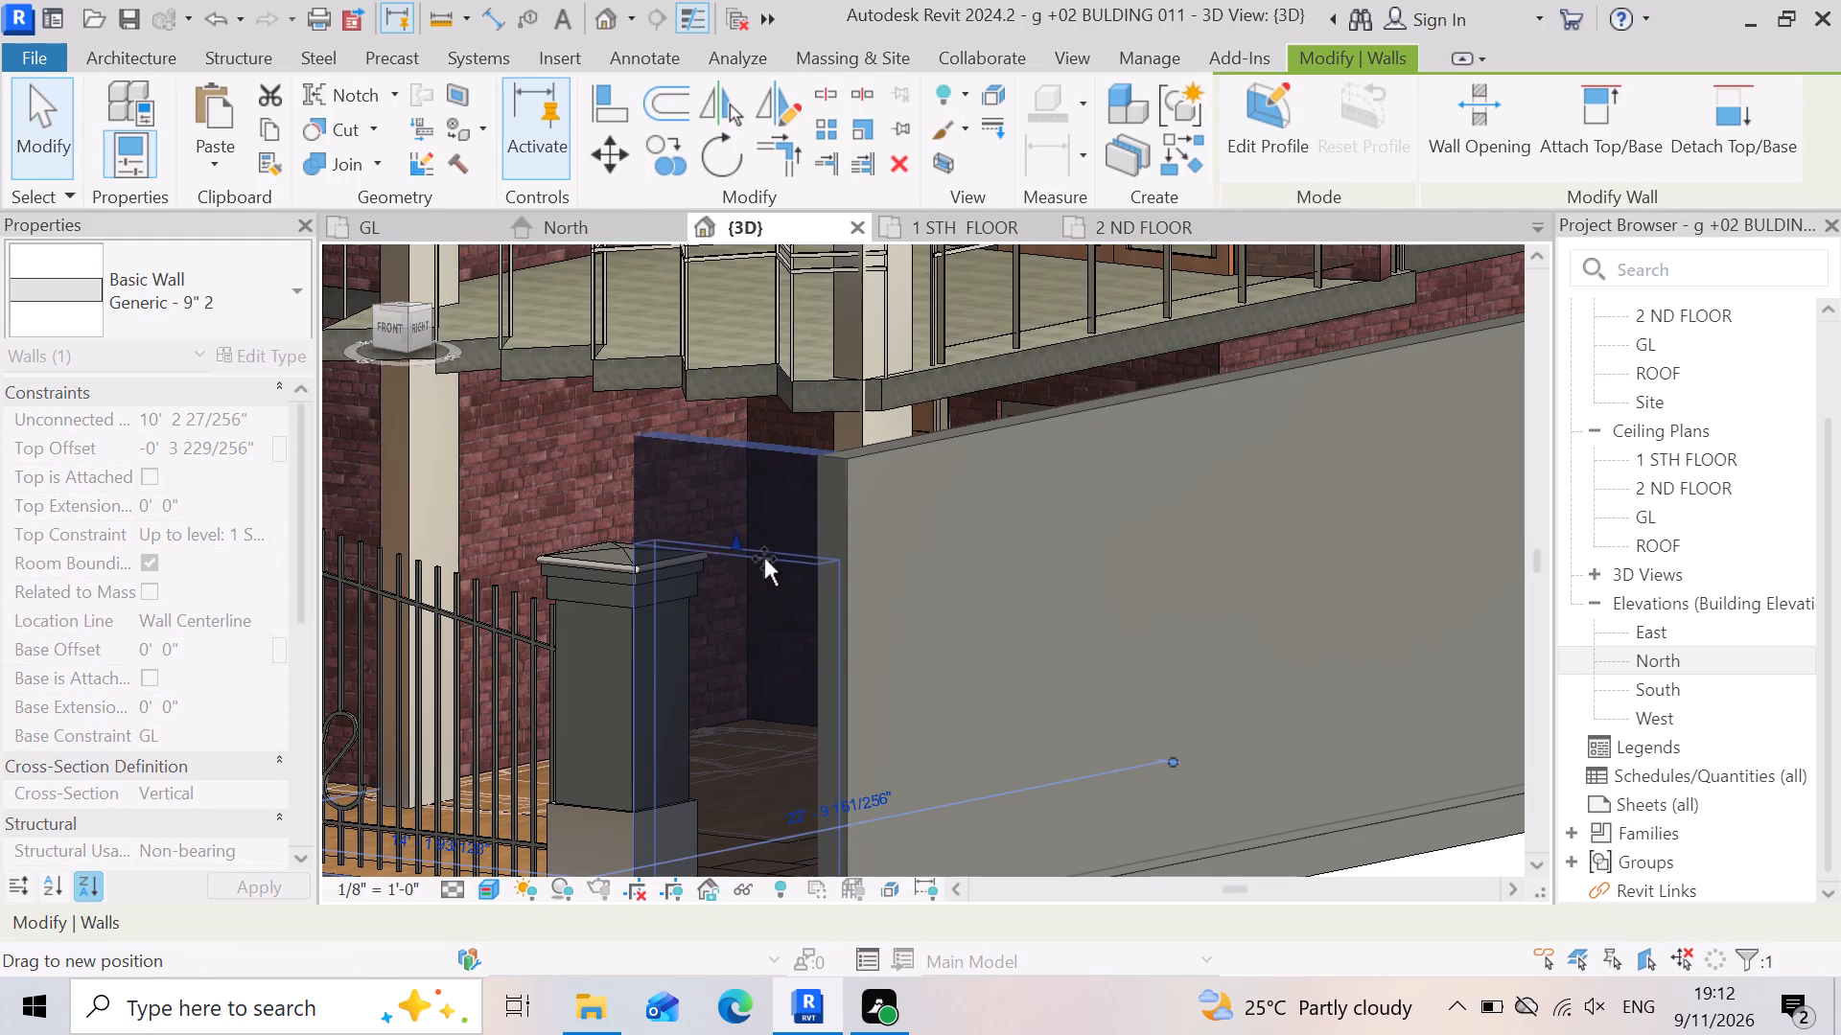
left_click_drag(764, 559, 768, 584)
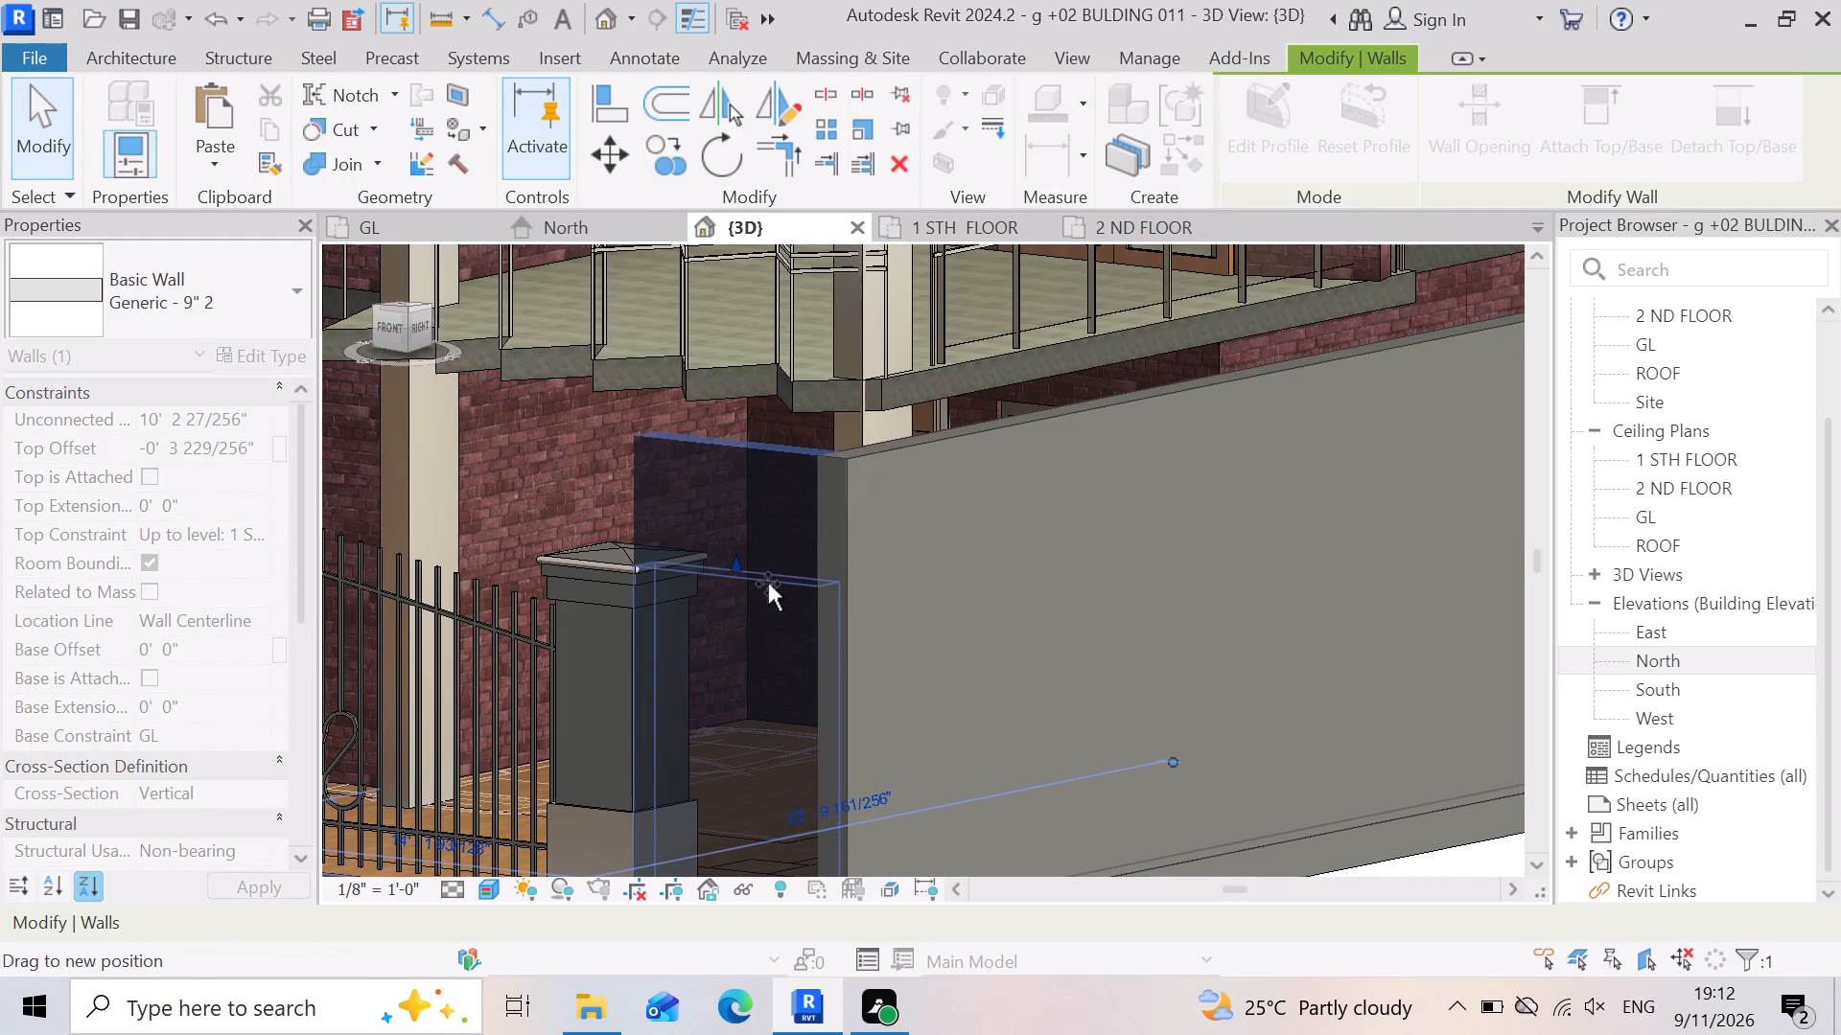
left_click_drag(768, 584, 770, 572)
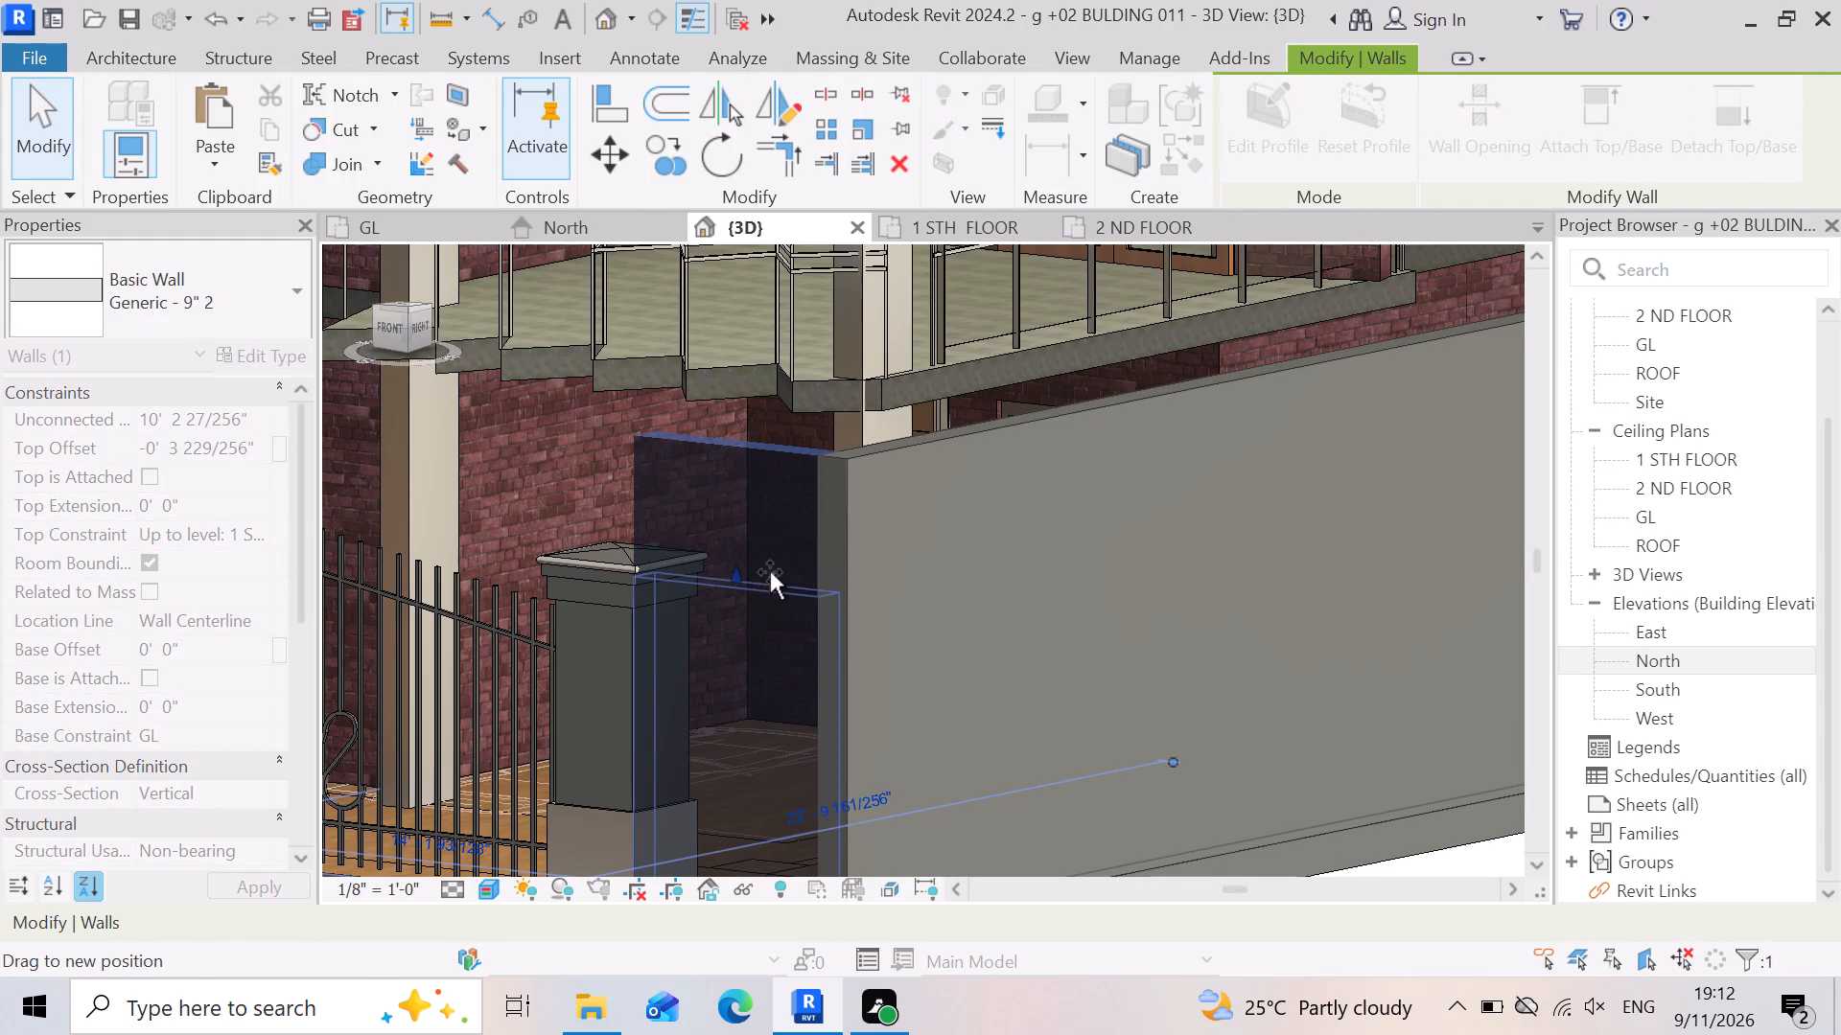
left_click_drag(770, 572, 770, 576)
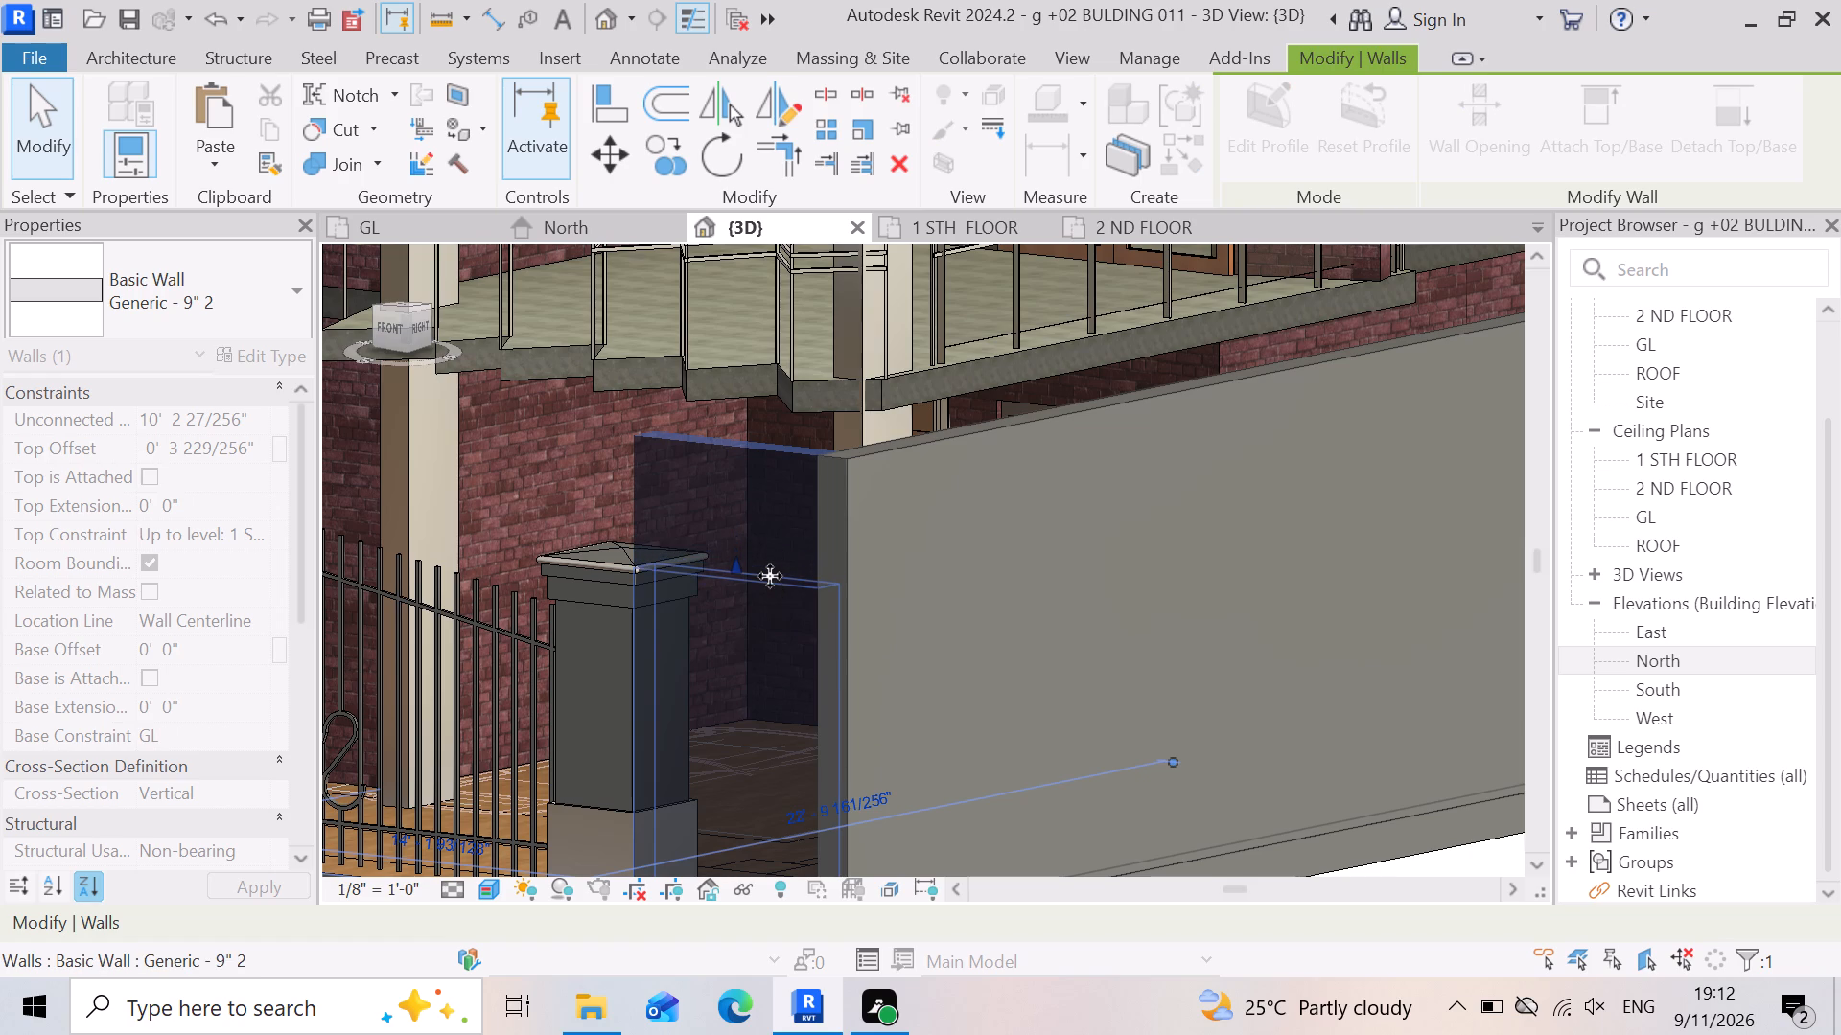
scroll(770, 576, "down", 7)
left_click(989, 735)
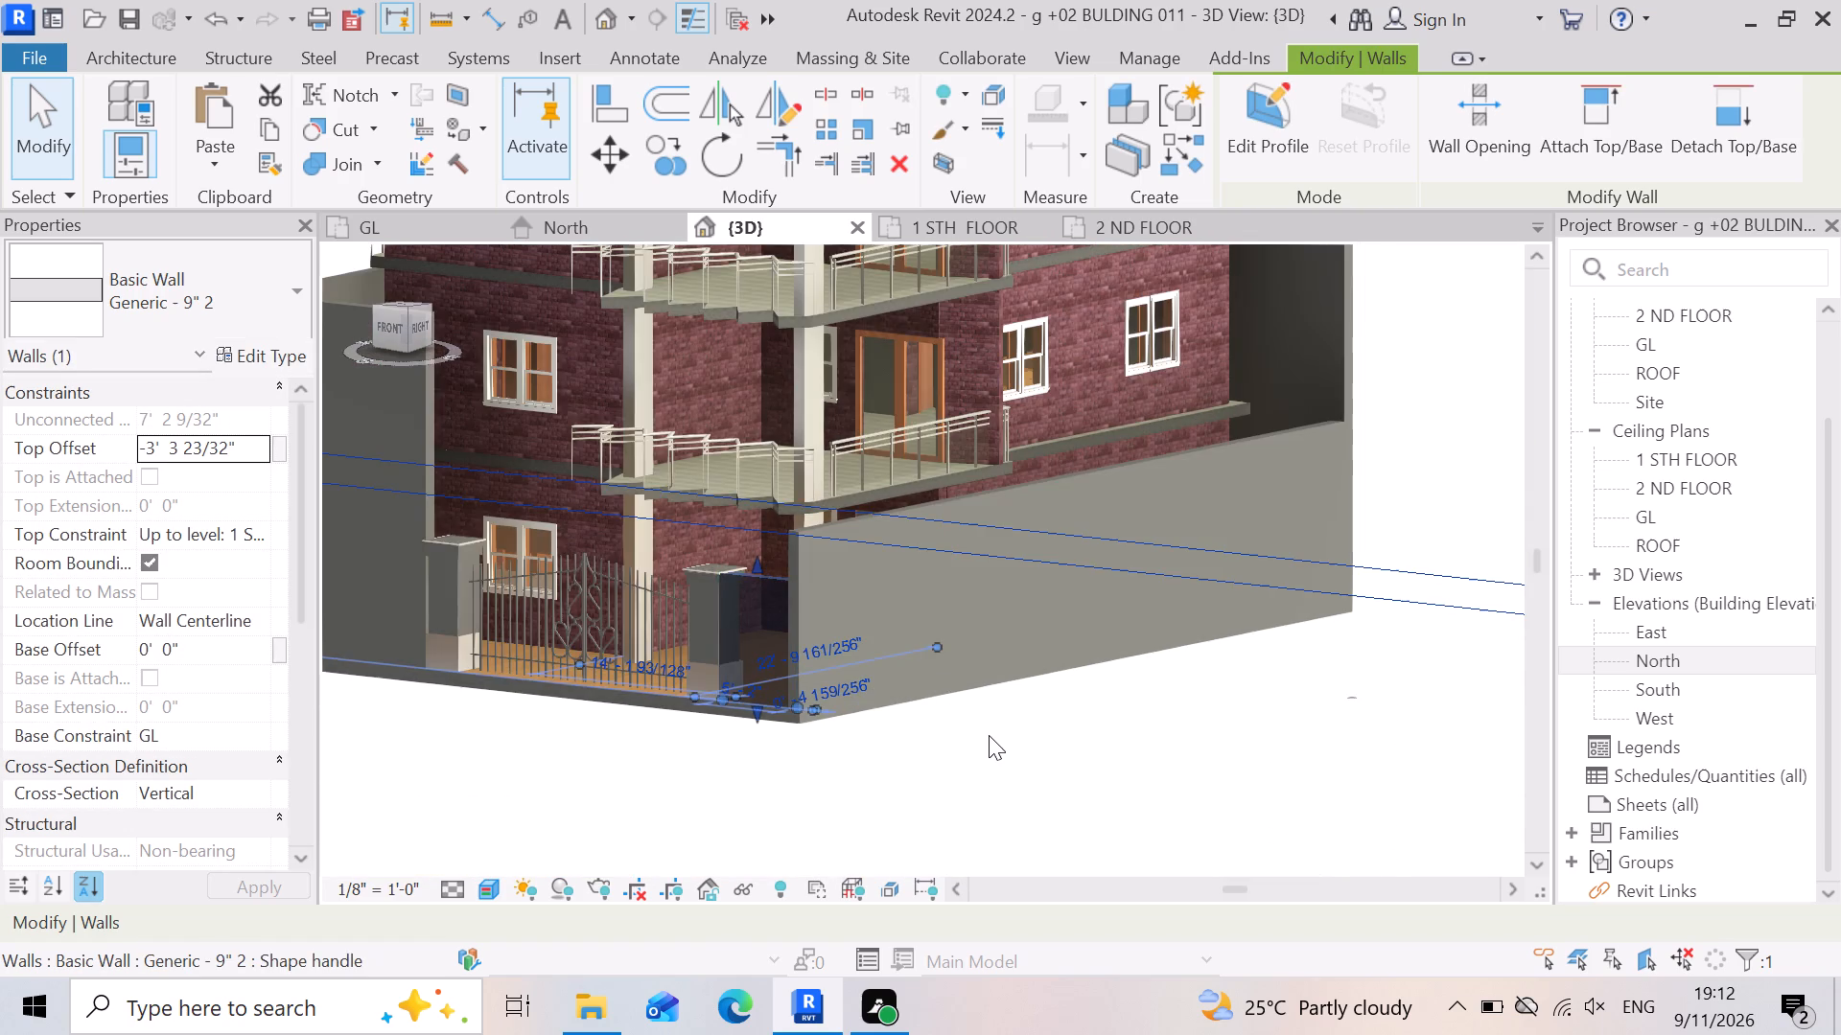
Lower the long side boundary wall's top freehand towards the short front wall's height, to a top offset of about -3' 5 1/2".
left_click(923, 609)
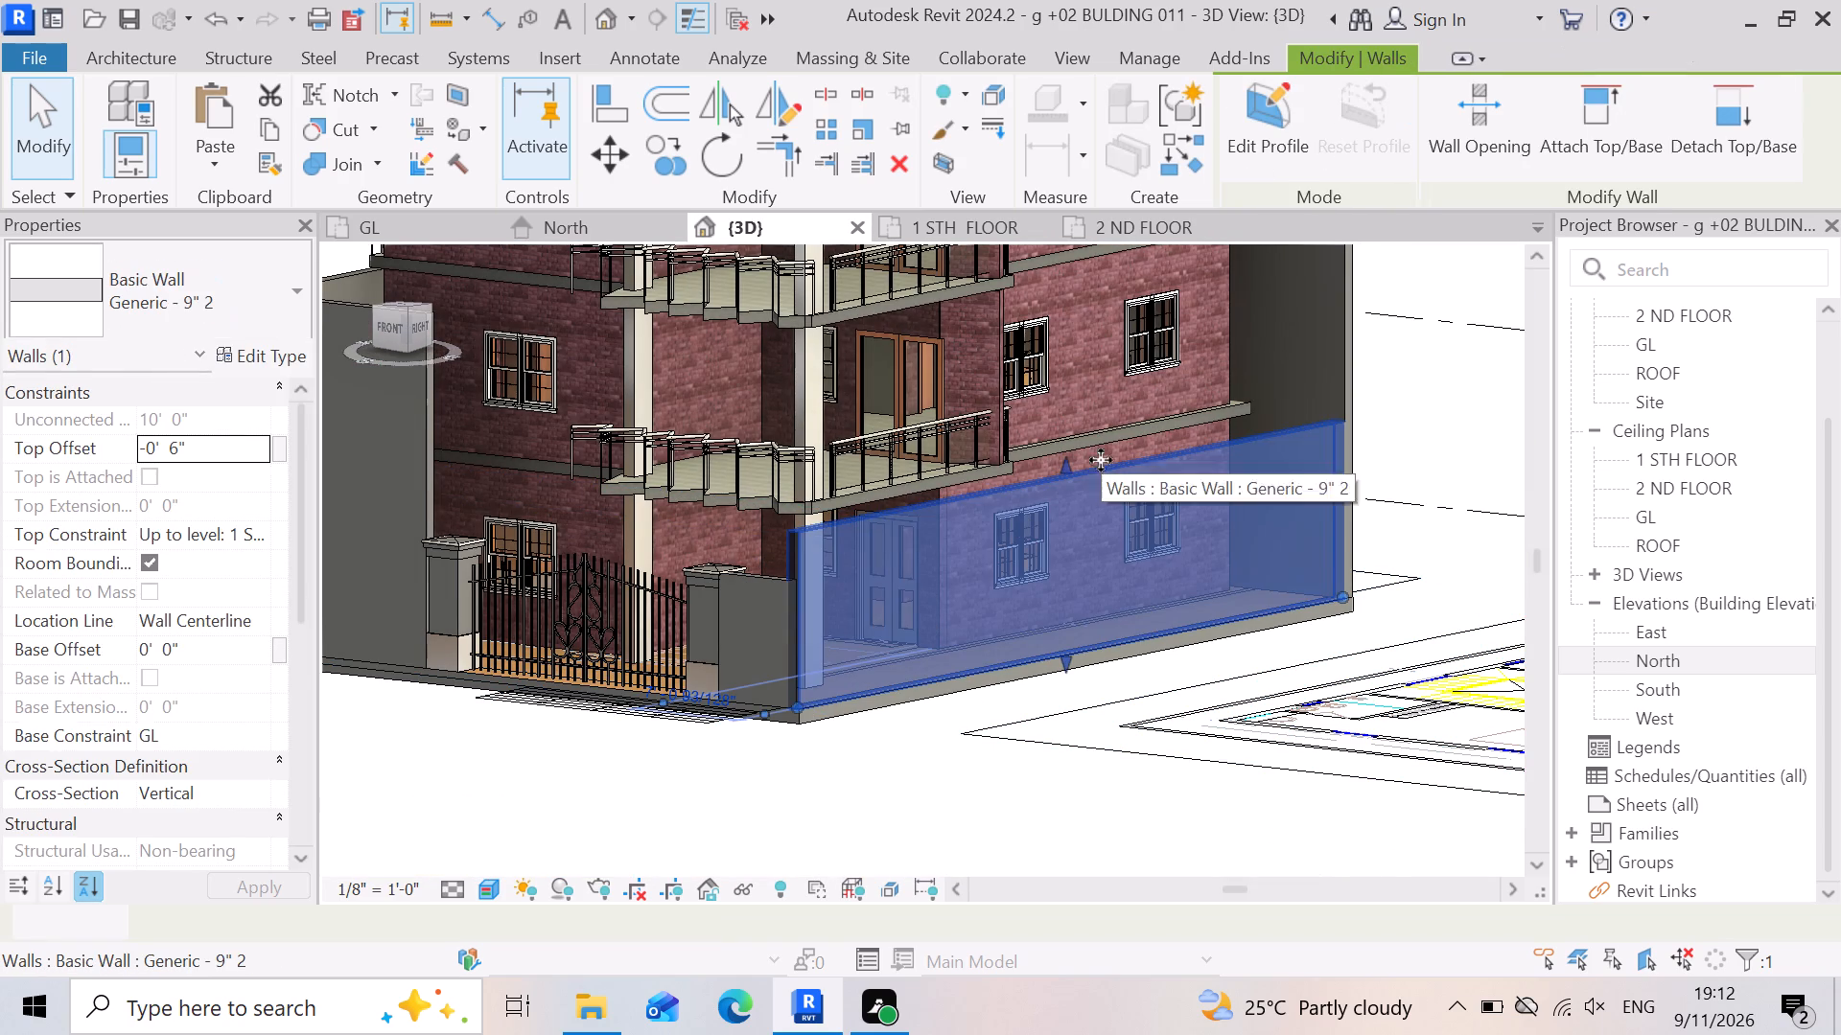
left_click_drag(1072, 465, 1083, 516)
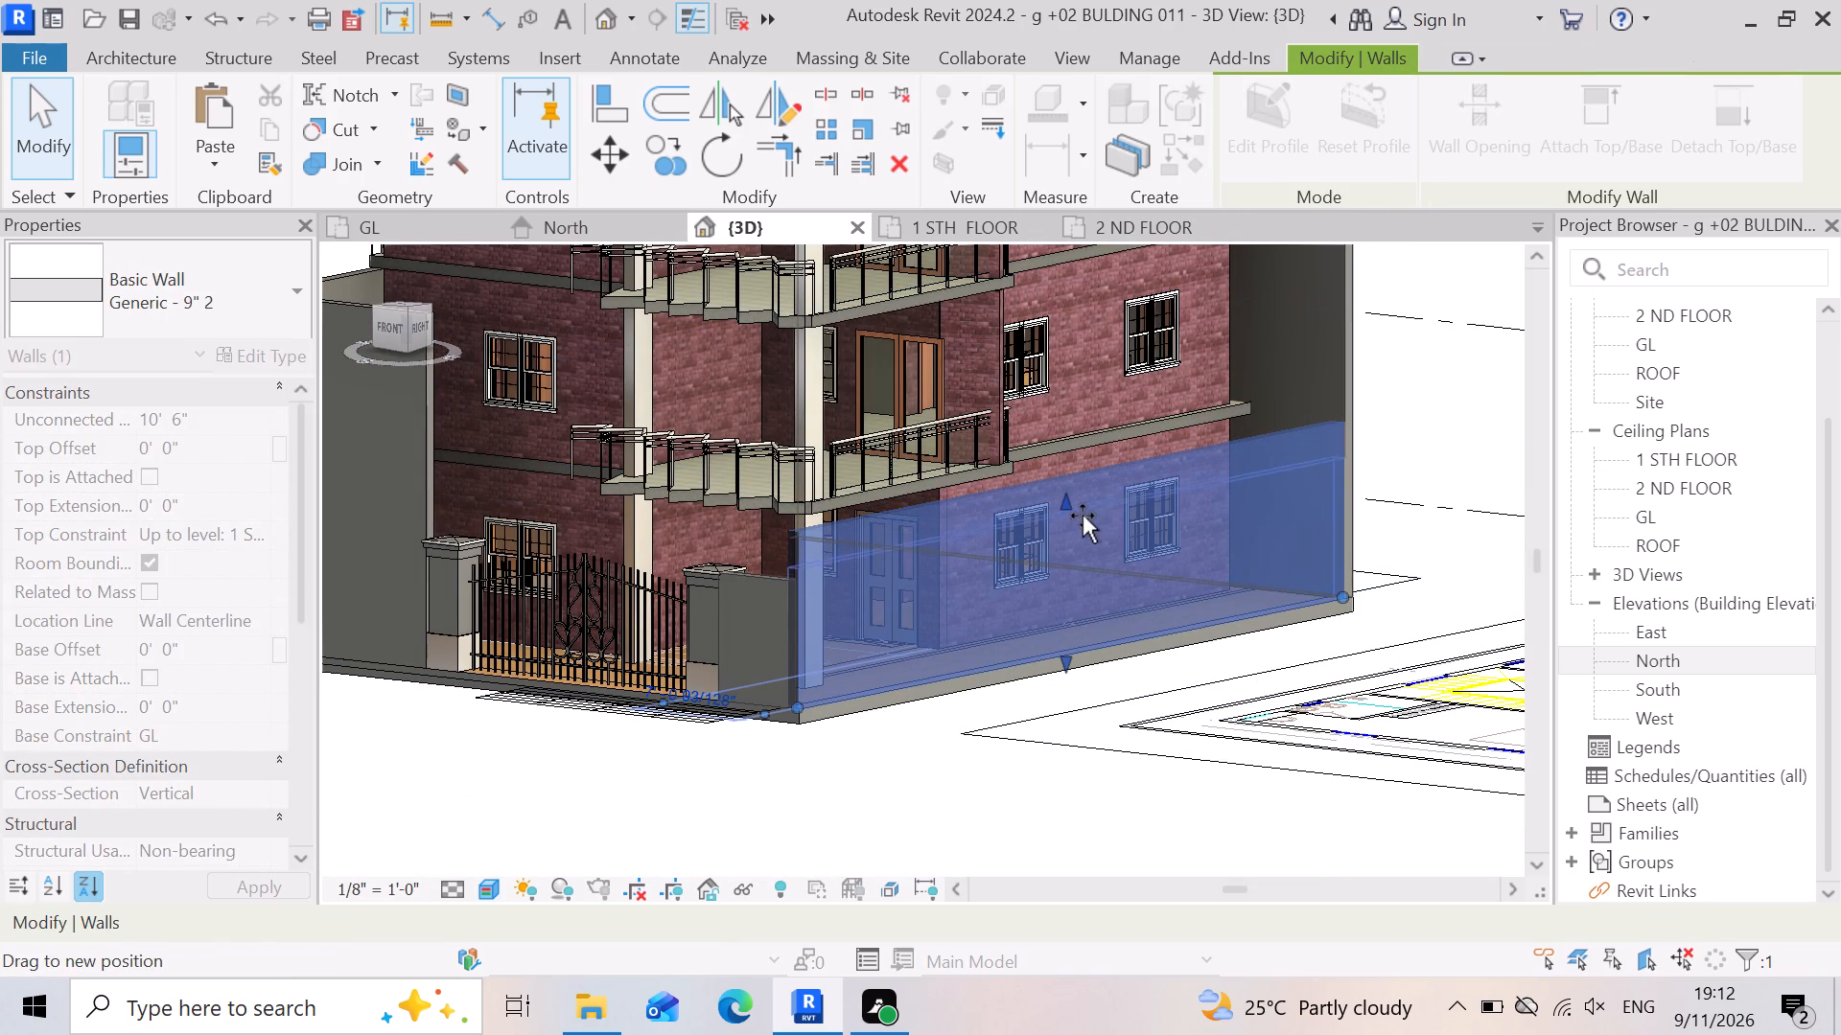
left_click_drag(1083, 516, 1090, 520)
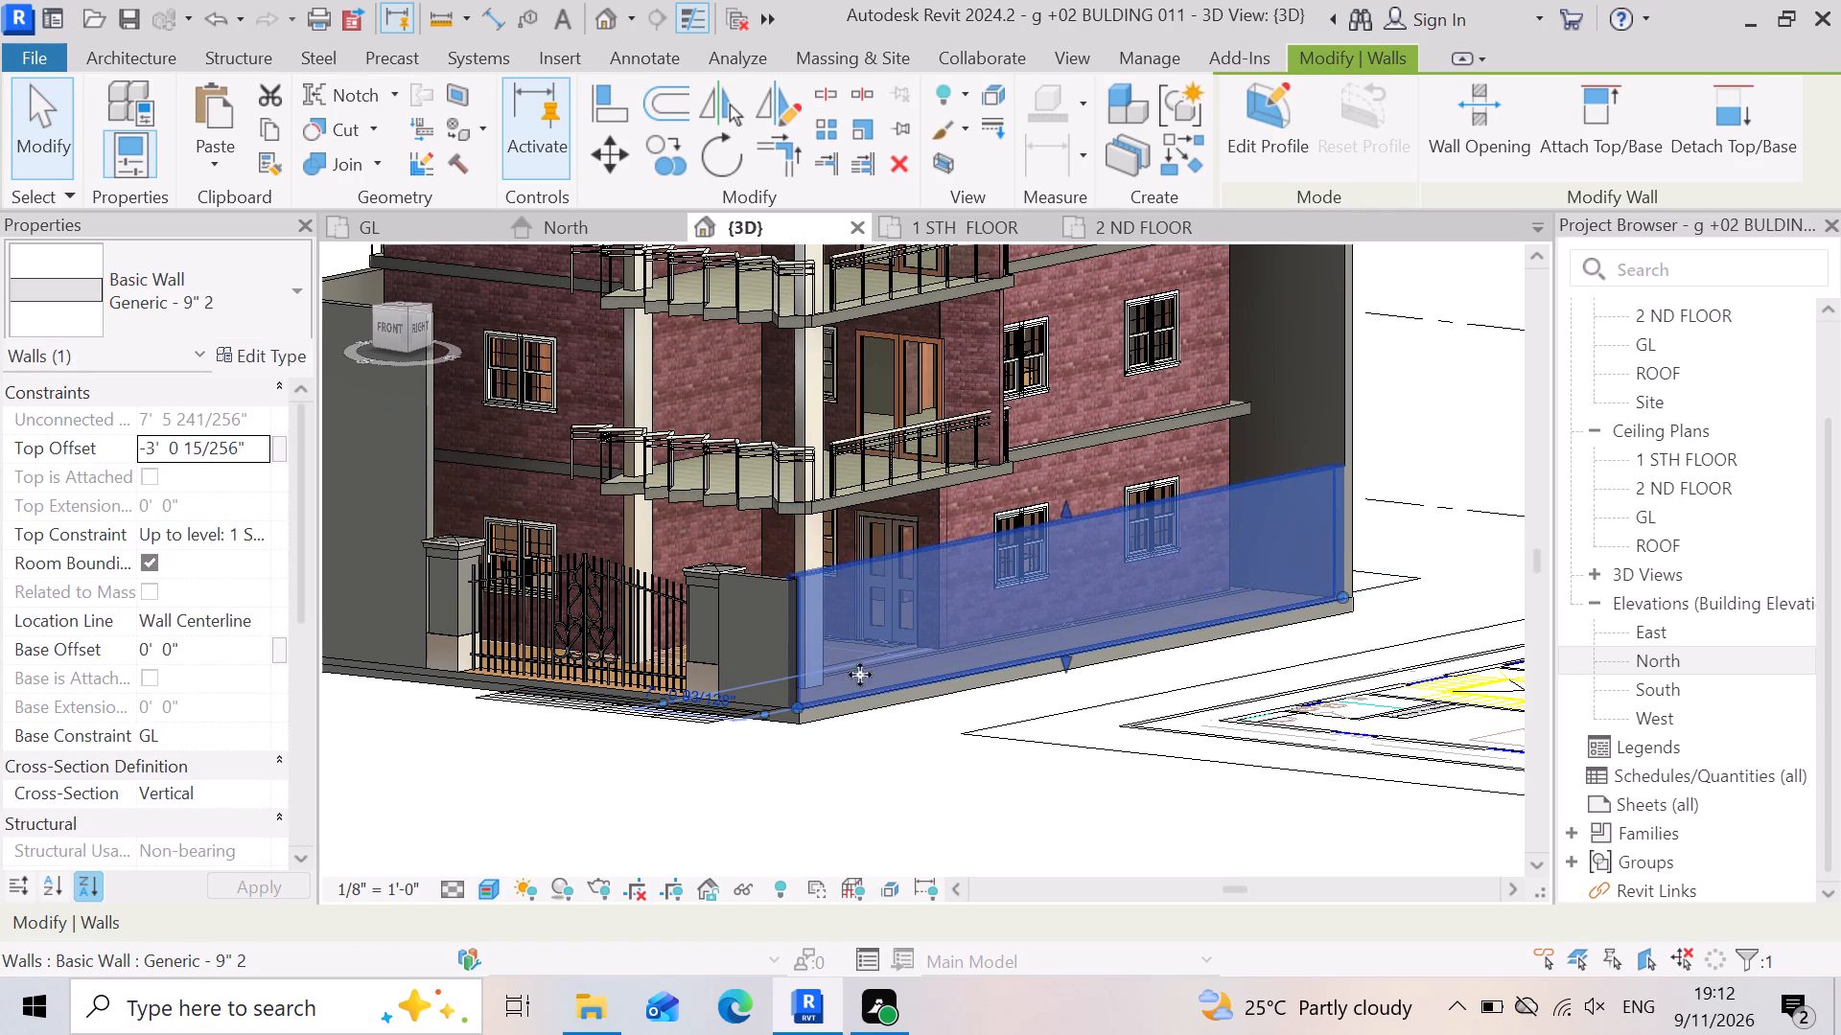
scroll(848, 669, "up", 3)
left_click_drag(1181, 430, 1188, 453)
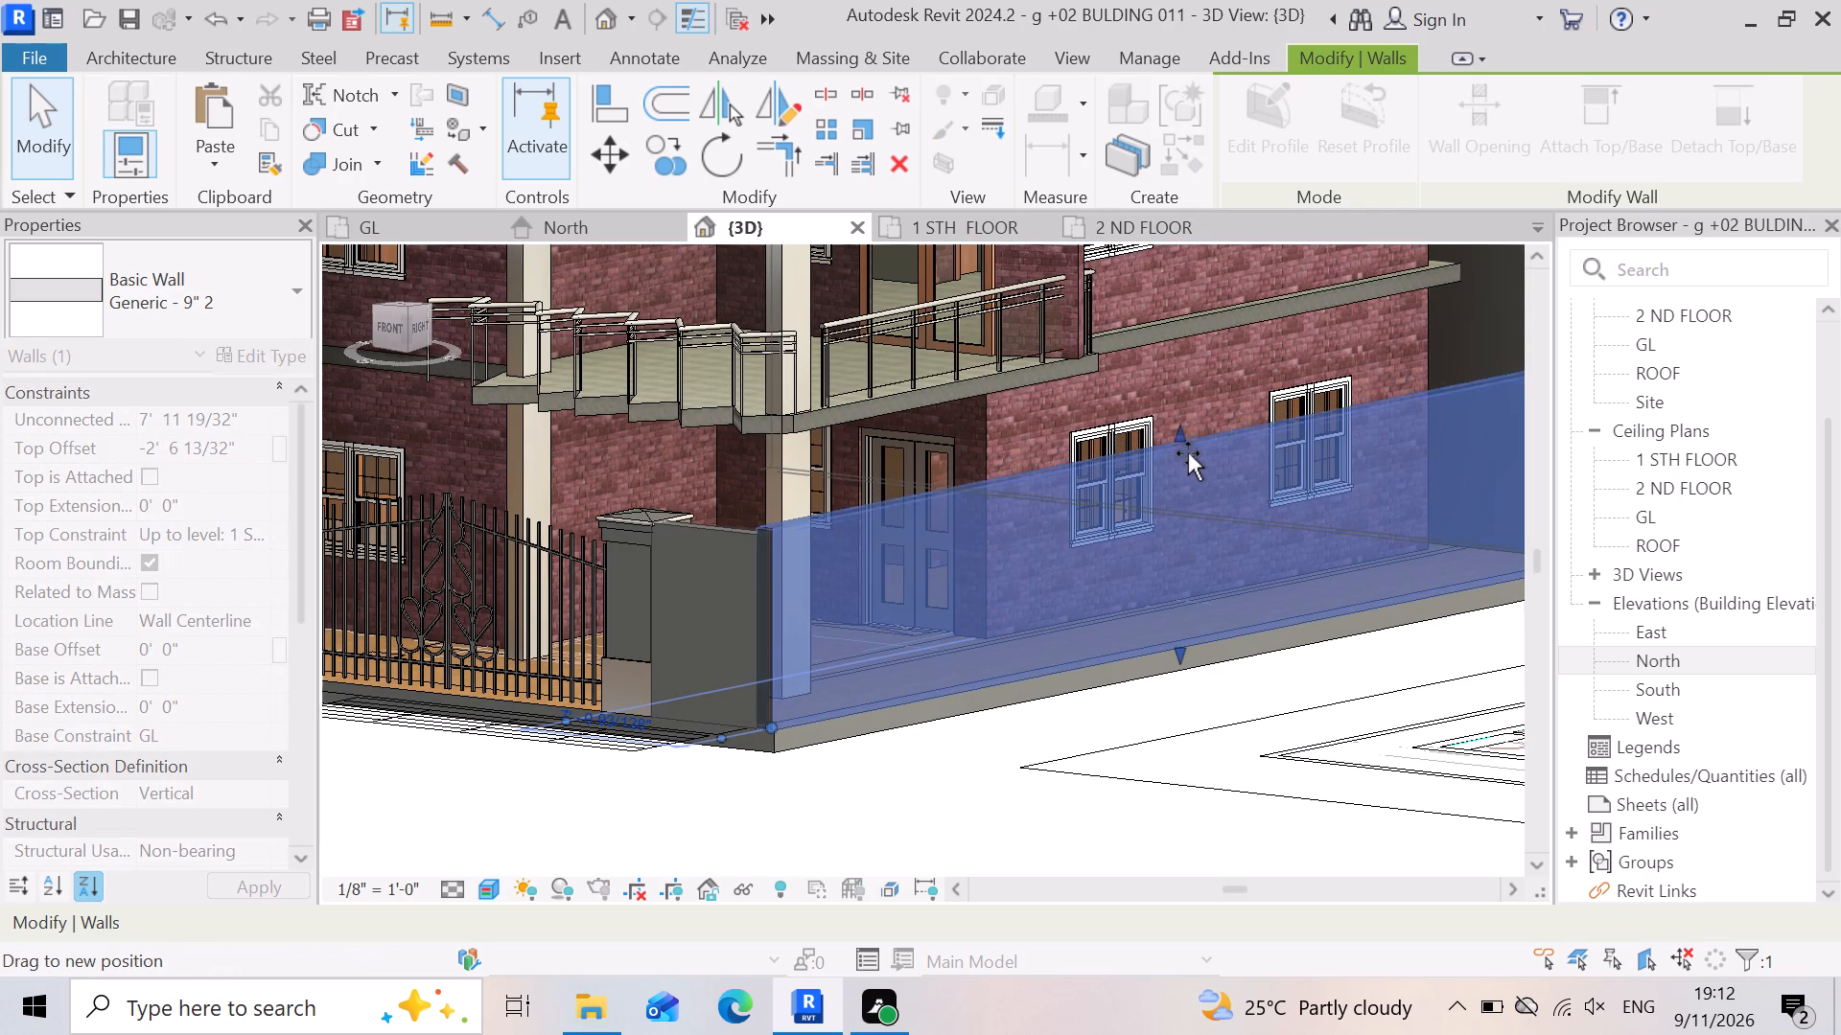
left_click_drag(1188, 453, 1190, 455)
left_click(1190, 455)
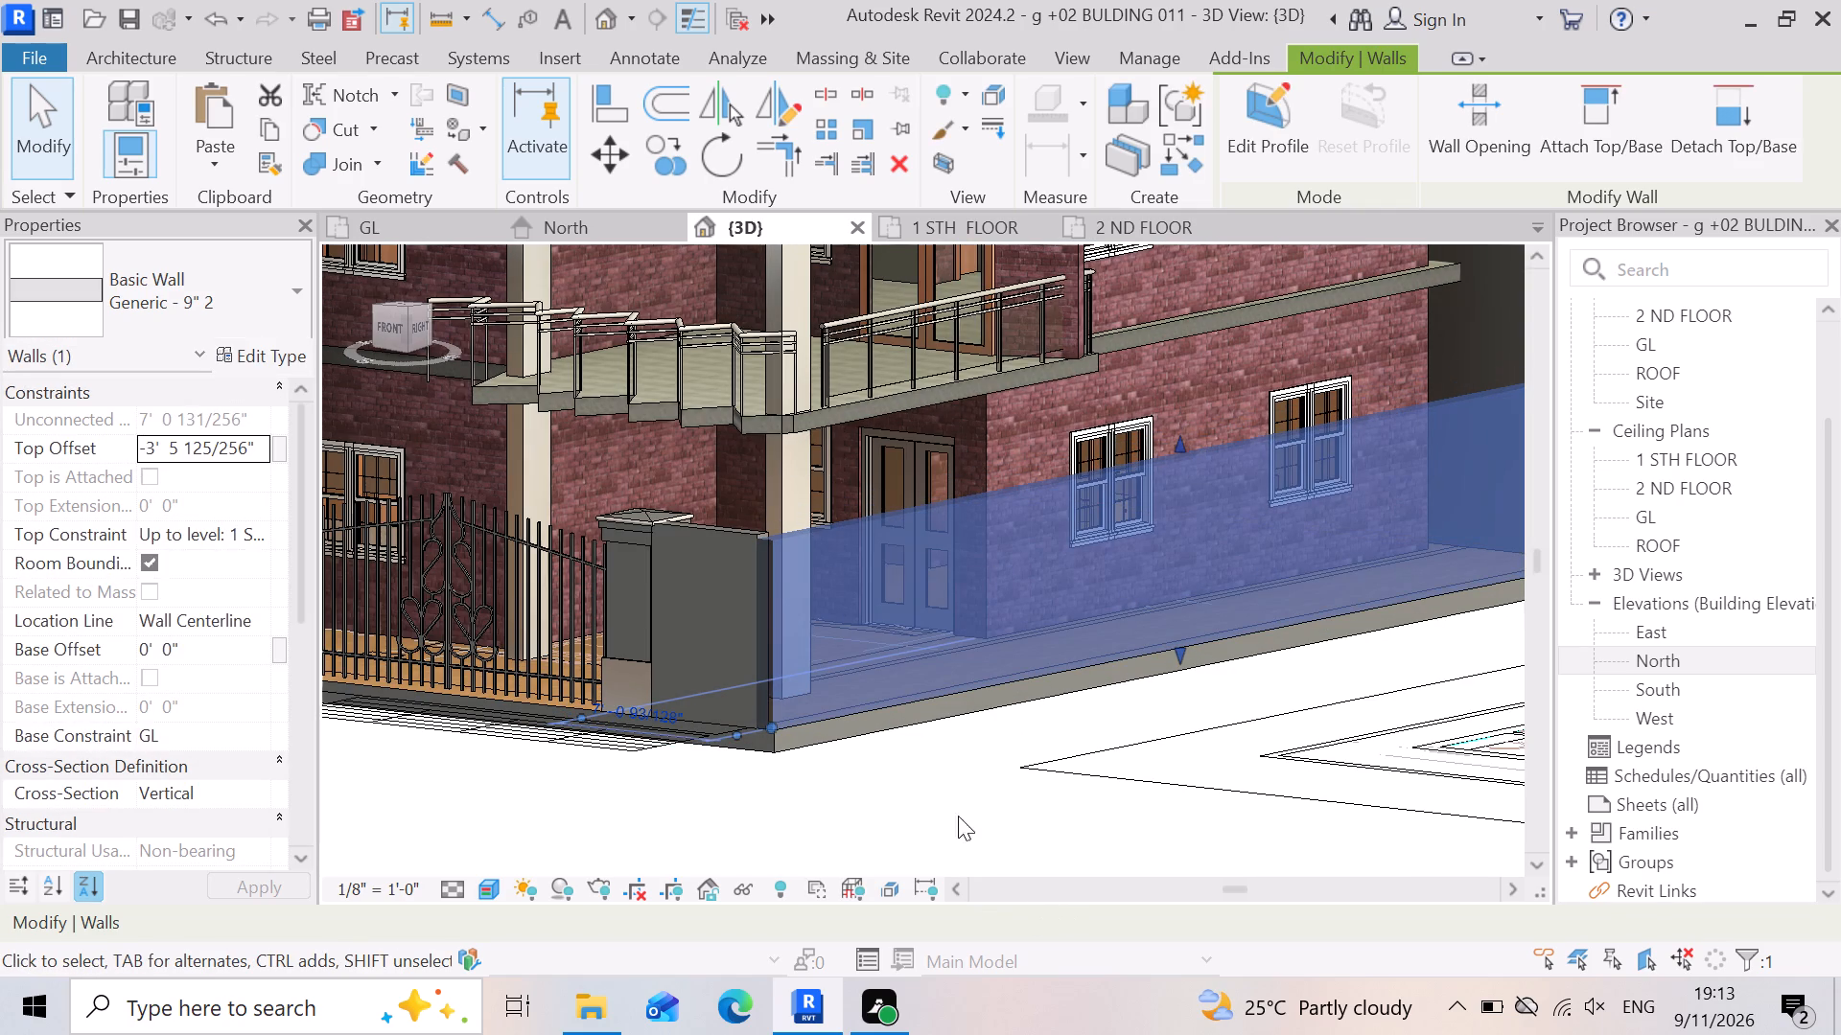
left_click(958, 786)
Compare both wall tops at the front corner and raise the long side wall's top slightly, to an offset of about -3' 1 3/8".
scroll(821, 601, "up", 3)
left_click(716, 601)
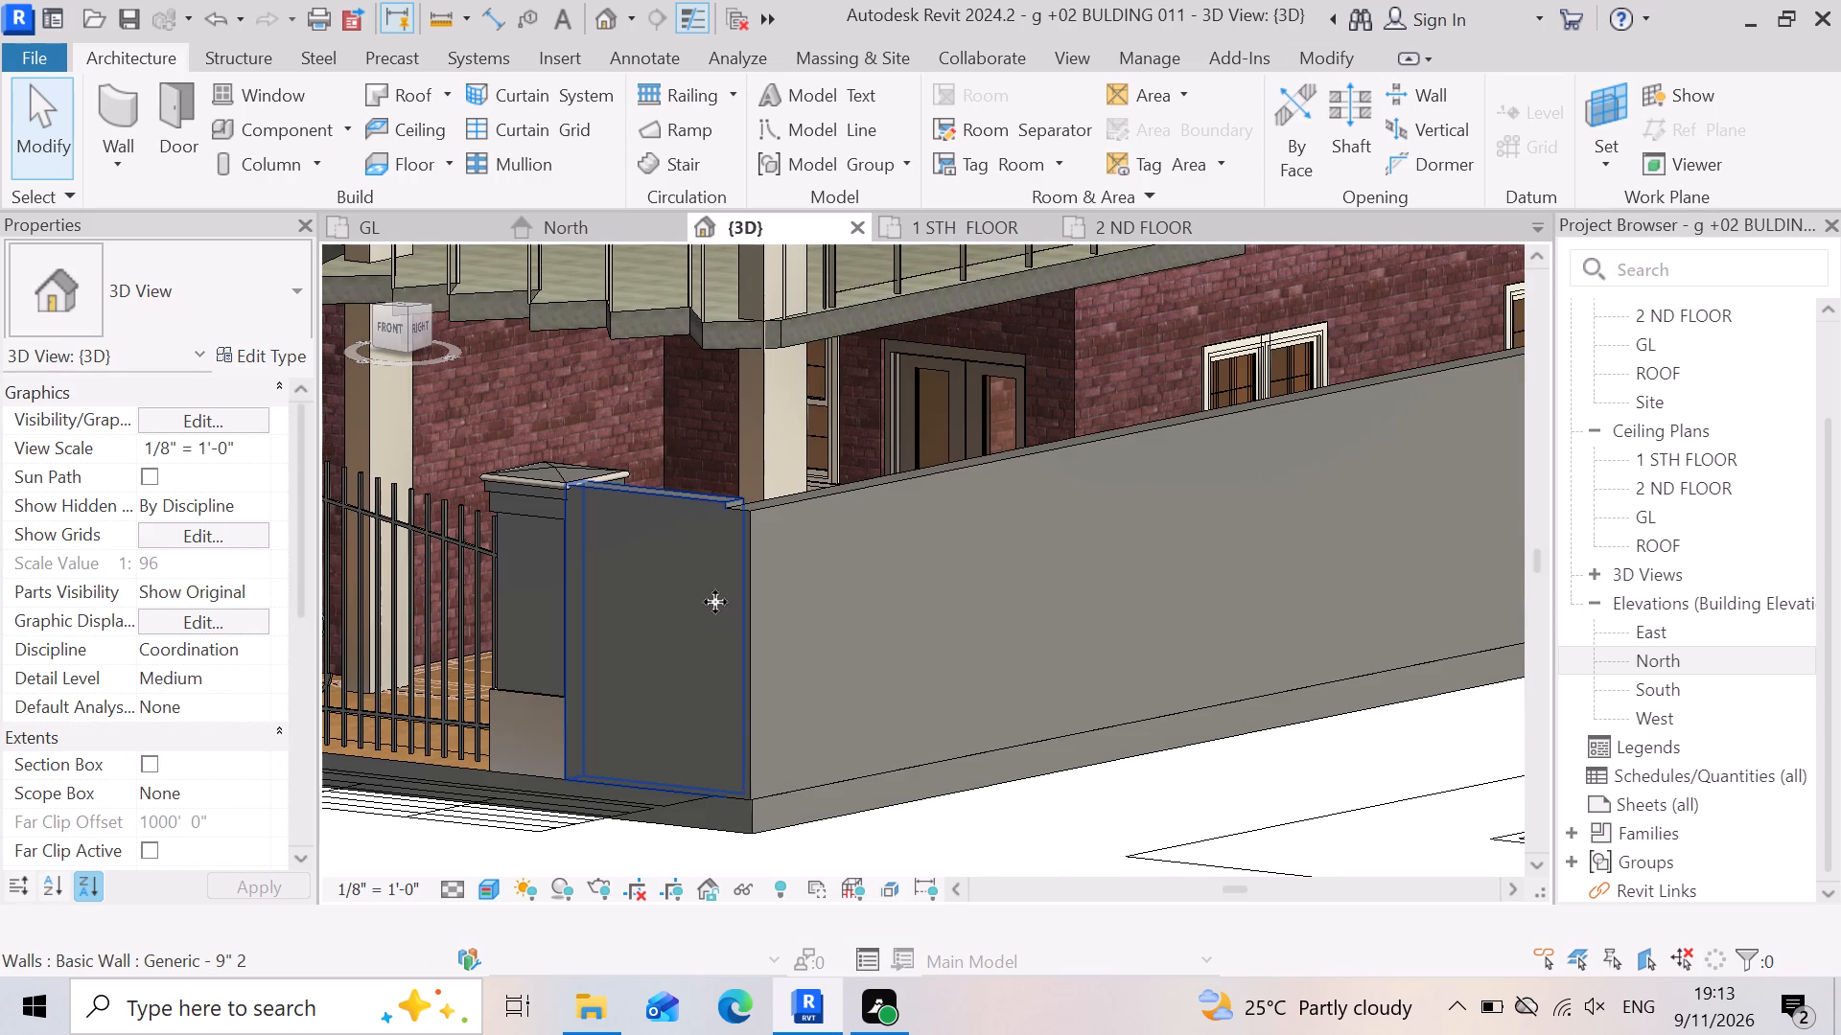
scroll(855, 565, "up", 2)
scroll(674, 463, "up", 3)
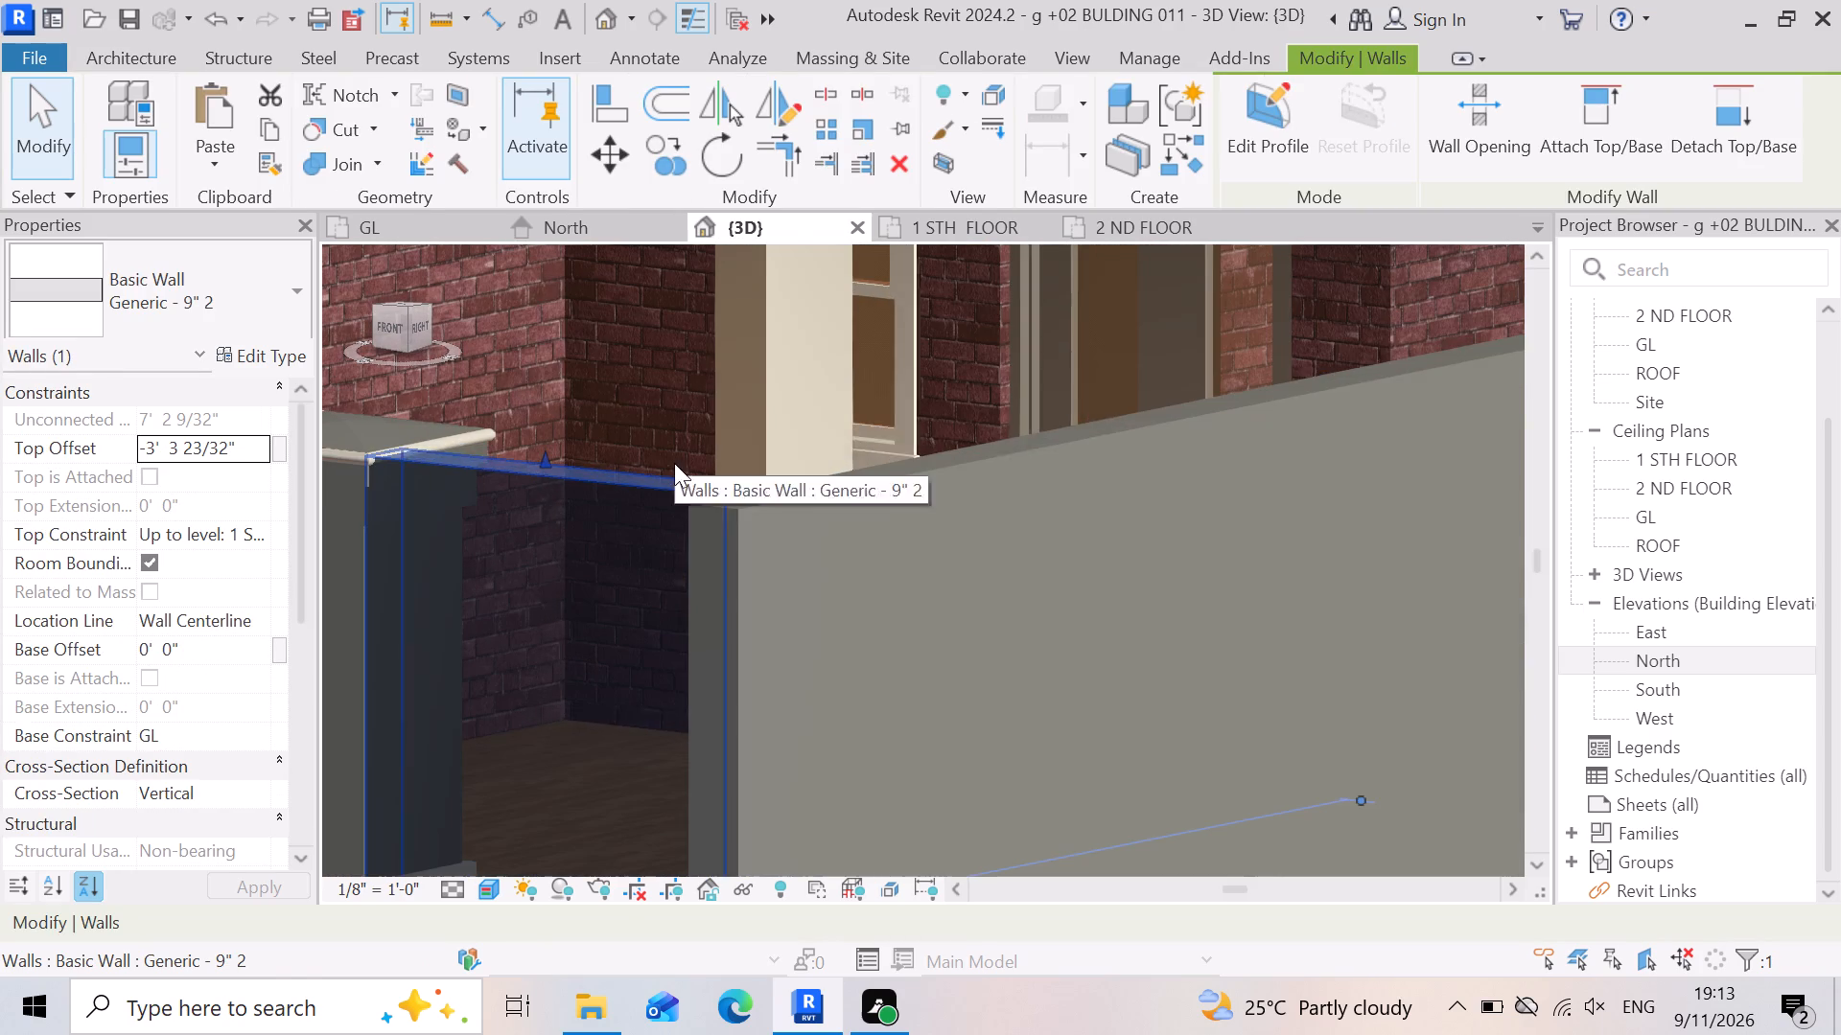
left_click(841, 593)
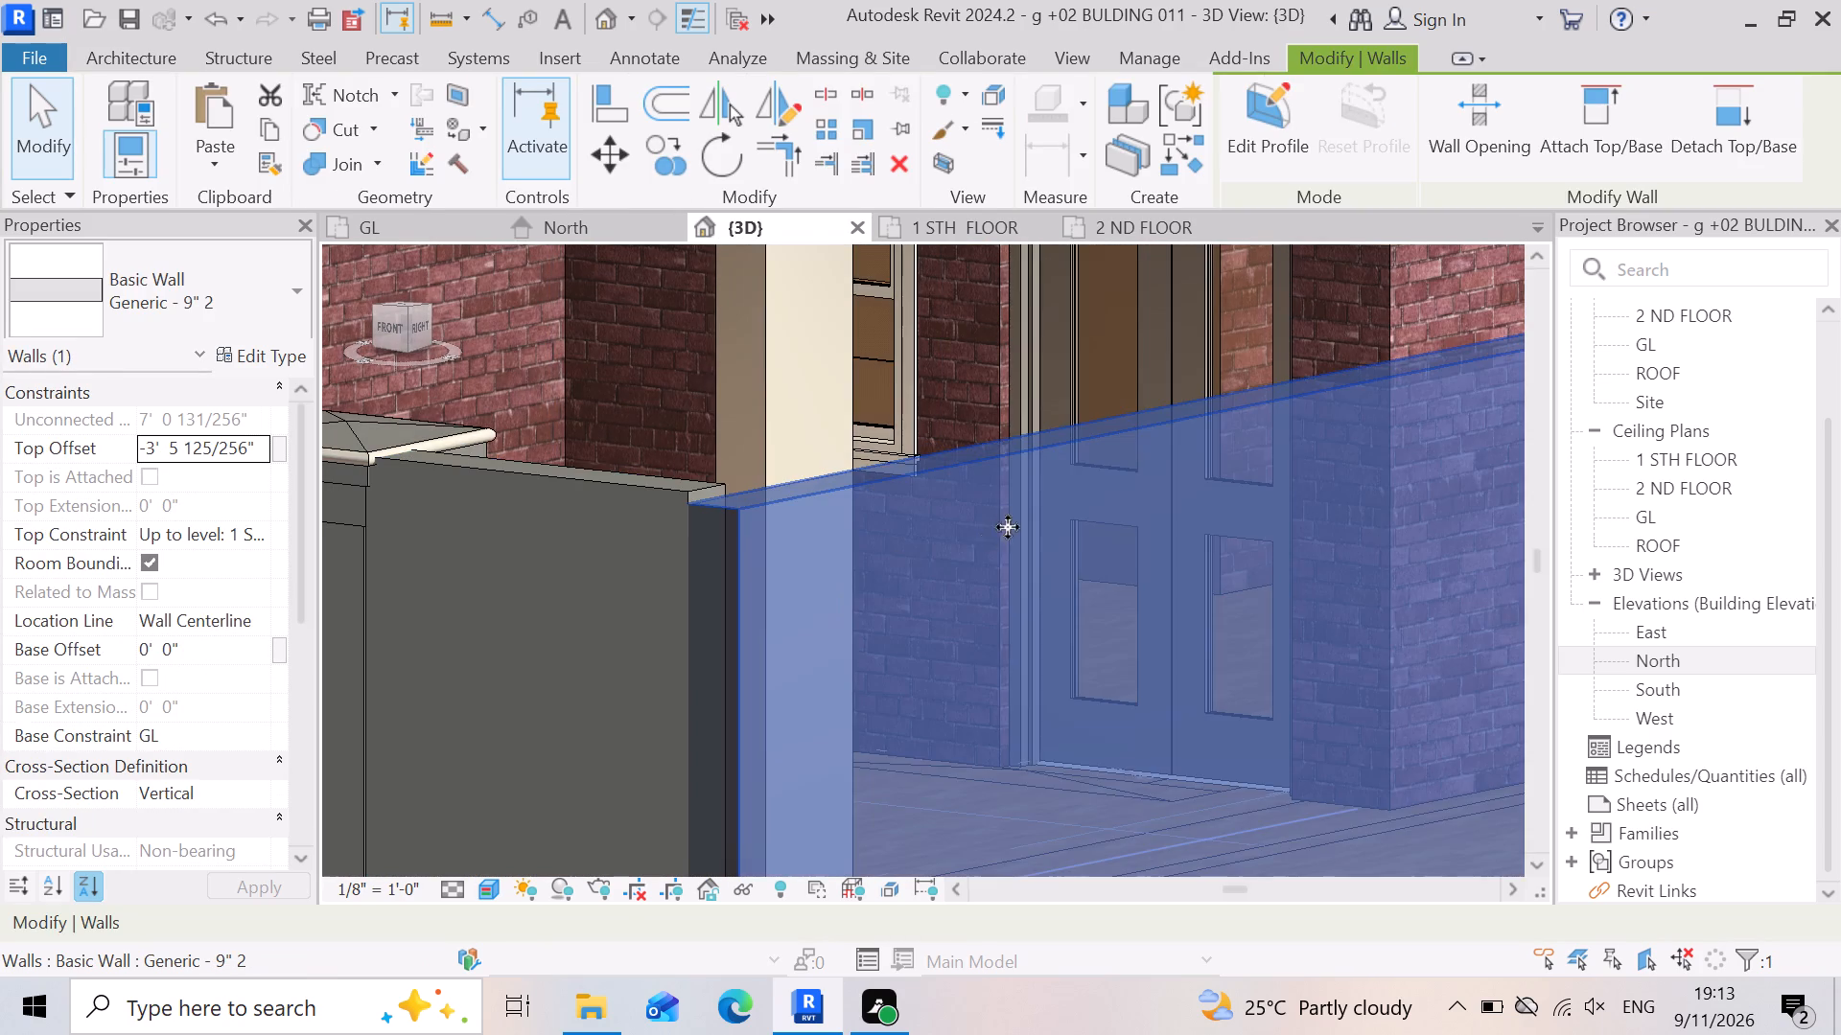
scroll(965, 553, "down", 4)
scroll(1238, 573, "down", 5)
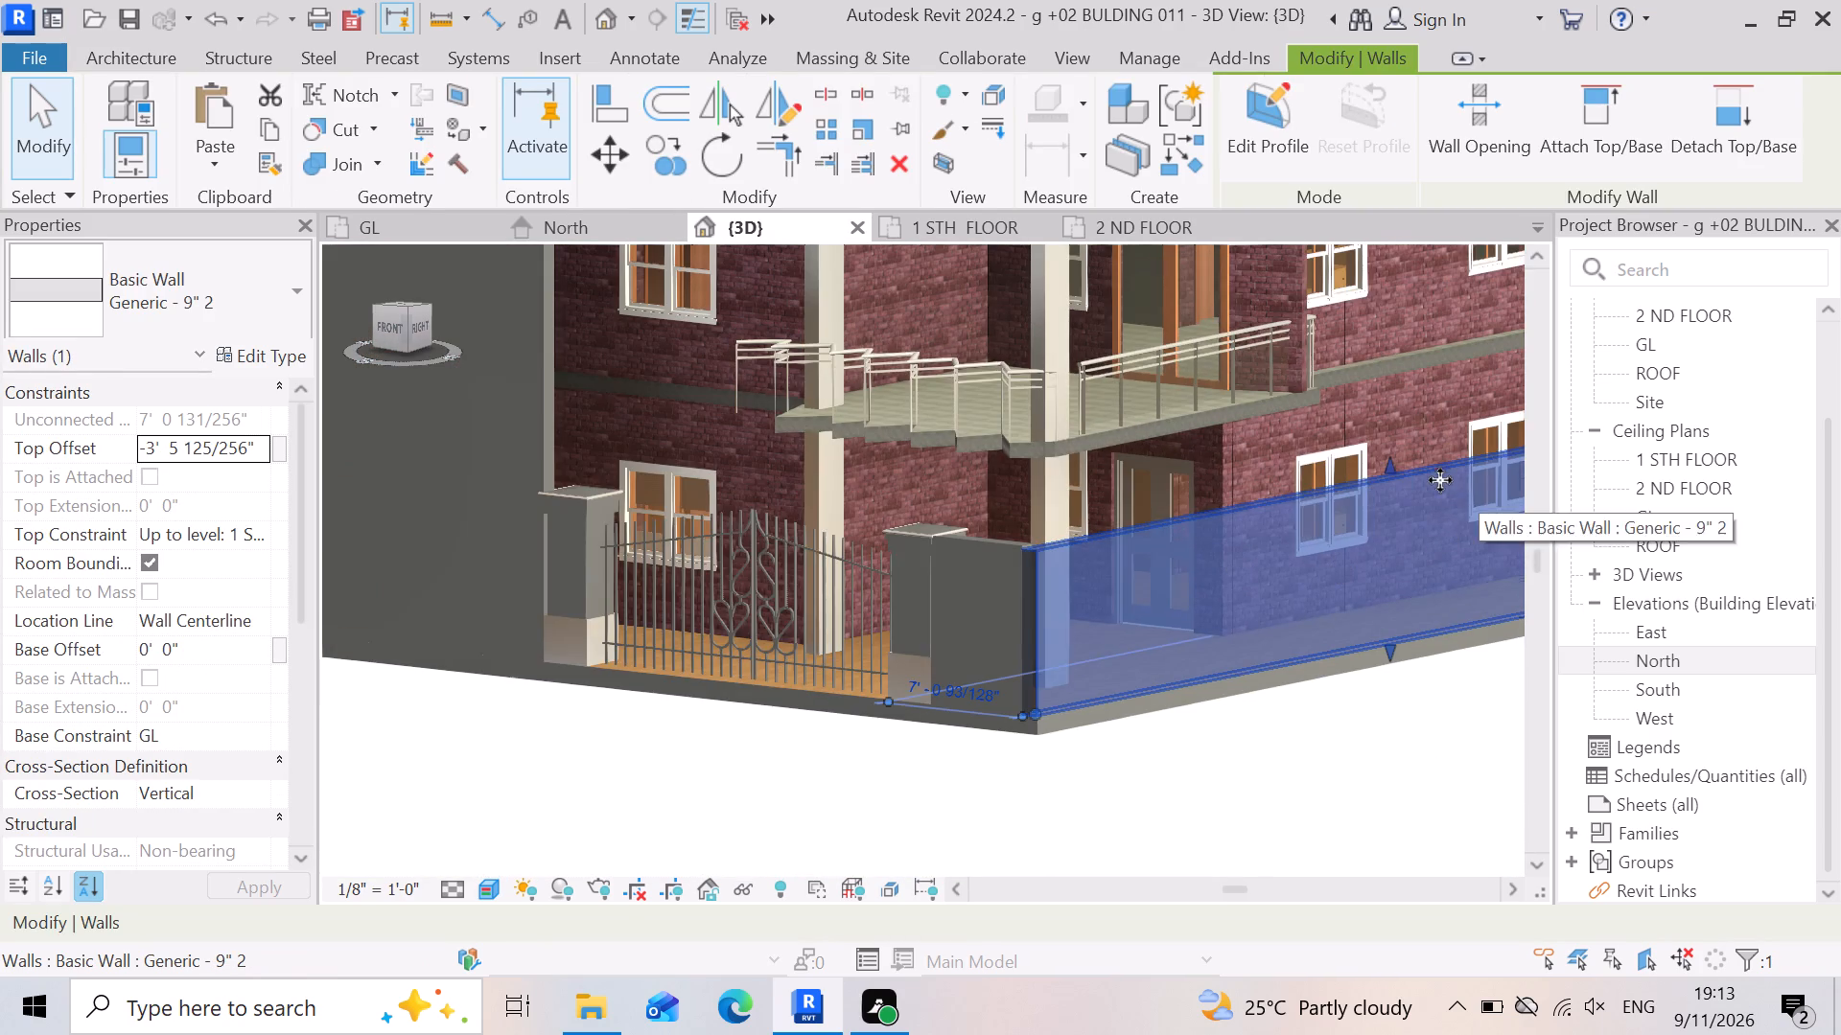
left_click(1388, 469)
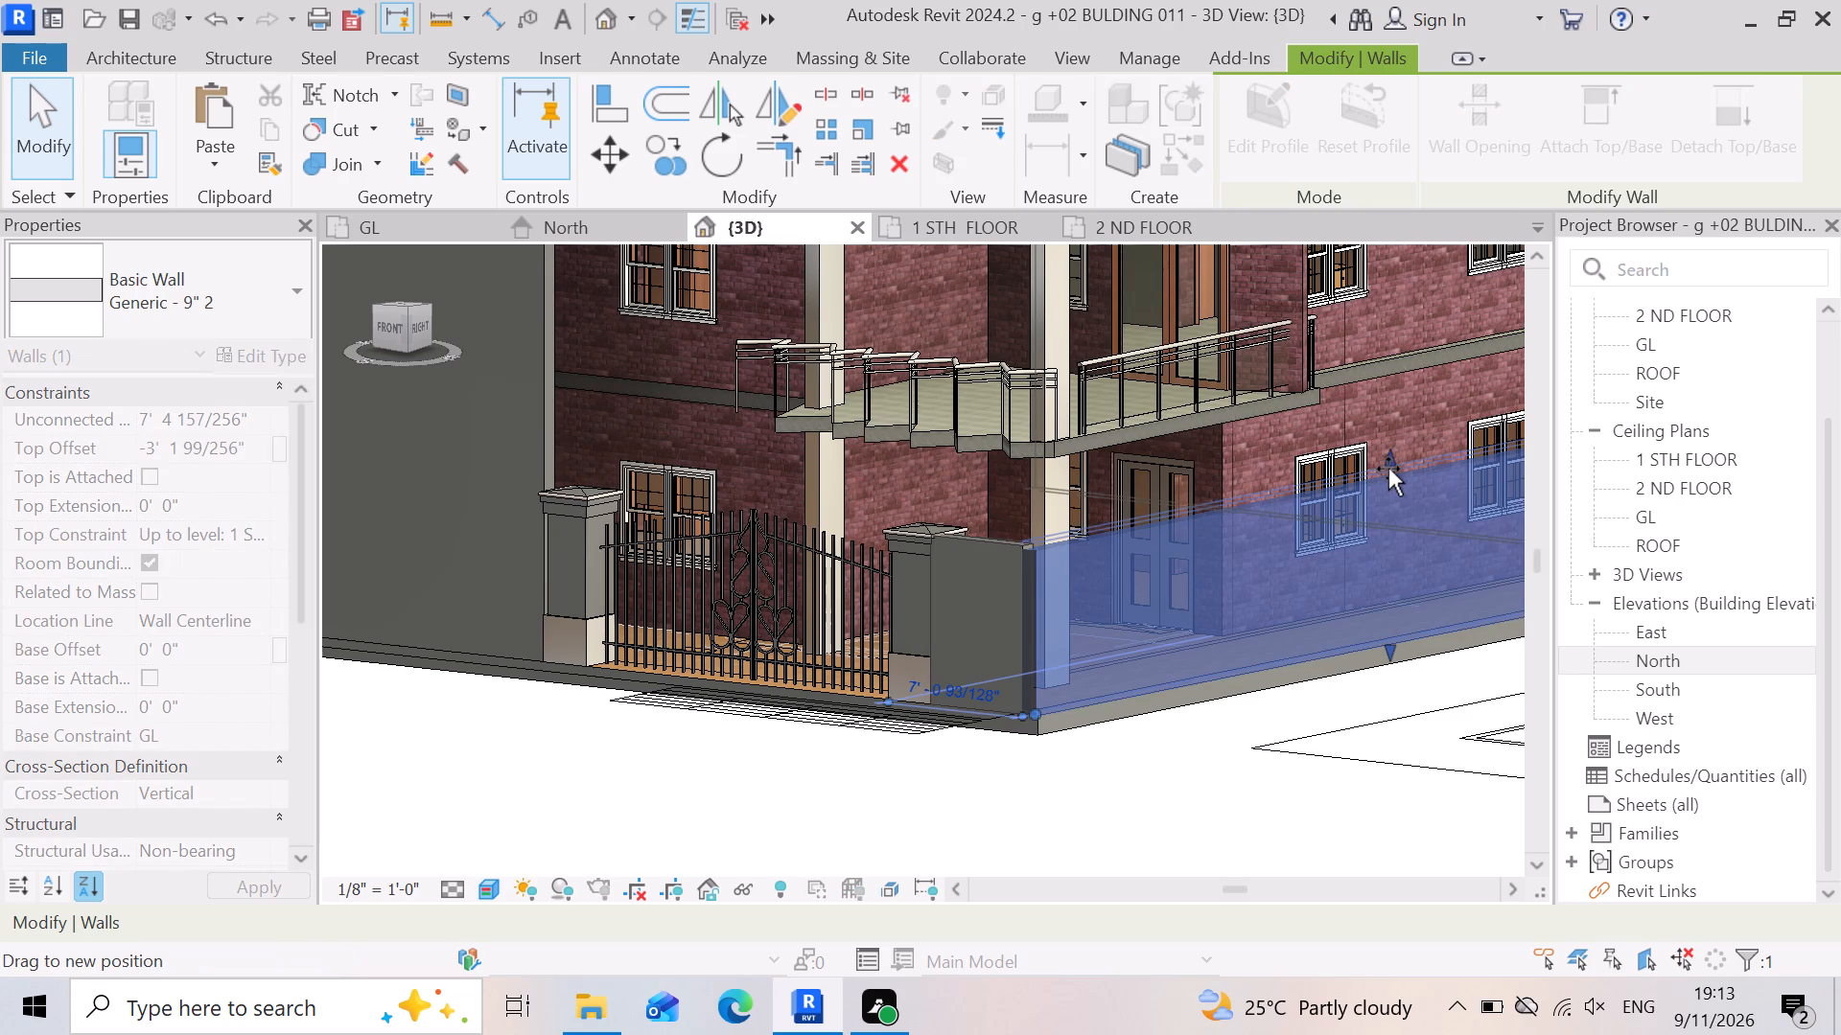
left_click(1388, 469)
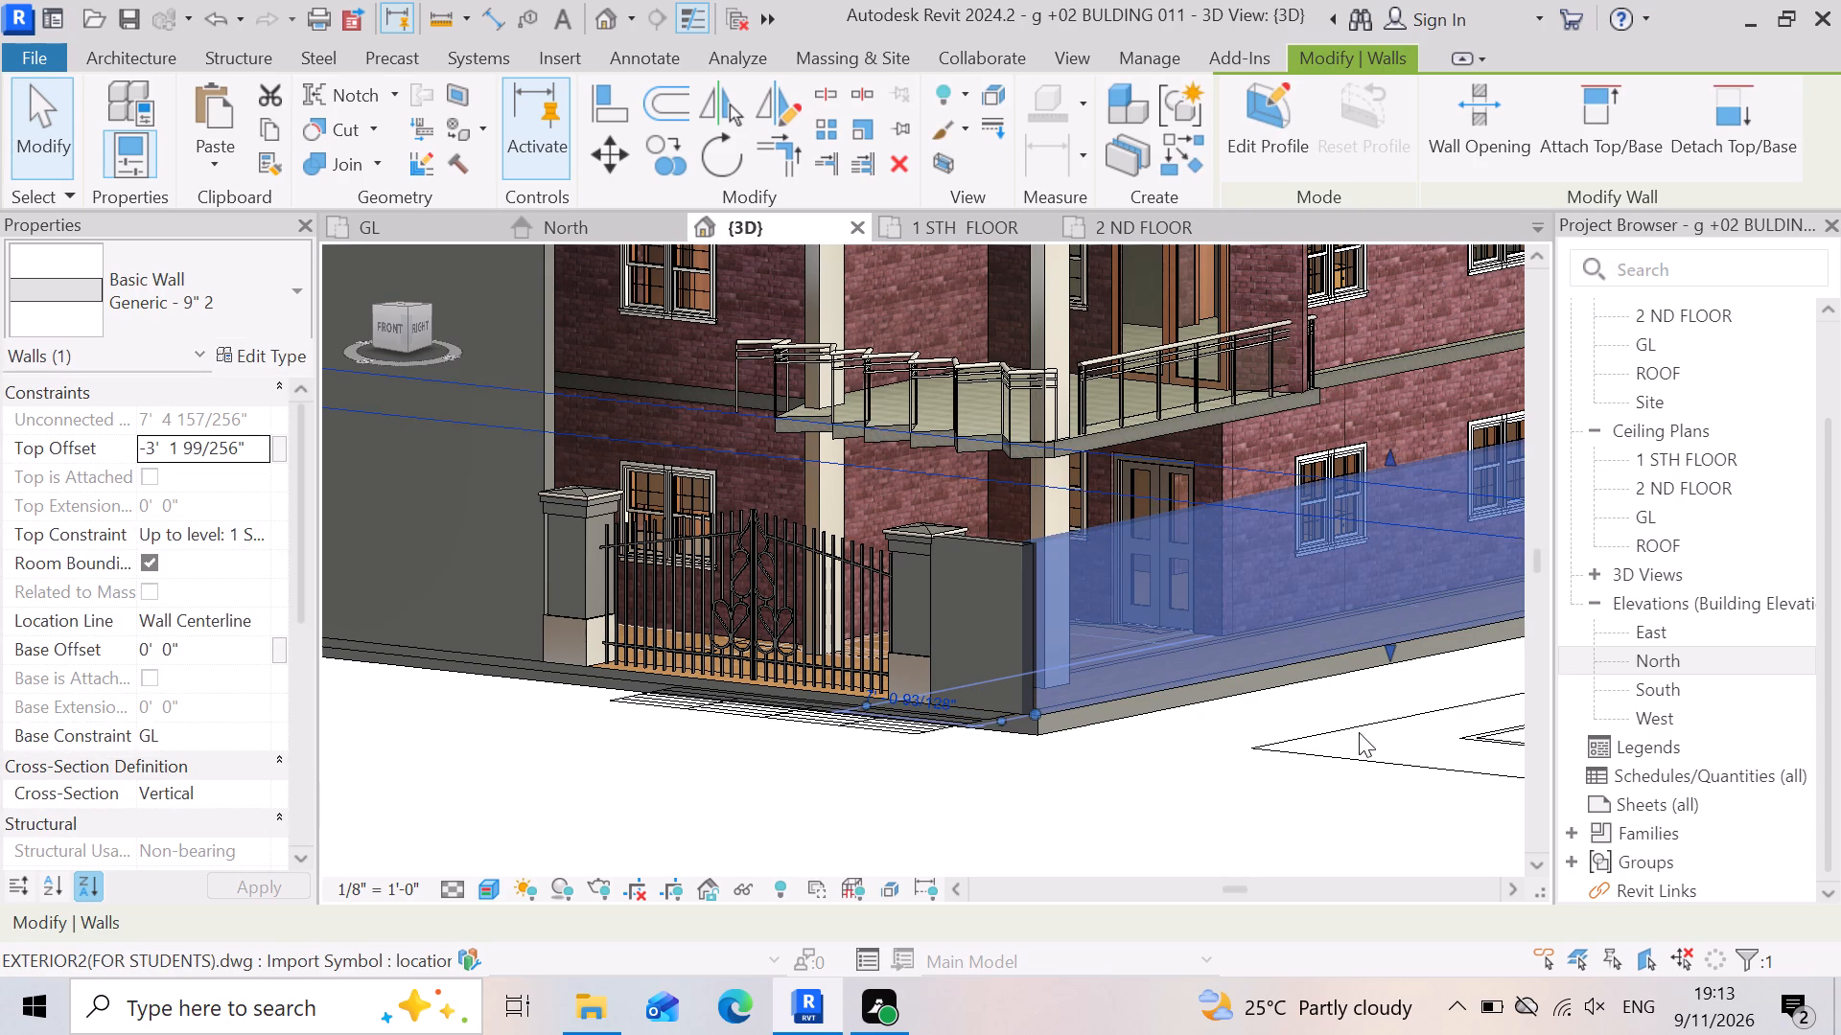
left_click(1127, 757)
scroll(1005, 544, "up", 4)
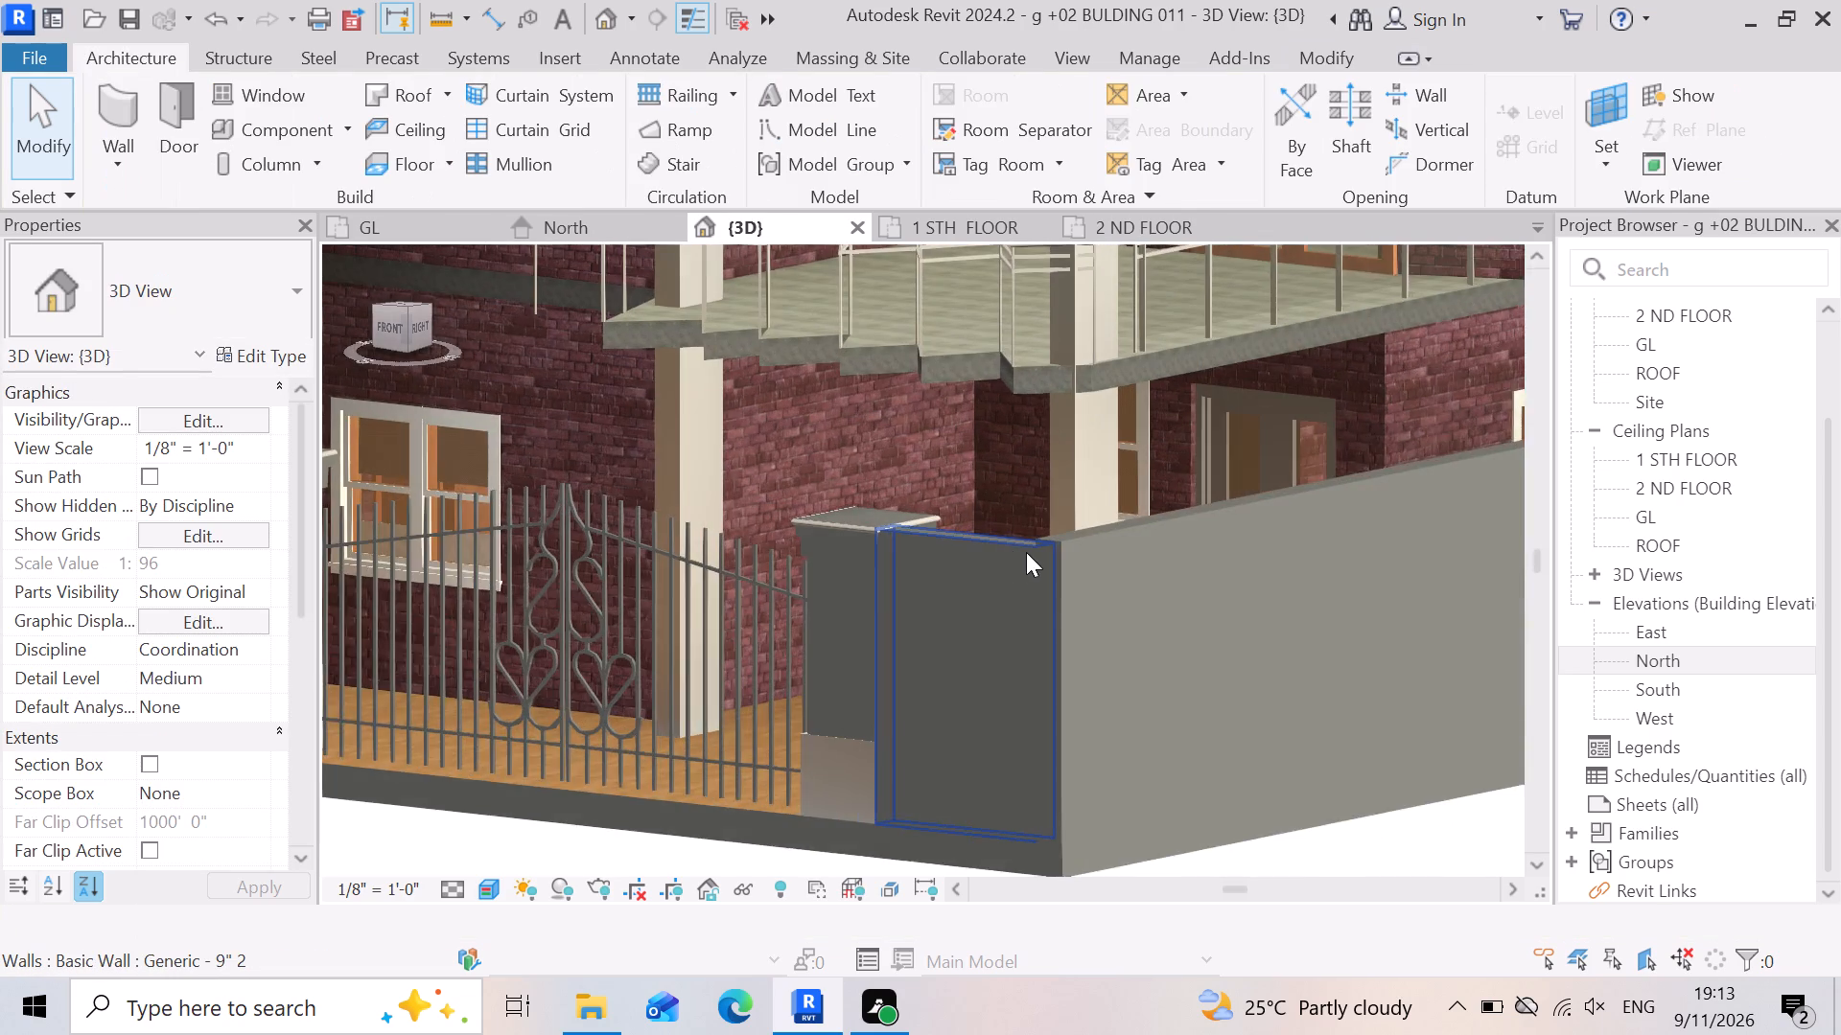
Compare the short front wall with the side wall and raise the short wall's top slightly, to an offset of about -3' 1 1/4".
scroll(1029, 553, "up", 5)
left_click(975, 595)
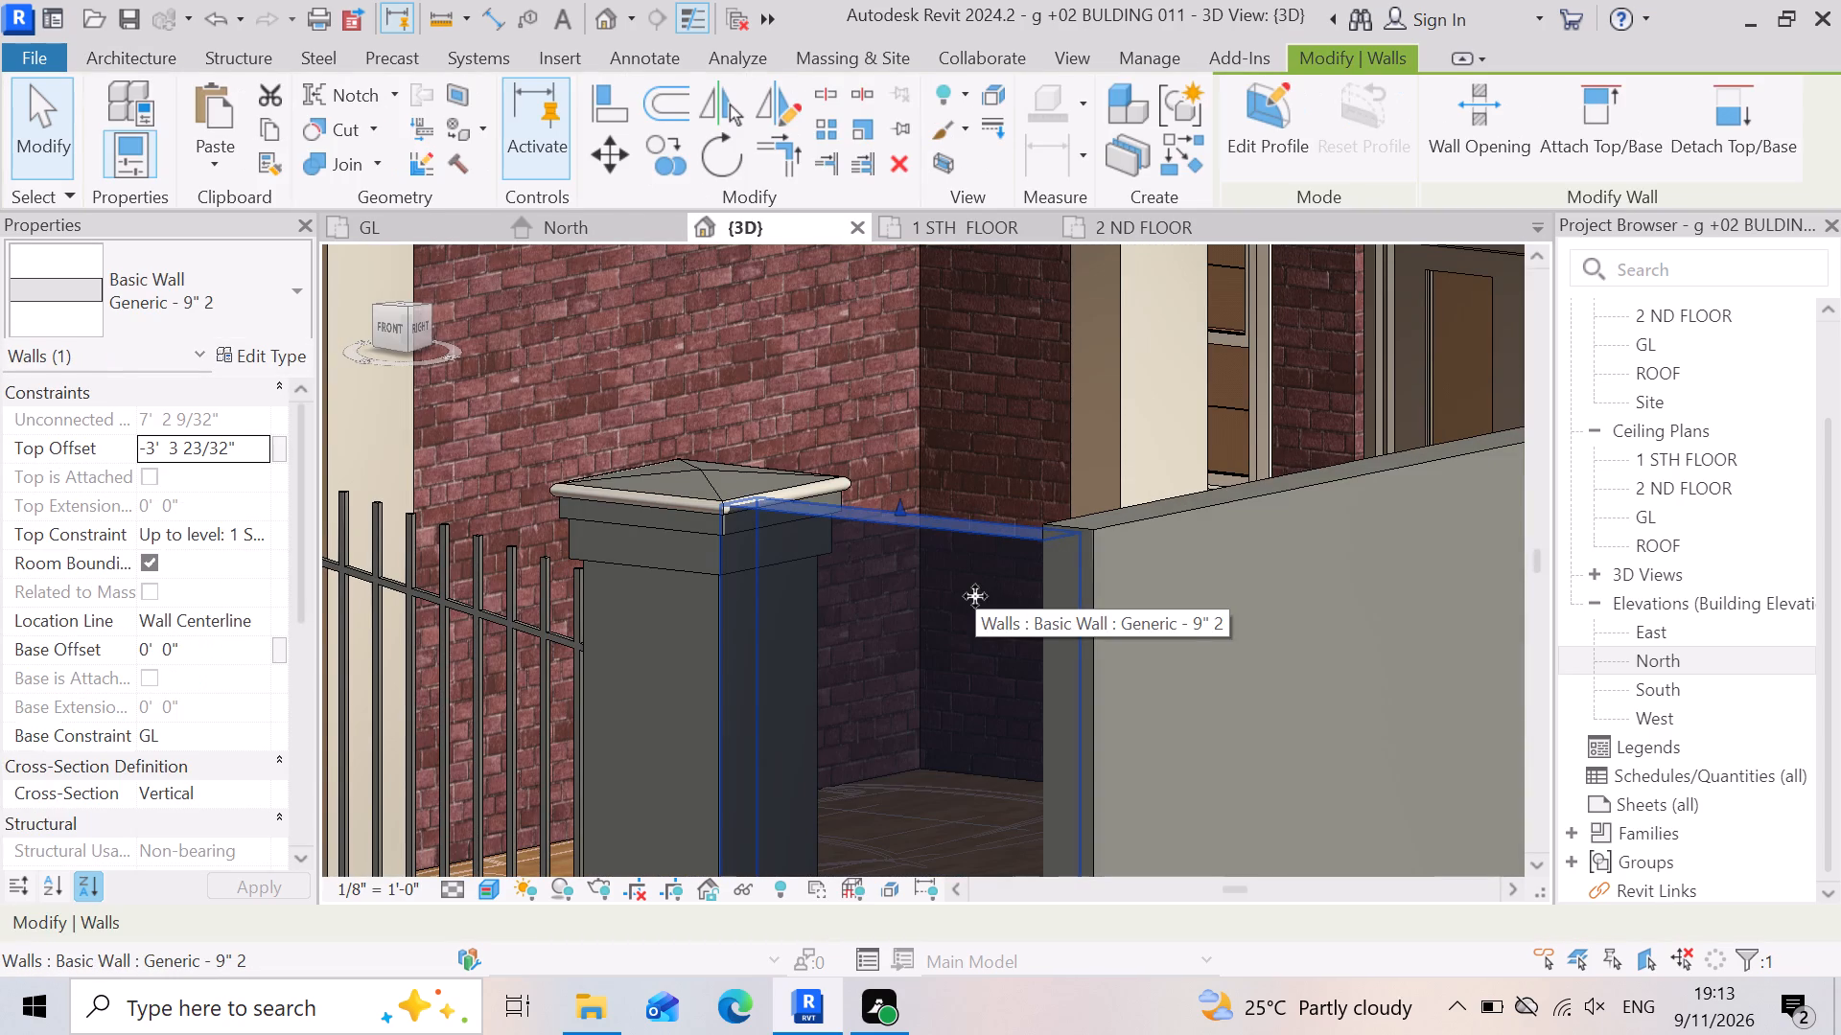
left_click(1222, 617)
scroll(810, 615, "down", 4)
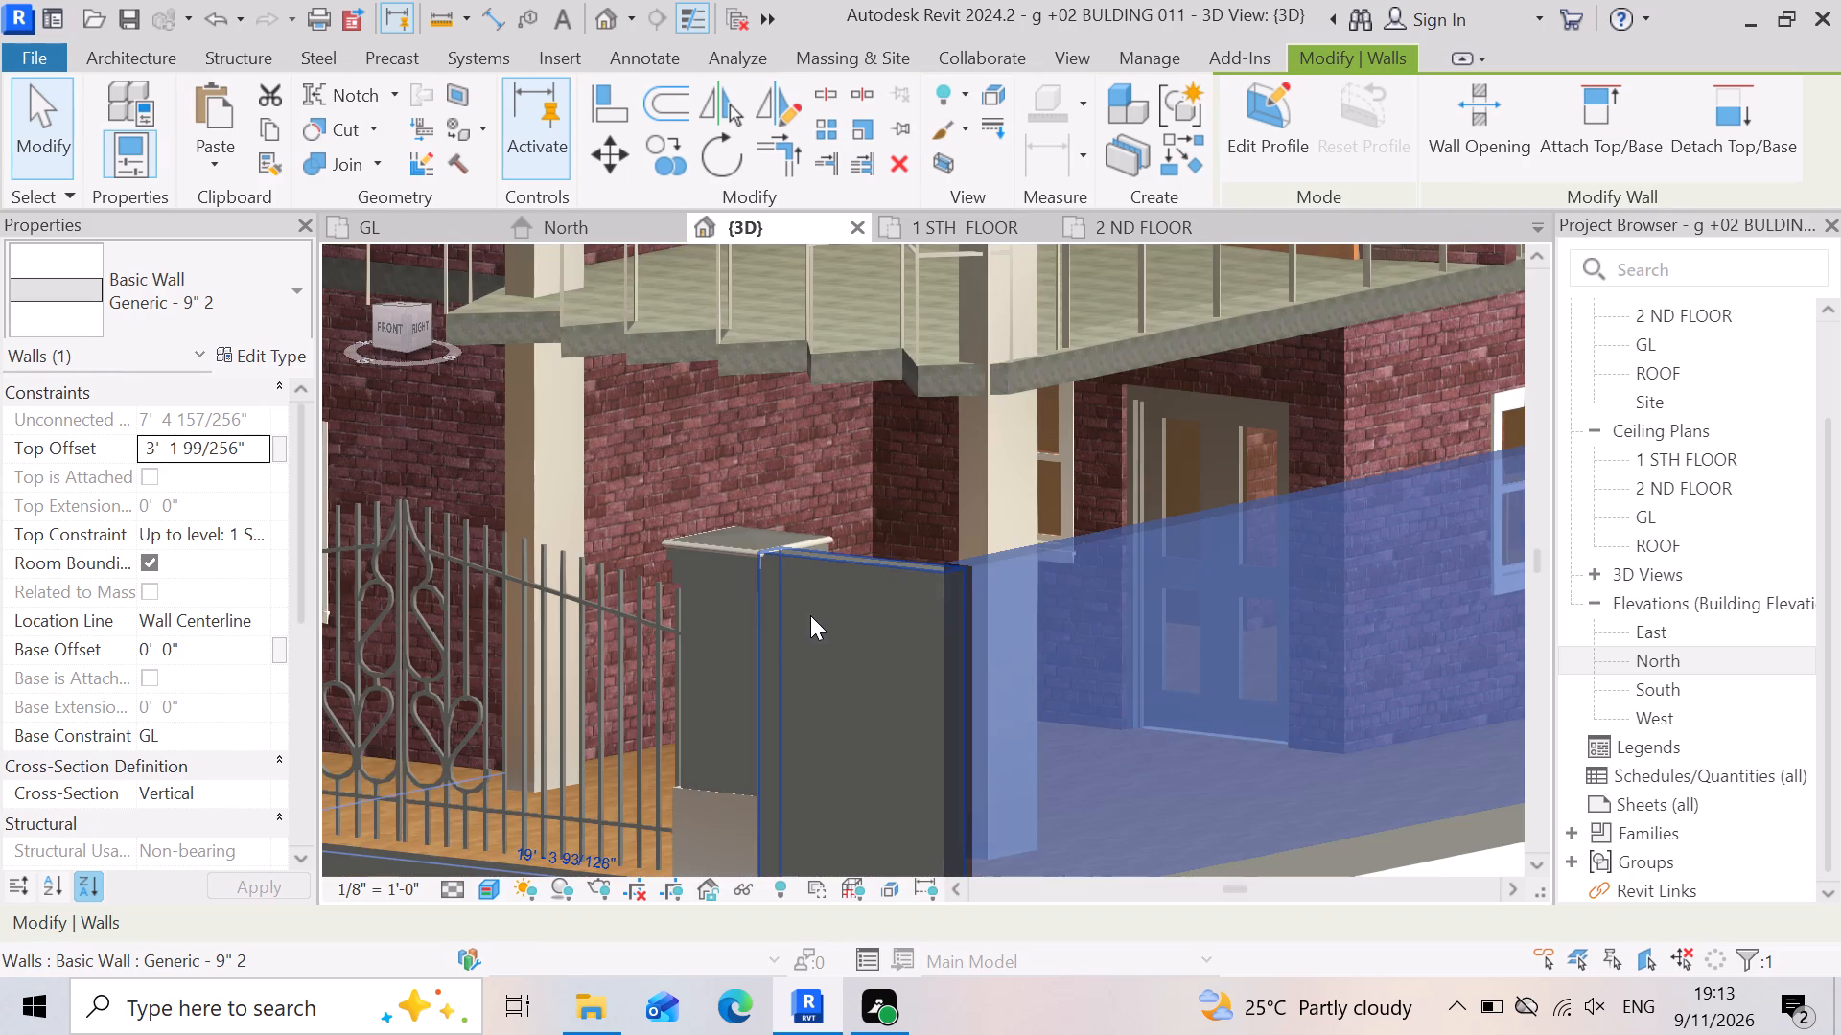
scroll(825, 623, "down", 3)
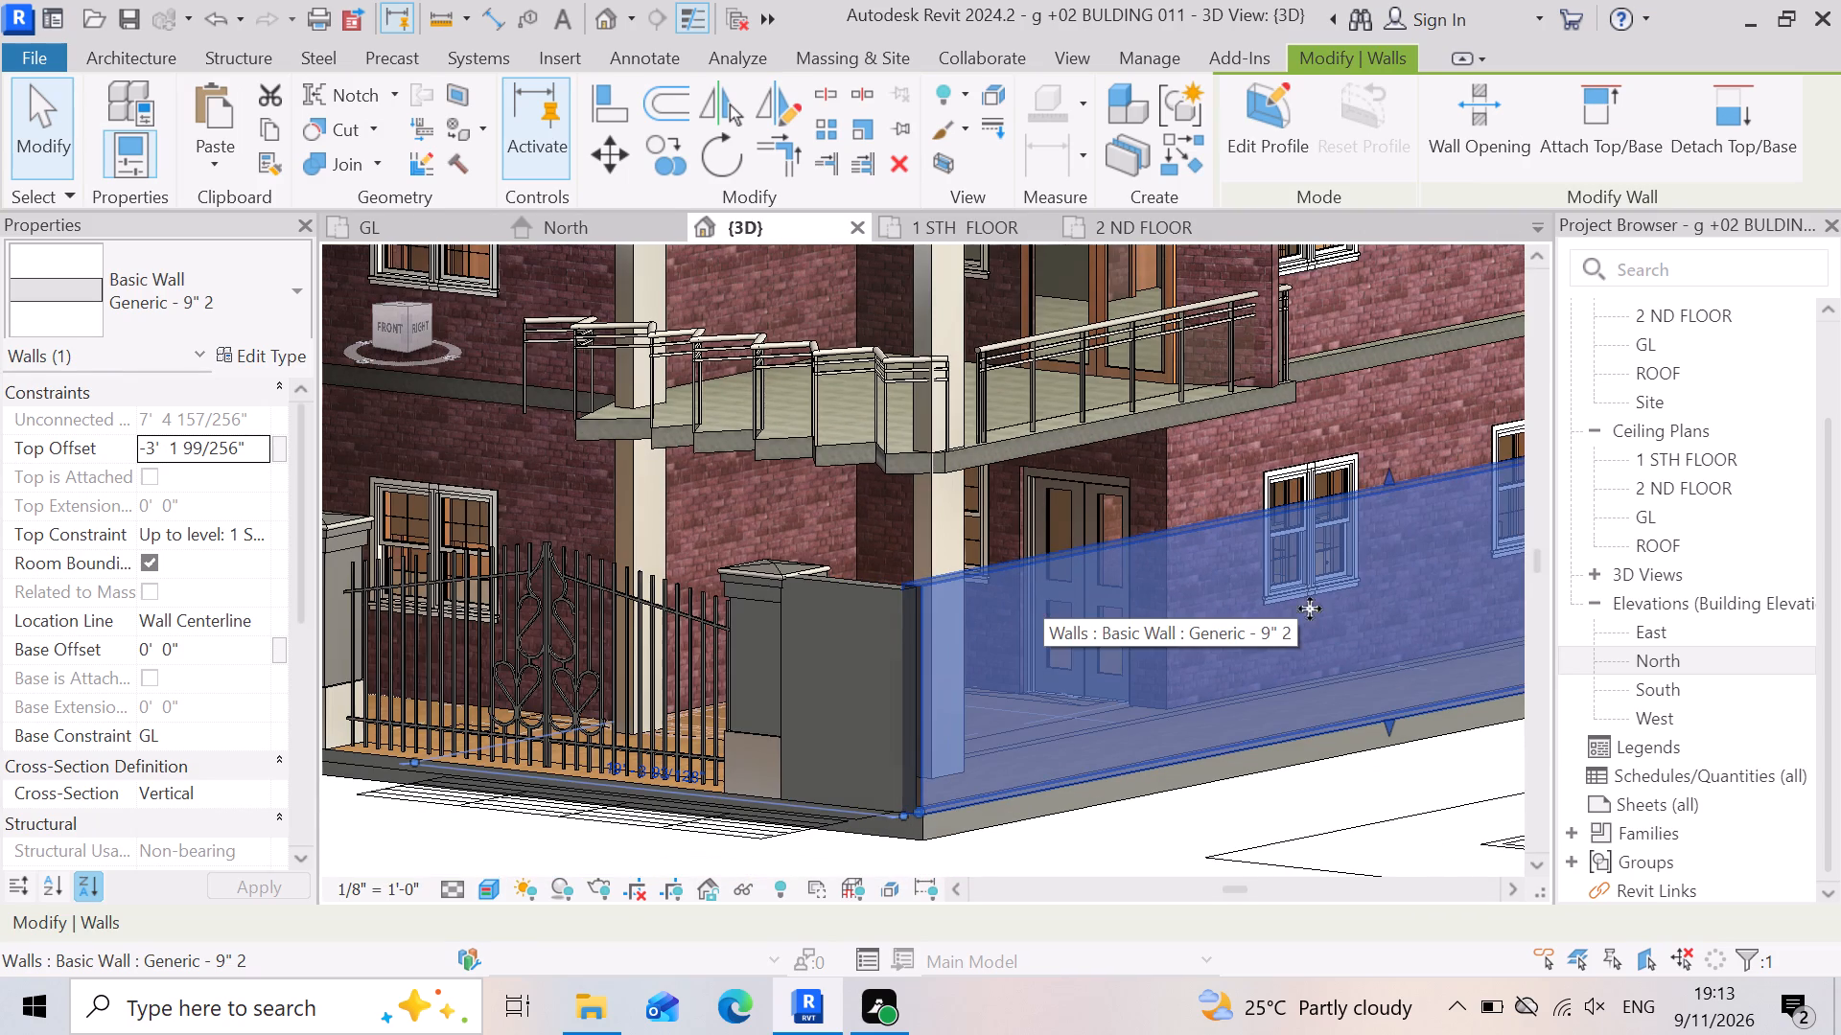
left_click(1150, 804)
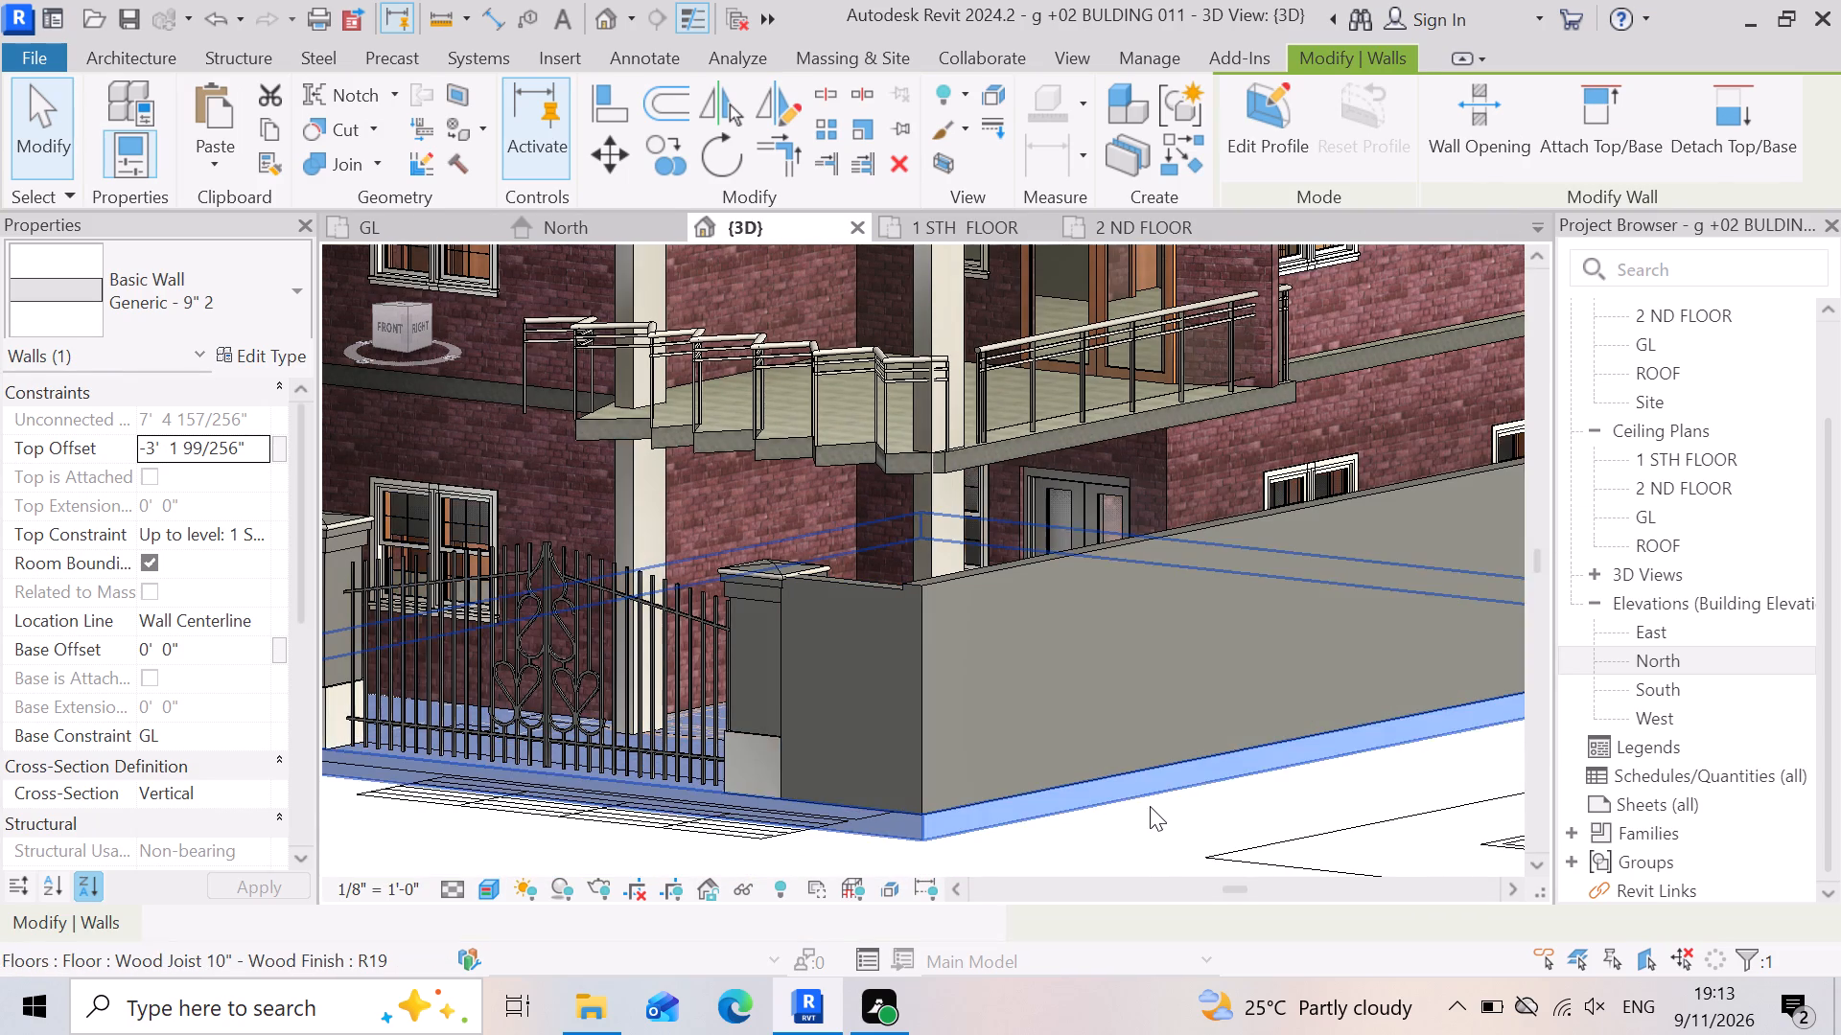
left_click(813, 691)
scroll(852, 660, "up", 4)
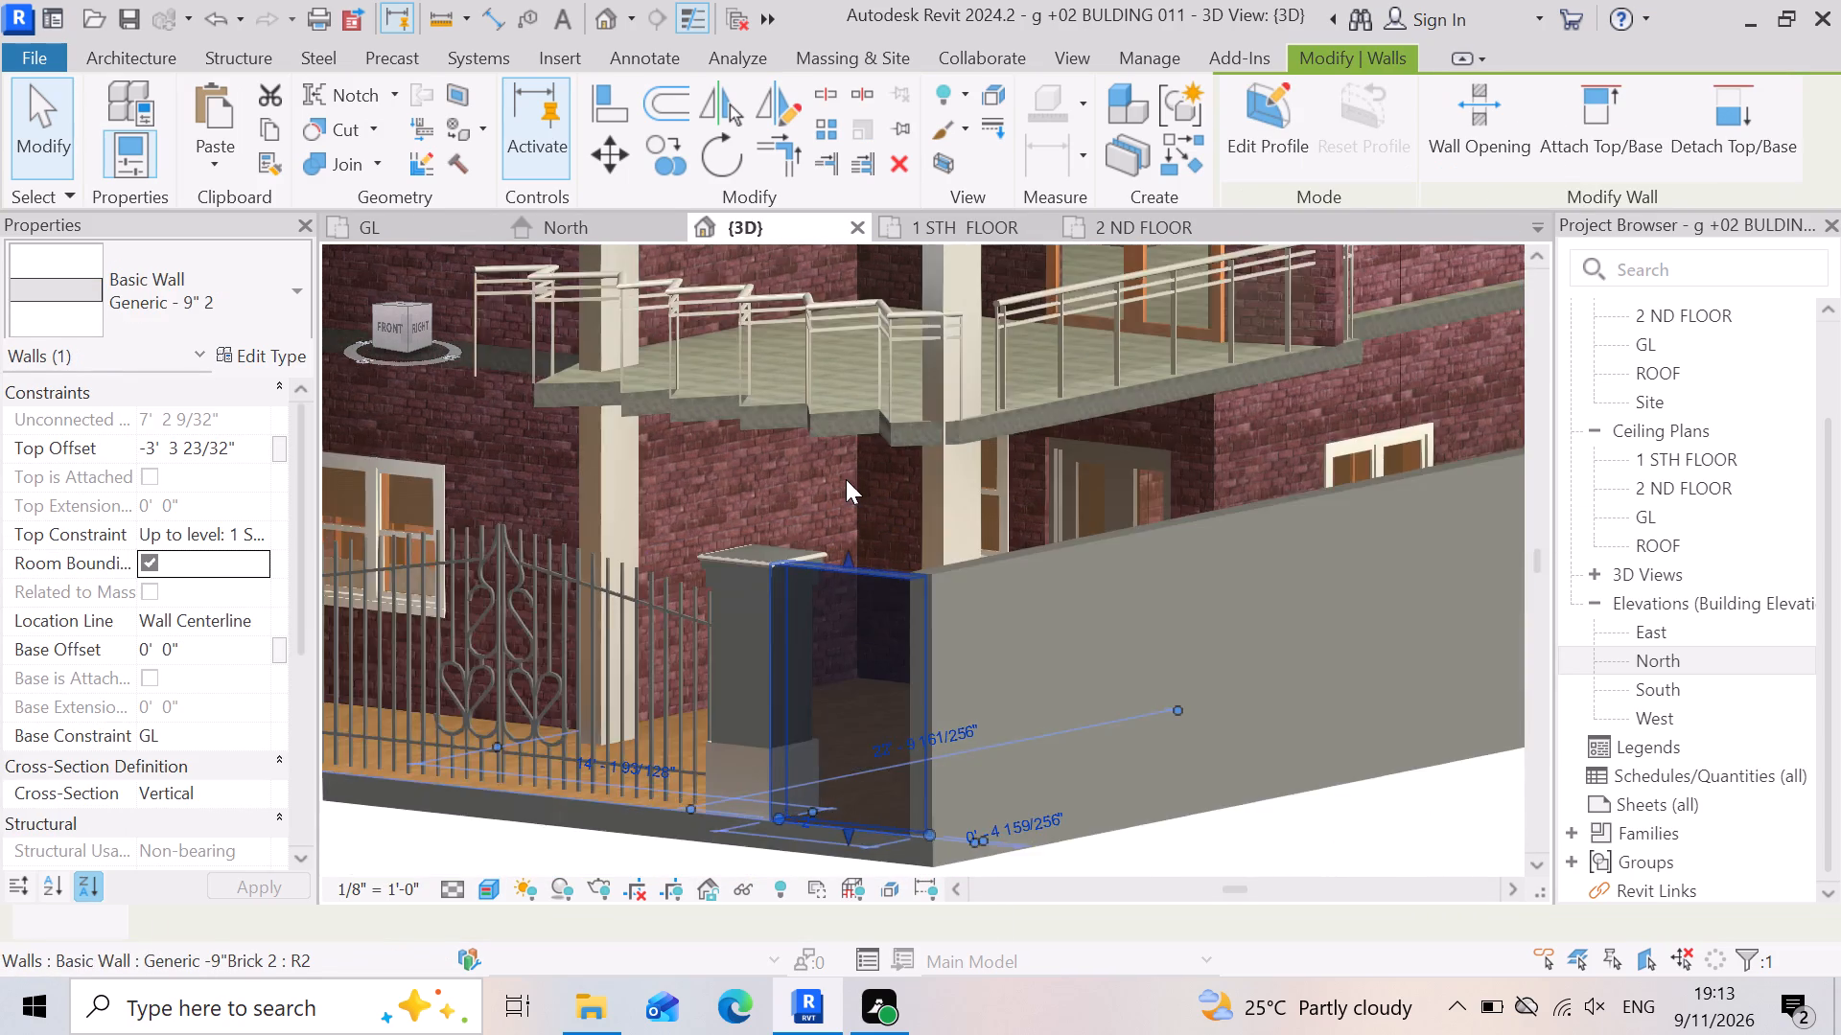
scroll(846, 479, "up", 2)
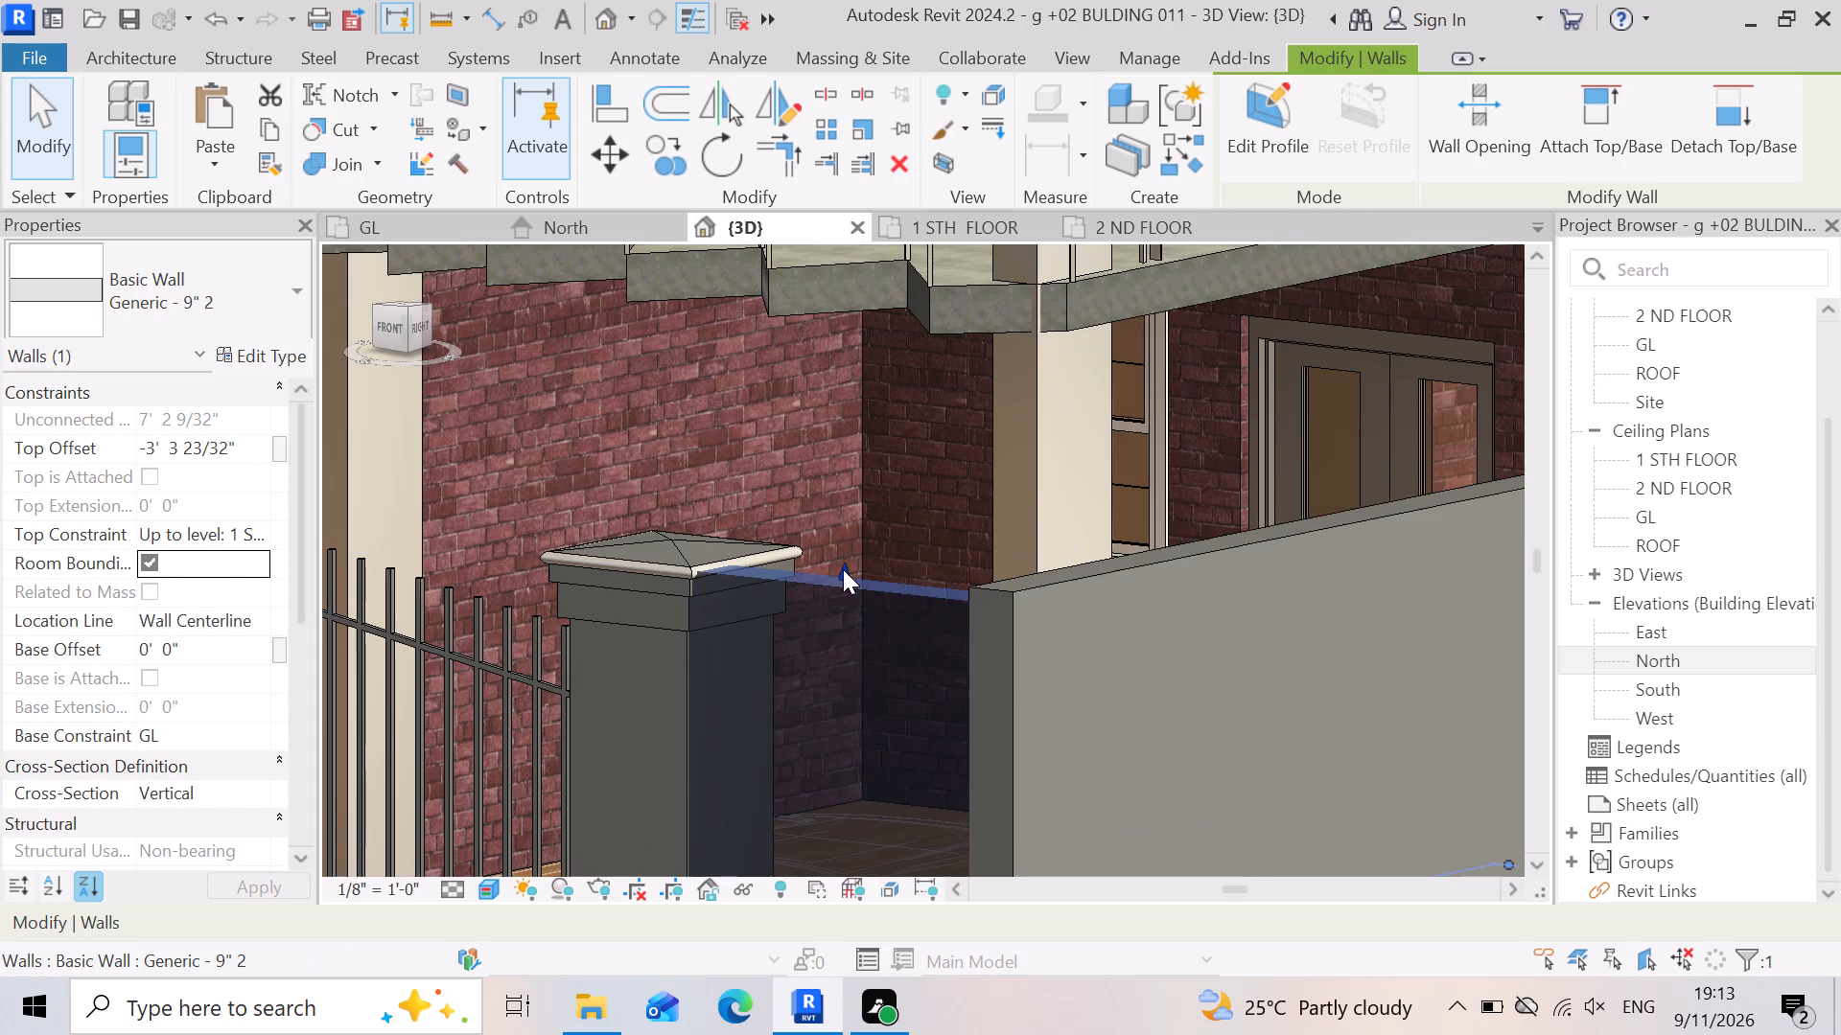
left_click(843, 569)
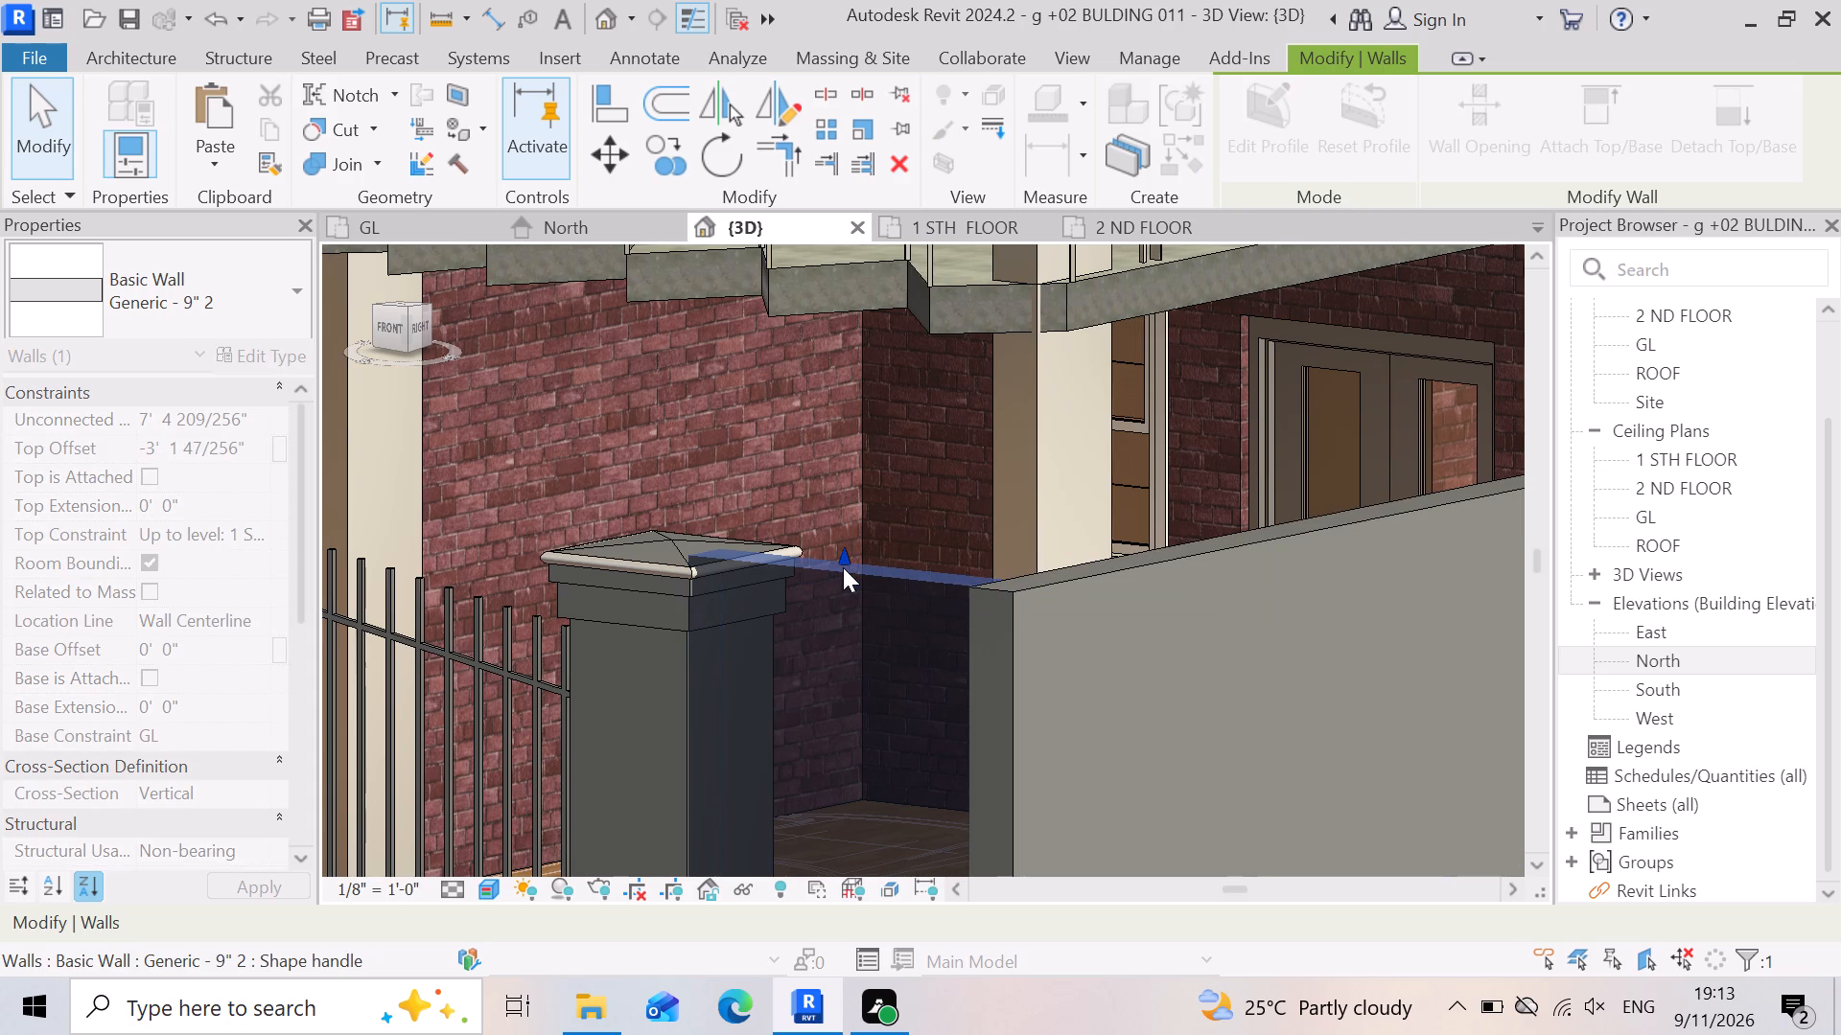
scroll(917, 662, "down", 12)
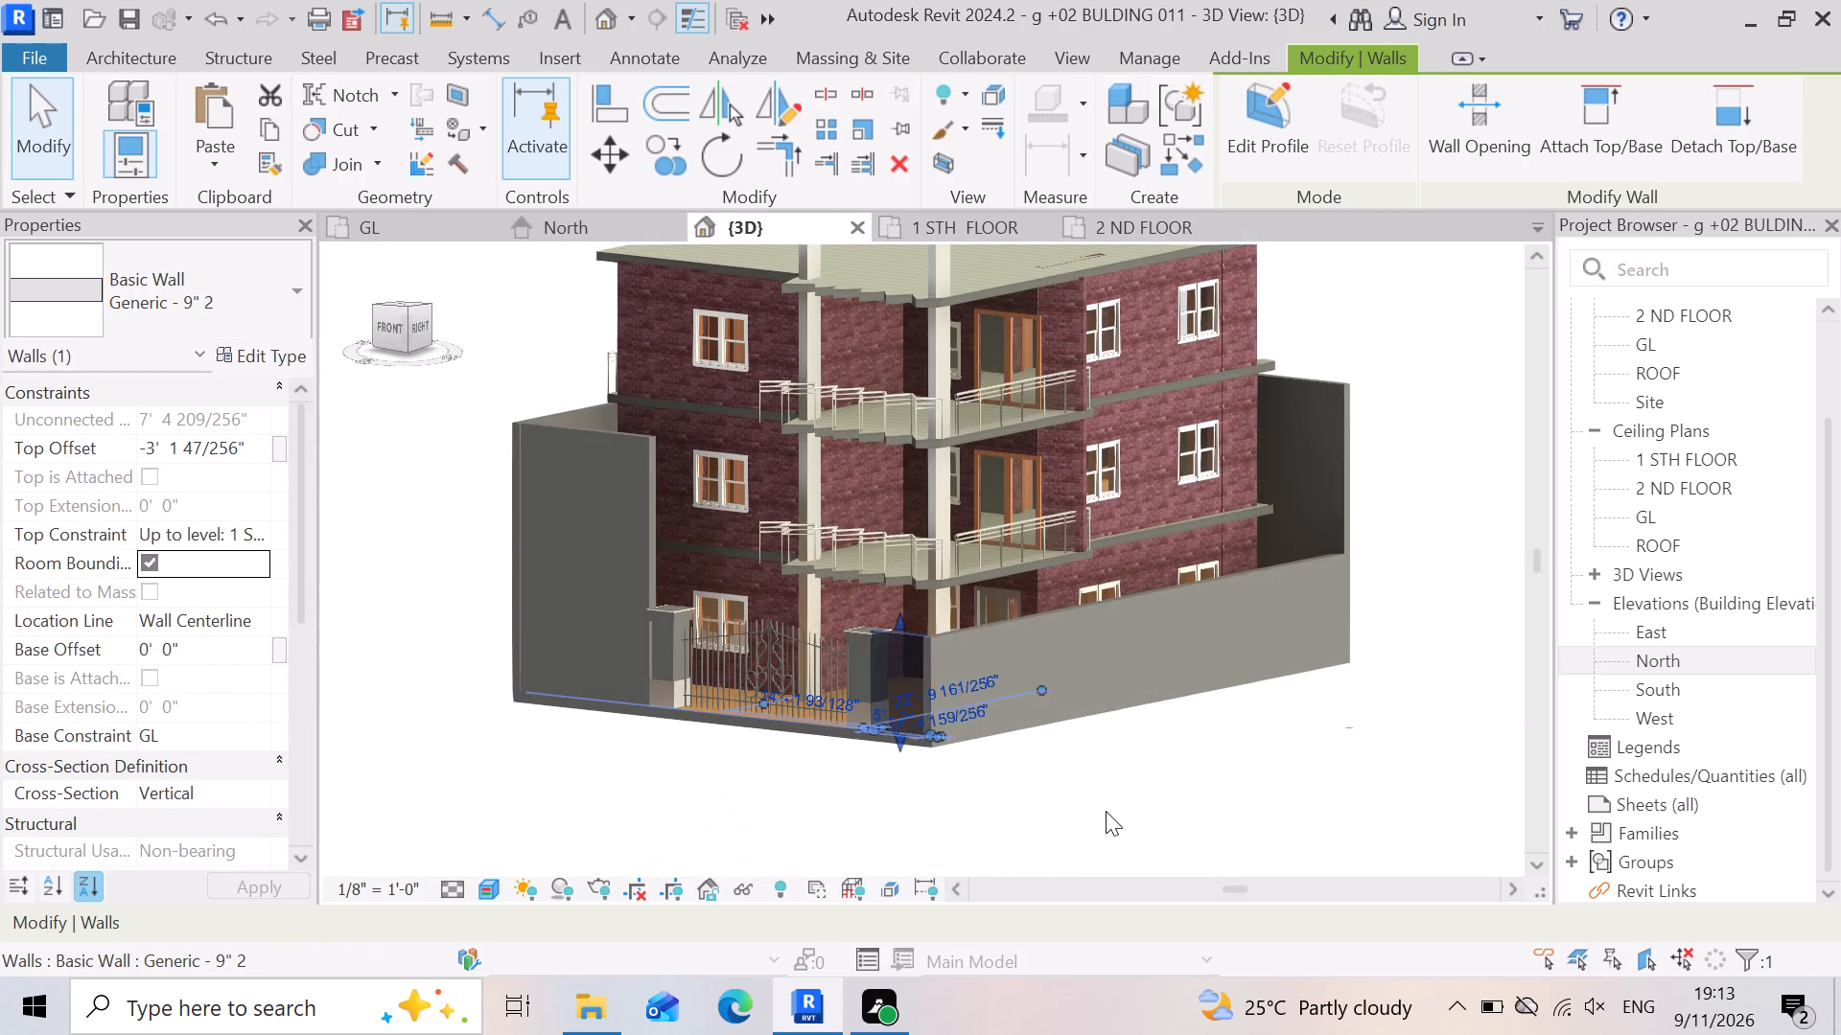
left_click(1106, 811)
Lower the short front wall's top freehand to just under the gate pillar's cap, a top offset of about -3' 8".
scroll(904, 708, "up", 3)
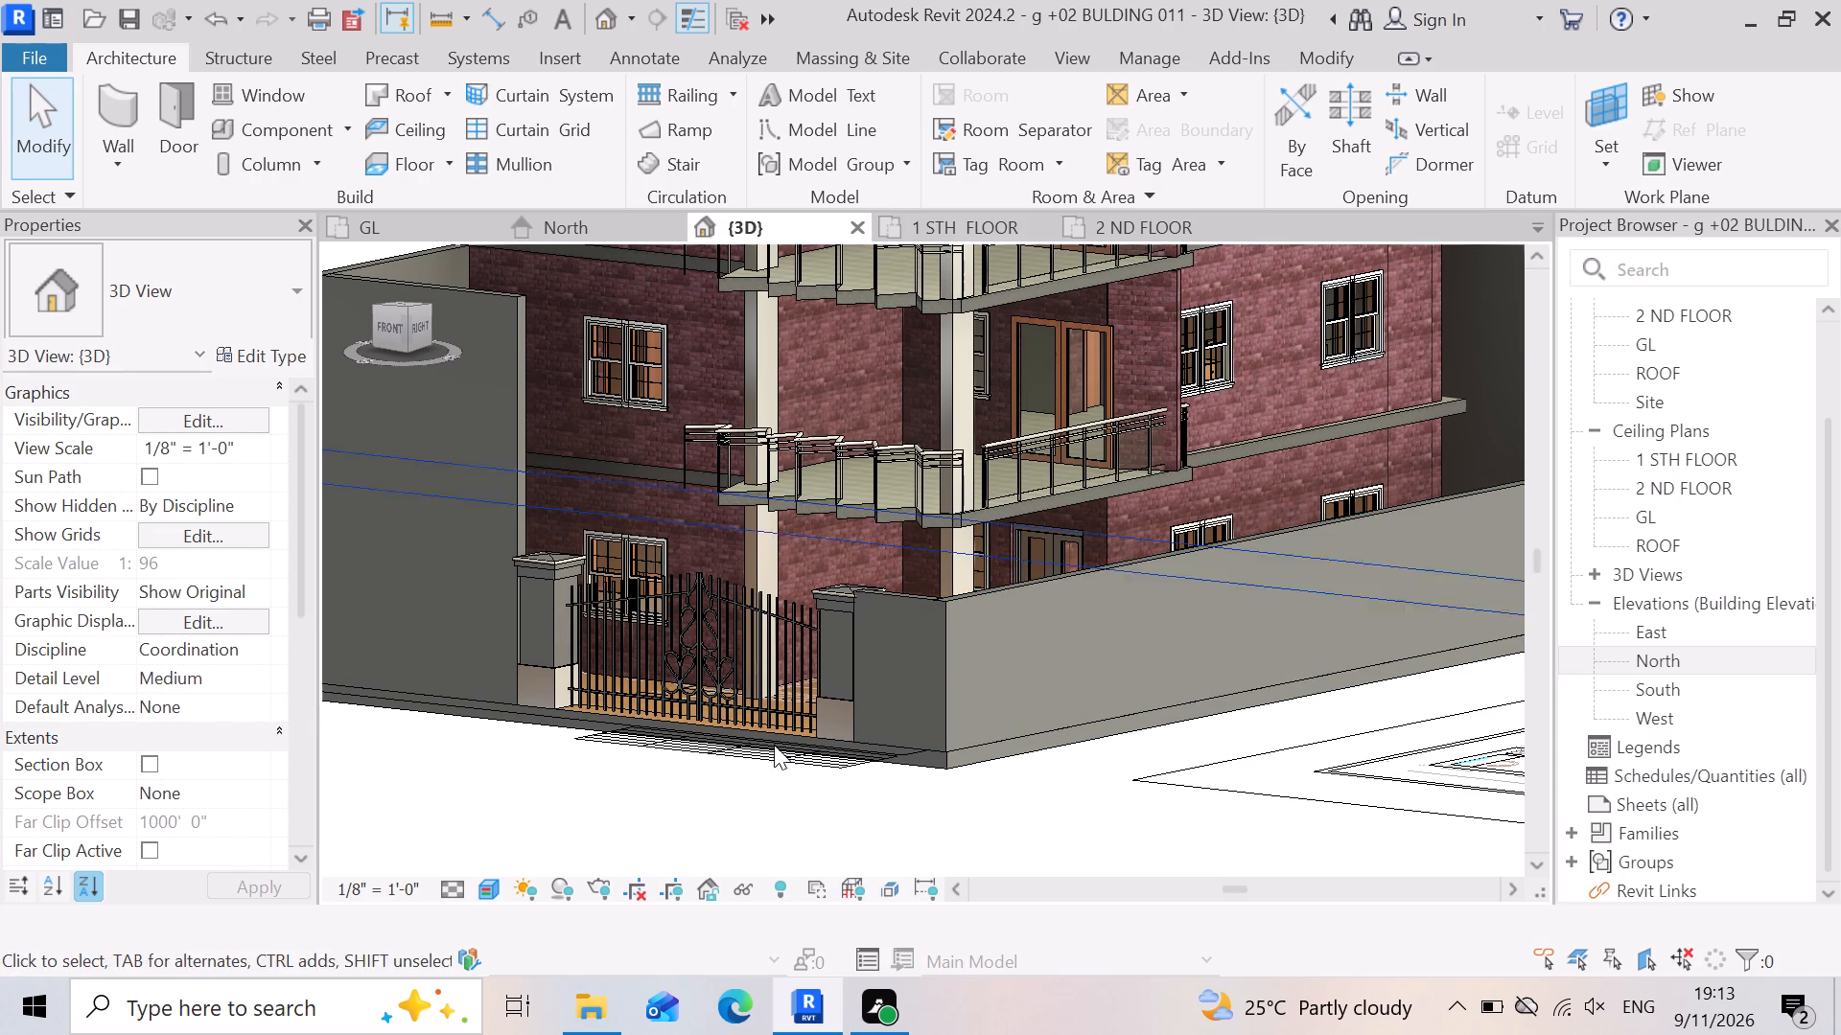
scroll(844, 627, "up", 4)
scroll(917, 541, "up", 7)
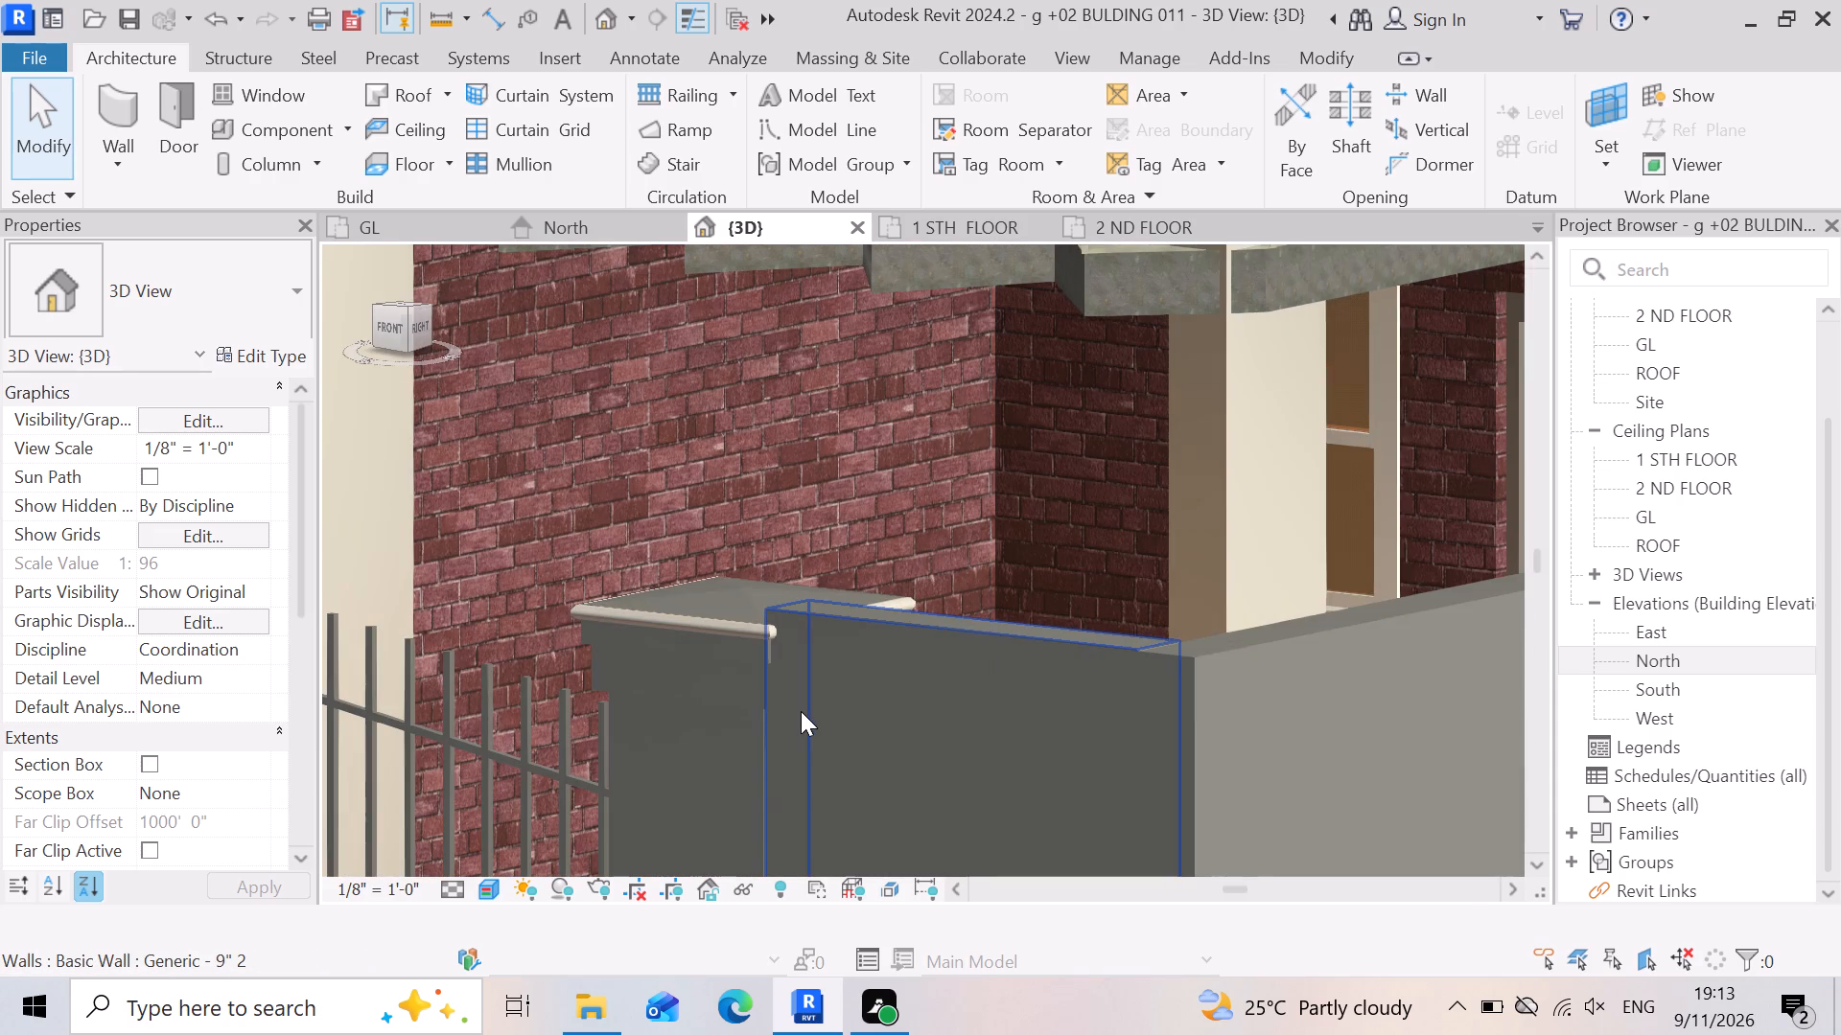
left_click(801, 711)
left_click_drag(978, 618, 975, 675)
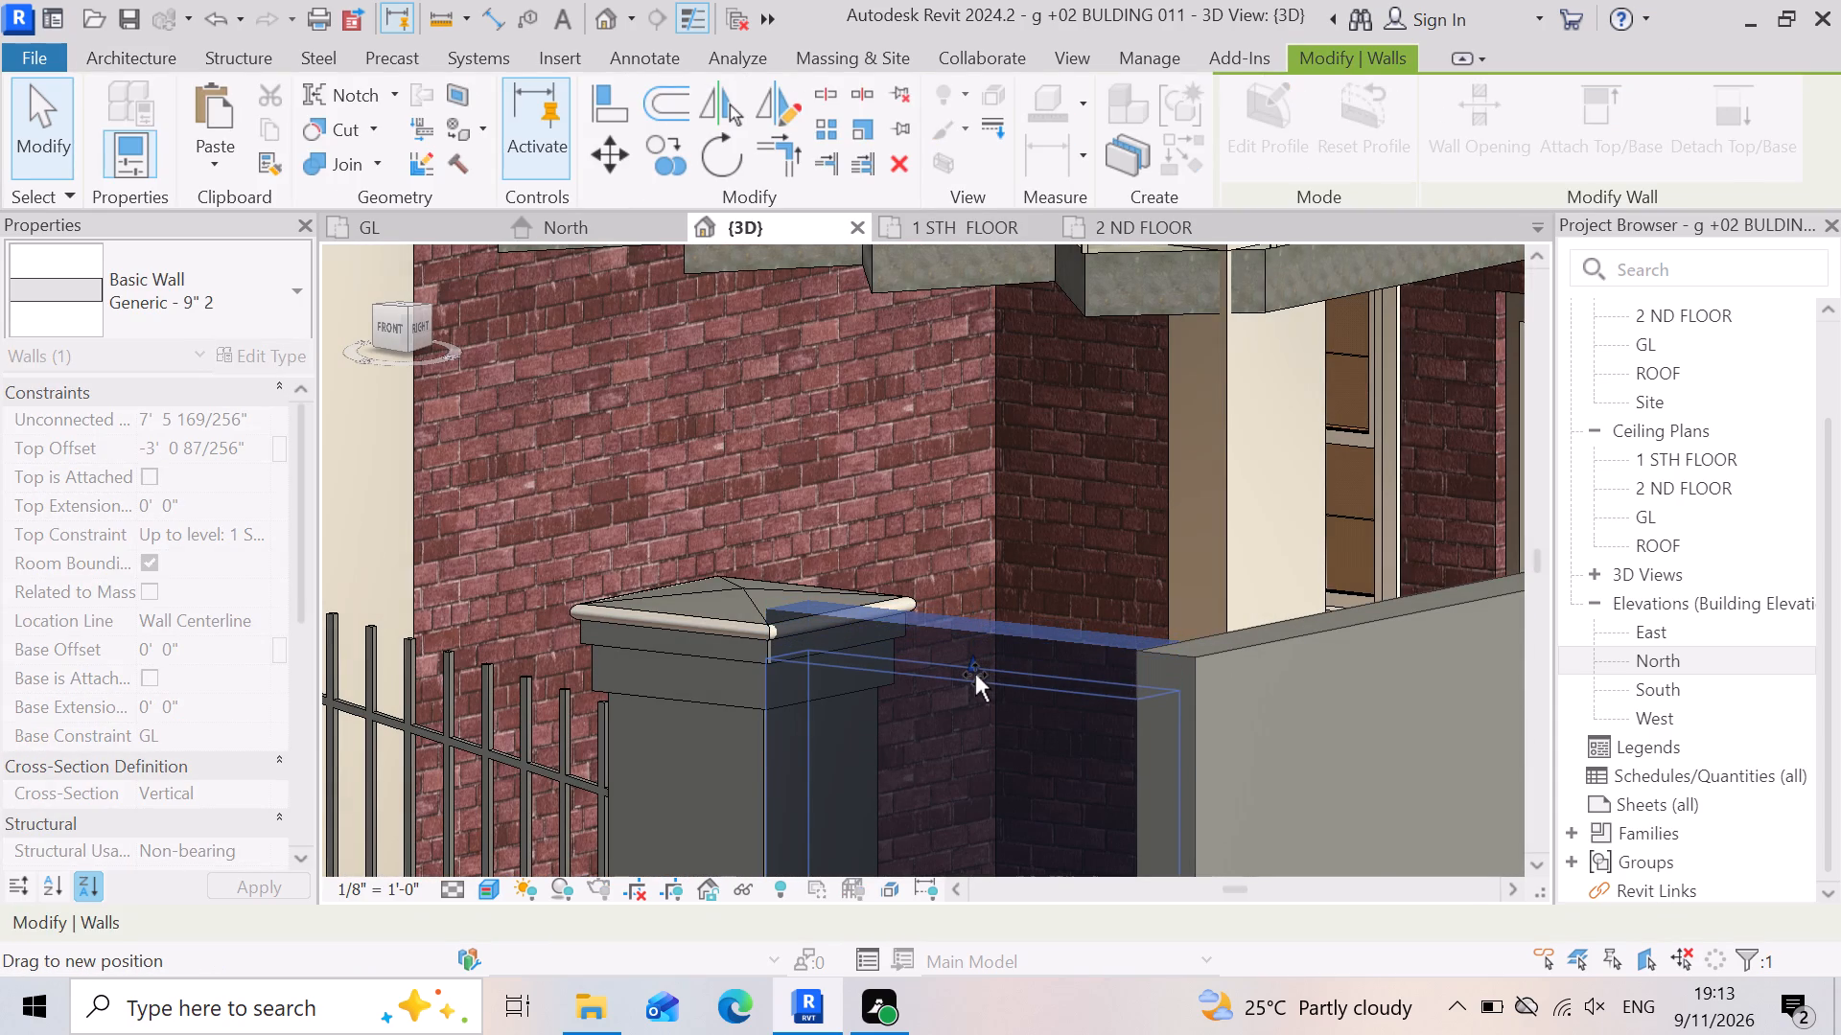
left_click_drag(975, 675, 973, 679)
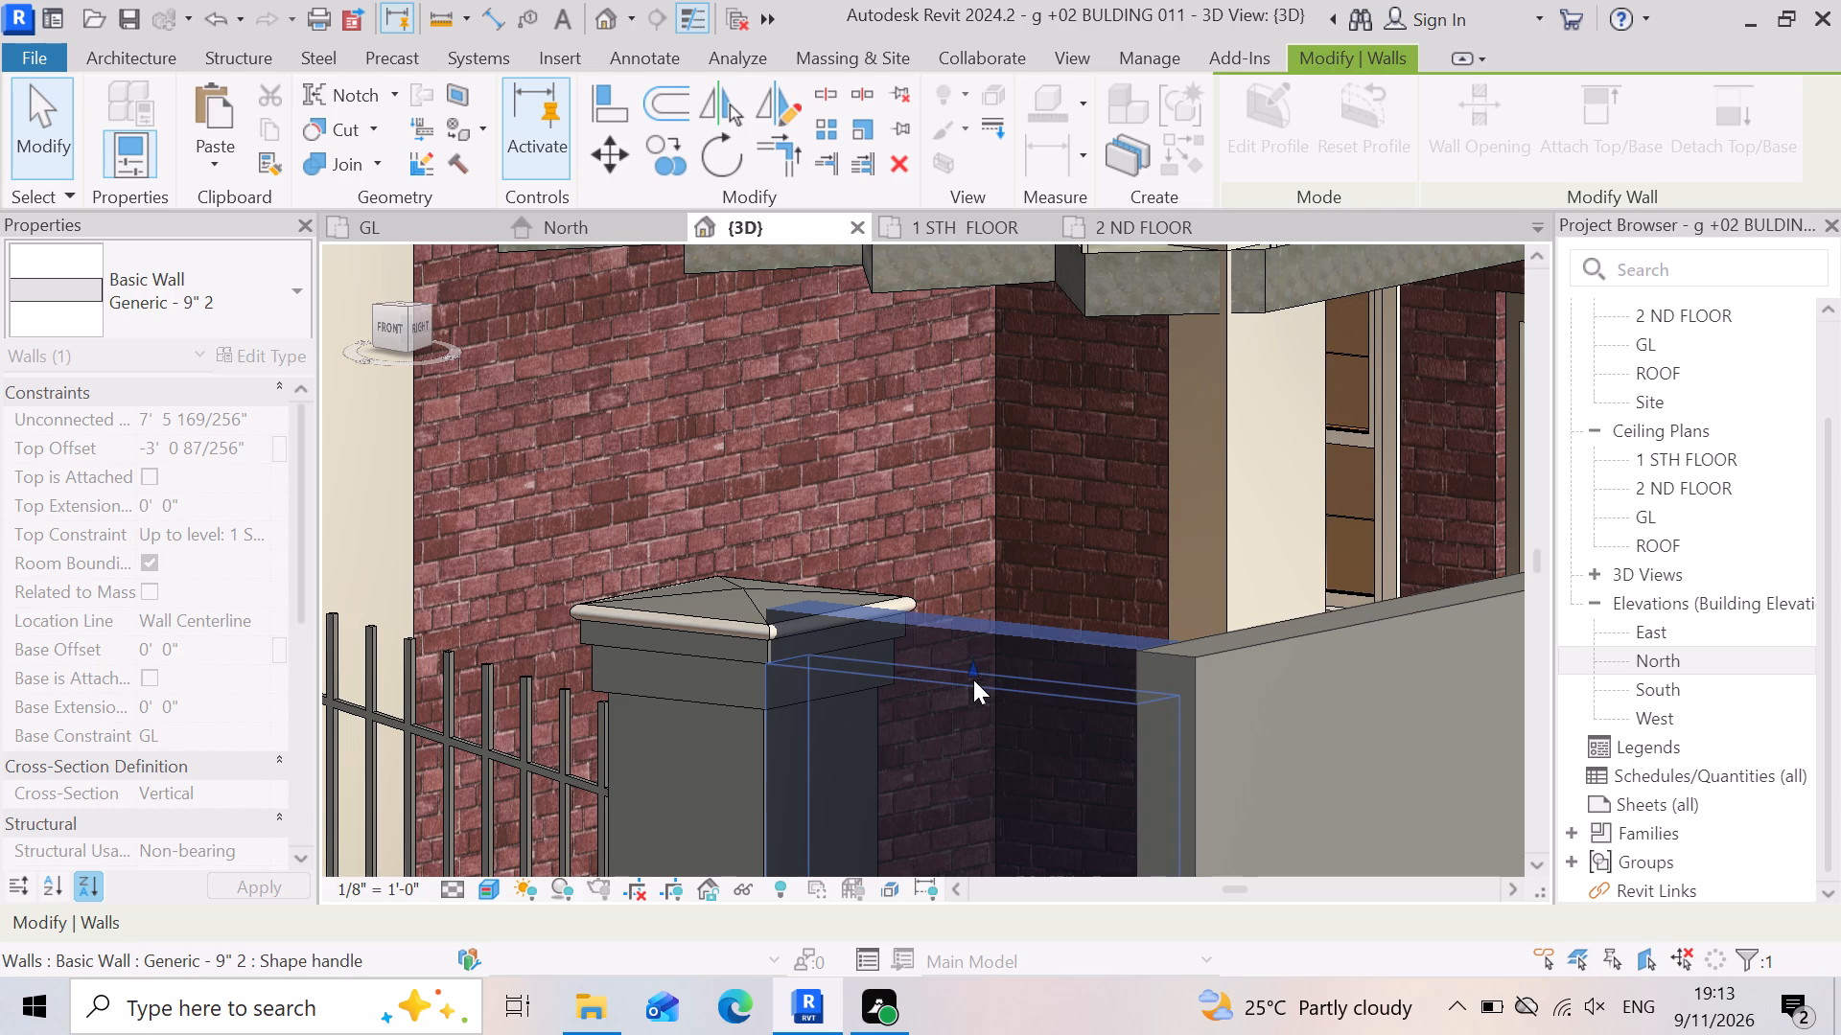
scroll(930, 588, "down", 4)
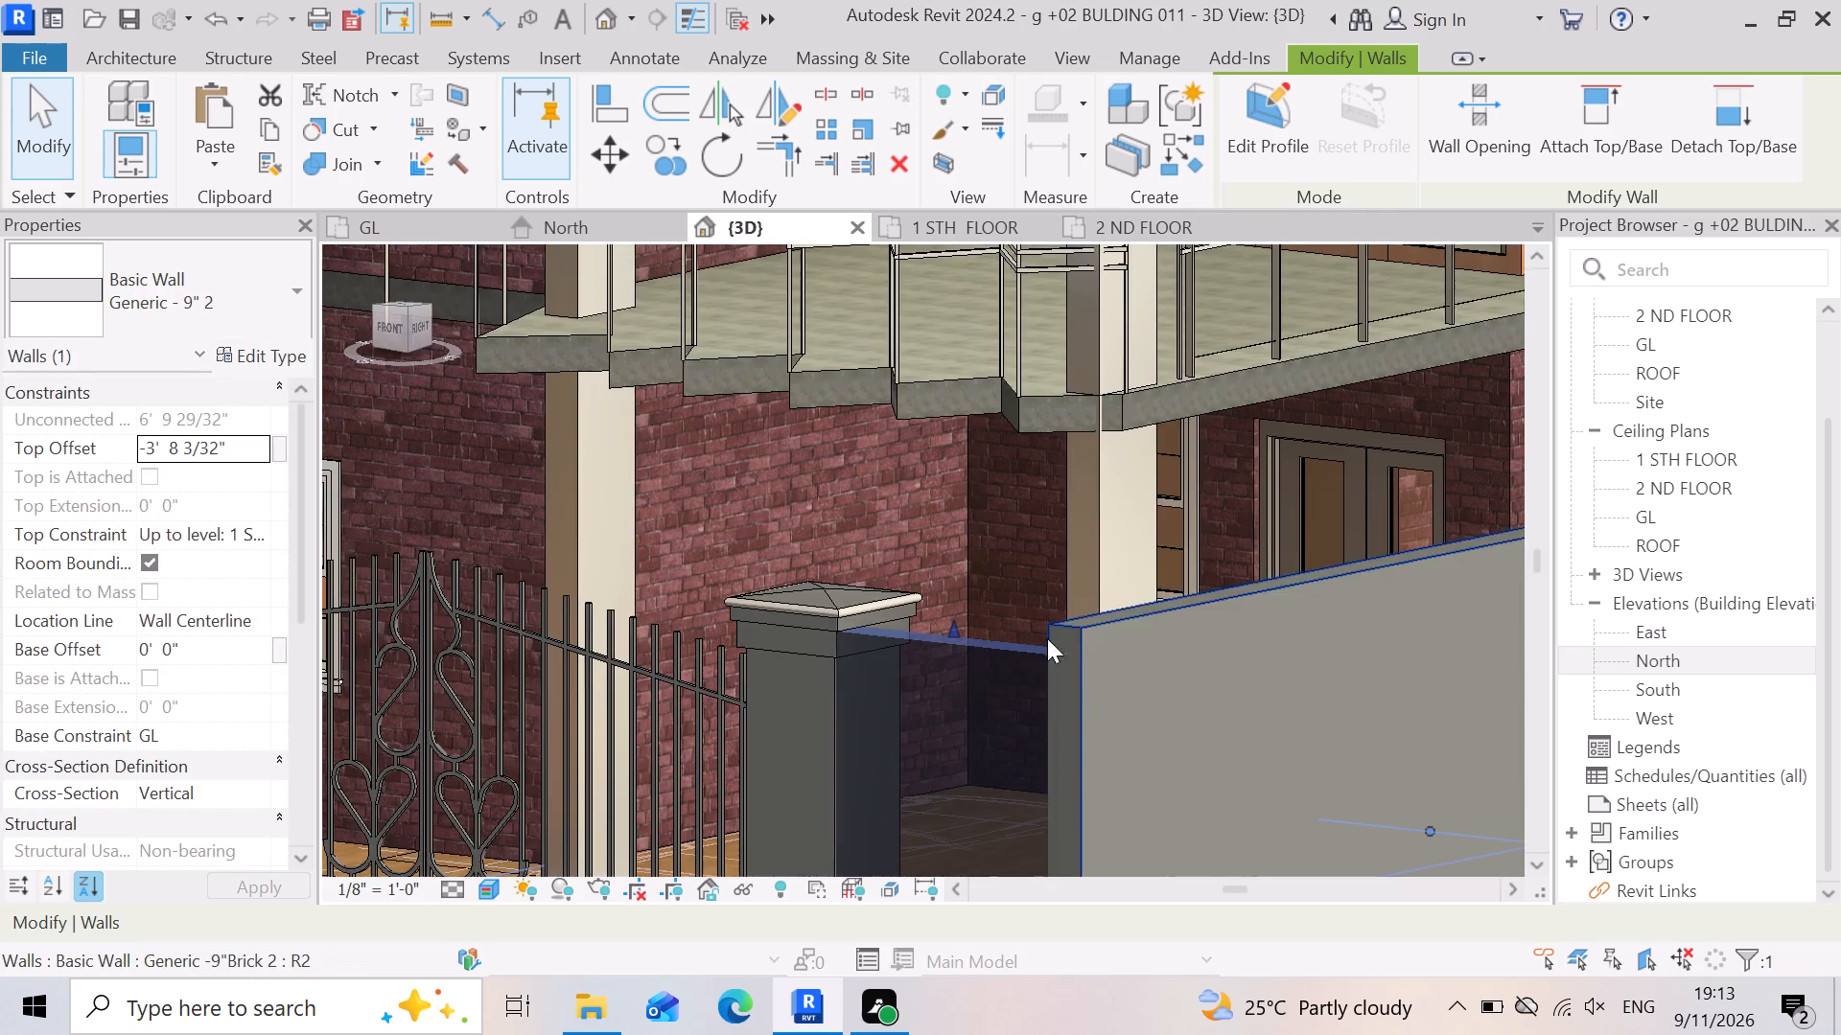
scroll(992, 542, "down", 5)
left_click(1261, 831)
Lower the long side boundary wall's top freehand towards the short front wall's height, to a top offset of about -3' 7".
left_click(1089, 645)
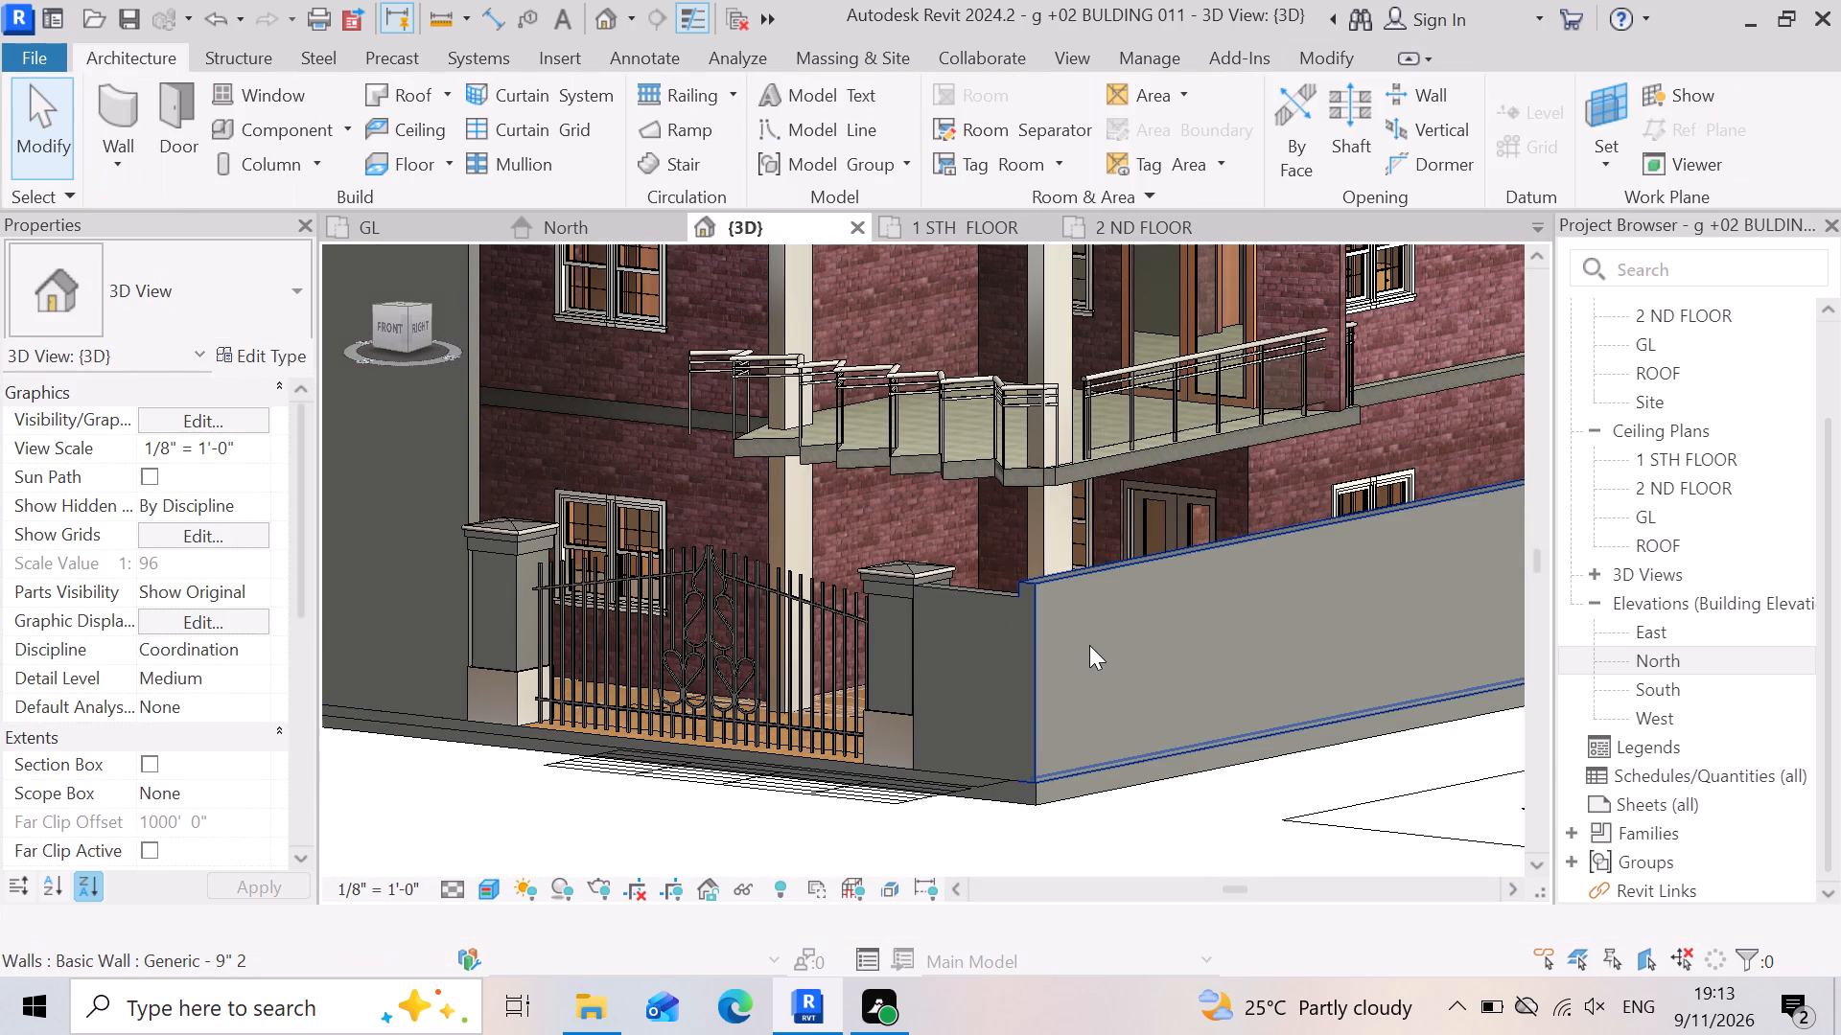
scroll(1141, 619, "down", 2)
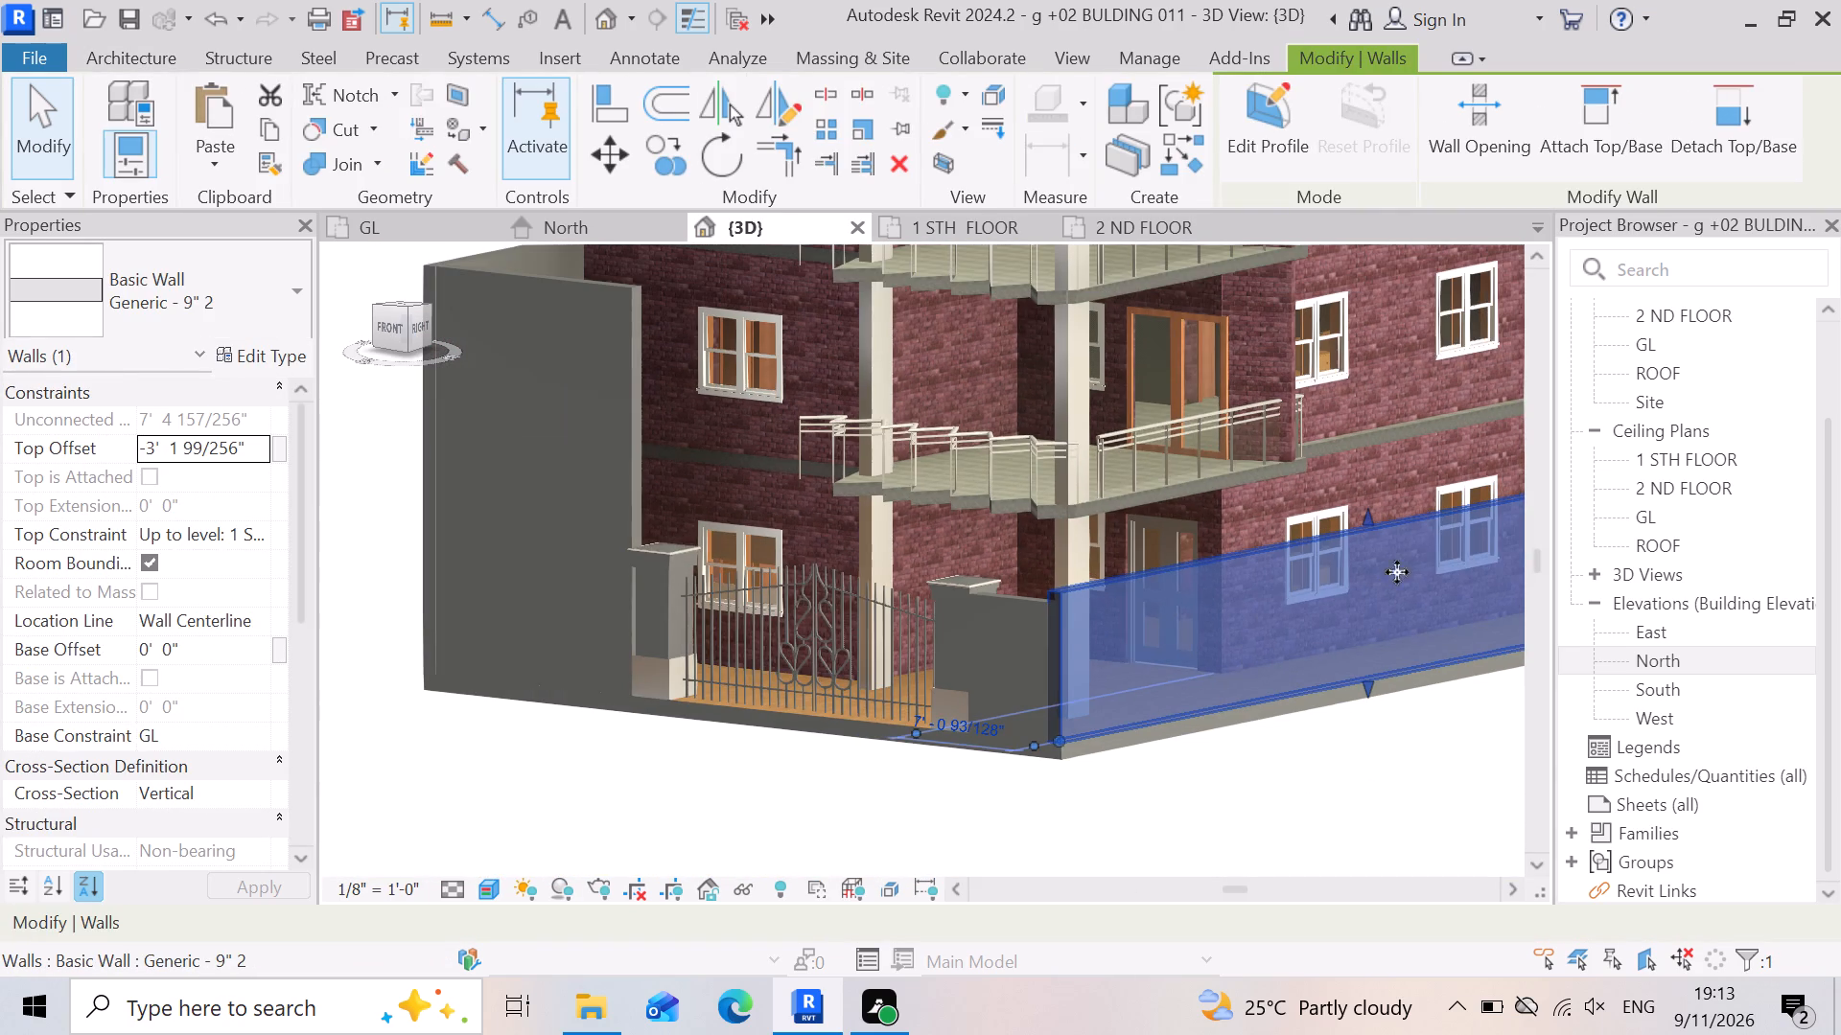
left_click_drag(1375, 517, 1377, 552)
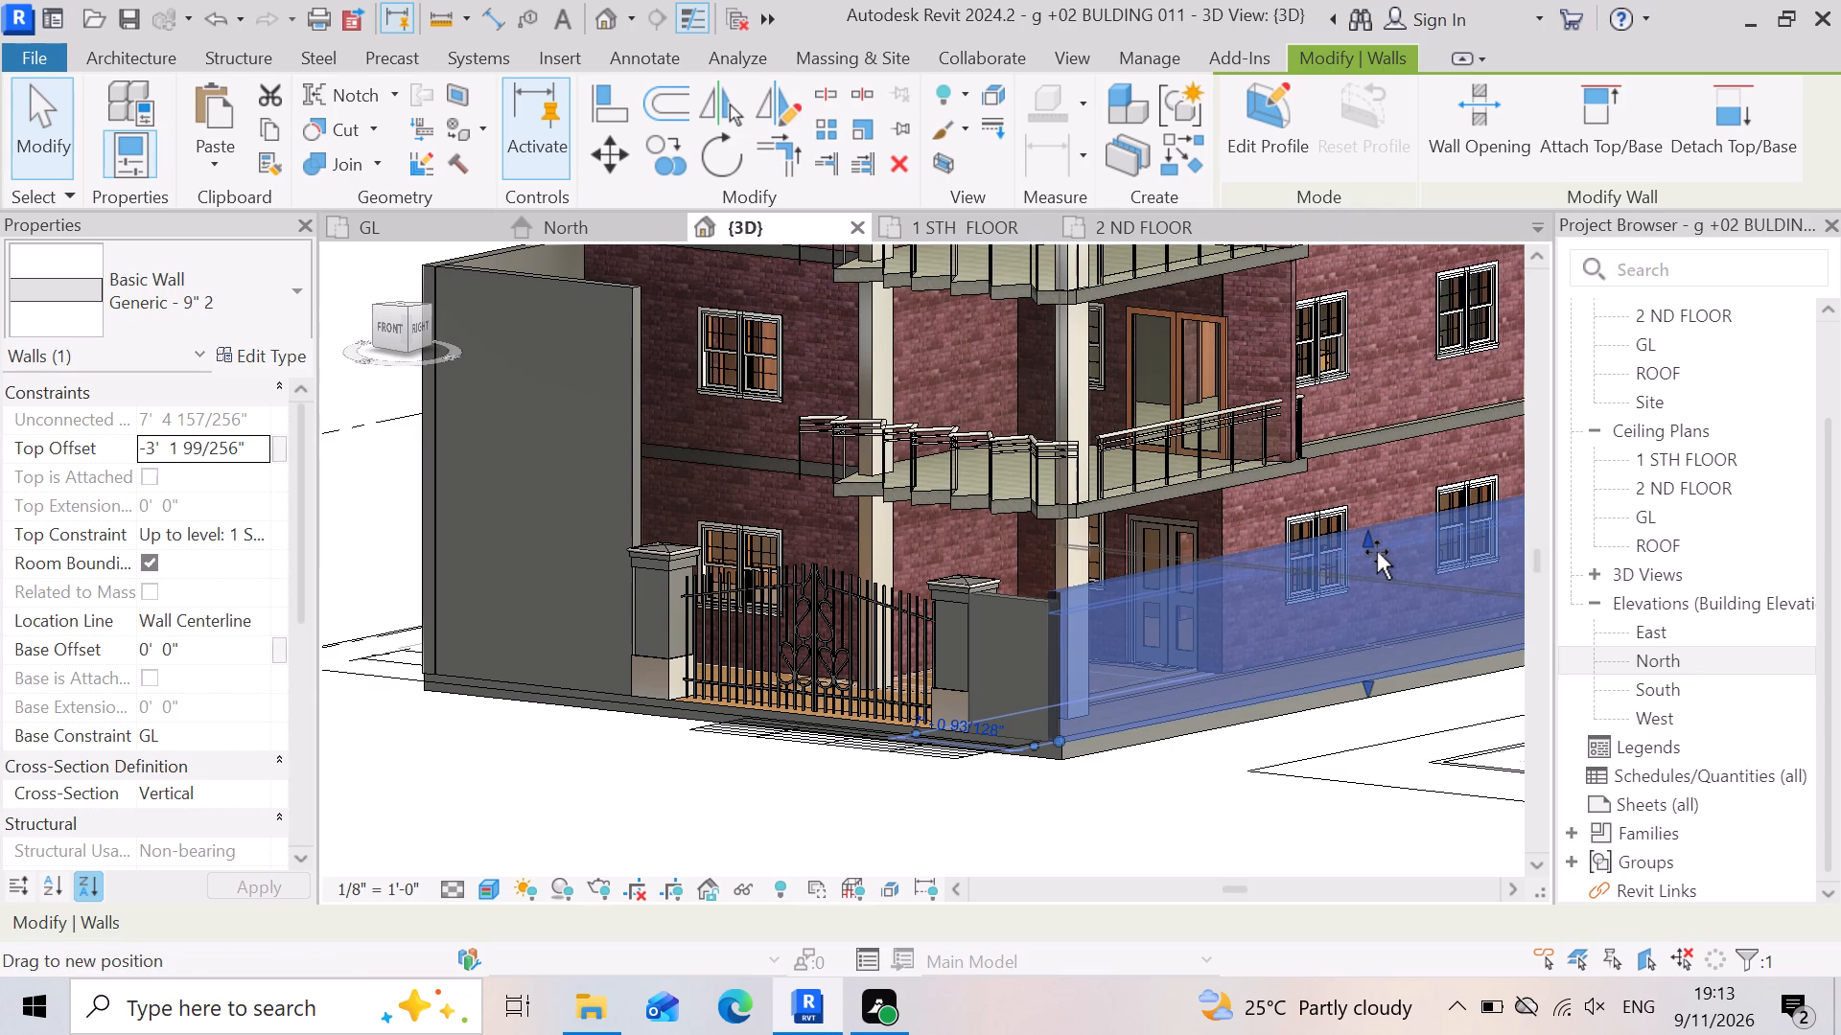
left_click_drag(1377, 552, 1377, 538)
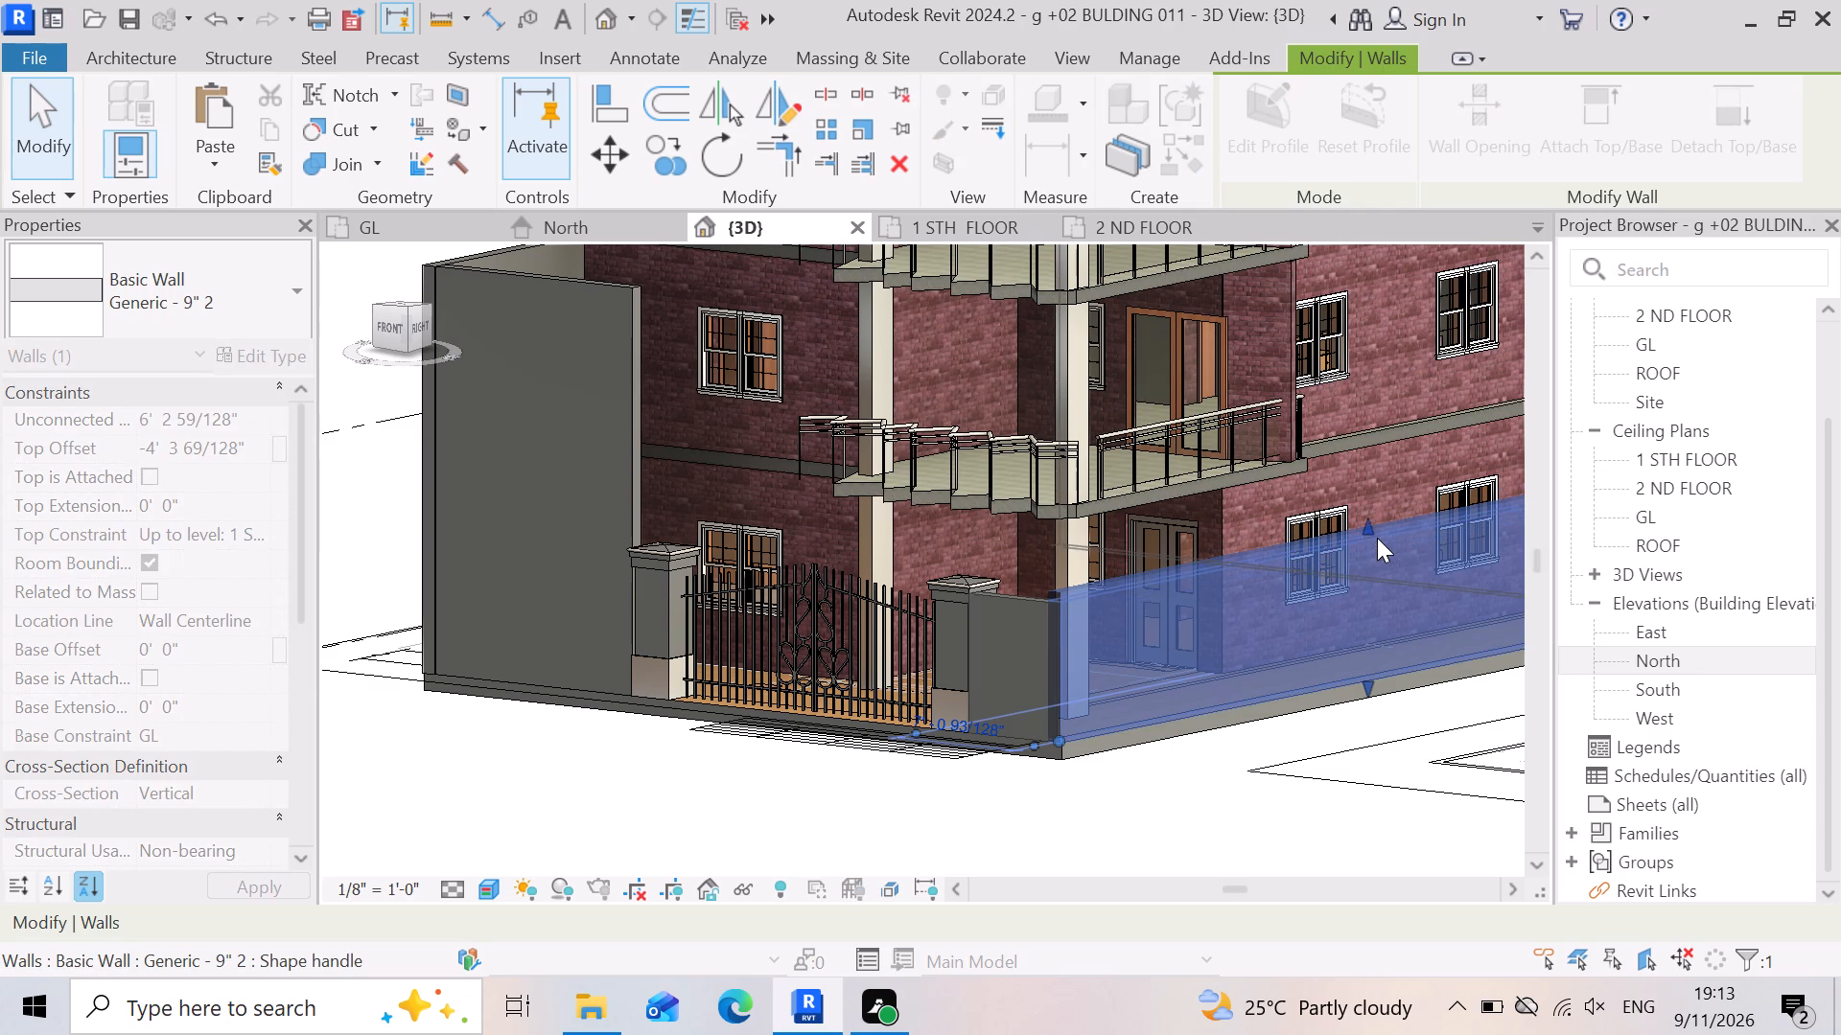
scroll(1102, 590, "down", 4)
left_click(1139, 784)
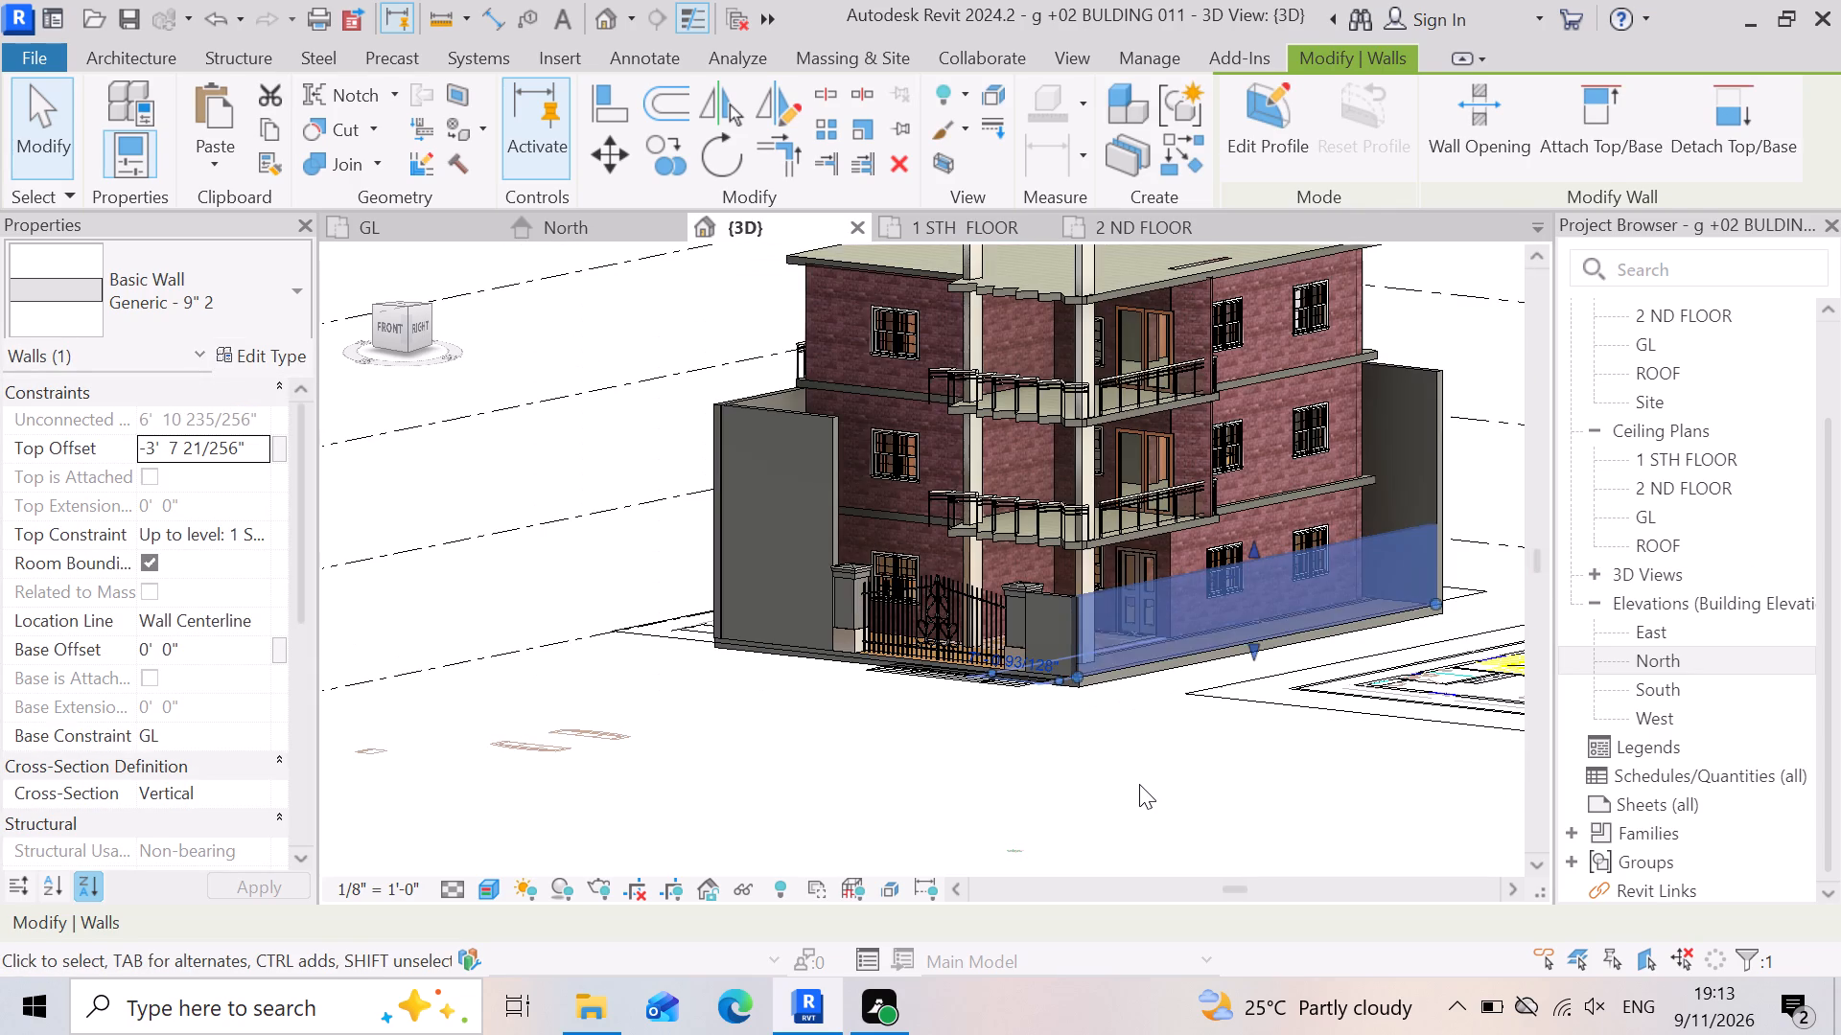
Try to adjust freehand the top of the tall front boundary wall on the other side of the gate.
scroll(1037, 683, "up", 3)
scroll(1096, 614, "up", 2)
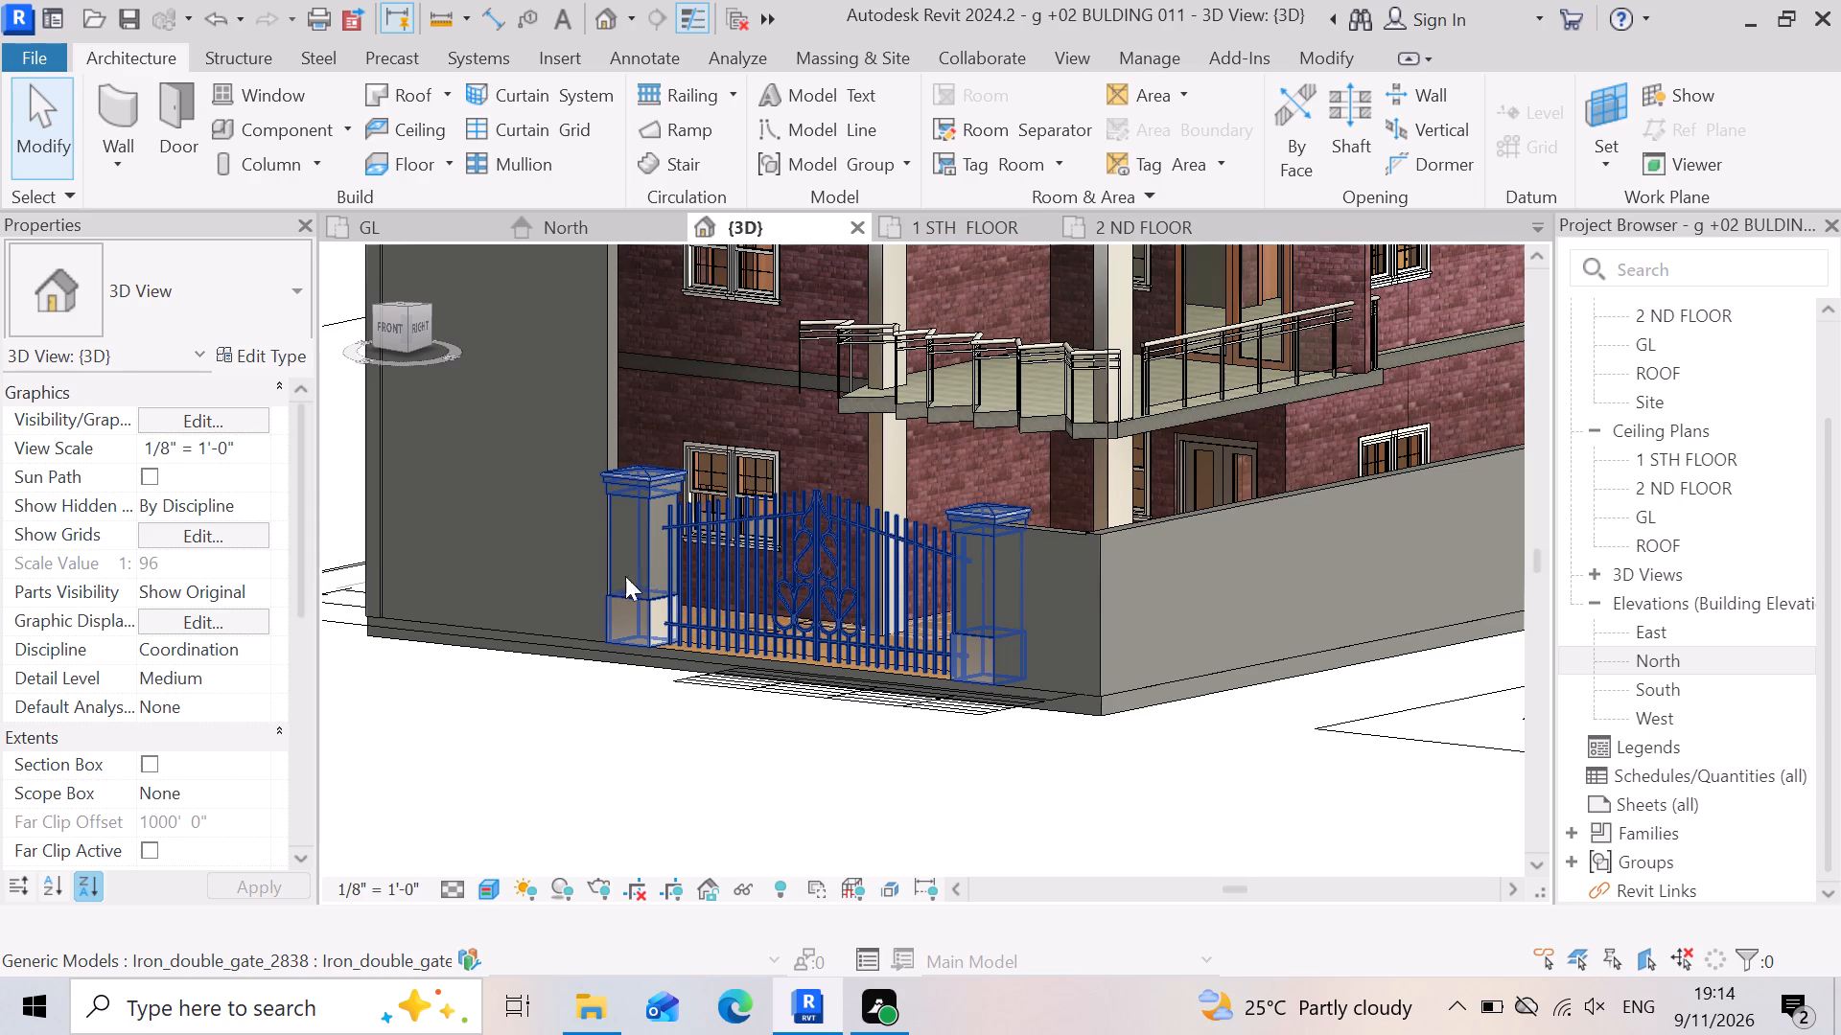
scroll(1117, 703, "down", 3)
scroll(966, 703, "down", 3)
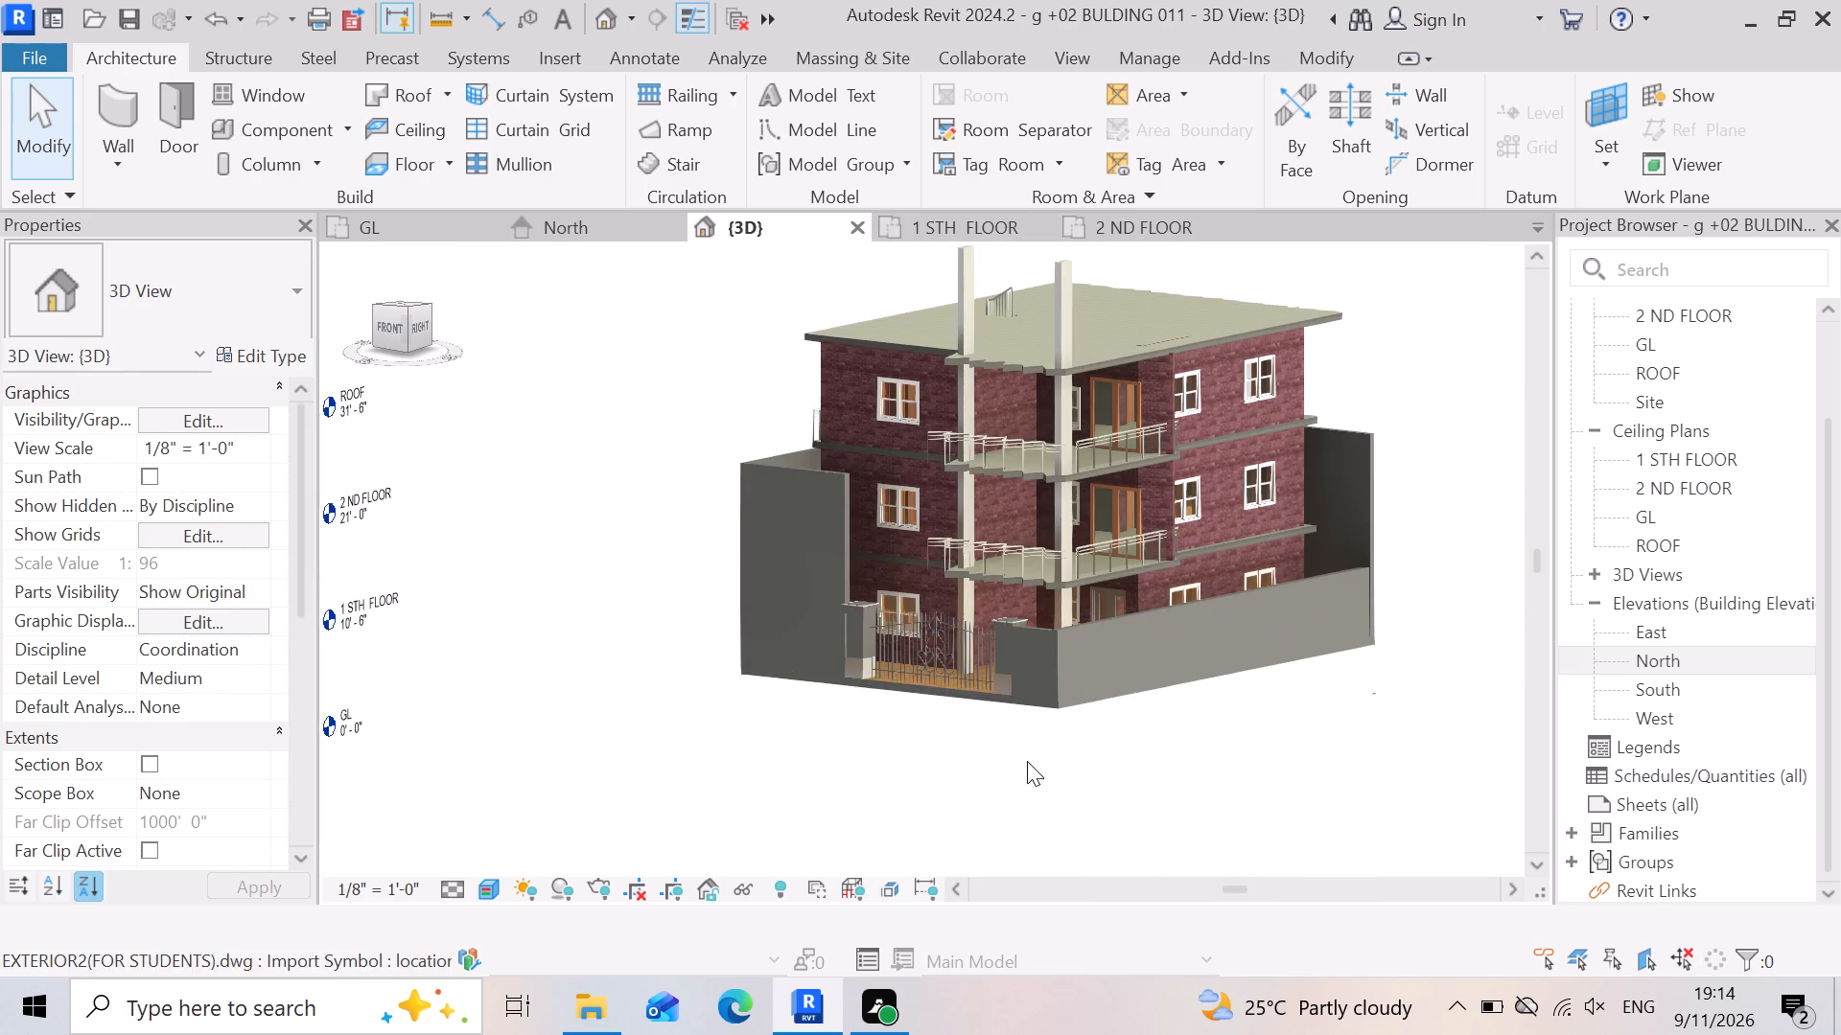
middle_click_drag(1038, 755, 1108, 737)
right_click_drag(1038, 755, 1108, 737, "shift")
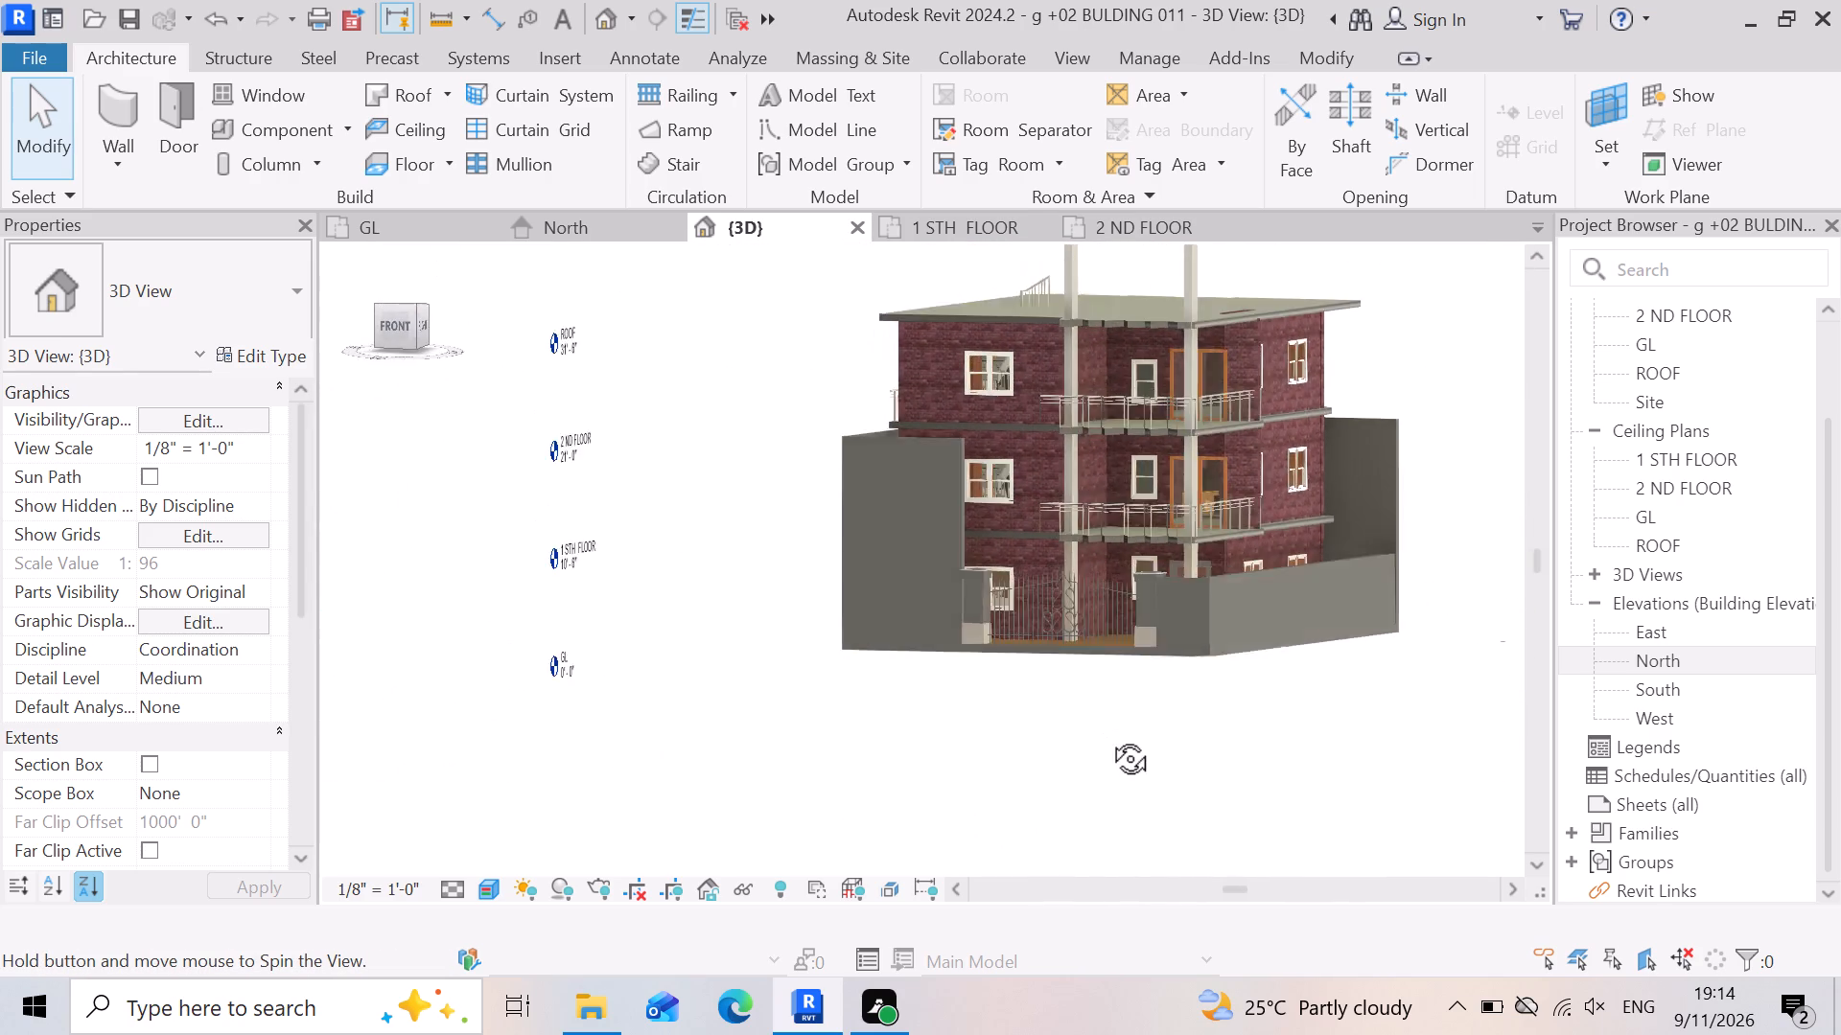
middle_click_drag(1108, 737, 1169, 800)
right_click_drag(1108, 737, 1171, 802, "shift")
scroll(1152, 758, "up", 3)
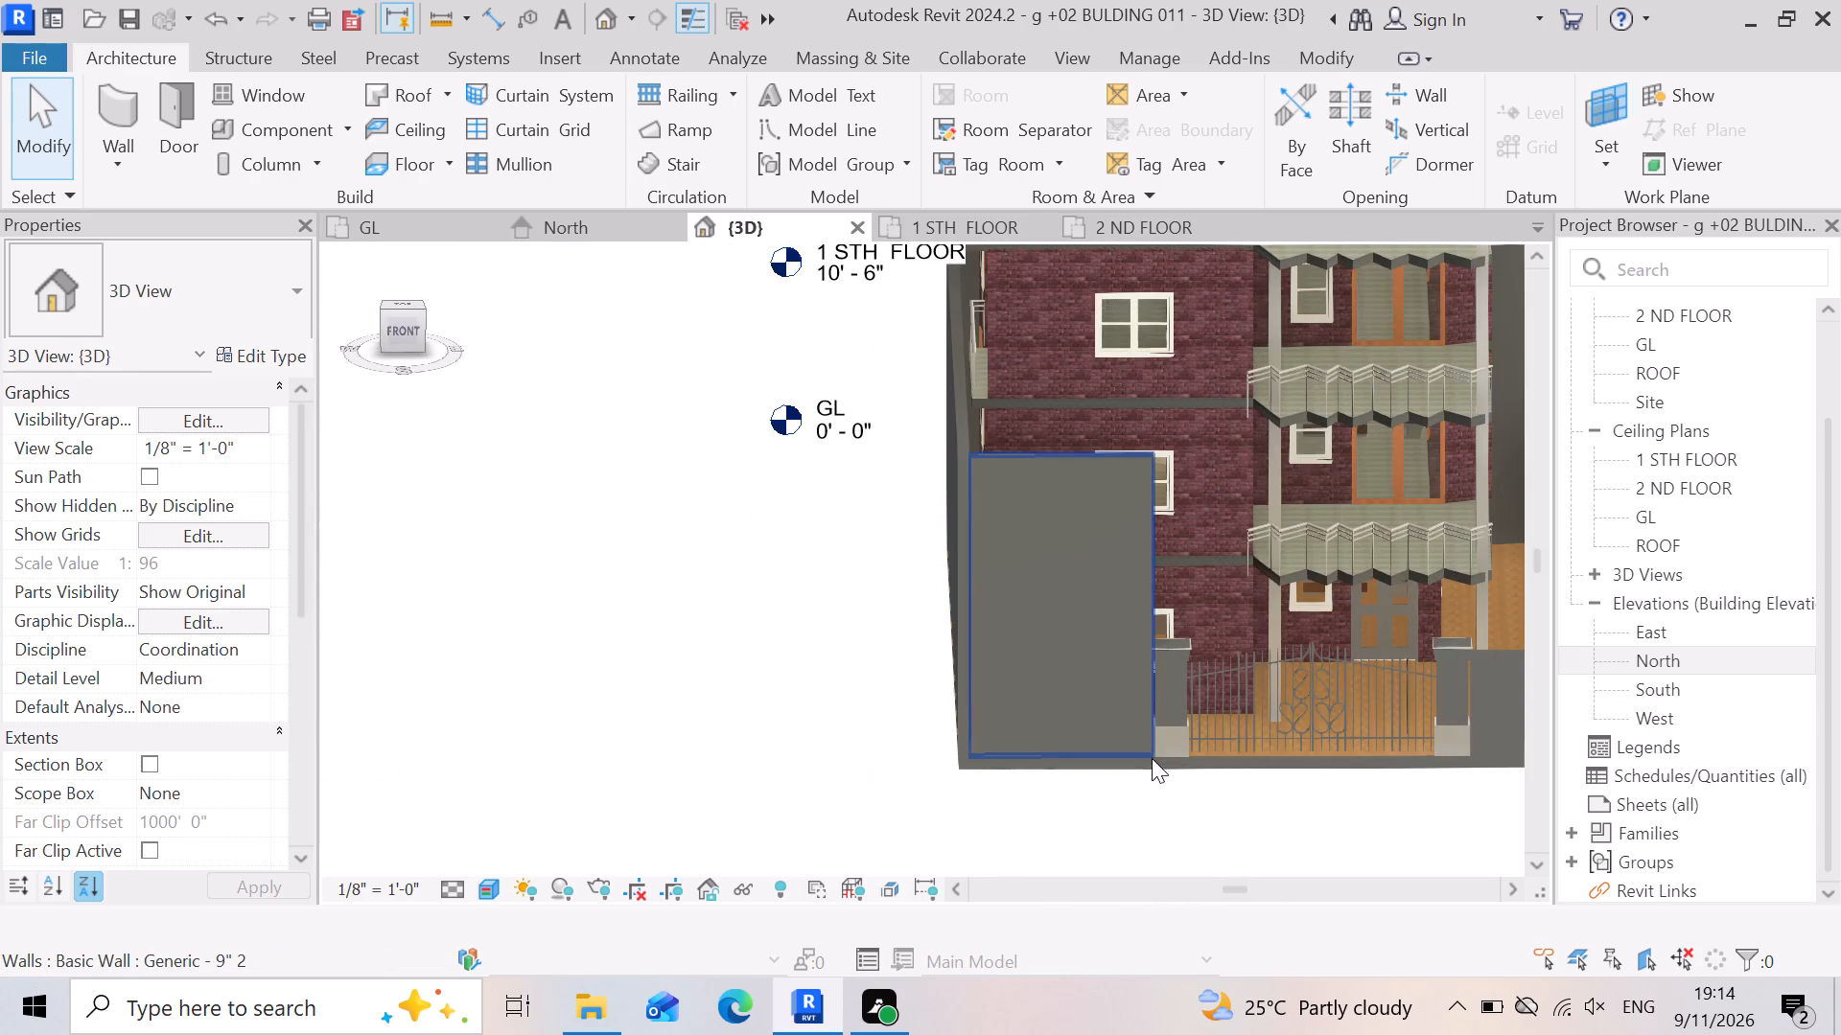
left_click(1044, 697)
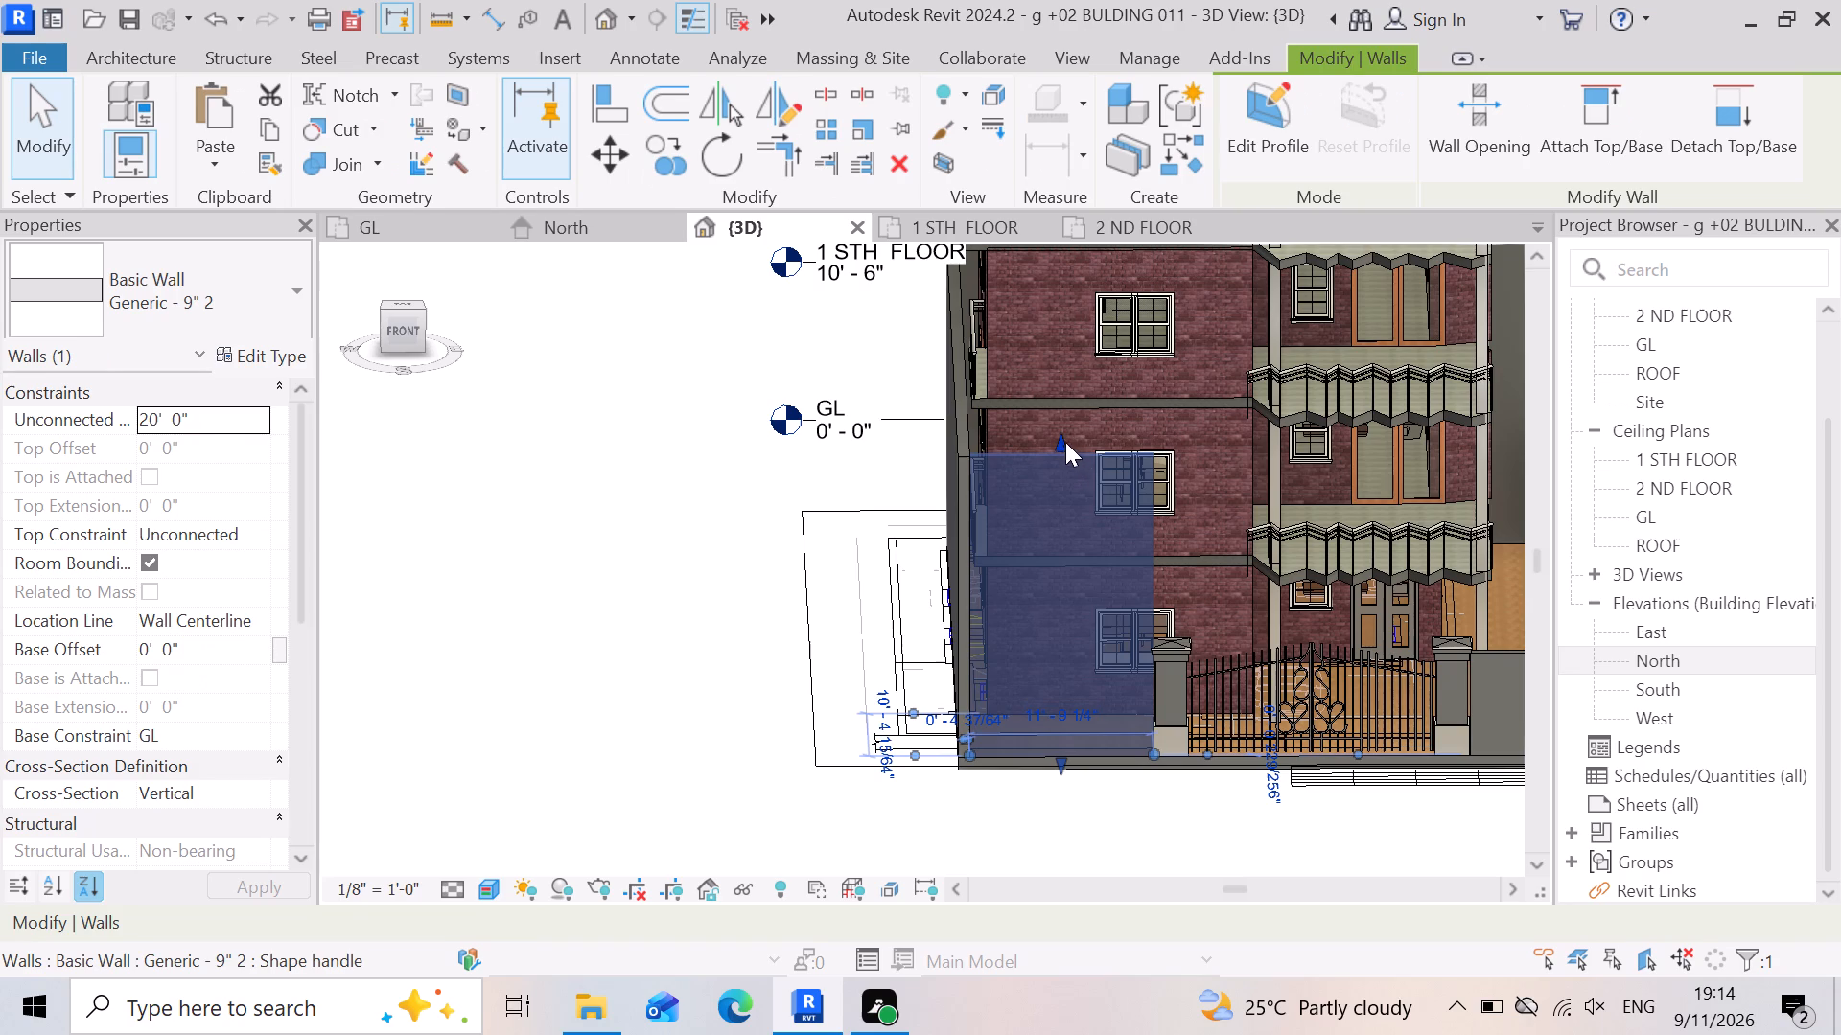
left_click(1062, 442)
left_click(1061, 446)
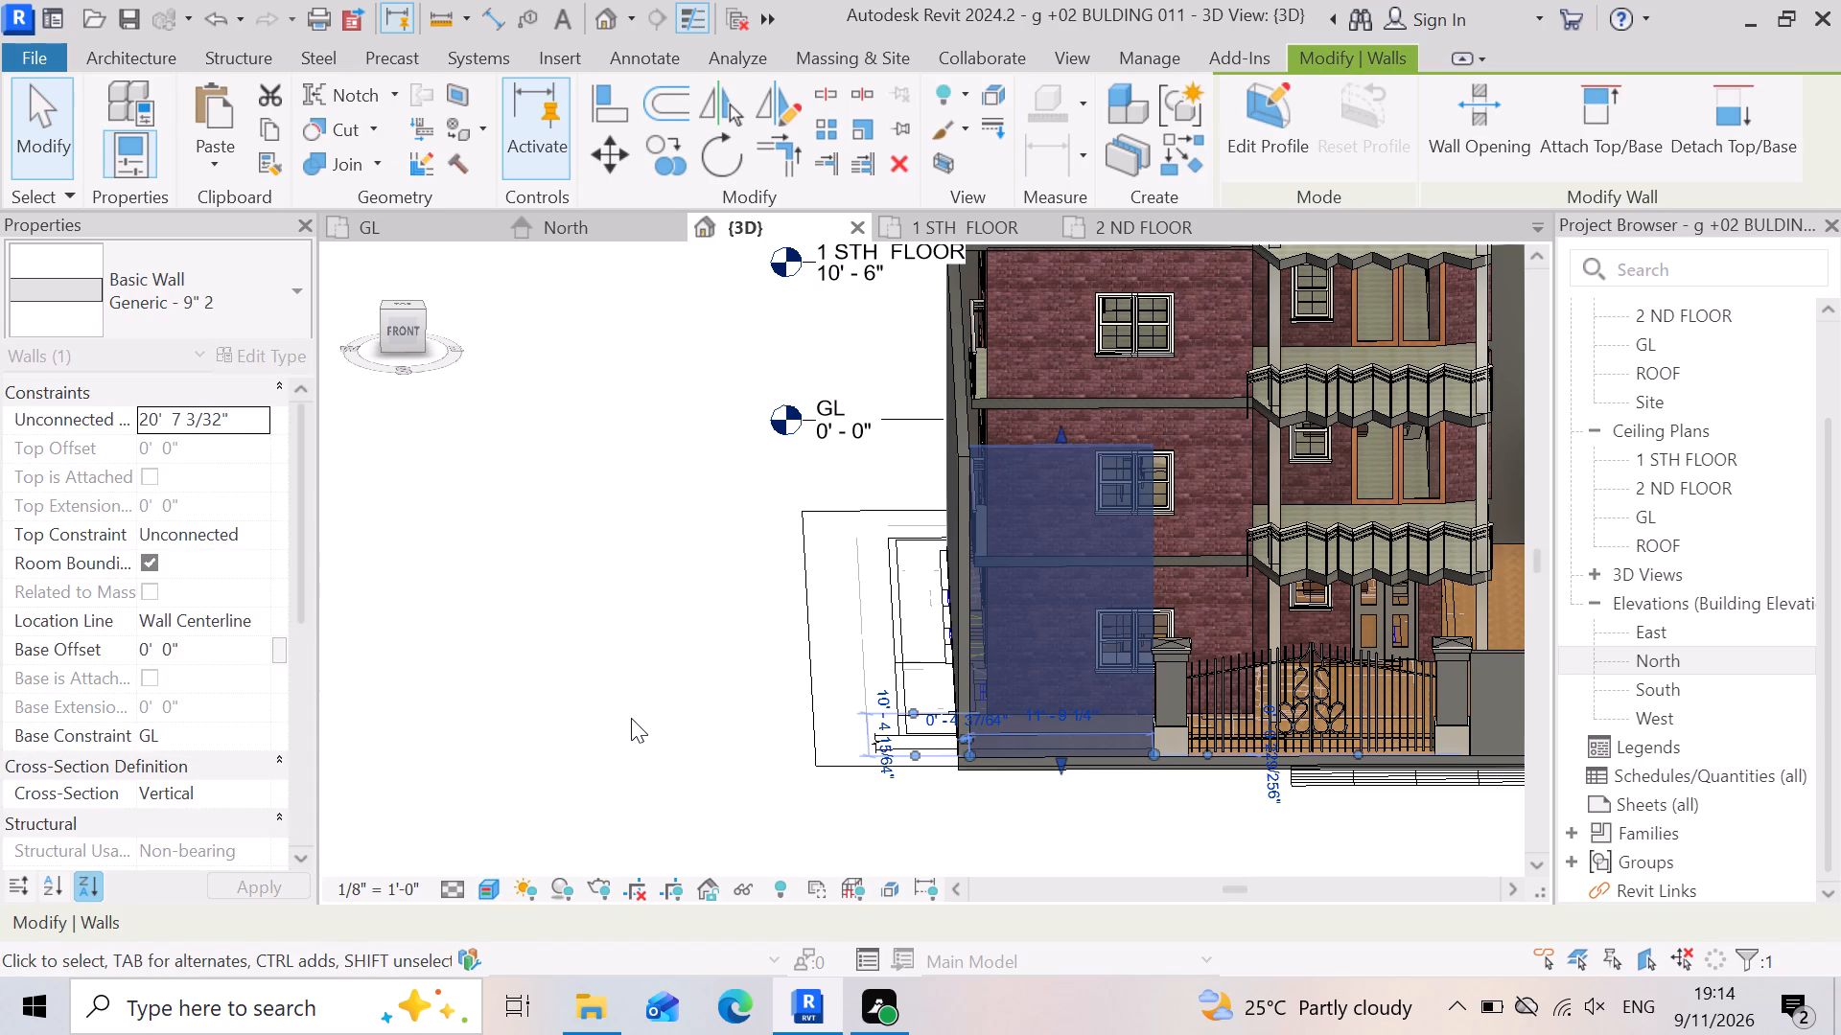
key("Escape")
Constrain the tall front wall's top up to level 1 STH FLOOR with a top offset of -6".
left_click(1003, 628)
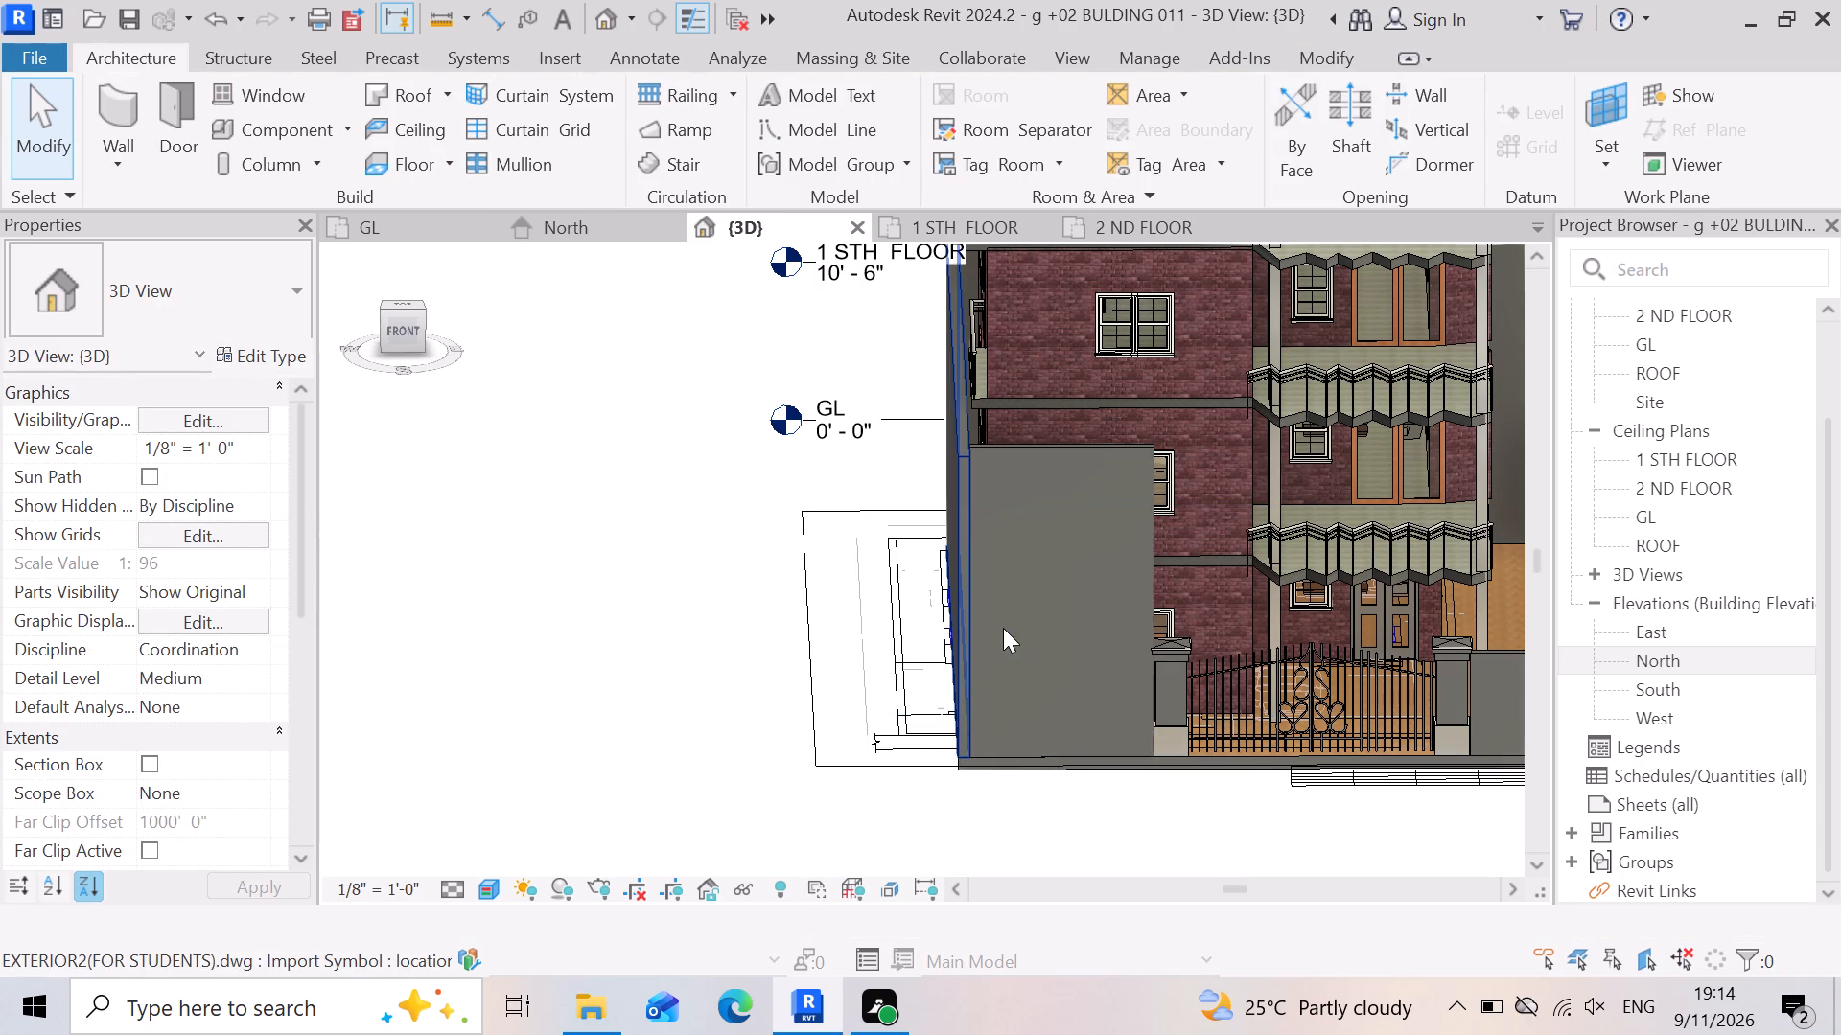
left_click(235, 539)
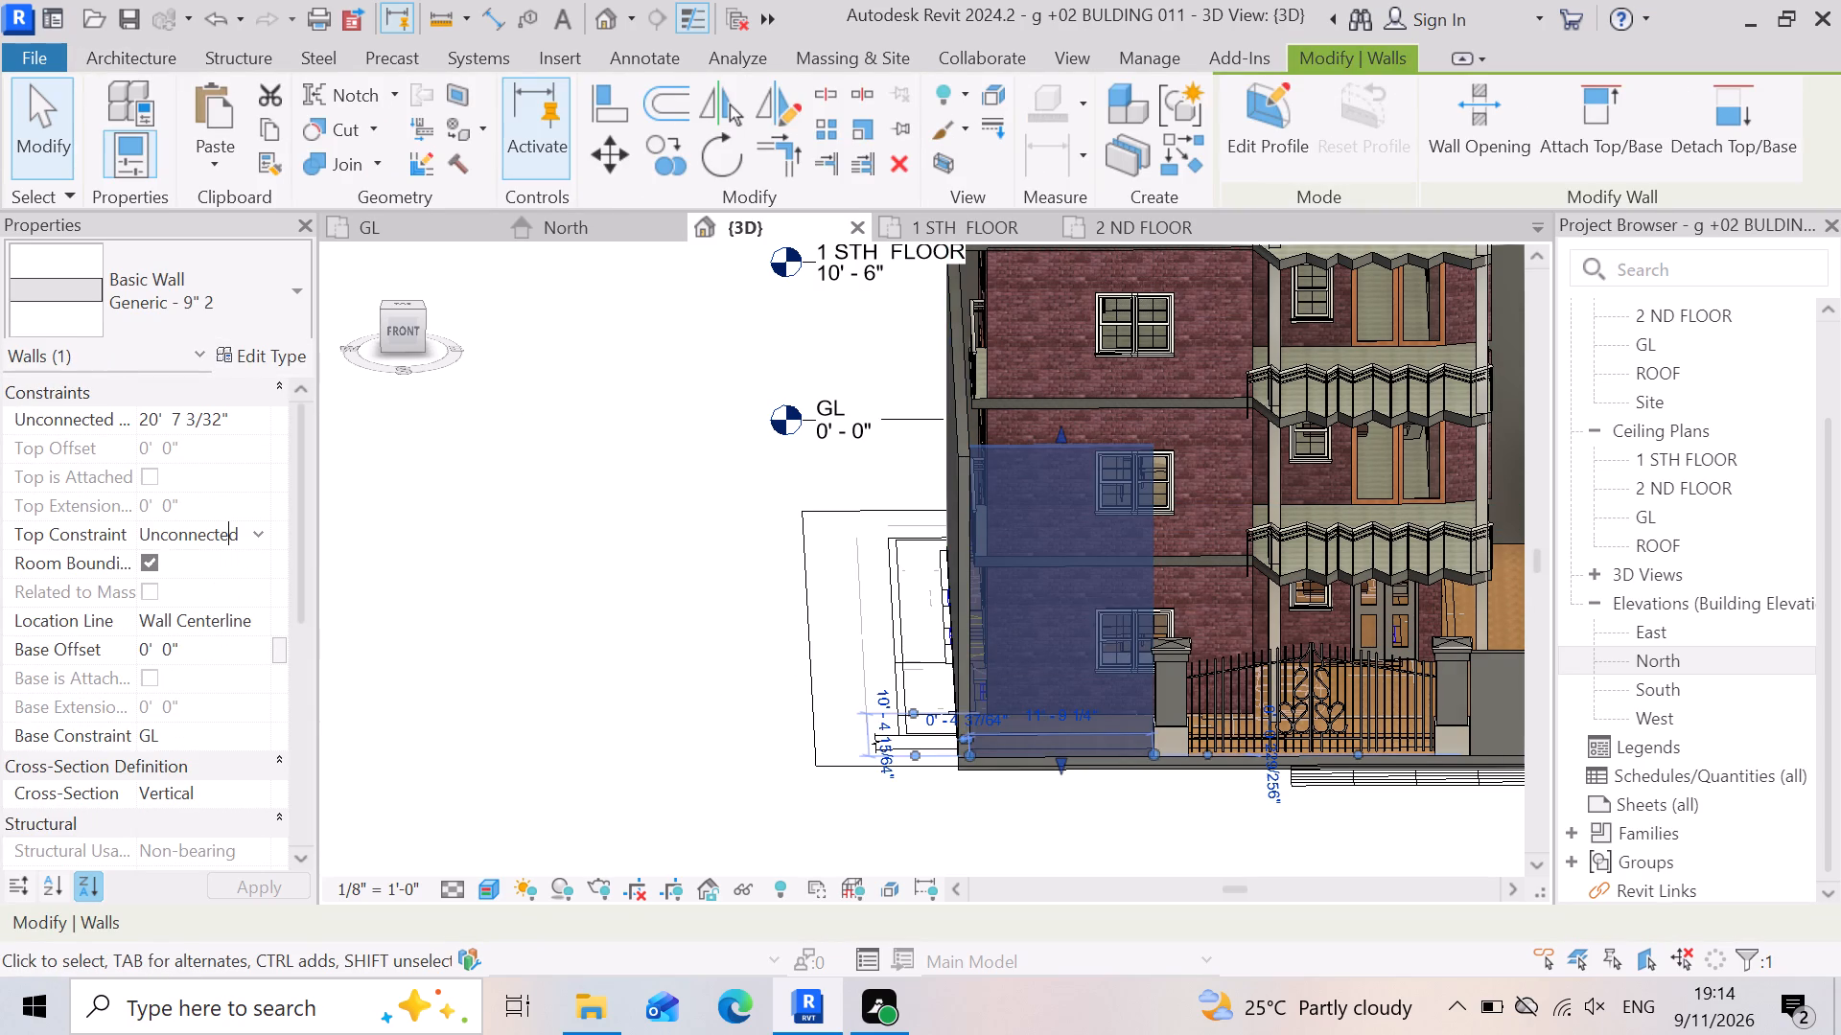
left_click(256, 521)
left_click(272, 602)
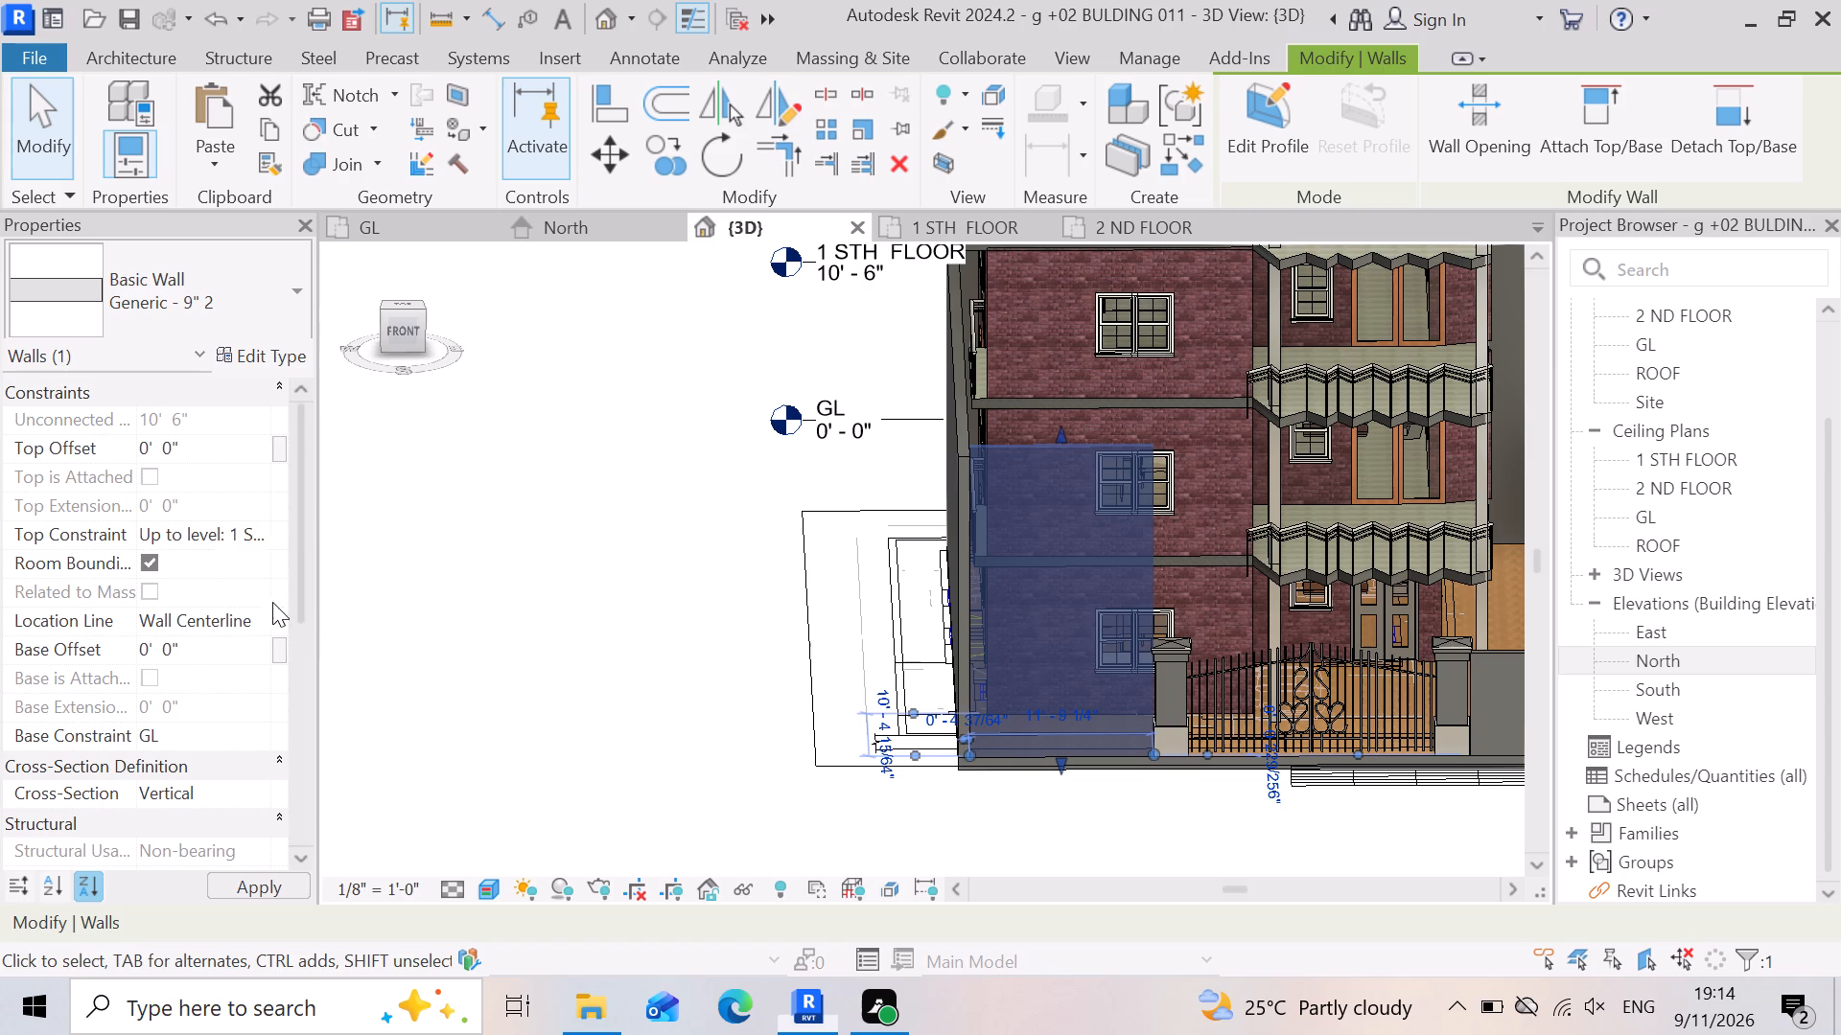
left_click(233, 450)
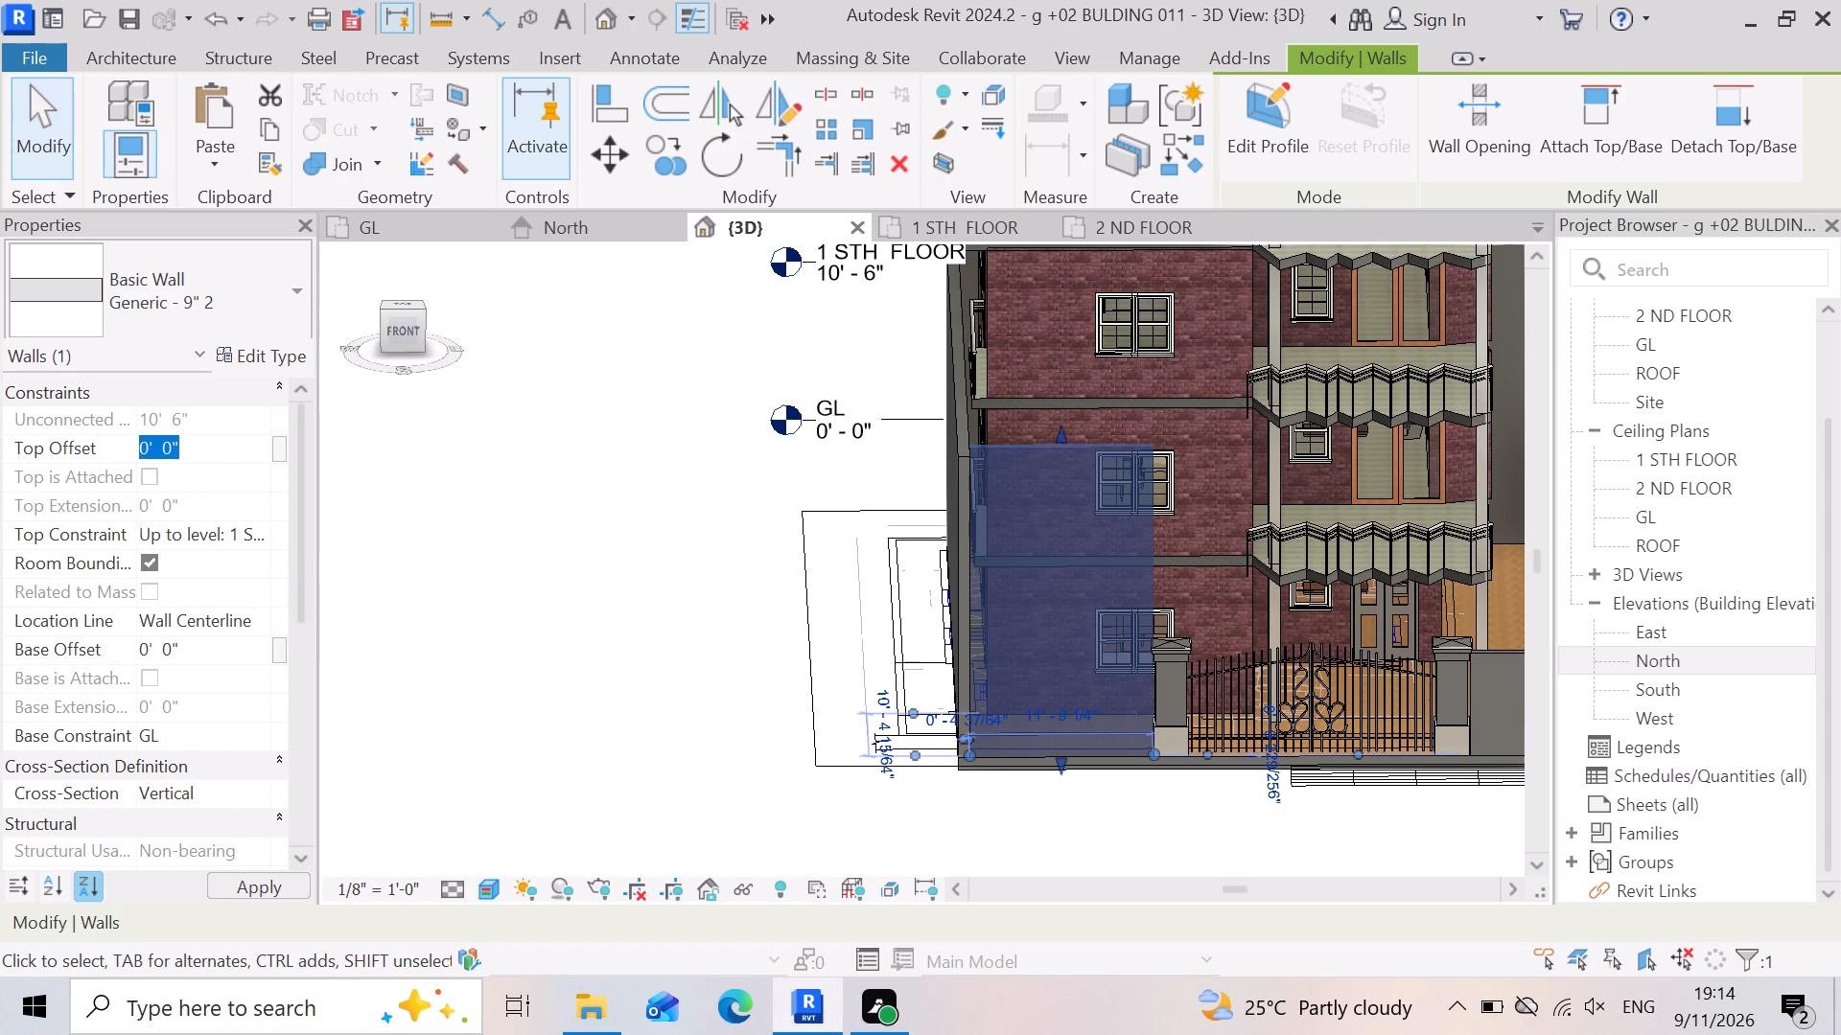
type("-6")
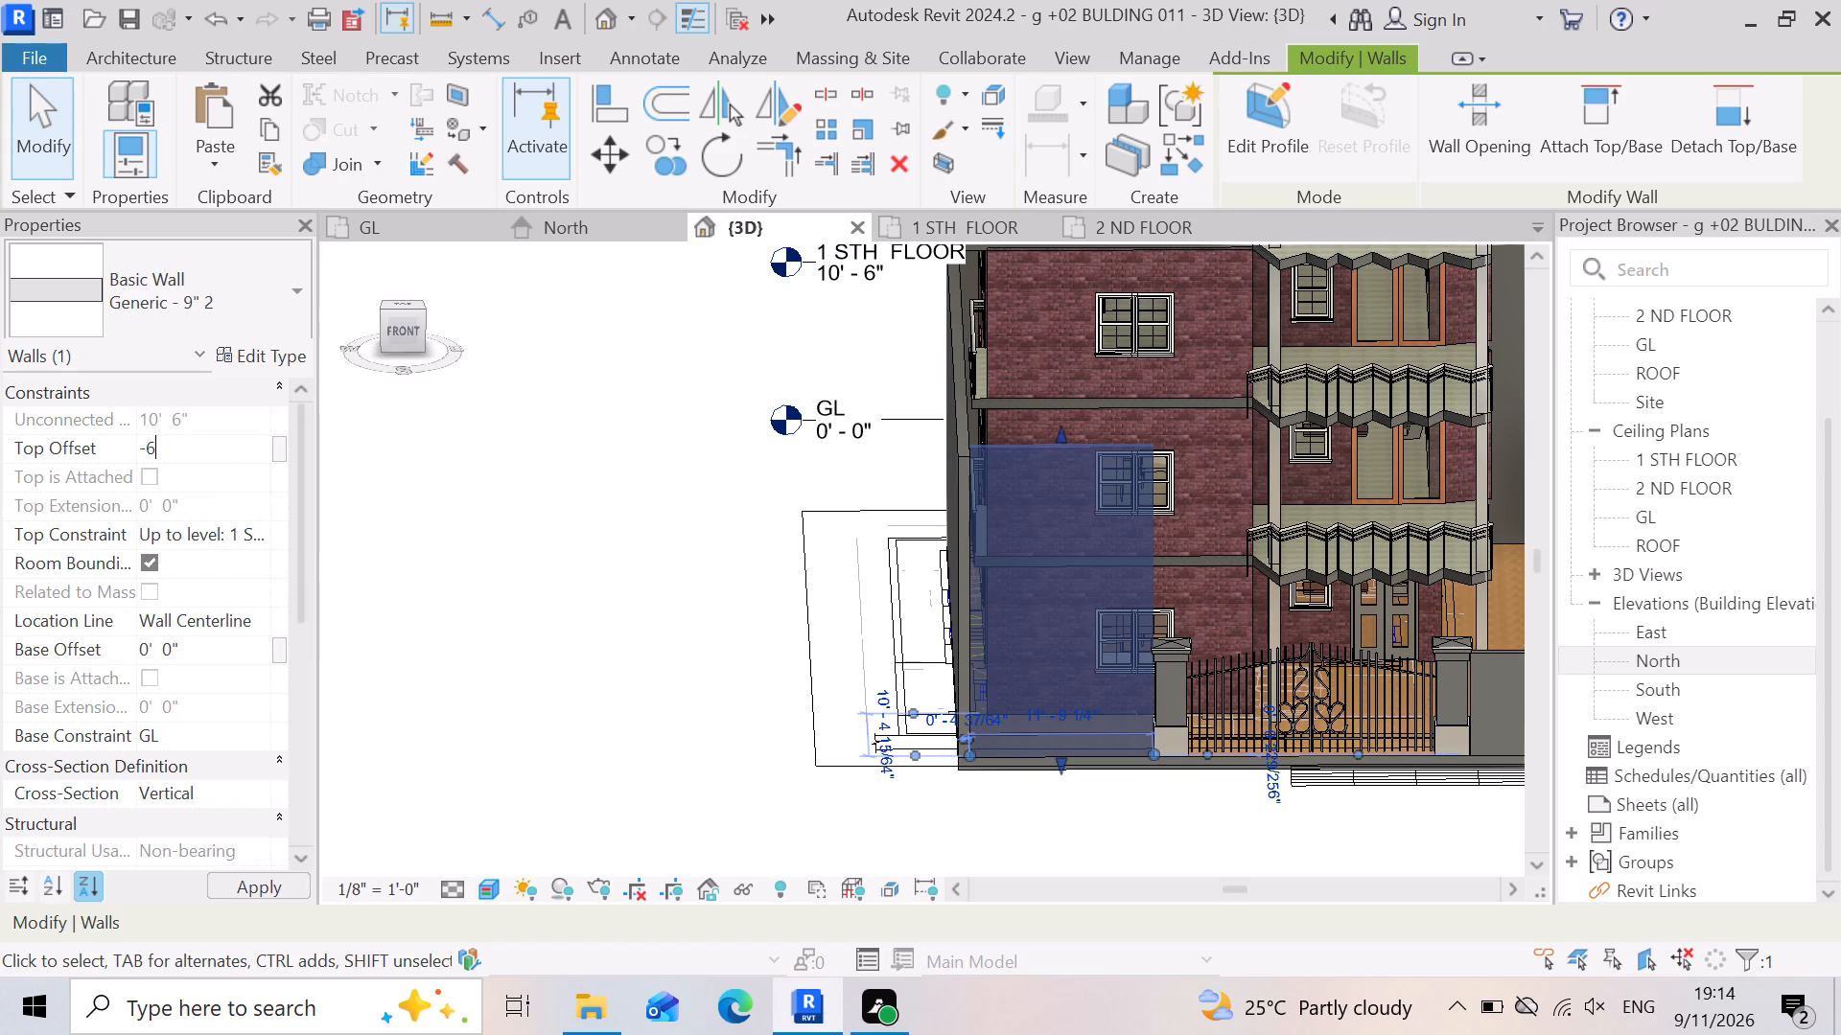
key("shift+quotedbl")
key("Return")
left_click(275, 904)
left_click(562, 804)
Lower the same front wall's top freehand to just below the adjoining gate pillar's cap.
scroll(984, 740, "up", 4)
left_click(1062, 724)
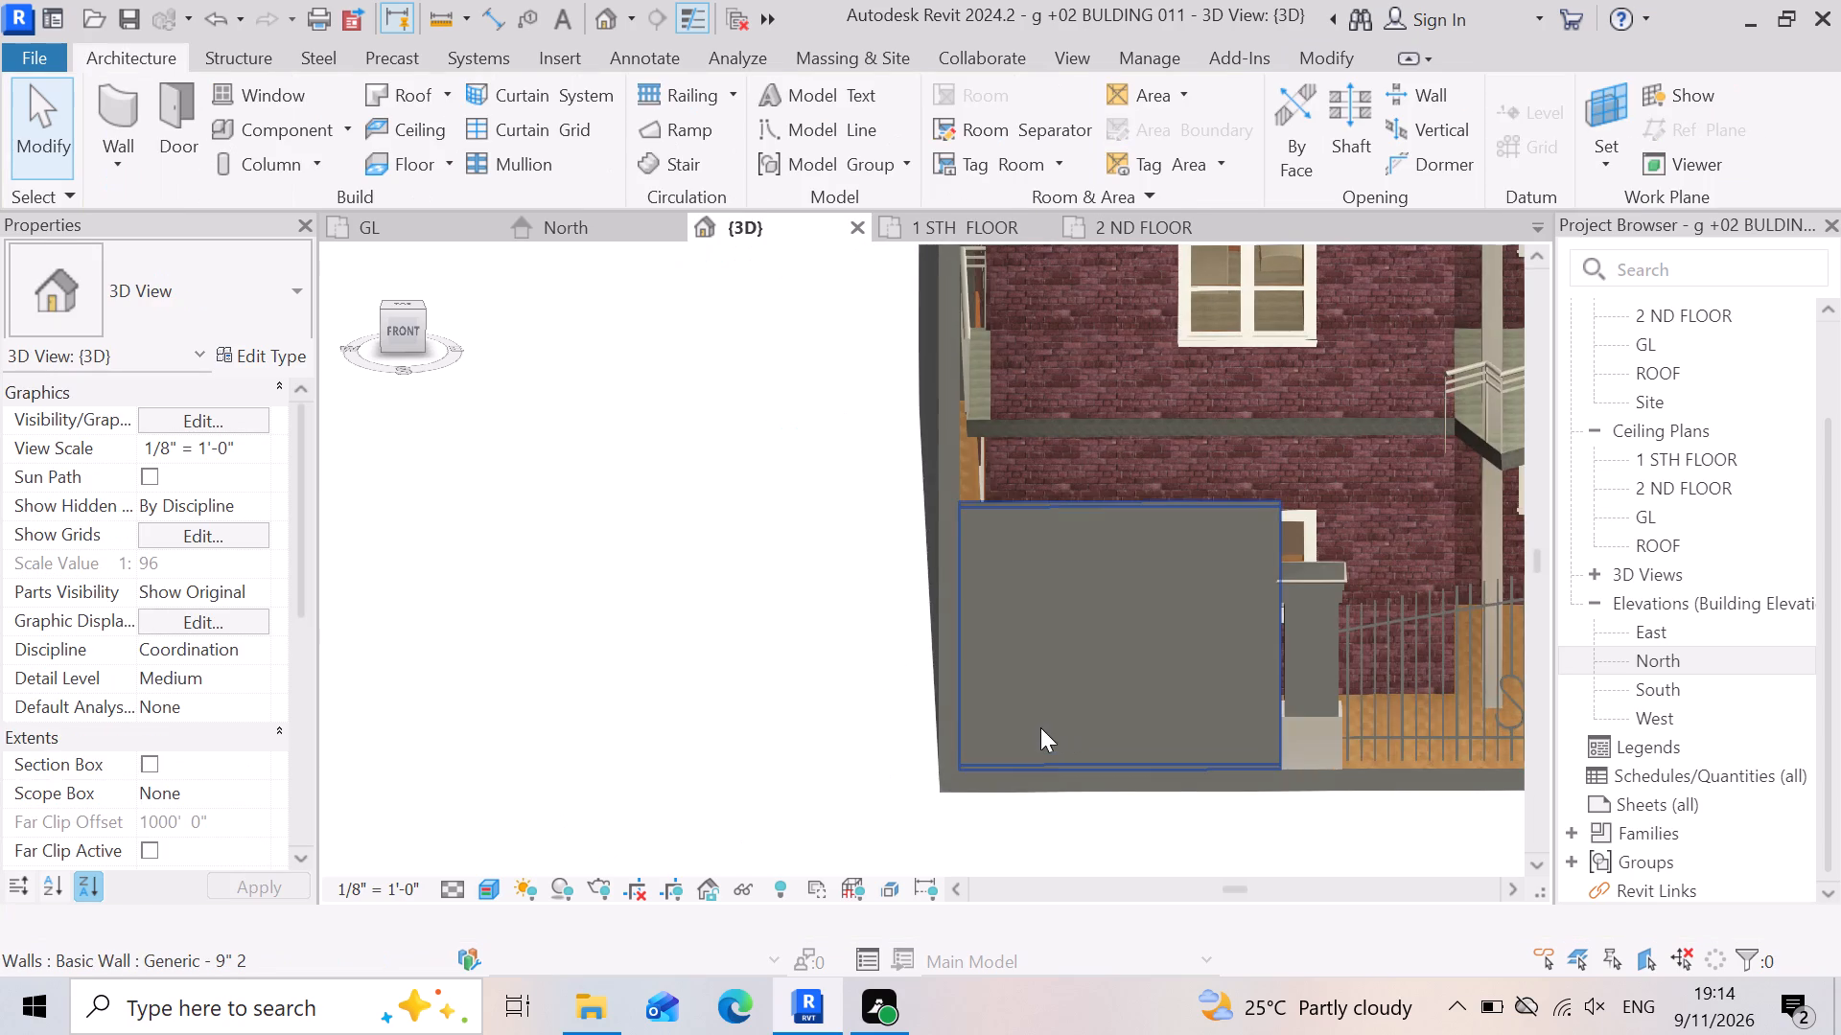
left_click_drag(1107, 491, 1119, 545)
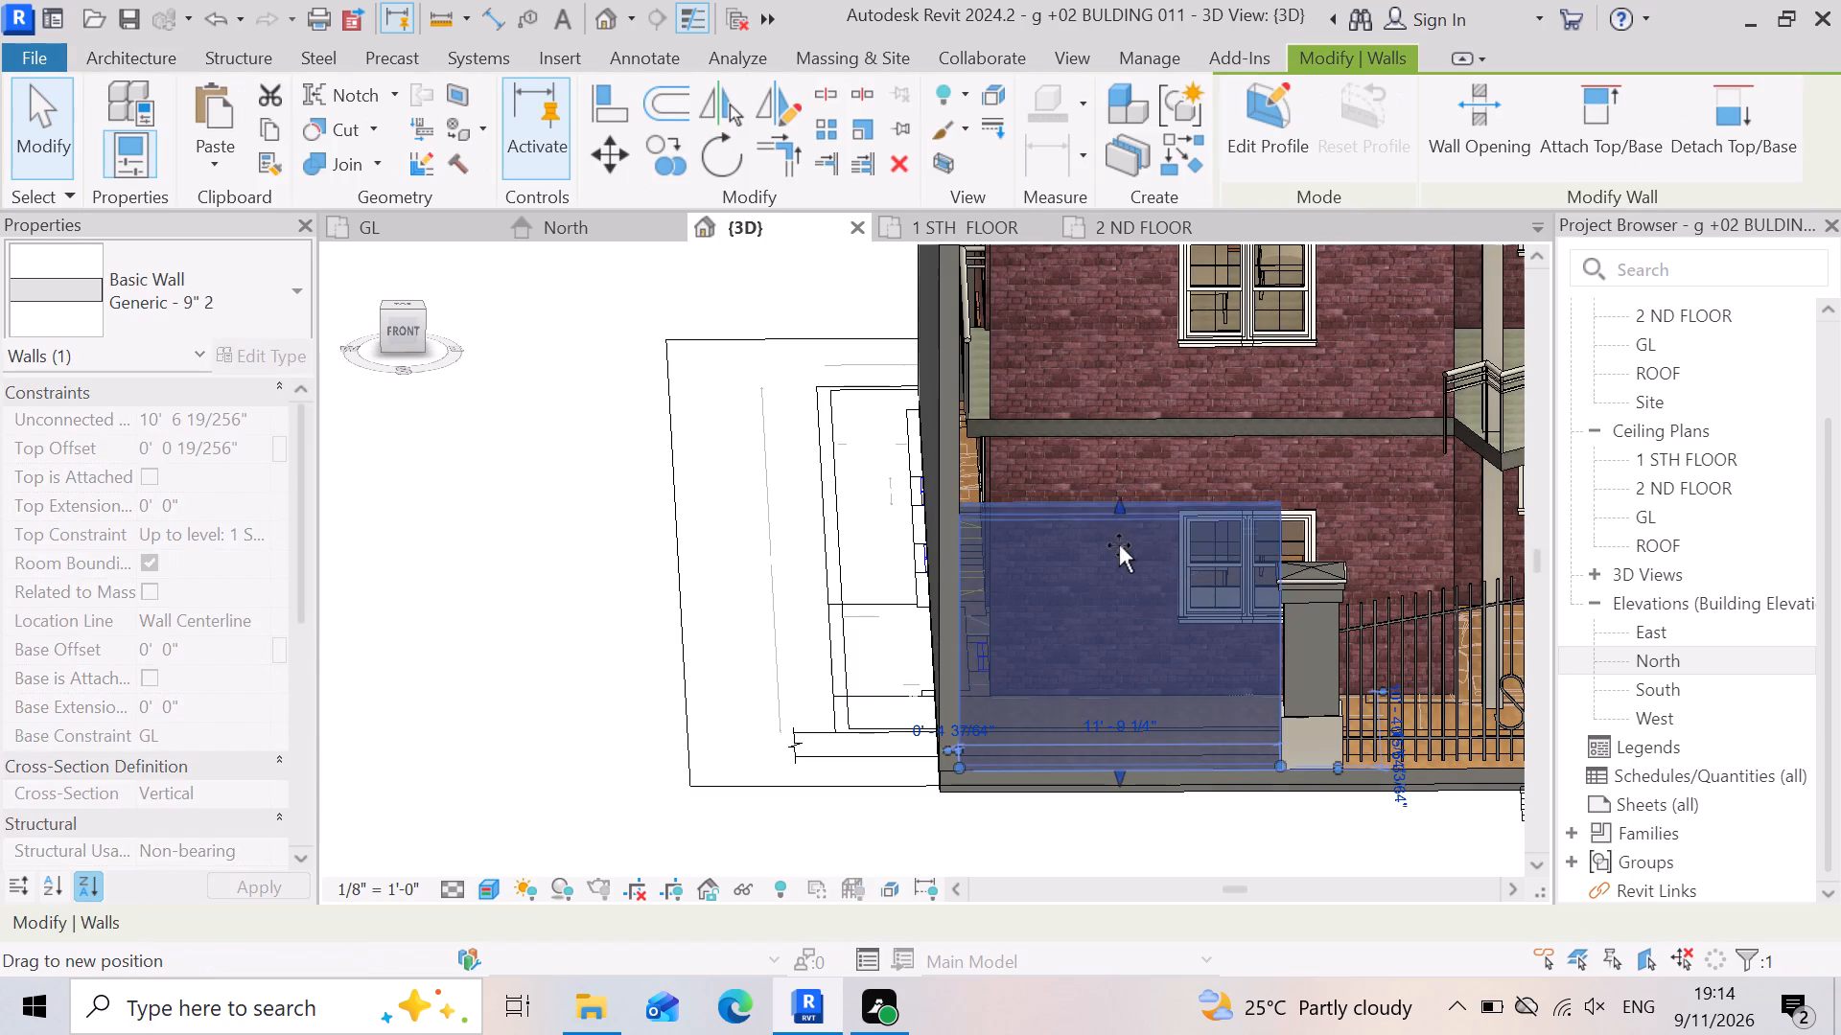
left_click_drag(1119, 545, 1135, 599)
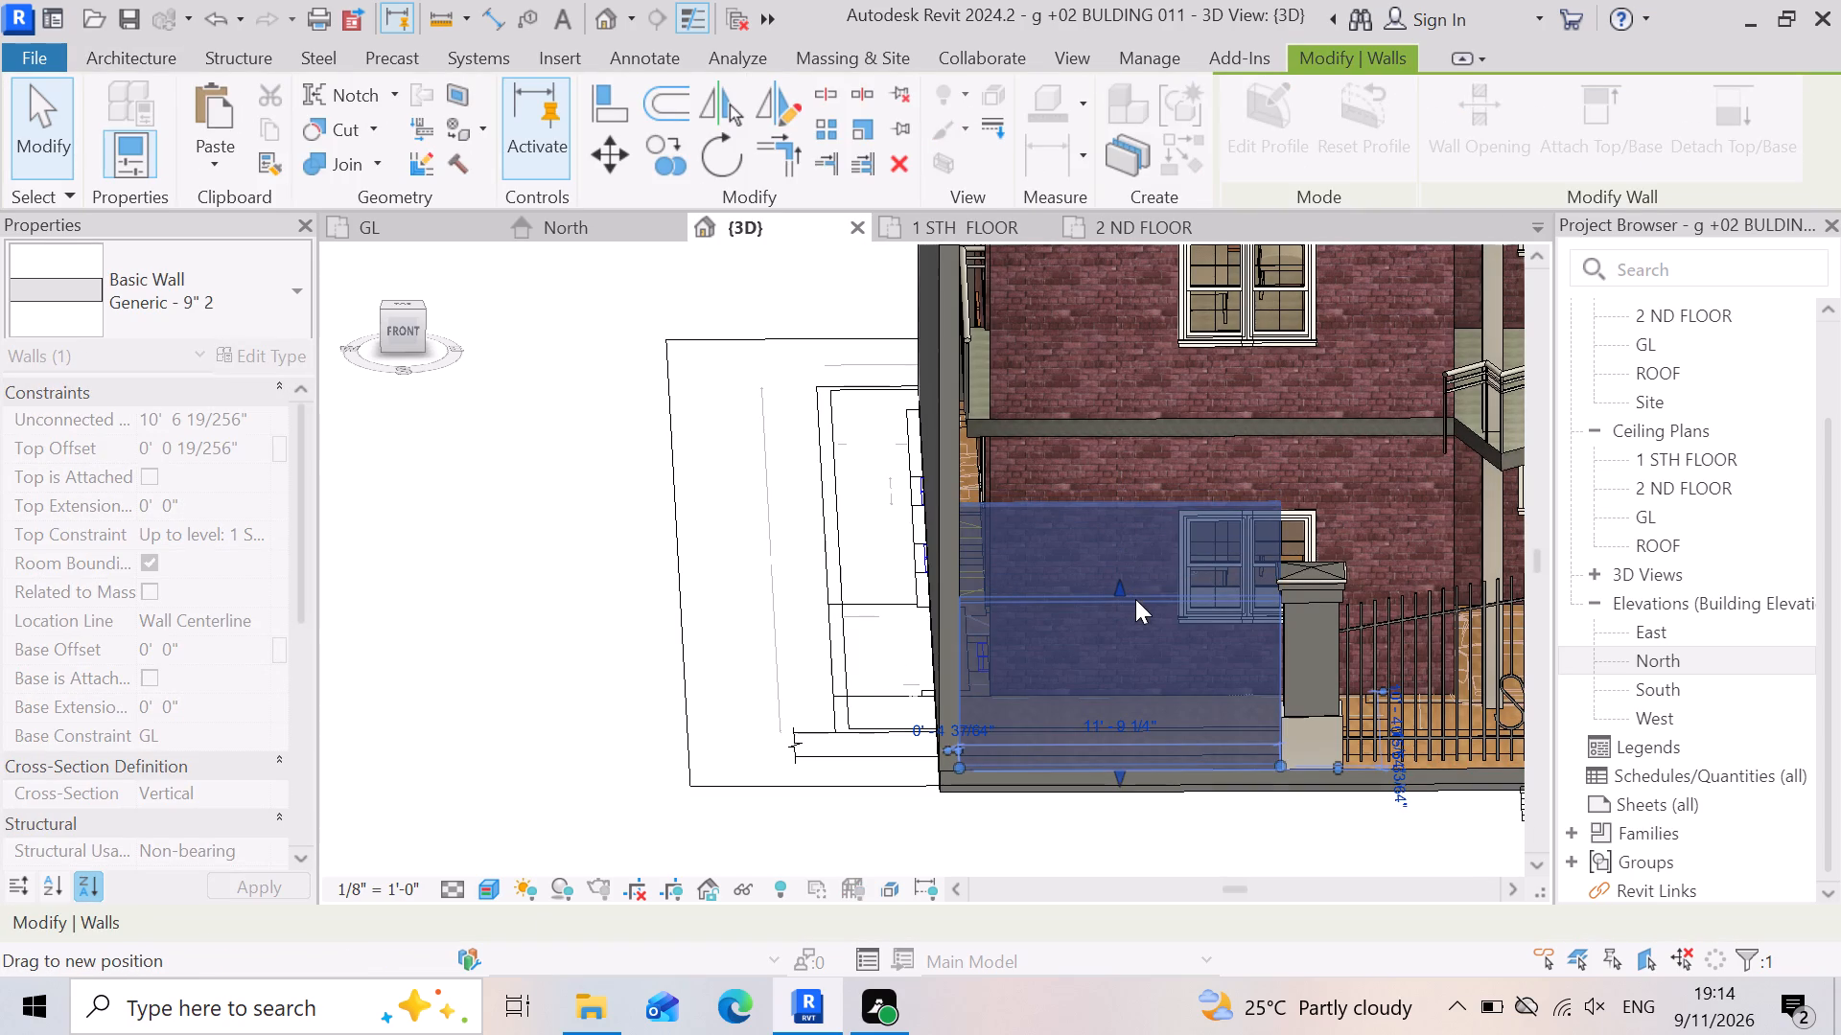
left_click(799, 747)
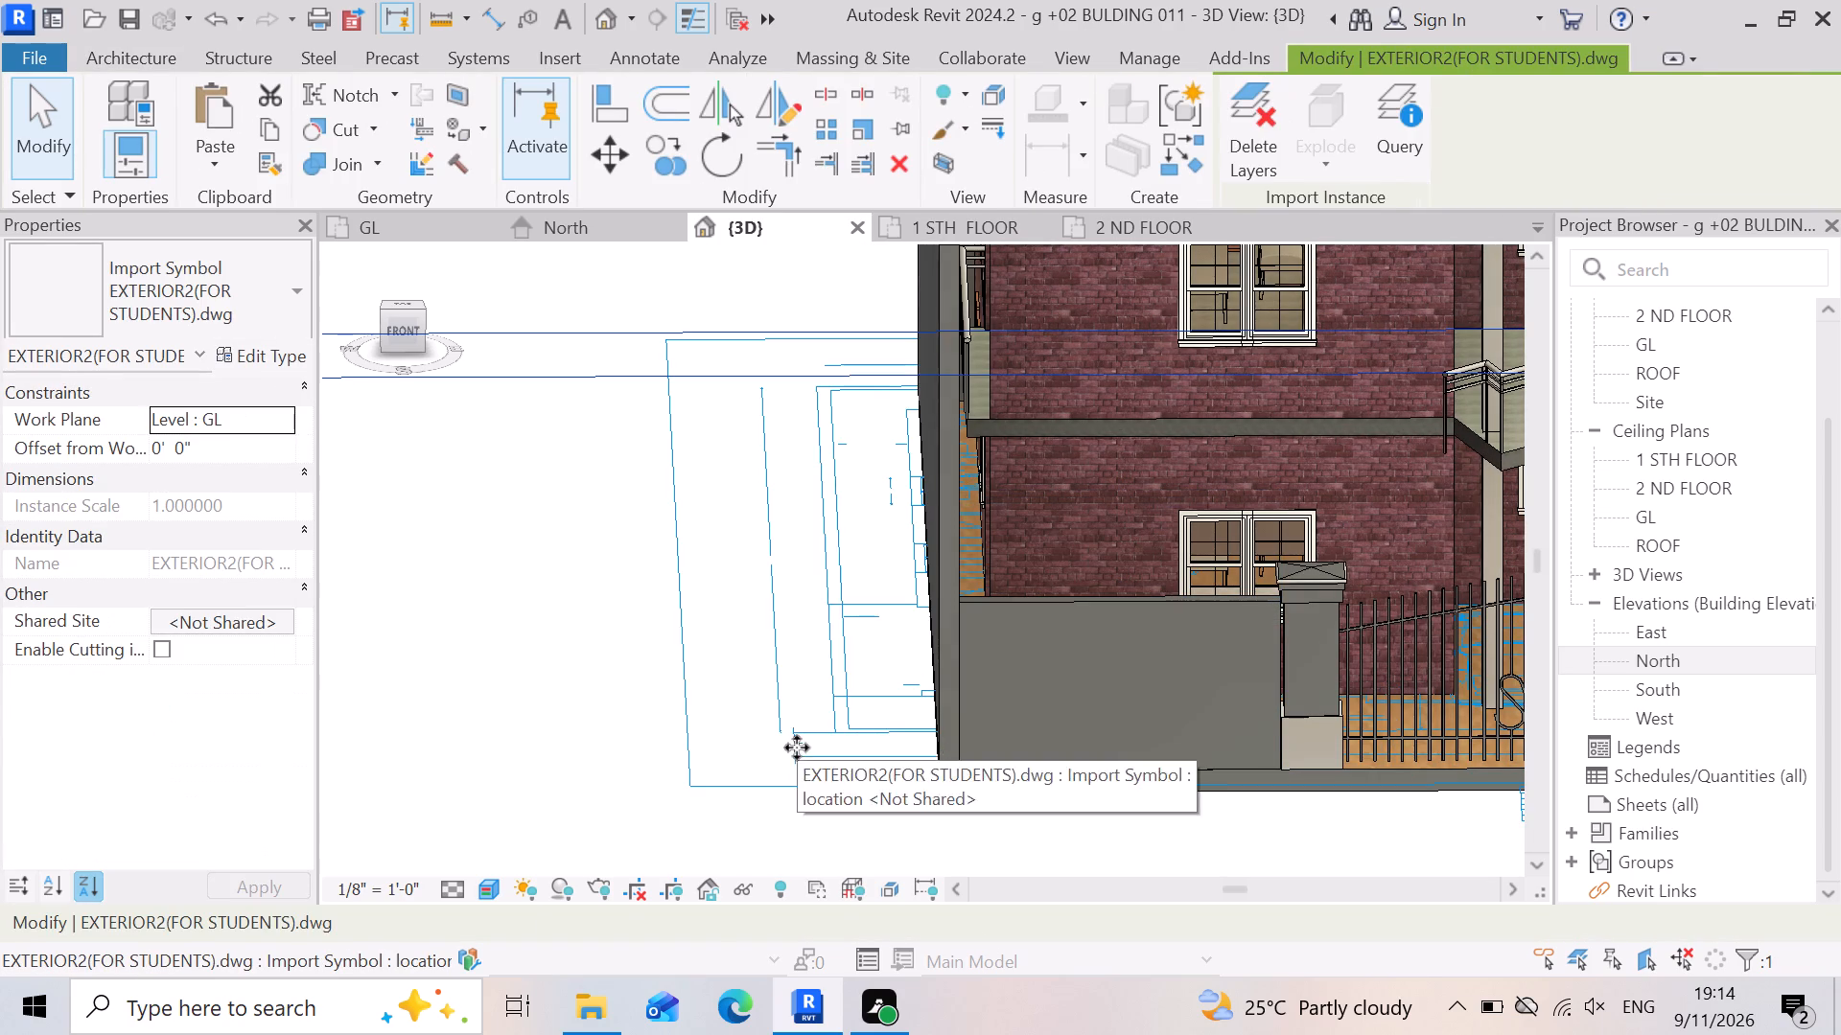
left_click(1322, 954)
left_click(1089, 843)
Extend the gate-side end of the recently lowered front boundary wall freehand into the adjoining gate pillar, to a length of about 12' 0".
left_click(1231, 701)
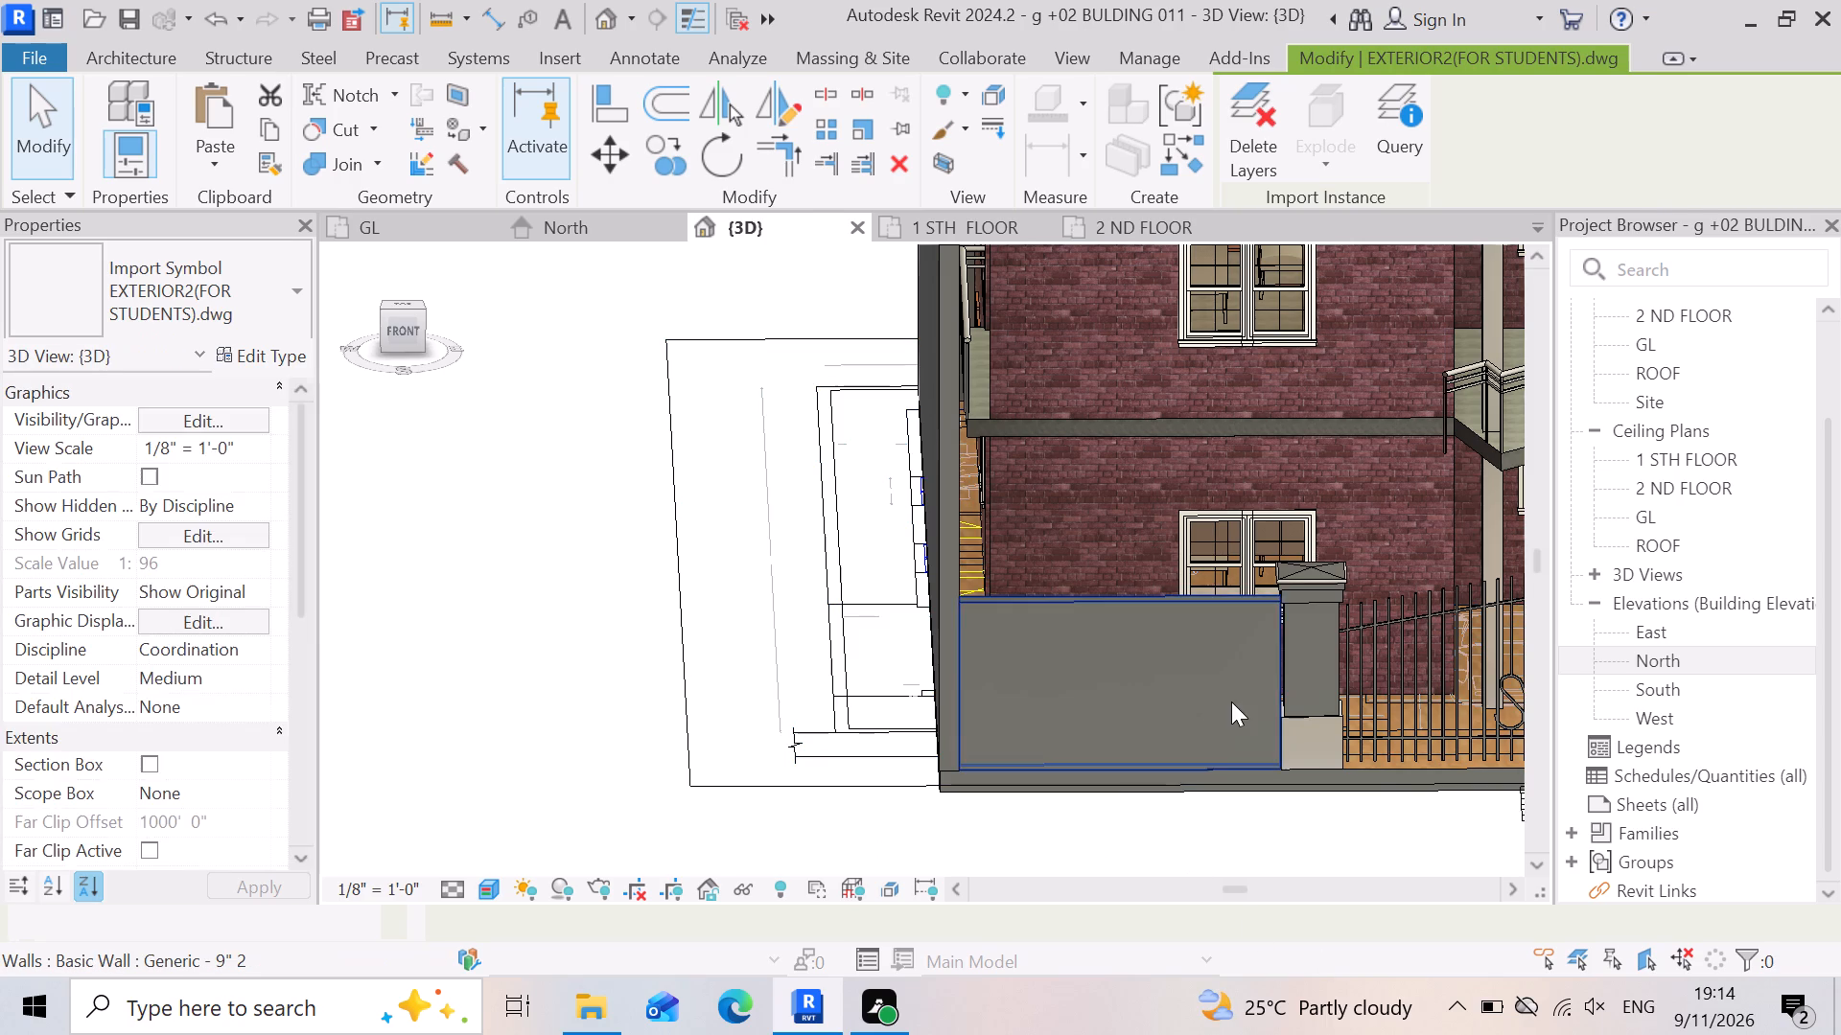
scroll(1272, 741, "up", 10)
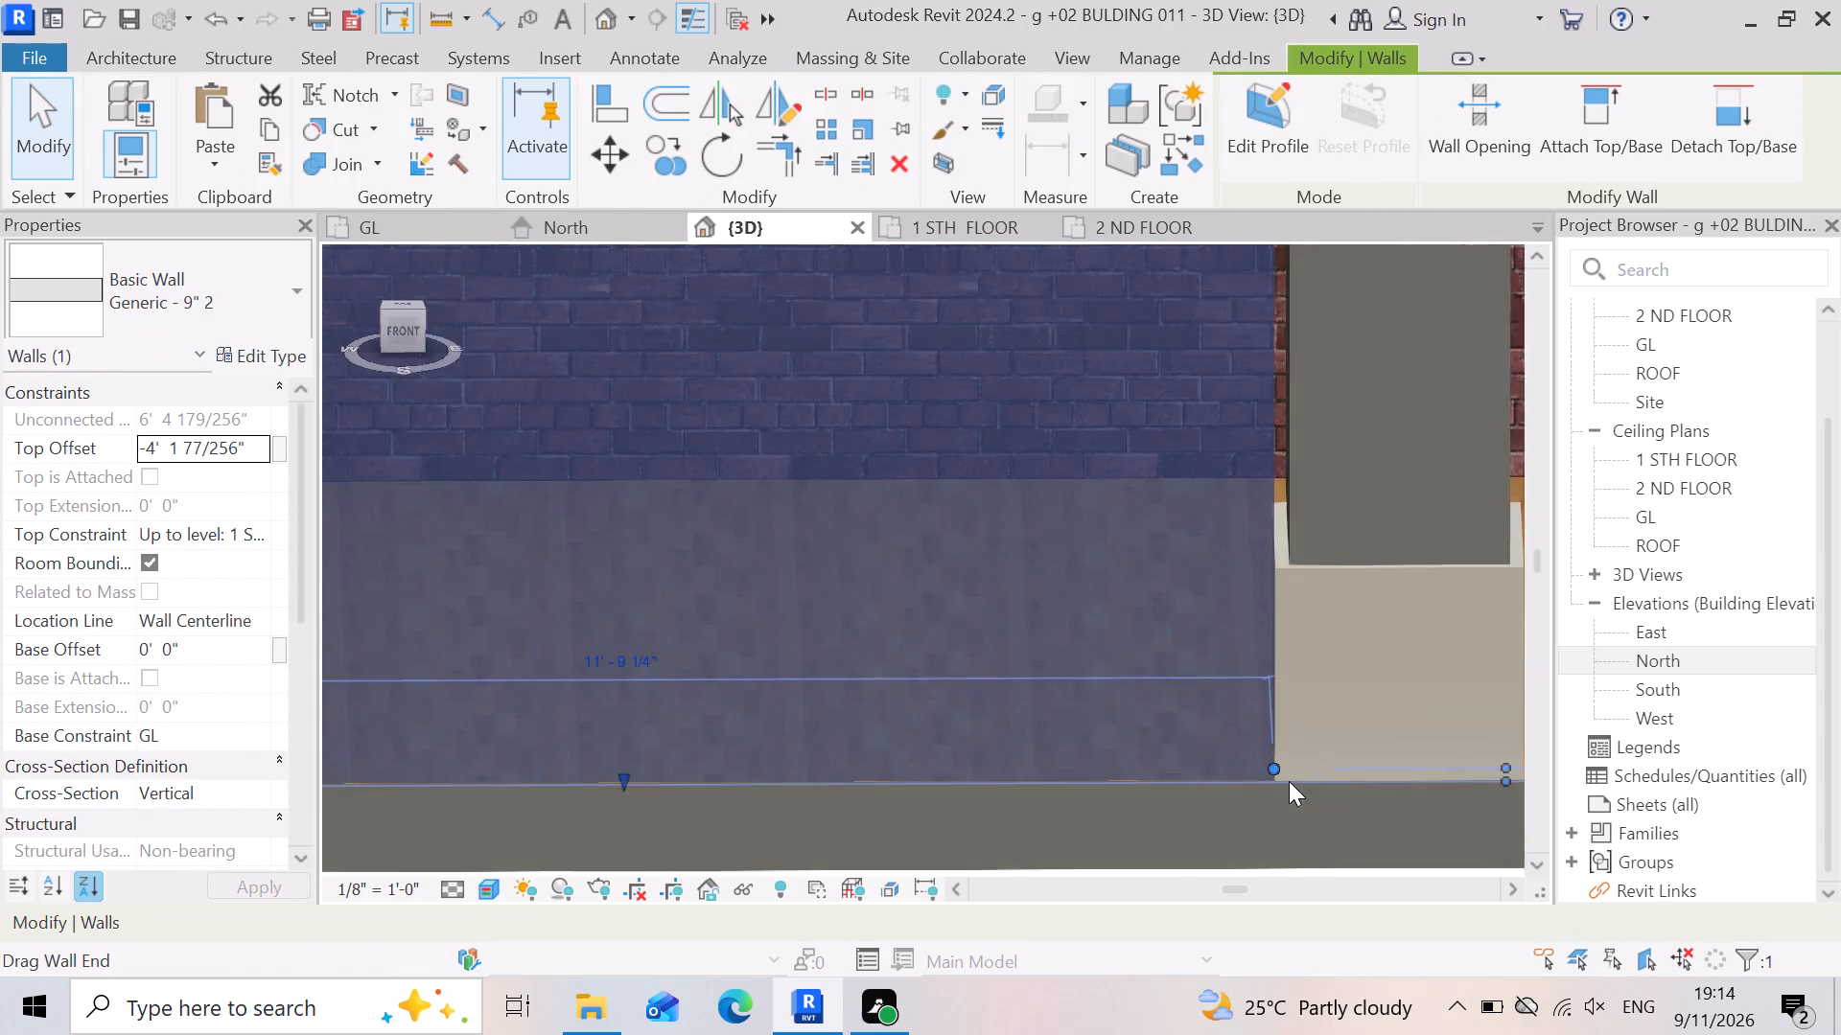
scroll(1289, 781, "up", 3)
scroll(1395, 837, "down", 8)
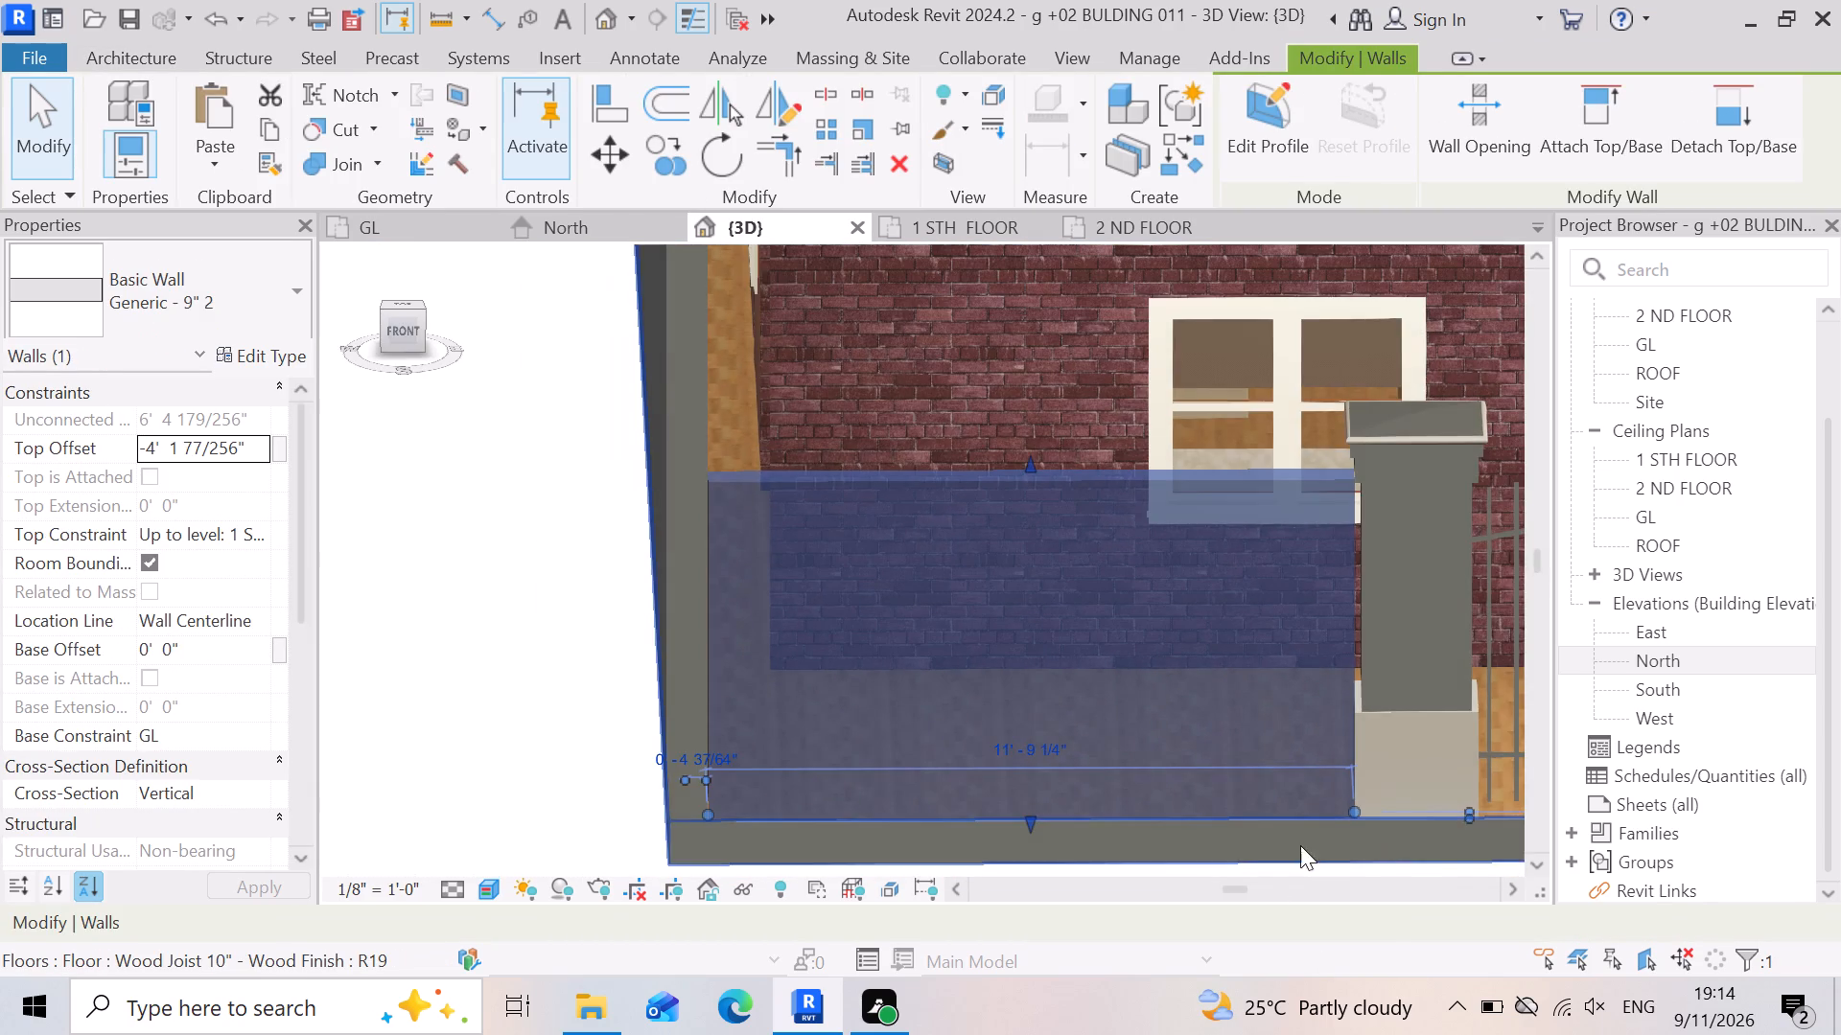
scroll(1315, 793, "down", 3)
scroll(1330, 793, "up", 9)
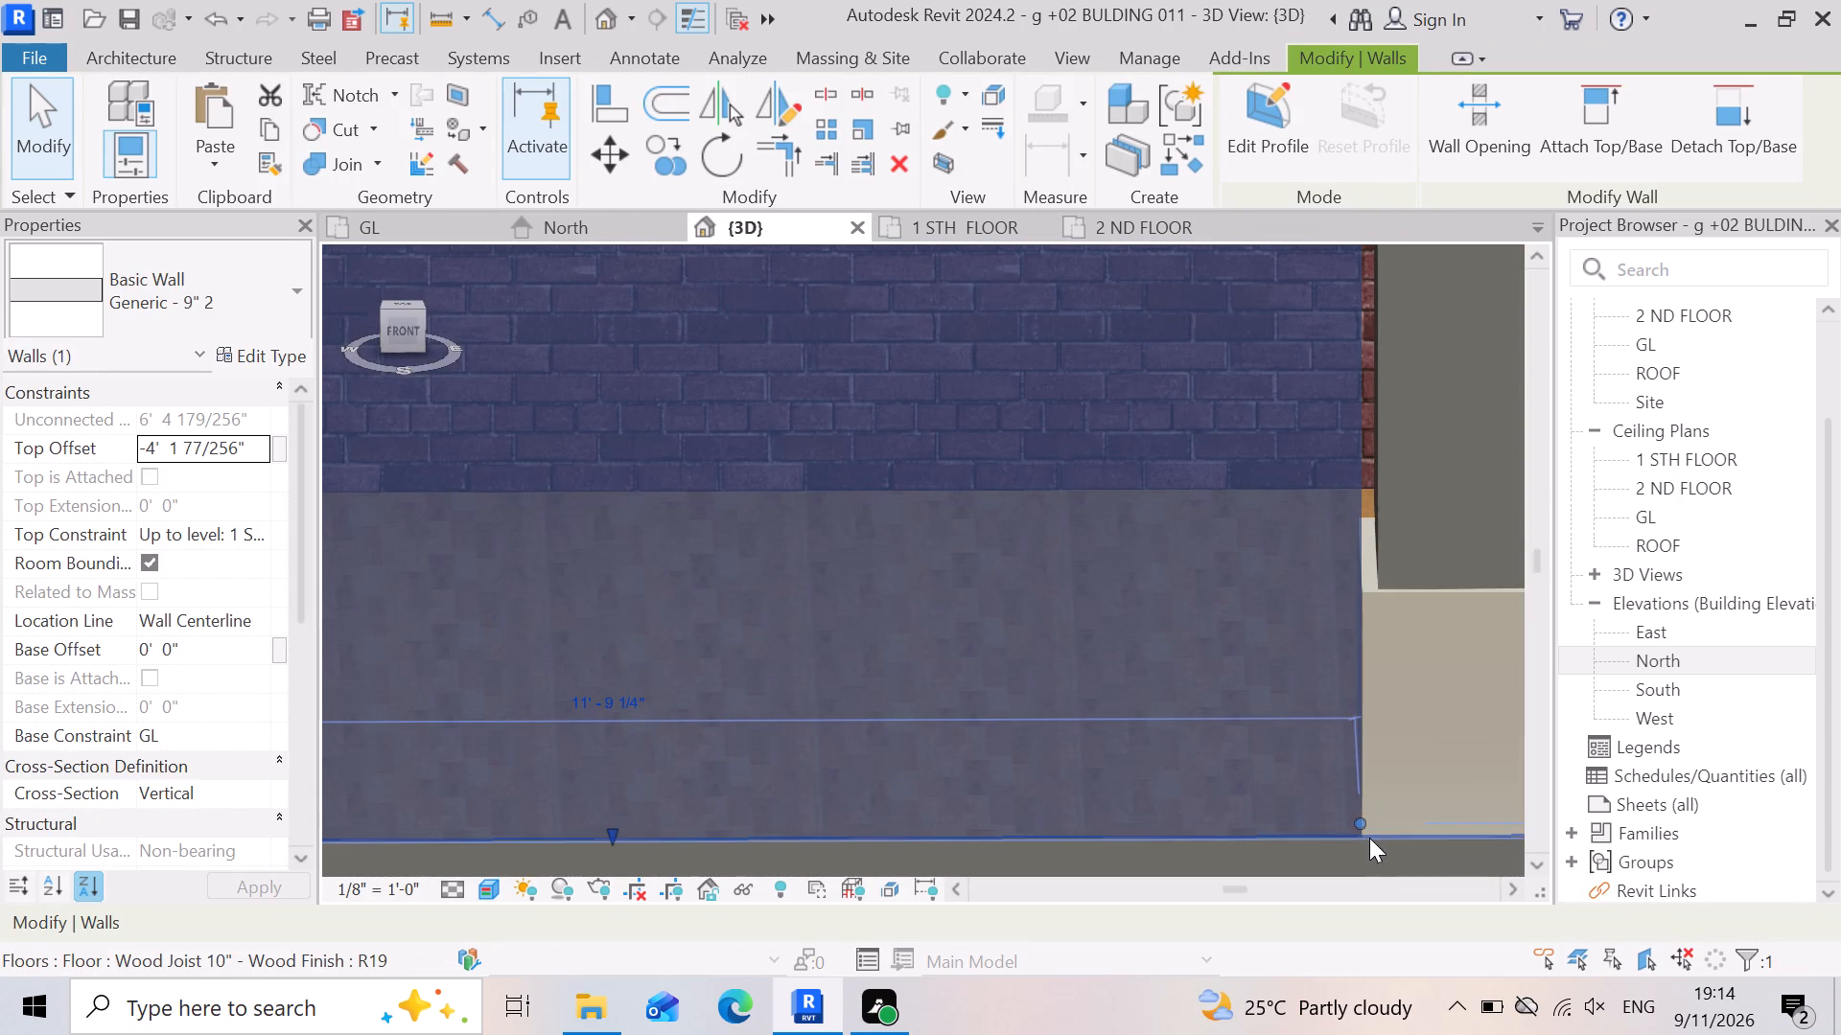
left_click_drag(1362, 820, 1376, 821)
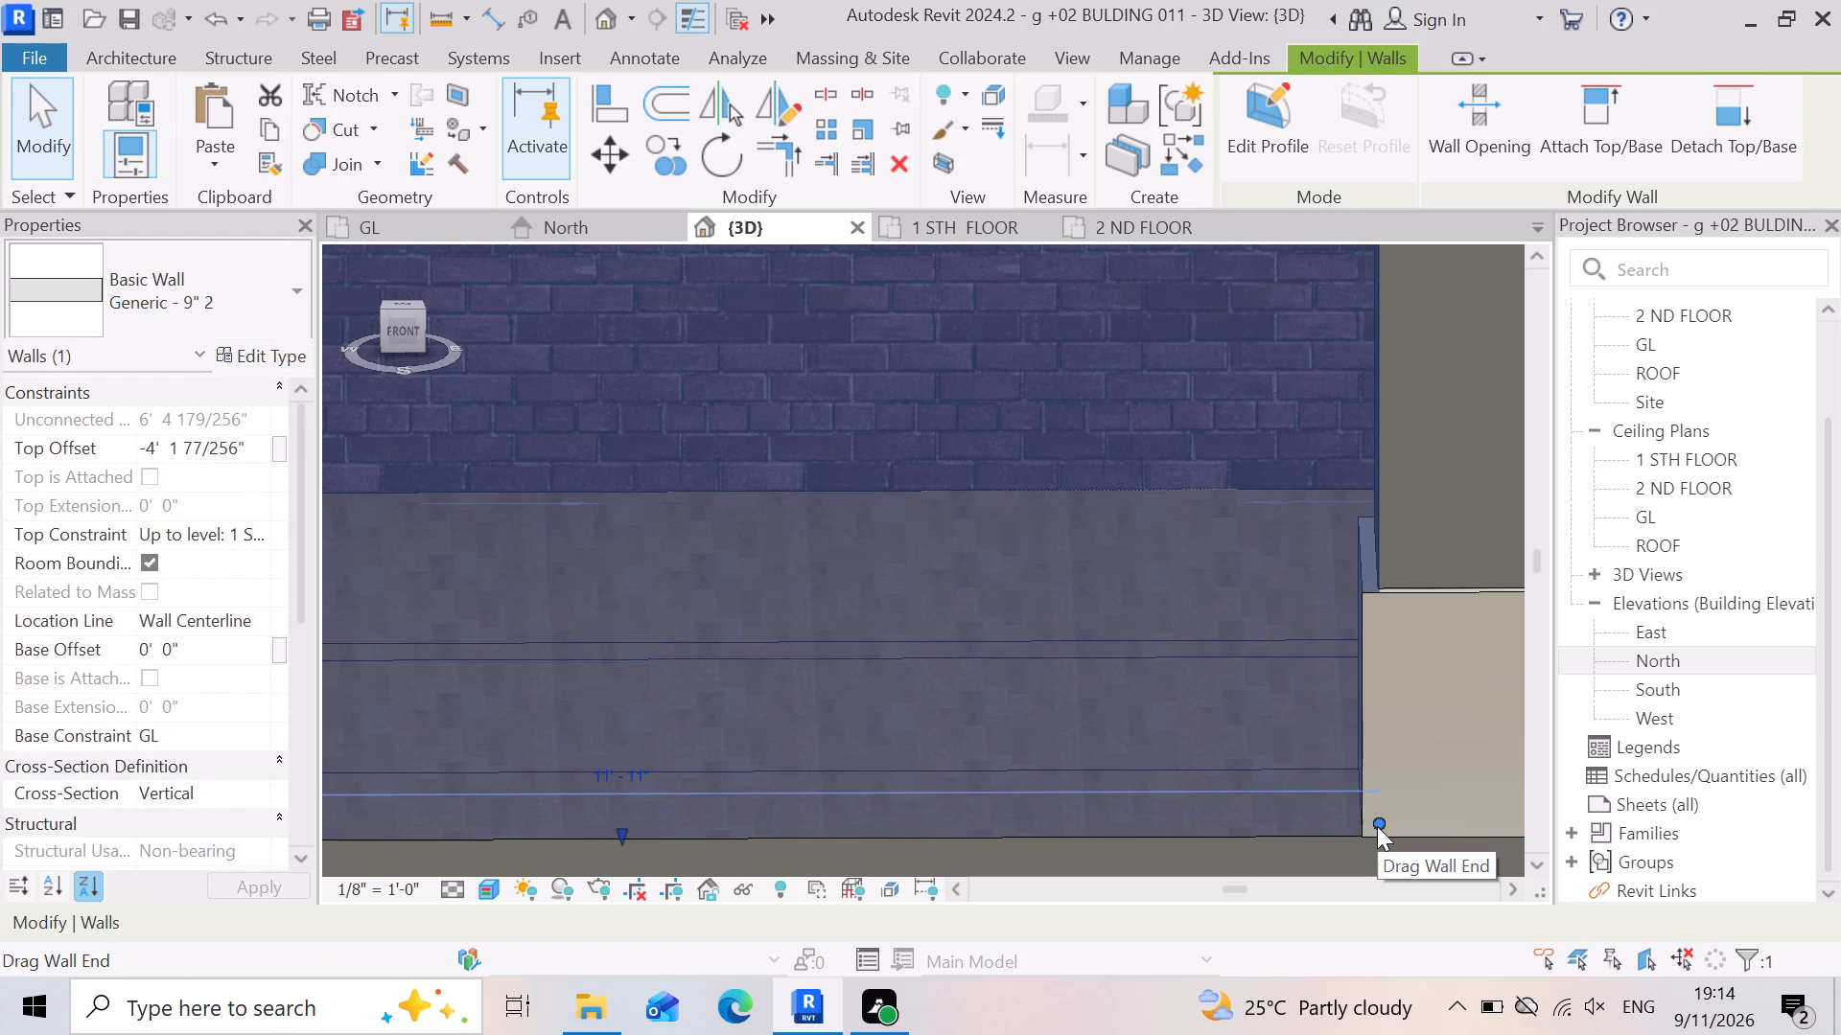
left_click_drag(1377, 826, 1392, 825)
left_click(1392, 825)
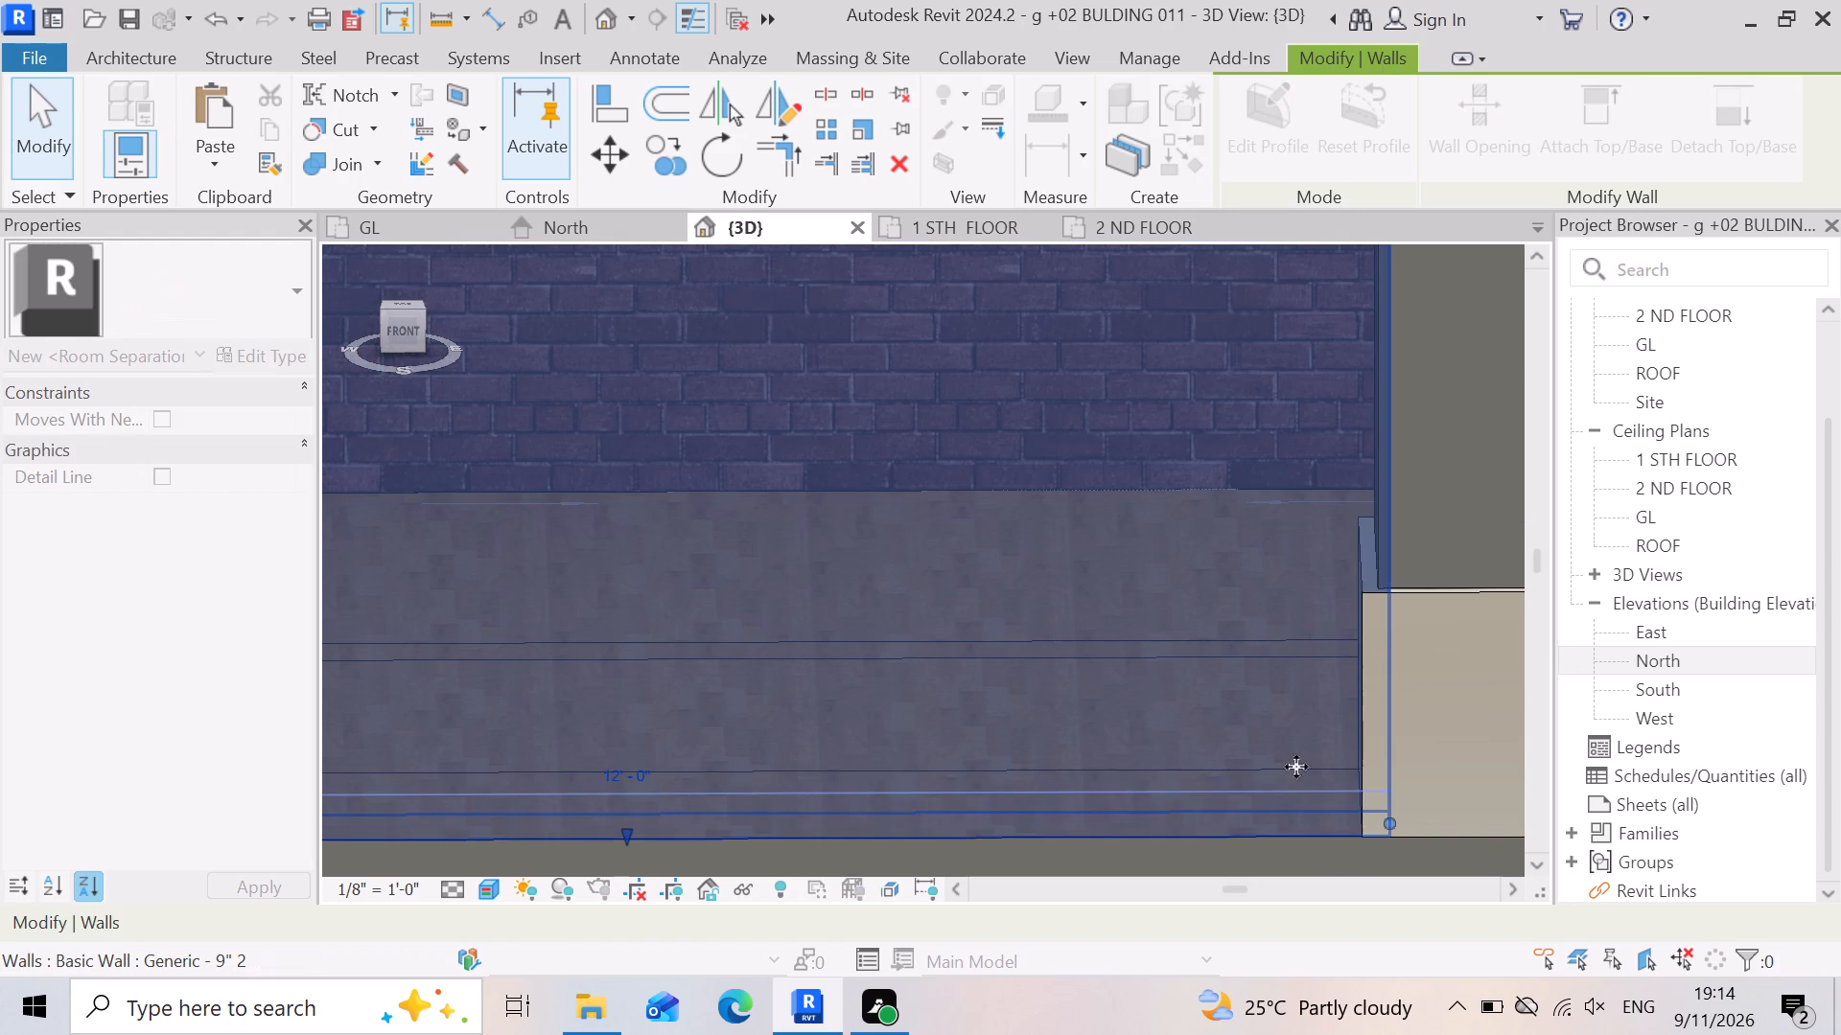
scroll(1296, 767, "down", 7)
left_click(571, 851)
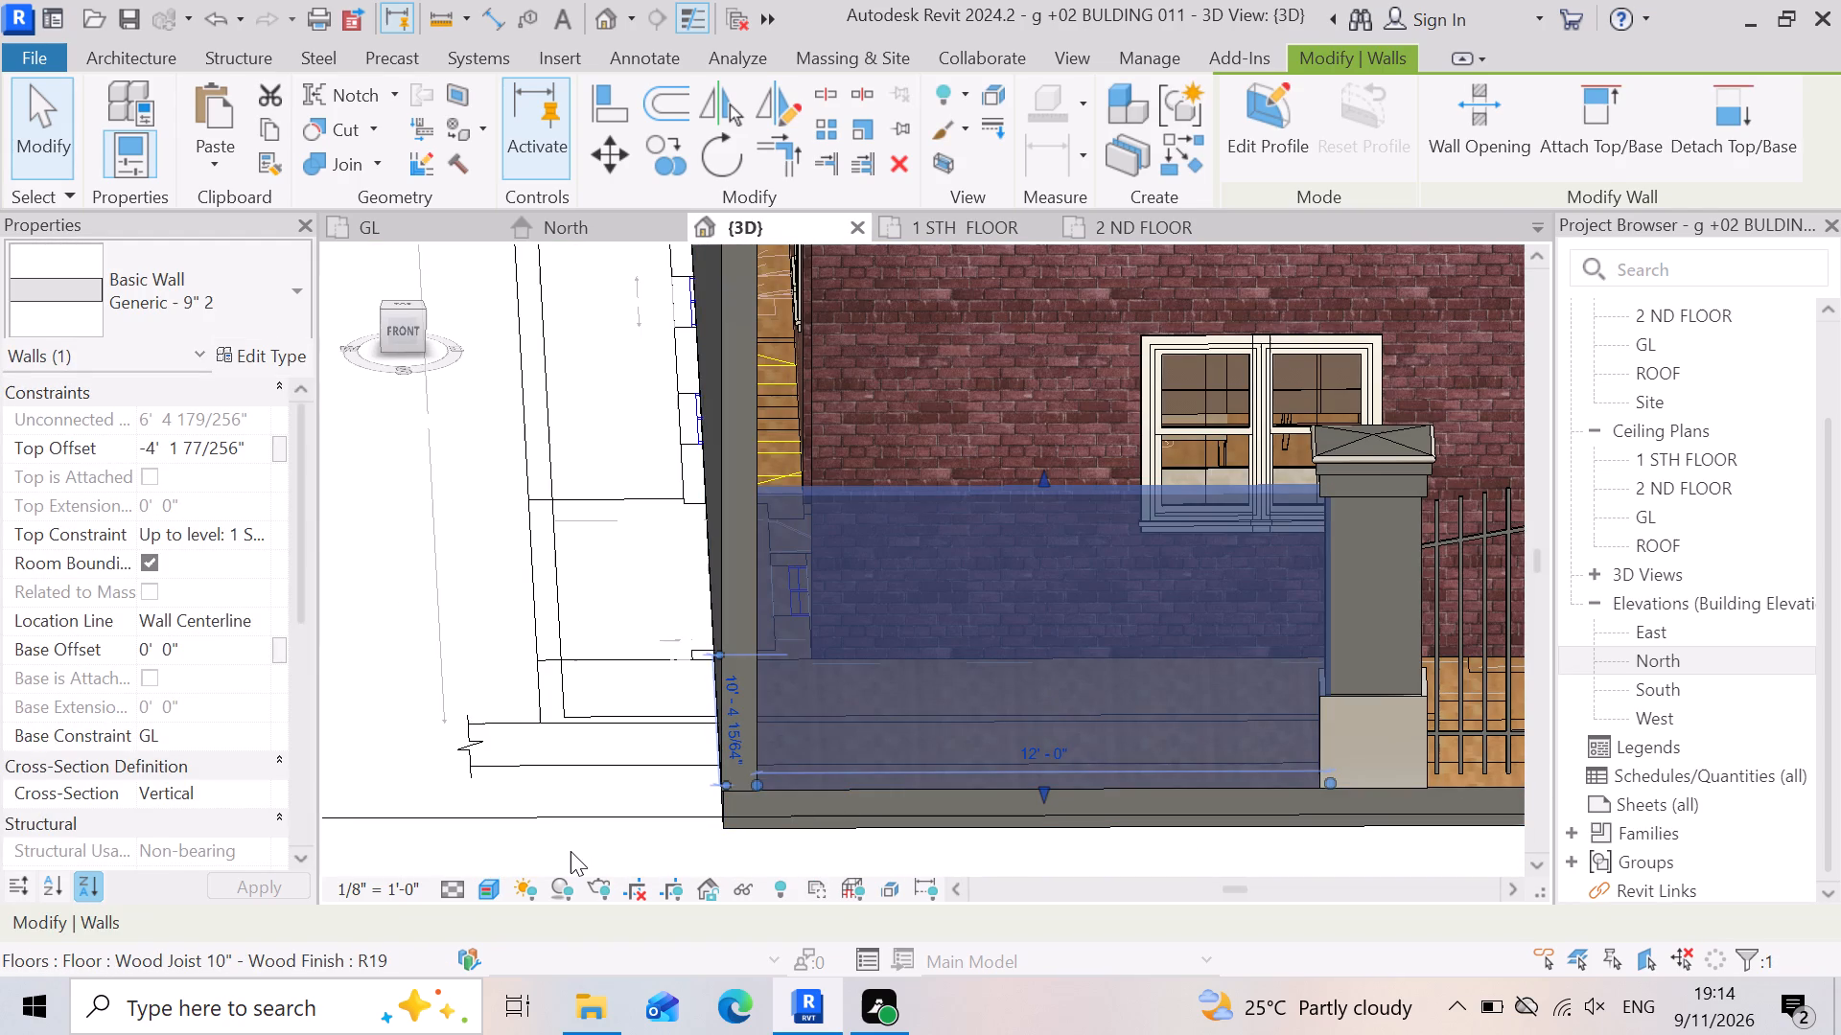
Extend the short front boundary wall on the other side of the gate freehand so its end meets the adjoining pillar.
scroll(826, 726, "down", 4)
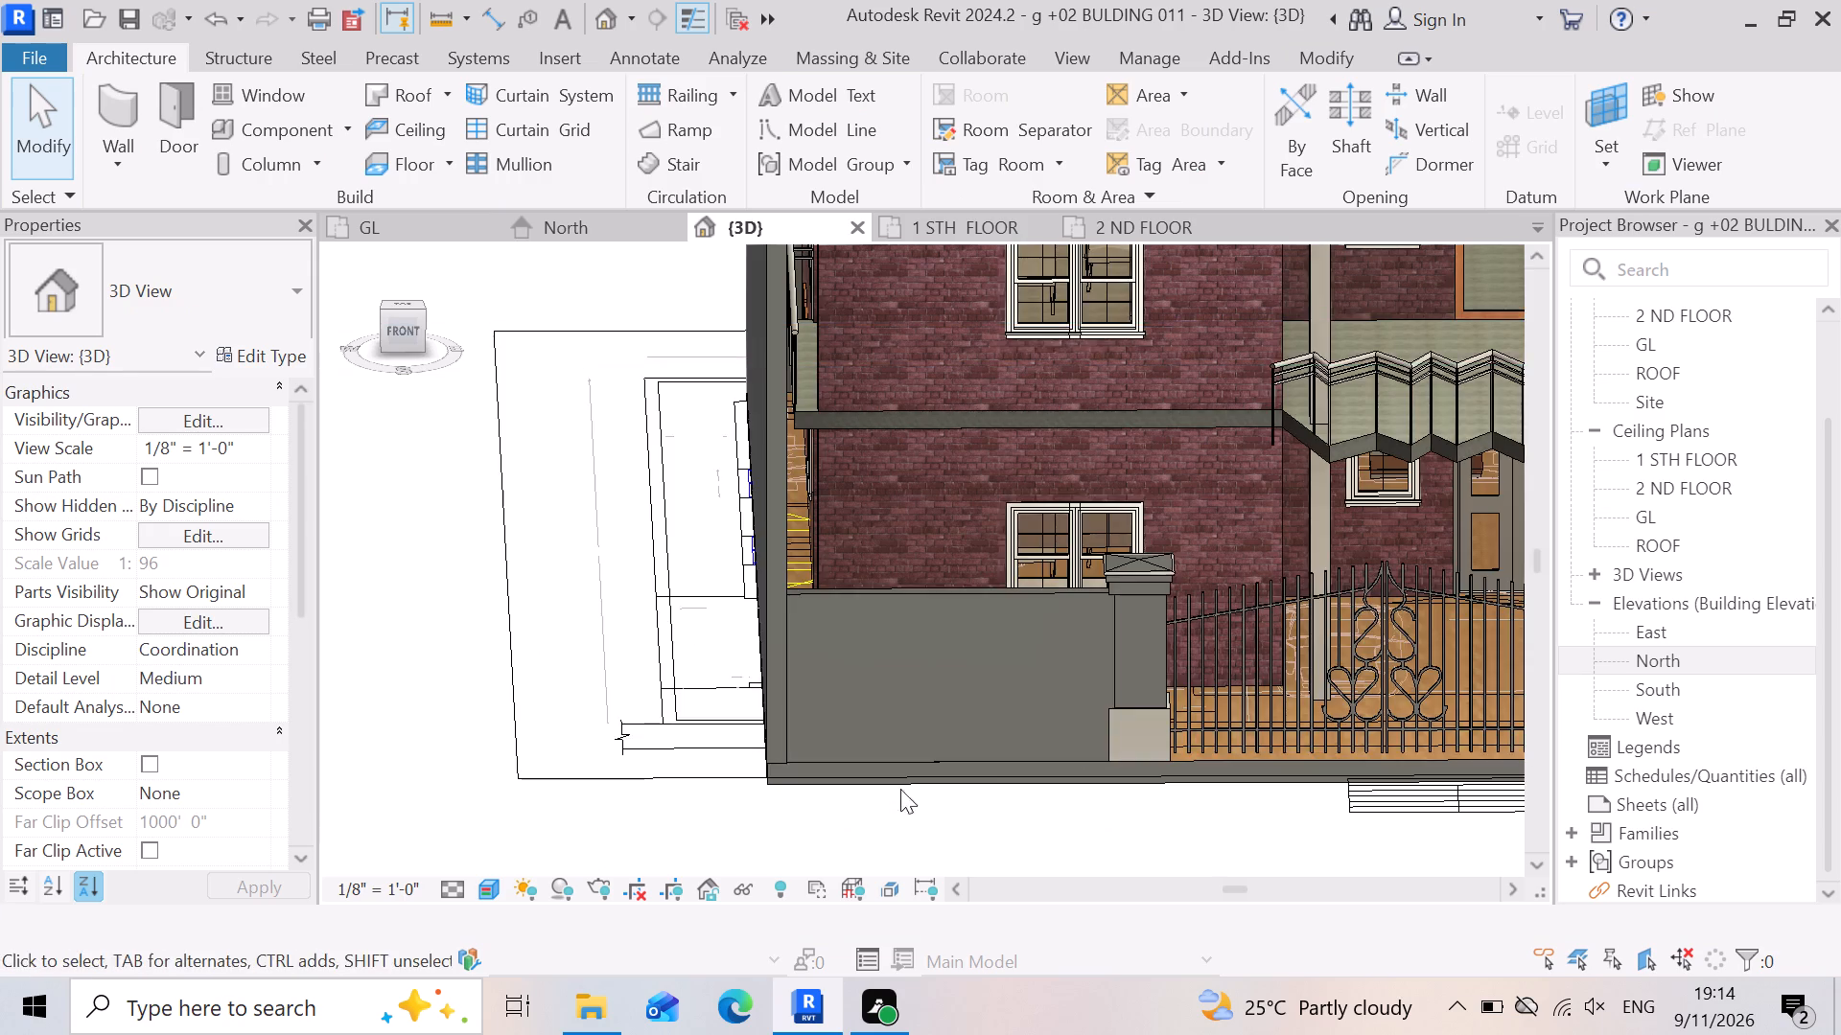
scroll(1171, 723, "down", 6)
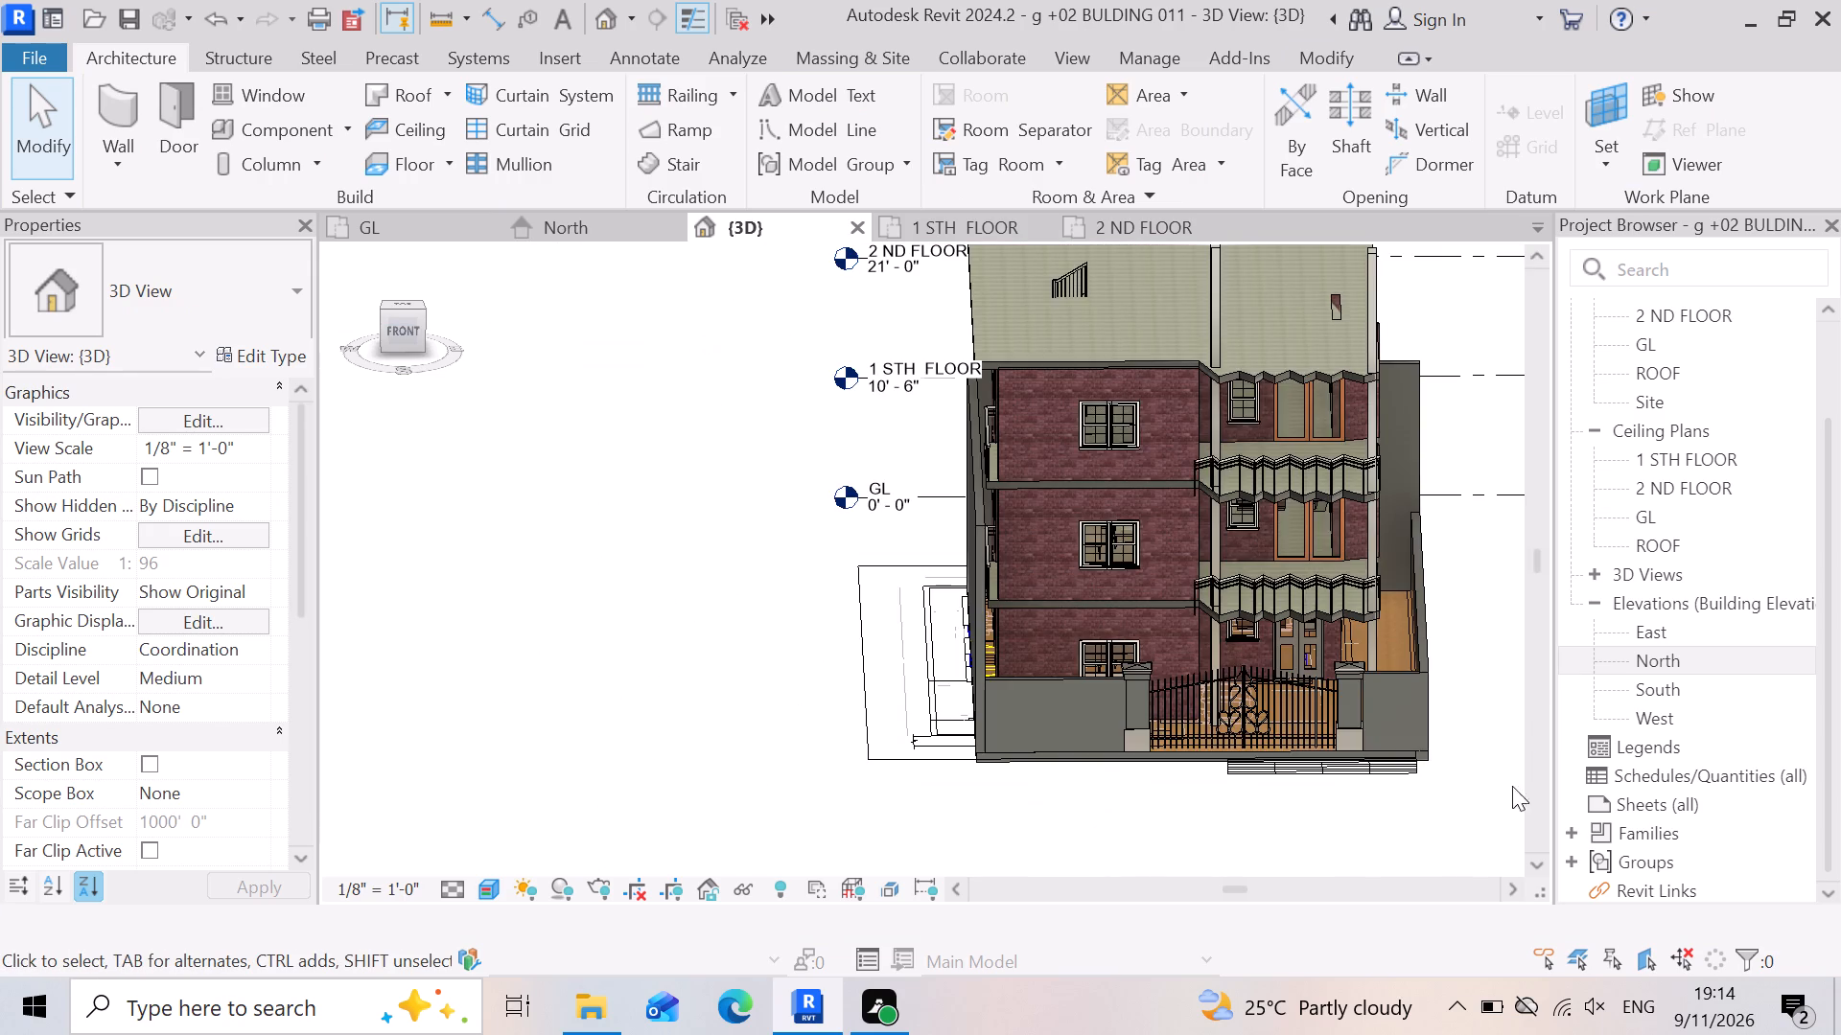
scroll(1424, 745, "up", 6)
left_click(1327, 722)
scroll(1303, 760, "up", 6)
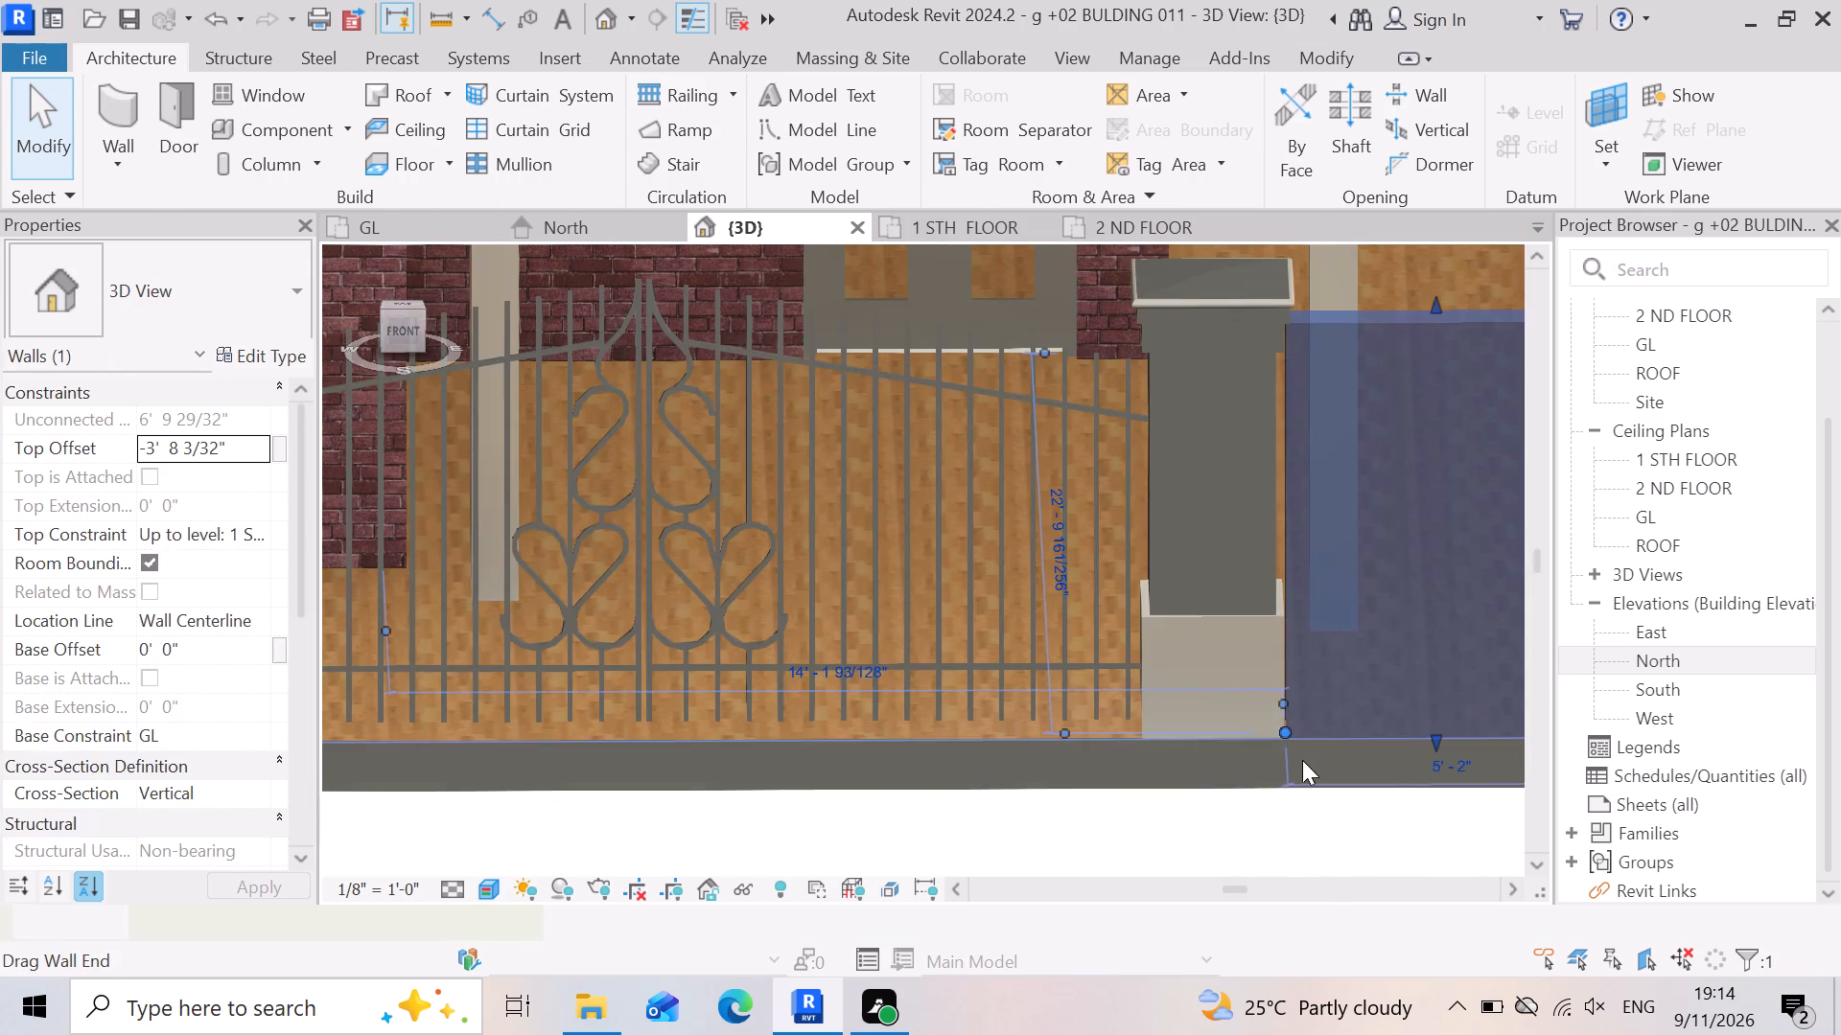
scroll(1255, 735, "up", 7)
left_click_drag(1340, 723, 1333, 723)
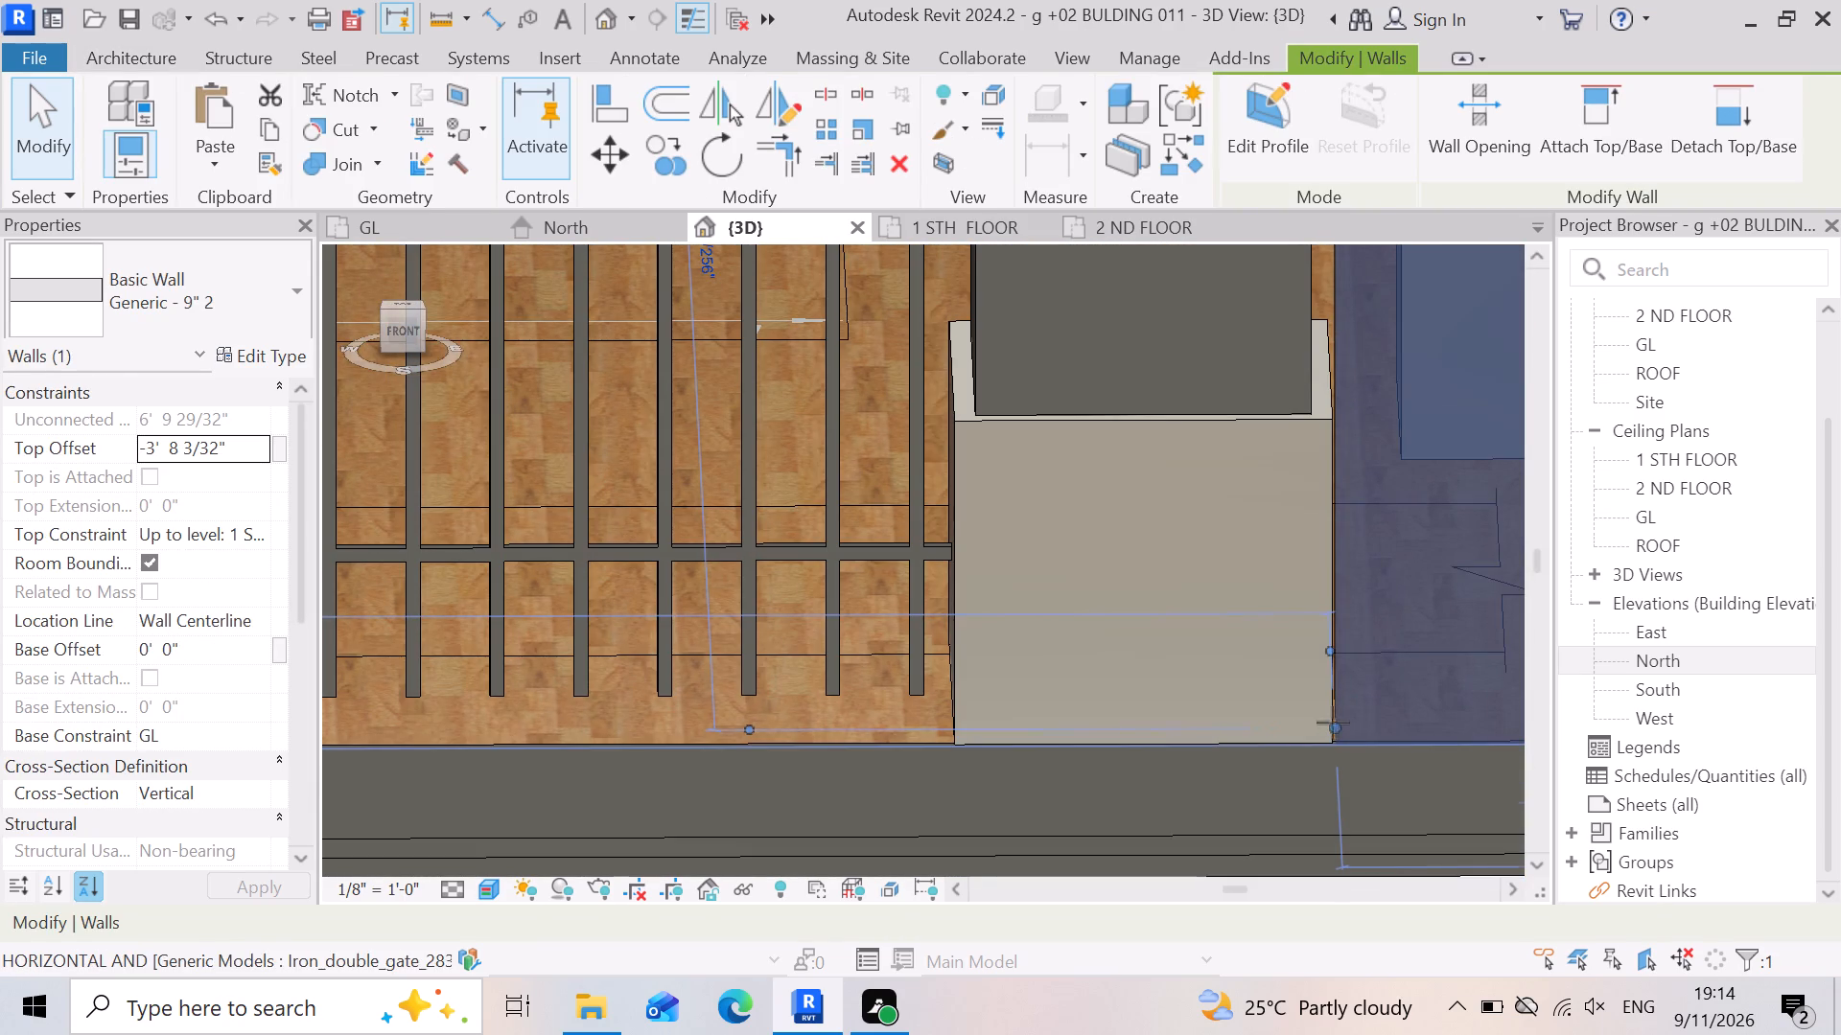
left_click_drag(1333, 723, 1302, 727)
left_click(1302, 727)
scroll(1303, 727, "down", 7)
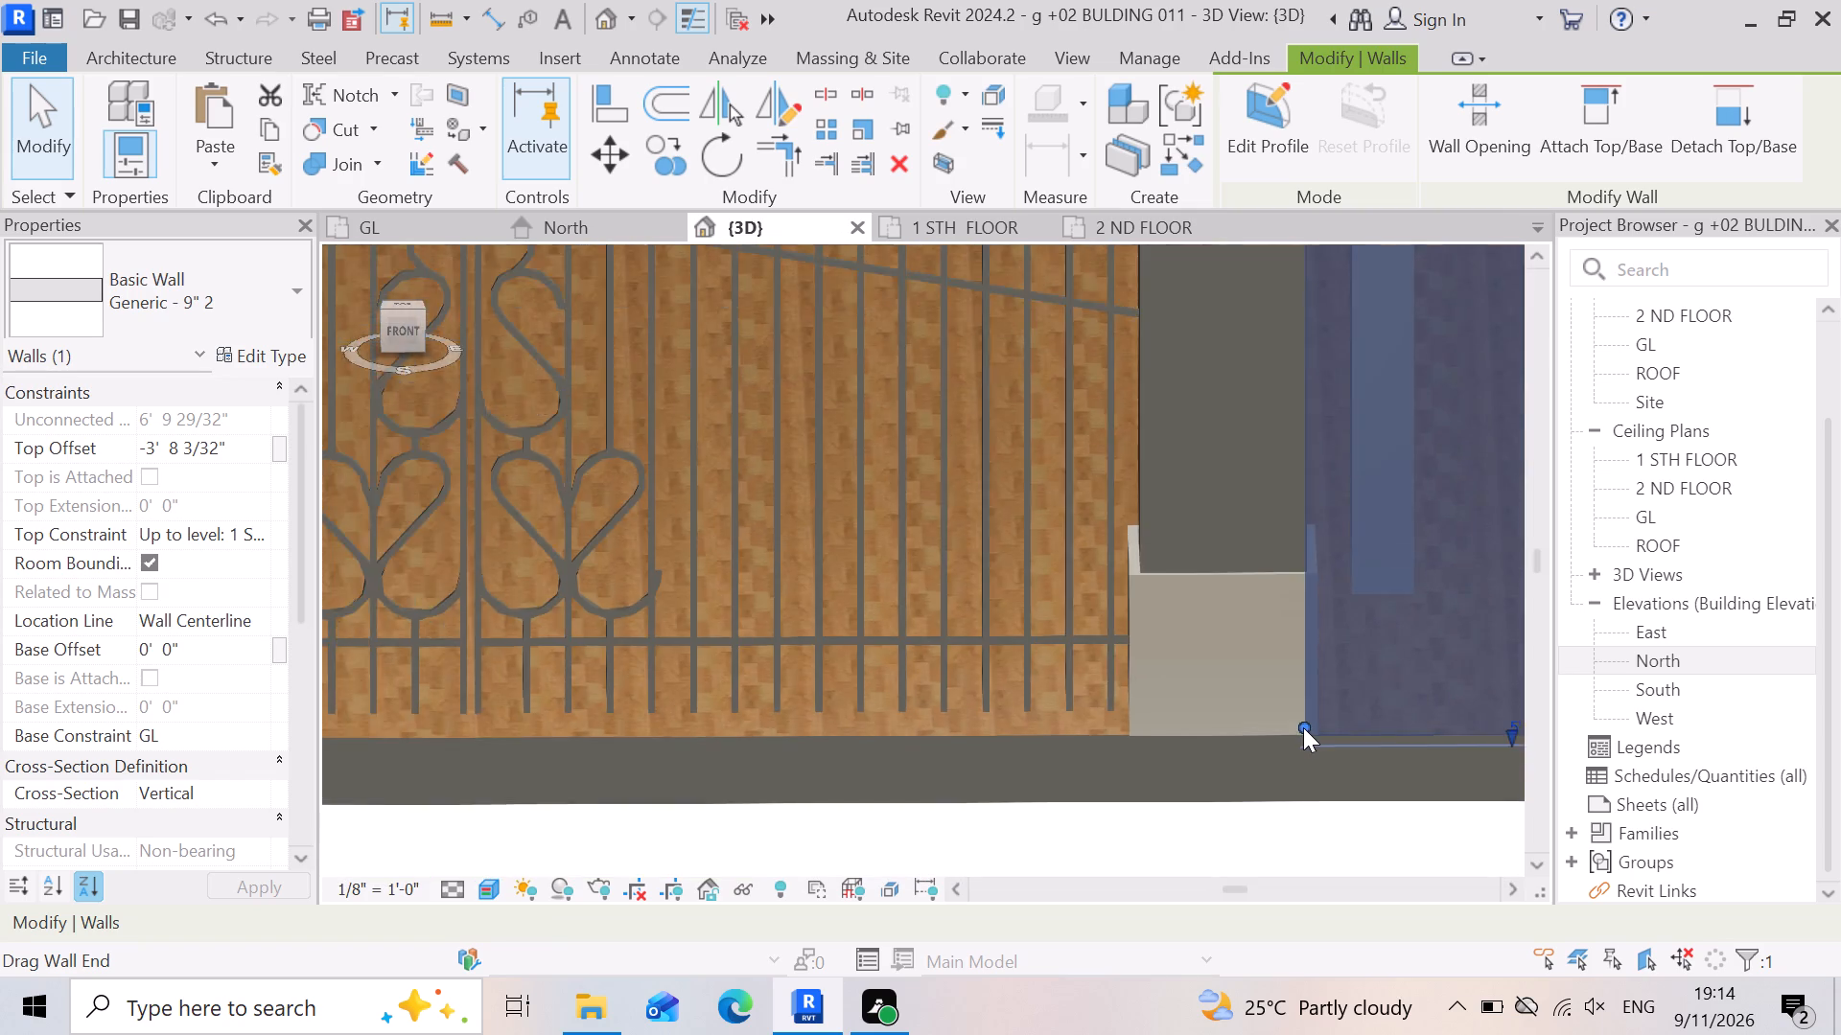
scroll(1303, 727, "down", 5)
left_click(1401, 853)
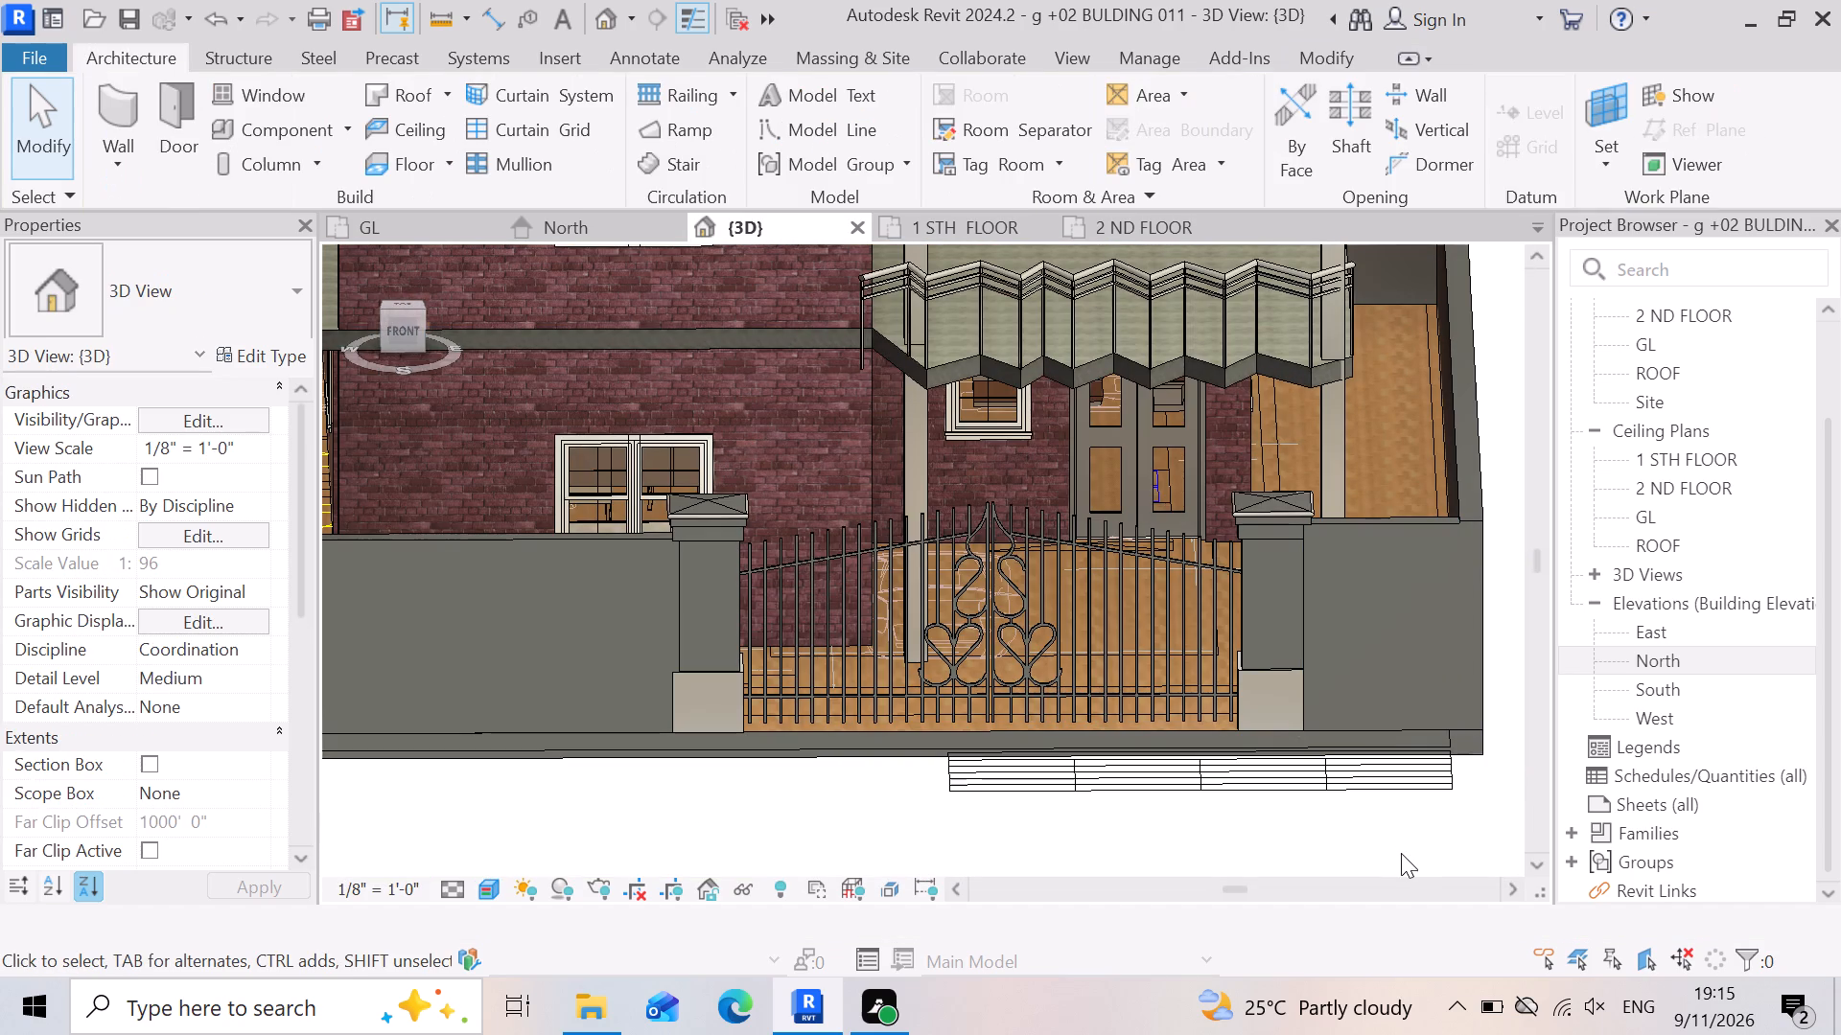
Constrain the remaining tall long side boundary wall's top up to level 1 STH FLOOR with a top offset of -6".
scroll(1379, 765, "down", 4)
scroll(1294, 805, "down", 3)
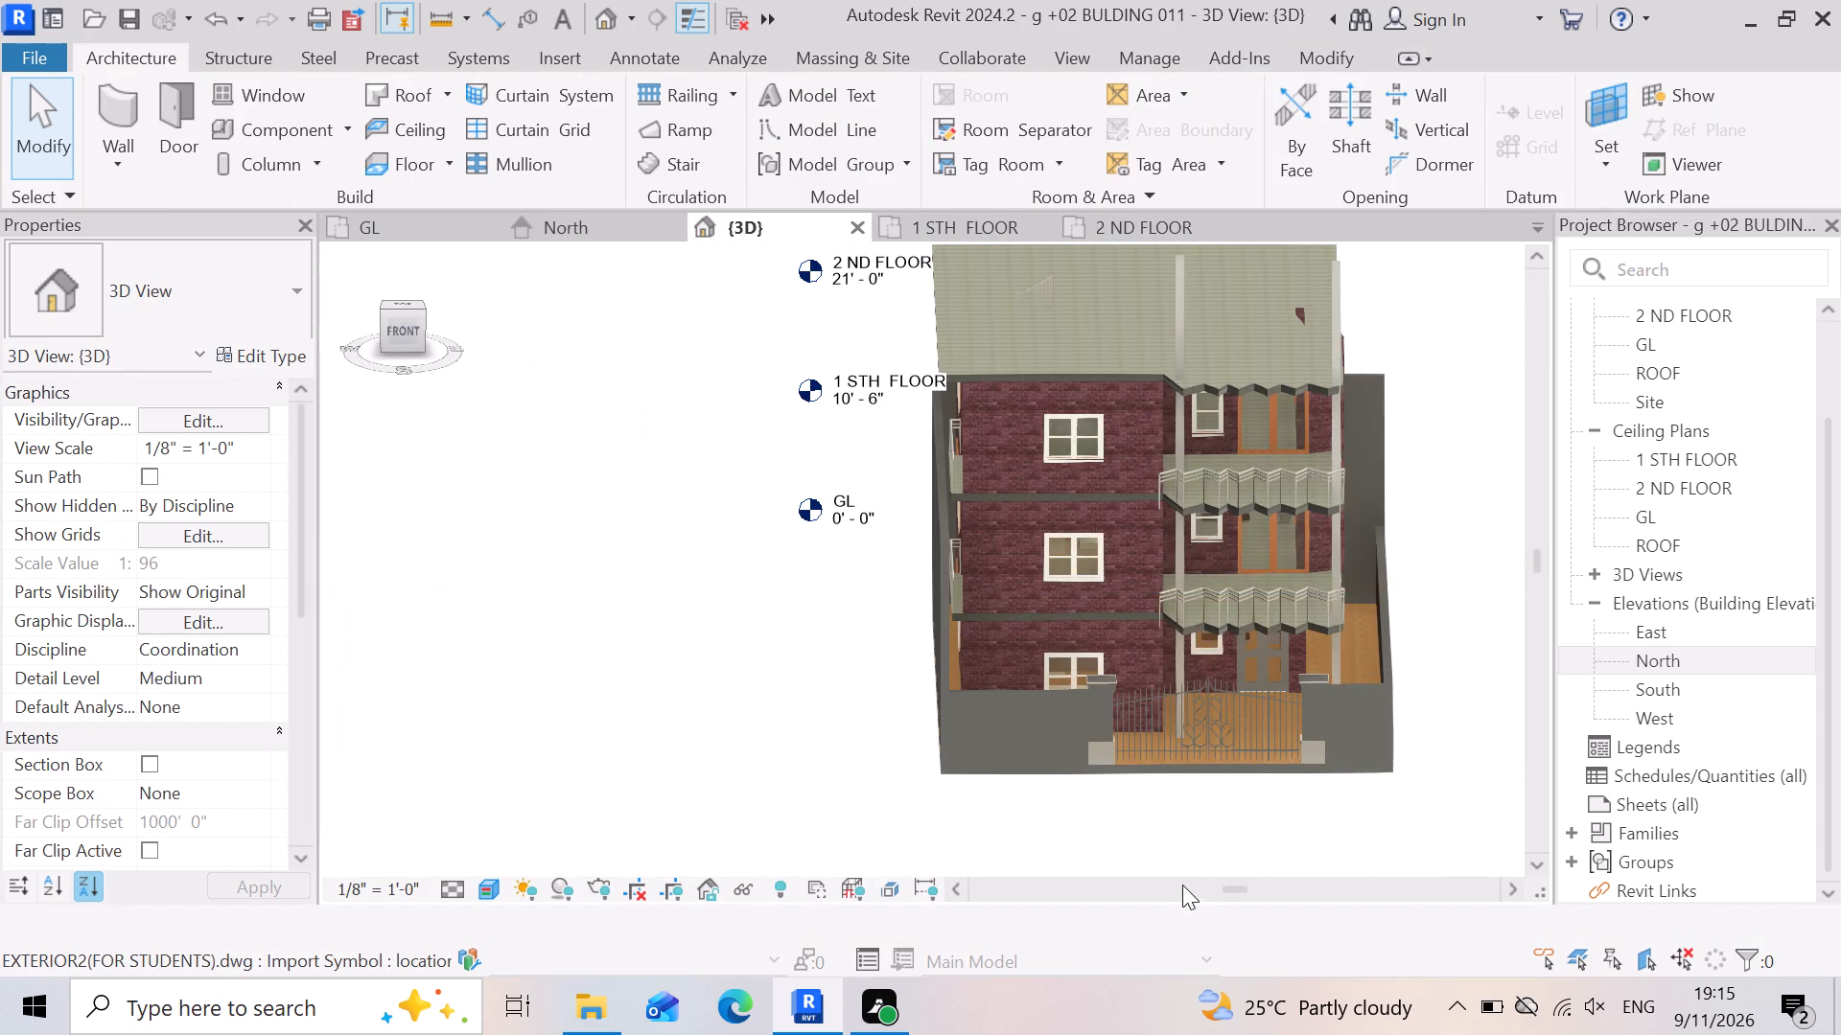
right_click_drag(1192, 898, 1218, 809, "shift")
middle_click_drag(1192, 898, 1218, 809, "shift")
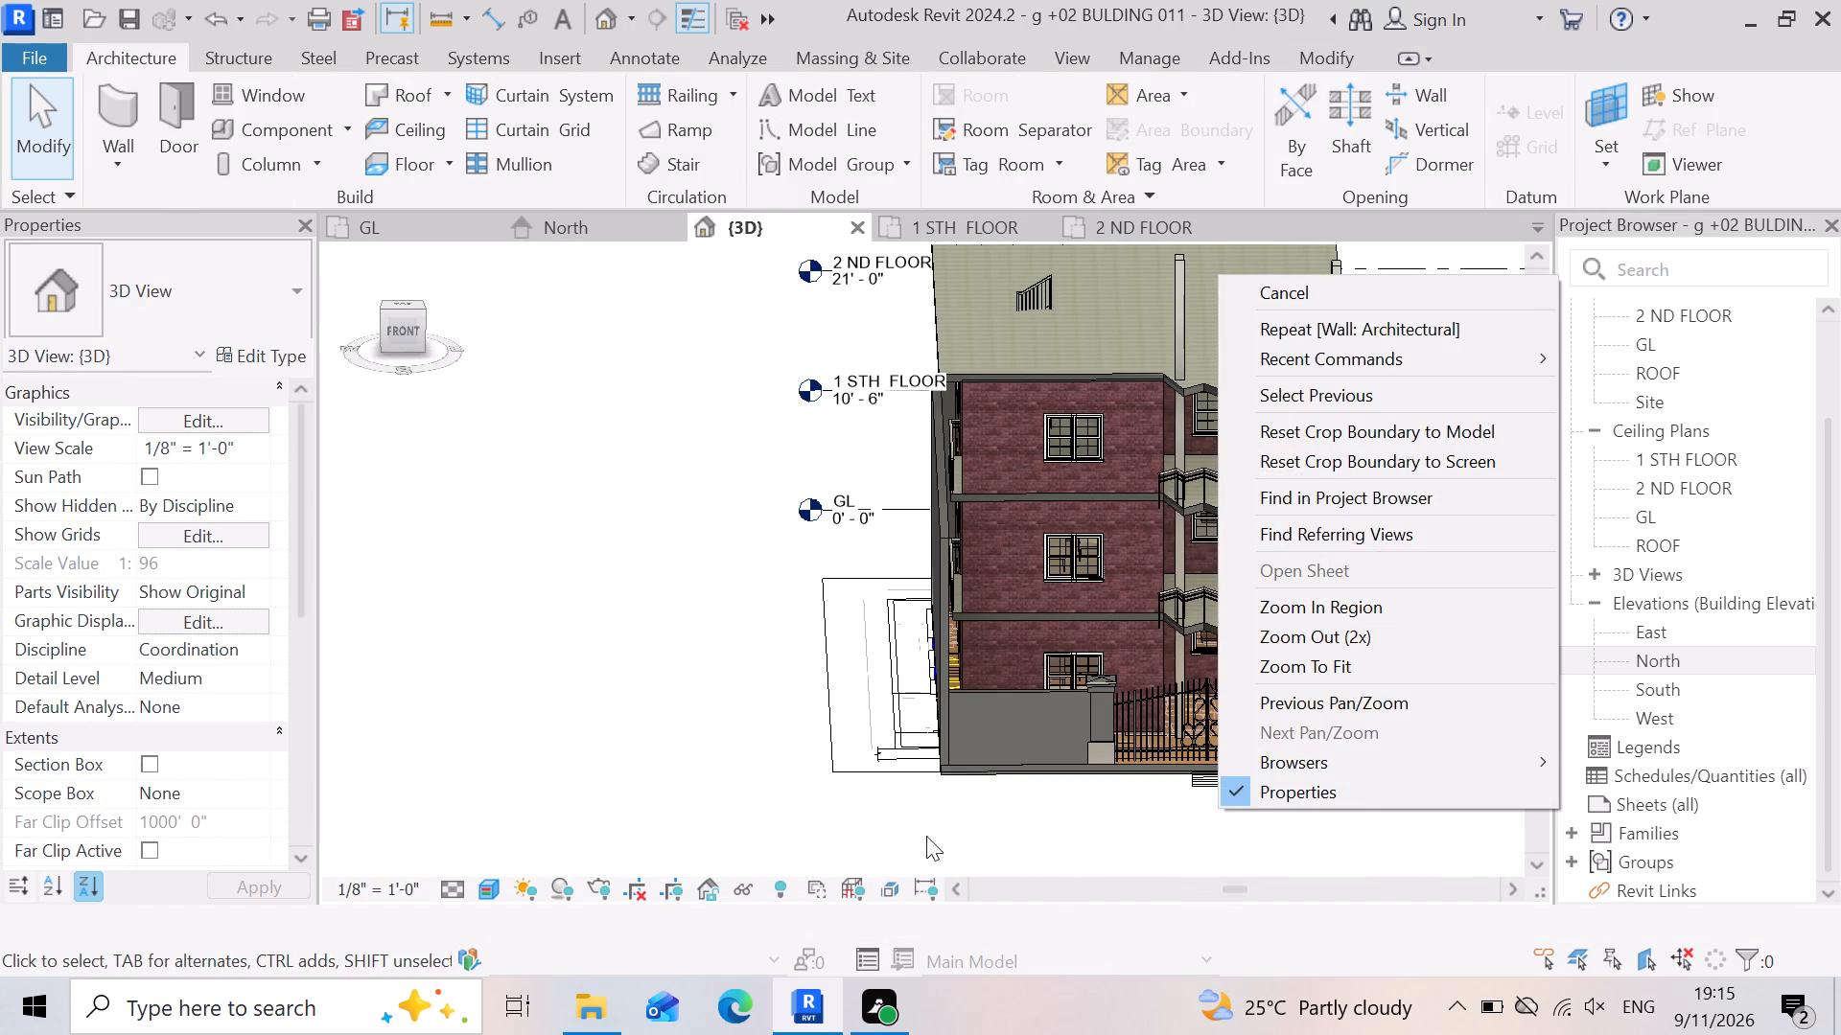
left_click(726, 793)
scroll(1107, 801, "down", 2)
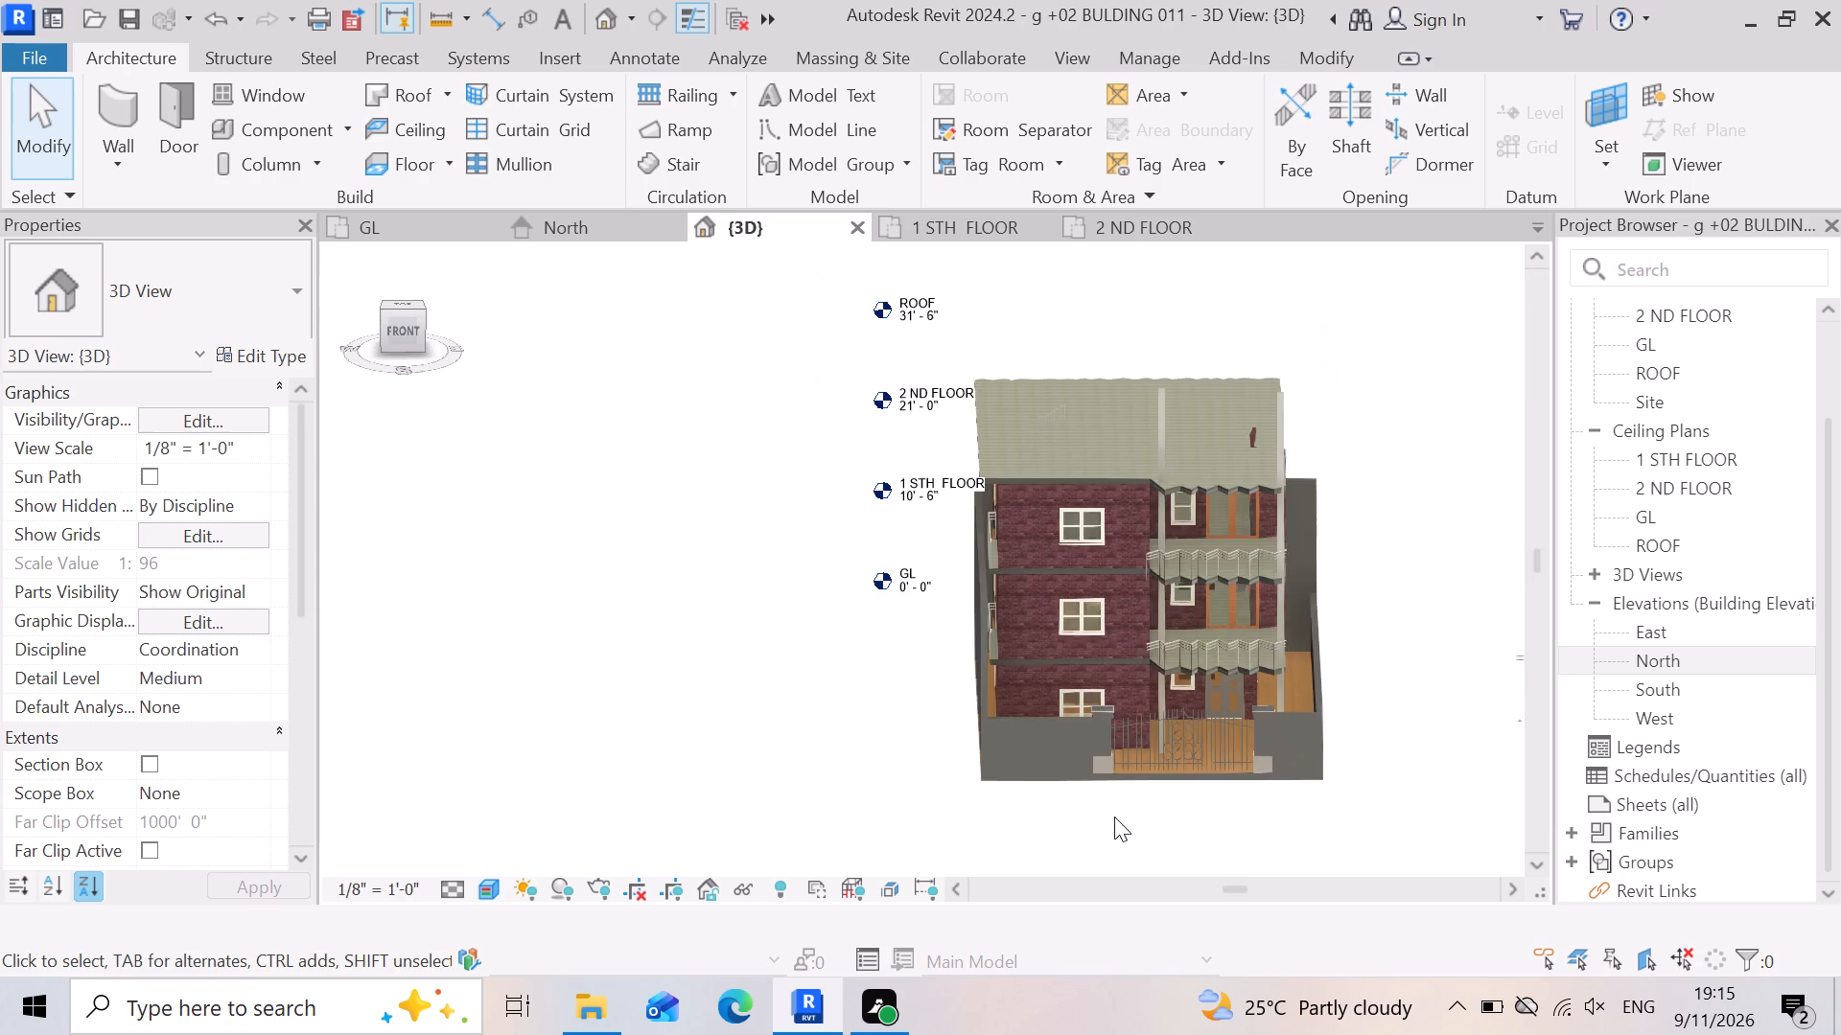
middle_click(1114, 816, "shift")
right_click_drag(1114, 818, 1348, 800, "shift")
middle_click_drag(1114, 810, 1348, 799, "shift")
middle_click(1348, 799, "shift")
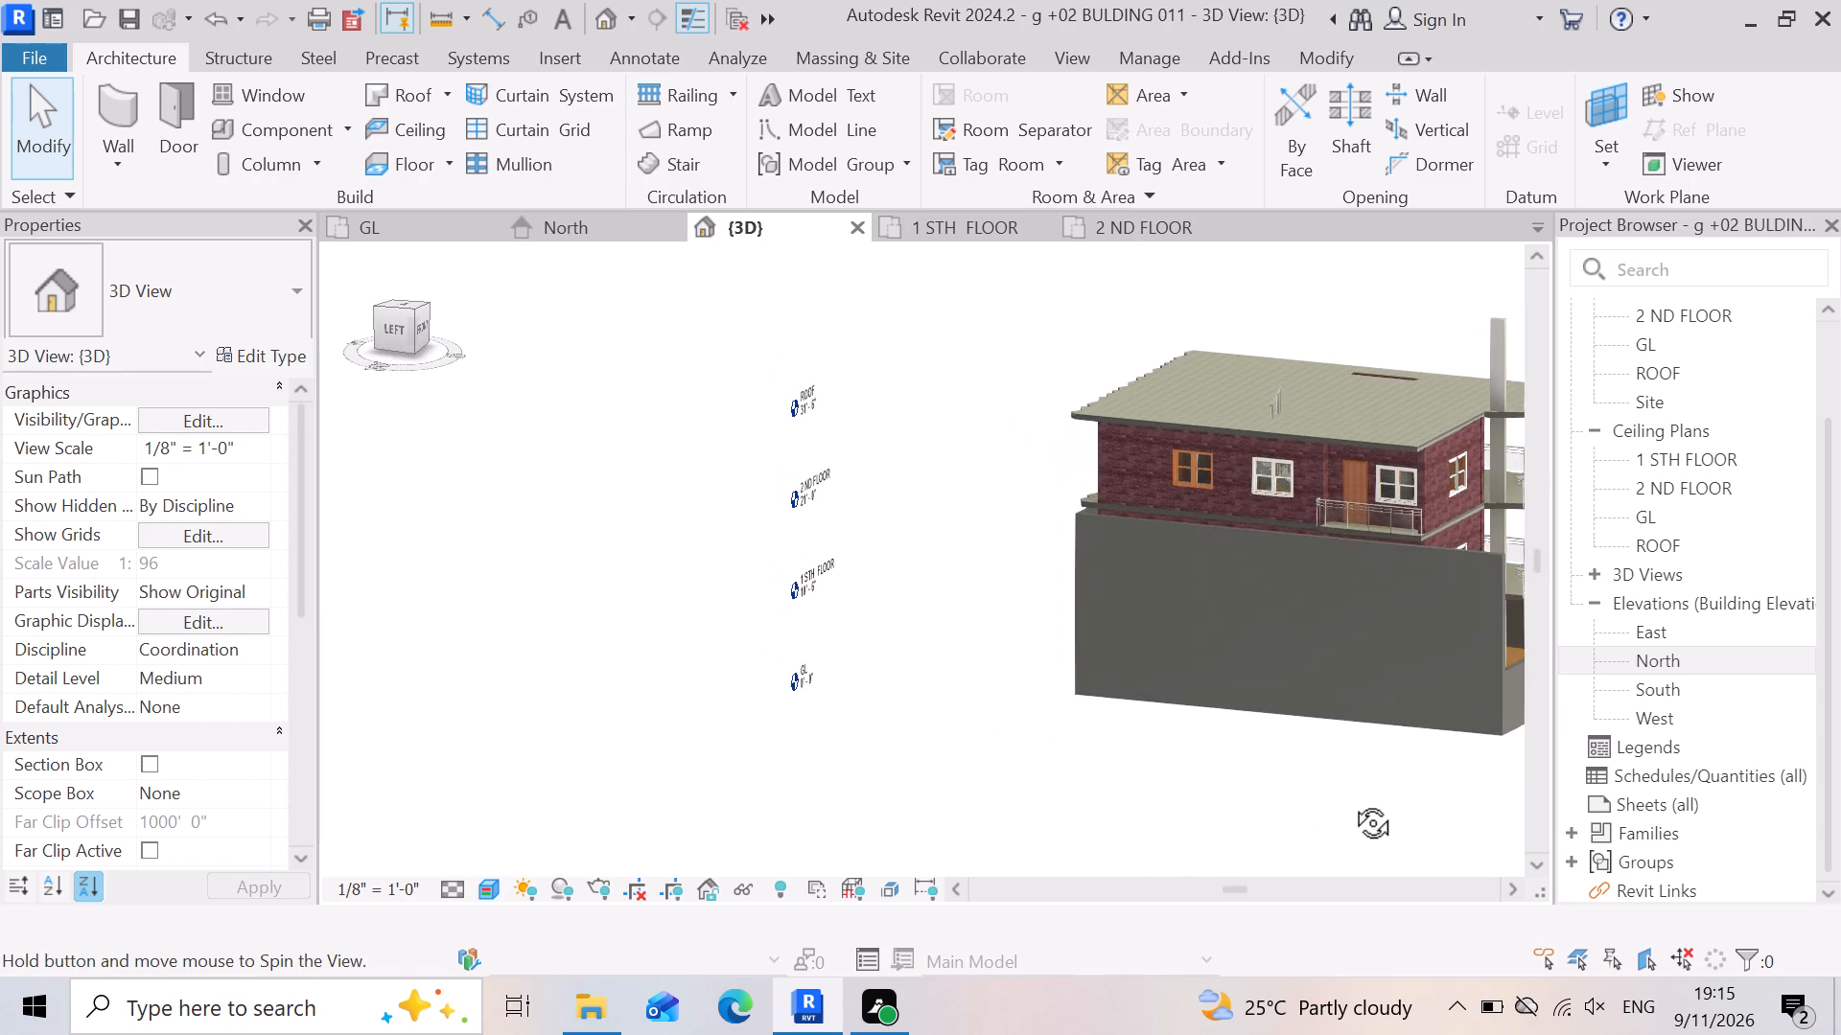
left_click(1340, 677)
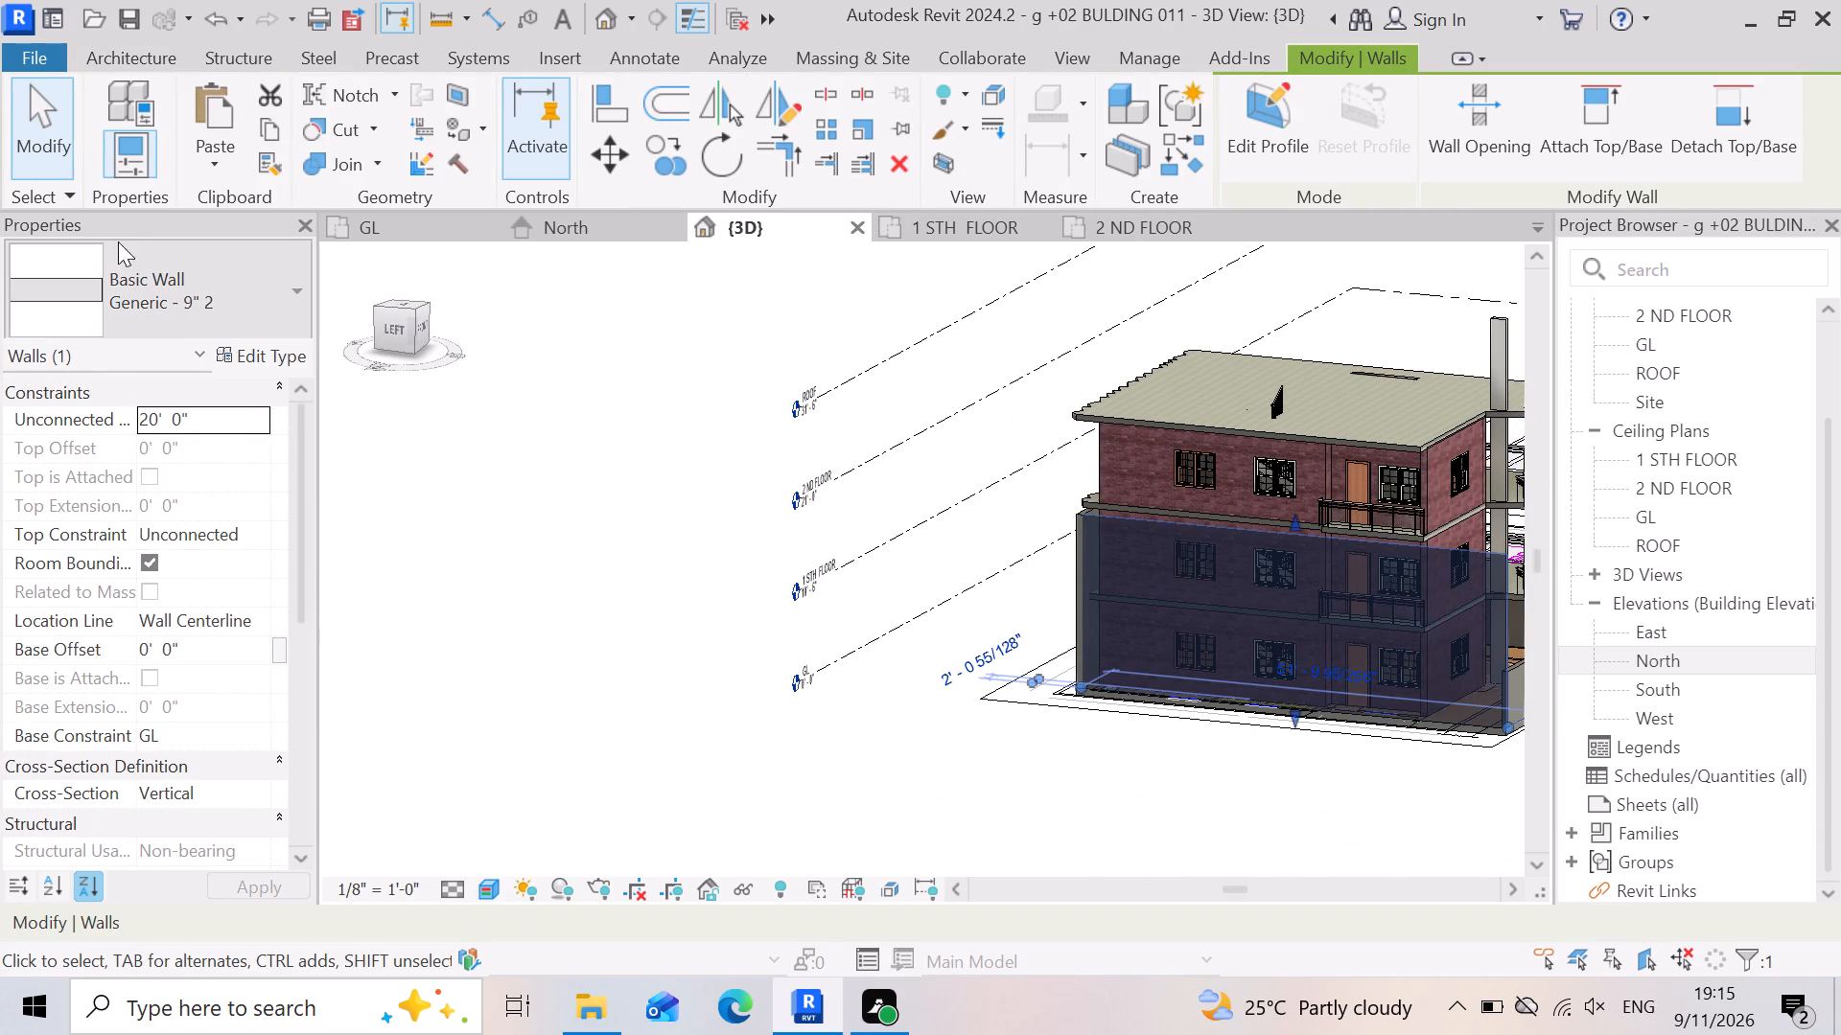
left_click(255, 527)
left_click(274, 610)
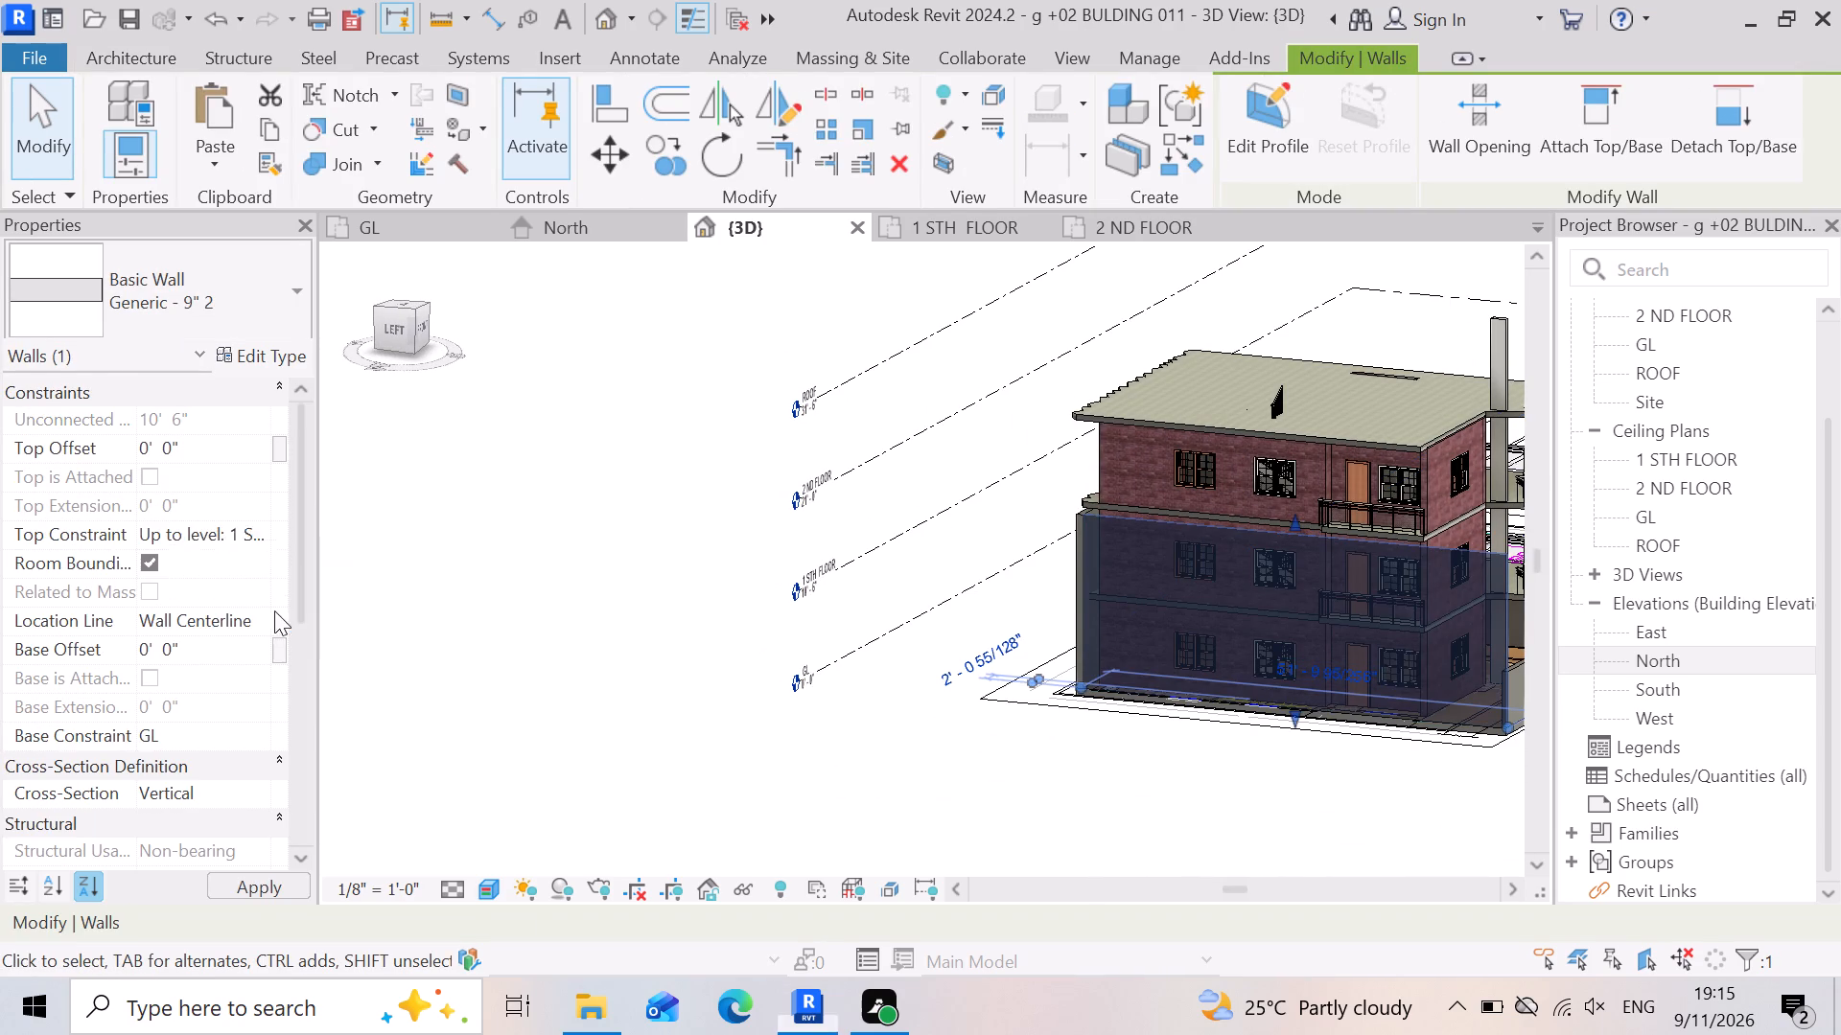
left_click(195, 445)
type("-6")
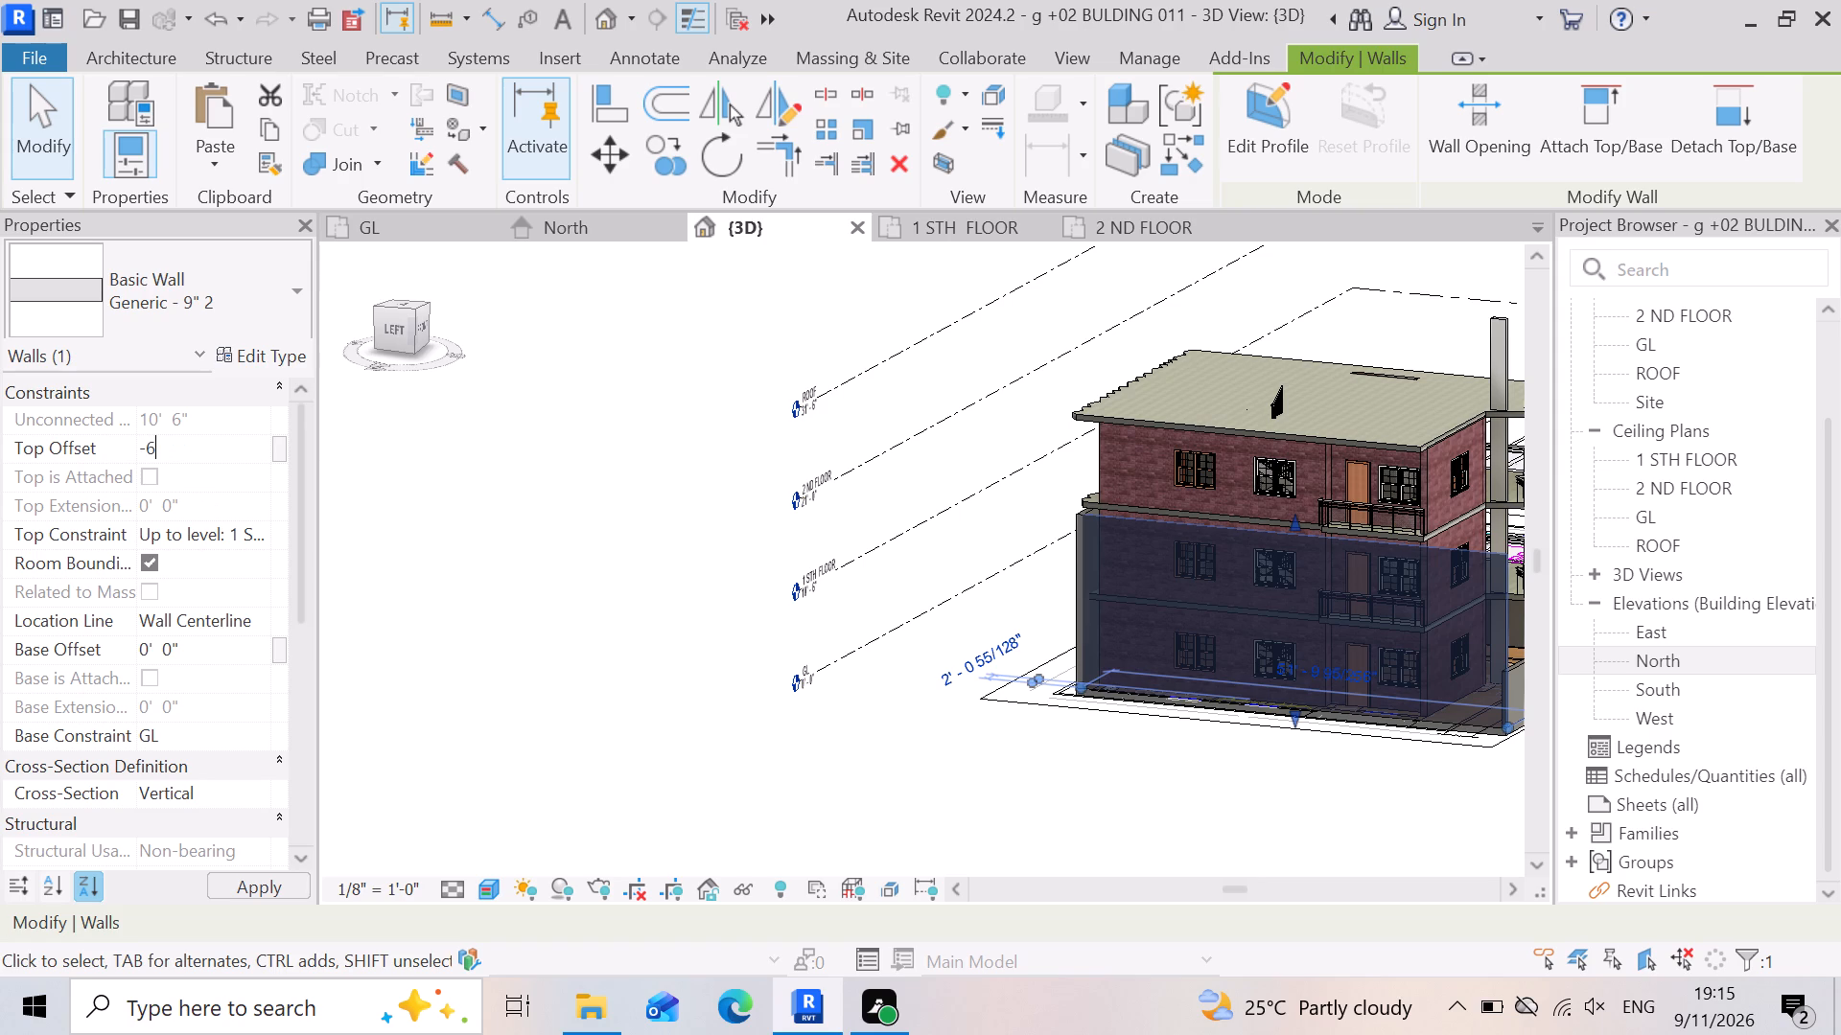
key("shift+quotedbl")
key("Return")
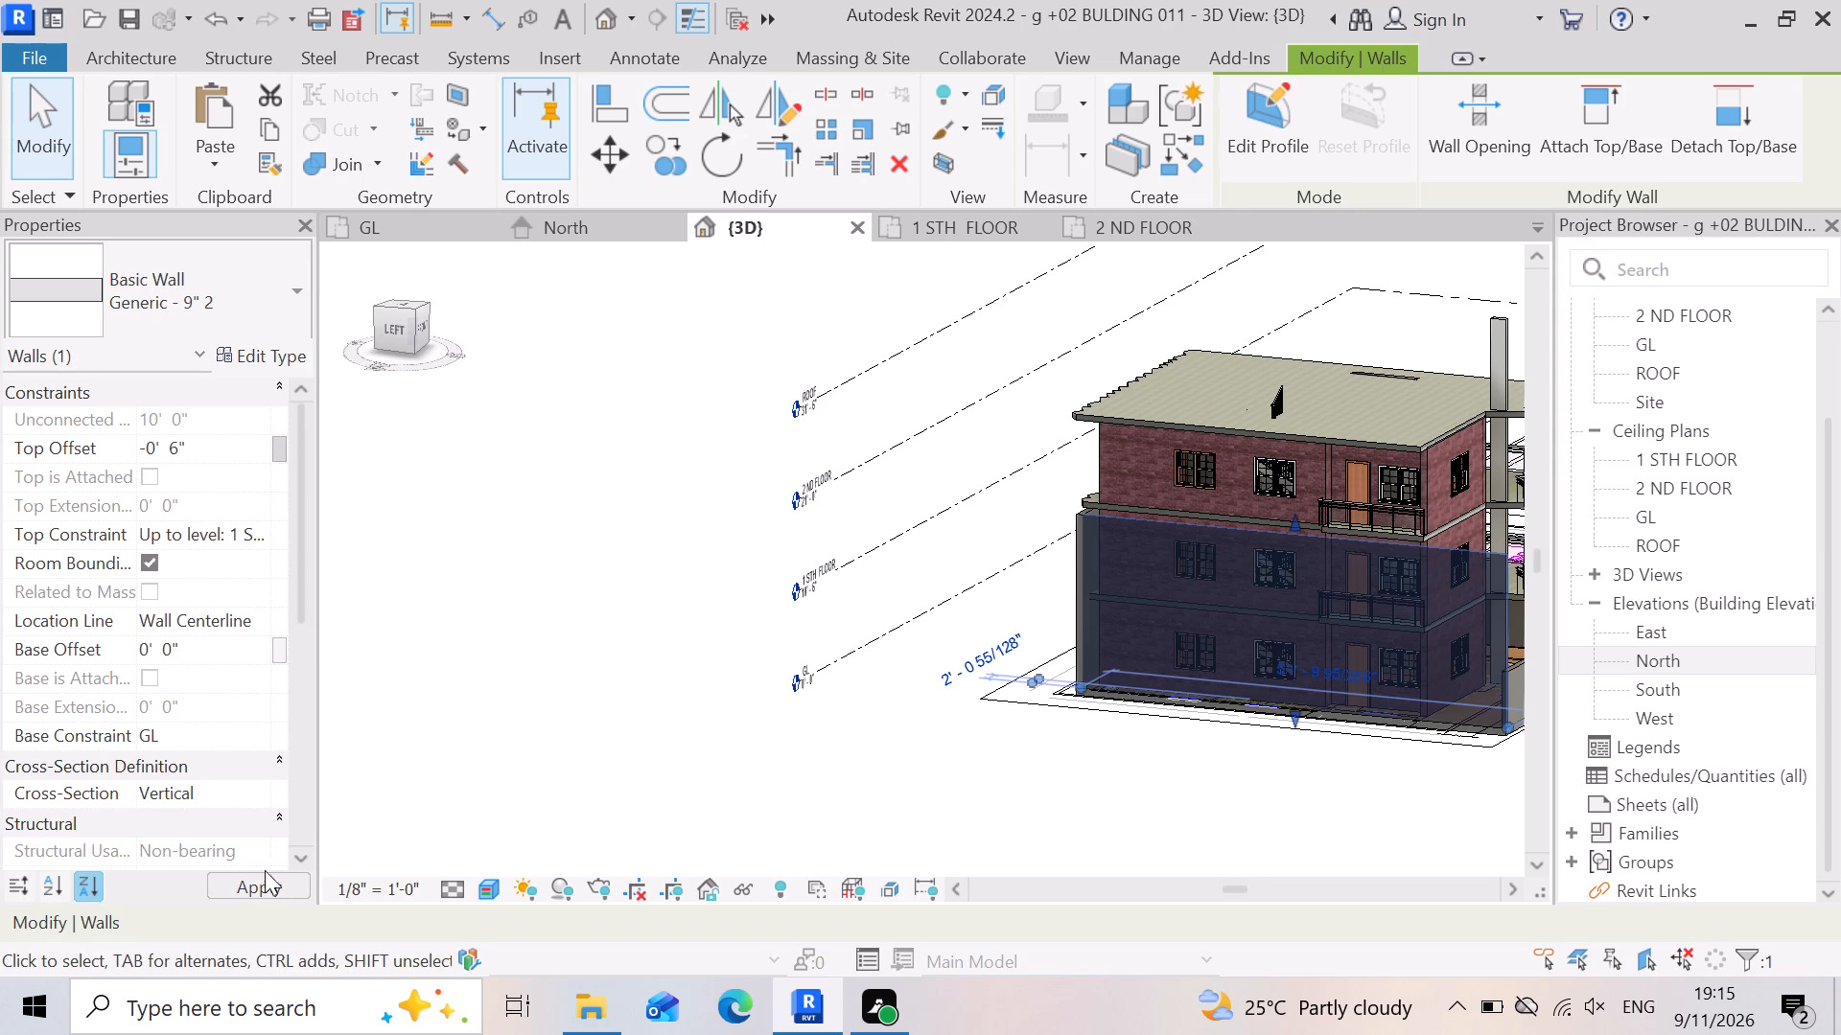
left_click(273, 886)
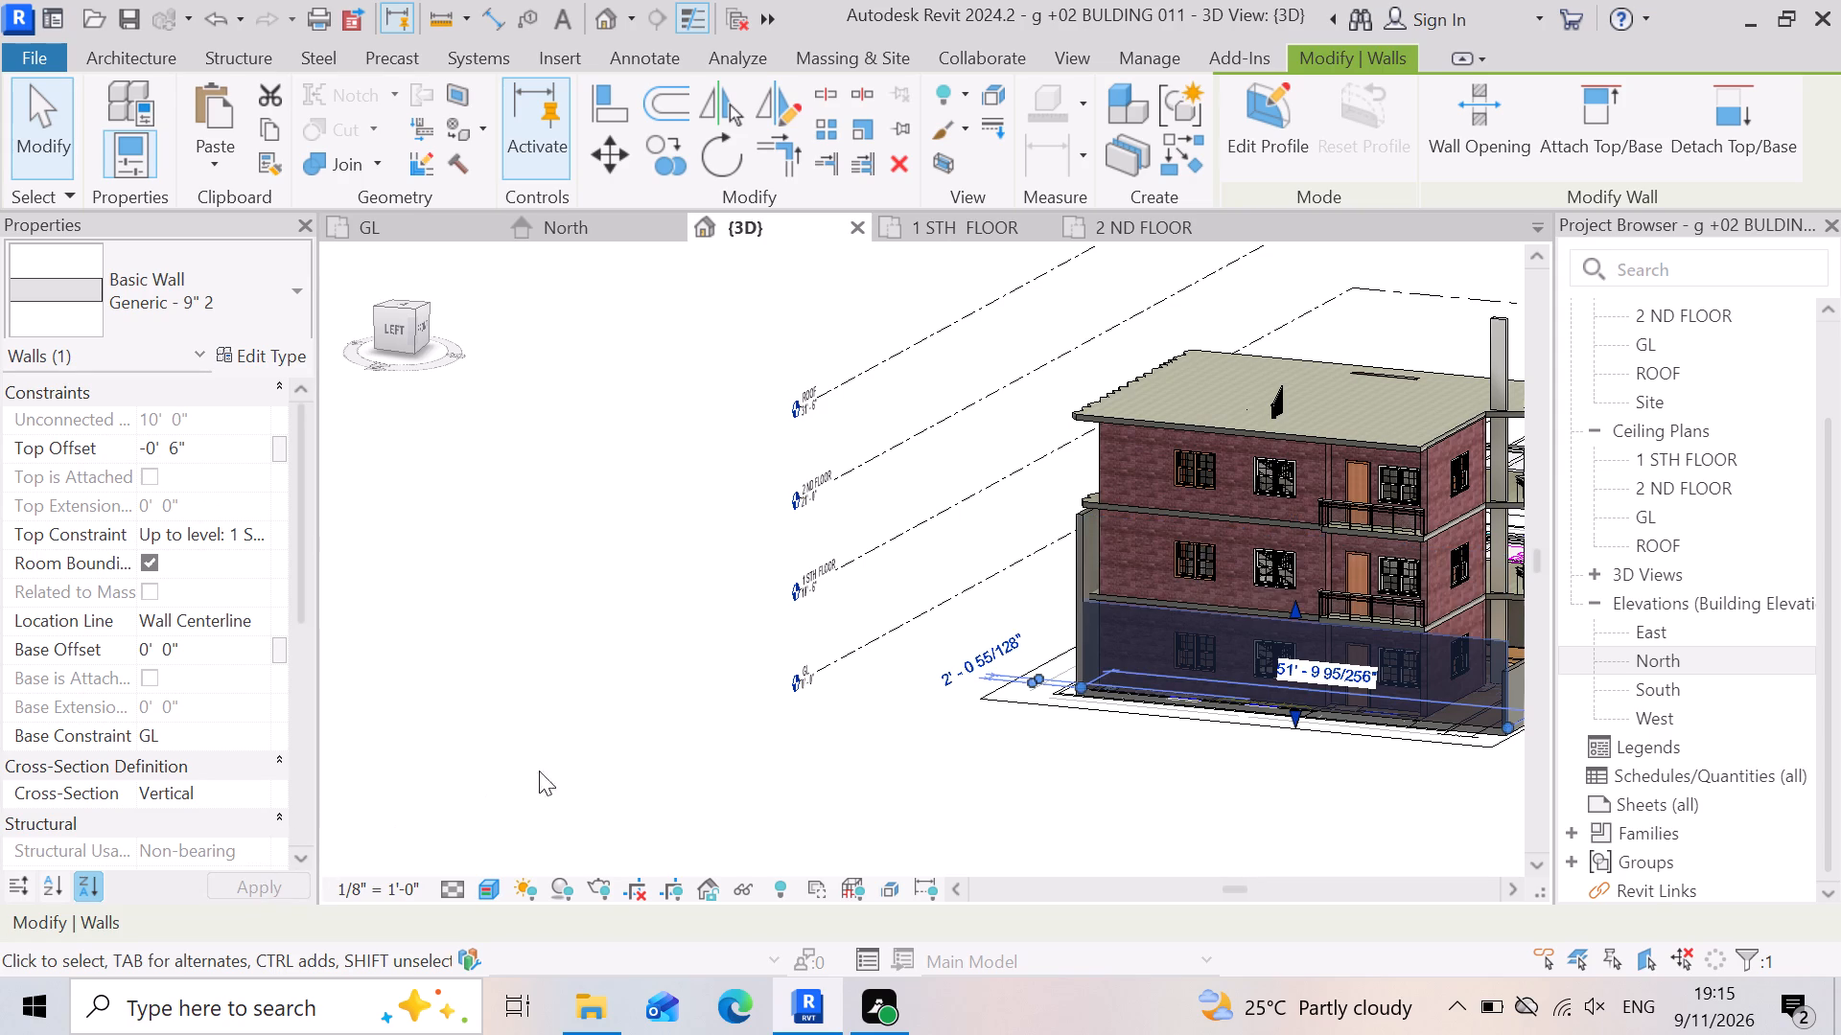
left_click(568, 754)
Lower the same side wall's top freehand towards the adjoining front wall's height, to a top offset of about -3' 8".
scroll(1323, 698, "up", 2)
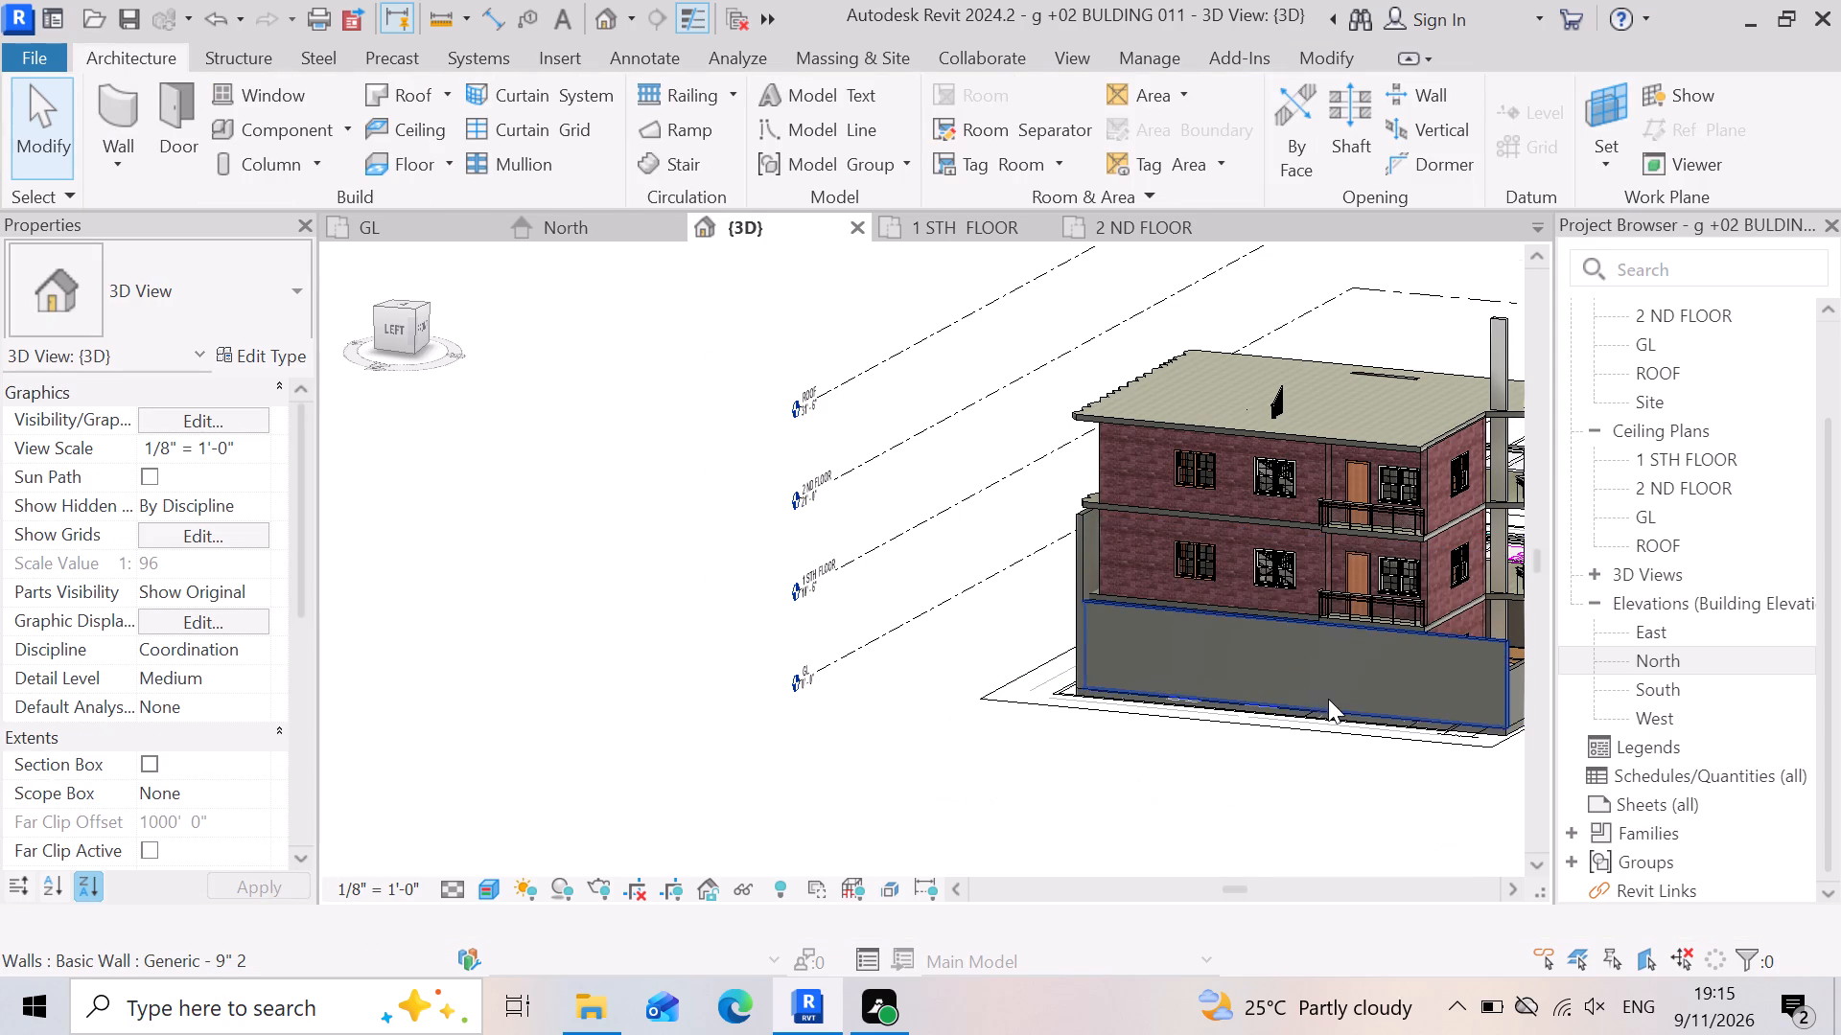
scroll(1328, 699, "up", 1)
scroll(1126, 822, "down", 4)
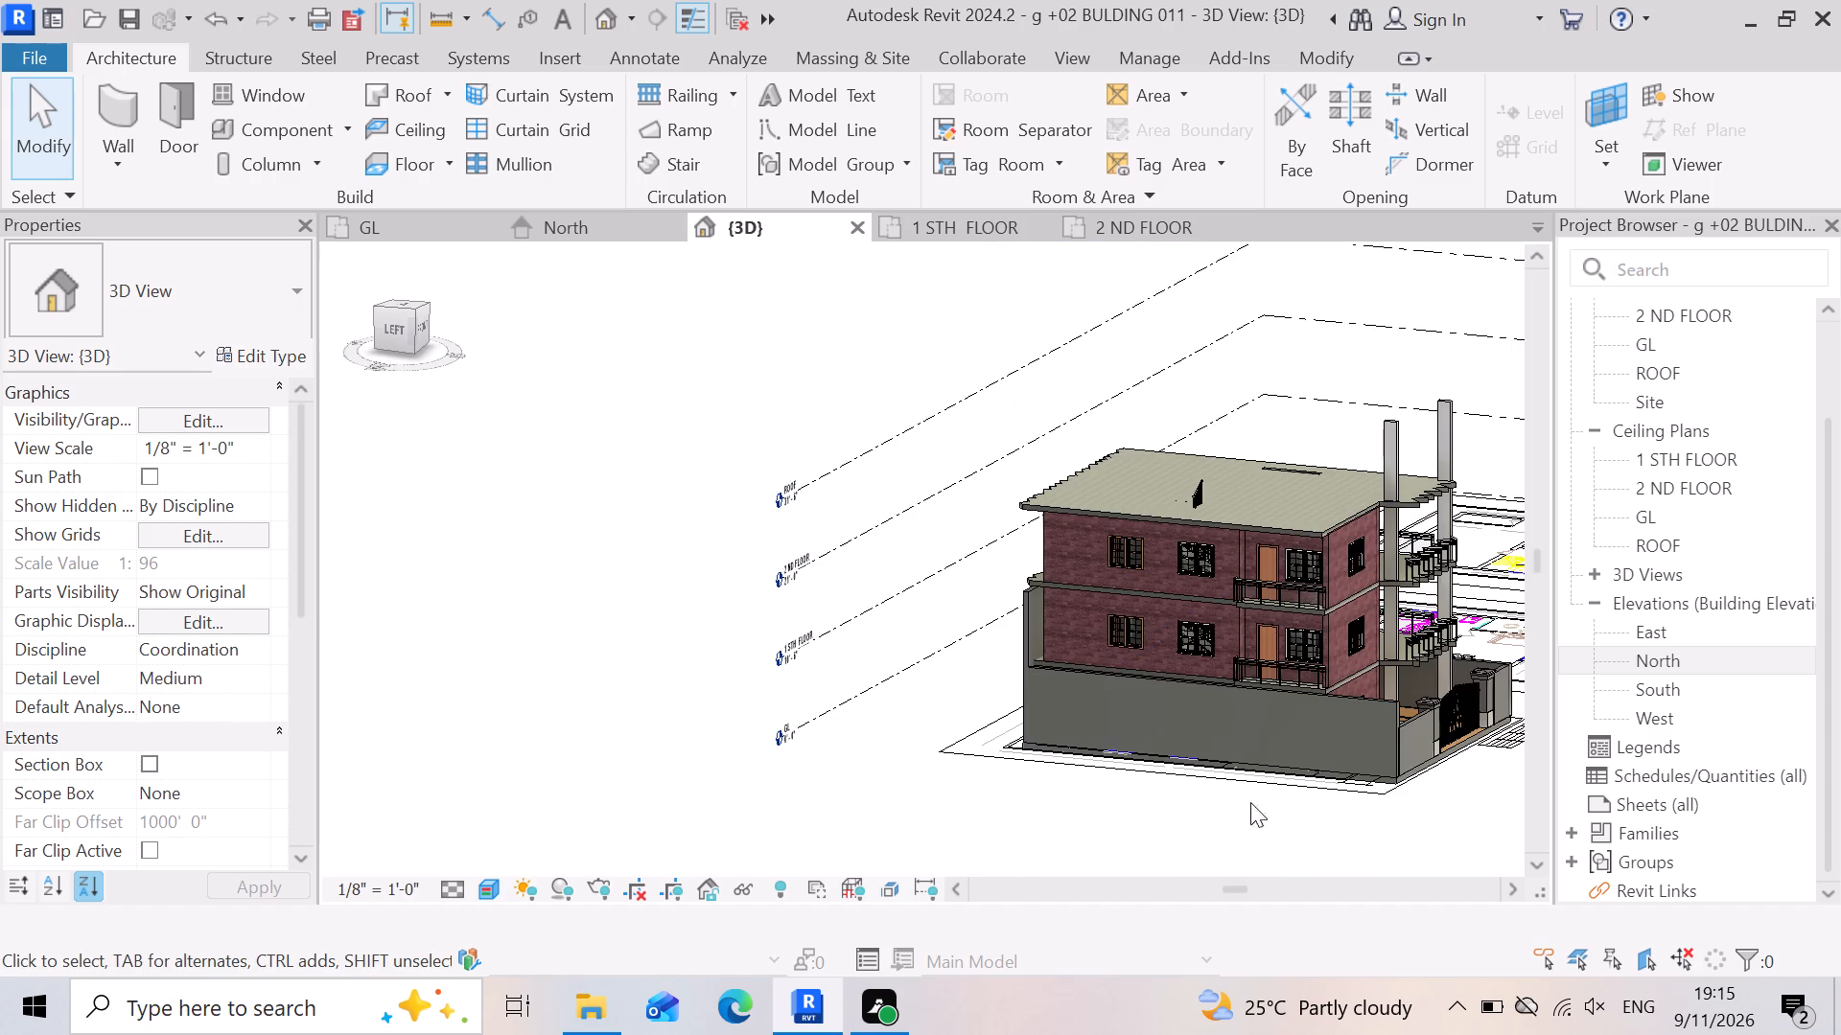
scroll(1300, 790, "up", 3)
left_click(1336, 711)
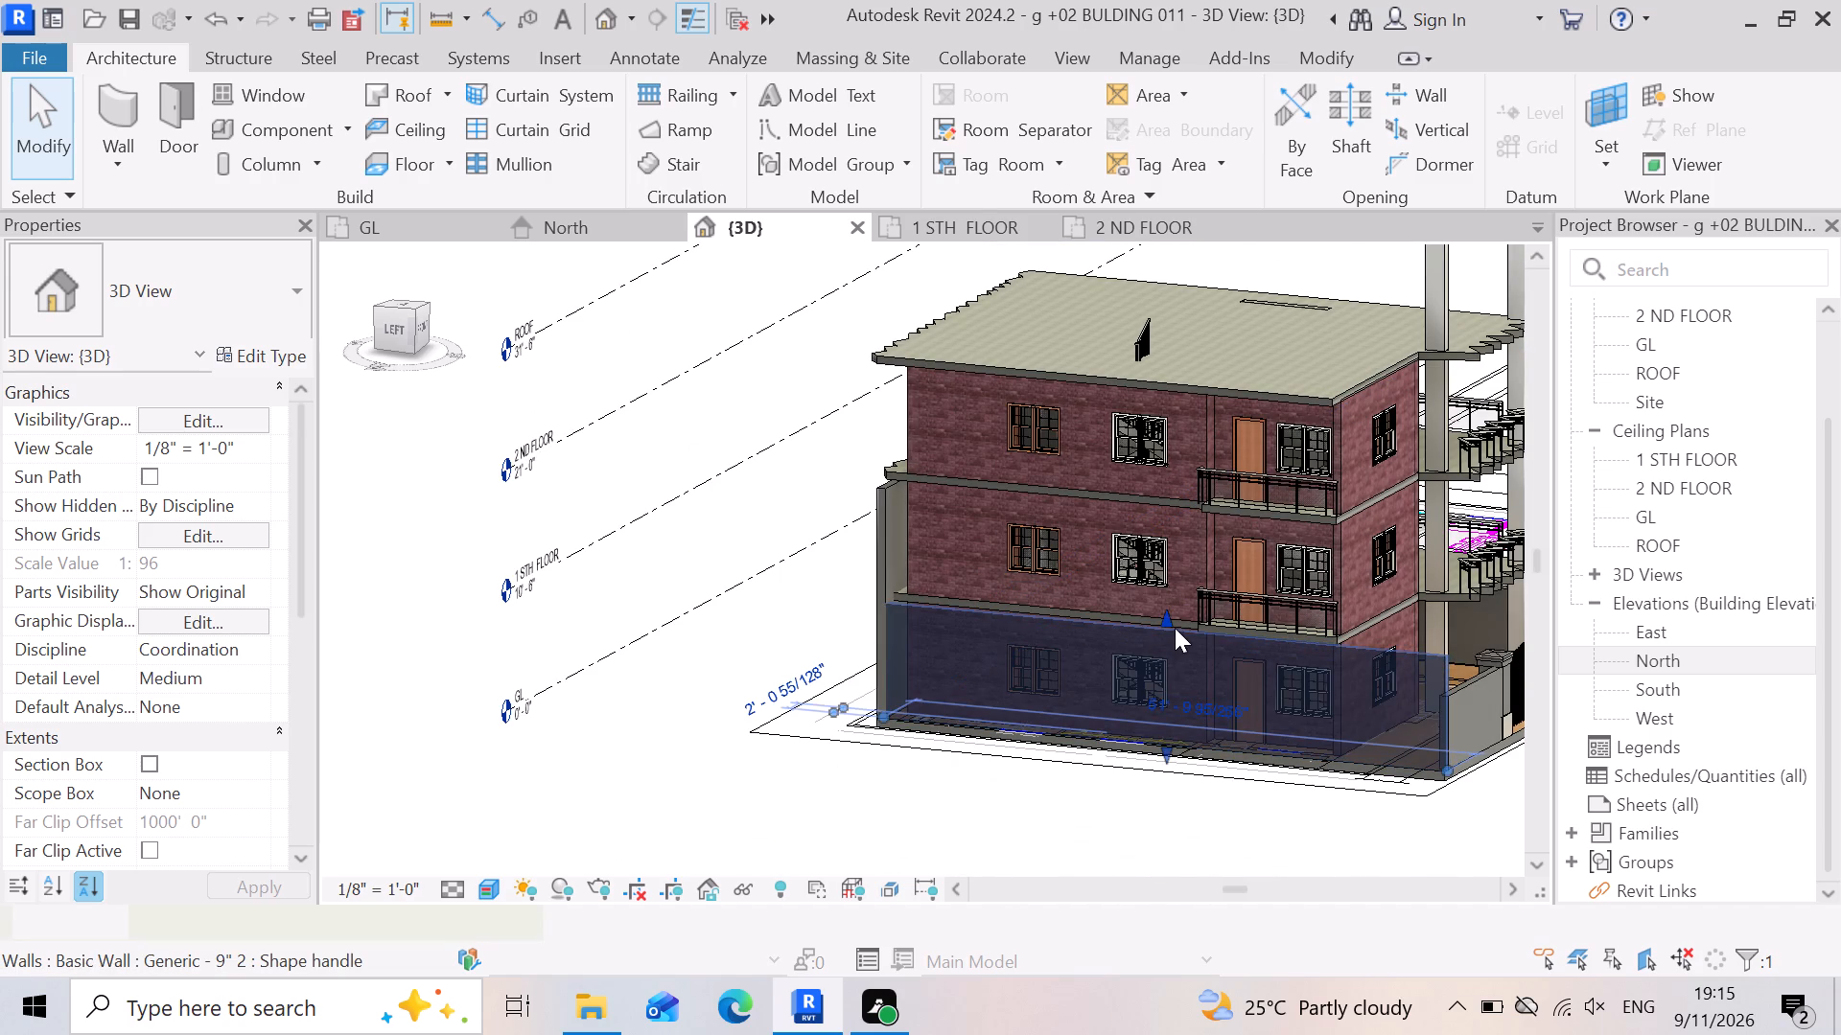
left_click_drag(1175, 621, 1176, 678)
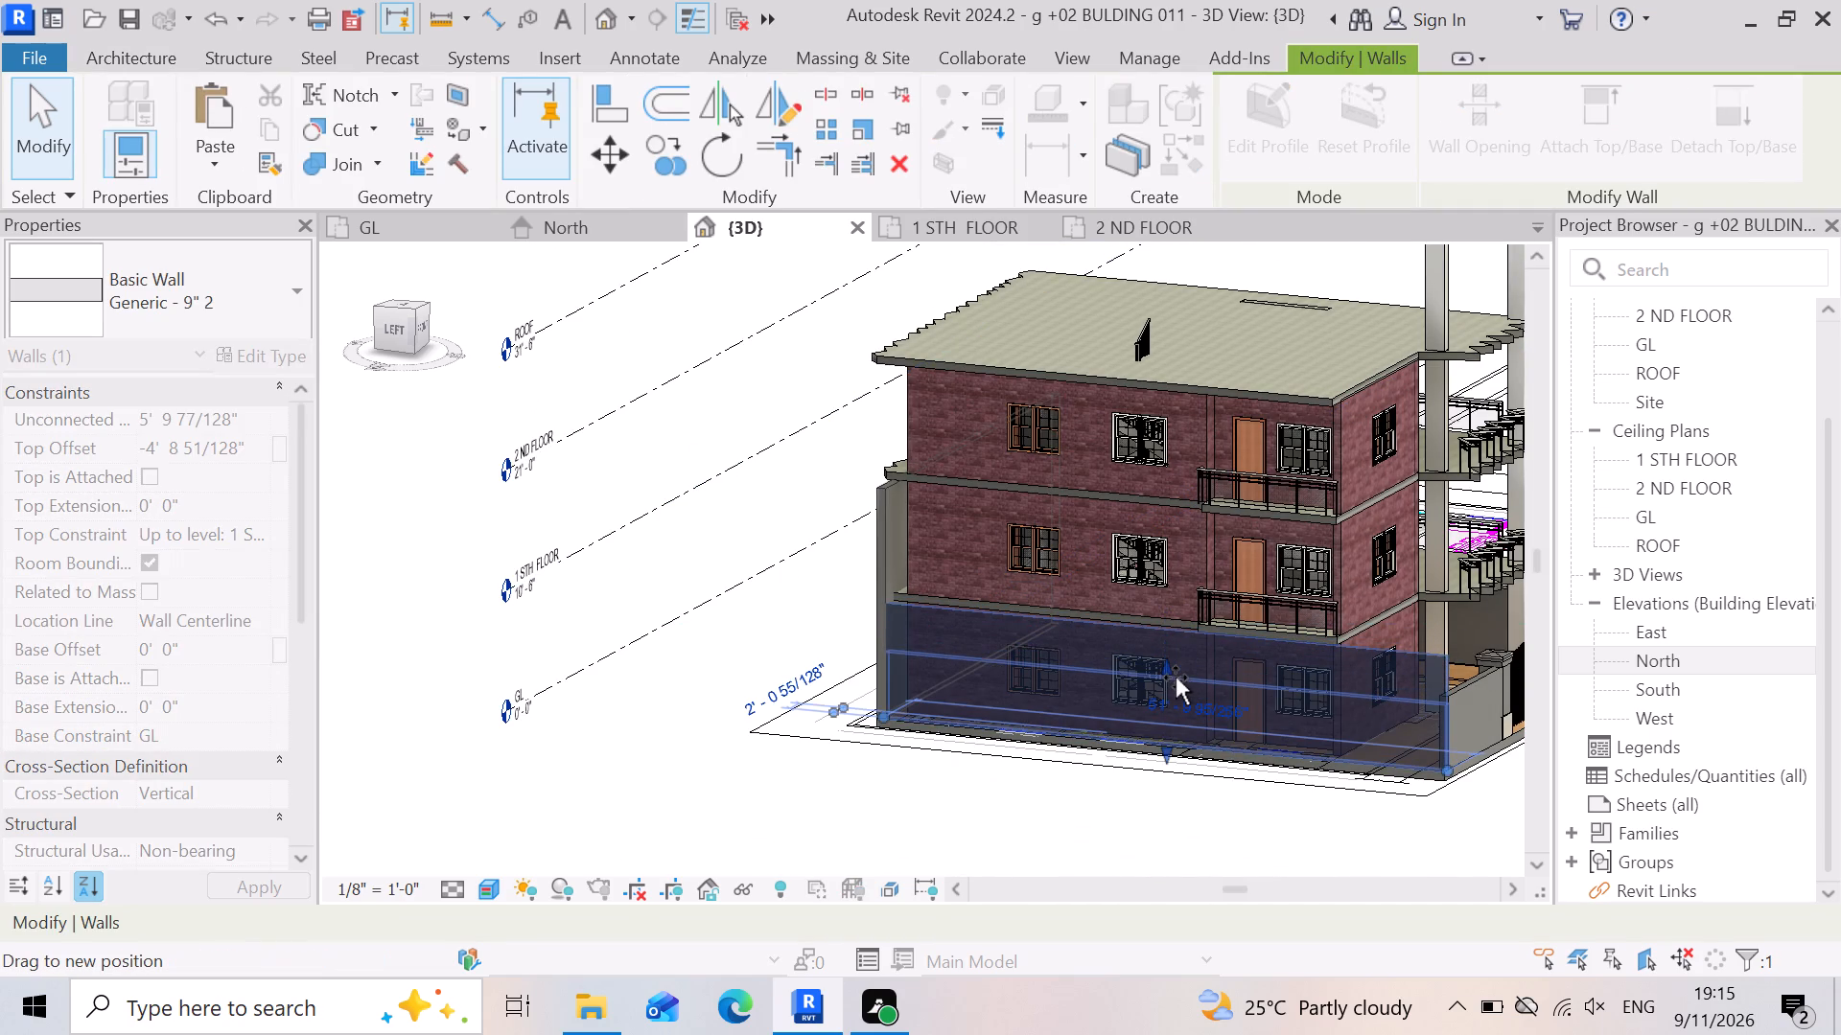
left_click_drag(1176, 678, 1186, 658)
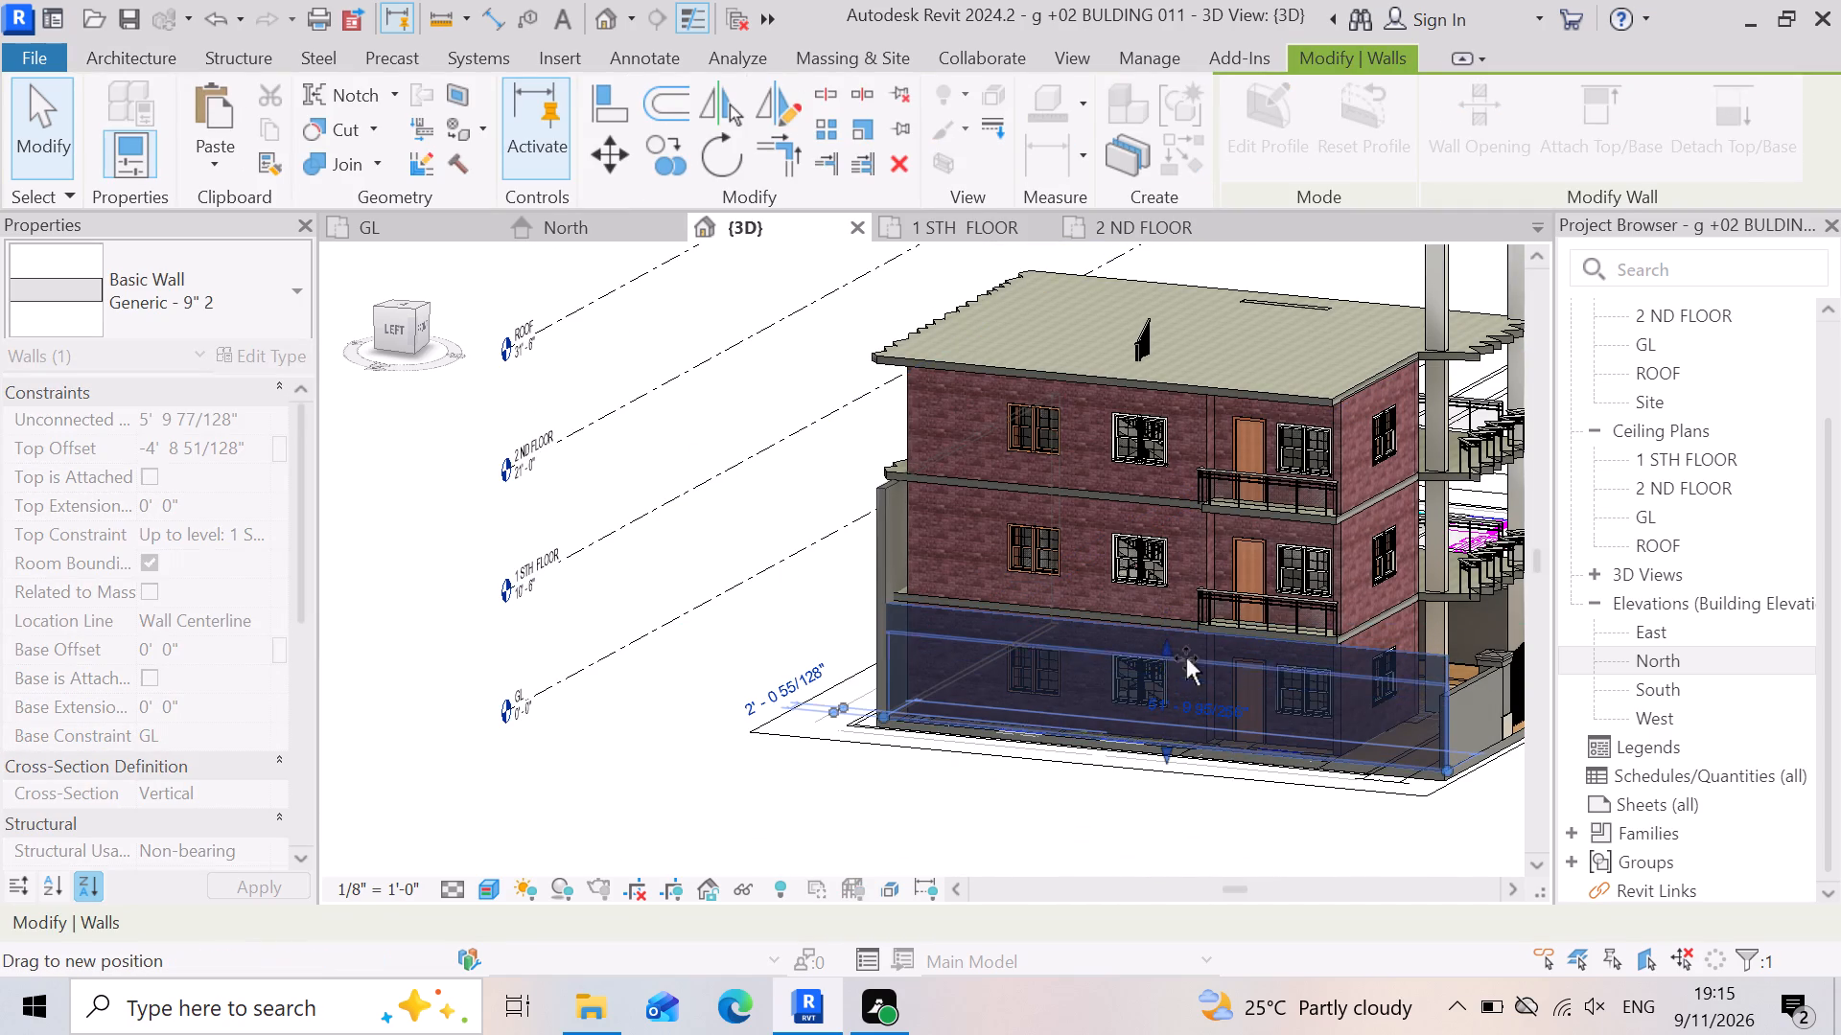
left_click_drag(1186, 658, 1200, 675)
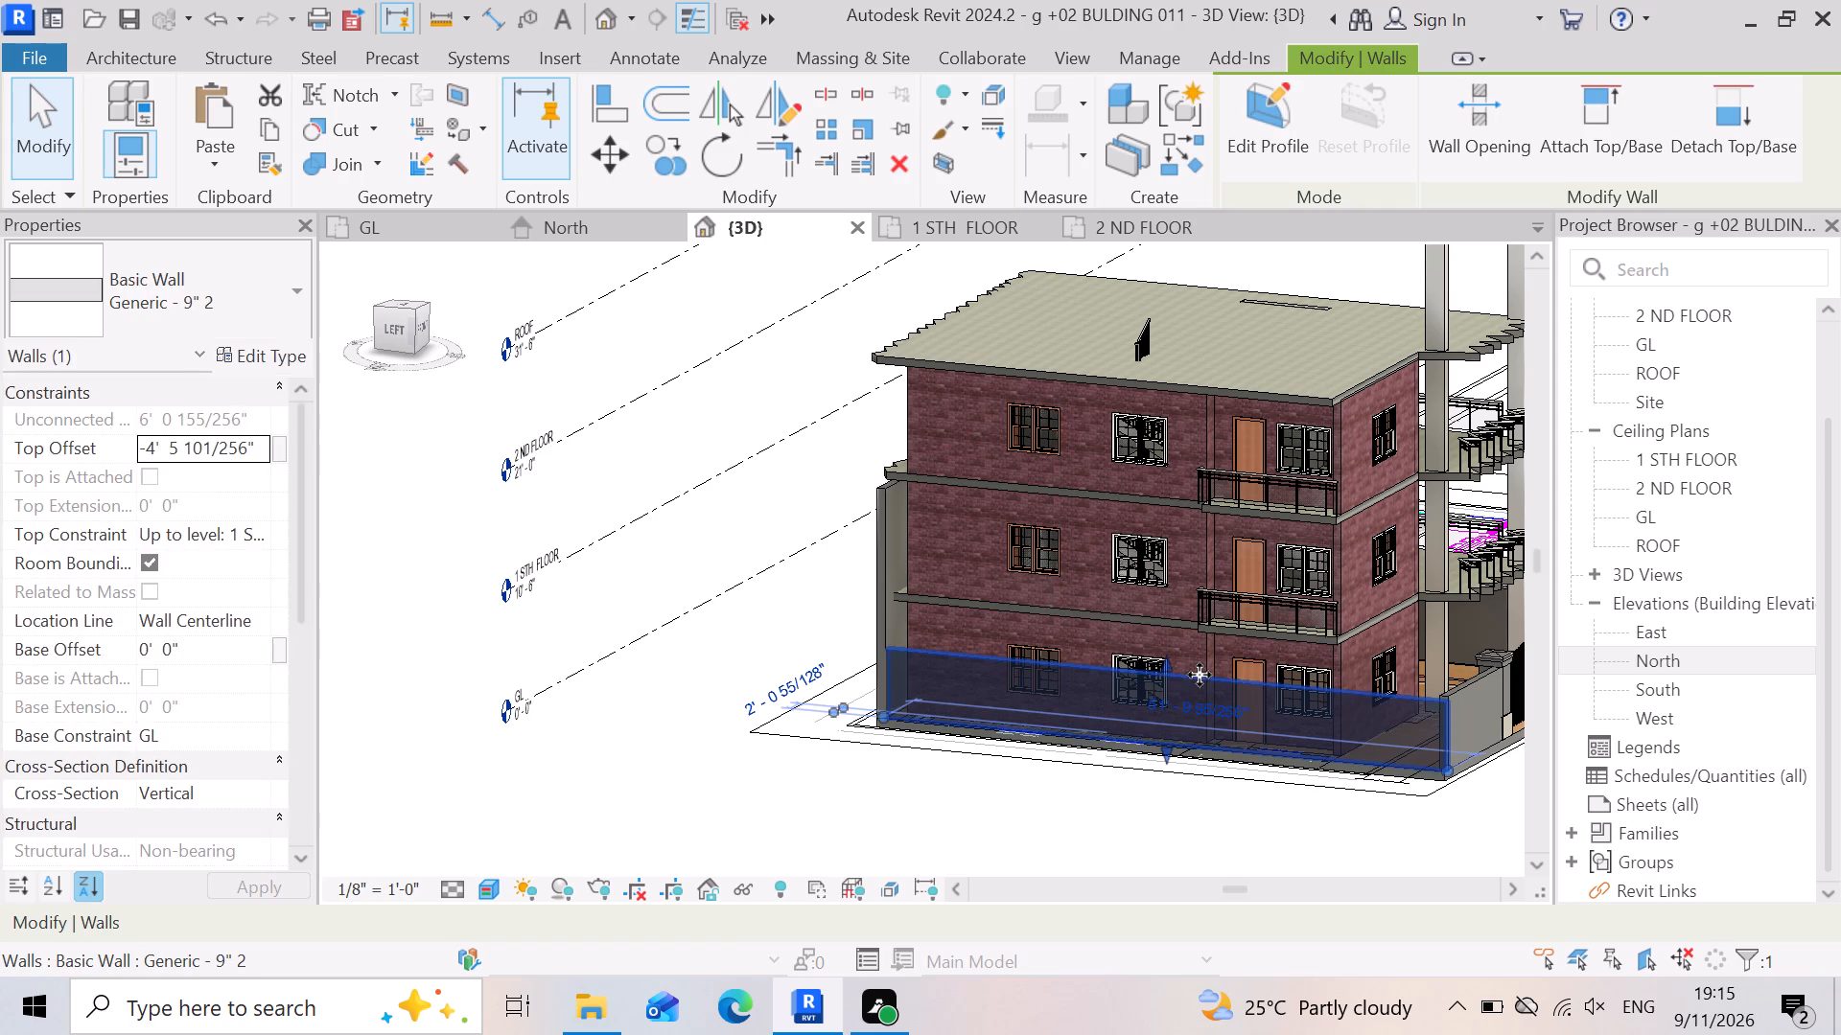
left_click(759, 778)
scroll(1436, 768, "up", 6)
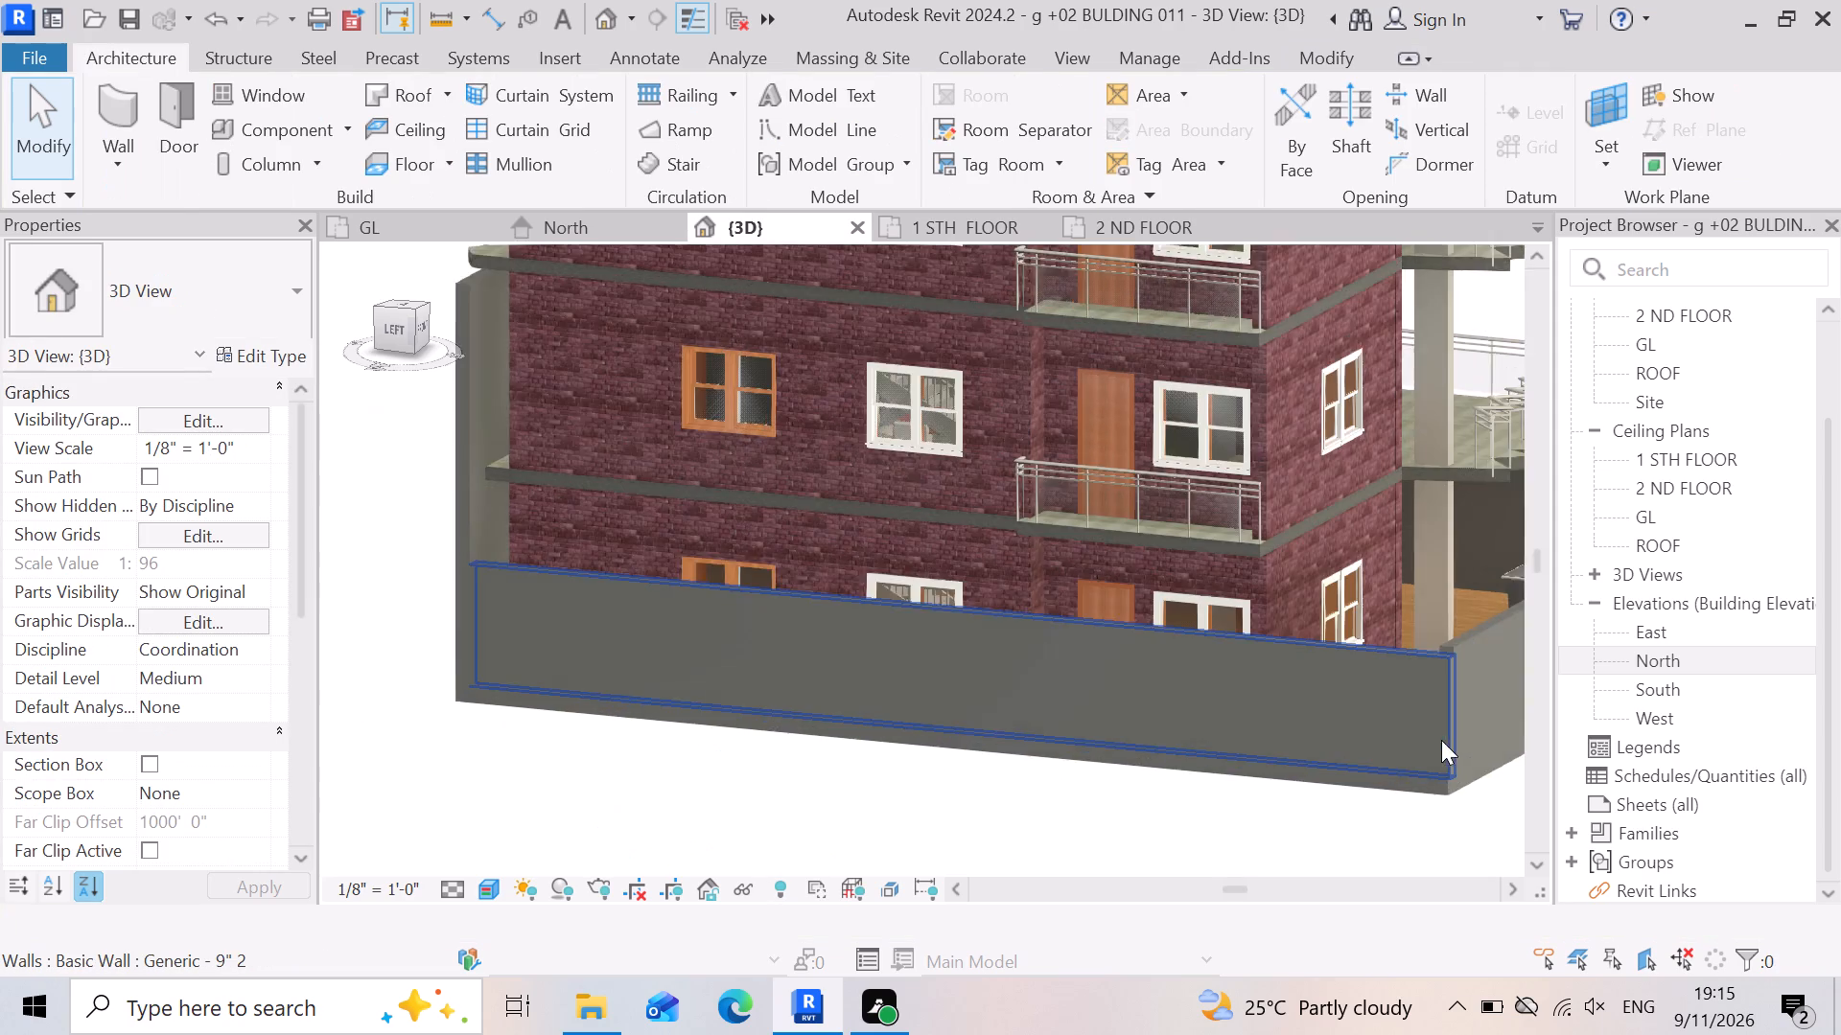
left_click(1352, 713)
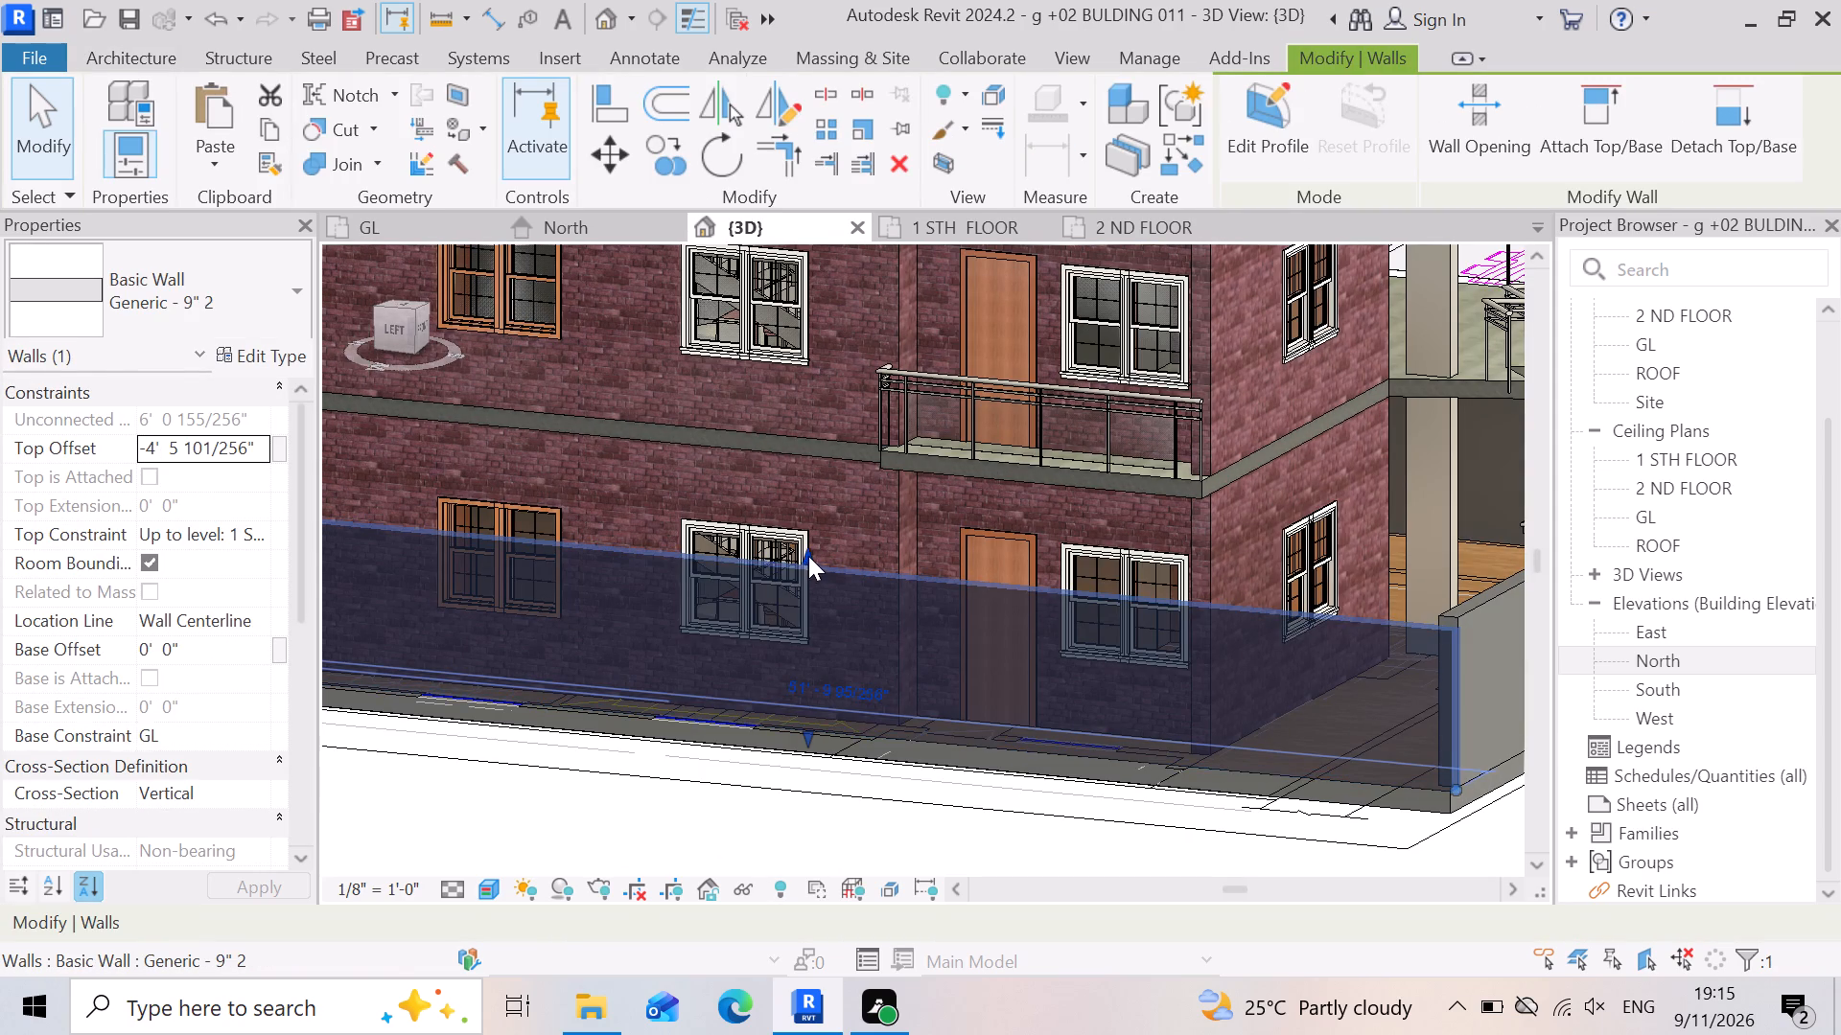
left_click(808, 556)
left_click(810, 552)
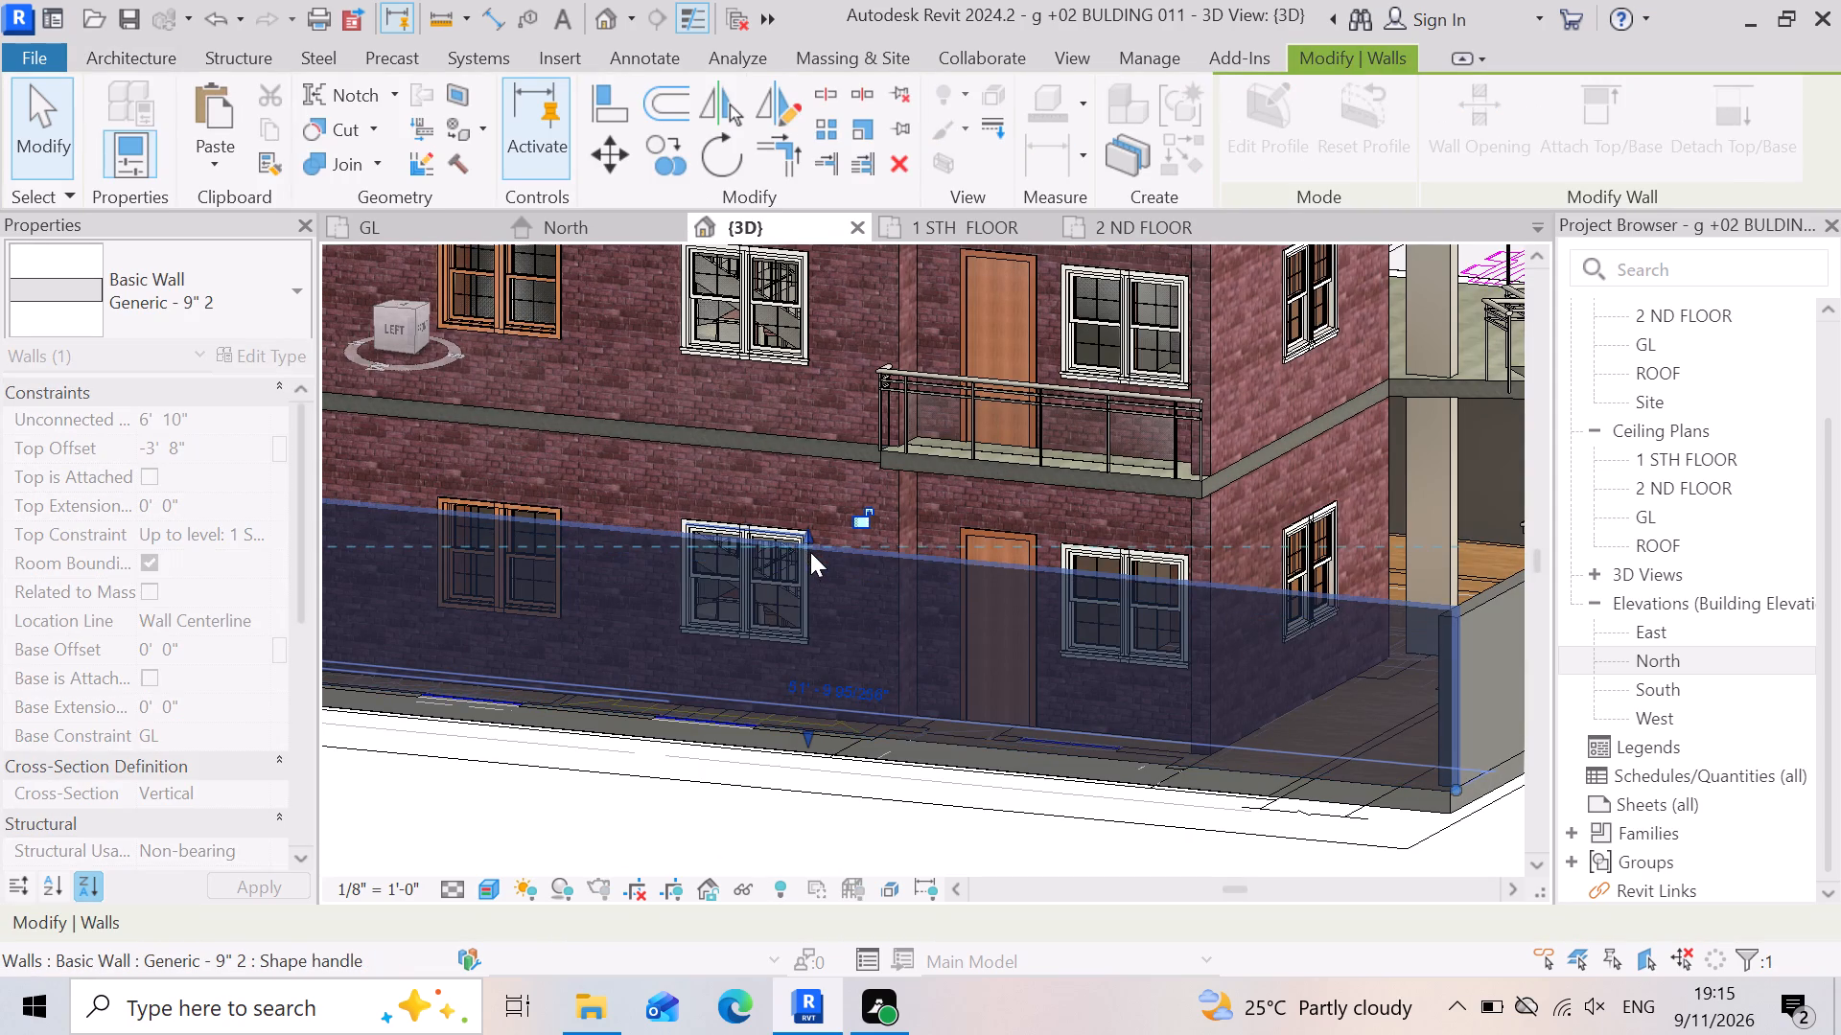
scroll(930, 534, "down", 4)
left_click(740, 813)
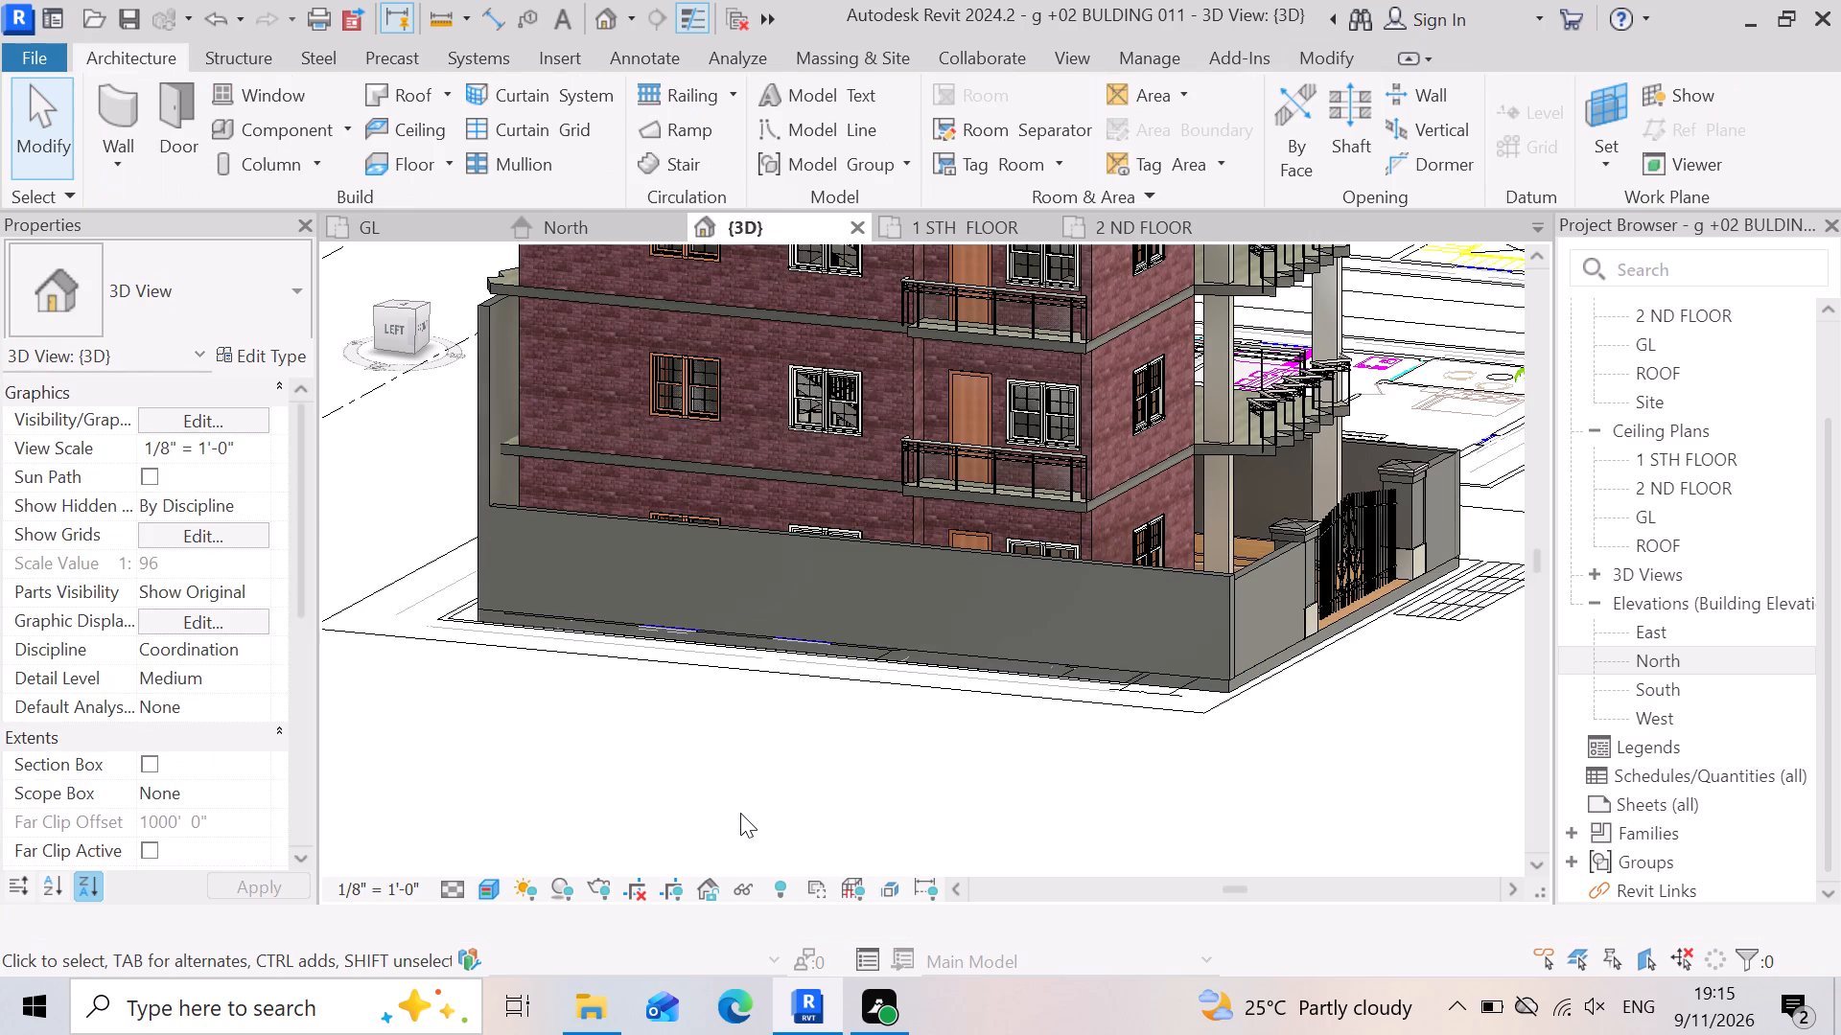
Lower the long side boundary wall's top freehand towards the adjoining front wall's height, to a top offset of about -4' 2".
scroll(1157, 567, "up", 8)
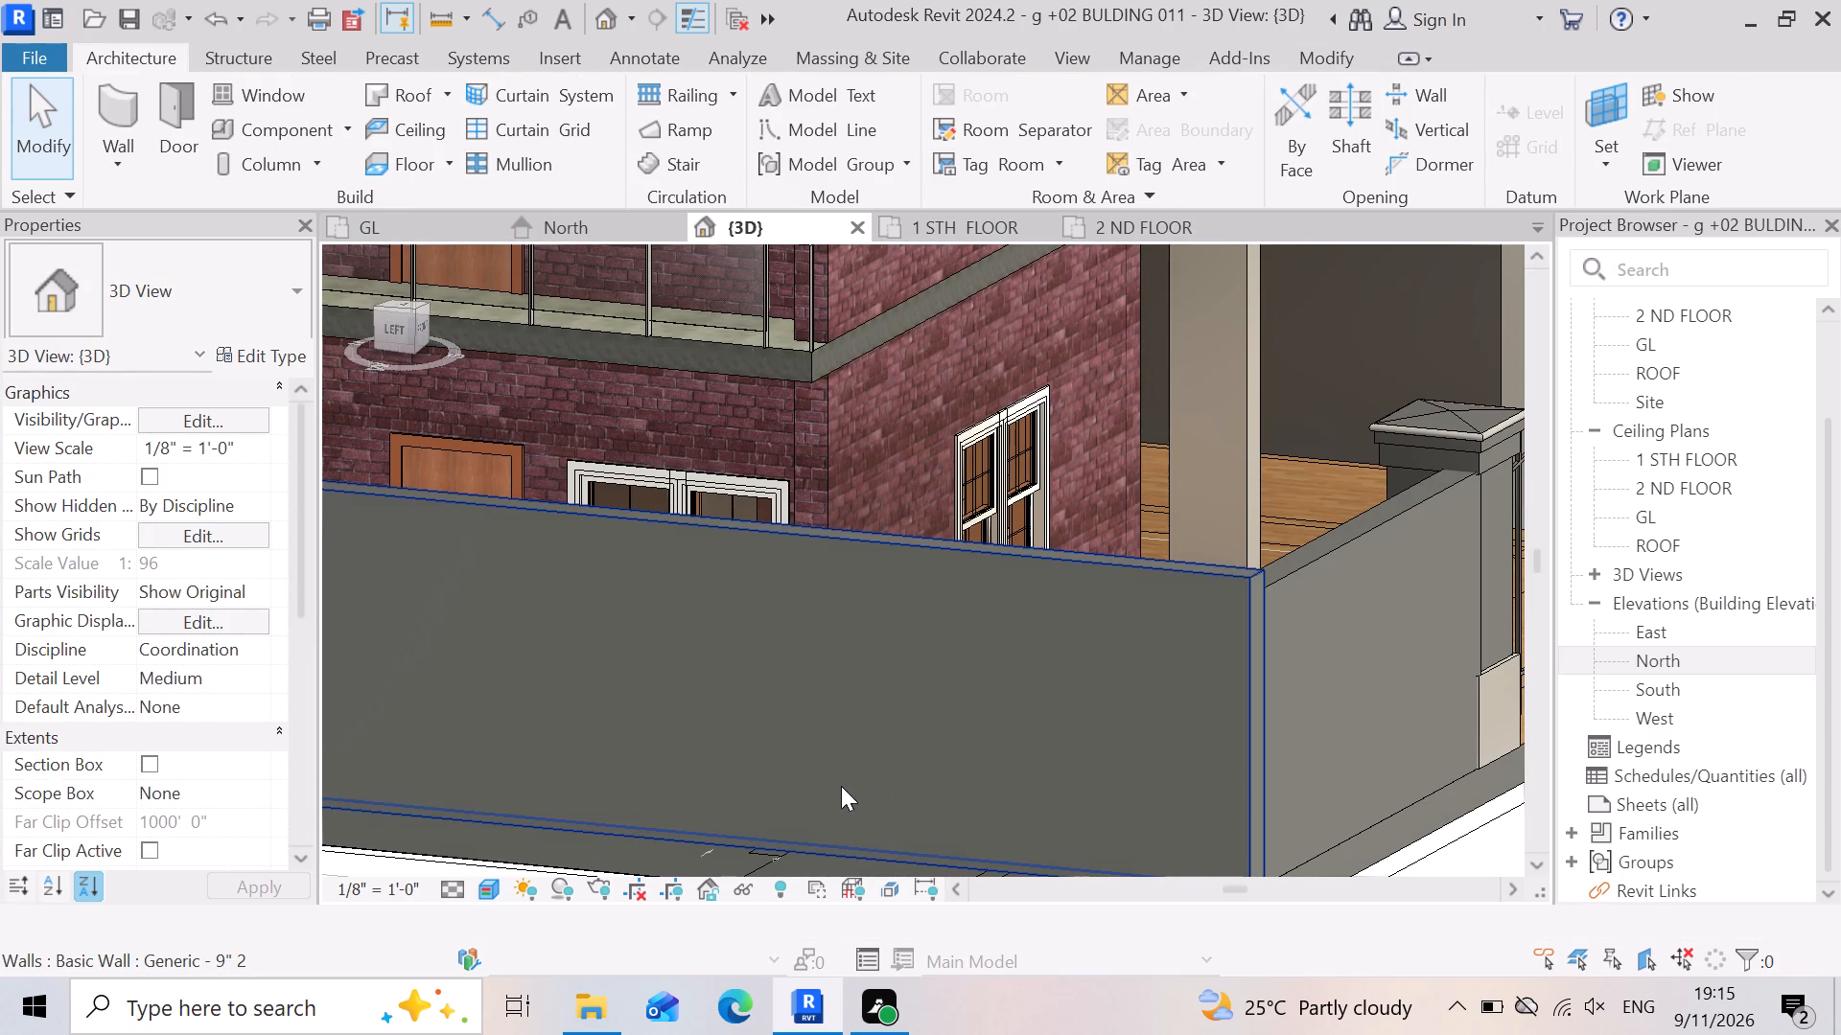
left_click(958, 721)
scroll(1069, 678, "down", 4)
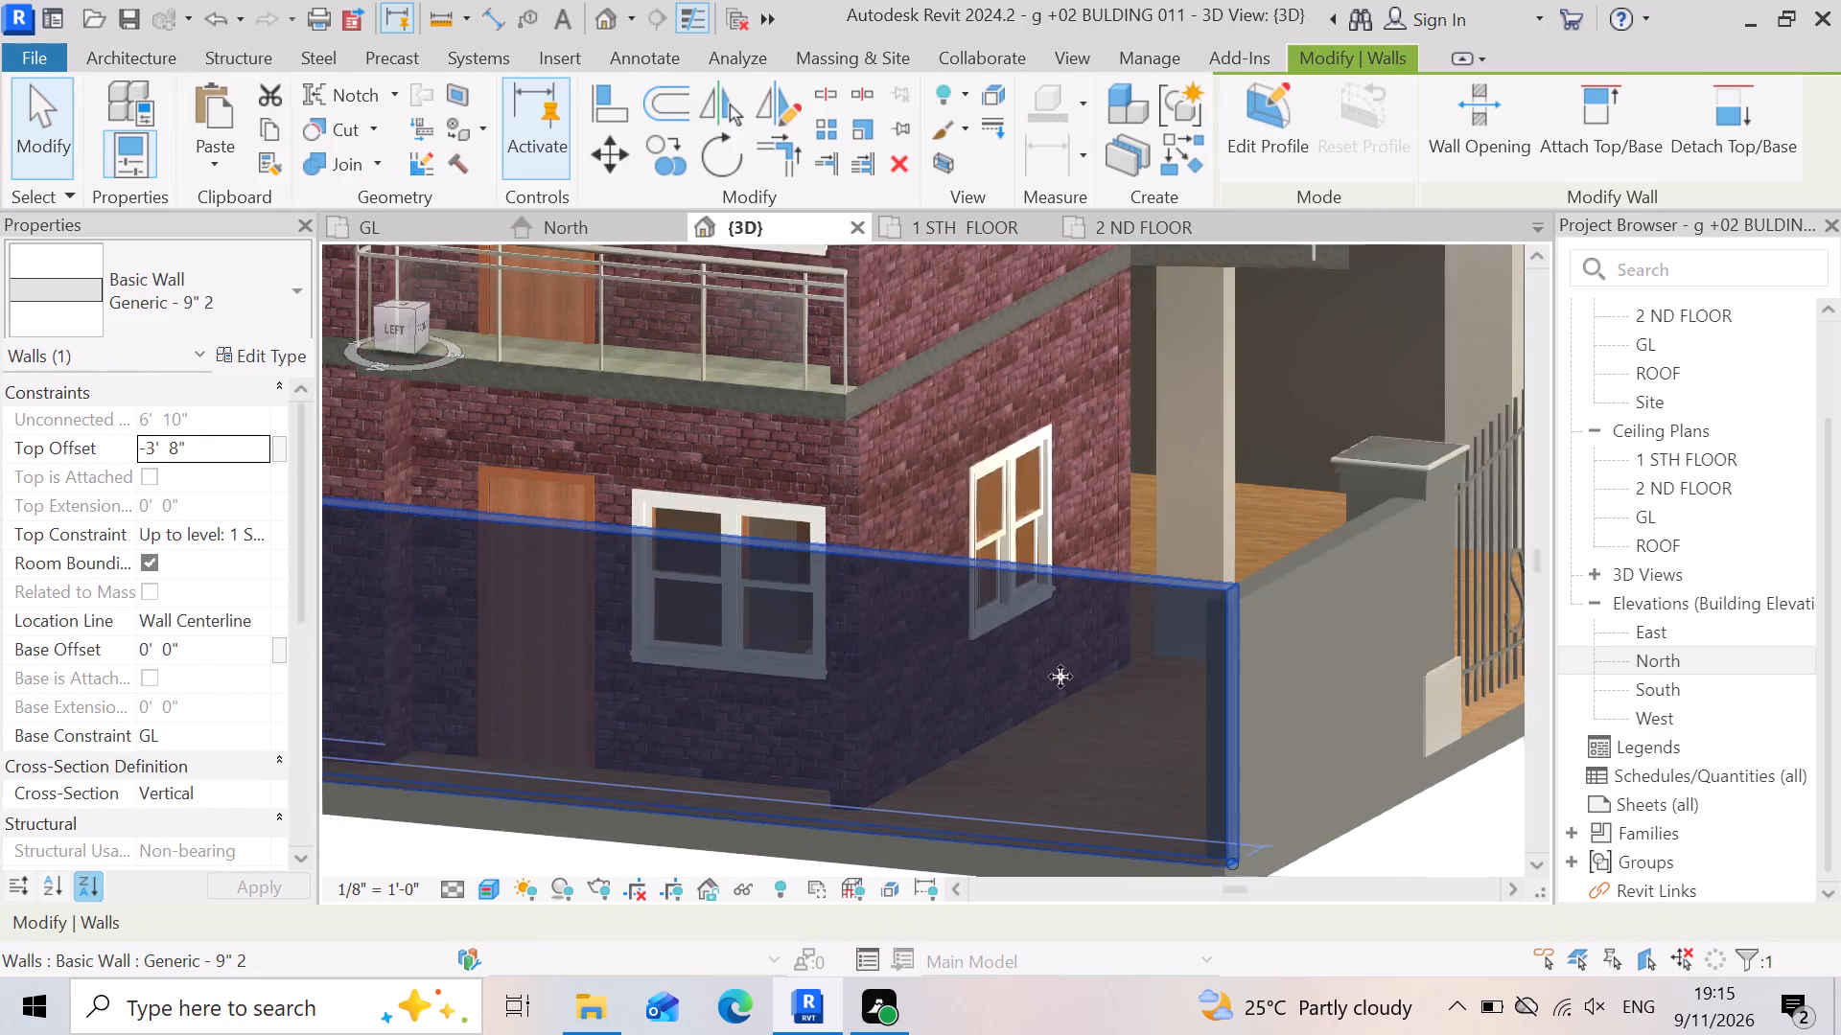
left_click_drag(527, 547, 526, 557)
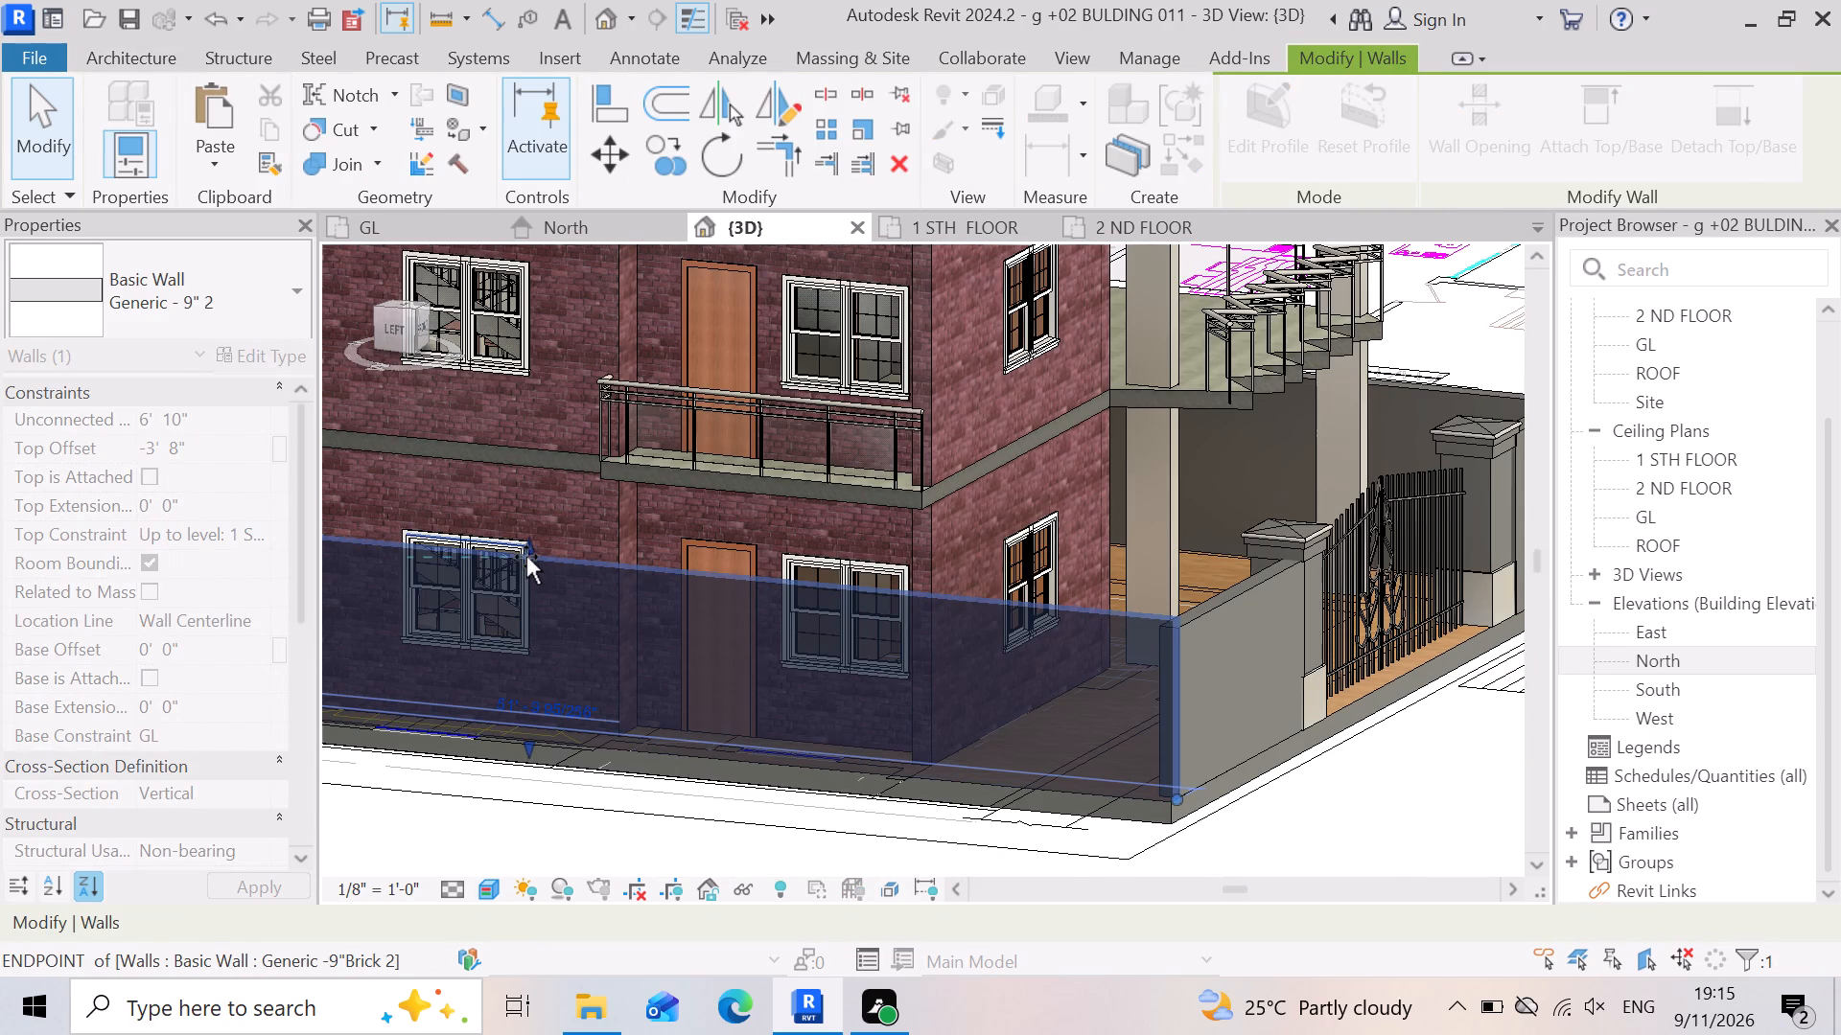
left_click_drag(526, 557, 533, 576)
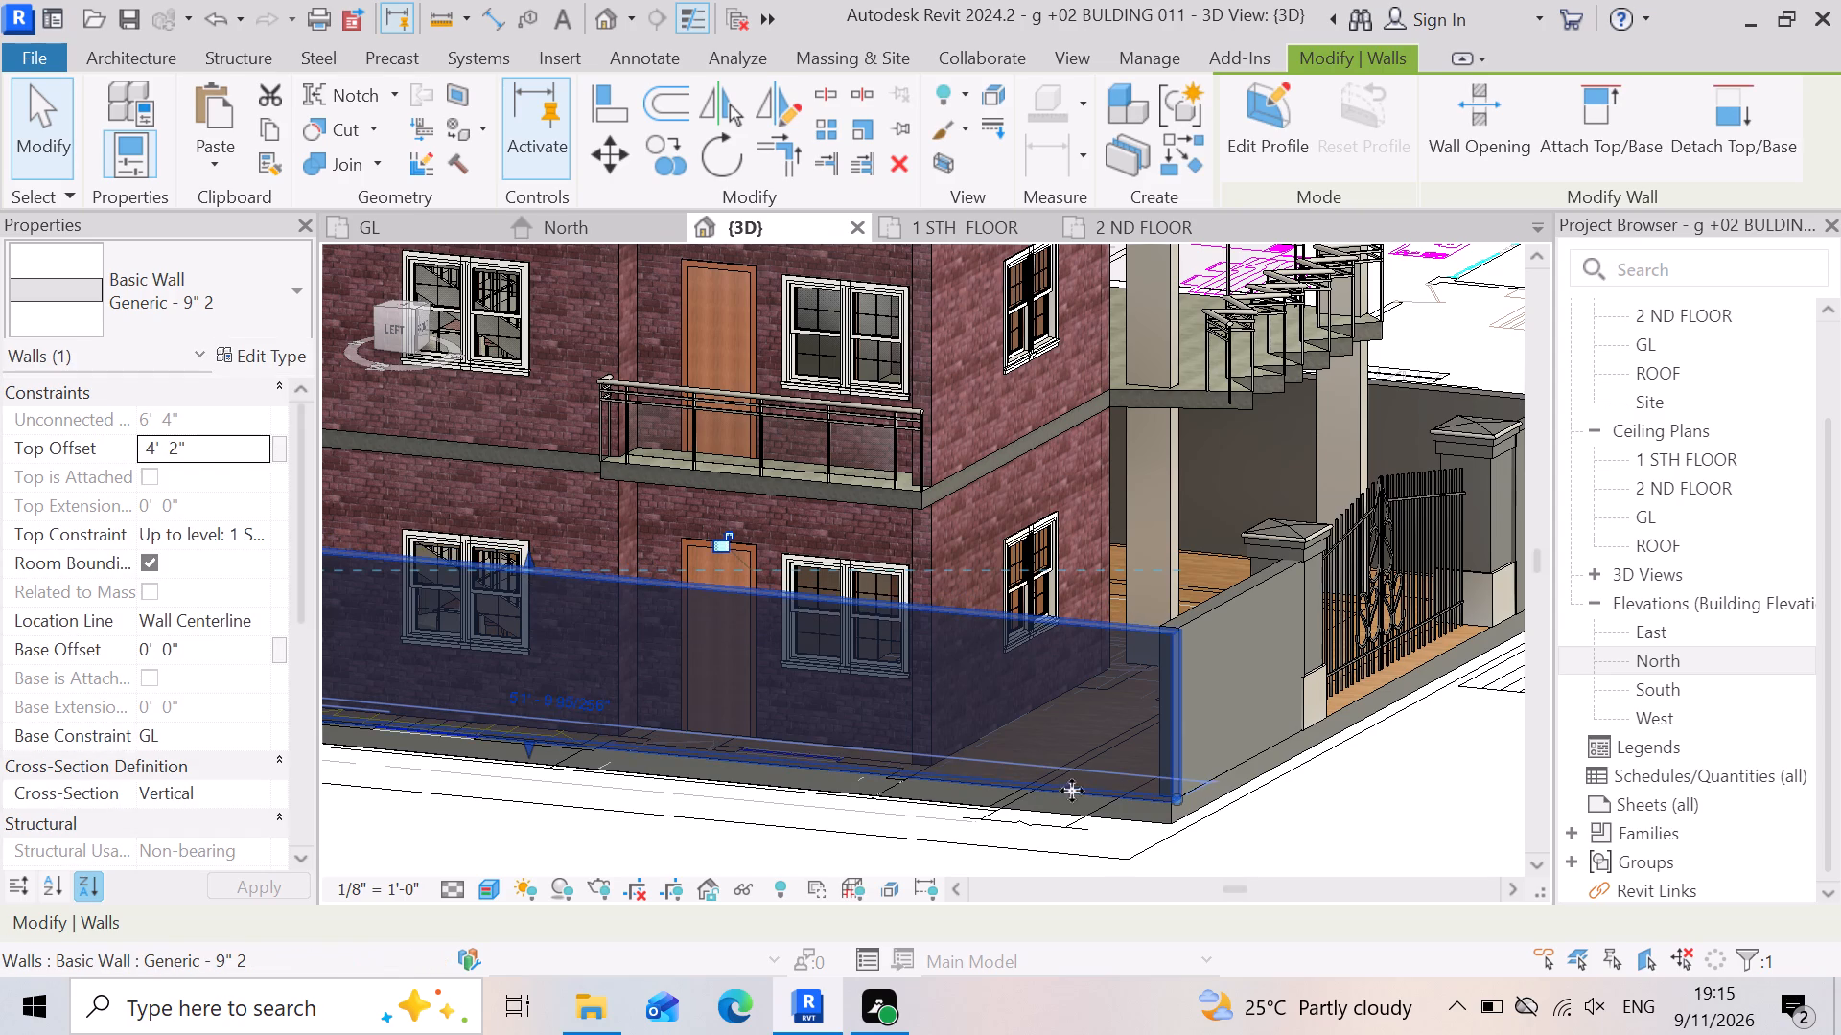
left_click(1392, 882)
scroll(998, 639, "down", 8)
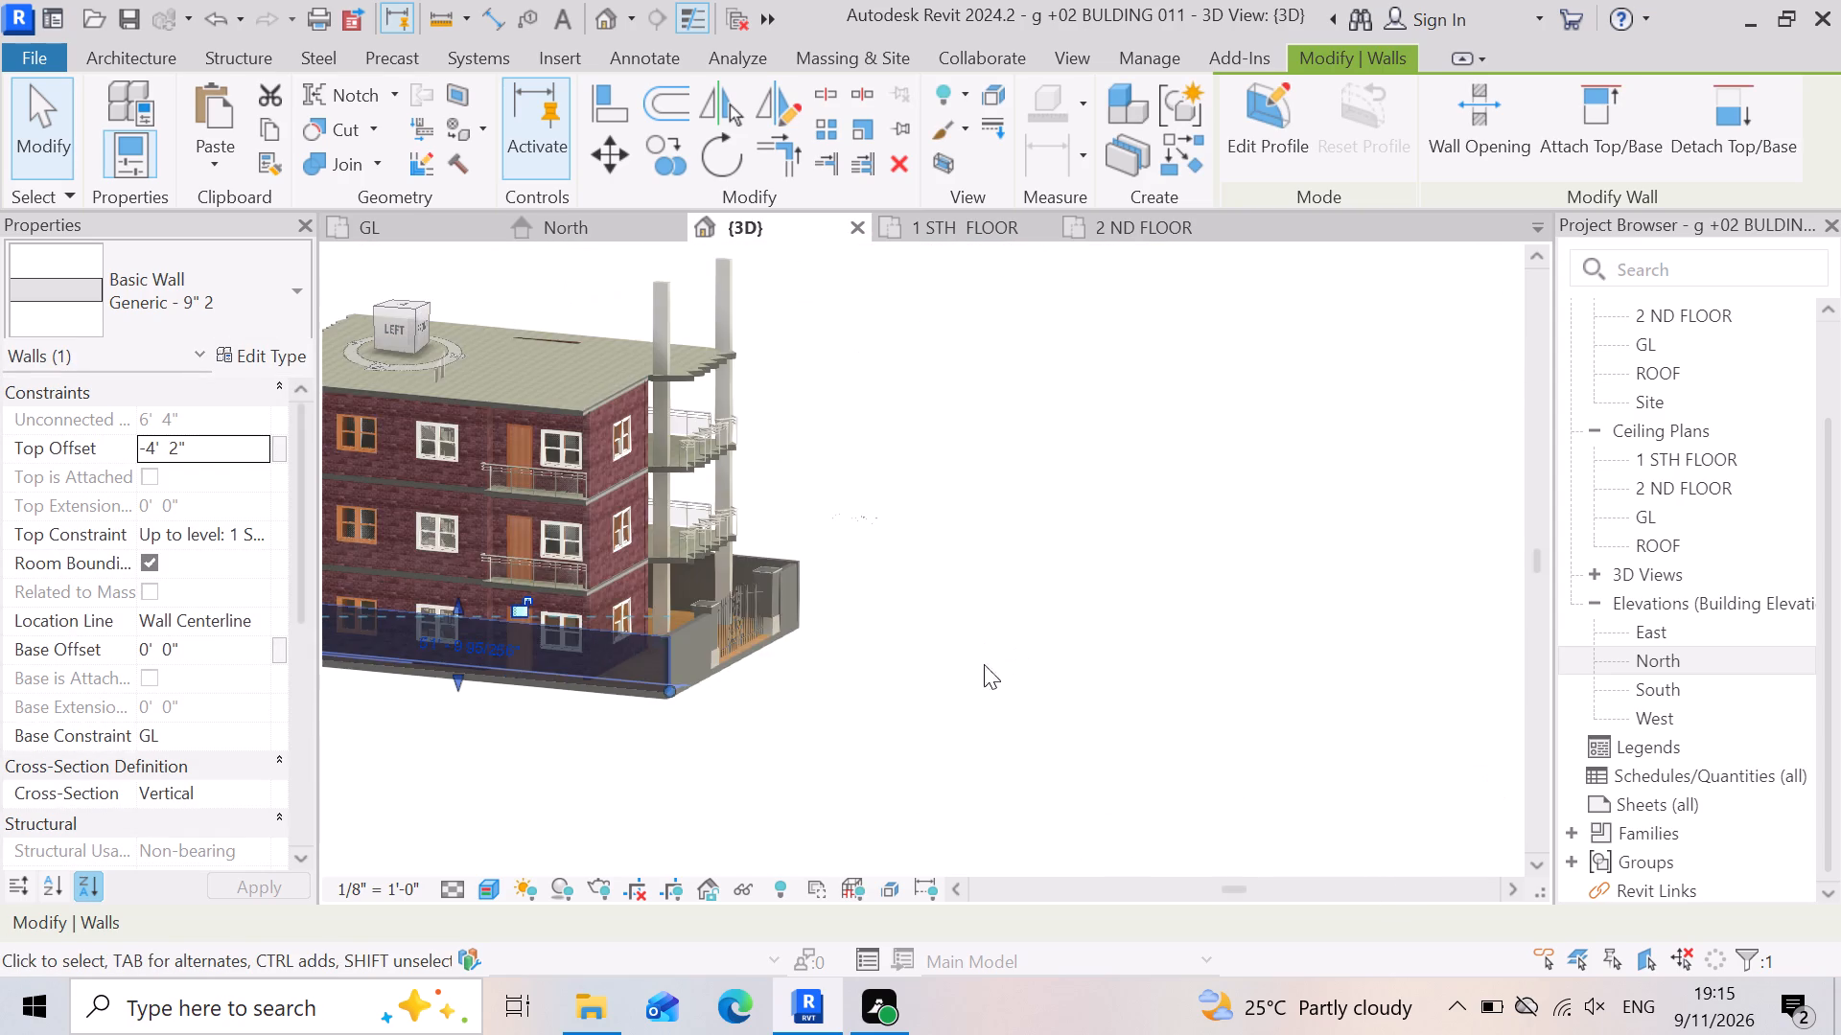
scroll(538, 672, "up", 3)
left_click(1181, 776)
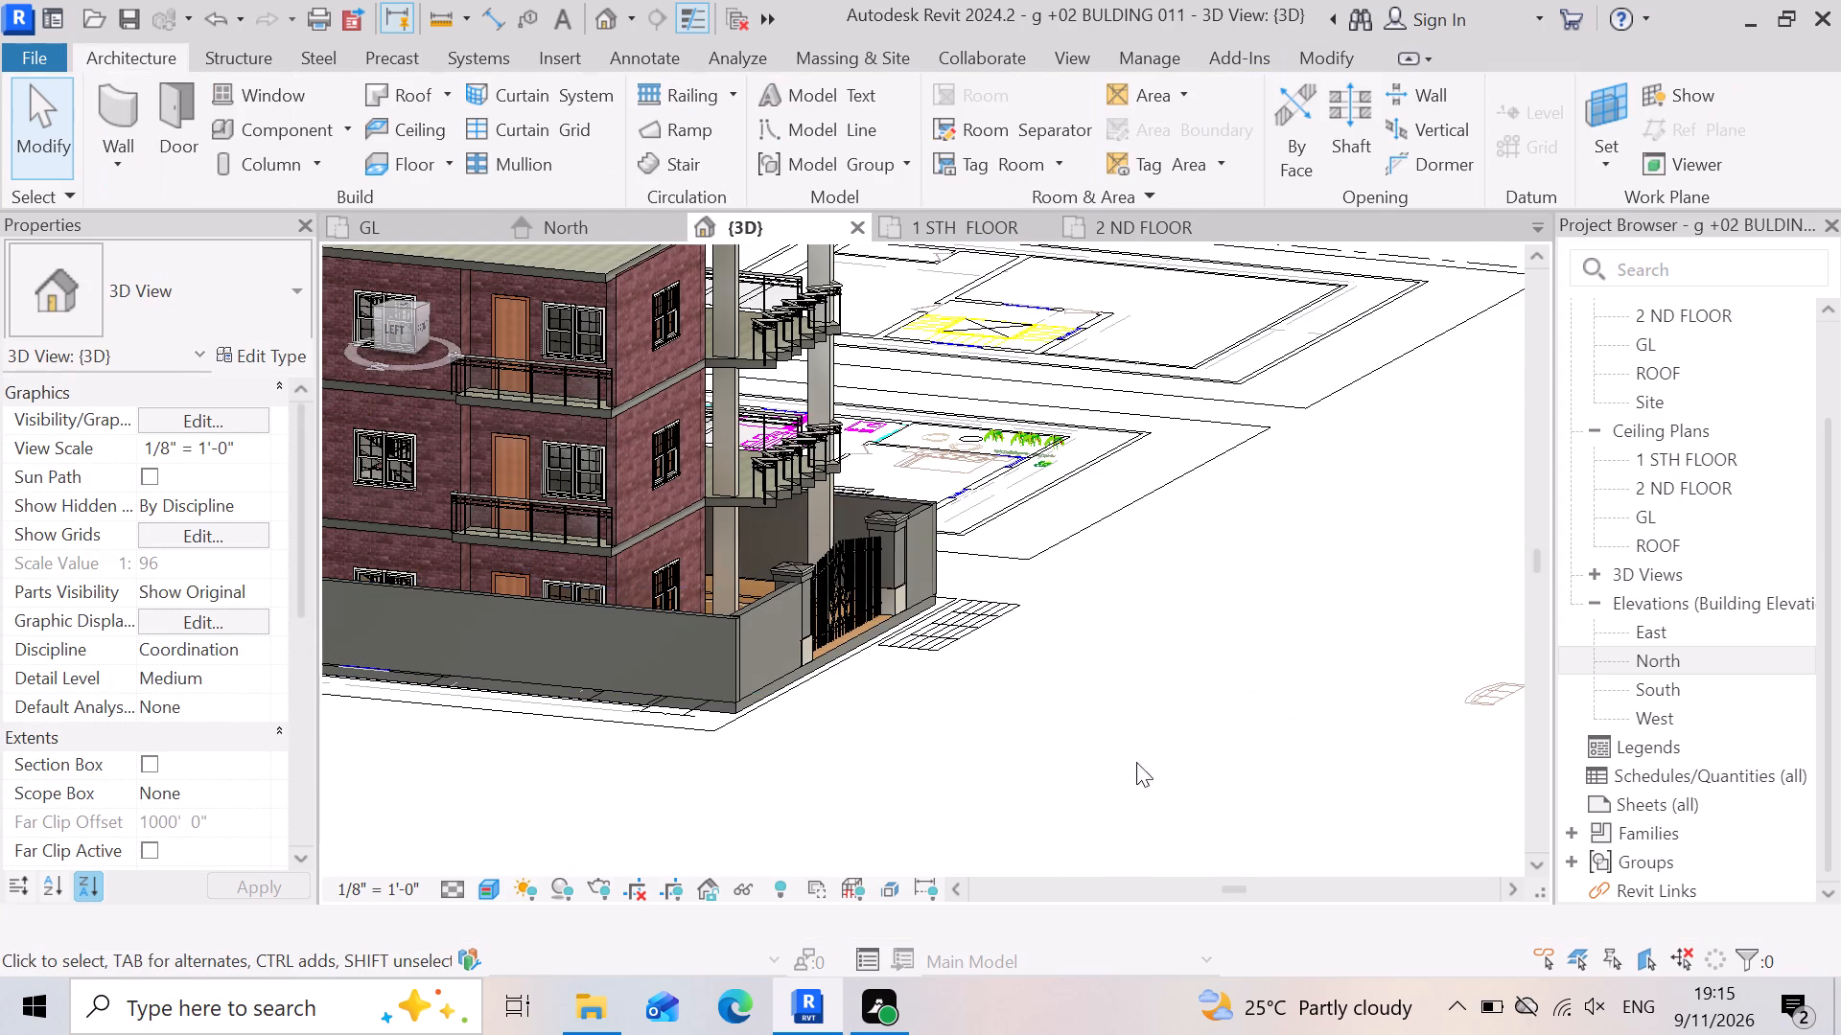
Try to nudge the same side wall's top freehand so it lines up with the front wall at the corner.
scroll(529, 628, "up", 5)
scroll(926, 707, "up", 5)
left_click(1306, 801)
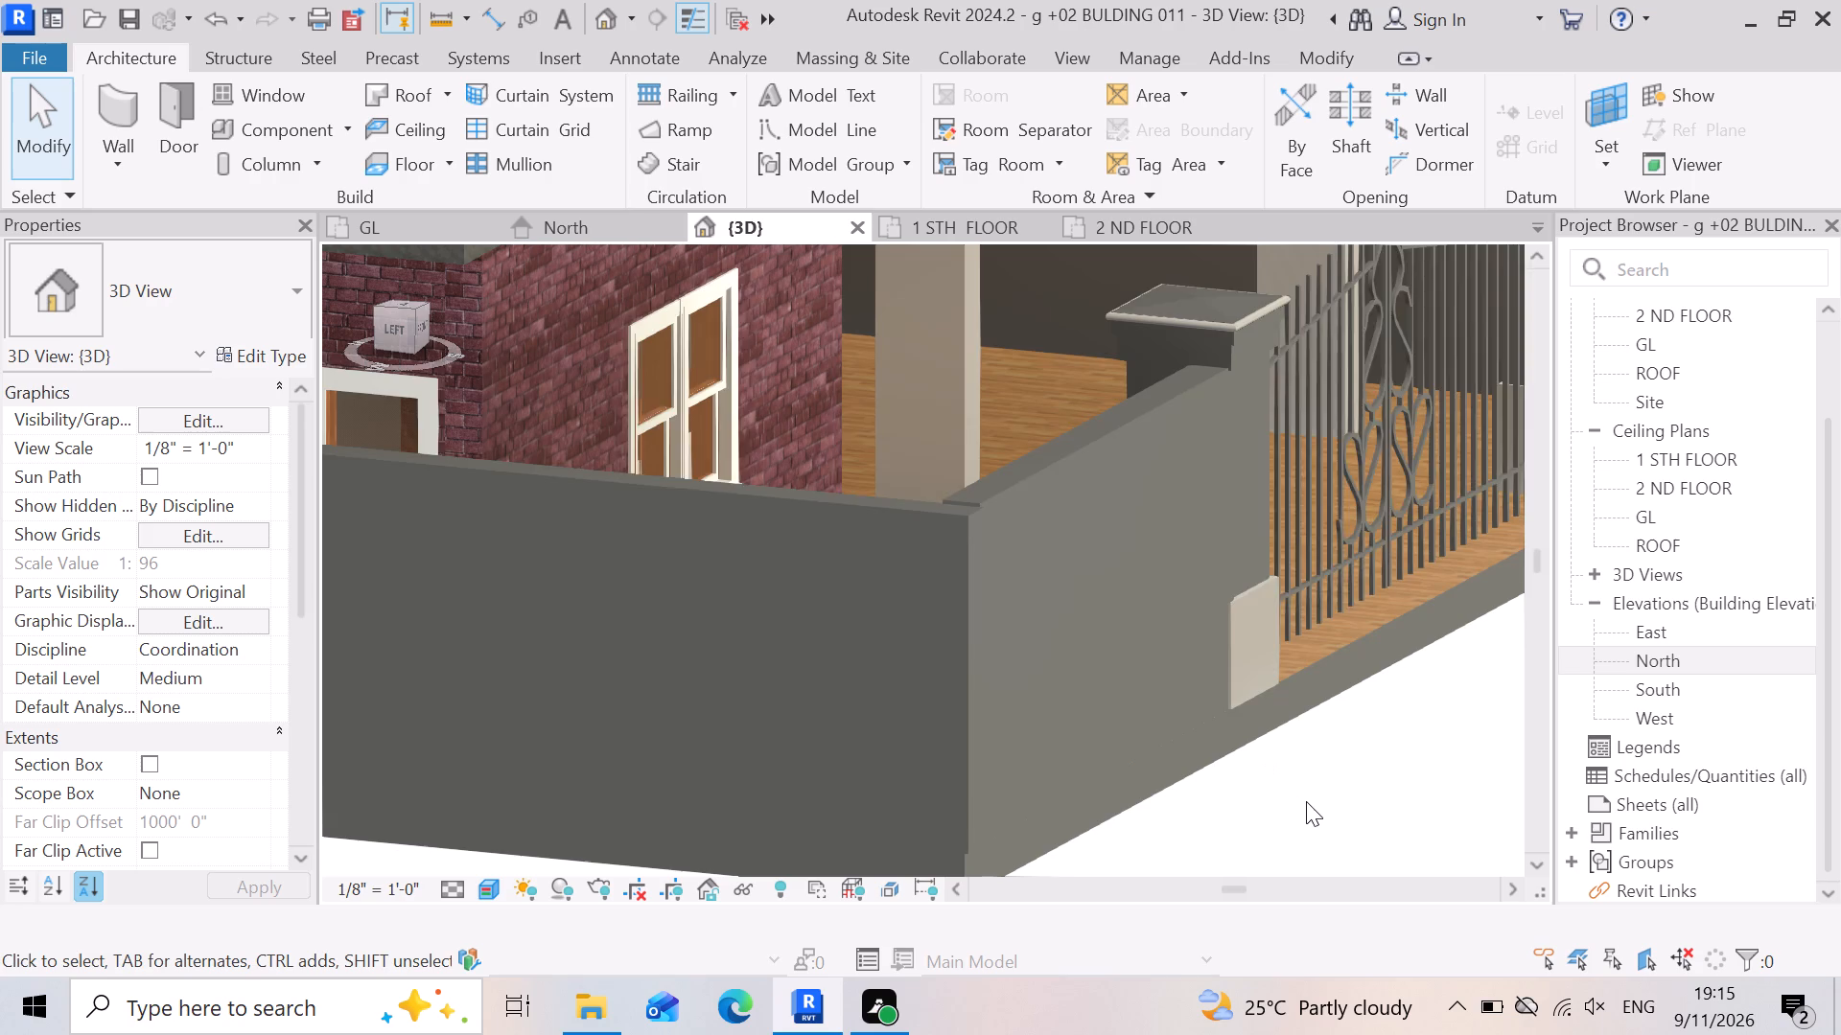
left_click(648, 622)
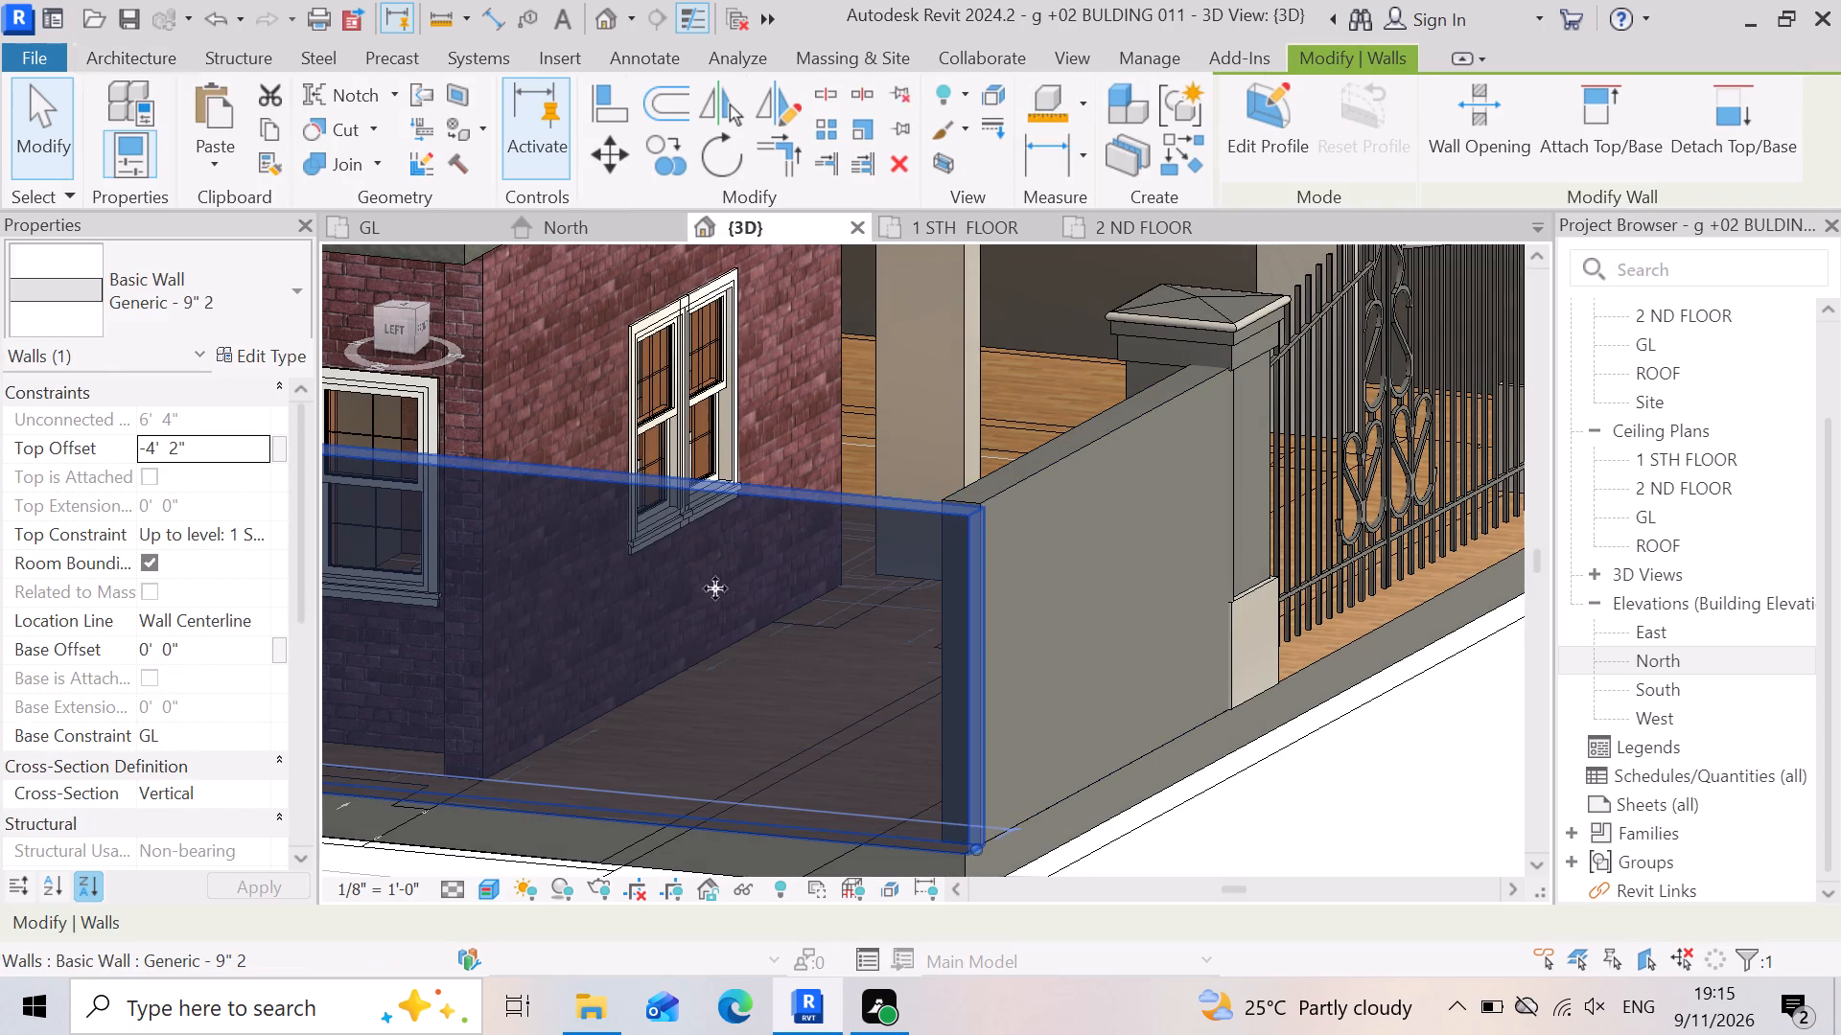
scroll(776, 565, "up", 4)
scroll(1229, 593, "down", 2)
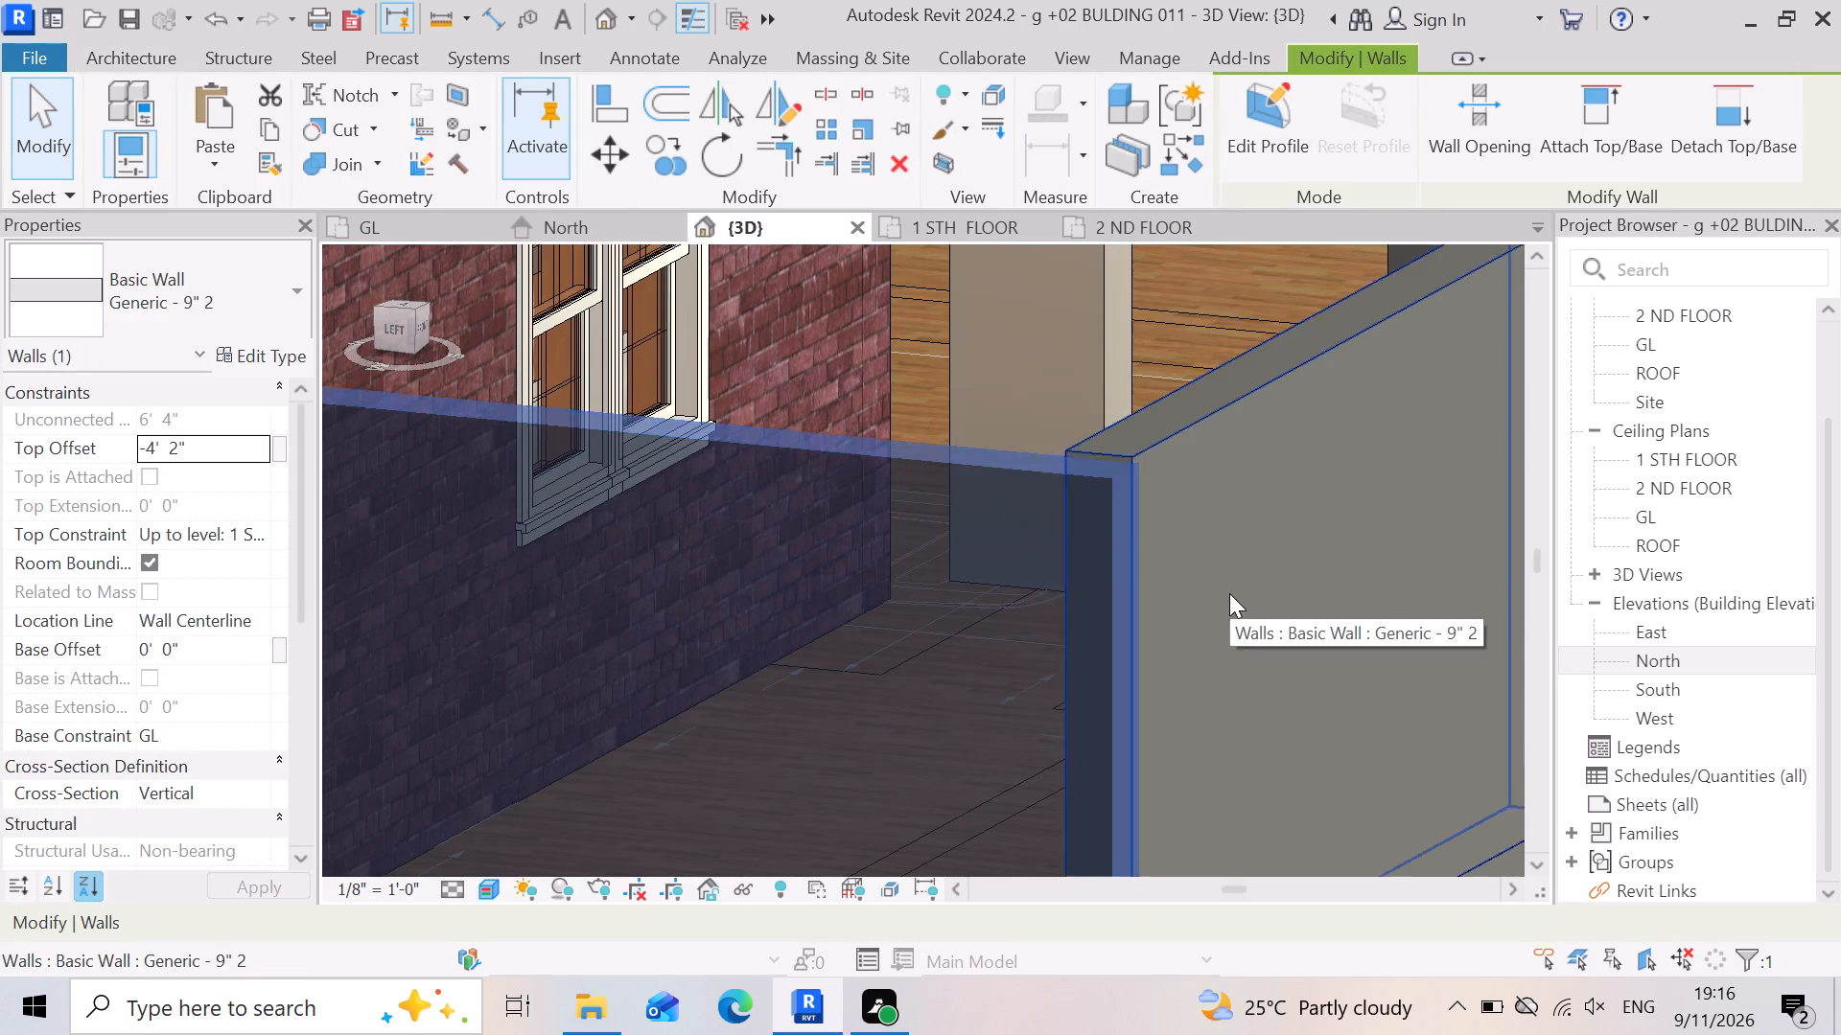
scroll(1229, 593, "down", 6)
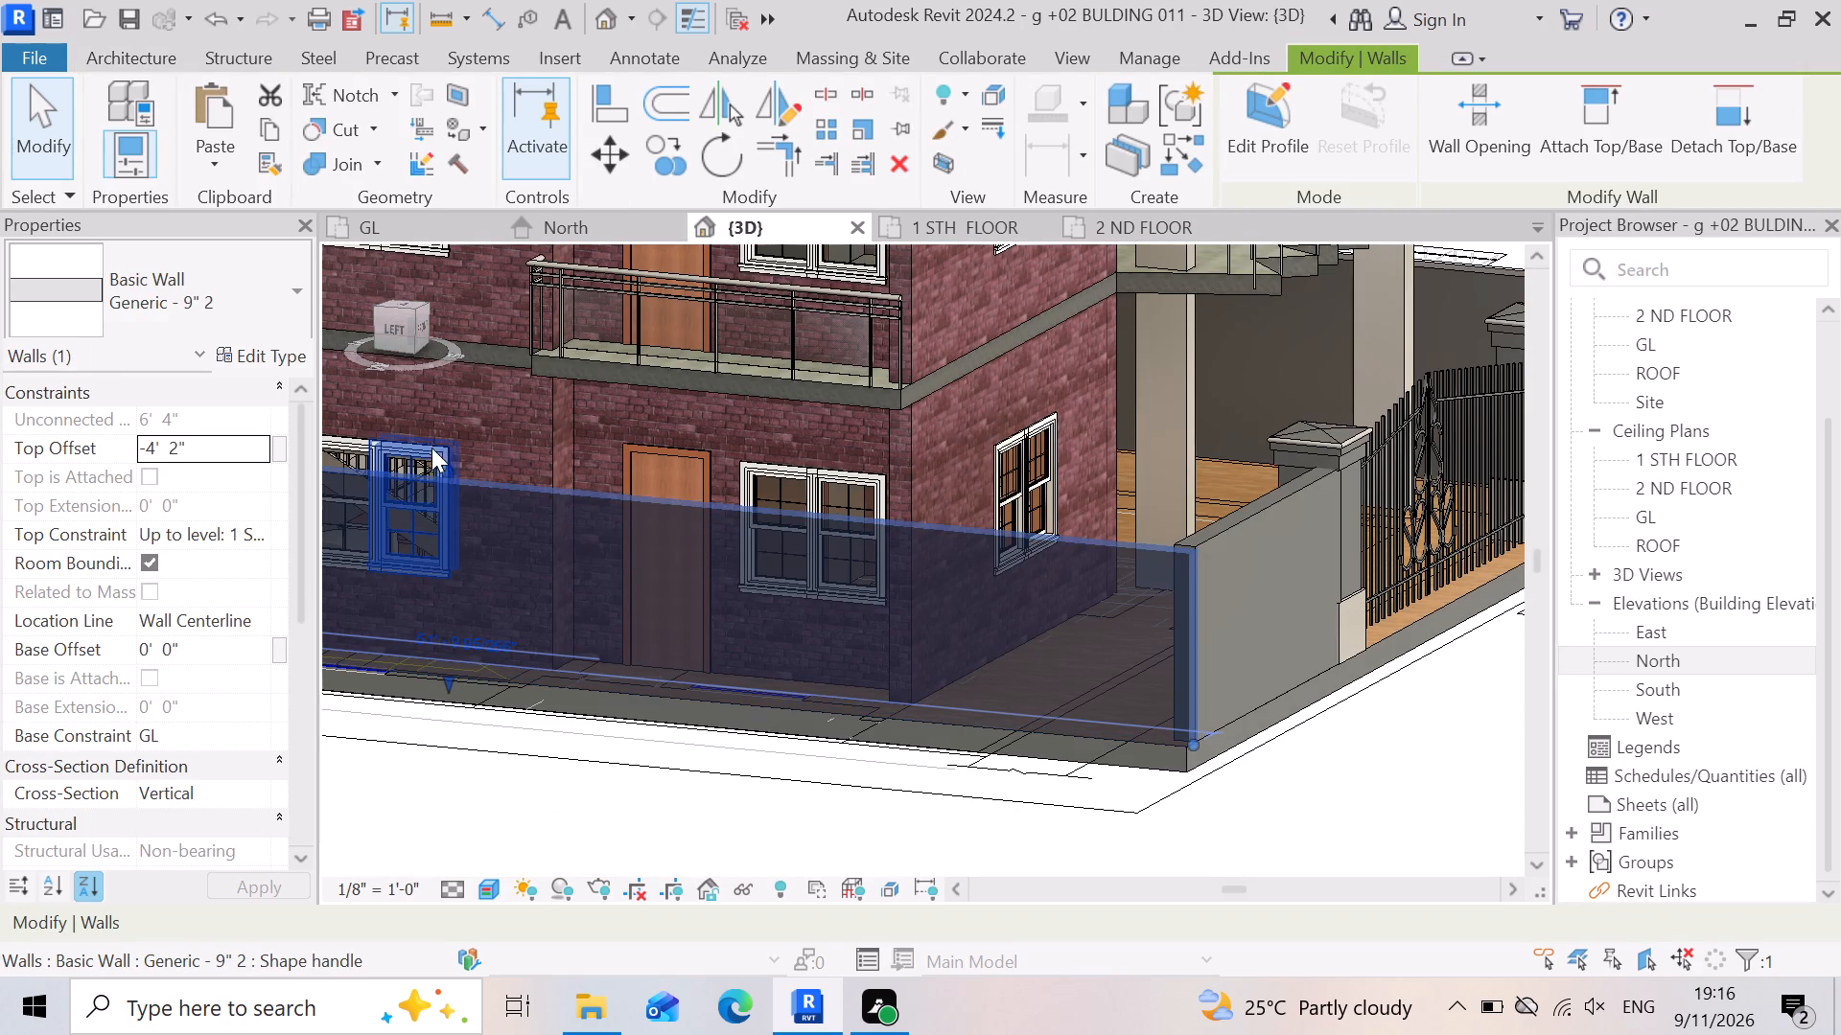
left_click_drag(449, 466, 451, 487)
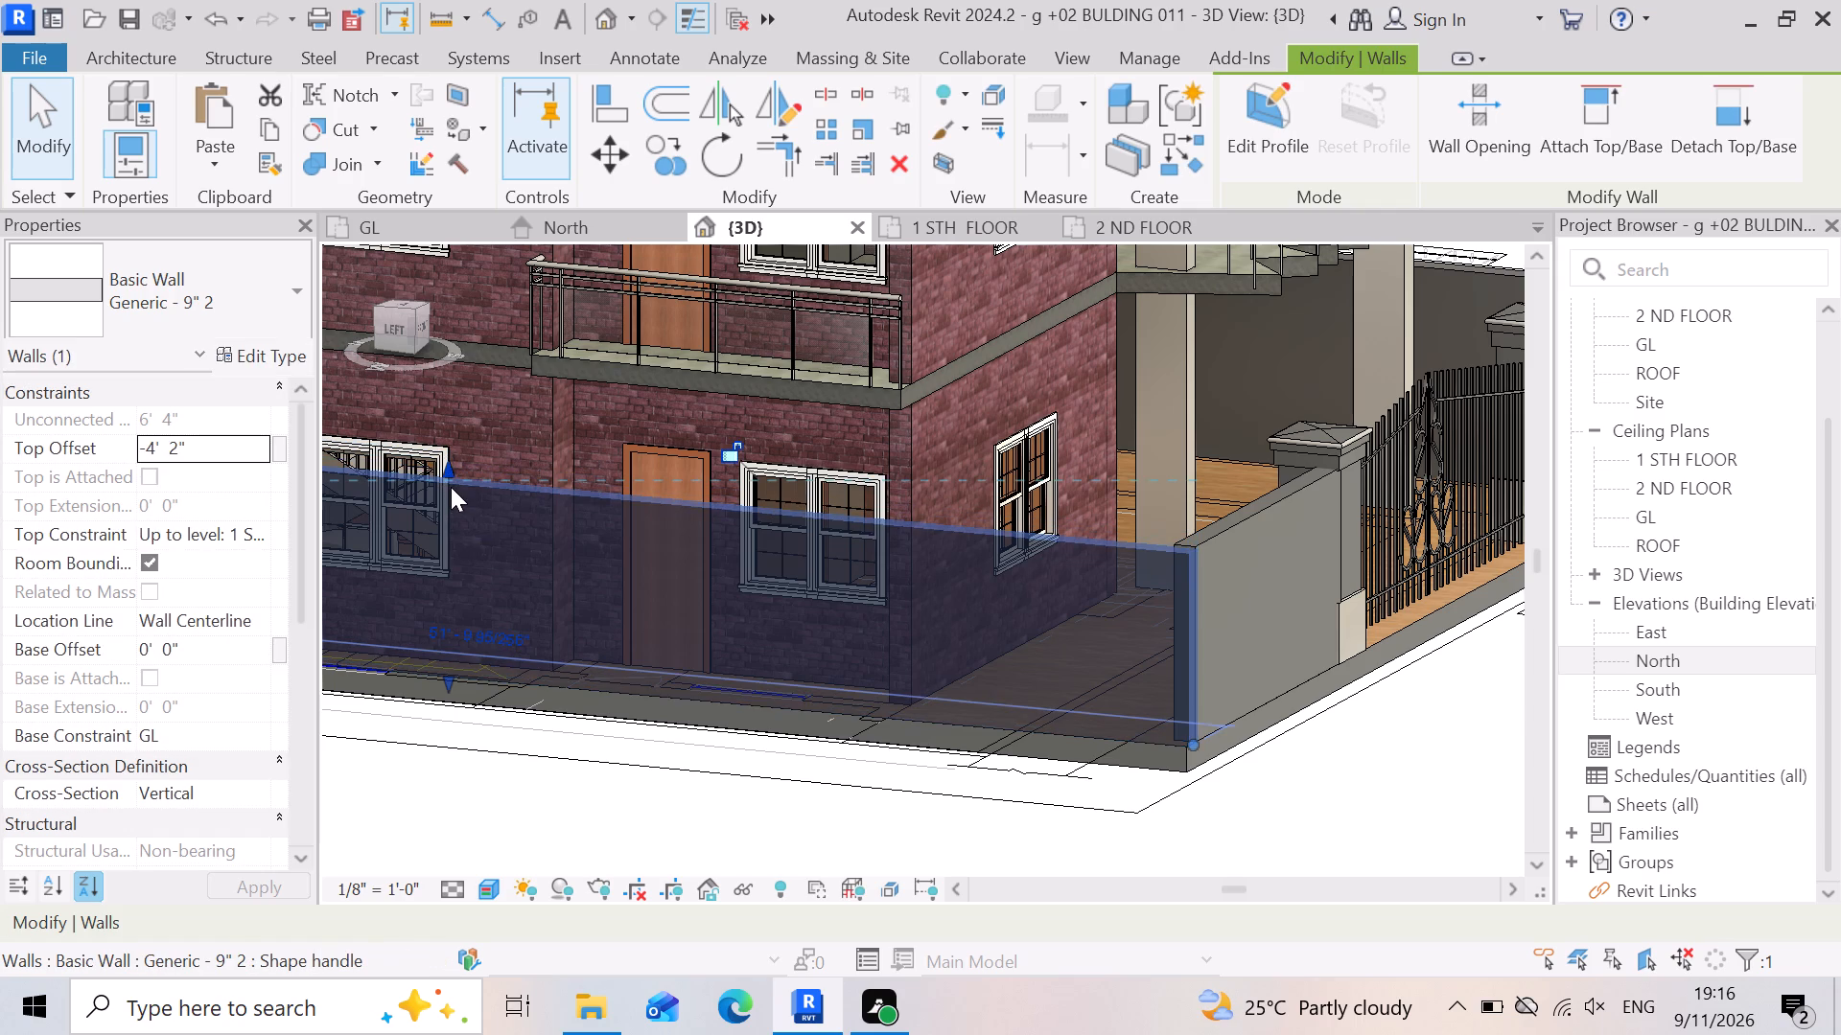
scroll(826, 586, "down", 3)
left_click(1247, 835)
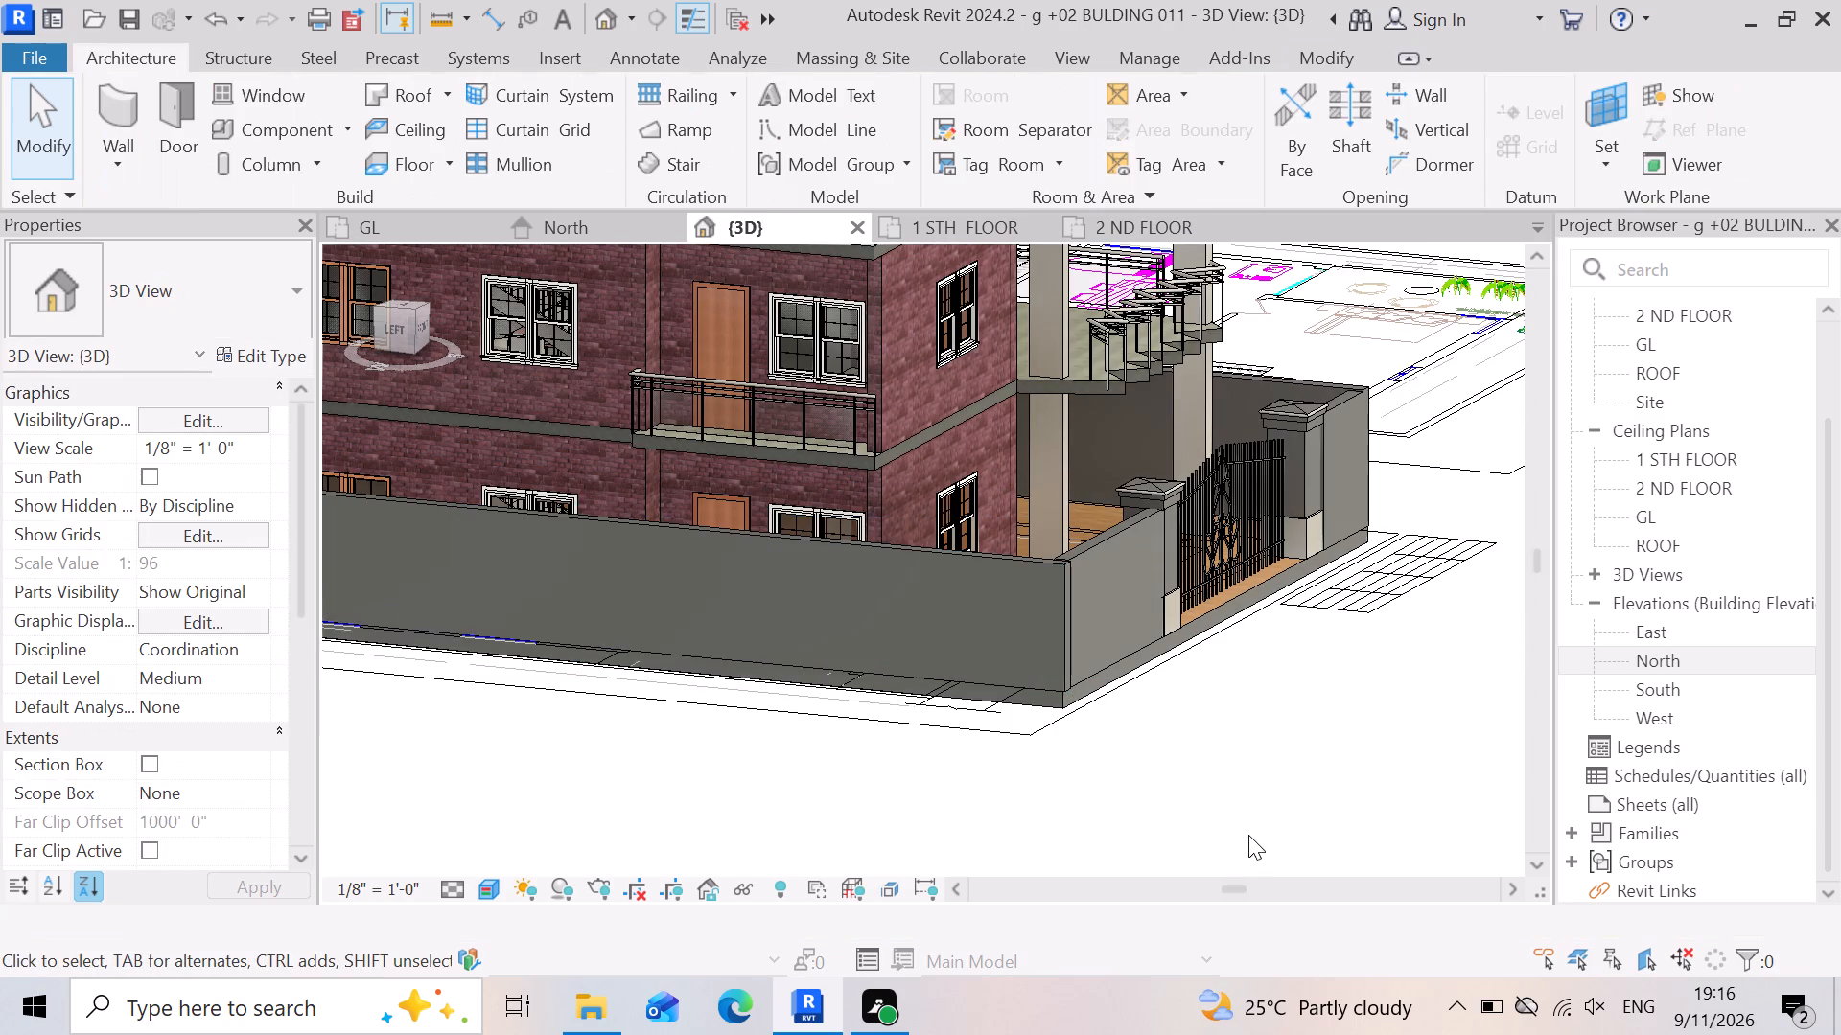
Compare the wall tops at the front corner and raise the side wall's top freehand to a top offset of about -3' 8".
scroll(959, 546, "up", 14)
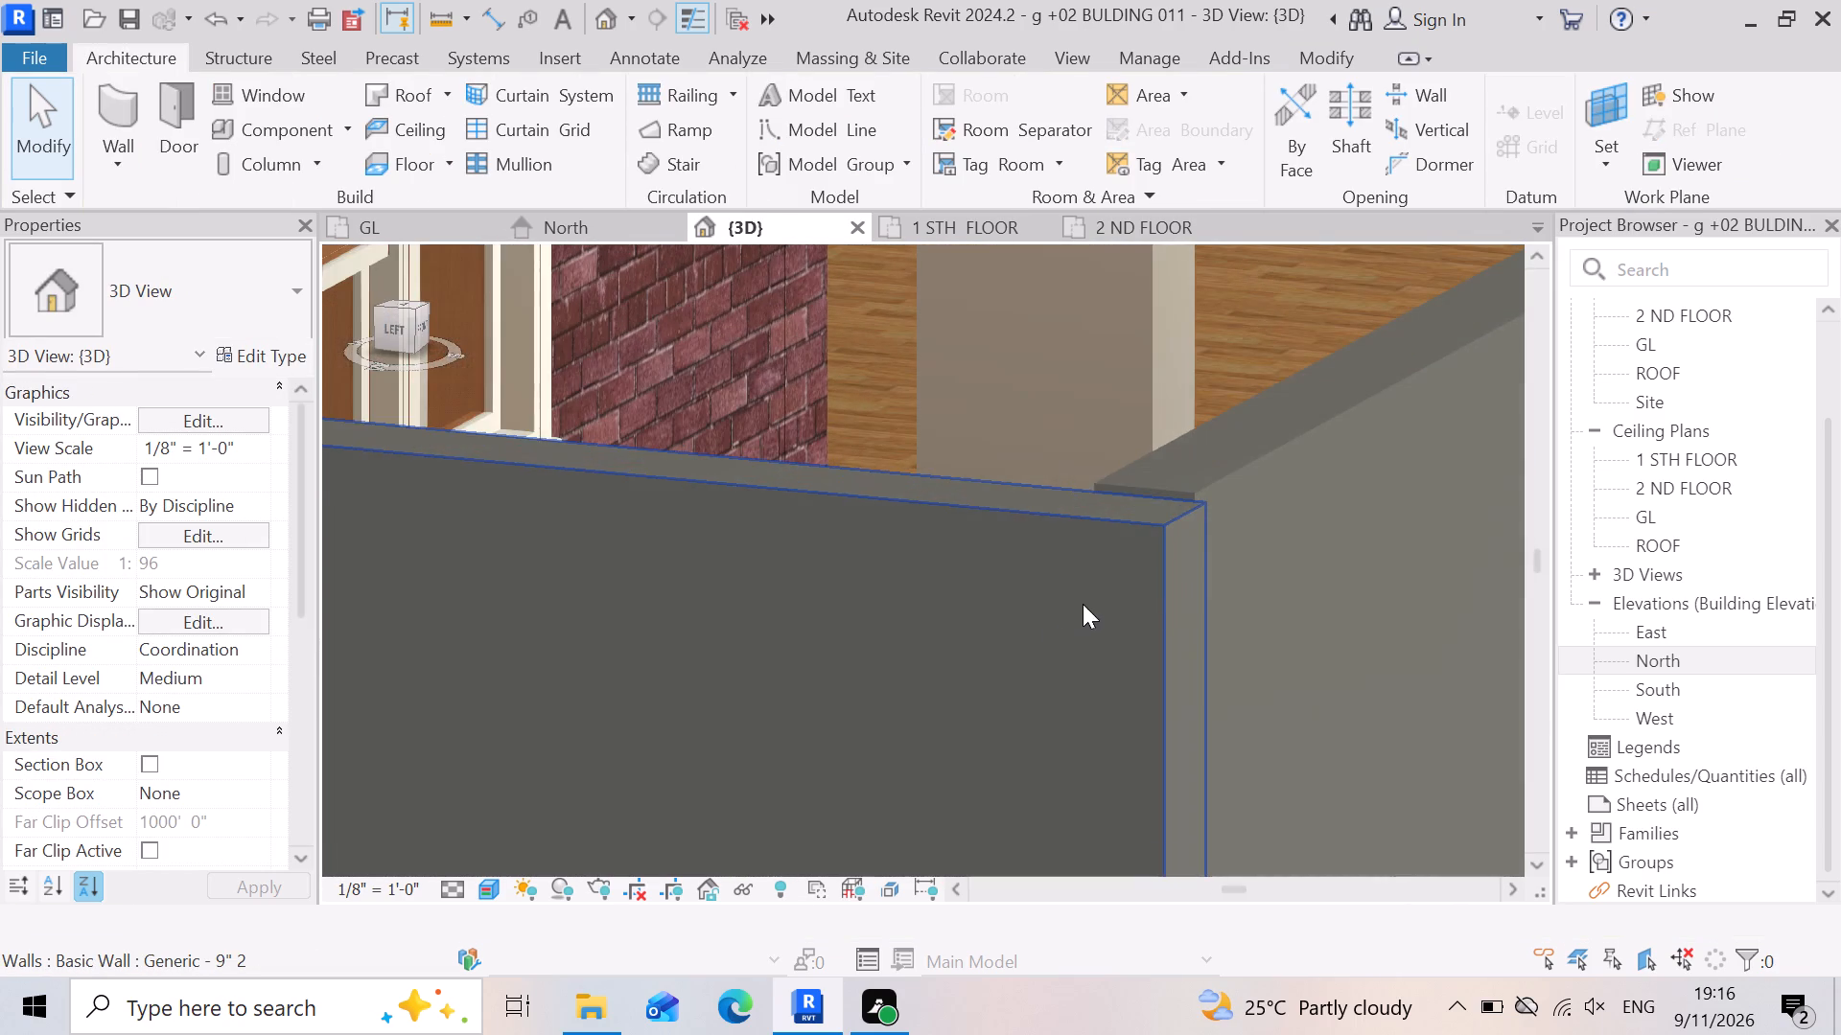
scroll(1084, 603, "up", 5)
left_click(1293, 384)
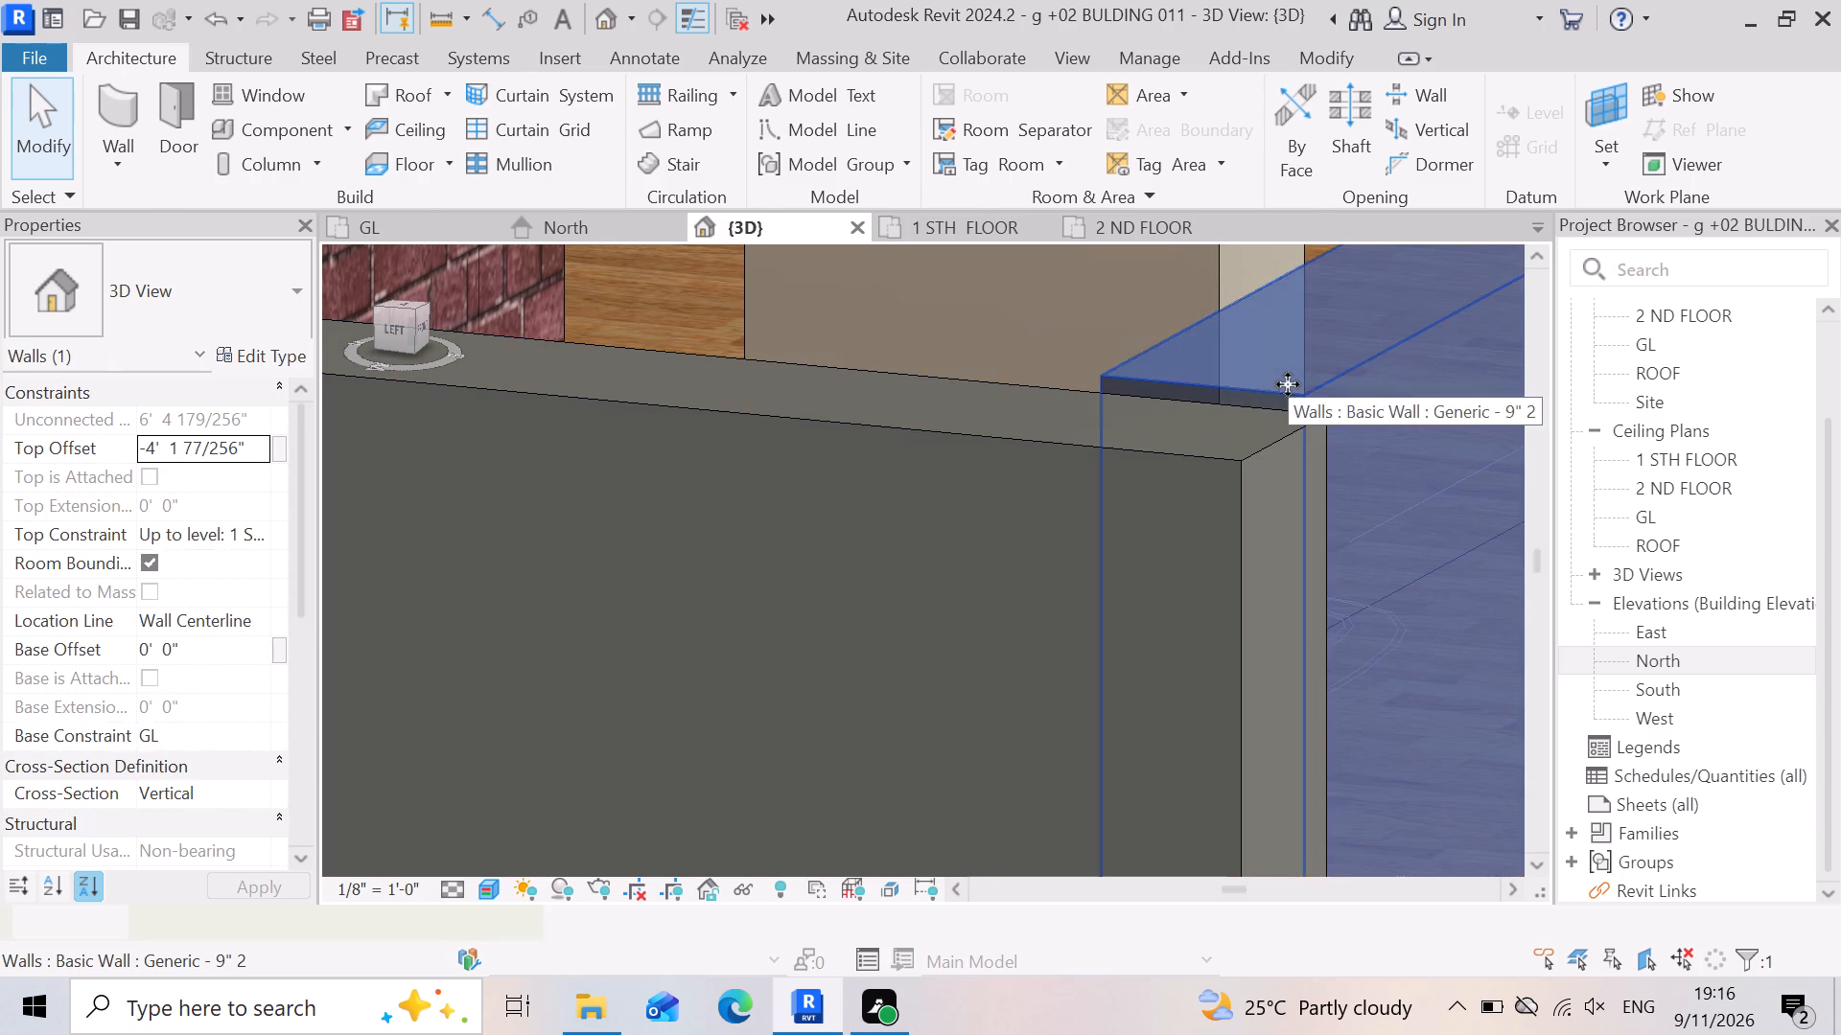
left_click(1039, 426)
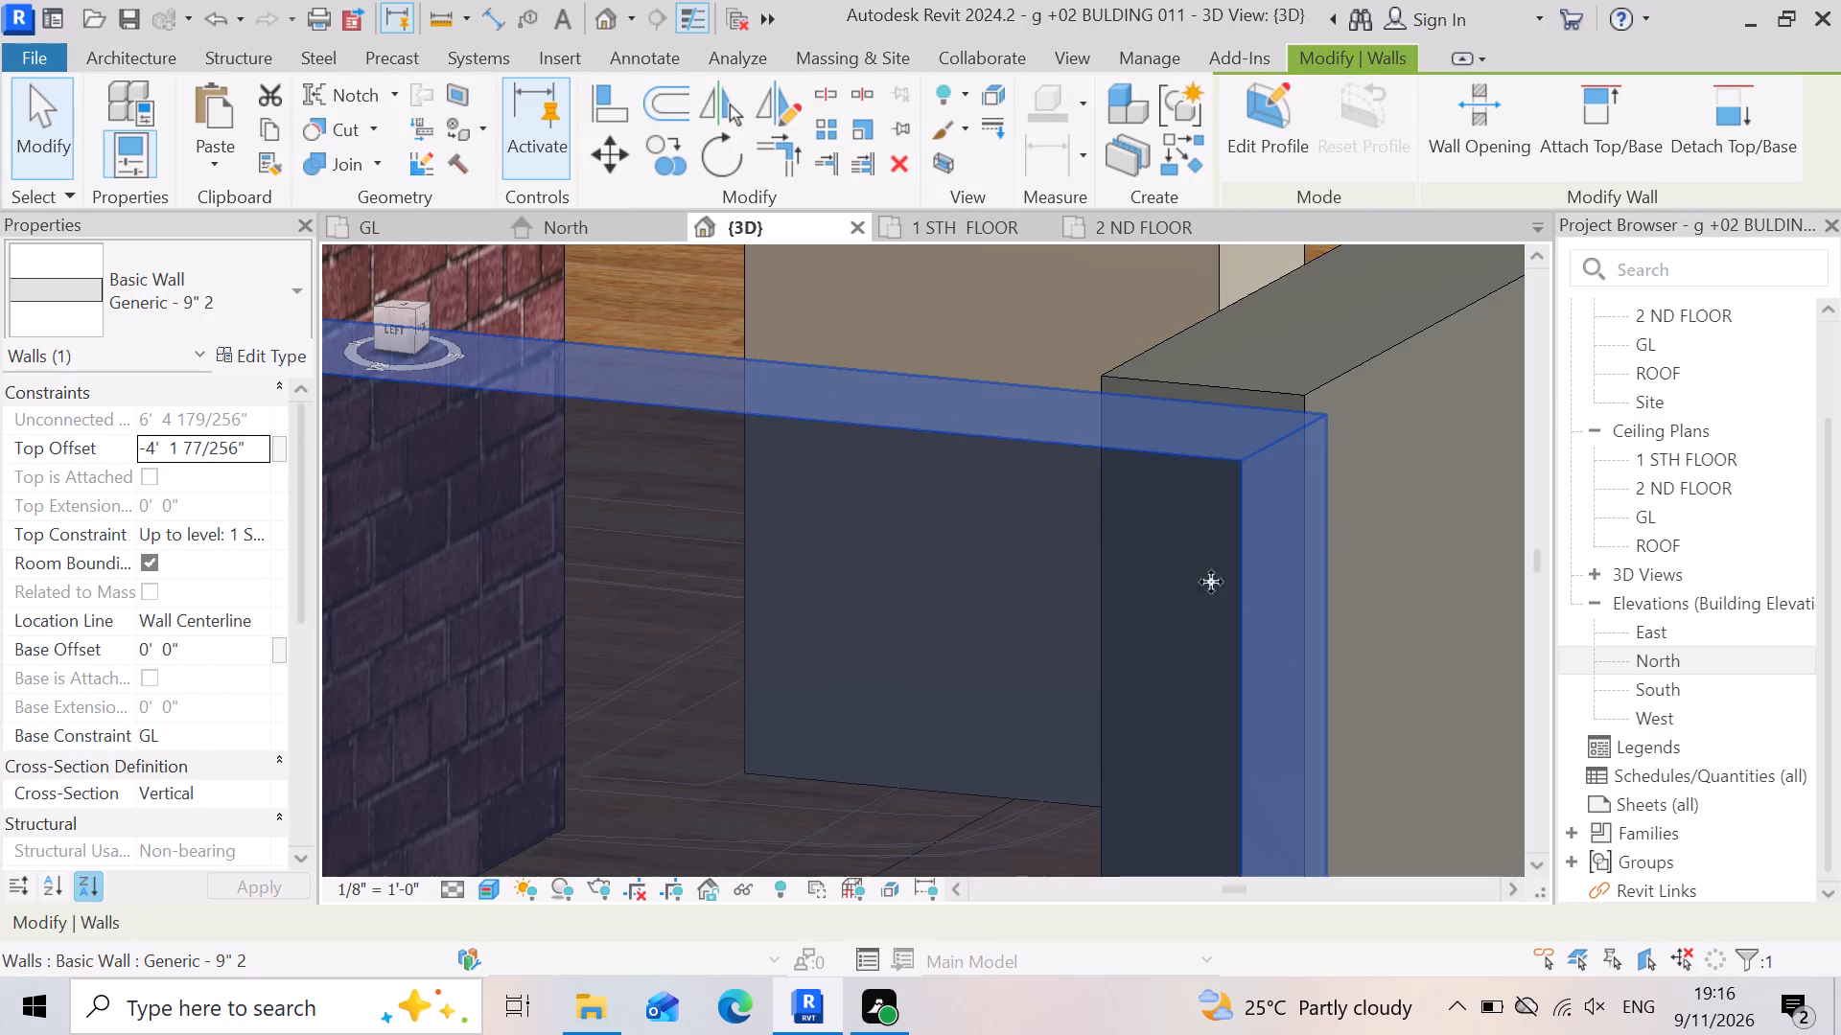
scroll(1260, 615, "down", 3)
scroll(867, 579, "down", 5)
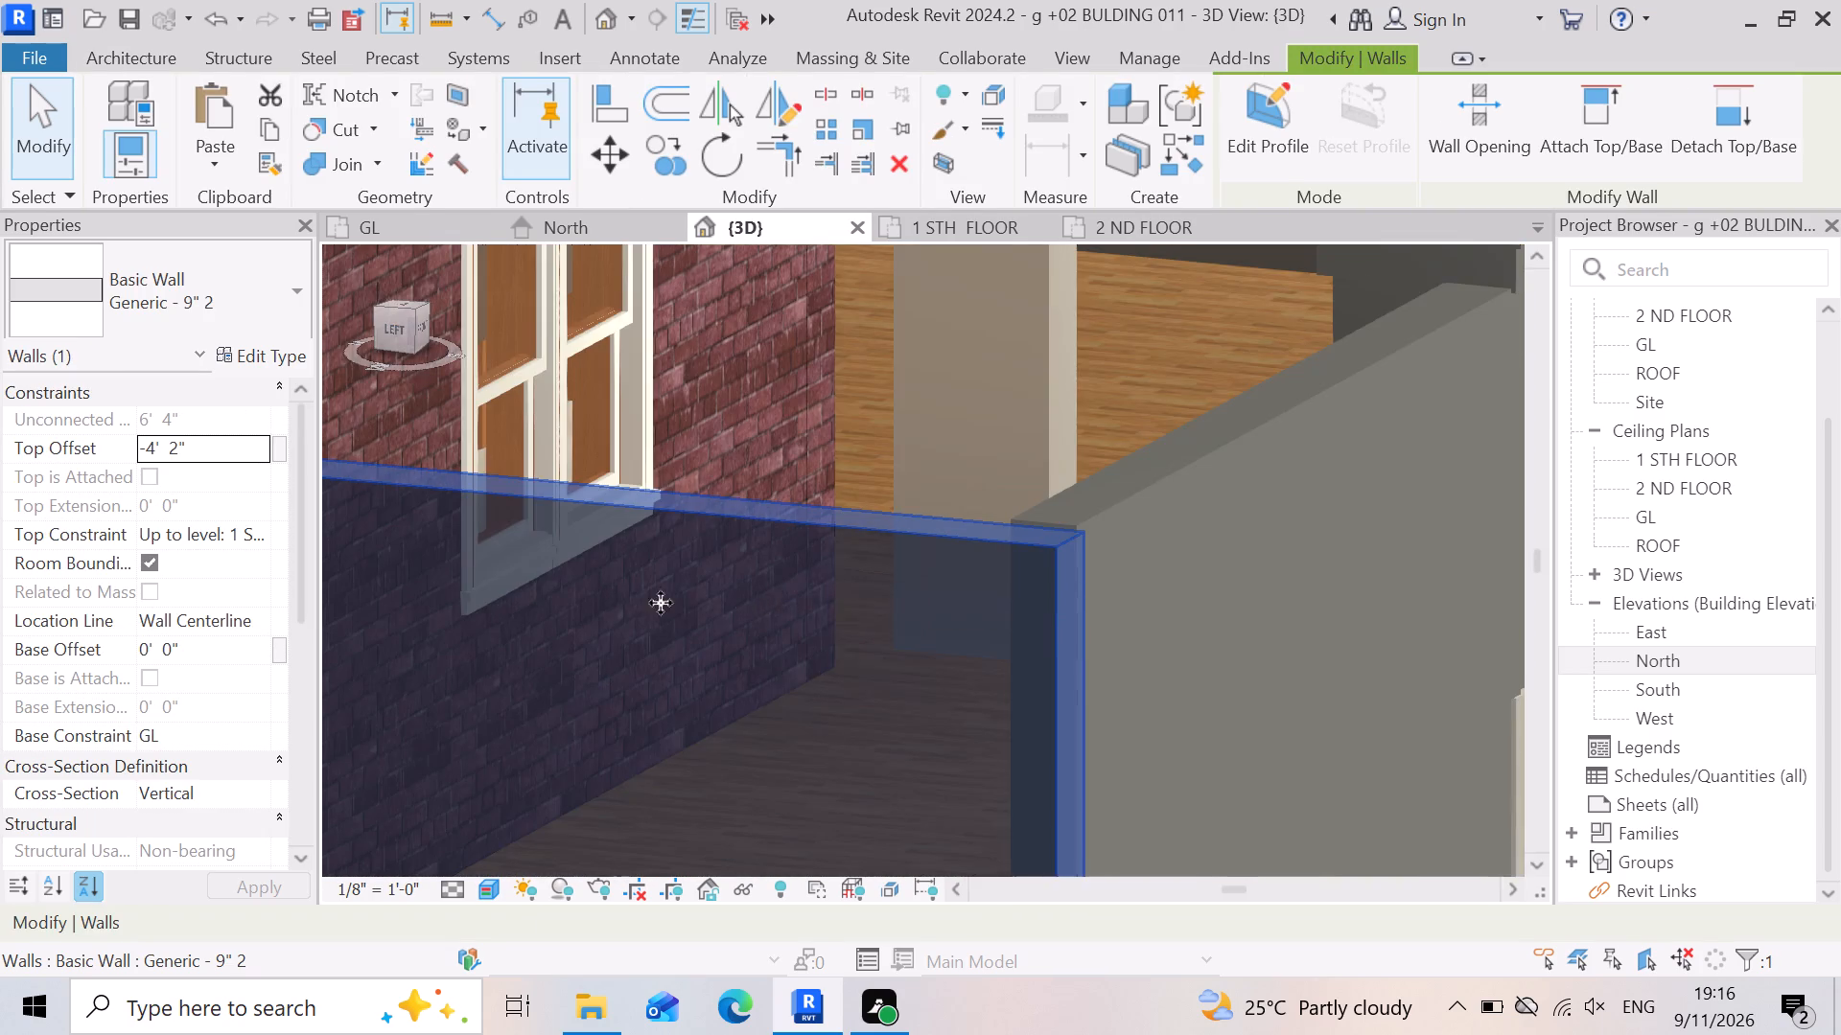
scroll(1056, 684, "down", 8)
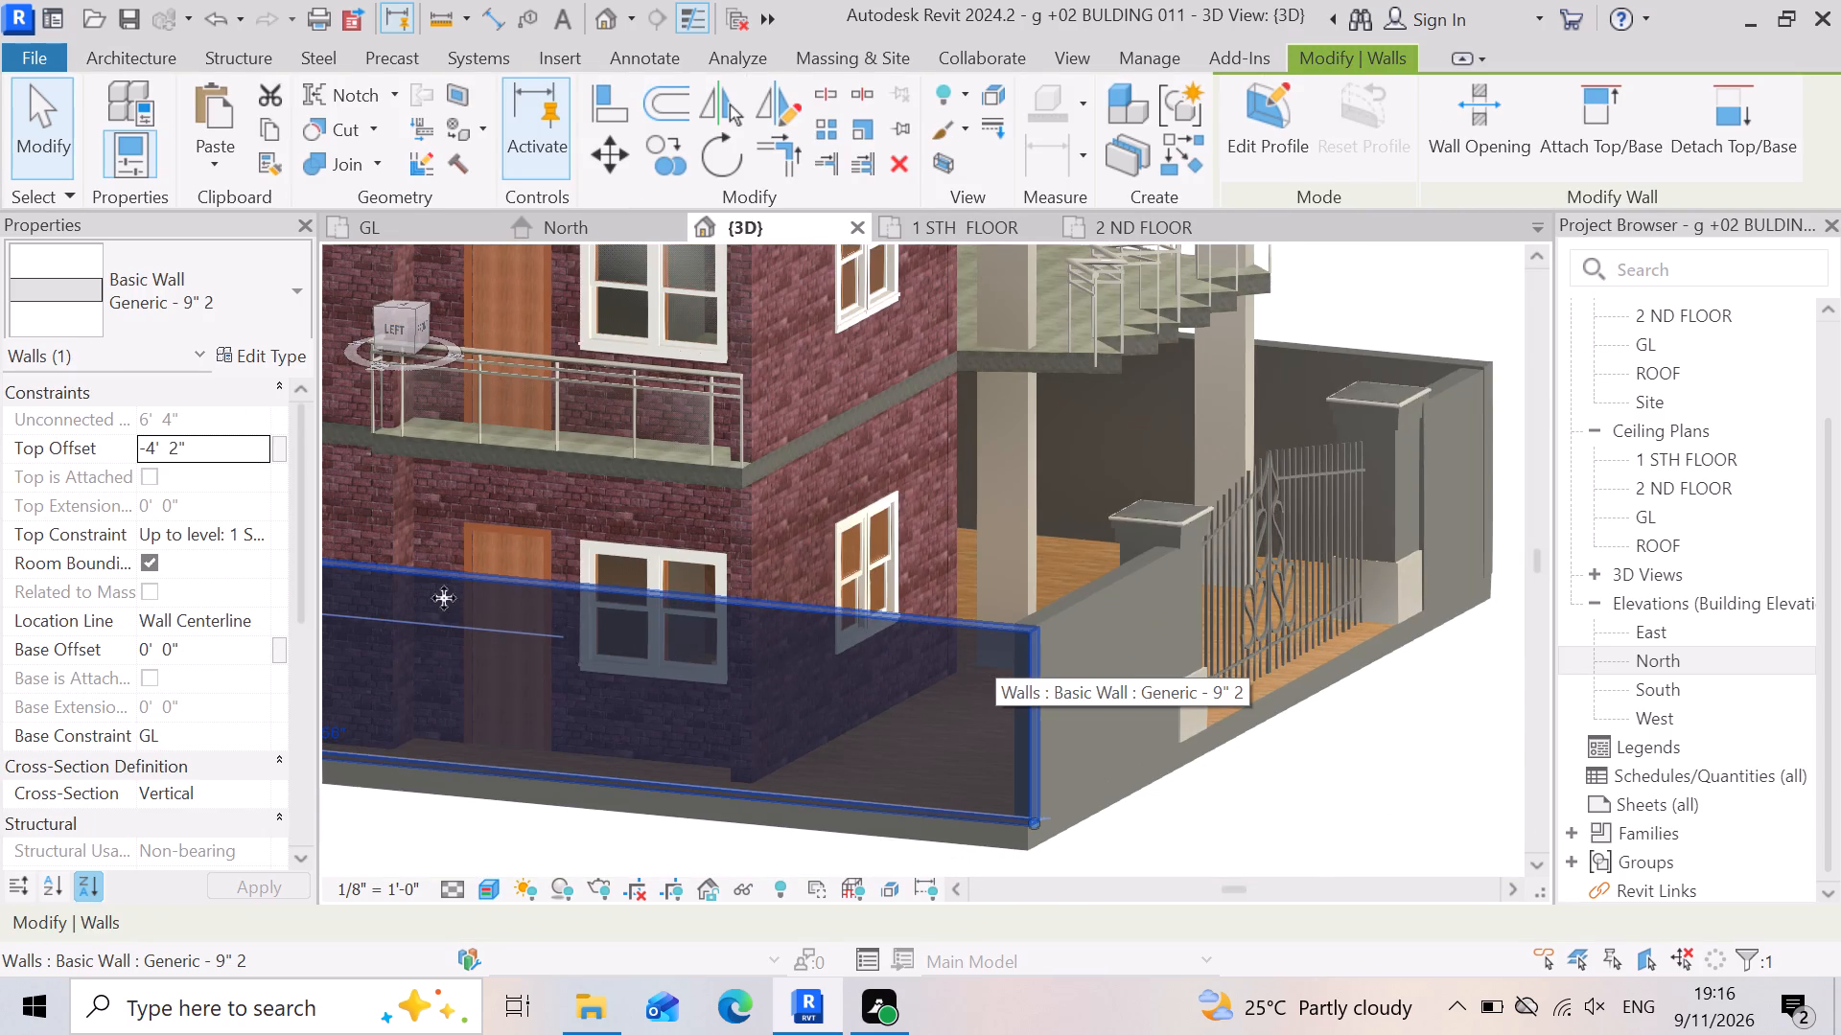
scroll(991, 704, "down", 4)
scroll(540, 628, "up", 3)
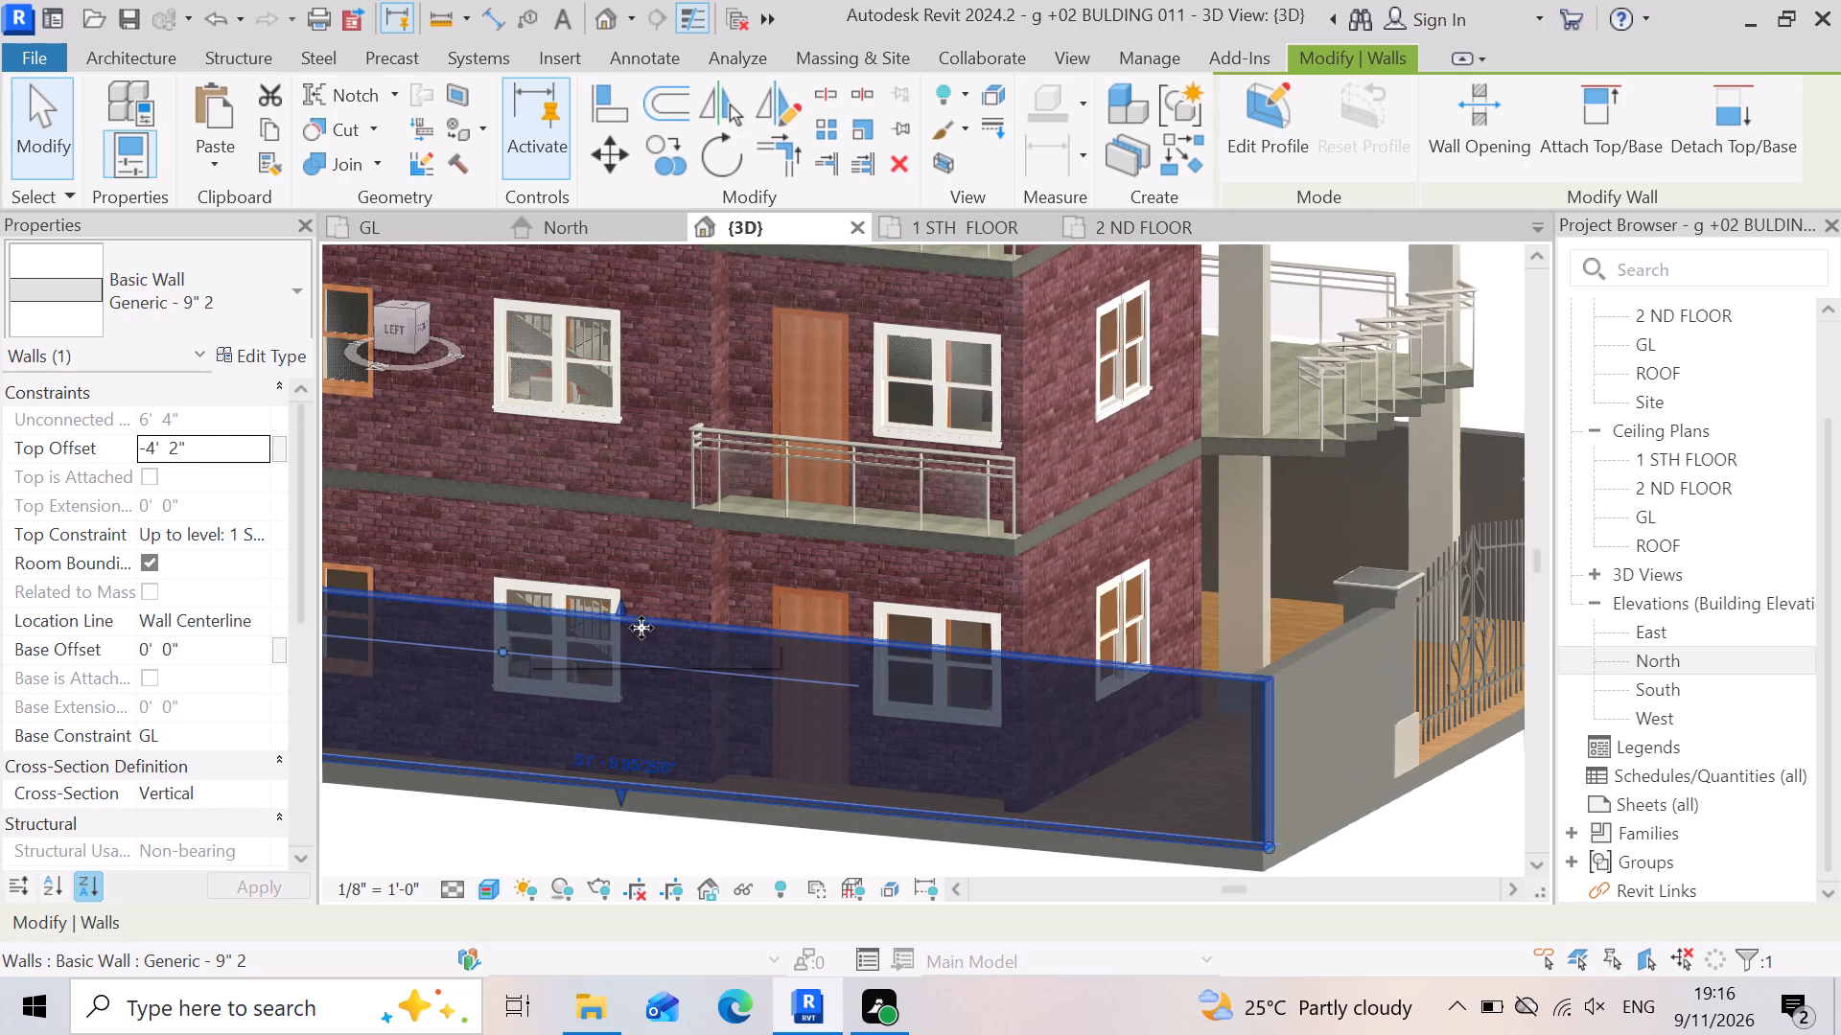
scroll(641, 628, "up", 3)
scroll(597, 601, "down", 4)
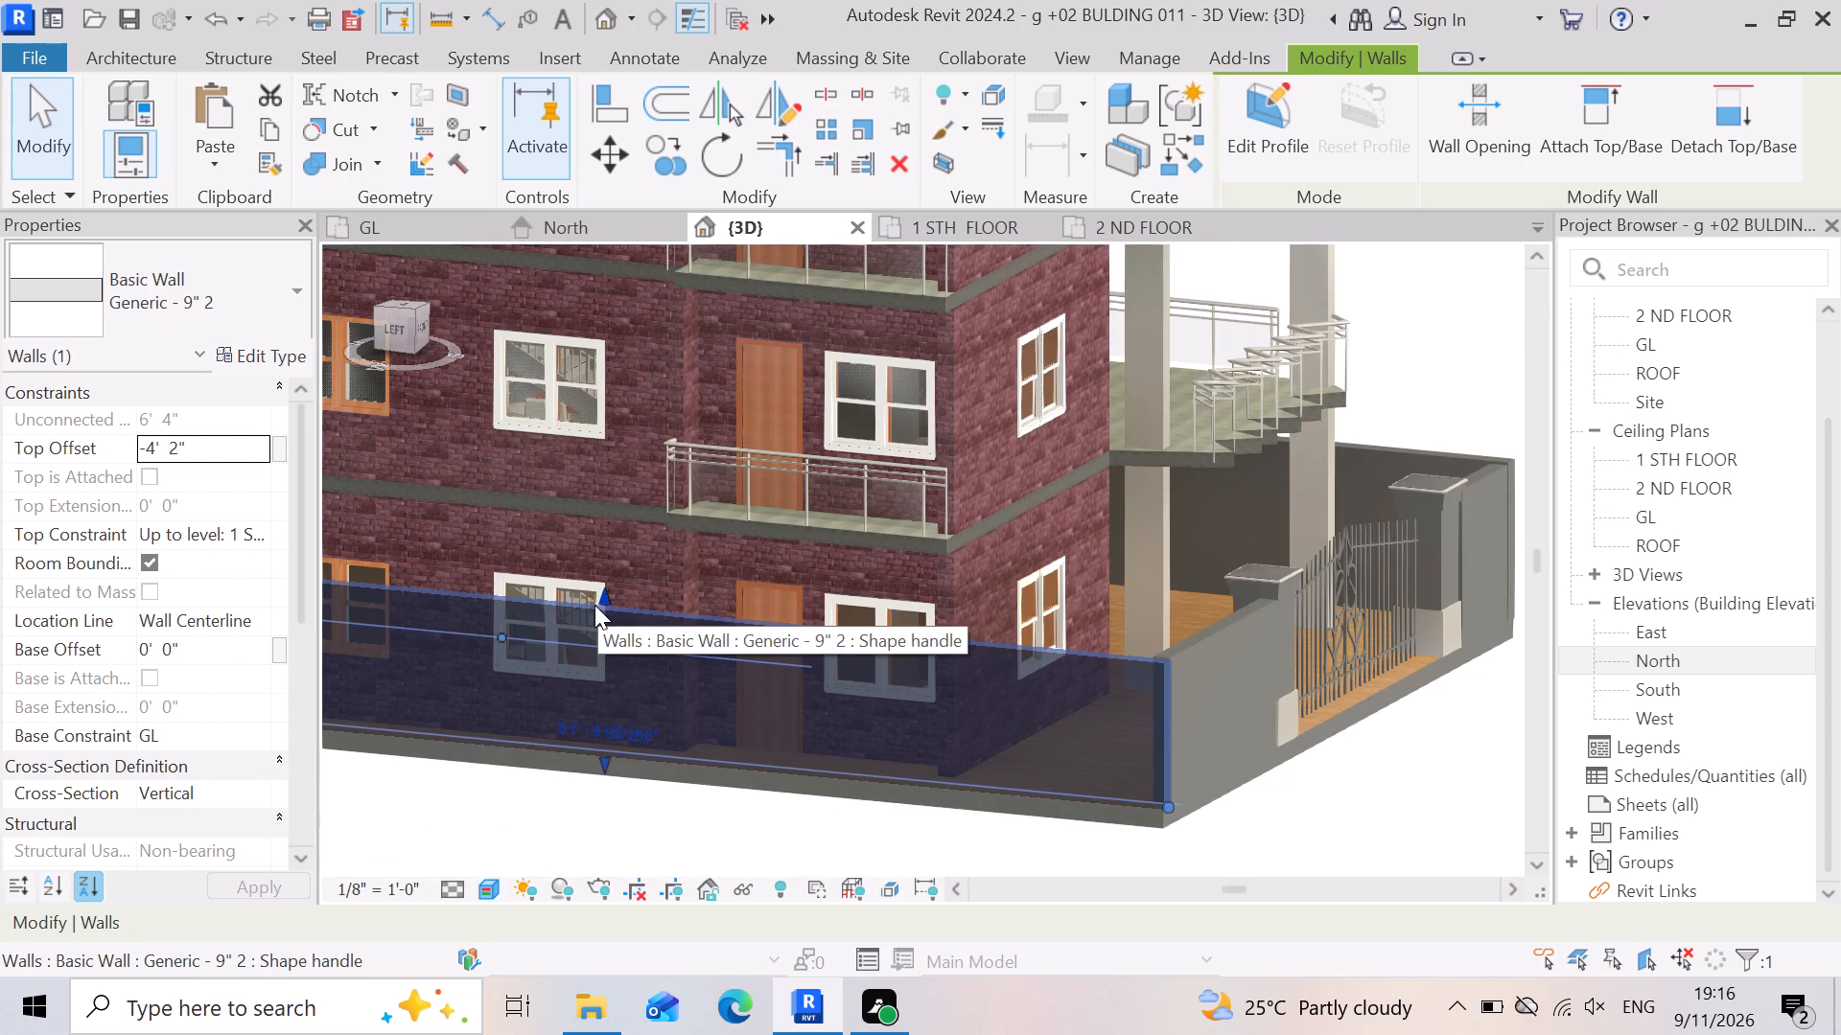
left_click(602, 601)
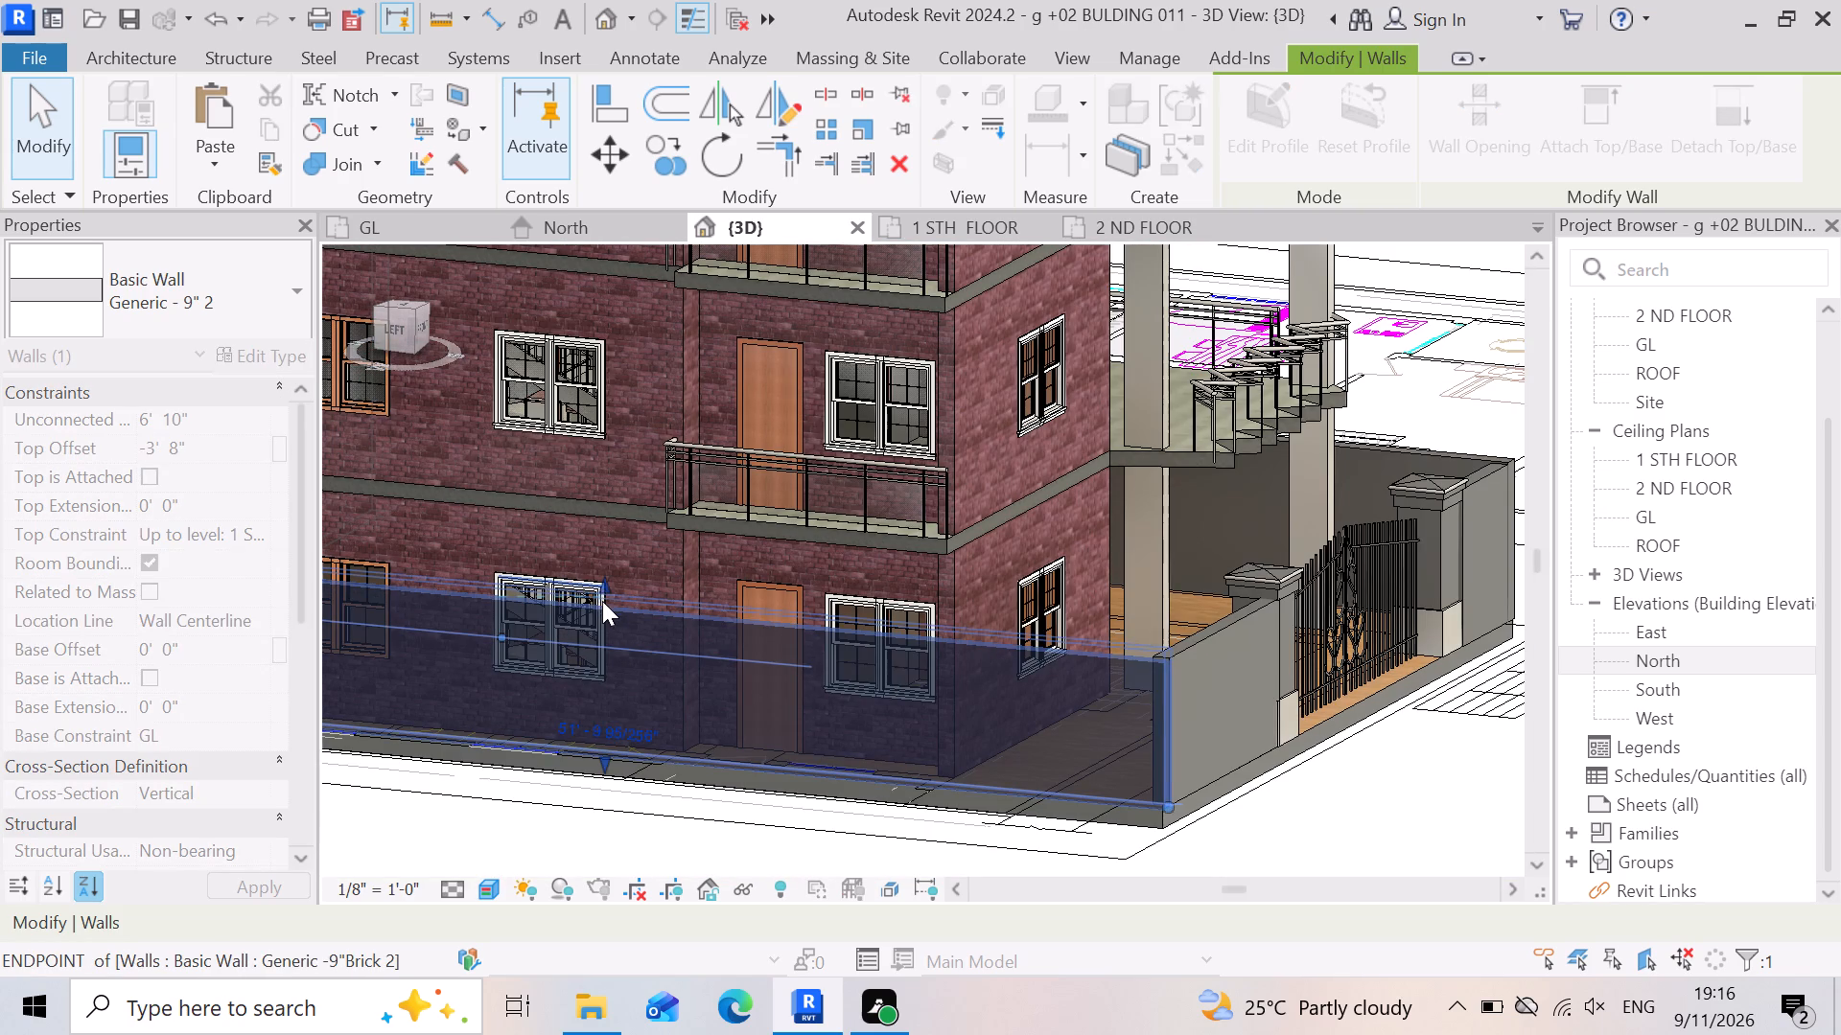
left_click(602, 601)
left_click(1406, 794)
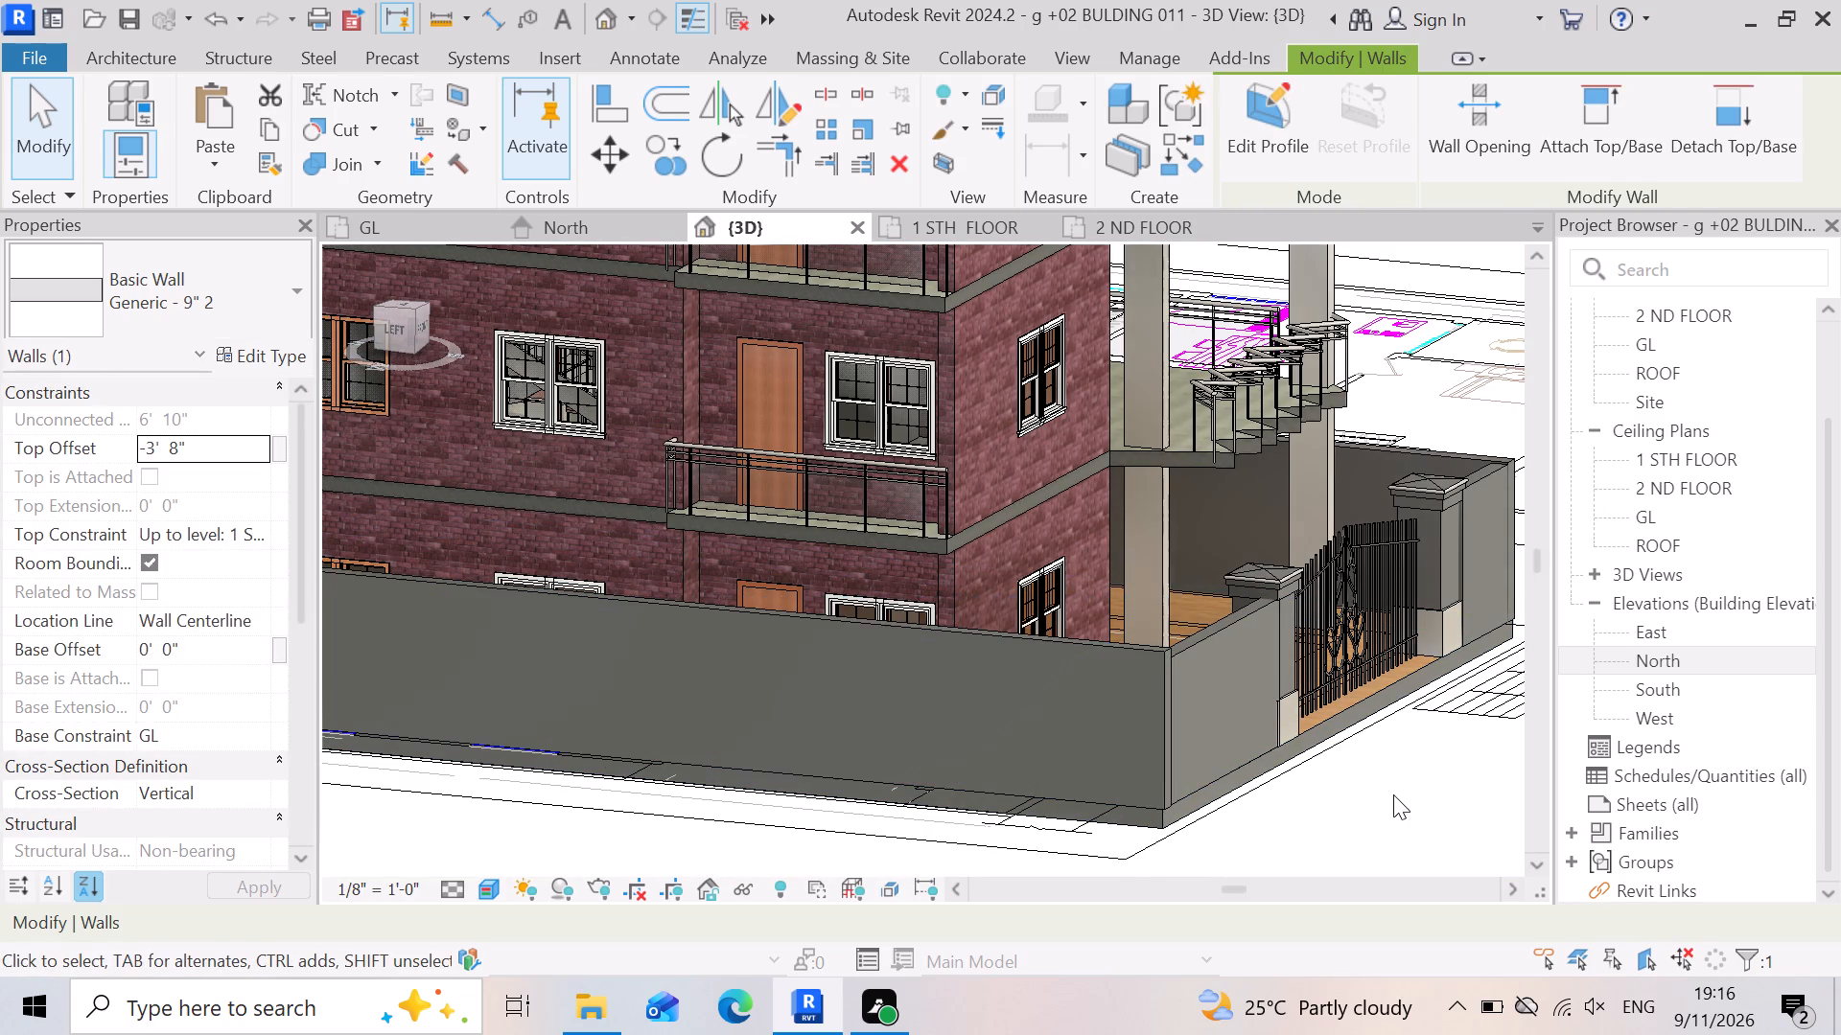
Adjust the same long side boundary wall's top freehand to match the adjoining front wall's height.
scroll(1122, 720, "up", 5)
left_click(1089, 676)
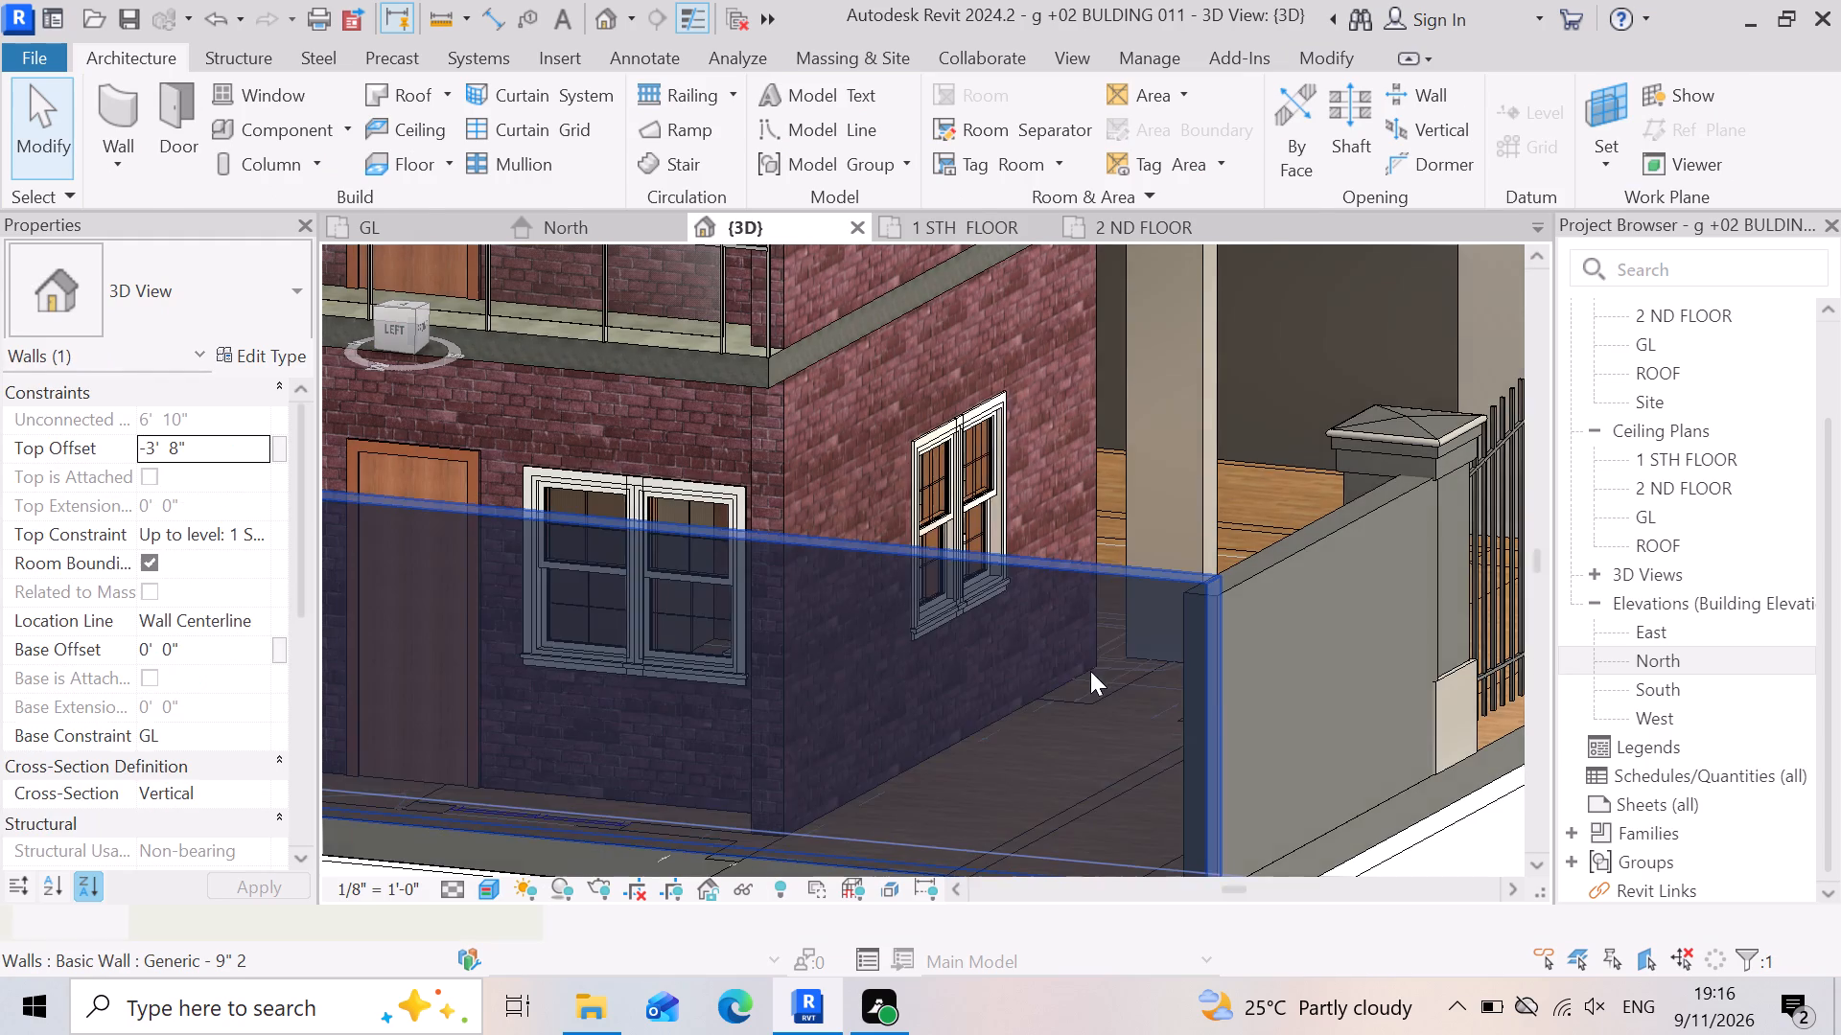
scroll(1103, 663, "up", 3)
scroll(1280, 604, "down", 8)
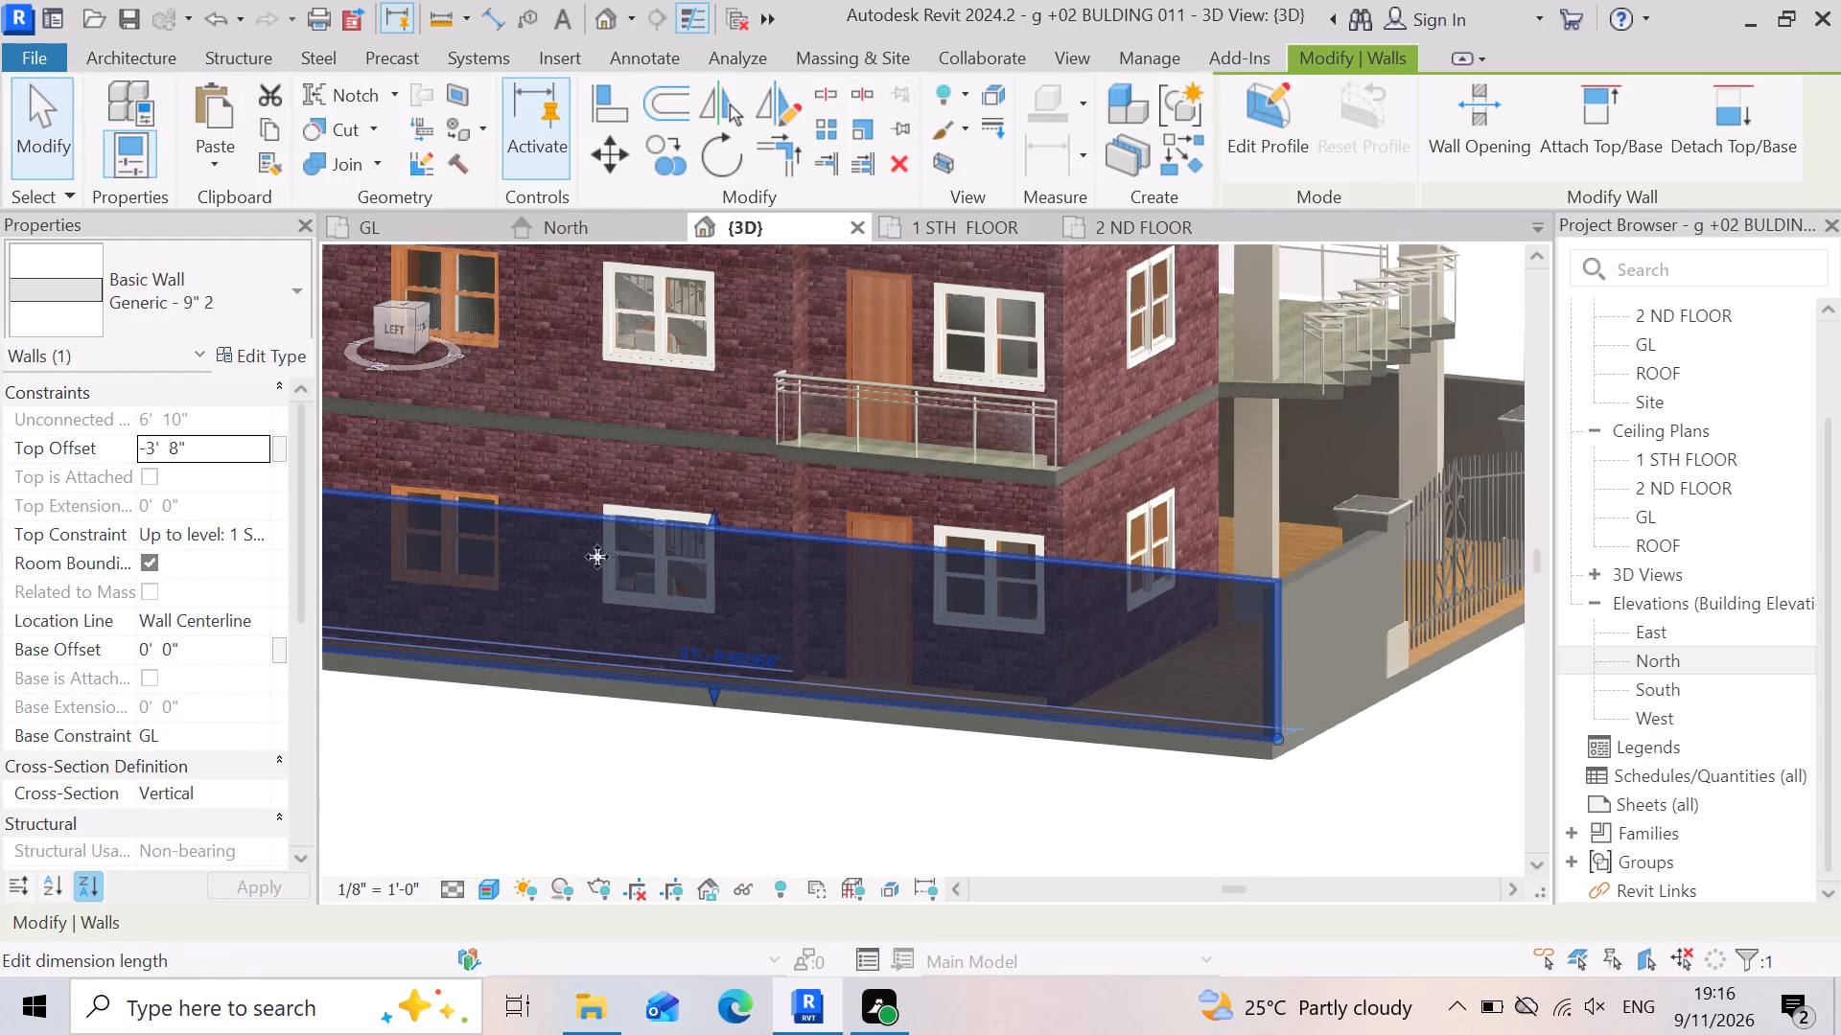
scroll(716, 542, "up", 3)
scroll(703, 538, "down", 4)
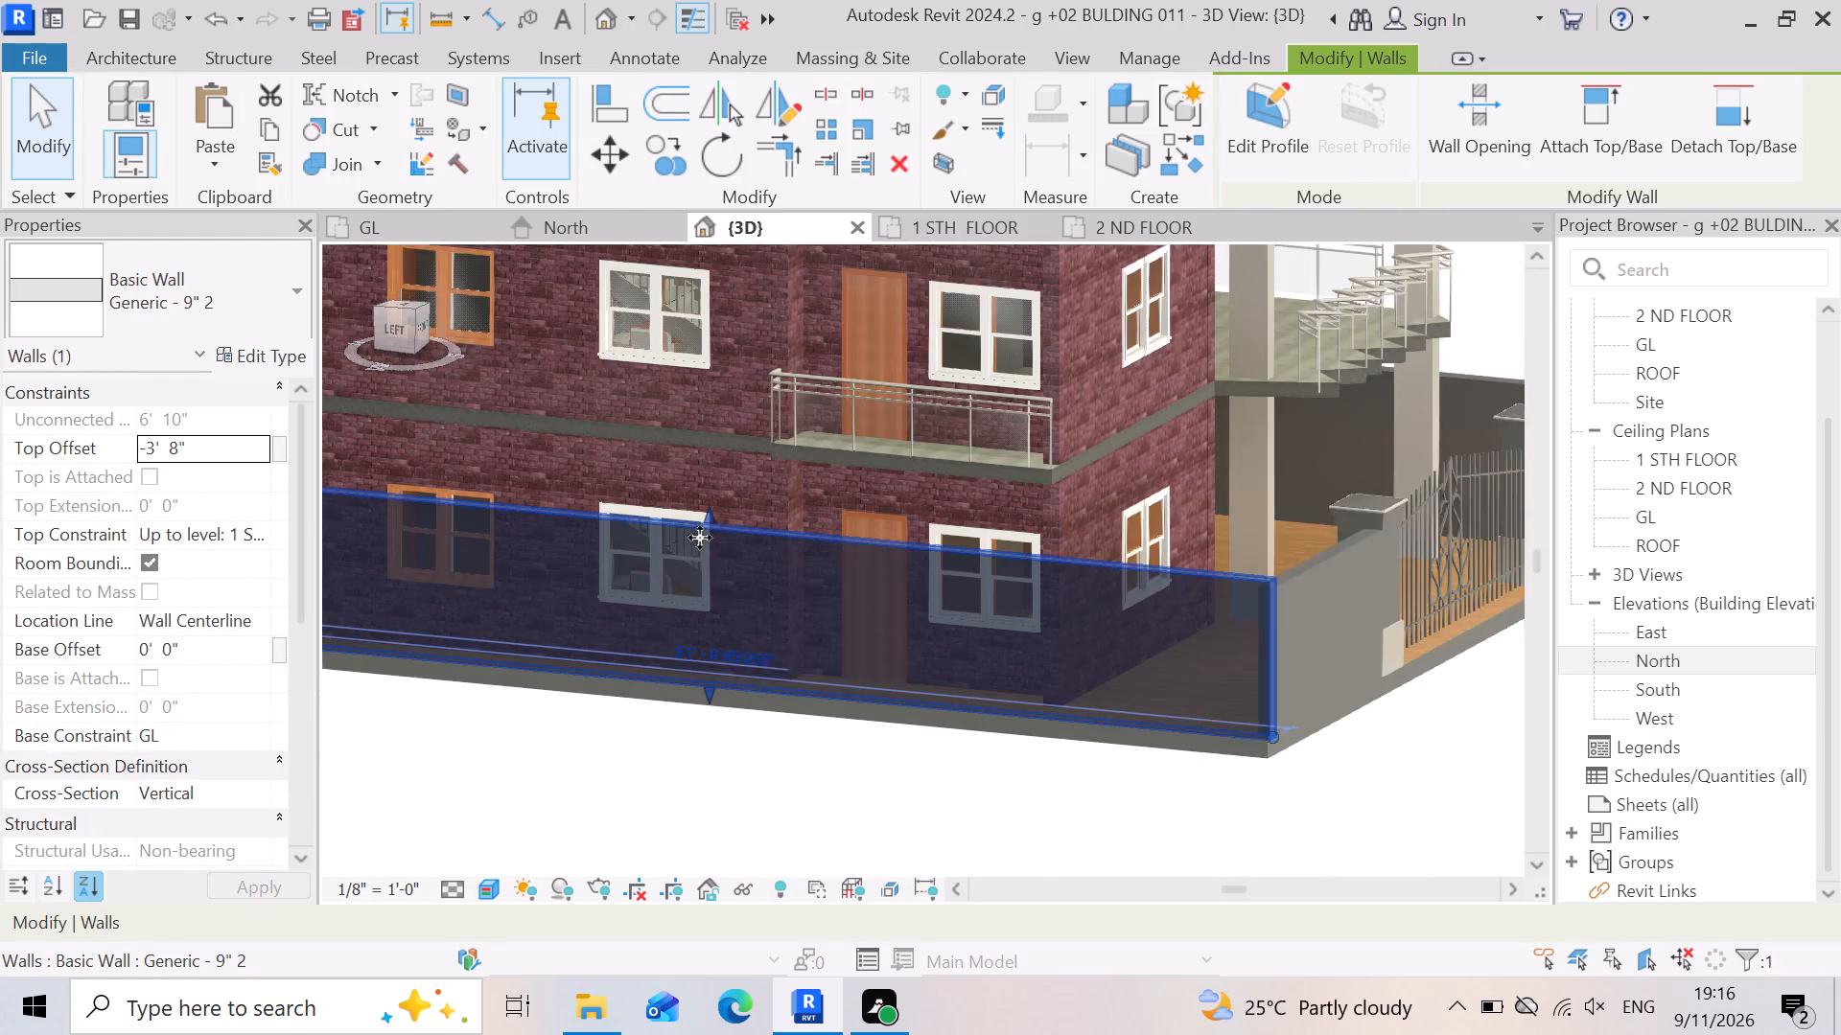
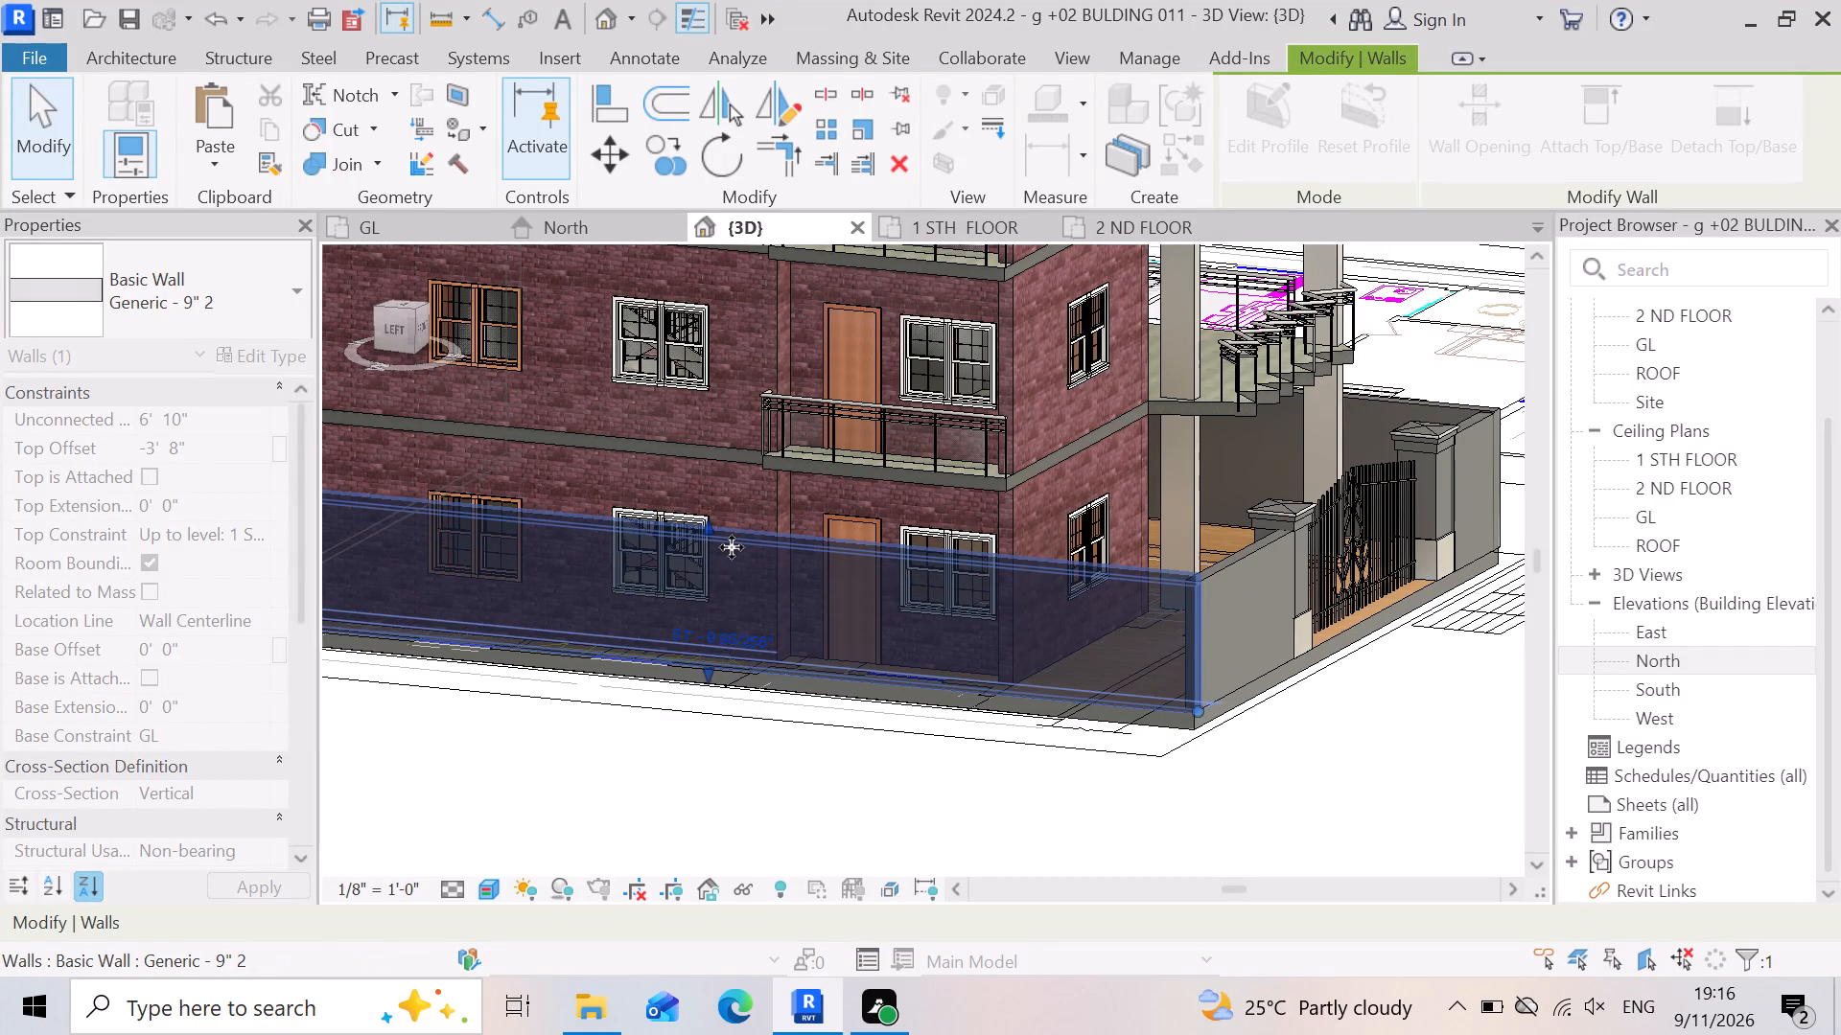
Examine how the boundary wall tops line up at the corner and beside both gate pillars.
left_click(1395, 743)
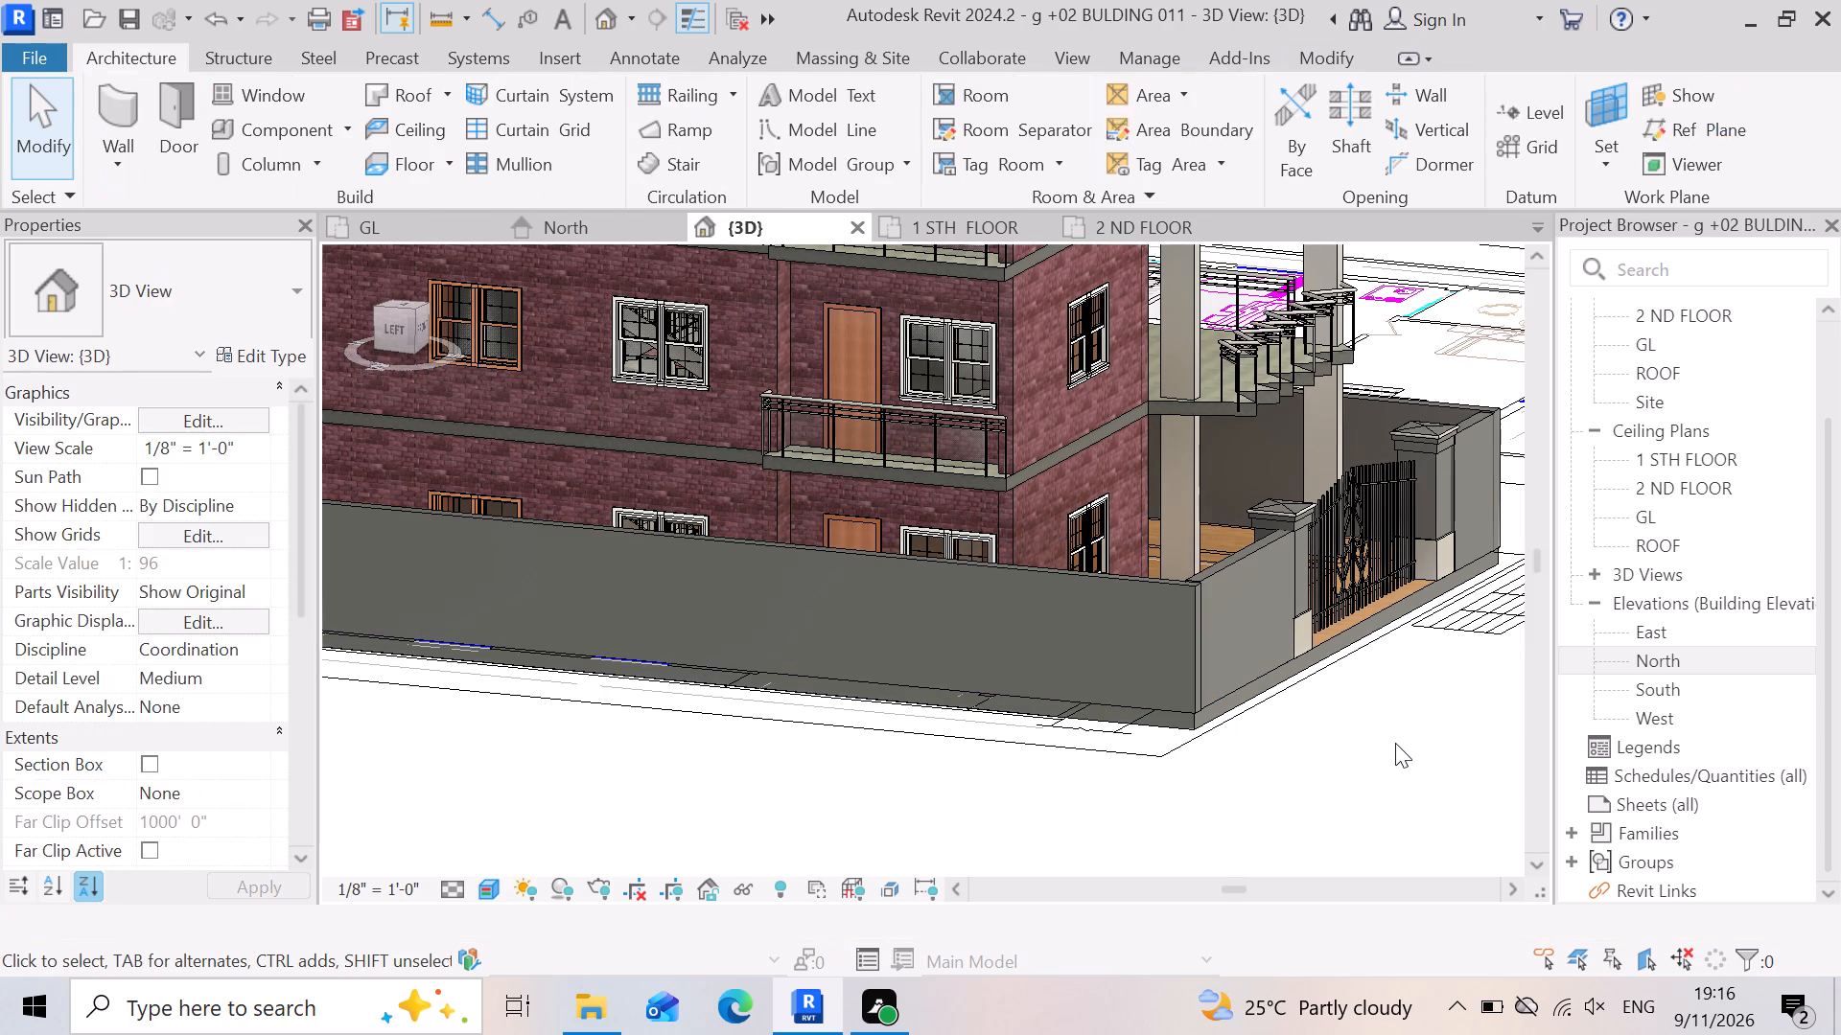
scroll(1172, 653, "up", 12)
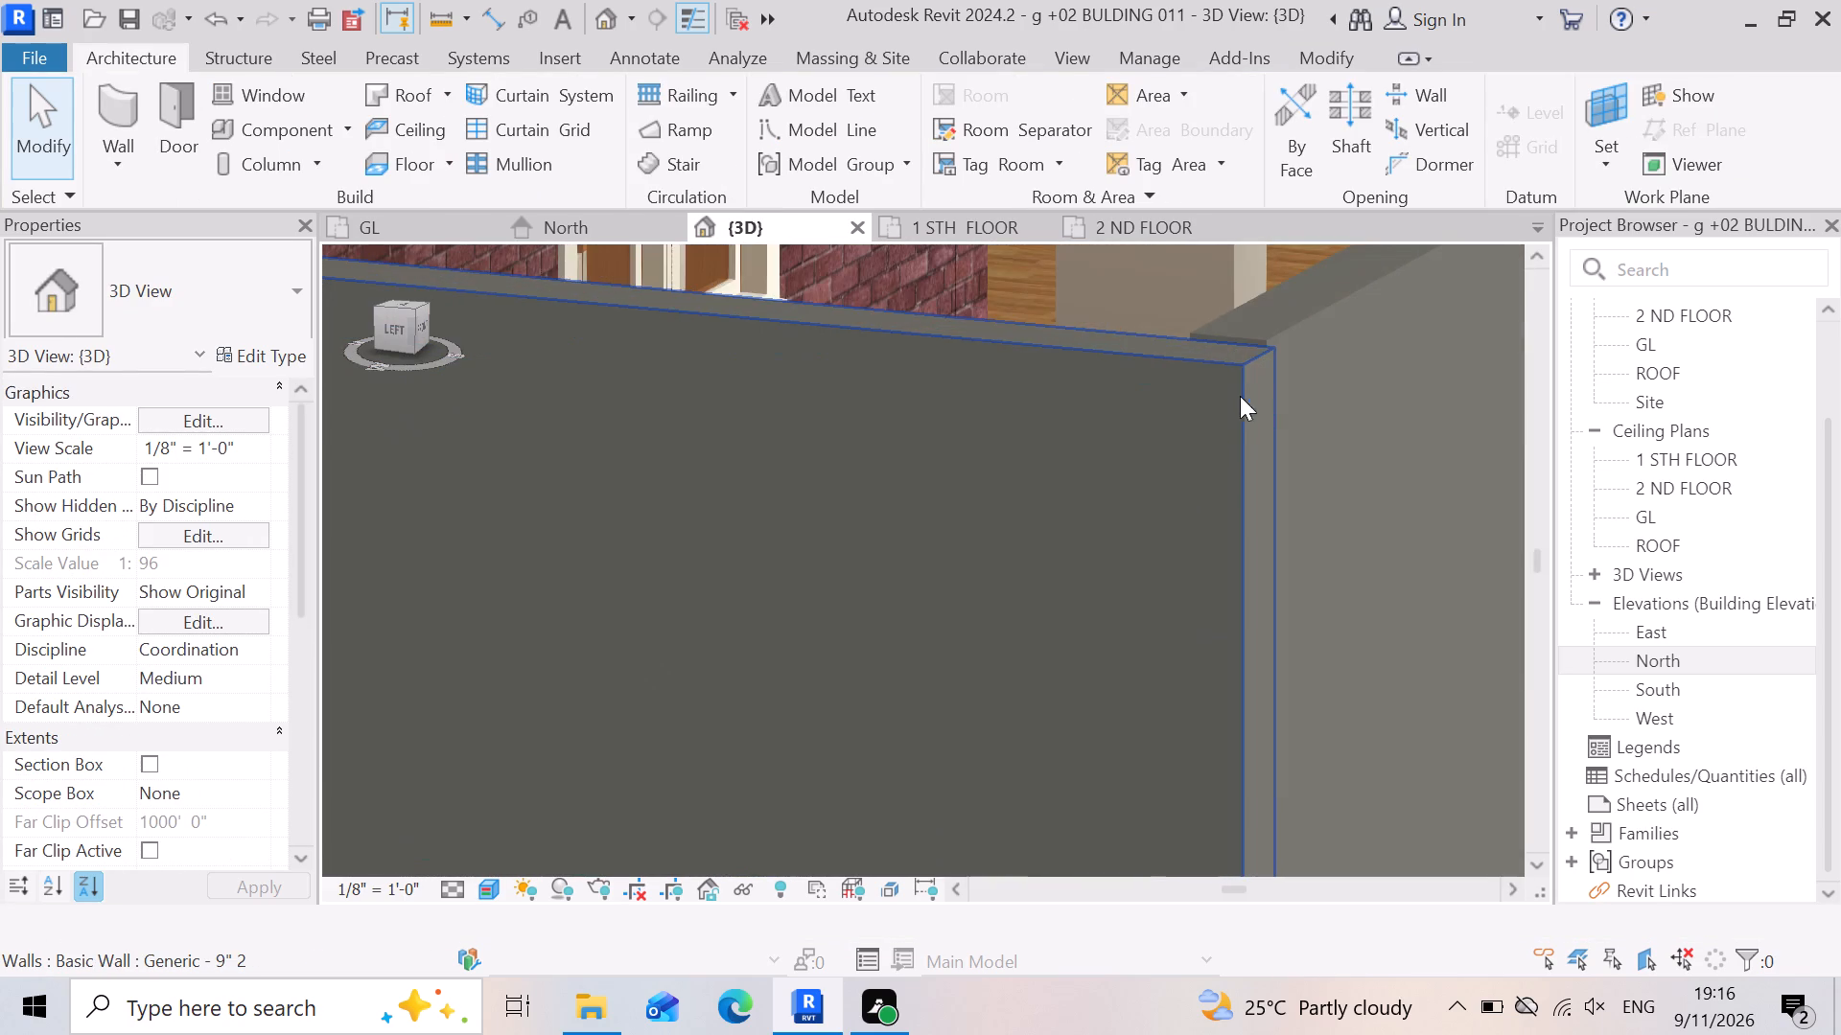
scroll(1248, 364, "up", 3)
left_click(1174, 355)
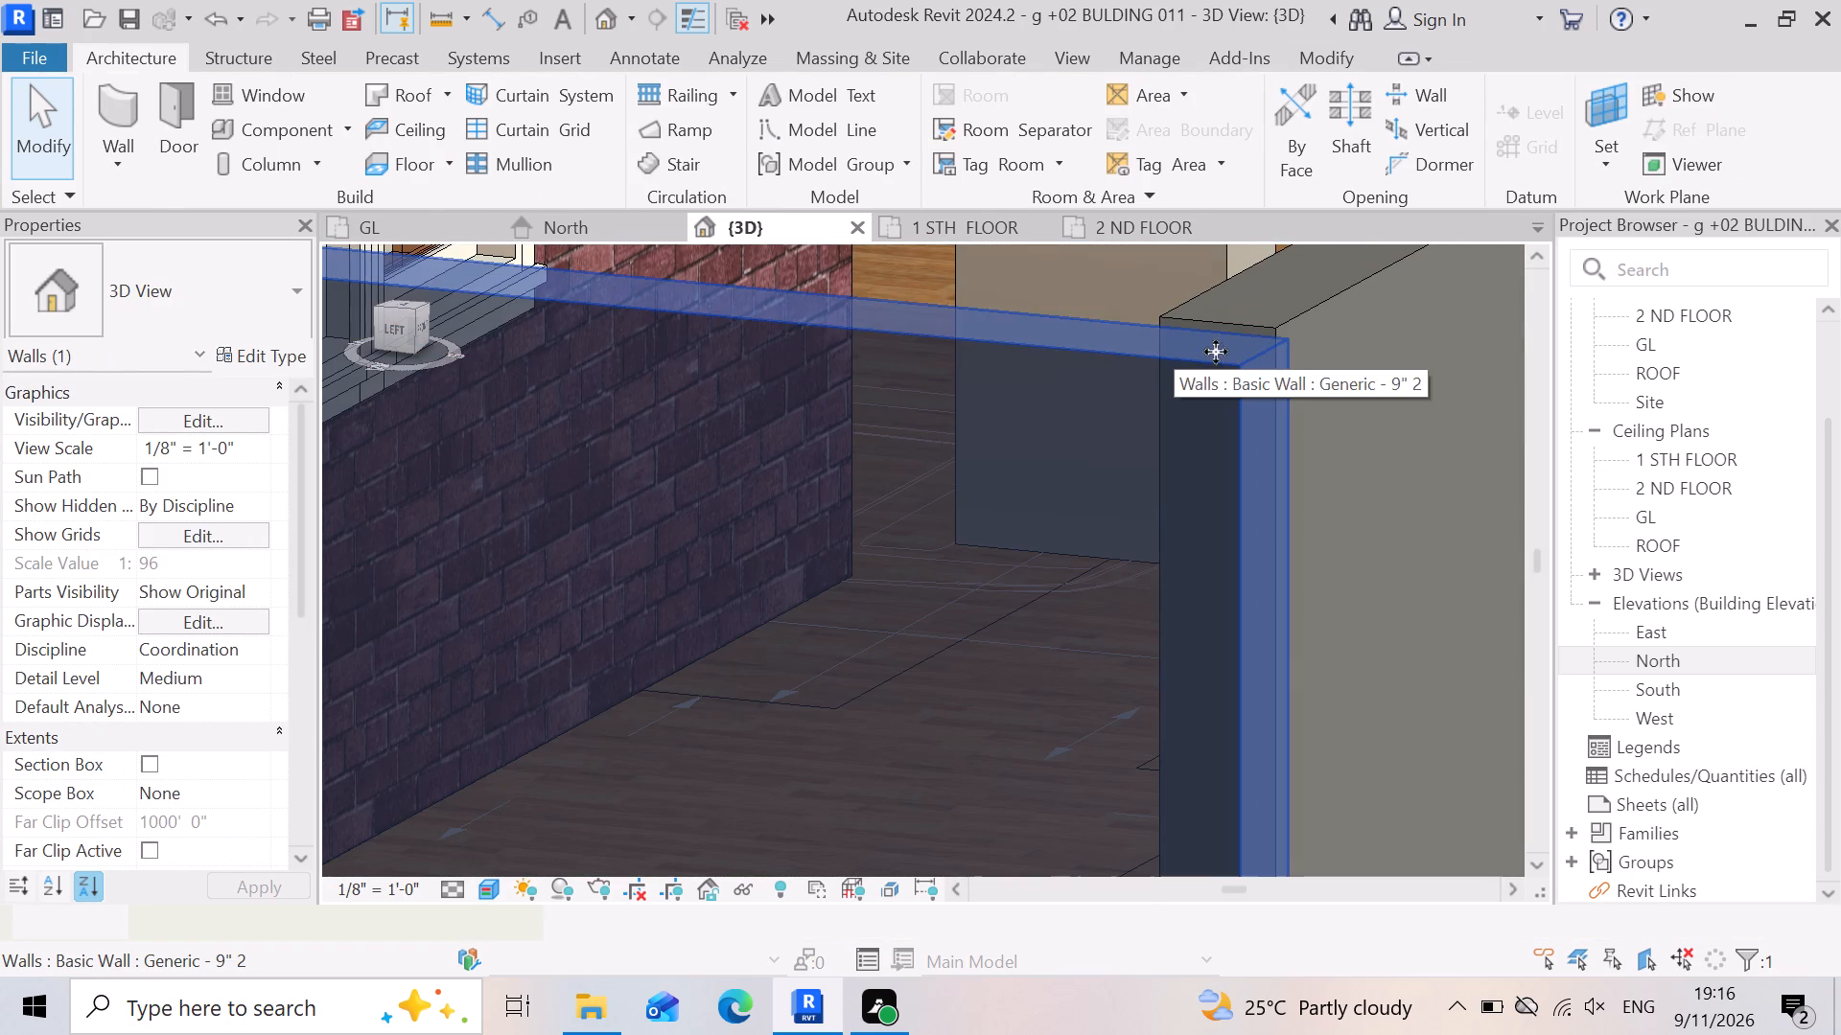
left_click(1265, 314)
scroll(1114, 442, "down", 8)
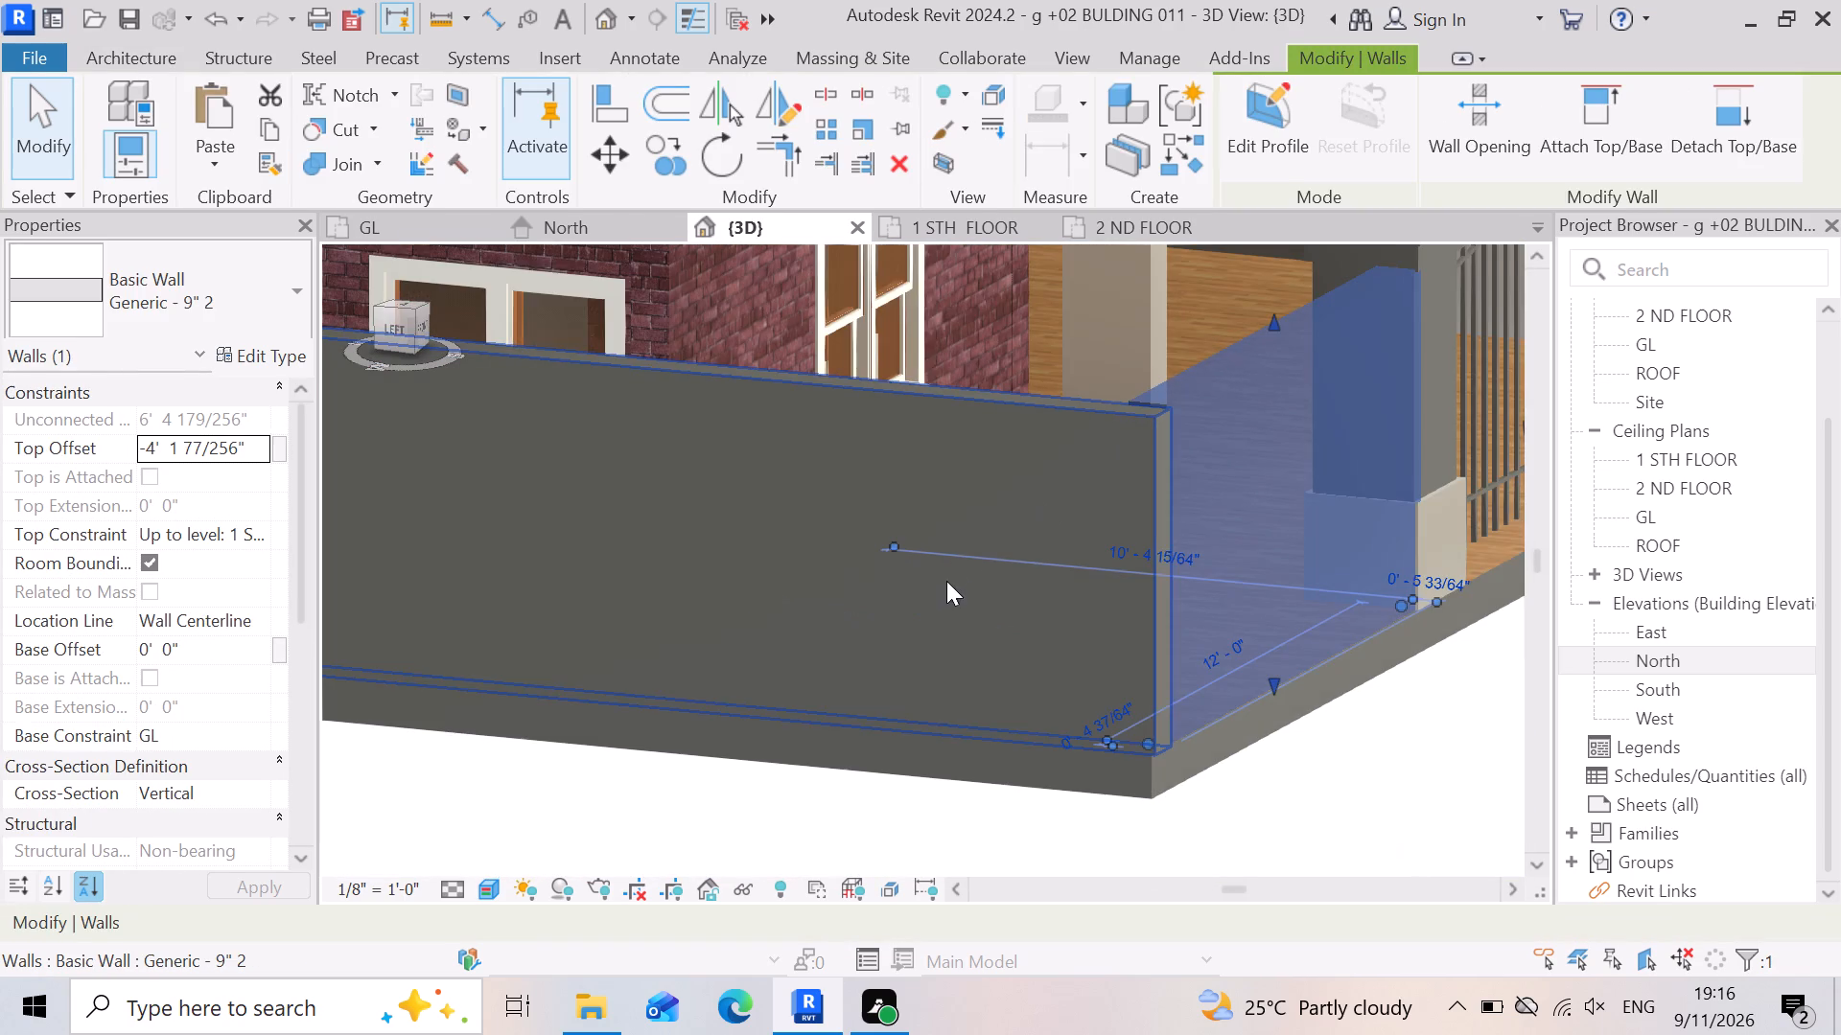
scroll(1291, 399, "down", 3)
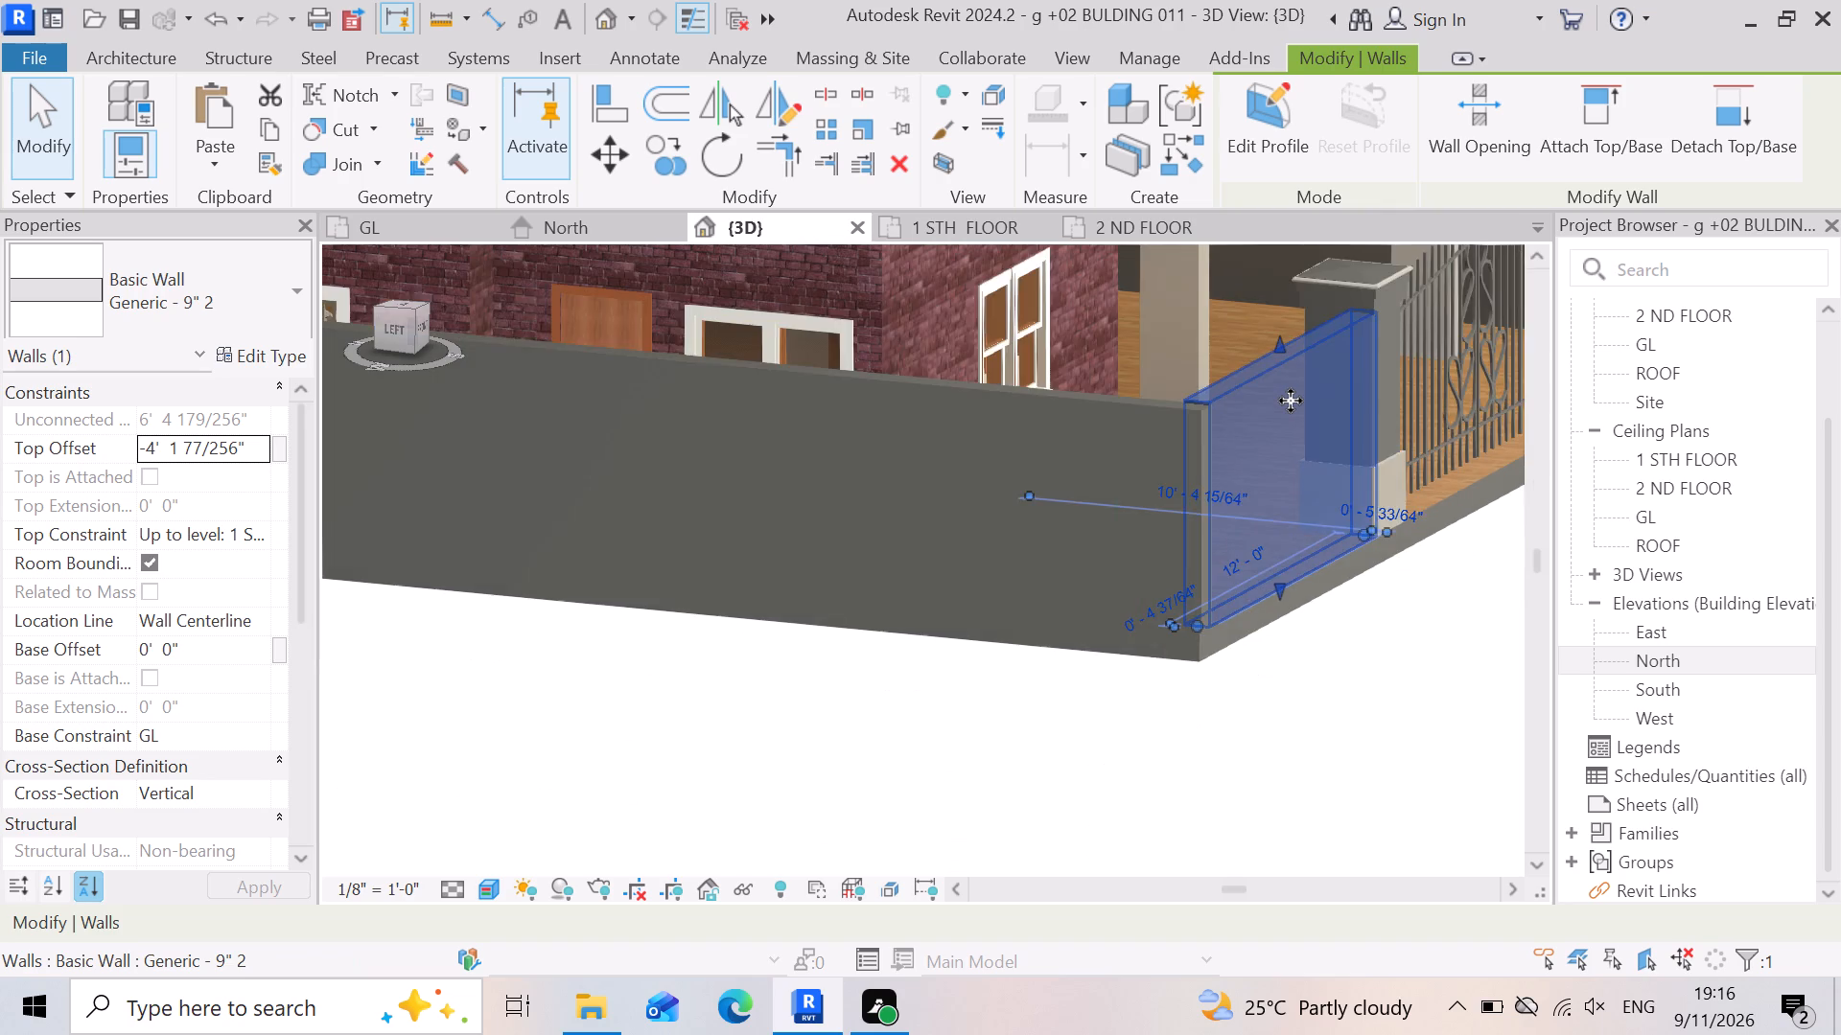
scroll(1291, 401, "down", 3)
scroll(1243, 461, "down", 3)
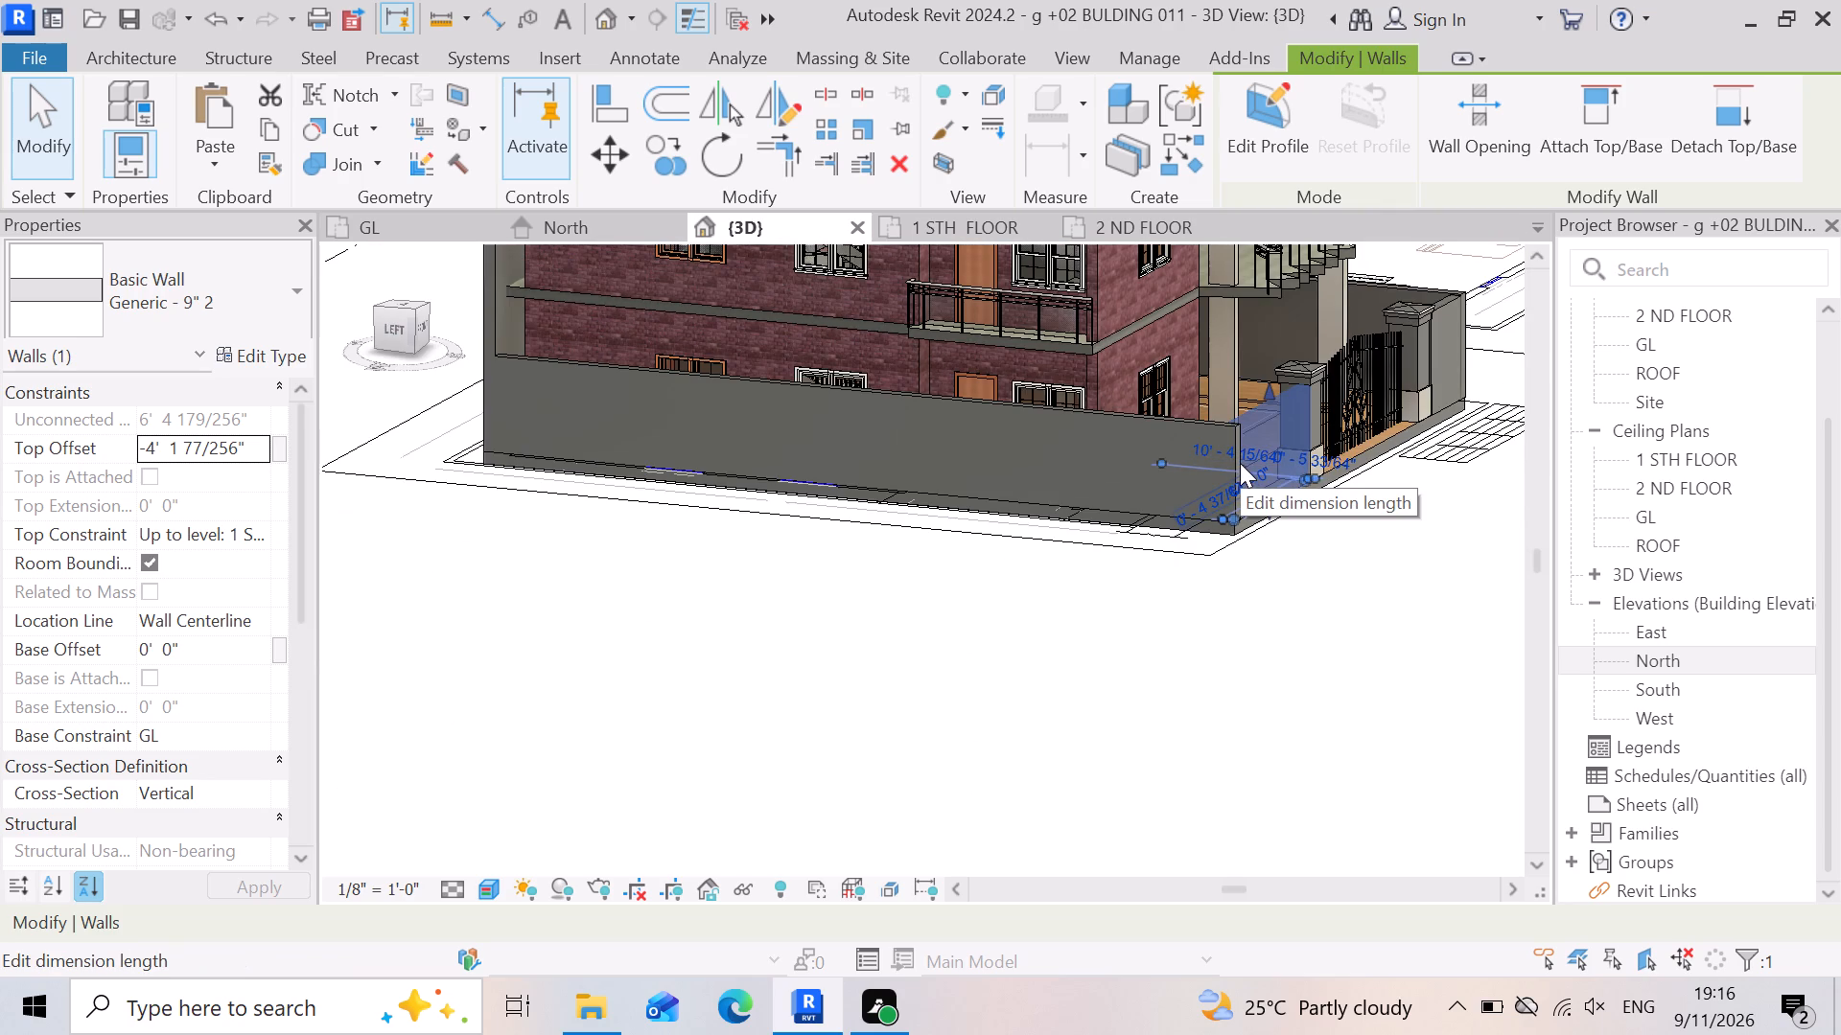
scroll(1433, 305, "up", 9)
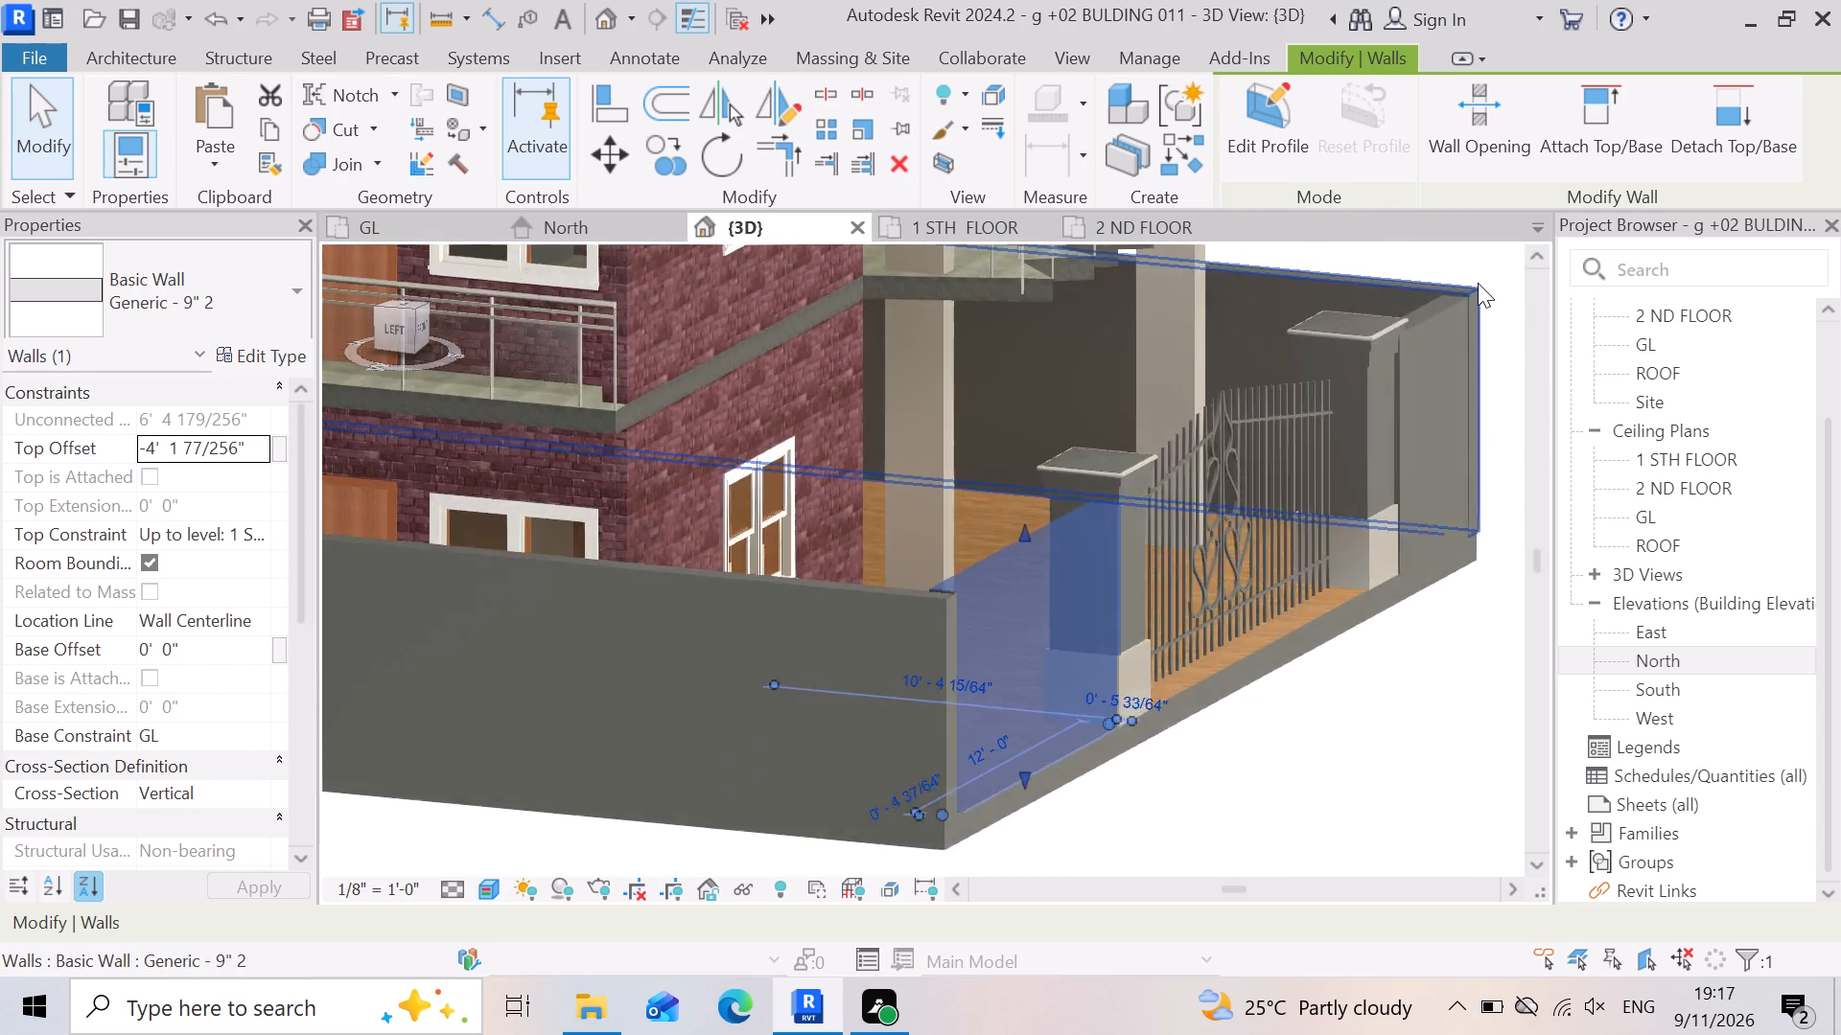
scroll(1478, 283, "up", 11)
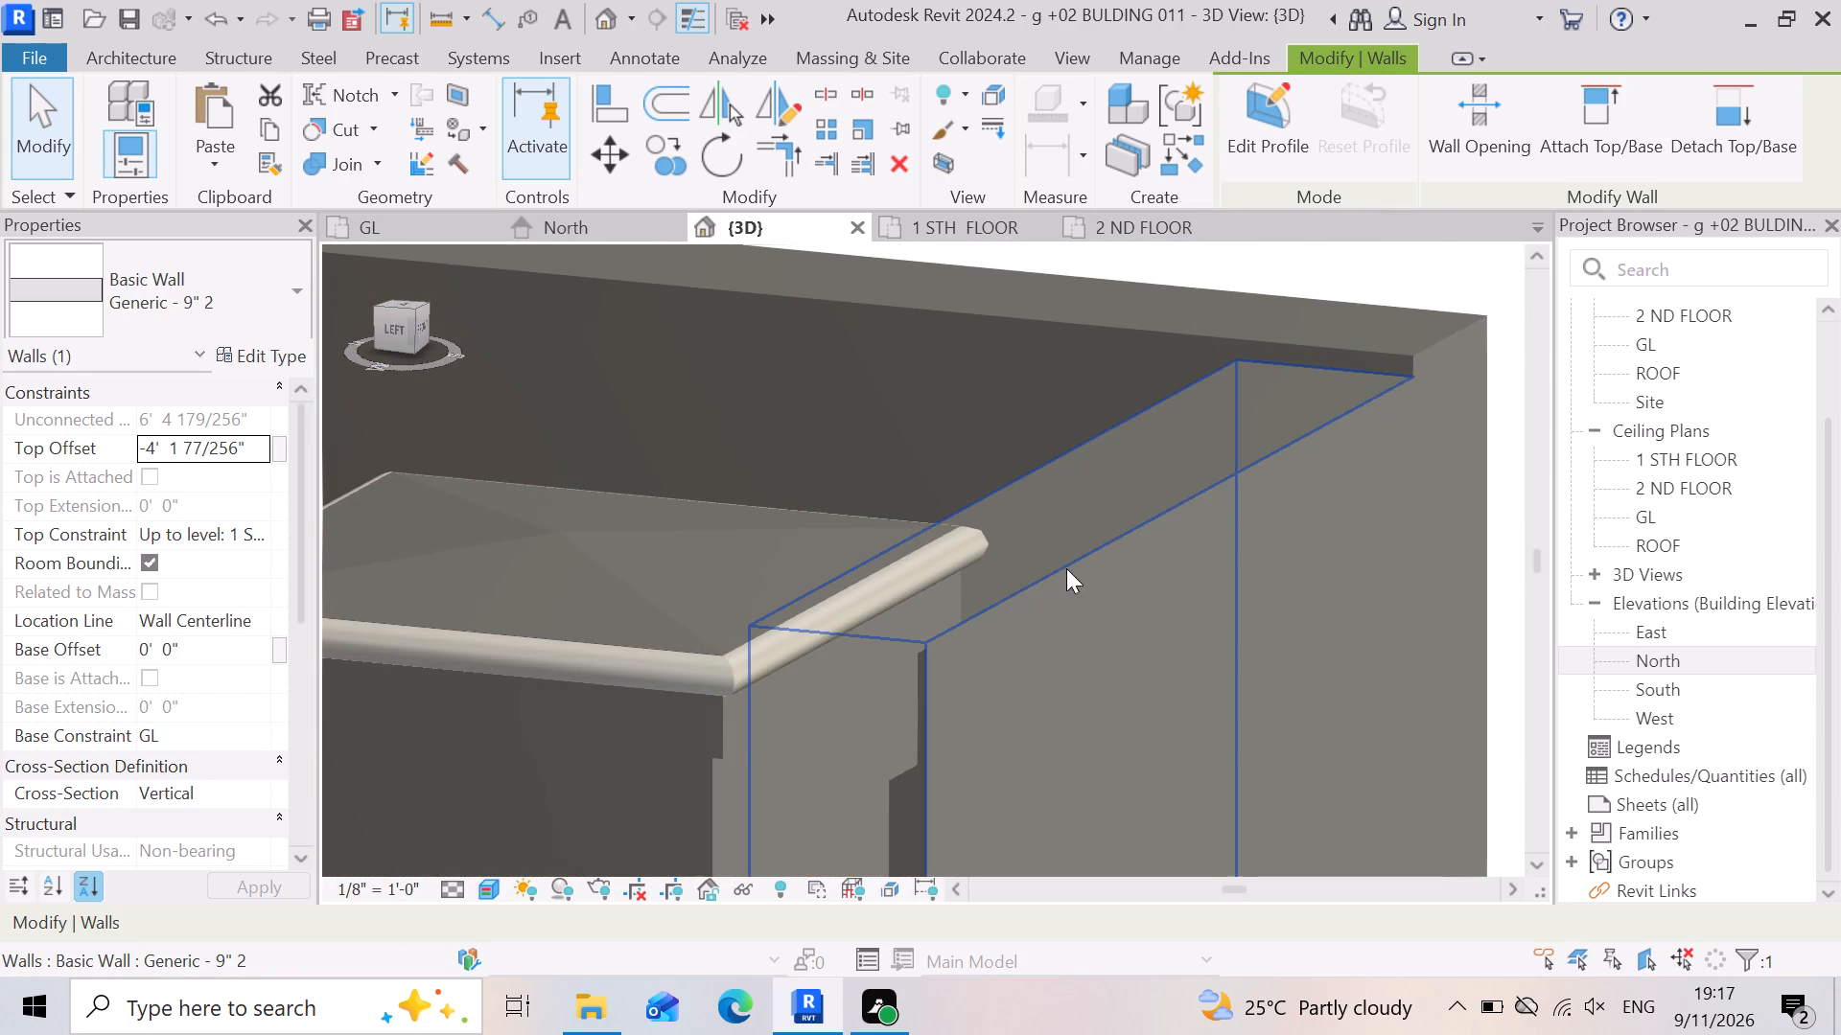
scroll(1415, 439, "down", 9)
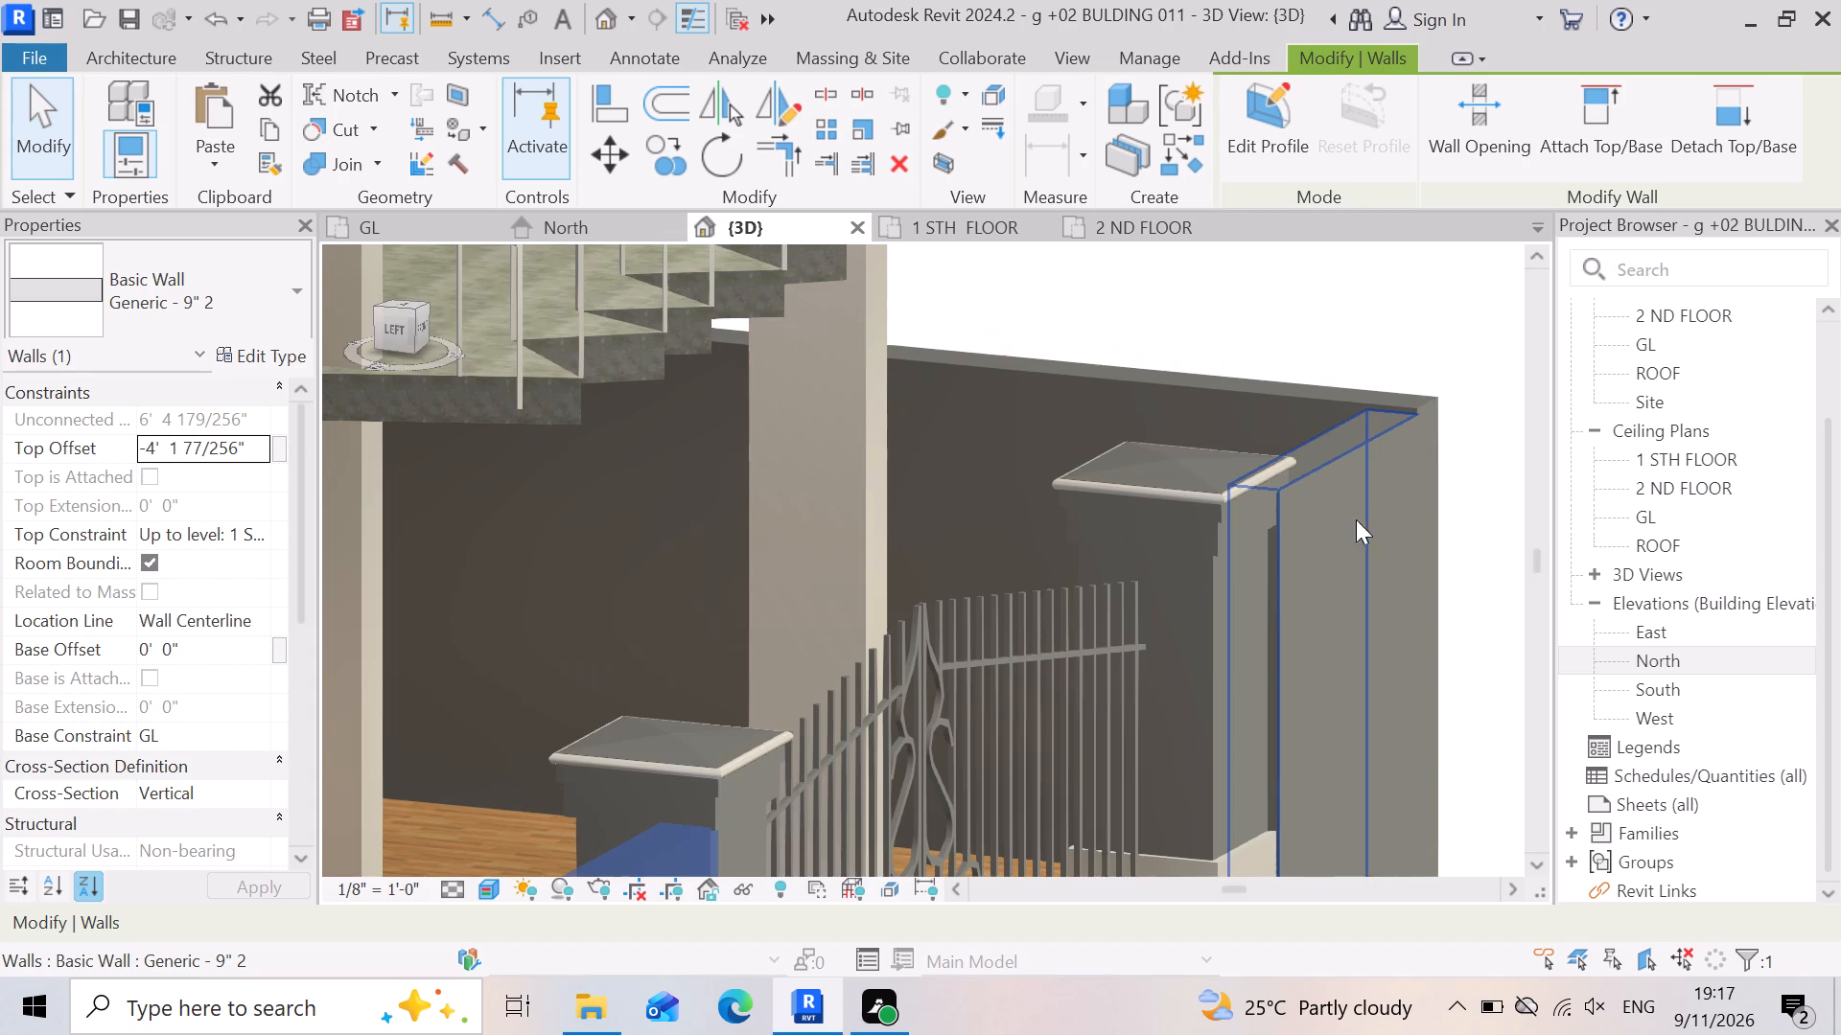
scroll(1302, 520, "down", 8)
left_click(1269, 805)
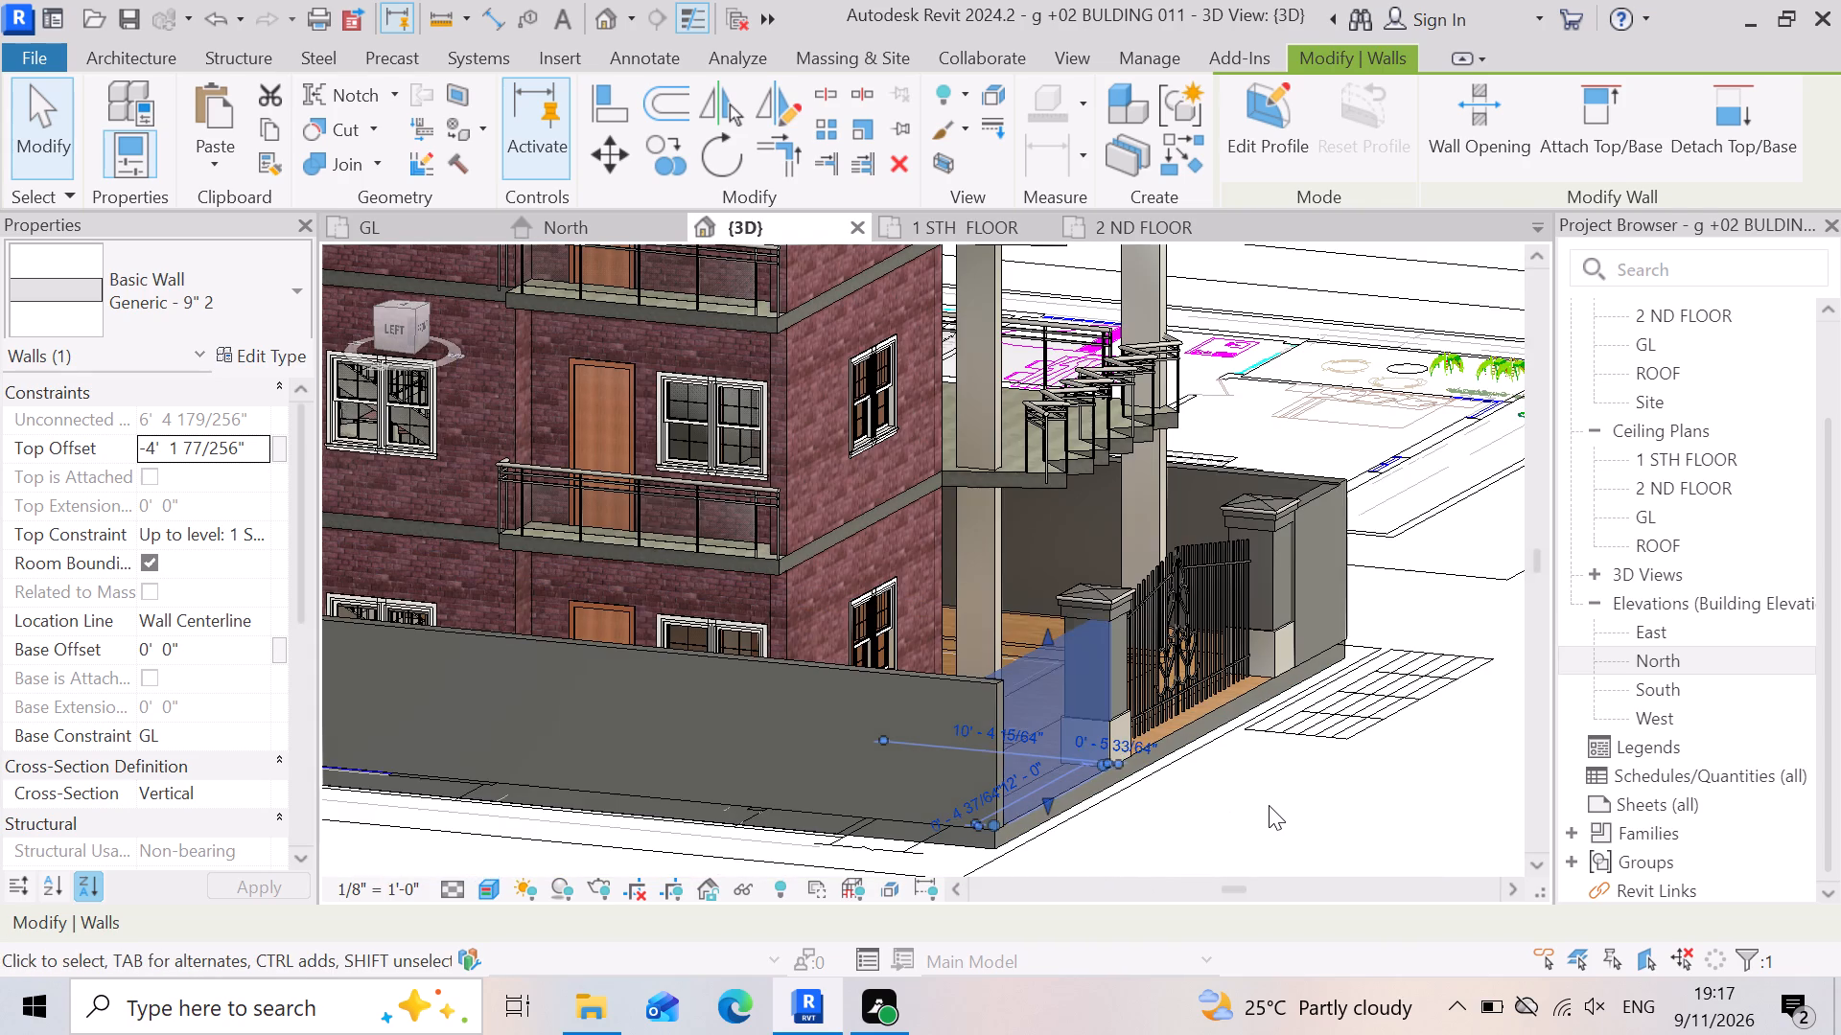
Lower the top of the front boundary wall between the corner and the near gate pillar to a top offset of -4' 1 23/32".
scroll(797, 754, "up", 5)
left_click(1333, 667)
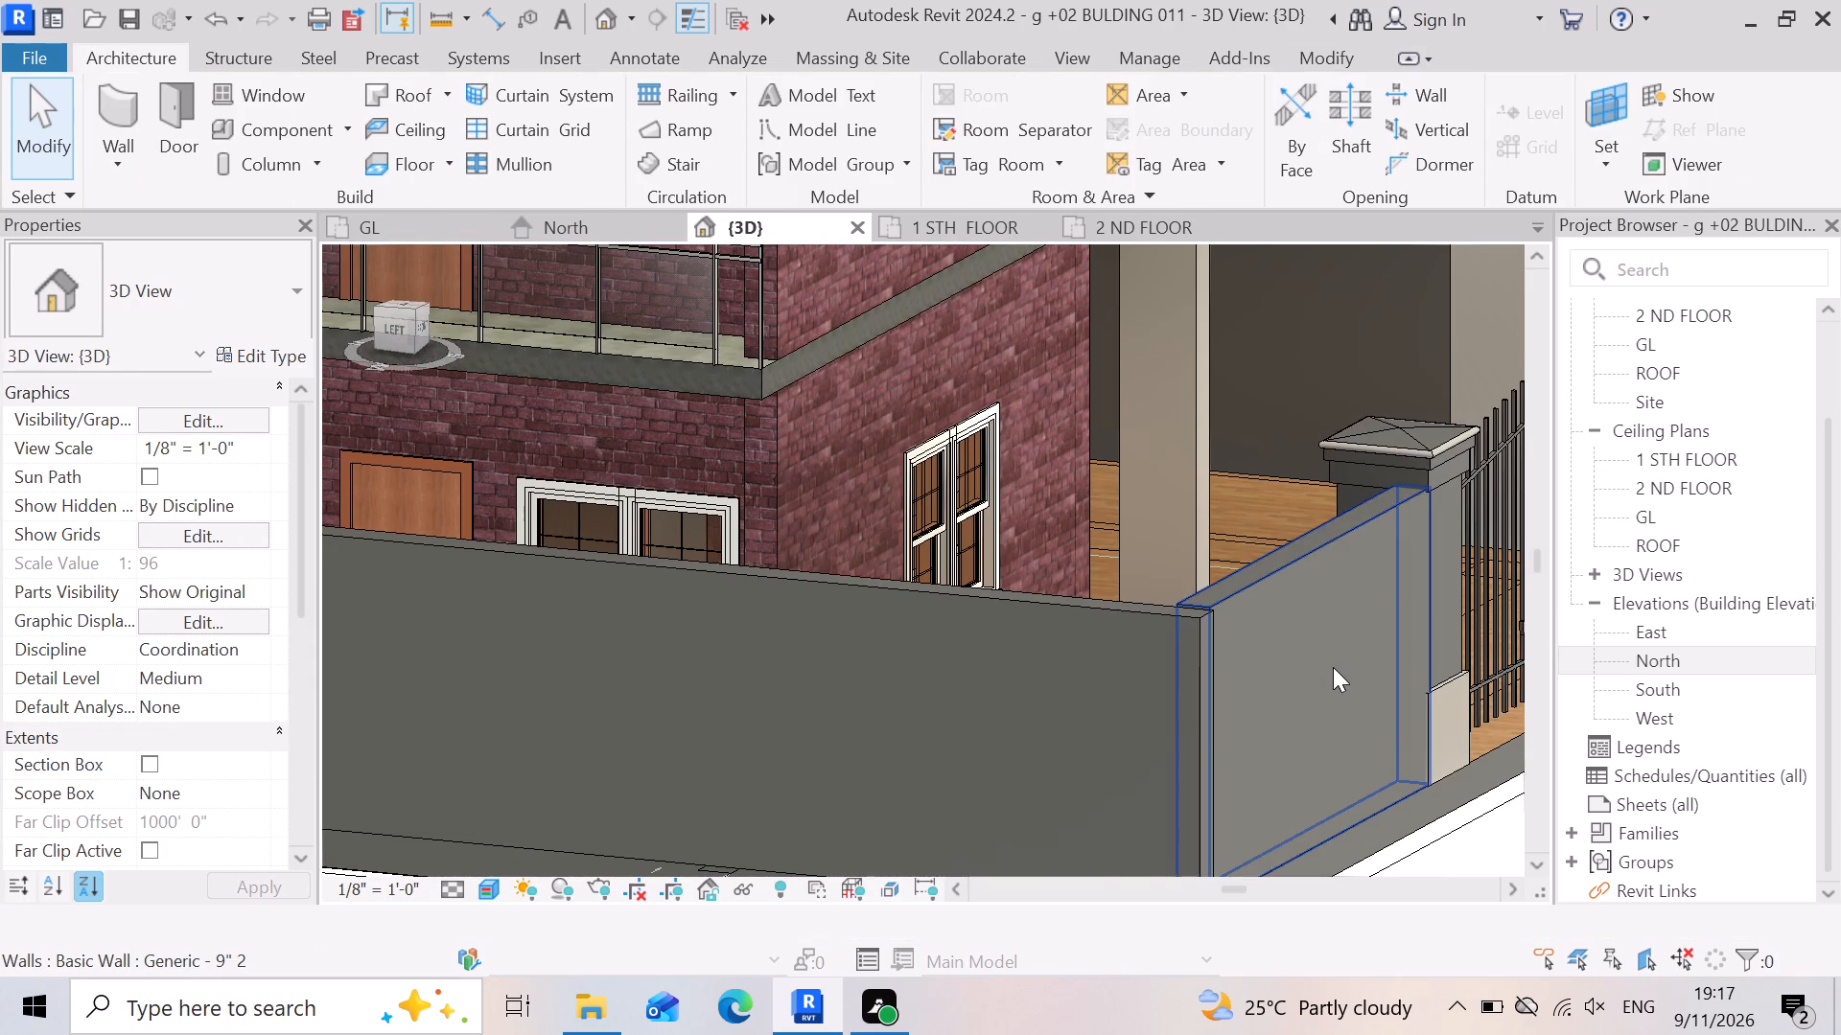
left_click_drag(1308, 532, 1309, 537)
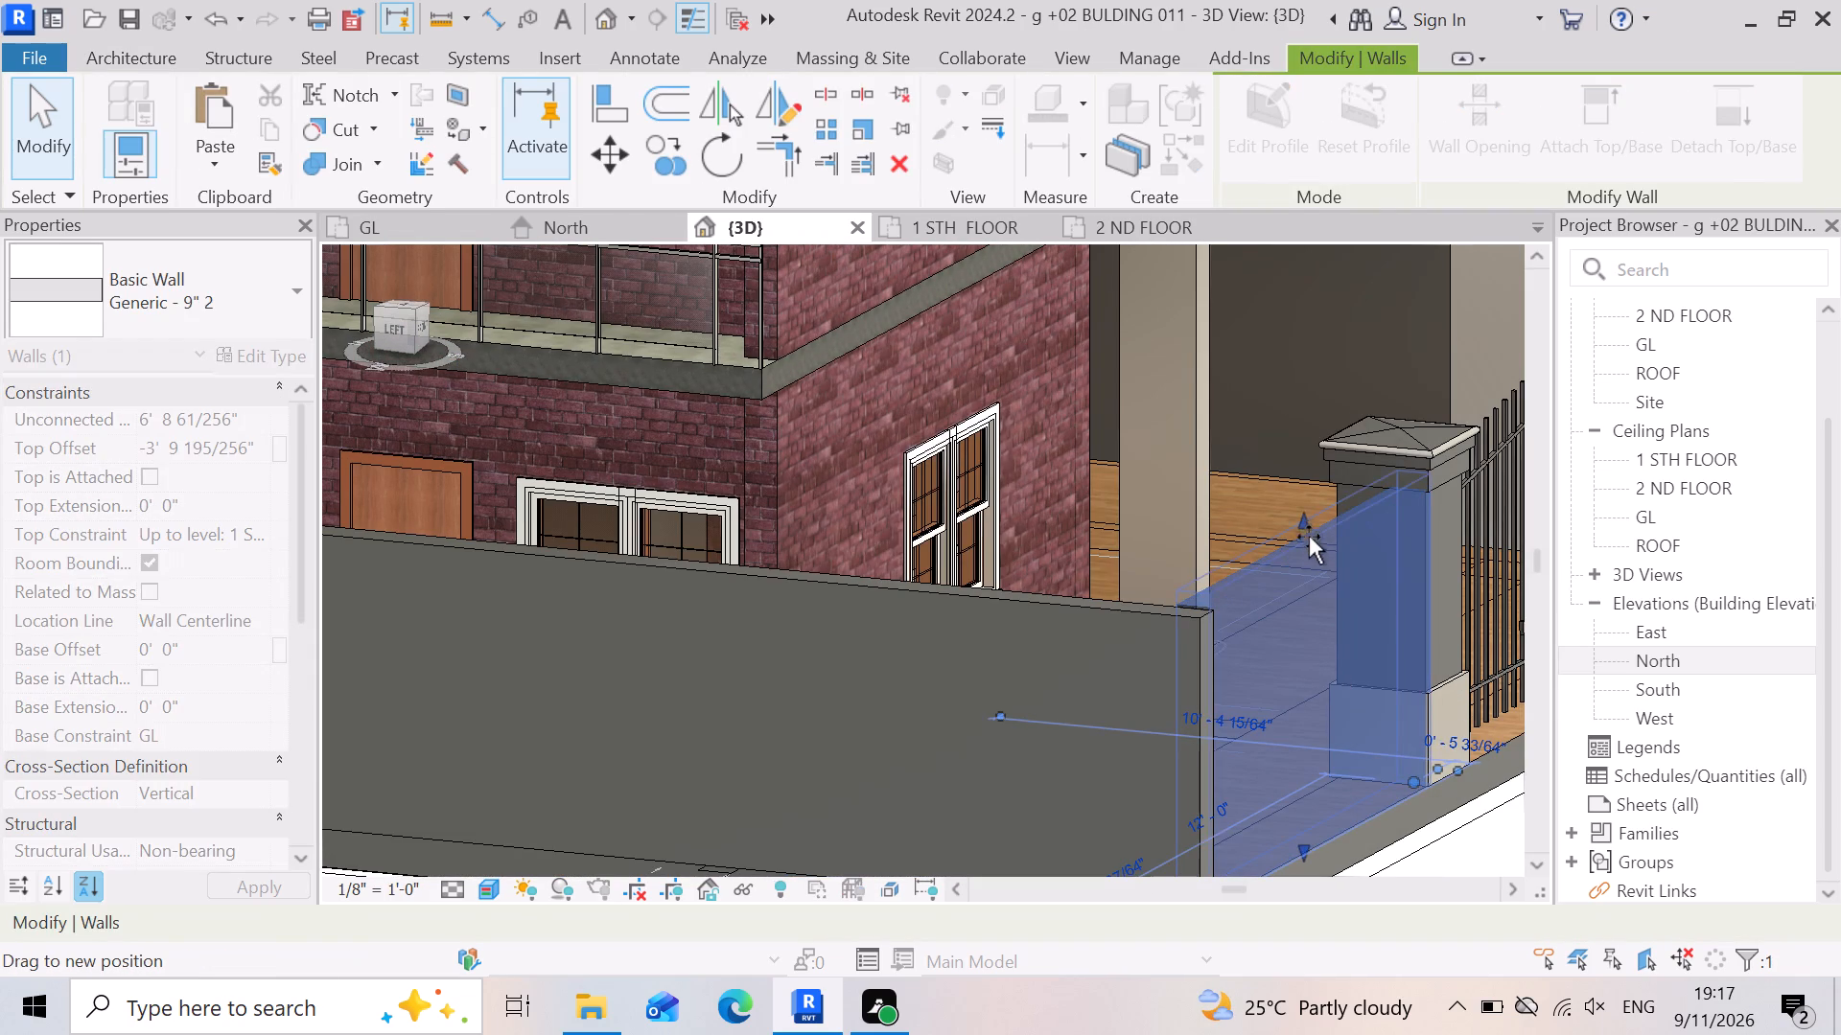
left_click_drag(1309, 537, 1314, 547)
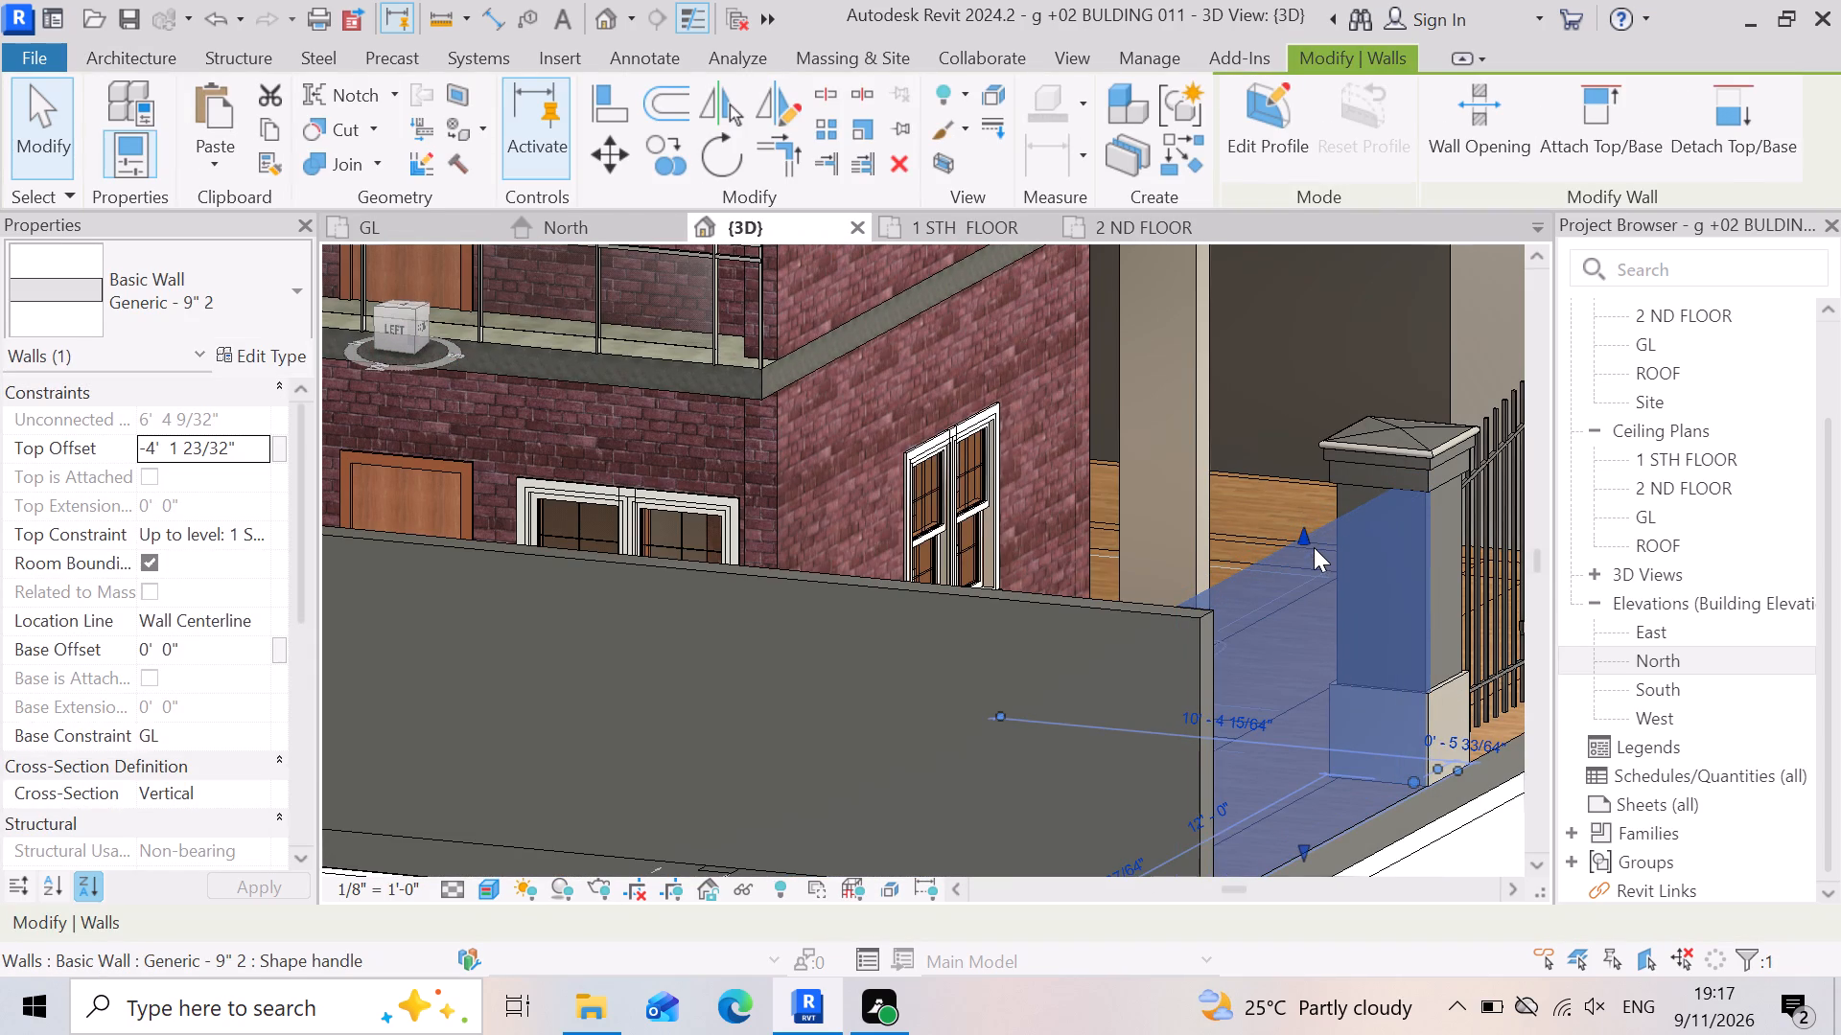
scroll(1174, 513, "down", 3)
left_click(1414, 817)
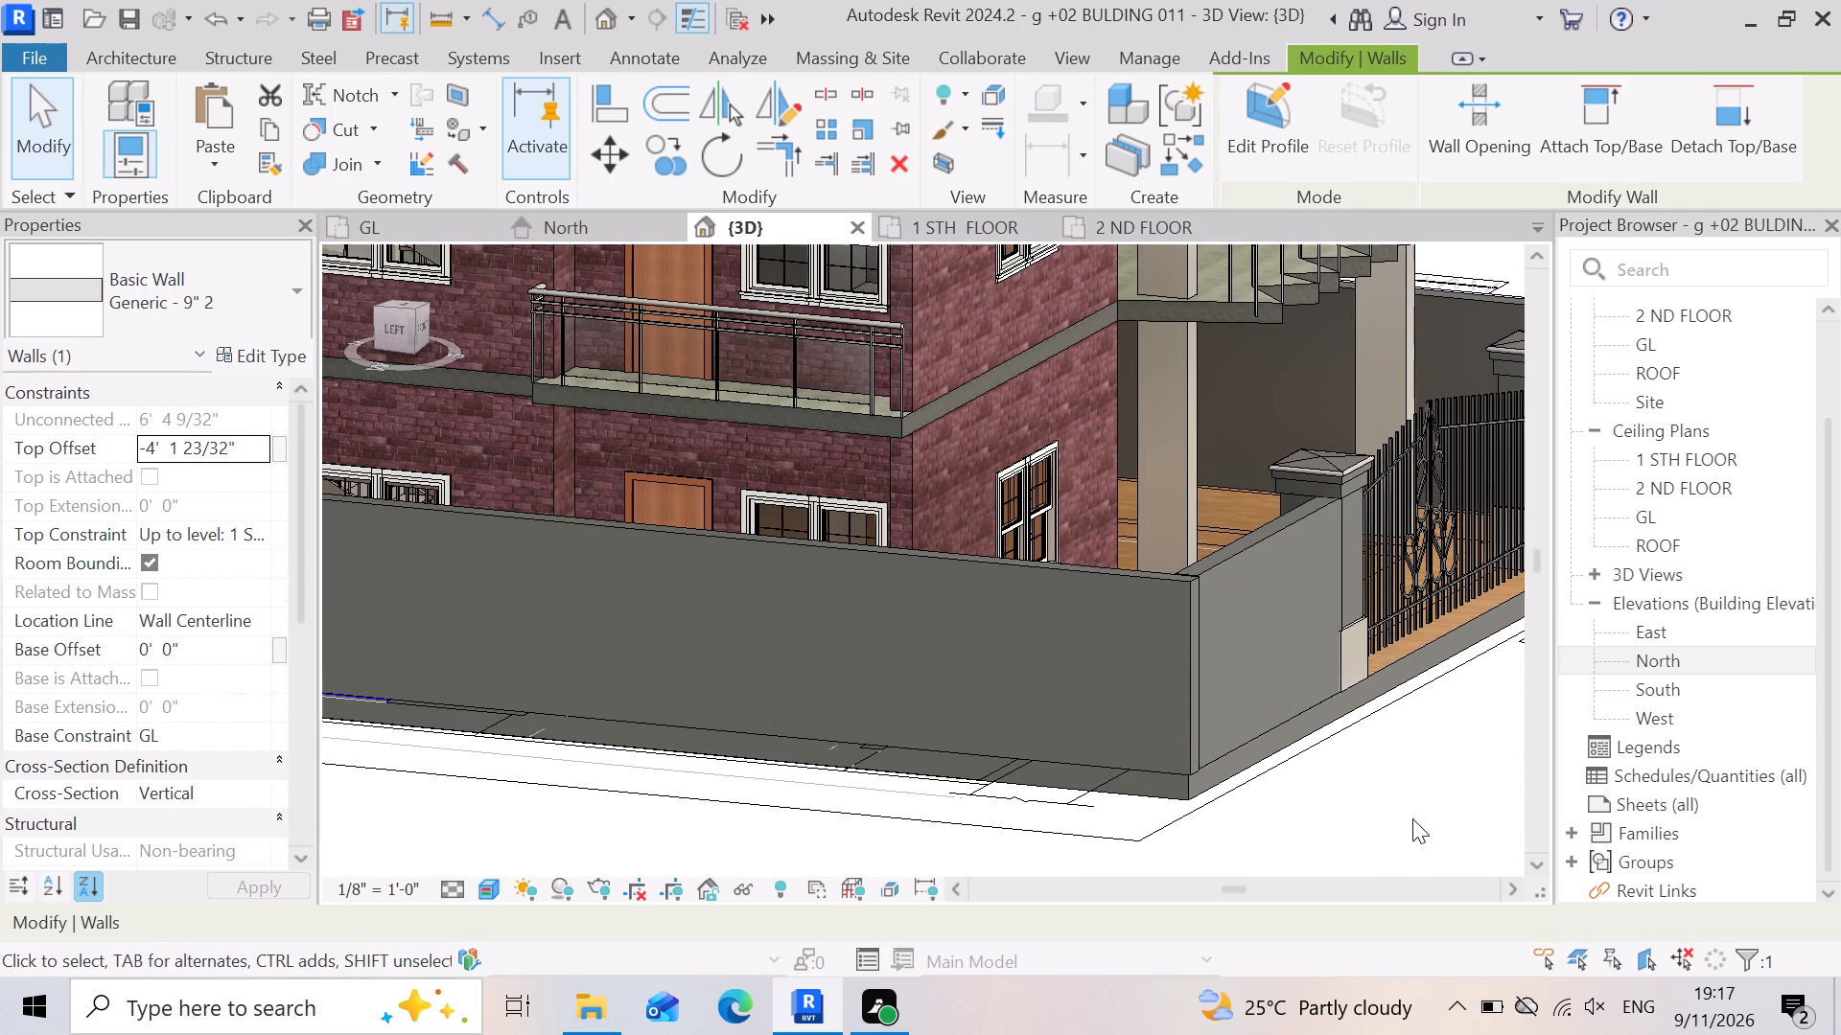
Lower the top of the short boundary wall beyond the far gate pillar to a top offset of -4' 3 63/128".
scroll(1263, 739, "up", 9)
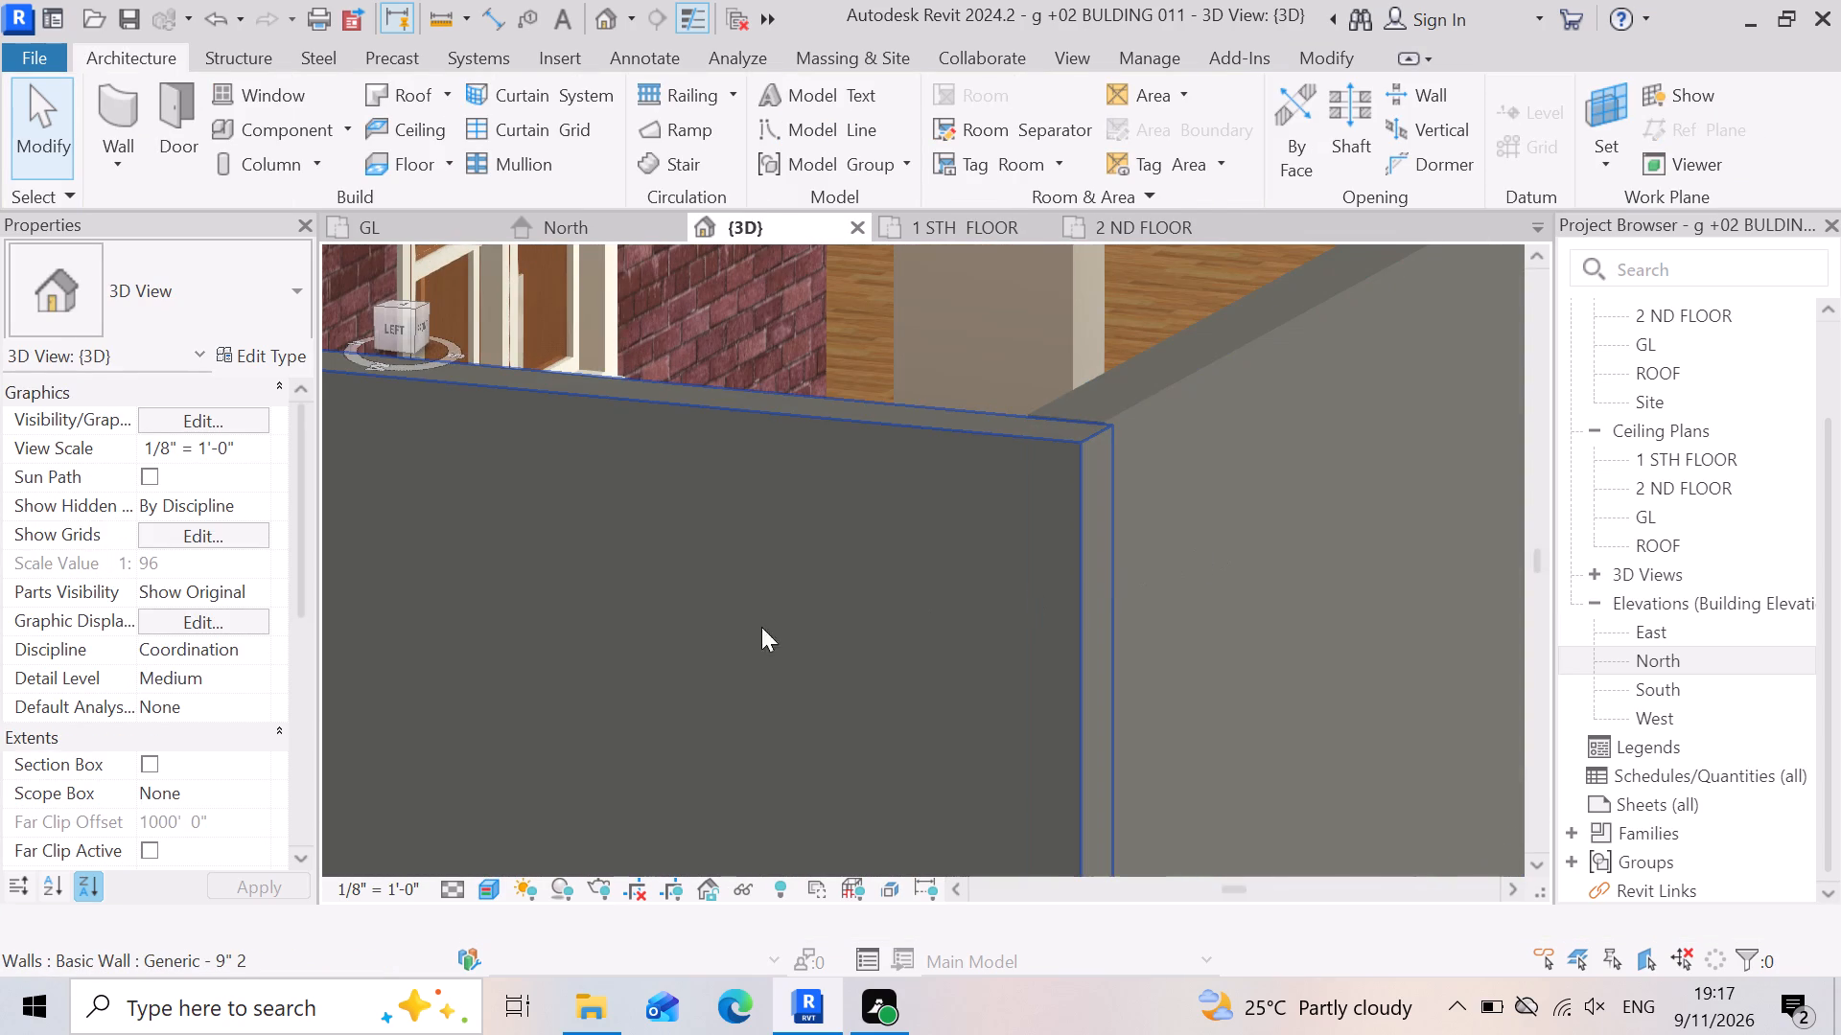
scroll(749, 610, "down", 12)
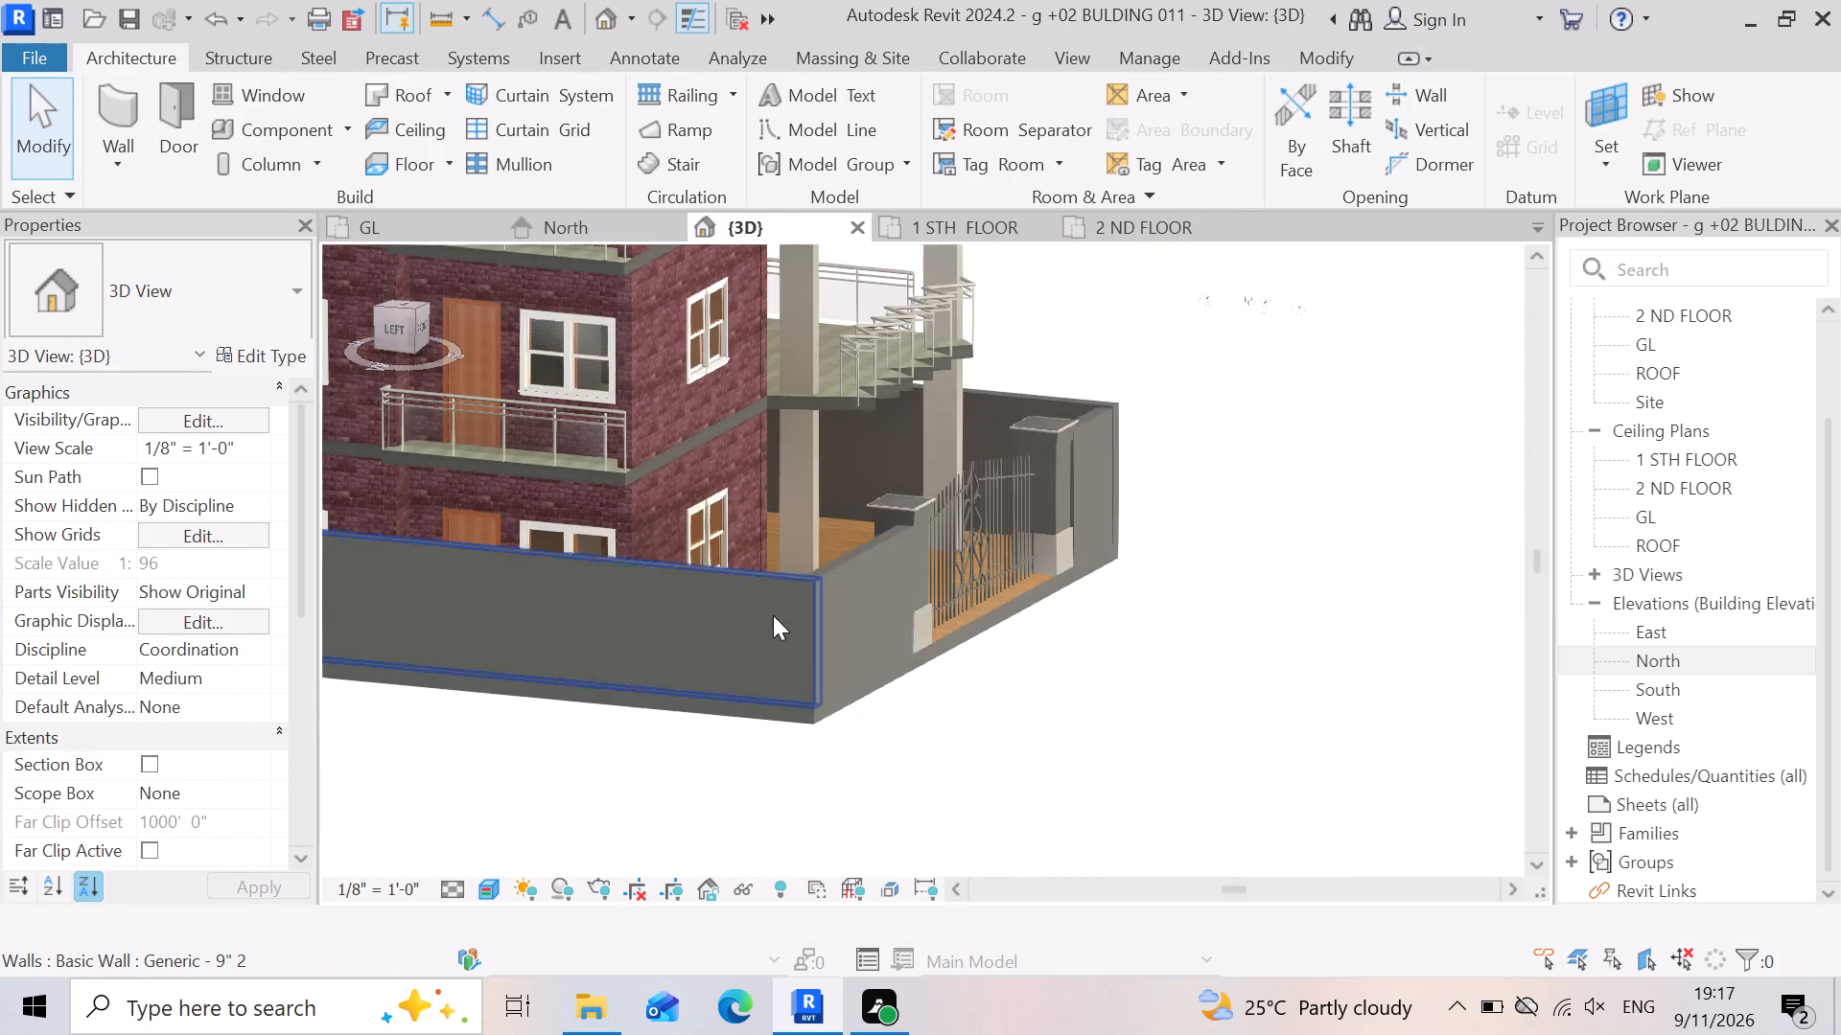
scroll(1136, 453, "up", 6)
left_click(1070, 459)
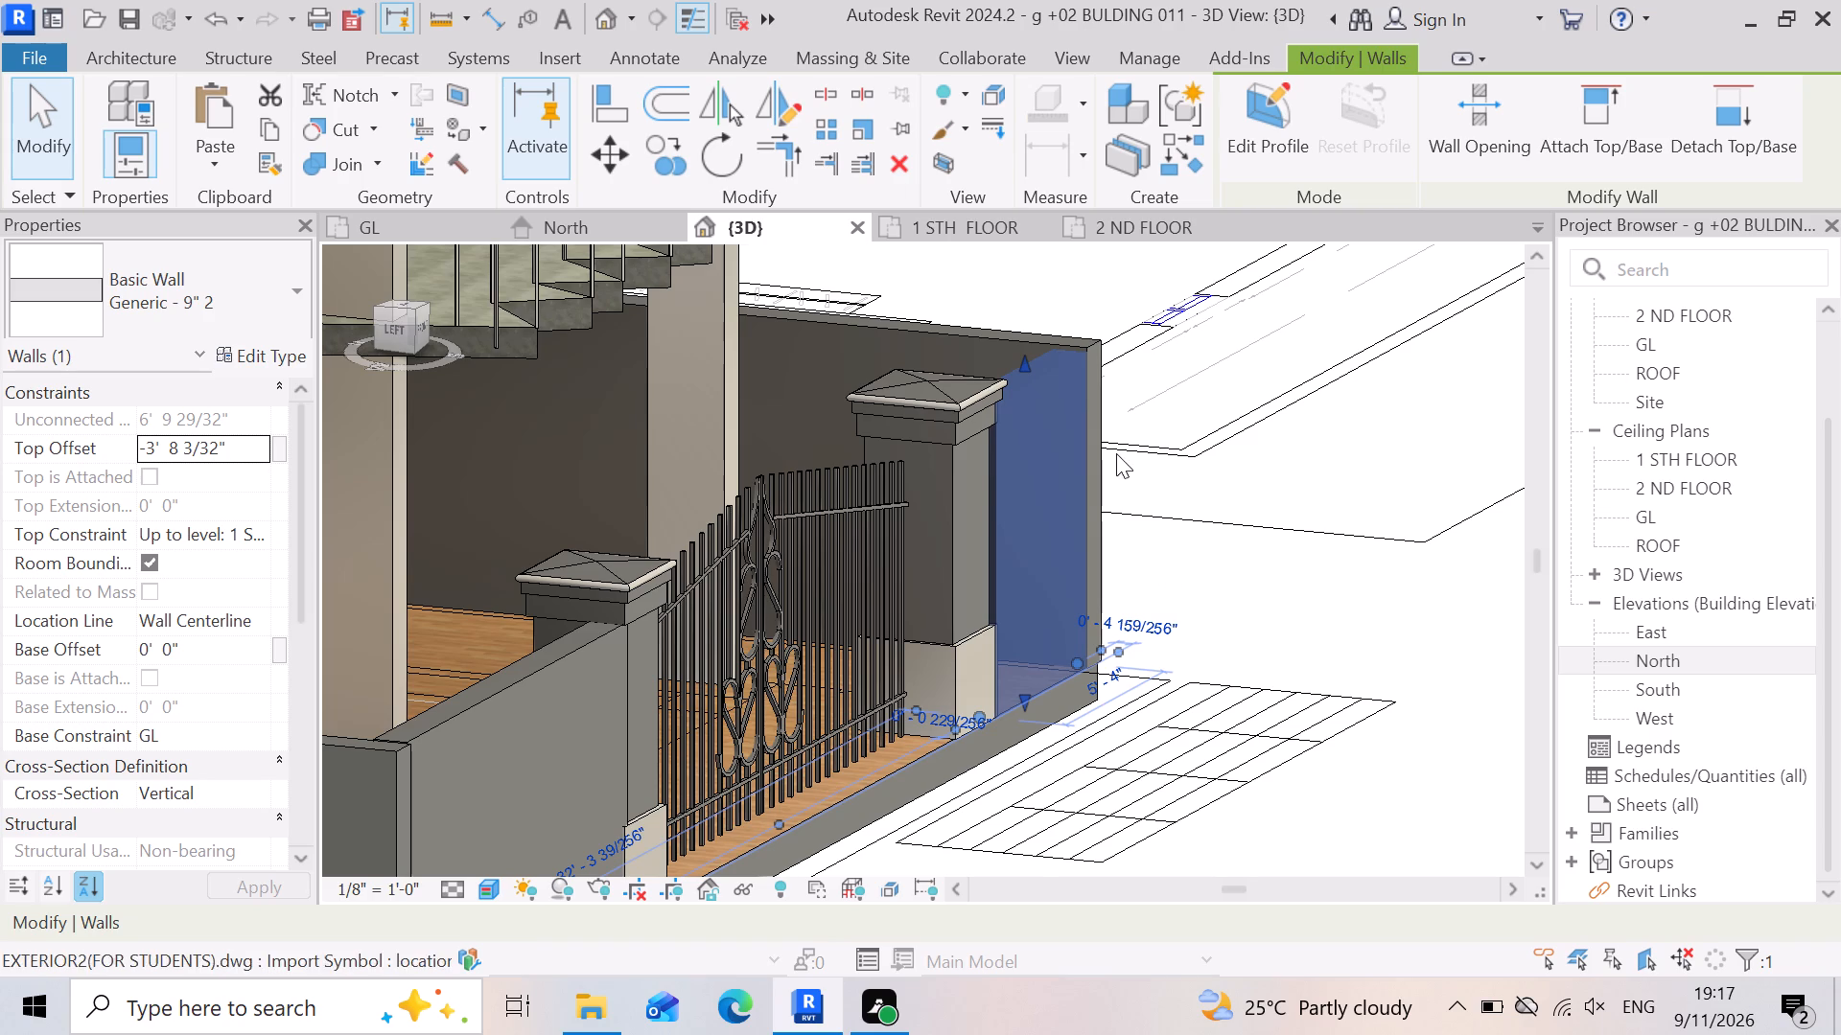
left_click_drag(1028, 365, 1026, 404)
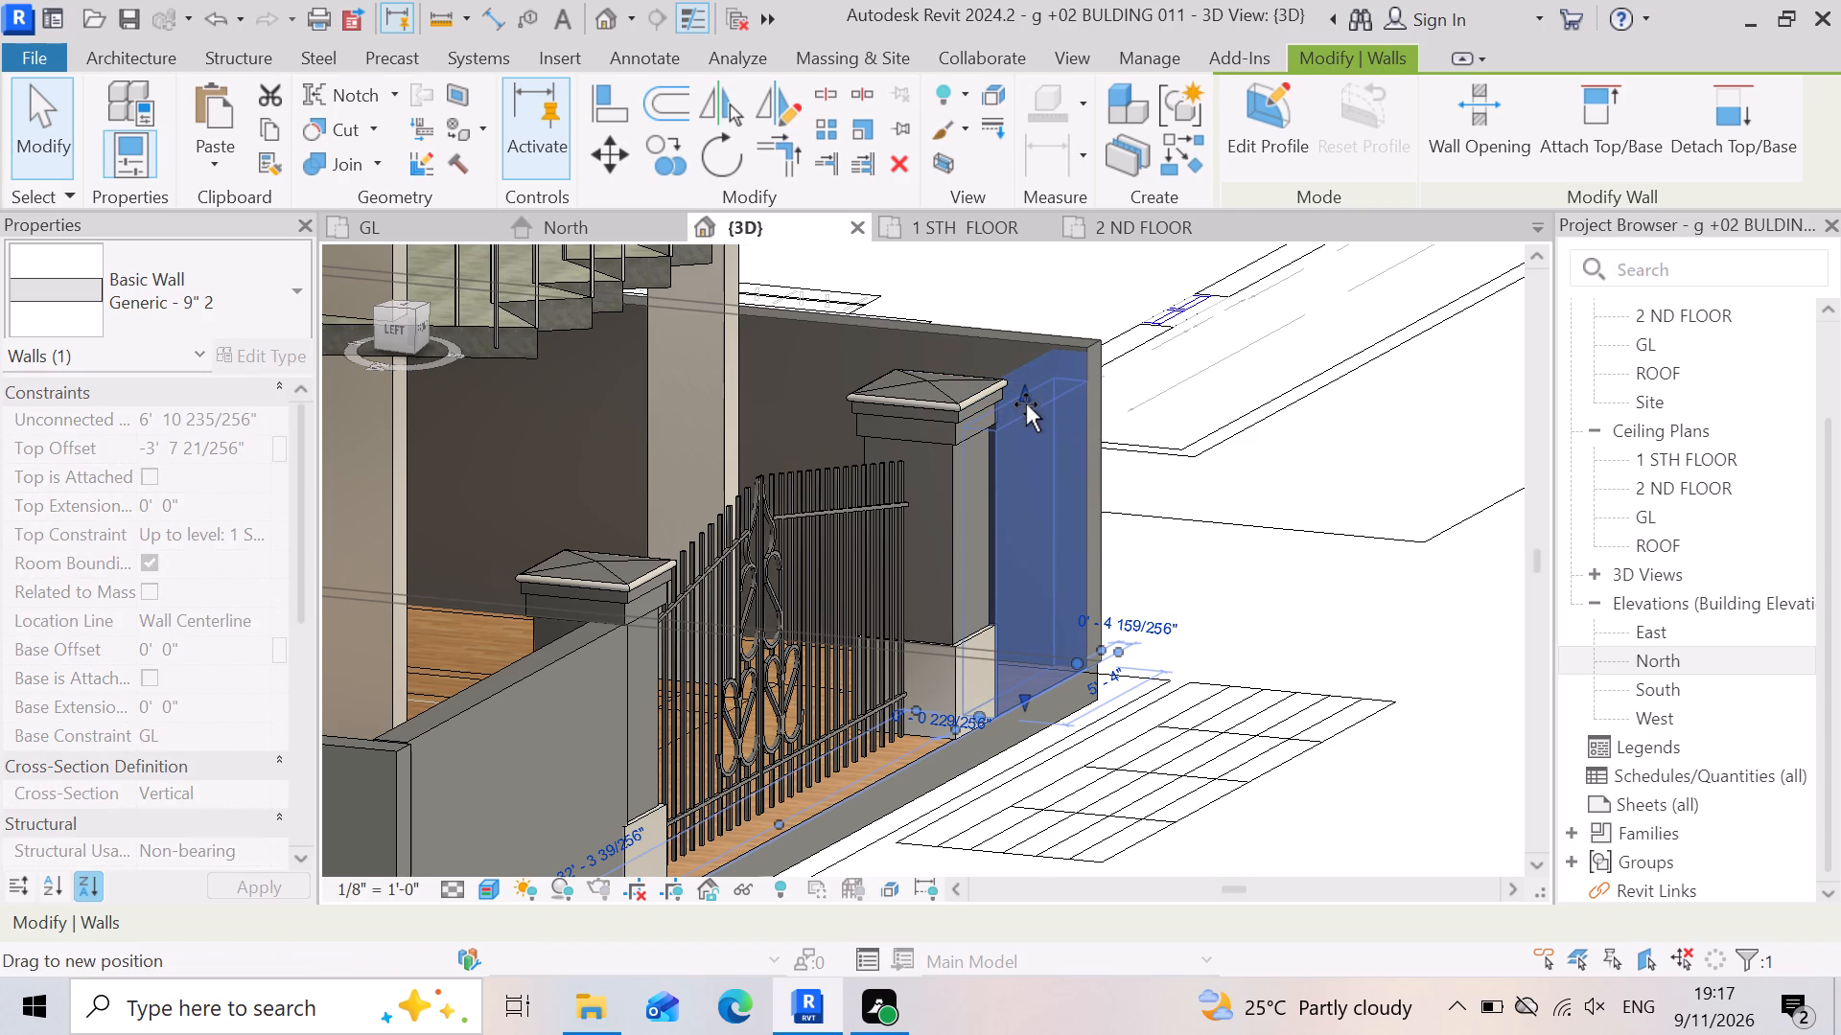
left_click_drag(1026, 404, 1025, 403)
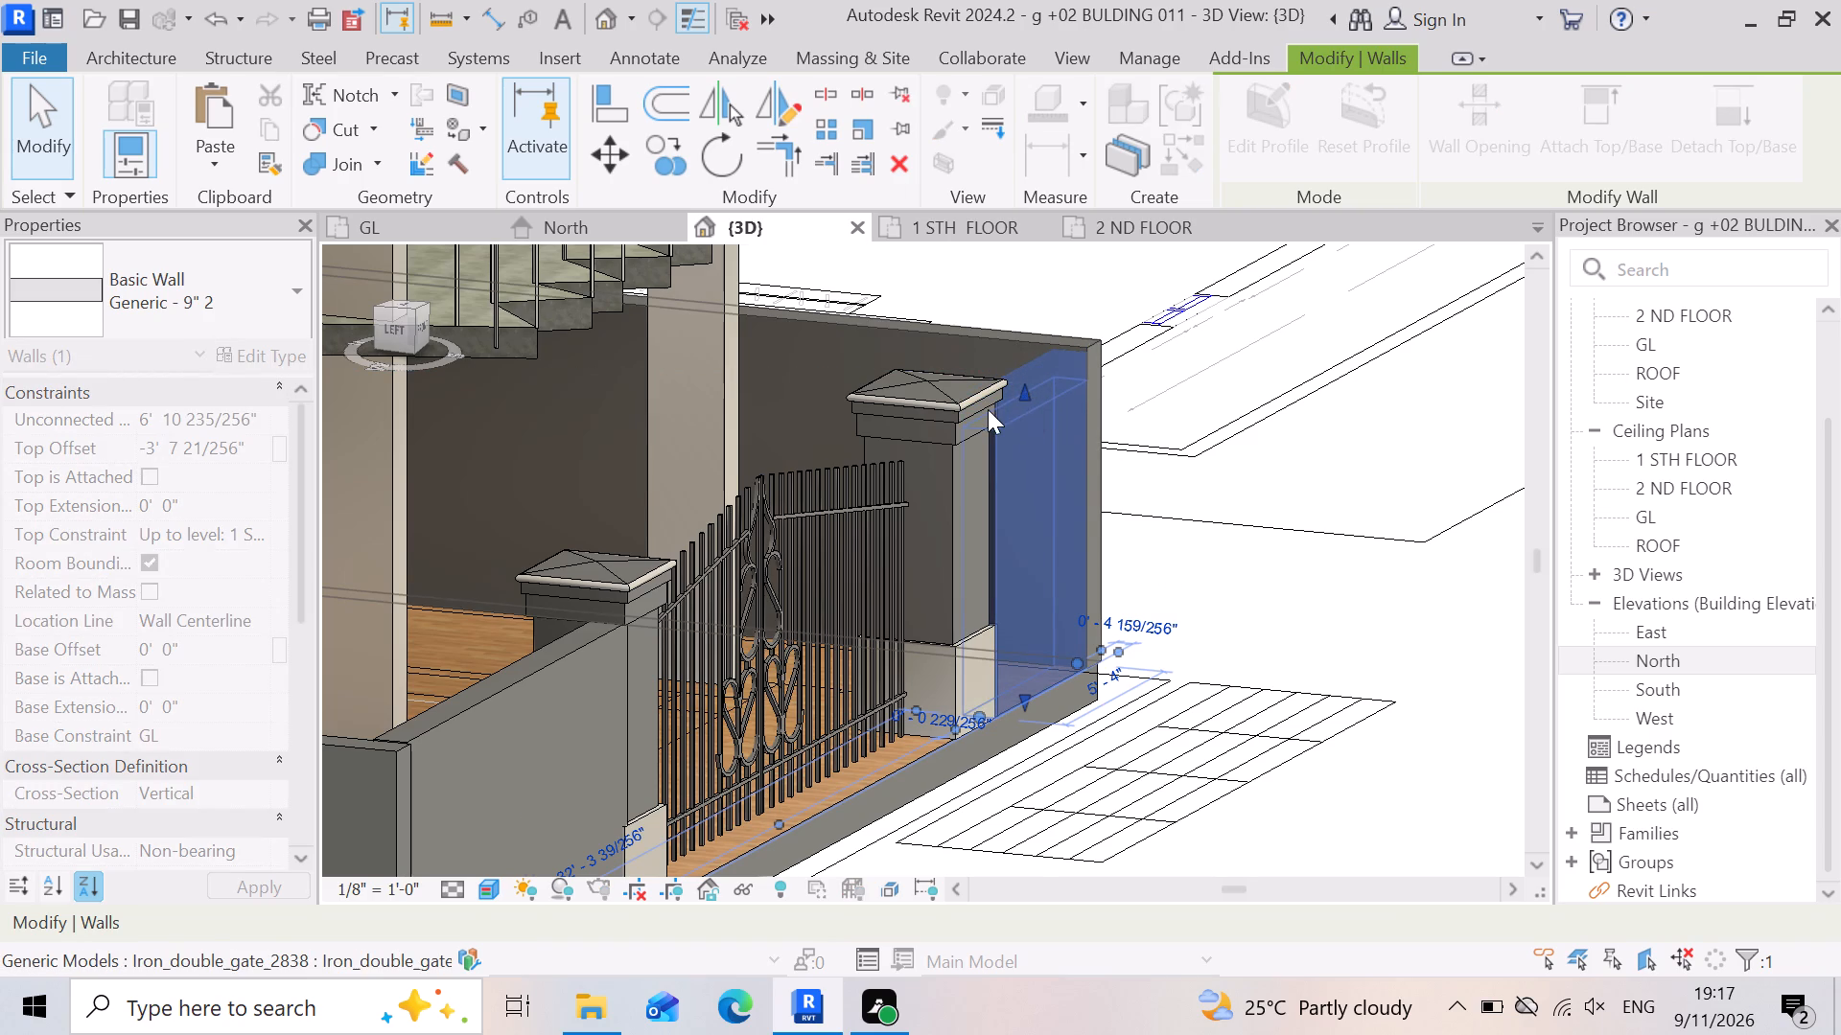
left_click(1331, 601)
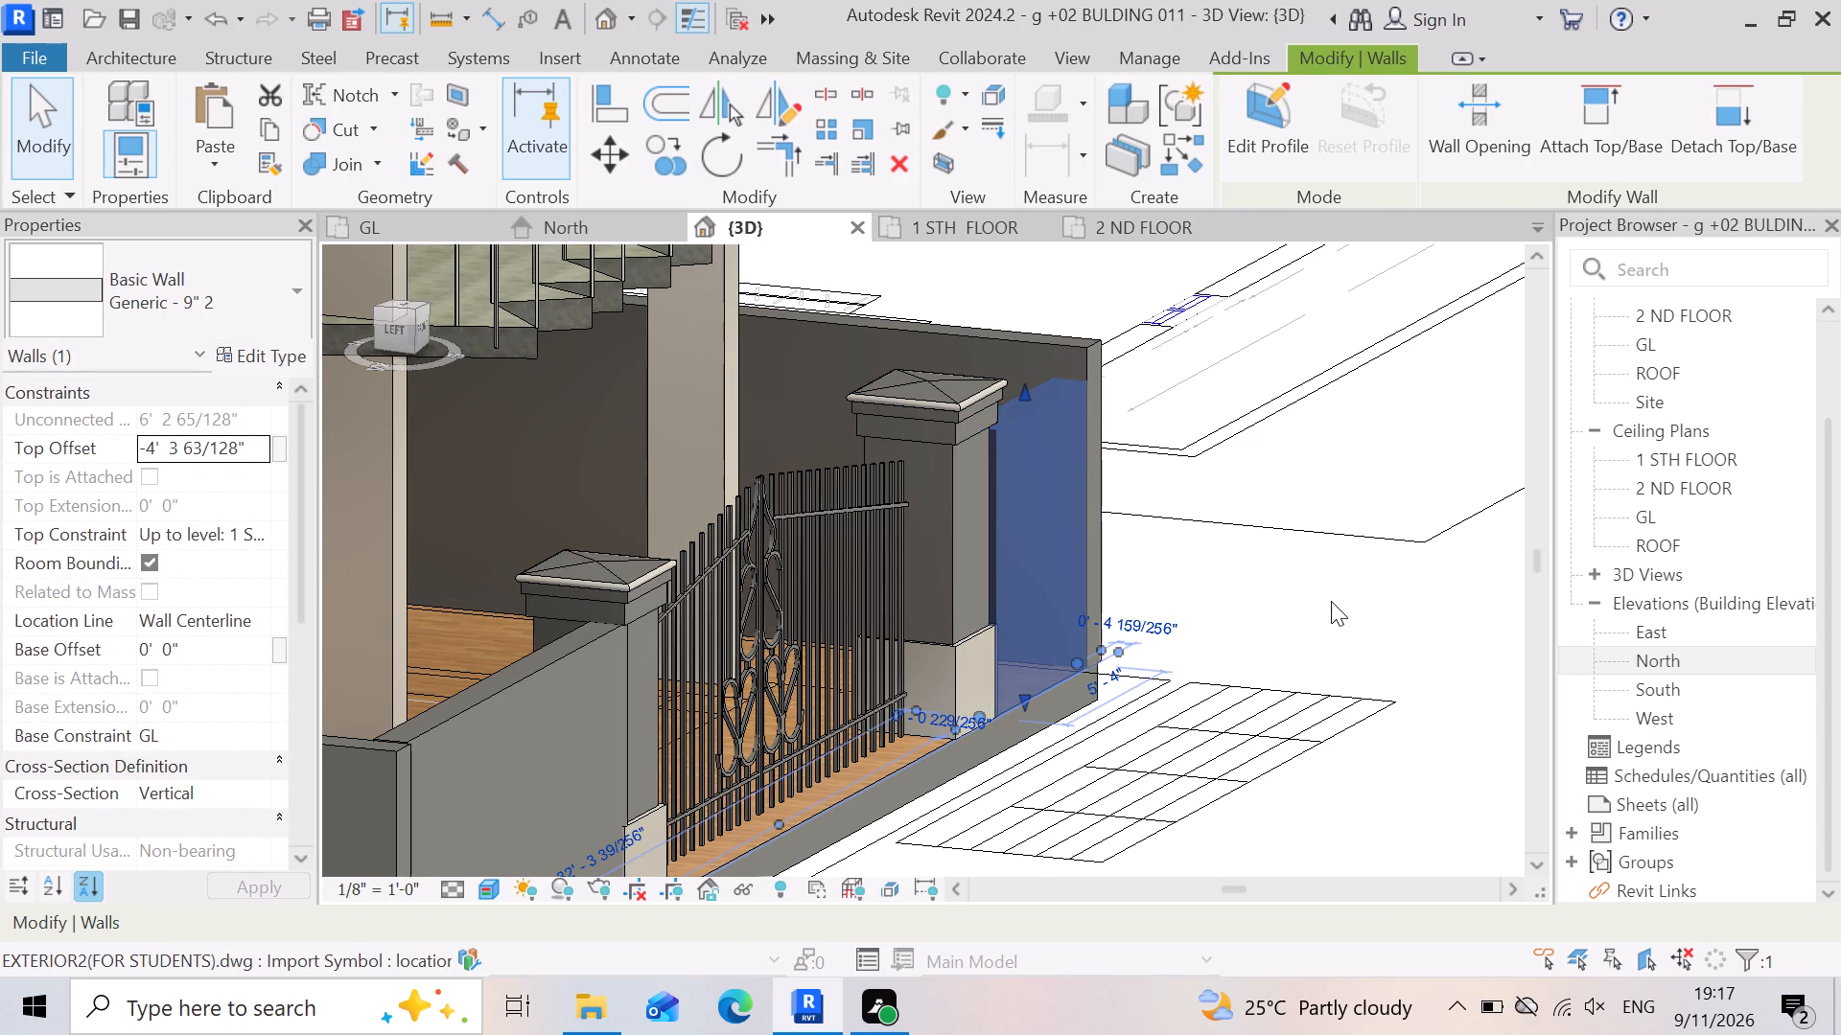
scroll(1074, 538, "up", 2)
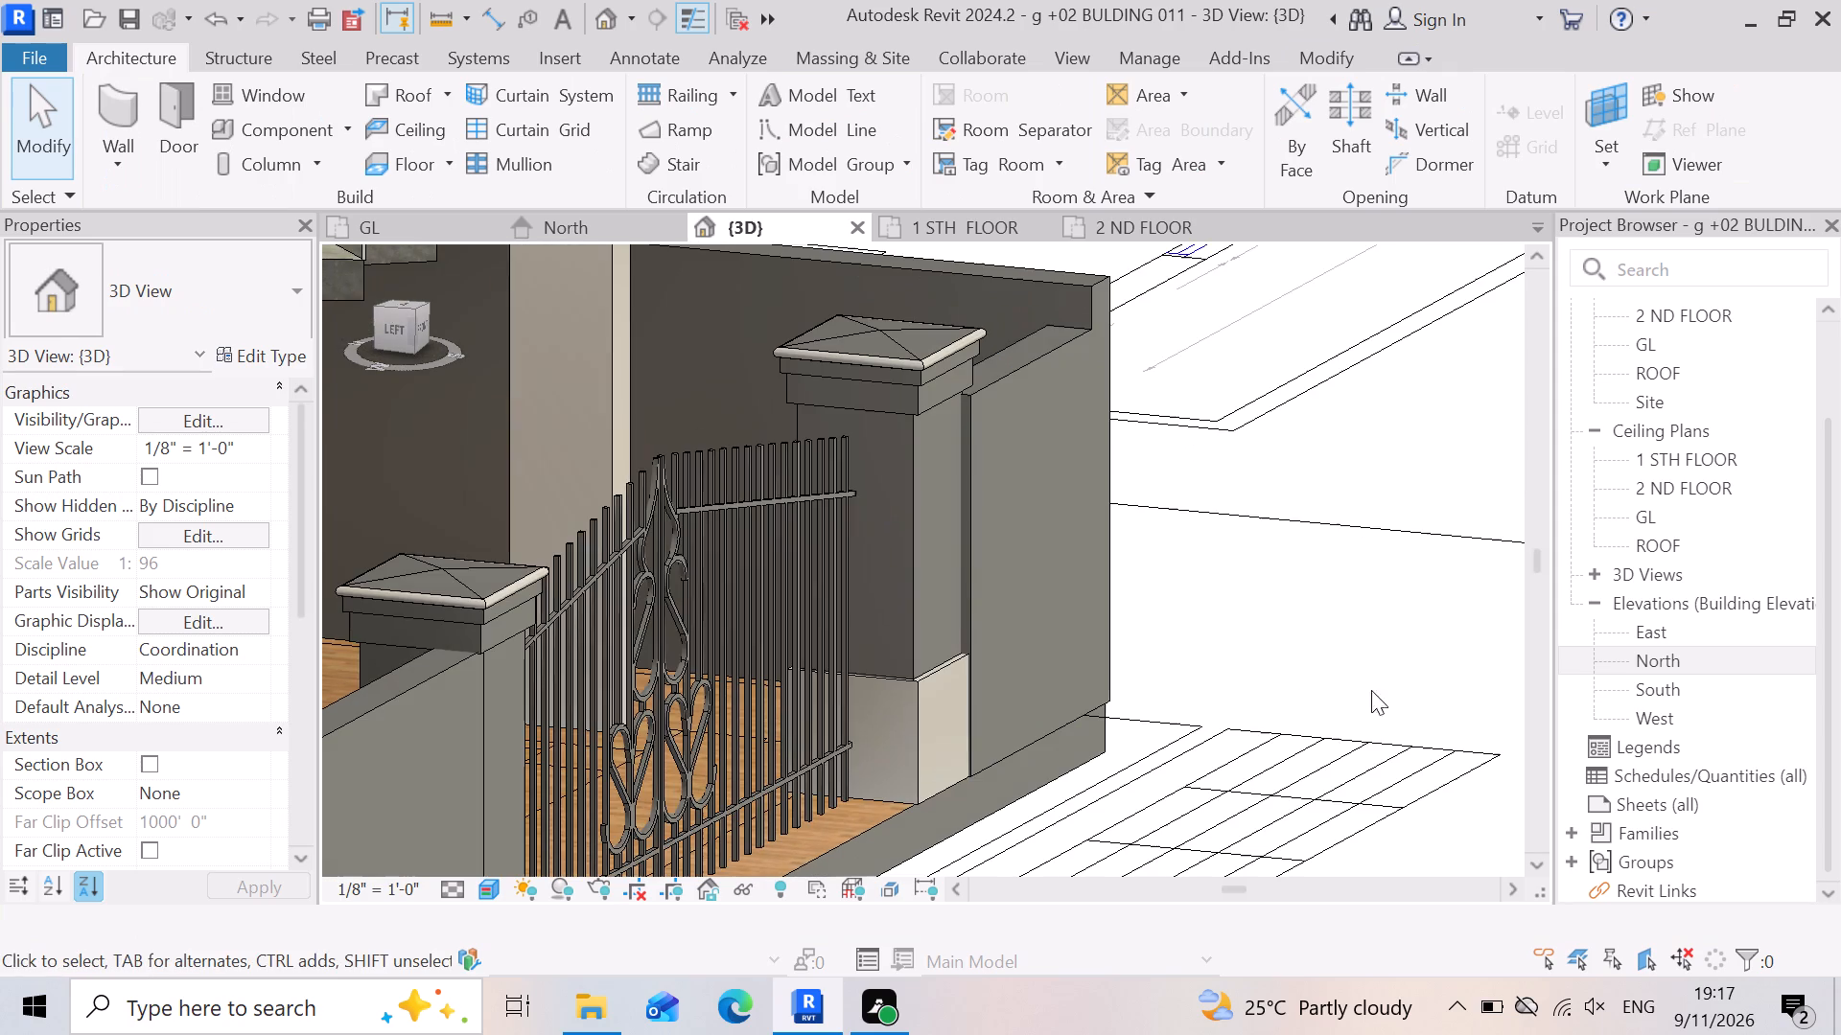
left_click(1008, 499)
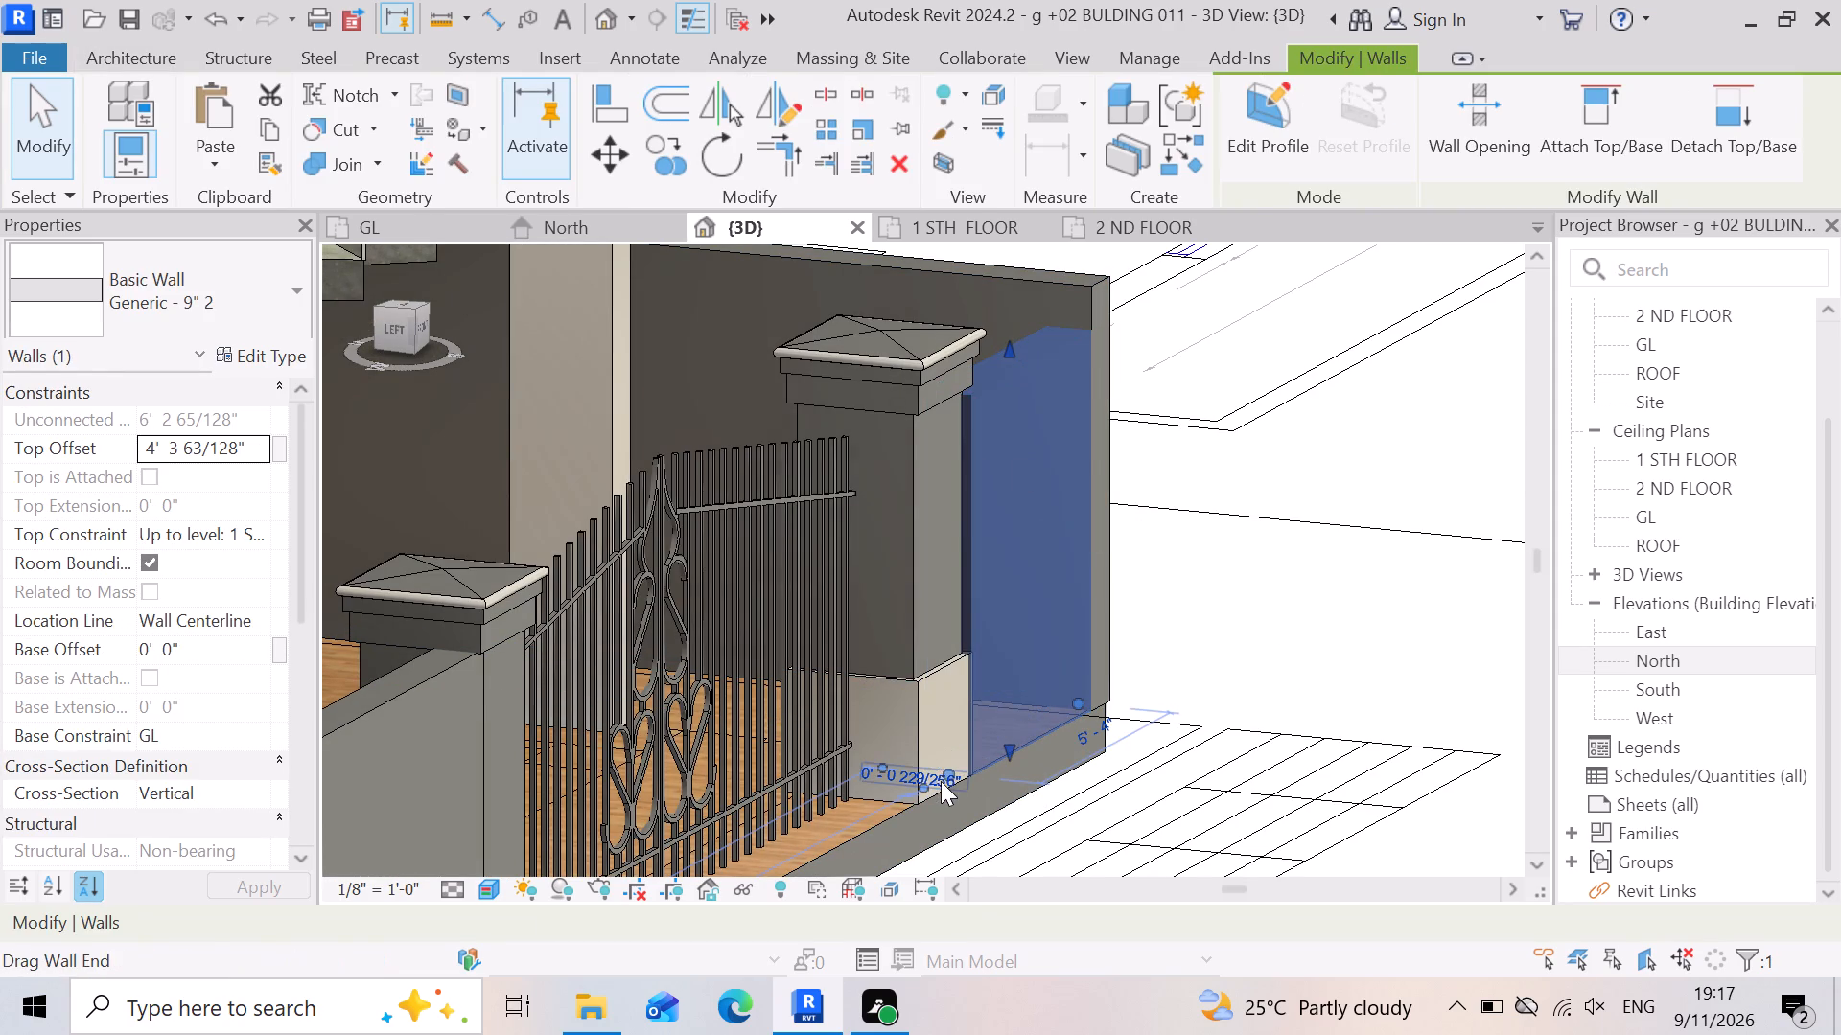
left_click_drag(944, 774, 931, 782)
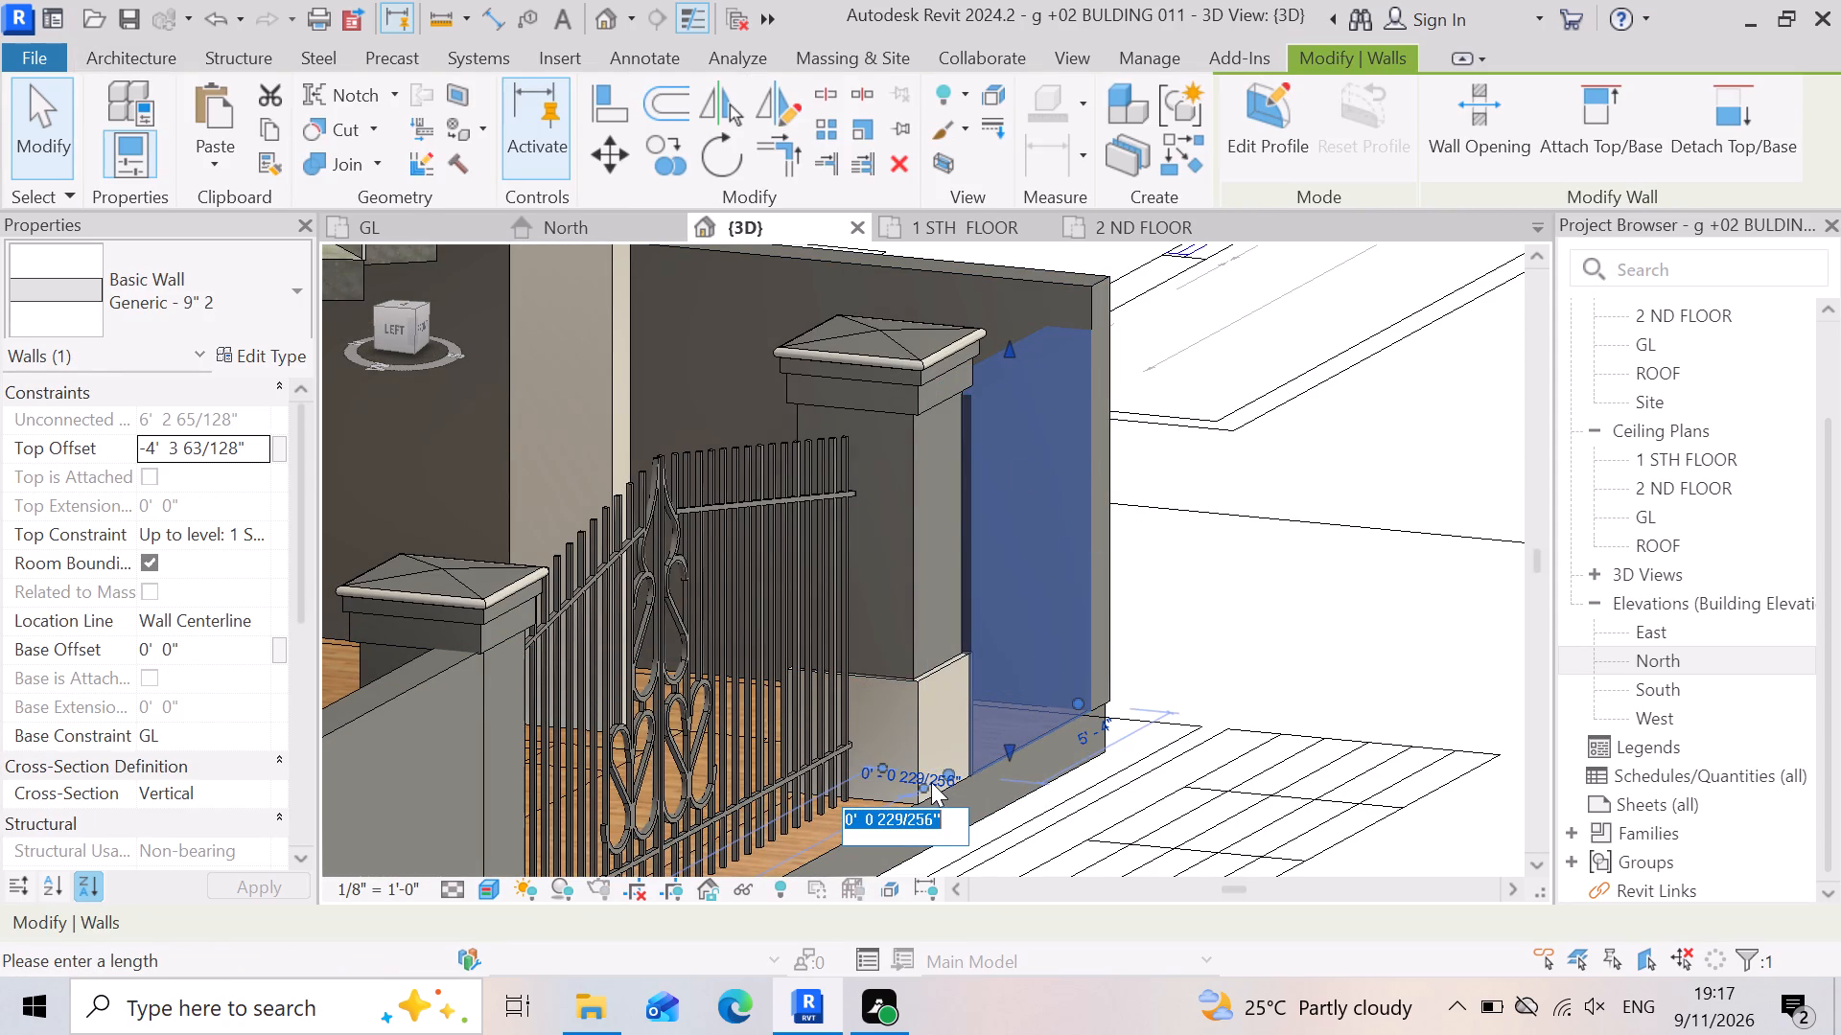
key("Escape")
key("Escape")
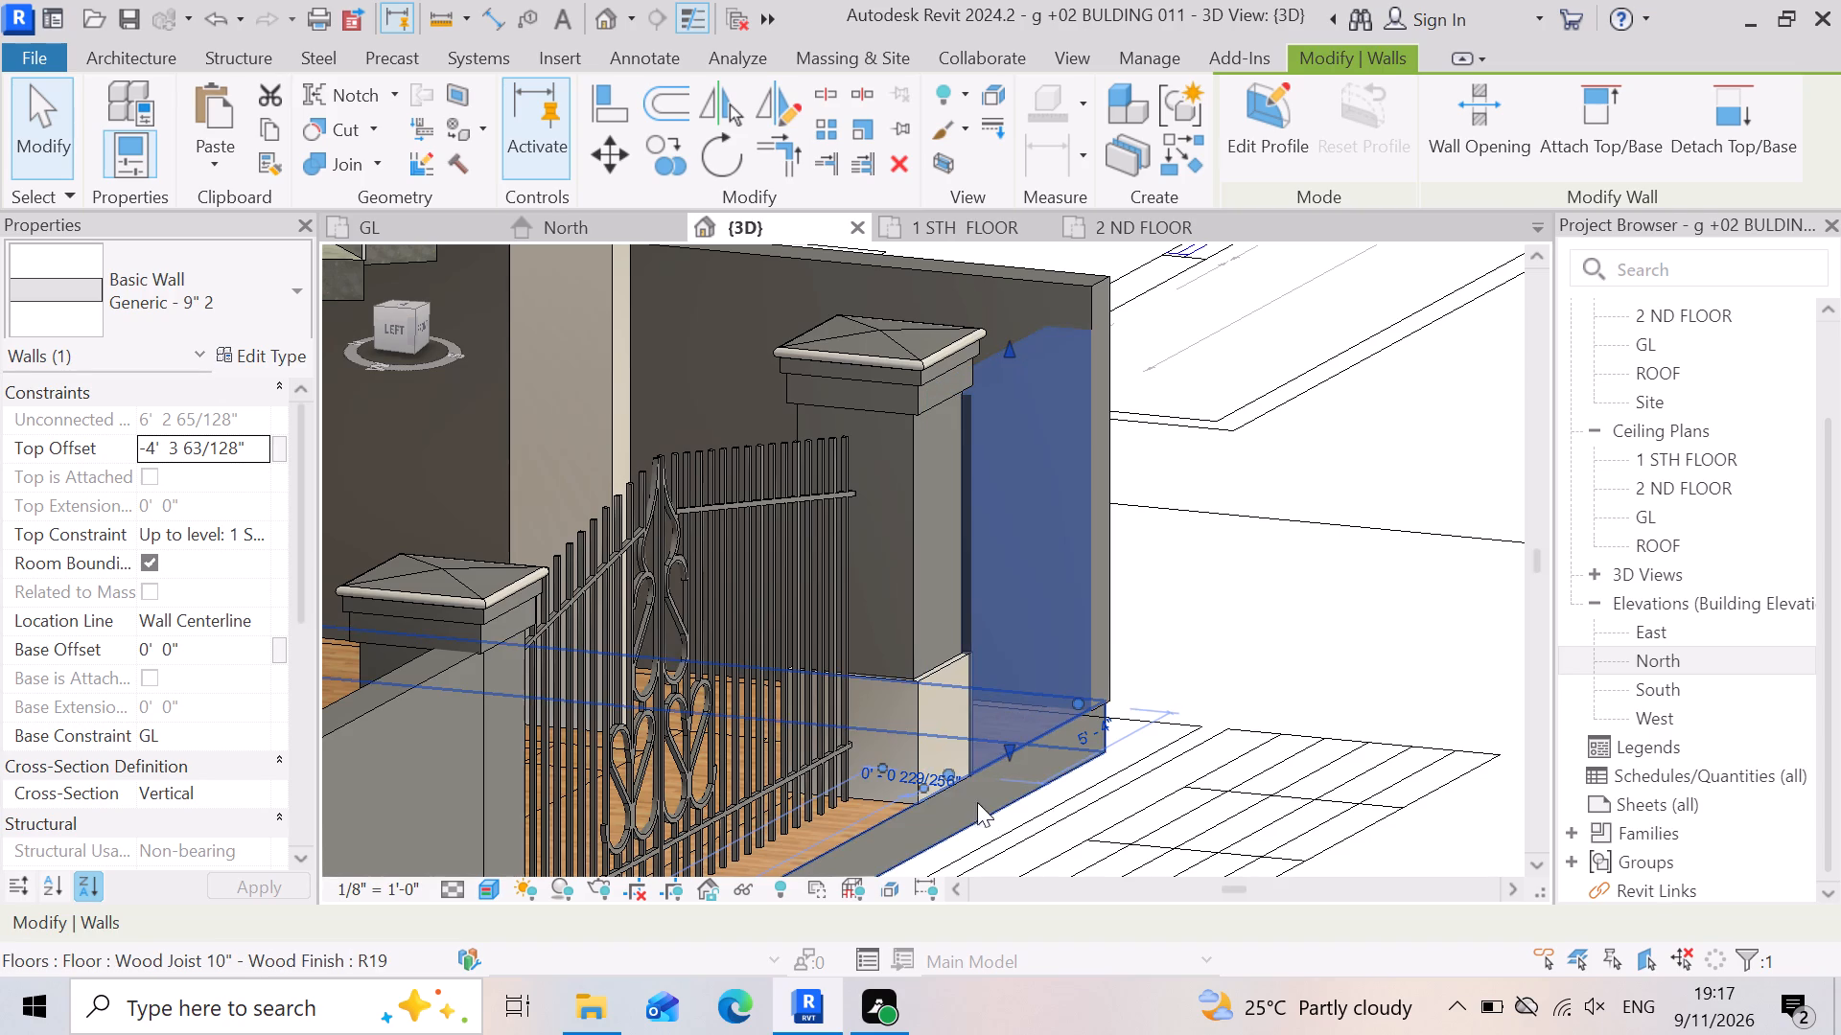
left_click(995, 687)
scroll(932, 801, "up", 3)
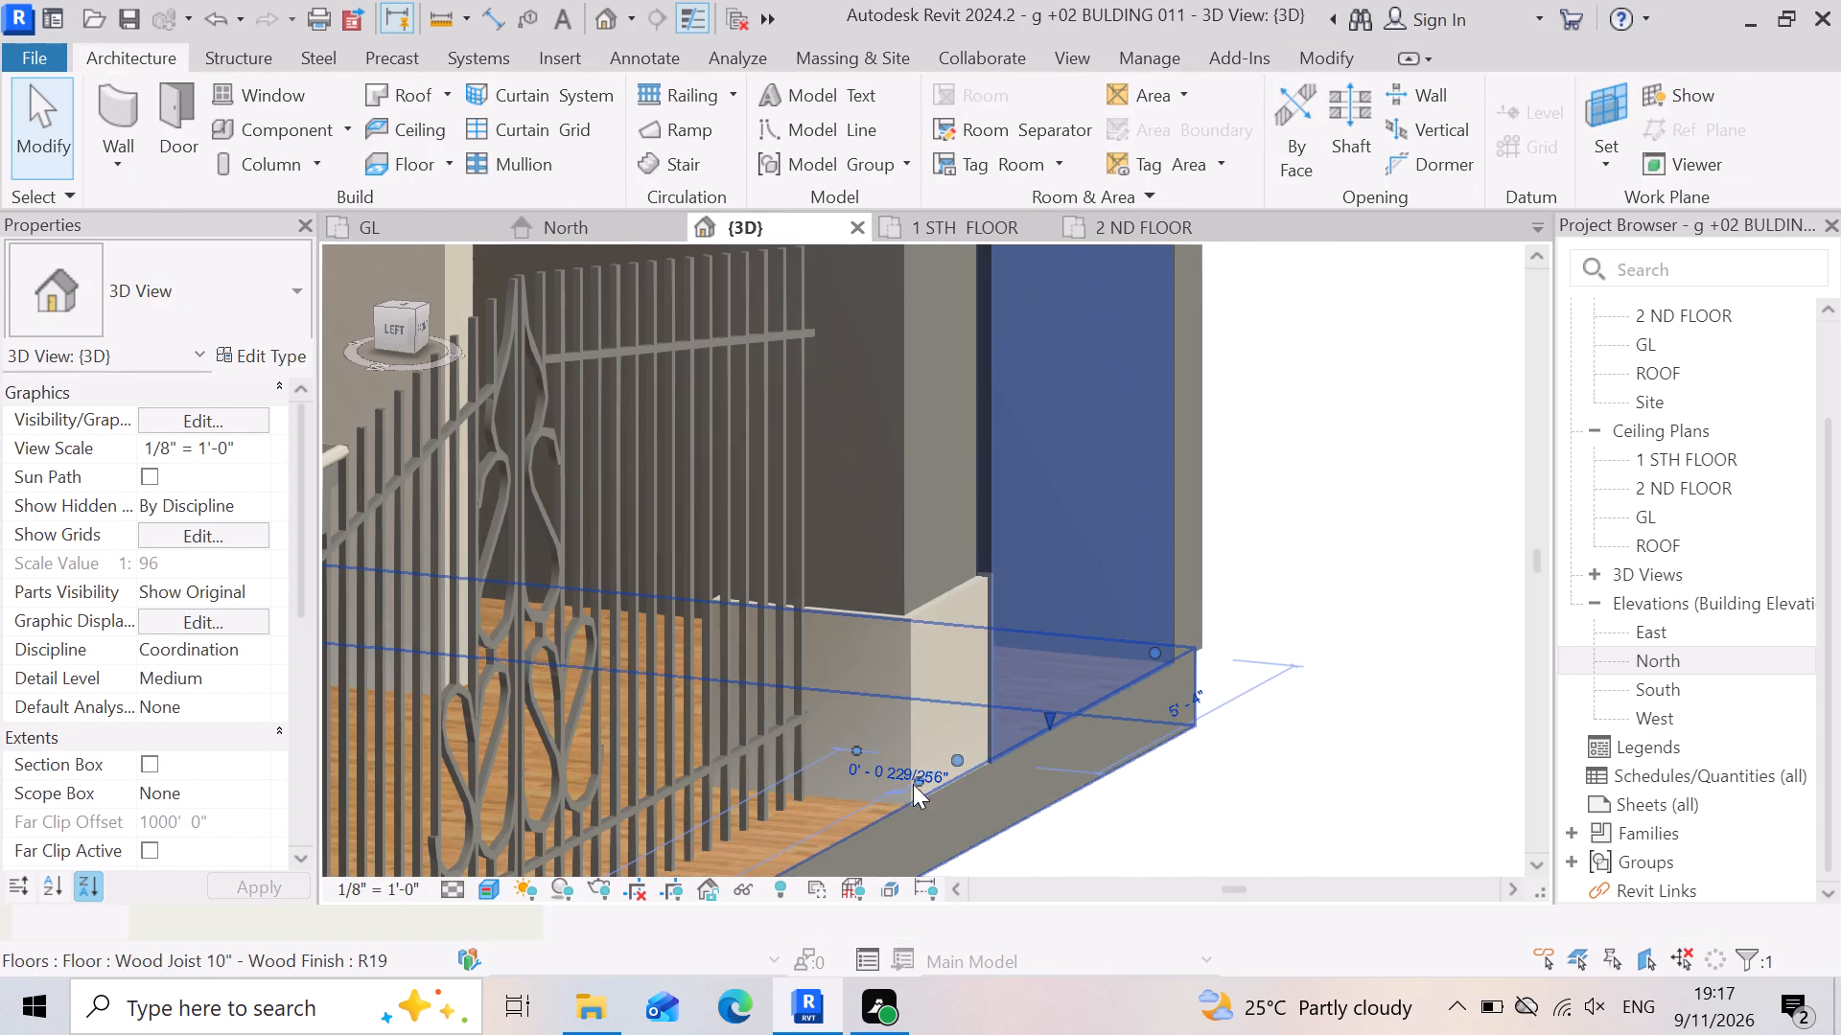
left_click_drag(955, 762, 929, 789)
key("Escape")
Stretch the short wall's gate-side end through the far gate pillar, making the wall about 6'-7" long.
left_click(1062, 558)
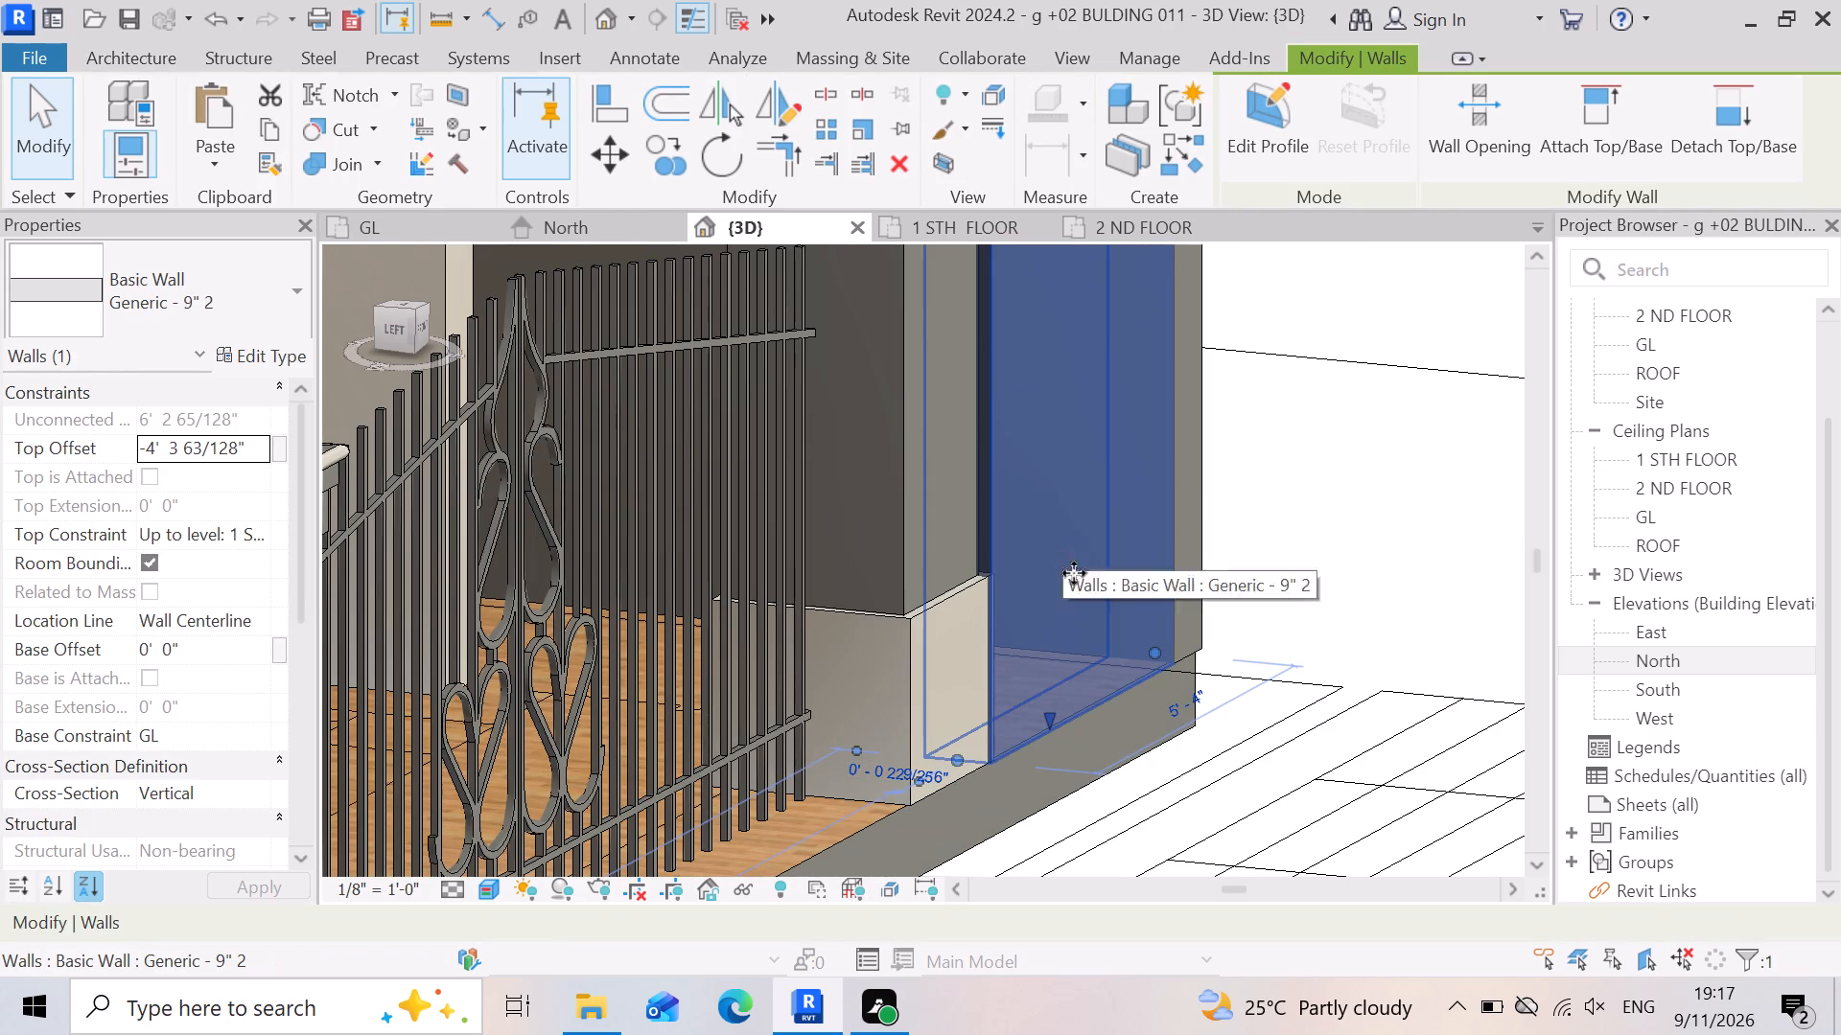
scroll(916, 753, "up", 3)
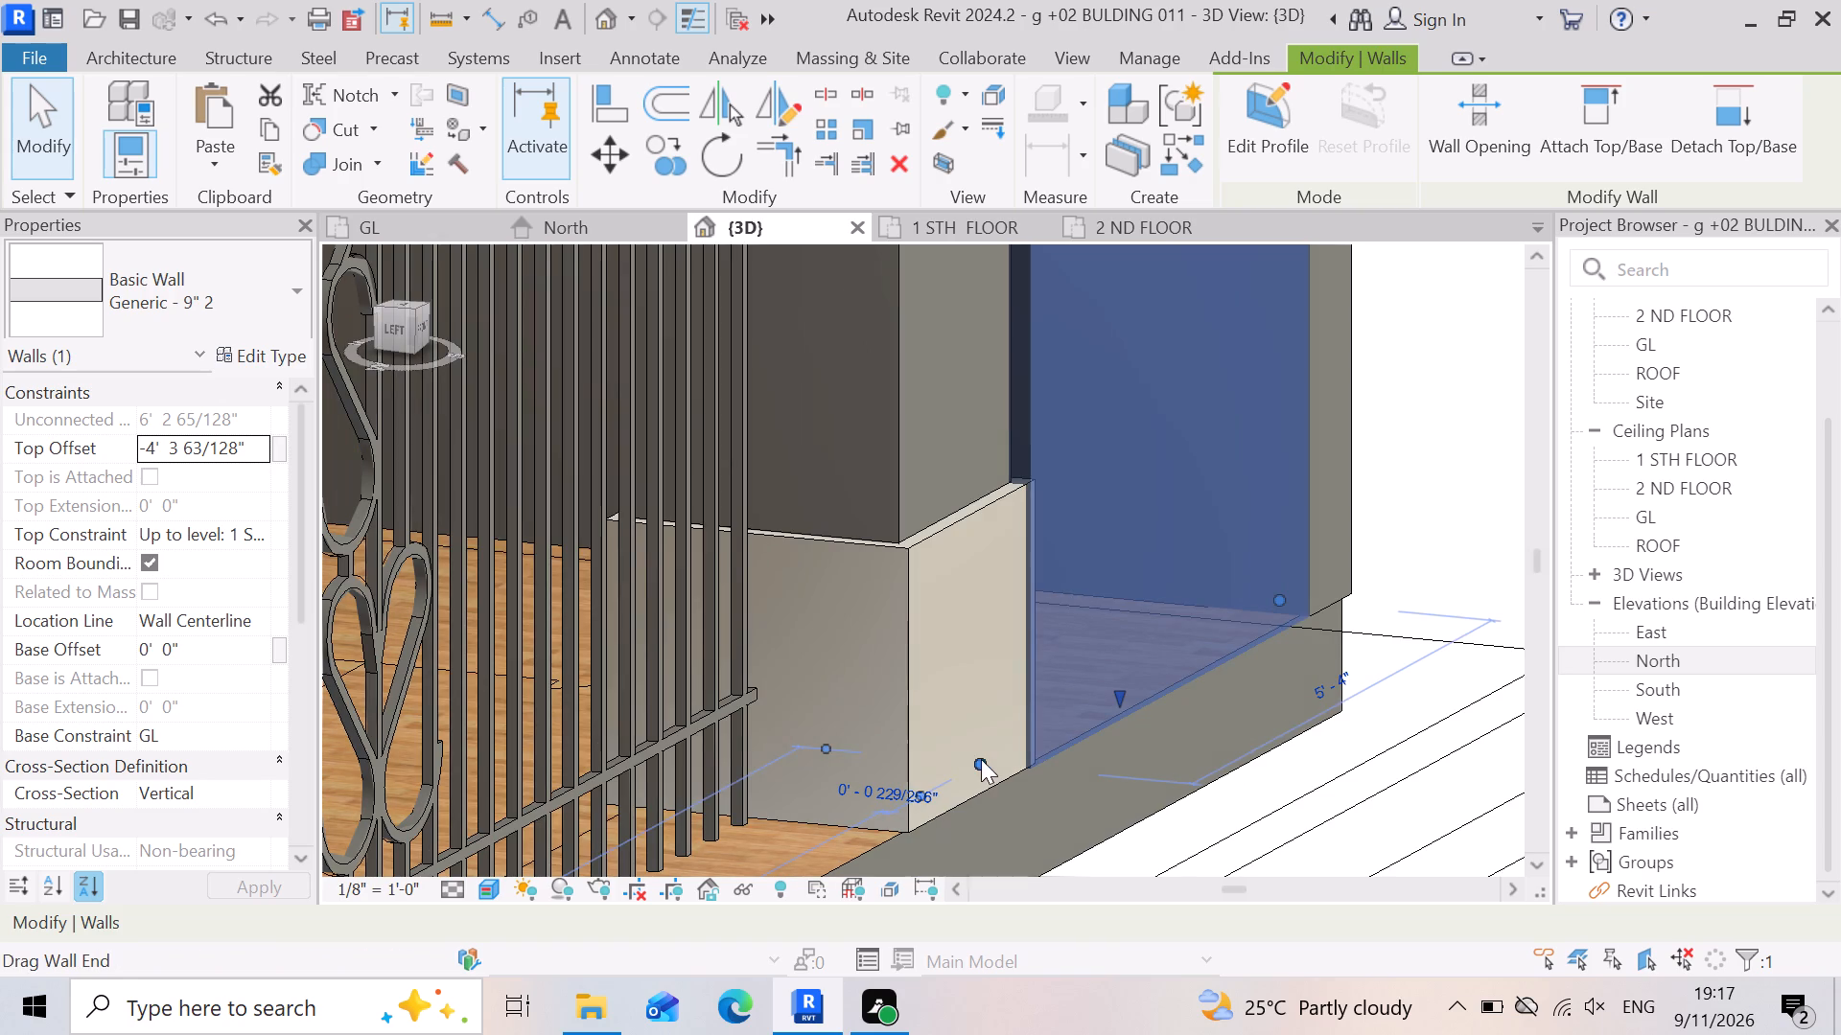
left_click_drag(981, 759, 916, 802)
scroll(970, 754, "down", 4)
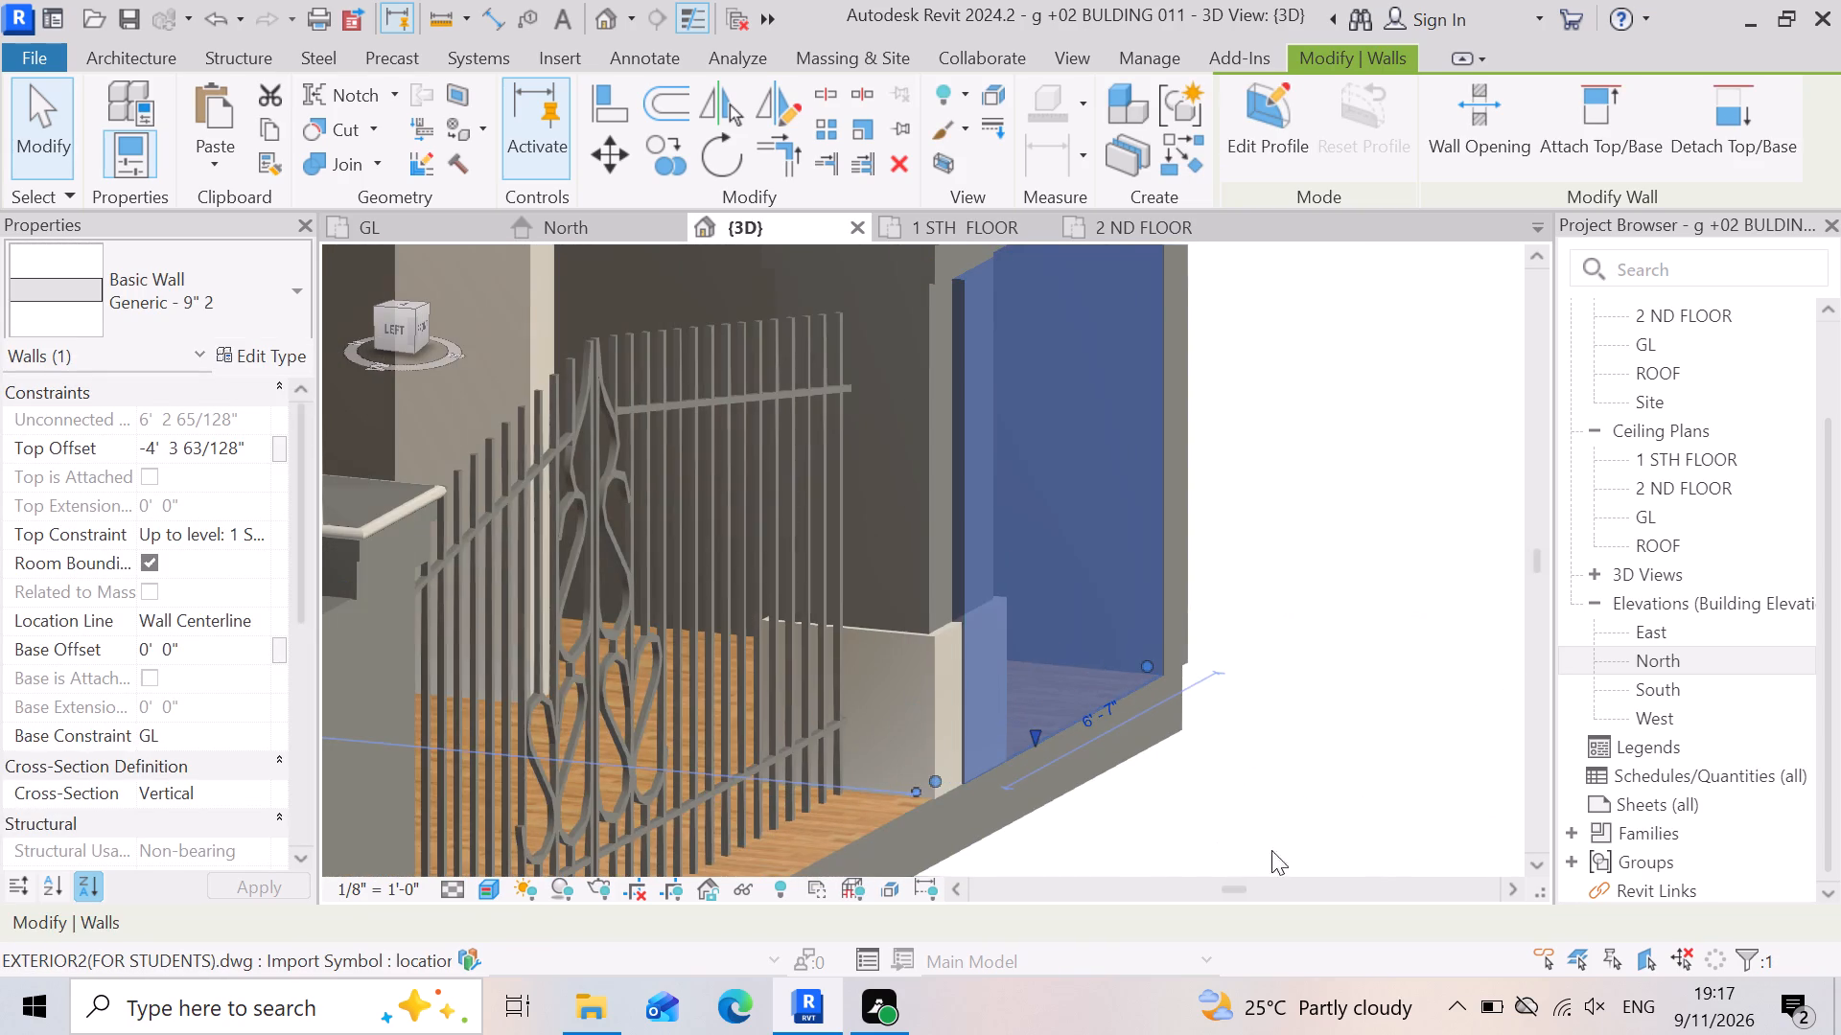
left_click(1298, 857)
Pull the short wall's gate-side end back within the far gate pillar, making the wall about 5'-11" long.
scroll(1303, 843, "down", 4)
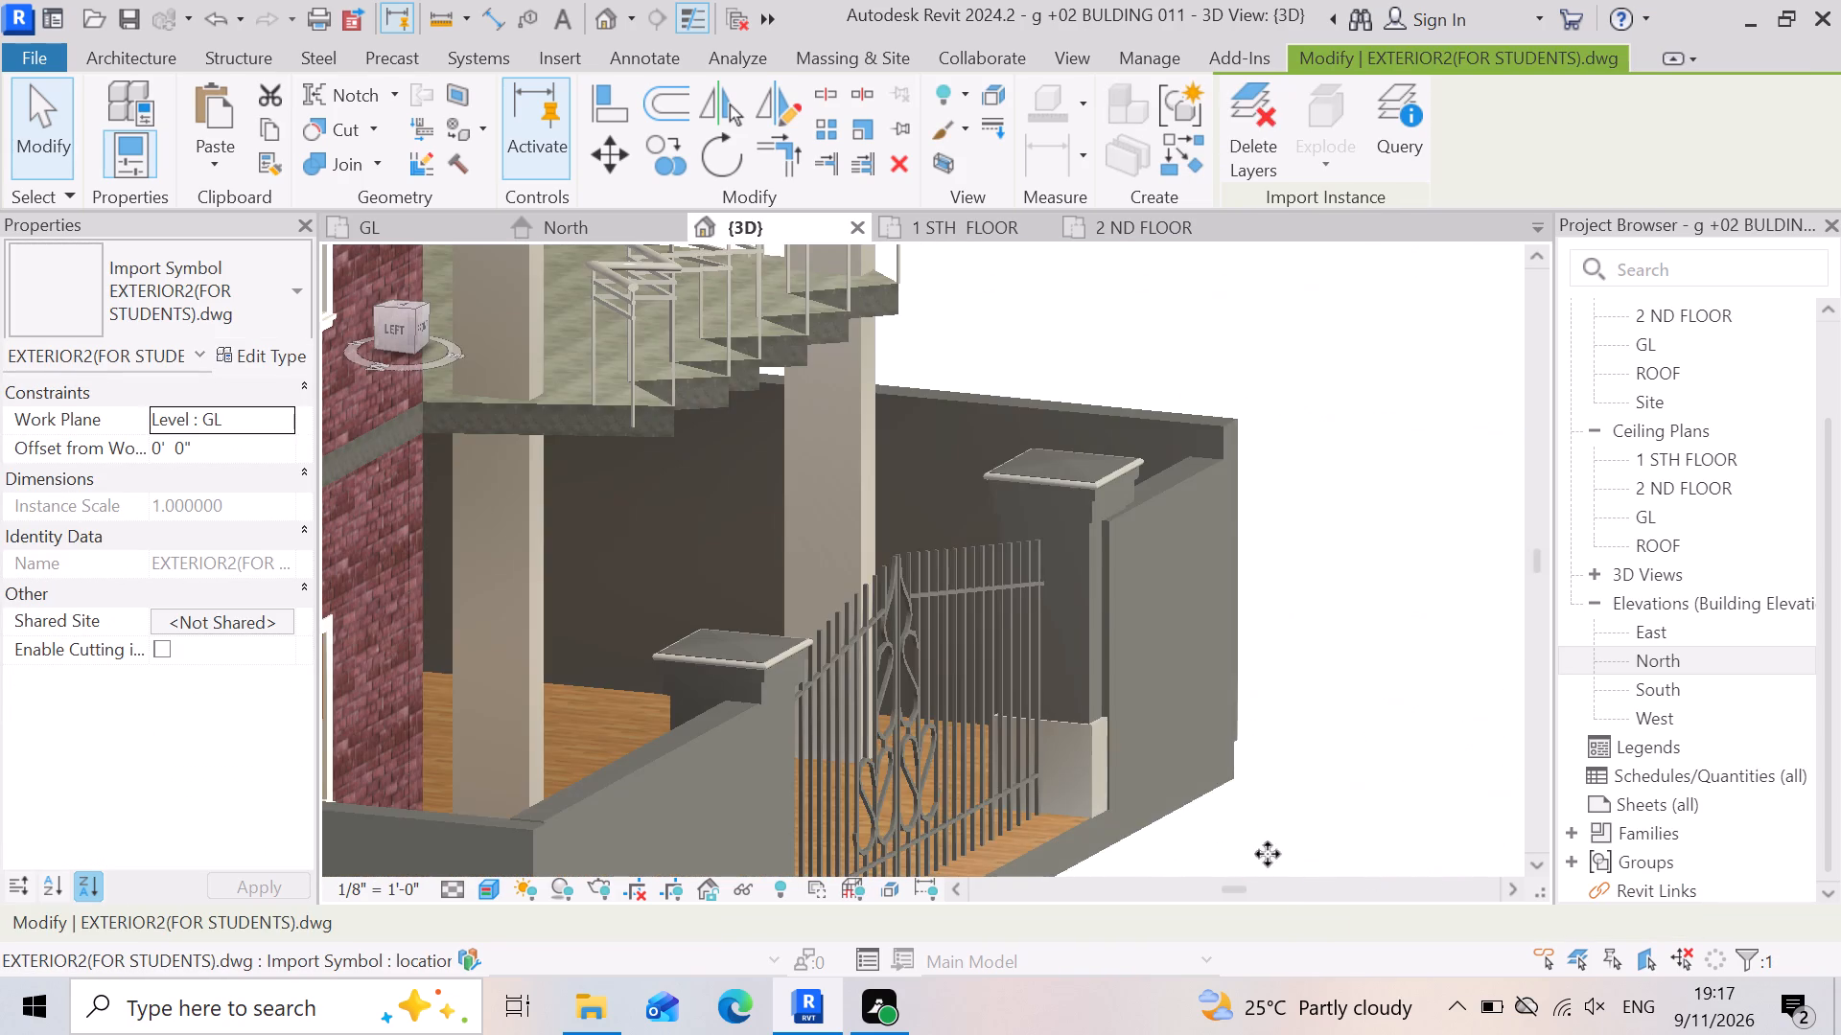
left_click(1195, 745)
scroll(1088, 823, "up", 2)
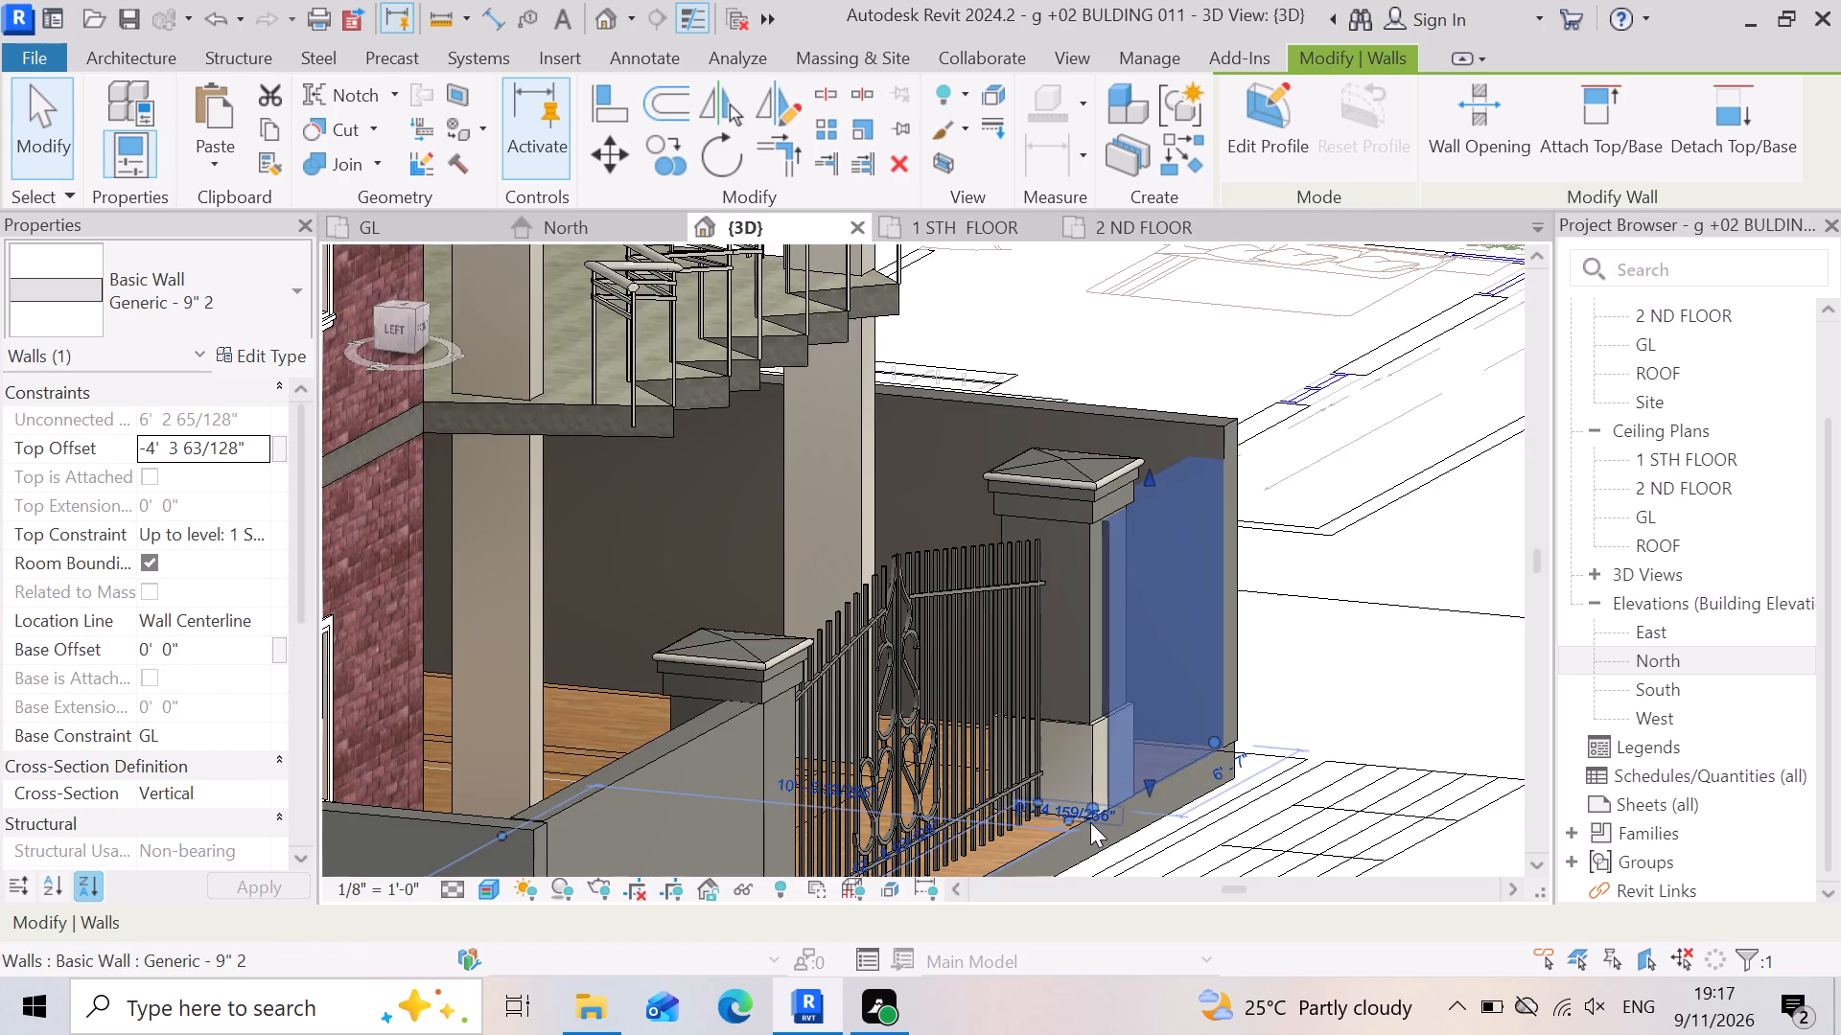
scroll(1090, 822, "up", 7)
left_click_drag(1116, 756, 1115, 756)
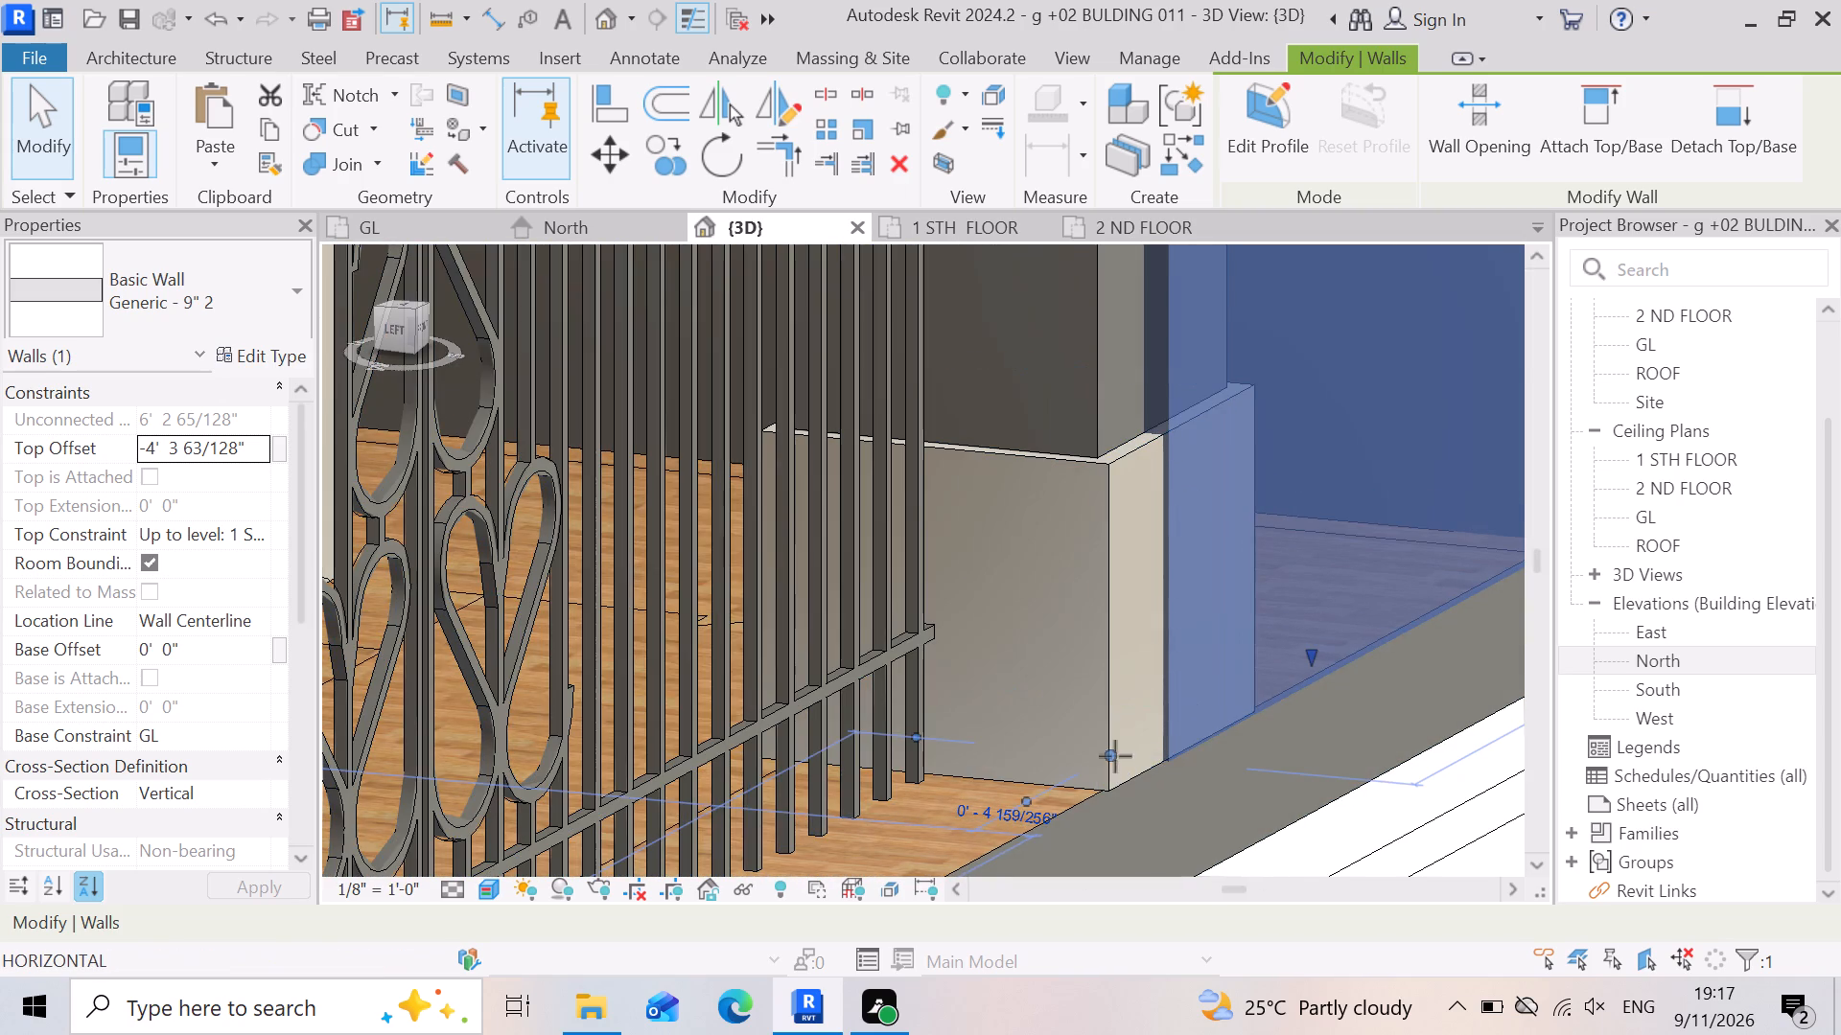
left_click_drag(1115, 756, 1148, 732)
scroll(1166, 707, "down", 4)
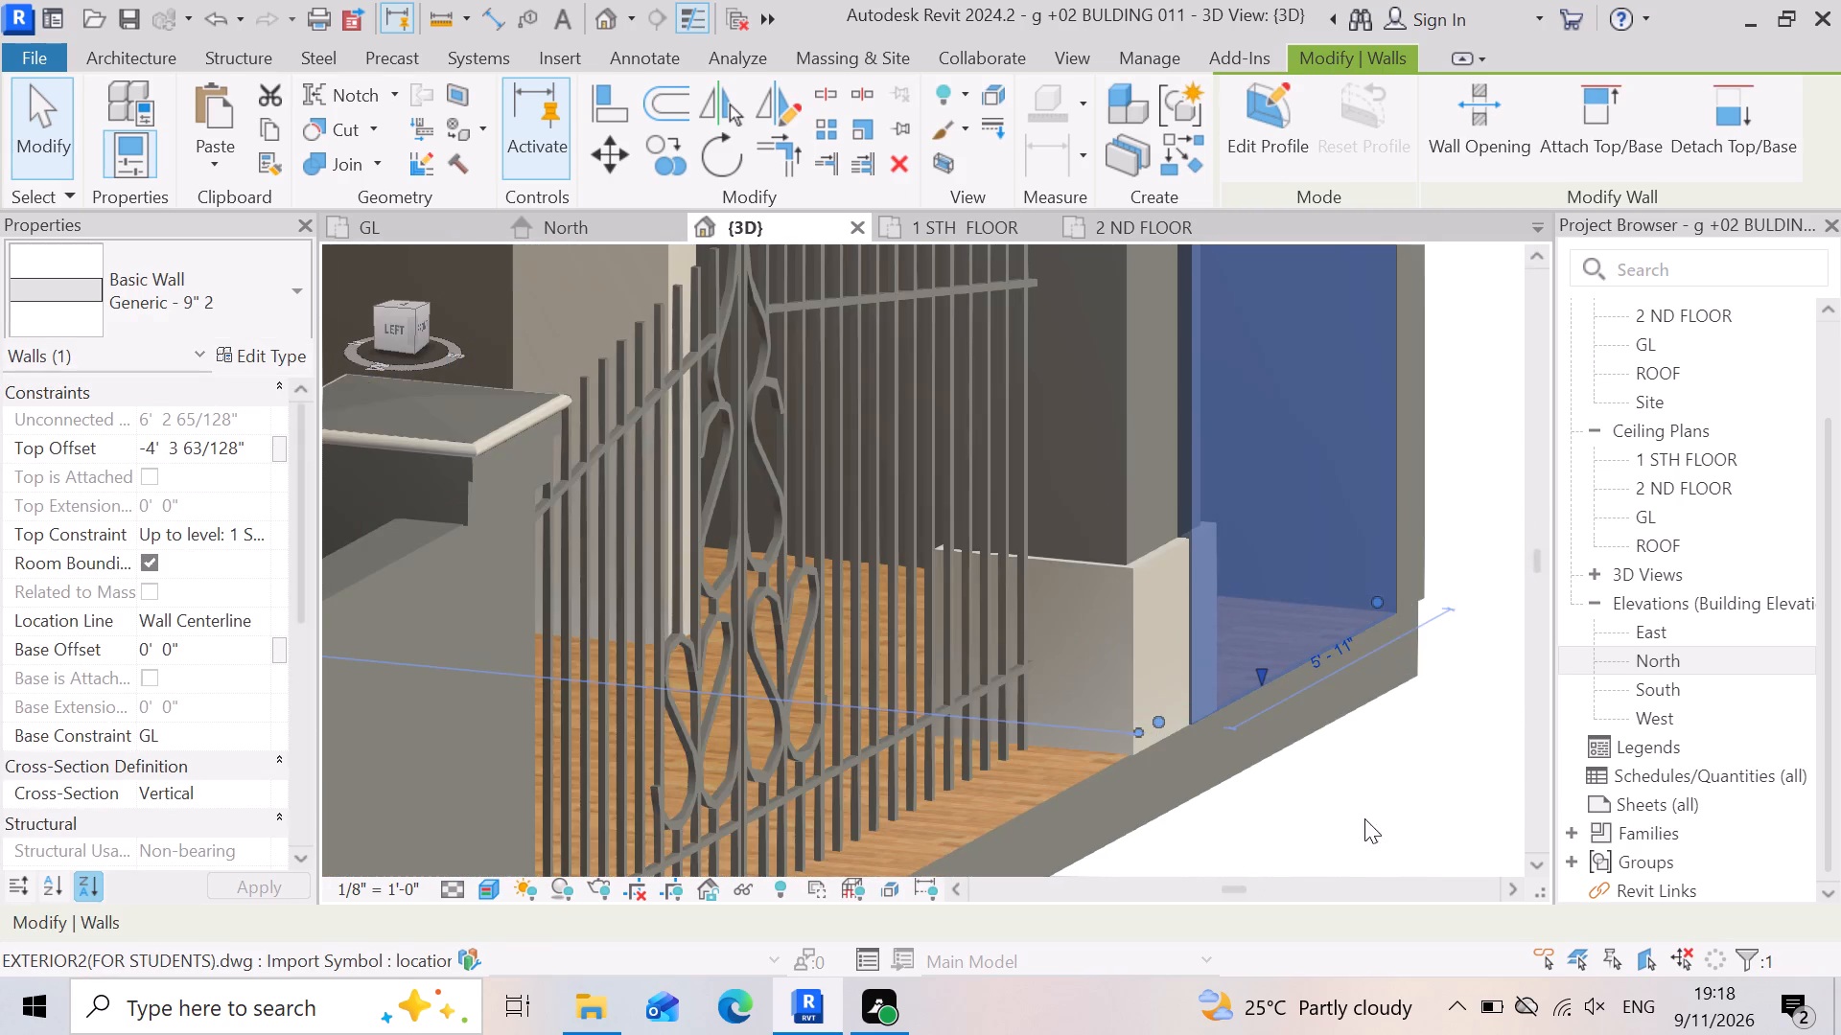
left_click(1382, 842)
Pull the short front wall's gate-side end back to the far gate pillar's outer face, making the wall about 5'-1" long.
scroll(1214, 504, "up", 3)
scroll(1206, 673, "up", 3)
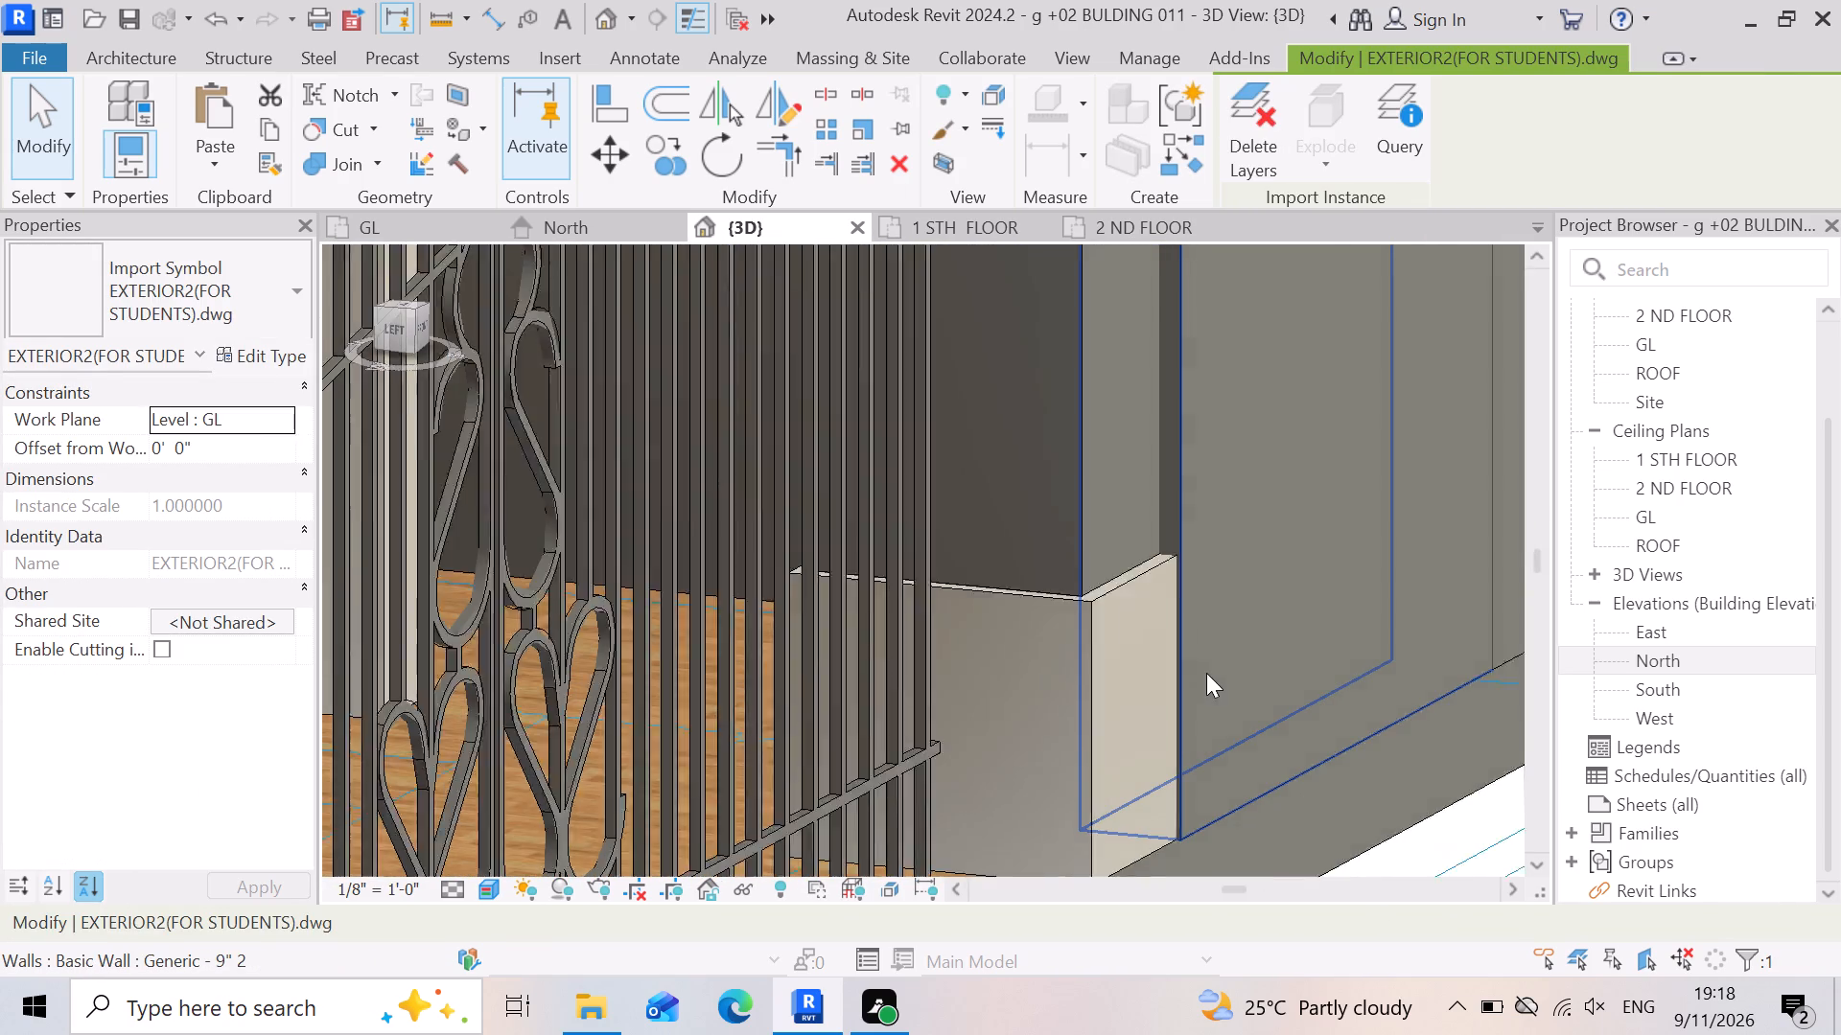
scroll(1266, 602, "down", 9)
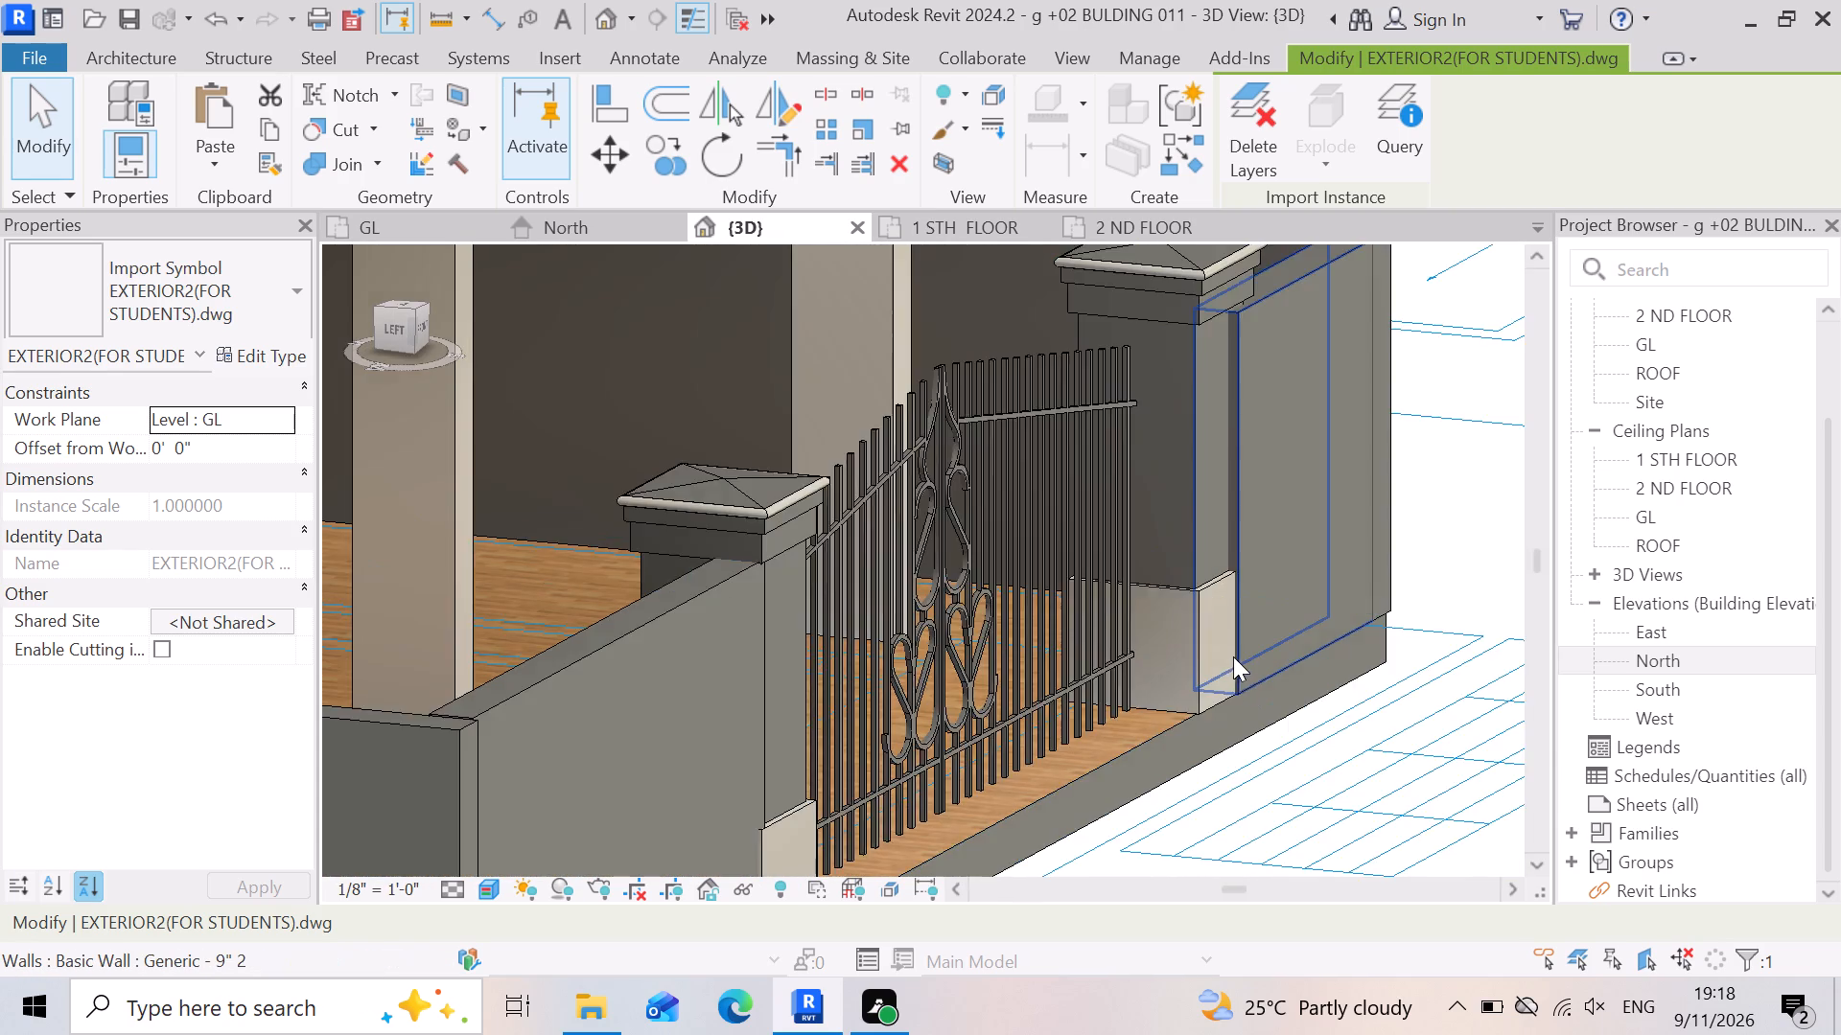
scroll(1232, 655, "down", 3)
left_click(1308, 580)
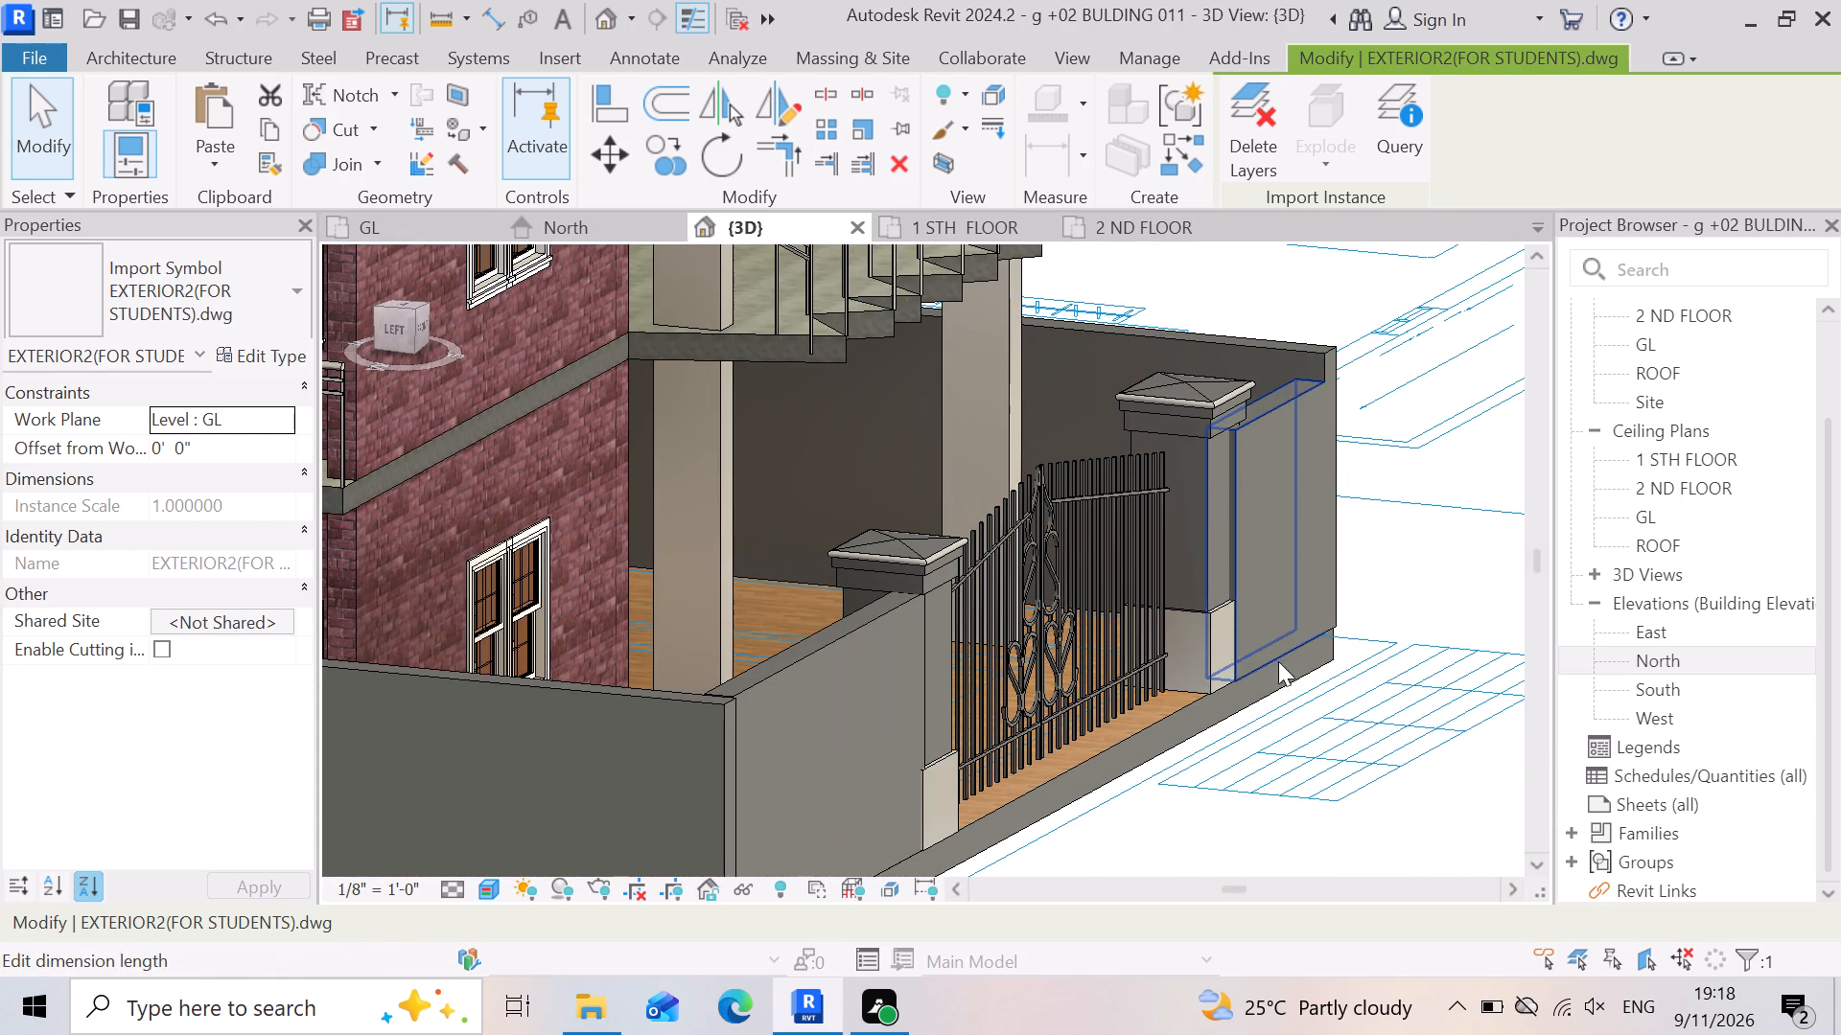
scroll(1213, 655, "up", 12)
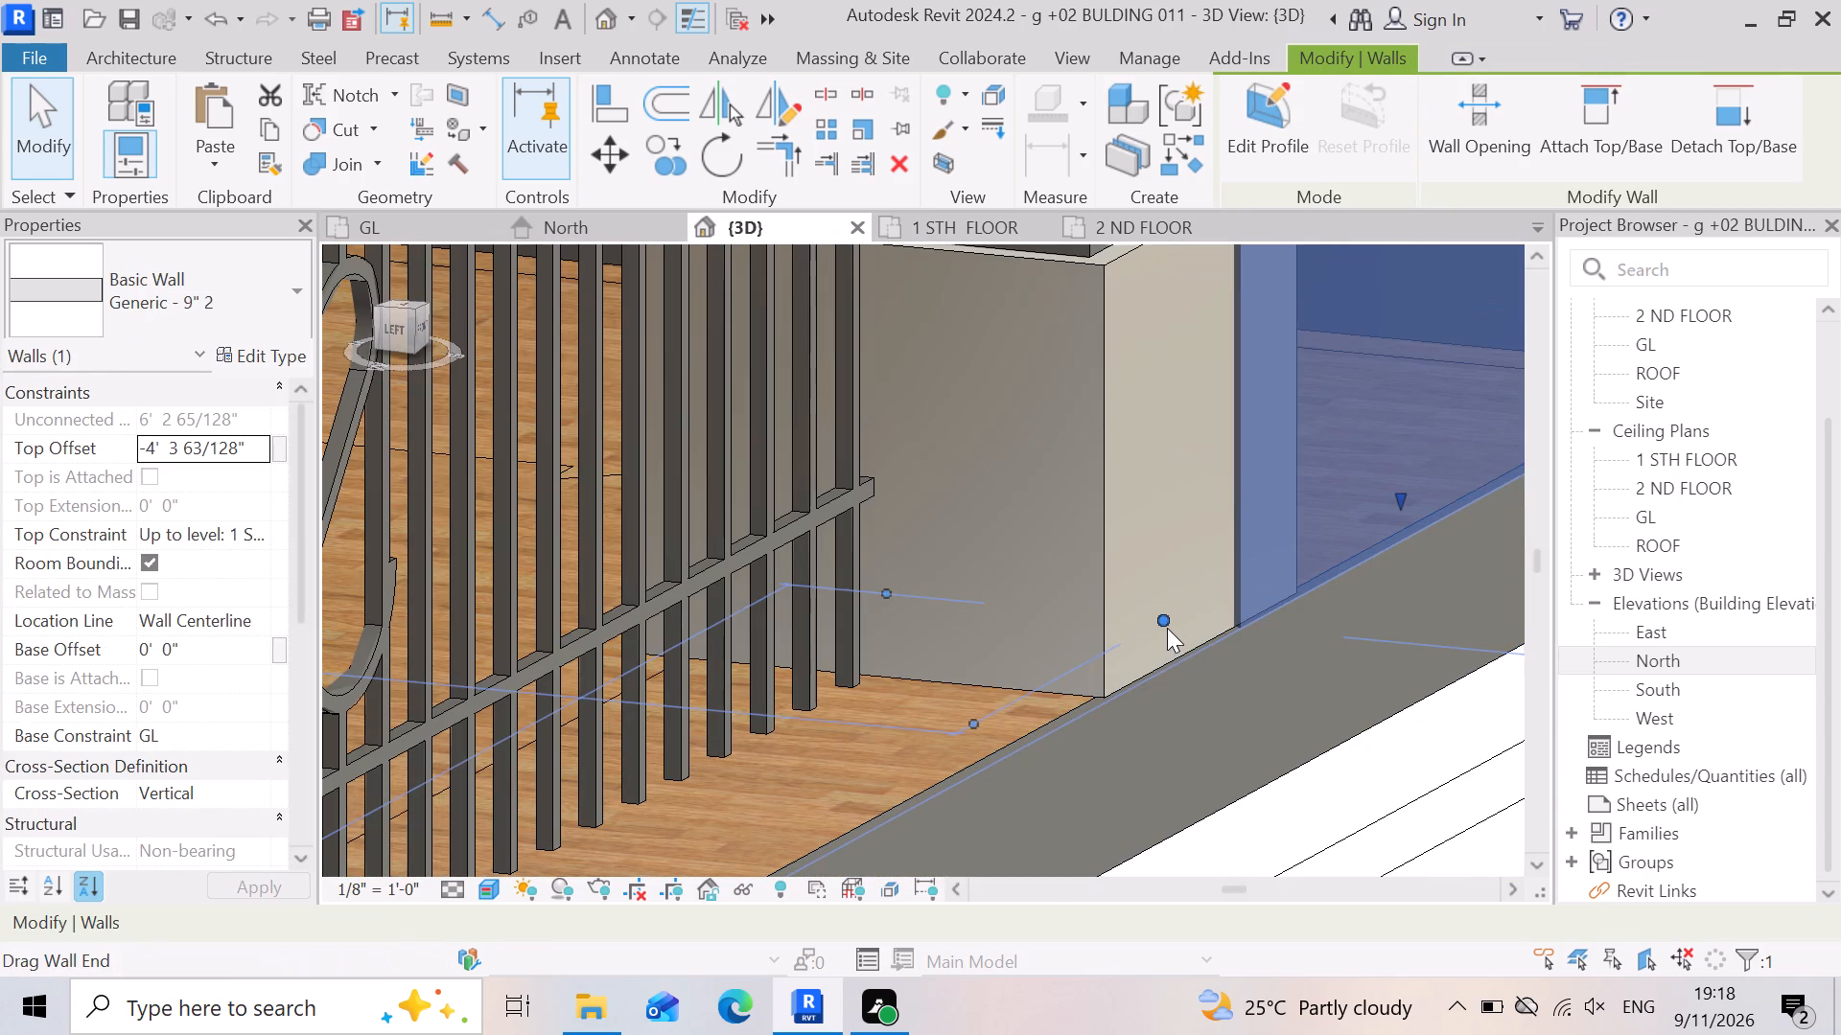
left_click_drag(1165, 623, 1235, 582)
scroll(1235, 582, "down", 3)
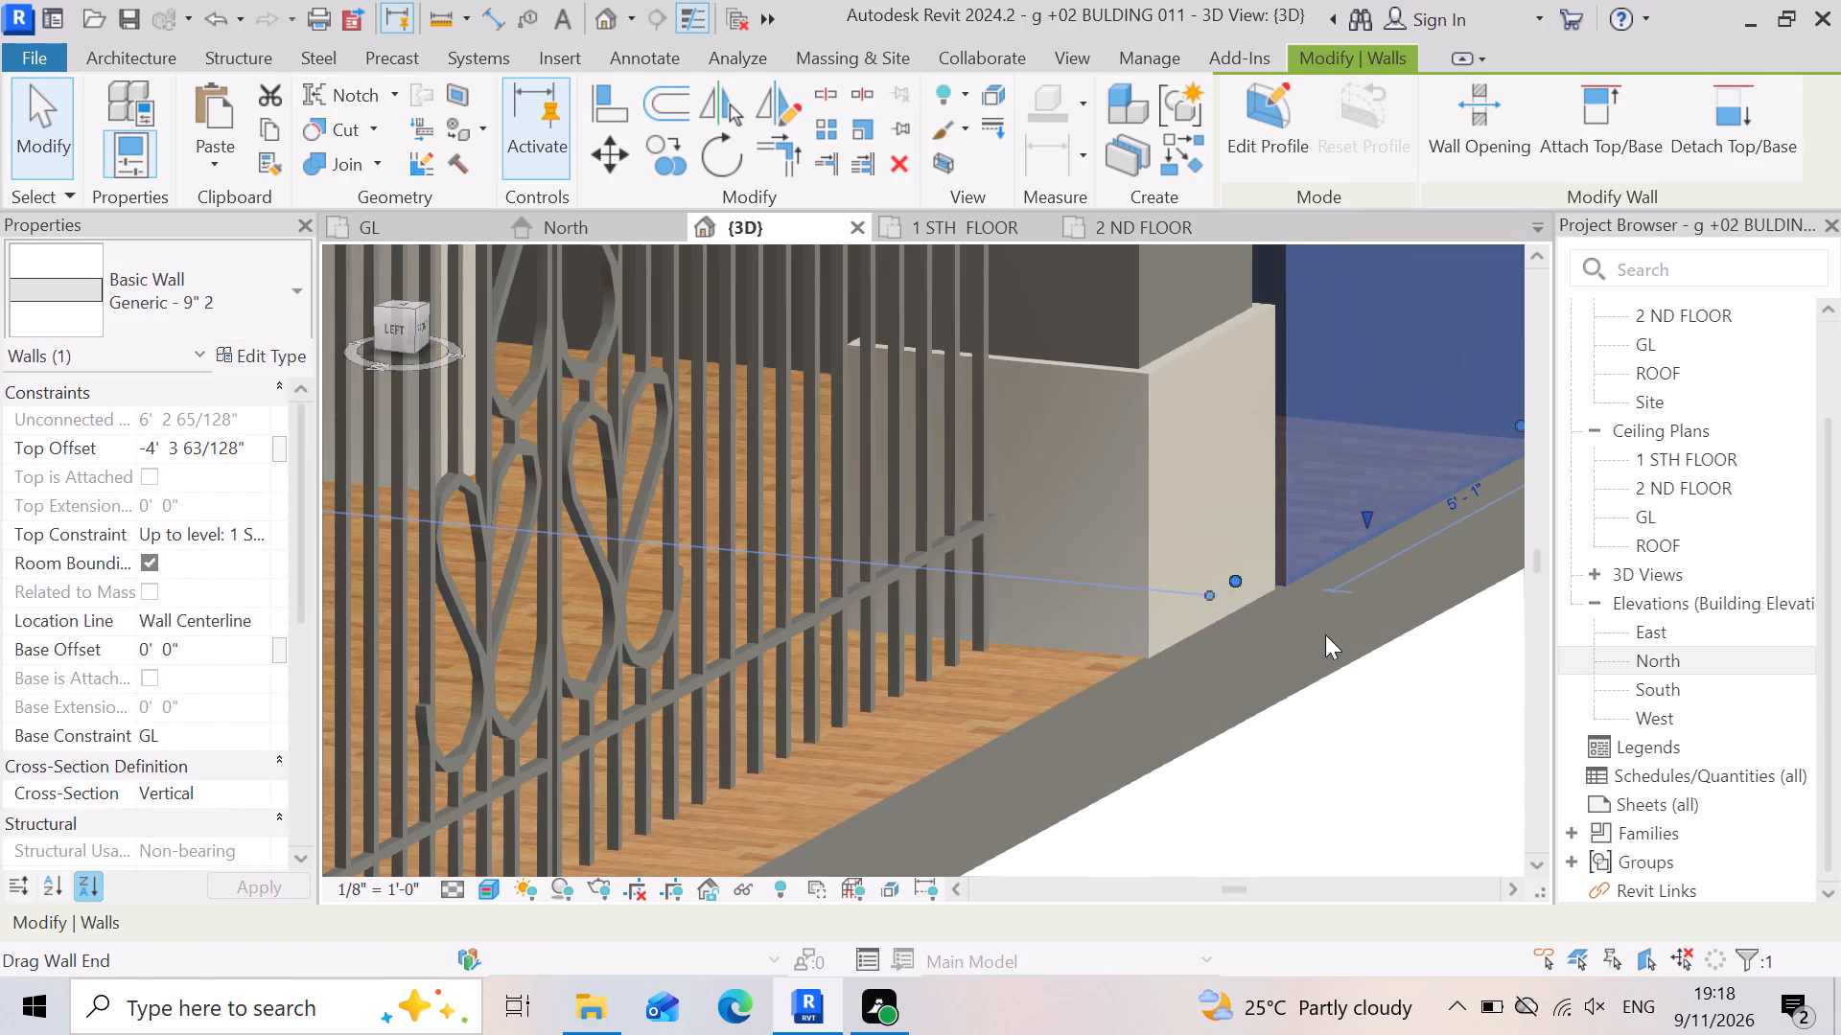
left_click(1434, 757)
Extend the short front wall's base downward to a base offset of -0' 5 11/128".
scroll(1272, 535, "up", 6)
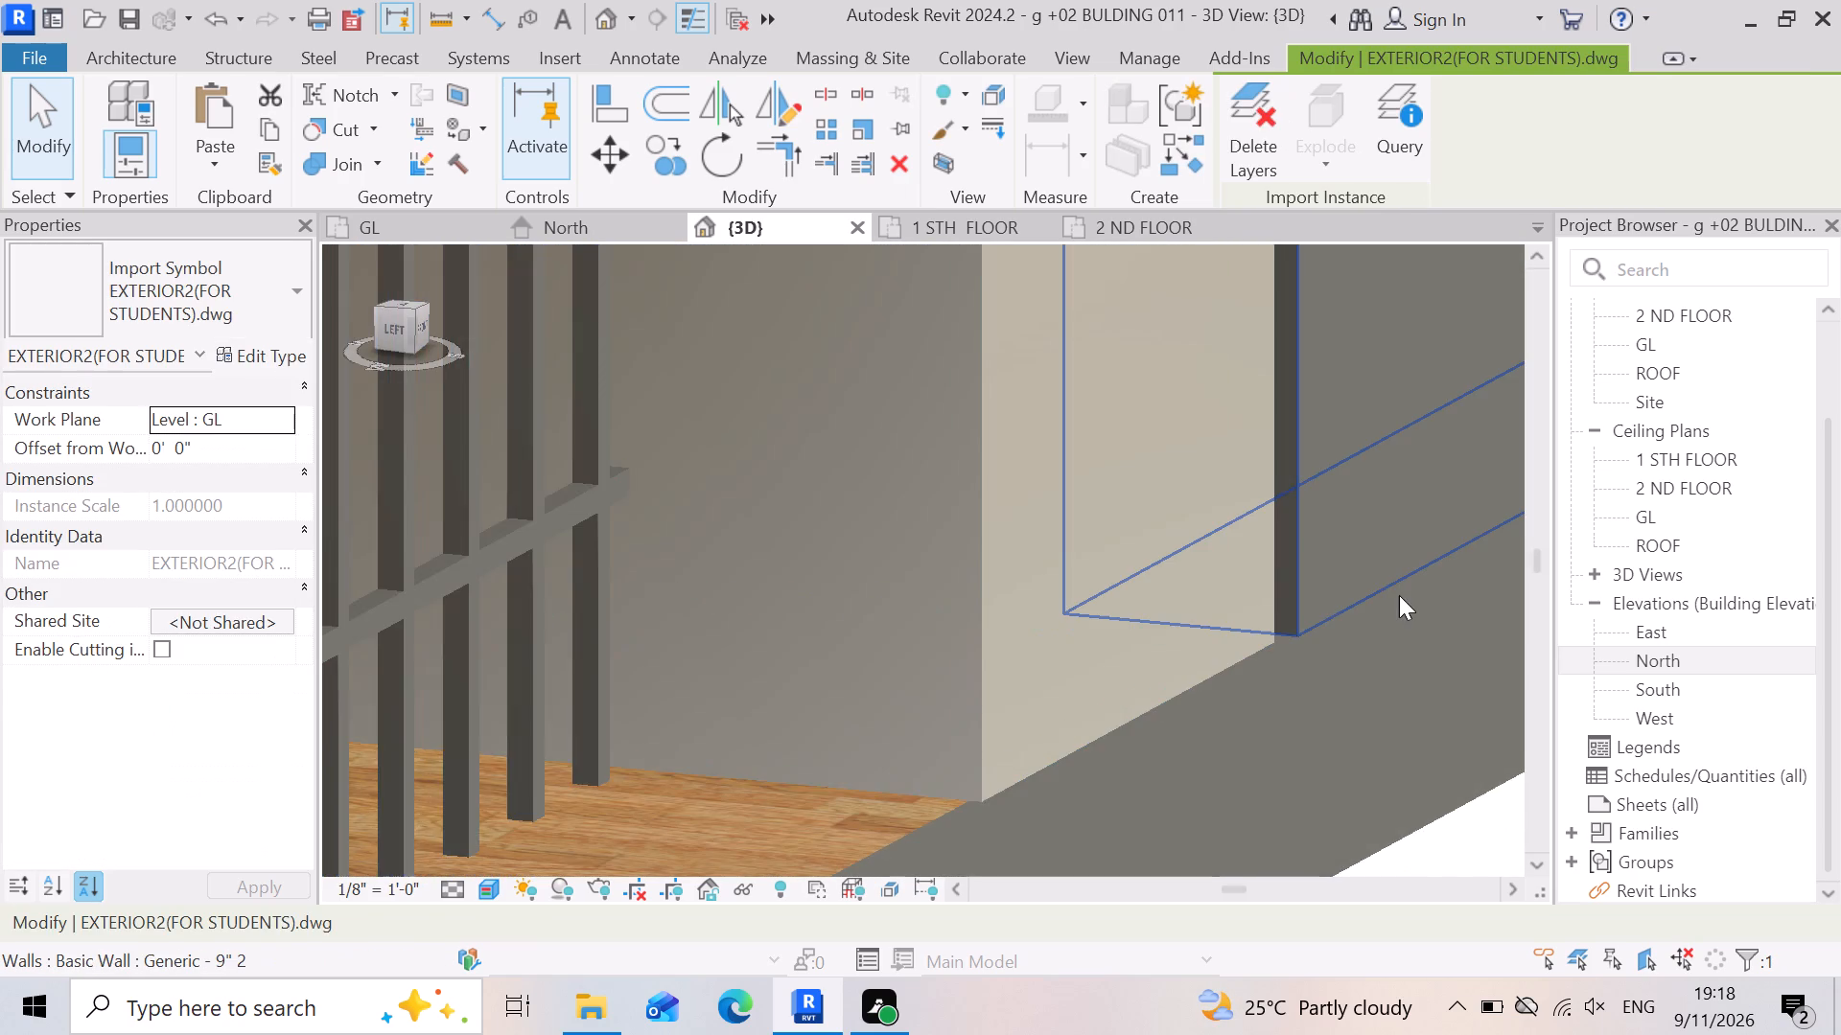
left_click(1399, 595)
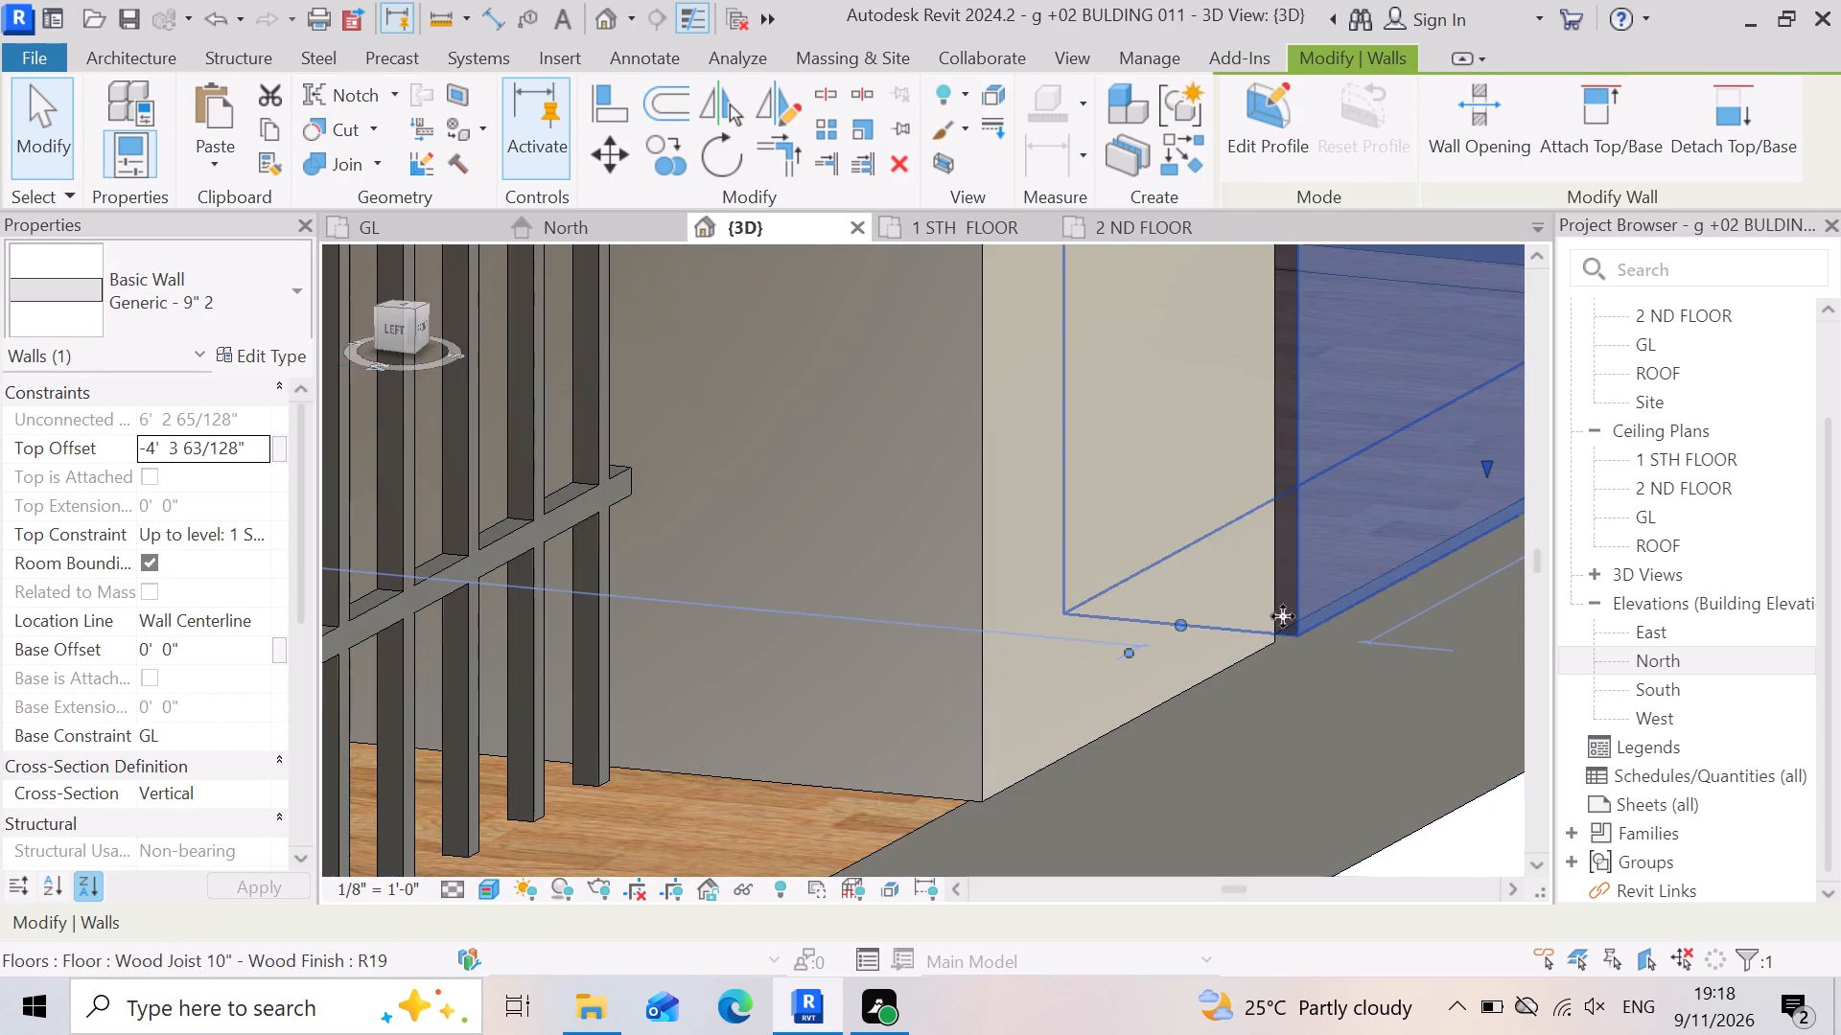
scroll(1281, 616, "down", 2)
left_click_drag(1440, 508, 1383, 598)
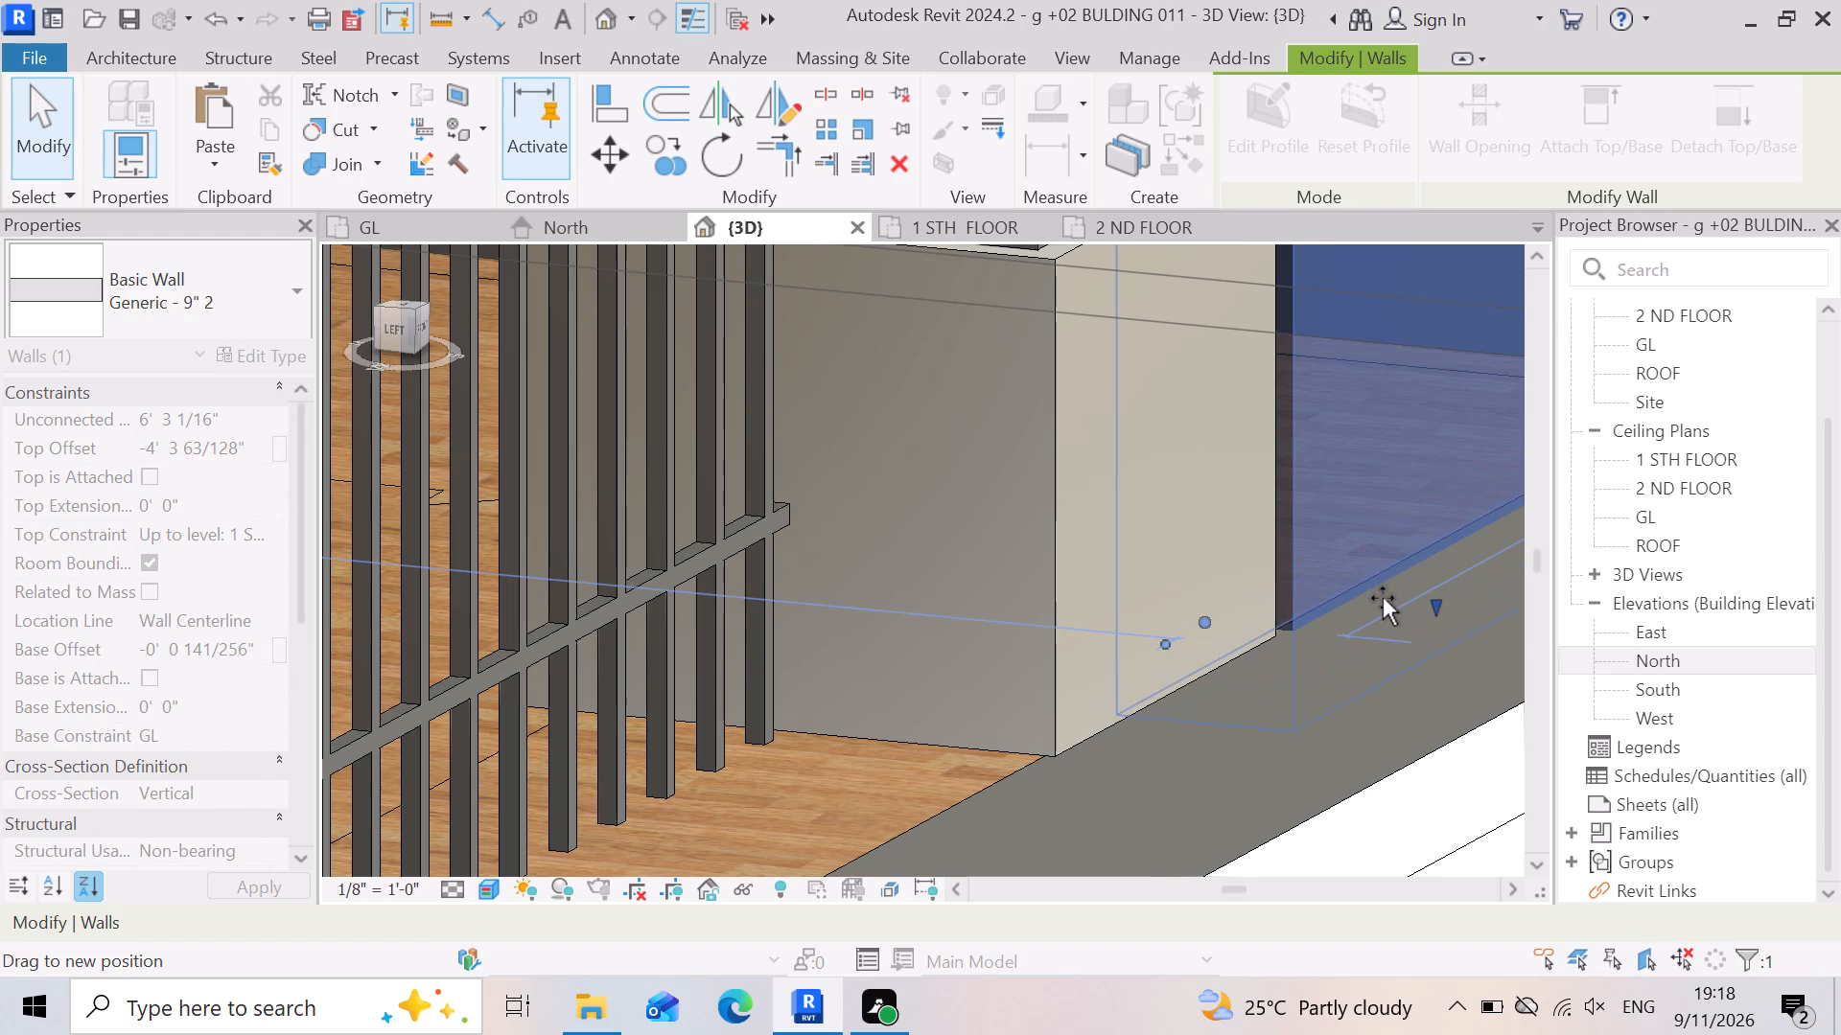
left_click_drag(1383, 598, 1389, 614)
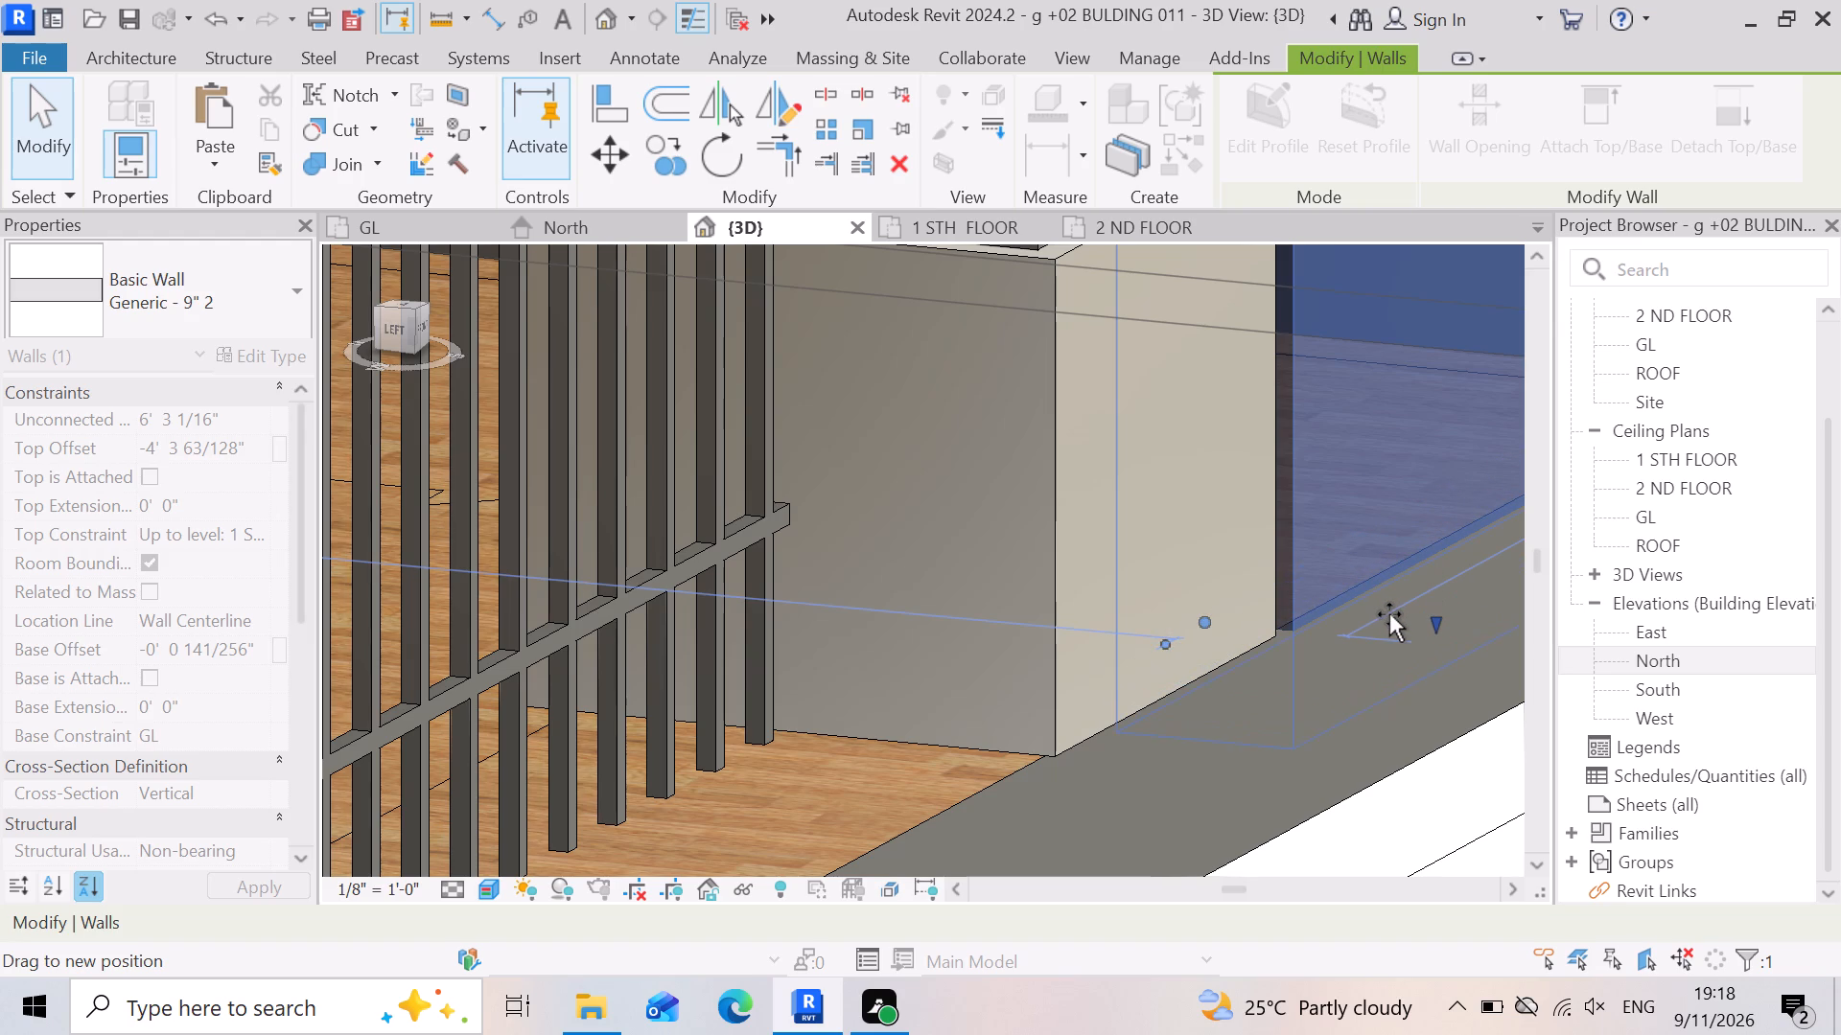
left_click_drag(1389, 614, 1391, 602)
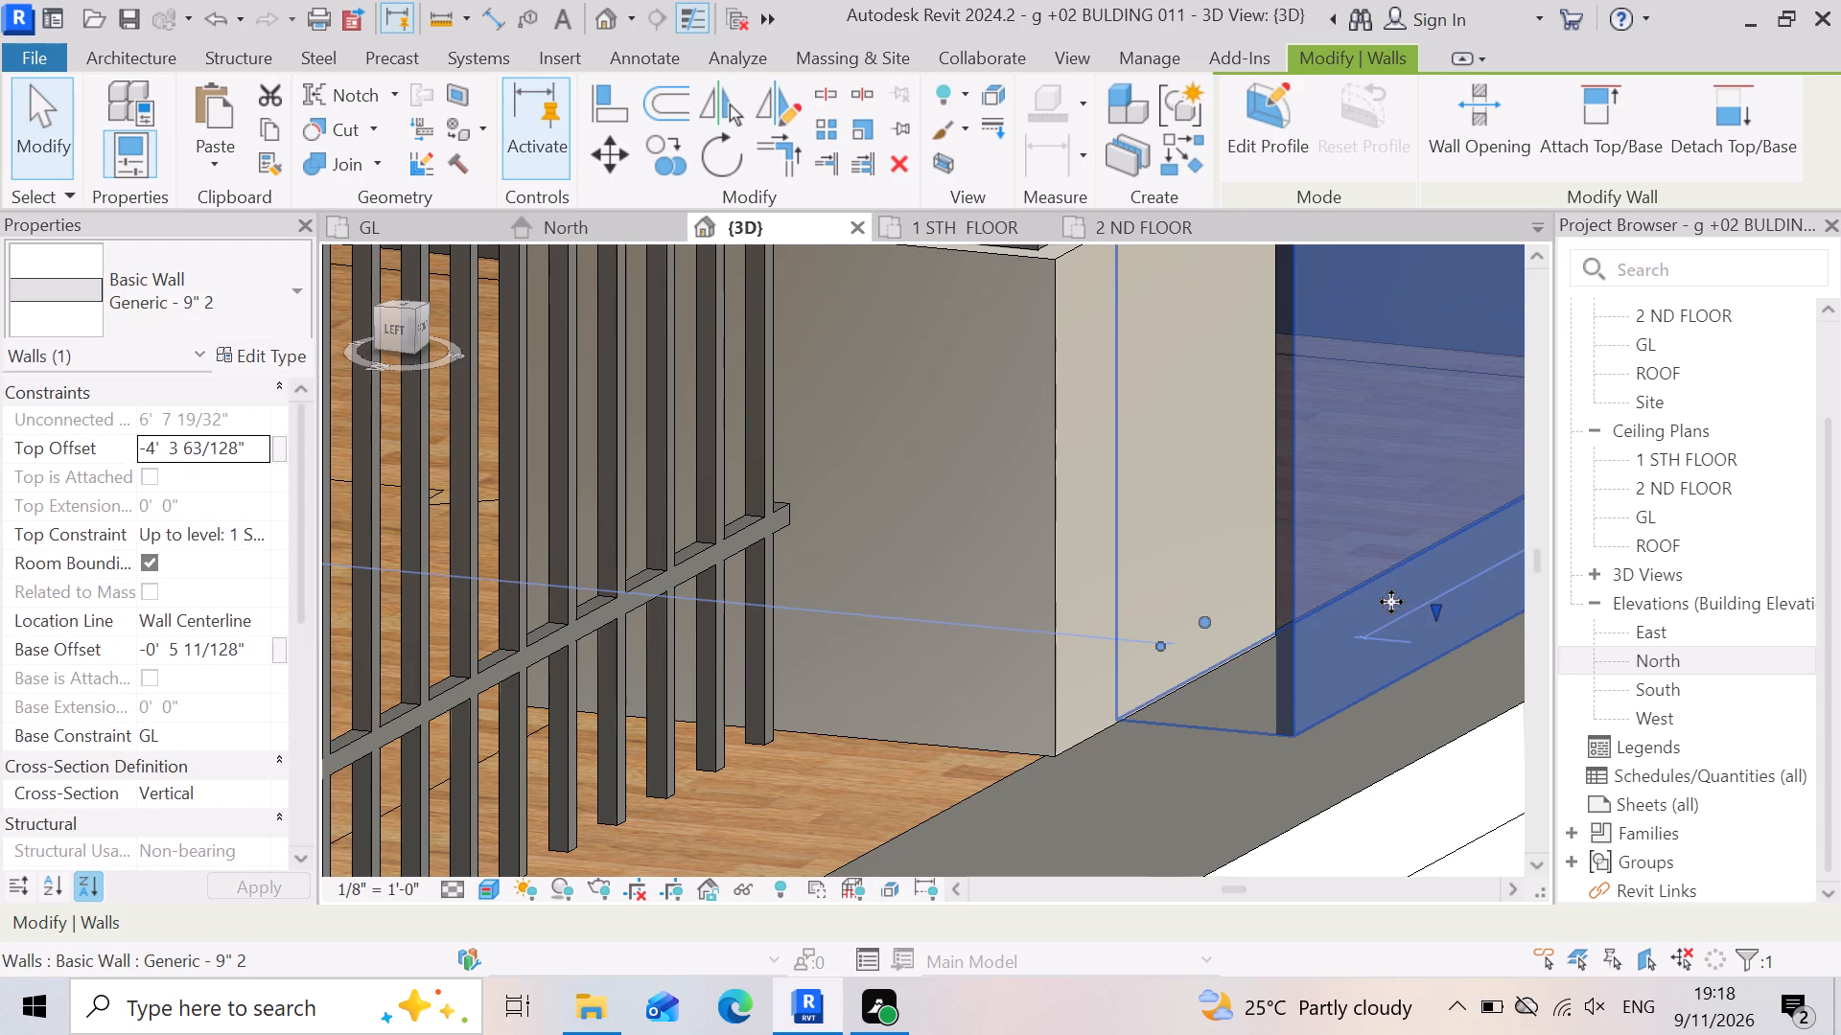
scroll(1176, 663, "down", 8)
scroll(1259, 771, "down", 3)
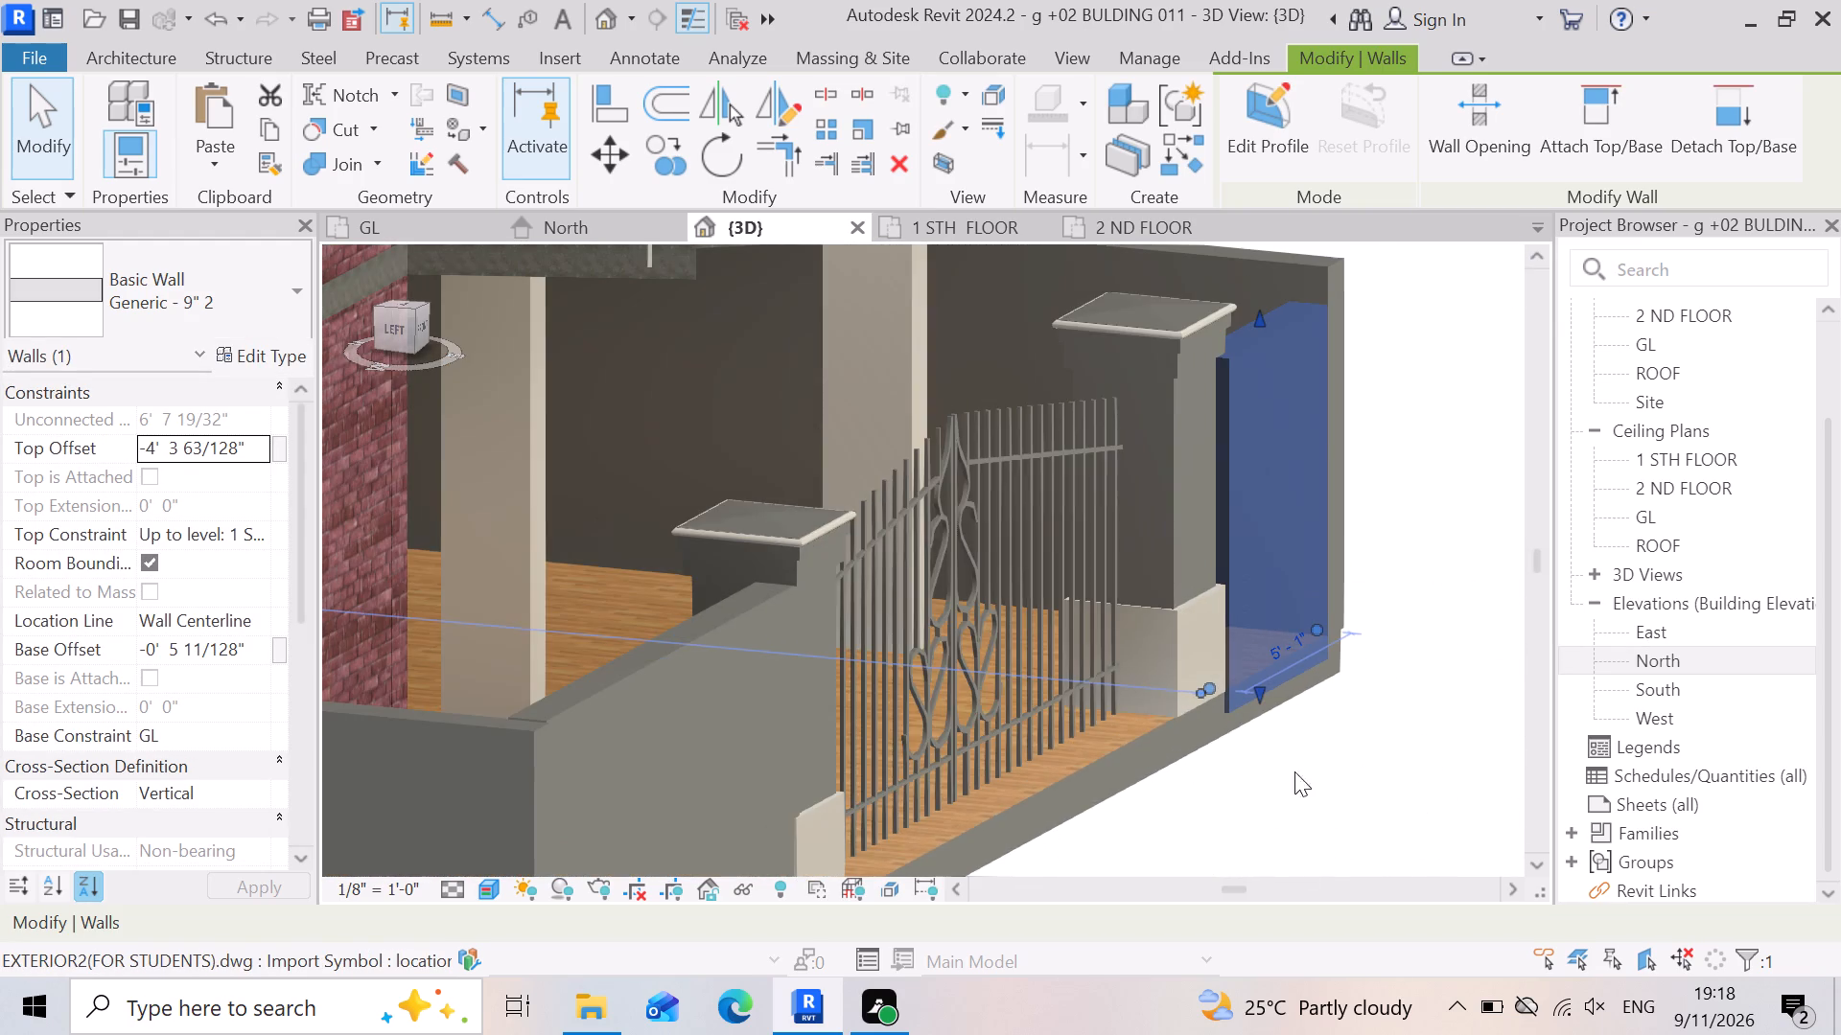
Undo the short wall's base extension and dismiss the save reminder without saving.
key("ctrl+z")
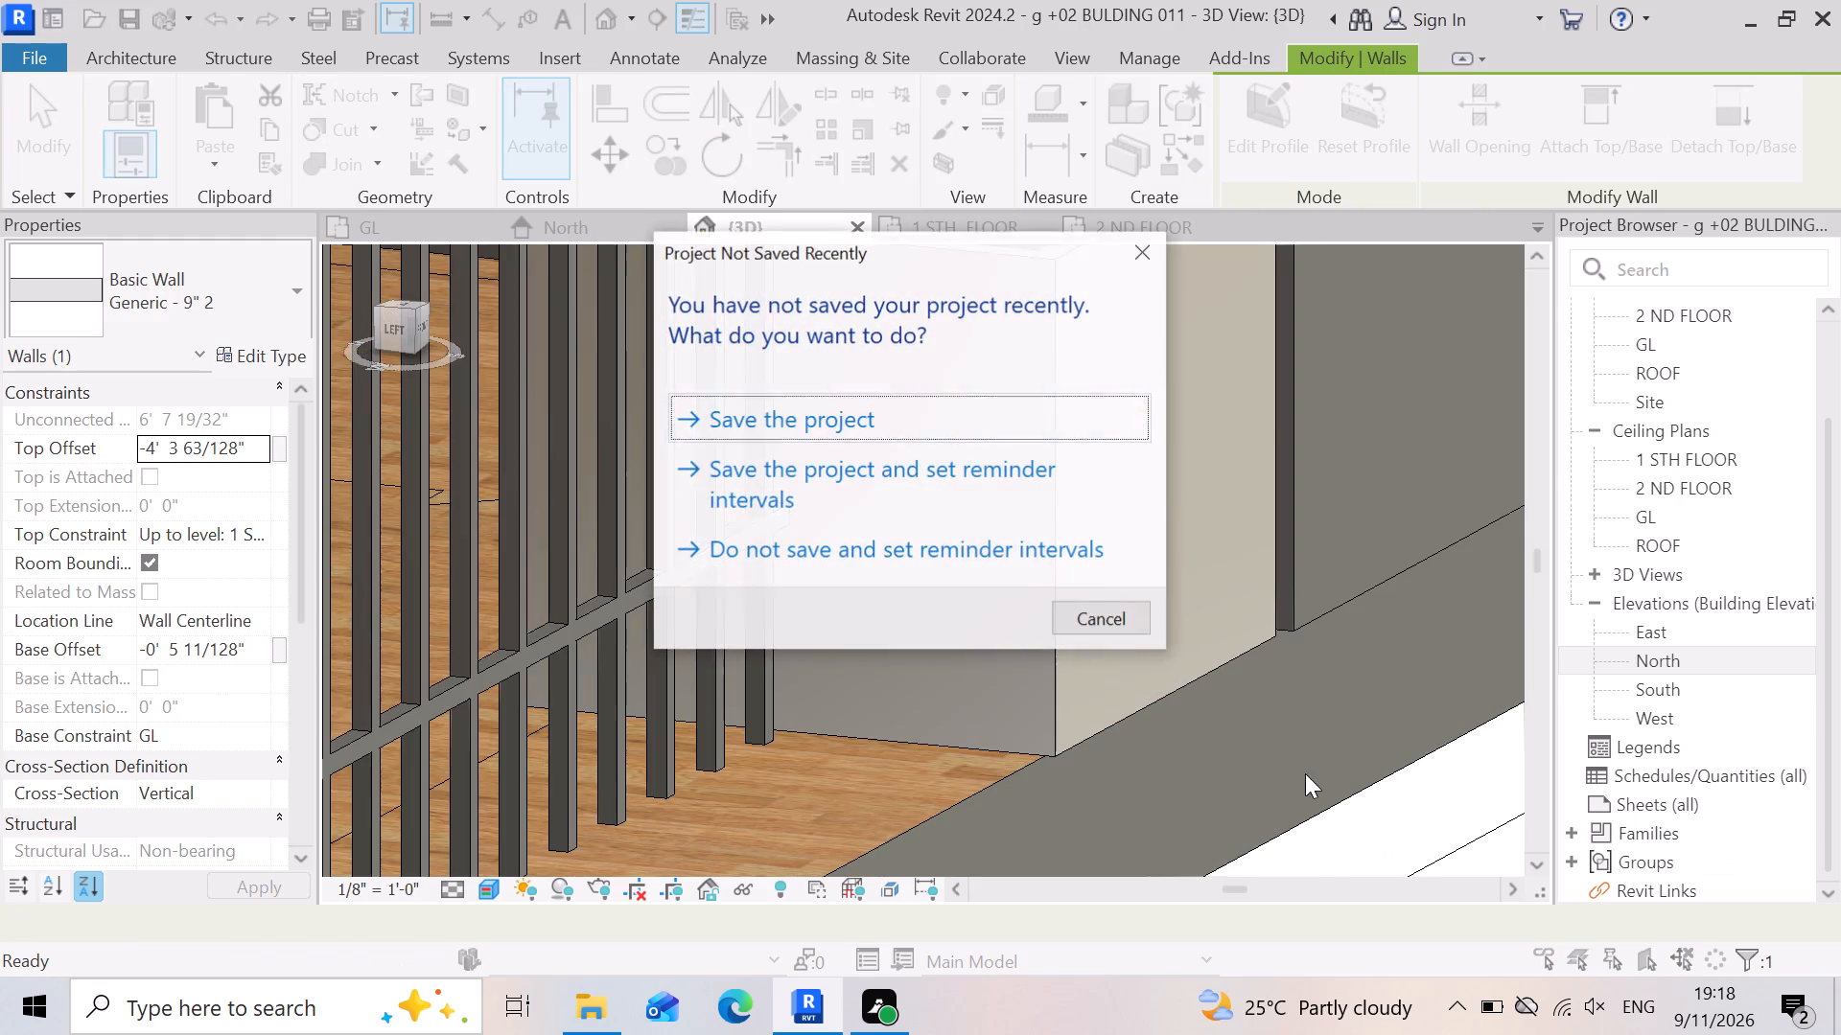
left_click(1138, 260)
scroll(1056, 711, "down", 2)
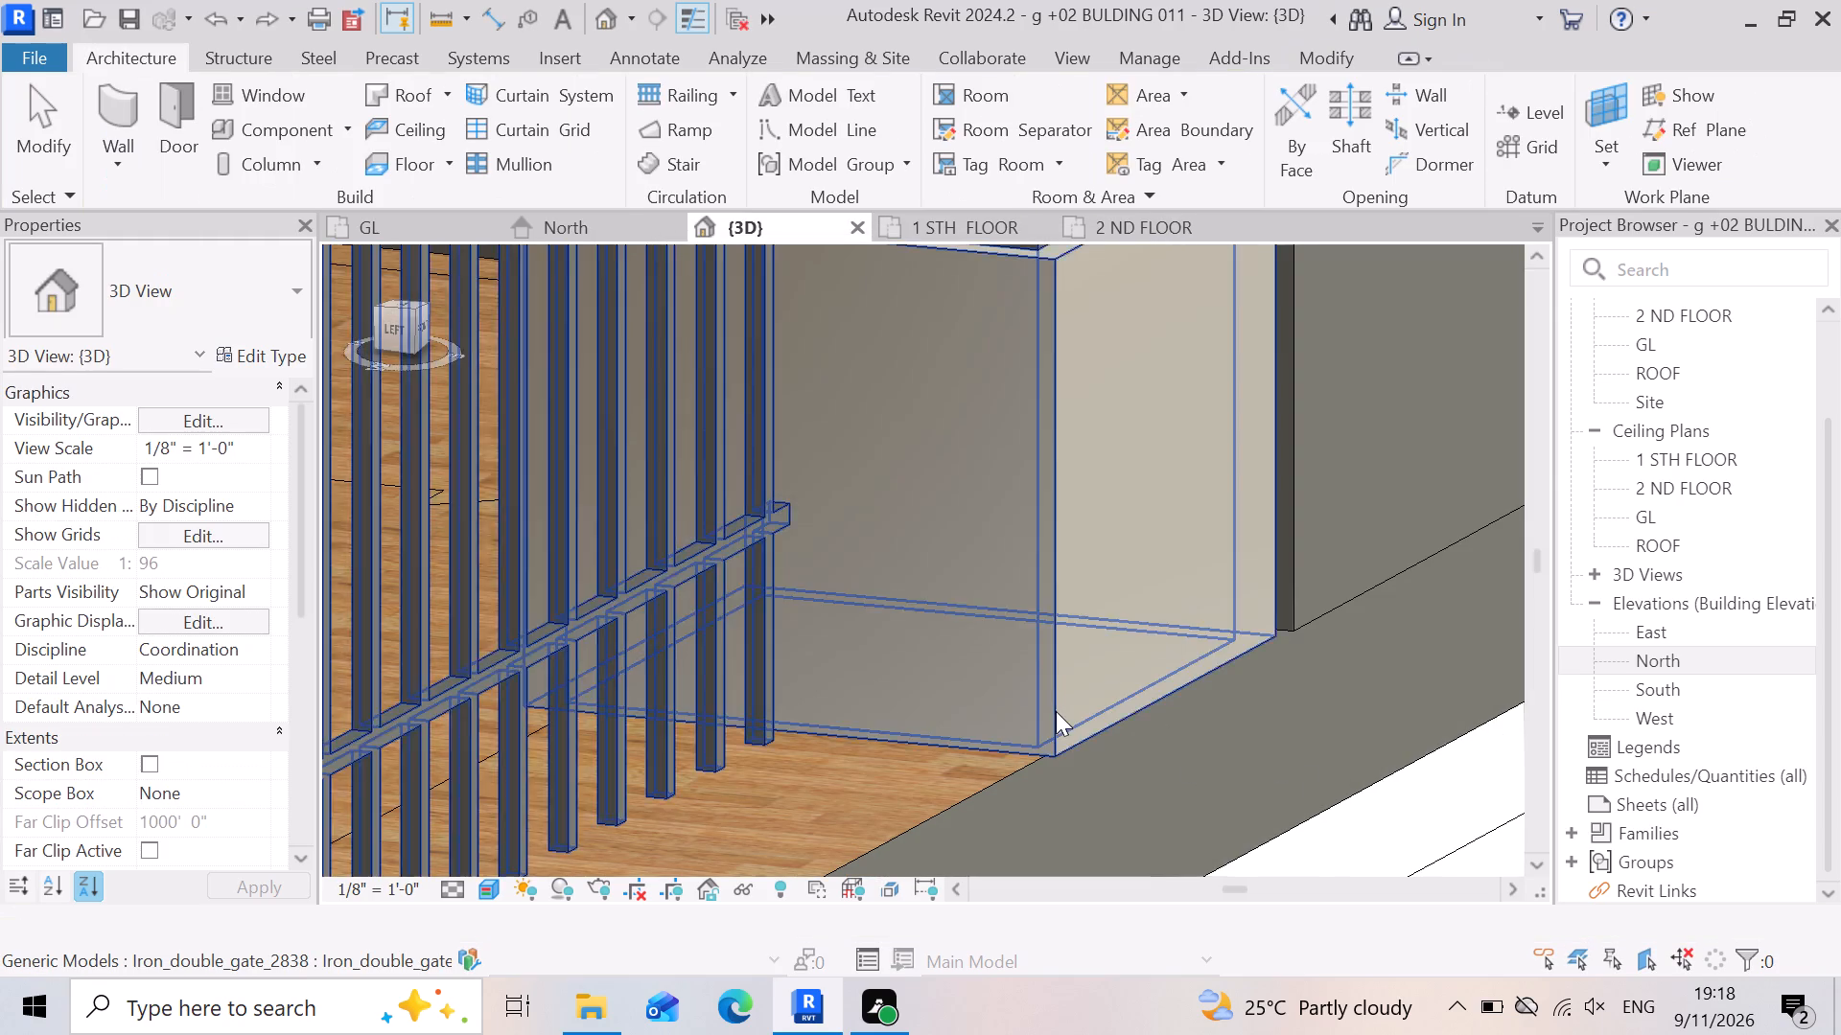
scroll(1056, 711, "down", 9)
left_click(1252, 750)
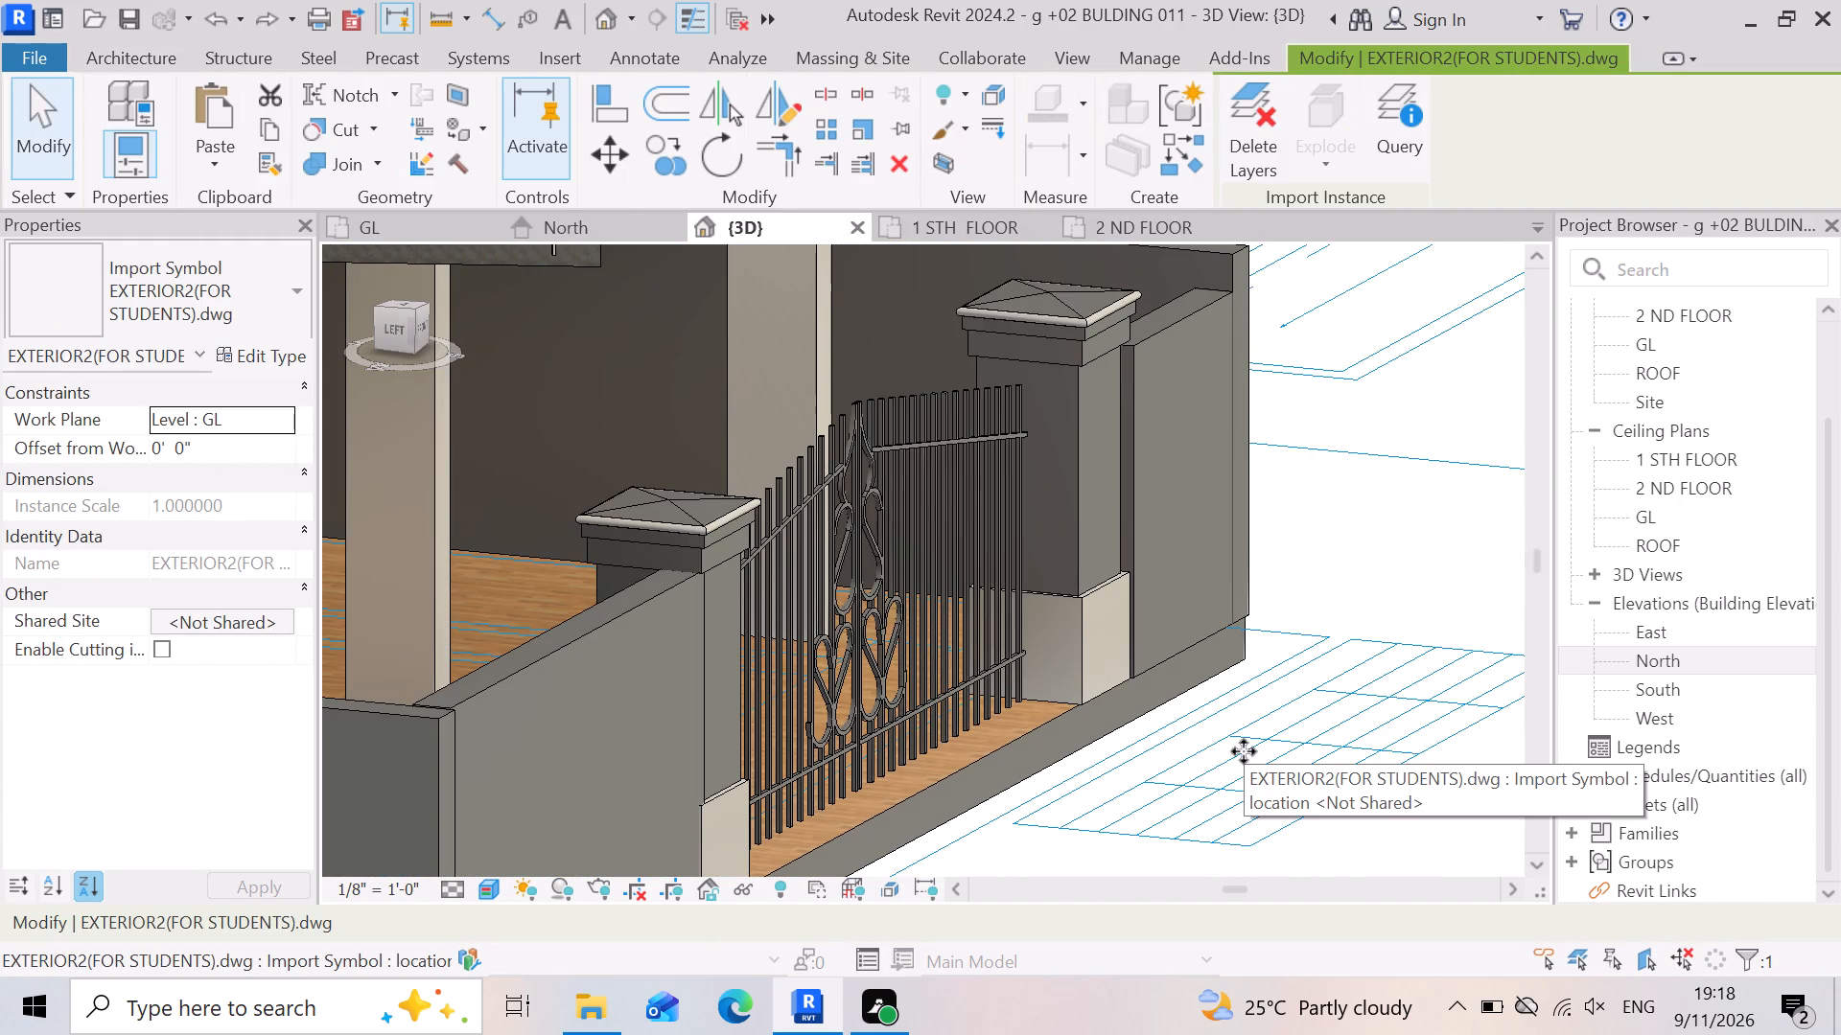
Stretch the short front wall's gate-side end to meet the far gate pillar, making the wall about 5'-2" long.
left_click(1170, 462)
scroll(1228, 304, "up", 2)
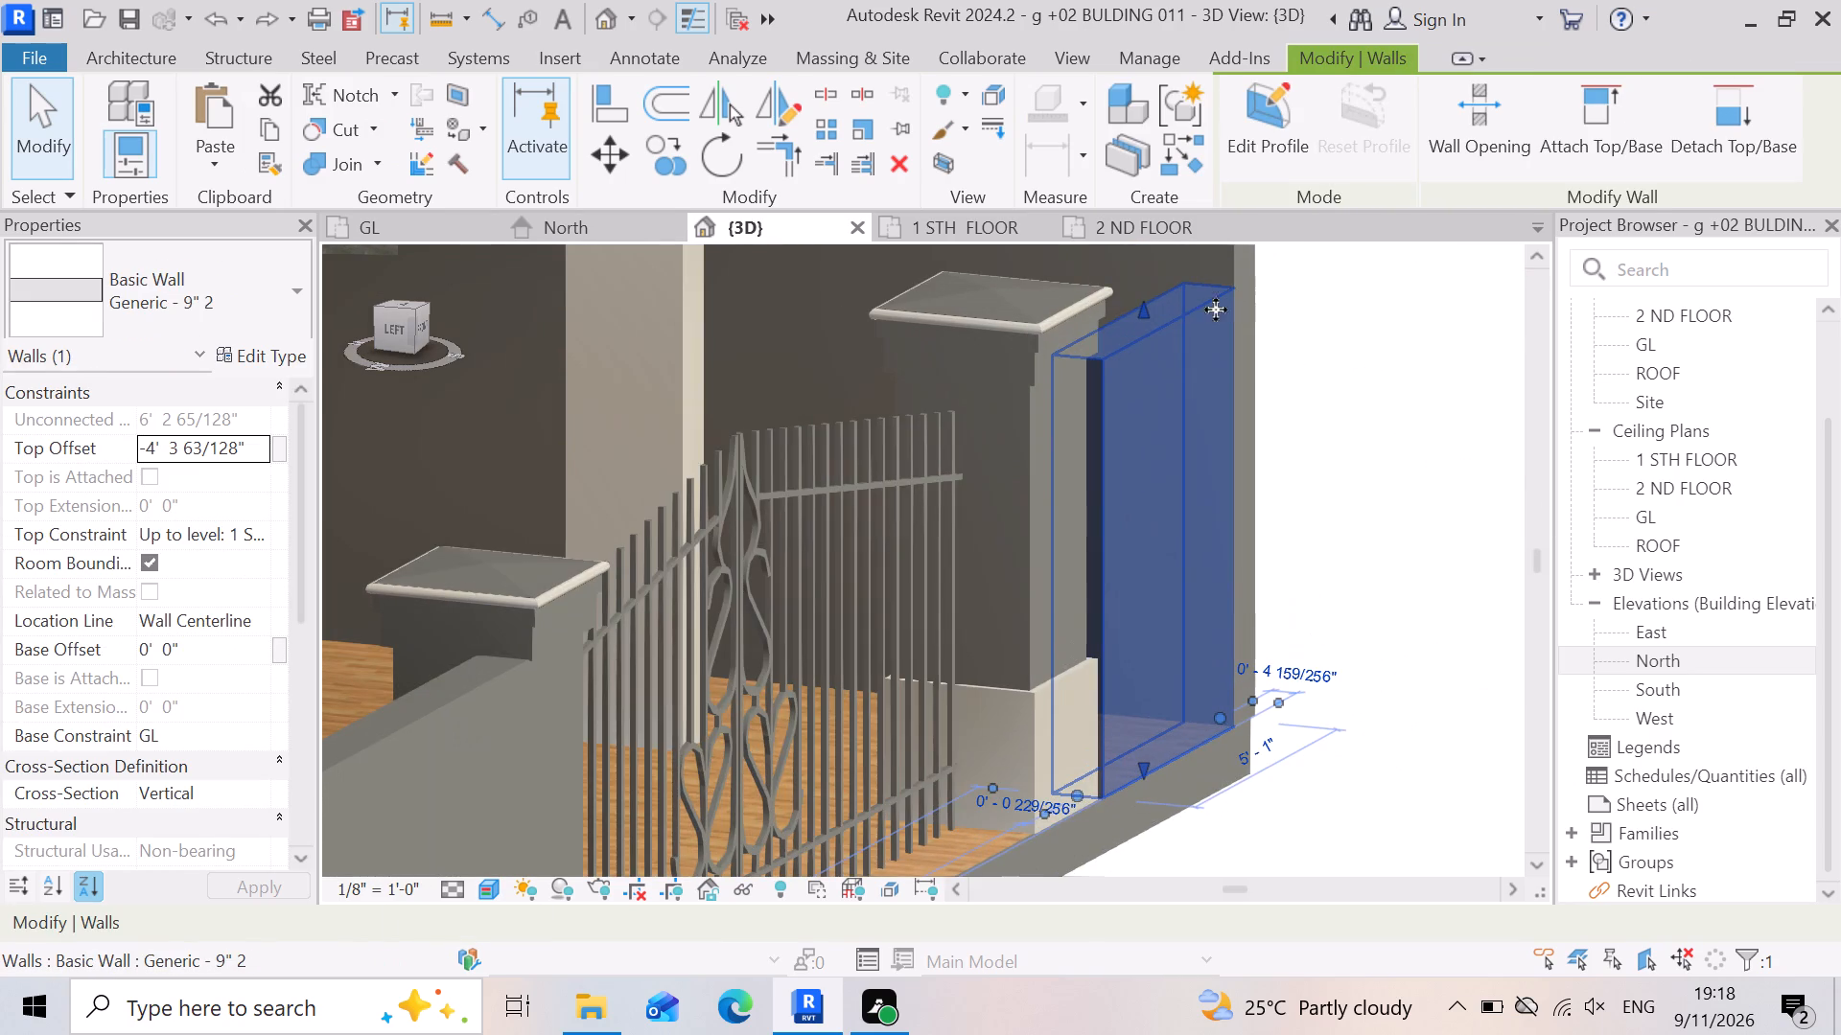
scroll(1205, 492, "down", 7)
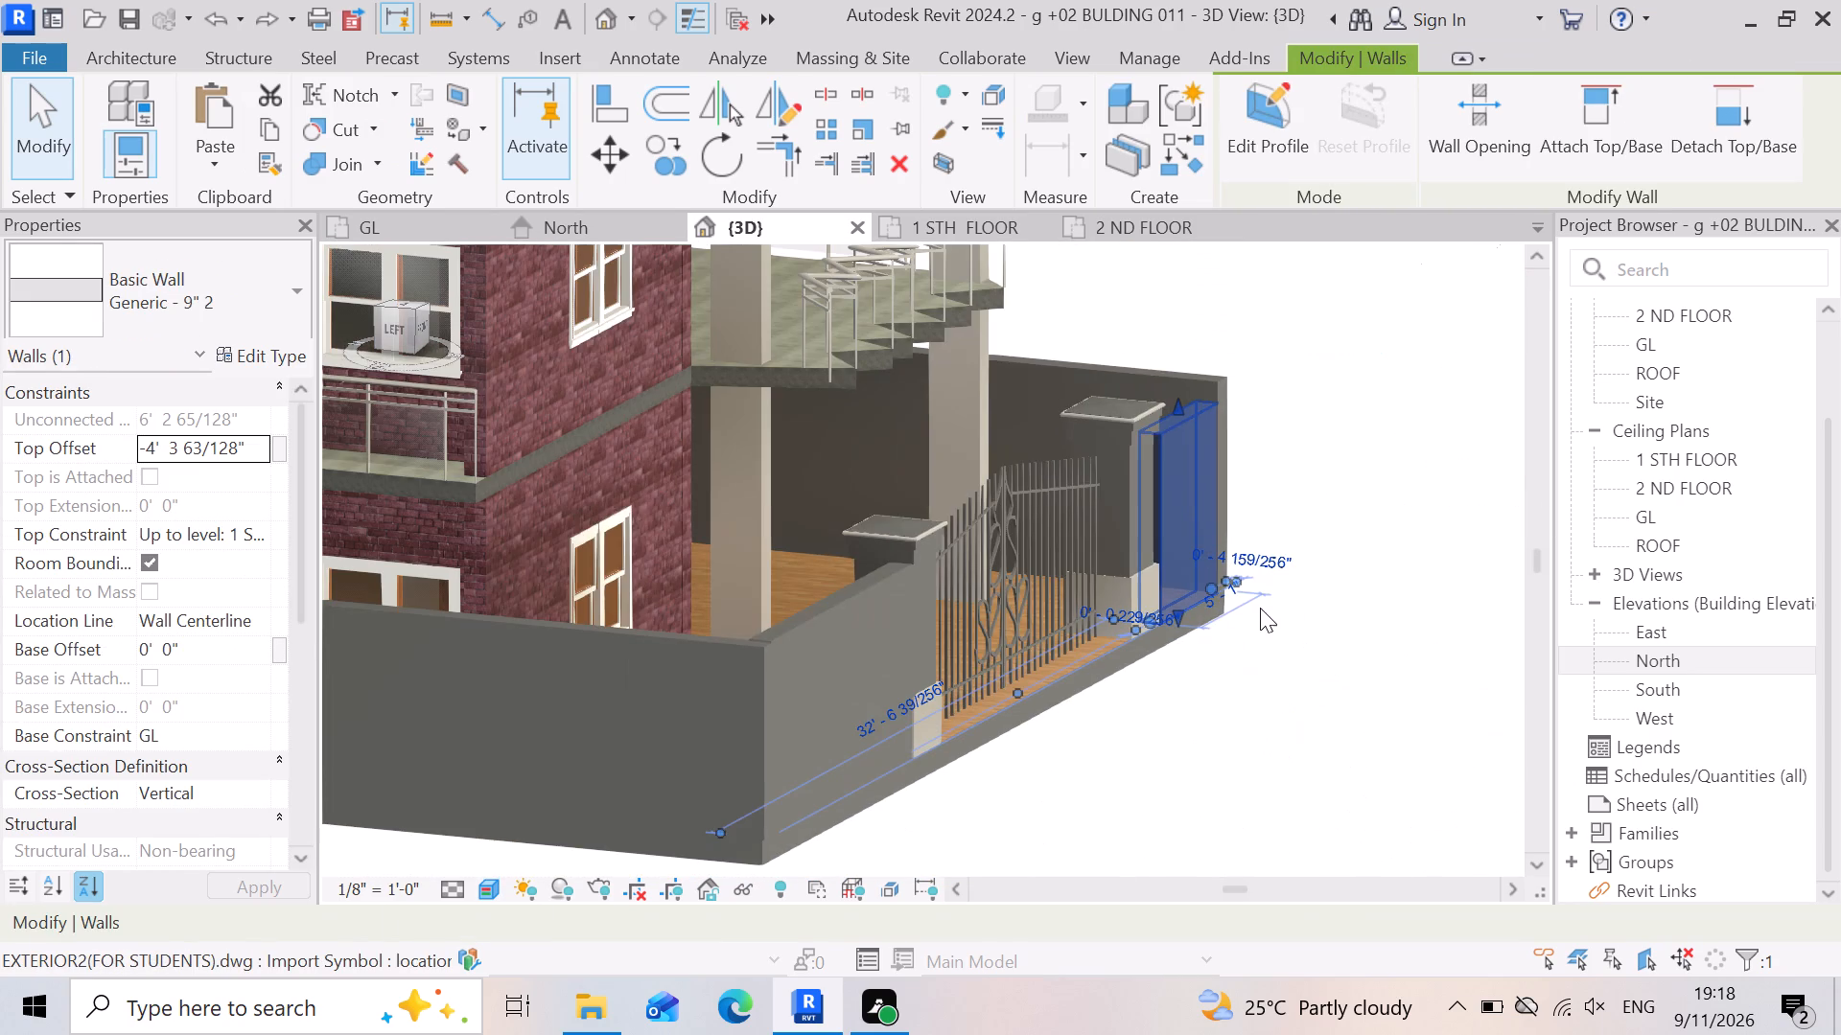
scroll(1264, 599, "down", 3)
right_click_drag(1254, 650, 1231, 632, "shift")
middle_click_drag(1249, 648, 1231, 632, "shift")
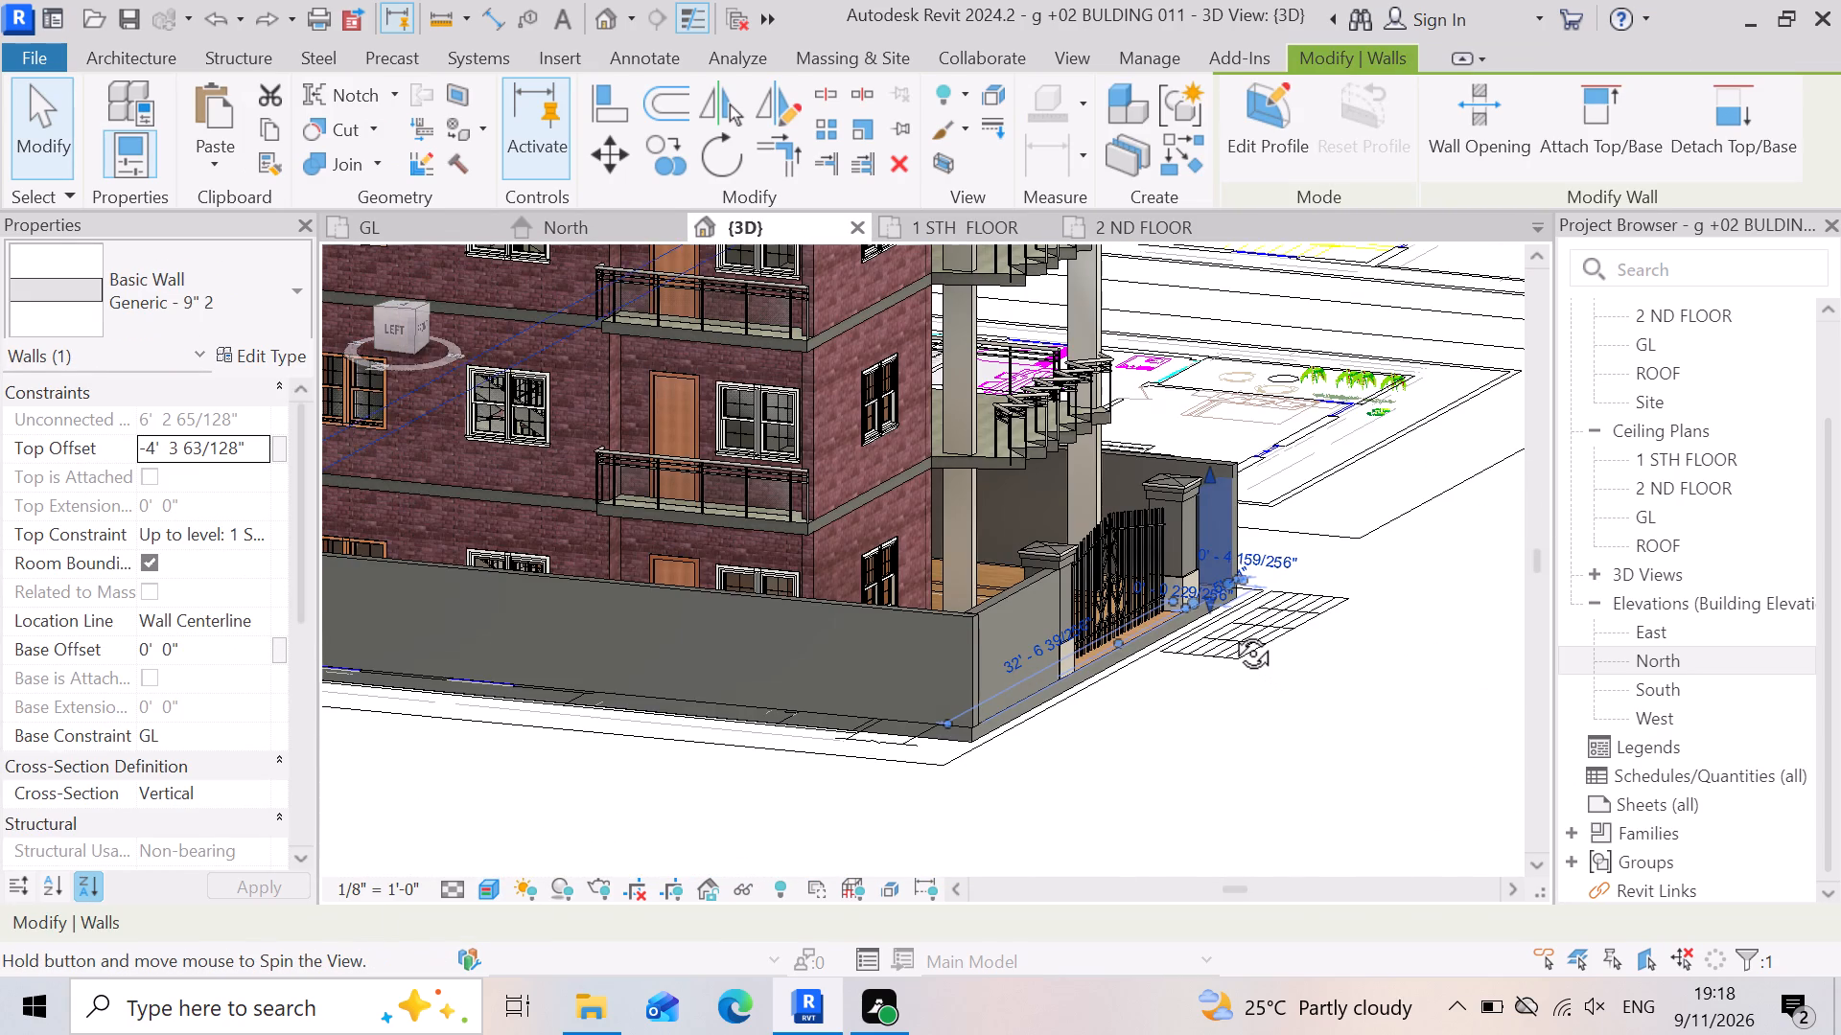
middle_click_drag(1231, 632, 1004, 673, "shift")
right_click_drag(1231, 632, 1004, 673, "shift")
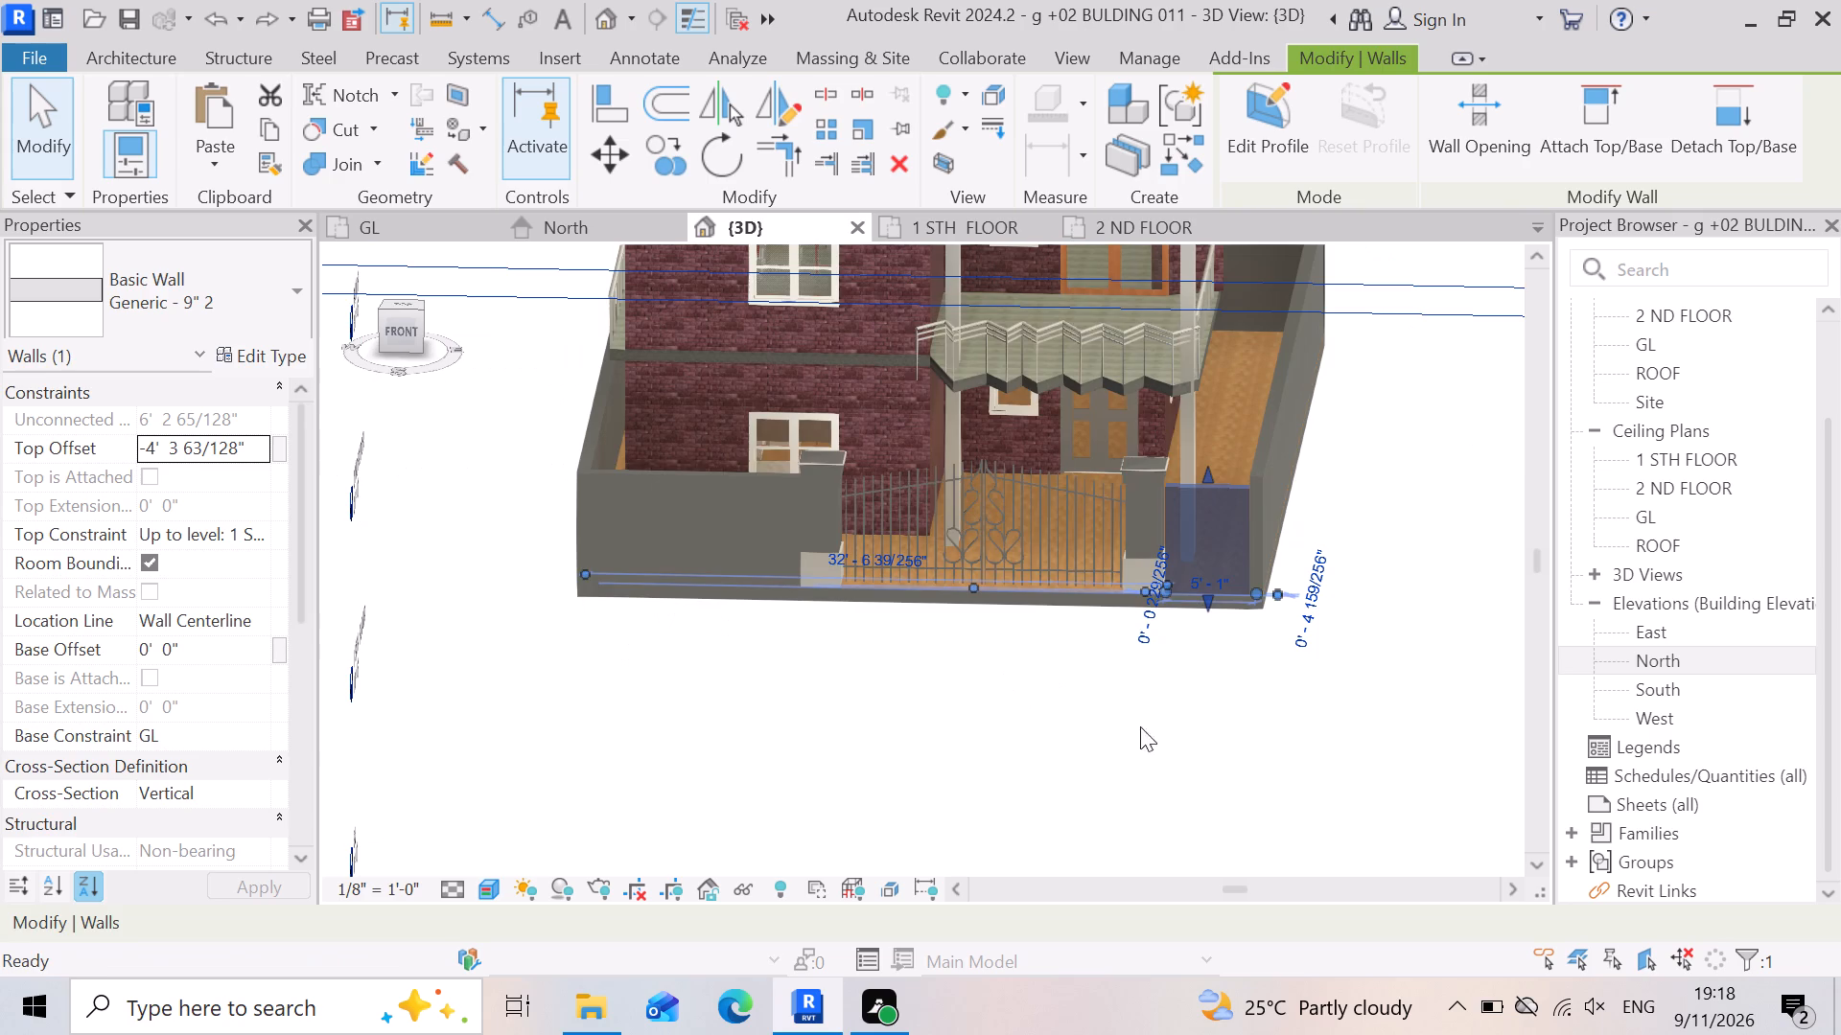
left_click(1258, 793)
scroll(1208, 577, "up", 5)
left_click(1227, 541)
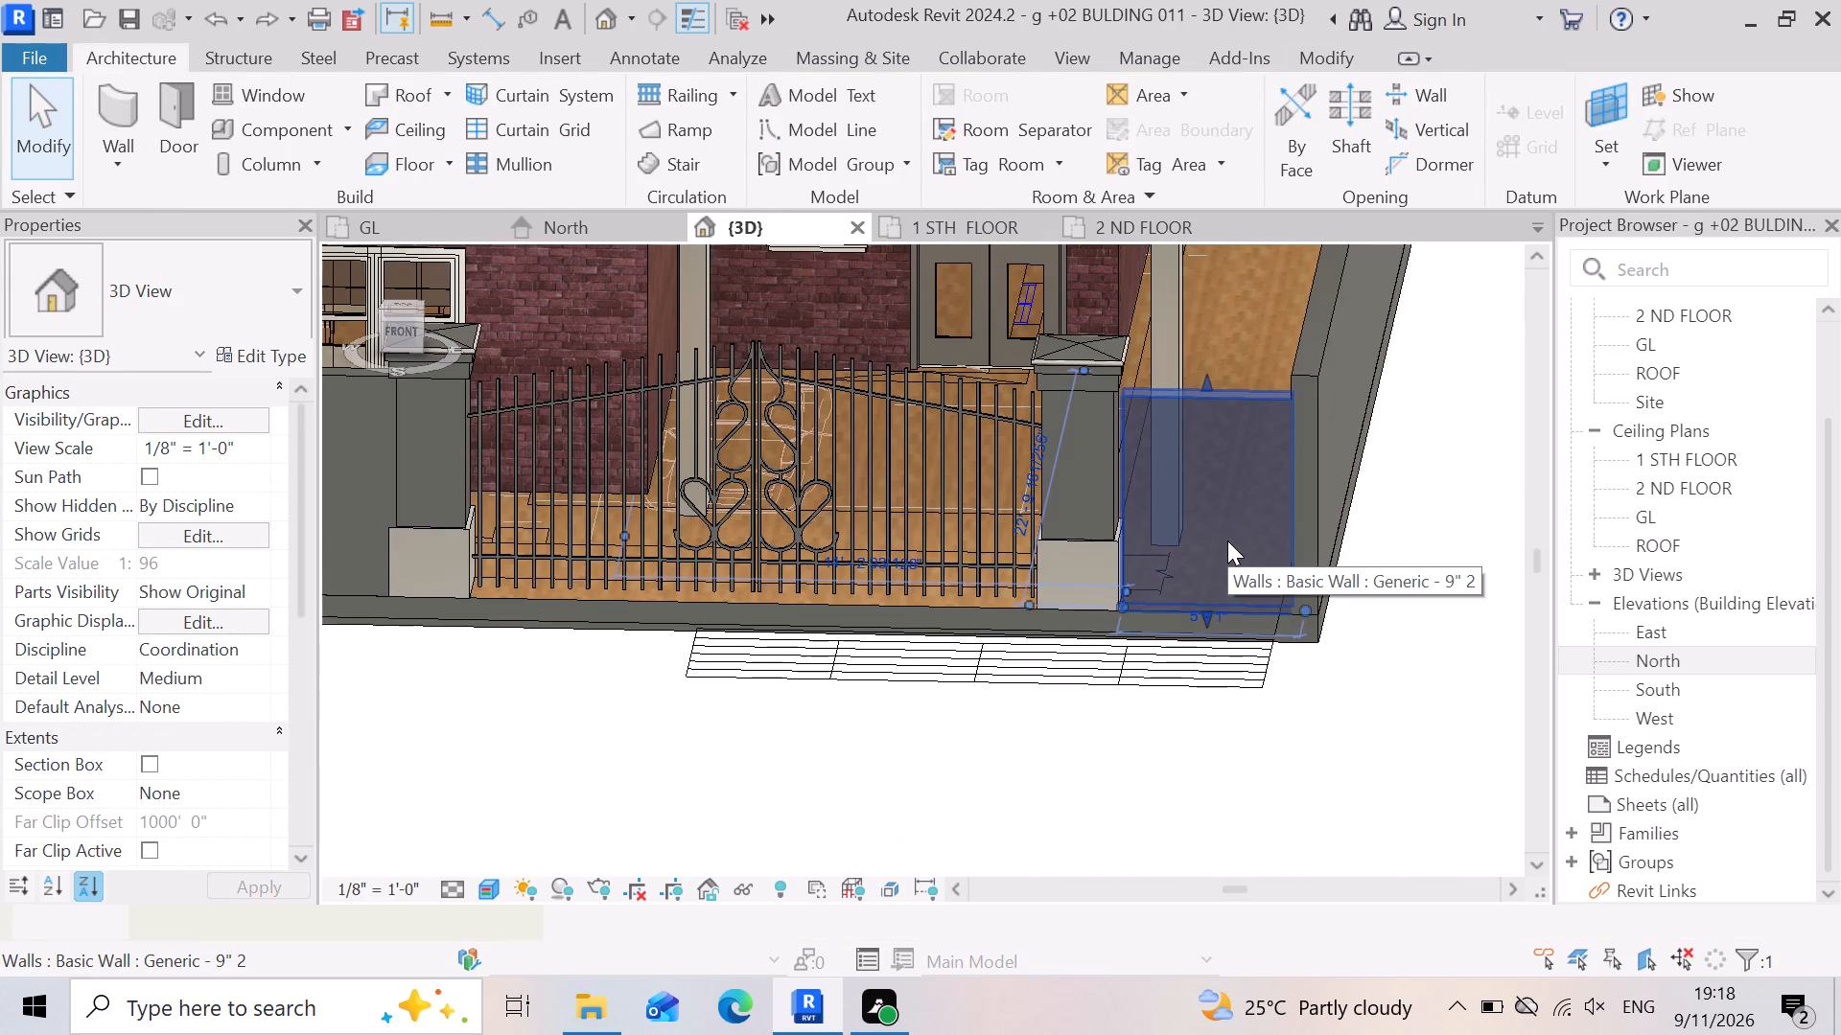
scroll(1156, 641, "up", 6)
scroll(1088, 585, "up", 4)
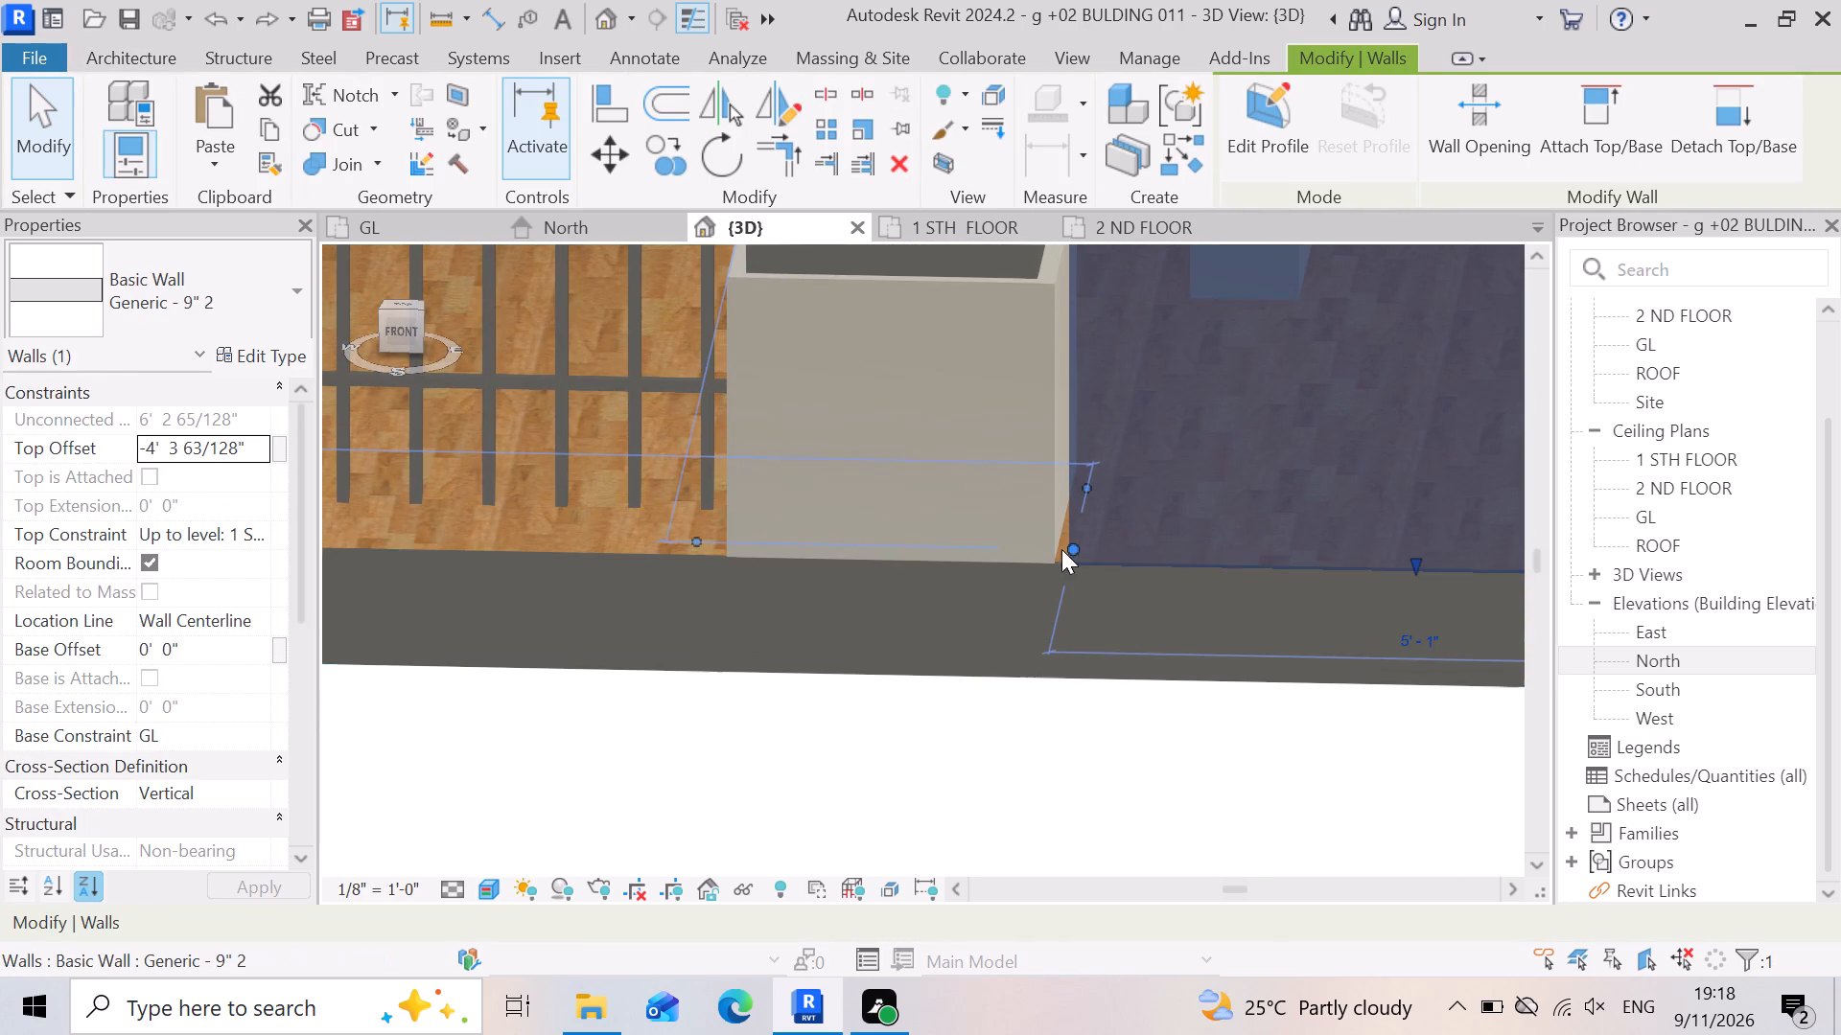
left_click_drag(1071, 546, 1055, 551)
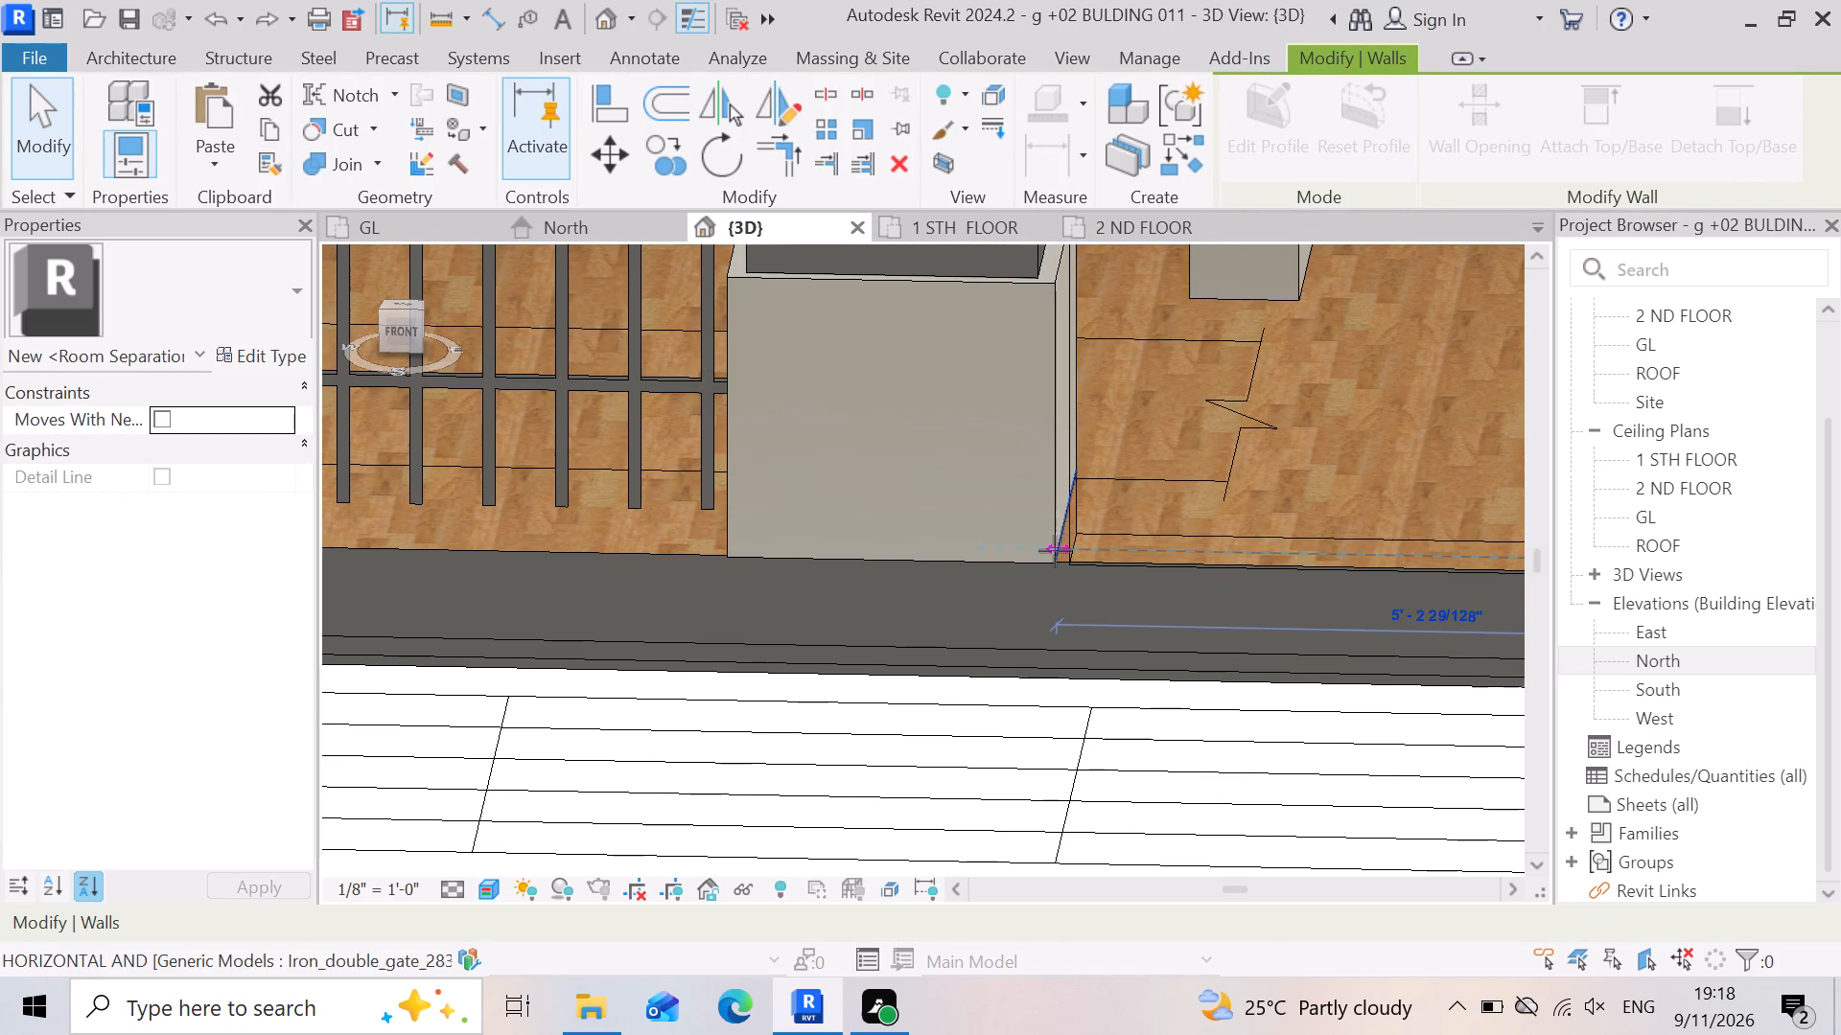
left_click_drag(1055, 551, 1053, 551)
left_click(1053, 551)
scroll(1053, 551, "down", 4)
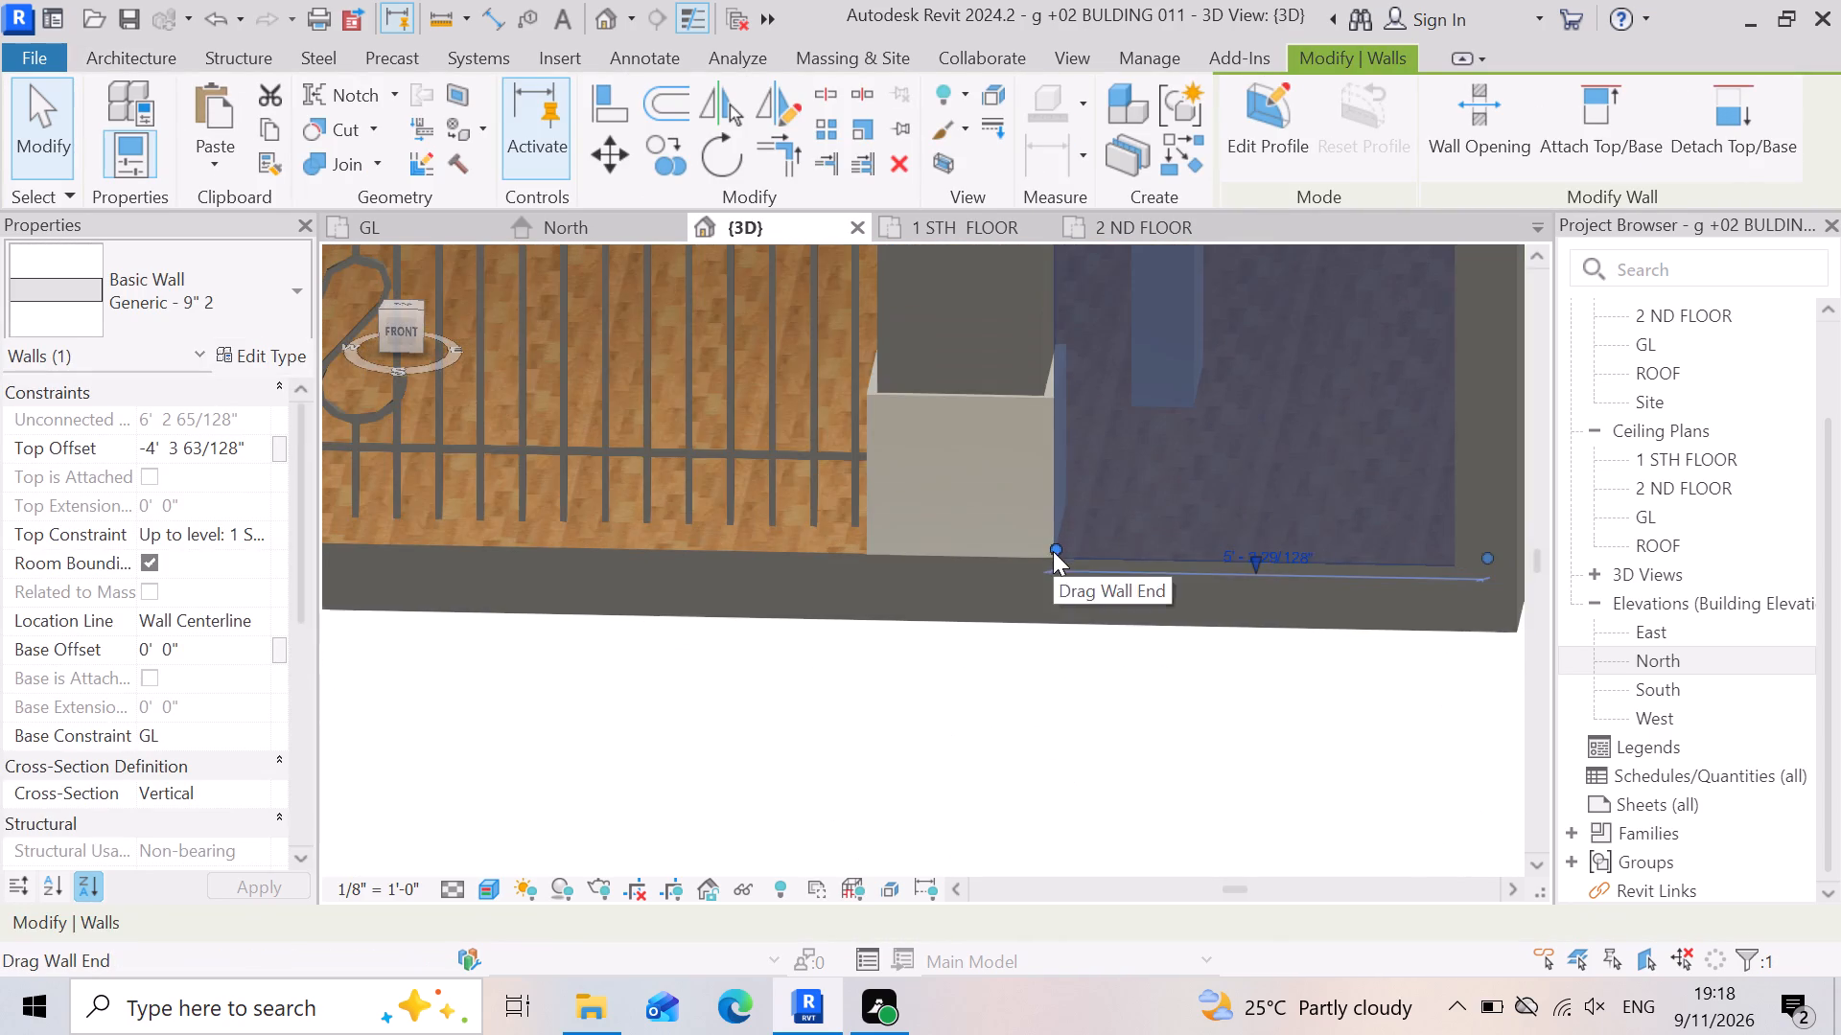
scroll(1054, 551, "down", 4)
left_click(1202, 684)
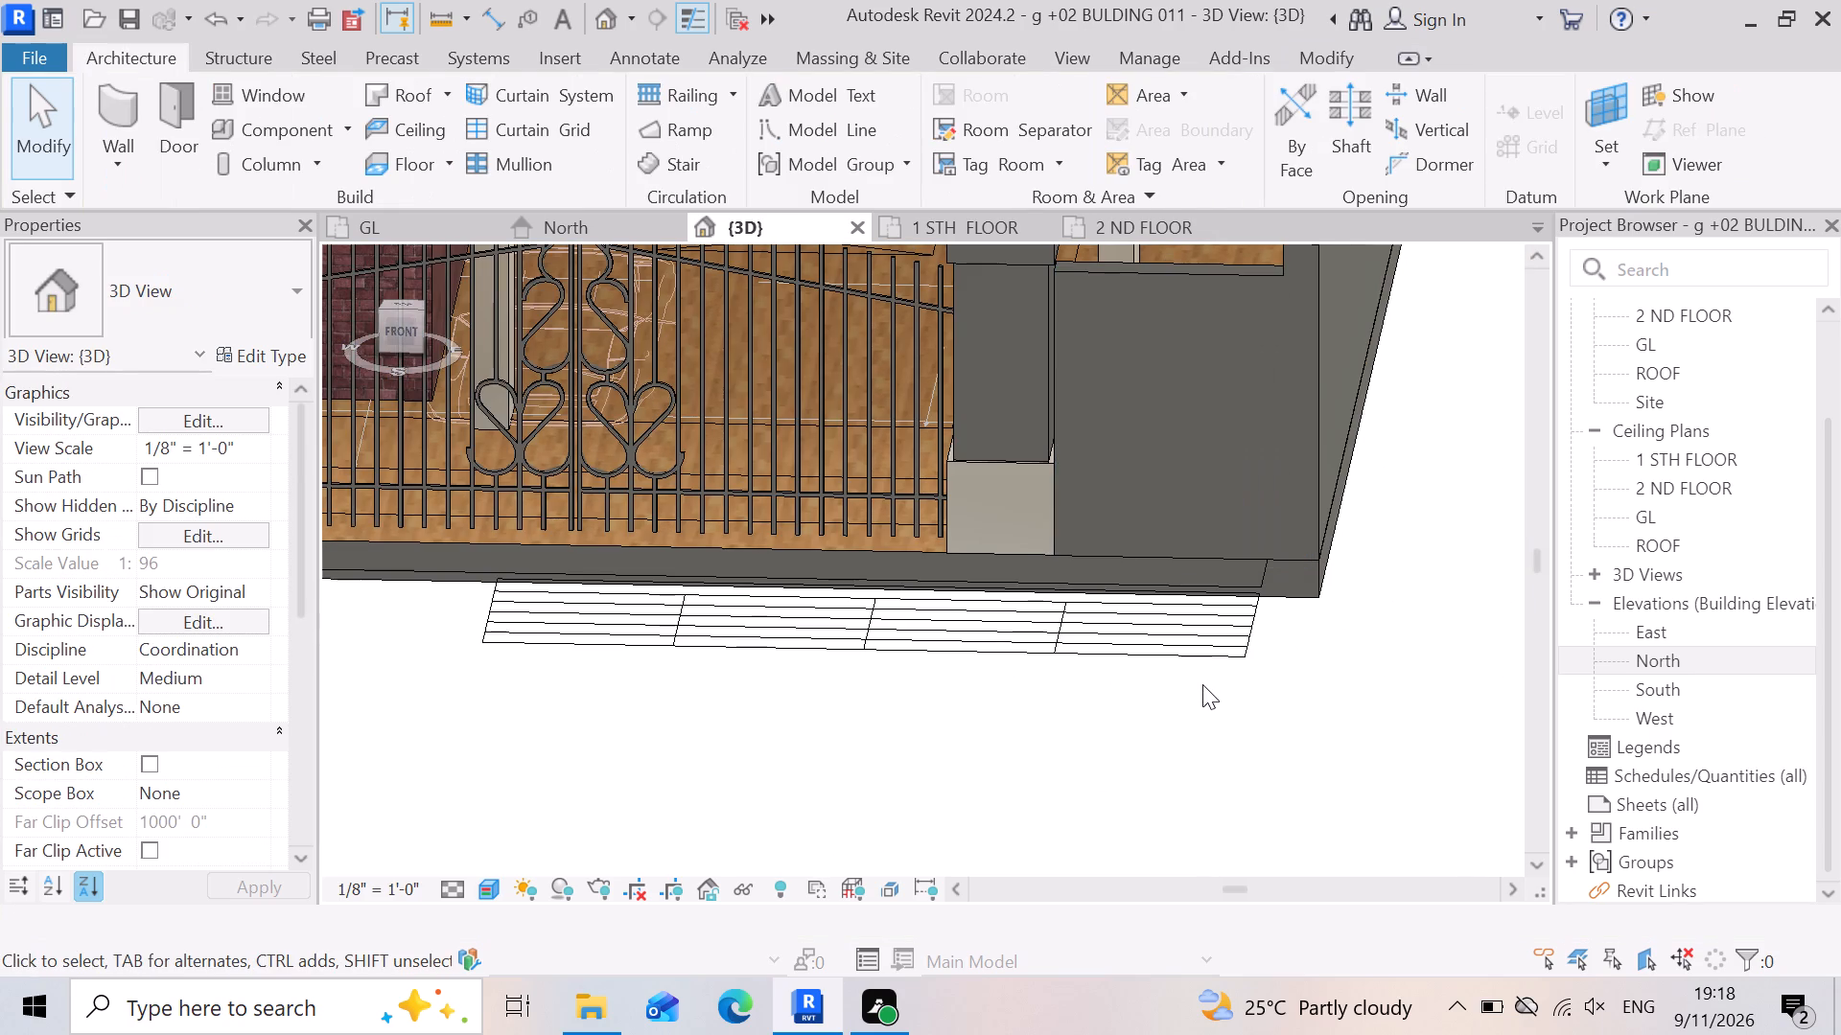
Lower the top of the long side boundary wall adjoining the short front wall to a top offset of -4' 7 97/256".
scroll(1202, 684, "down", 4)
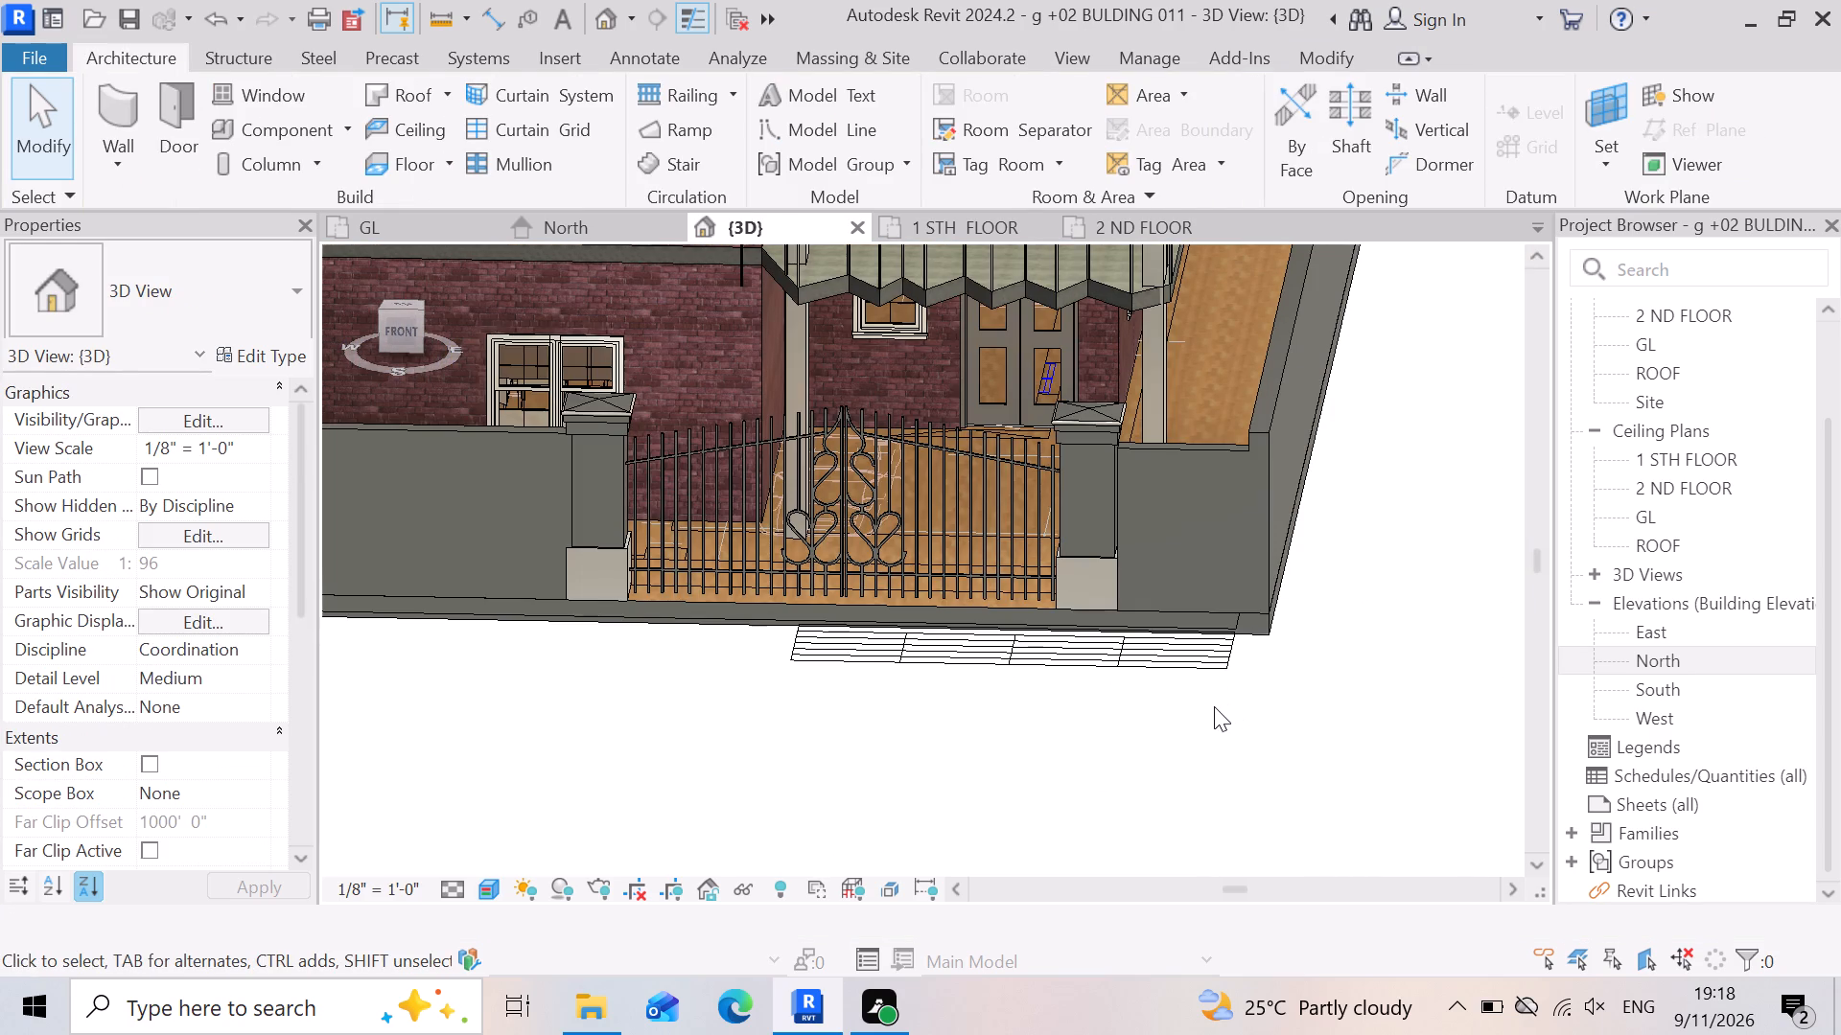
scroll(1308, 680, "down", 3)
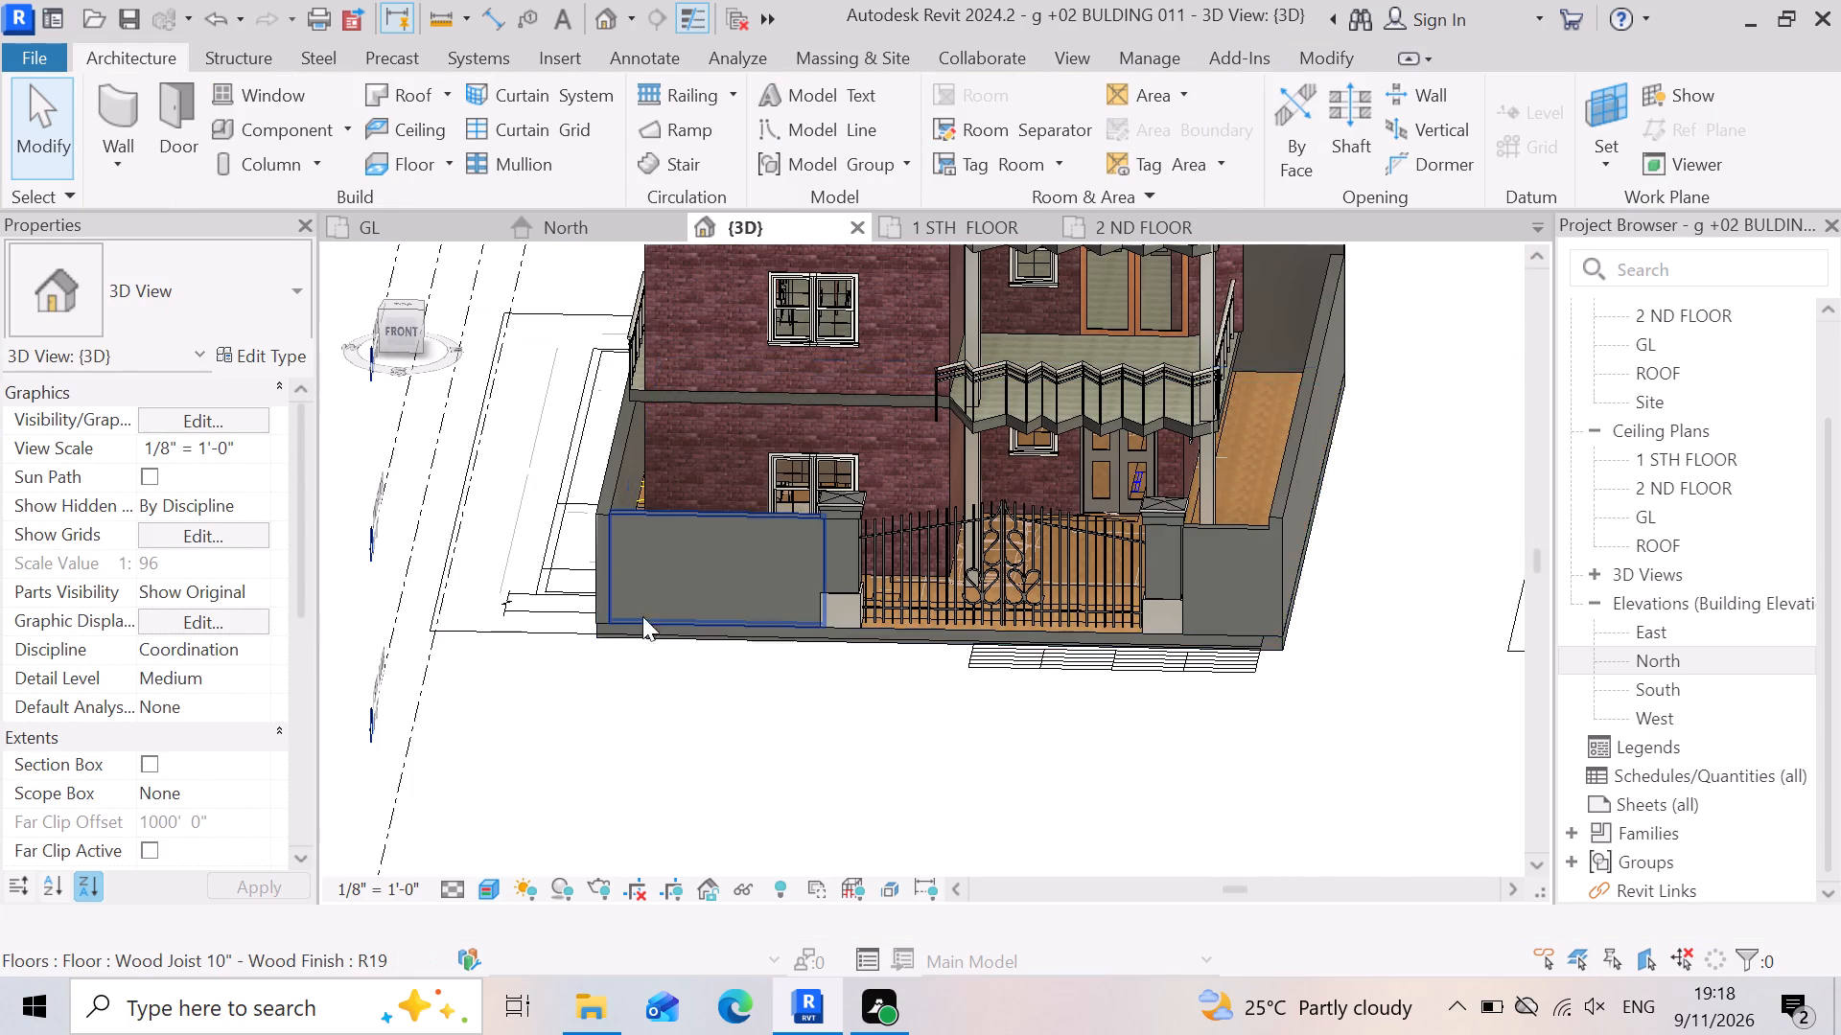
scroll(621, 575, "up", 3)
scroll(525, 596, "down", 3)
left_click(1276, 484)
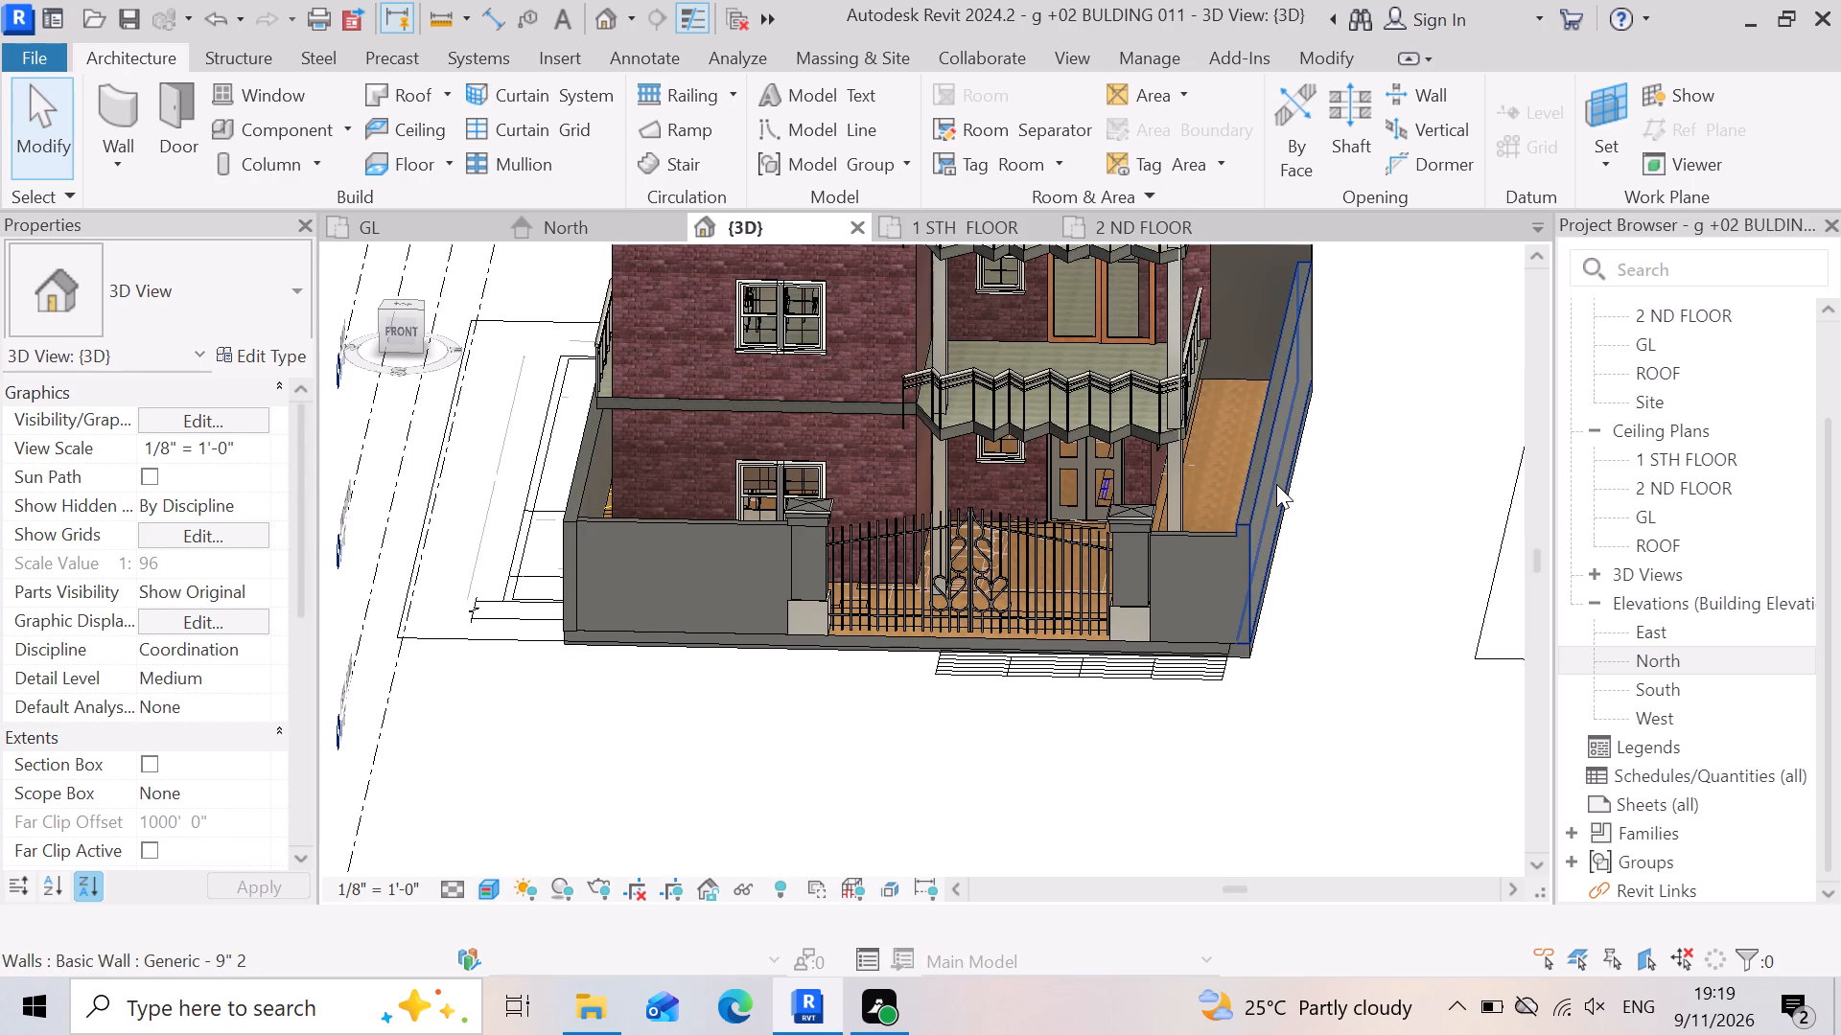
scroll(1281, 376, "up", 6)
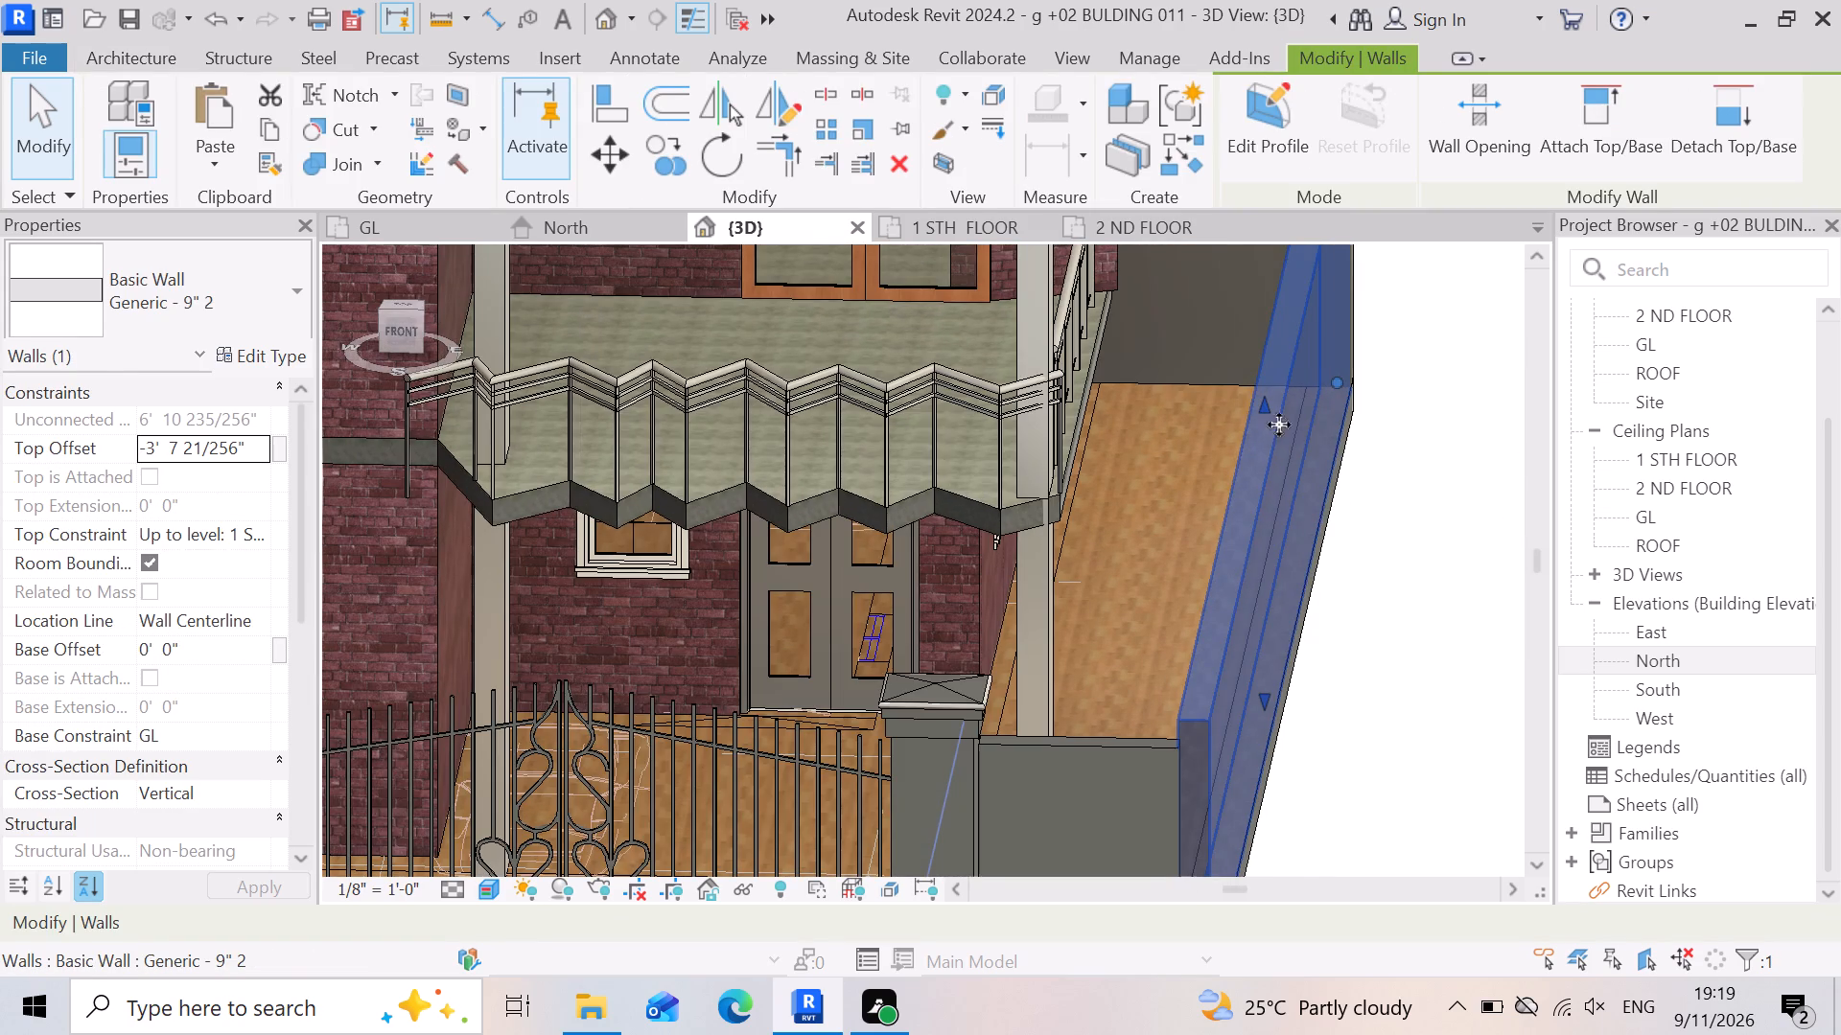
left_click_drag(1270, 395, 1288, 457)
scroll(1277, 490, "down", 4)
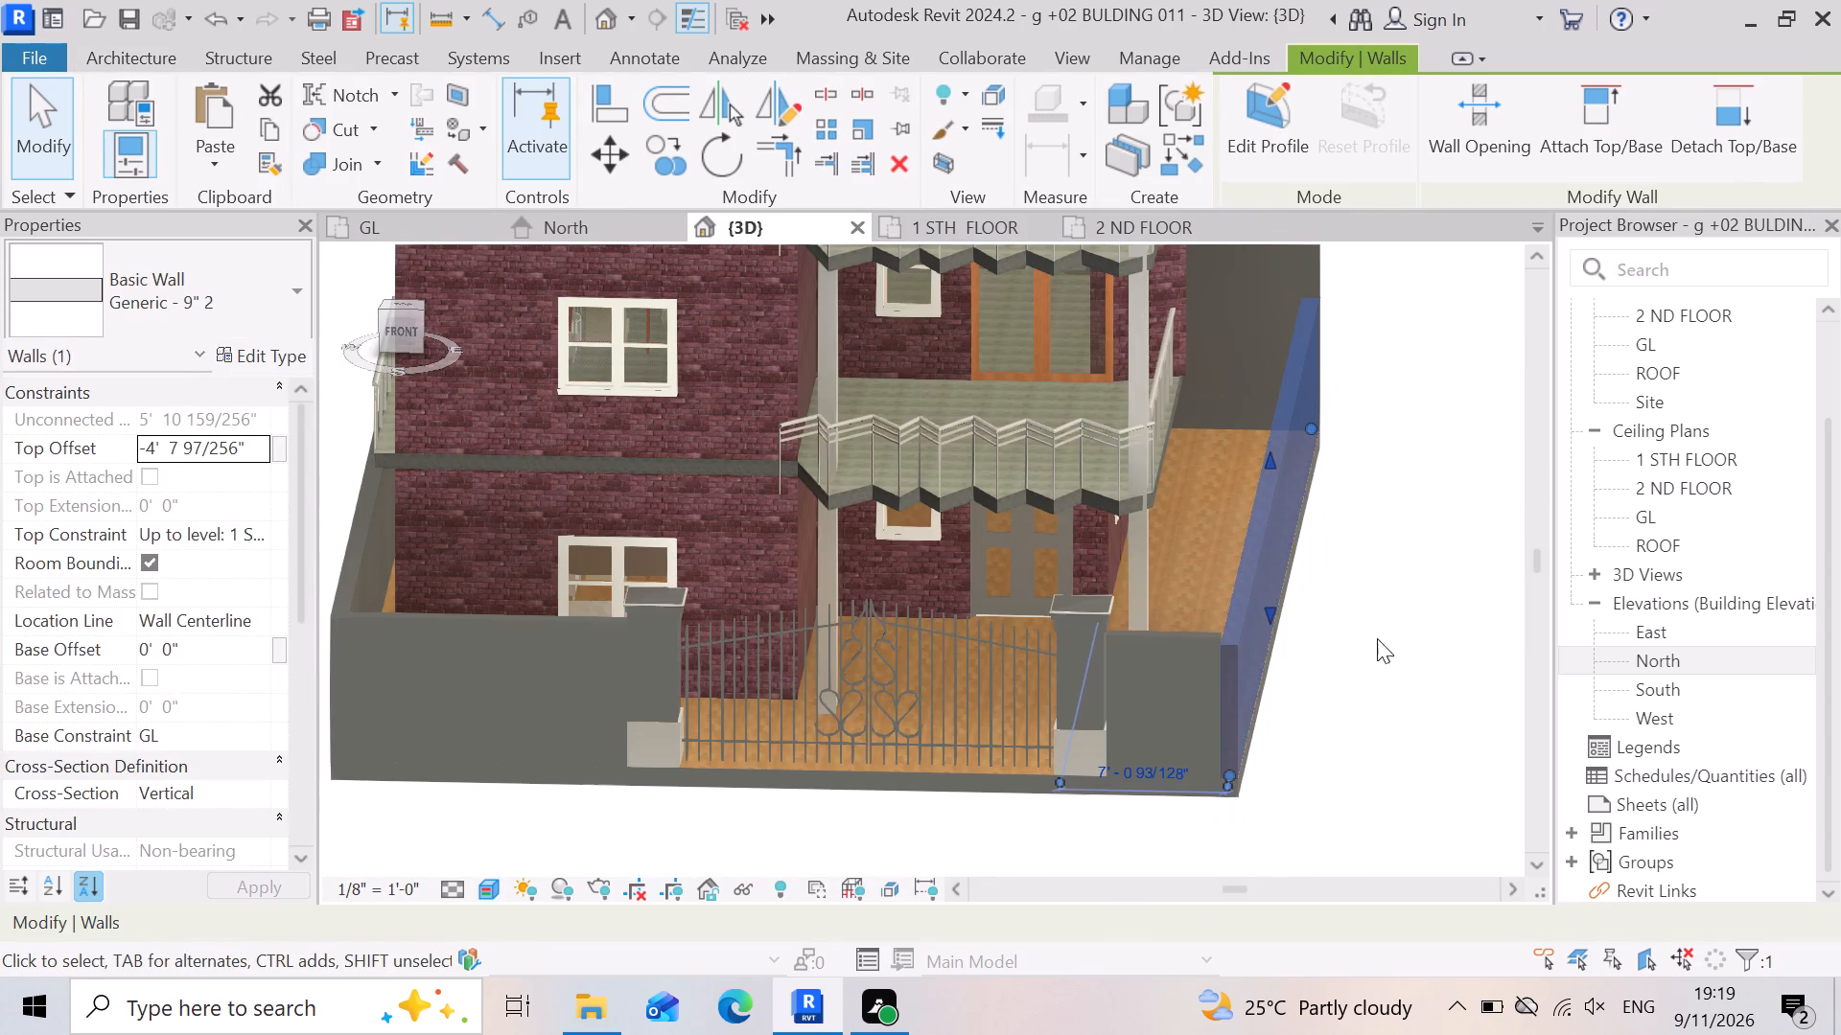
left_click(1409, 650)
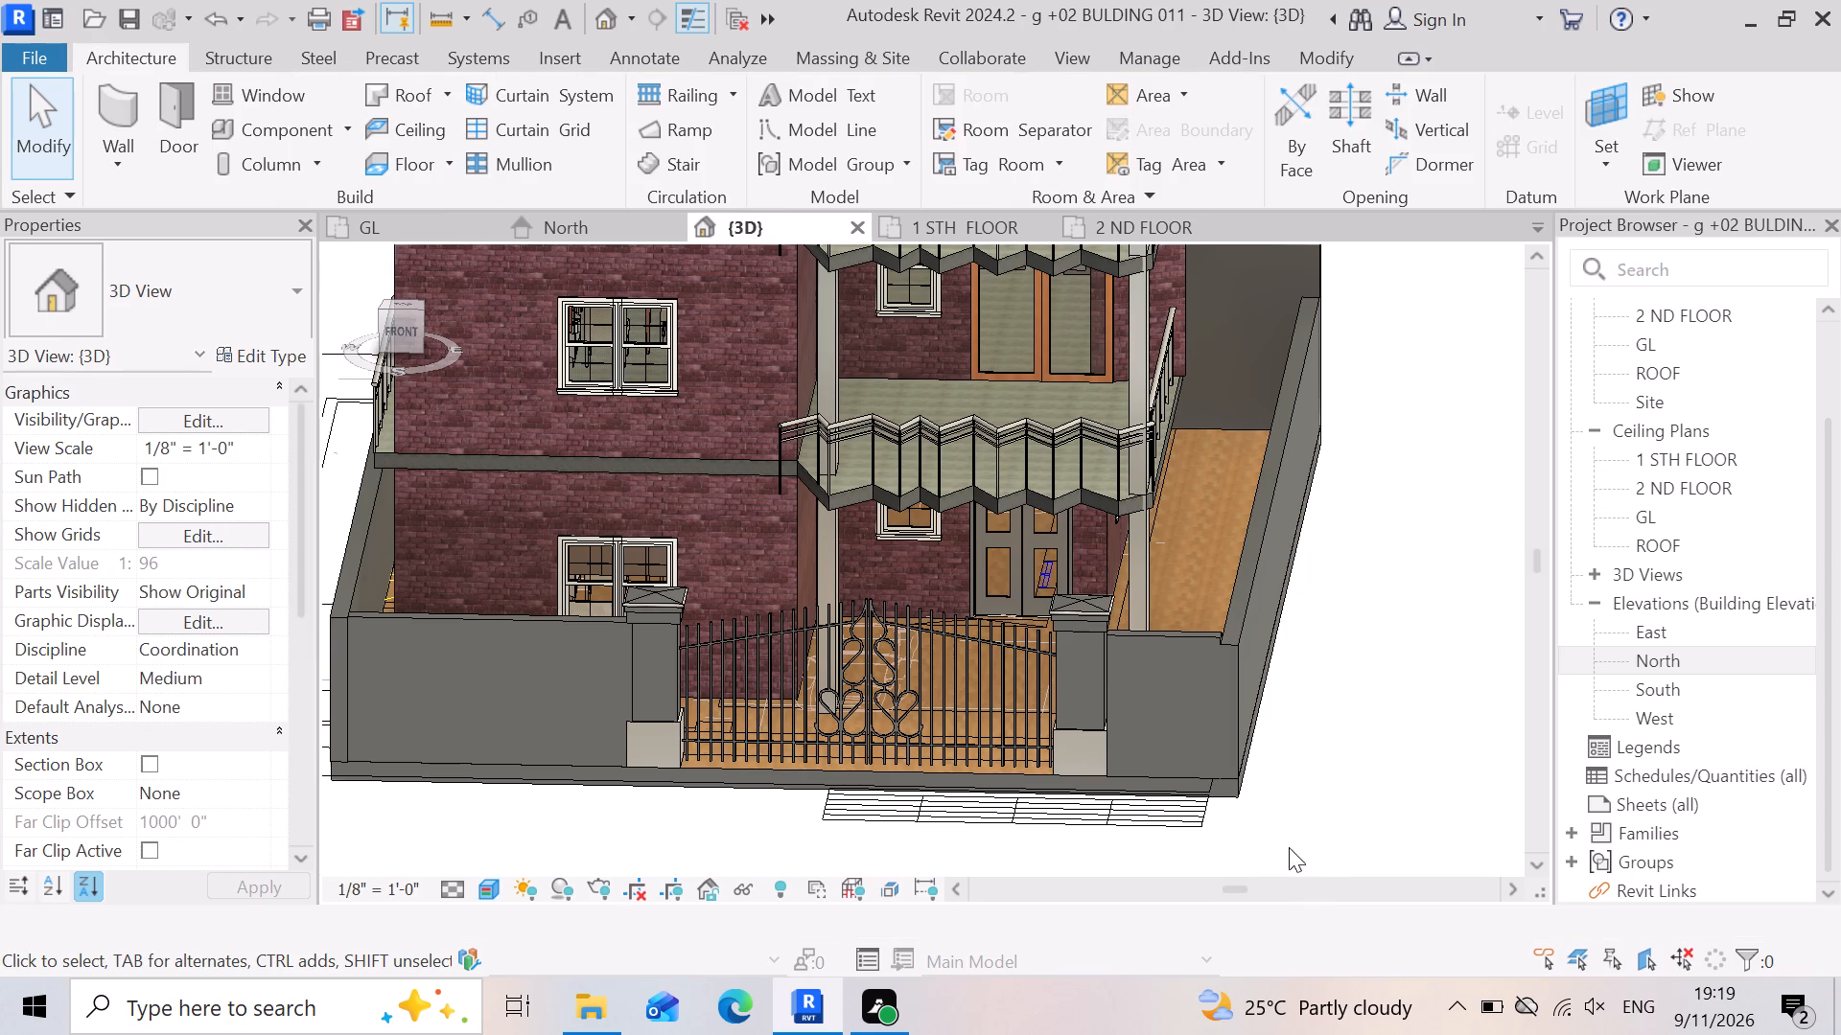
Raise the top of the long side boundary wall beside the gate to a top offset of -4' 4 31/256".
right_click_drag(1263, 755, 1020, 678, "shift")
middle_click_drag(1133, 720, 1021, 680, "shift")
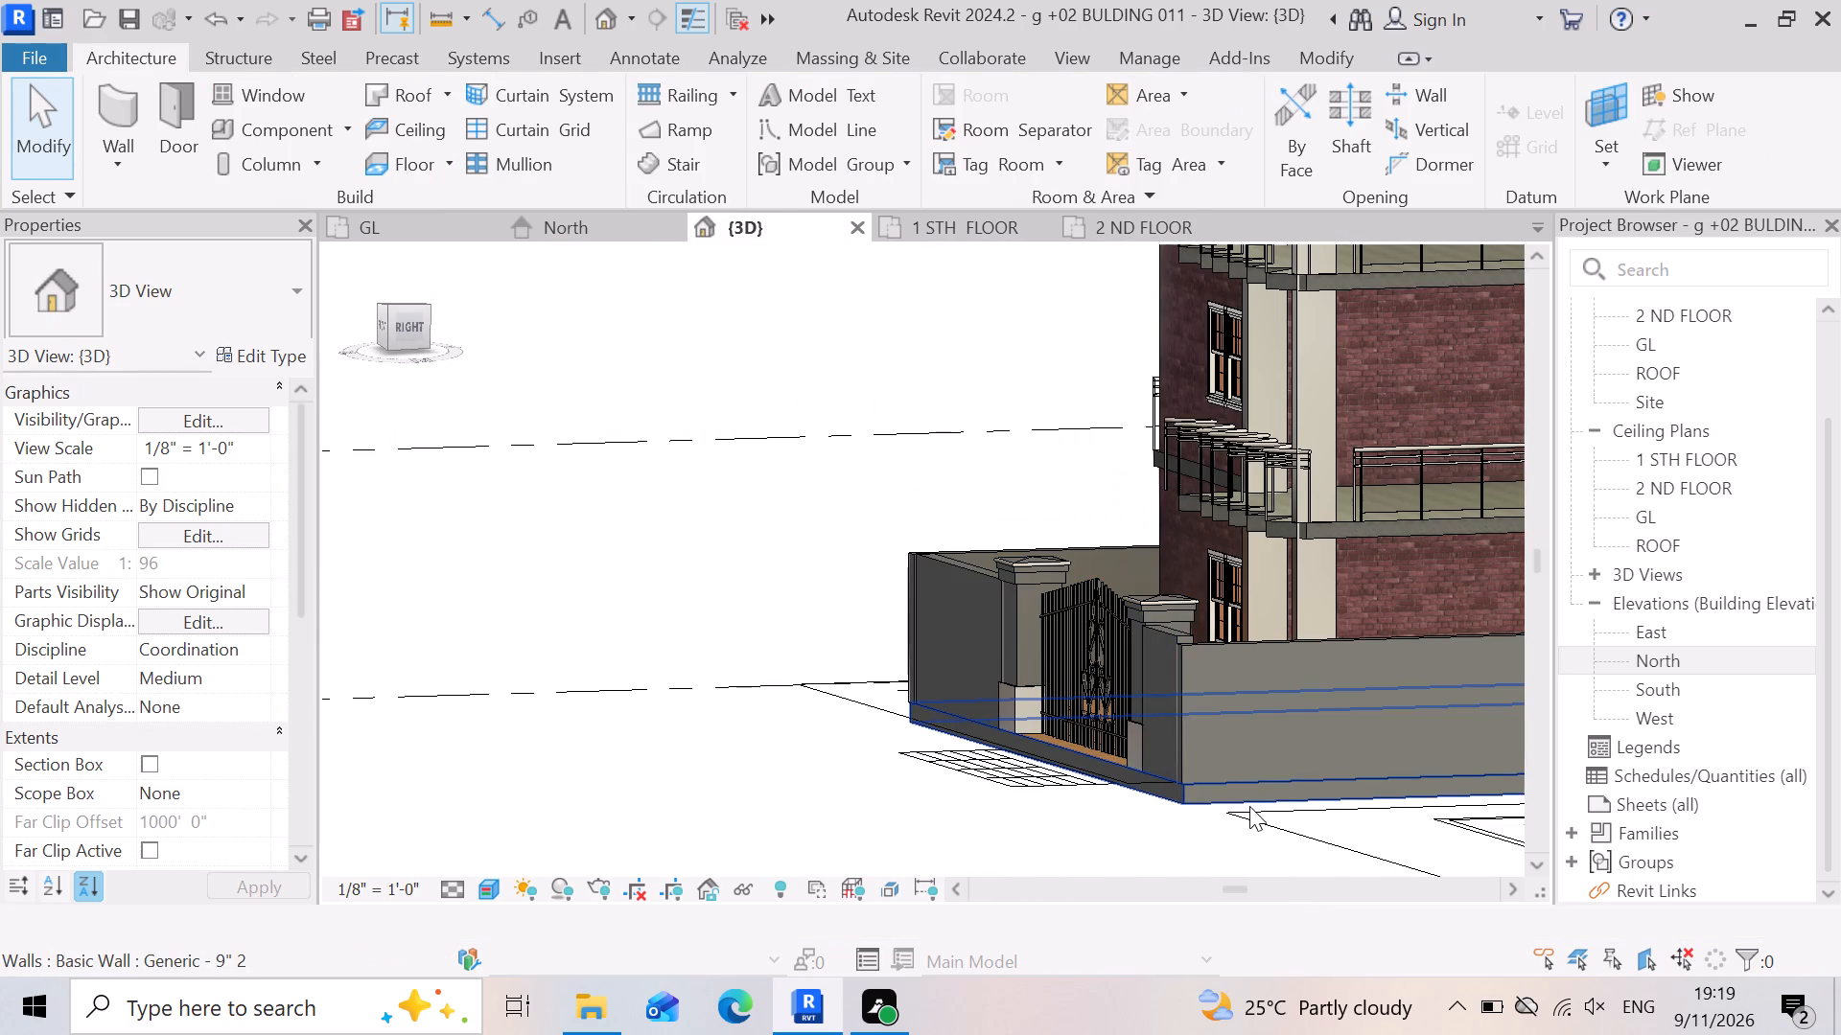
scroll(1302, 745, "up", 3)
left_click(1257, 728)
scroll(970, 723, "down", 3)
scroll(1213, 758, "down", 3)
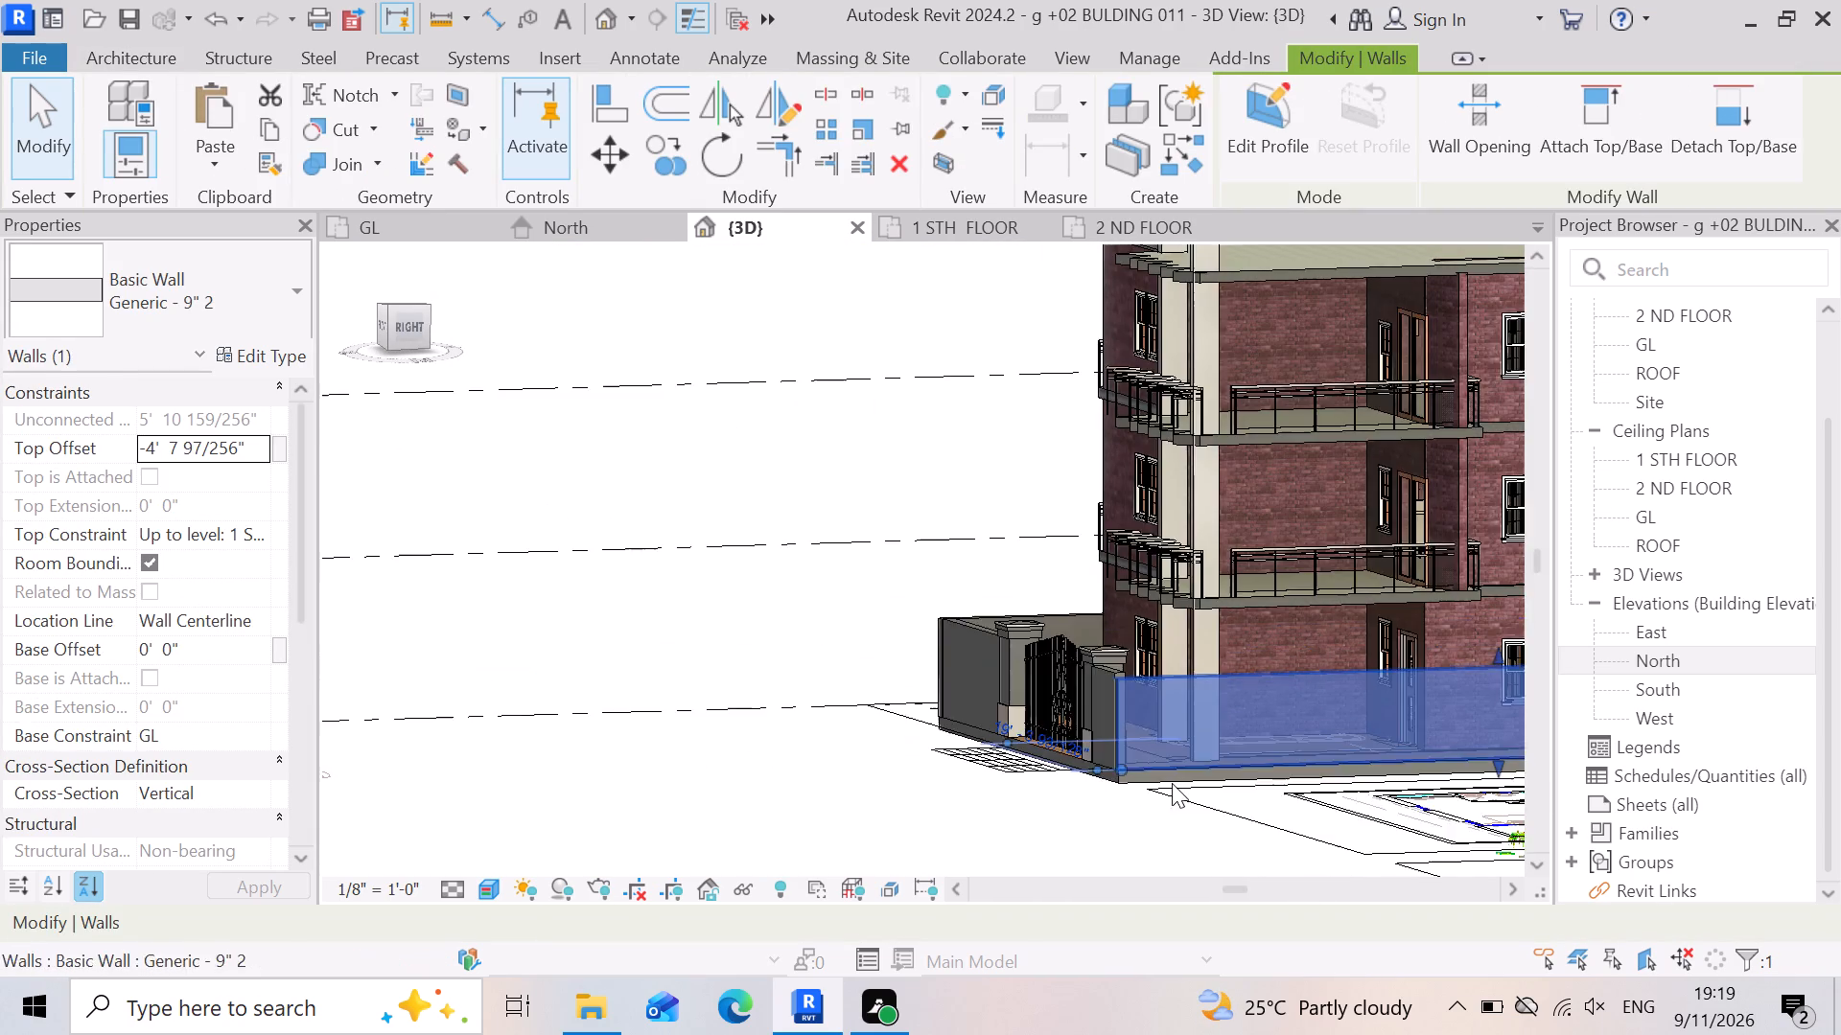
scroll(1159, 786, "down", 3)
scroll(1452, 779, "up", 5)
scroll(1388, 724, "up", 2)
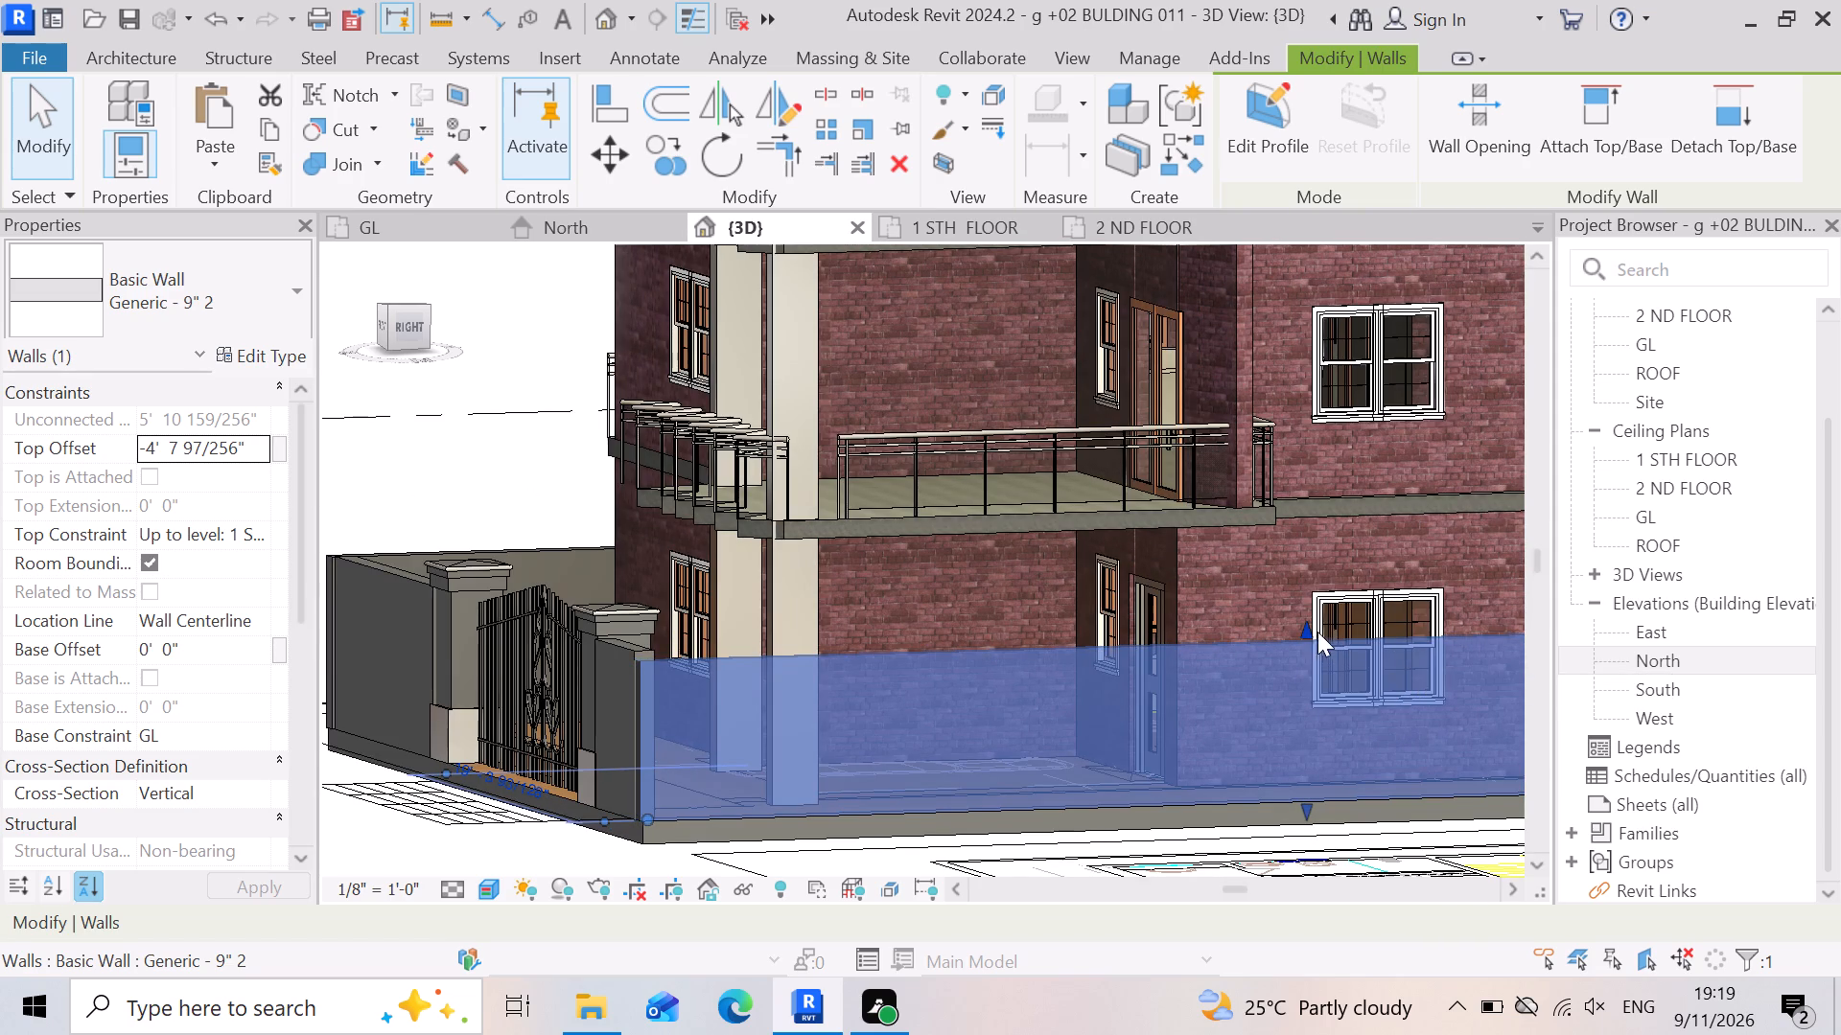
left_click_drag(1313, 630, 1302, 639)
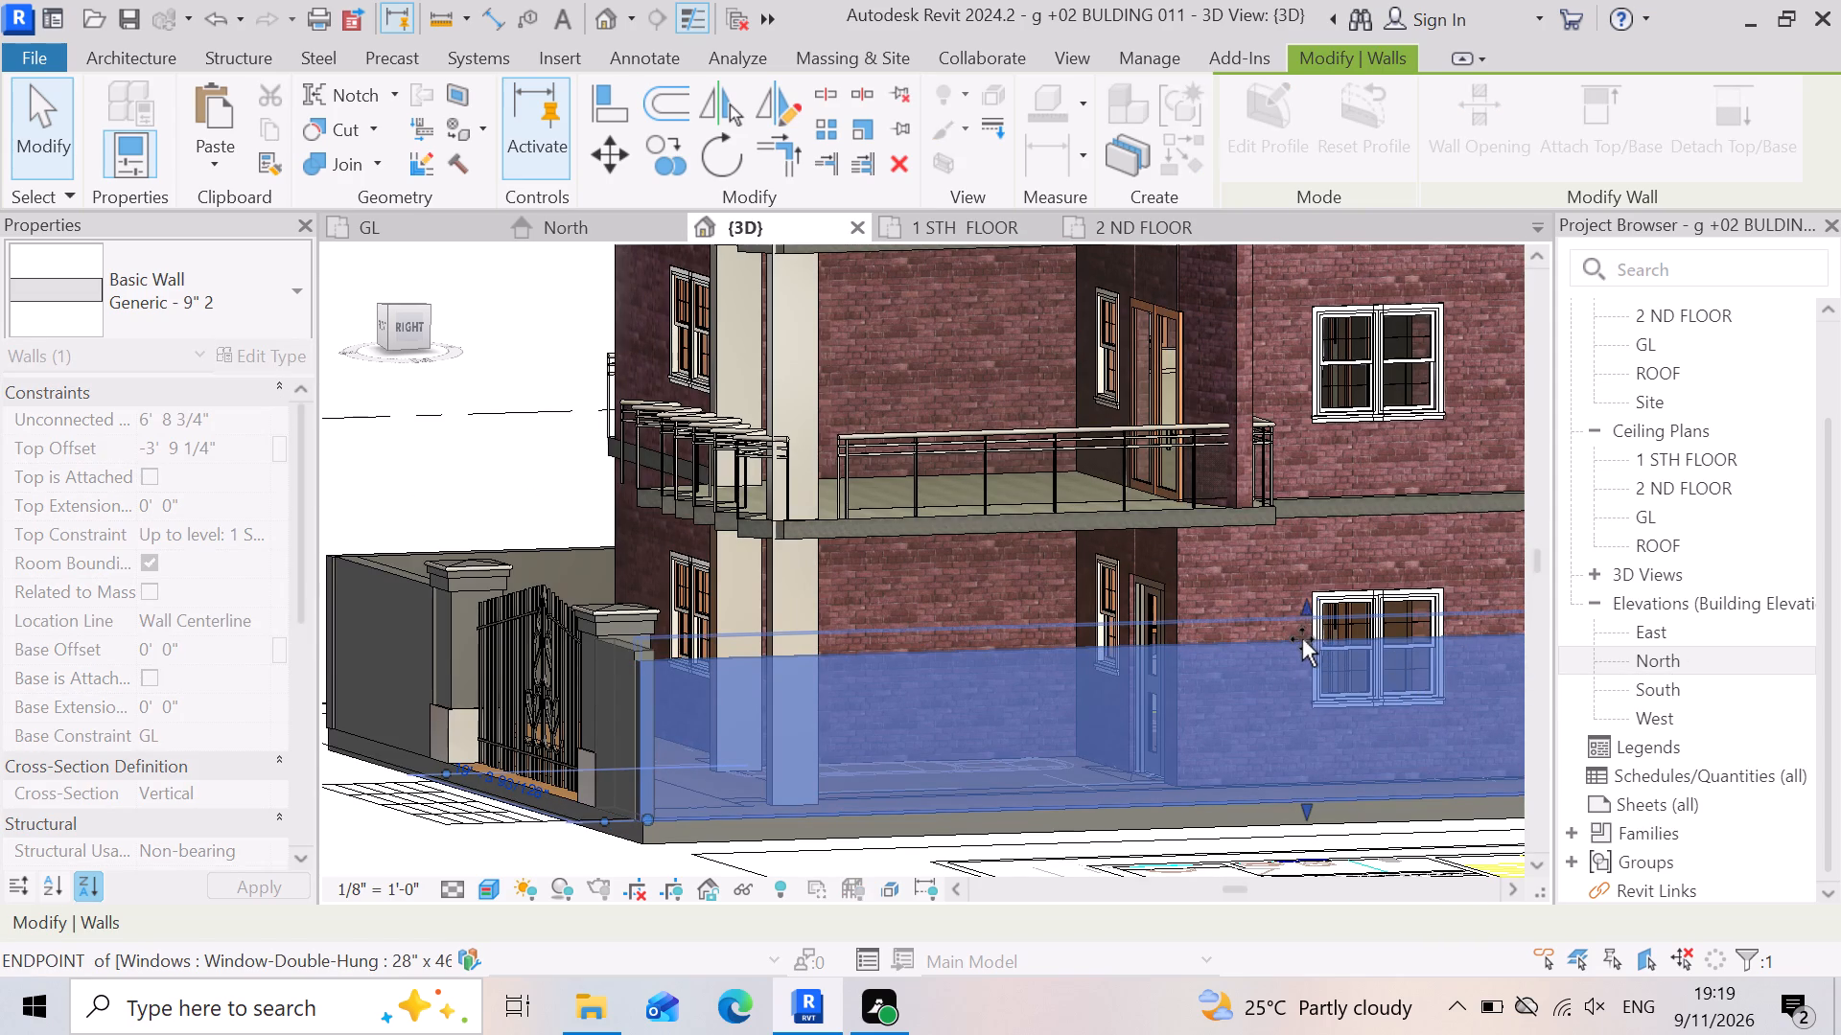
left_click_drag(1302, 639, 1300, 627)
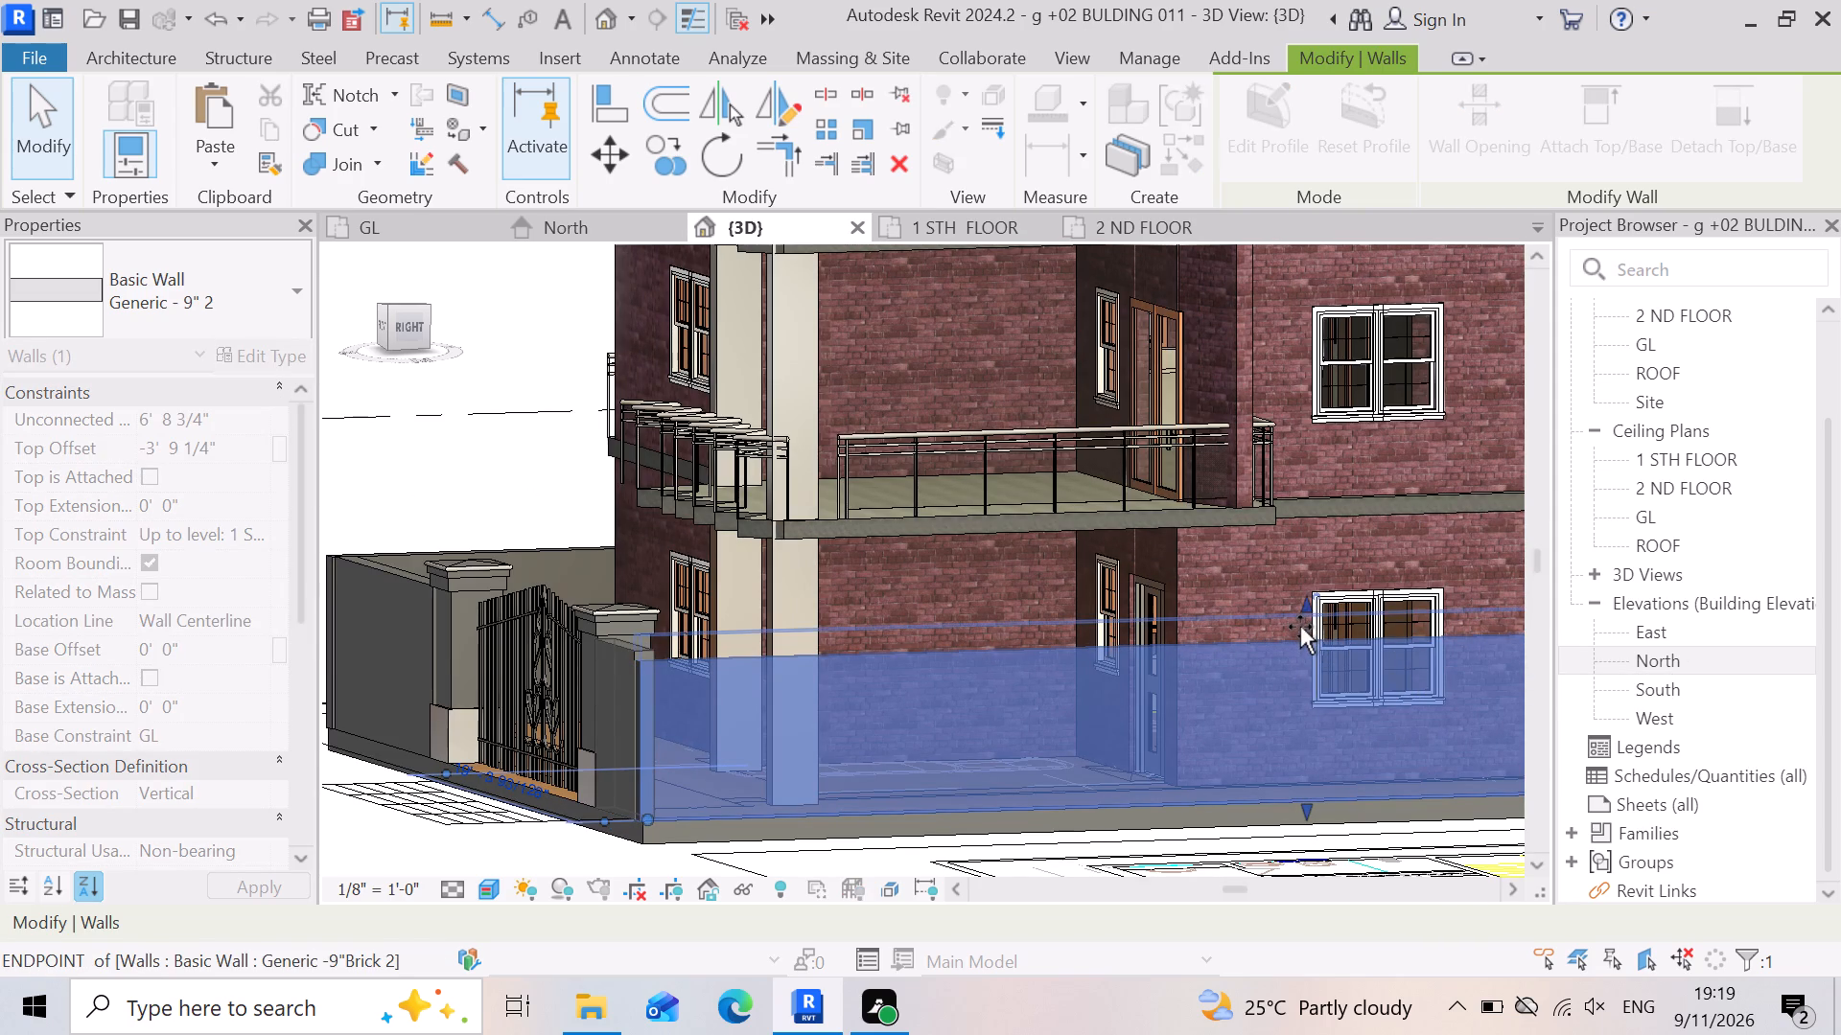
left_click_drag(1300, 627, 1297, 633)
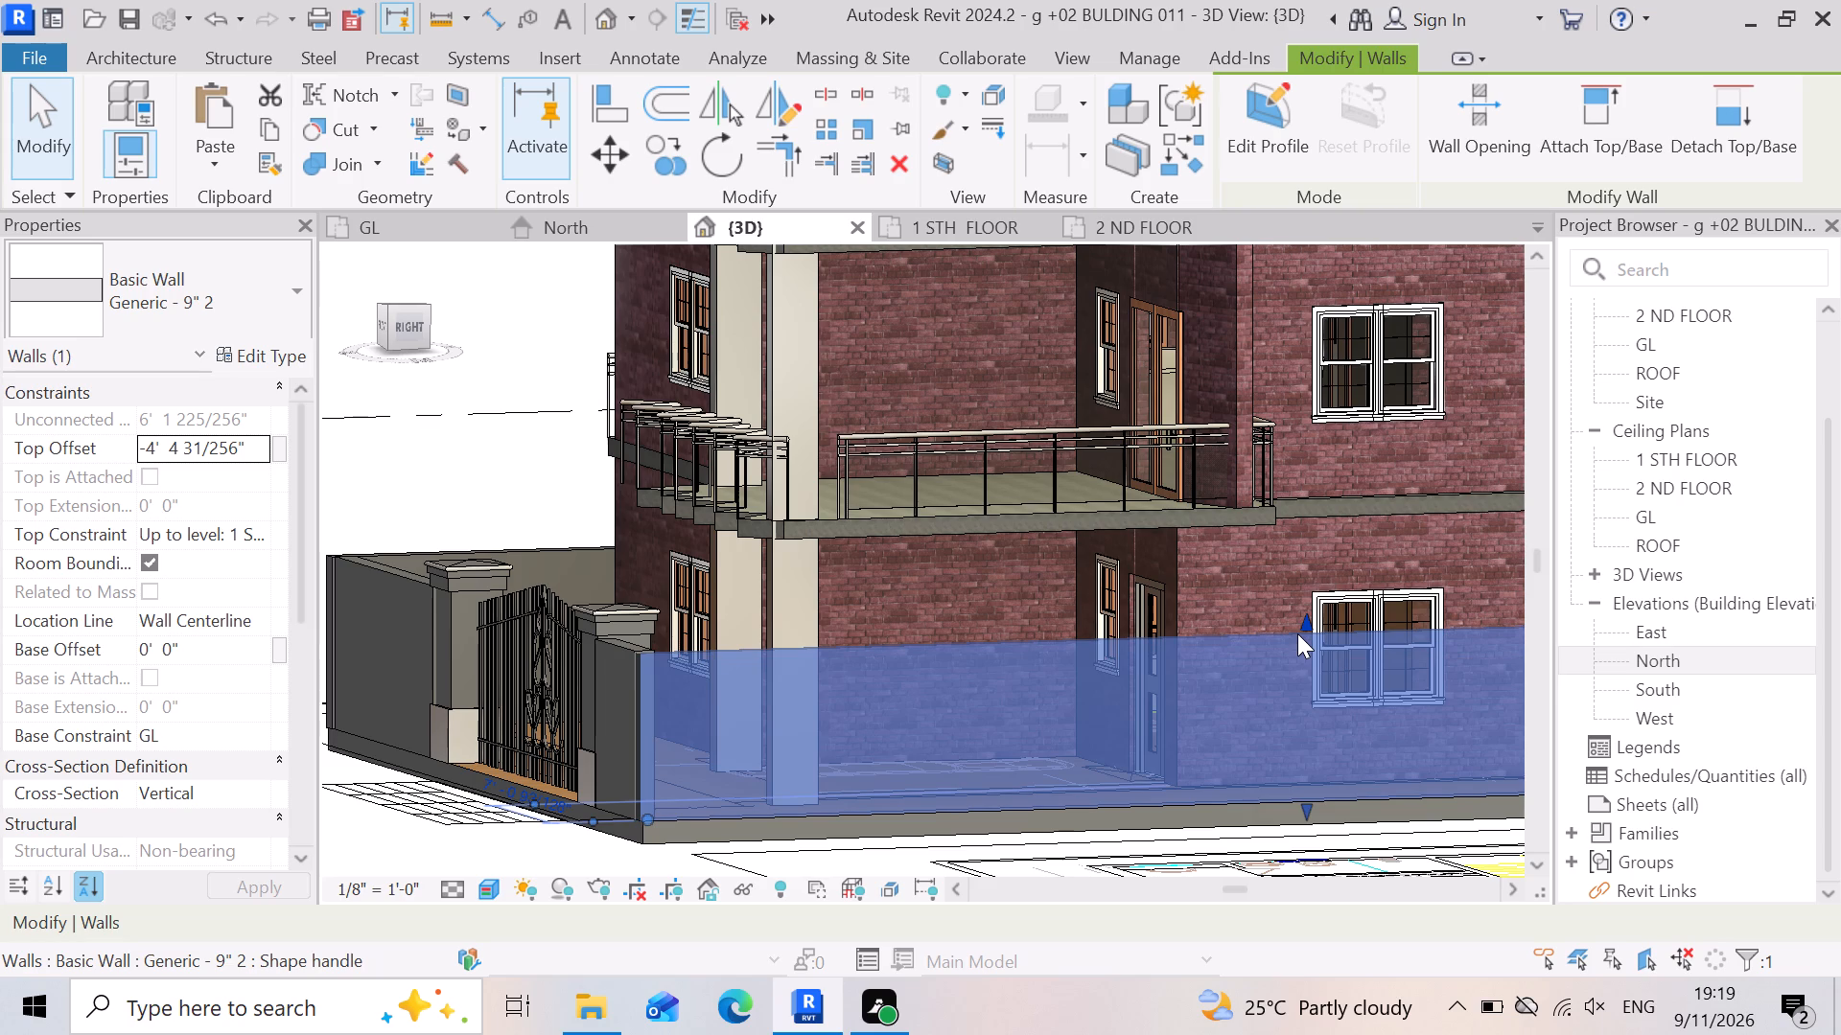
Constrain the rear boundary wall's top up to level 1 STH FLOOR with a top offset of -6".
scroll(1181, 602, "down", 3)
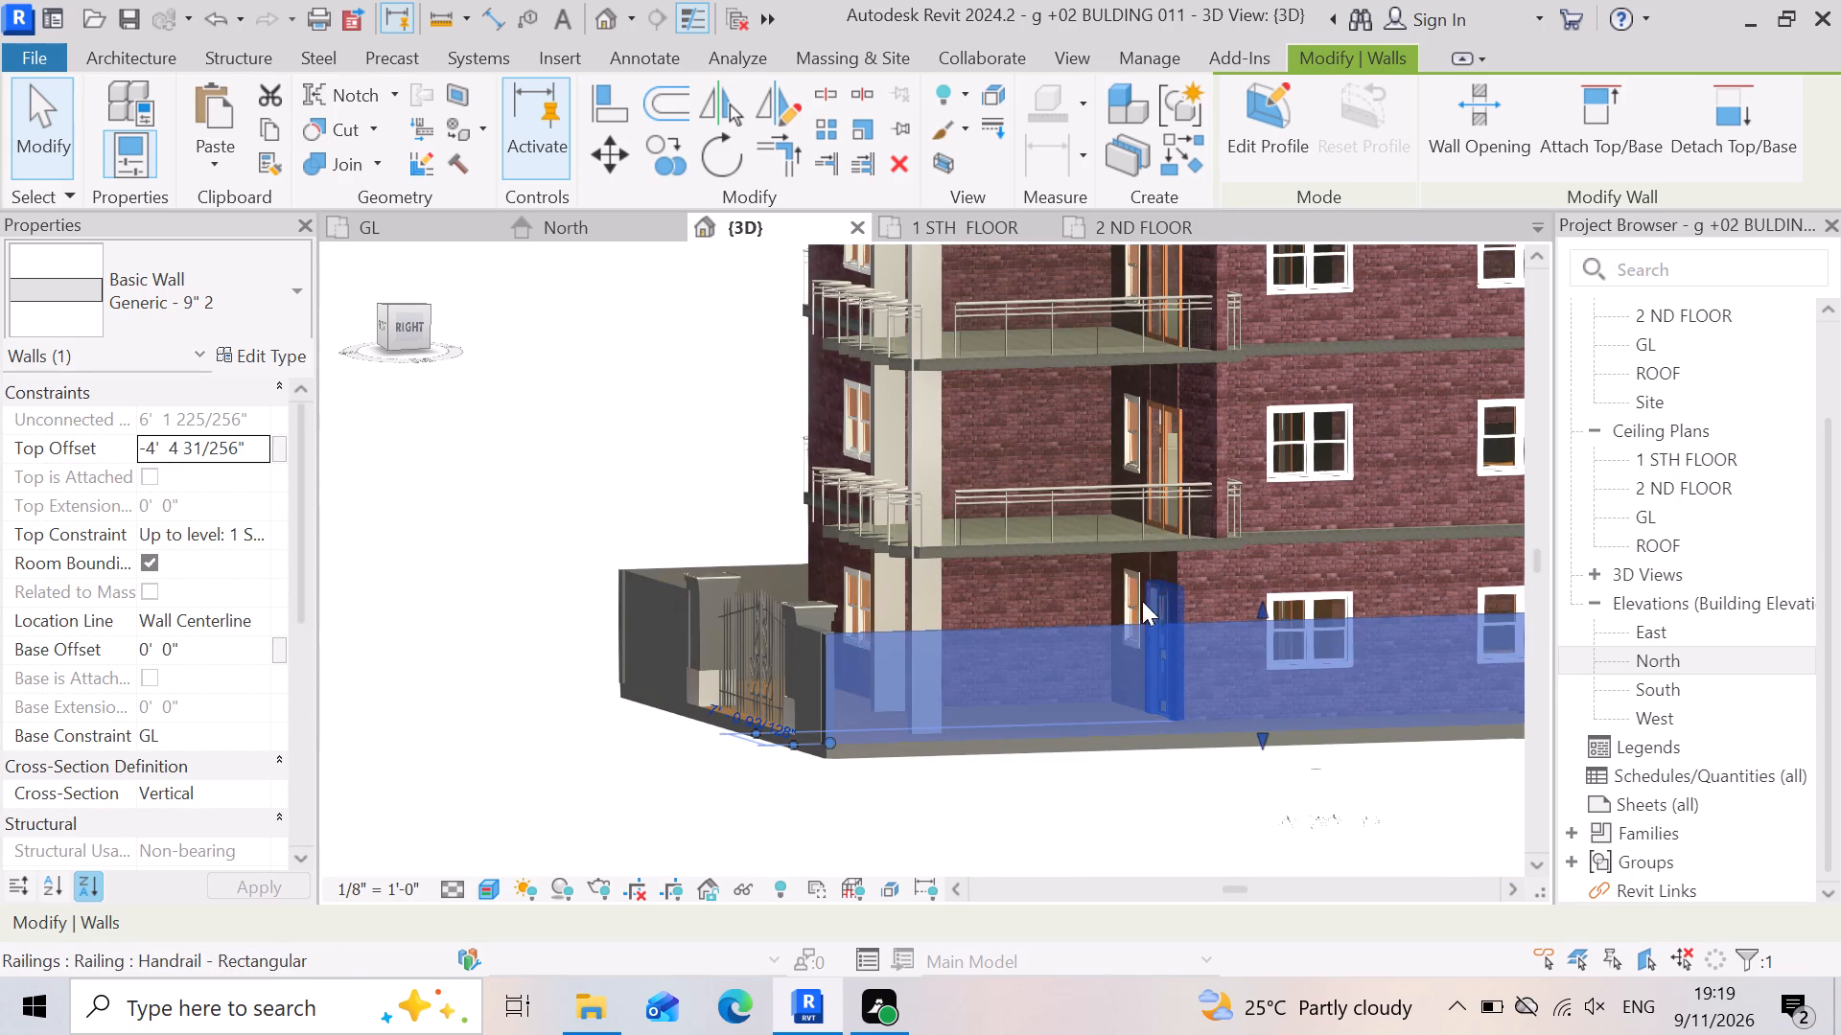
left_click(925, 855)
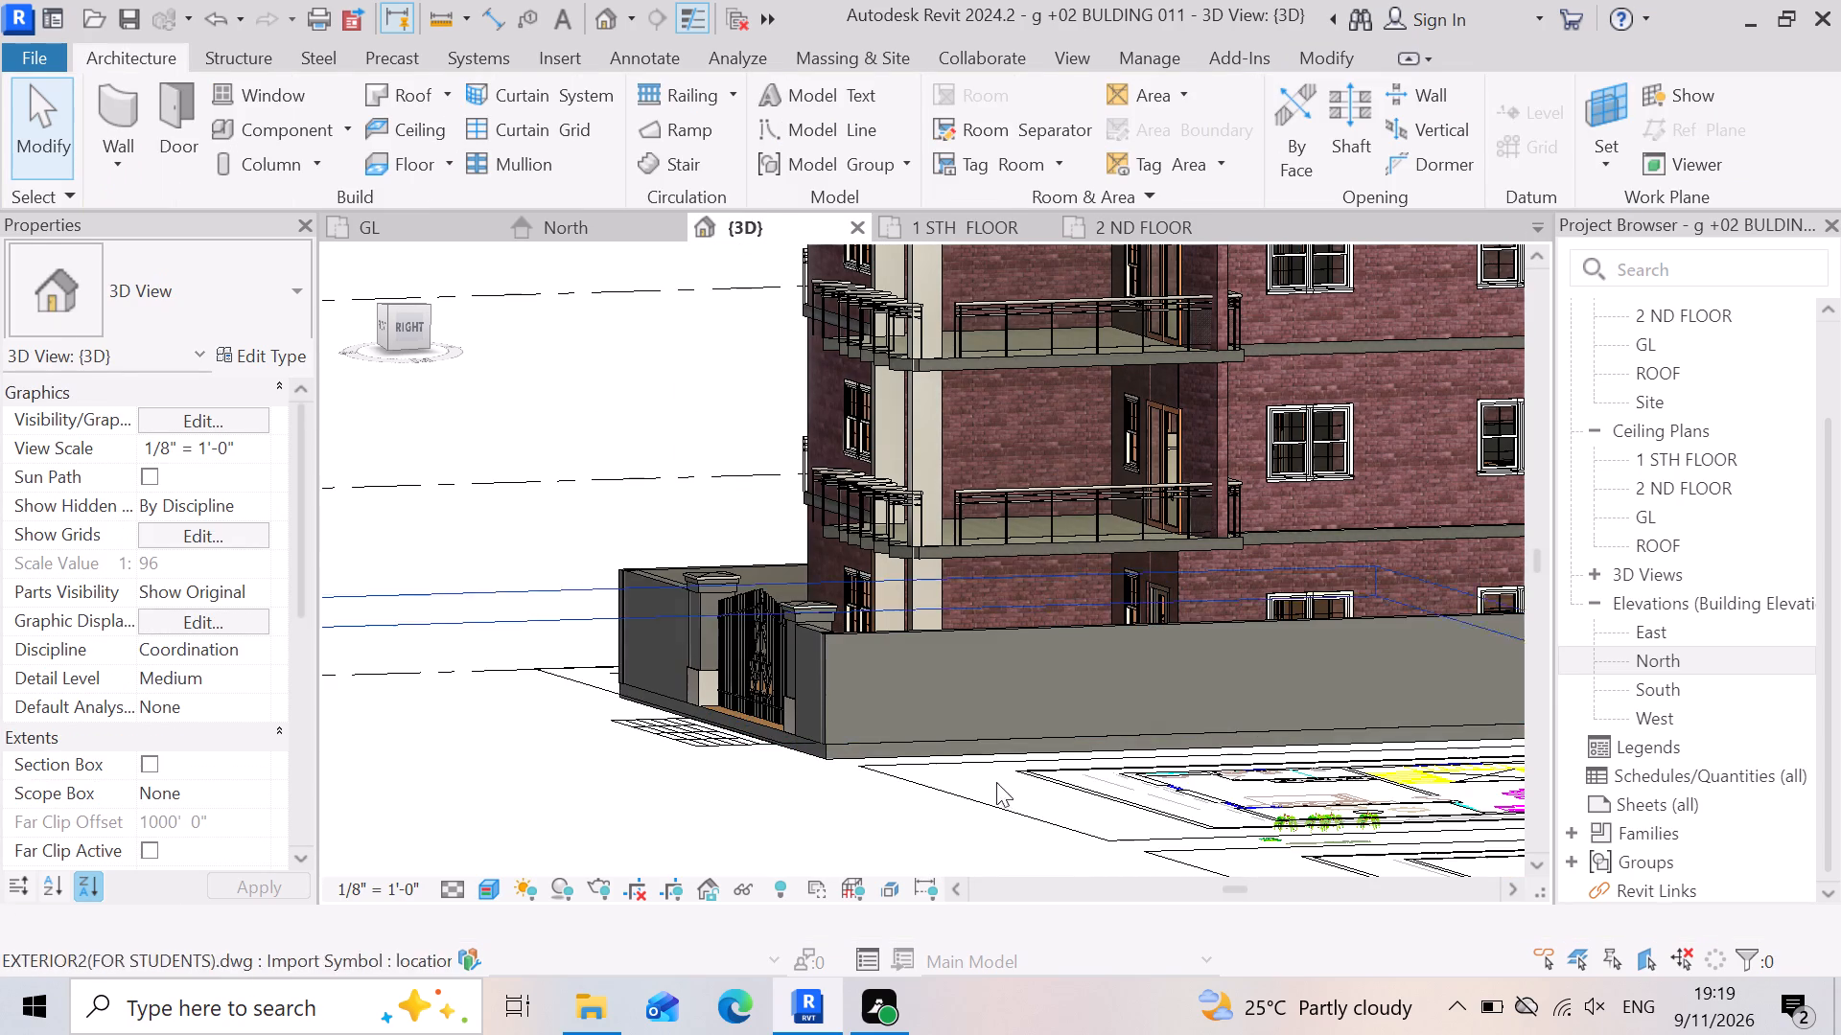
scroll(878, 674, "up", 5)
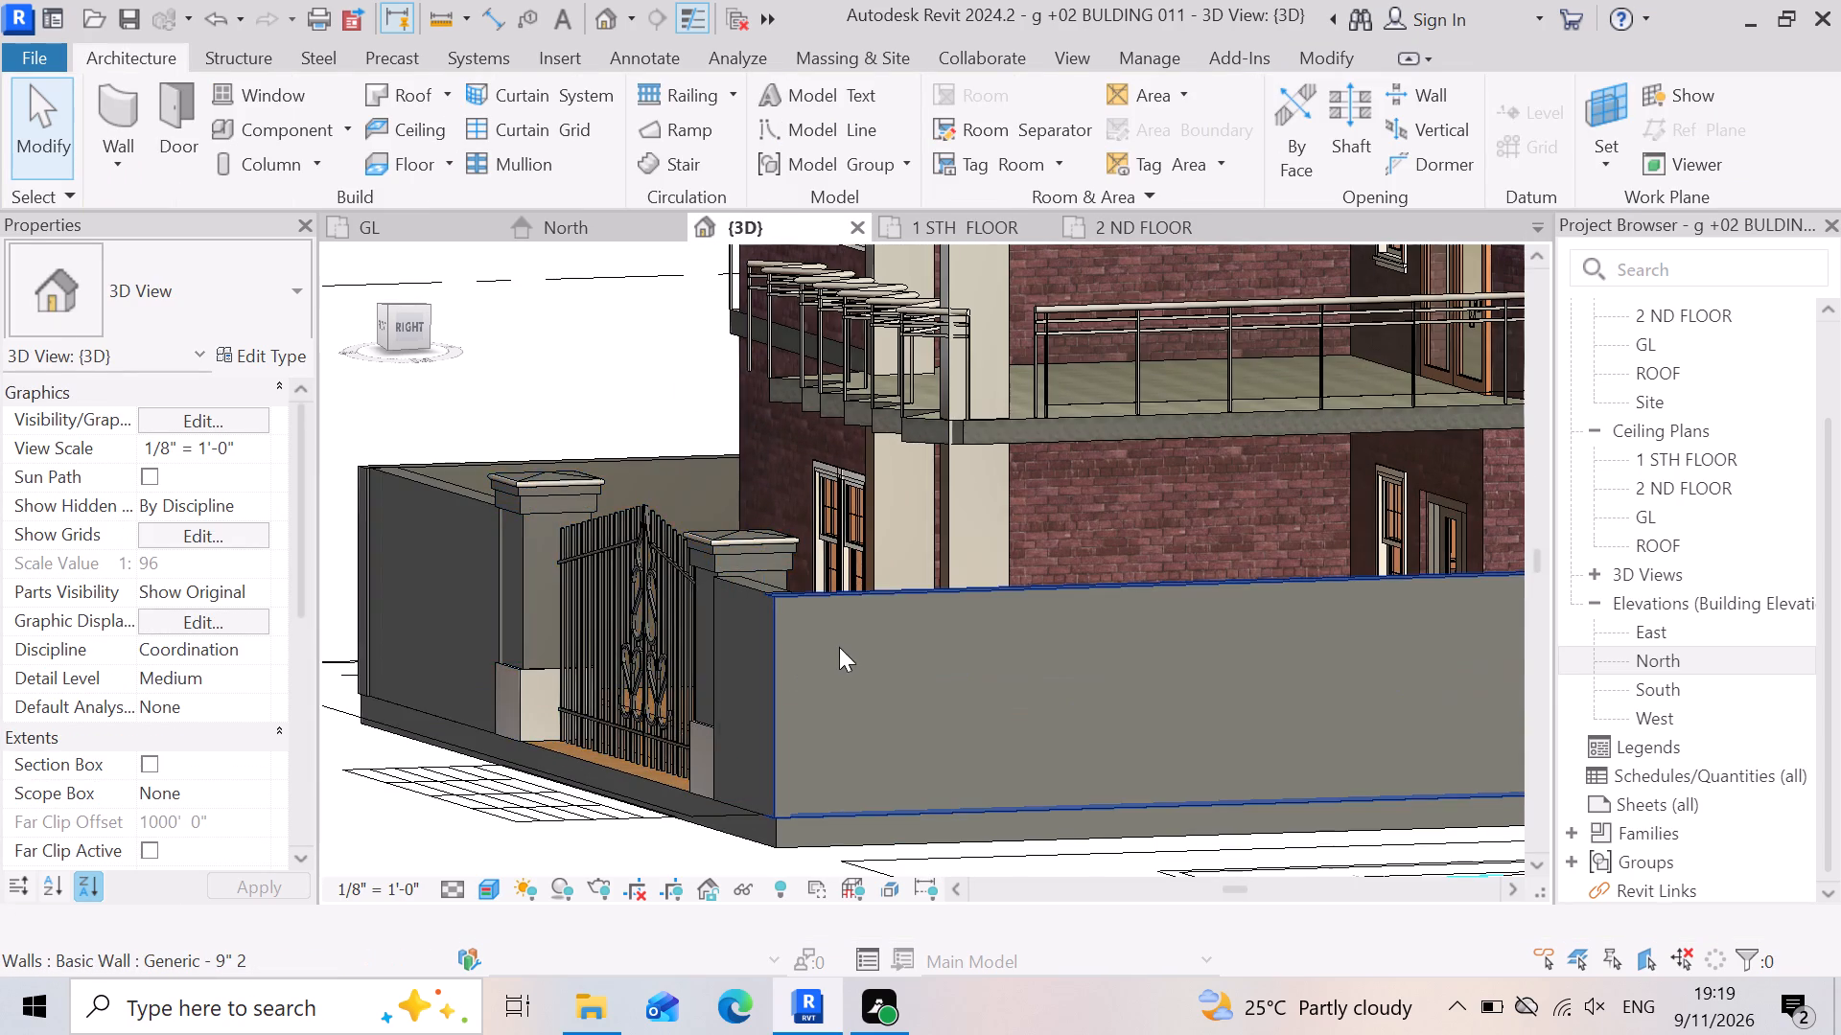
scroll(839, 647, "down", 9)
scroll(1195, 770, "down", 3)
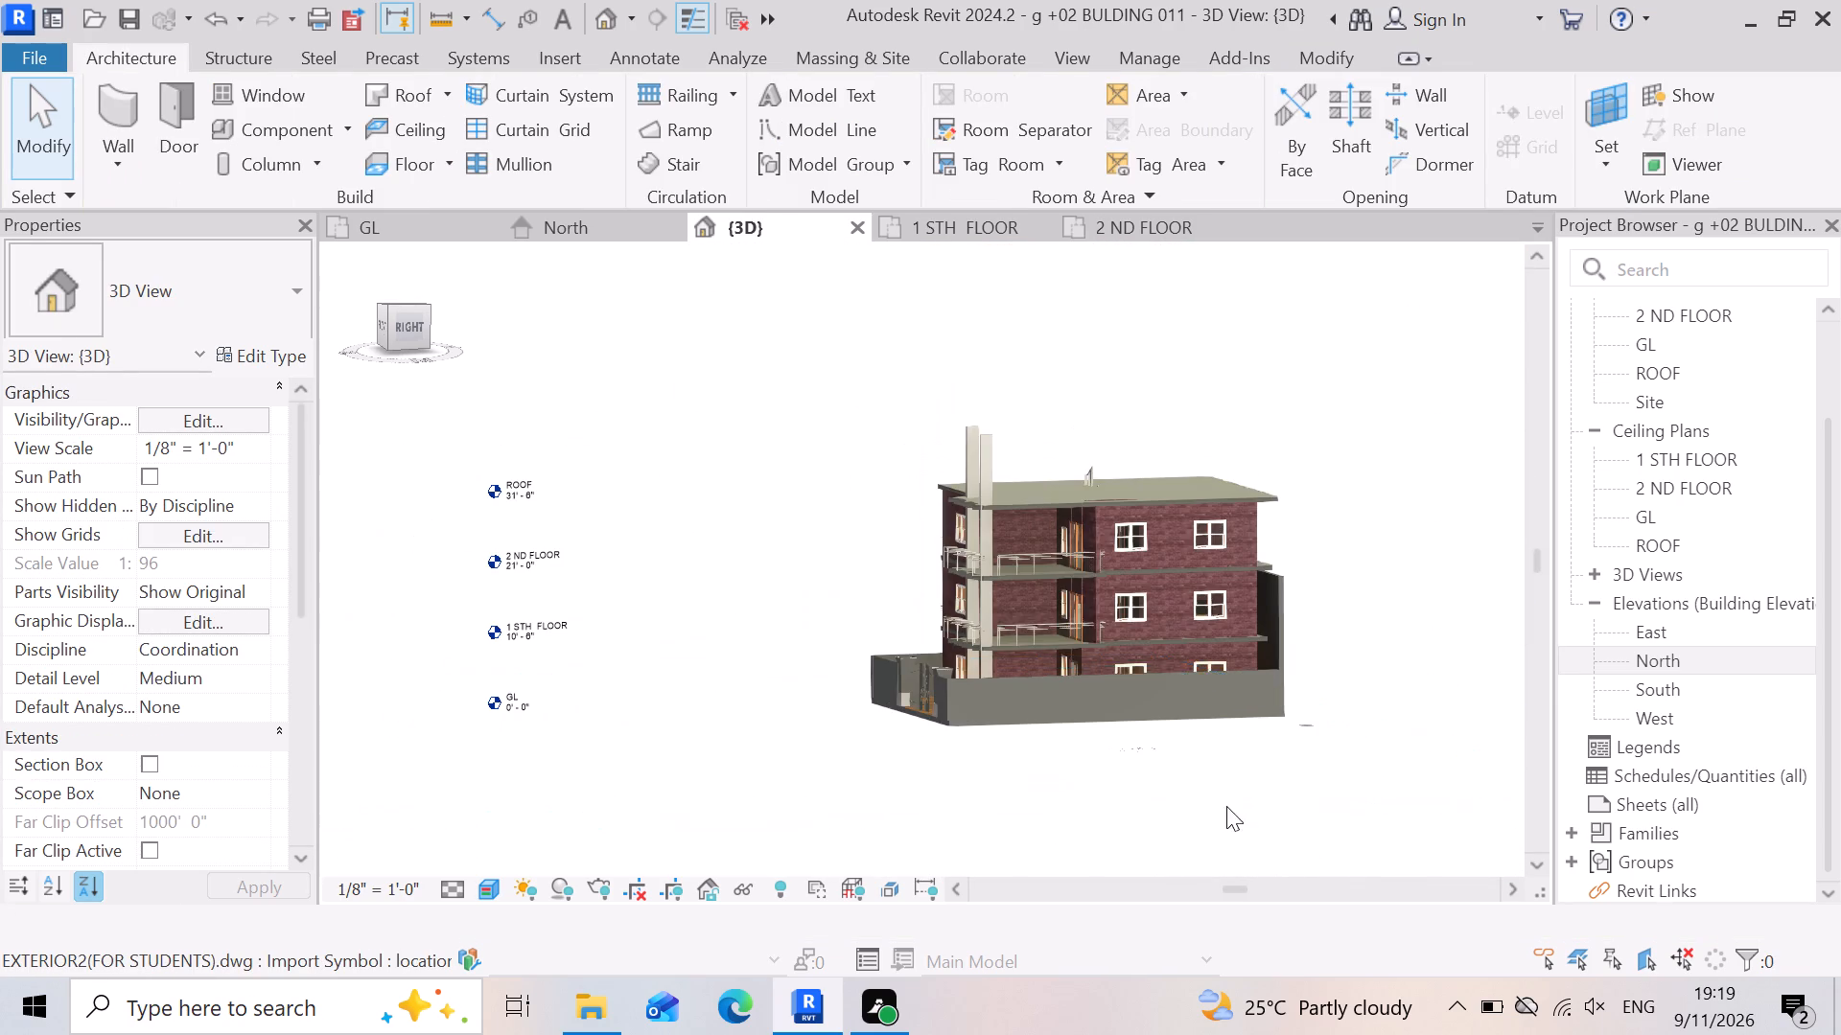
right_click_drag(1251, 784, 1117, 786, "shift")
middle_click(1244, 748, "shift")
middle_click_drag(1240, 747, 1117, 786, "shift")
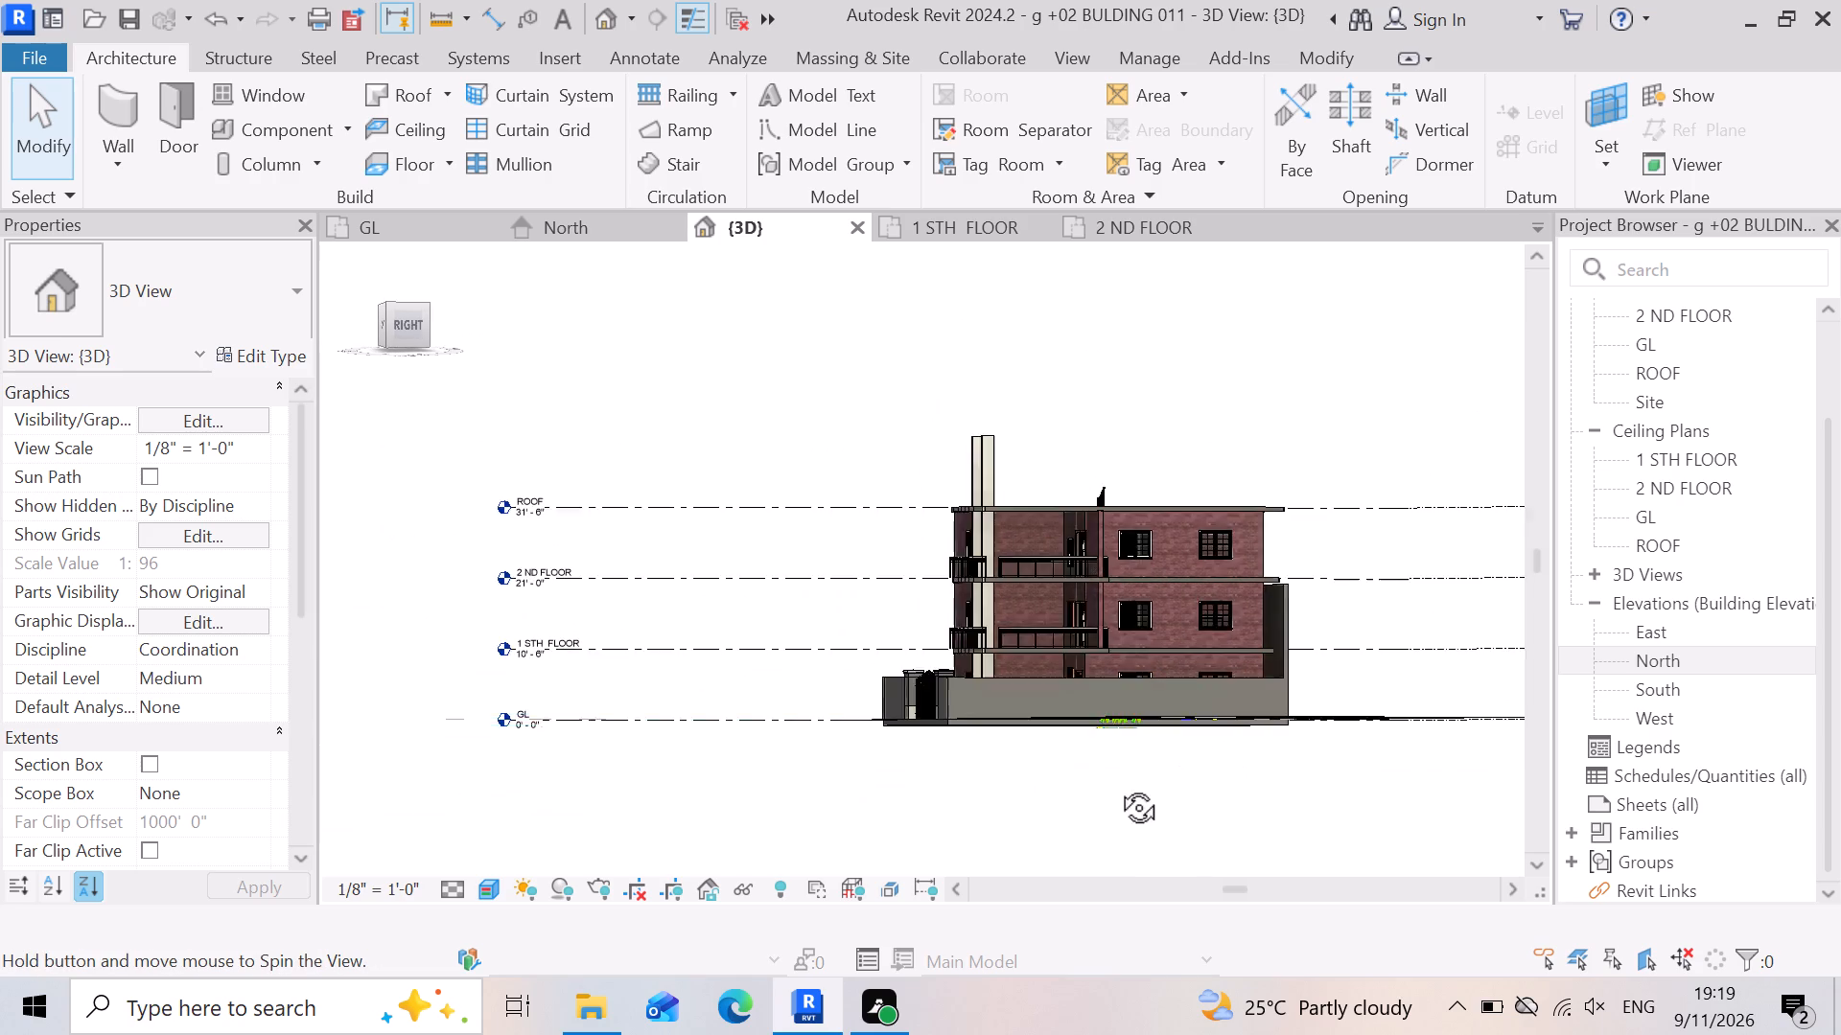
middle_click_drag(1117, 786, 953, 807, "shift")
right_click_drag(1117, 786, 953, 807, "shift")
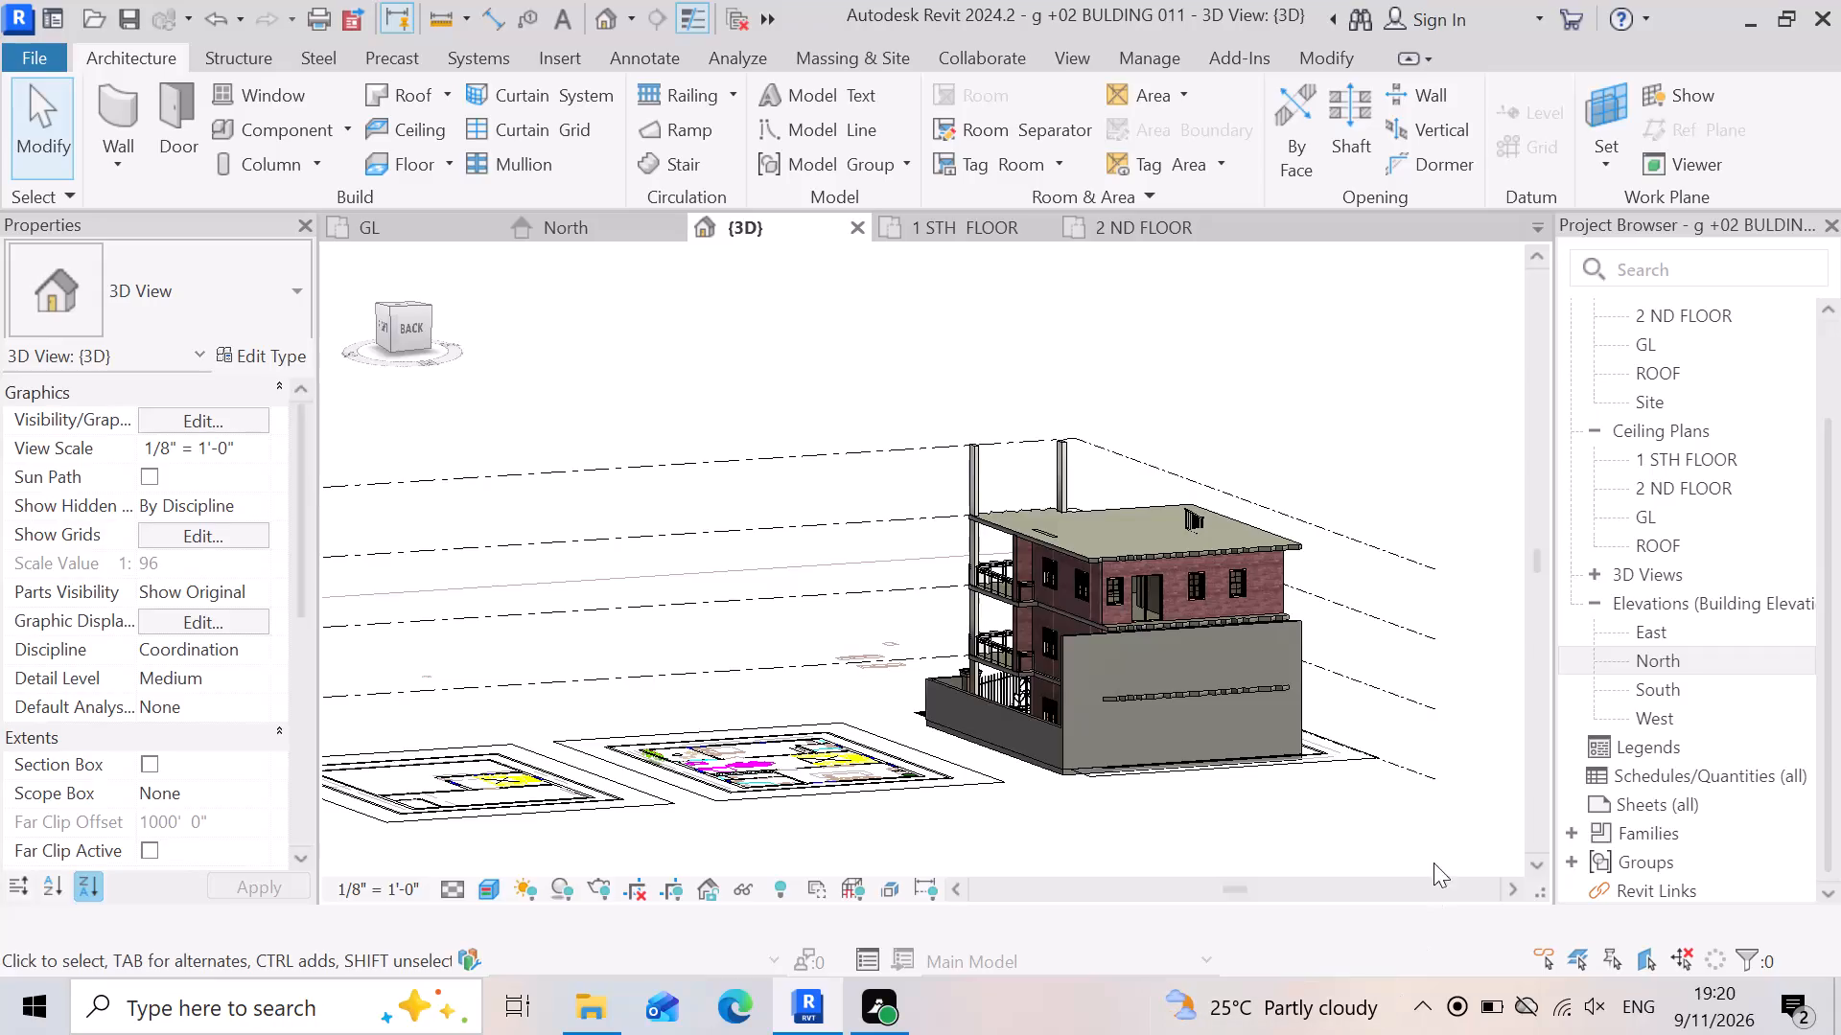
scroll(1437, 808, "up", 2)
scroll(1255, 697, "up", 3)
left_click(1070, 706)
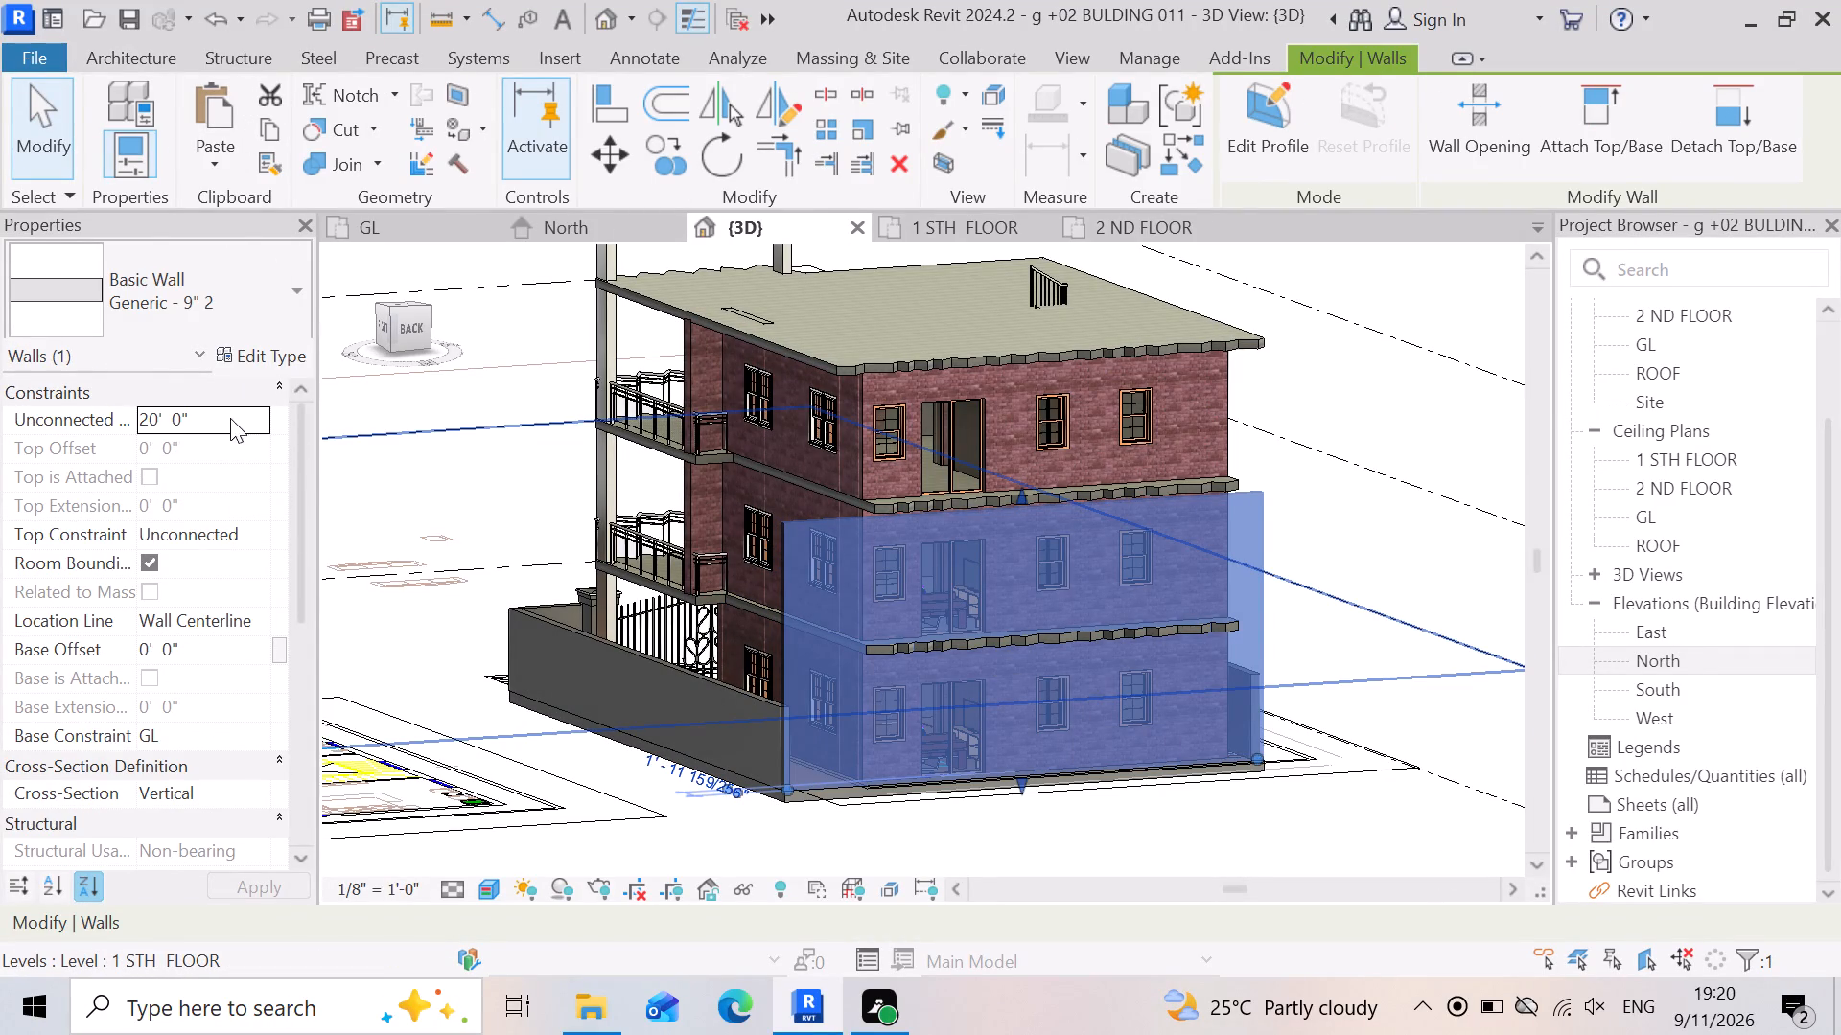
left_click(267, 532)
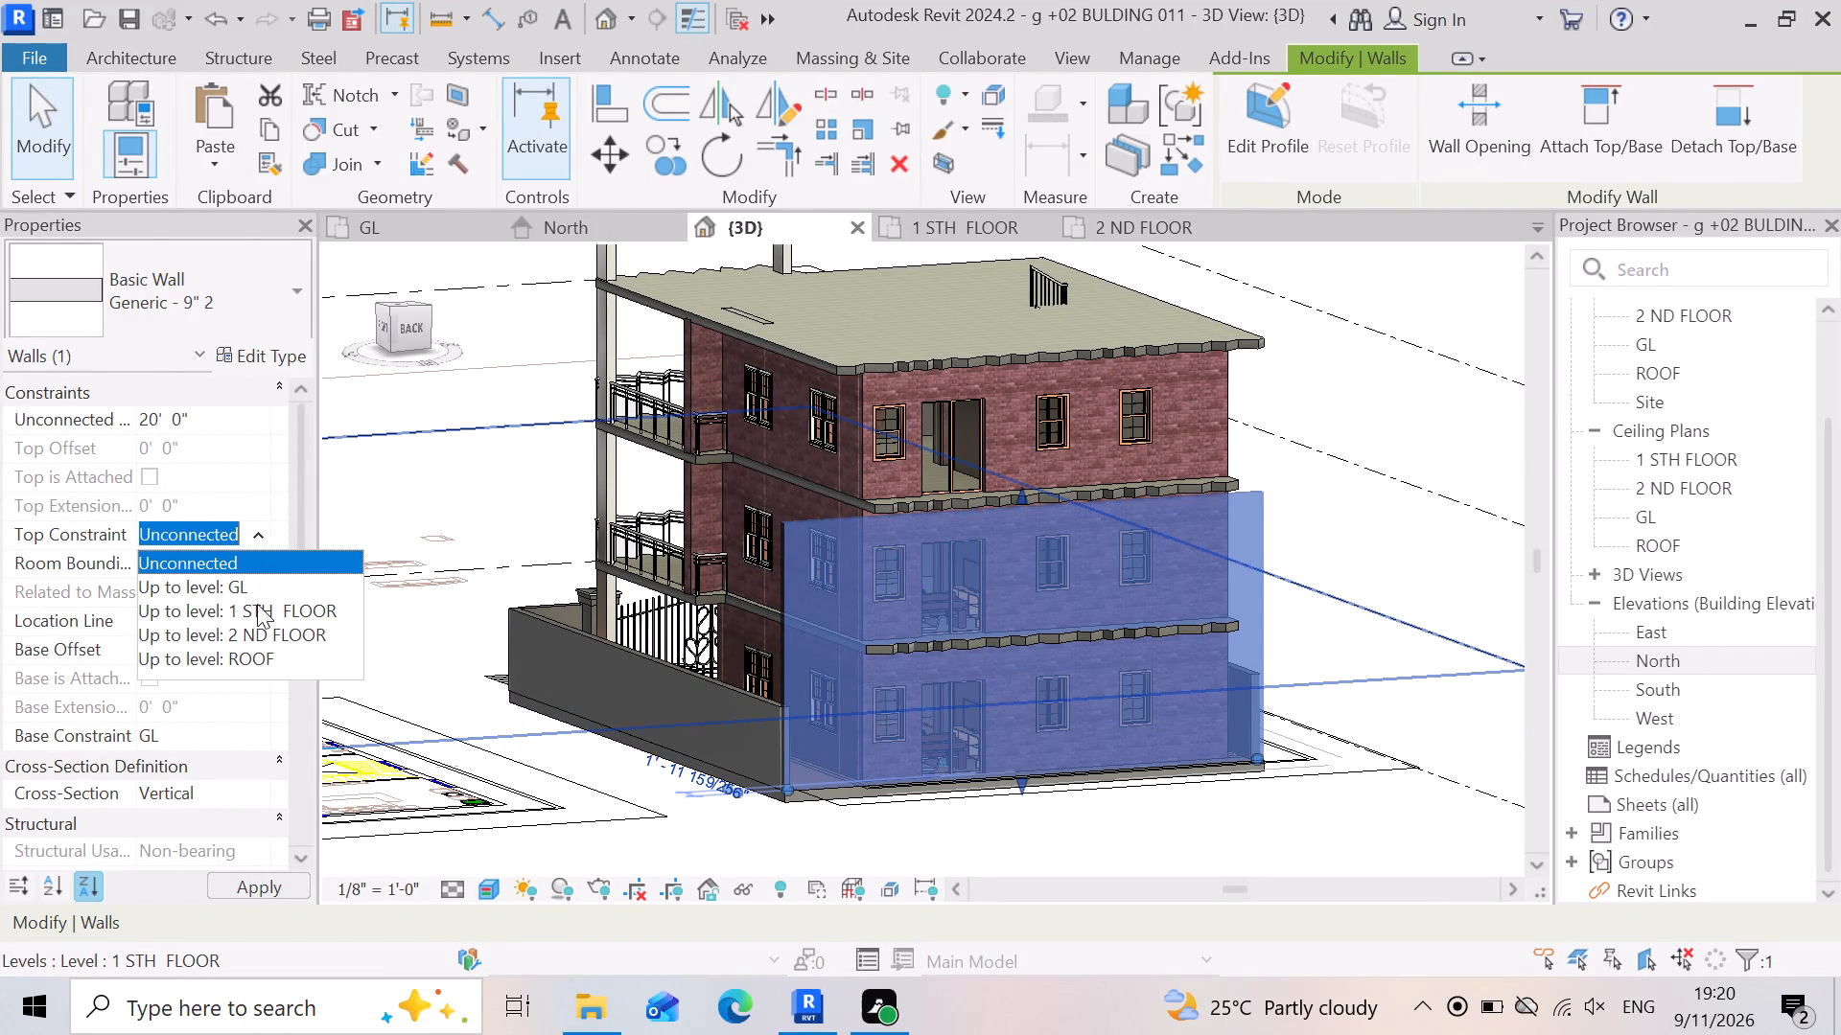
left_click(259, 604)
left_click(222, 452)
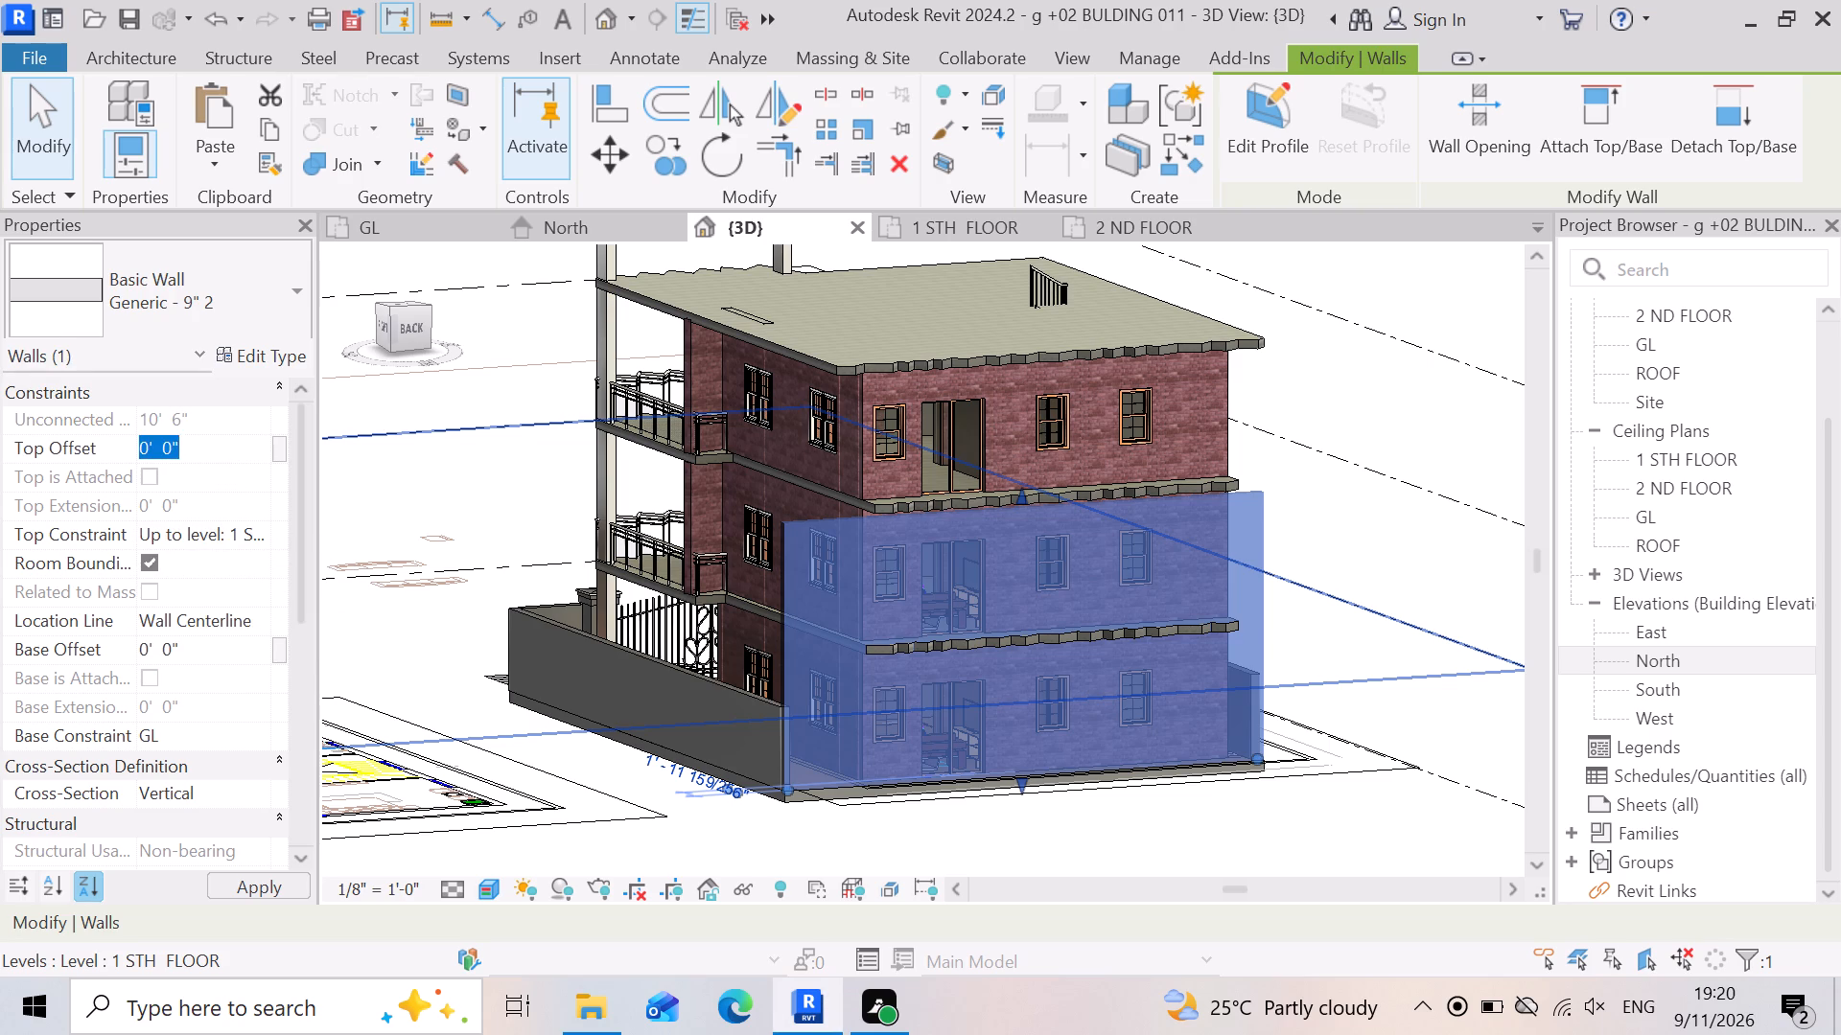
type("-6")
key("shift+quotedbl")
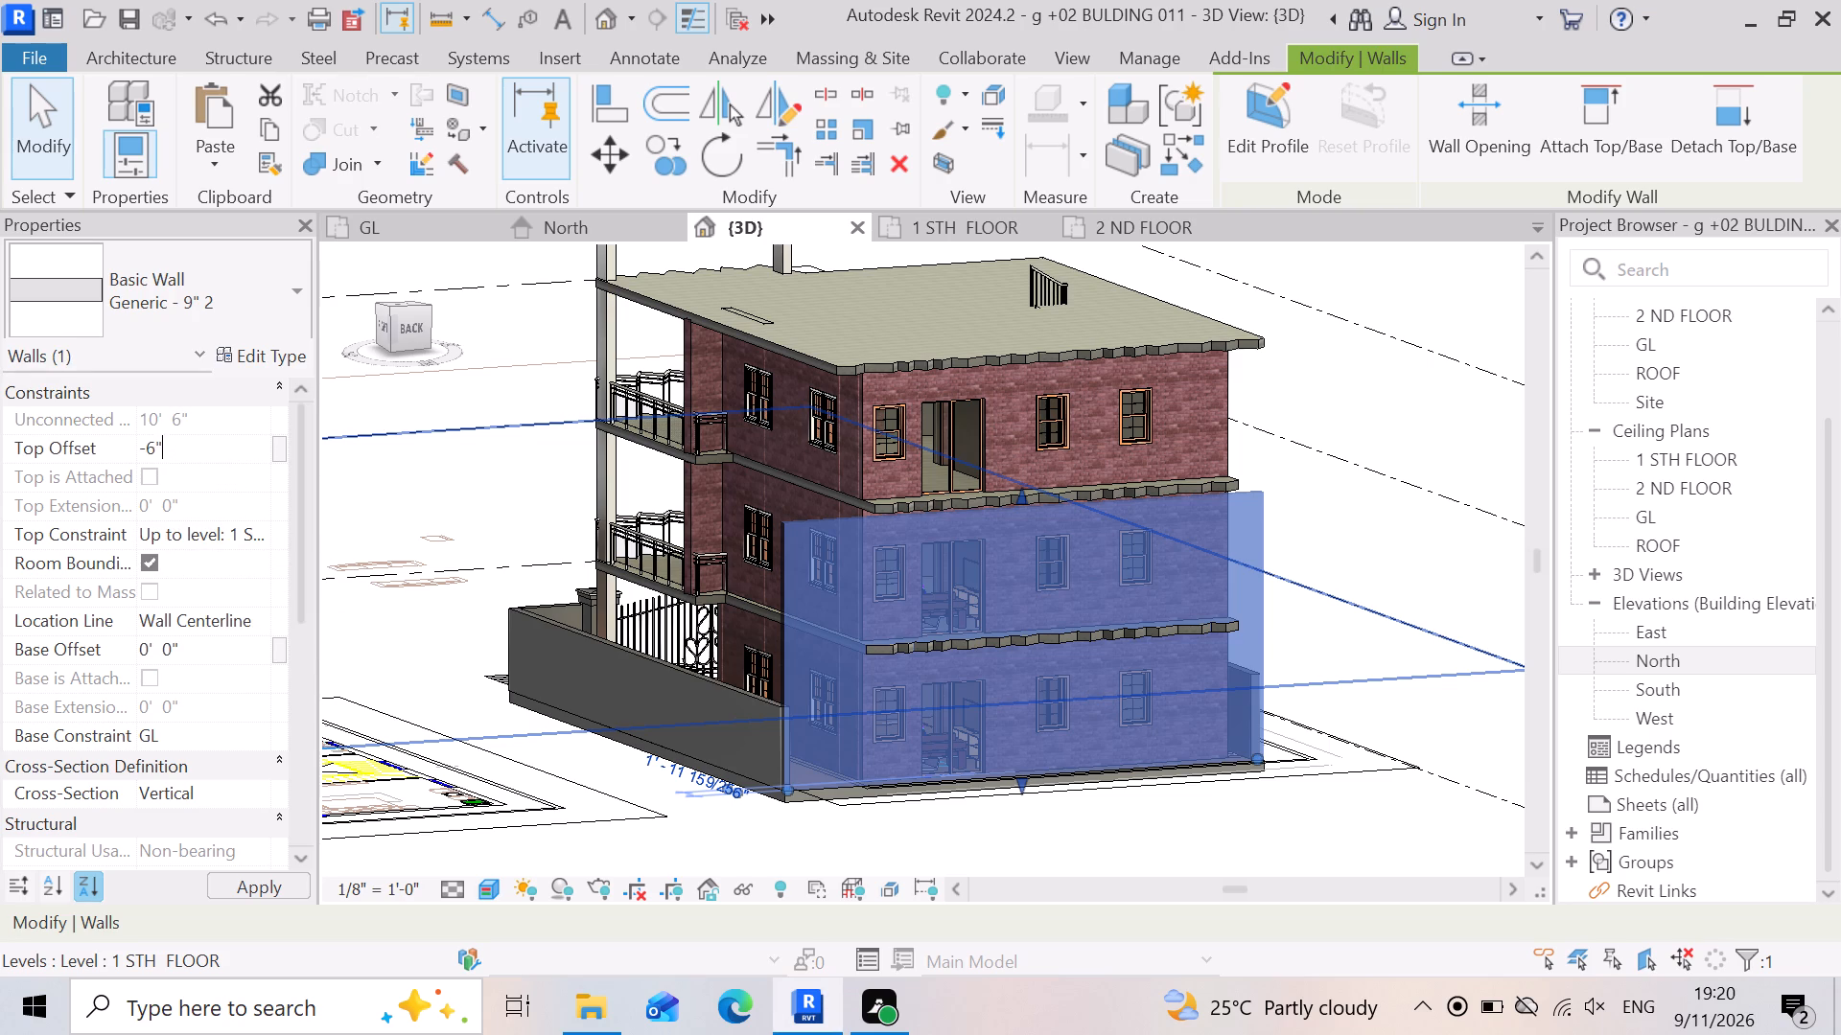
key("Return")
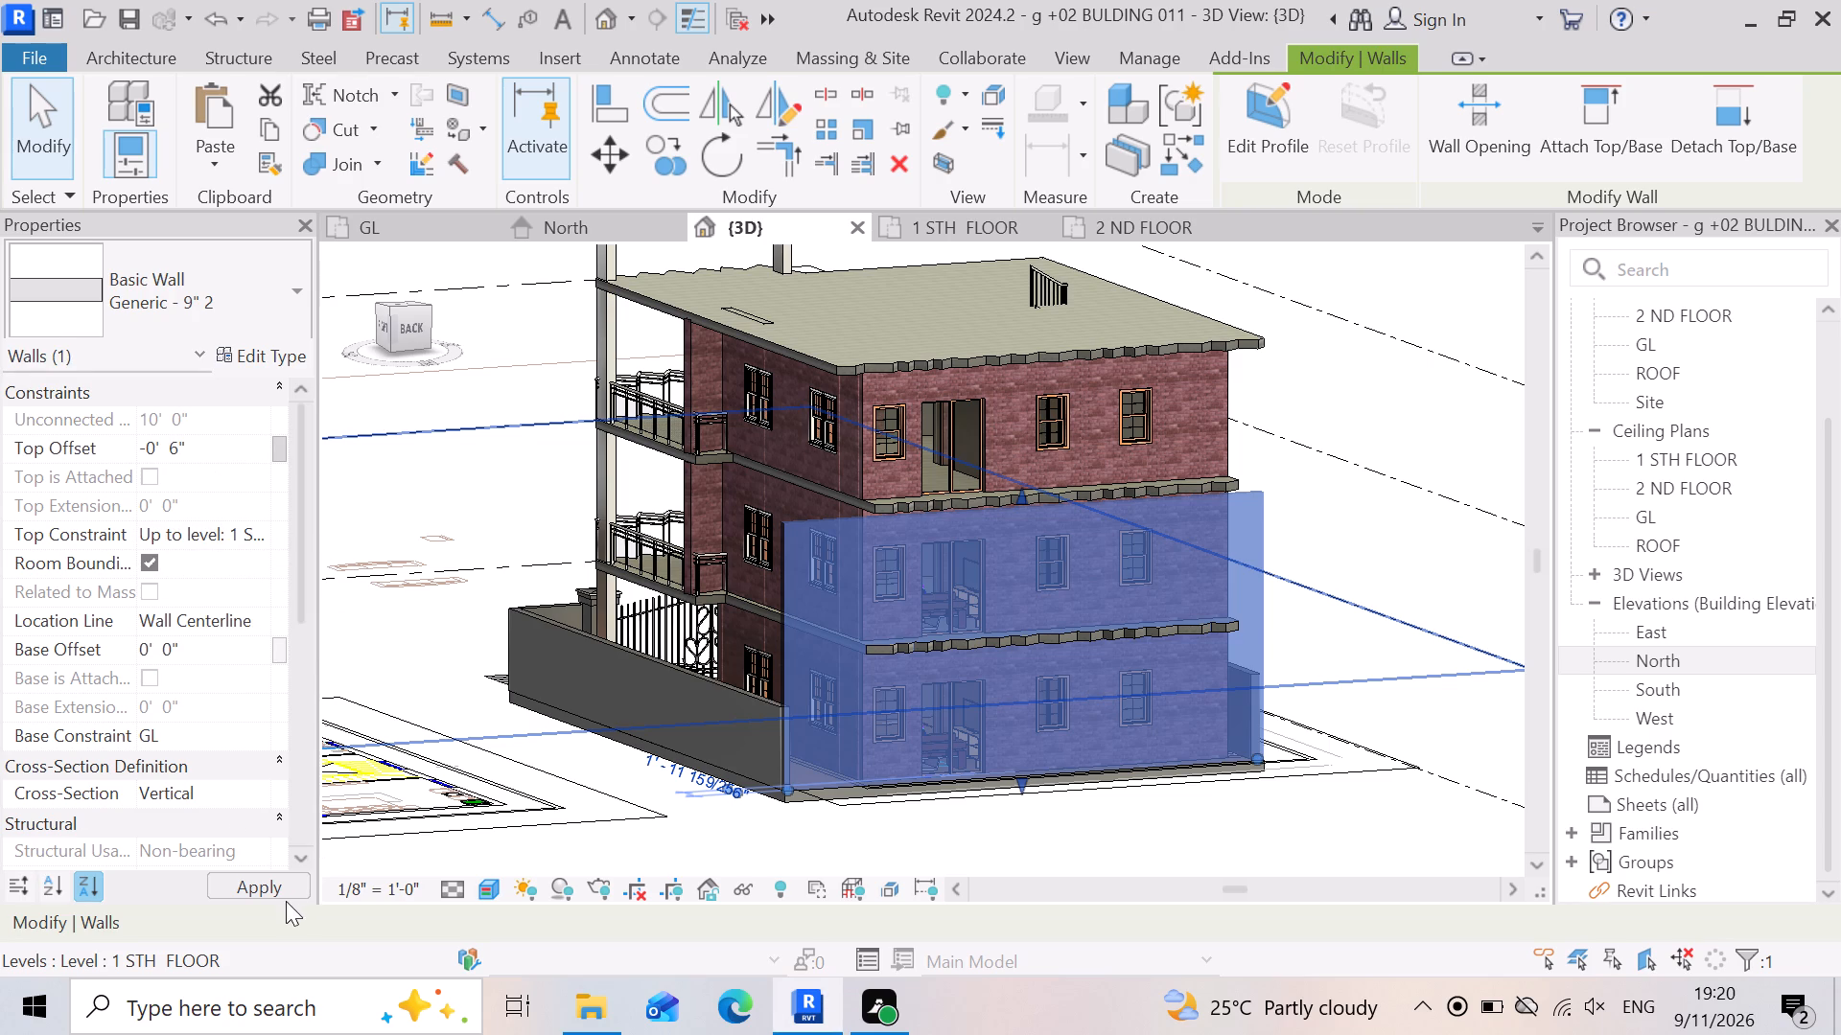
left_click(276, 889)
left_click(1242, 865)
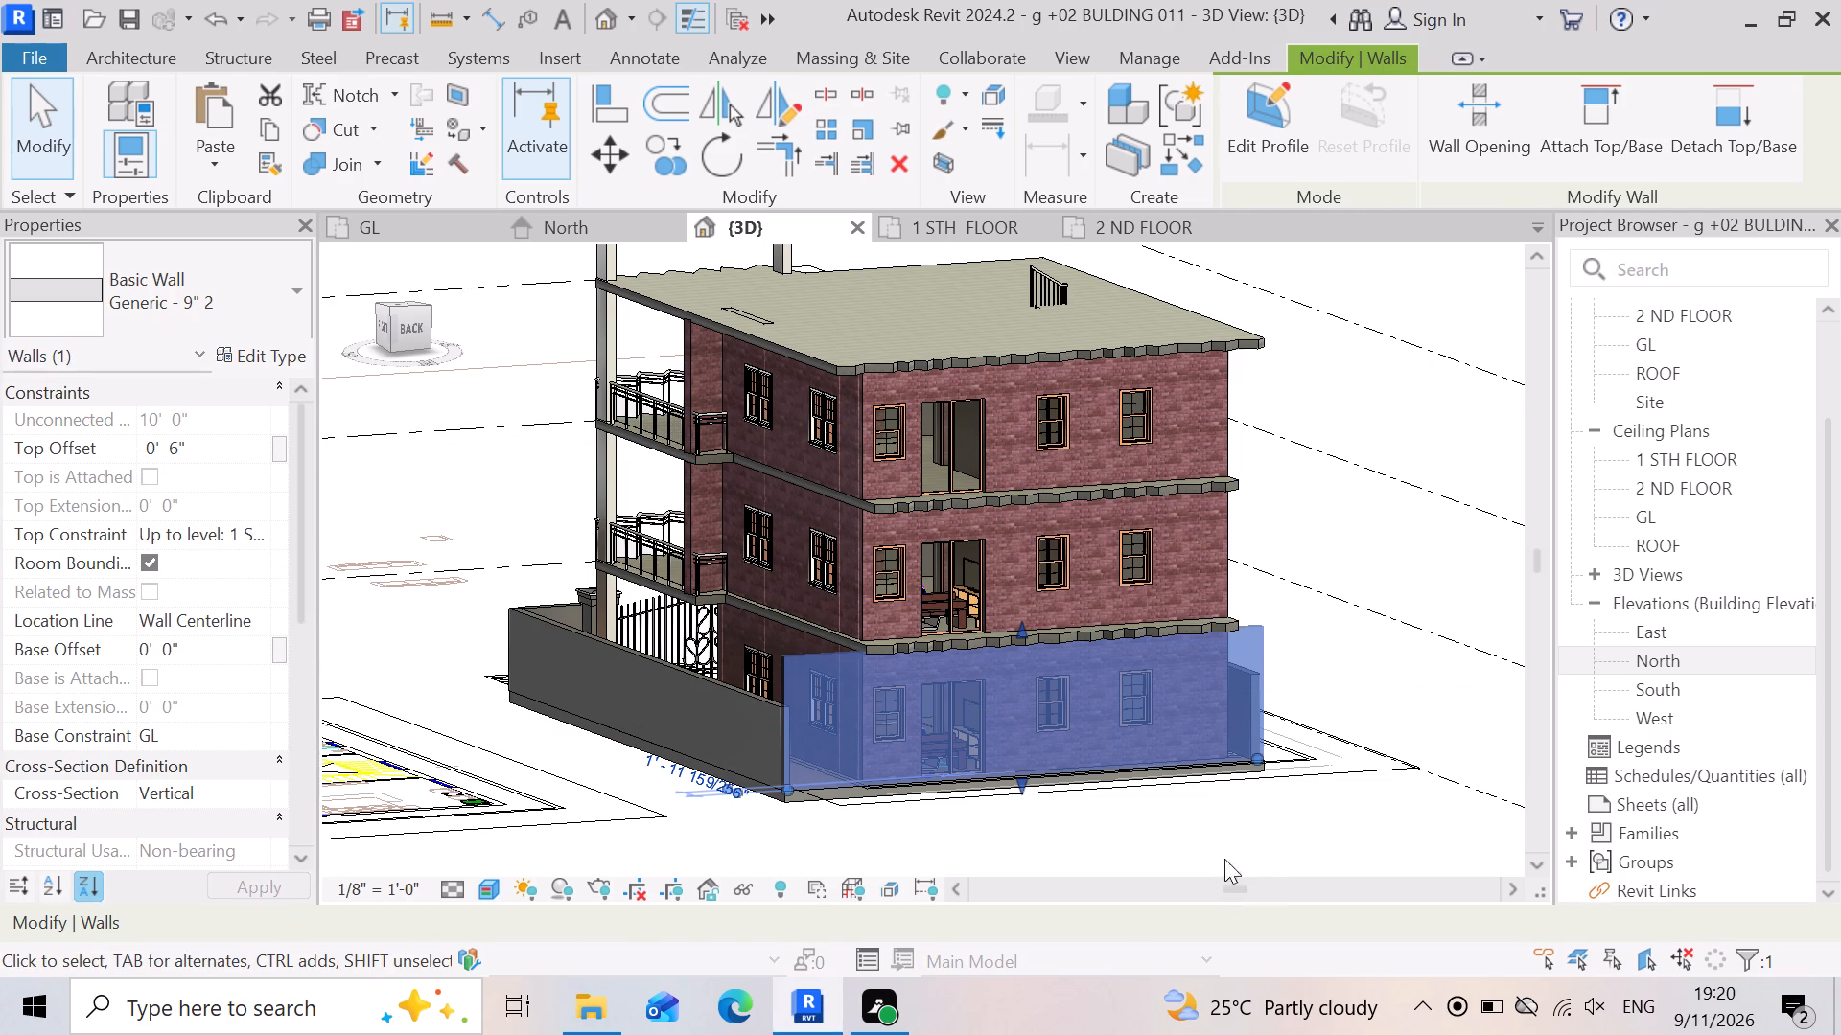
Lower the rear boundary wall's top to a top offset of -4' 3 187/256", in line with the adjoining side wall at the corner.
left_click(1017, 764)
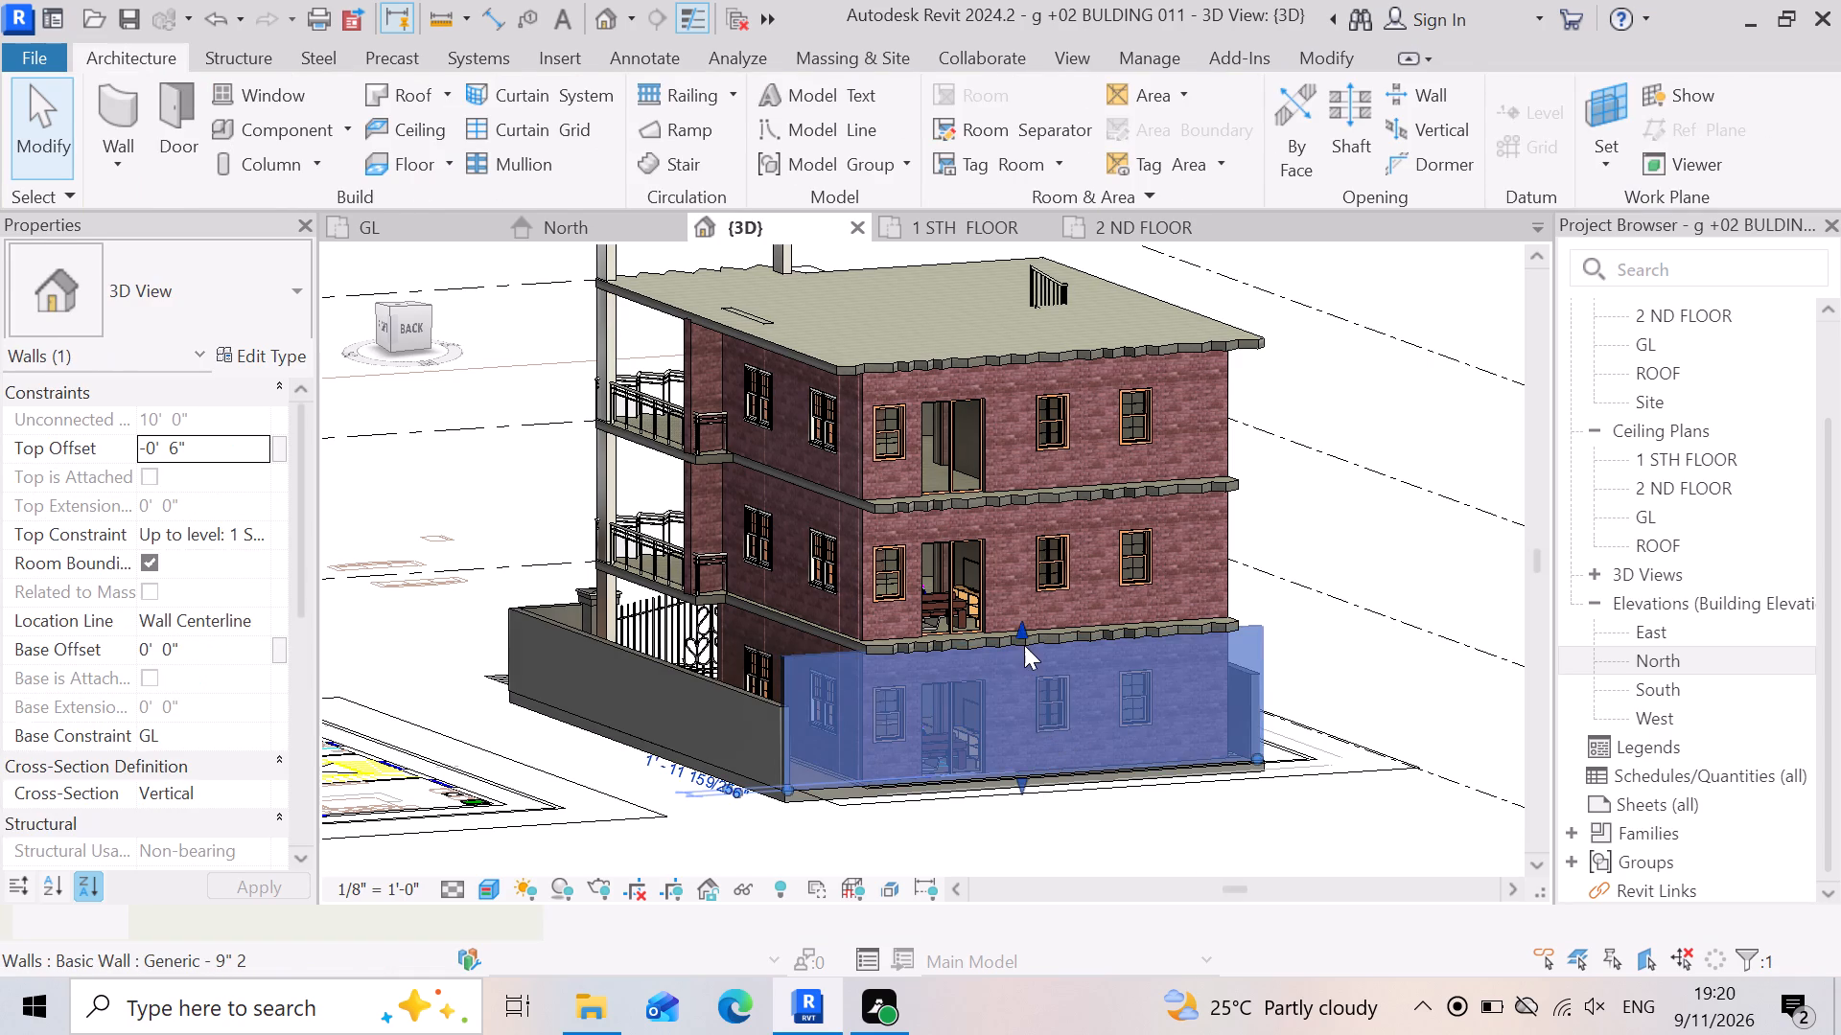
left_click_drag(1025, 627, 1042, 692)
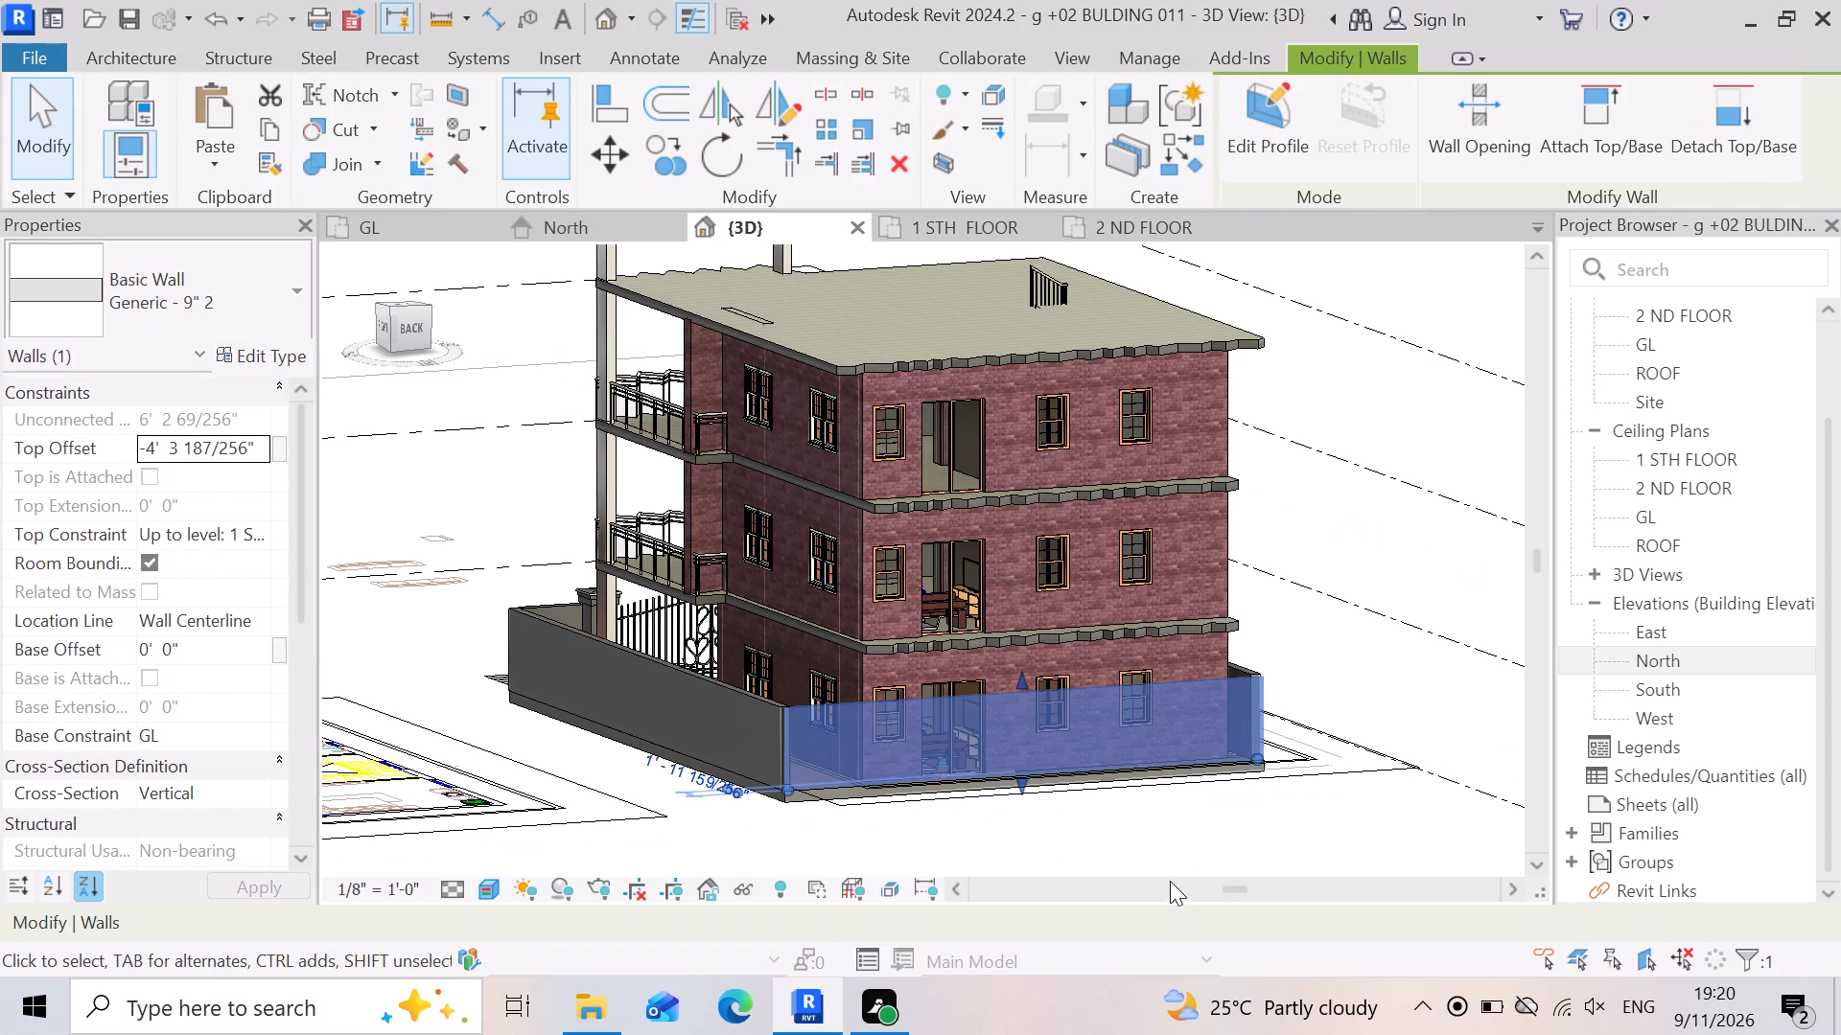
left_click(1168, 869)
scroll(840, 741, "up", 5)
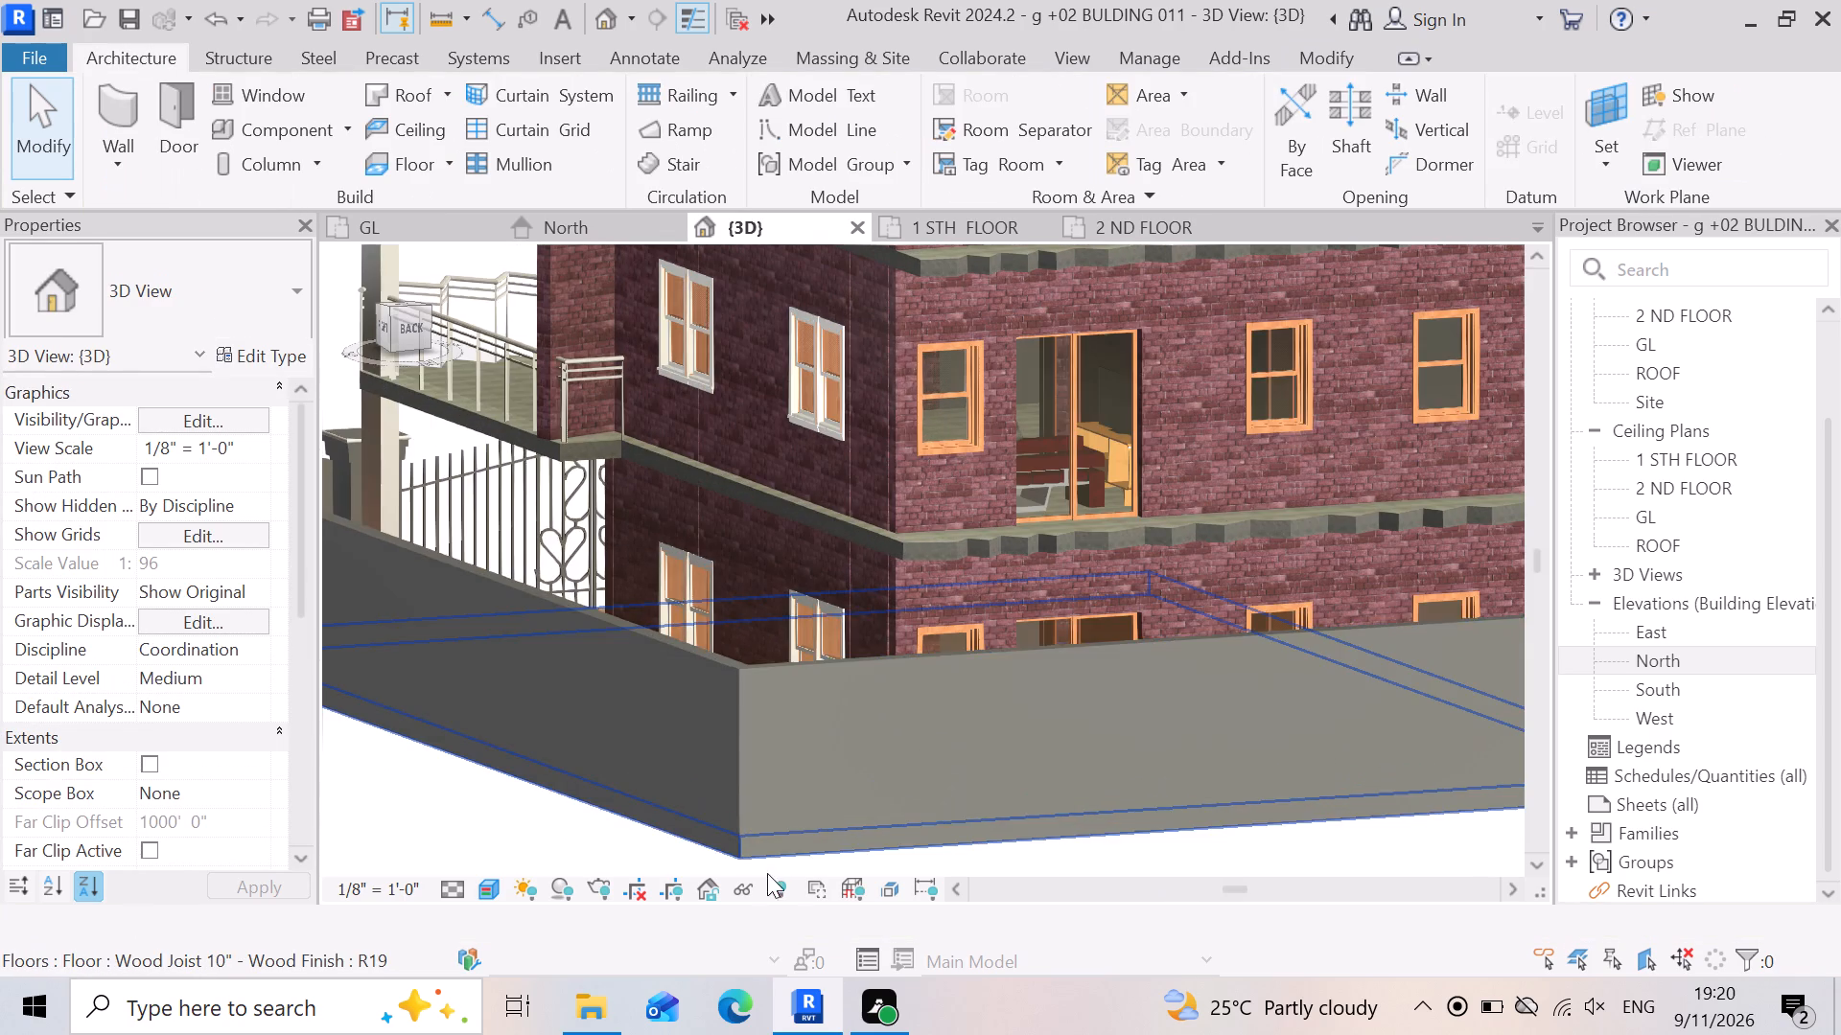
scroll(754, 728, "up", 9)
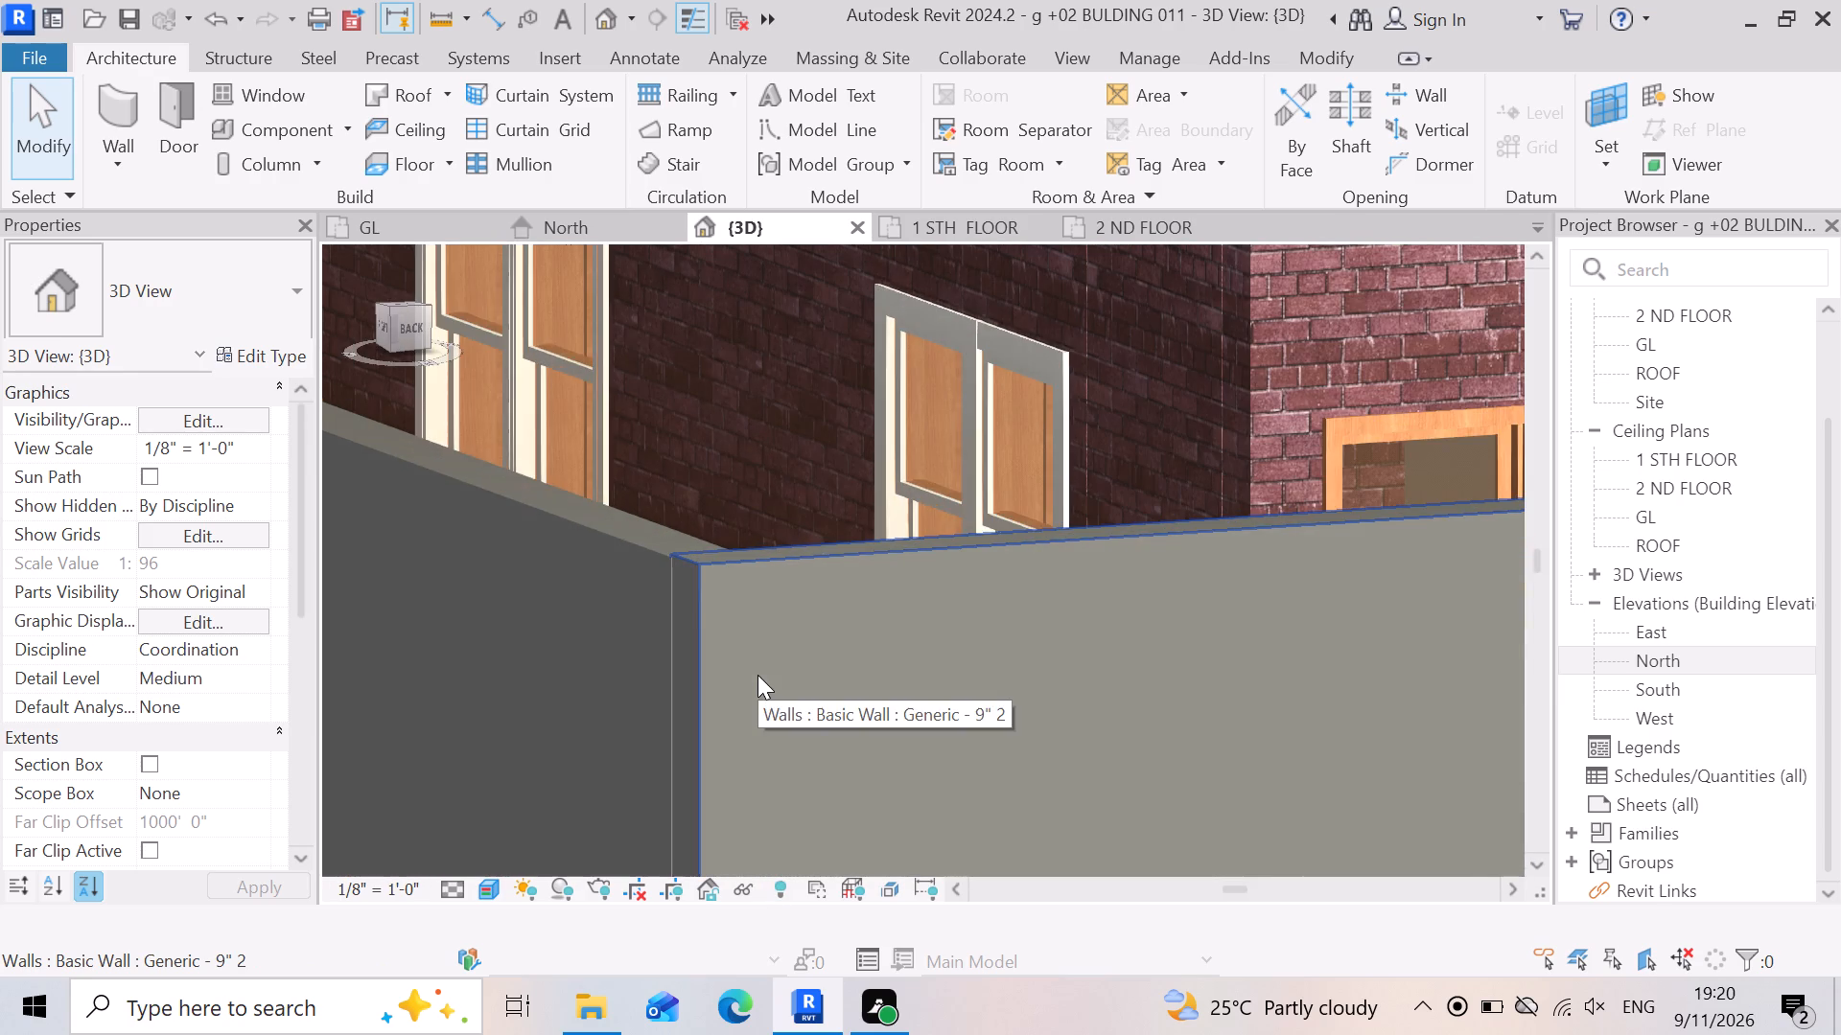
left_click(757, 675)
scroll(720, 578, "down", 3)
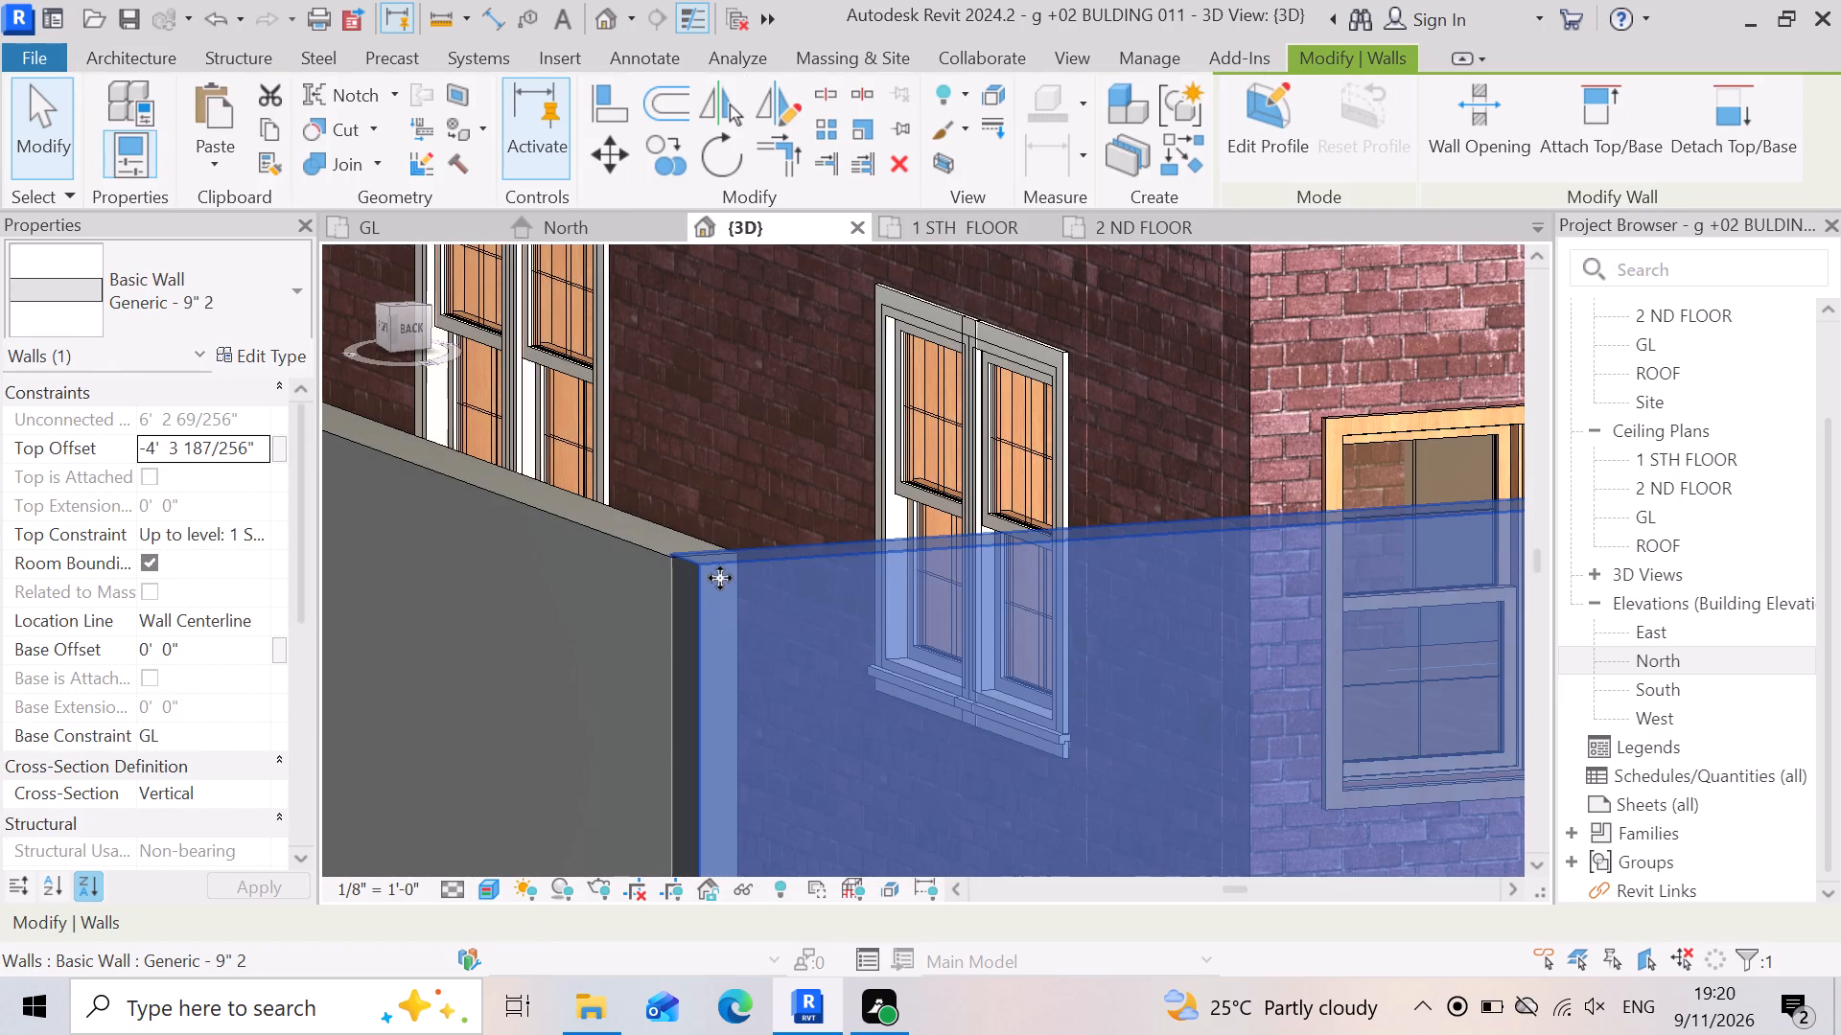
scroll(720, 578, "down", 11)
left_click(1055, 772)
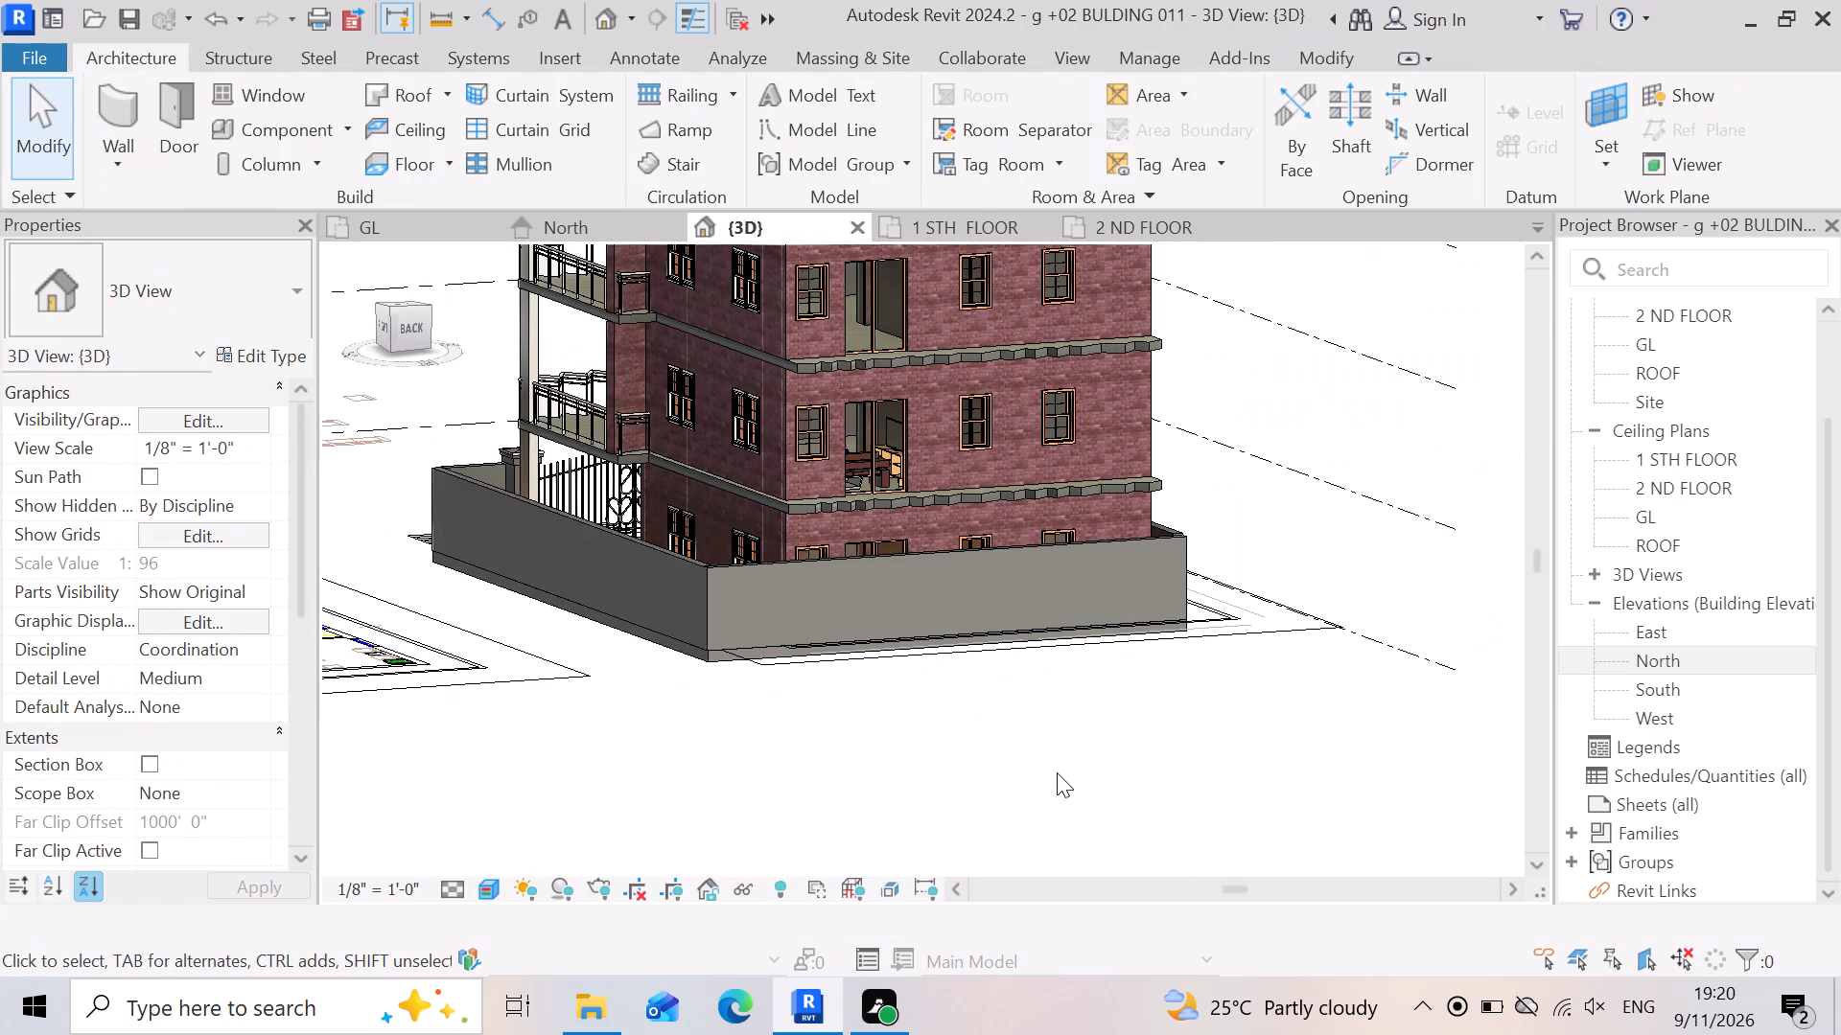
Examine the boundary walls from the rear, left and front sides, checking how they meet each other and the gate pillars.
scroll(1017, 655, "down", 3)
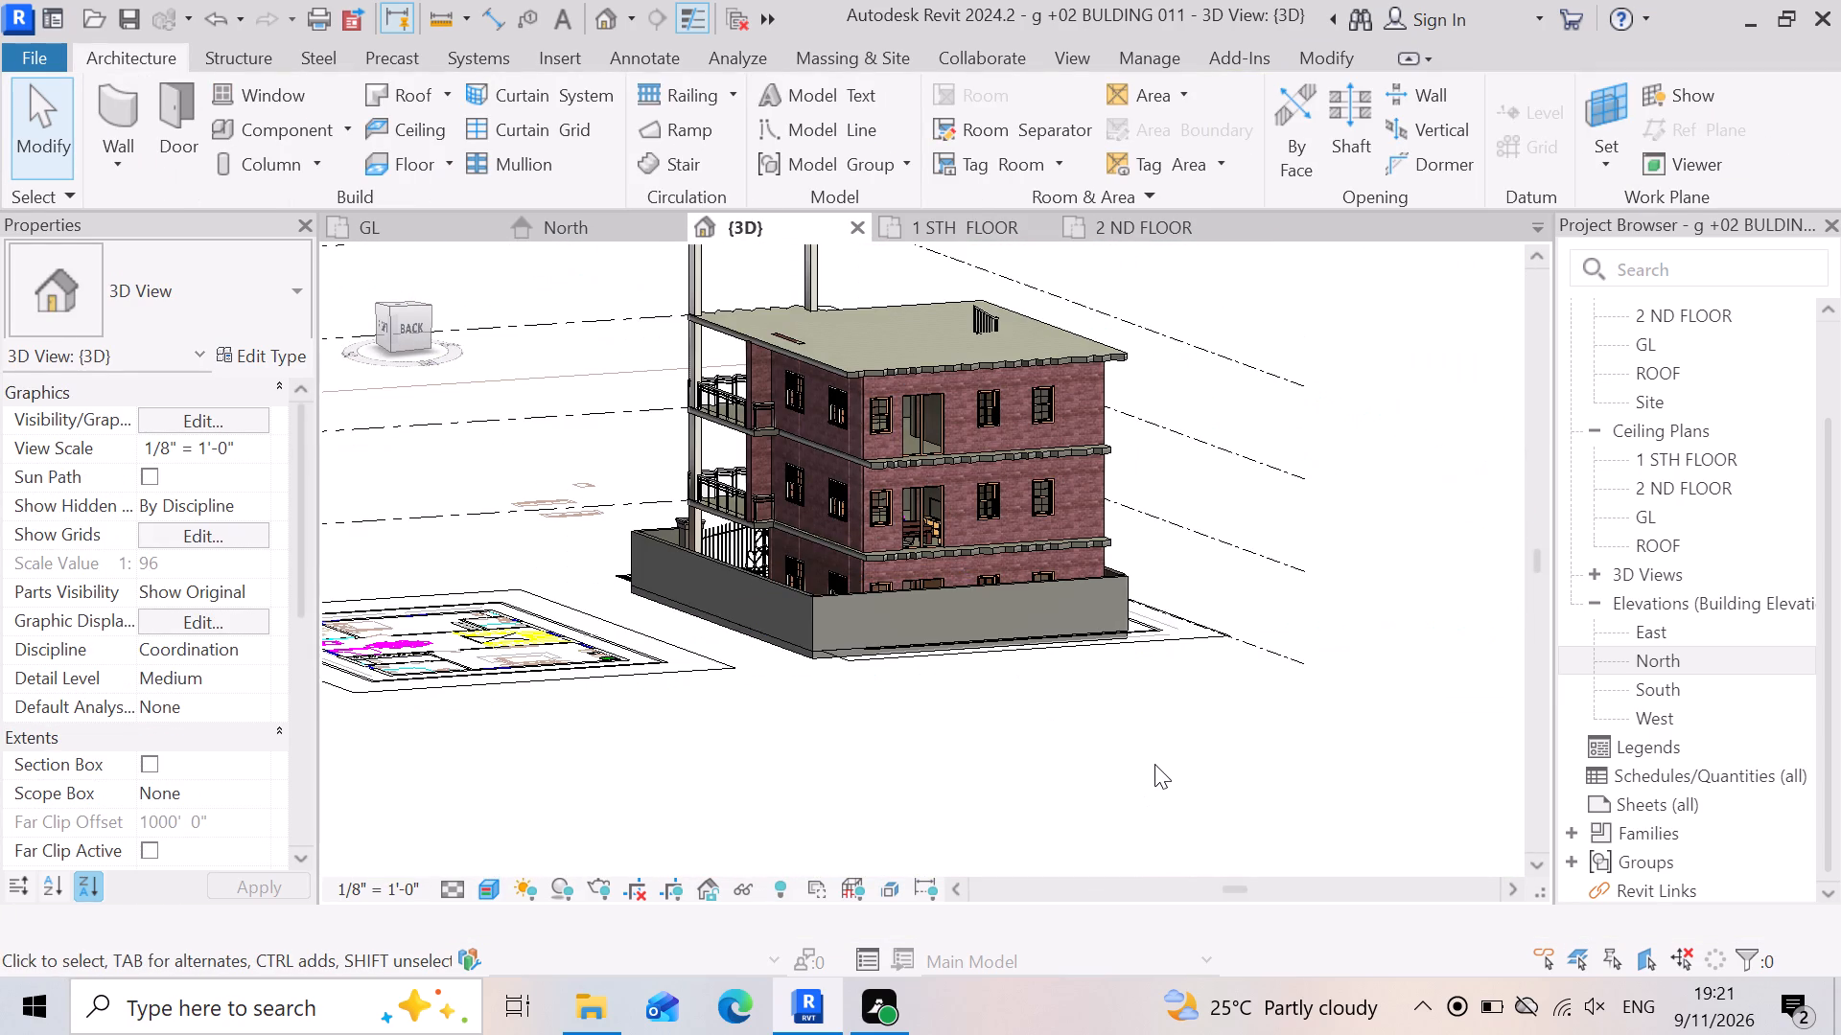
right_click_drag(1154, 764, 890, 860, "shift")
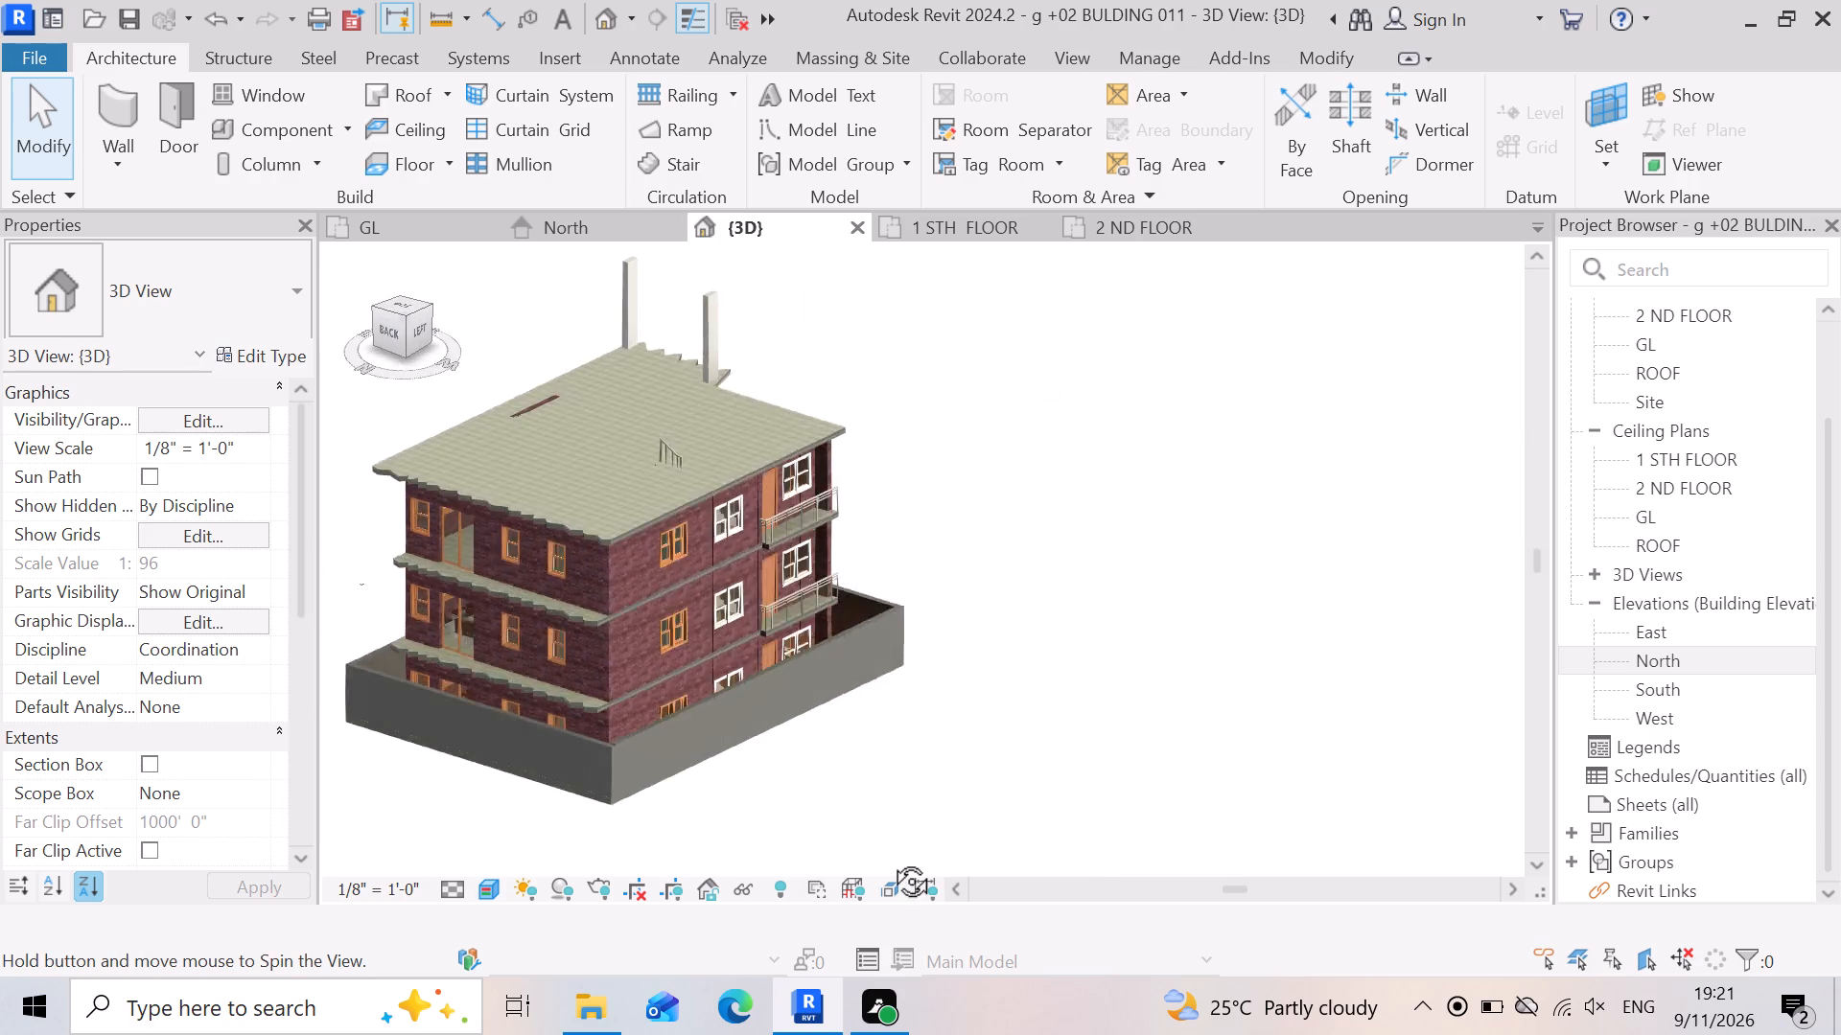
right_click_drag(890, 860, 852, 855, "shift")
scroll(1208, 699, "down", 4)
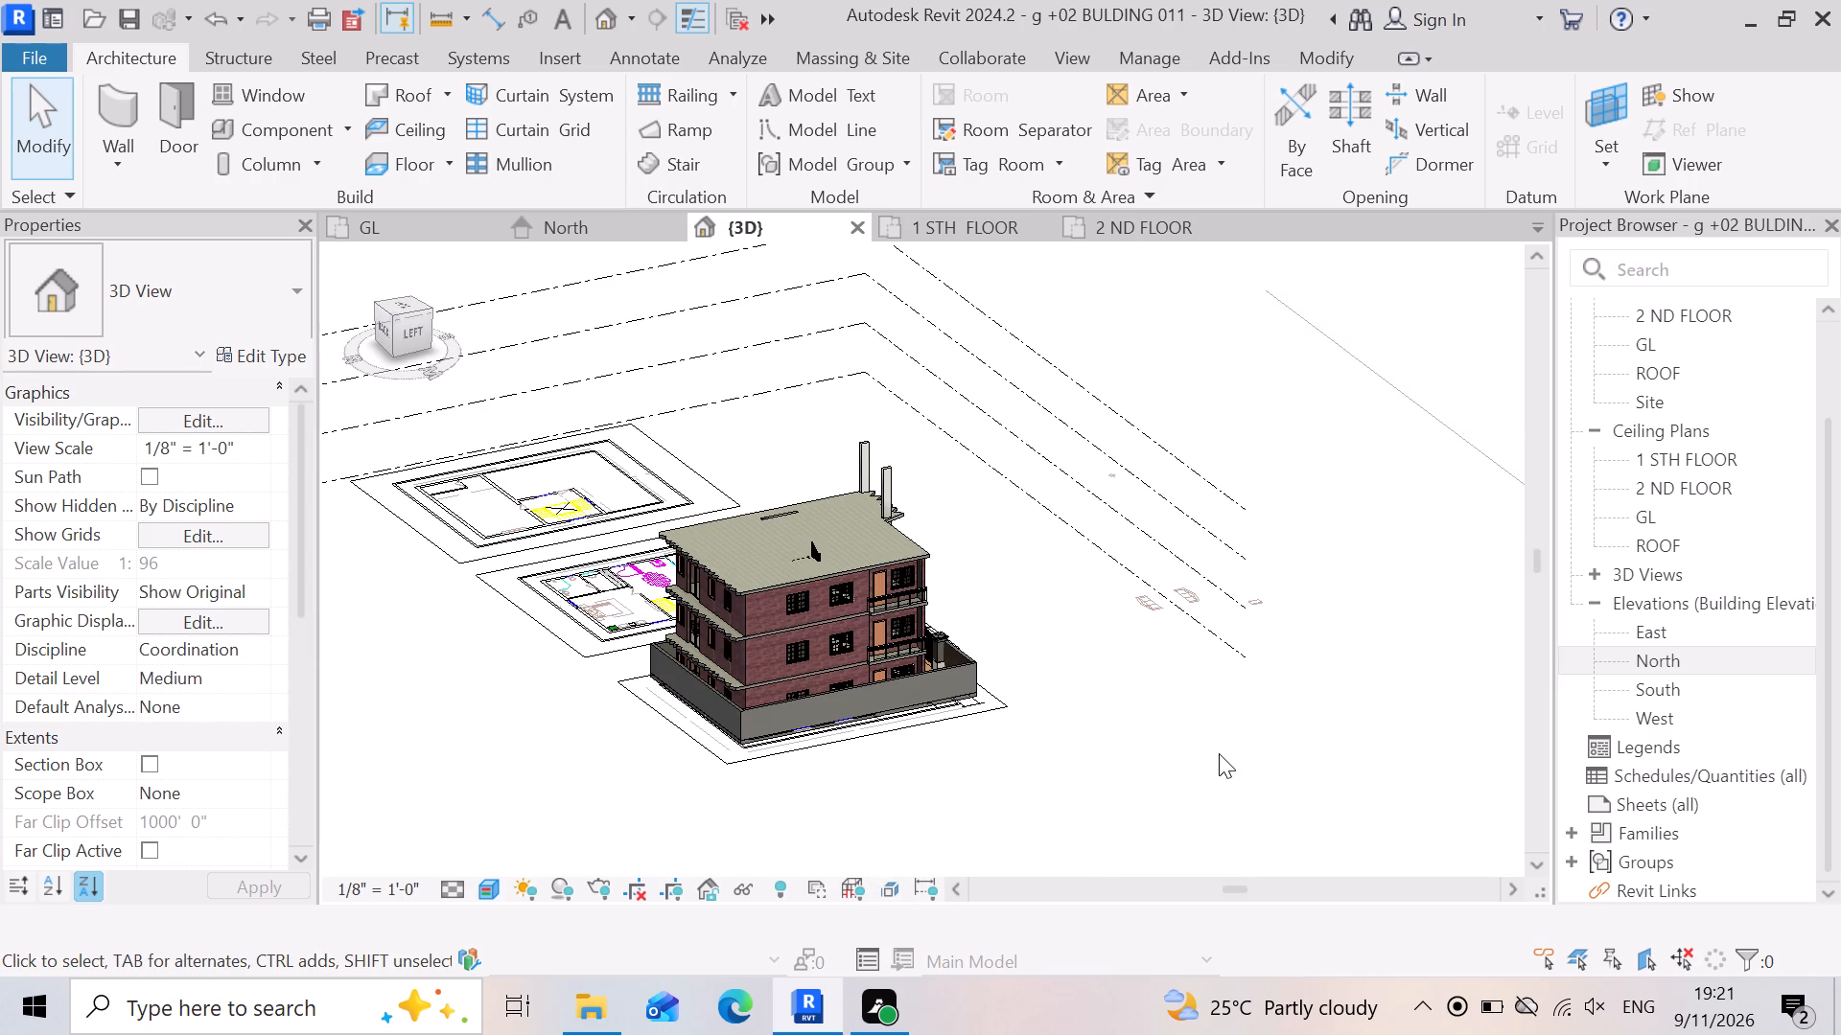
right_click_drag(1170, 766, 893, 796, "shift")
middle_click_drag(1169, 766, 893, 796, "shift")
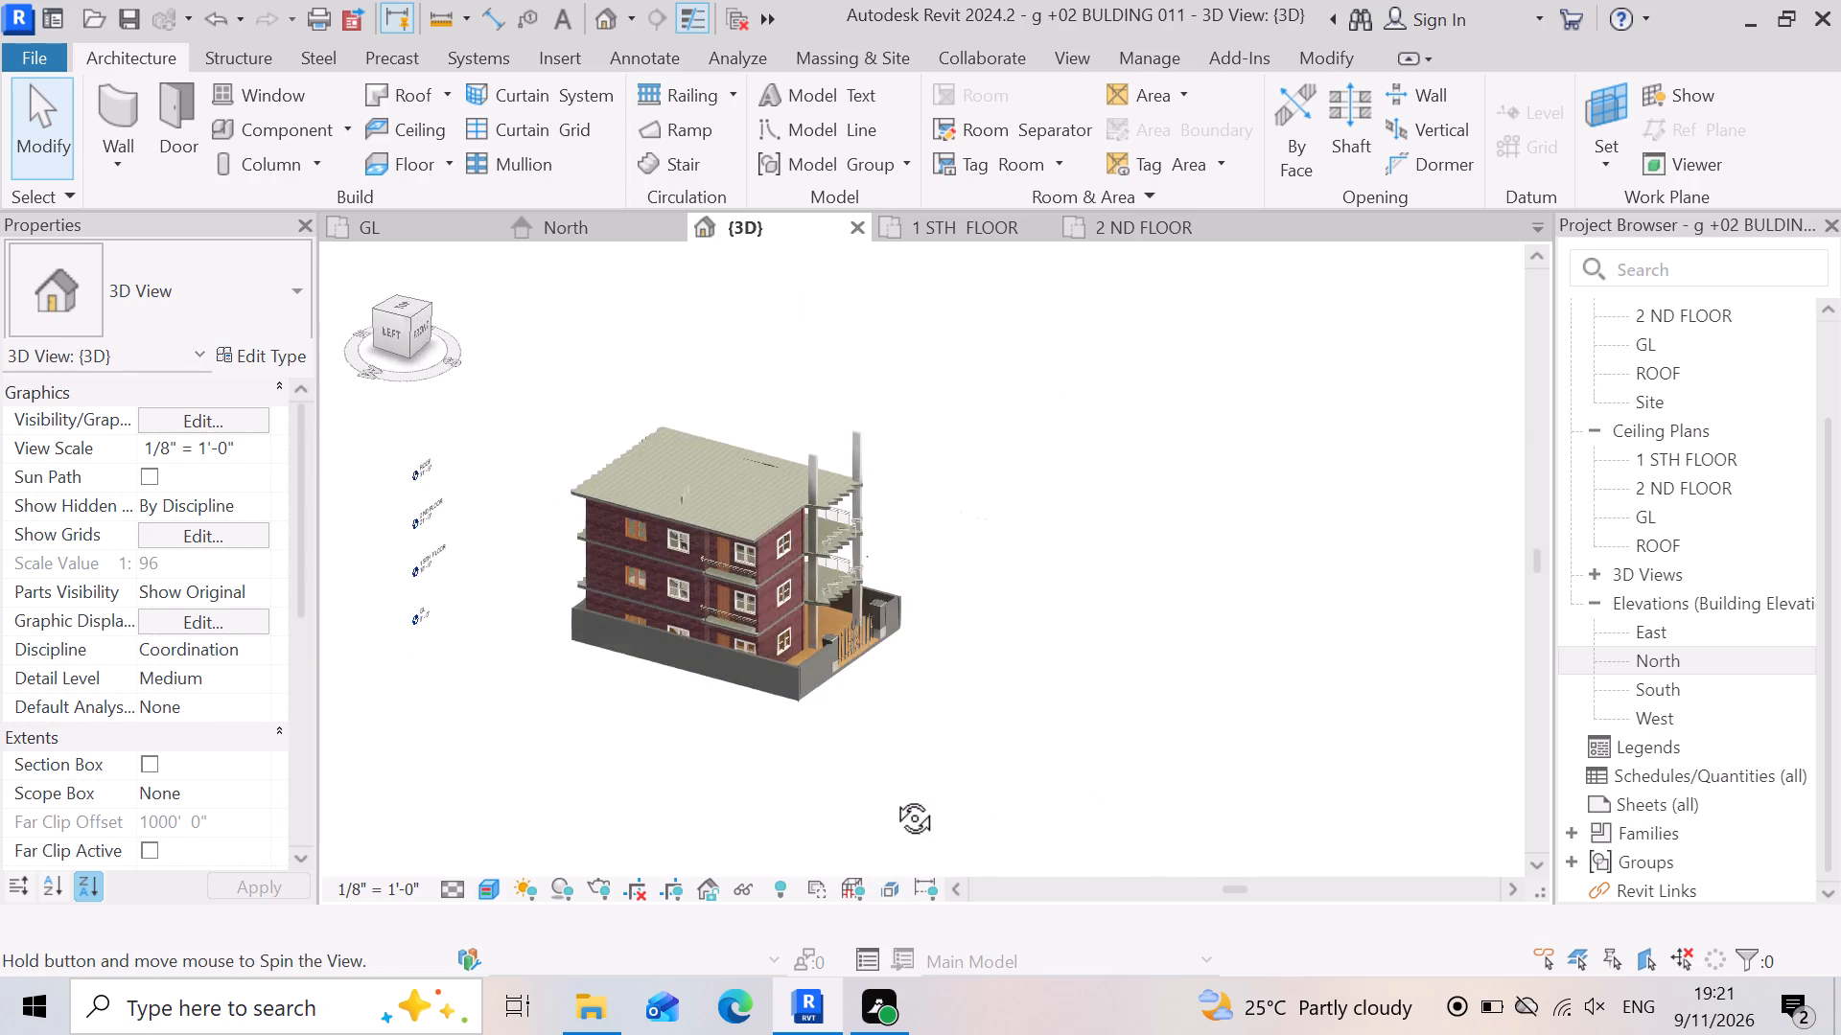
middle_click_drag(893, 796, 726, 774, "shift")
right_click_drag(893, 796, 724, 772, "shift")
scroll(1136, 730, "down", 2)
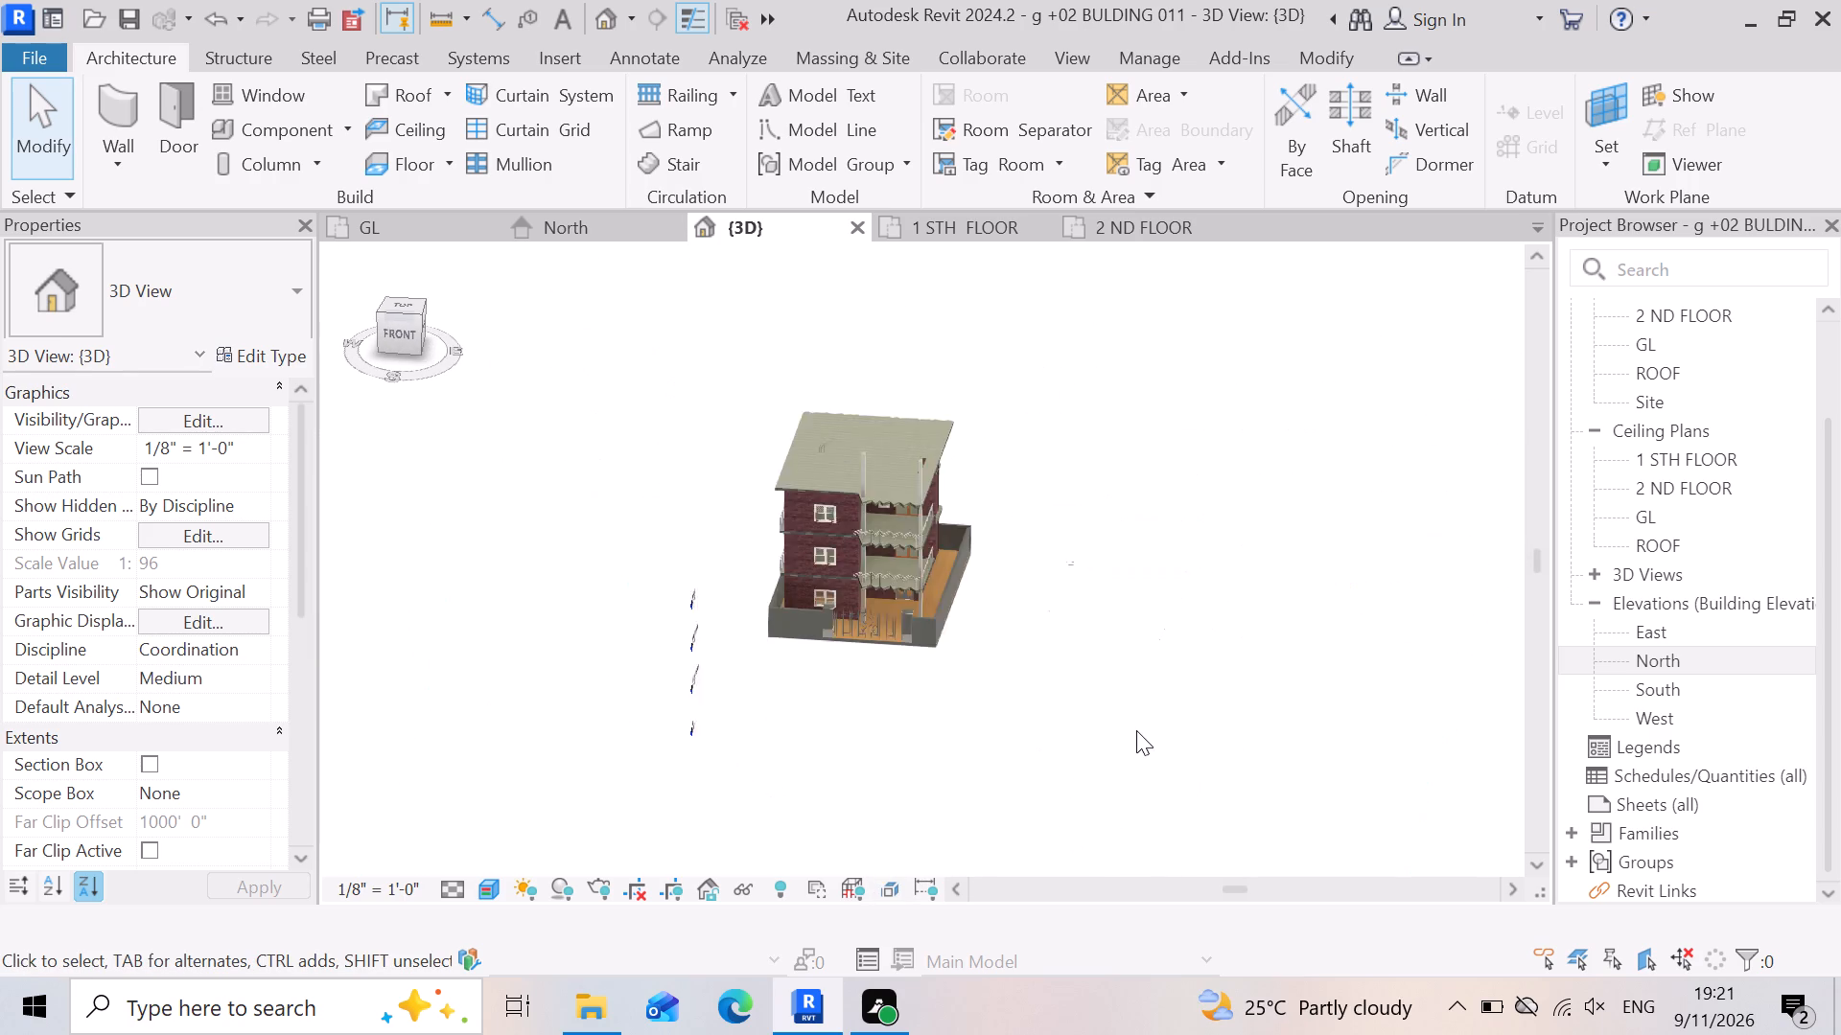
right_click_drag(1069, 760, 1112, 691)
middle_click(1068, 760, "shift")
middle_click_drag(1063, 755, 1112, 691, "shift")
right_click_drag(1112, 691, 1113, 689)
scroll(942, 699, "up", 9)
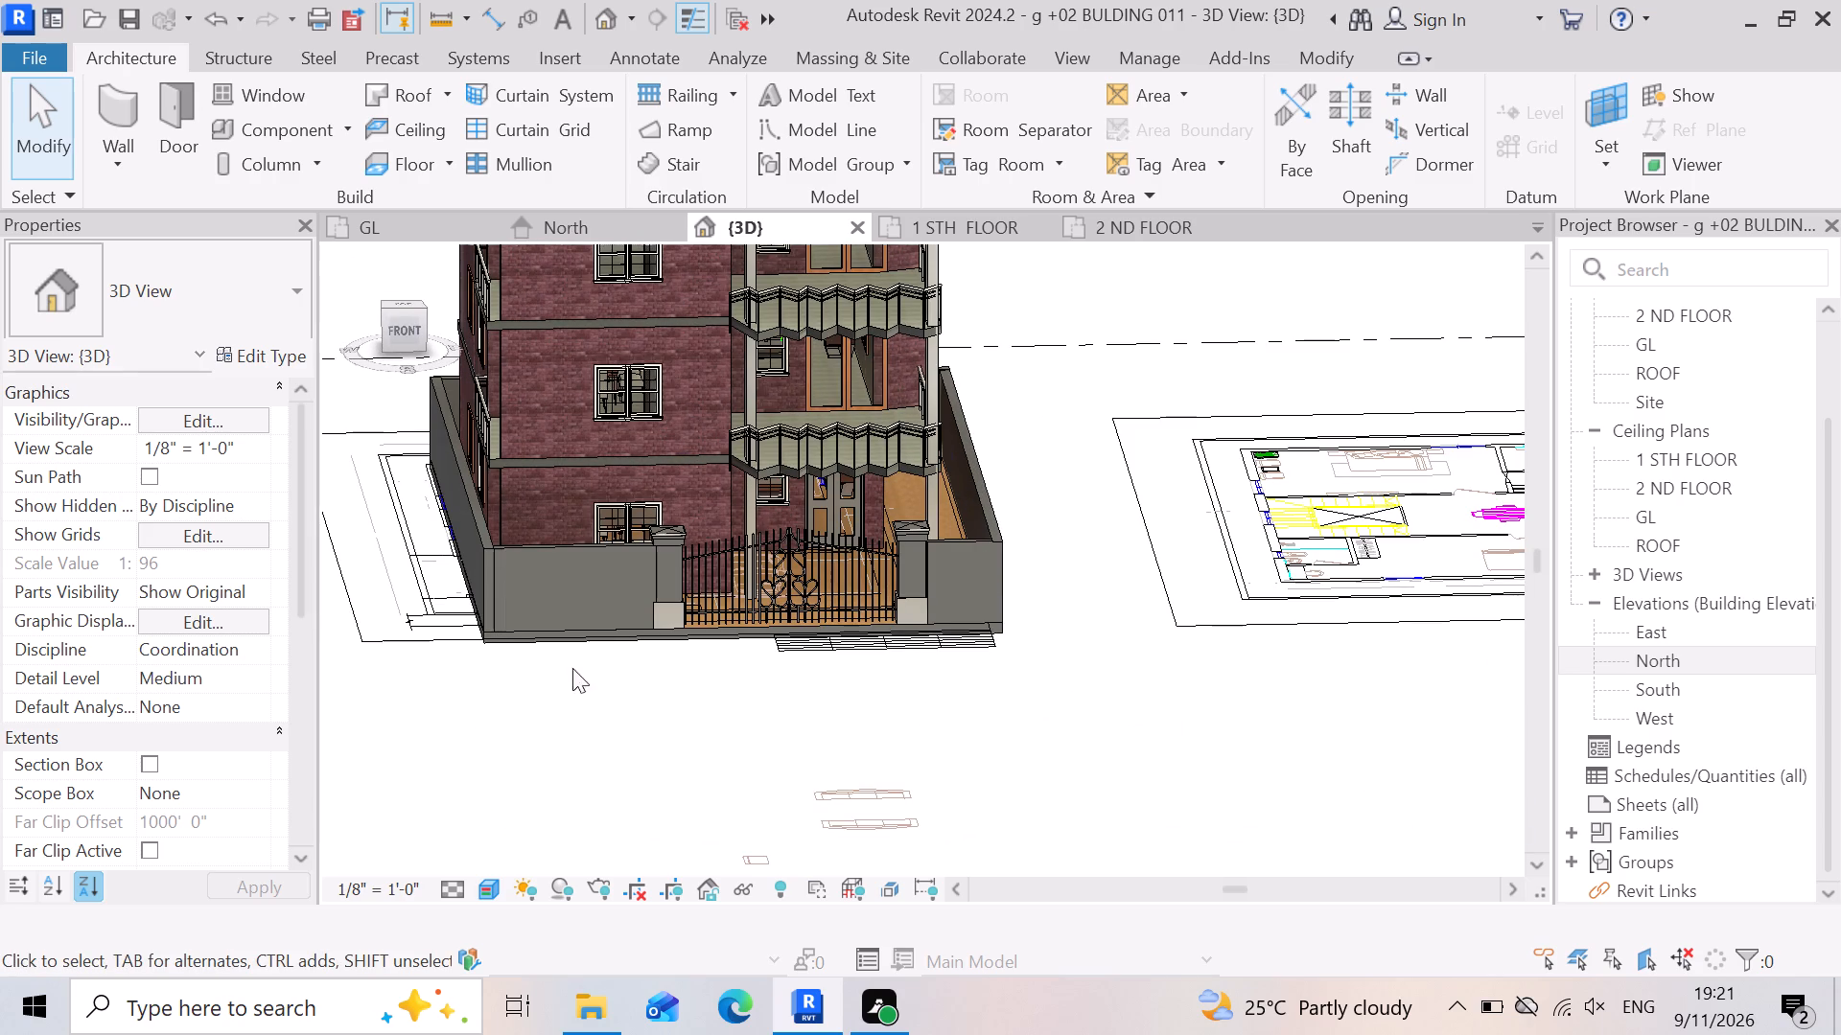
scroll(586, 647, "up", 2)
scroll(644, 580, "up", 2)
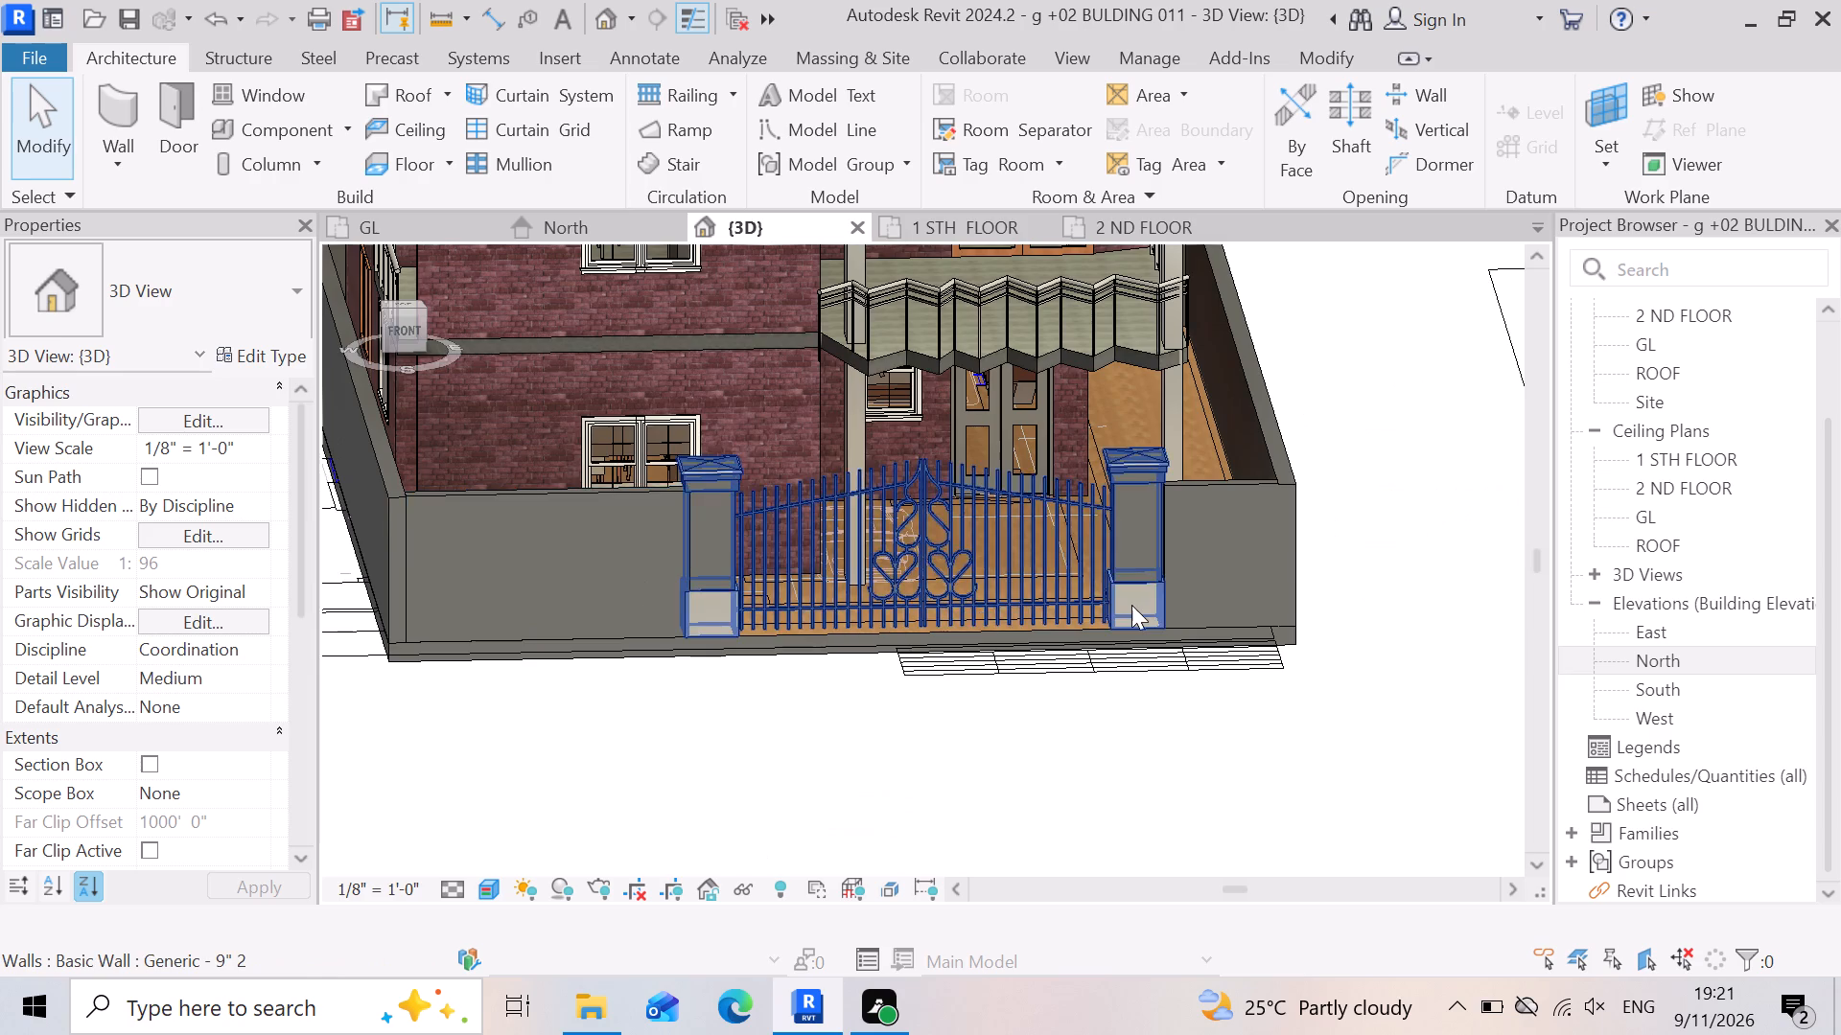
scroll(1131, 605, "down", 3)
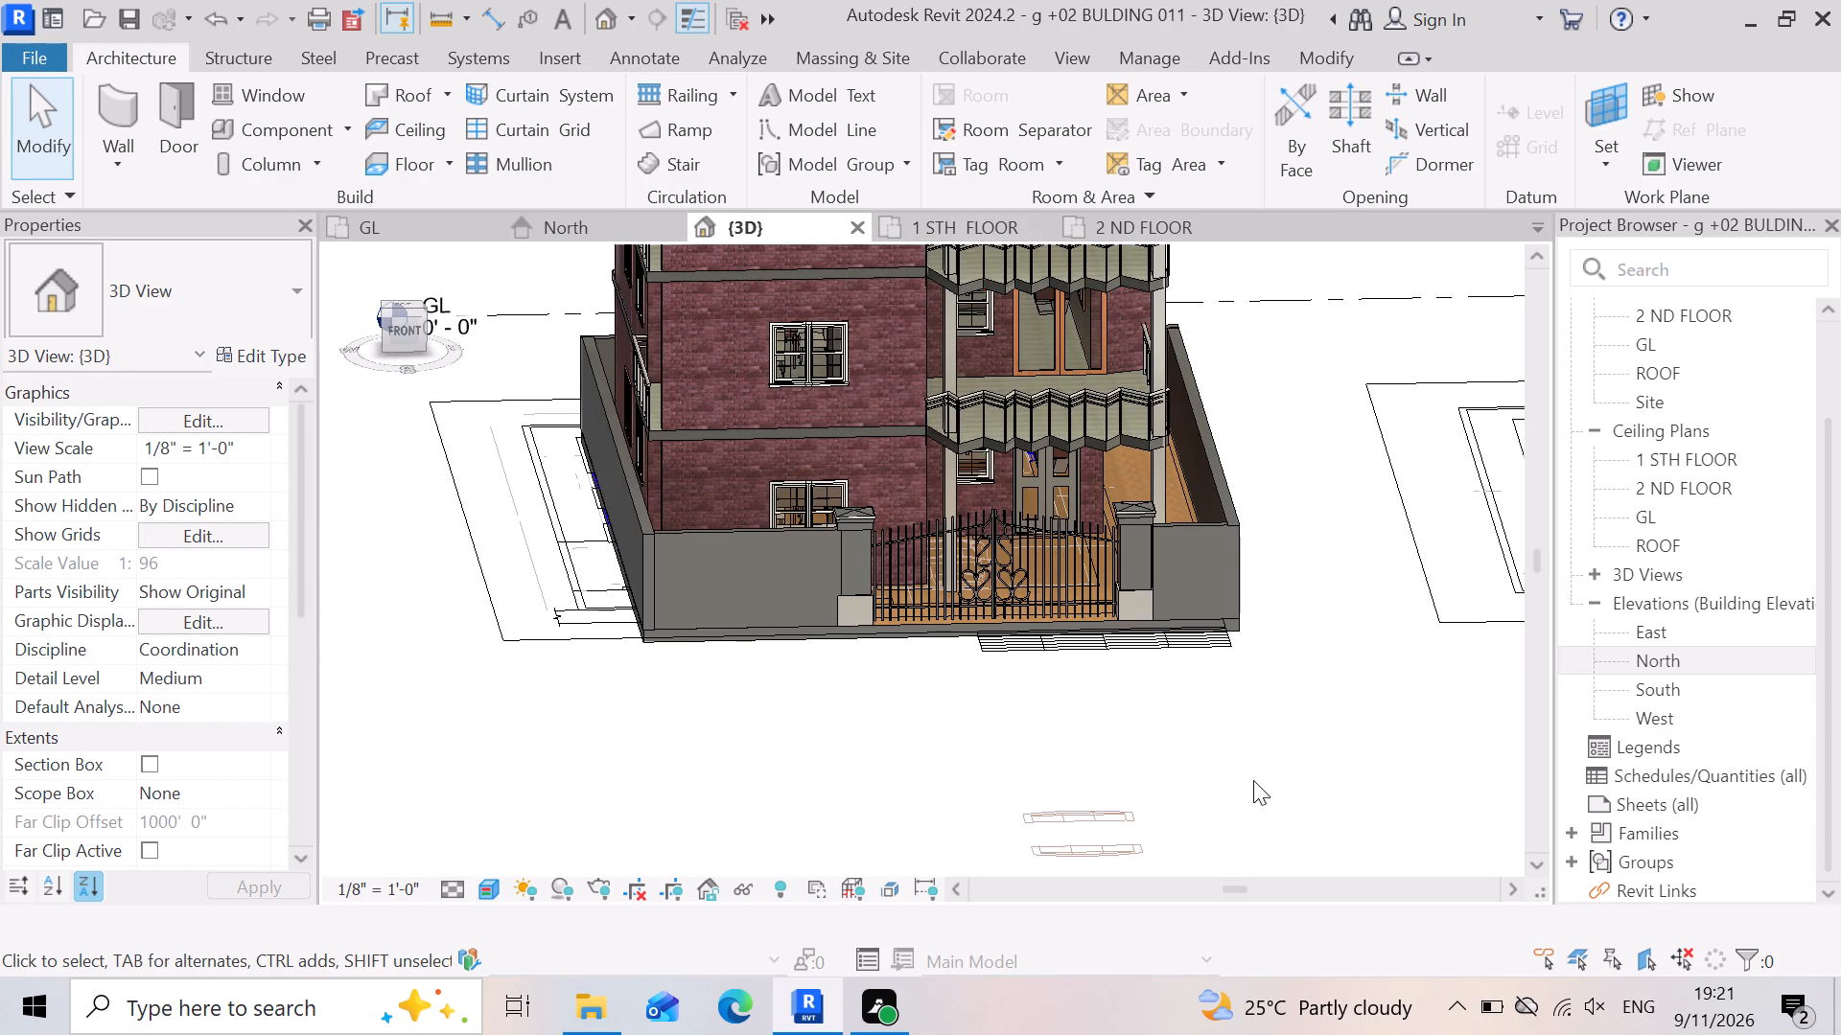
scroll(1253, 780, "down", 2)
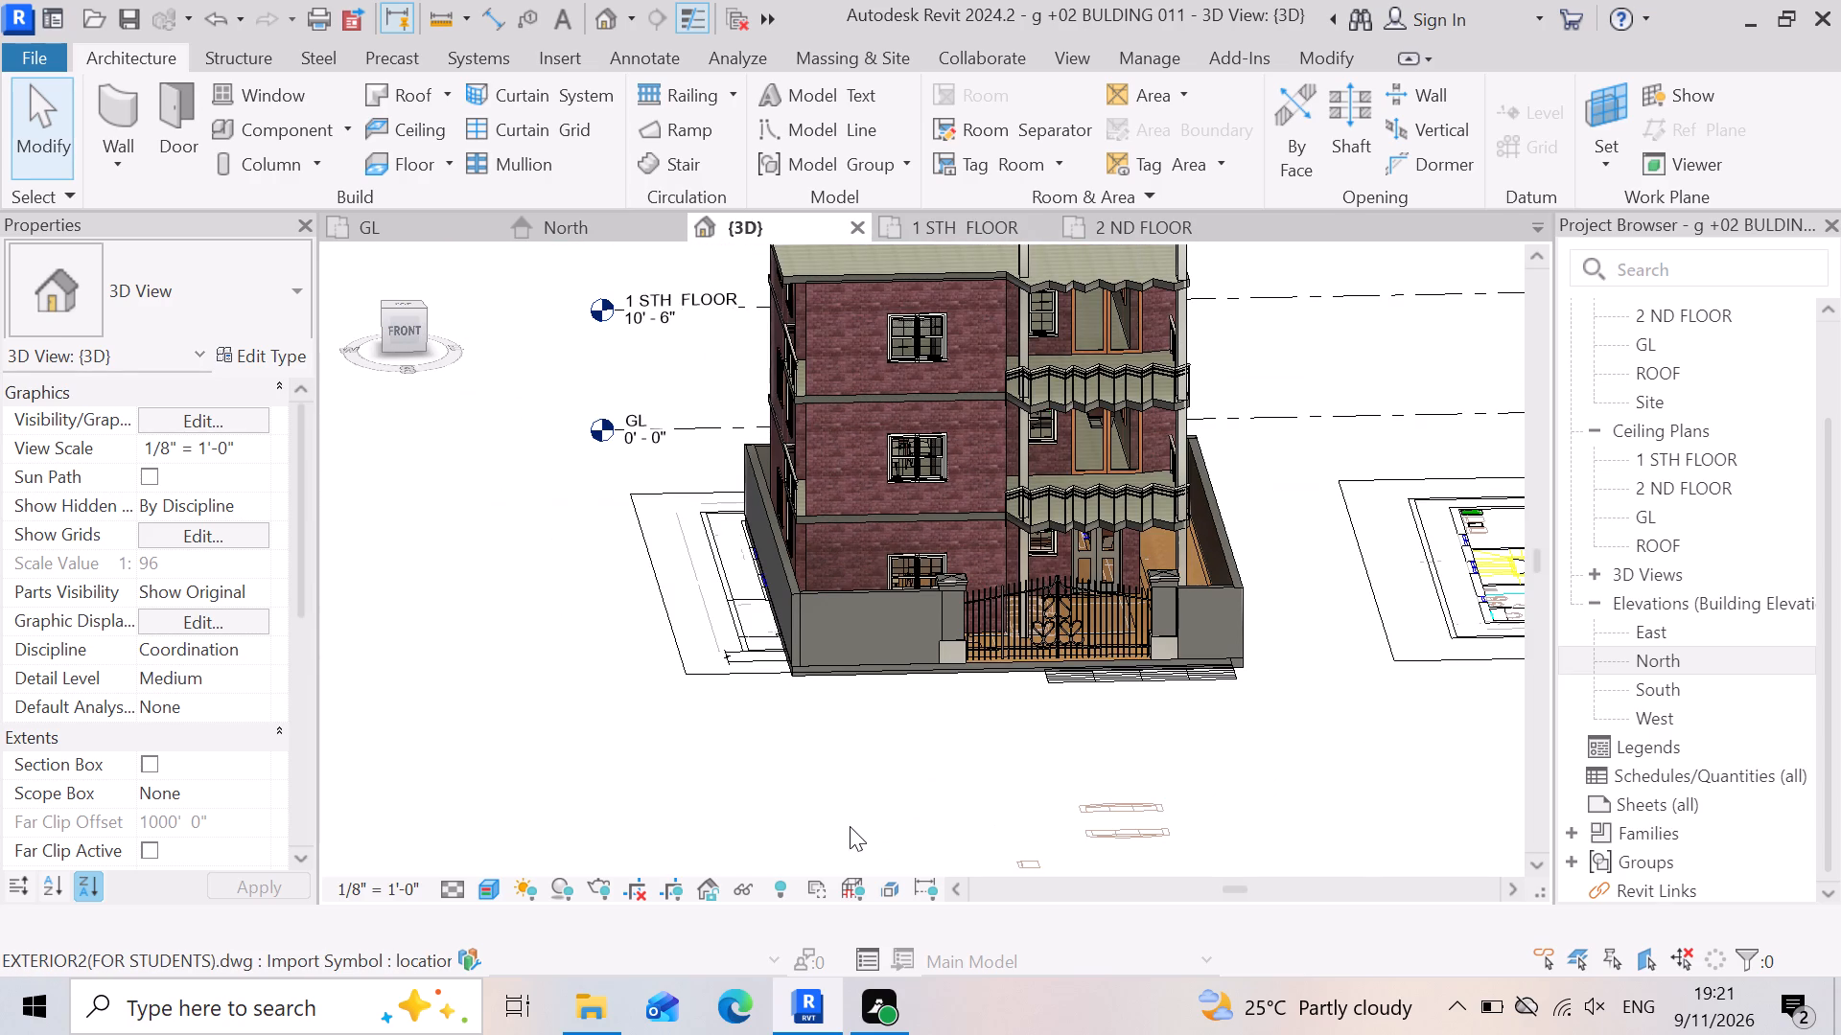
scroll(1294, 785, "down", 2)
scroll(1034, 762, "down", 1)
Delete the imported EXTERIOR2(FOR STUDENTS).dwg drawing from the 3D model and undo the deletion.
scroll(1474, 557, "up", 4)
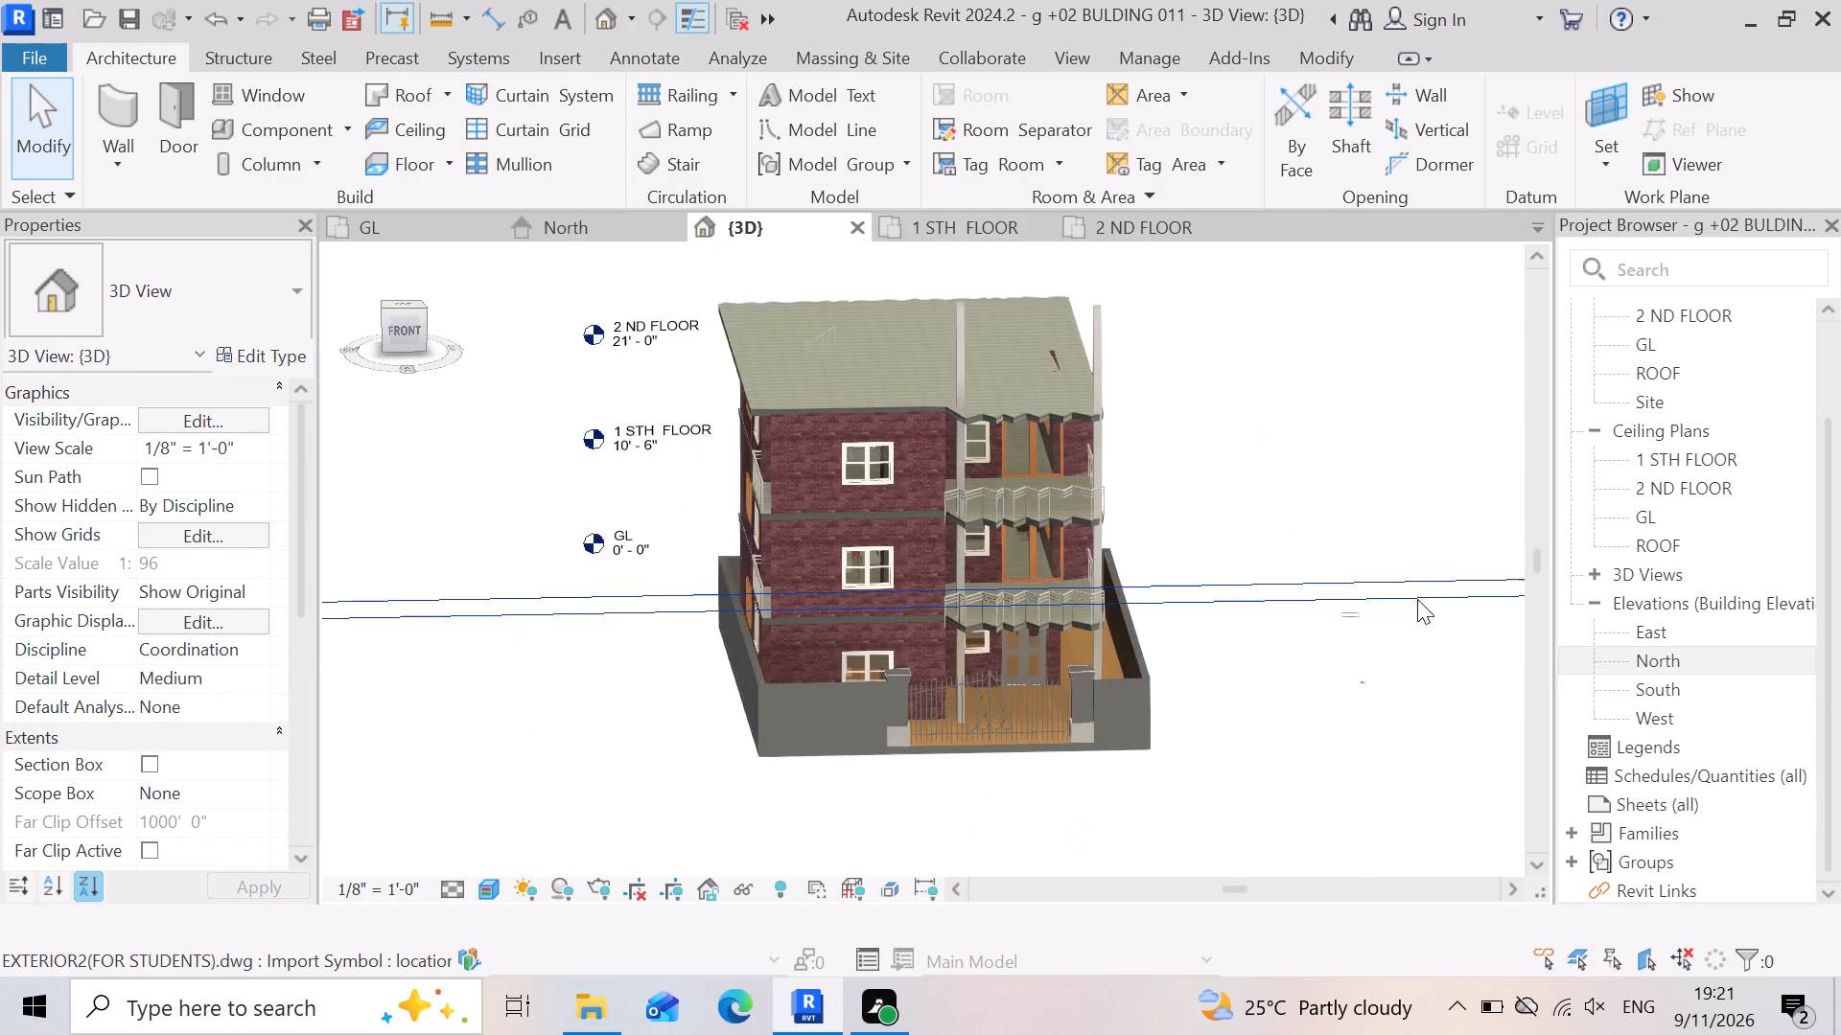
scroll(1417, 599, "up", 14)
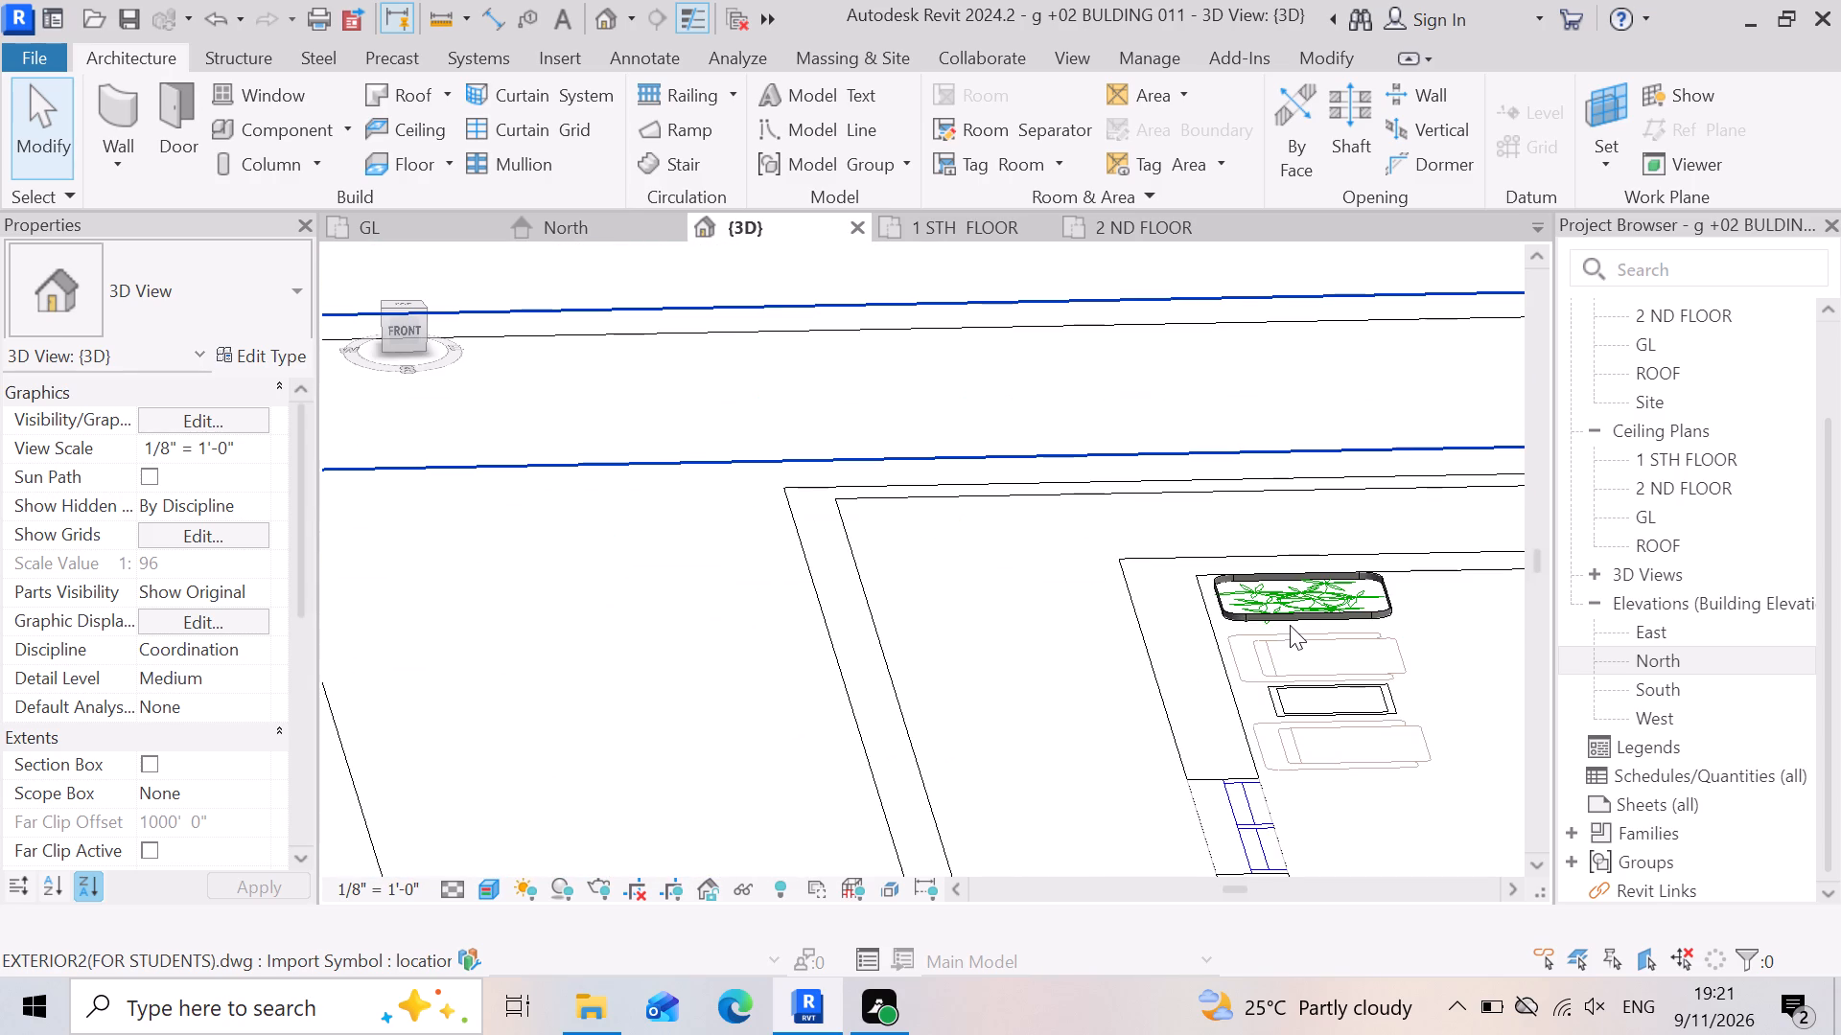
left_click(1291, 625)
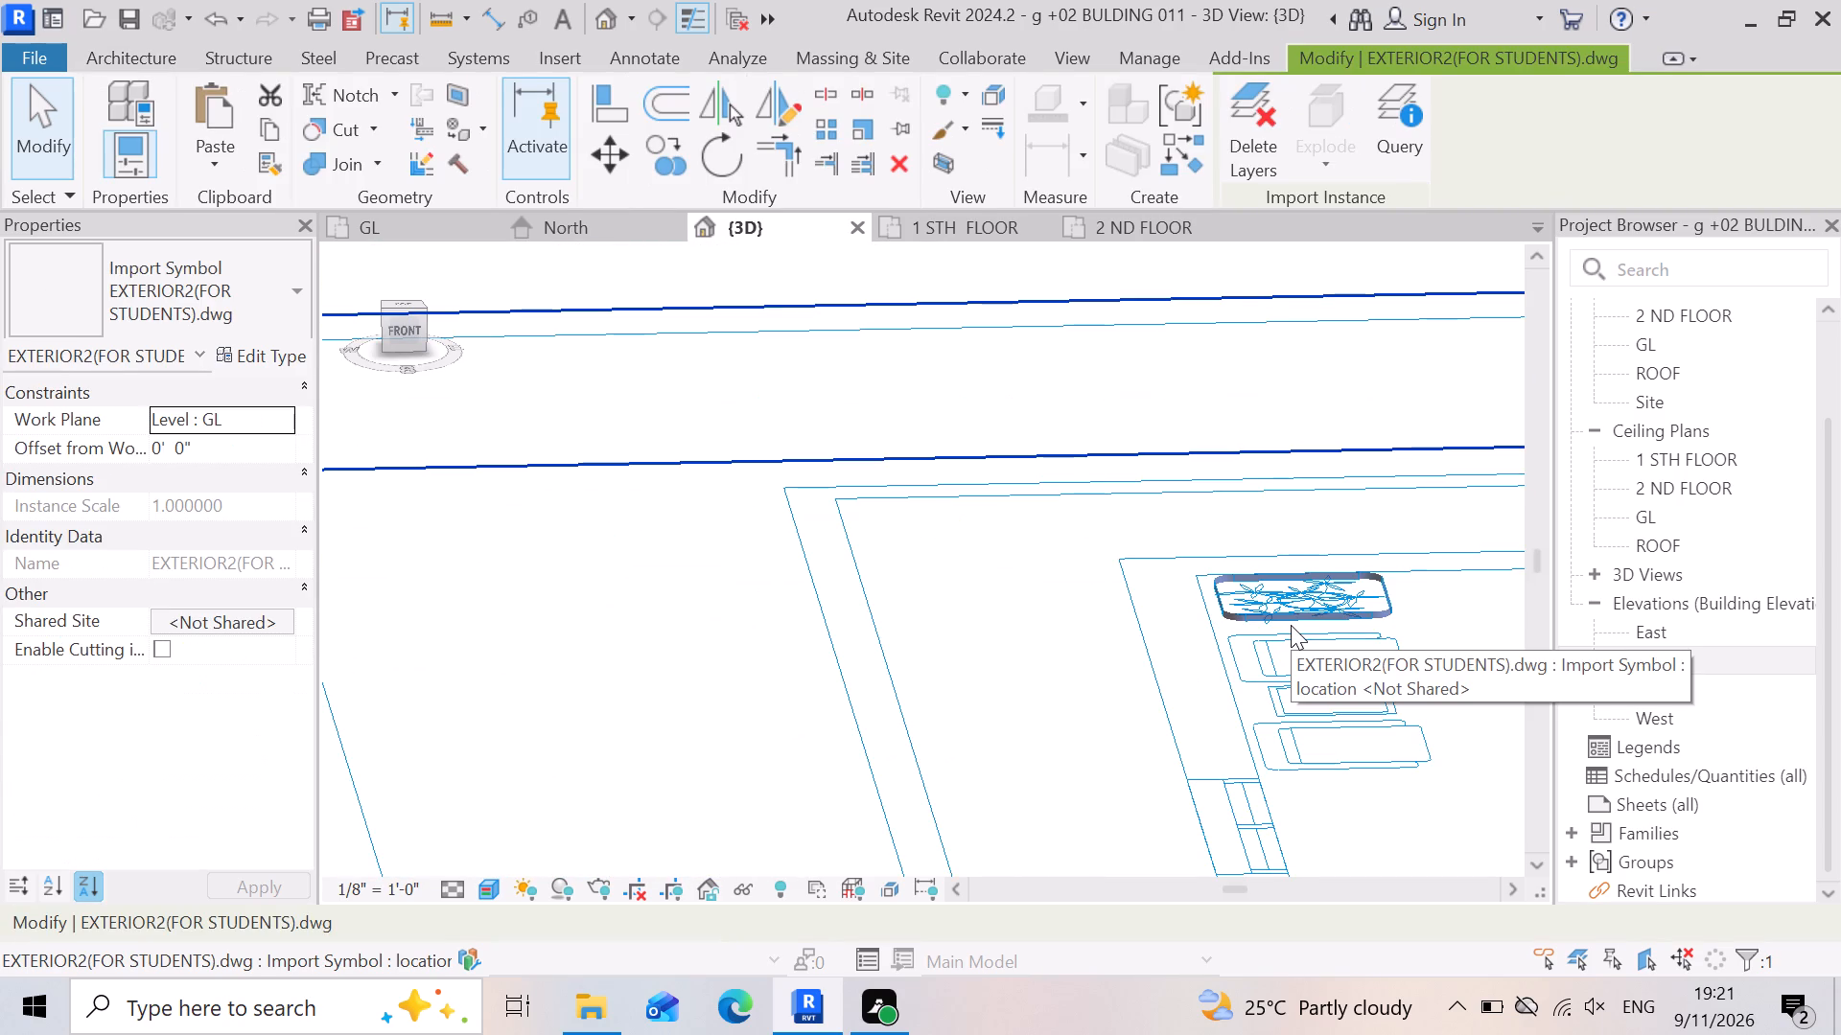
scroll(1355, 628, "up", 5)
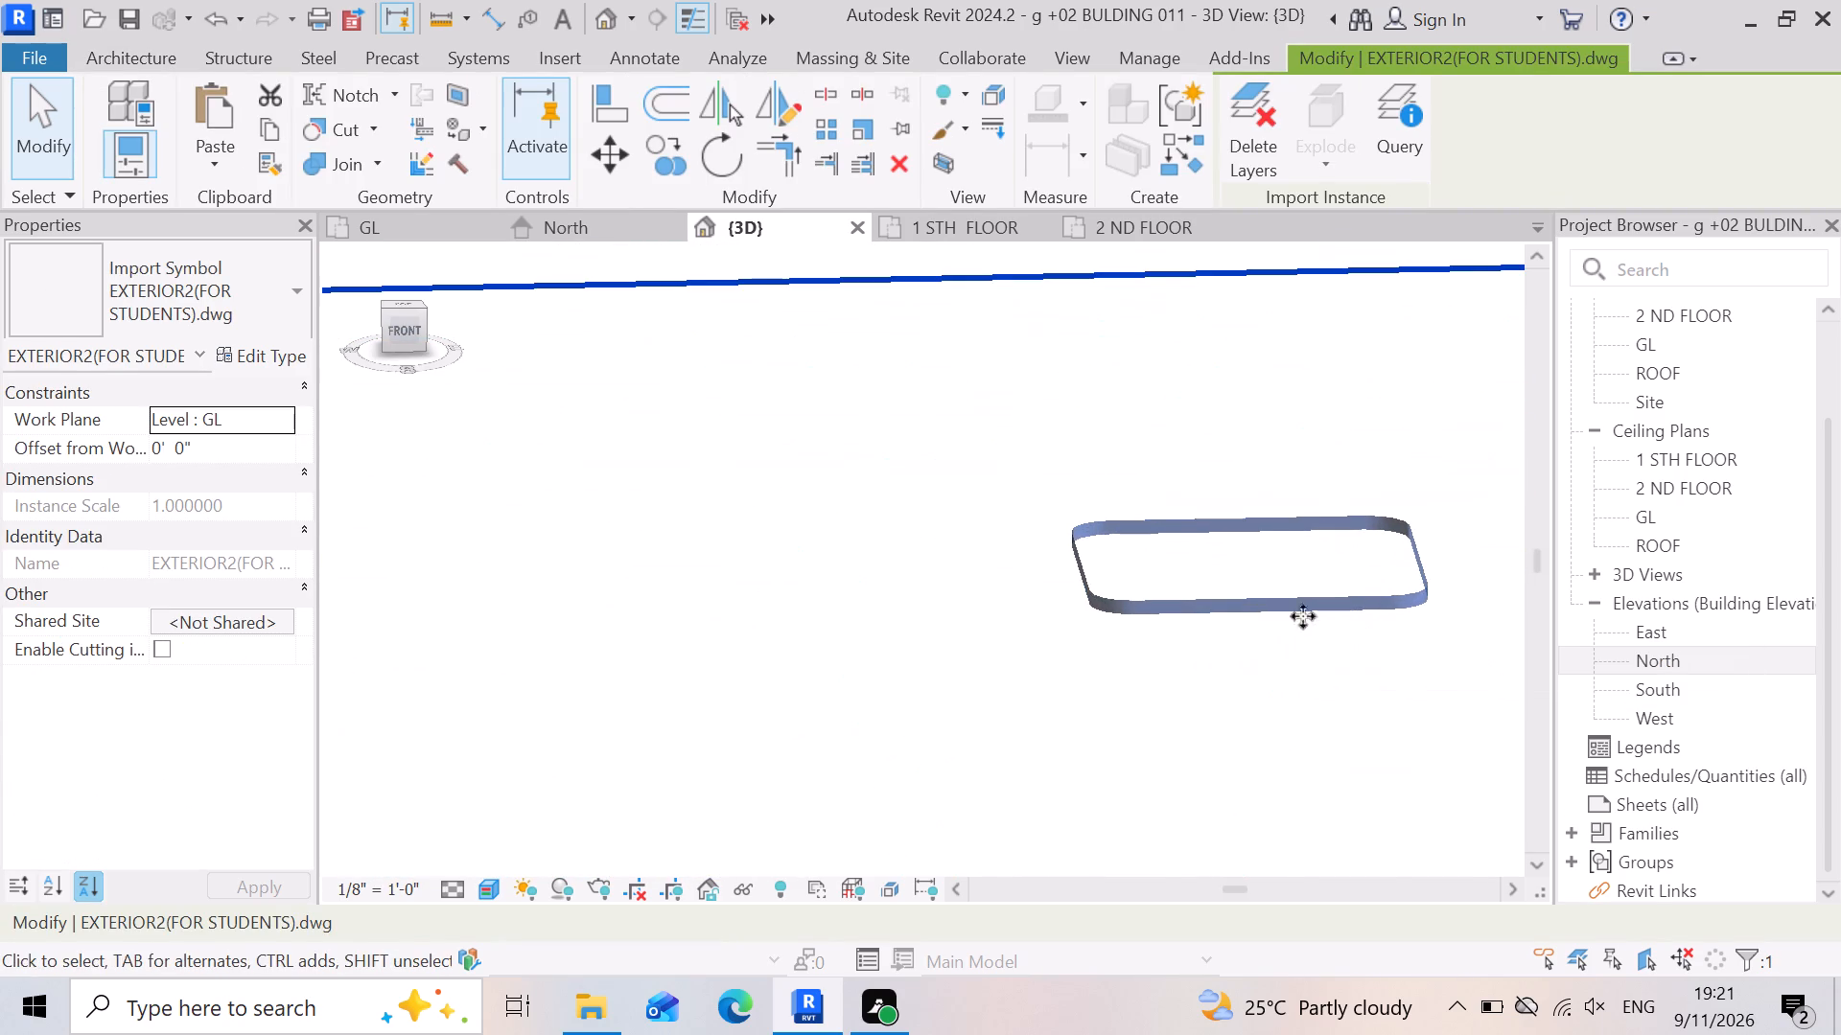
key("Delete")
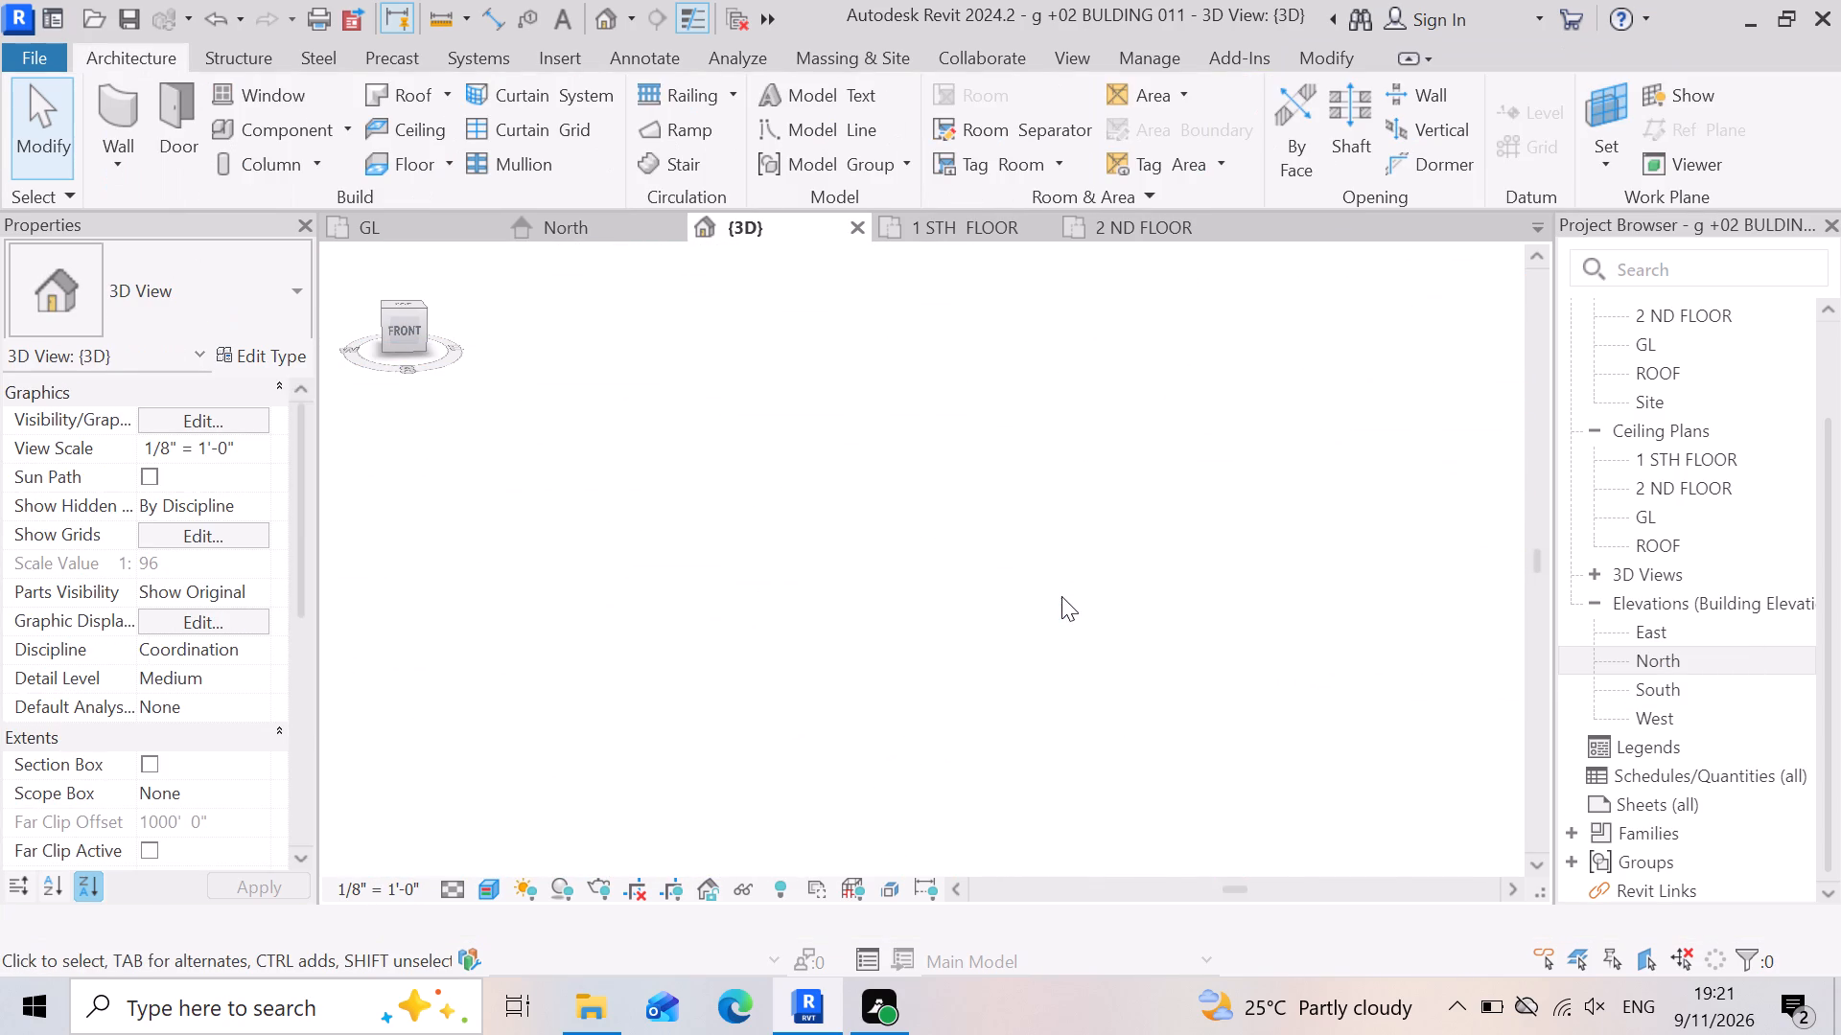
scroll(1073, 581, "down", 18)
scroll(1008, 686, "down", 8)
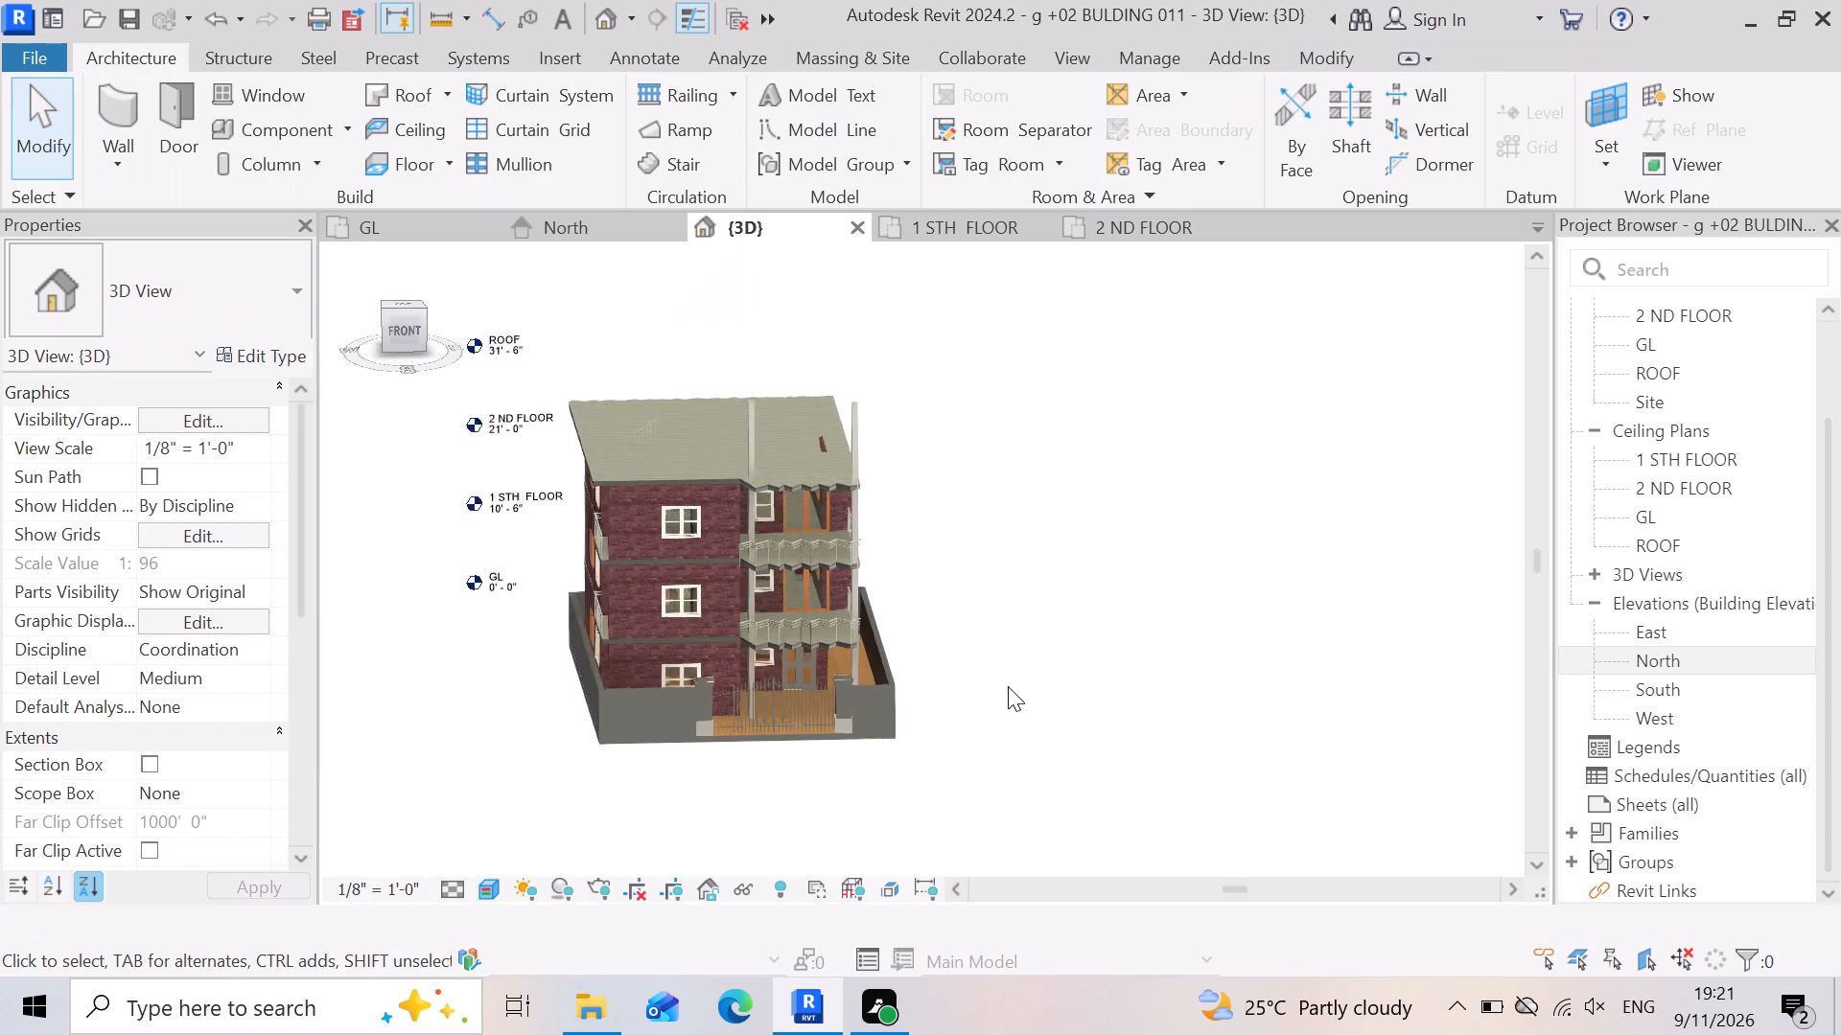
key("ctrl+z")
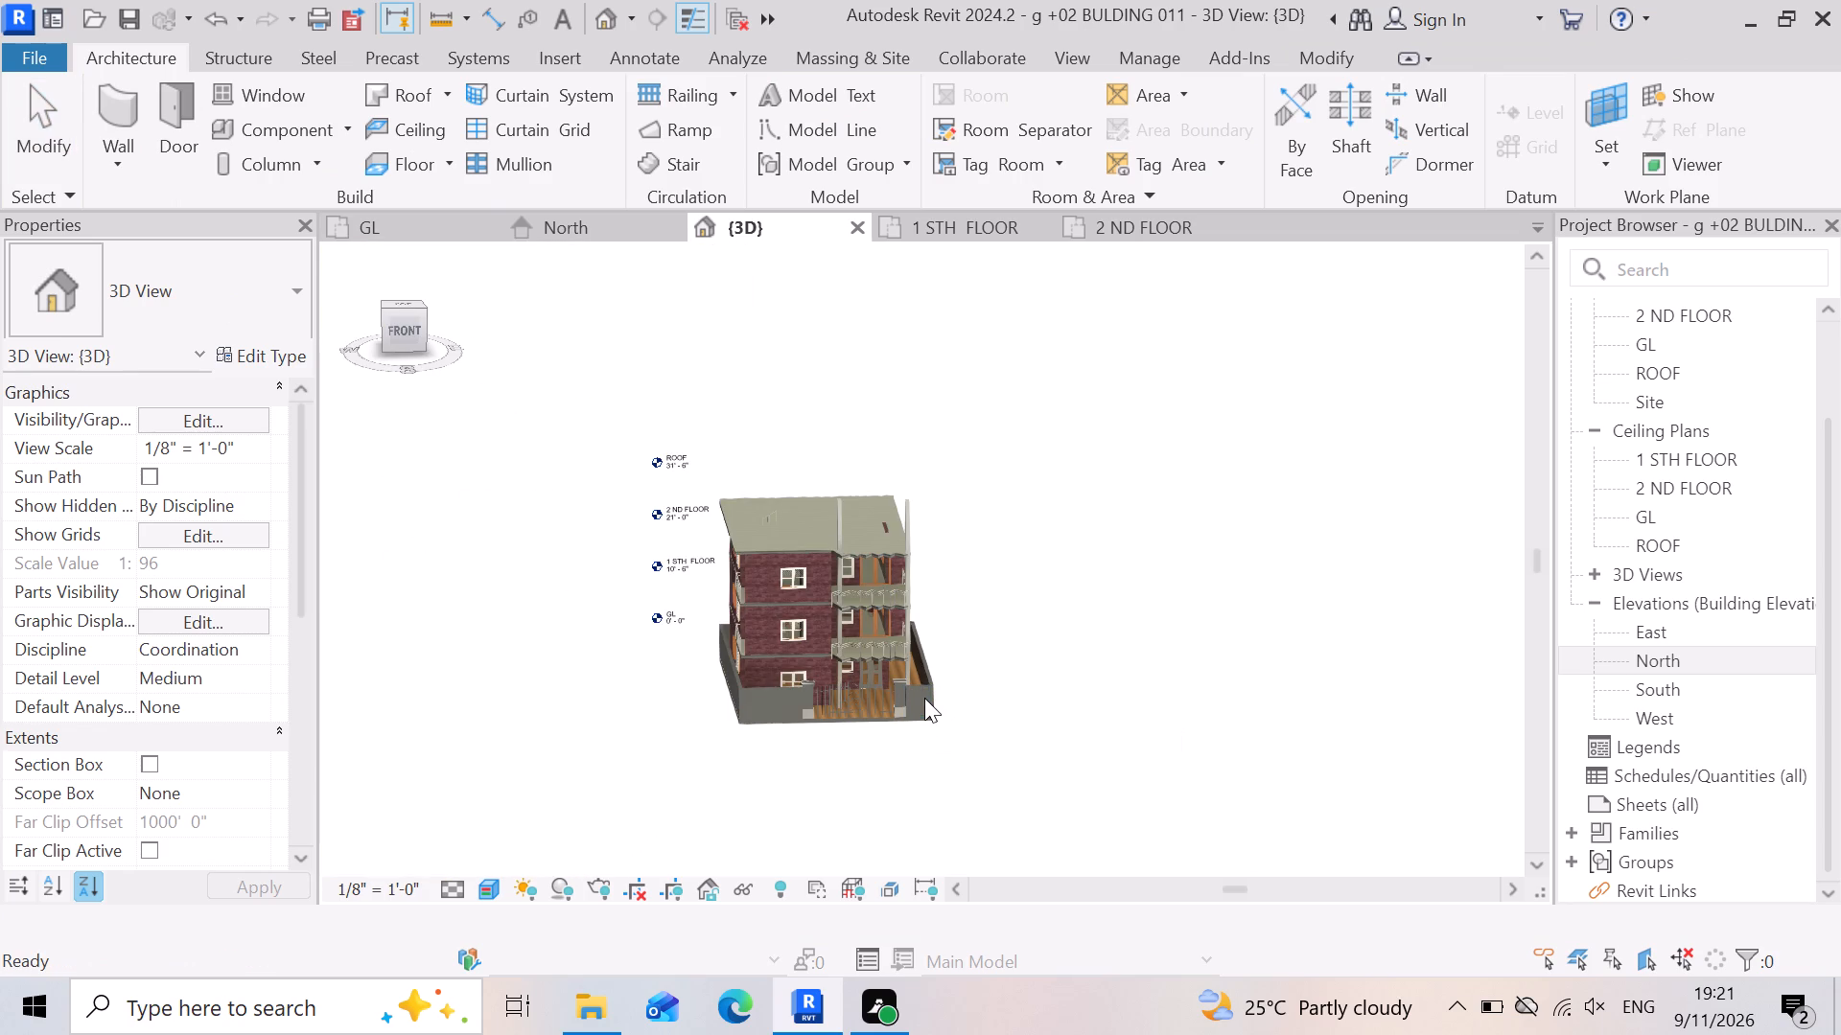
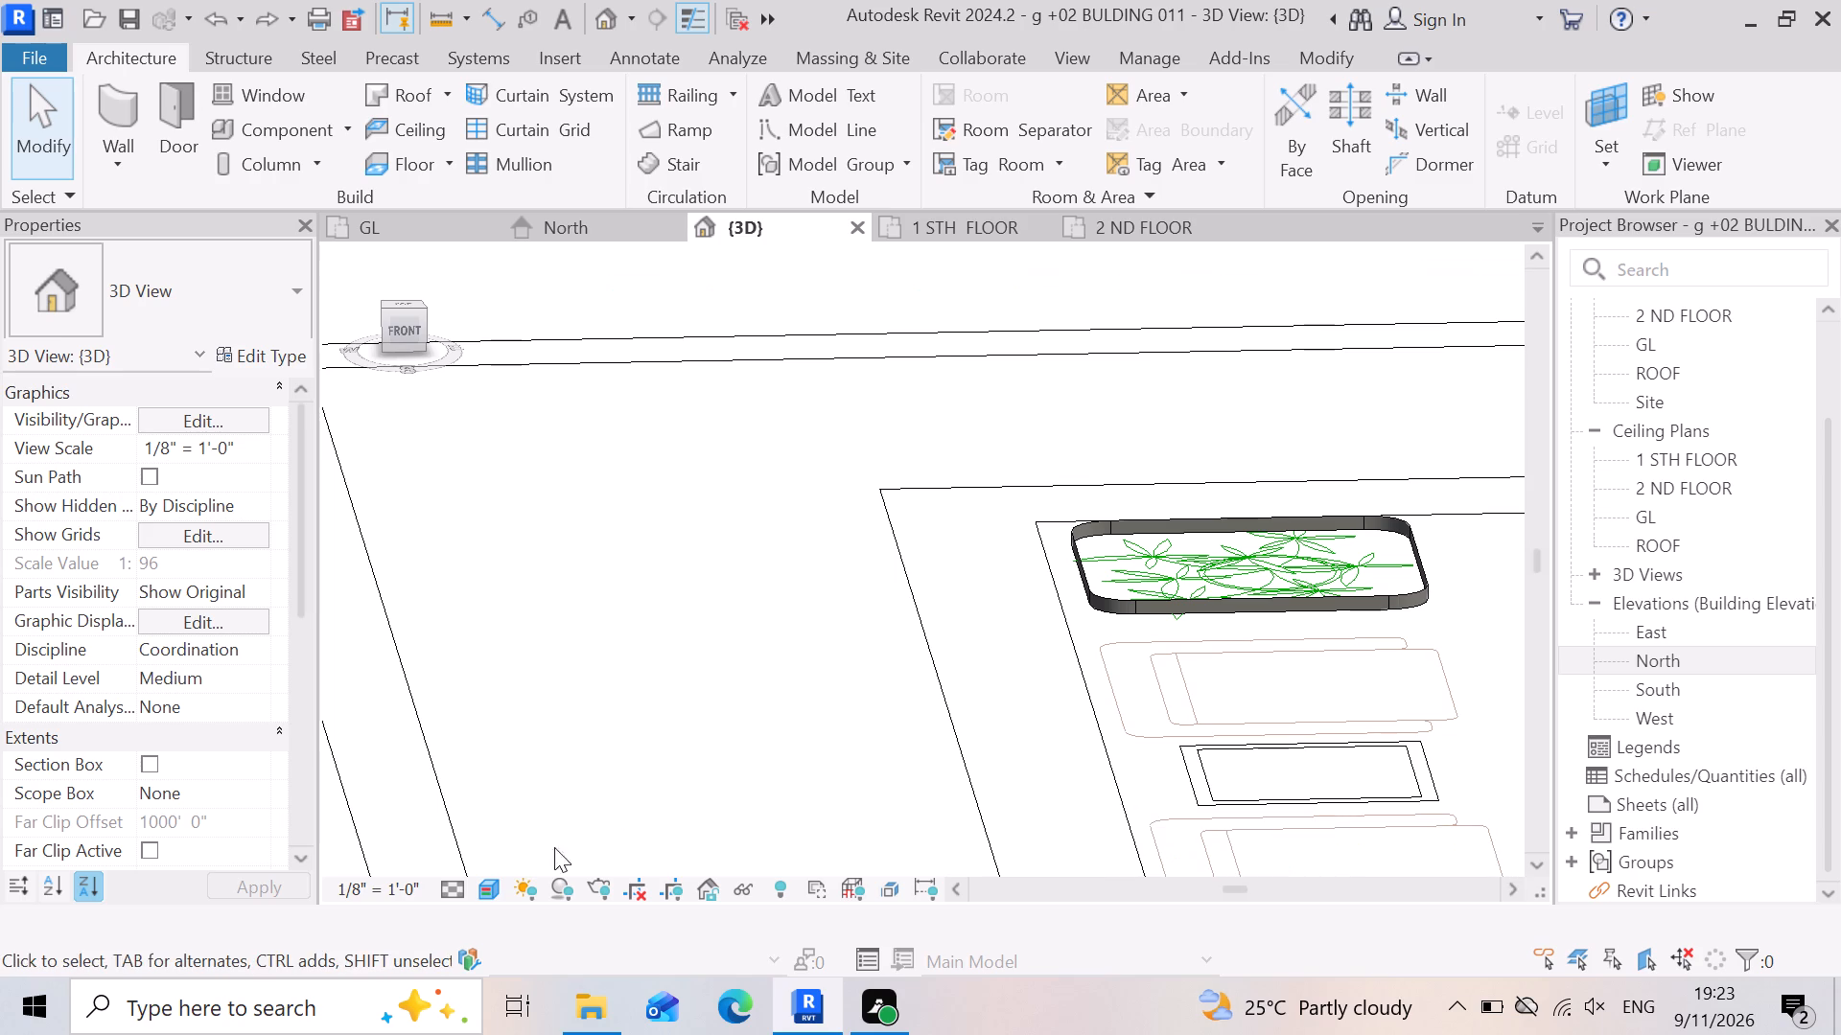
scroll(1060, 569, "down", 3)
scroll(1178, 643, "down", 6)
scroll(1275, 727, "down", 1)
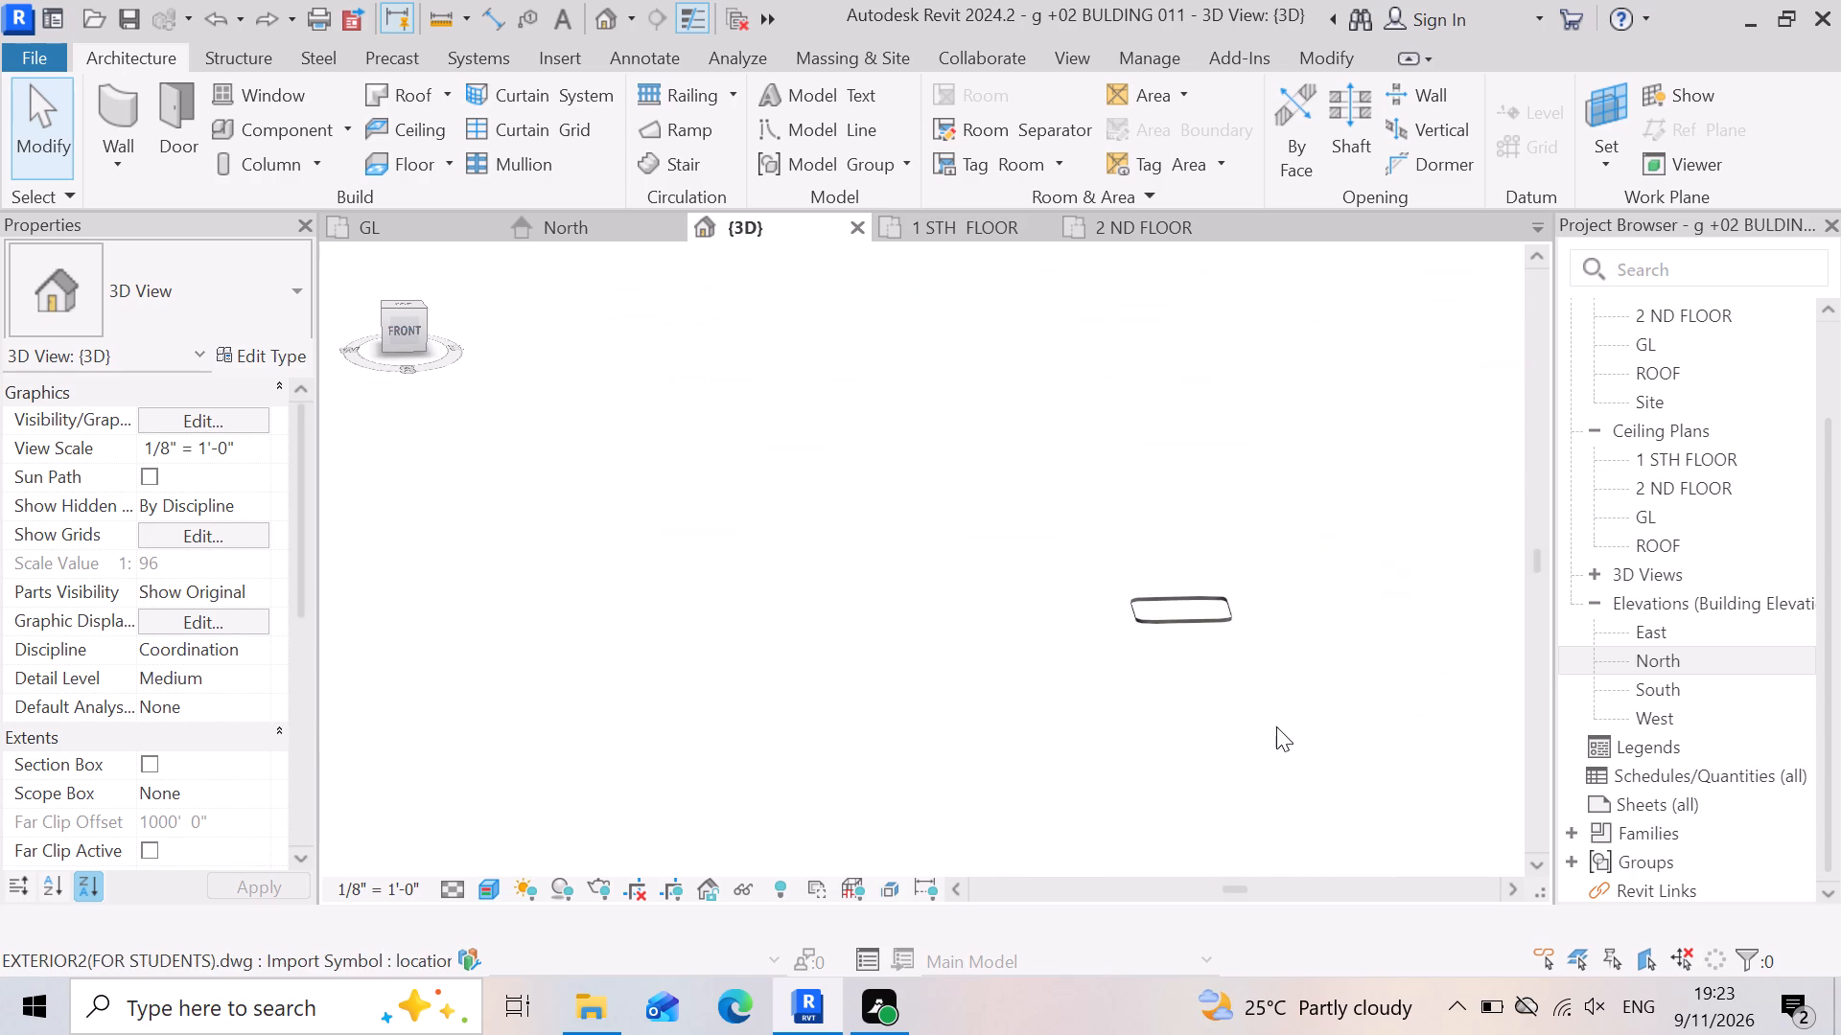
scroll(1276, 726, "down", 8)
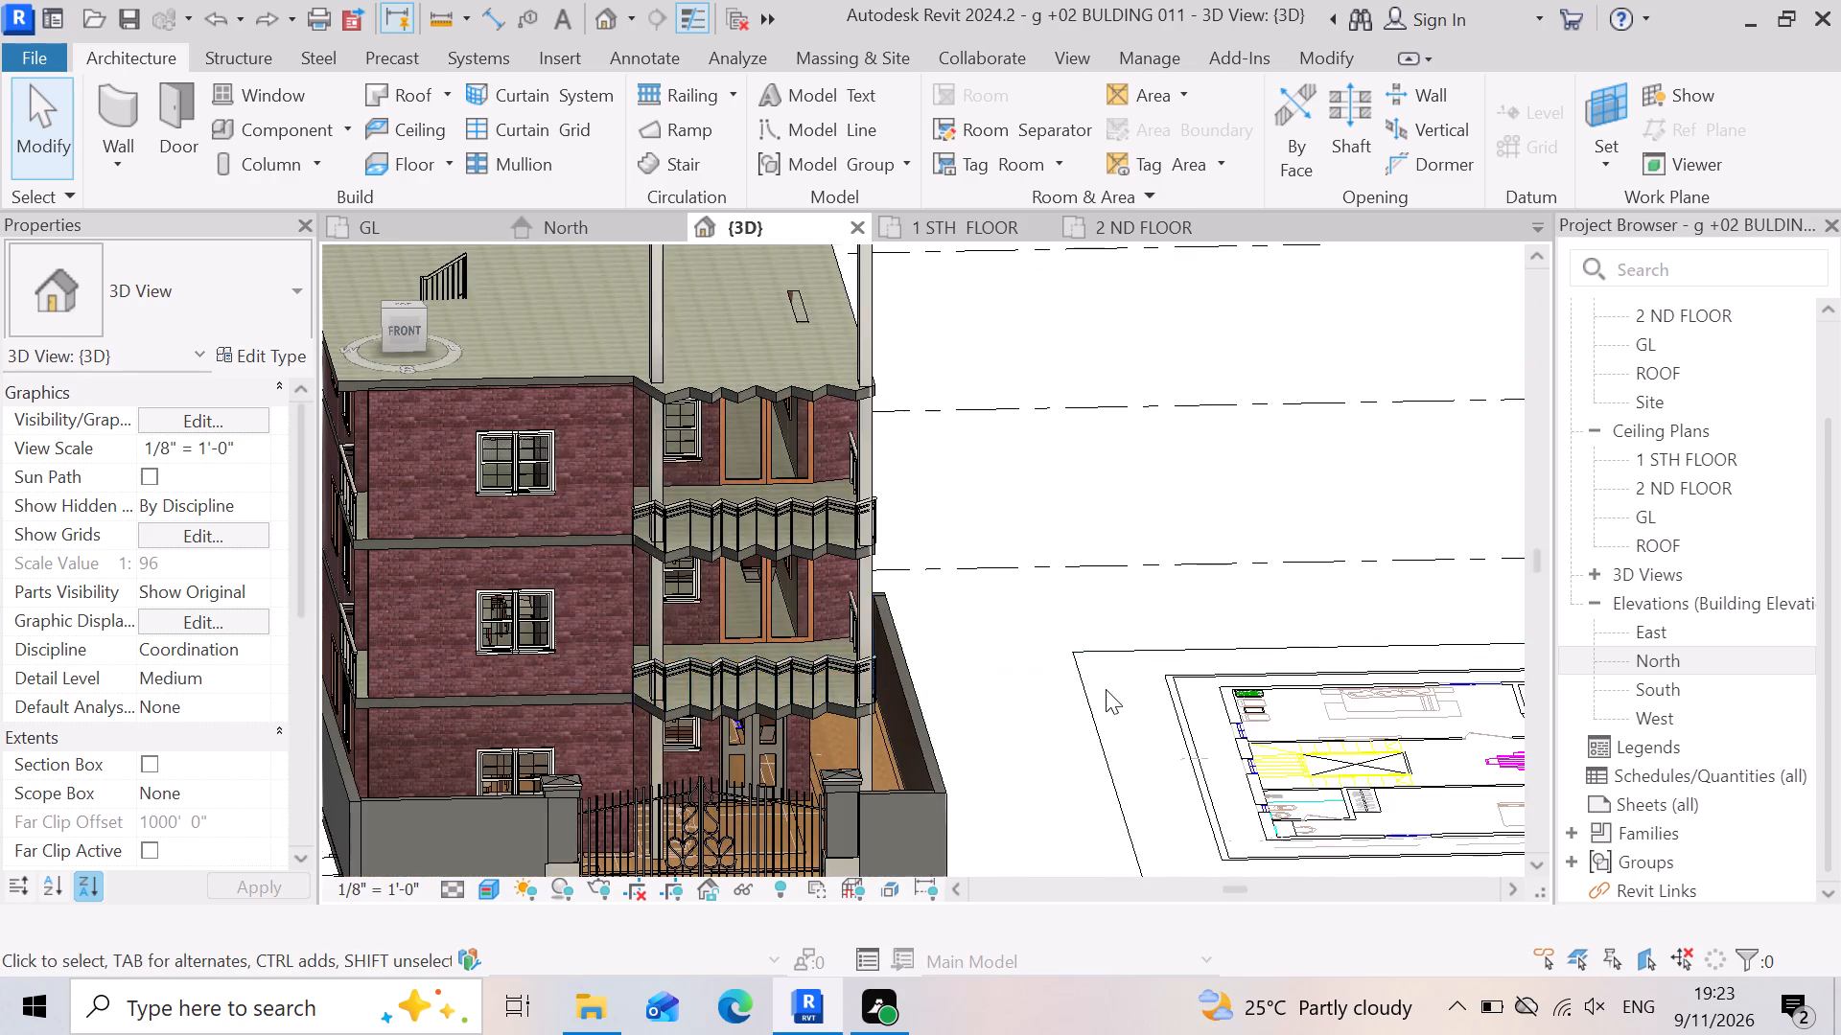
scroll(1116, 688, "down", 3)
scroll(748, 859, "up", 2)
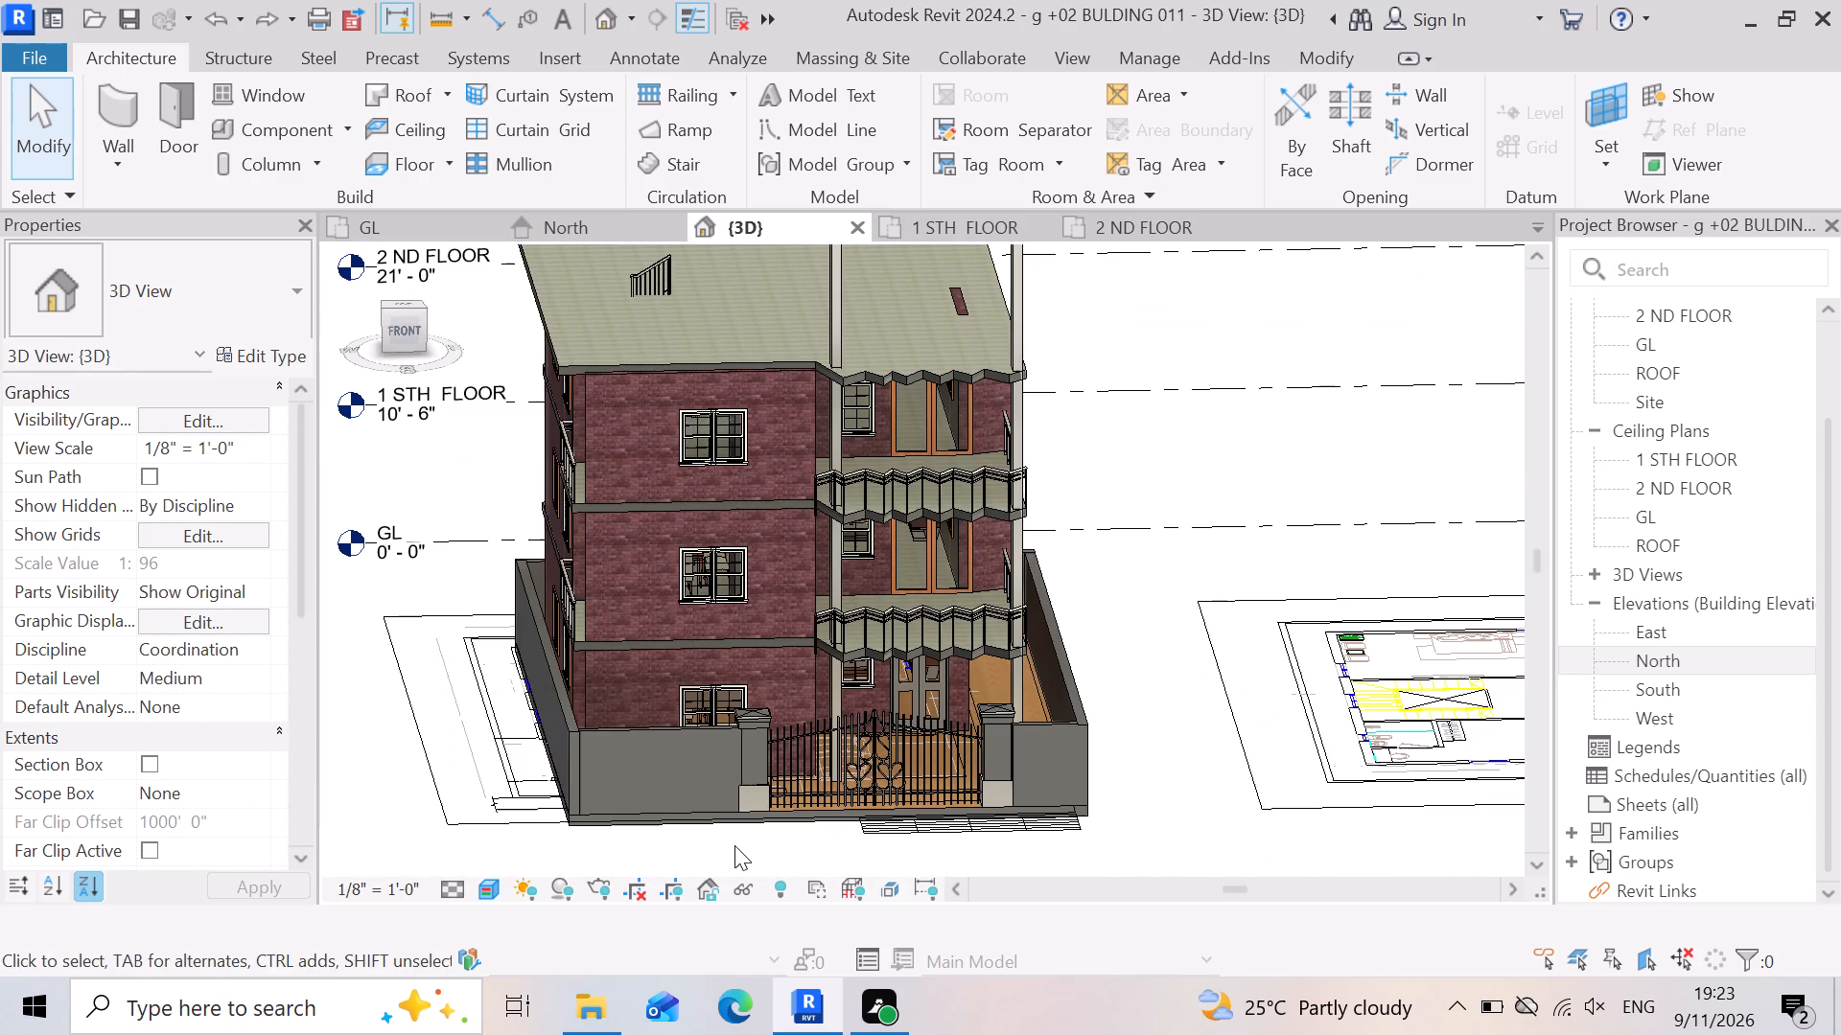
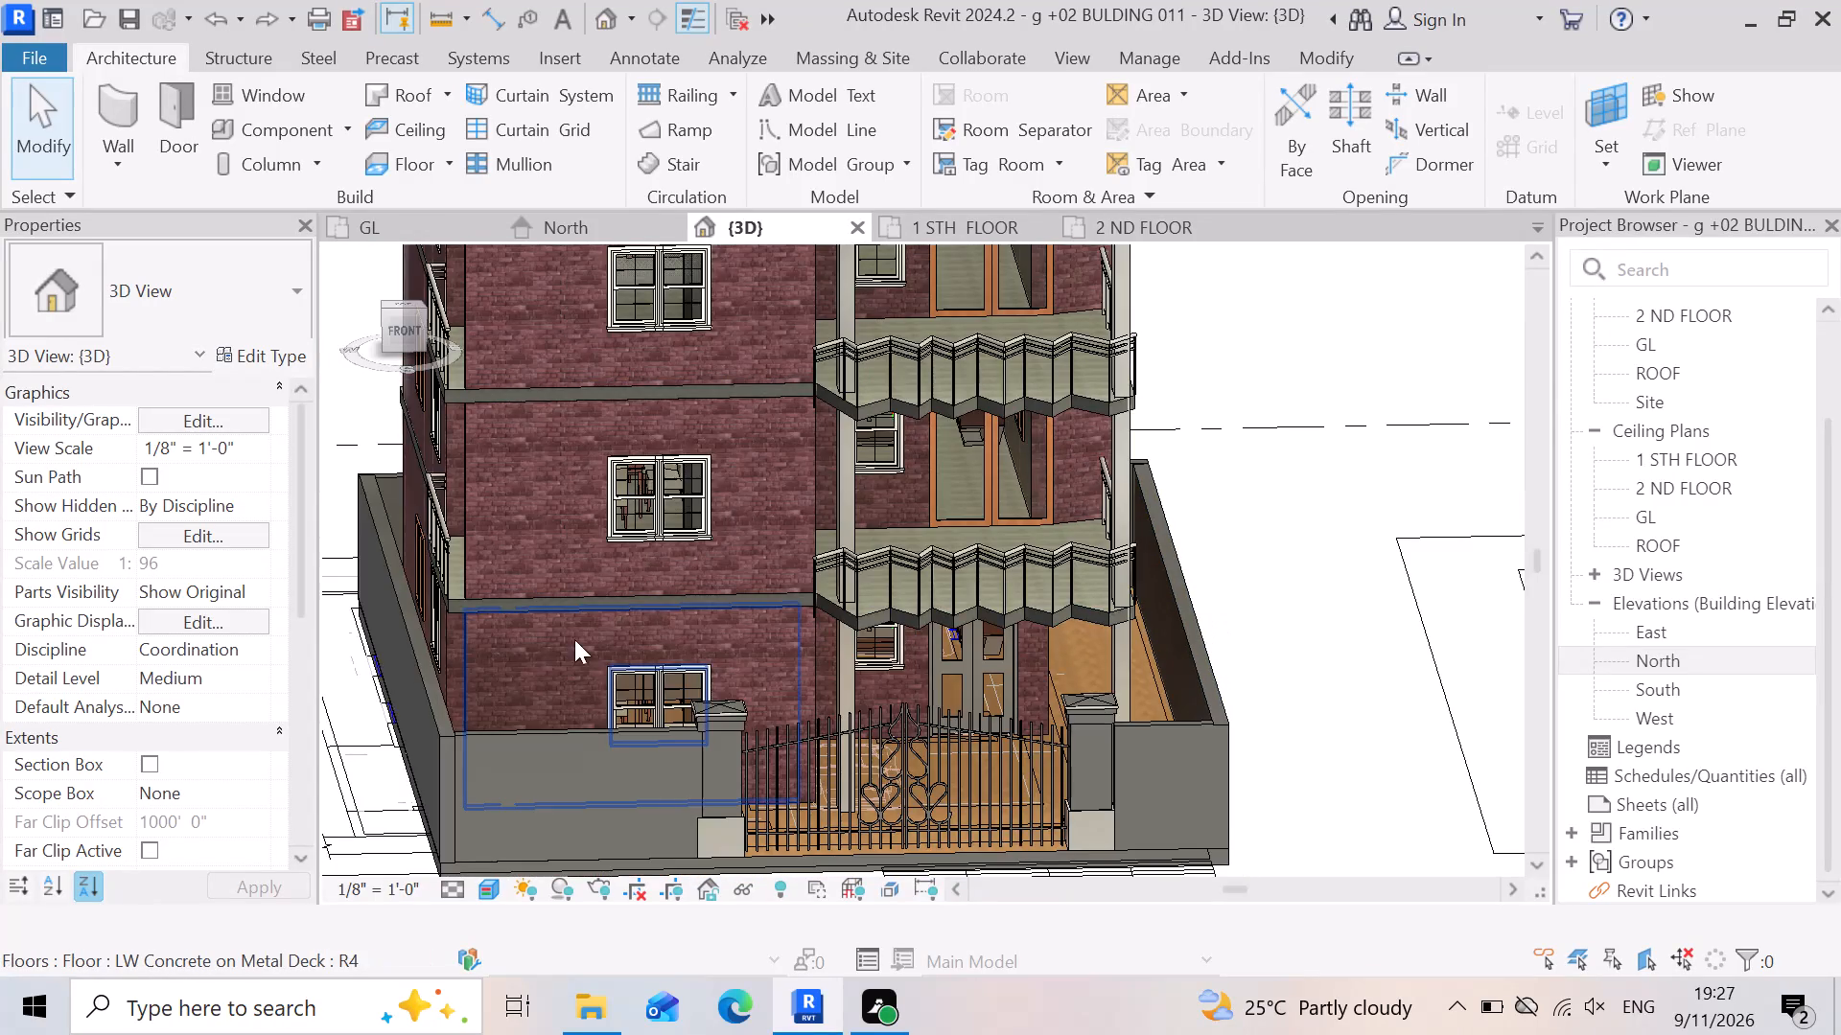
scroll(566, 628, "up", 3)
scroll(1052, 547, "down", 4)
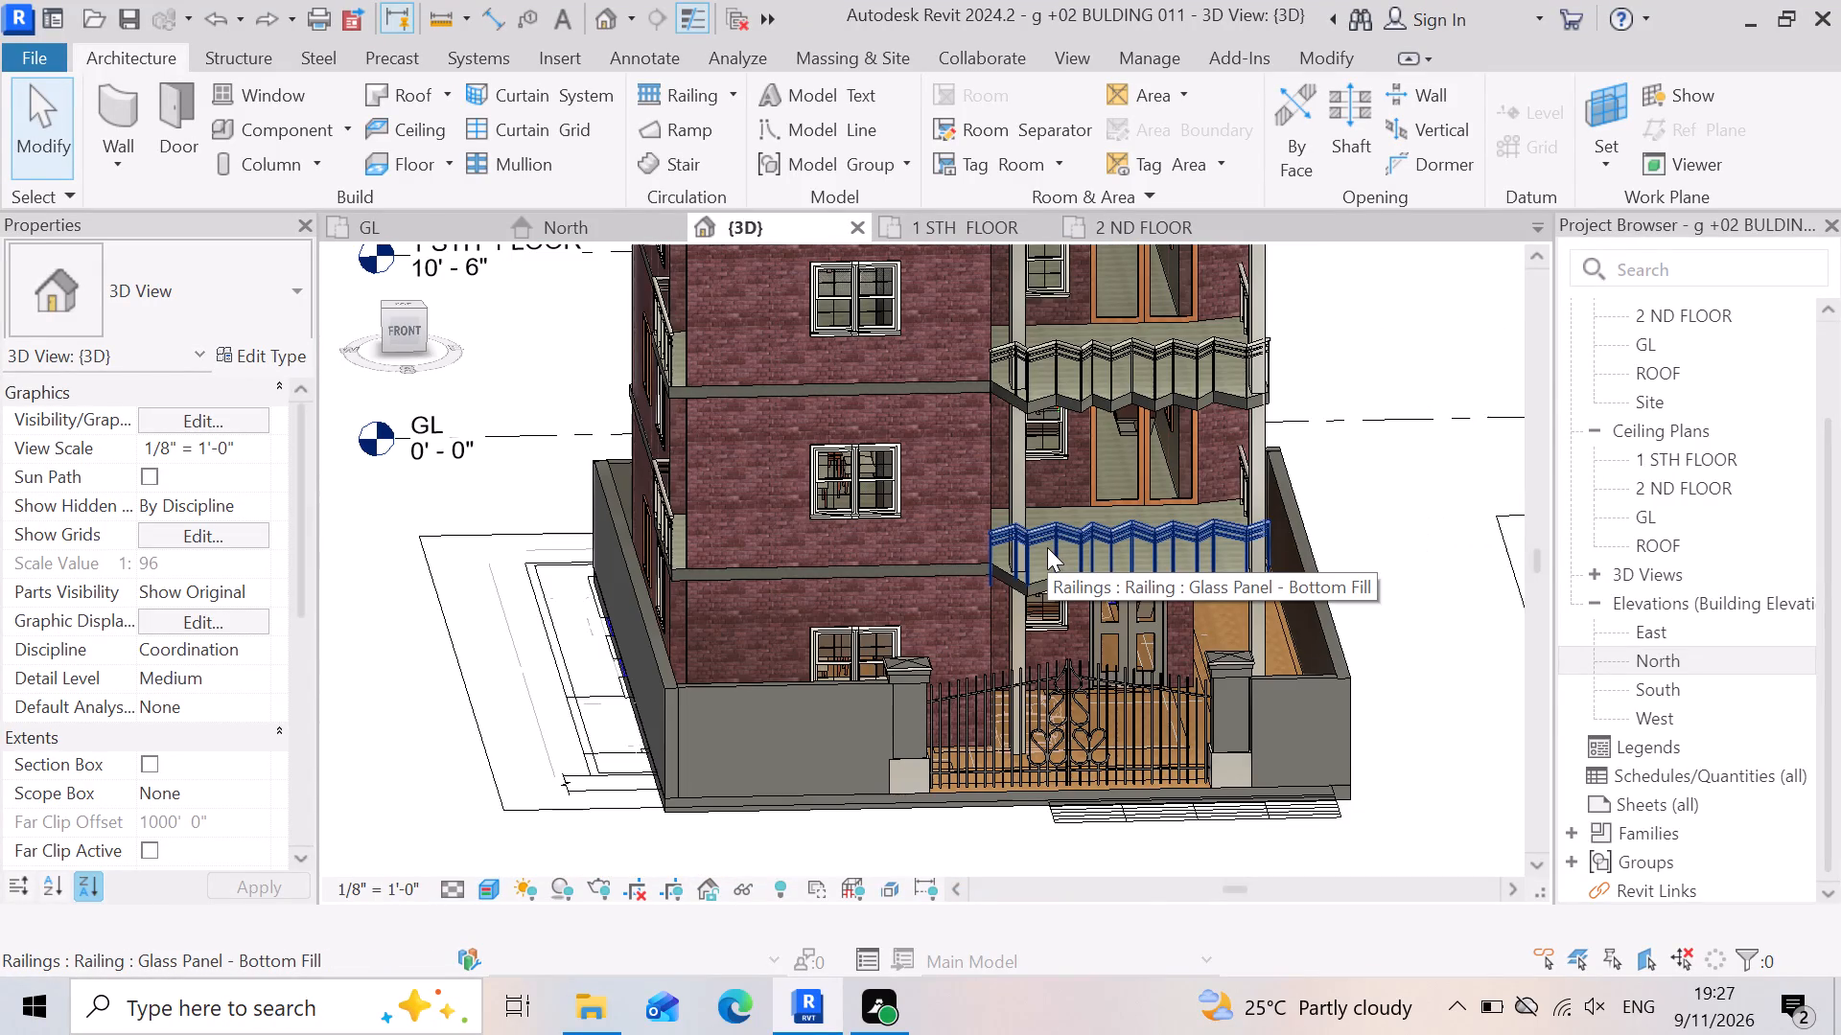
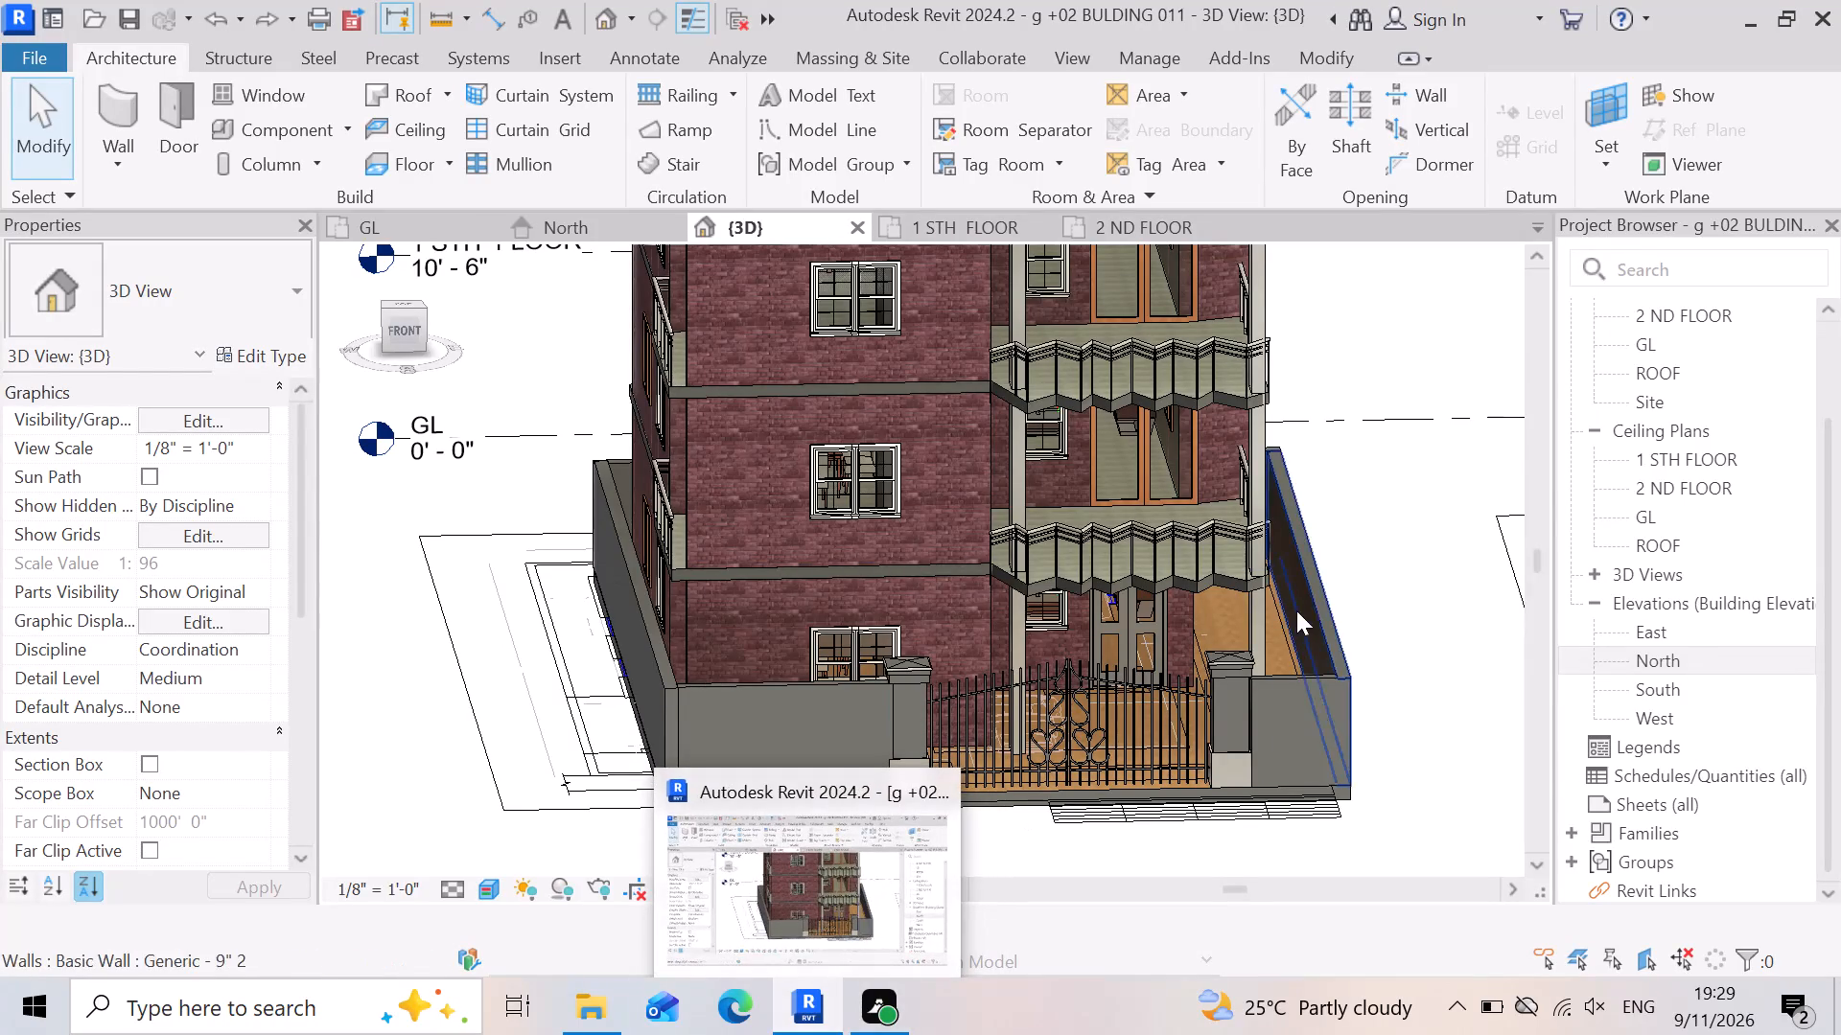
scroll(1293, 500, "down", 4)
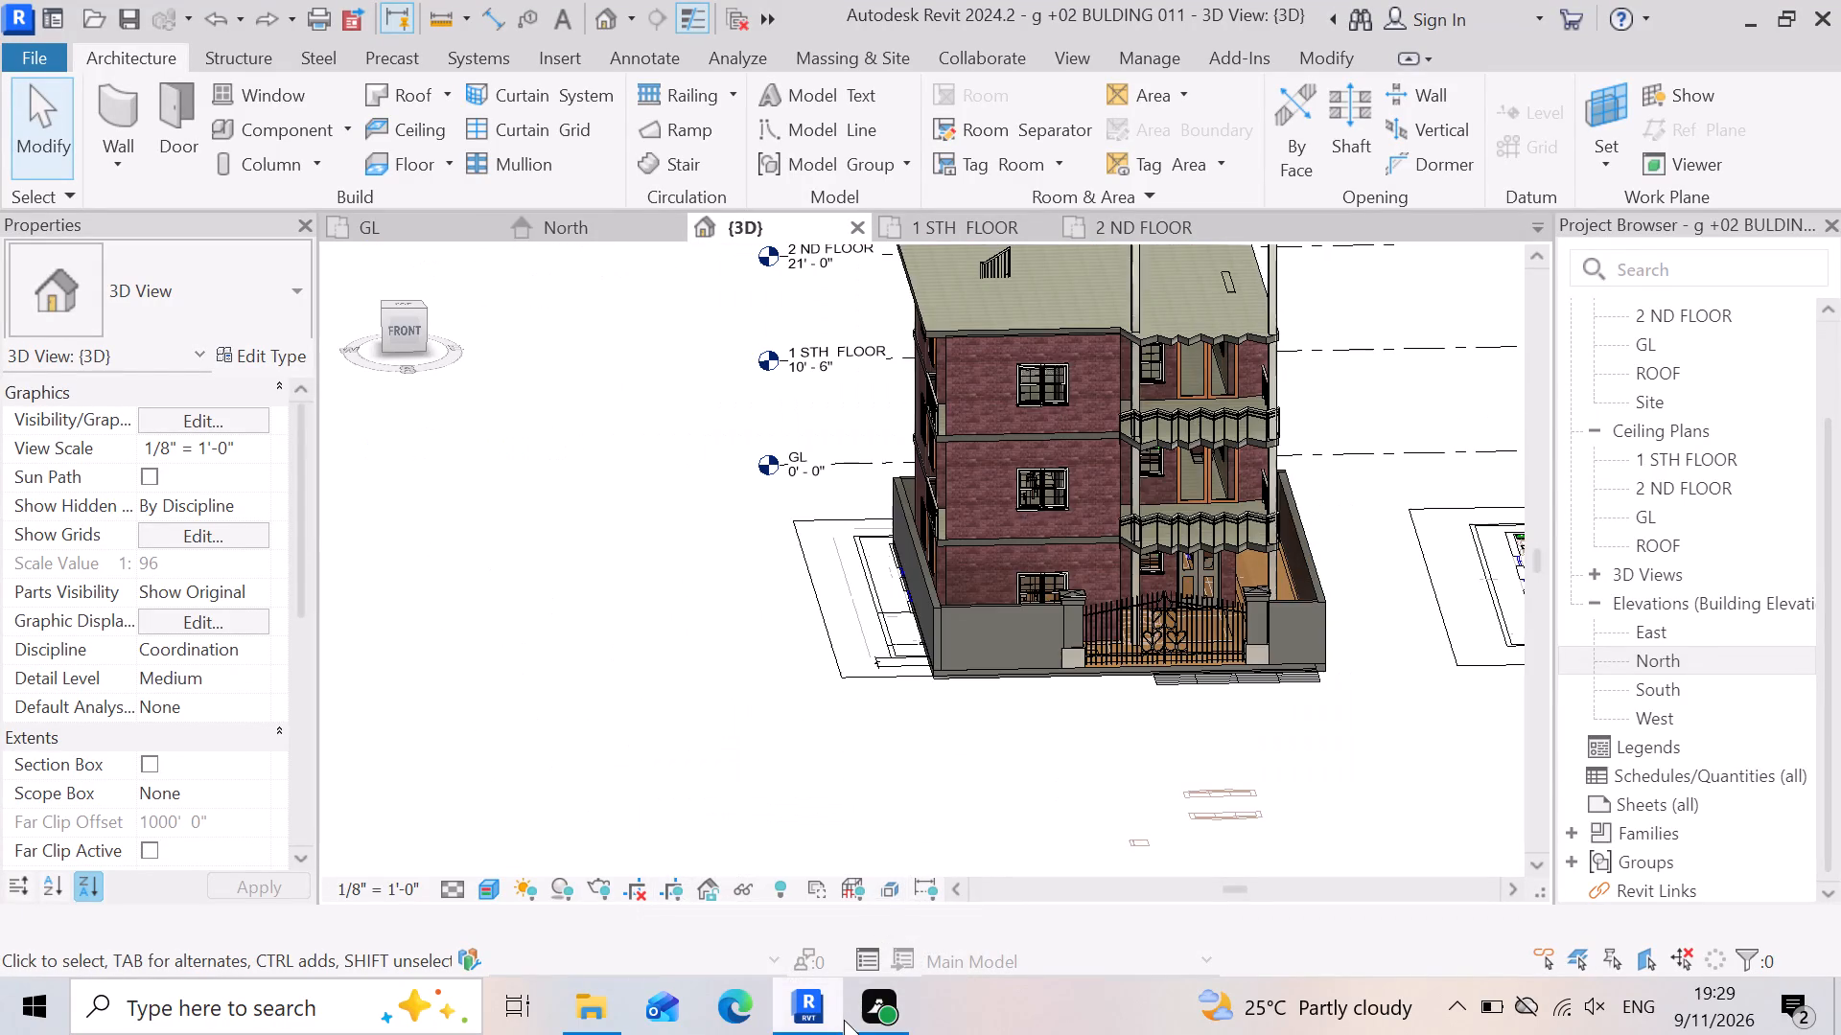
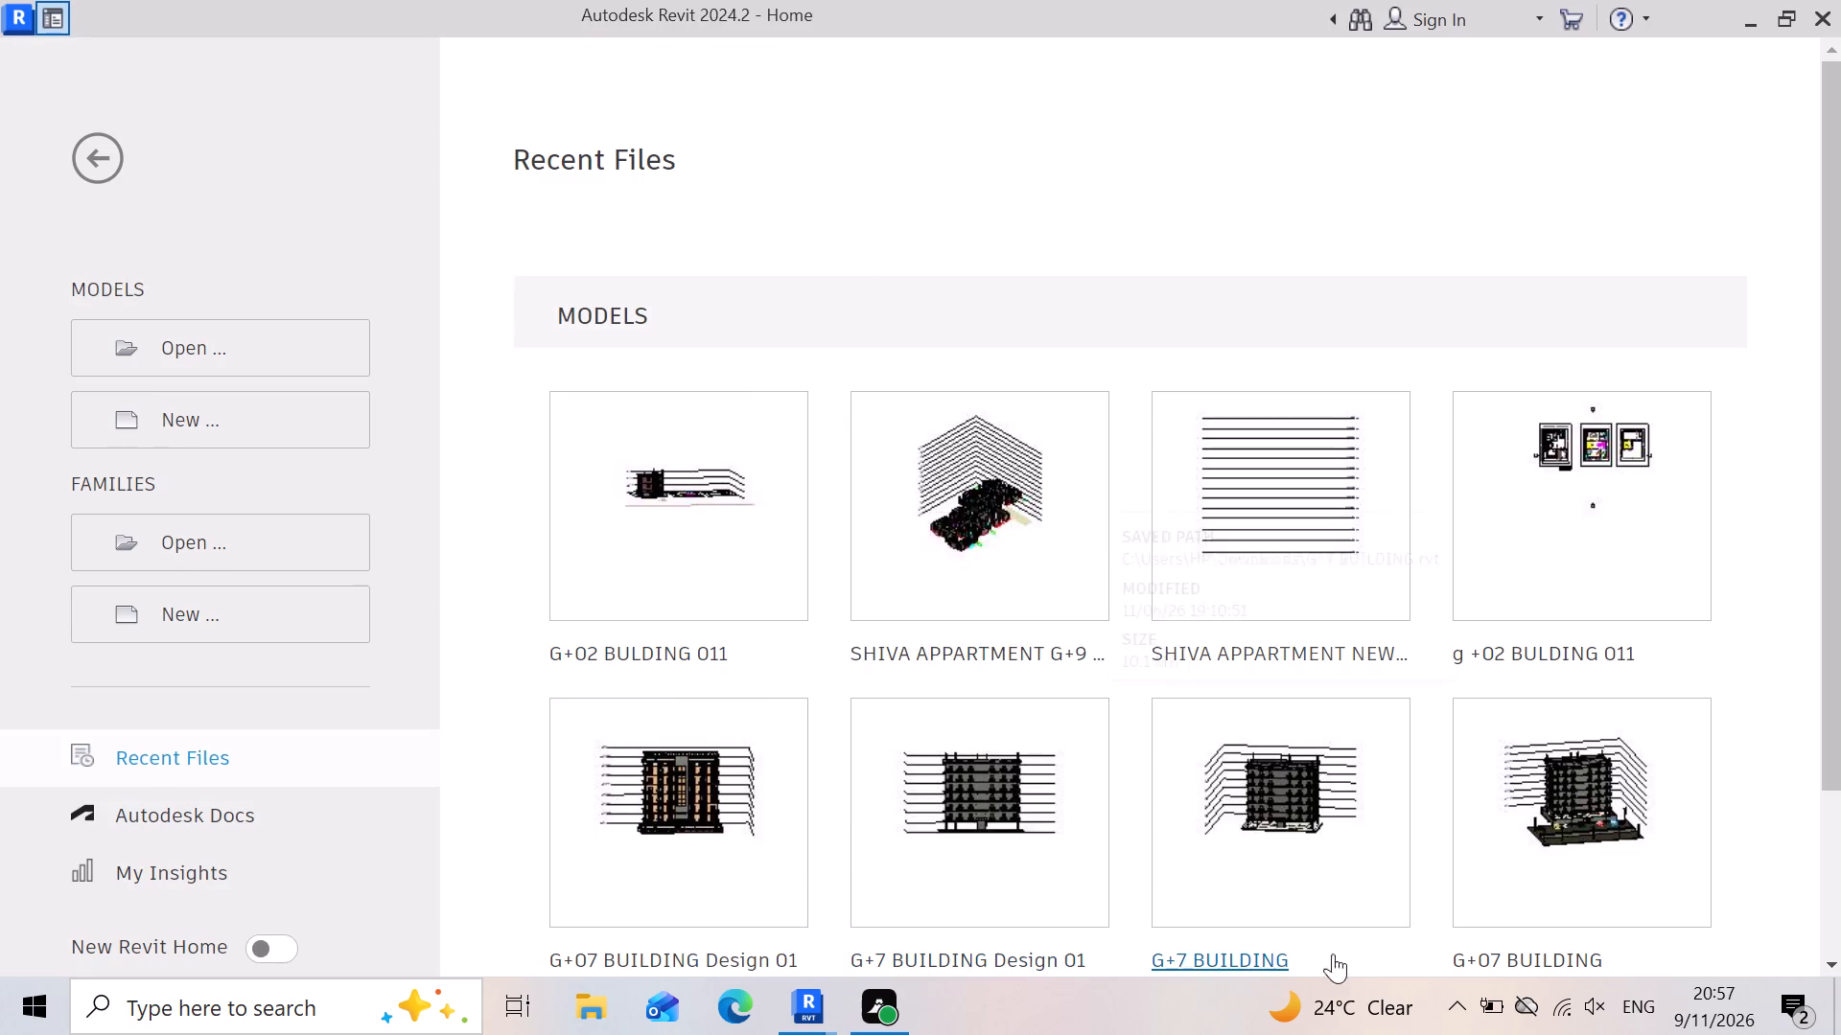
Open the recent project G+02 BULDING 011.
double_click(708, 588)
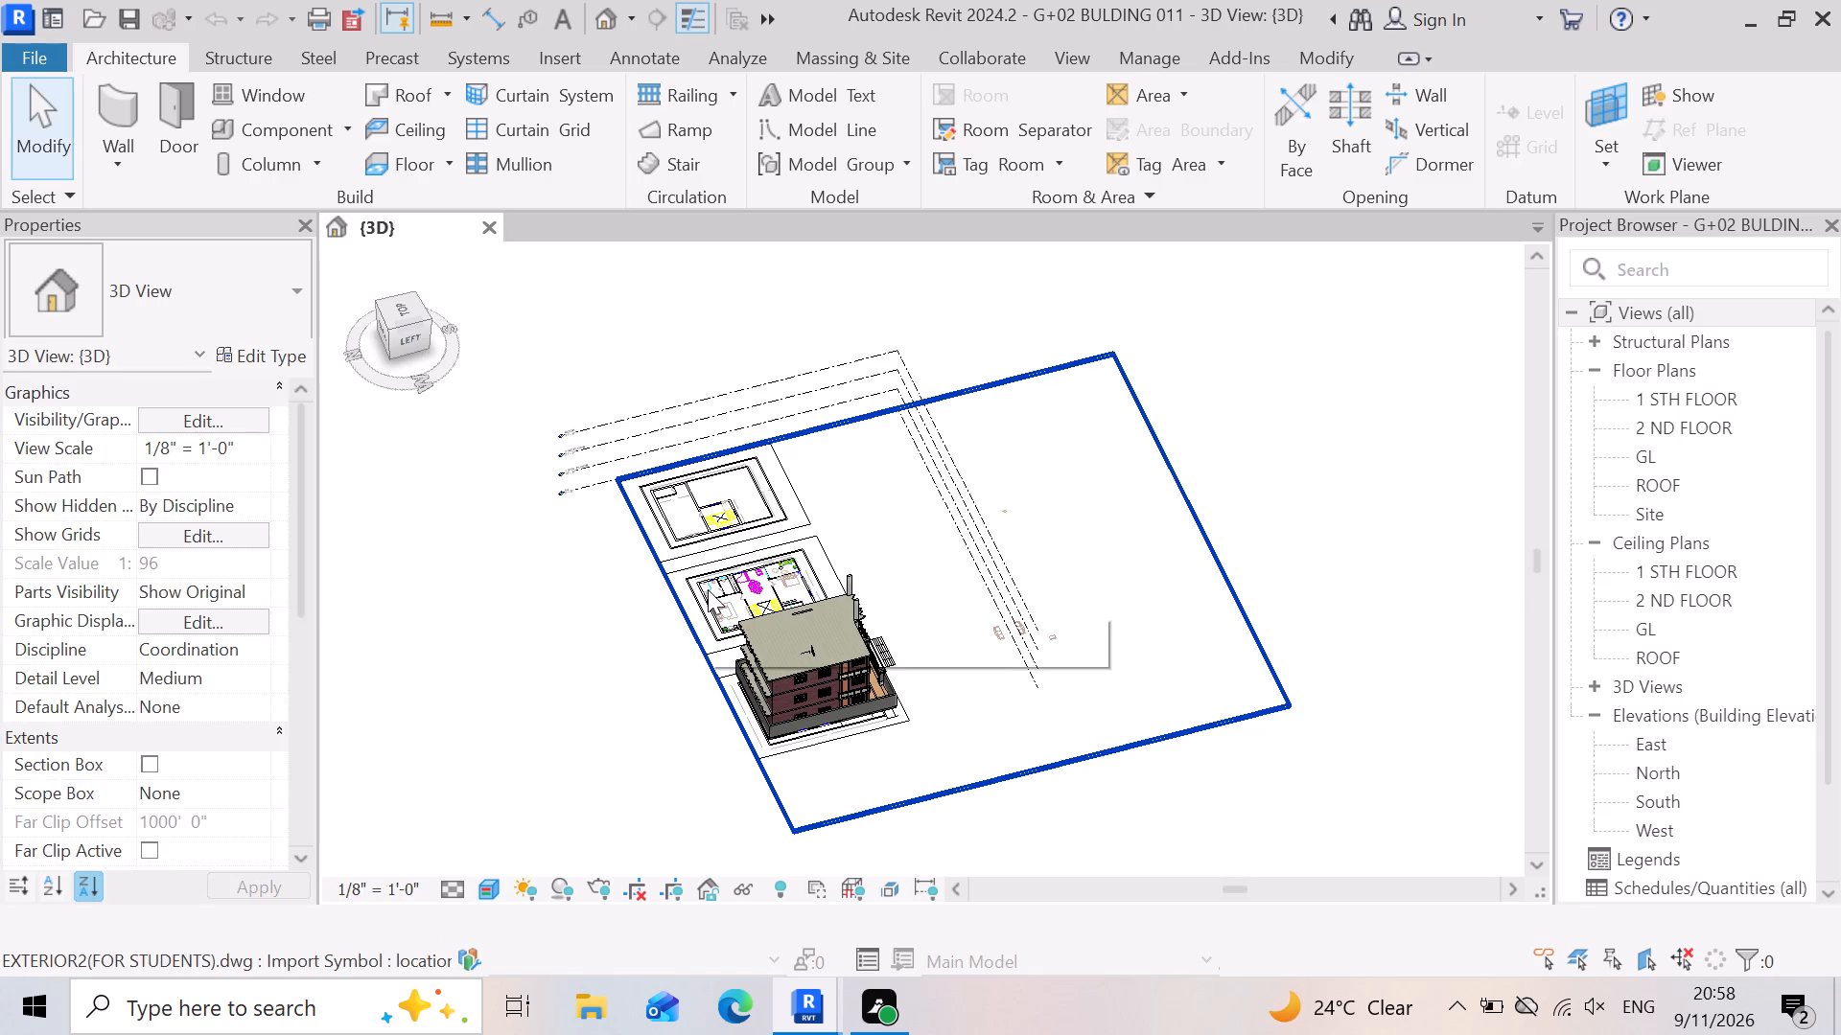
Examine the building's front, side and roof in the 3D view, including the columns extending above the roof slab.
scroll(762, 829, "up", 2)
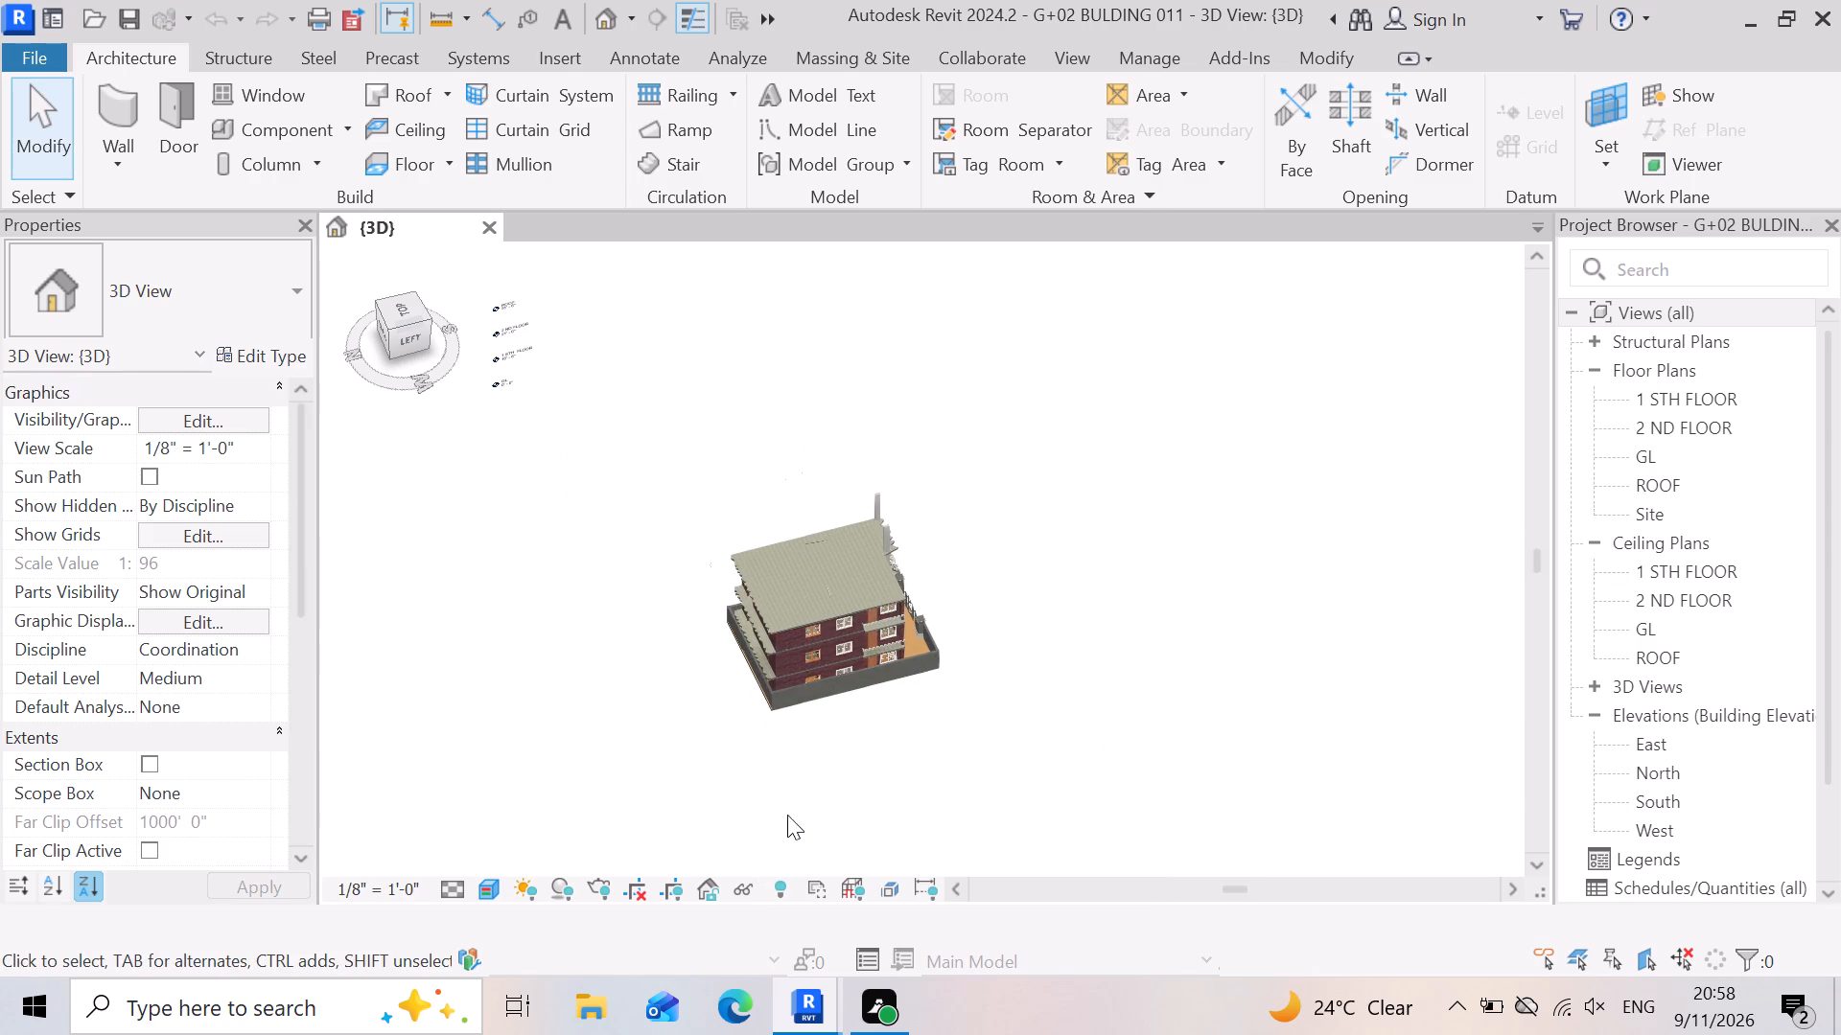
scroll(997, 766, "down", 2)
right_click_drag(847, 815, 804, 767, "shift")
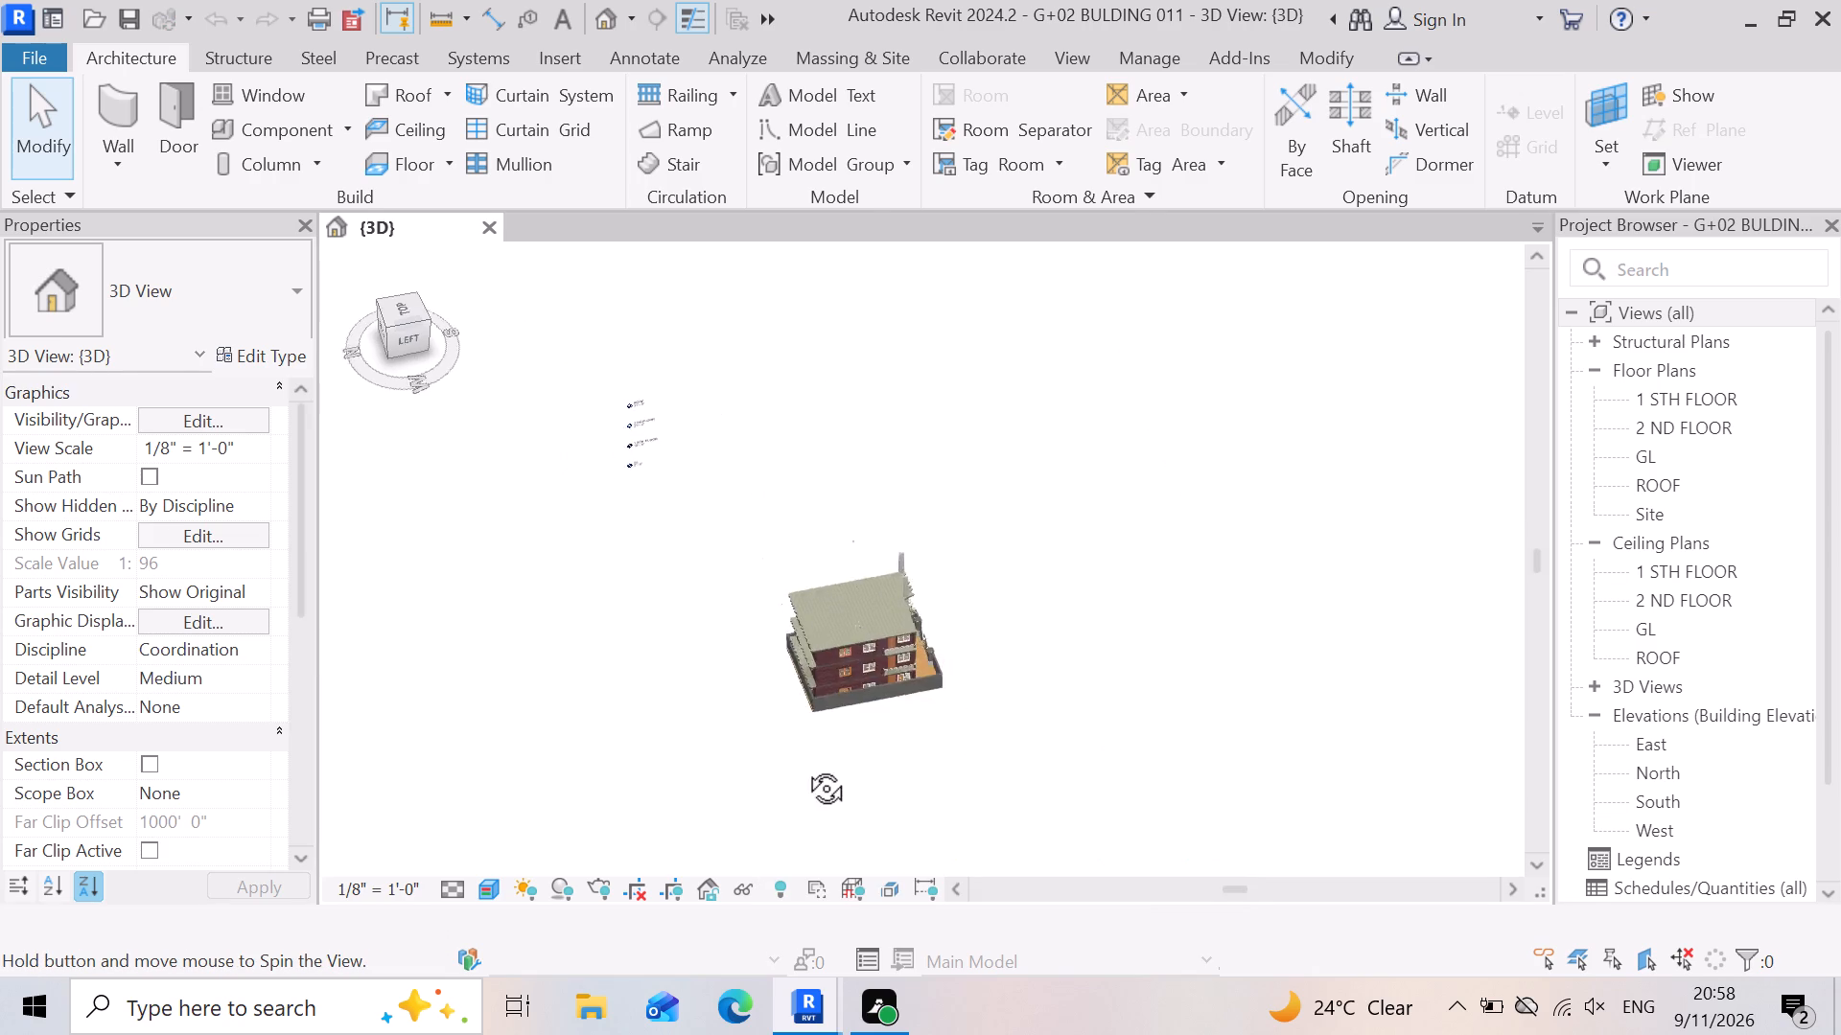
right_click_drag(804, 767, 879, 653, "shift")
middle_click_drag(794, 733, 998, 688, "shift")
scroll(954, 688, "up", 3)
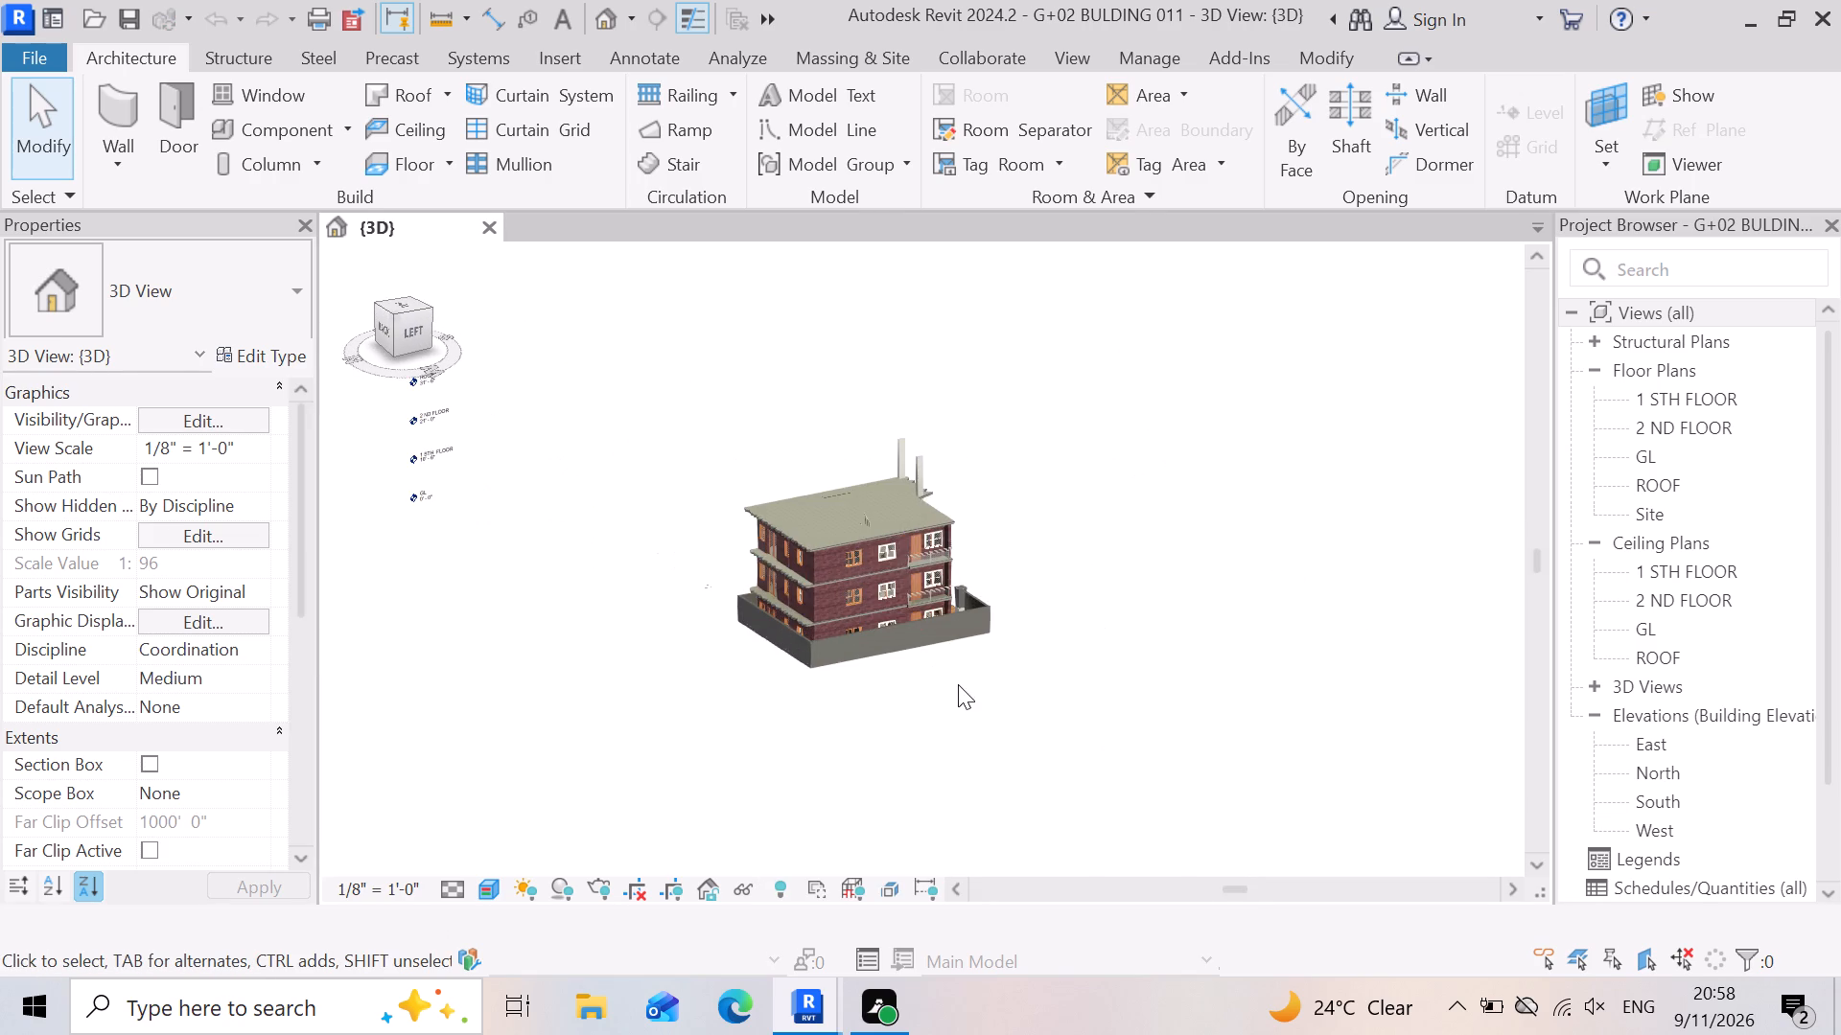
right_click_drag(947, 720, 655, 773, "shift")
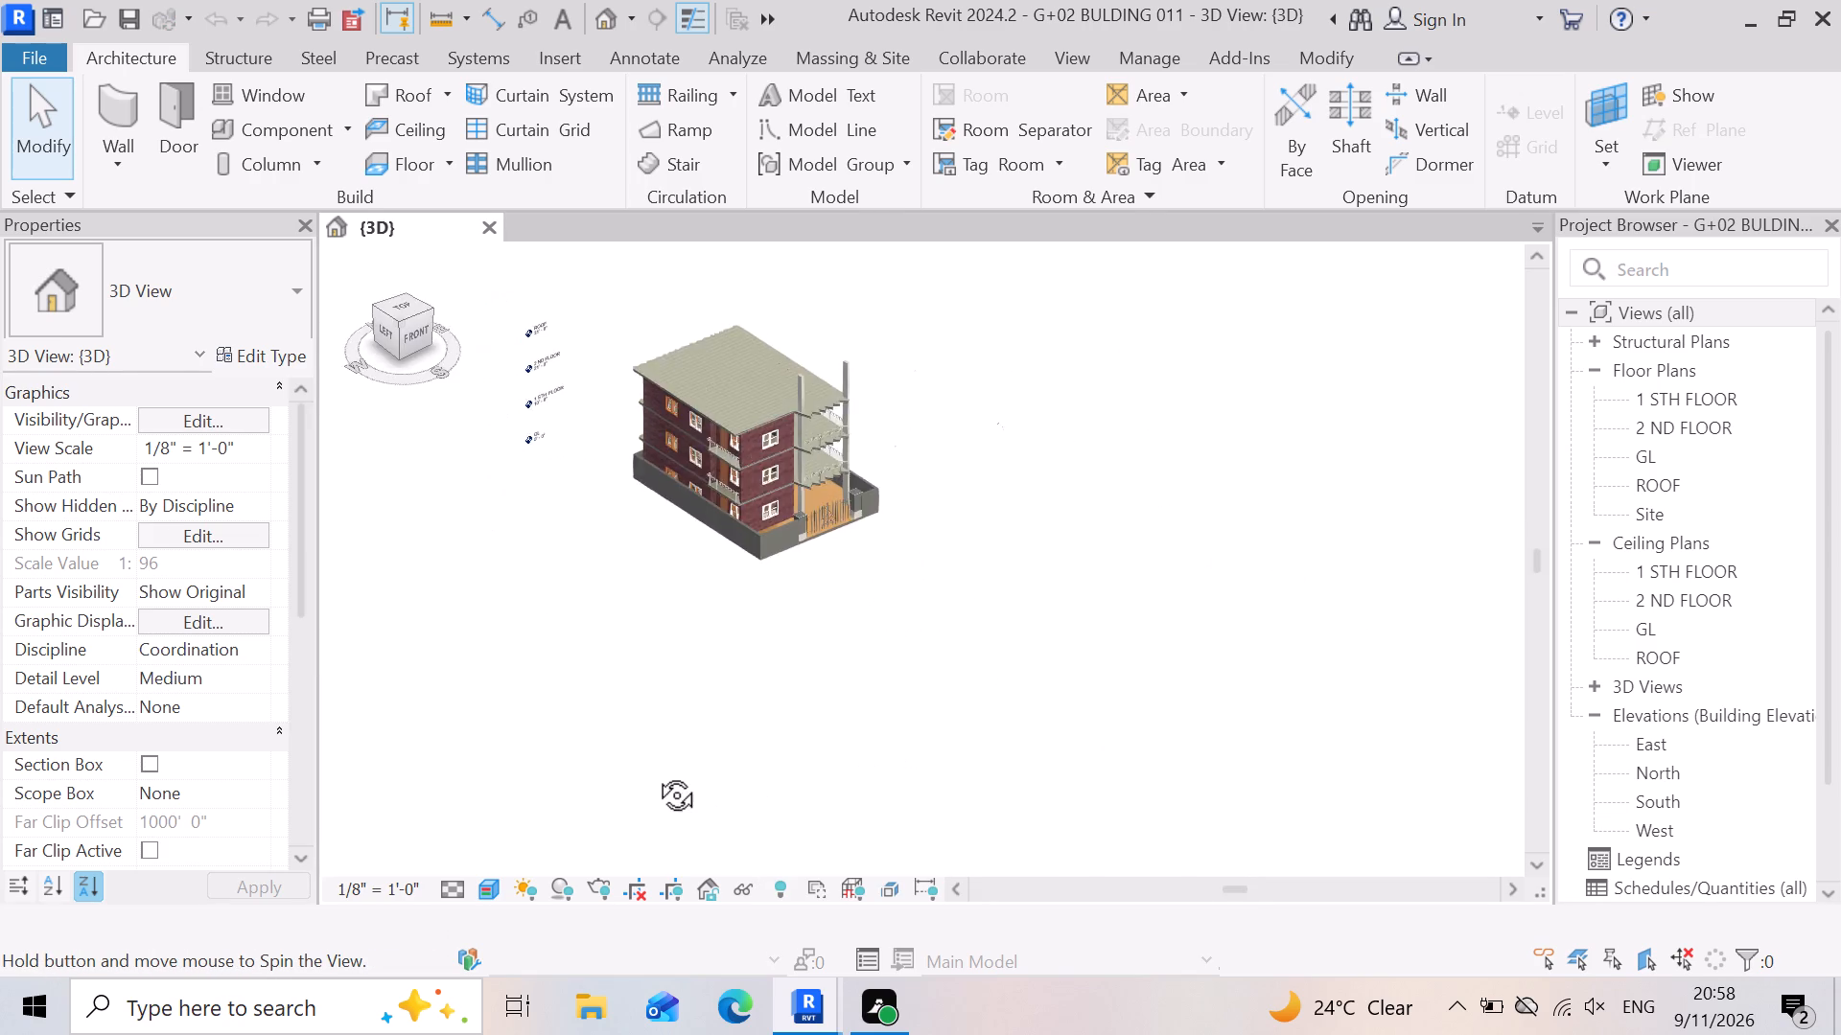
right_click_drag(655, 773, 603, 644, "shift")
scroll(1001, 729, "down", 3)
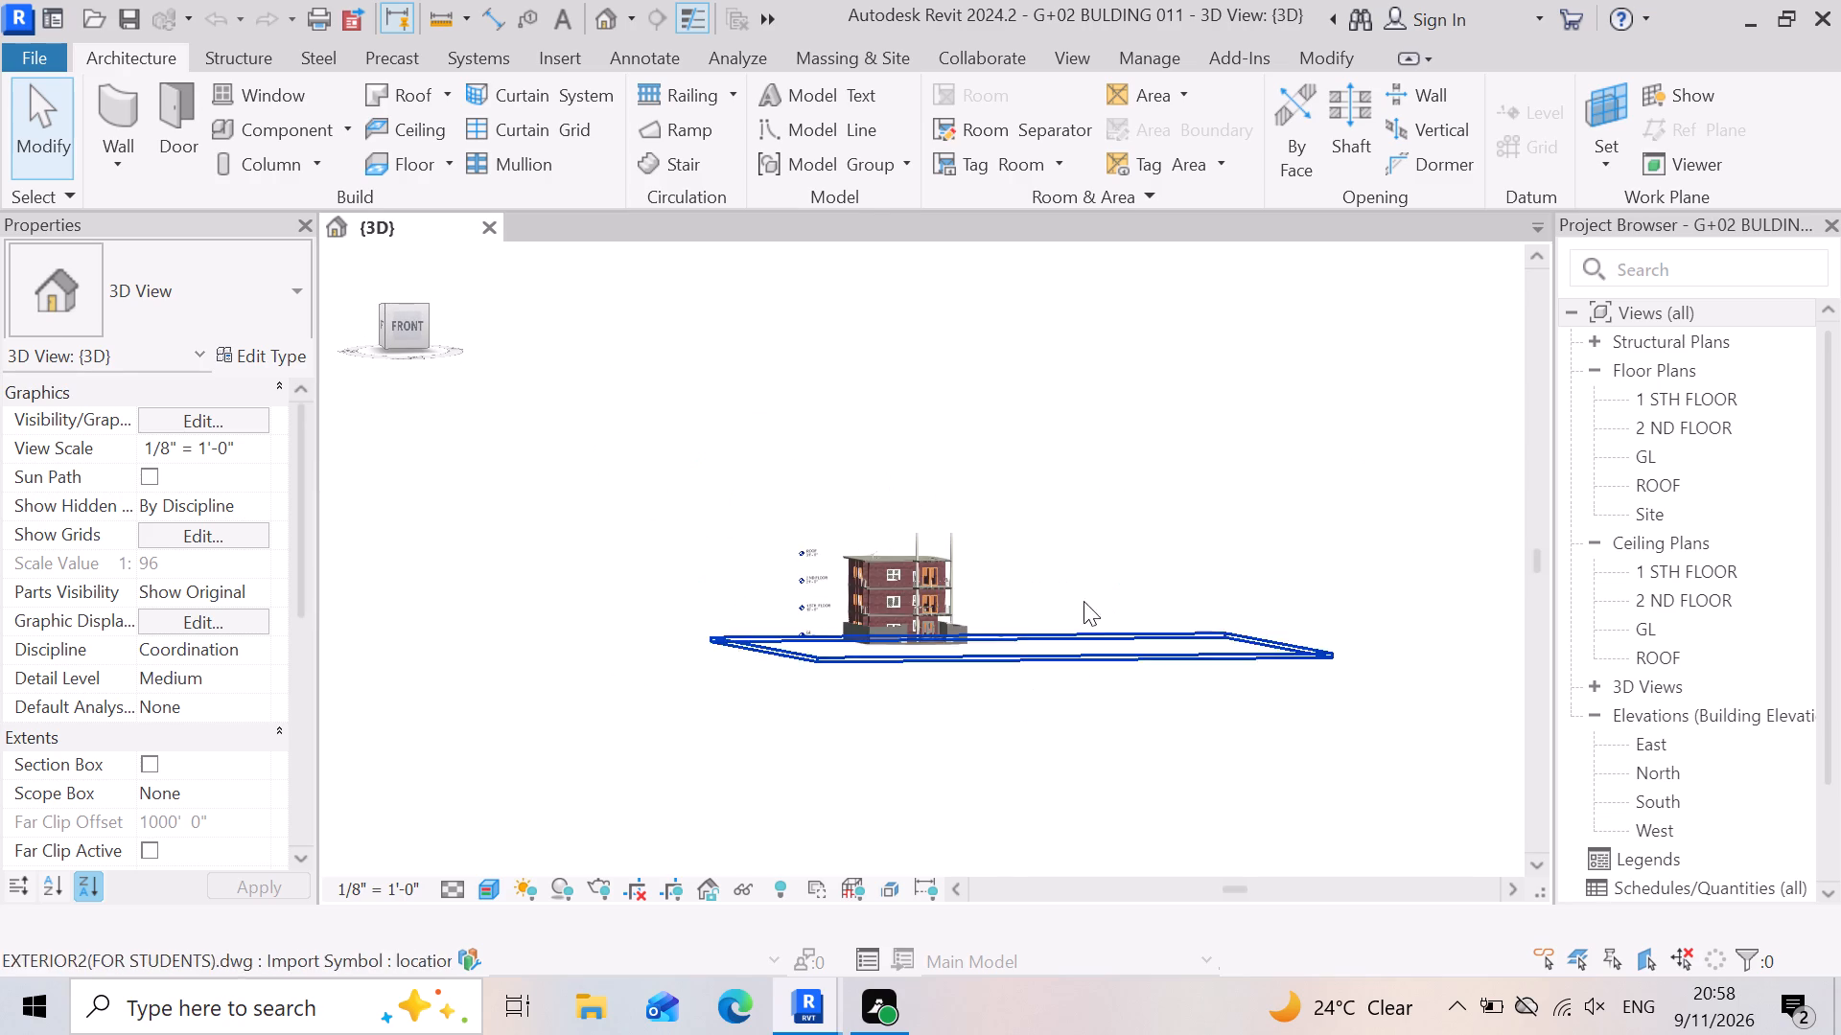
right_click_drag(1075, 594, 1021, 652, "shift")
scroll(999, 599, "down", 1)
scroll(936, 481, "up", 8)
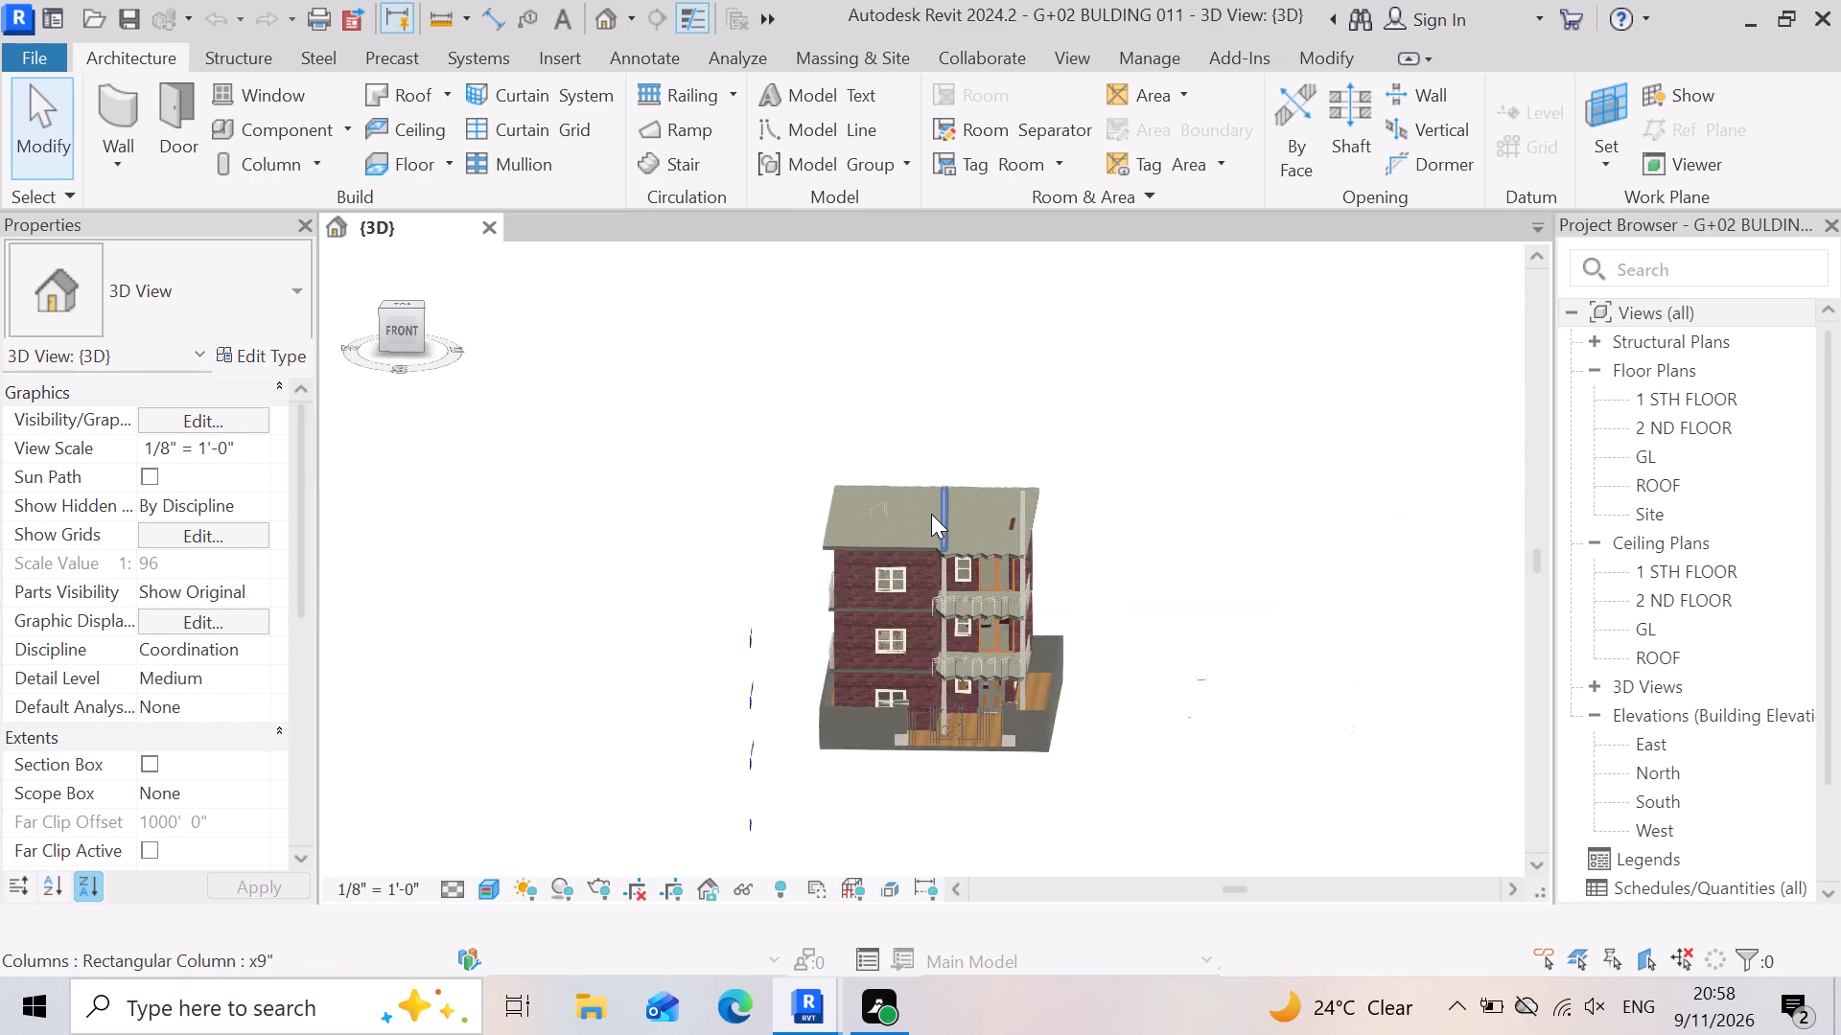
scroll(931, 514, "up", 9)
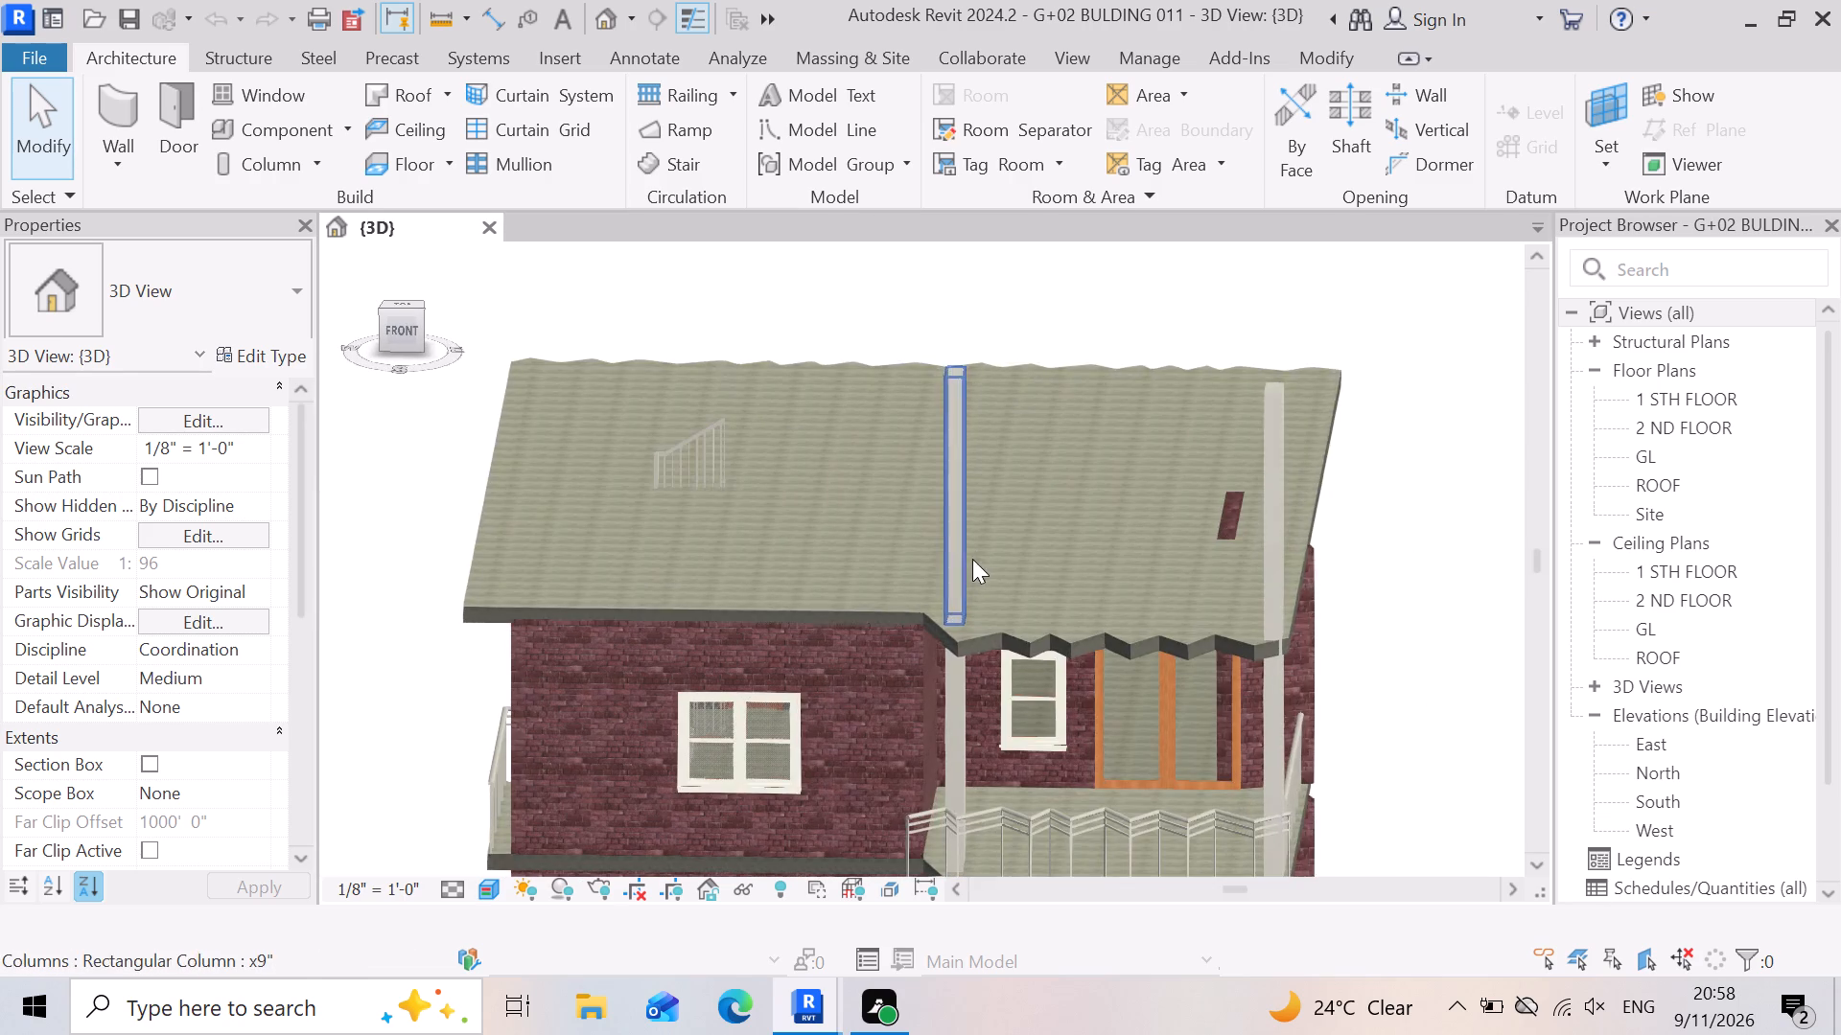
scroll(1126, 361, "down", 3)
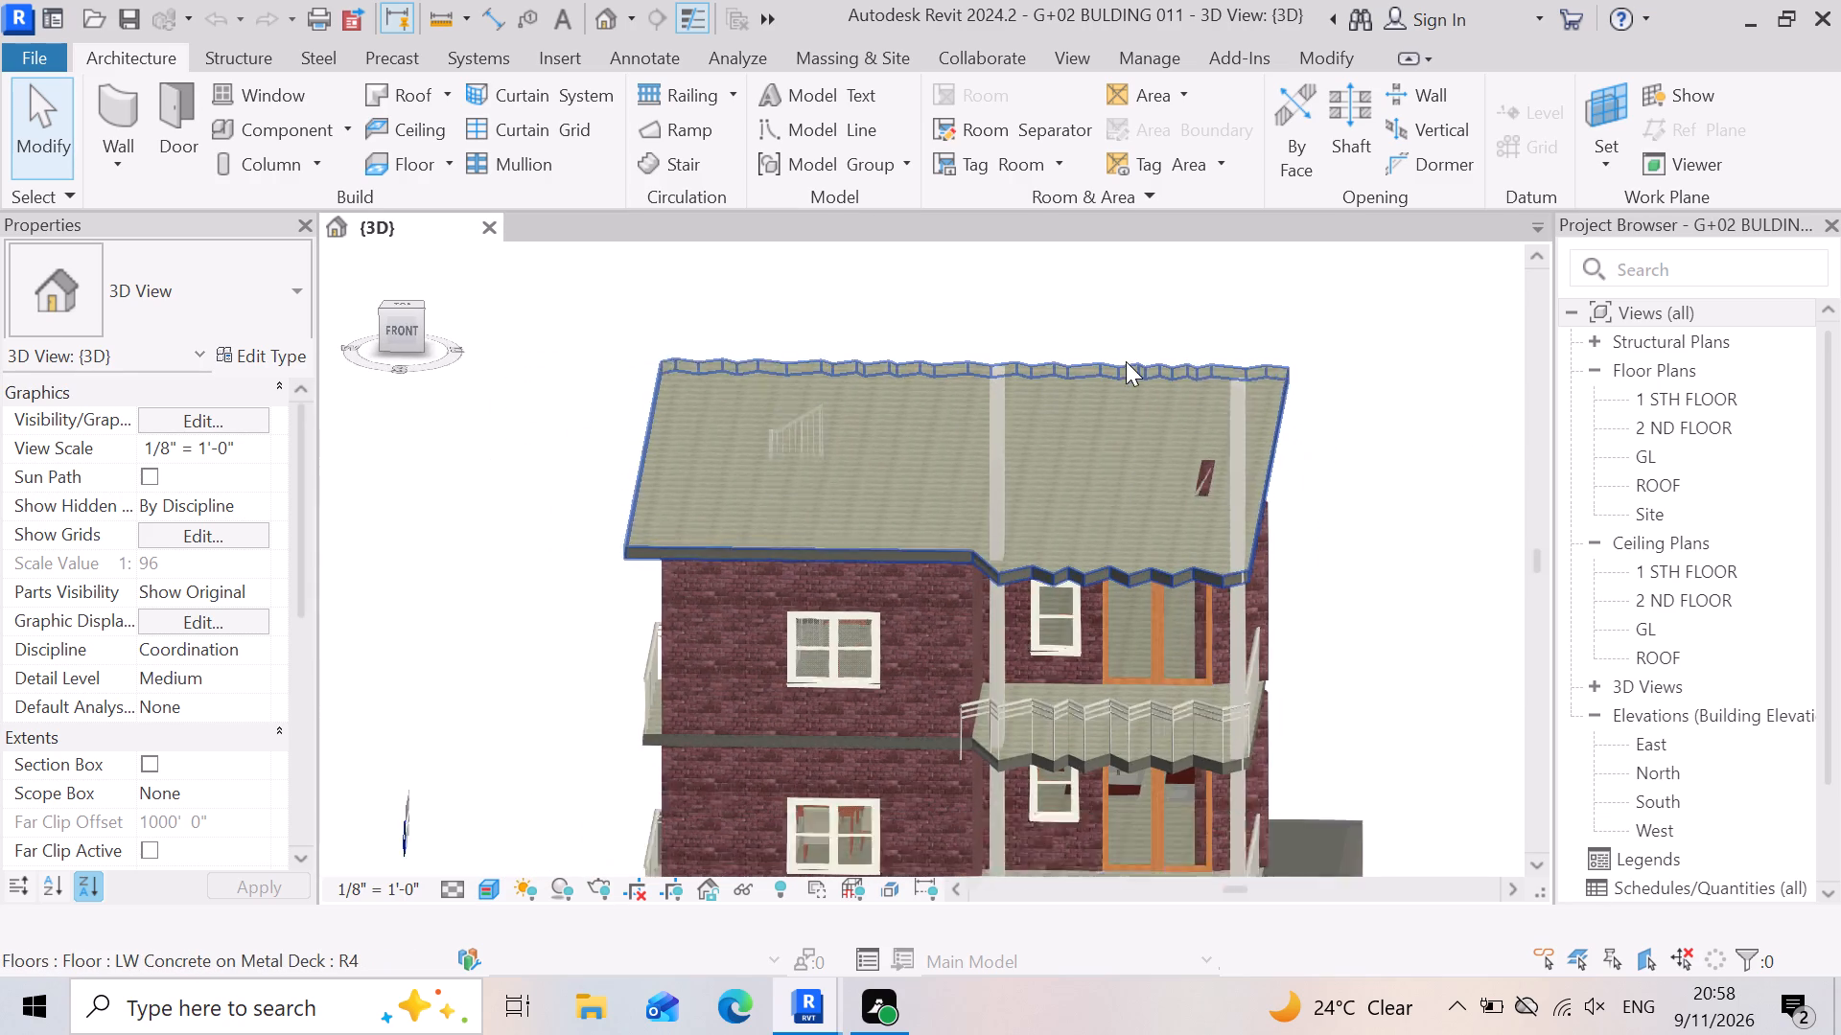
scroll(249, 218, "down", 3)
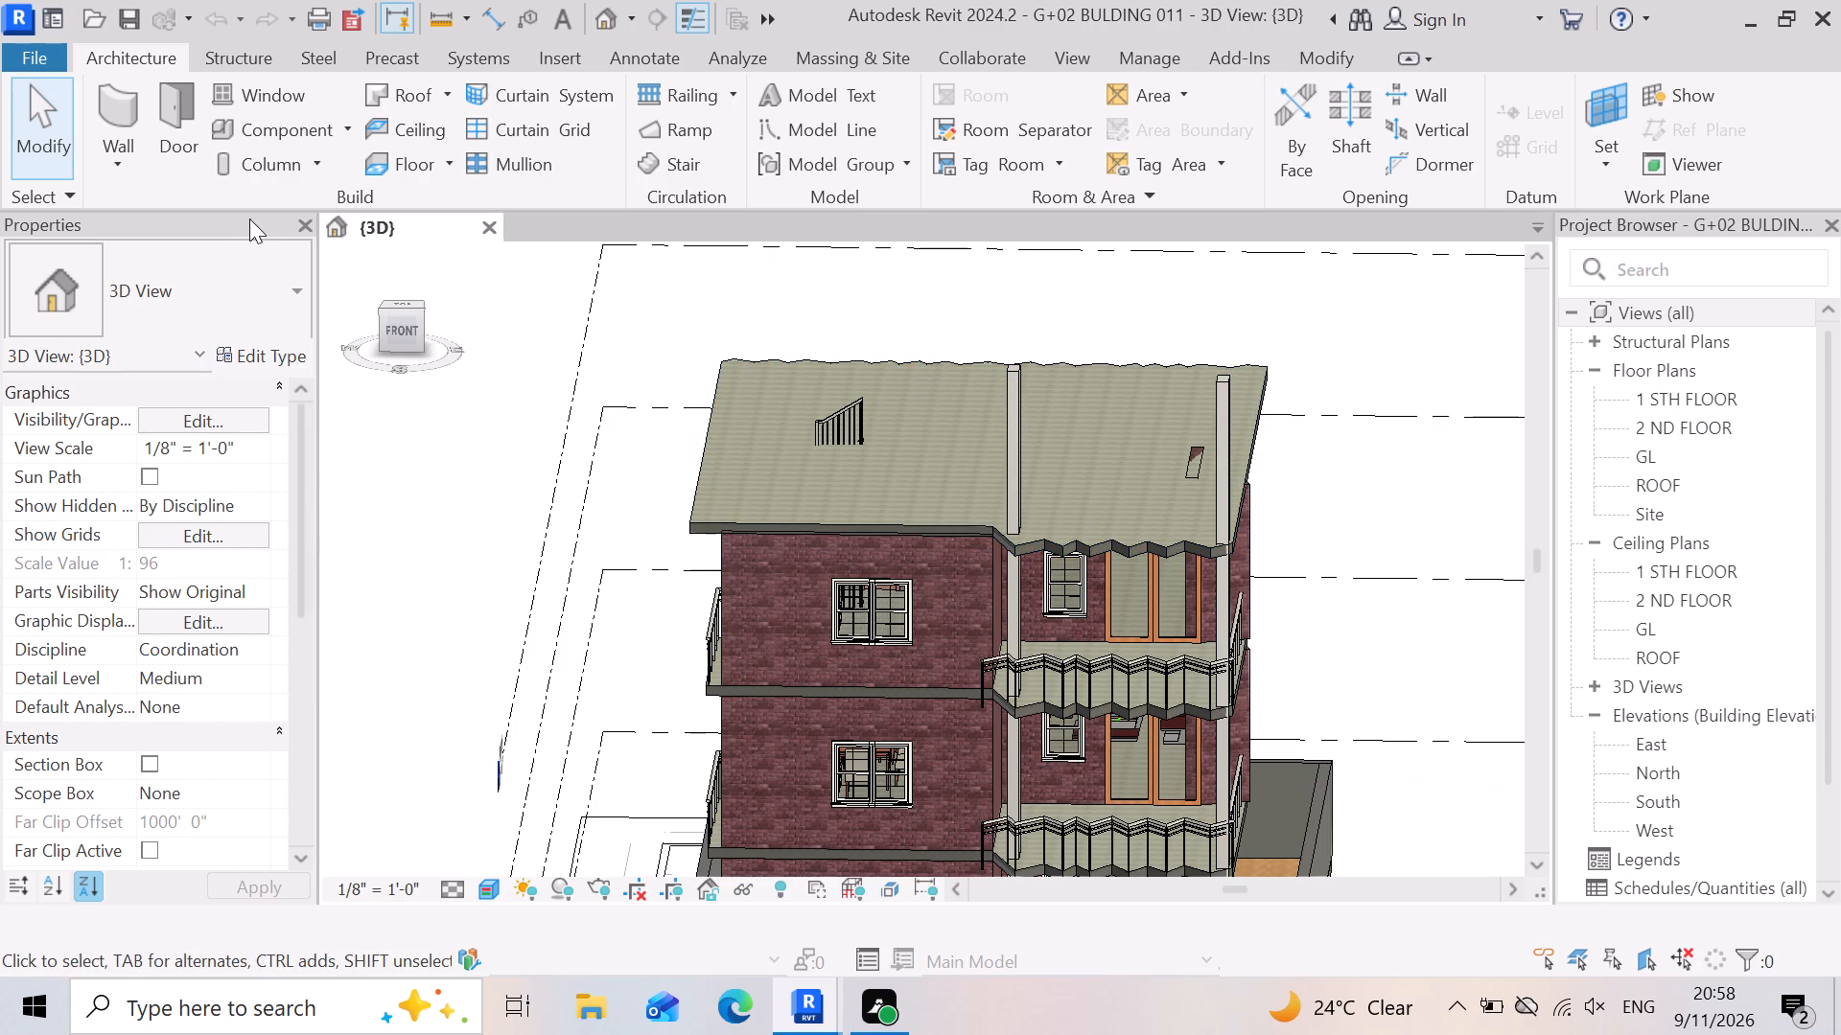
scroll(244, 218, "down", 3)
scroll(536, 501, "down", 3)
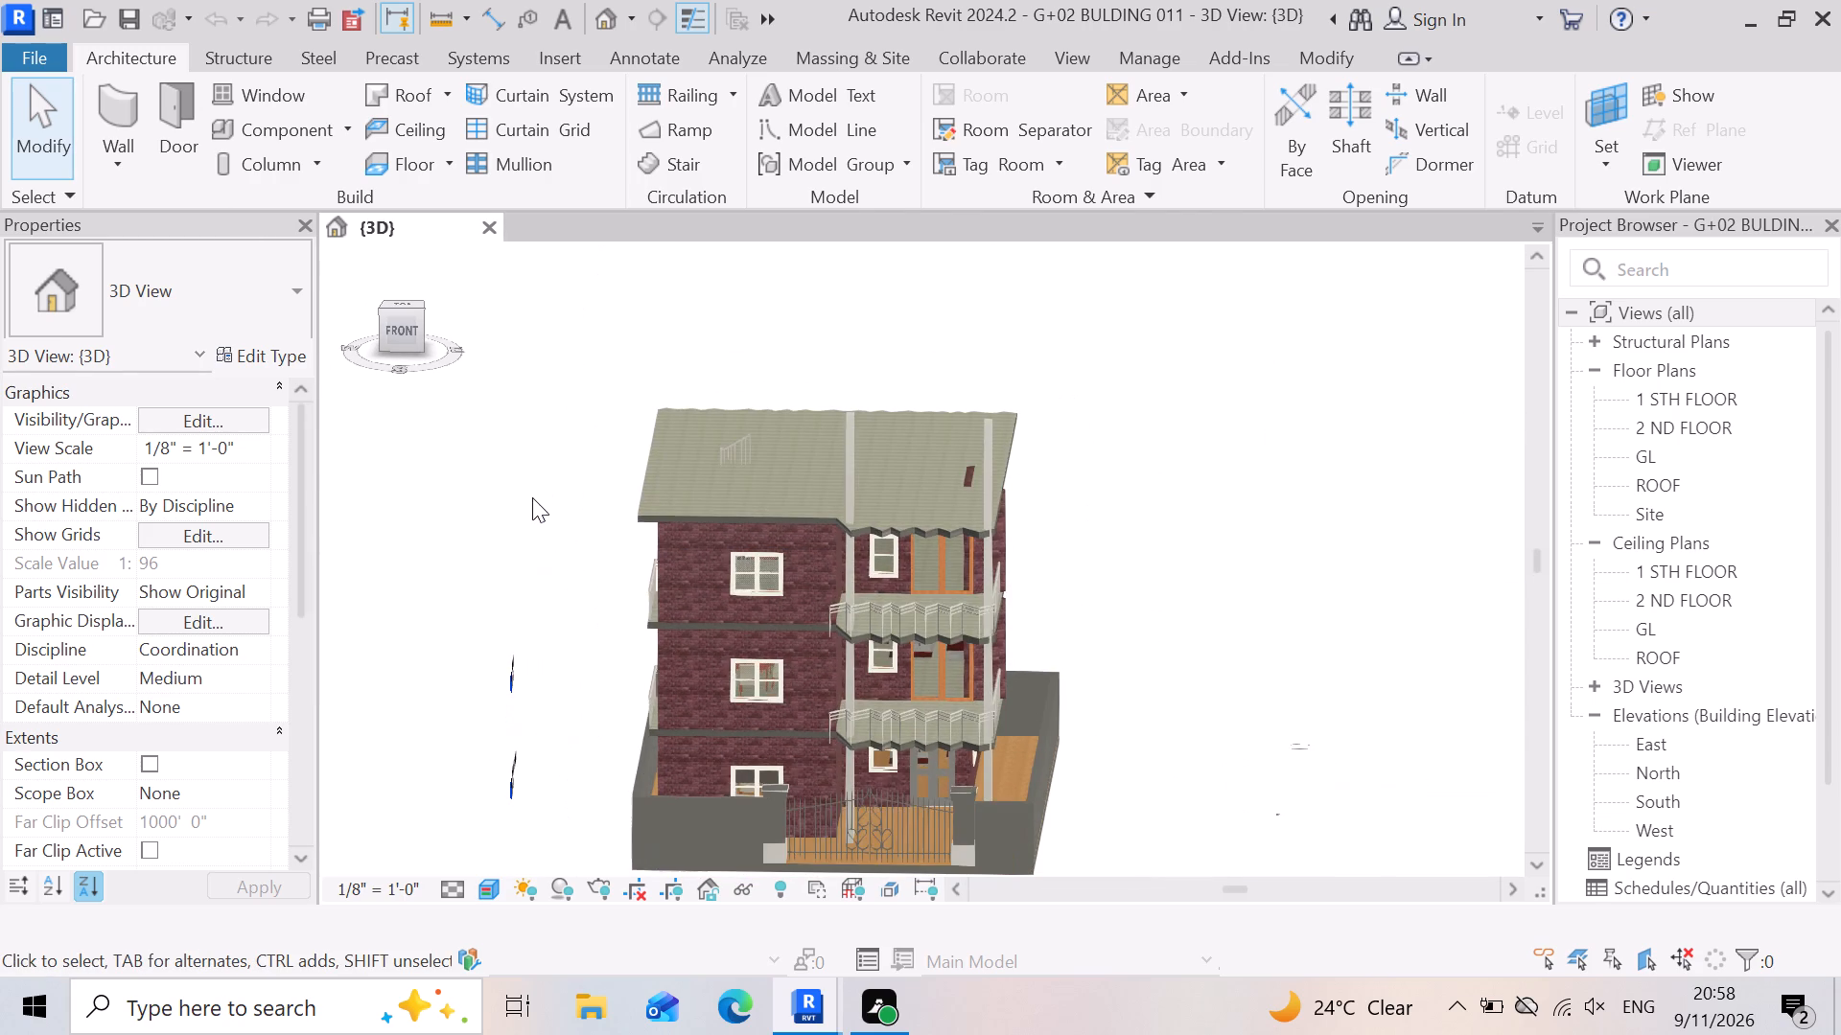
scroll(741, 461, "down", 3)
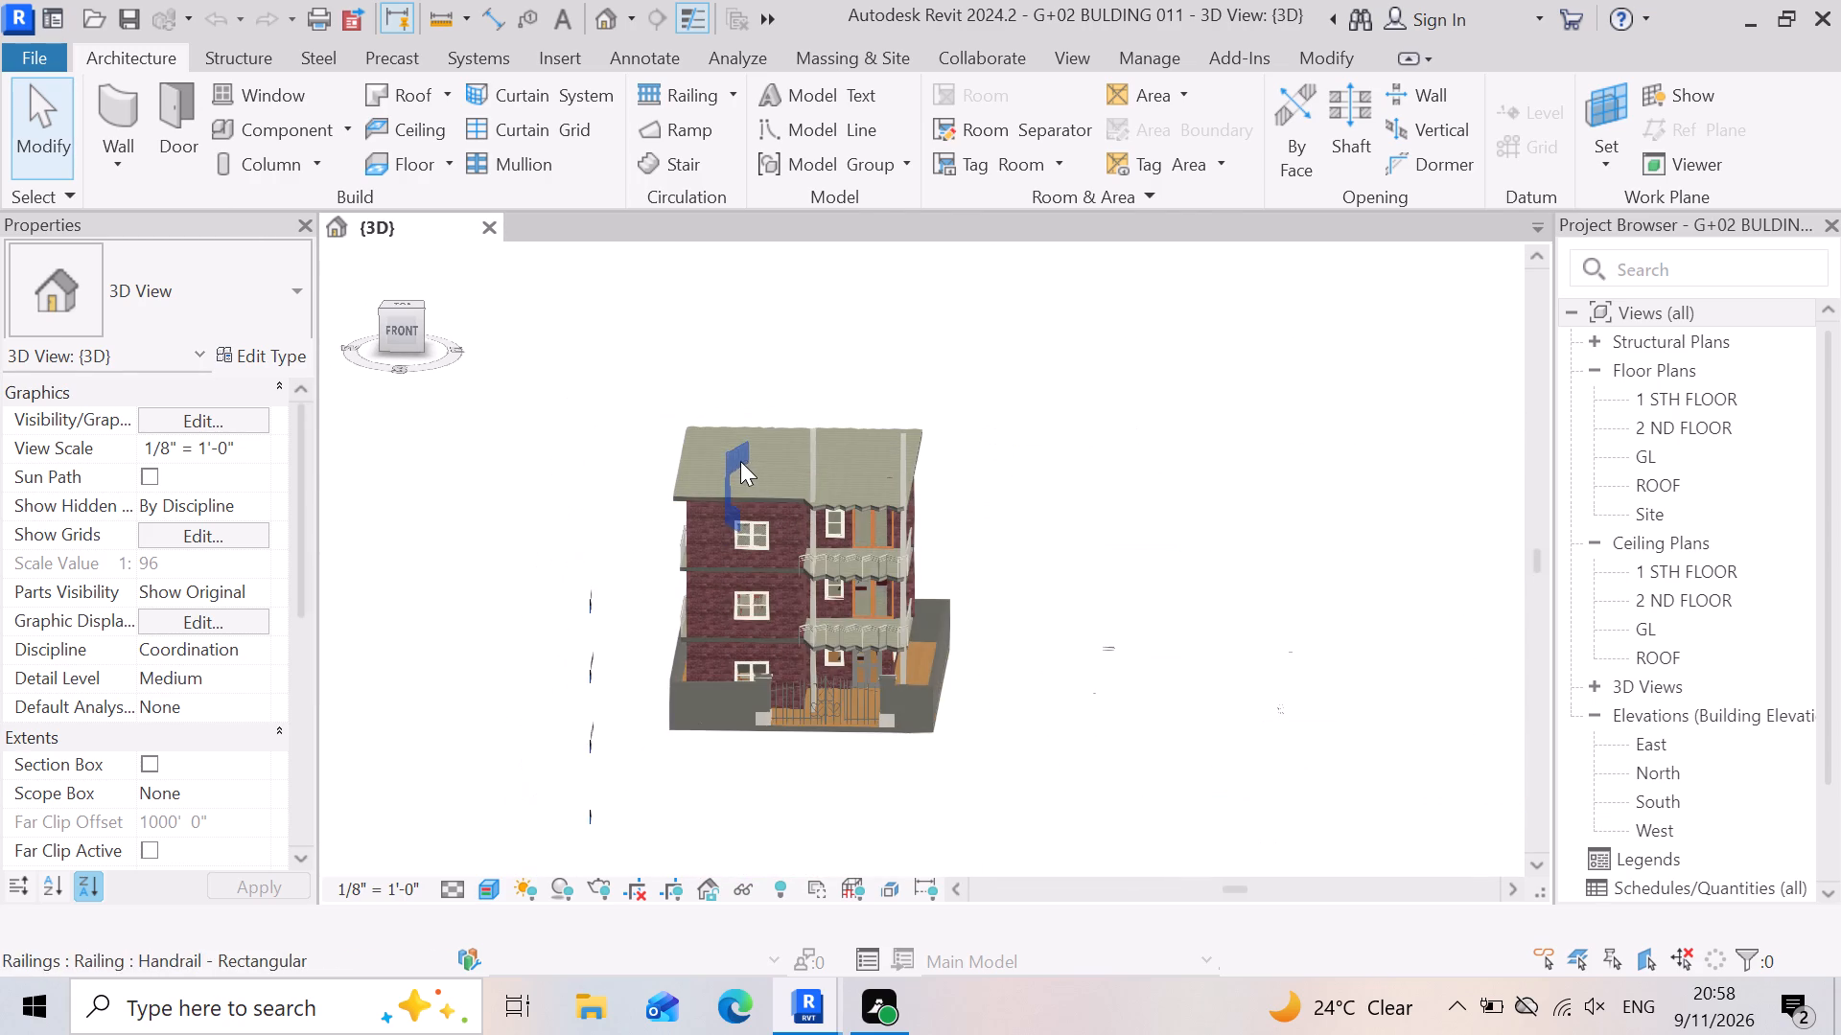
scroll(932, 478, "down", 3)
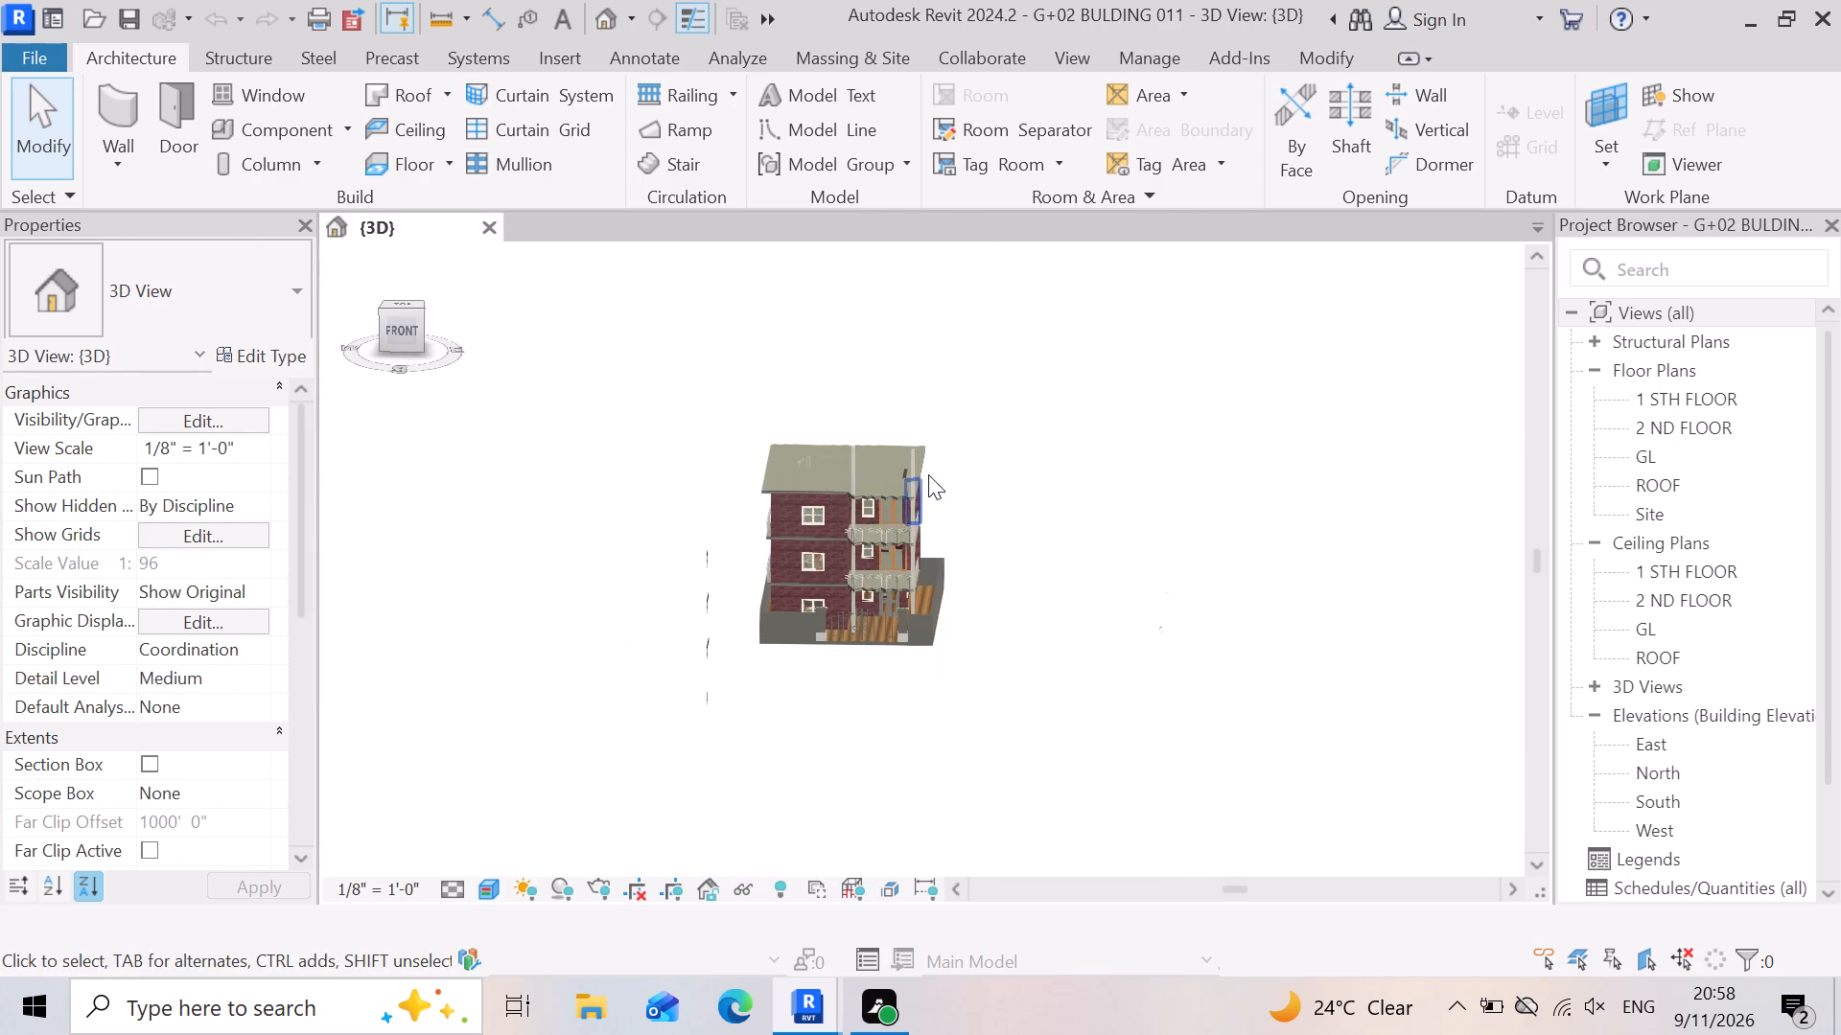
scroll(1309, 377, "up", 11)
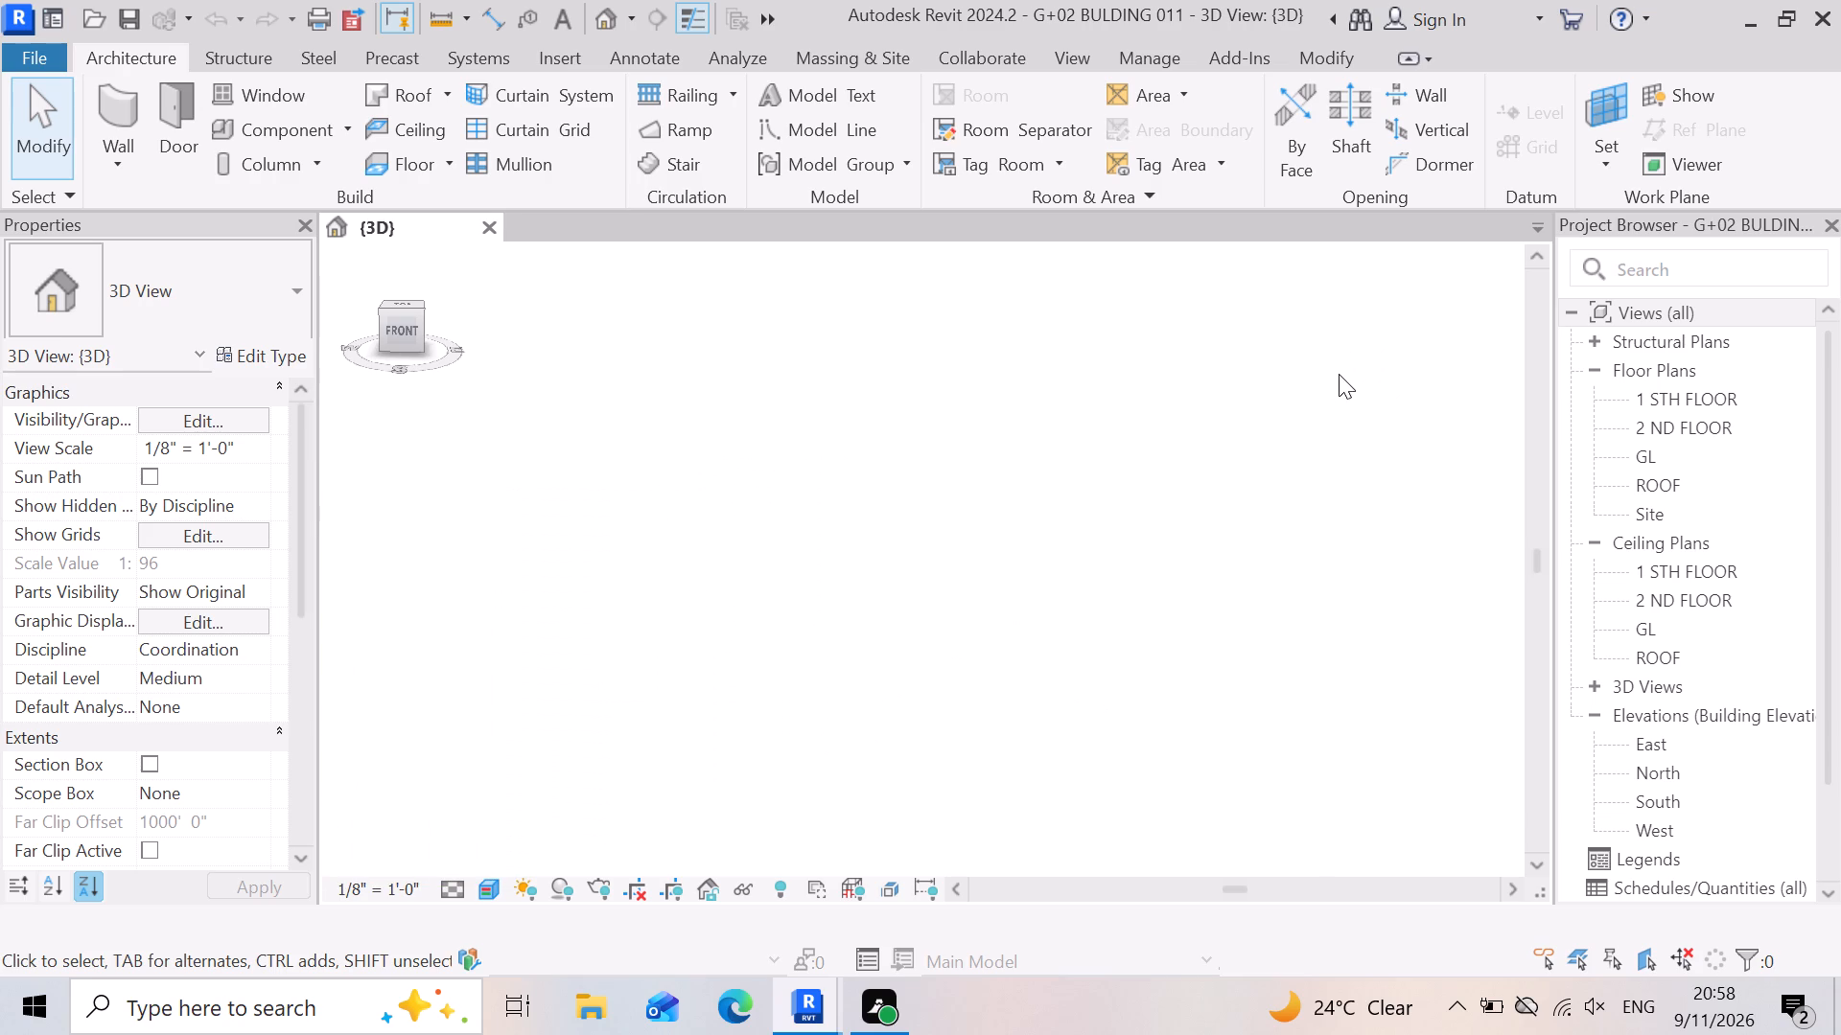
left_click(1341, 357)
scroll(1056, 520, "down", 3)
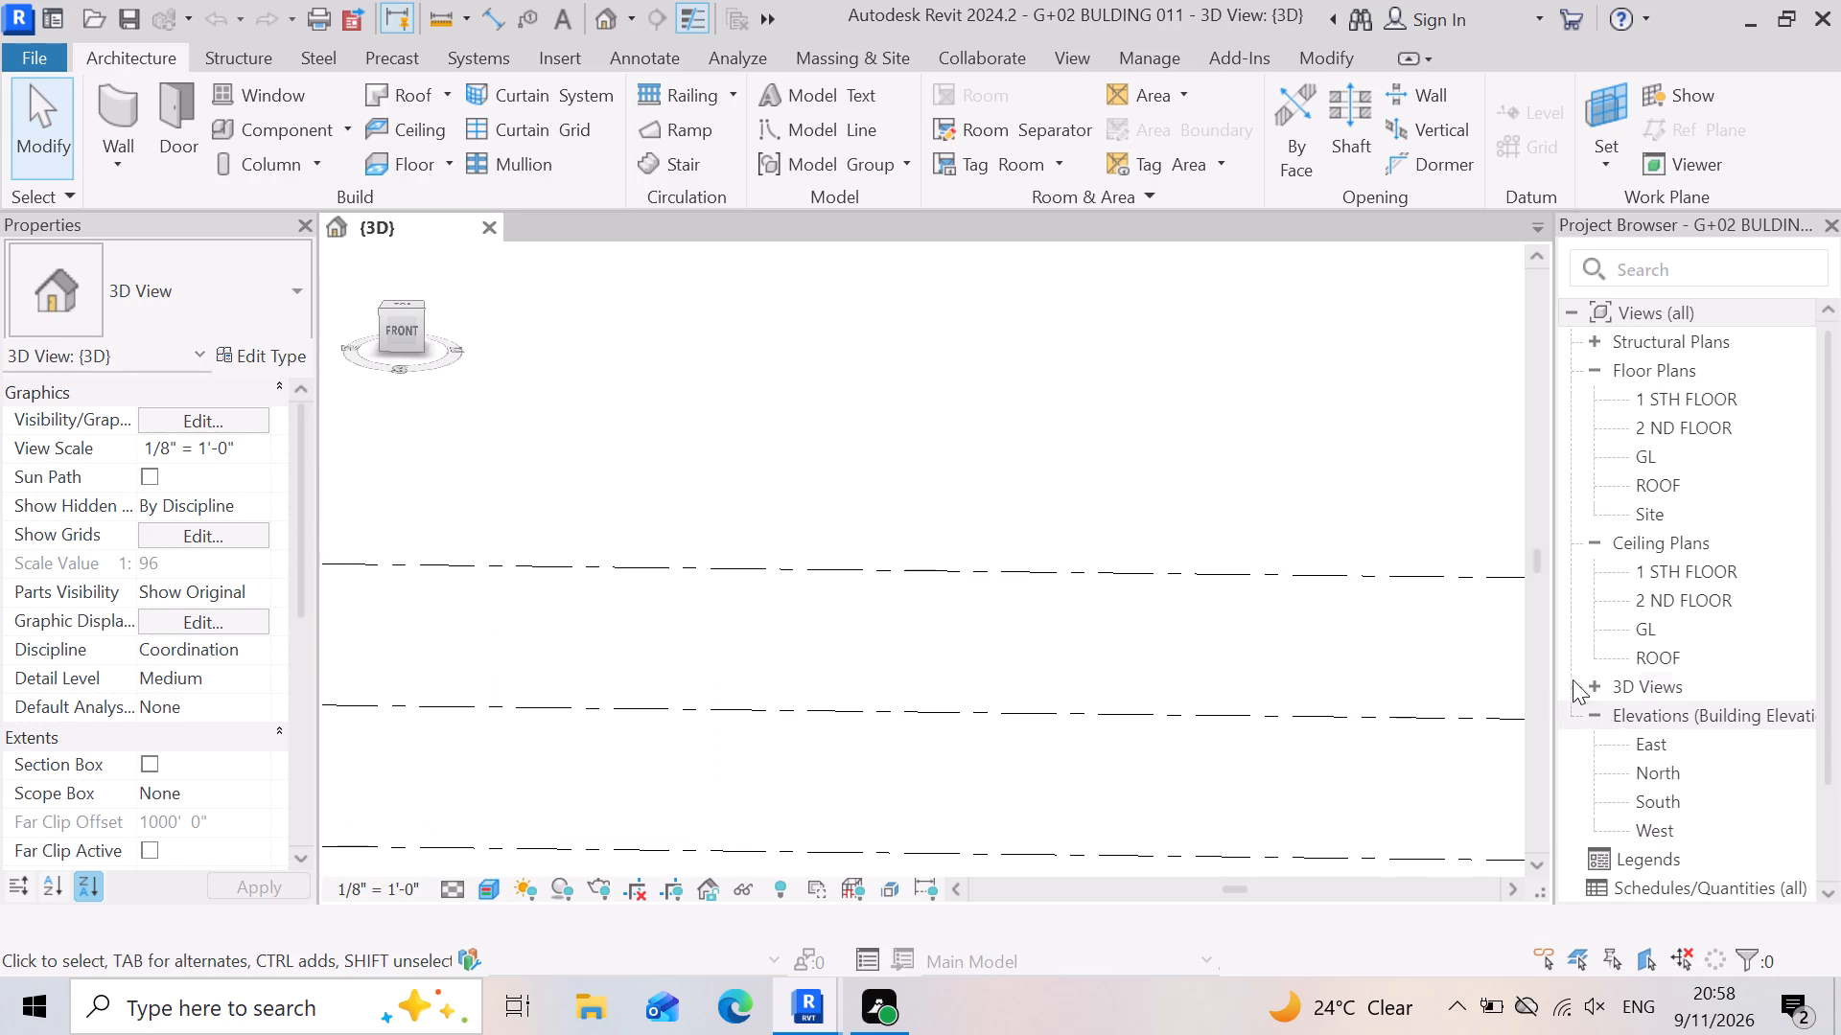
Open the North elevation and examine the storeys, the roof slab, the columns above it and the level lines.
double_click(1668, 772)
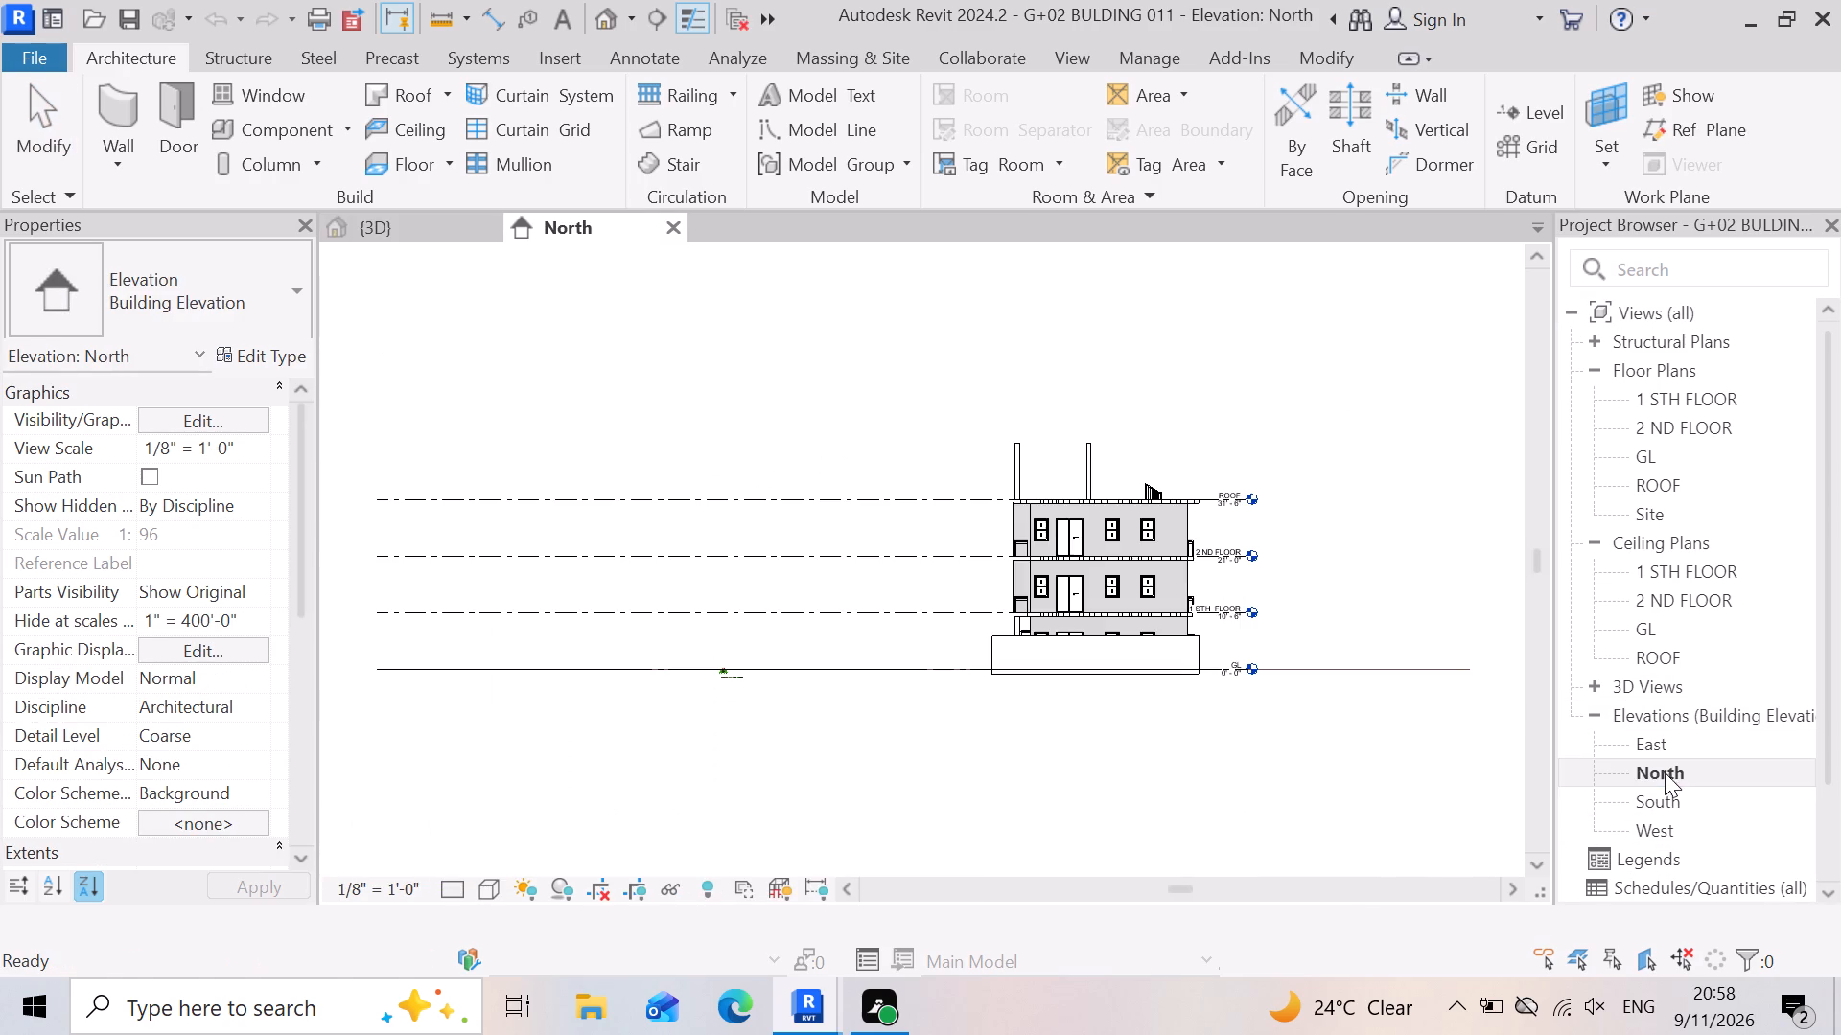
scroll(850, 576, "up", 4)
scroll(659, 603, "down", 3)
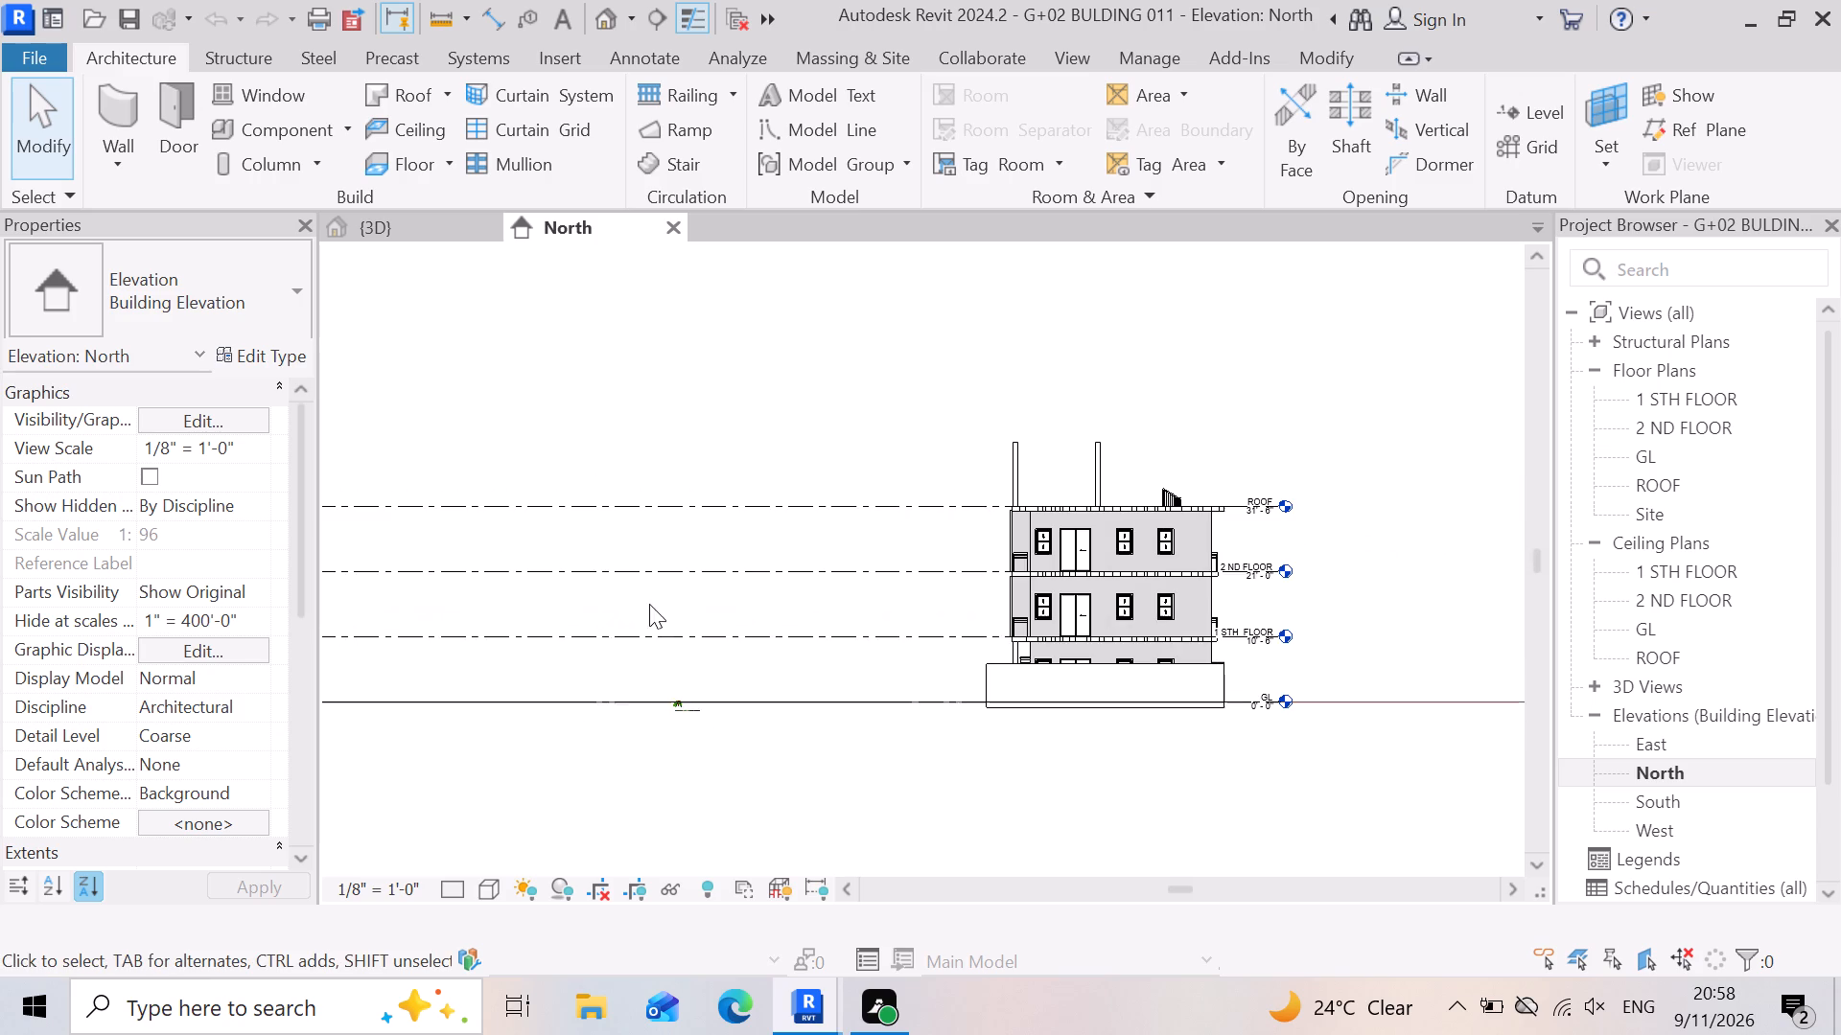
scroll(1236, 477, "up", 10)
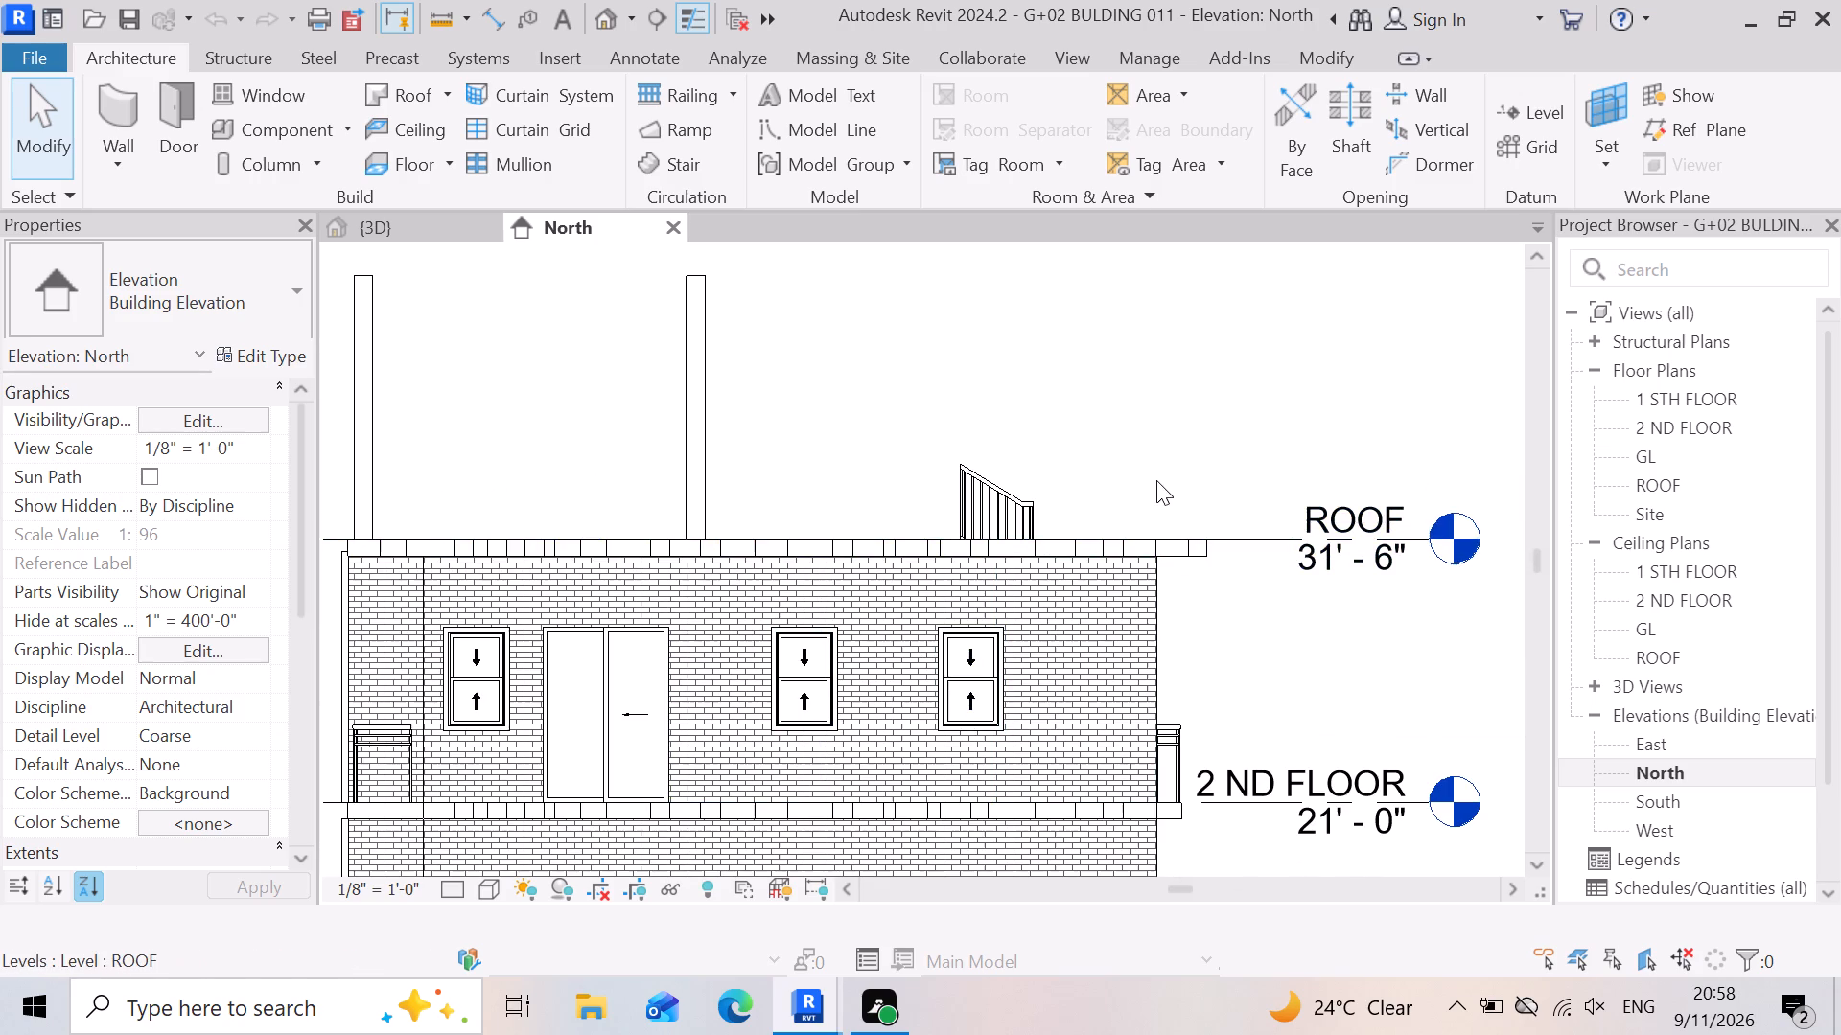
scroll(1160, 477, "down", 3)
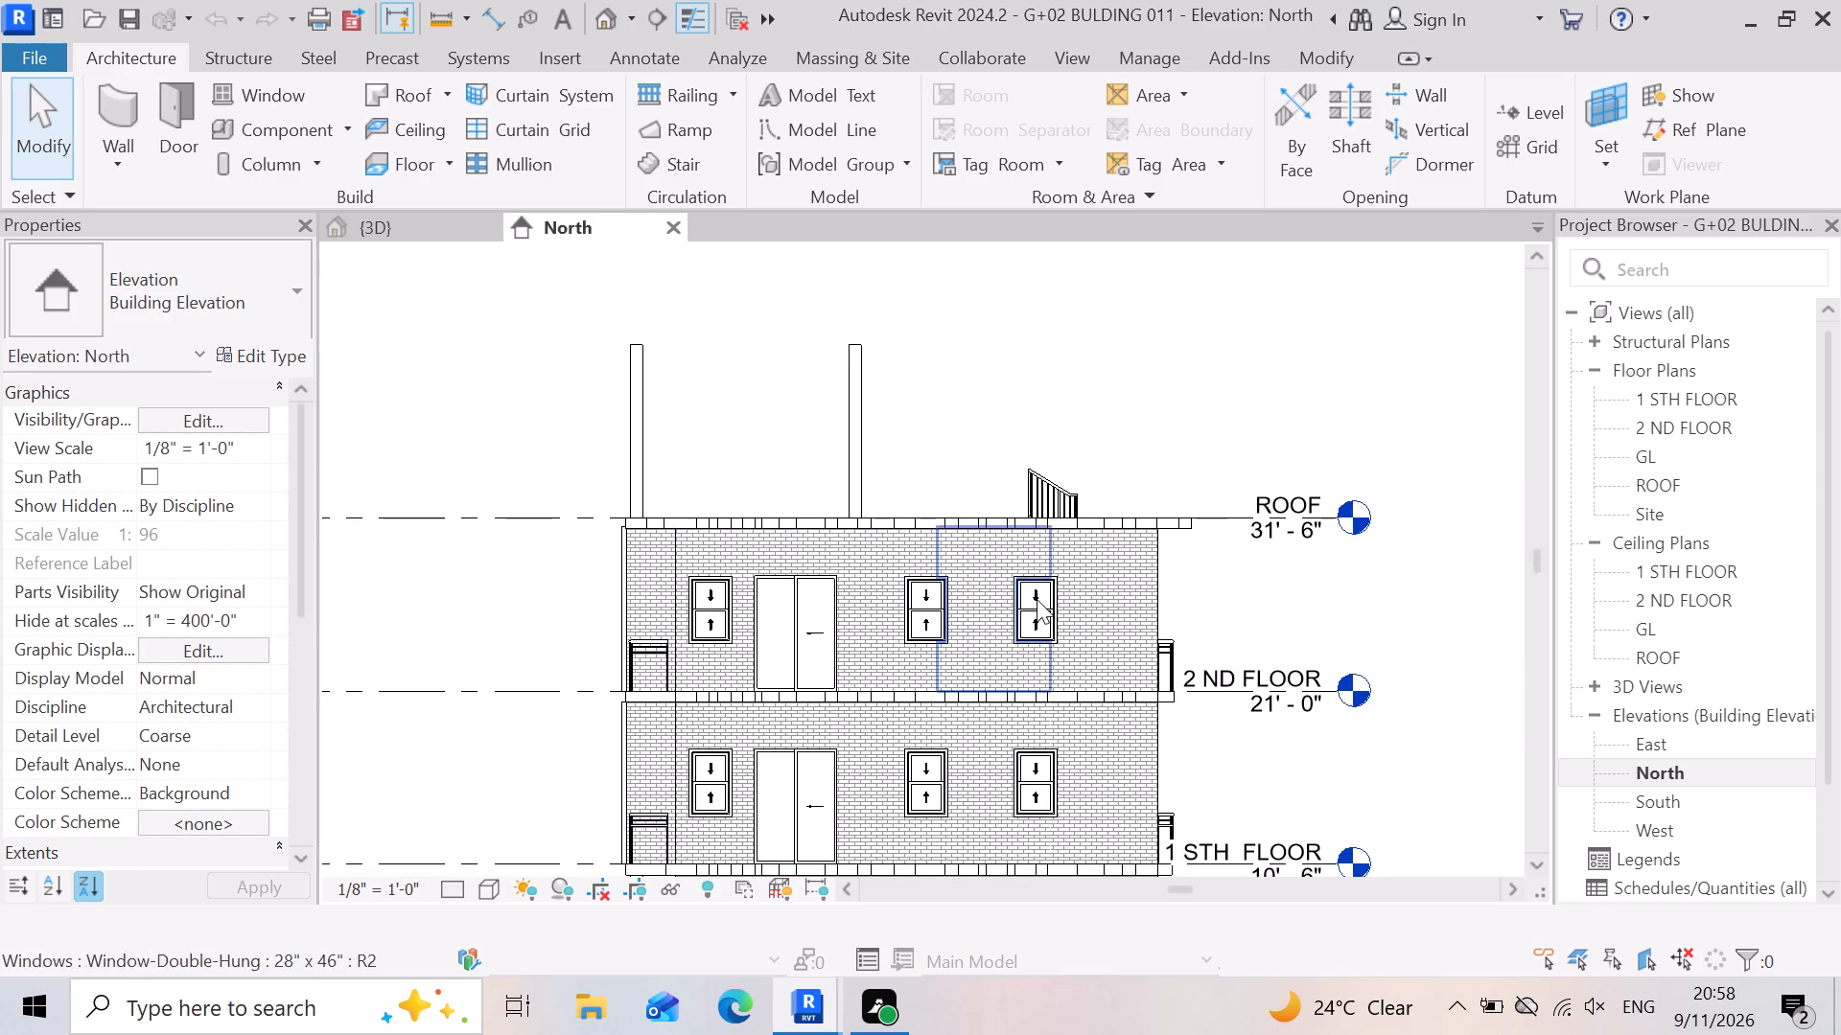
scroll(935, 361, "down", 4)
scroll(879, 429, "up", 3)
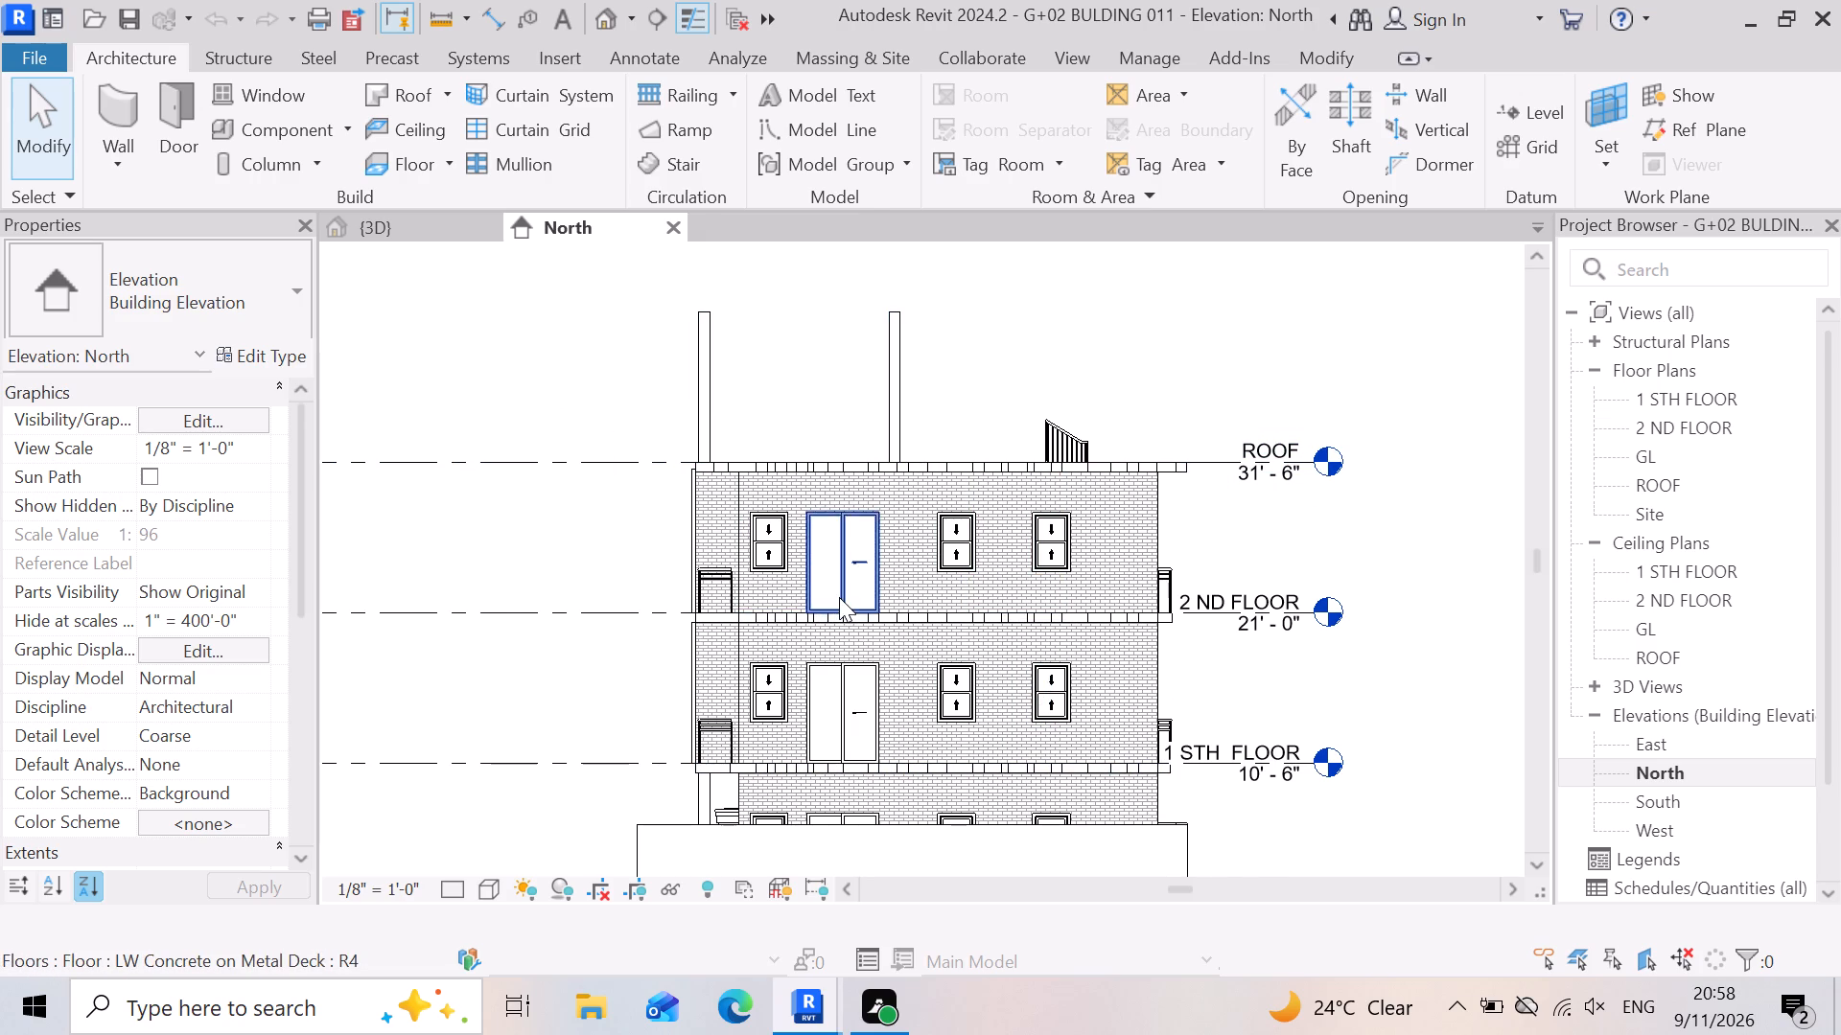
scroll(839, 597, "down", 1)
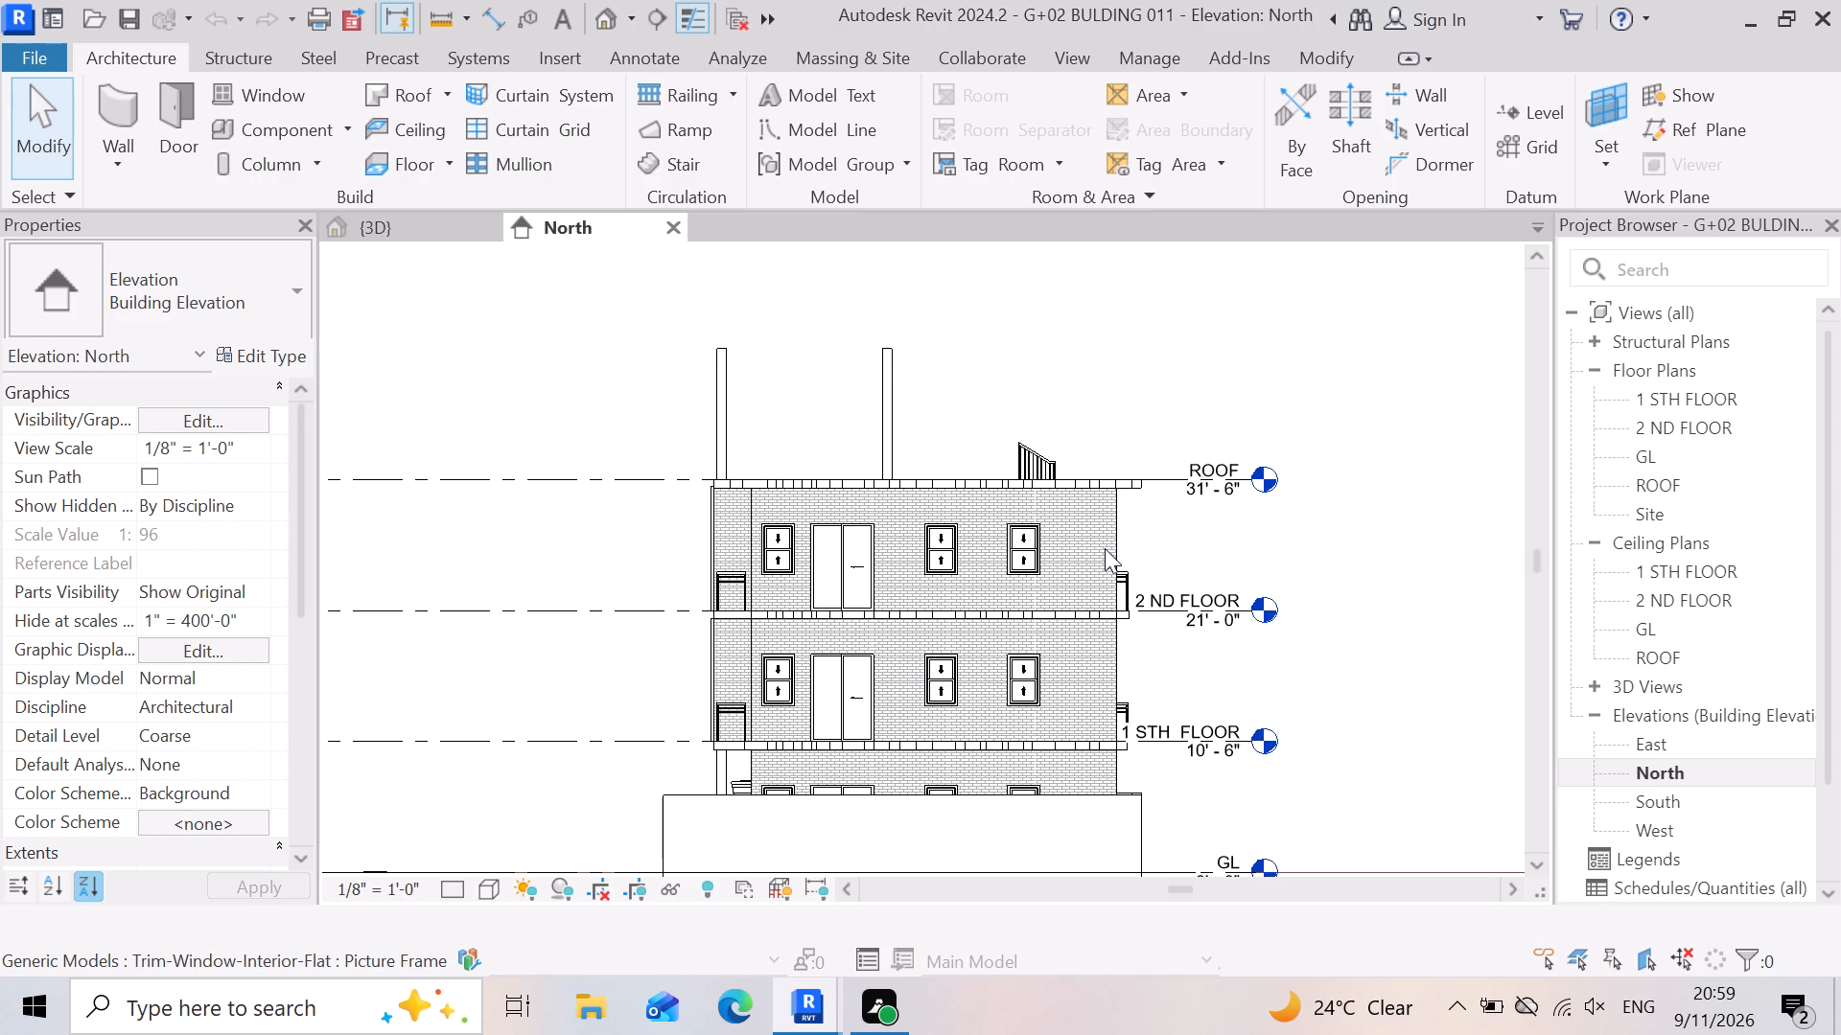
scroll(826, 523, "up", 3)
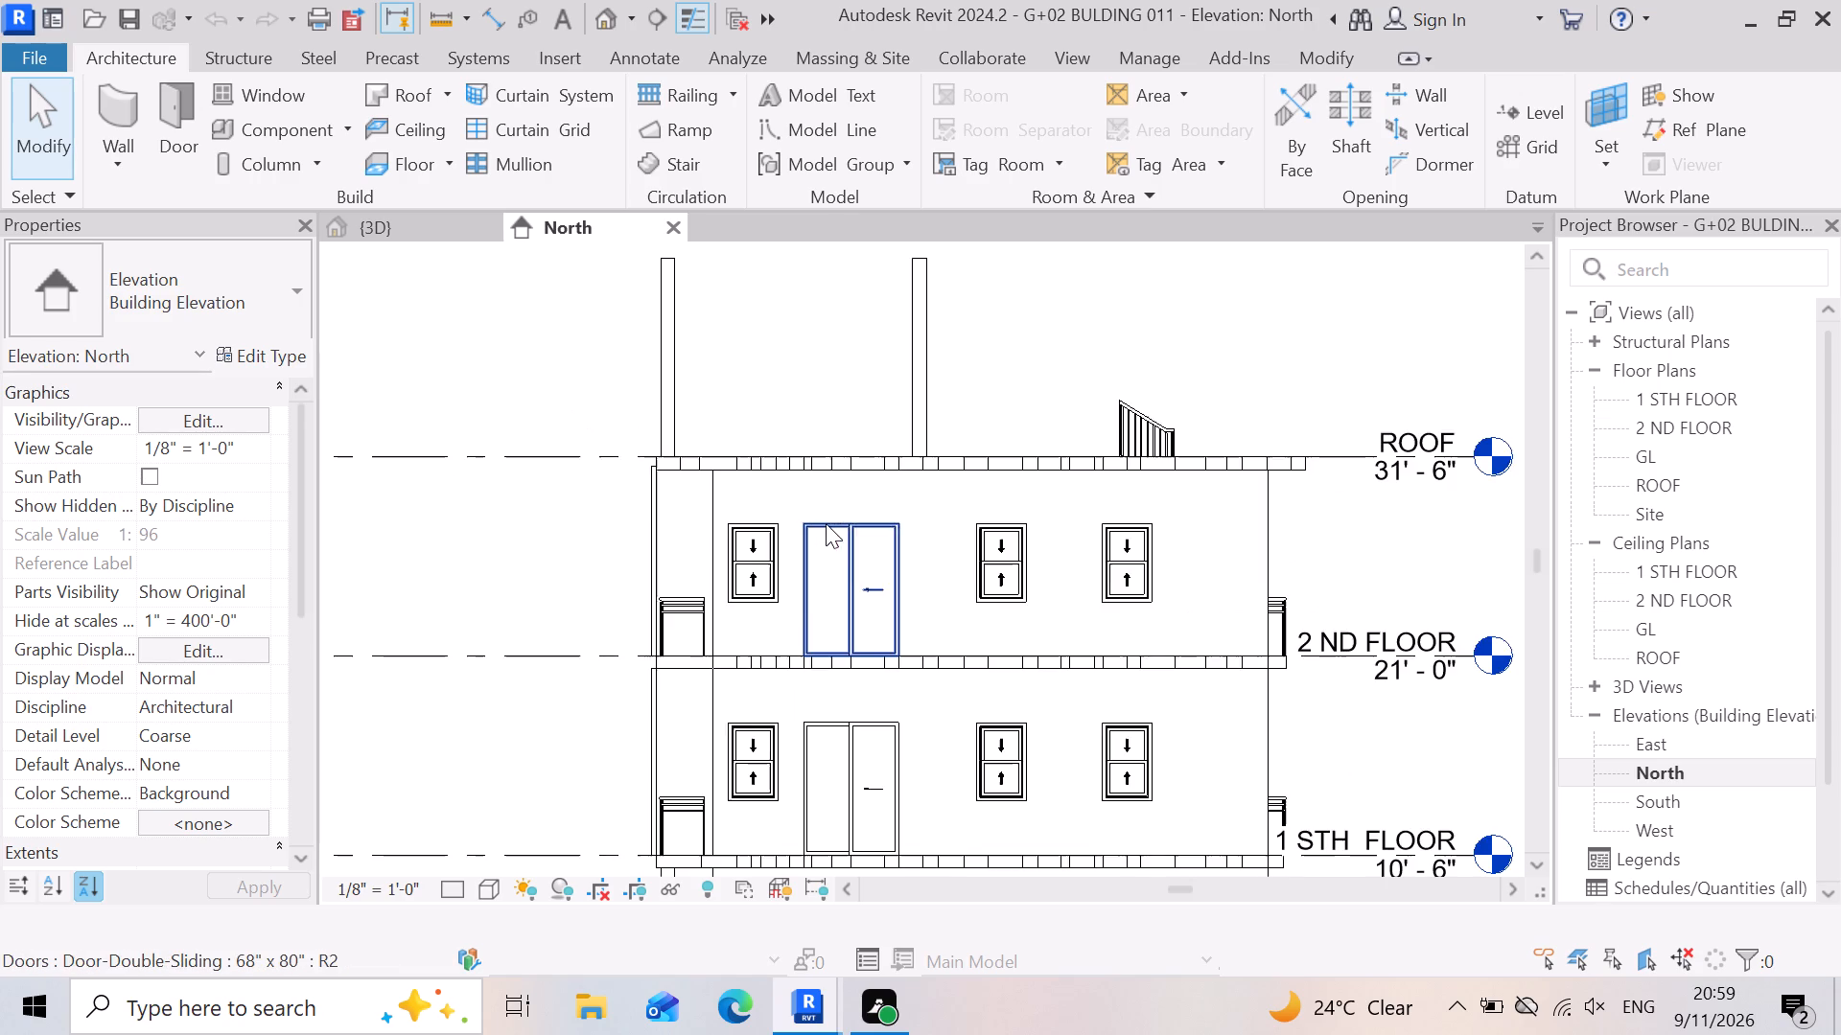
scroll(605, 330, "down", 4)
scroll(958, 381, "up", 3)
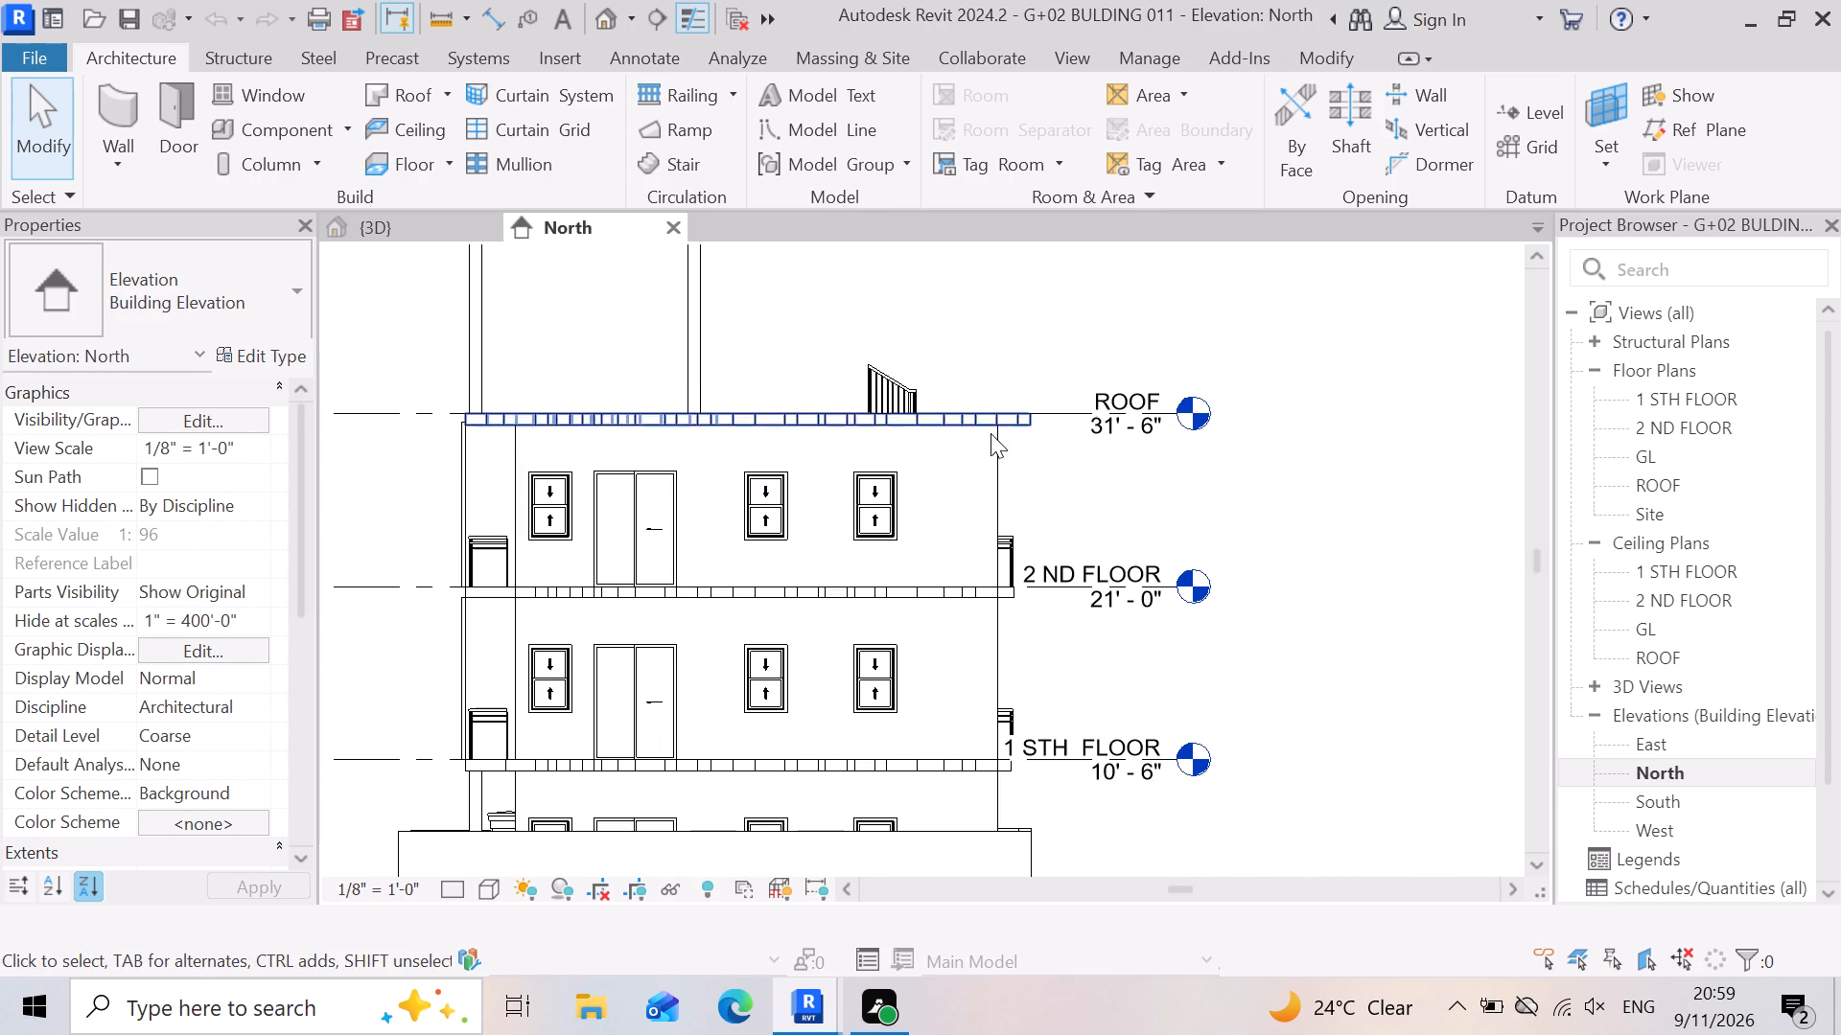
scroll(1117, 509, "down", 3)
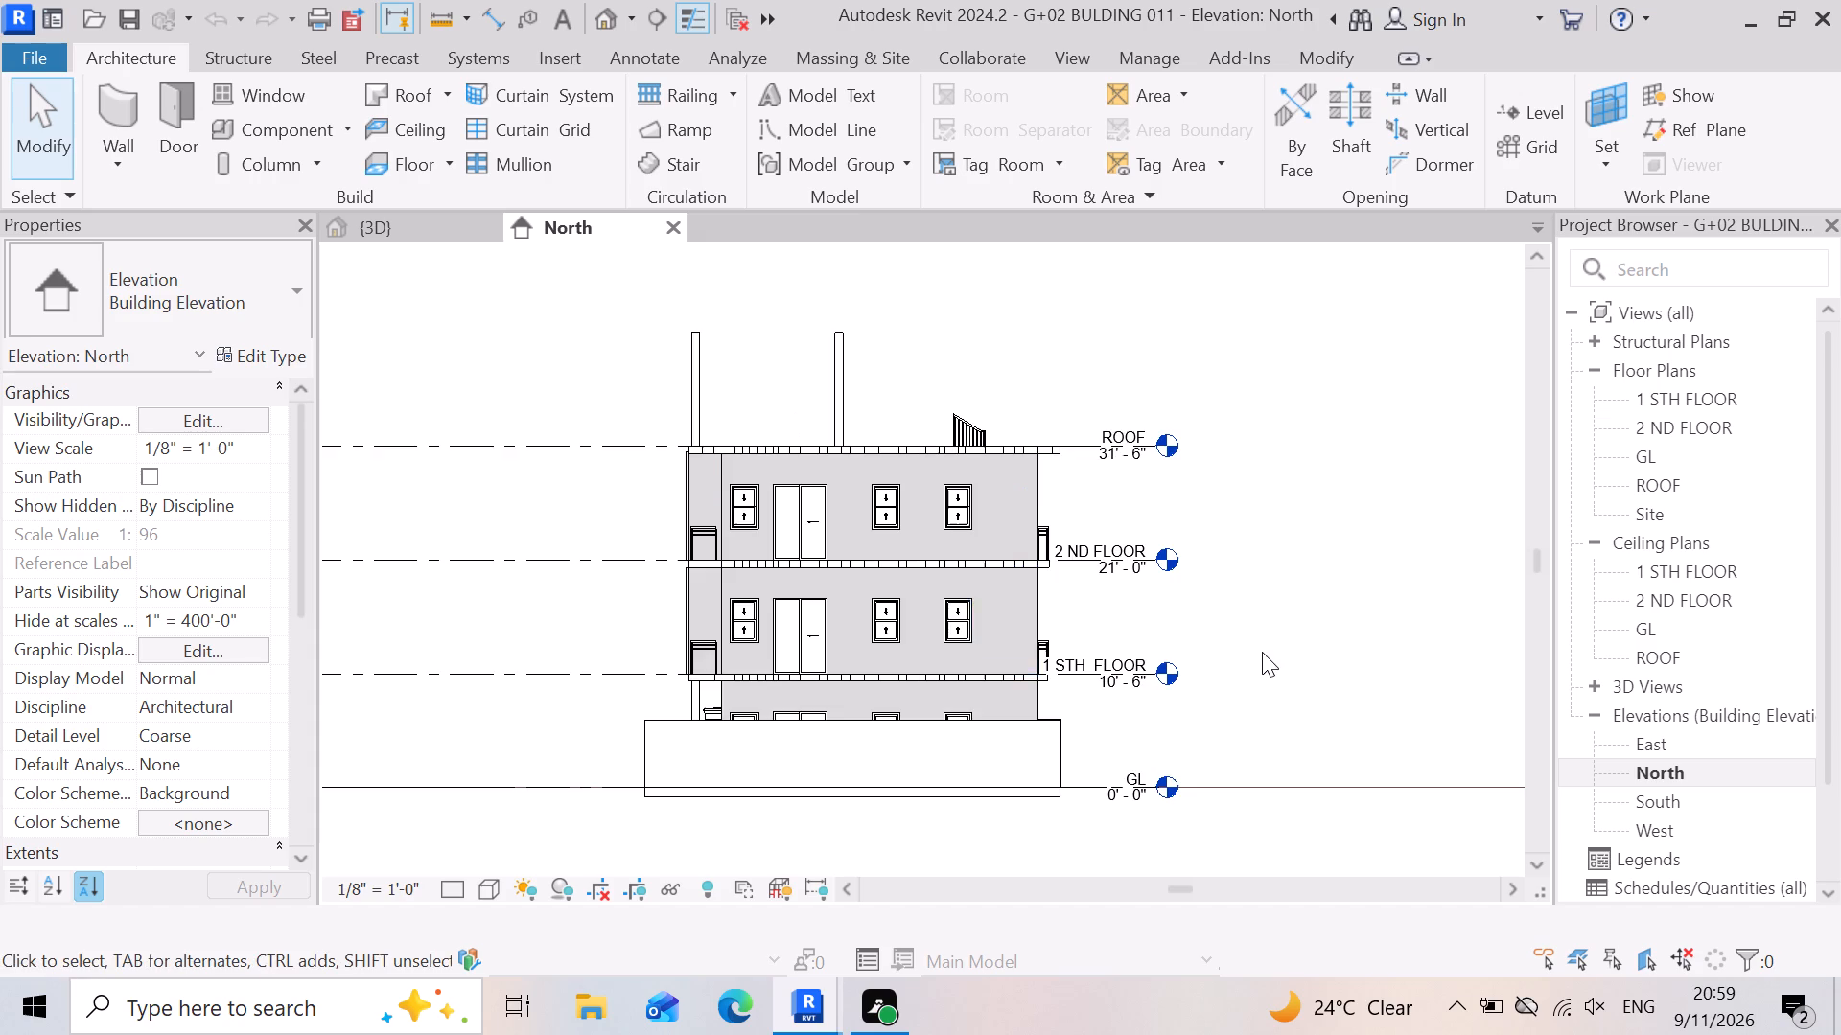
scroll(1262, 652, "down", 1)
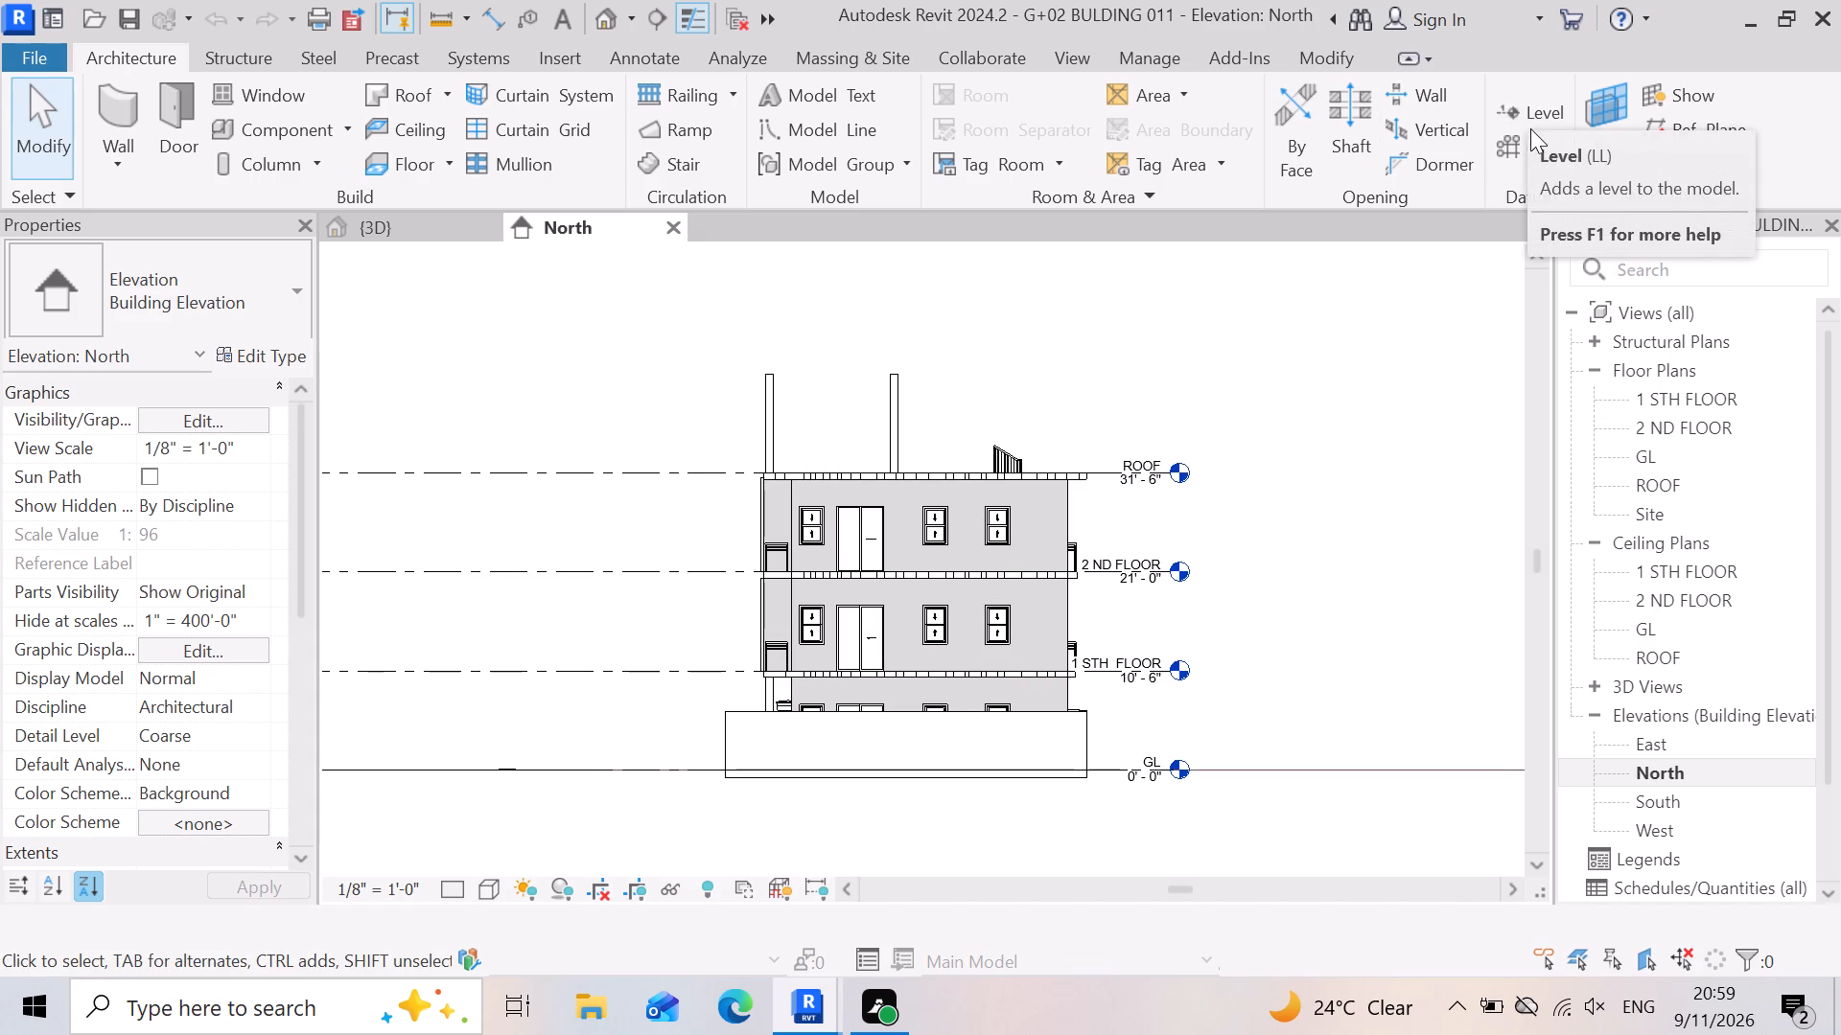
Add a new level at a 5' 0" offset above the ROOF level, picking the ROOF level line as reference.
left_click(1531, 115)
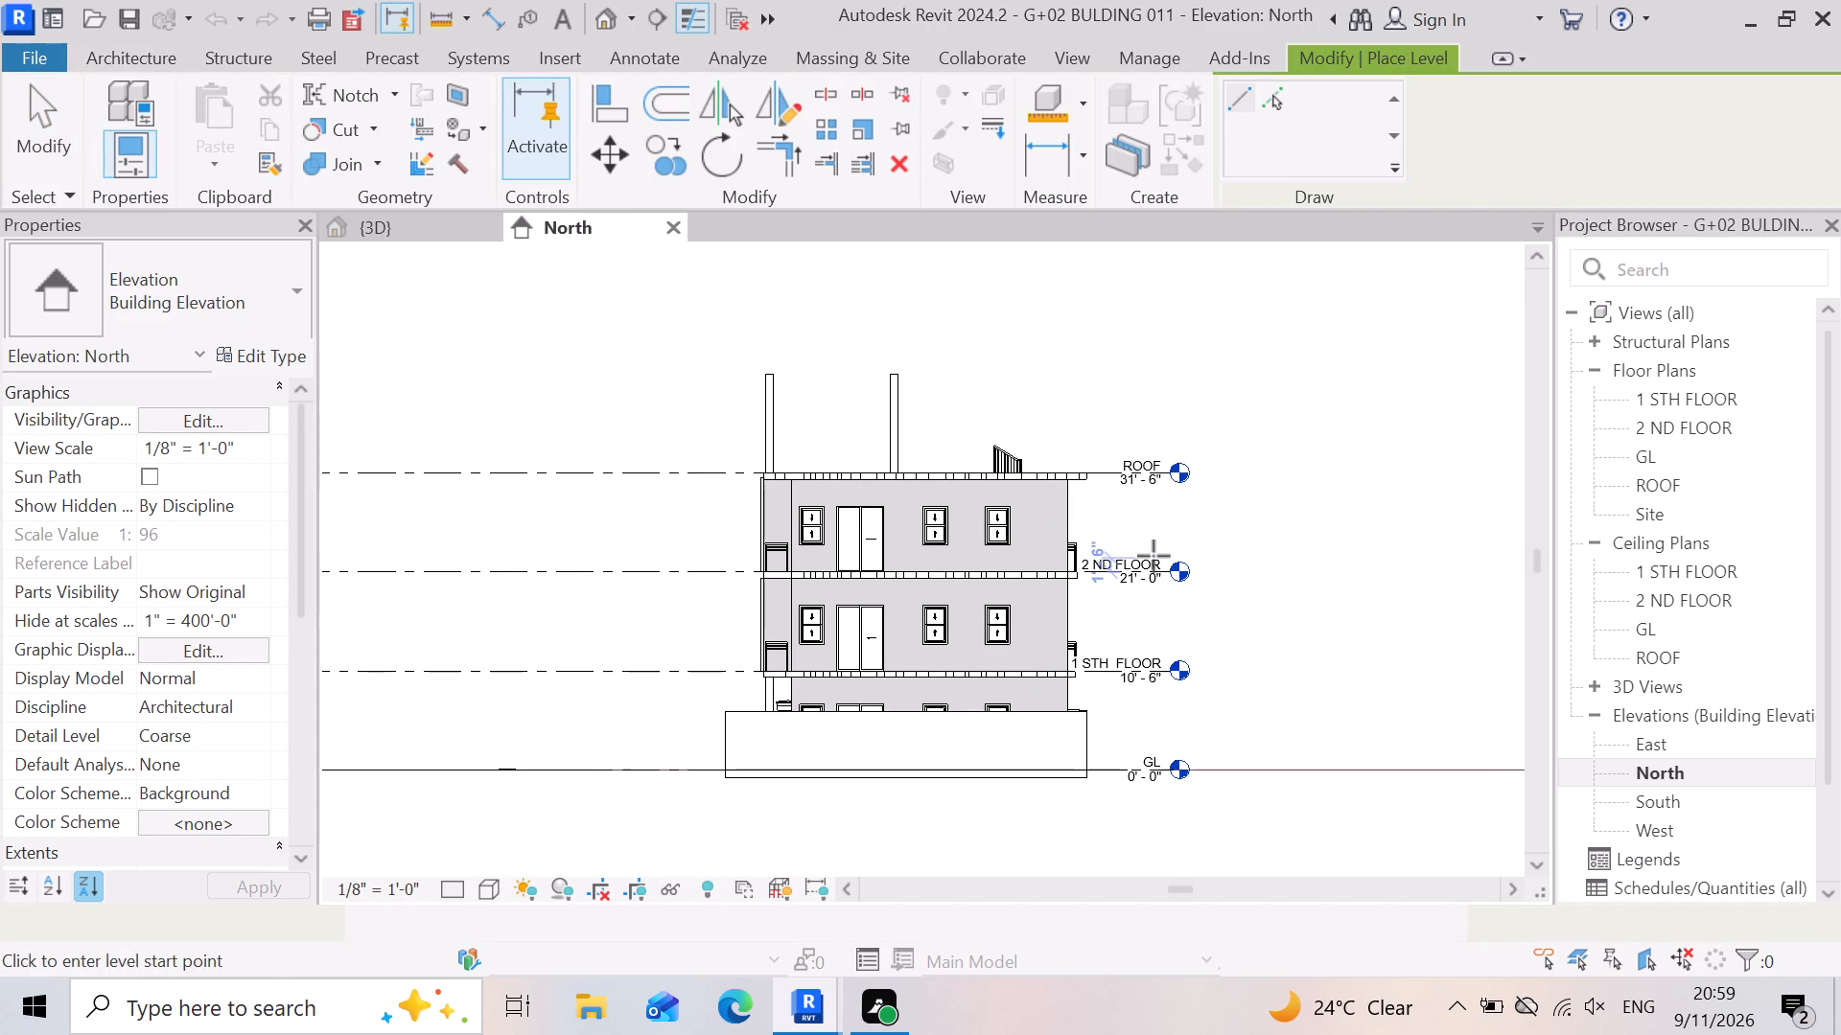
scroll(1220, 646, "down", 3)
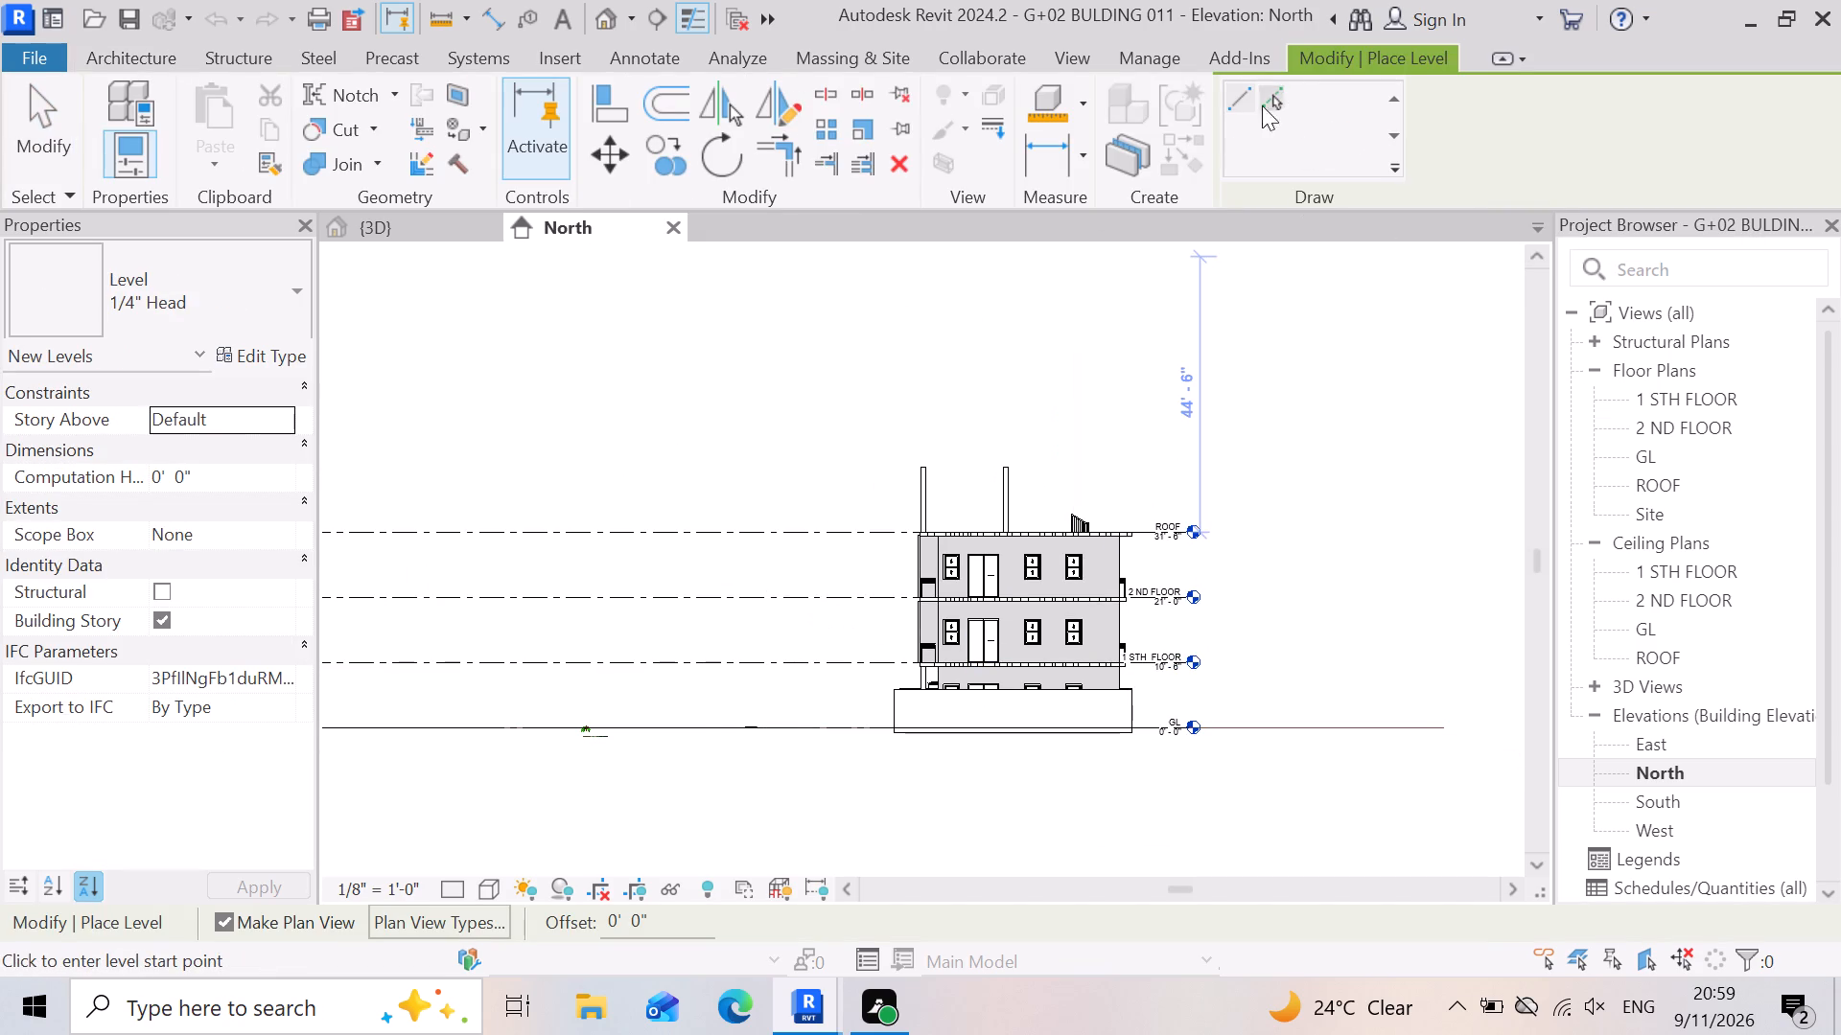
scroll(961, 571, "up", 6)
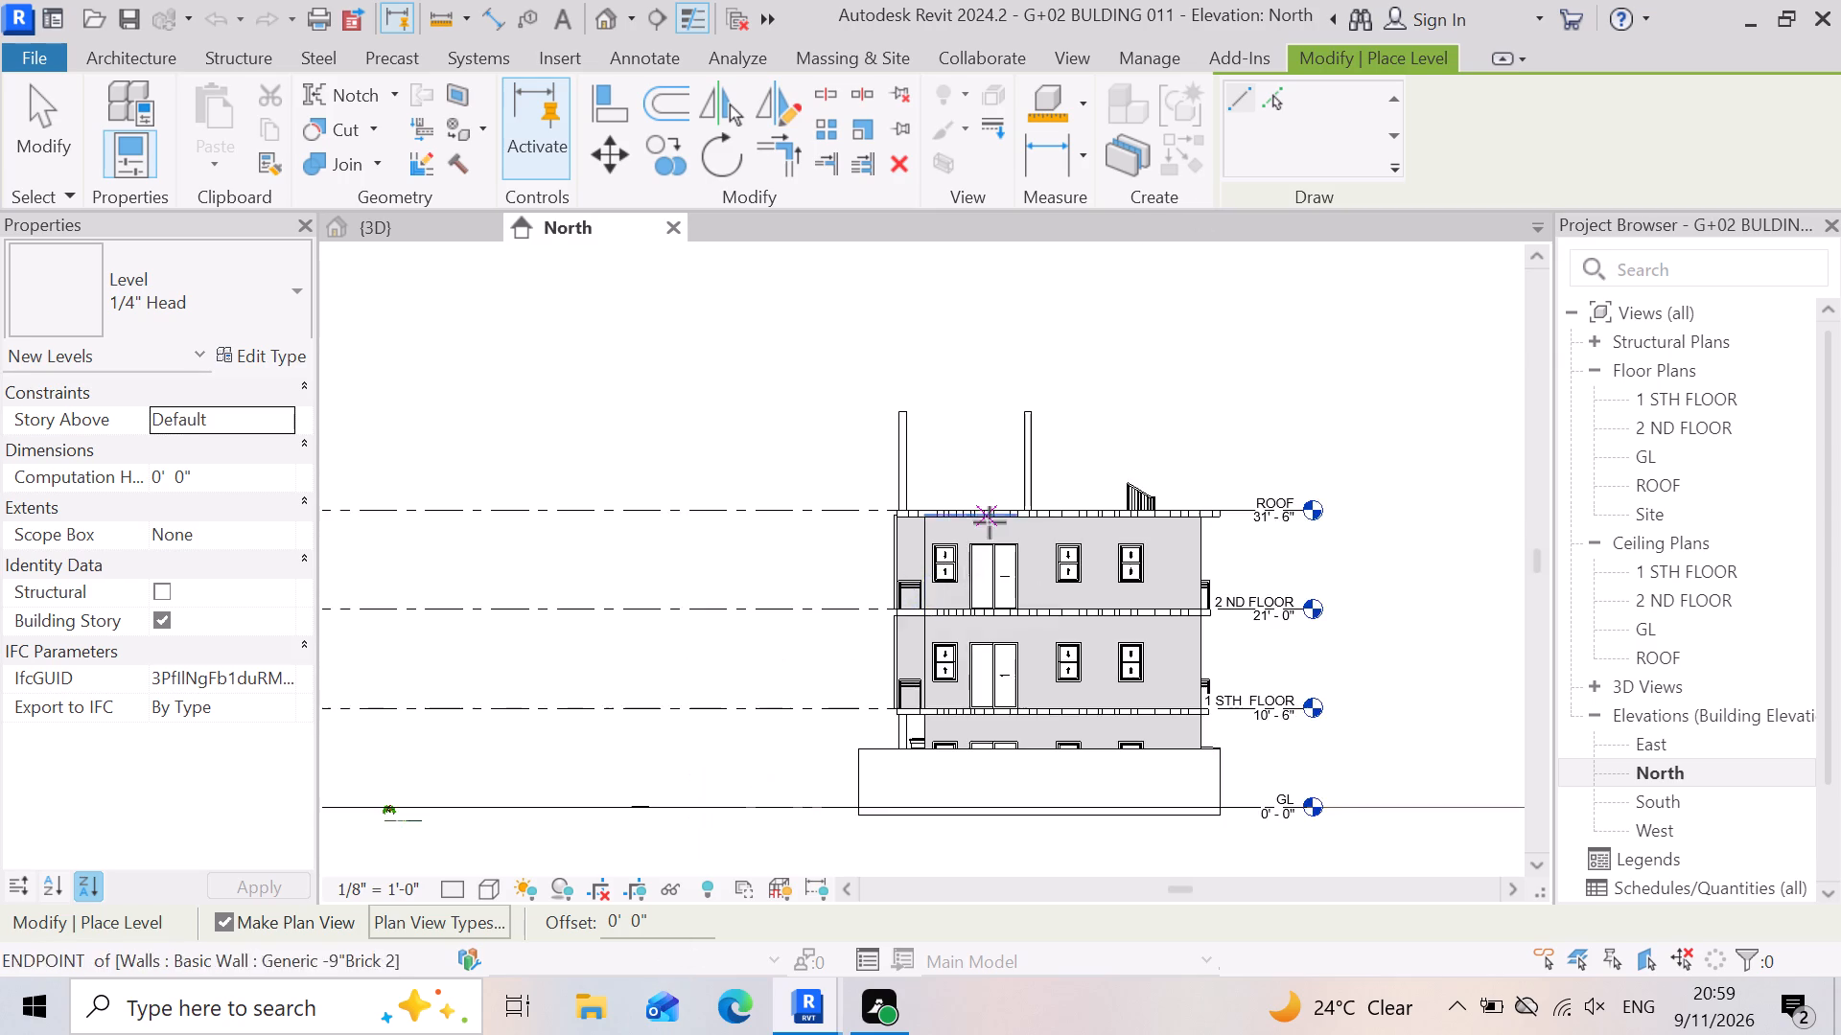
scroll(990, 522, "up", 2)
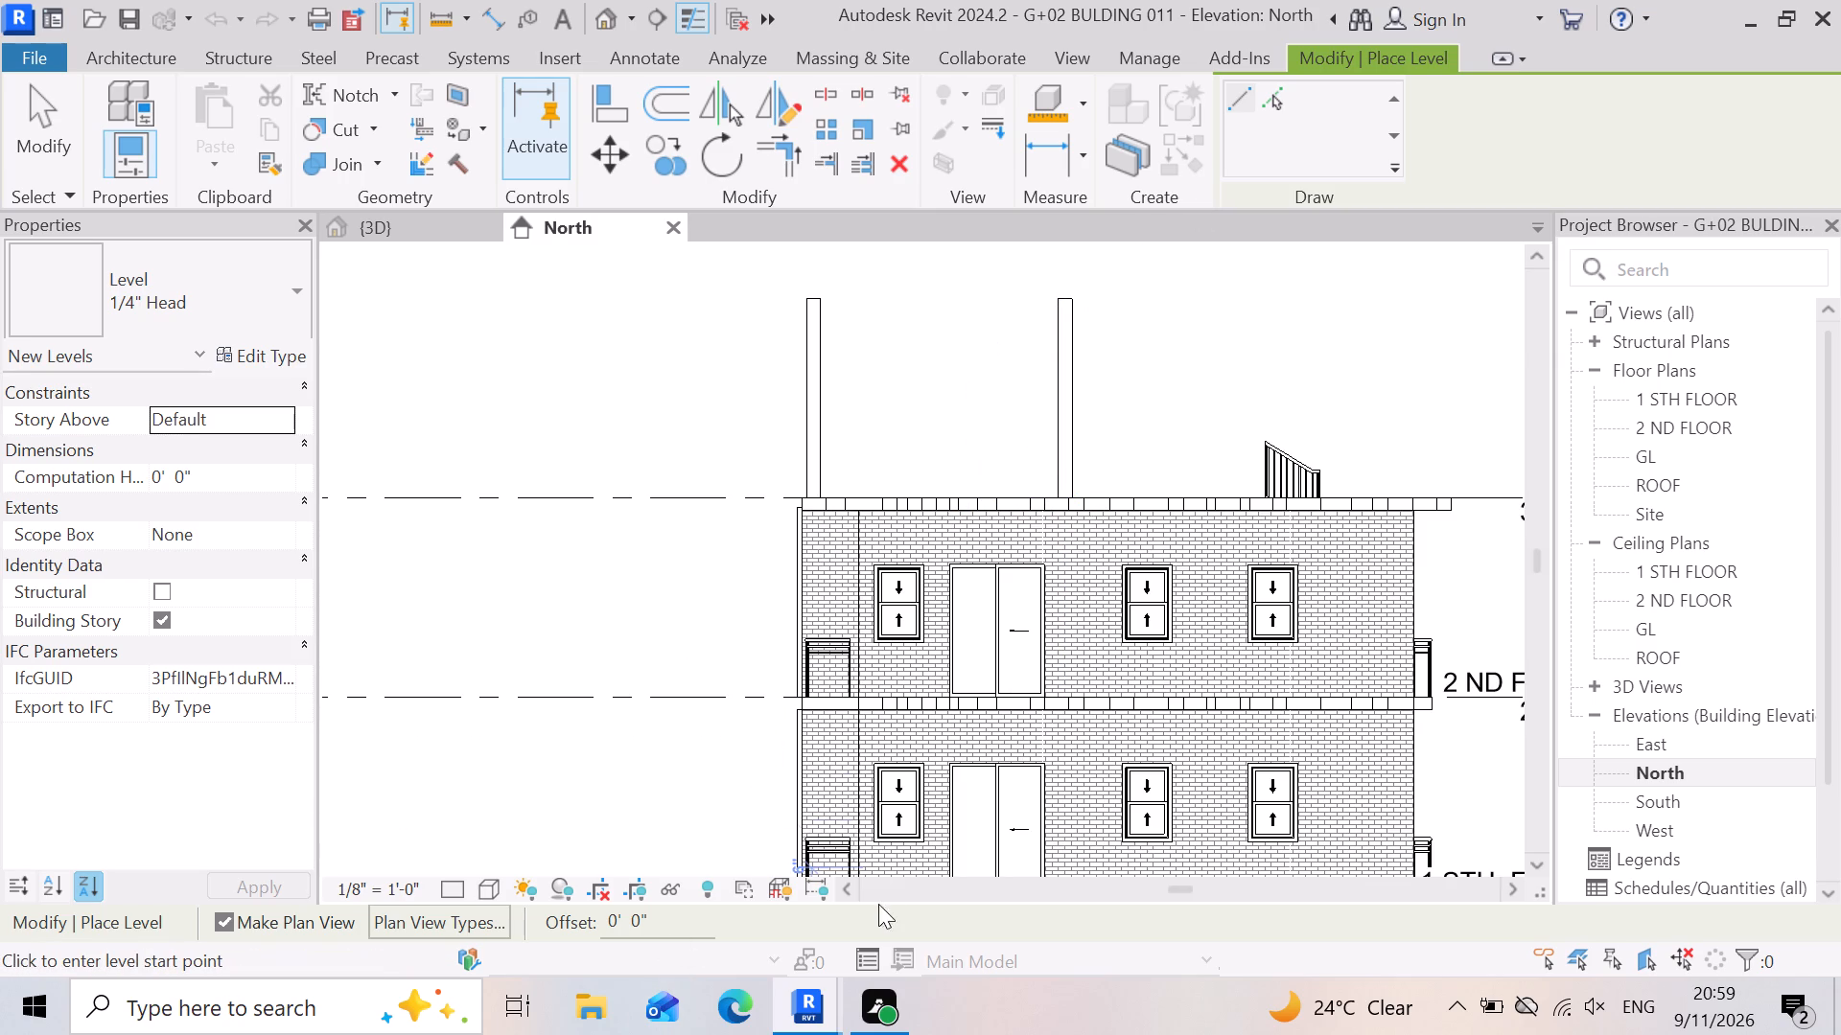
left_click_drag(669, 913, 479, 926)
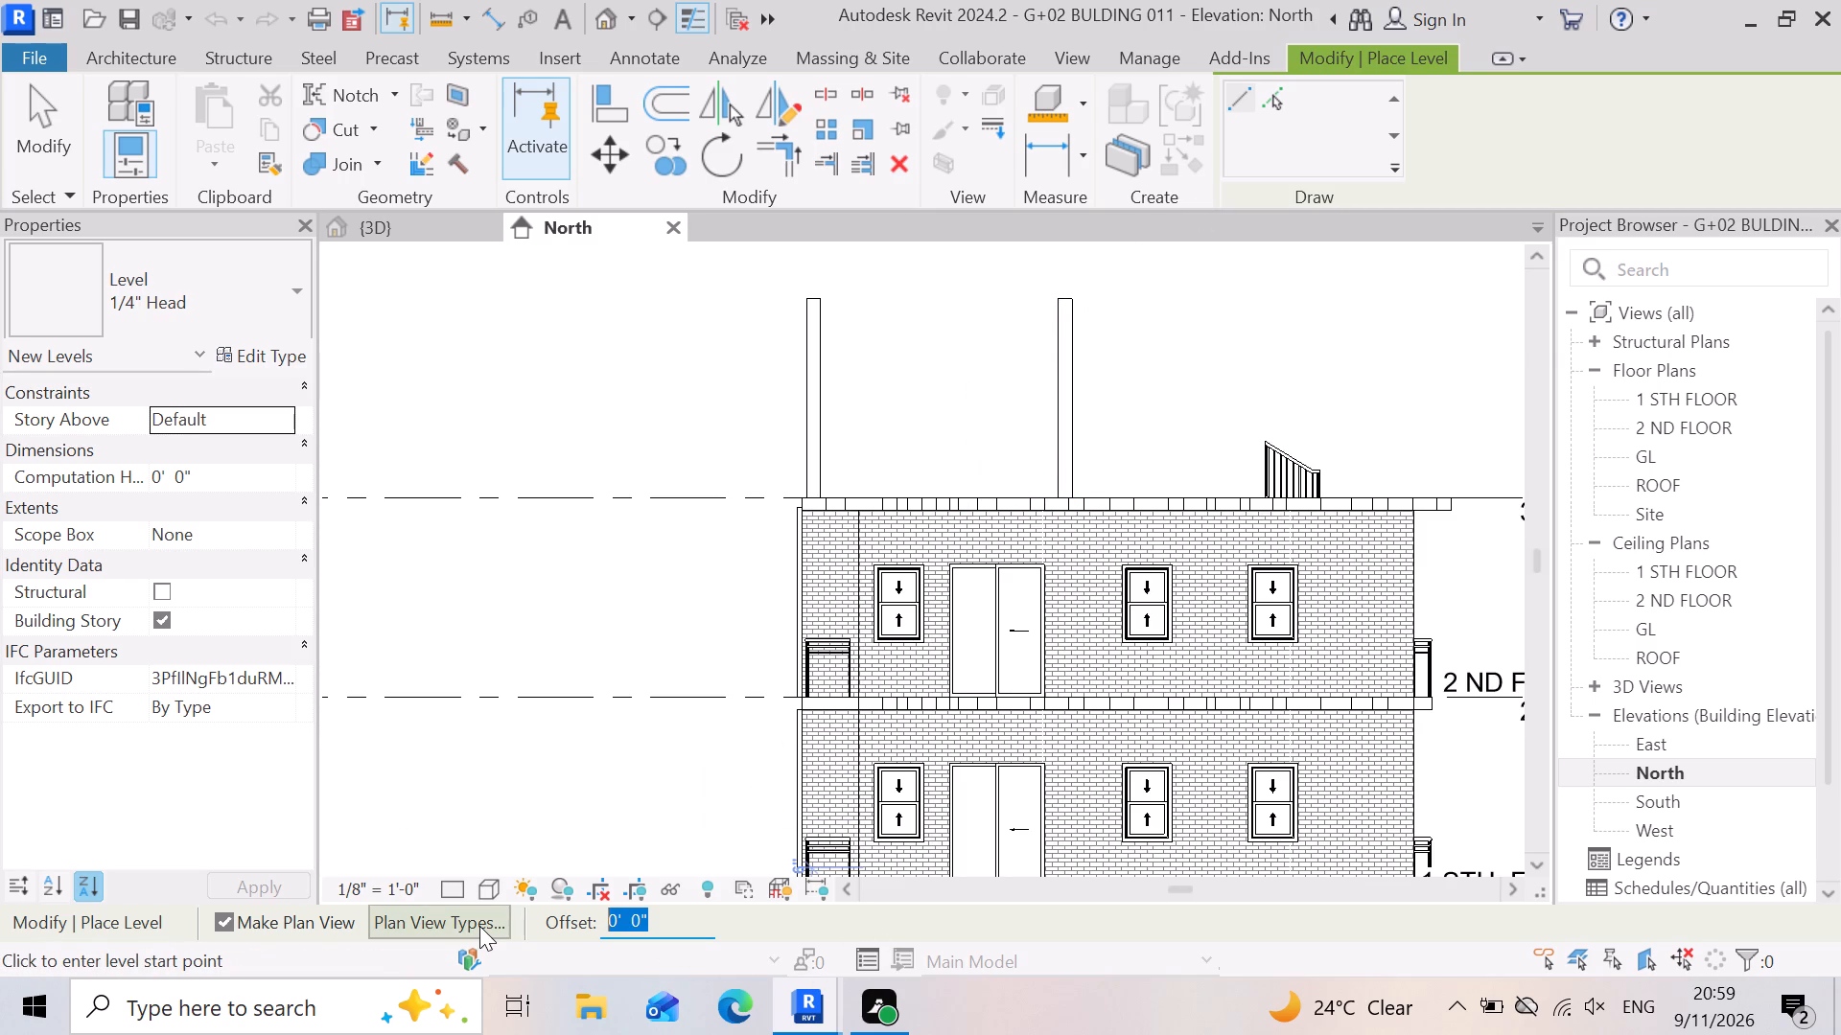
key("5")
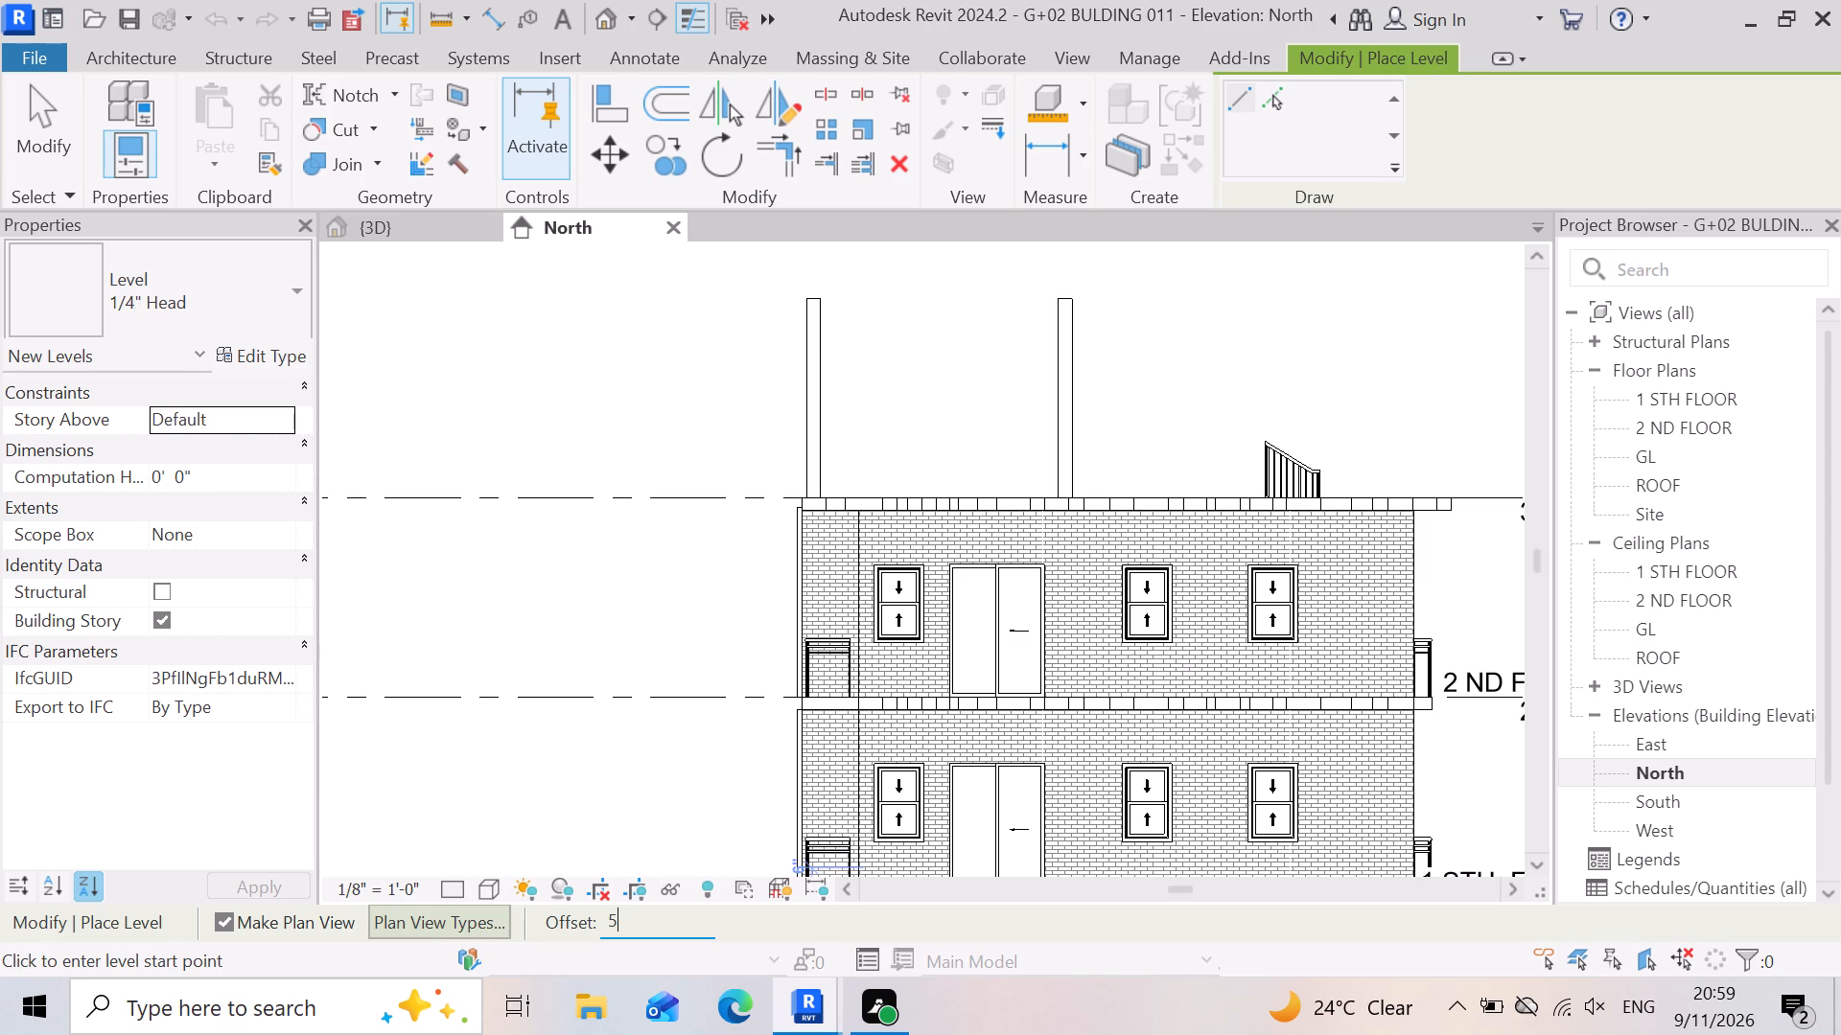
key("apostrophe")
key("Return")
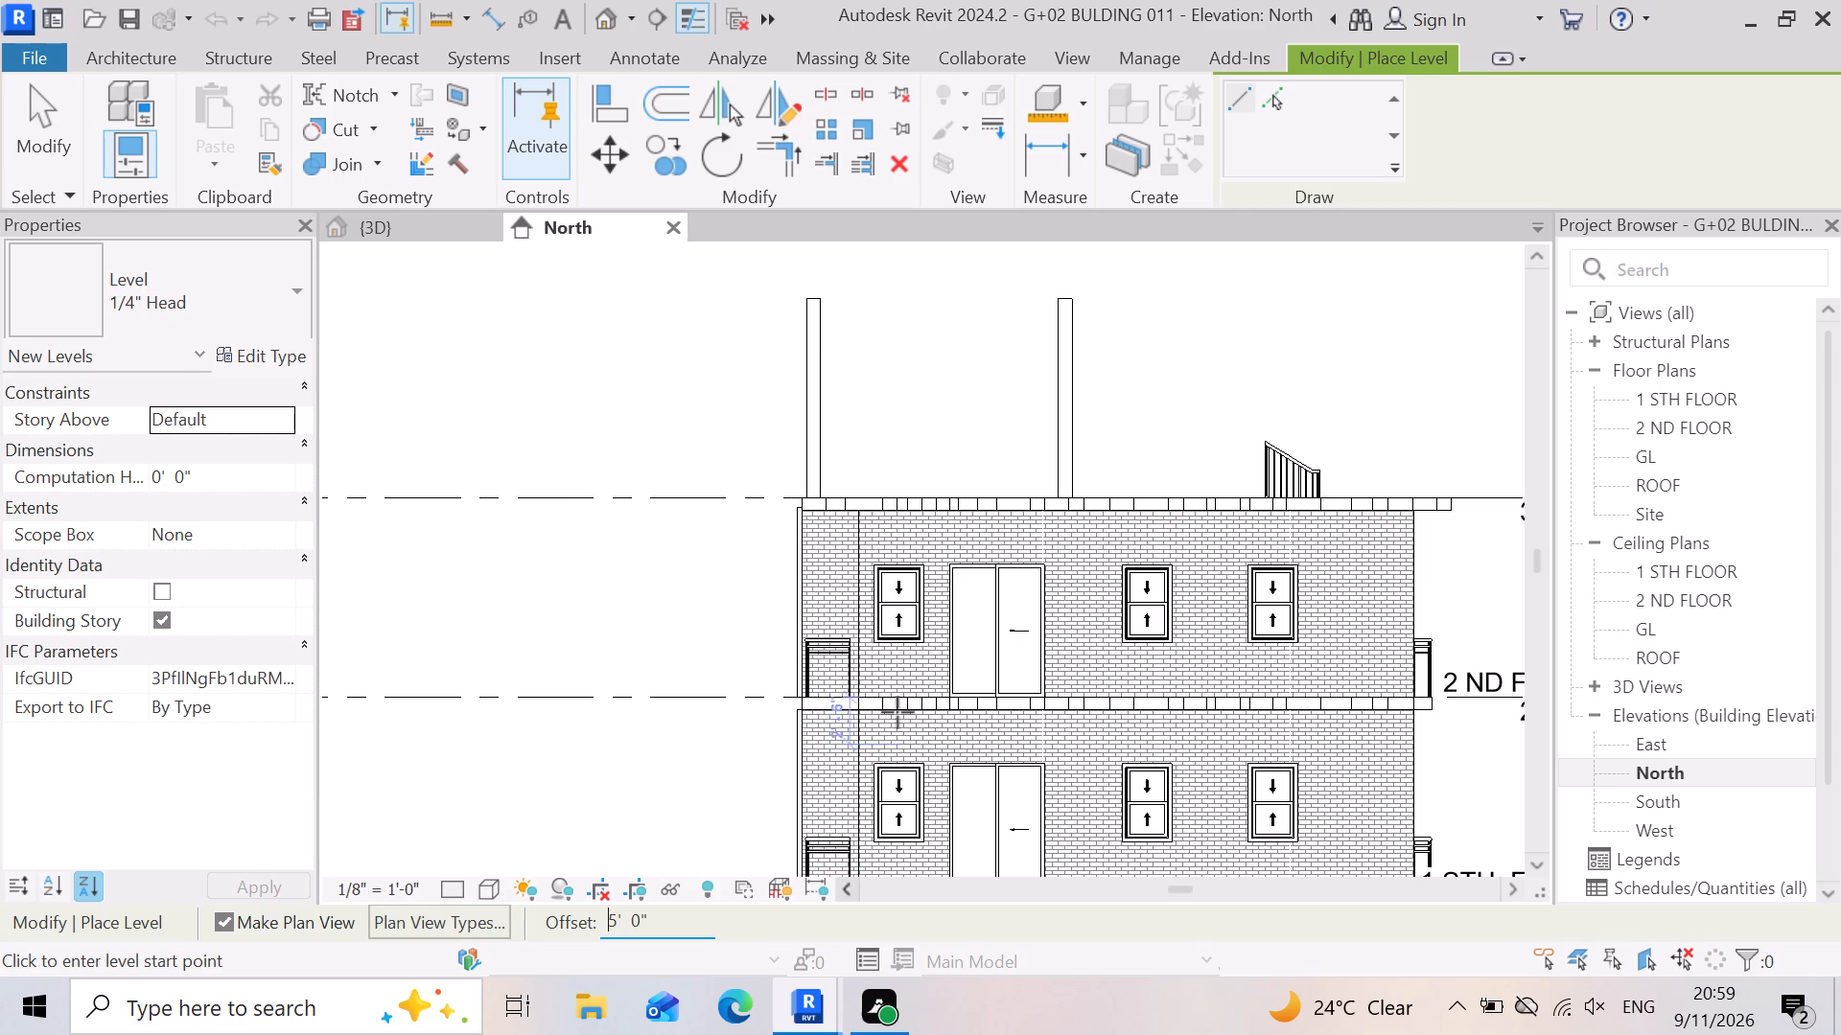
scroll(568, 482, "down", 5)
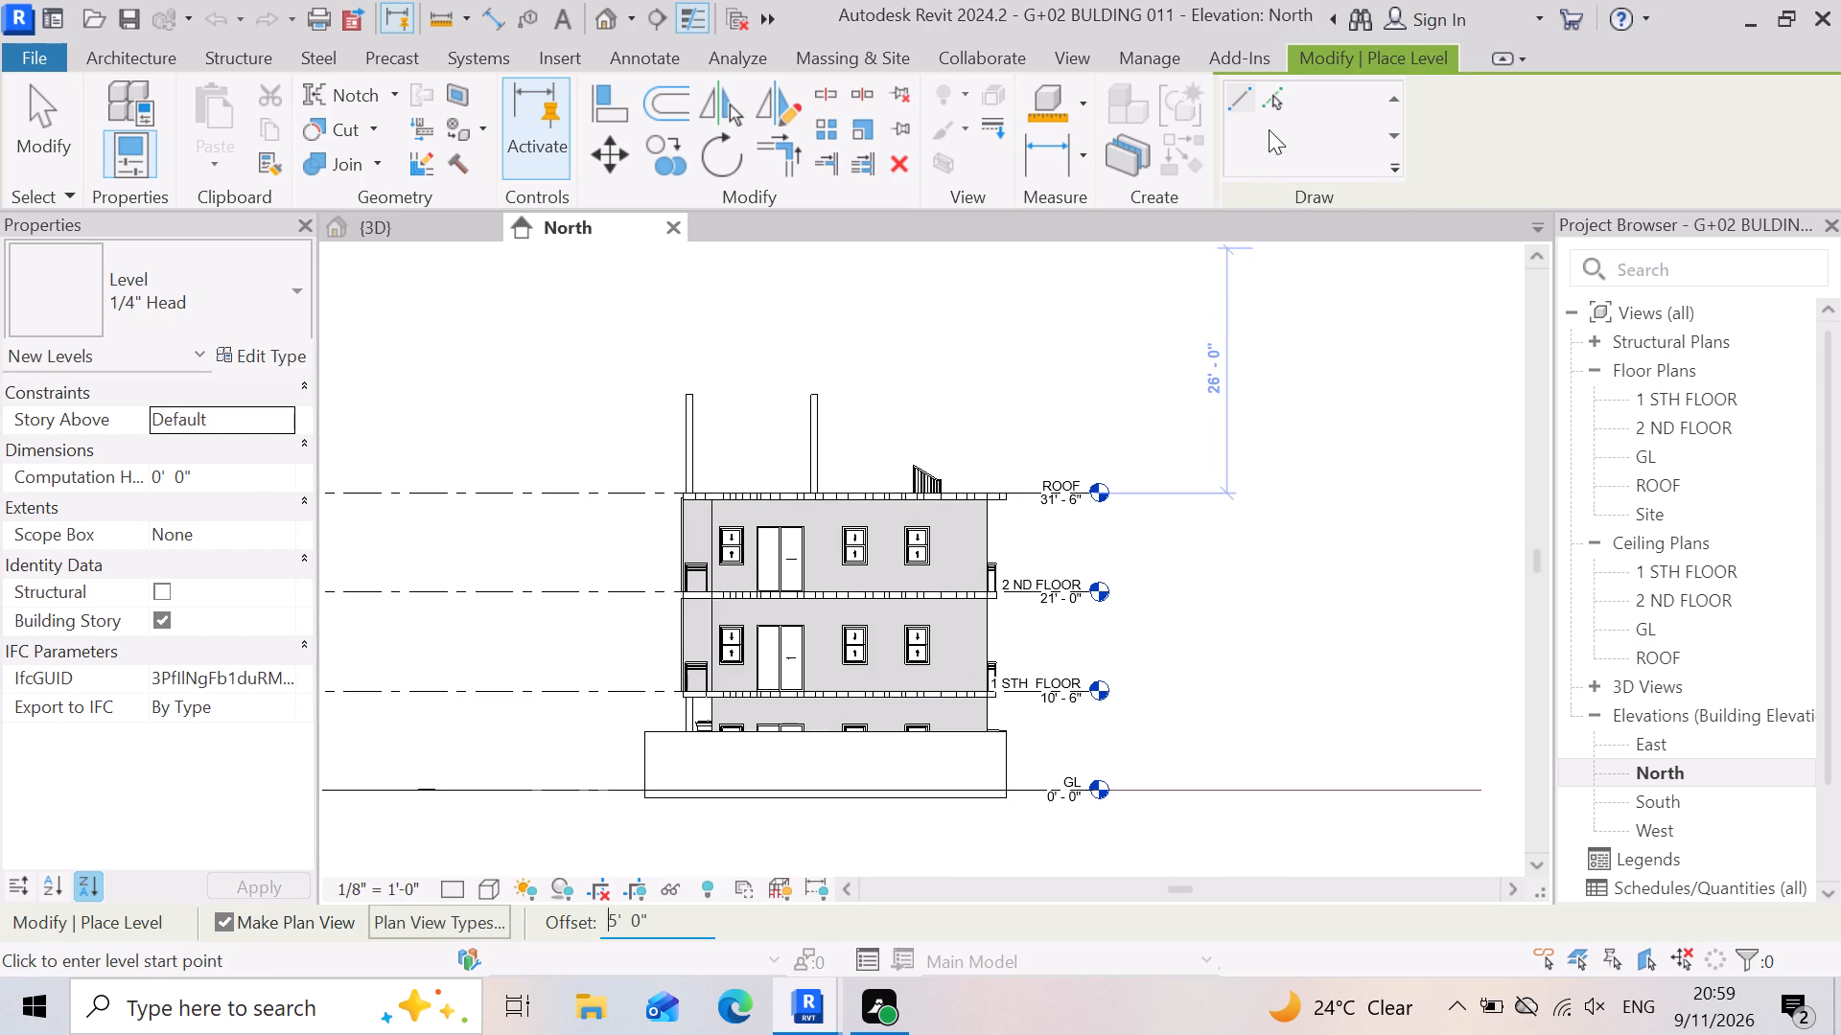
left_click(1279, 98)
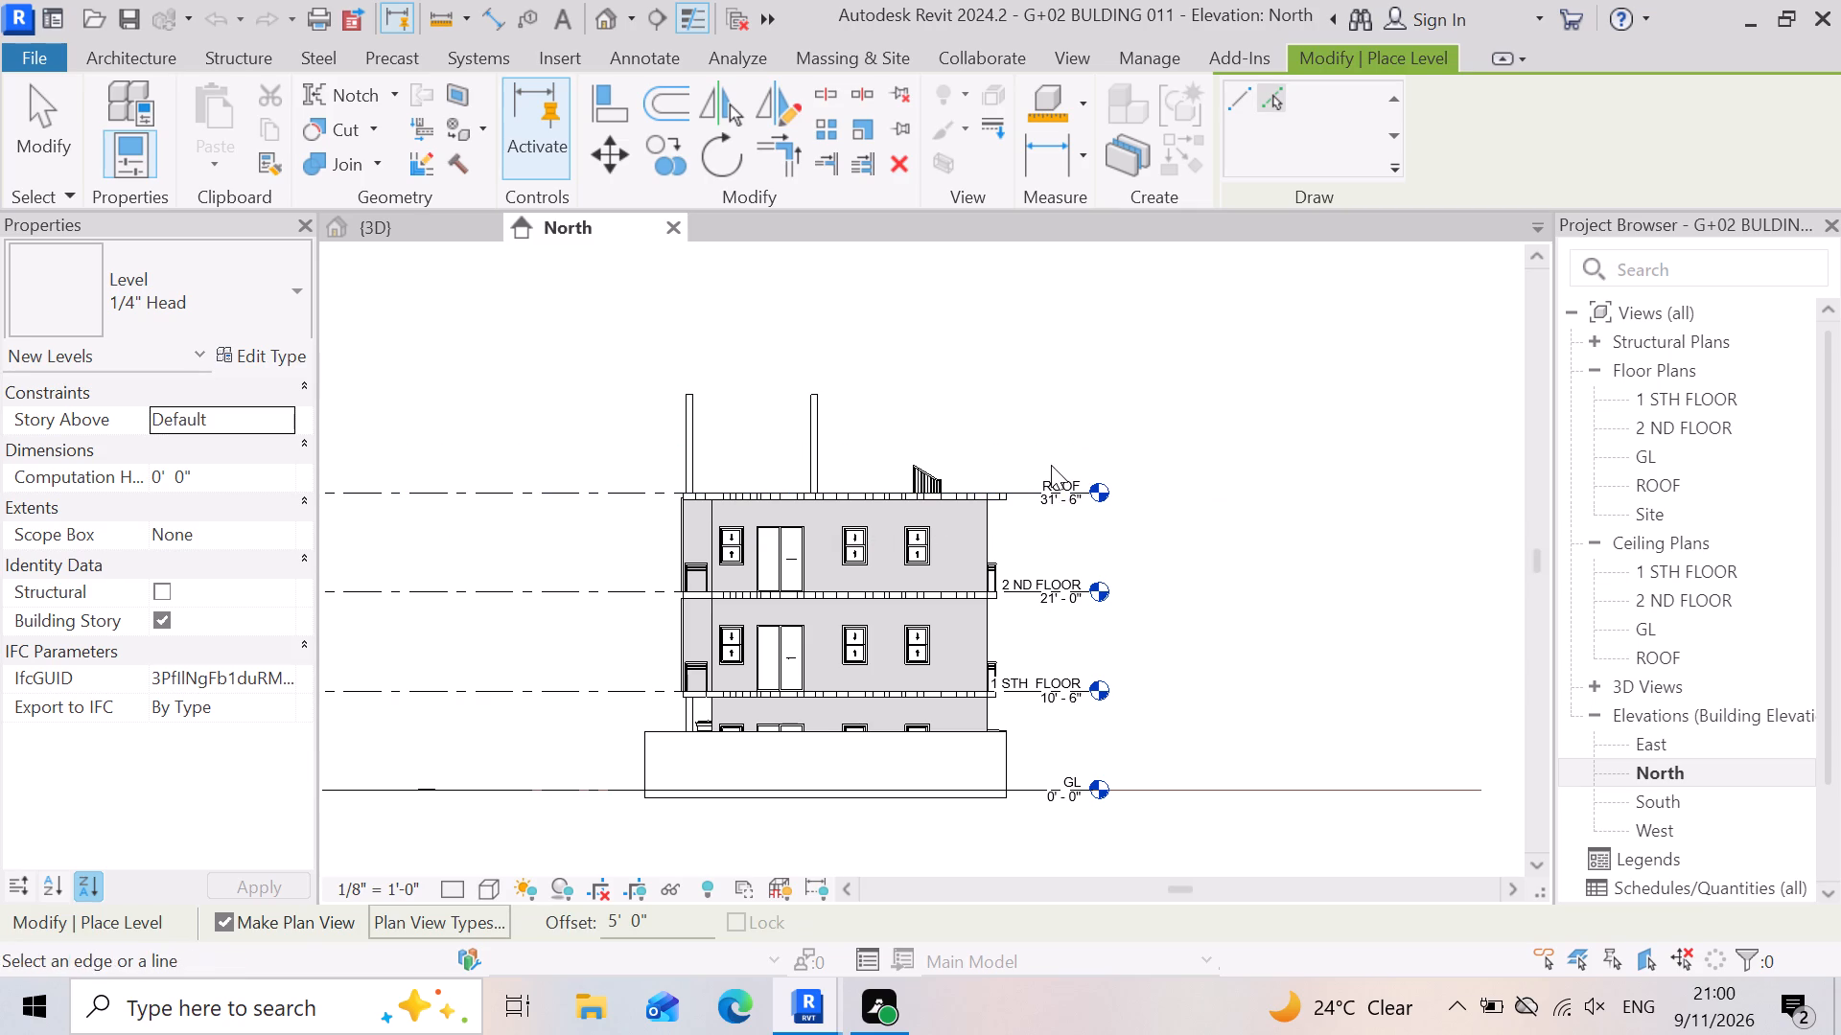
left_click(1040, 478)
scroll(853, 473, "up", 3)
scroll(1021, 352, "down", 3)
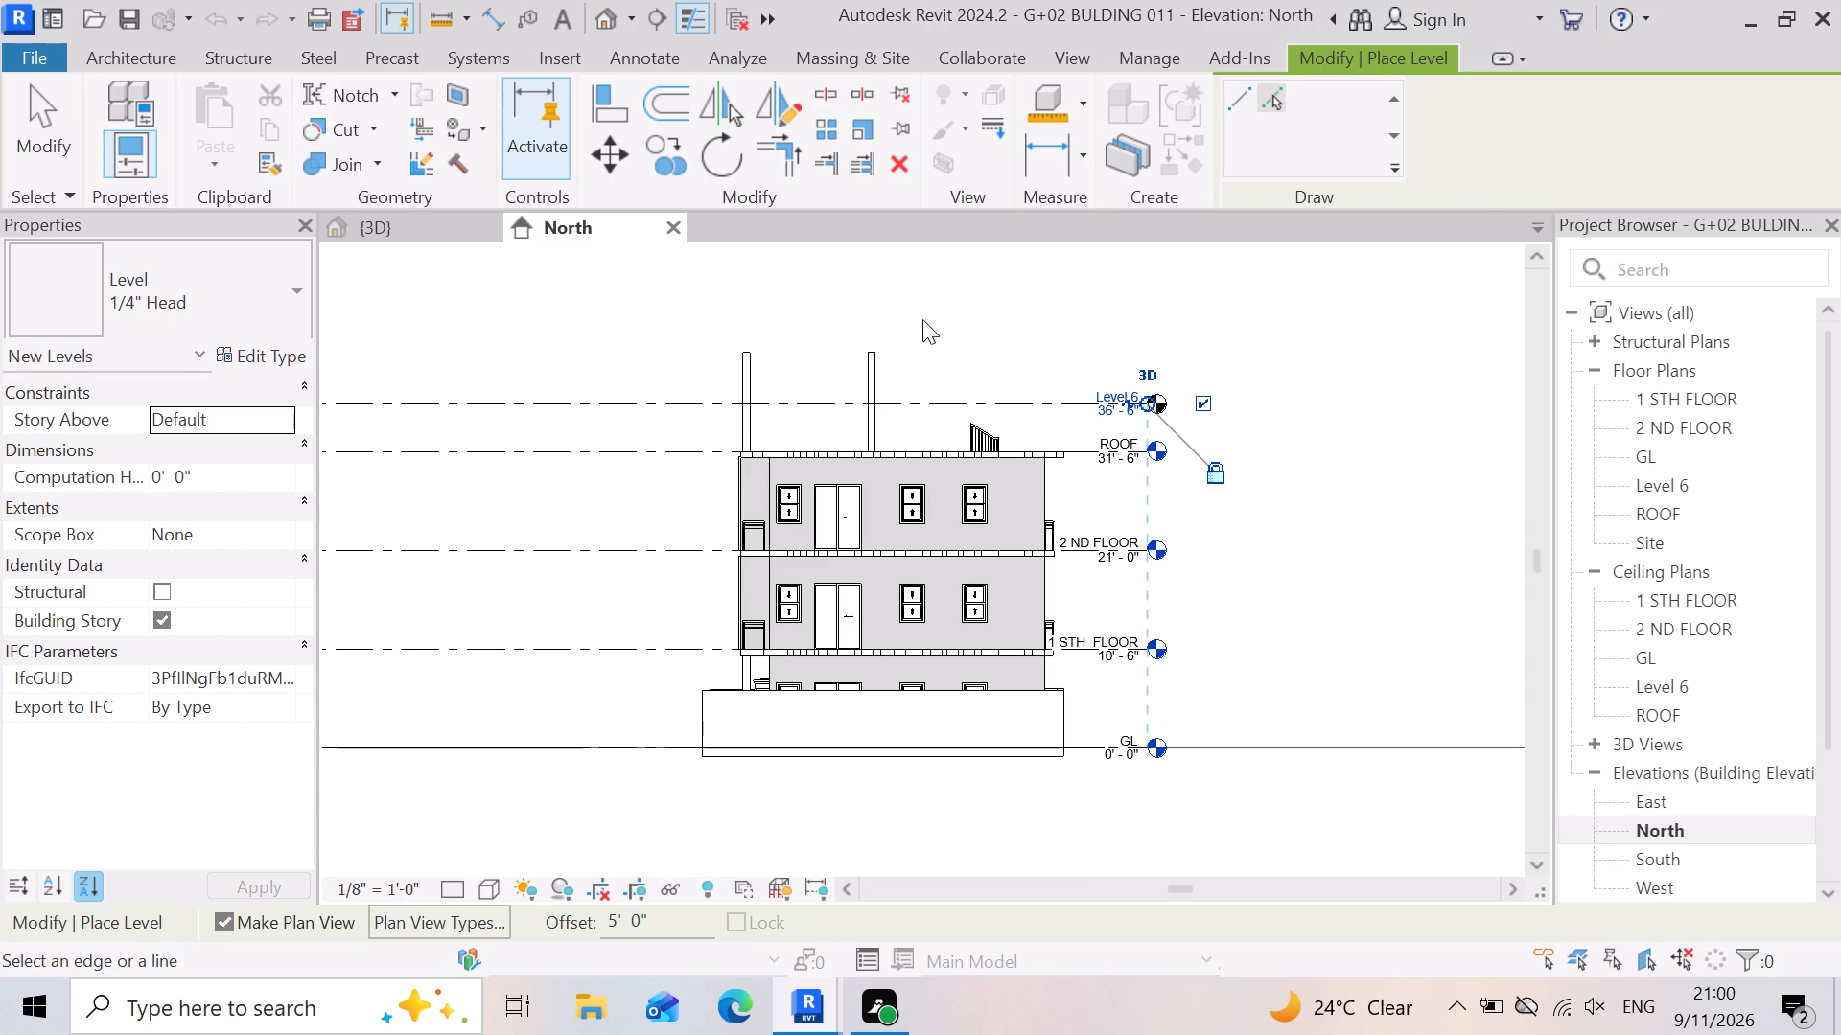
Rename the new level above ROOF as parapet wall.
scroll(1156, 412, "up", 4)
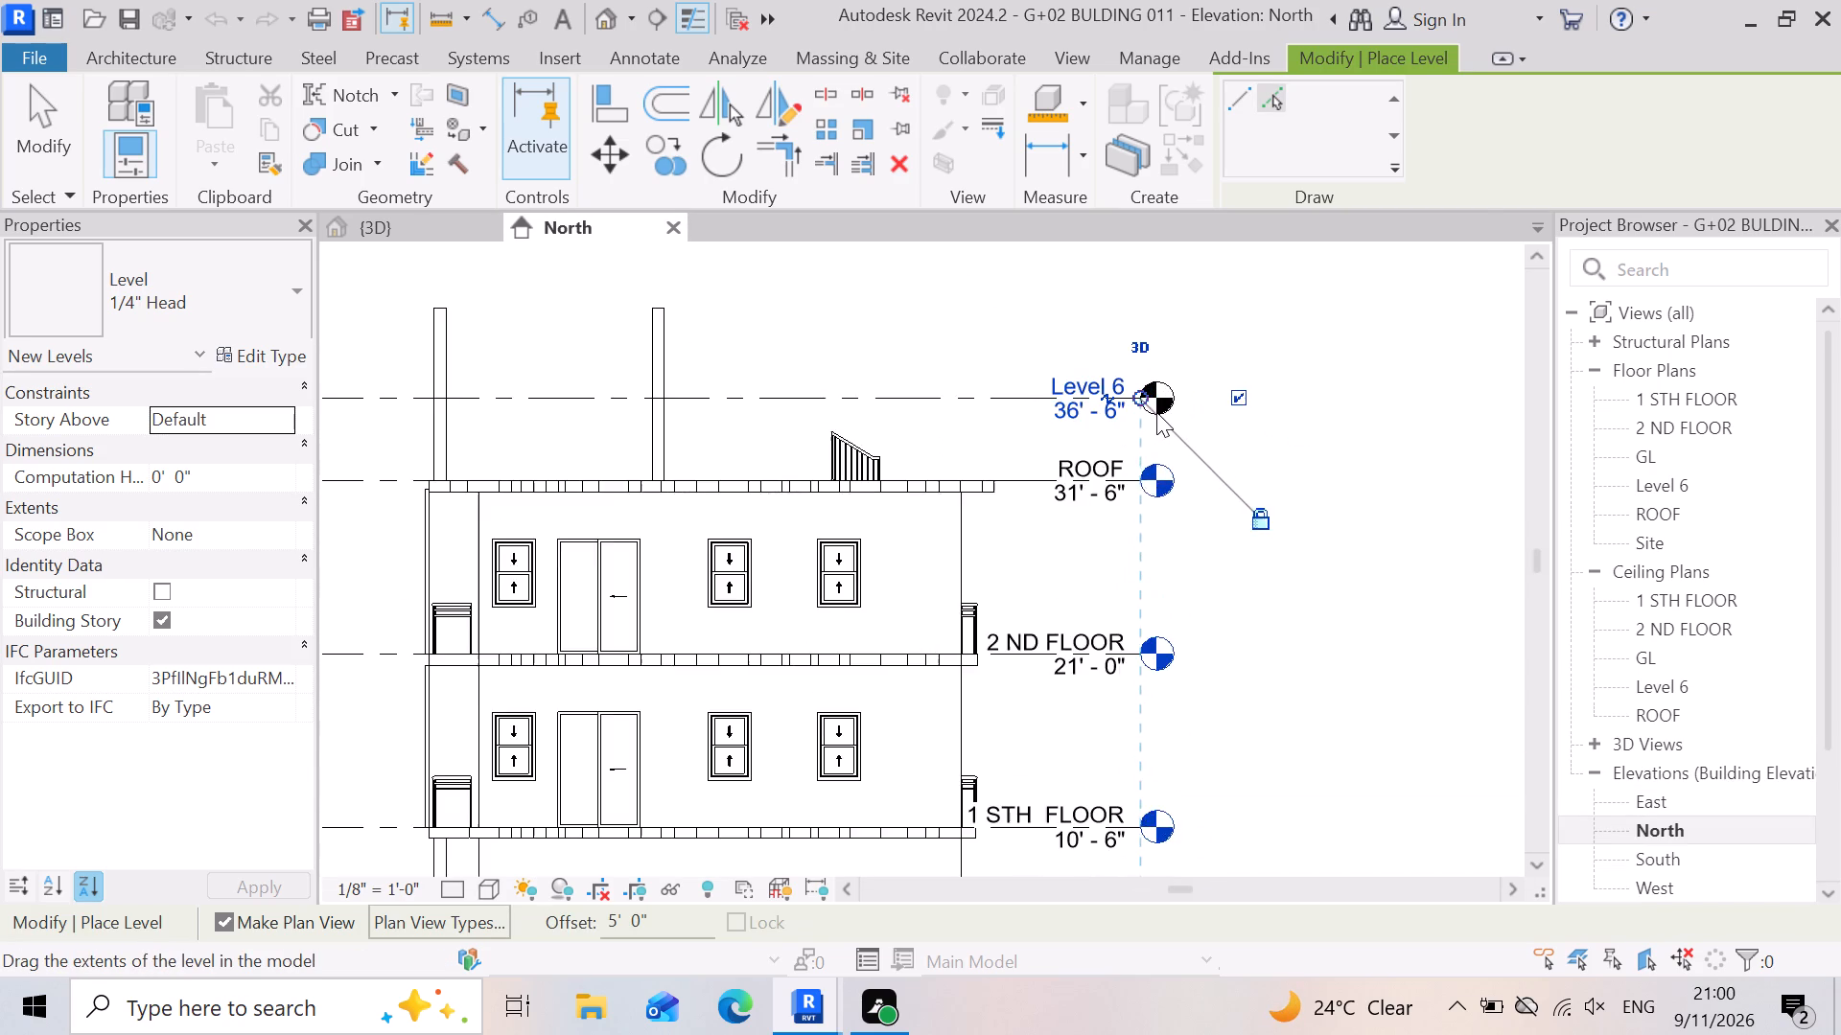
scroll(1126, 412, "up", 3)
key("Escape")
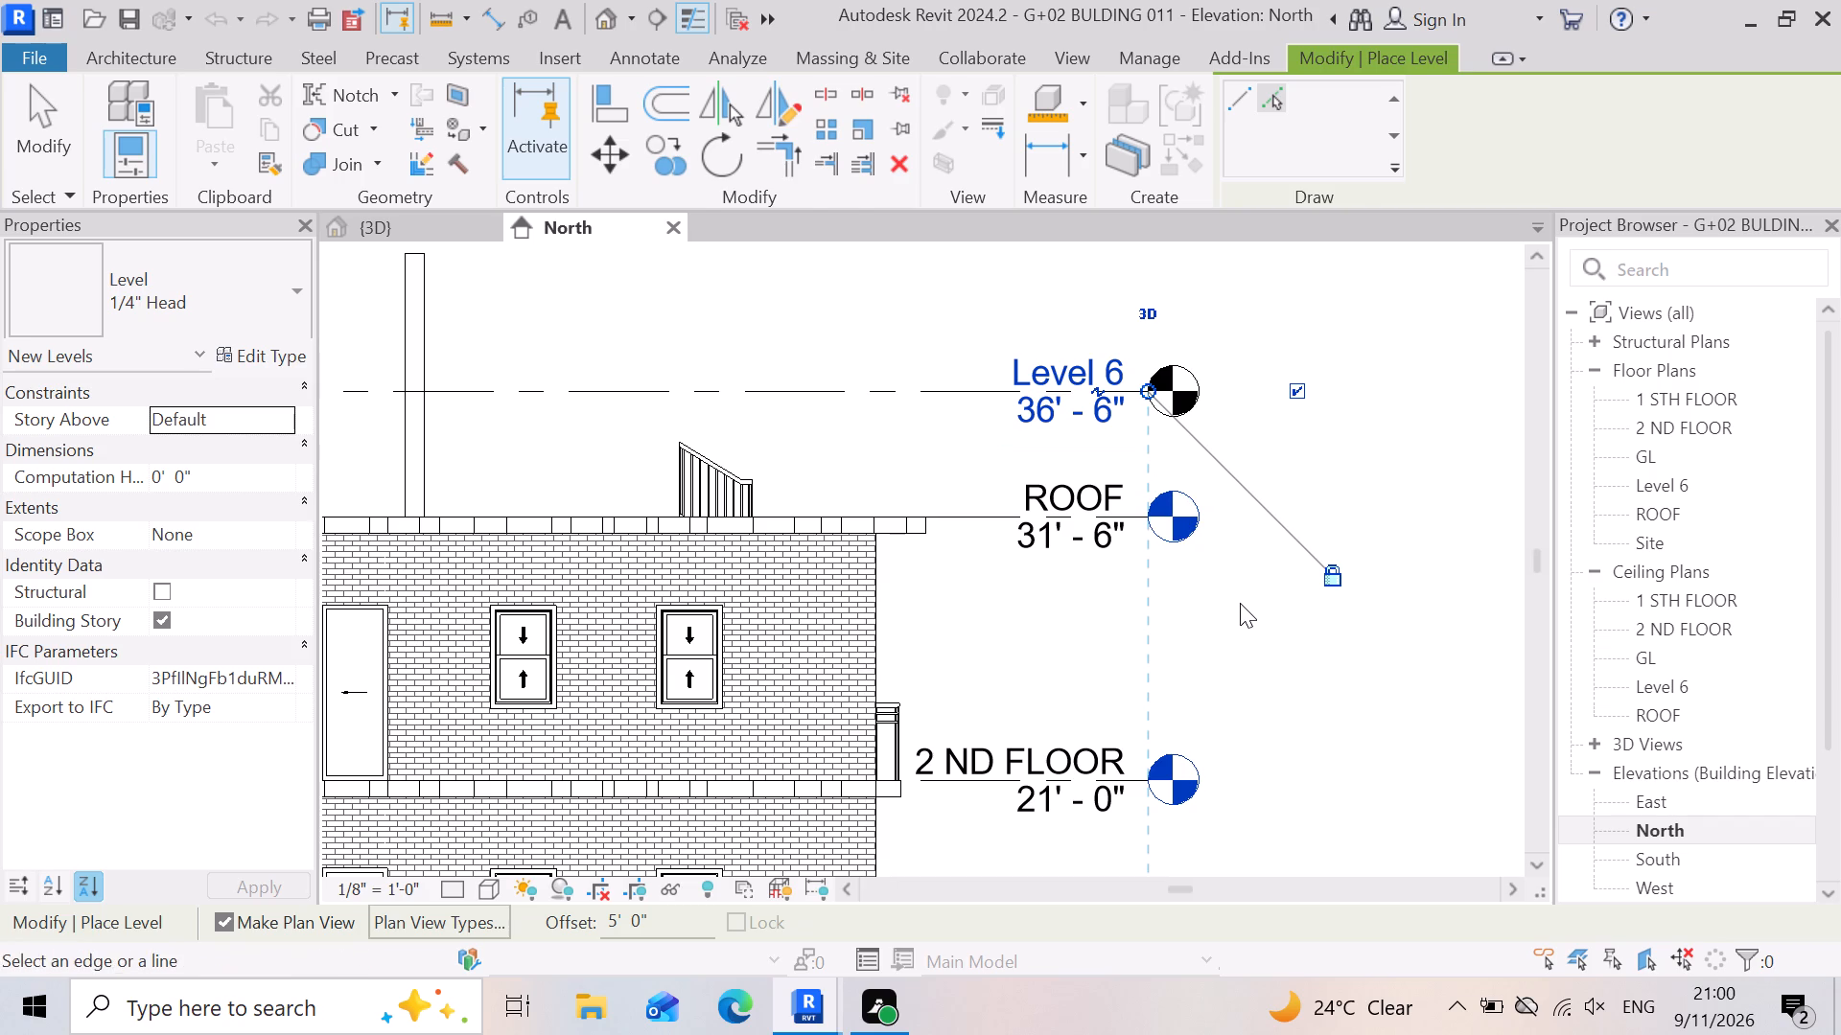
key("Escape")
left_click(1128, 410)
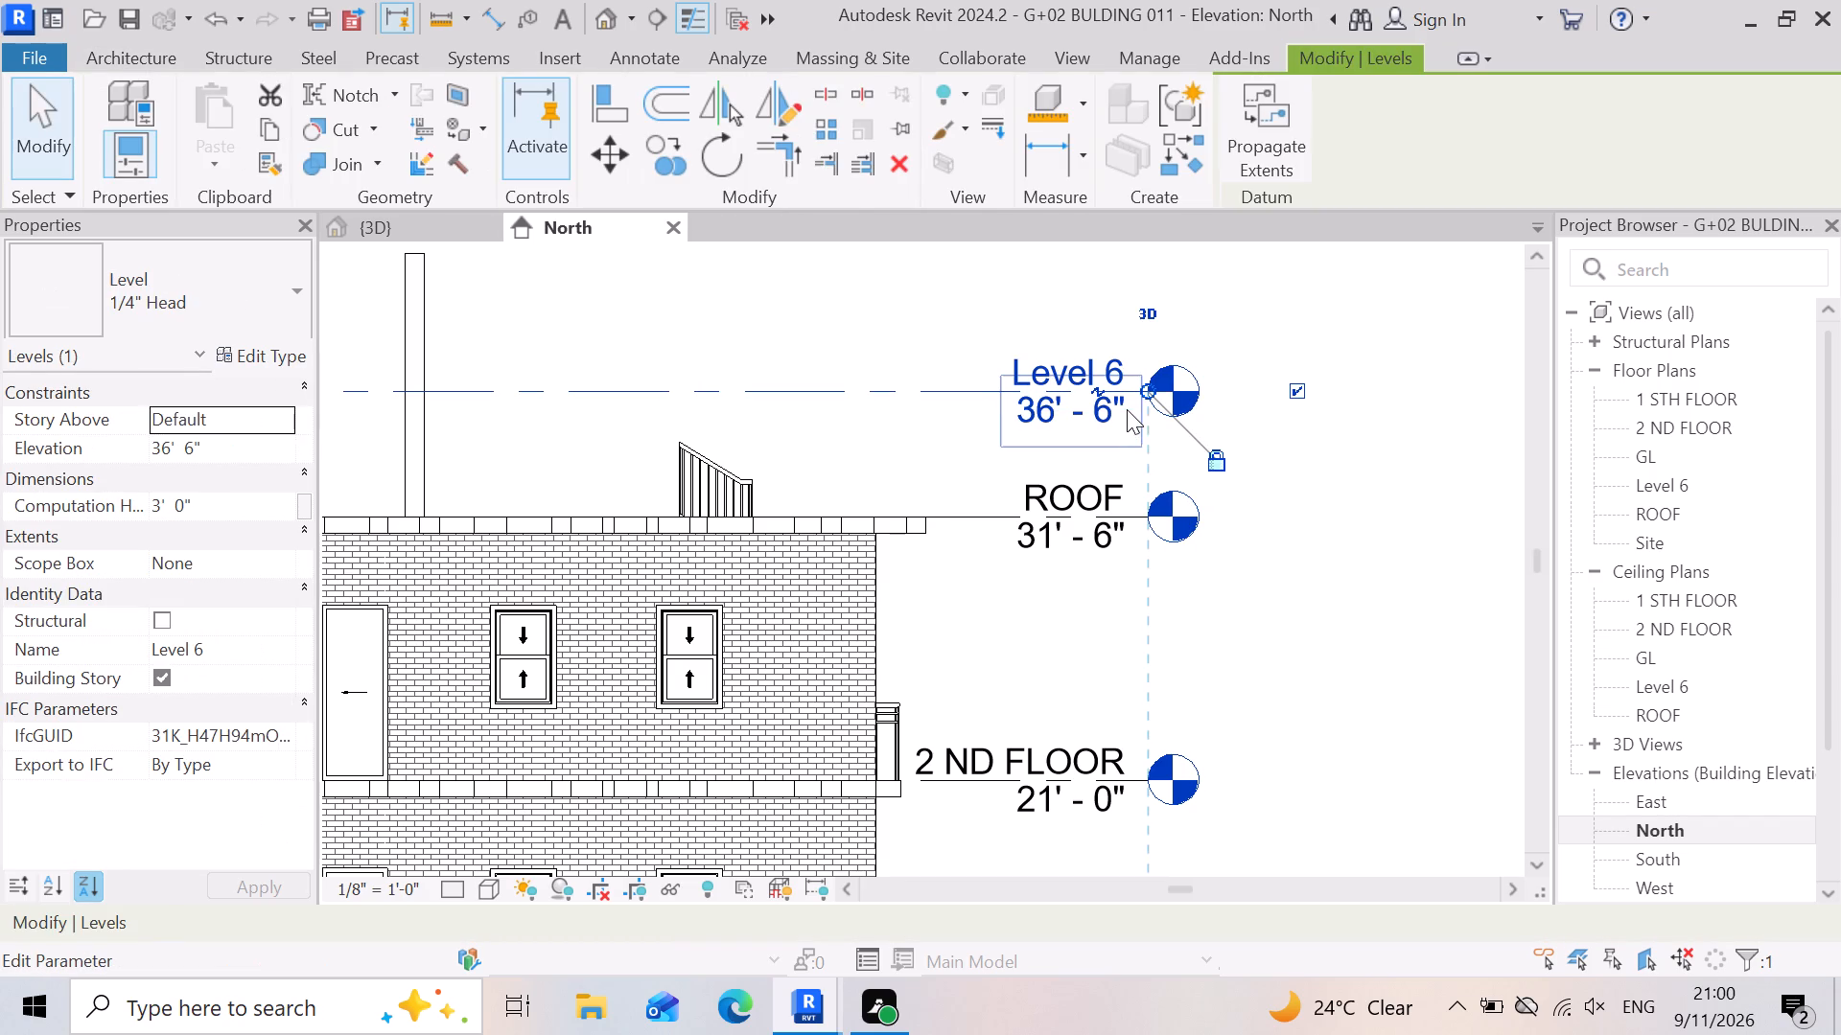
left_click(1119, 366)
key("BackSpace")
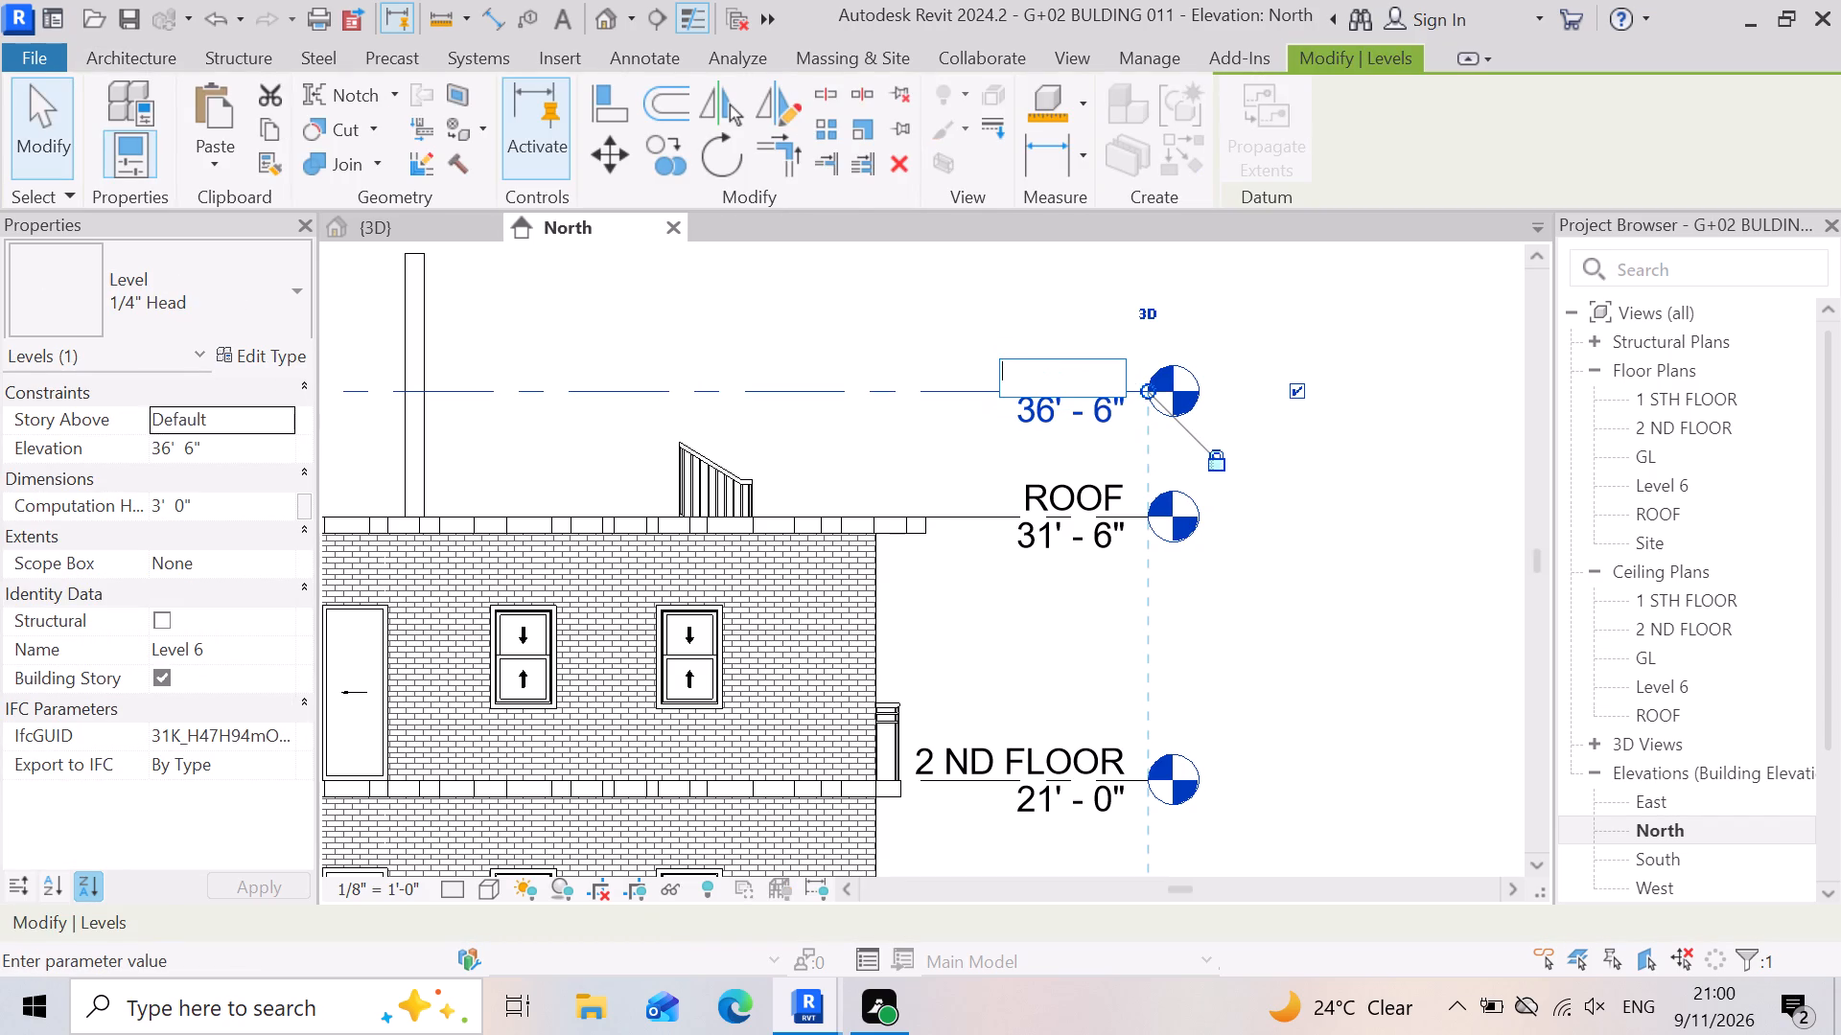
type("para")
type("pet")
key("space")
type("wall")
left_click(1350, 517)
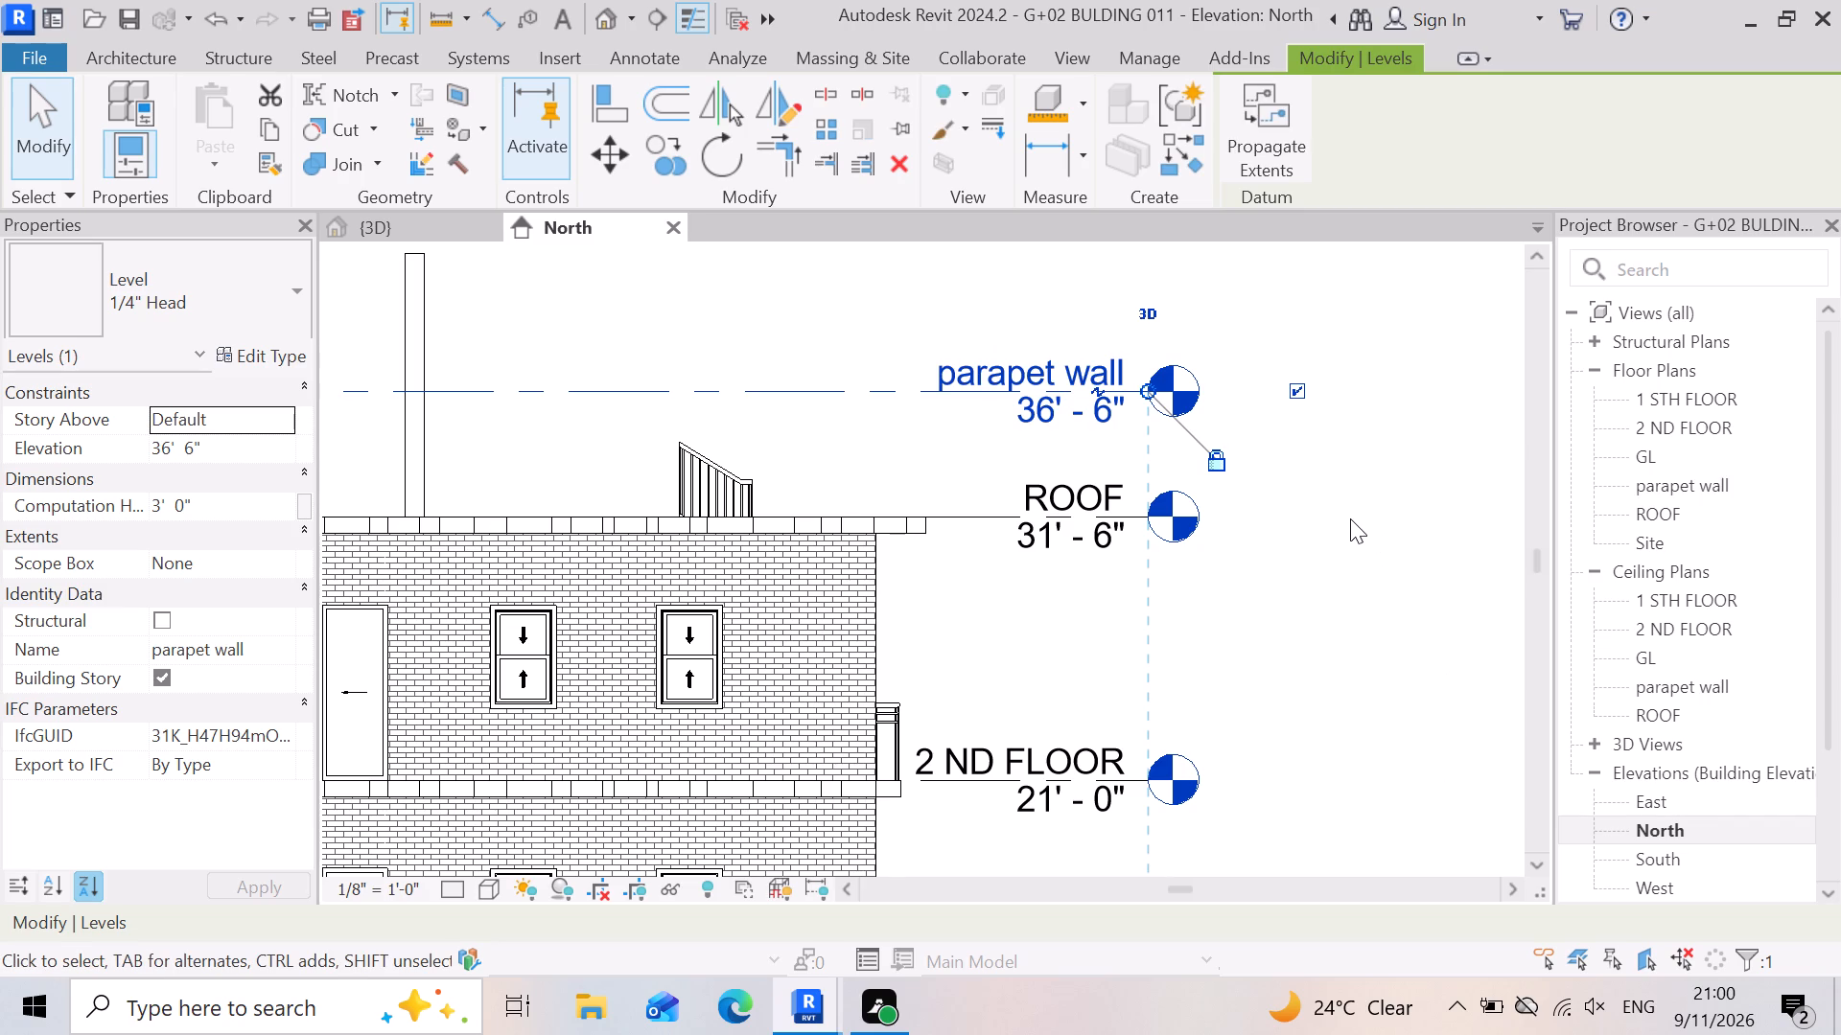
Return to the 3D view, deselect the level and examine the building's front facade and roof slab edge.
scroll(1399, 617, "down", 3)
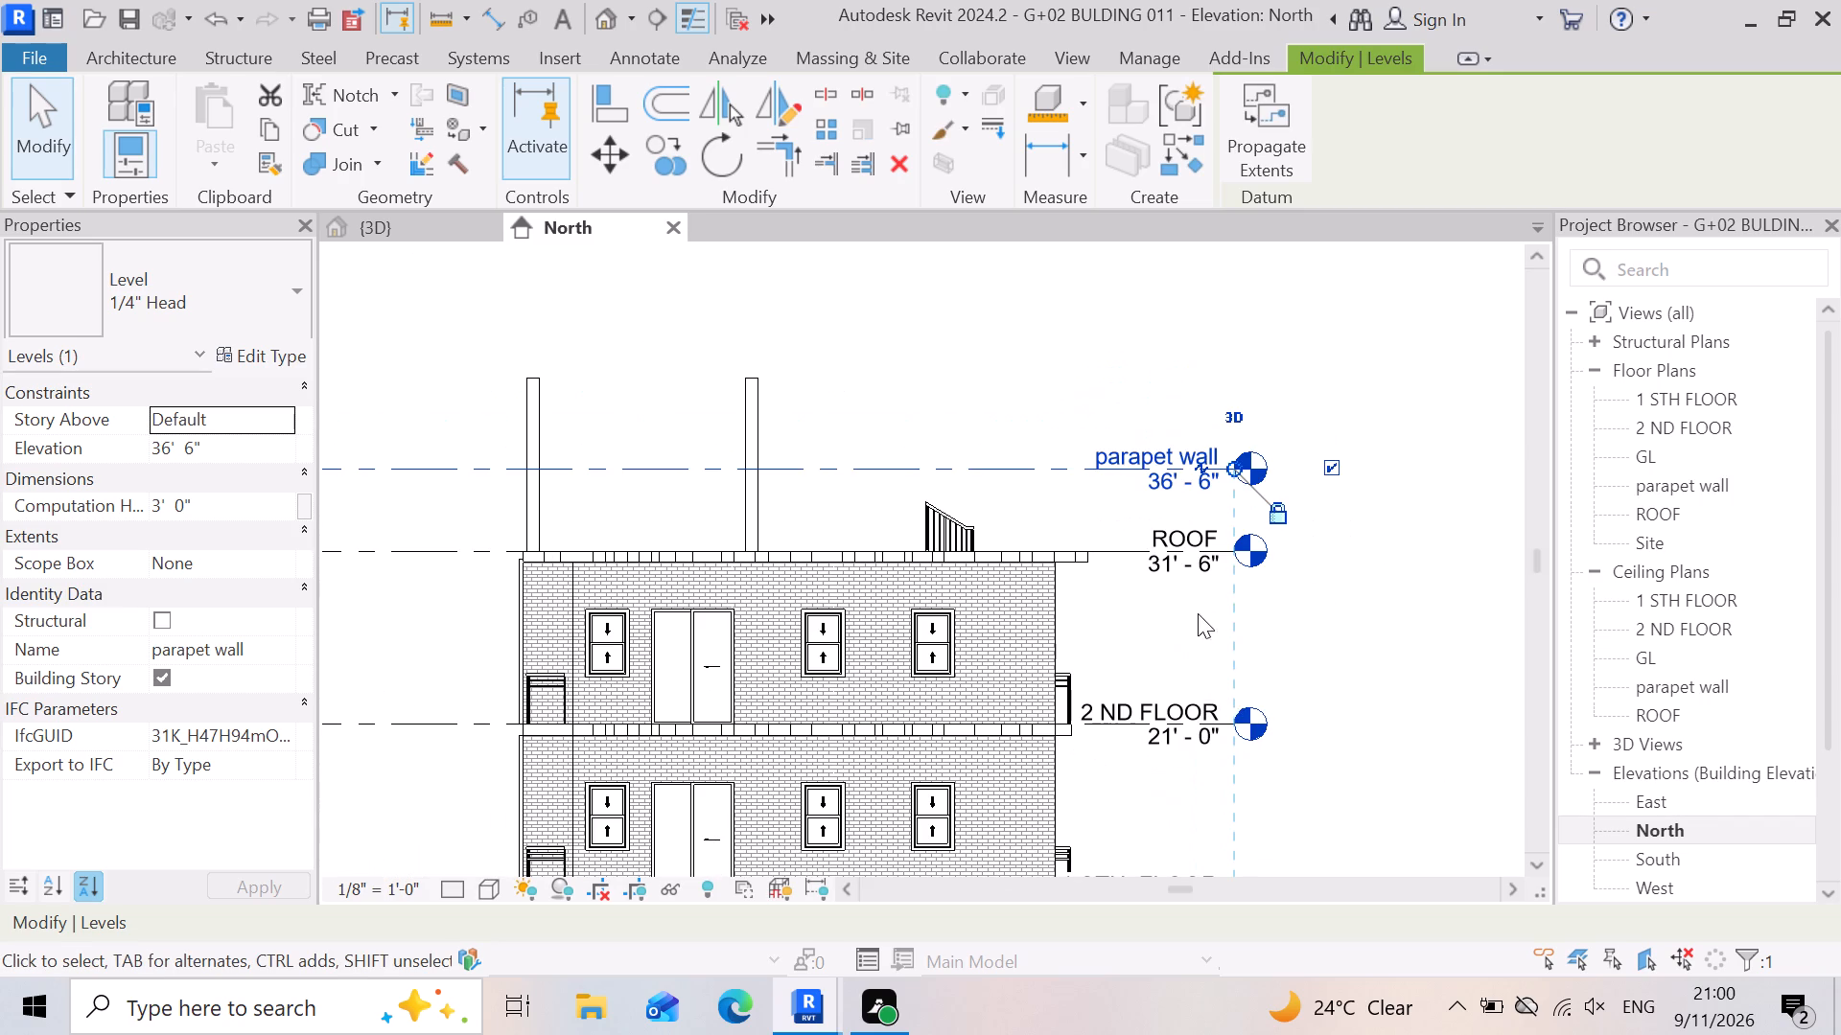
left_click(437, 218)
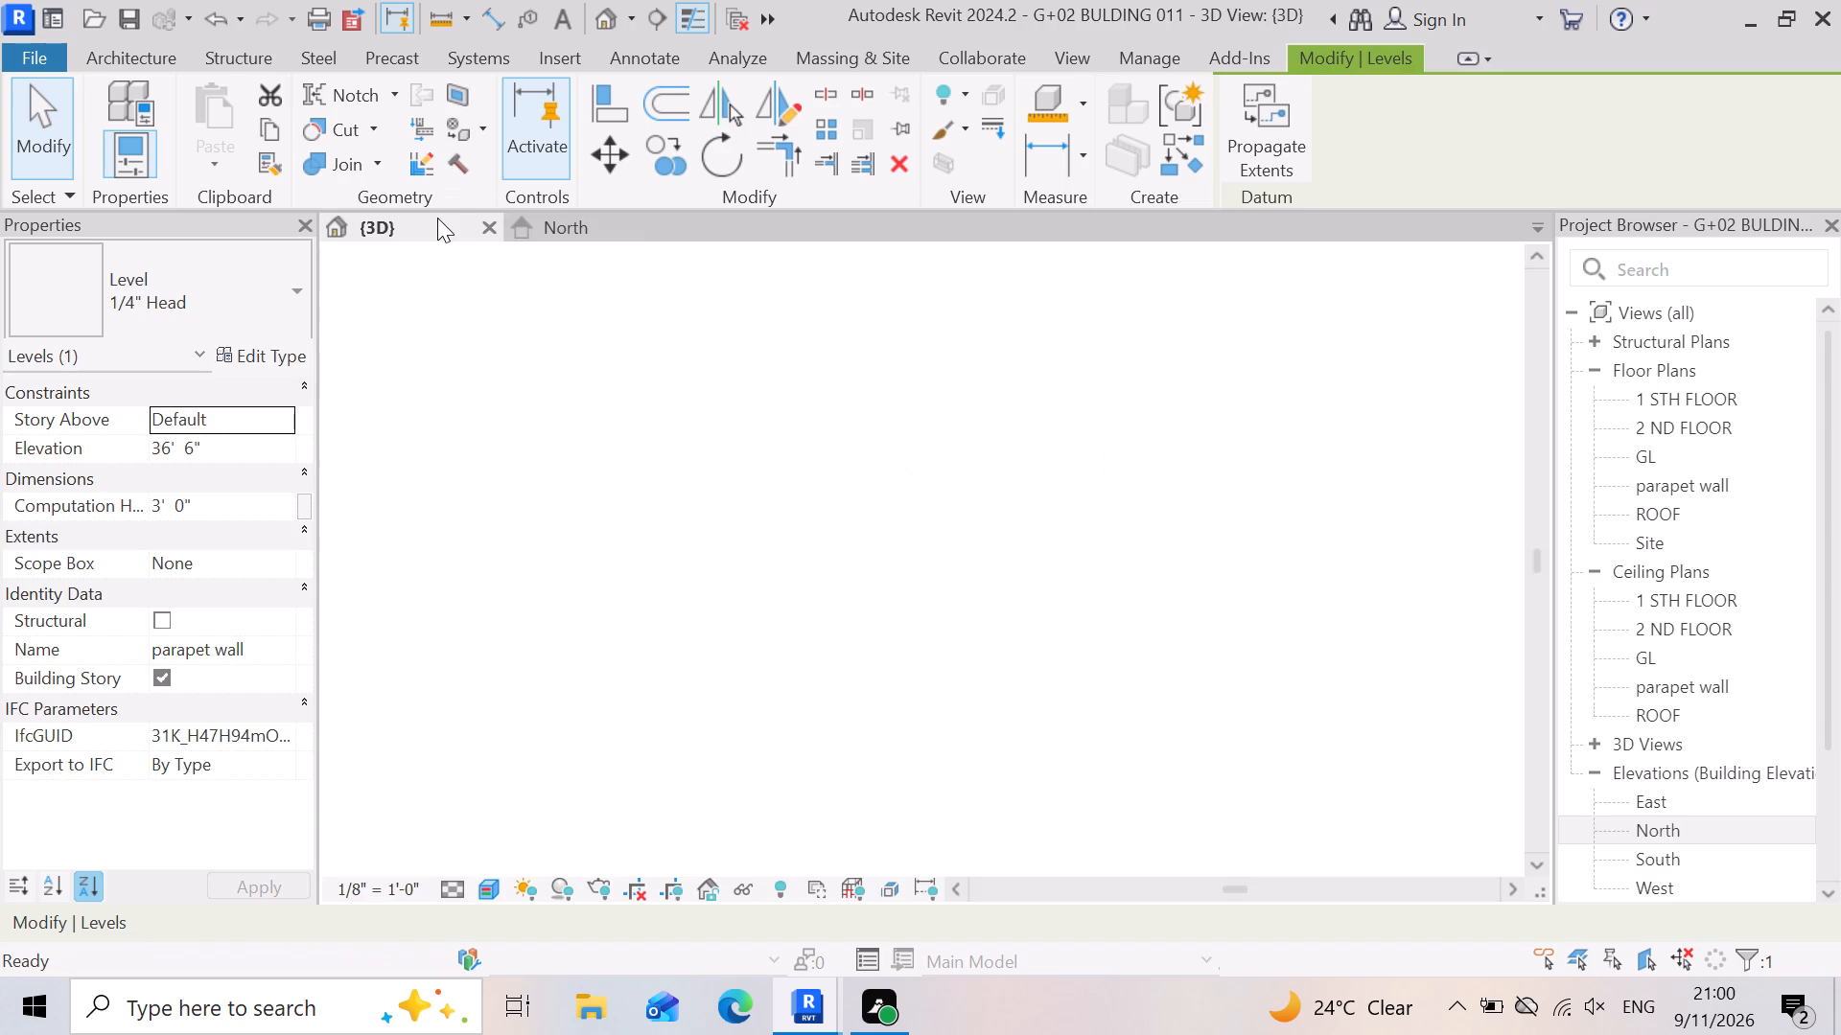
scroll(1009, 705, "down", 8)
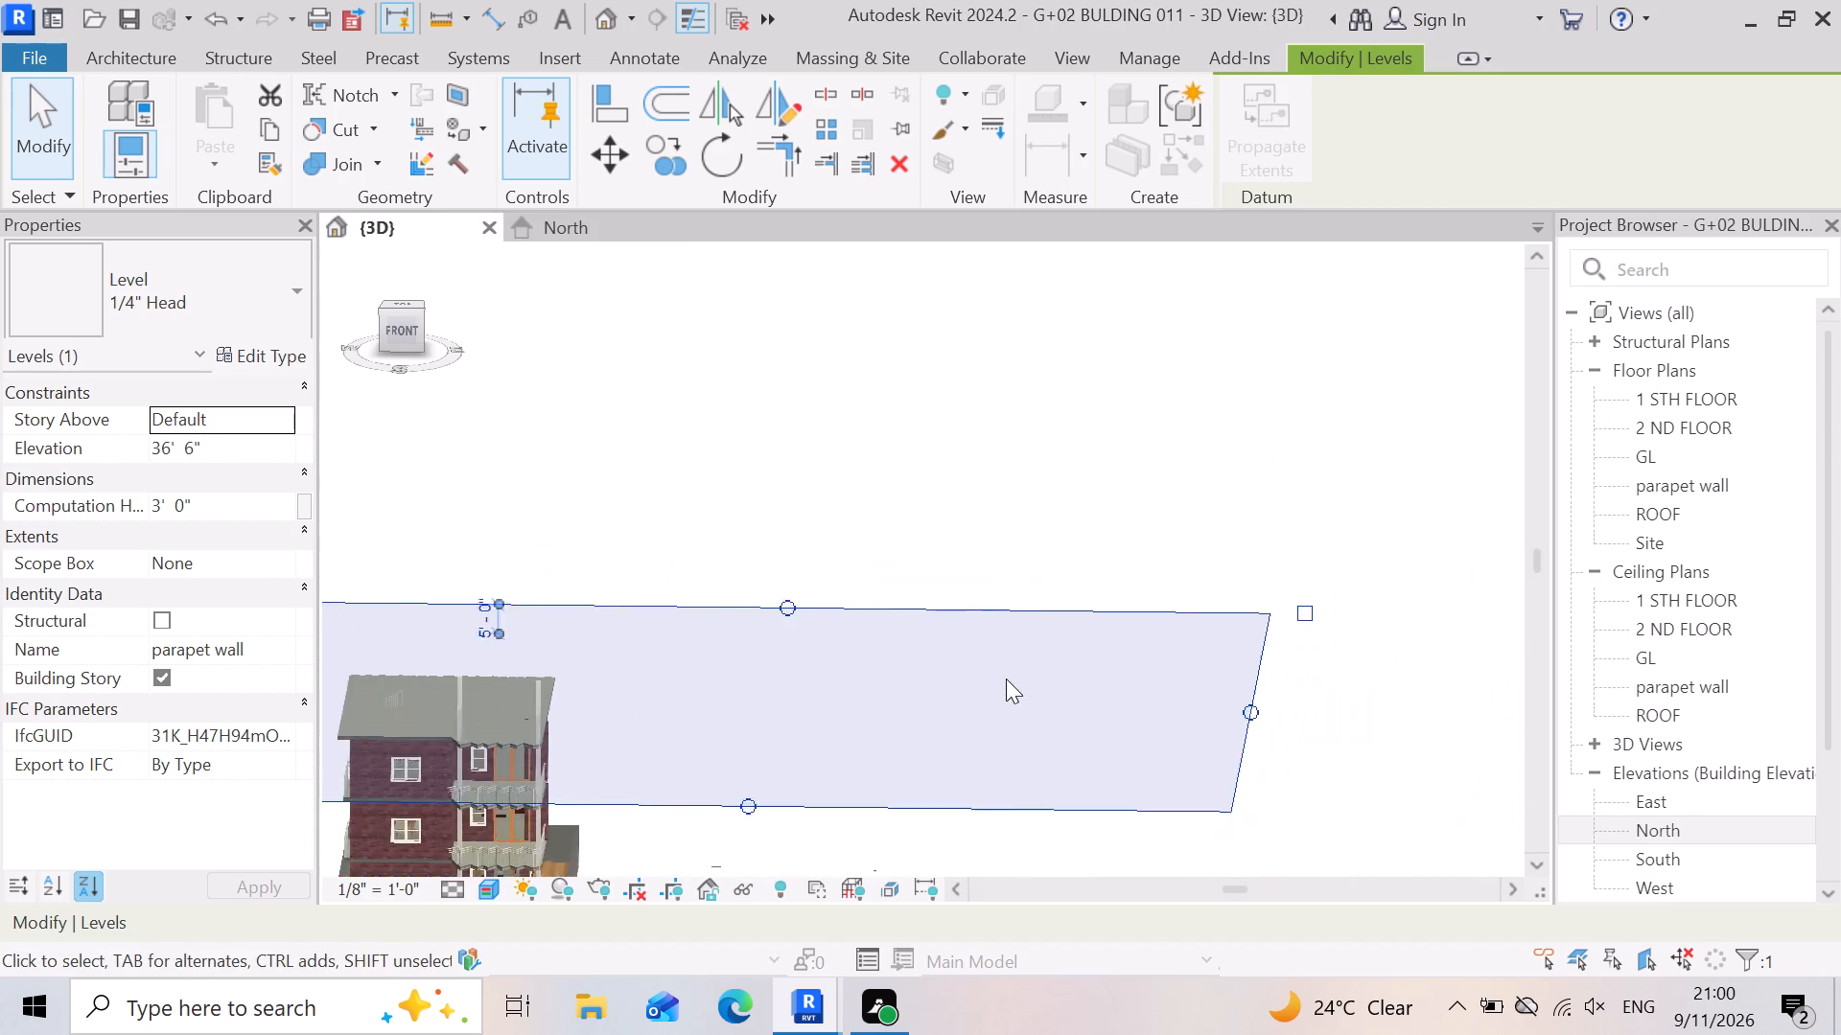
scroll(1006, 678, "down", 1)
scroll(1170, 690, "down", 3)
left_click(1373, 877)
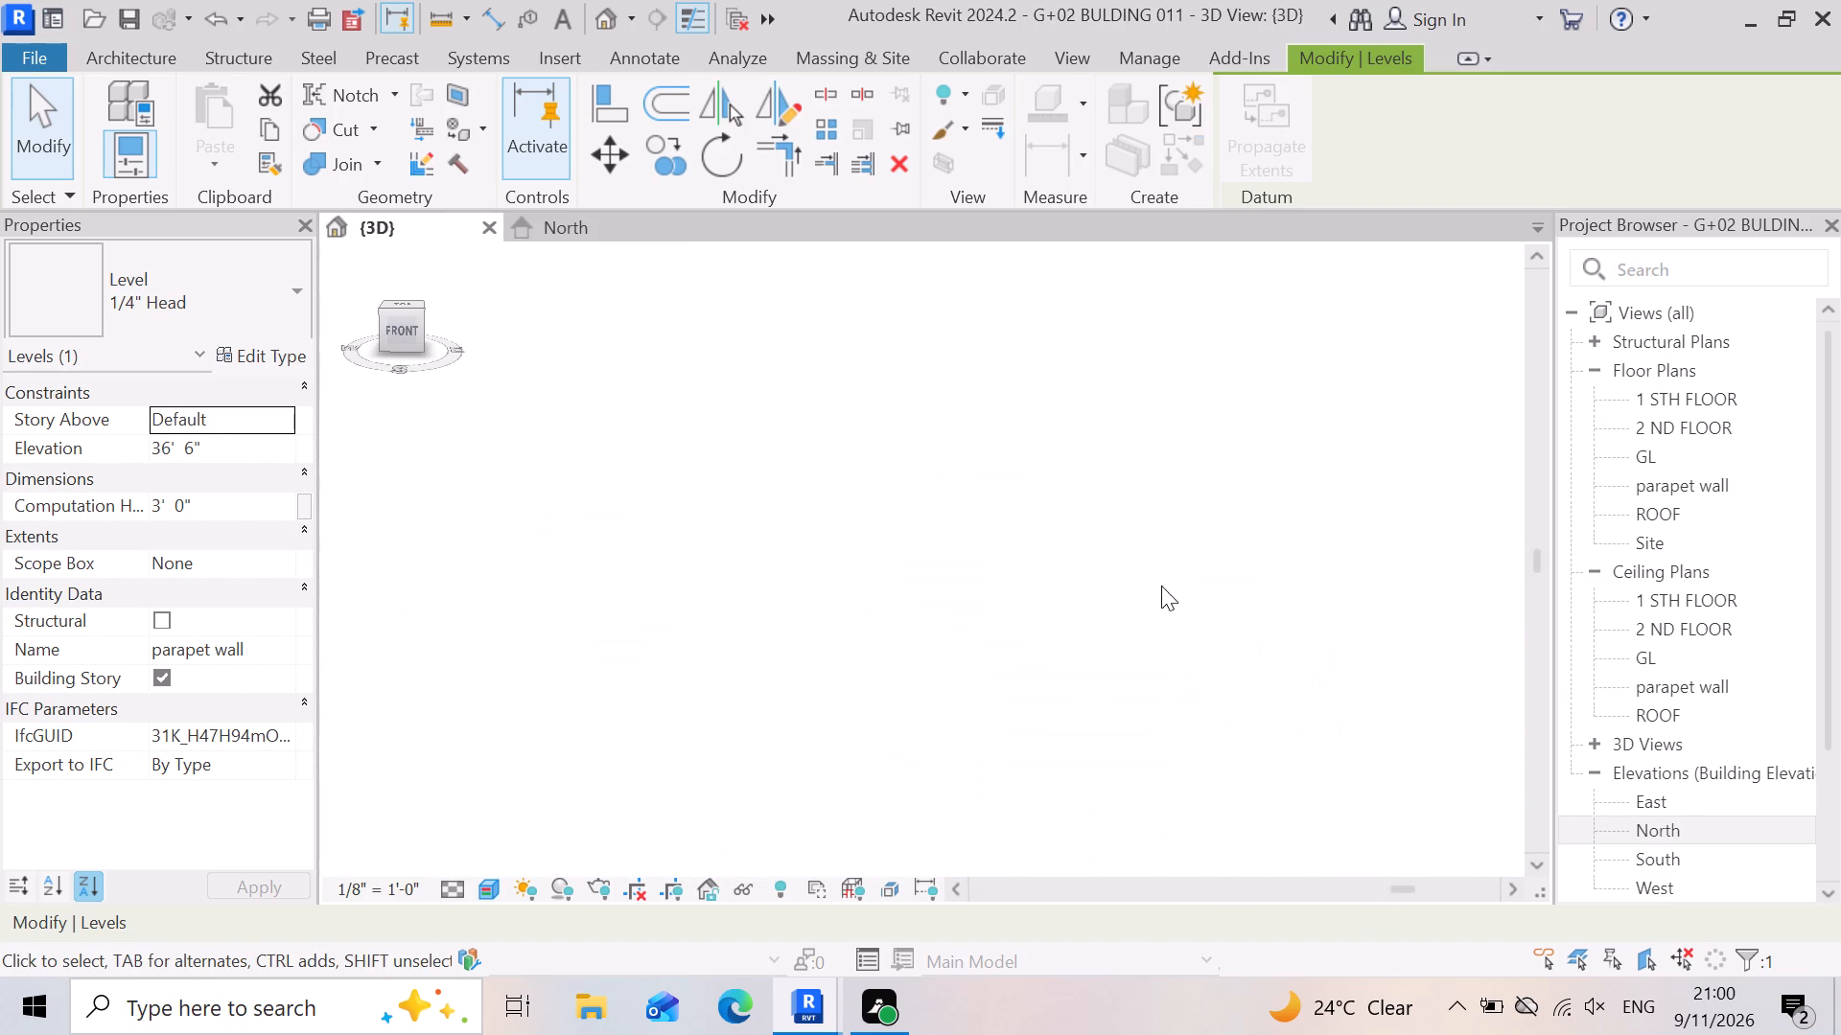
scroll(1161, 586, "down", 5)
left_click(1294, 628)
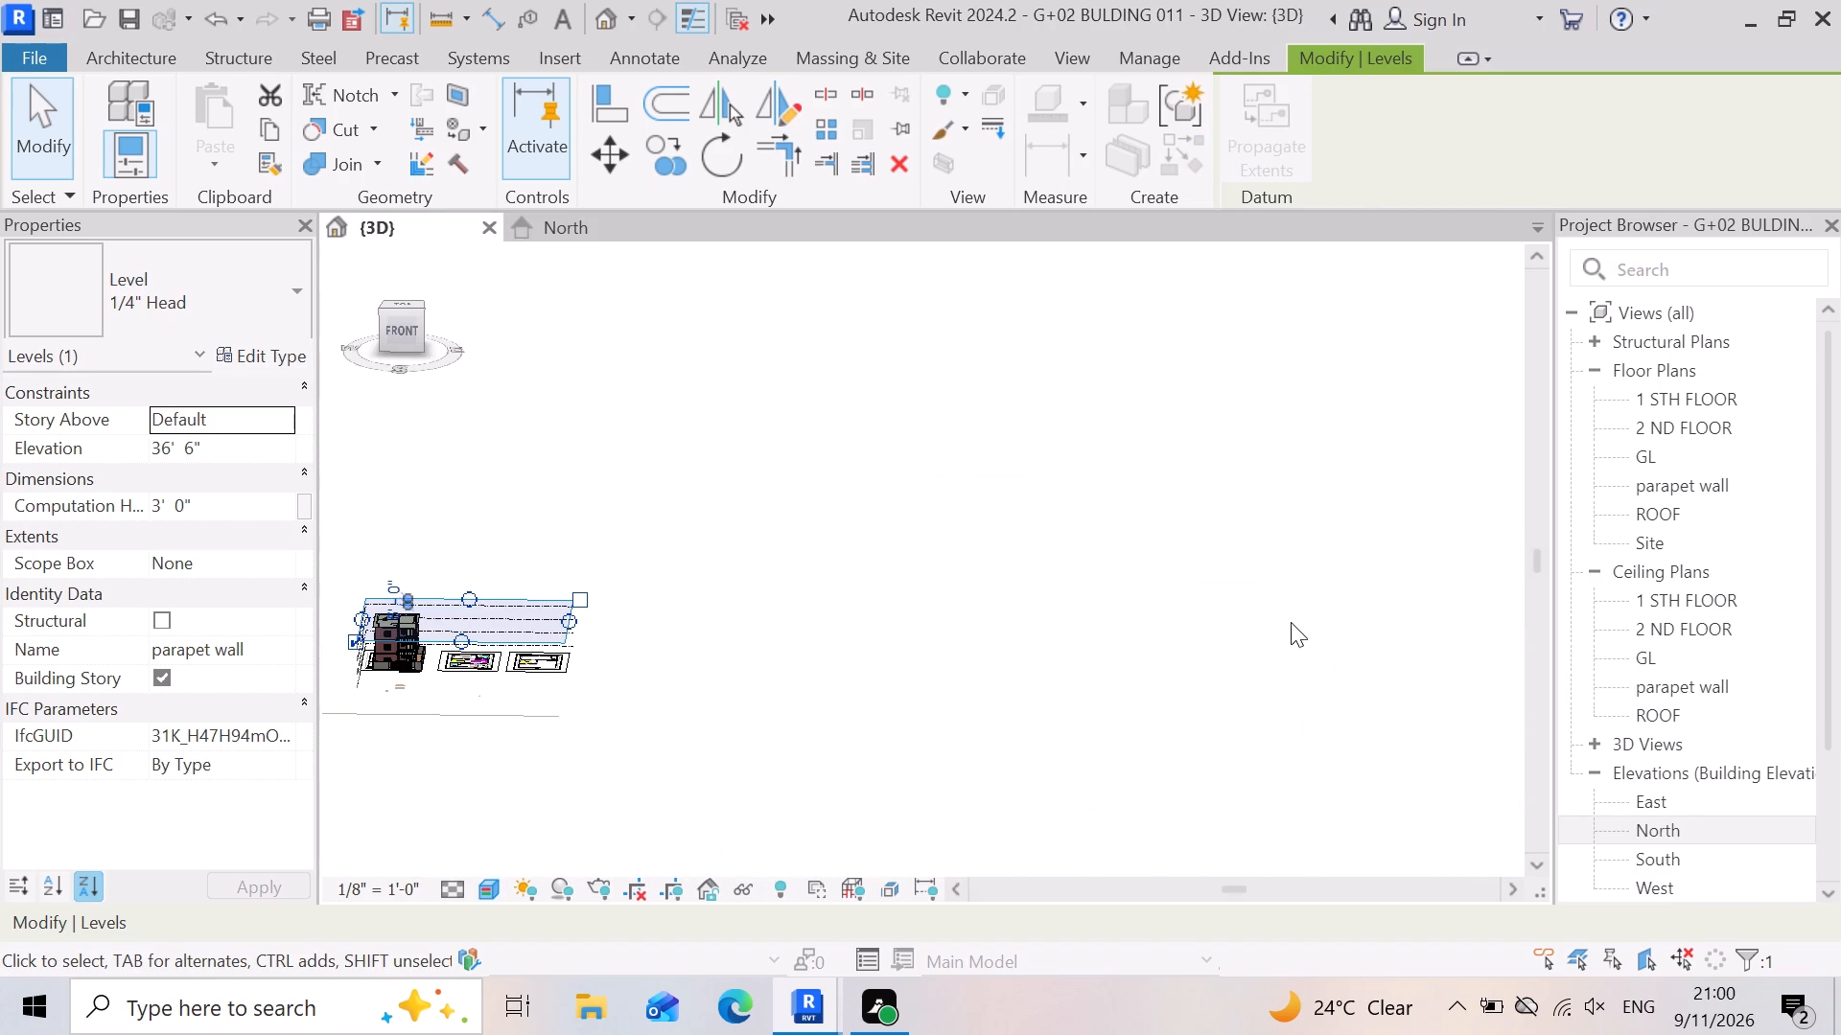
scroll(536, 636, "up", 1)
scroll(1095, 712, "down", 3)
scroll(585, 681, "up", 3)
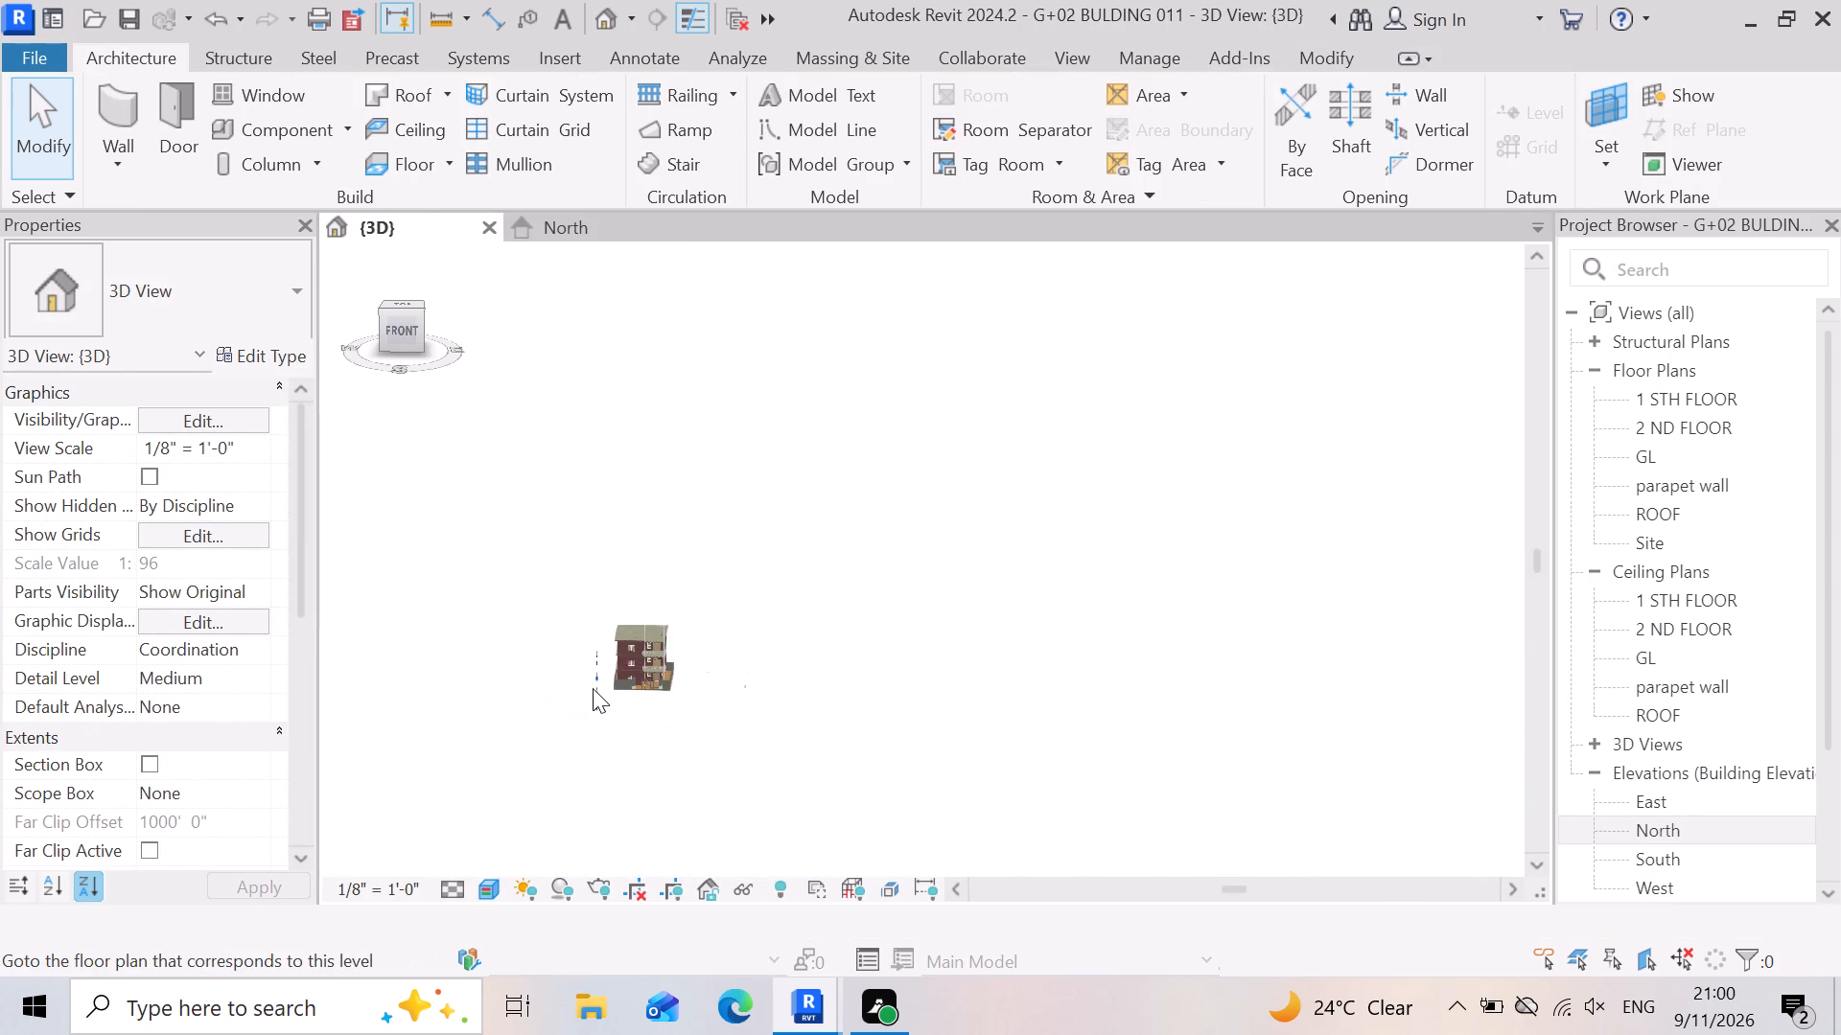
scroll(593, 688, "up", 14)
scroll(816, 434, "up", 5)
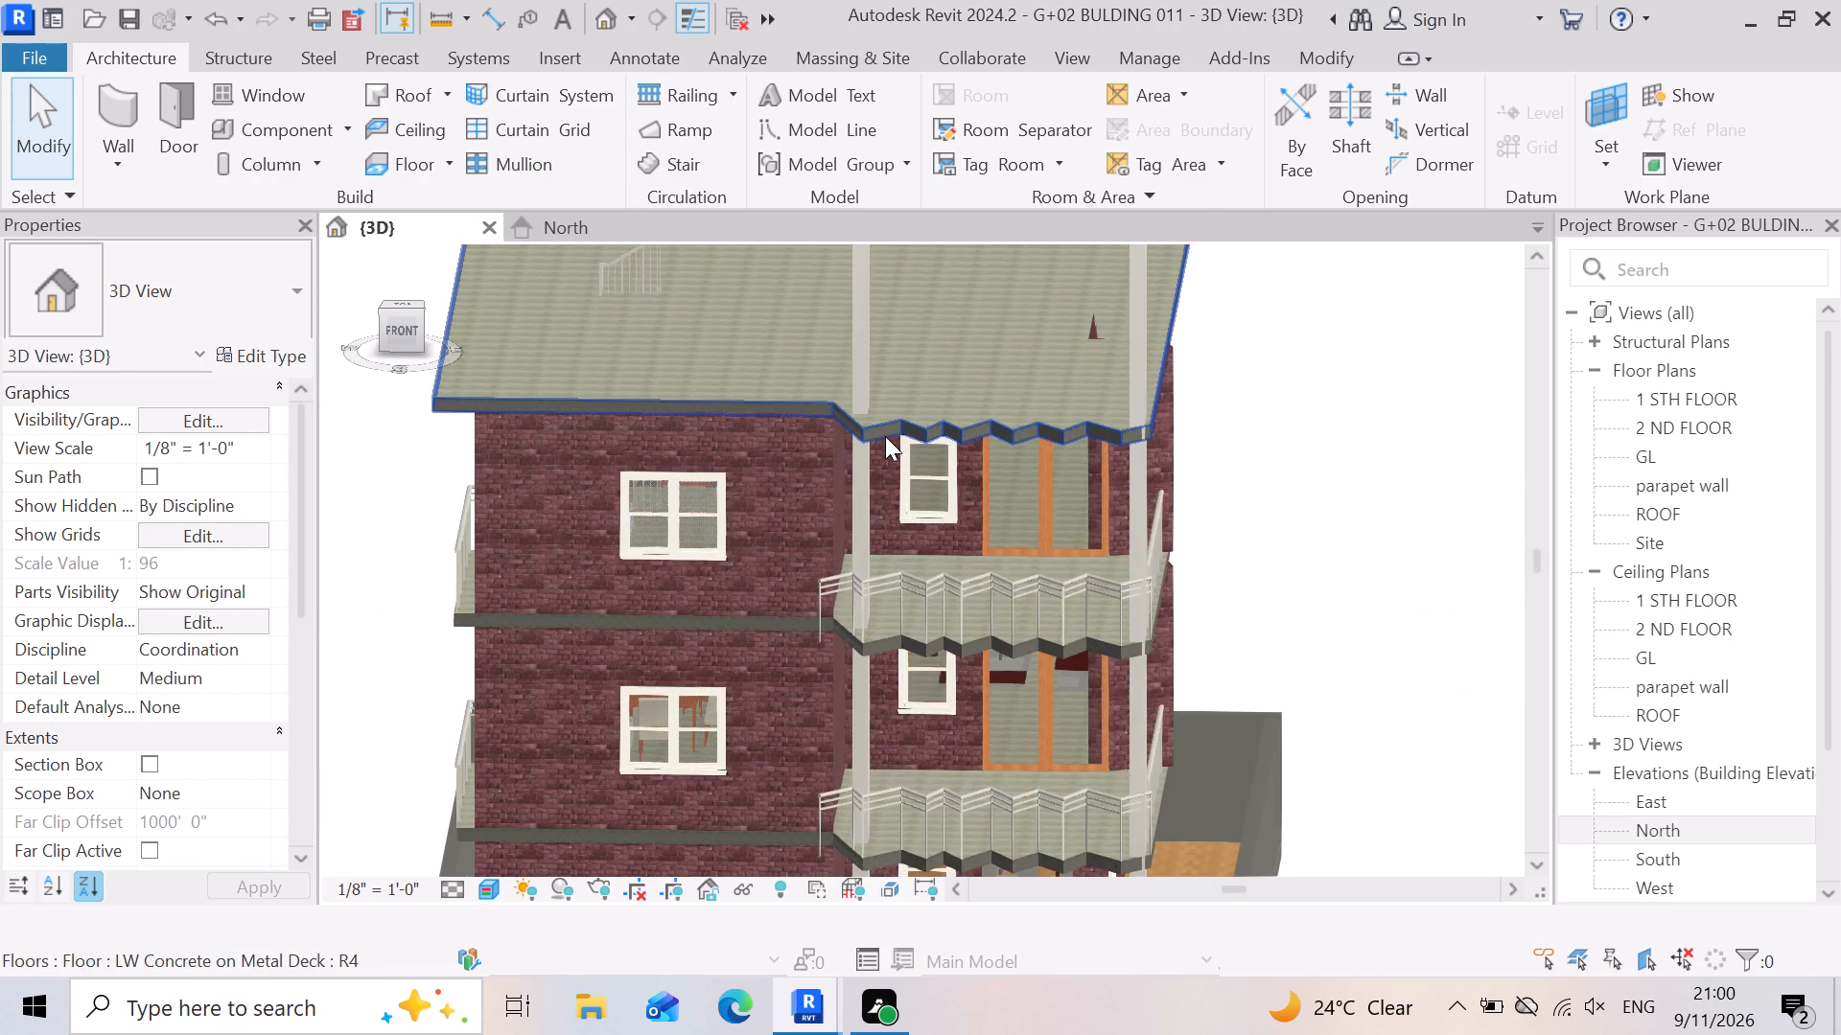
Select the rooftop column at the inner end of the front balconies and examine its top and base level constraints and offsets.
left_click(865, 343)
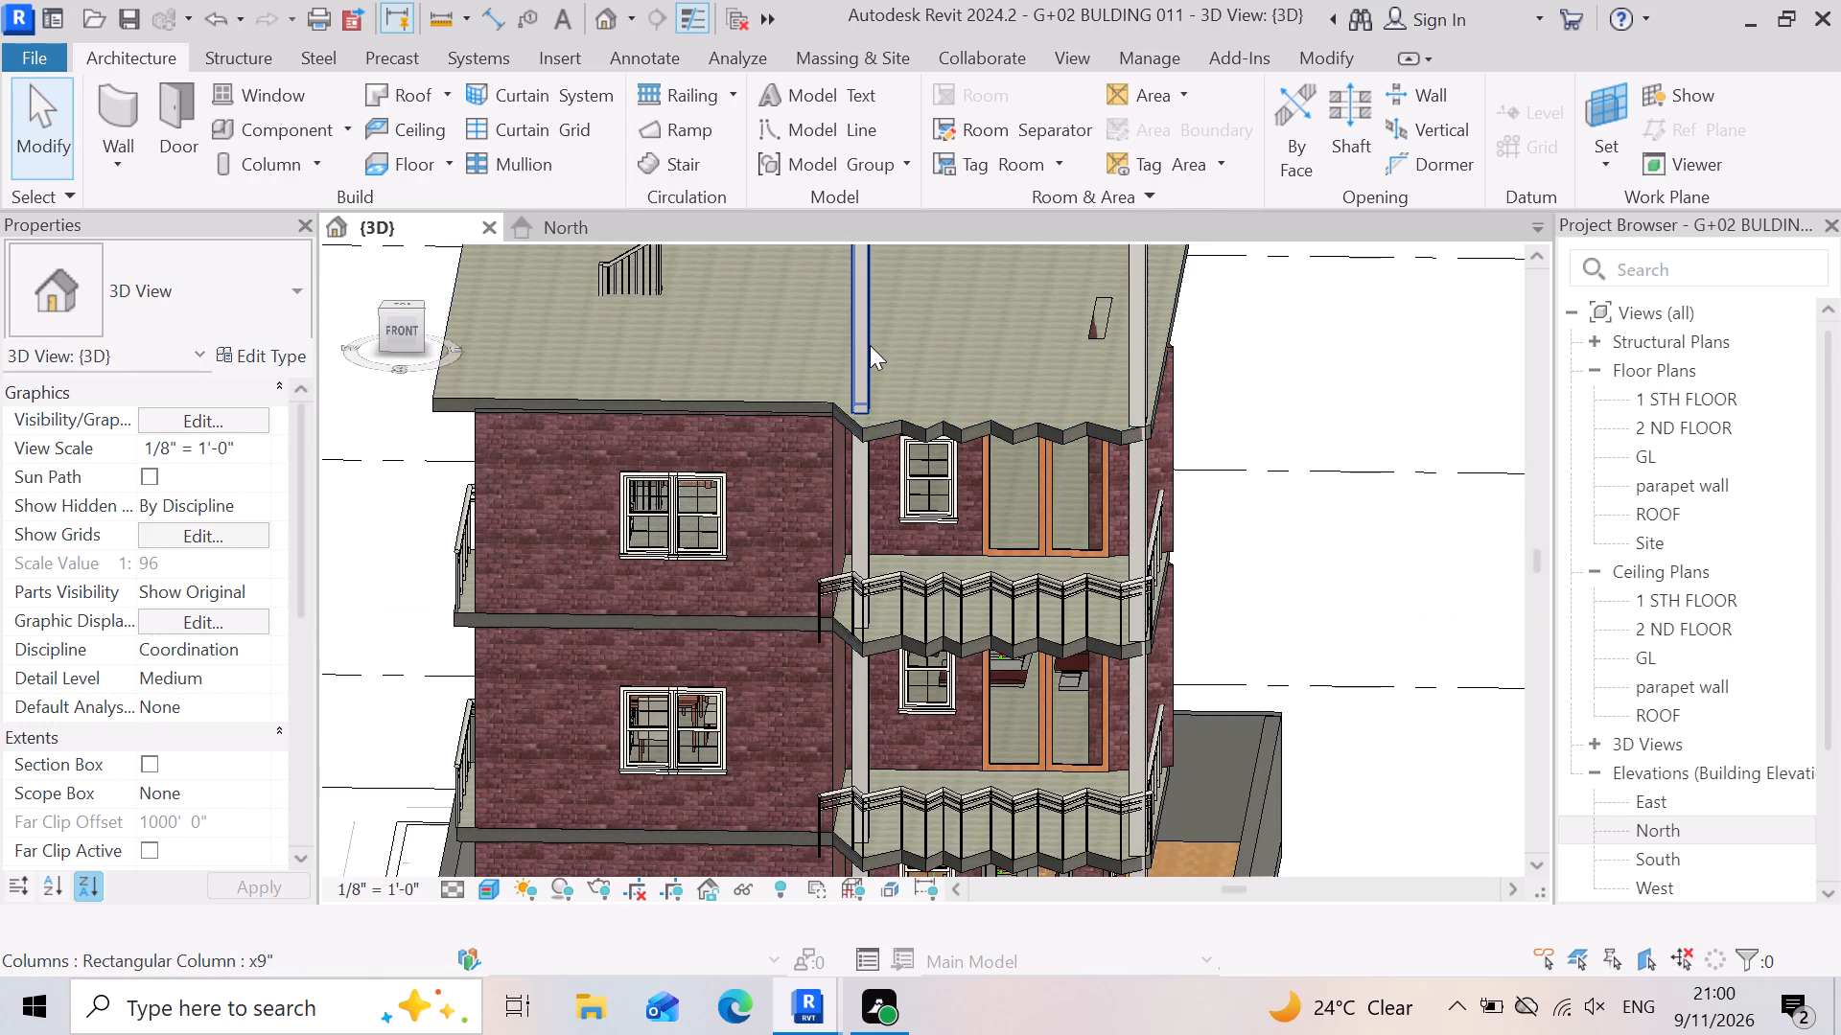
scroll(907, 469, "down", 4)
scroll(883, 357, "up", 2)
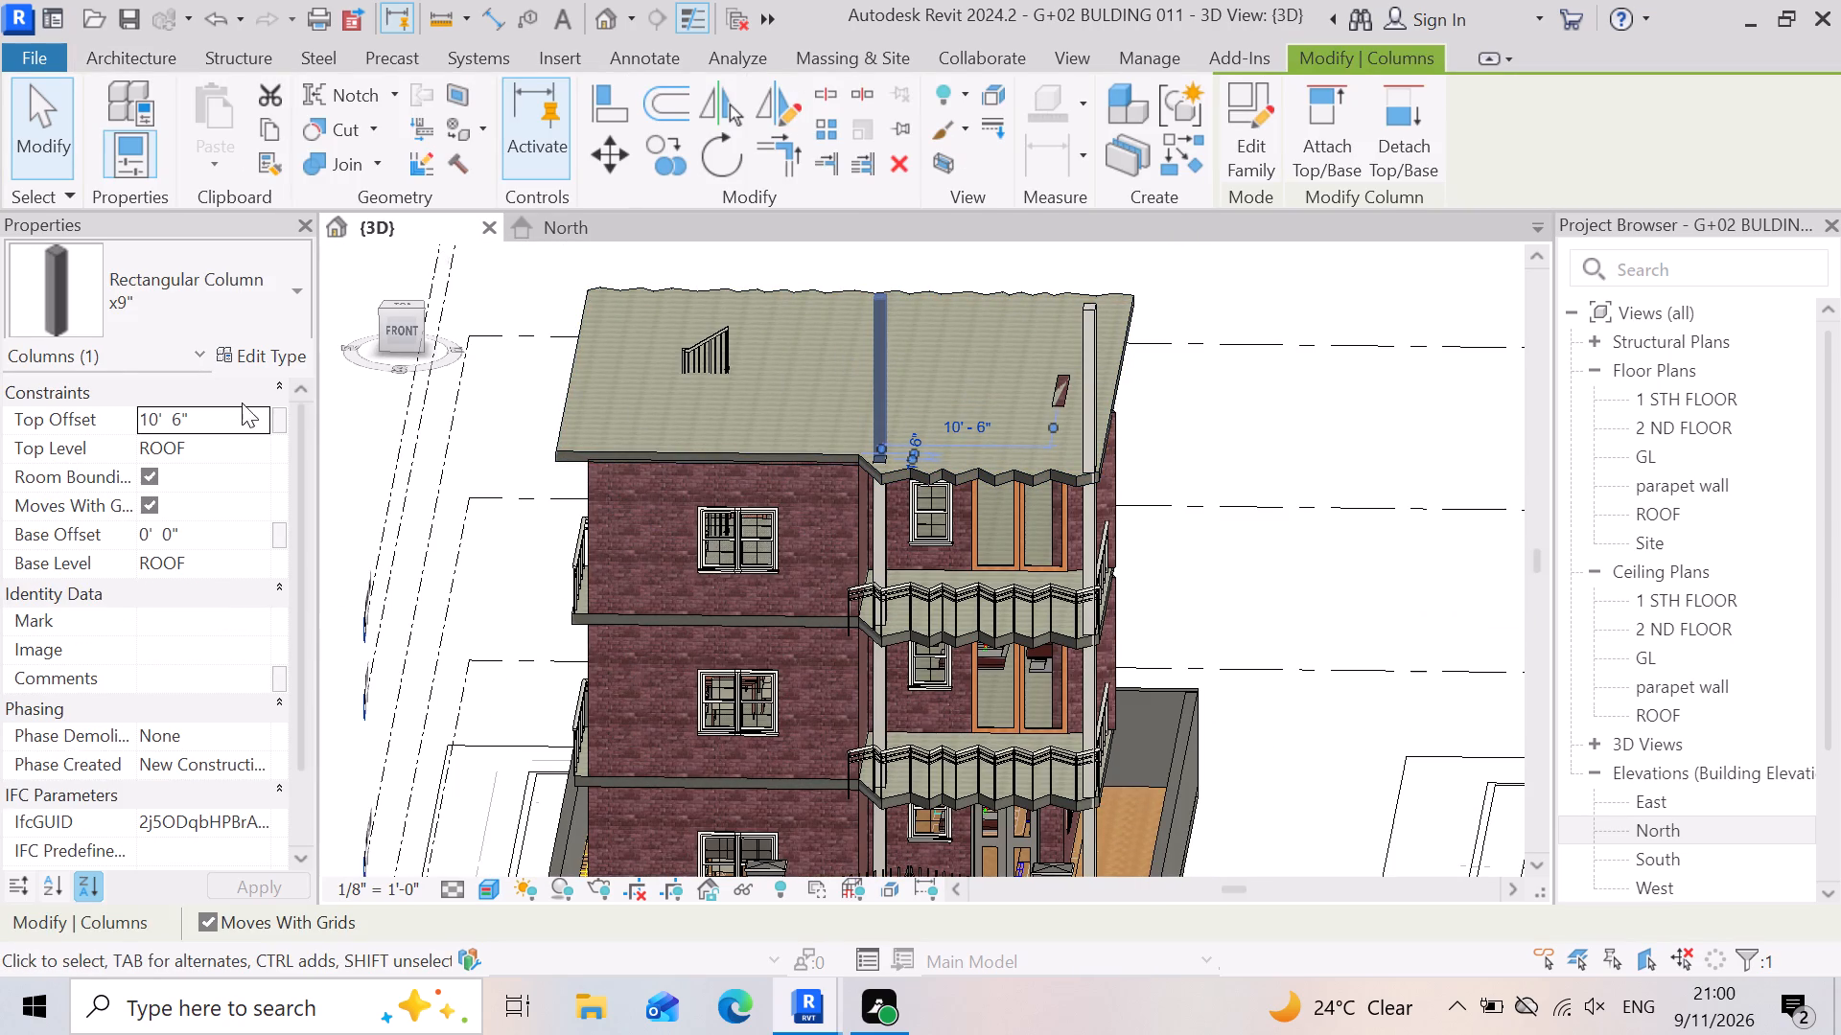
left_click(212, 415)
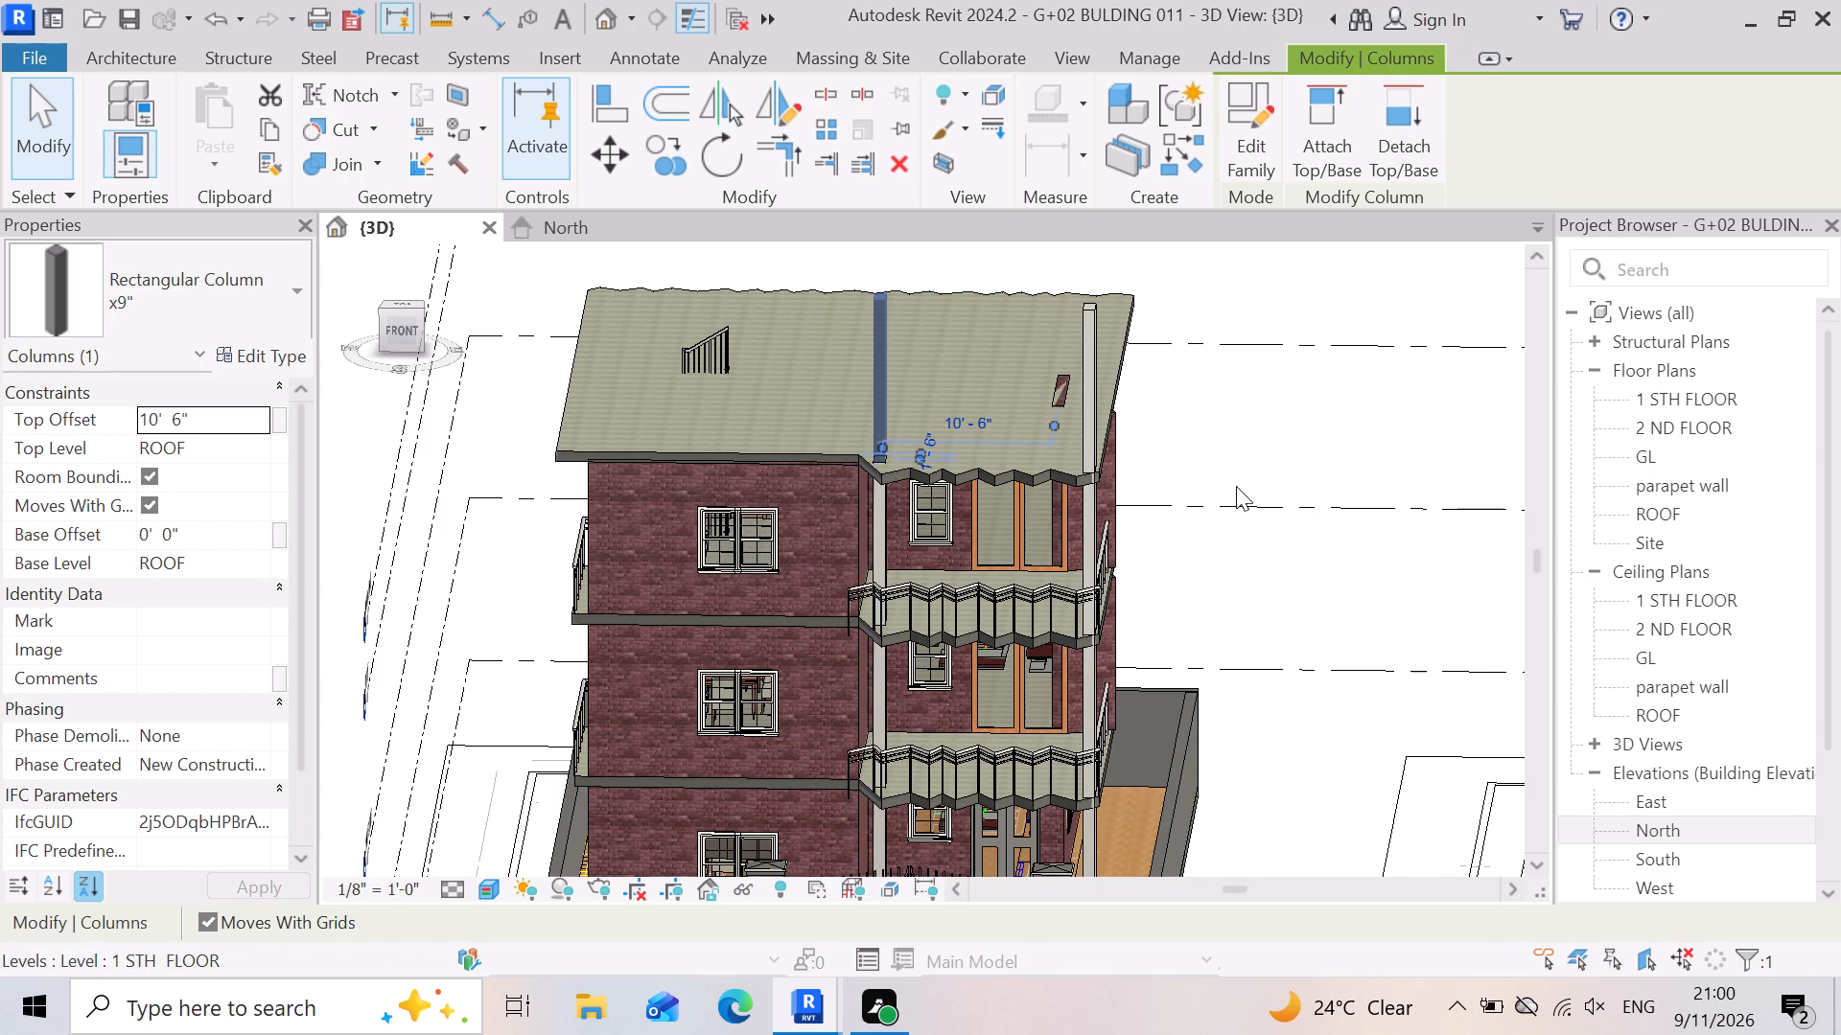
left_click(1215, 401)
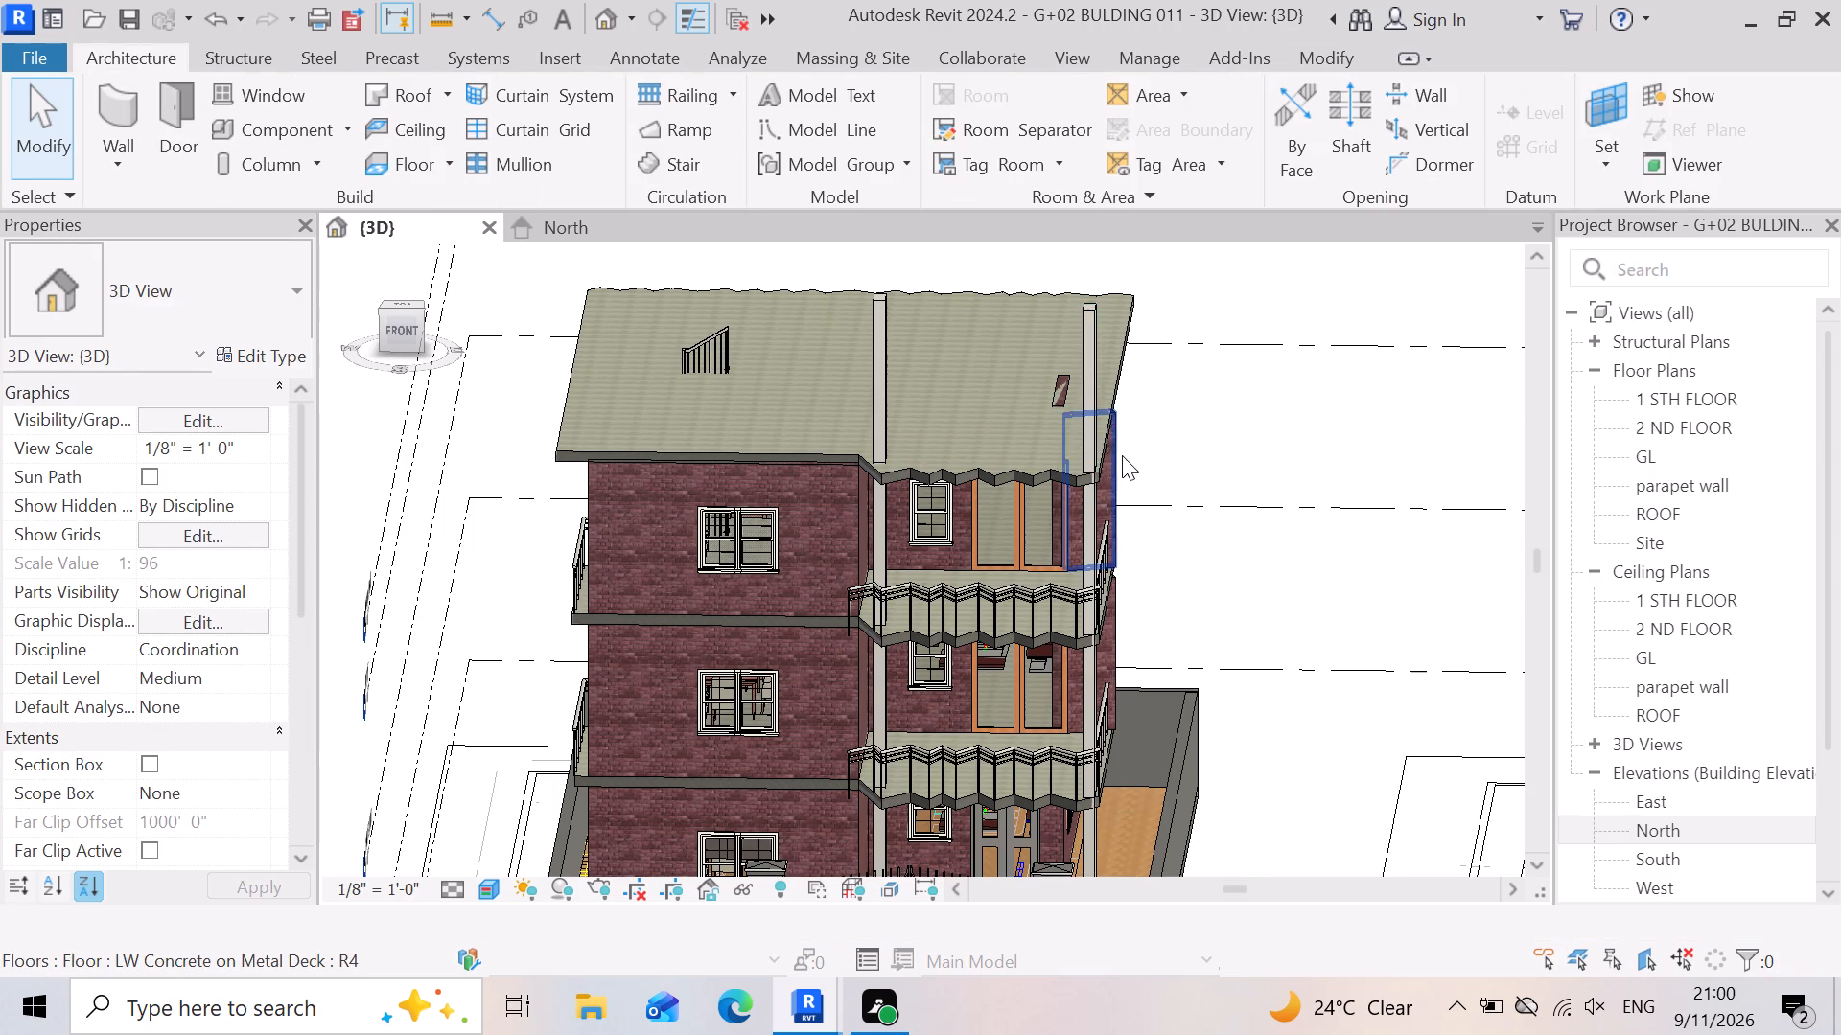
scroll(1122, 454, "up", 4)
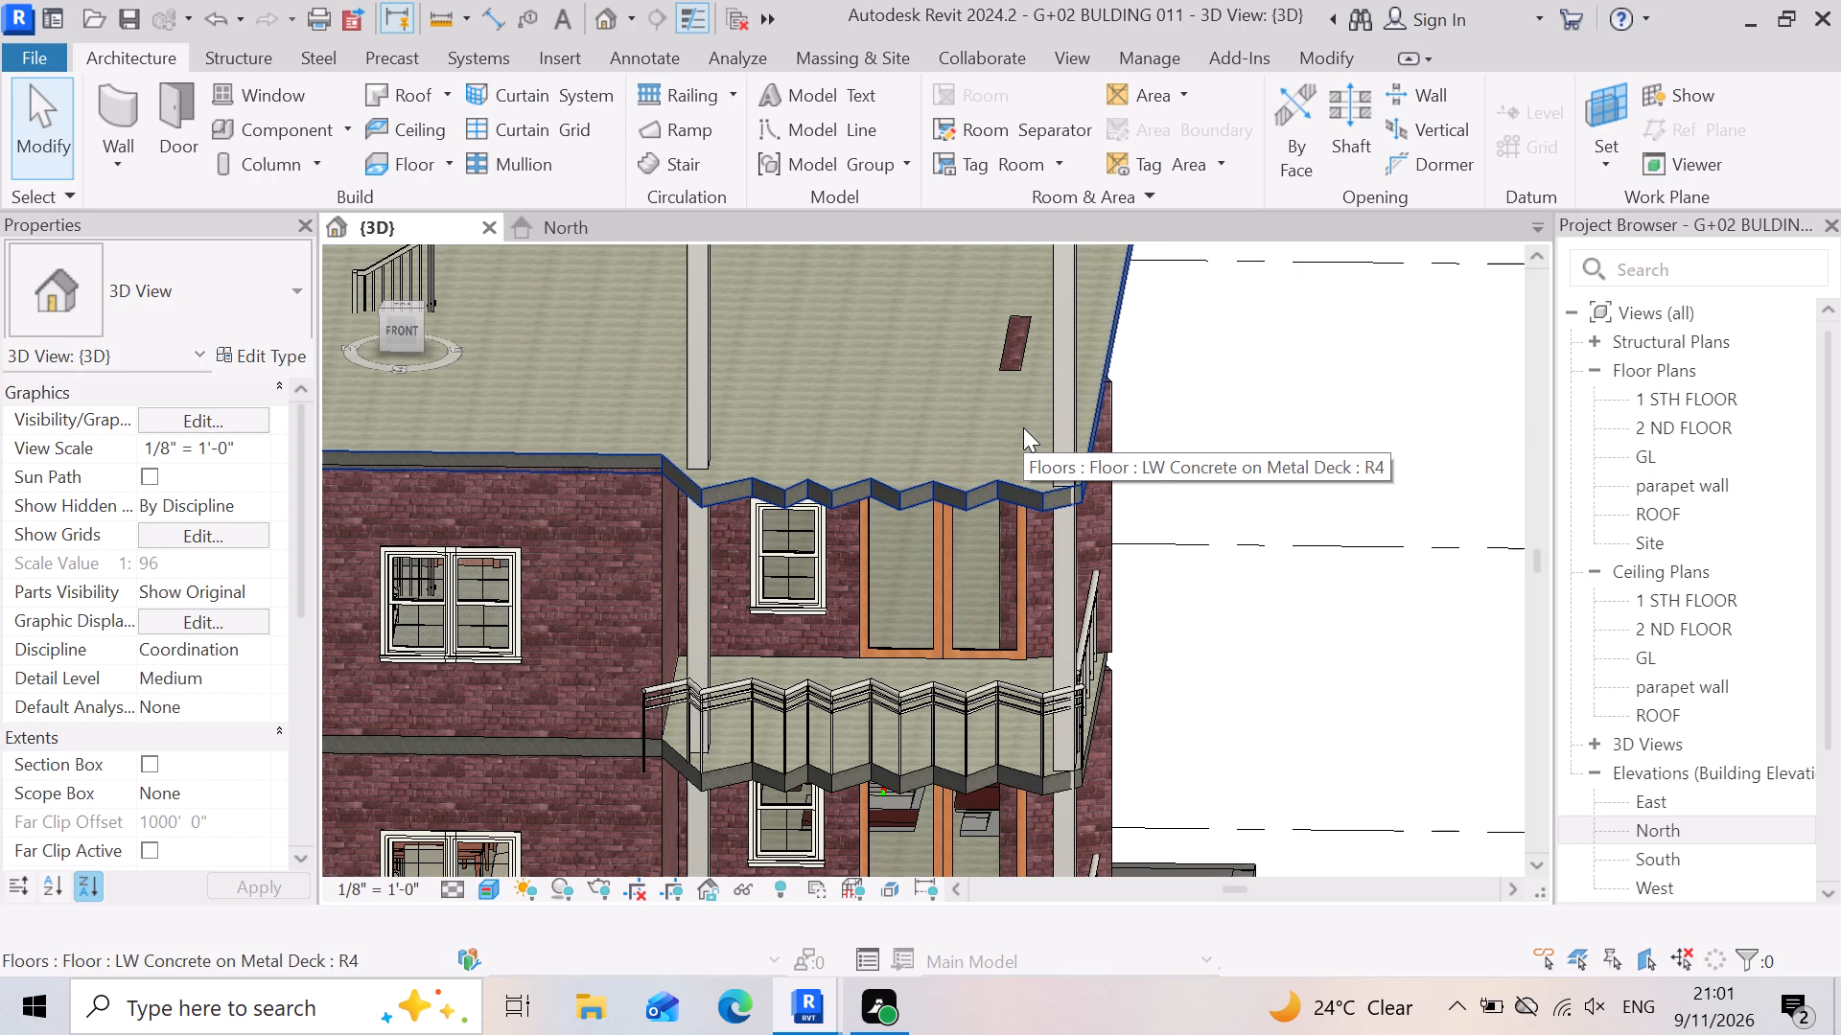
scroll(797, 612, "down", 4)
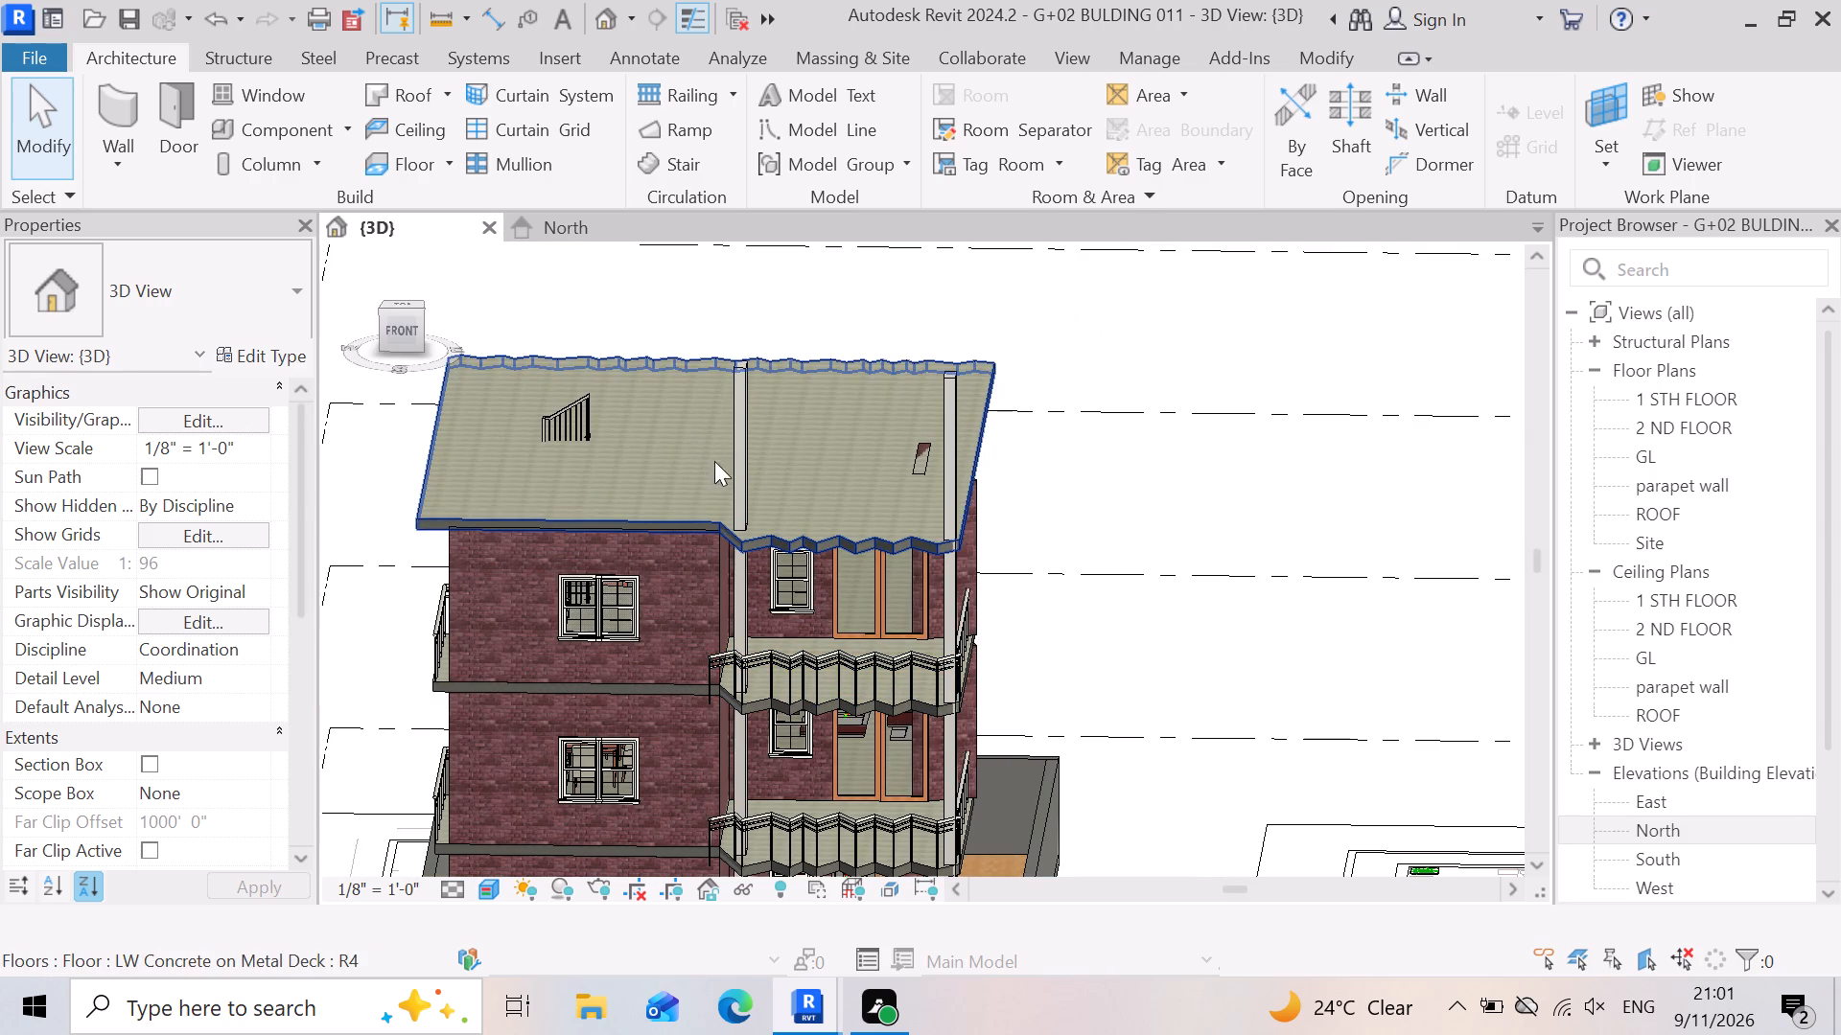
left_click(736, 463)
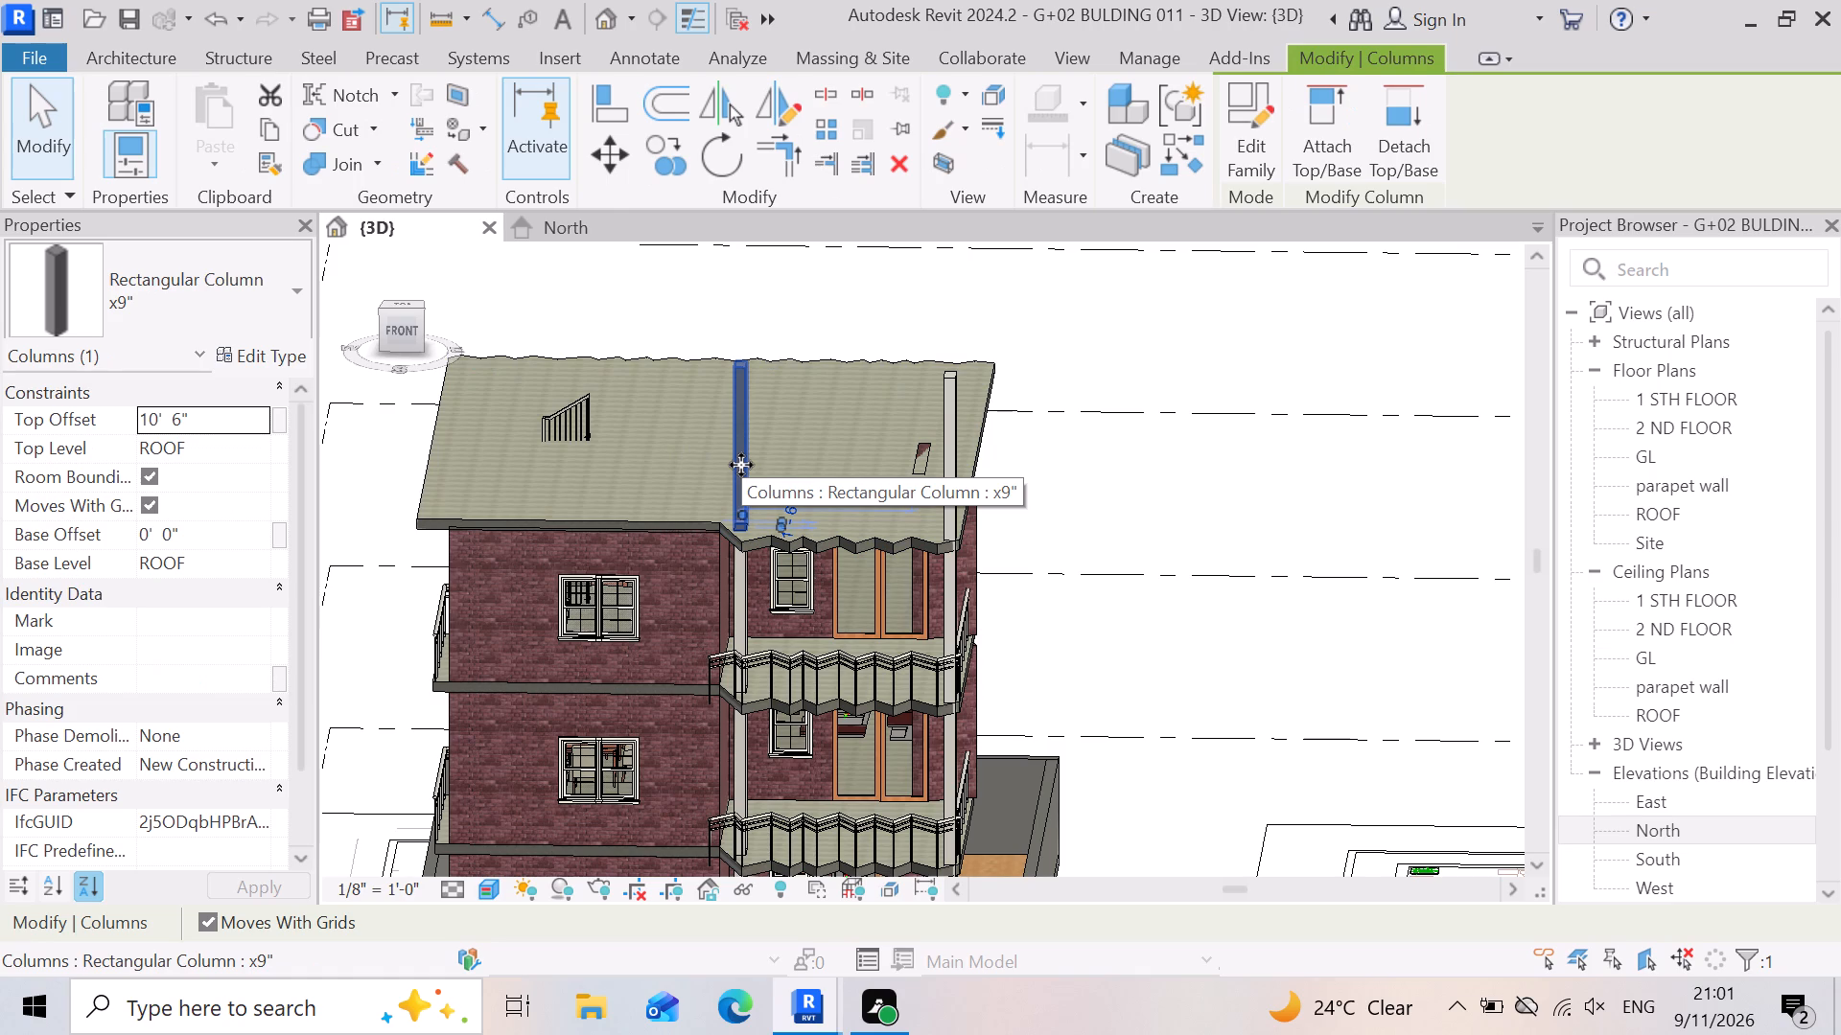
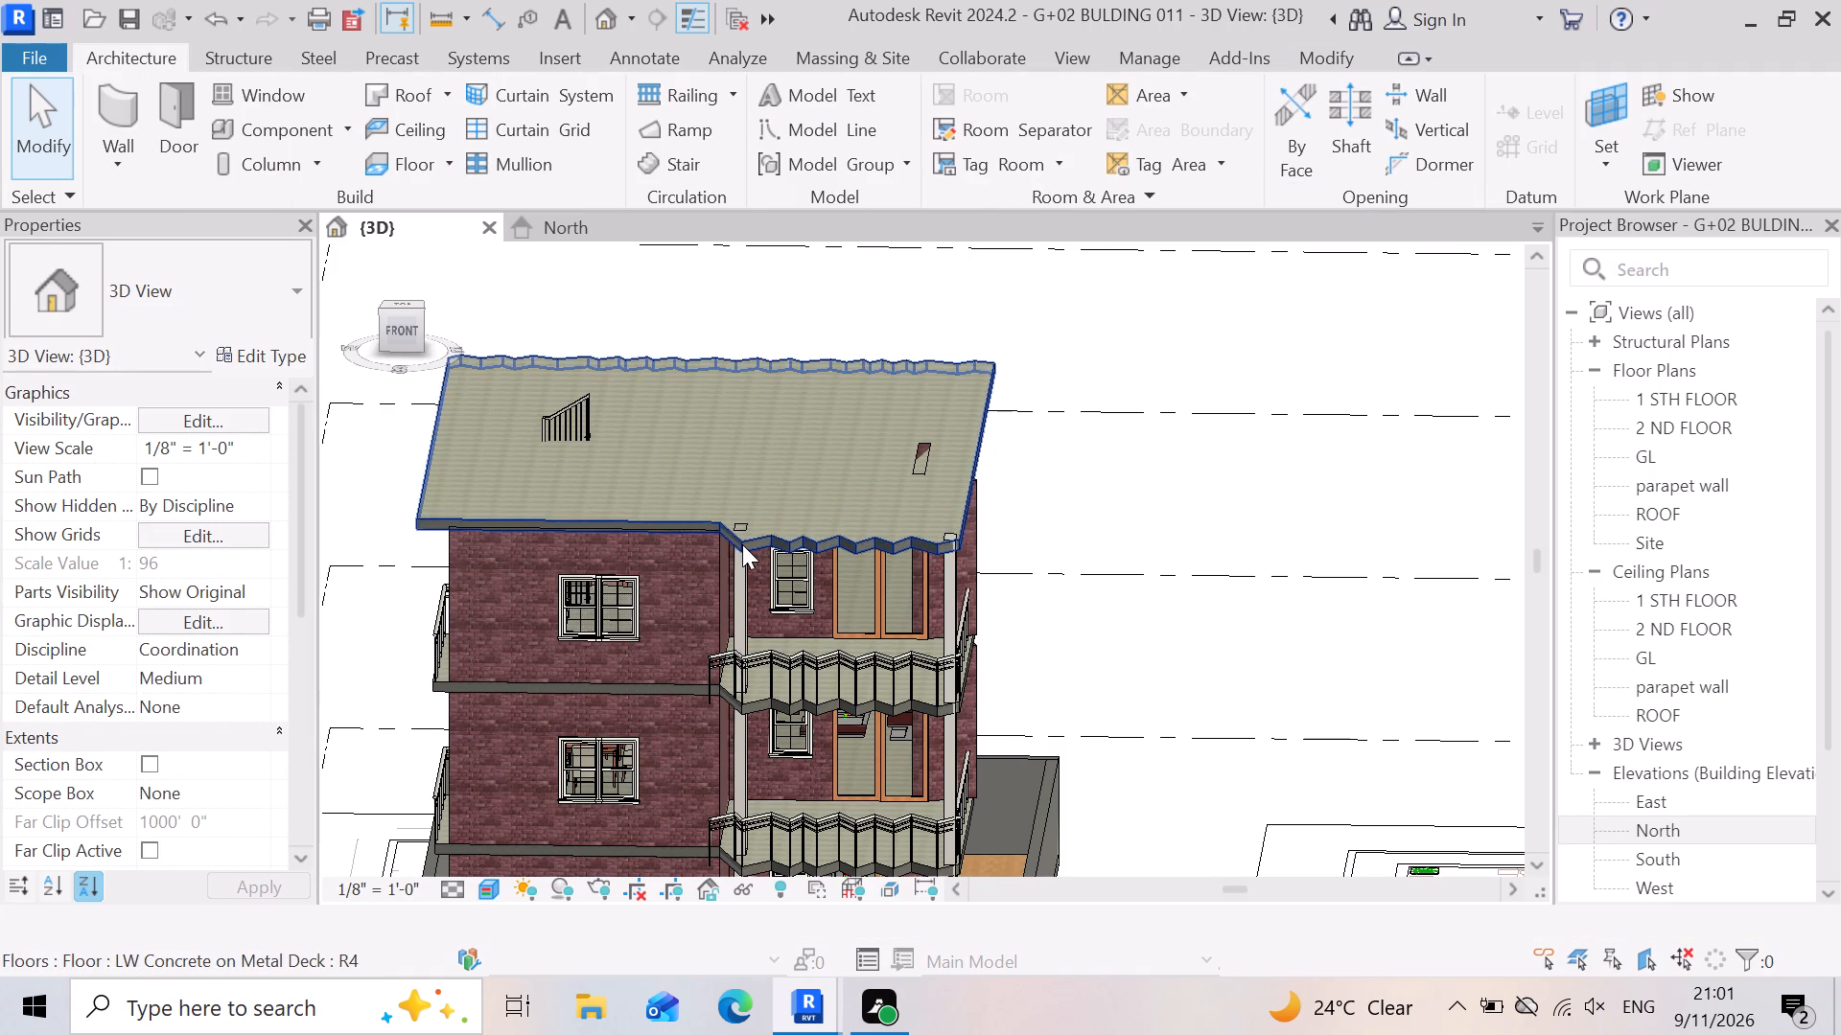
Undo the last two changes to the rooftop columns and open the North elevation view.
scroll(742, 544, "up", 3)
scroll(1056, 609, "down", 2)
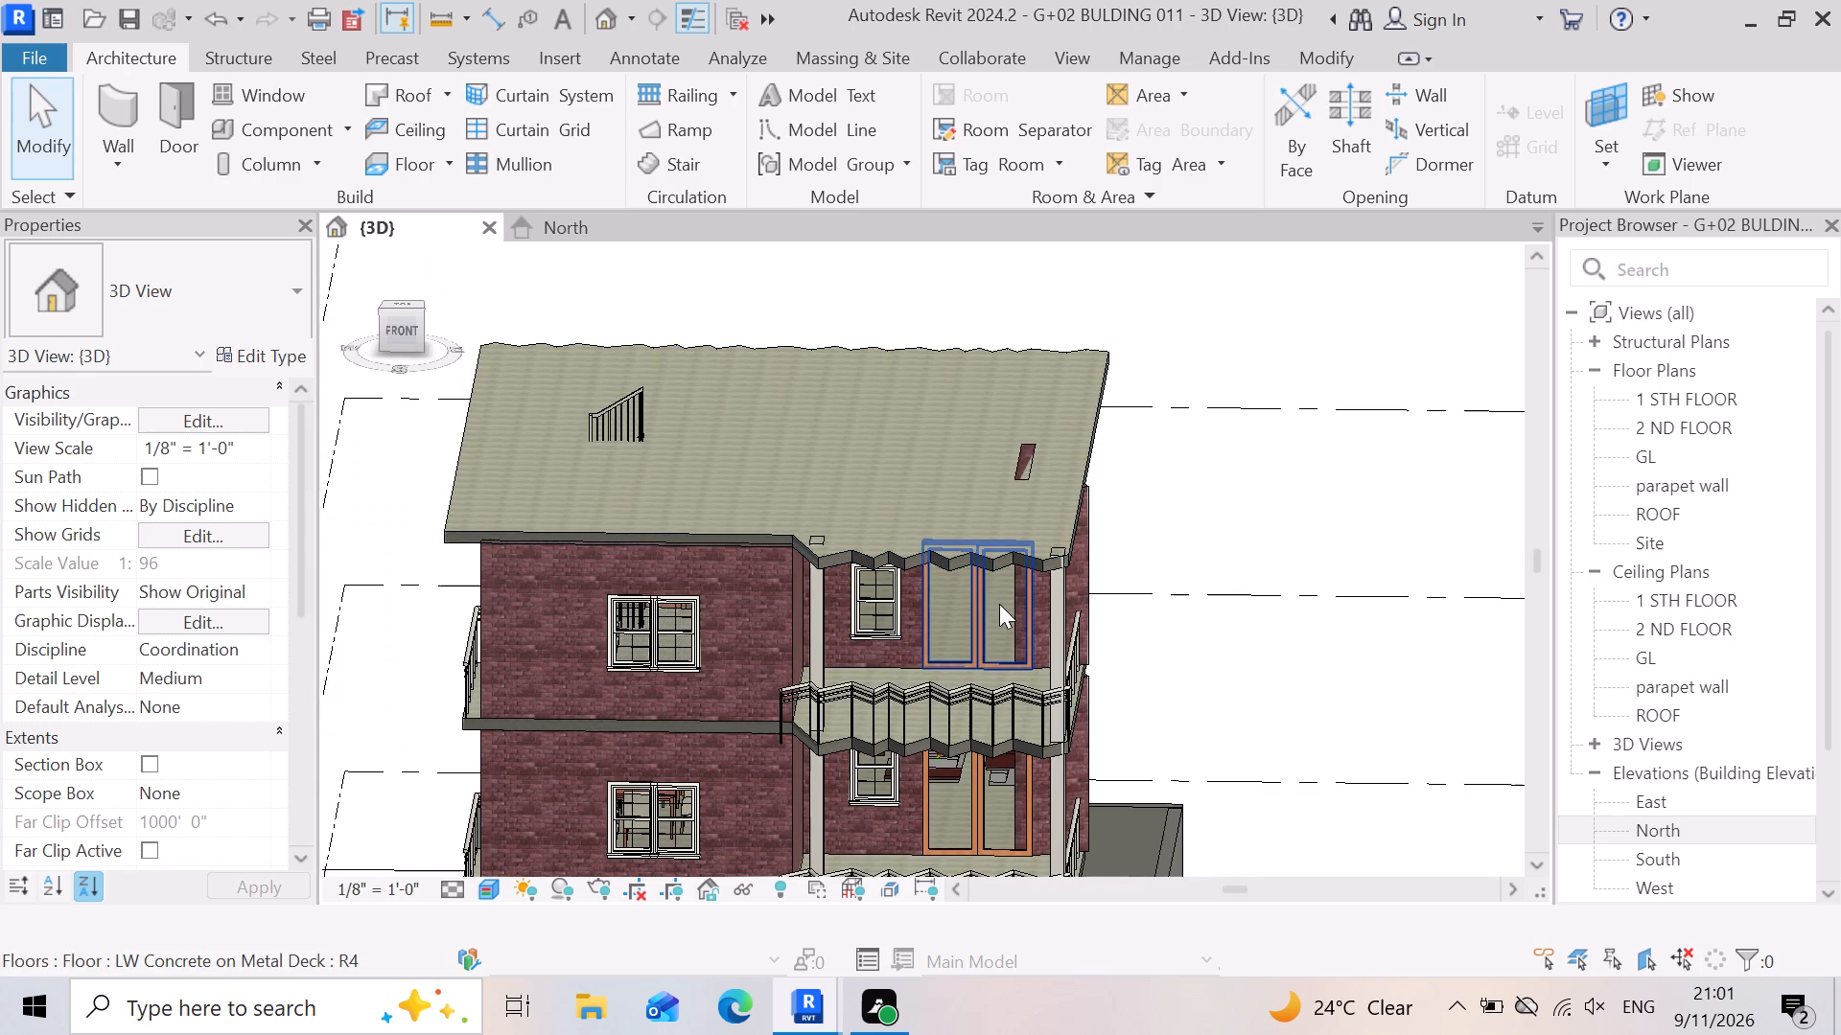
key("ctrl+z")
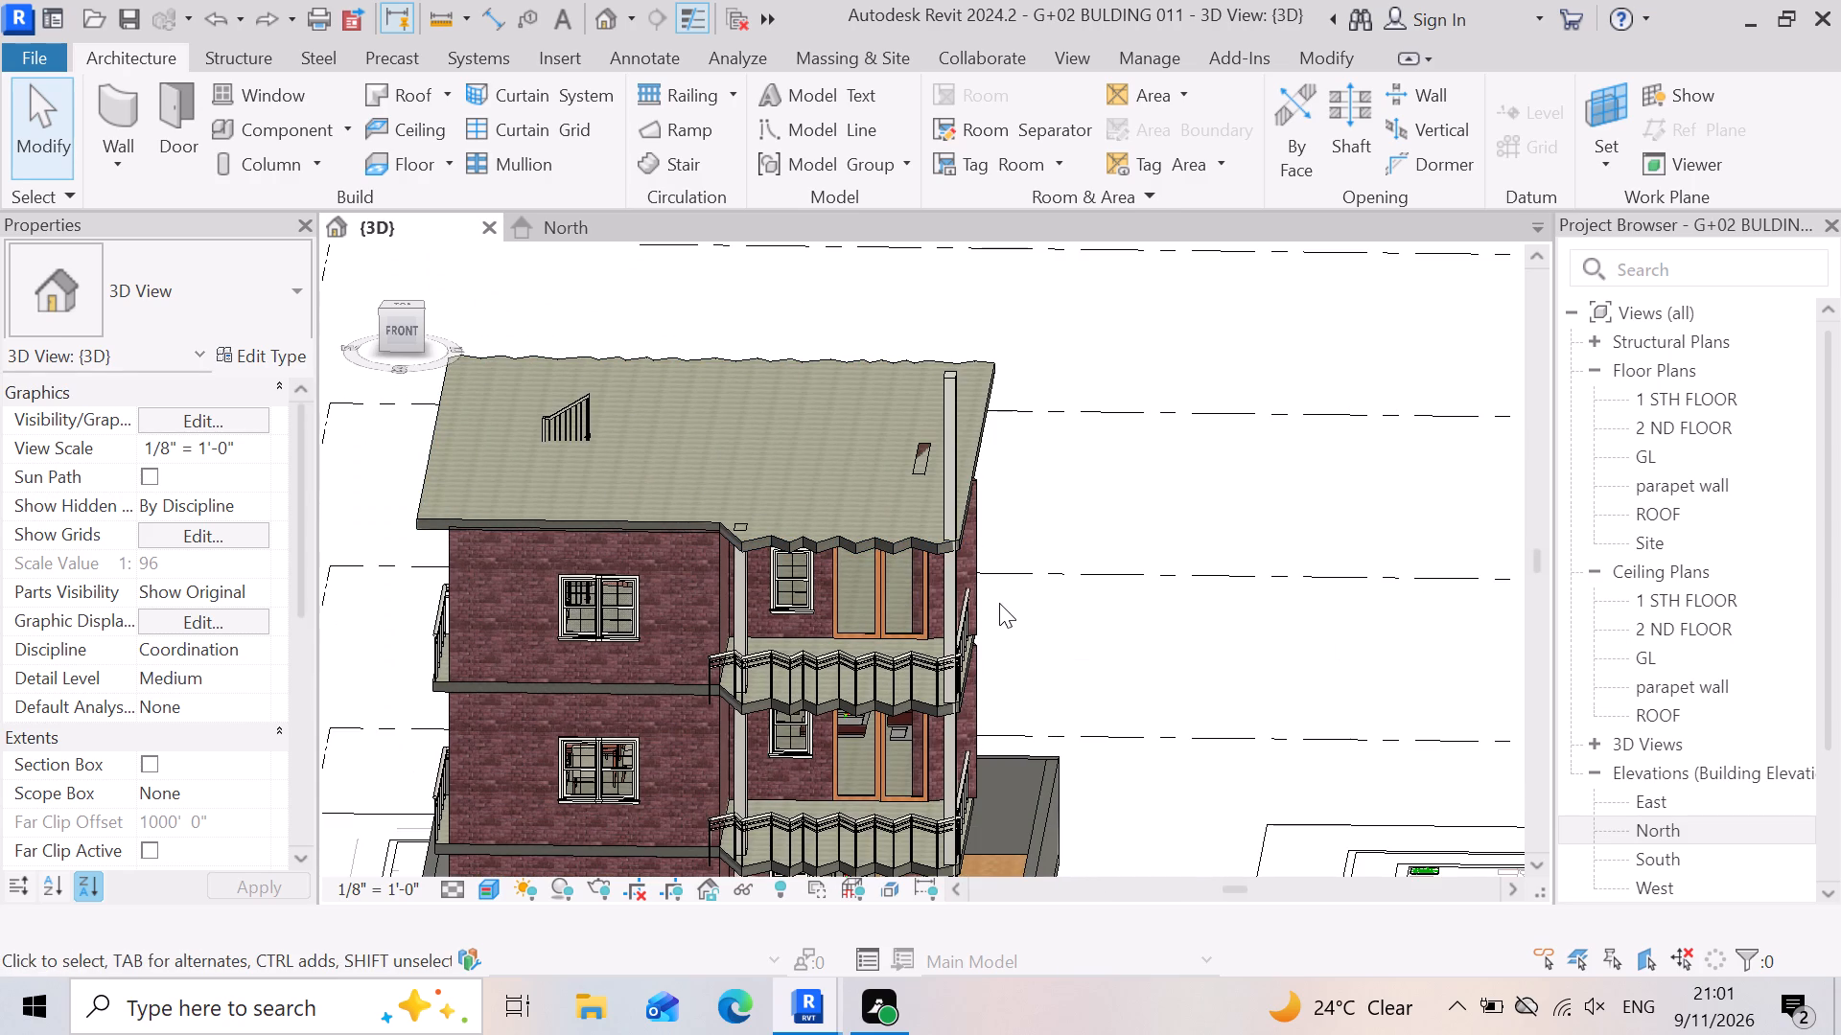
key("ctrl+z")
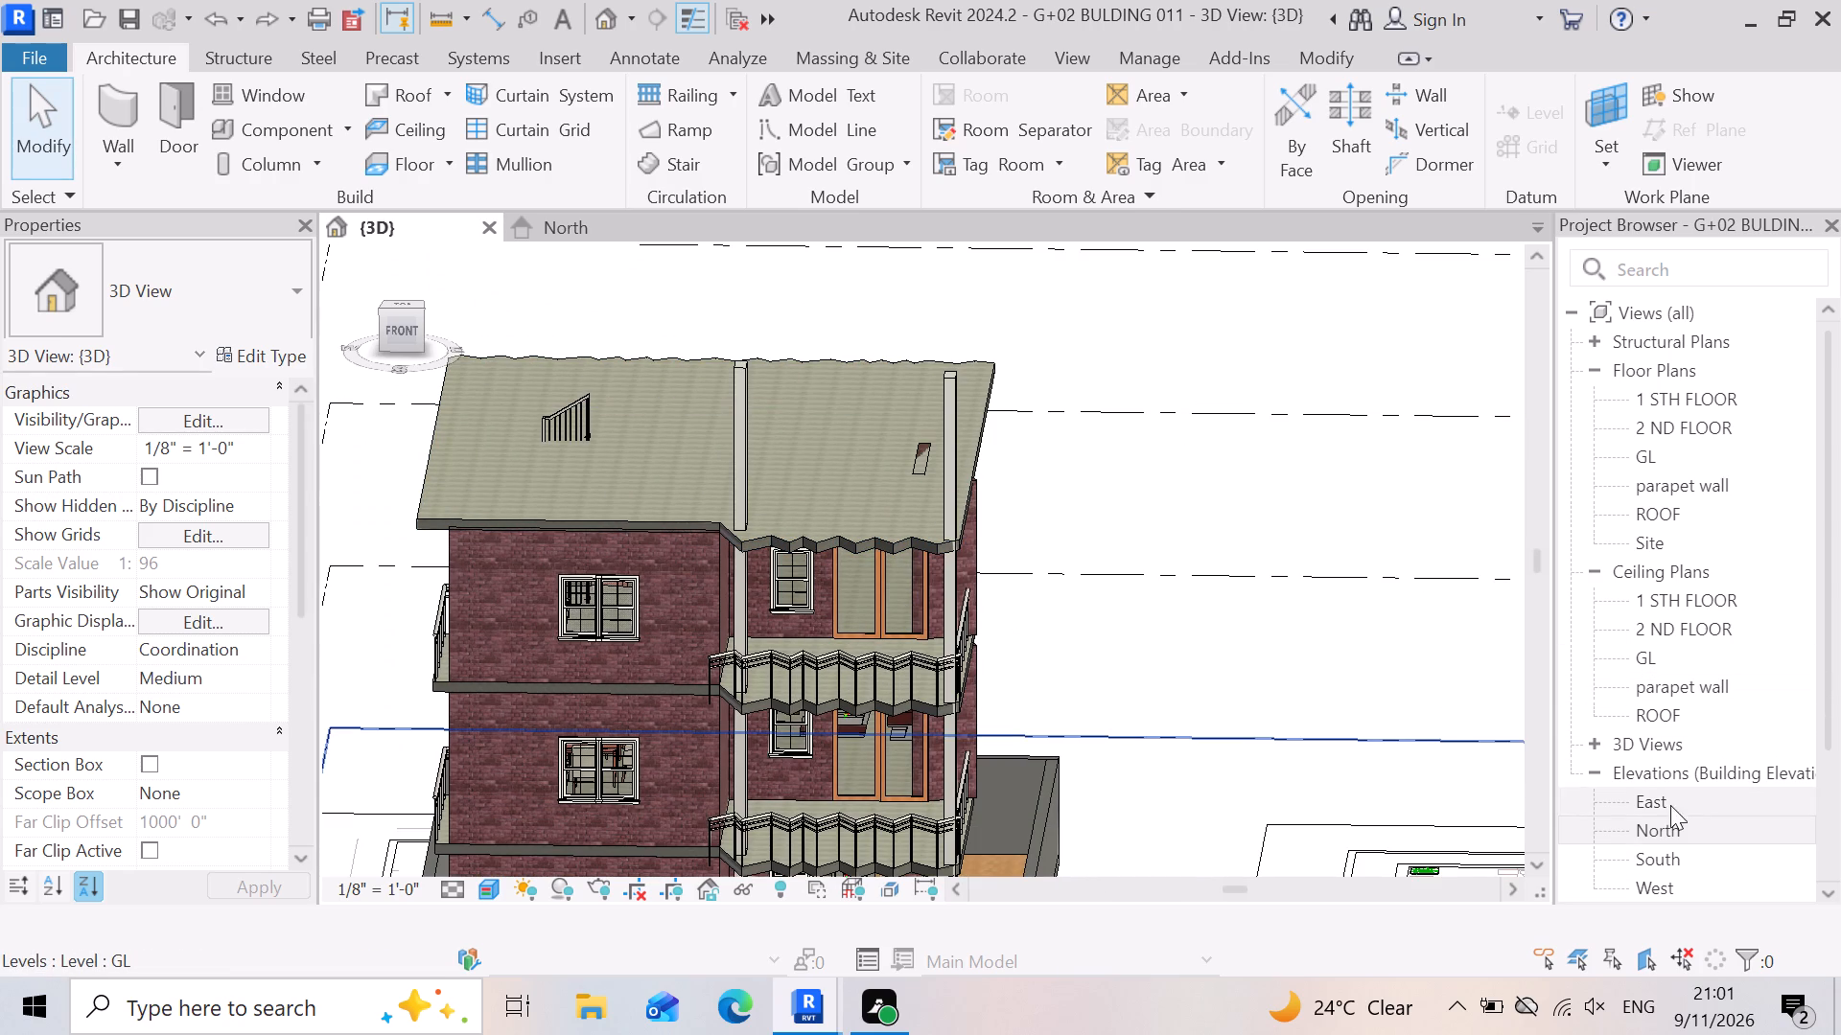
double_click(1698, 835)
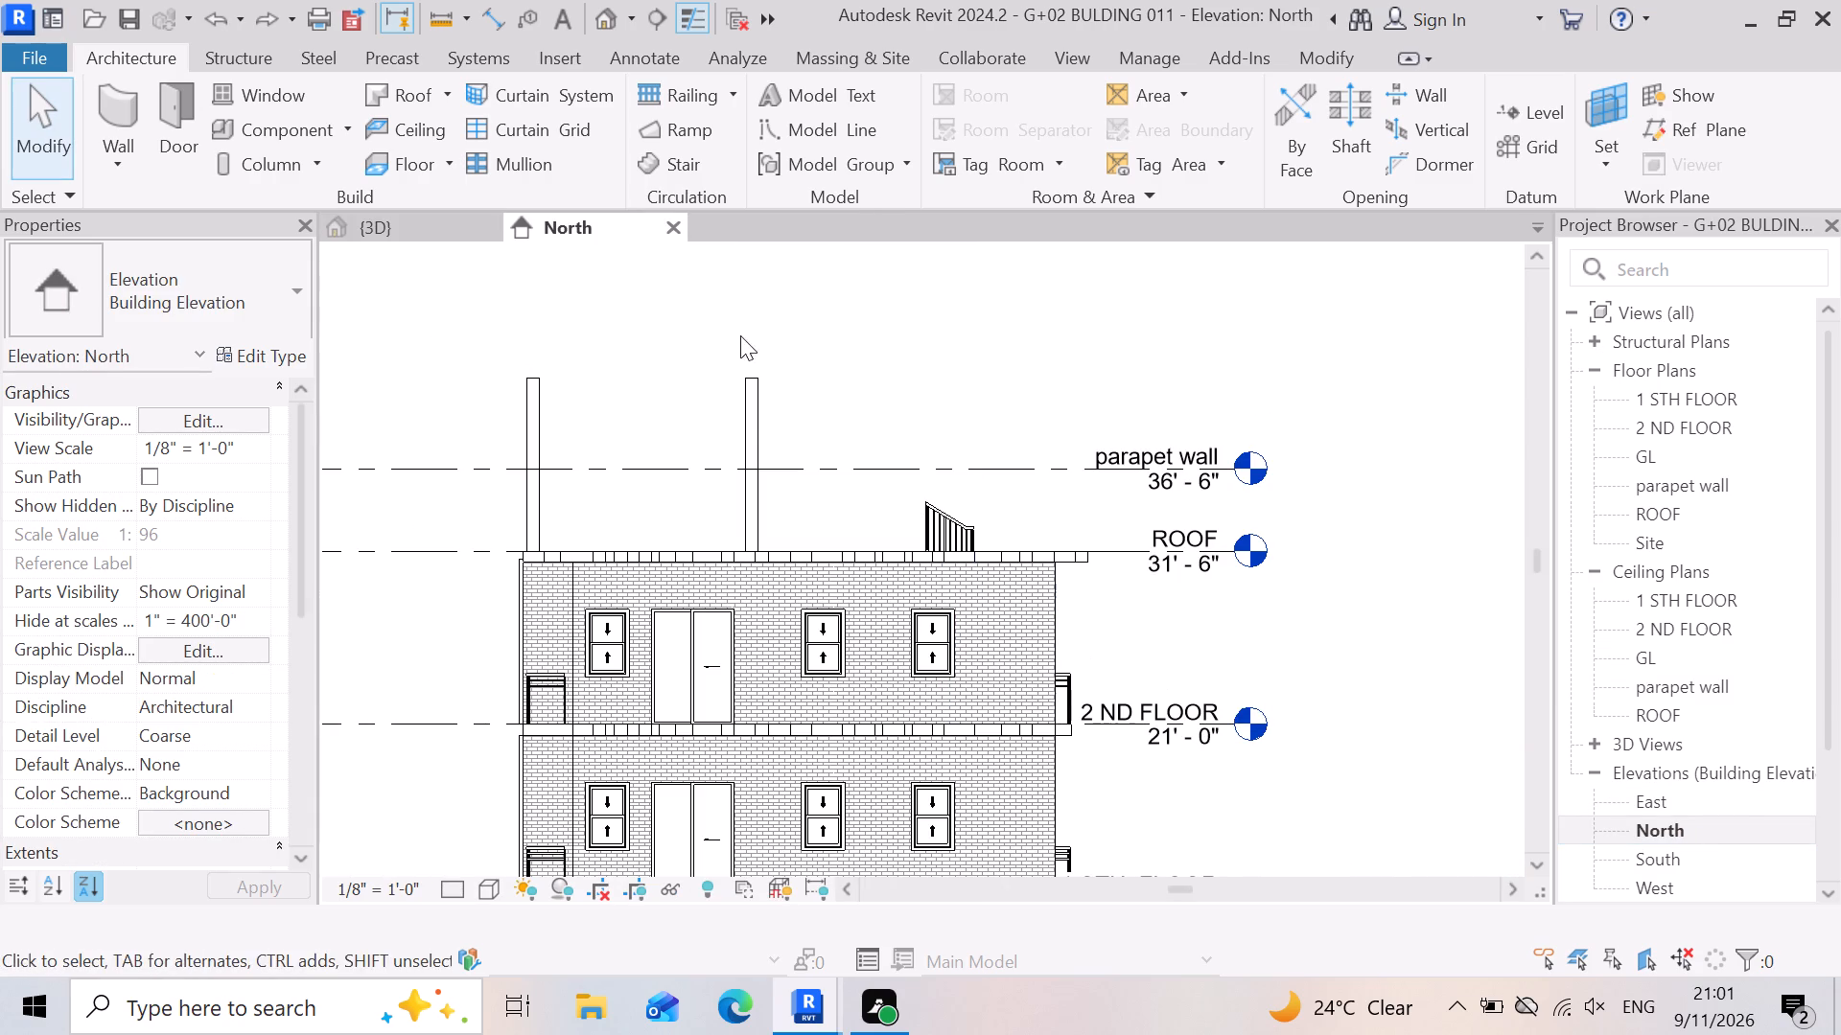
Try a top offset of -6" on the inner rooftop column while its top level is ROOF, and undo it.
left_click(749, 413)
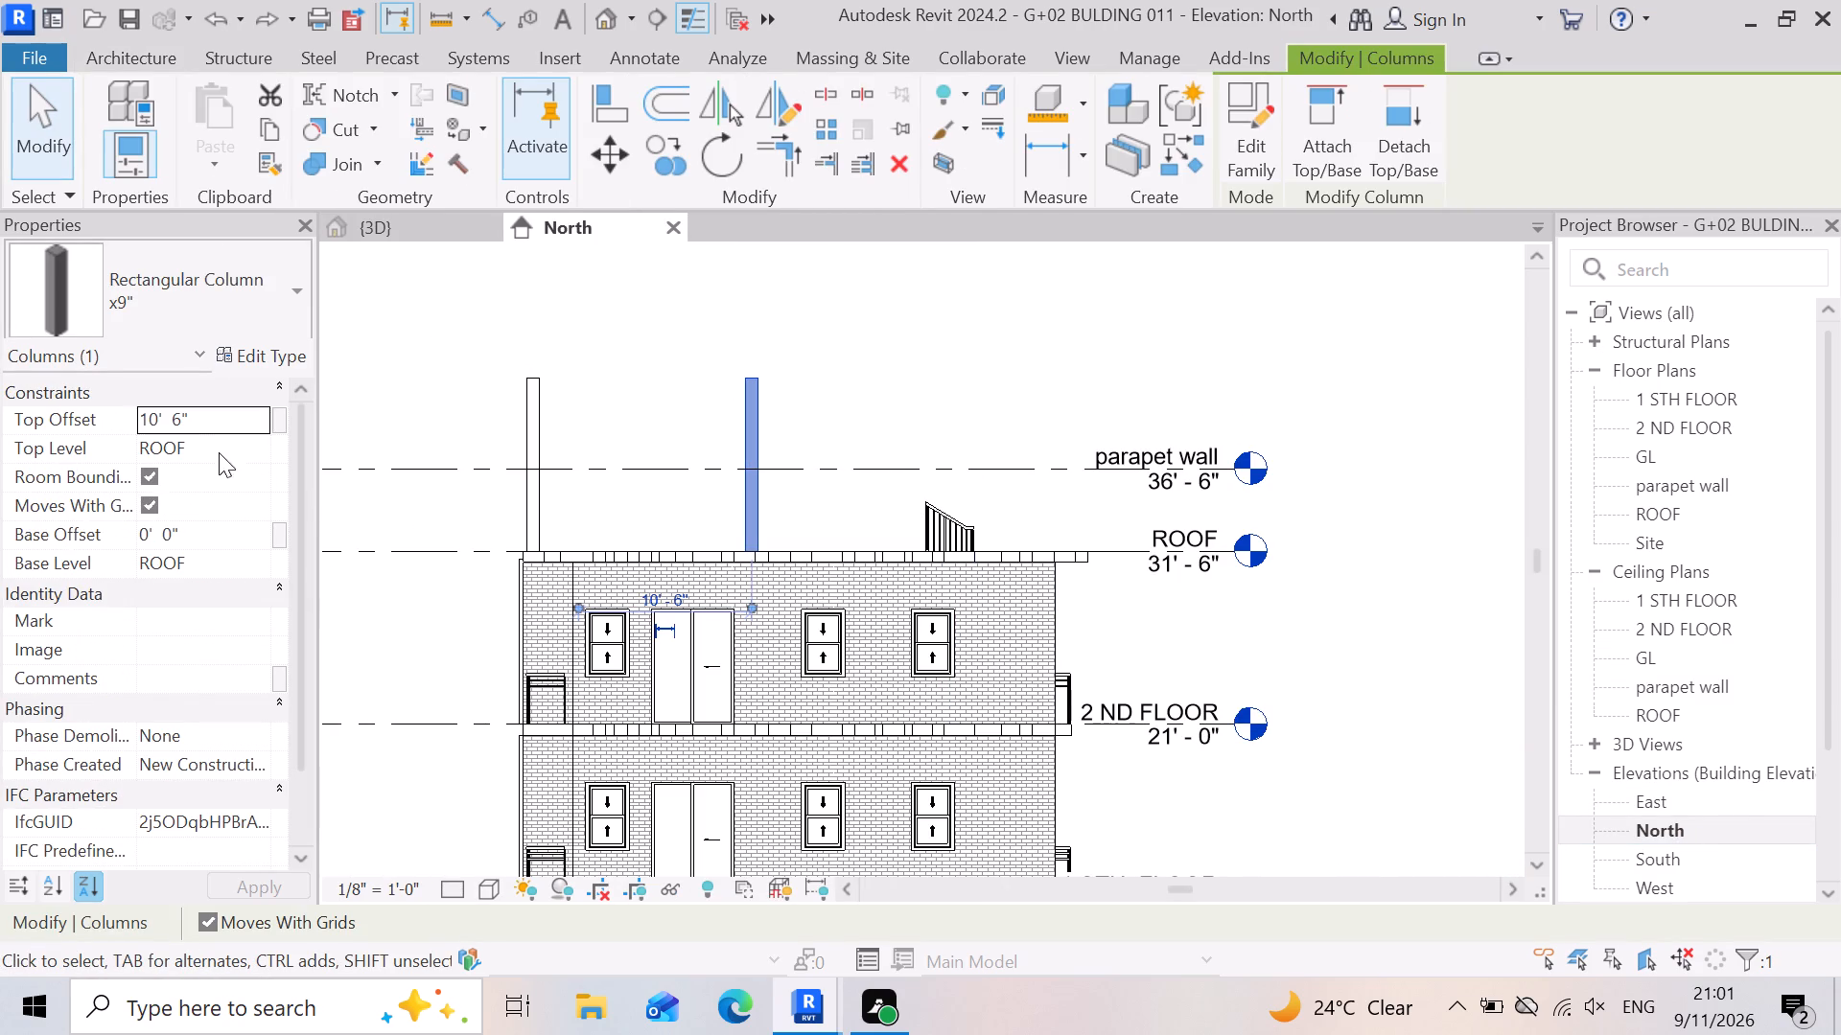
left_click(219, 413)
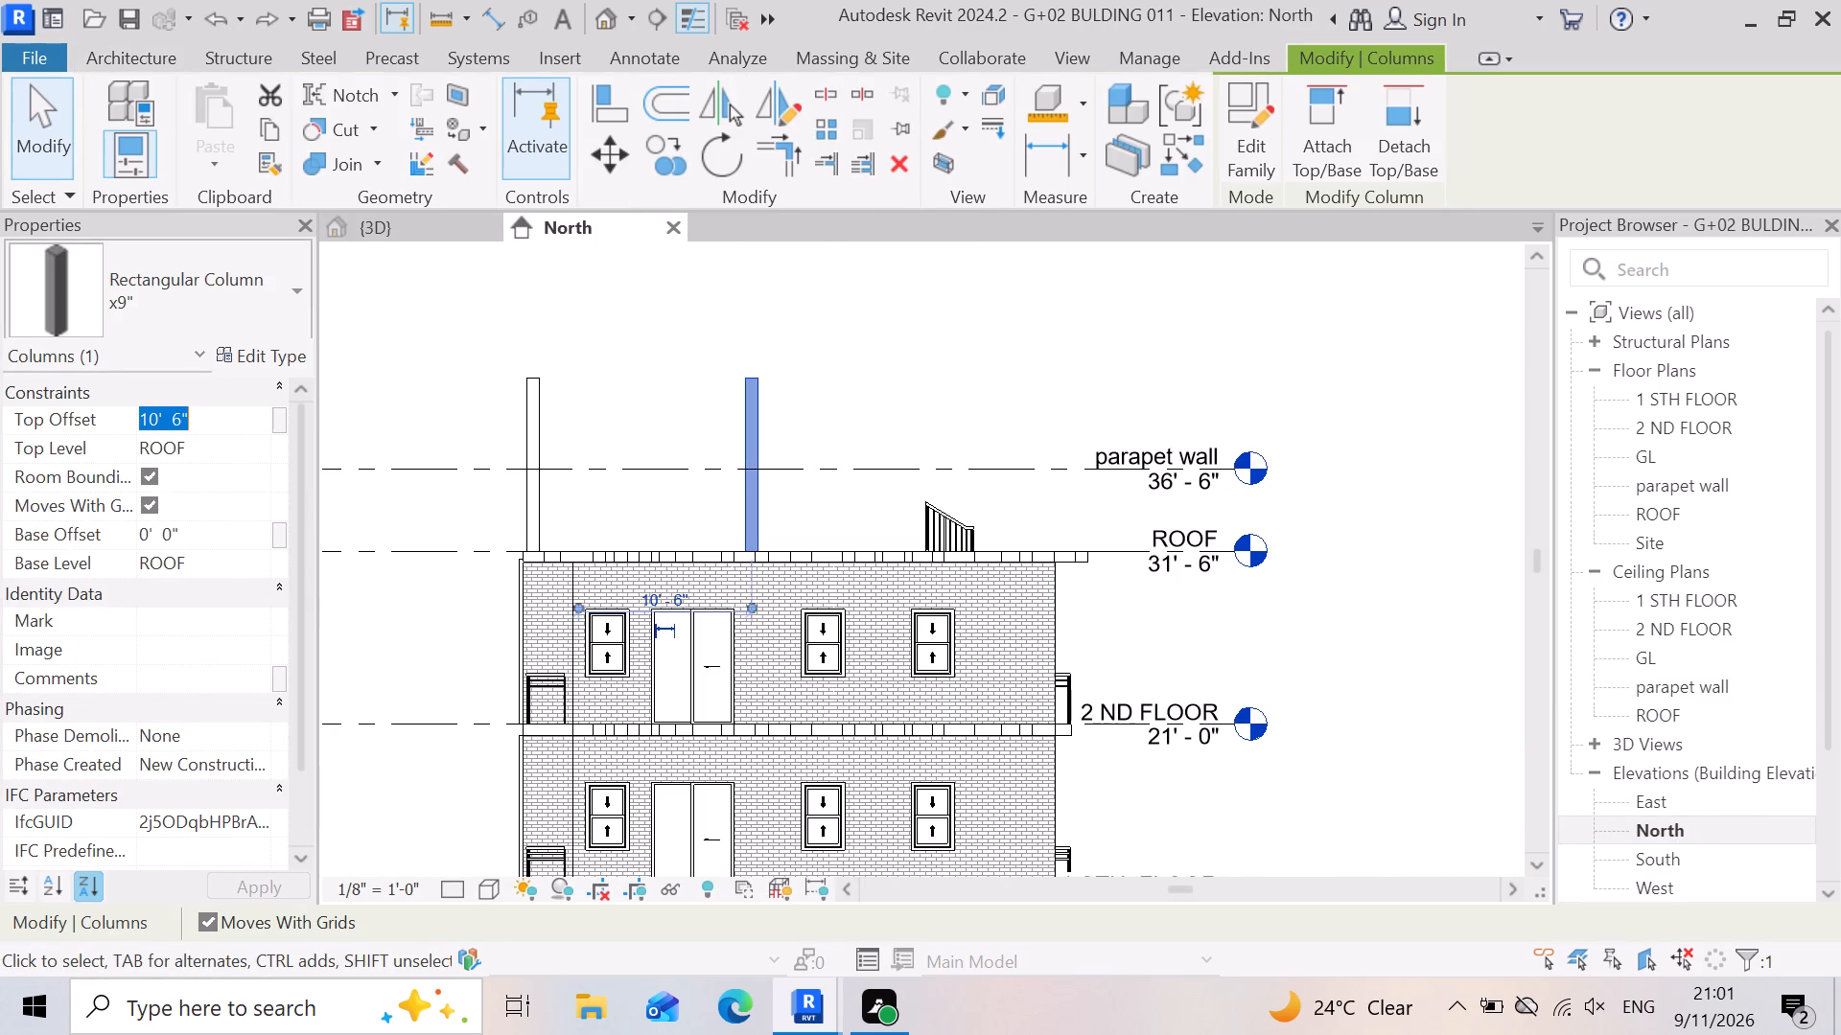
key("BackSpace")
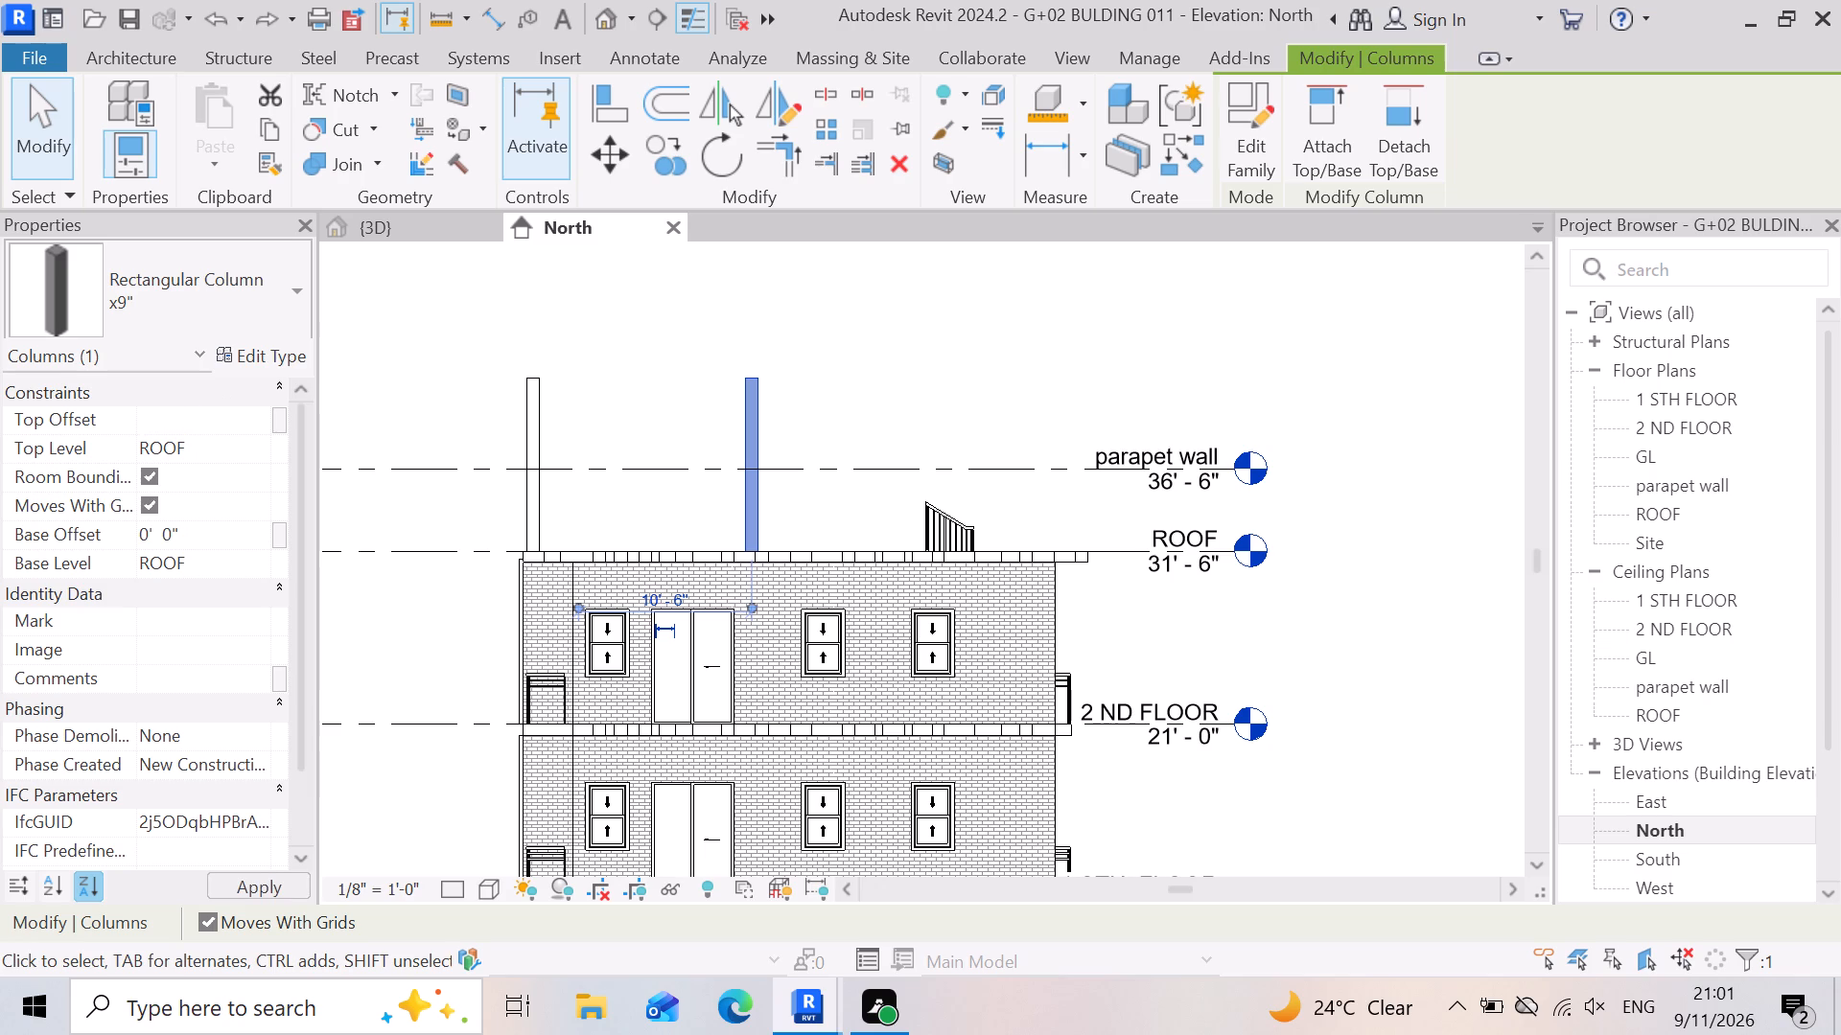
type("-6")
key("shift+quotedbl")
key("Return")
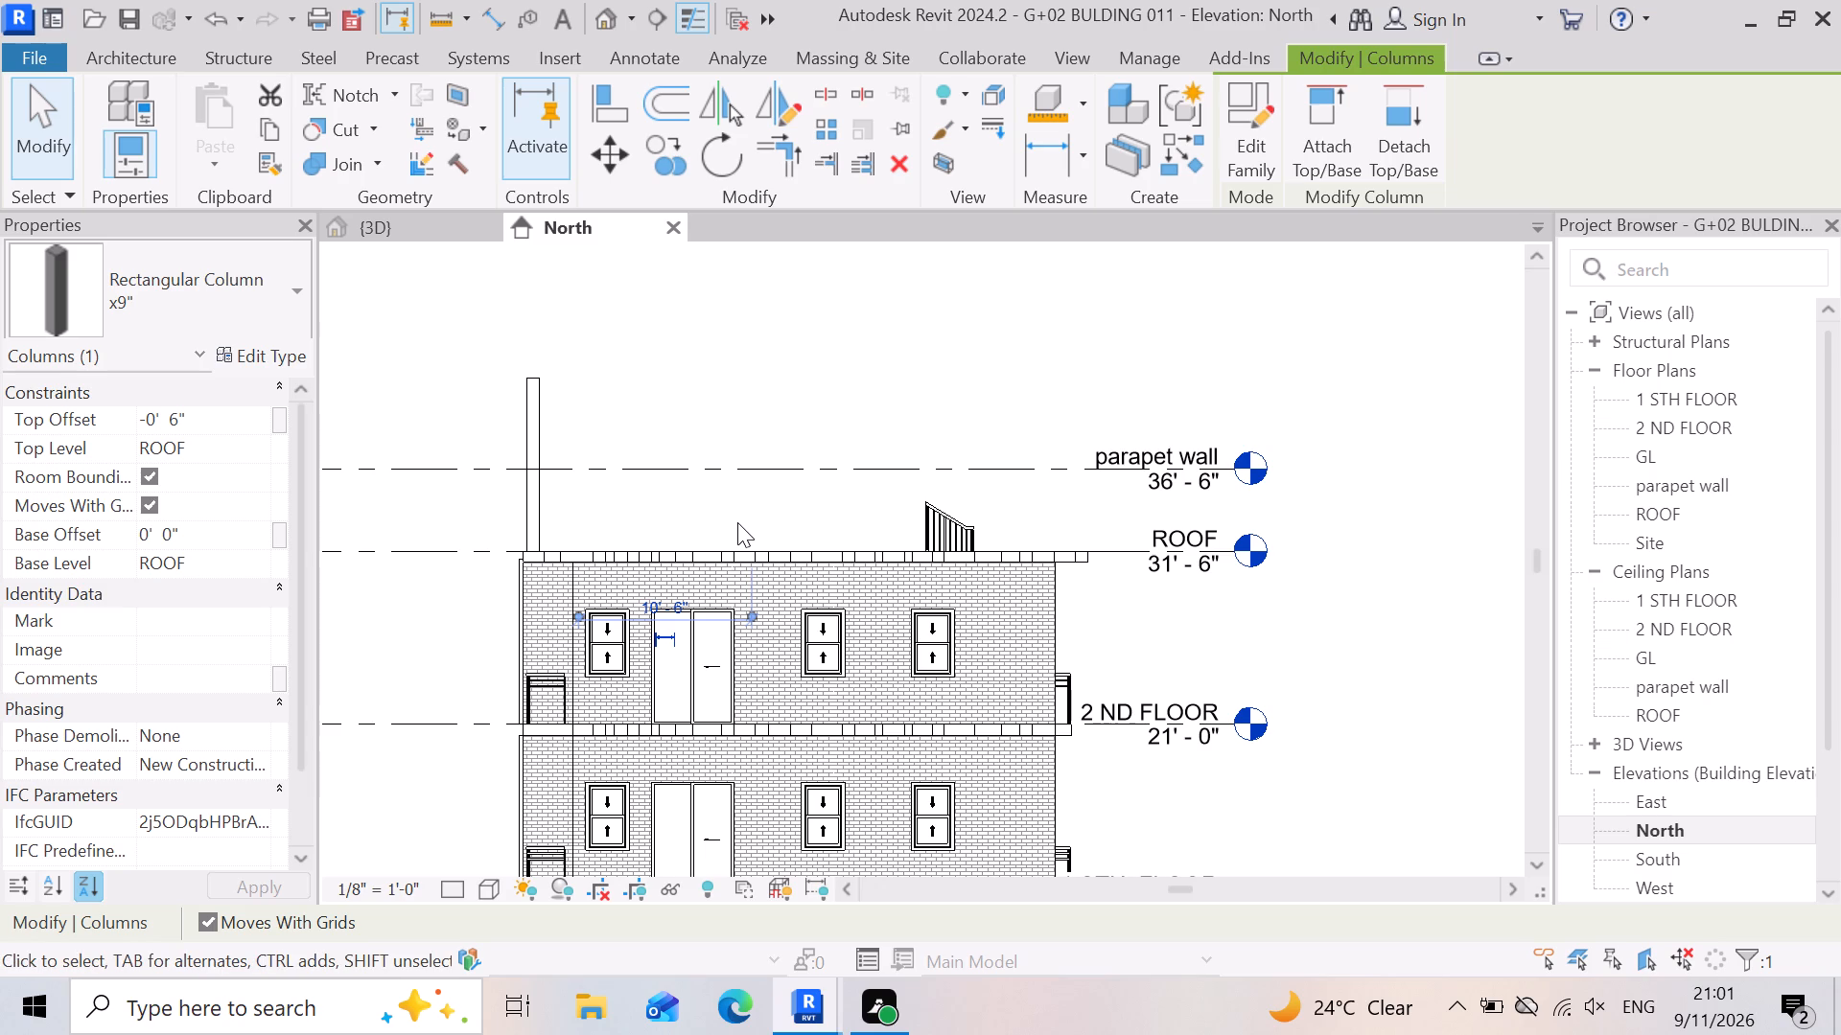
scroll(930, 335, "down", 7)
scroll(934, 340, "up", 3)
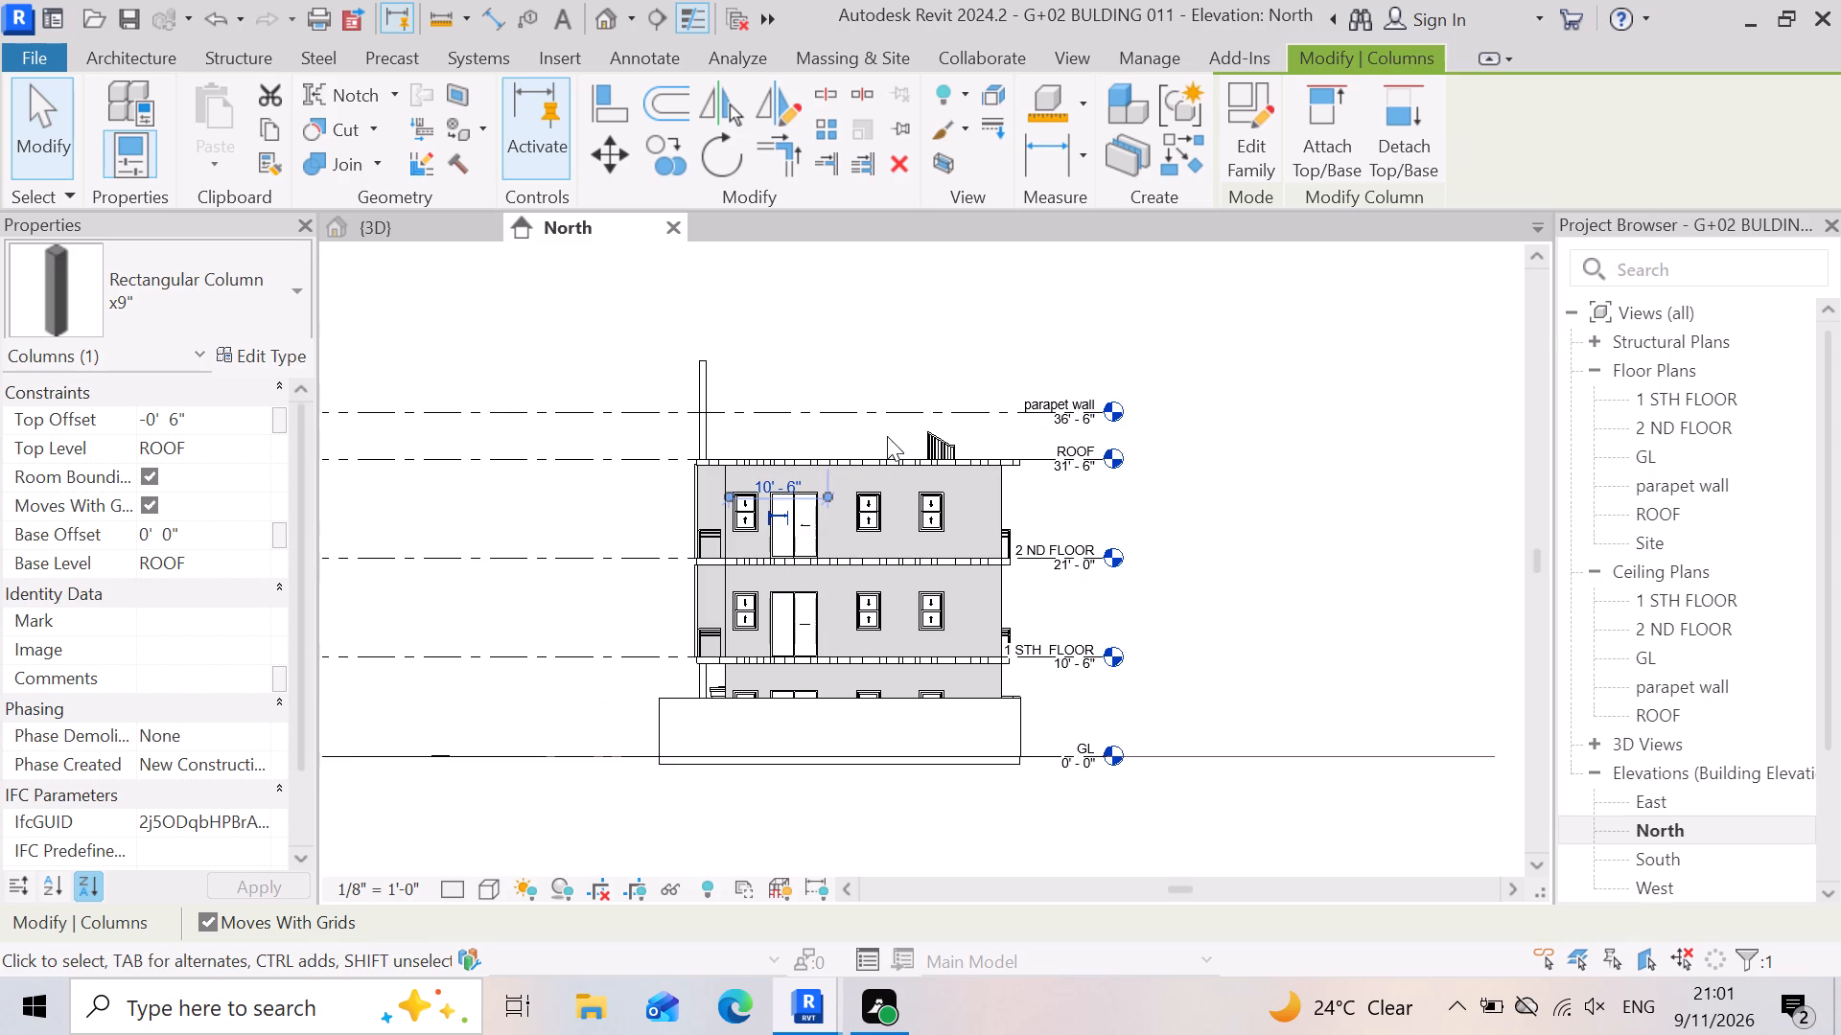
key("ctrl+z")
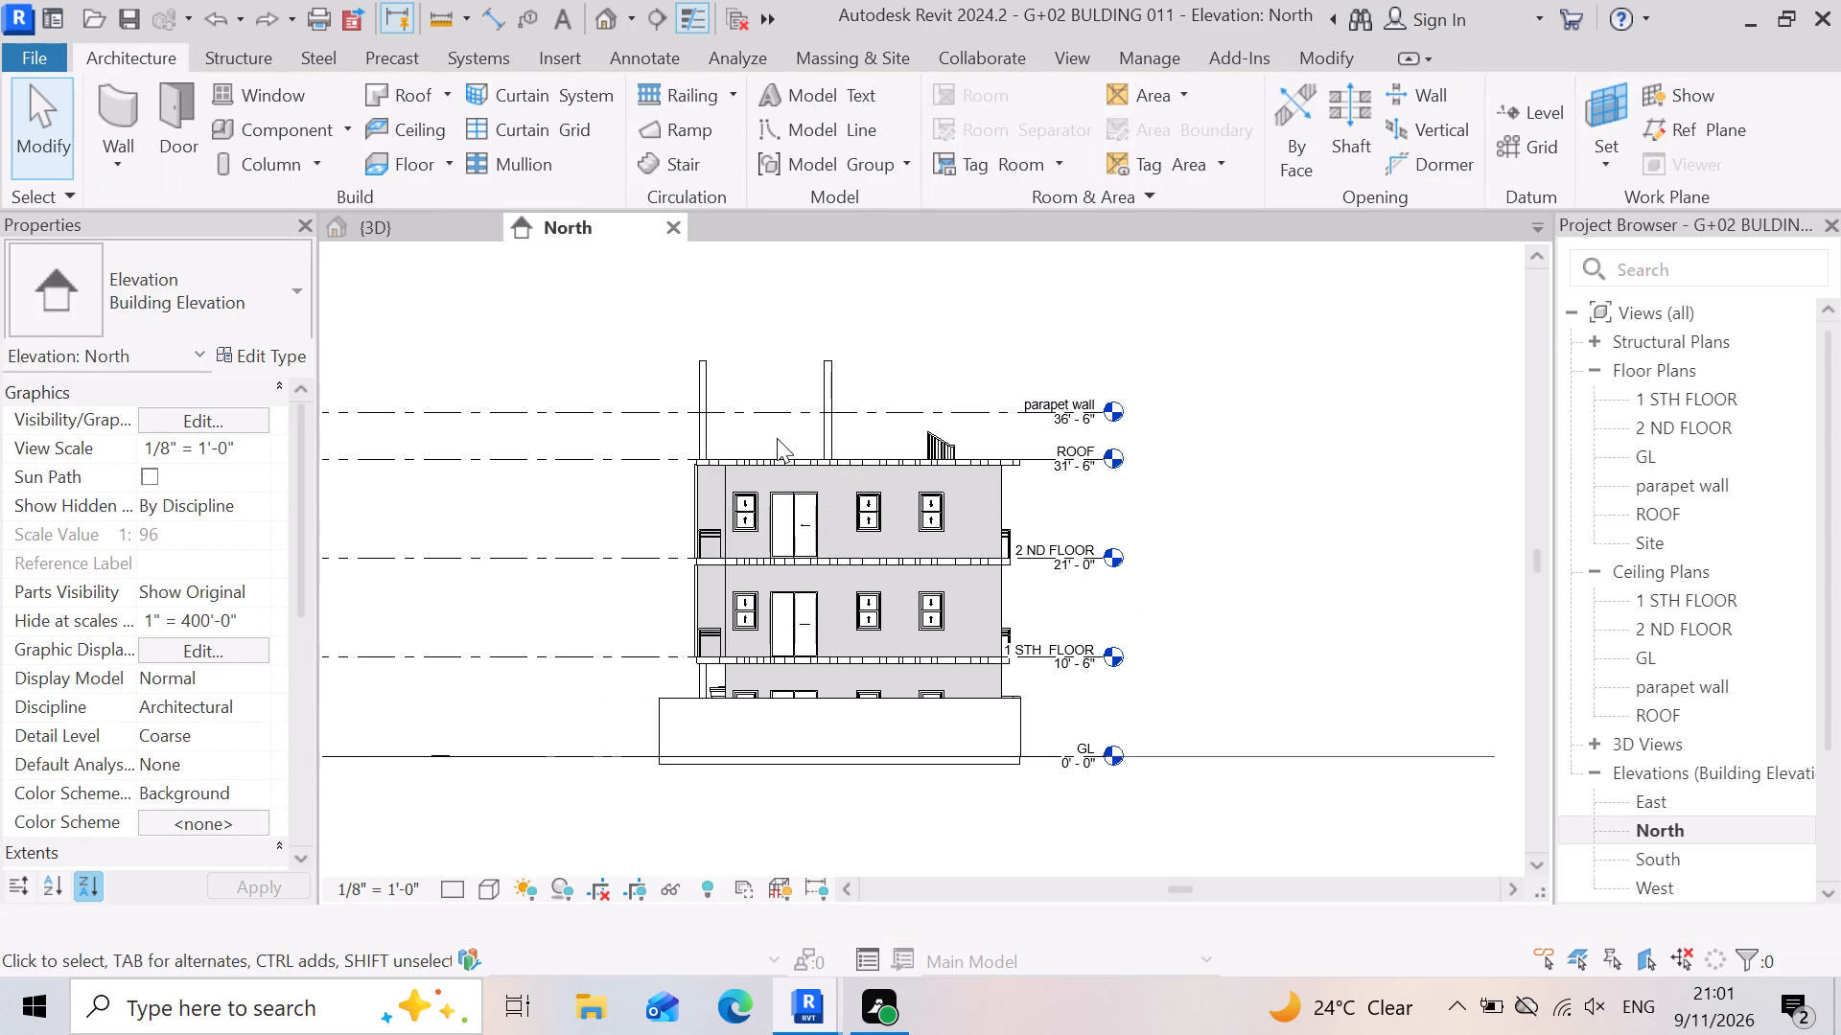
Set the top level of the inner rooftop column to parapet wall.
scroll(803, 424, "up", 4)
left_click(847, 344)
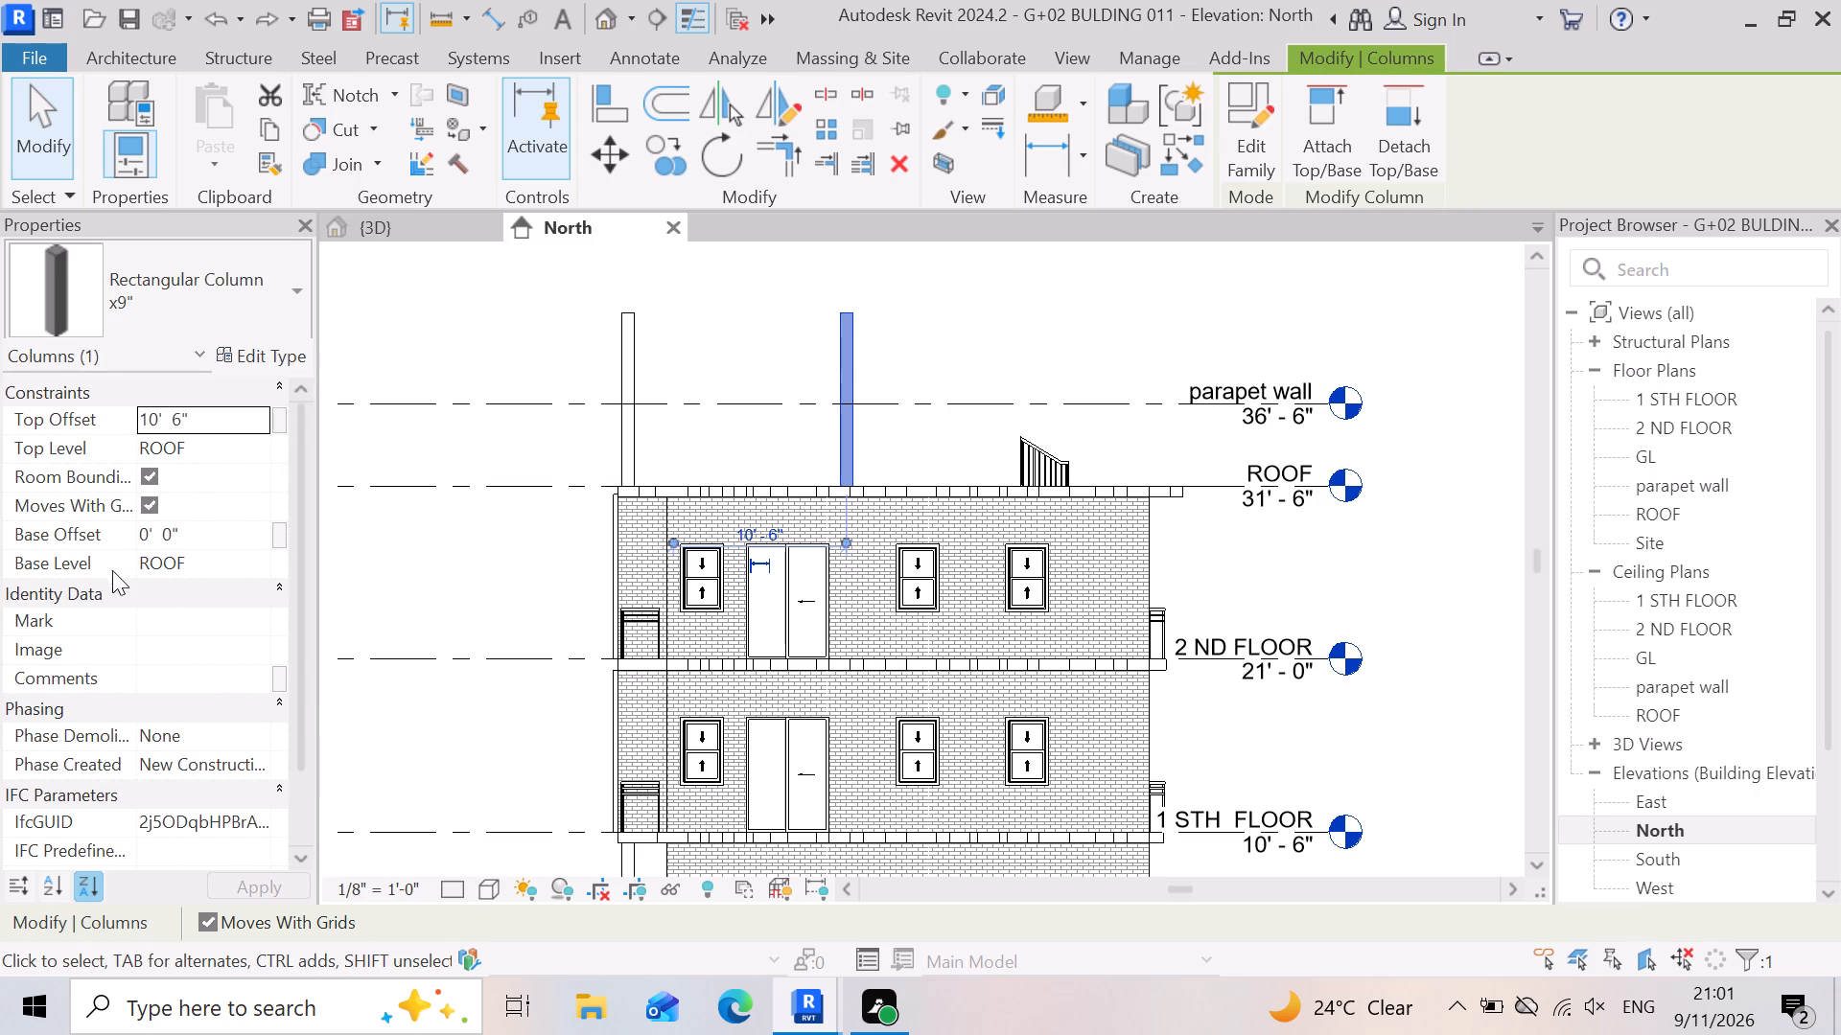
left_click(227, 447)
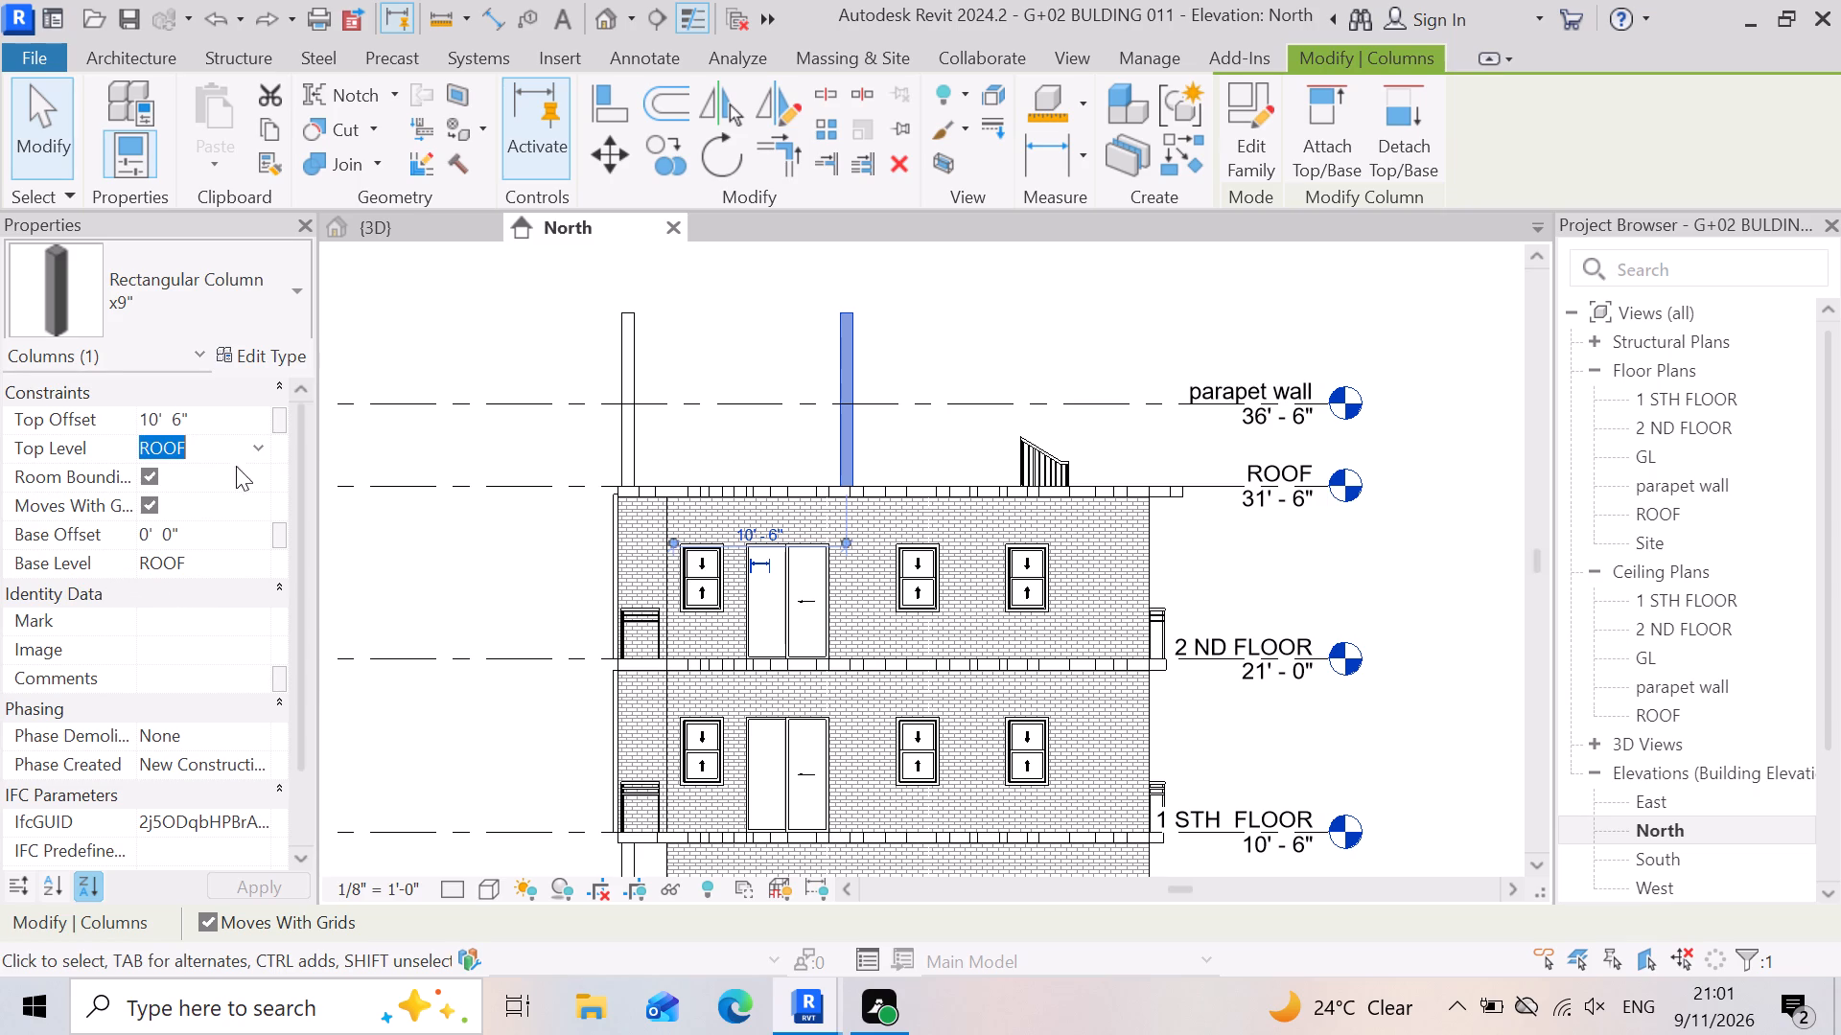
left_click(261, 443)
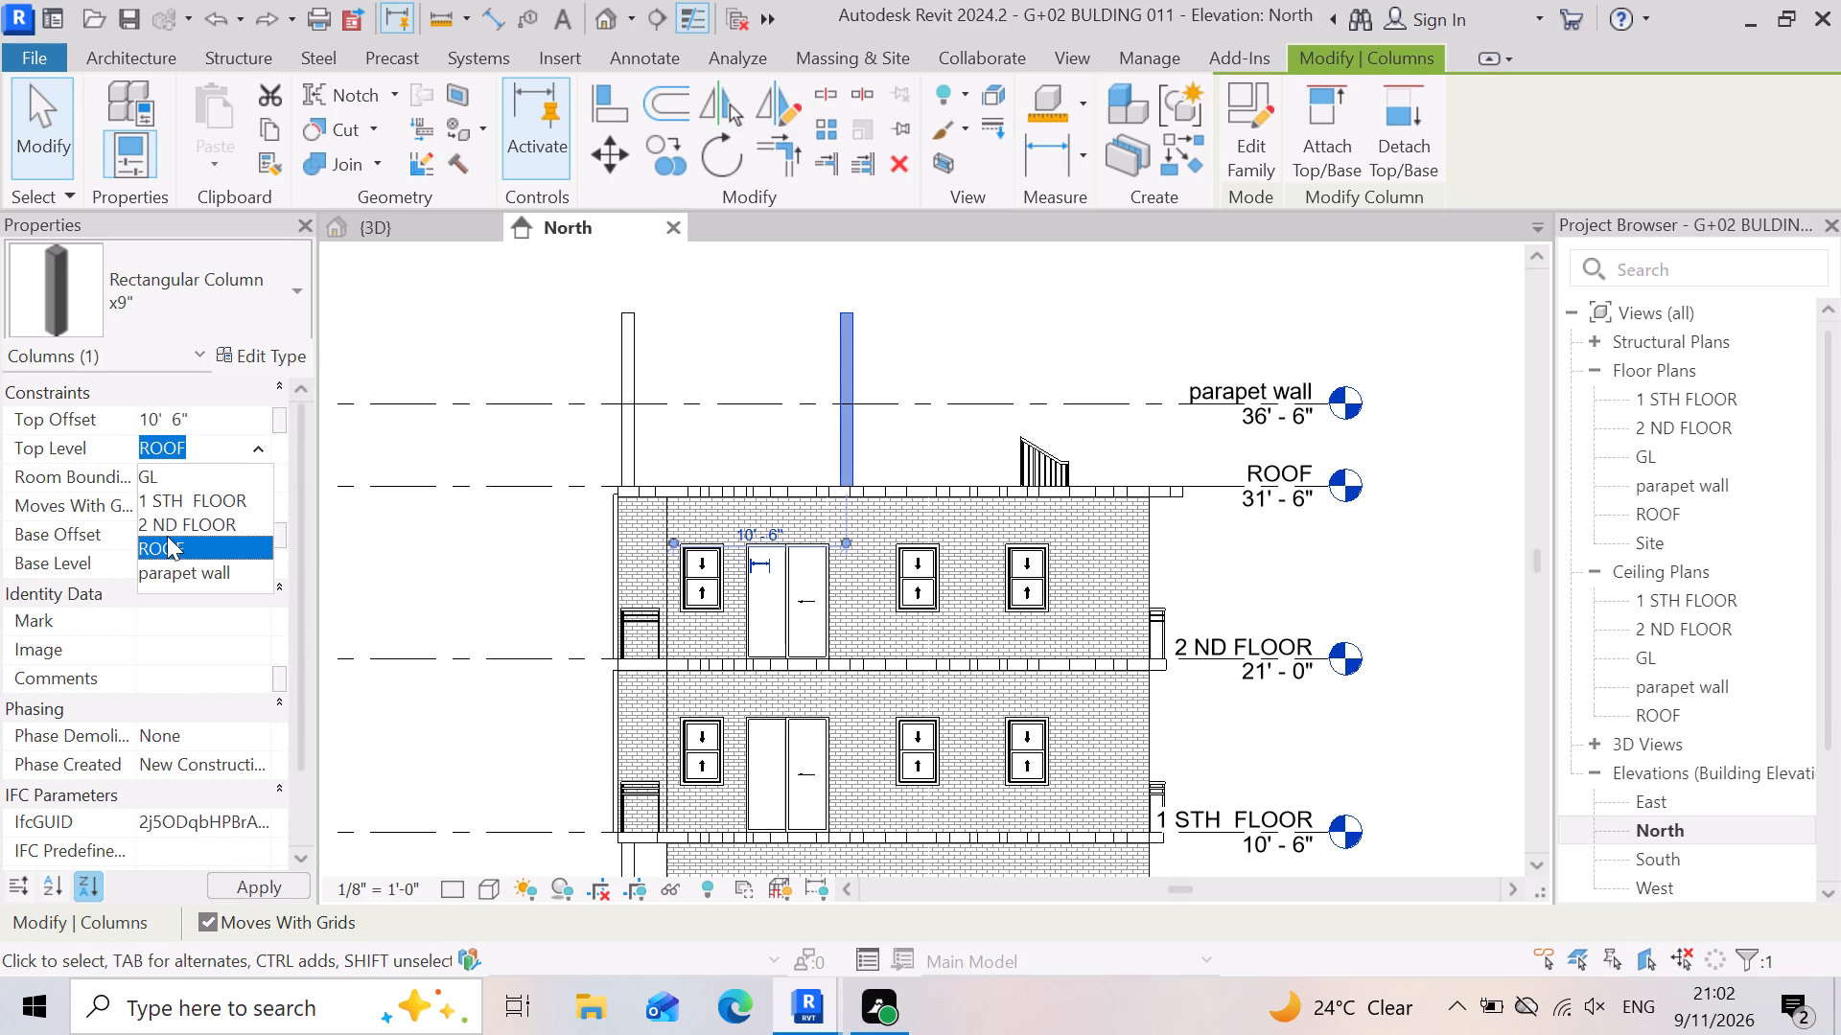
left_click(175, 570)
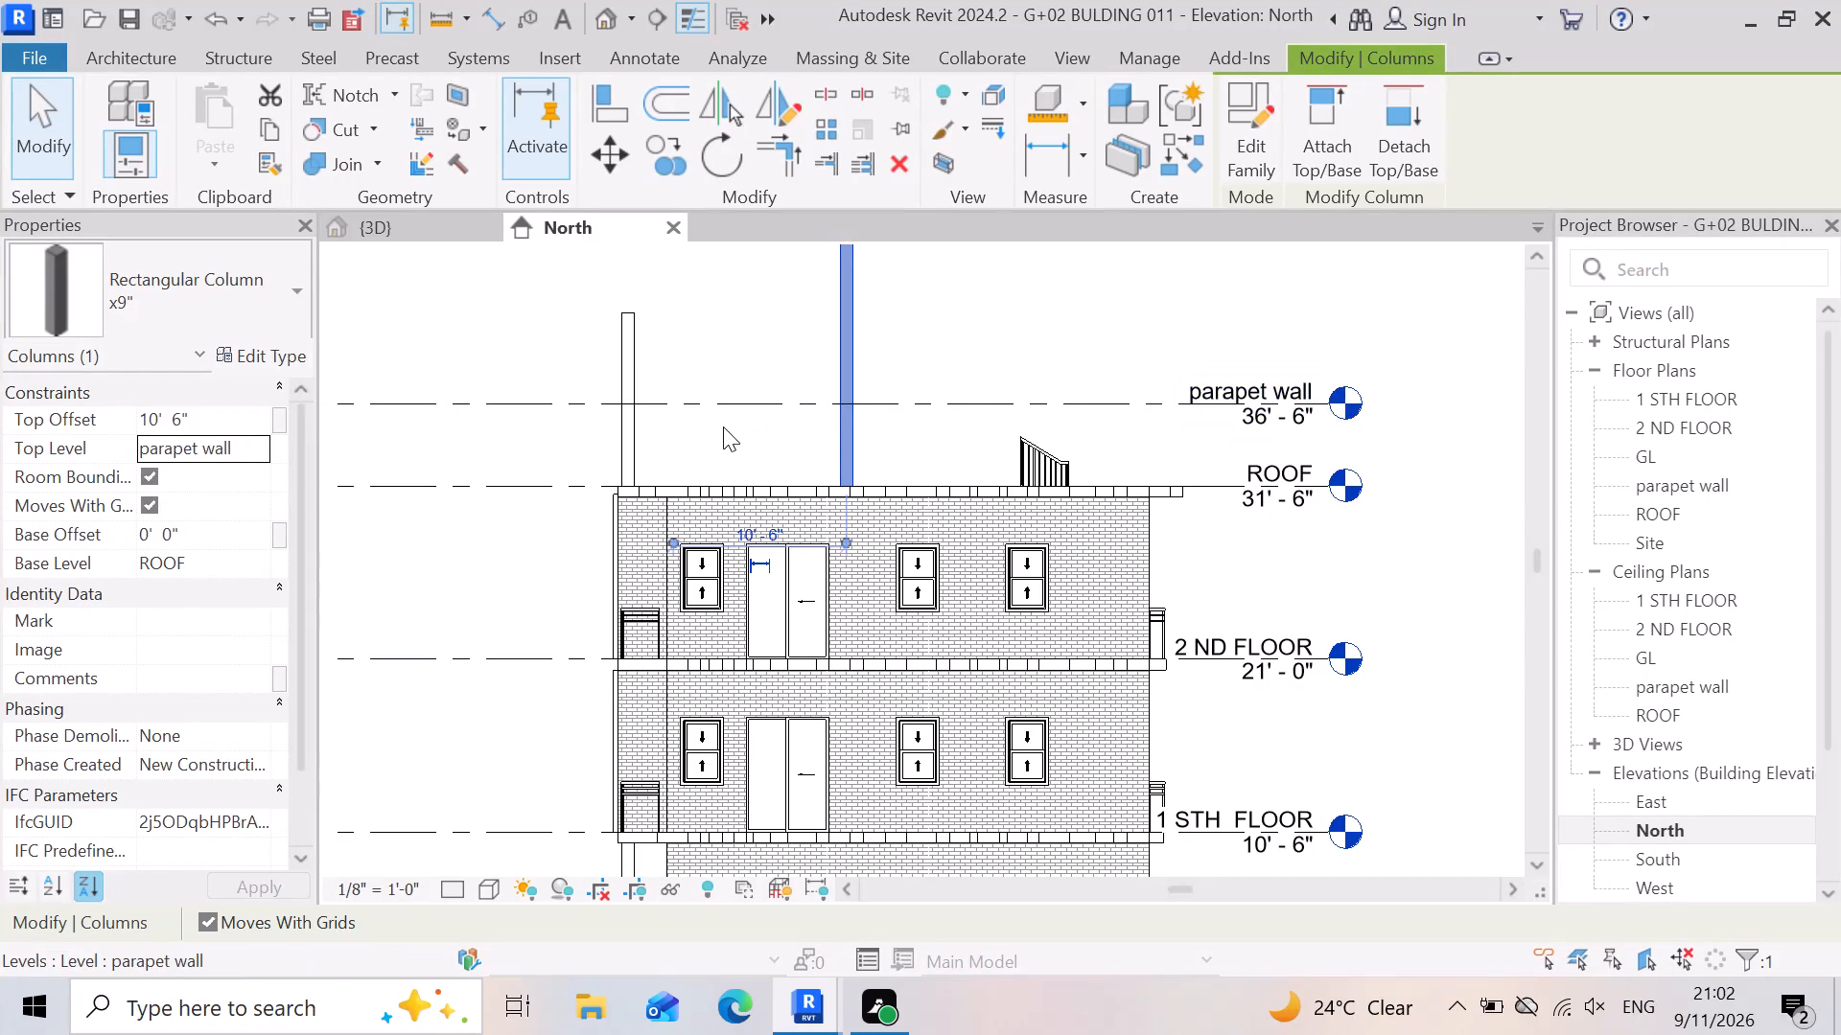
scroll(771, 402, "down", 5)
left_click(1208, 691)
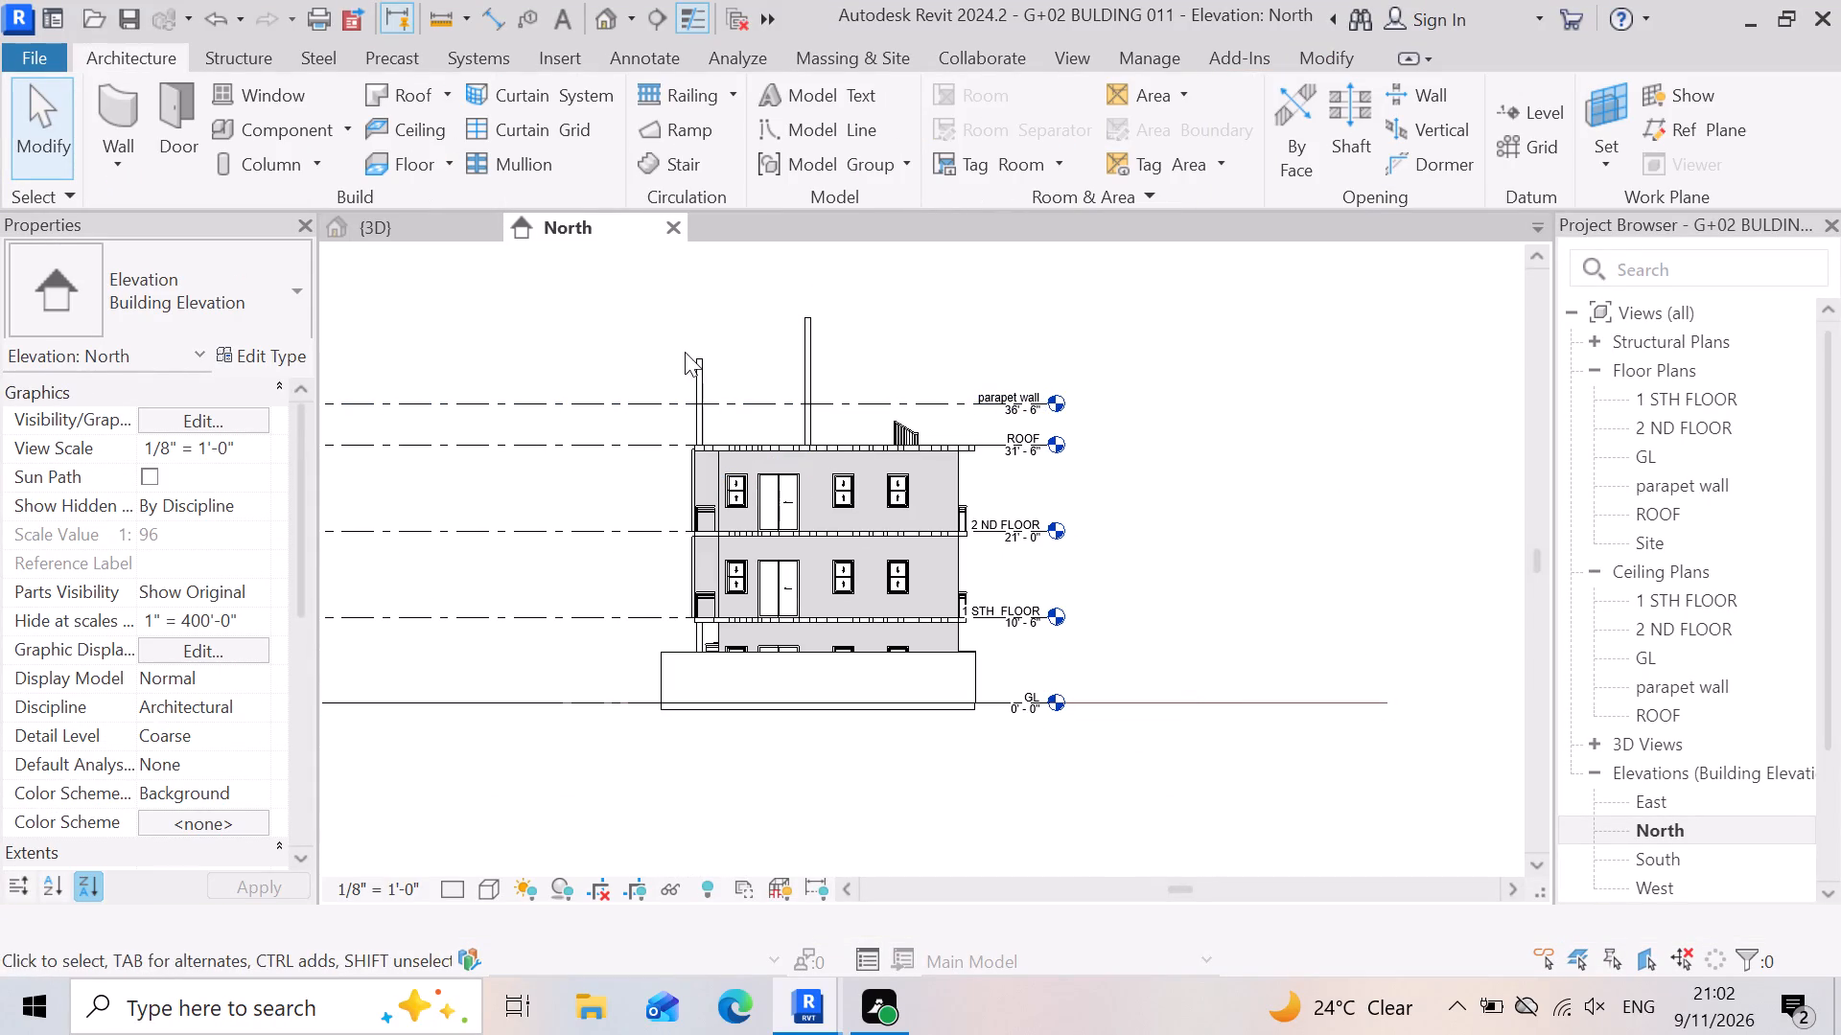
Set the top offset of the inner rooftop column to -6".
left_click(813, 363)
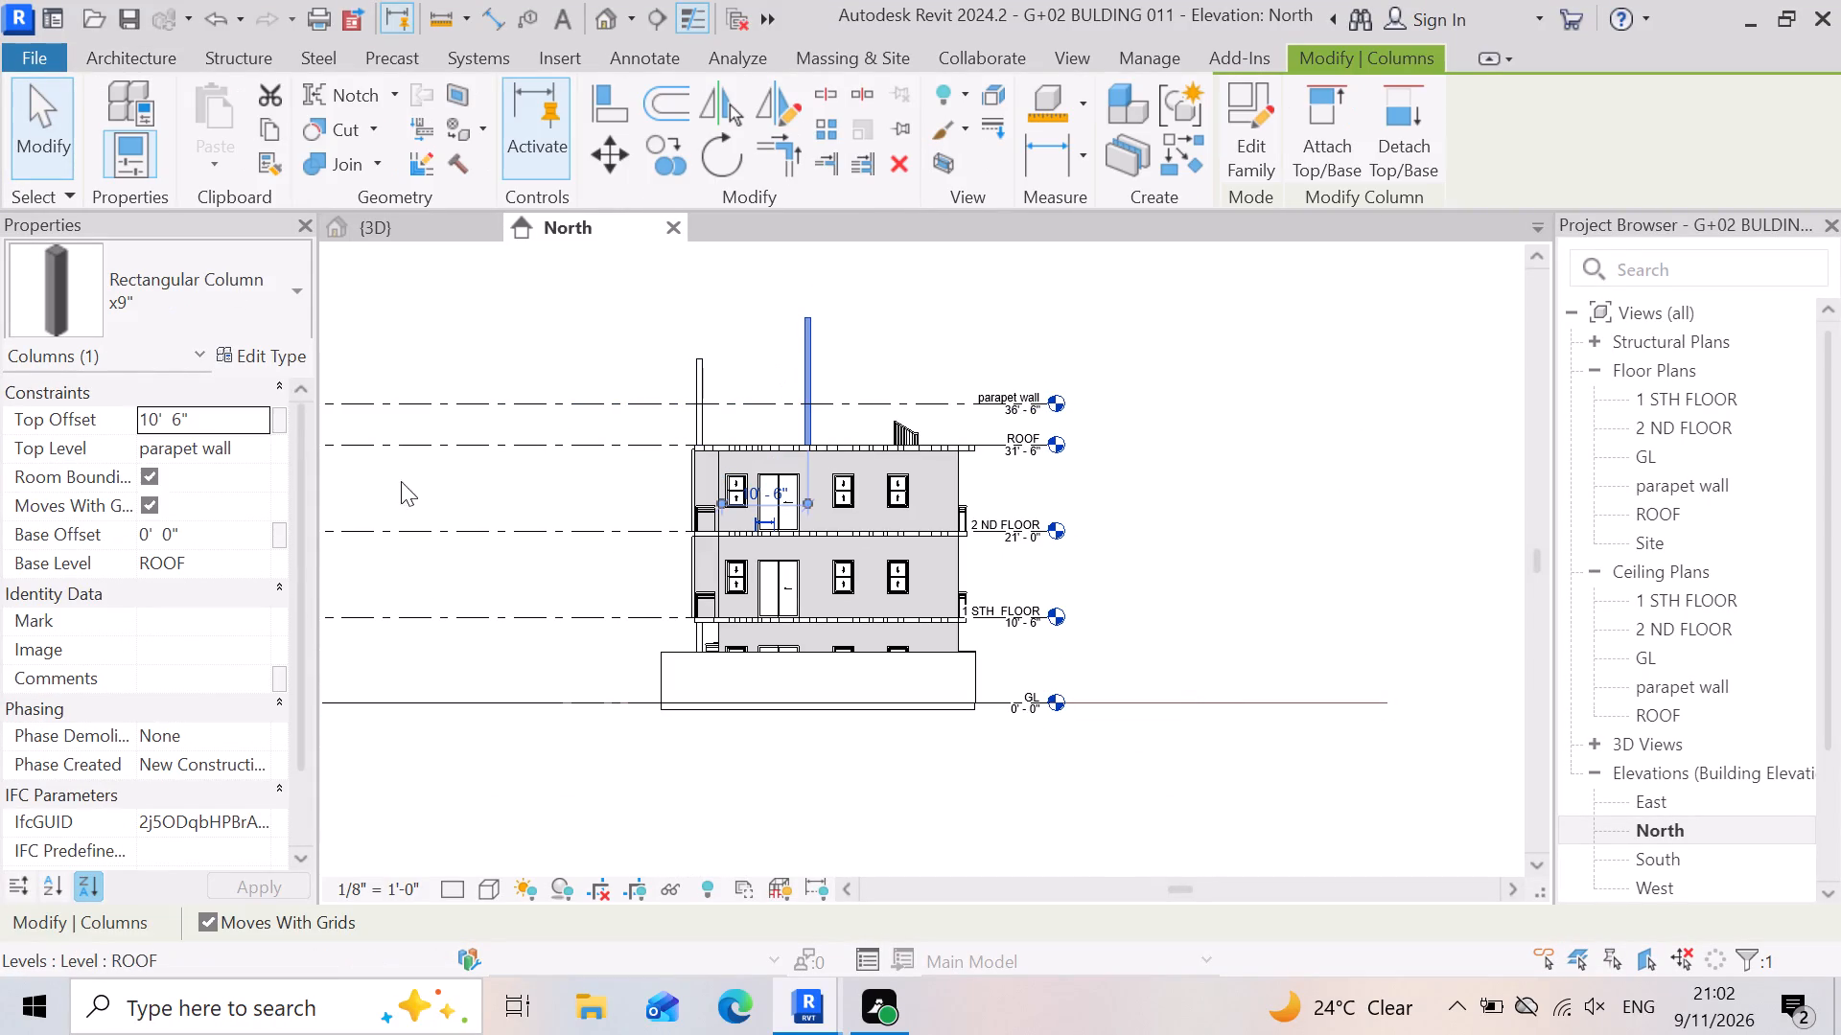
left_click(227, 425)
key("BackSpace")
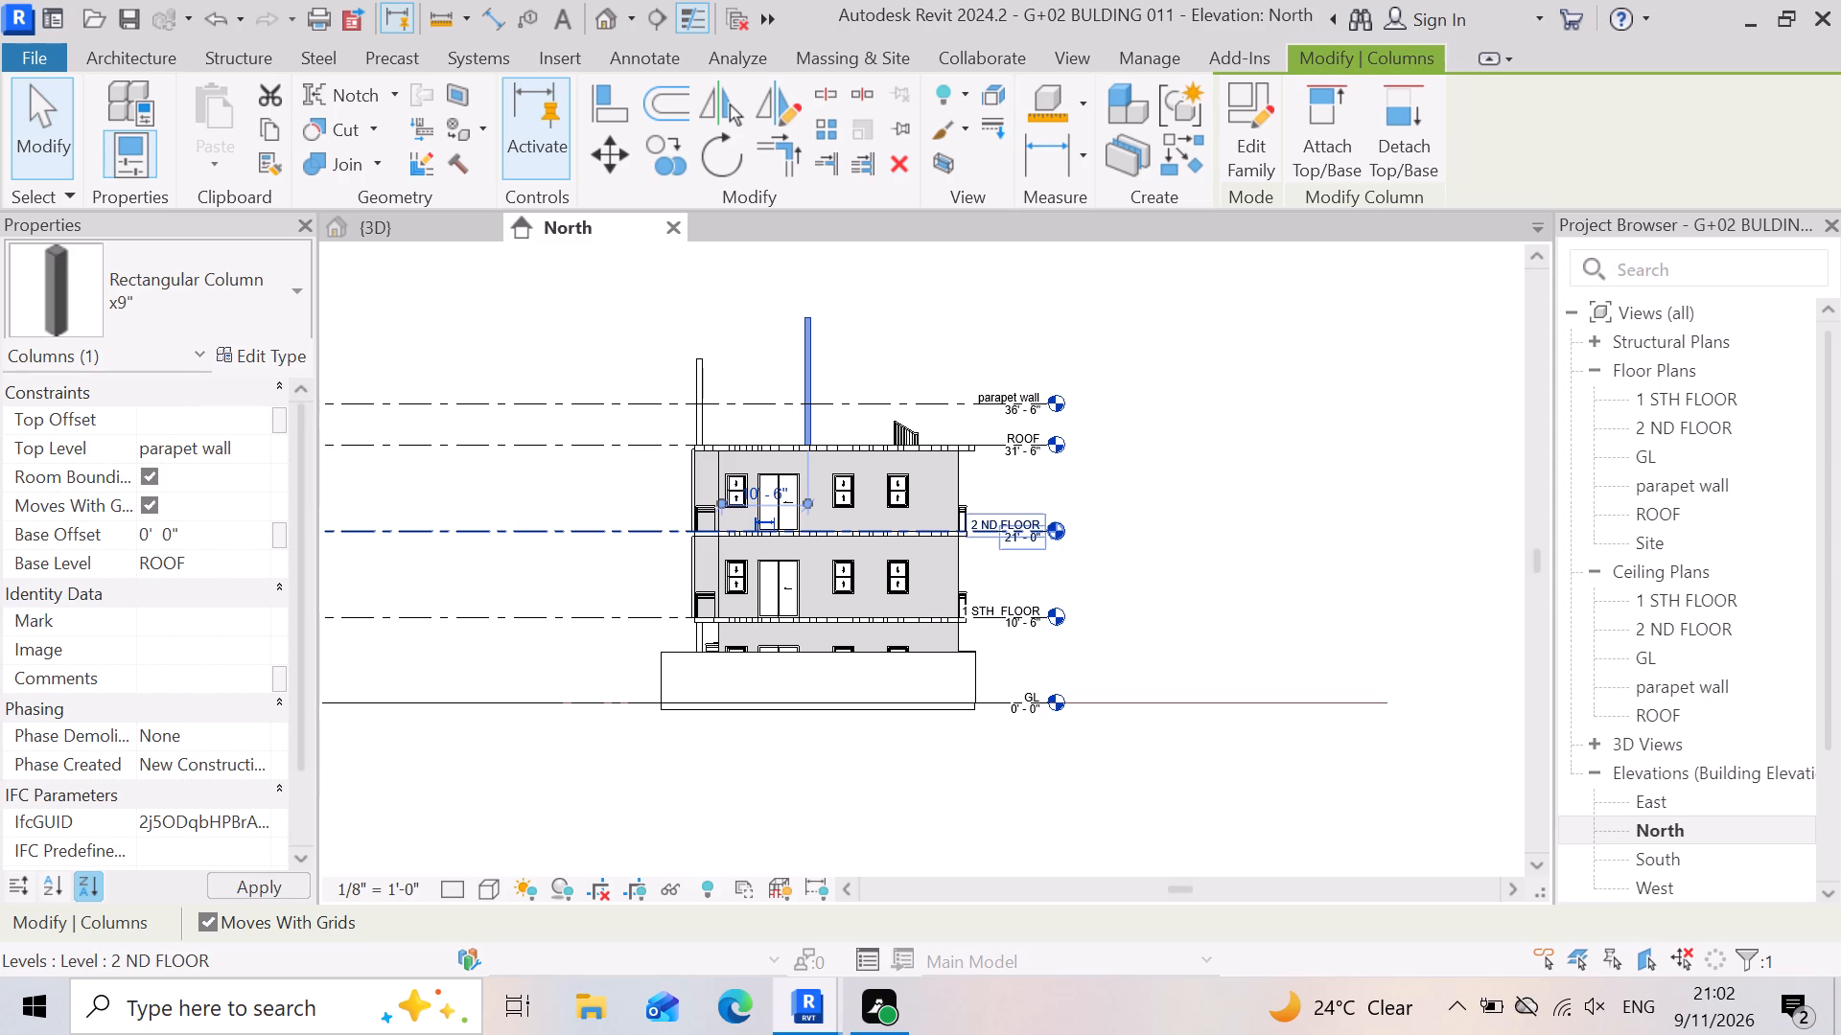
type("-6")
key("shift+quotedbl")
key("Return")
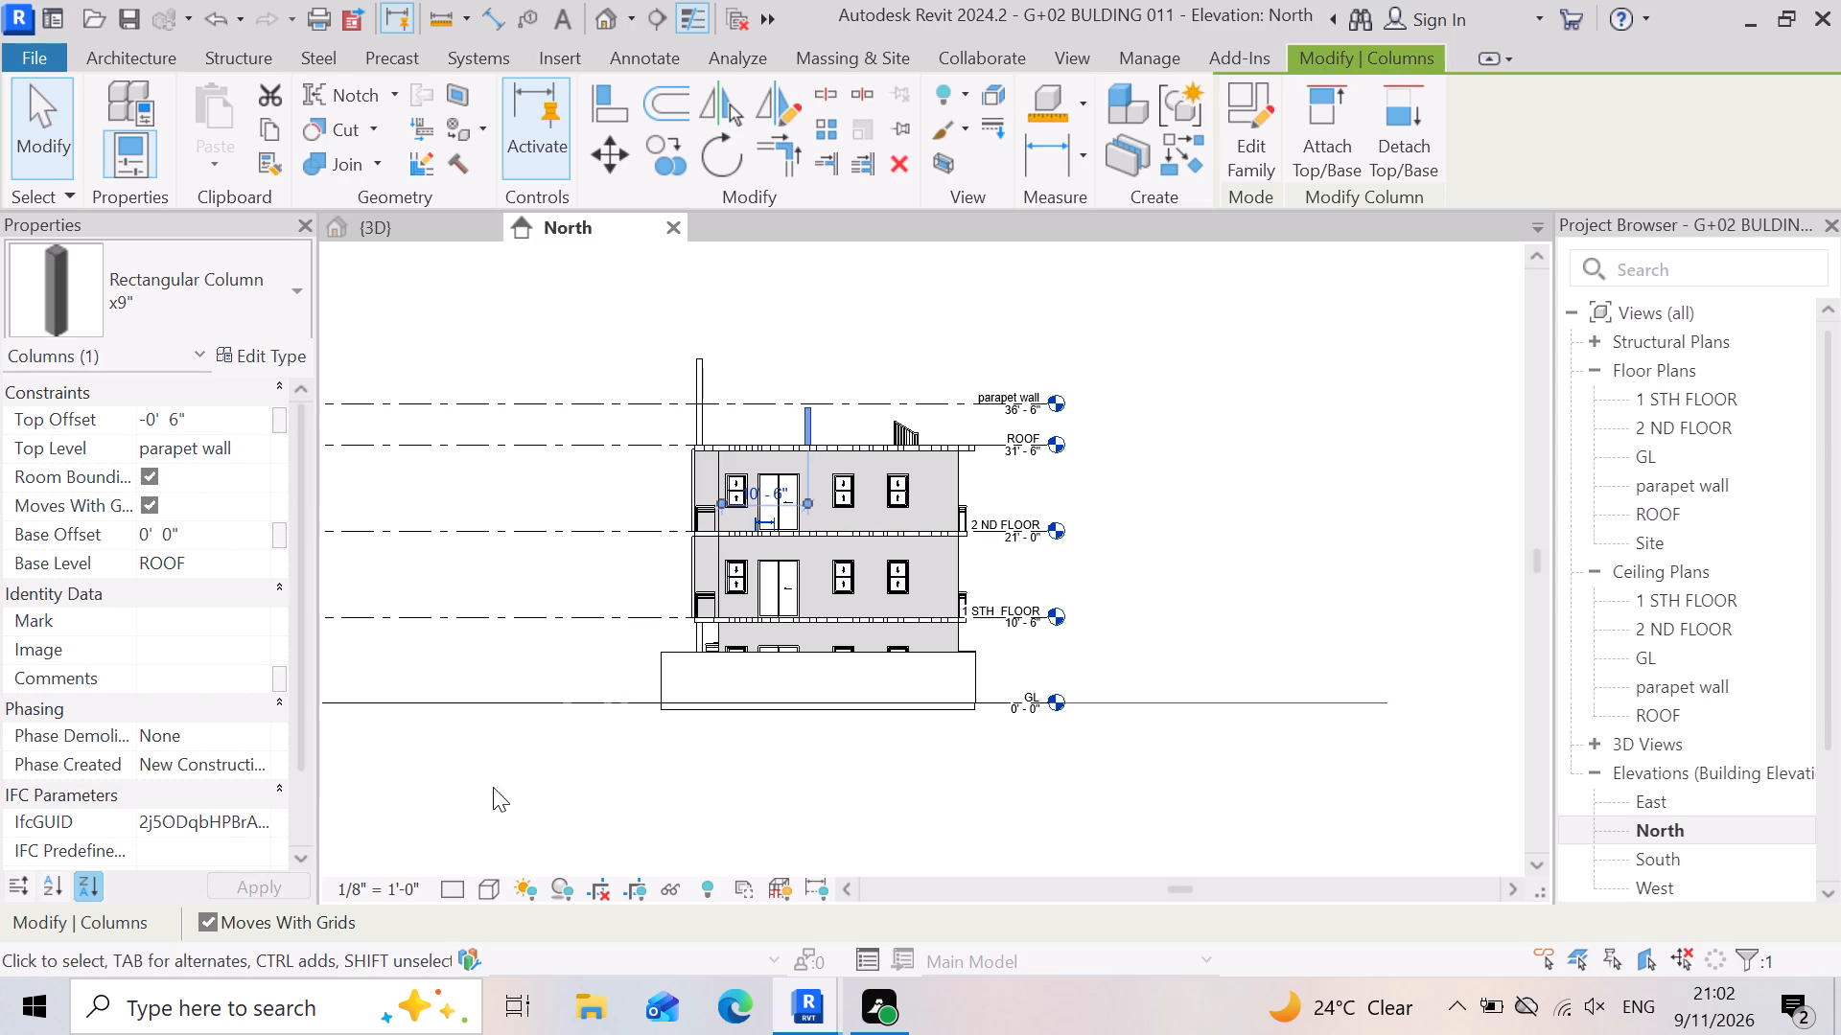
left_click(682, 822)
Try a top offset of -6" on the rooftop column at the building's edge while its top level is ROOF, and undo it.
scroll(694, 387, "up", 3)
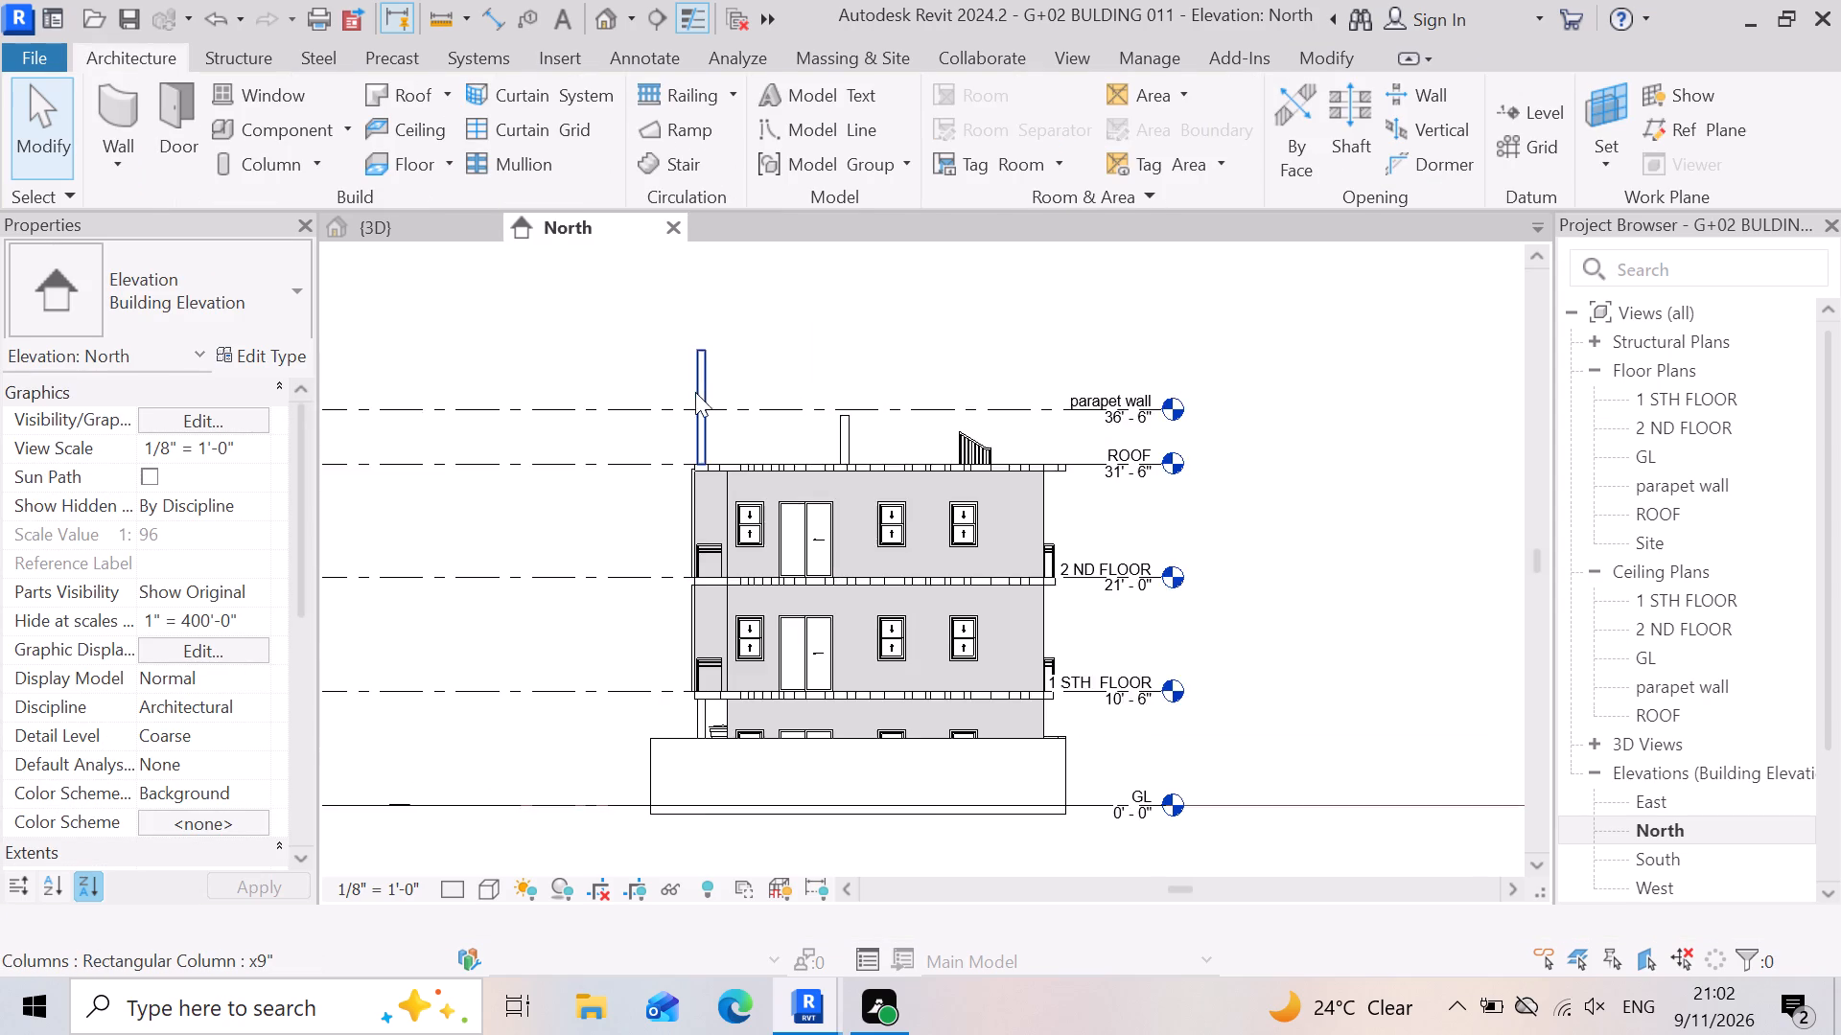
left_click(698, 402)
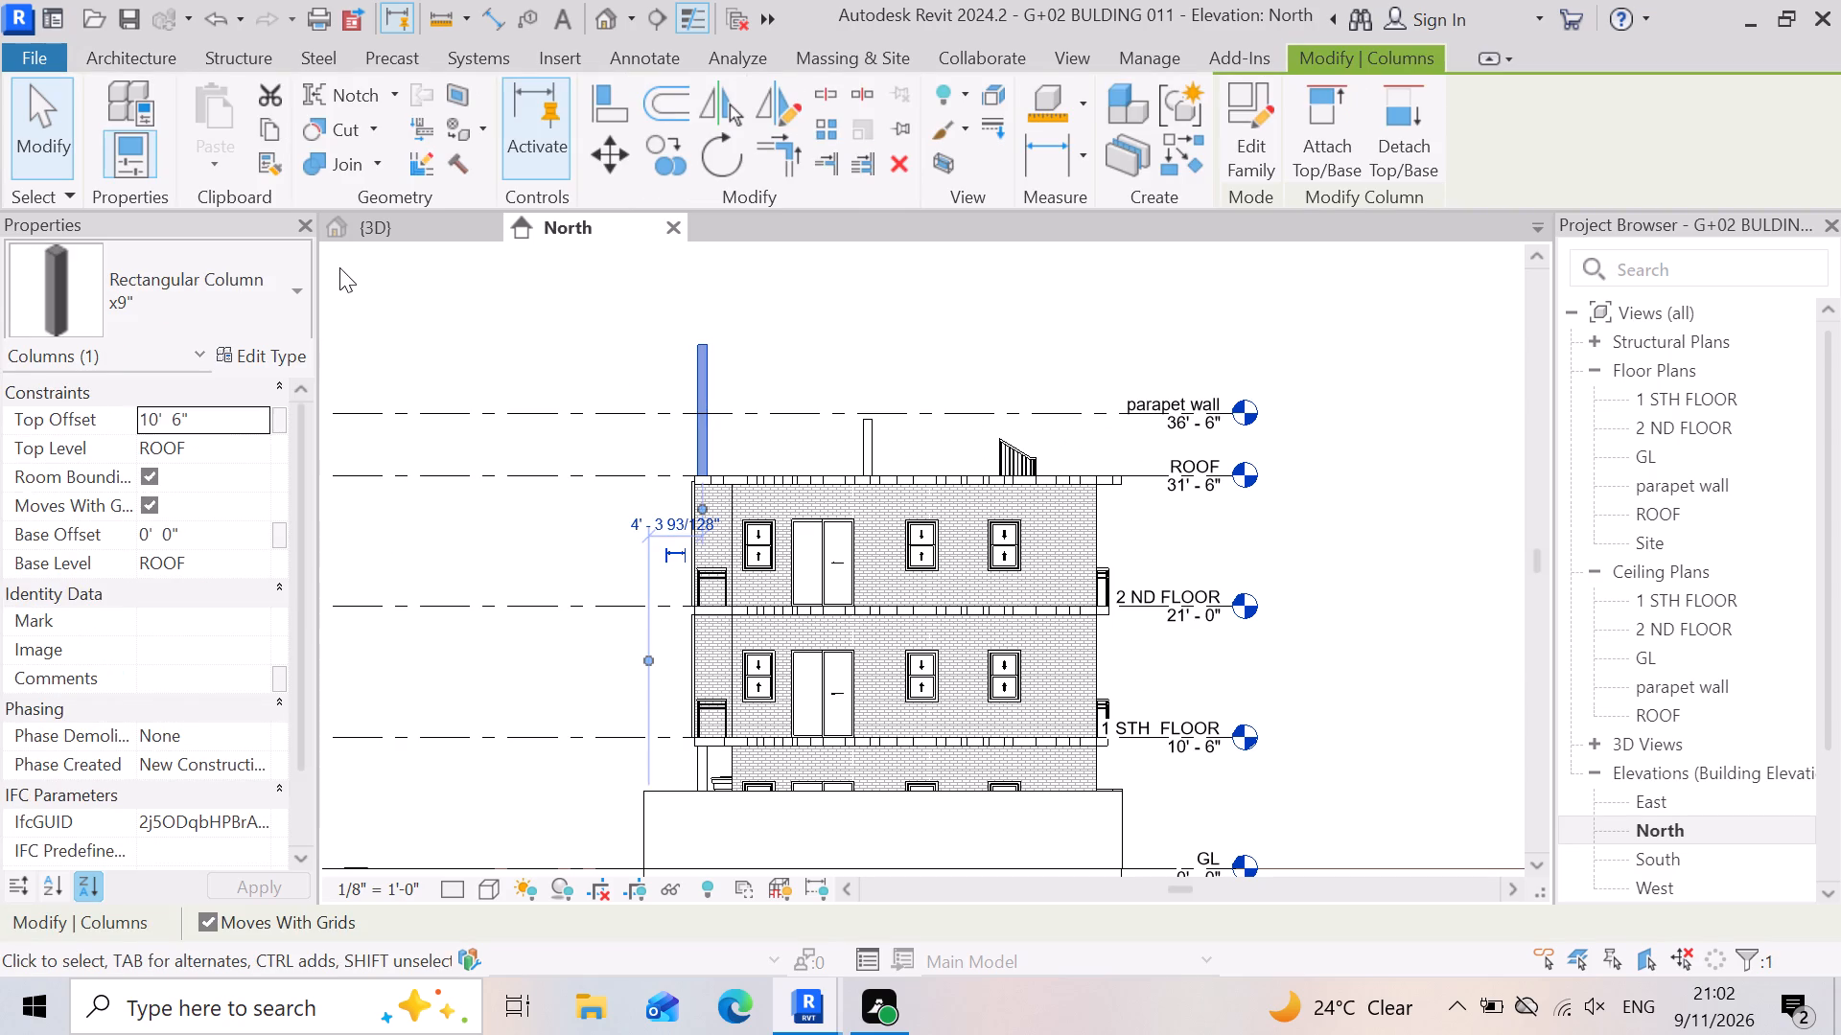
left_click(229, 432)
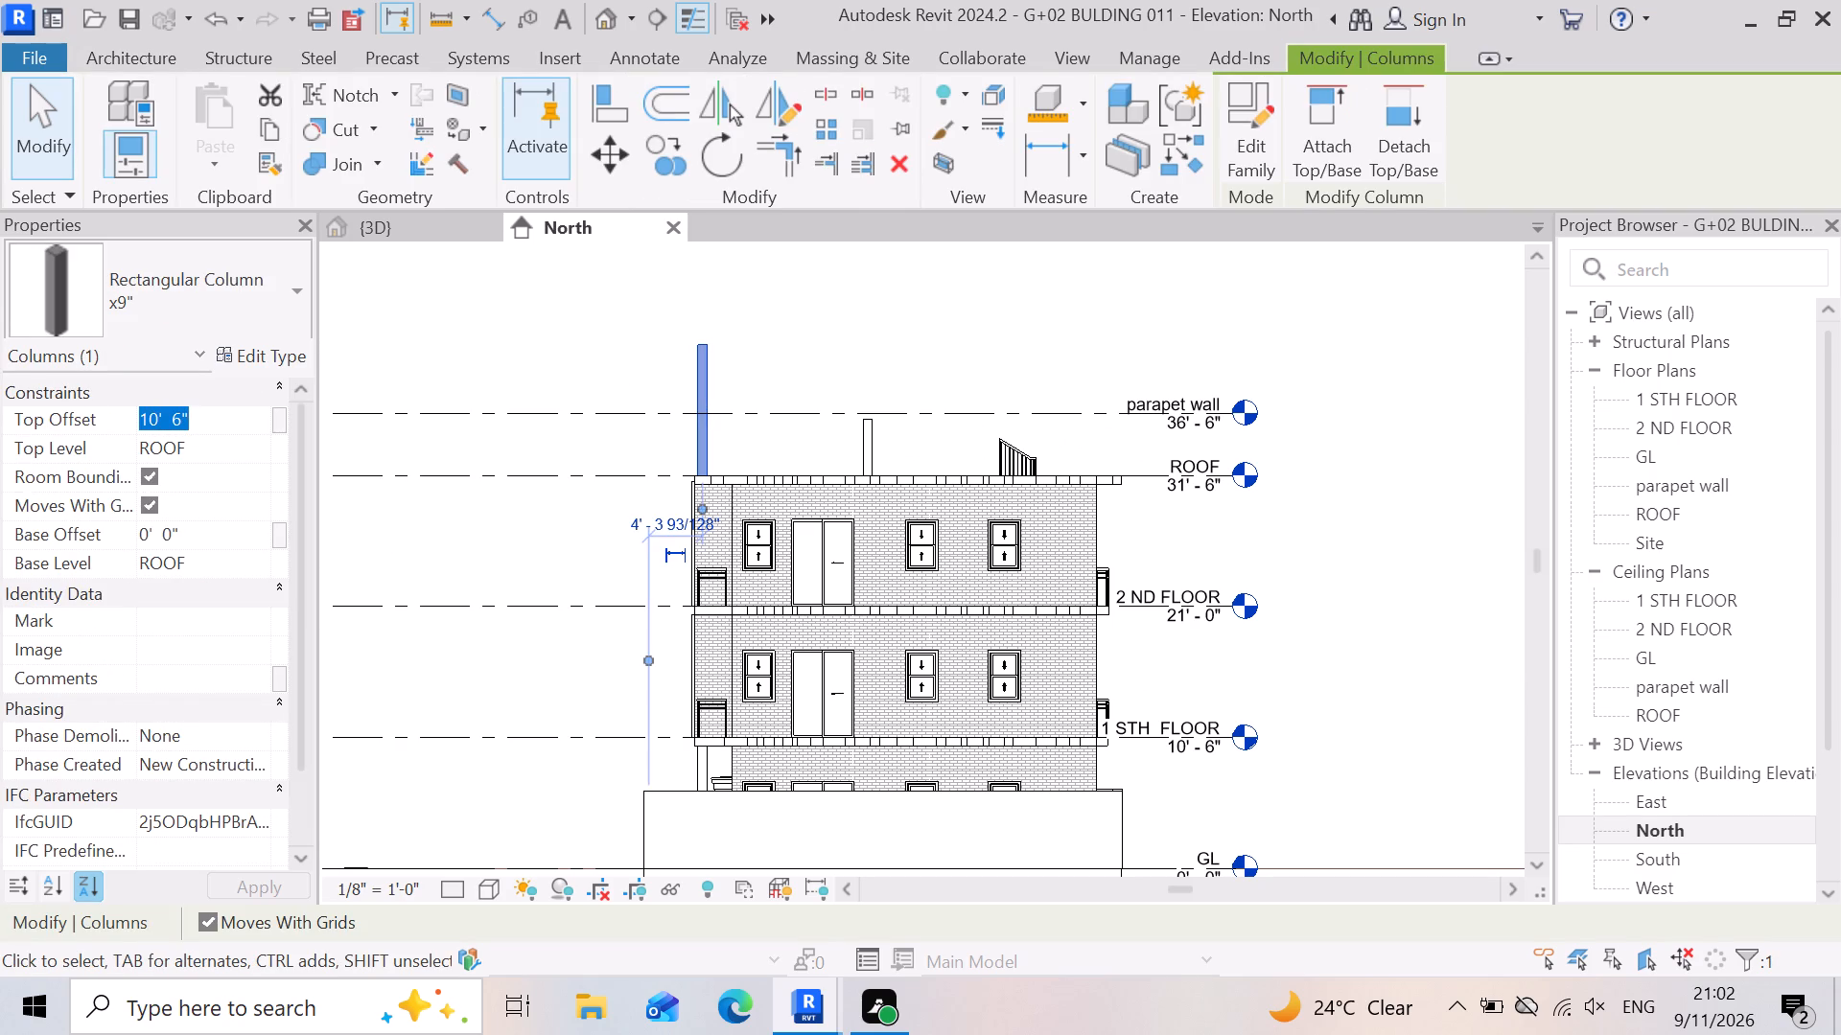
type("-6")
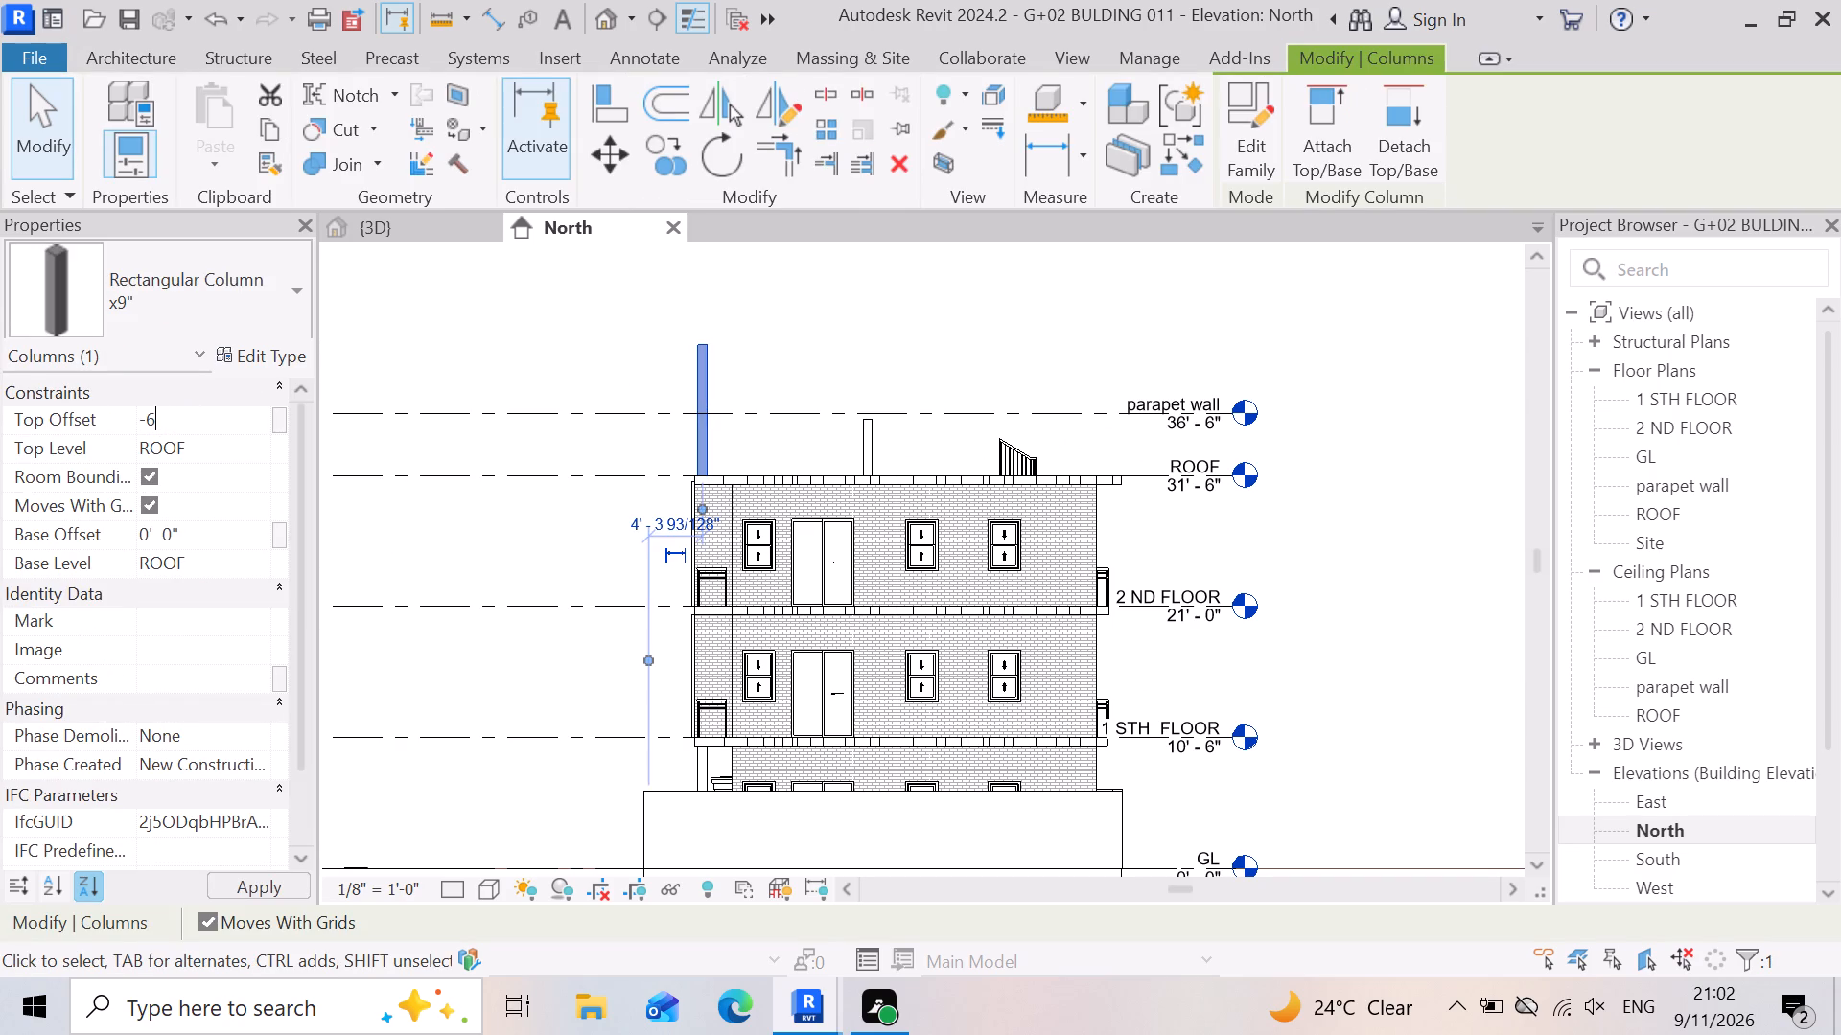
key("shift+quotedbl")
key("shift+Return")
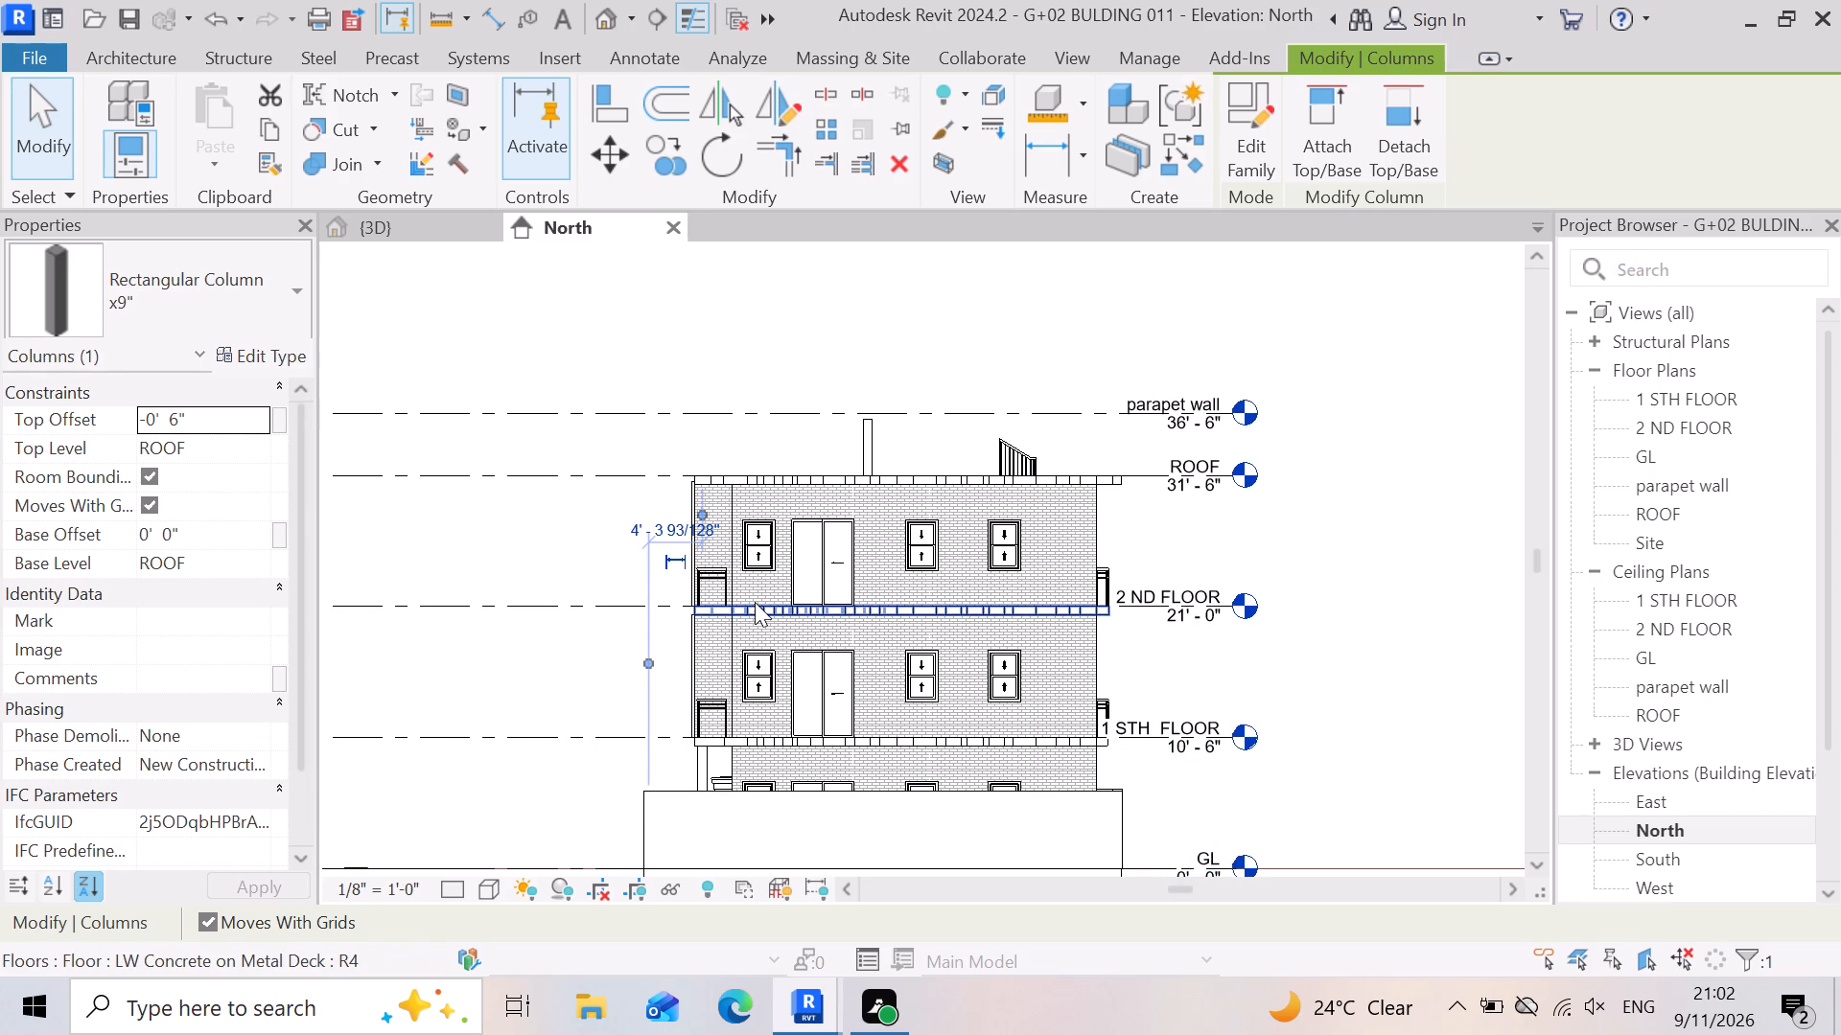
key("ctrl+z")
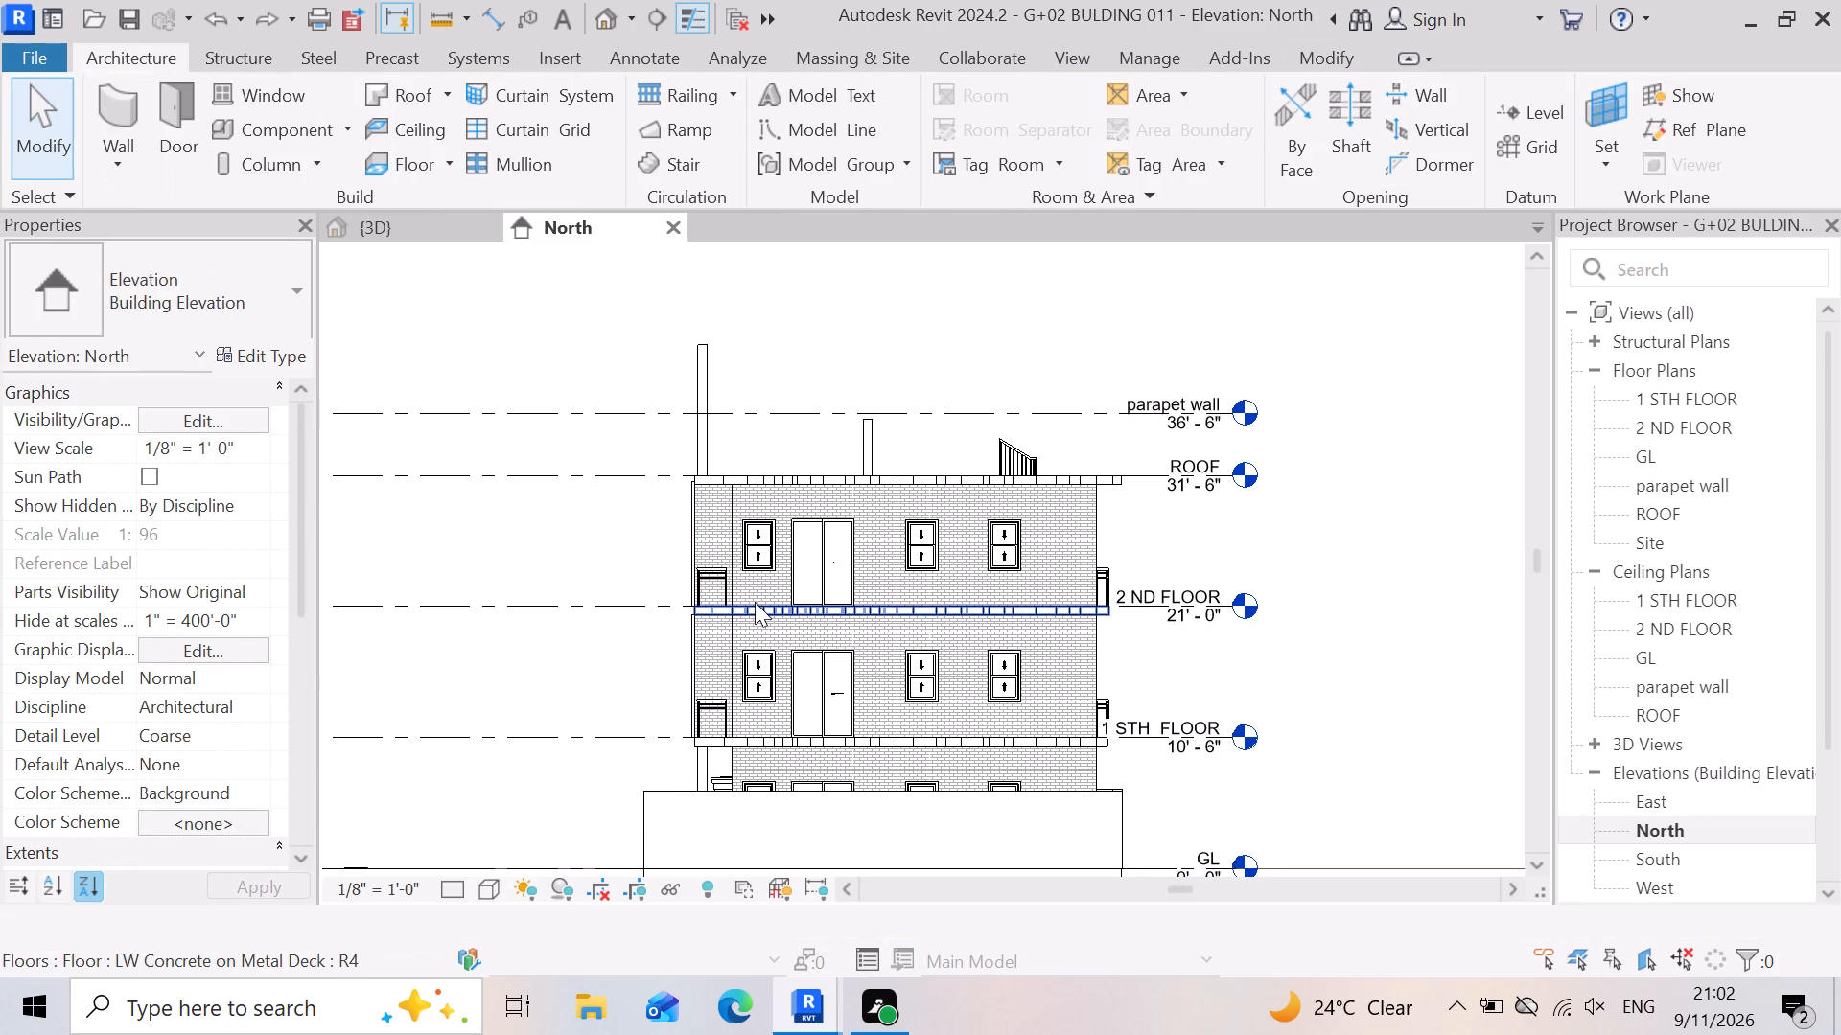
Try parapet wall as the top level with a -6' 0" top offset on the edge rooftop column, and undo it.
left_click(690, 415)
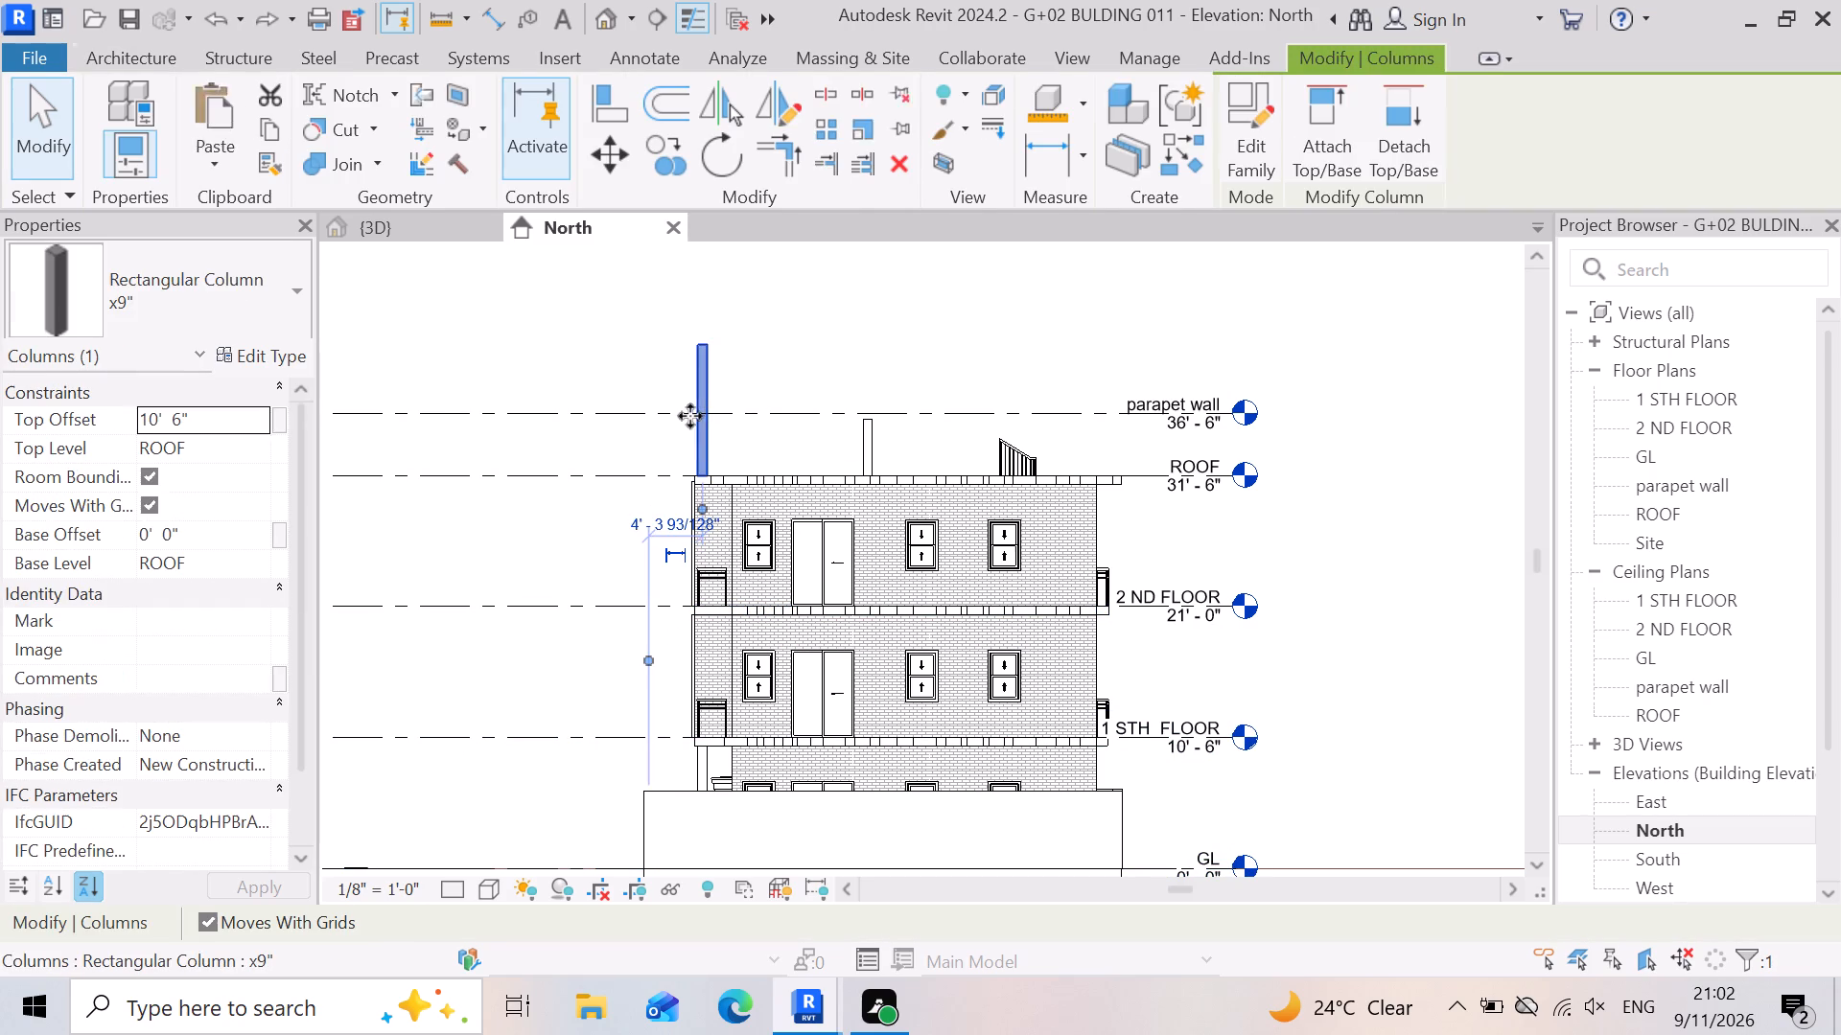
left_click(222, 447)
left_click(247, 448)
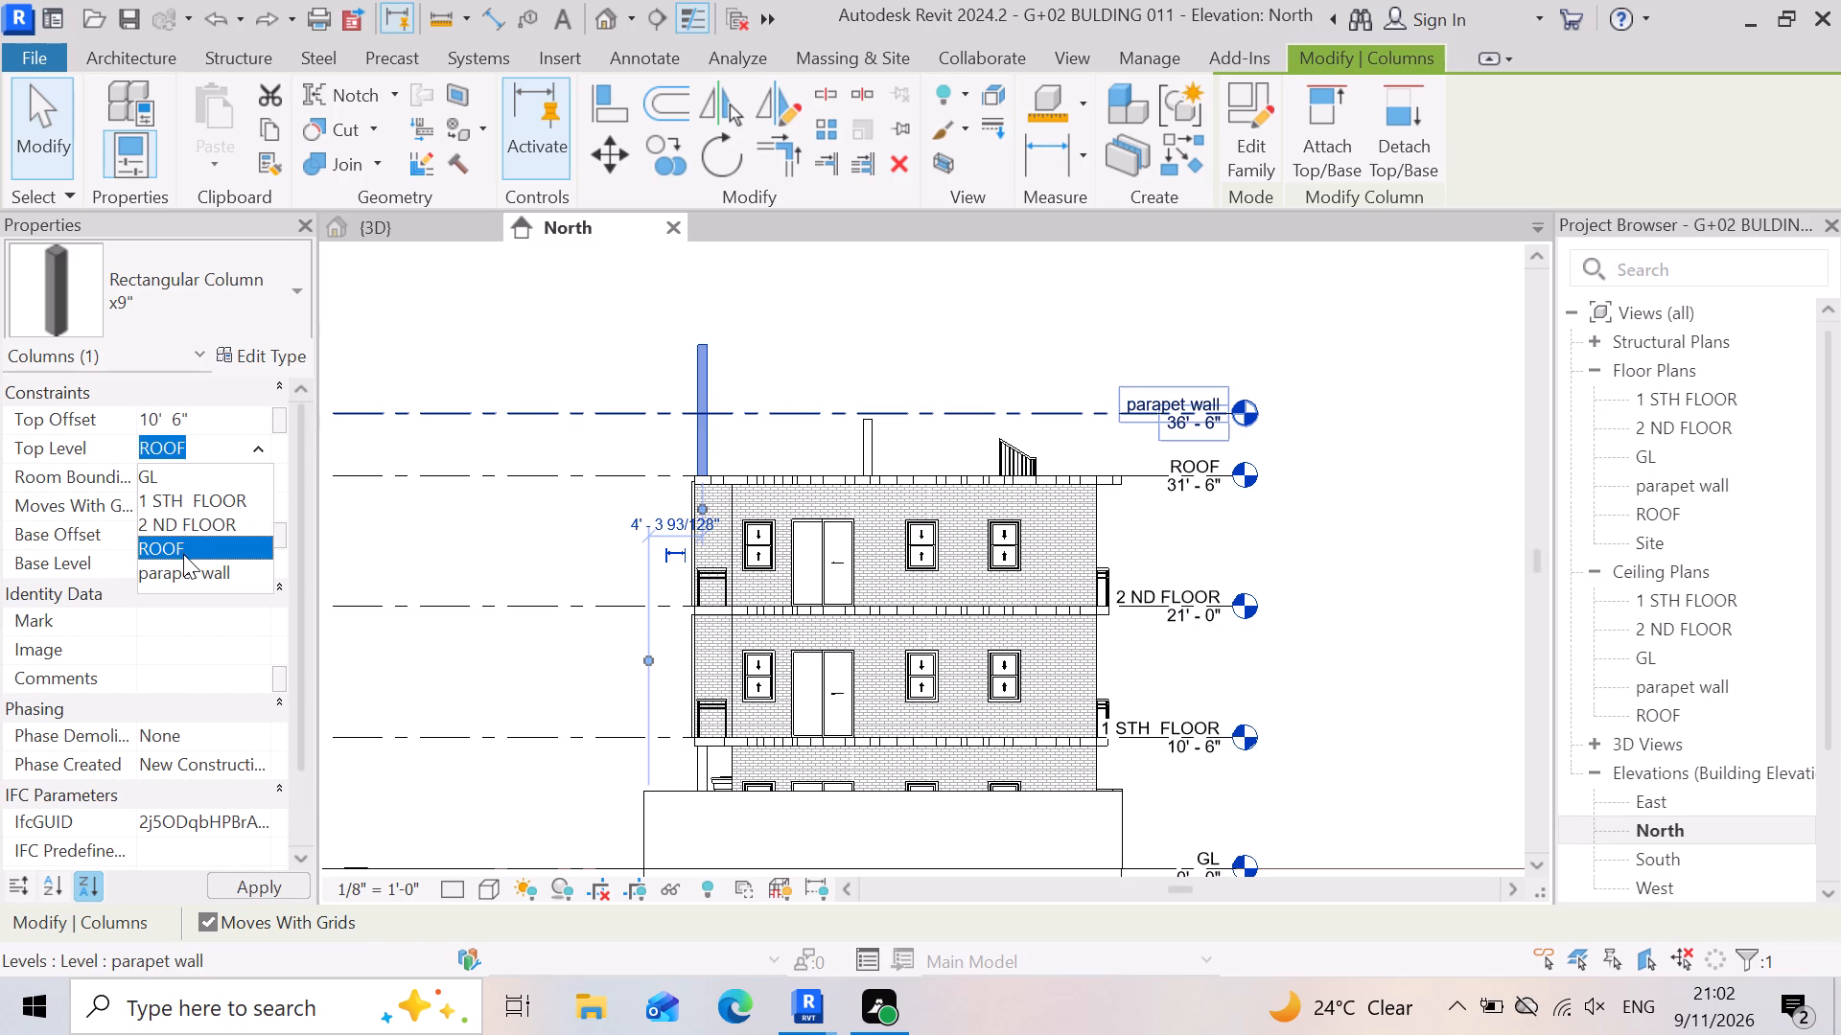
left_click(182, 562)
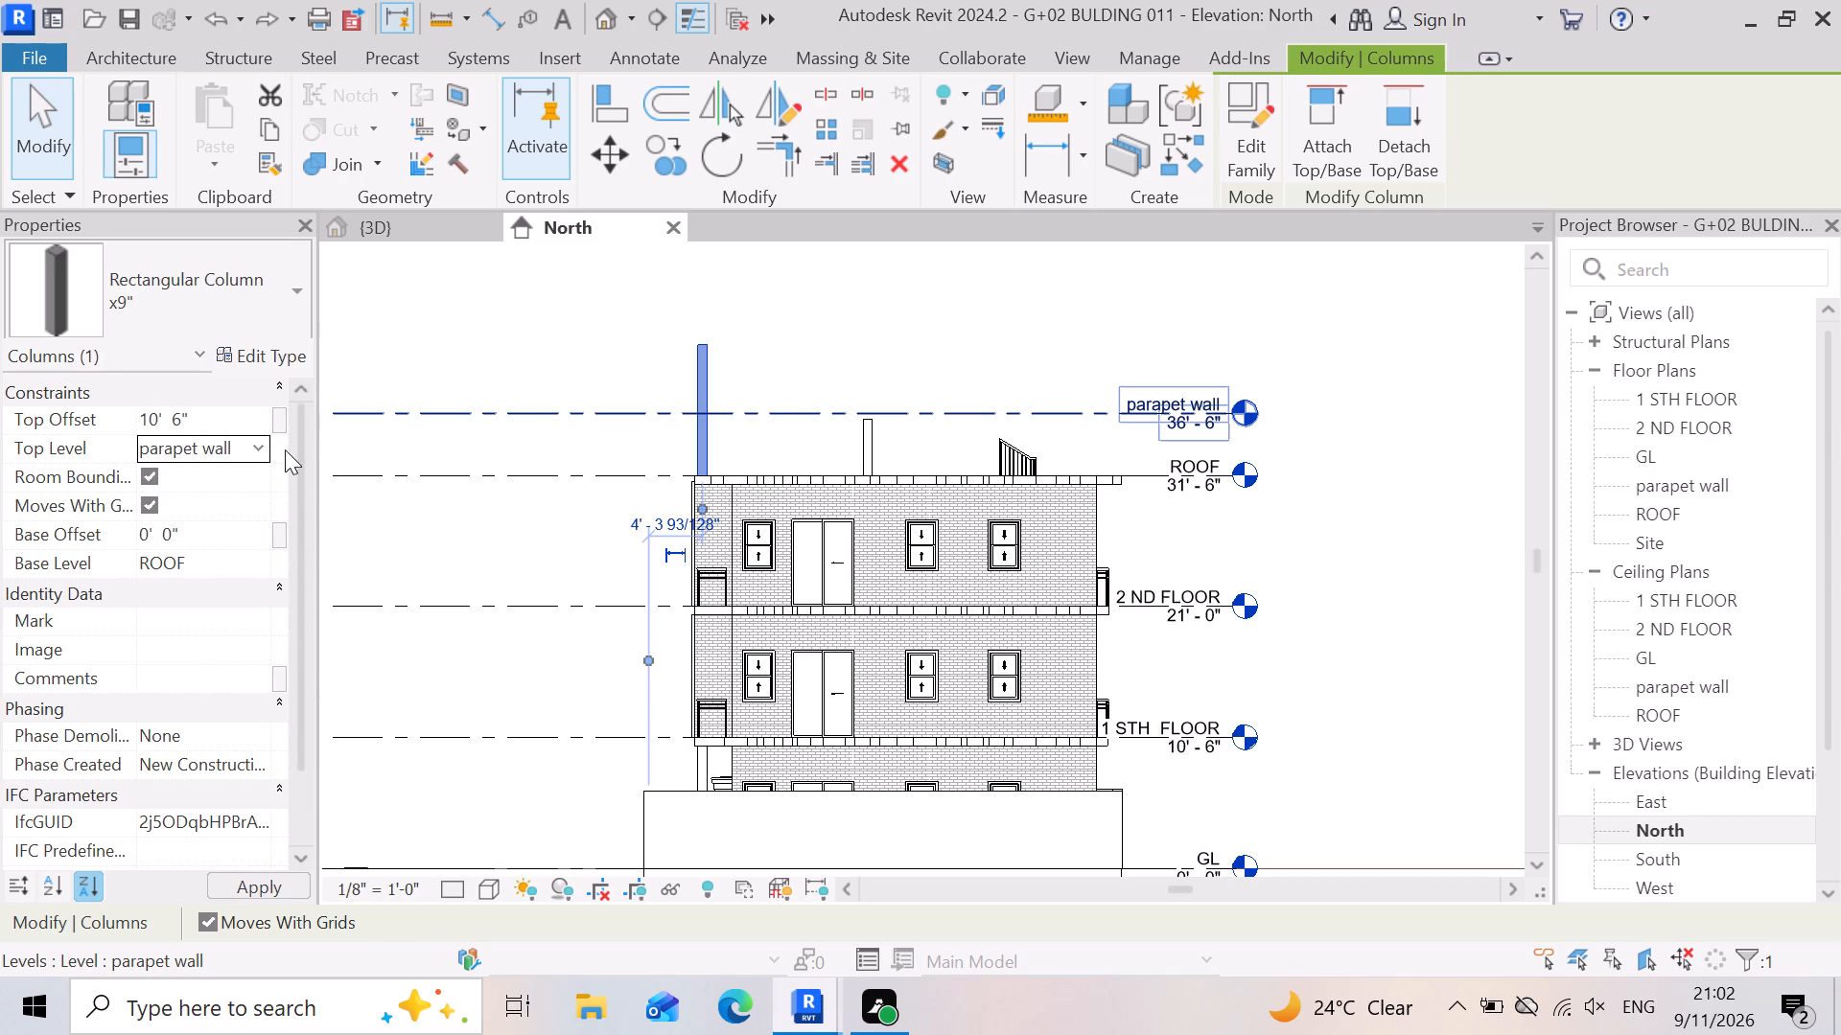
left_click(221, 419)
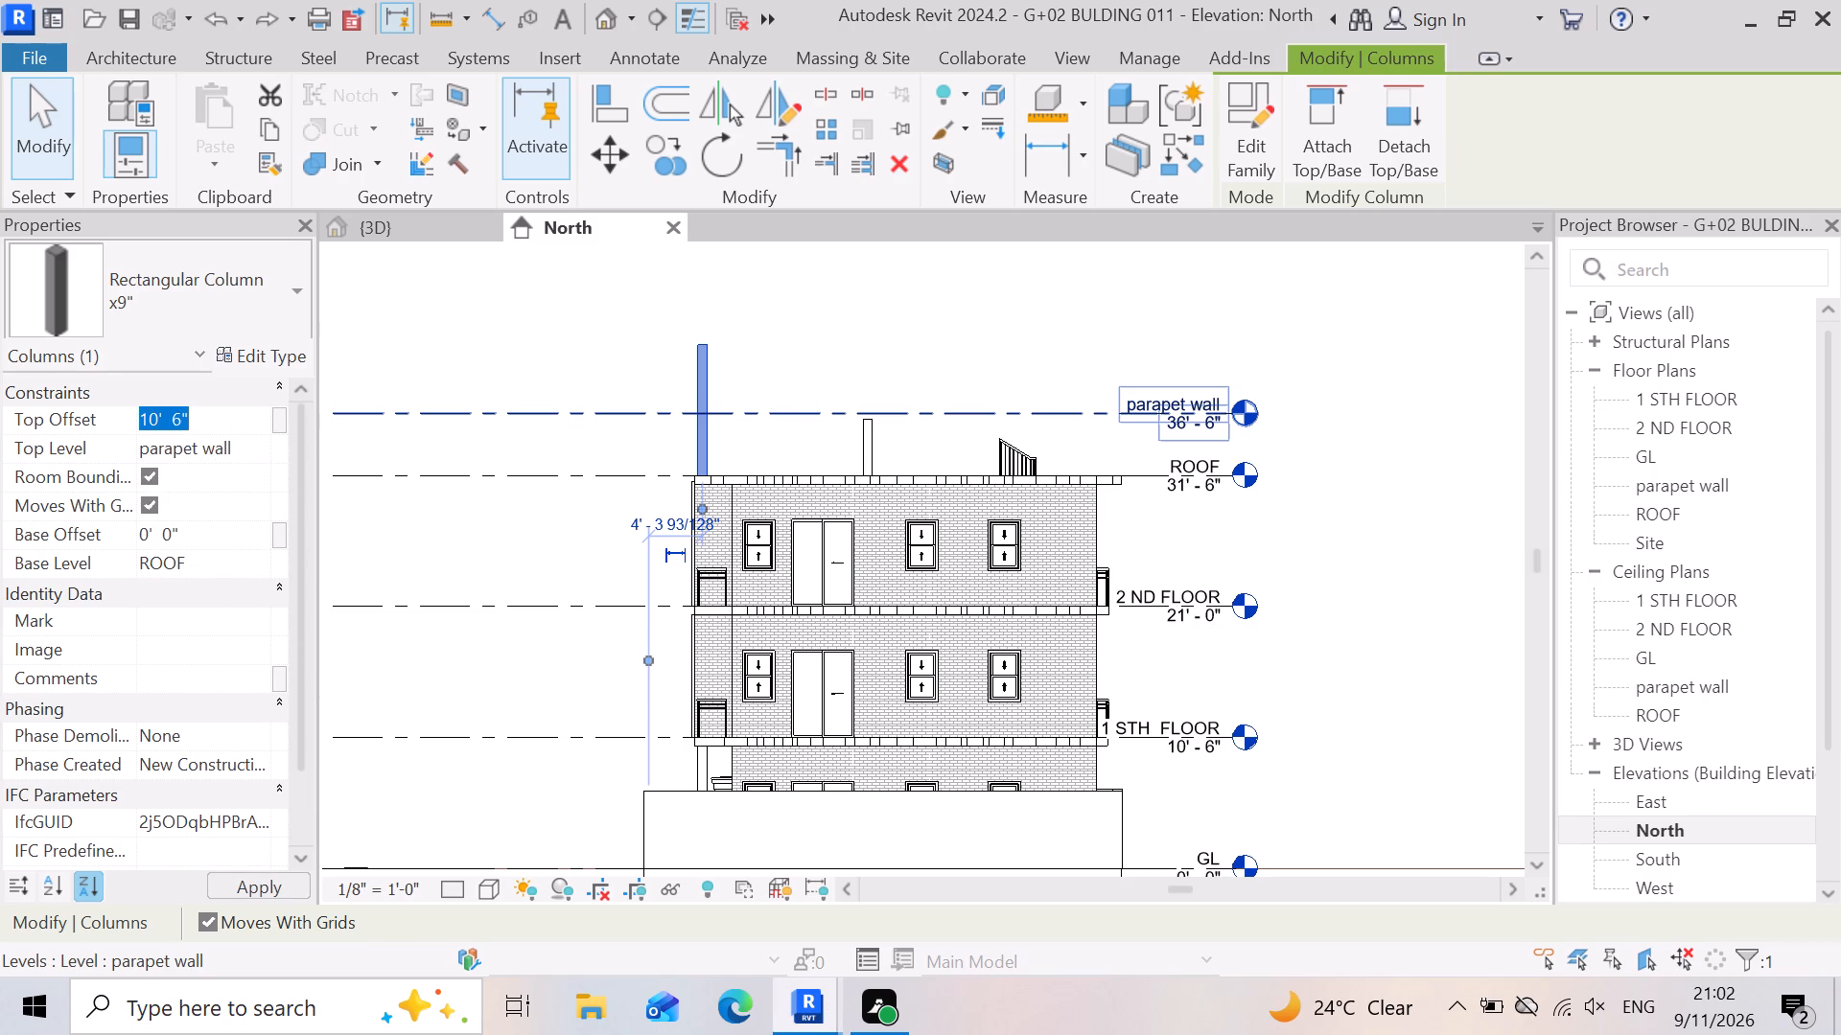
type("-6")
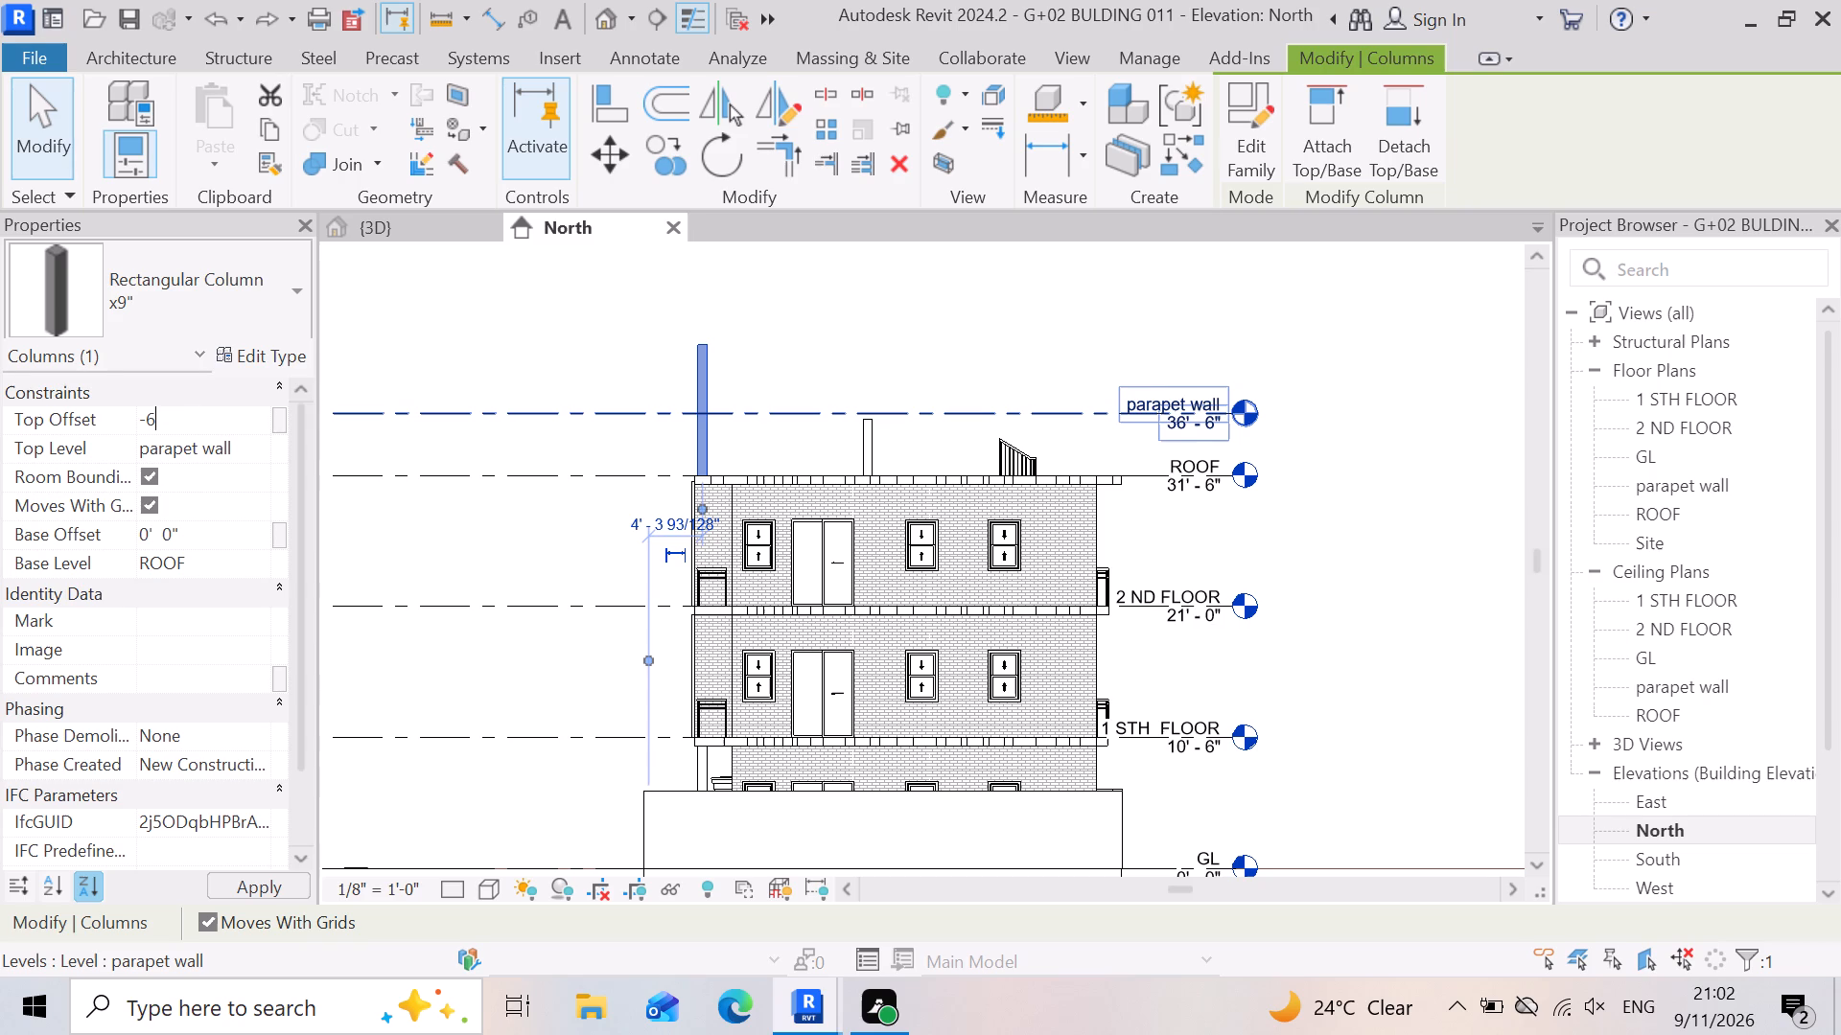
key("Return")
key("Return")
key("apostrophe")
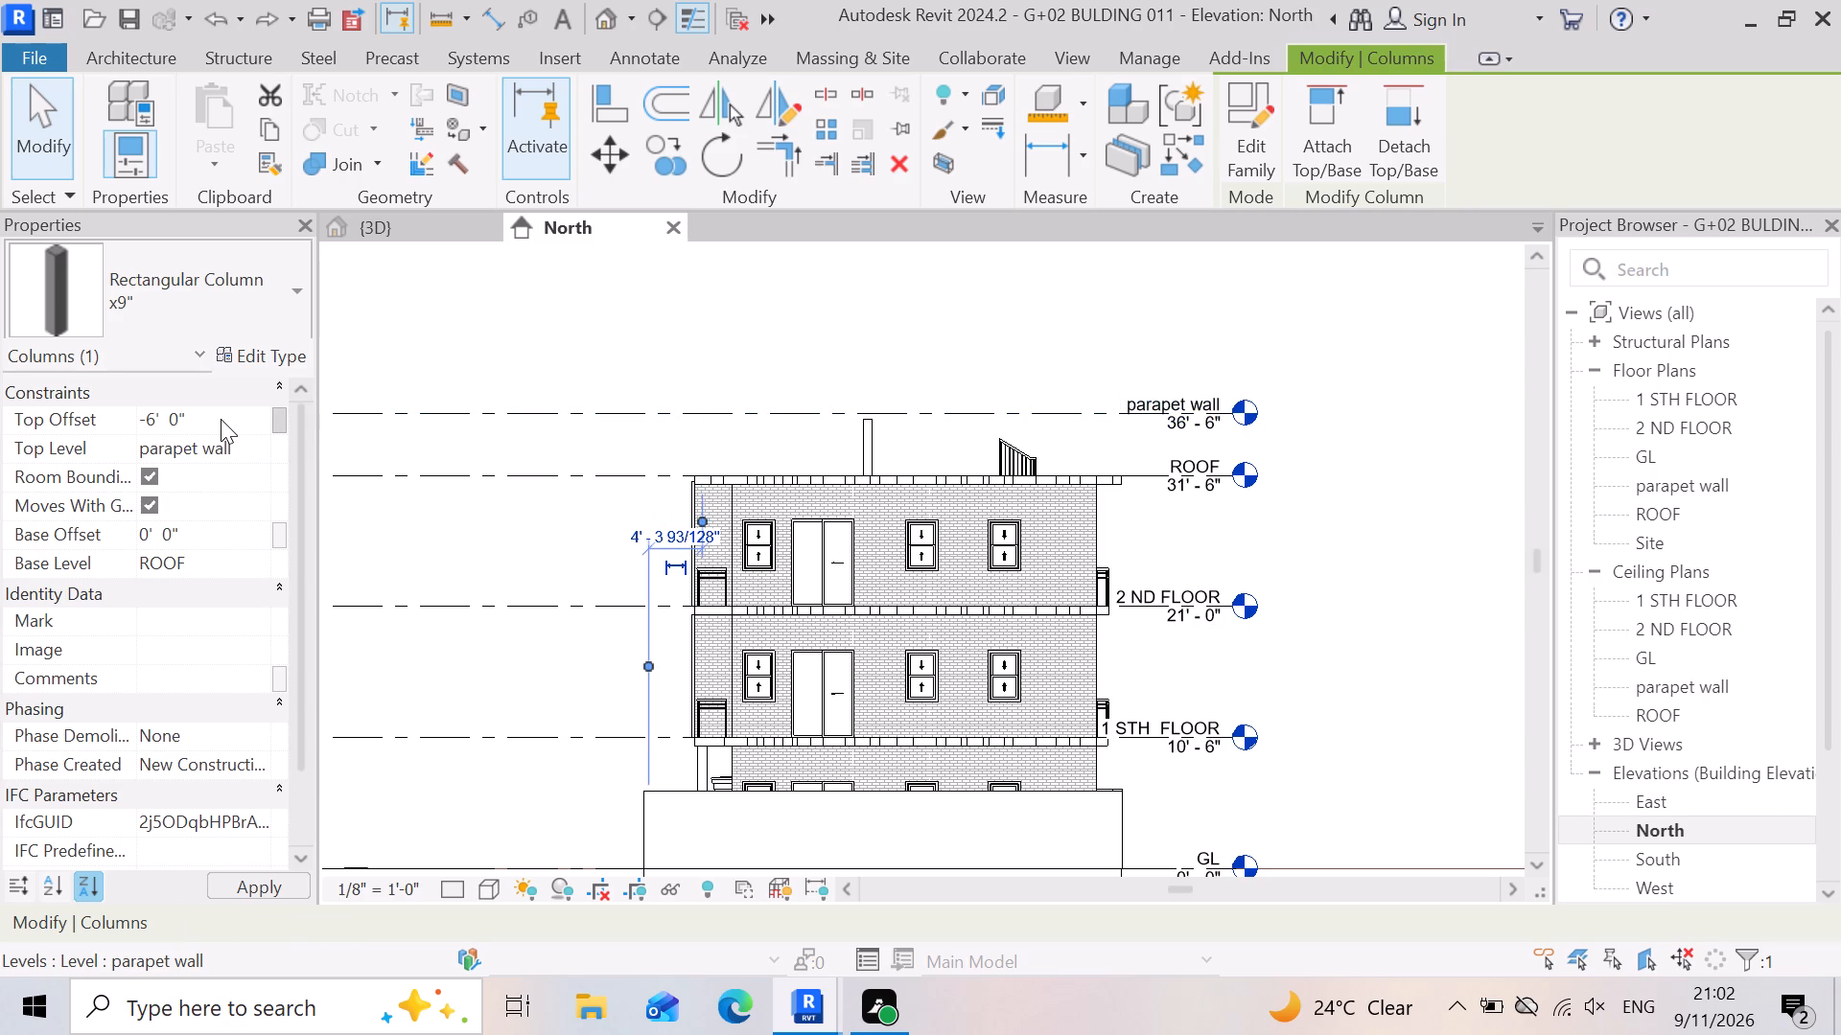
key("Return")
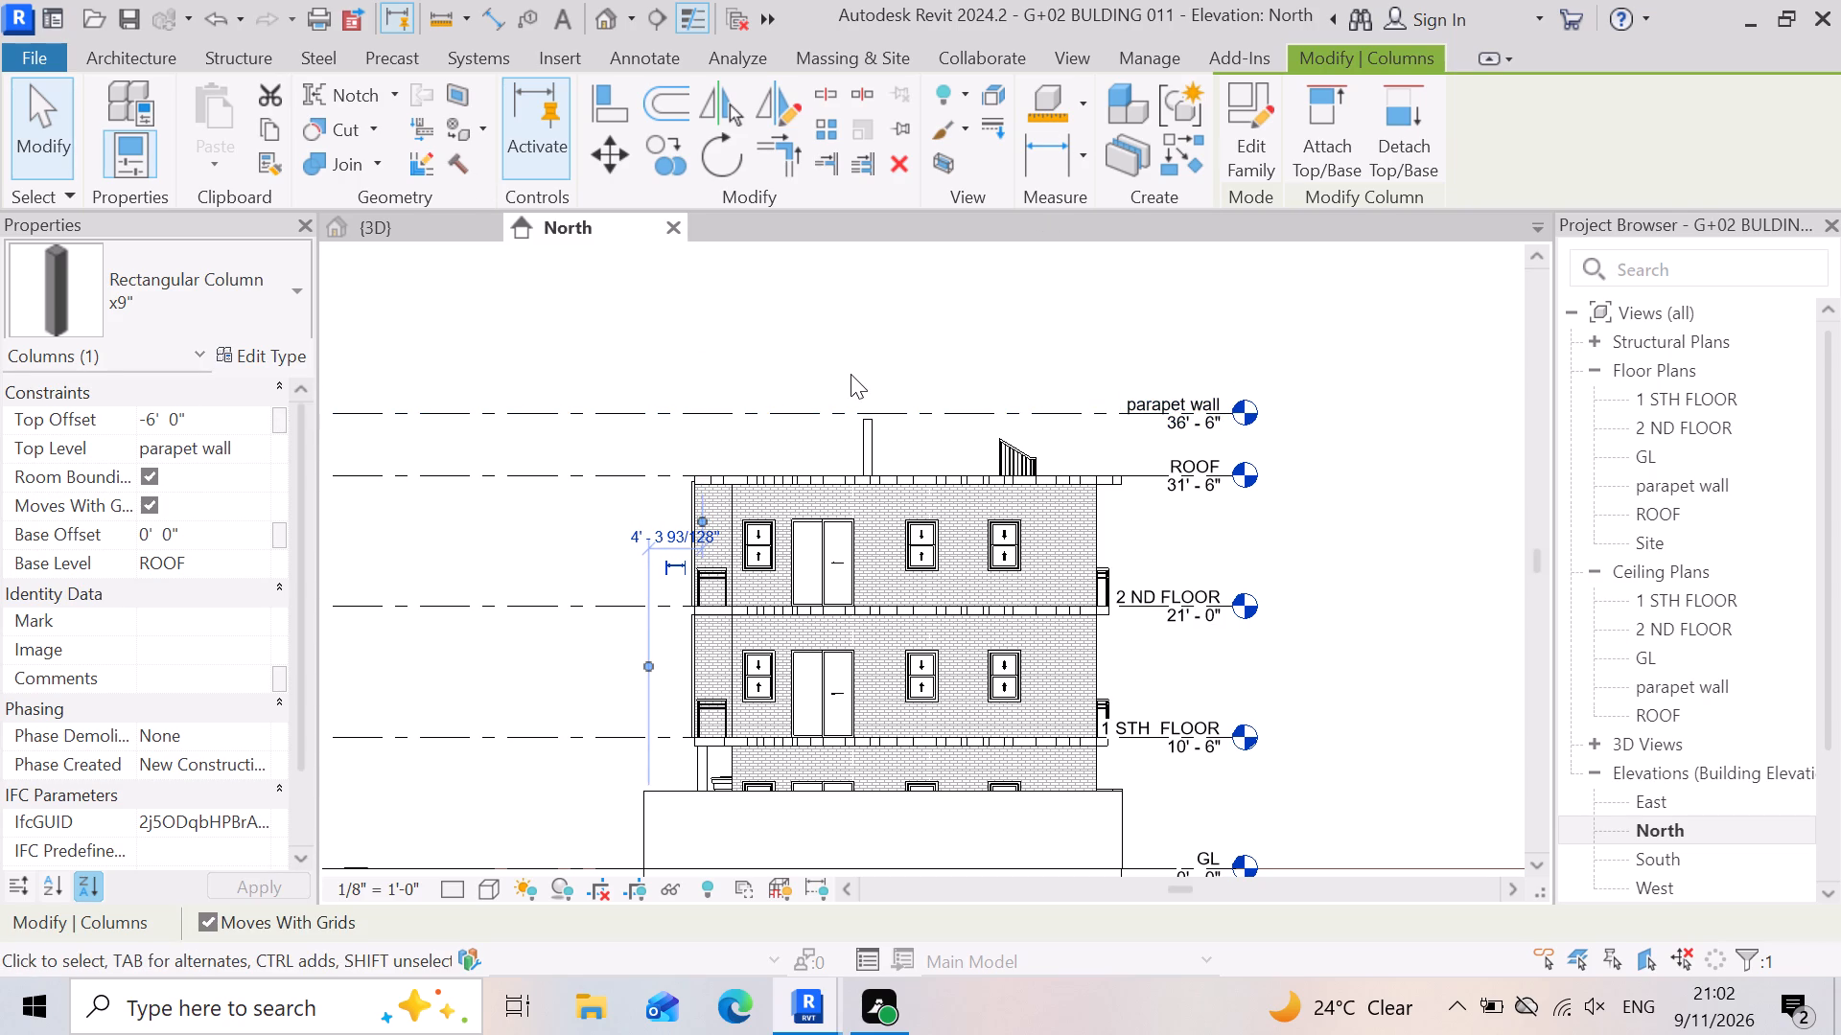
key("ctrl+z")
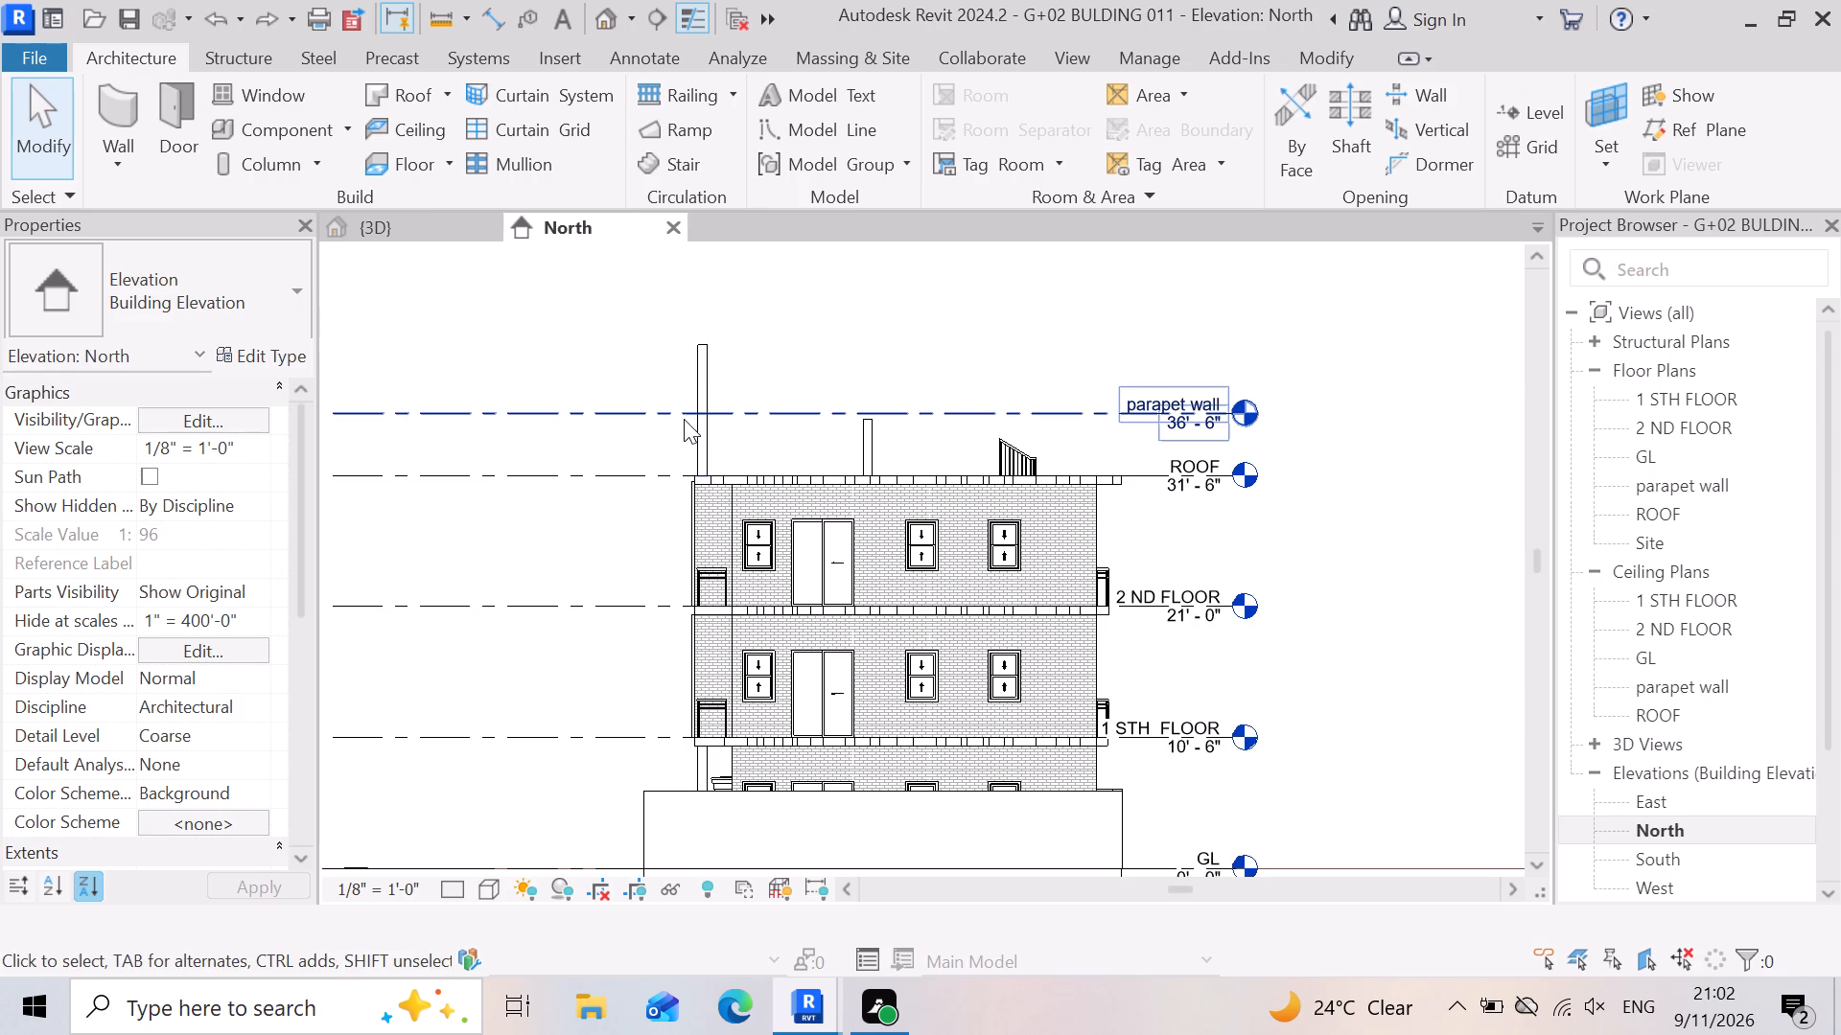
Set the top level of the rooftop column at the building's edge to parapet wall.
left_click(692, 419)
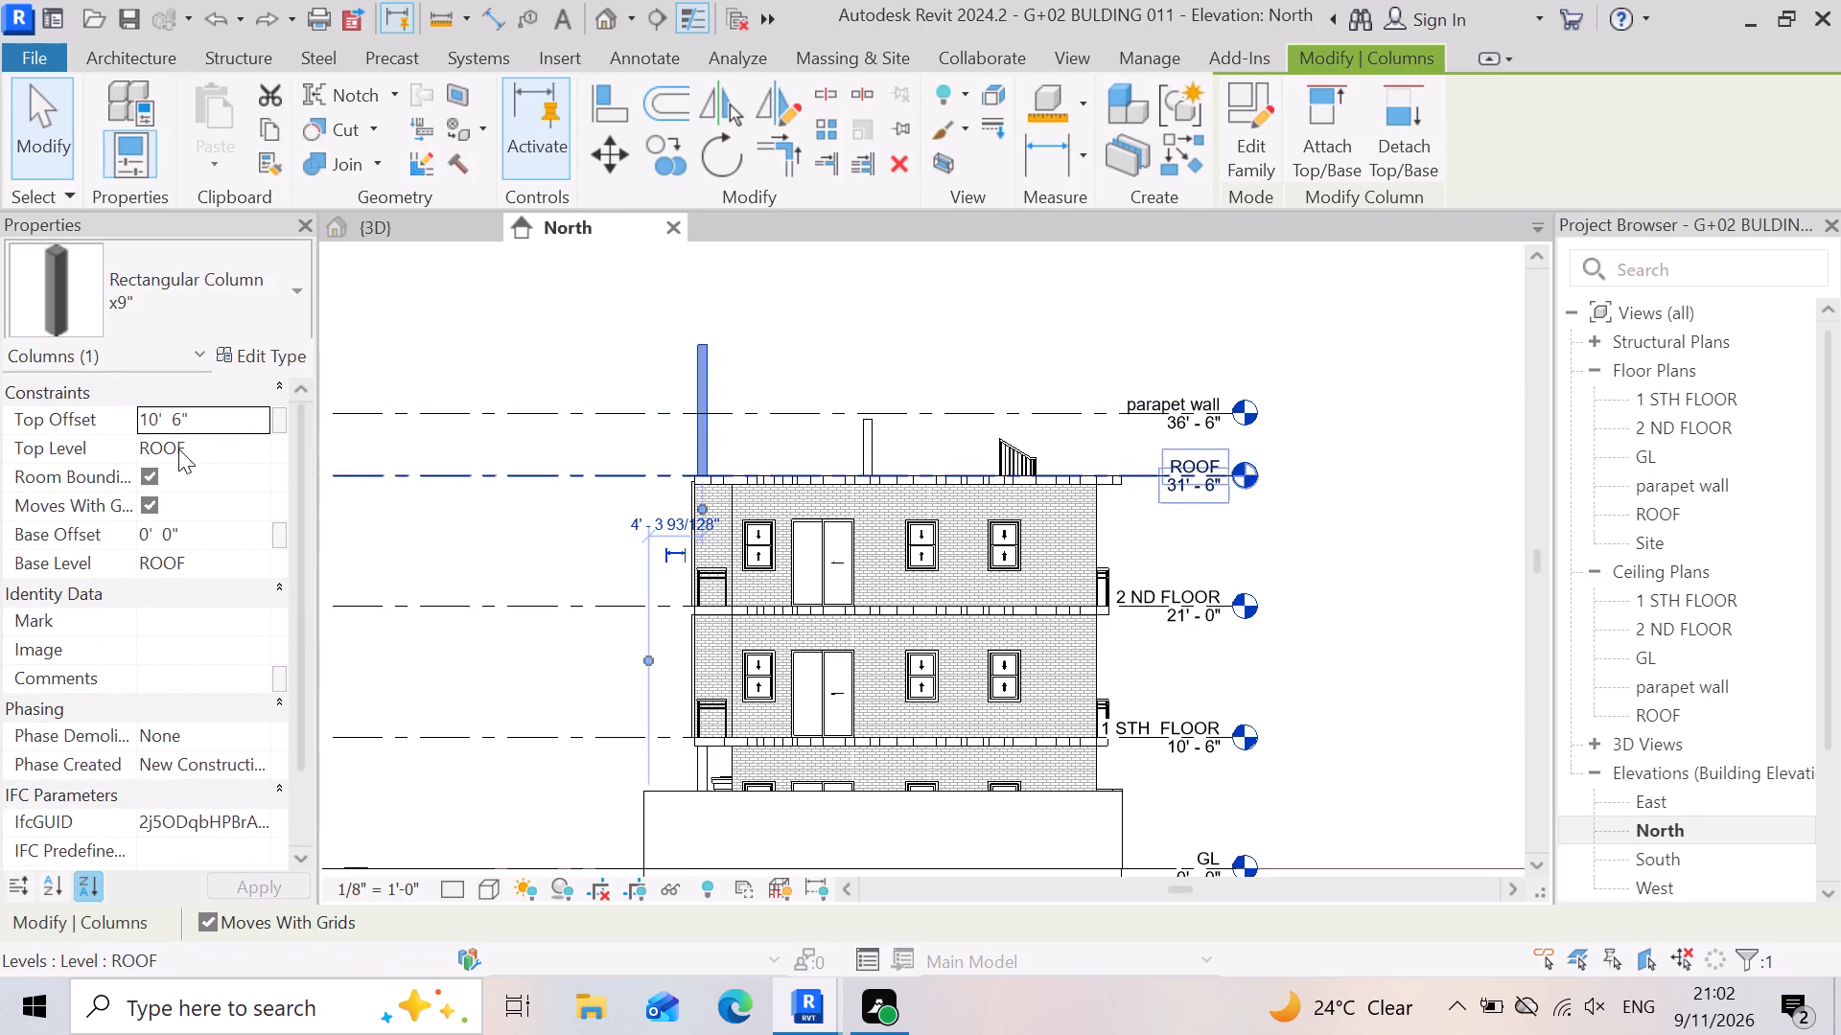
left_click(219, 445)
left_click(258, 451)
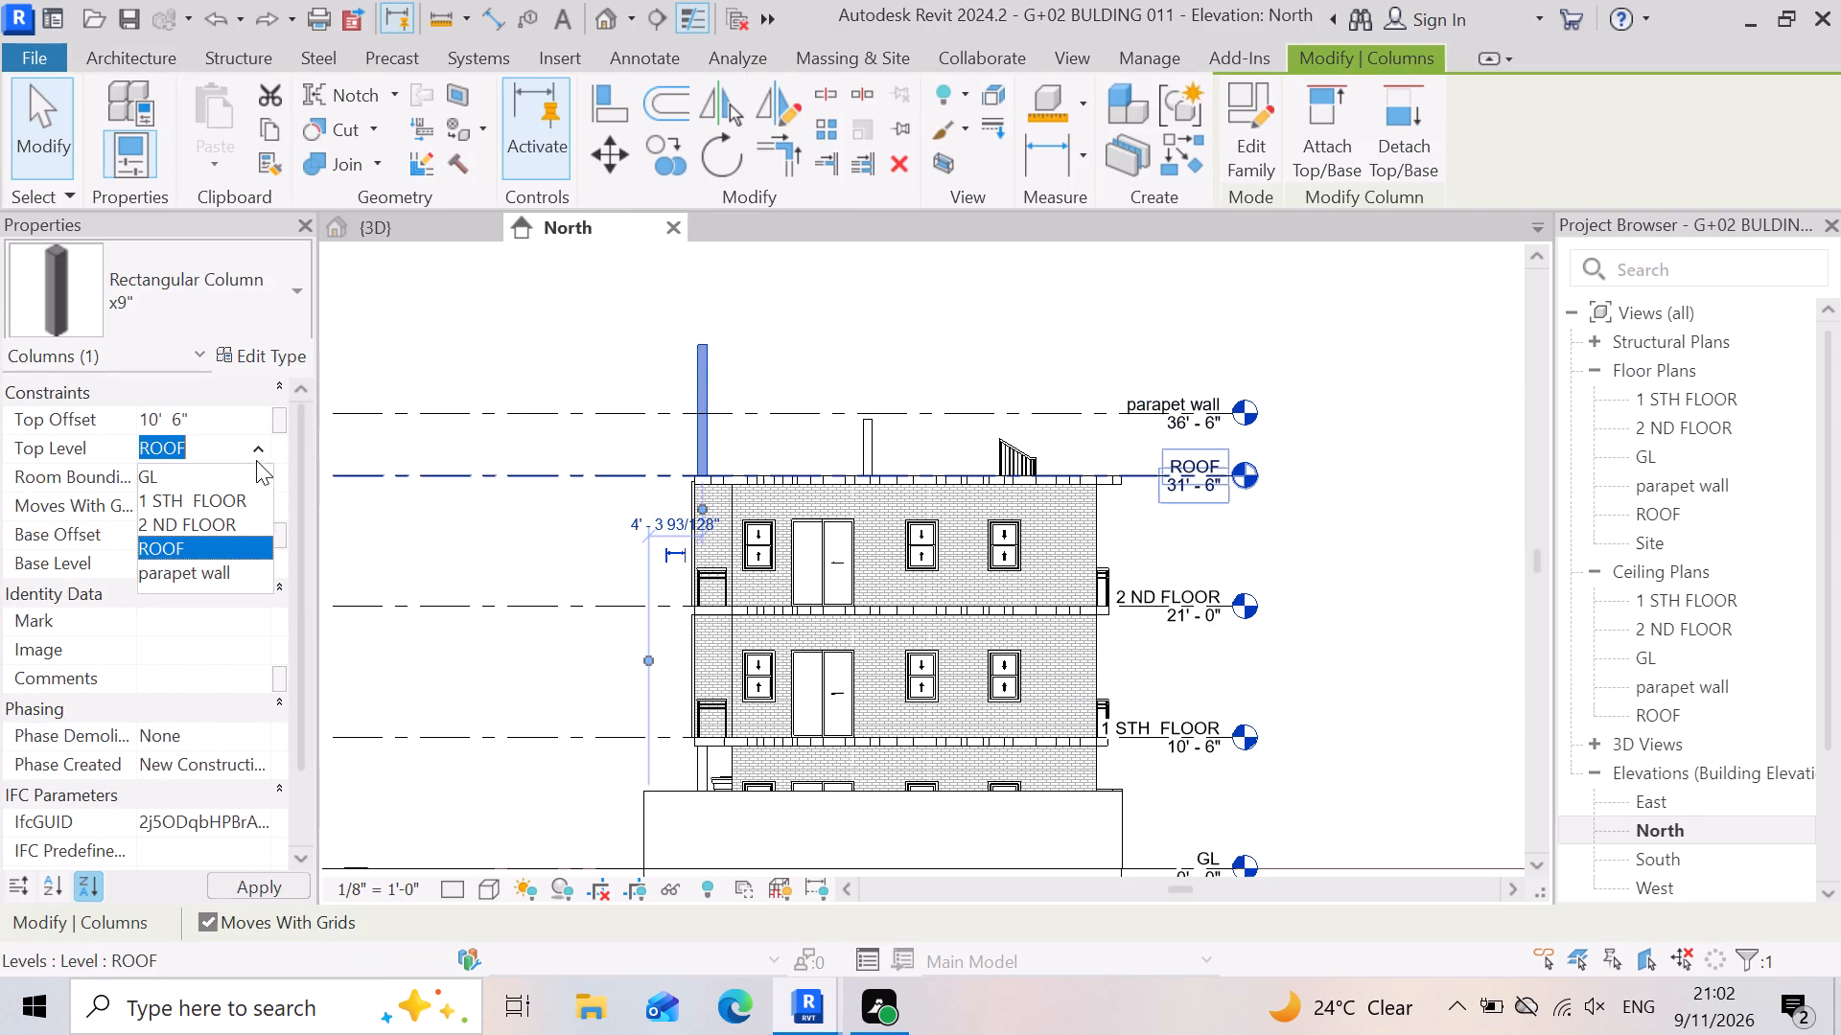
left_click(229, 570)
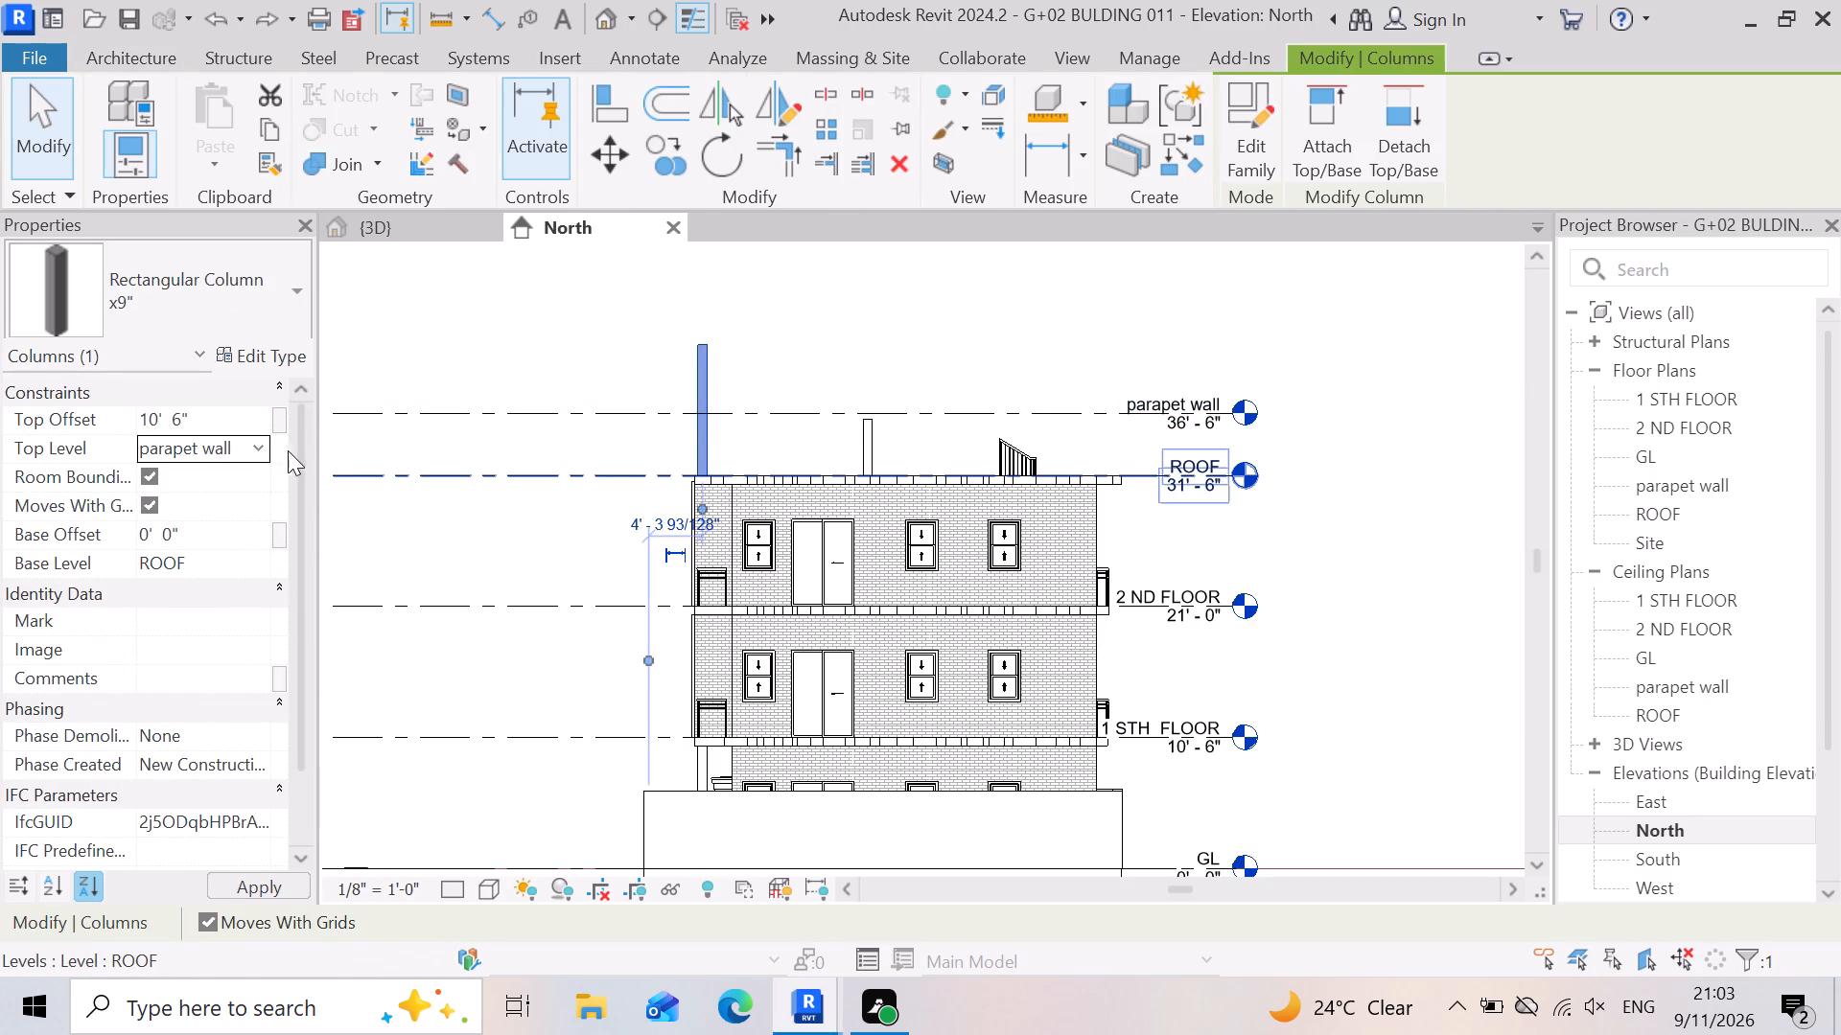
left_click(515, 635)
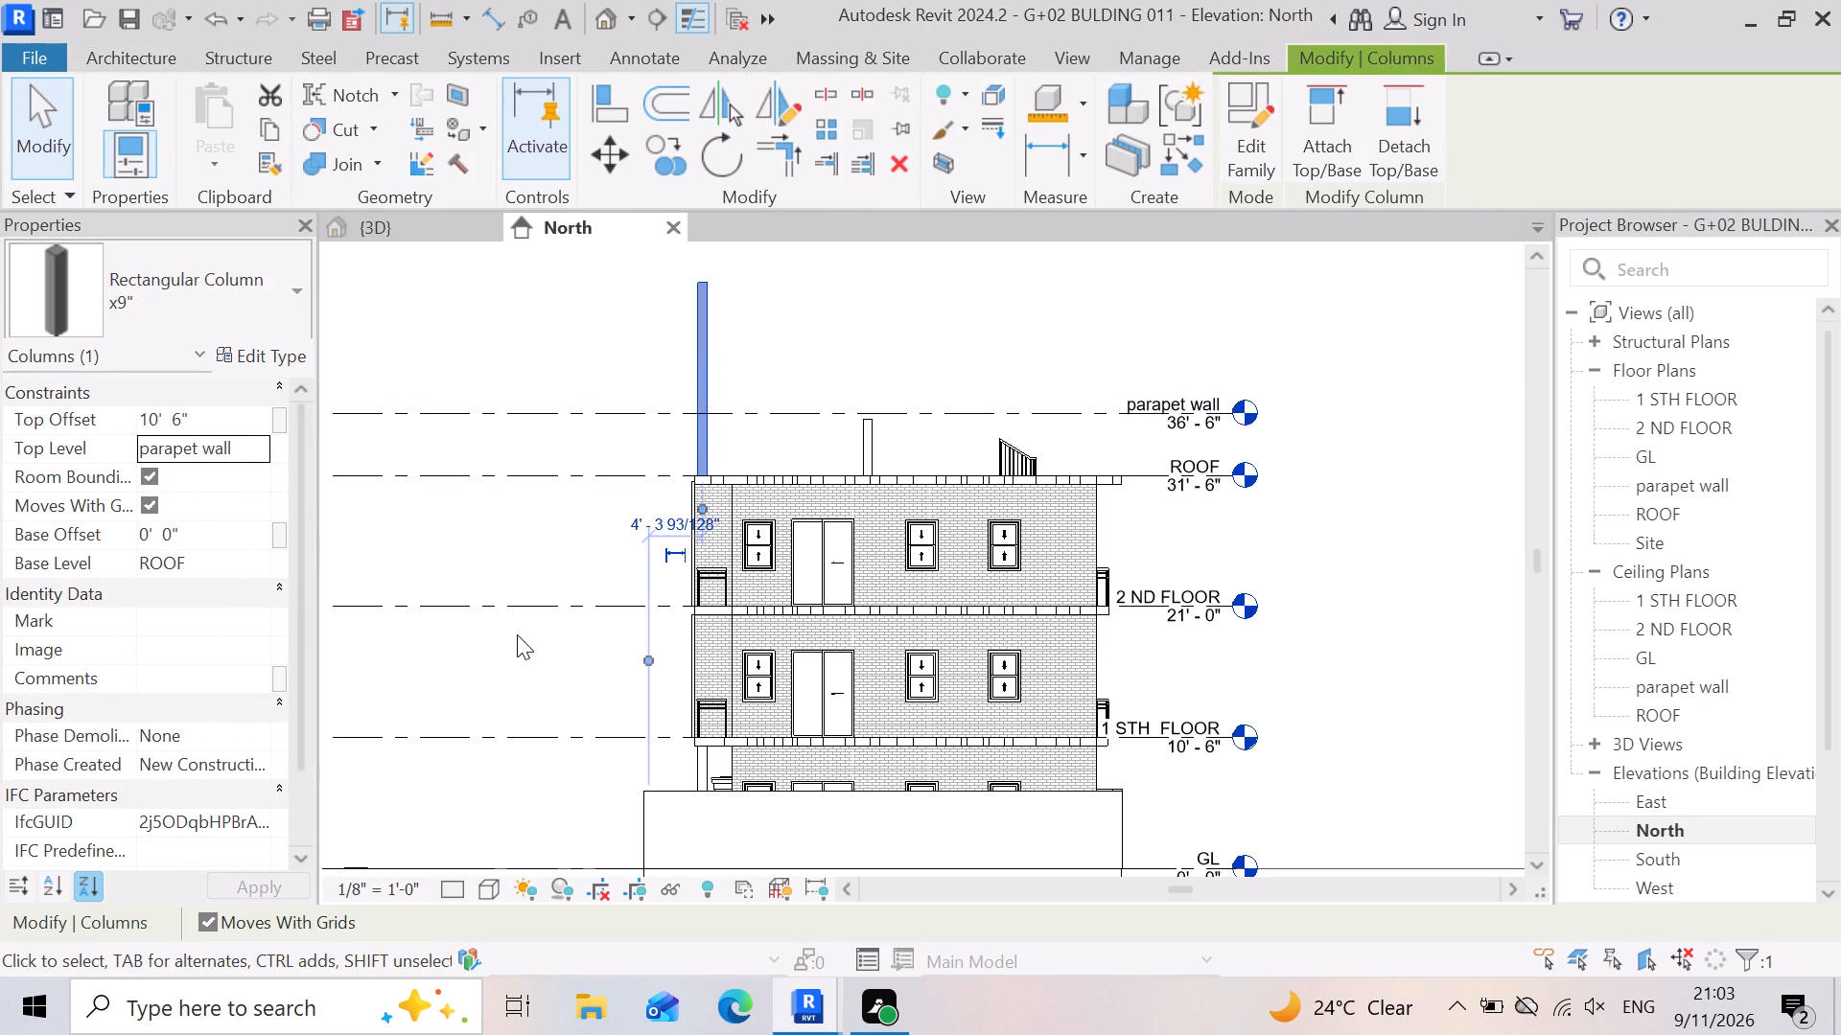
Set the top offset of the edge rooftop column to -6".
left_click(704, 376)
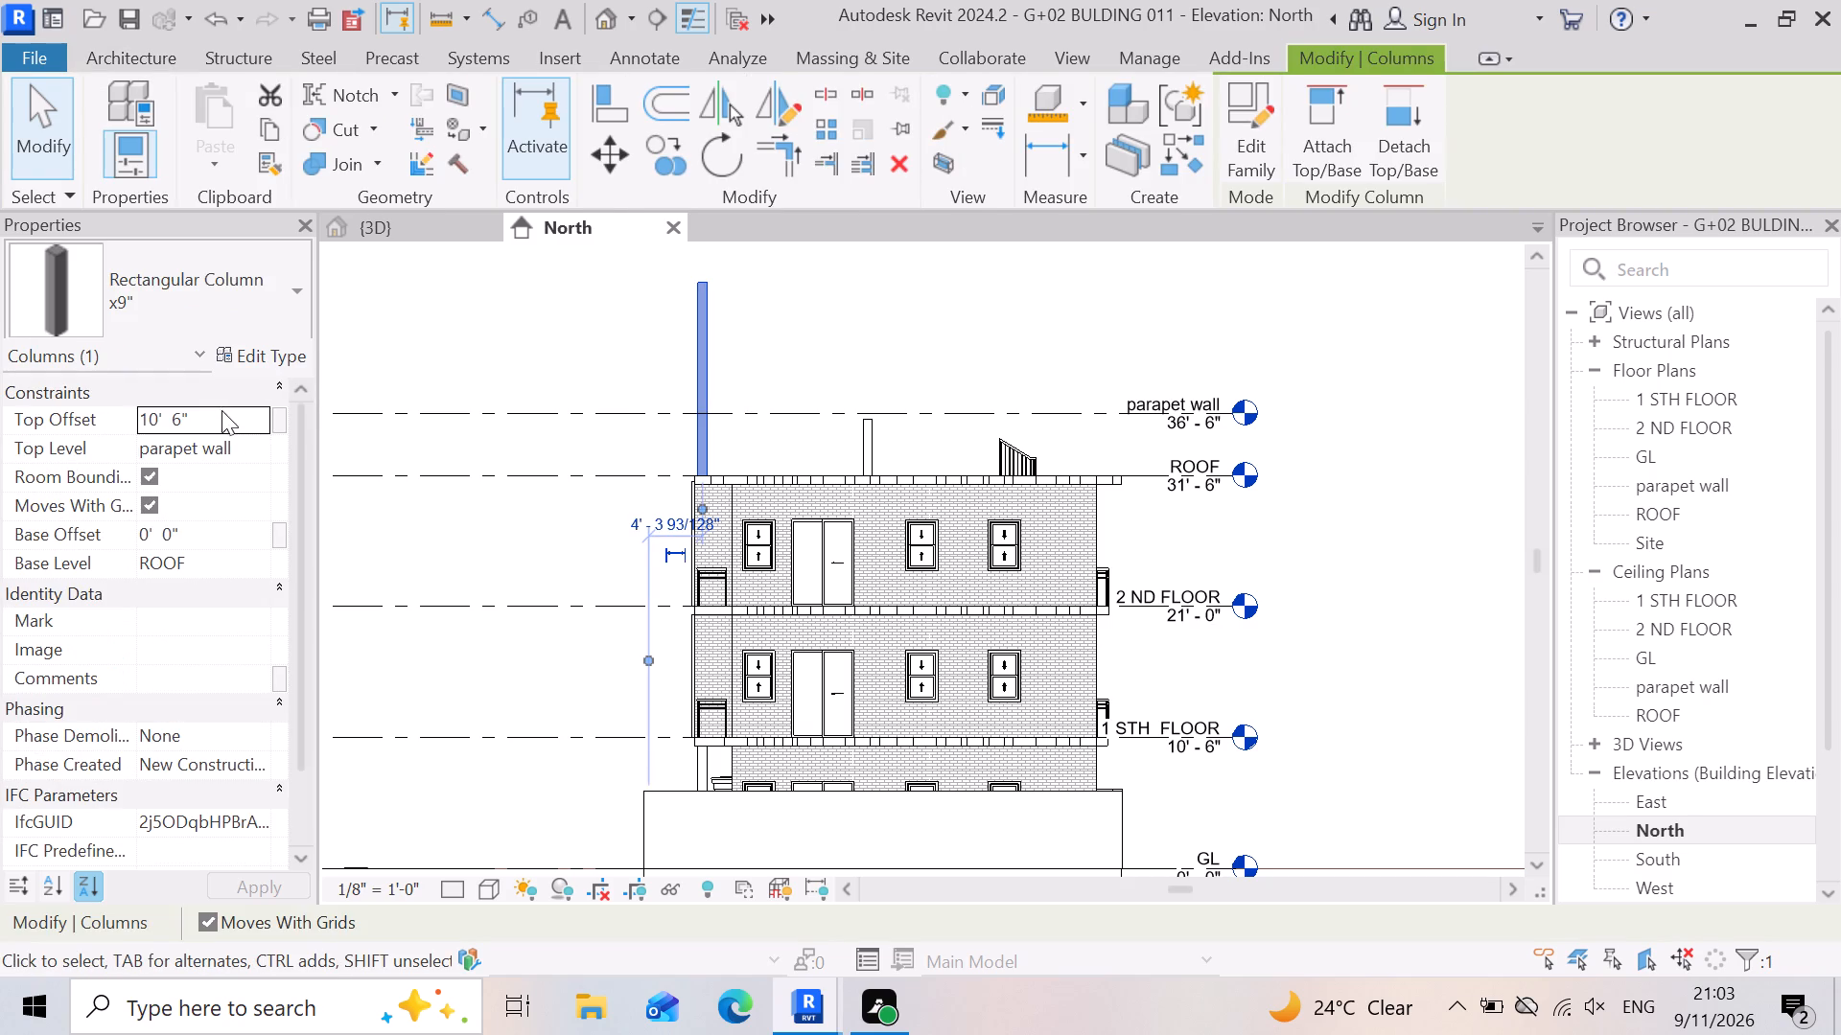
left_click(218, 425)
key("minus")
key("6")
key("shift+quotedbl")
key("Return")
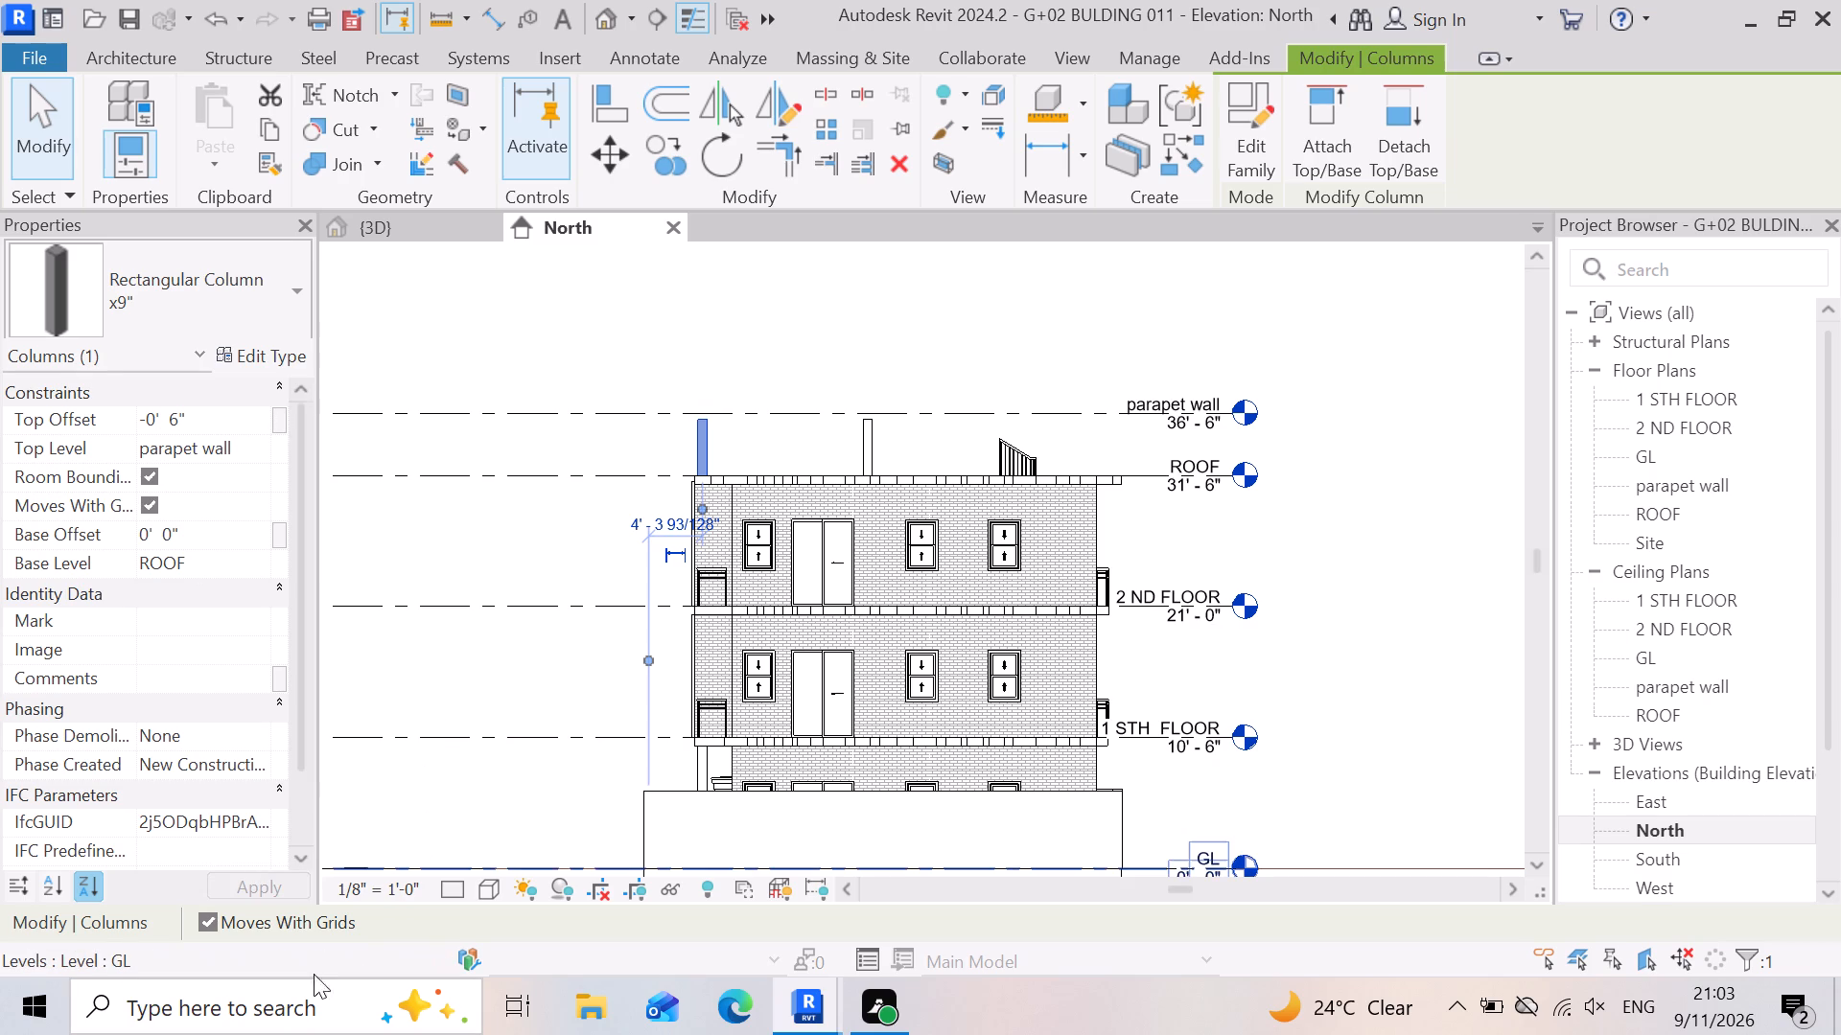
left_click(1310, 659)
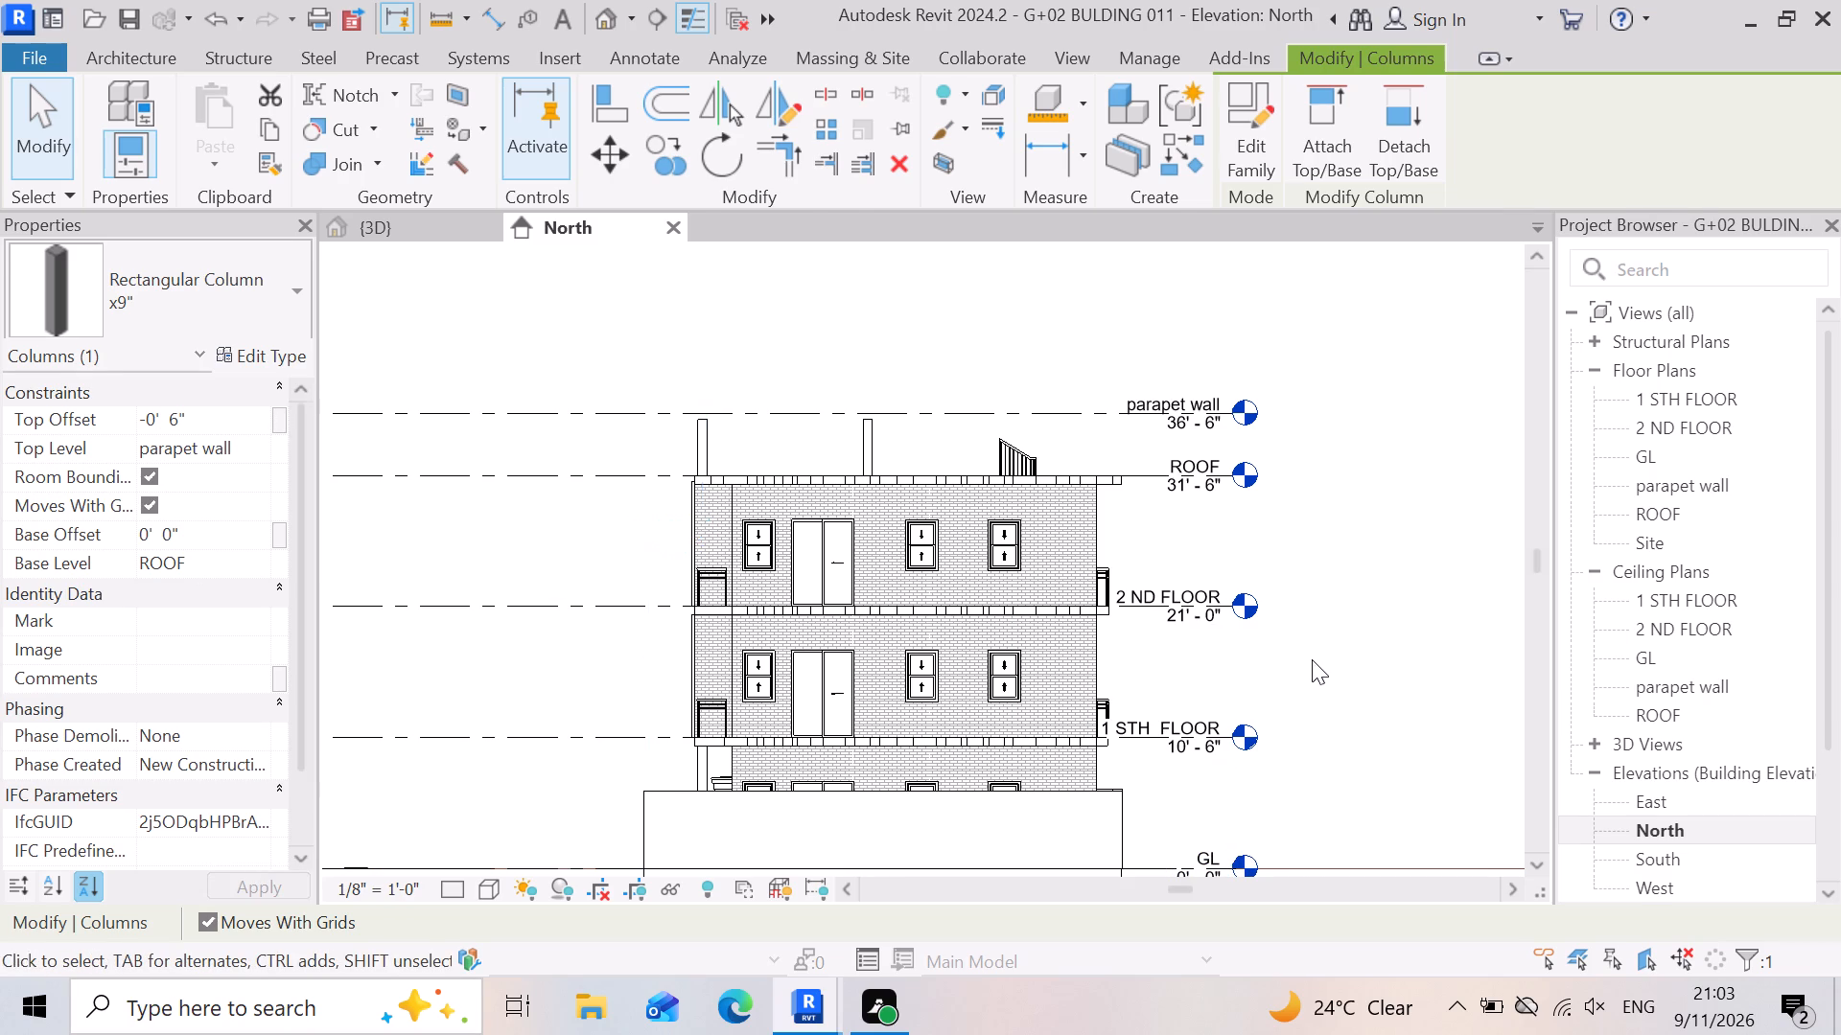
Examine the shortened rooftop columns in the North elevation and the whole building in the 3D view.
scroll(698, 340, "up", 3)
scroll(1191, 558, "down", 2)
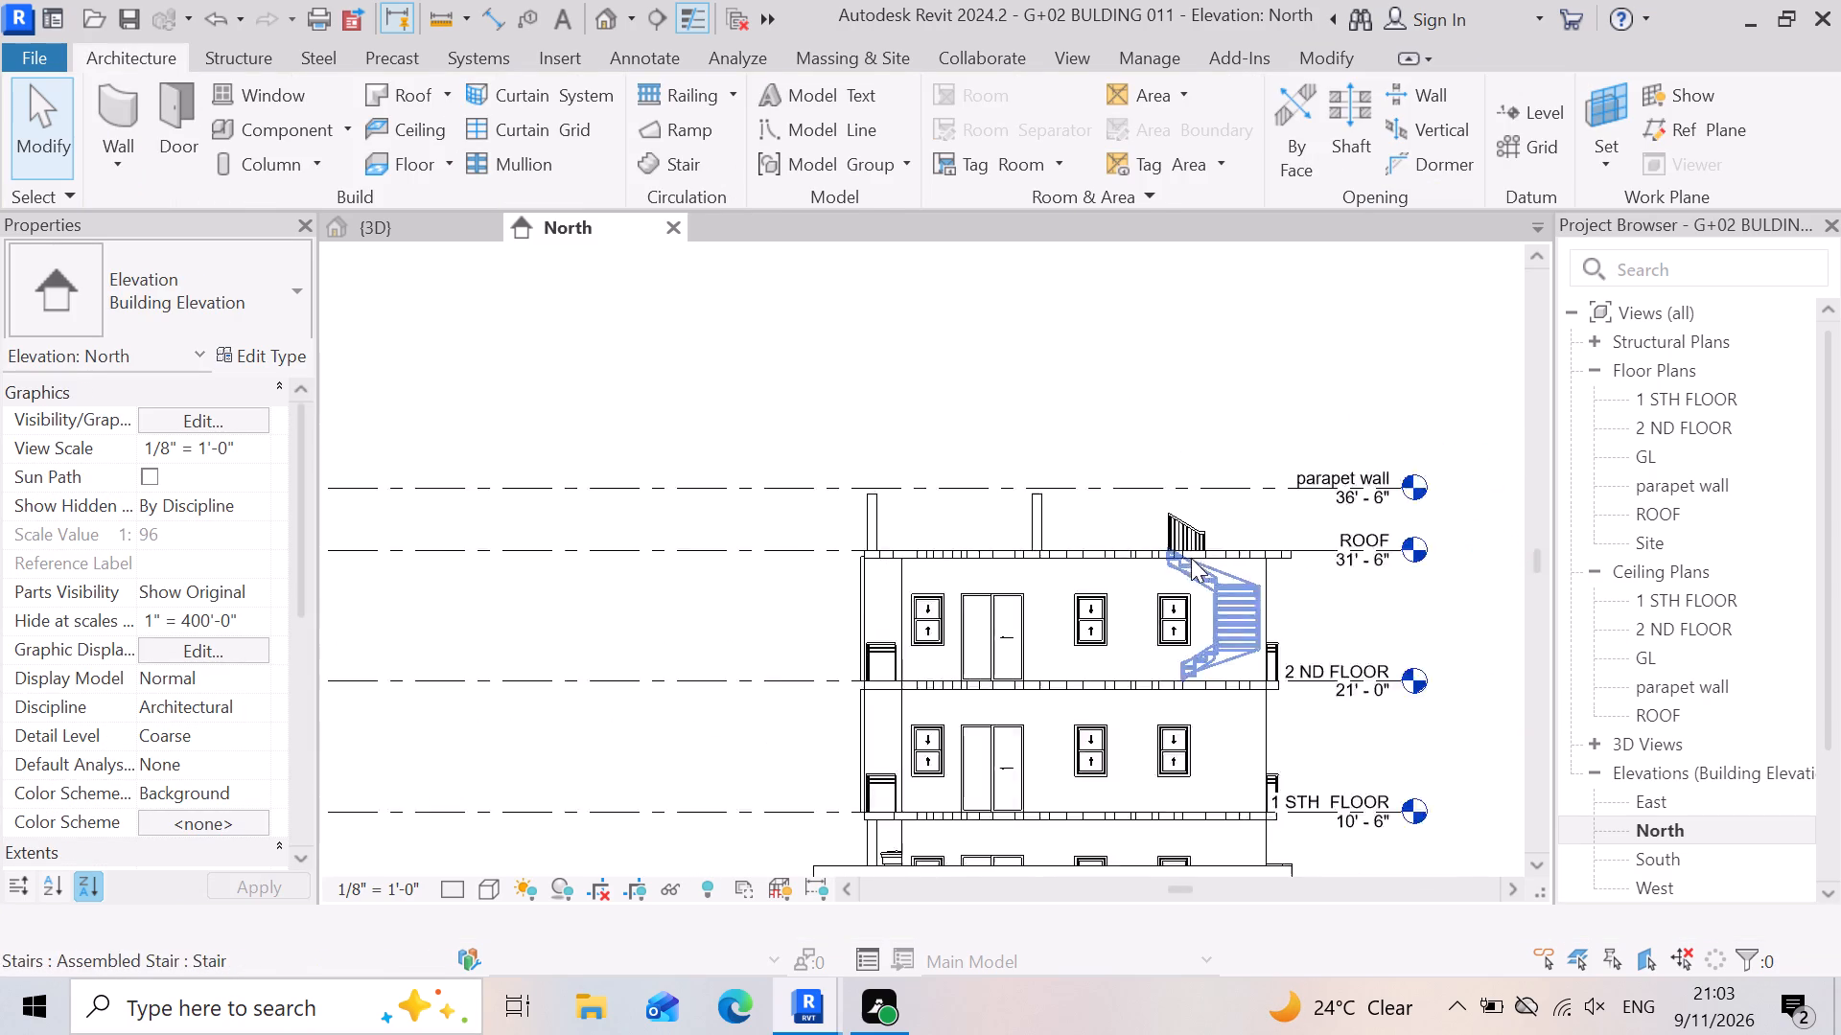
scroll(1191, 558, "down", 2)
scroll(997, 555, "up", 4)
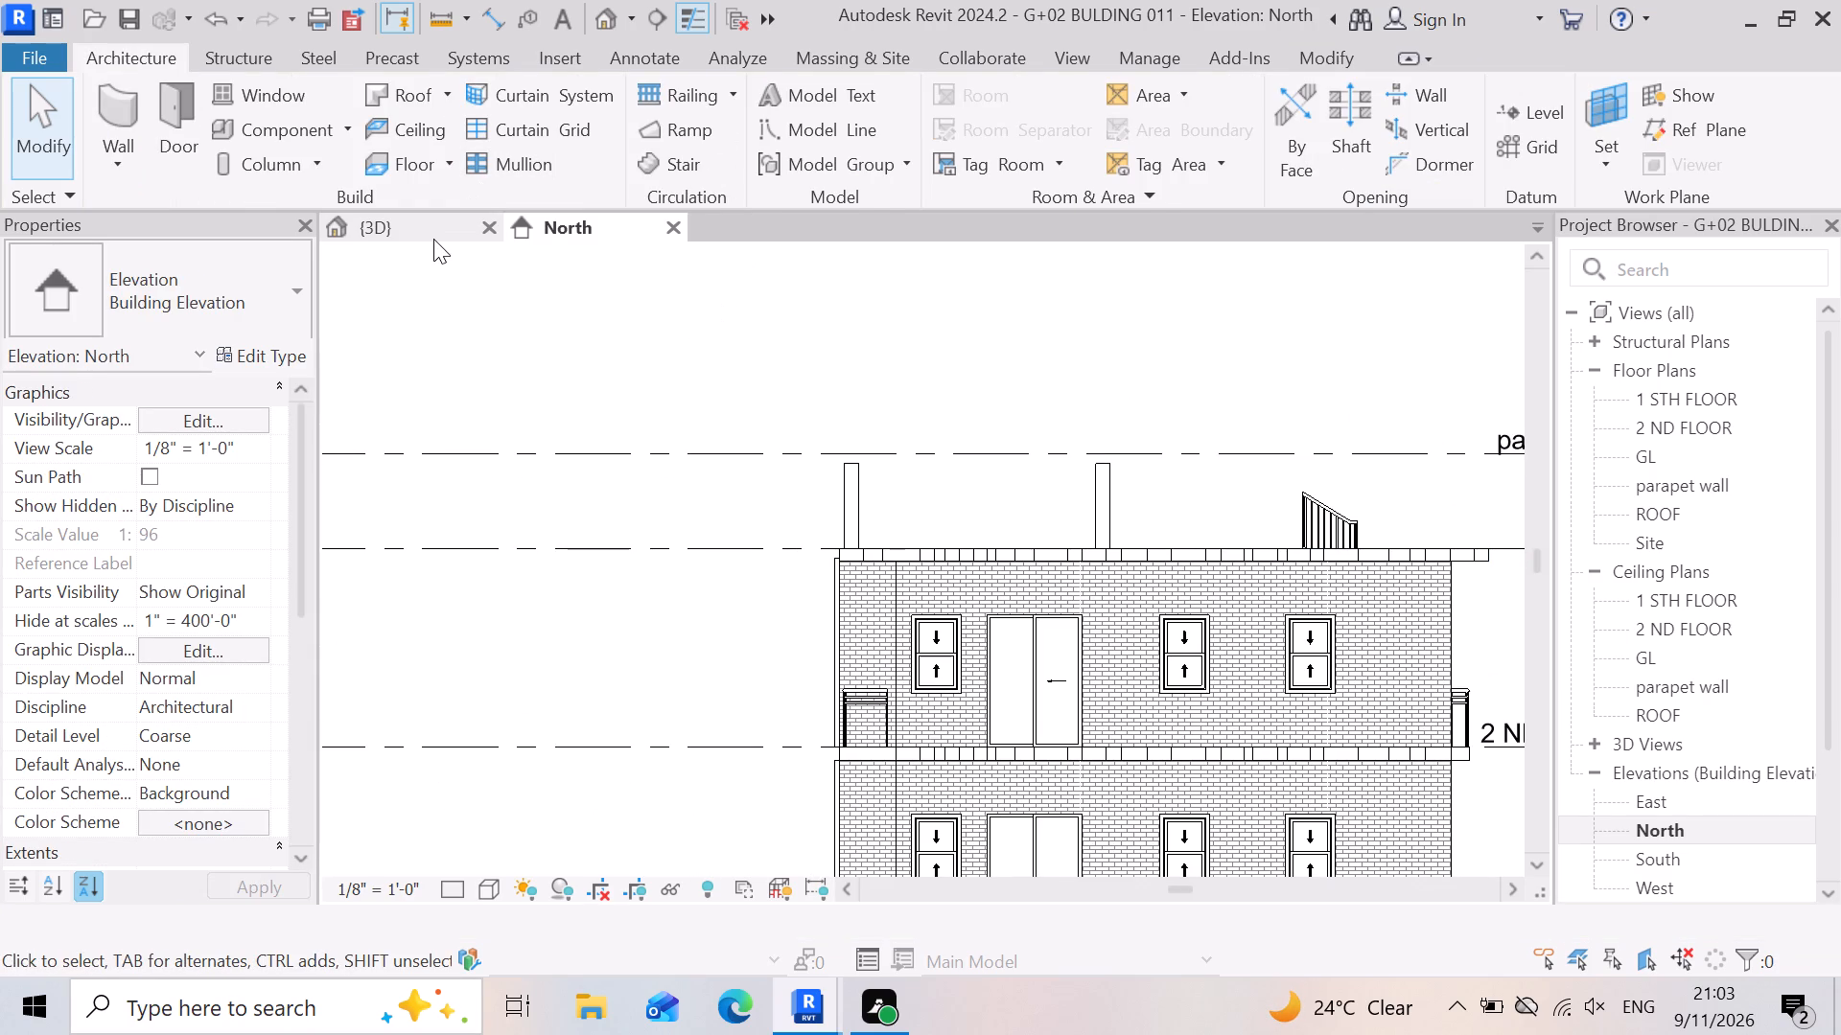
left_click(430, 239)
scroll(1109, 517, "down", 3)
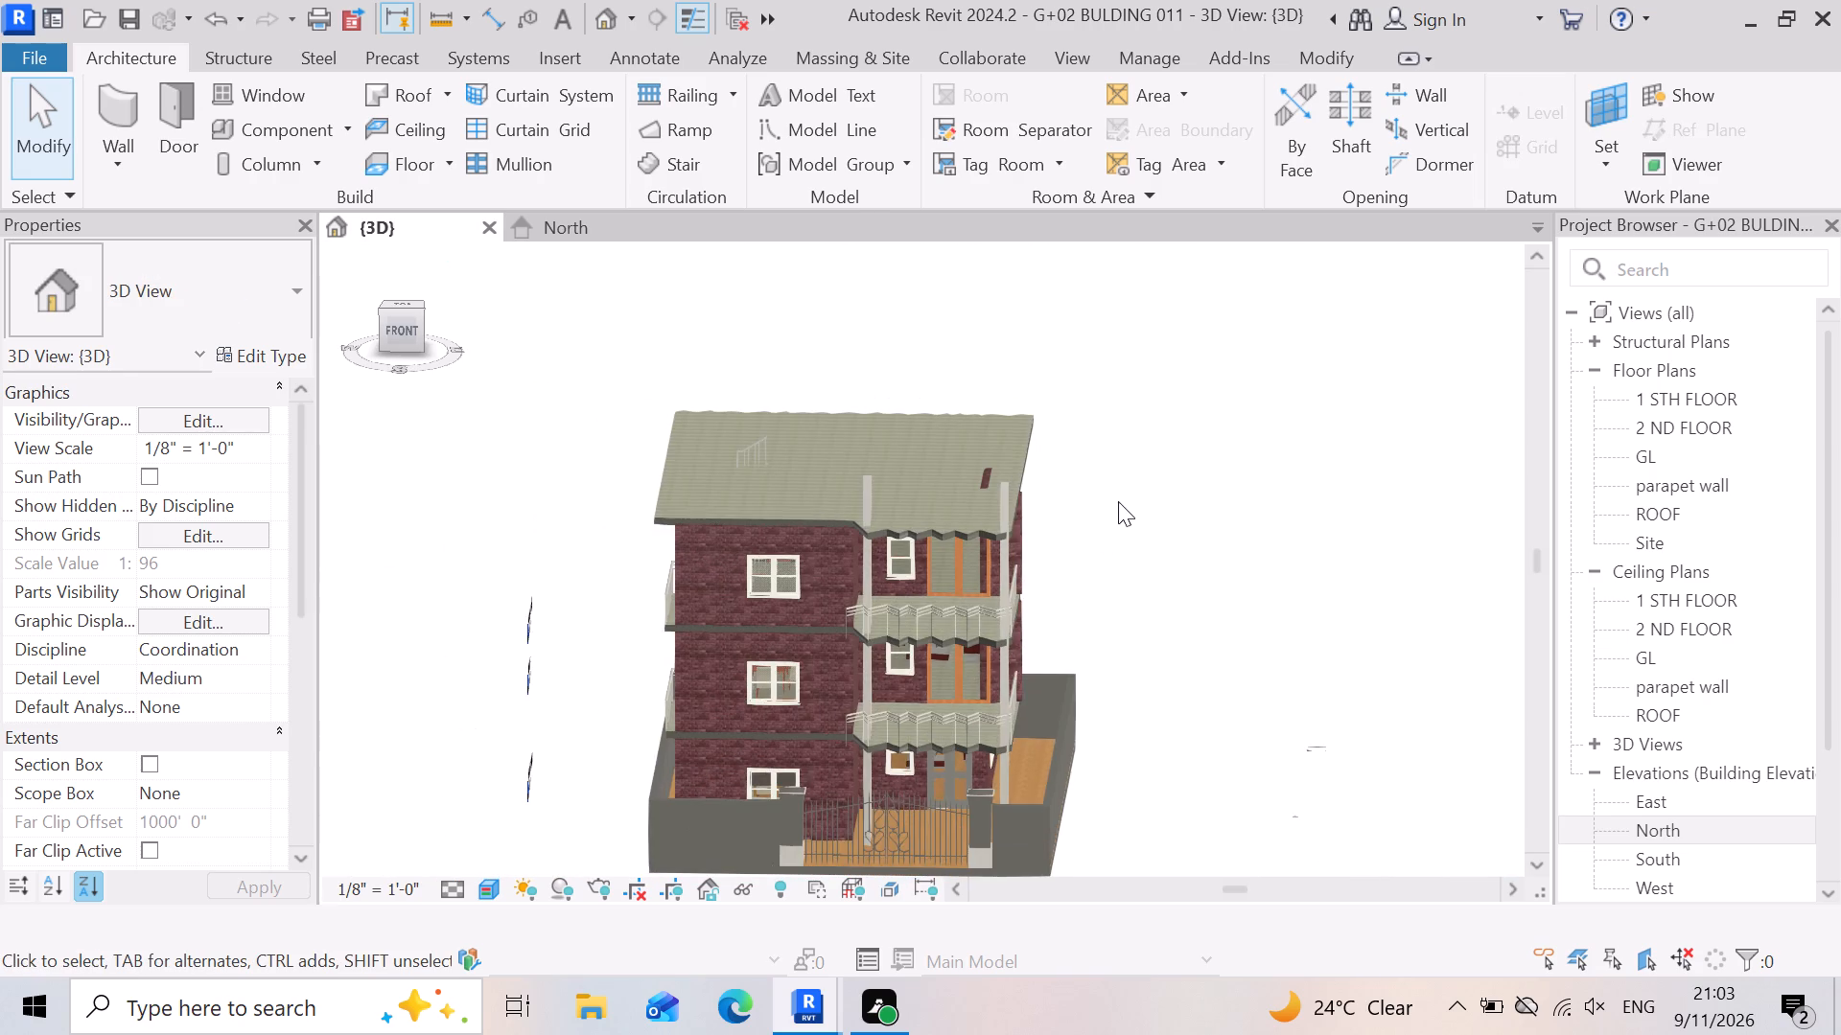
left_click(1200, 576)
scroll(937, 548, "up", 2)
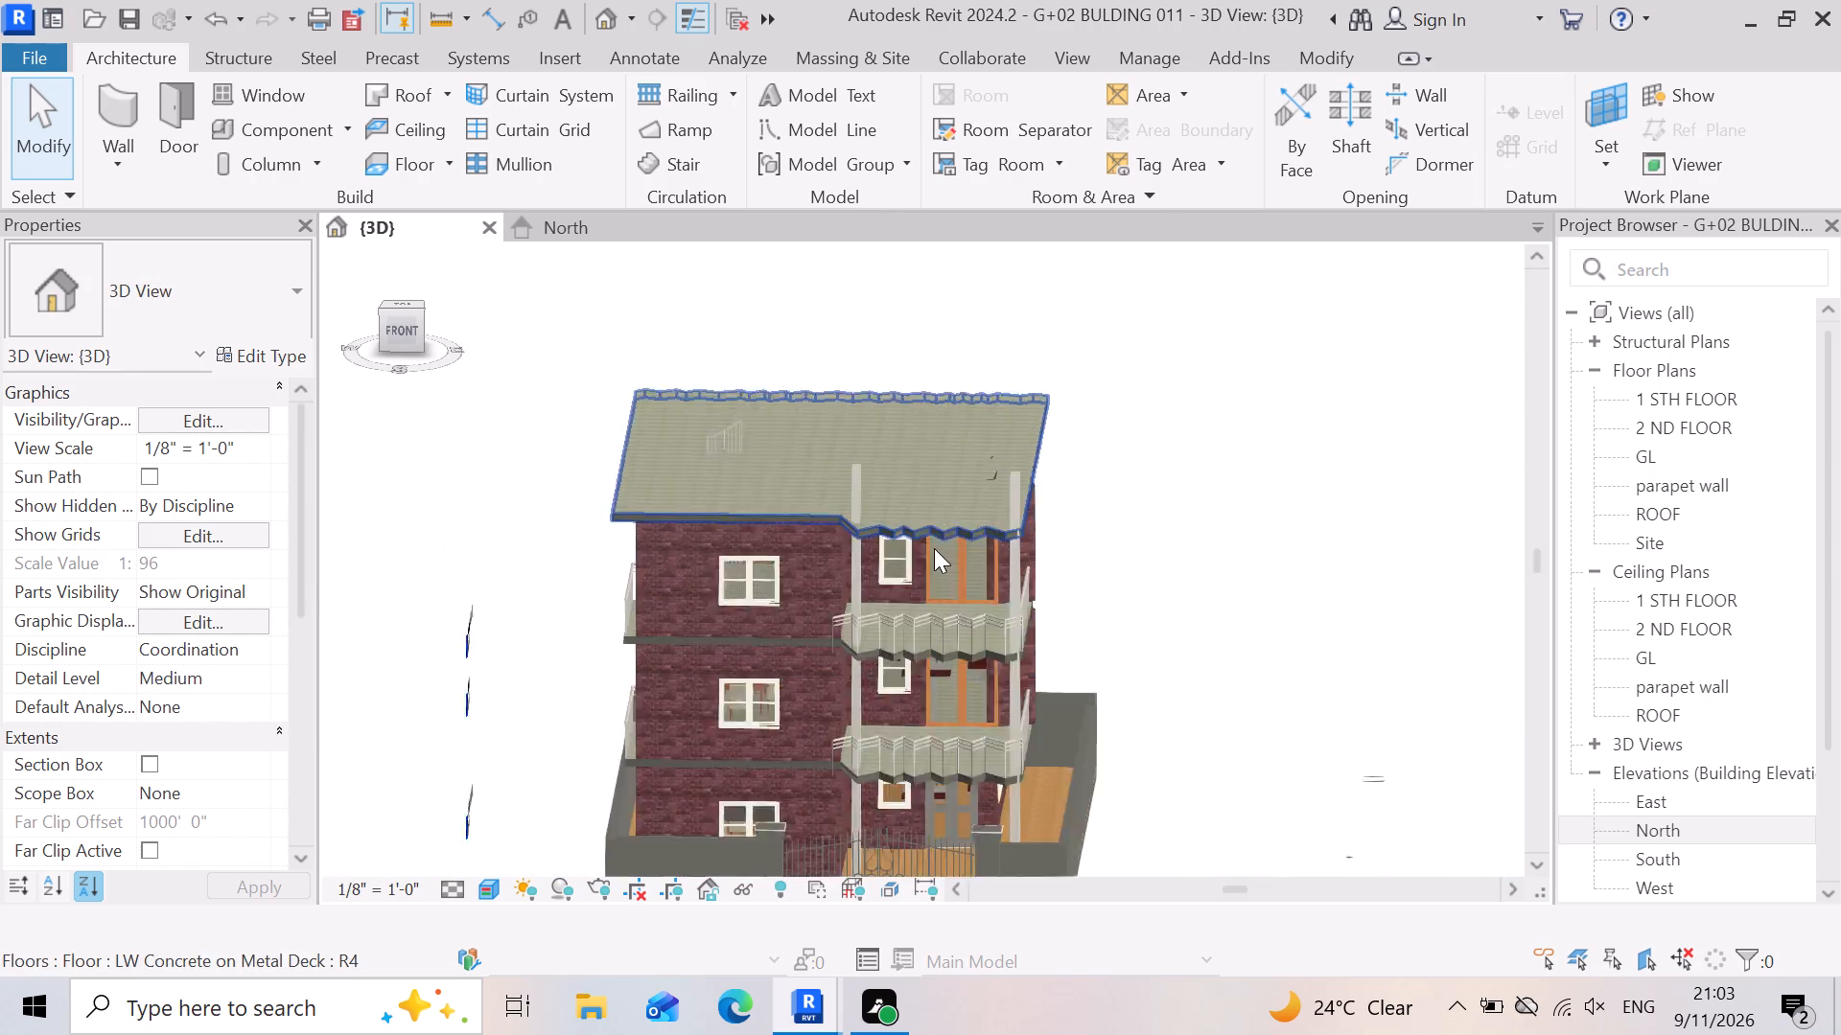
scroll(934, 548, "up", 9)
scroll(950, 554, "down", 4)
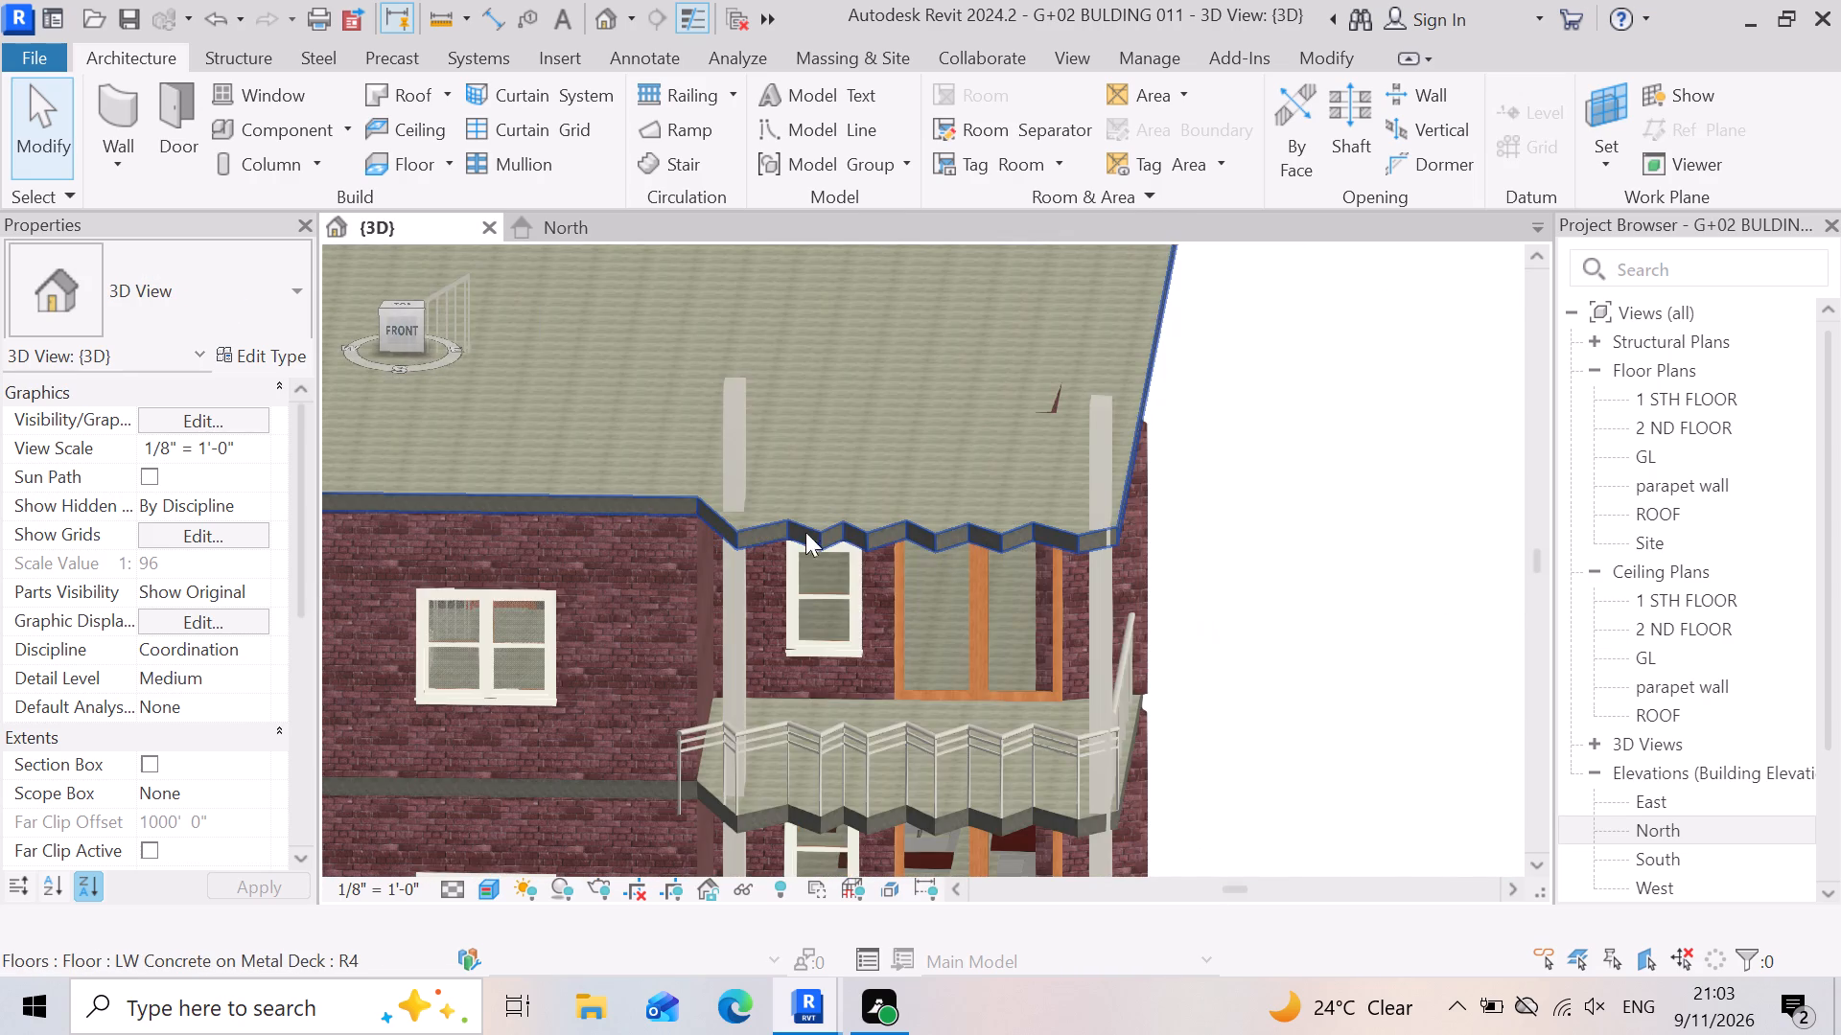
scroll(955, 619, "down", 3)
scroll(1840, 946, "down", 4)
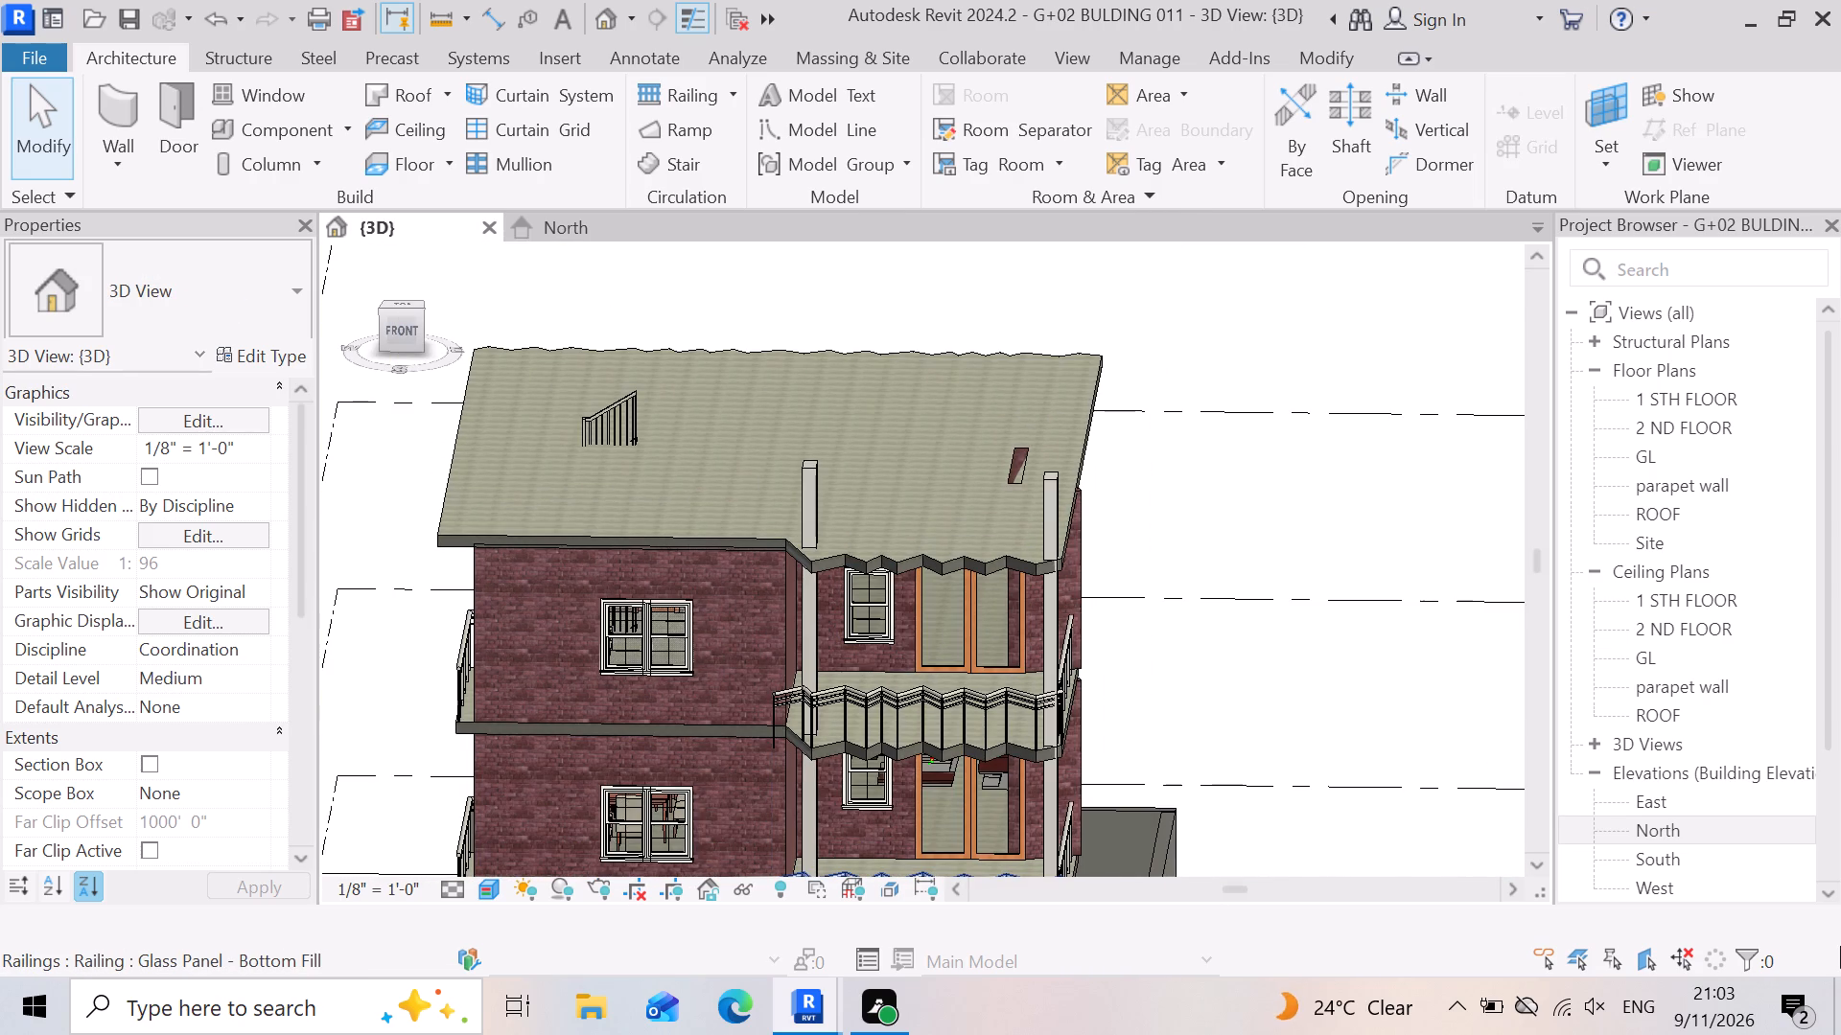
scroll(1840, 984, "down", 3)
scroll(1324, 496, "down", 4)
scroll(520, 0, "down", 3)
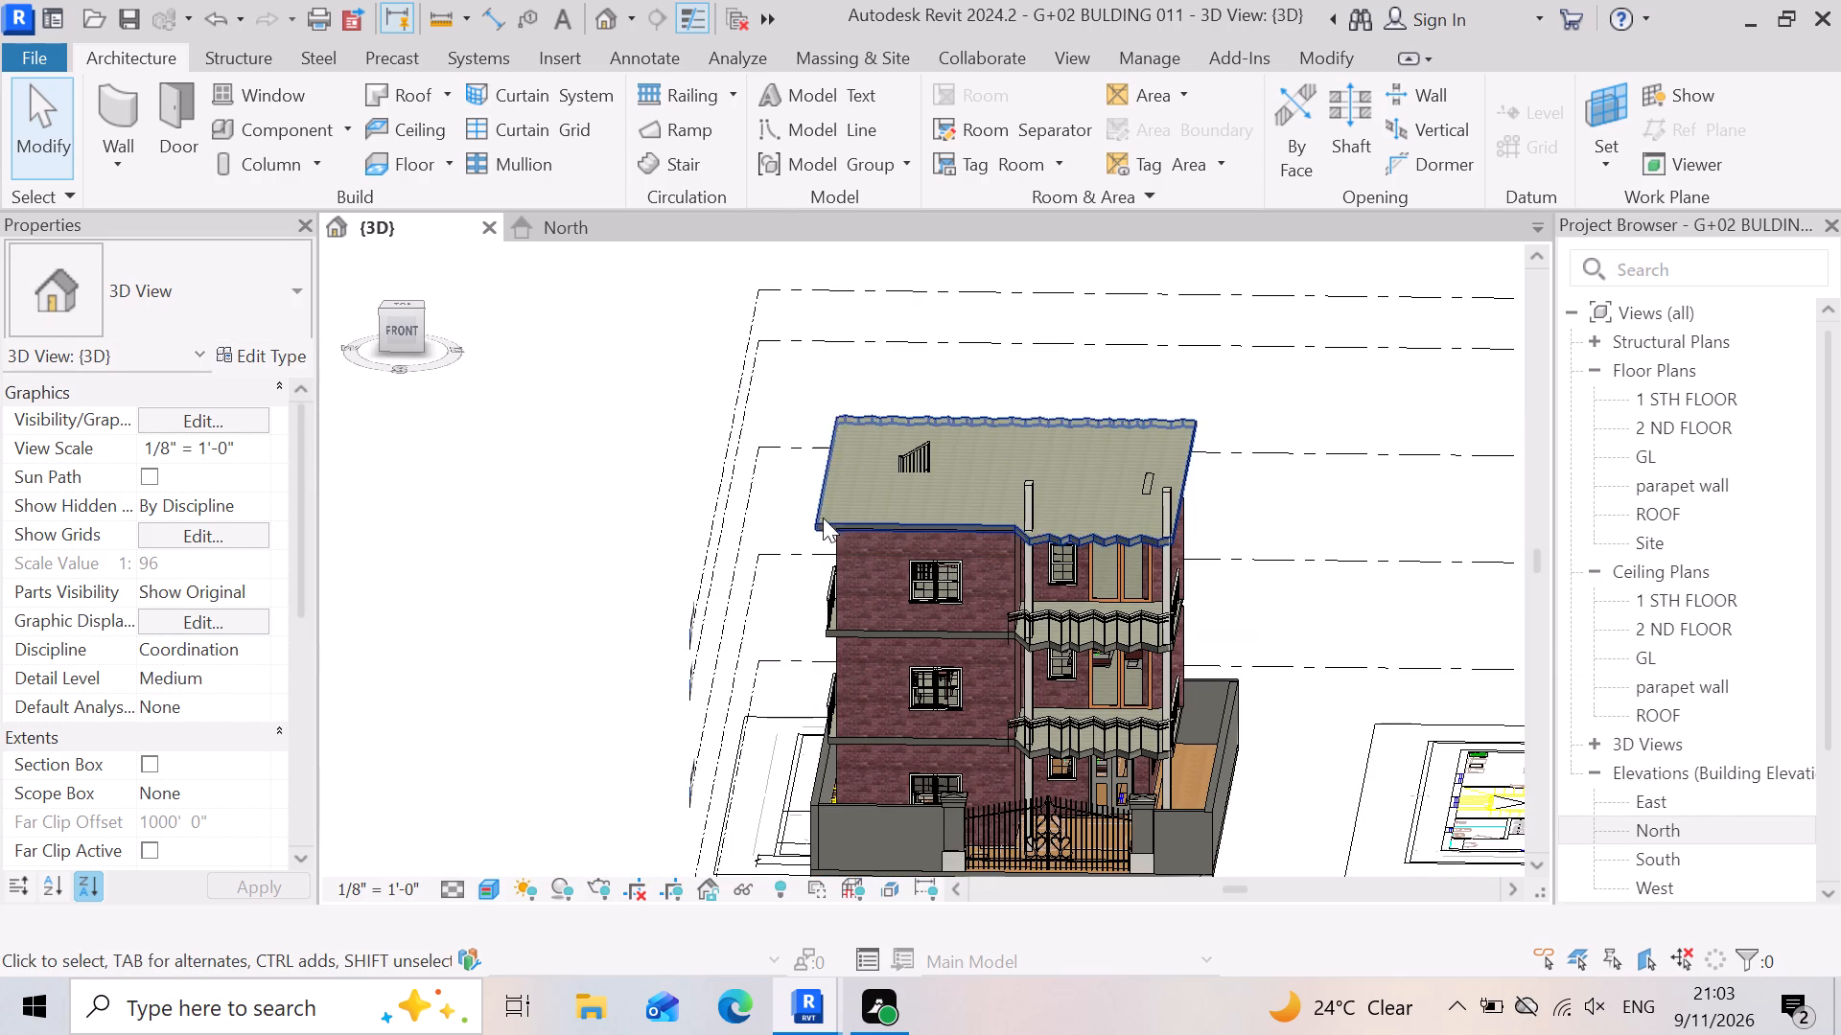
scroll(832, 437, "down", 3)
scroll(839, 686, "up", 3)
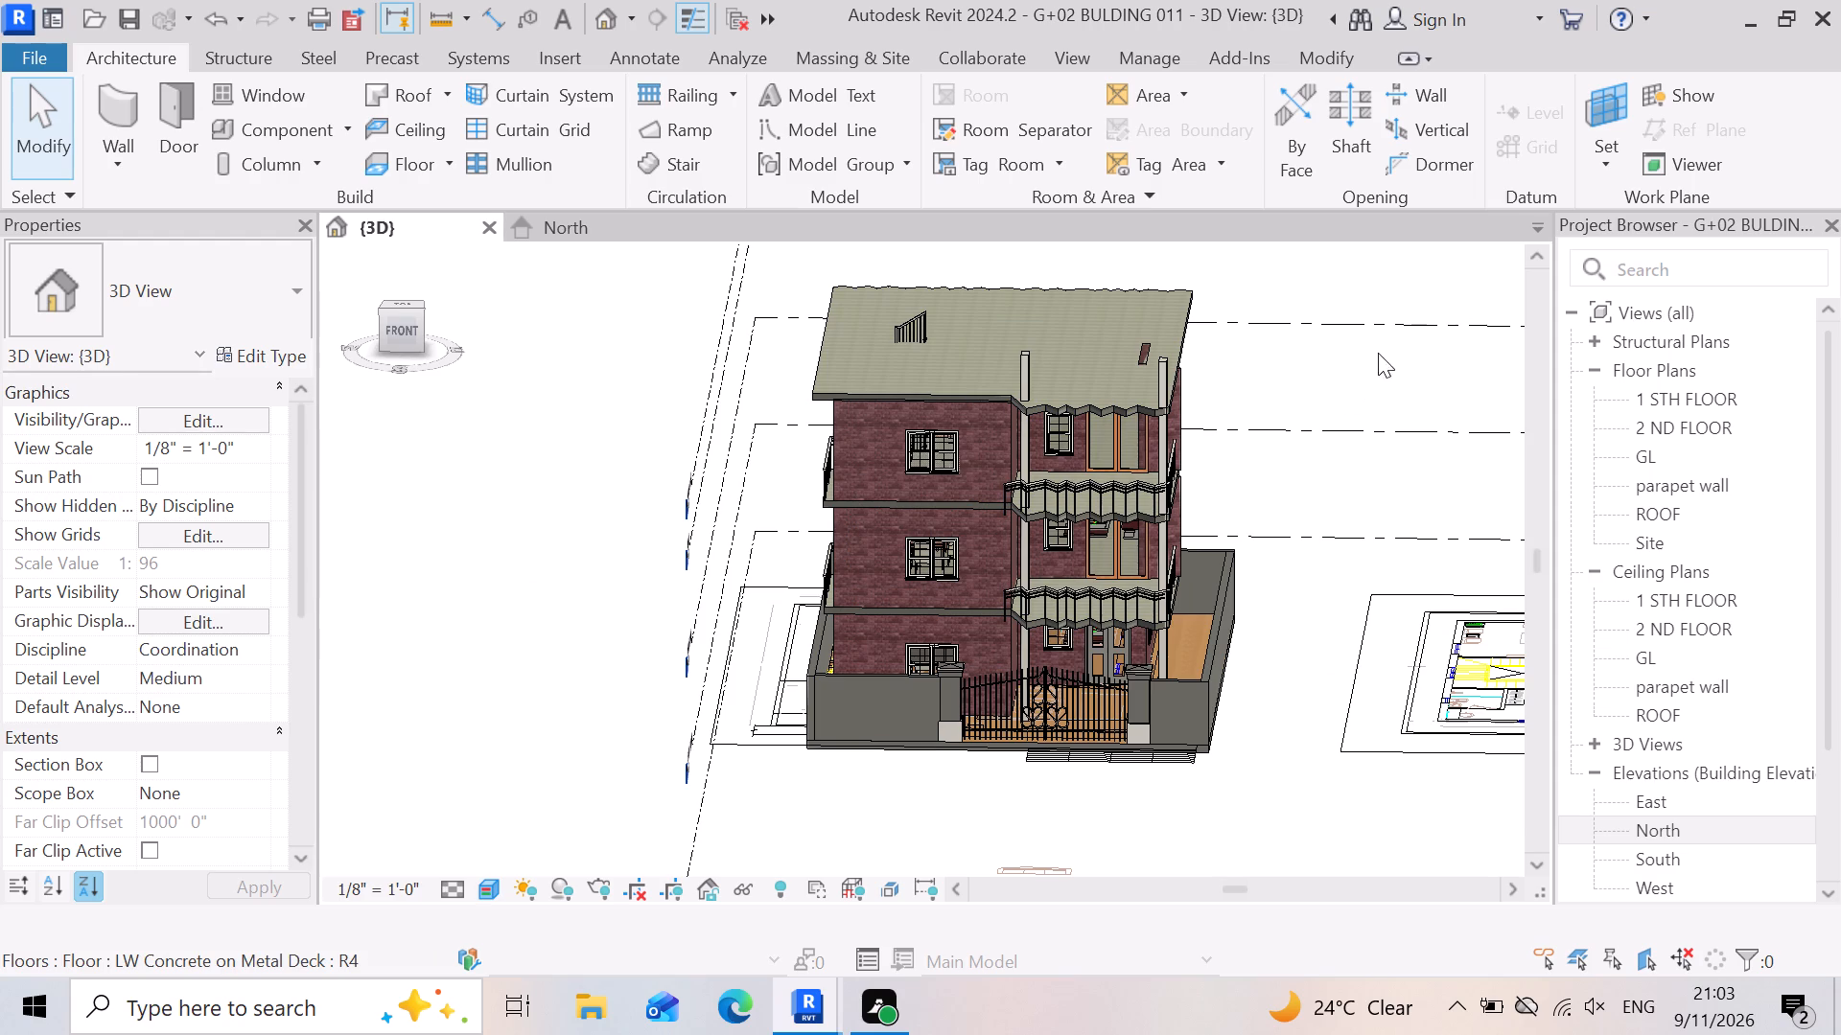
scroll(1051, 638, "down", 2)
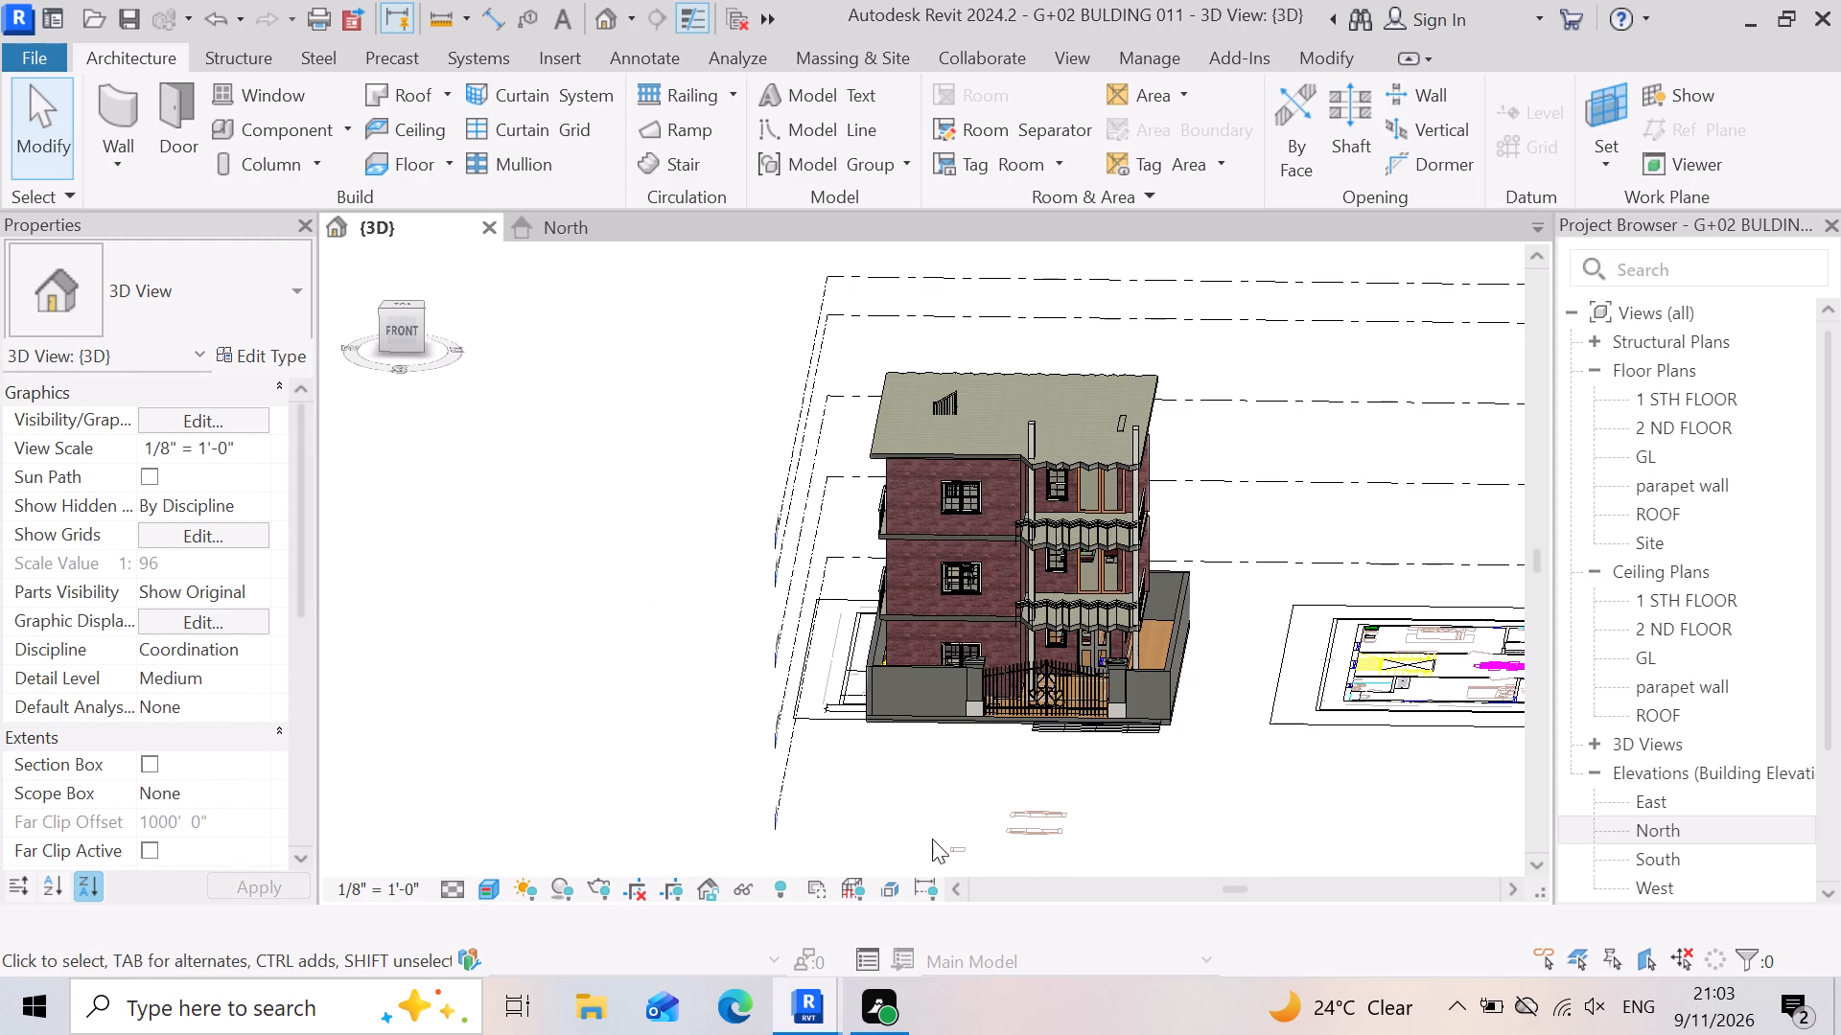
scroll(1004, 859, "up", 6)
scroll(899, 735, "down", 3)
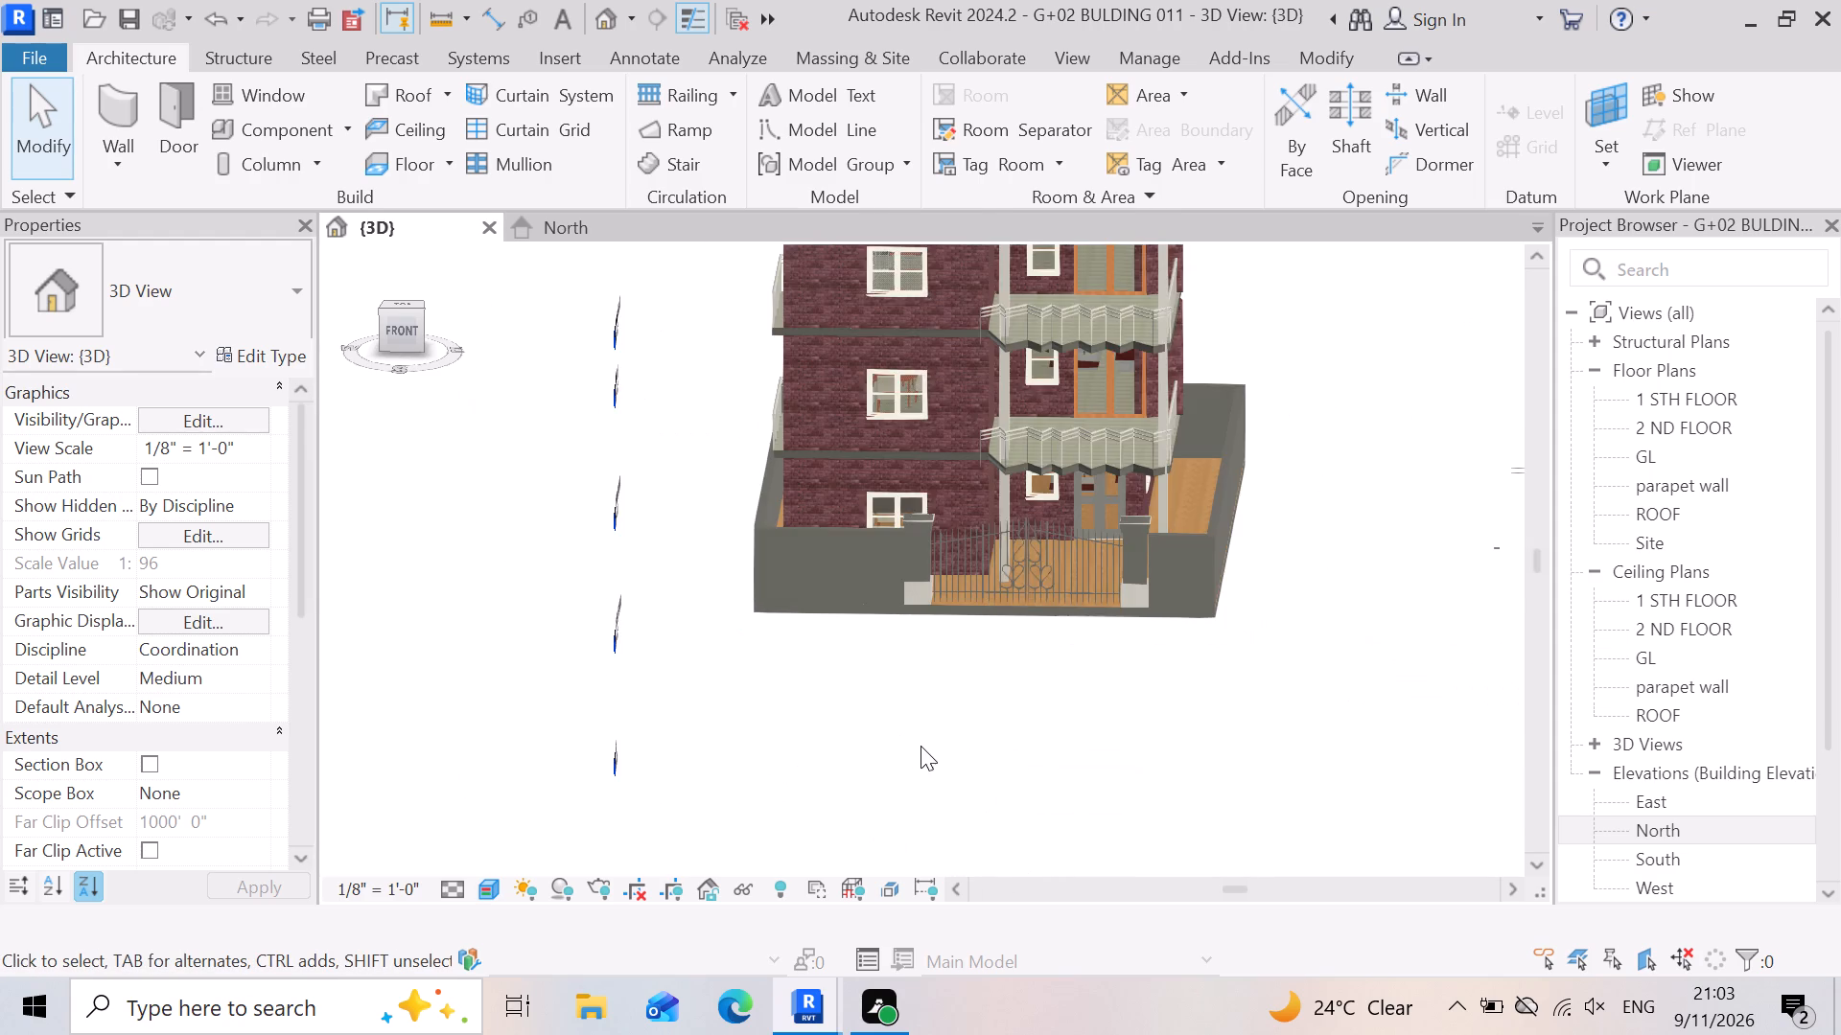
Examine the building's front in 3D, including the compound wall, entrance gate and ground-floor entrance.
right_click(909, 677, "shift")
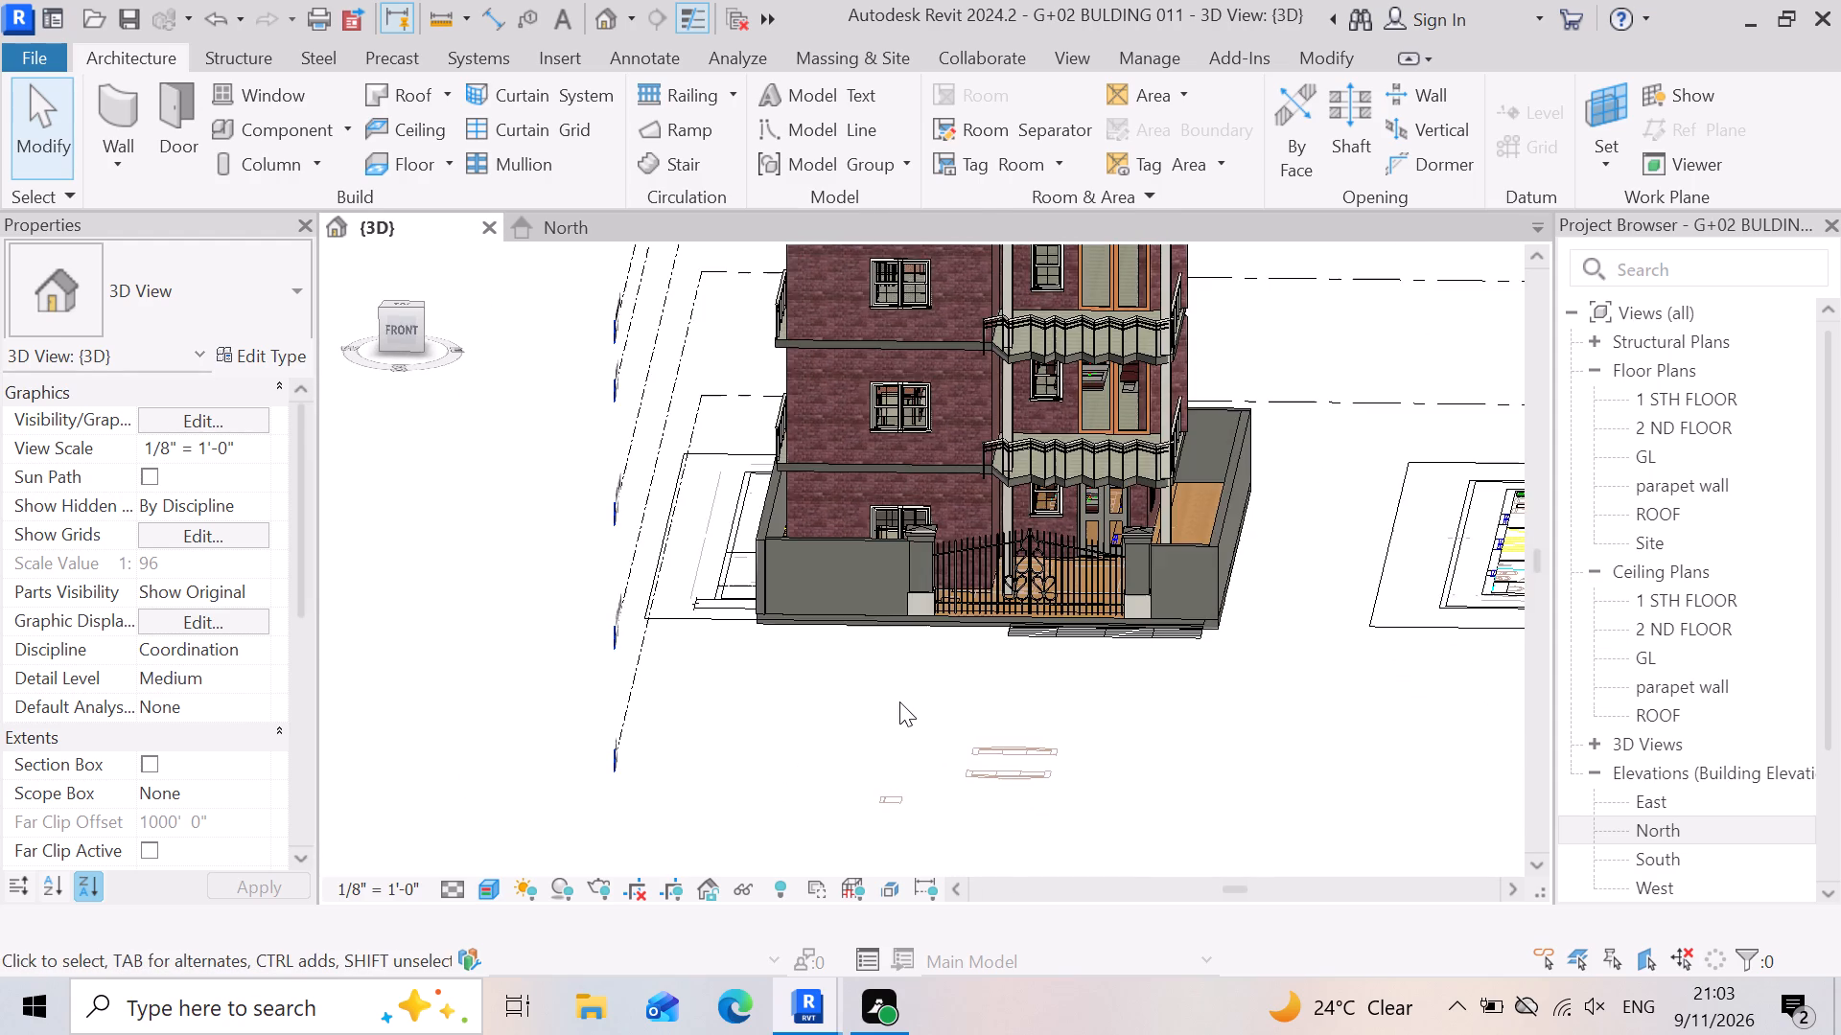
middle_click_drag(898, 678, 931, 670, "shift")
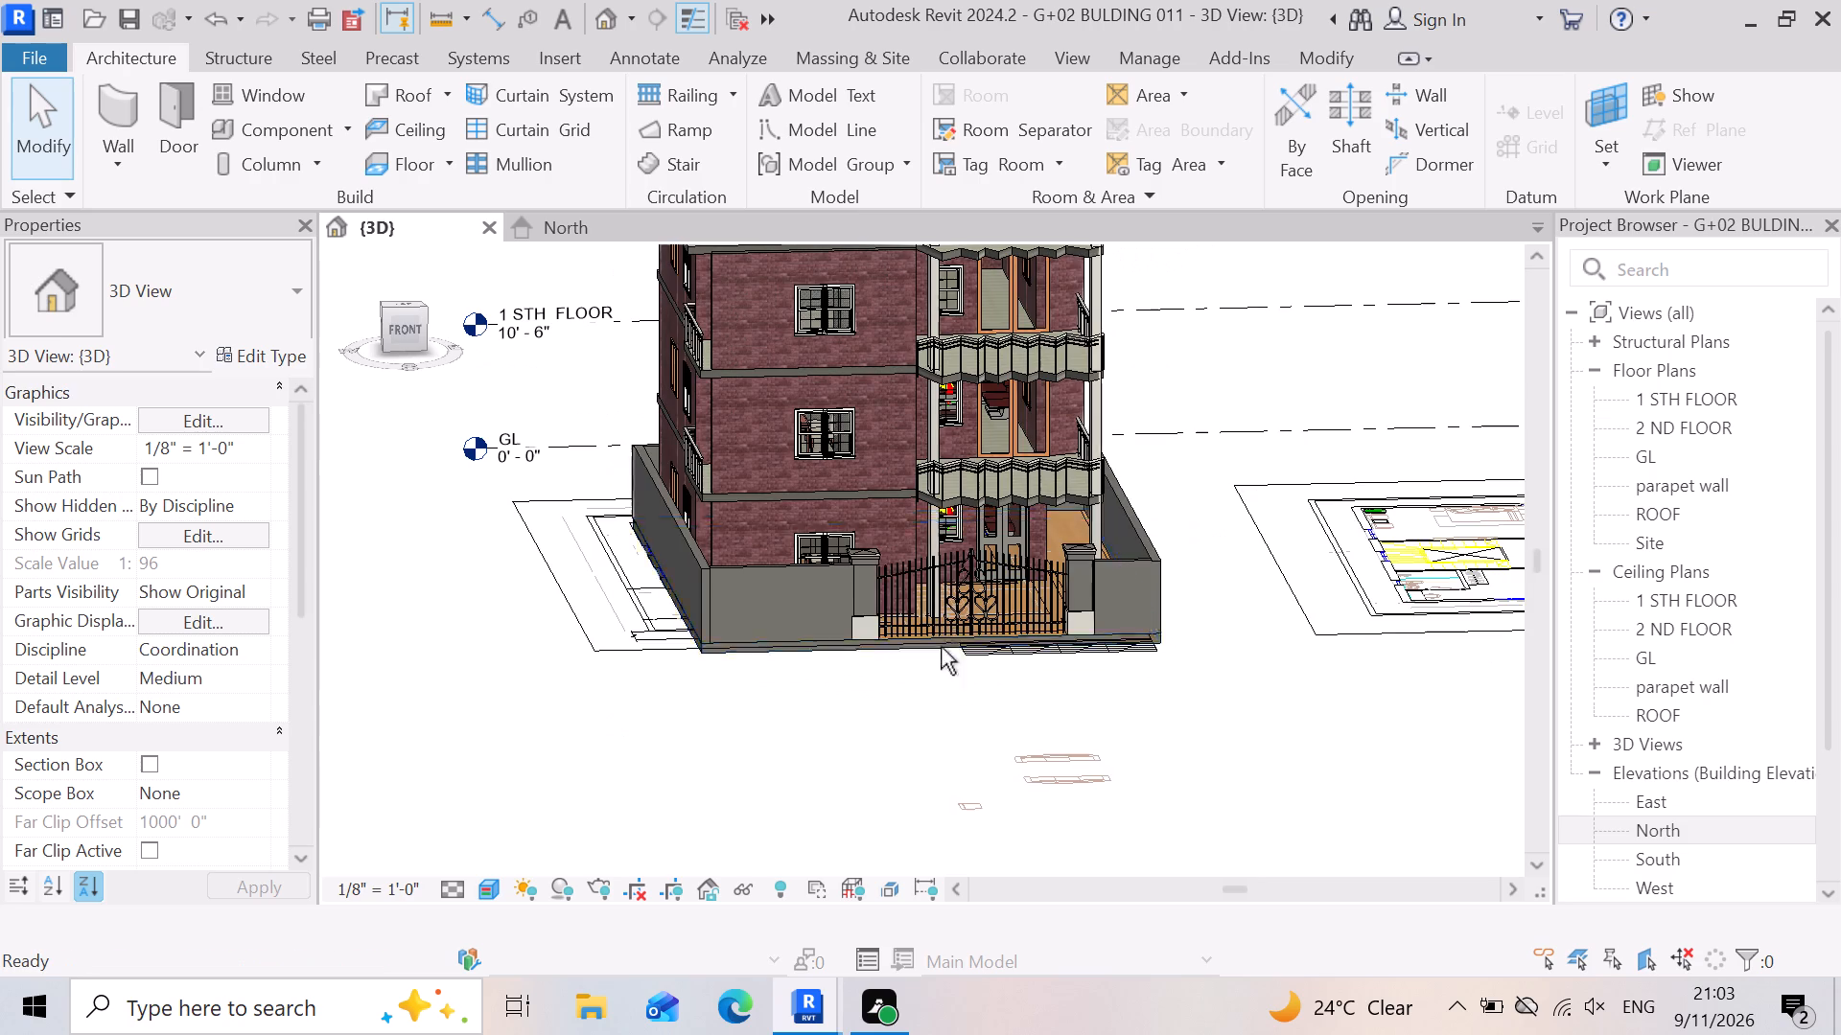
middle_click(942, 625, "shift")
right_click(942, 625, "shift")
middle_click(942, 625, "shift")
scroll(943, 624, "up", 3)
scroll(862, 653, "up", 2)
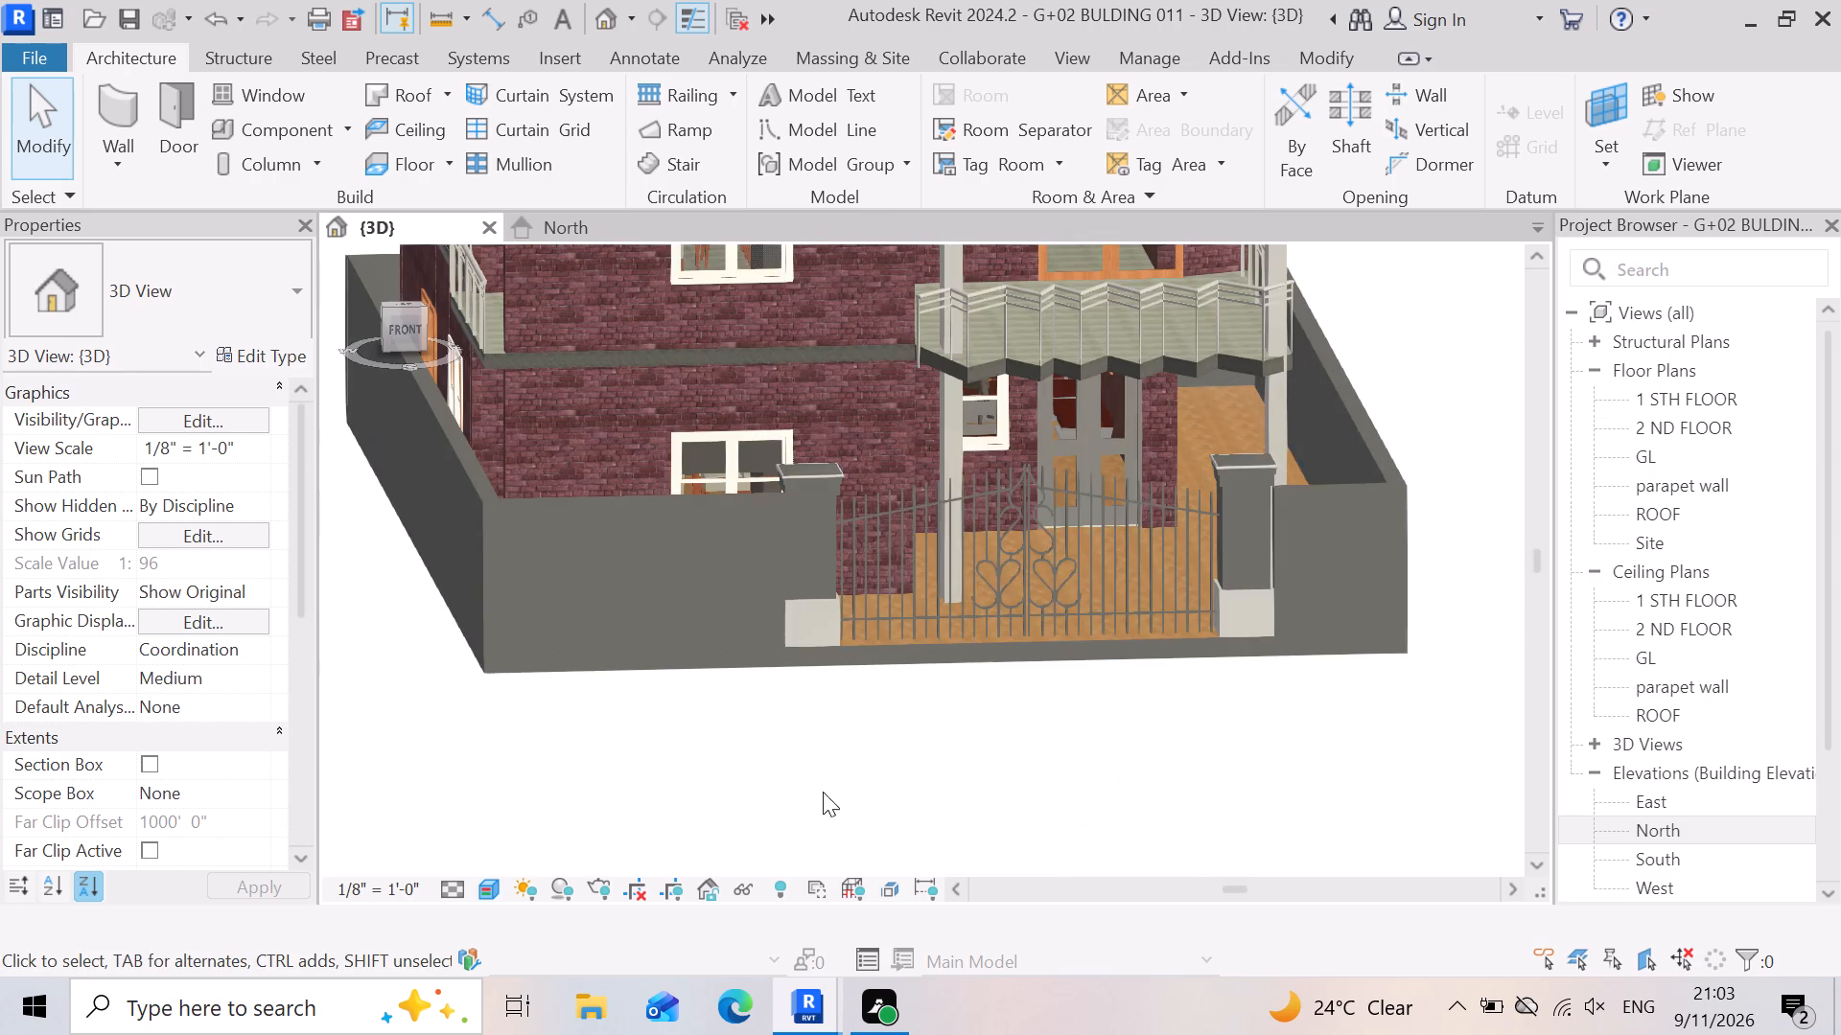
scroll(814, 747, "down", 8)
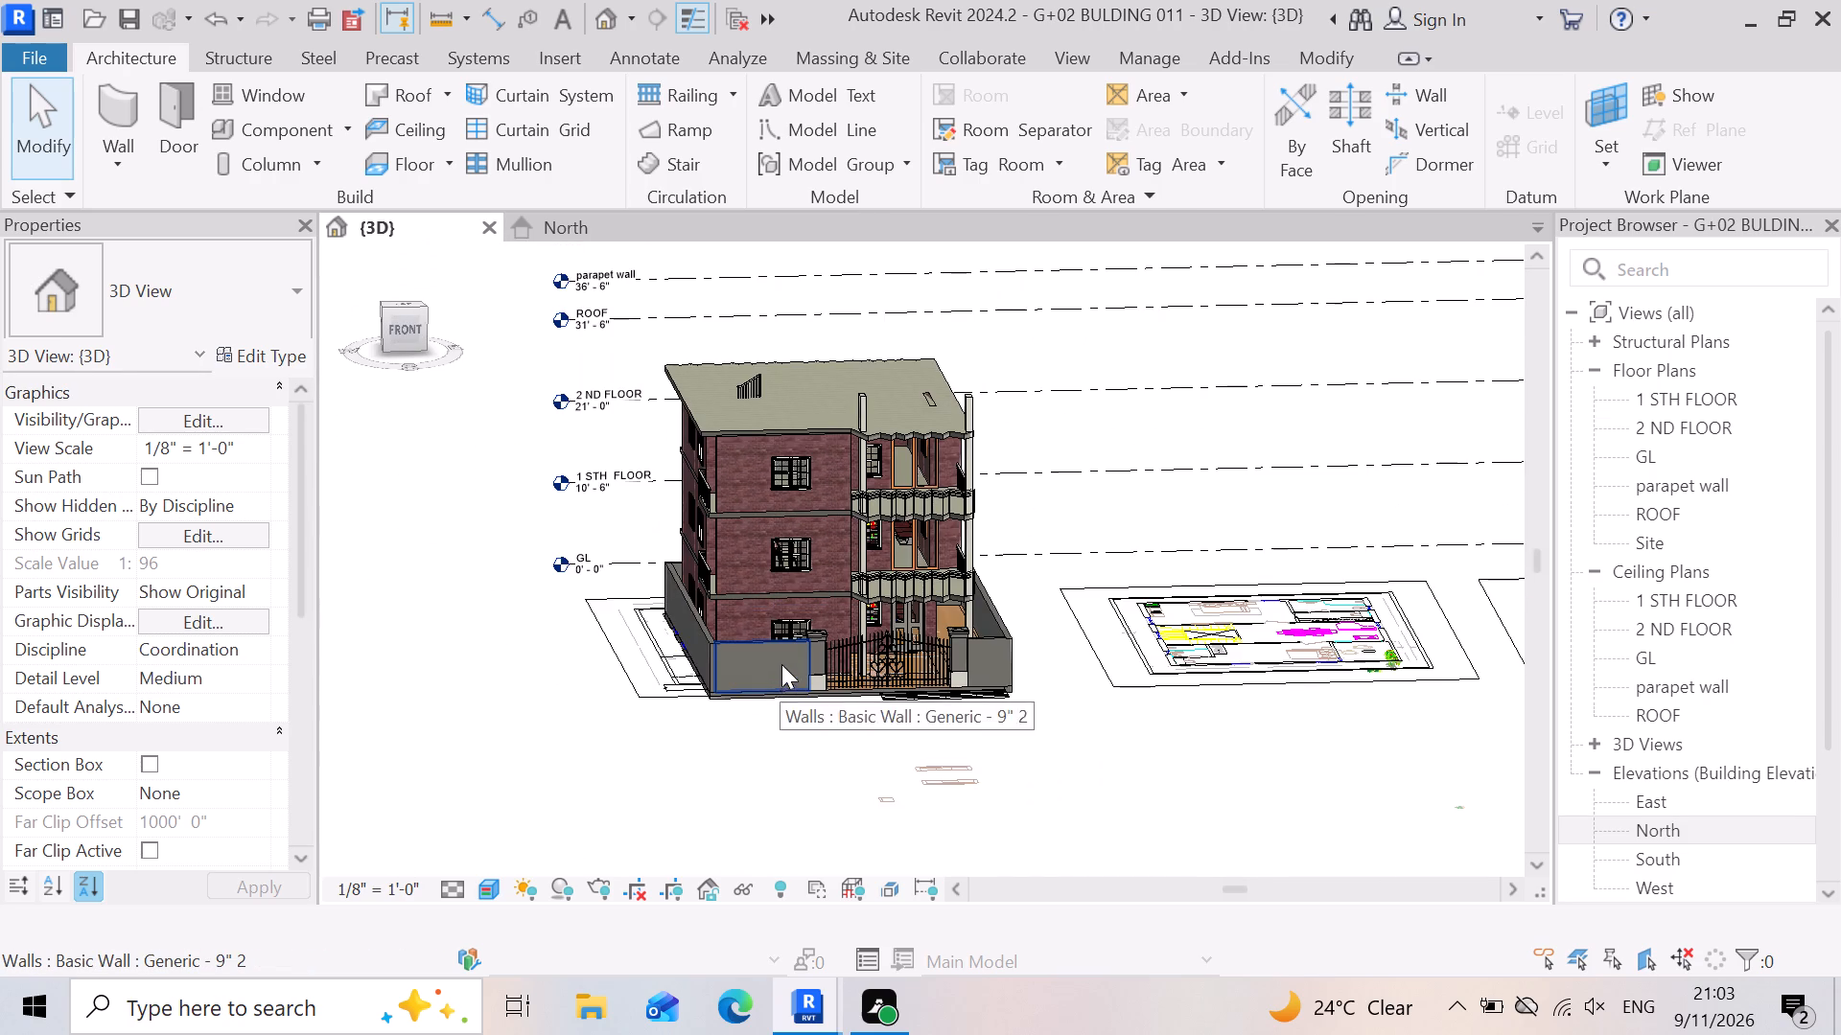
scroll(1356, 701, "up", 3)
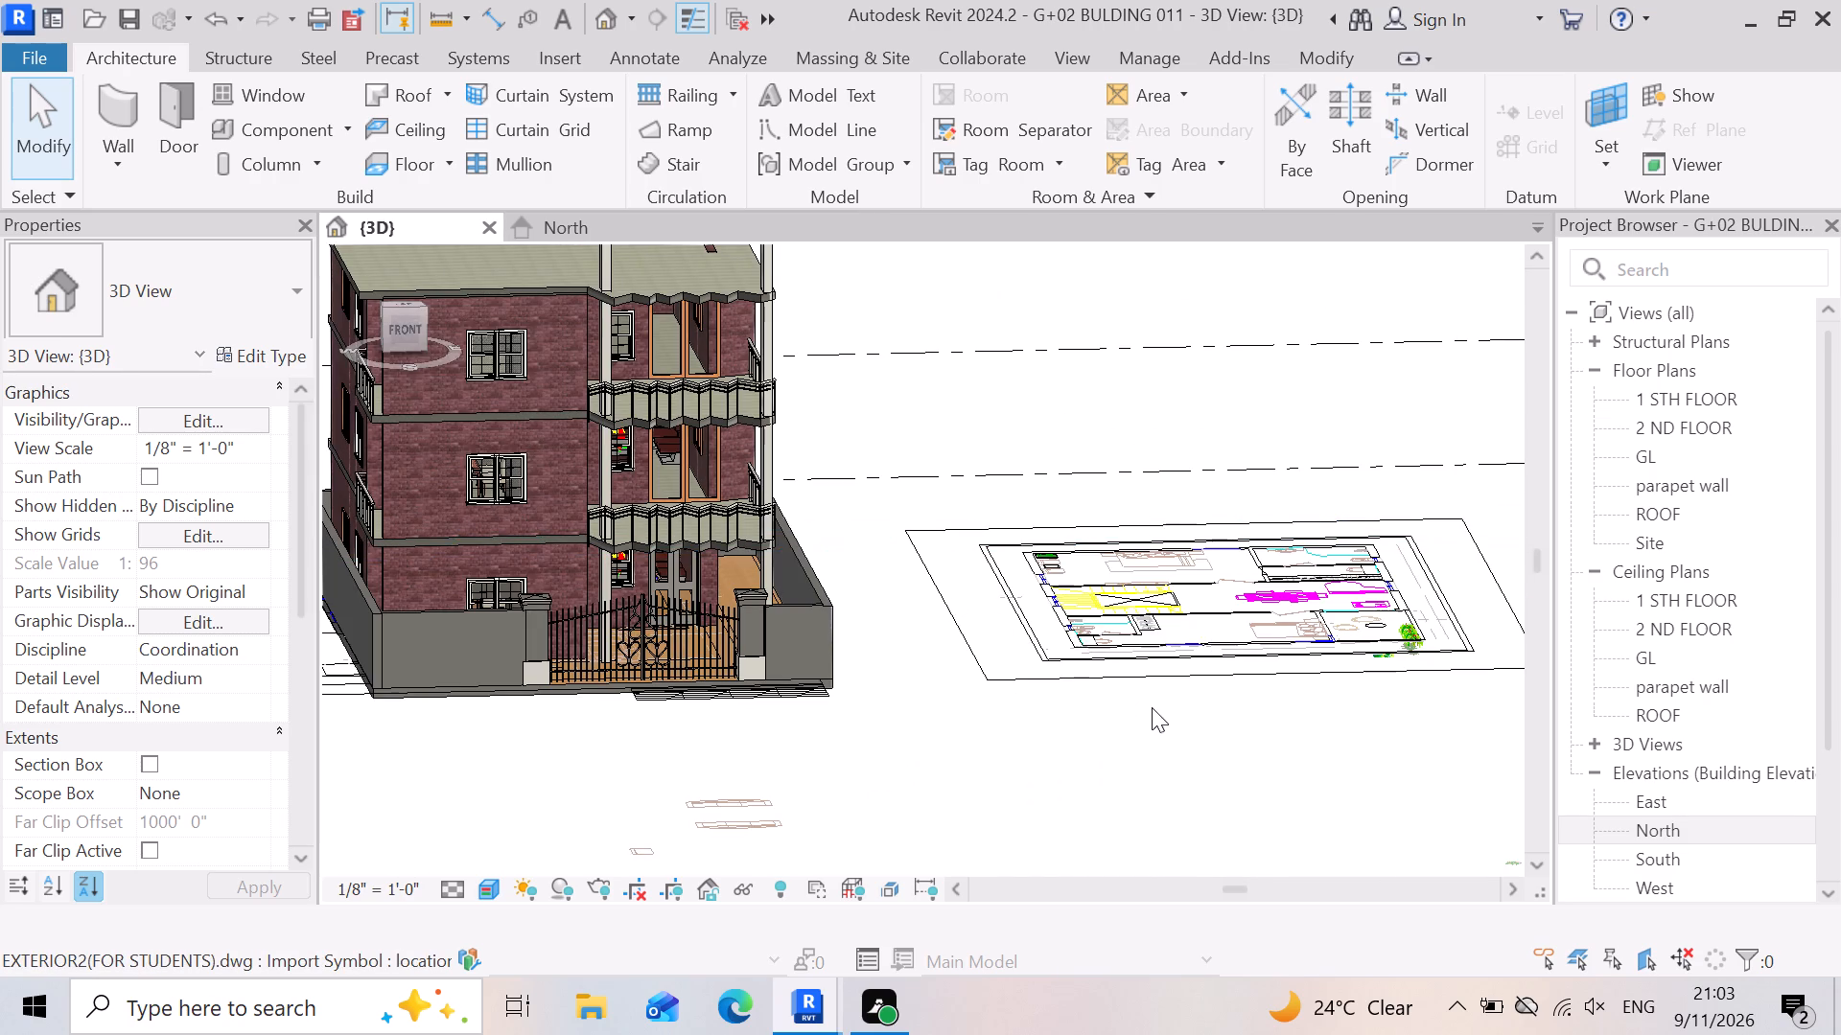
left_click(1148, 701)
scroll(696, 653, "up", 4)
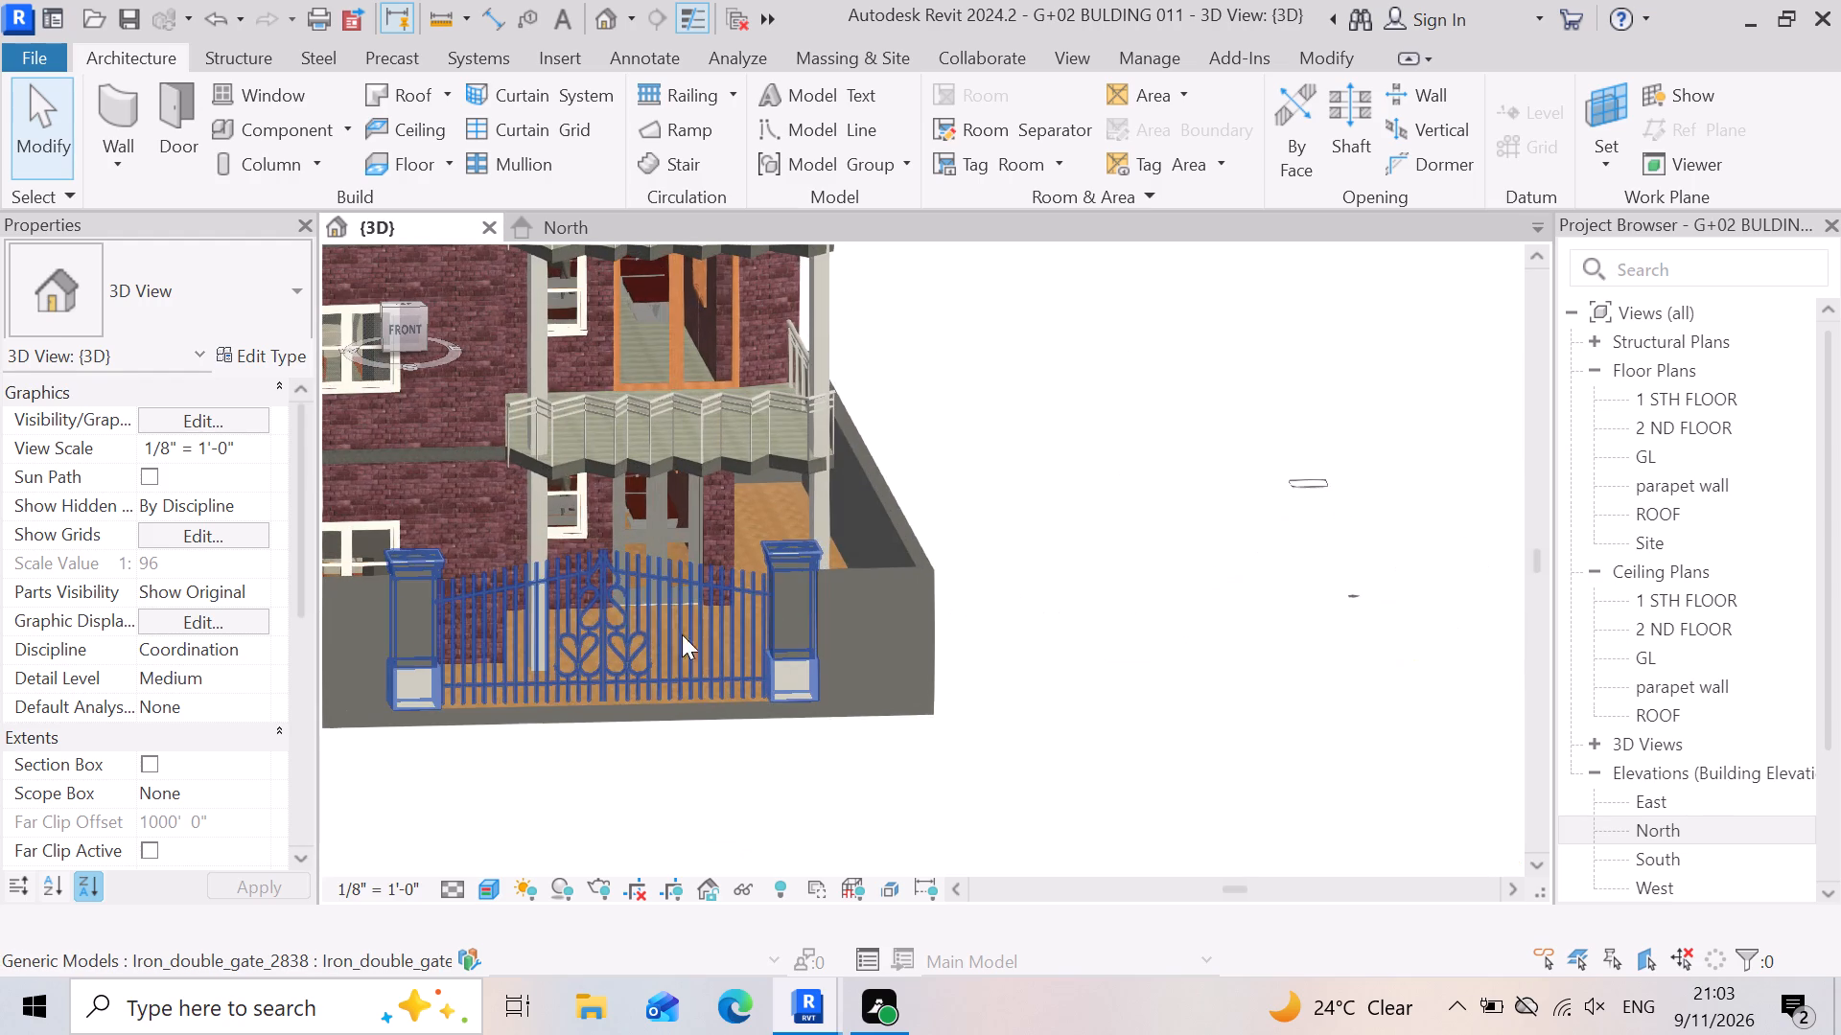
scroll(1166, 698, "down", 3)
scroll(946, 697, "up", 3)
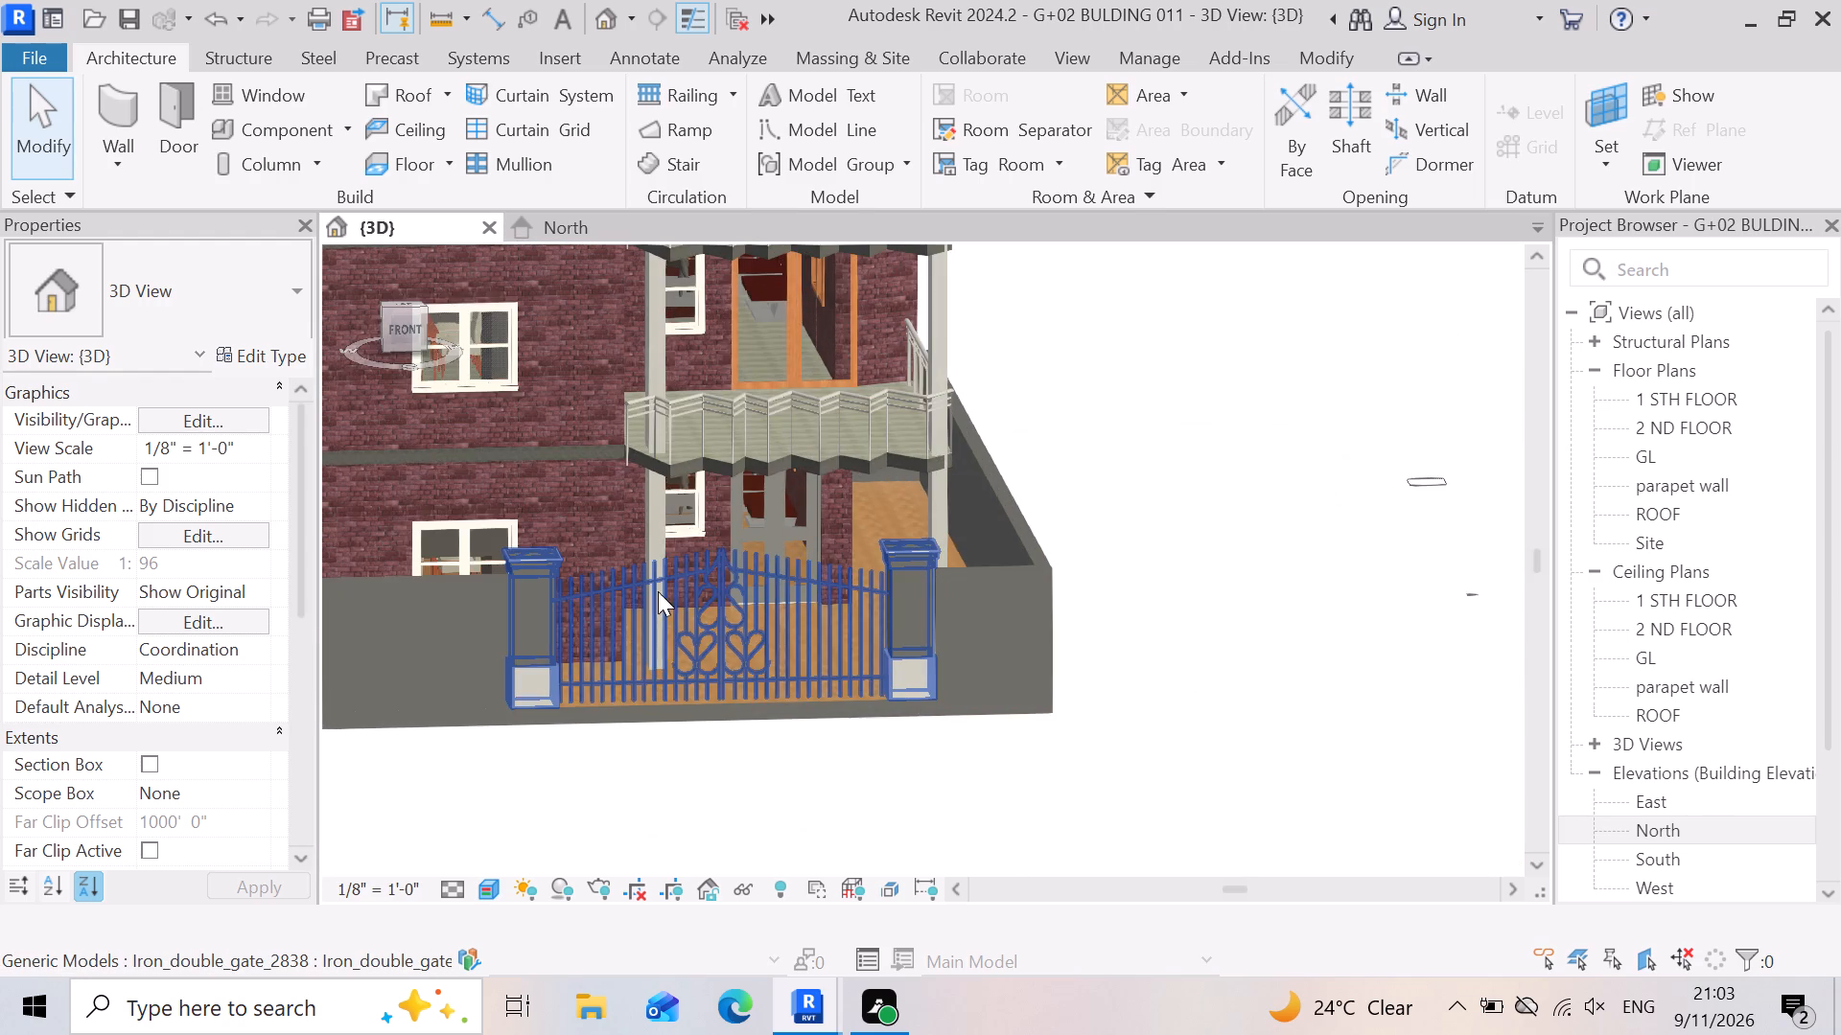
scroll(716, 568, "up", 7)
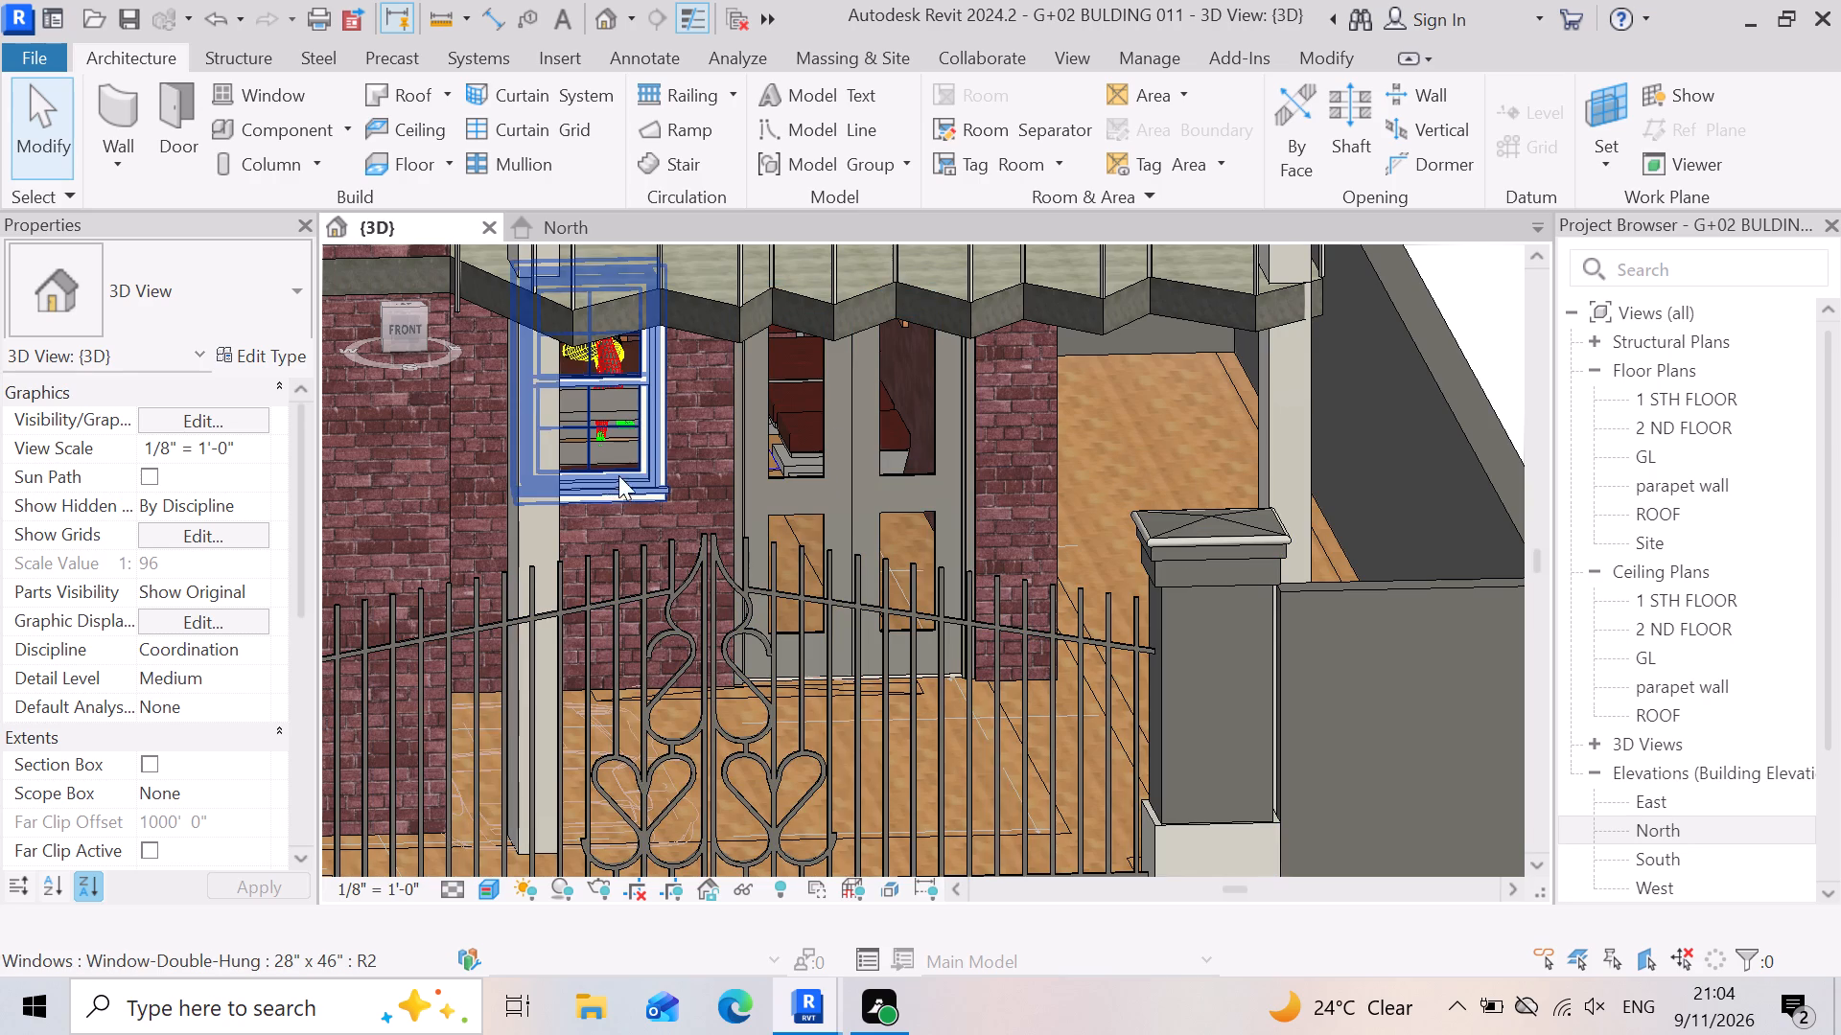
scroll(919, 348, "down", 4)
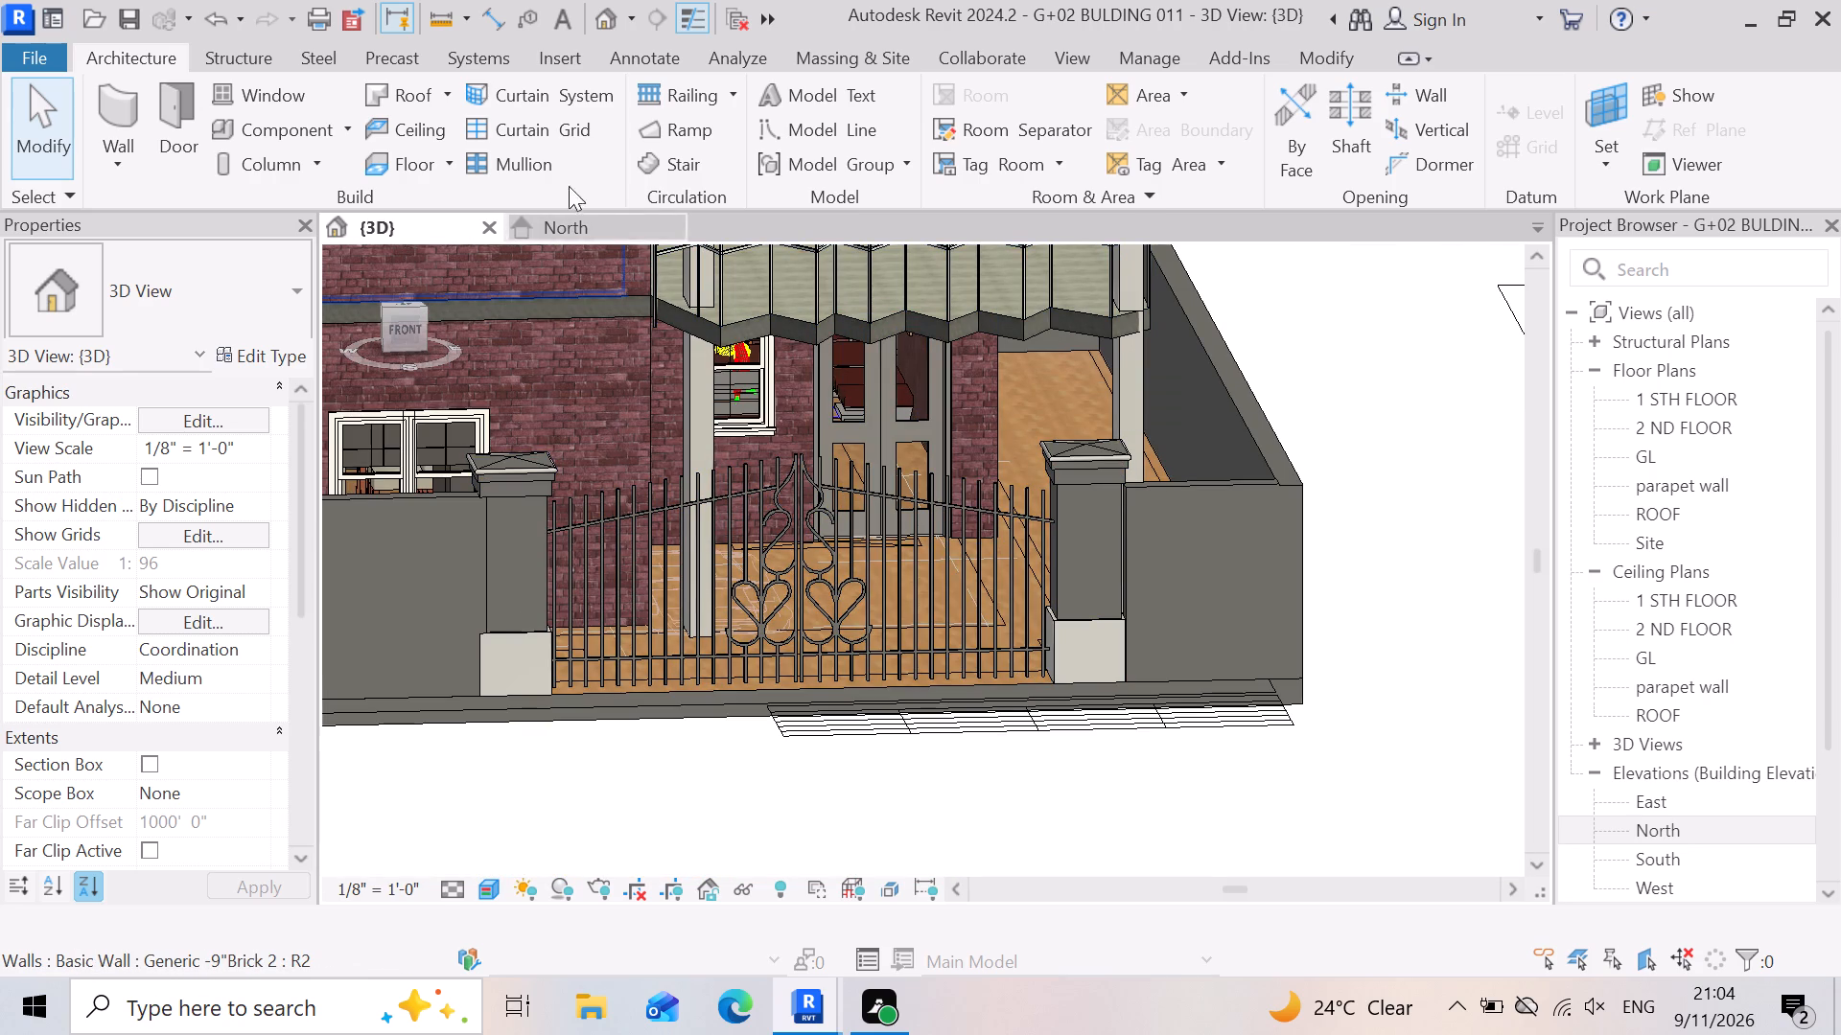
Load the Audi_RS3_Sportback car family from the cars folder for placement as a component.
left_click(358, 136)
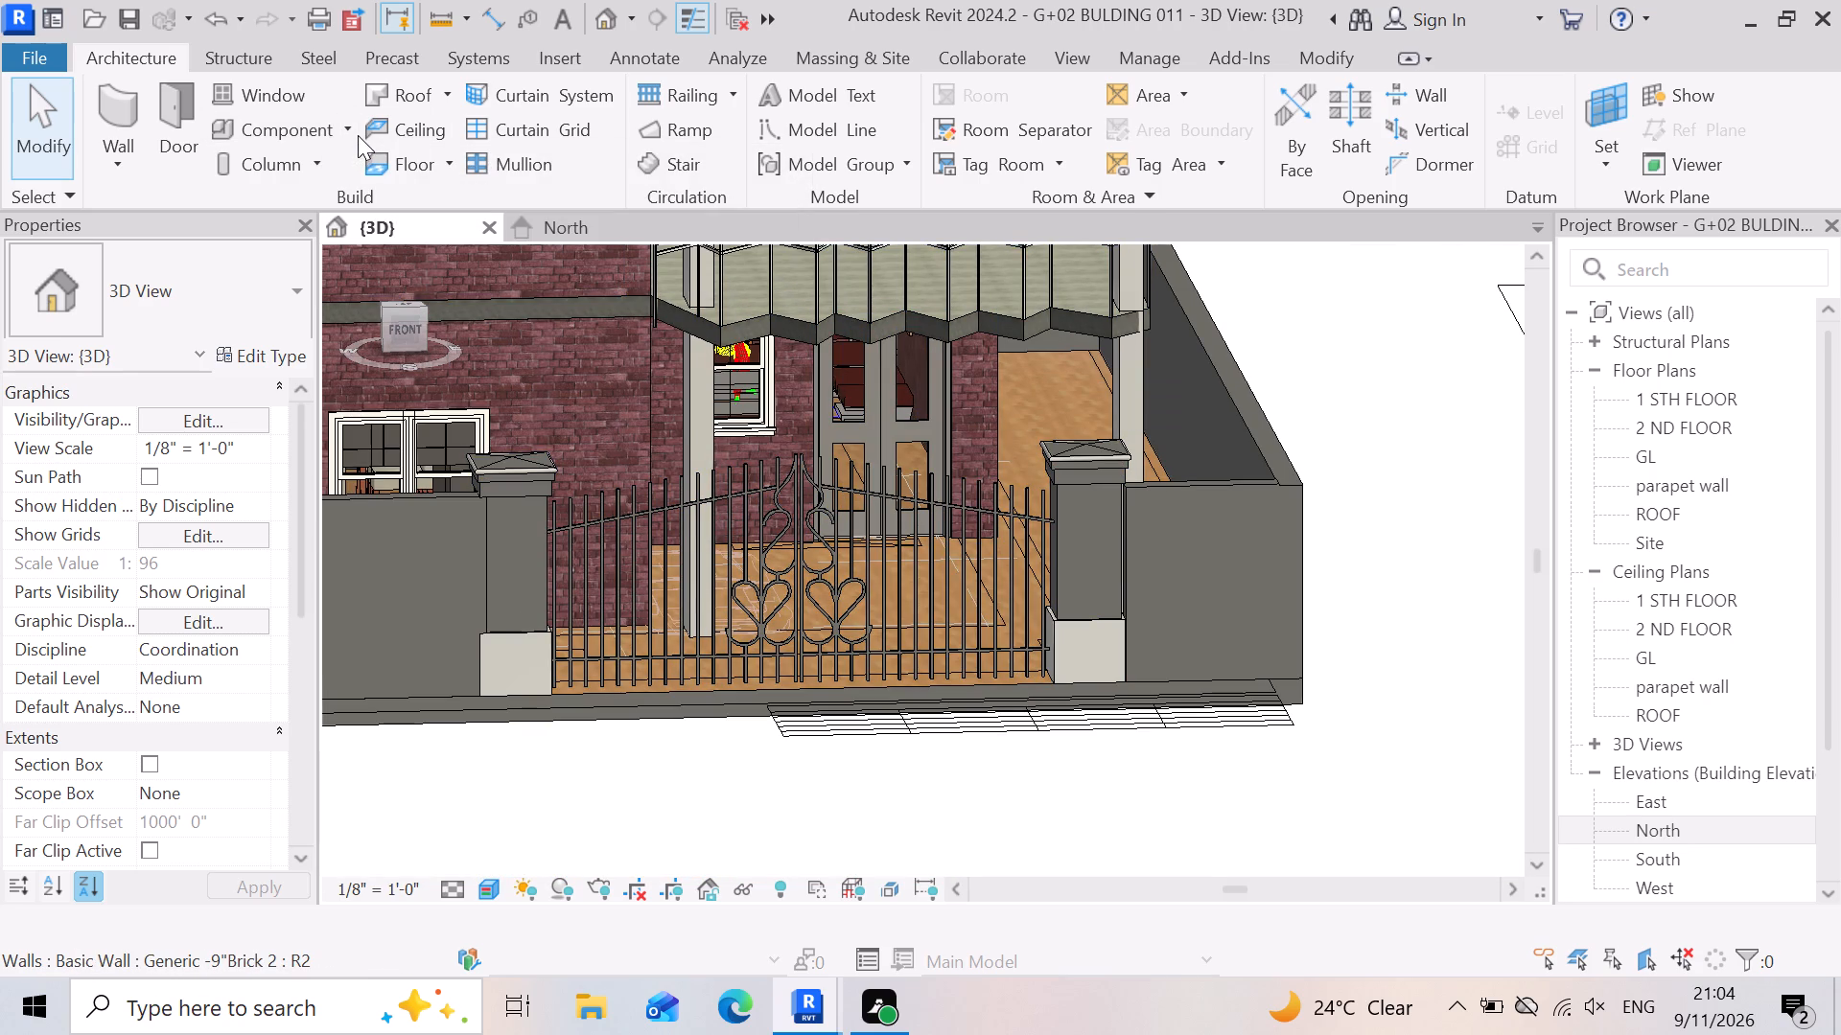
left_click(347, 129)
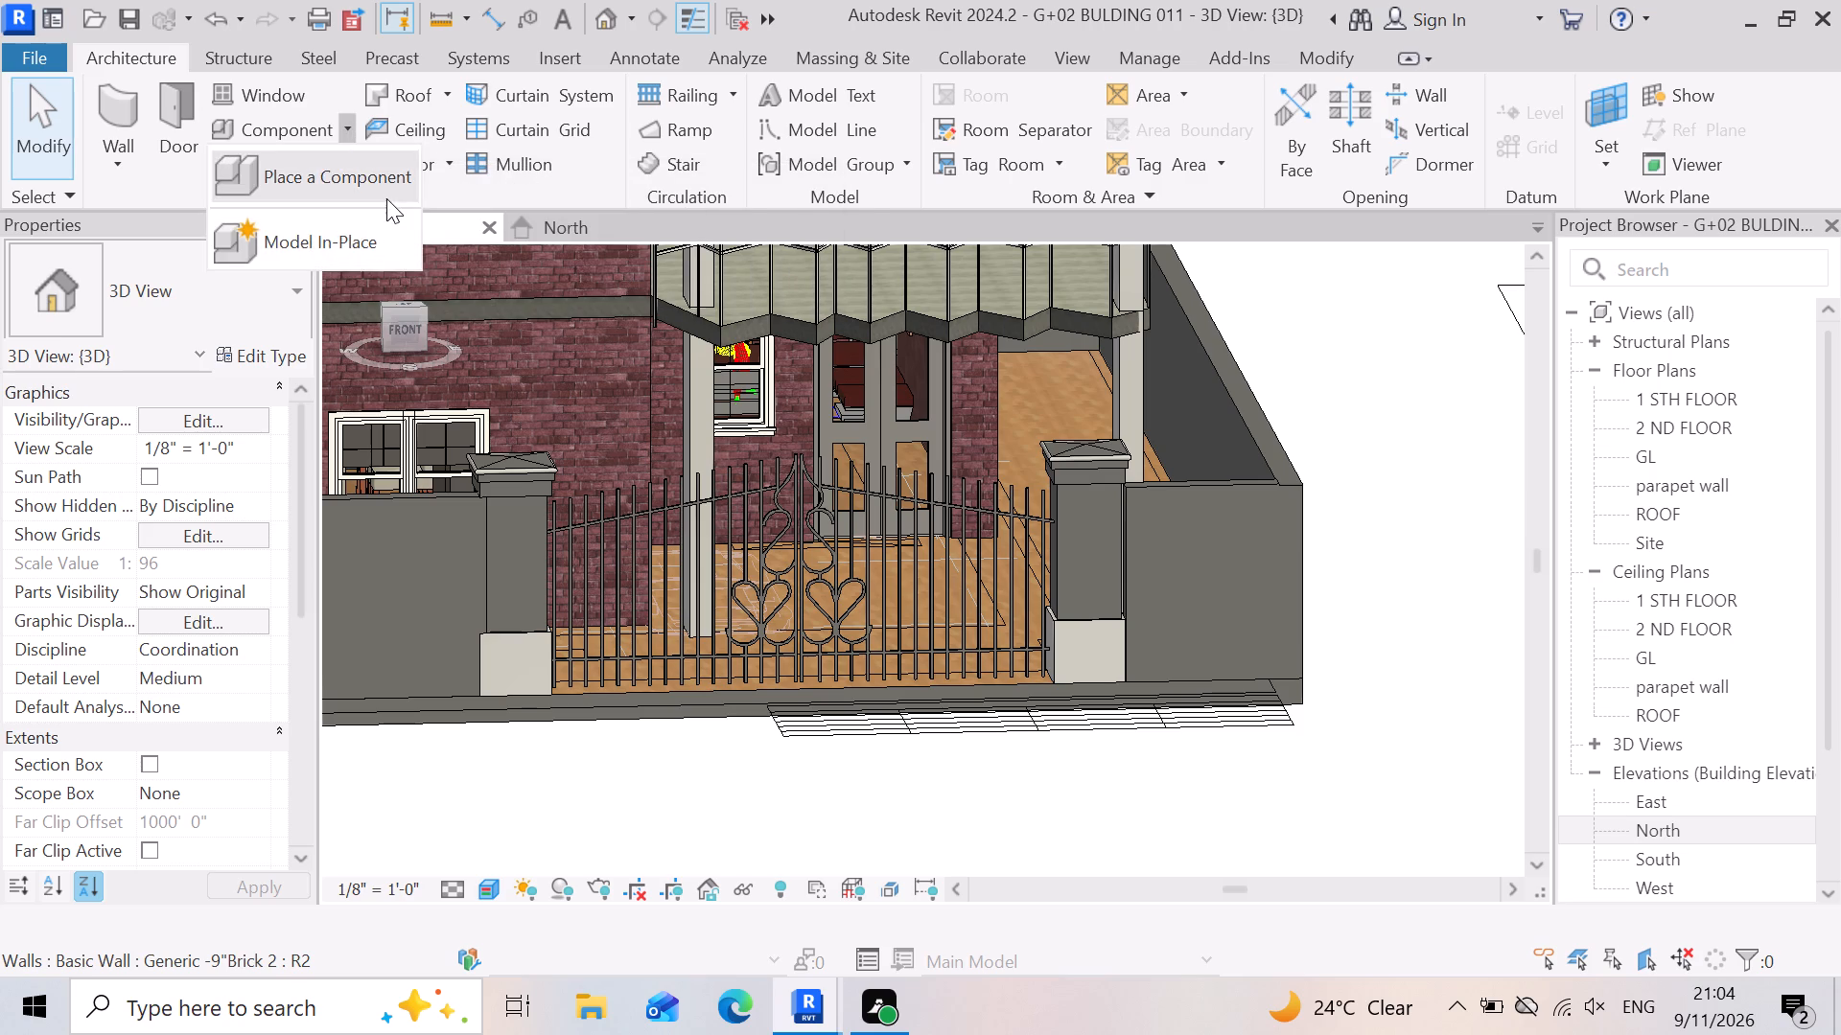
left_click(385, 196)
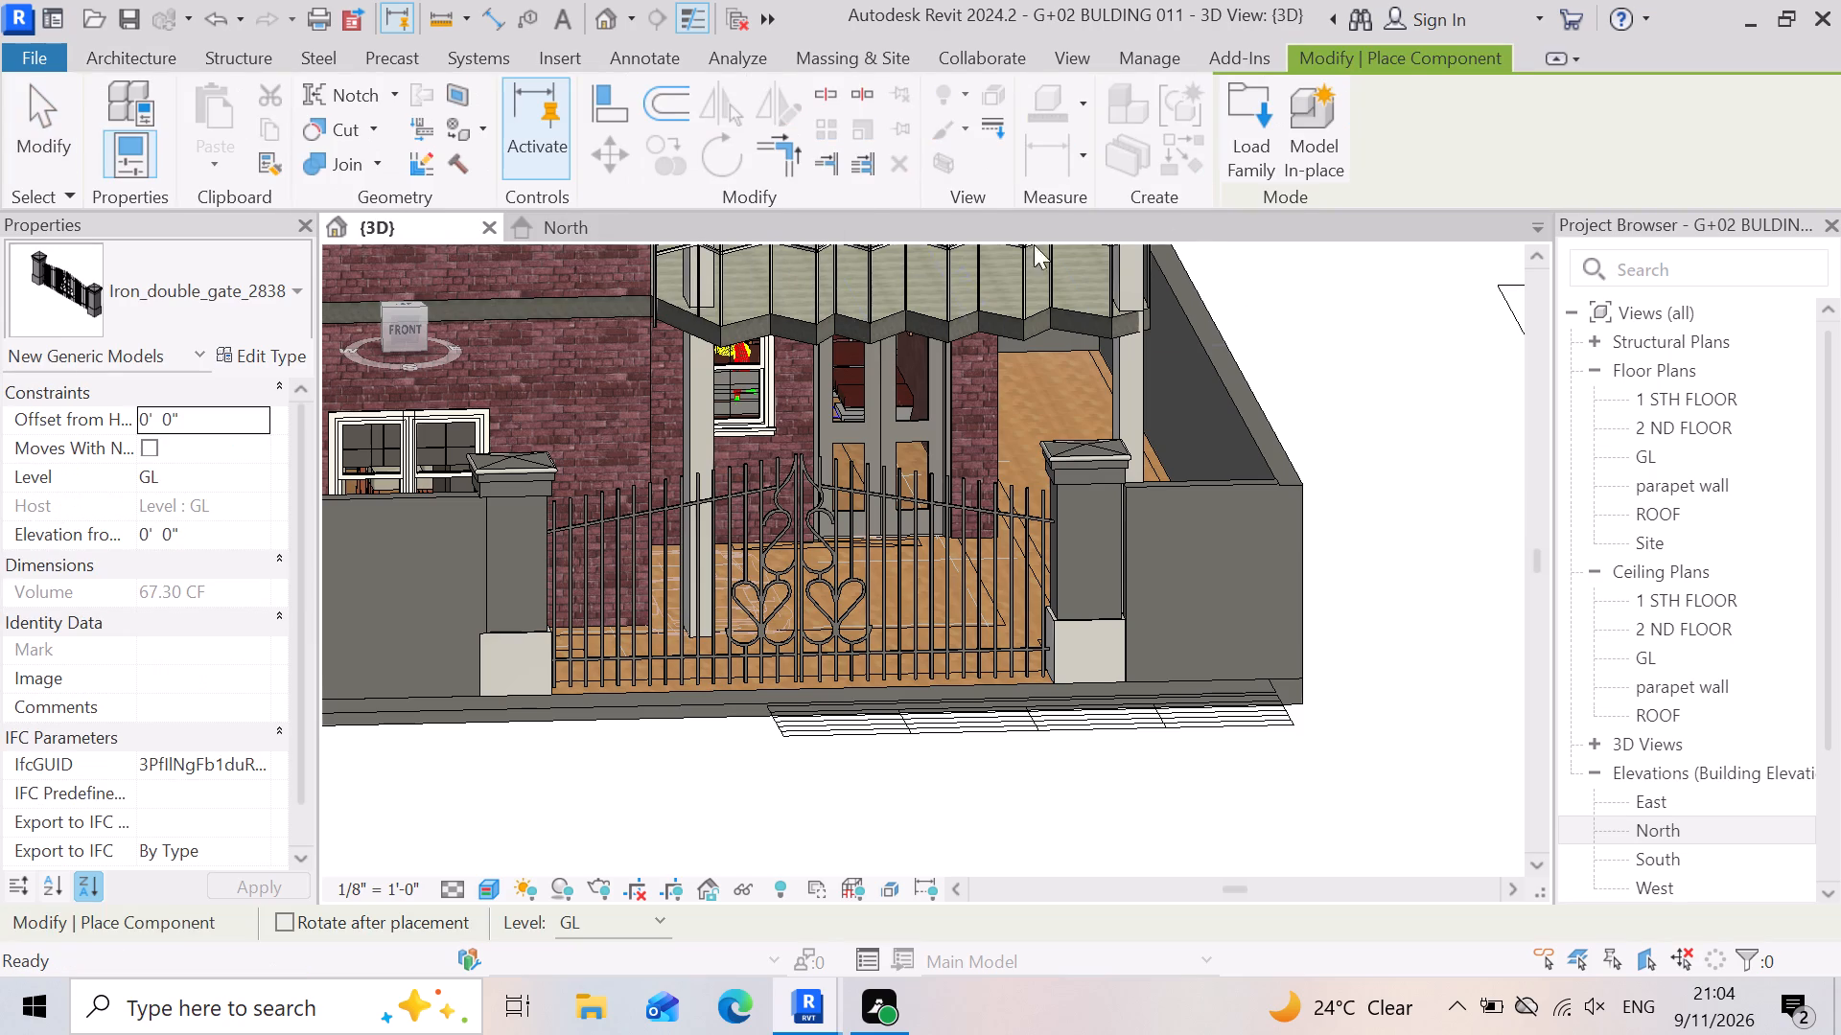
left_click(1236, 115)
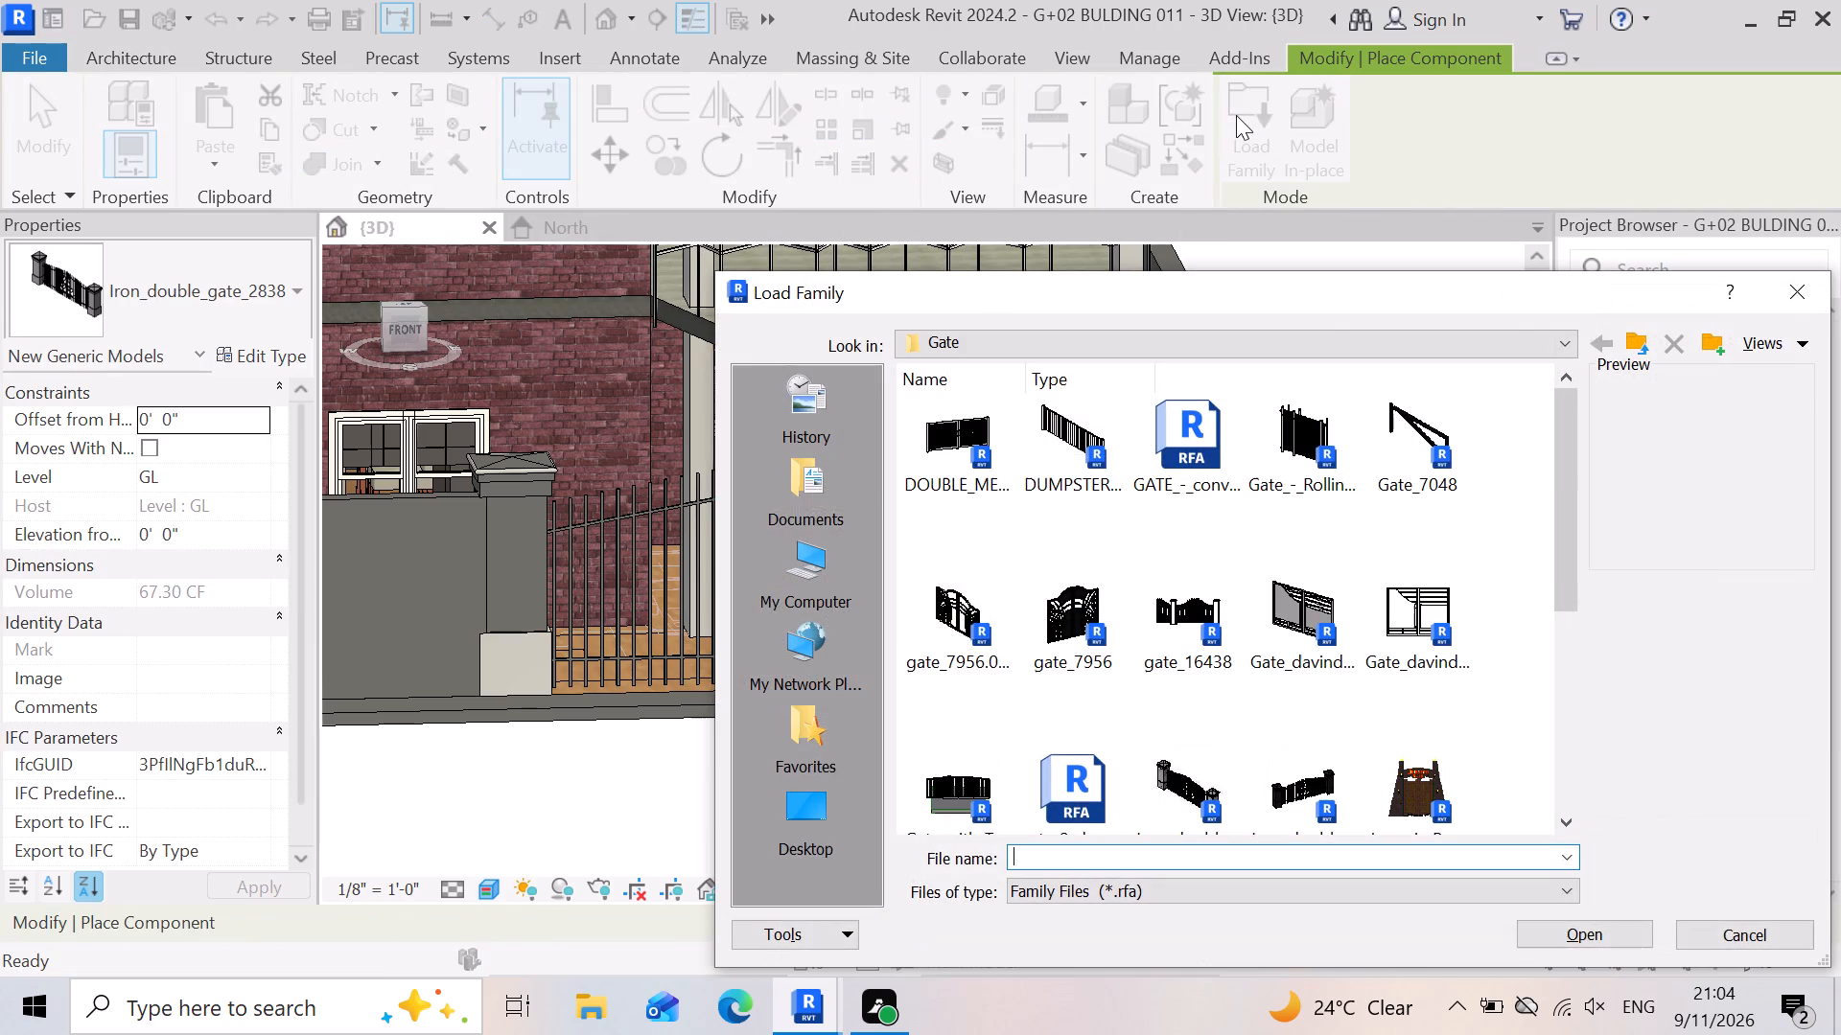
left_click(1633, 350)
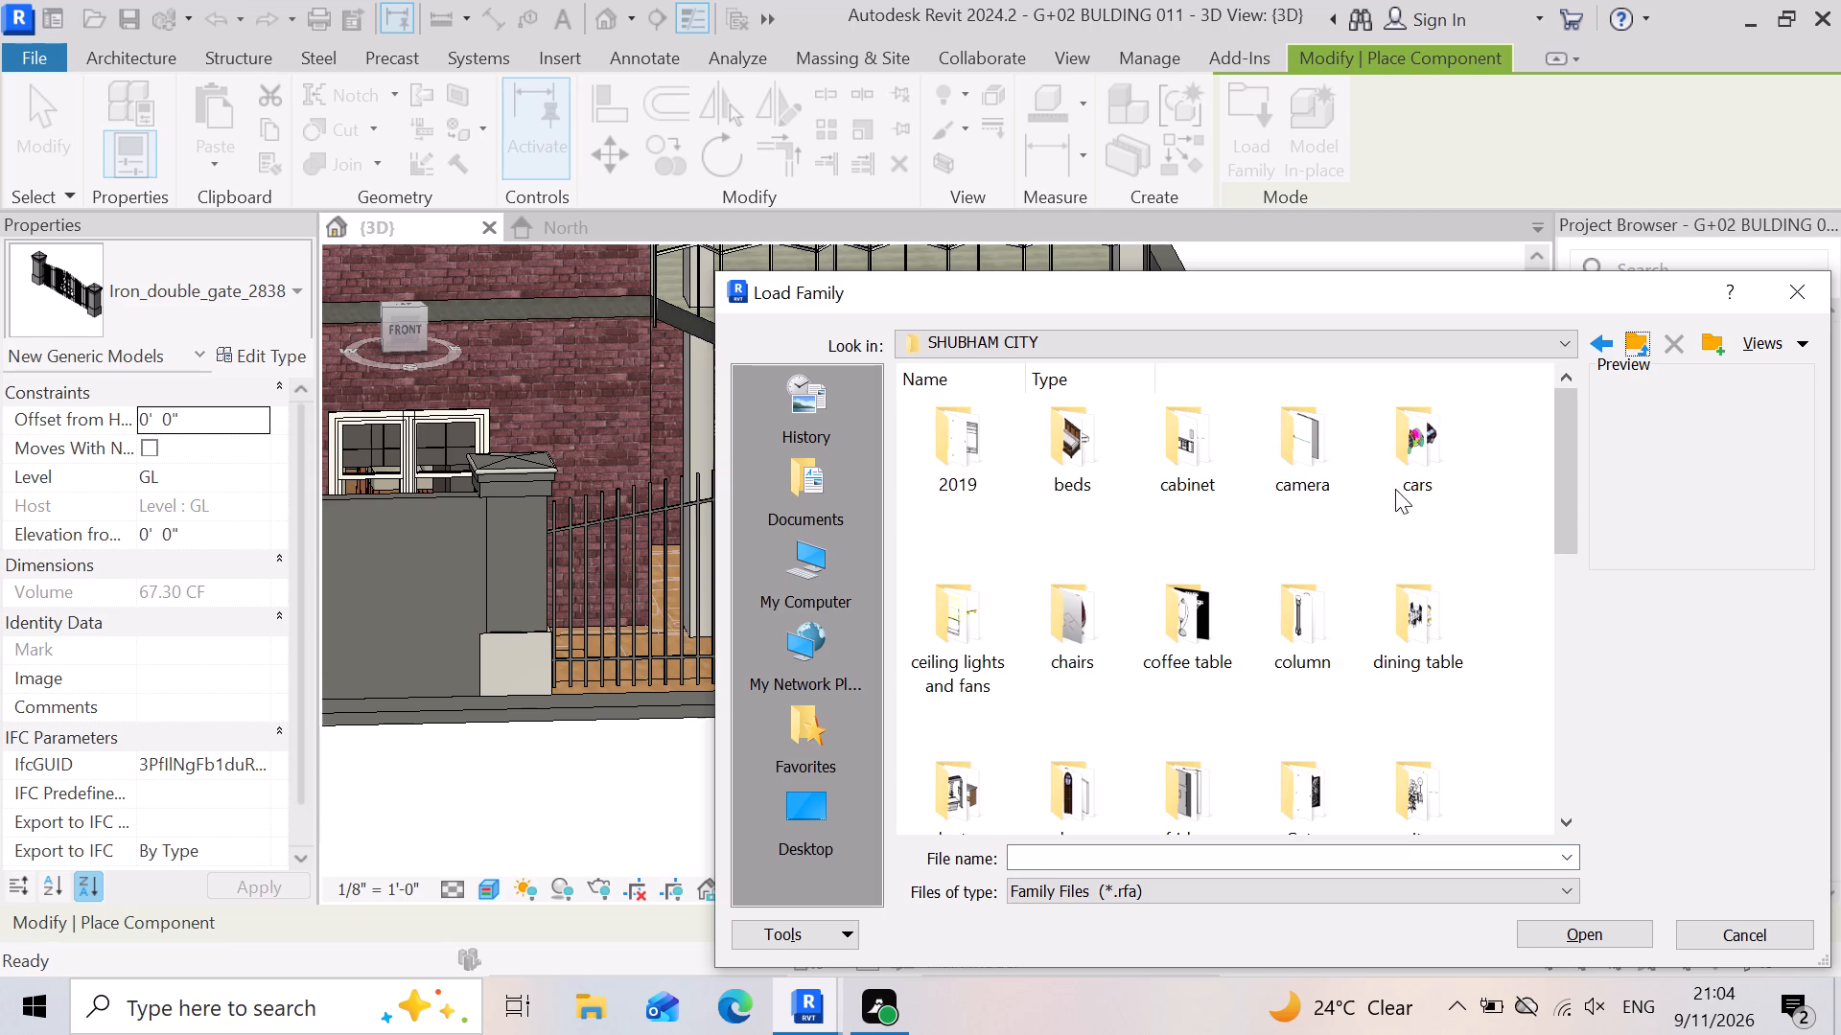
double_click(1397, 439)
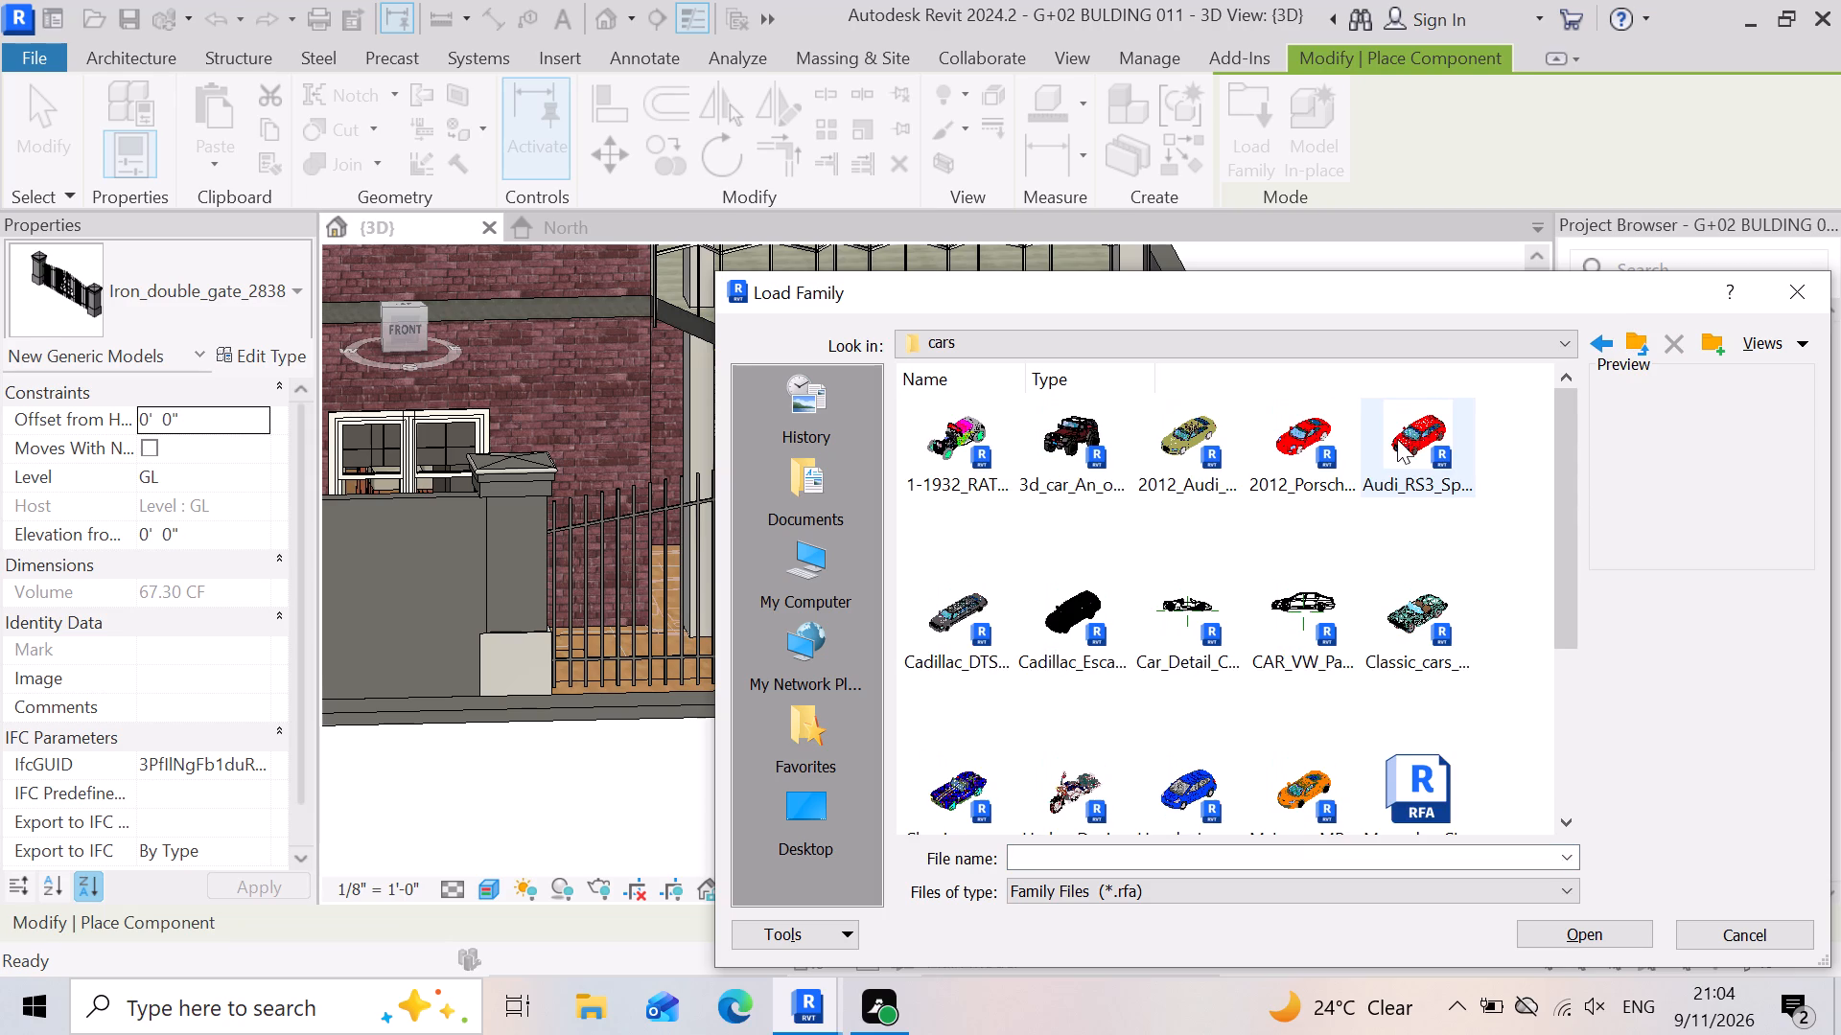
left_click(1298, 437)
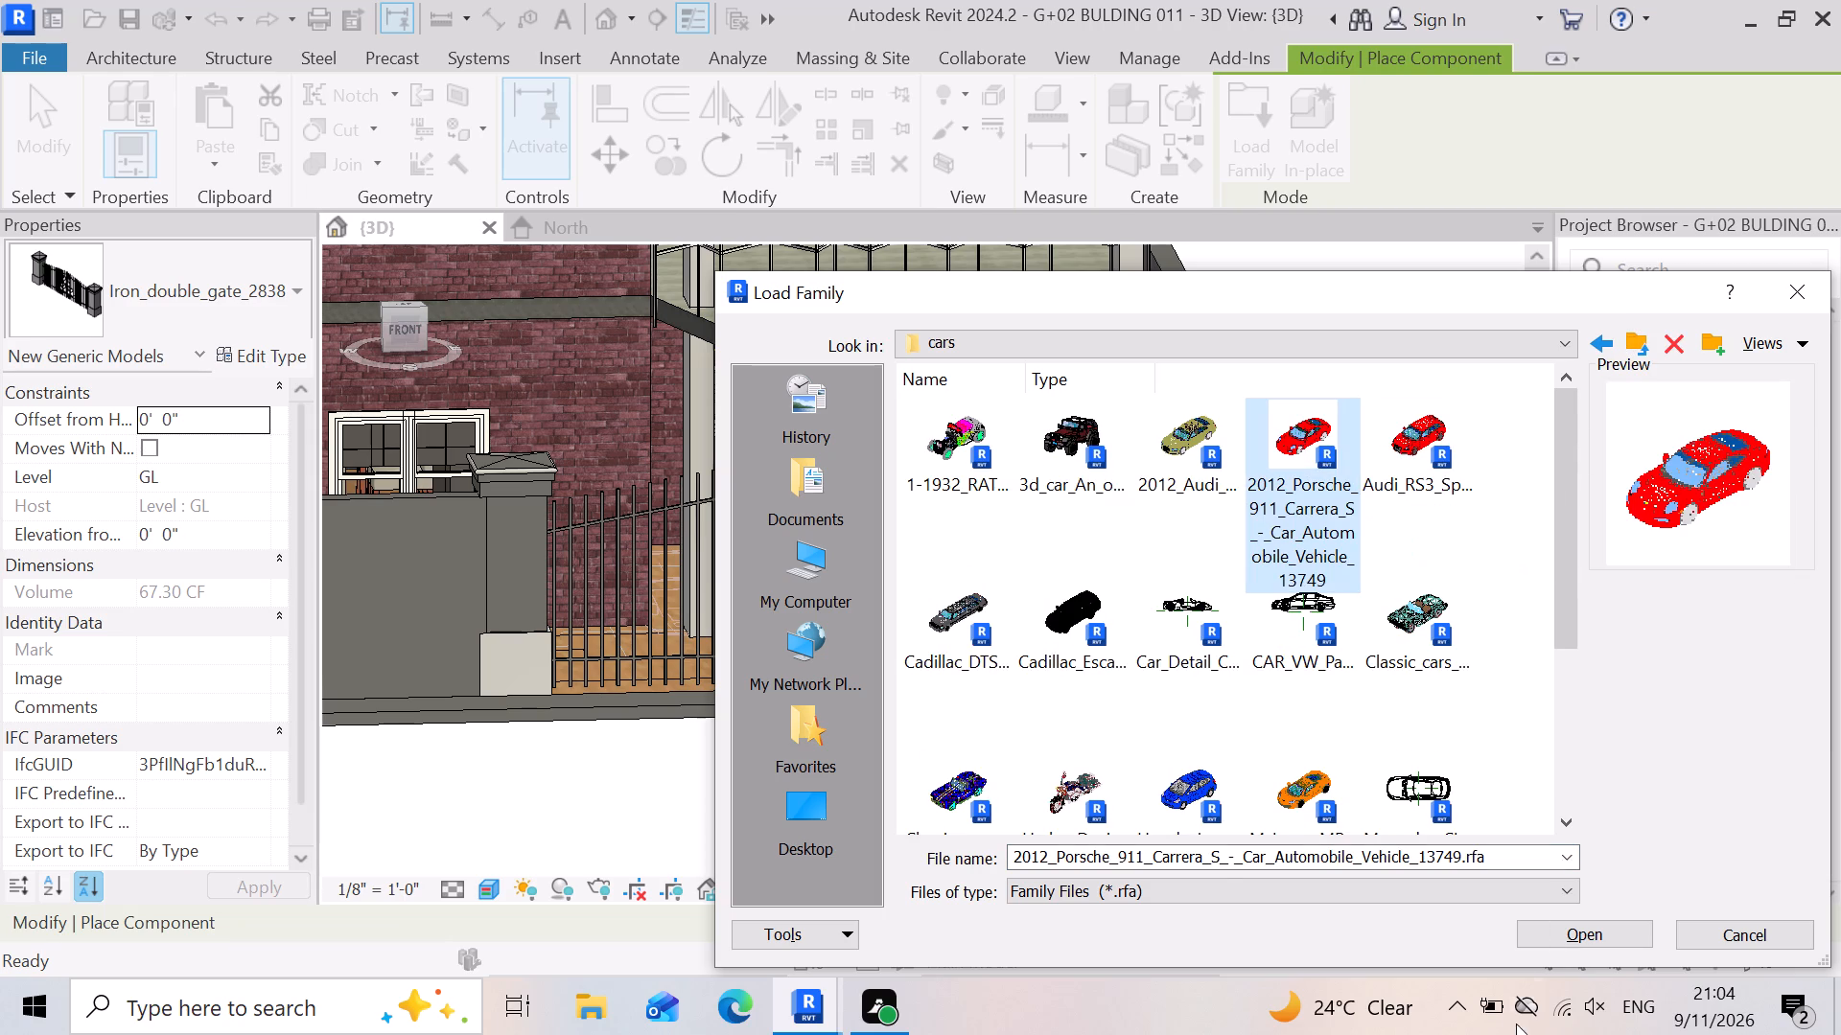
left_click(1419, 458)
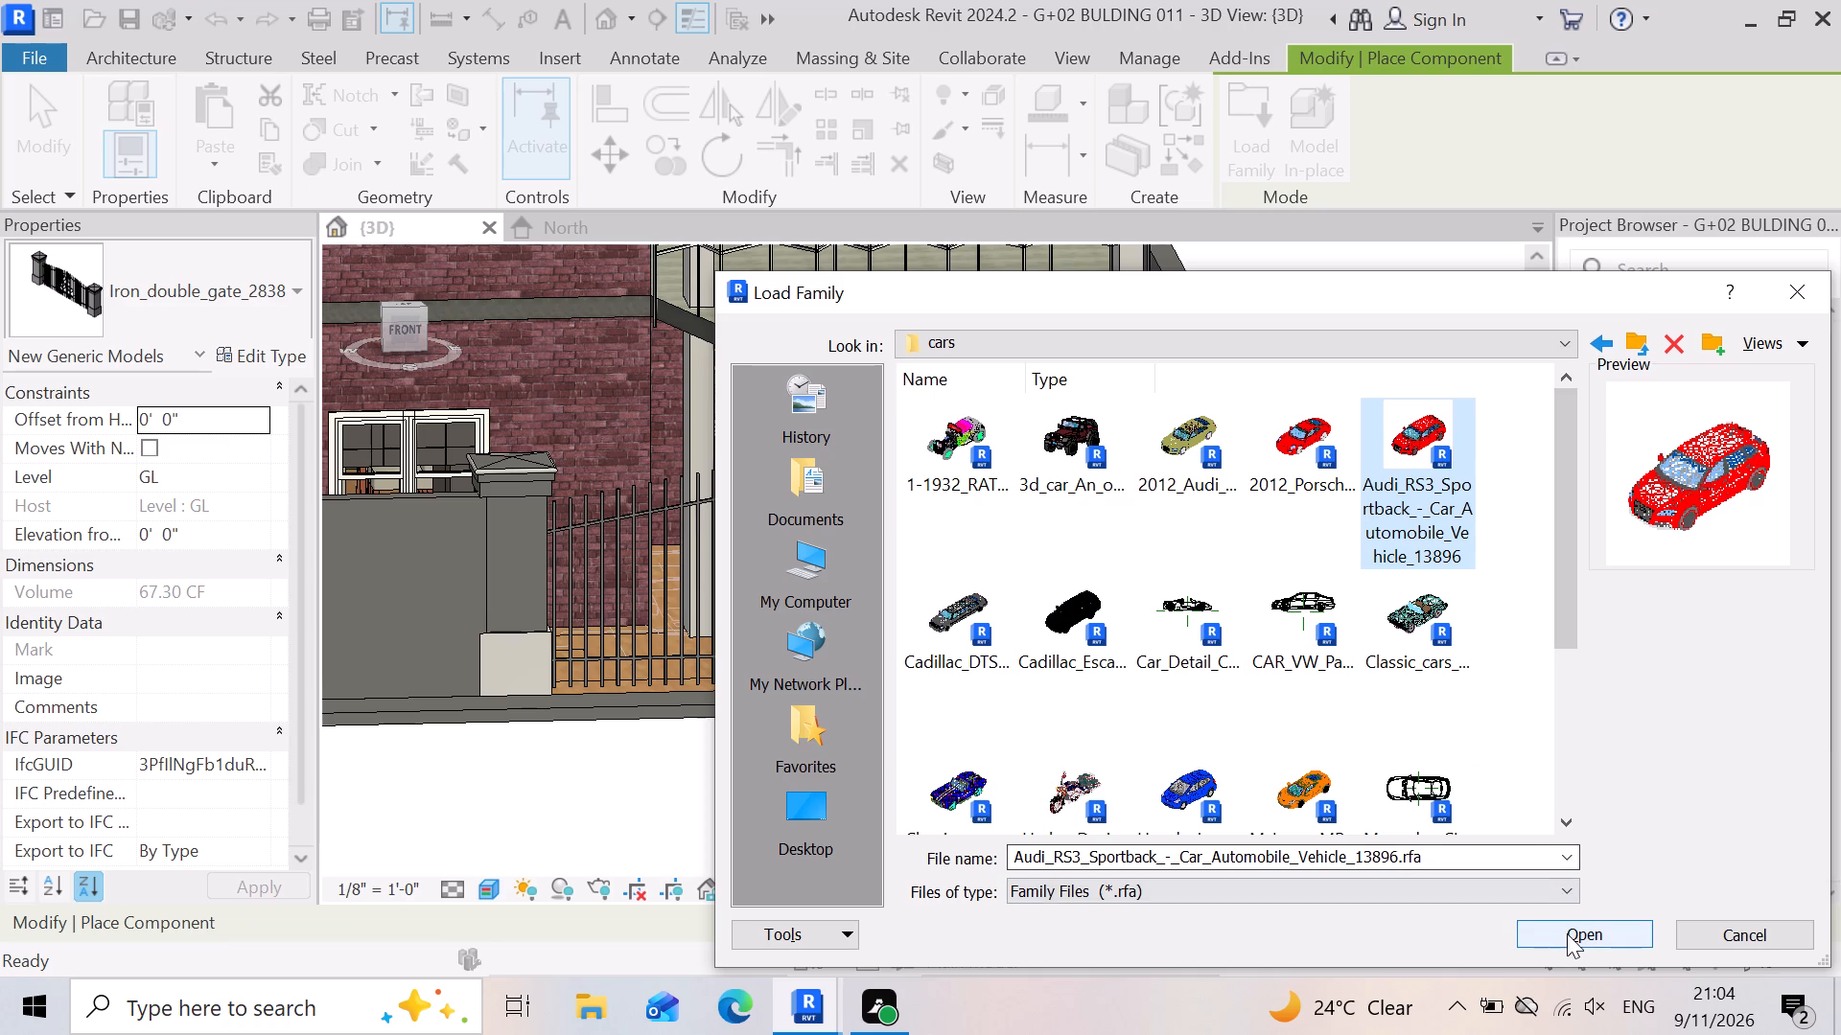
left_click(1567, 933)
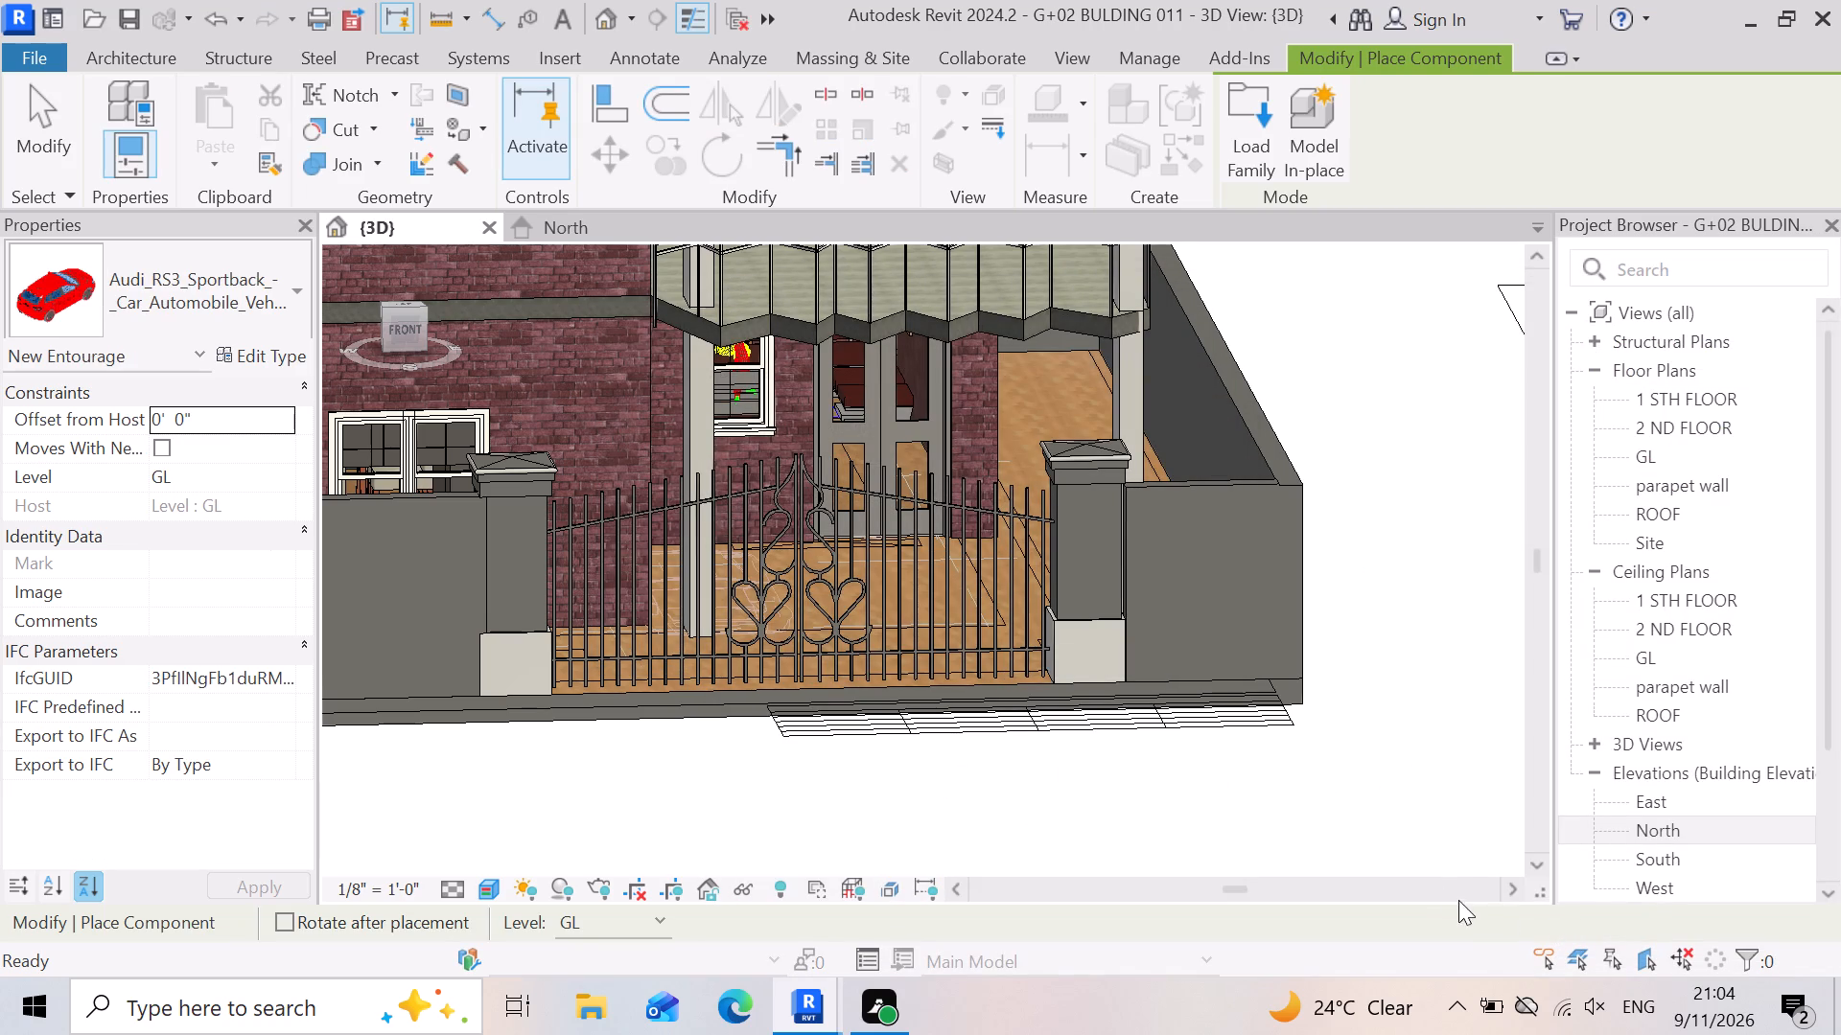
Place one Audi RS3 car on level GL at the compound's iron double gate, facing the street.
scroll(867, 620, "up", 7)
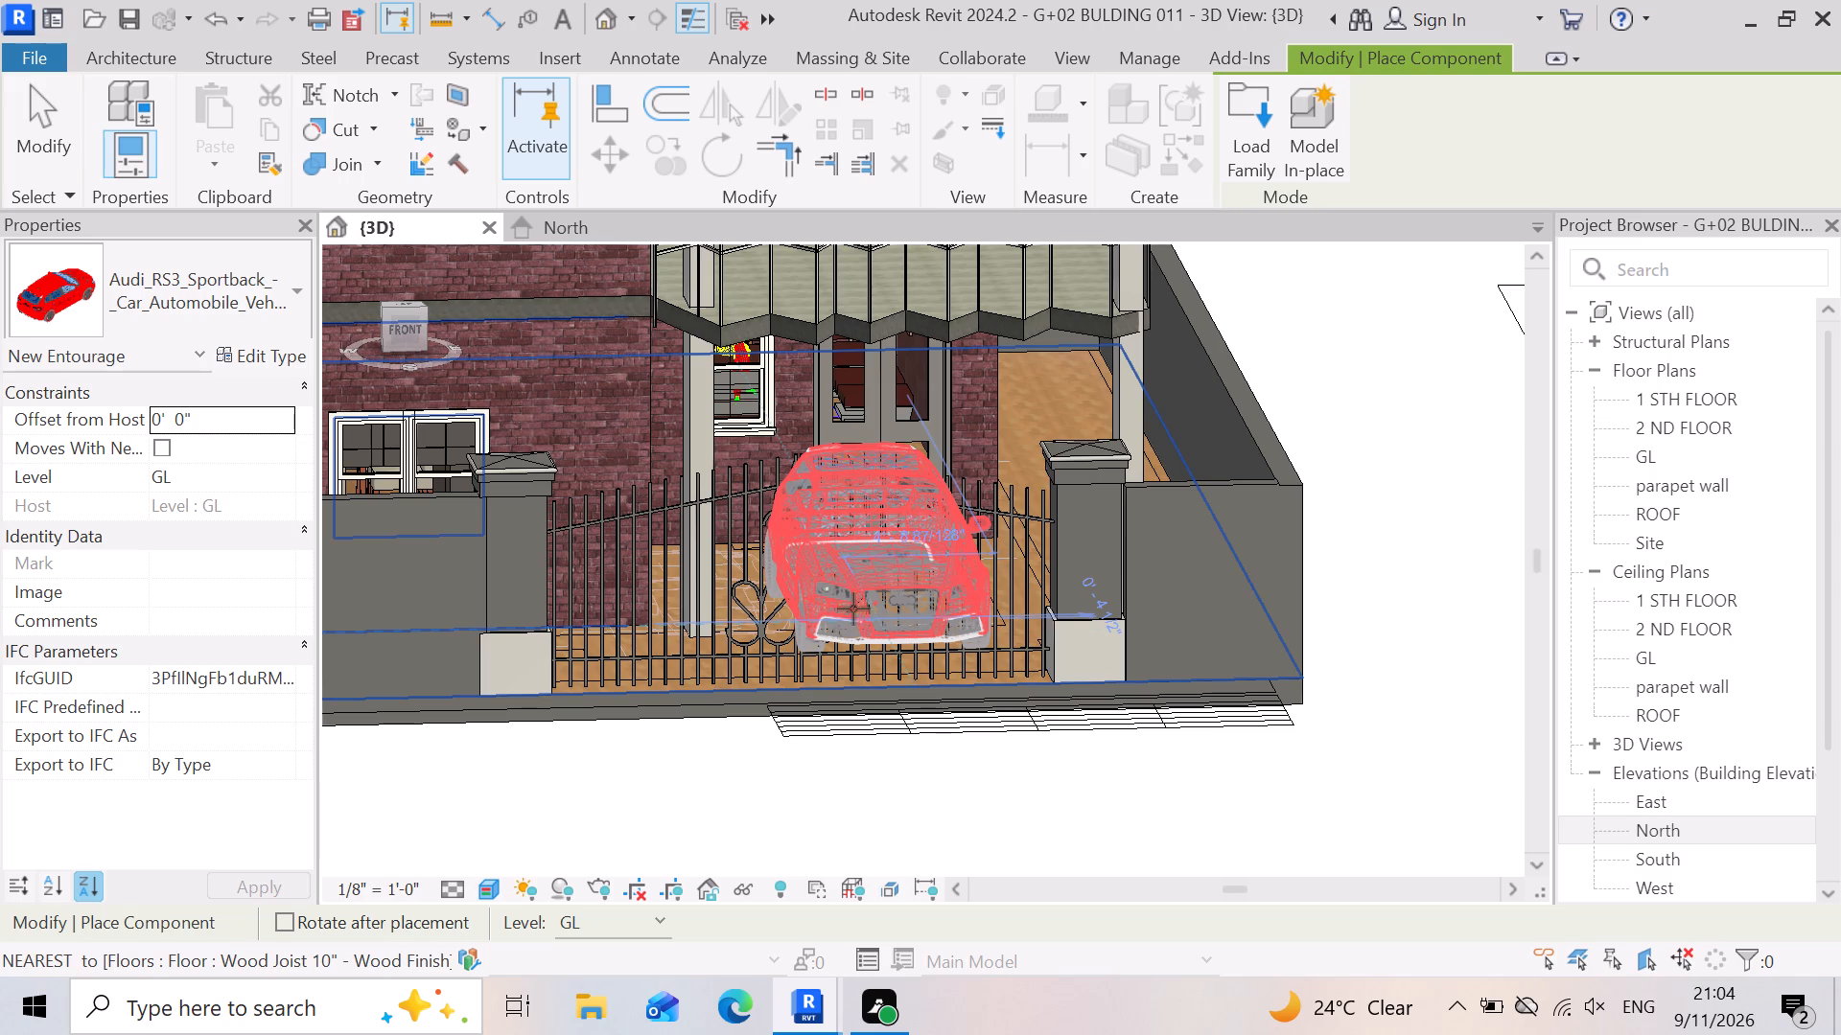
scroll(853, 616, "down", 4)
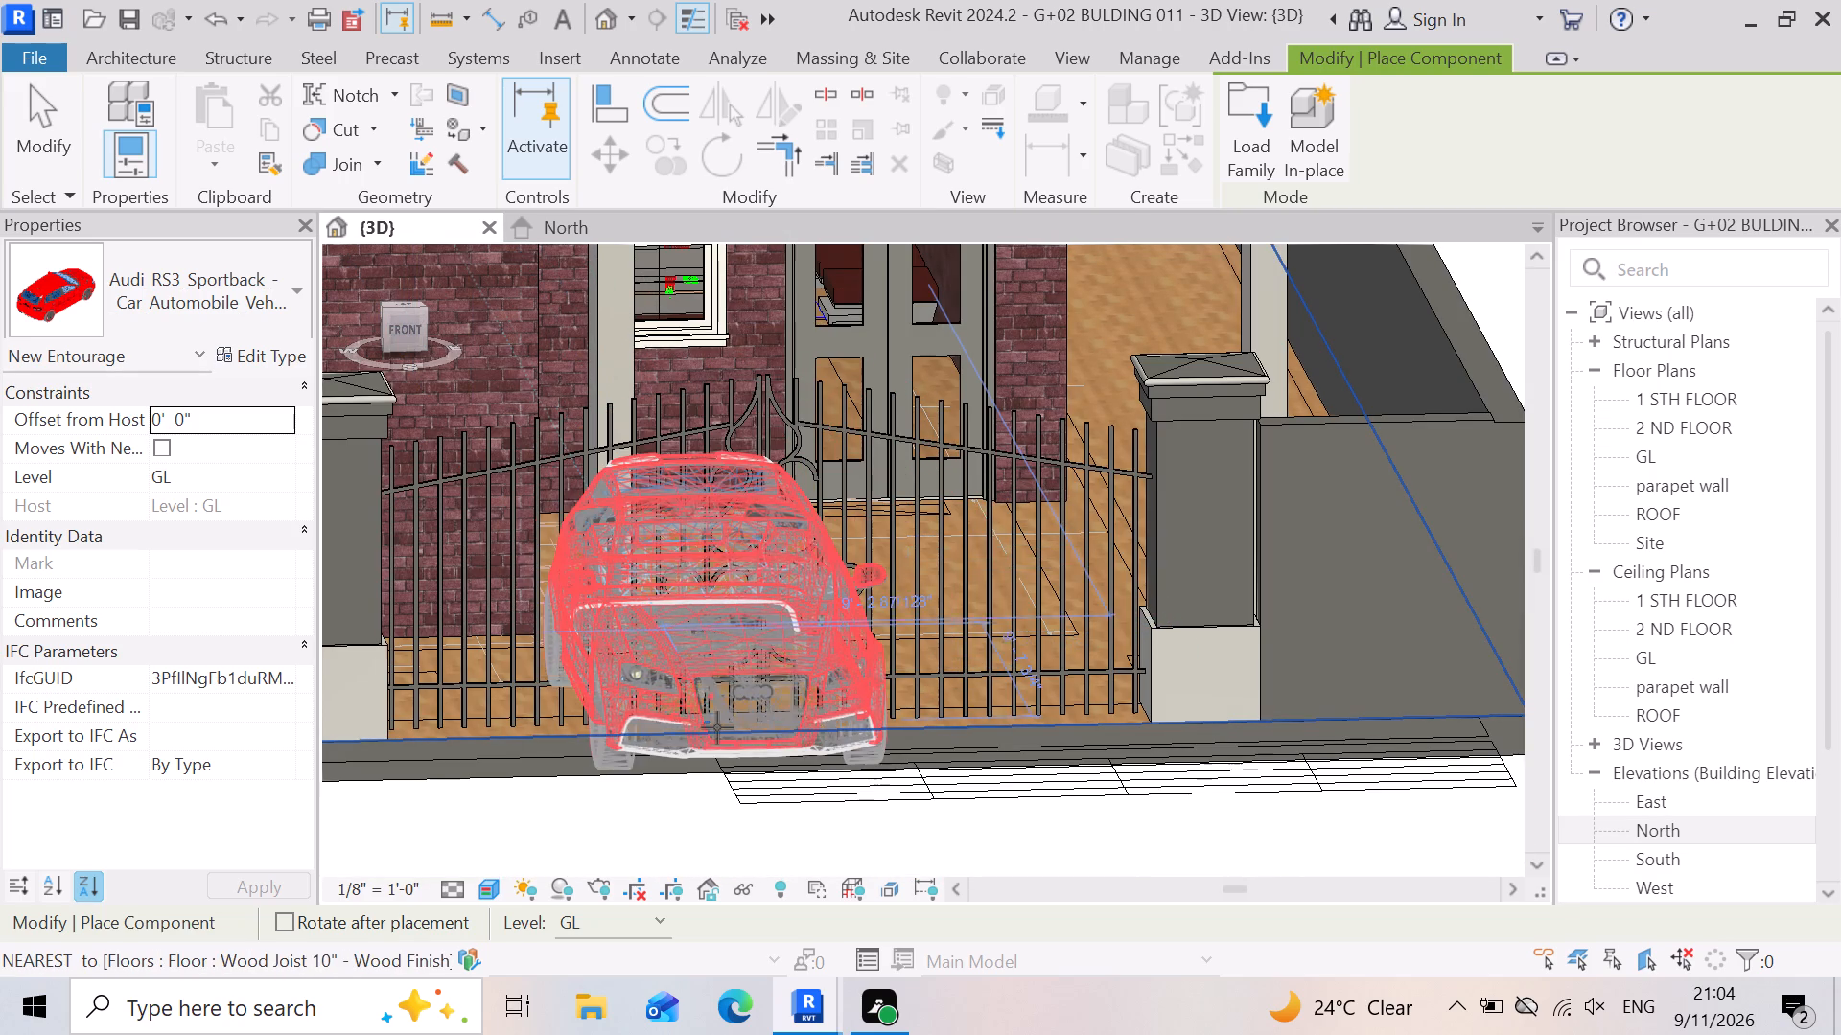
left_click(720, 726)
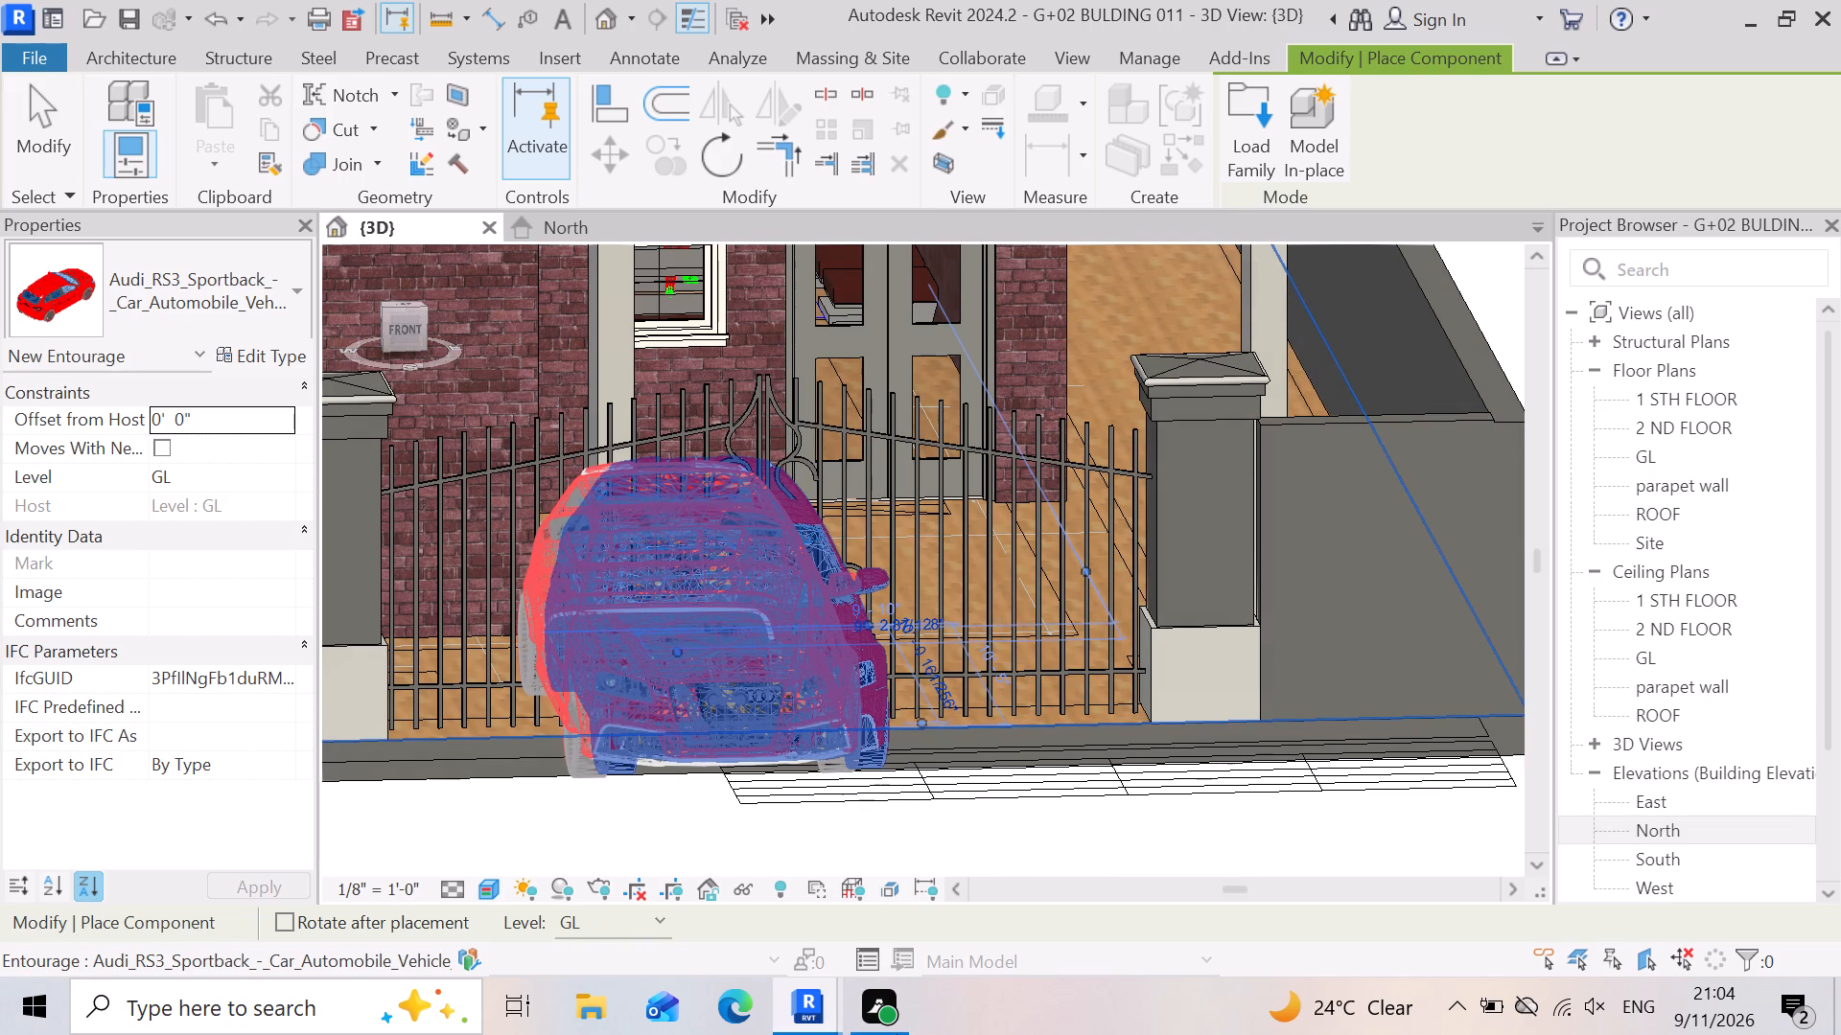
key("Right")
key("Right")
key("Right")
key("Right")
key("Right")
key("Escape")
key("Escape")
key("Escape")
Select the Audi car and nudge it backward from the street edge to just inside the iron gate.
left_click(675, 606)
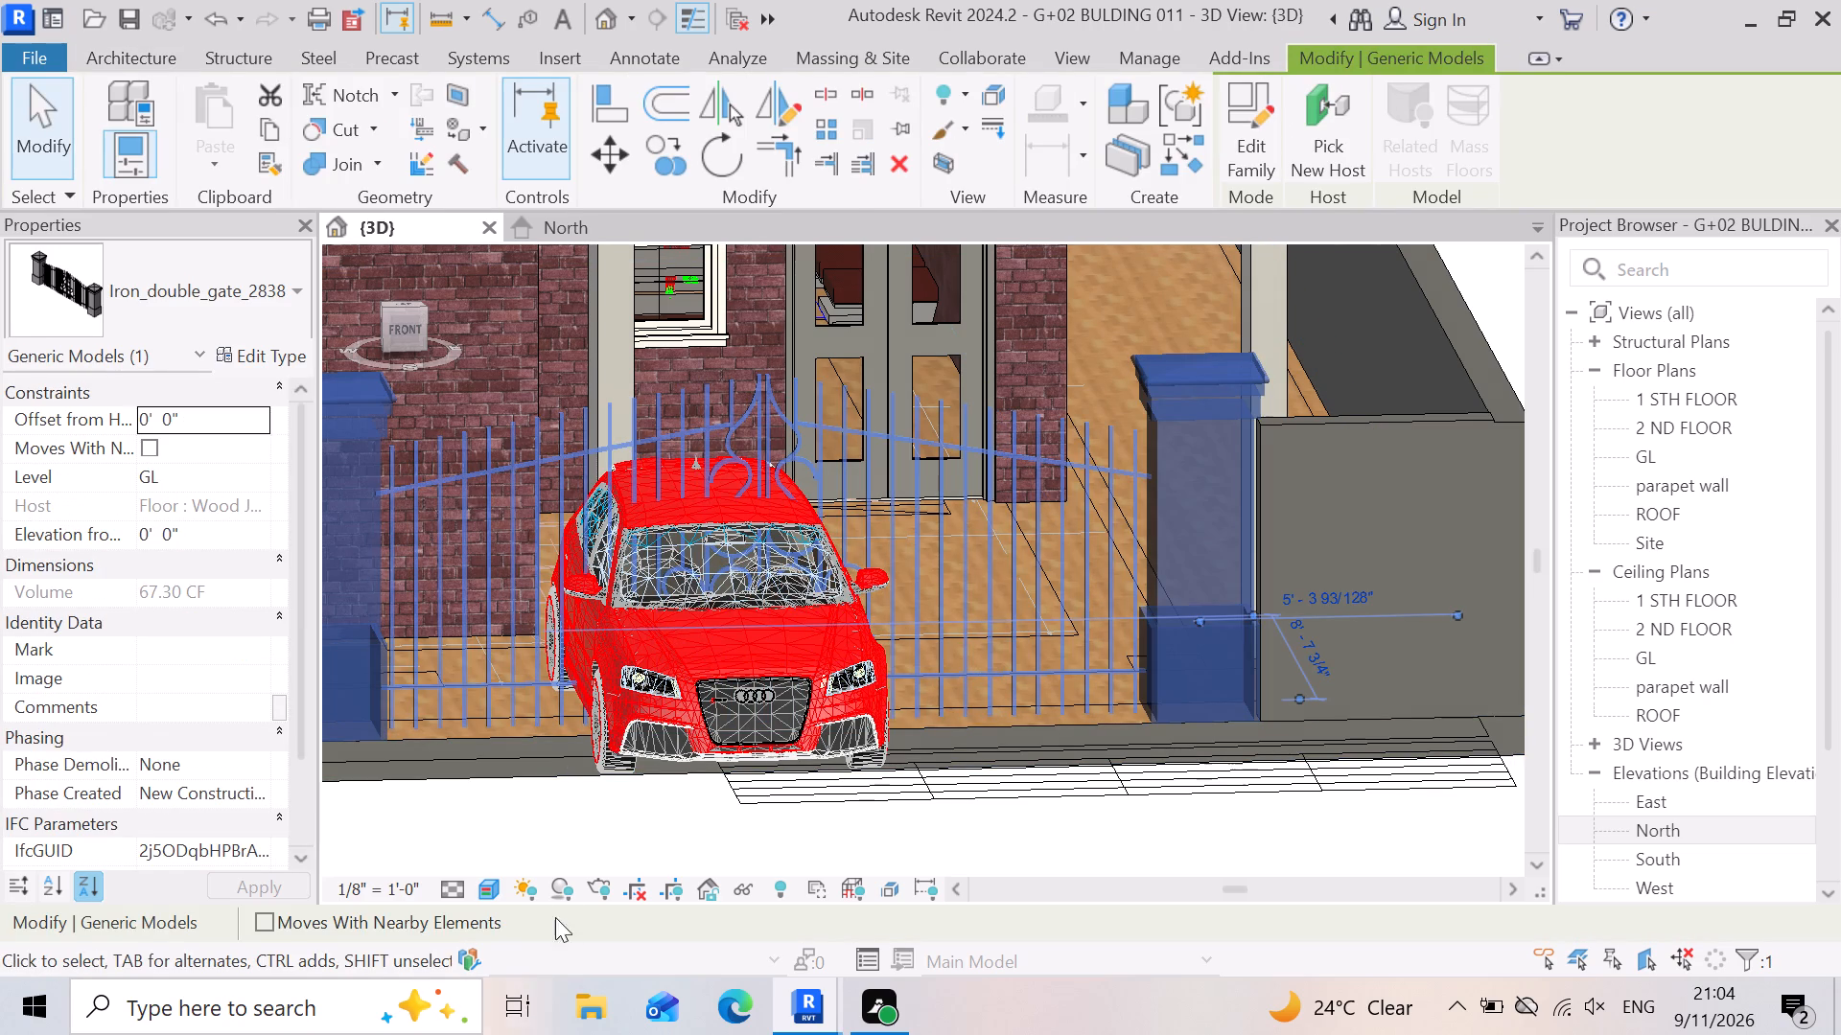
left_click(588, 793)
scroll(588, 793, "up", 8)
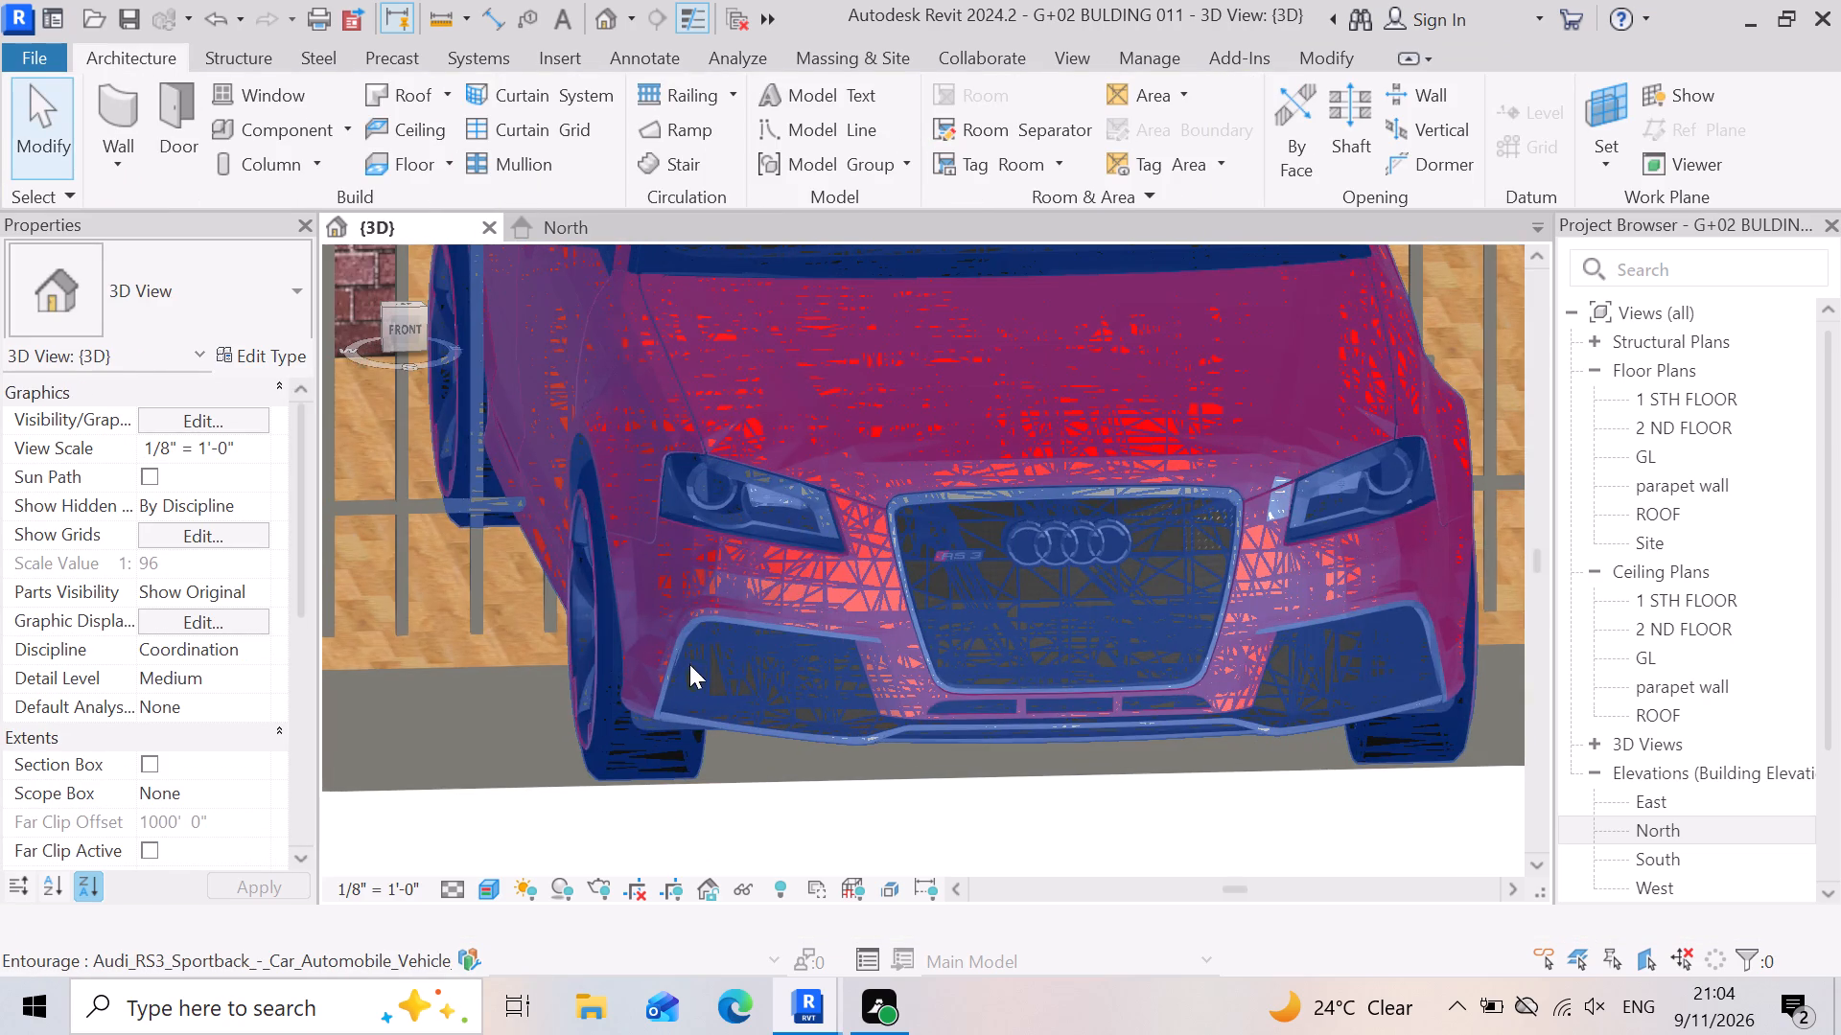
left_click(749, 521)
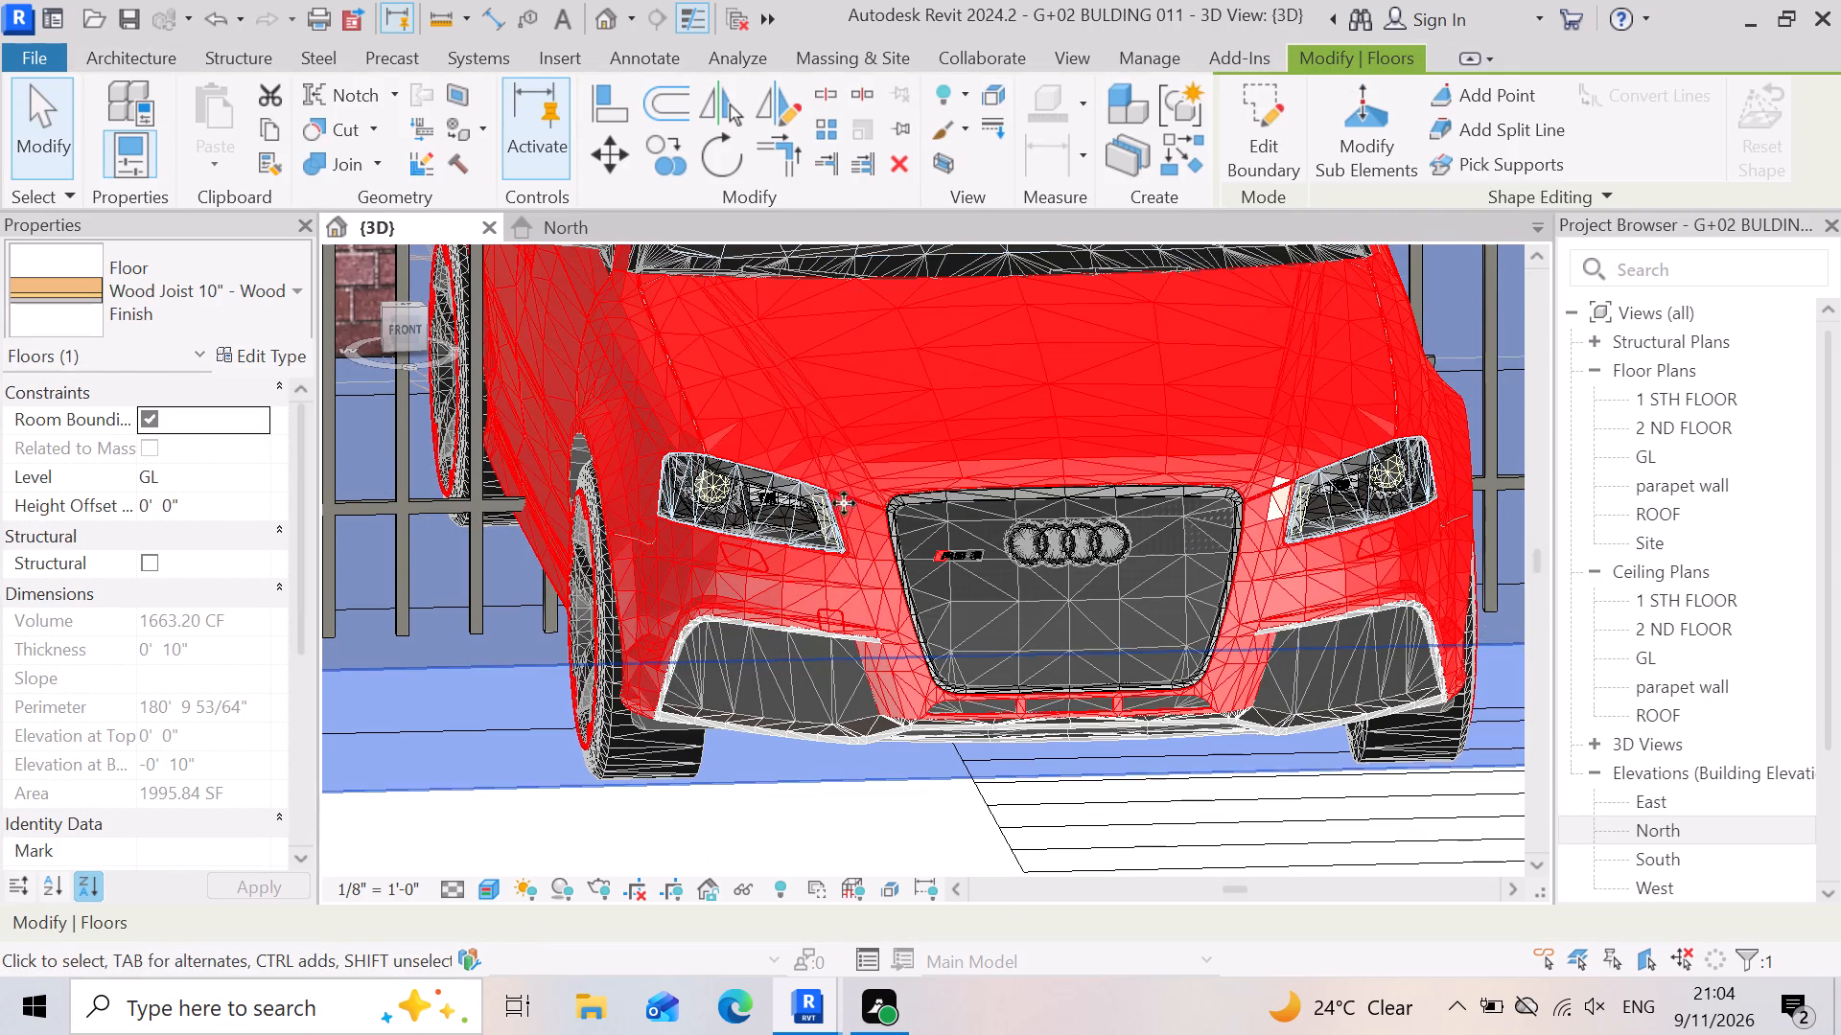
scroll(844, 503, "down", 8)
left_click(807, 733)
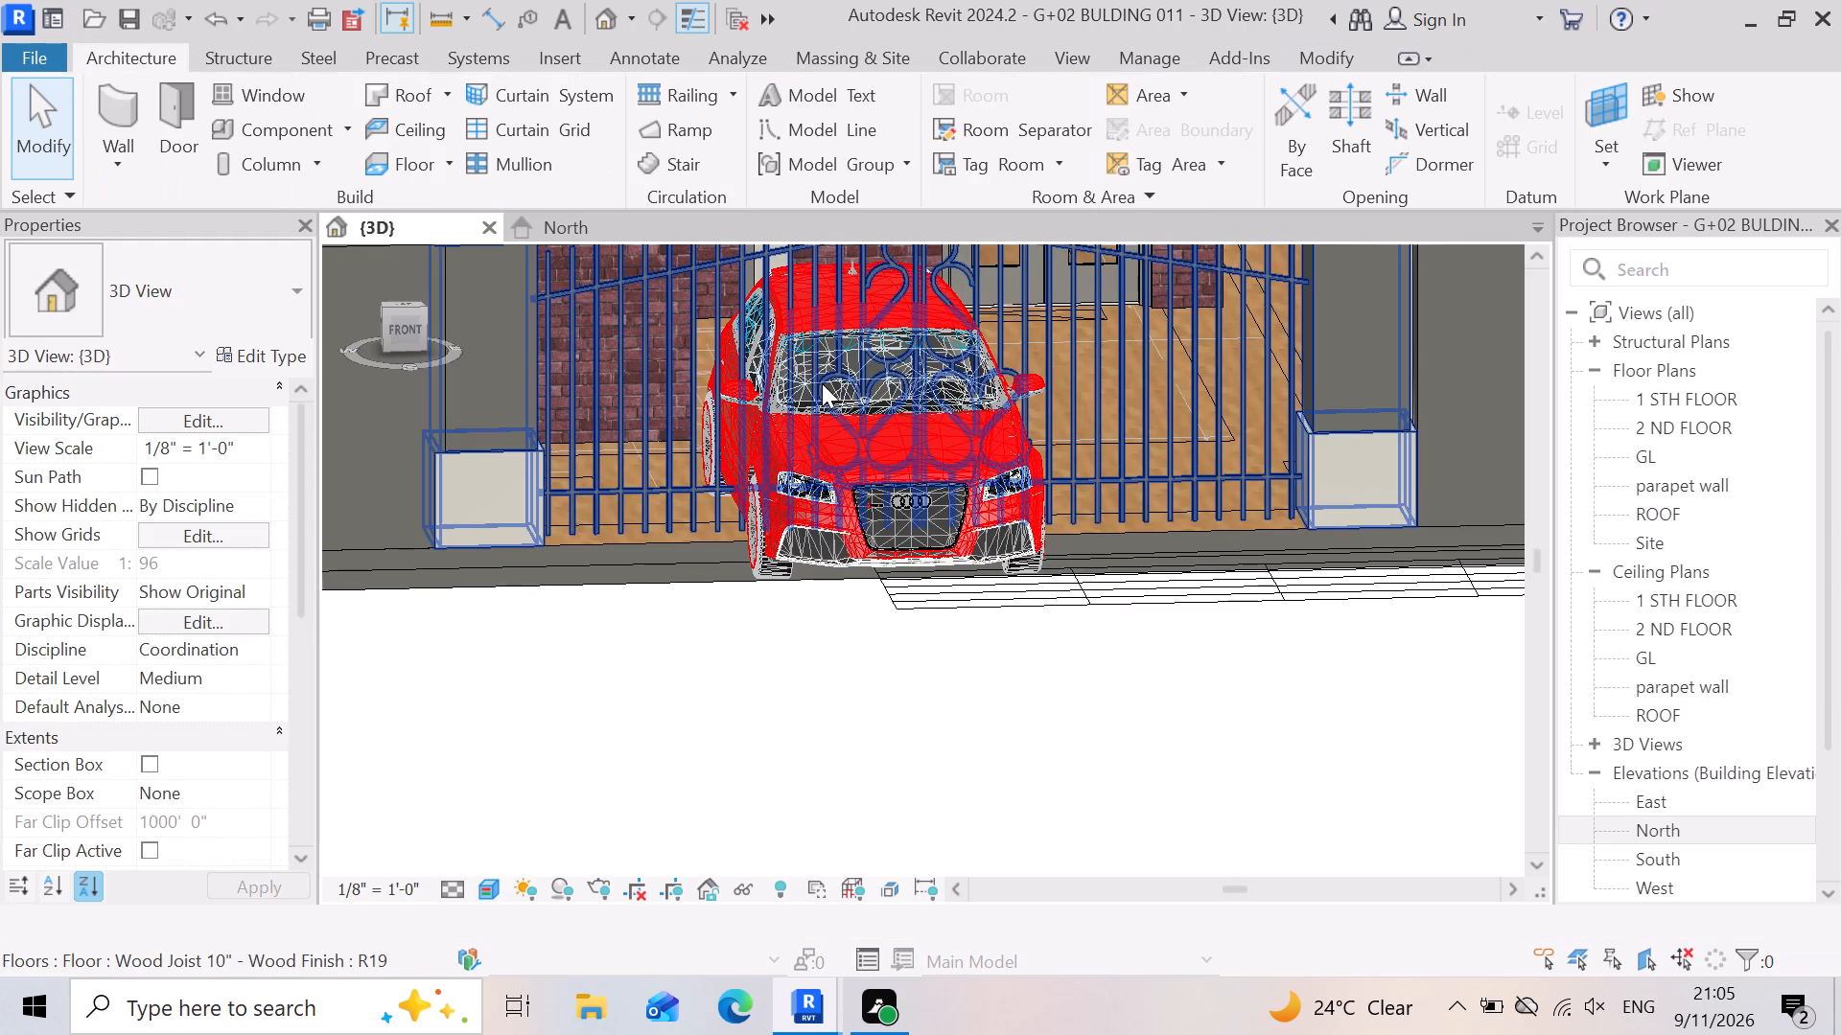
scroll(911, 521, "up", 14)
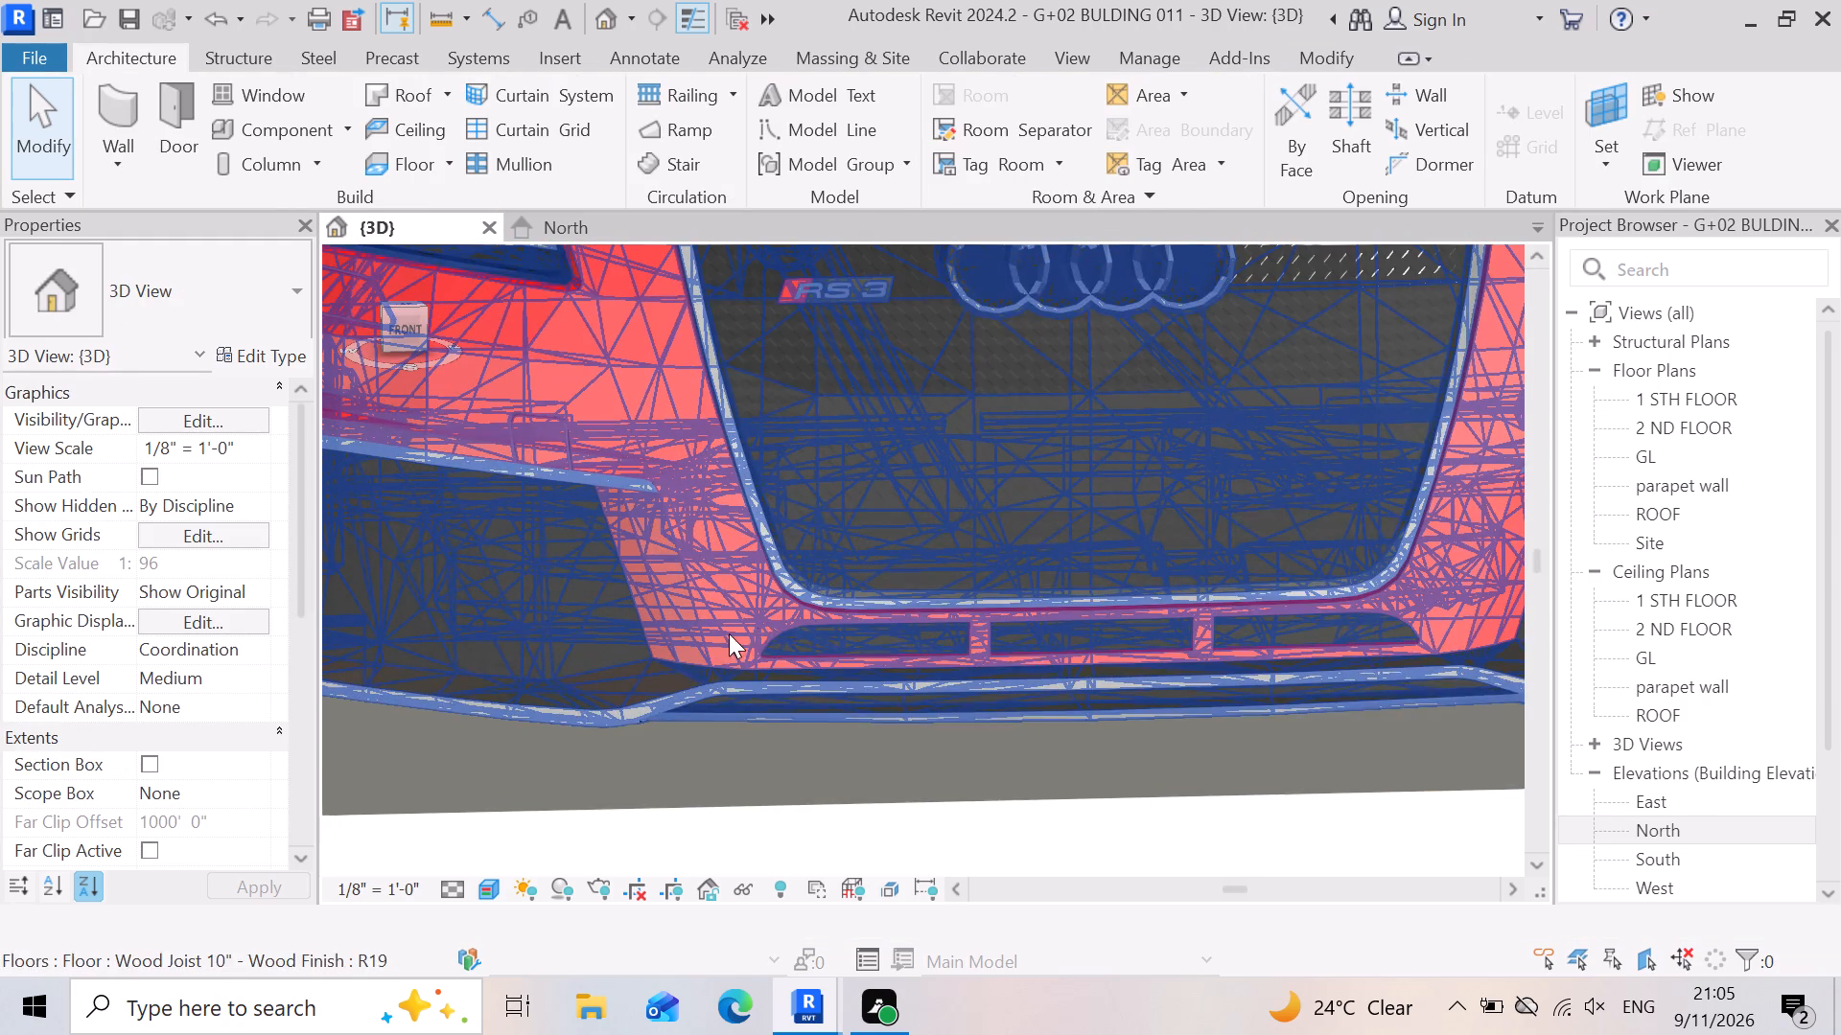
left_click(757, 628)
scroll(764, 632, "down", 12)
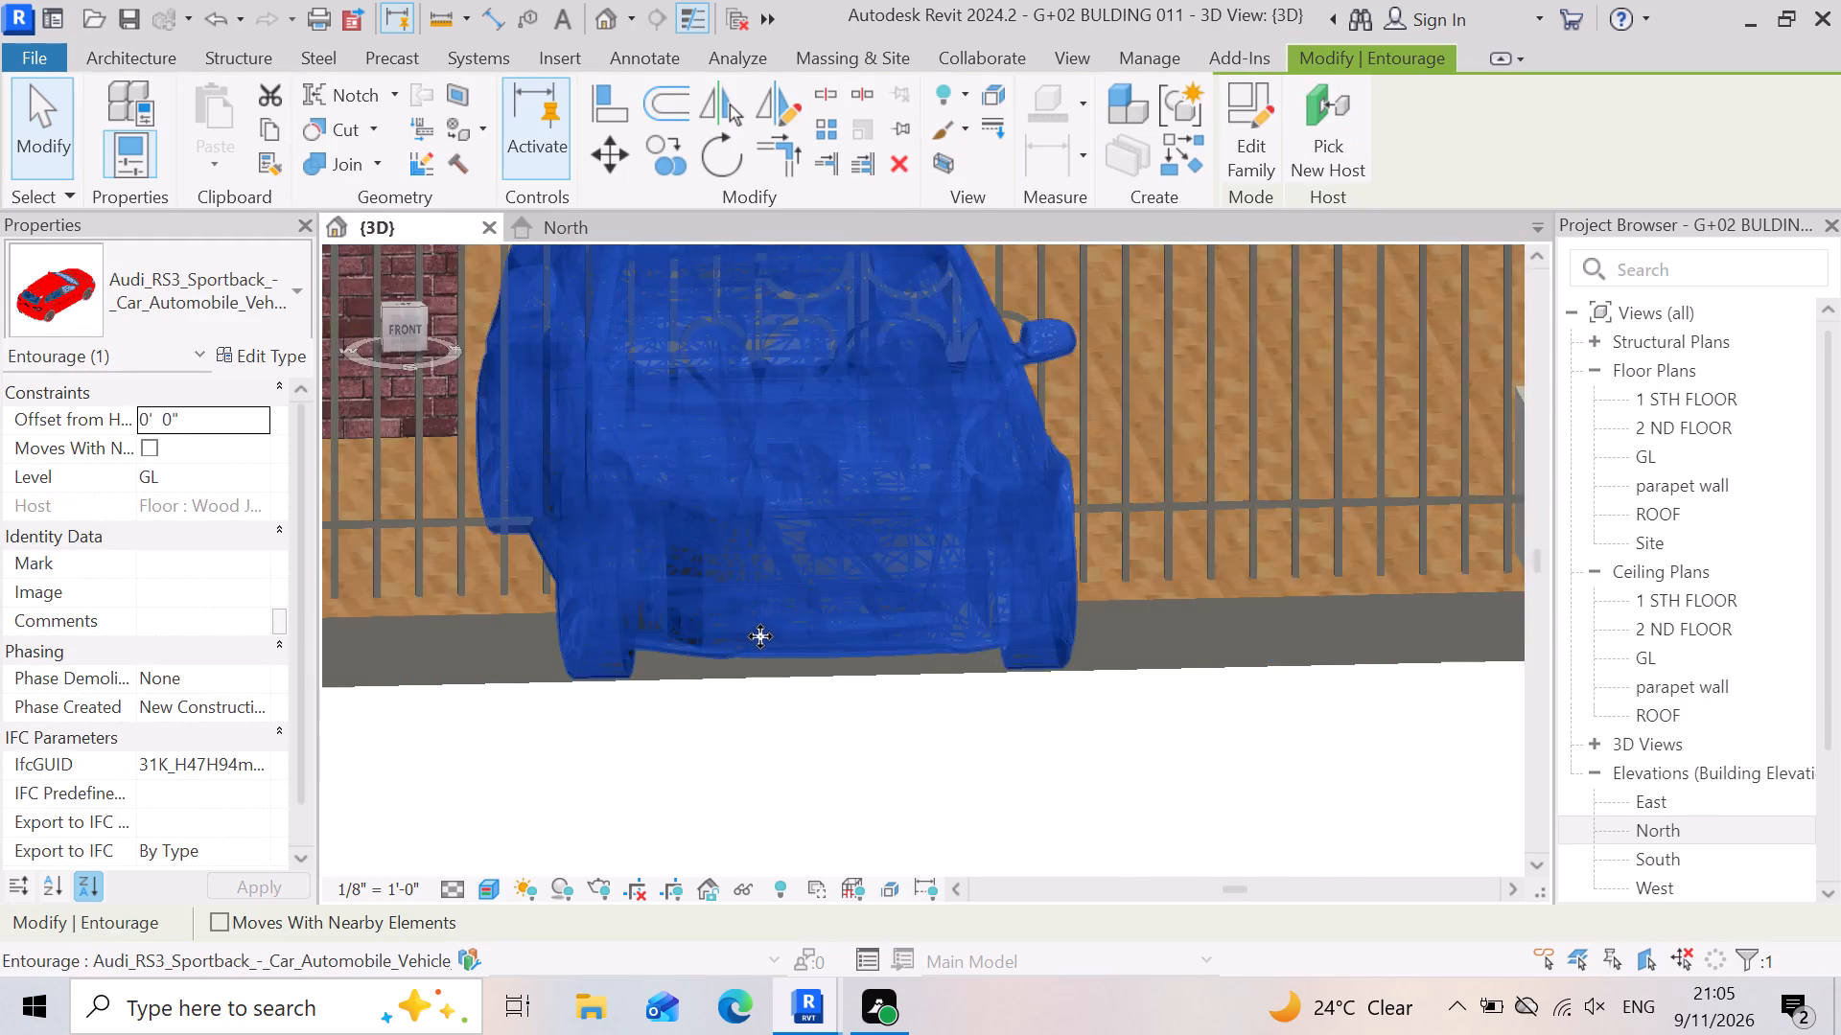
scroll(760, 636, "down", 6)
key("Up")
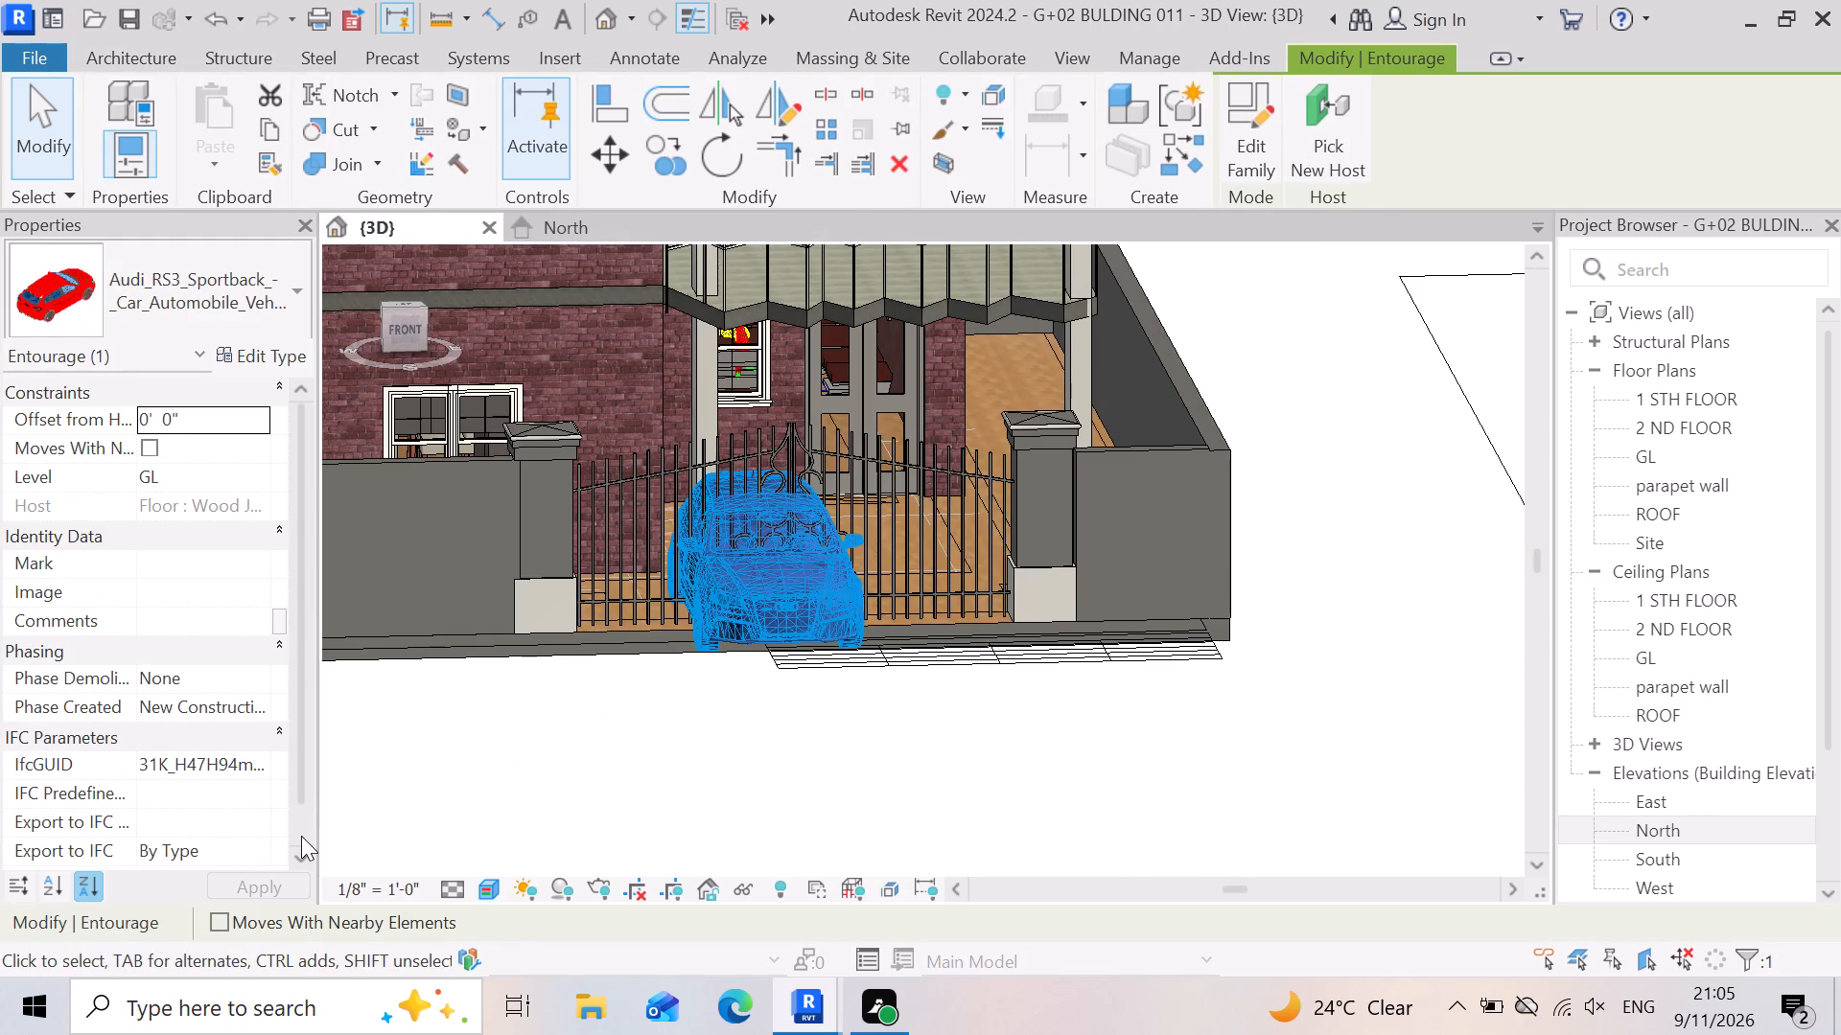
key("Up")
key("Up")
key("Up")
key("Up")
key("Up")
key("Up")
key("Up")
key("Up")
key("Up")
key("Up")
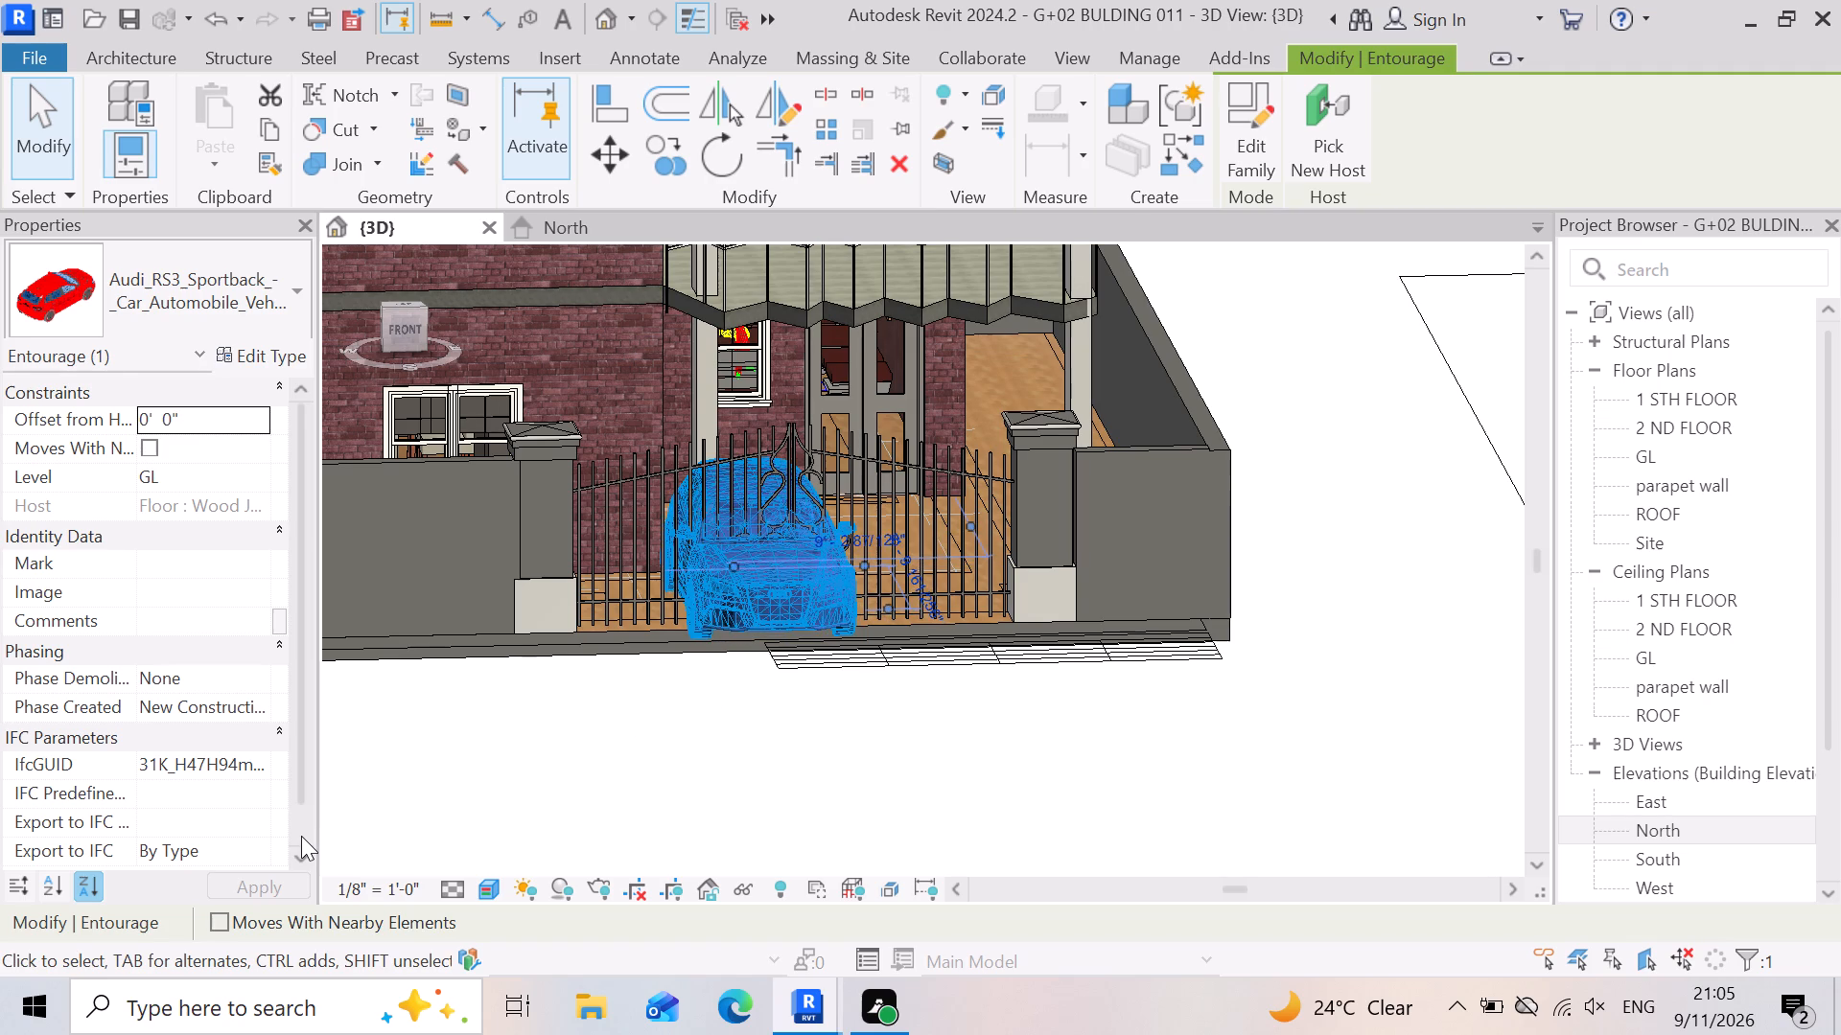
key("Up")
key("Up")
key("Up")
key("Up")
key("Up")
key("Up")
key("Up")
key("Up")
key("Up")
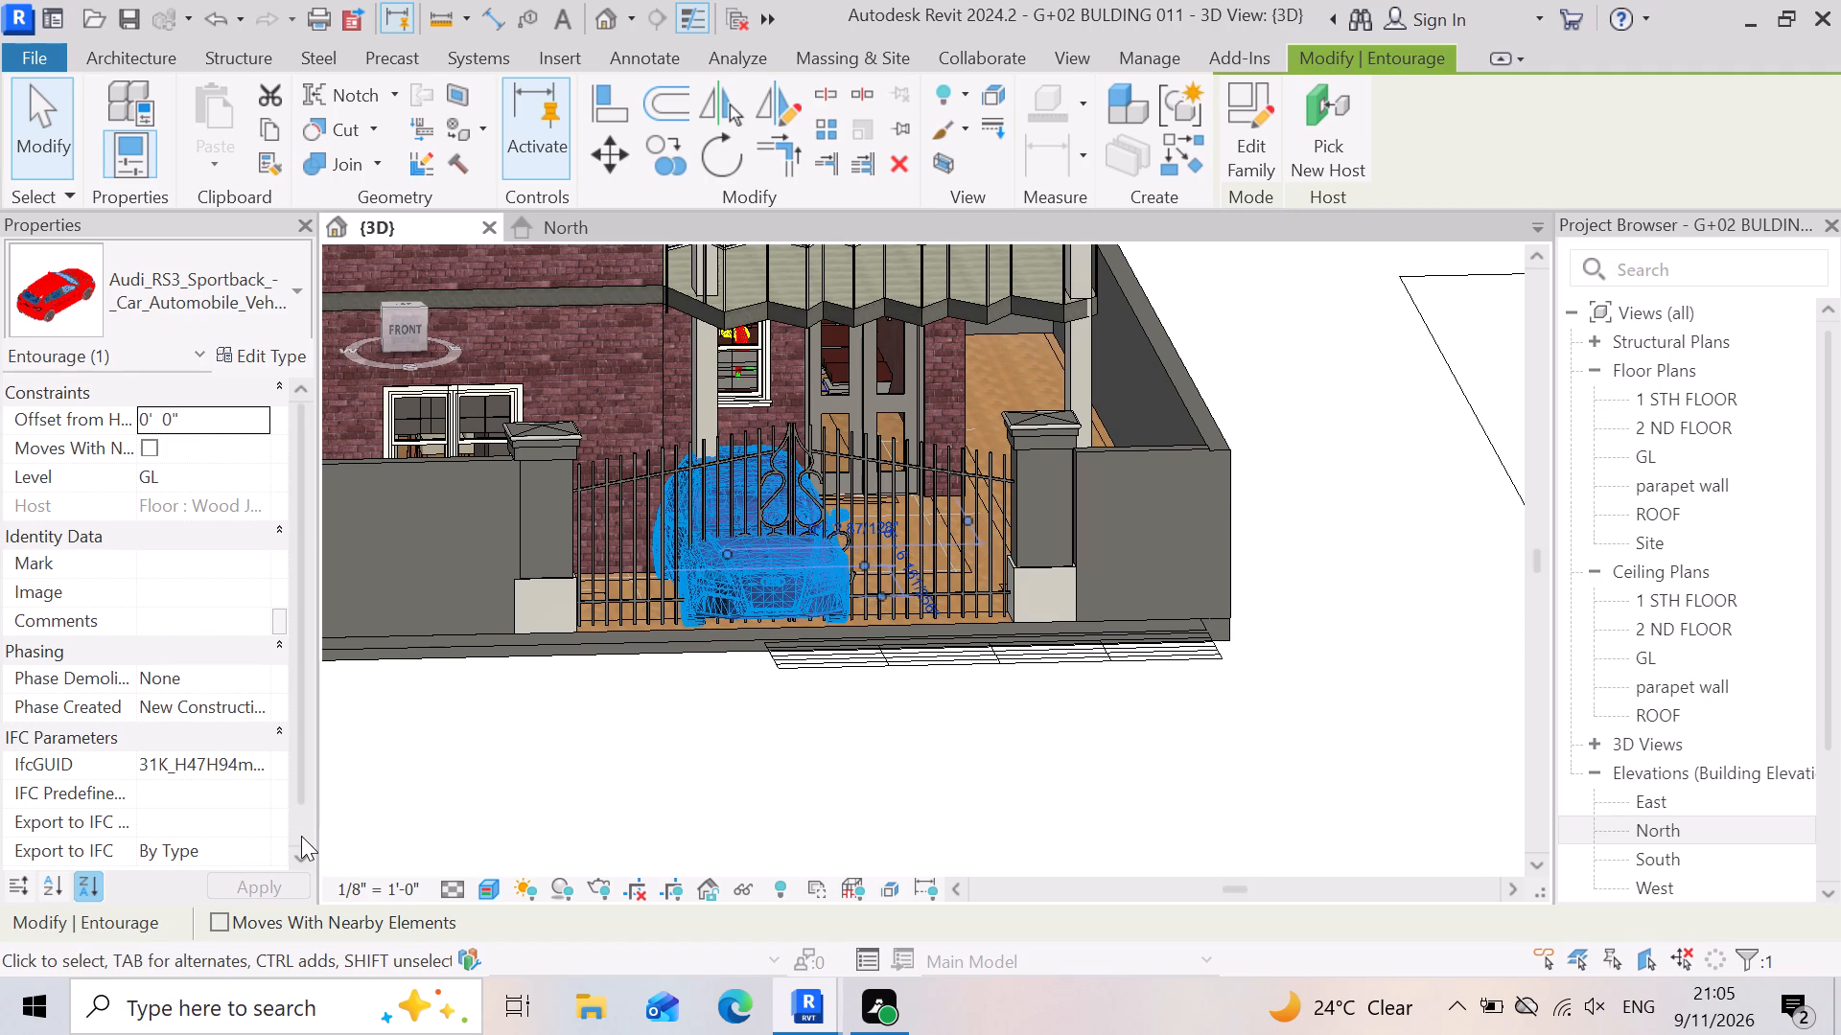
key("Up")
key("Up")
key("Up")
Nudge the car sideways toward the gate pillar nearest the compound's side wall, in line with the gate's middle.
key("Right")
key("Right")
key("Right")
key("Right")
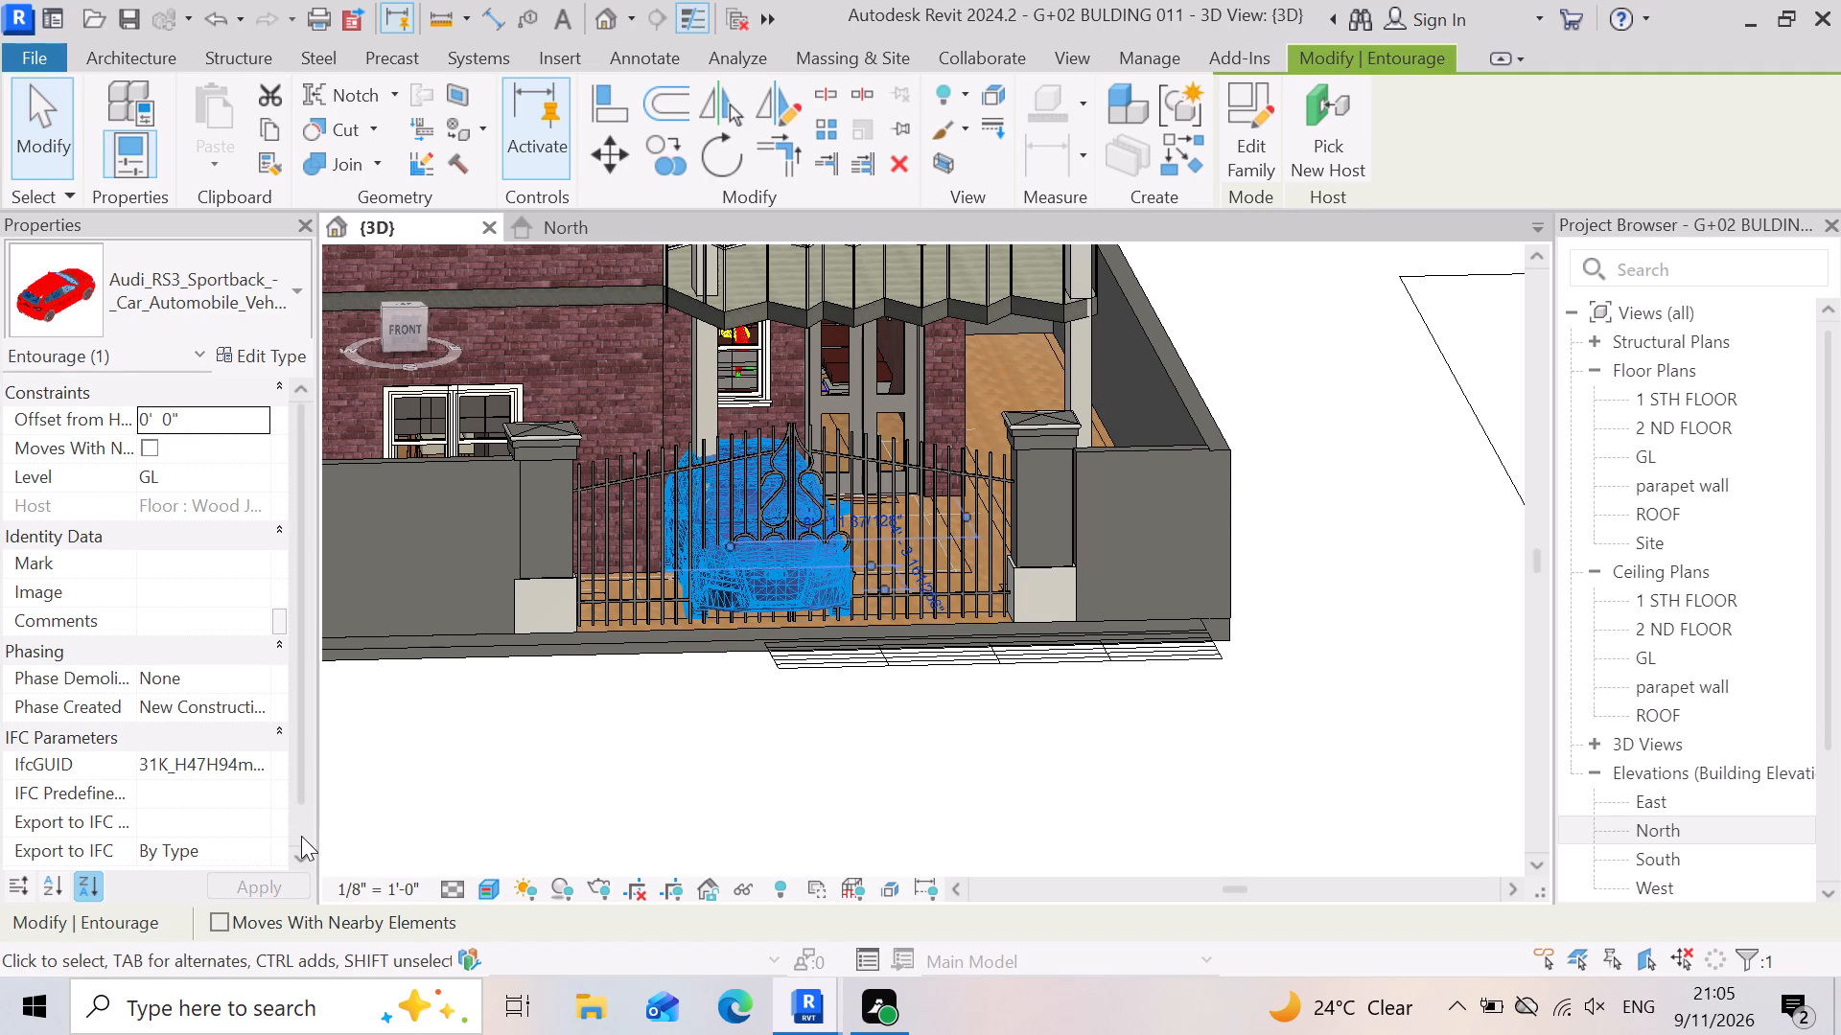
key("Right")
key("Right")
key("Right")
key("Right")
key("Right")
key("Right")
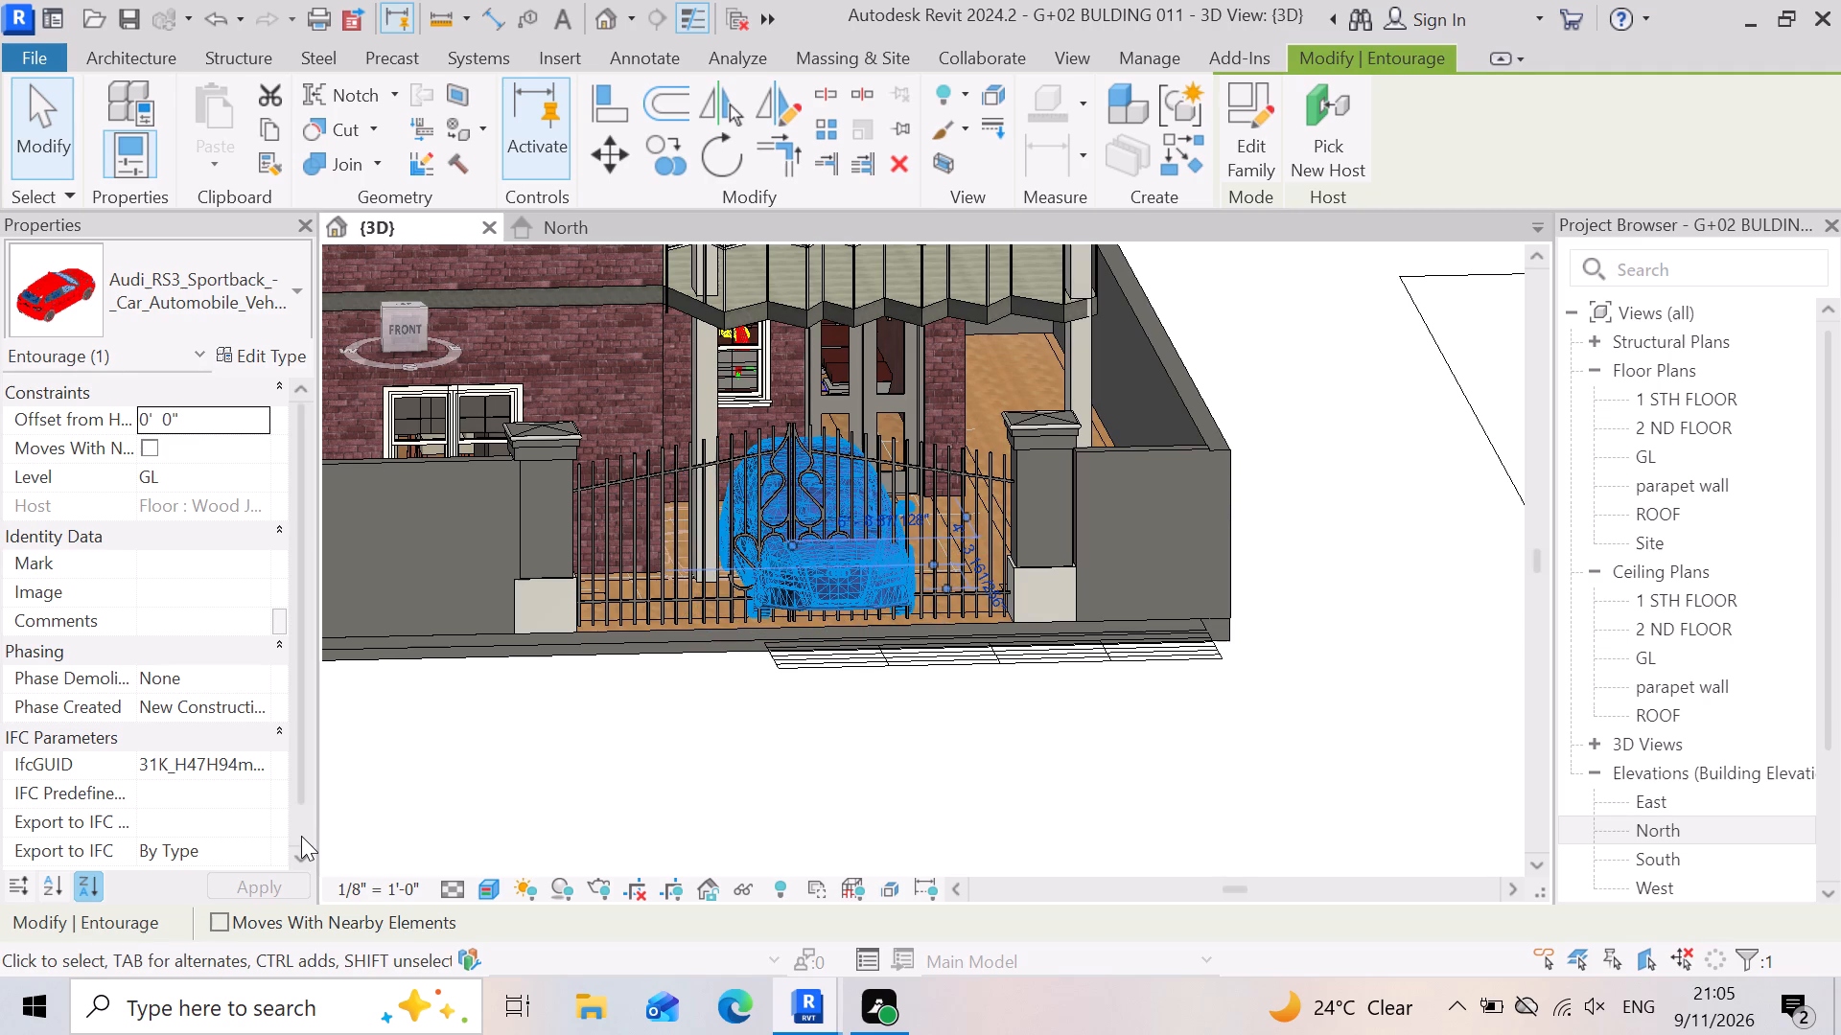
Nudge the car farther back from the gate toward the building's entrance doors.
key("Up")
key("Up")
key("Up")
key("Up")
key("Up")
key("Up")
key("Up")
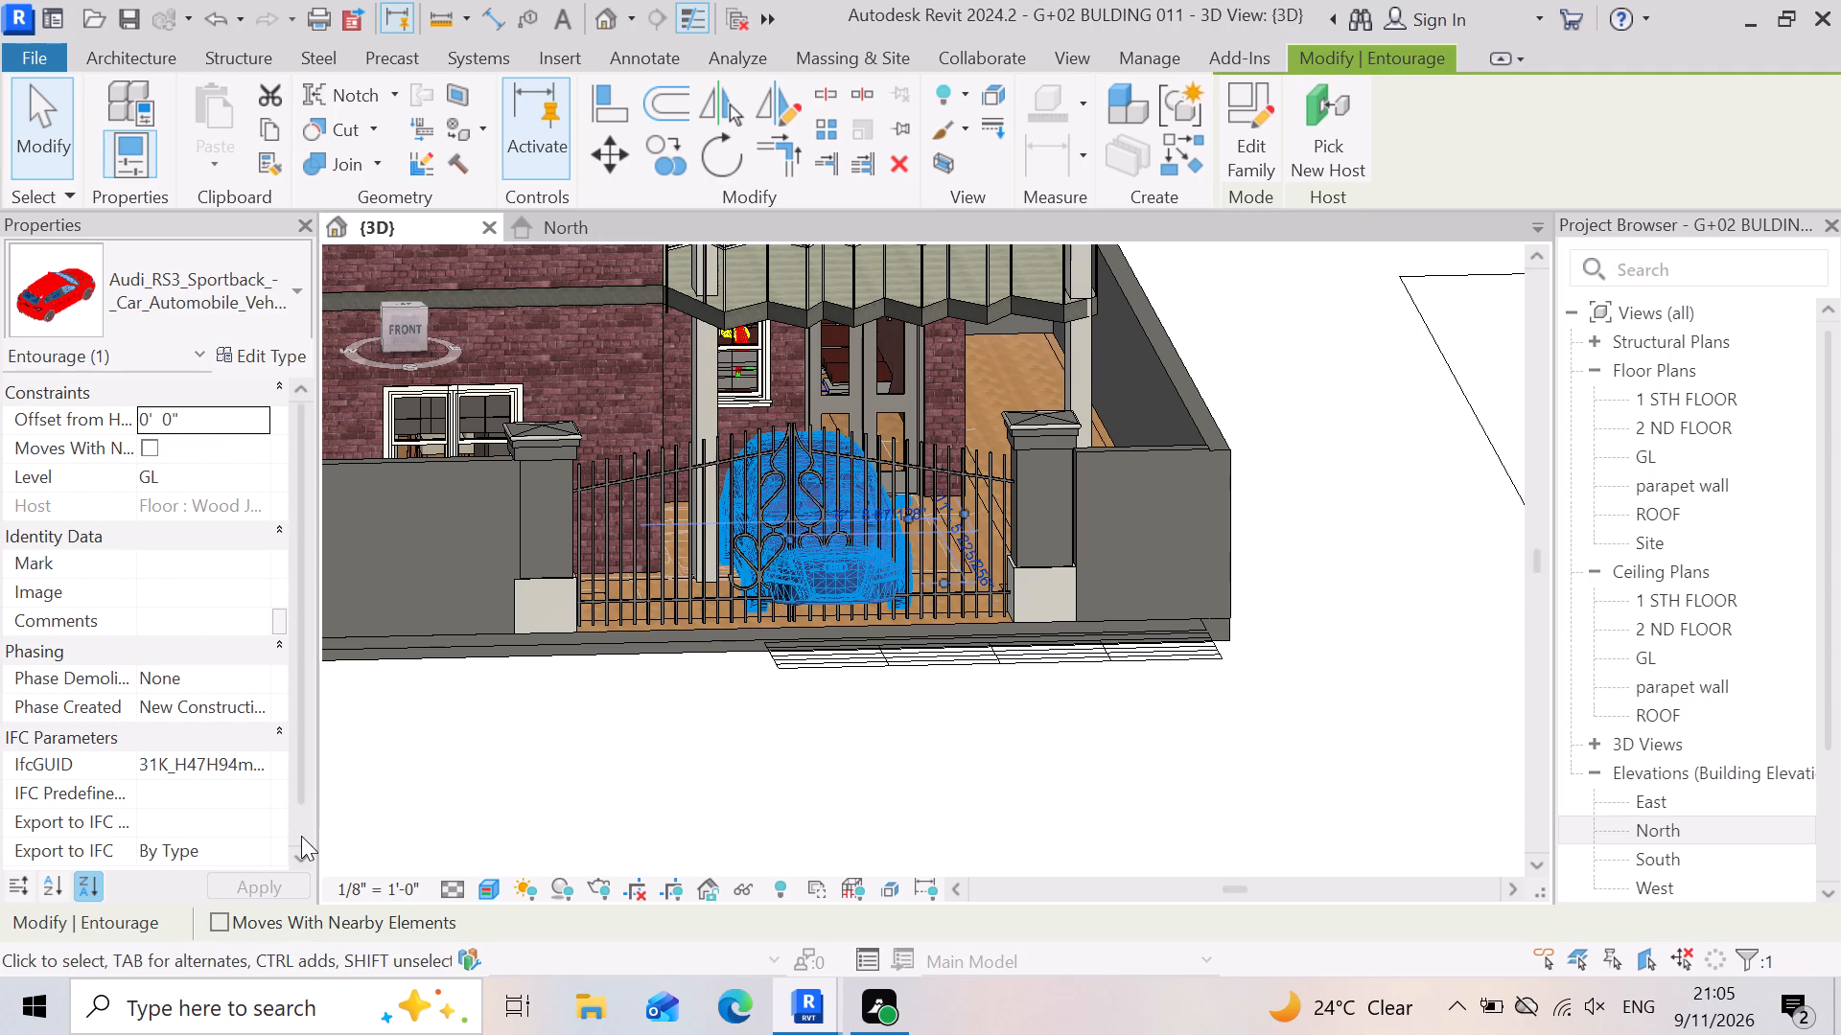
key("Up")
key("Up")
key("Up")
key("Up")
key("Up")
key("Up")
key("Up")
key("Up")
key("Up")
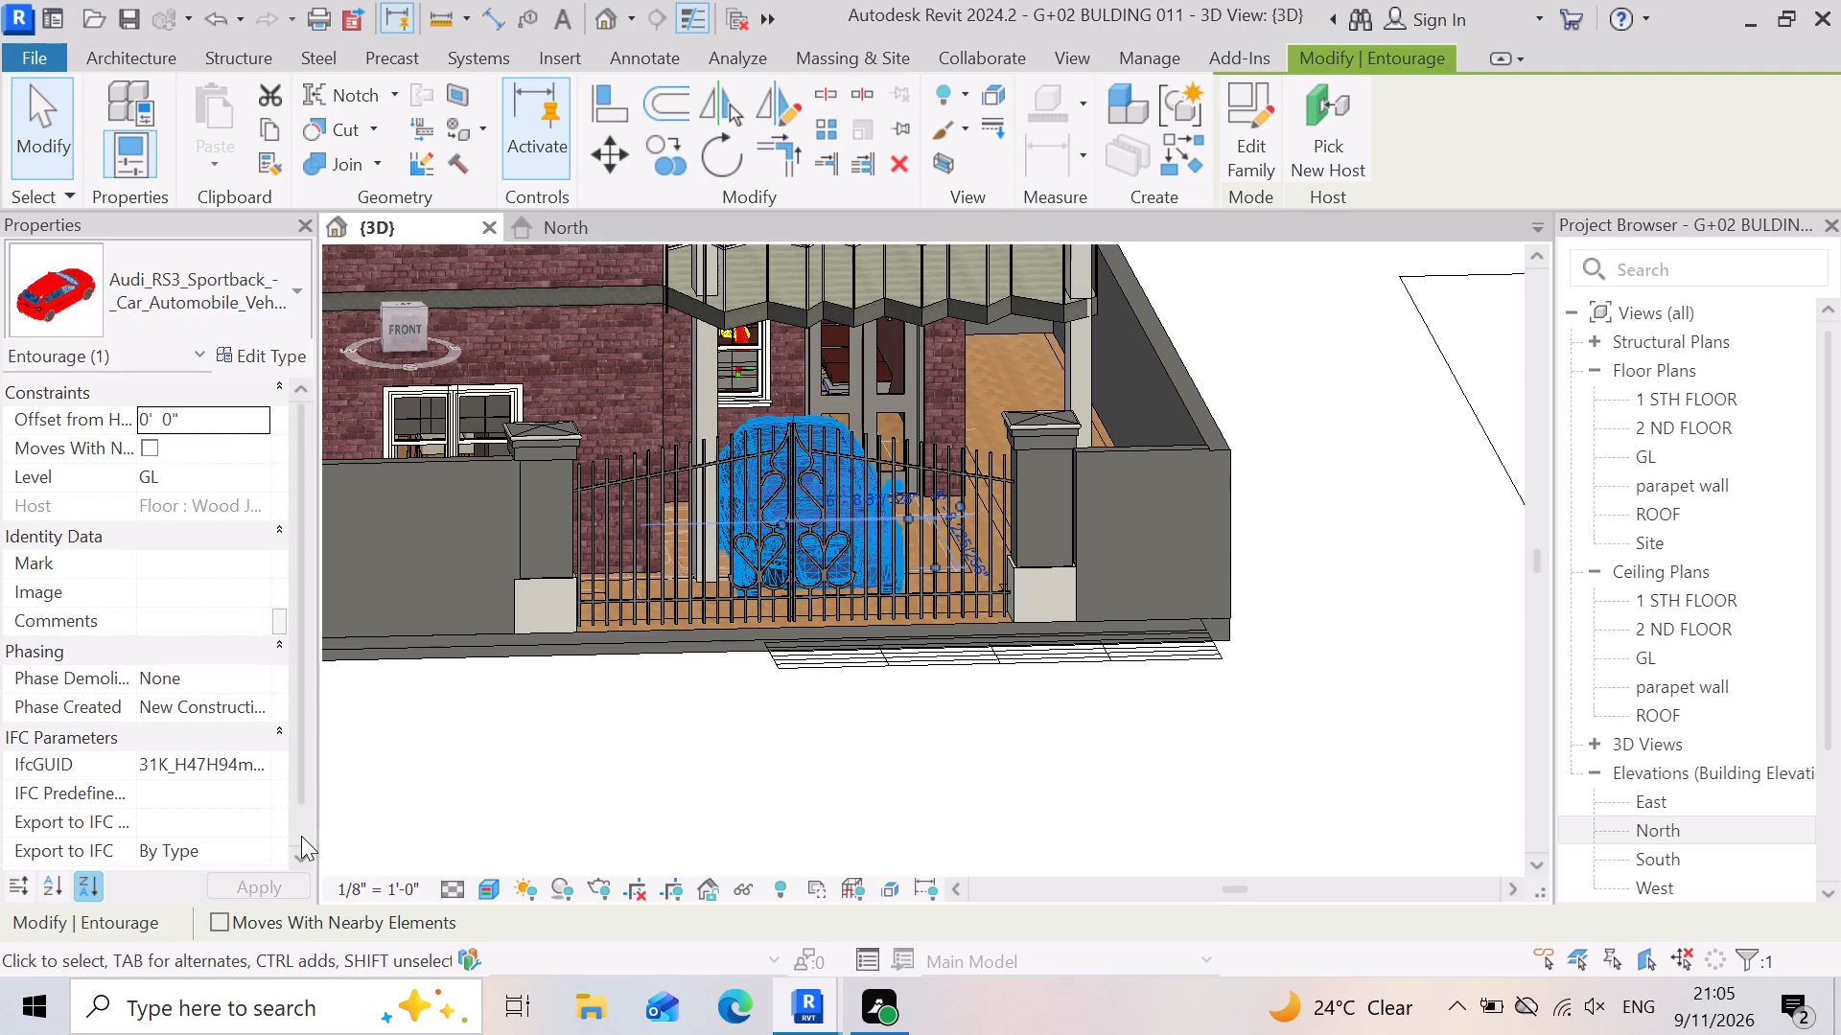
key("Up")
key("Up")
key("Up")
key("Up")
key("Up")
key("Up")
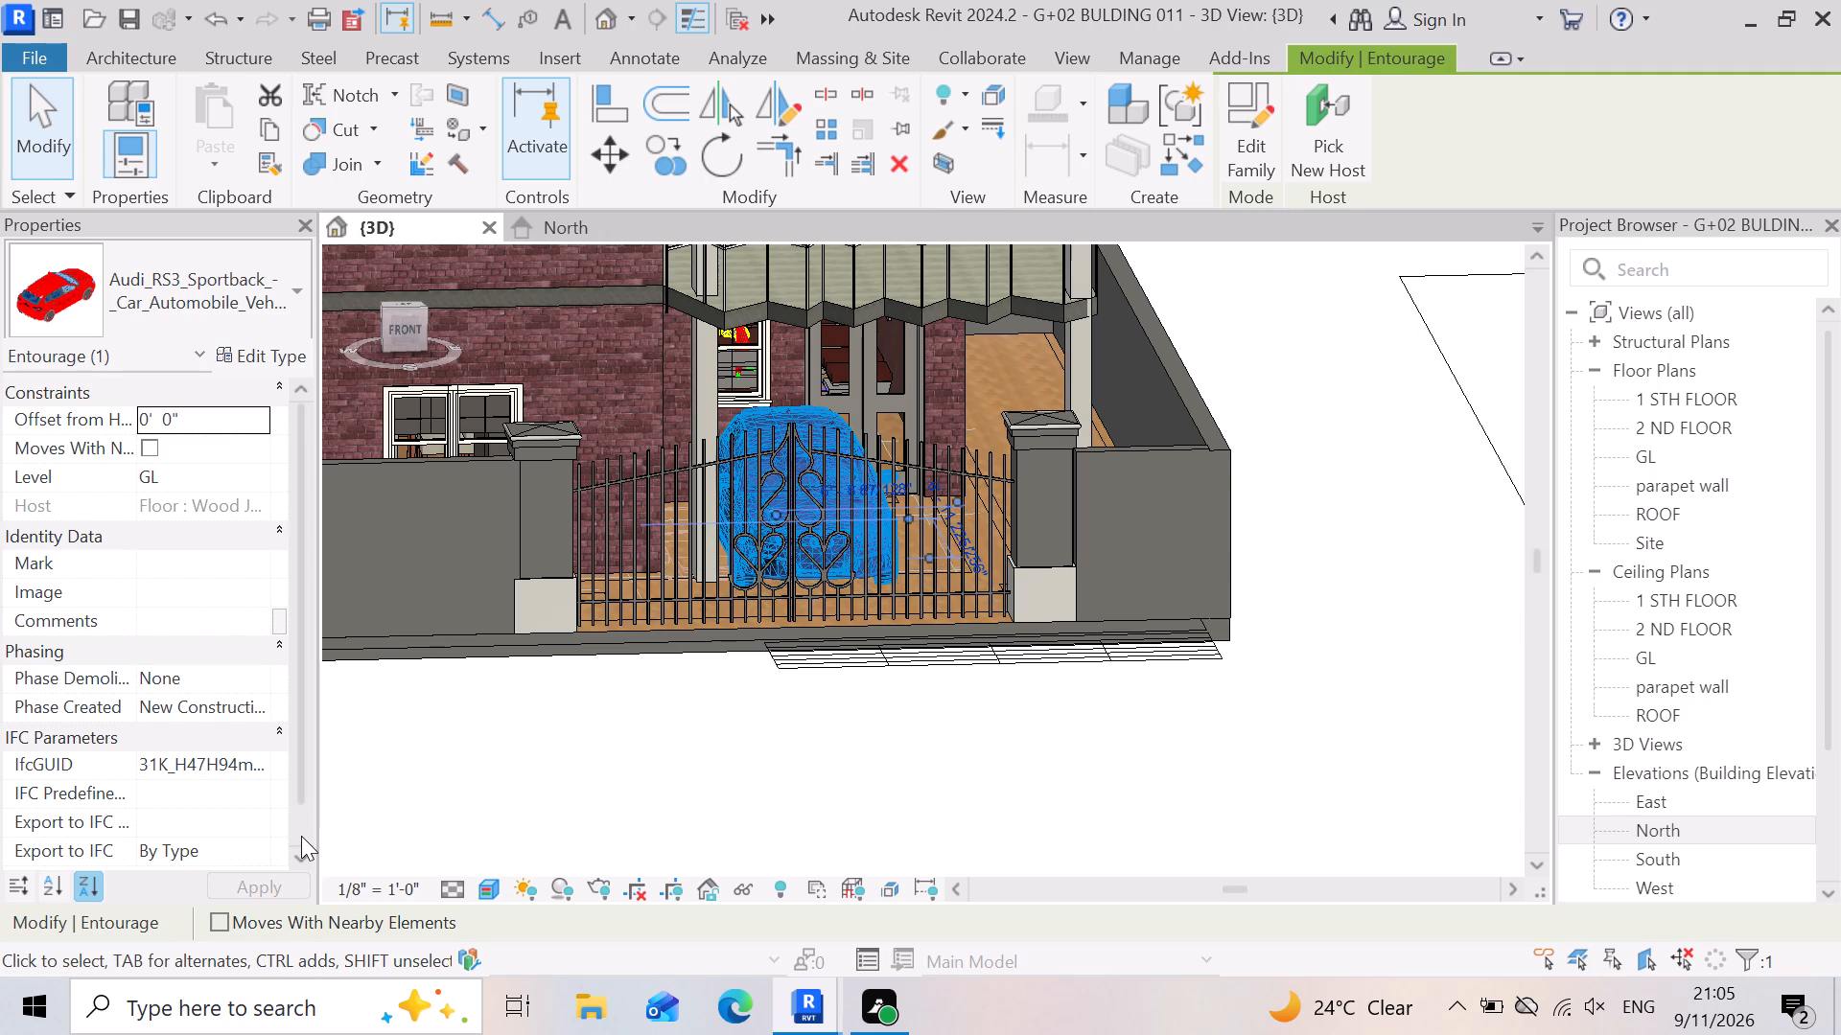
key("Up")
key("Up")
key("Up")
key("Up")
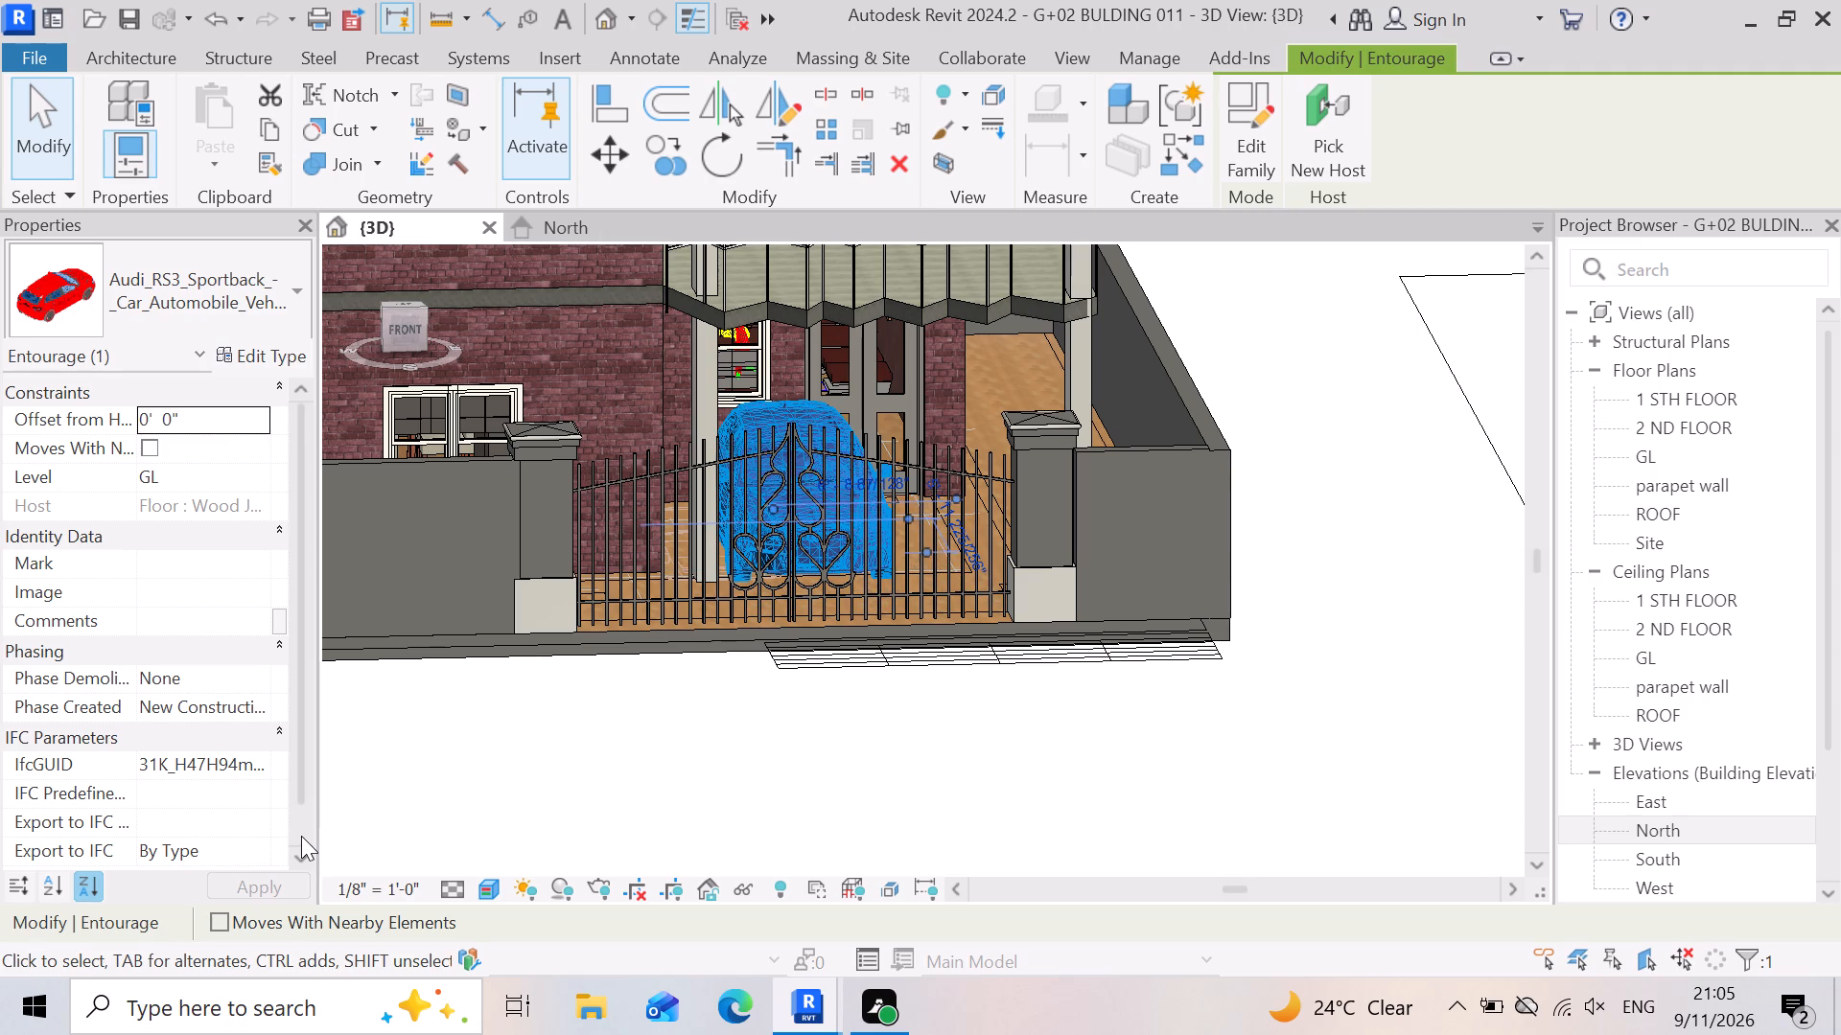
Nudge the Audi car sideways behind the gate, toward the gate pillar farther from the compound's side wall.
key("Right")
key("Right")
key("Right")
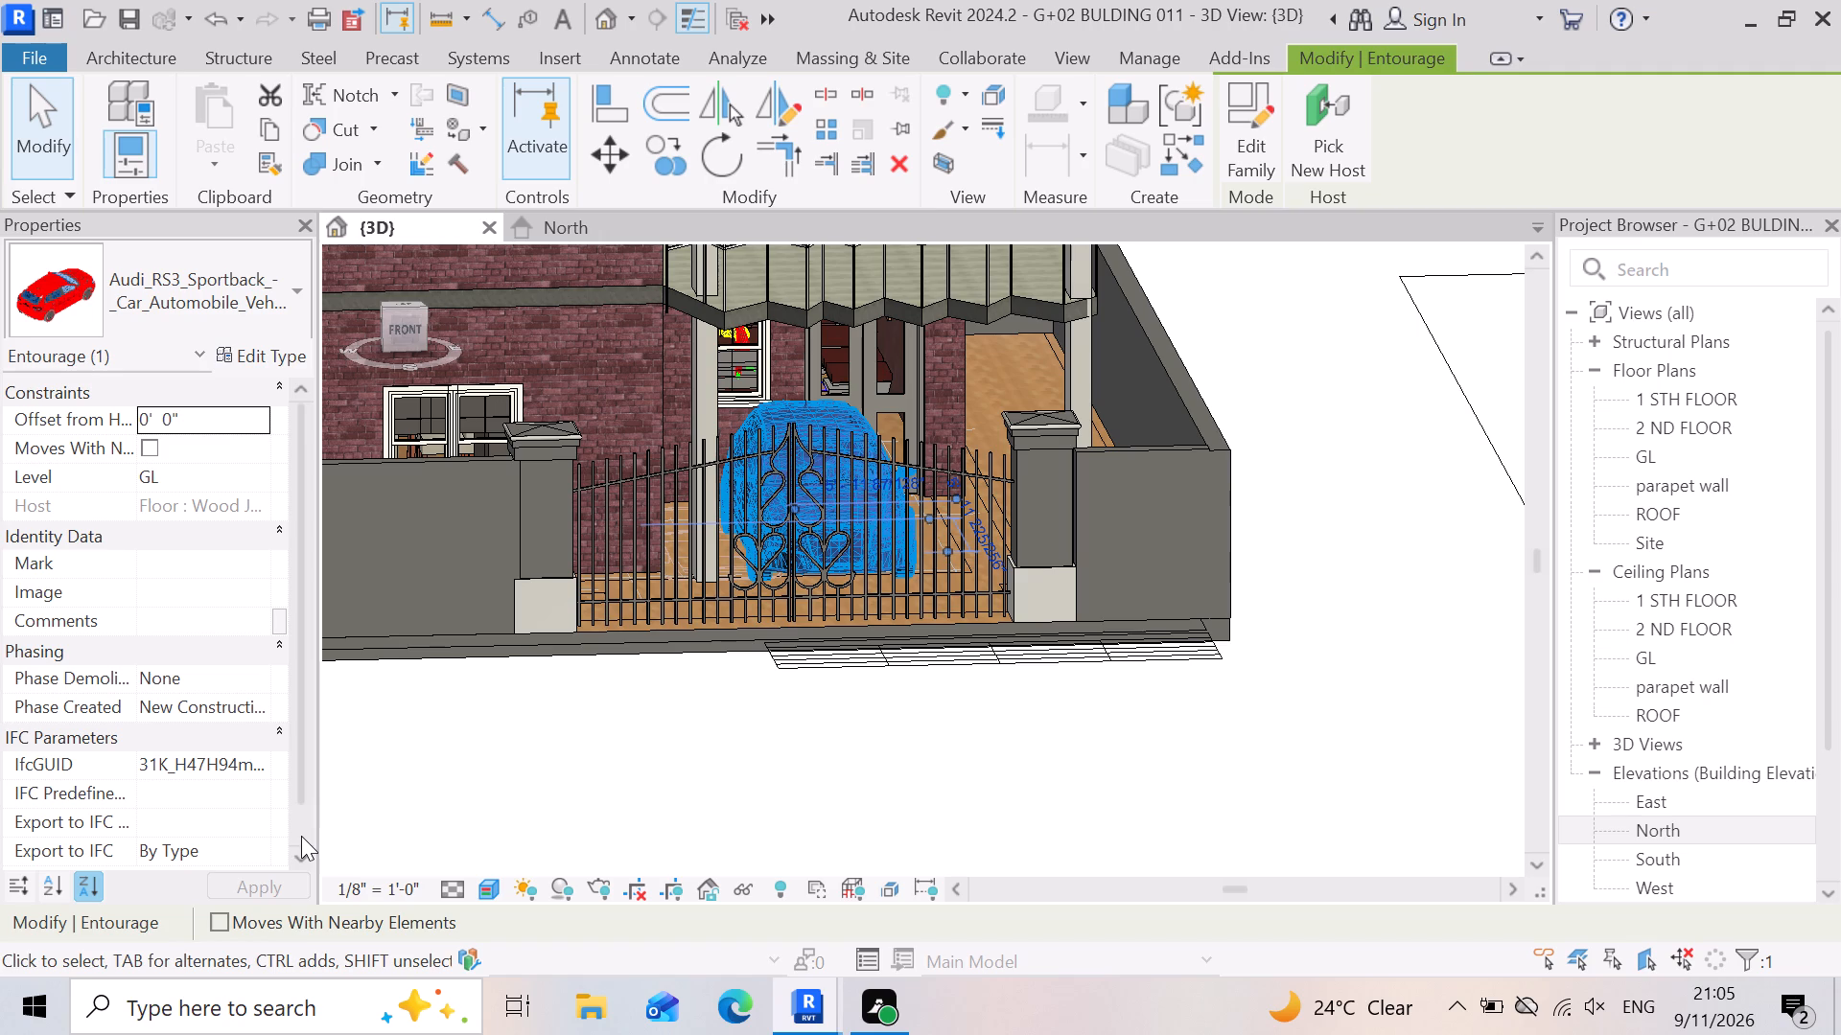
key("Left")
key("Left")
key("Left")
key("Left")
key("Left")
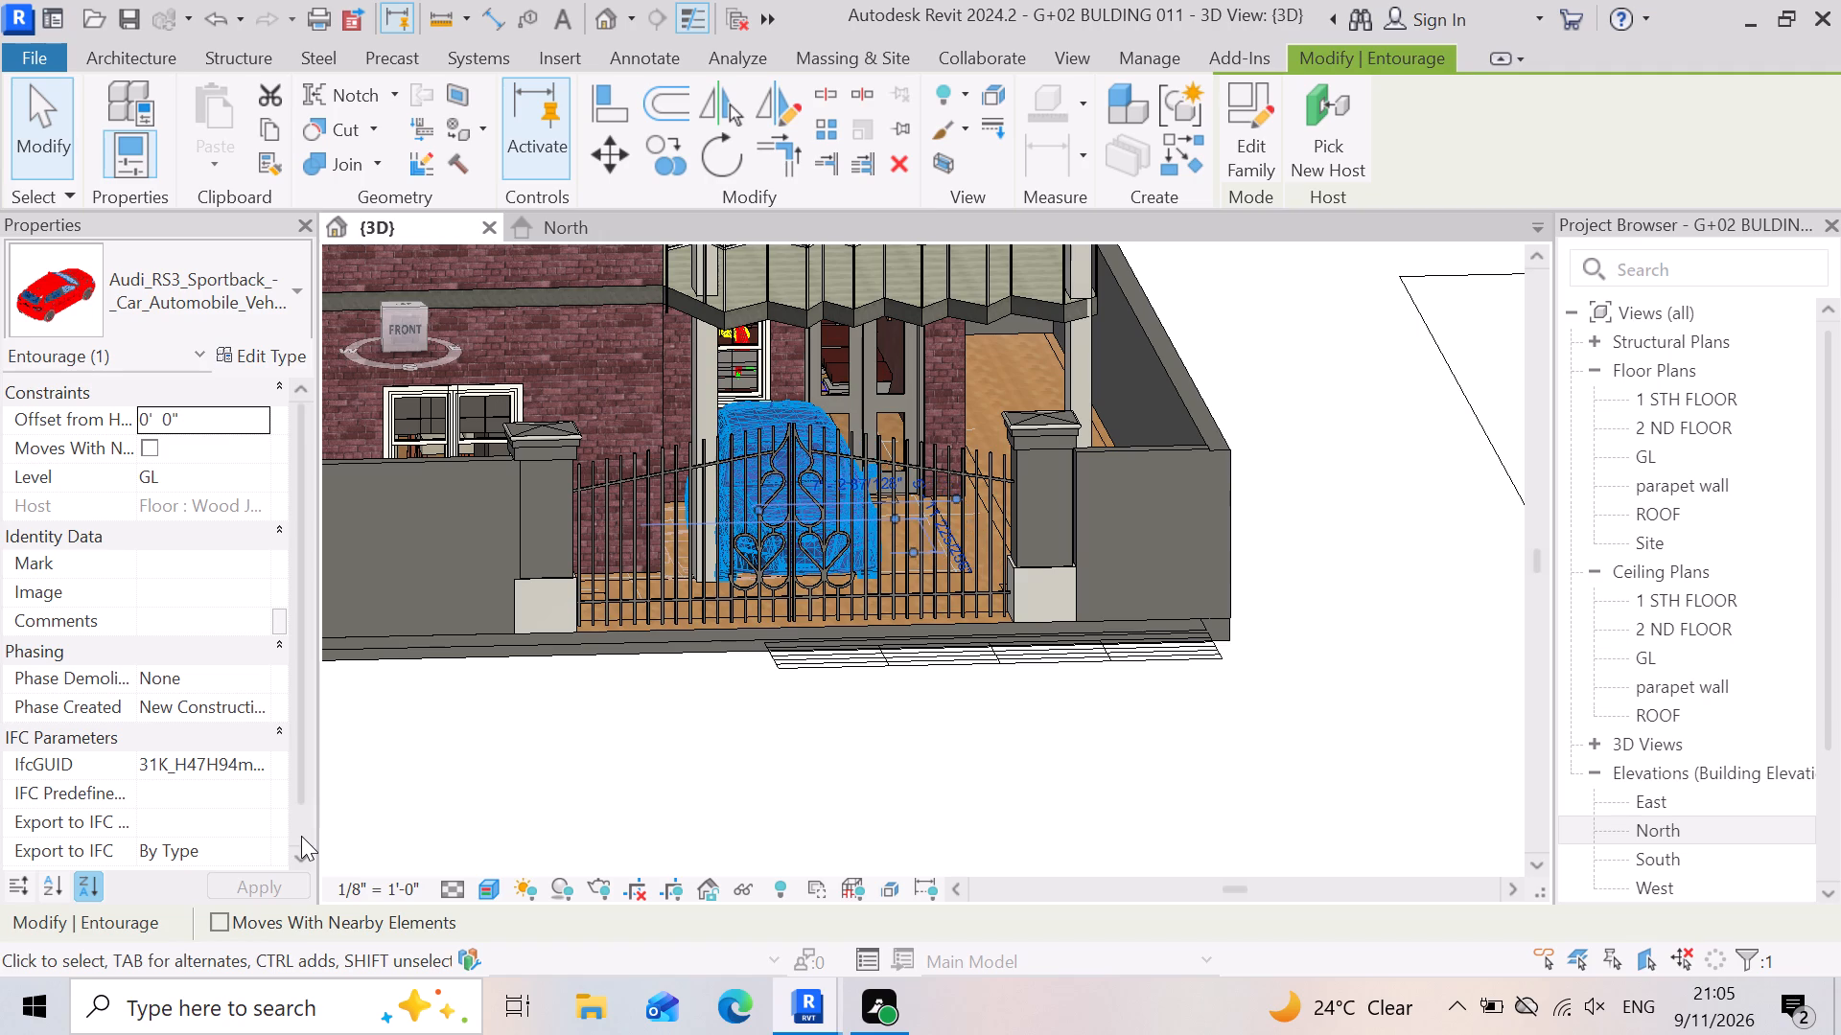
key("Left")
key("Left")
key("Left")
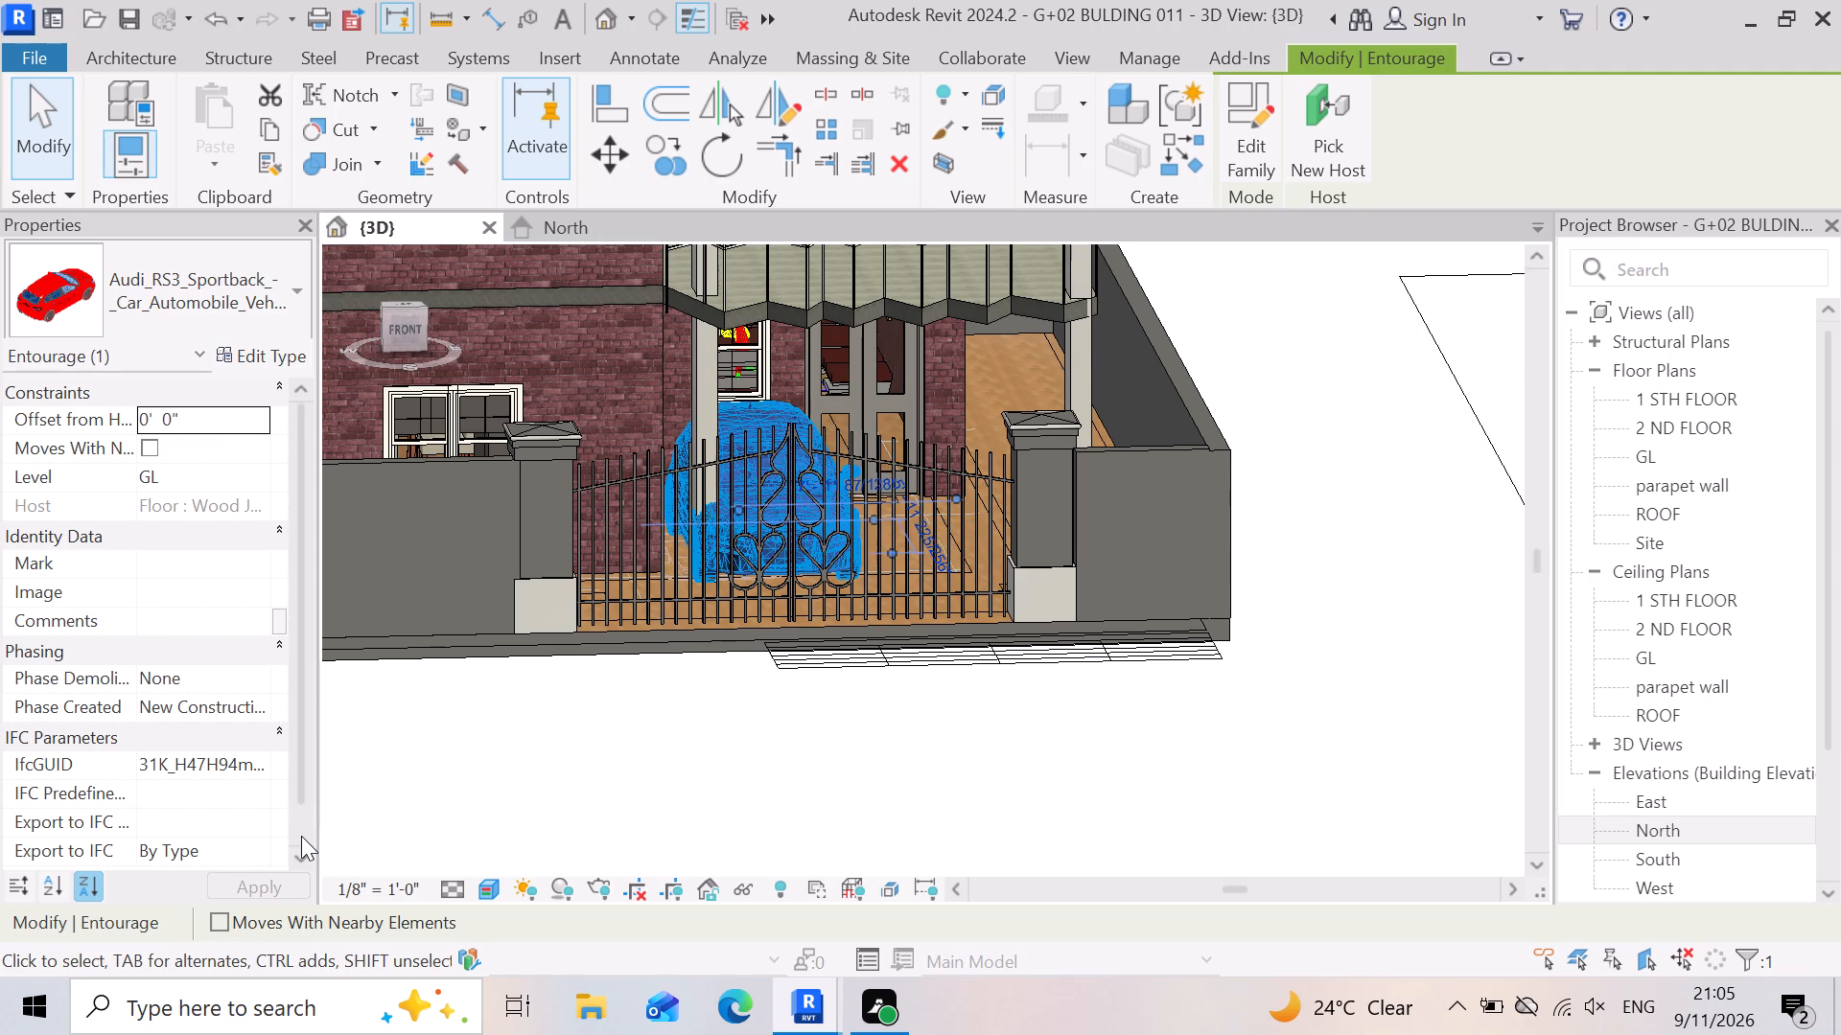
key("Left")
Nudge the car slightly back toward the entrance doors and sideways into line with the middle of the iron gate.
key("Up")
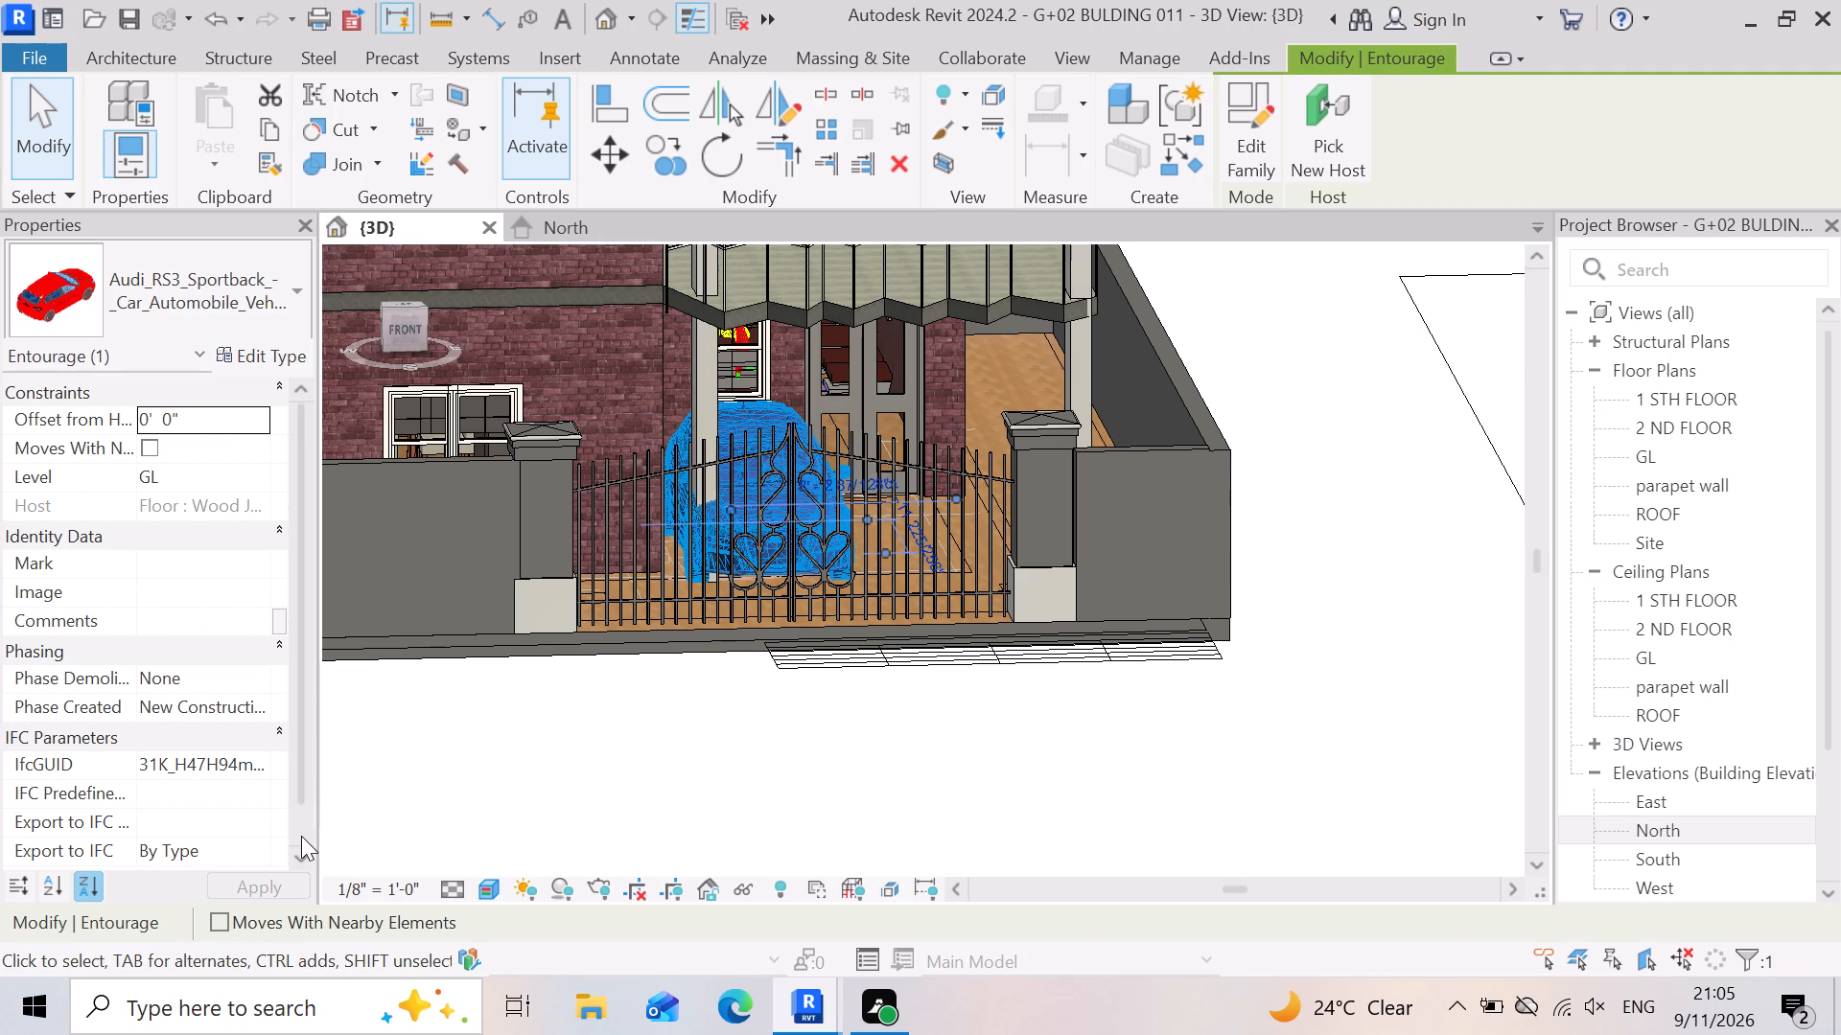
key("Up")
key("Right")
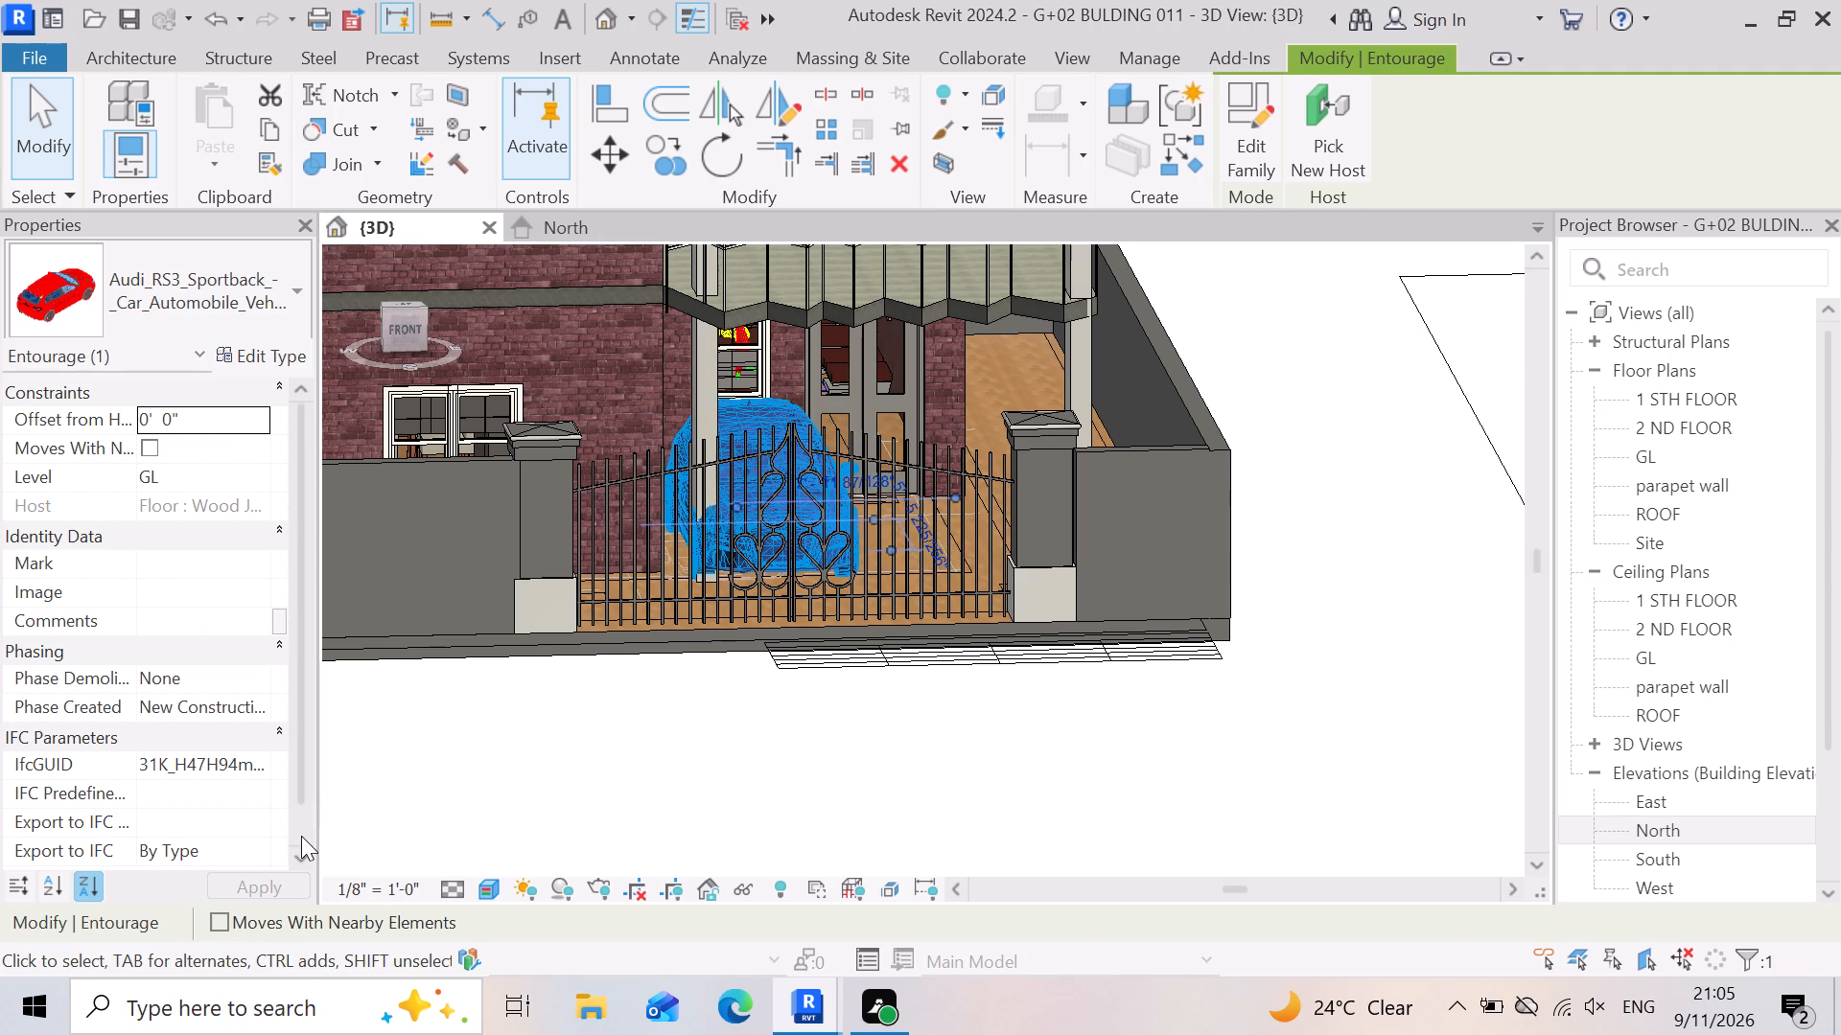
key("Right")
key("Right")
key("Right")
key("Right")
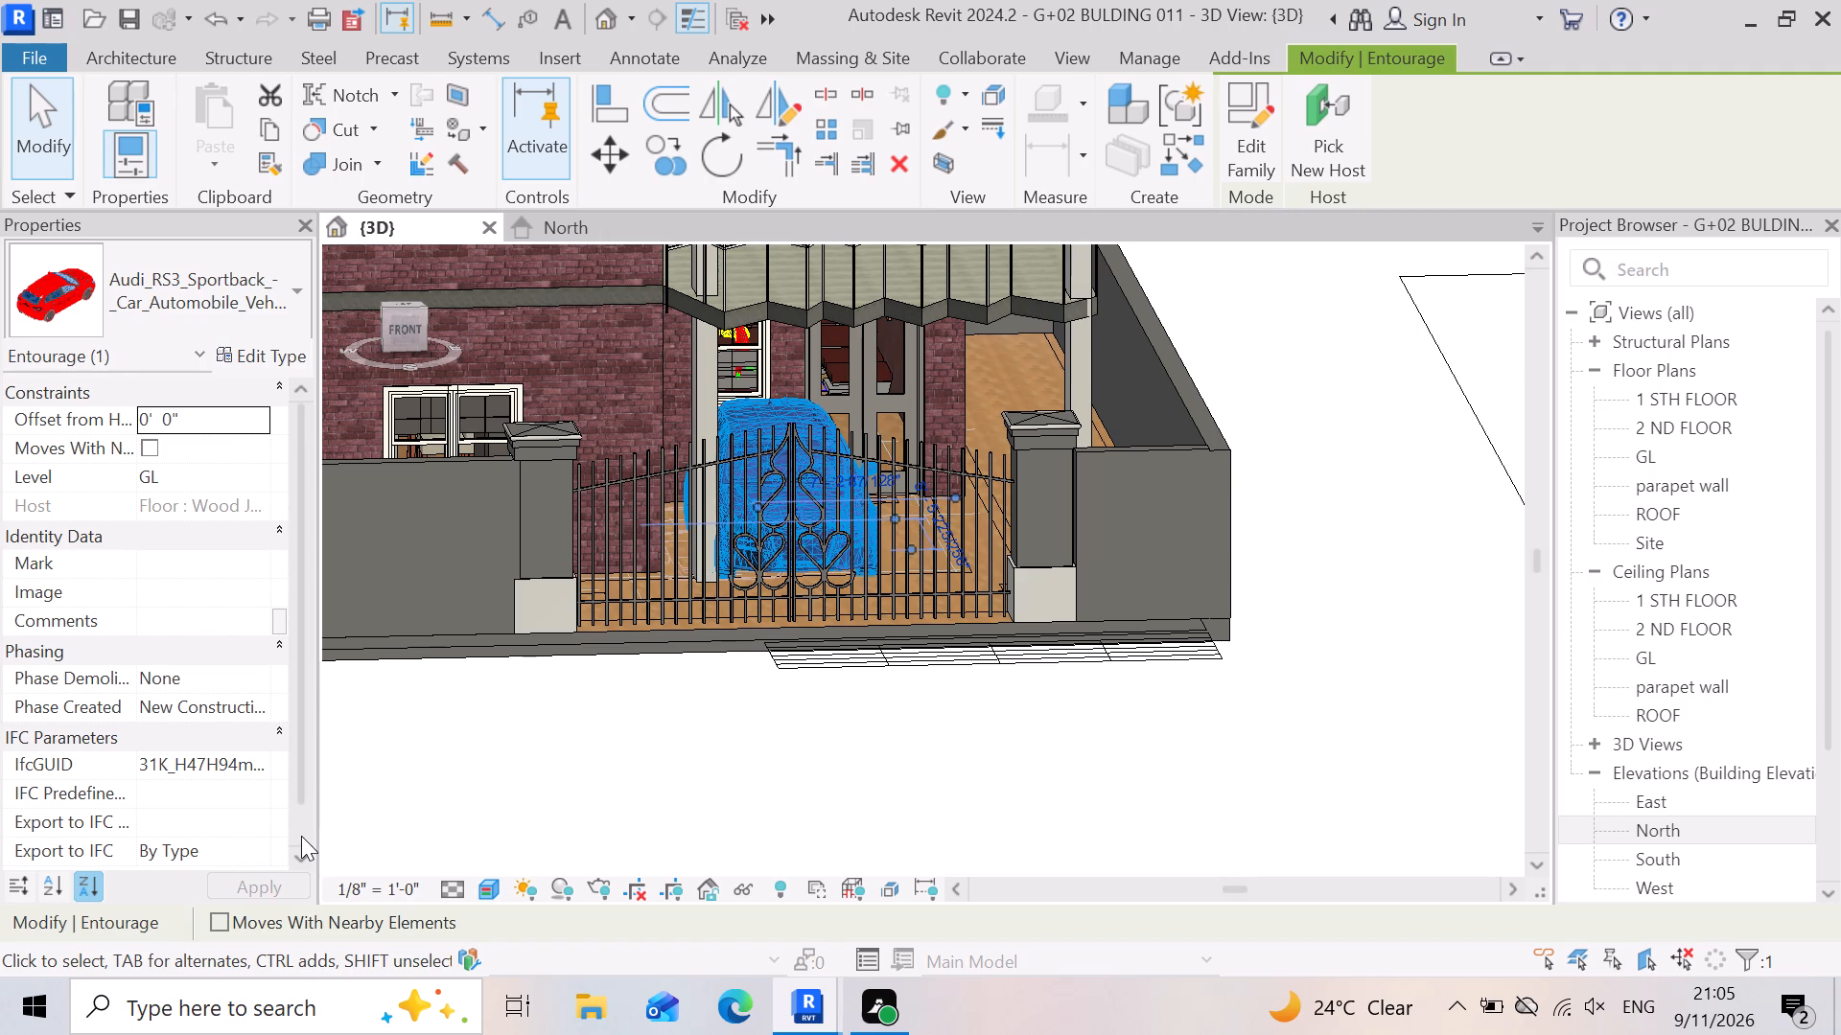
key("Right")
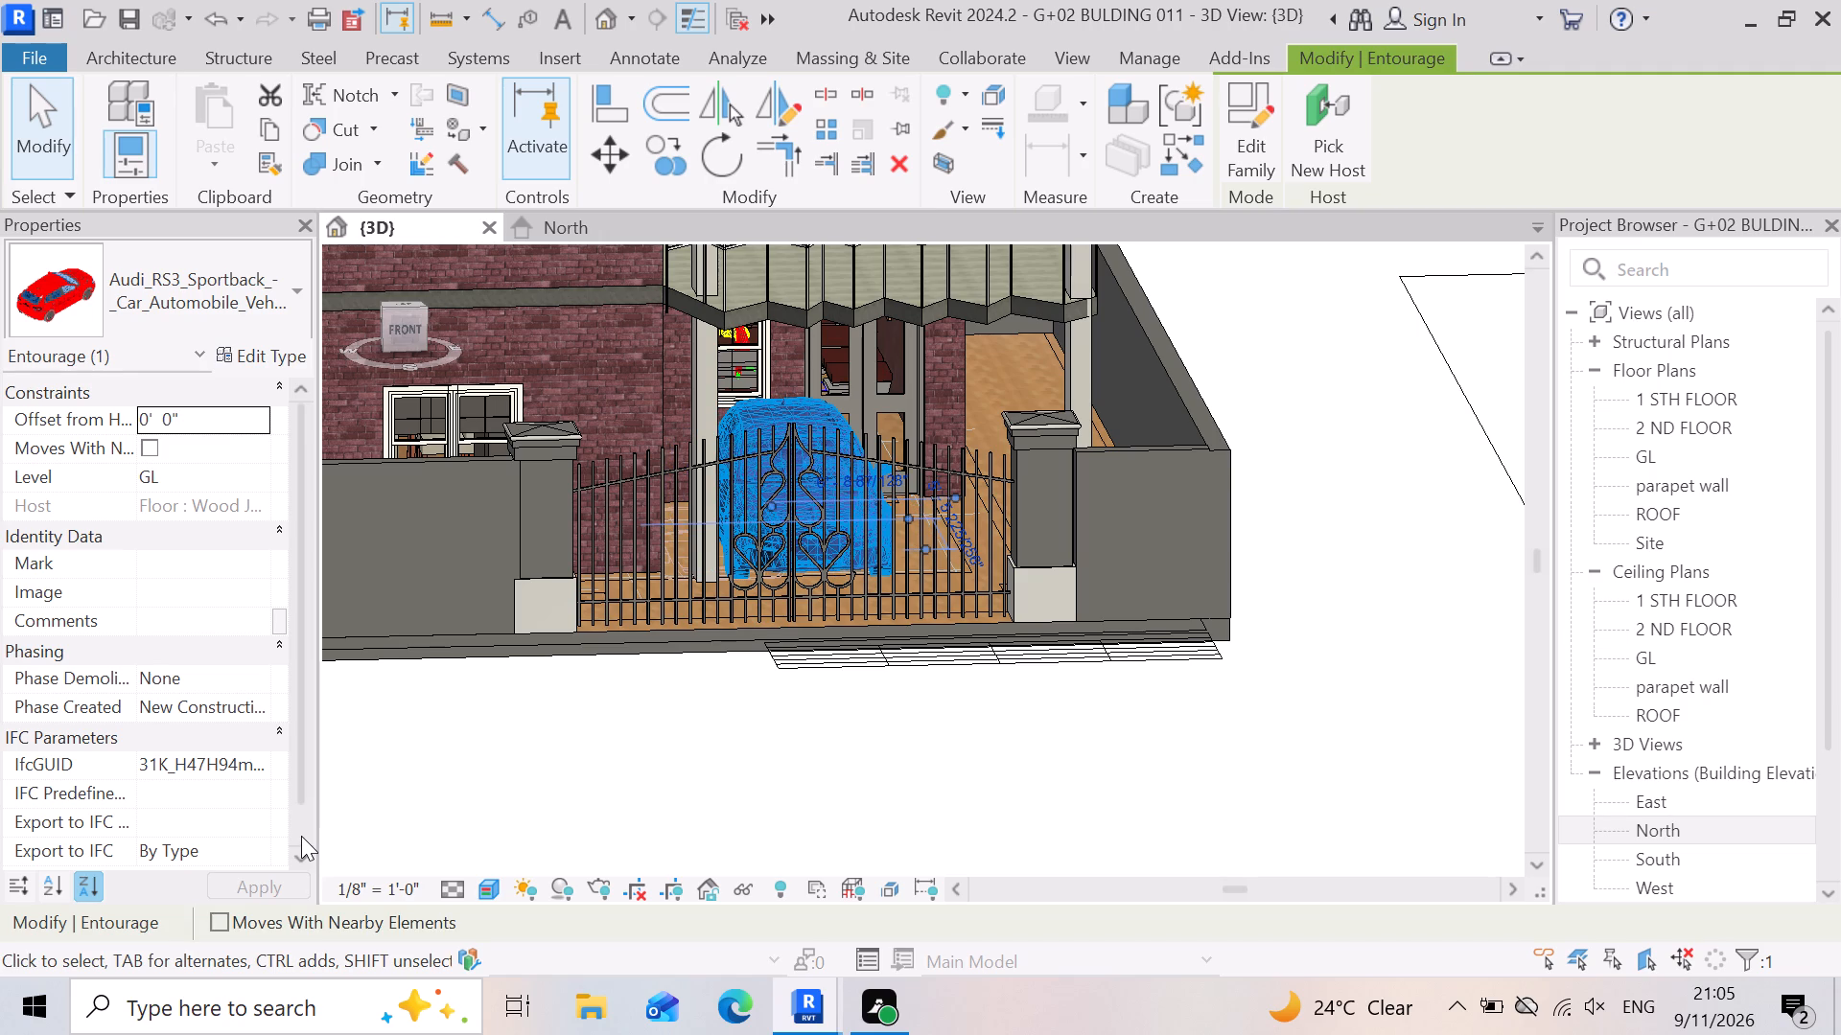
left_click(1382, 776)
Examine the car's placement behind the iron gate and the compound's front wall and ground edge from the street side.
scroll(830, 586, "up", 3)
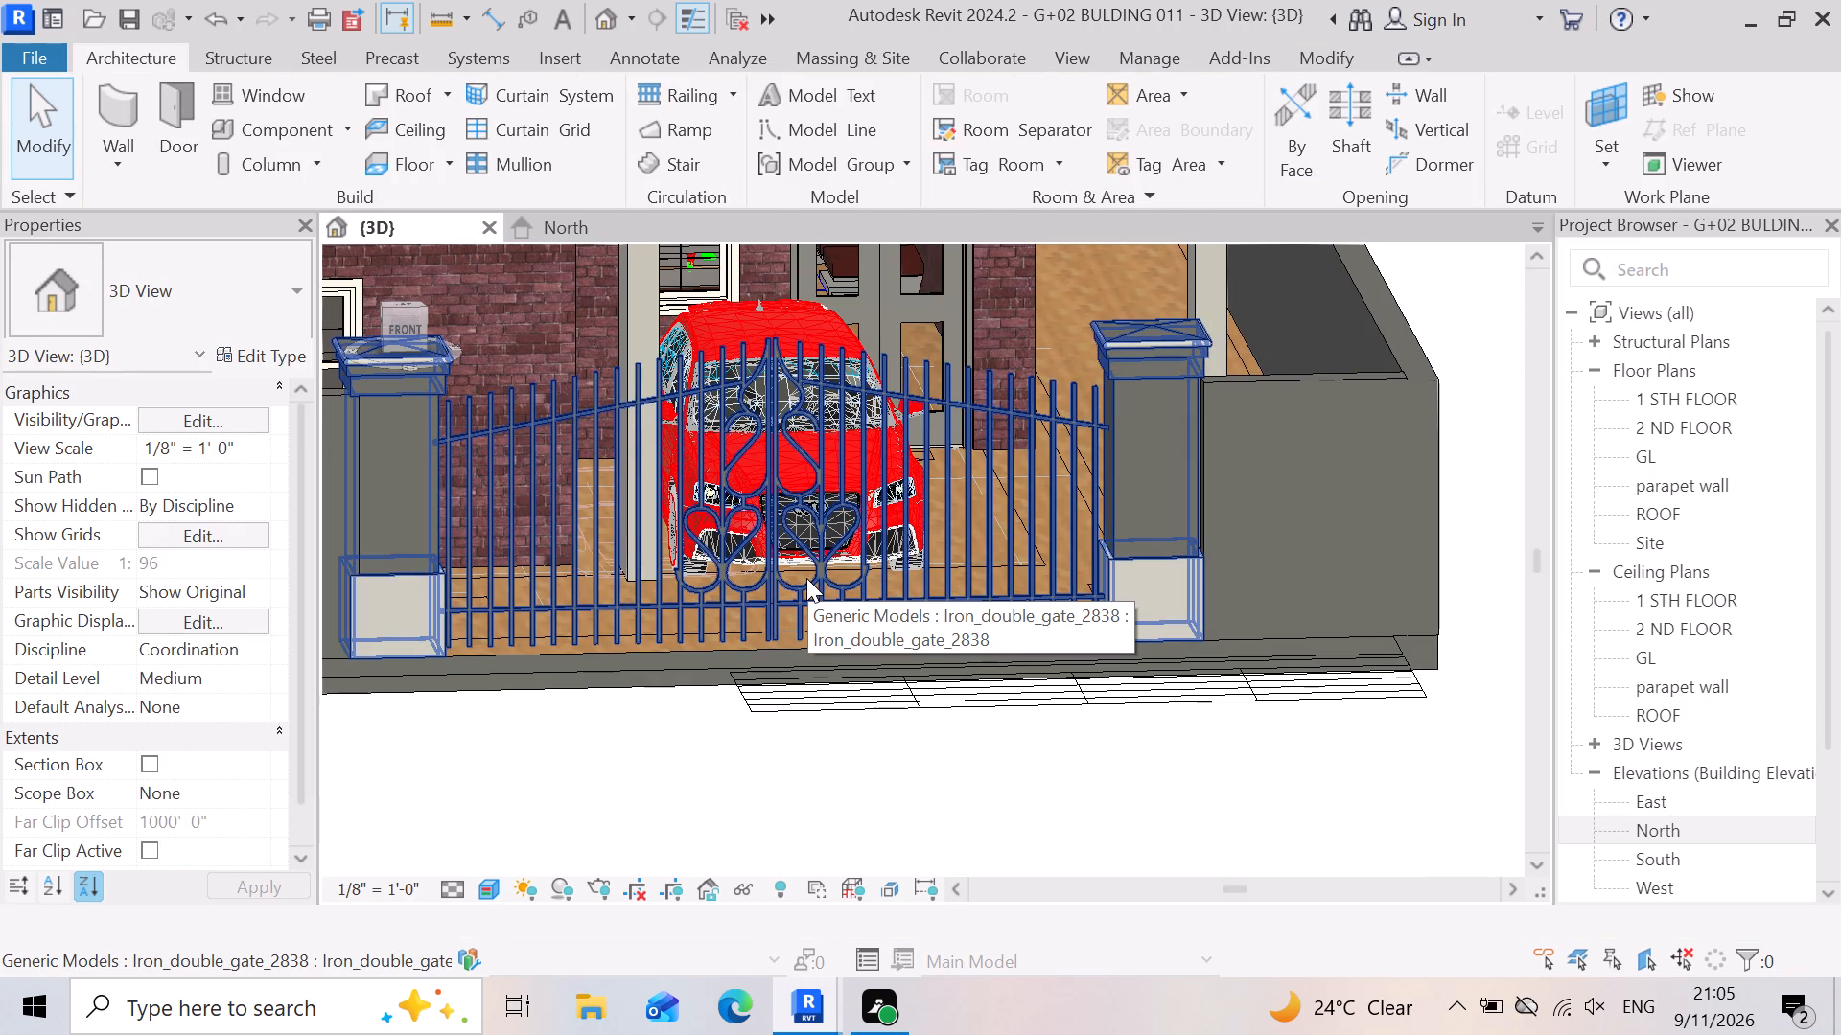
scroll(715, 548, "up", 3)
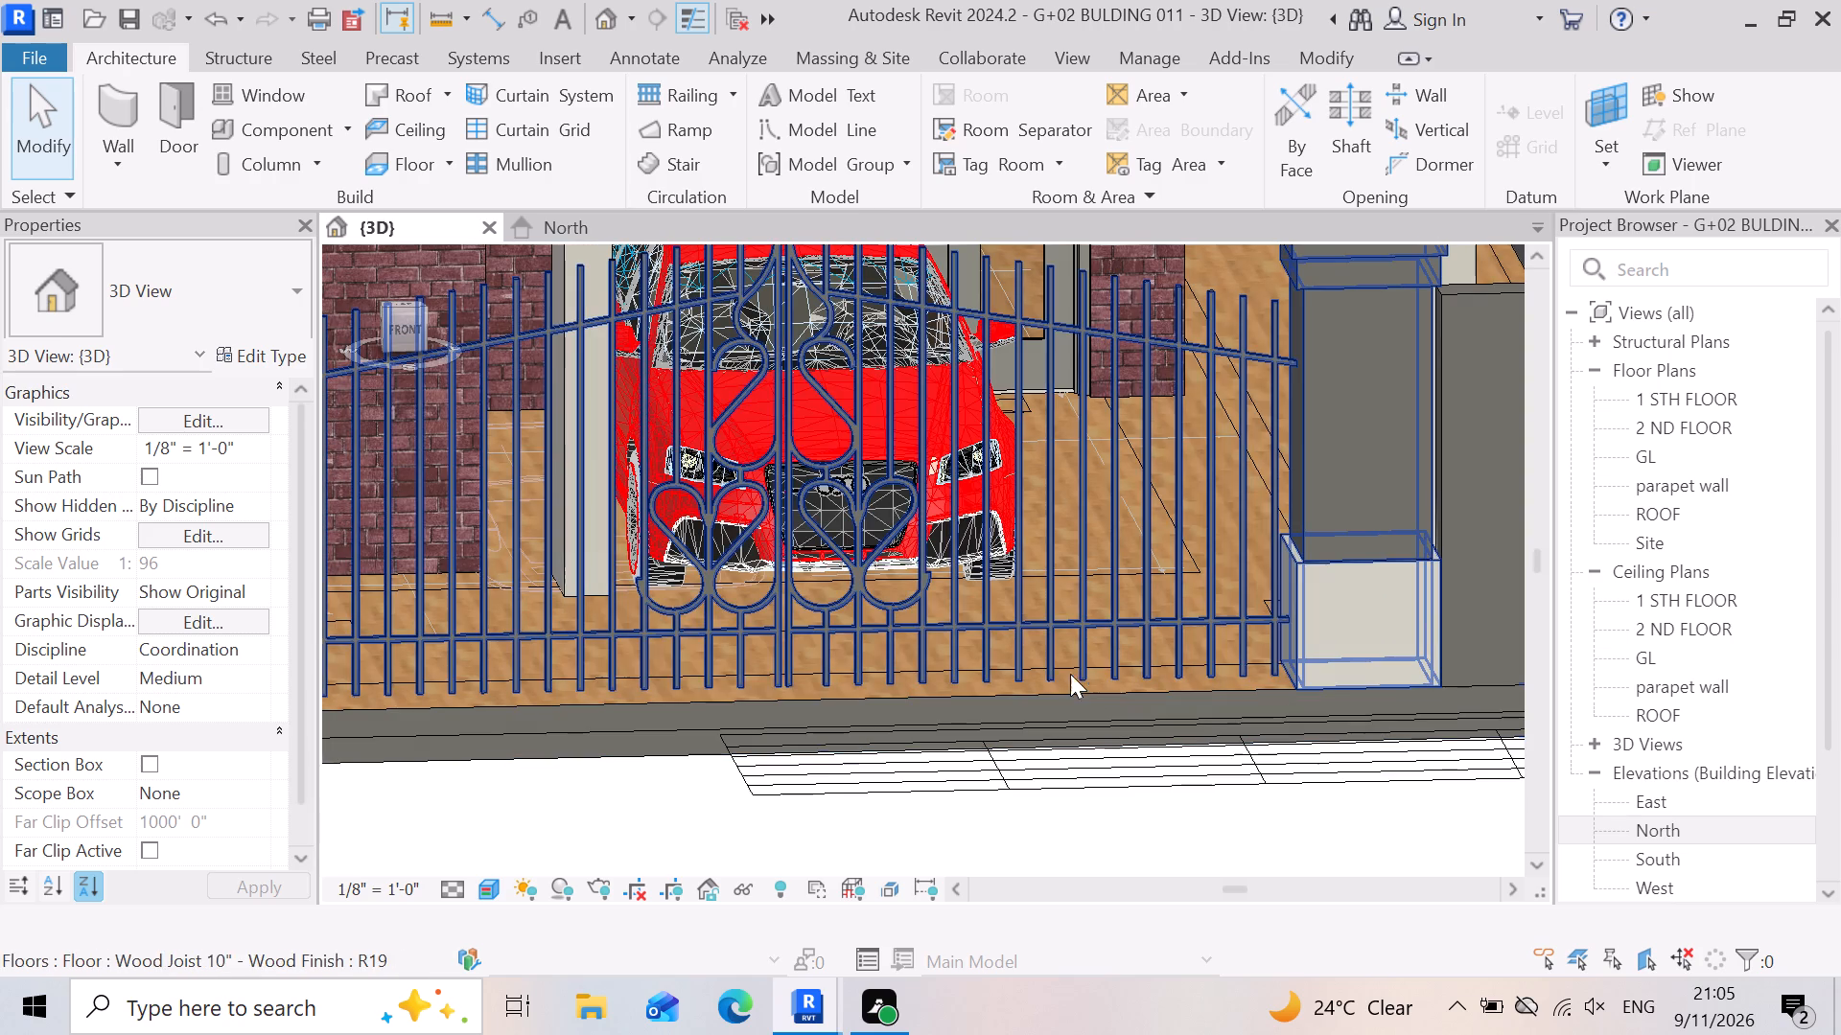
scroll(1030, 651, "up", 3)
scroll(1011, 608, "down", 4)
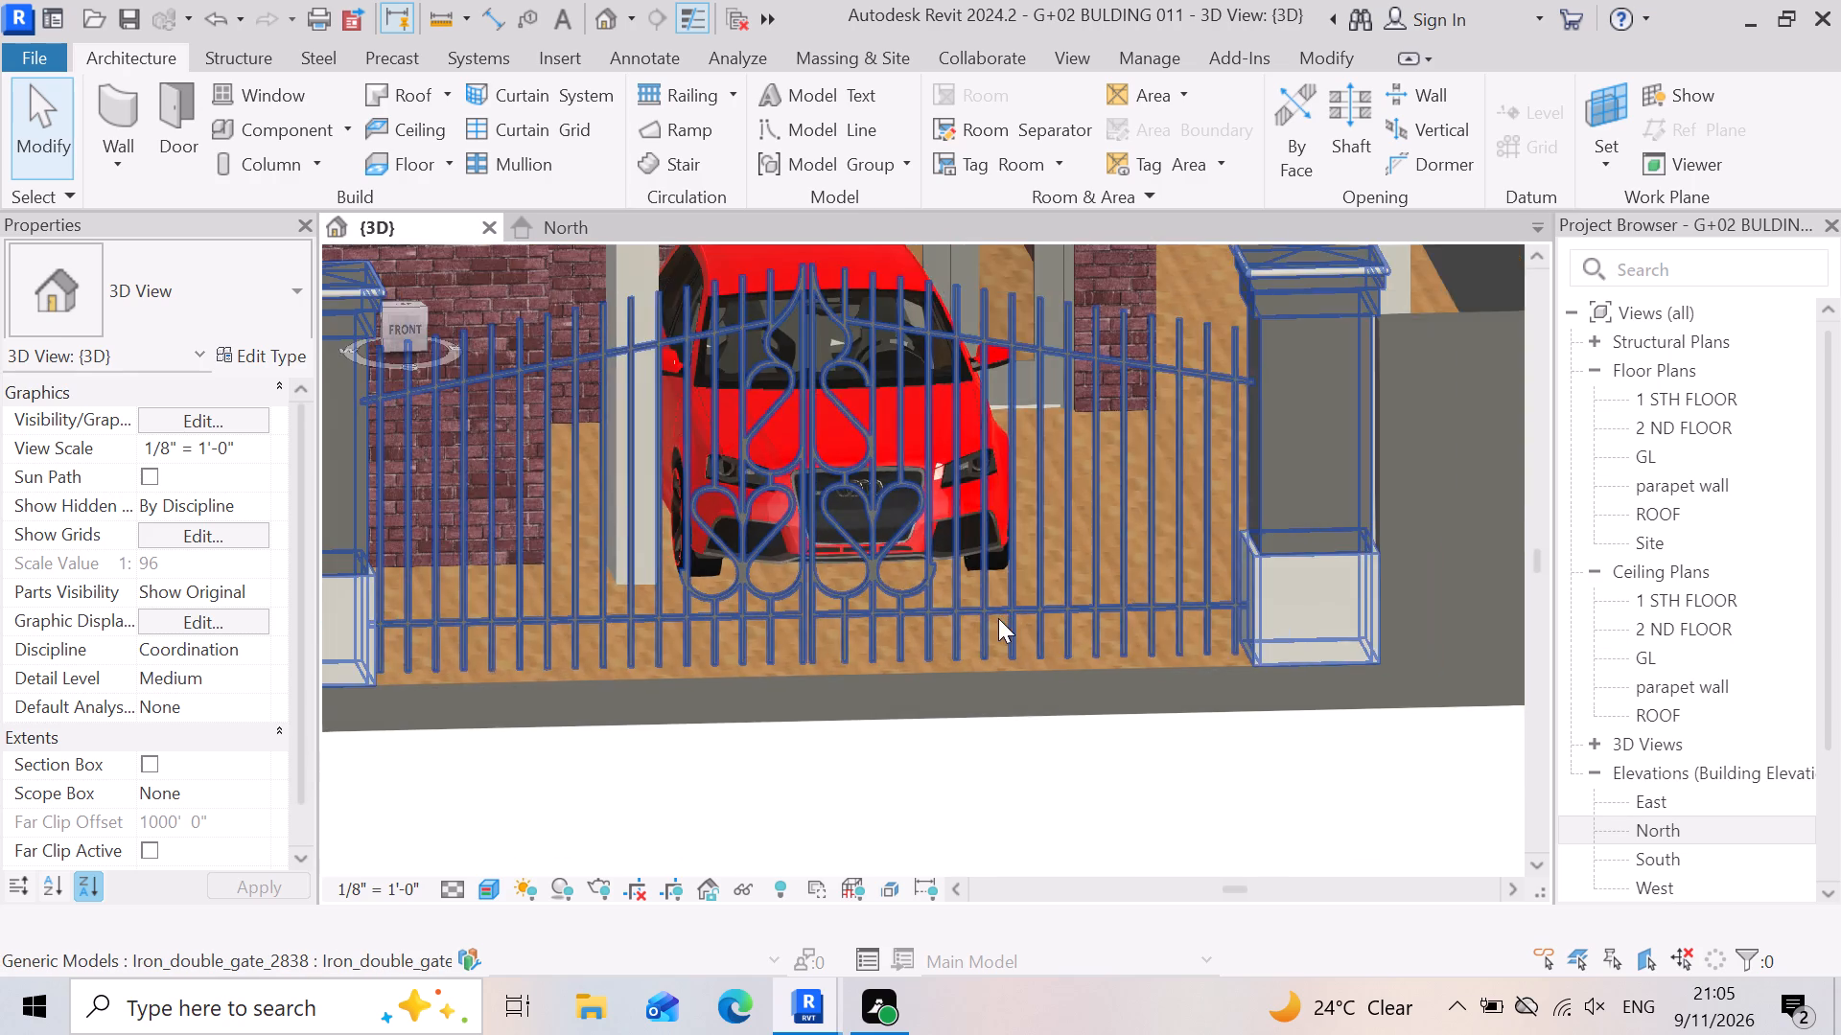
scroll(996, 617, "down", 3)
scroll(799, 577, "down", 3)
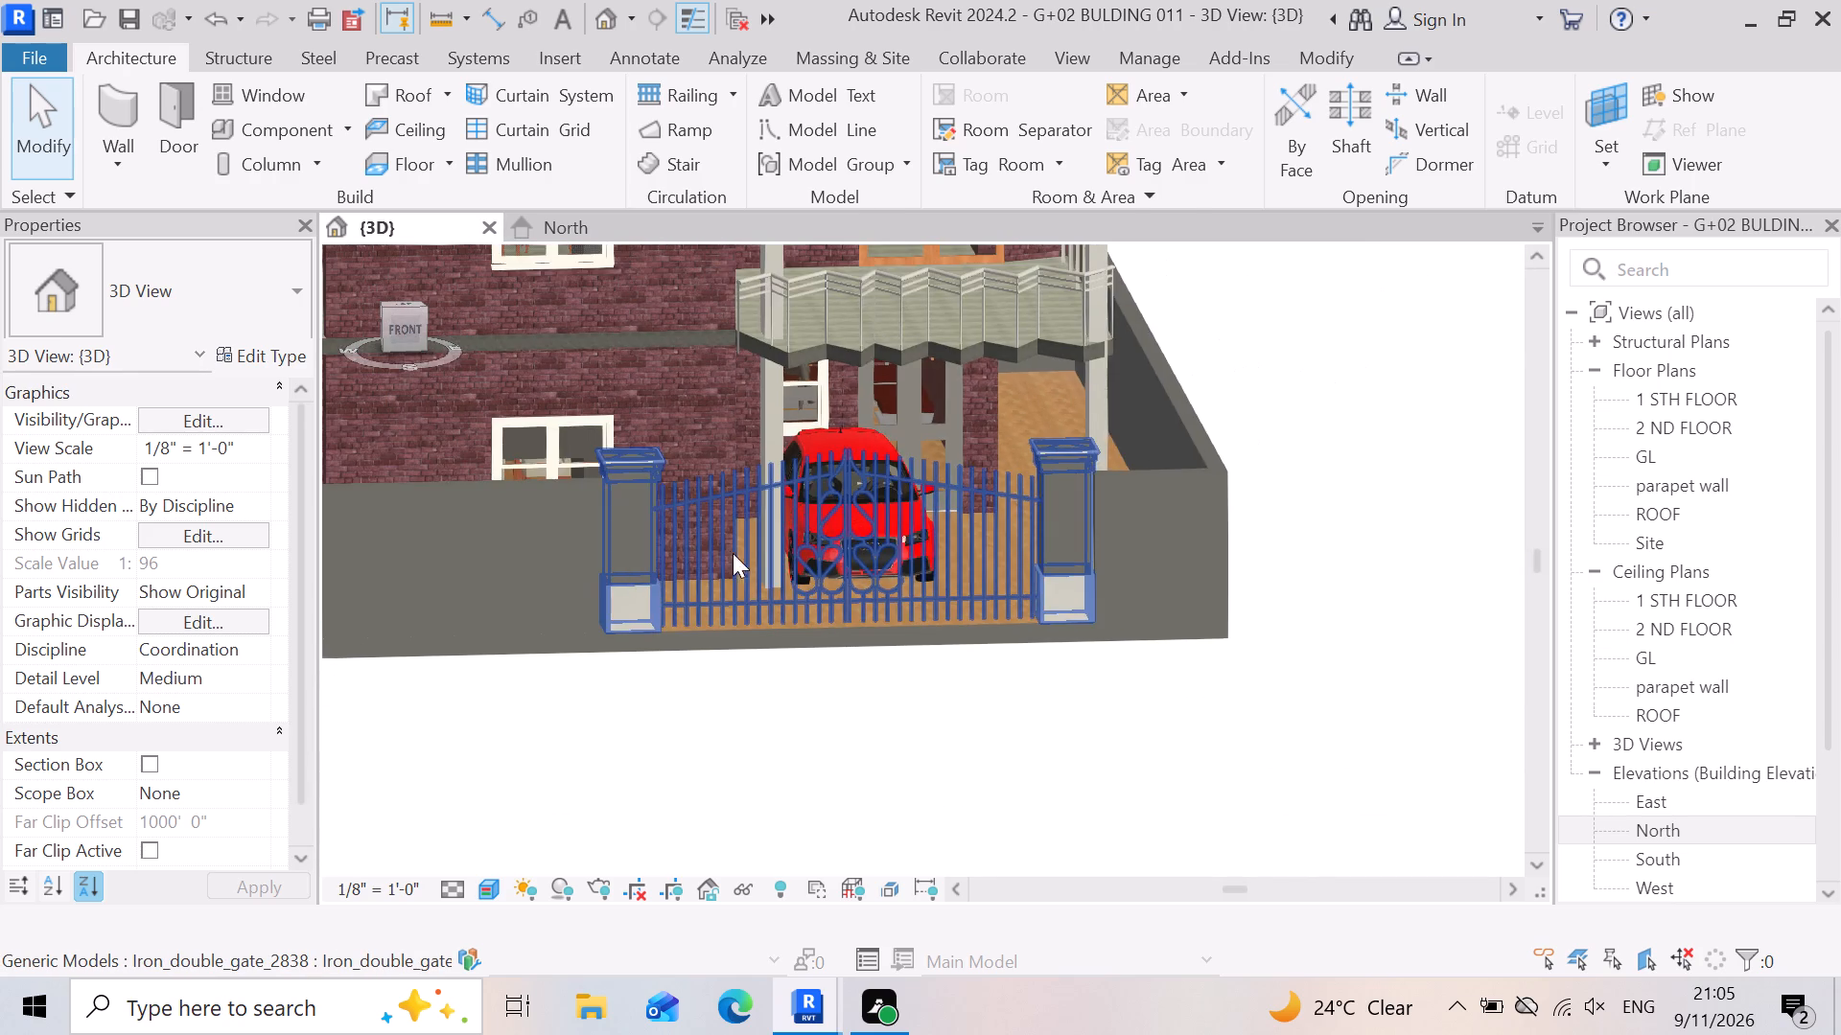
scroll(765, 559, "down", 2)
scroll(829, 558, "up", 3)
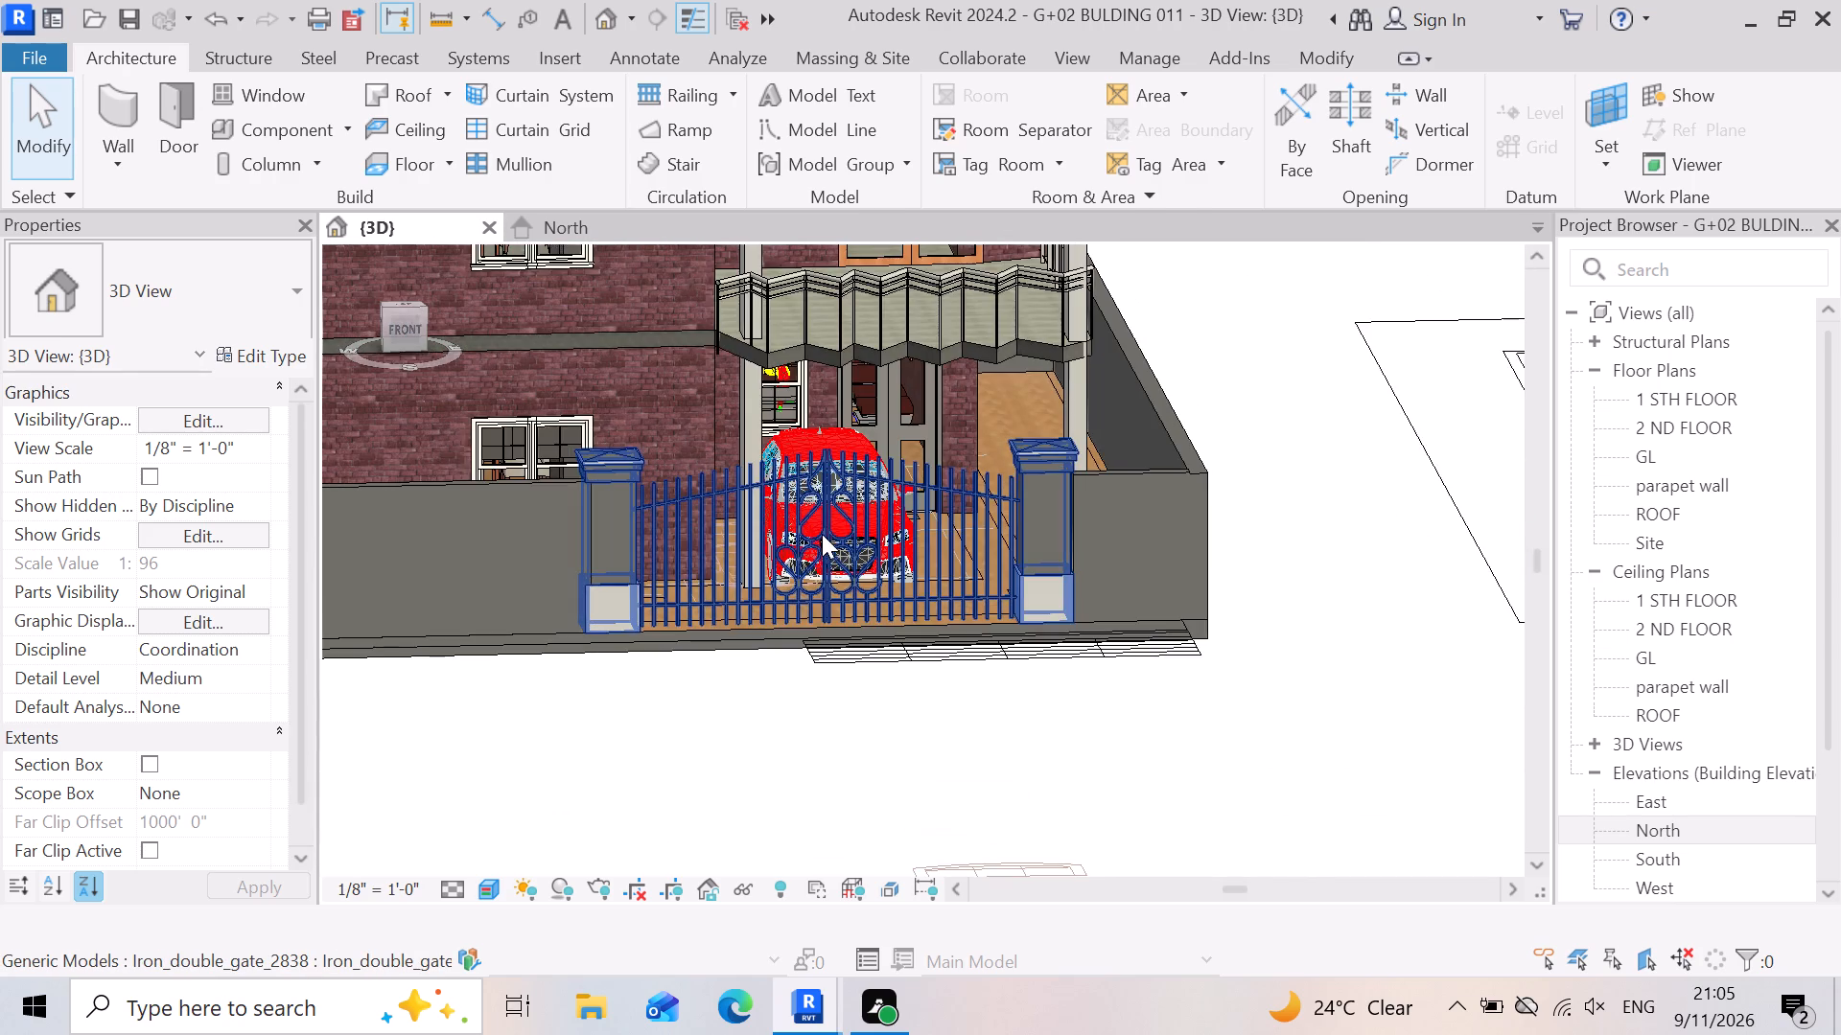
scroll(822, 534, "up", 2)
scroll(934, 531, "down", 2)
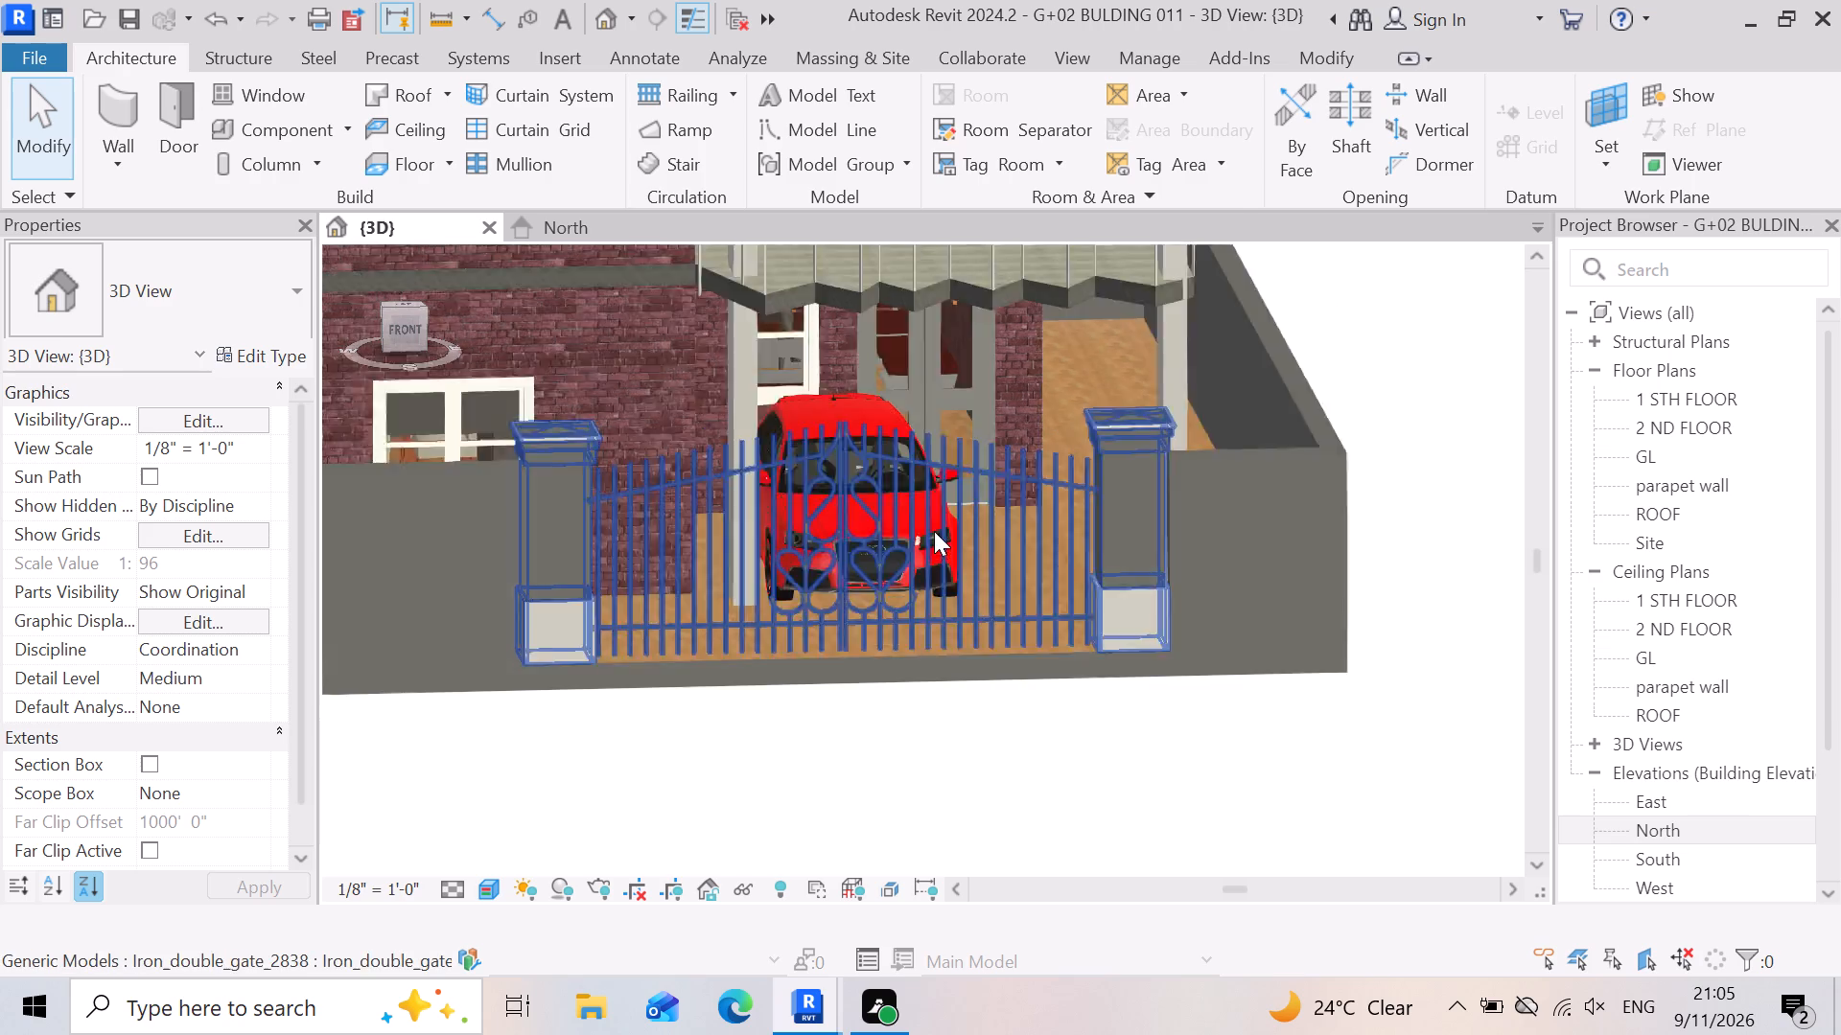
scroll(934, 531, "down", 2)
left_click(1357, 773)
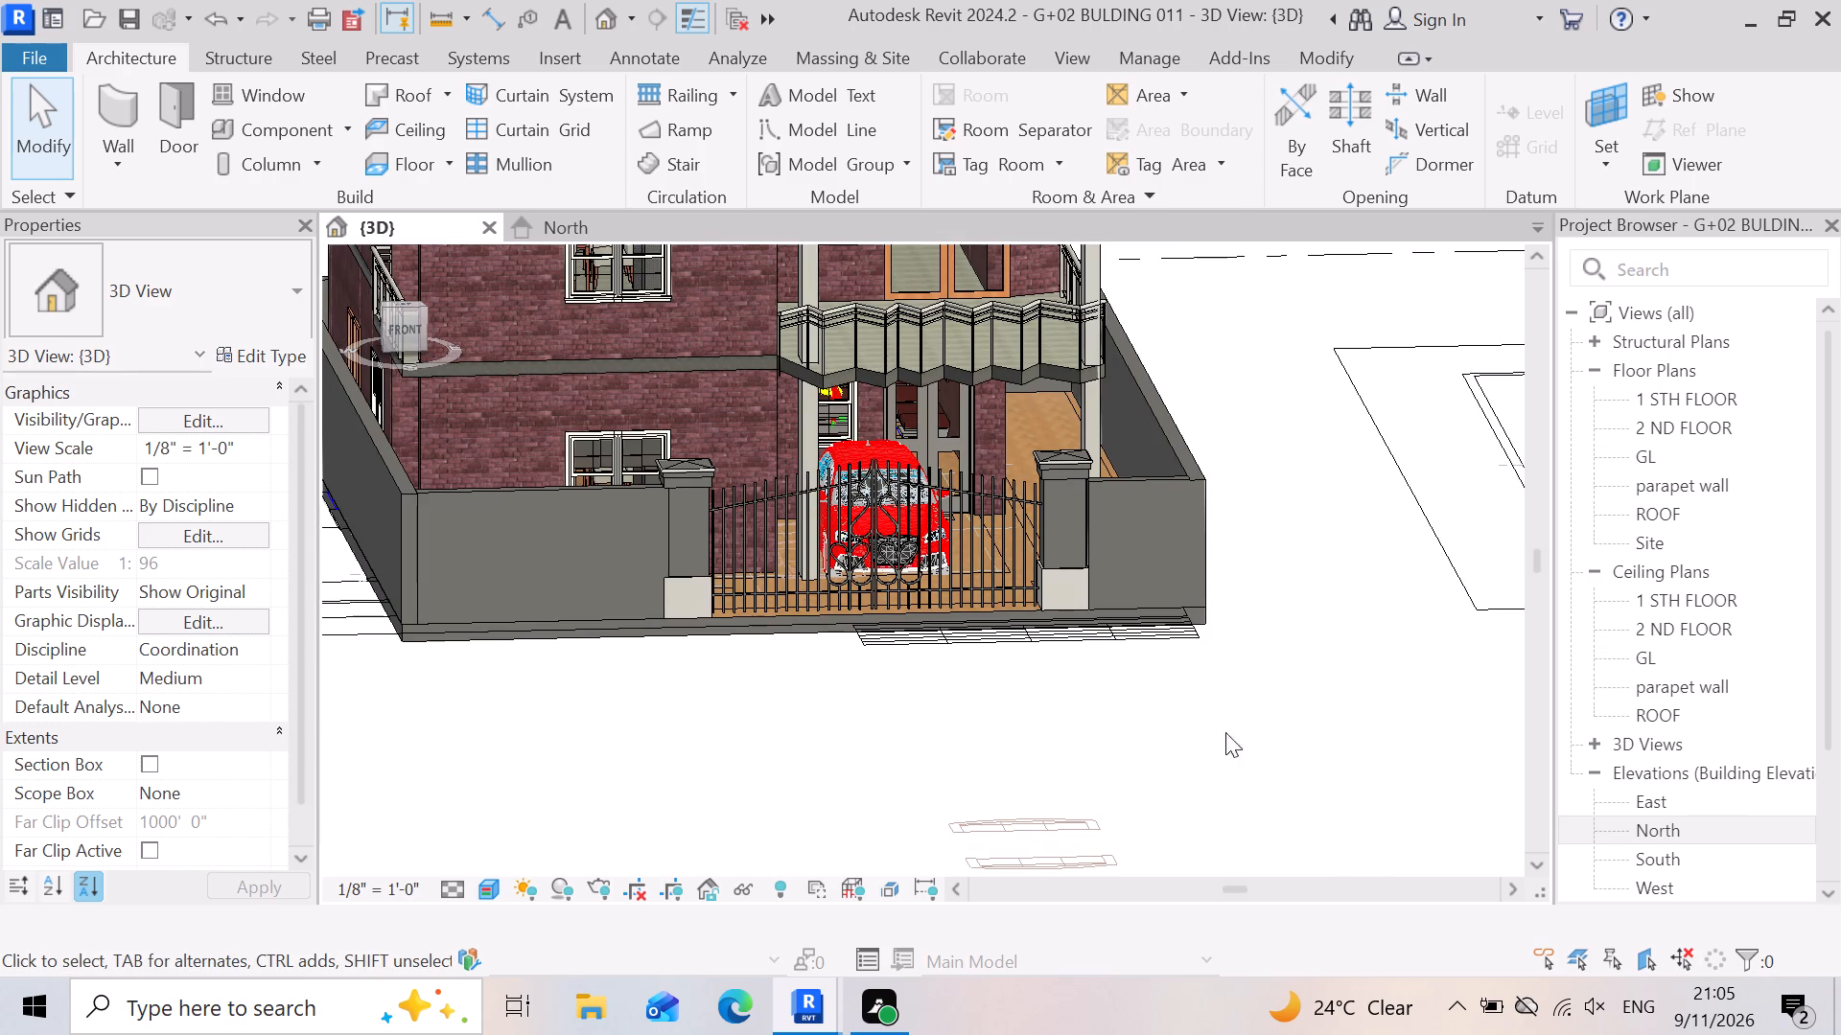
scroll(939, 617, "up", 9)
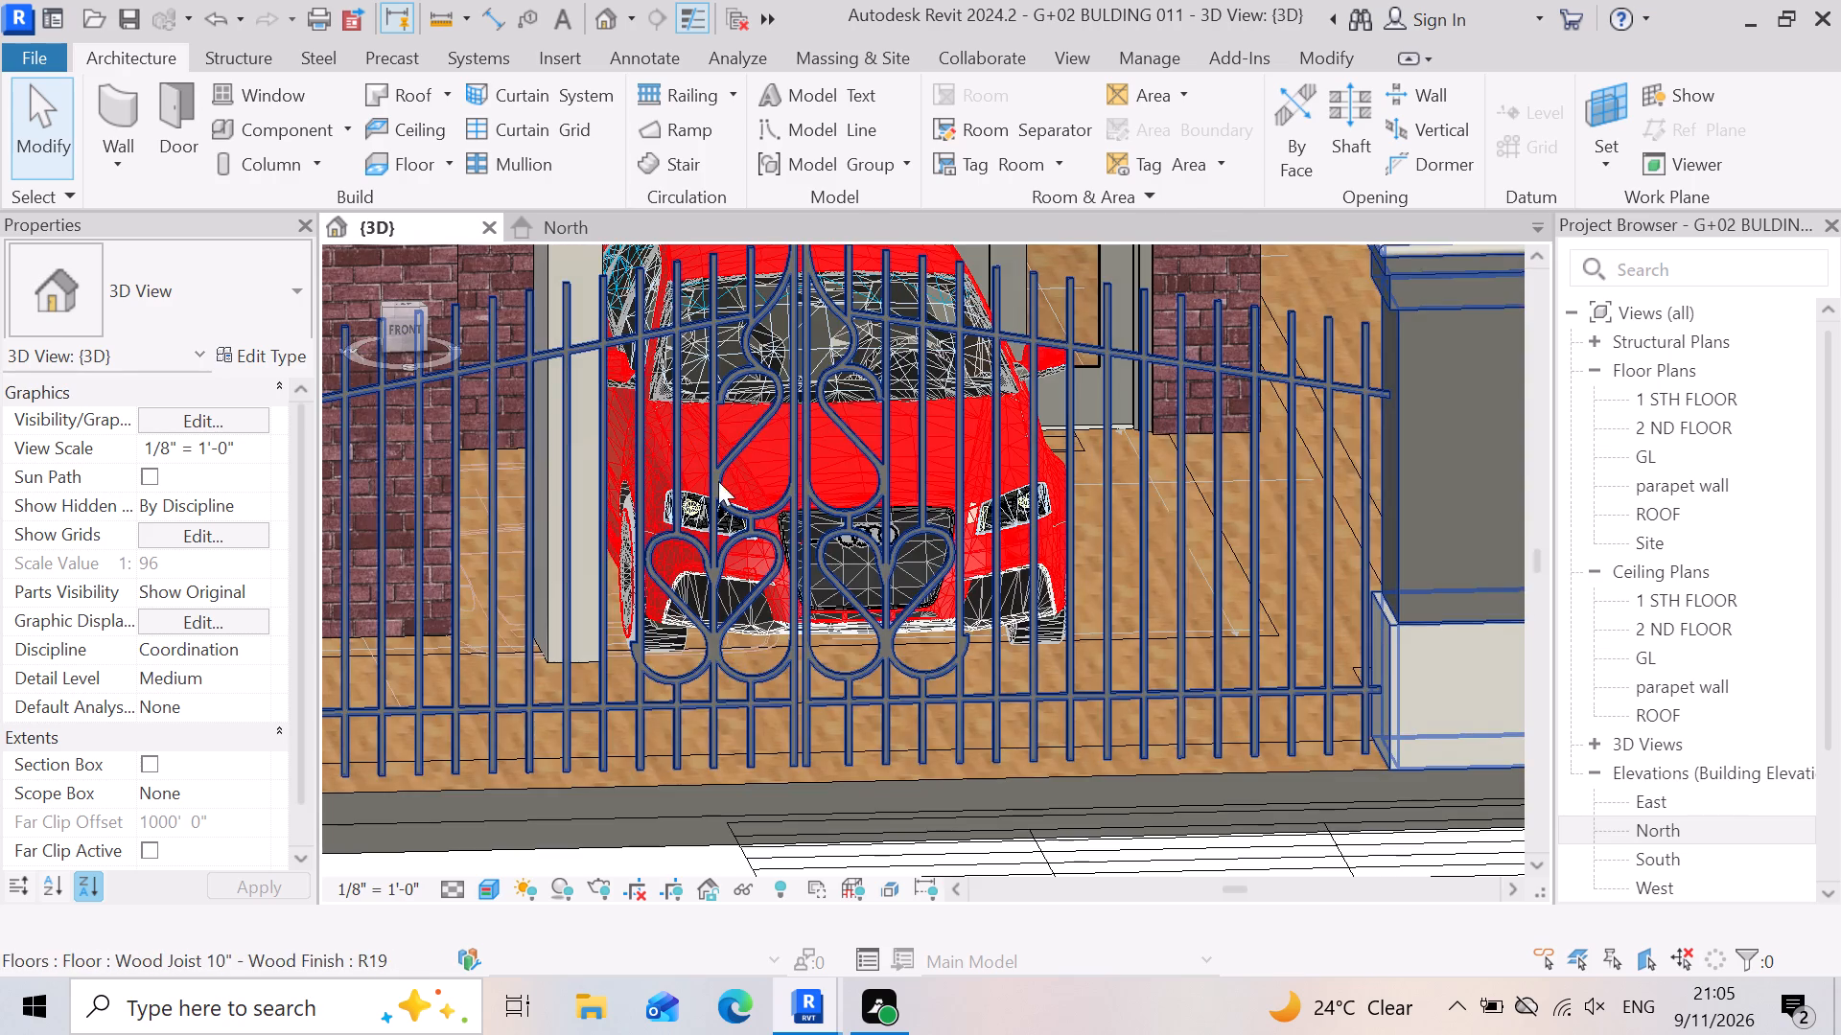
scroll(887, 517, "down", 6)
scroll(1011, 703, "down", 3)
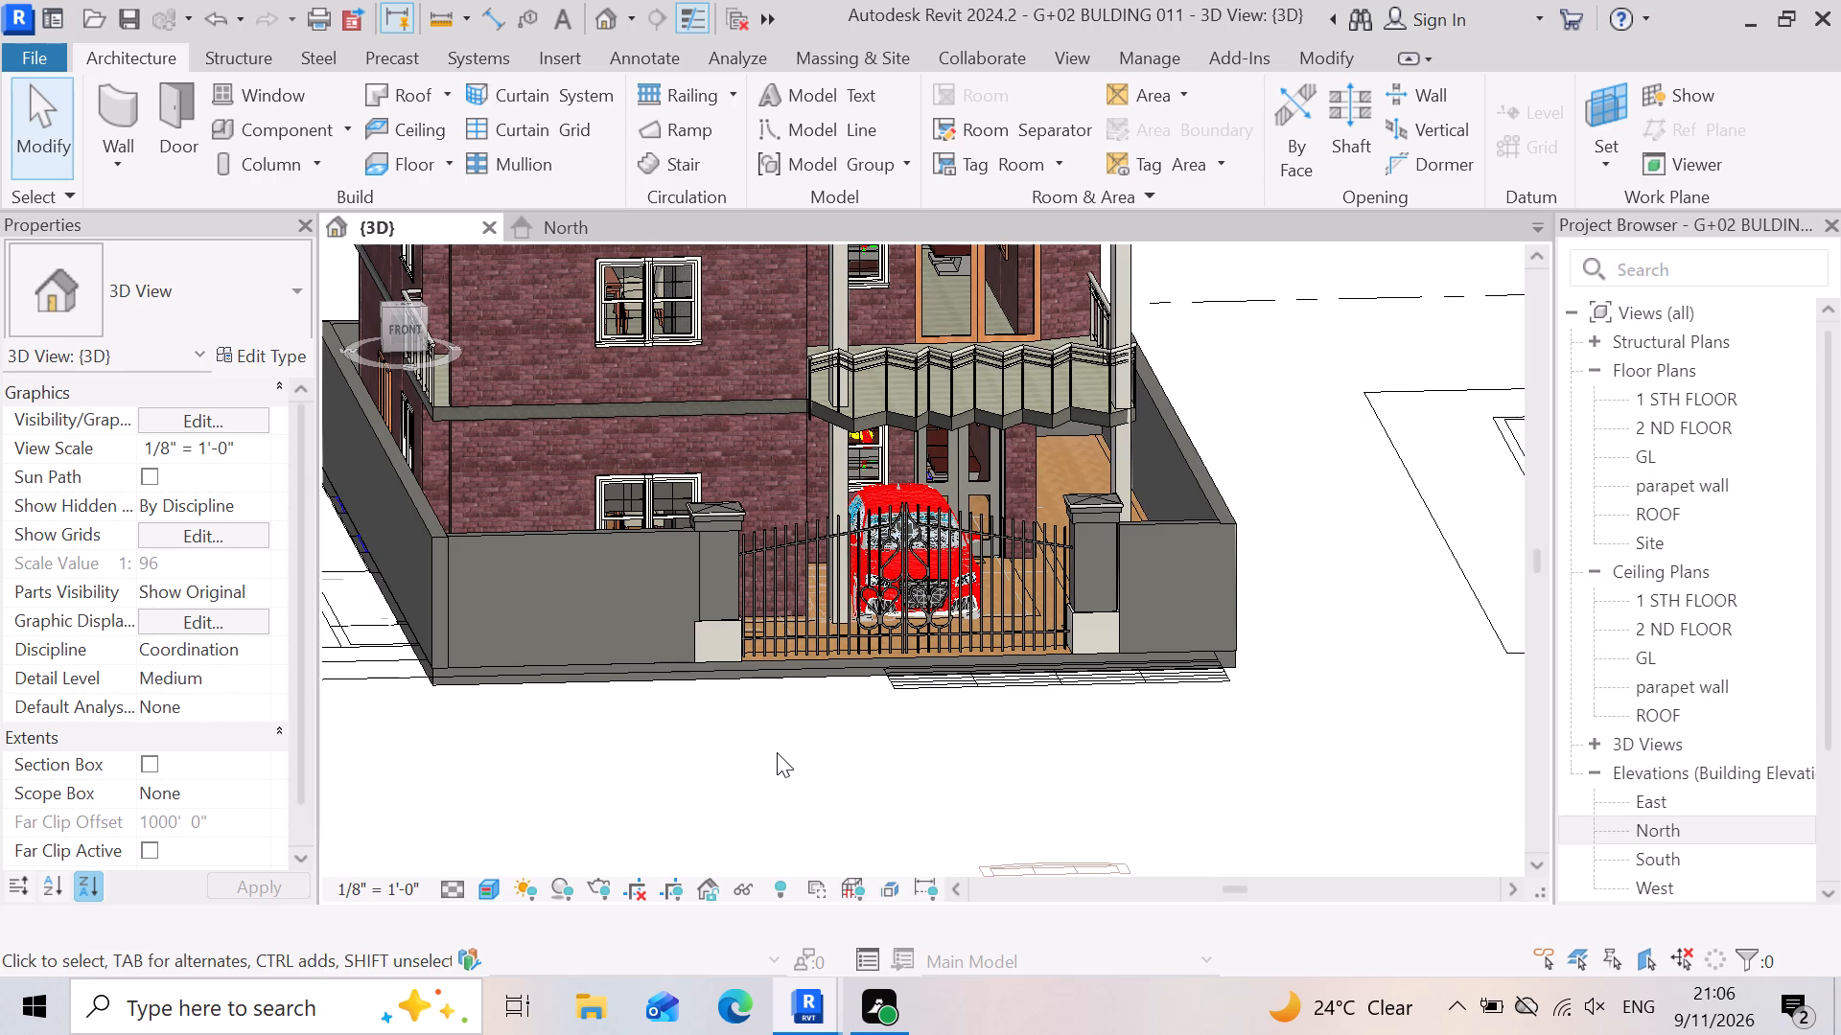
scroll(618, 564, "up", 4)
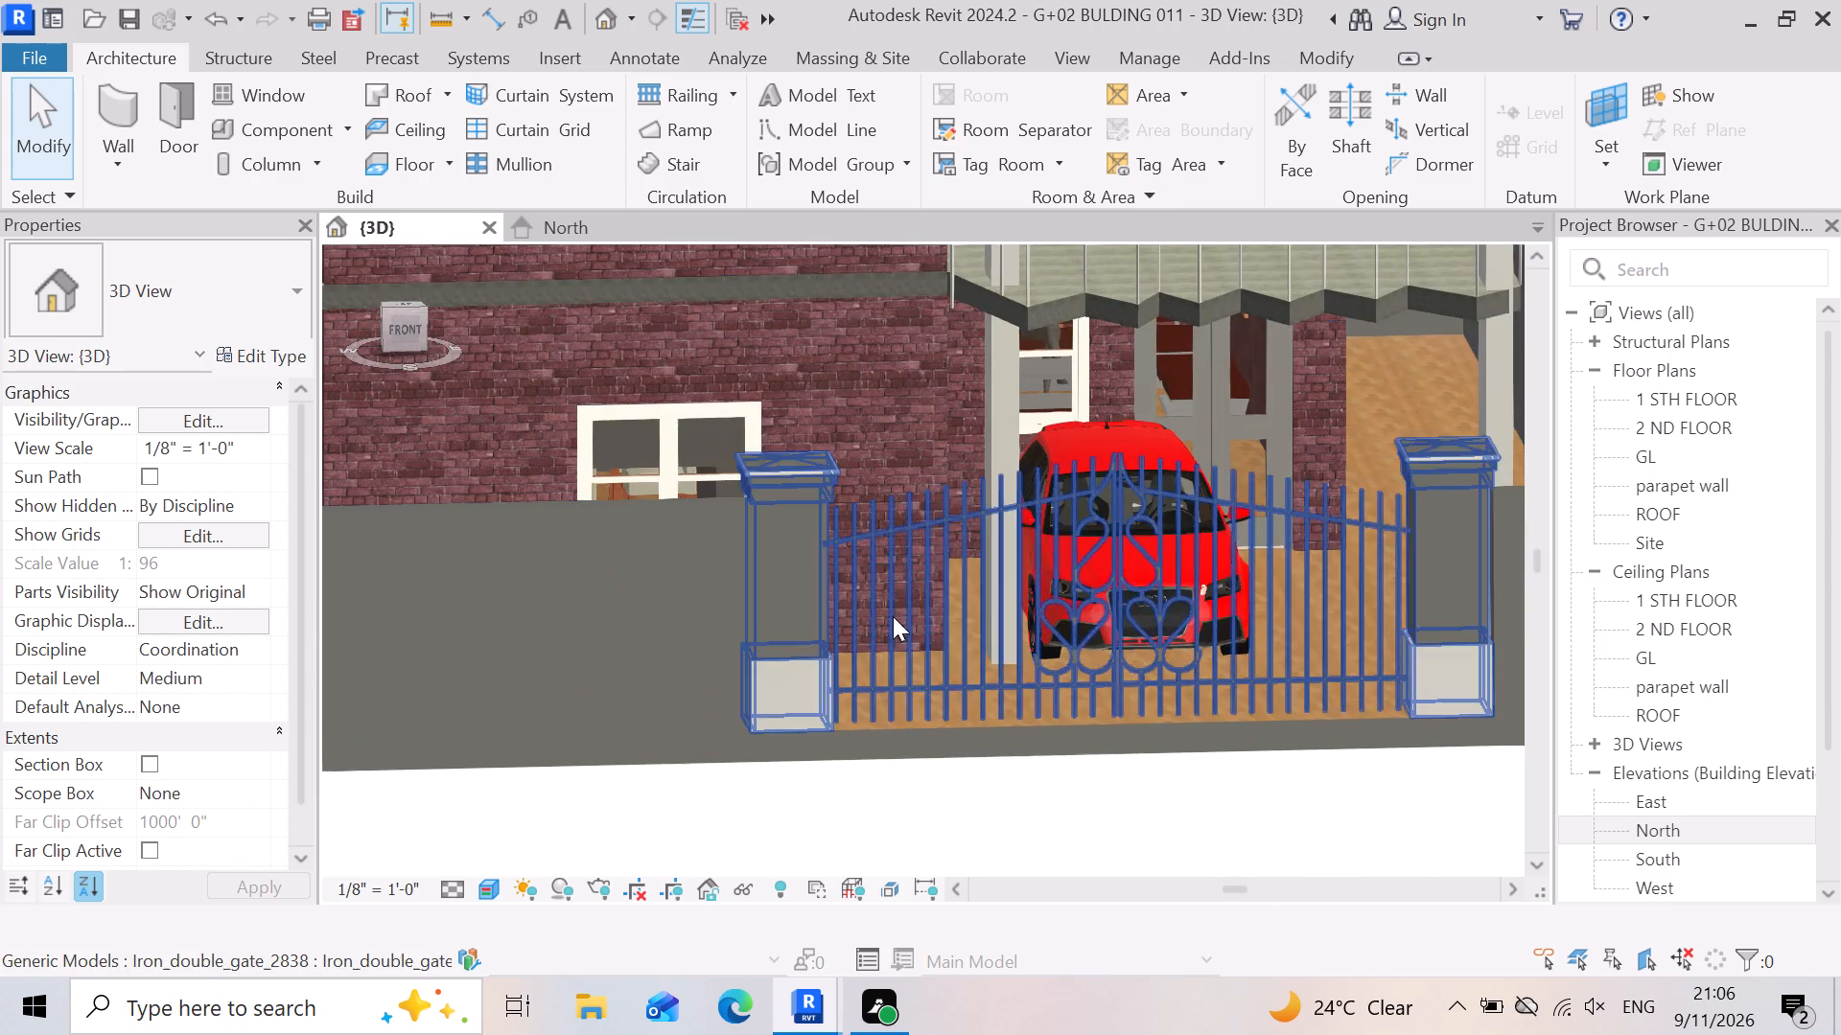
scroll(845, 573, "down", 6)
scroll(613, 608, "up", 11)
scroll(722, 524, "down", 2)
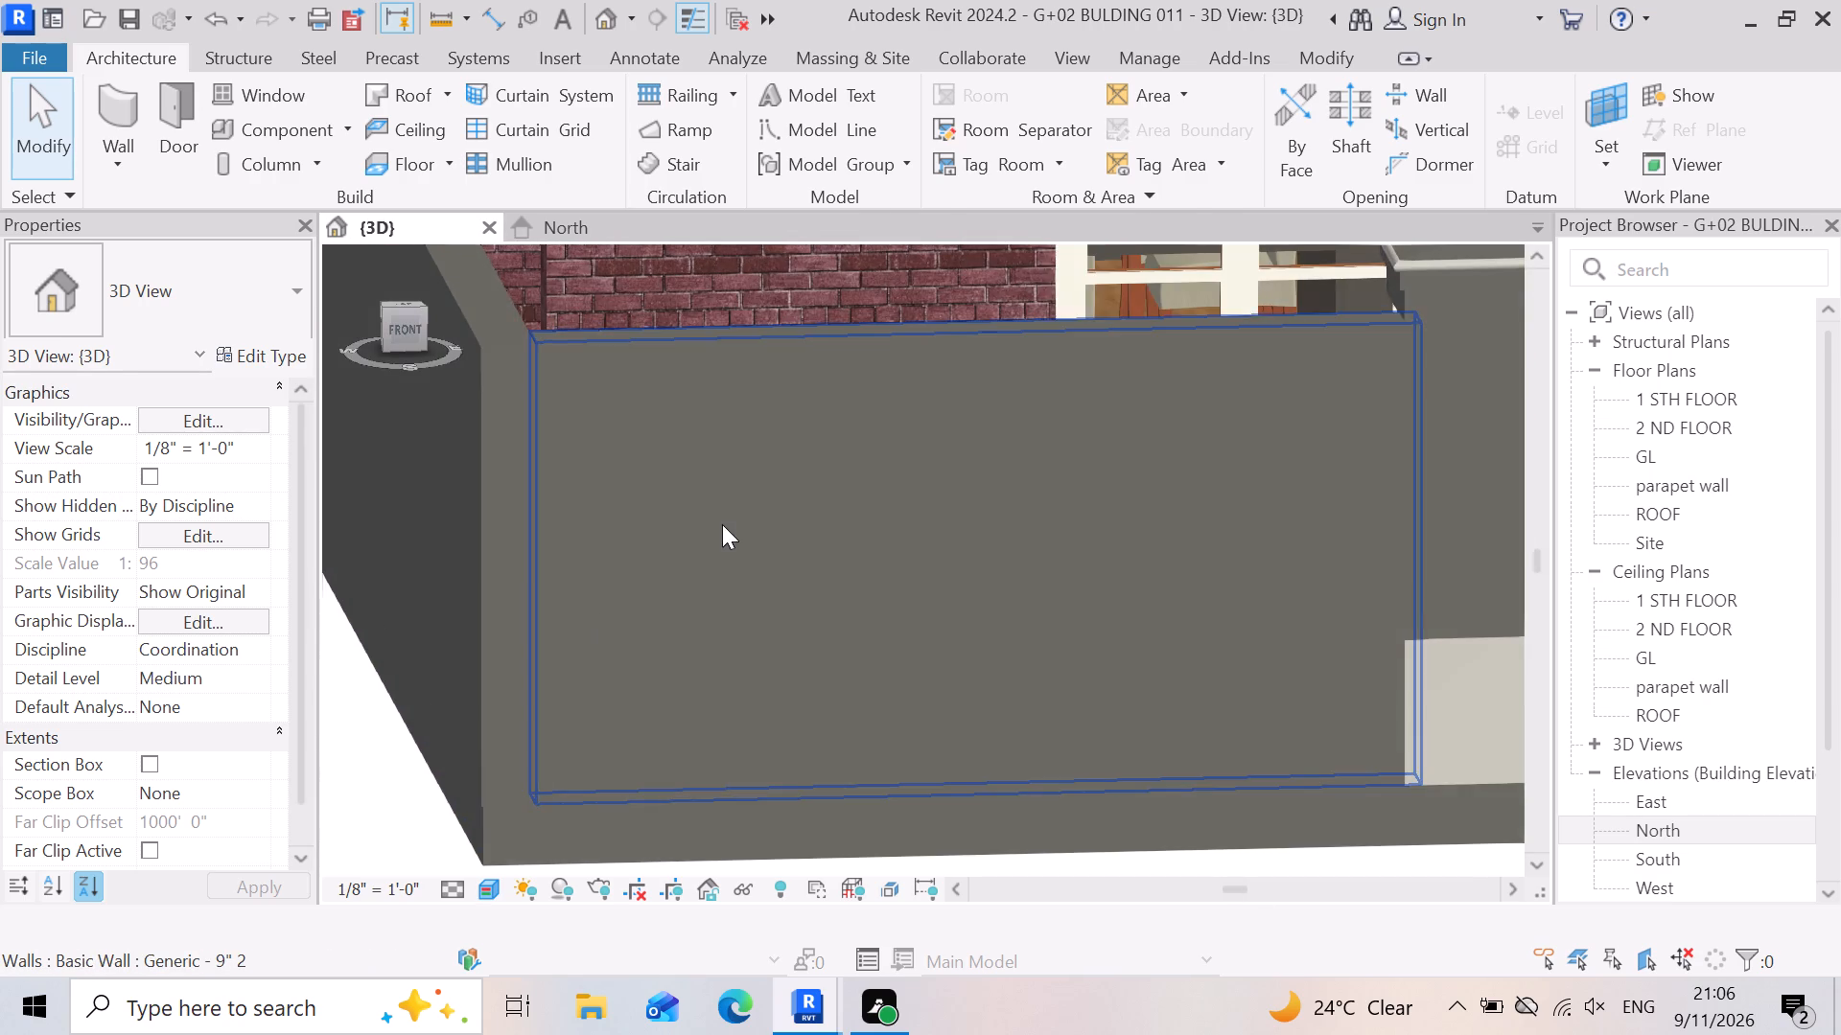
scroll(722, 524, "down", 5)
scroll(644, 622, "down", 3)
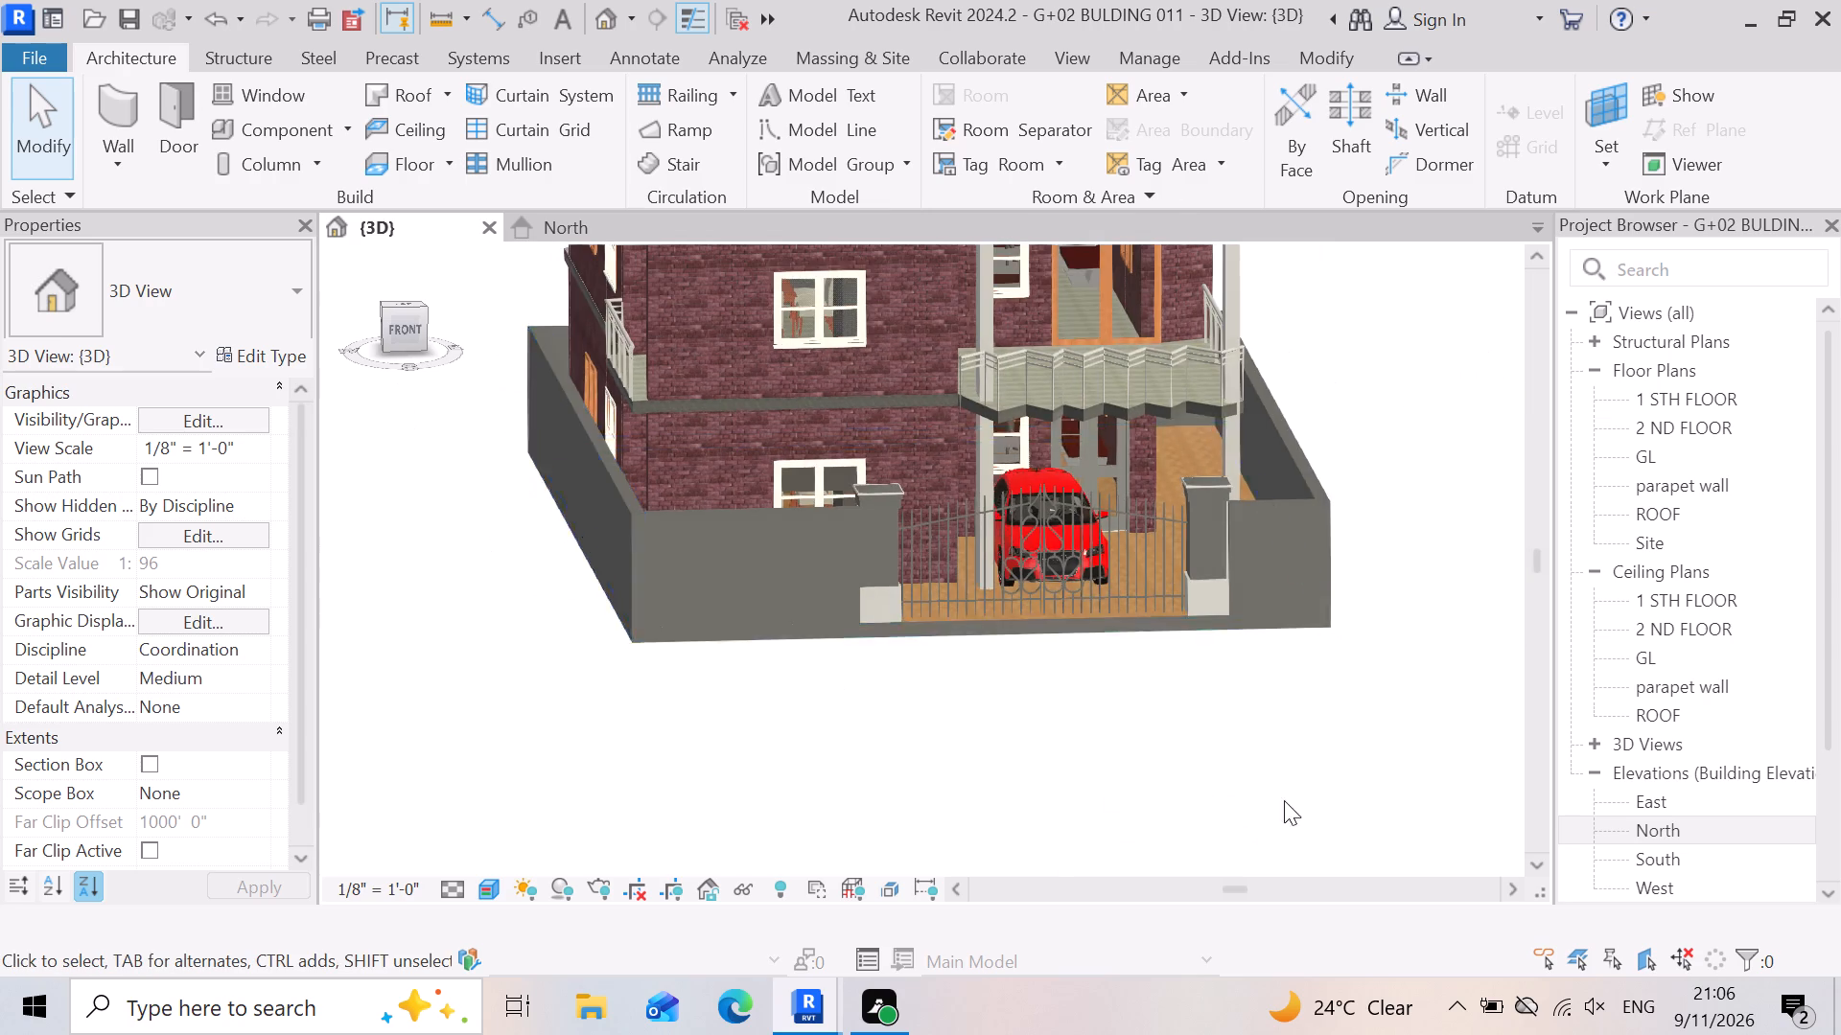
scroll(1351, 676, "up", 3)
scroll(813, 670, "down", 1)
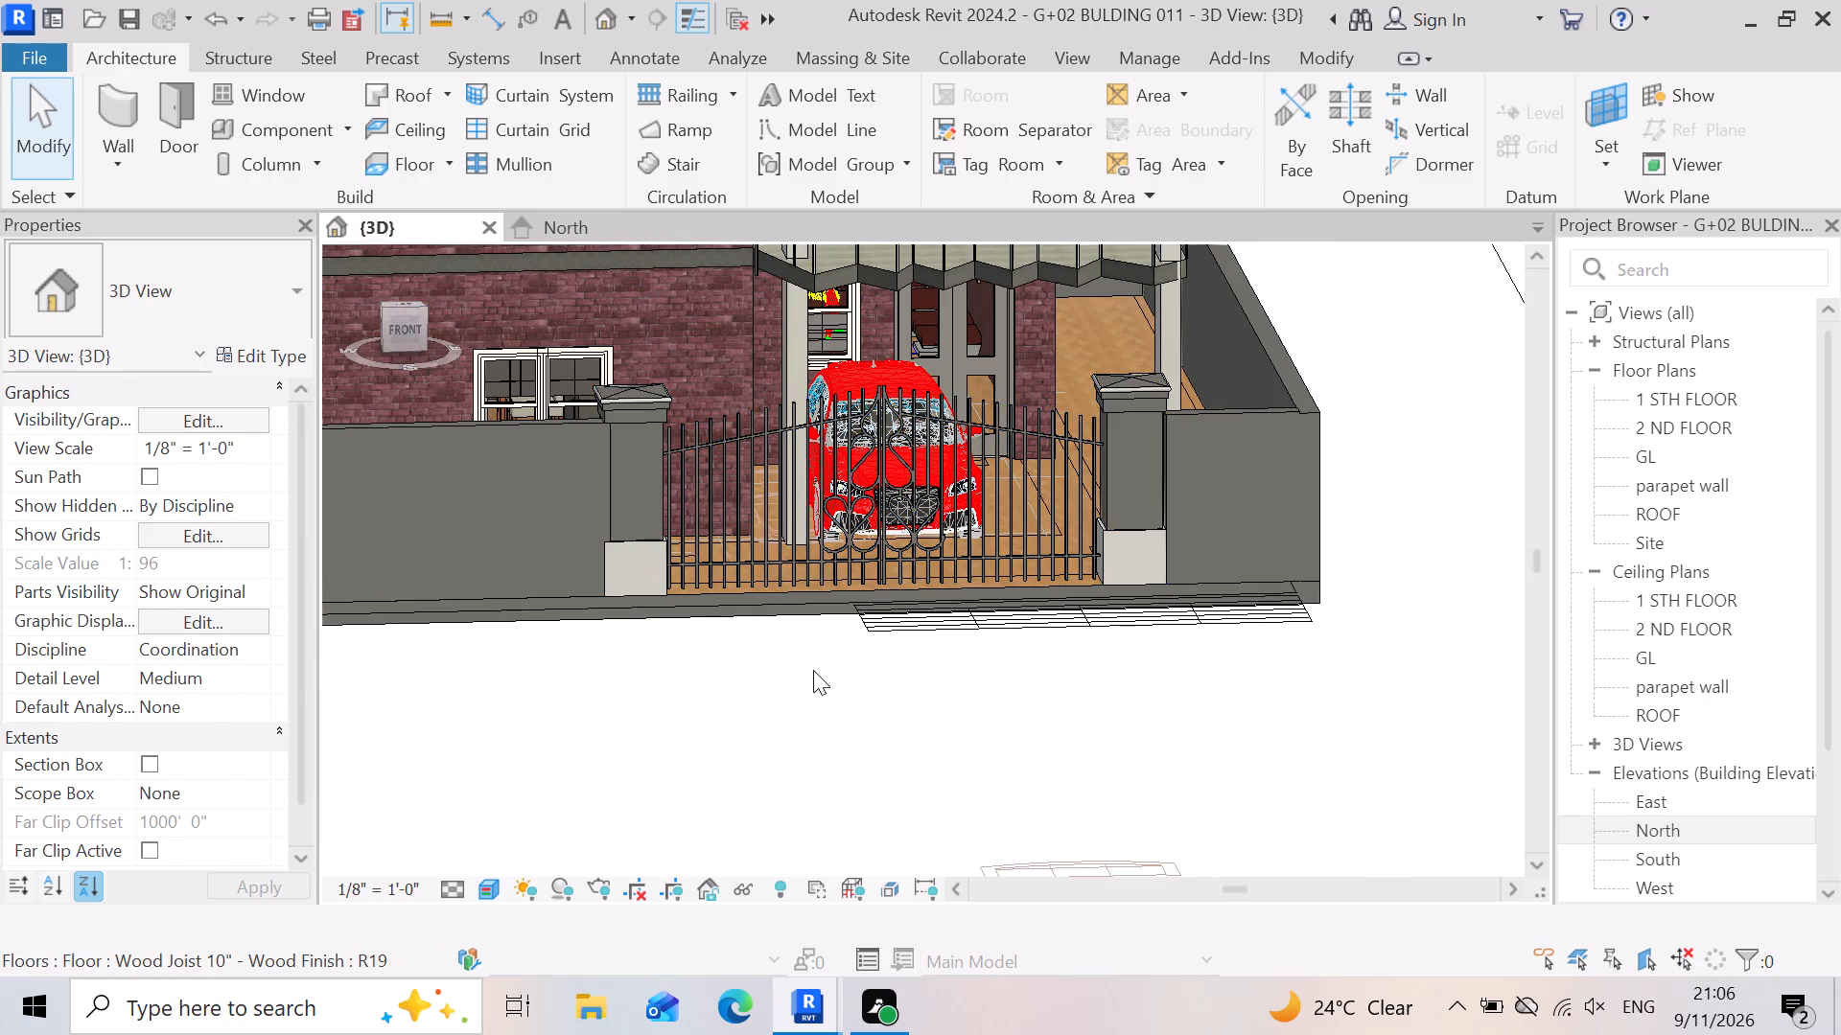
scroll(813, 670, "down", 1)
scroll(652, 714, "up", 3)
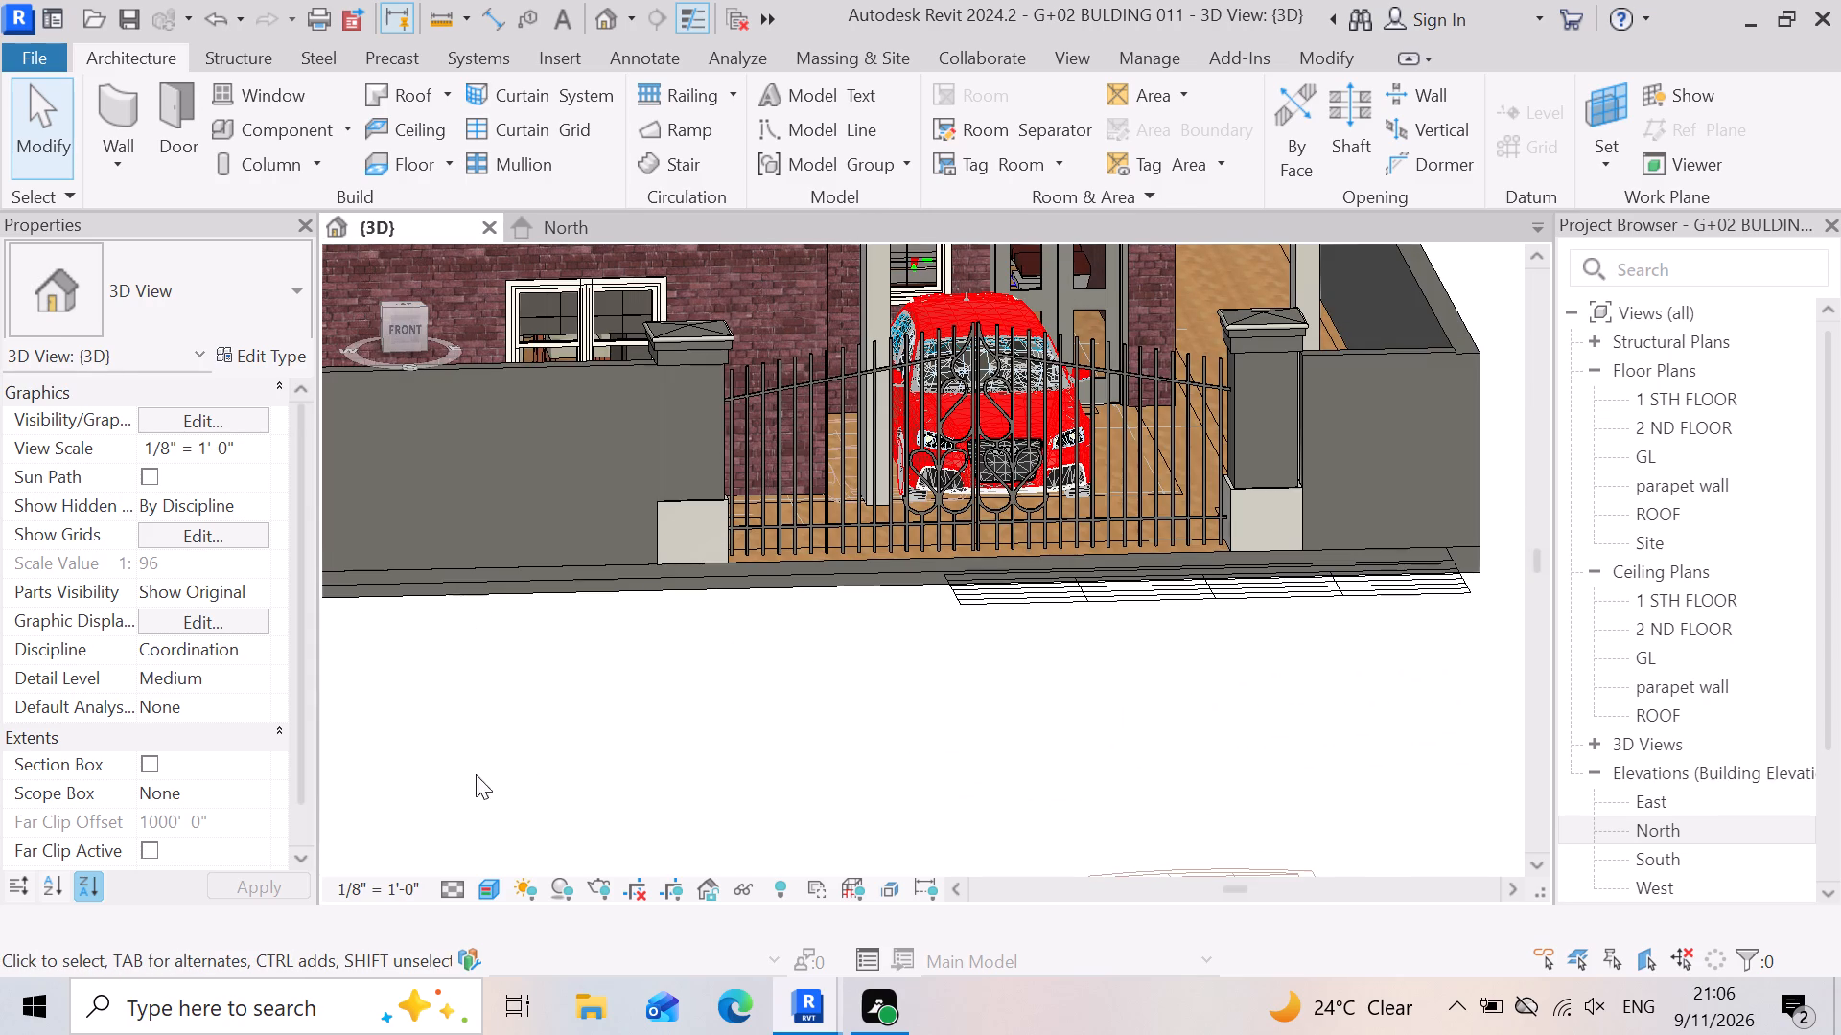
scroll(873, 770, "down", 4)
scroll(489, 673, "up", 3)
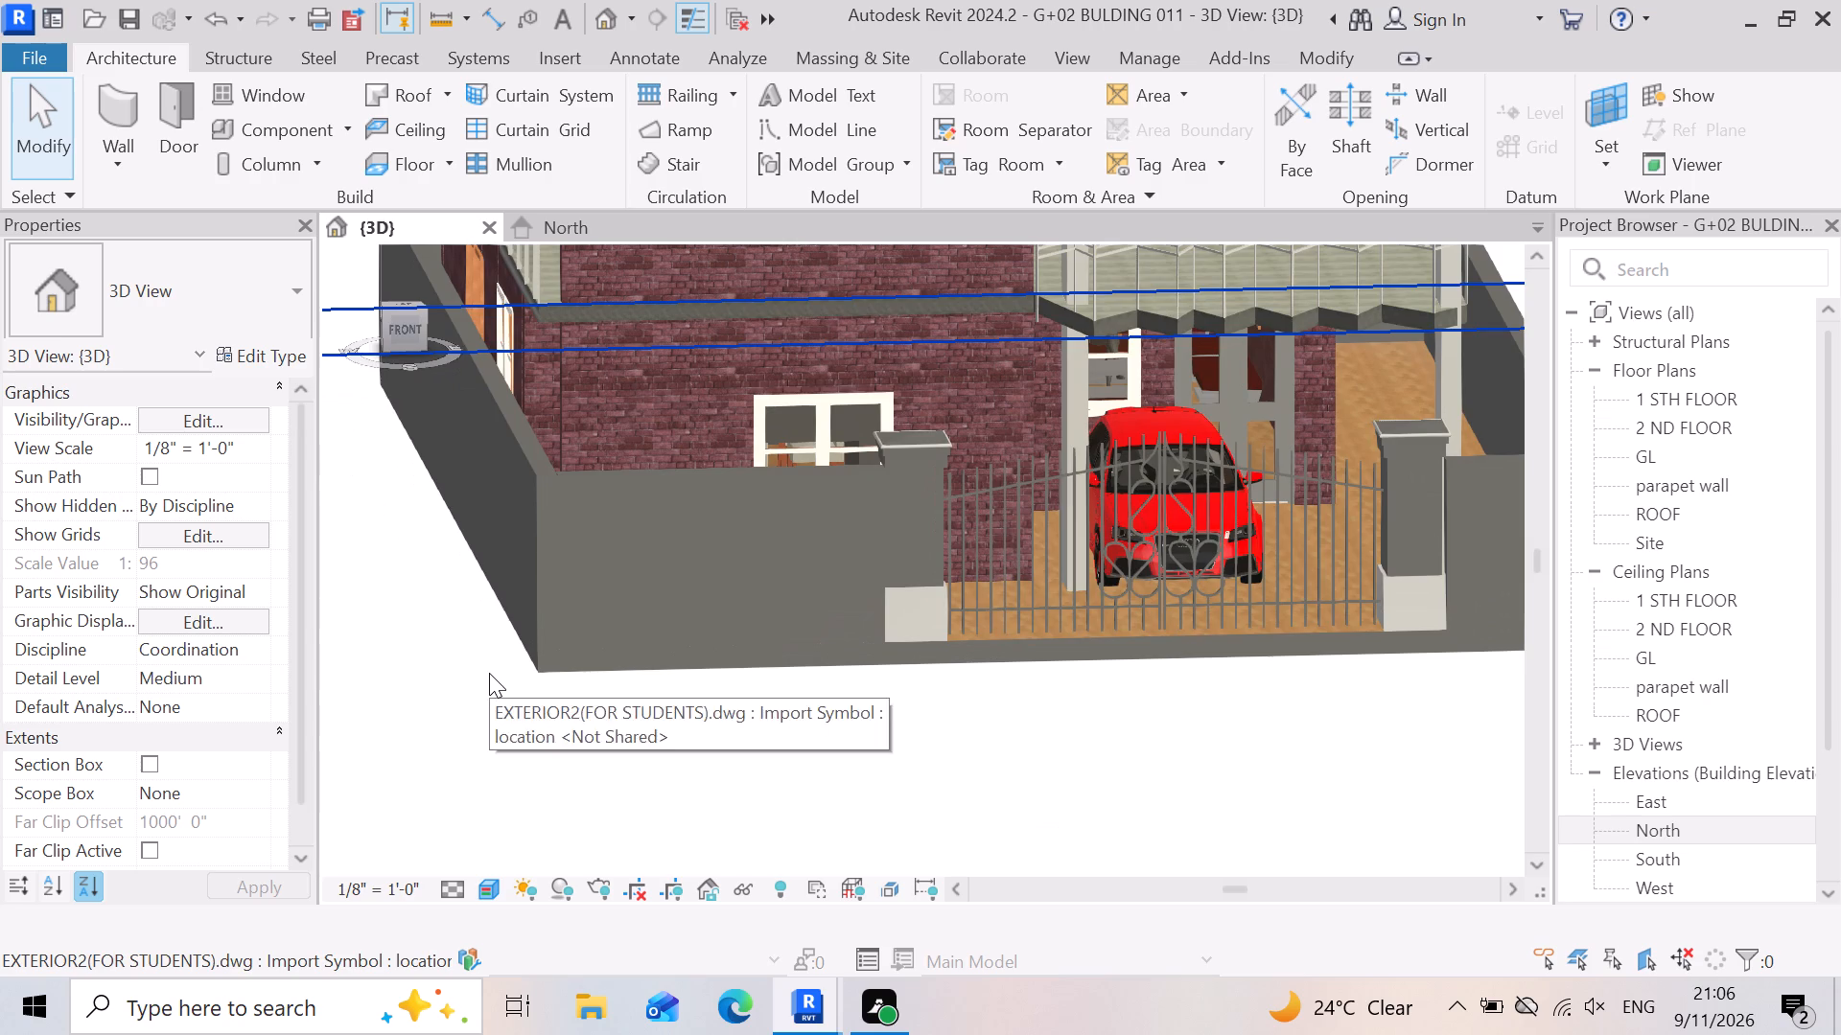
scroll(739, 711, "up", 4)
scroll(661, 769, "down", 1)
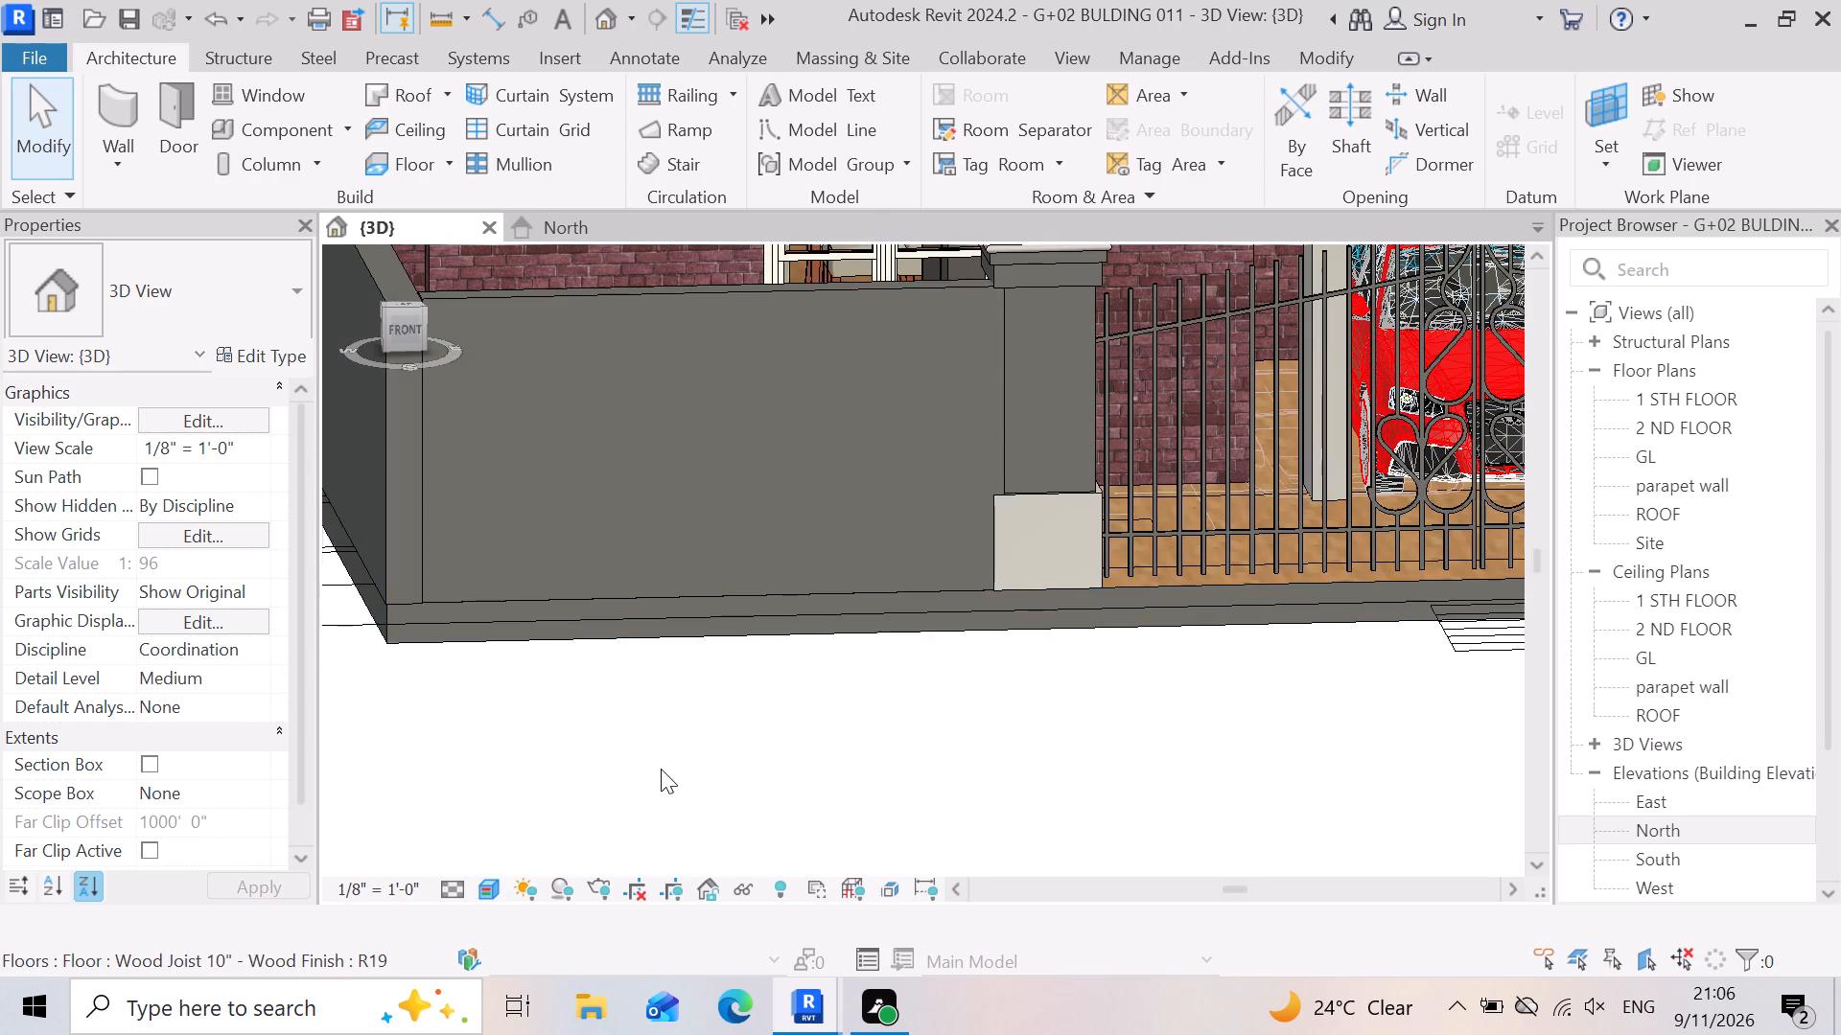
scroll(661, 769, "down", 2)
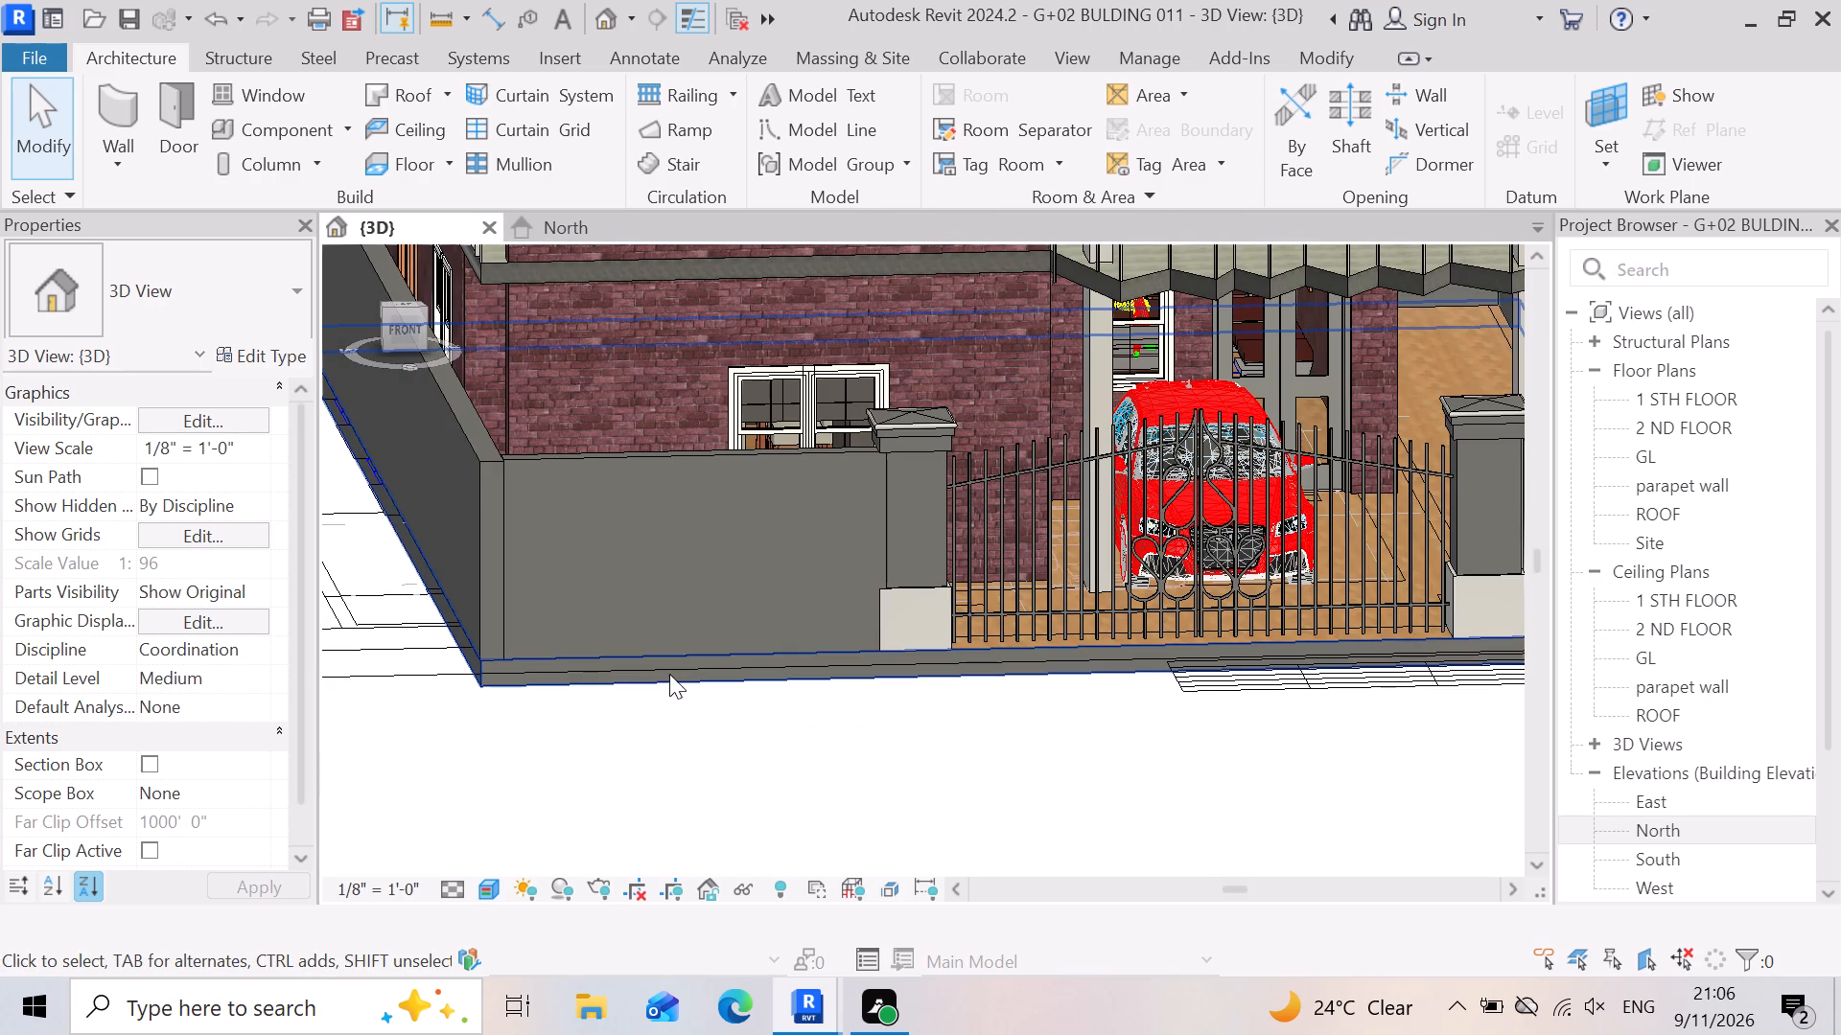
scroll(1008, 750, "up", 3)
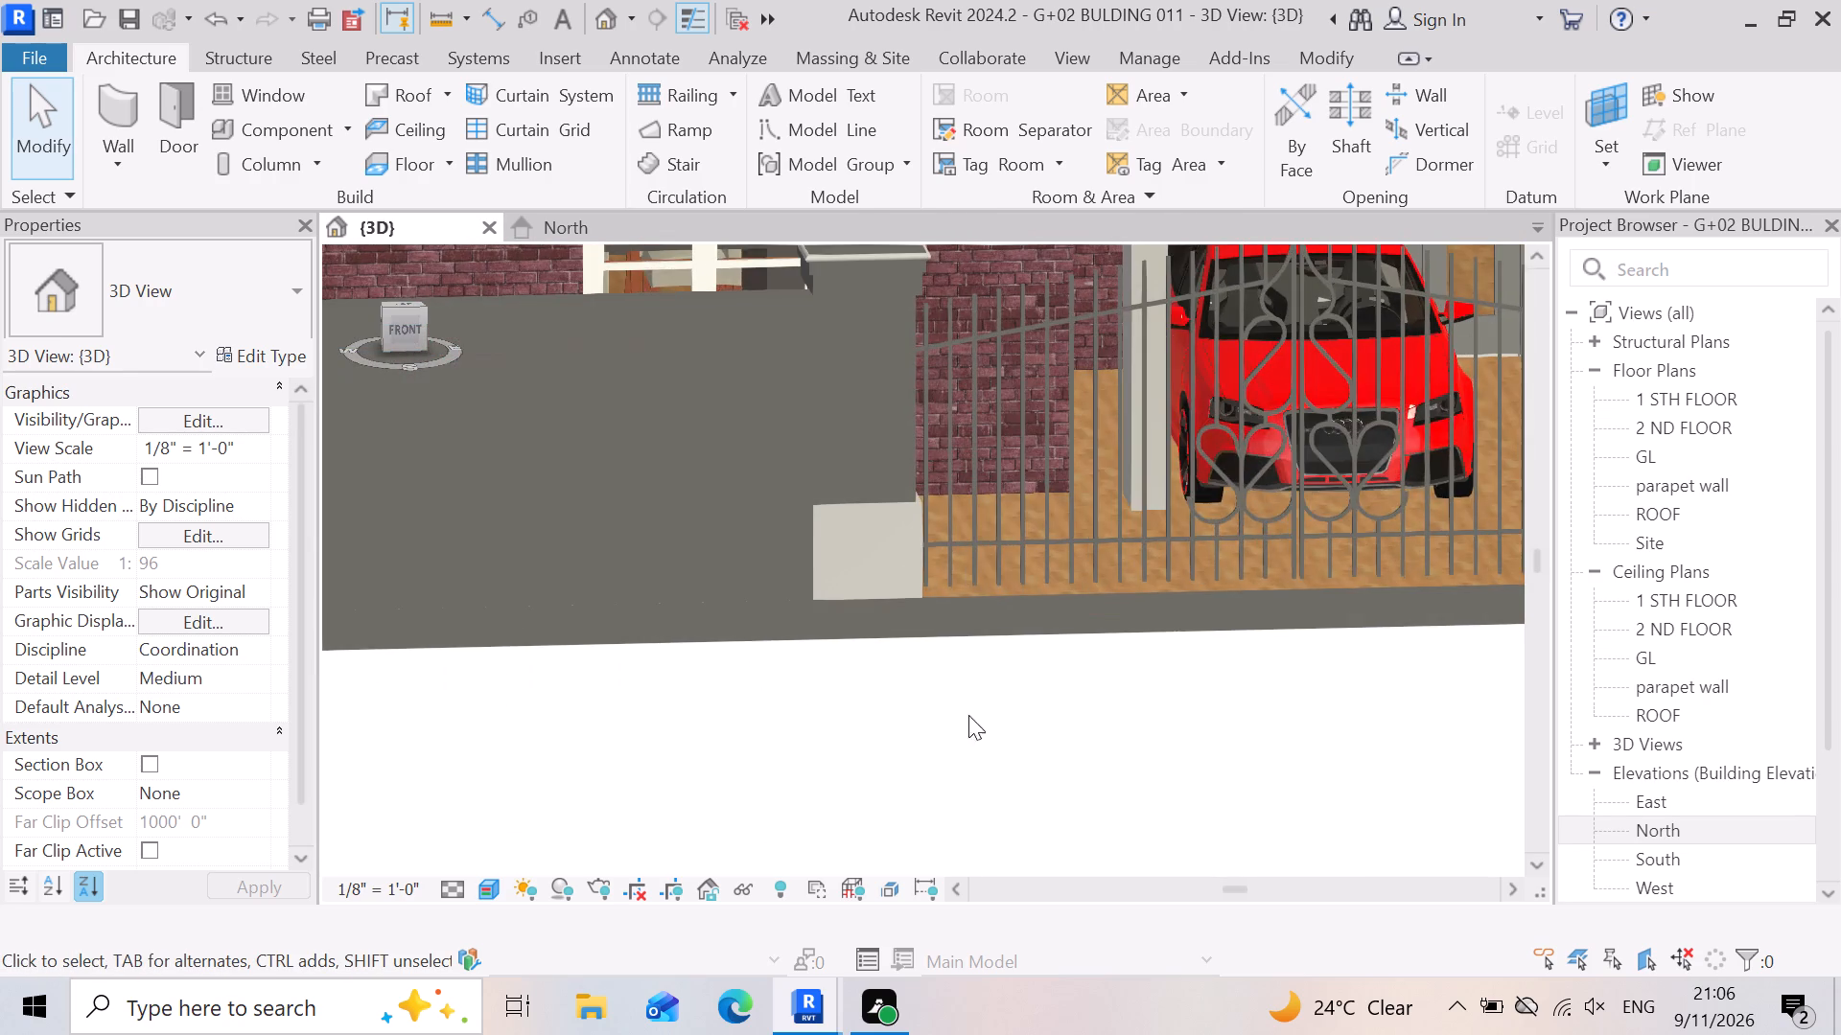
scroll(968, 690, "up", 3)
scroll(844, 694, "down", 4)
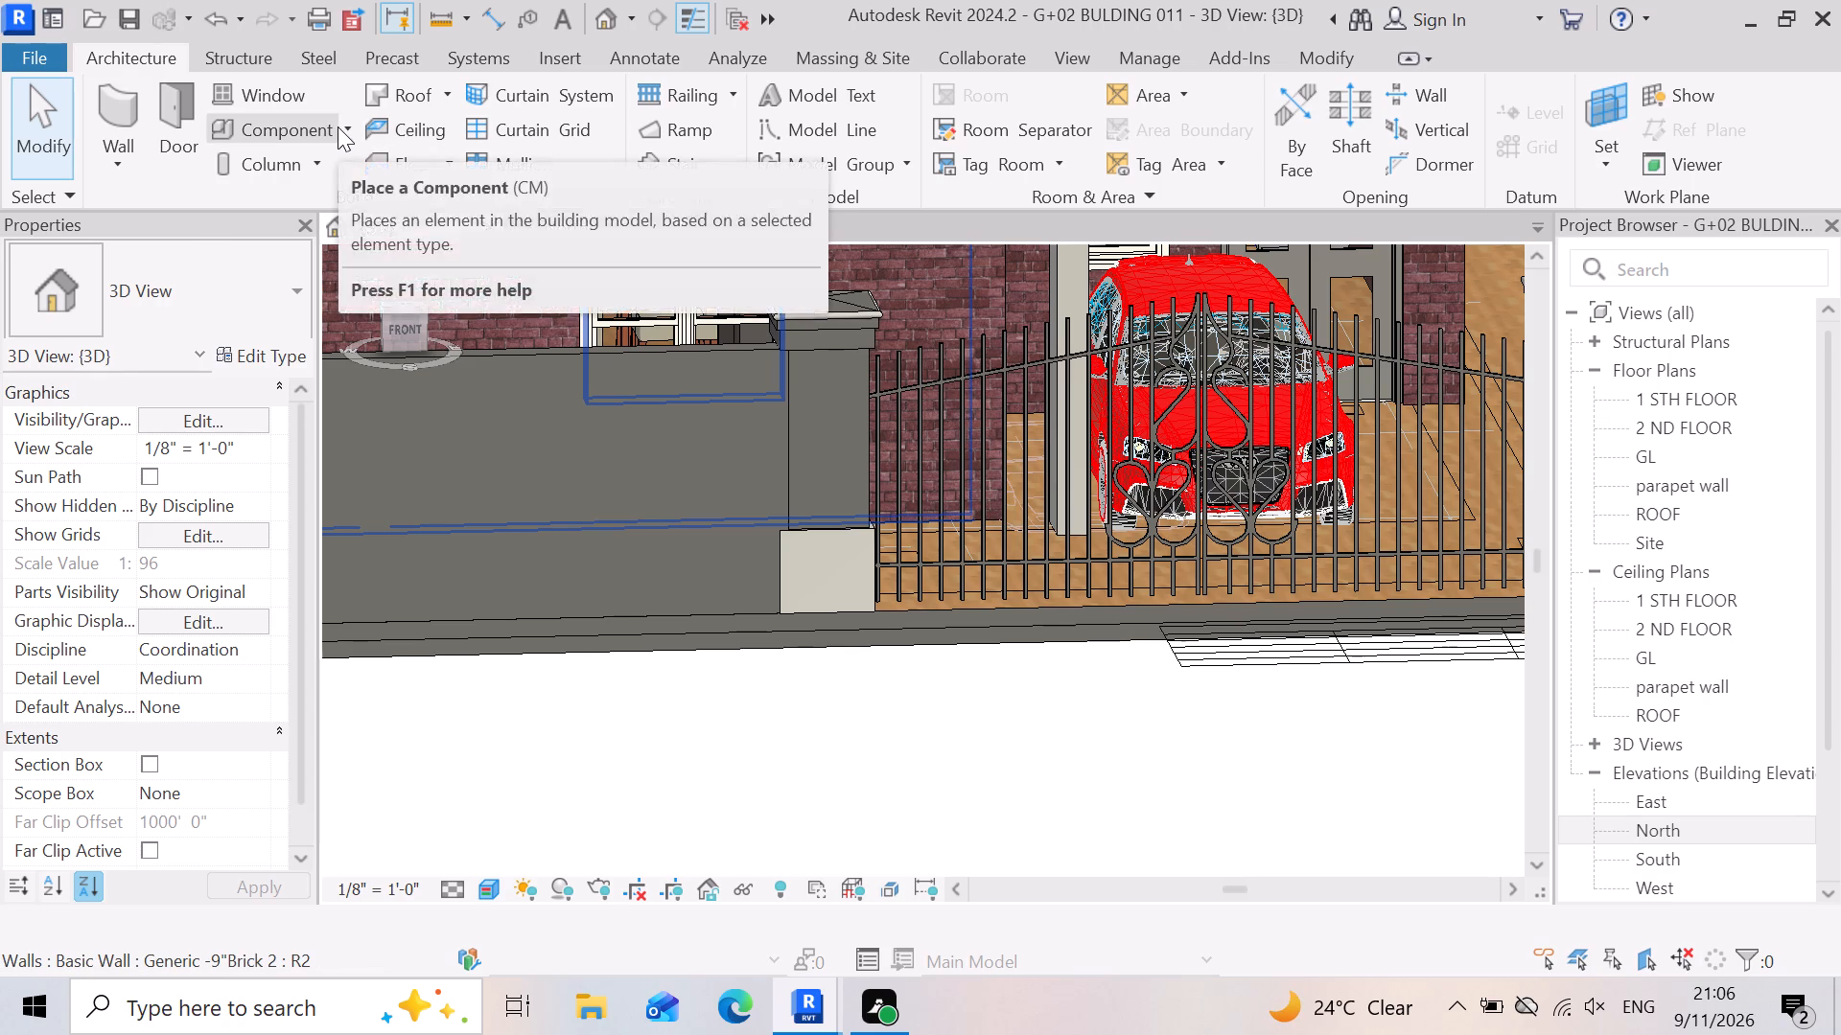
Start a new toposolid boundary sketch and switch to the GL floor plan.
left_click(834, 45)
left_click(834, 64)
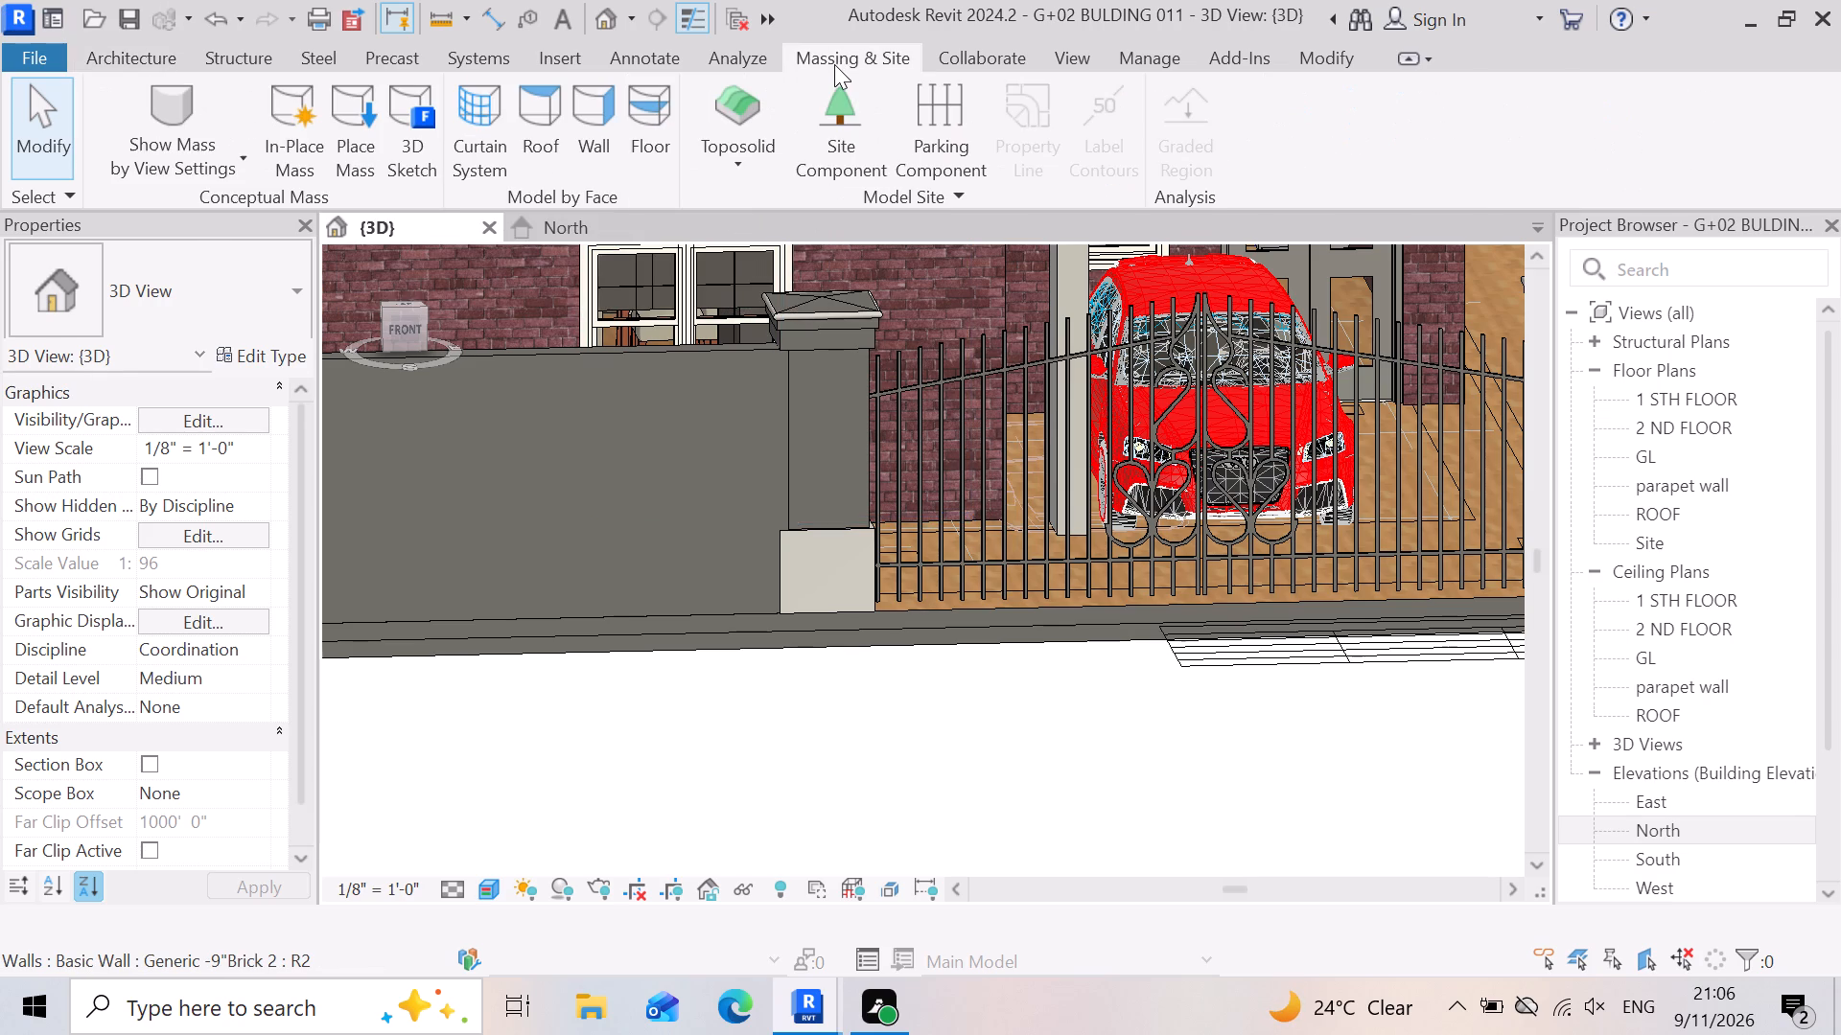
left_click(743, 130)
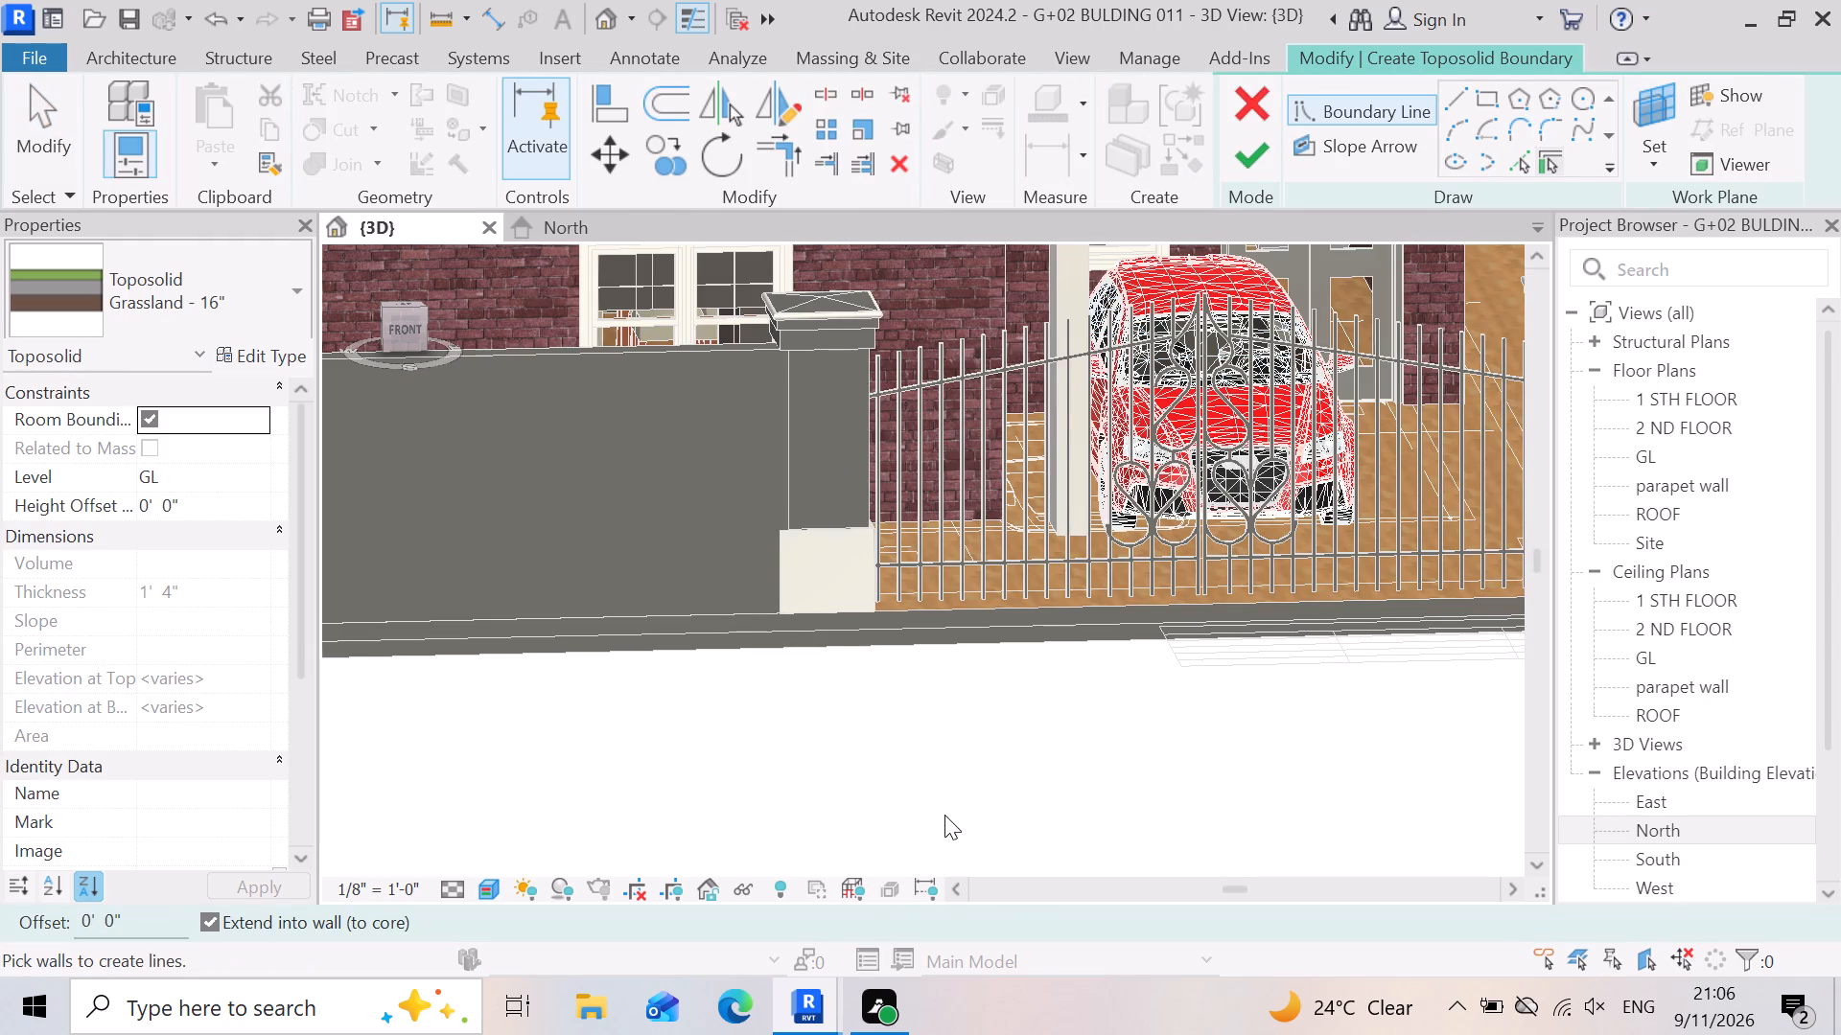
scroll(1053, 705, "down", 4)
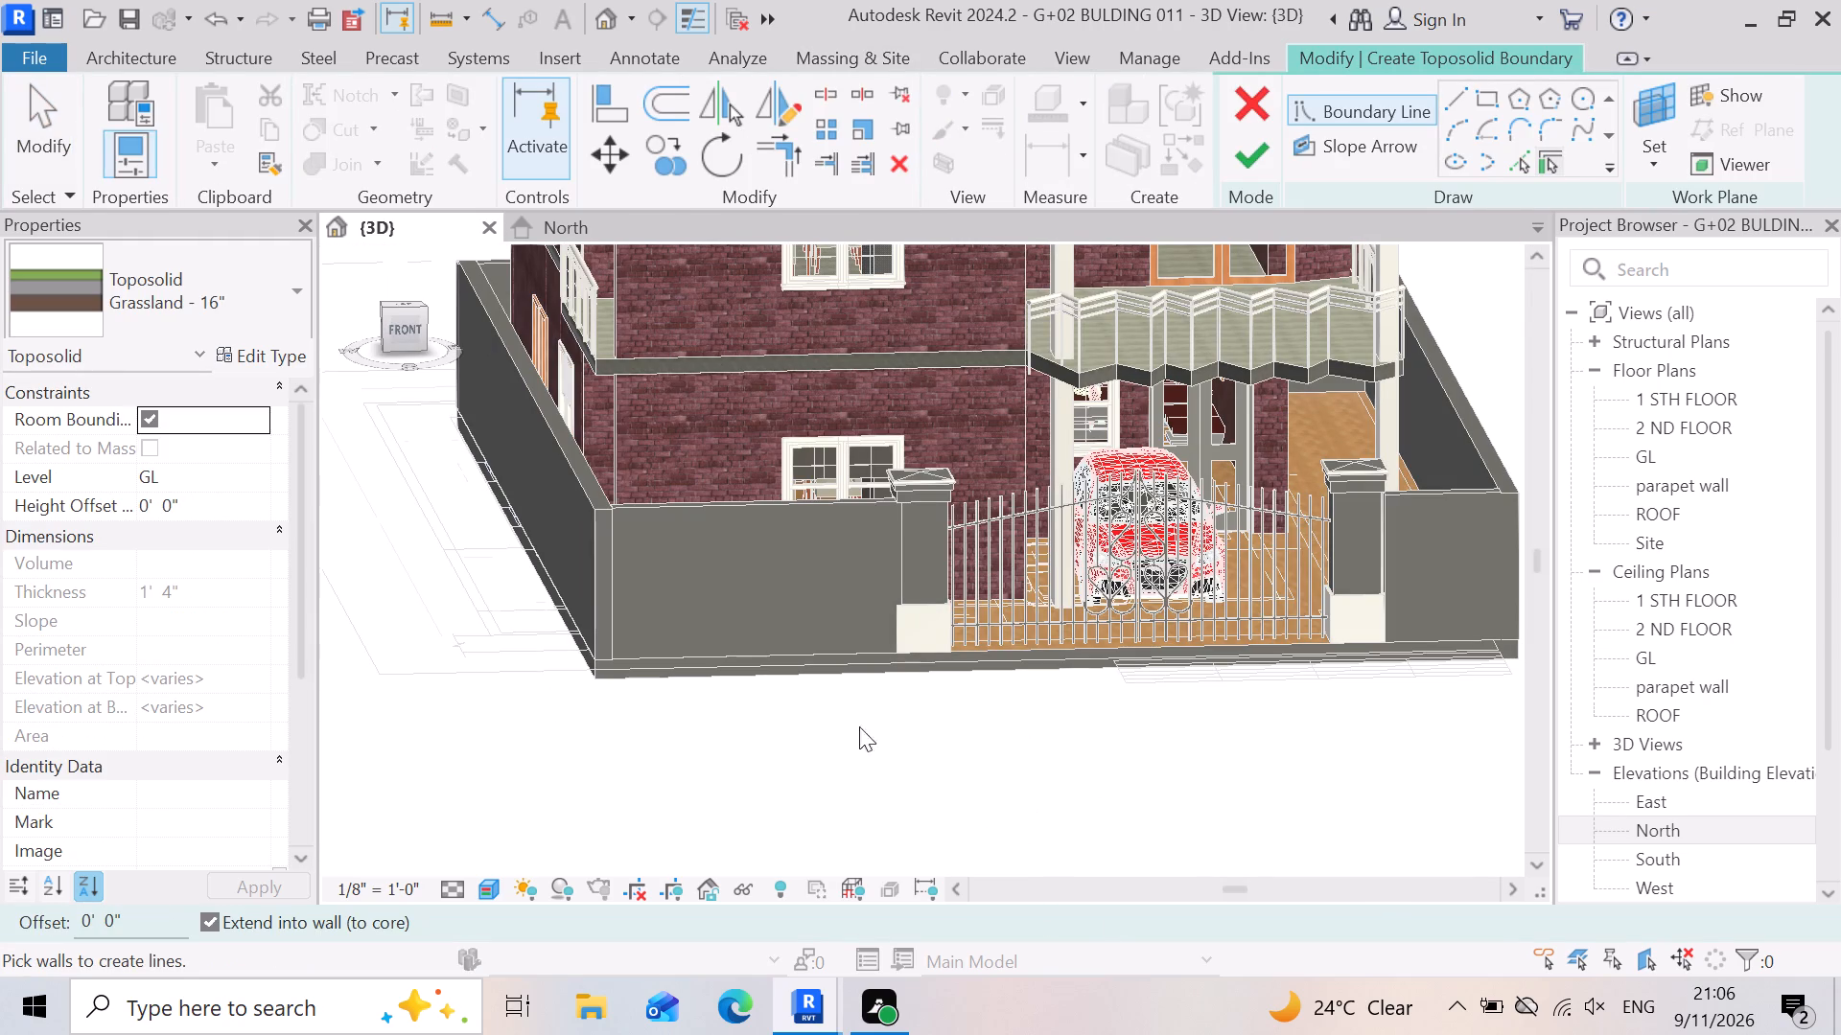
scroll(853, 635, "down", 2)
scroll(700, 599, "up", 2)
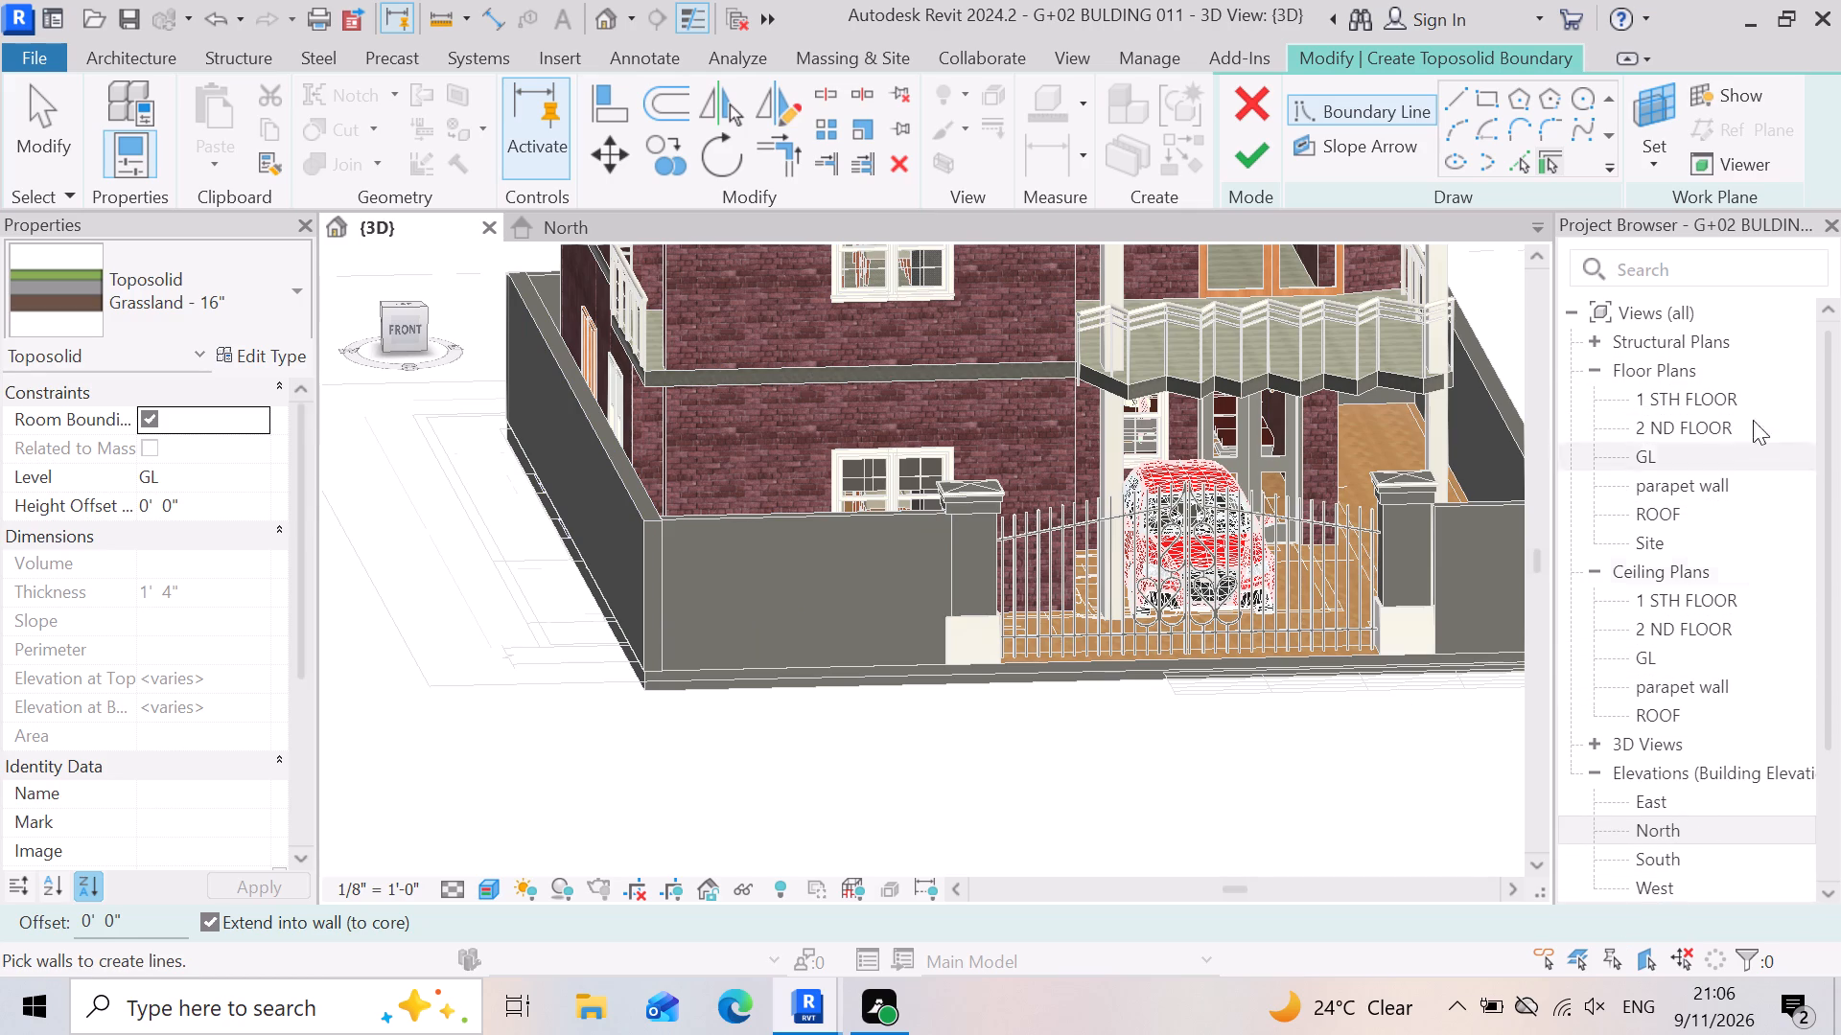
double_click(1696, 454)
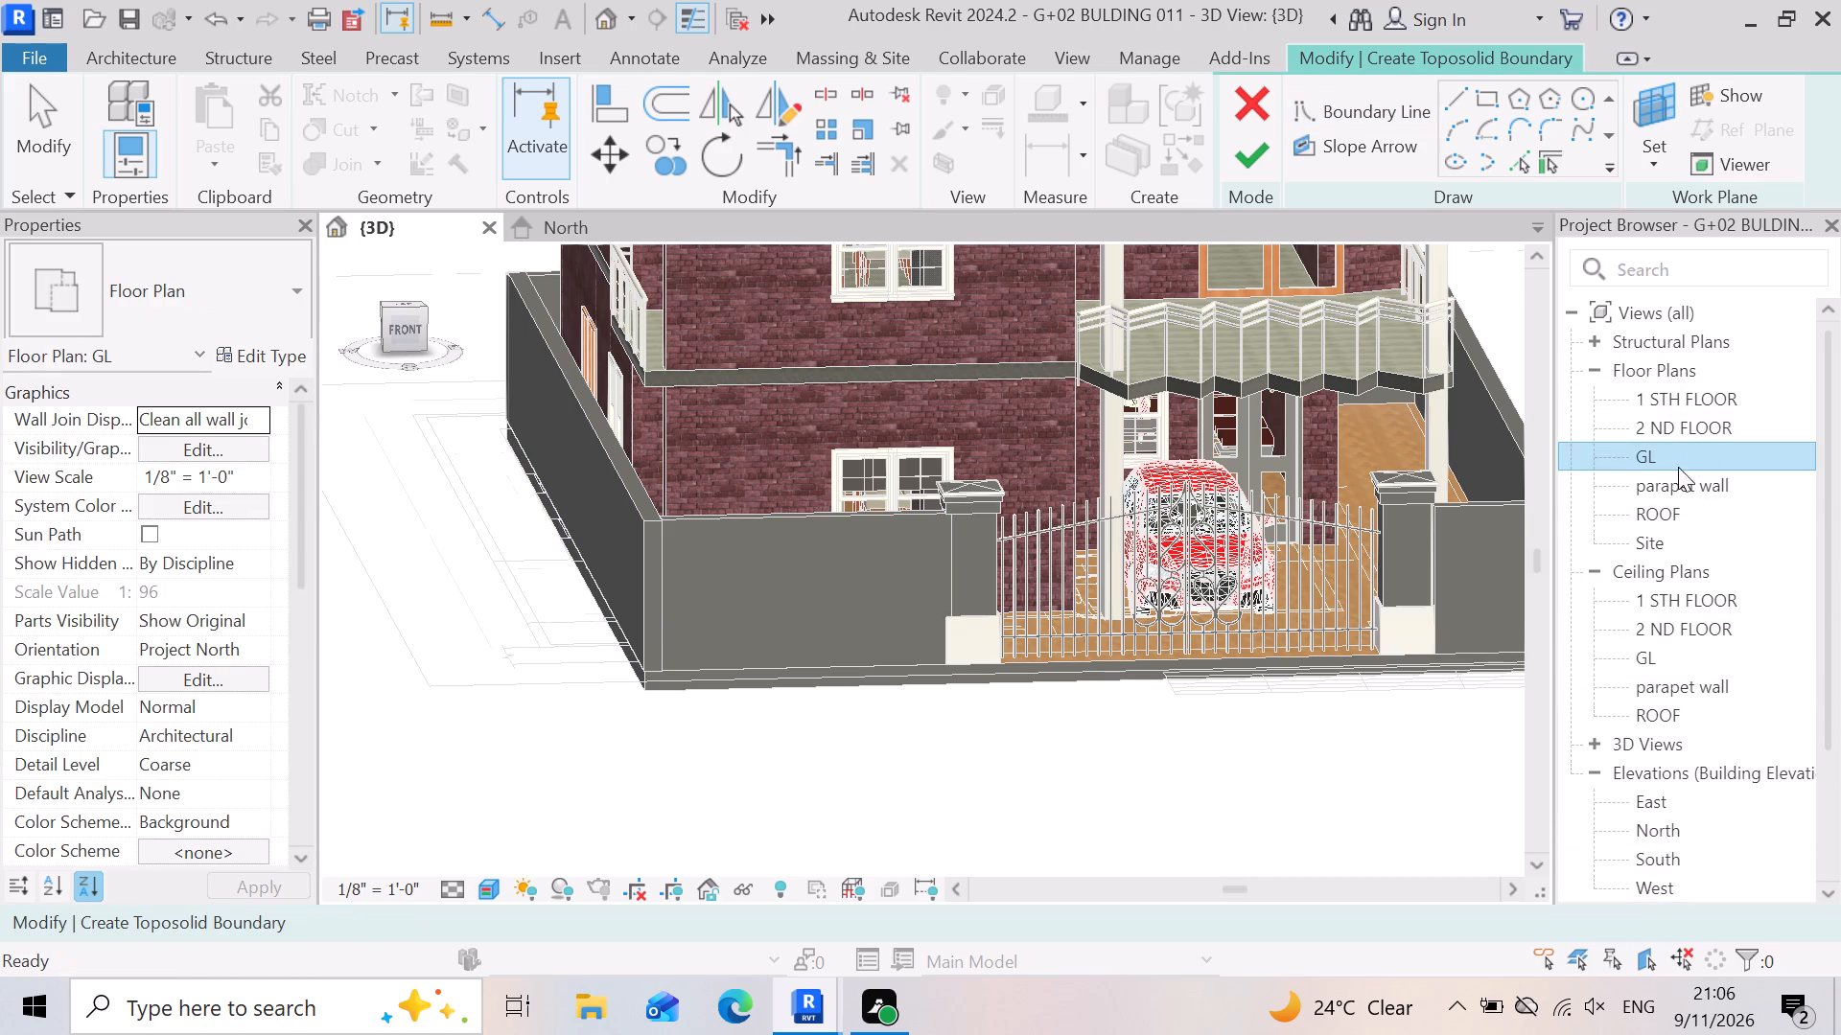
double_click(1603, 453)
scroll(1065, 590, "down", 2)
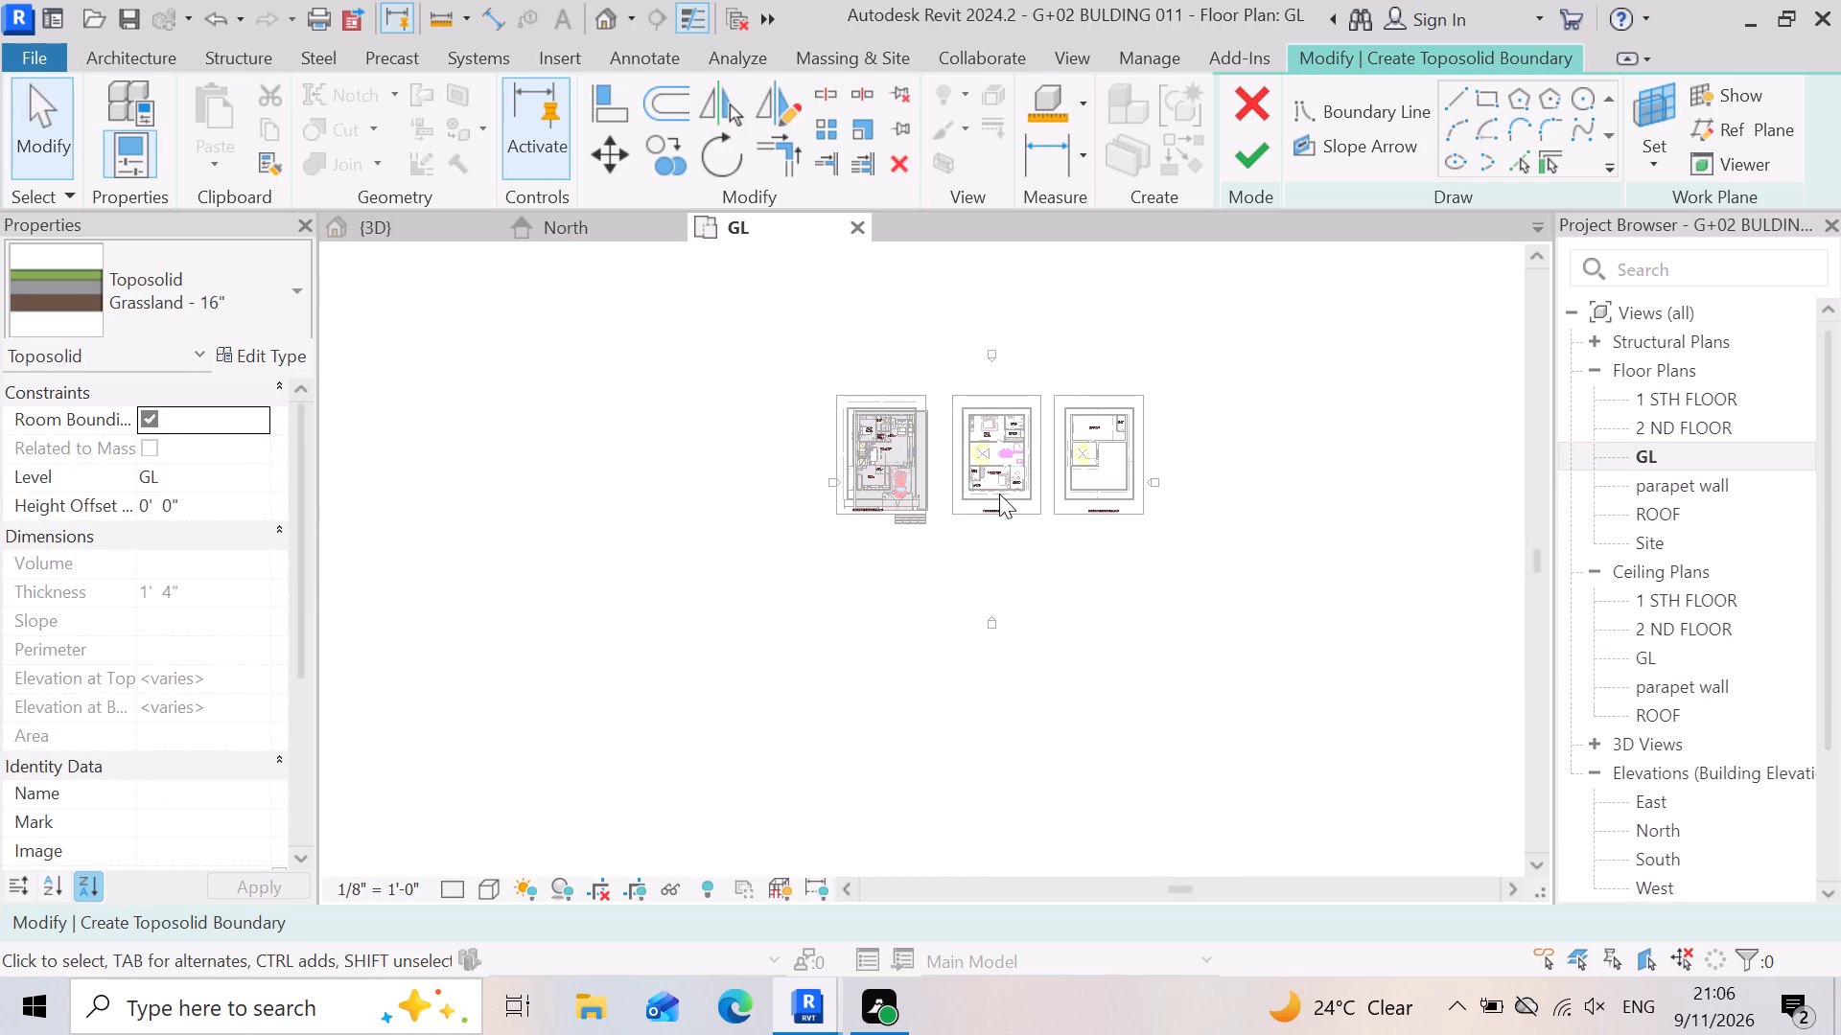
scroll(942, 426, "up", 5)
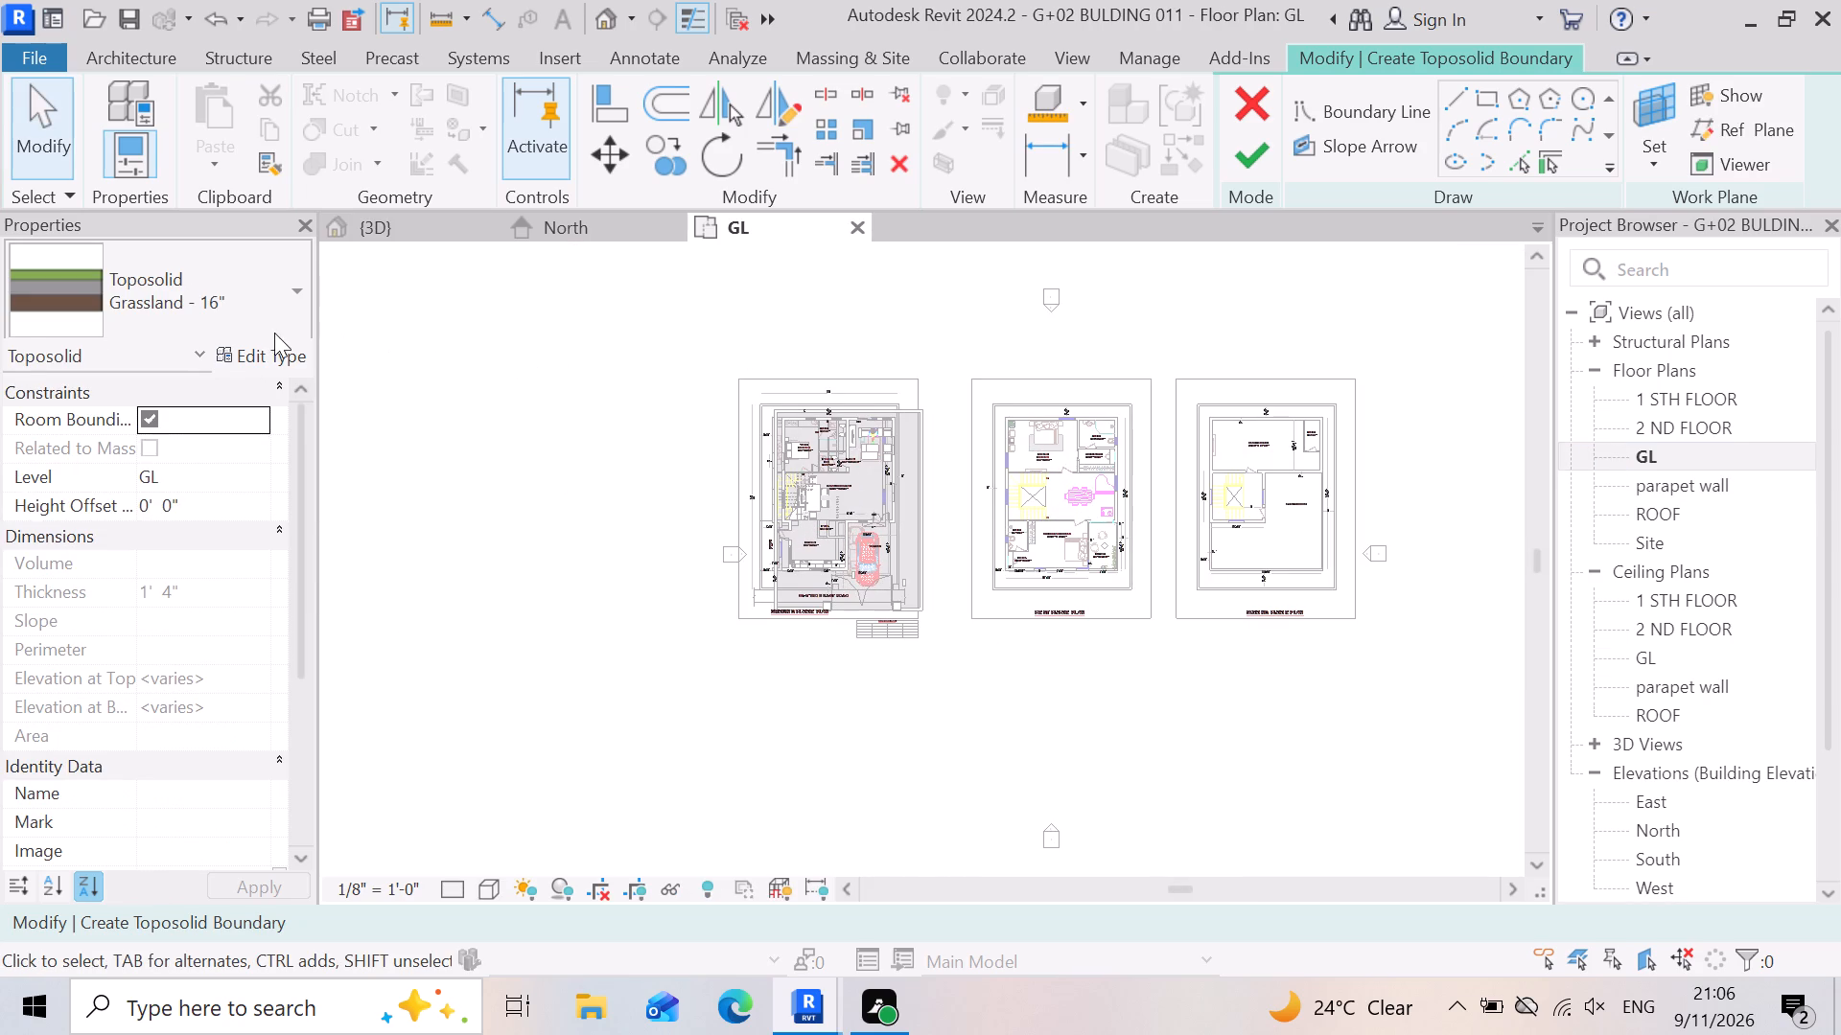
In the layer structure of the Grassland - 16" toposolid type, set the Grass finish layer's thickness to 6".
left_click(296, 290)
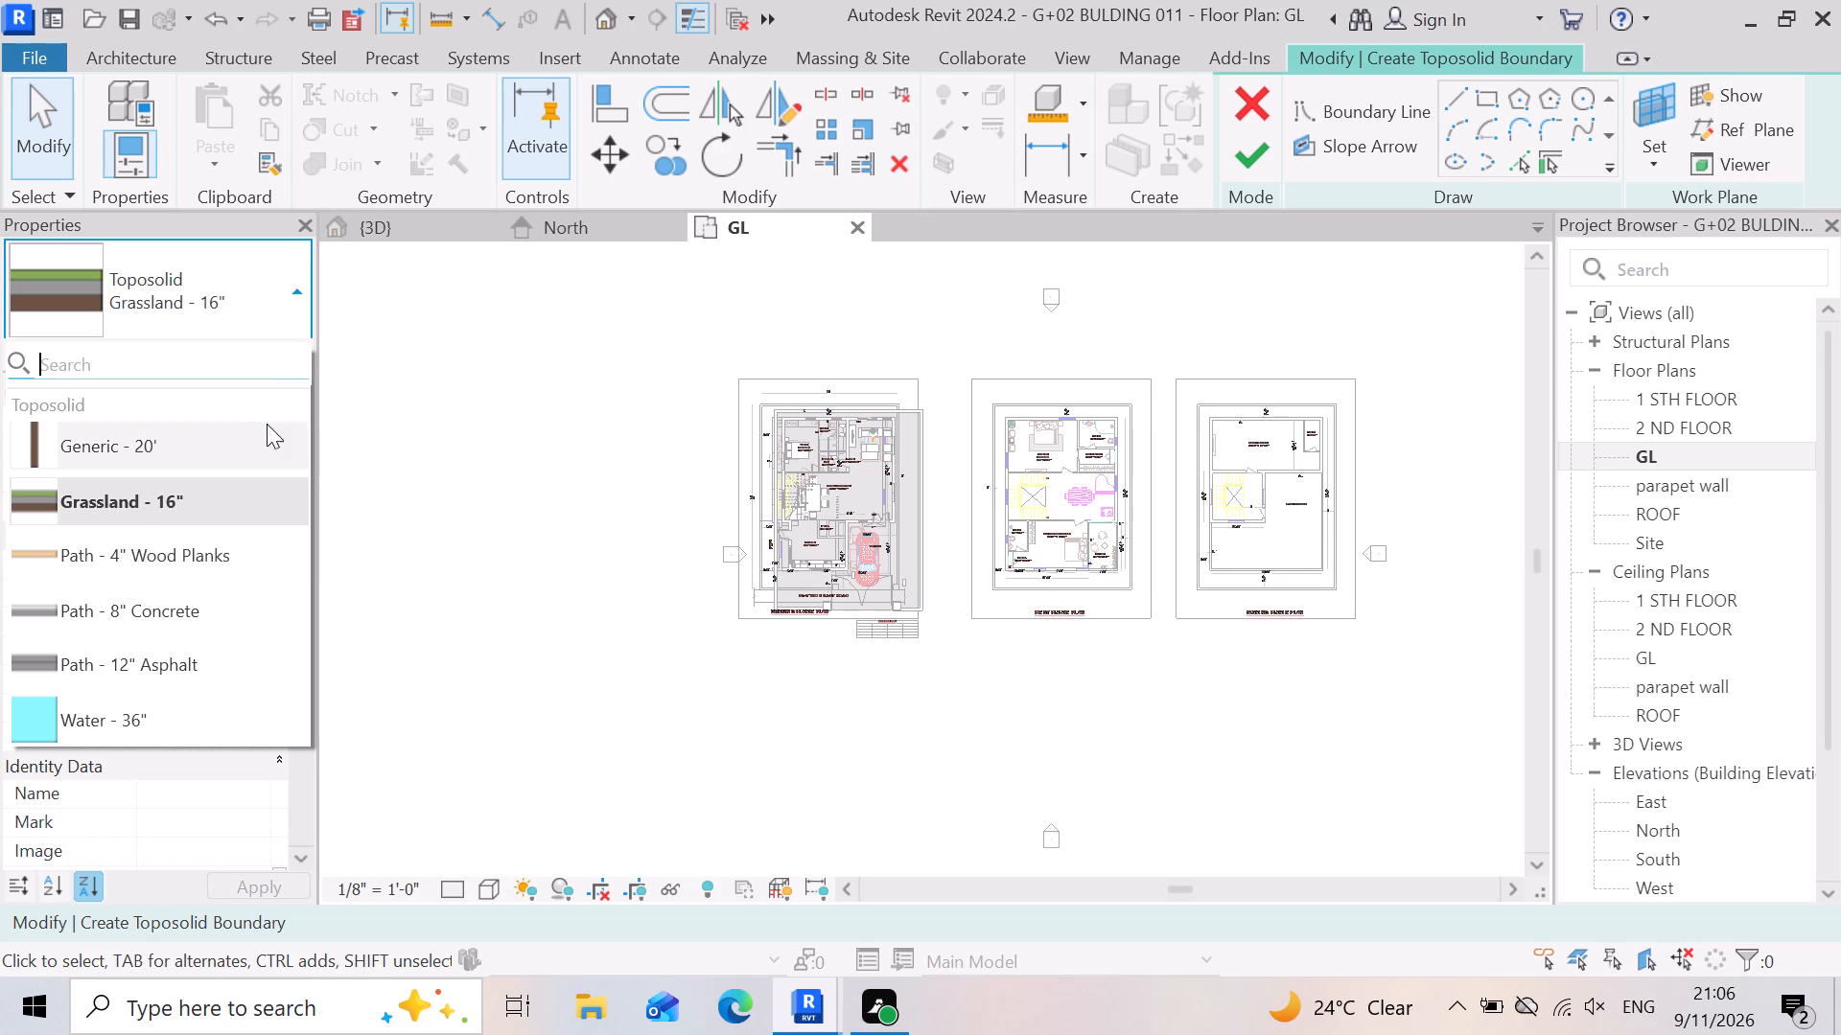
left_click(279, 309)
left_click(274, 363)
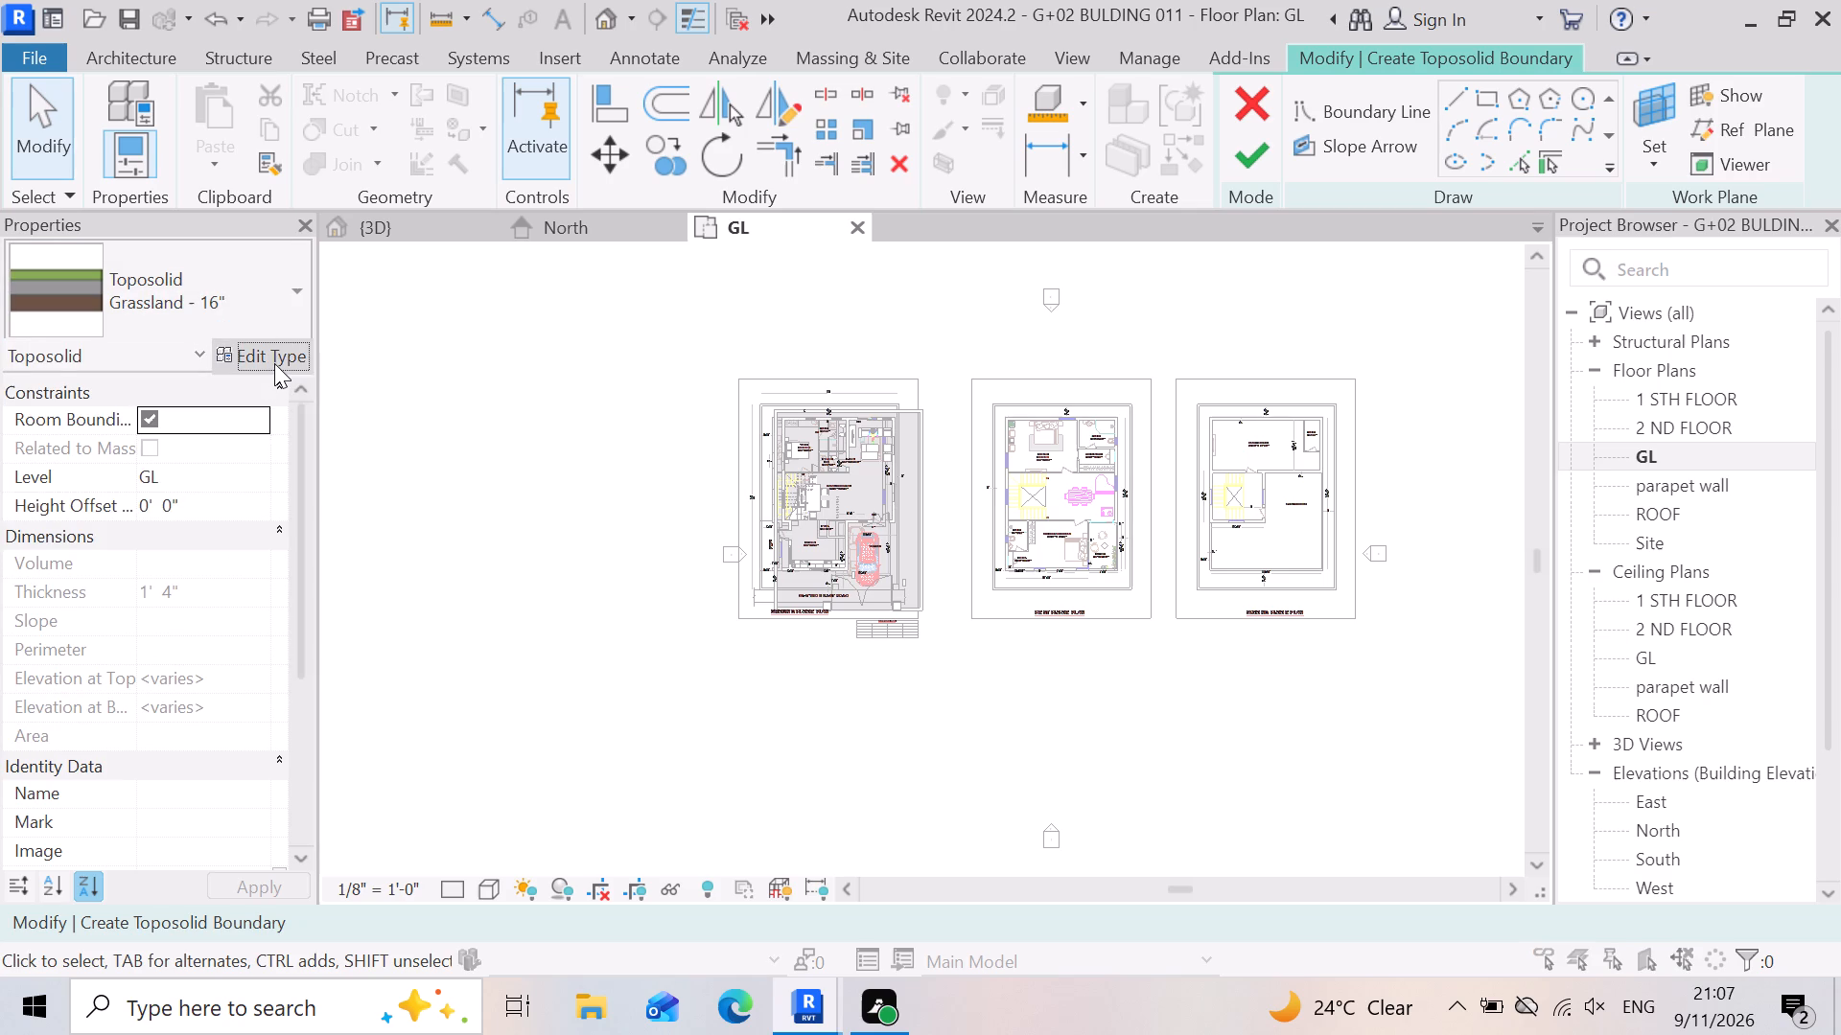
left_click(1075, 356)
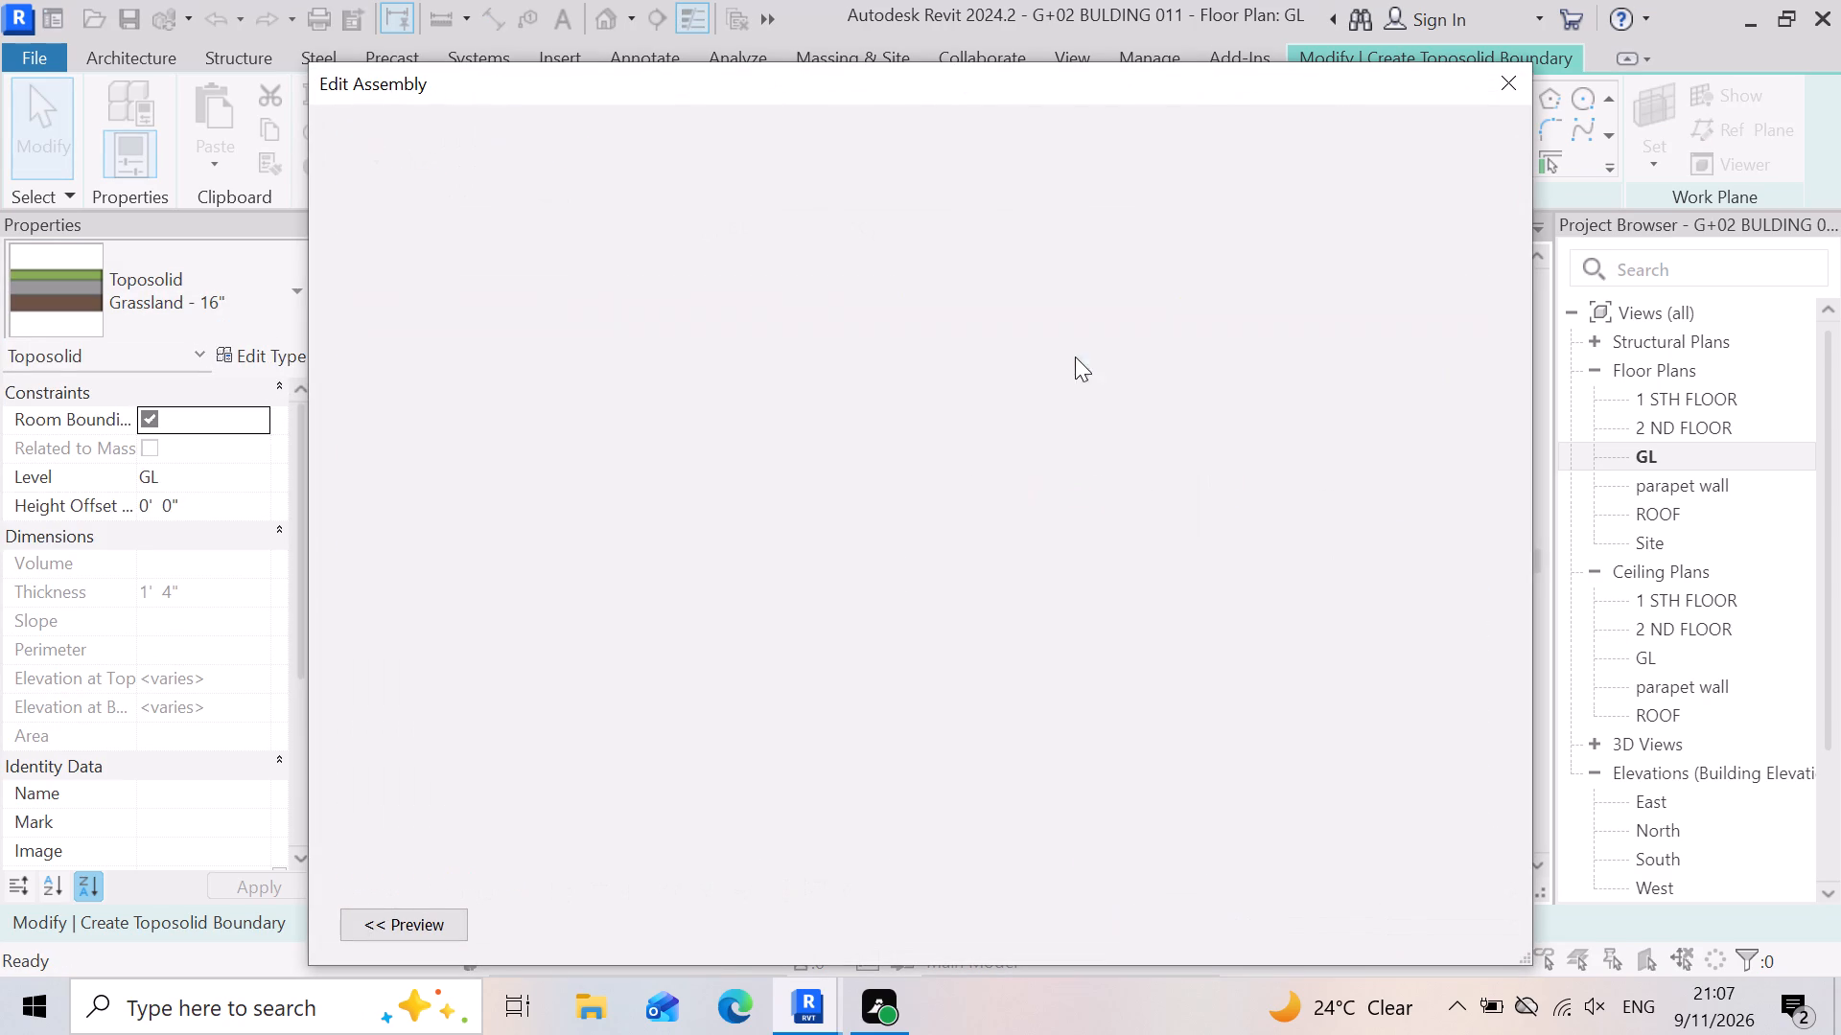
left_click(967, 335)
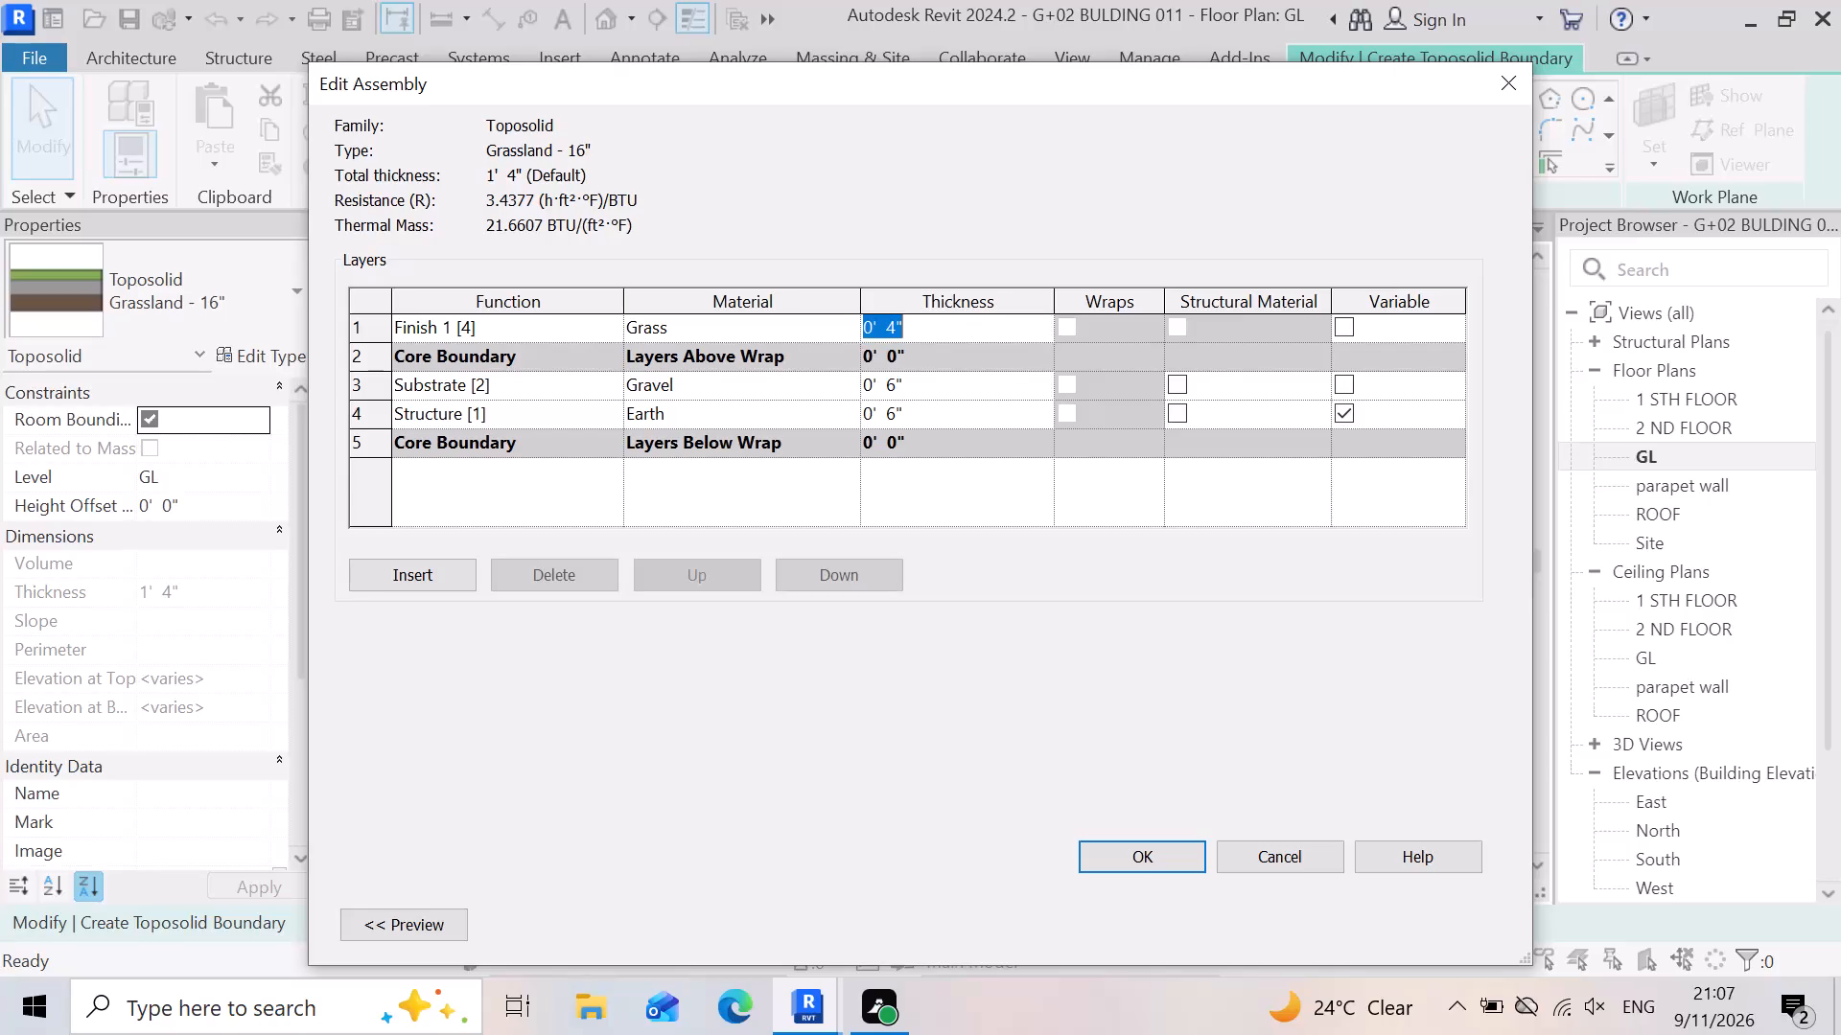
key("6")
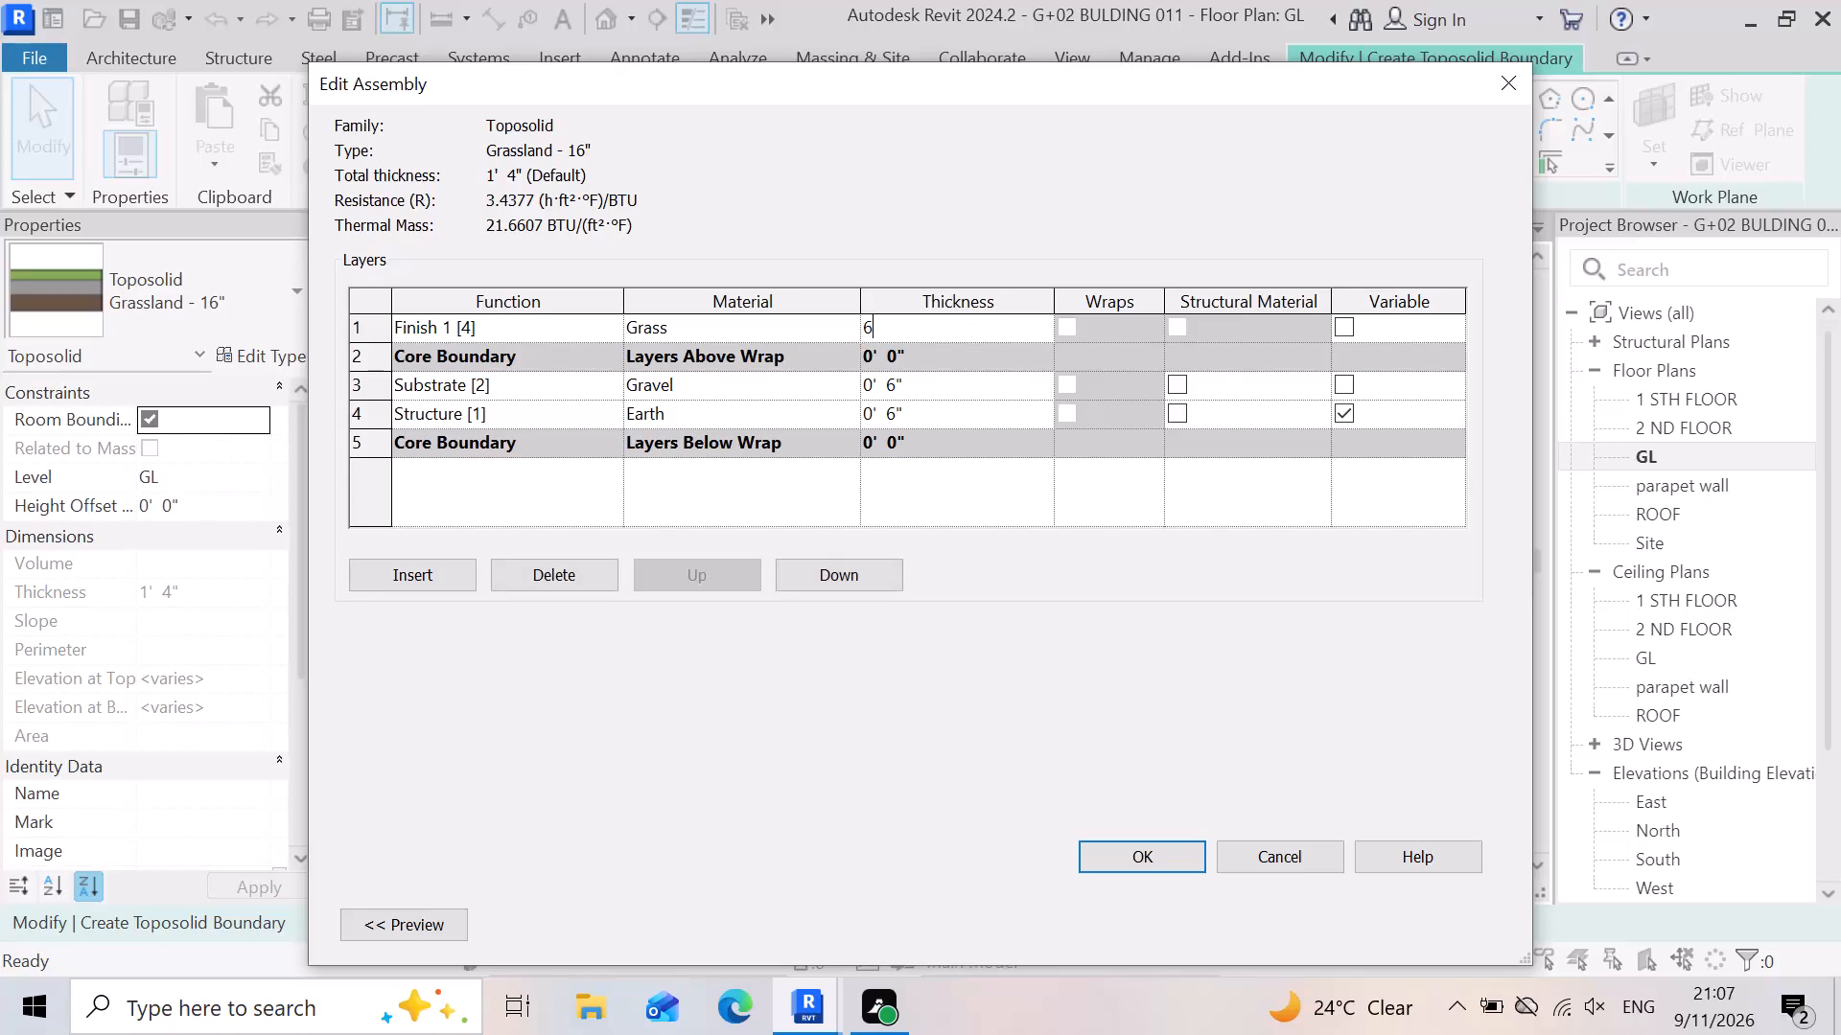
key("shift+quotedbl")
key("Return")
Set the Gravel substrate and Earth structure layers to 2" thick each and accept the layer structure.
left_click(939, 395)
key("2")
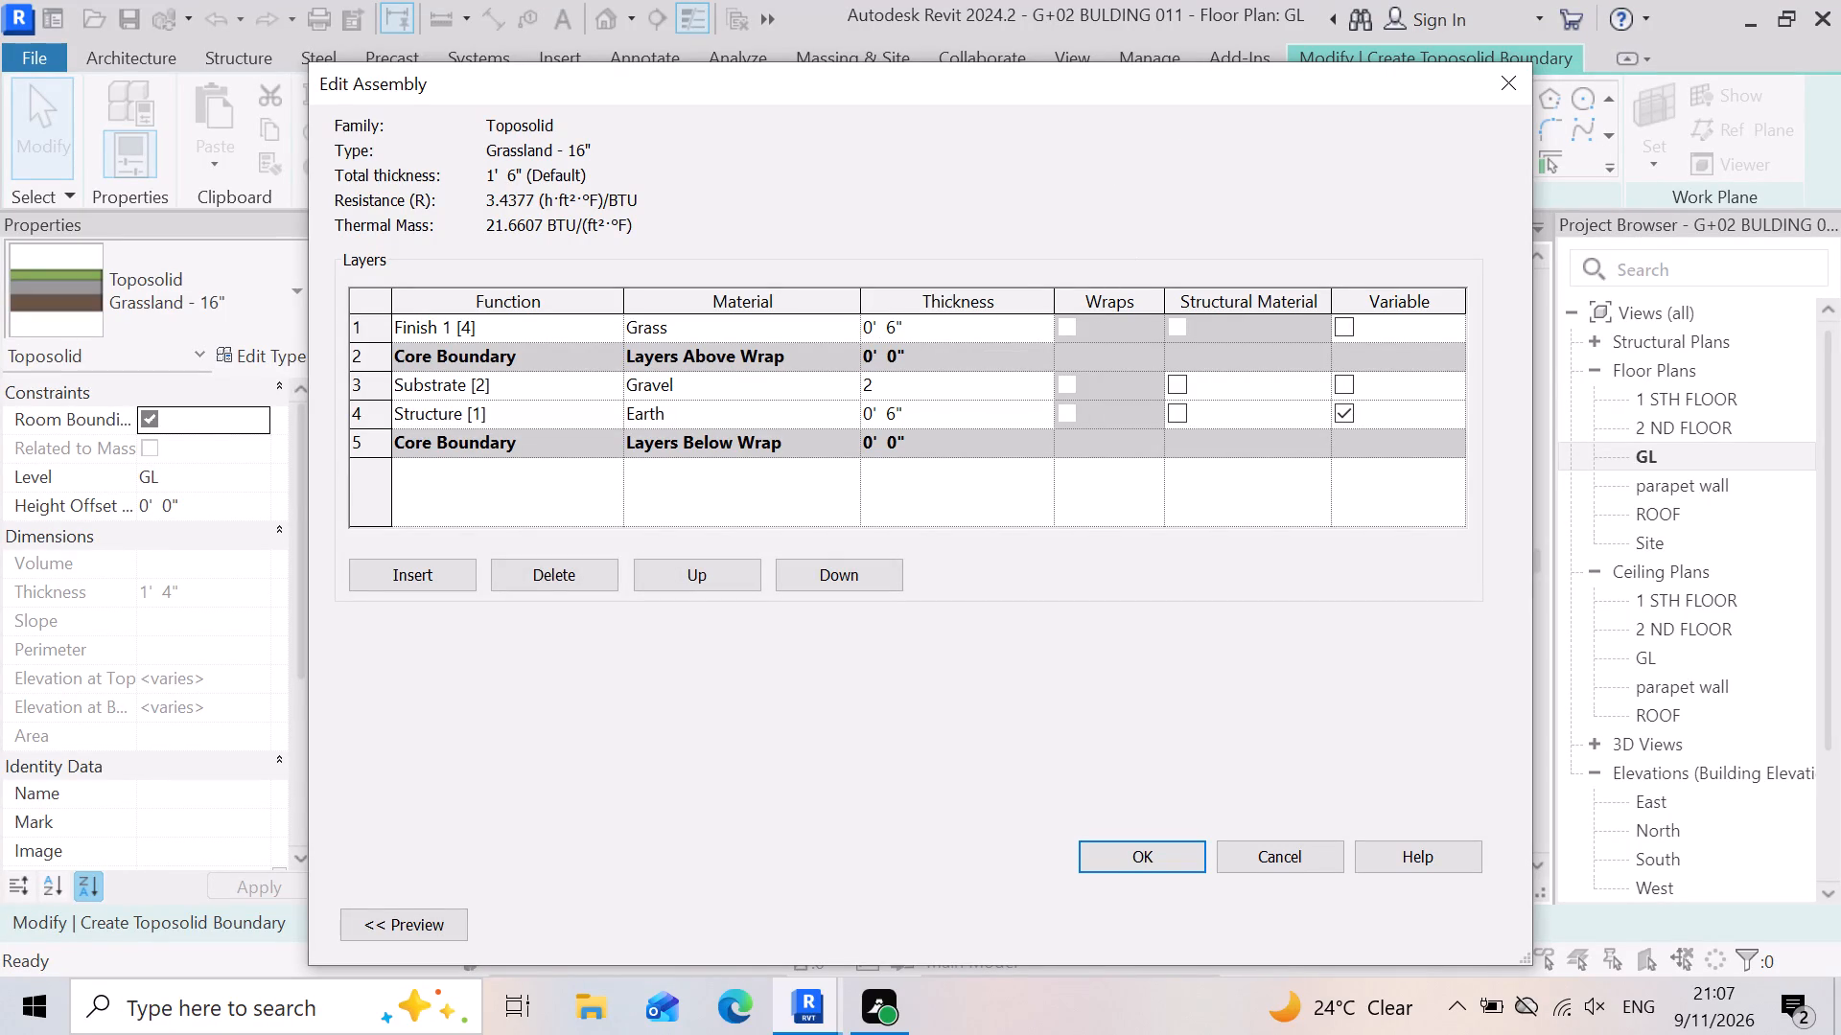
key("shift+quotedbl")
key("Return")
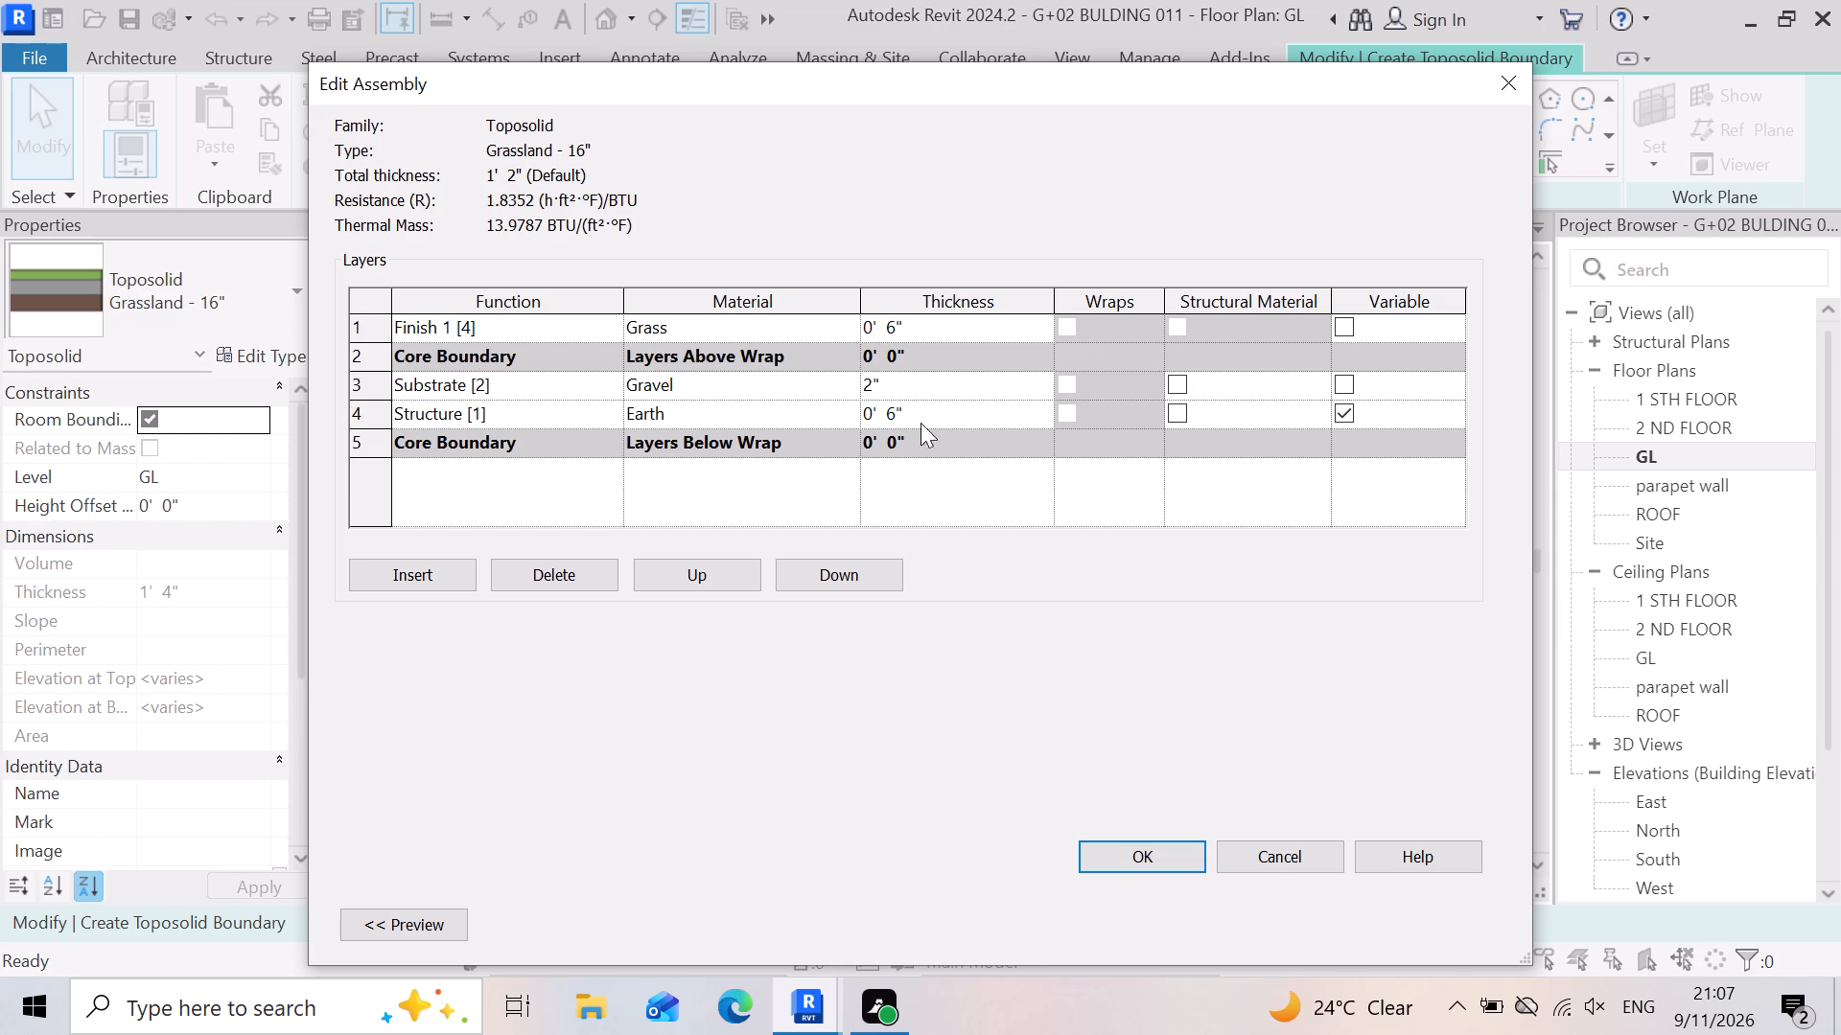
left_click(925, 420)
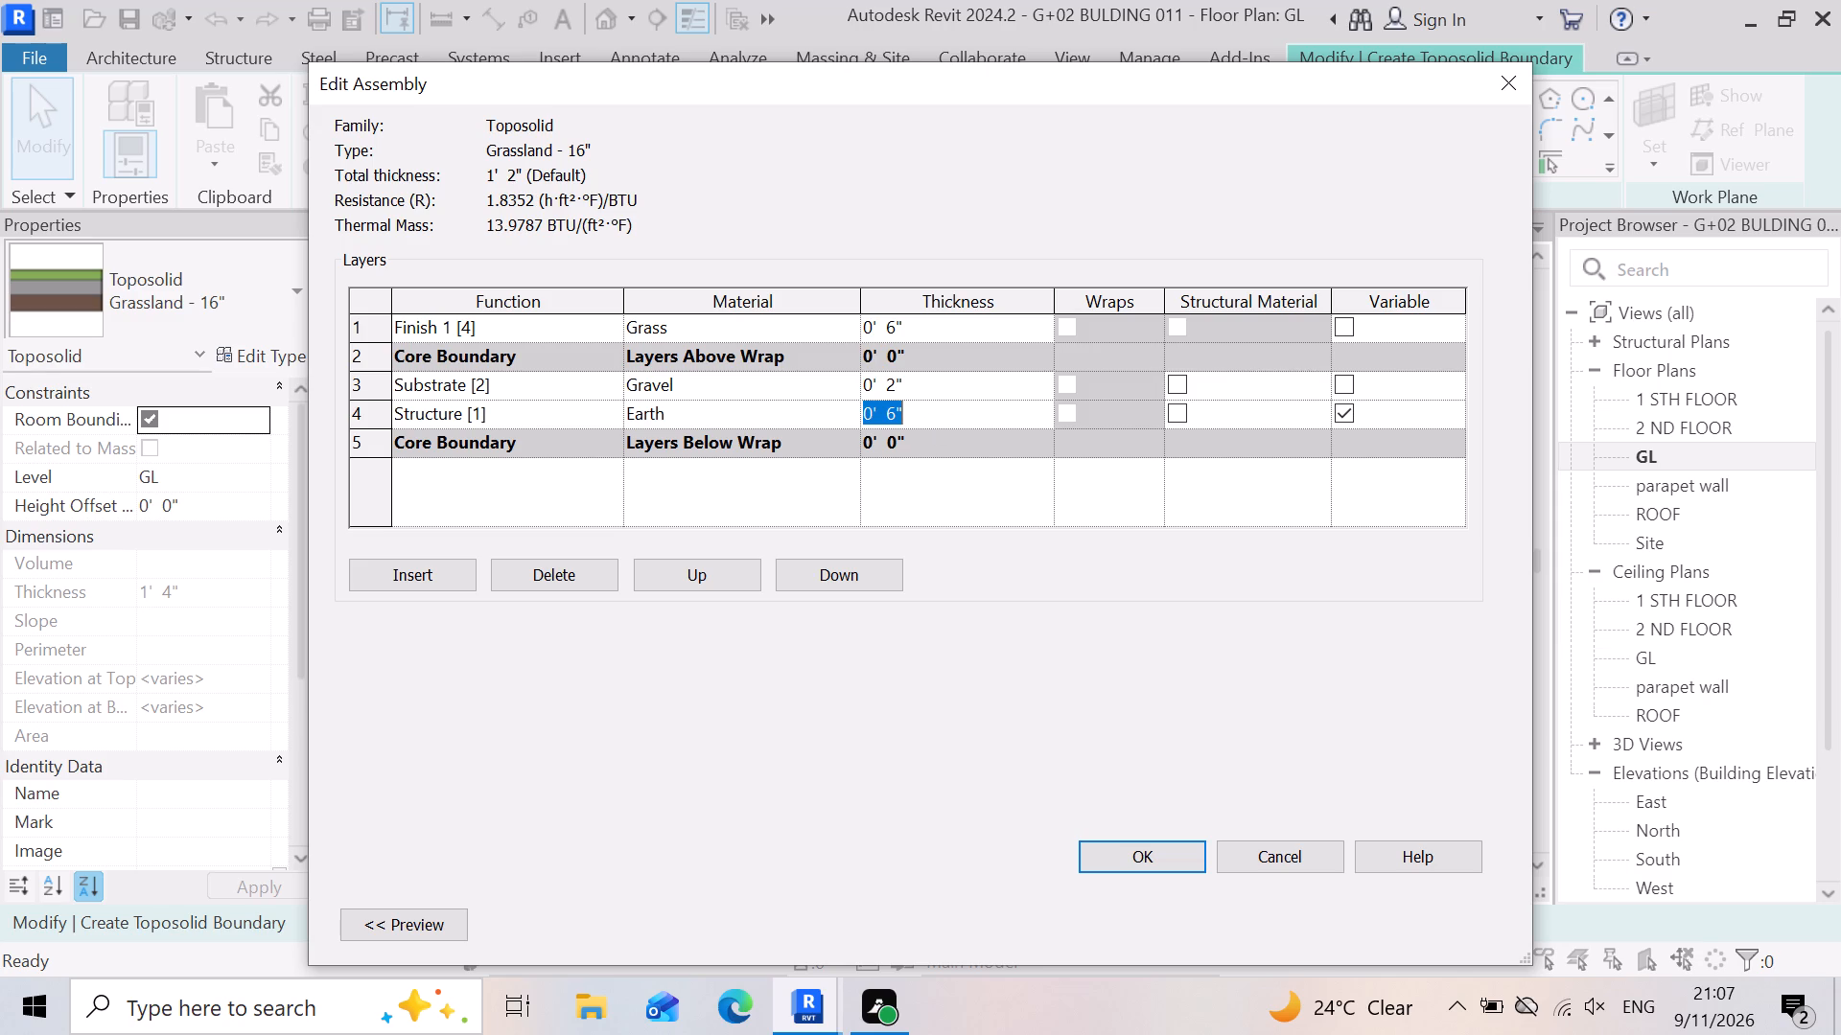
key("2")
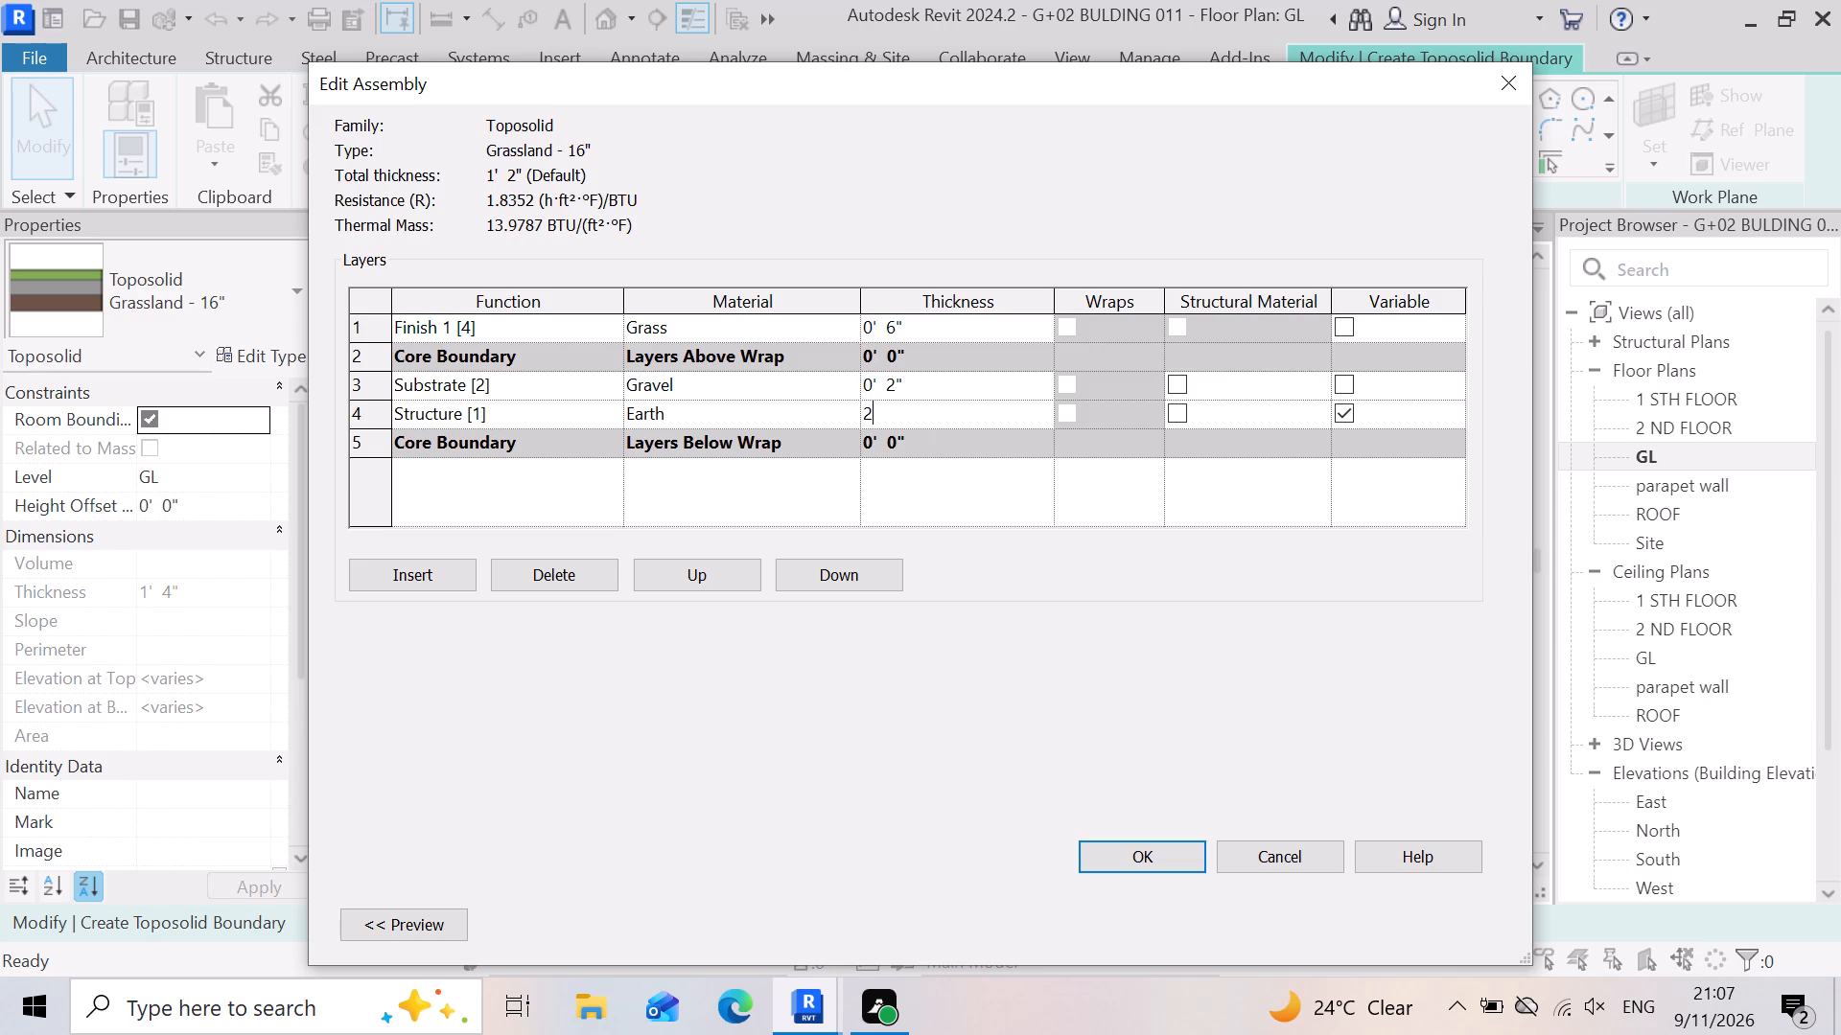
key("shift+quotedbl")
key("Return")
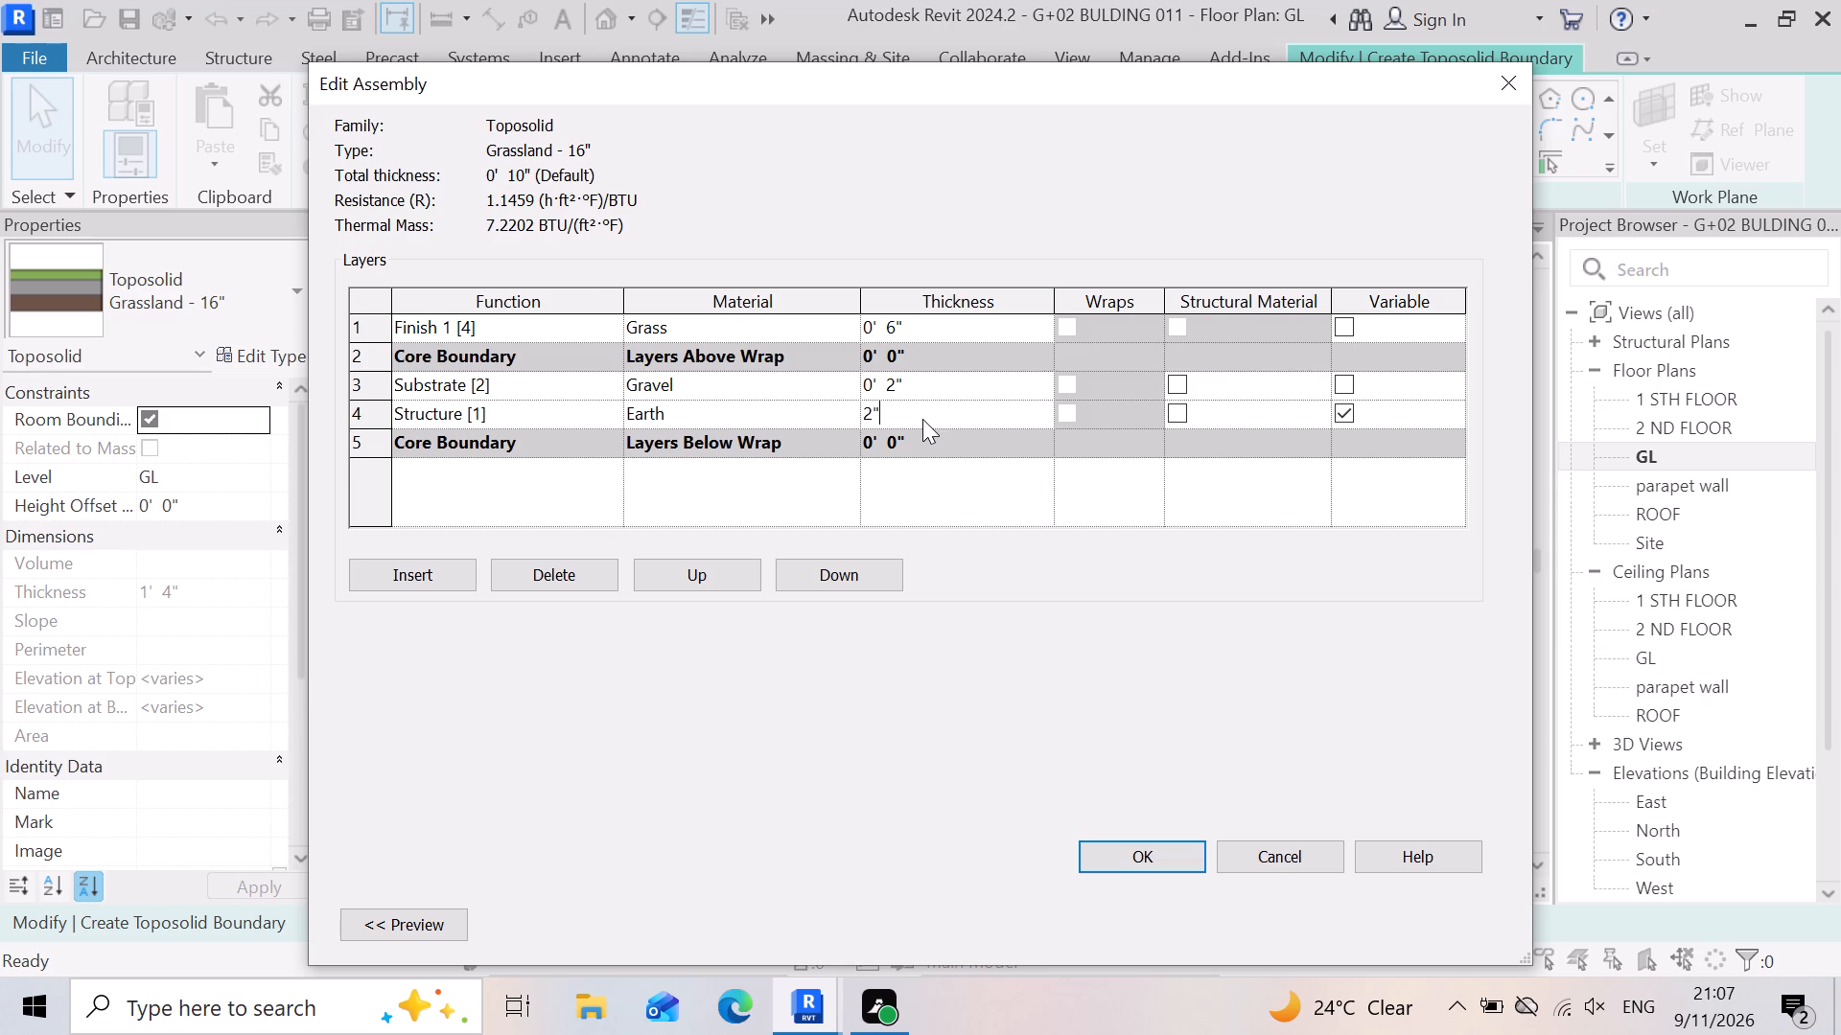
left_click(1150, 879)
left_click(1154, 862)
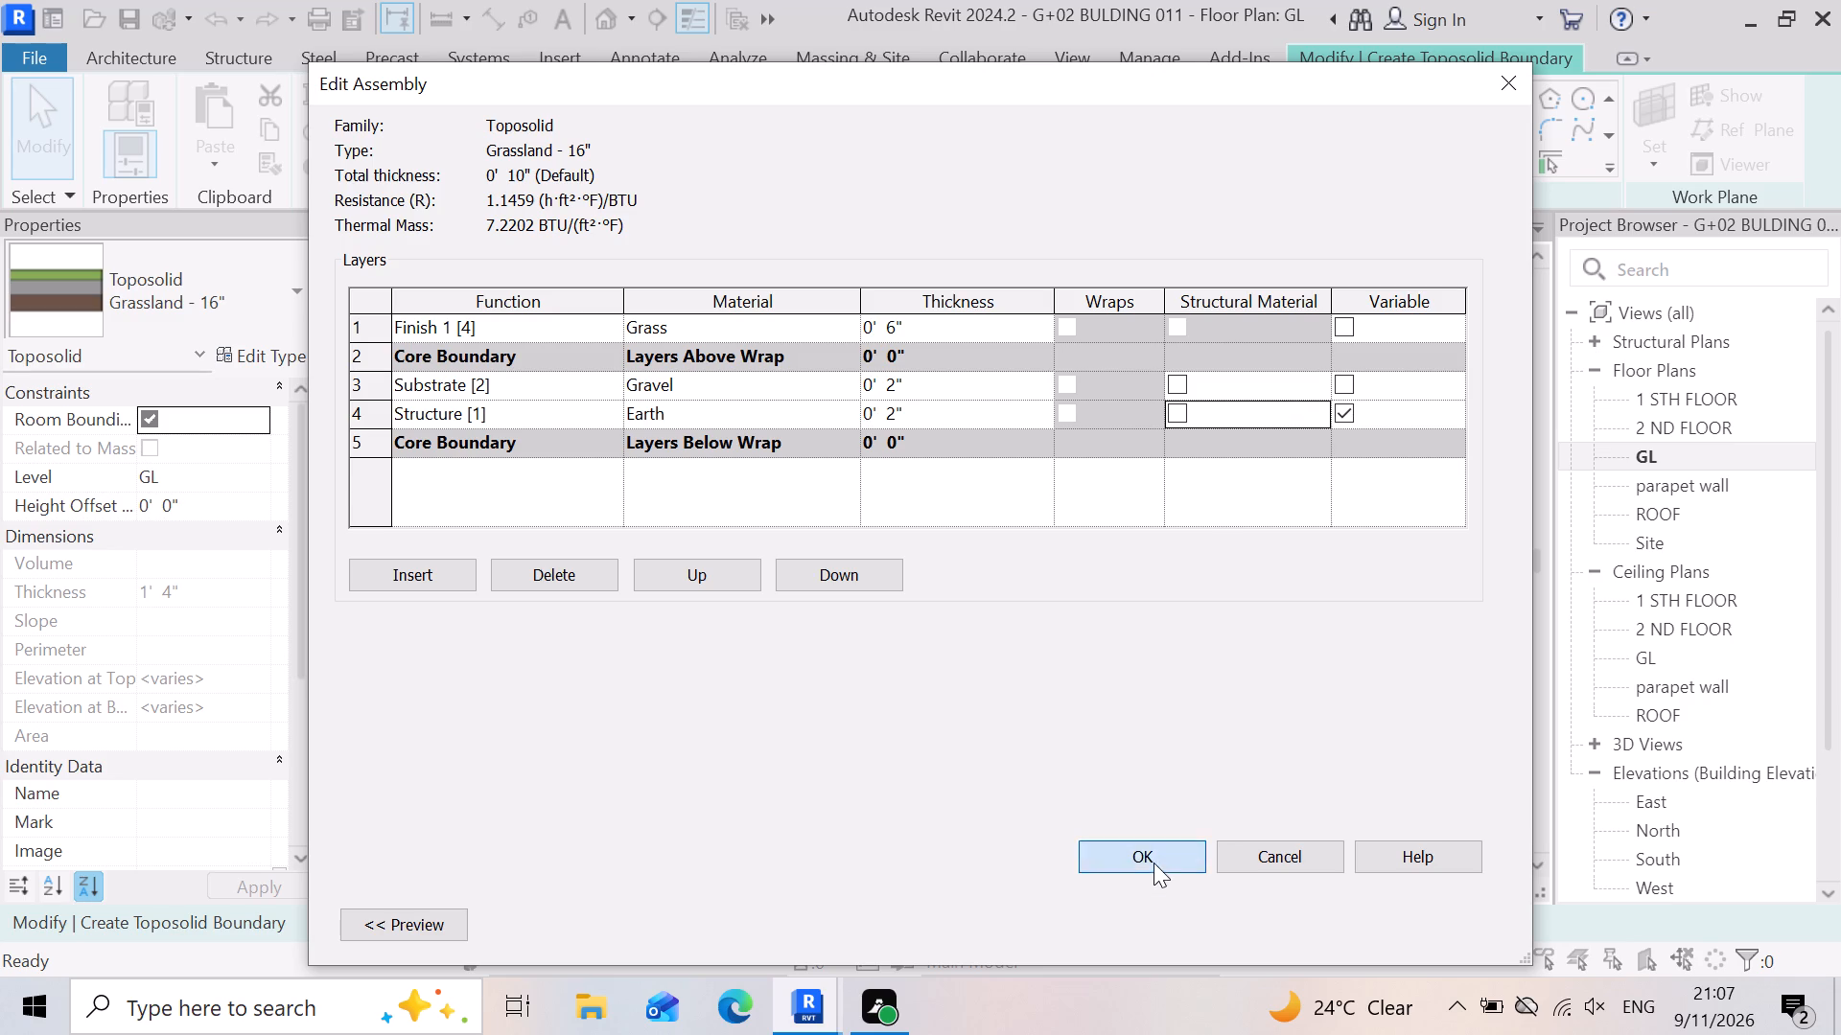
left_click(1450, 931)
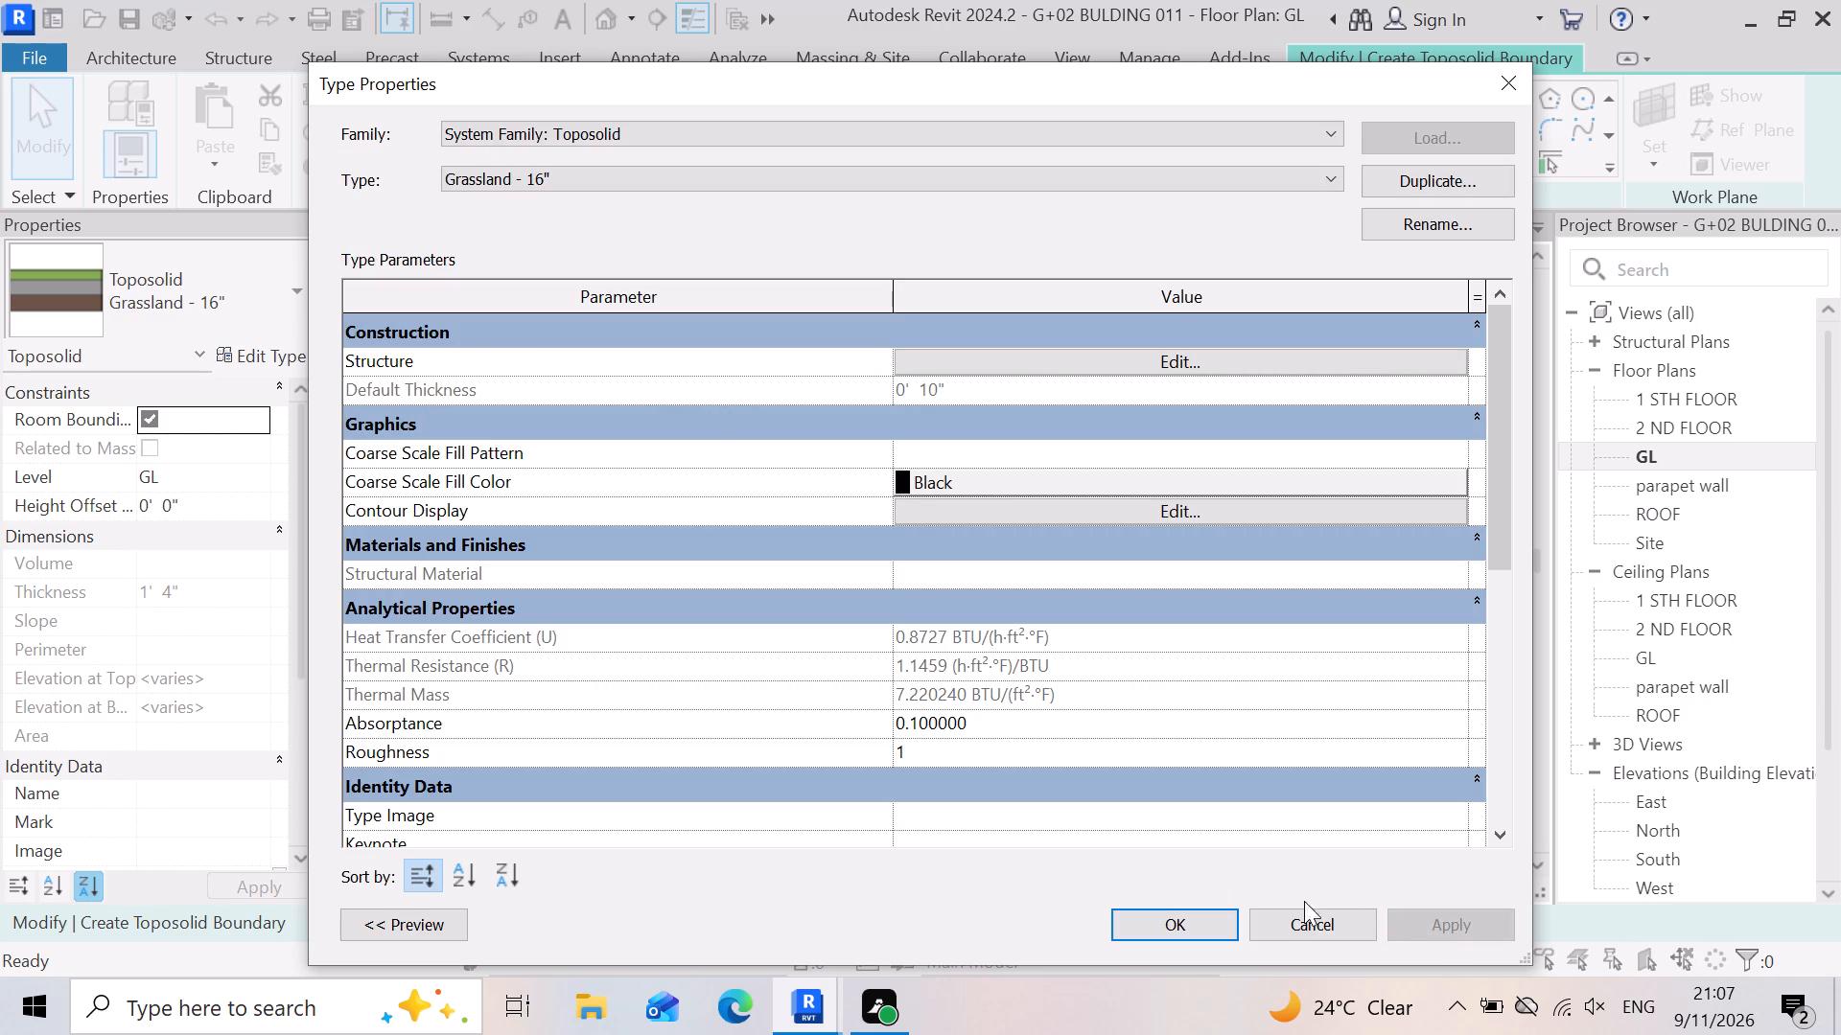
Duplicate the edited grassland toposolid type under the suggested name.
left_click_drag(1445, 173, 1456, 169)
left_click(981, 493)
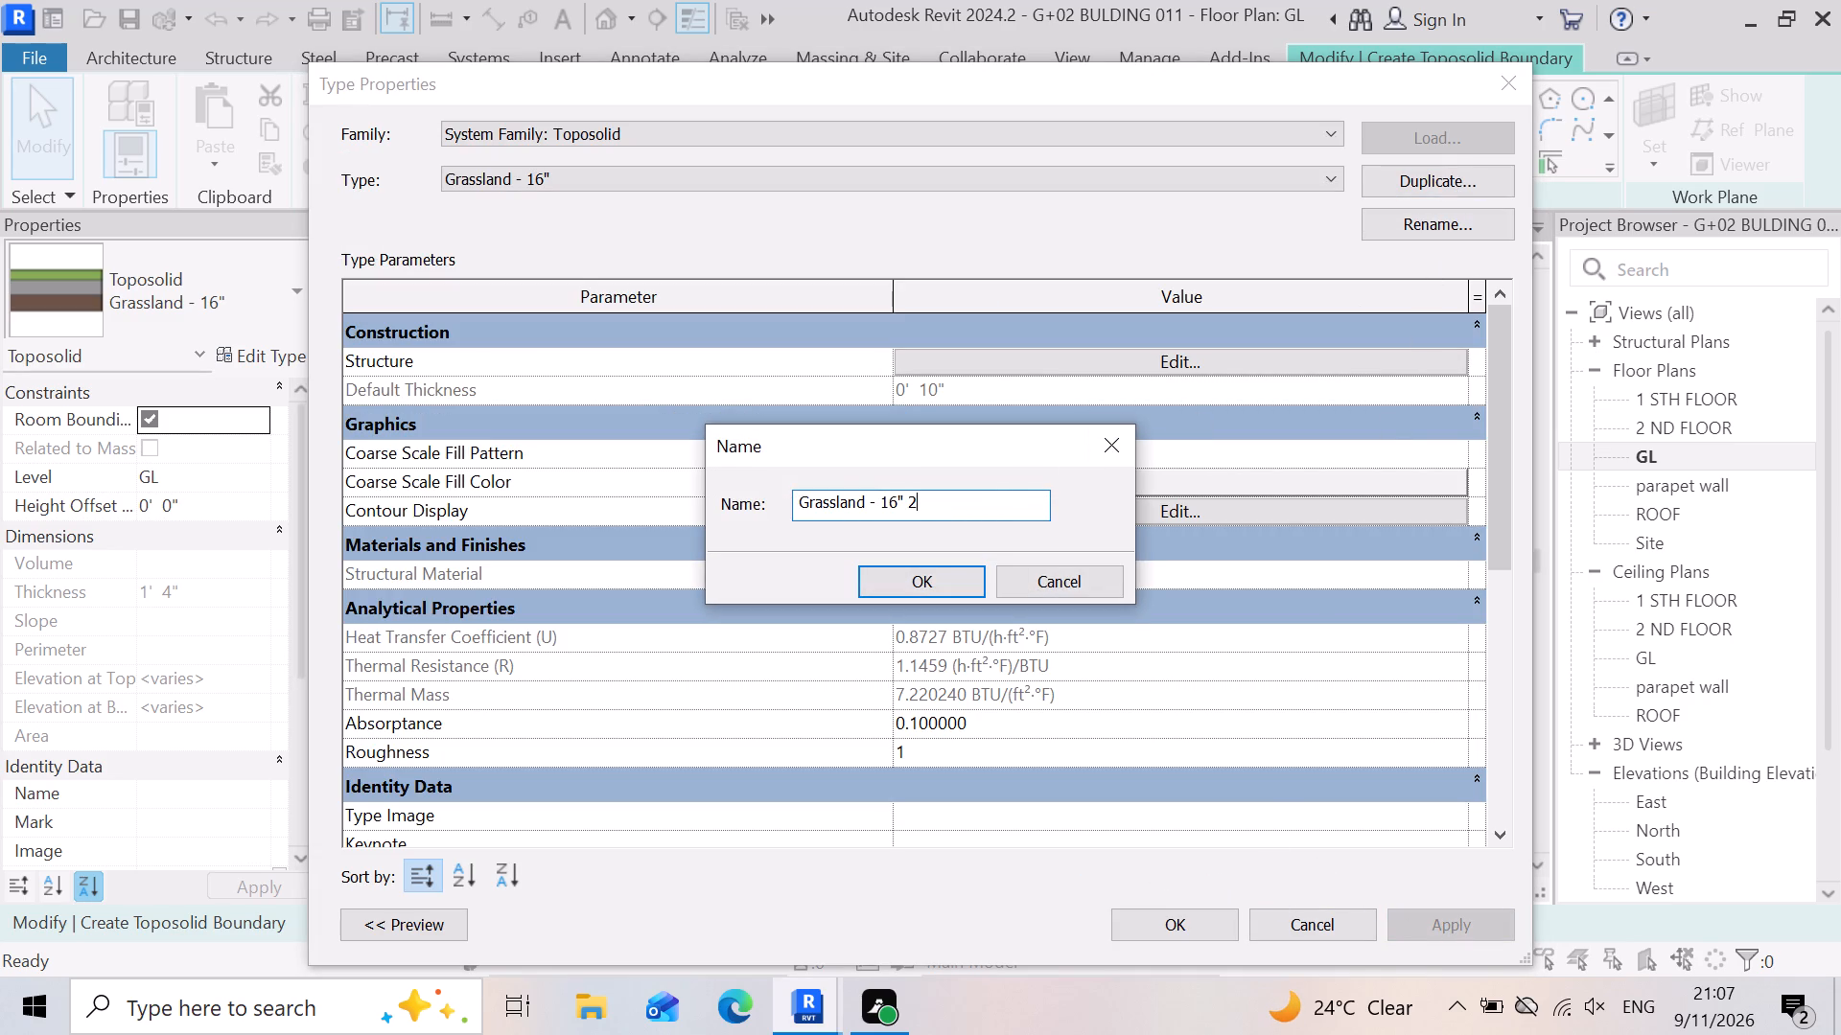
left_click(914, 584)
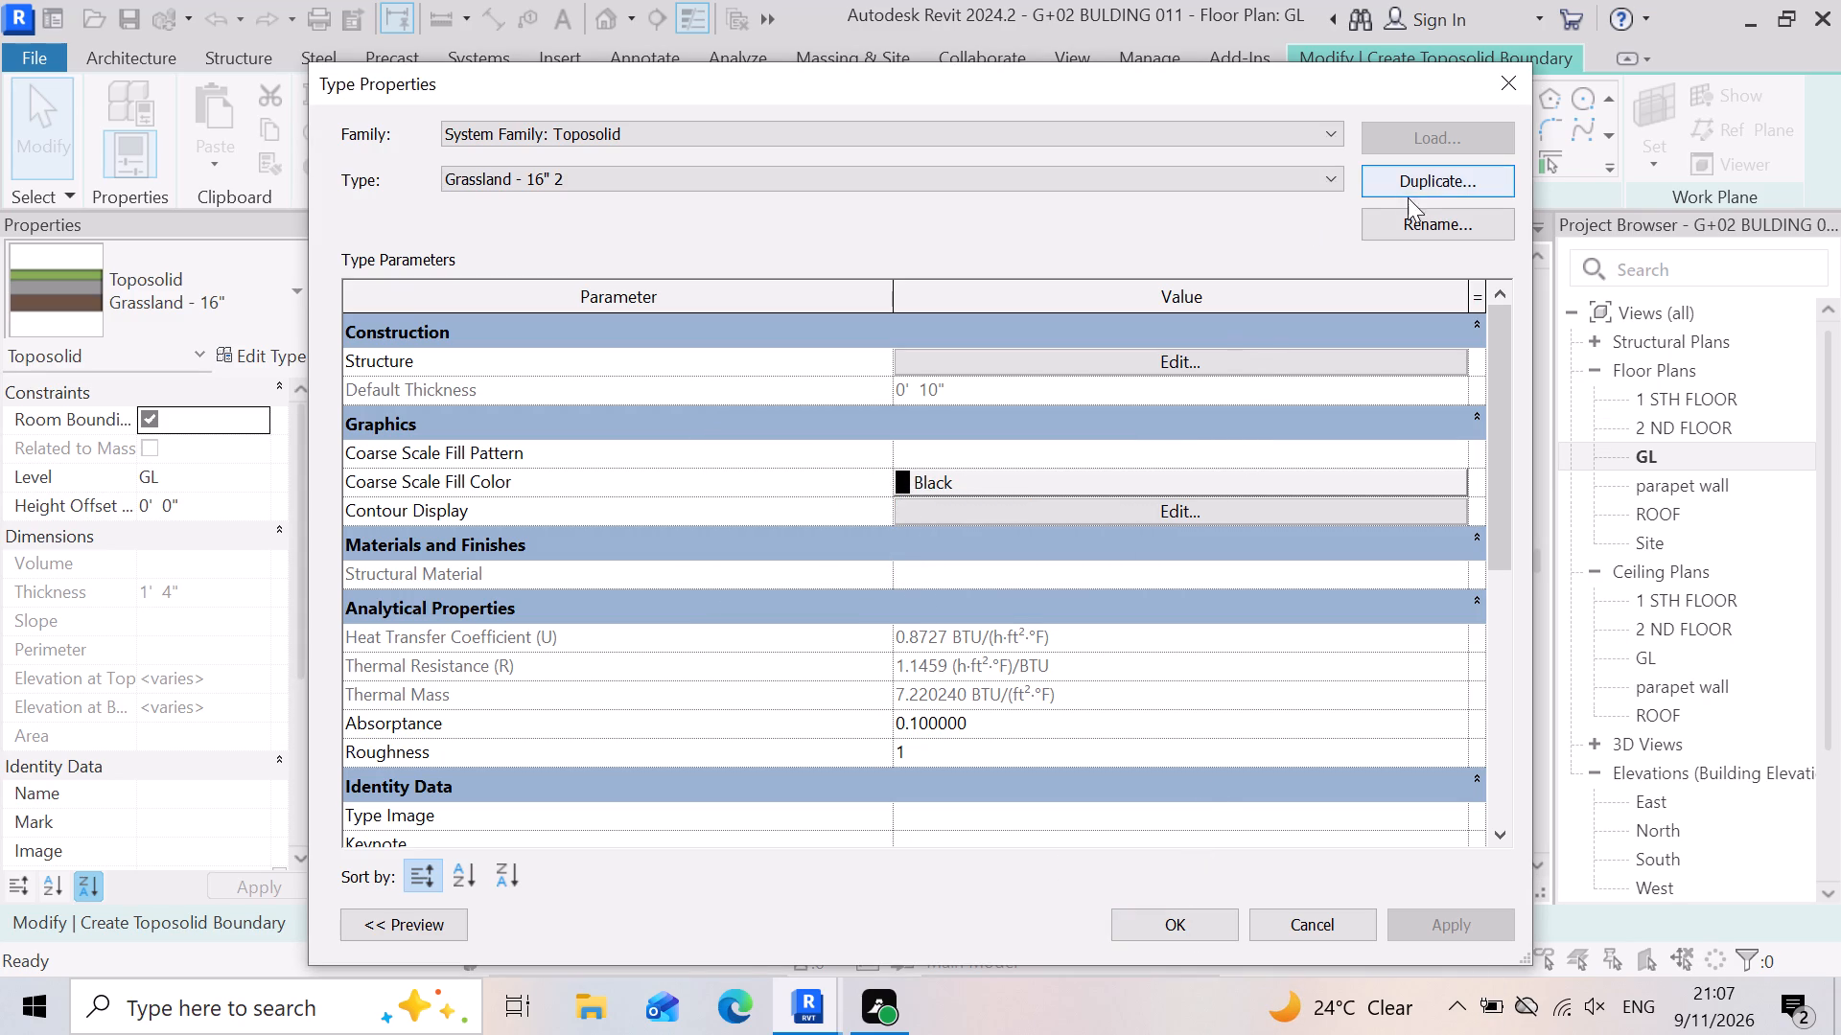
Duplicate the grassland toposolid type again as Grassland - 10" and apply it to the new toposolid.
left_click(1418, 171)
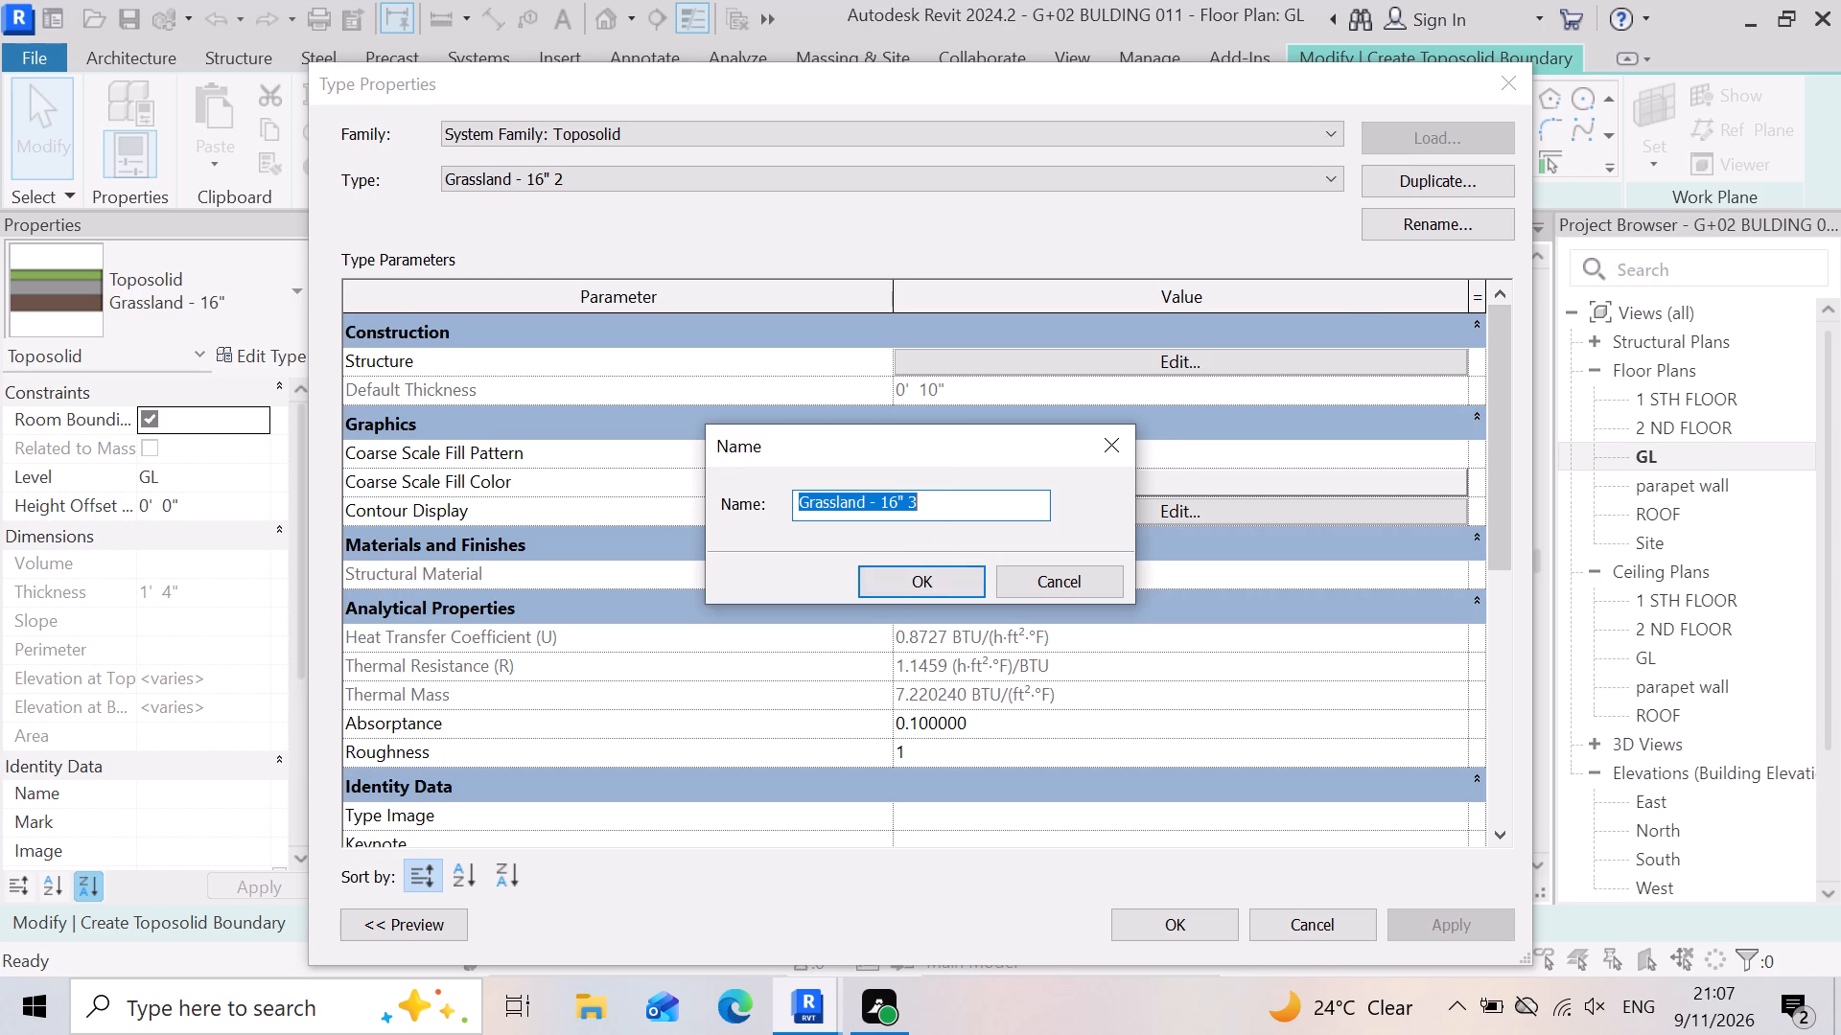
left_click(945, 501)
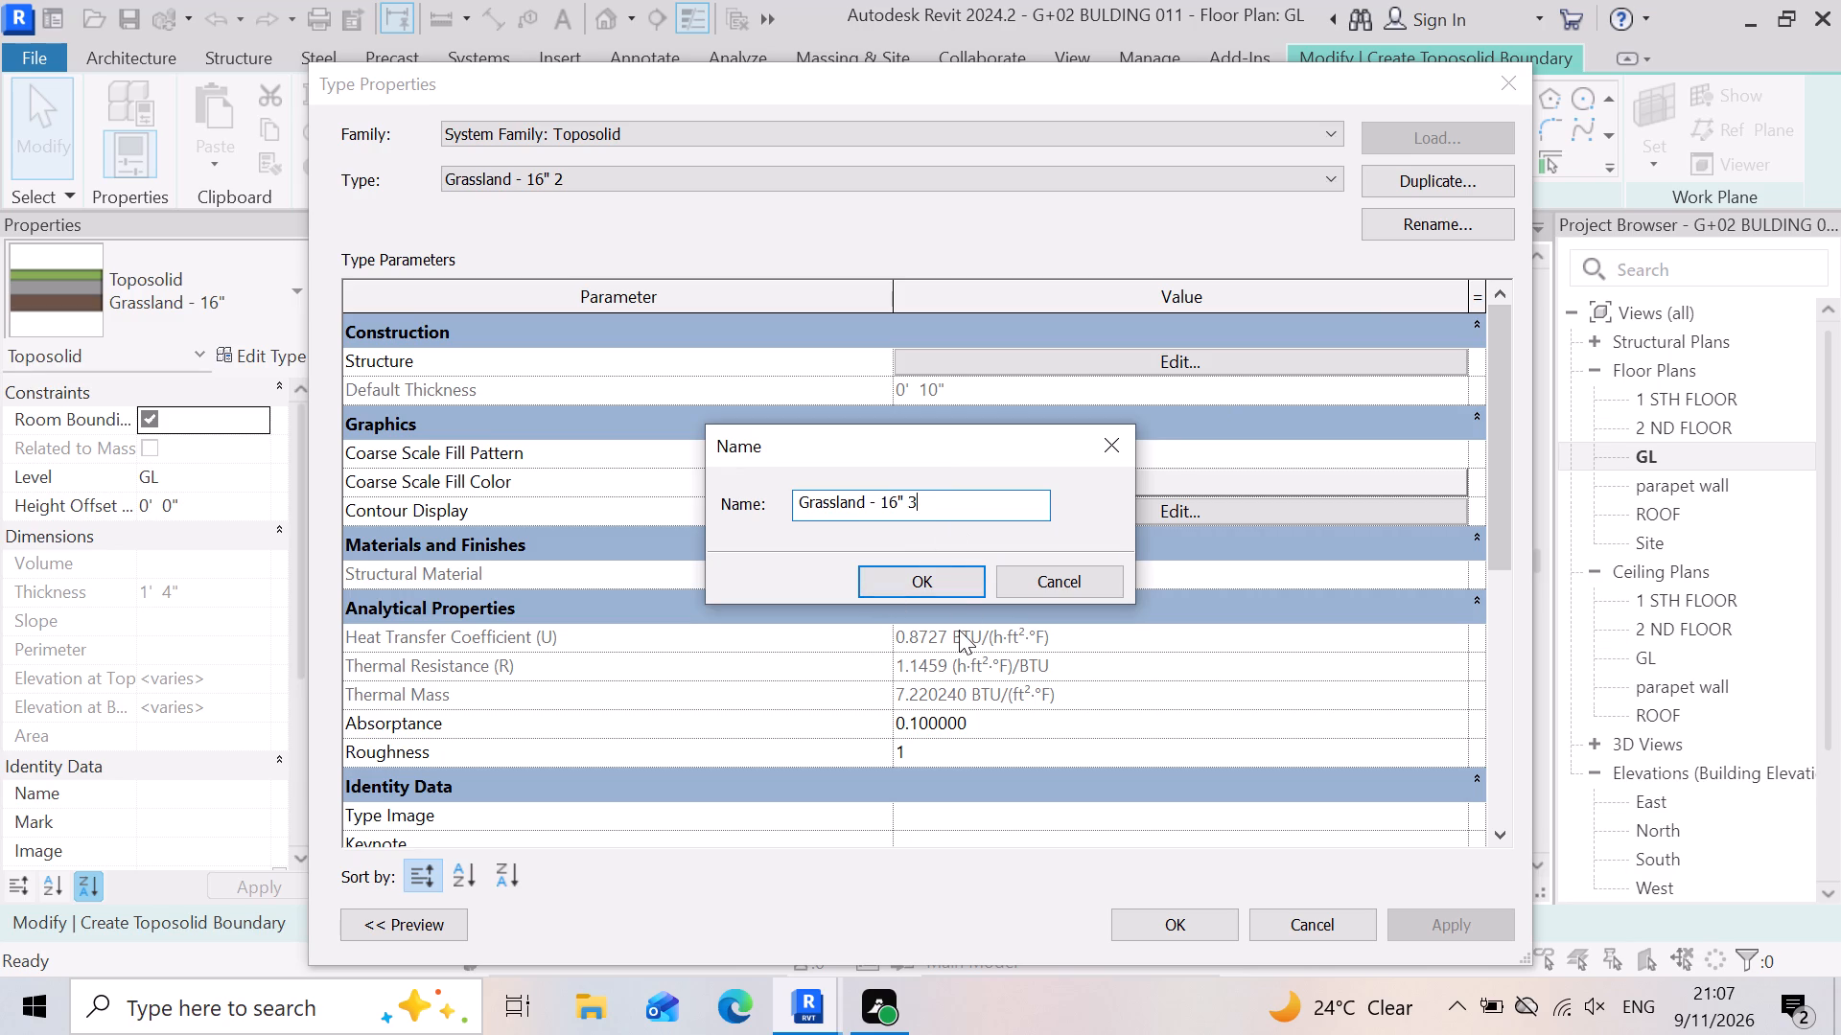
key("BackSpace")
key("BackSpace")
key("BackSpace")
key("BackSpace")
key("BackSpace")
key("1")
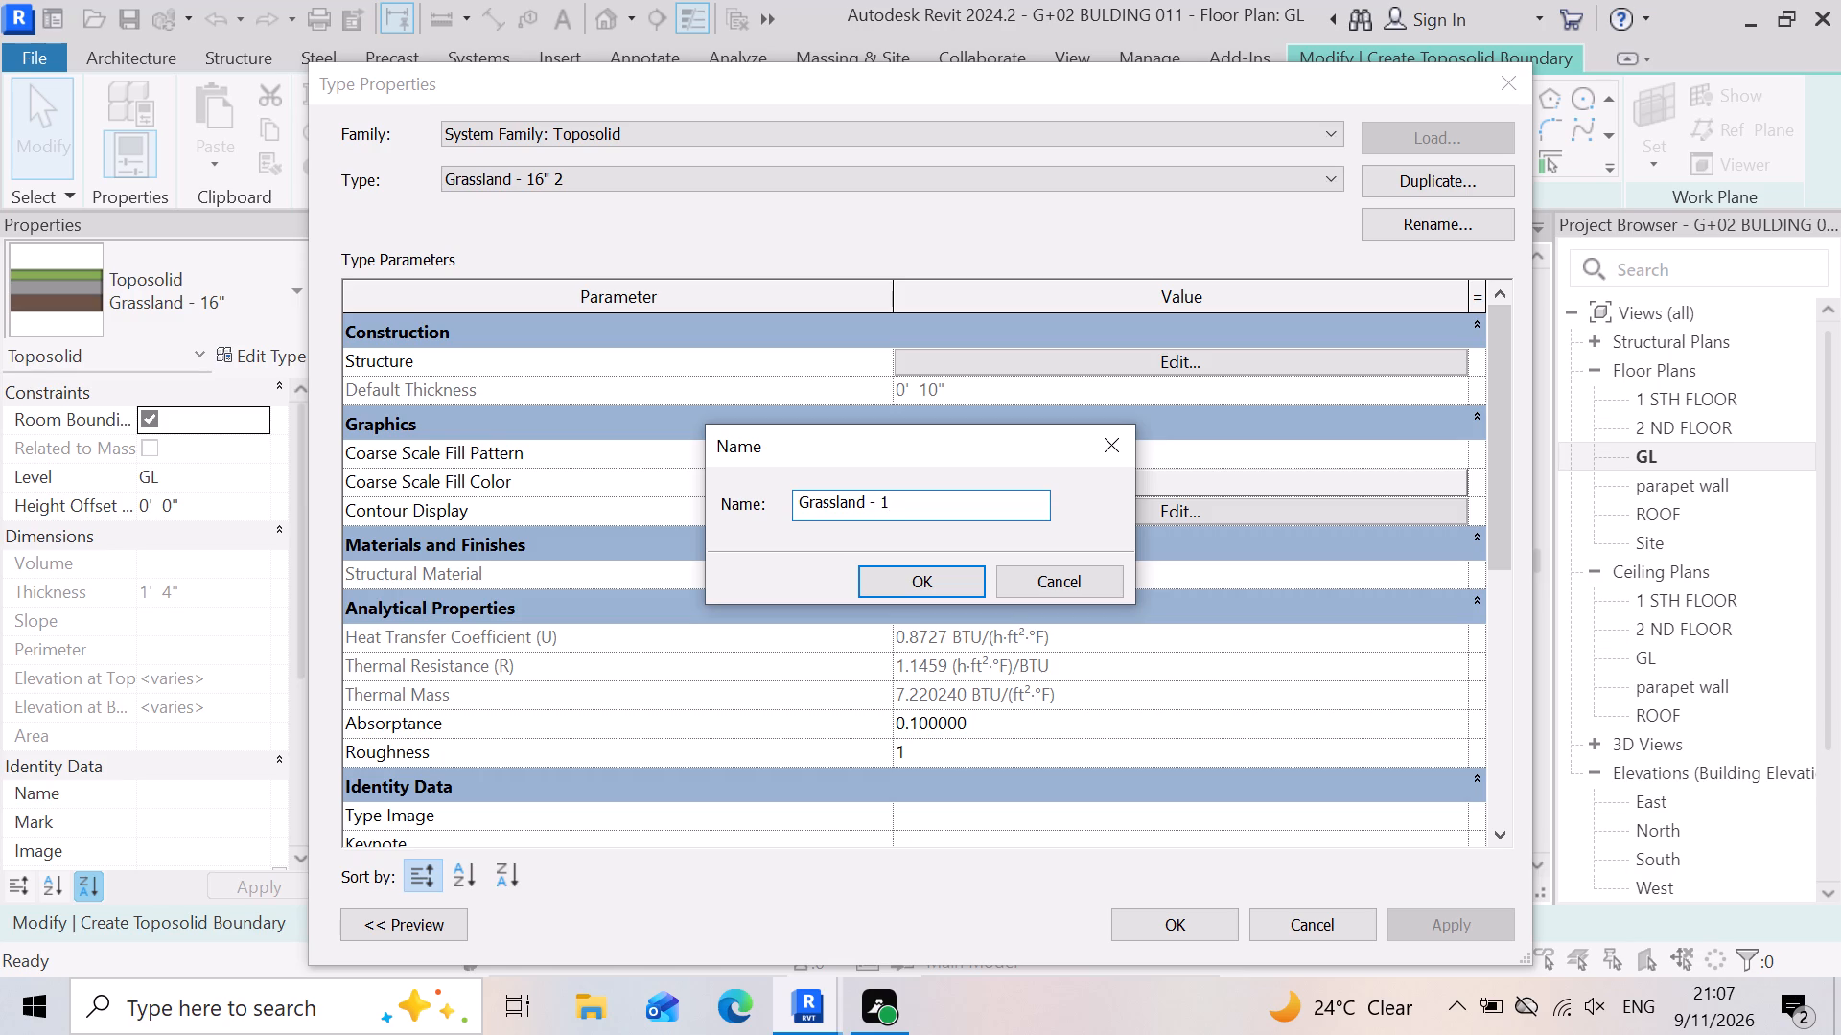
key("0")
key("shift+quotedbl")
key("Return")
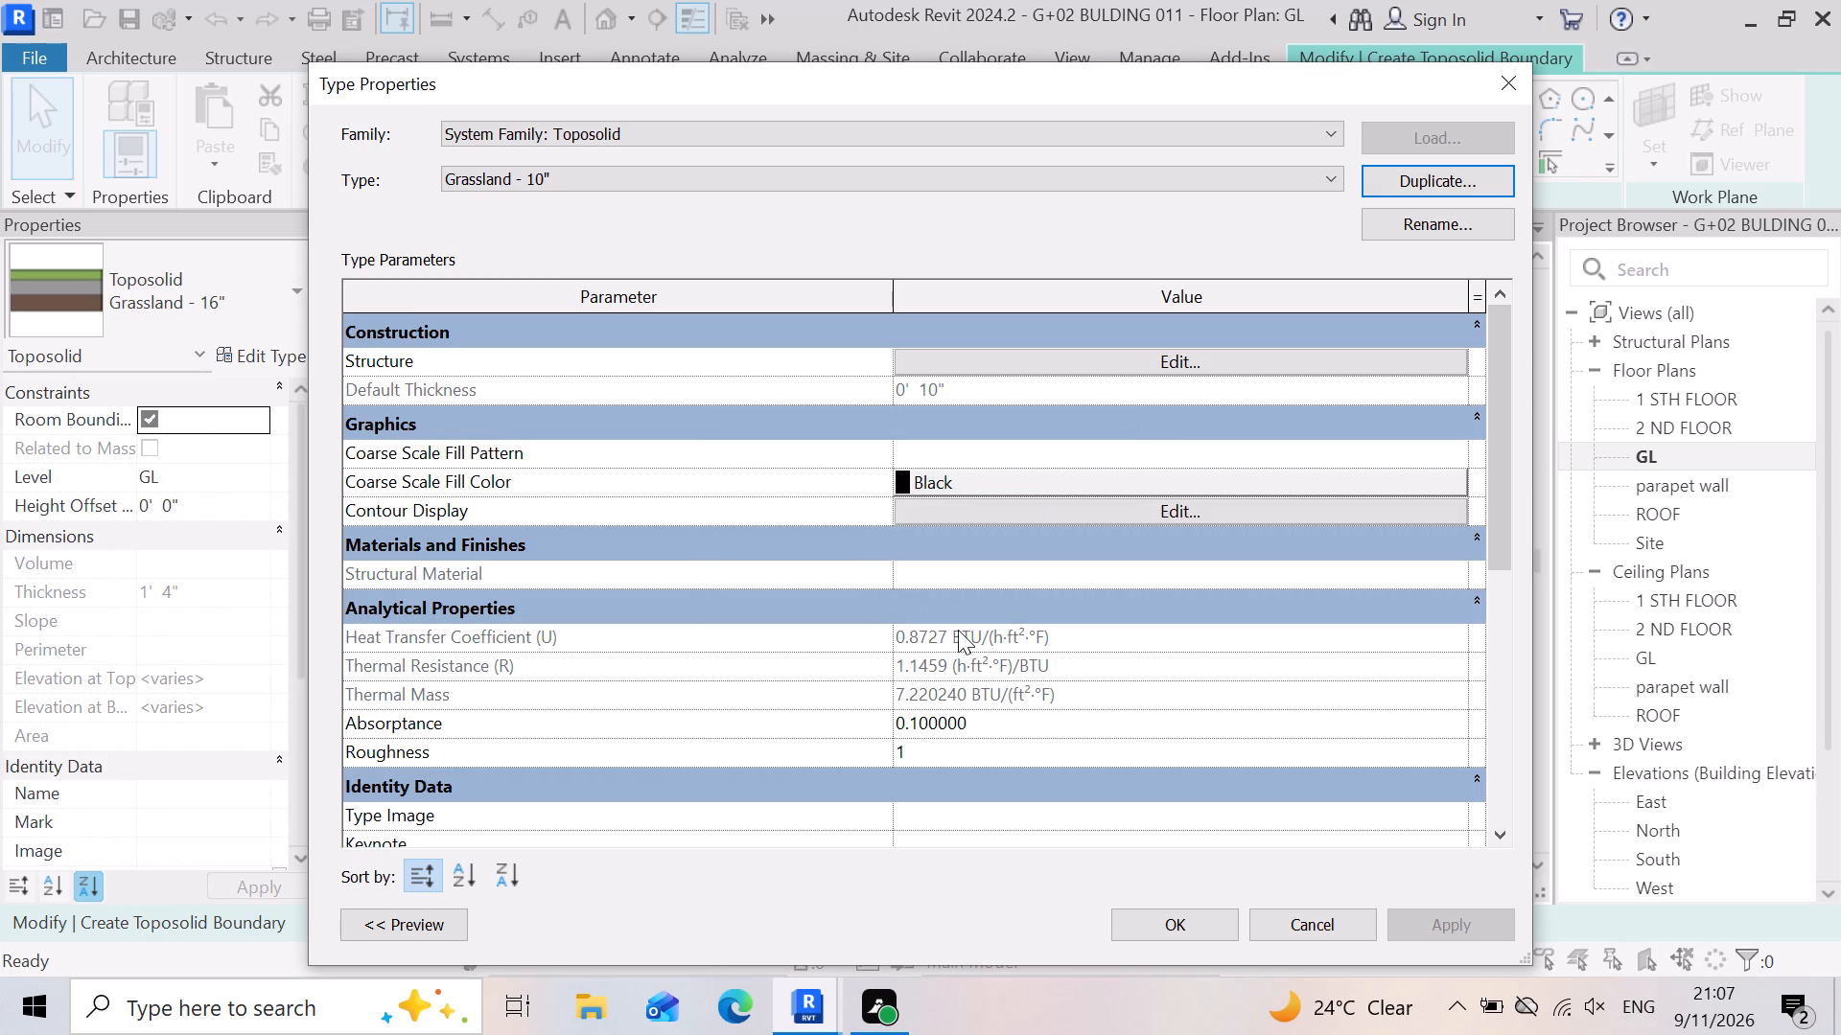
left_click(1201, 933)
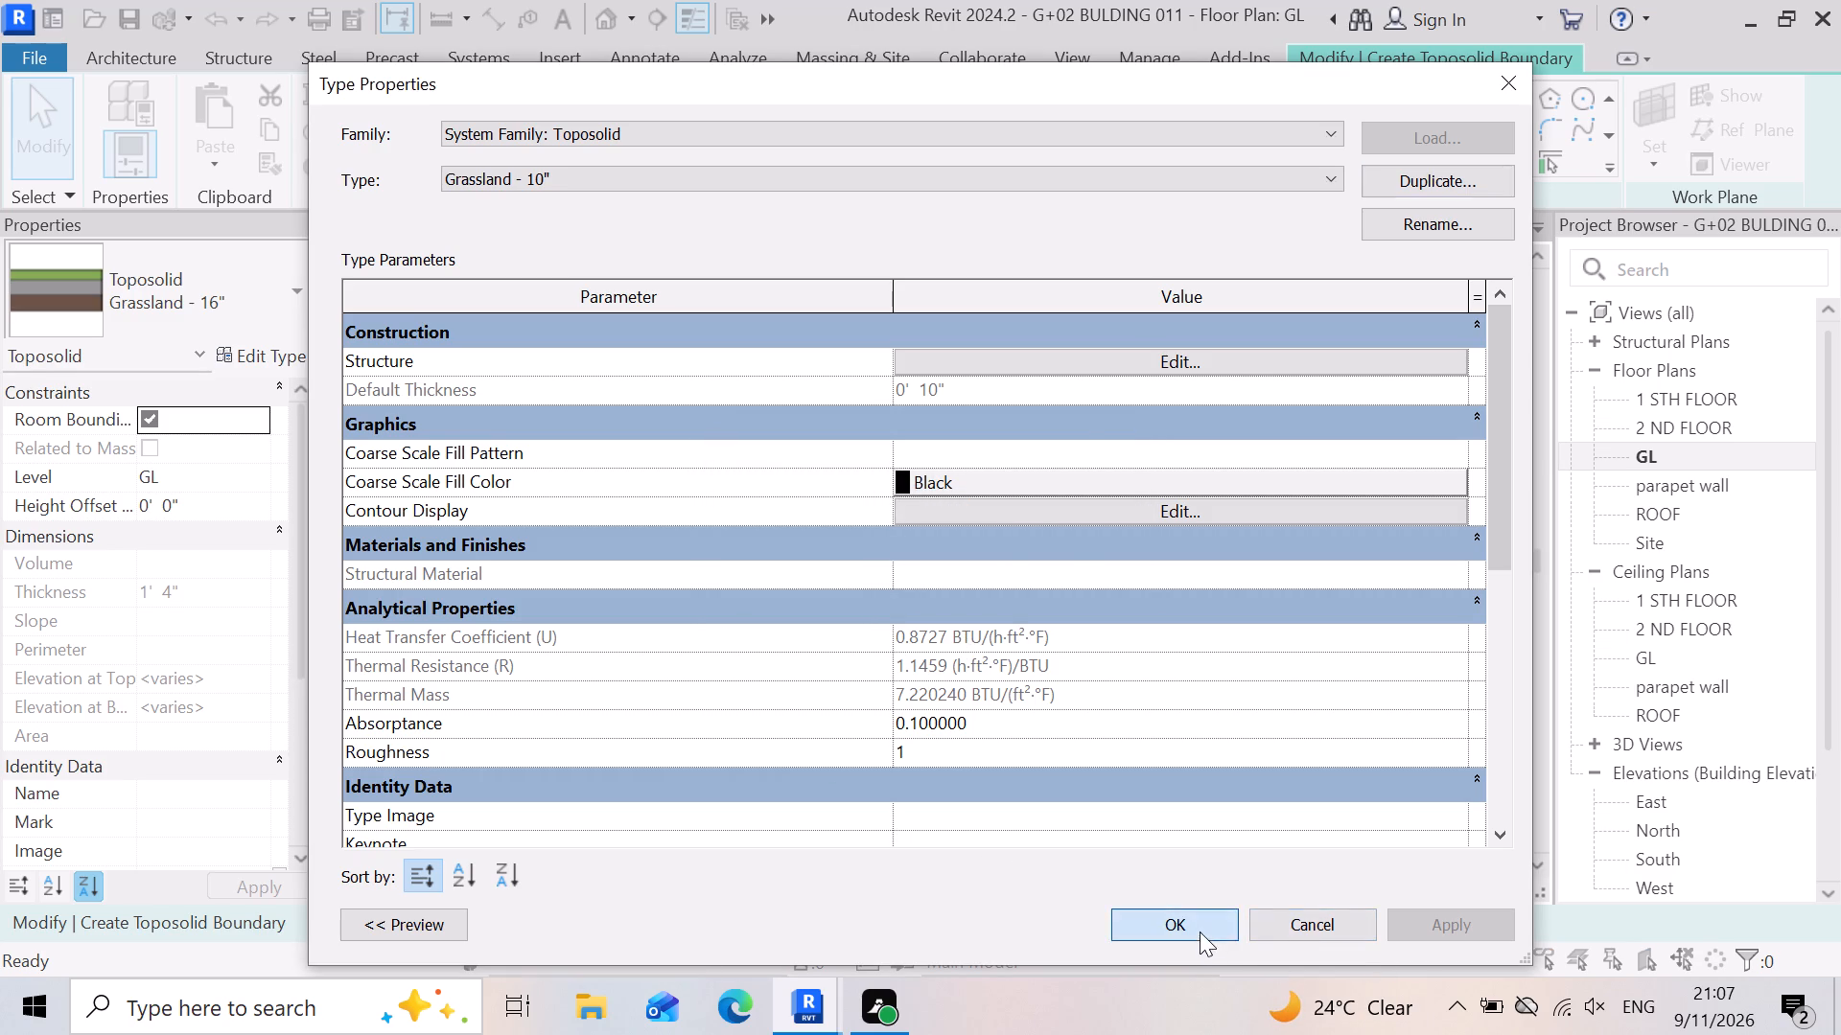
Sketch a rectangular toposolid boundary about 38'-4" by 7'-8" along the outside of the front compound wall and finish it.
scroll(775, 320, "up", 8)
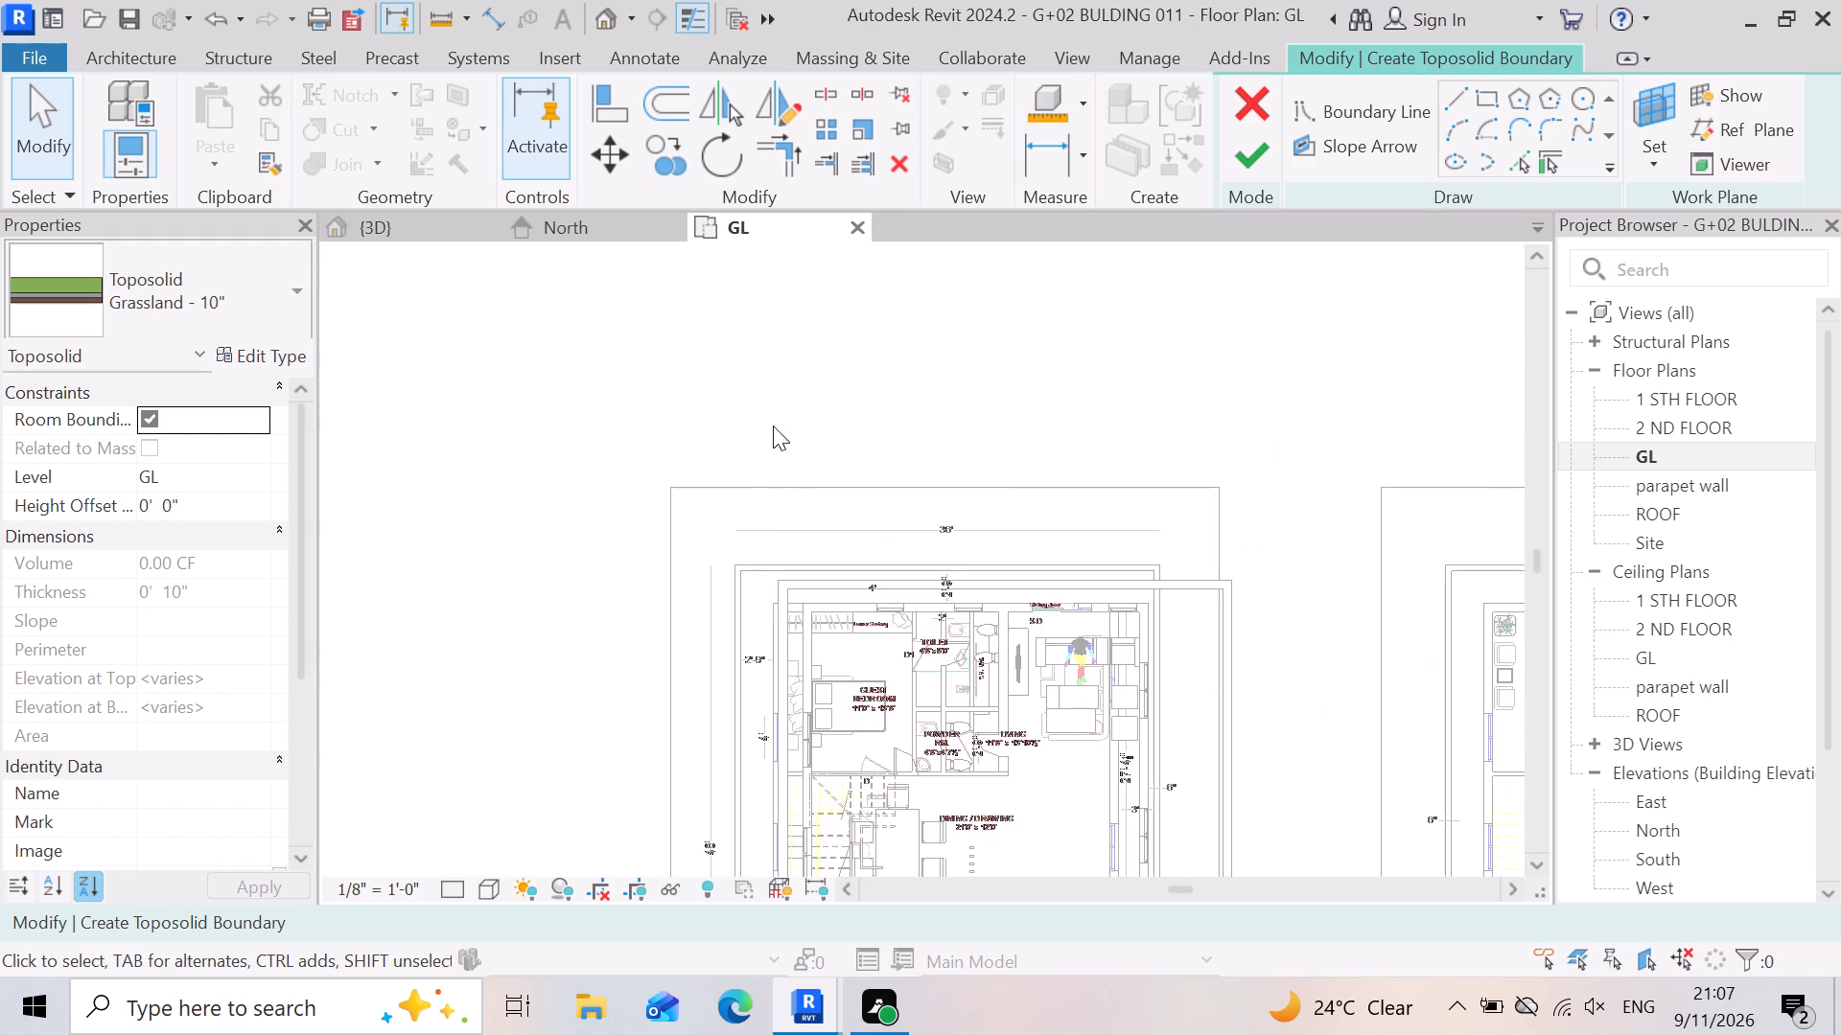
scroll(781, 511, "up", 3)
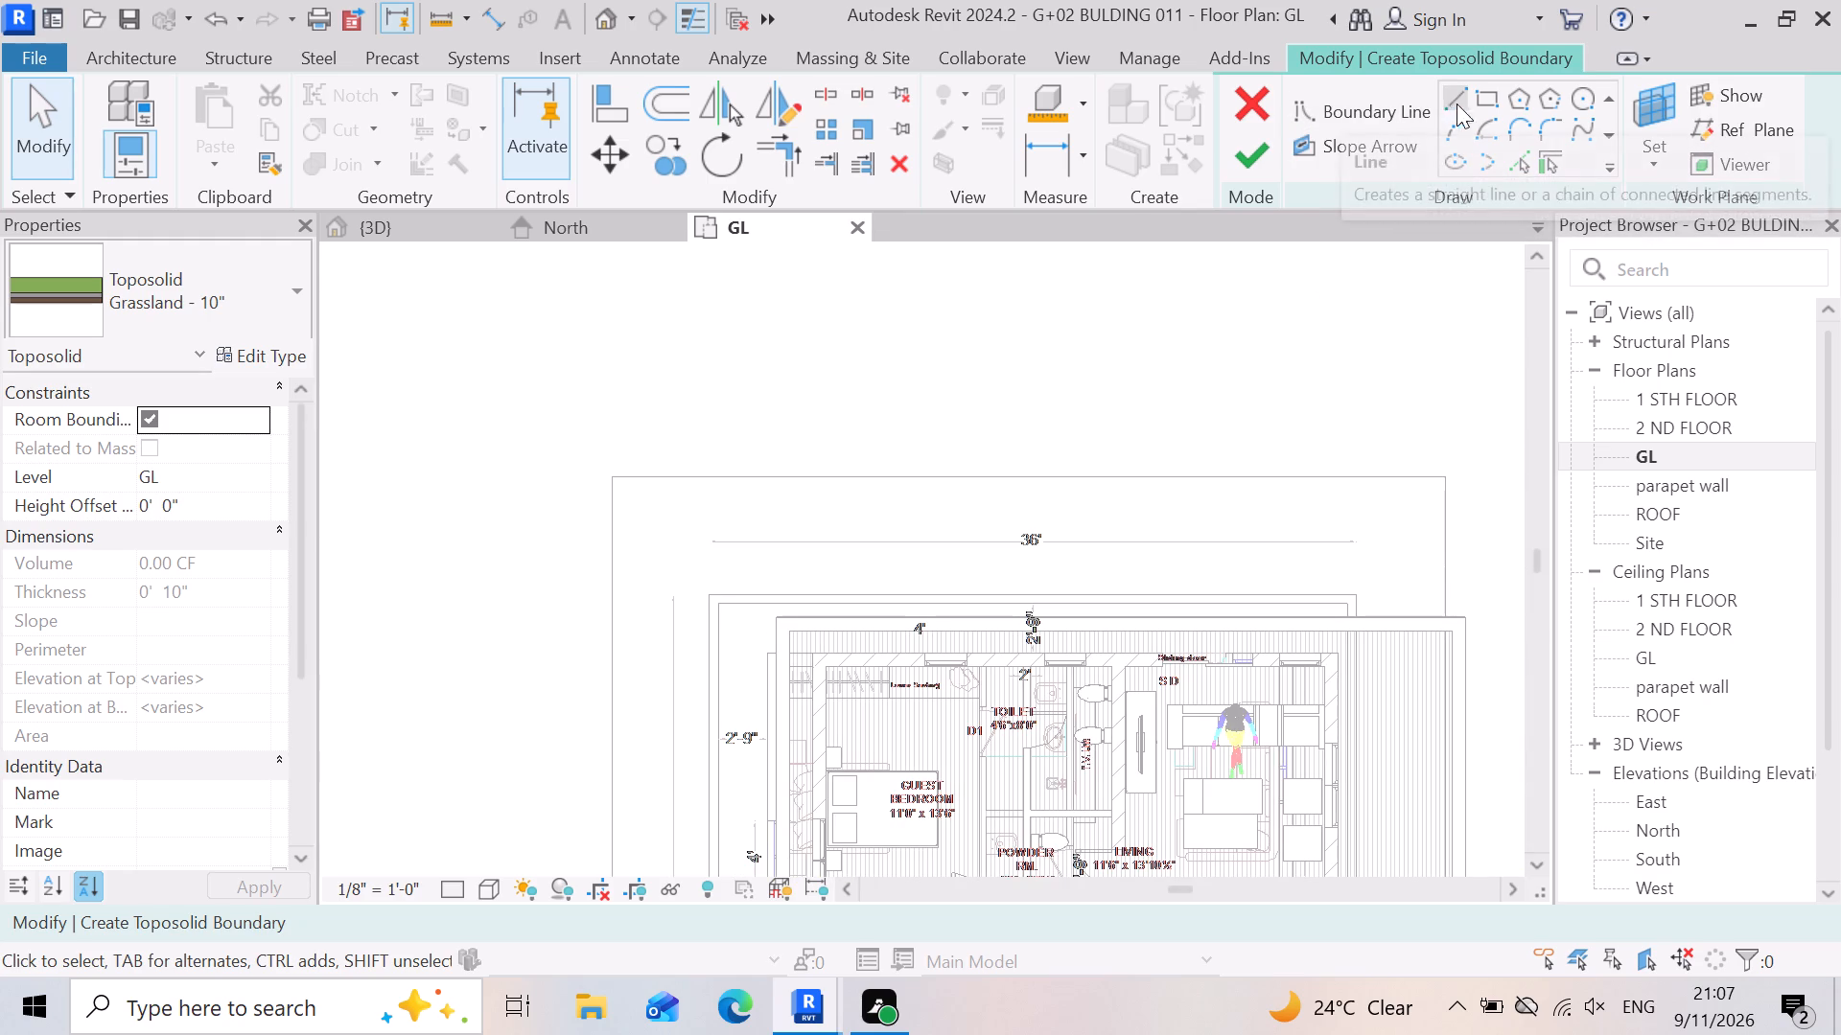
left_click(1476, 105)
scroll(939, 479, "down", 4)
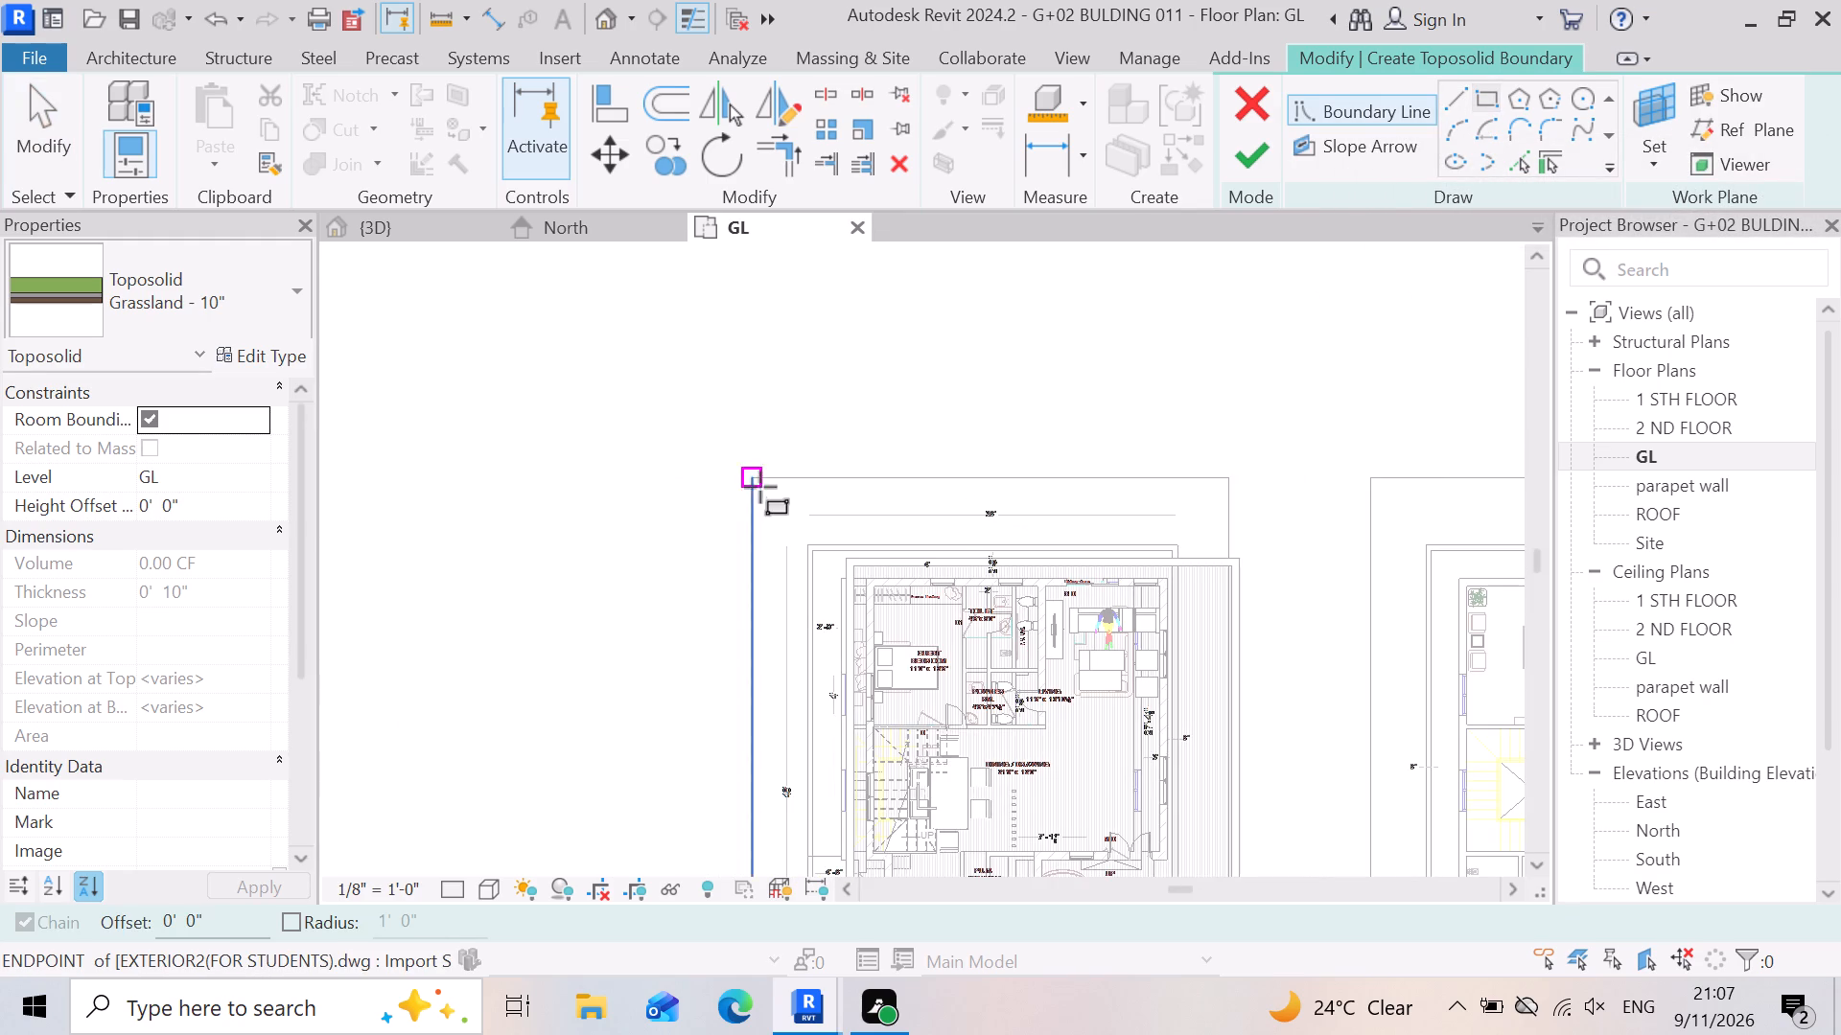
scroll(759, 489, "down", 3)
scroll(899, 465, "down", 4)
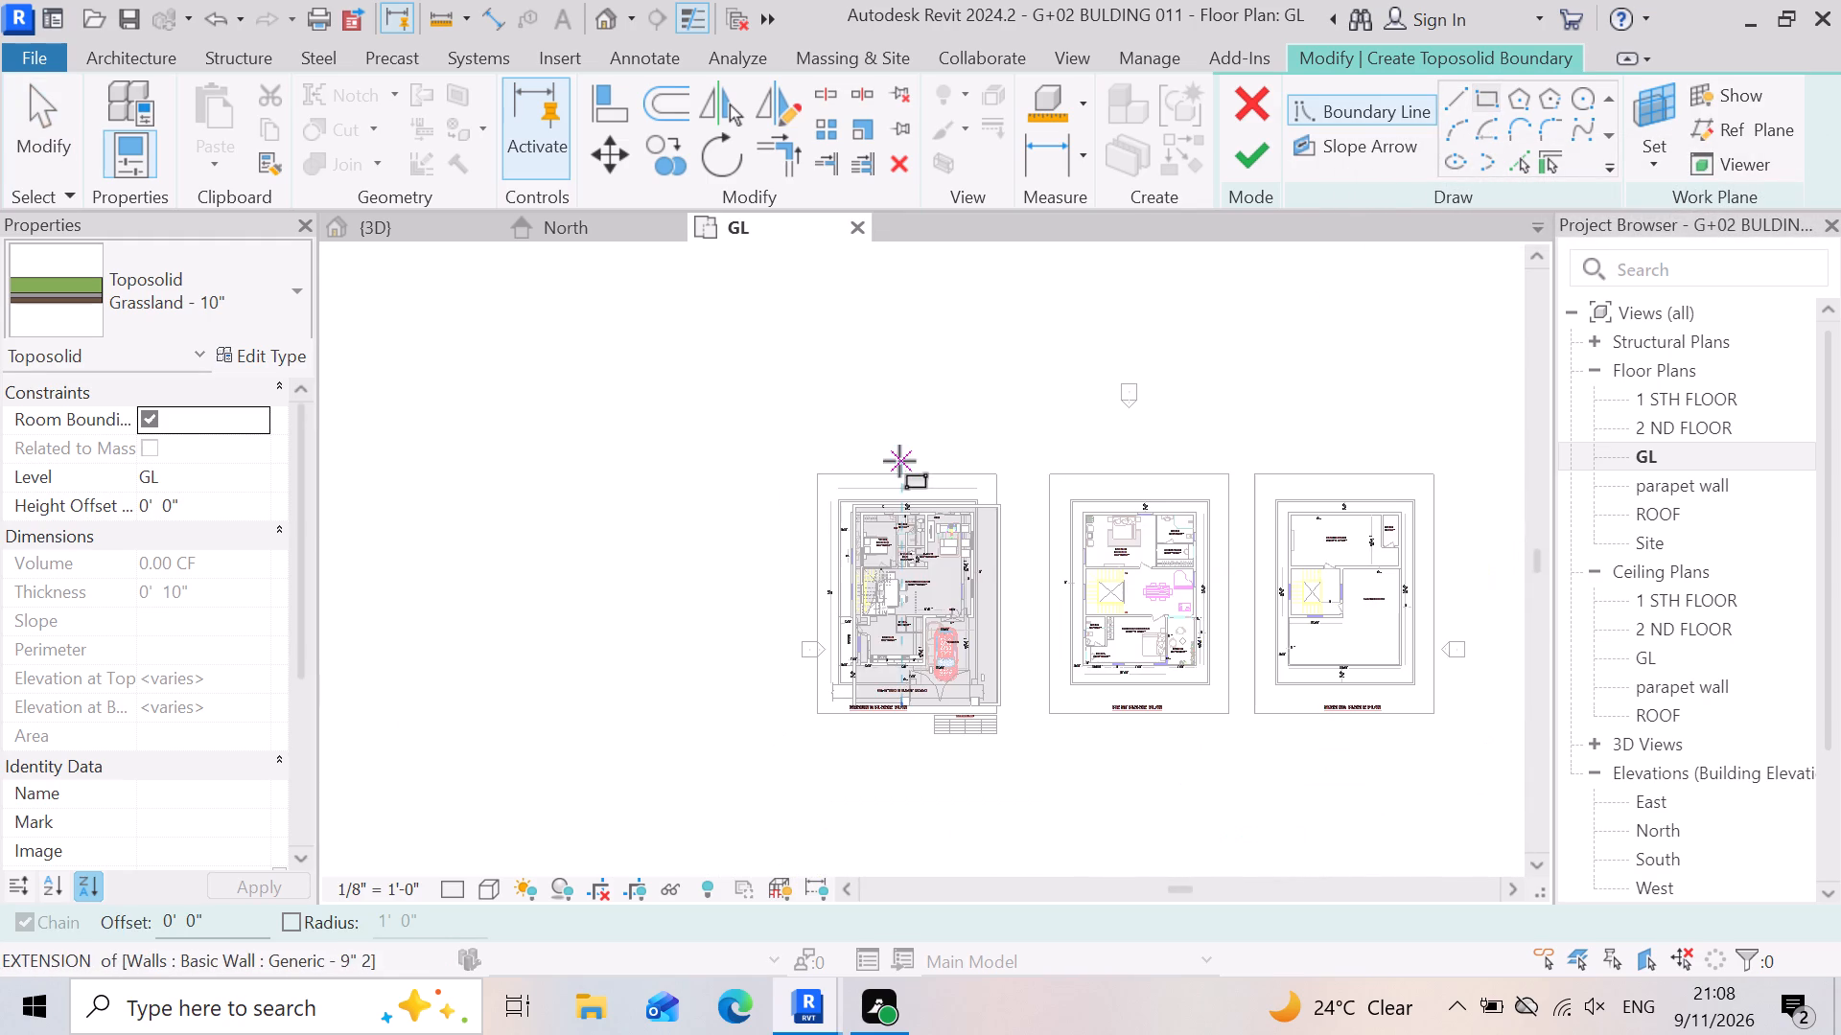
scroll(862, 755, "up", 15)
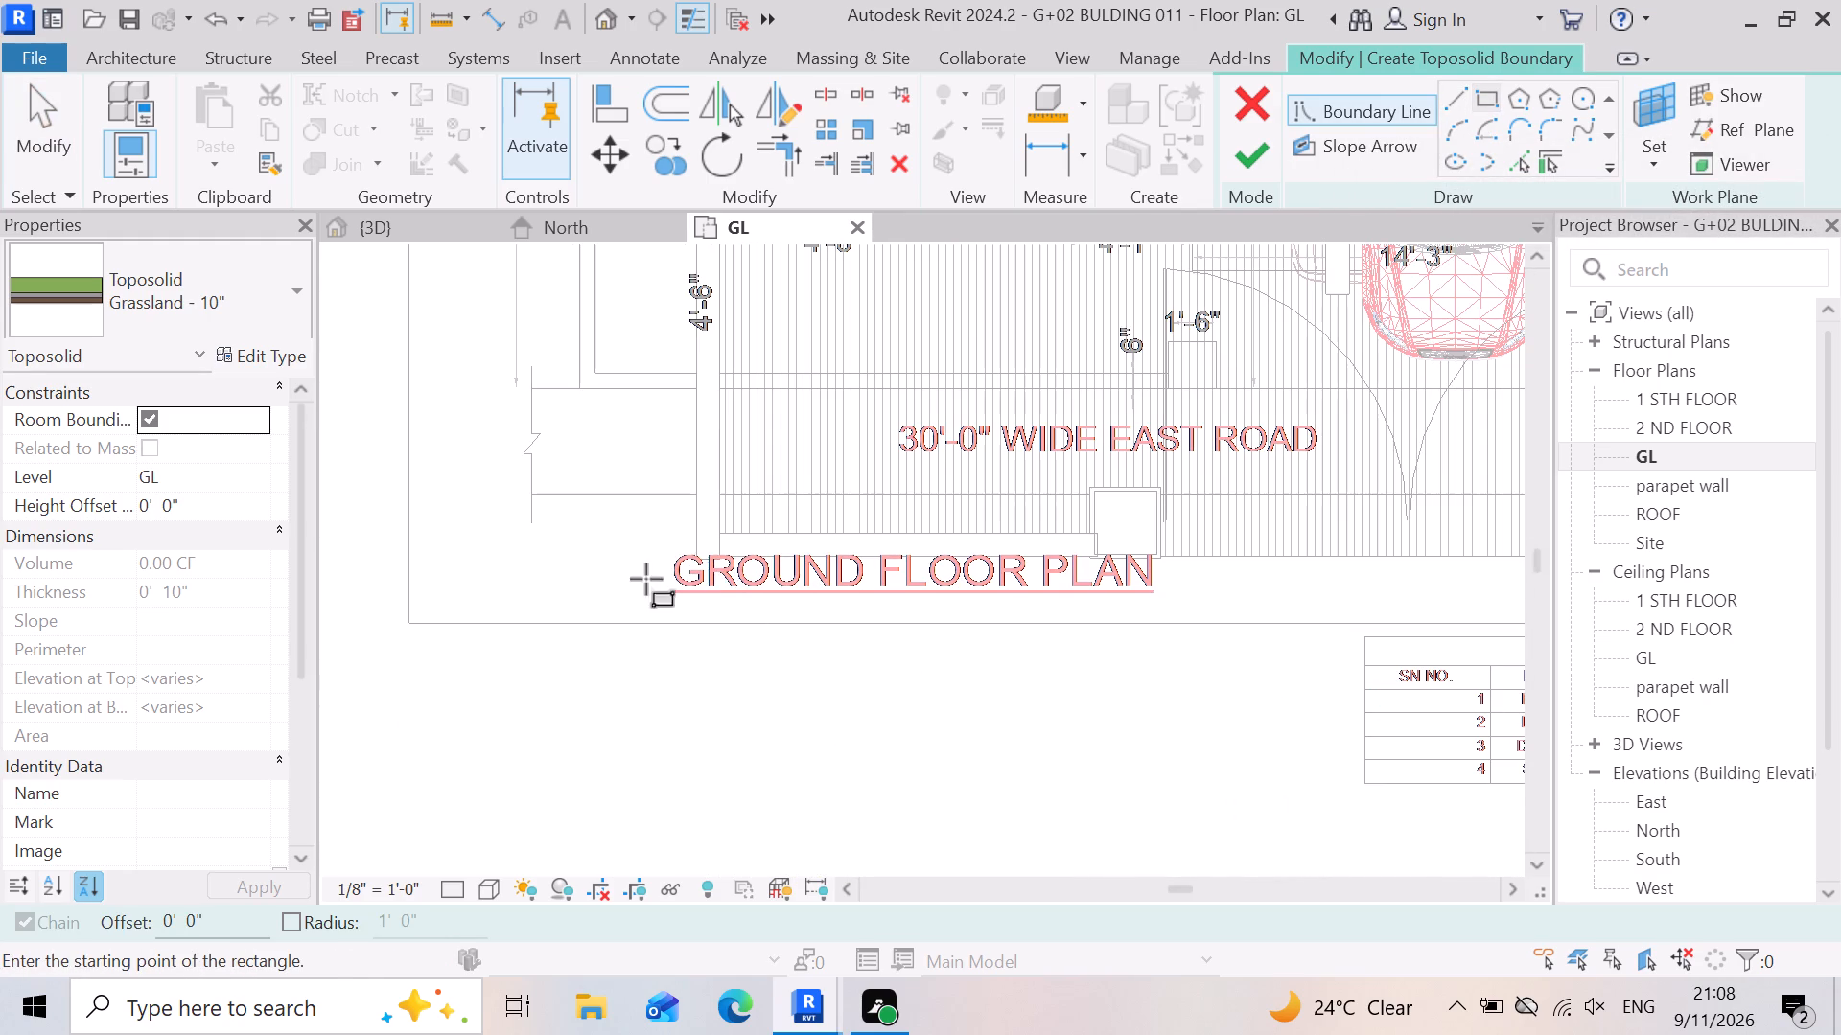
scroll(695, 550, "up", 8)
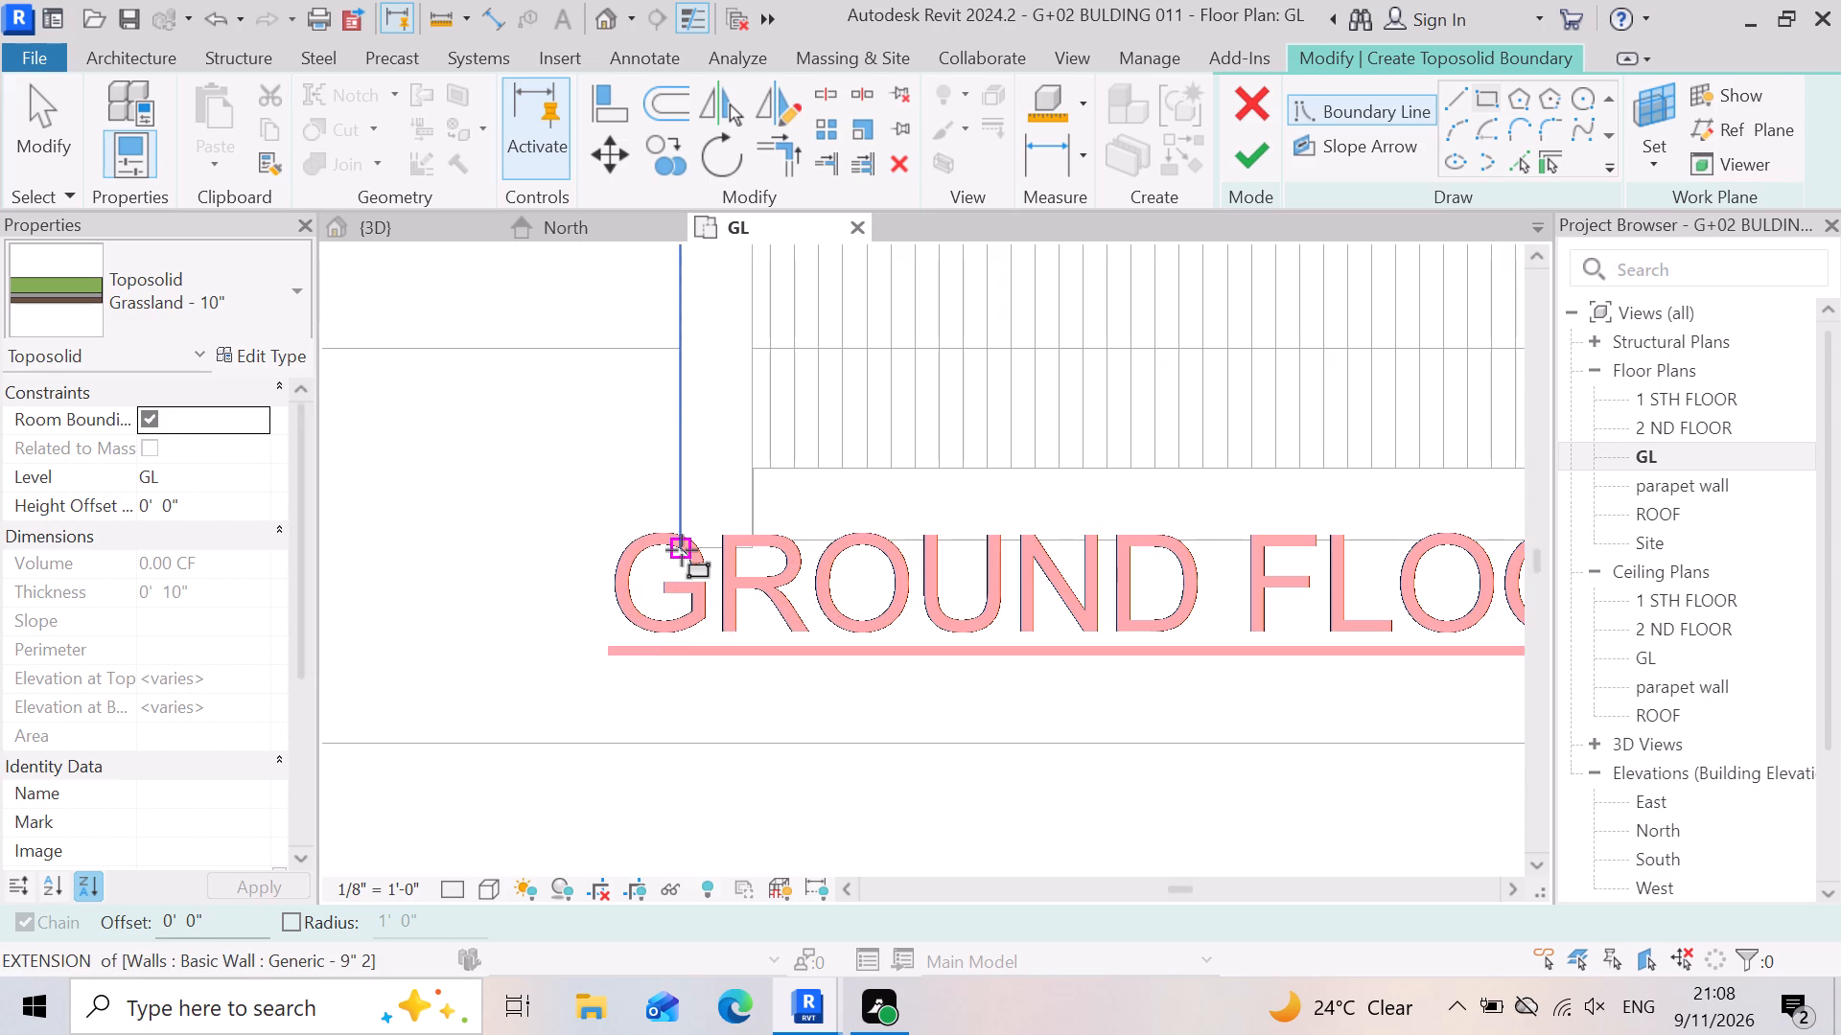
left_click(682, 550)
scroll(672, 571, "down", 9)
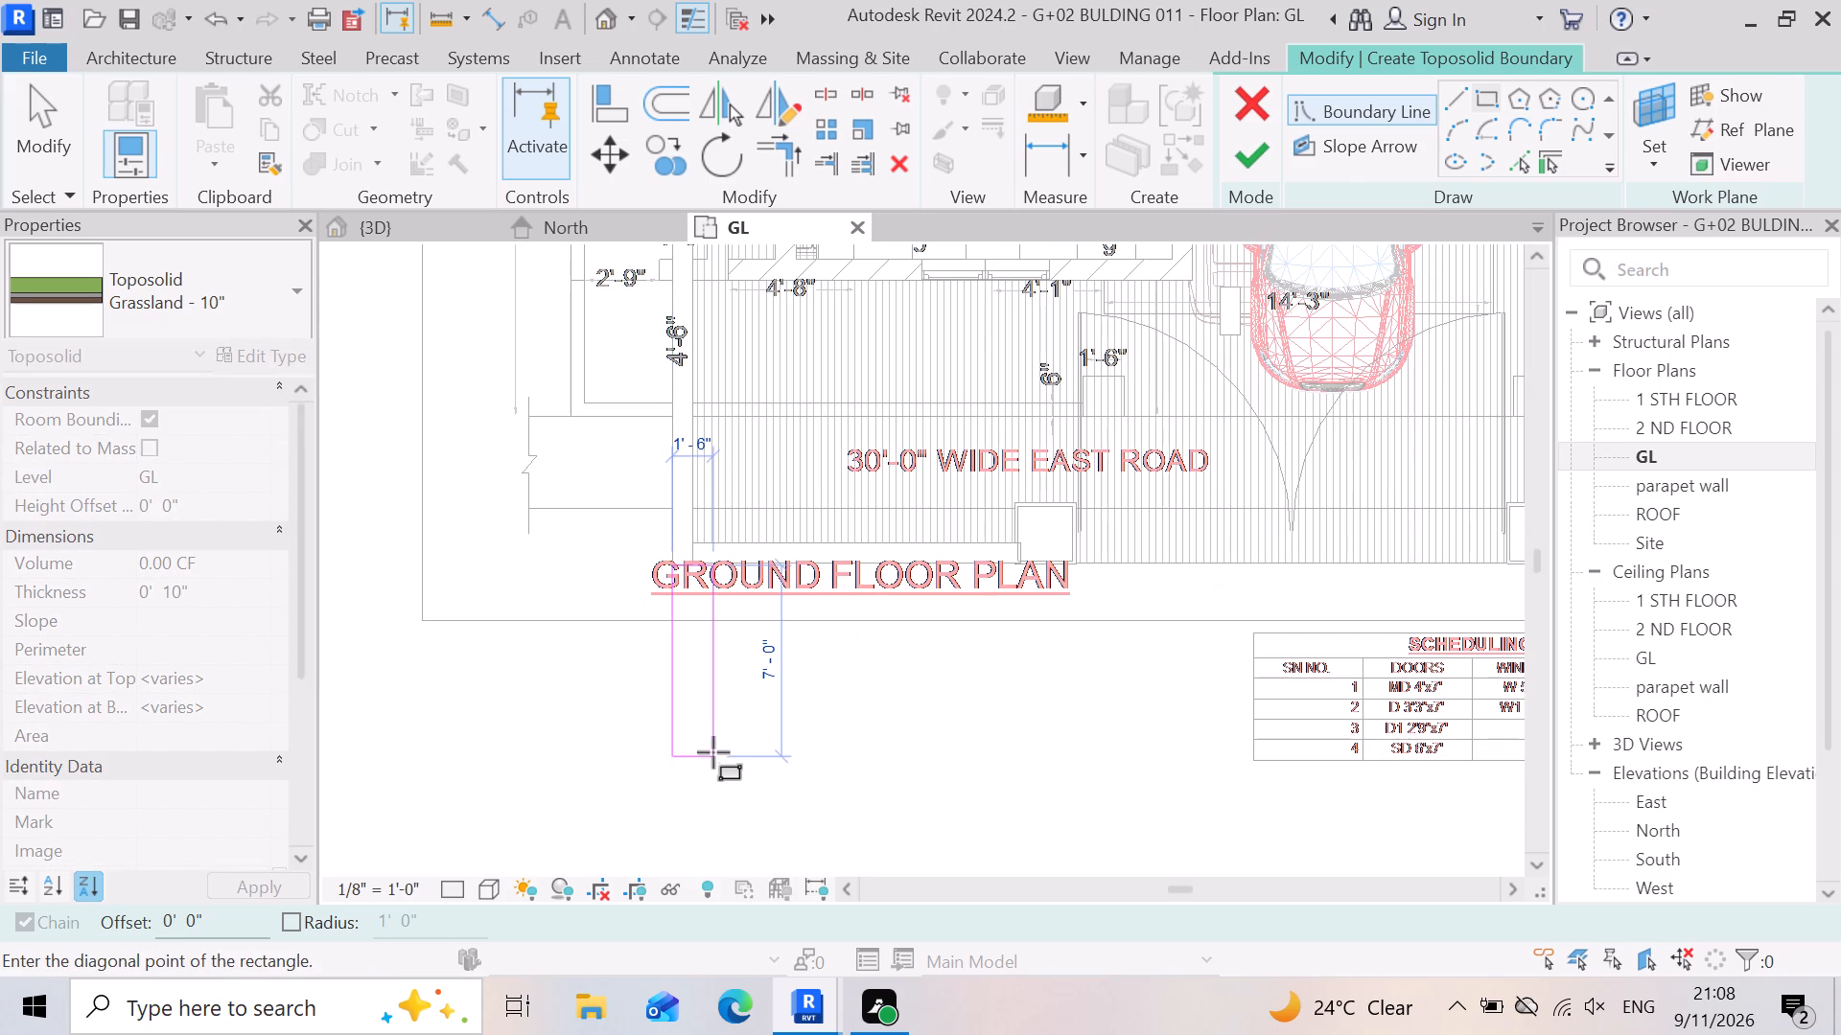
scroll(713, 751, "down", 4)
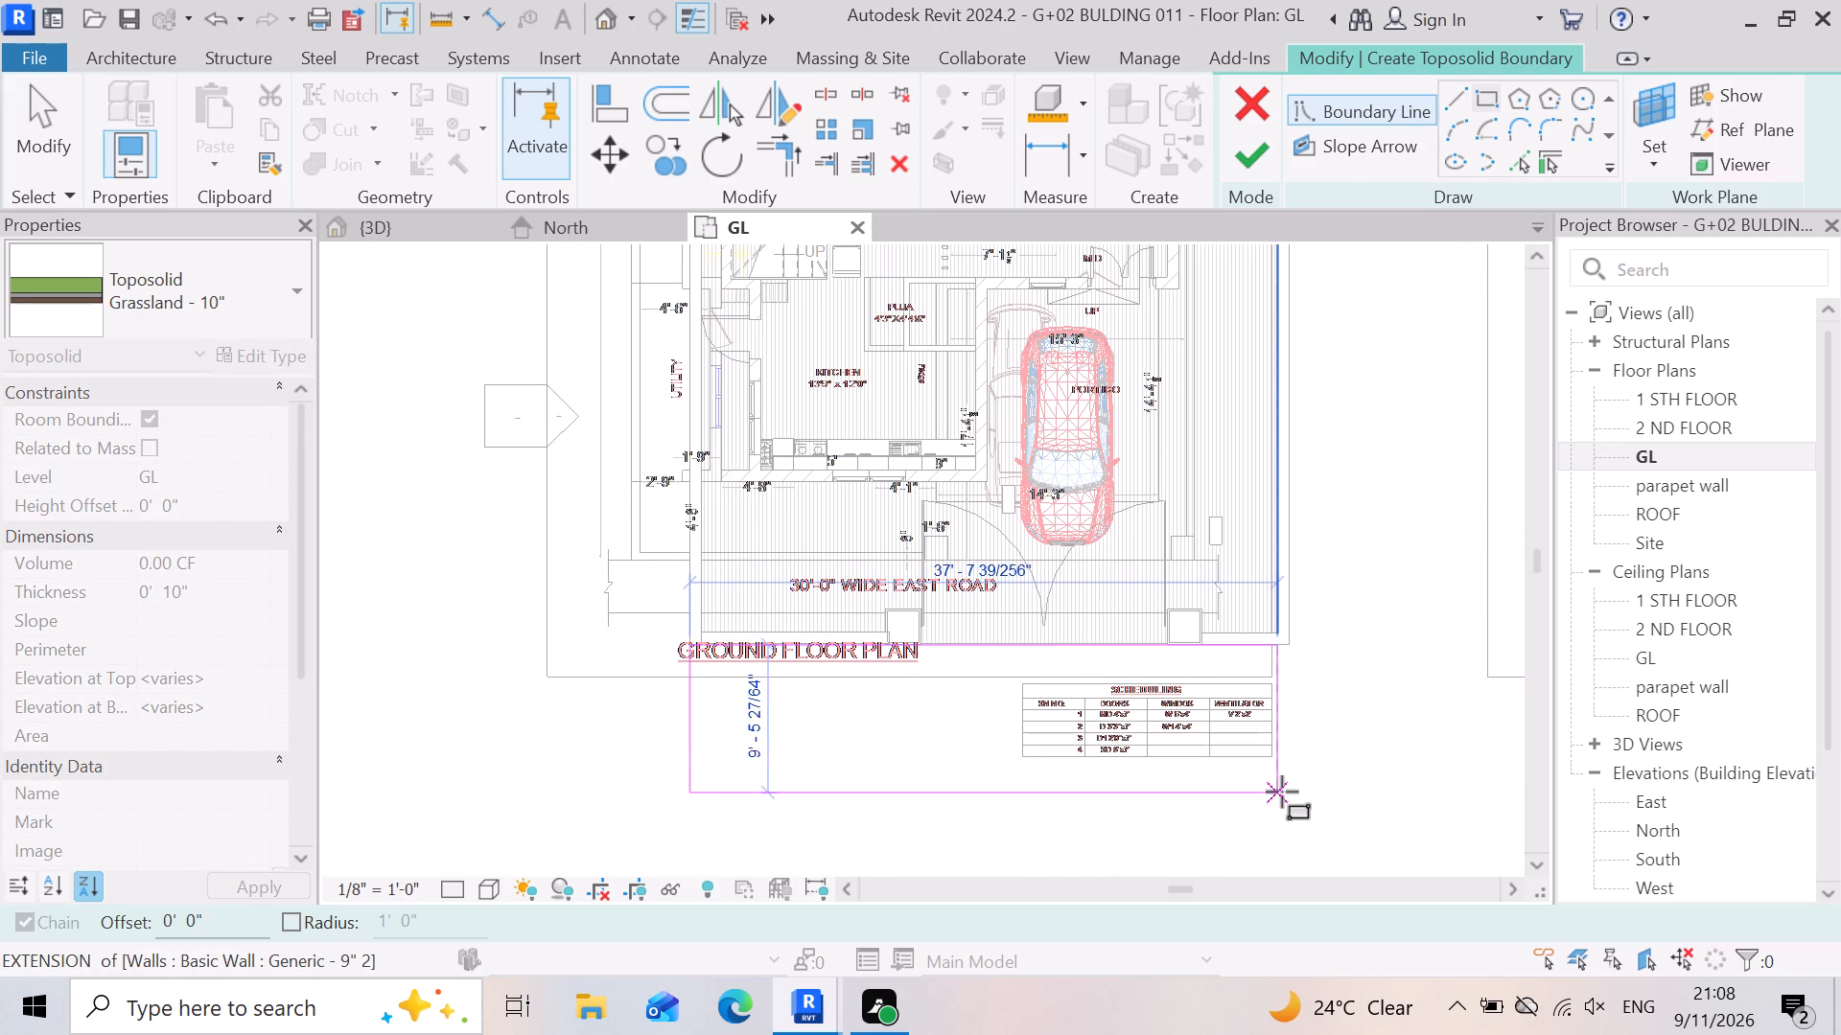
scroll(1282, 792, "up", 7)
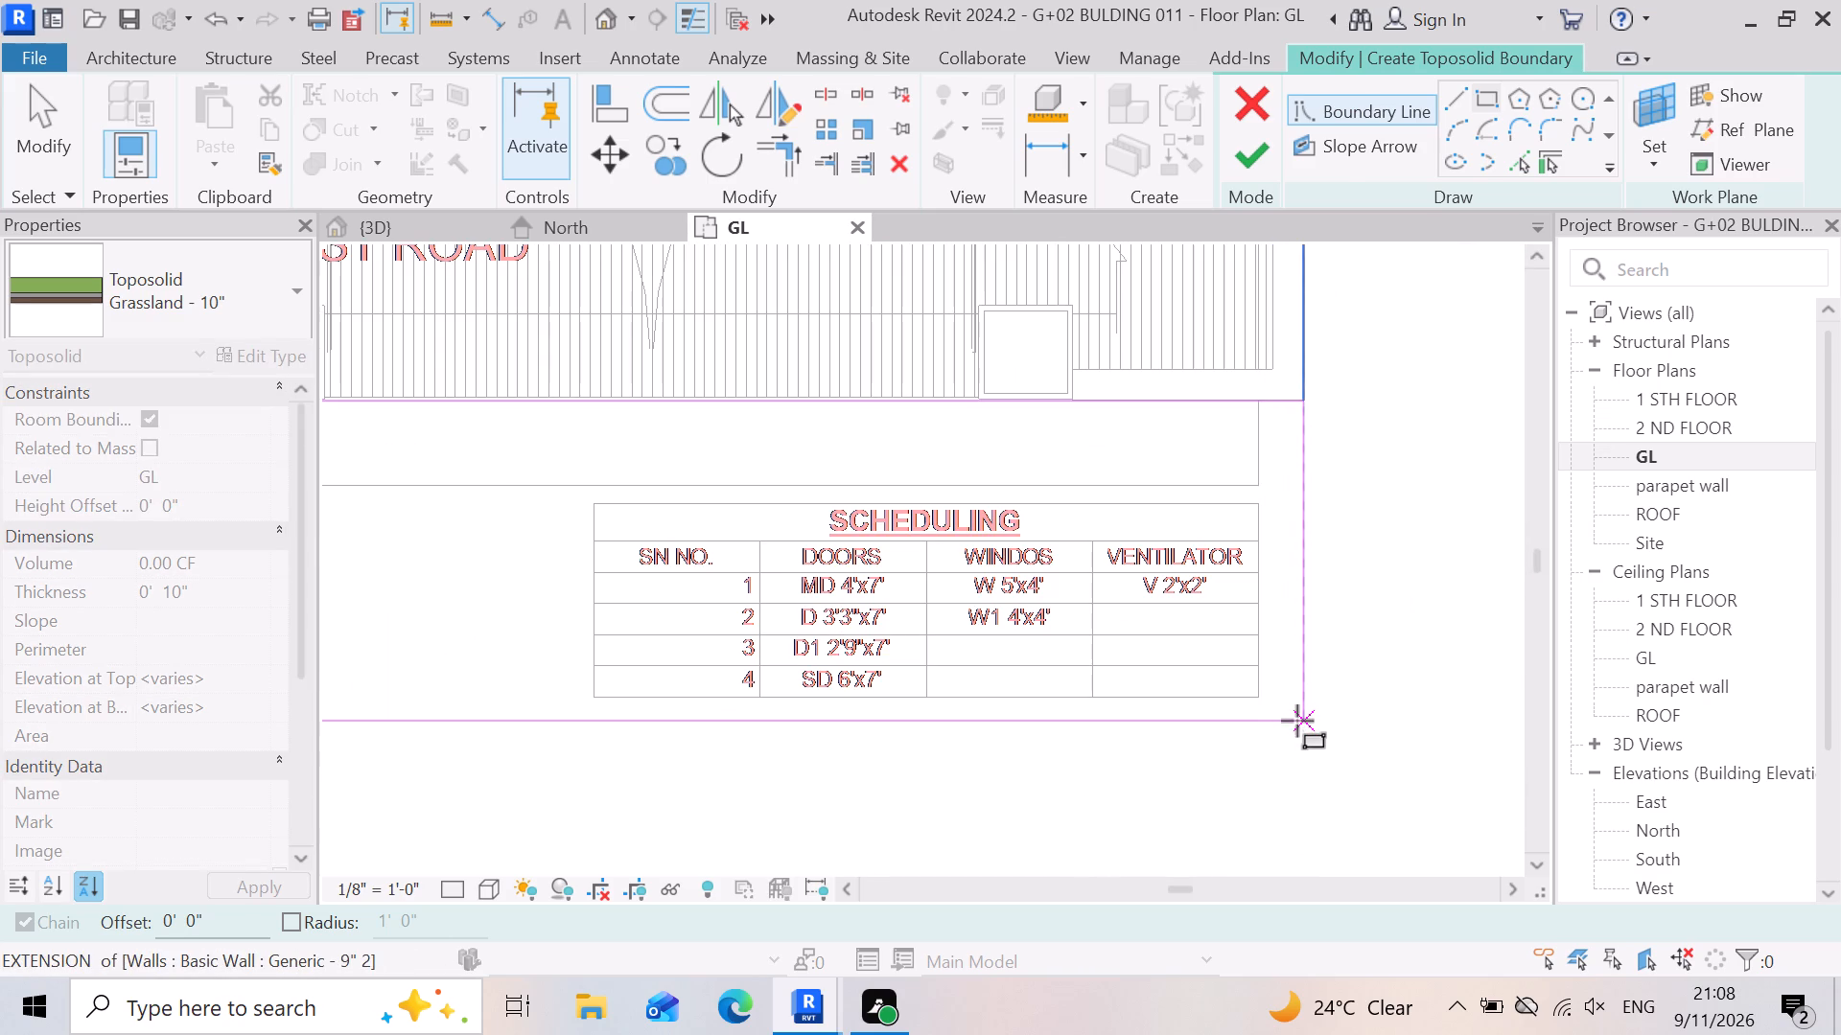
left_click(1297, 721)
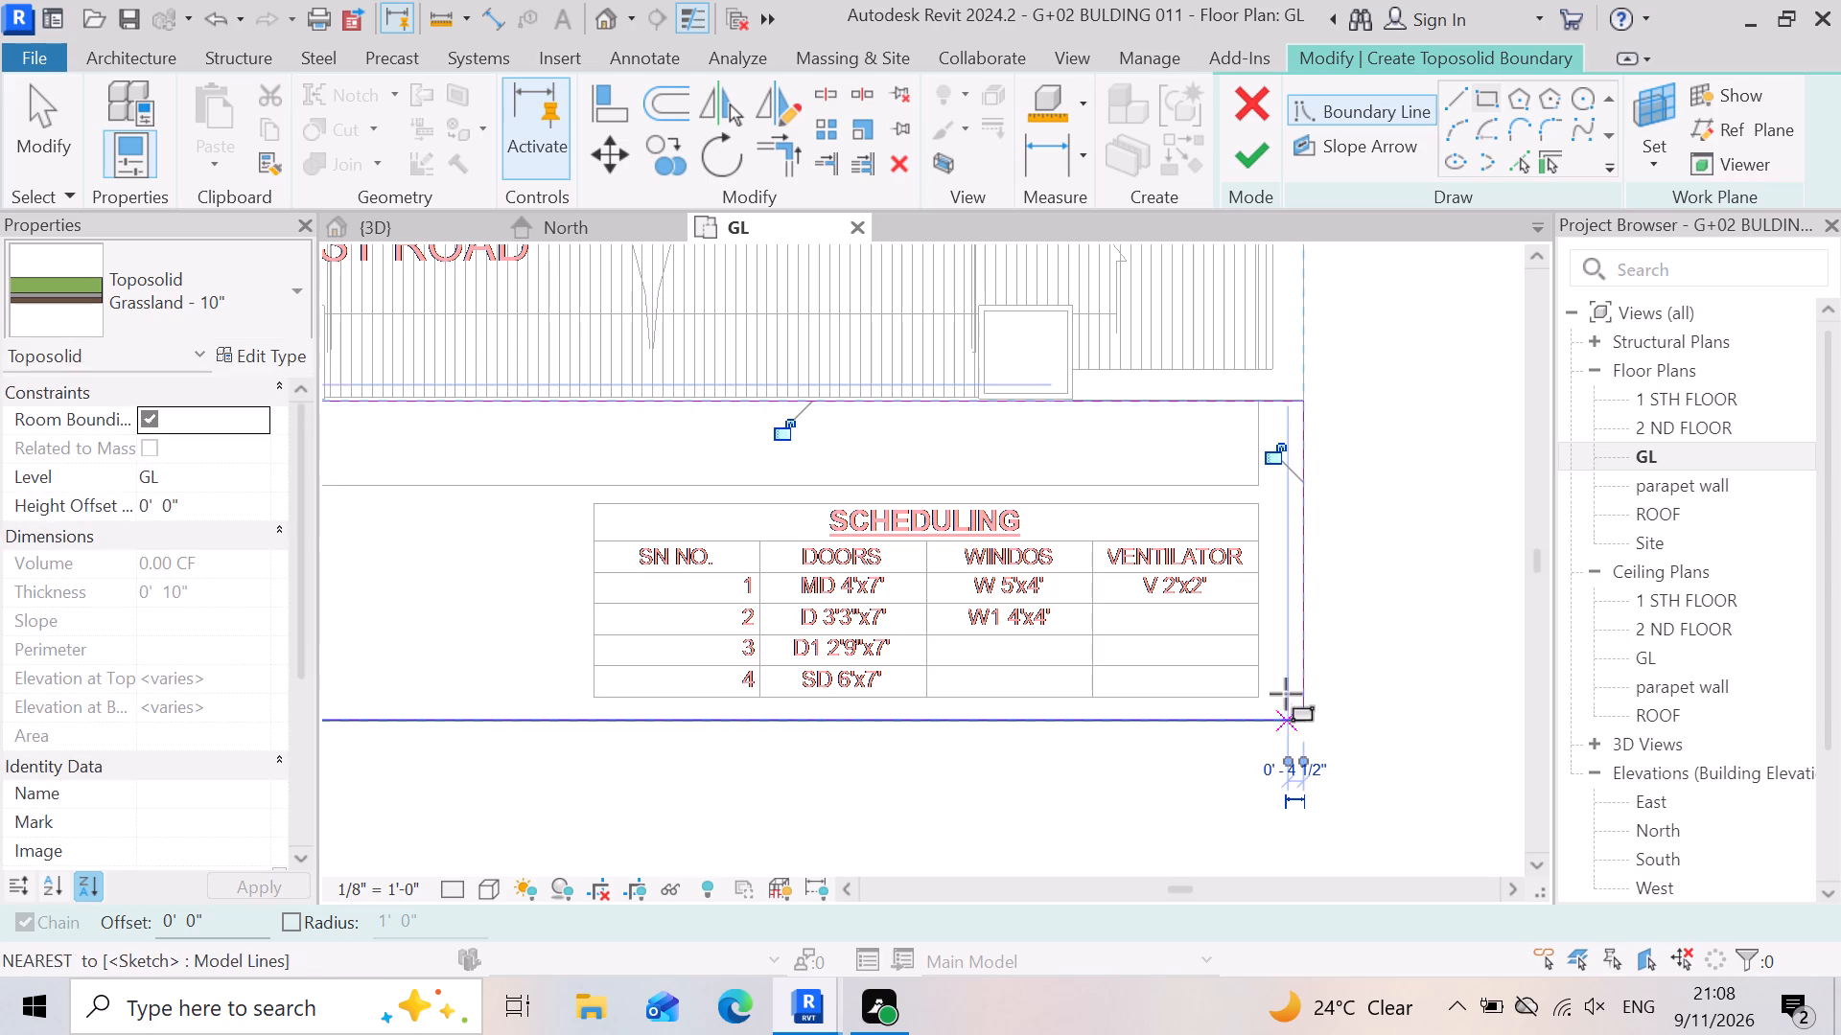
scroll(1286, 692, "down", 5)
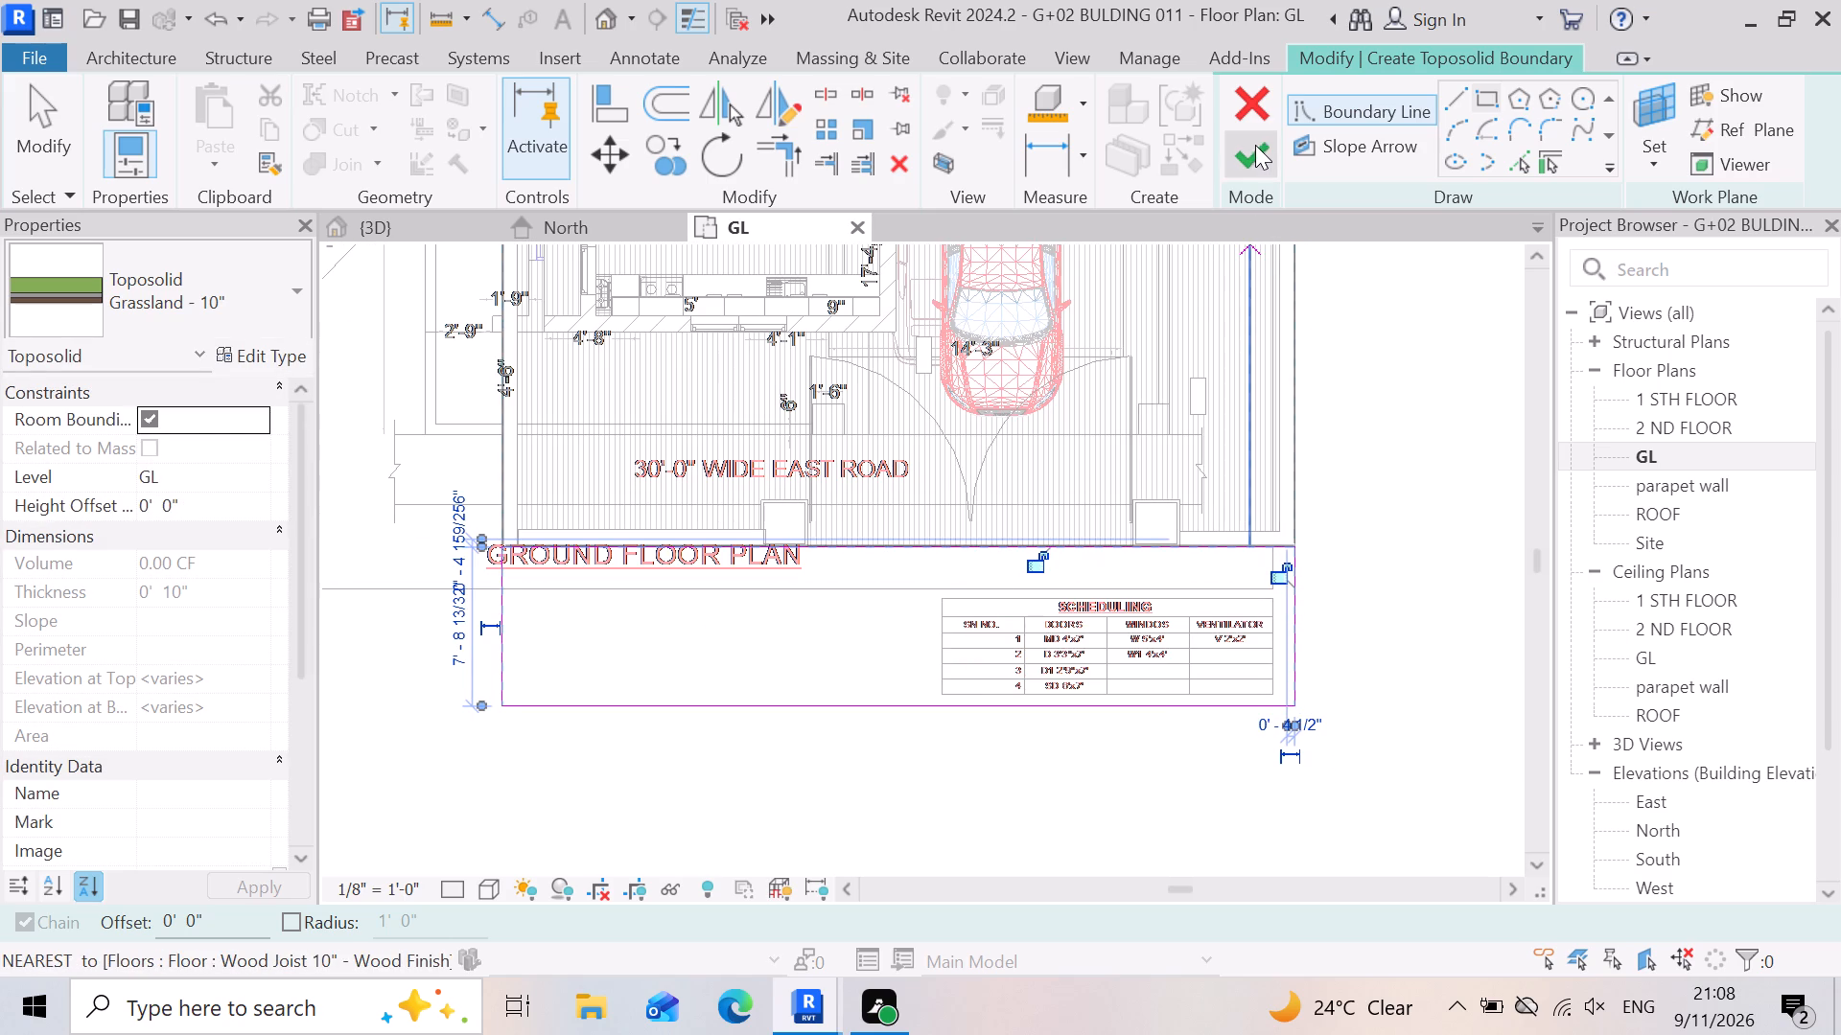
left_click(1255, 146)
Examine the new grassland toposolid's surface and layered edge in front of the gate in the 3D view.
scroll(1102, 724, "down", 3)
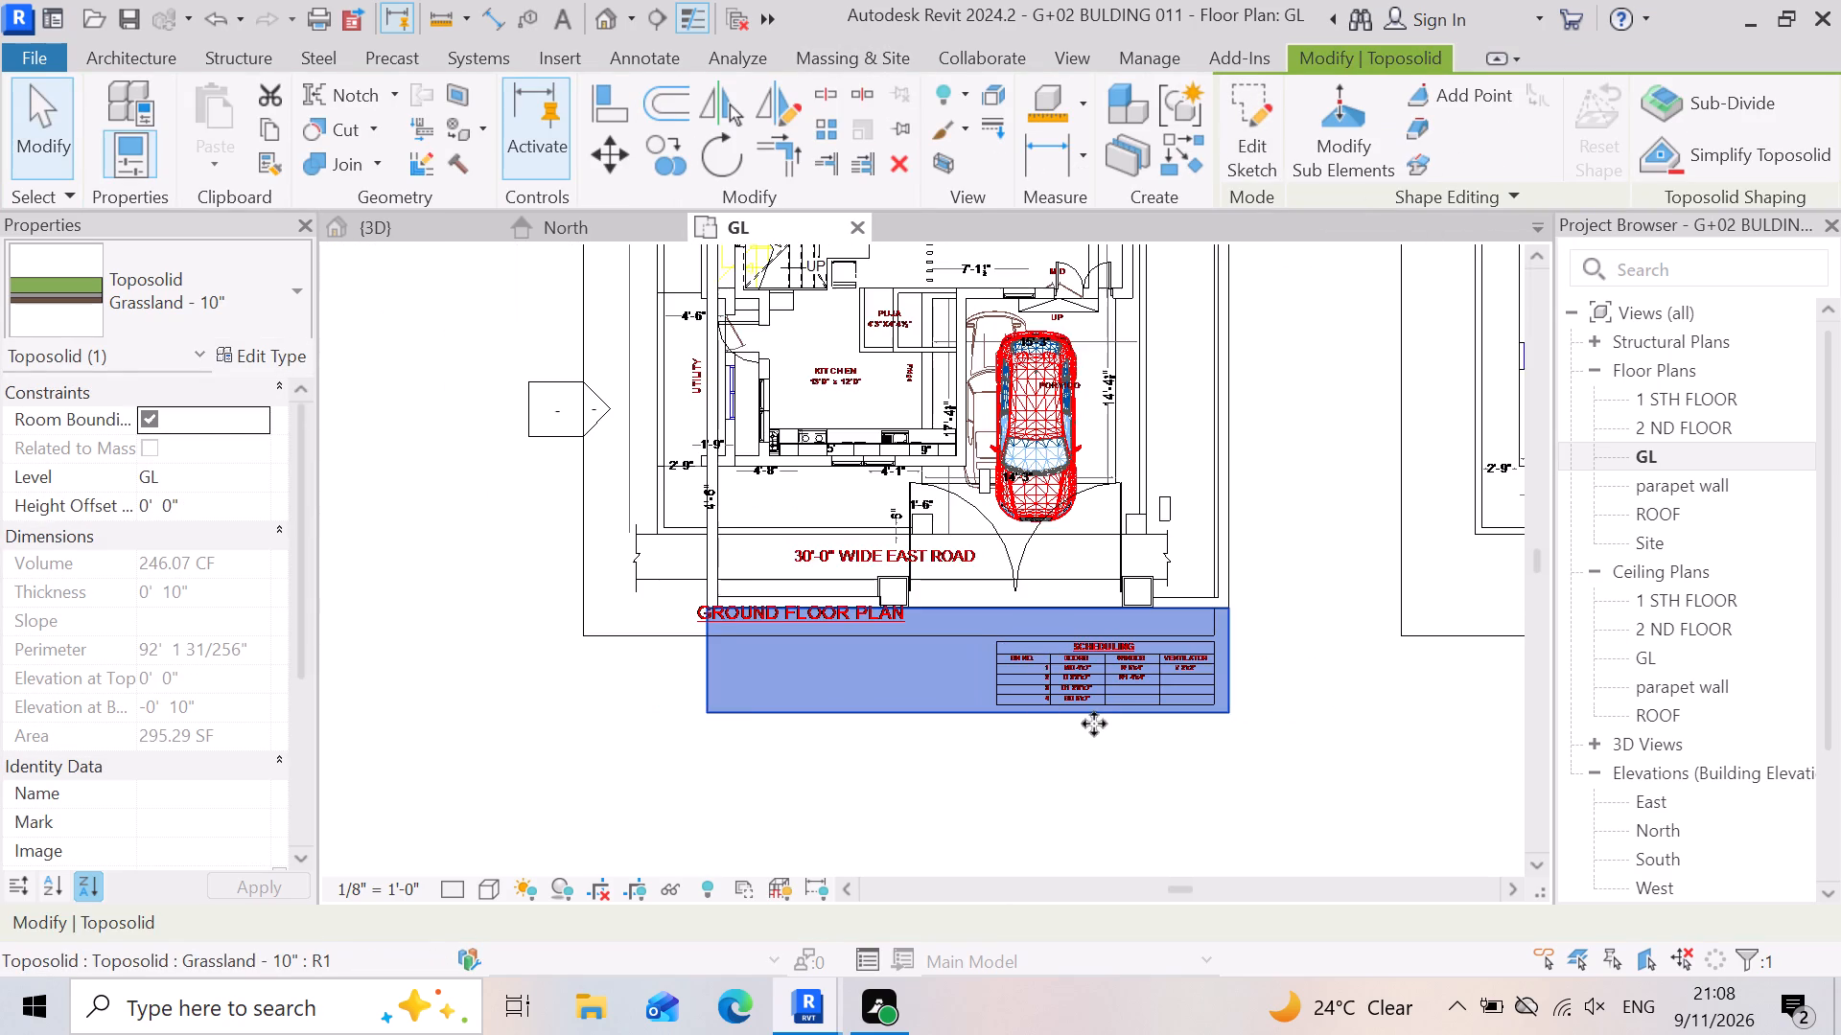
scroll(874, 698, "up", 3)
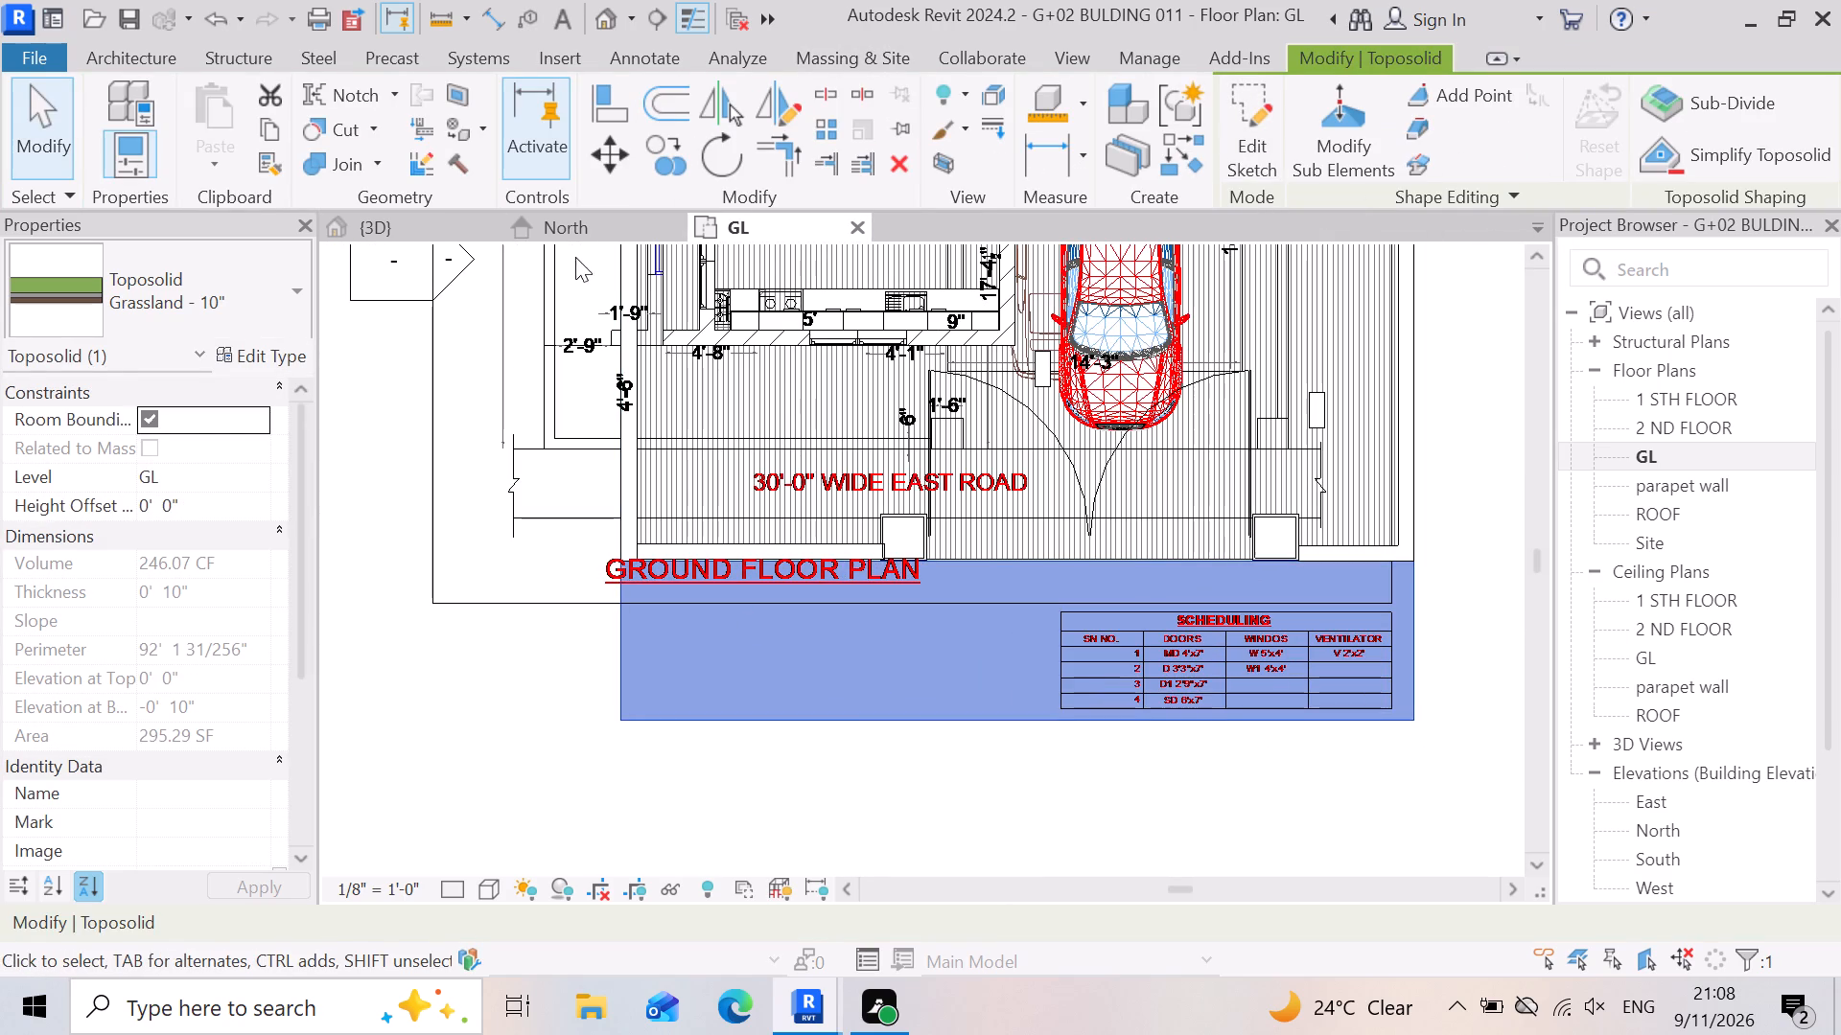
left_click(419, 224)
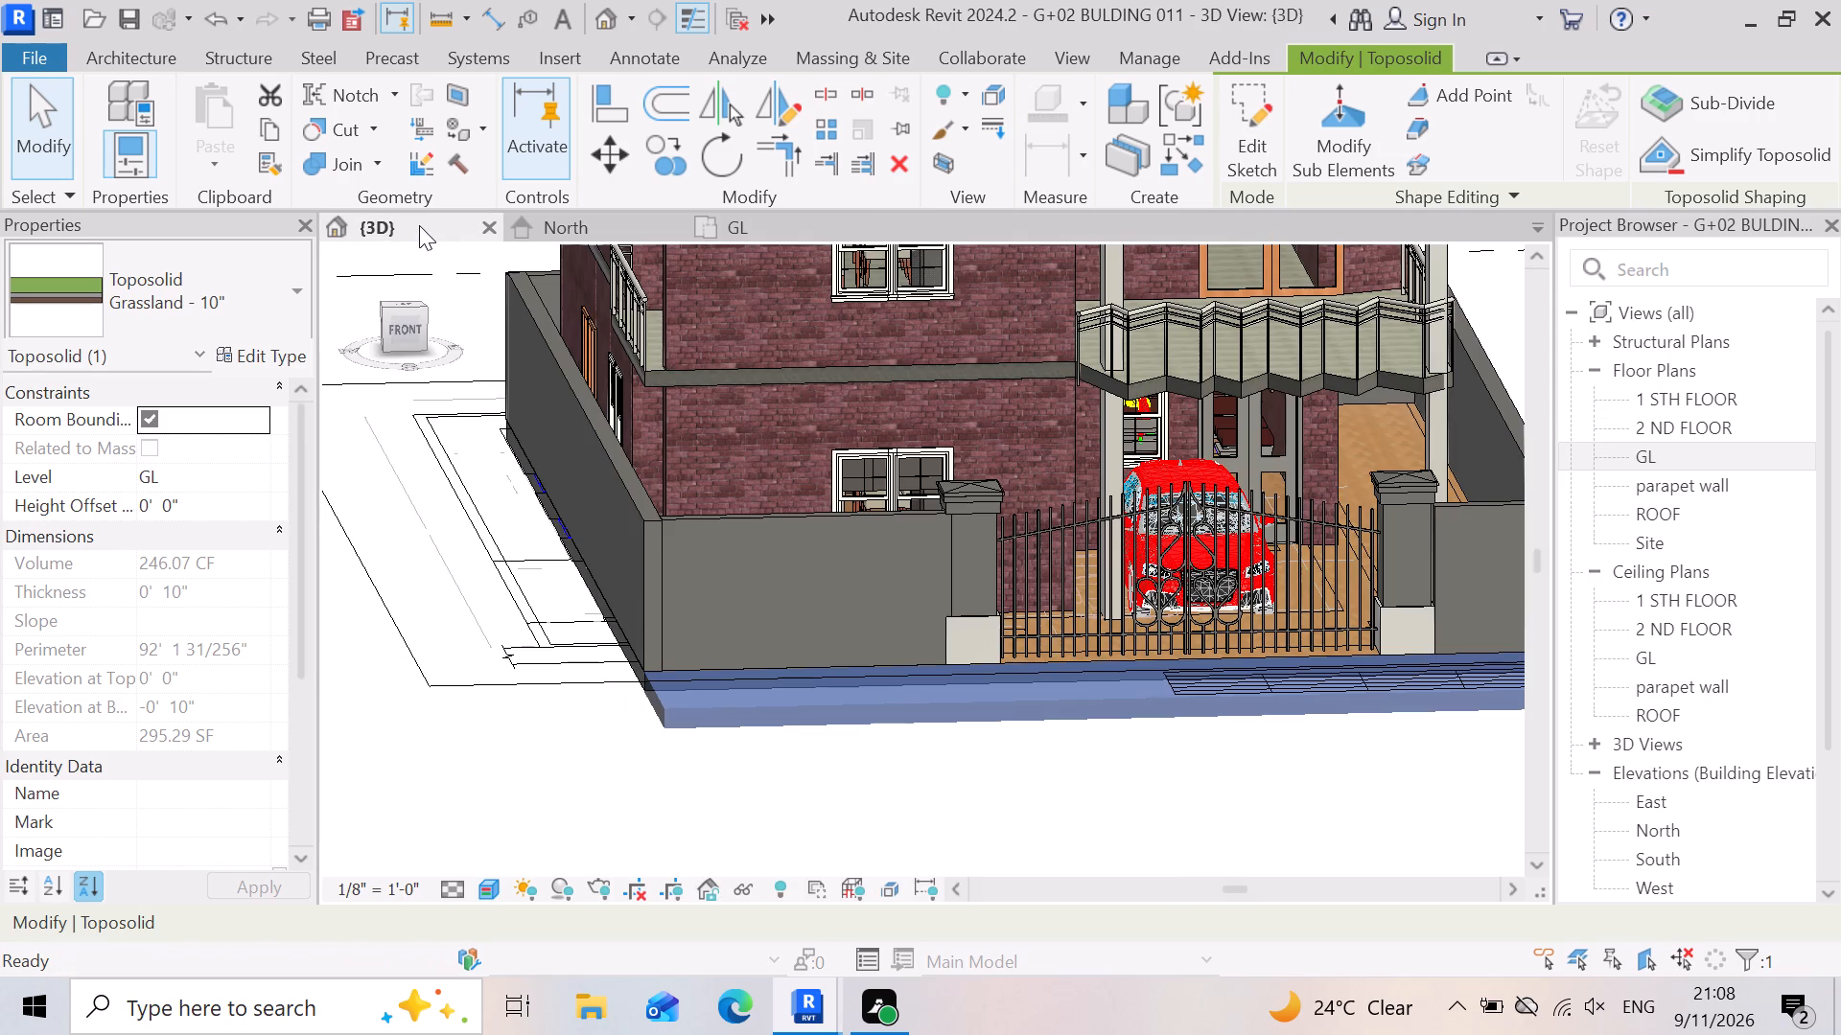
left_click(880, 839)
scroll(928, 790, "up", 2)
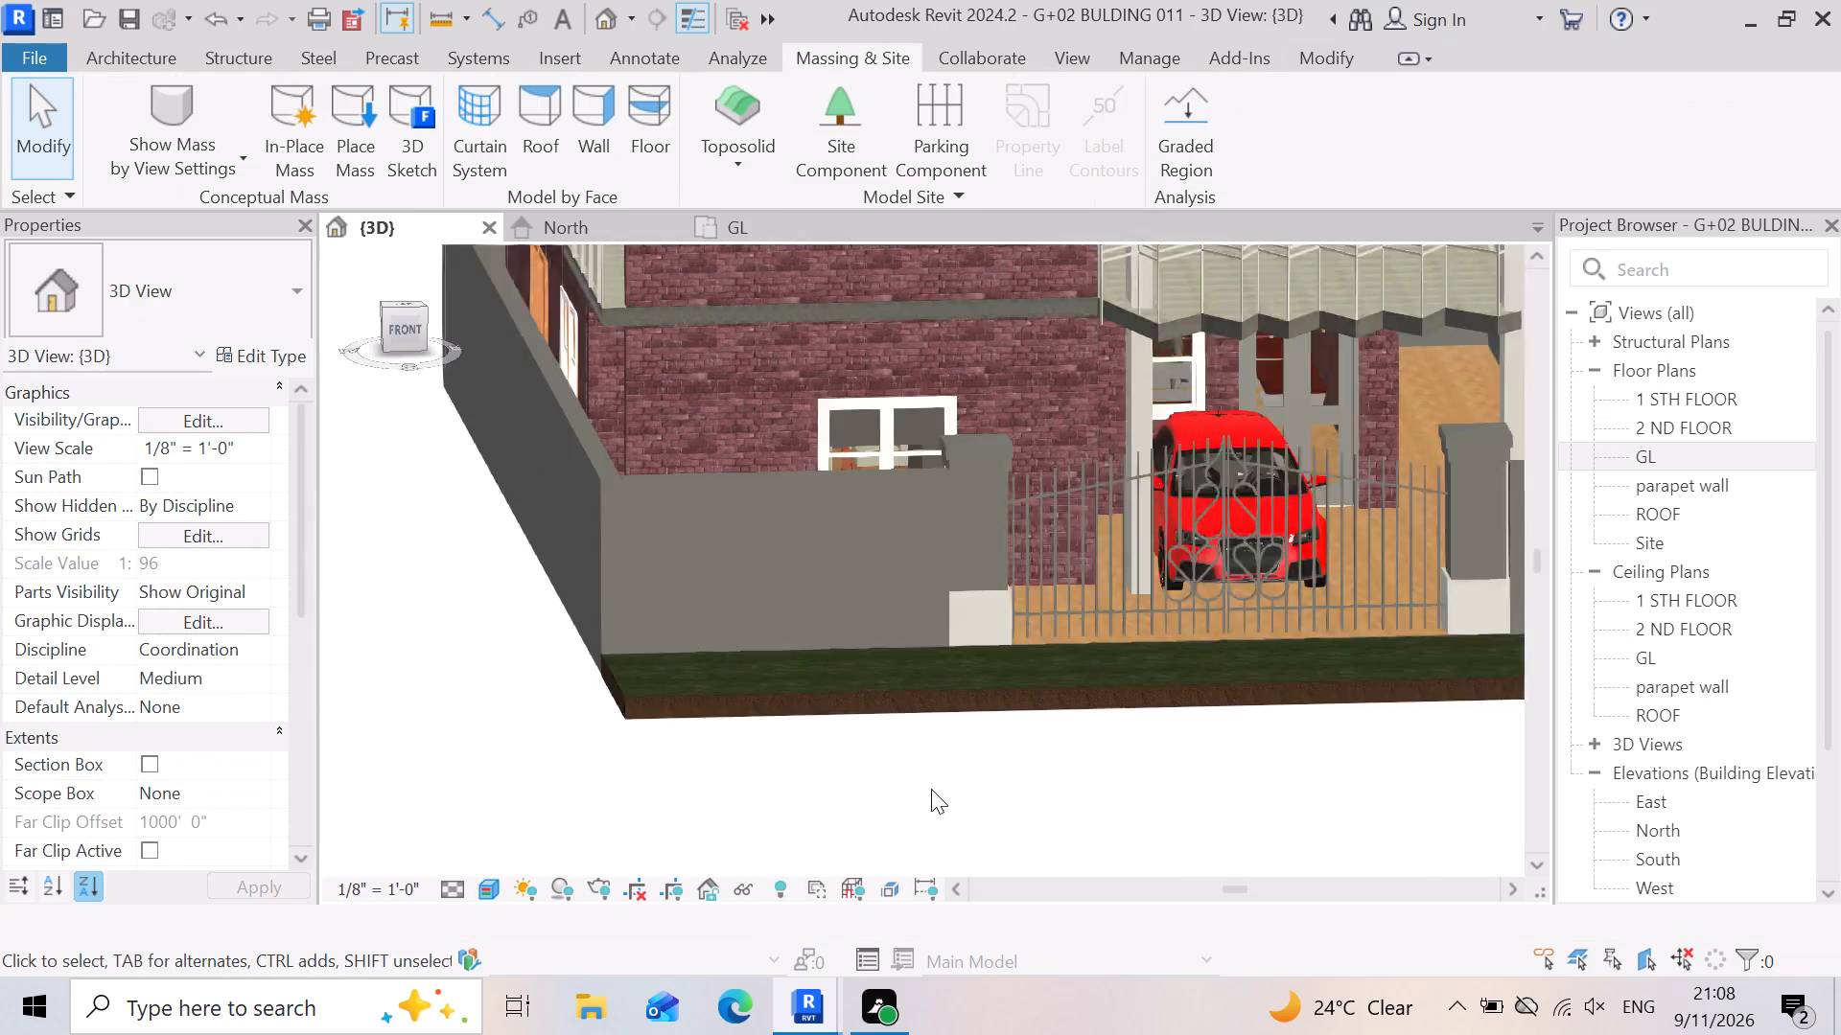
scroll(931, 789, "up", 3)
scroll(877, 658, "up", 3)
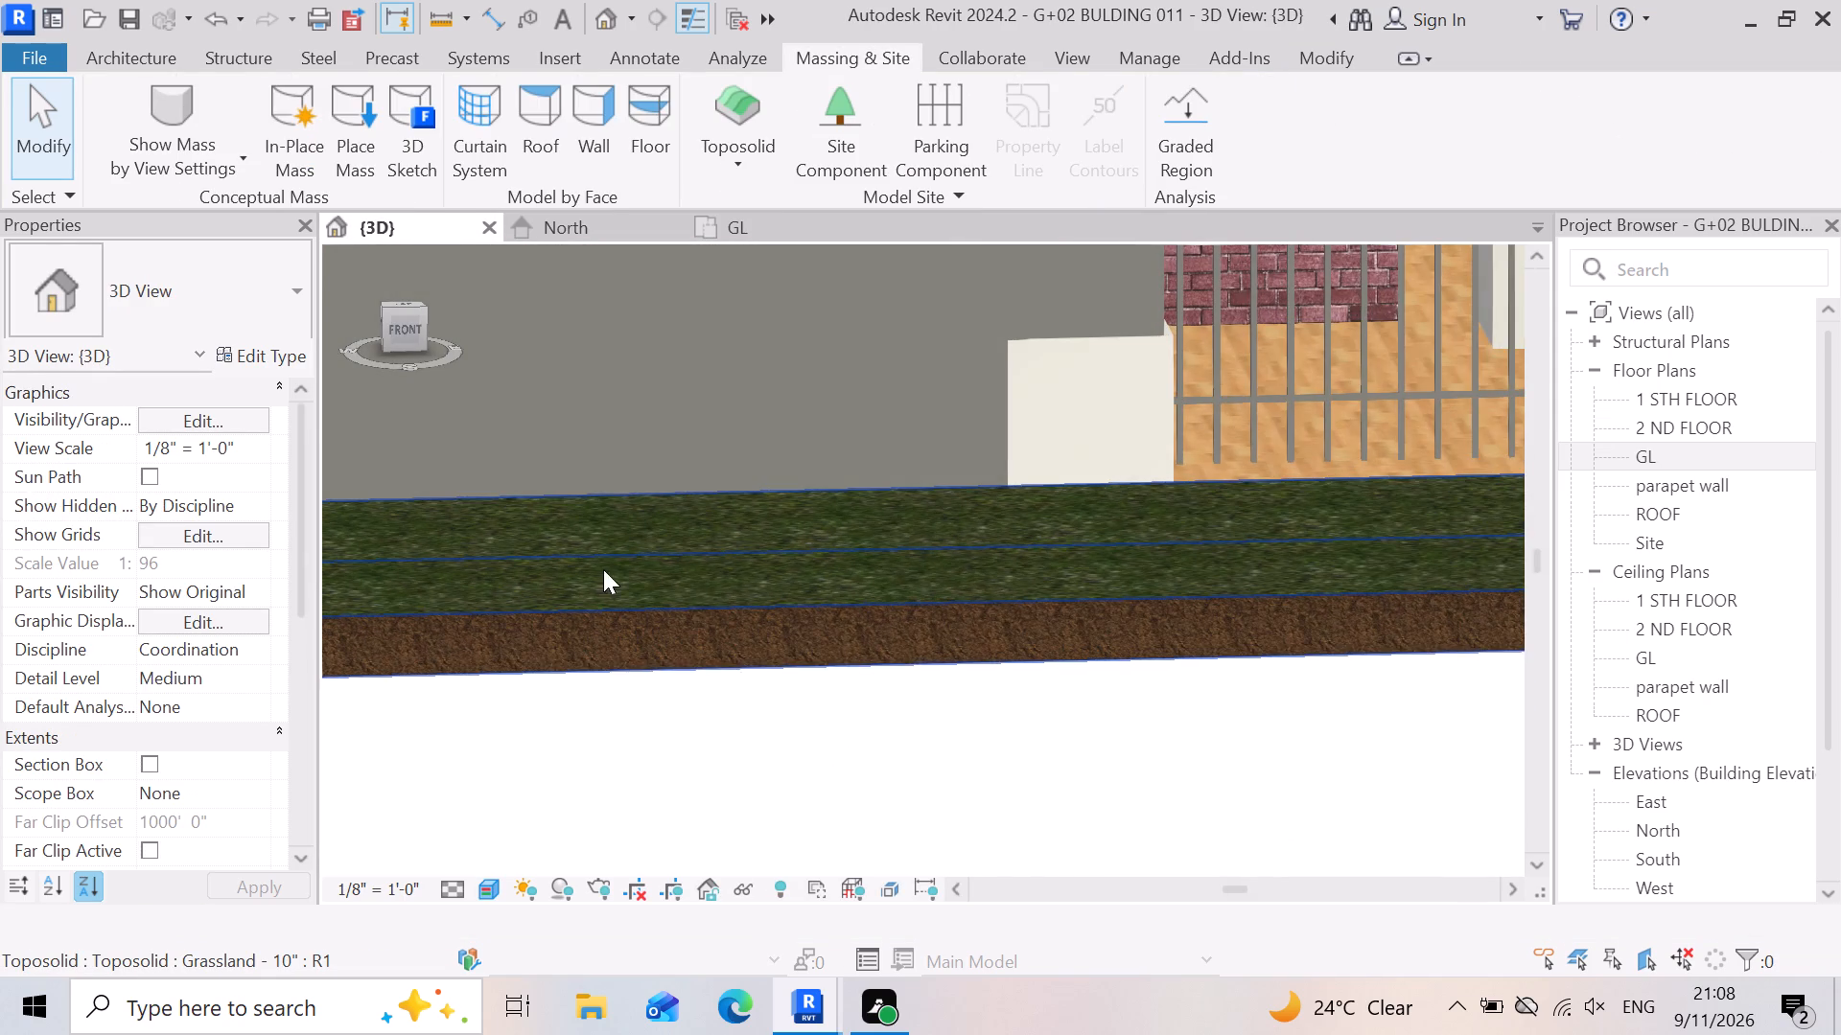
scroll(989, 648, "up", 4)
scroll(520, 488, "down", 7)
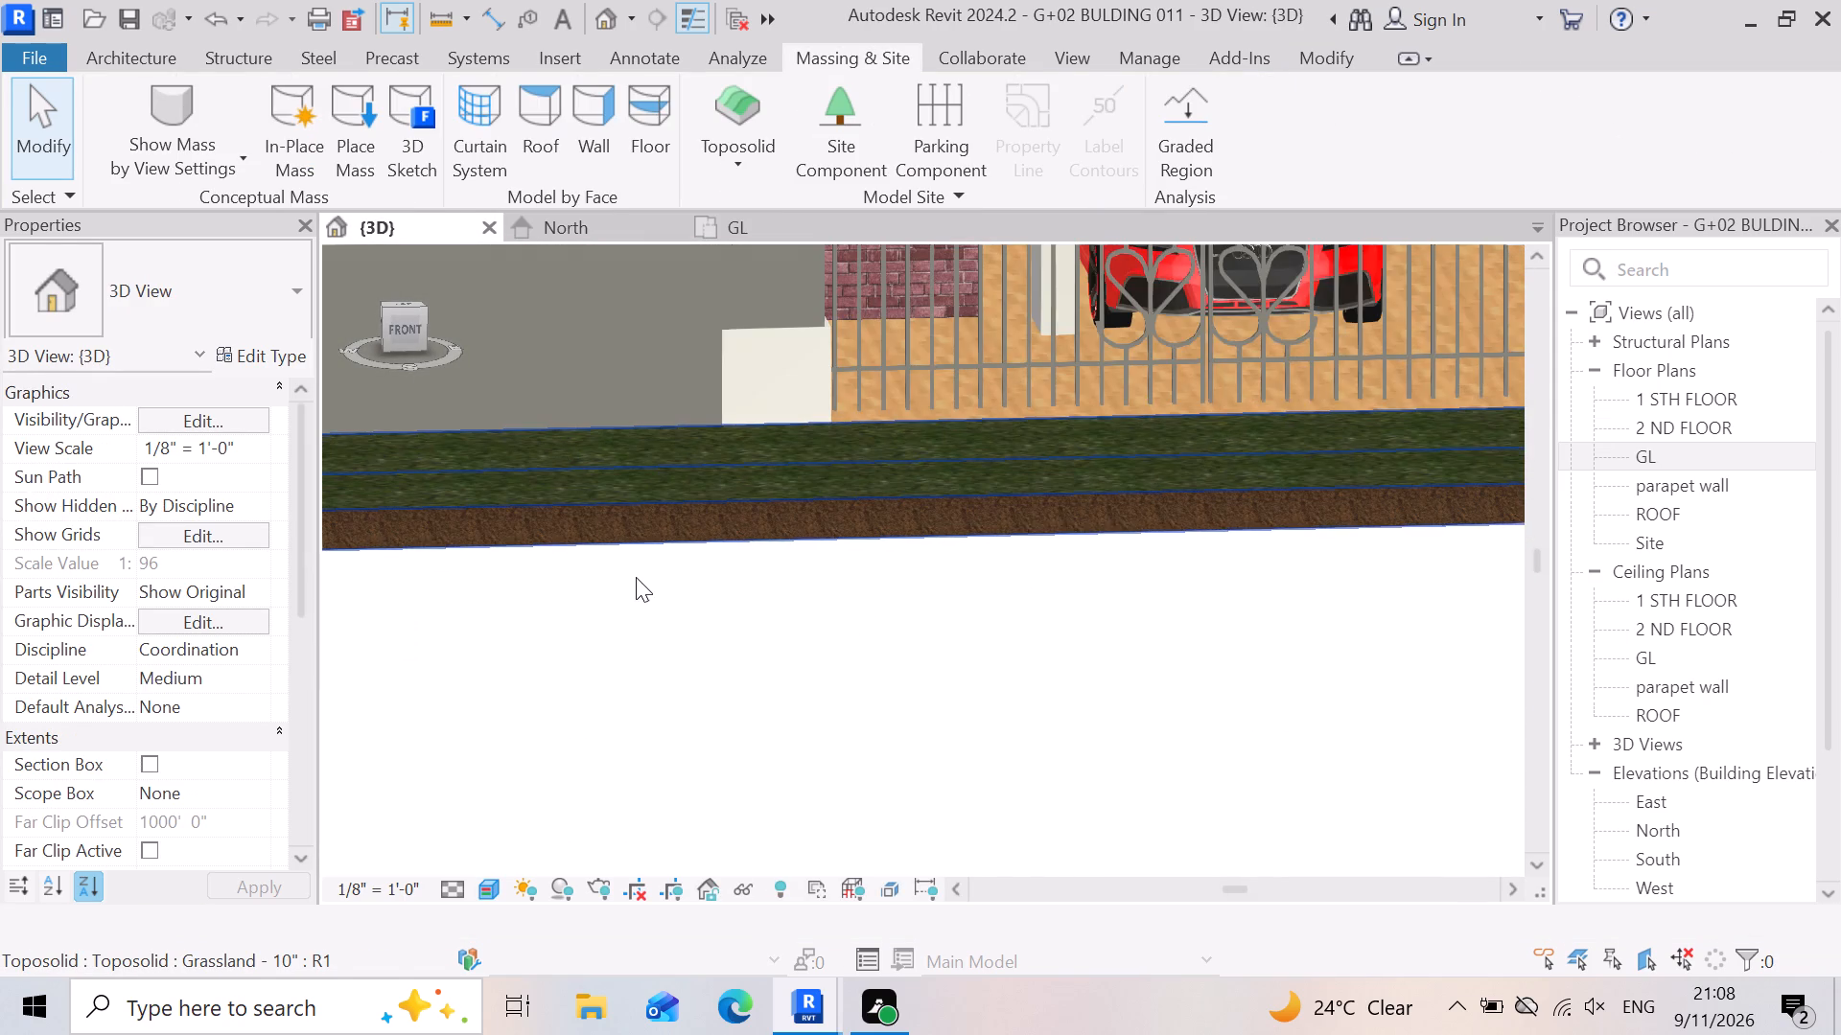
scroll(646, 587, "down", 4)
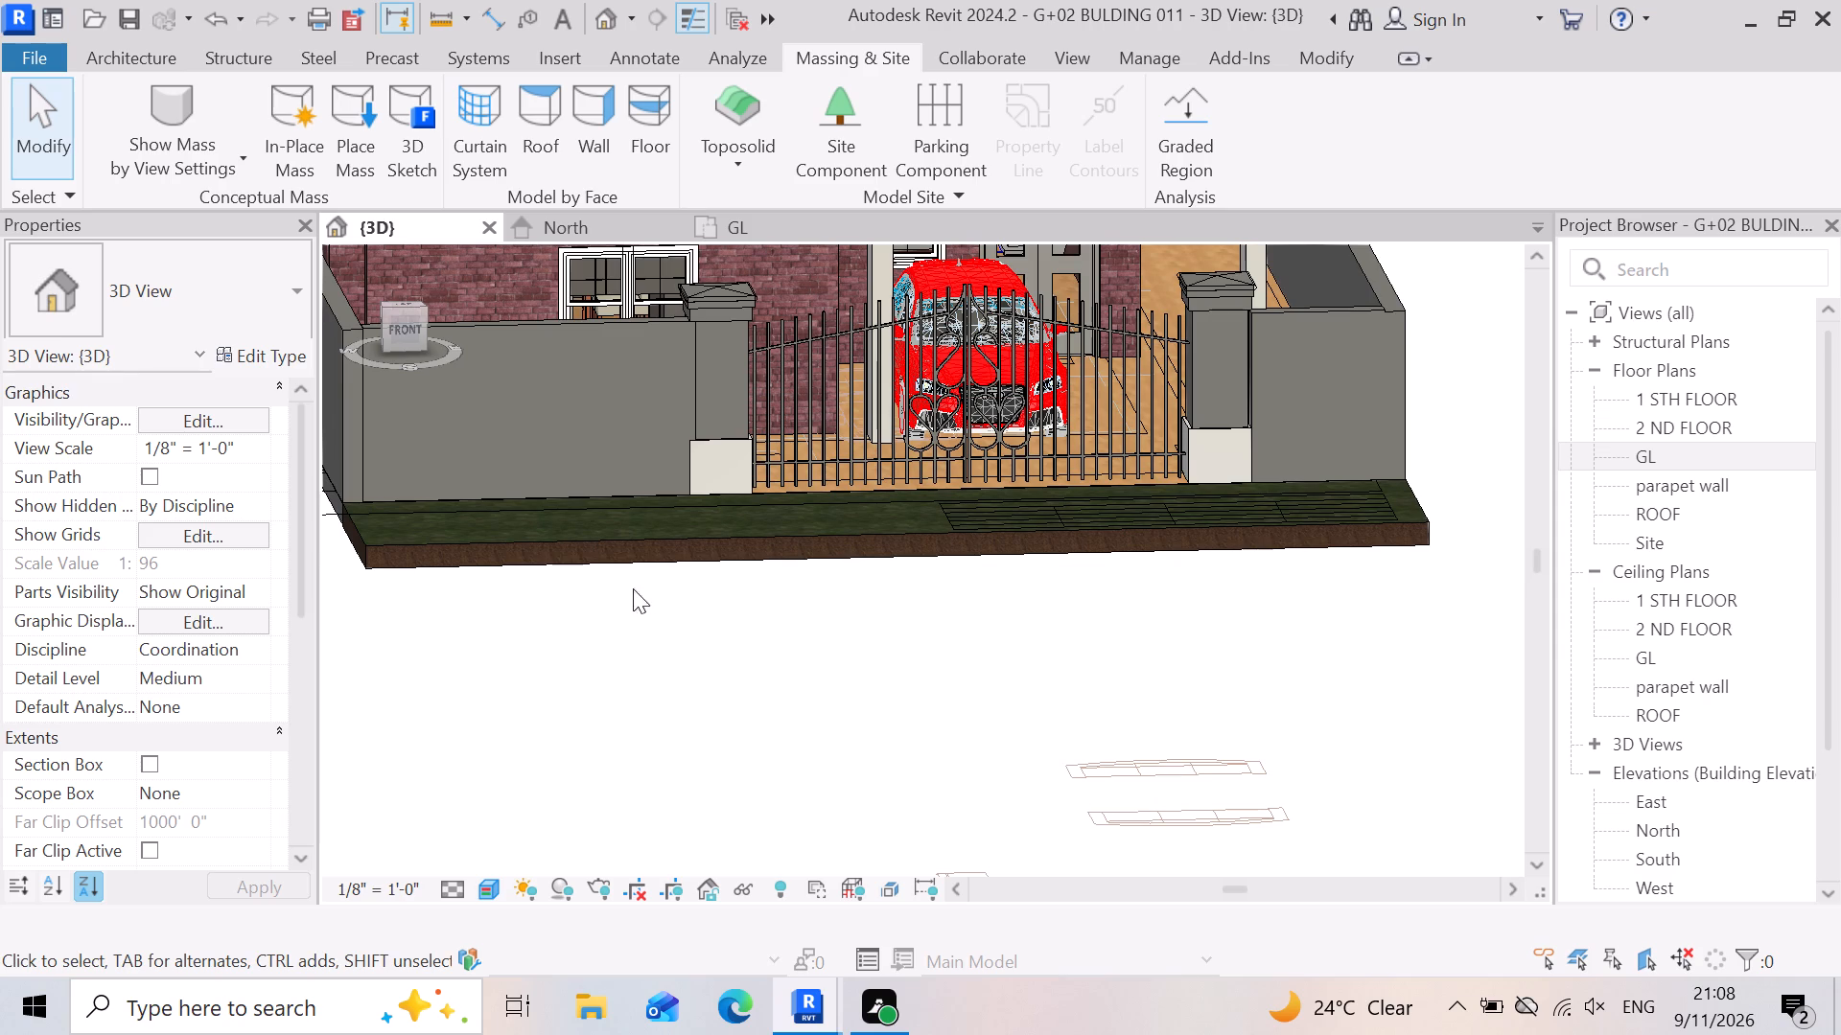
scroll(702, 661, "up", 3)
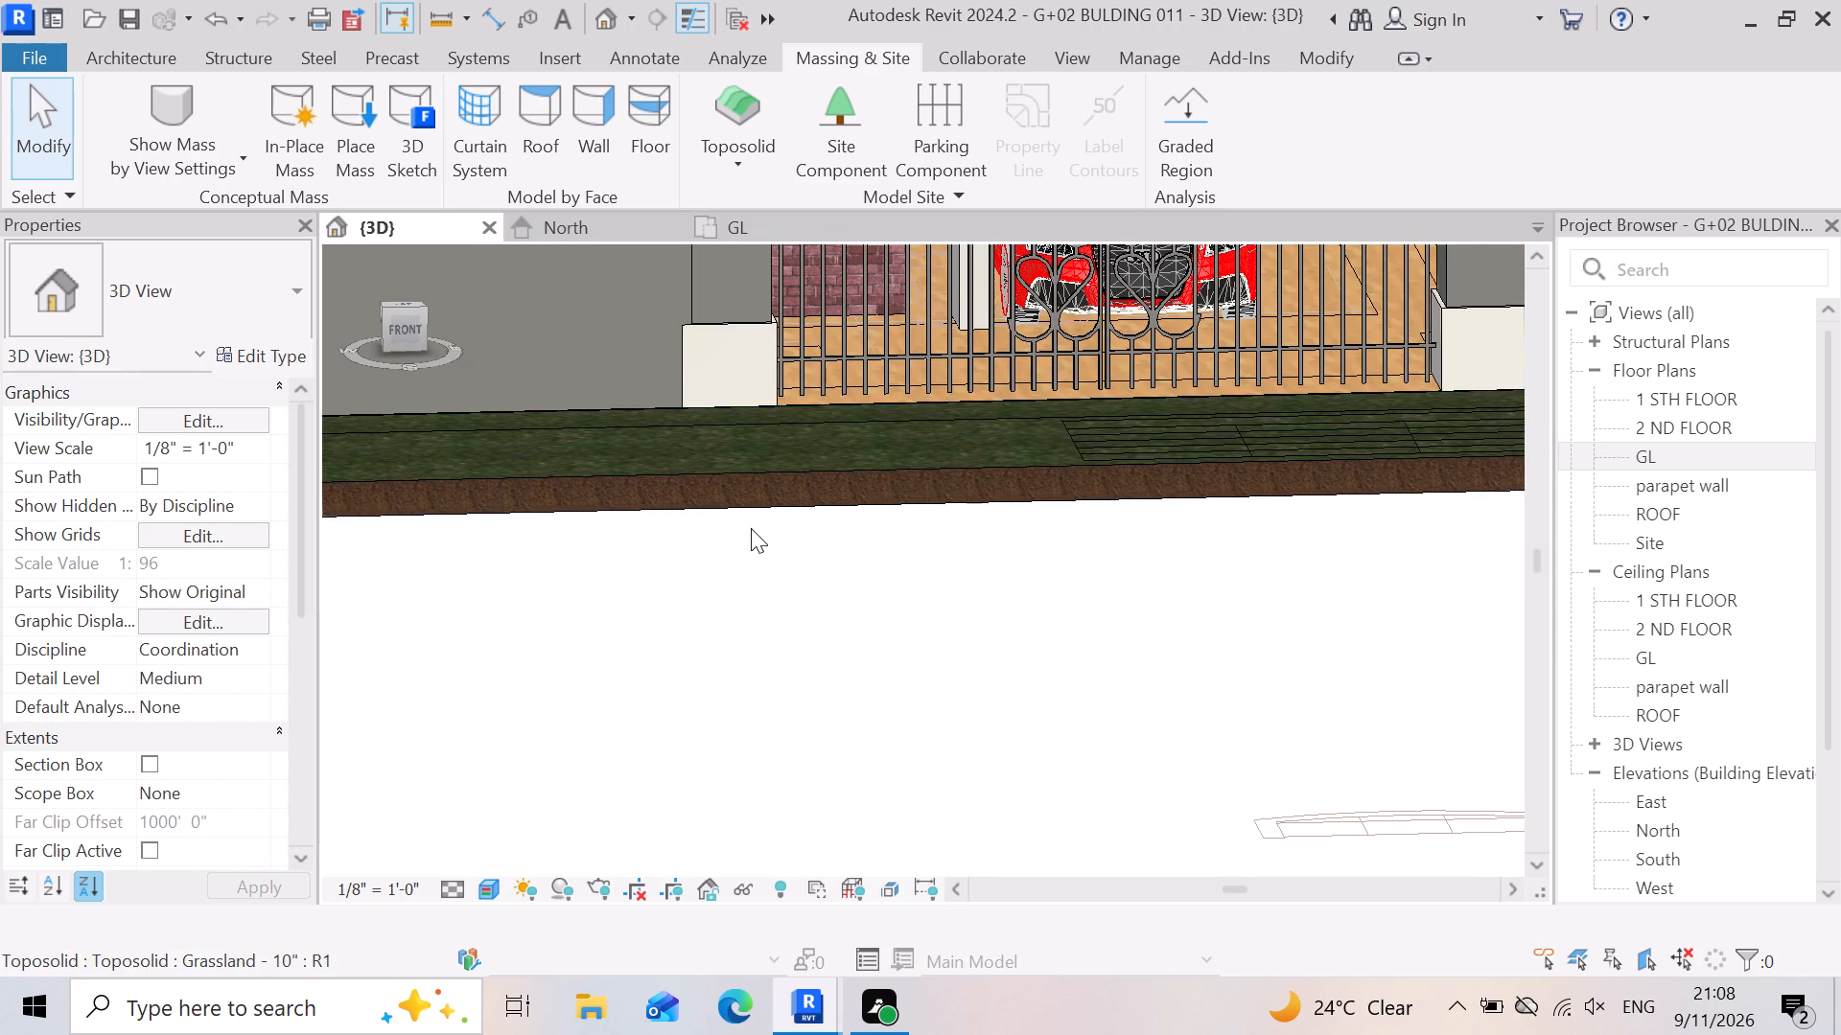
scroll(757, 527, "up", 3)
scroll(789, 496, "down", 5)
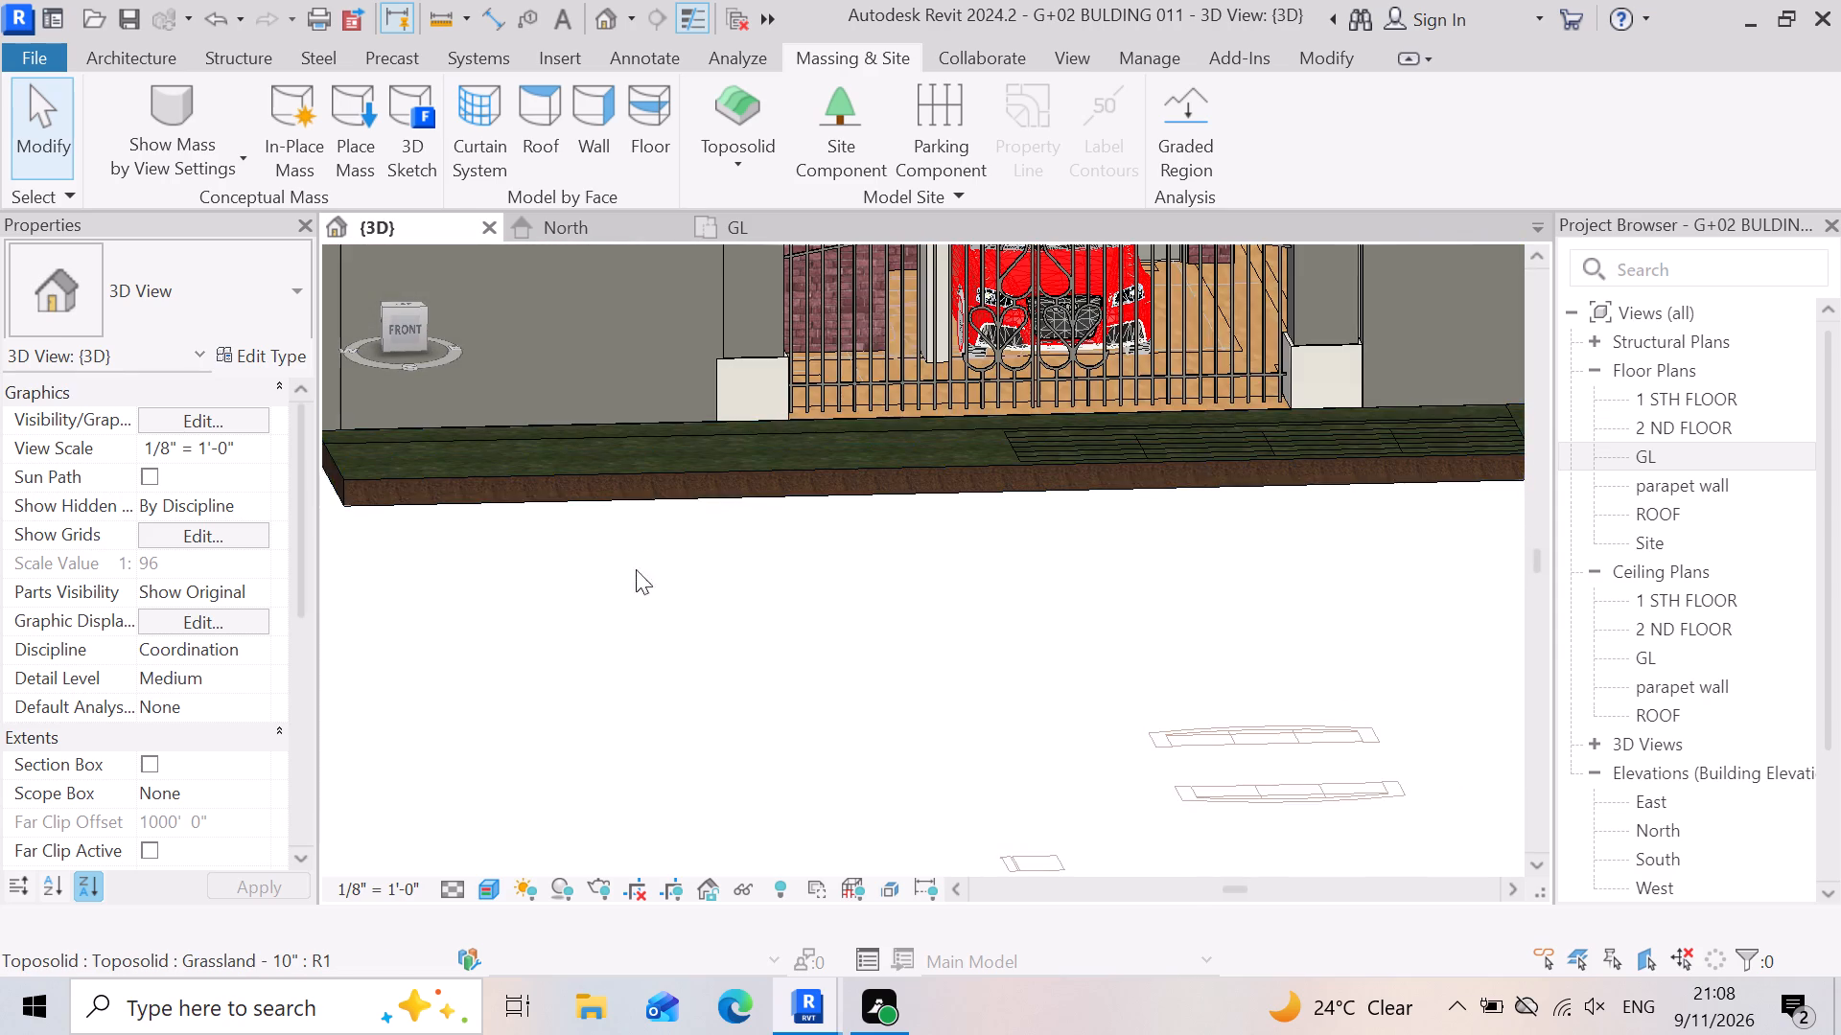
scroll(804, 664, "up", 3)
scroll(694, 478, "down", 2)
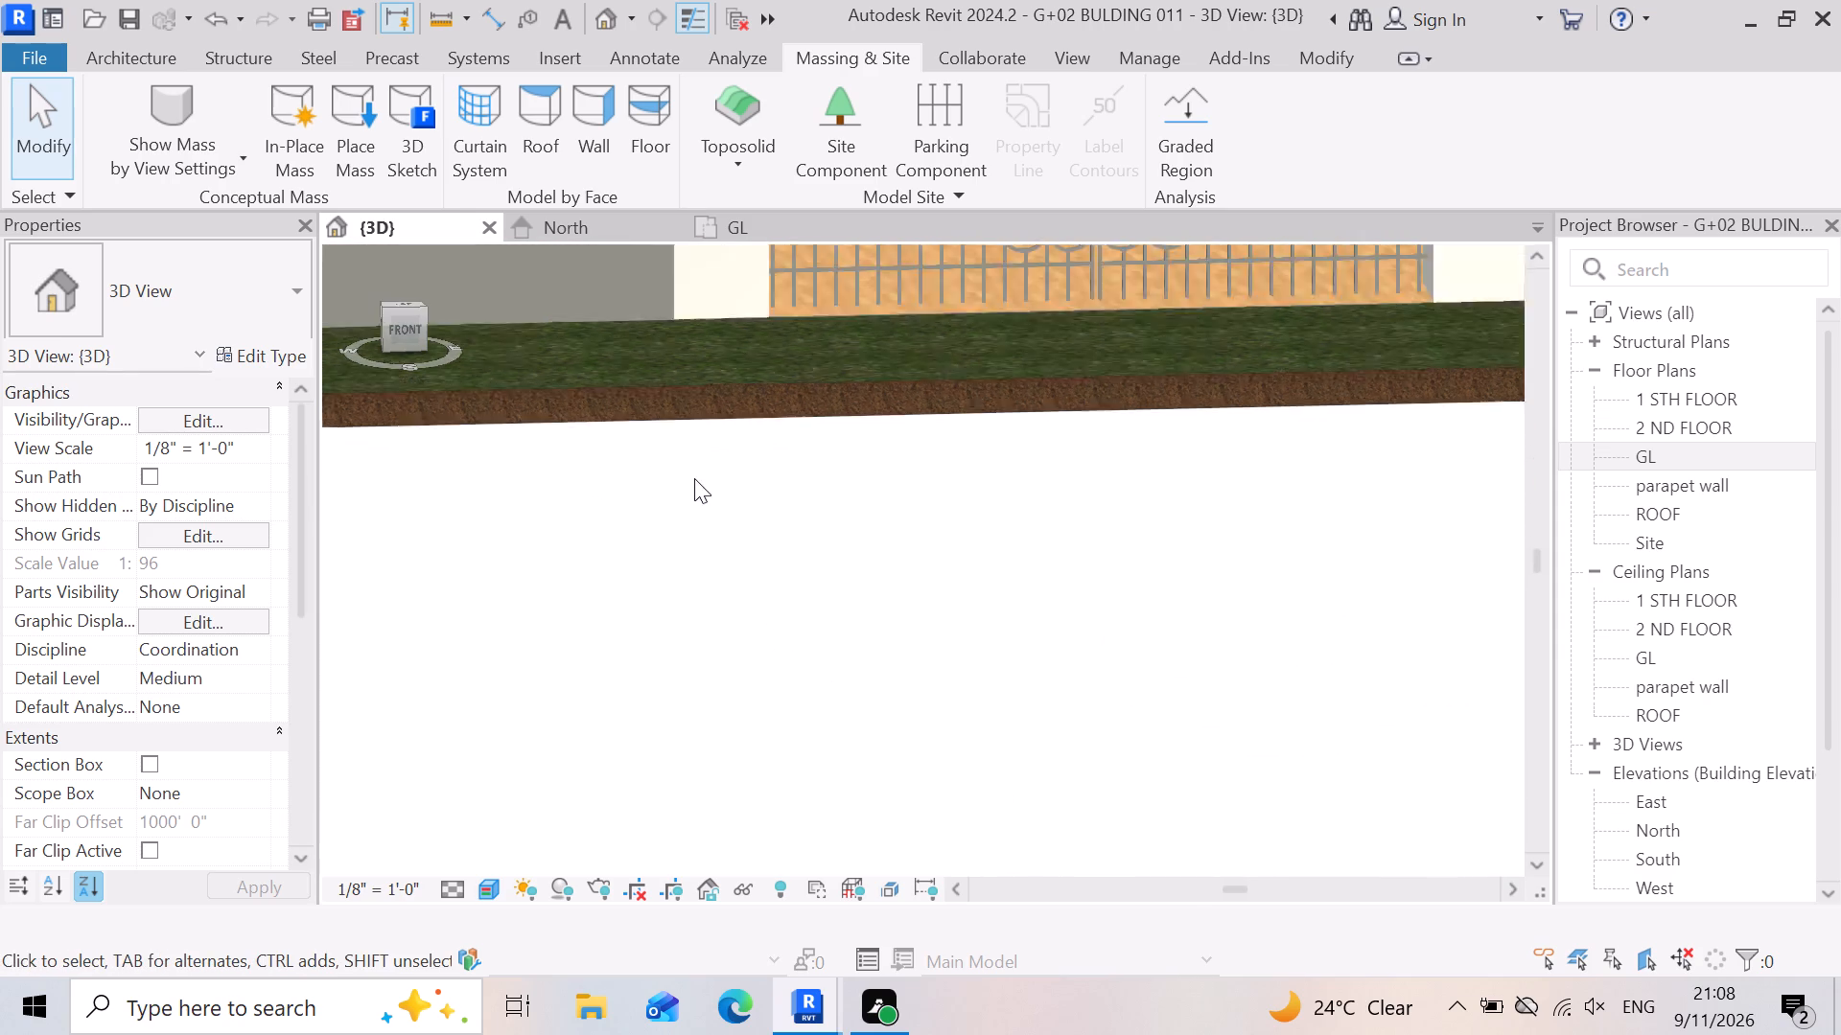
scroll(694, 478, "down", 2)
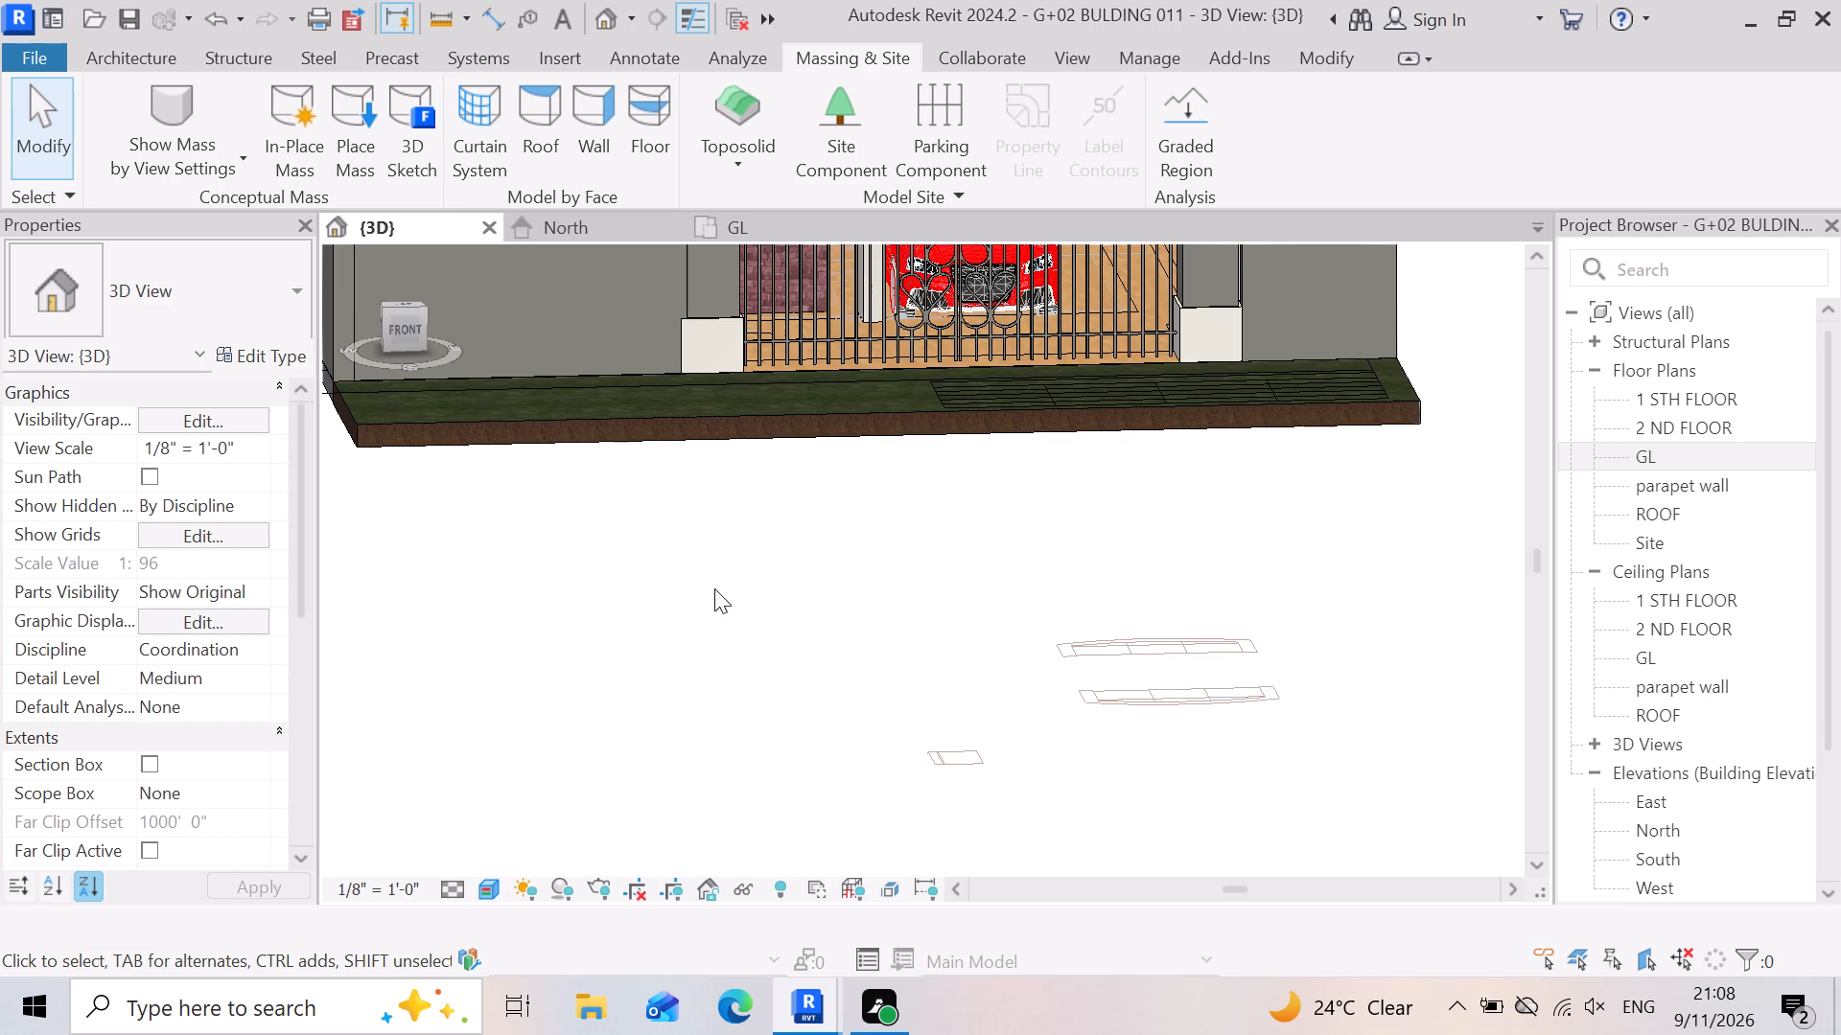
scroll(723, 576, "up", 4)
scroll(905, 613, "down", 4)
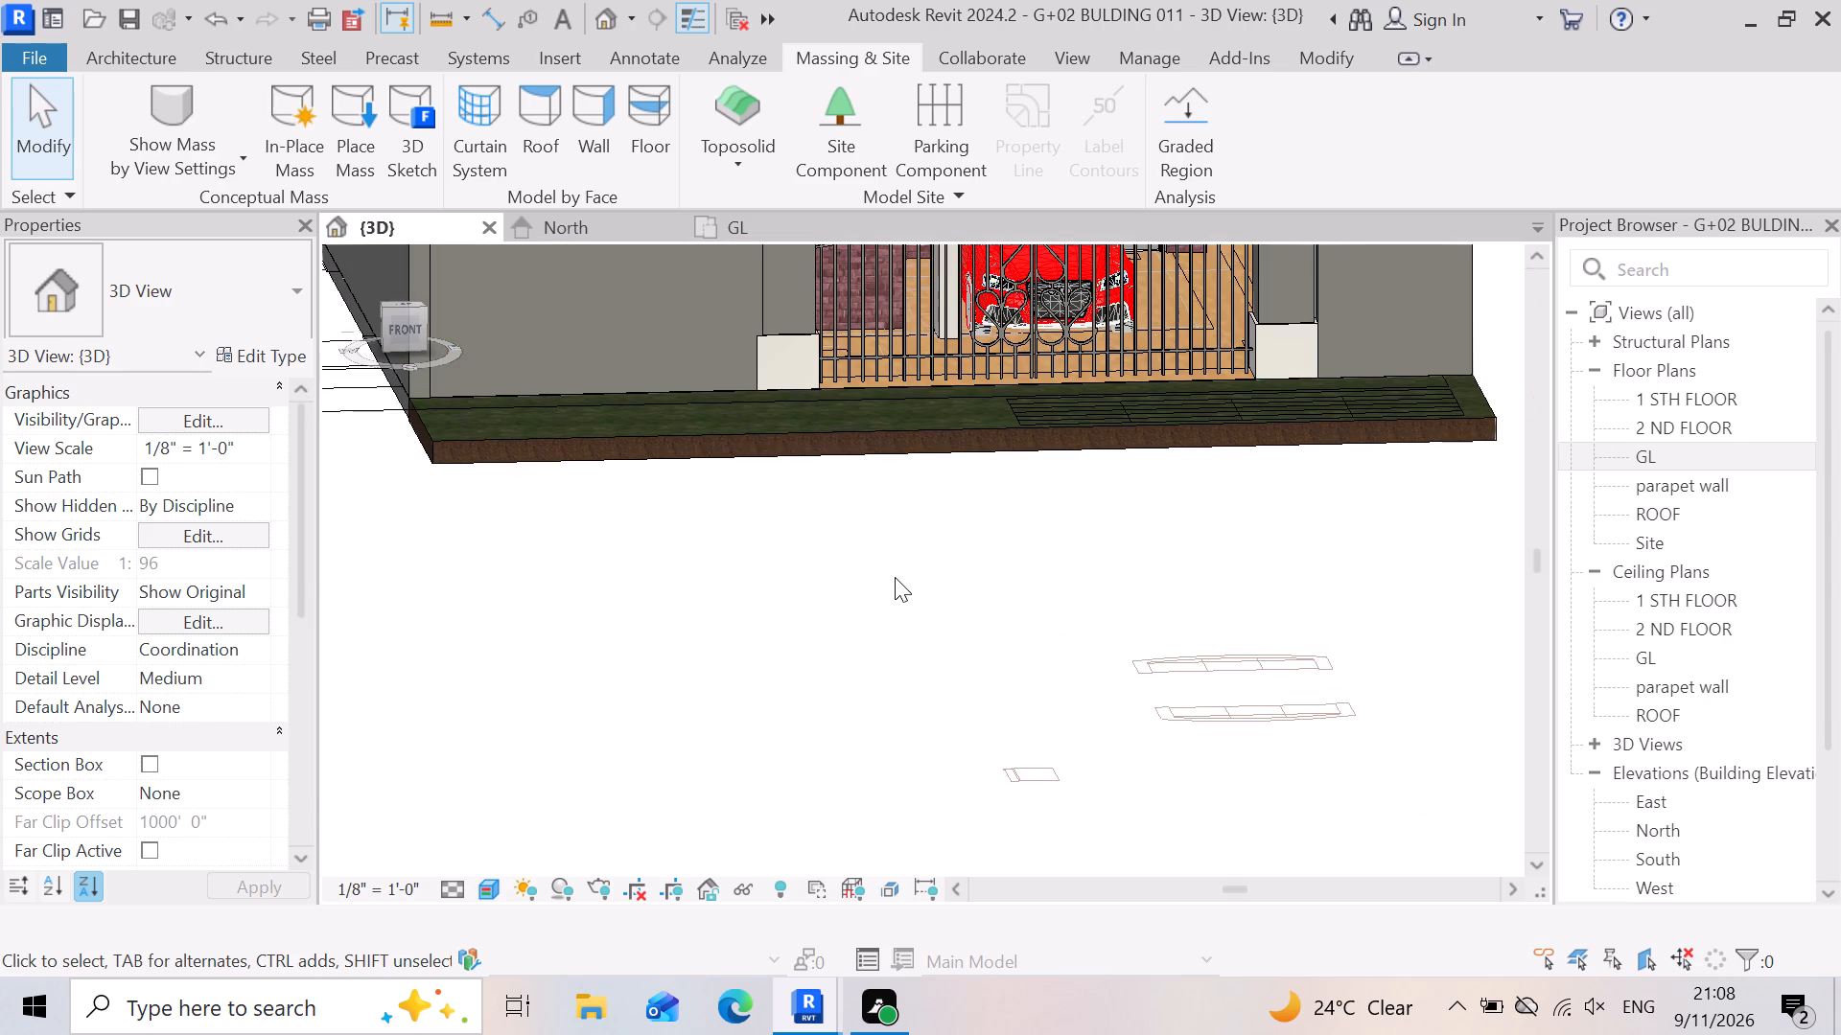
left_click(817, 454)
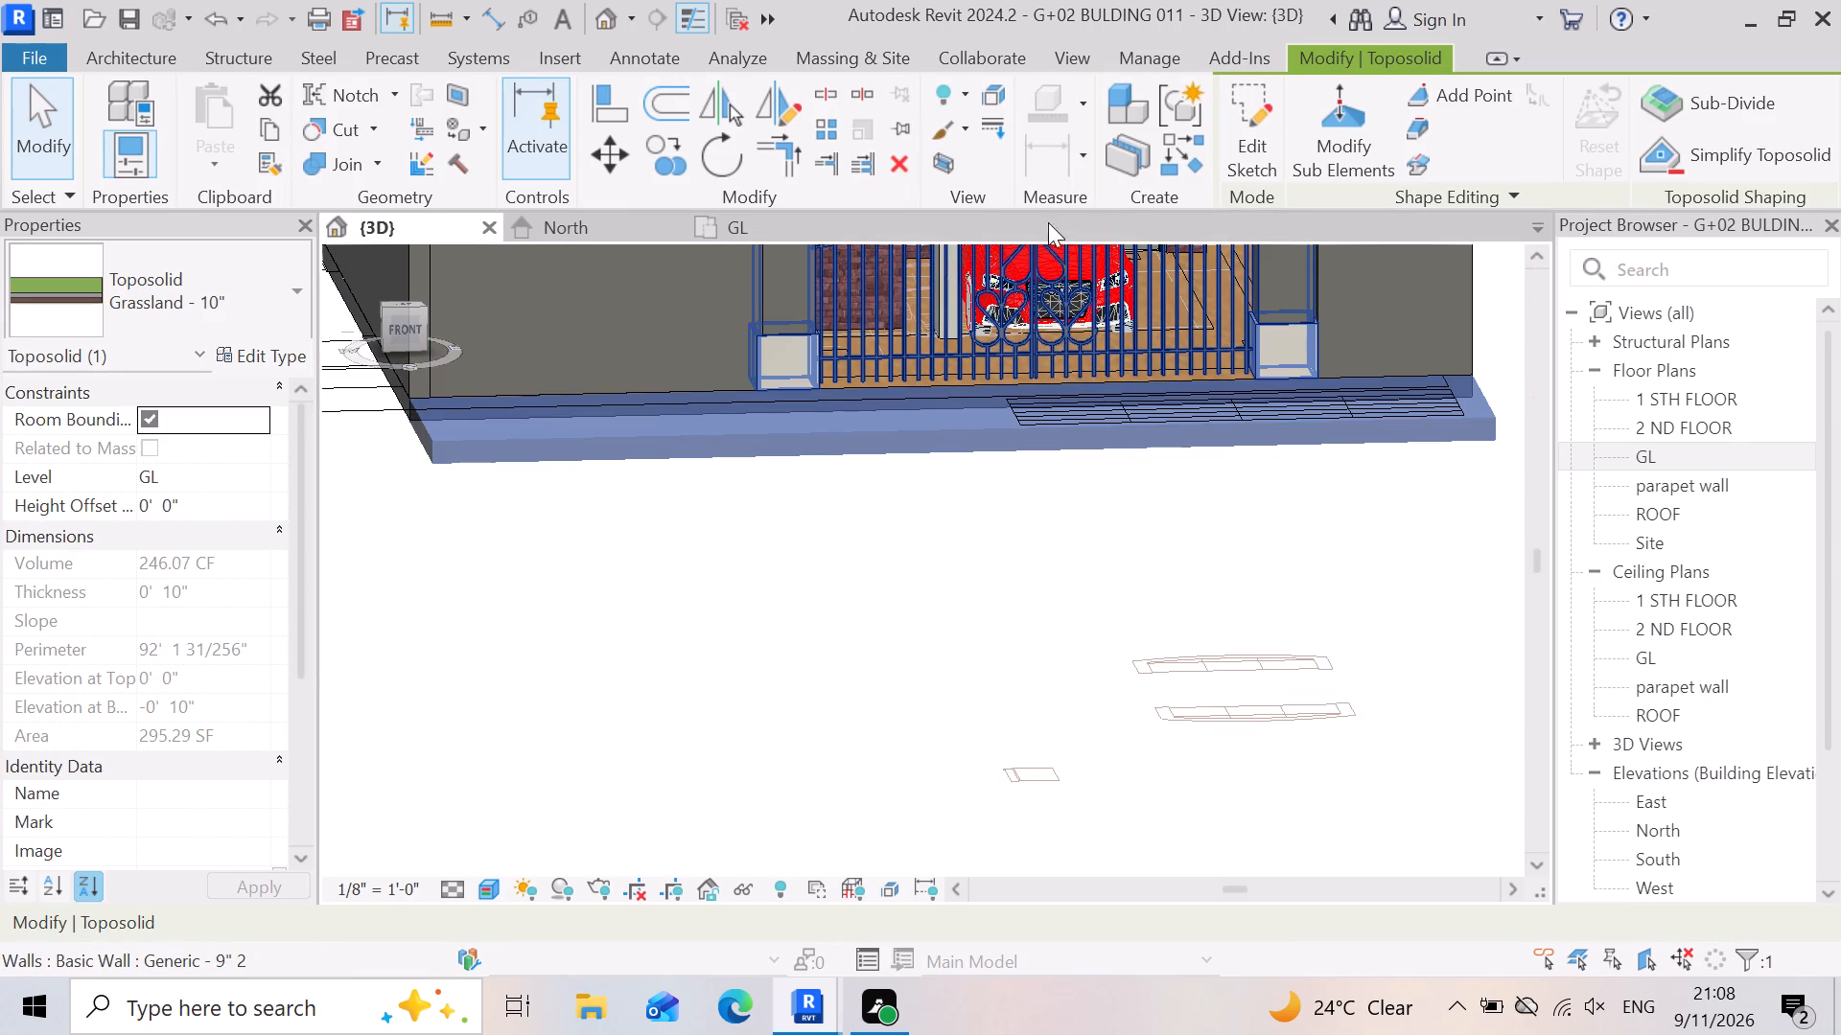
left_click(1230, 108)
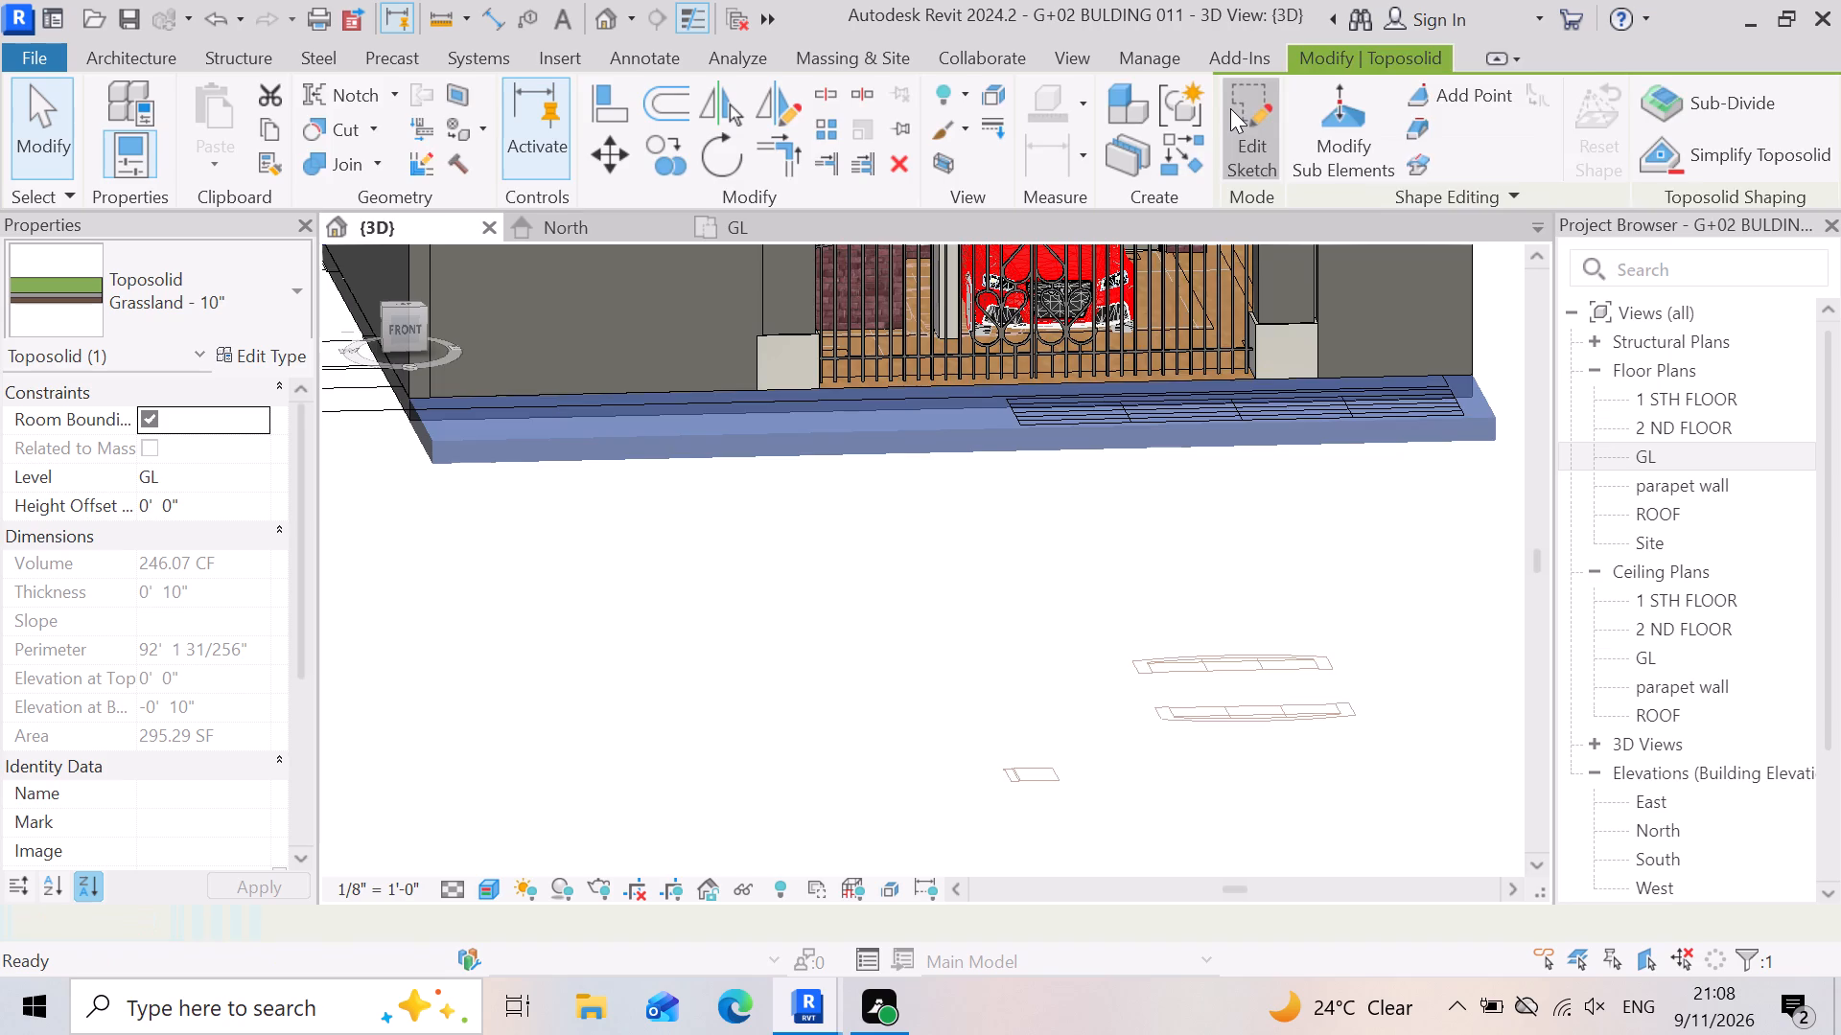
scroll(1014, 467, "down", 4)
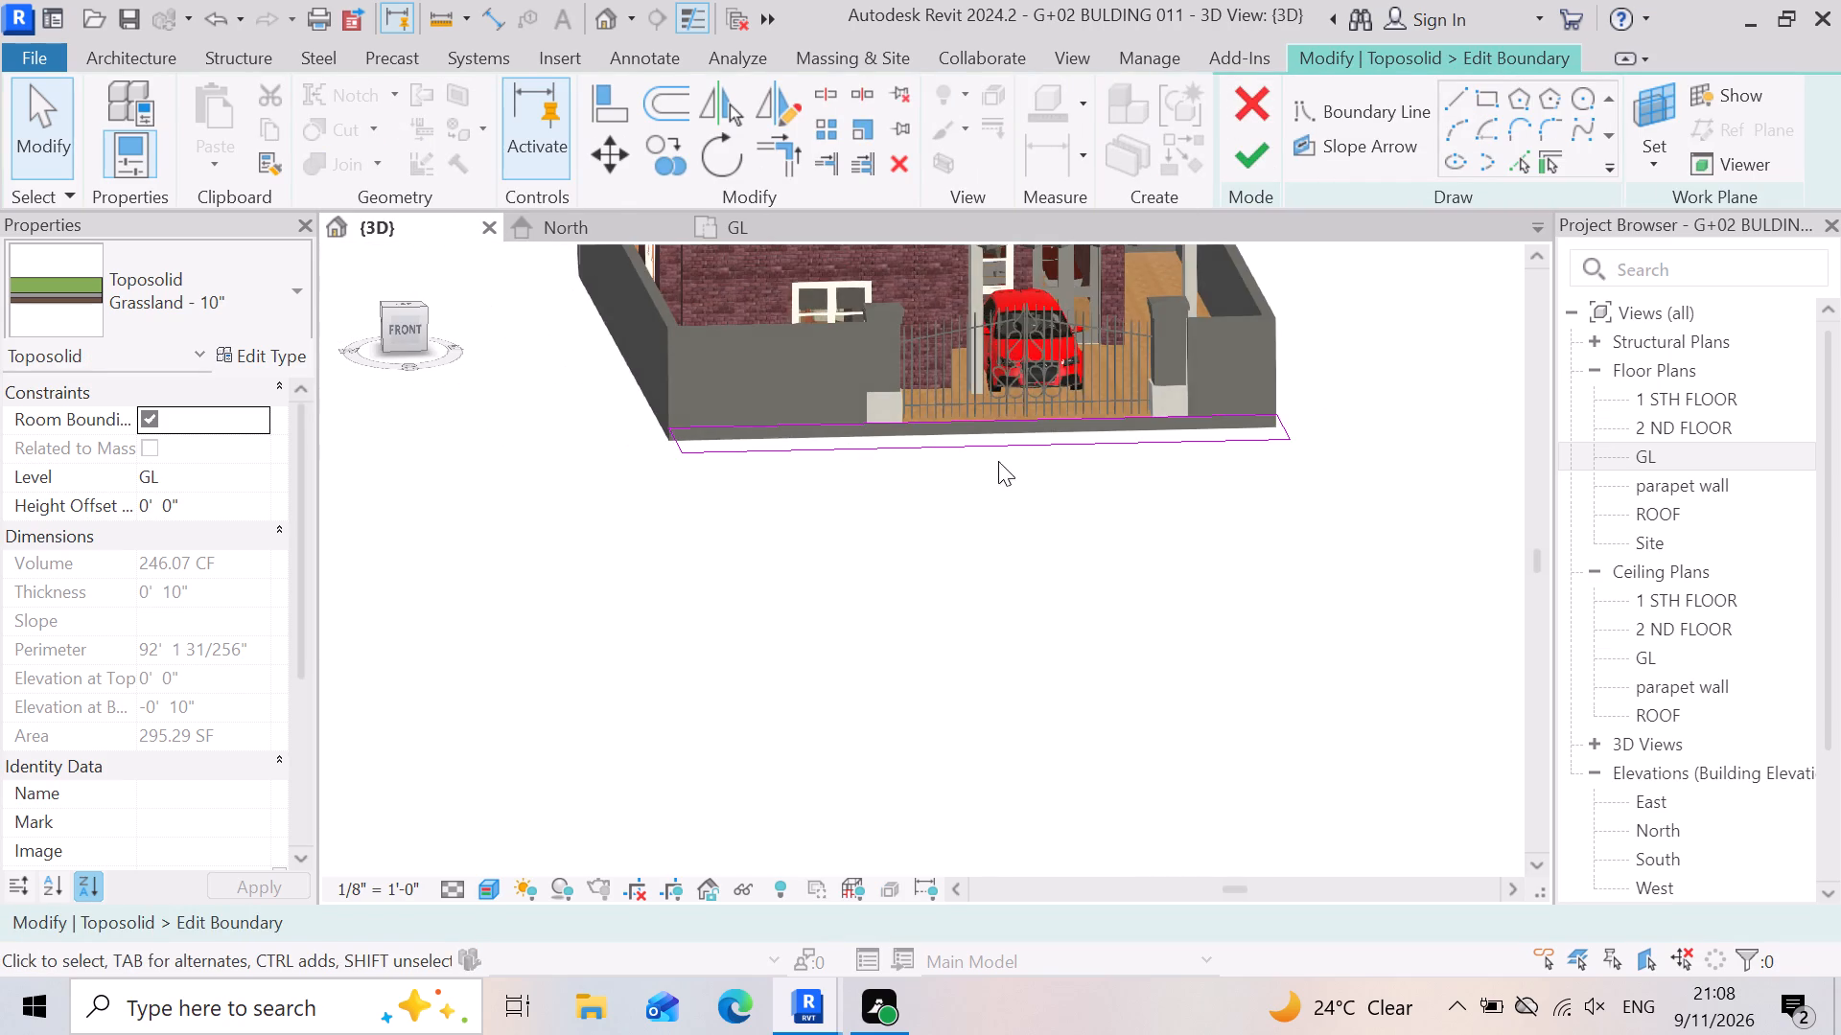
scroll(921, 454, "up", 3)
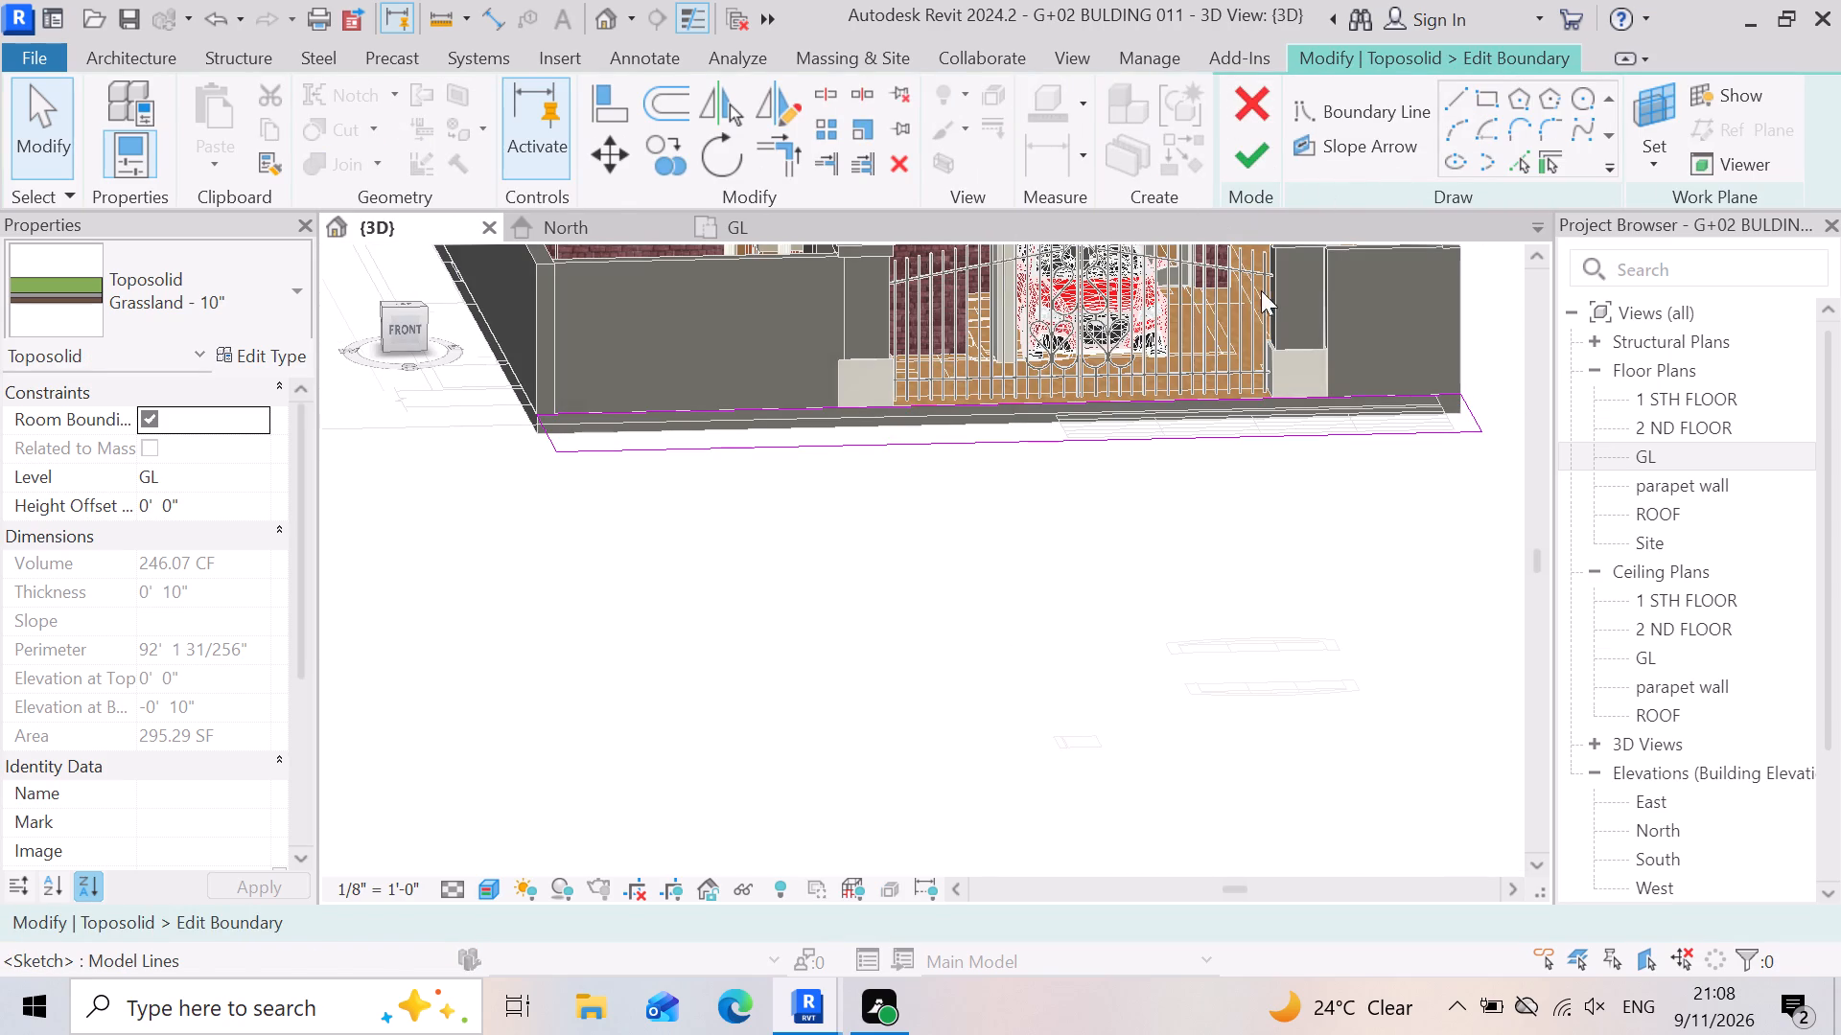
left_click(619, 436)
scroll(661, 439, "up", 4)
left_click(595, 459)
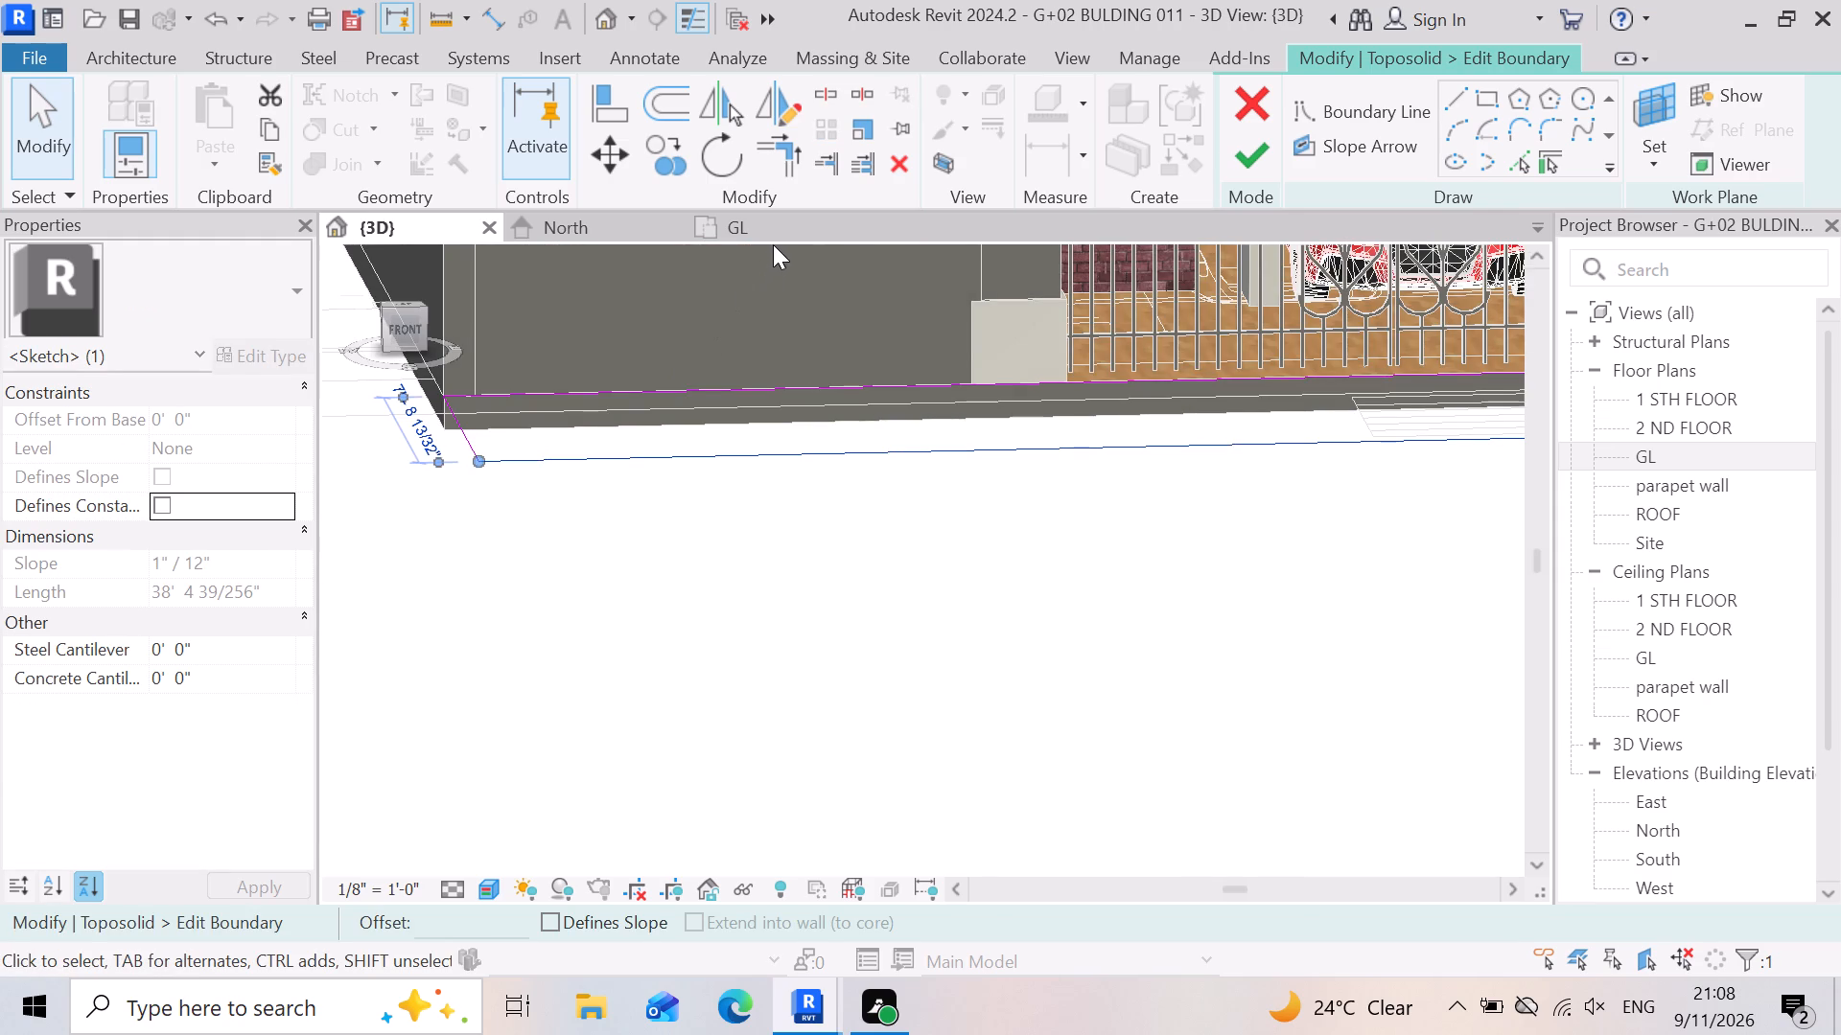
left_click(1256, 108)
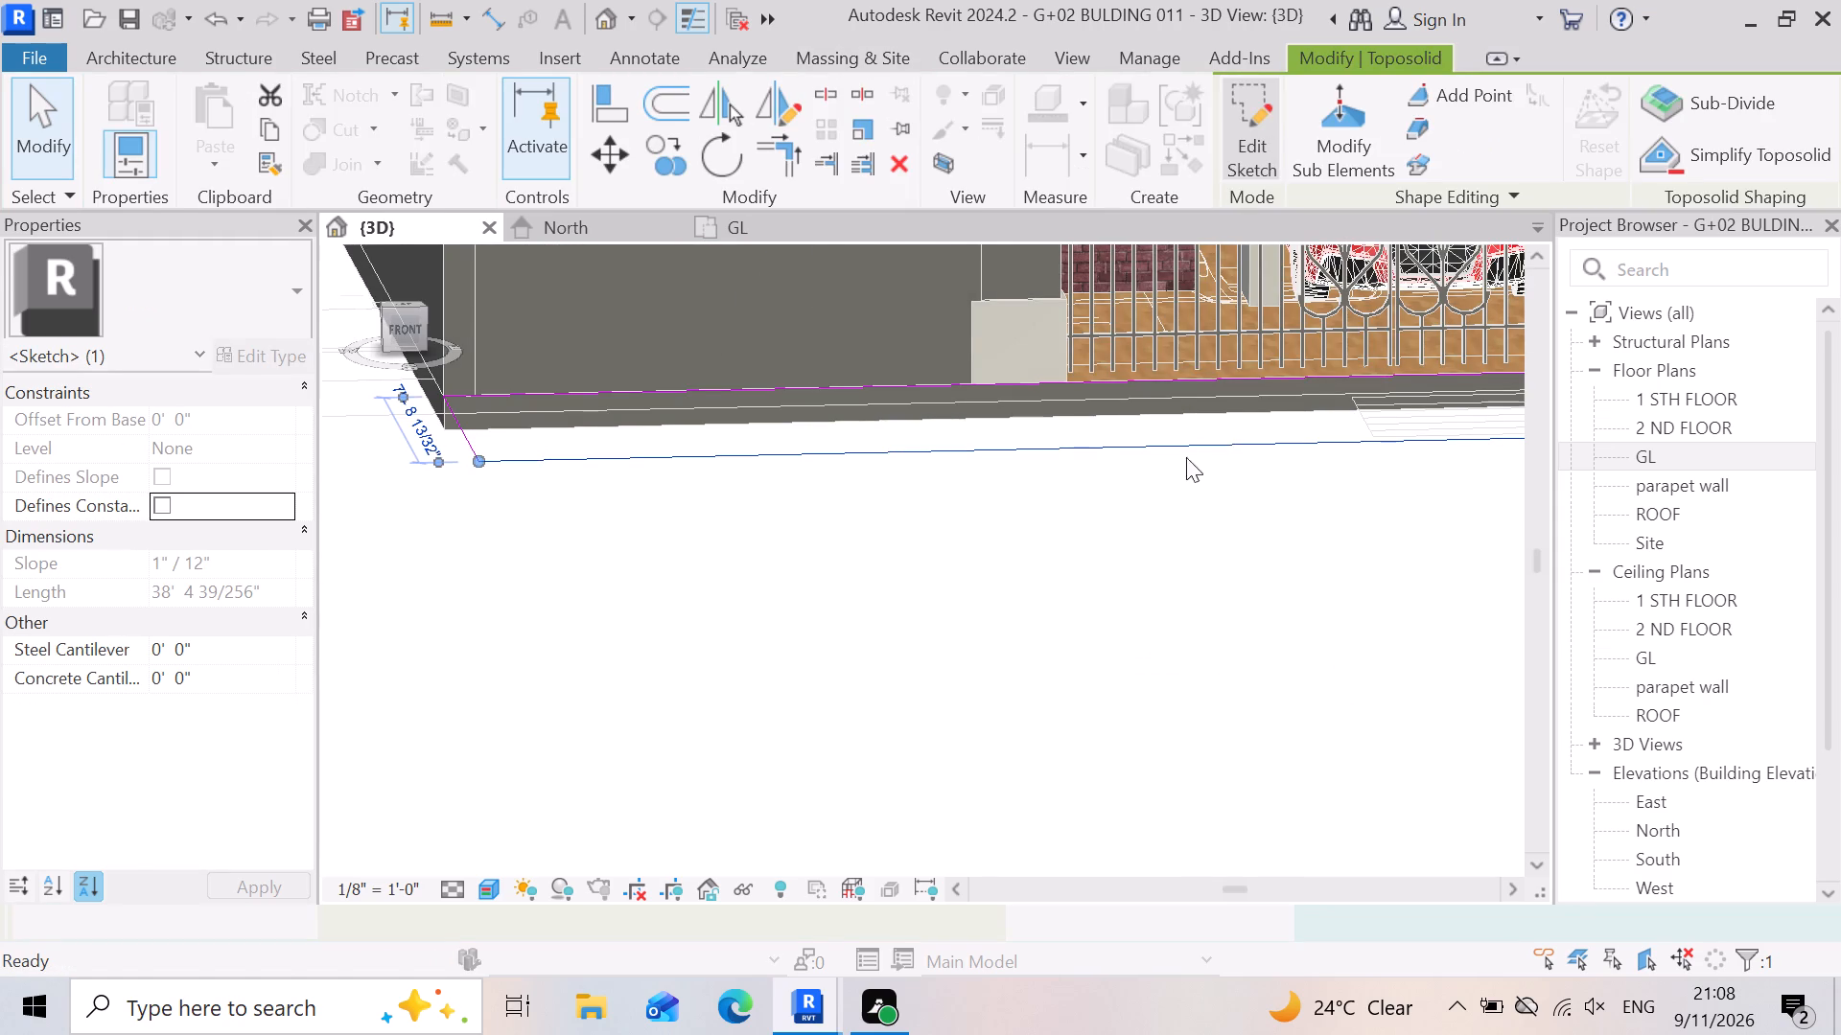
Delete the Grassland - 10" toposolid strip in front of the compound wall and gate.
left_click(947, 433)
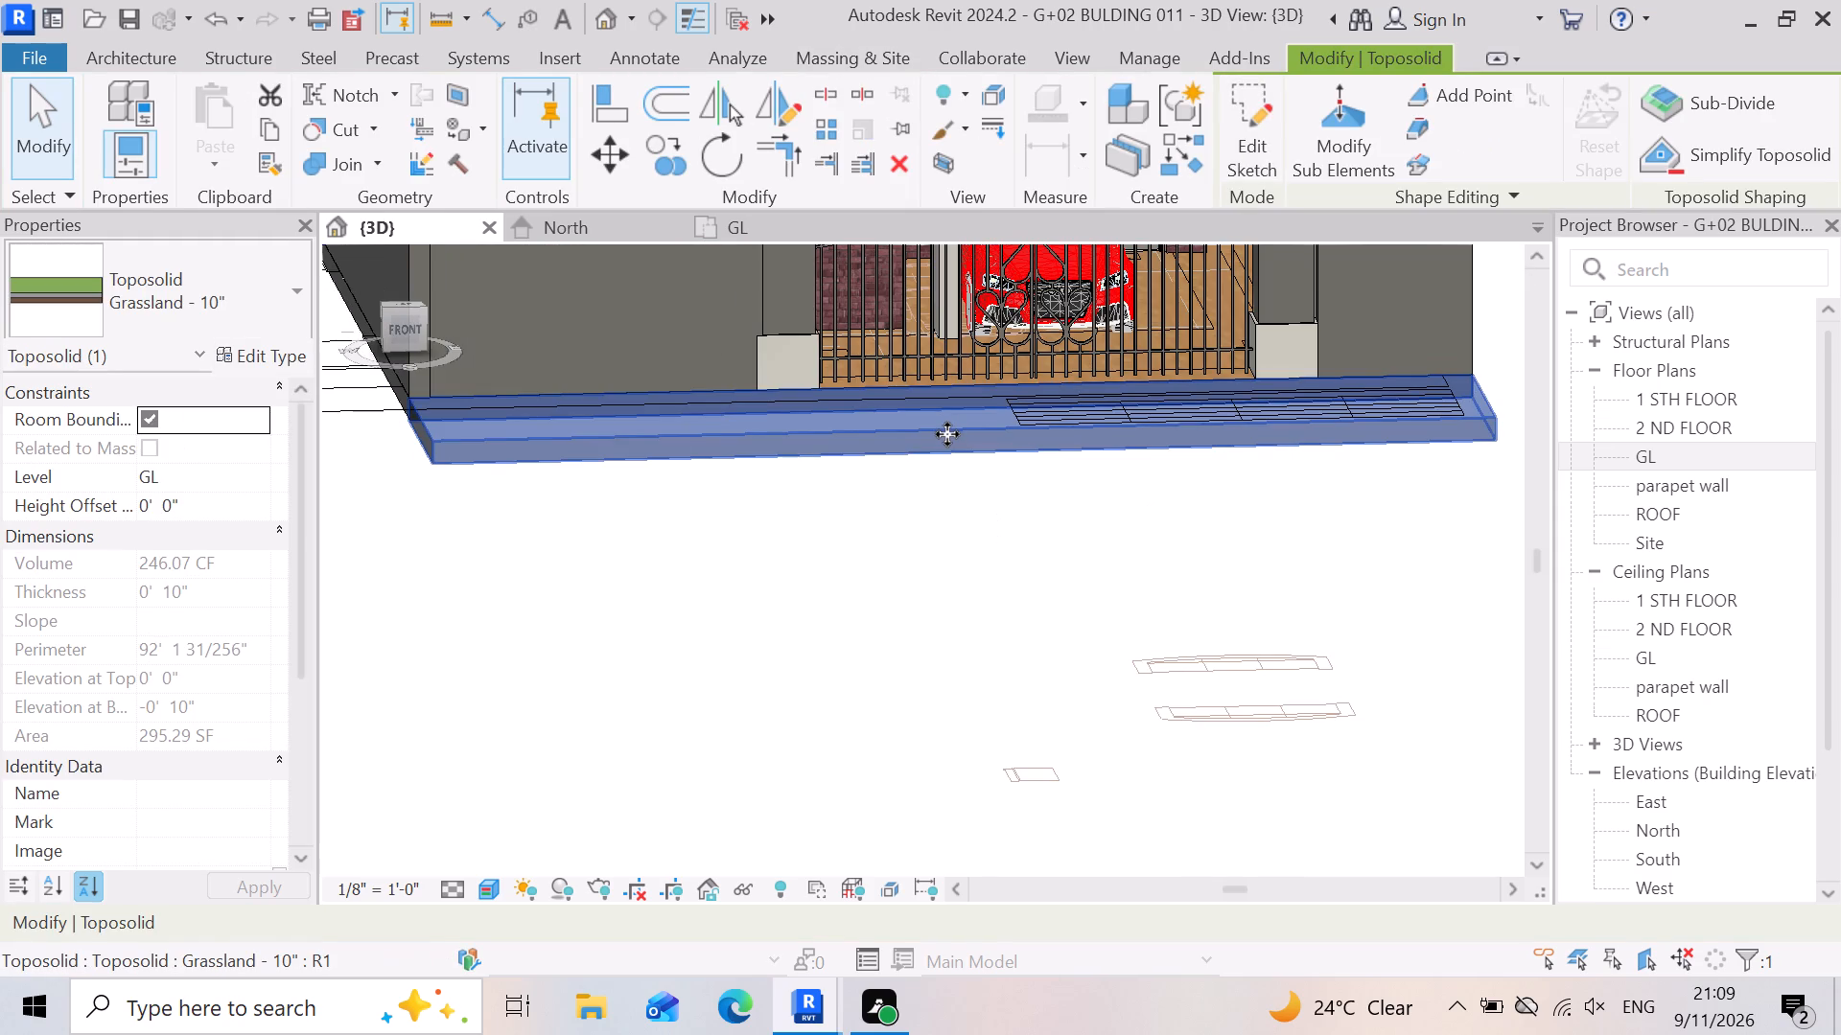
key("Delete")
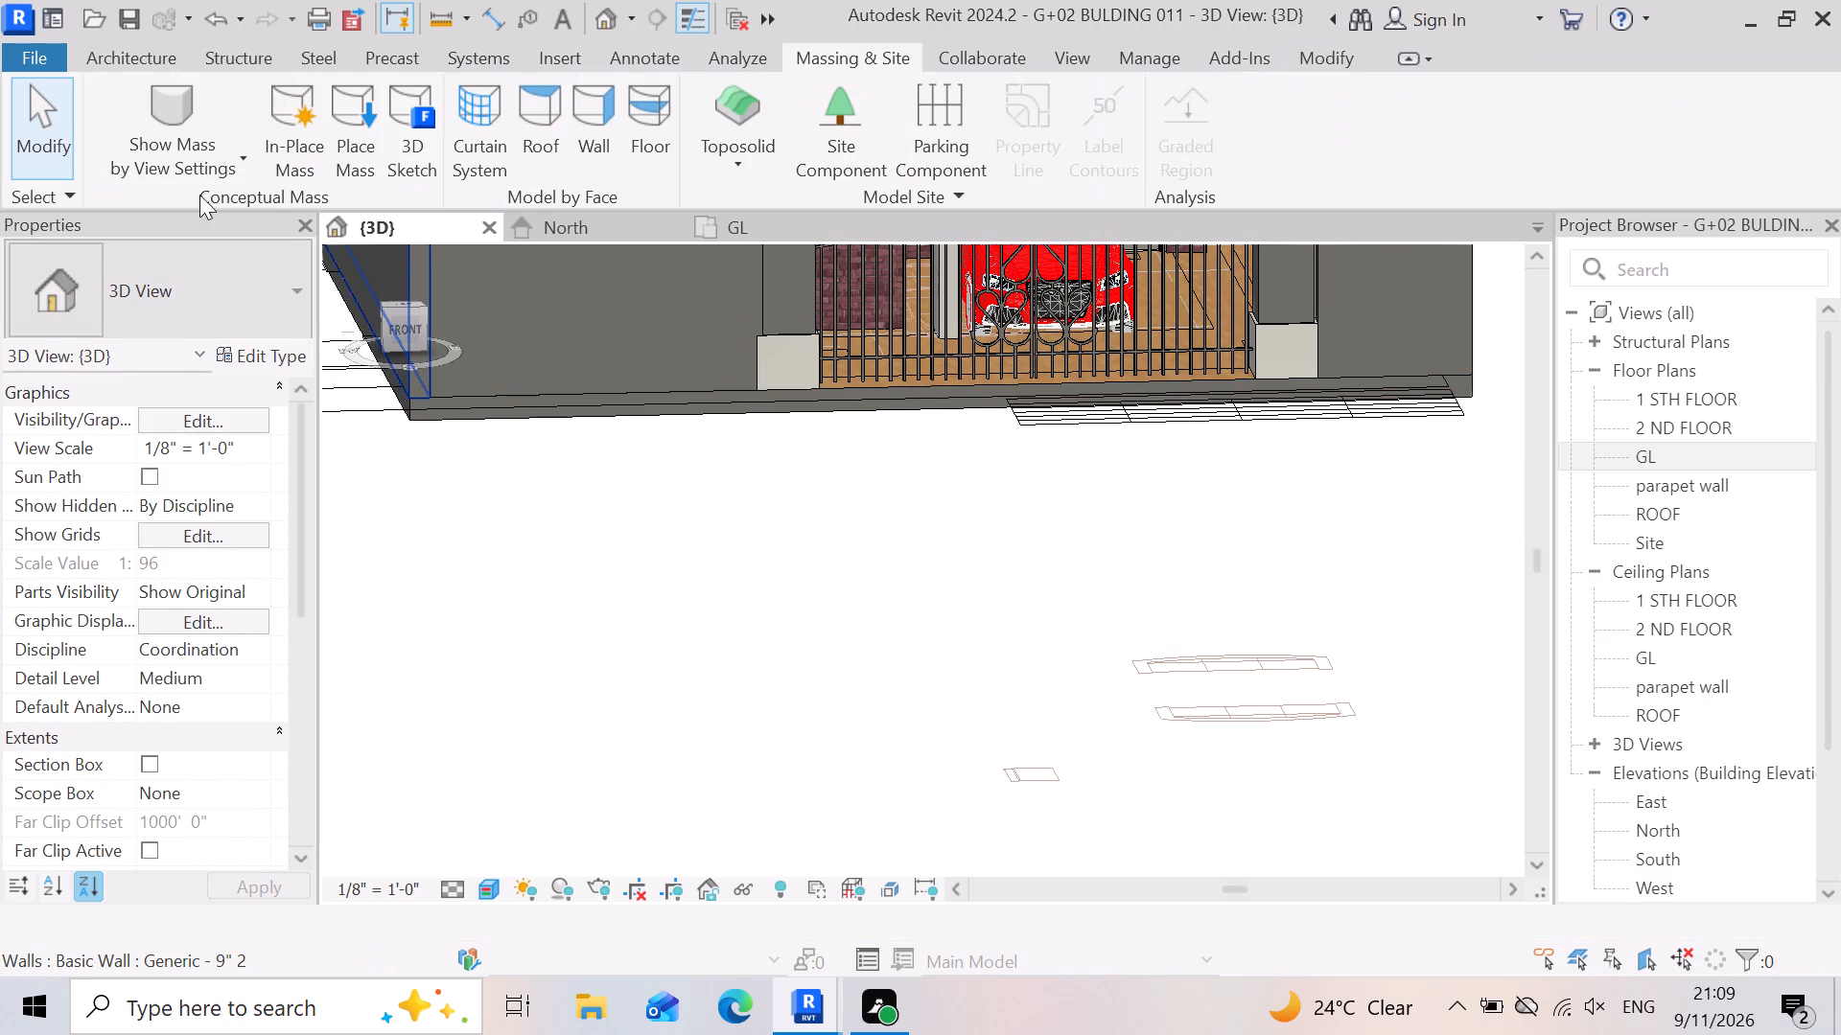
Start a new Grassland - 10" toposolid on level GL with a rectangular boundary sketch.
left_click(744, 116)
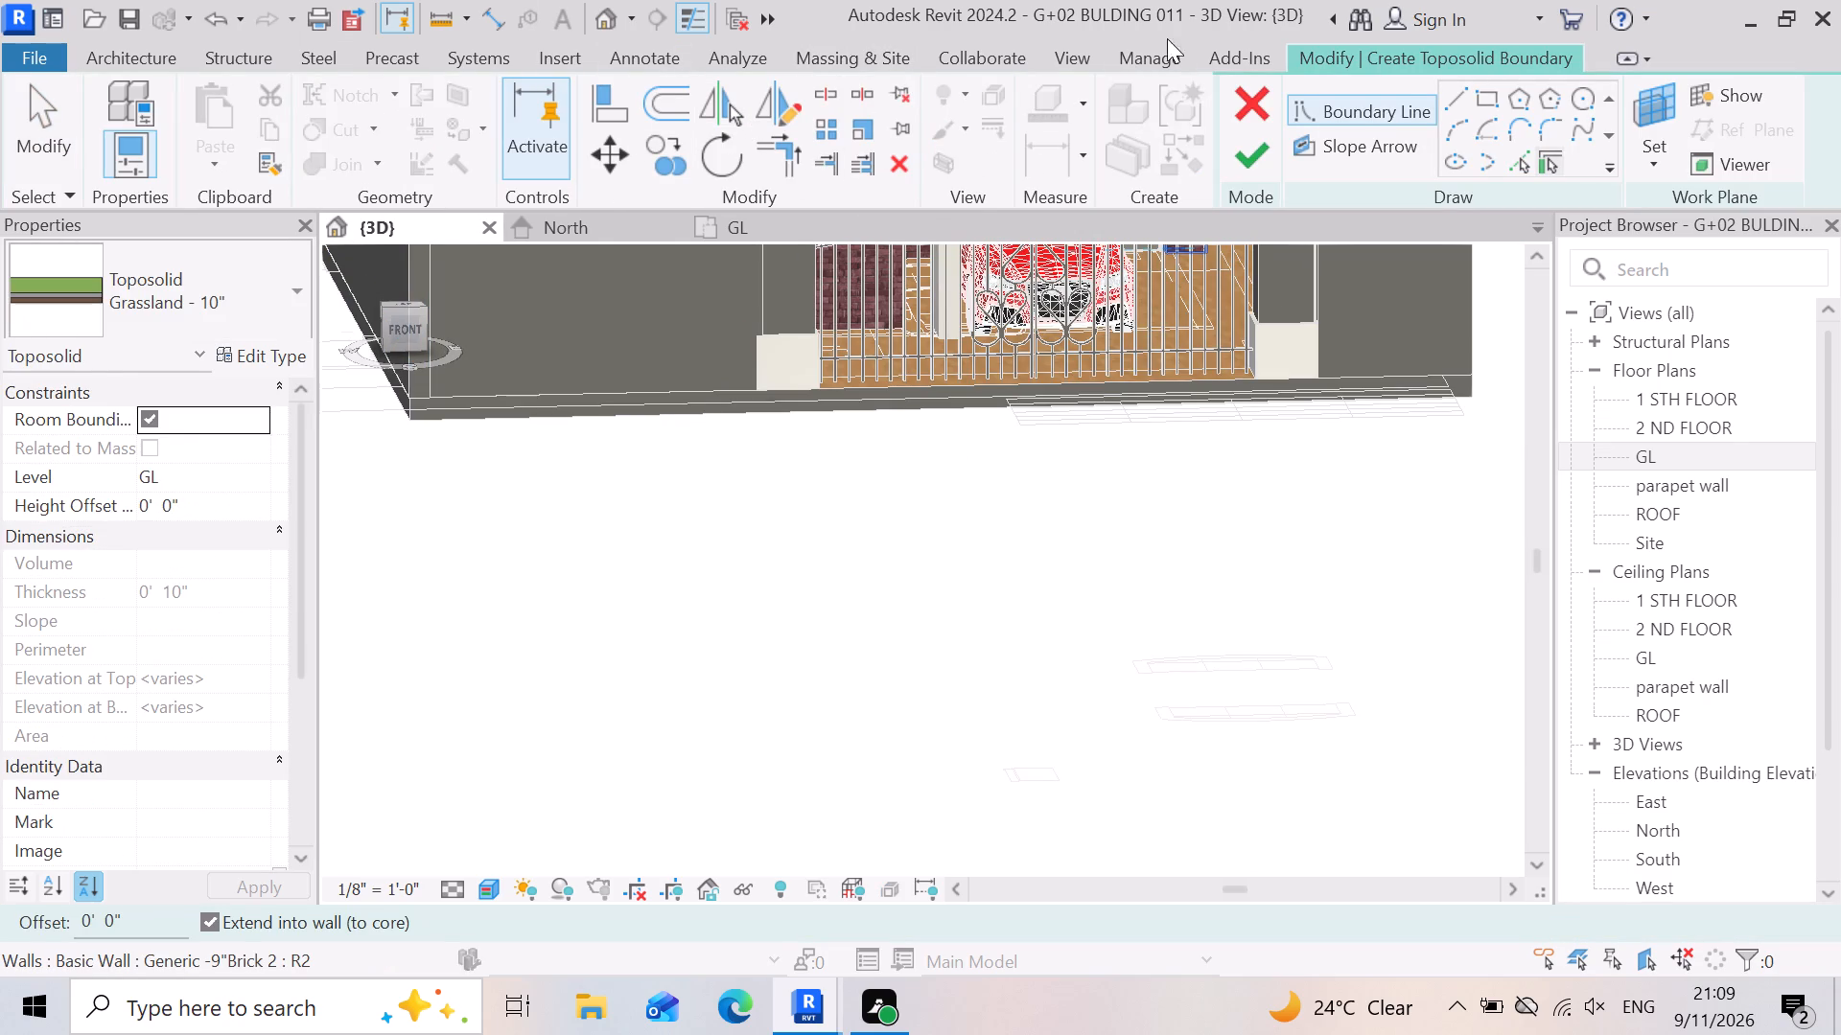
left_click(1139, 48)
left_click(1137, 57)
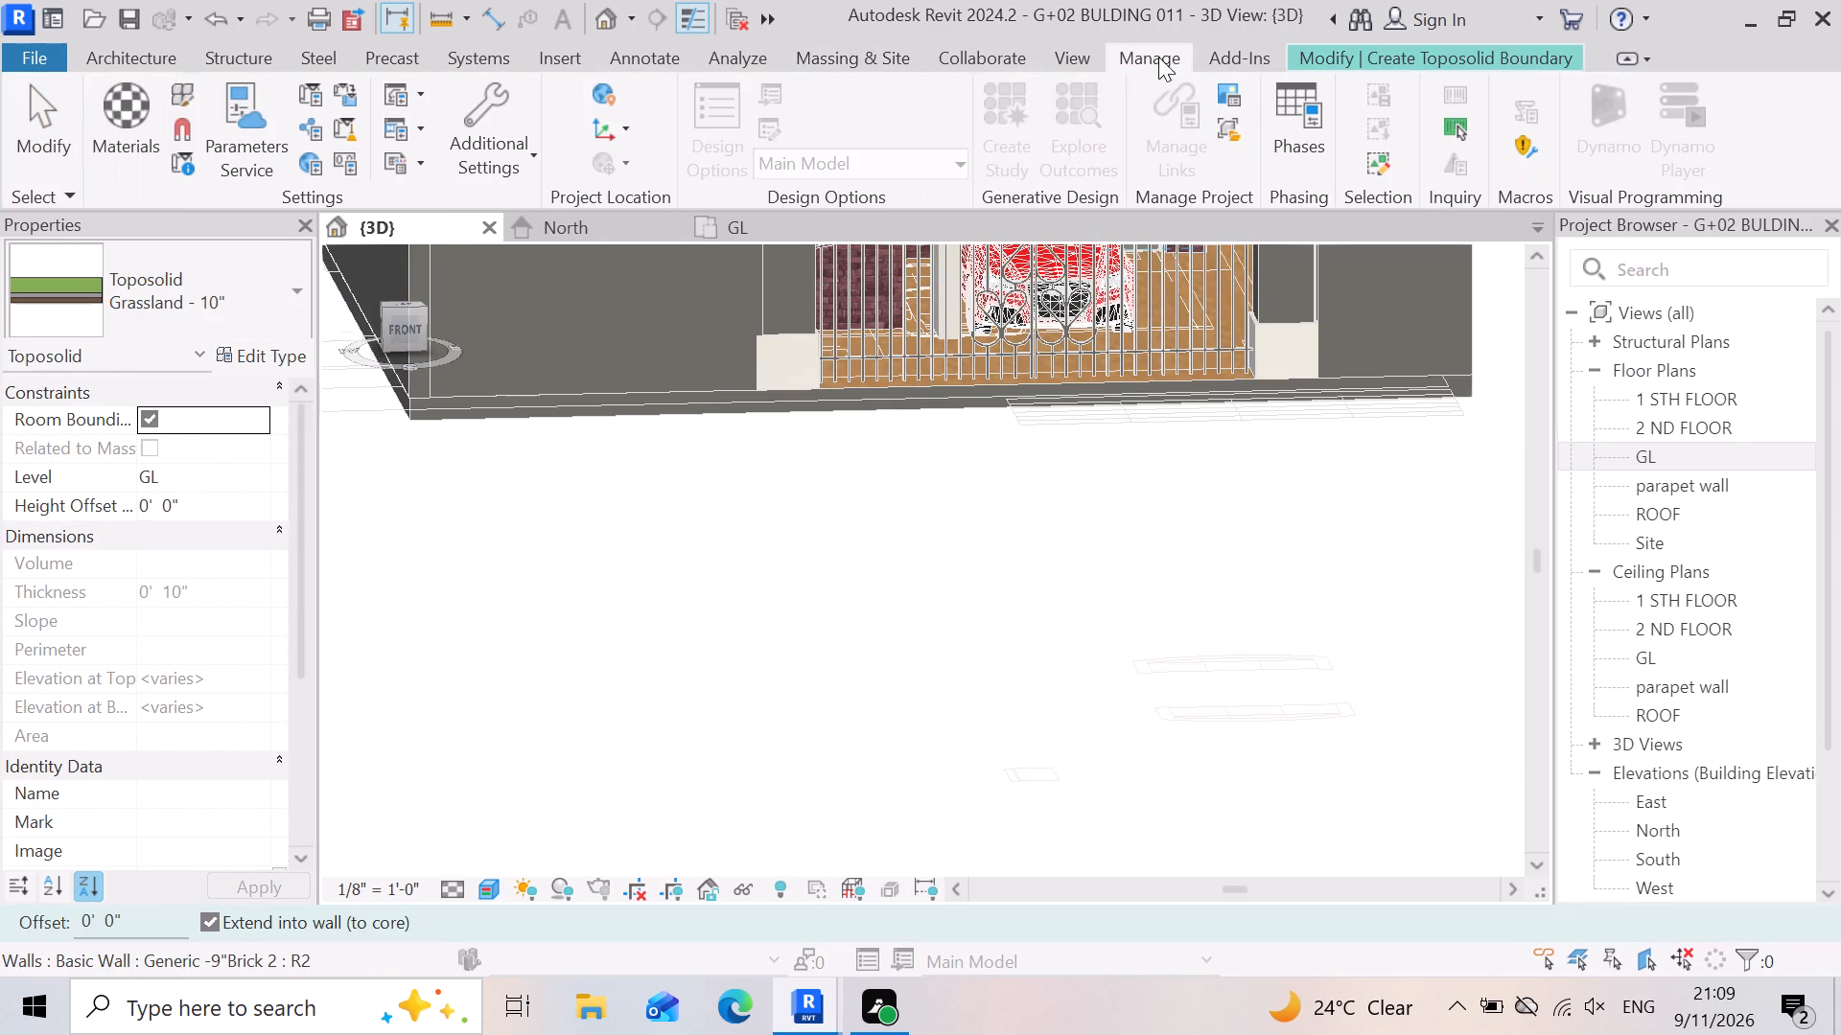
left_click(1315, 57)
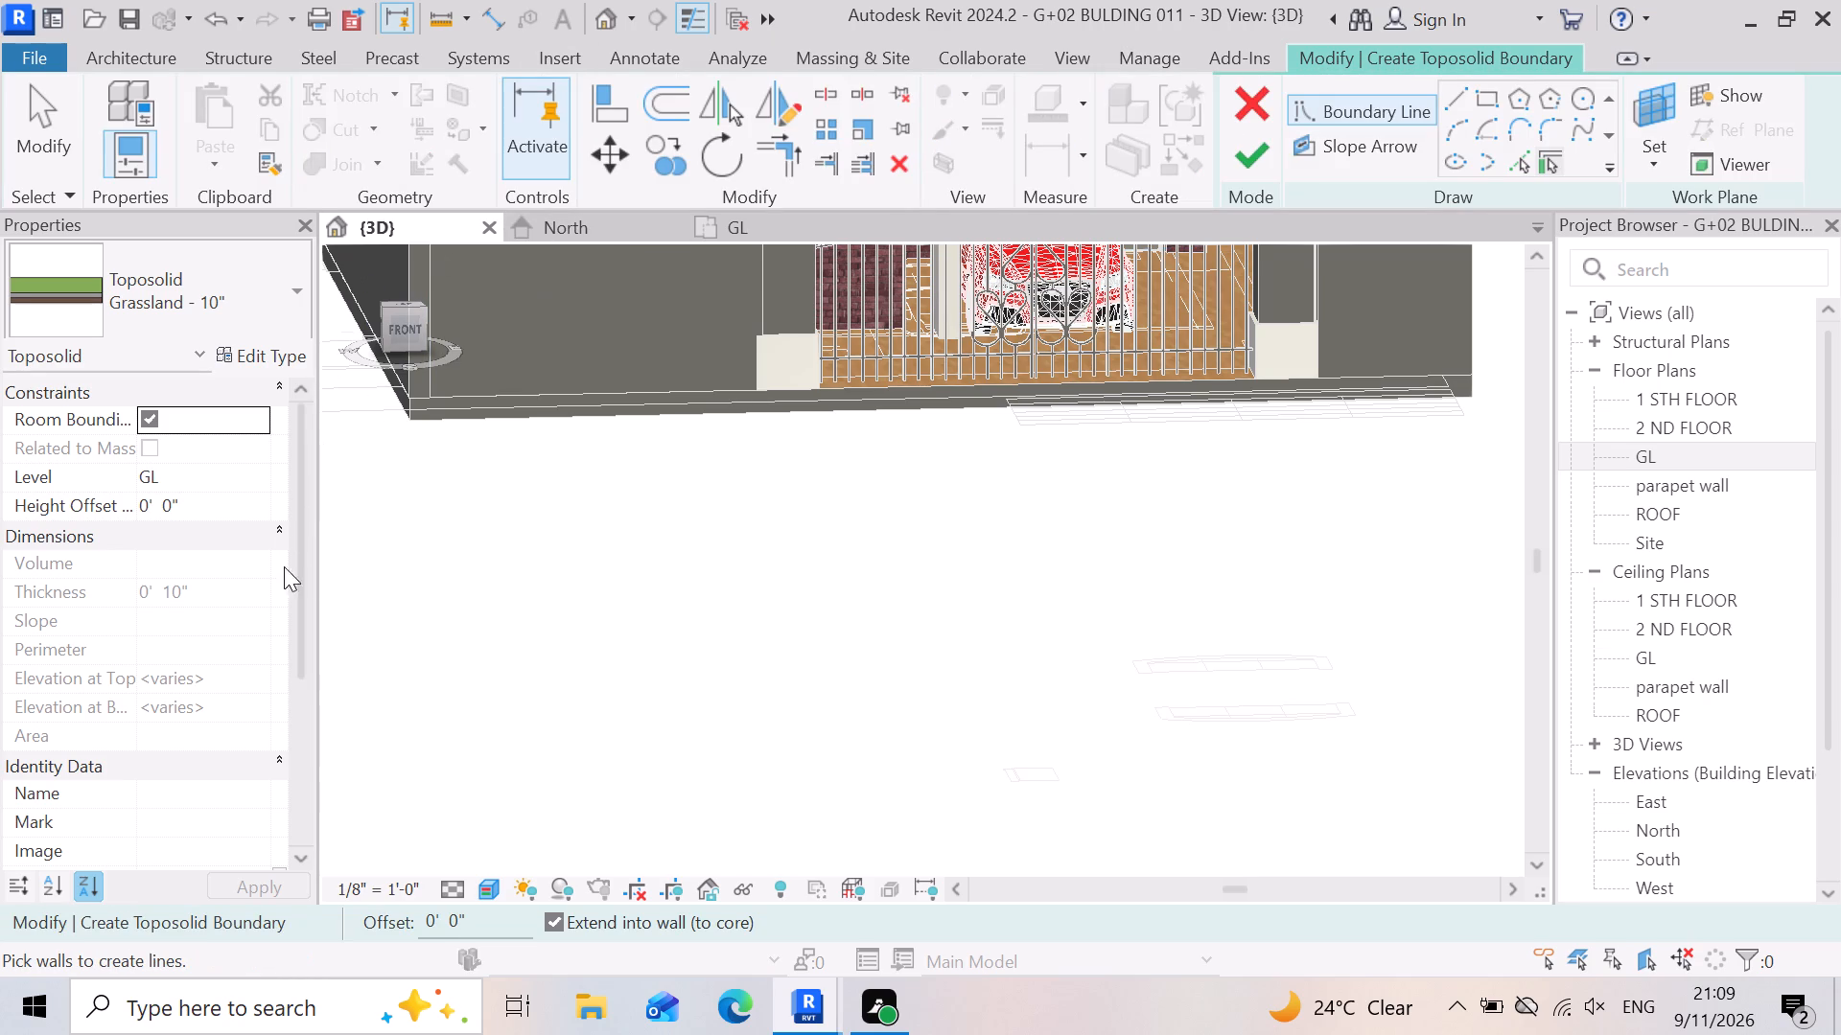
left_click(1470, 98)
scroll(297, 480, "up", 4)
scroll(367, 430, "up", 4)
left_click(445, 412)
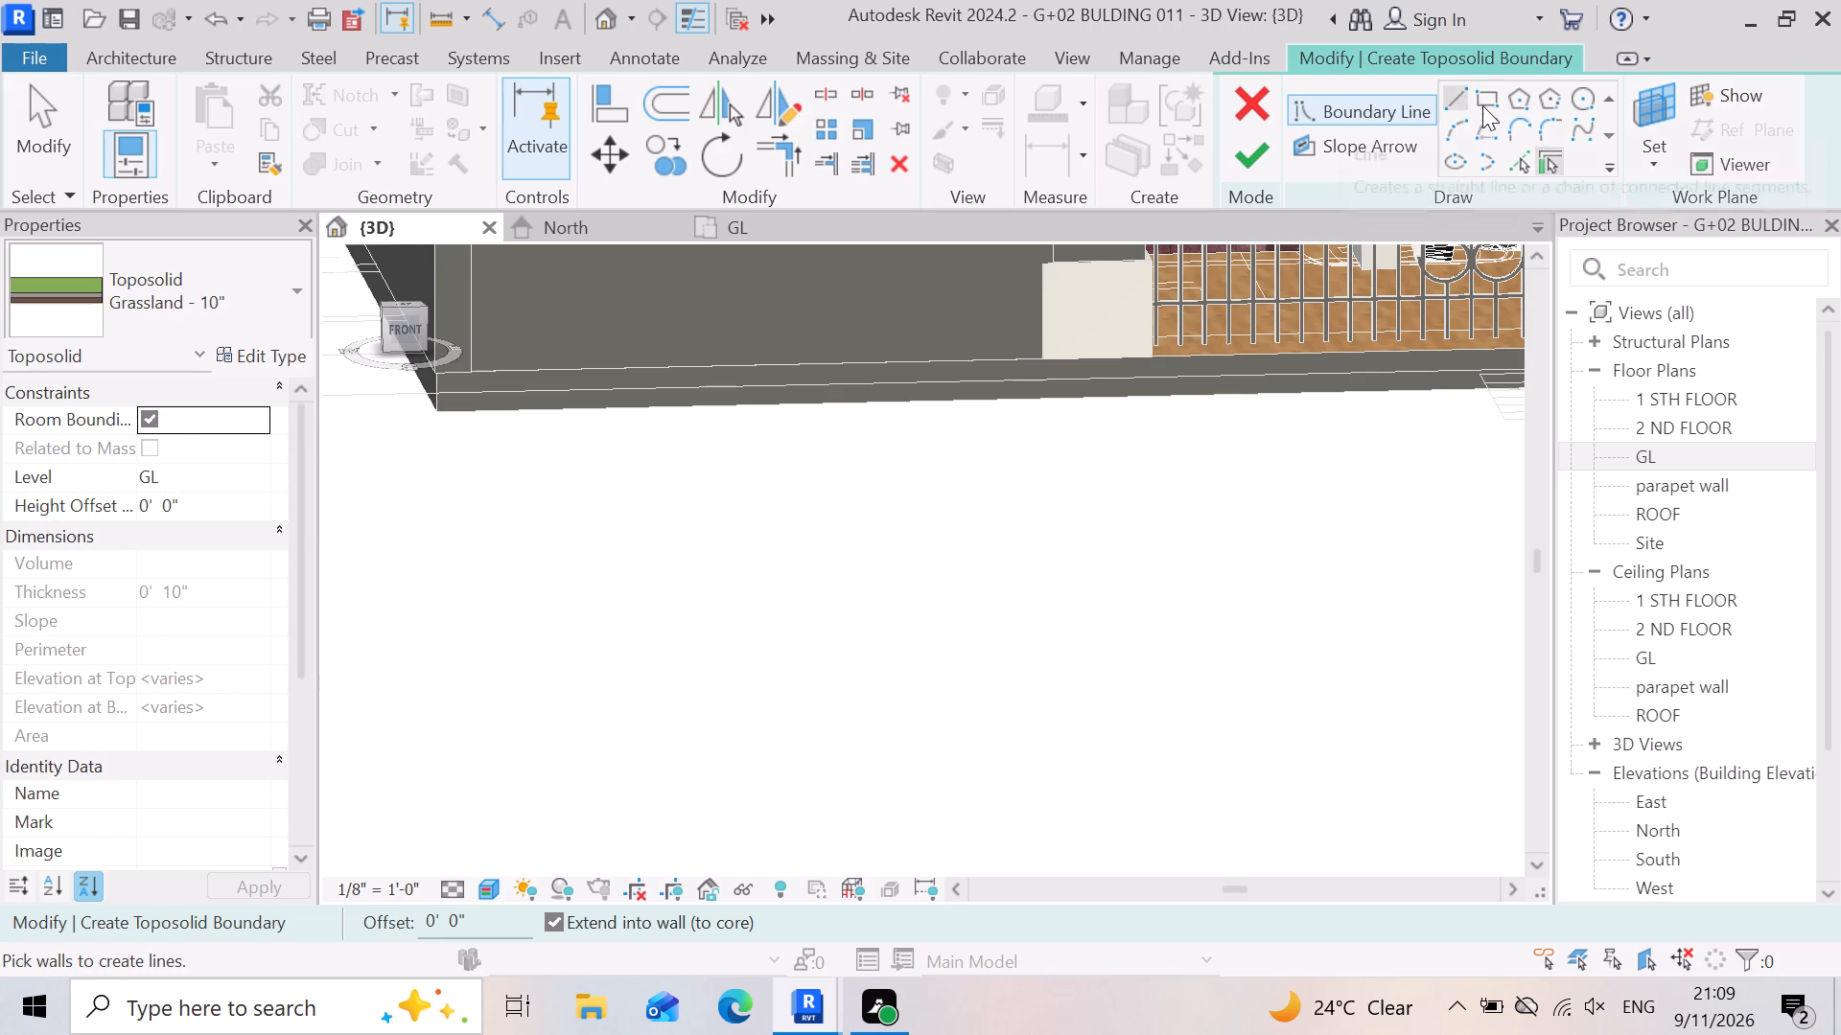
left_click(1484, 105)
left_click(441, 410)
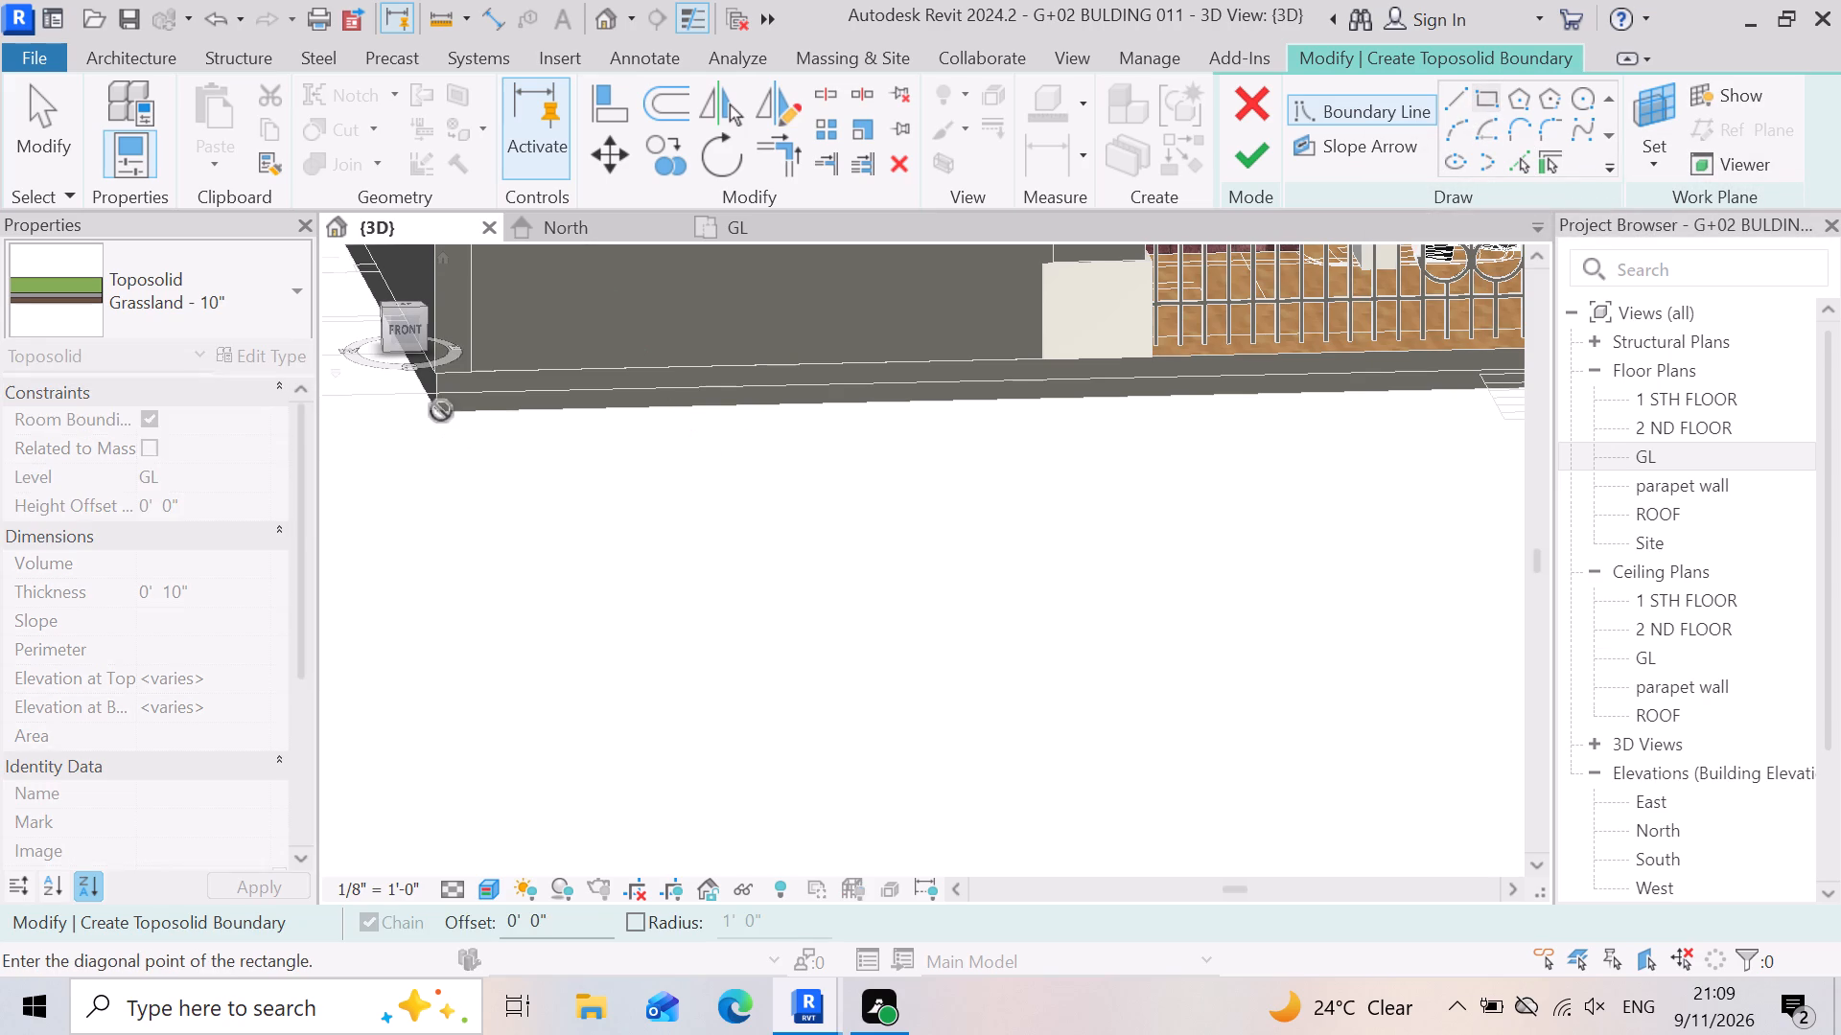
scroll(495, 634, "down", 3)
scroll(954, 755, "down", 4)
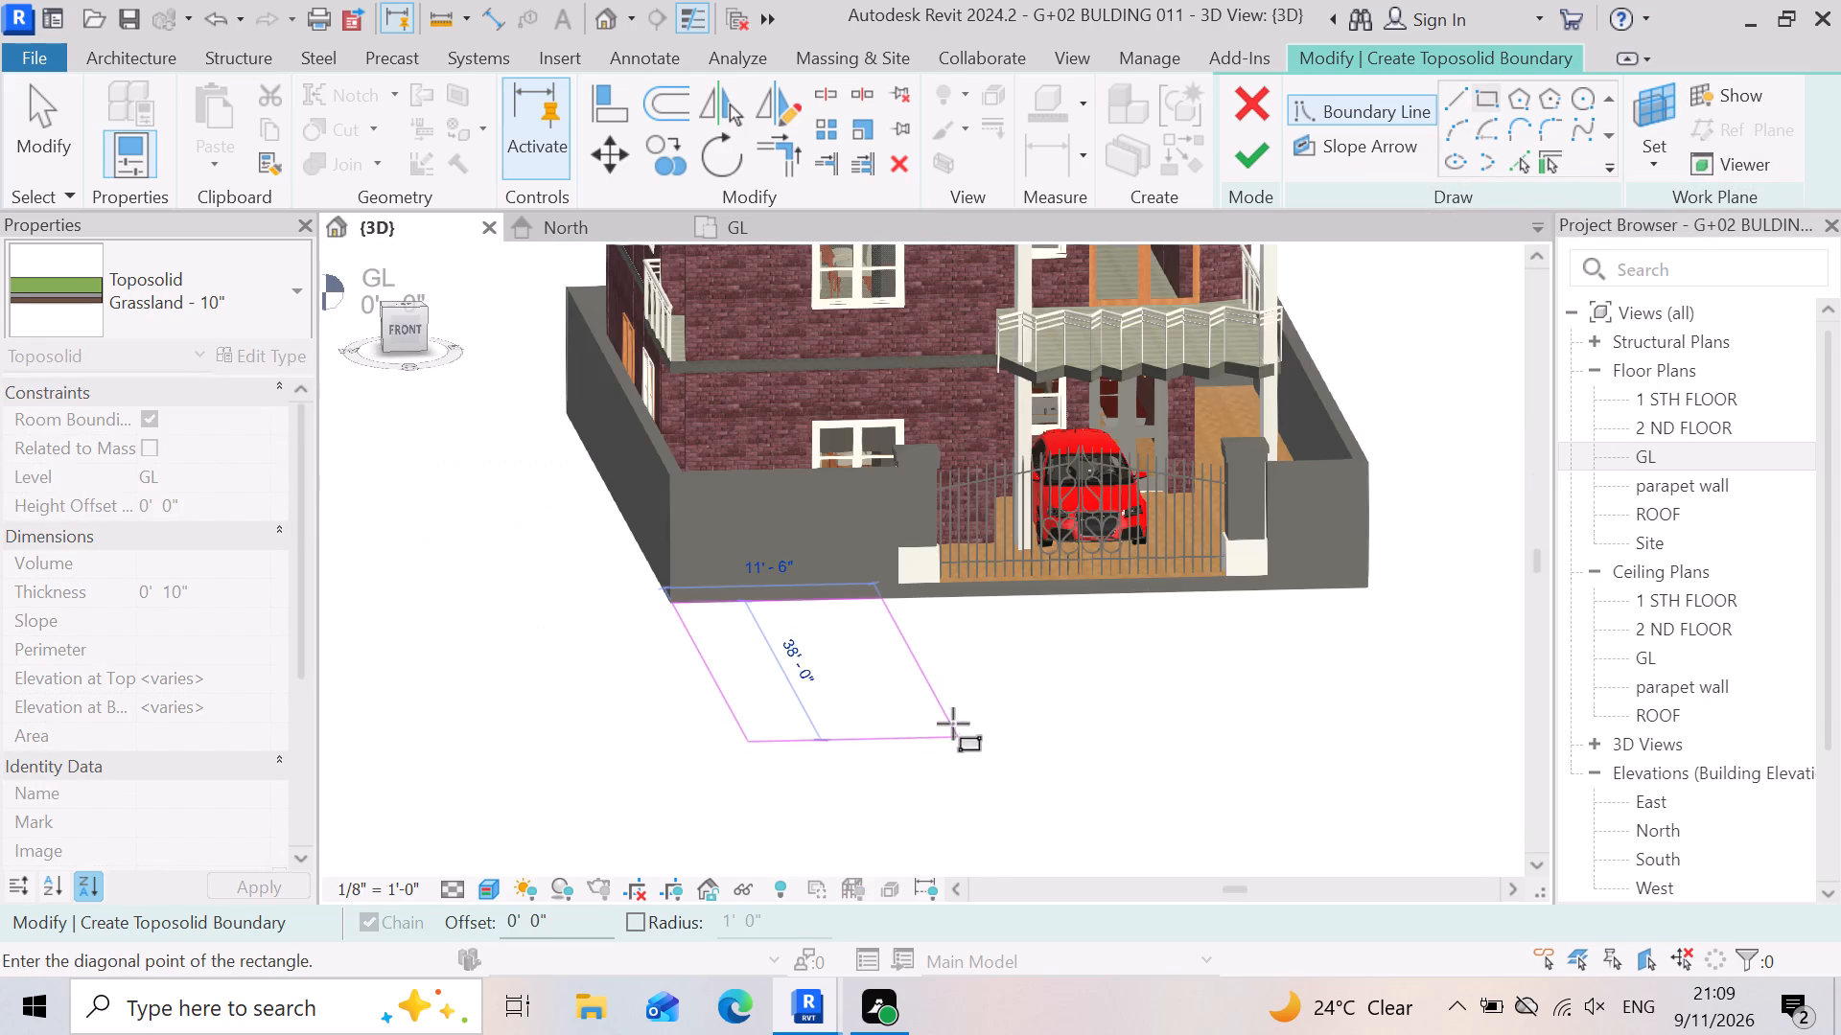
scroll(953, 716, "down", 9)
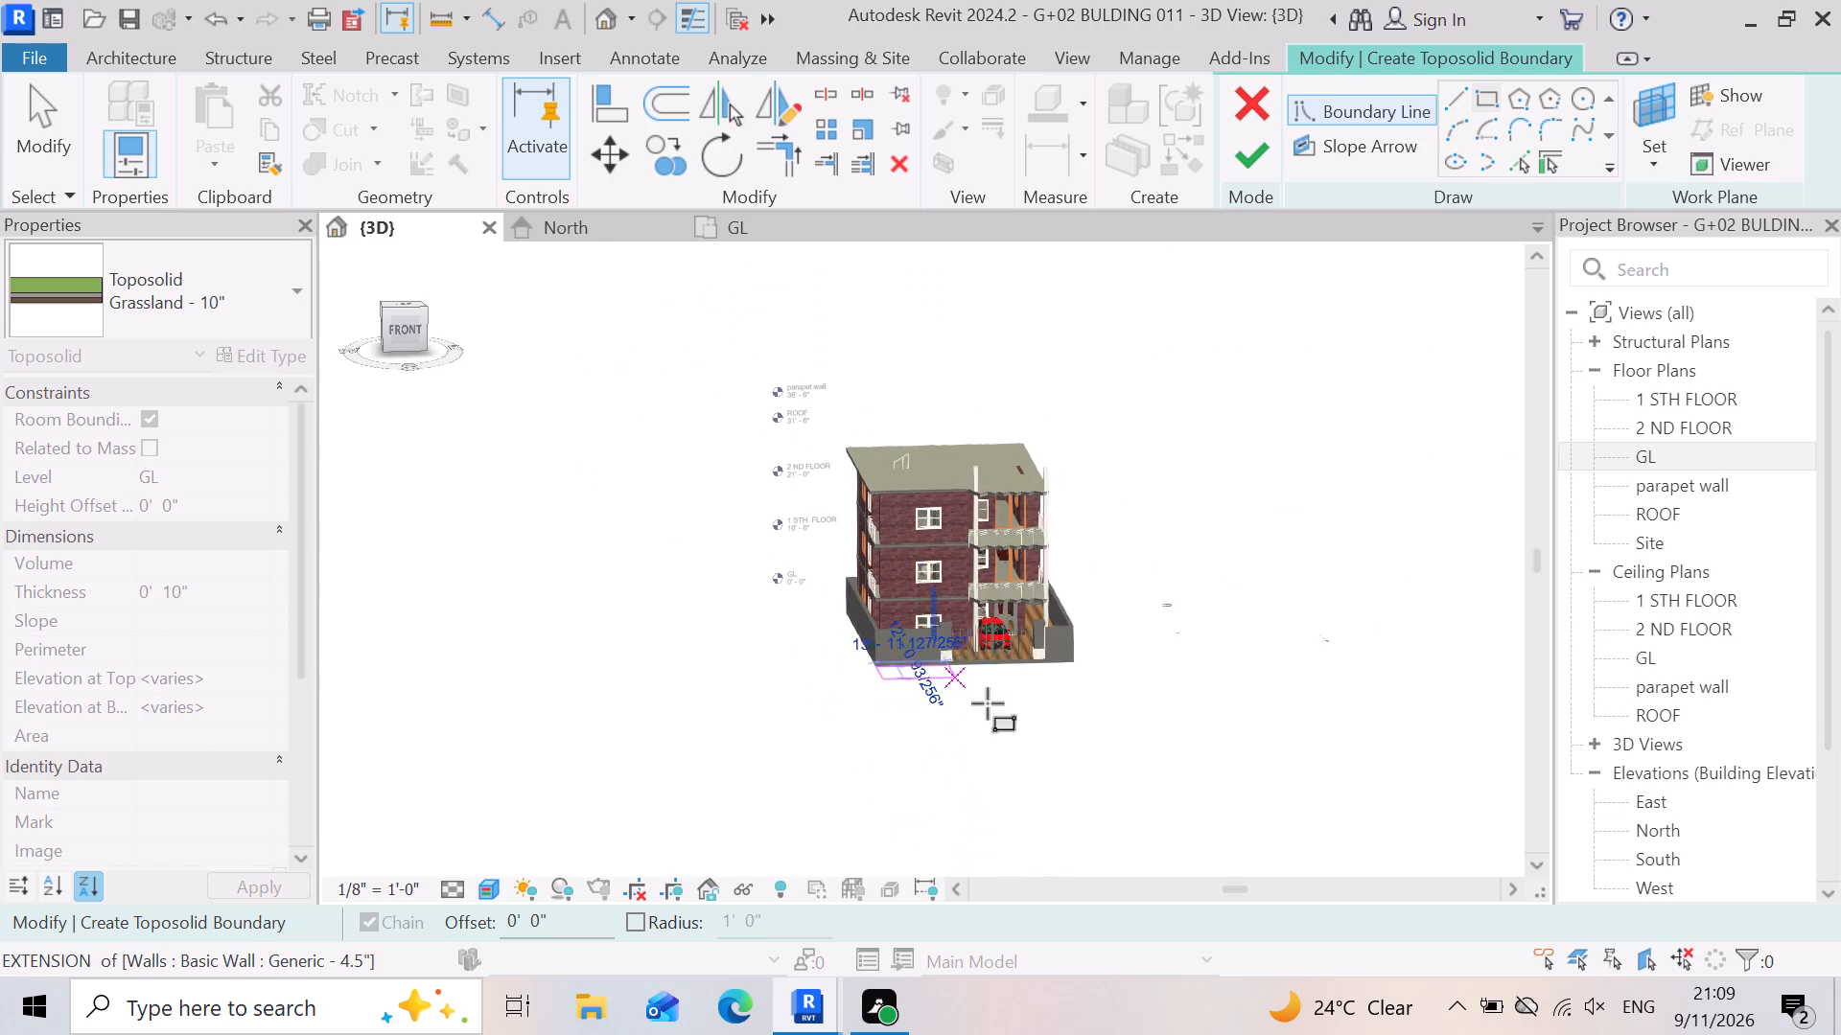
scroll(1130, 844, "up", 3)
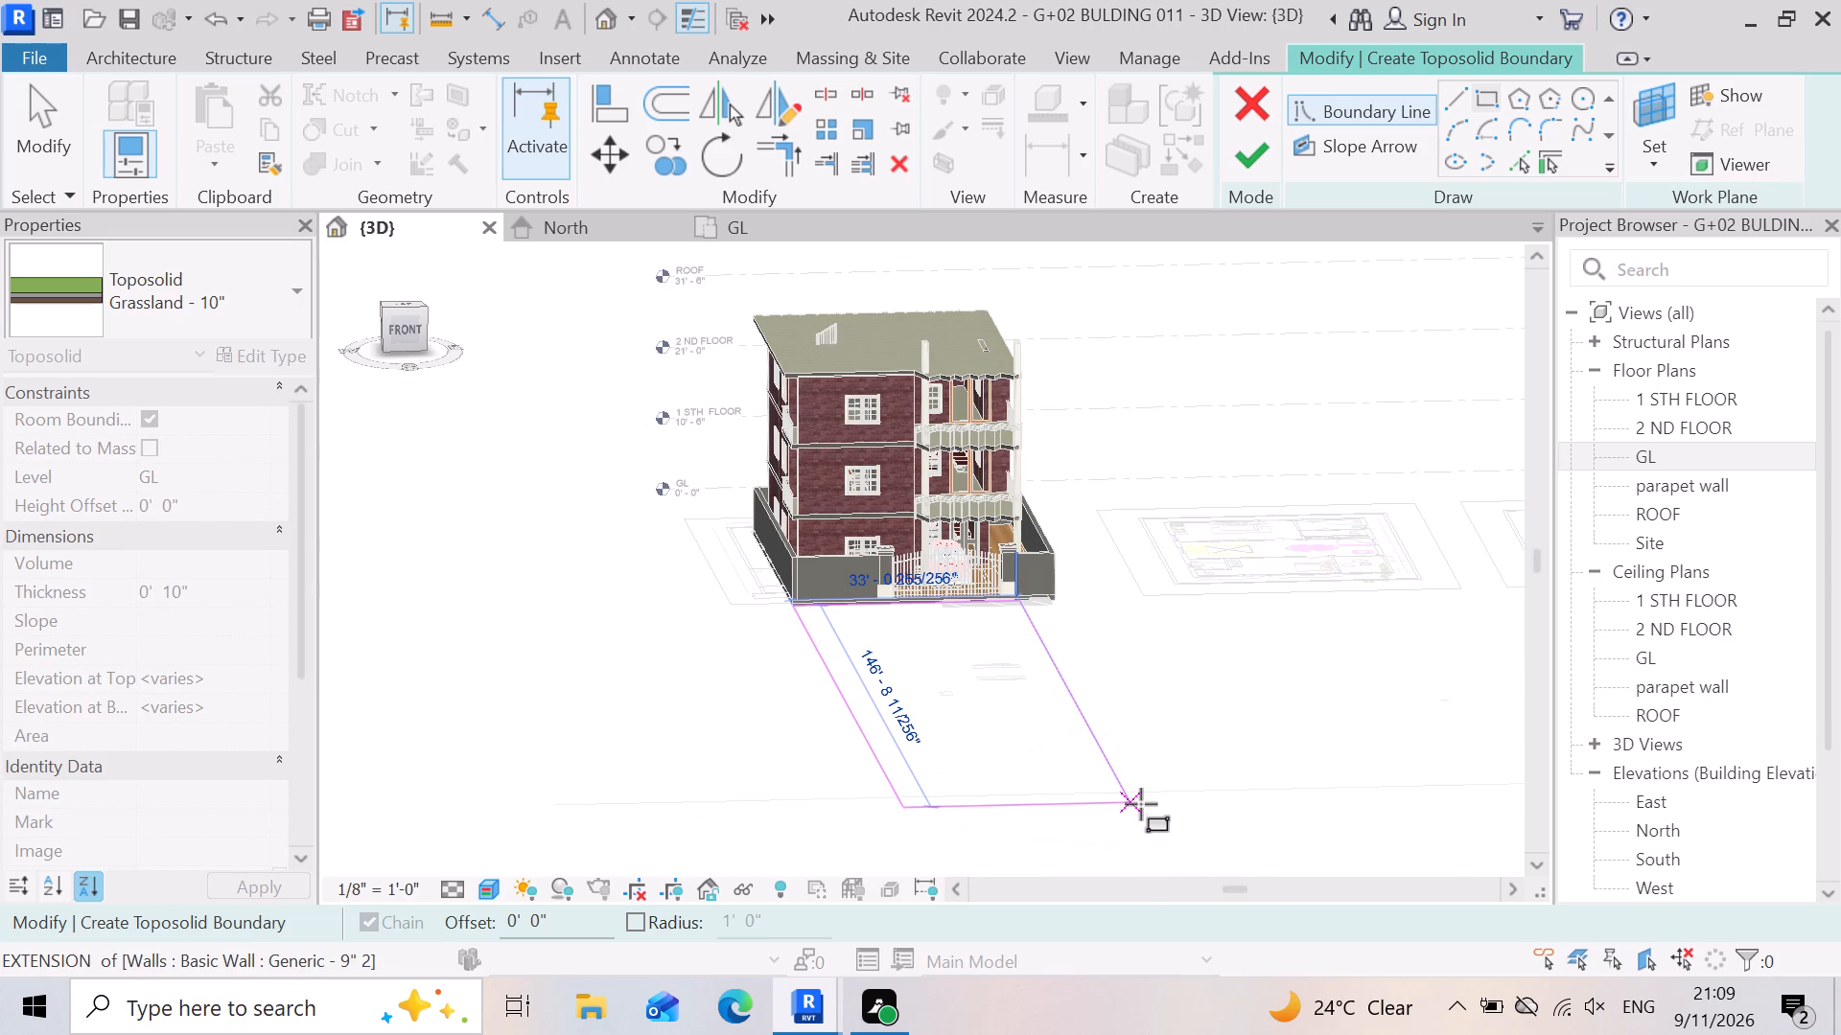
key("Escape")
Sketch a rectangular toposolid boundary about 168' by 108' from the gate-side outer corner of the front compound wall and finish it.
scroll(1062, 655, "up", 7)
scroll(1177, 678, "down", 5)
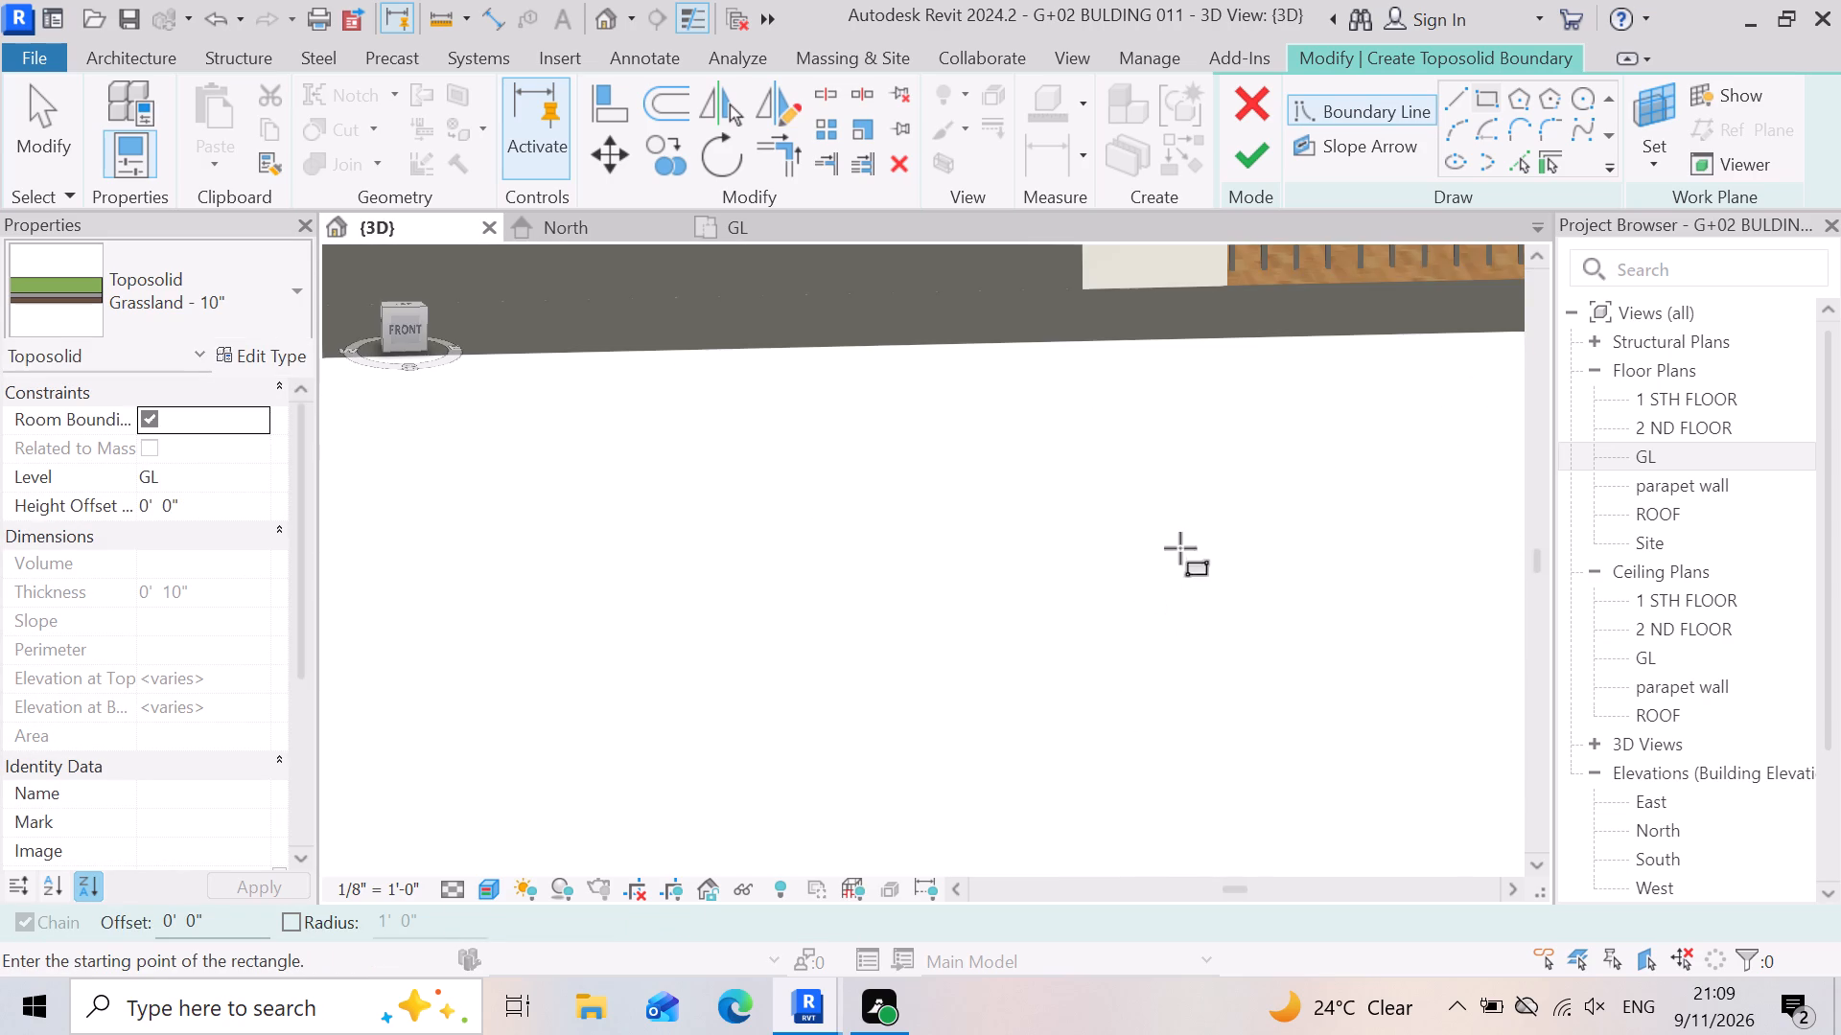
scroll(1050, 505, "down", 4)
scroll(684, 428, "up", 7)
scroll(564, 527, "down", 1)
scroll(503, 469, "down", 5)
scroll(408, 511, "down", 5)
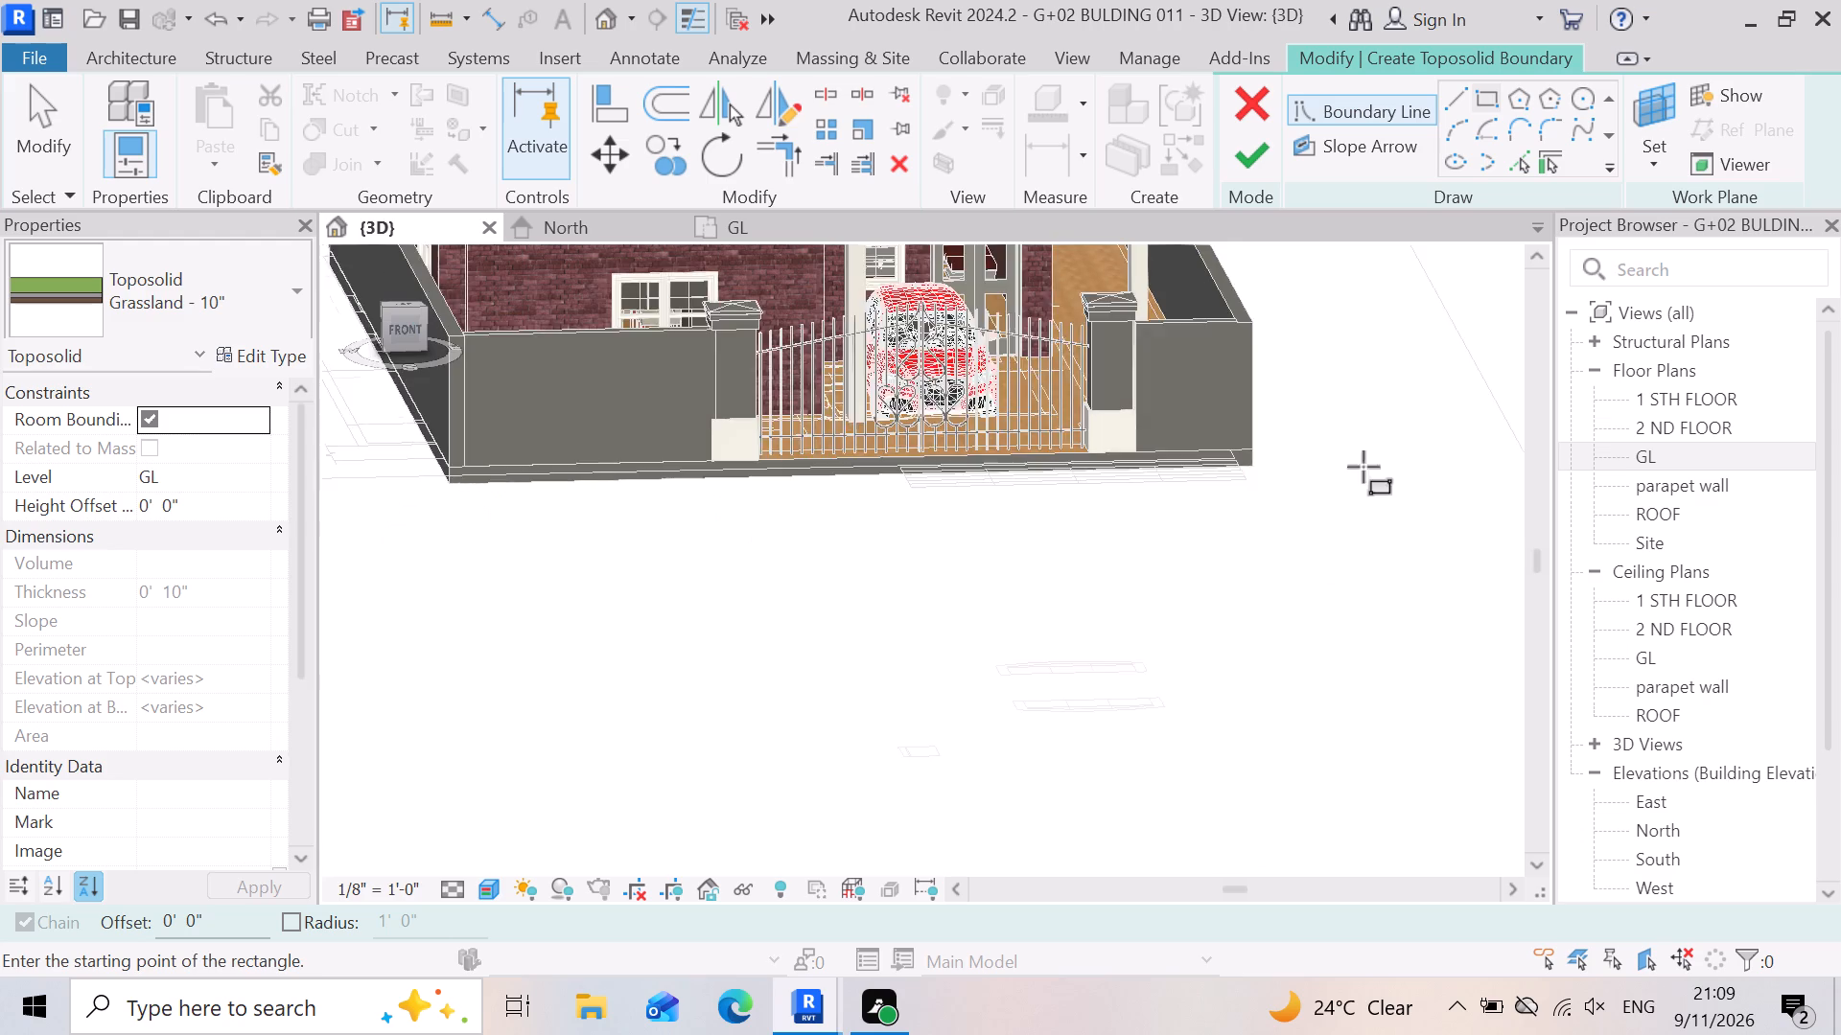
scroll(1285, 481, "up", 4)
left_click(1225, 453)
scroll(1363, 556, "down", 4)
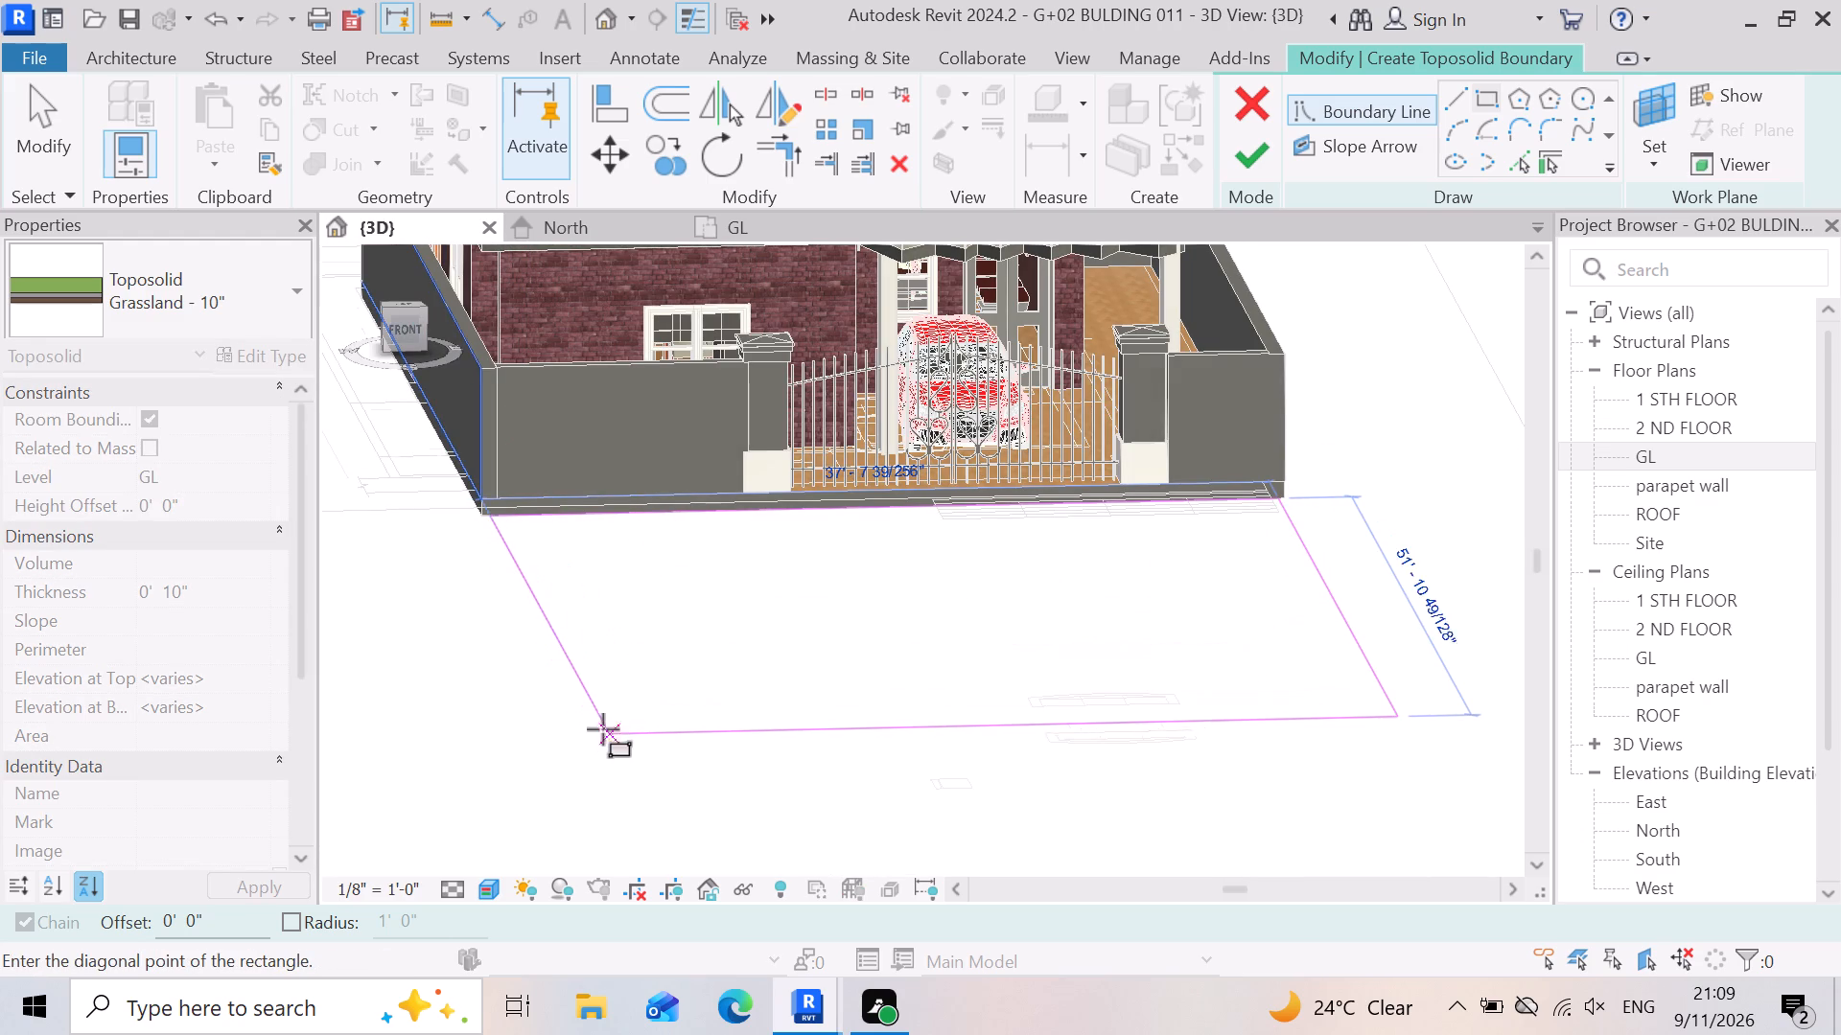
scroll(604, 726, "down", 3)
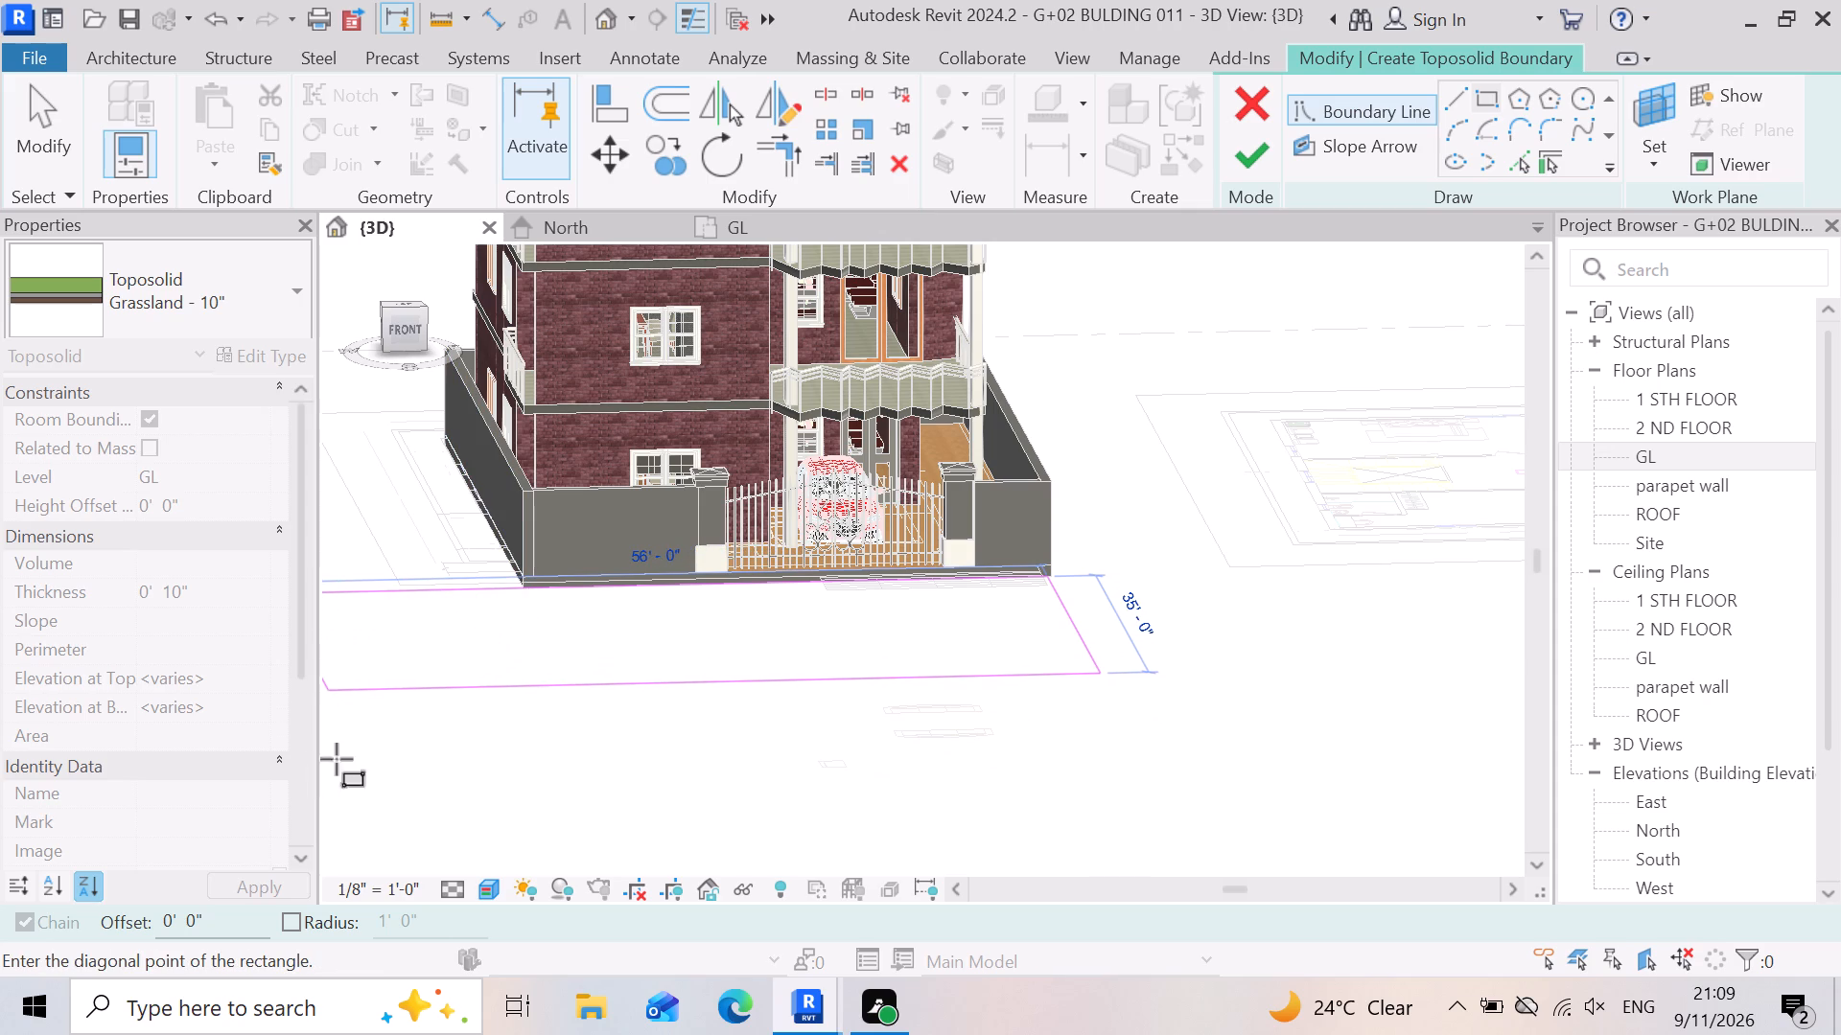
scroll(725, 701, "down", 3)
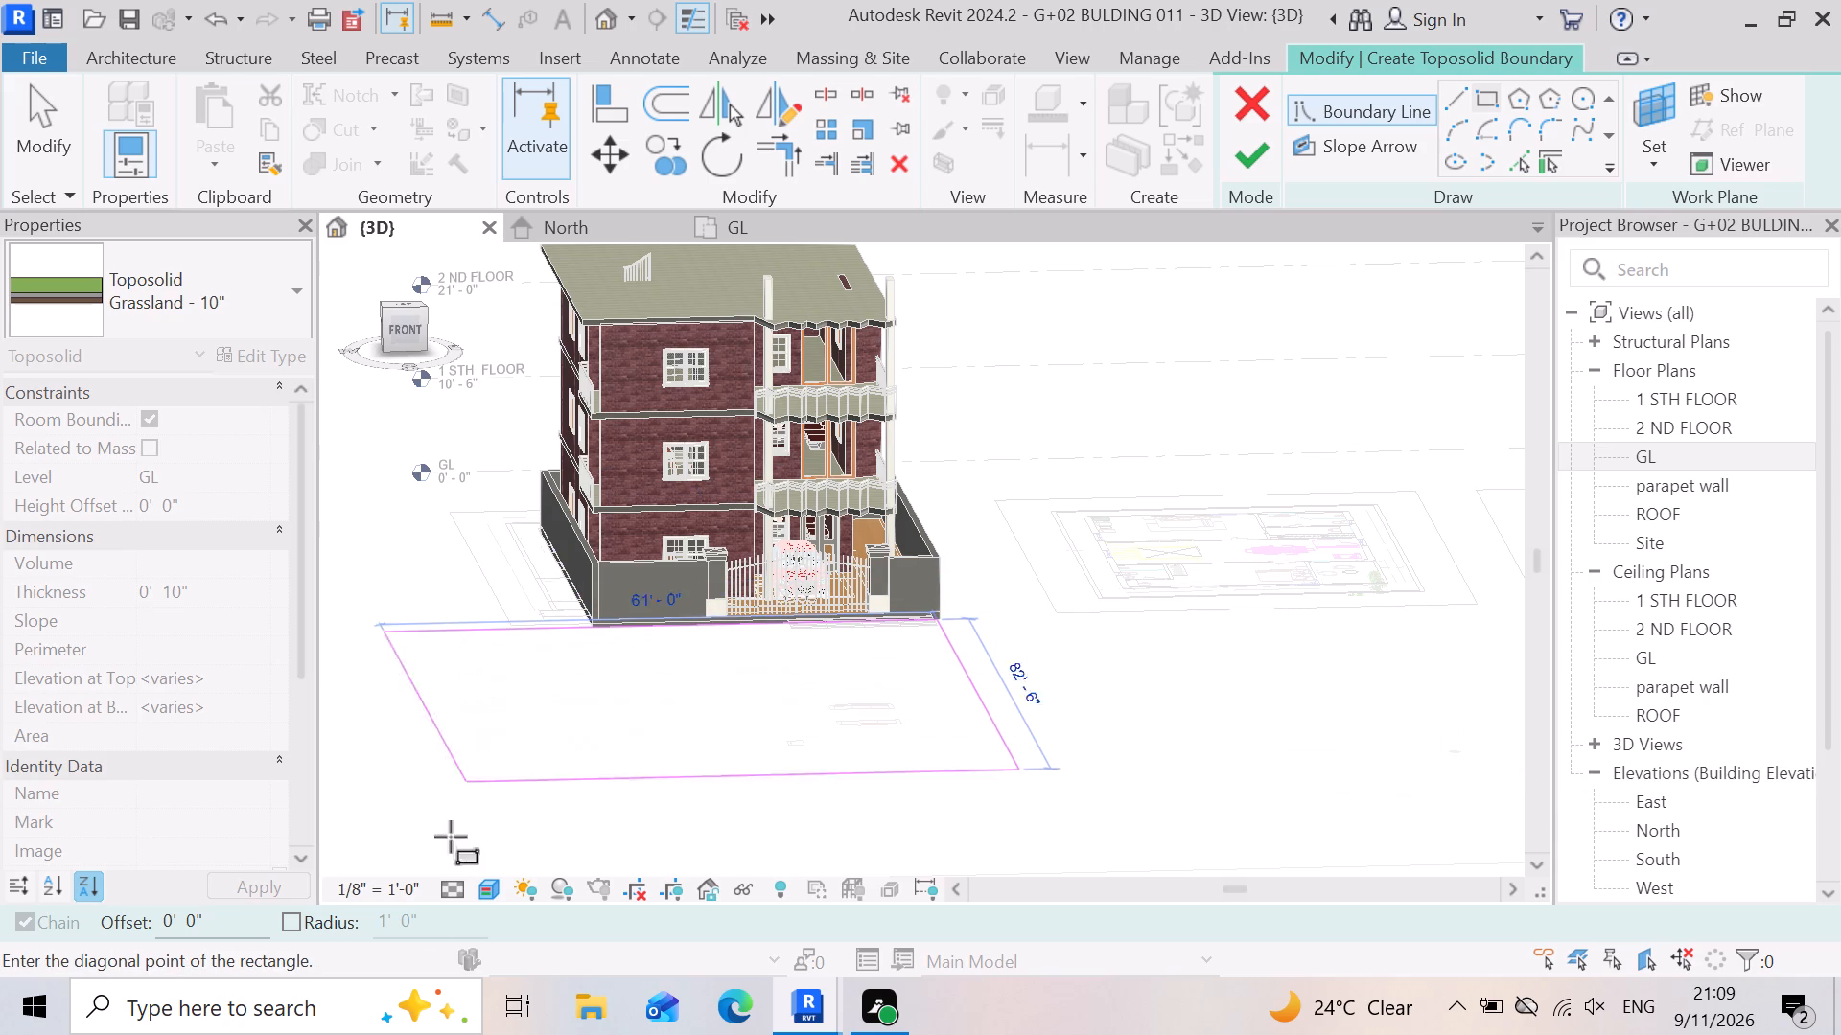
scroll(553, 768, "down", 3)
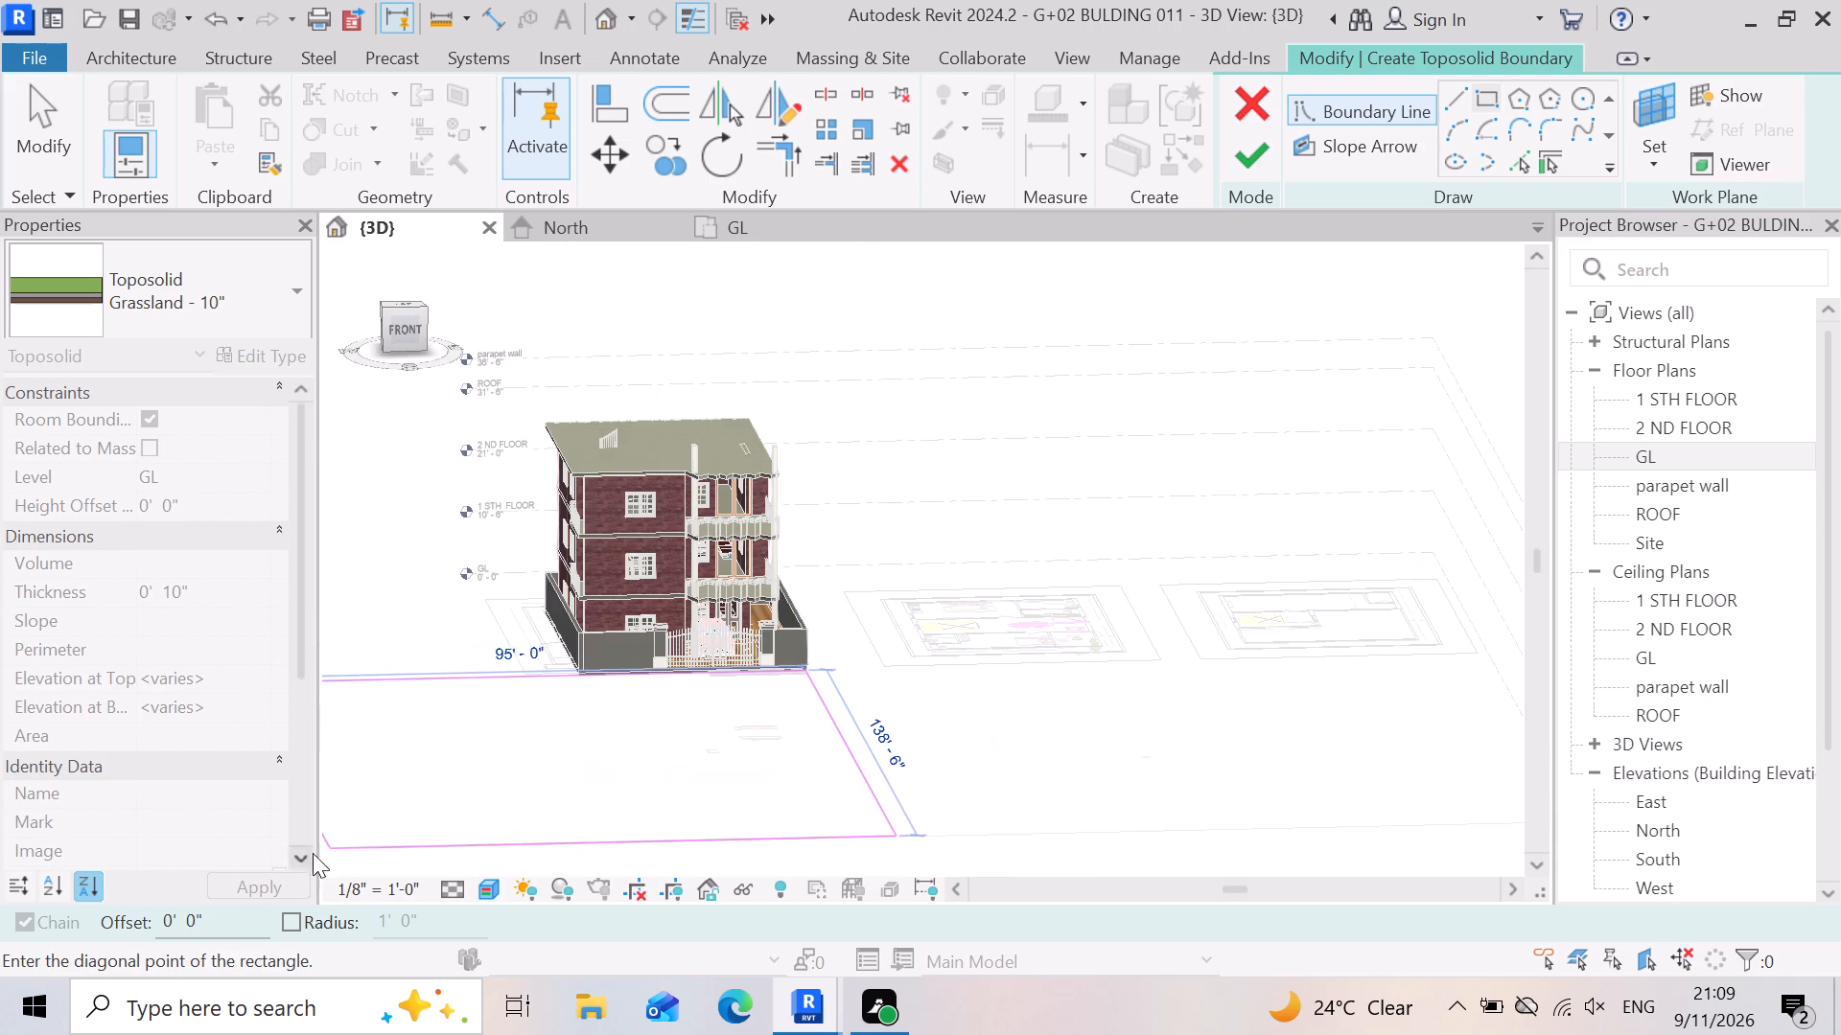
scroll(914, 756, "down", 8)
scroll(801, 839, "up", 3)
scroll(713, 770, "up", 5)
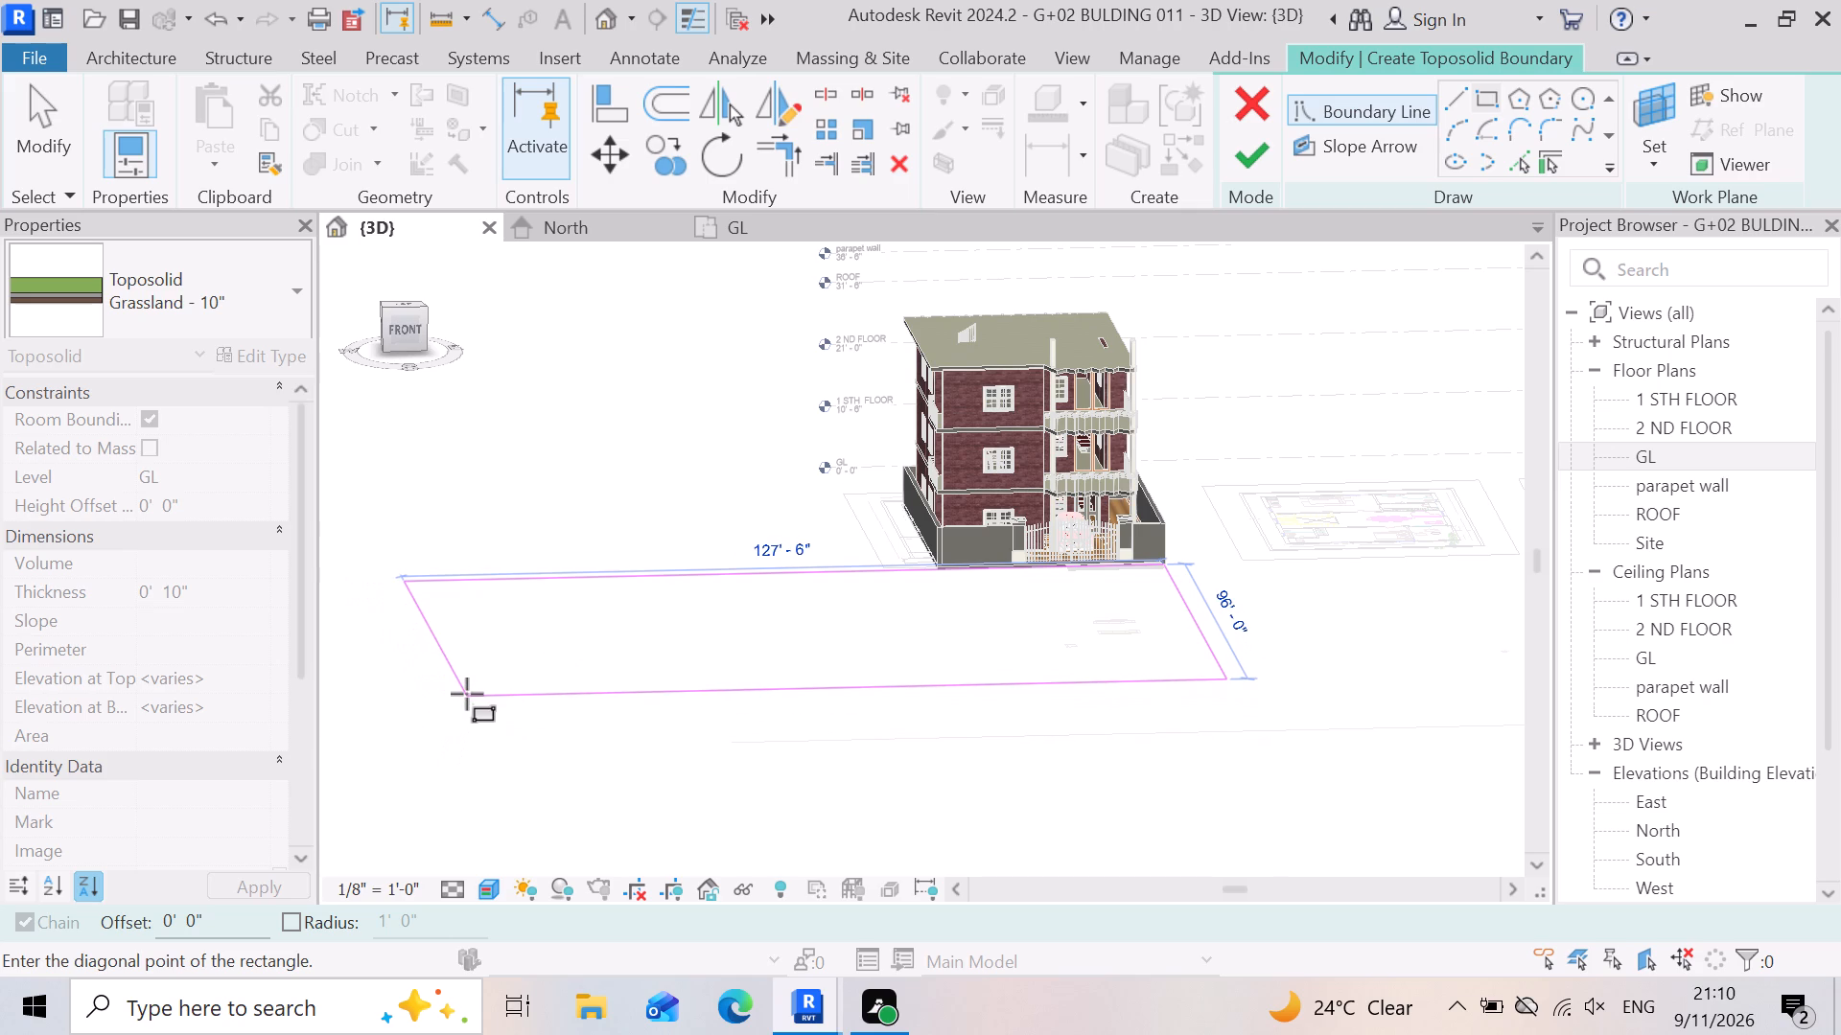
scroll(466, 694, "up", 3)
scroll(463, 696, "down", 2)
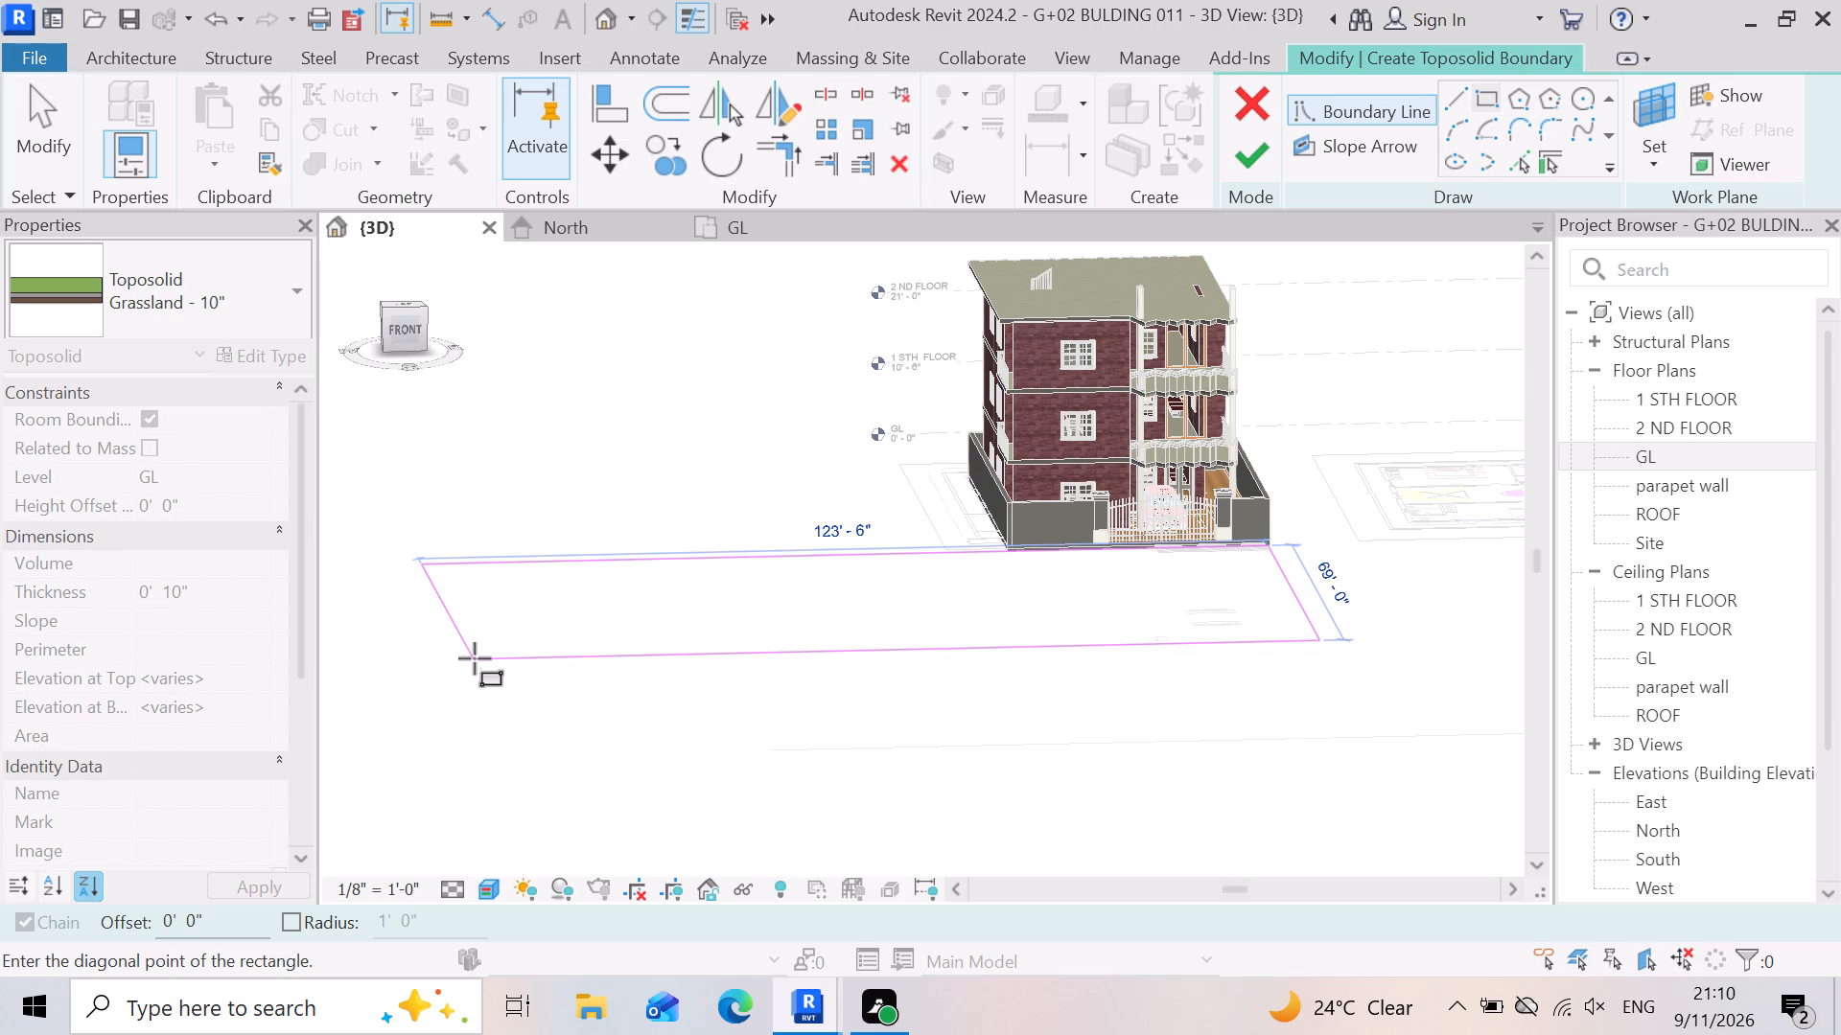
scroll(514, 712, "down", 5)
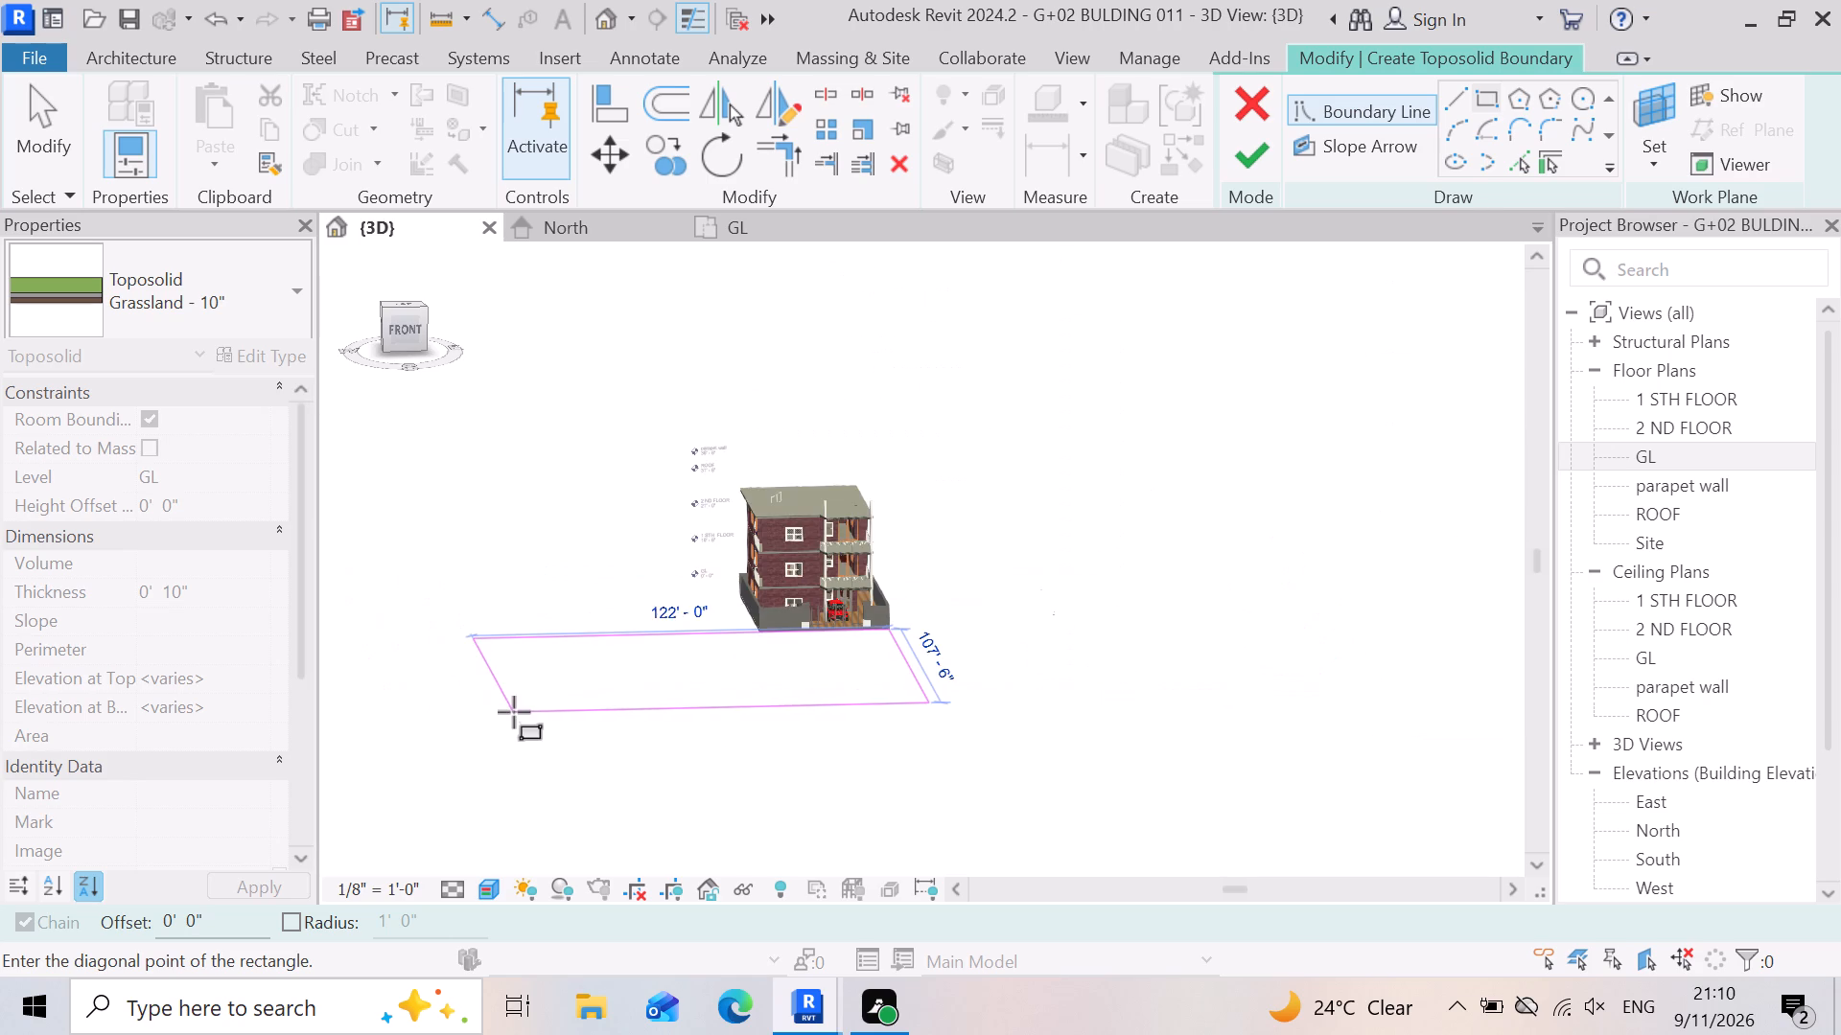
left_click(352, 717)
scroll(593, 718, "up", 4)
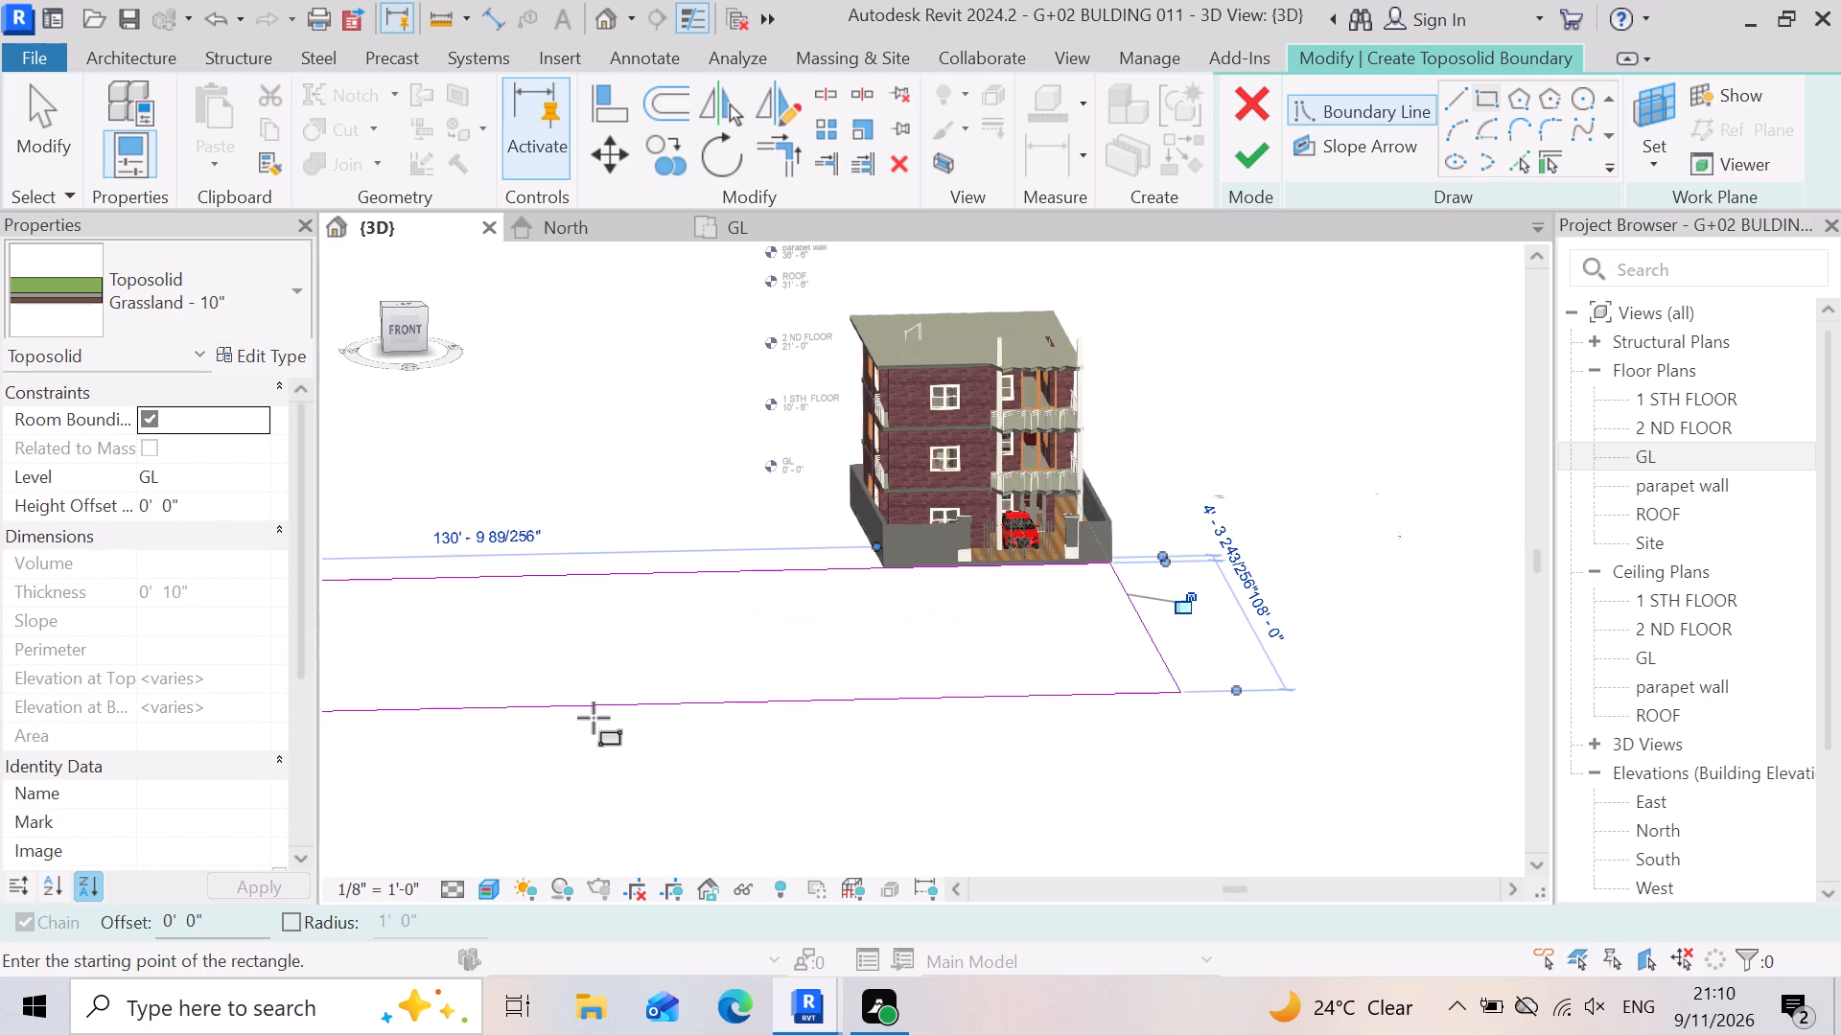
scroll(594, 718, "up", 1)
scroll(1350, 672, "up", 4)
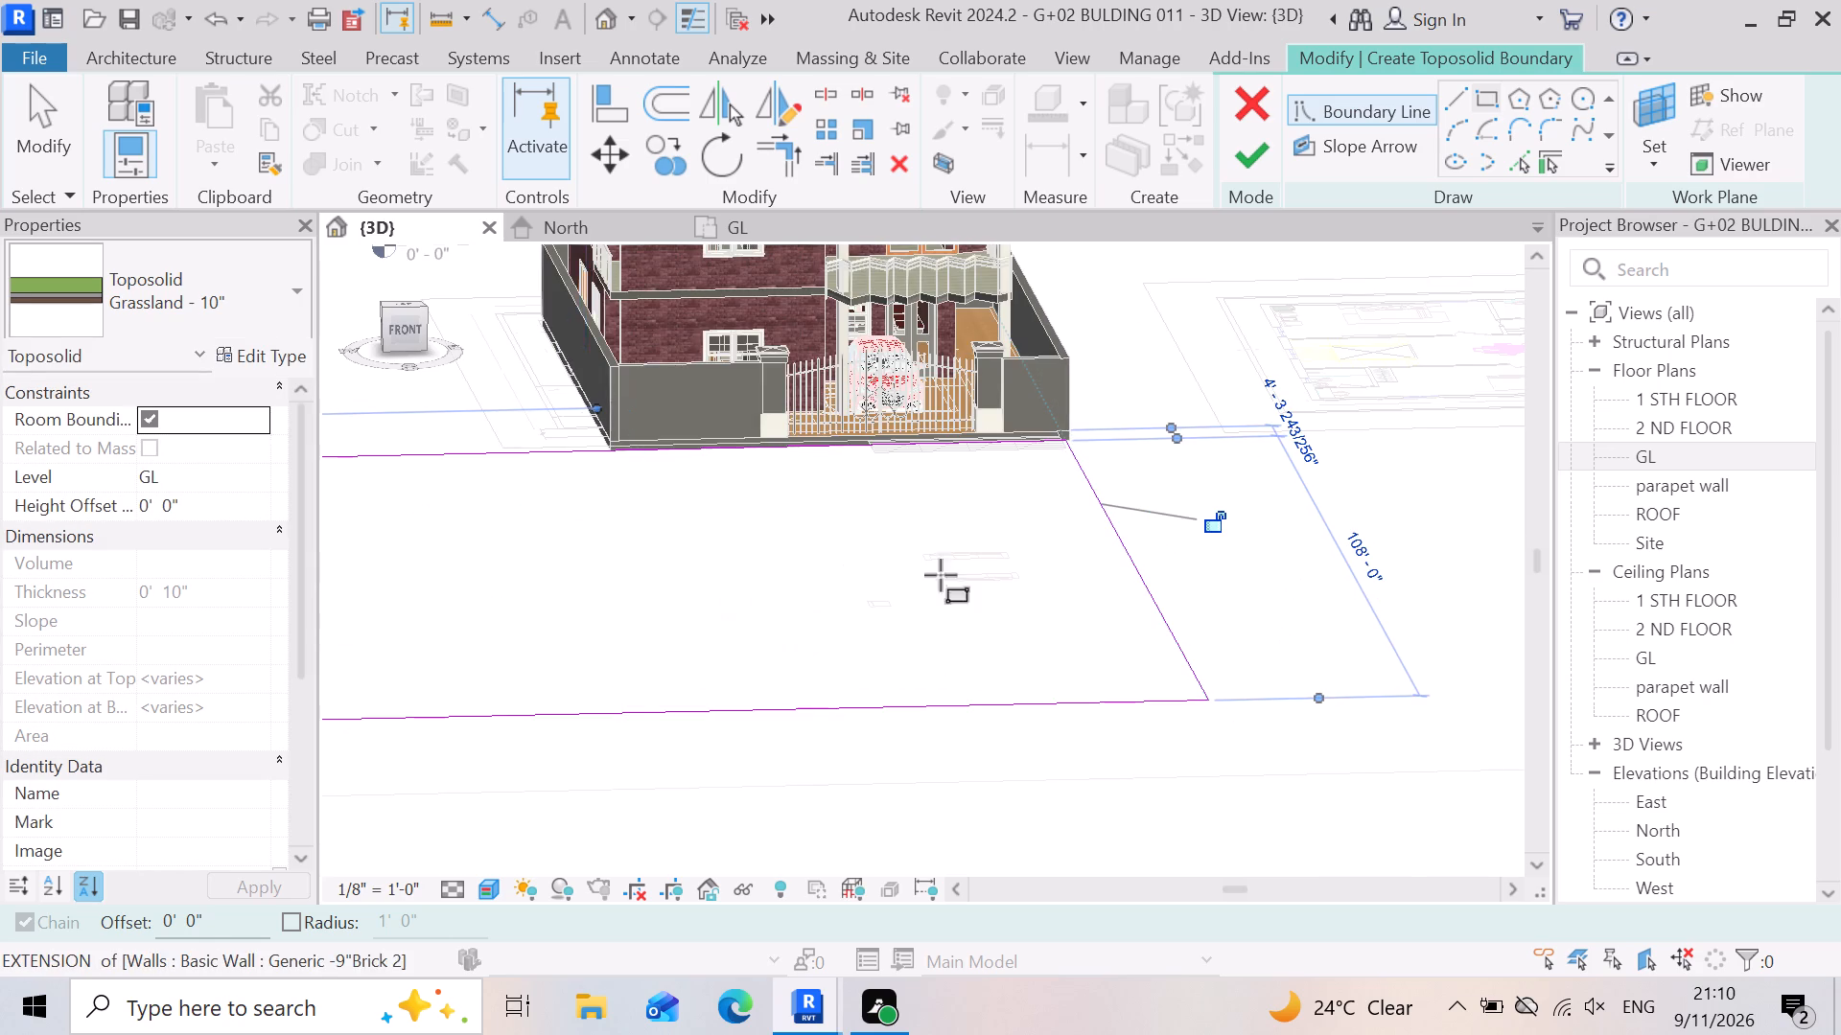
scroll(1292, 628, "down", 8)
scroll(791, 692, "up", 4)
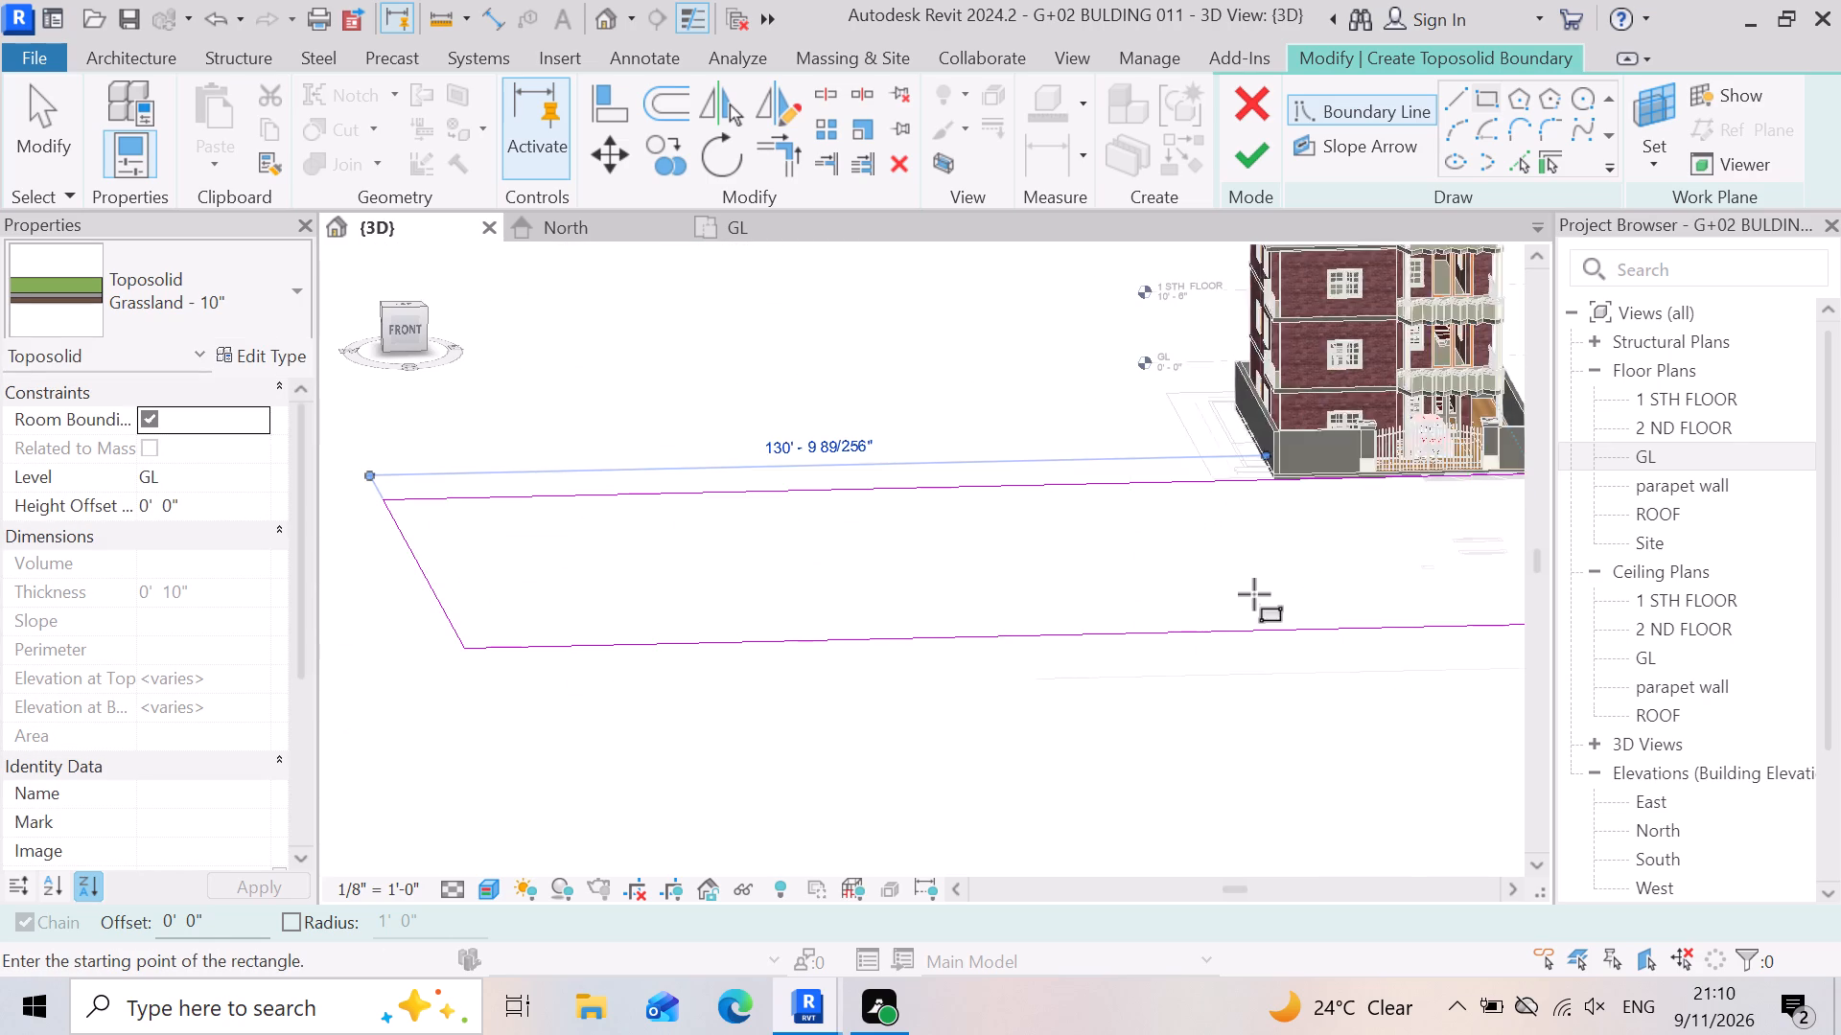
scroll(1260, 589, "up", 8)
scroll(957, 510, "down", 9)
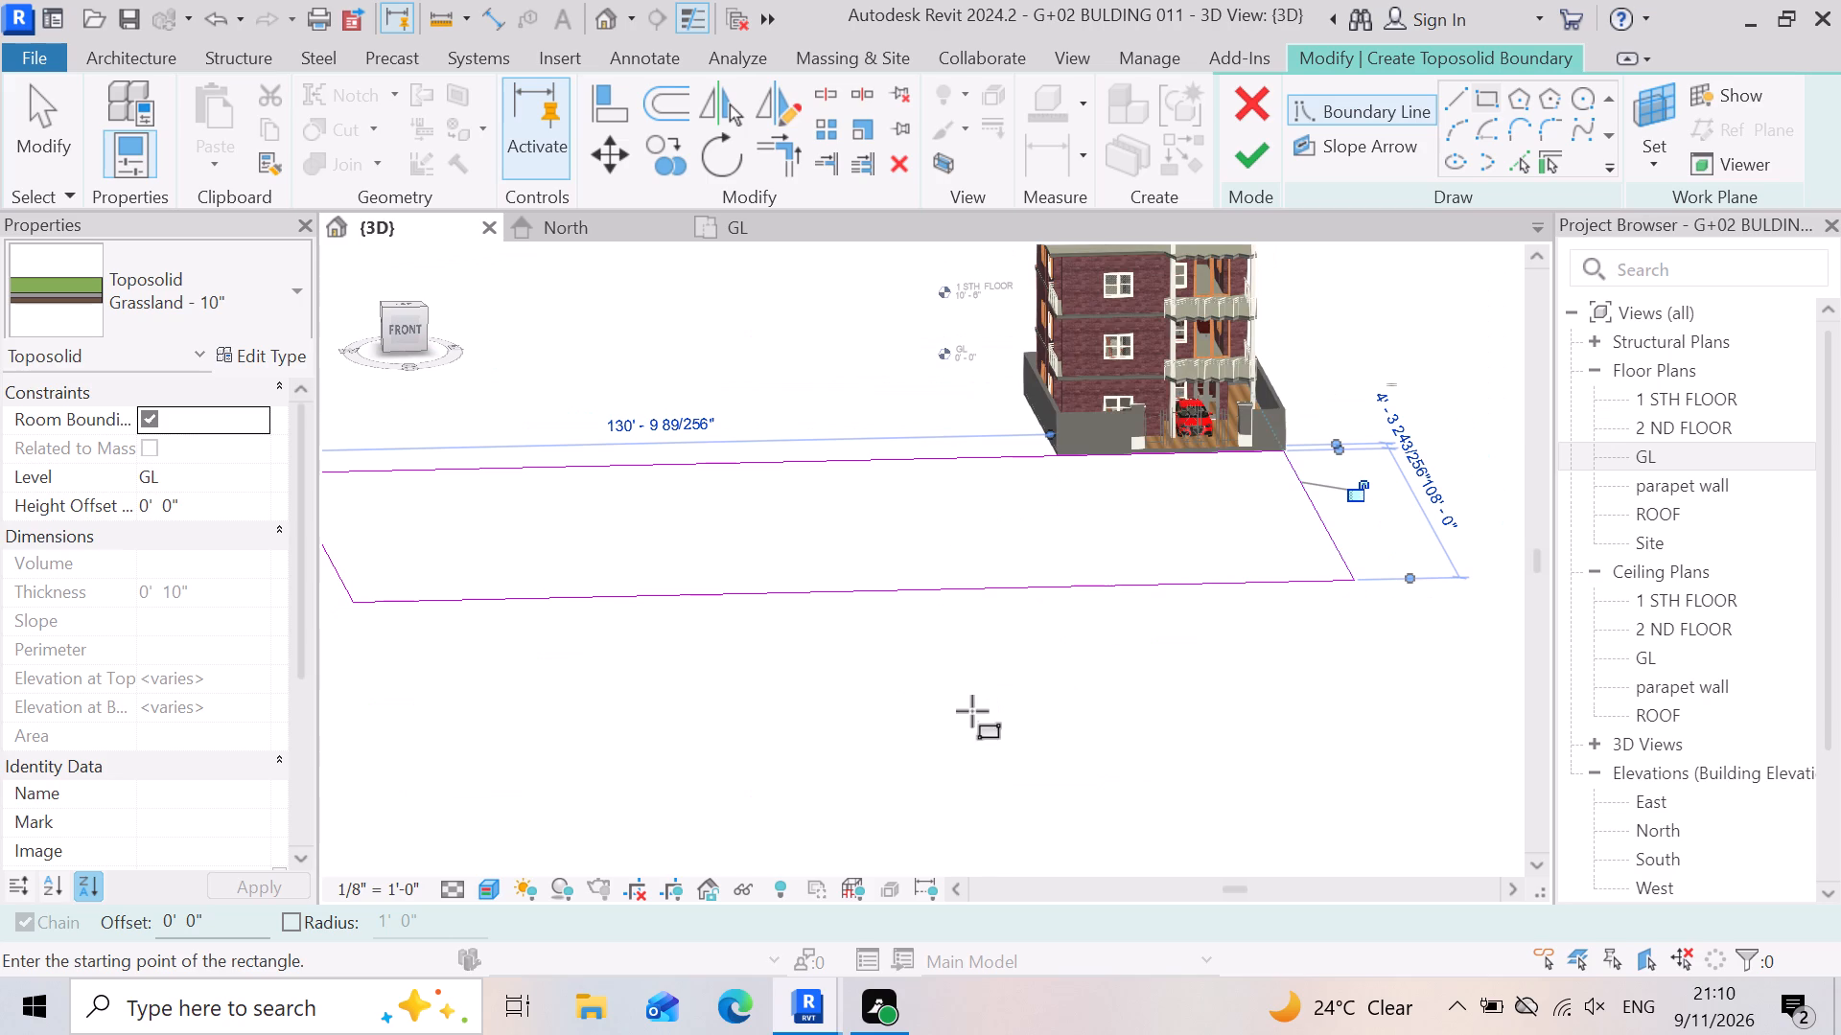
left_click(1263, 168)
Nudge the new grassland toposolid along the front compound wall so it extends well past the compound's gate-side corner.
scroll(1301, 717, "down", 3)
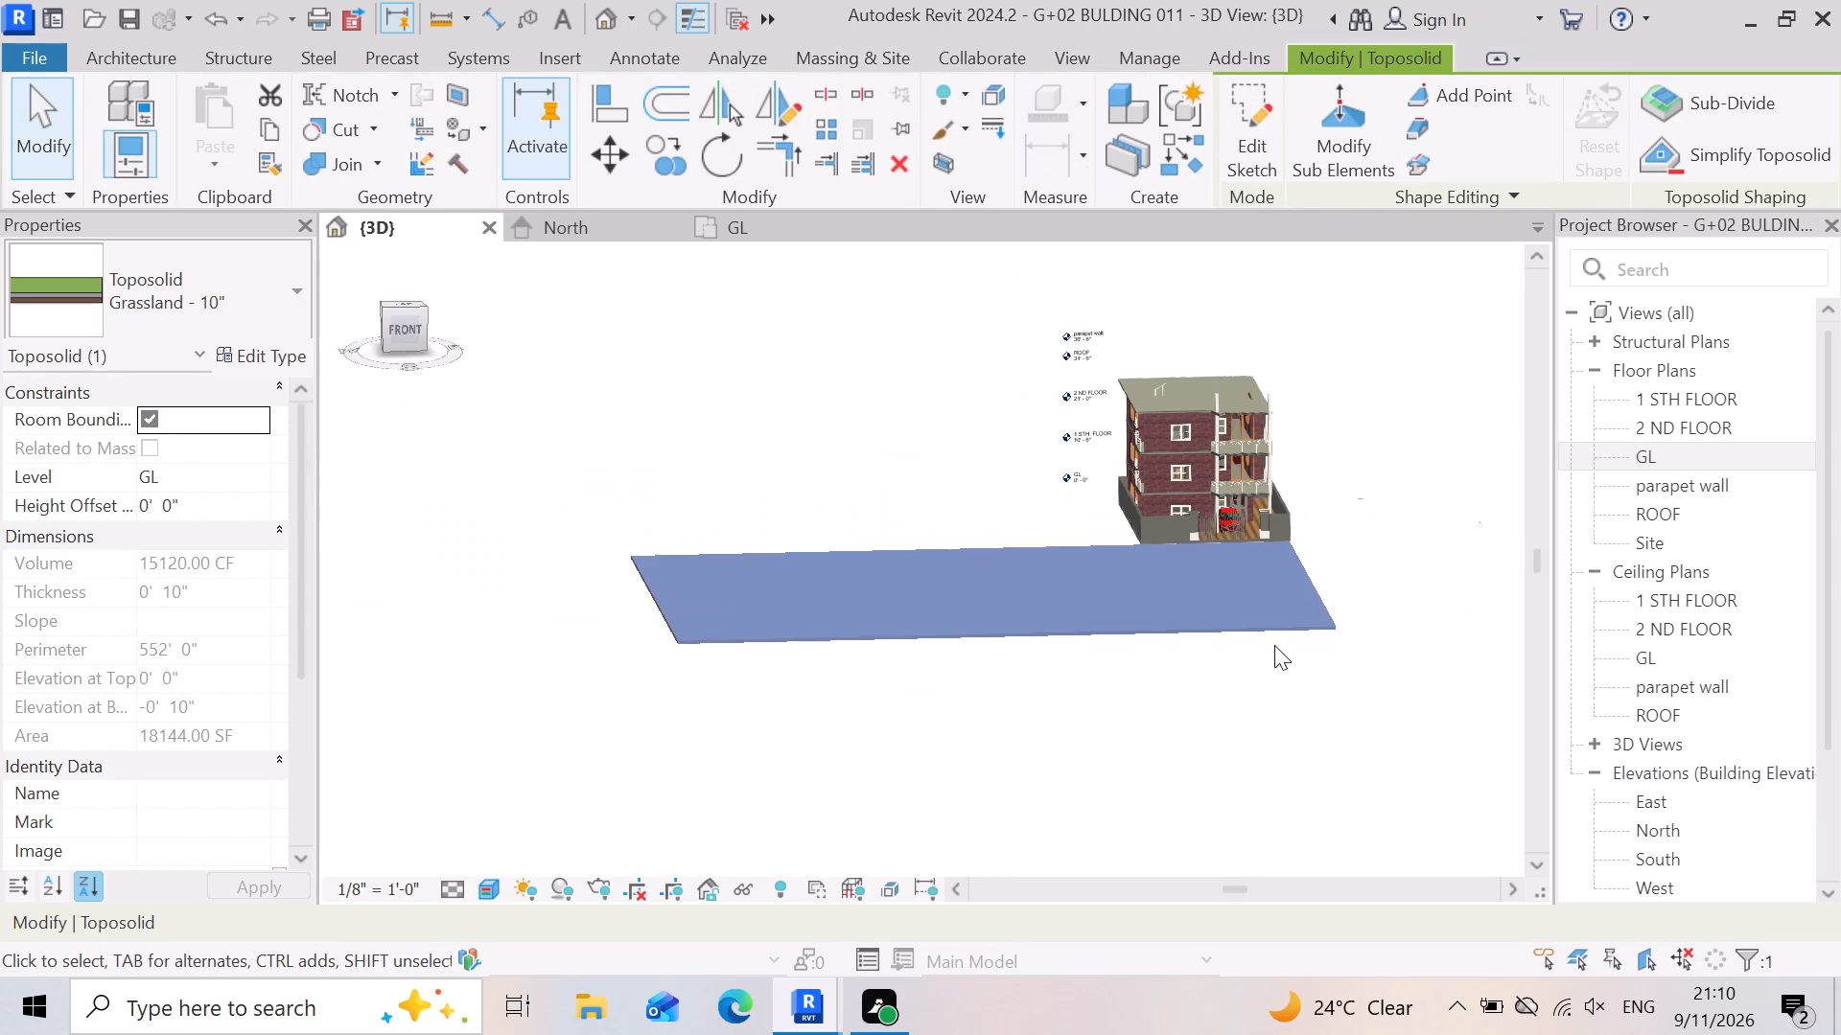
left_click(1270, 611)
scroll(1363, 620, "up", 5)
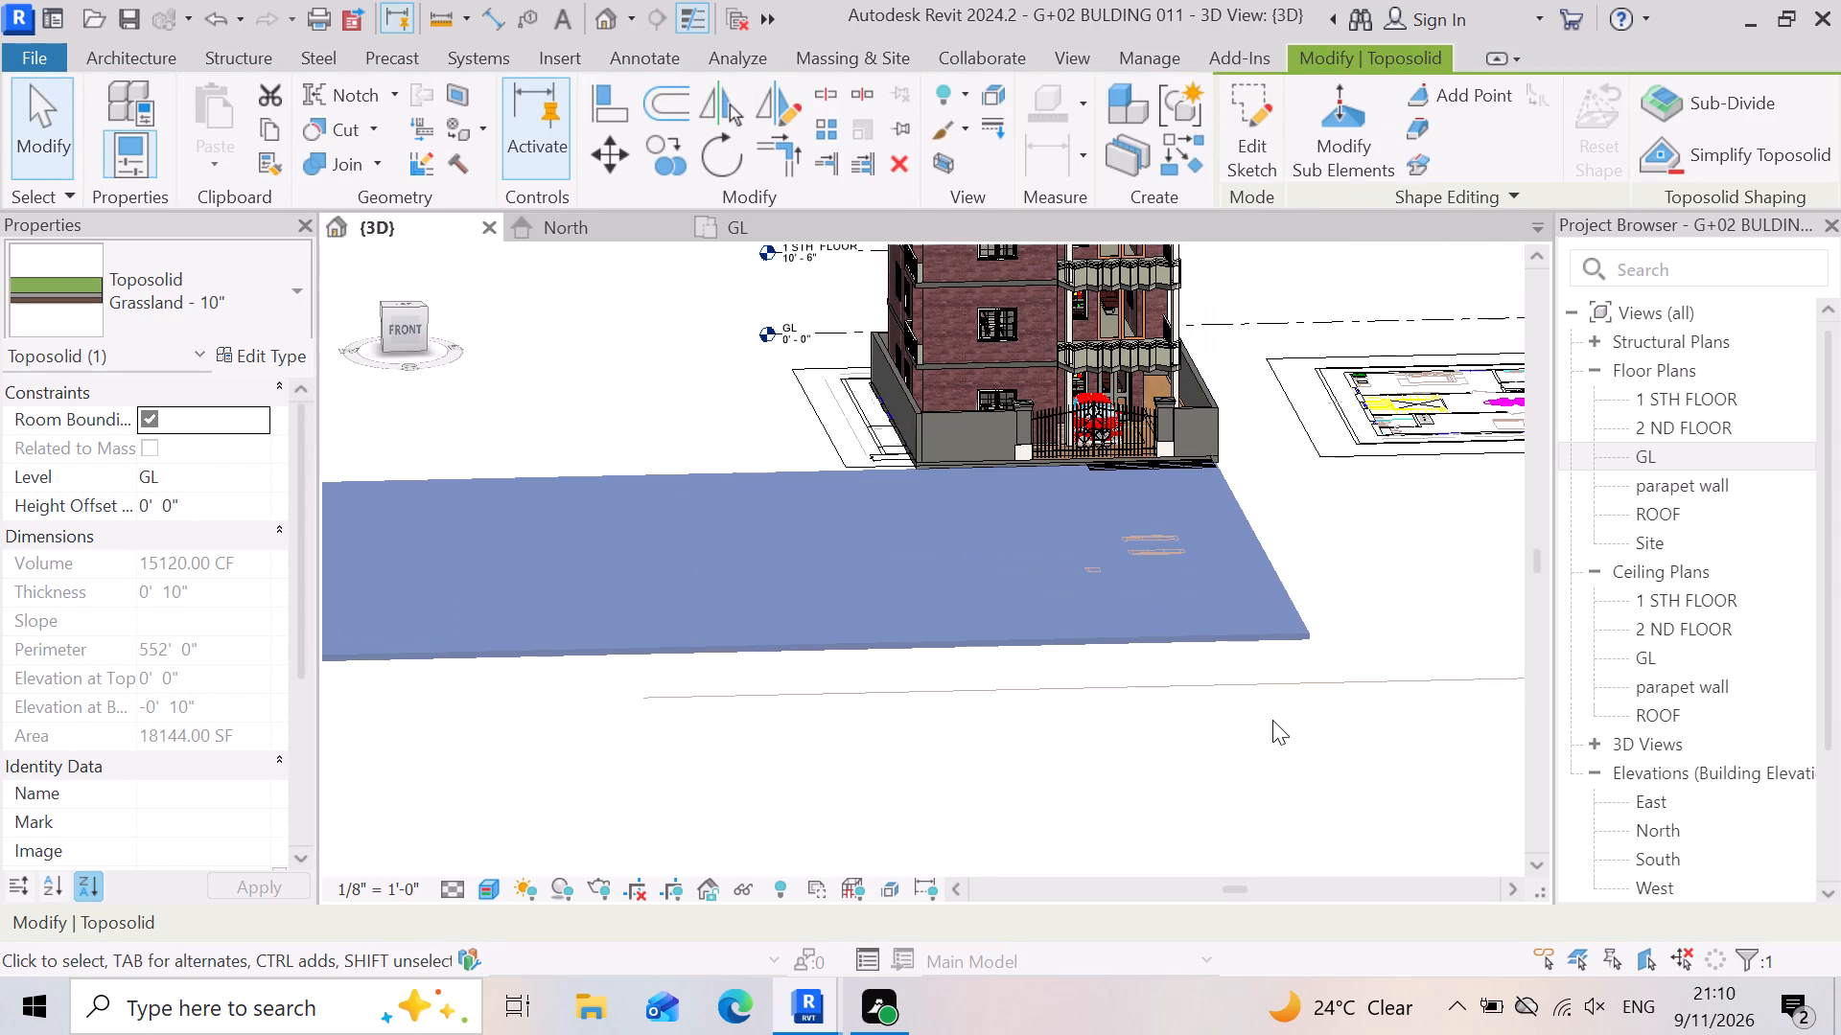
left_click(1240, 586)
key("Right")
key("Right")
key("Right")
key("Right")
key("Right")
key("Right")
key("Right")
key("Right")
key("Right")
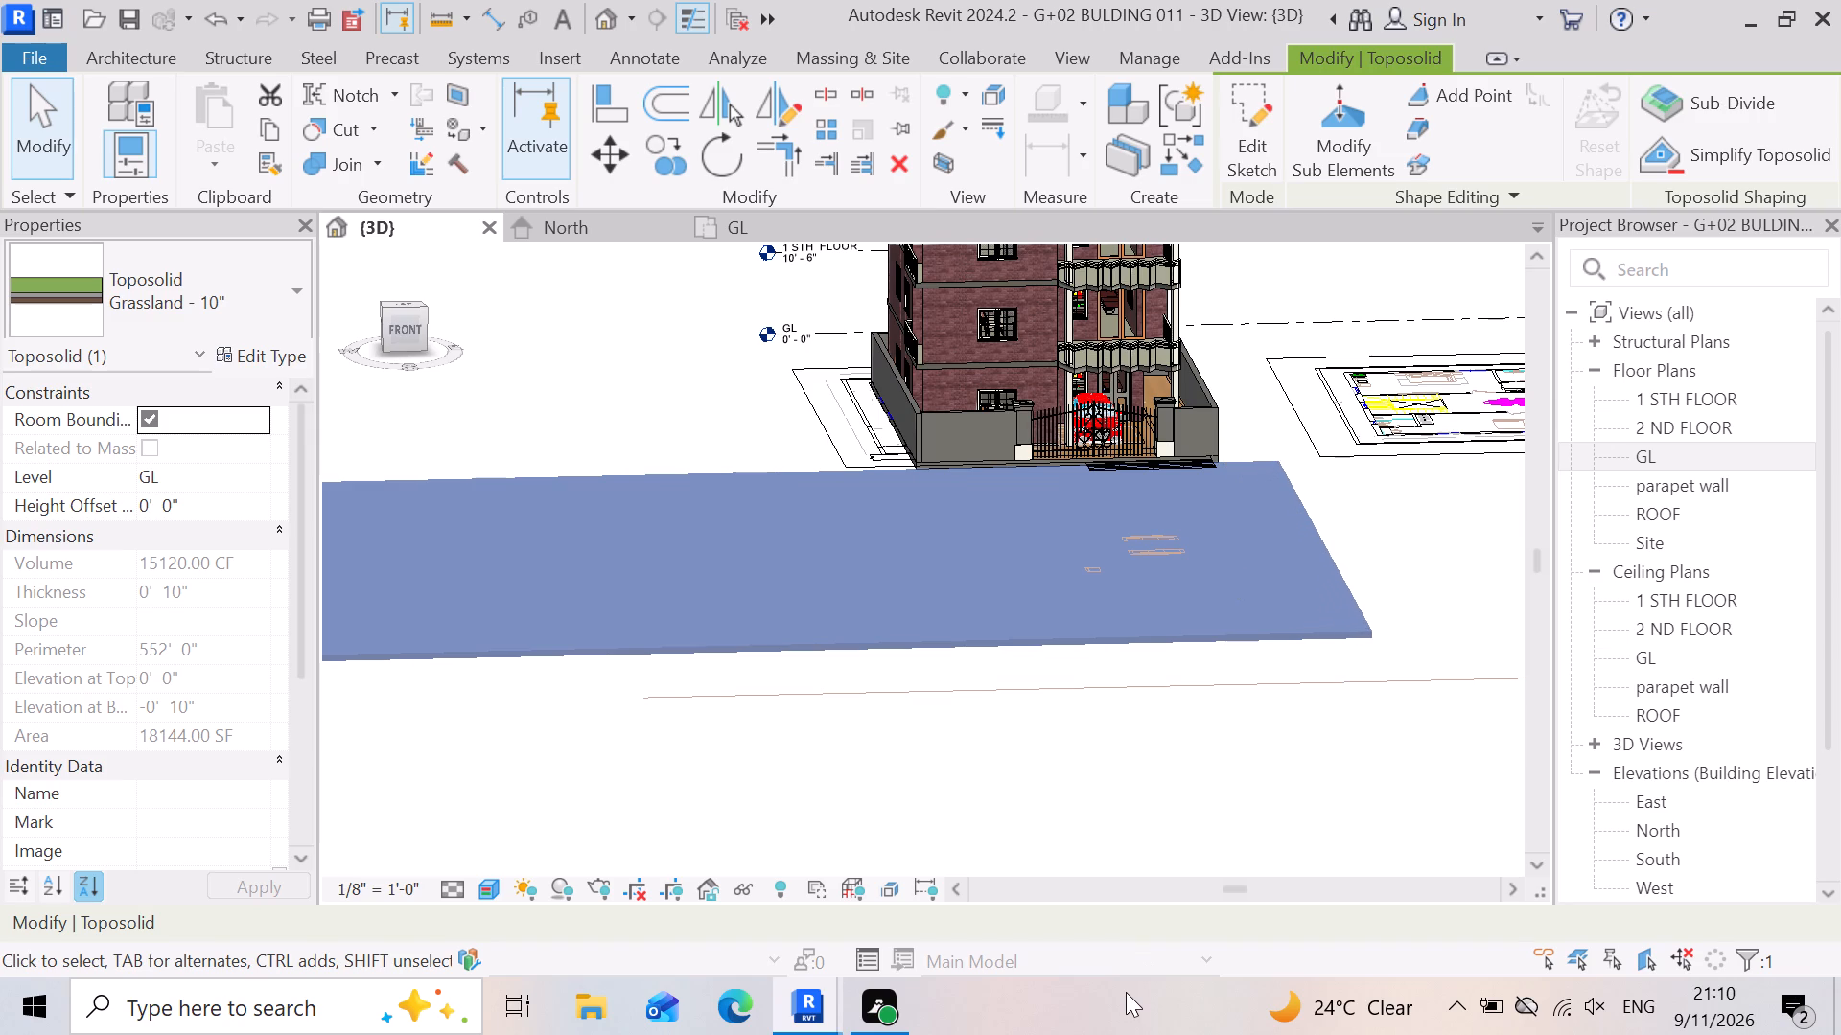
key("Right")
key("Right")
key("Right")
key("Right")
key("Right")
key("Right")
key("Right")
key("Right")
key("Right")
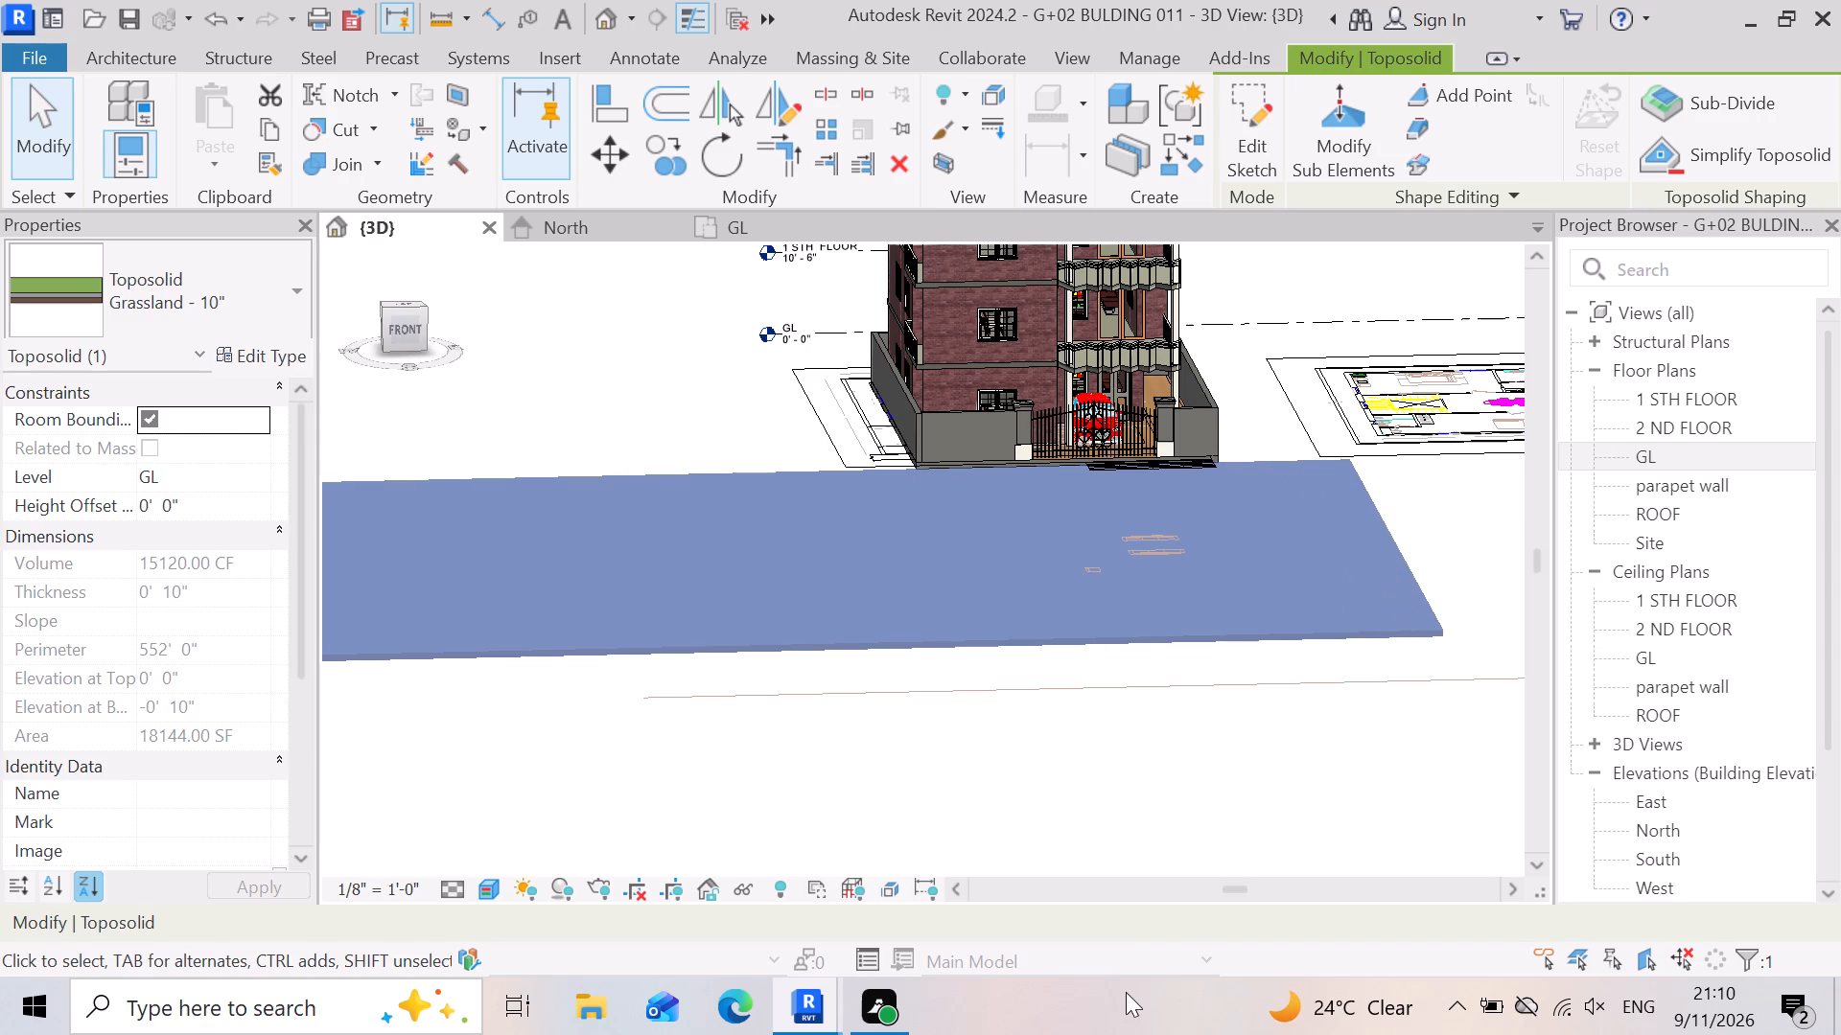
key("Right")
key("Right")
key("Right")
key("Right")
key("Right")
key("Right")
key("Right")
key("Right")
key("Right")
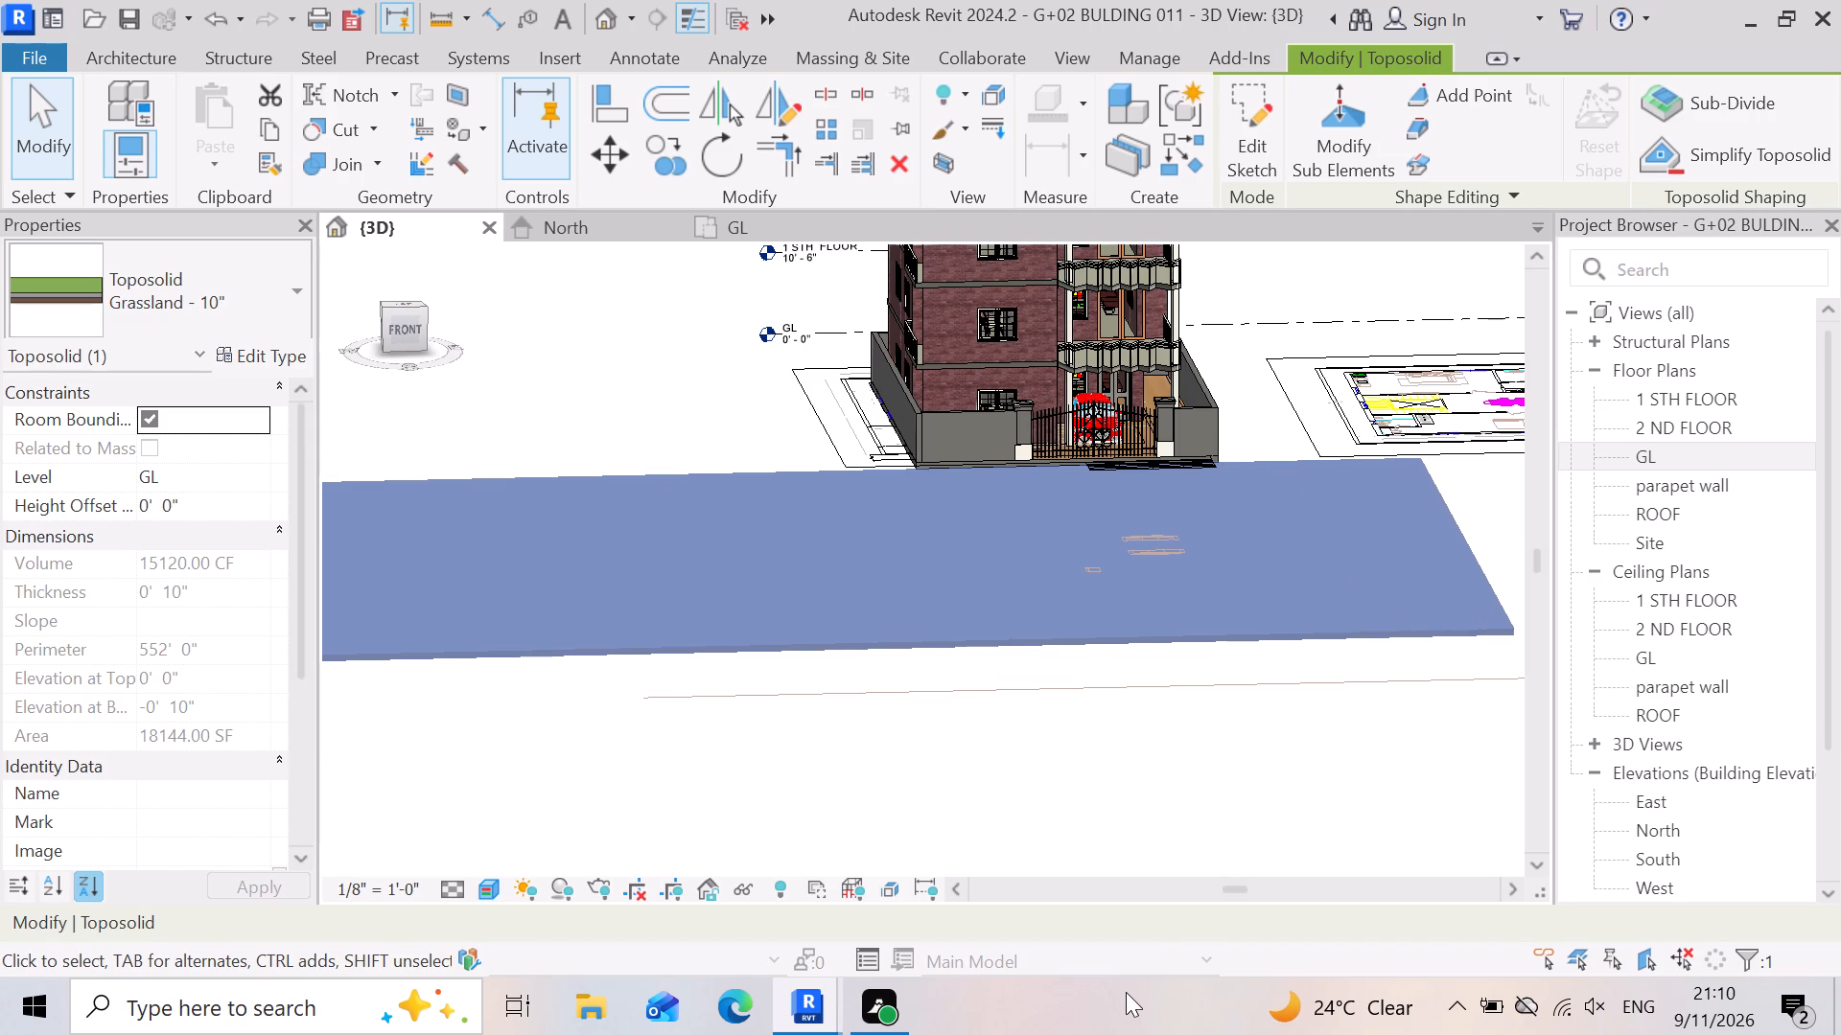
key("Right")
key("Right")
key("Right")
key("Right")
key("Right")
key("Right")
key("Right")
key("Right")
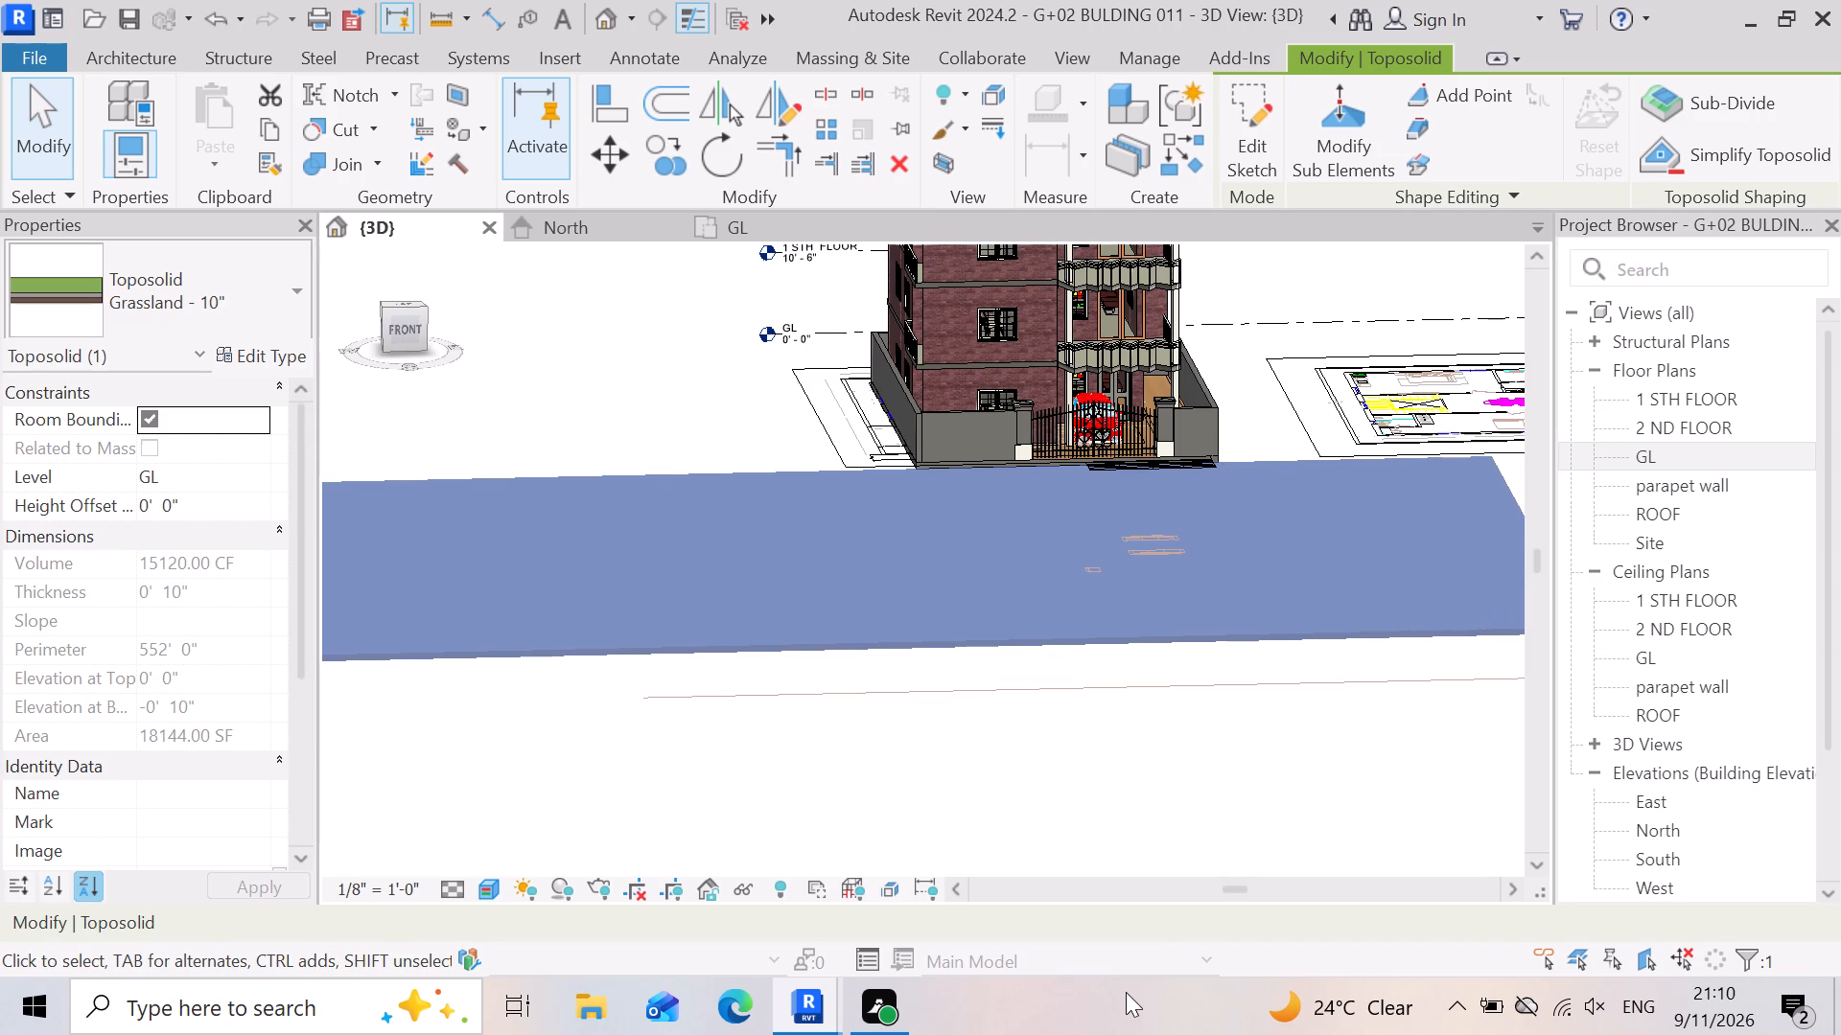
key("Right")
key("Right")
key("Right")
key("Right")
key("Right")
key("Right")
key("Right")
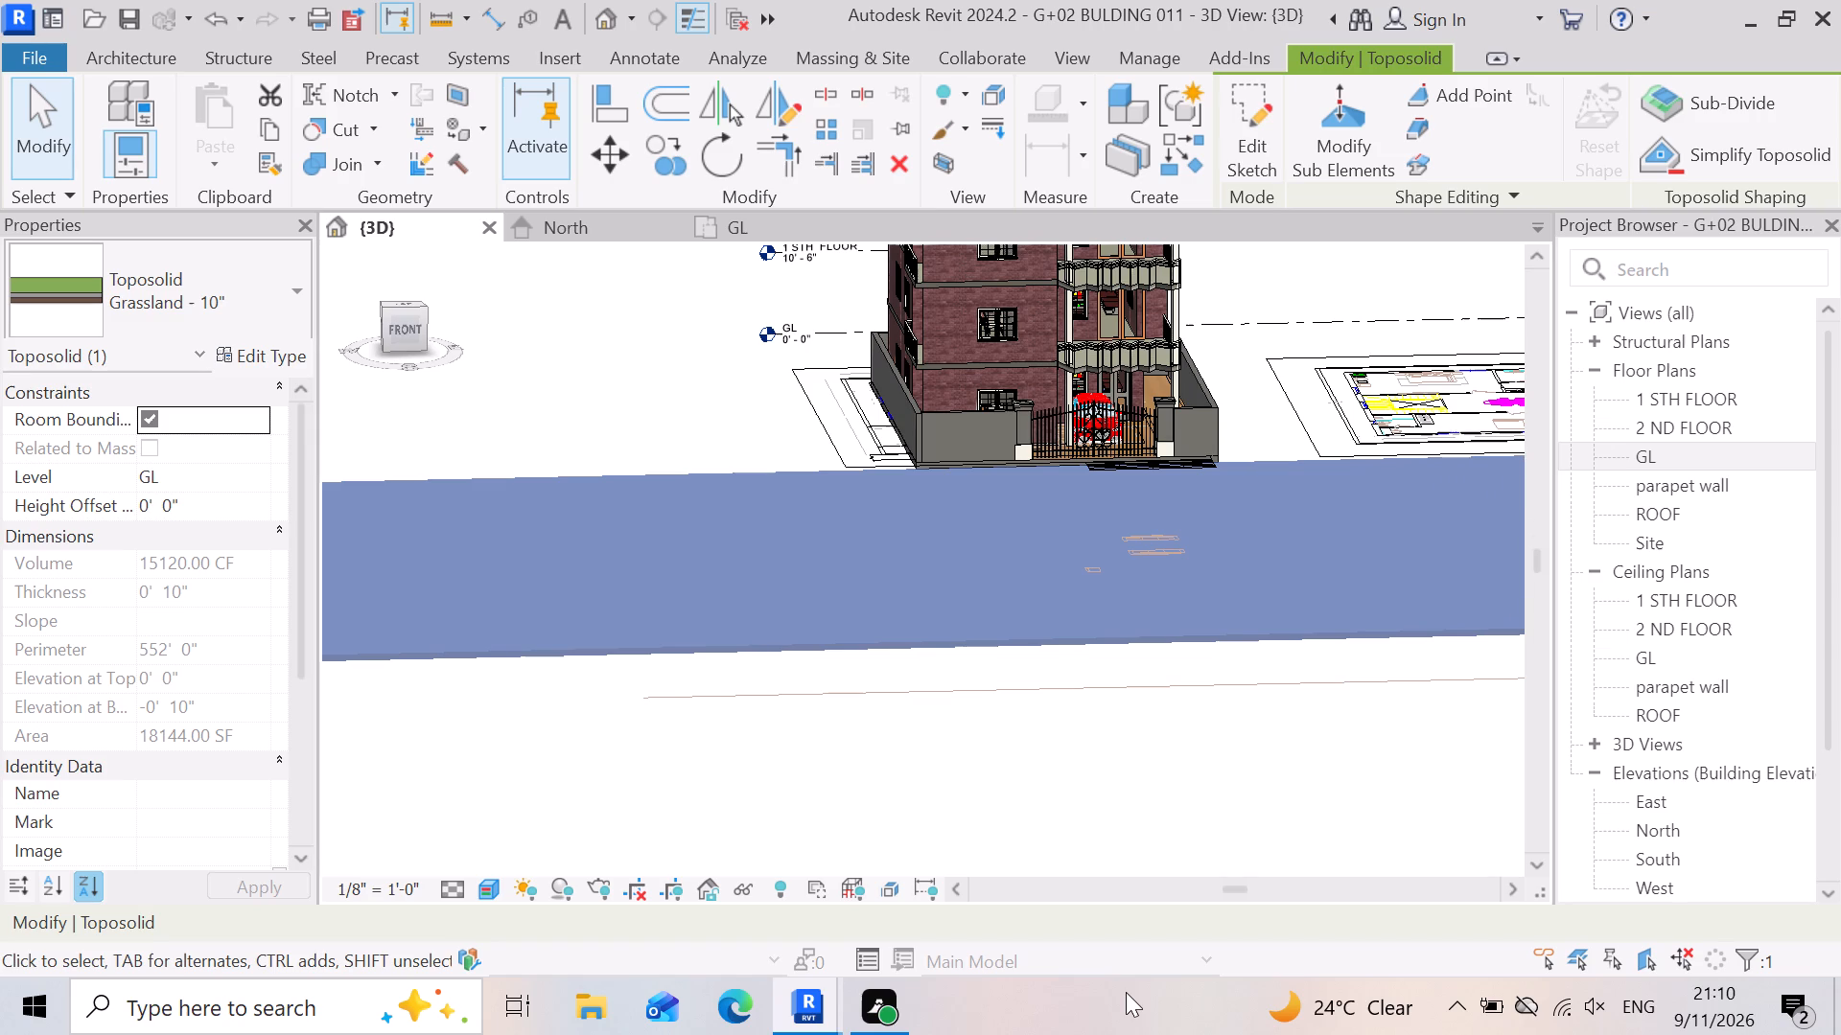
scroll(1010, 703, "down", 3)
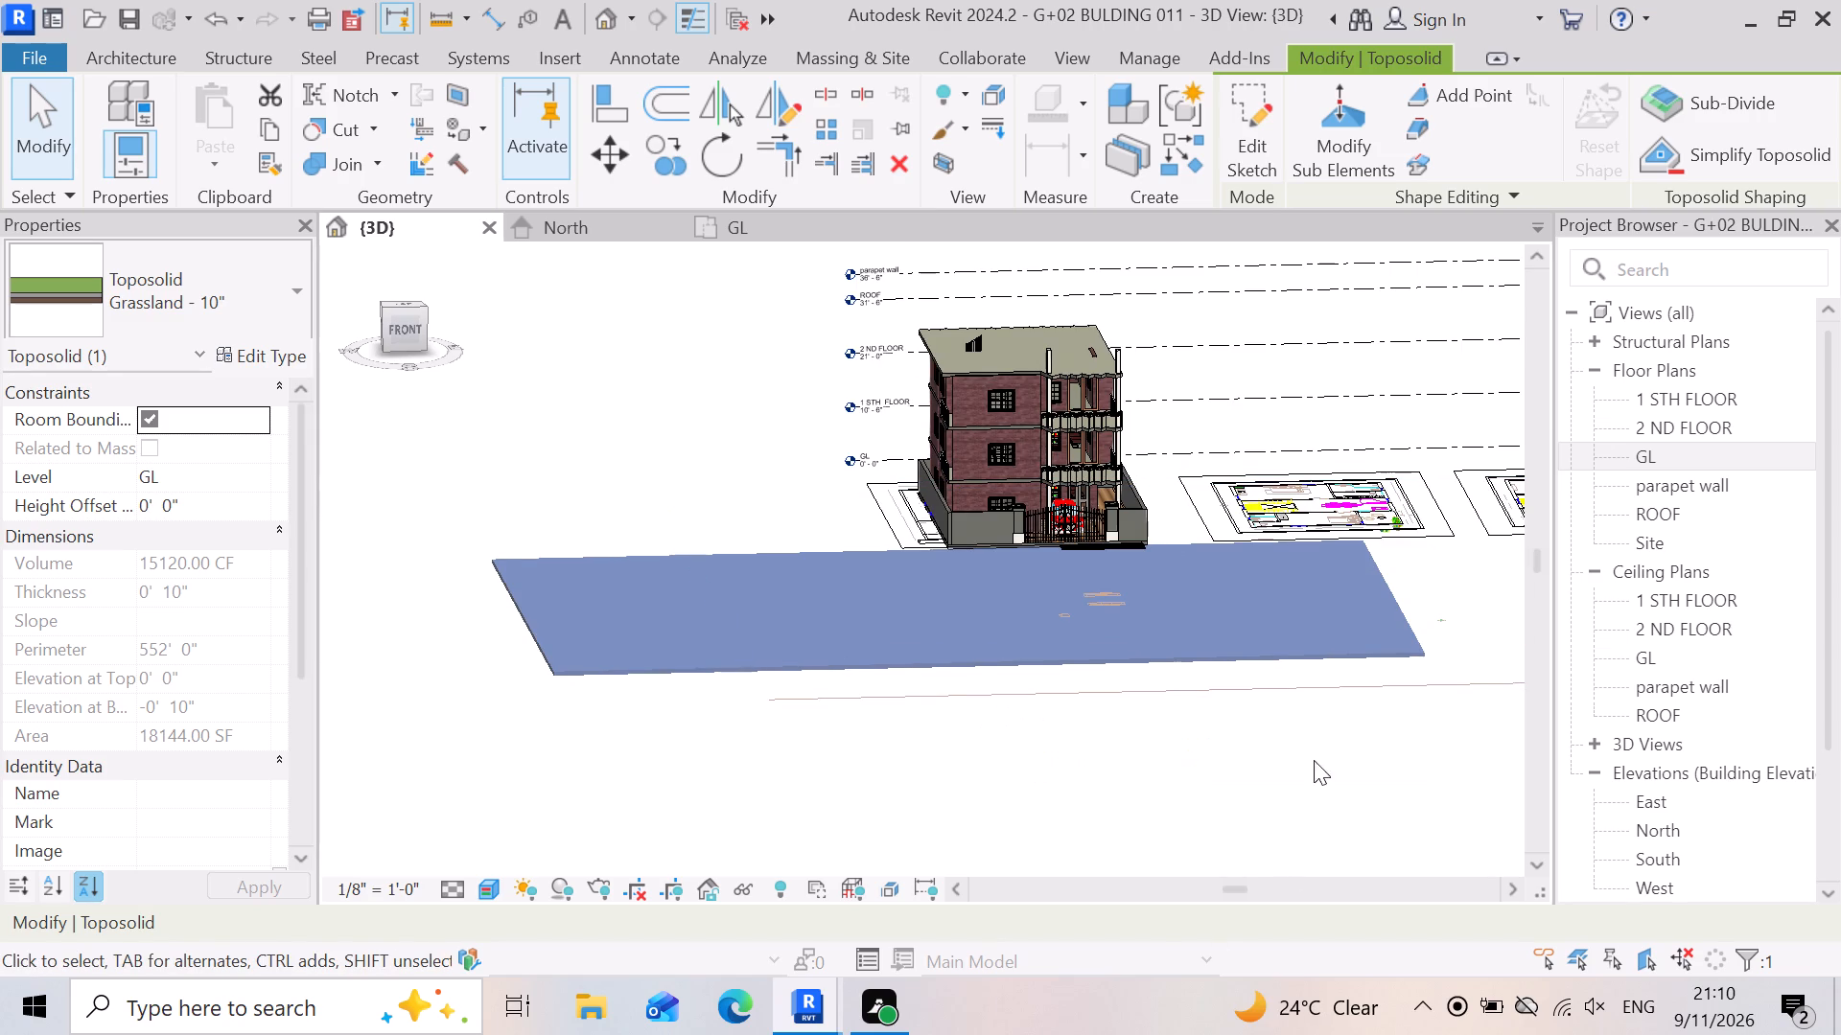
left_click(1306, 594)
key("Right")
key("Right")
key("Right")
key("Right")
key("Right")
key("Right")
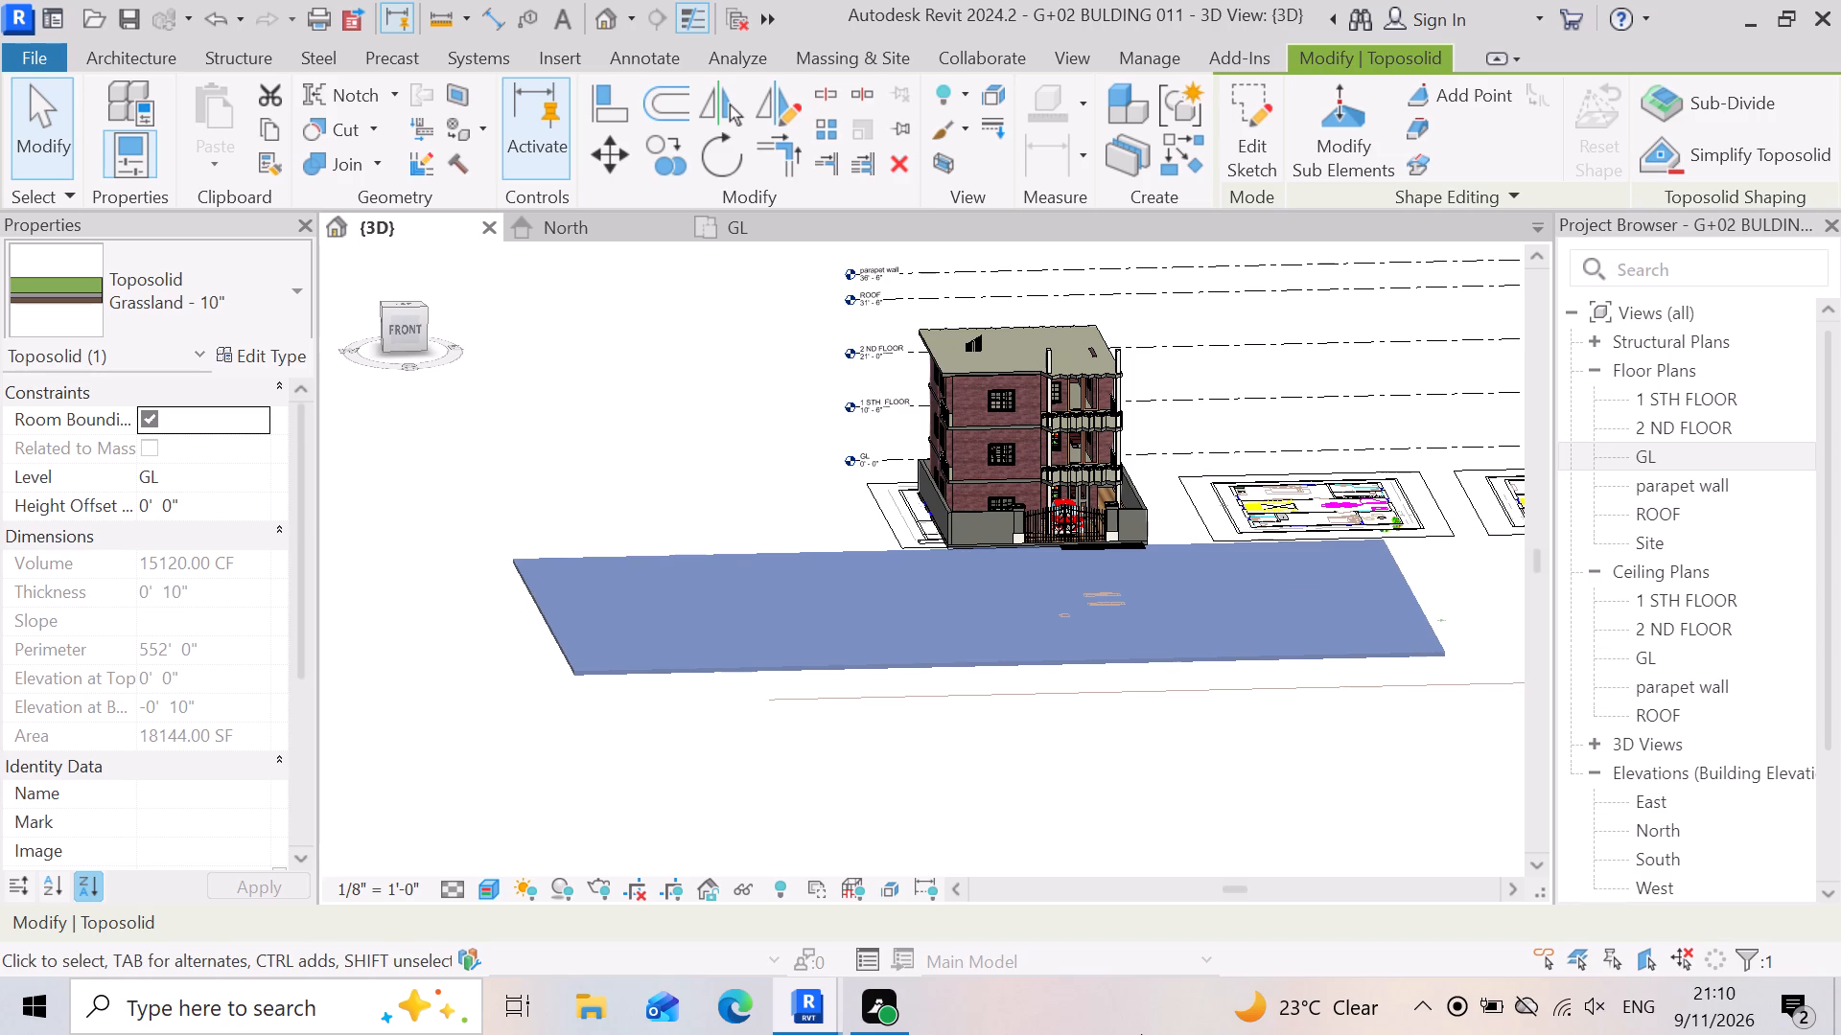
key("Right")
key("Right")
key("Right")
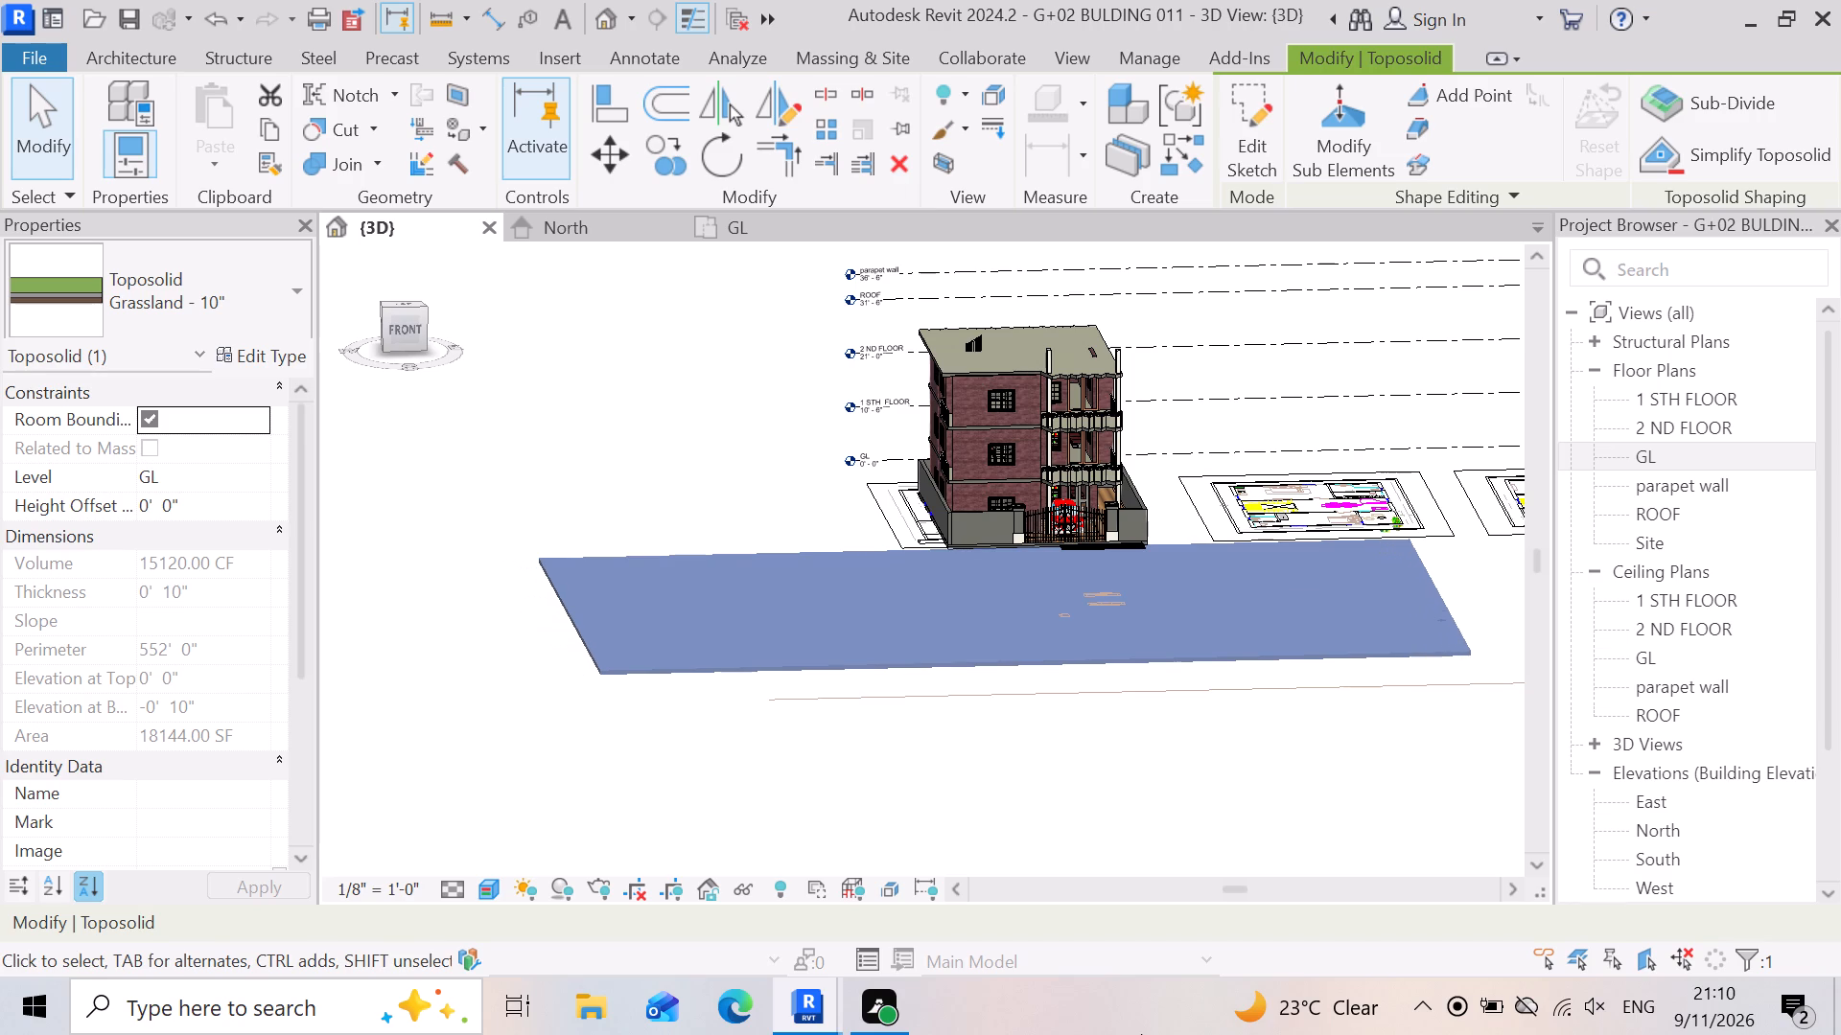
key("Right")
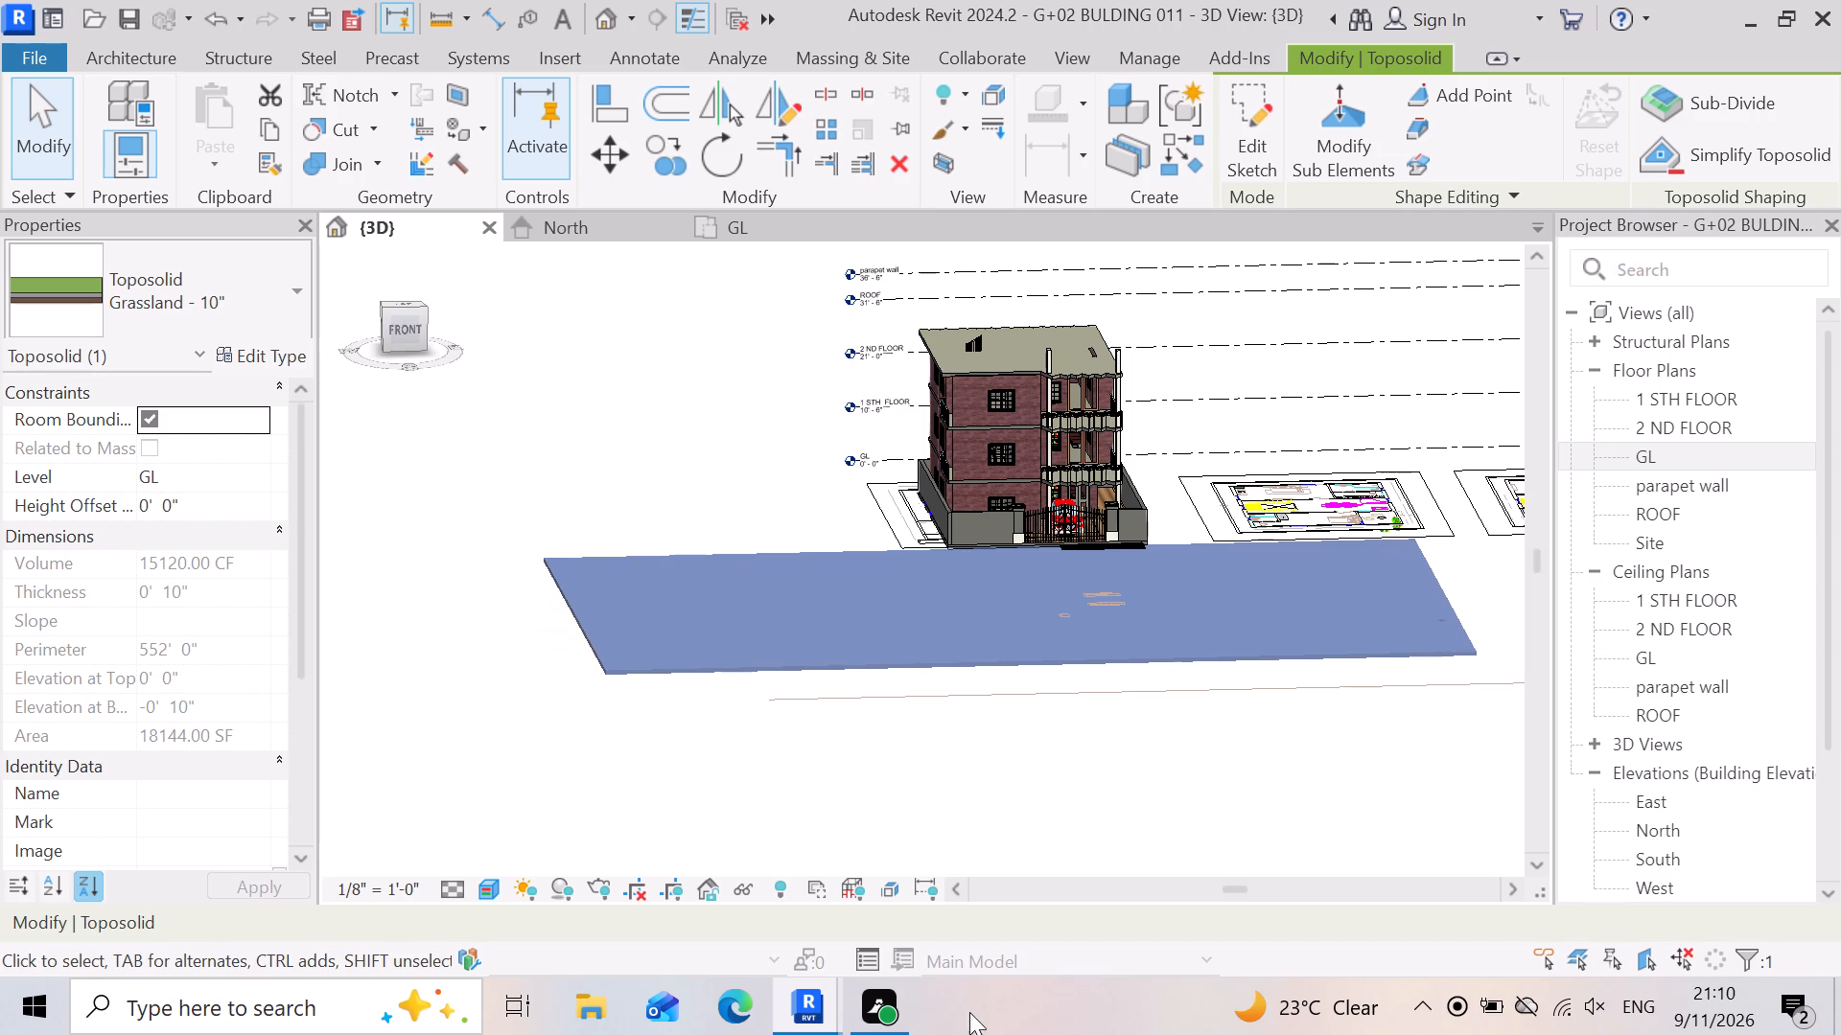
Examine in 3D how the Grassland - 10" toposolid sits against the front compound wall, the gate and the building.
left_click(759, 780)
scroll(1110, 637, "up", 2)
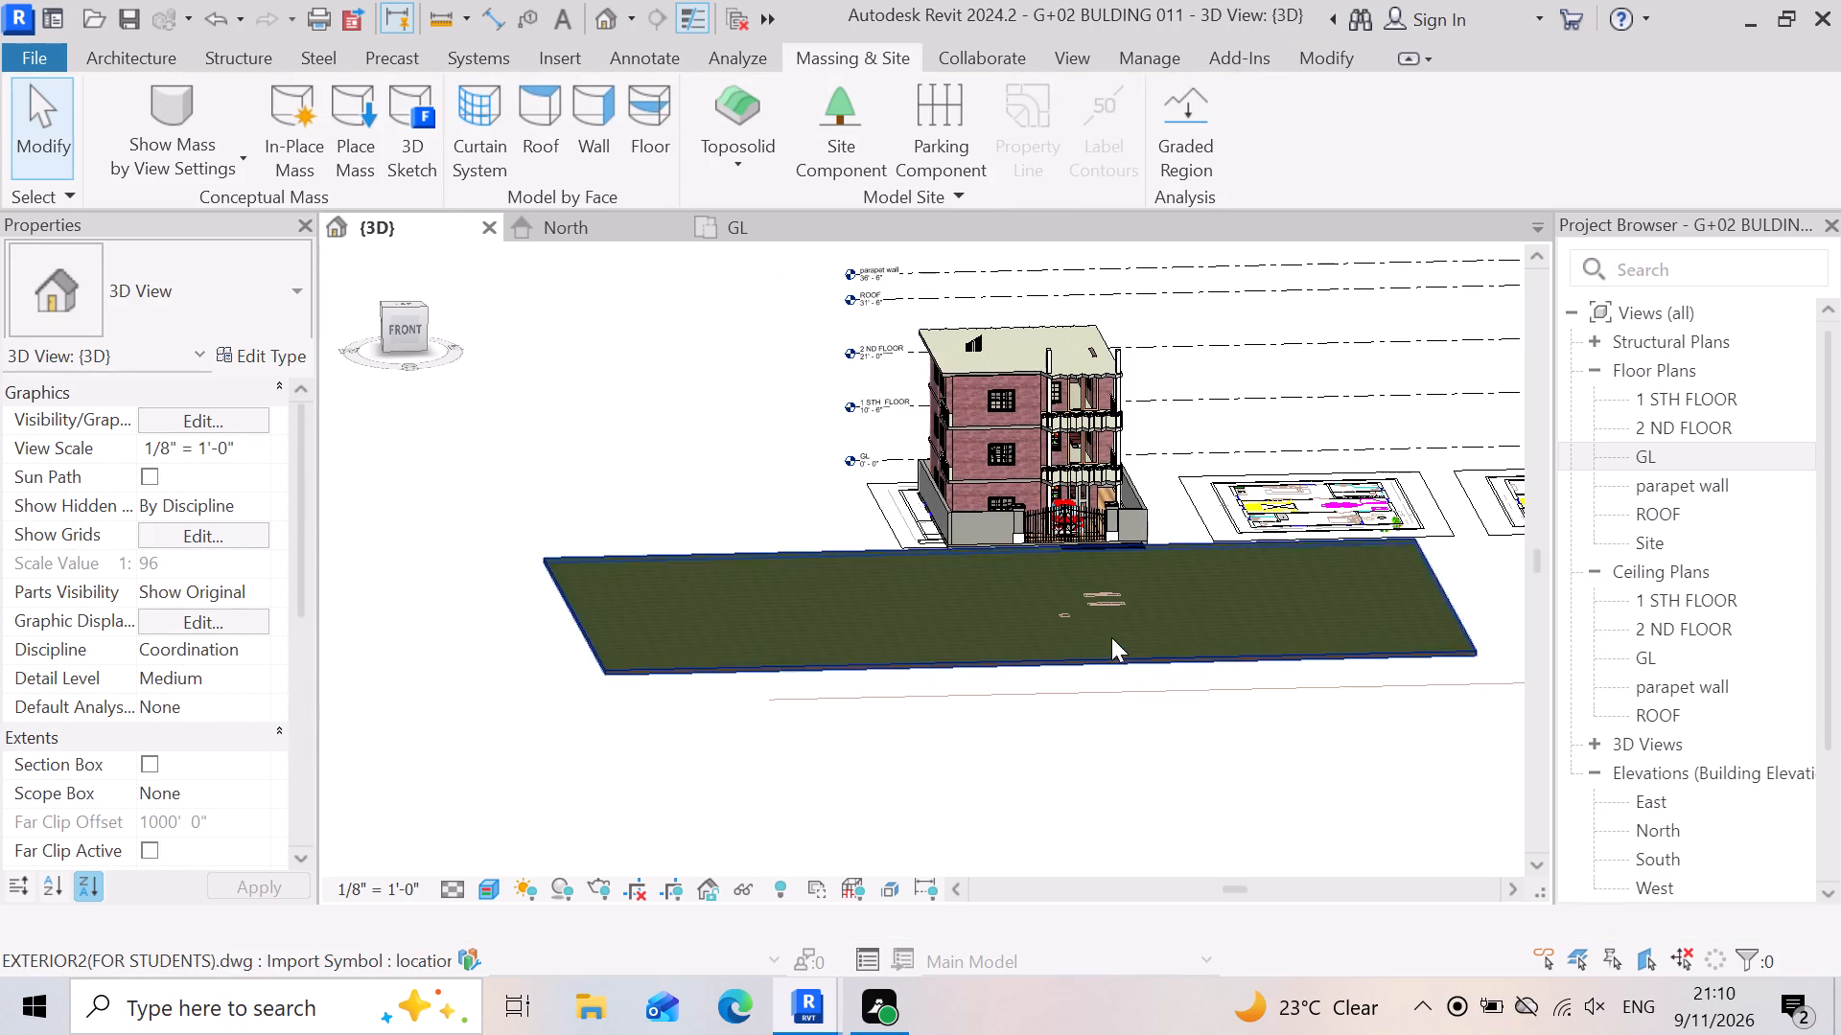
scroll(1111, 637, "up", 1)
scroll(1099, 527, "up", 4)
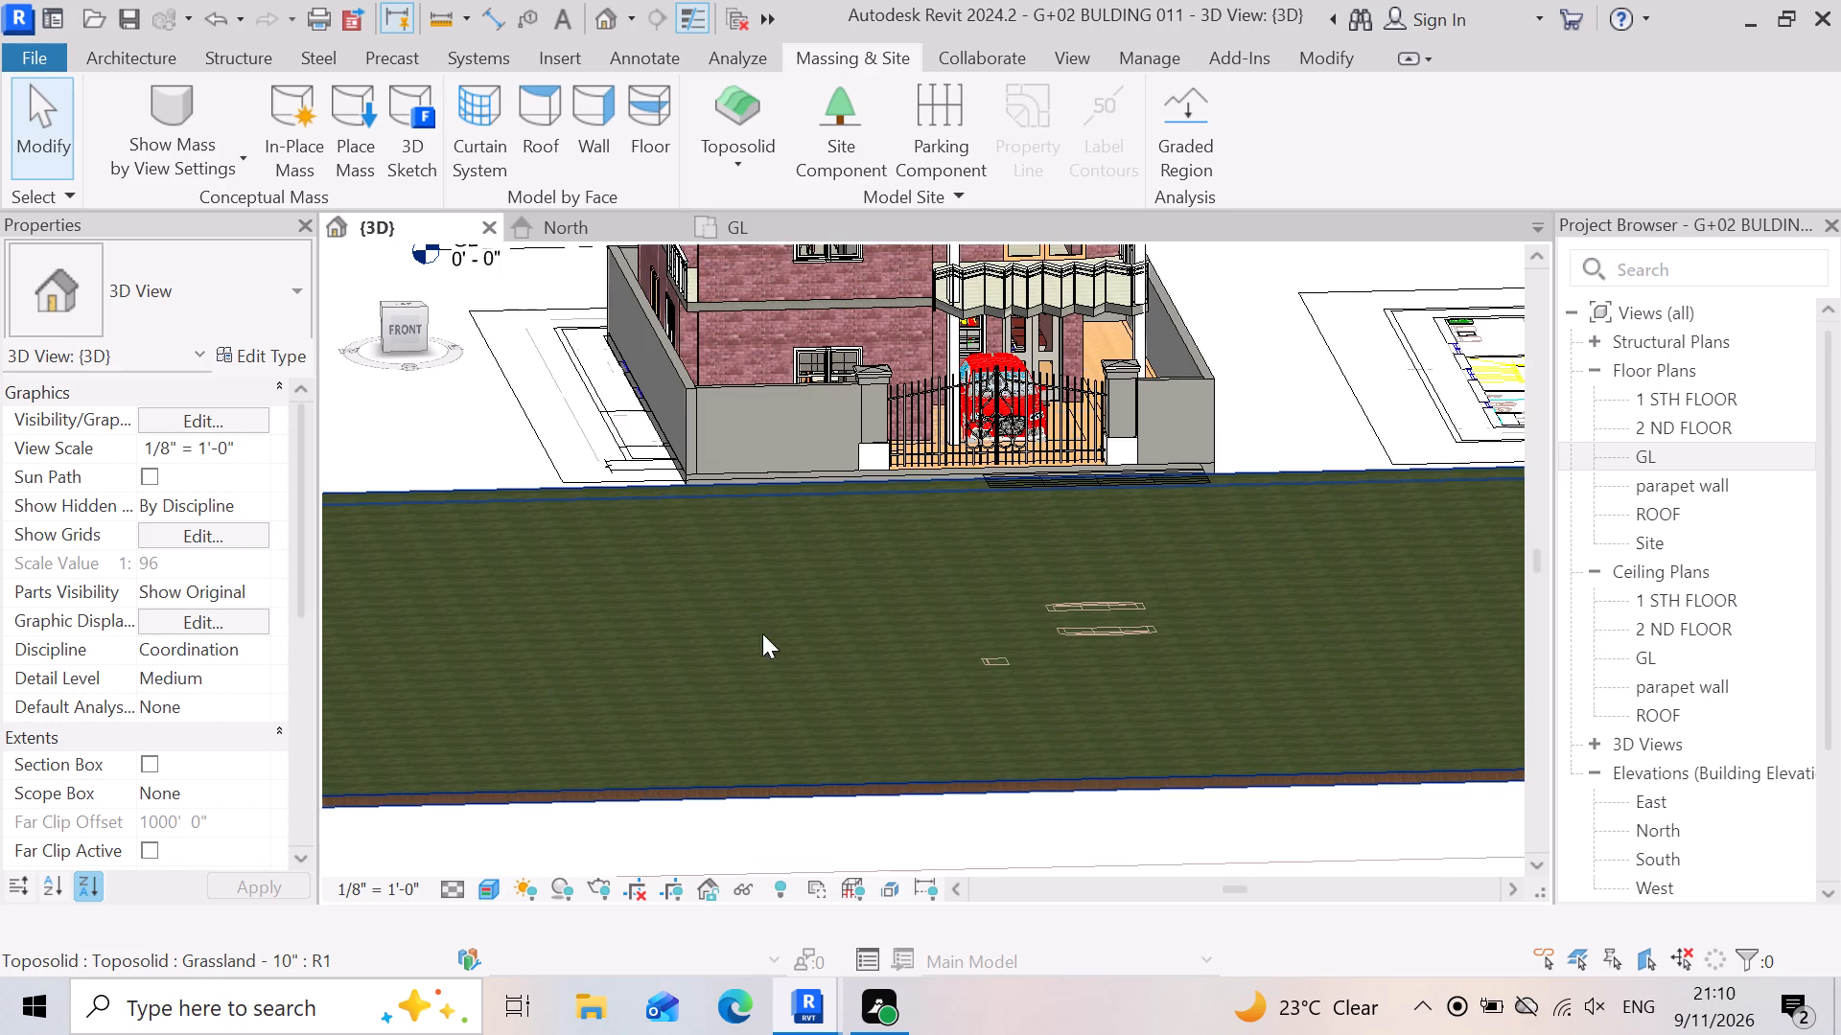
scroll(784, 363, "down", 4)
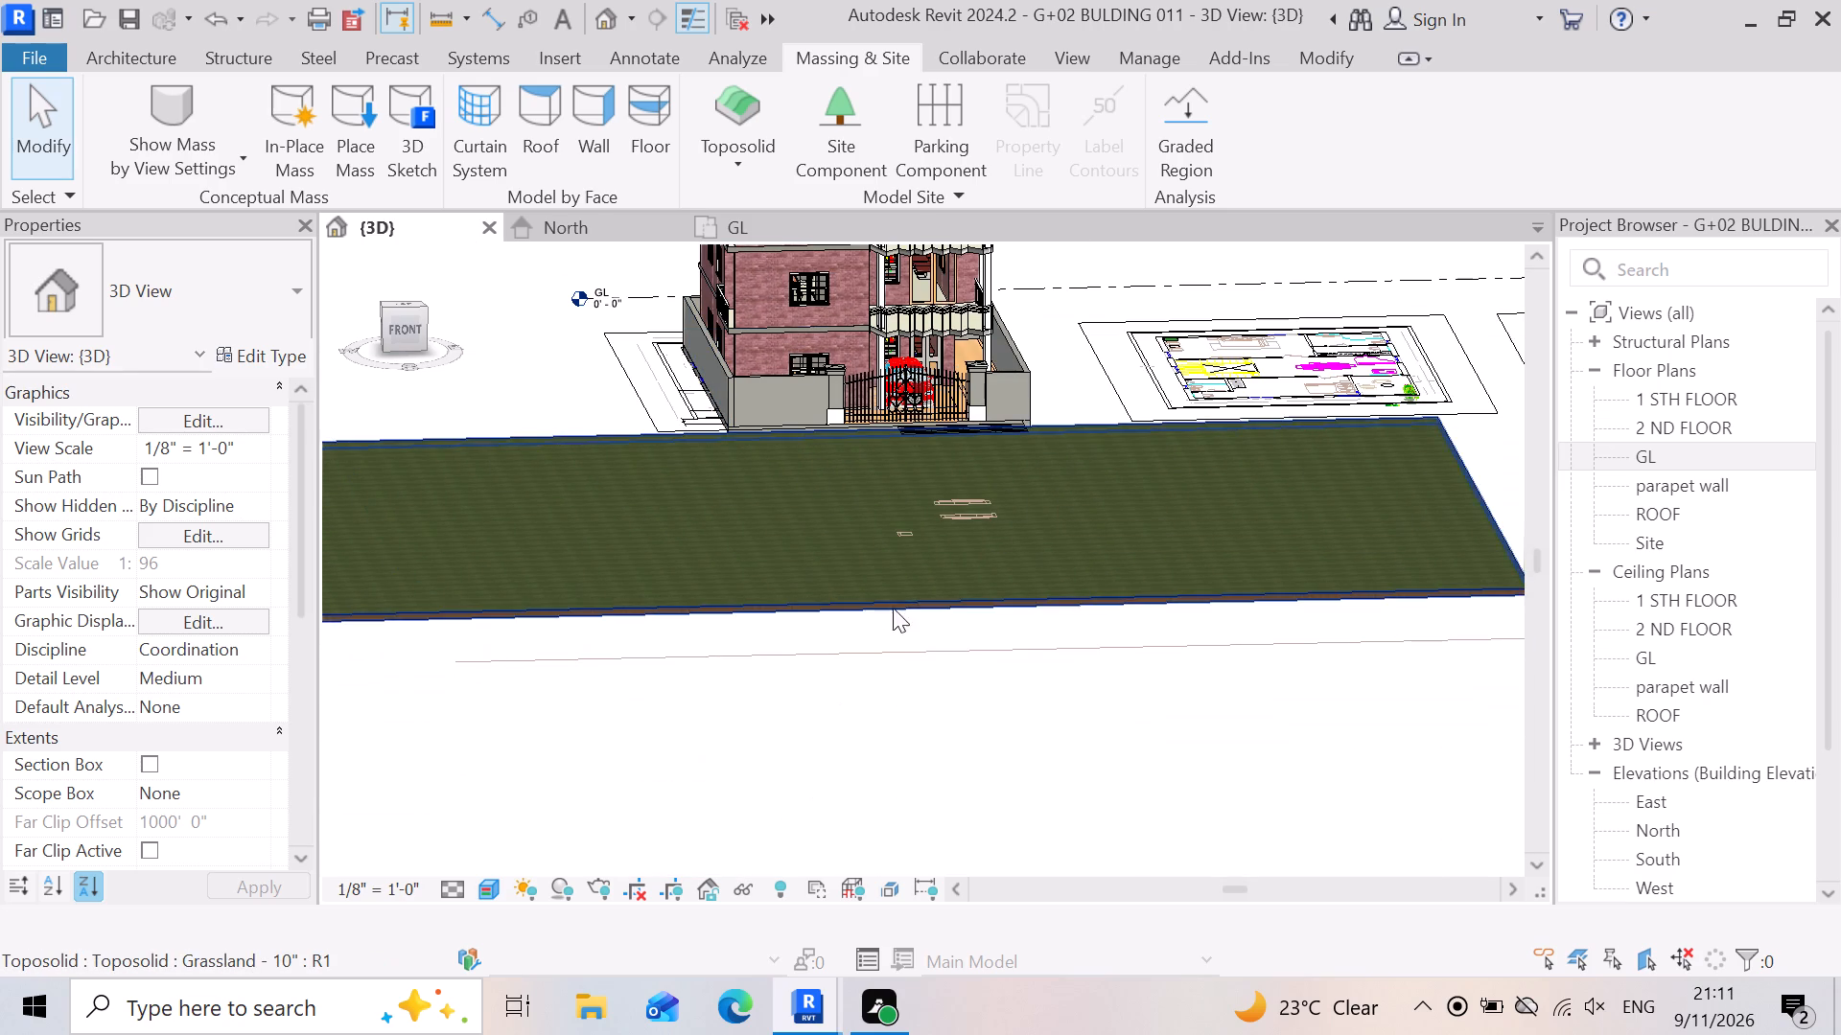
scroll(1005, 502, "down", 3)
scroll(1006, 516, "up", 2)
left_click(1136, 513)
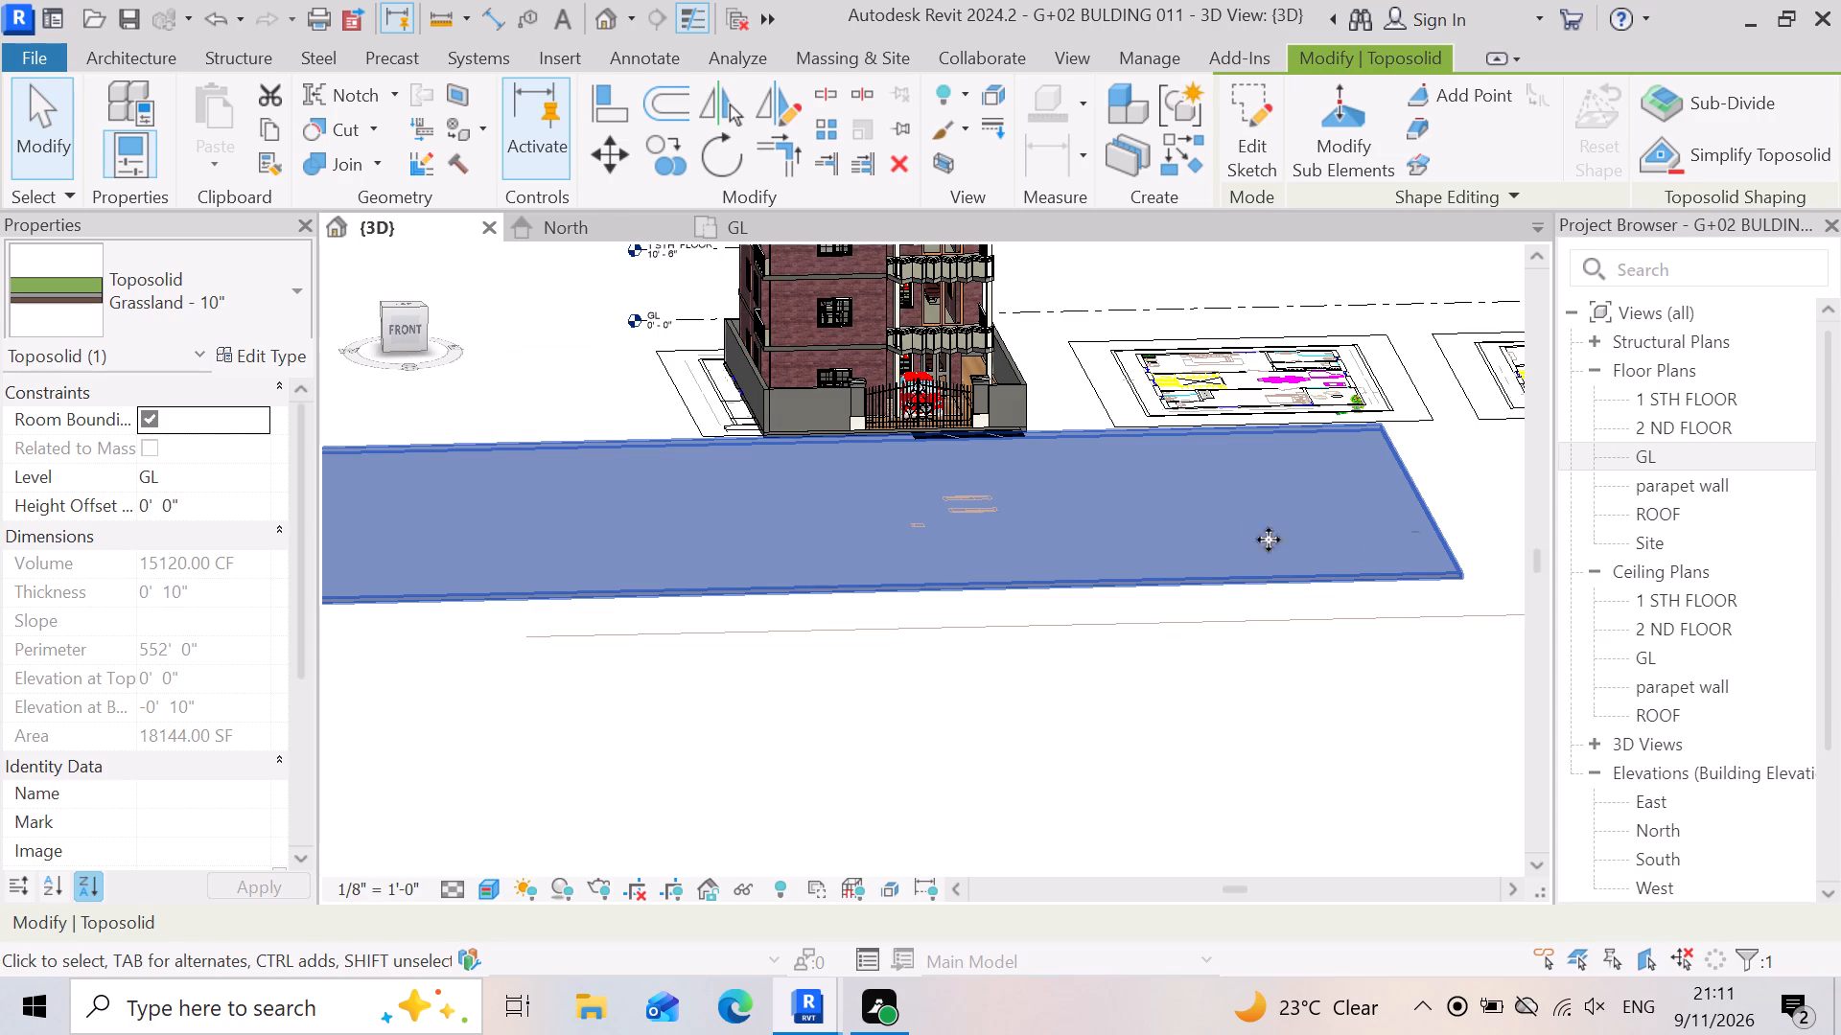
scroll(1187, 513, "down", 3)
scroll(1114, 611, "up", 5)
scroll(1086, 621, "down", 4)
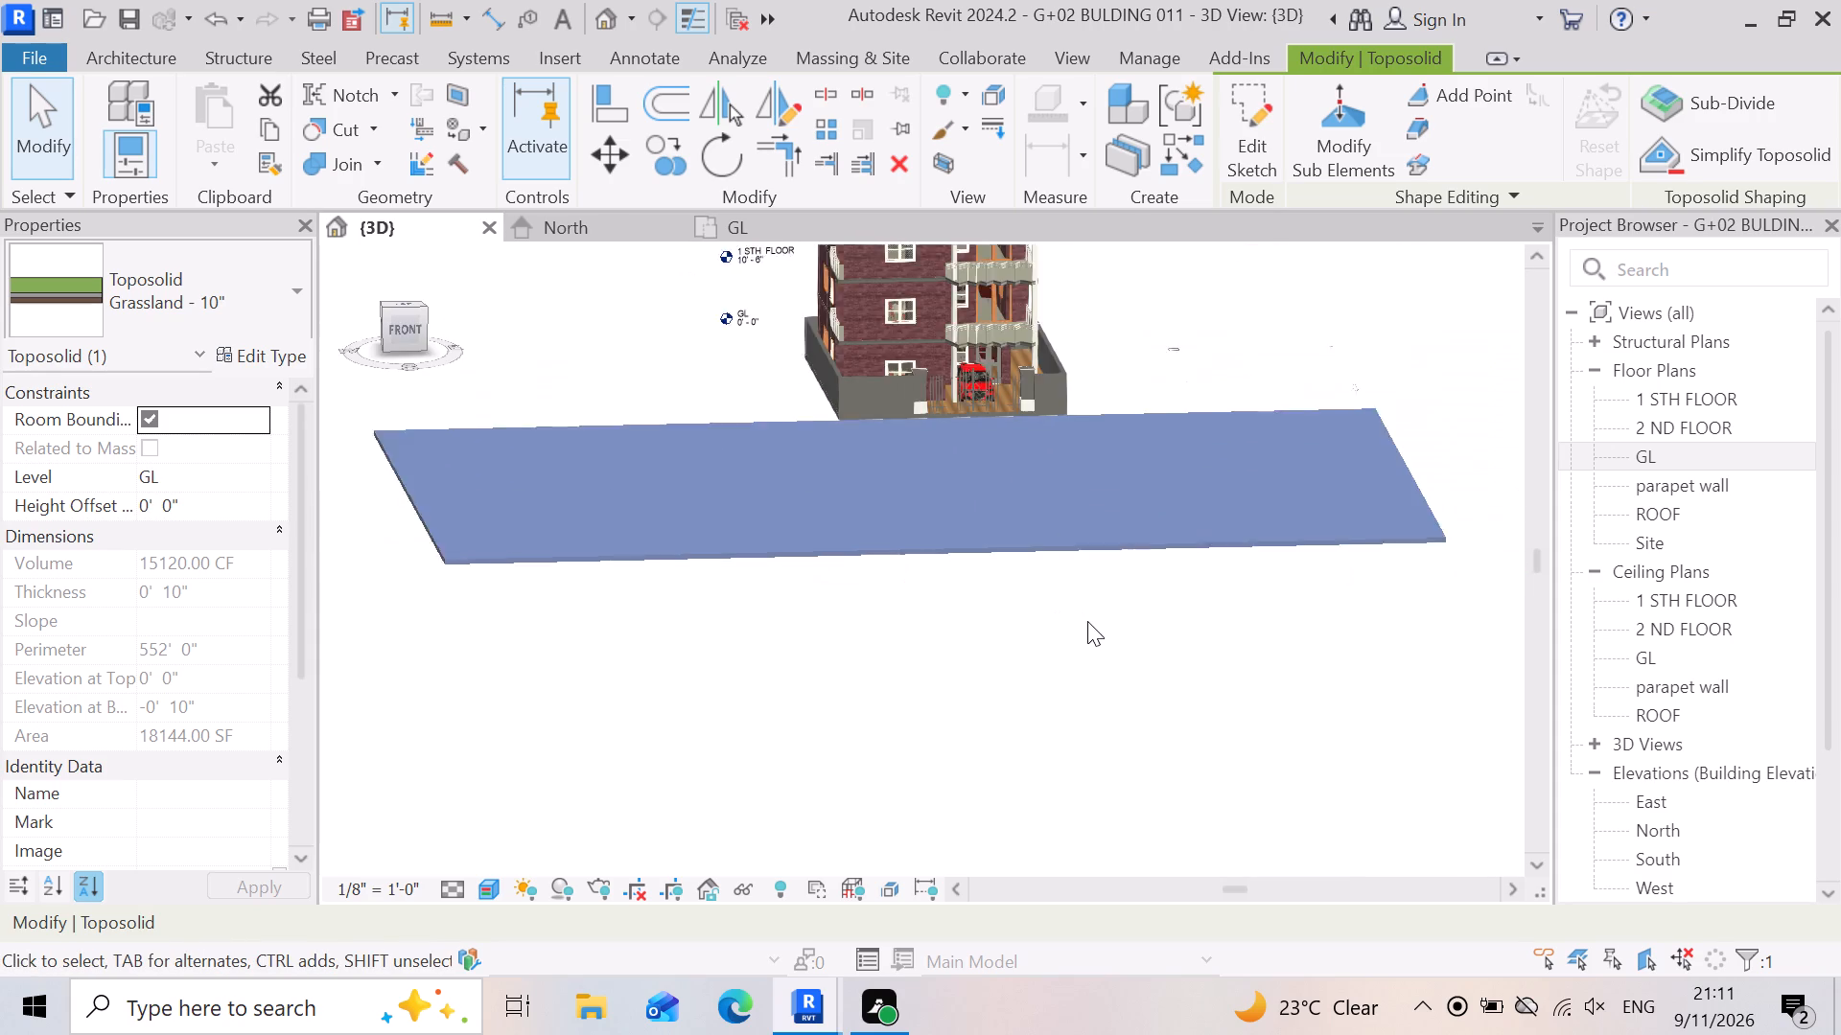
scroll(1073, 655, "down", 3)
scroll(1078, 608, "up", 6)
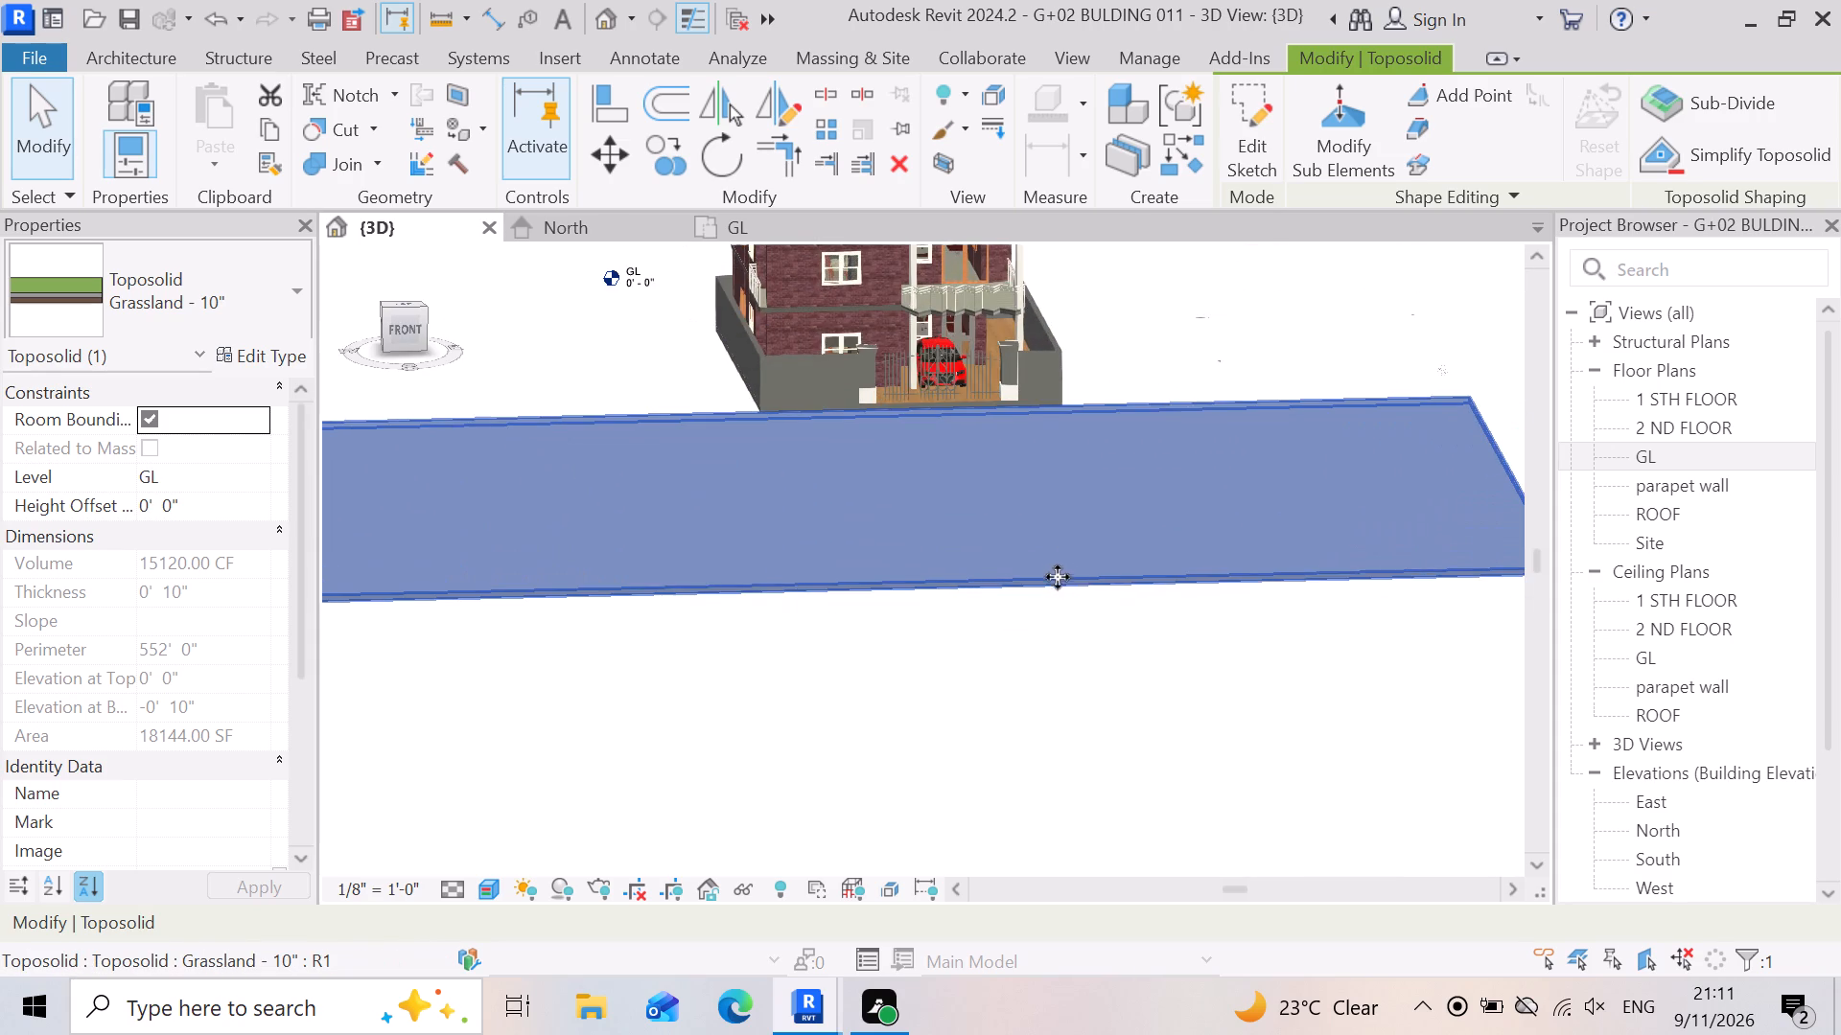
left_click(1027, 560)
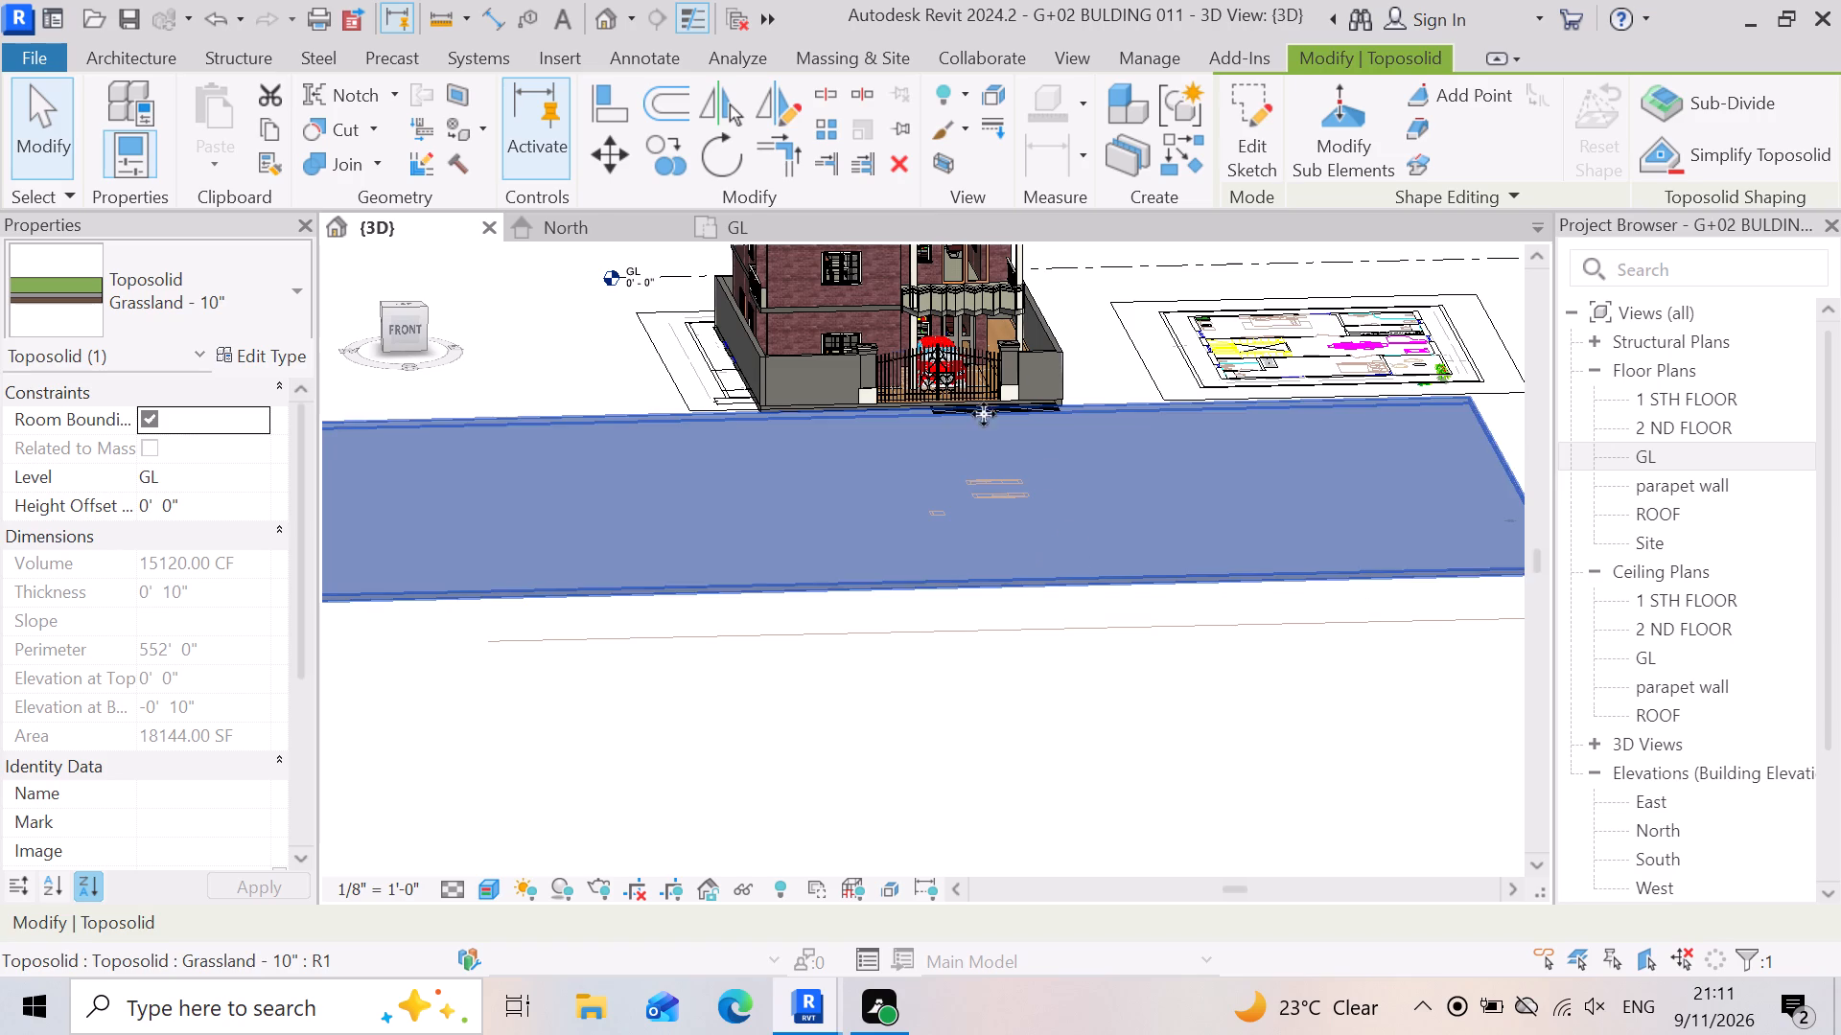
scroll(1059, 530, "up", 3)
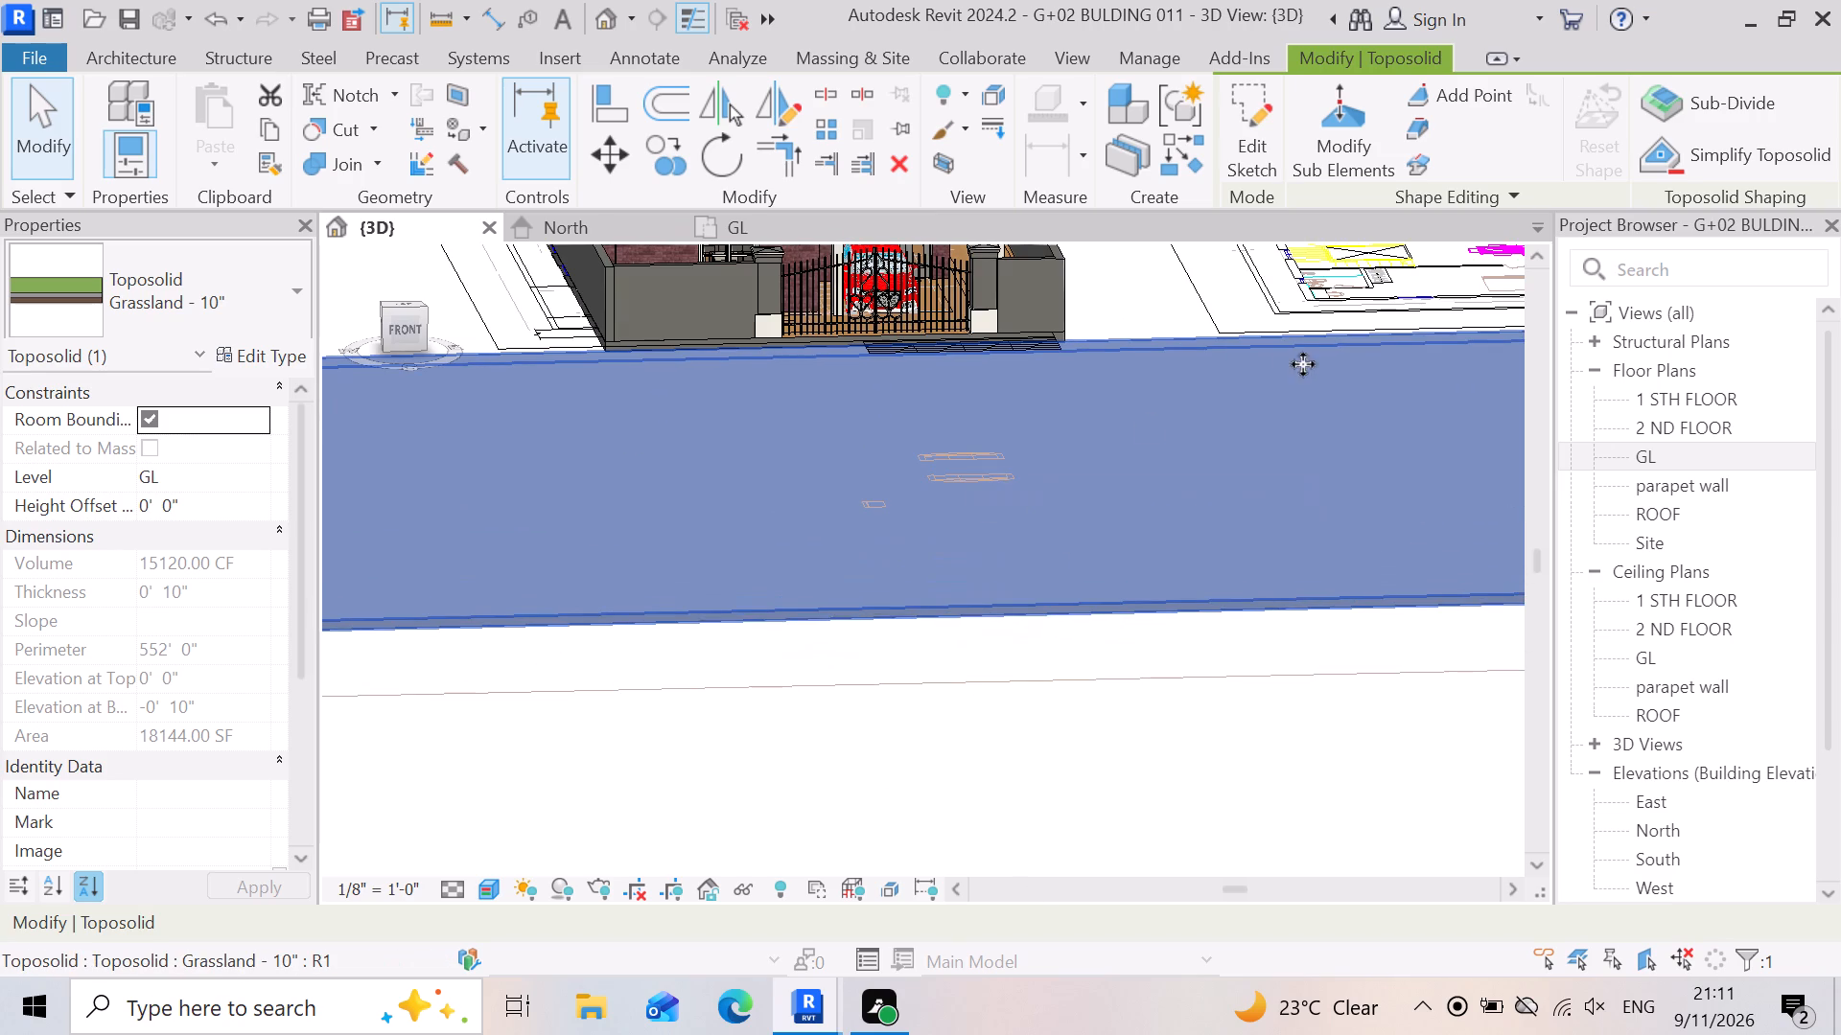
scroll(1024, 539, "down", 4)
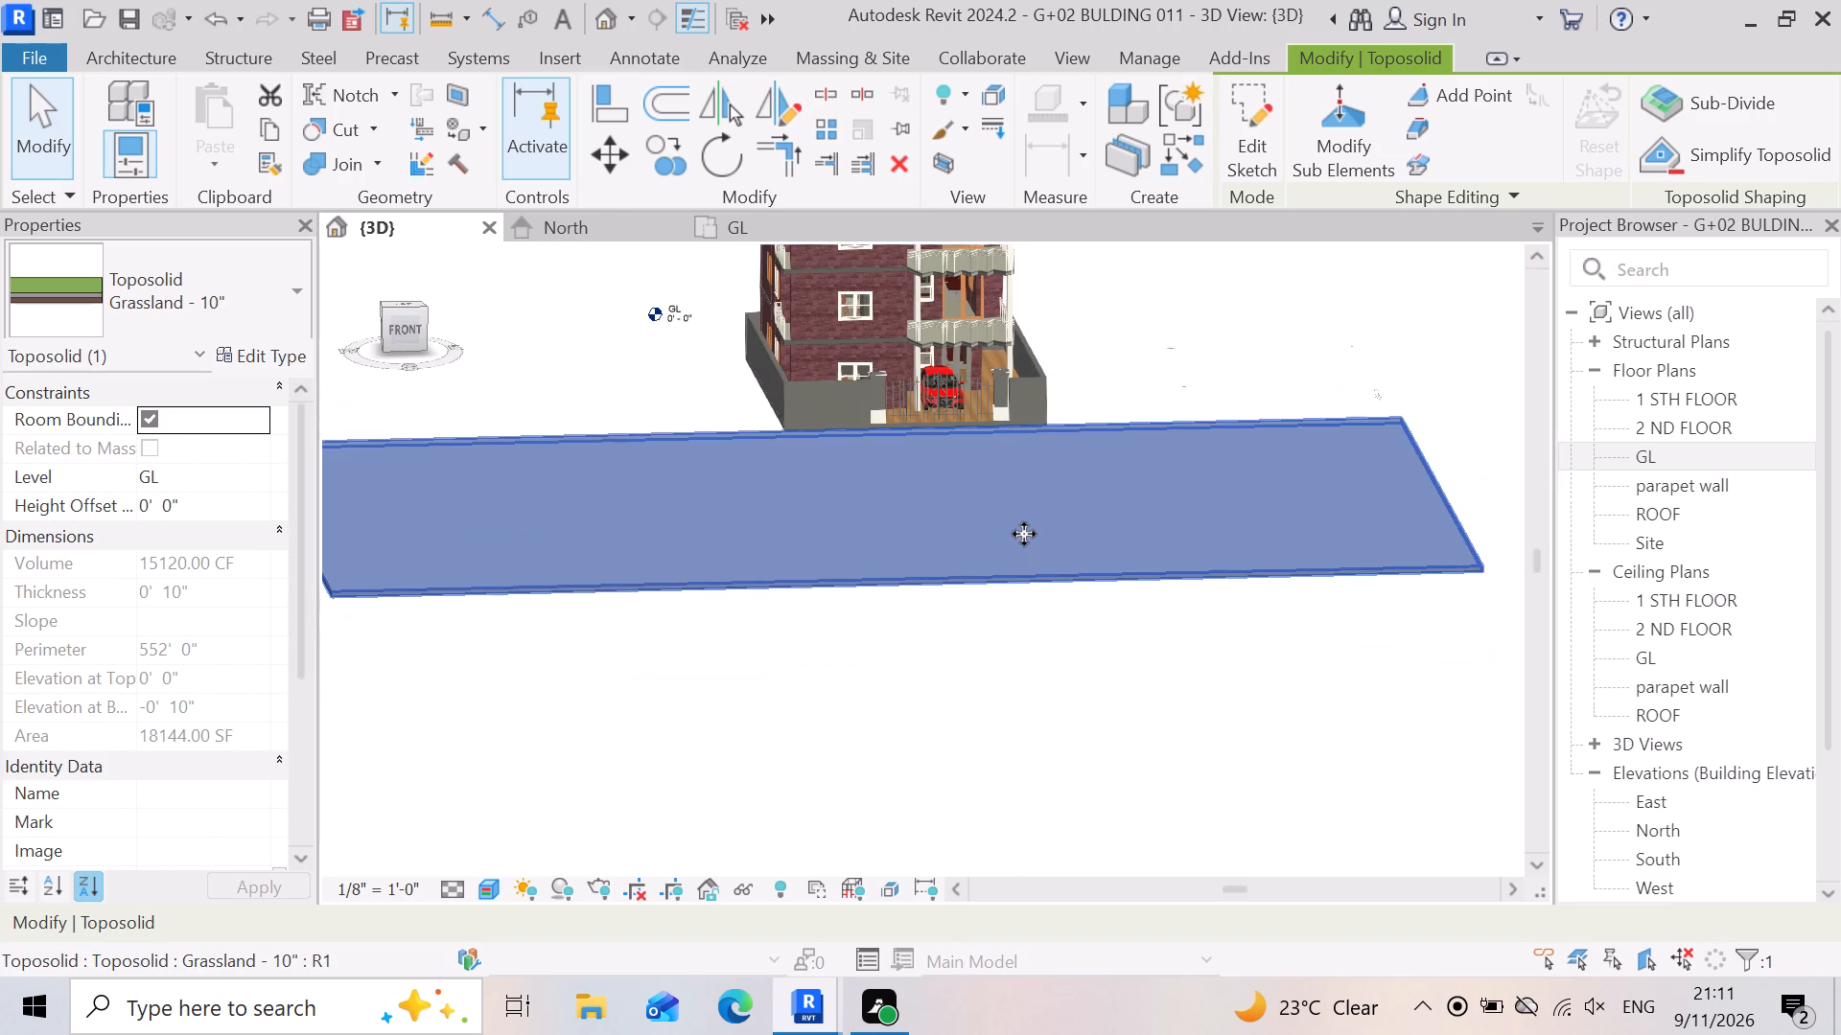
left_click(1021, 679)
scroll(1107, 667, "down", 4)
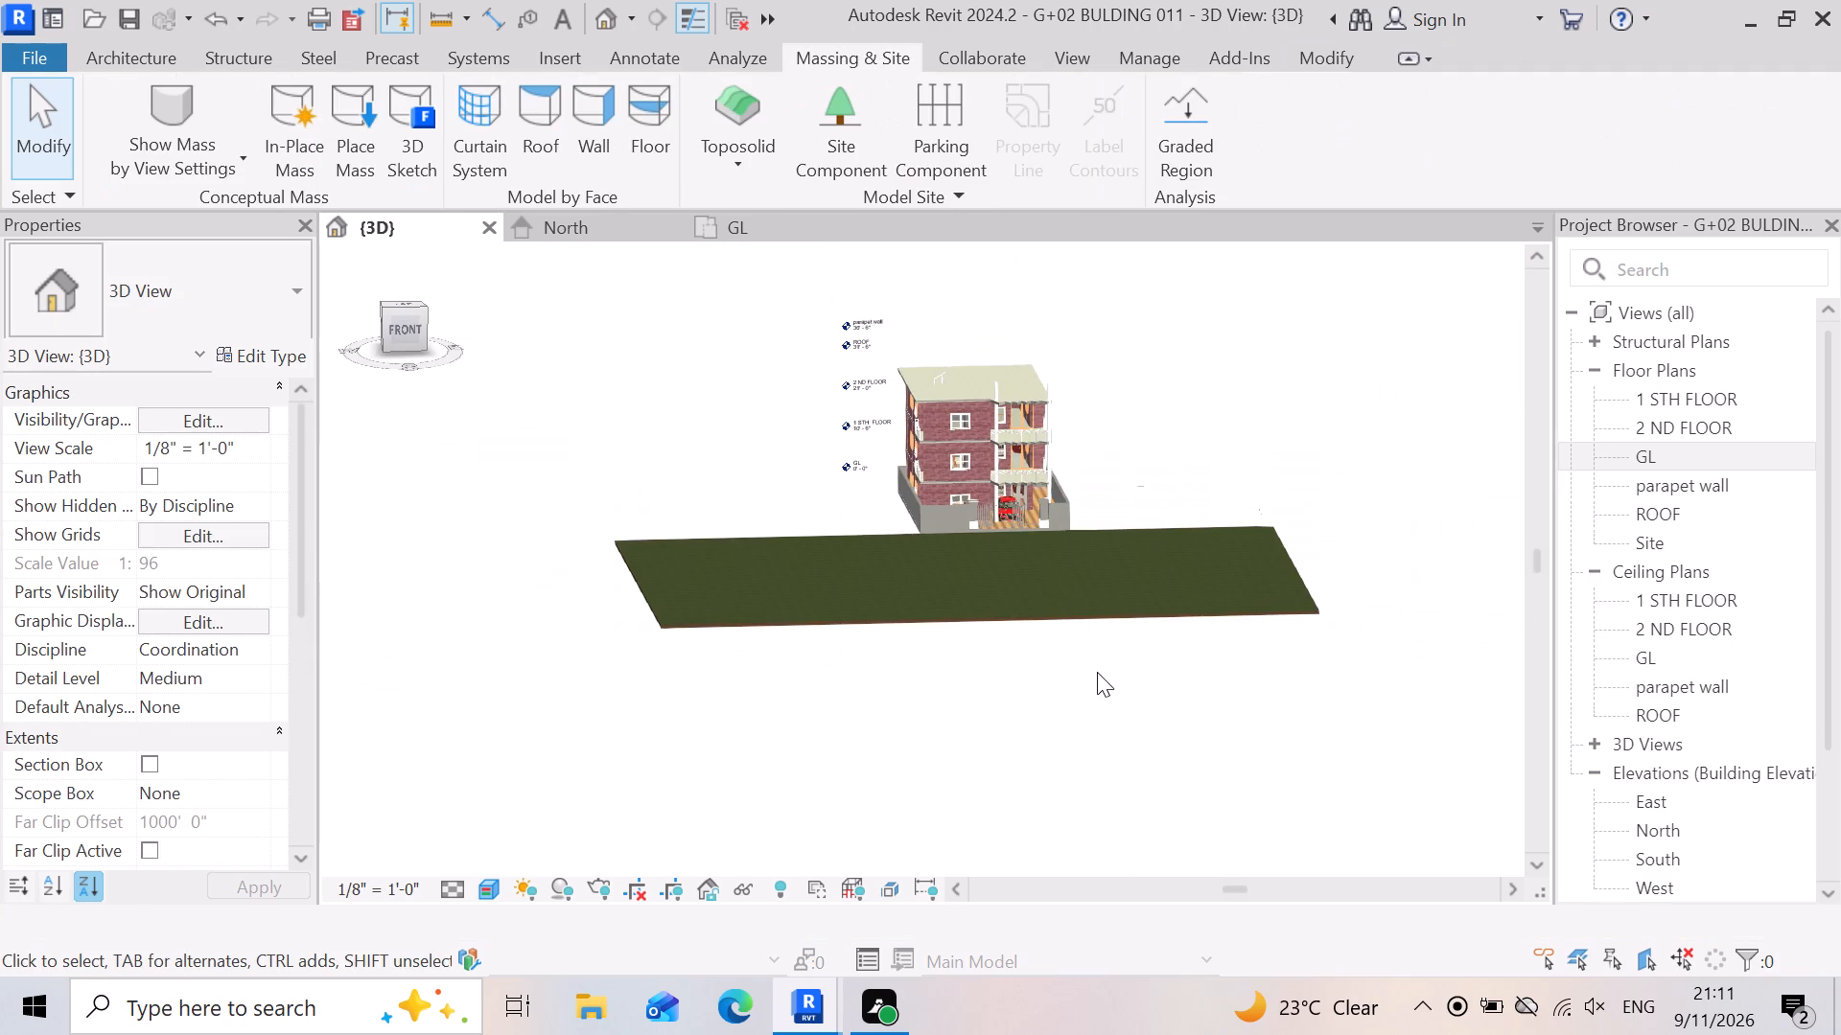
scroll(1139, 863, "down", 2)
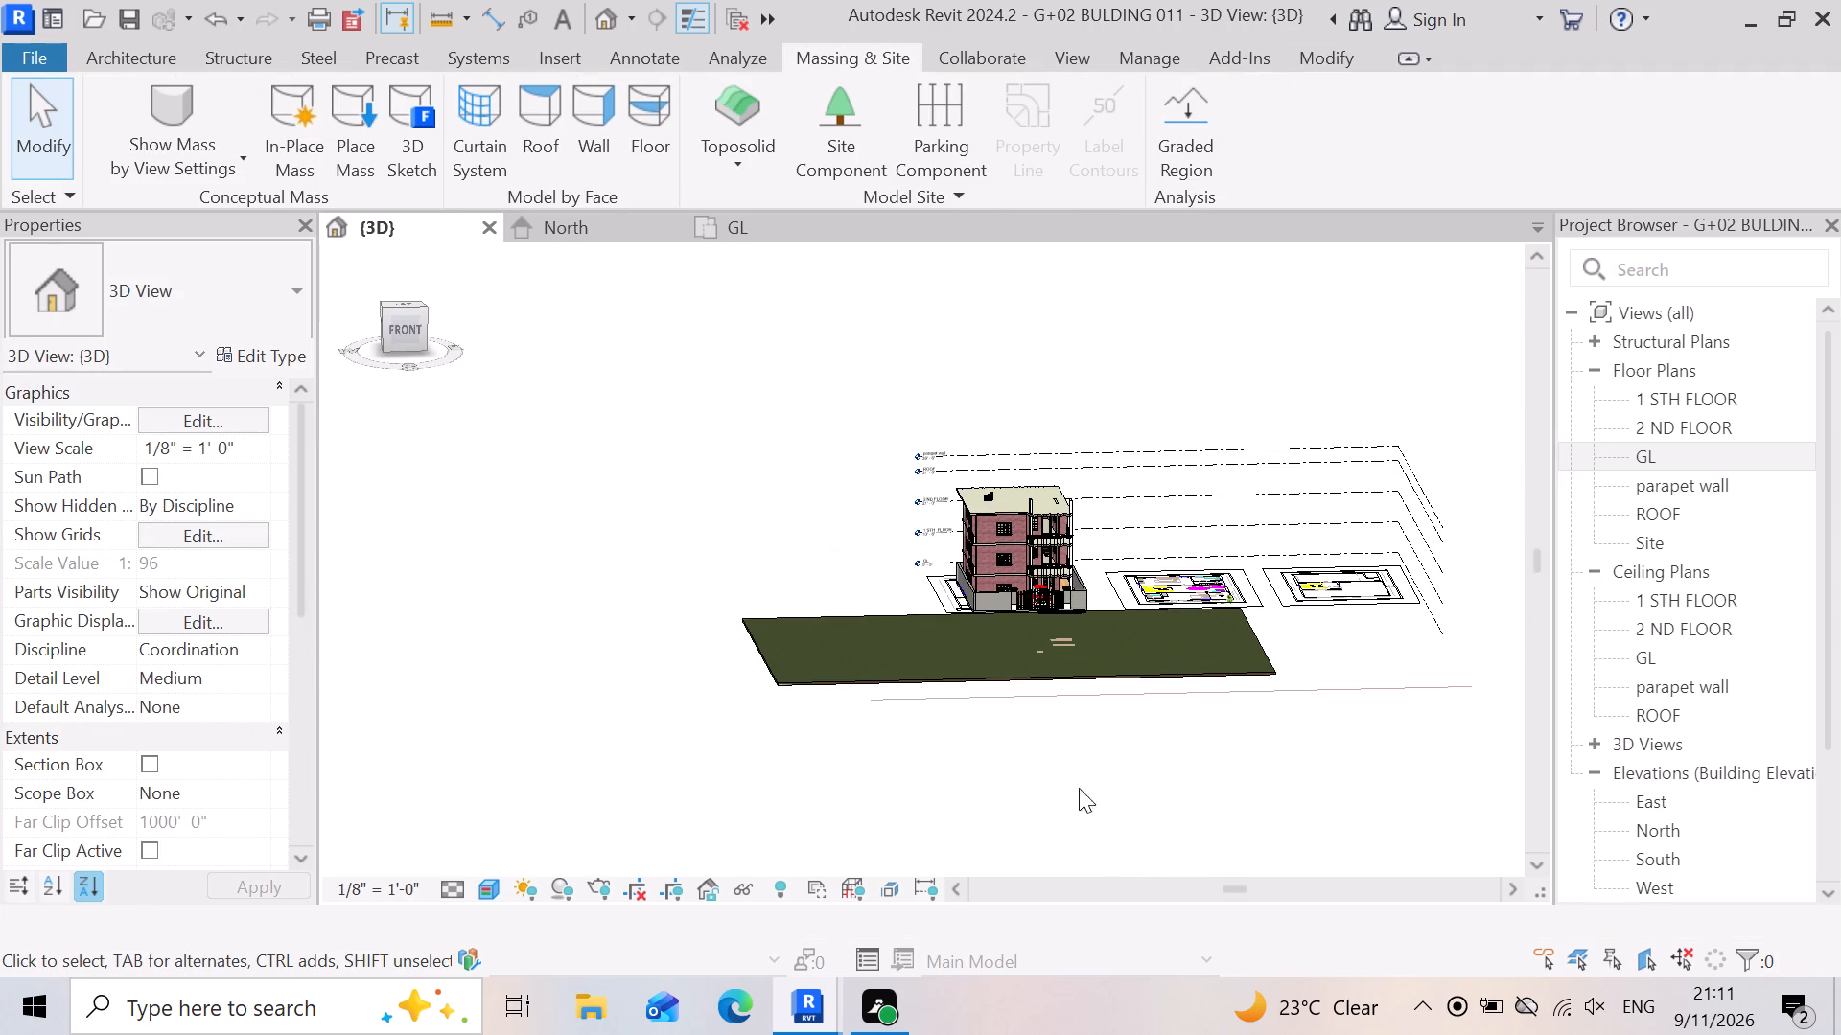
right_click_drag(1059, 768, 1035, 732, "shift")
scroll(1035, 732, "up", 1, "shift")
scroll(1046, 620, "up", 10)
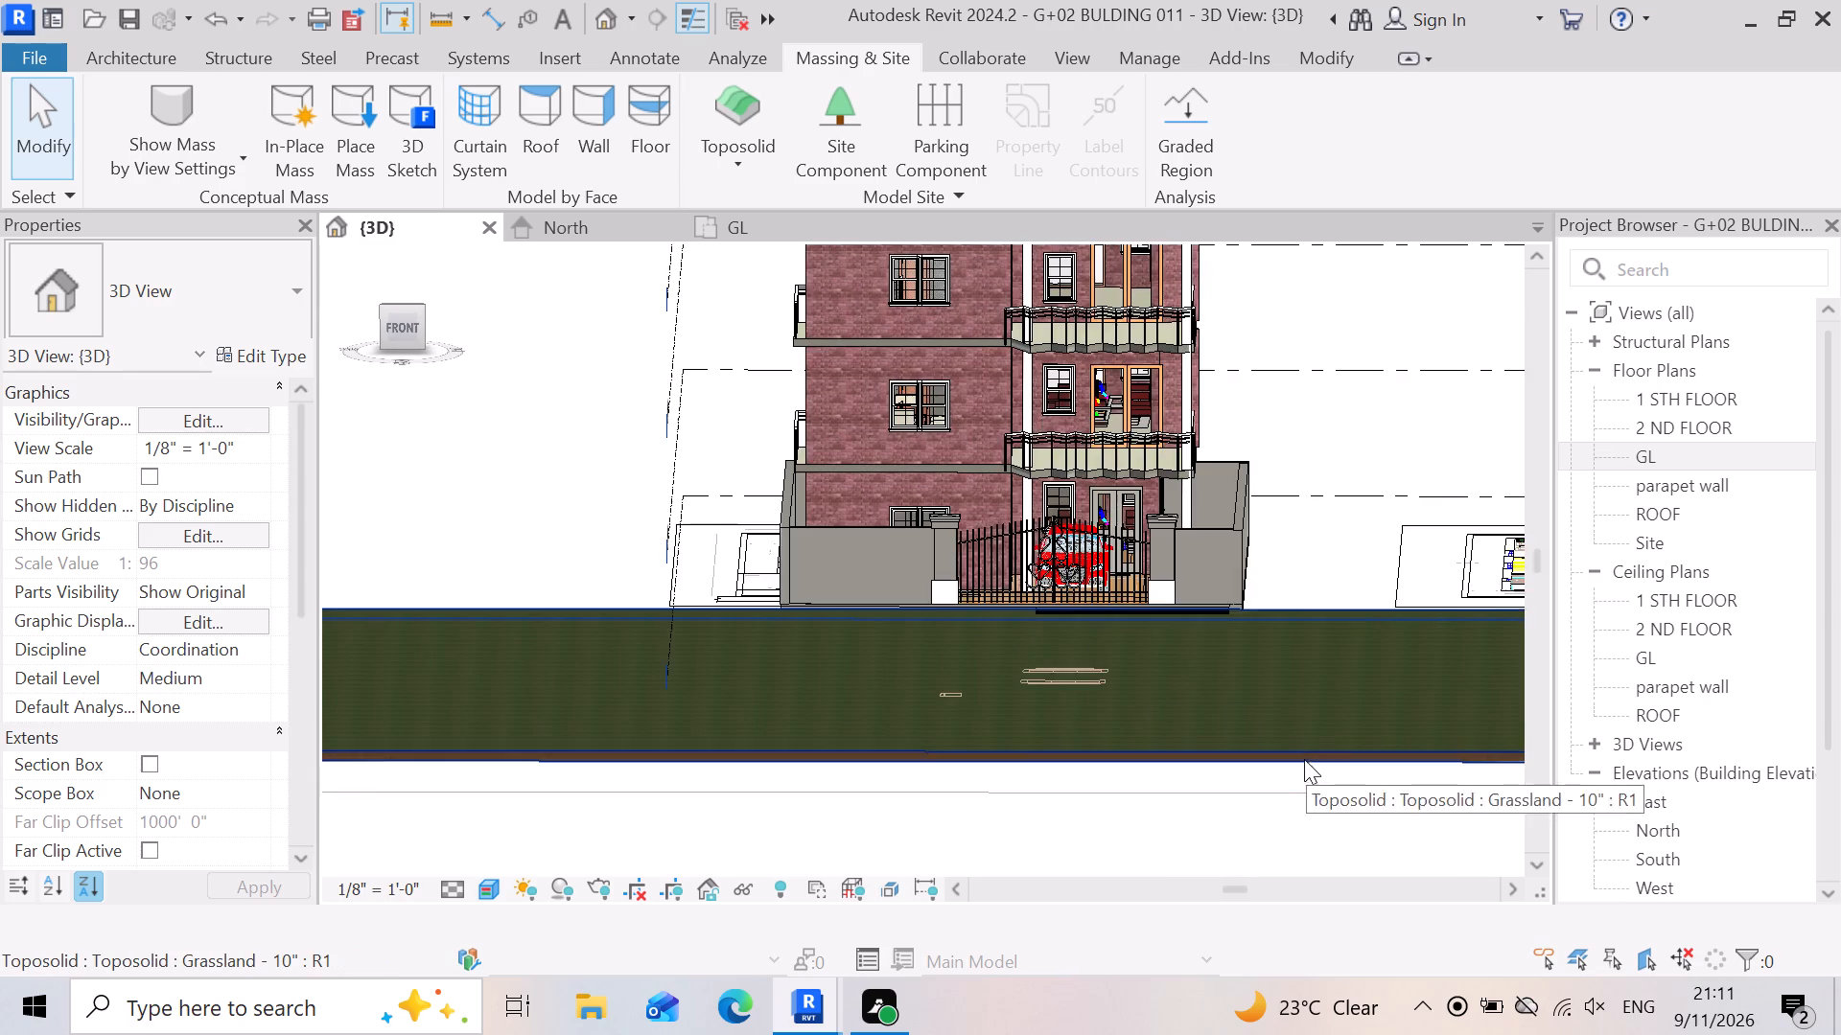
scroll(817, 568, "up", 4)
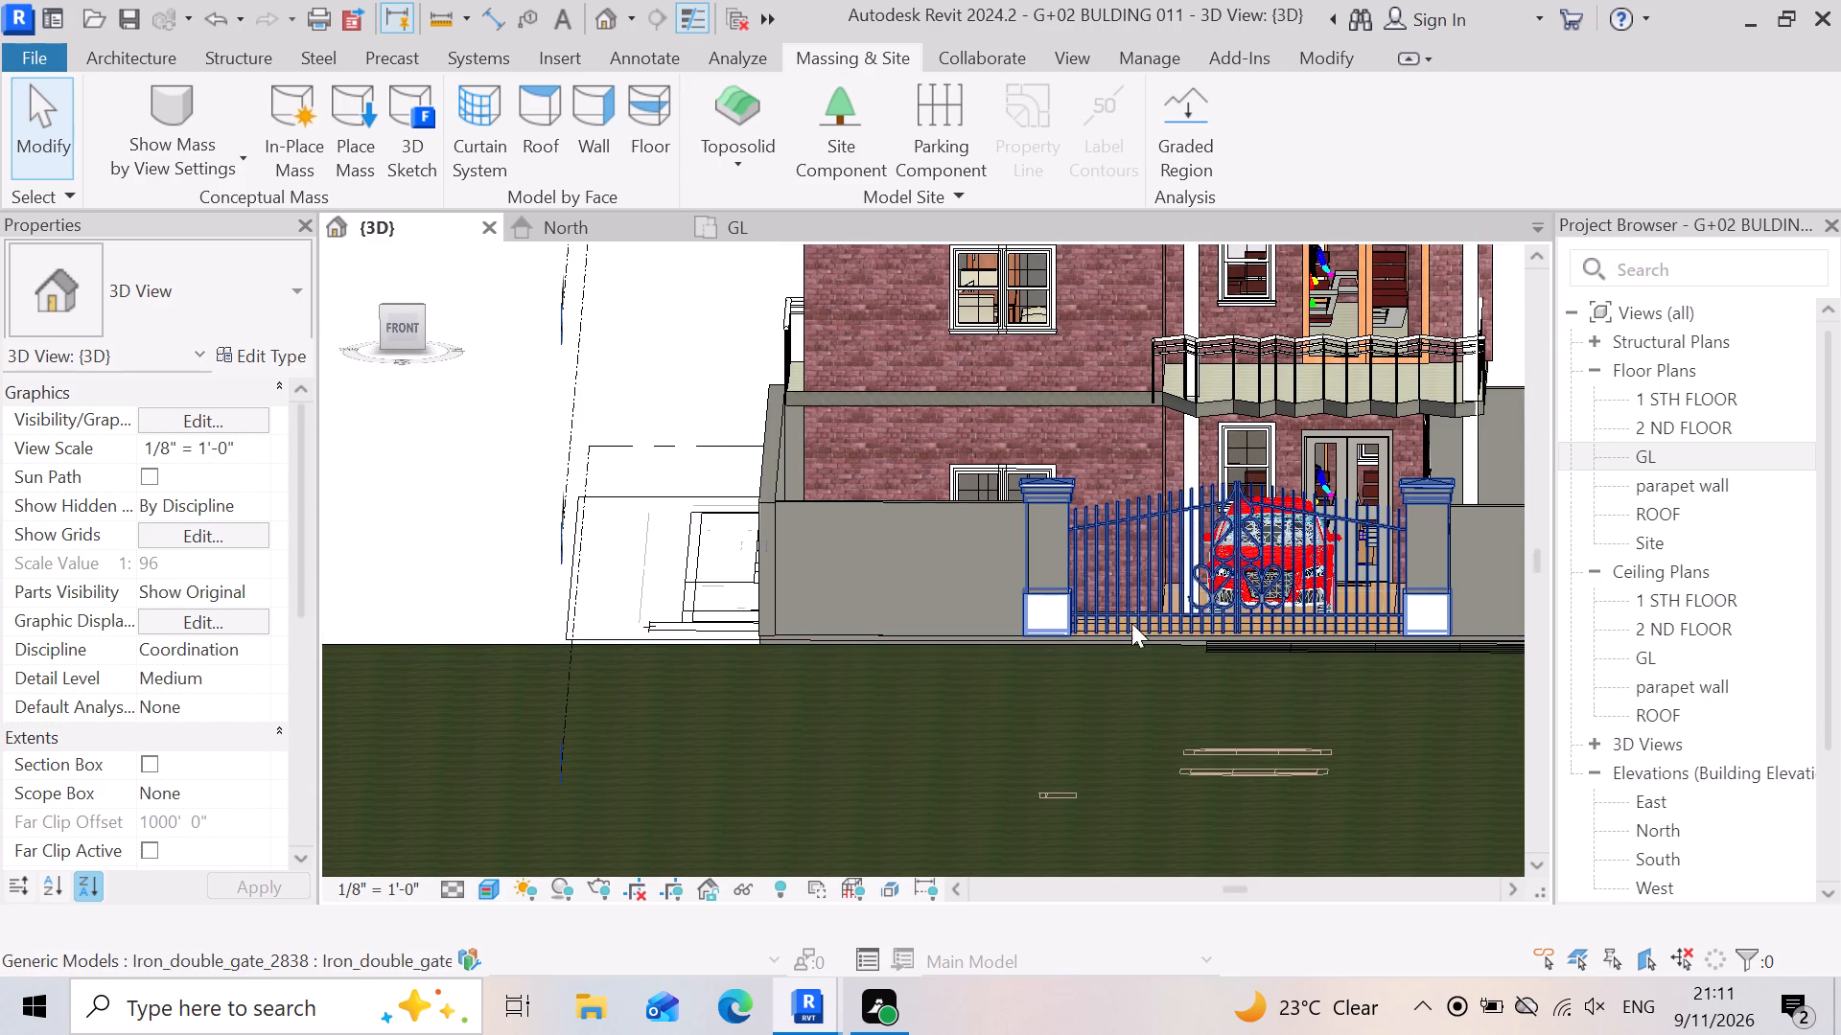
scroll(1172, 630, "up", 3)
scroll(1148, 529, "down", 13)
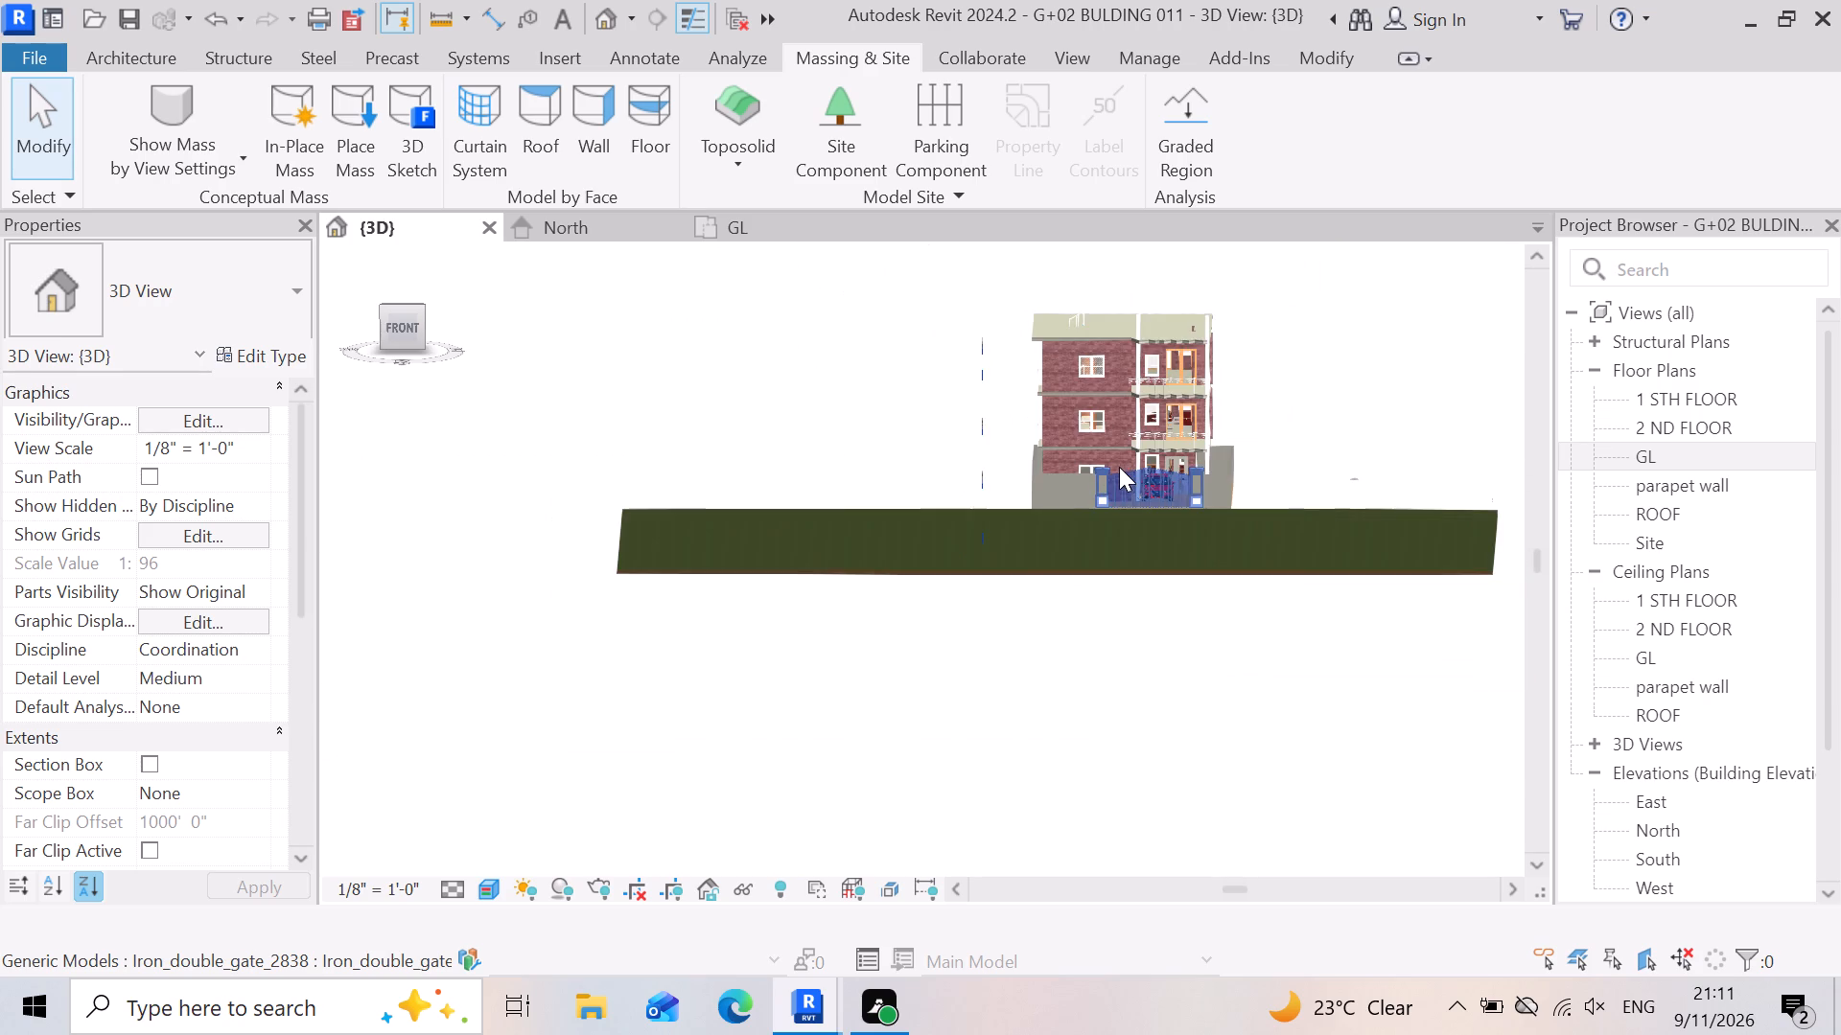
scroll(1279, 579, "up", 4)
left_click(1214, 507)
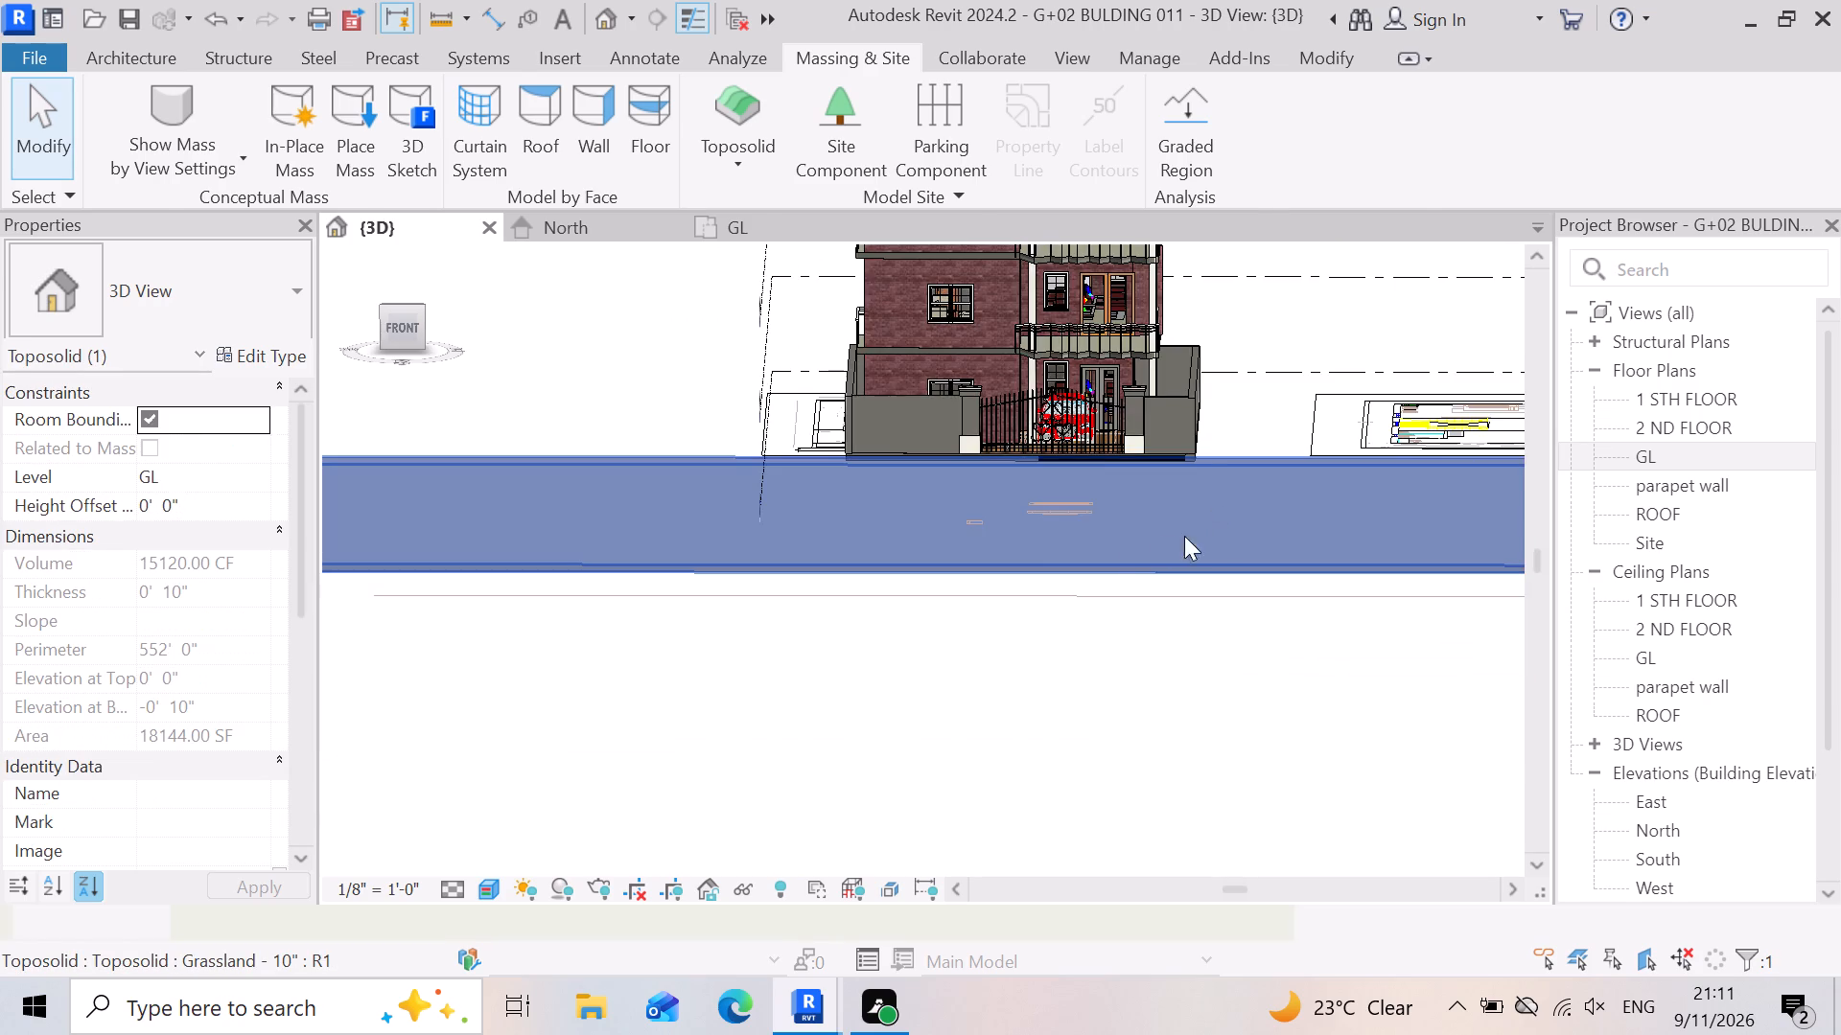
scroll(1119, 579, "down", 4)
left_click(1155, 788)
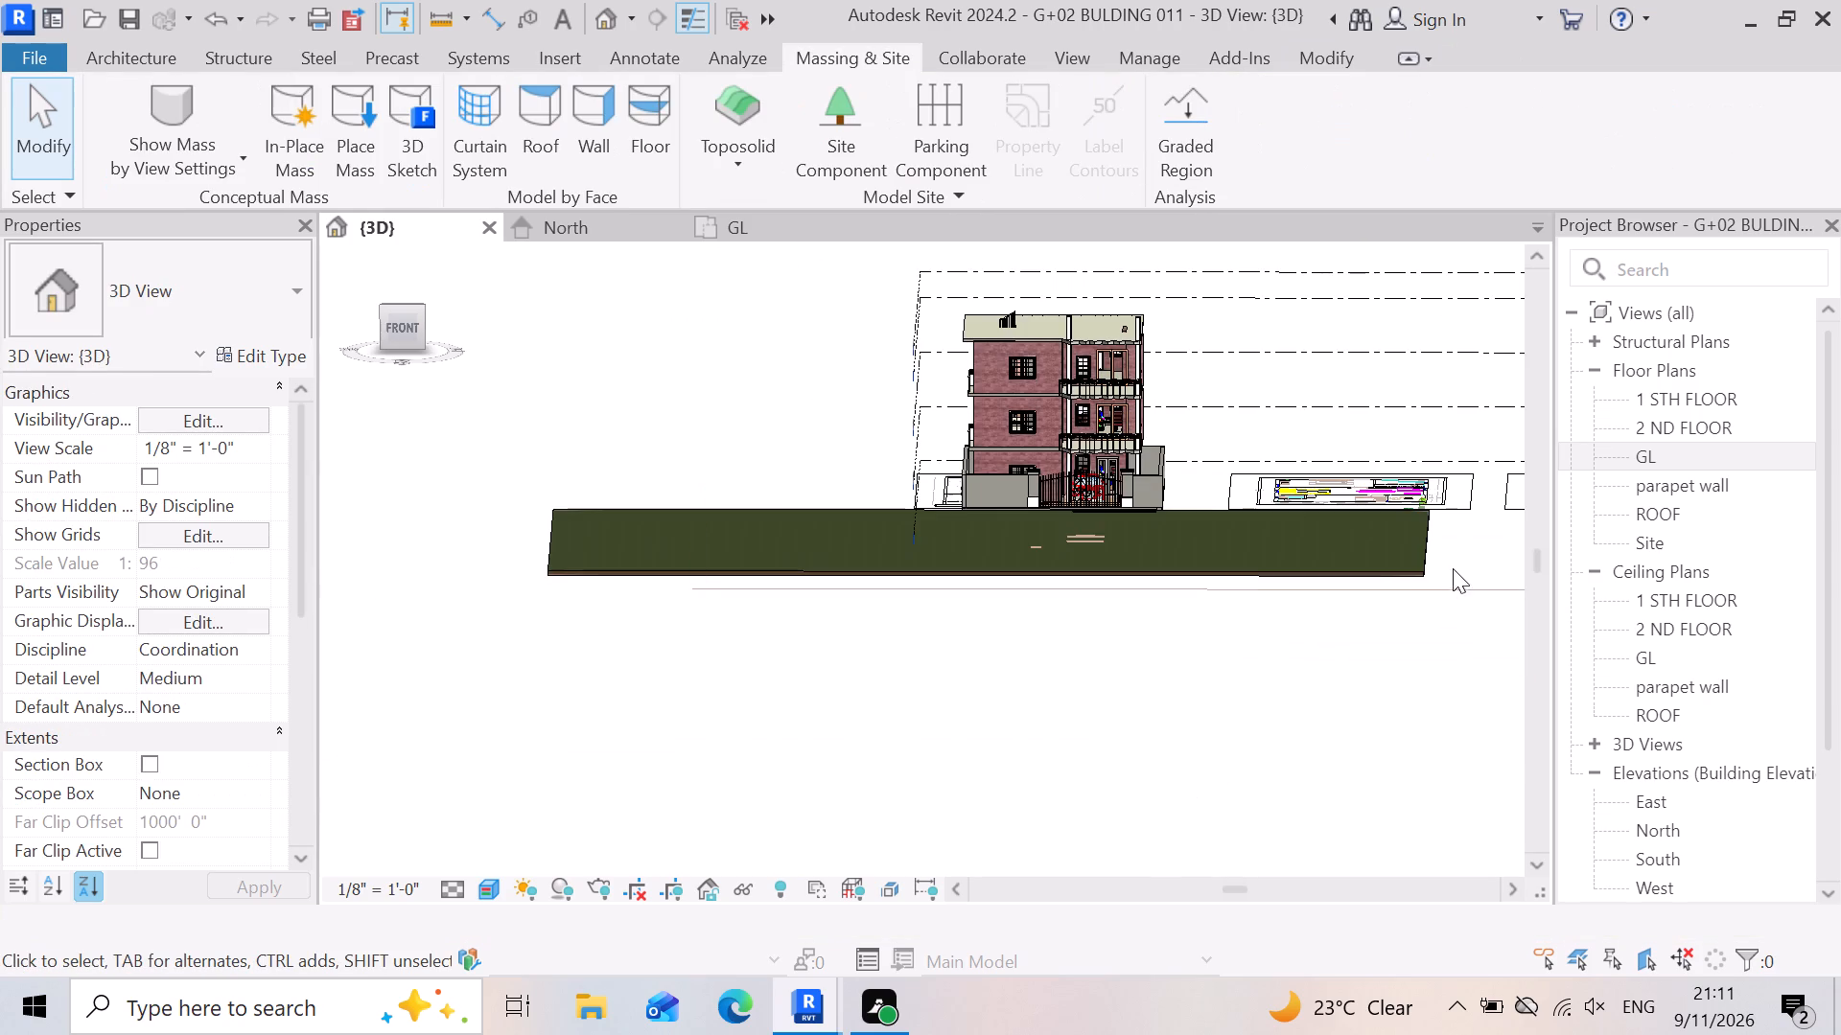
Select the Grassland - 10" toposolid in front of the compound wall for modification.
left_click(1426, 571)
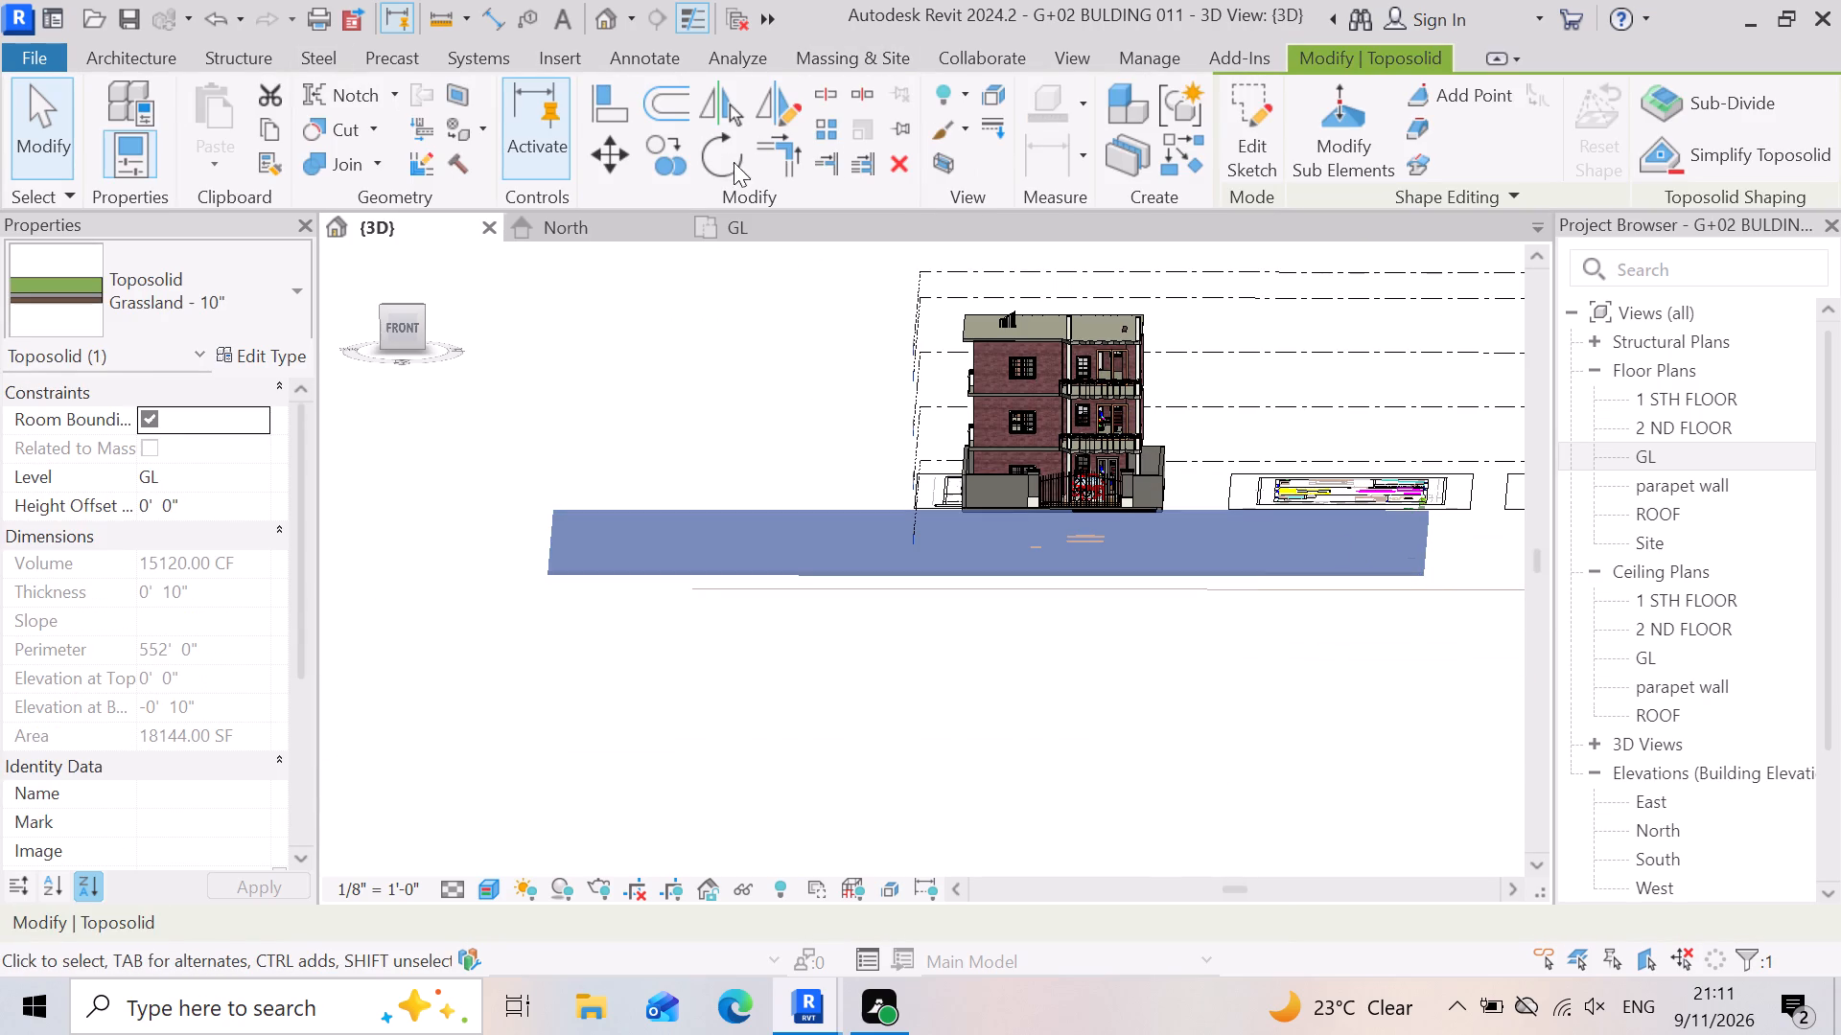
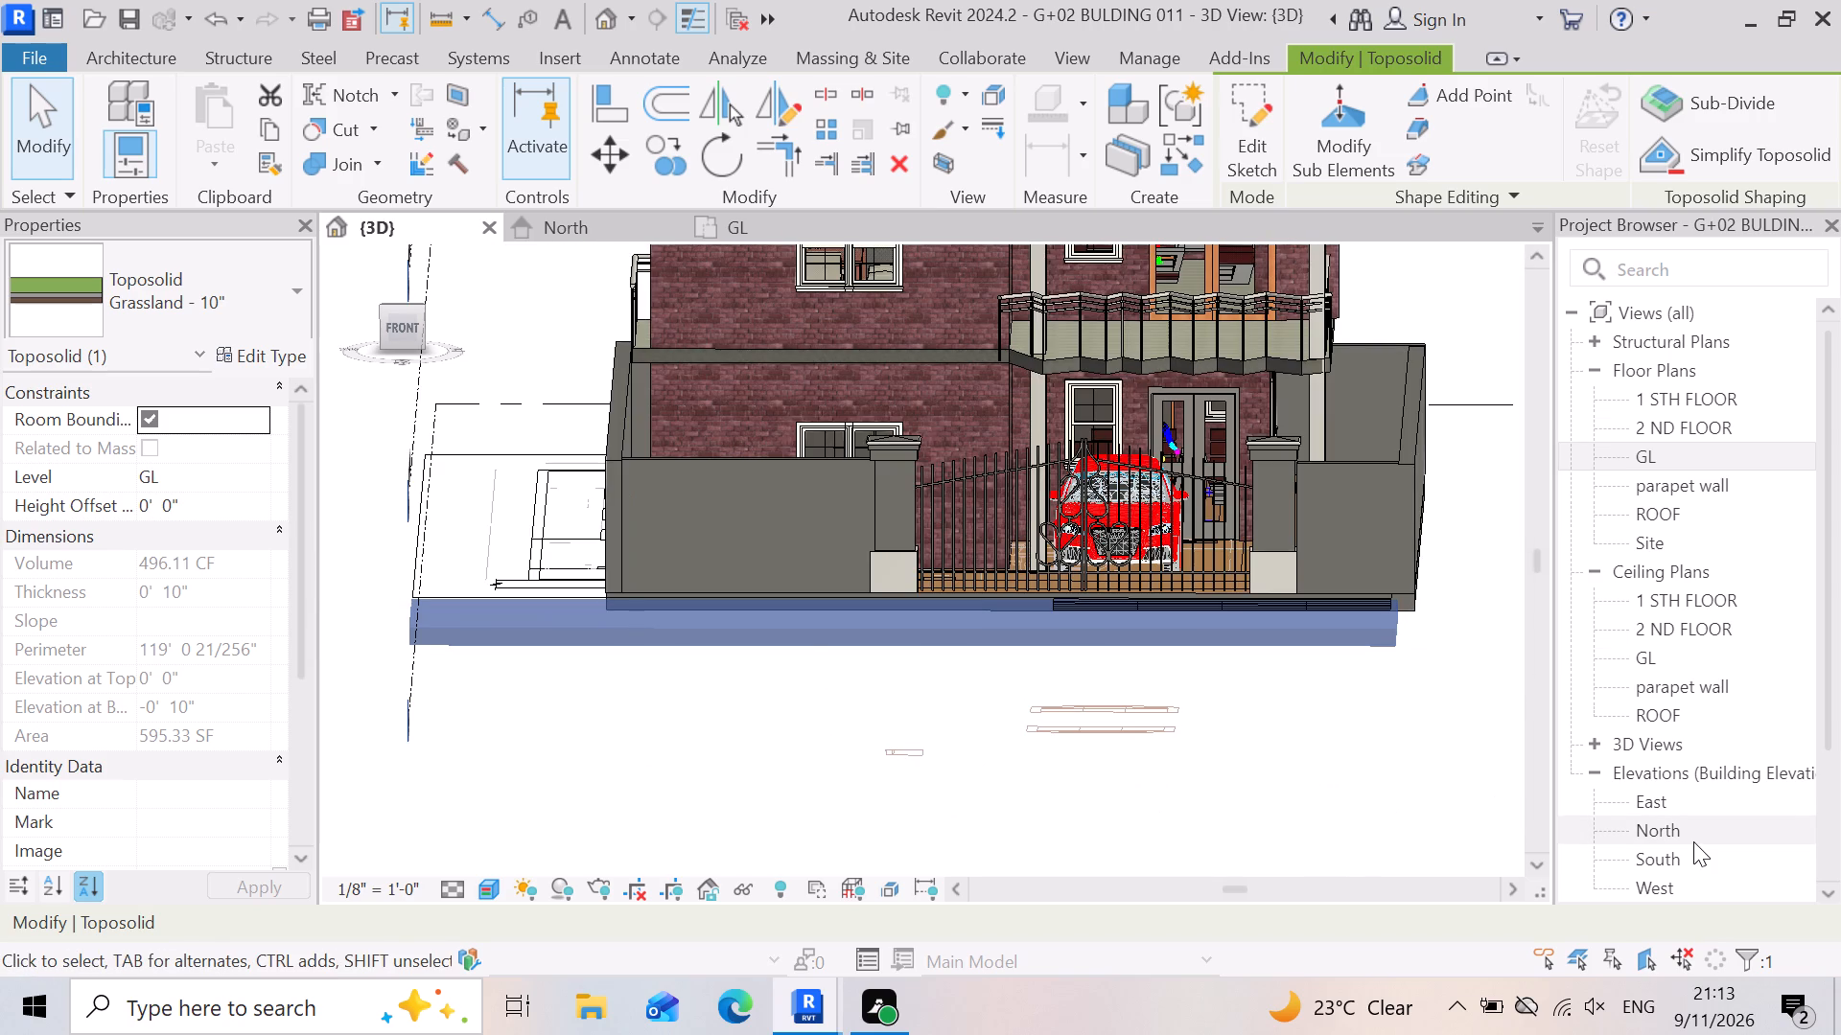
Nudge the Grassland - 10" toposolid slightly outward, away from the front compound wall.
key("Down")
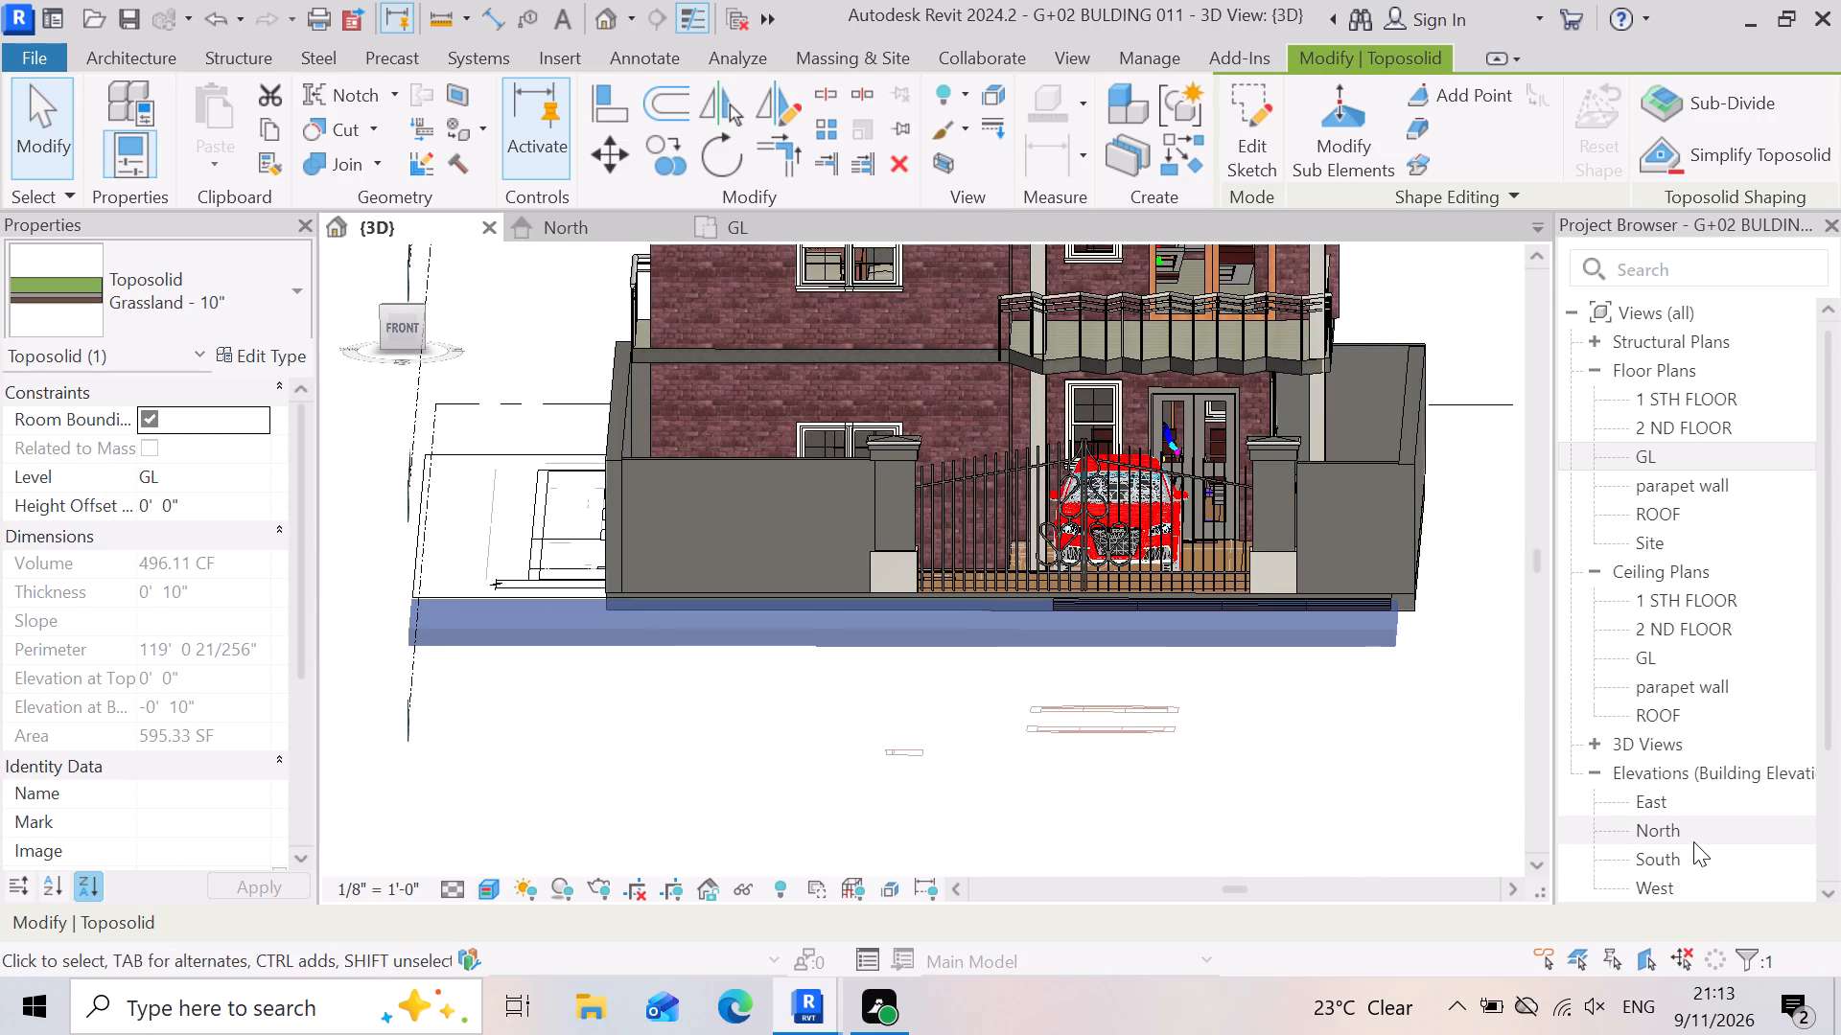
key("Down")
key("Down")
key("Down")
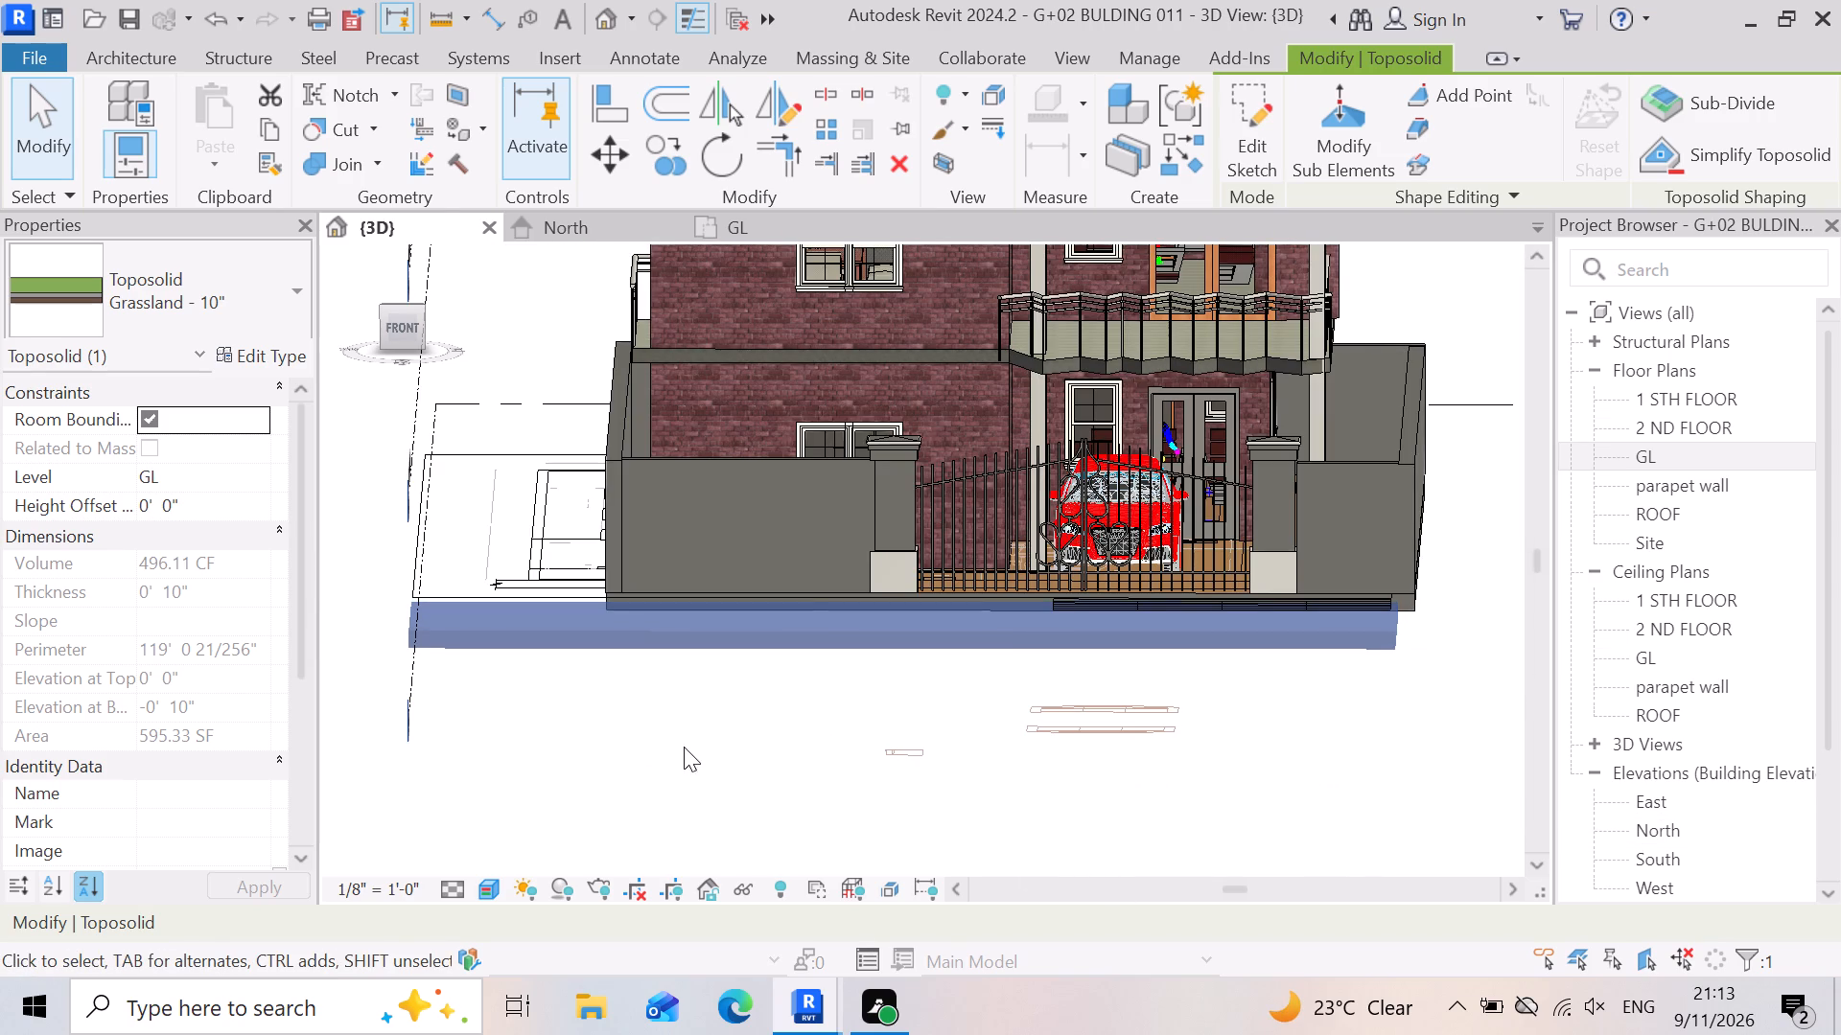
Reselect the Grassland - 10" toposolid and nudge it along the front compound wall until its end nearly lines up with the gate-side corner.
left_click(684, 747)
scroll(664, 675, "up", 6)
left_click(640, 592)
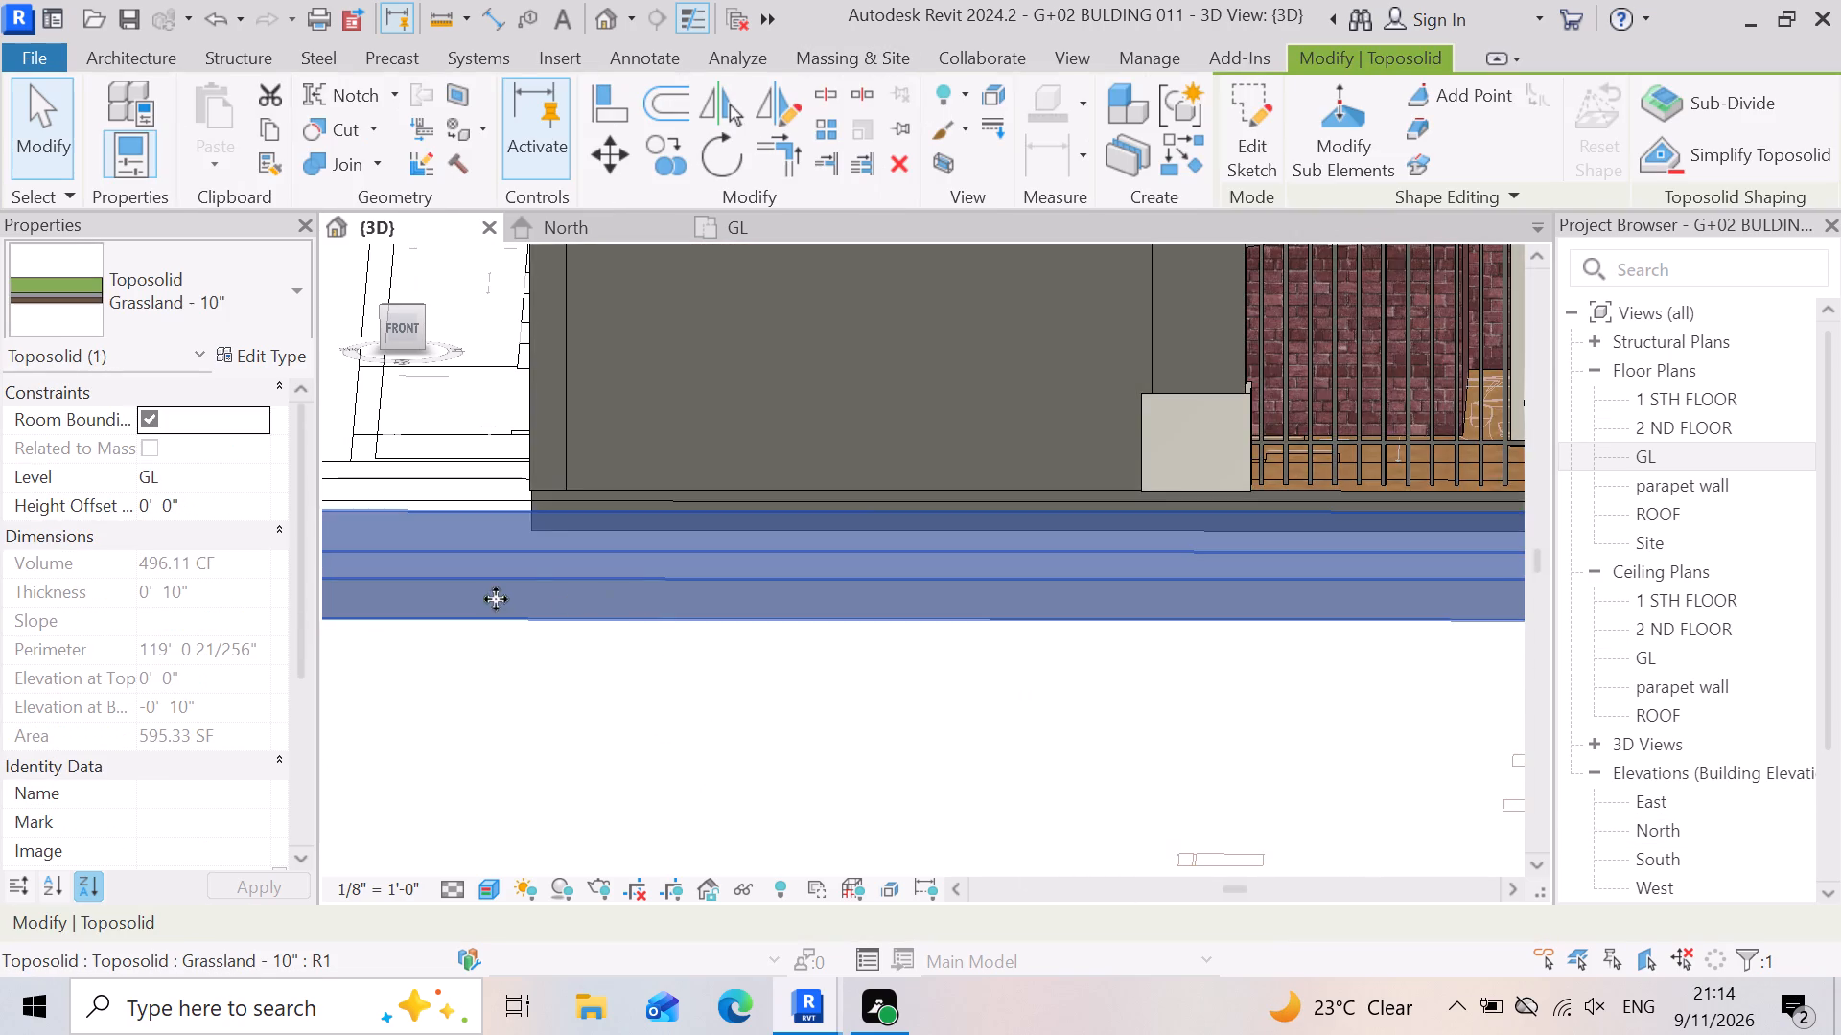
scroll(481, 599, "down", 8)
scroll(1065, 597, "up", 6)
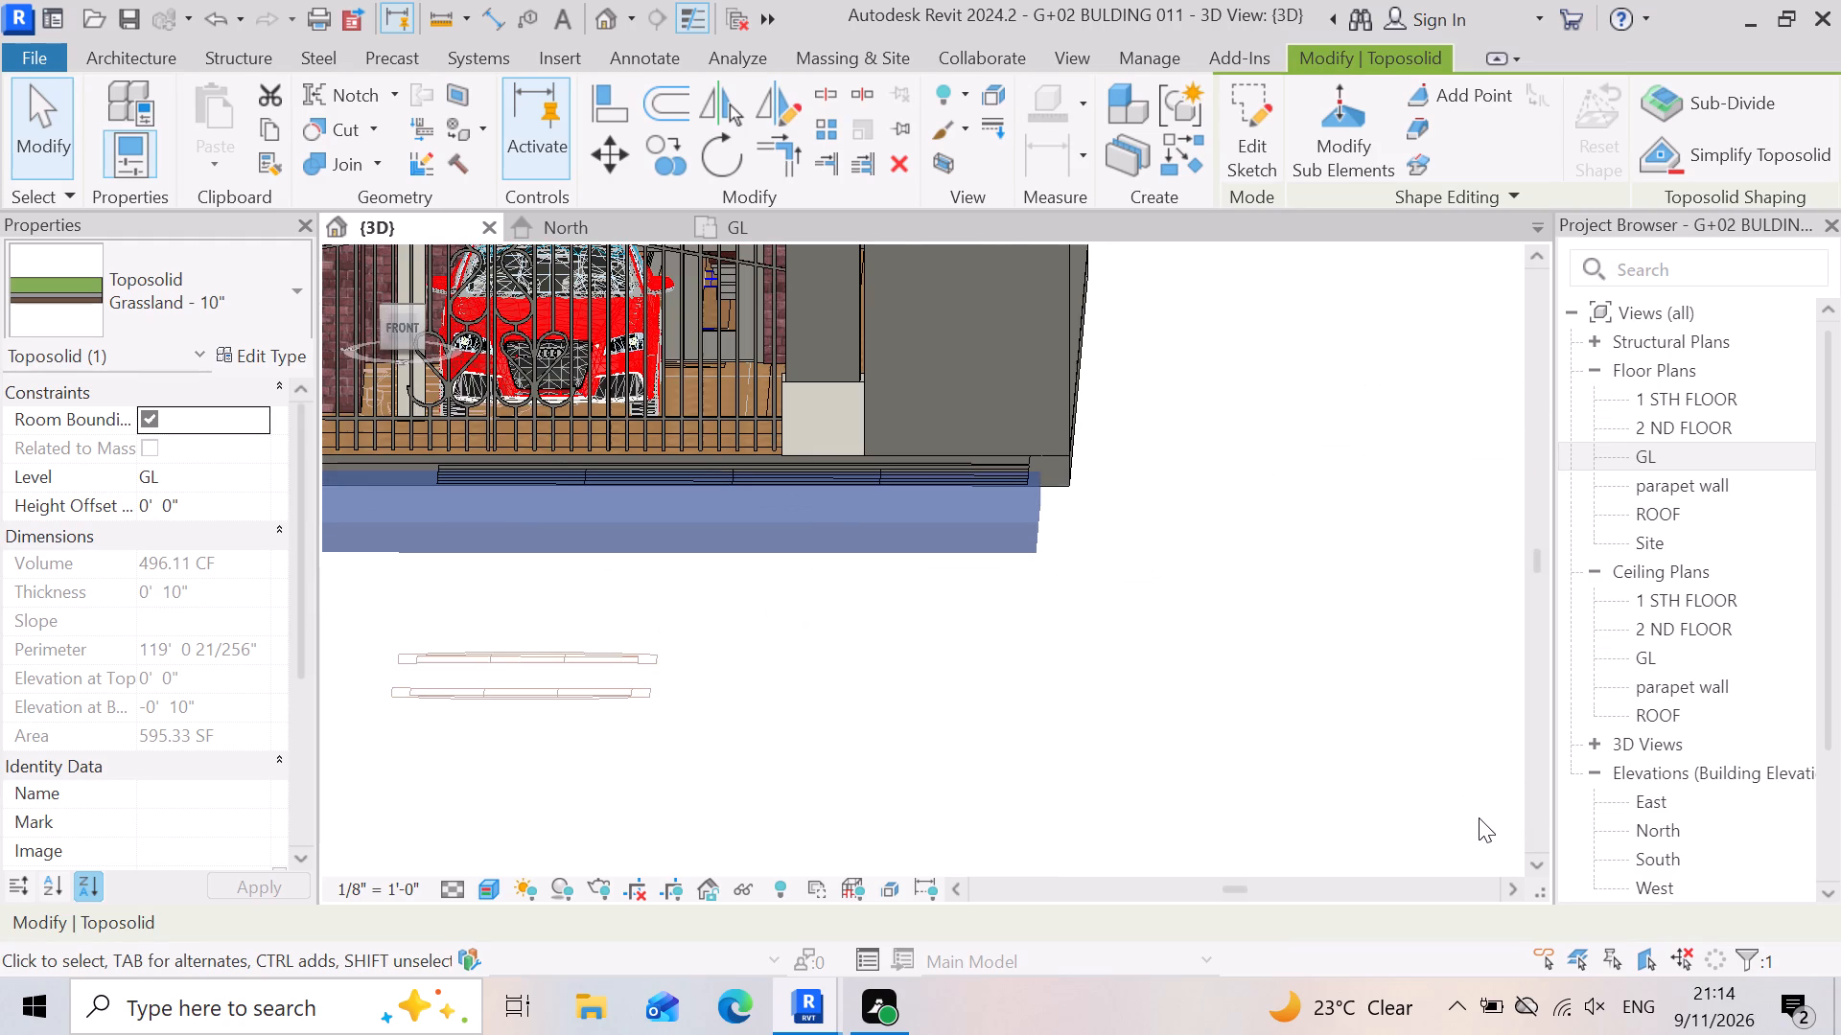
key("Right")
key("Right")
key("Right")
key("Right")
key("Right")
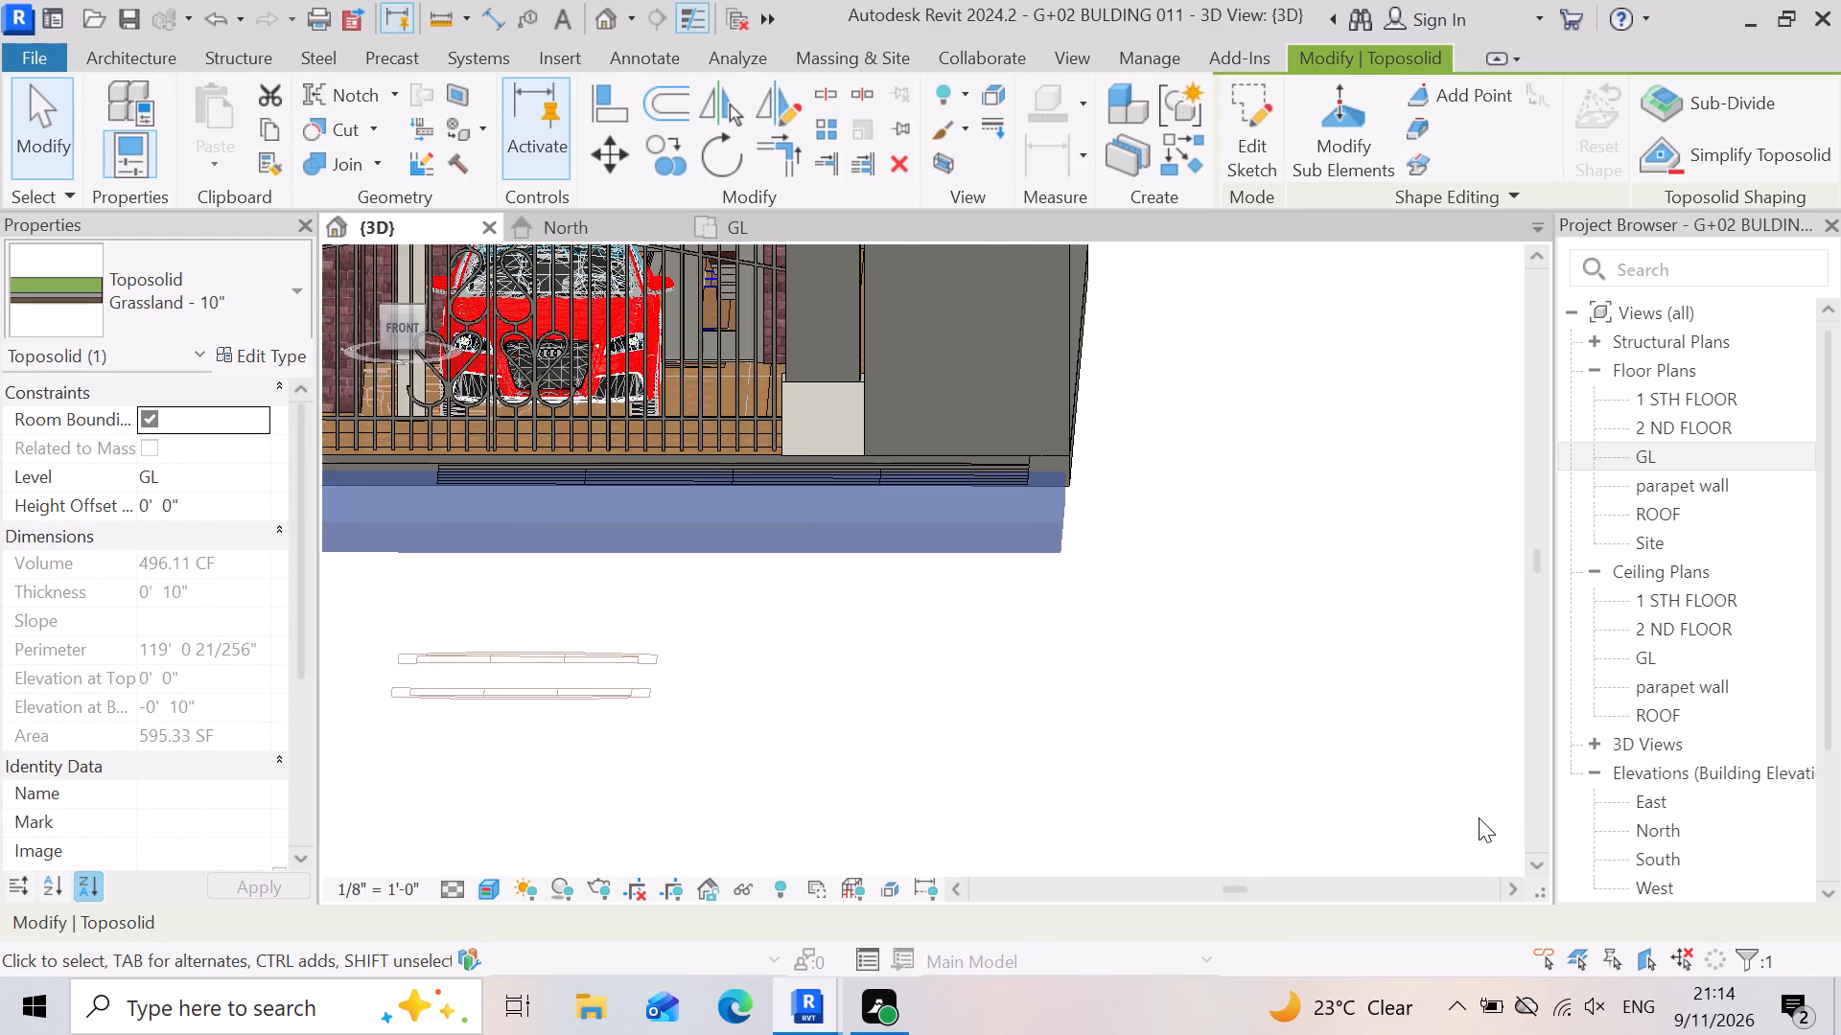
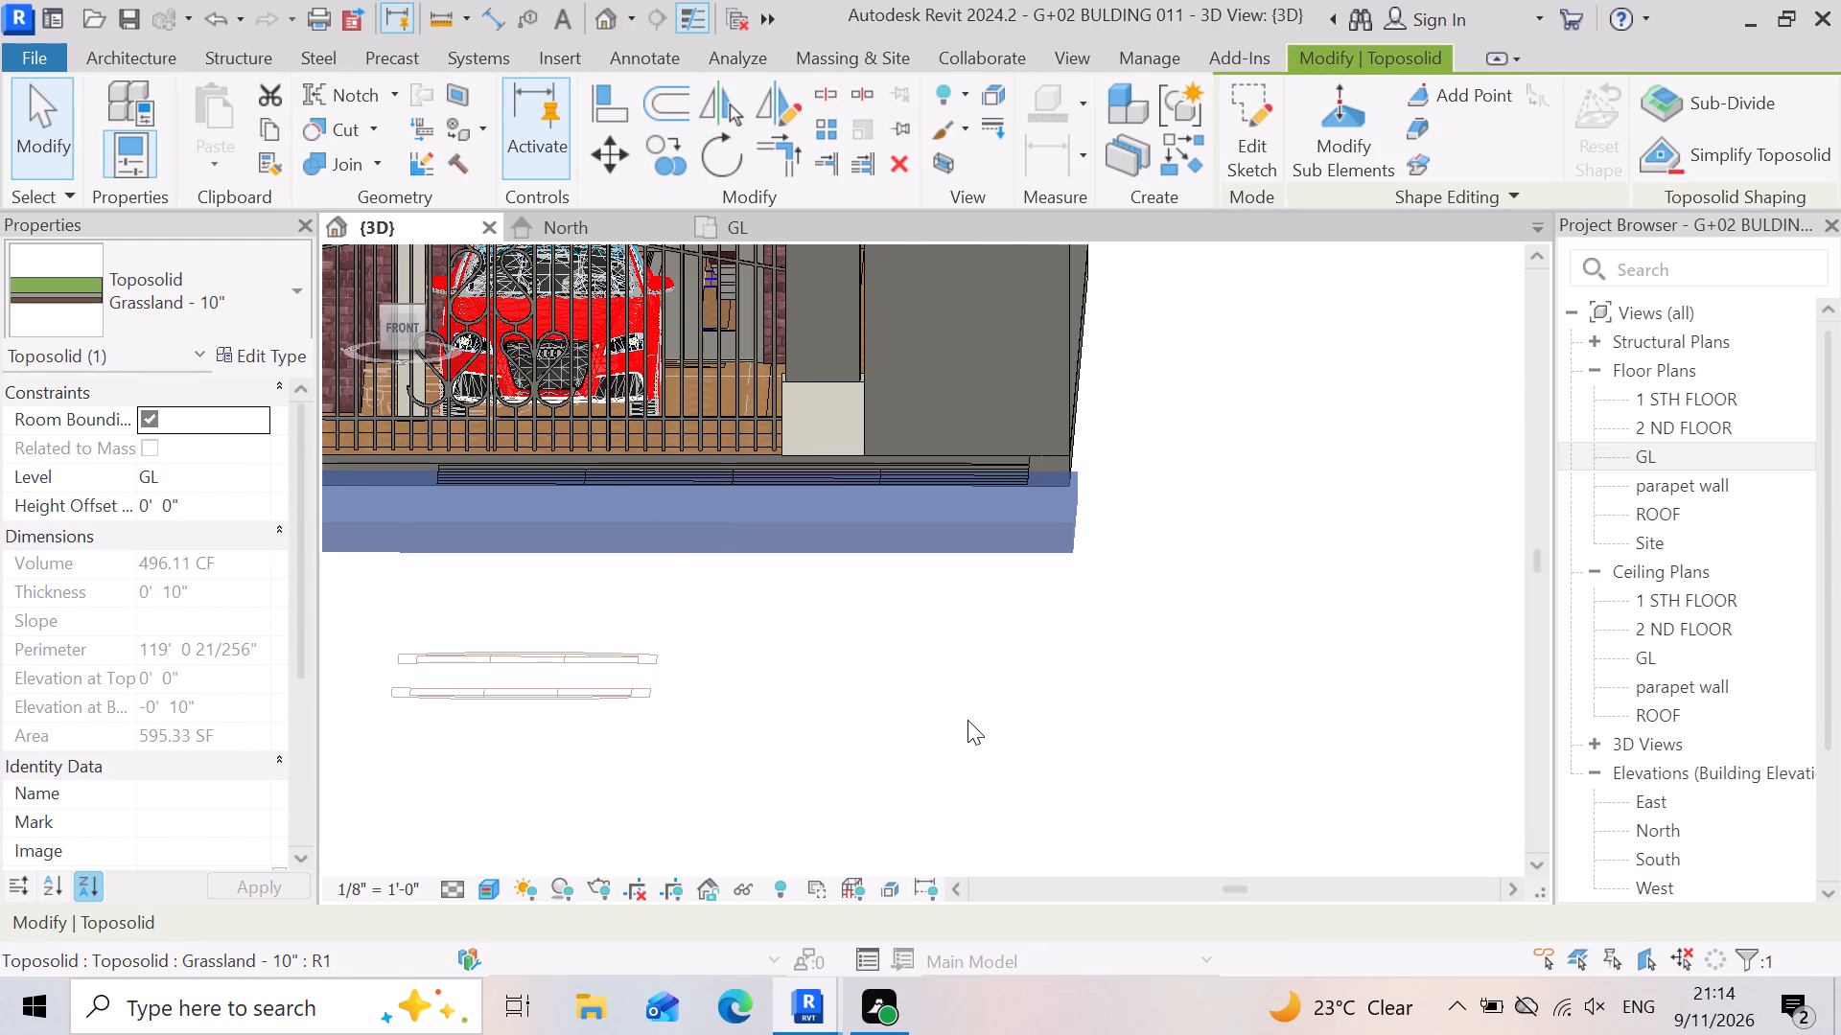
Nudge the selected Grassland - 10" toposolid slightly further outward, away from the front compound wall.
key("Down")
key("Down")
key("Down")
key("Down")
key("Down")
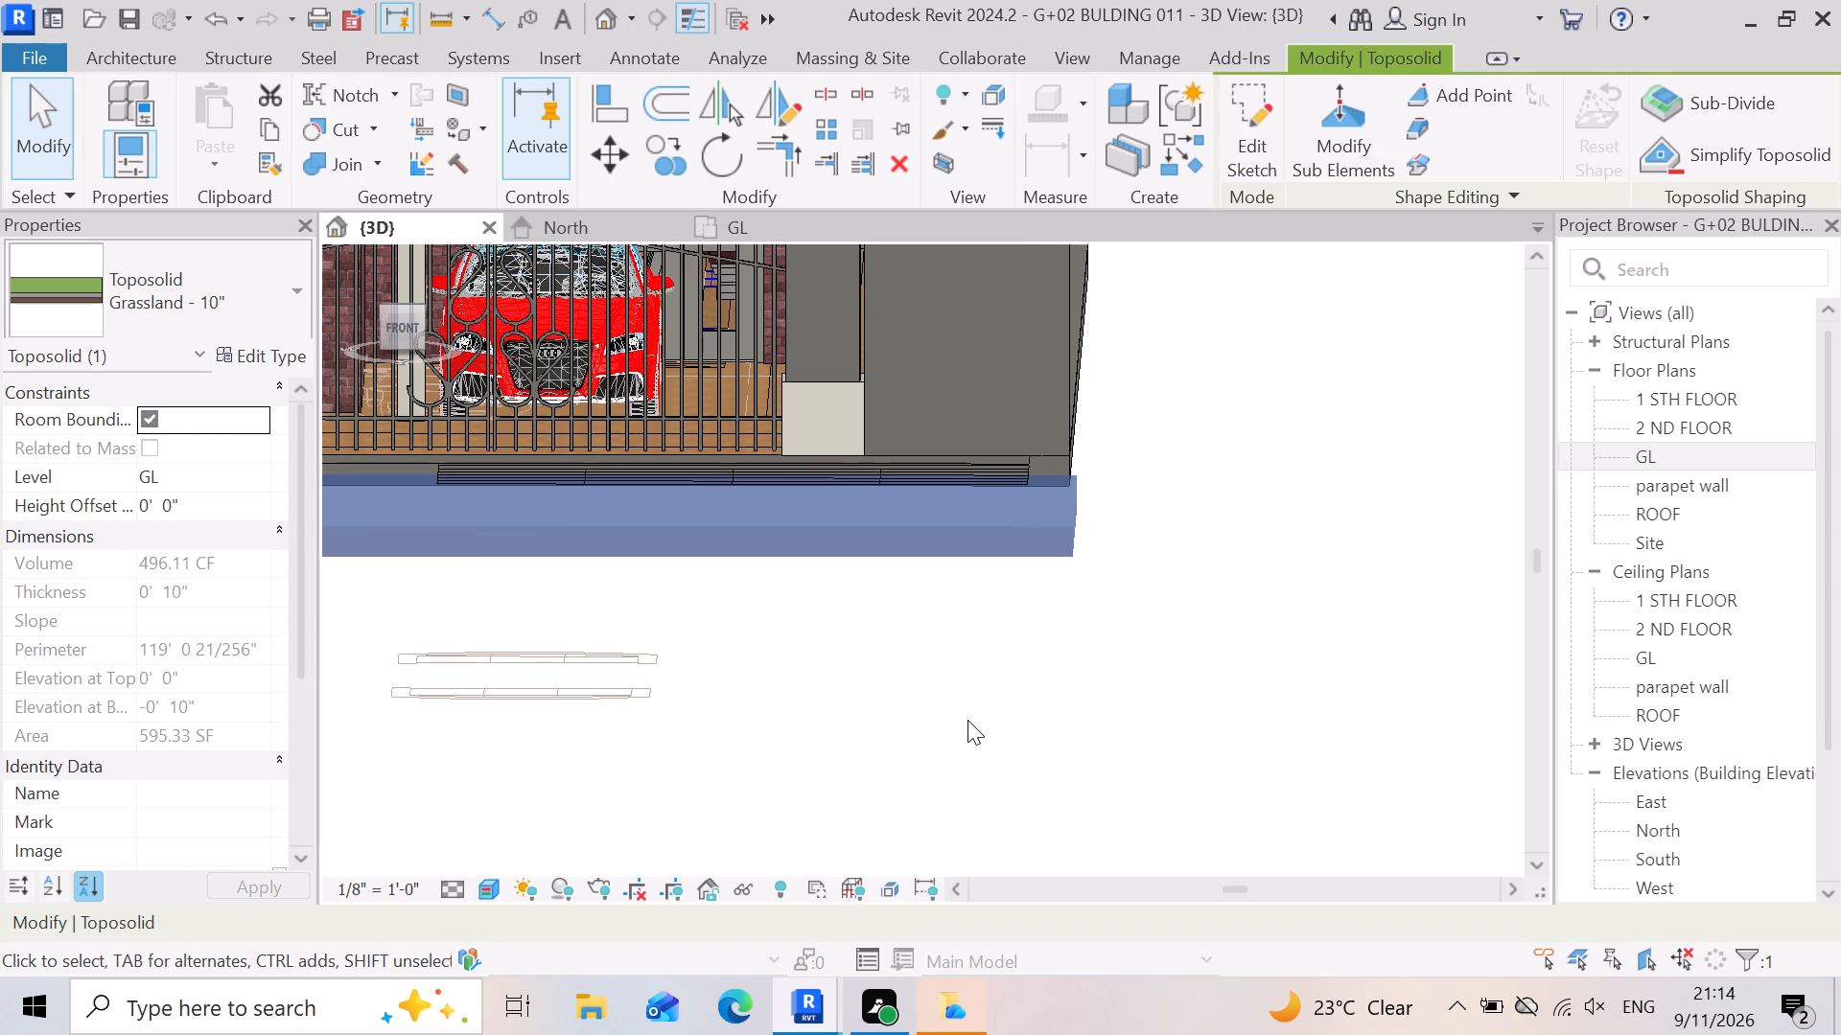
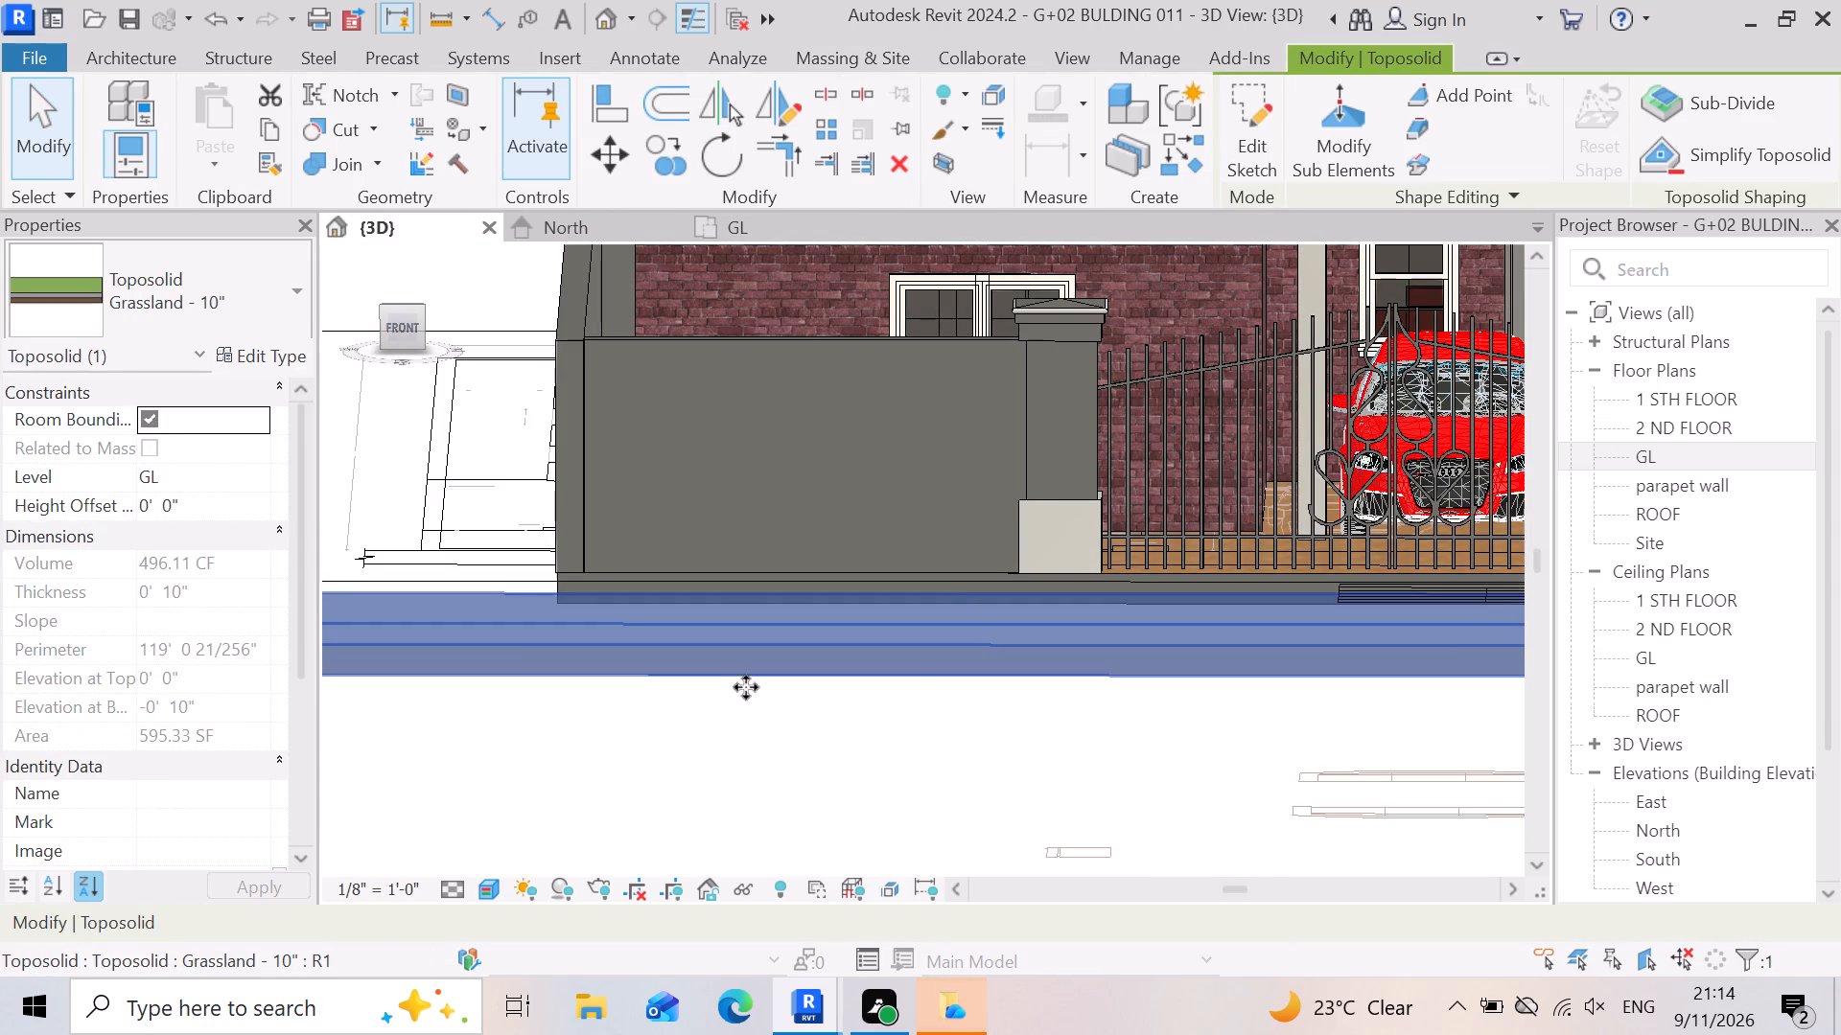
Nudge the selected Grassland - 10" toposolid further outward until its edge clears the base of the front compound wall.
key("Down")
key("Down")
key("Down")
key("Down")
key("Down")
key("Down")
key("Down")
key("Down")
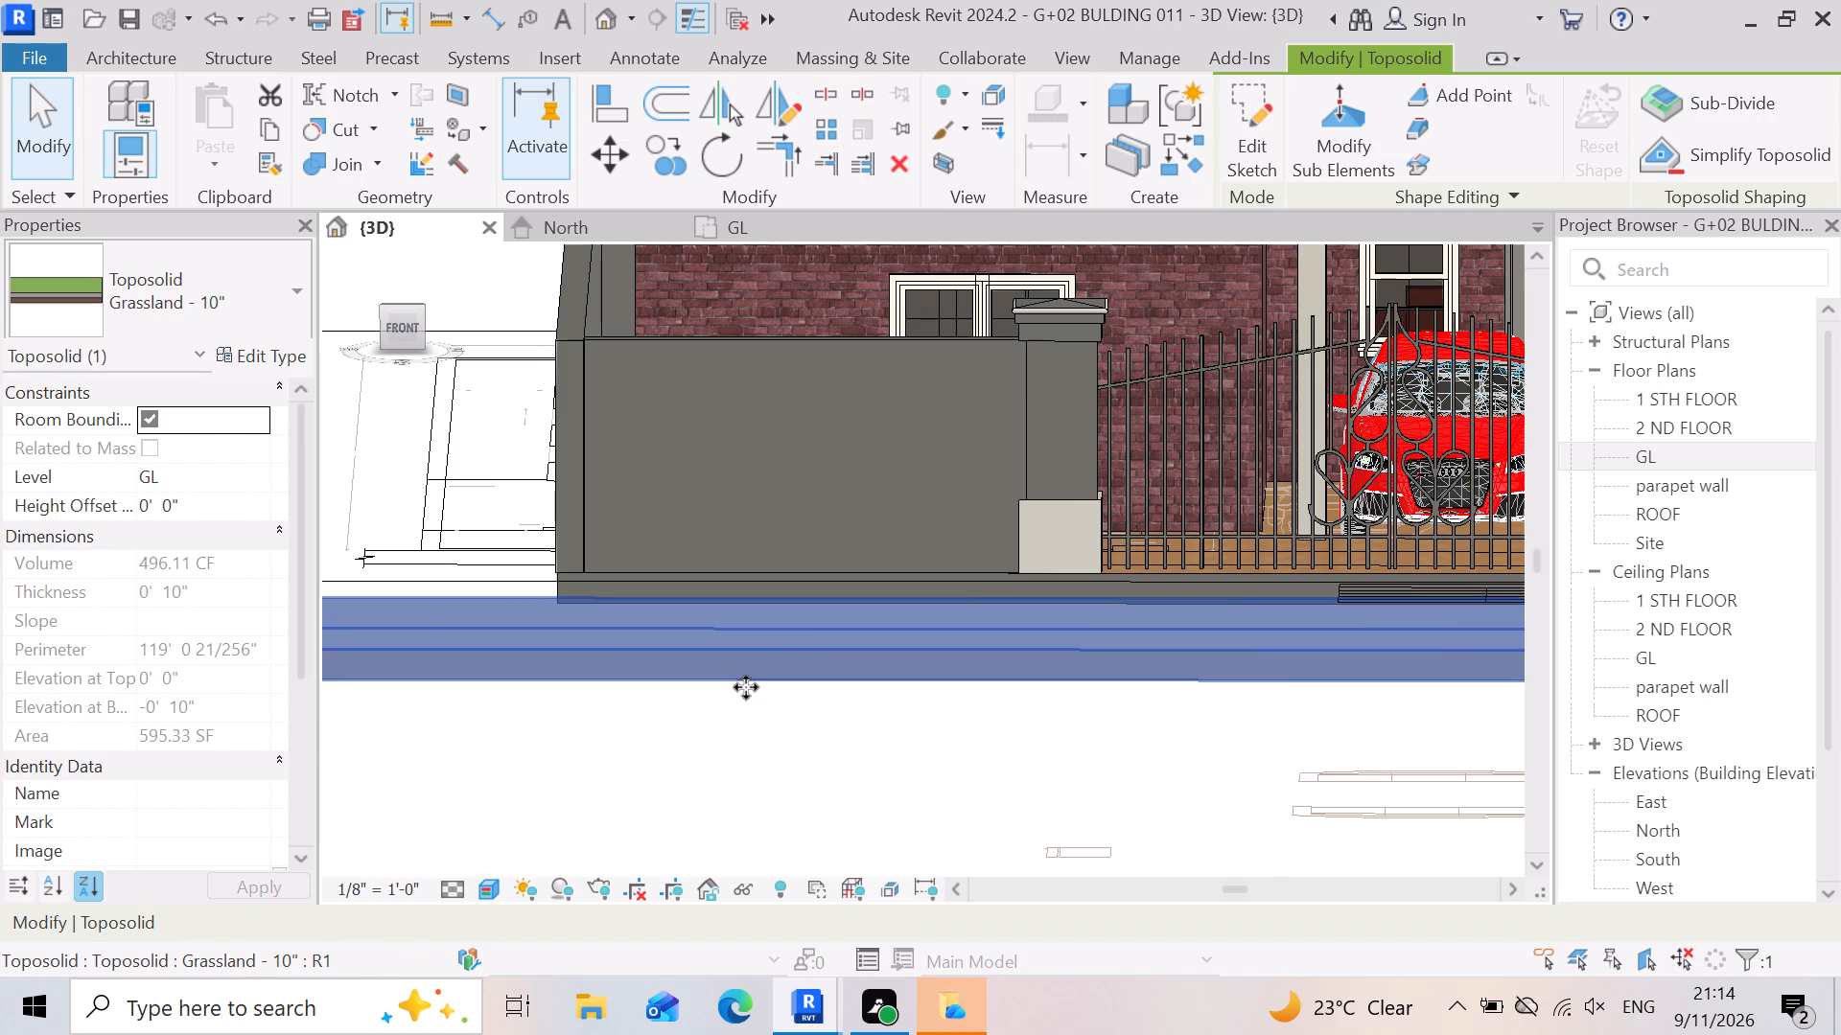
key("Down")
key("Down")
key("Down")
key("Down")
key("Down")
key("Down")
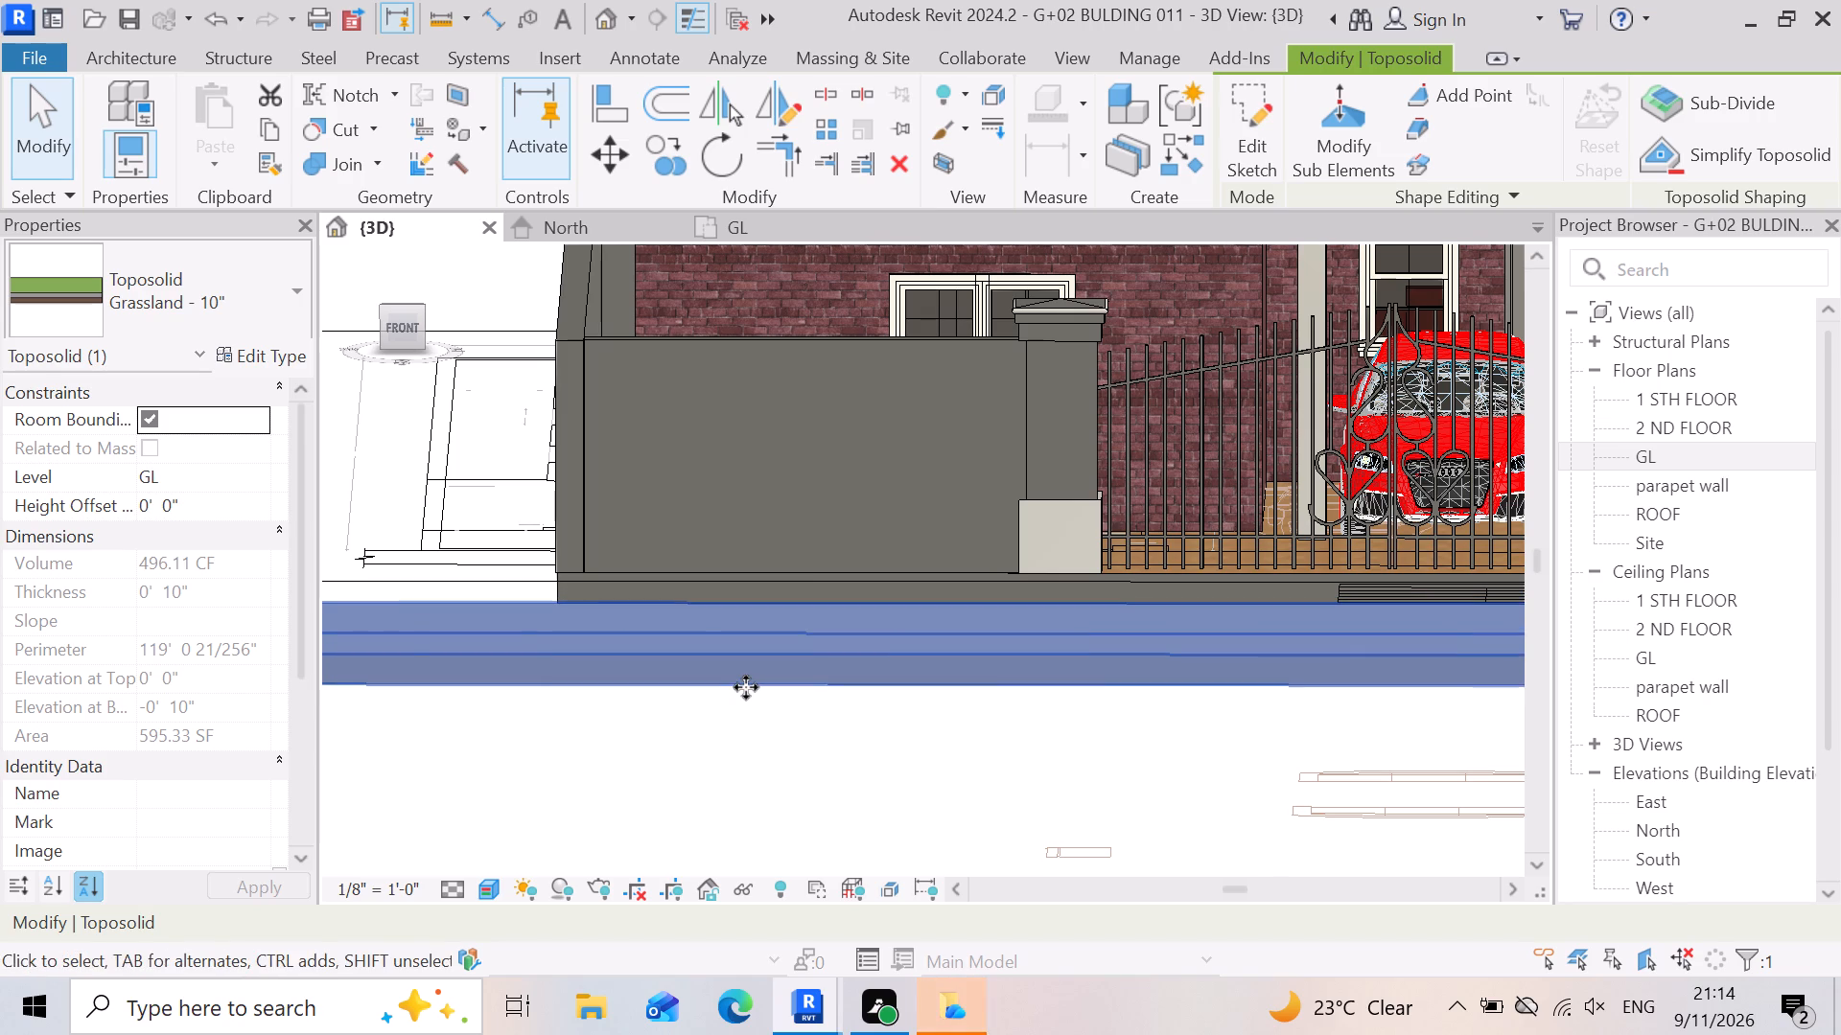
key("Down")
key("Down")
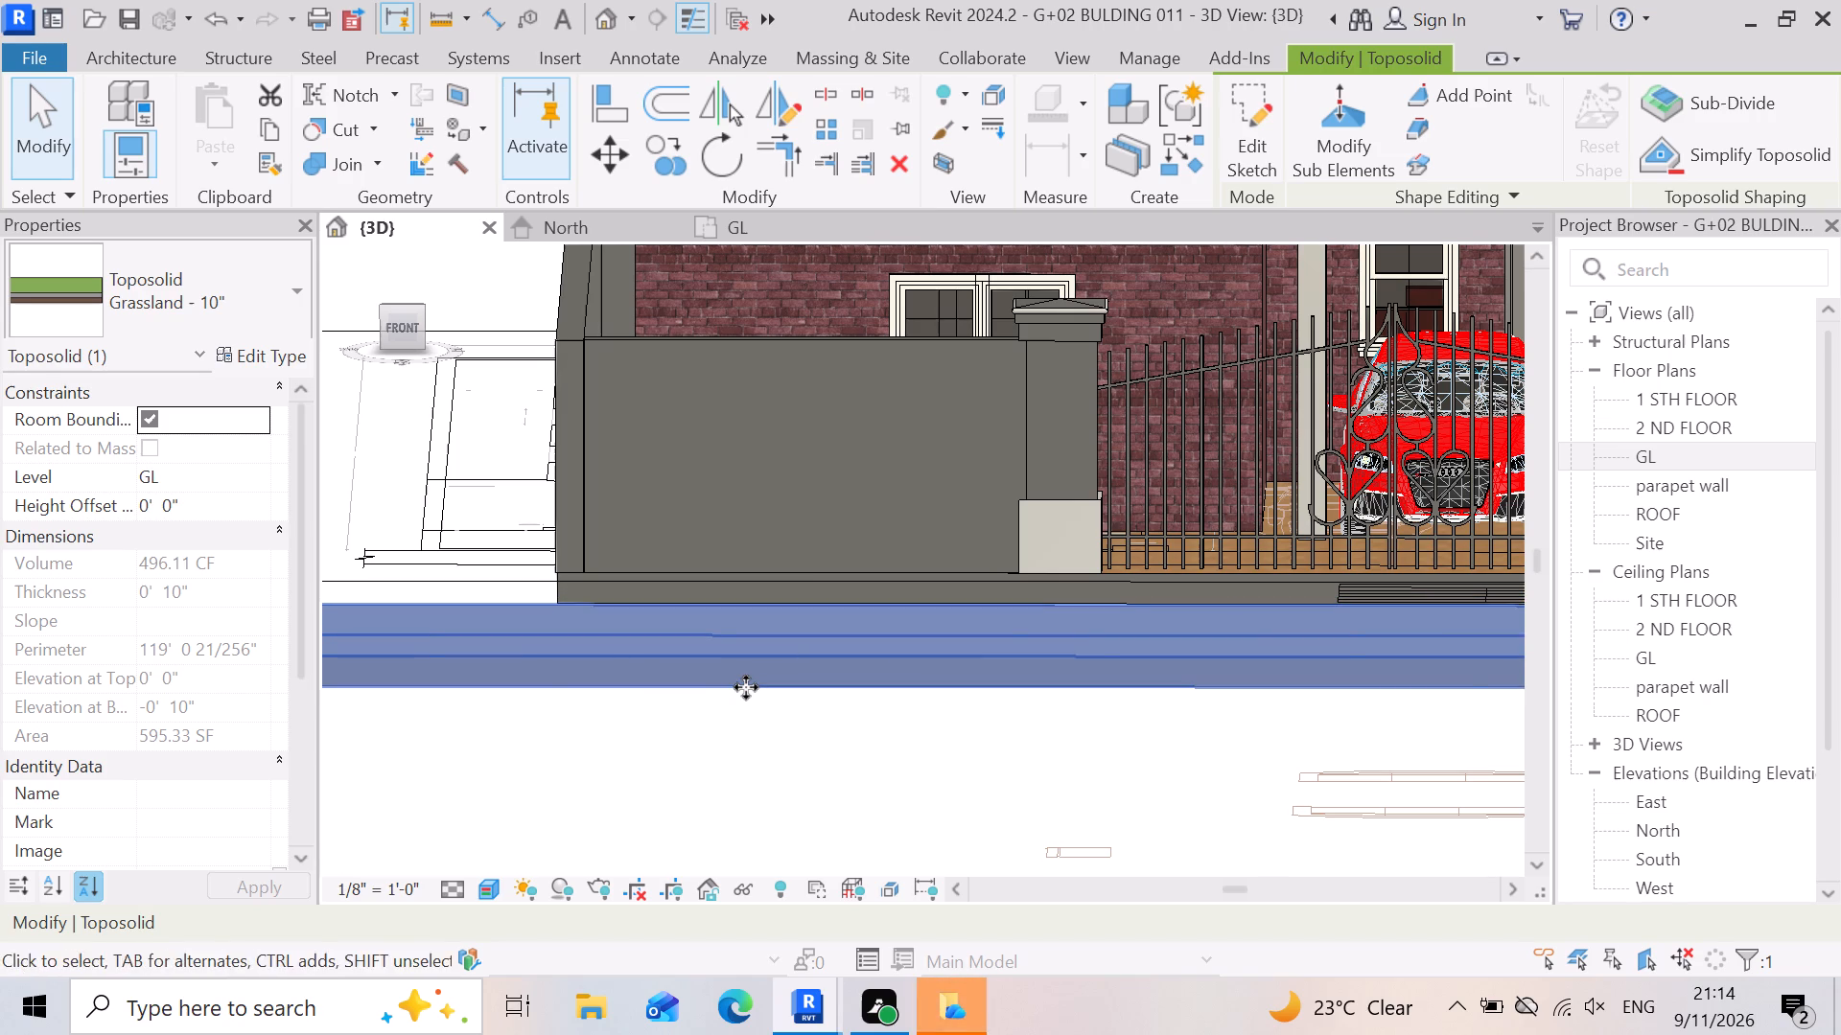
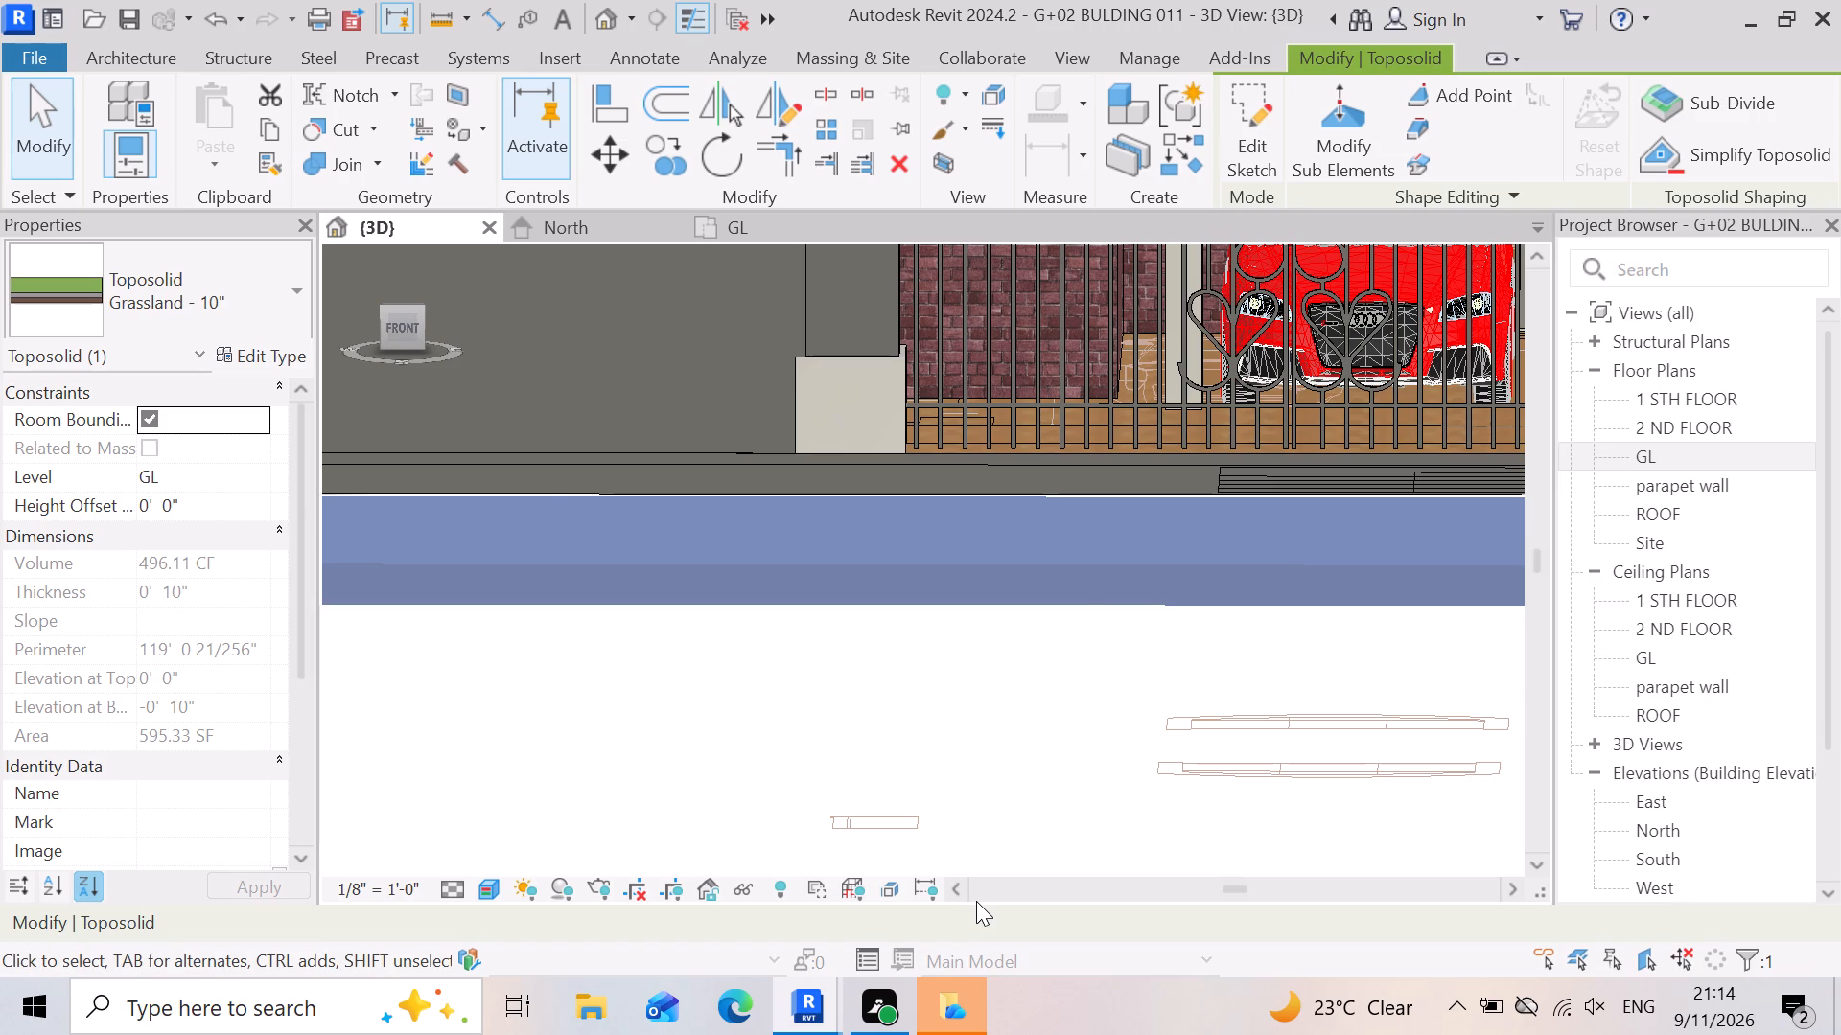
Nudge the selected Grassland - 10" toposolid by one more small increment to fine-tune its position at the front compound wall's base.
key("Up")
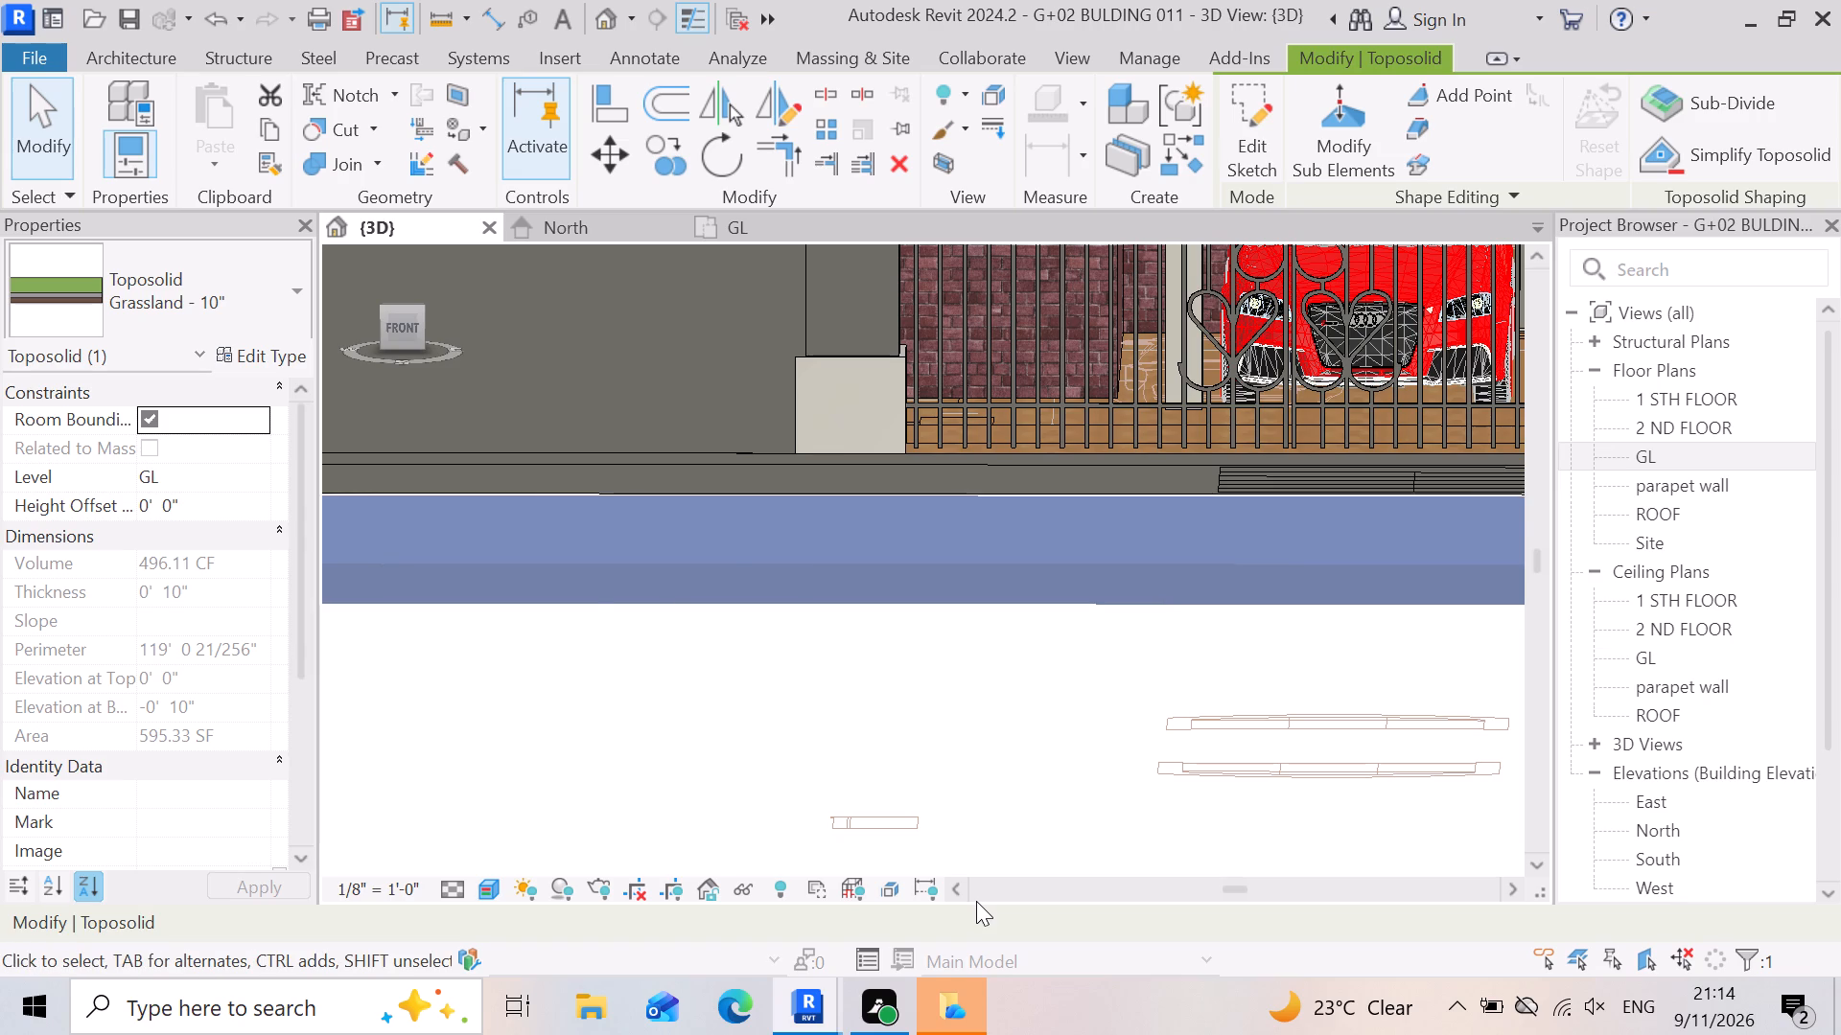
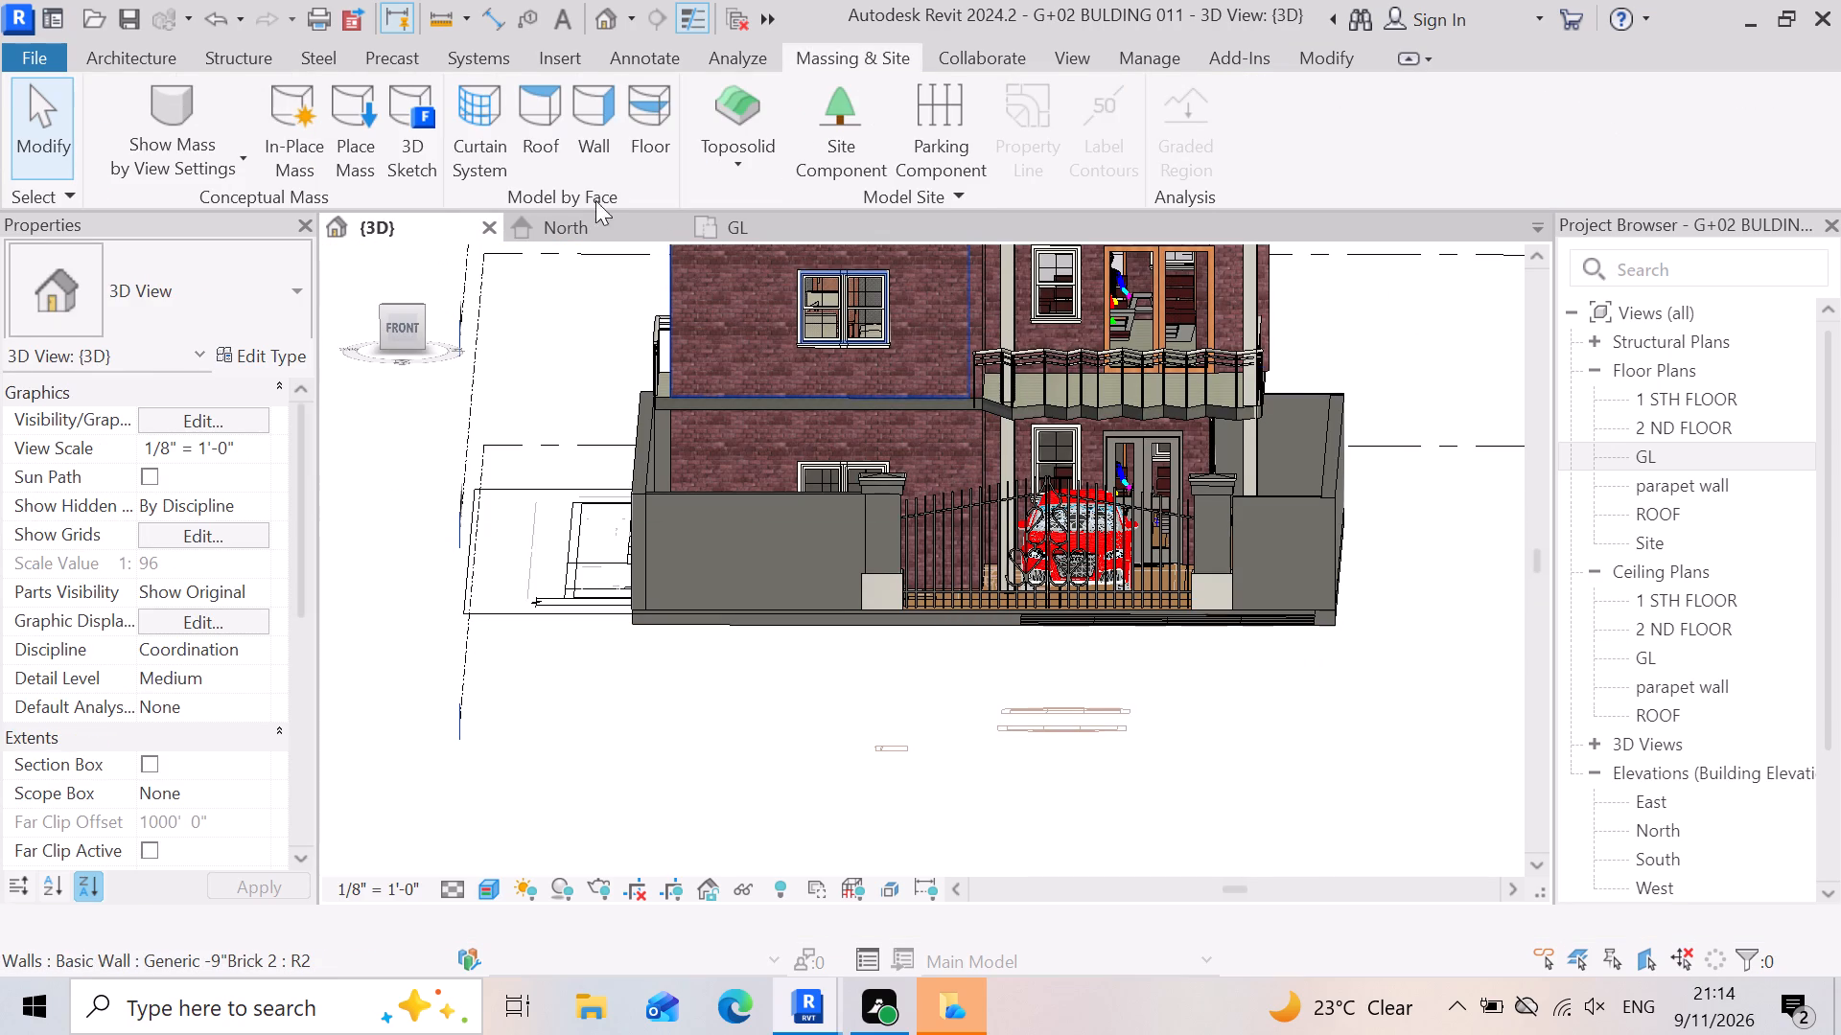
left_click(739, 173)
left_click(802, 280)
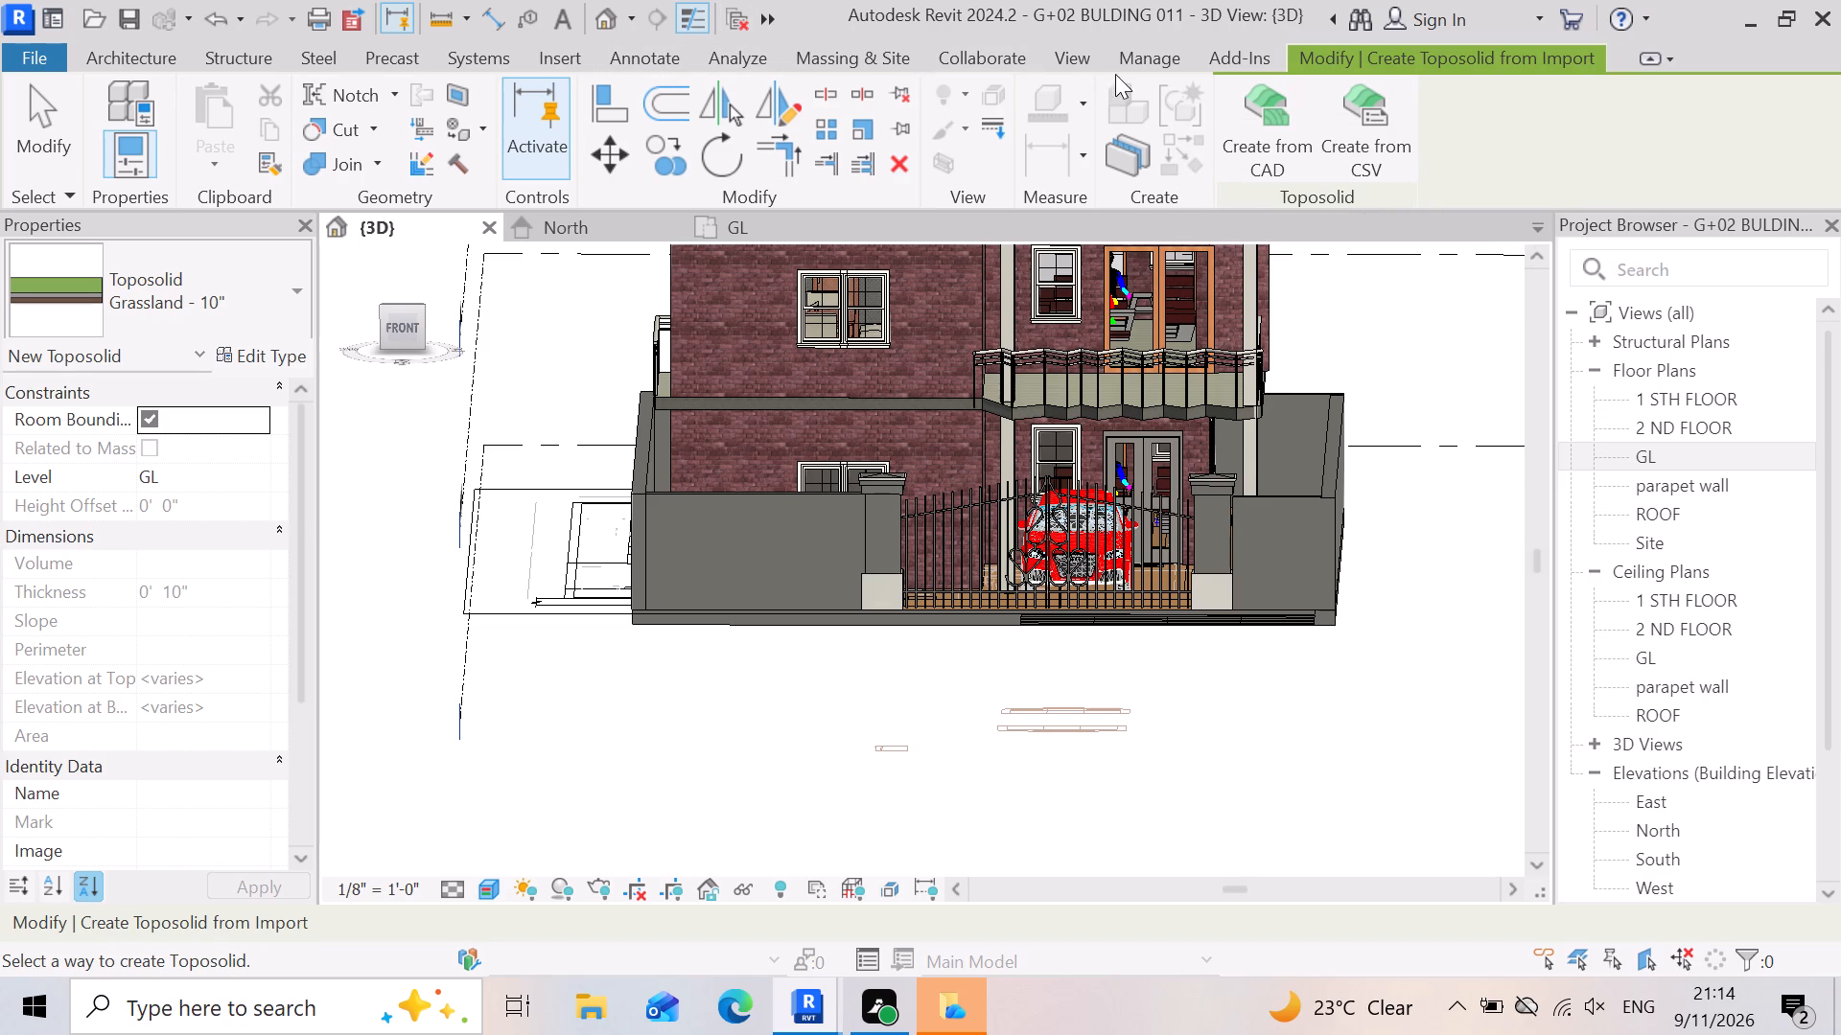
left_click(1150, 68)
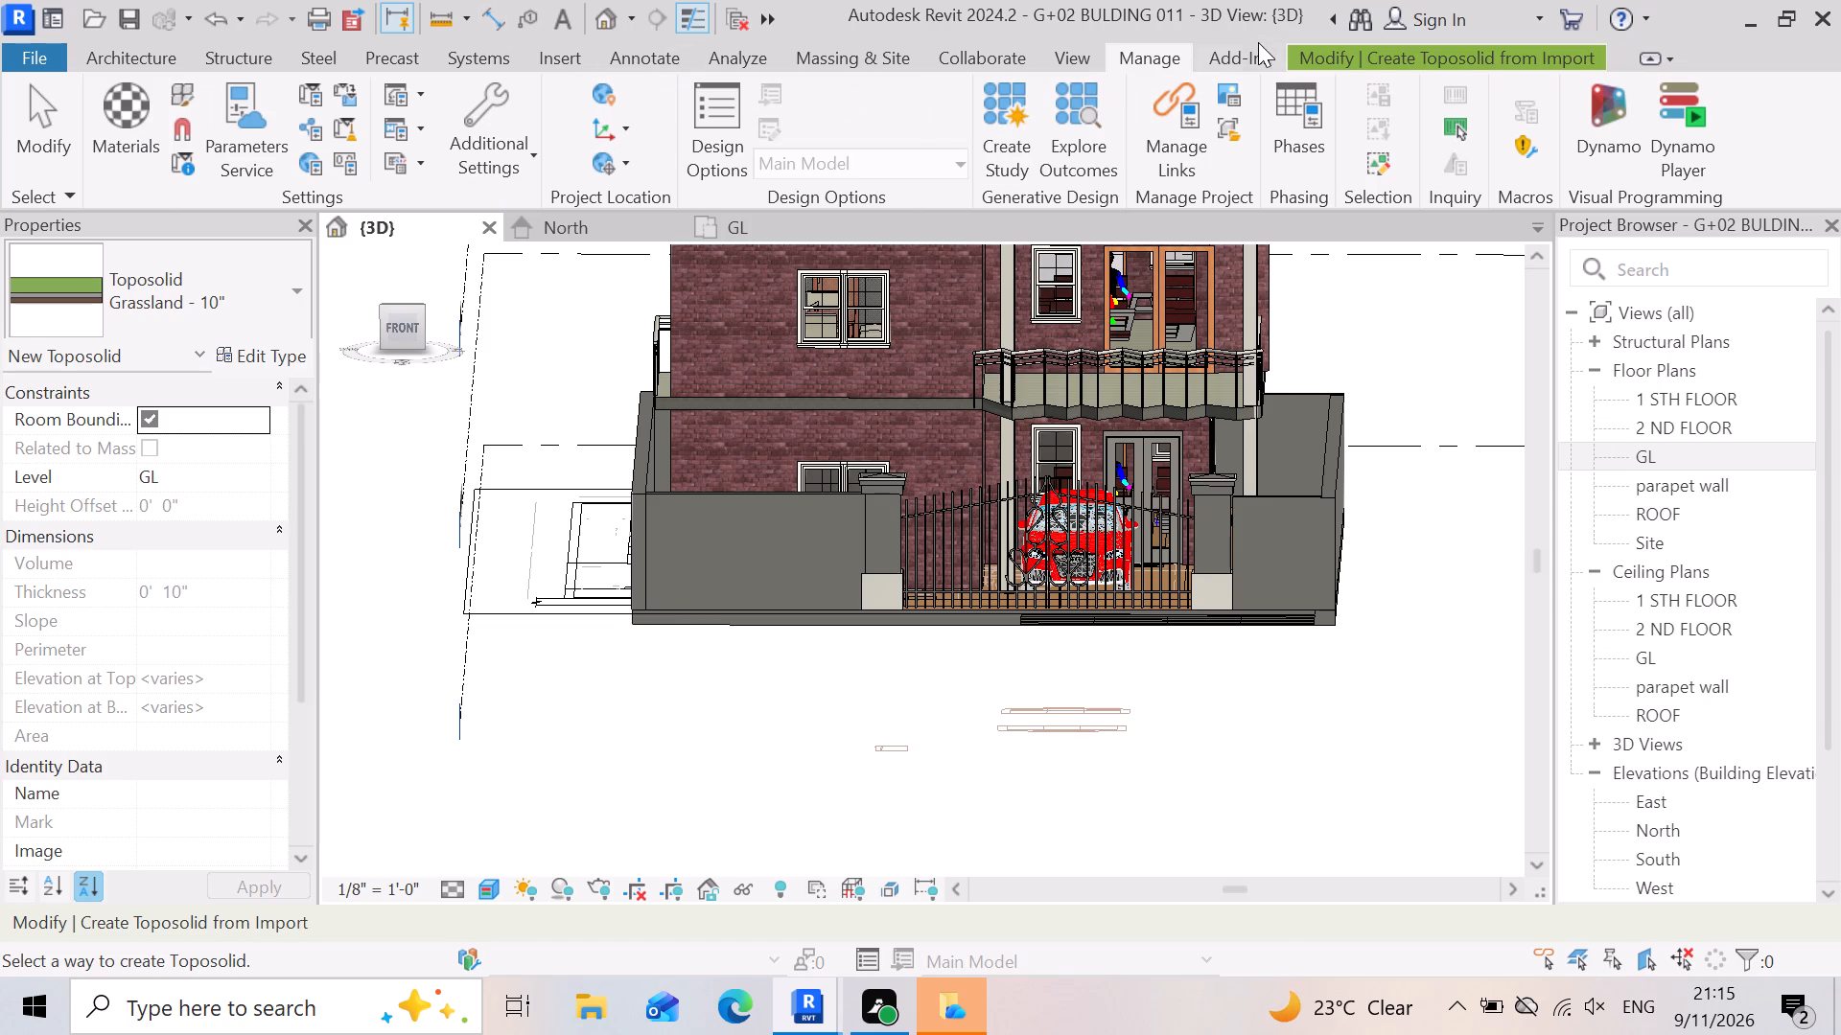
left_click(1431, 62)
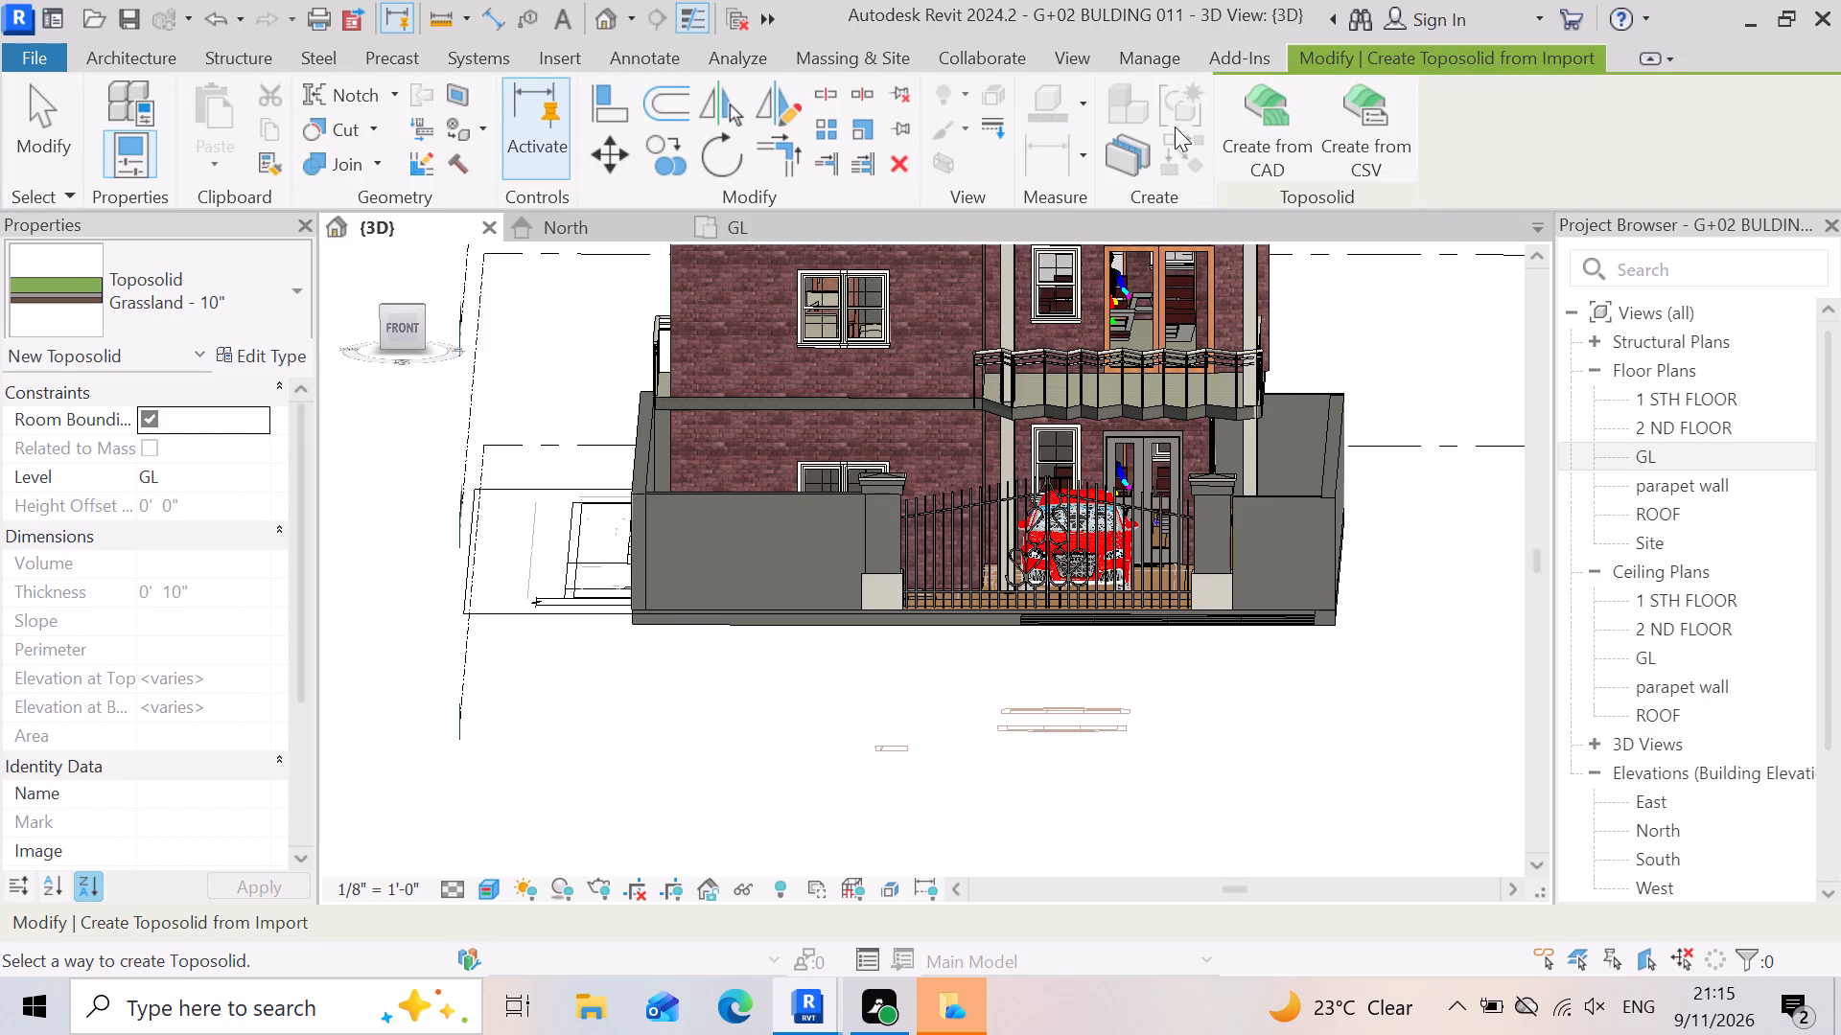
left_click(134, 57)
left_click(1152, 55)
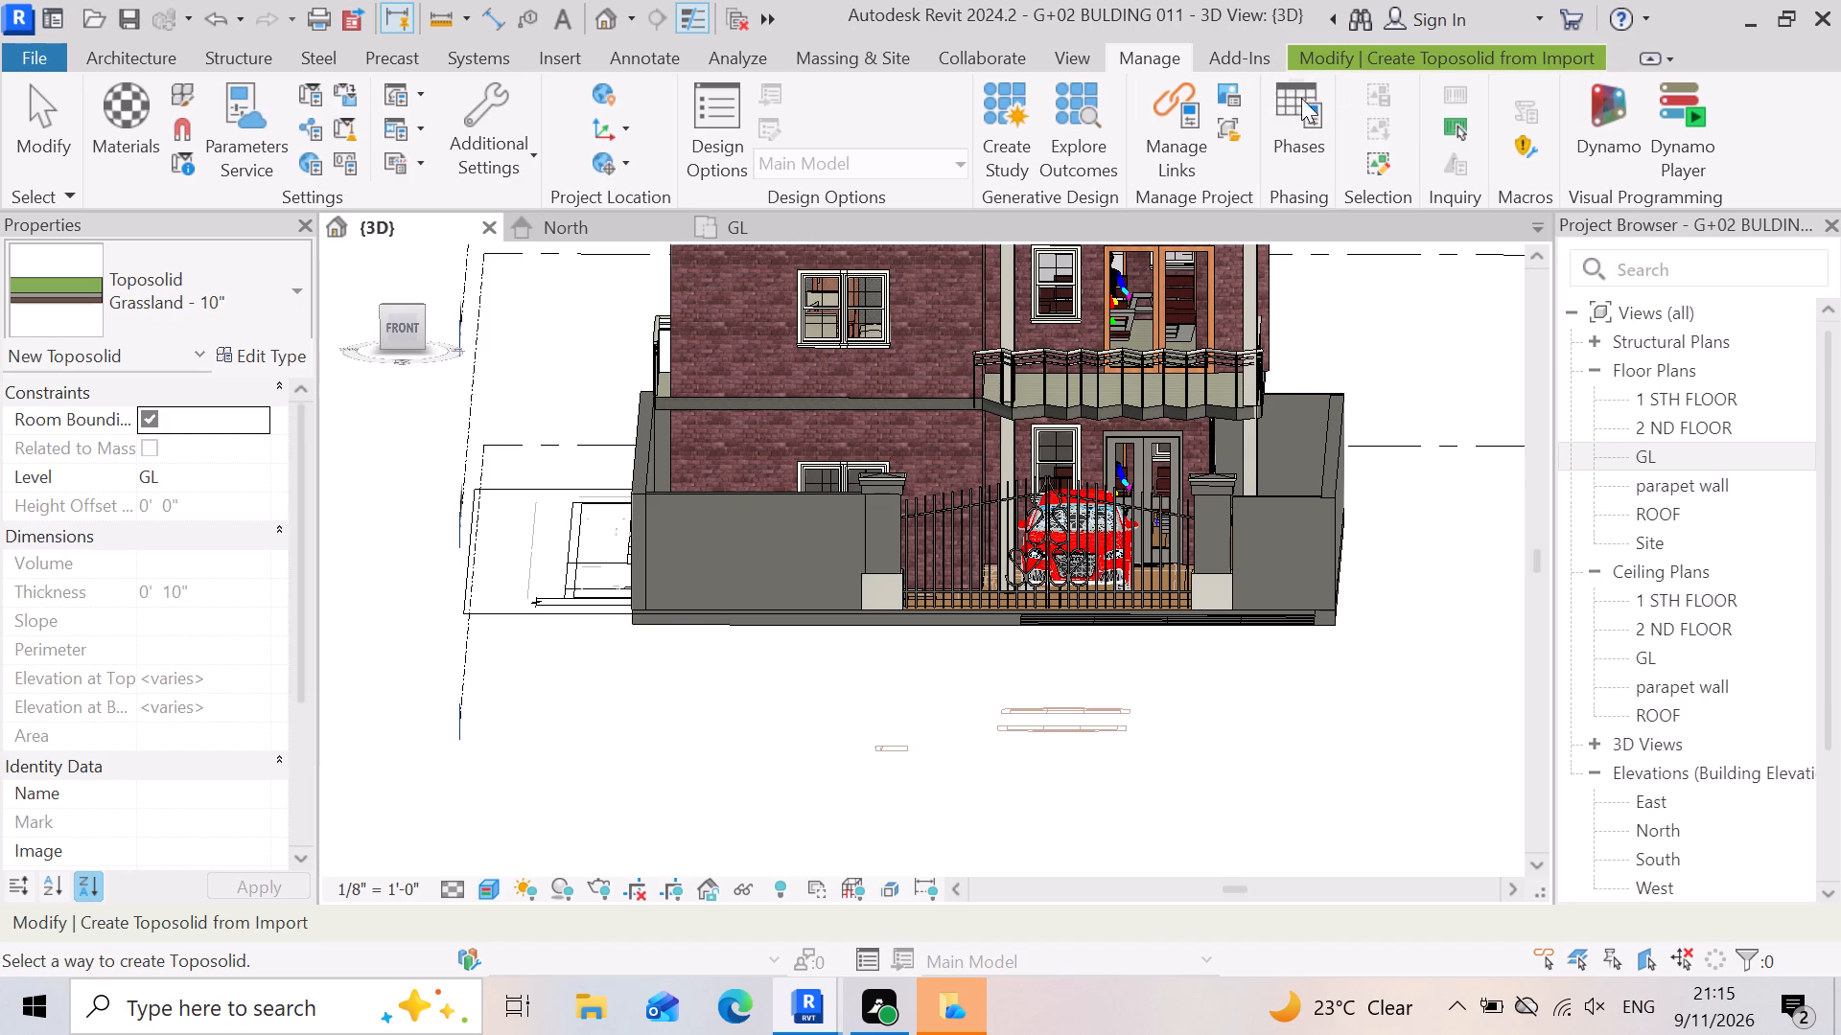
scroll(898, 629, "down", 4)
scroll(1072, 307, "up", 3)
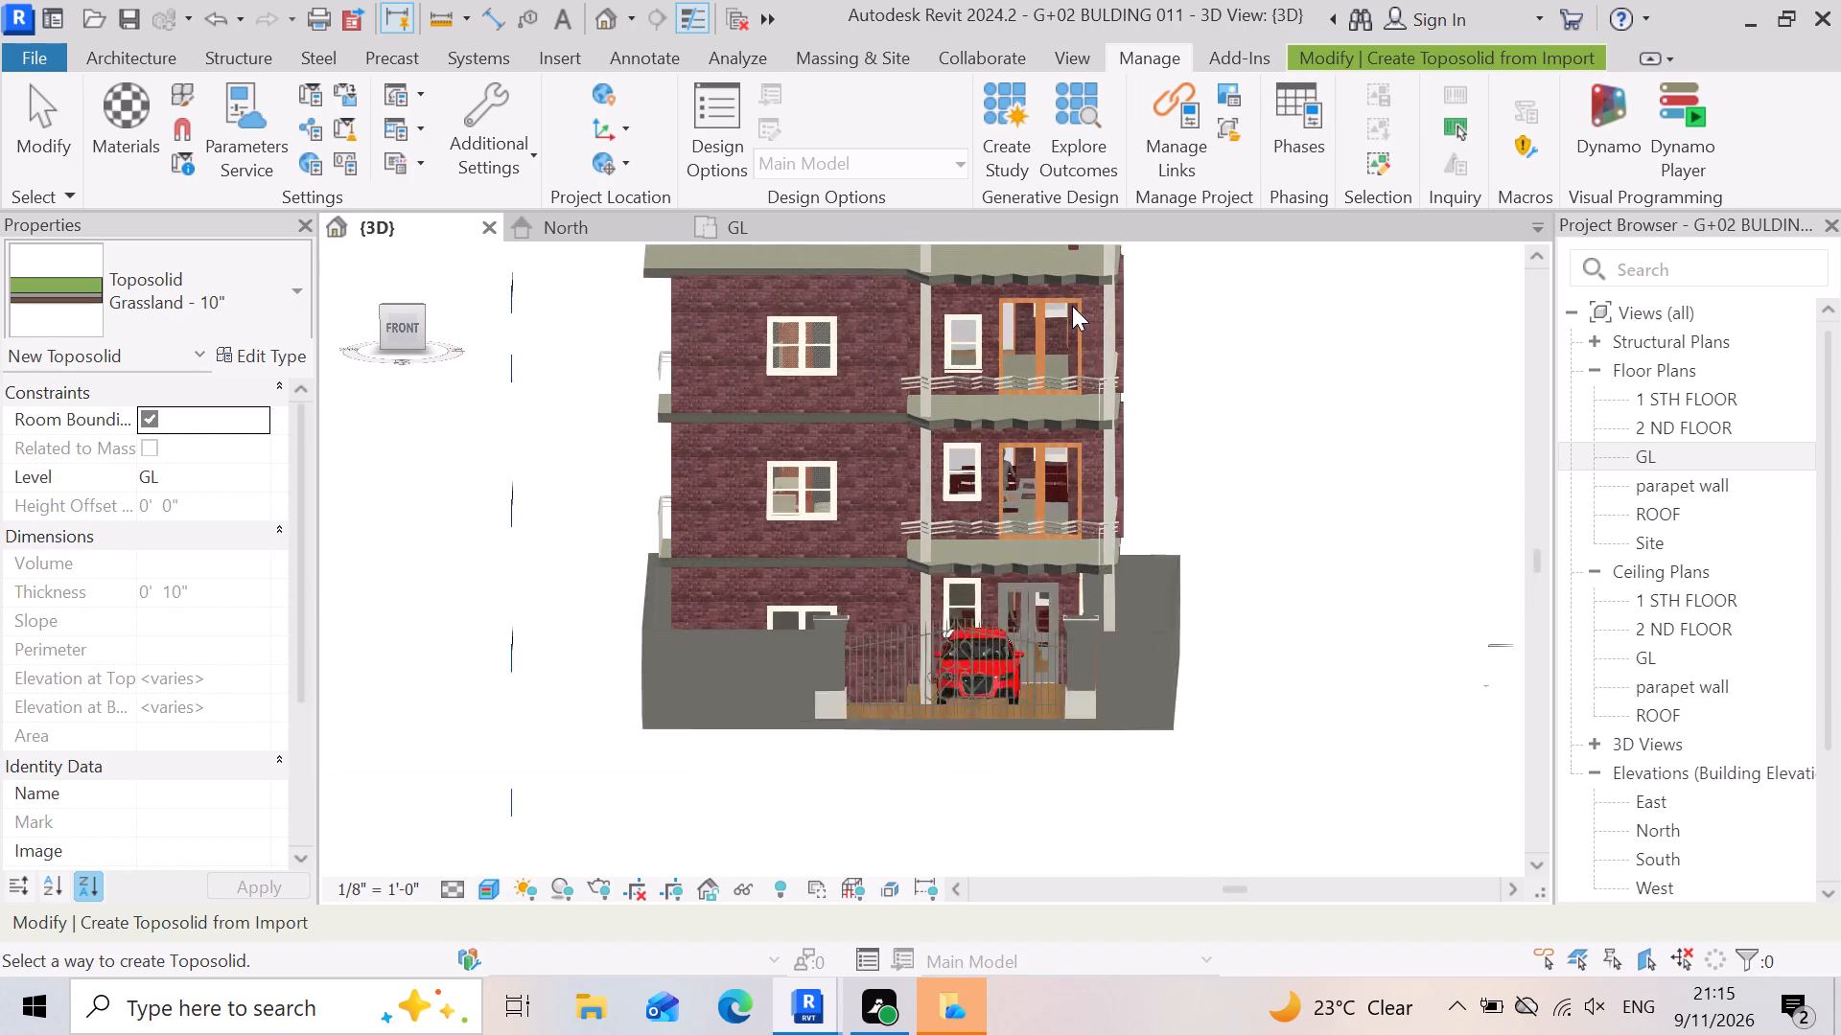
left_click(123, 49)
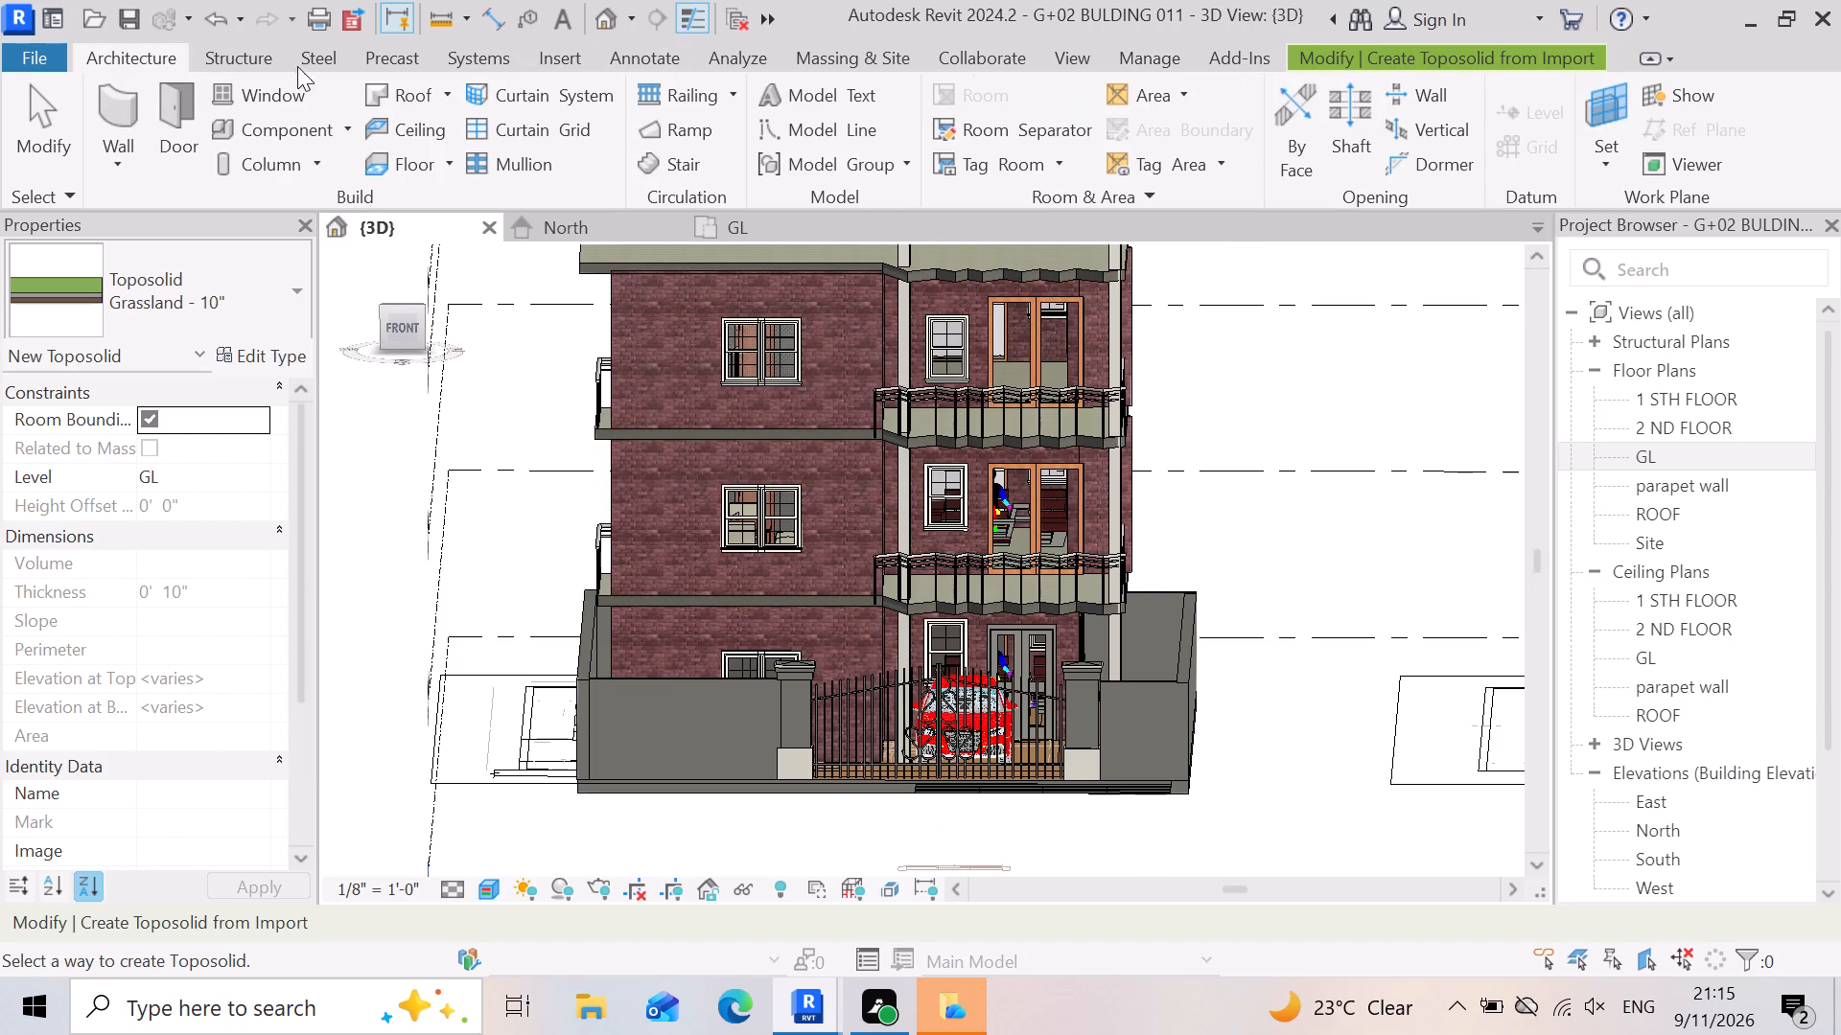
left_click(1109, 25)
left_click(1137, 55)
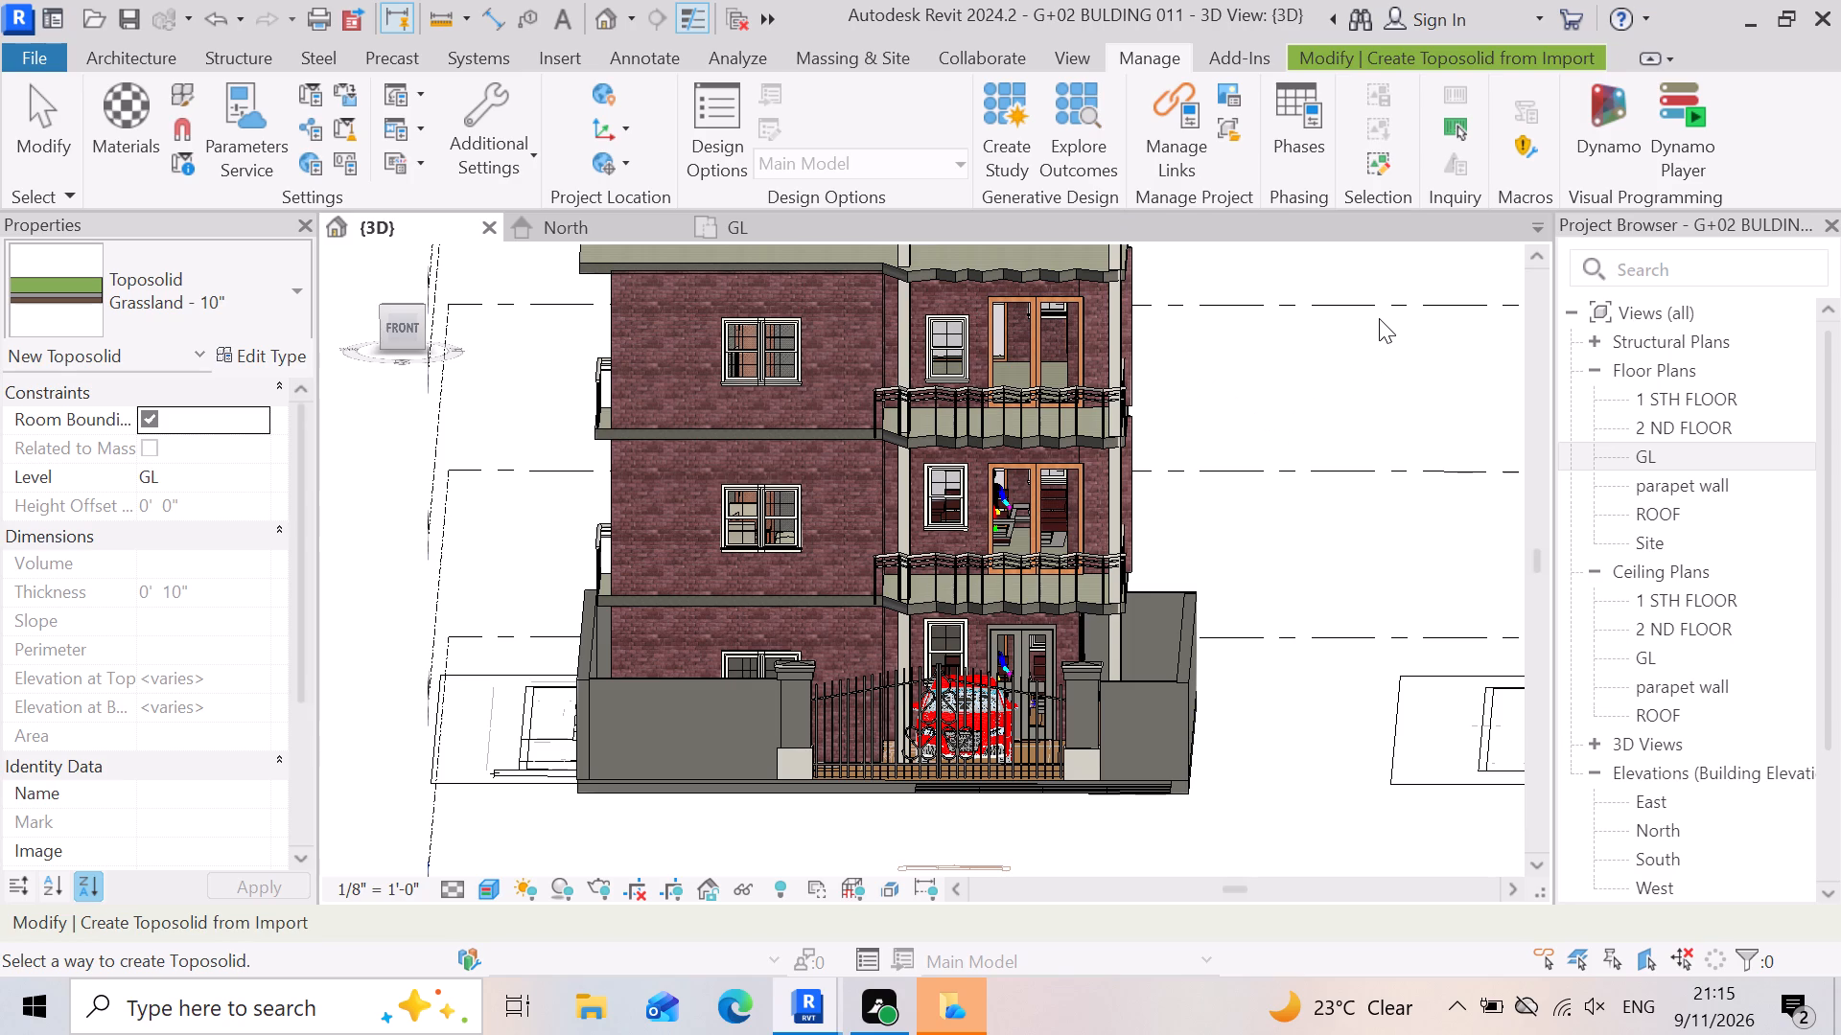
Undo the last change to the Grassland - 10" toposolid along the front compound wall.
key("ctrl+z")
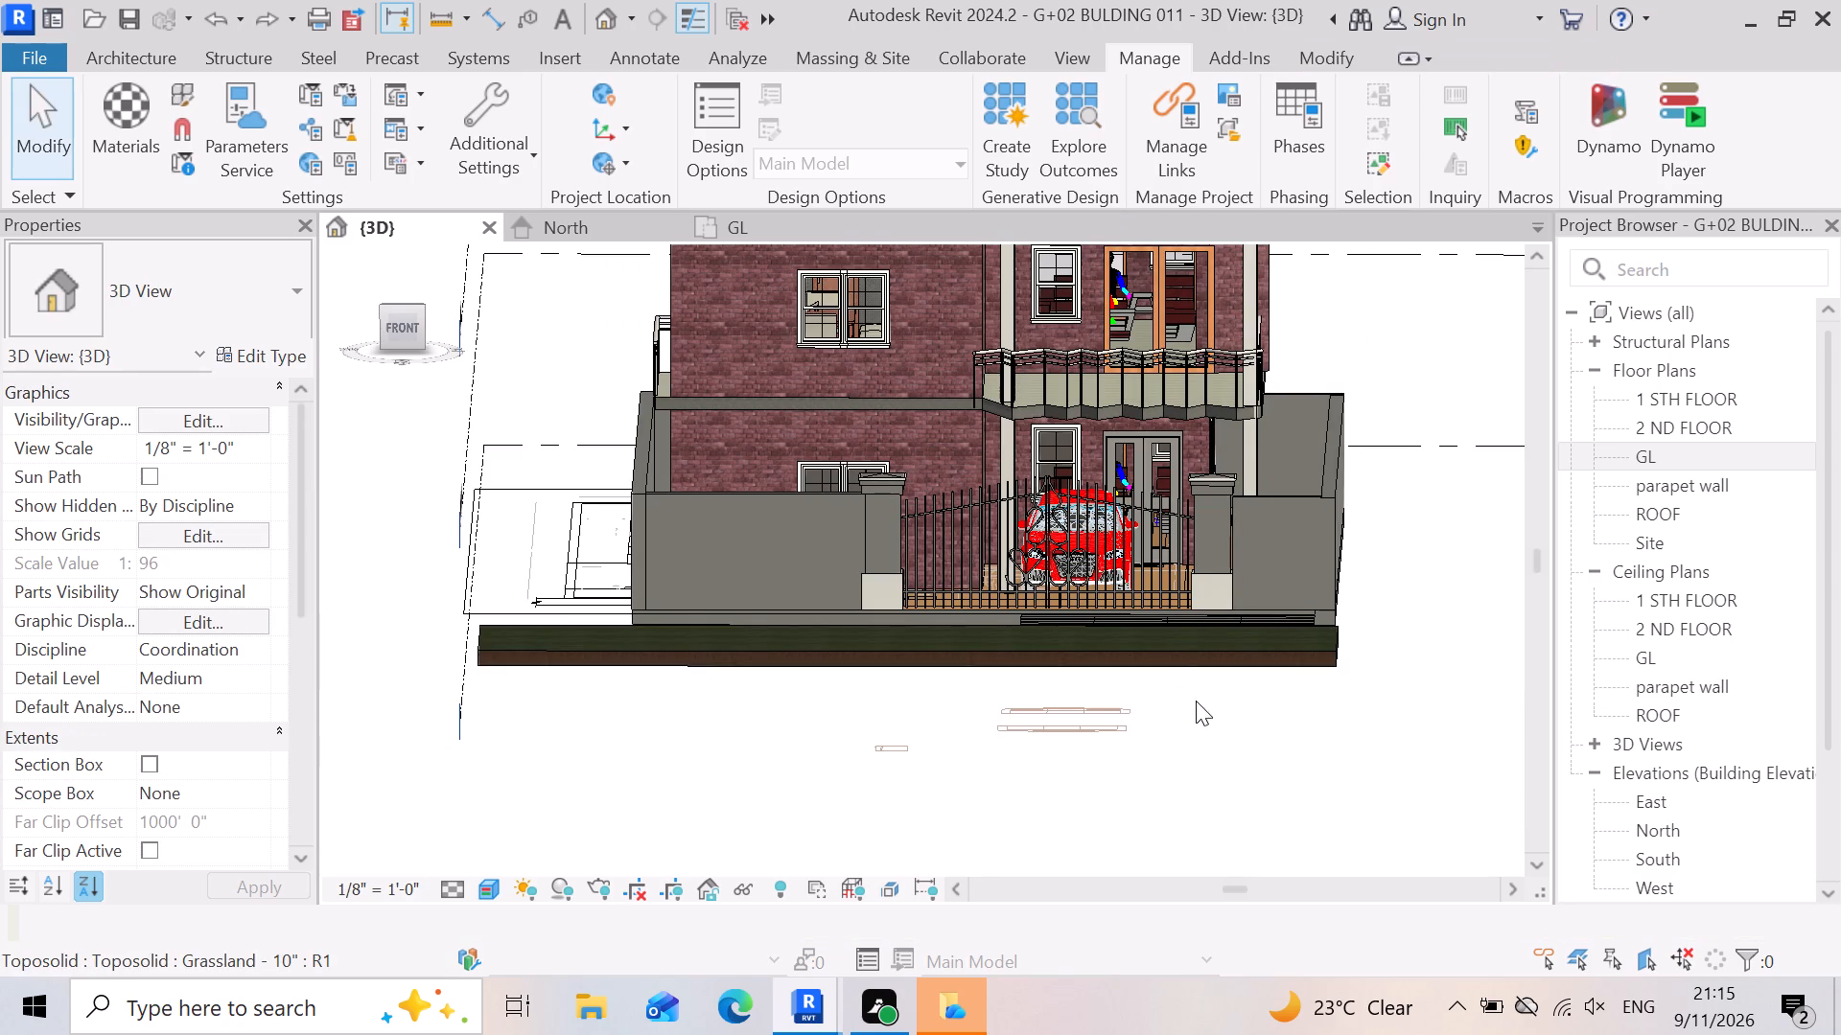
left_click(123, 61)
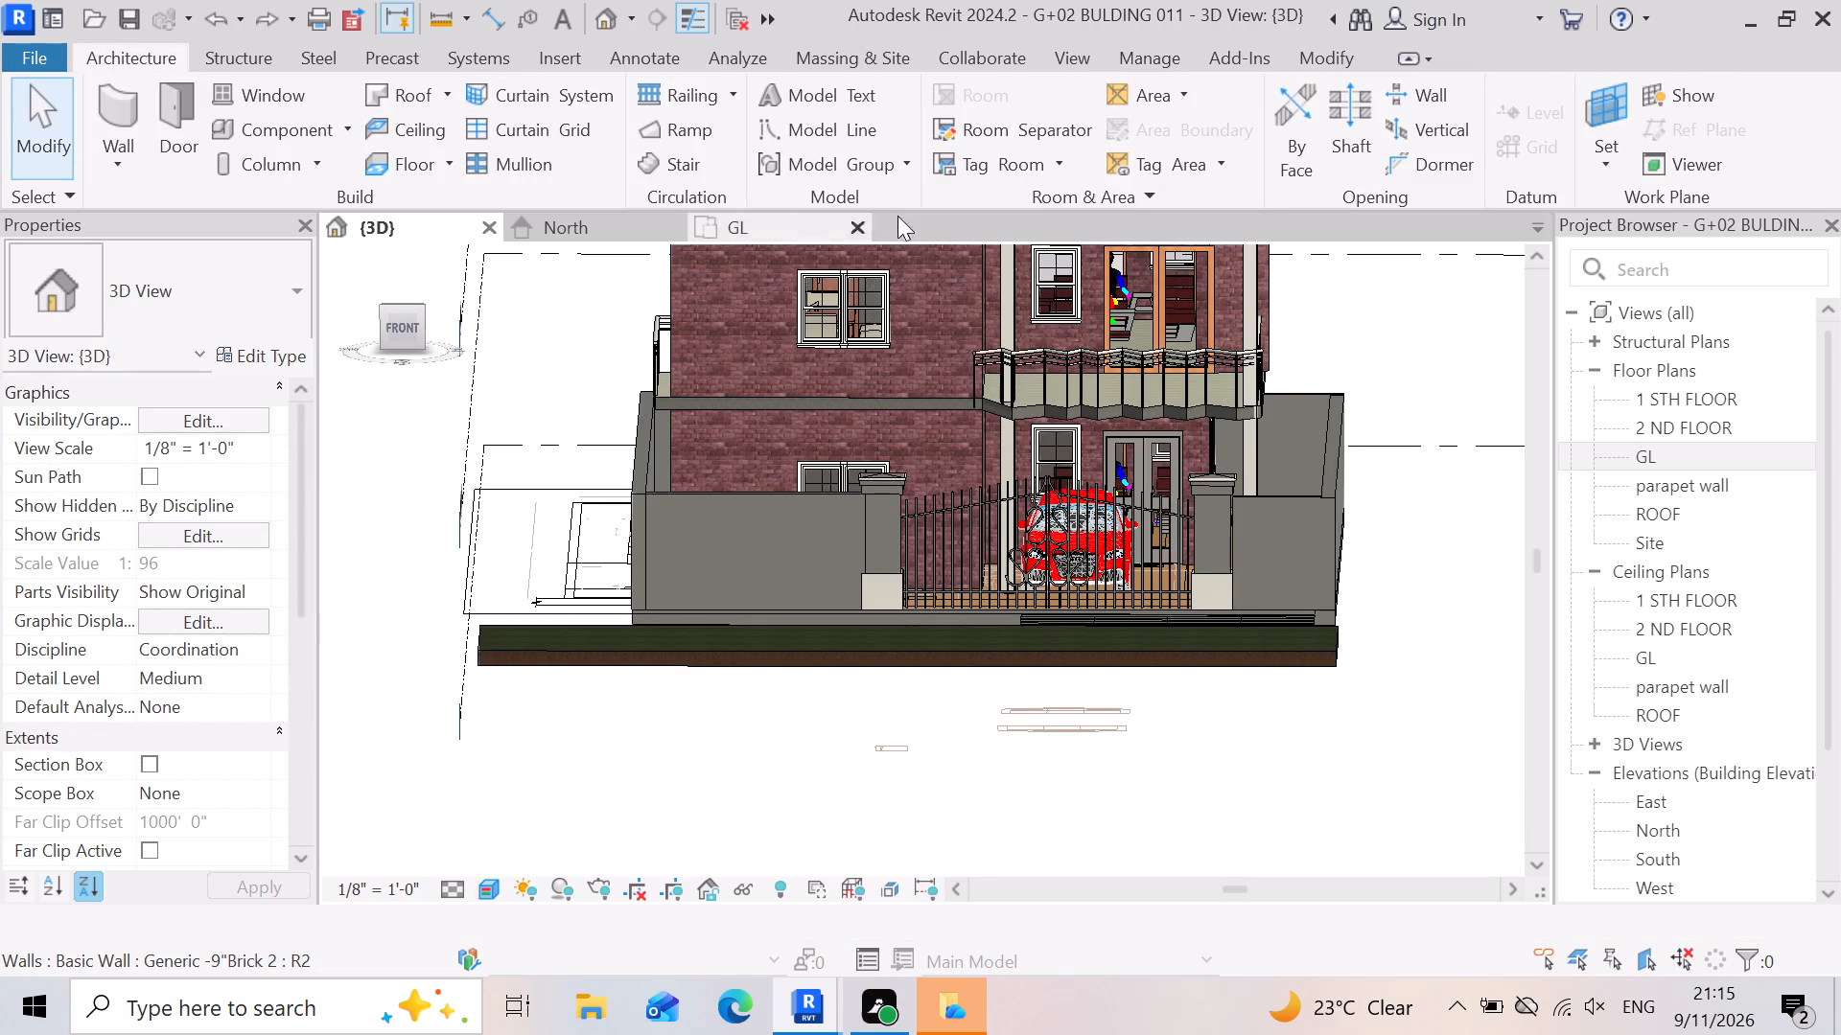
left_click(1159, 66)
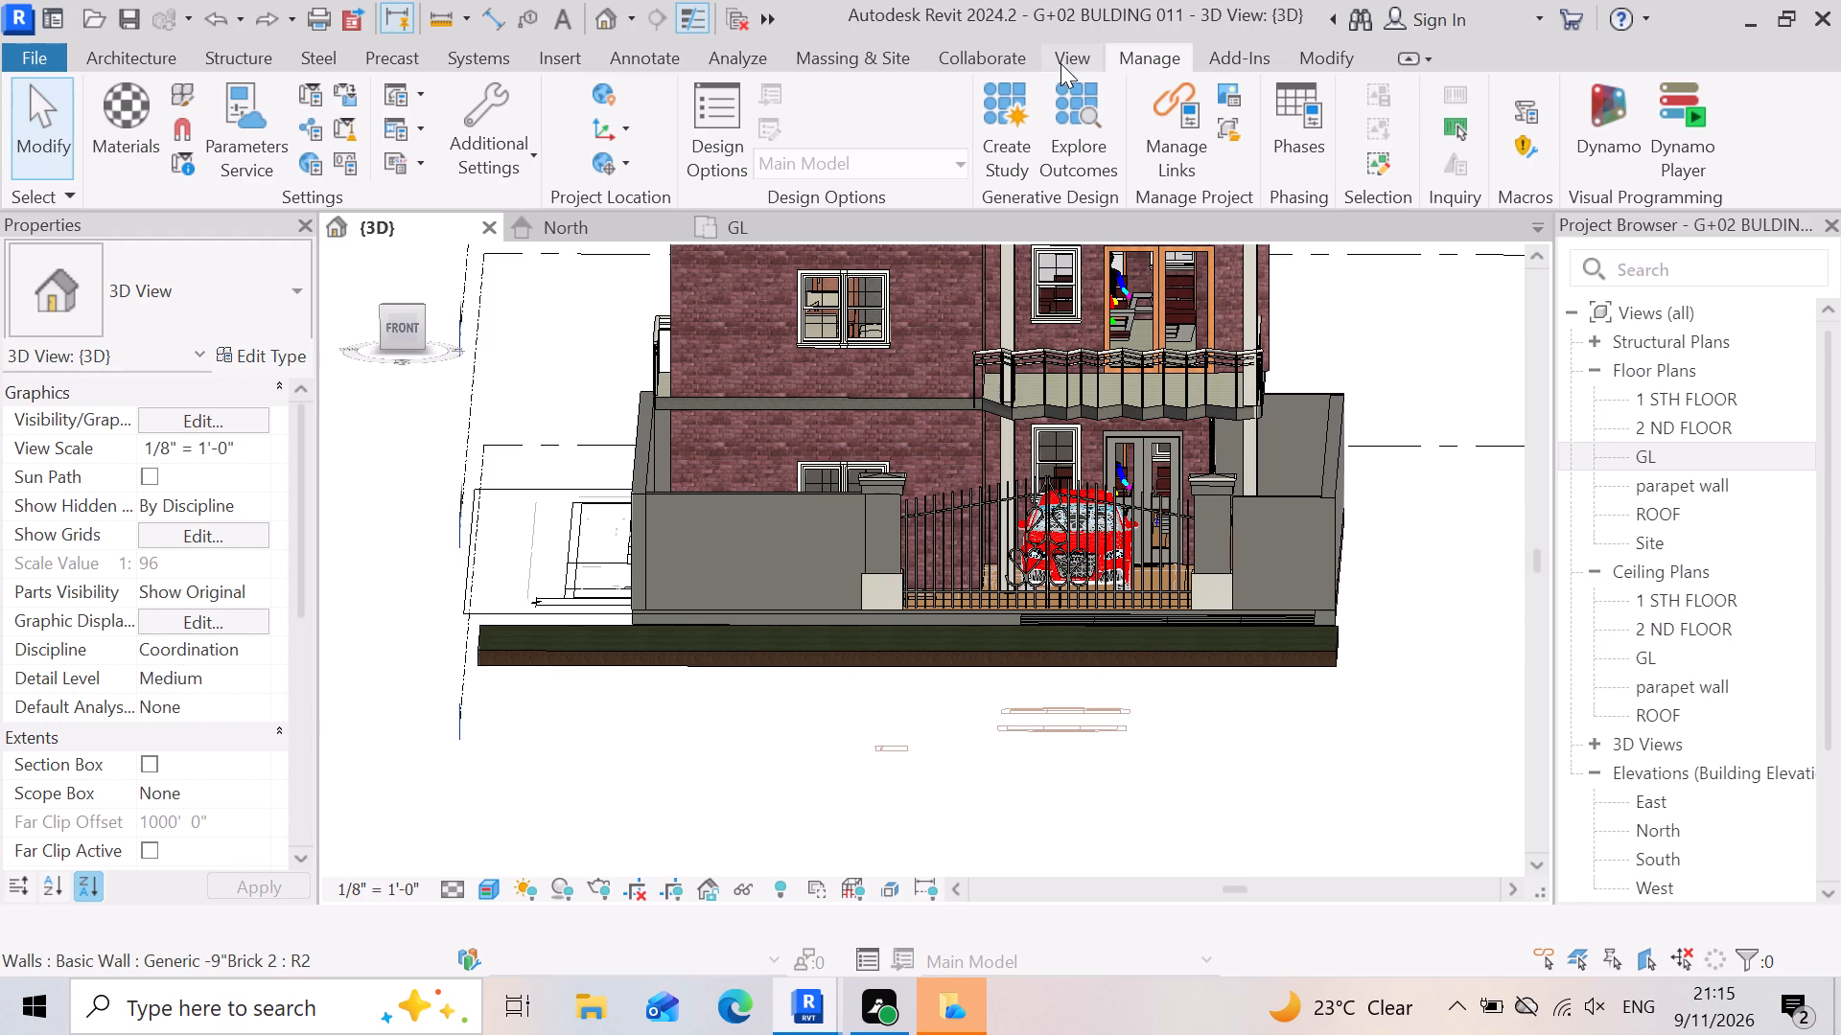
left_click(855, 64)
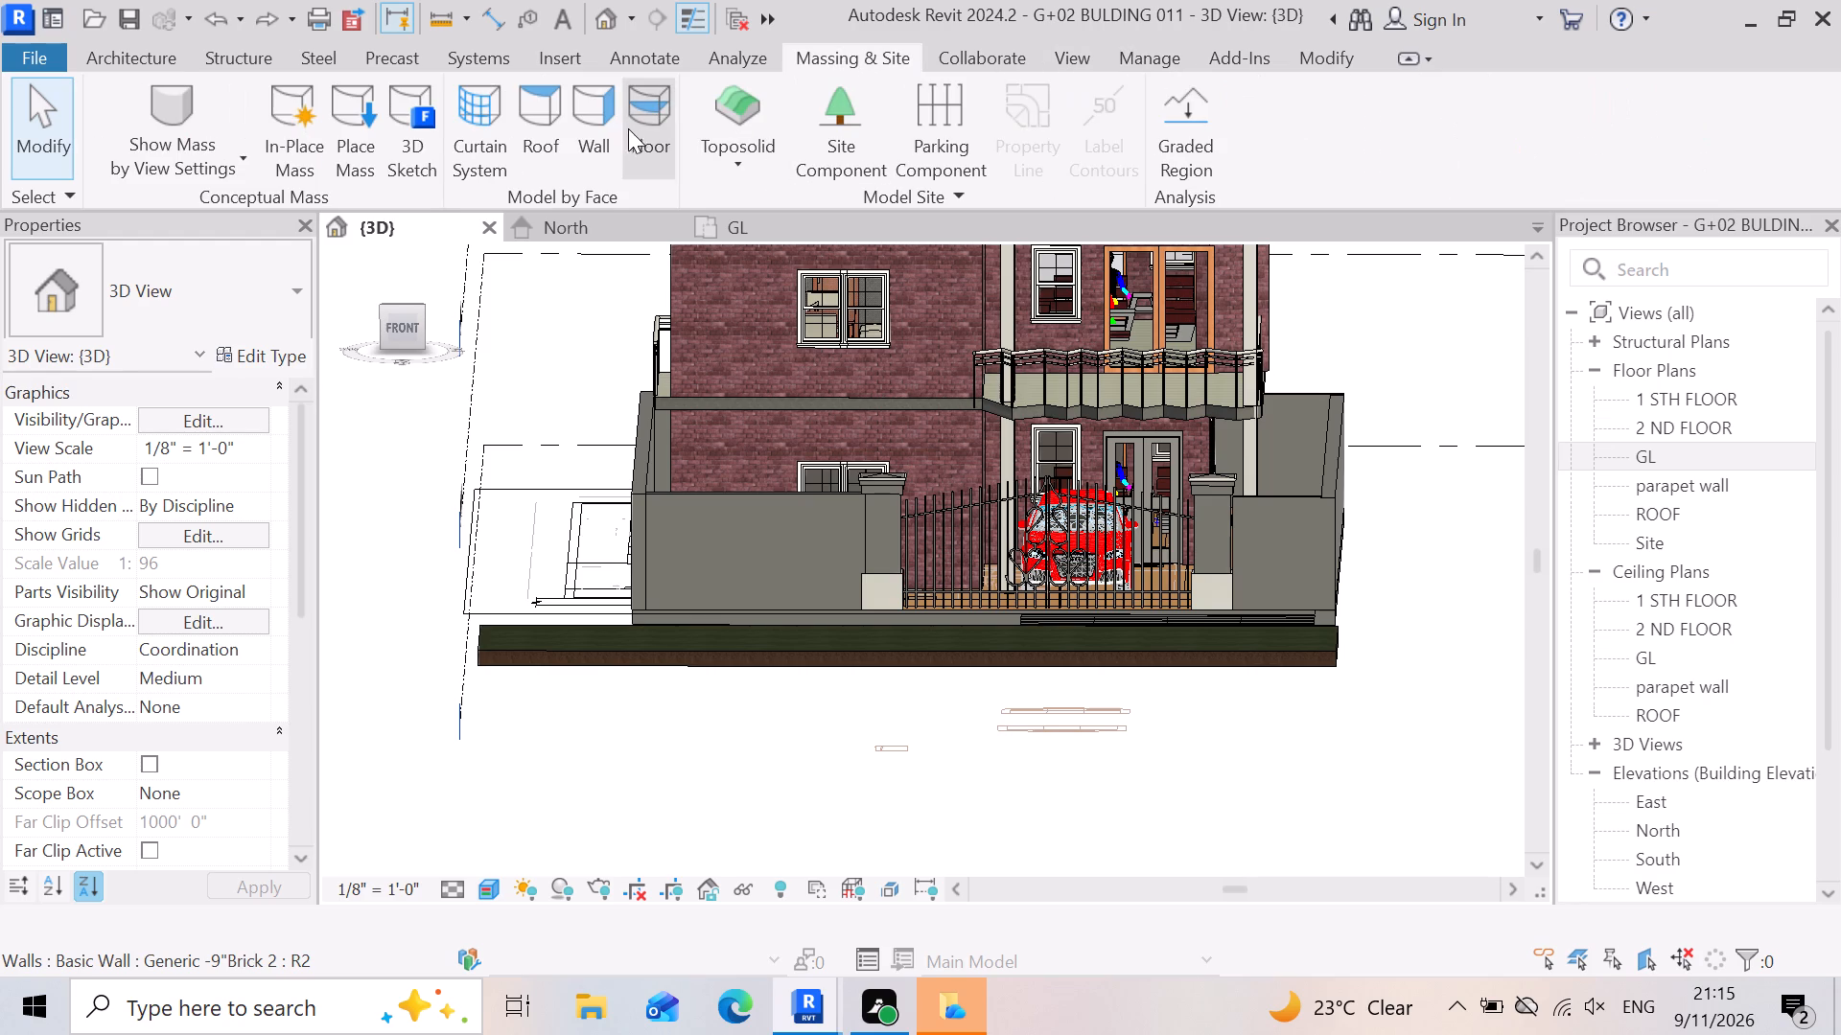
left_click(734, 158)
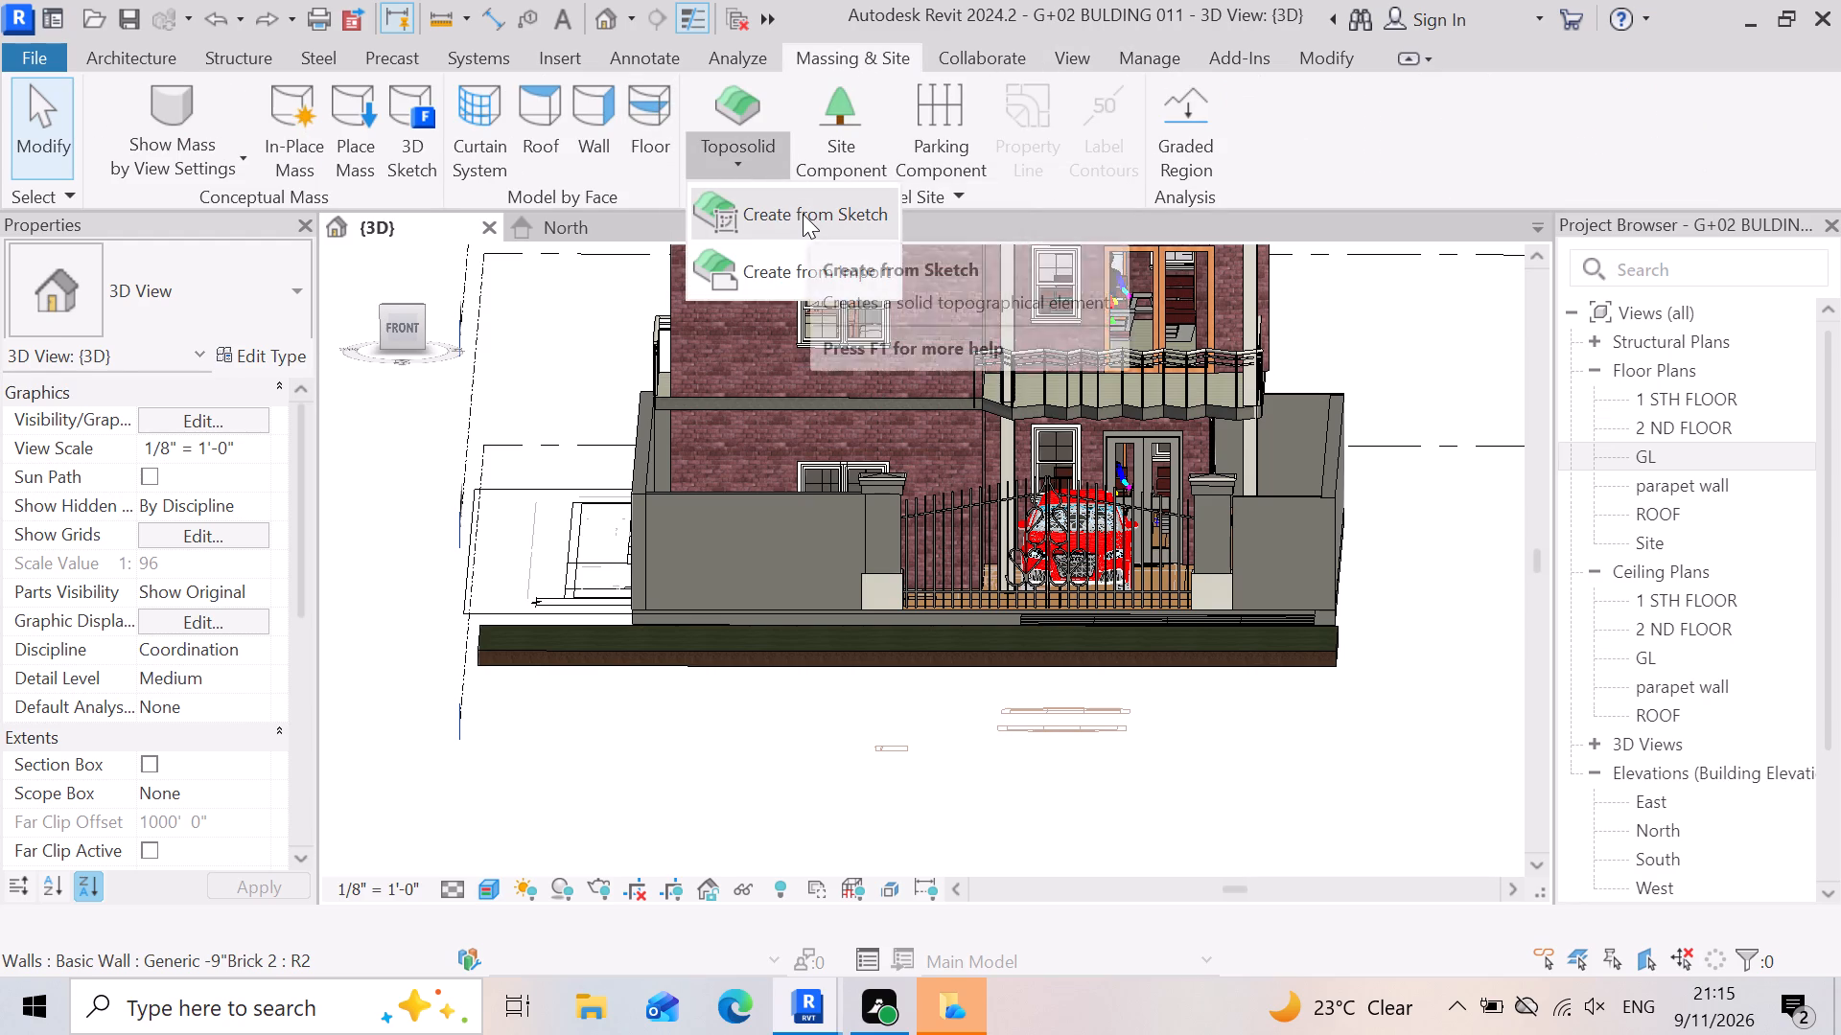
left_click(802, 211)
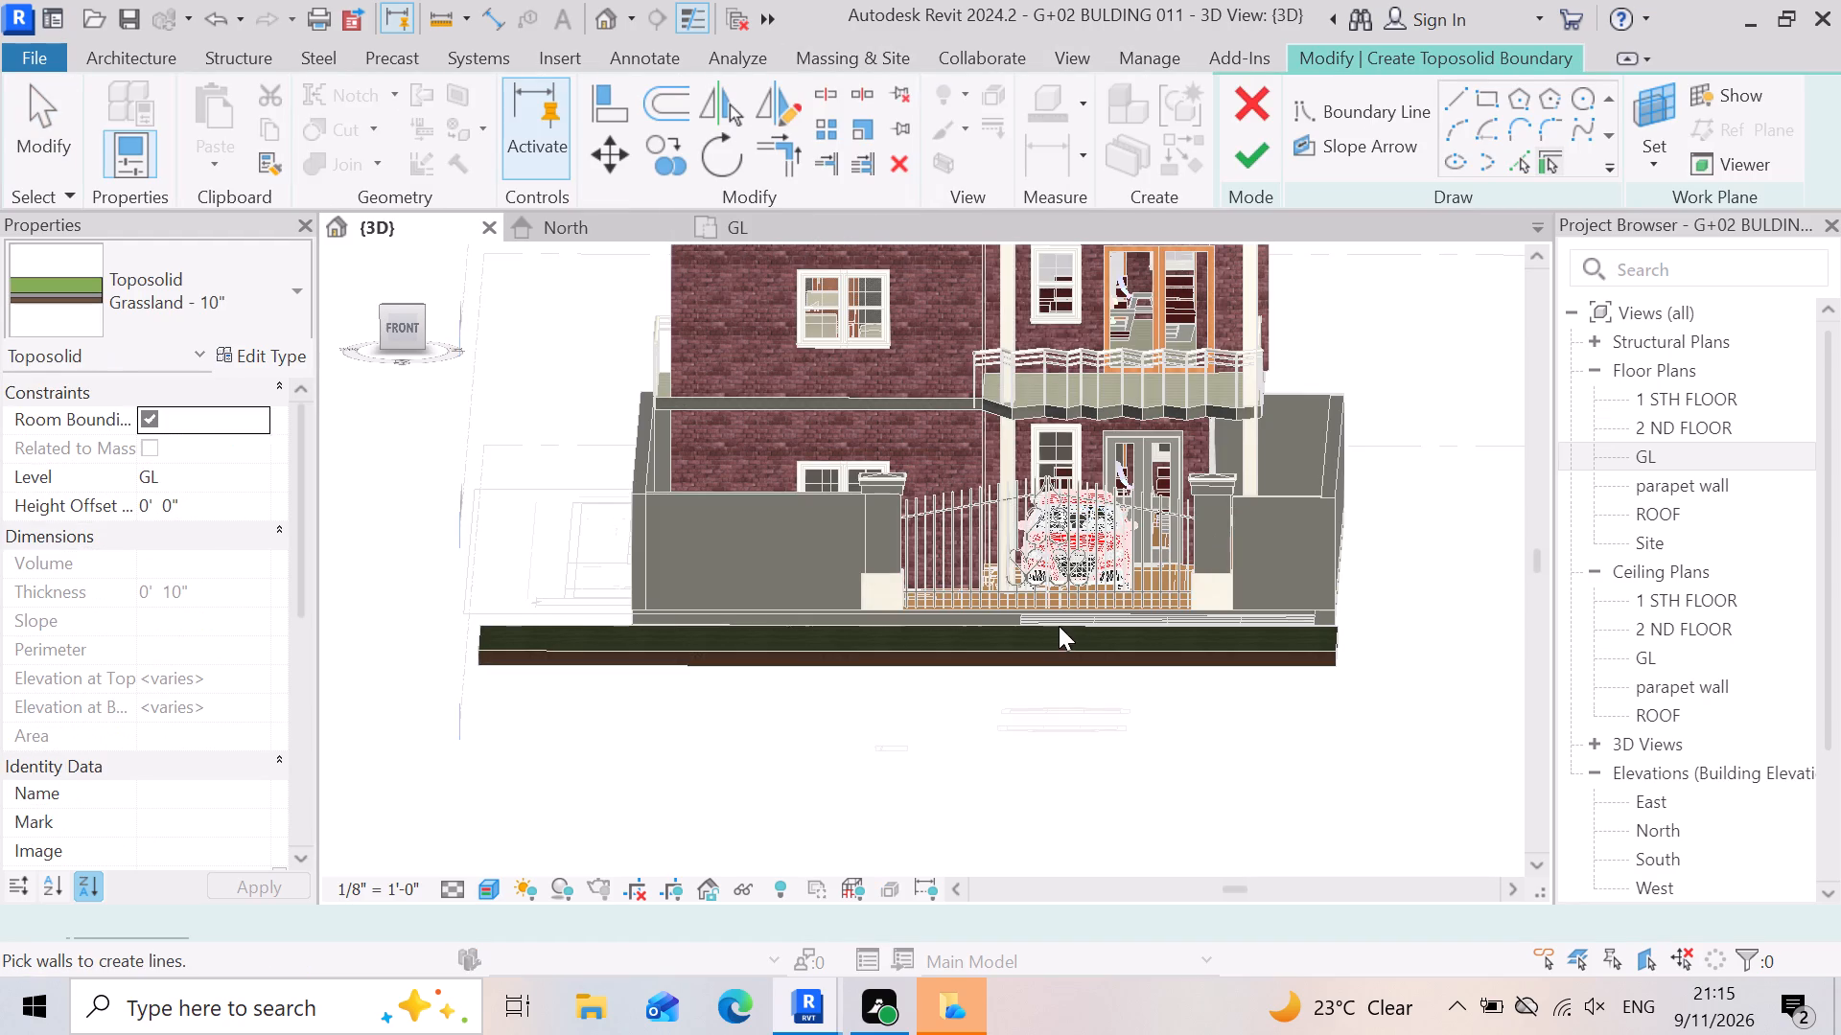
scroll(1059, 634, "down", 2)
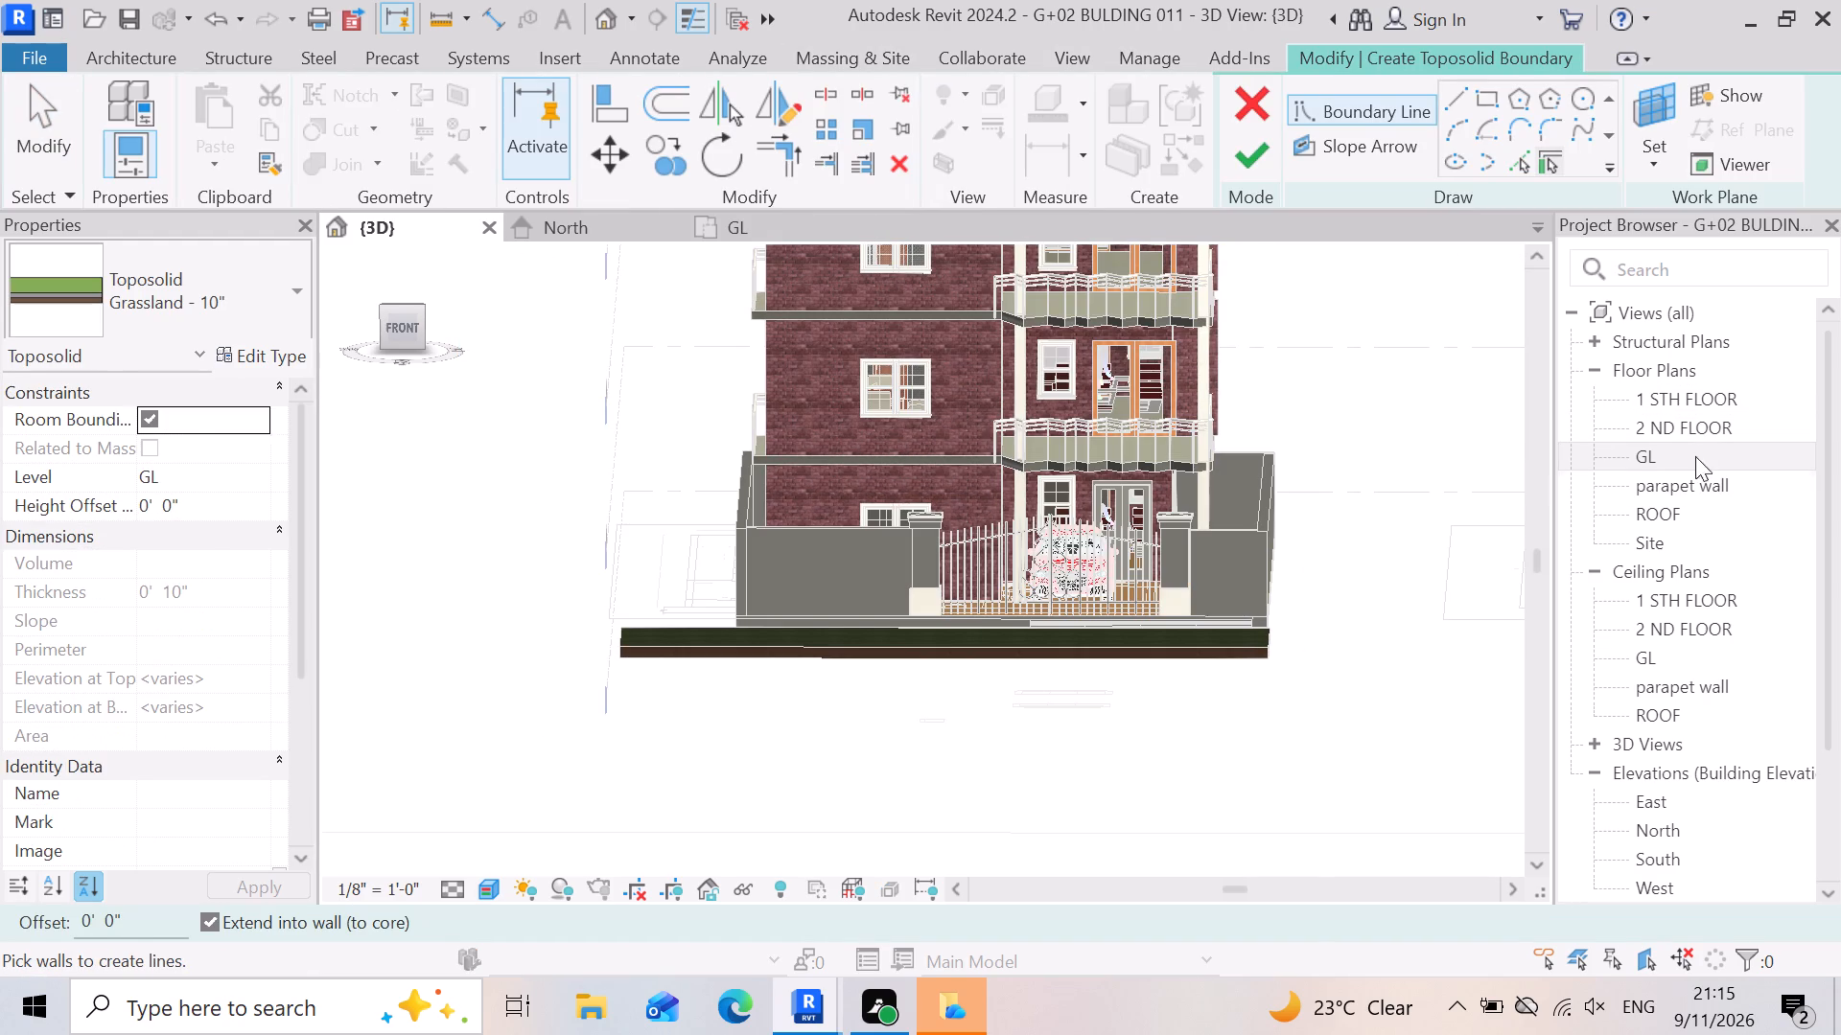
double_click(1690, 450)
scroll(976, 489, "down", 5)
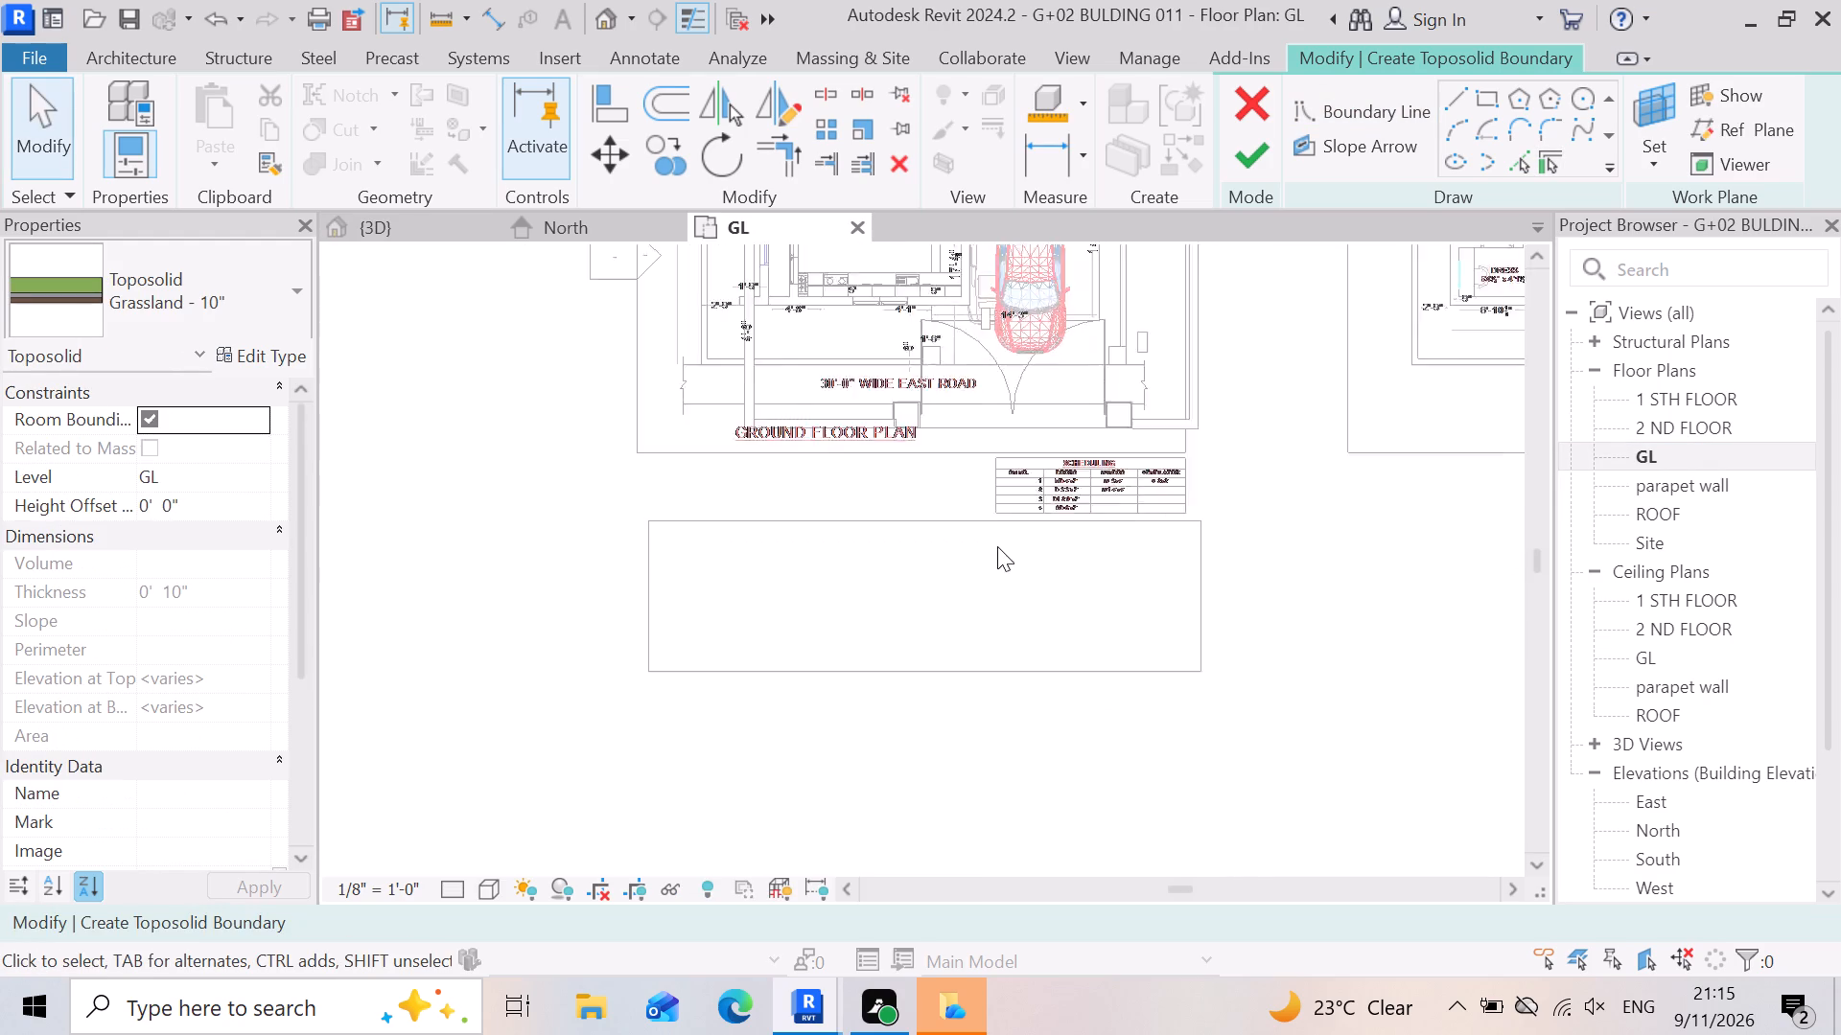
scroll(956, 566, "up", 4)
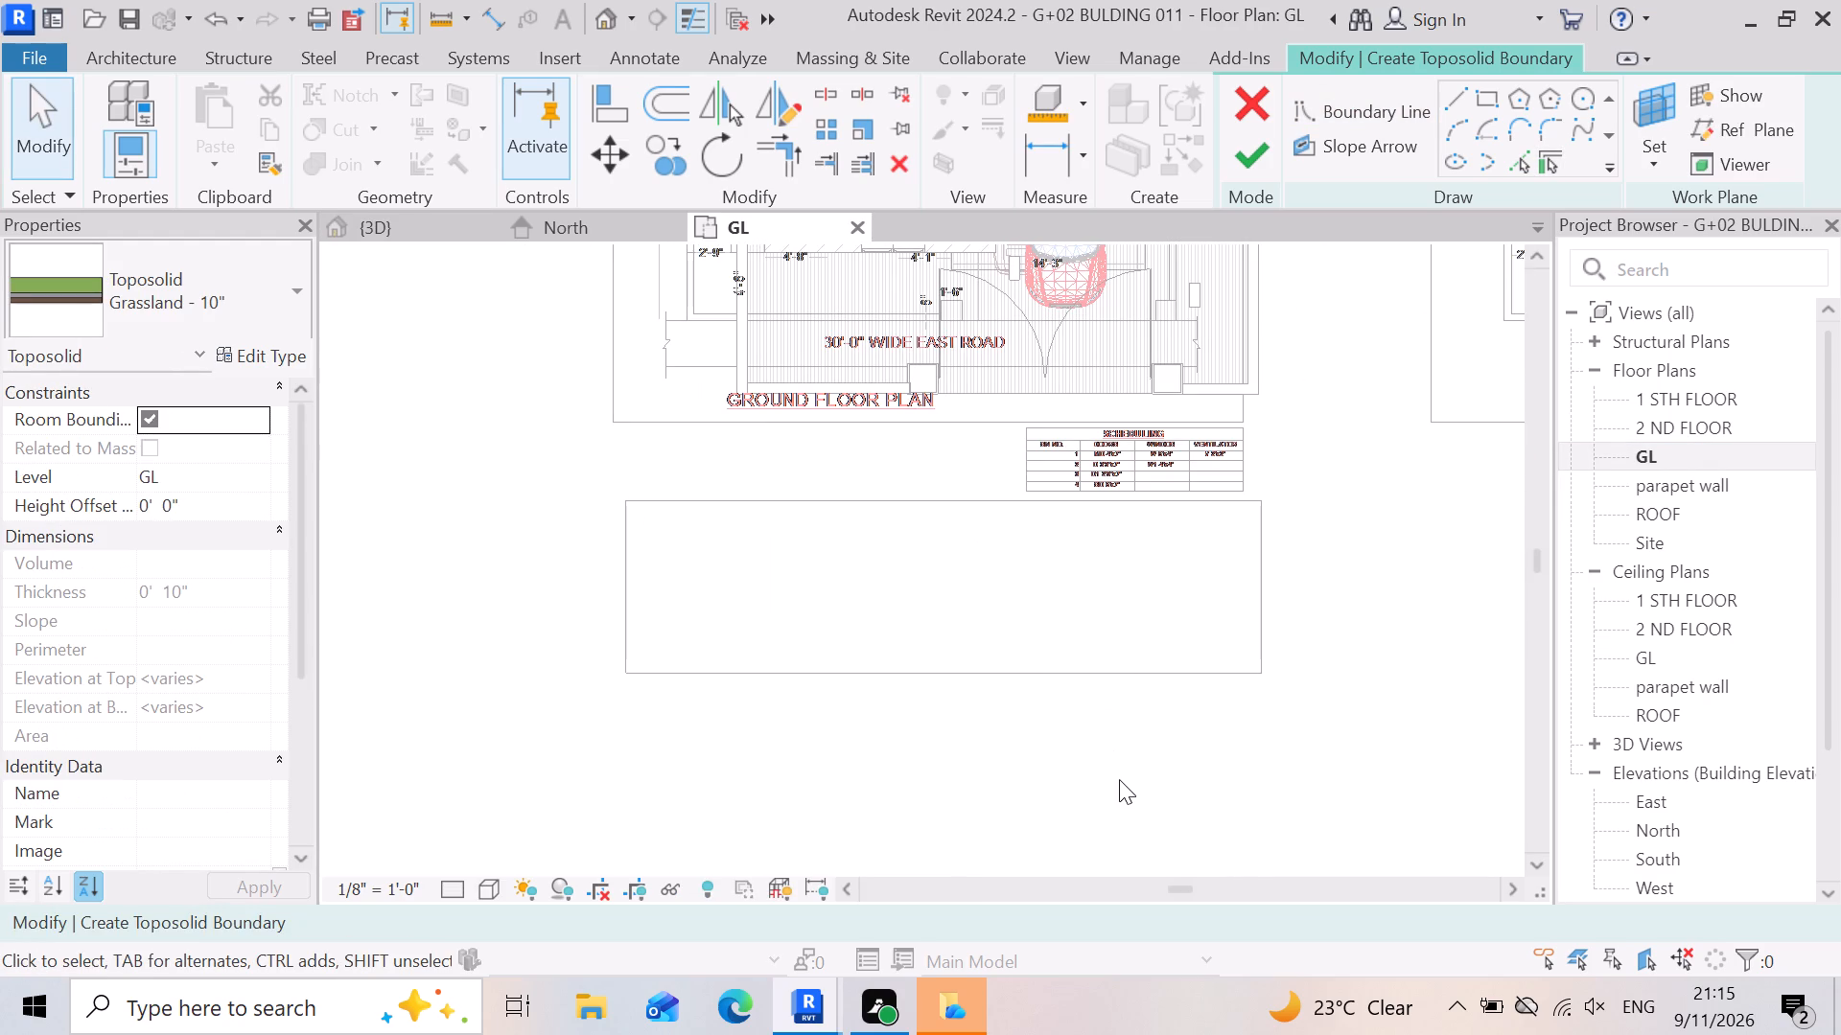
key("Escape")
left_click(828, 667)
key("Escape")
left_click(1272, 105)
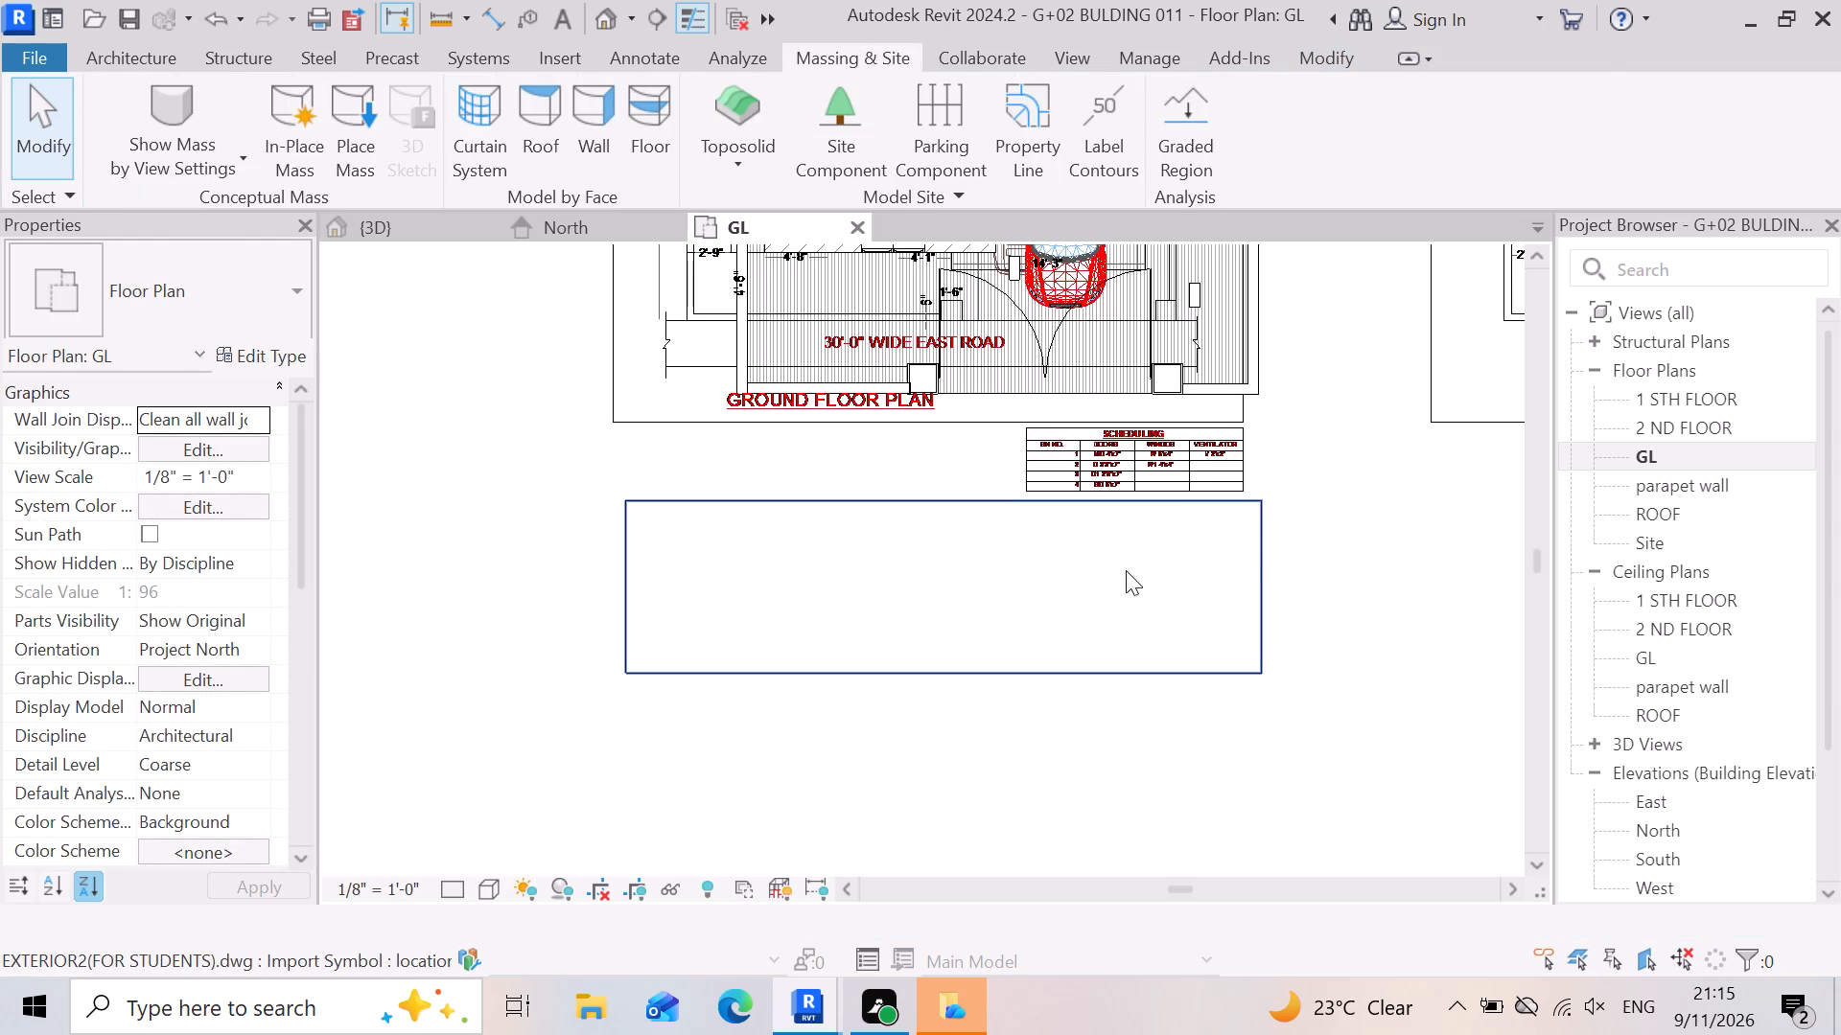
Select the rectangular Grassland - 10" toposolid in front of the ground floor plan on level GL.
left_click(1092, 535)
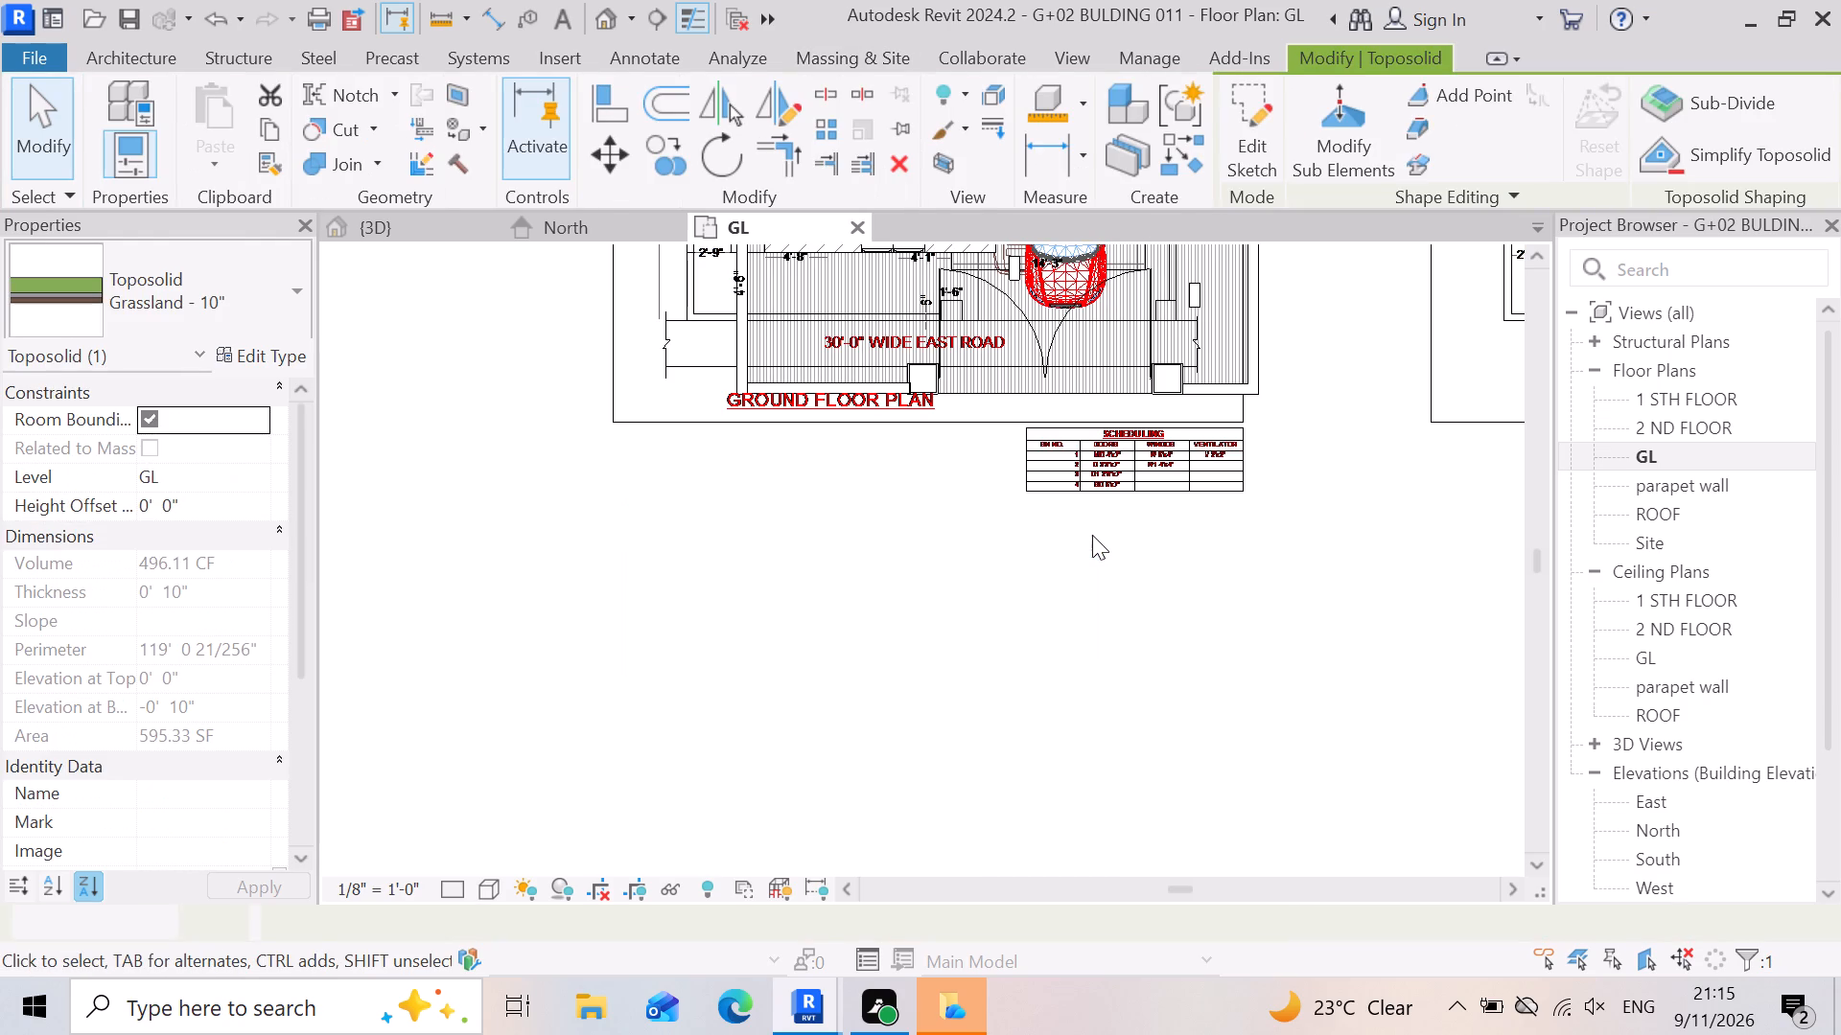
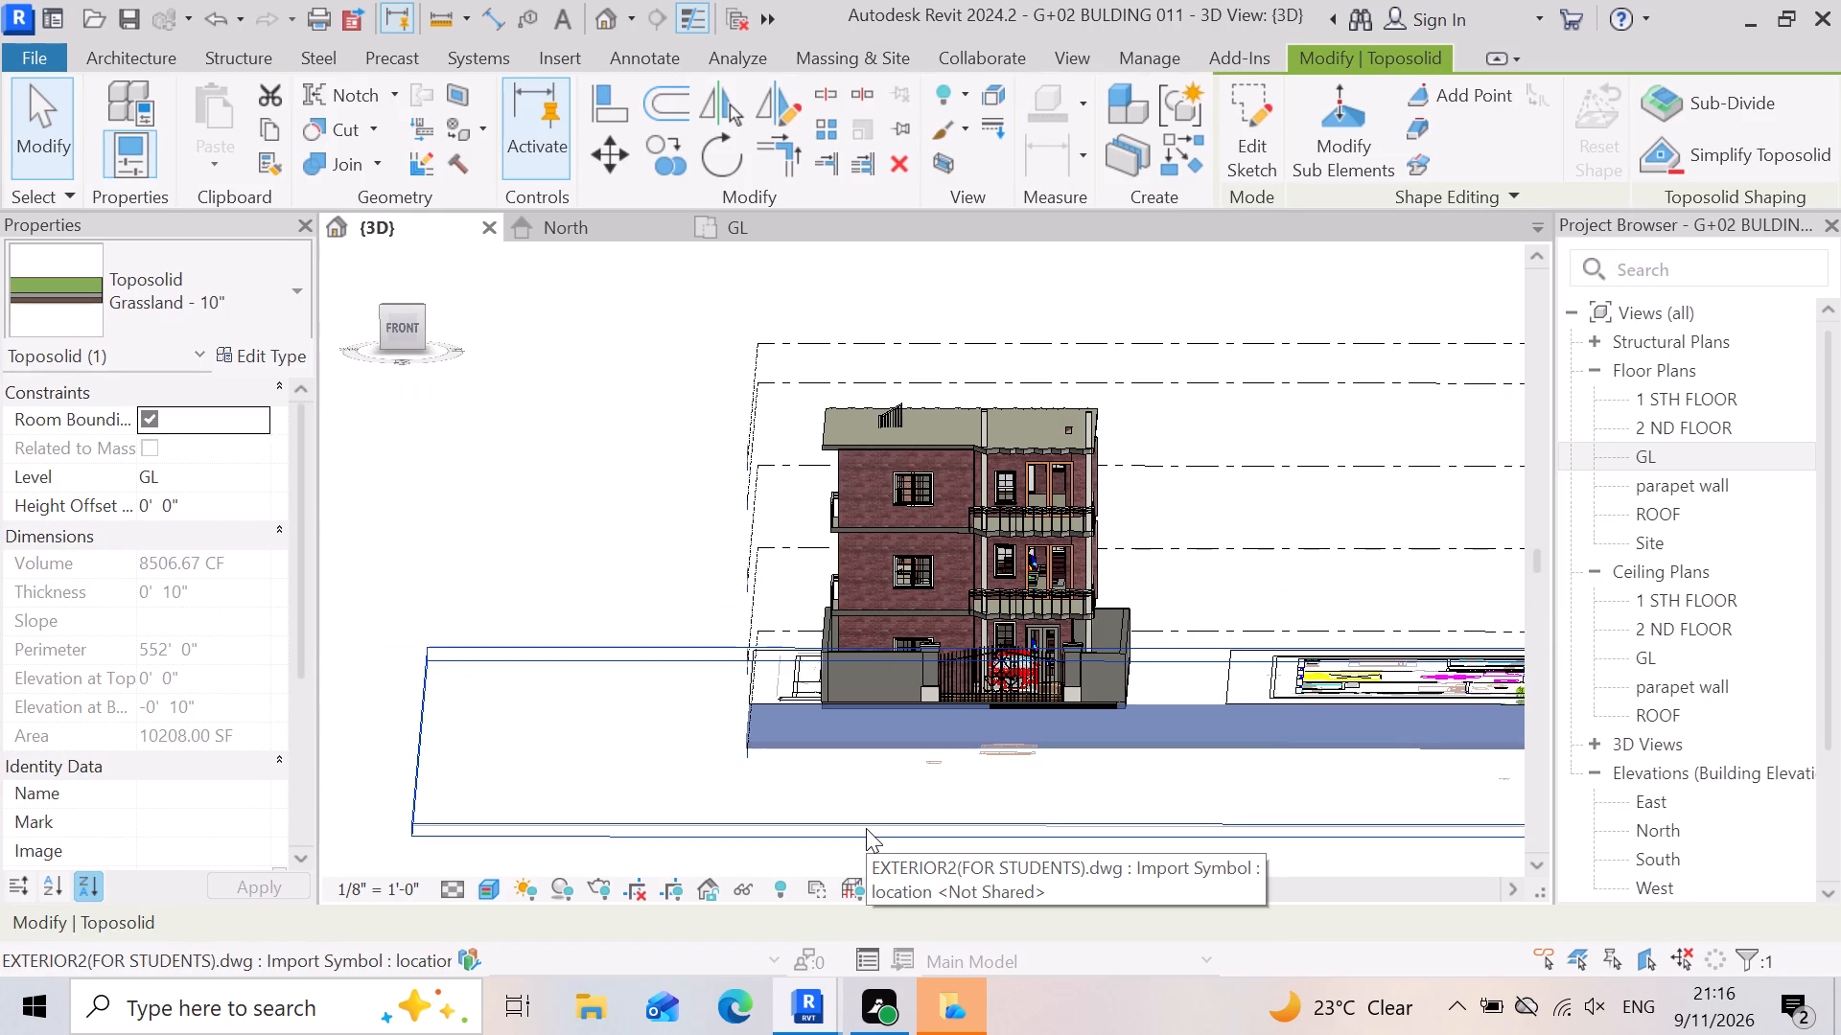
Nudge the selected Grassland - 10" toposolid leftward in the front 3D view until its left end extends well past the building.
key("Left")
key("Left")
key("Left")
key("Left")
key("Left")
key("Left")
key("Left")
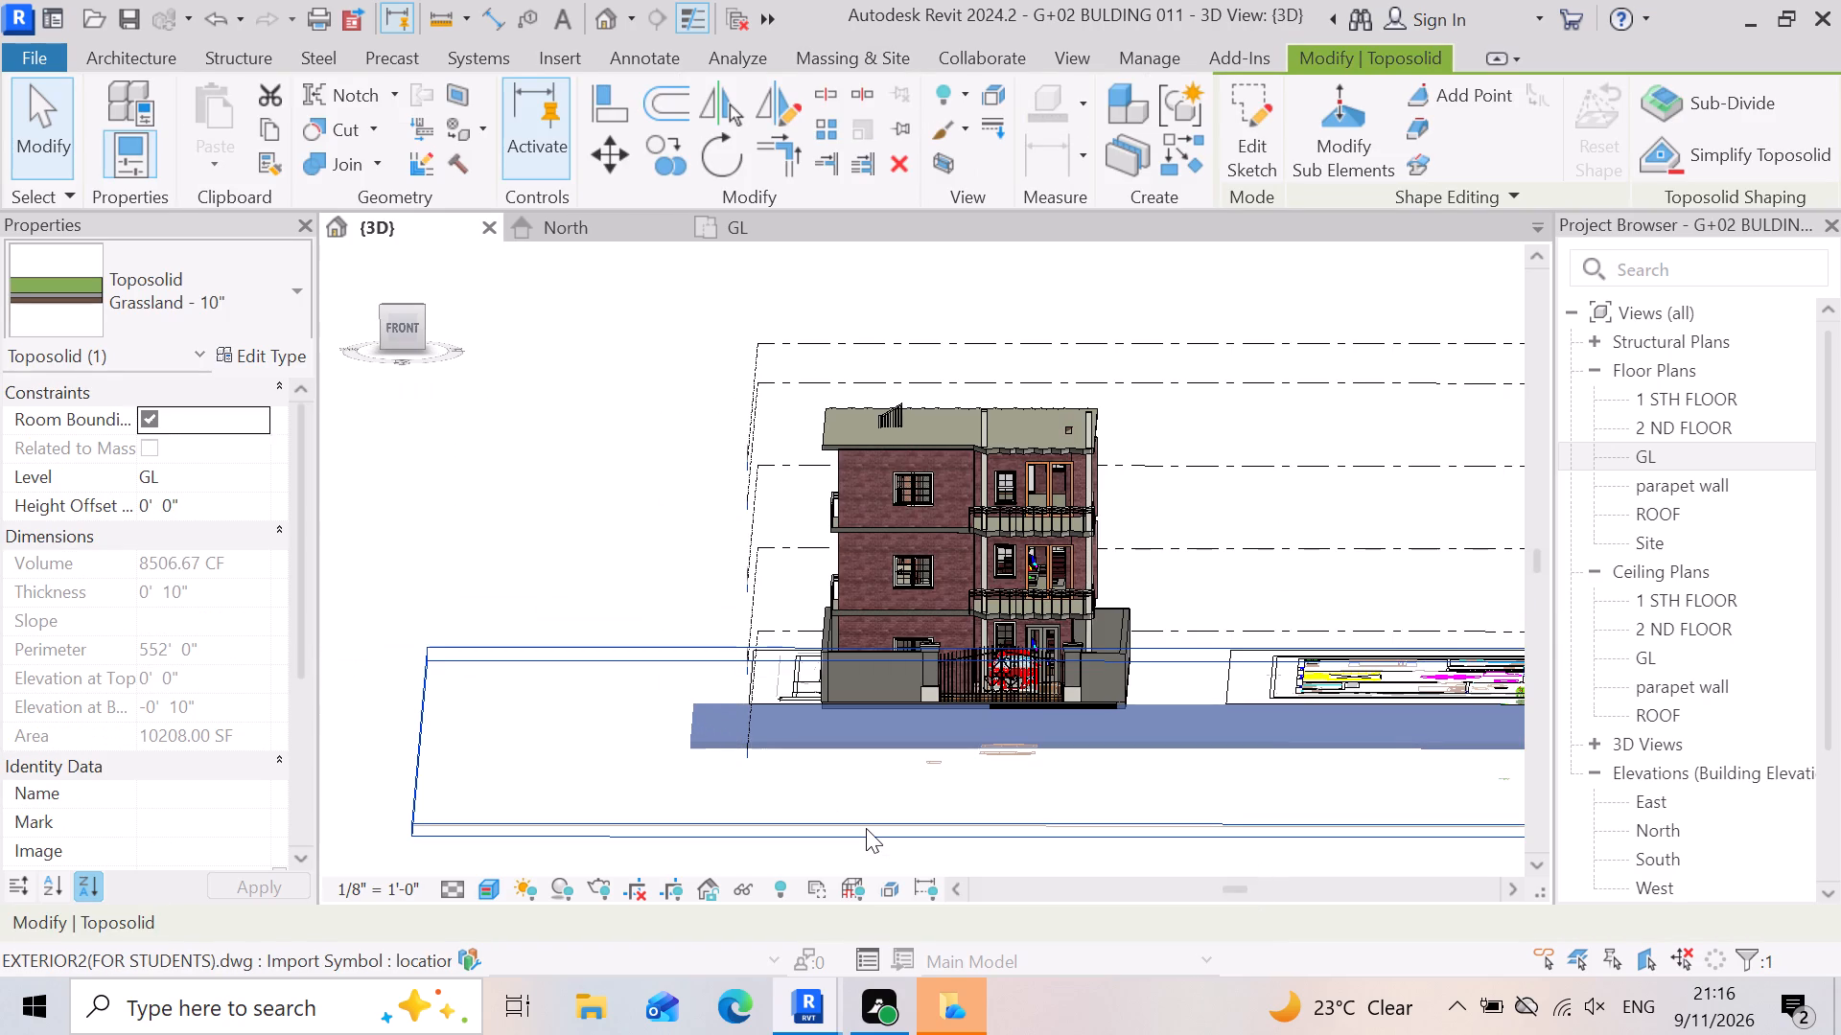
key("Left")
key("Left")
key("Left")
key("Left")
key("Left")
key("Left")
key("Left")
key("Left")
key("Left")
key("Left")
key("Left")
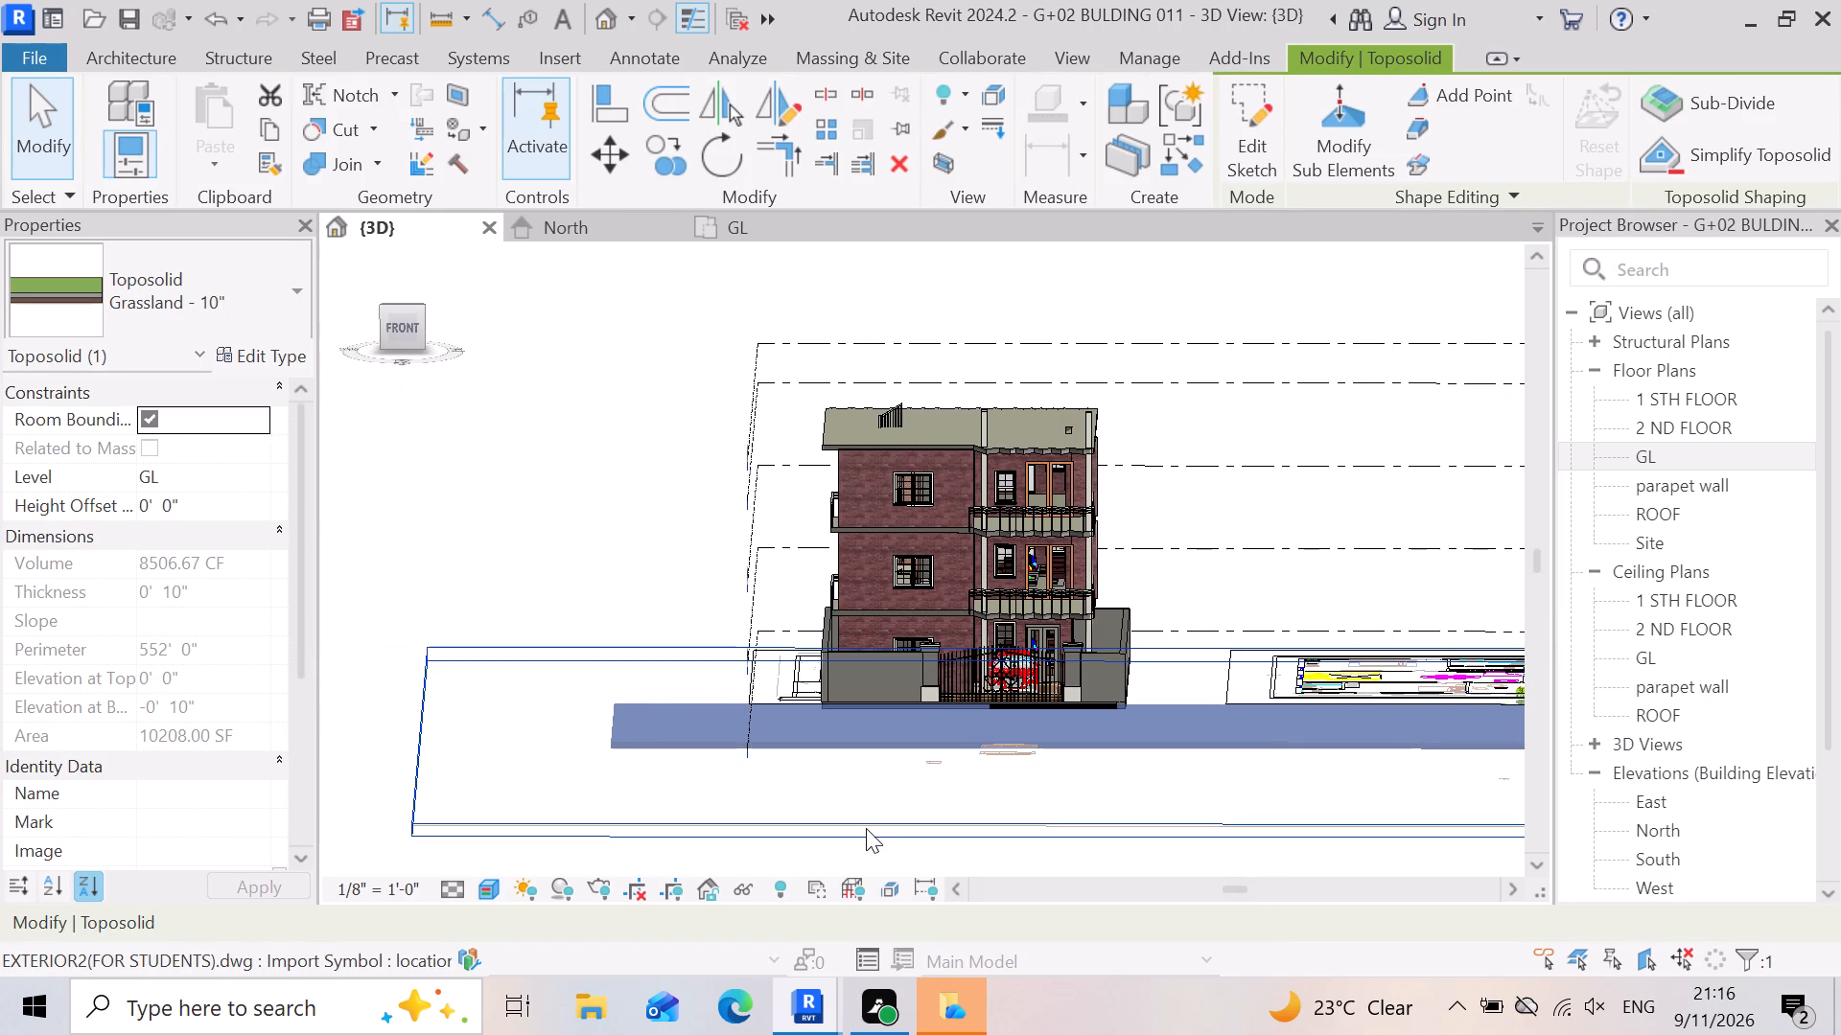
key("Left")
key("Left")
key("Left")
key("Left")
key("Left")
key("Left")
key("Left")
key("Left")
key("Left")
key("Left")
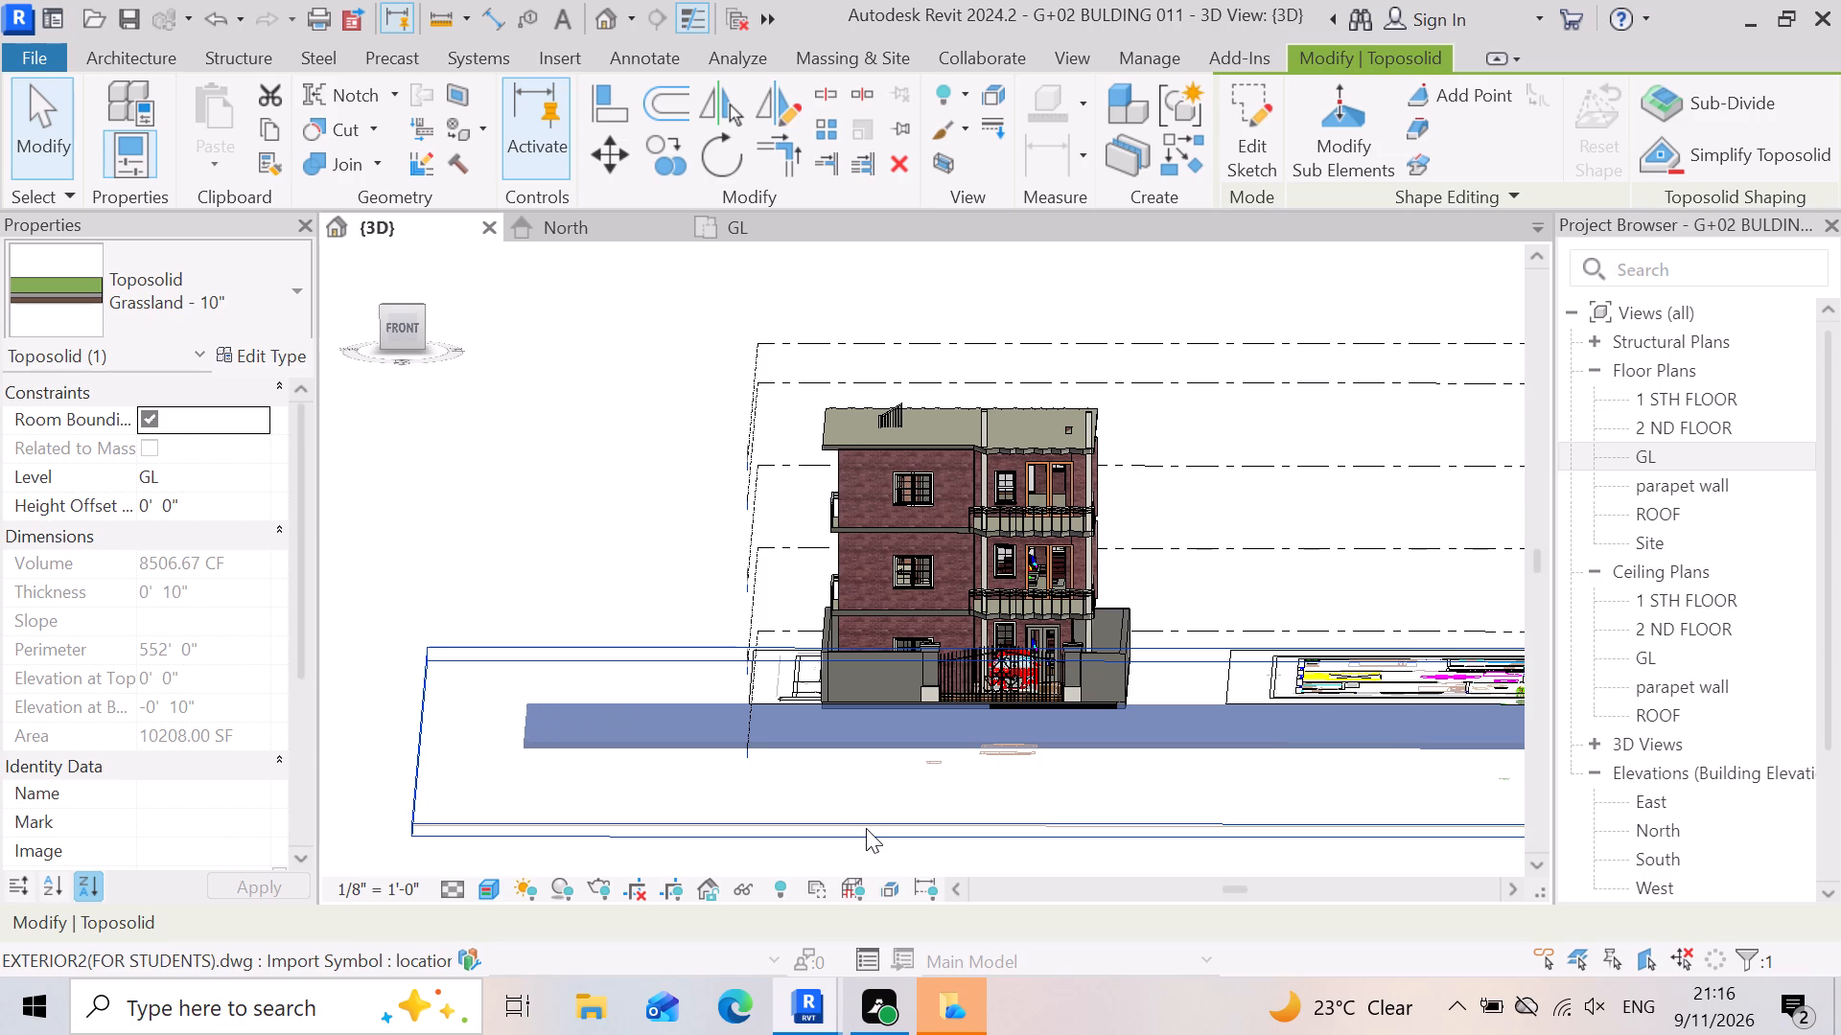
Nudge the toposolid further leftward until its right end lines up with the right end of the farthest imported floor plan drawing.
scroll(711, 486, "down", 3)
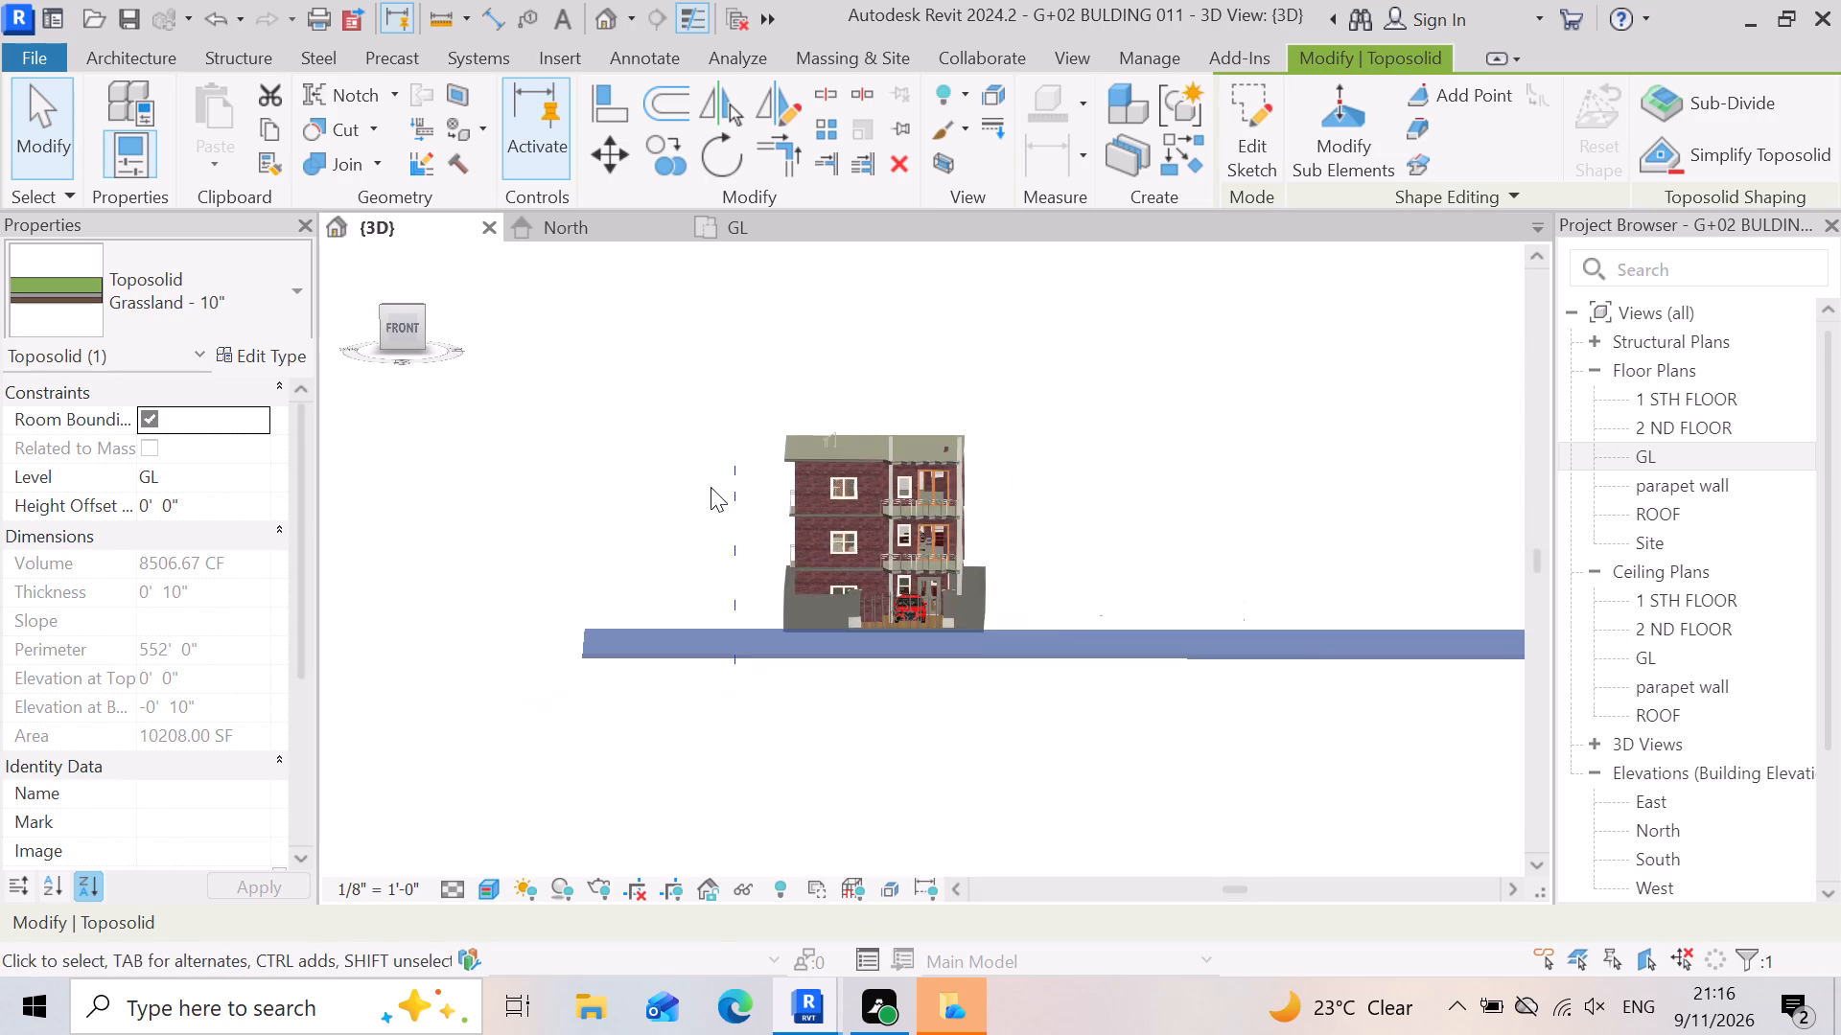
scroll(740, 528, "down", 2)
scroll(942, 498, "down", 4)
scroll(996, 430, "up", 2)
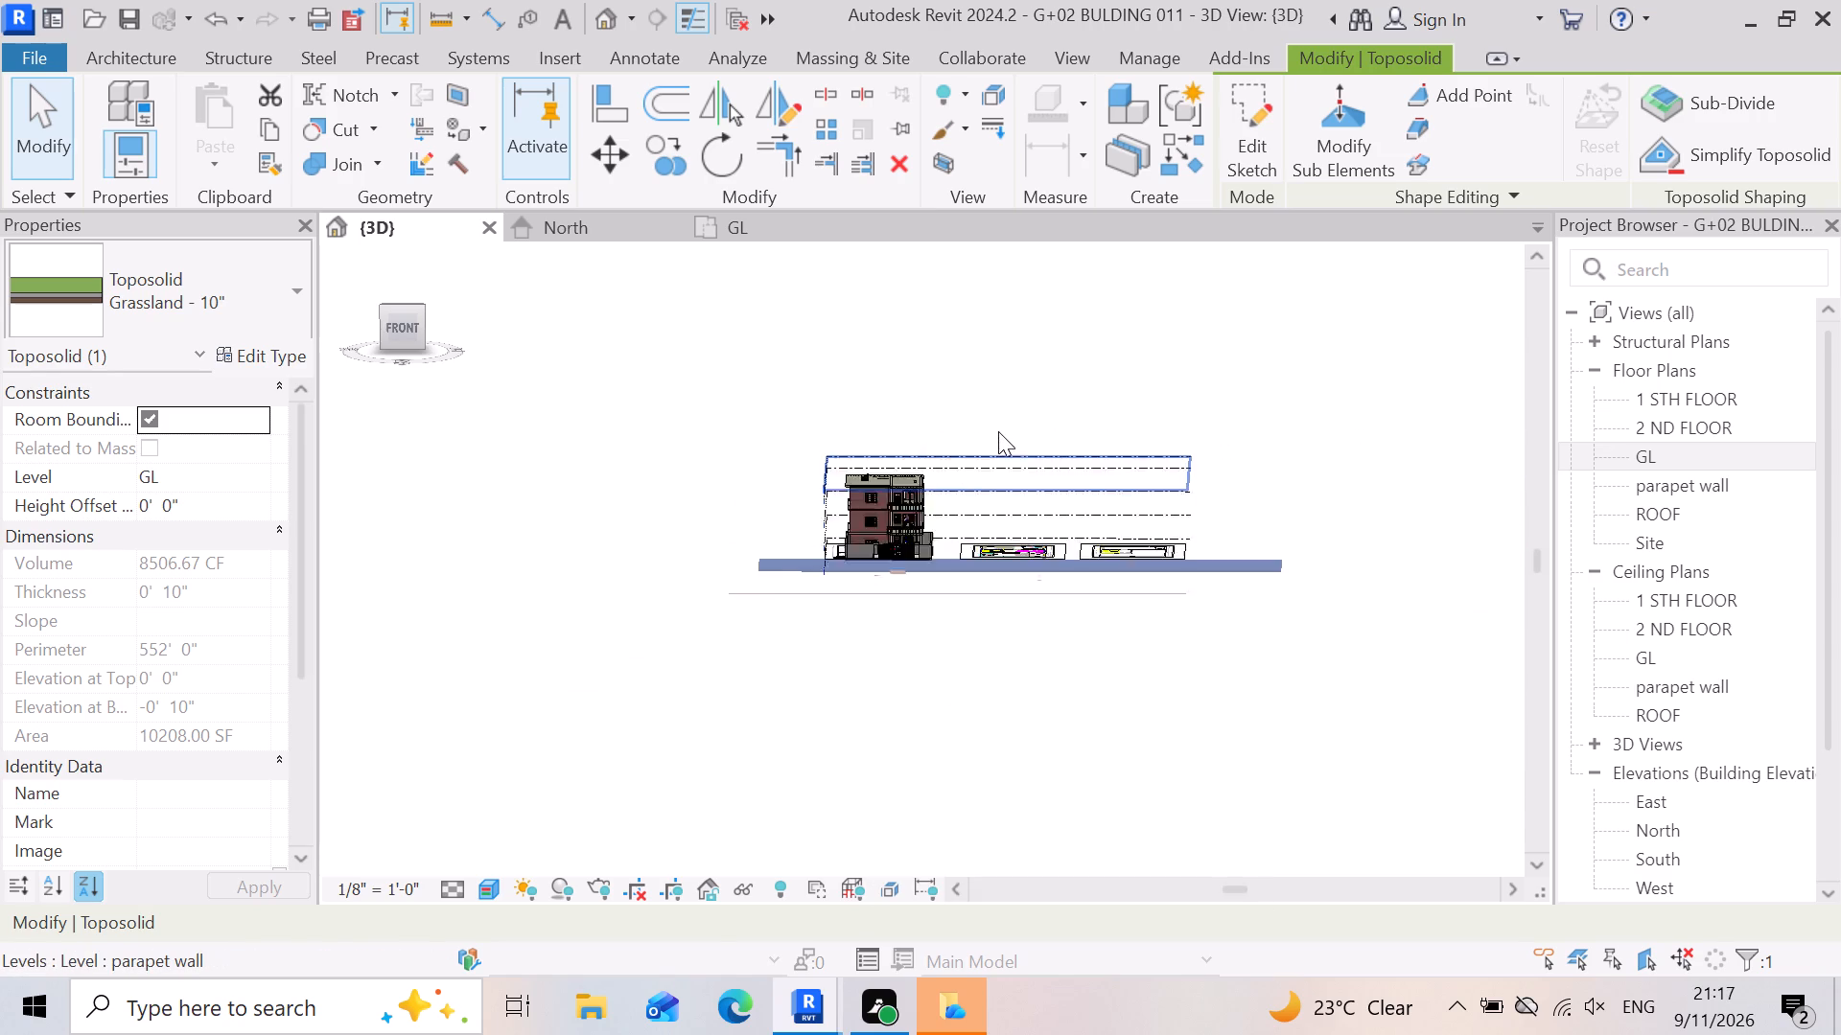
scroll(998, 431, "up", 1)
key("Left")
key("Left")
key("Left")
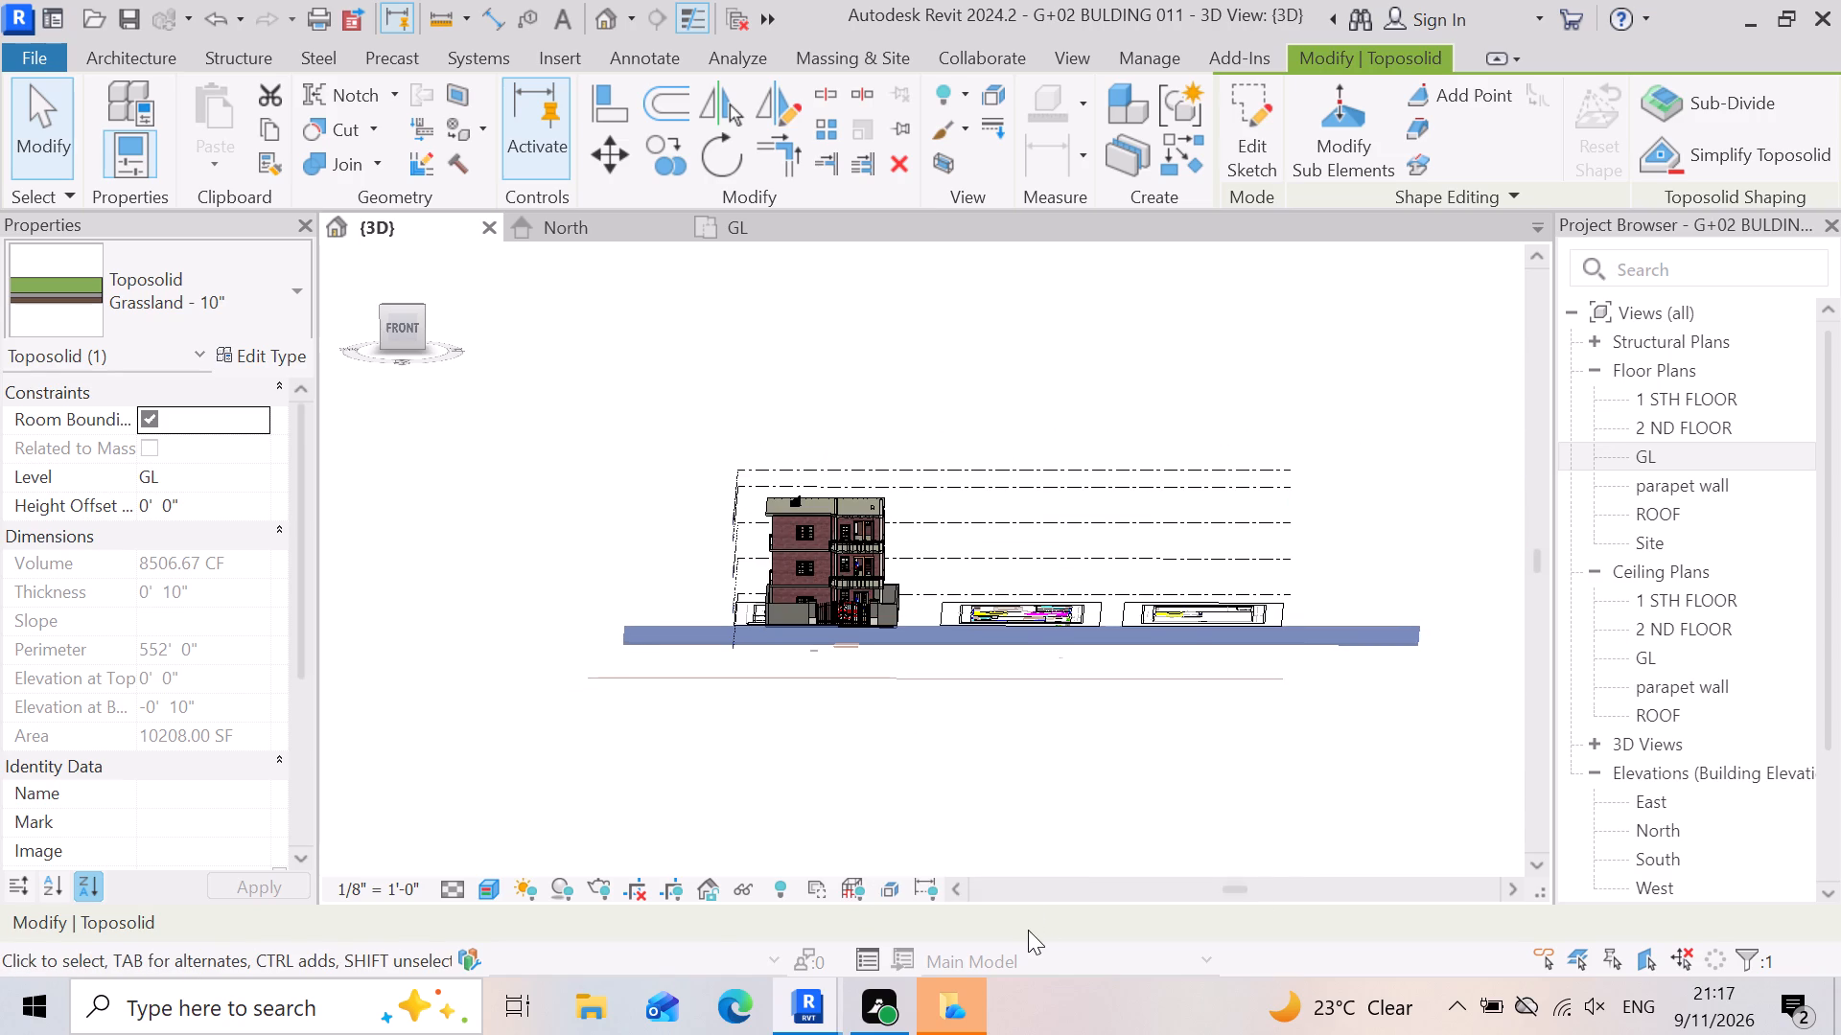
key("Left")
key("Left")
key("Left")
key("Left")
key("Left")
key("Left")
key("Left")
key("Left")
key("Left")
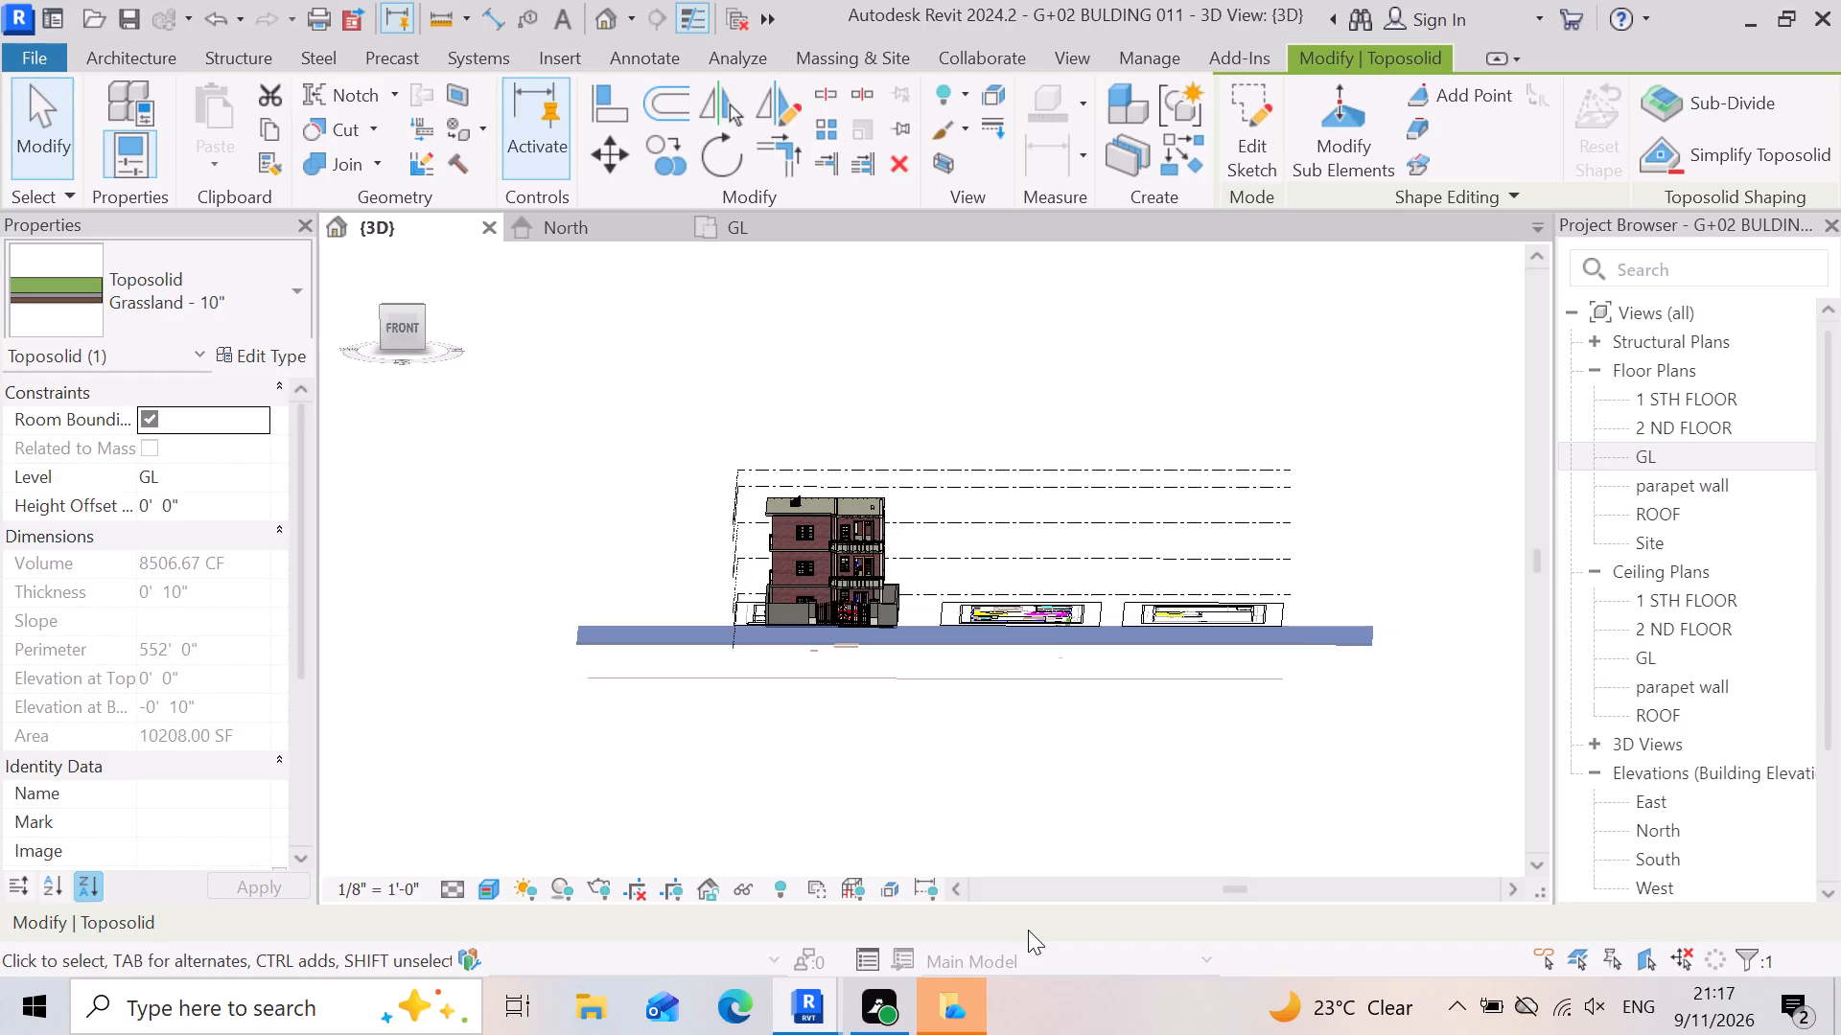
key("Left")
key("Left")
key("Left")
key("Left")
key("Left")
key("Left")
key("Left")
key("Left")
key("Left")
key("Left")
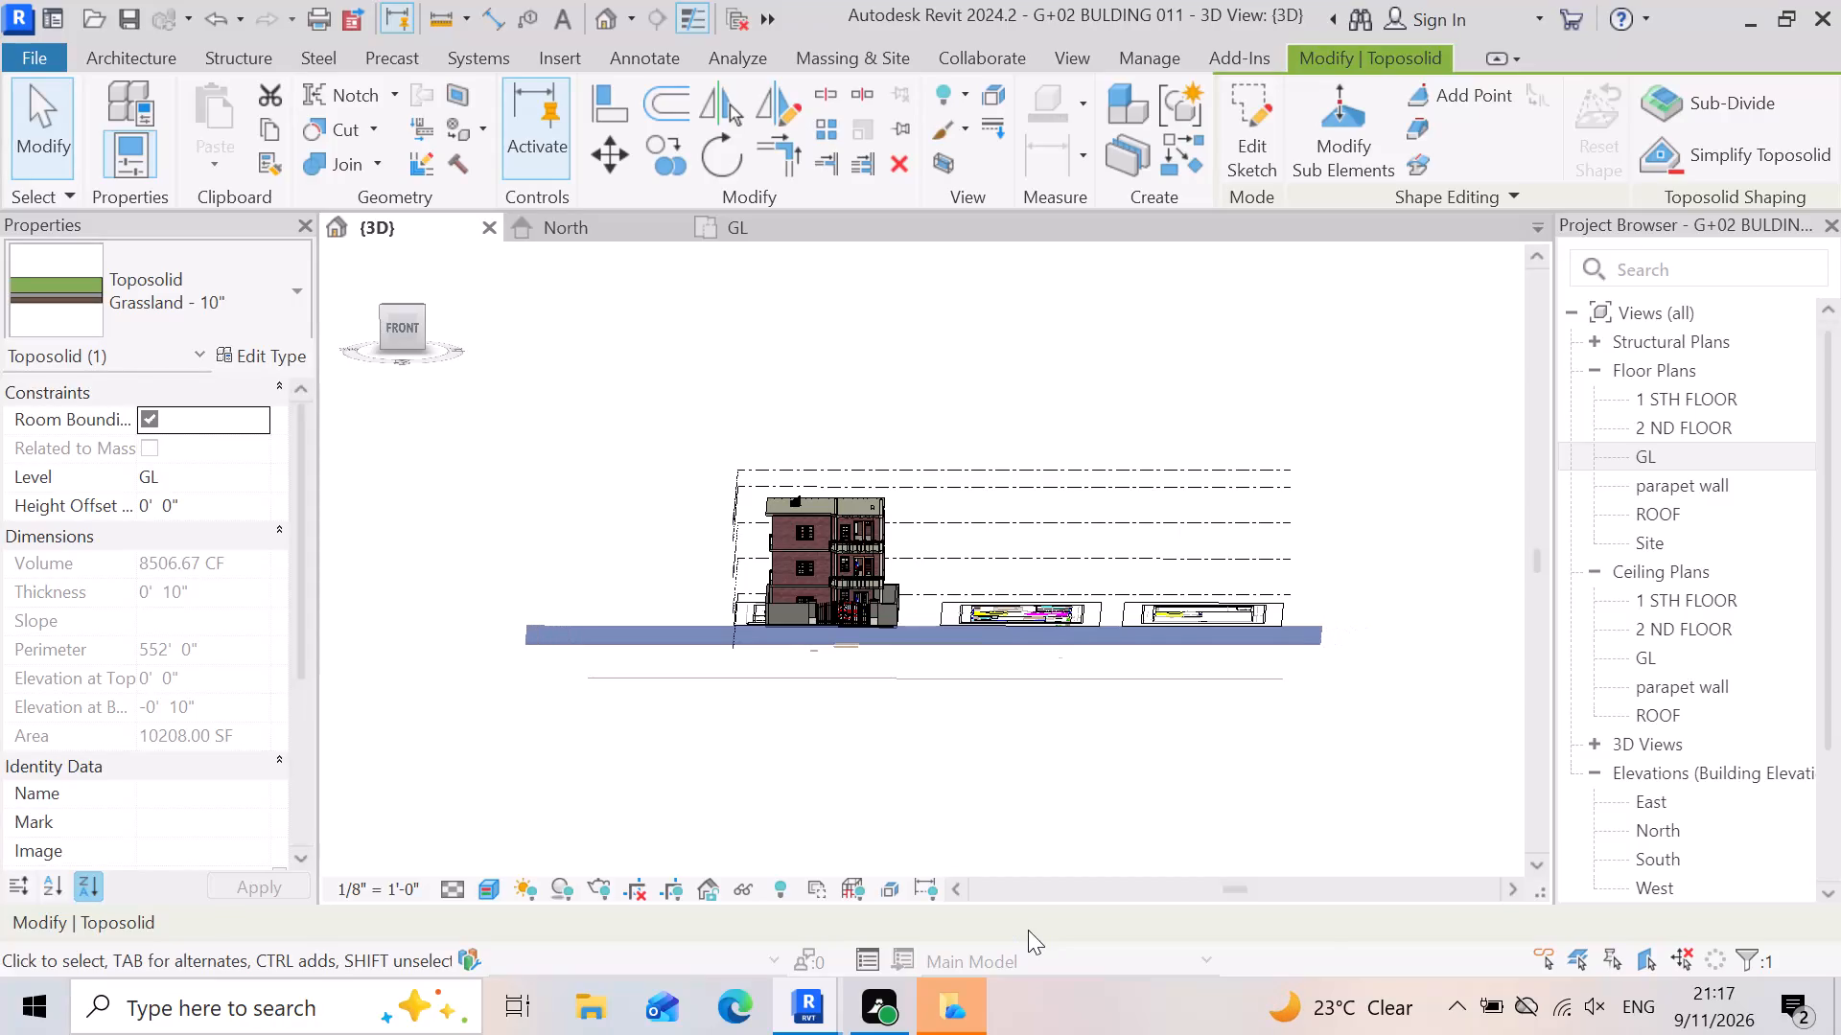
key("Left")
key("Left")
key("Left")
key("Left")
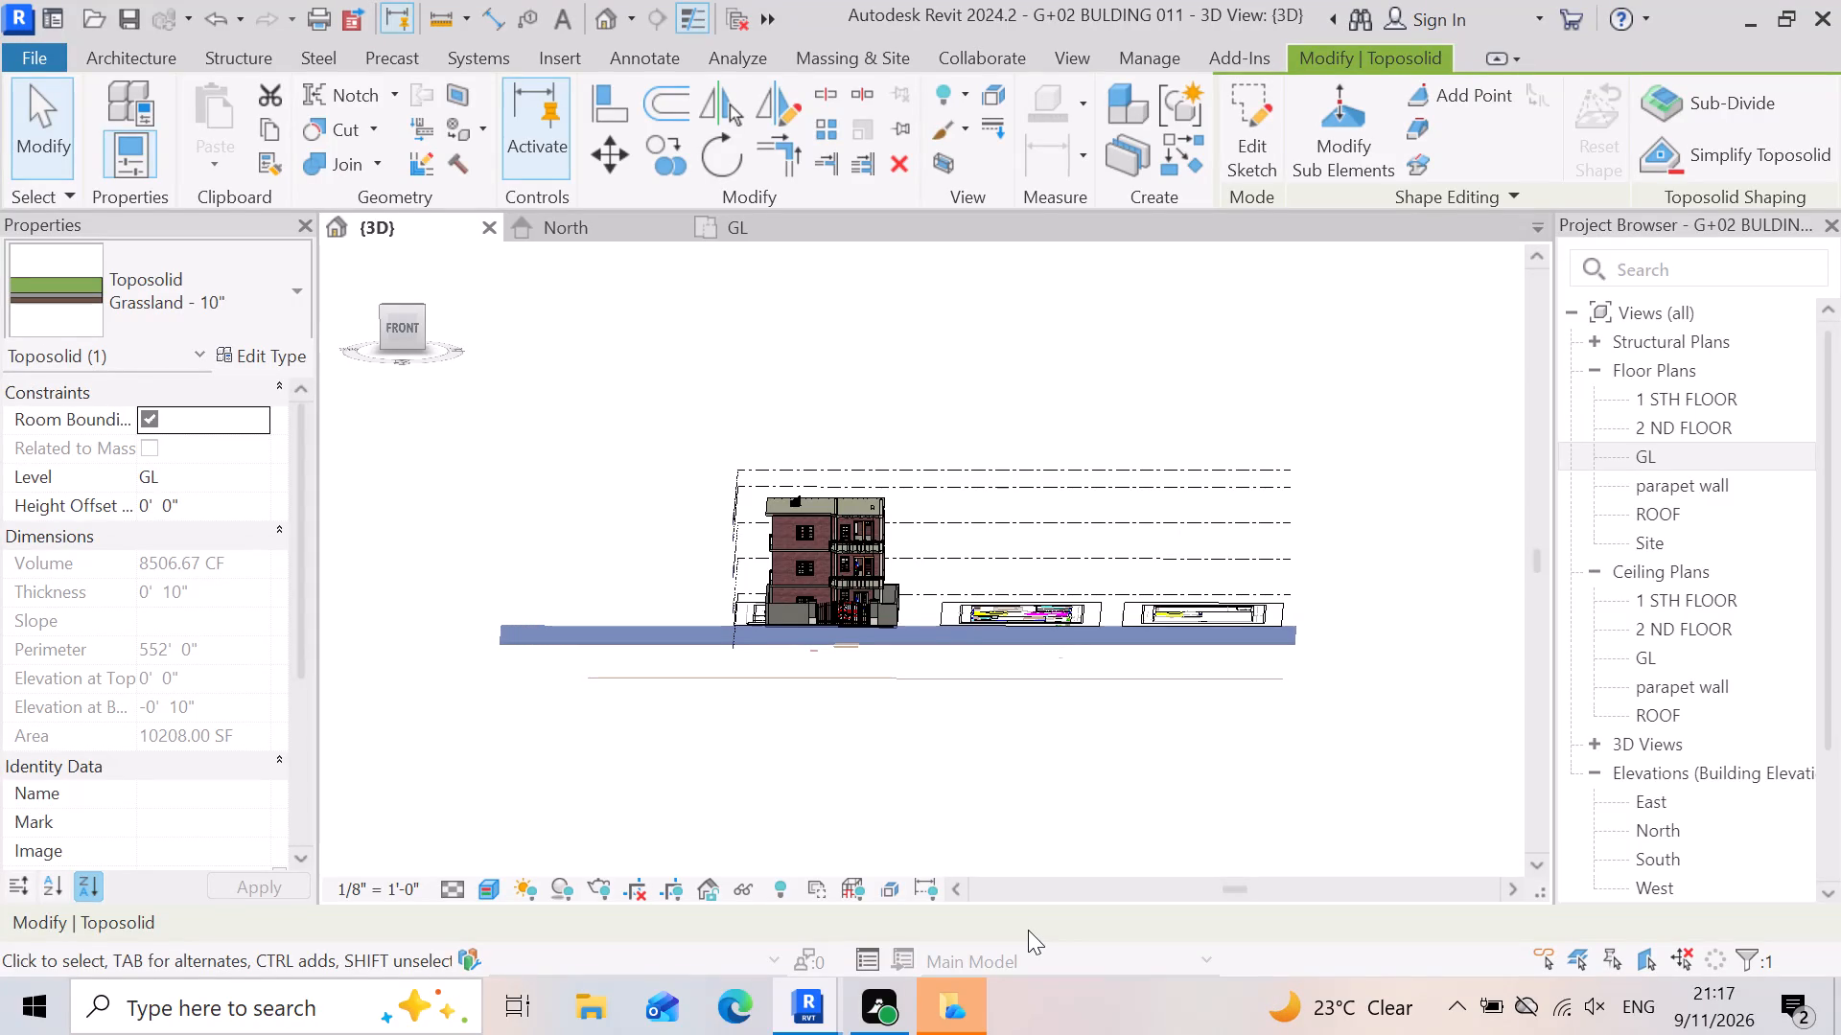
key("Left")
key("Left")
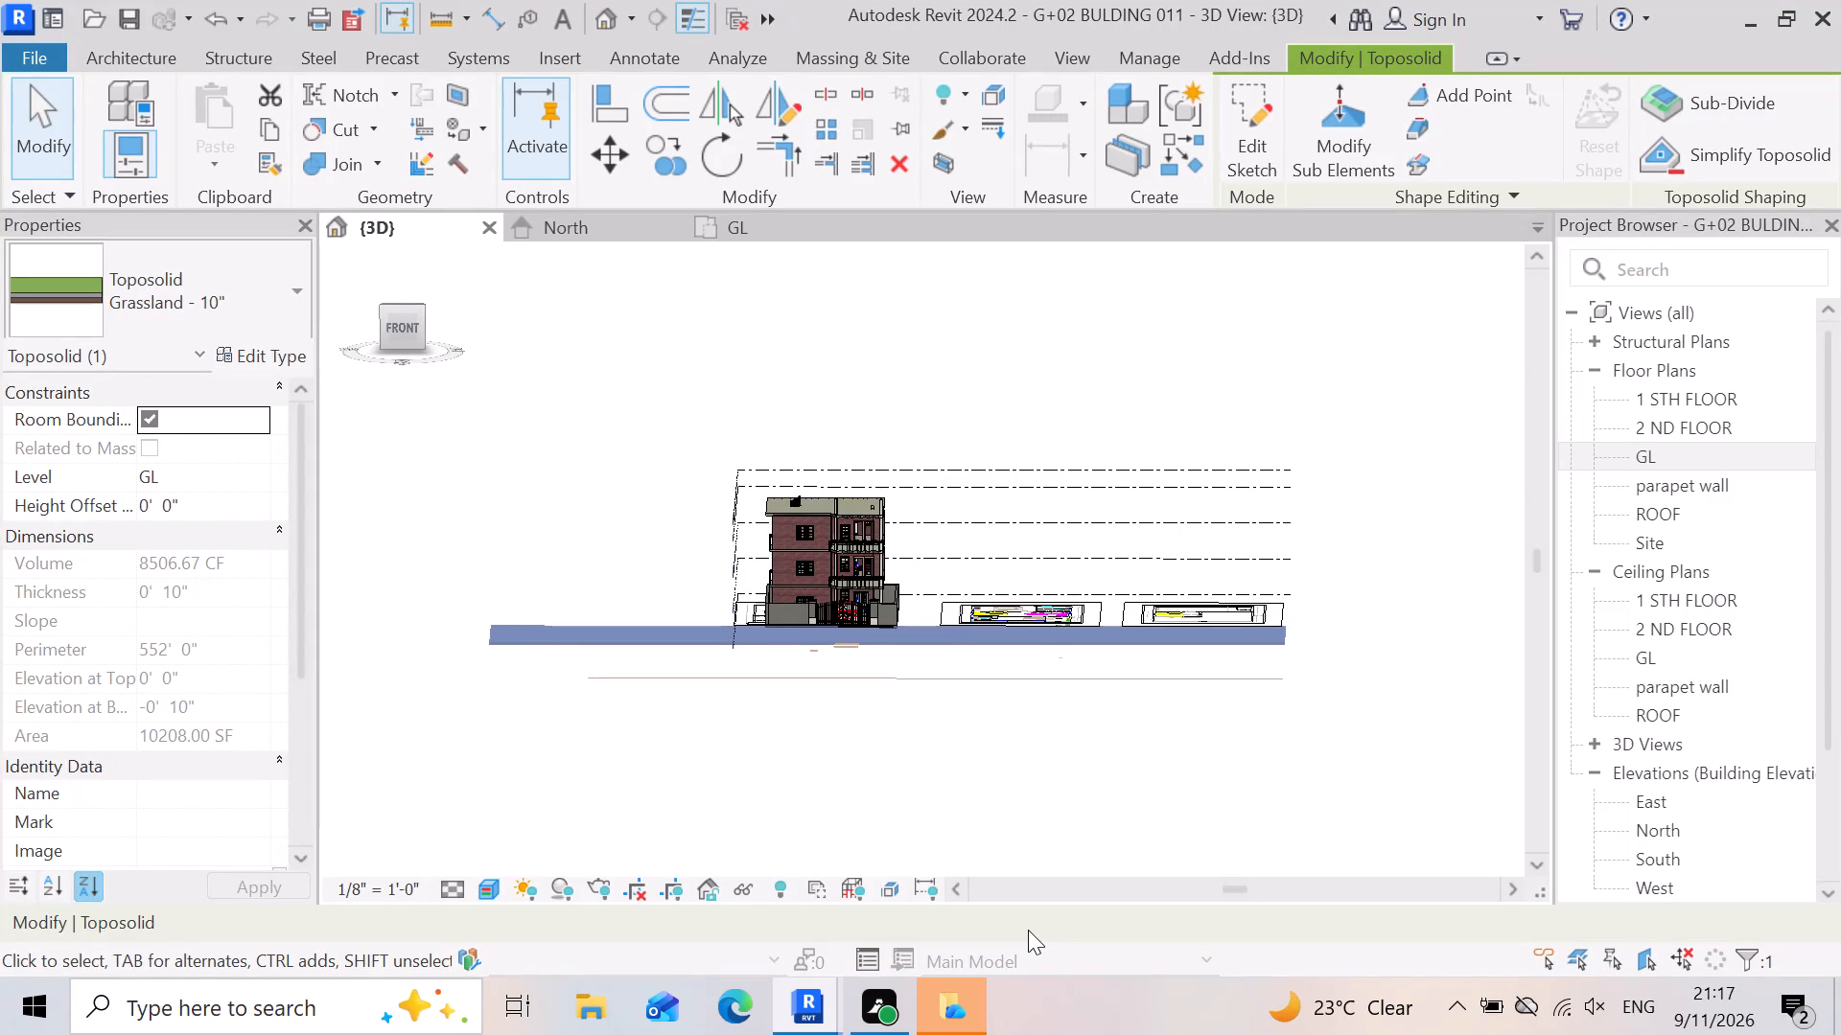
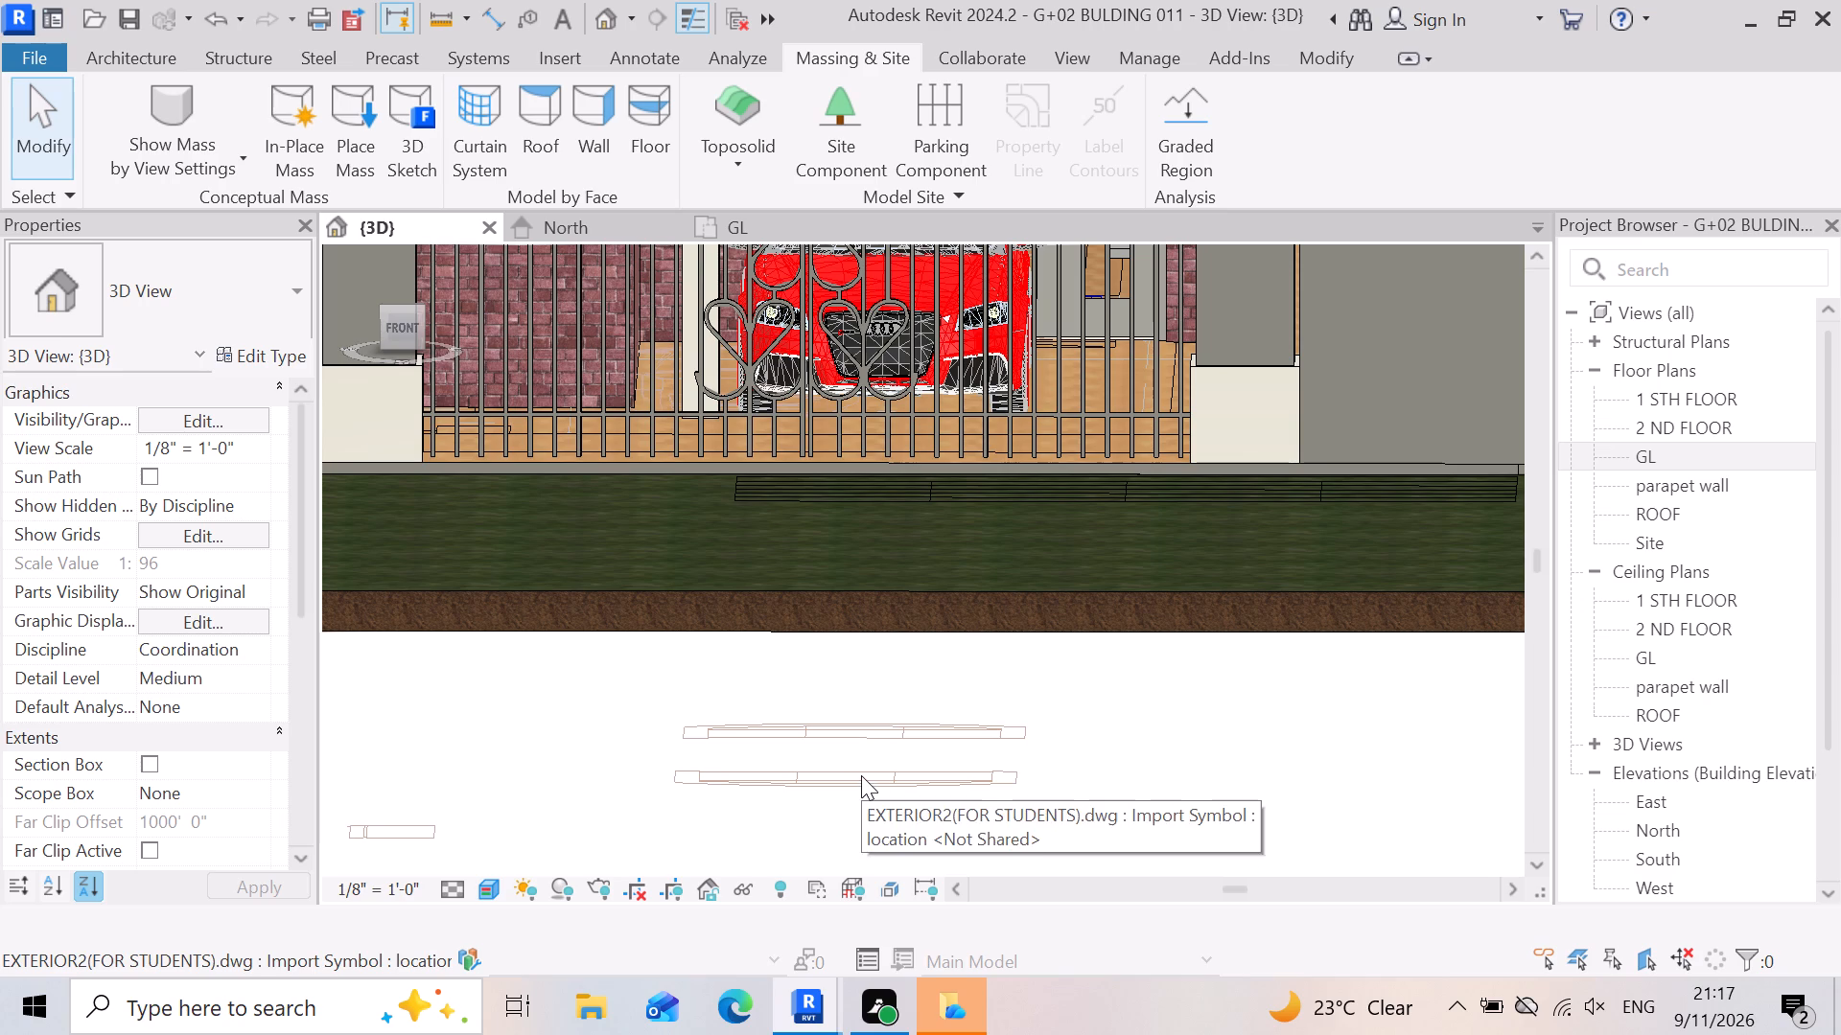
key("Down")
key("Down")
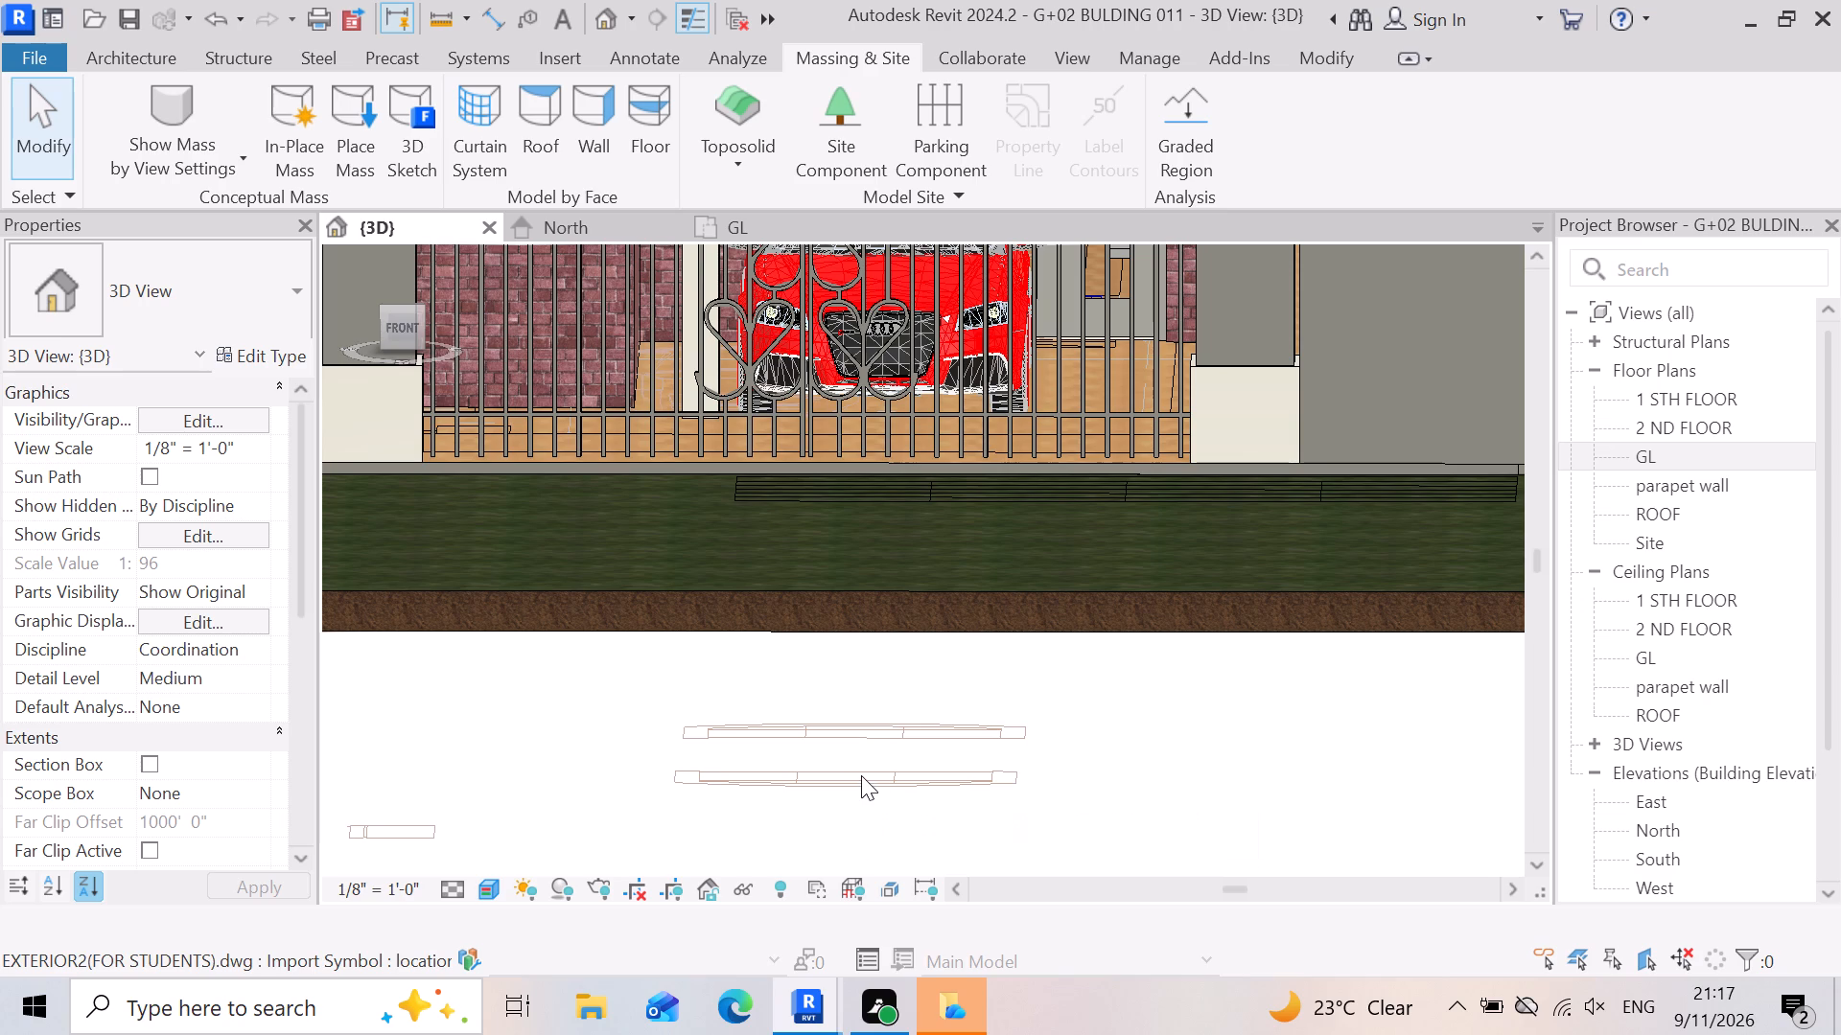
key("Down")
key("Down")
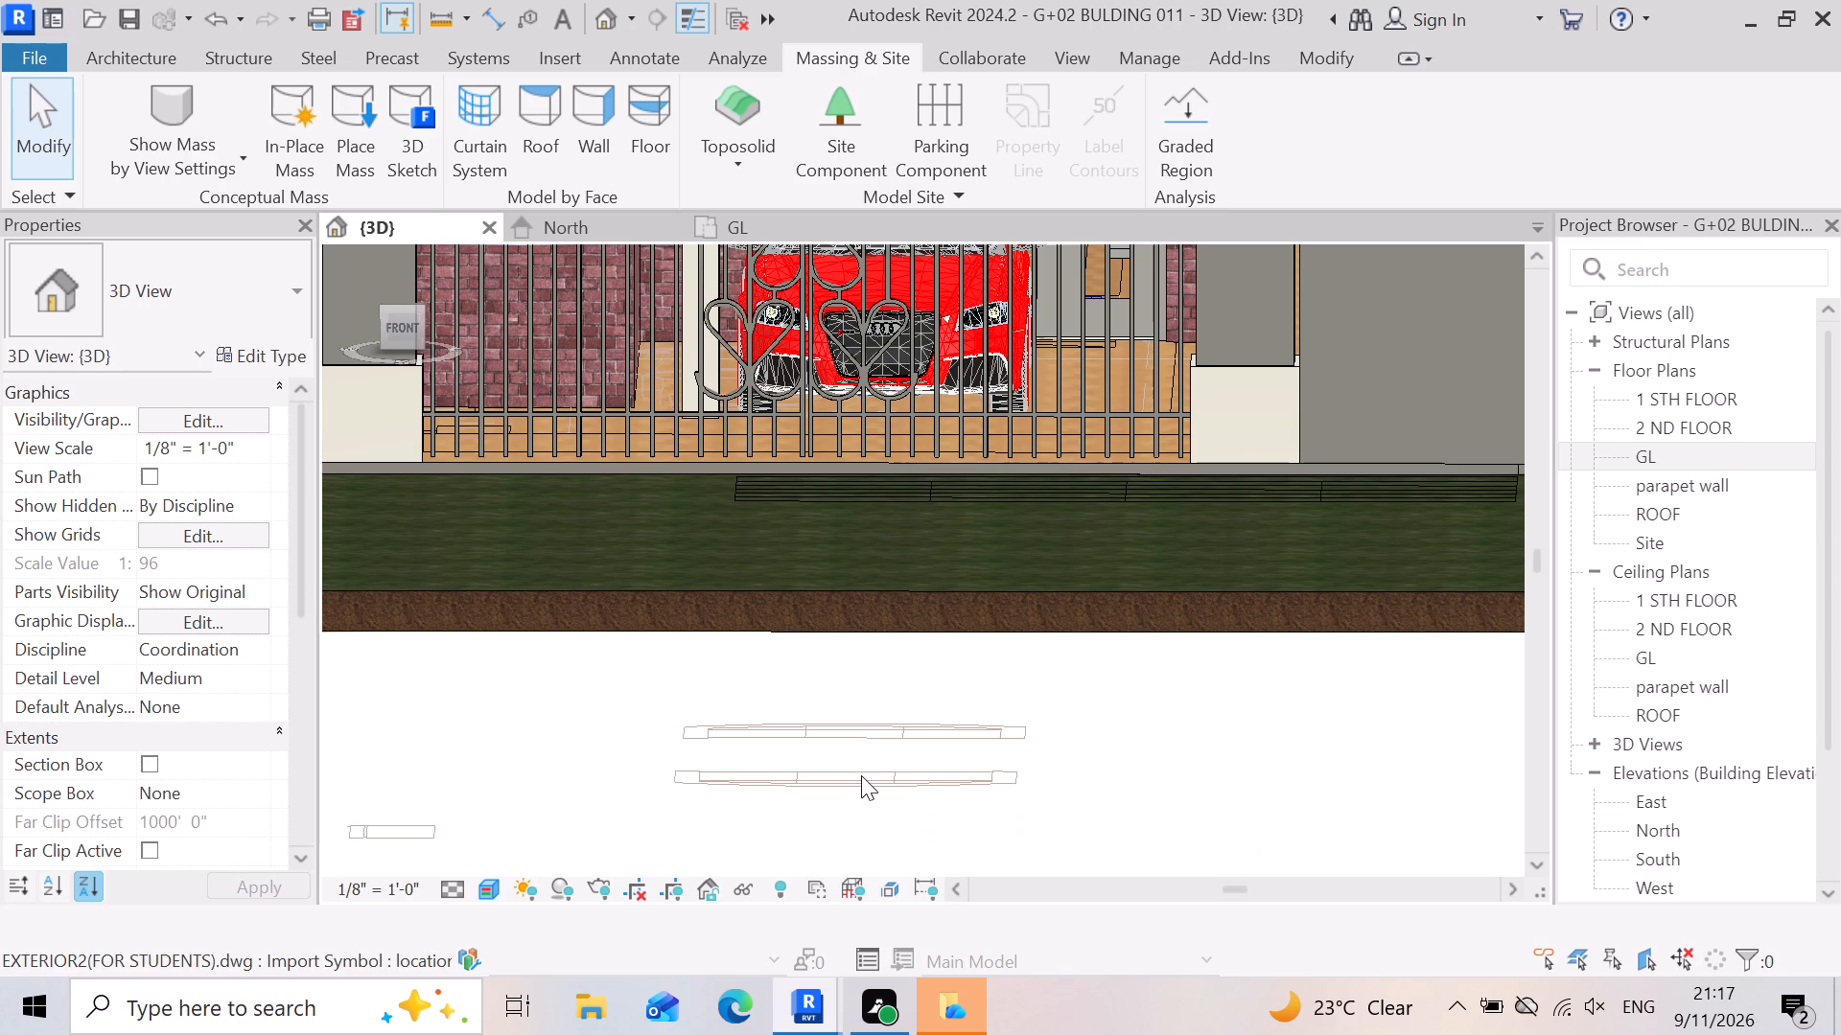
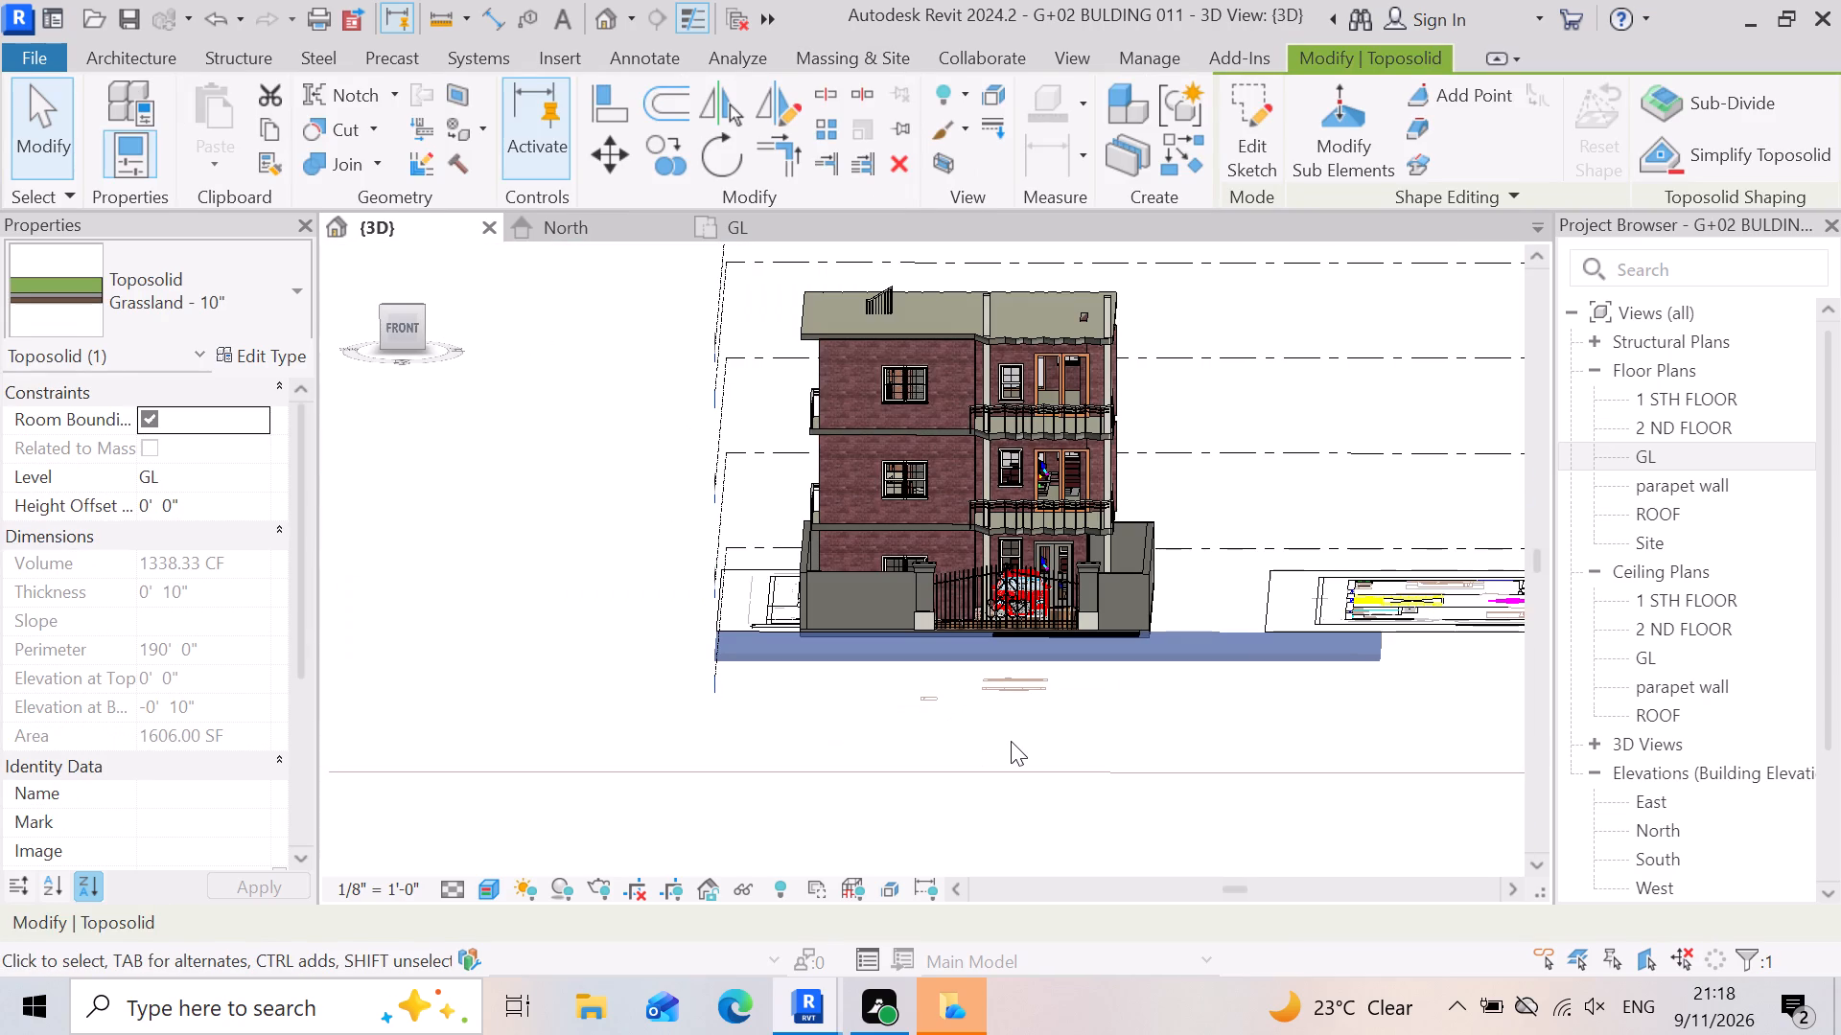
Nudge the grassland toposolid leftward in small increments along the building's front to shift it along the compound wall.
key("Left")
key("Left")
key("Left")
key("Left")
key("Left")
key("Left")
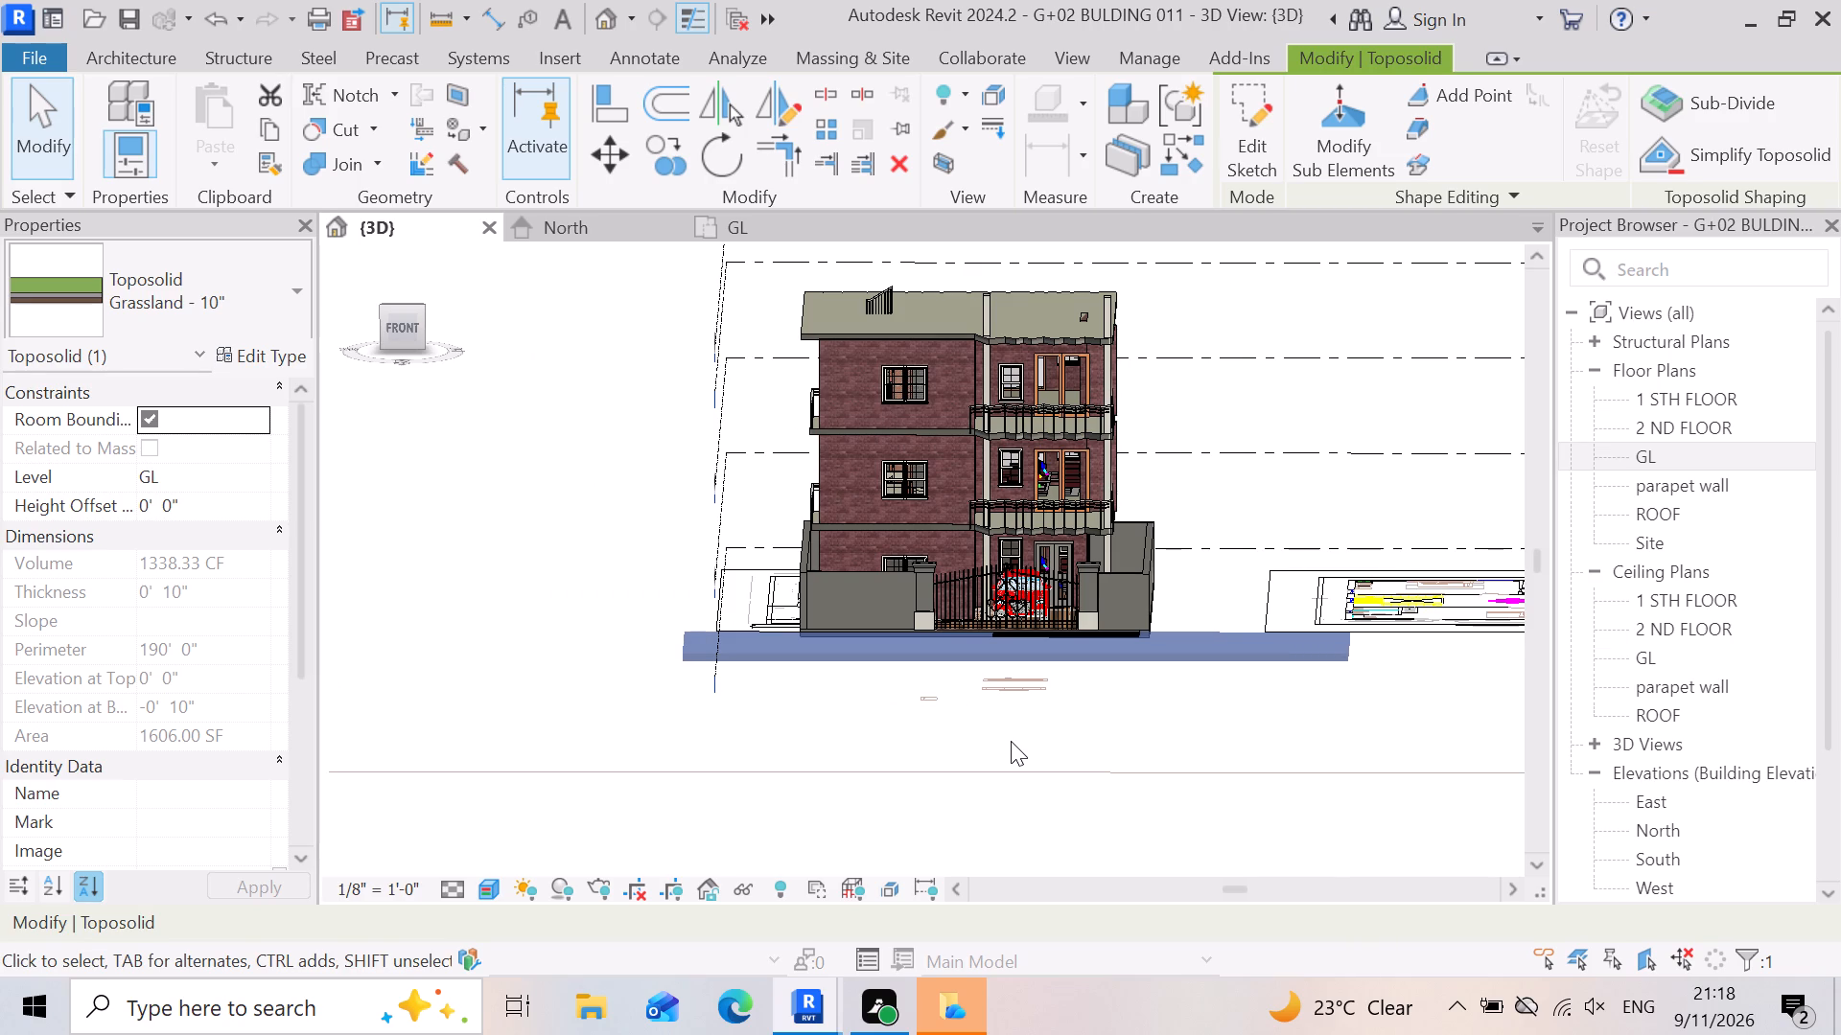
left_click(1049, 755)
Nudge the grassland toposolid toward the front compound wall and gate to close up against the wall's base.
scroll(955, 711, "up", 4)
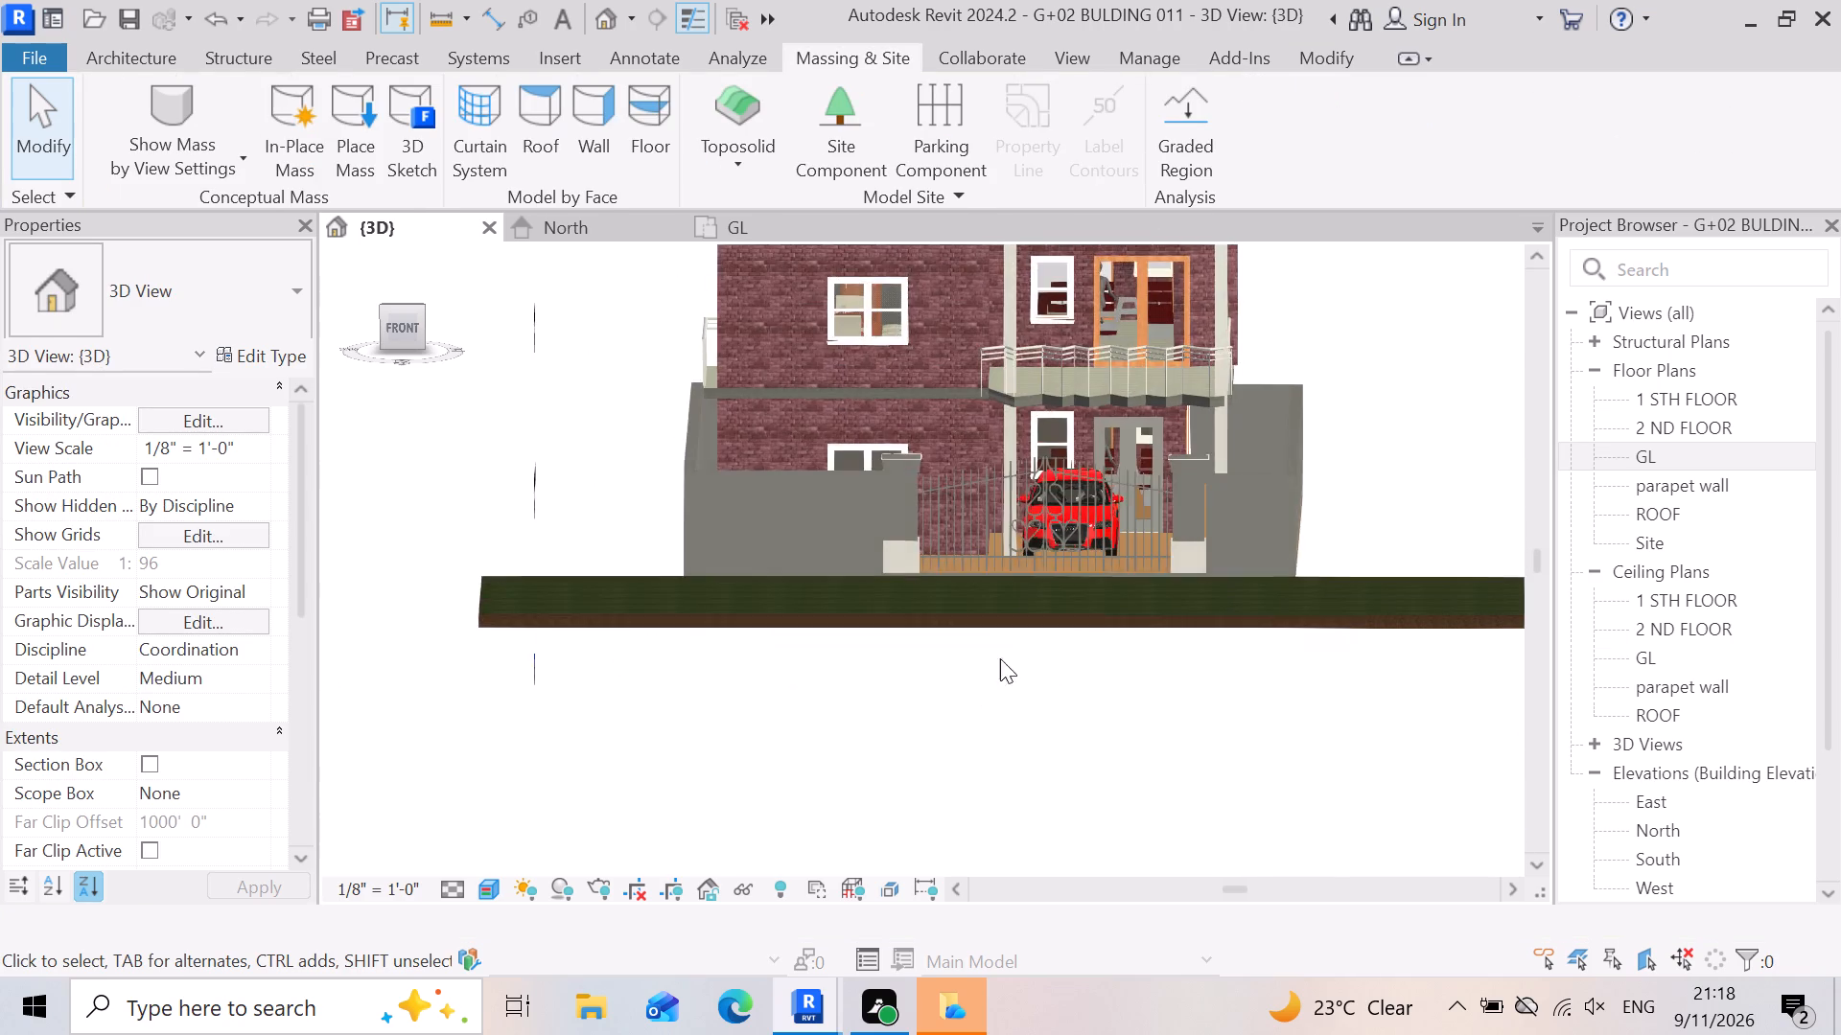
scroll(1000, 658, "up", 10)
scroll(909, 755, "up", 5)
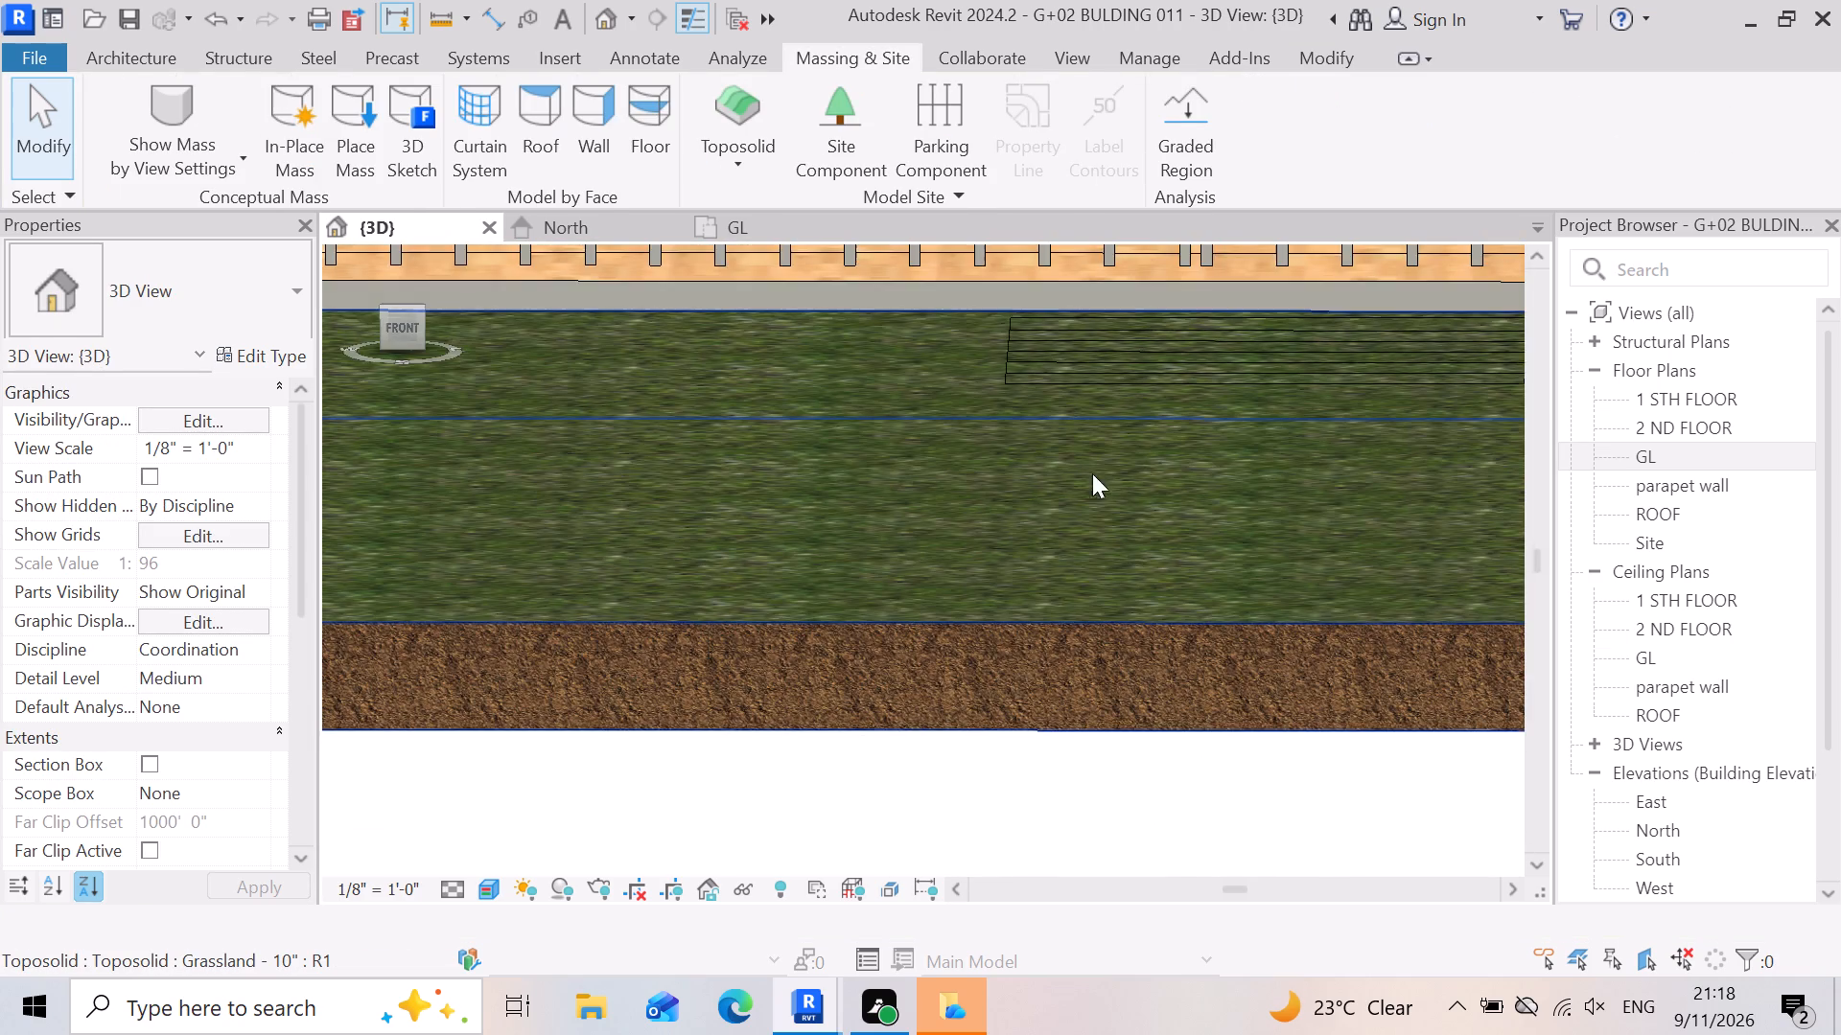
scroll(1022, 515, "down", 4)
scroll(1004, 626, "down", 13)
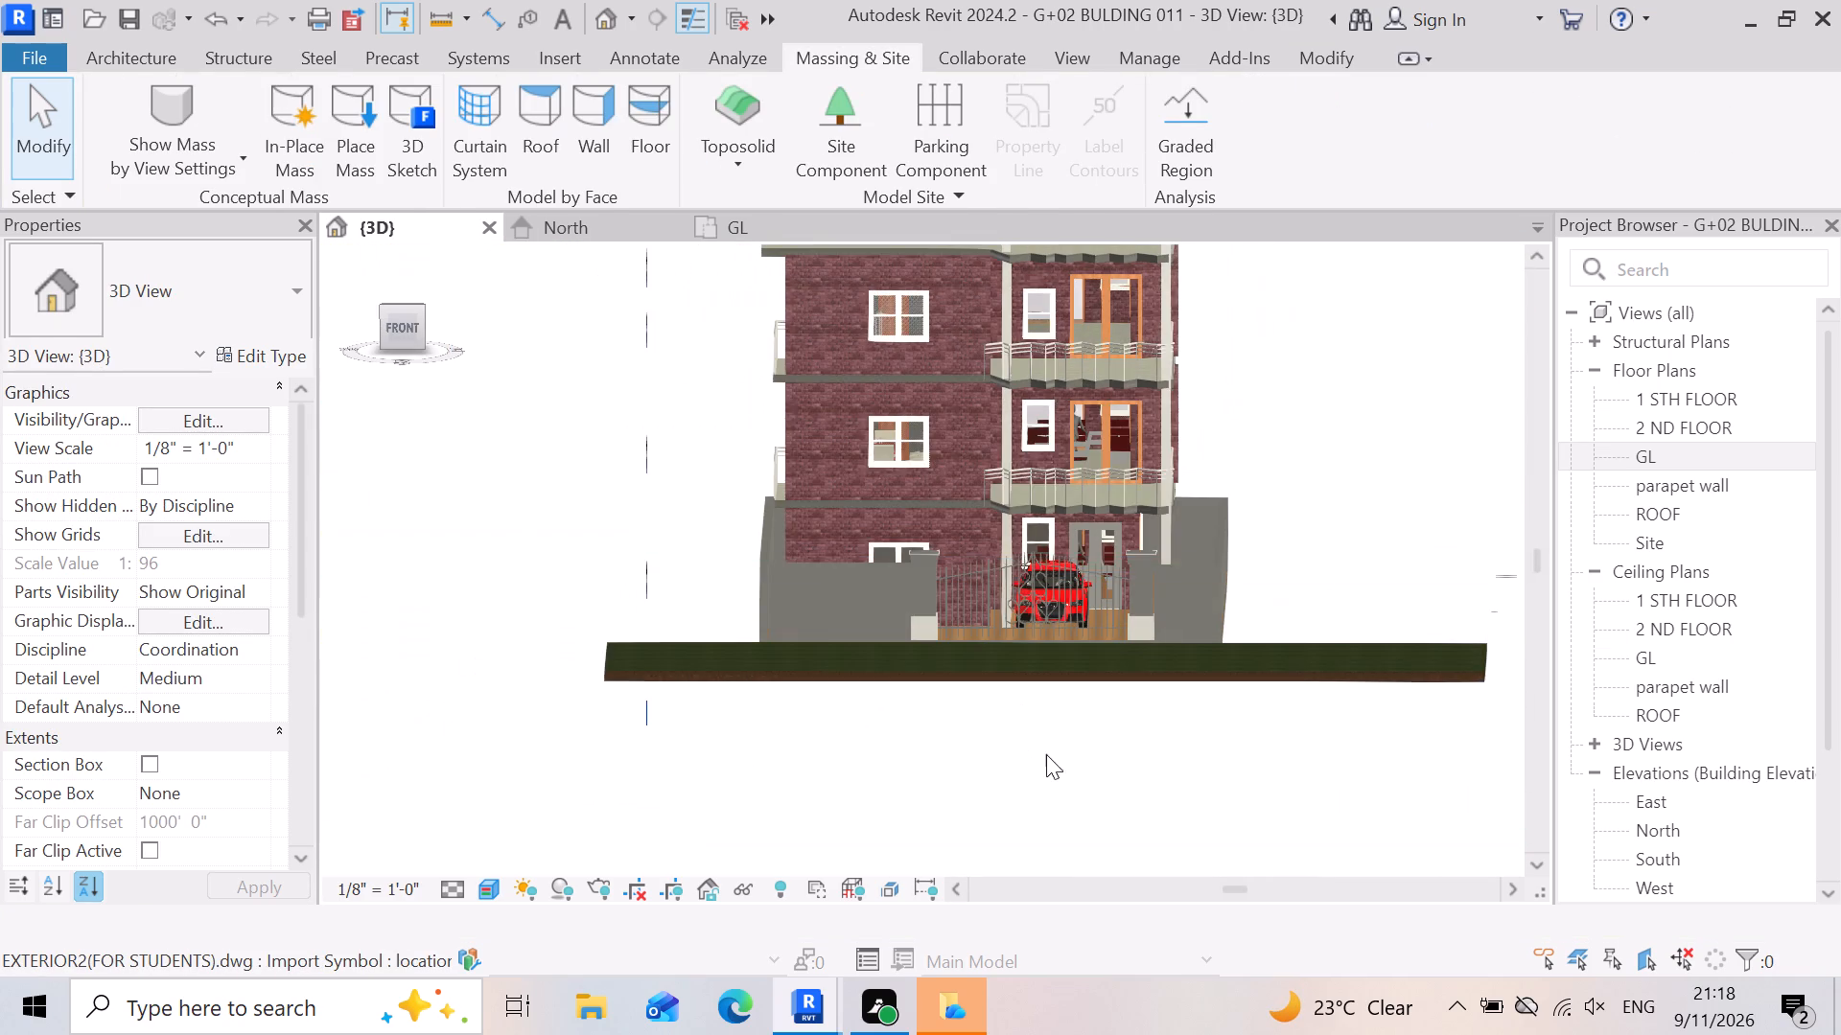
right_click_drag(1074, 653, 1035, 735, "shift")
middle_click(1039, 715, "shift")
scroll(1038, 718, "up", 1, "shift")
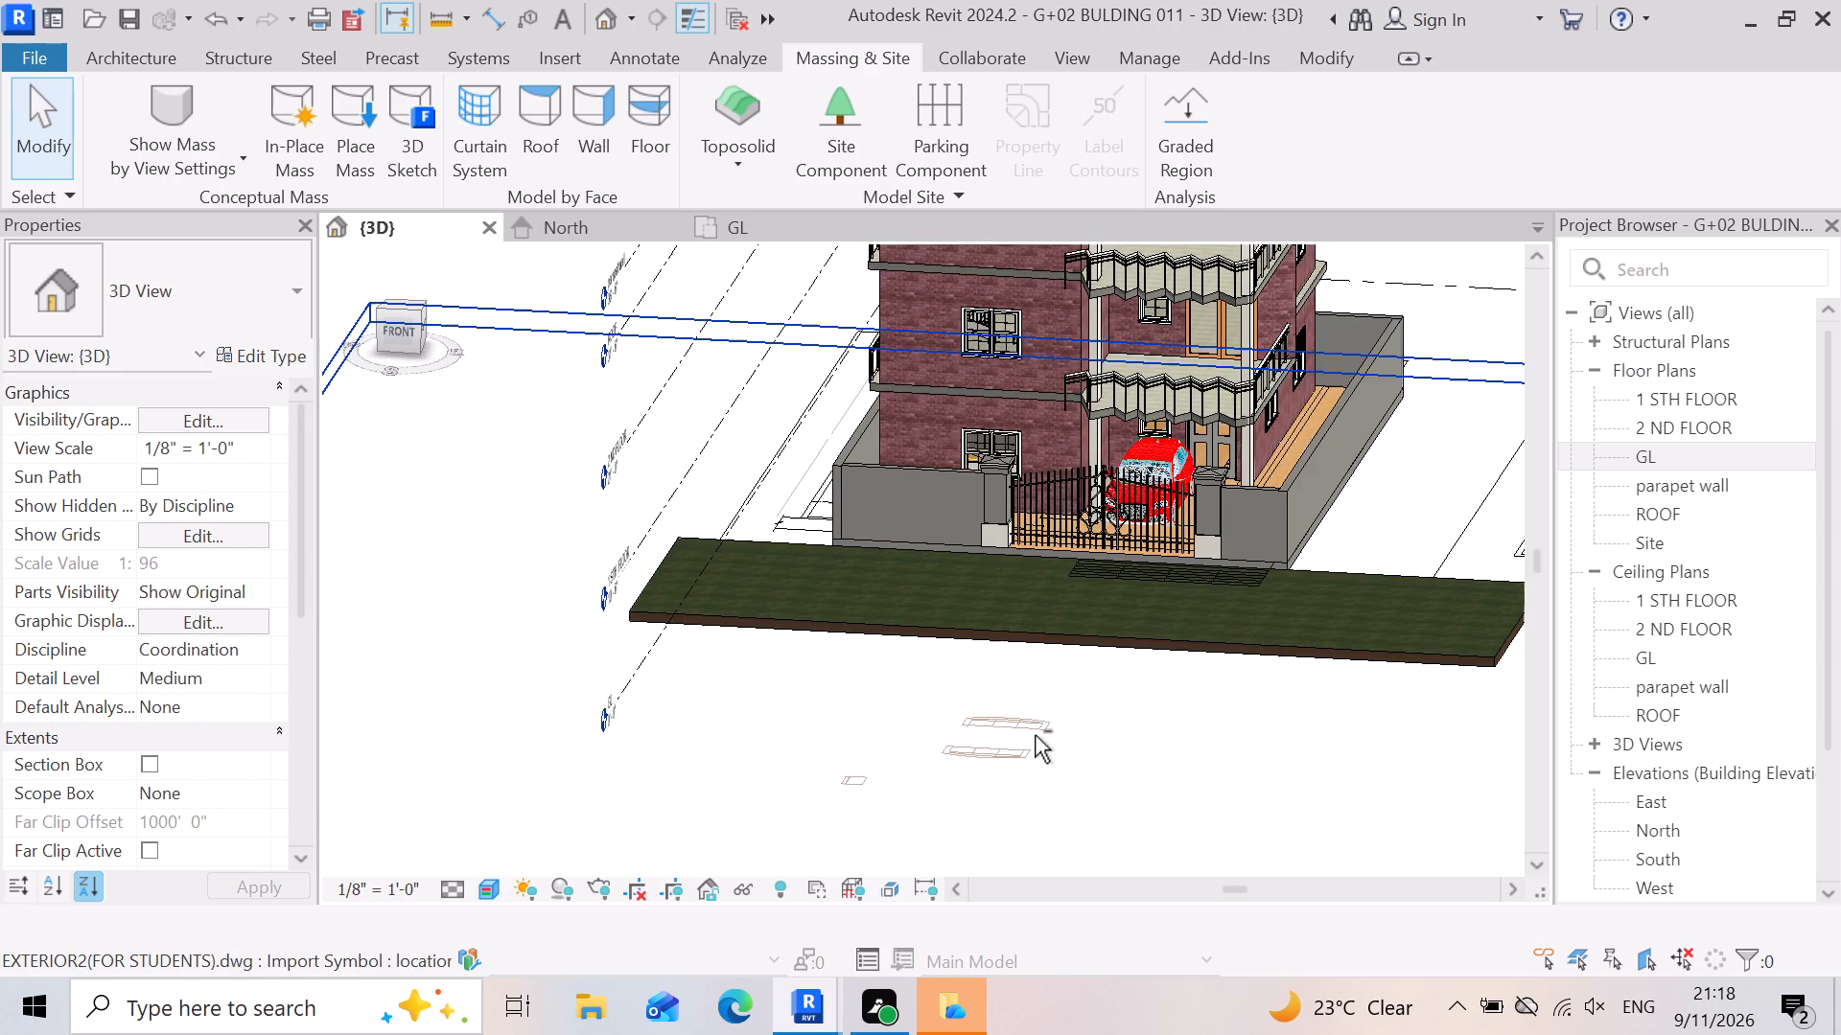
right_click_drag(1035, 735, 1035, 738, "shift")
scroll(1090, 640, "up", 3)
right_click_drag(1050, 617, 1019, 683, "shift")
scroll(842, 471, "down", 3)
scroll(1192, 496, "up", 3)
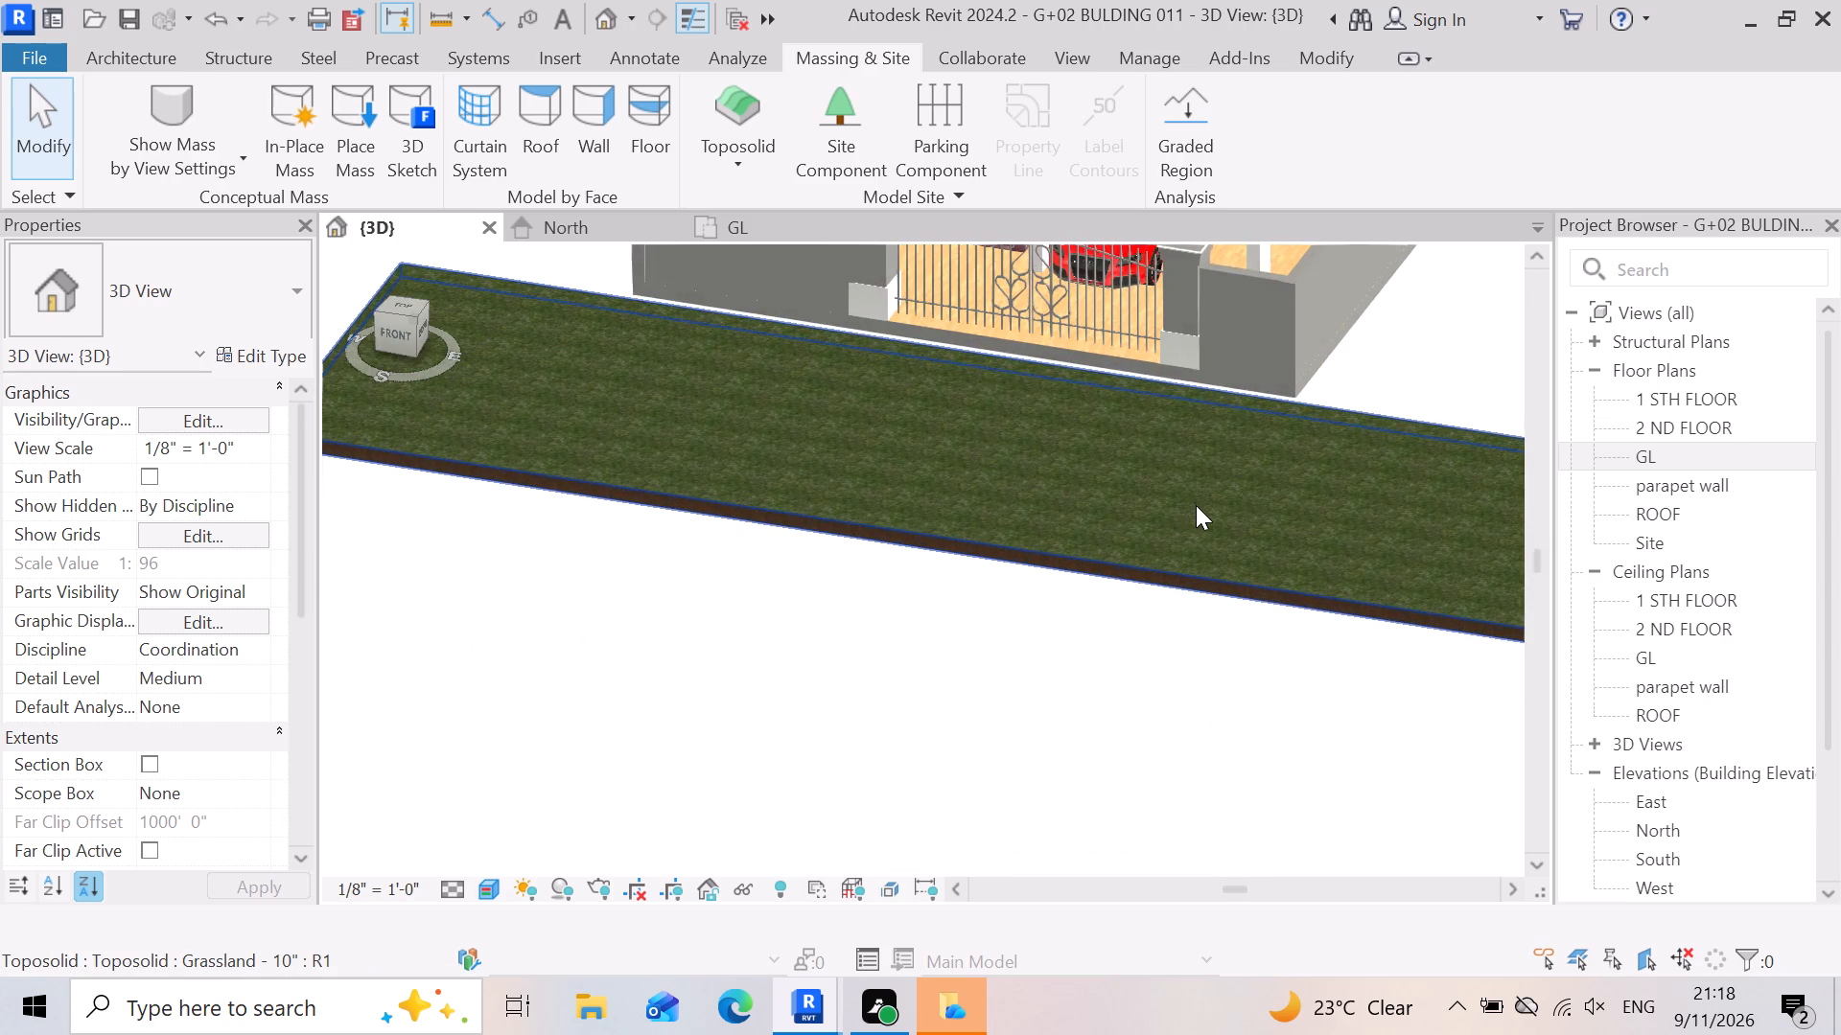
left_click(1196, 505)
scroll(940, 694, "down", 4)
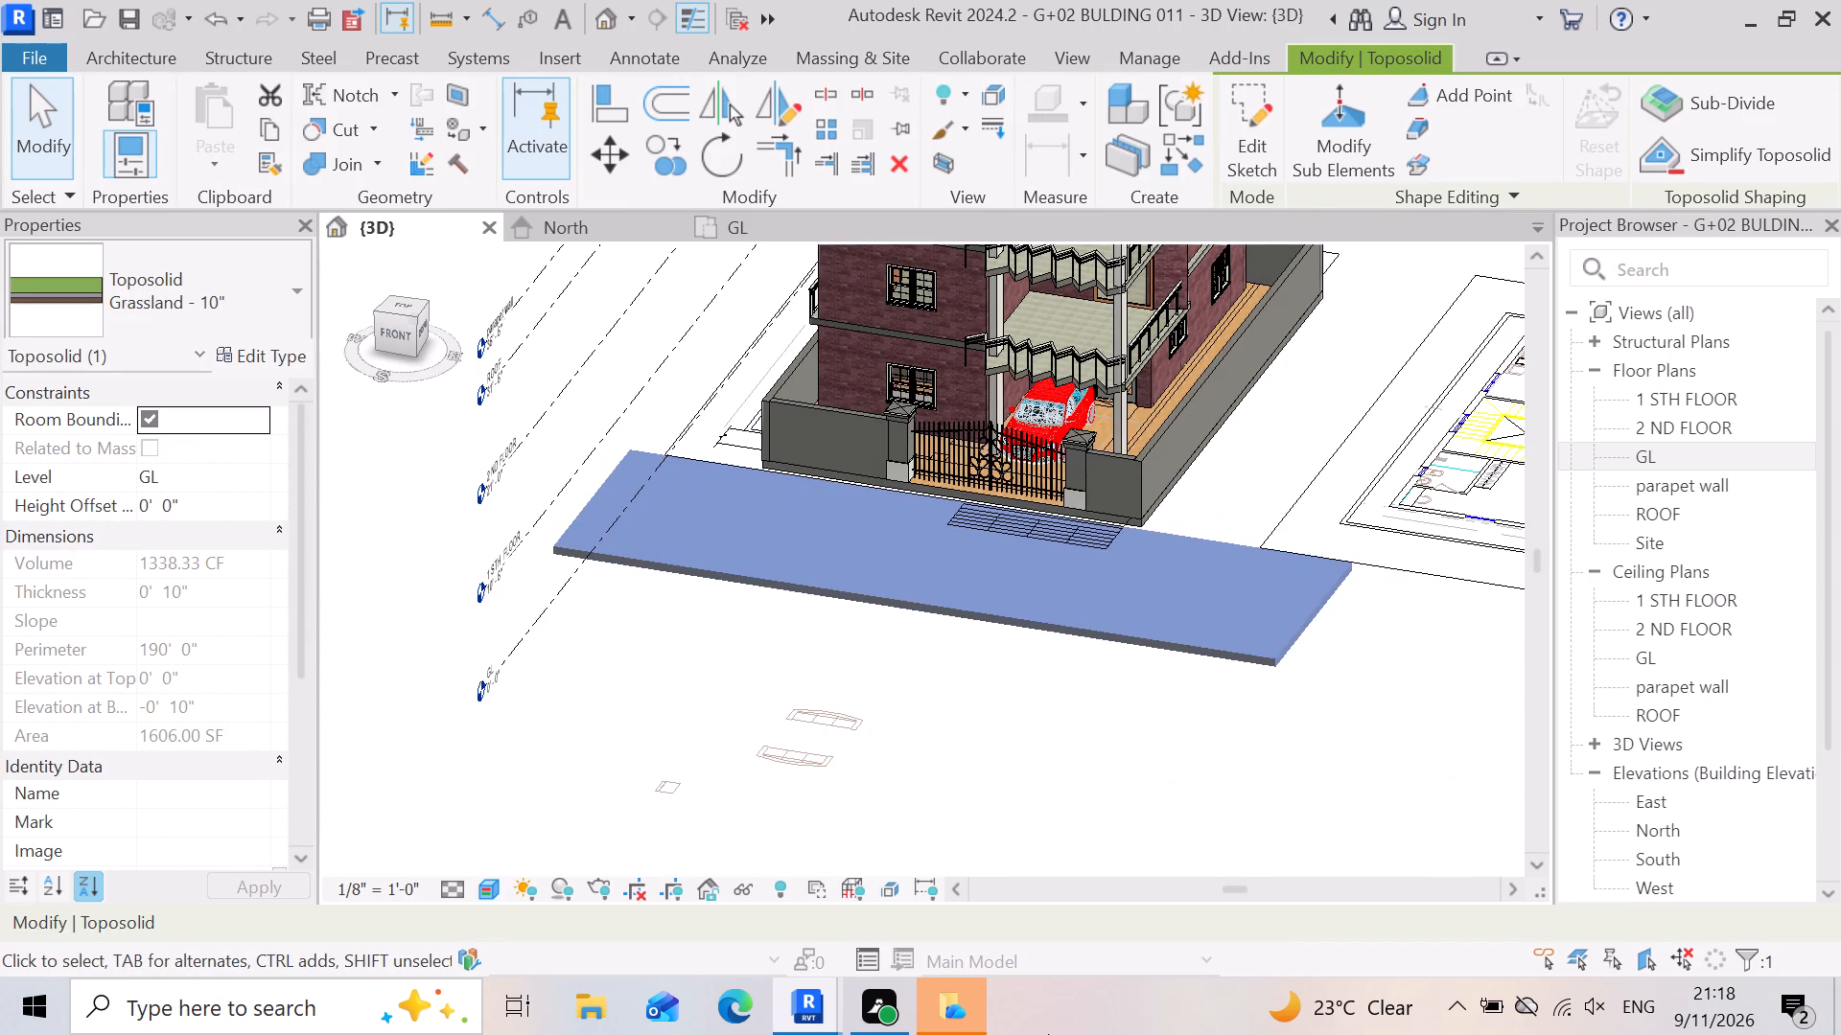
key("Up")
key("Up")
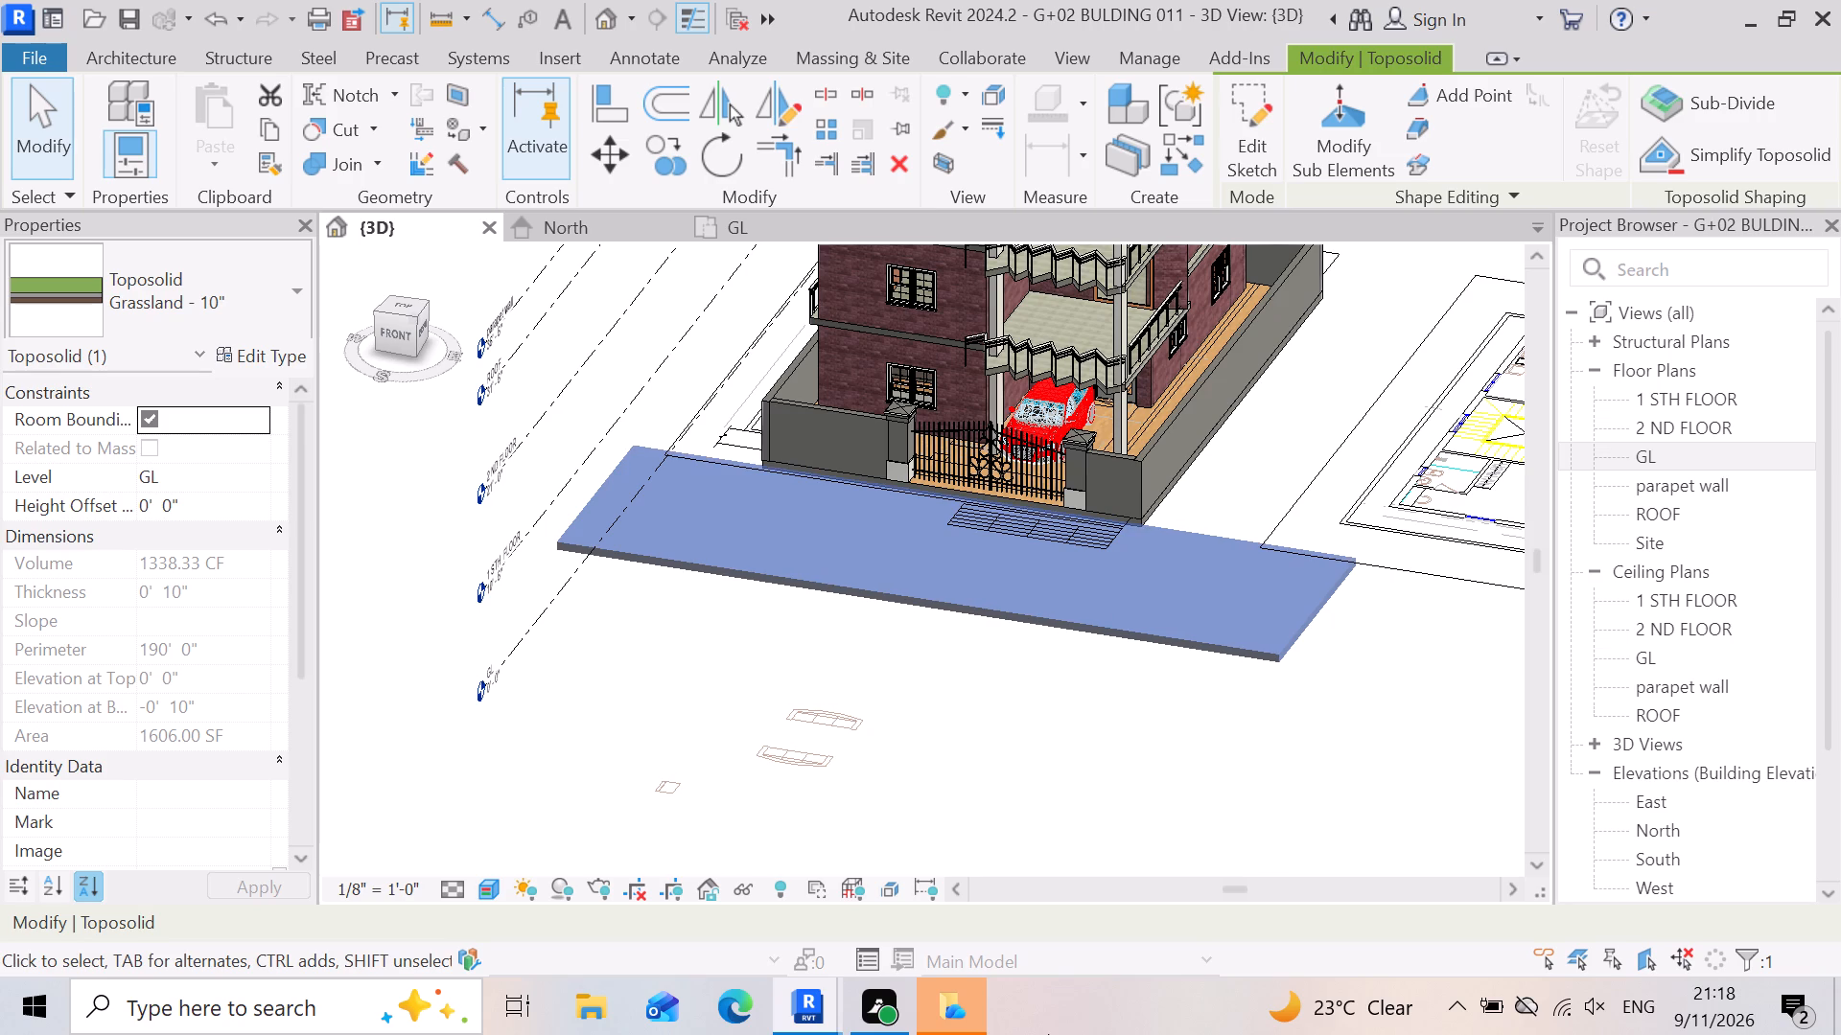
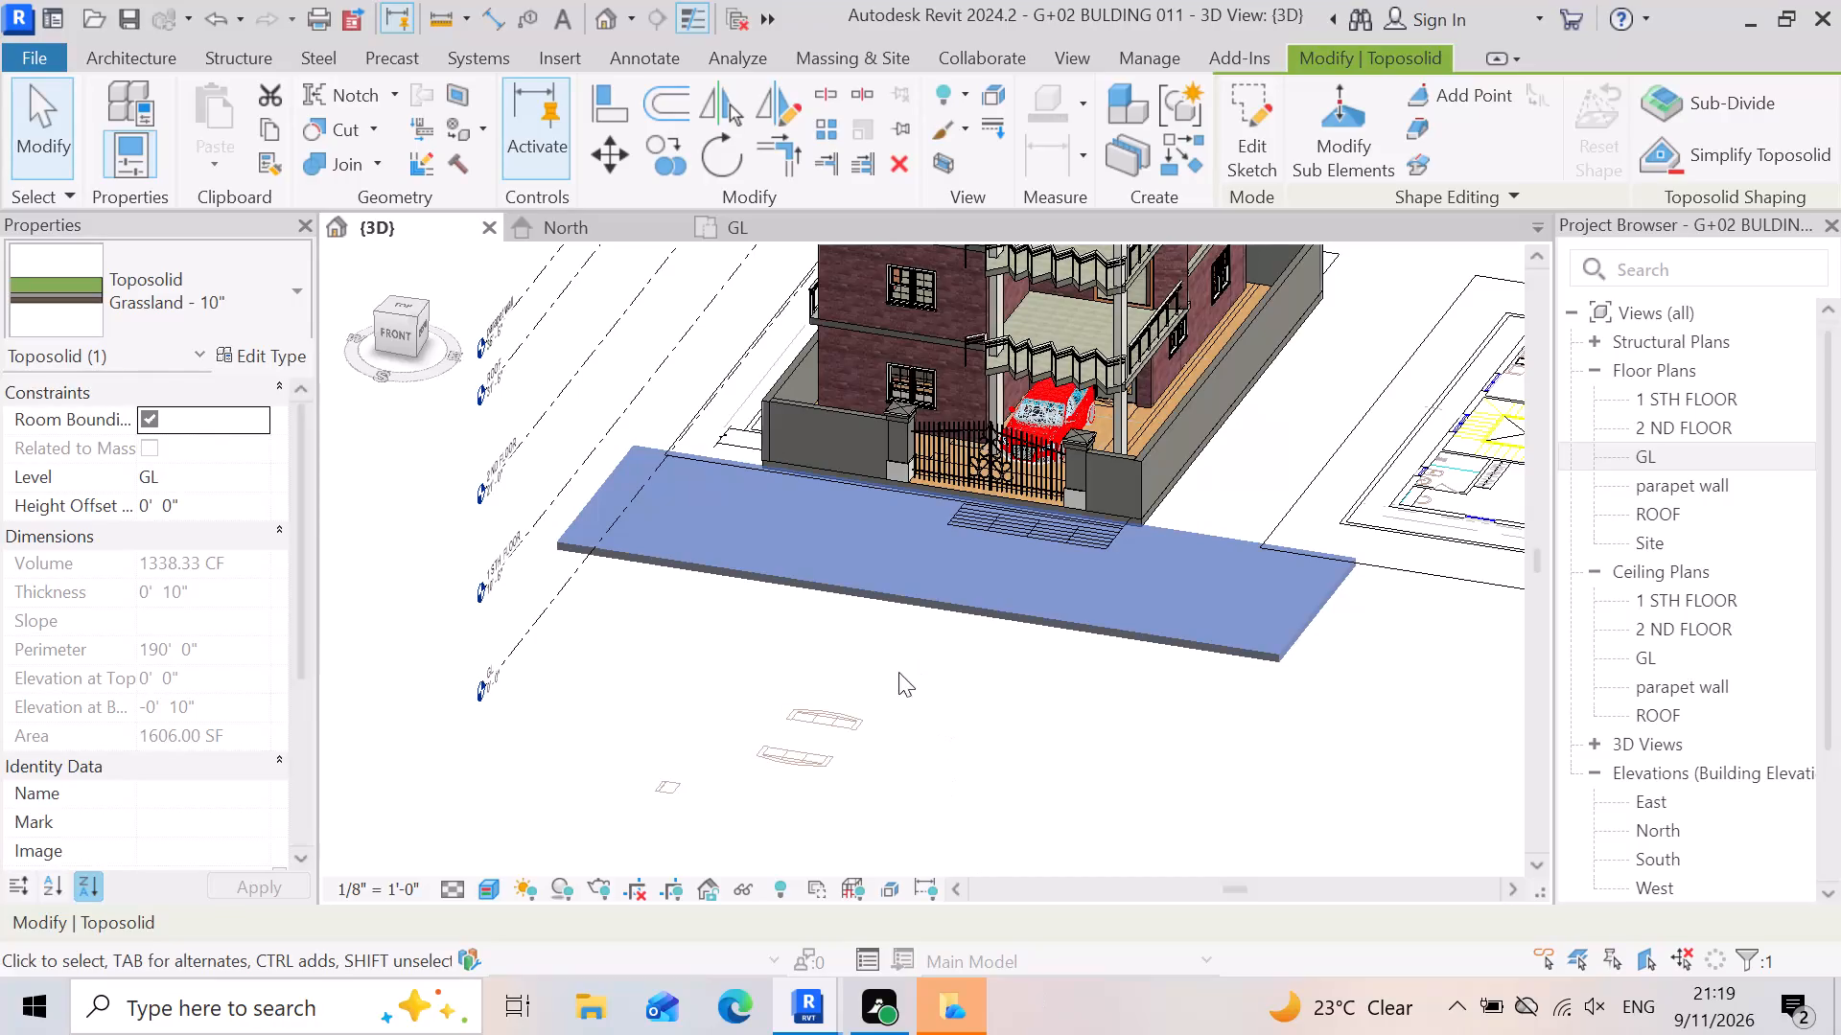
Start an in-place component in the Generic Models category, accepting the default name.
left_click(874, 816)
scroll(1015, 642, "up", 3)
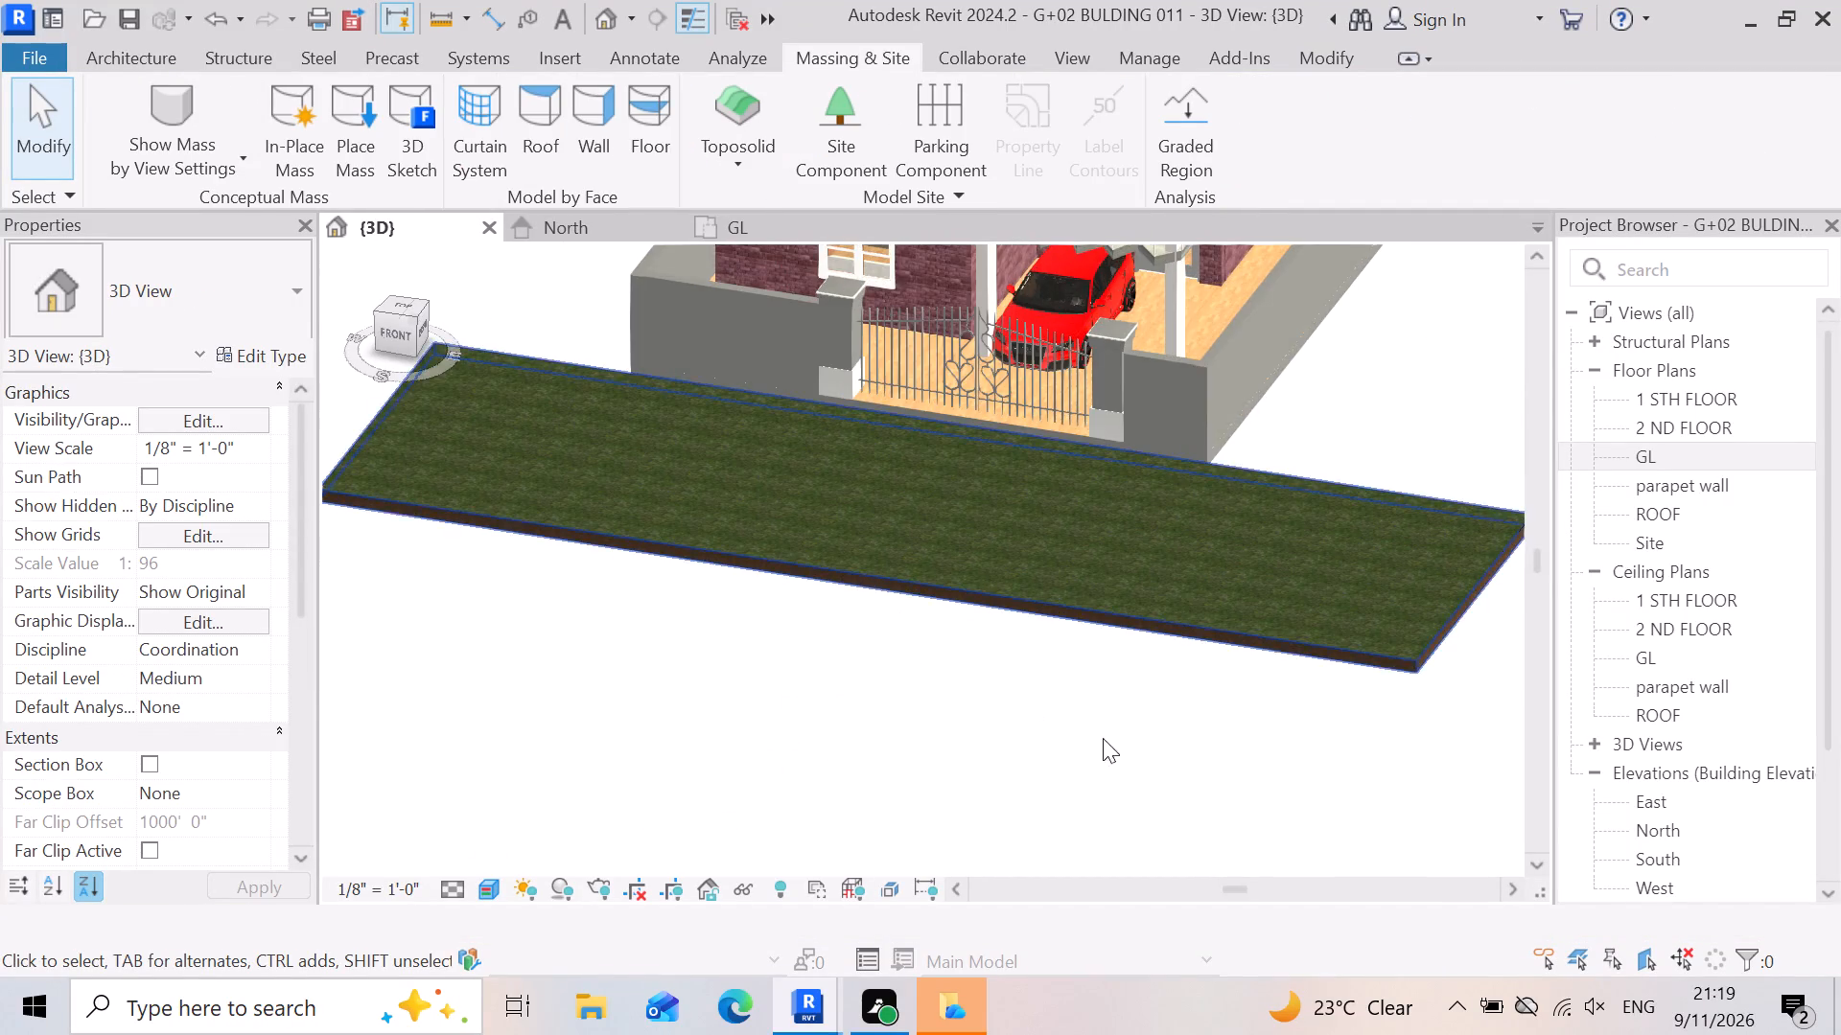
scroll(1123, 746, "down", 3)
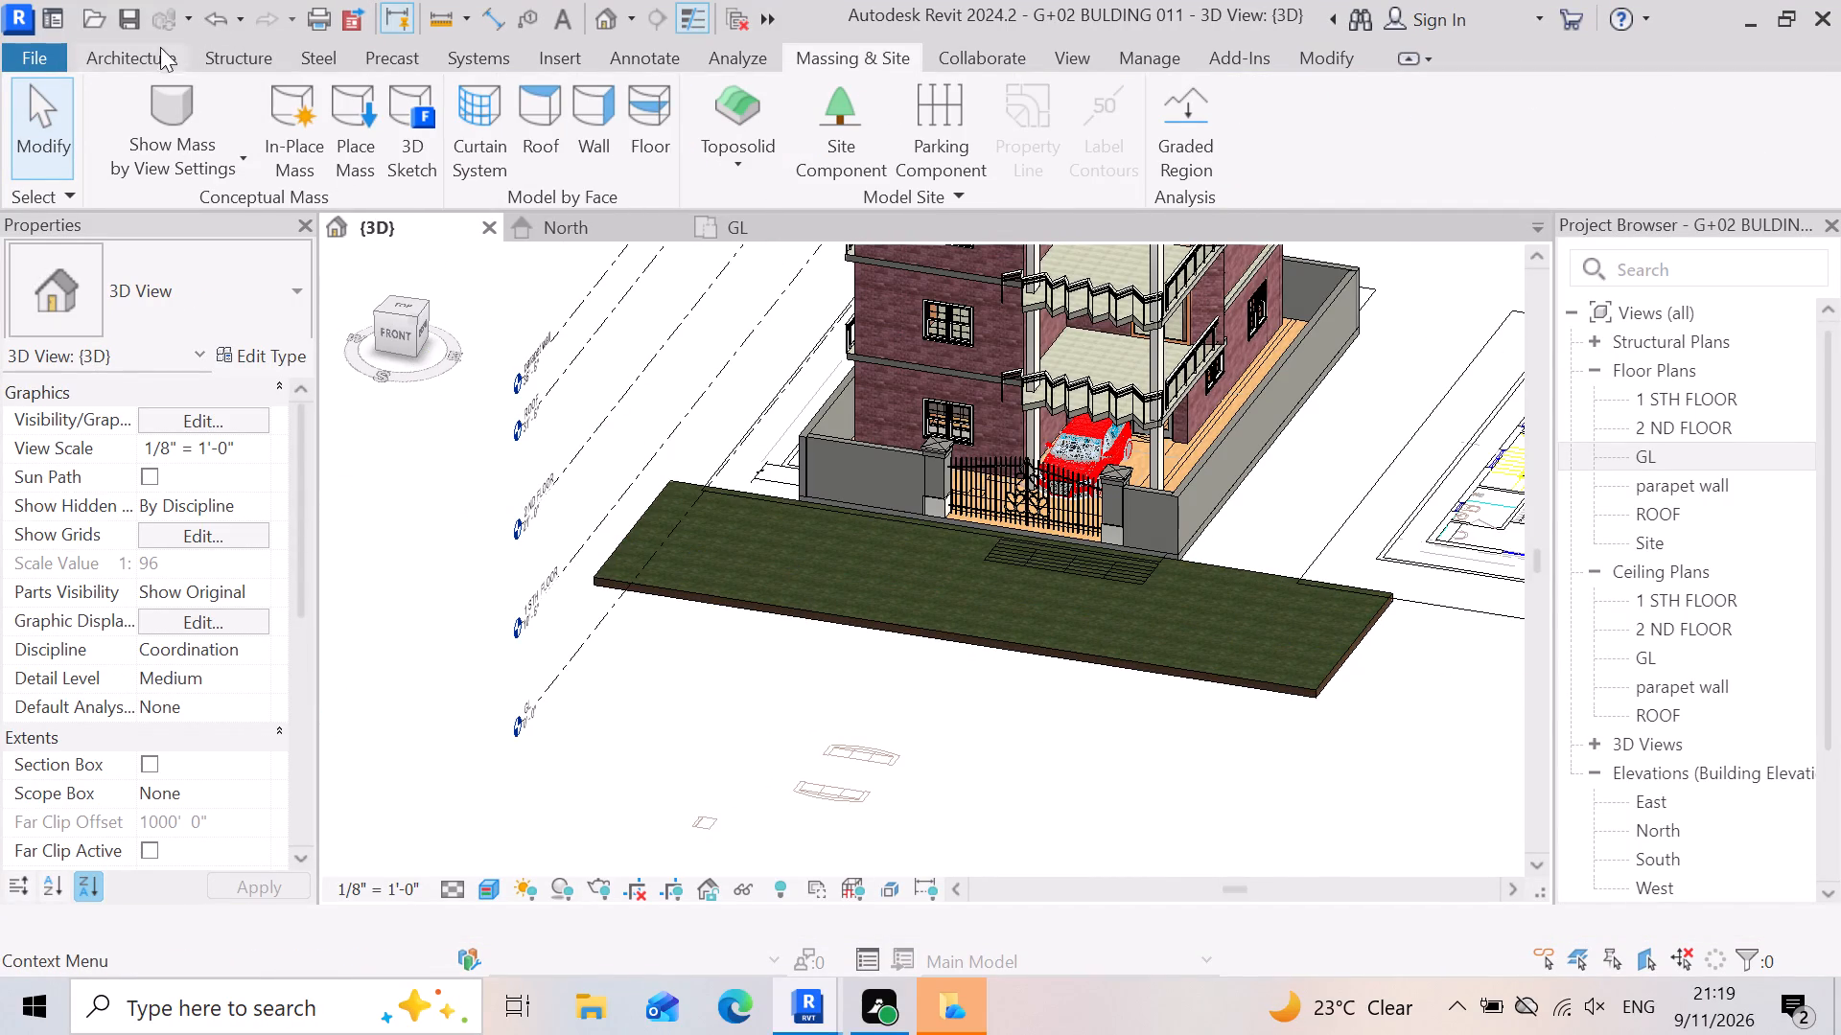
left_click(145, 53)
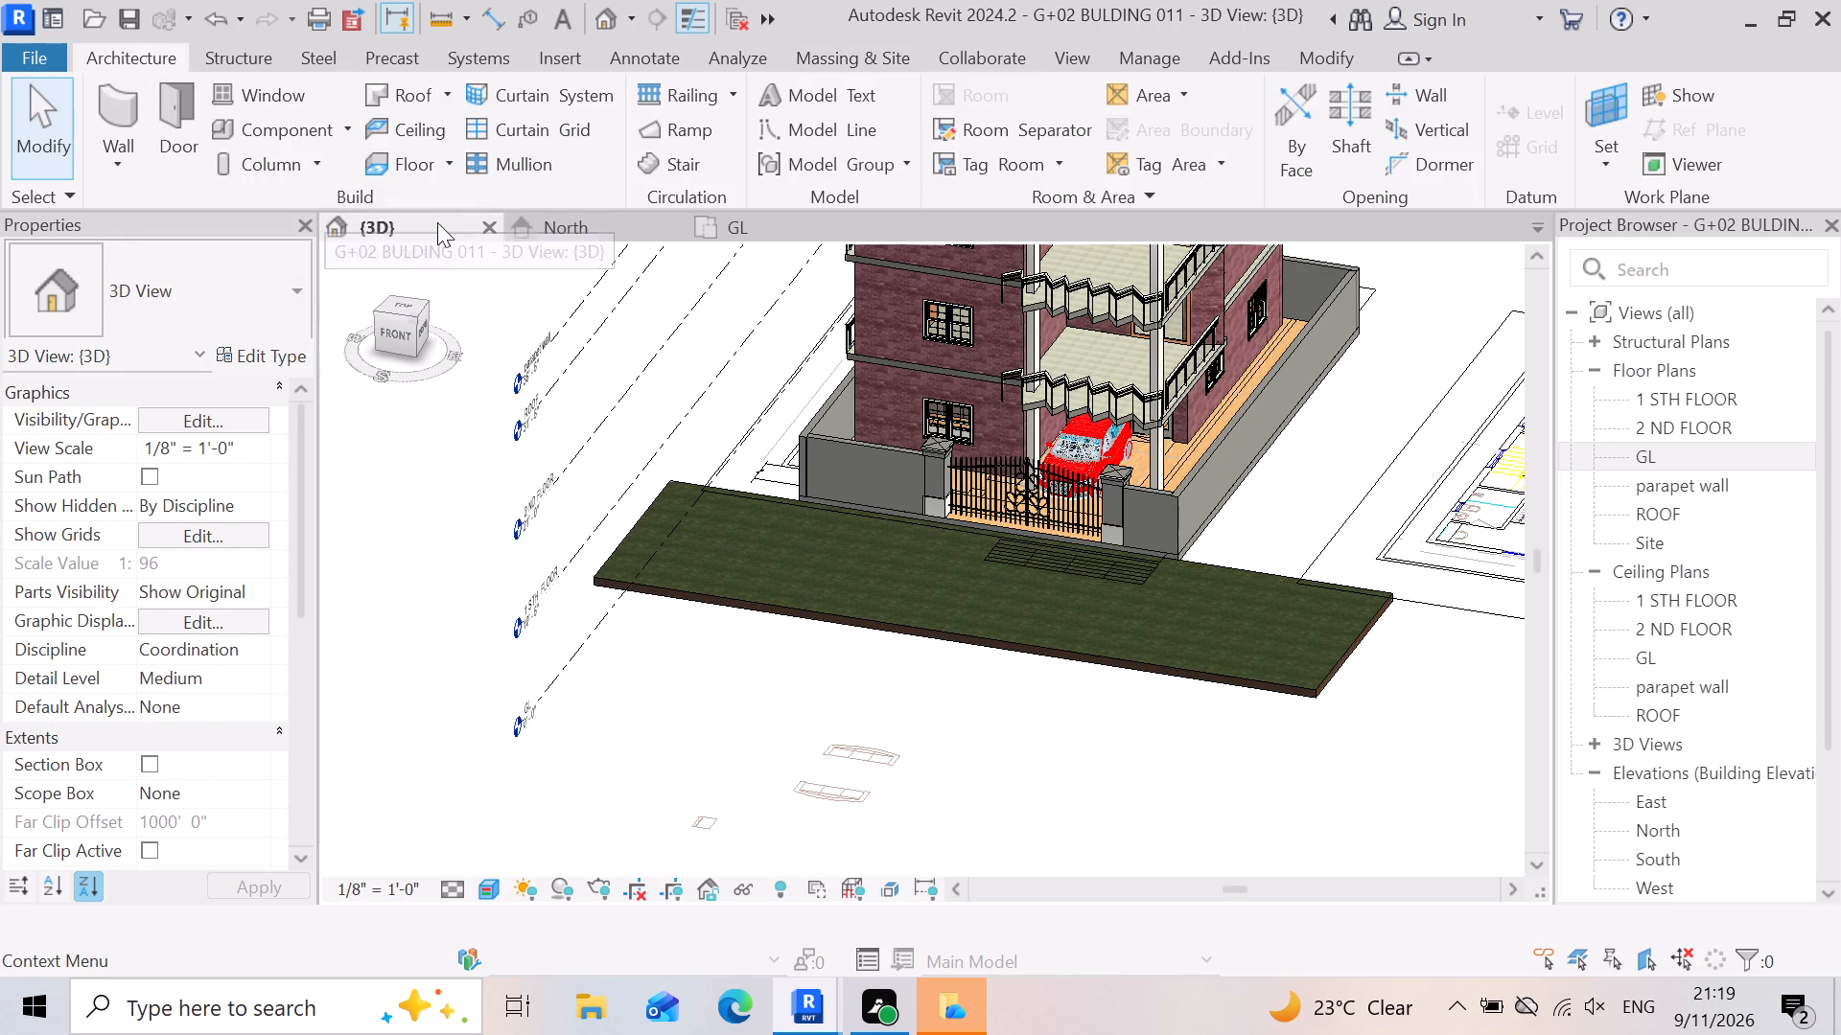
left_click(341, 125)
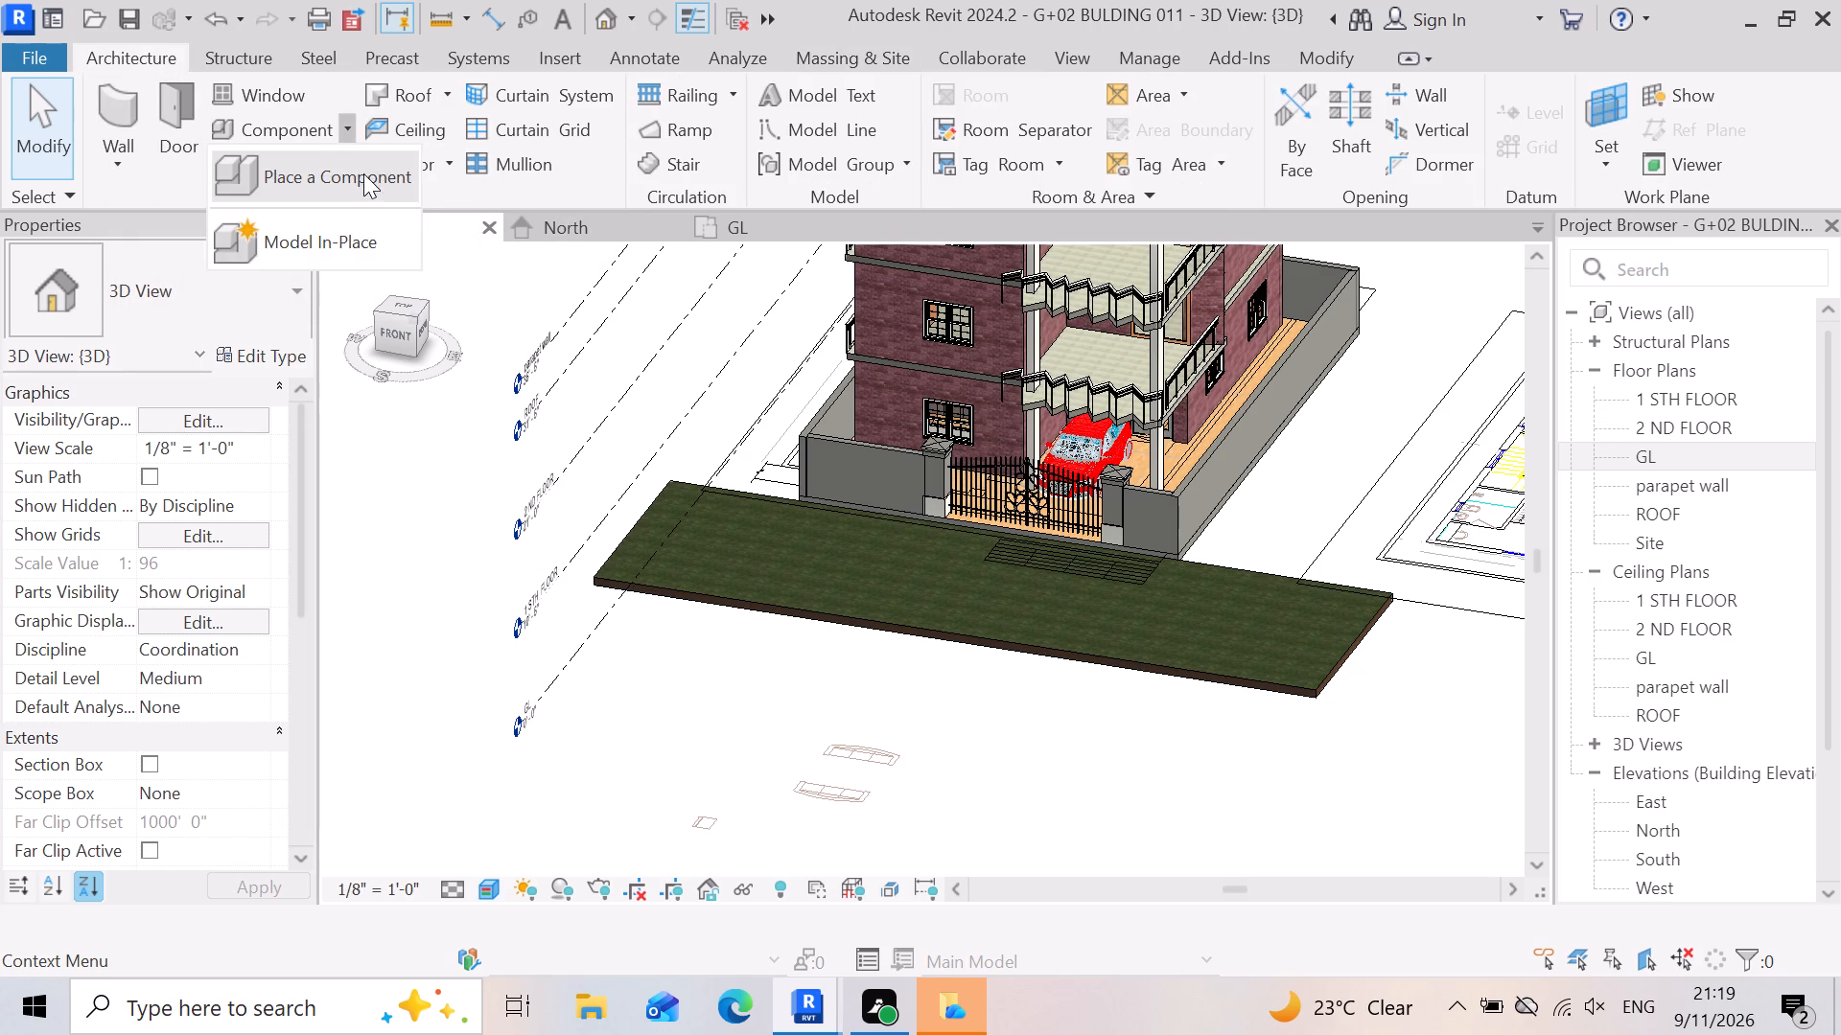
left_click(363, 173)
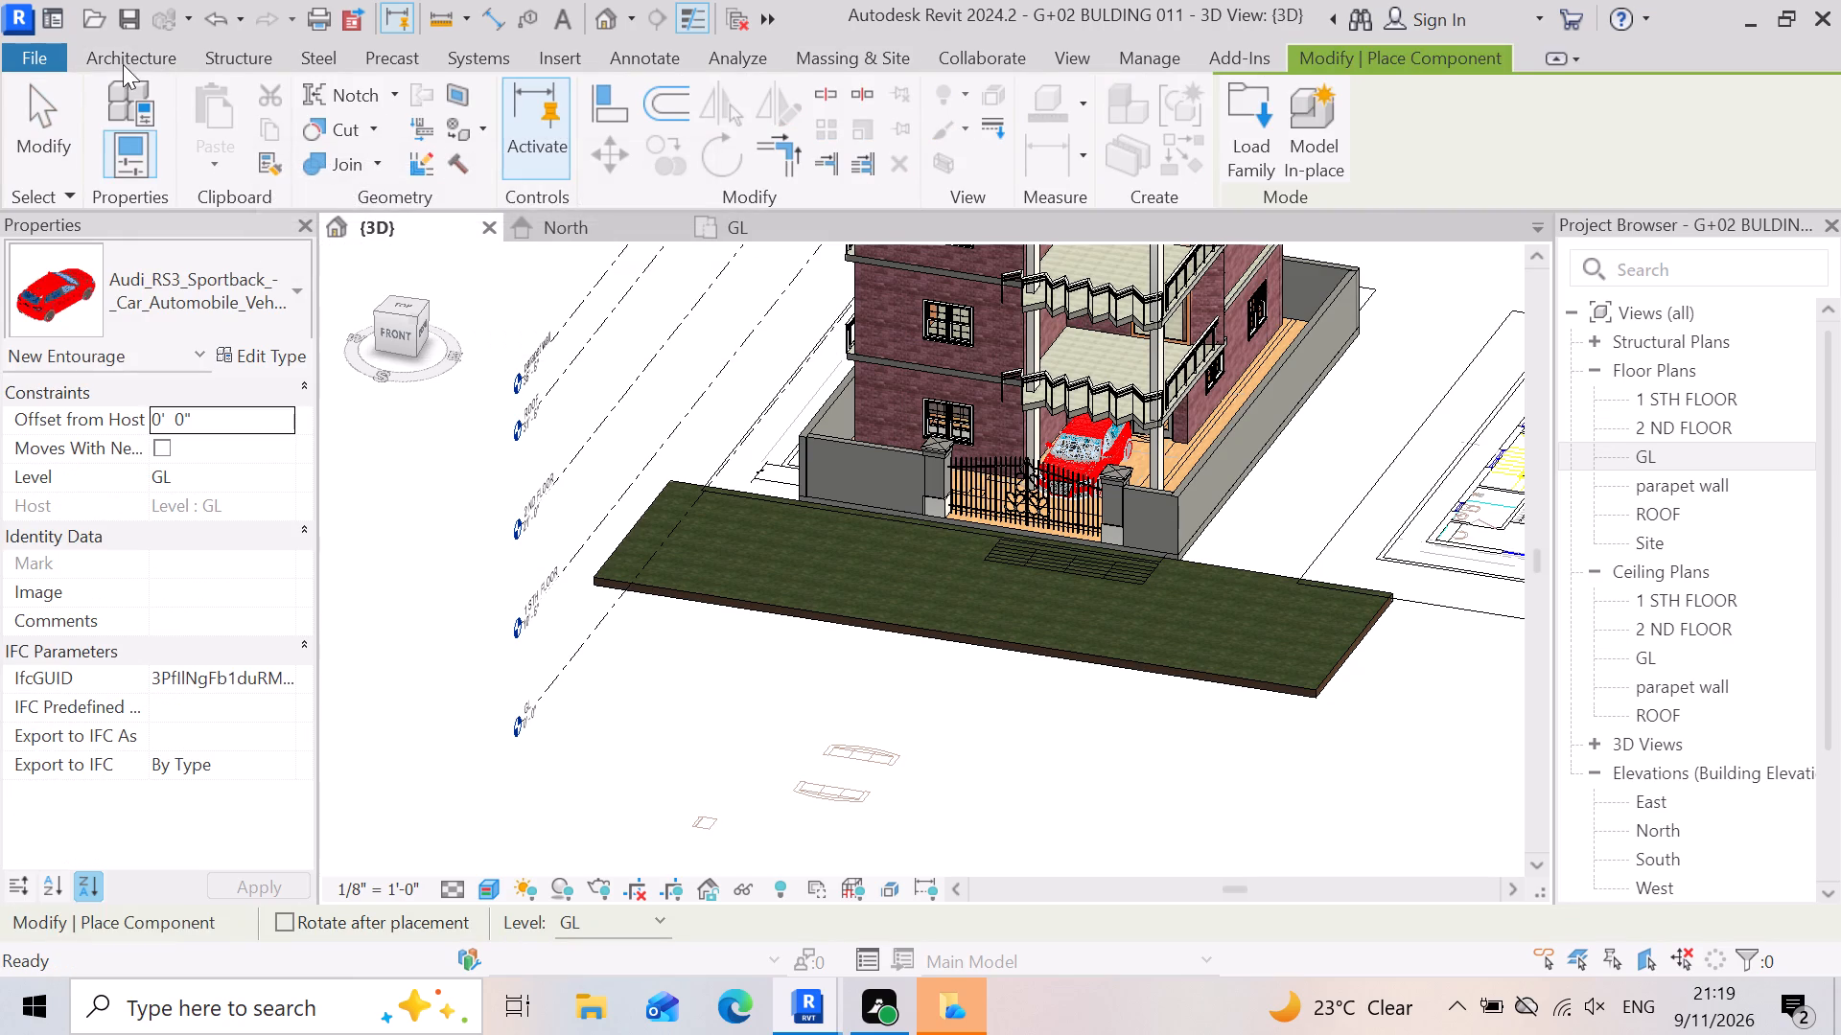
left_click(123, 64)
left_click(342, 132)
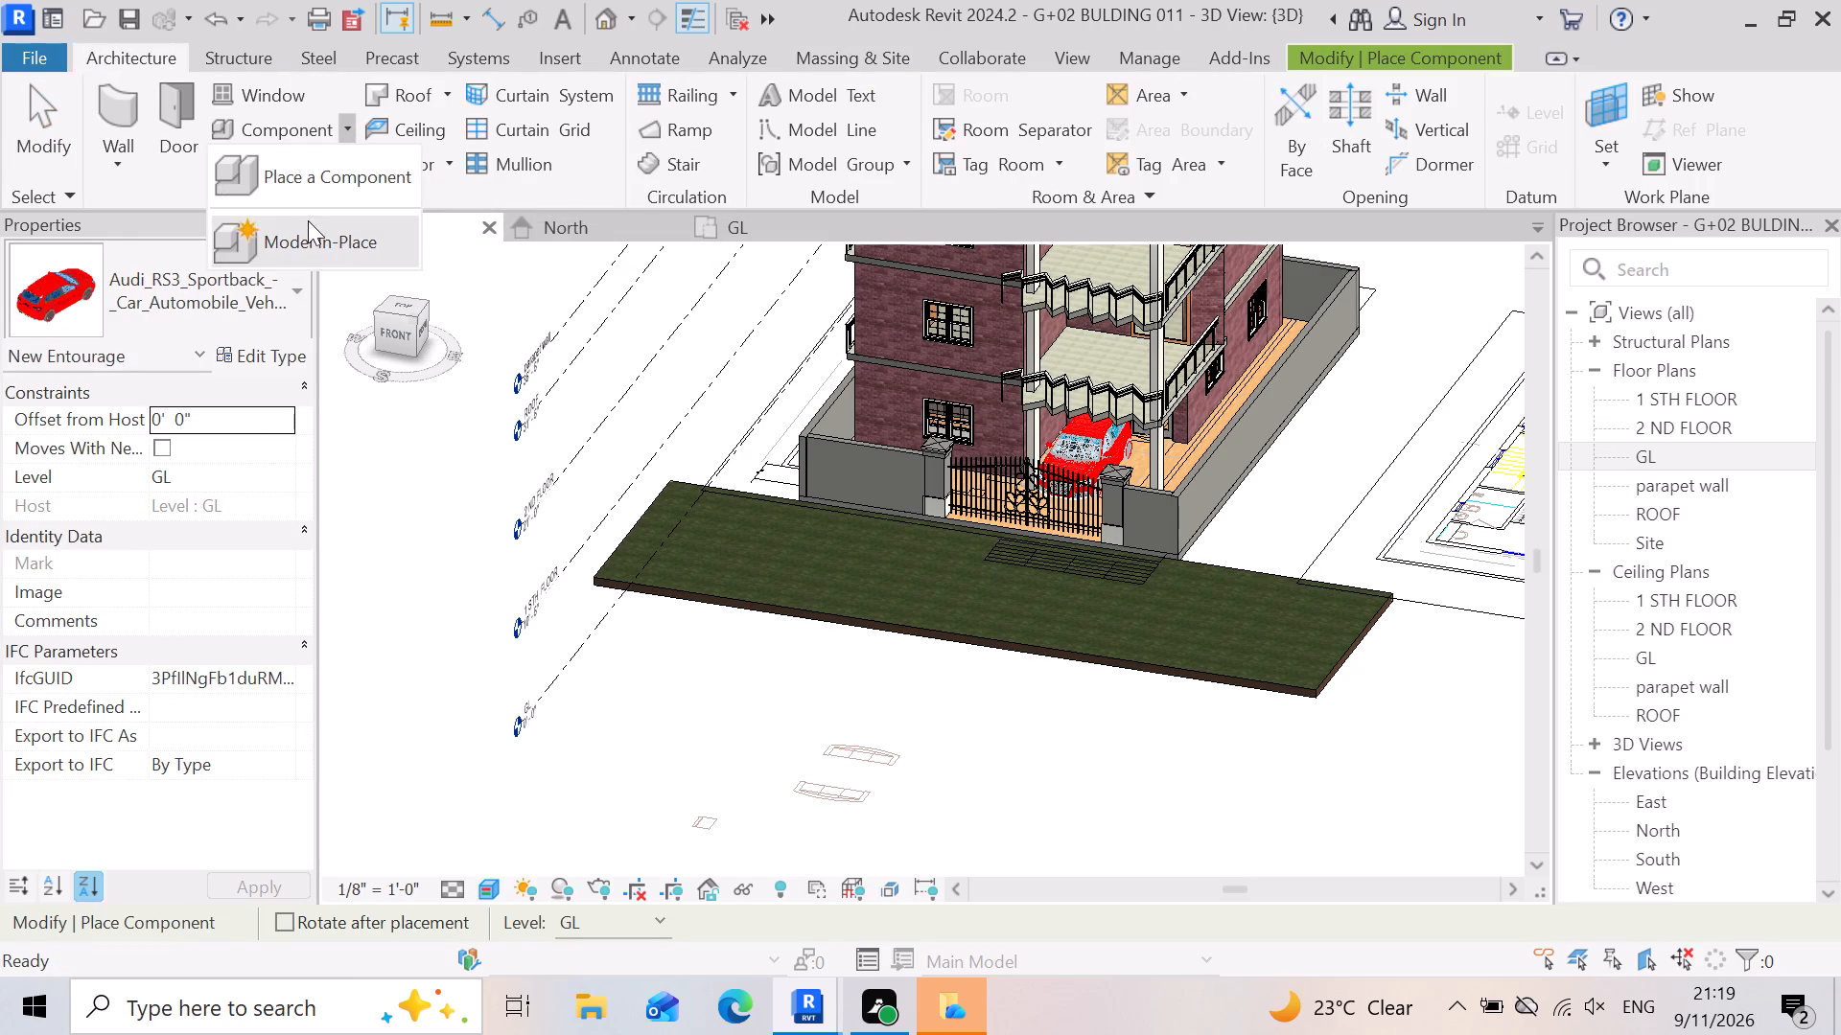
left_click(308, 228)
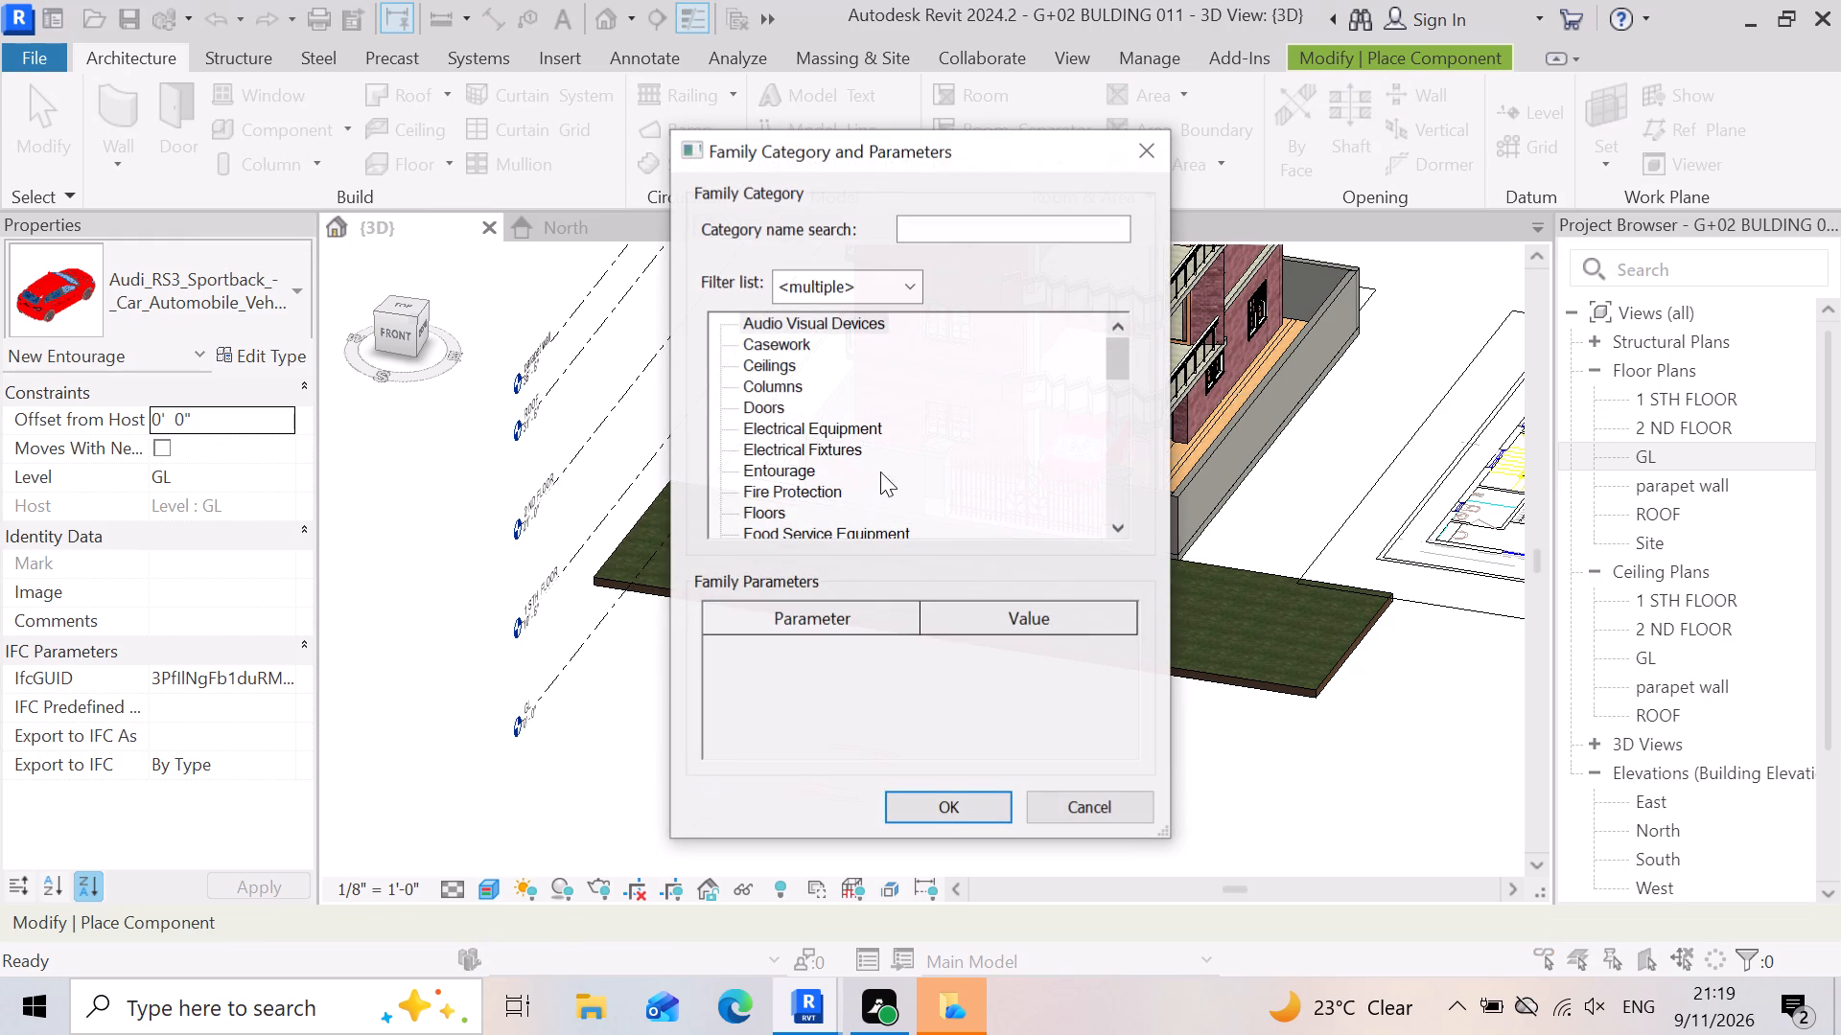
scroll(880, 455, "down", 8)
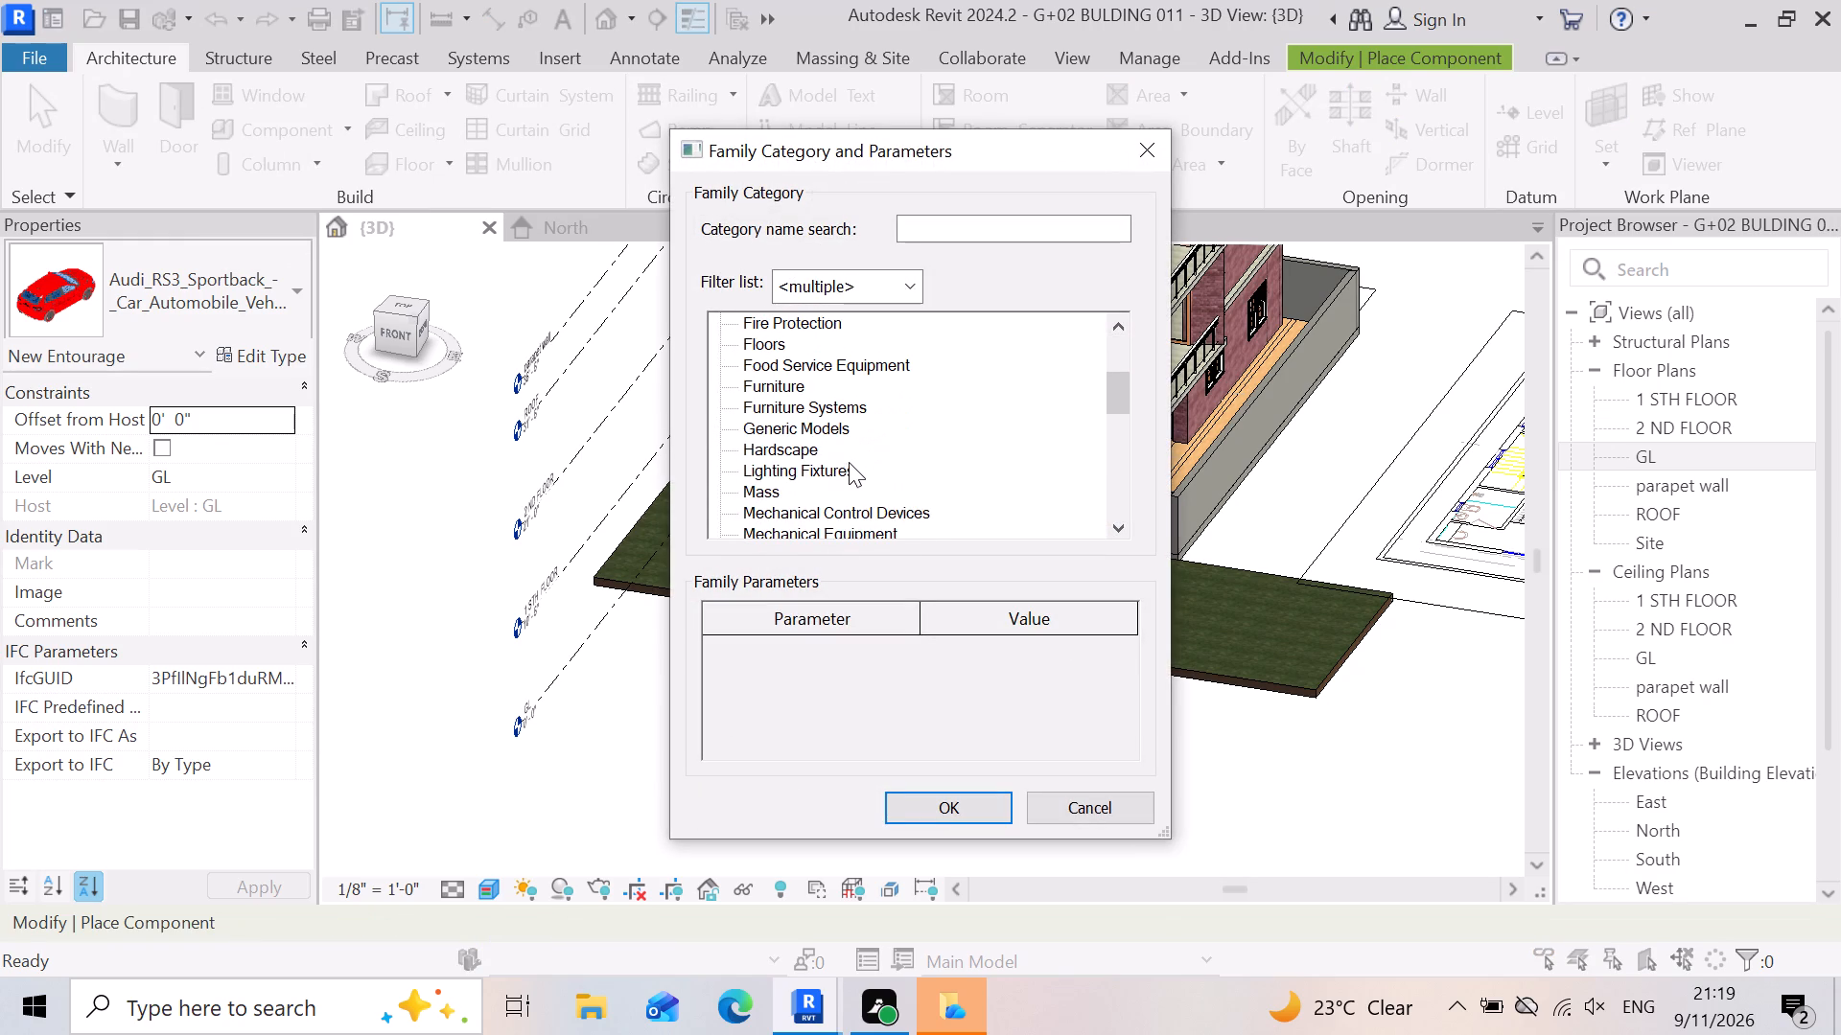
left_click(781, 427)
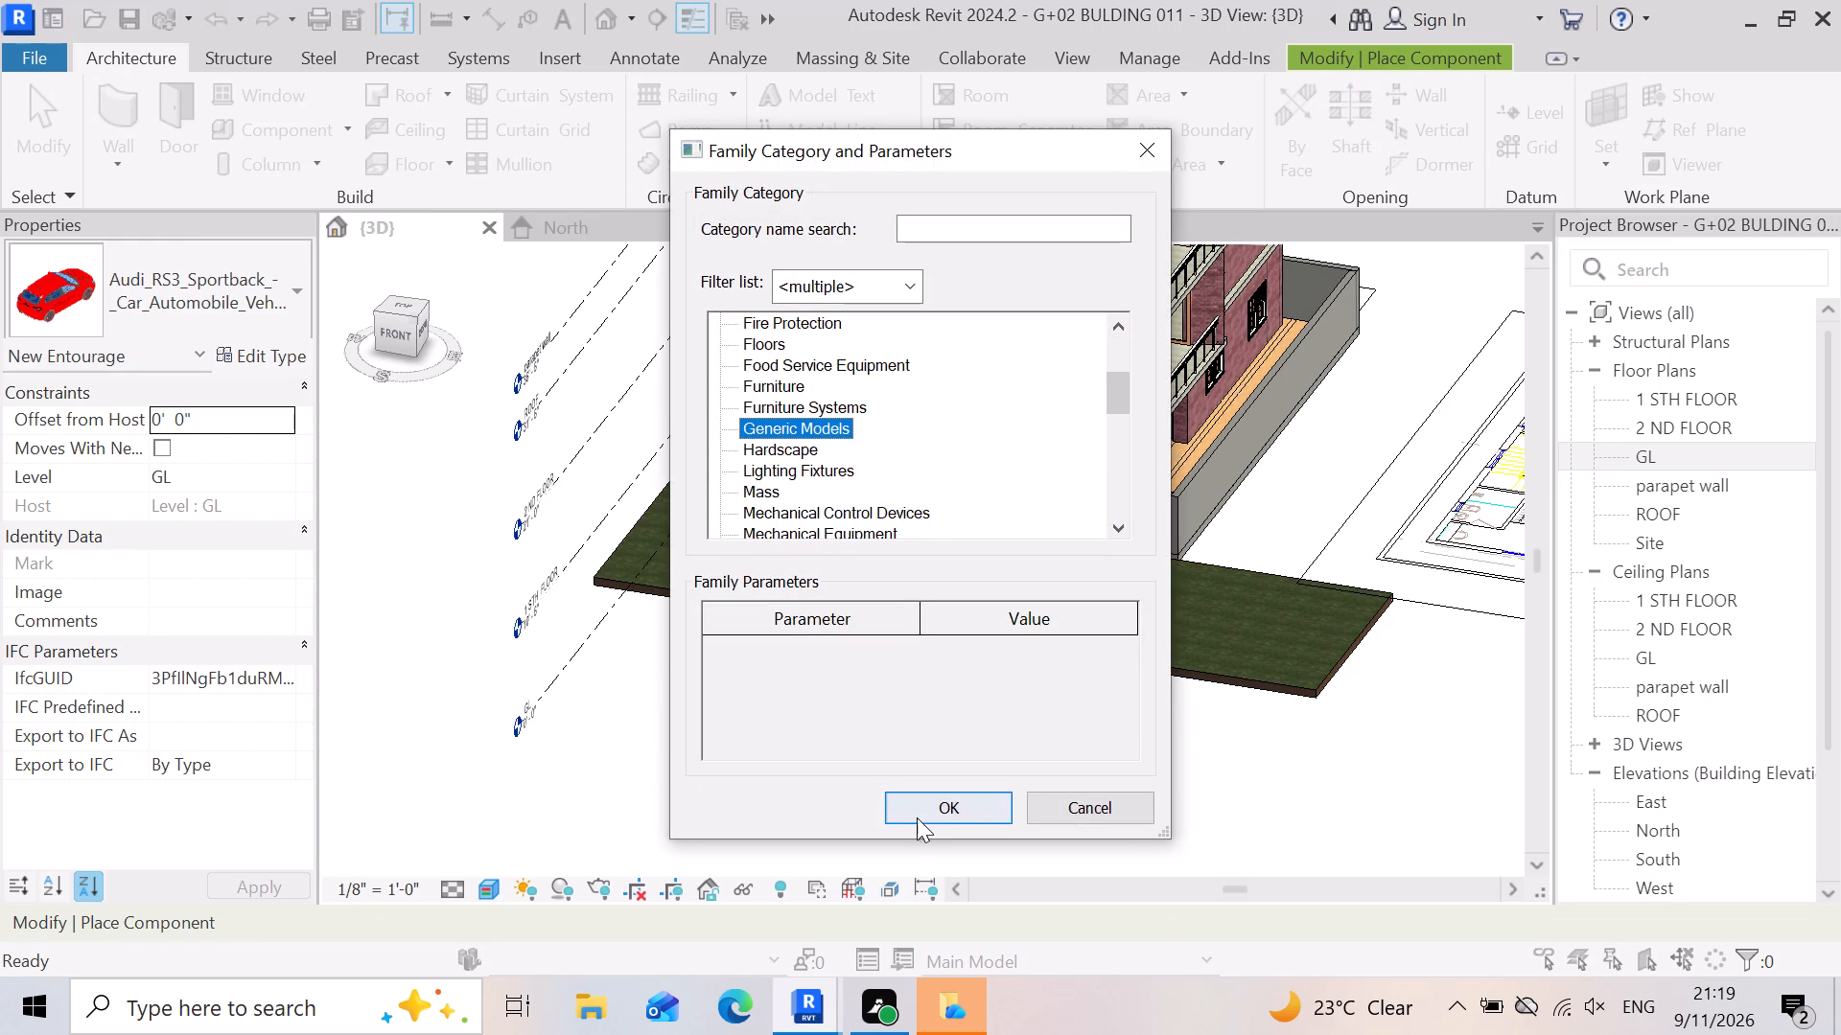
left_click(920, 816)
left_click(925, 549)
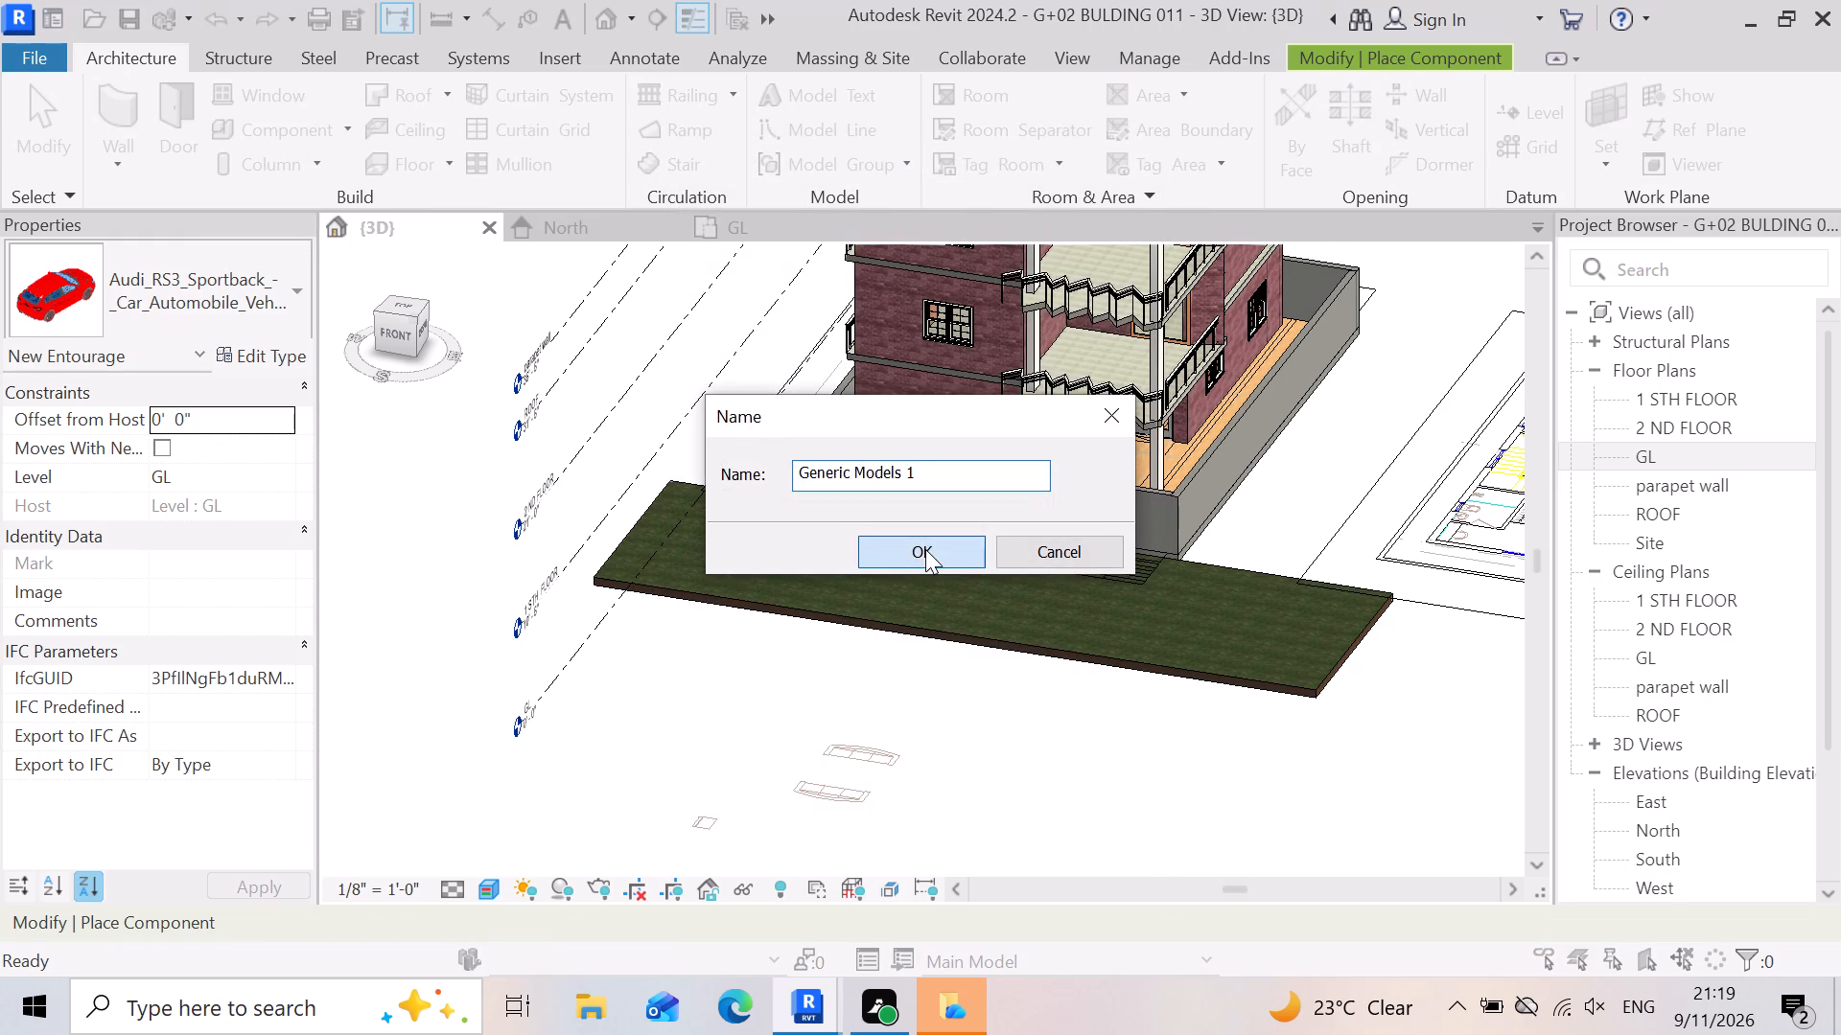
Begin a solid Extrusion and pick the top face of the grassland toposolid as its work plane.
scroll(908, 548, "up", 4)
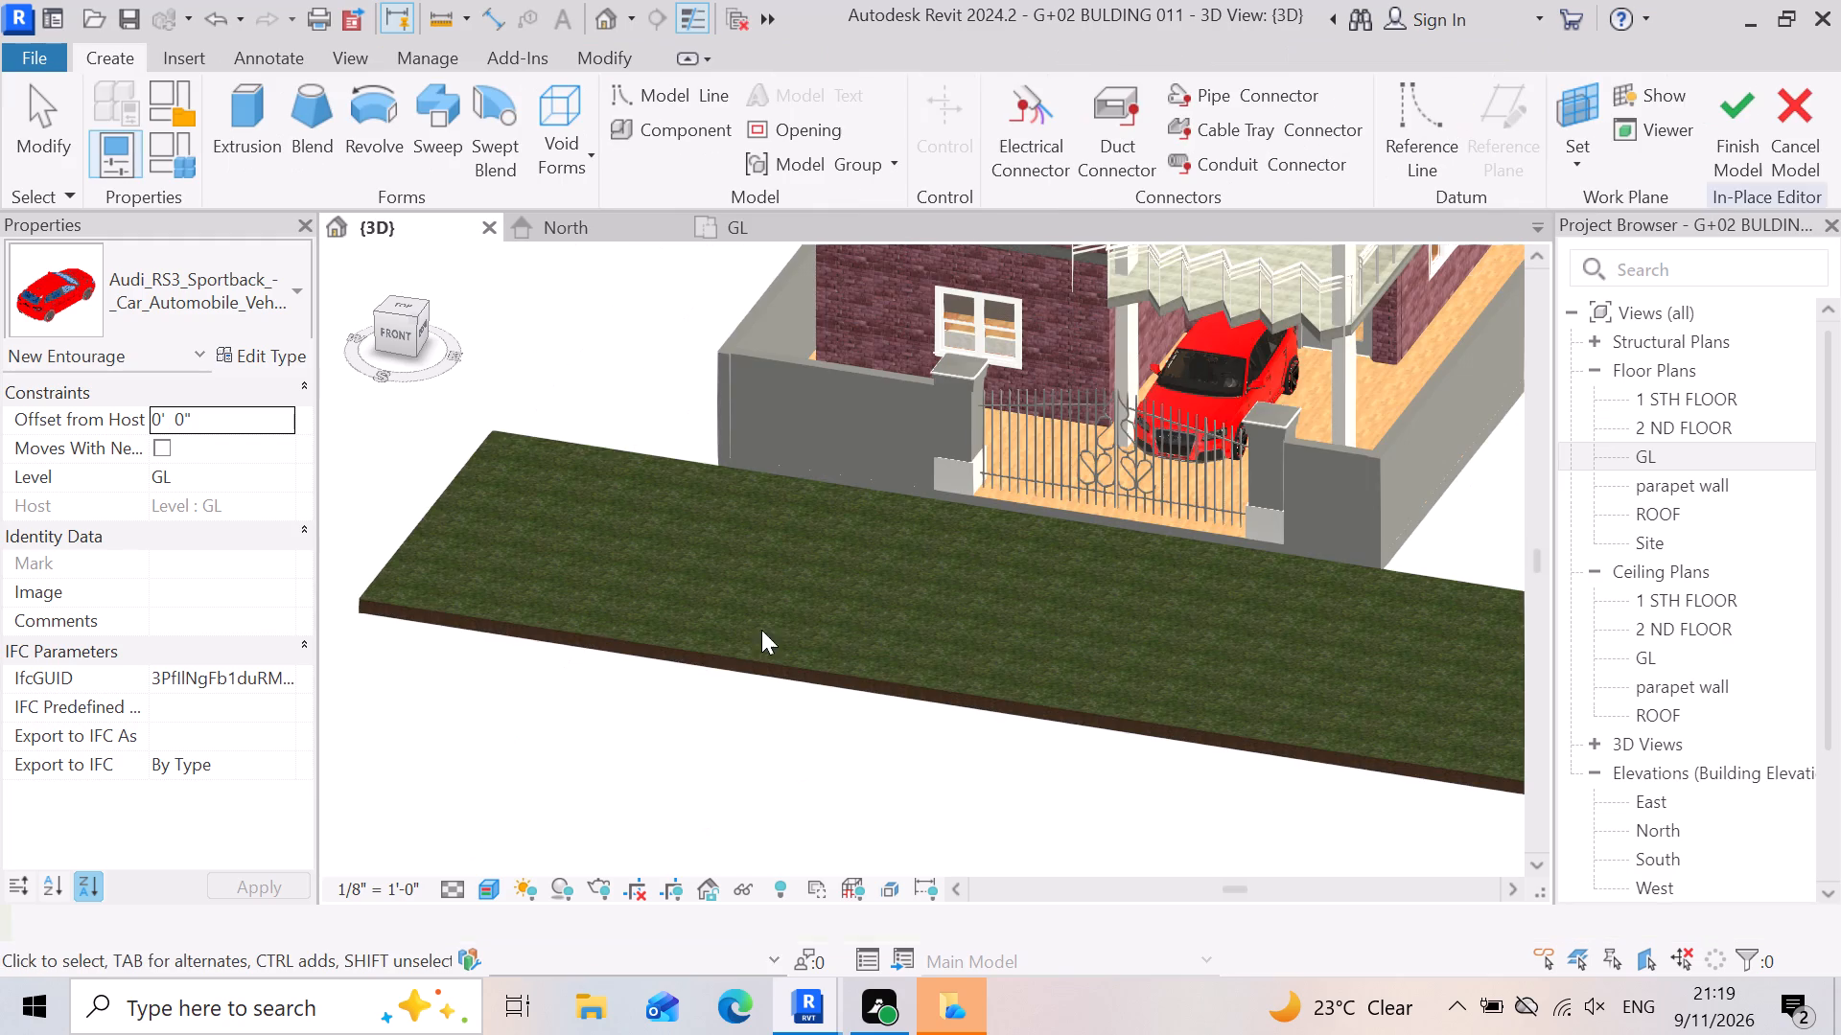
scroll(648, 577, "up", 4)
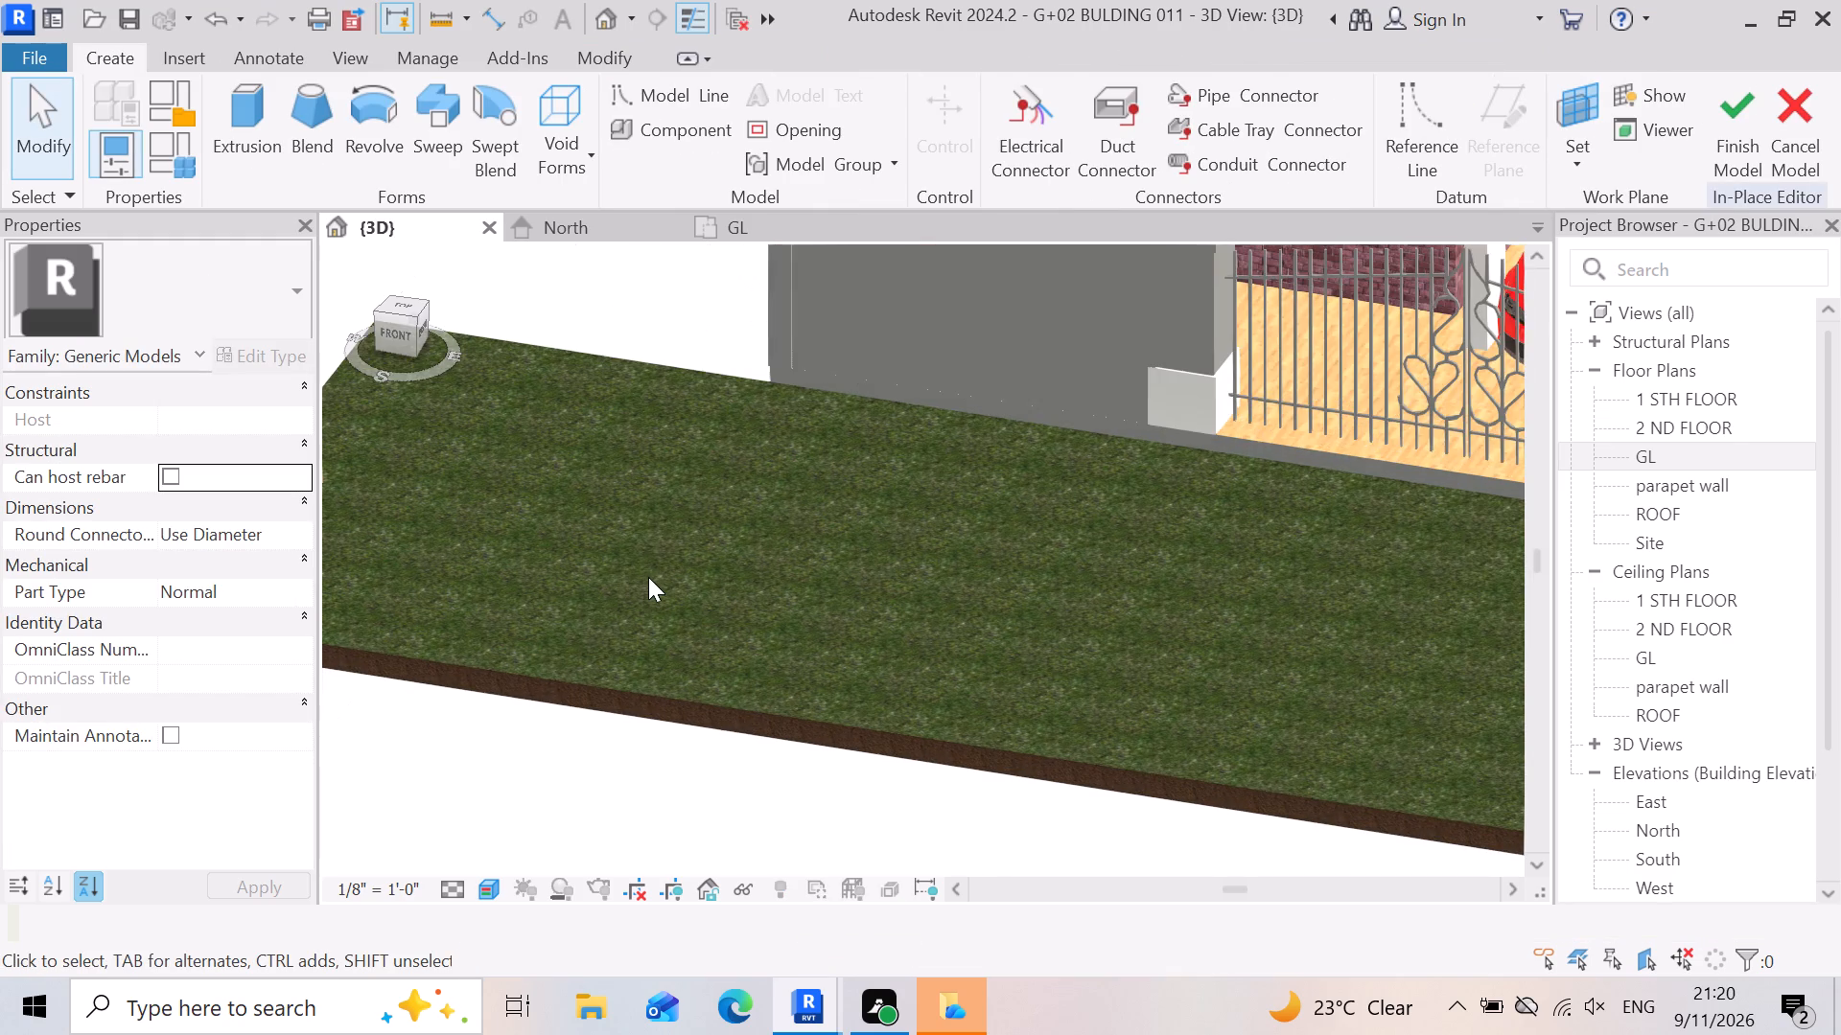
scroll(642, 578, "down", 3)
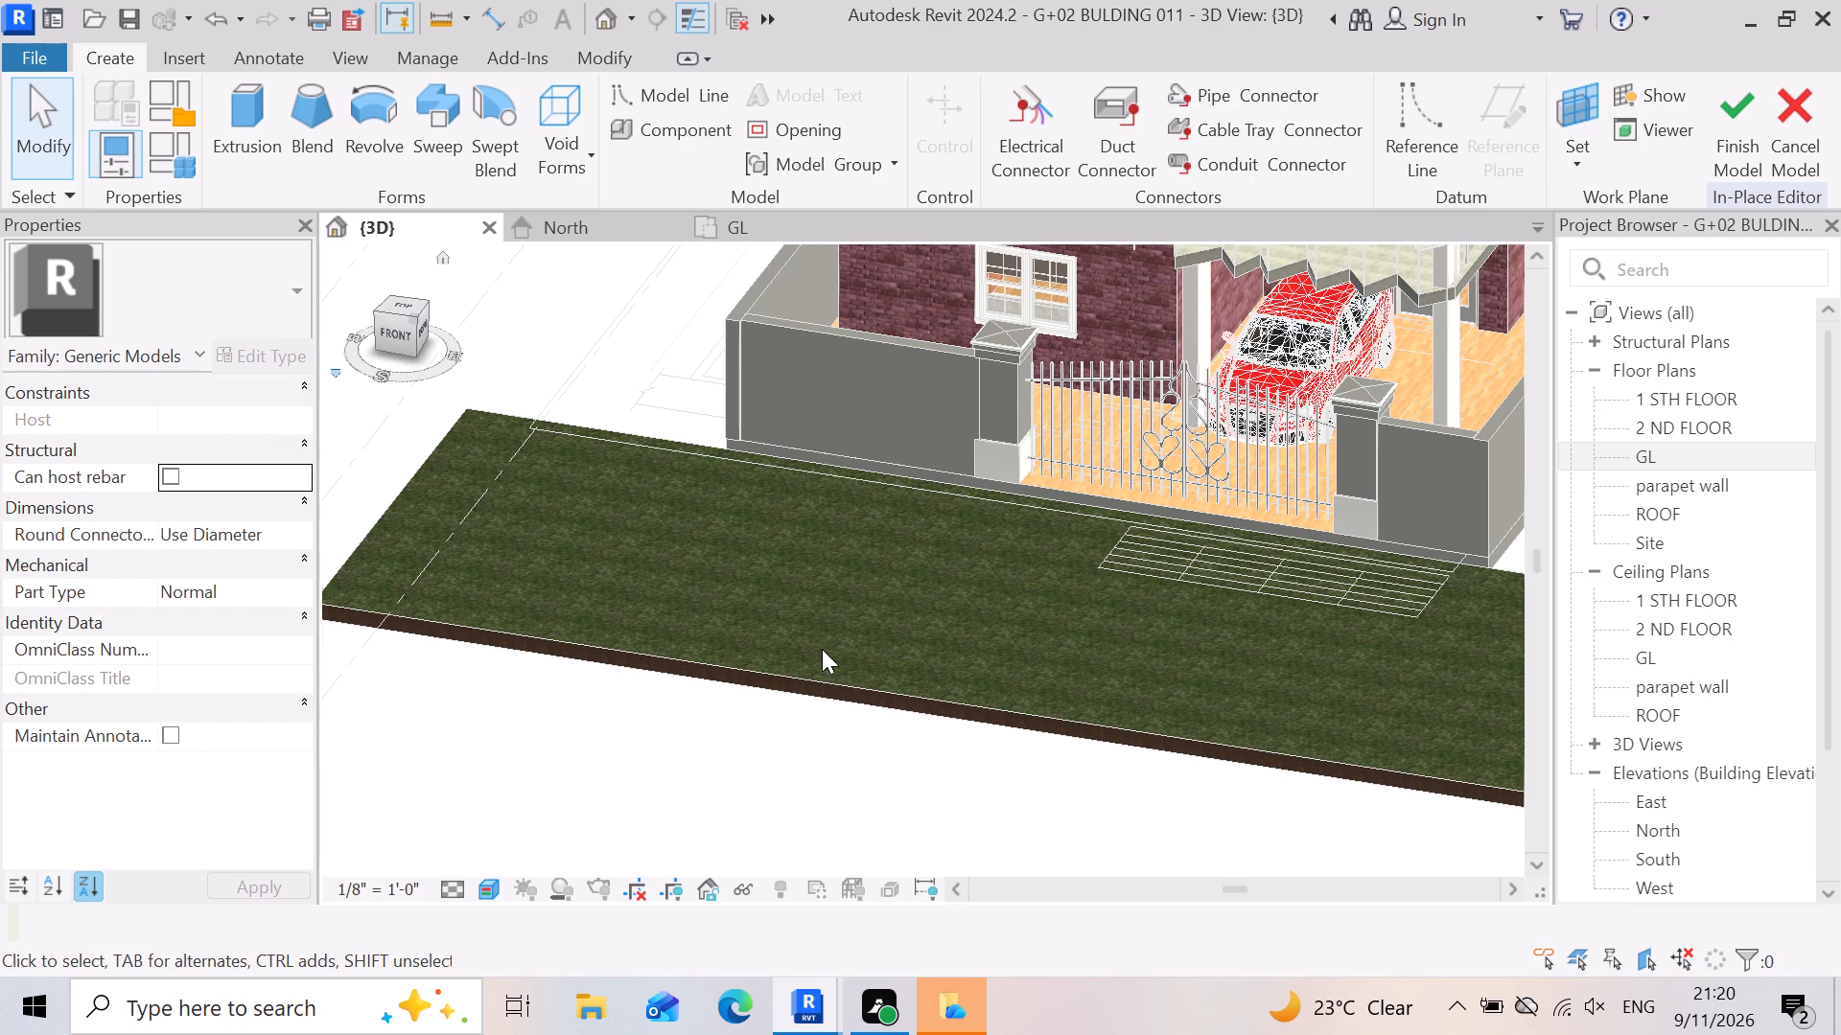
scroll(821, 647, "up", 3)
scroll(857, 580, "down", 4)
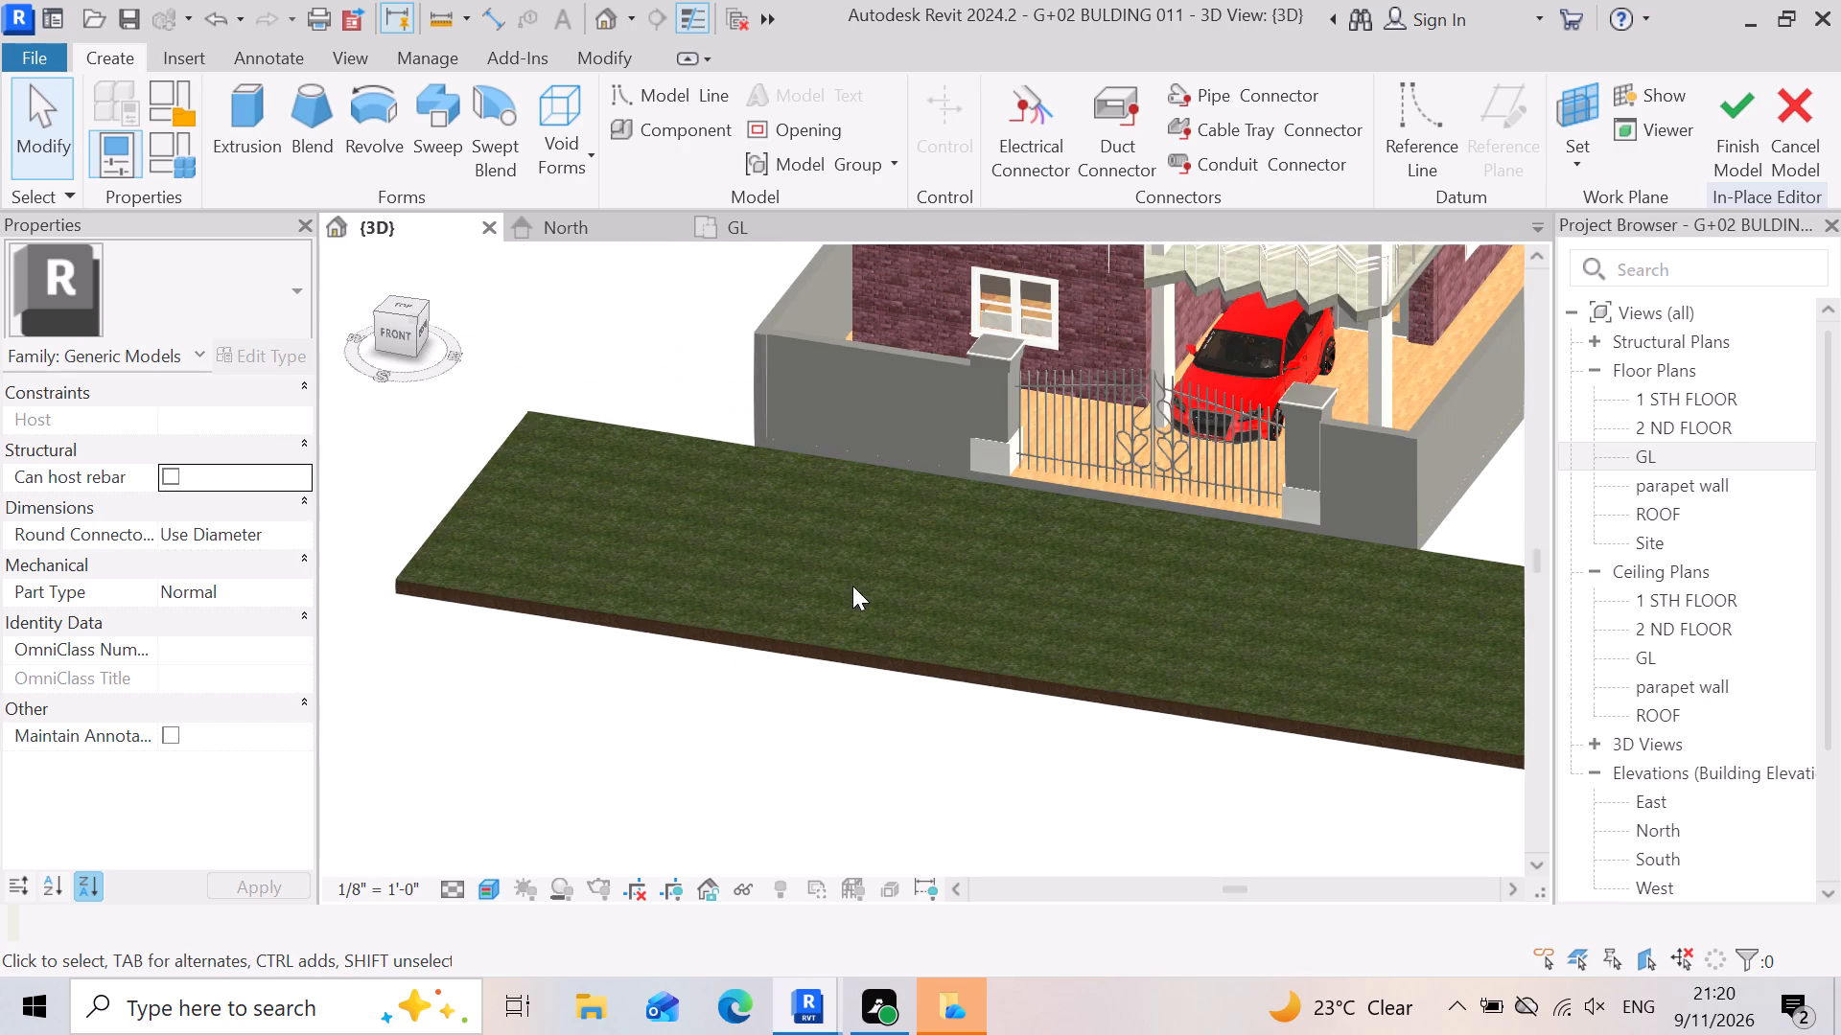
scroll(828, 601, "up", 14)
scroll(862, 664, "down", 5)
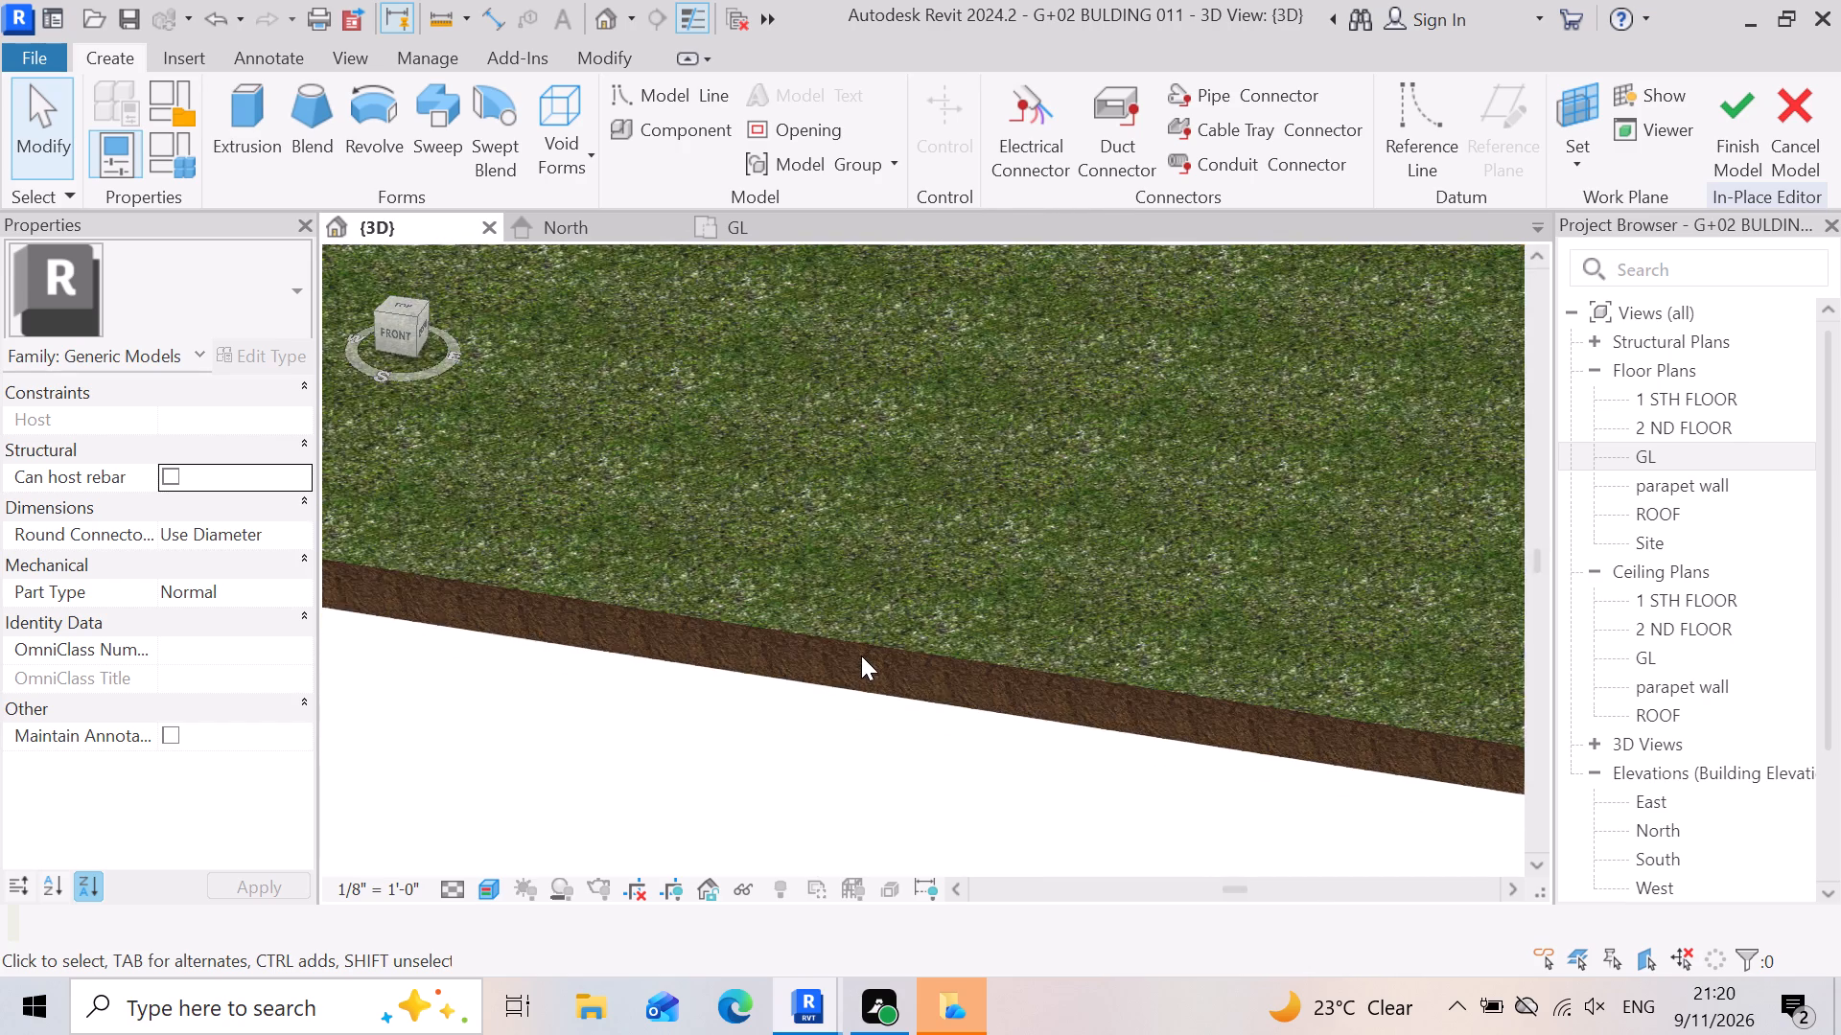
scroll(861, 655, "down", 9)
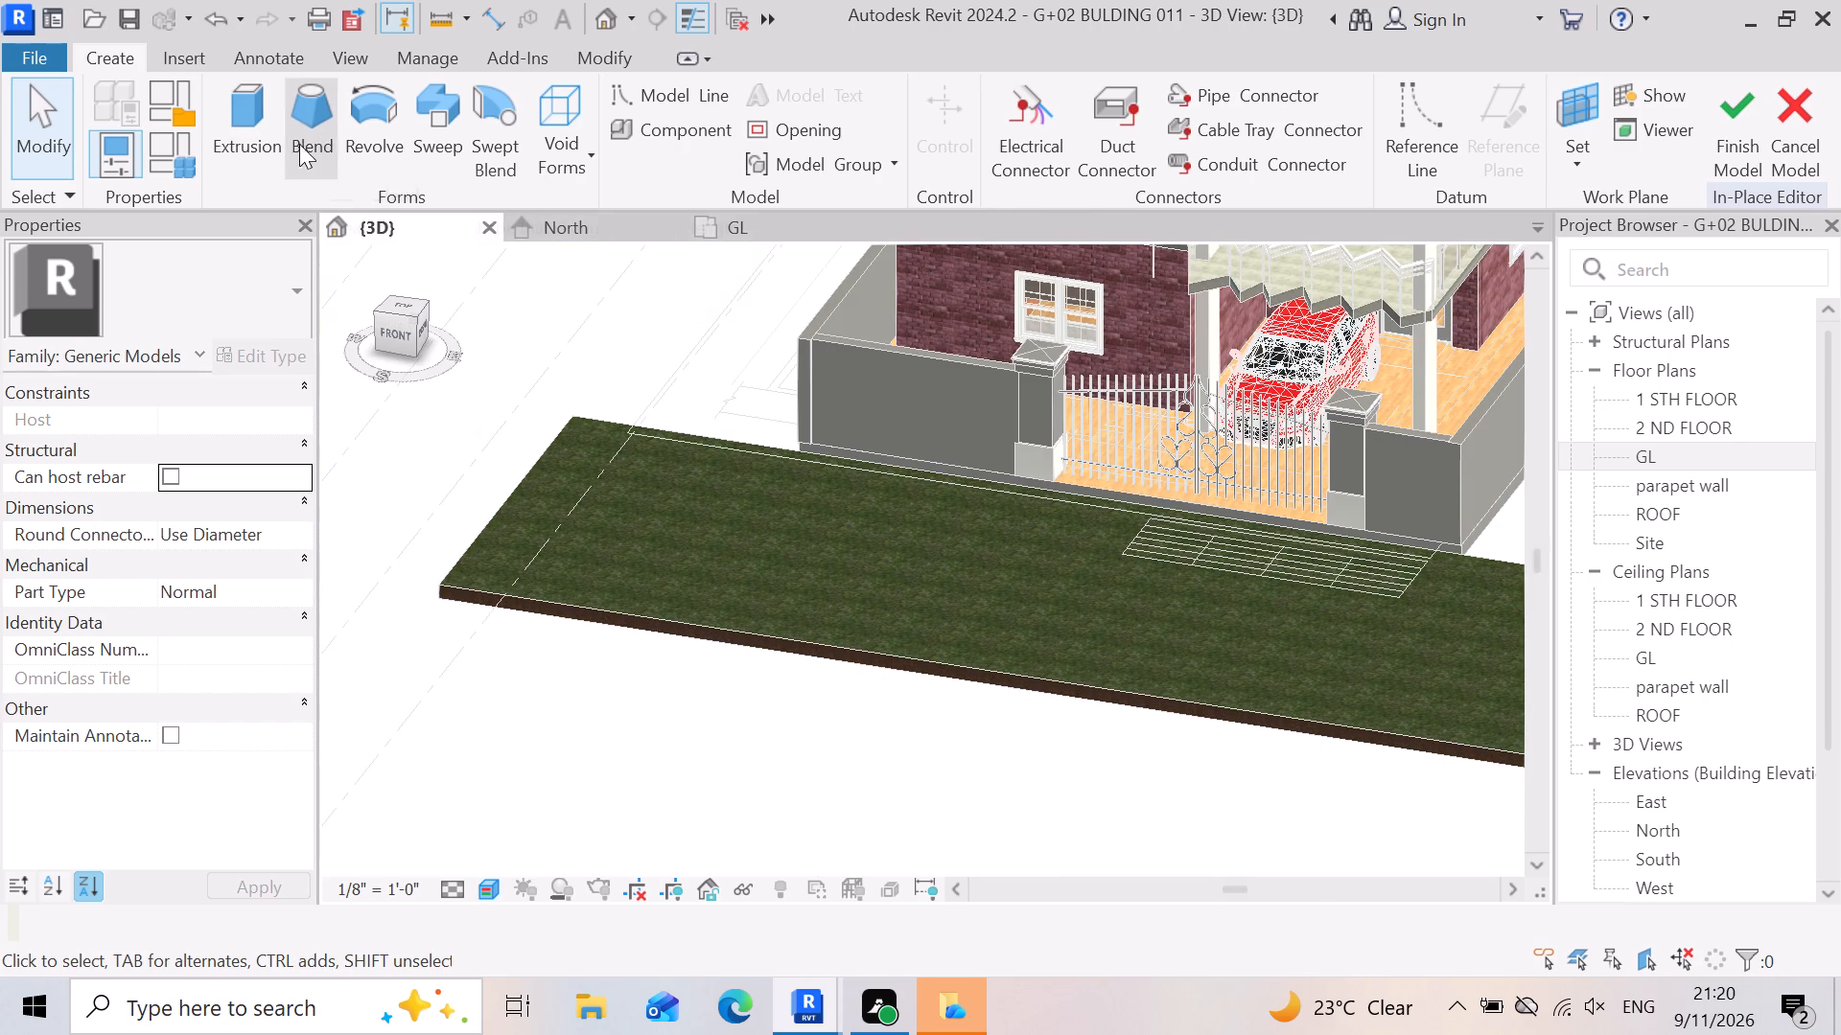
left_click(229, 83)
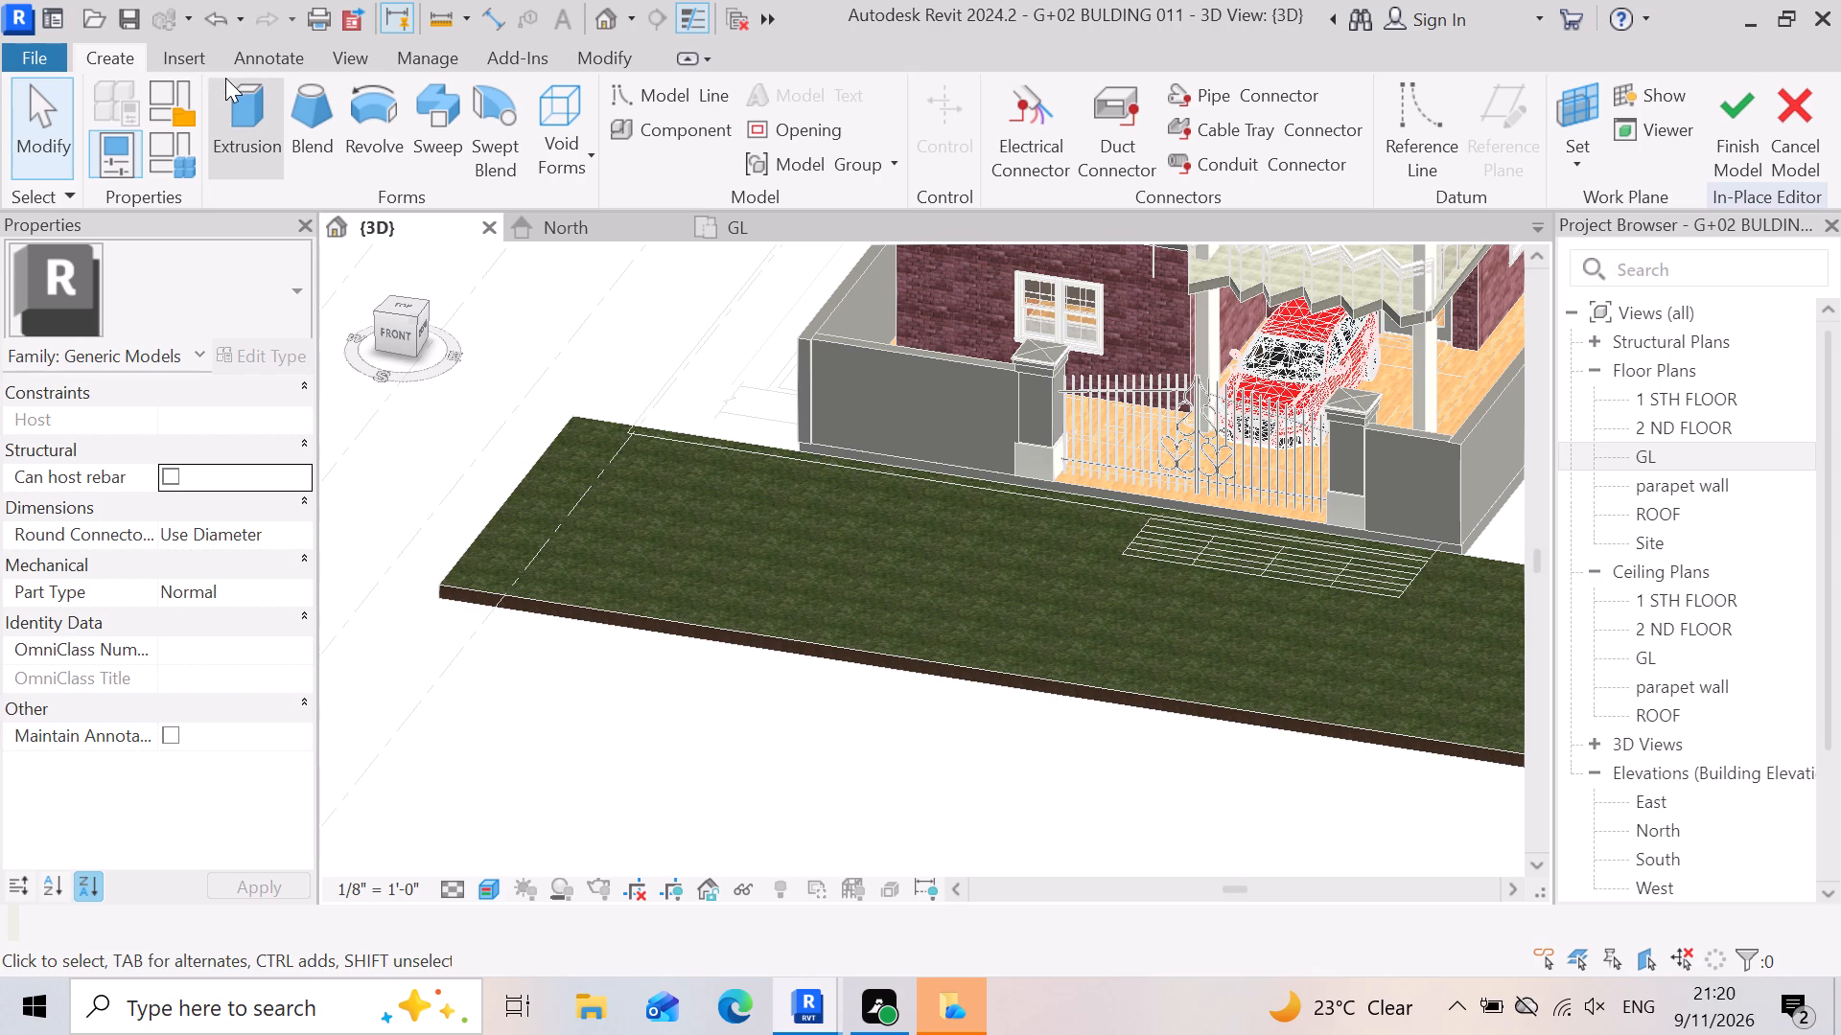
left_click(238, 103)
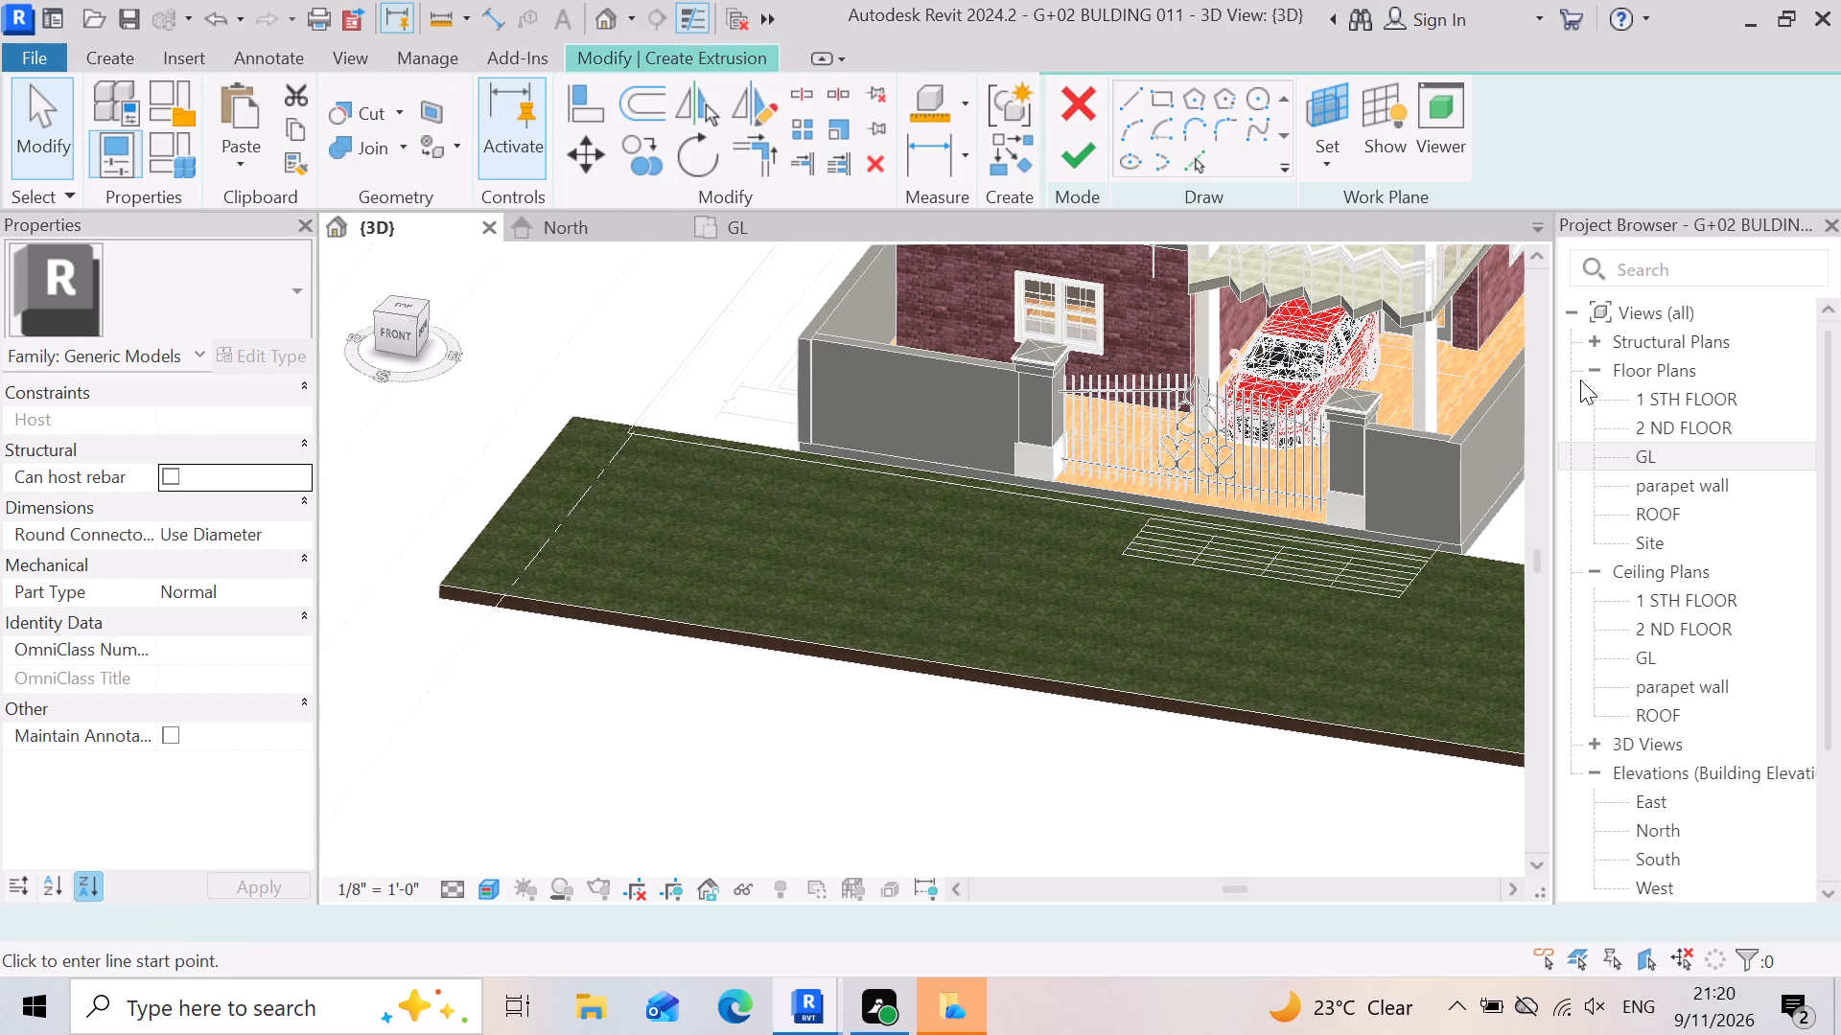
left_click(1317, 170)
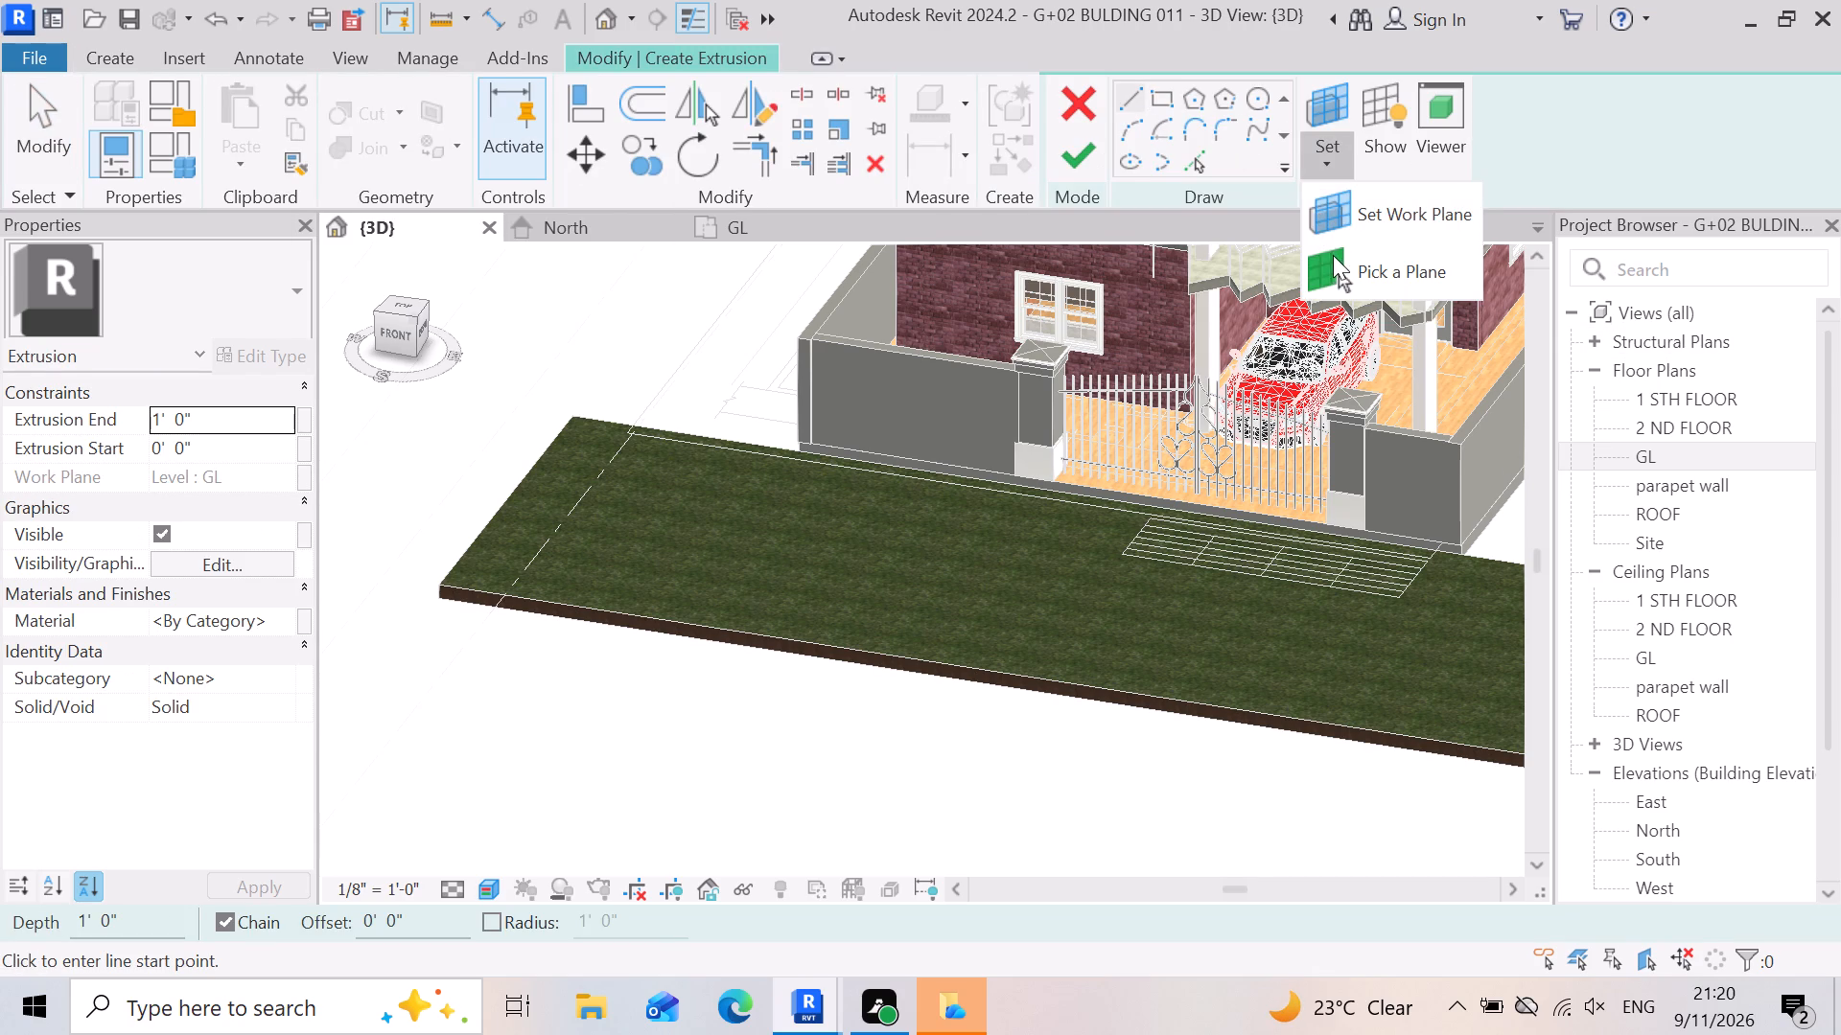
left_click(1336, 256)
left_click(970, 593)
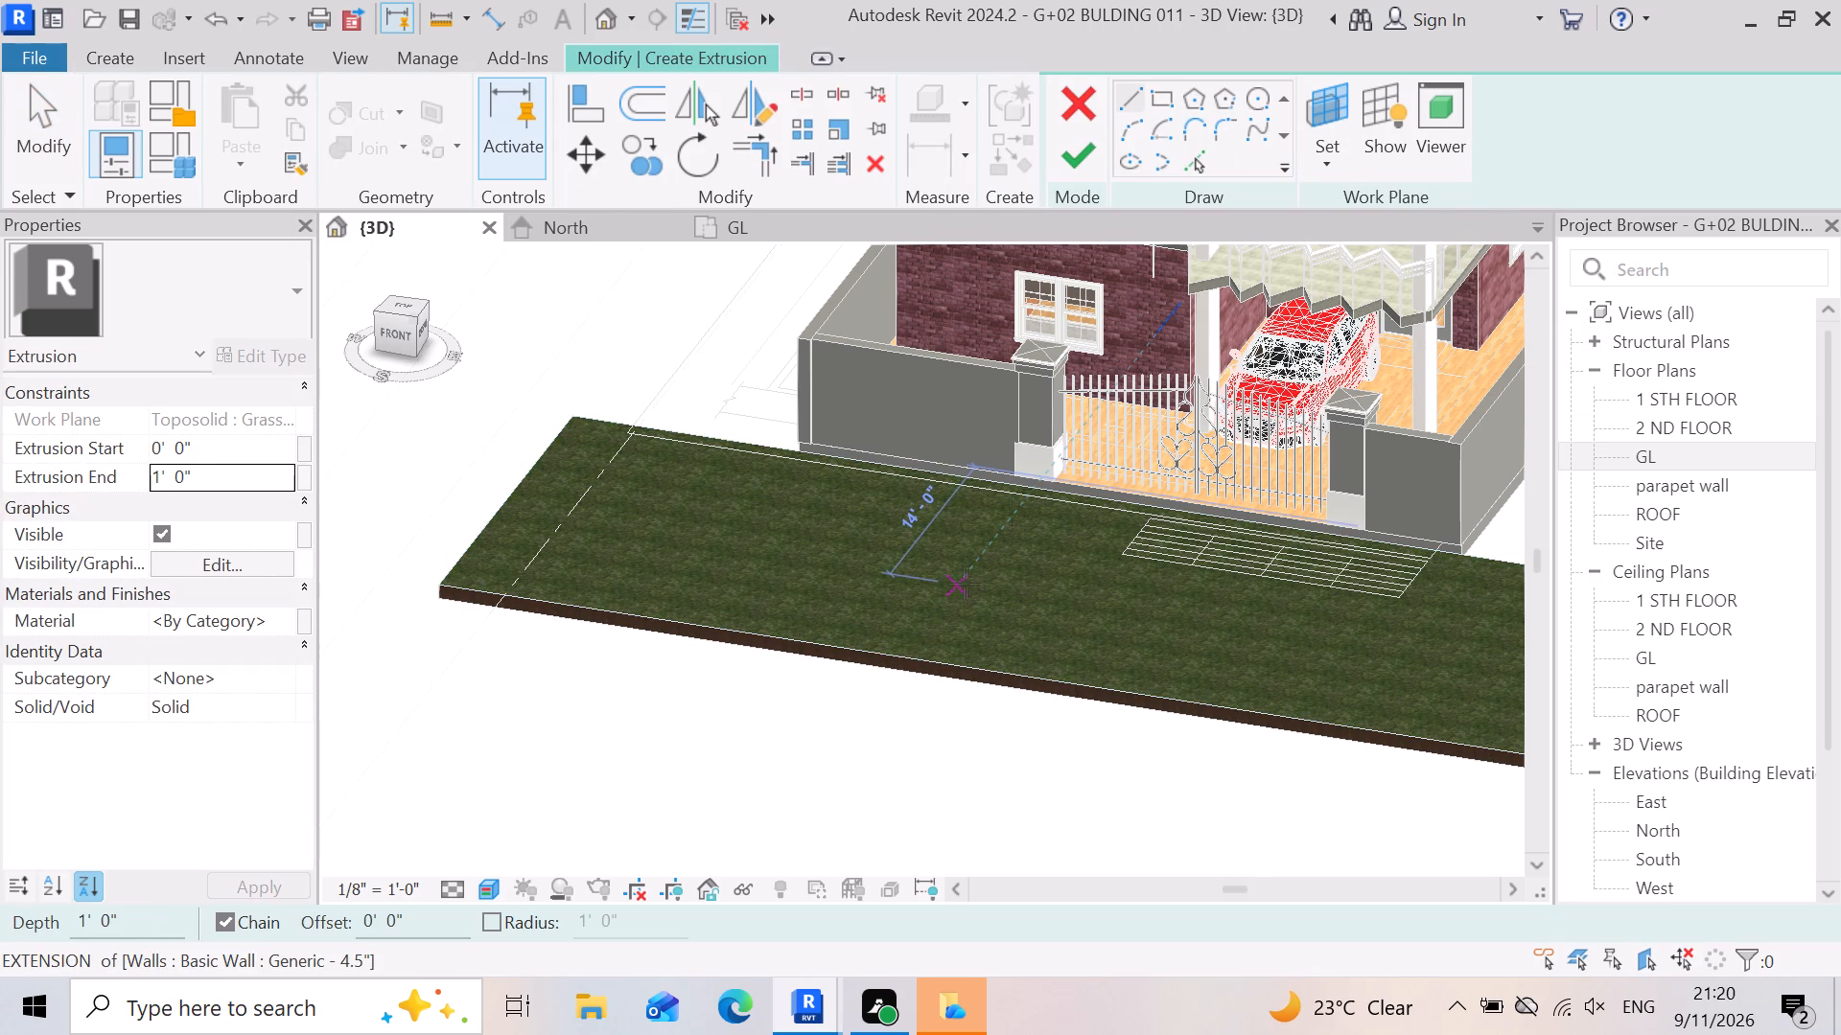
Sketch a rectangle between opposite corners of the toposolid's top face and finish the extrusion at 1' 0" depth.
left_click(1170, 105)
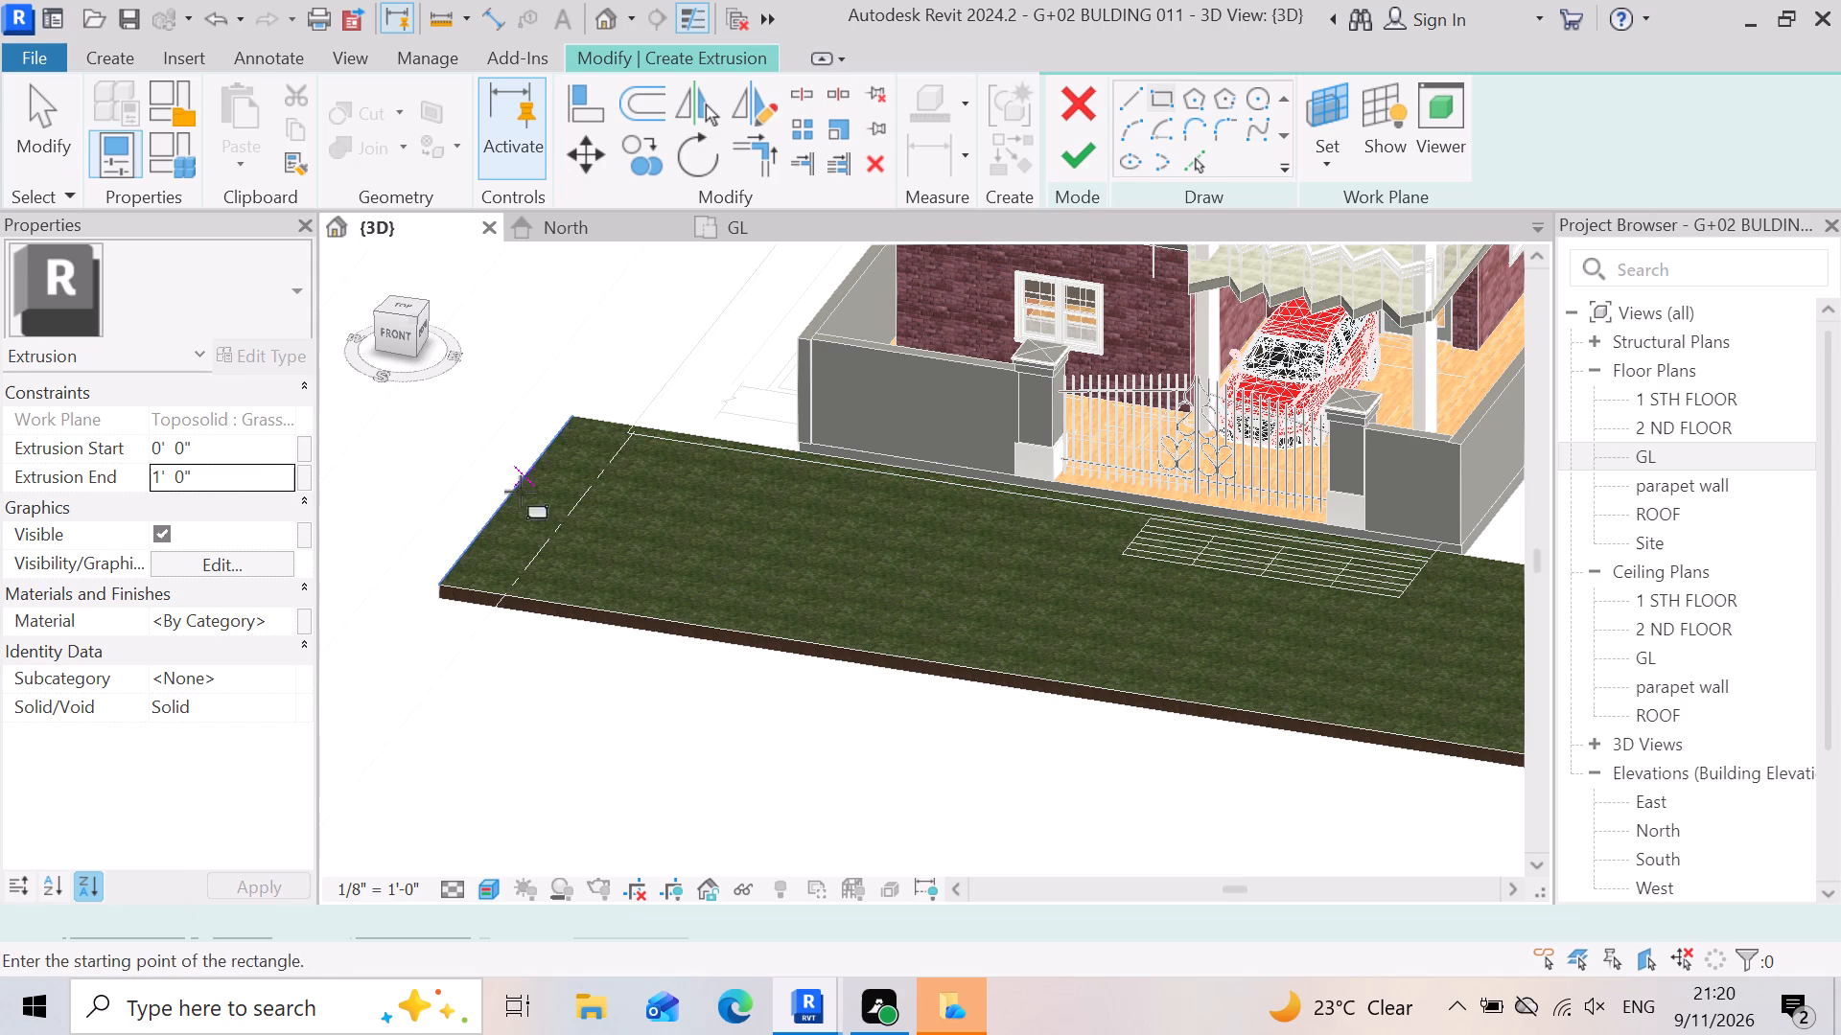
left_click(447, 581)
scroll(432, 580, "down", 4)
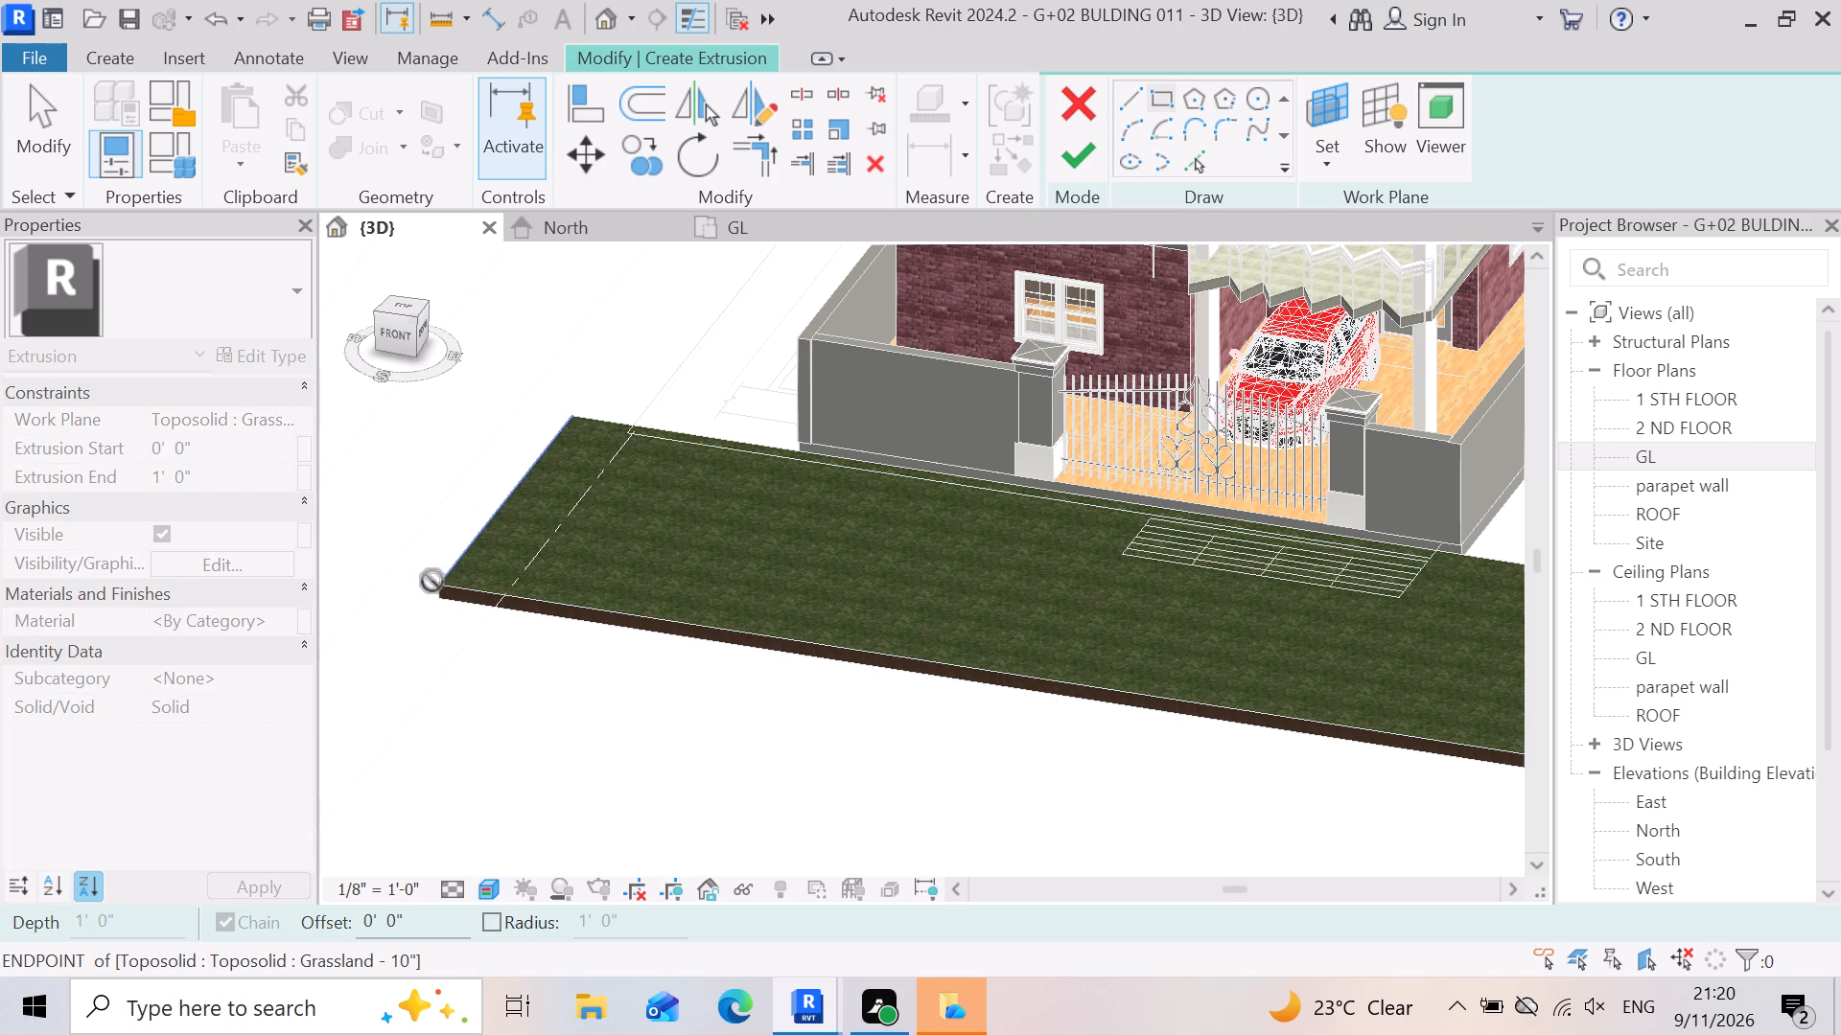
scroll(1037, 646, "up", 4)
scroll(1362, 566, "up", 4)
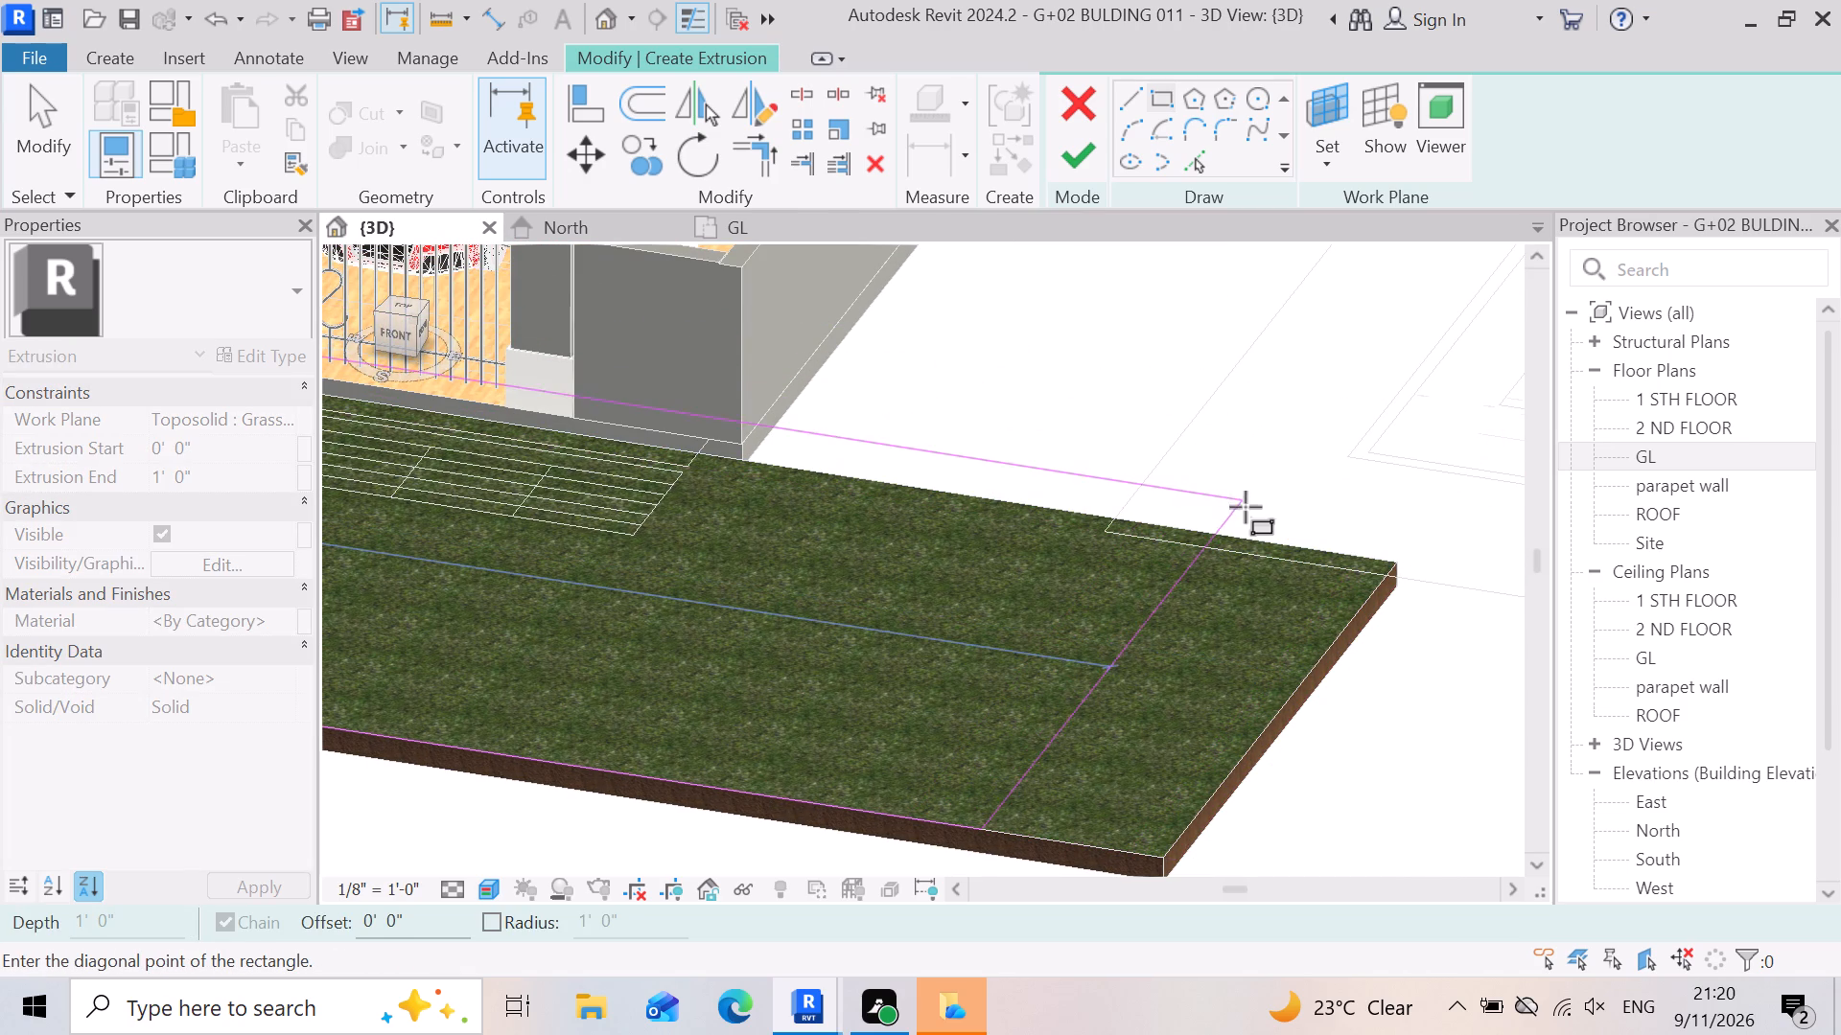
left_click(1392, 563)
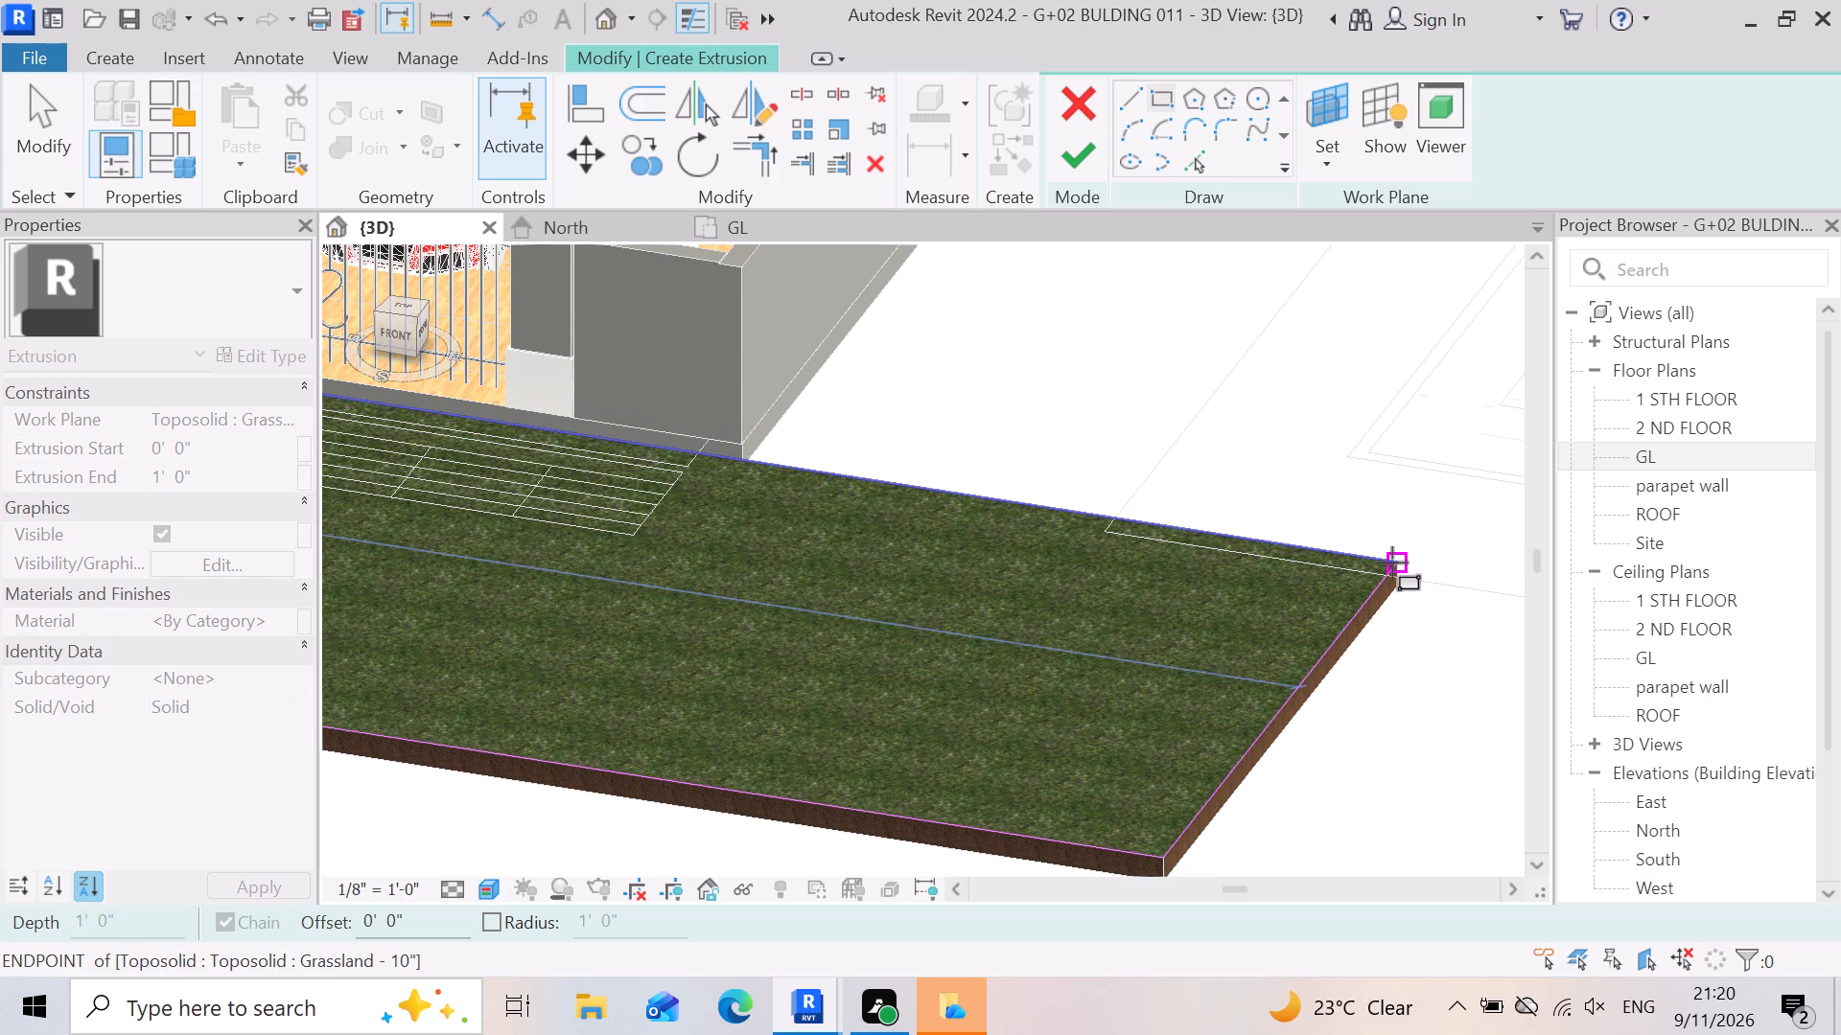
left_click(1084, 157)
scroll(1128, 401, "down", 5)
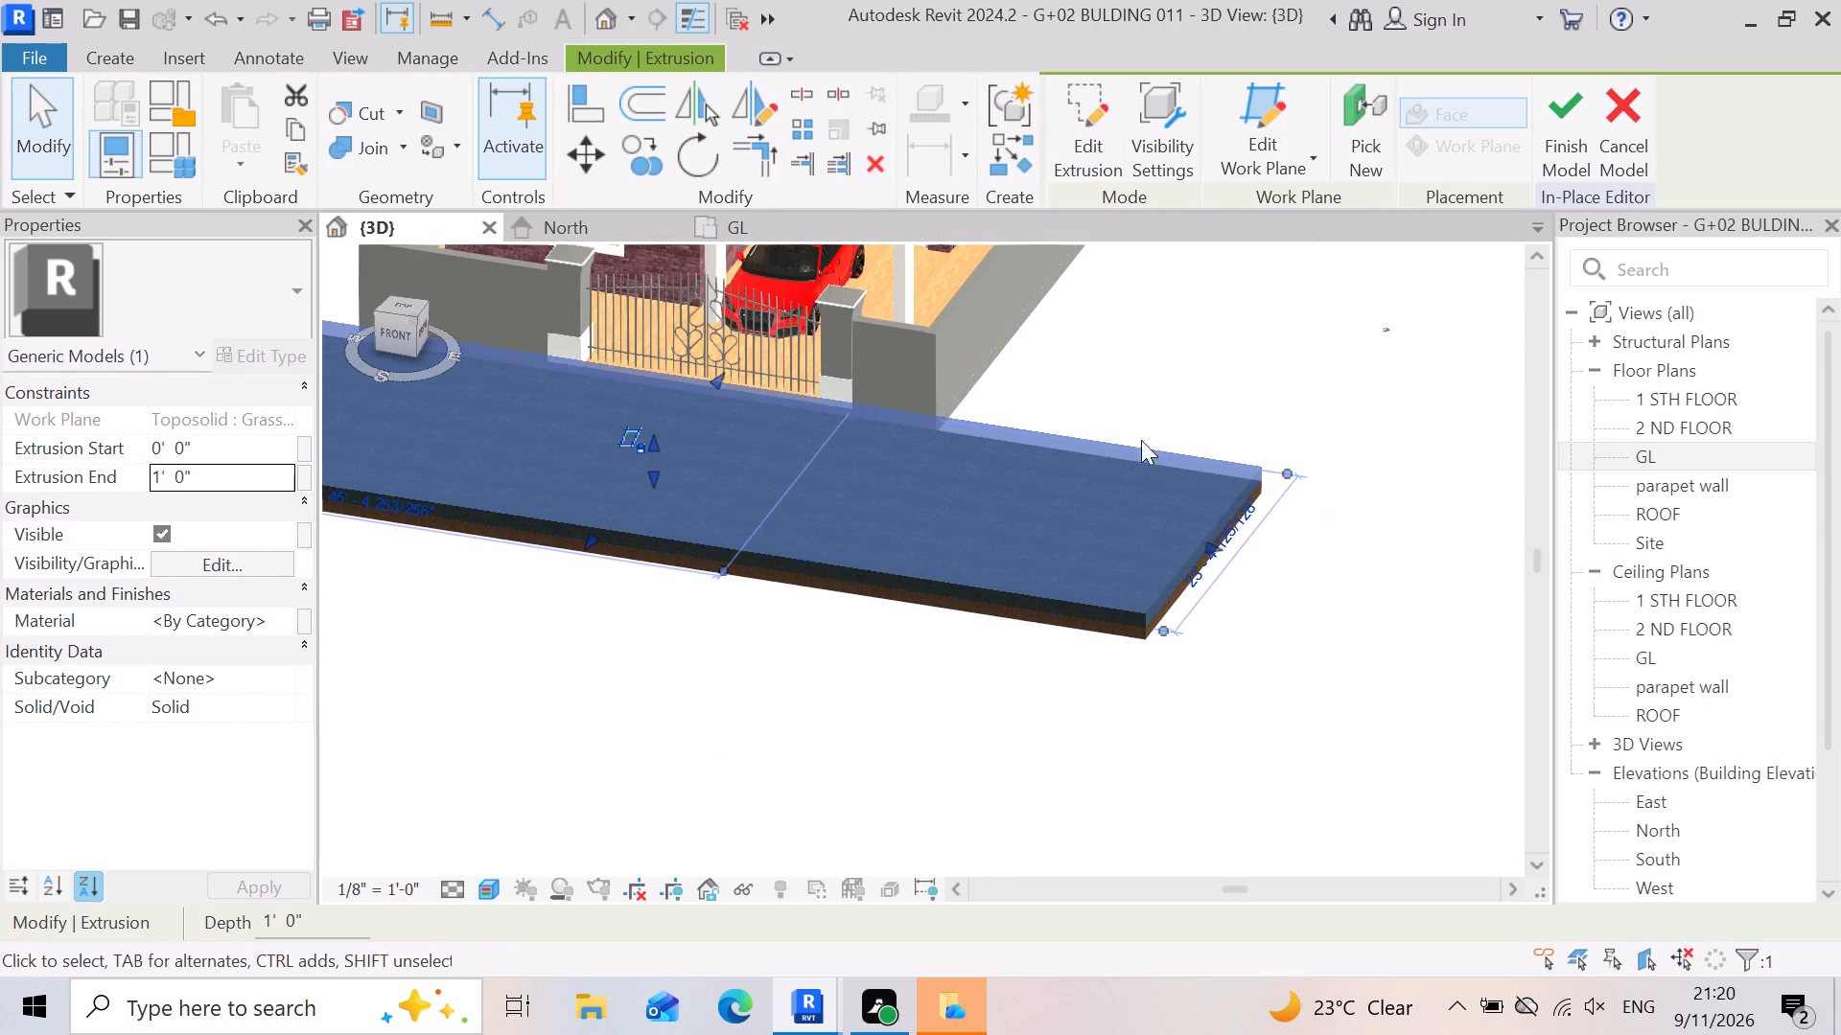
Check the extrusion's fit along the toposolid's edges and finish the in-place generic model.
left_click(1044, 751)
scroll(1094, 485, "up", 5)
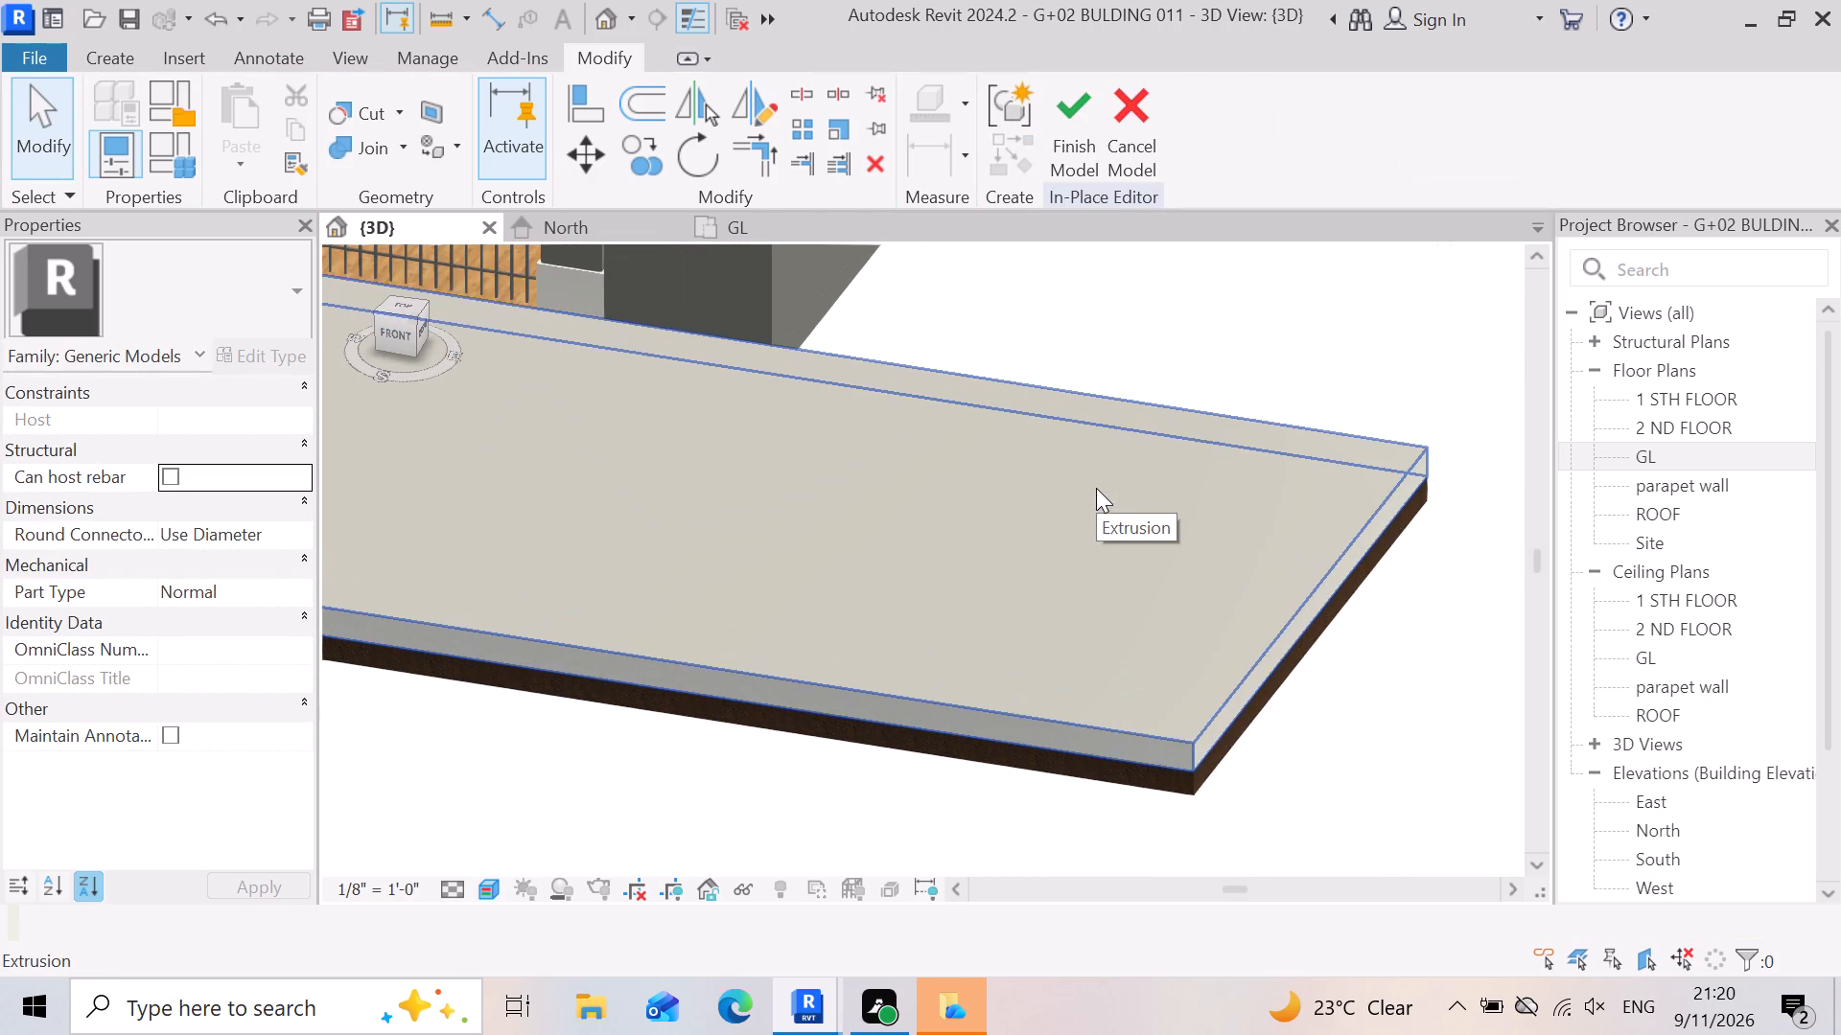
scroll(1658, 535, "down", 3)
scroll(1421, 554, "up", 11)
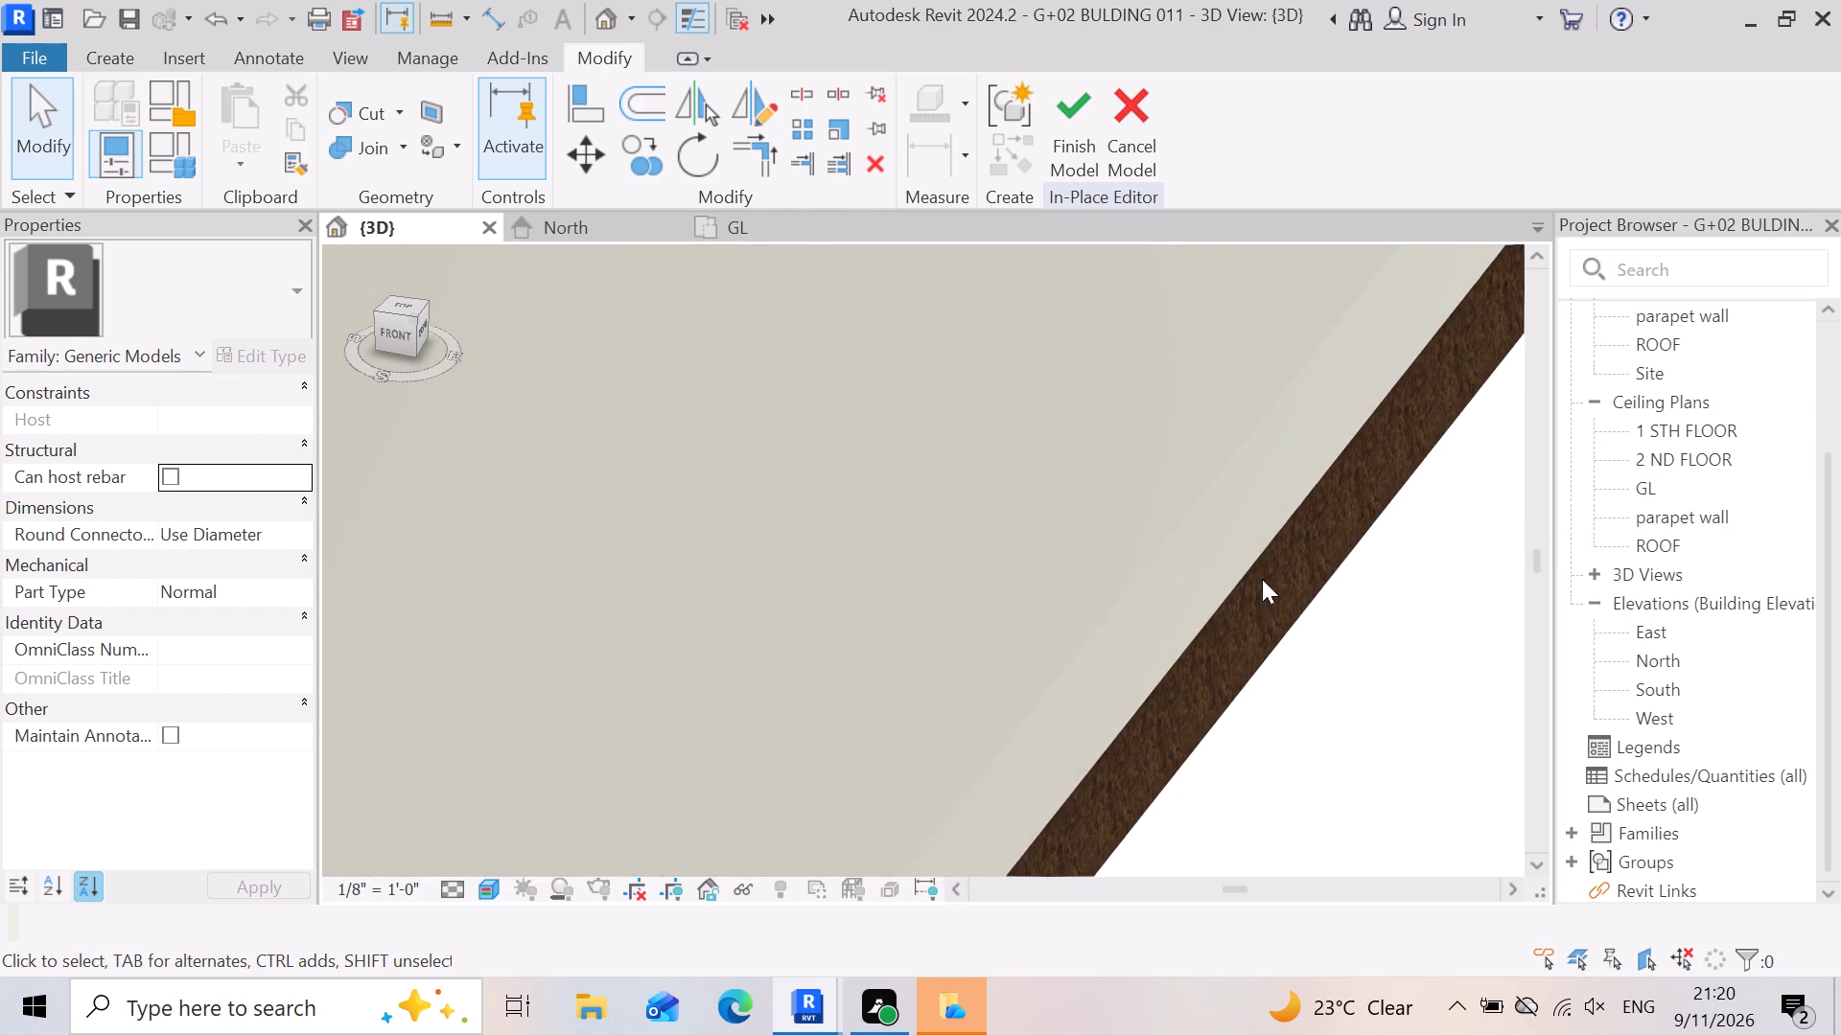
scroll(1327, 437, "down", 14)
scroll(1137, 609, "up", 10)
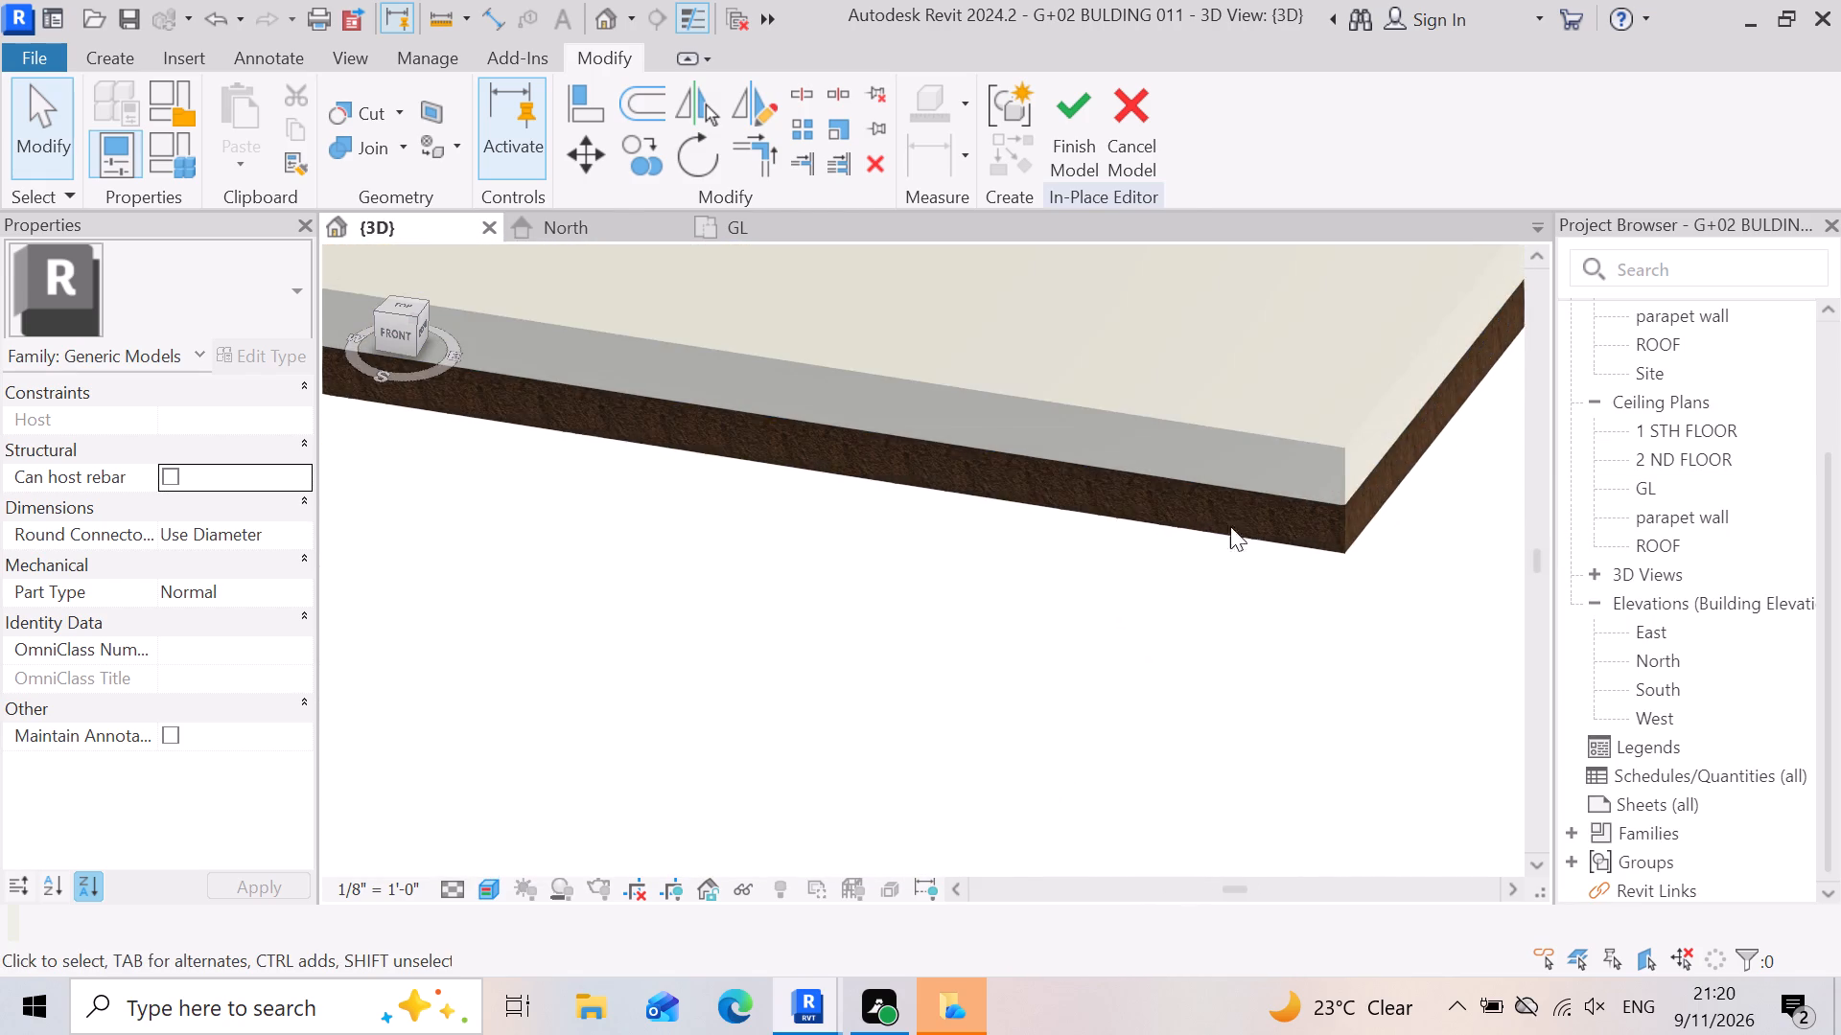
scroll(1230, 526, "up", 6)
scroll(1137, 516, "down", 9)
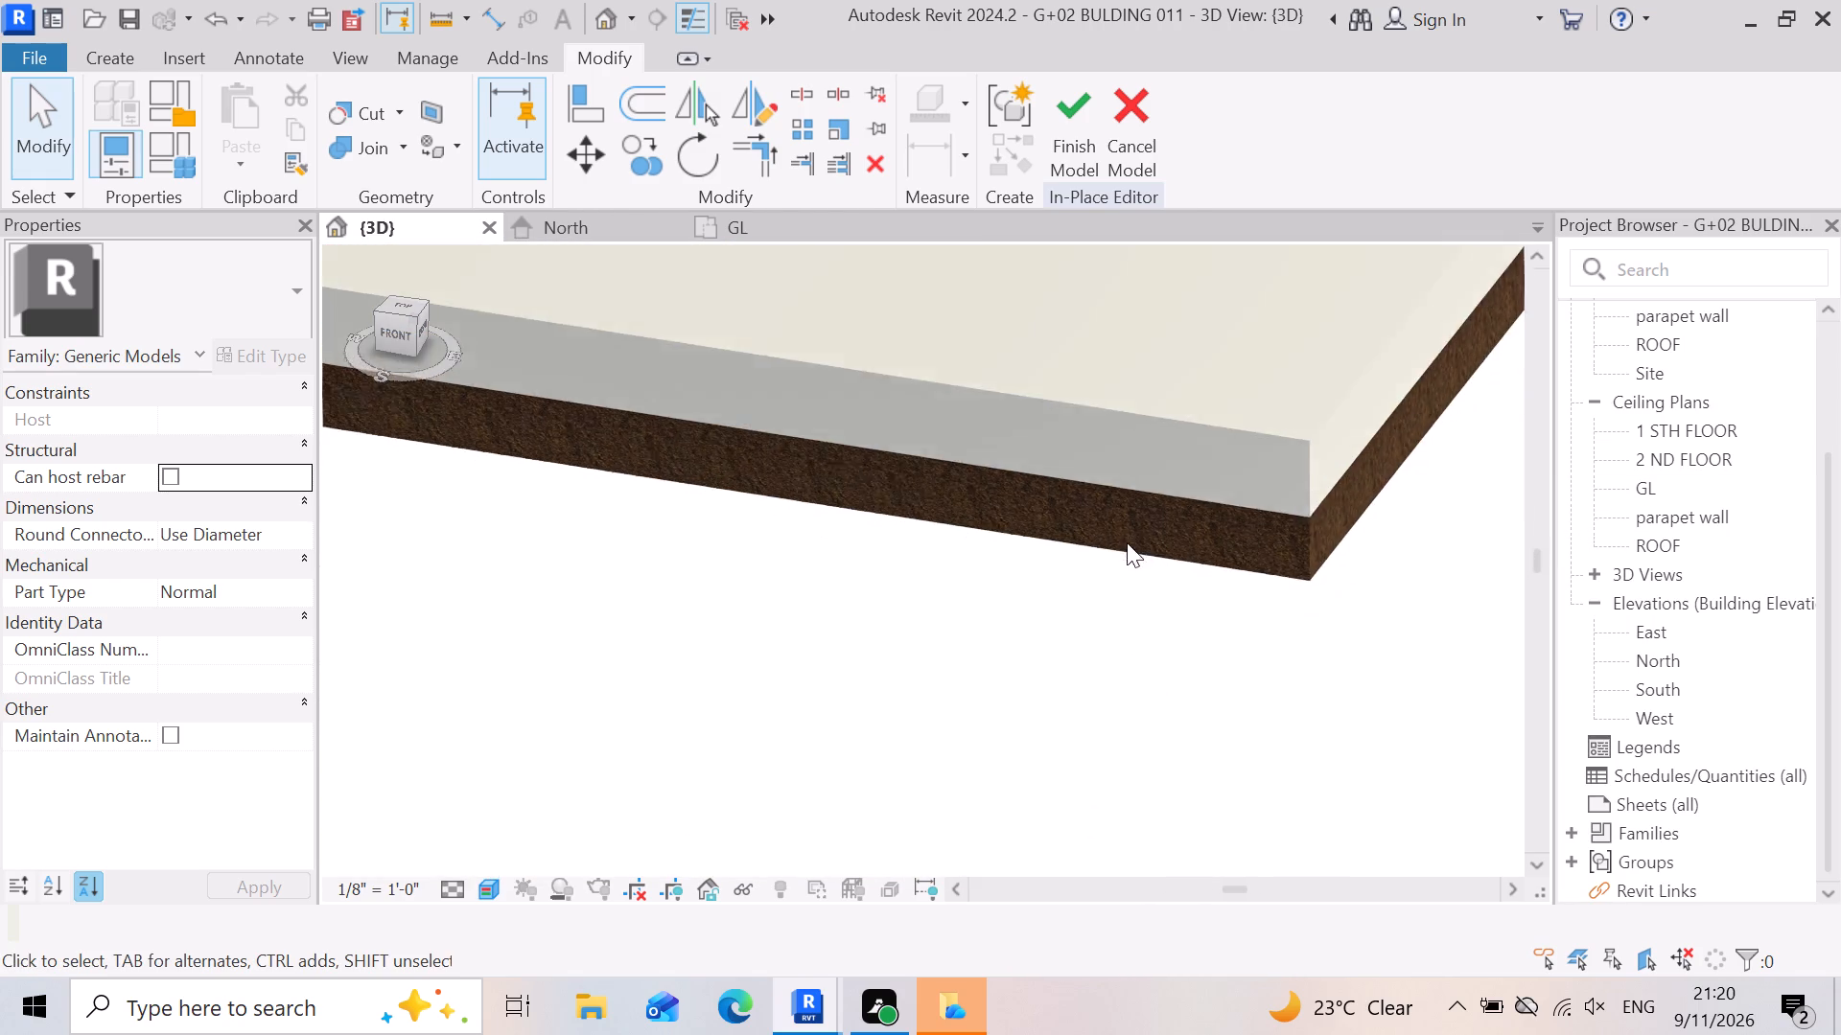
scroll(1127, 542, "down", 12)
scroll(1290, 614, "down", 5)
scroll(939, 401, "up", 4)
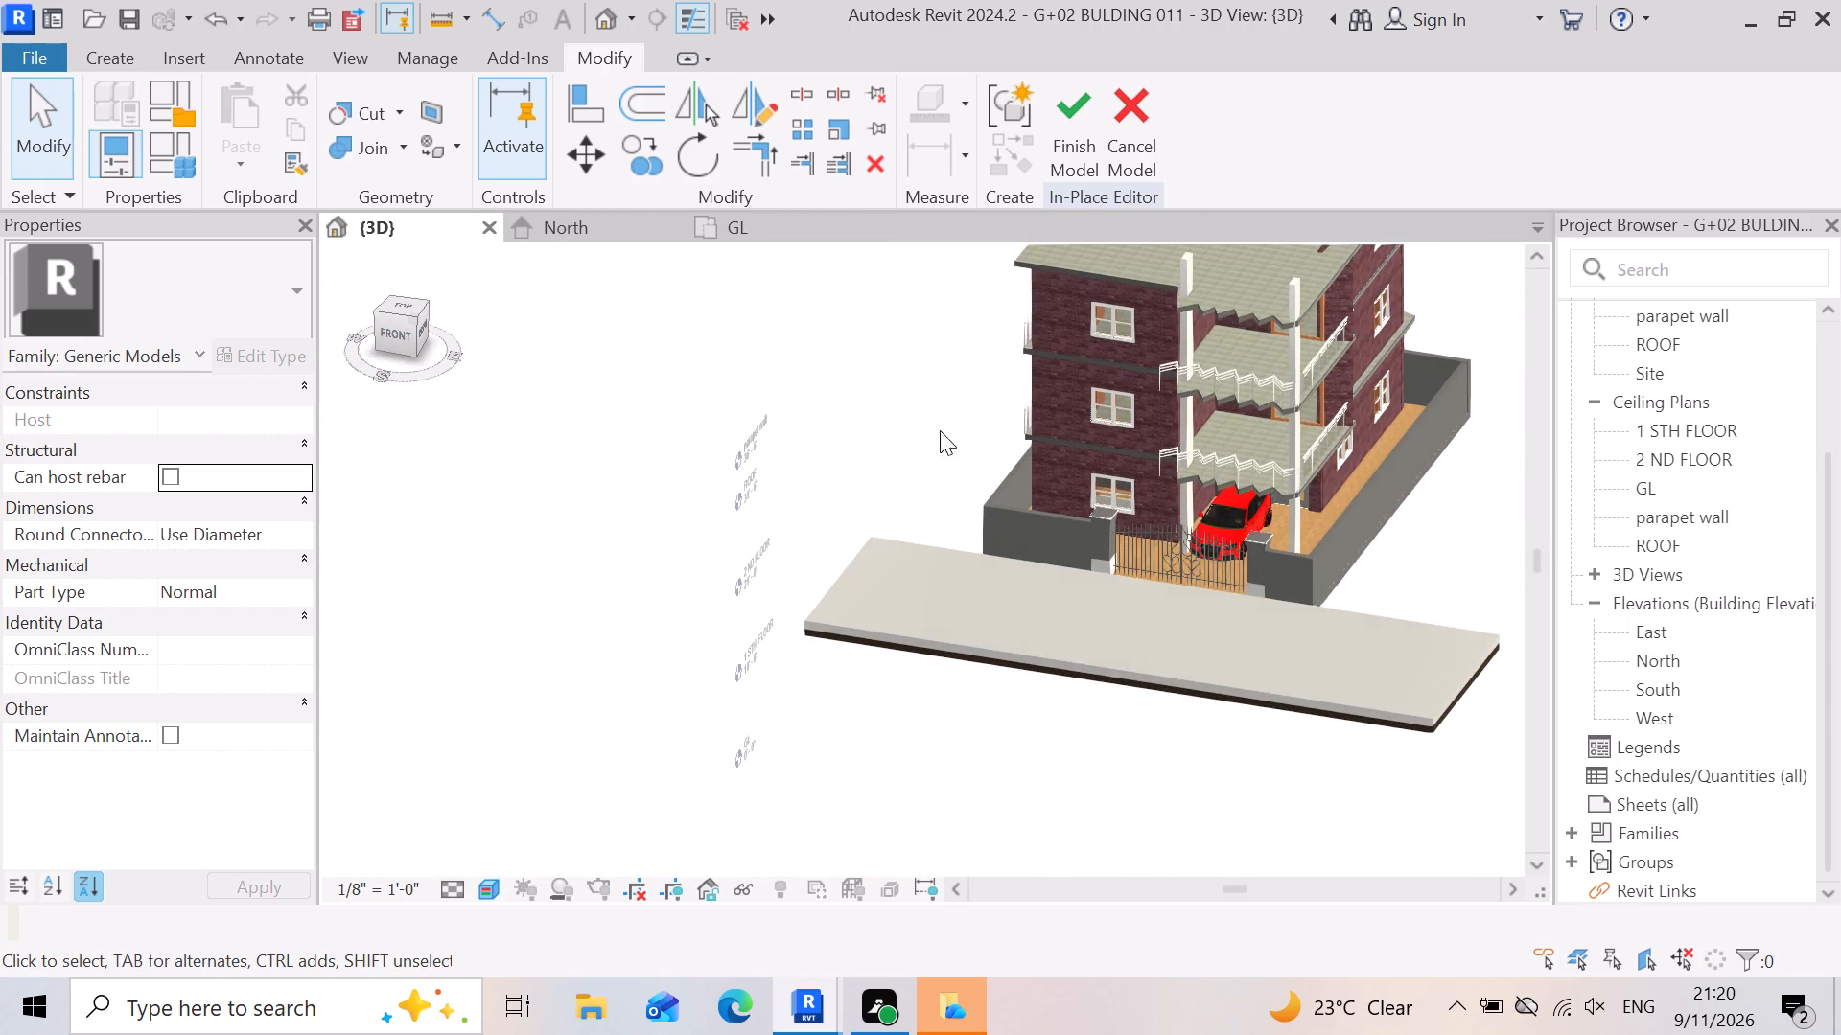
left_click_drag(1058, 116, 1068, 114)
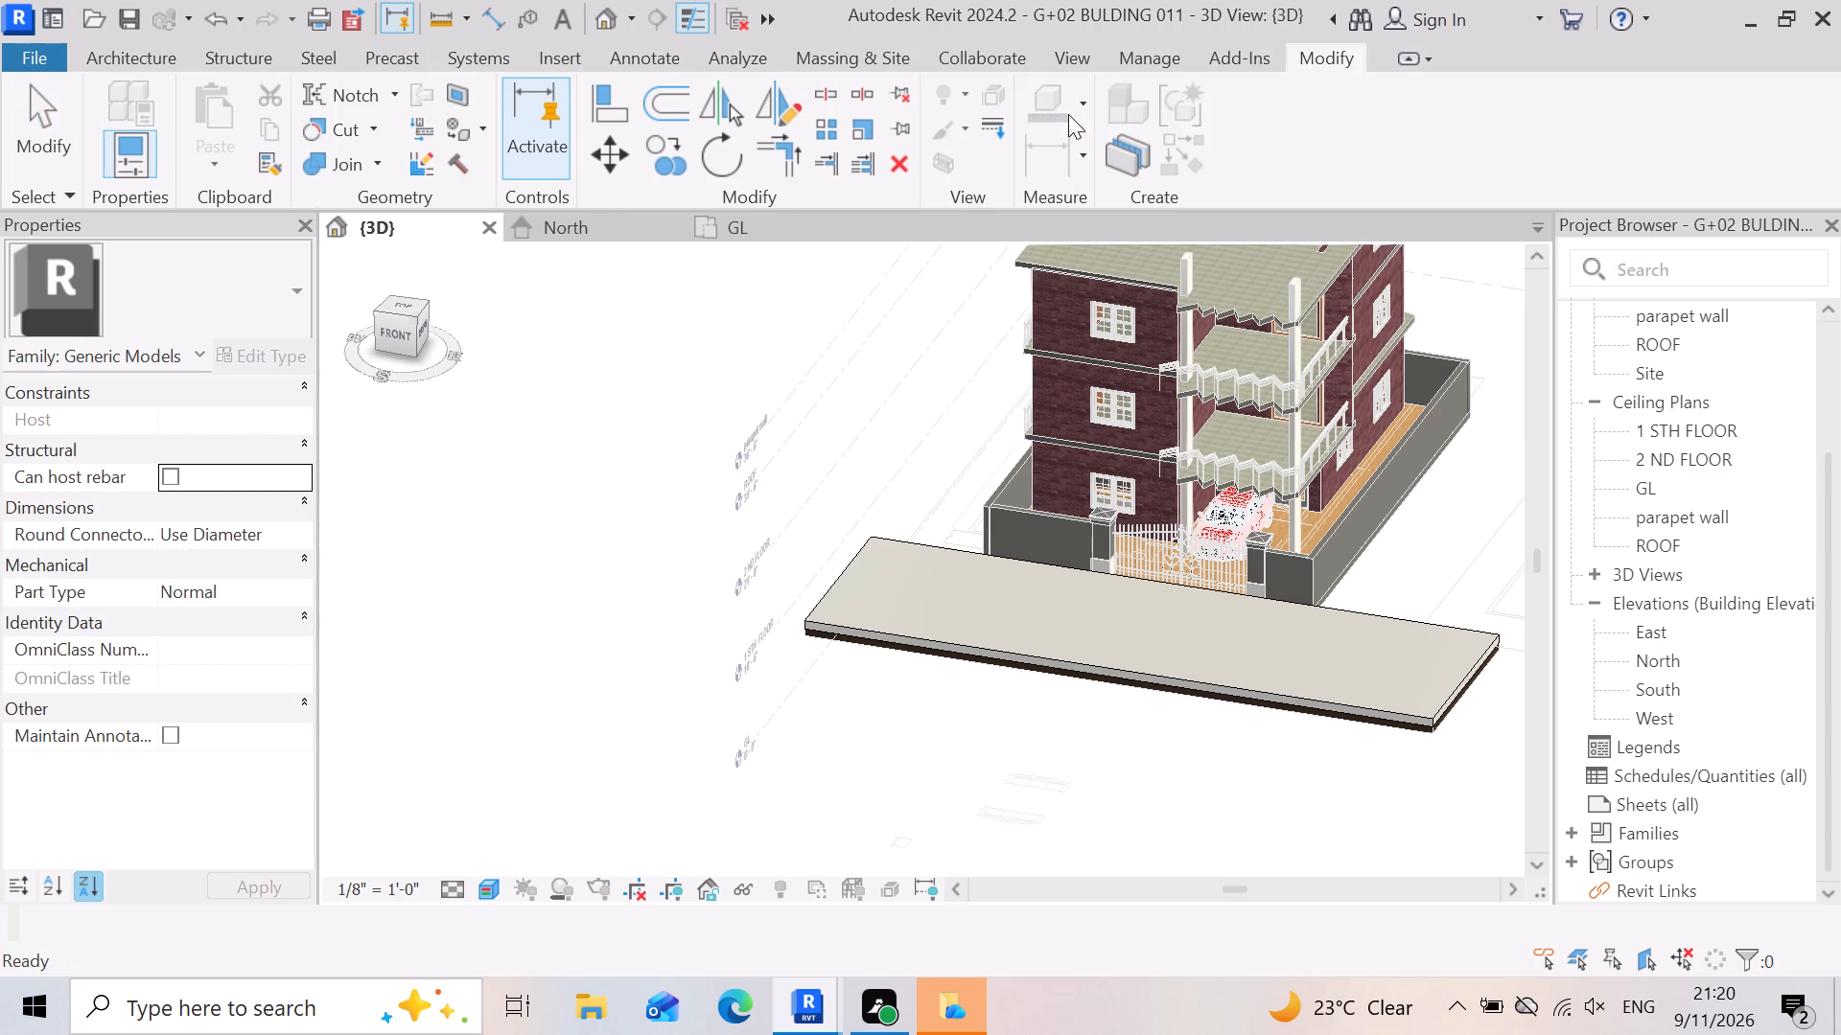
Open the in-place generic slab over the toposolid for editing and start the Paint tool.
scroll(741, 576, "up", 3)
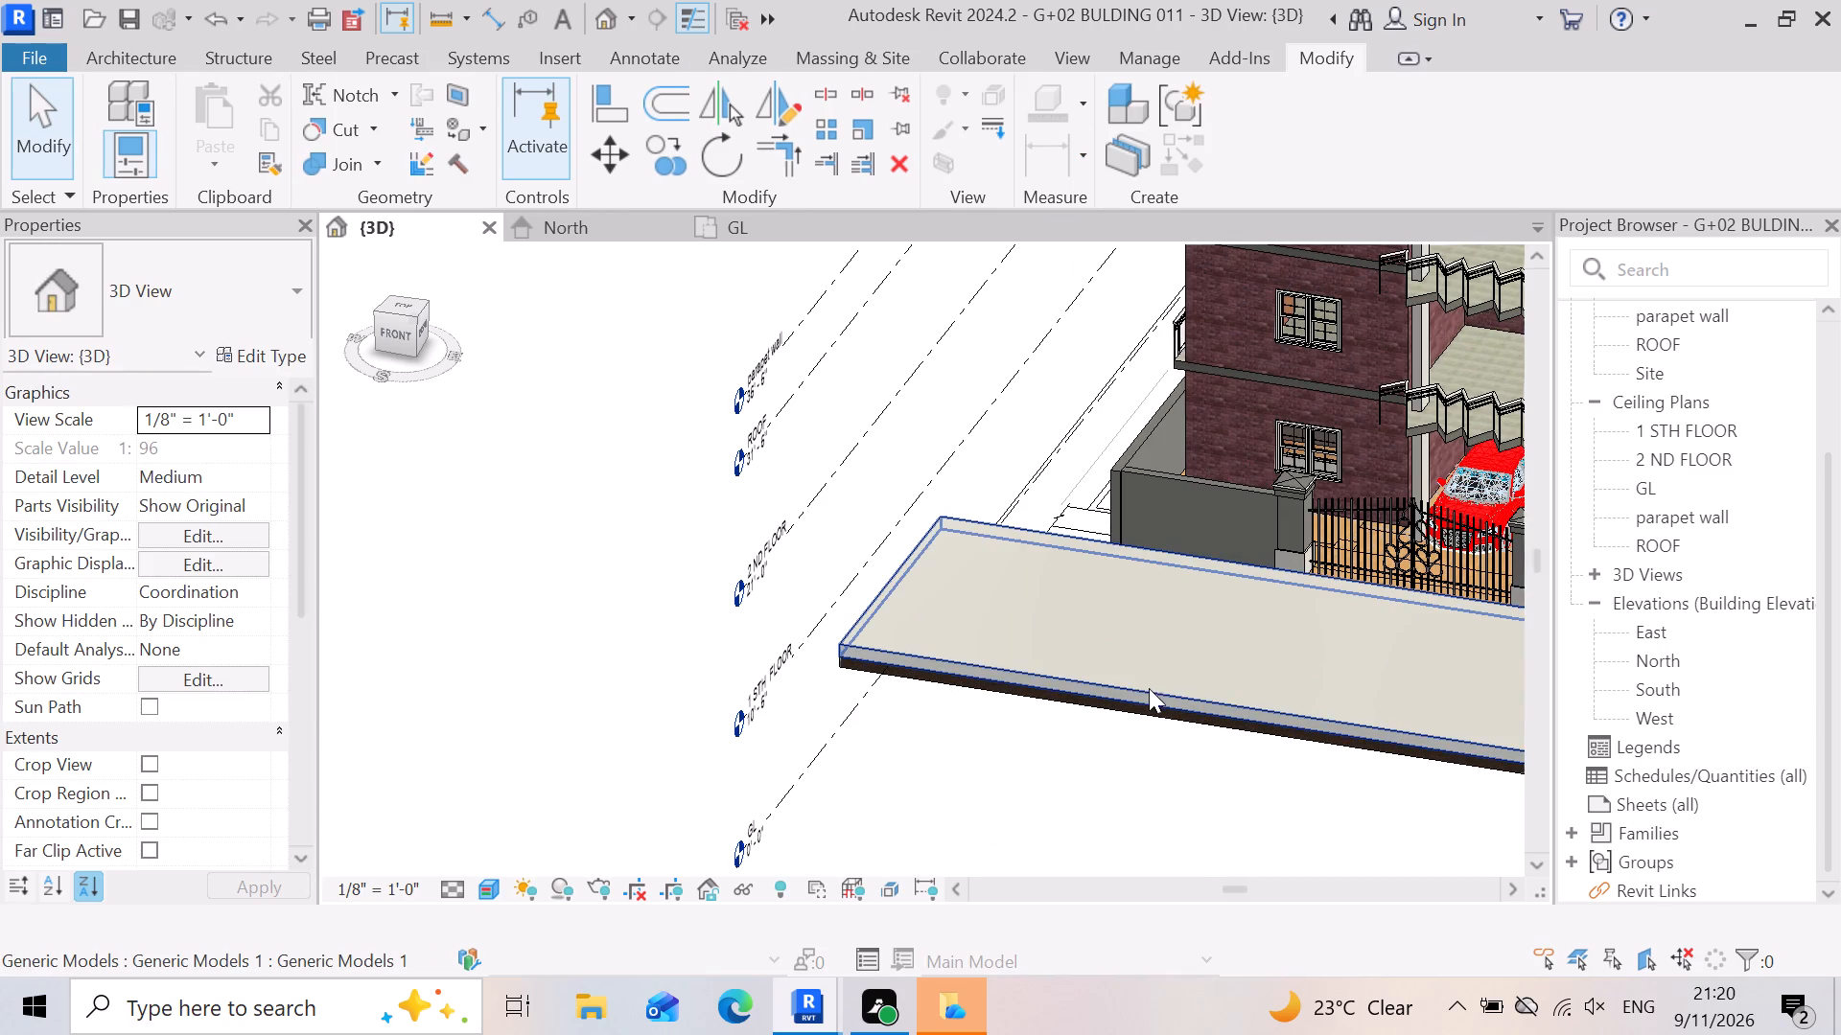
left_click(1136, 665)
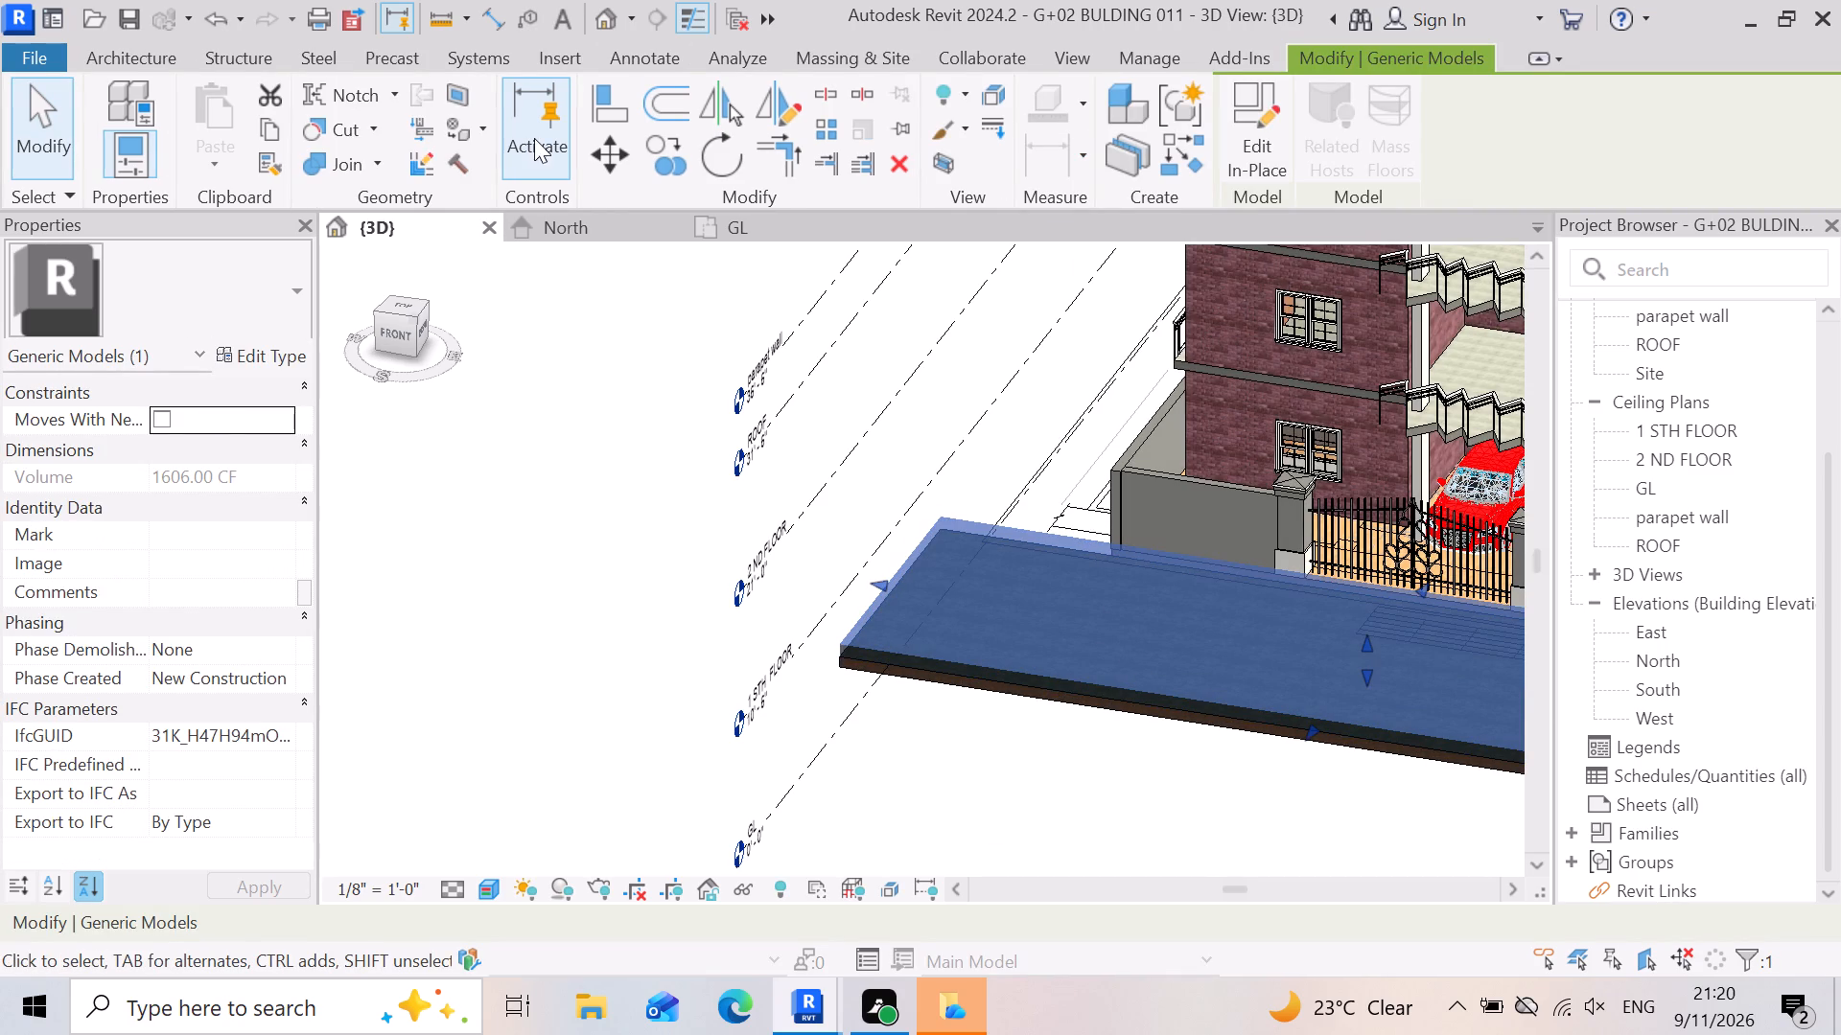
left_click(1238, 125)
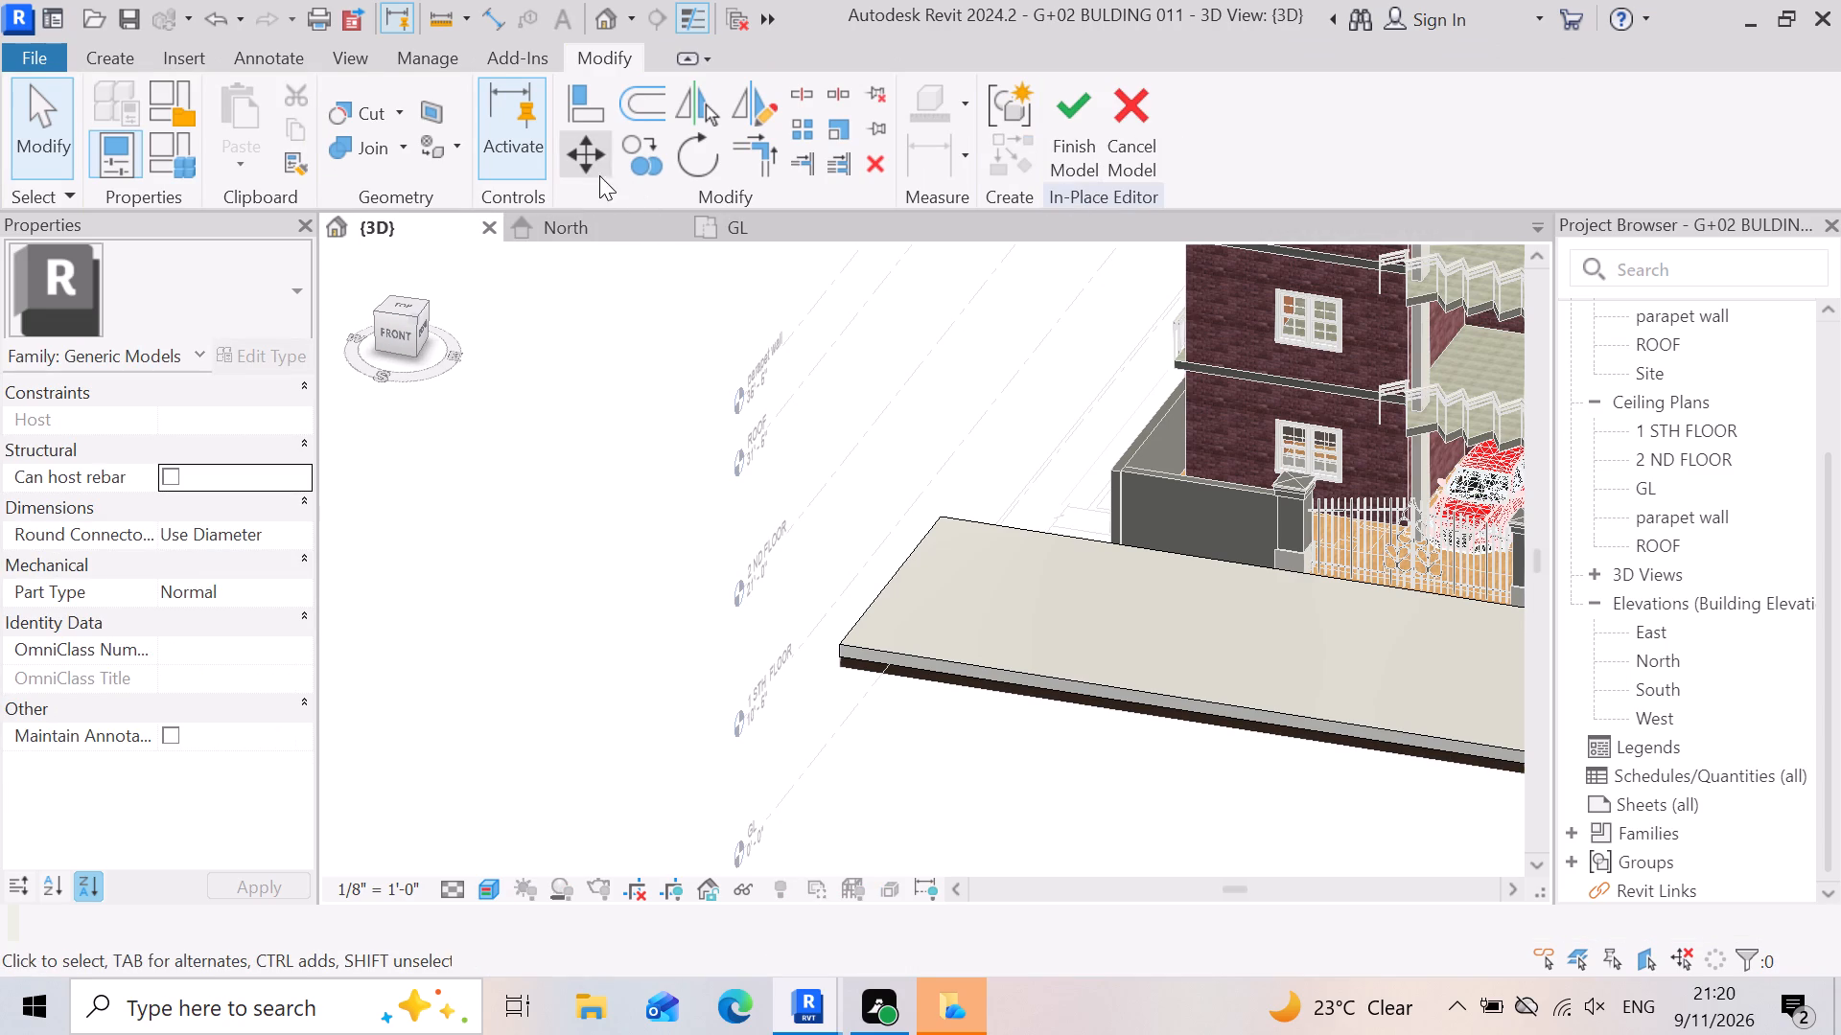
left_click(456, 152)
left_click(477, 207)
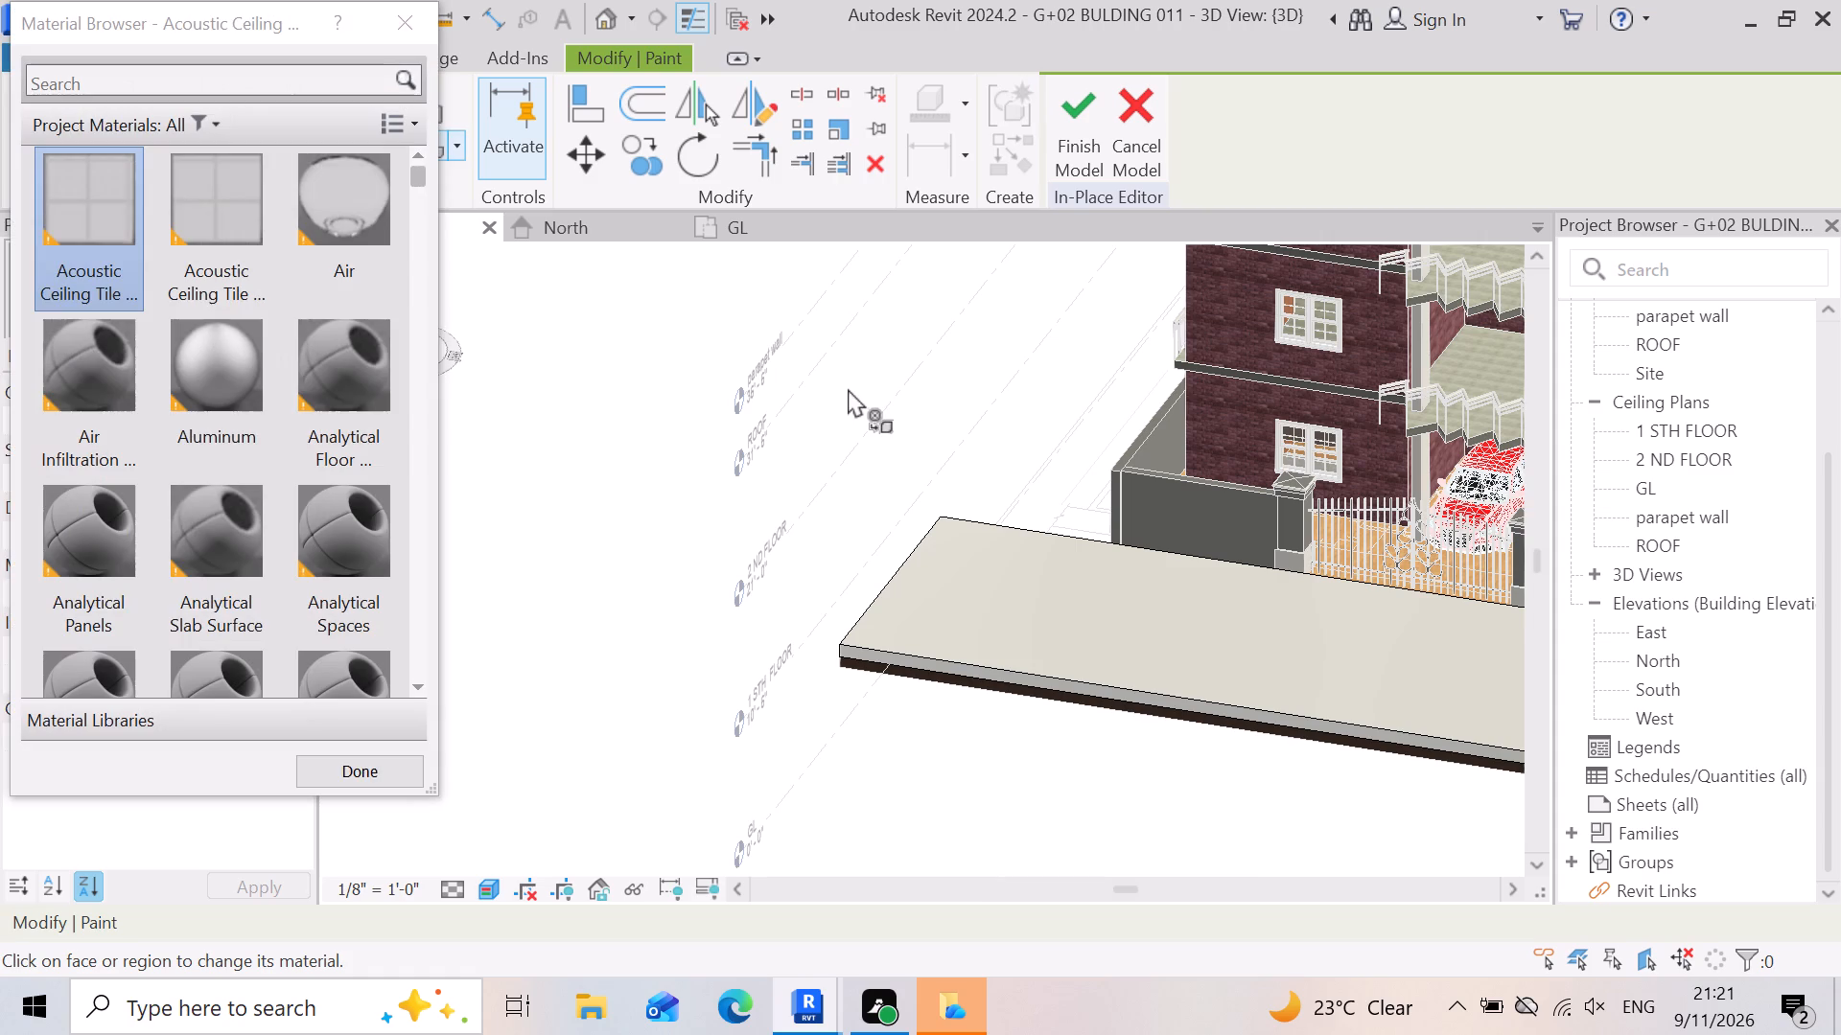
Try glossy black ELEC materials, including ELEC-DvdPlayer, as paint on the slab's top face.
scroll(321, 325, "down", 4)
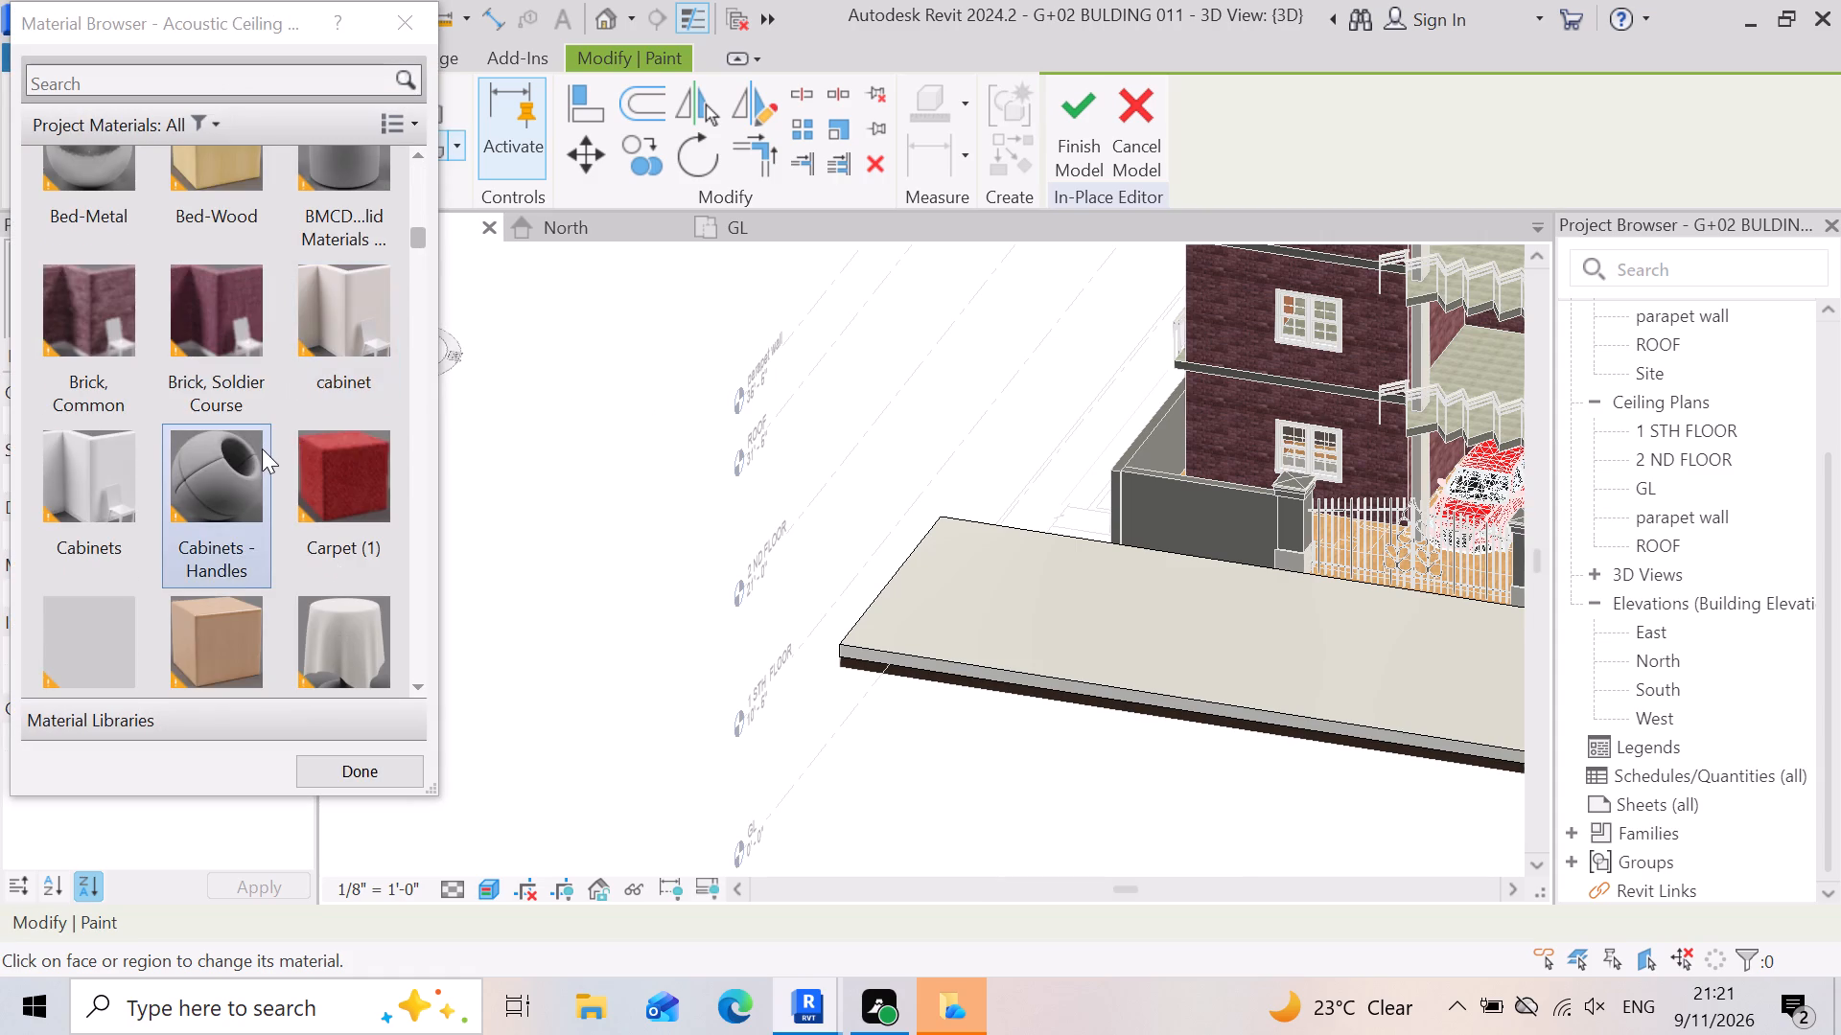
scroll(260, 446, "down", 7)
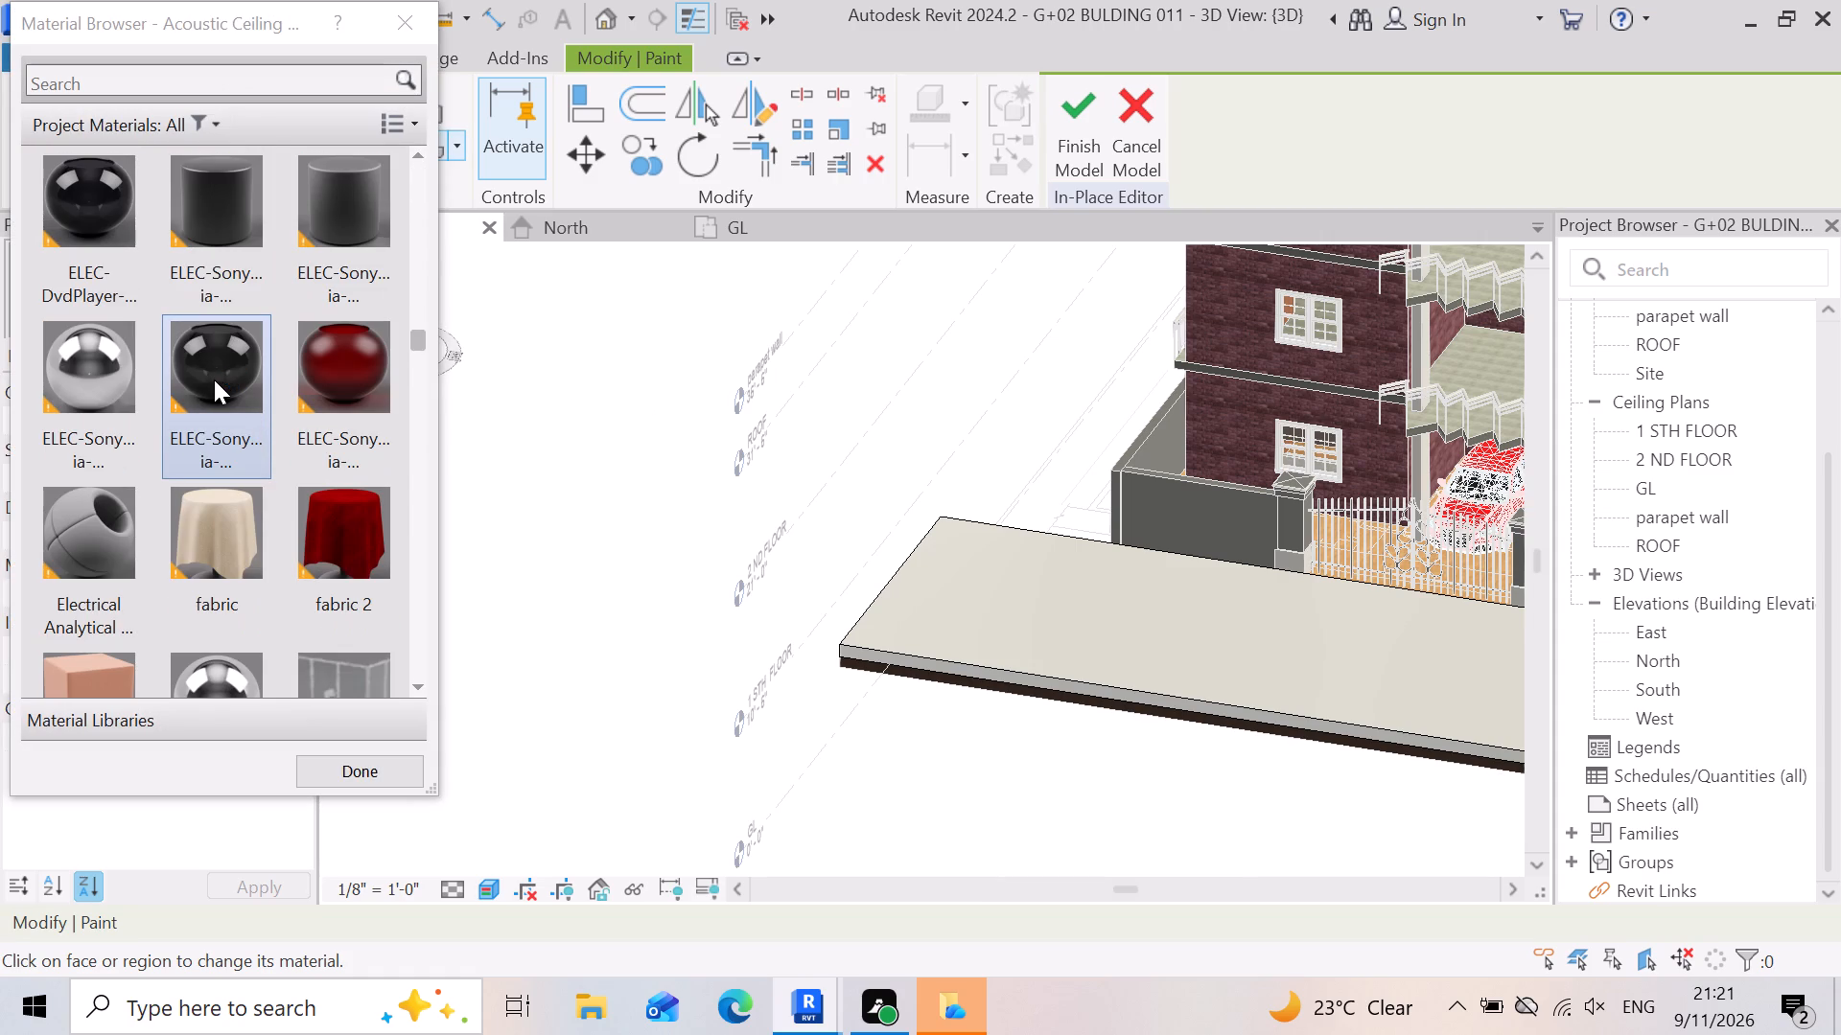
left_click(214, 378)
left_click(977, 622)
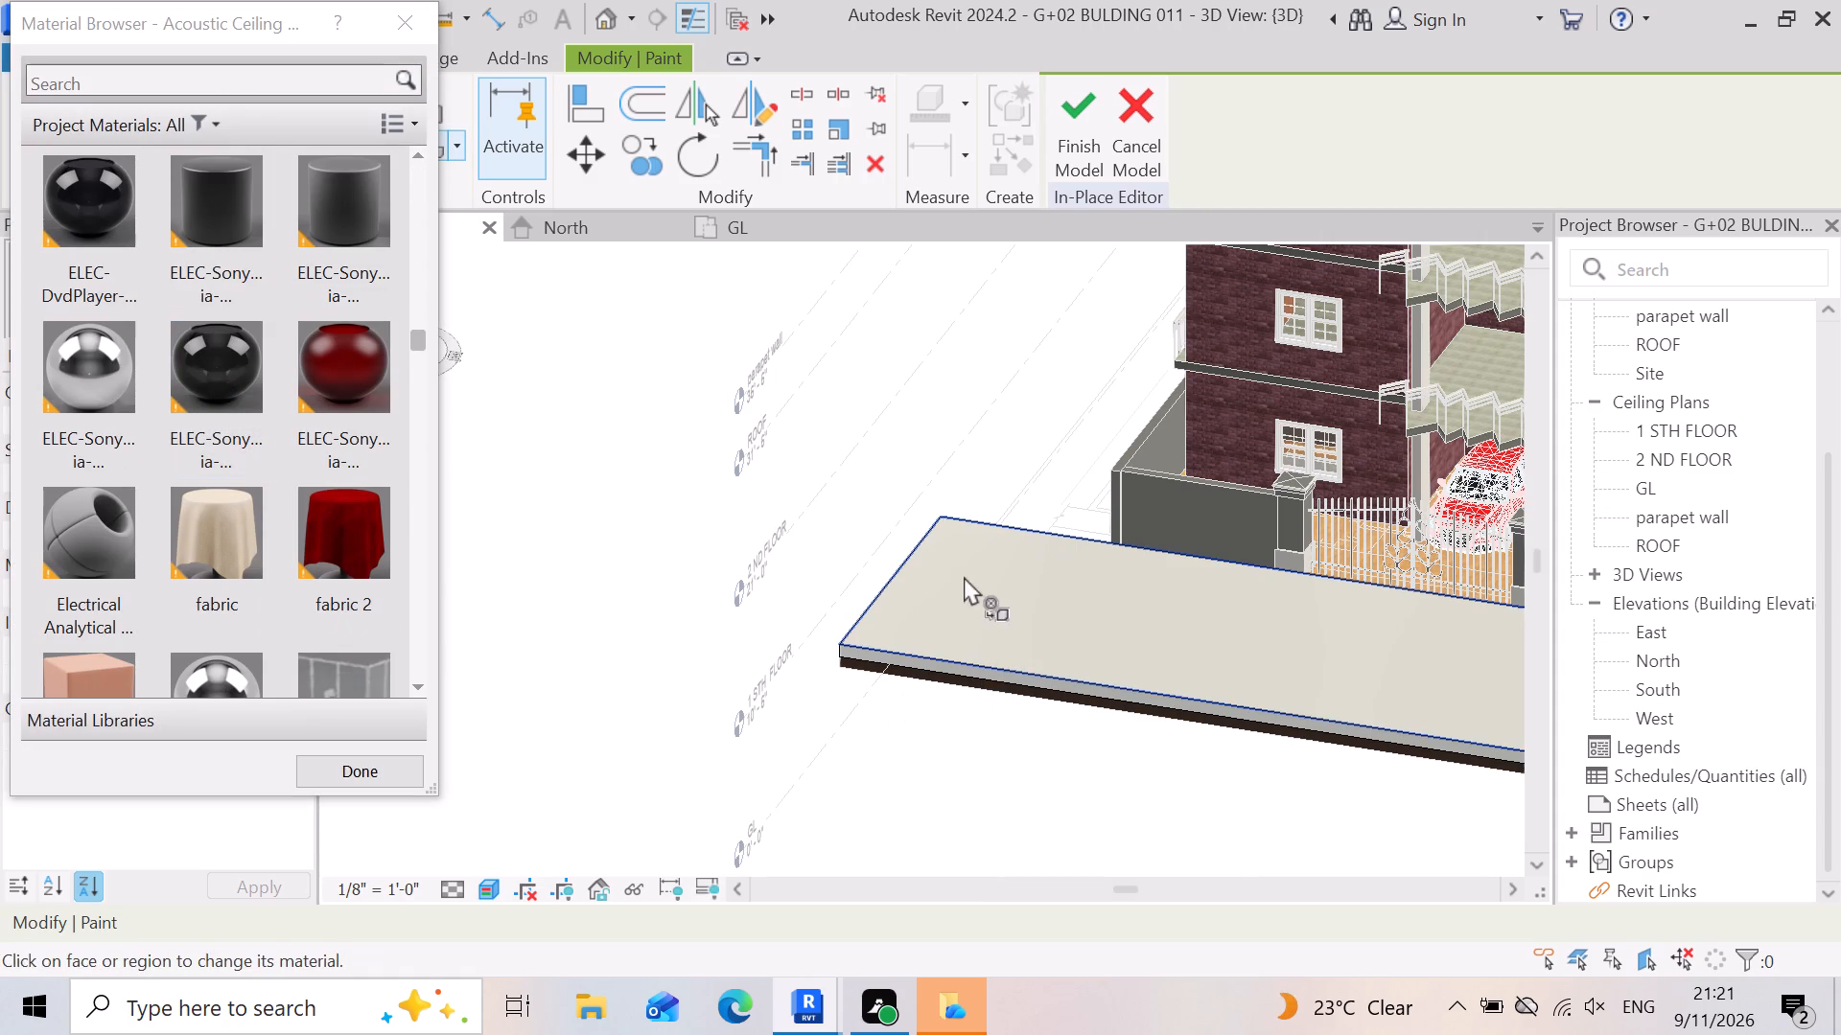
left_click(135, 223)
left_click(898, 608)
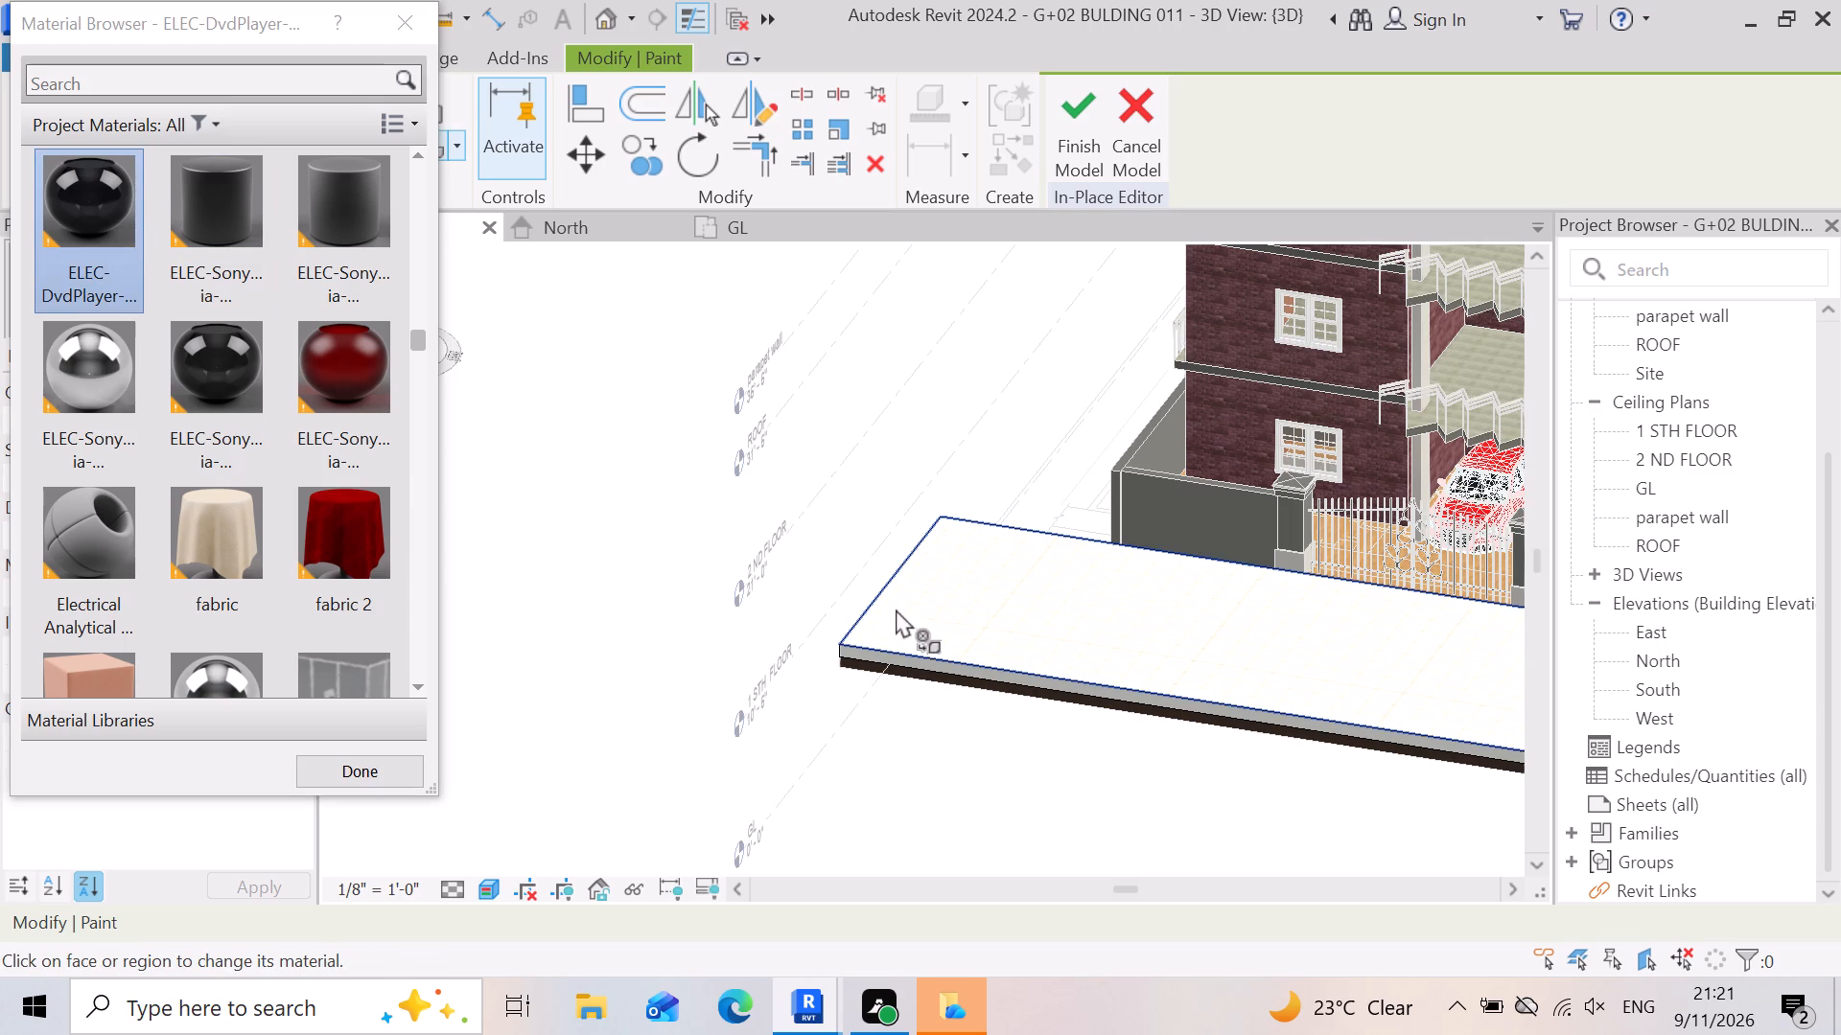
Paint the slab's top face and front edge face with ELEC-SonyBravia-Base and finish the in-place model.
left_click(247, 216)
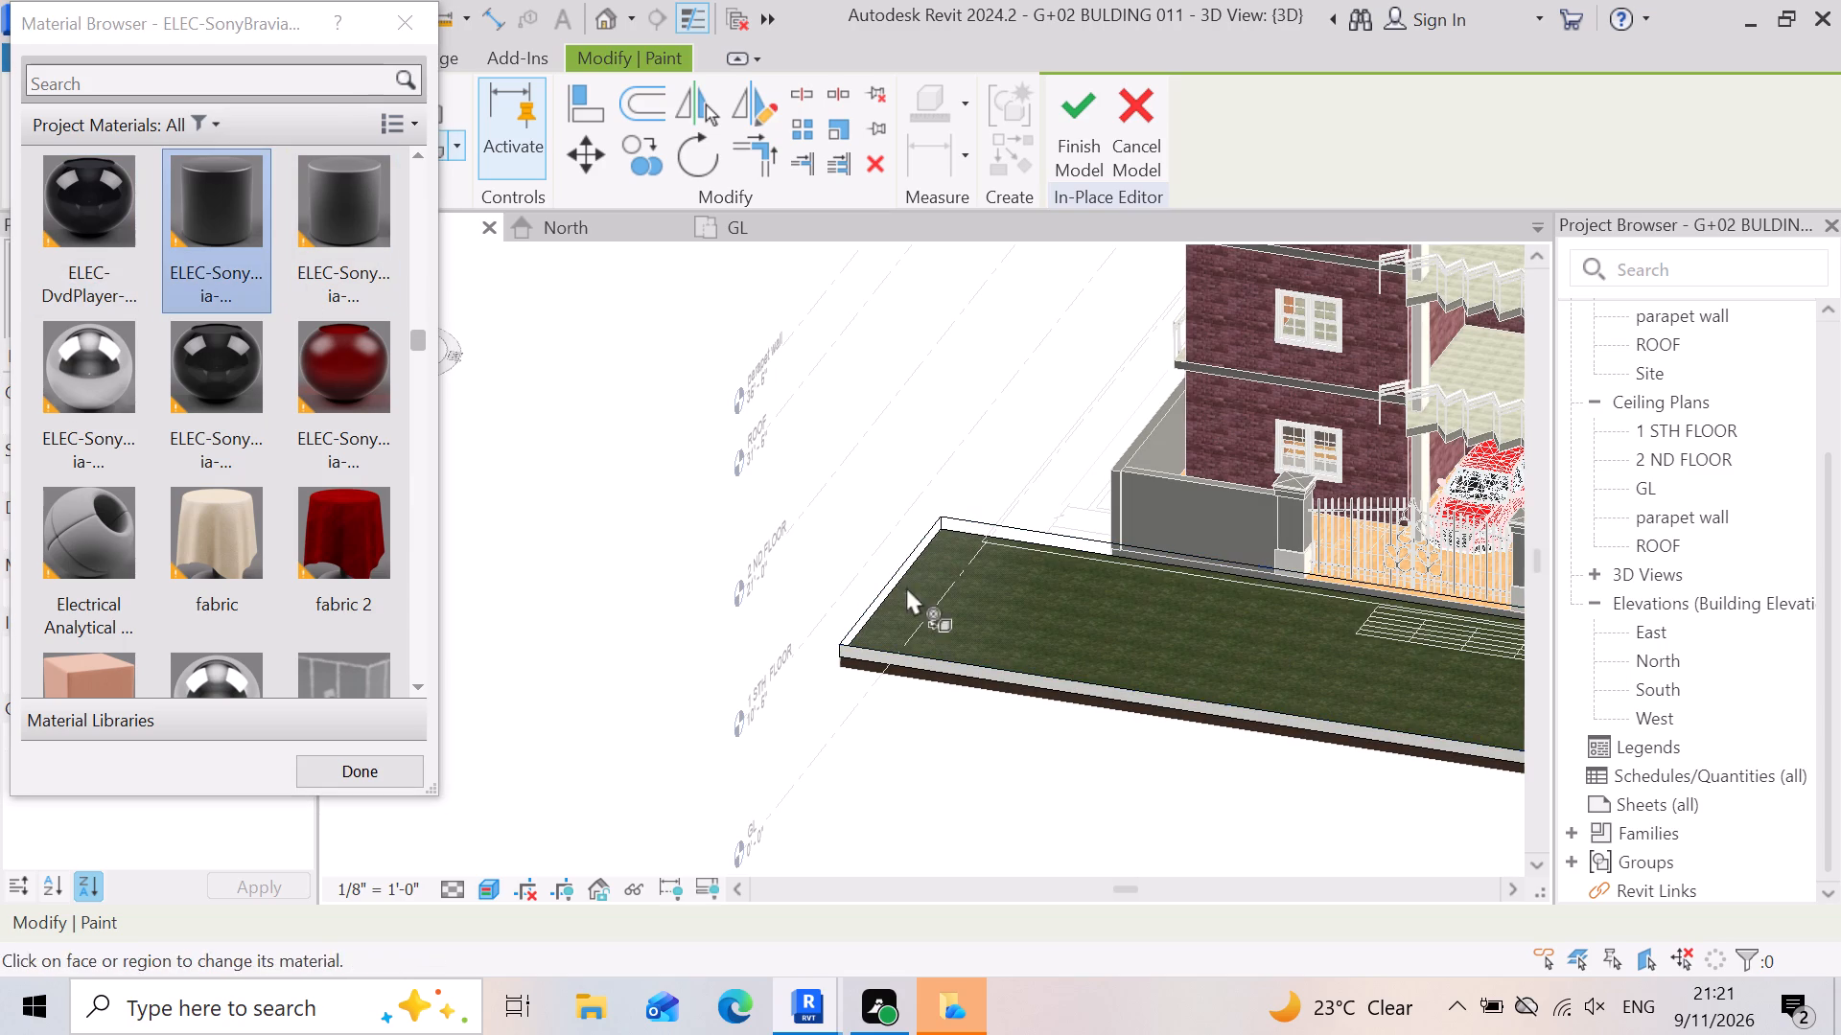
left_click(1021, 614)
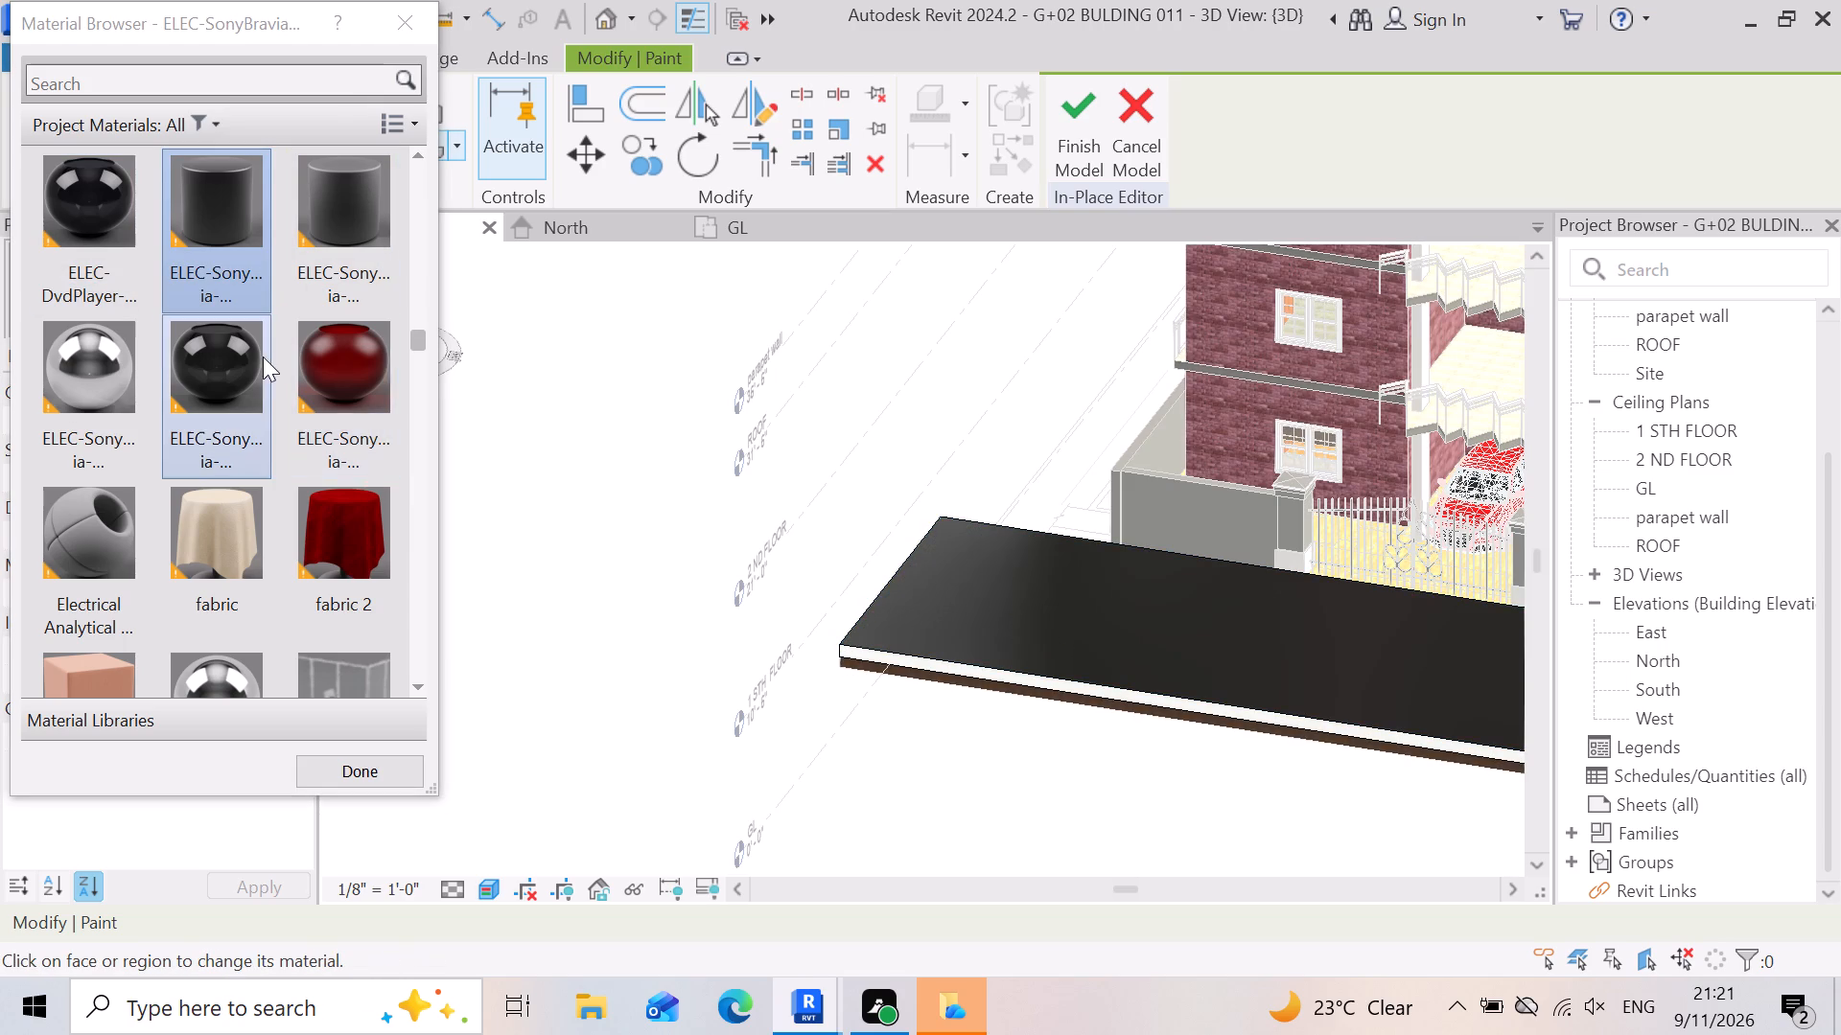
scroll(263, 356, "down", 1)
scroll(1105, 798, "up", 7)
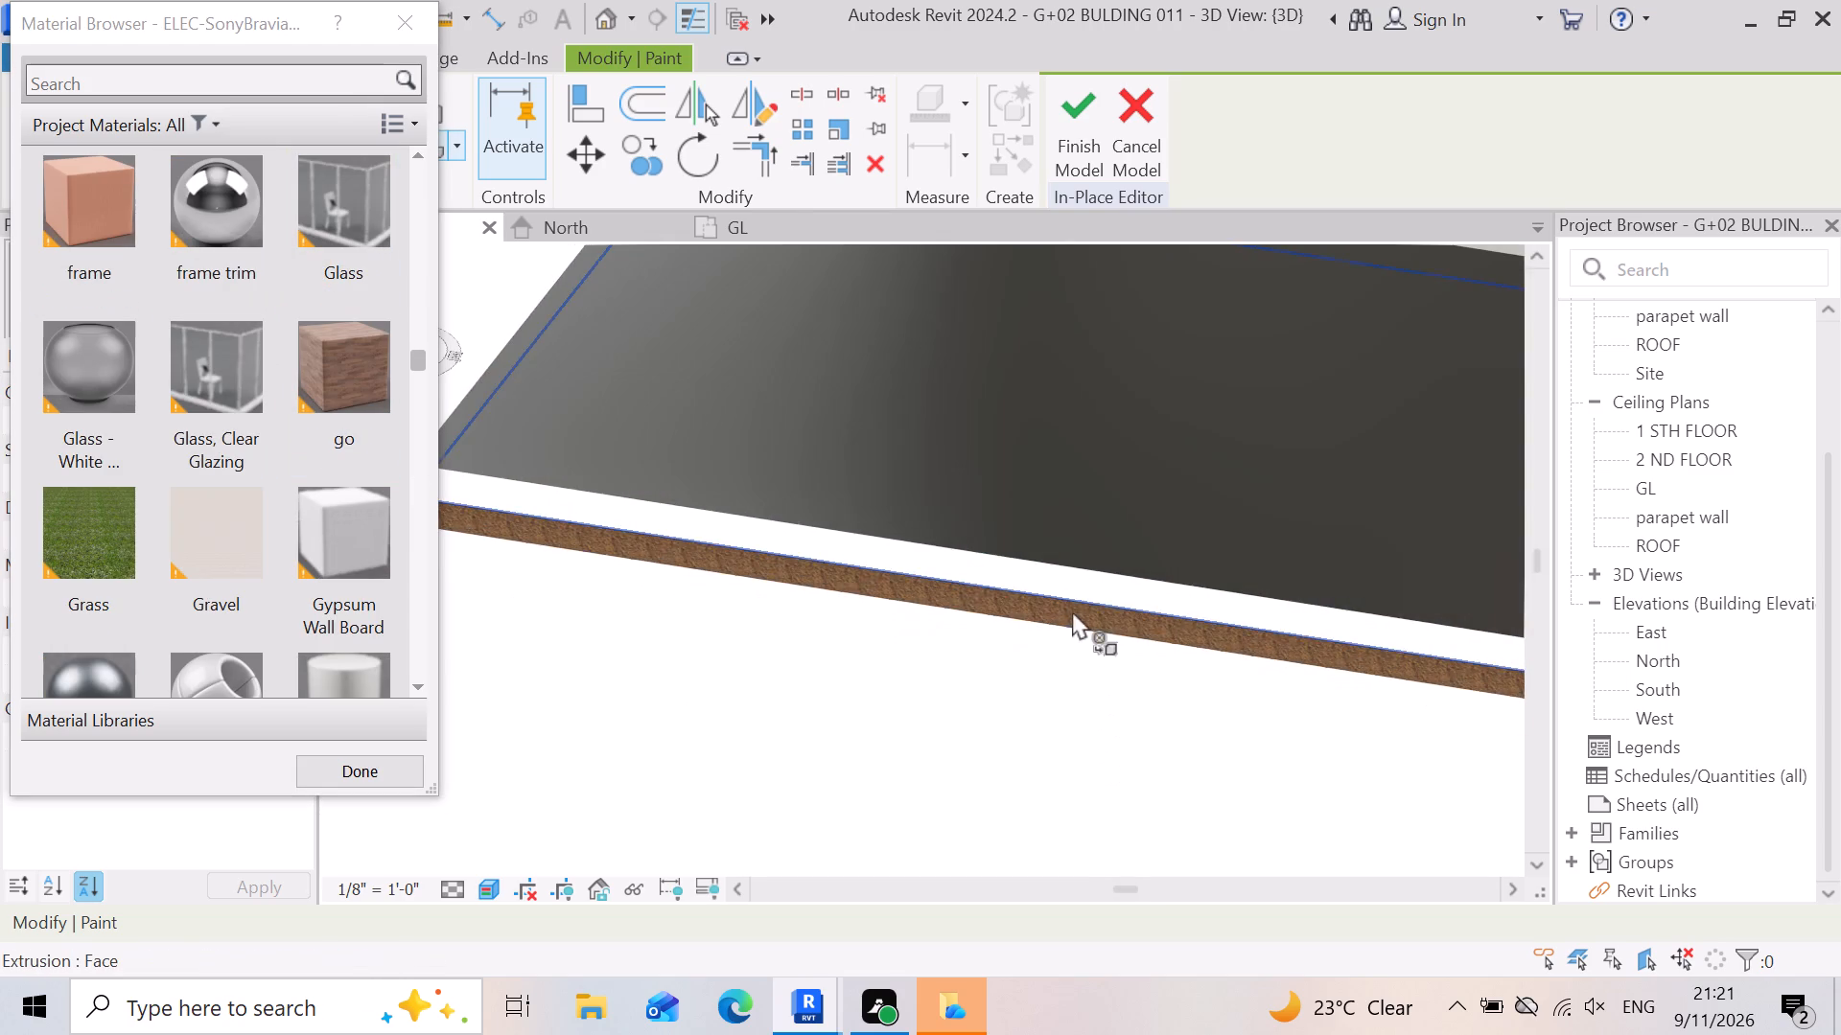
scroll(1073, 610, "up", 7)
left_click(1092, 544)
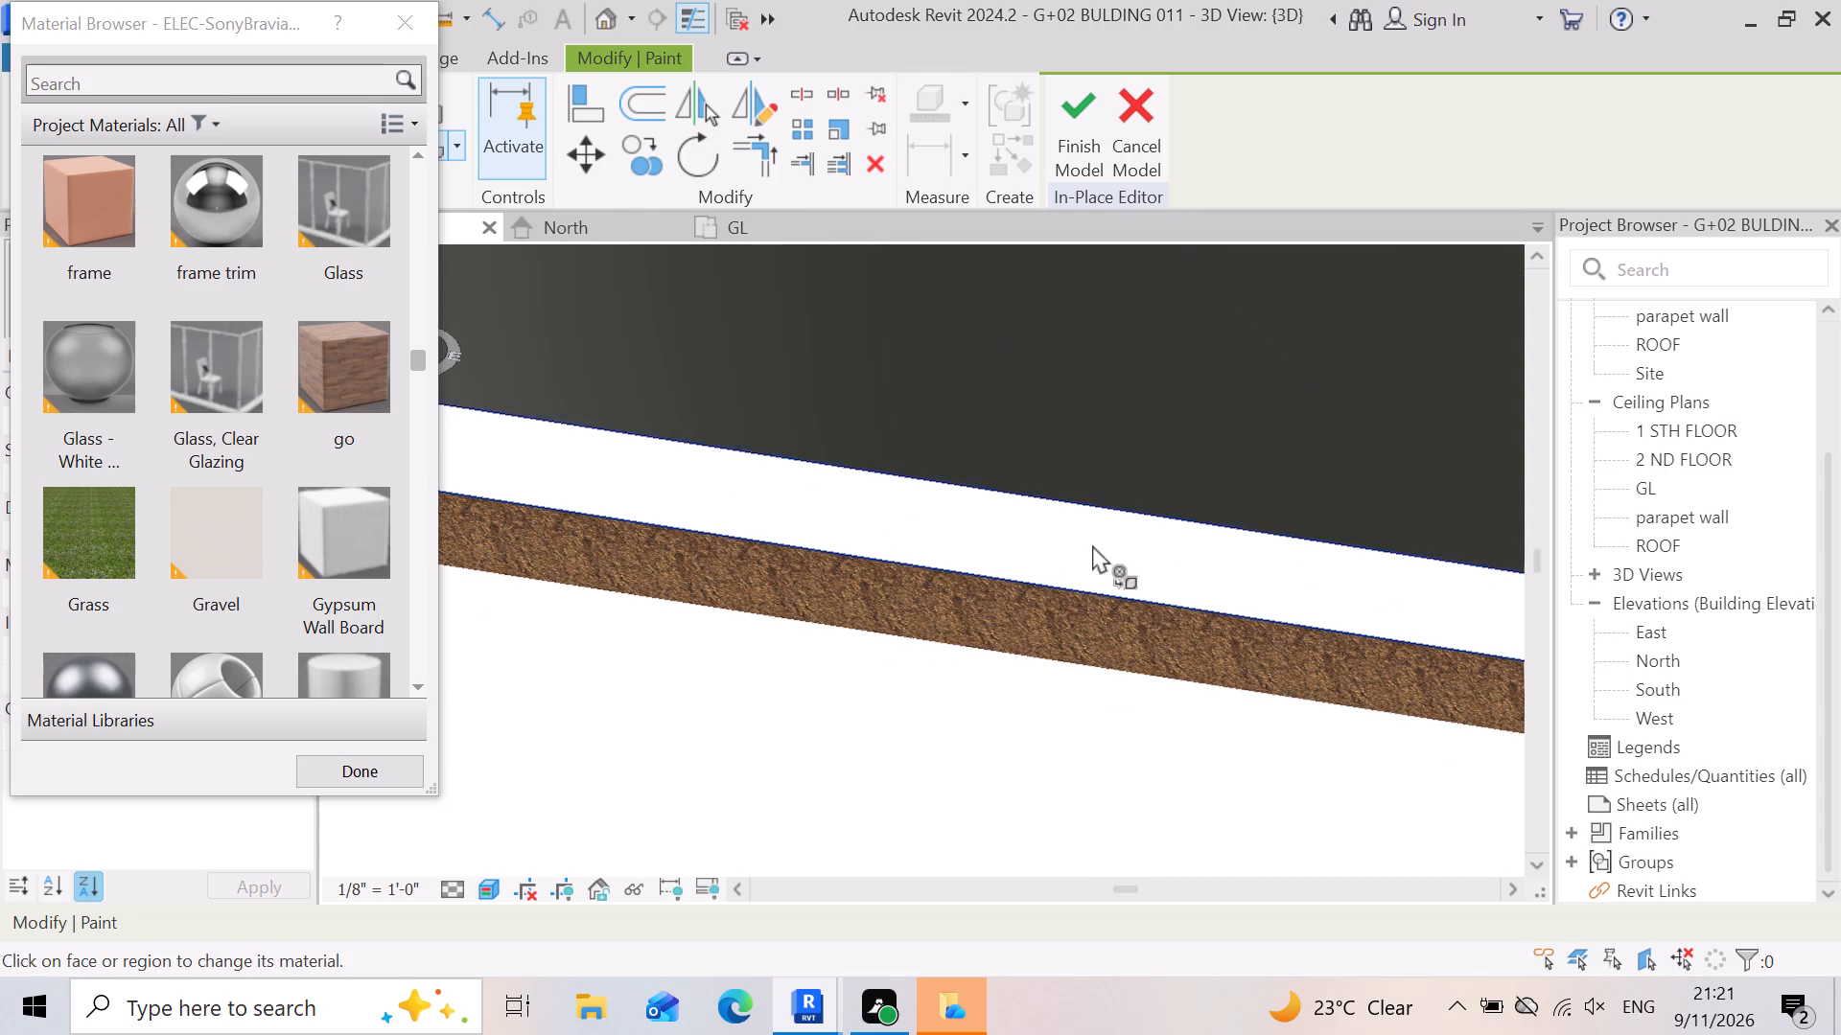
scroll(981, 536, "down", 15)
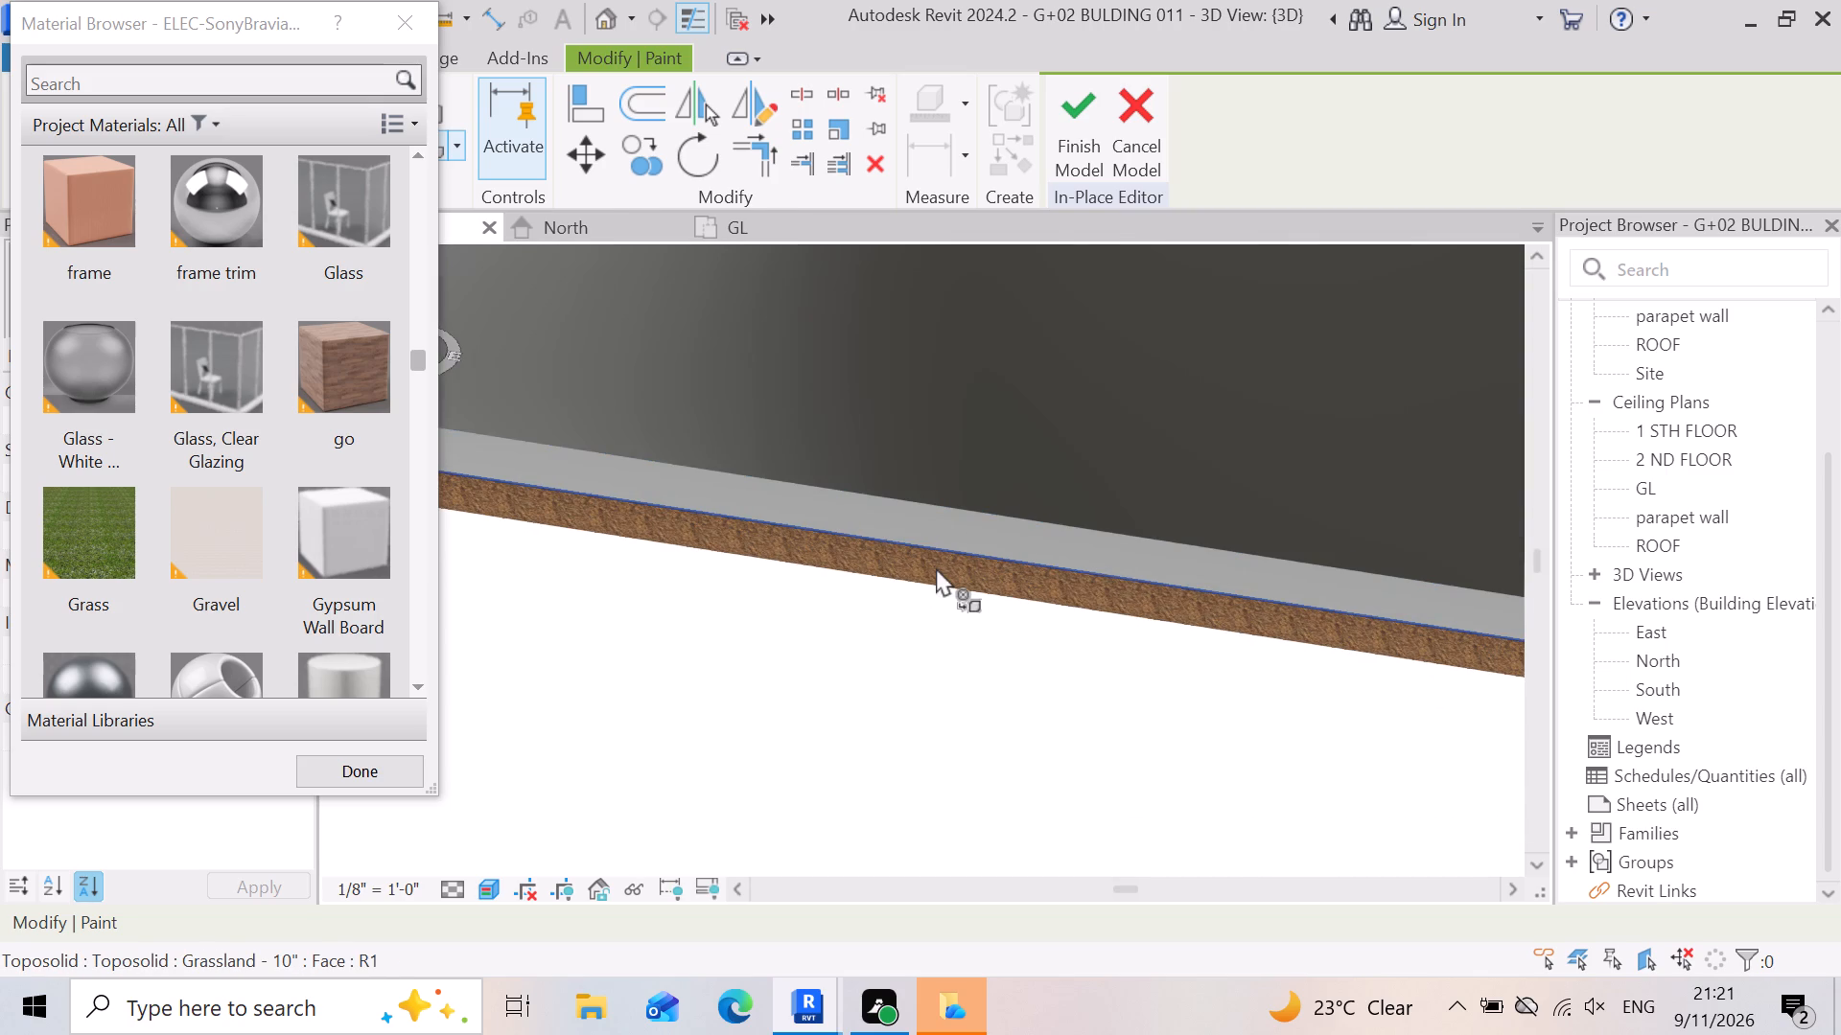
scroll(803, 632, "down", 3)
scroll(1284, 590, "up", 8)
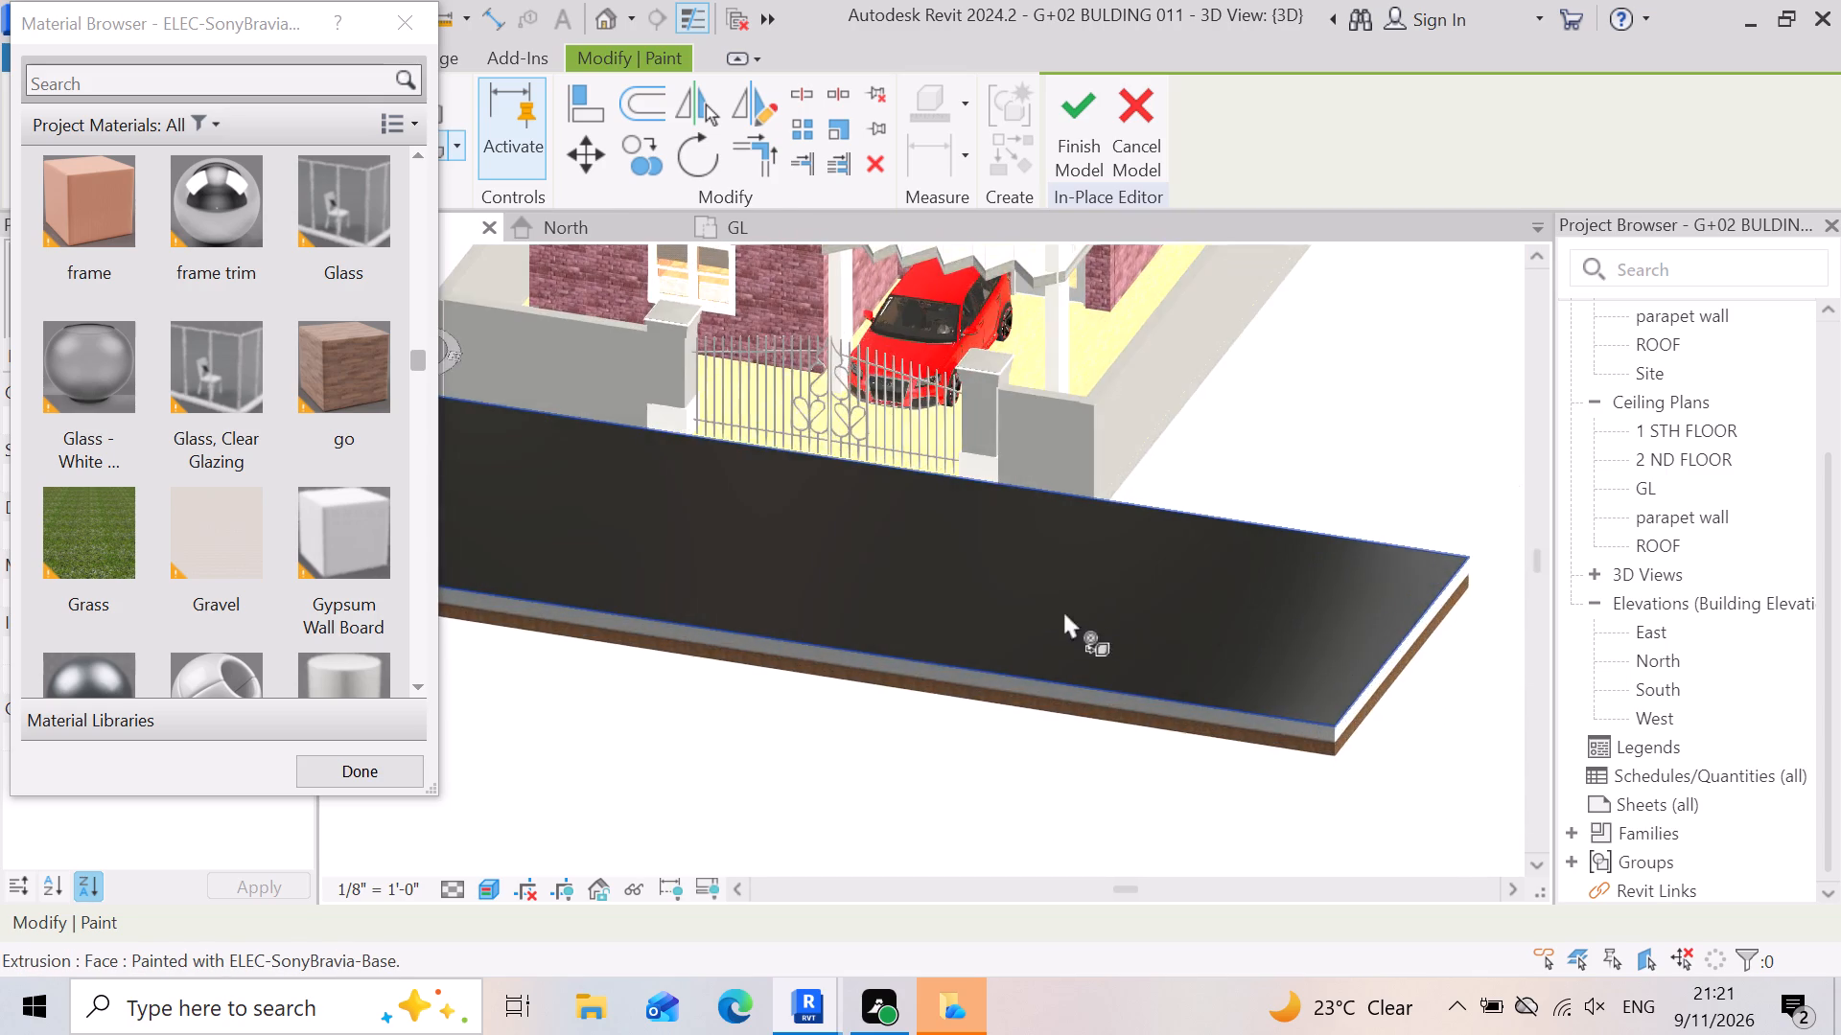
scroll(1063, 610, "up", 2)
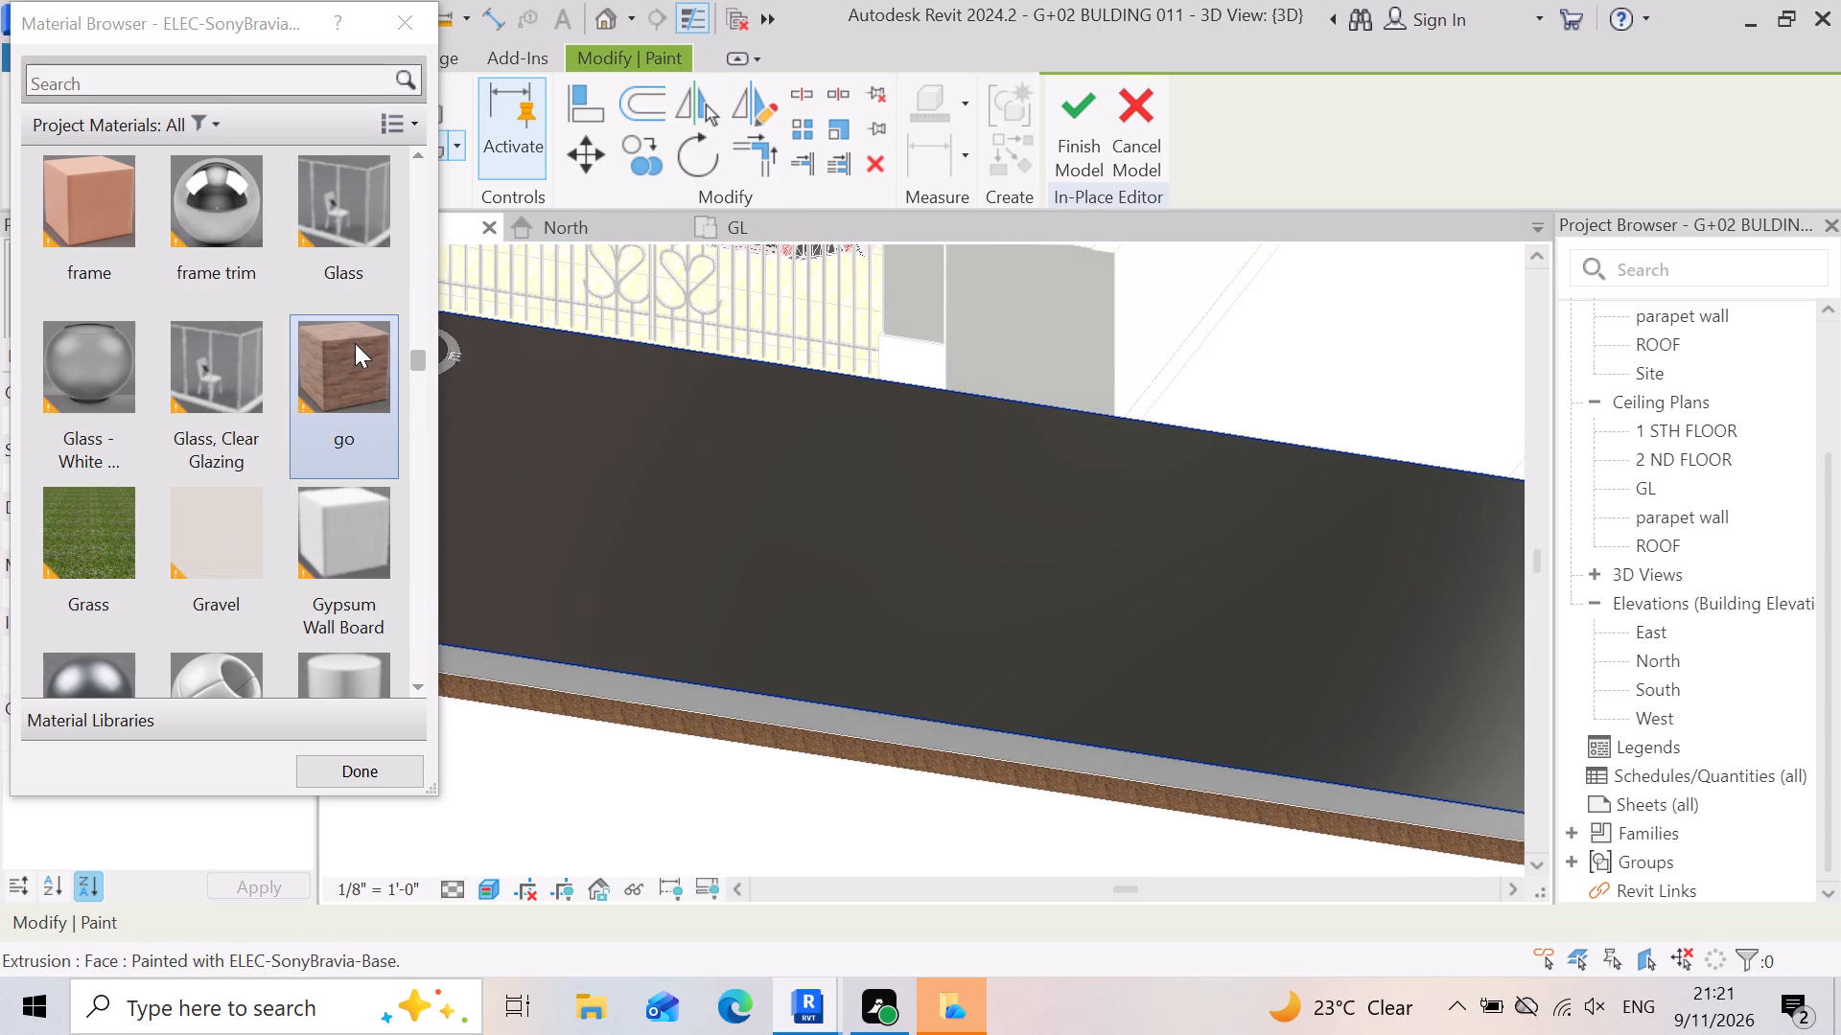
scroll(186, 375, "down", 5)
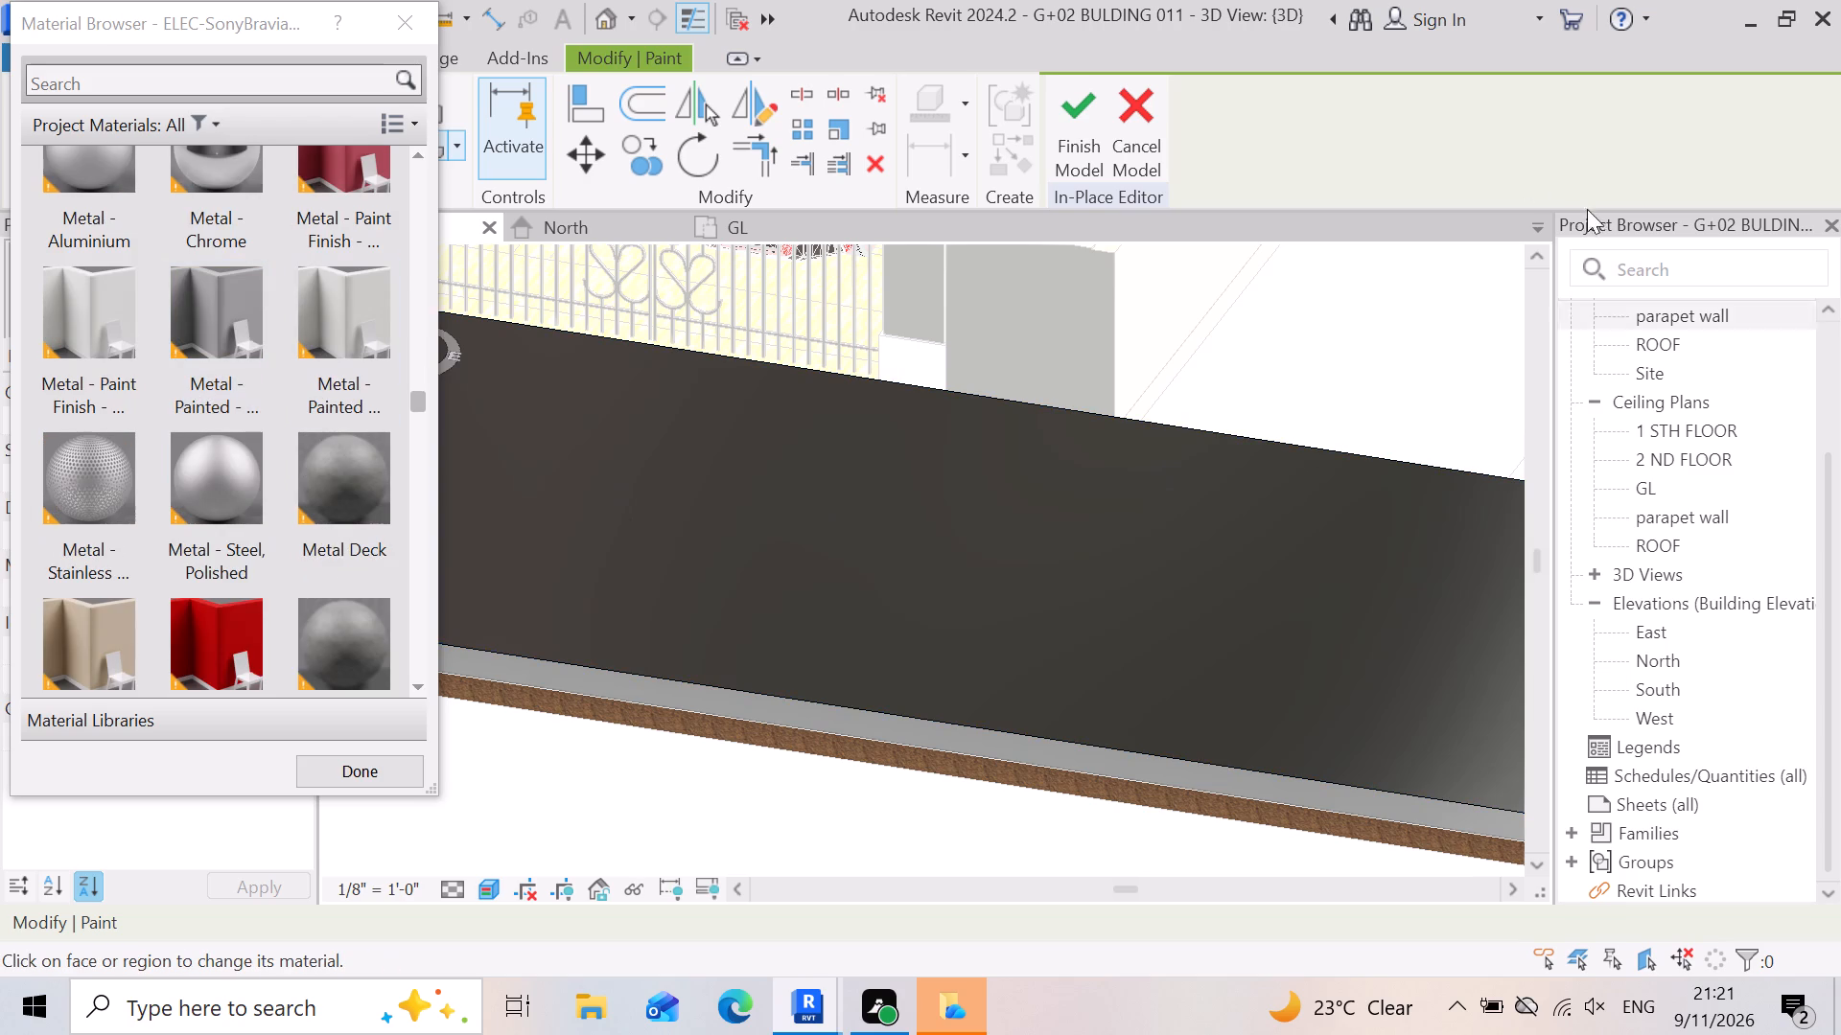
left_click(1070, 91)
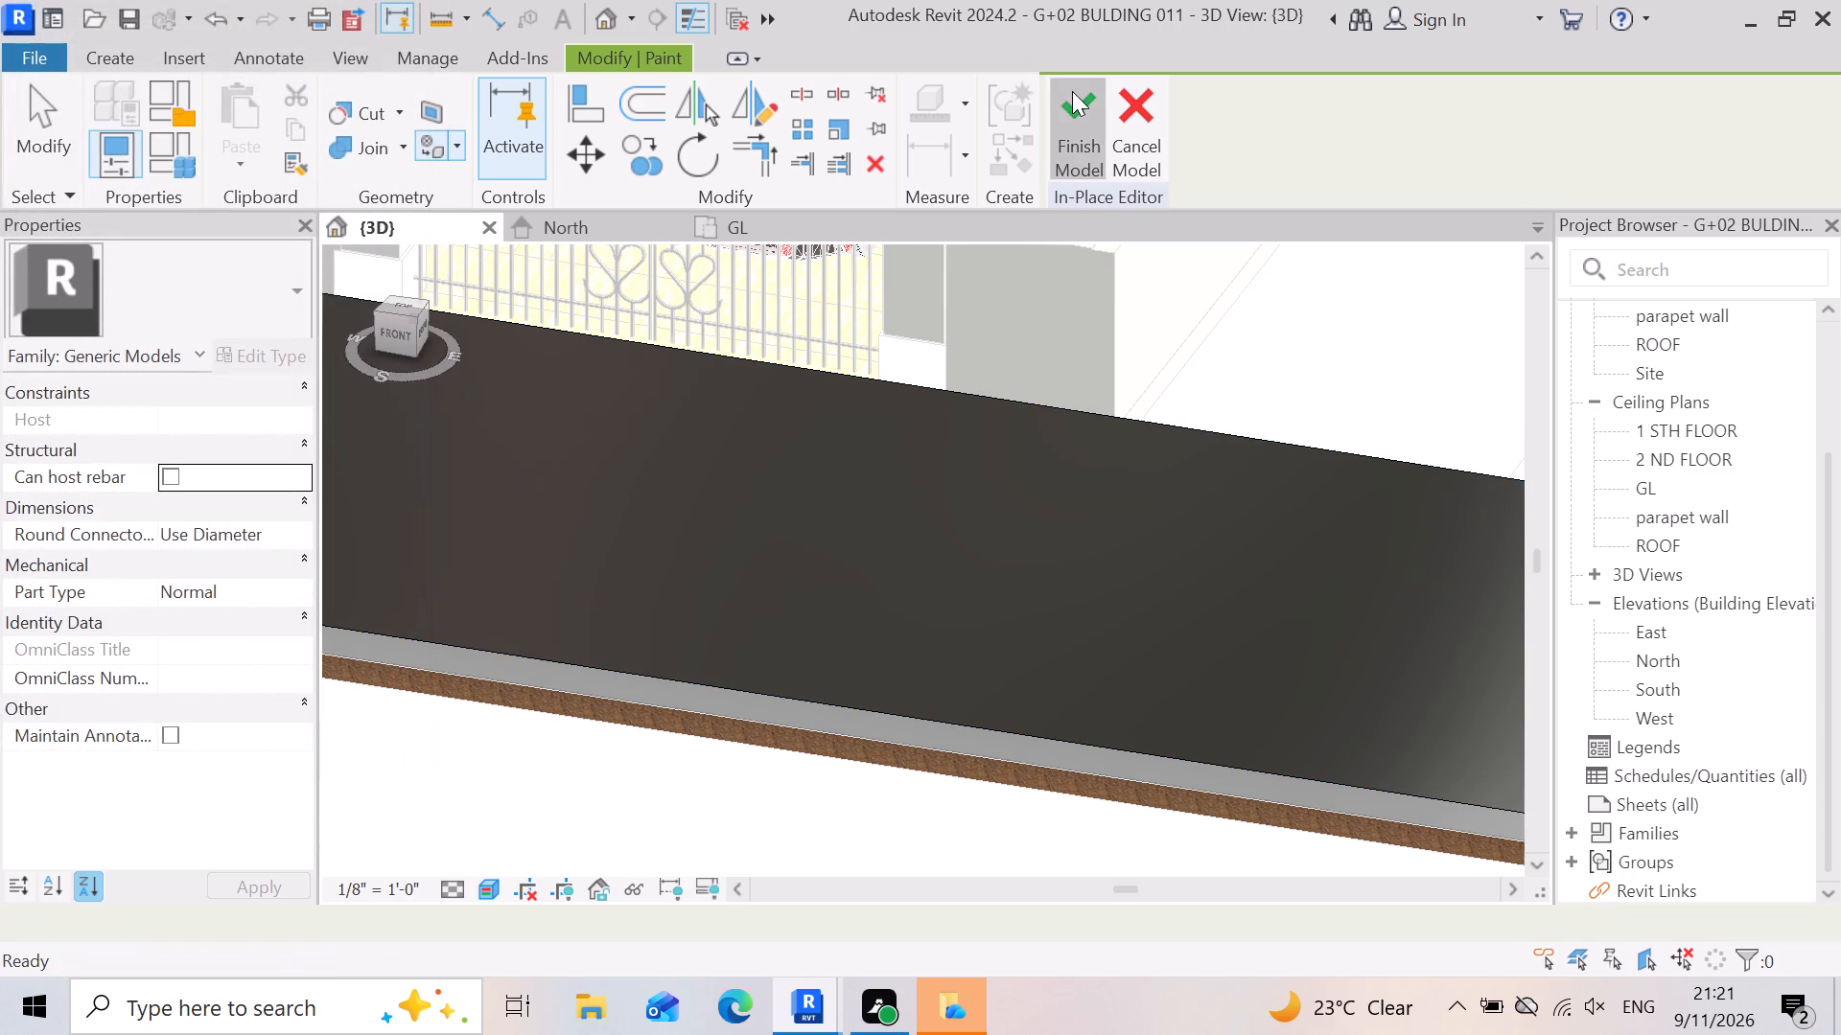
Examine the painted slab and the toposolid beneath it along the edges in front of the gate.
scroll(979, 533, "down", 5)
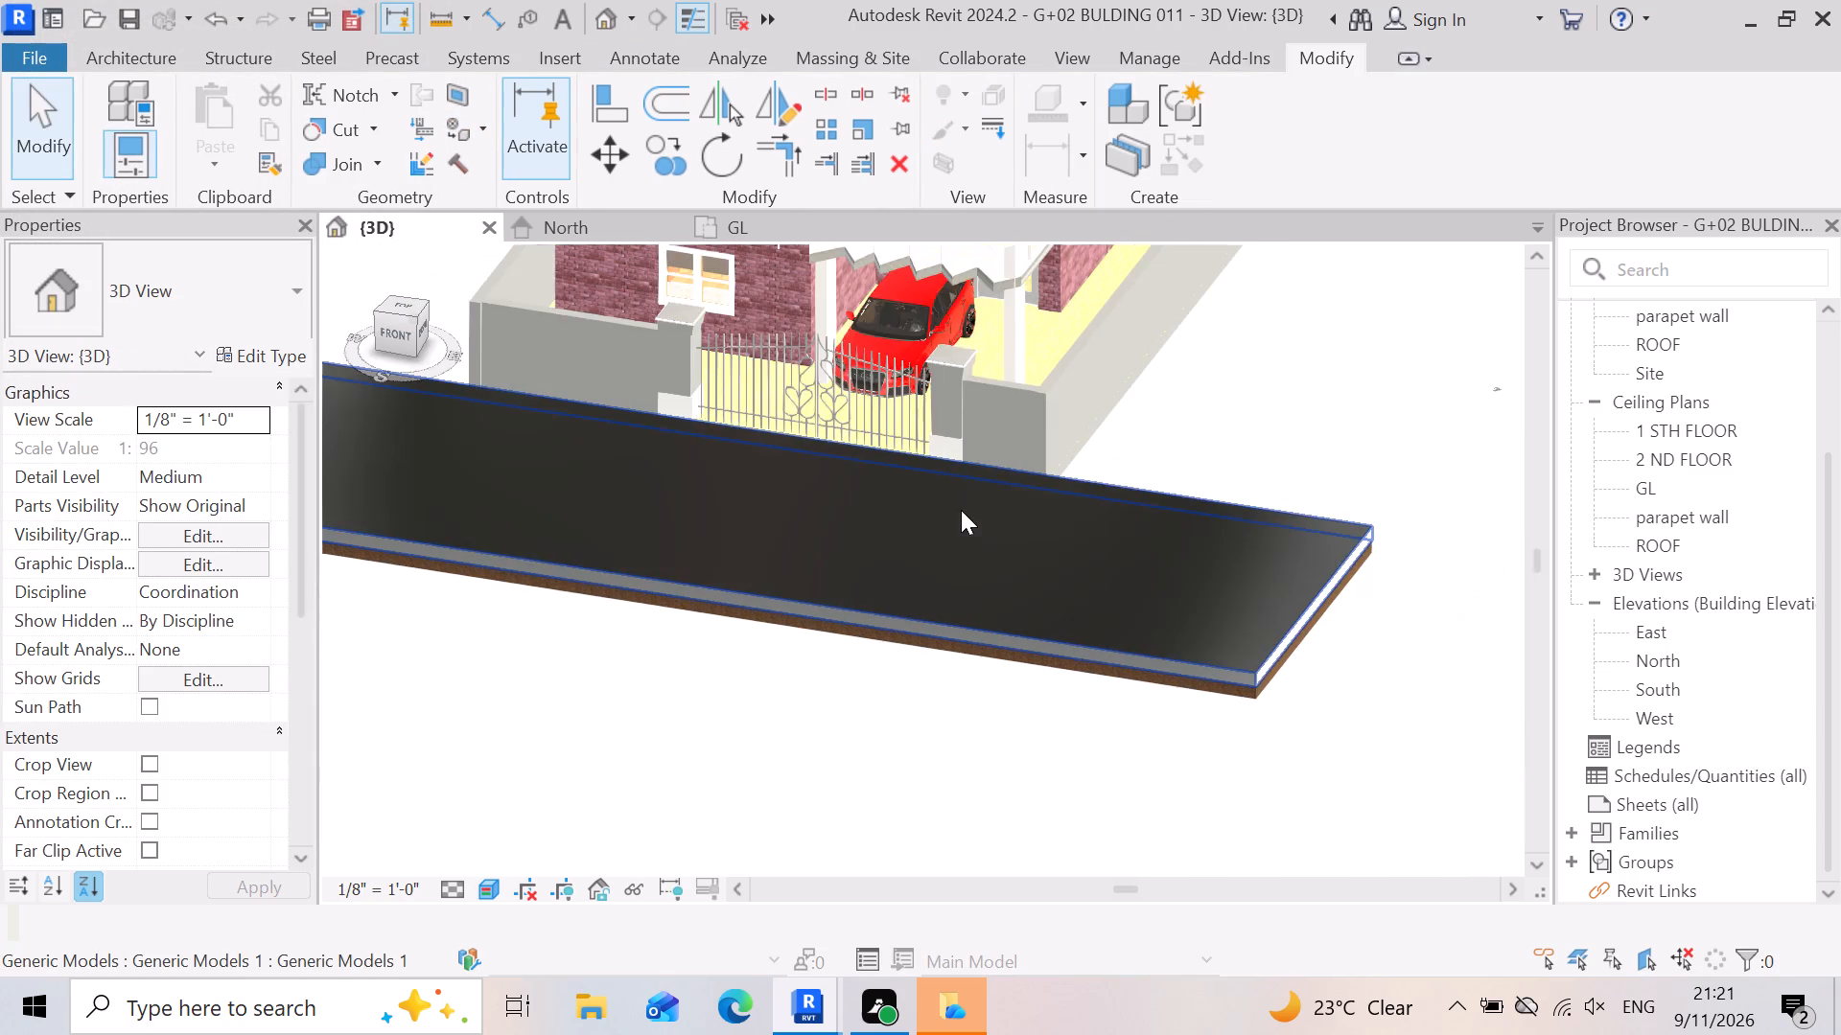
left_click(1142, 752)
scroll(1192, 589, "up", 3)
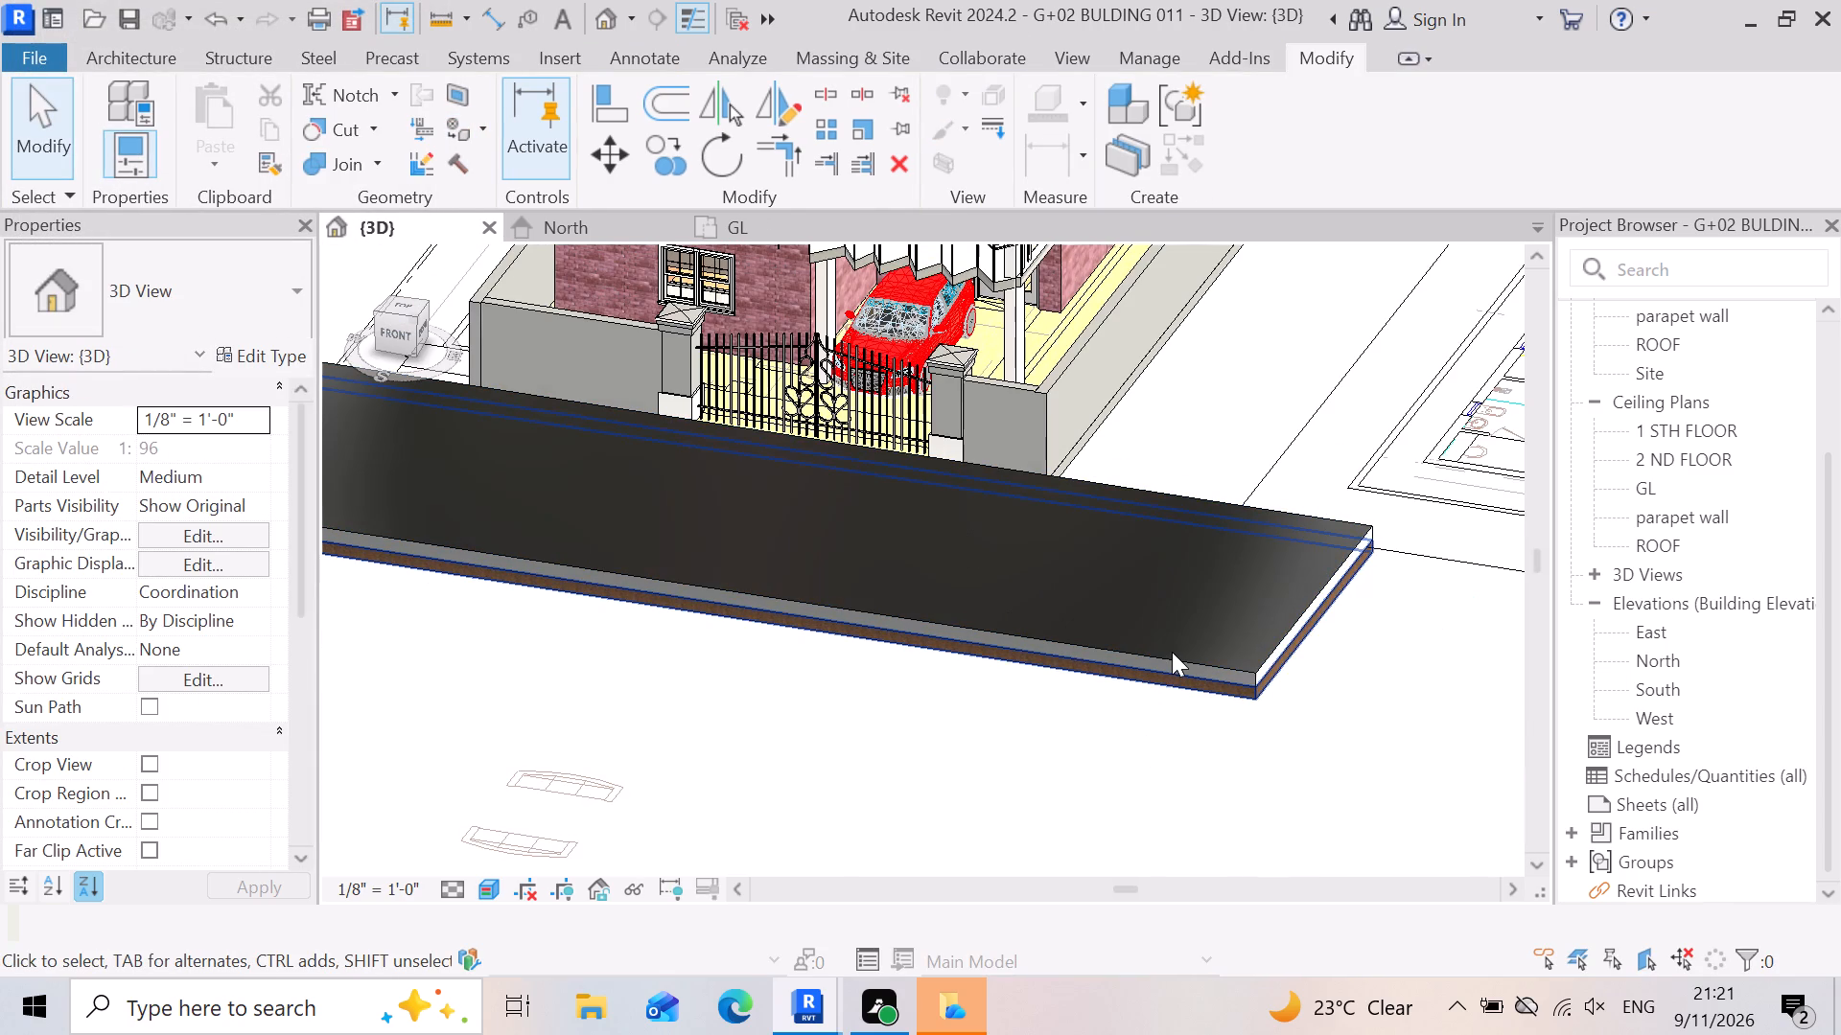
scroll(1332, 794, "down", 6)
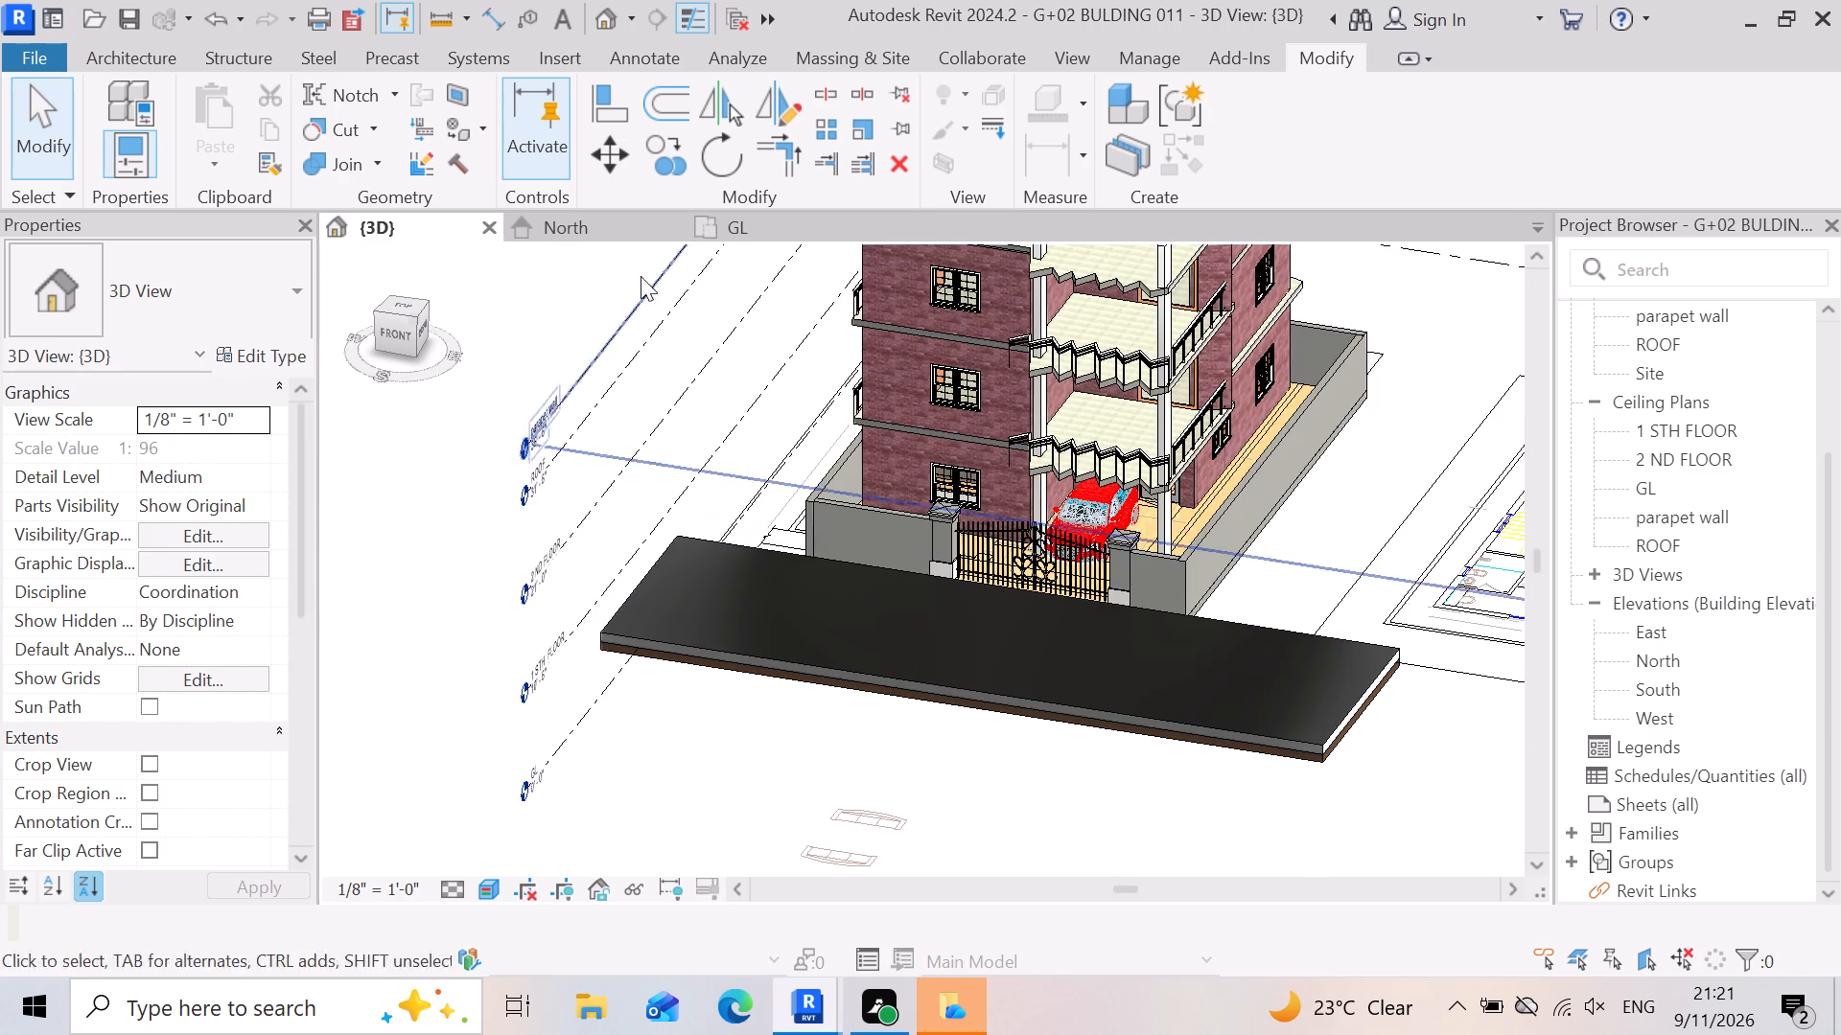
scroll(1290, 736, "up", 4)
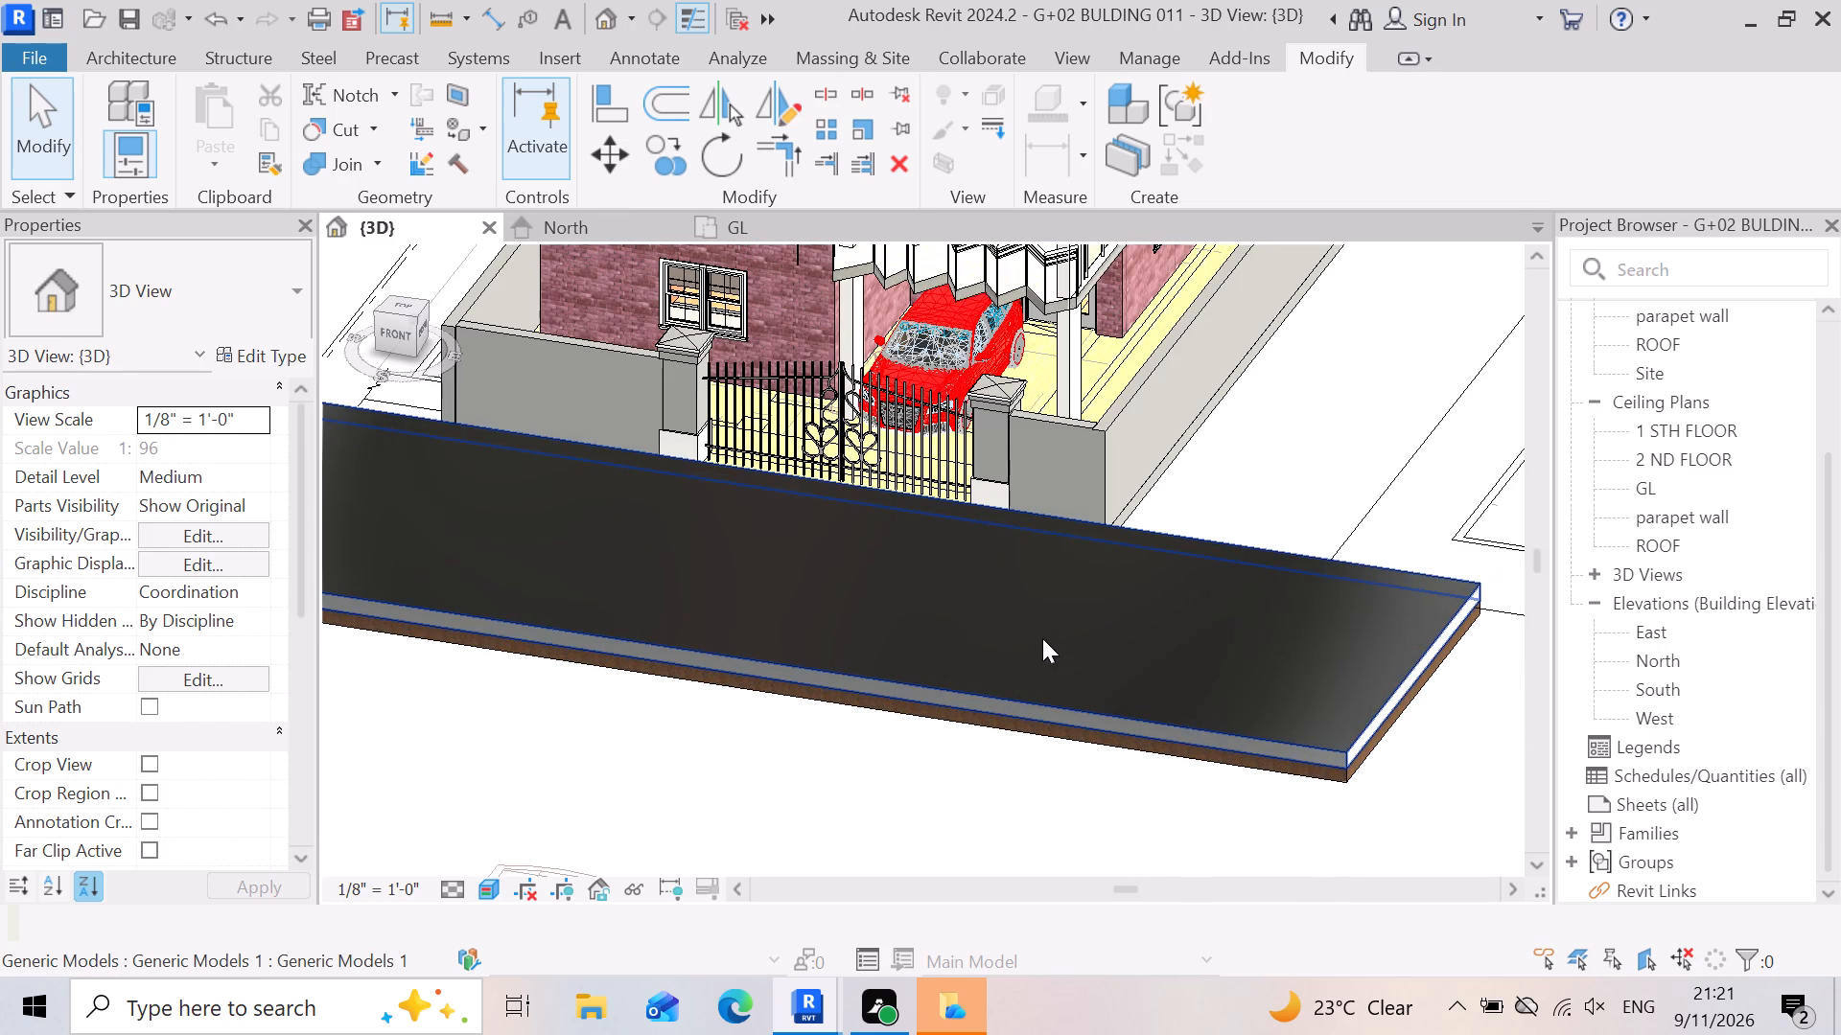
left_click(1030, 626)
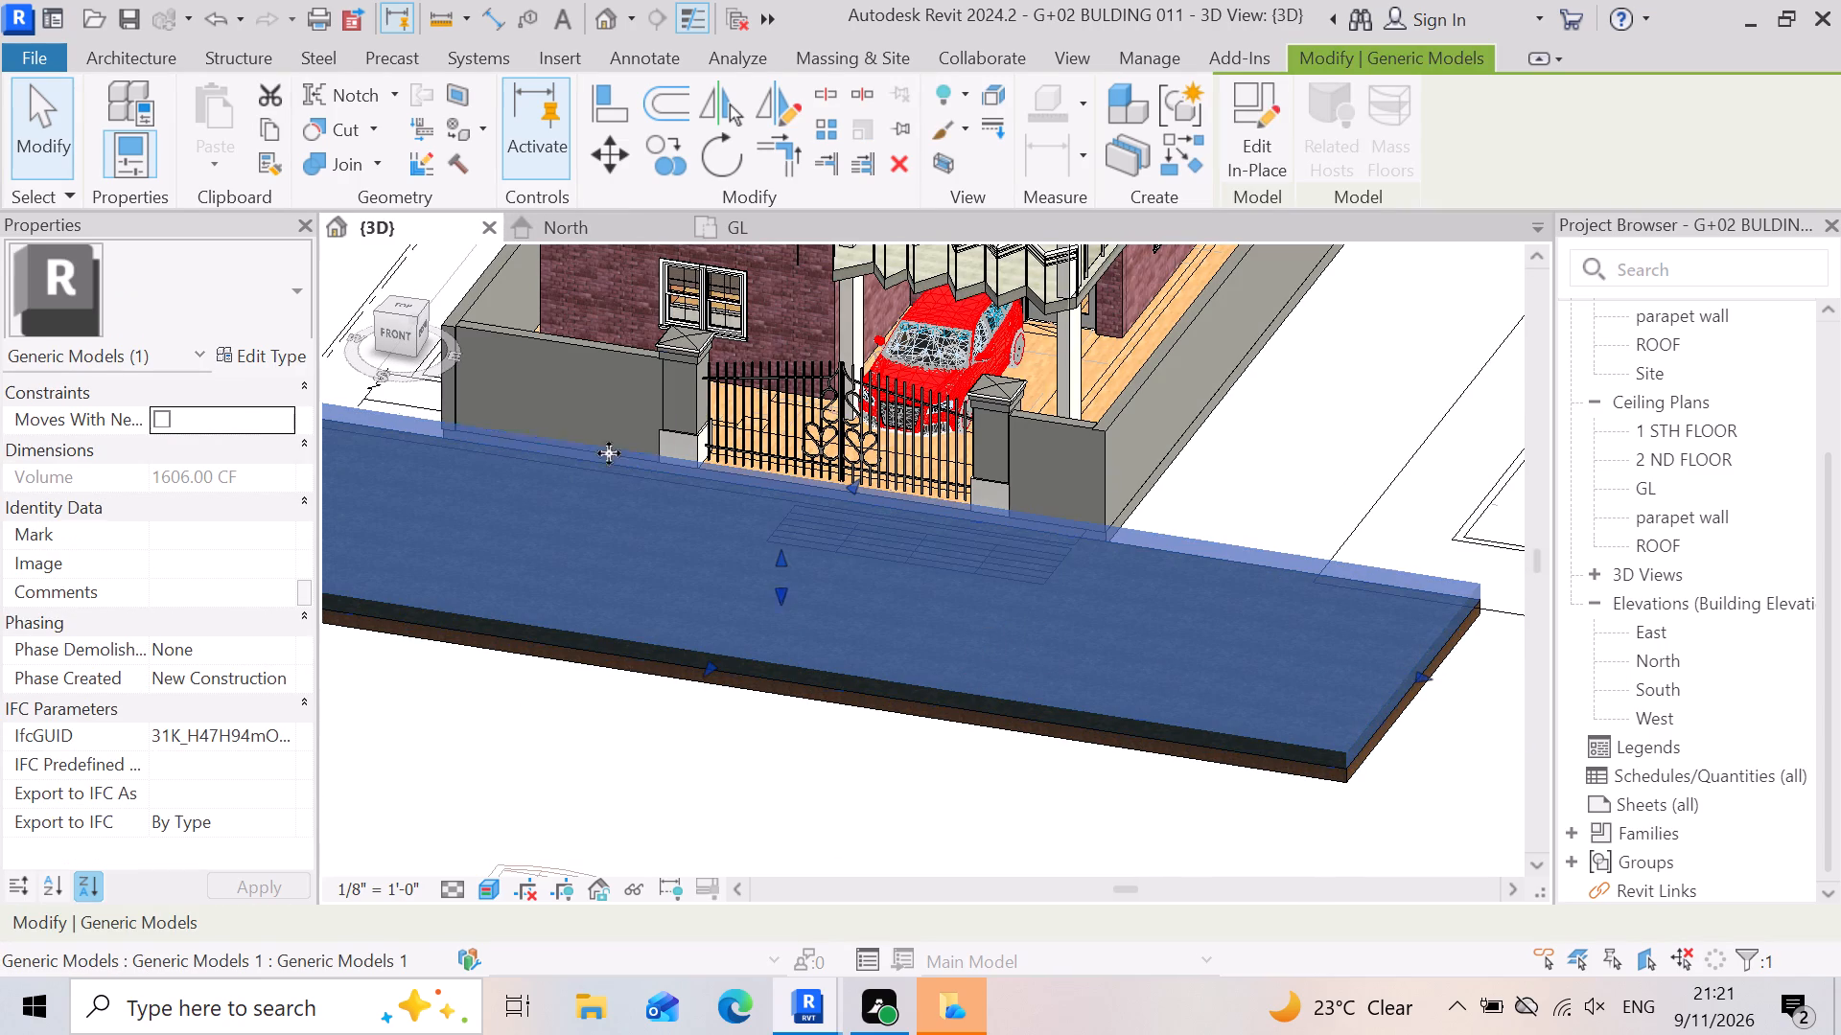
left_click(1356, 854)
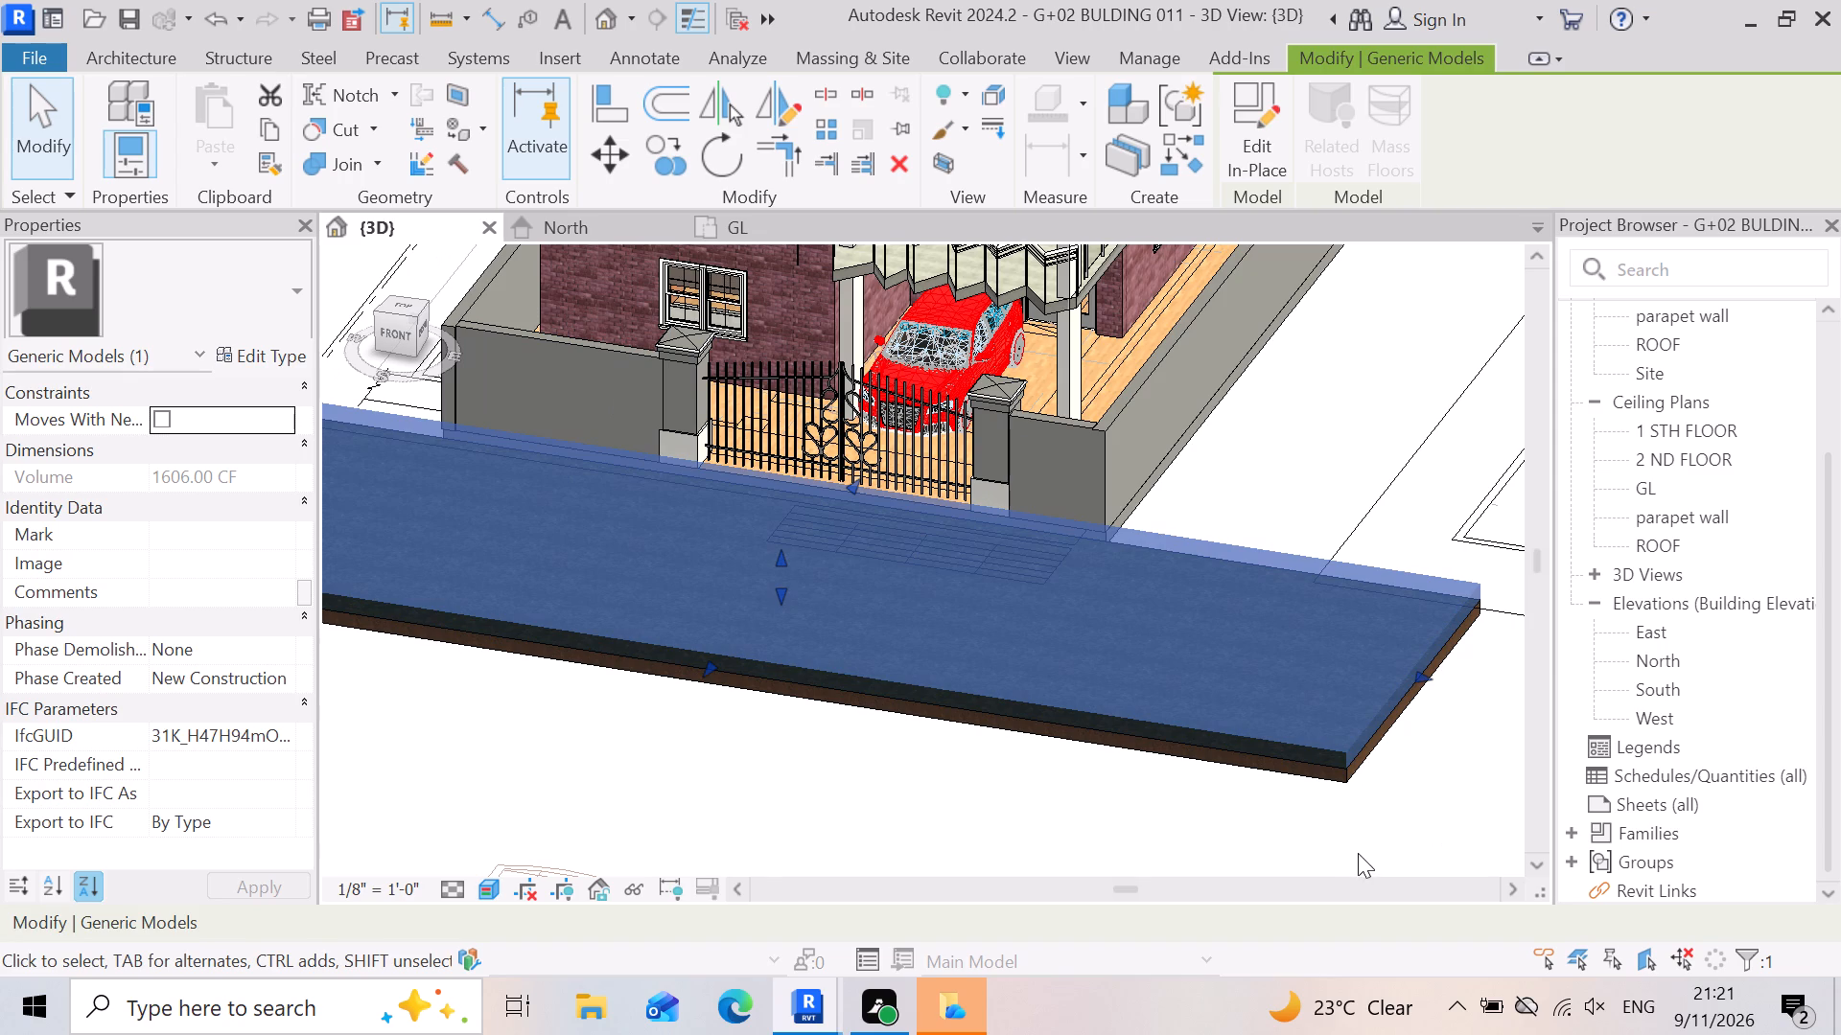
Look through the toposolid types available for the Grassland - 10" toposolid under the slab.
scroll(1318, 794, "up", 3)
left_click(1292, 764)
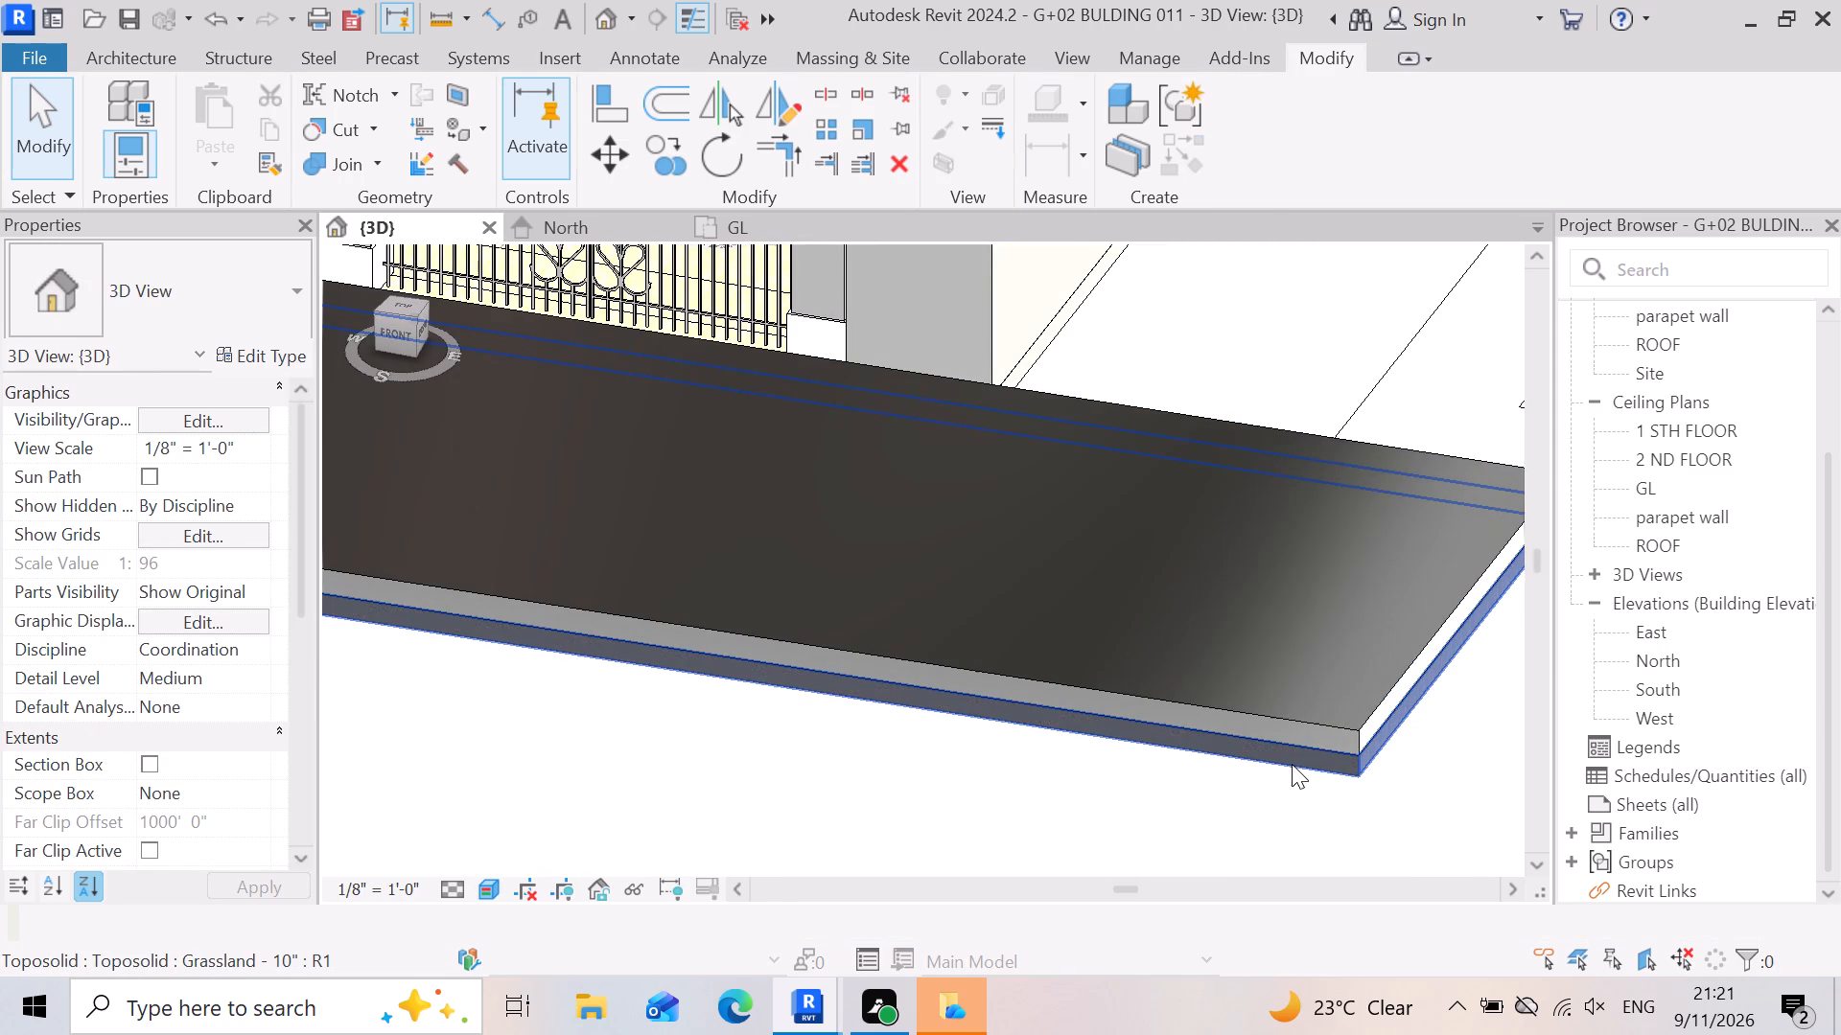
scroll(1160, 685, "down", 4)
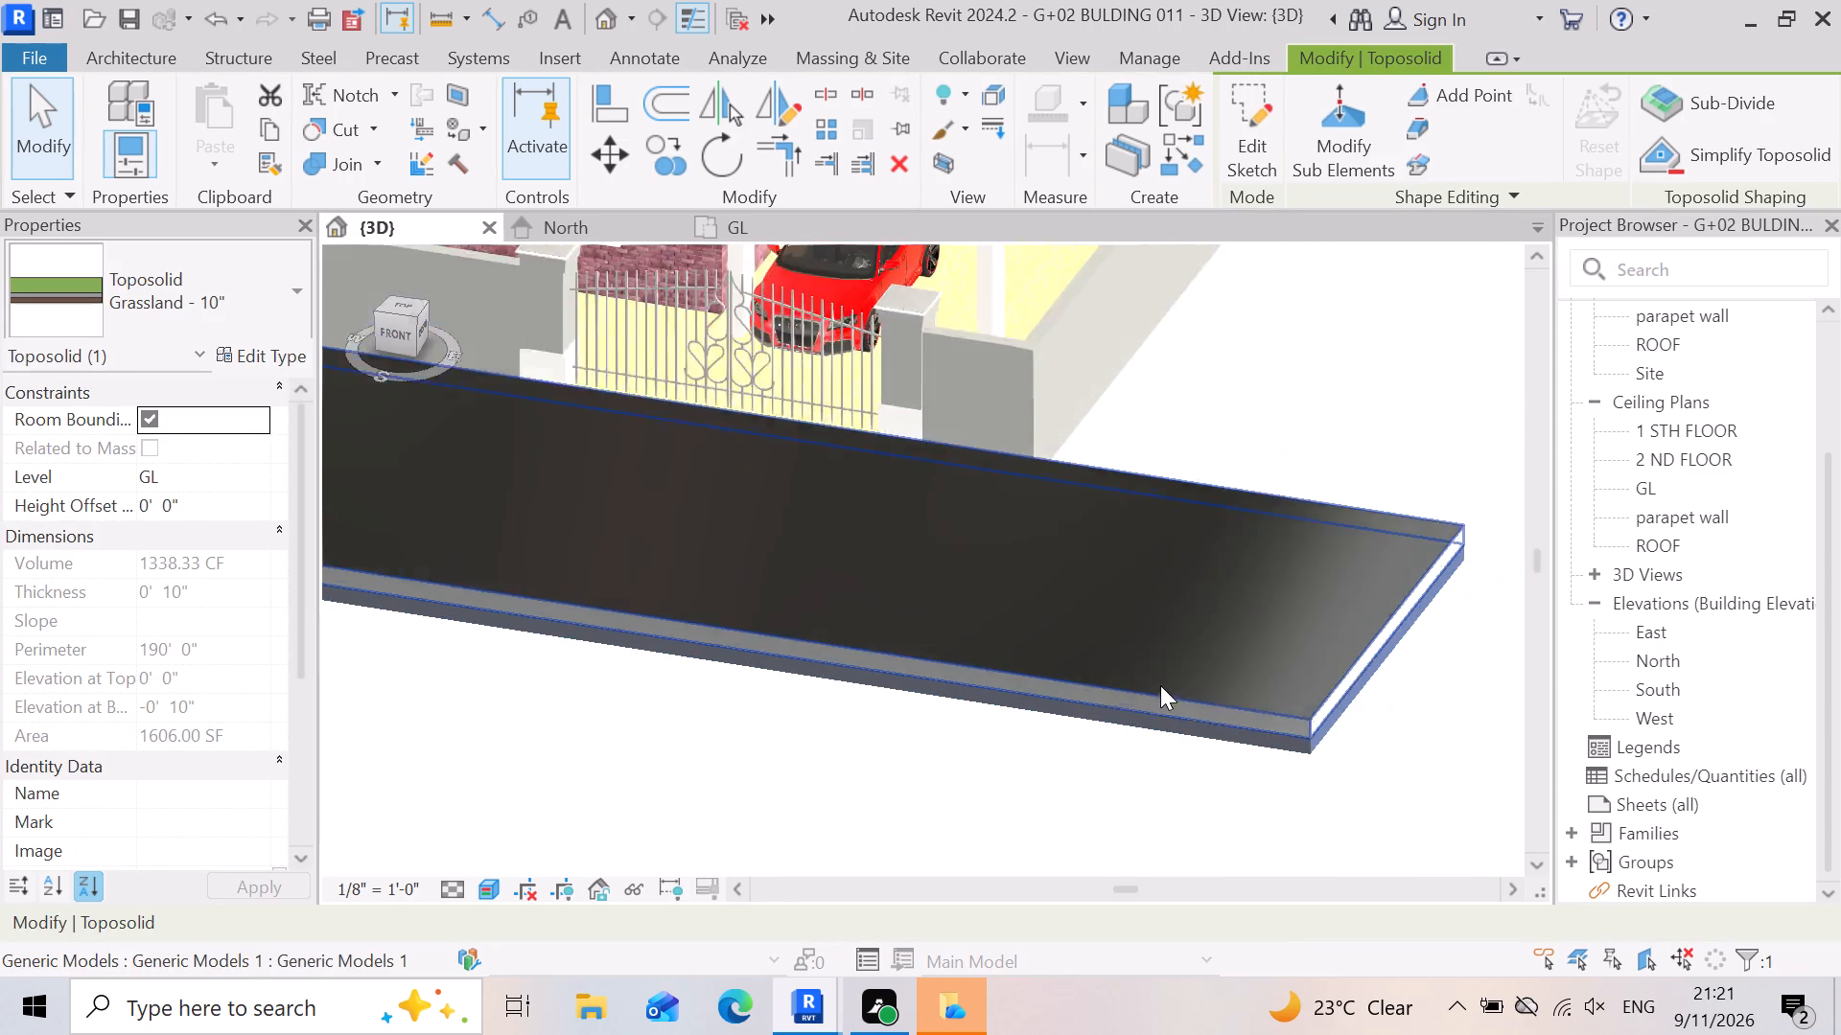
left_click(297, 291)
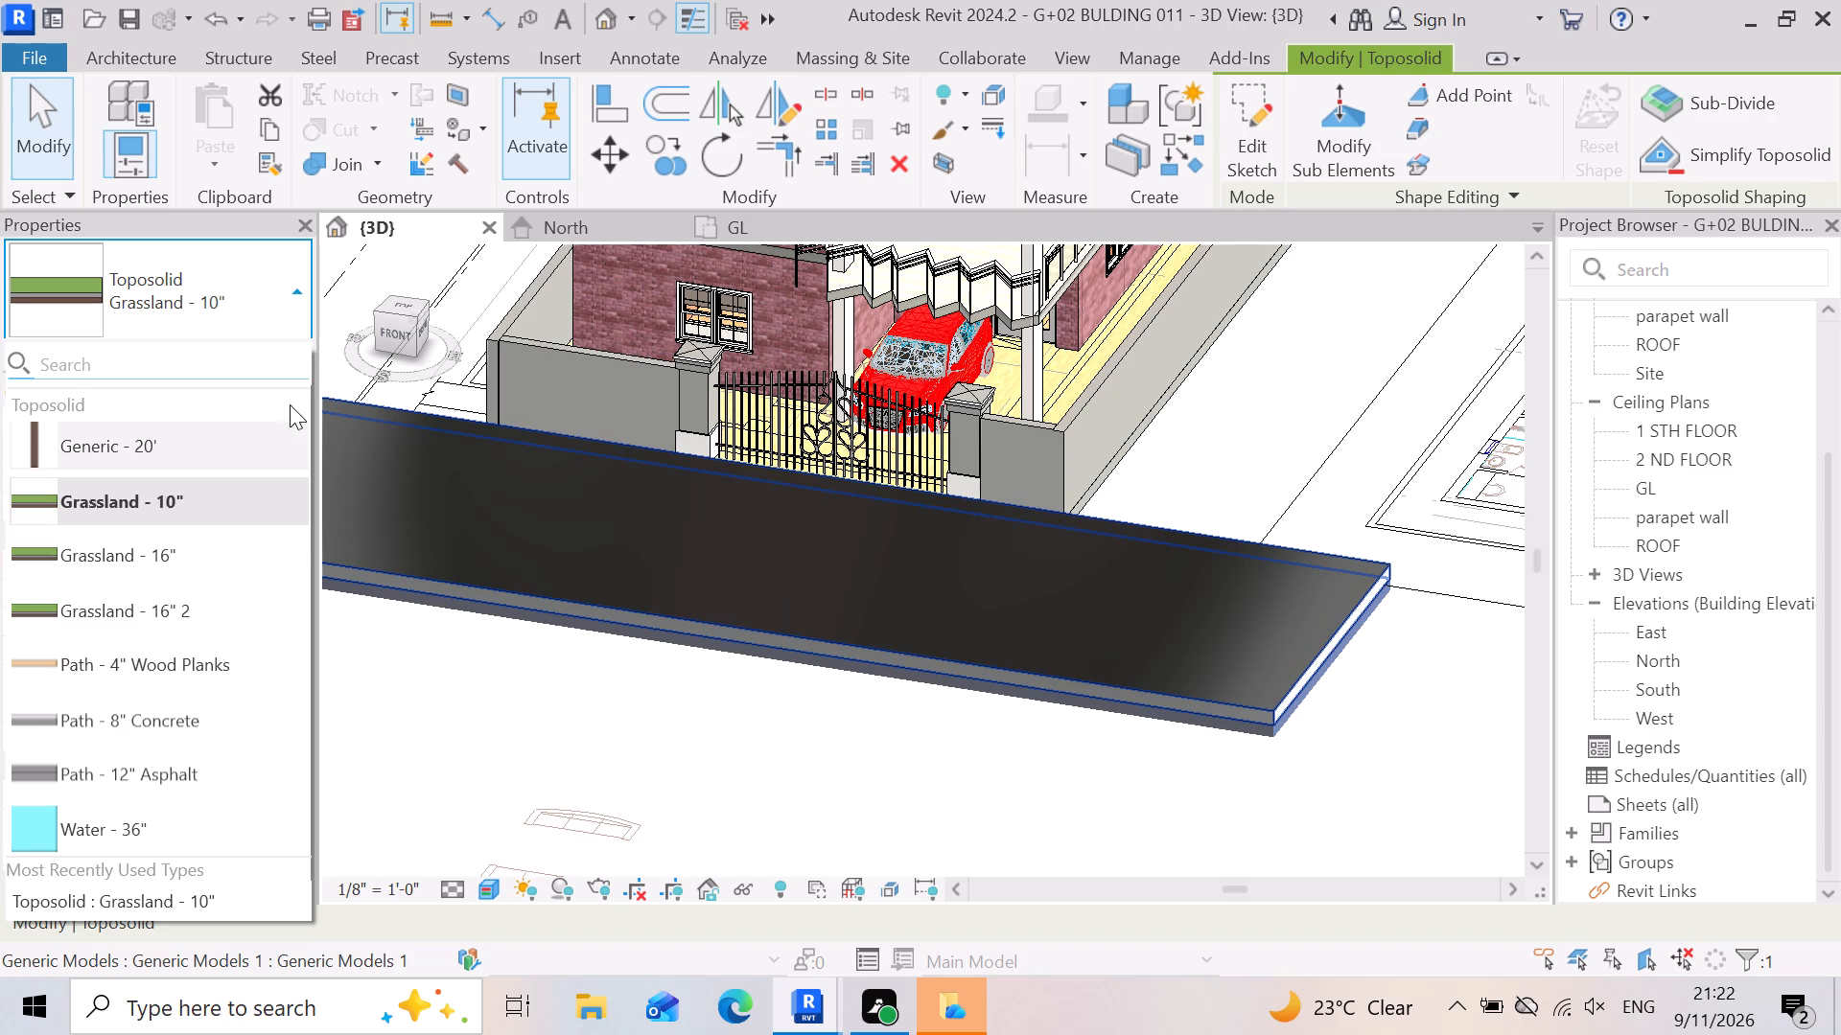
left_click(452, 744)
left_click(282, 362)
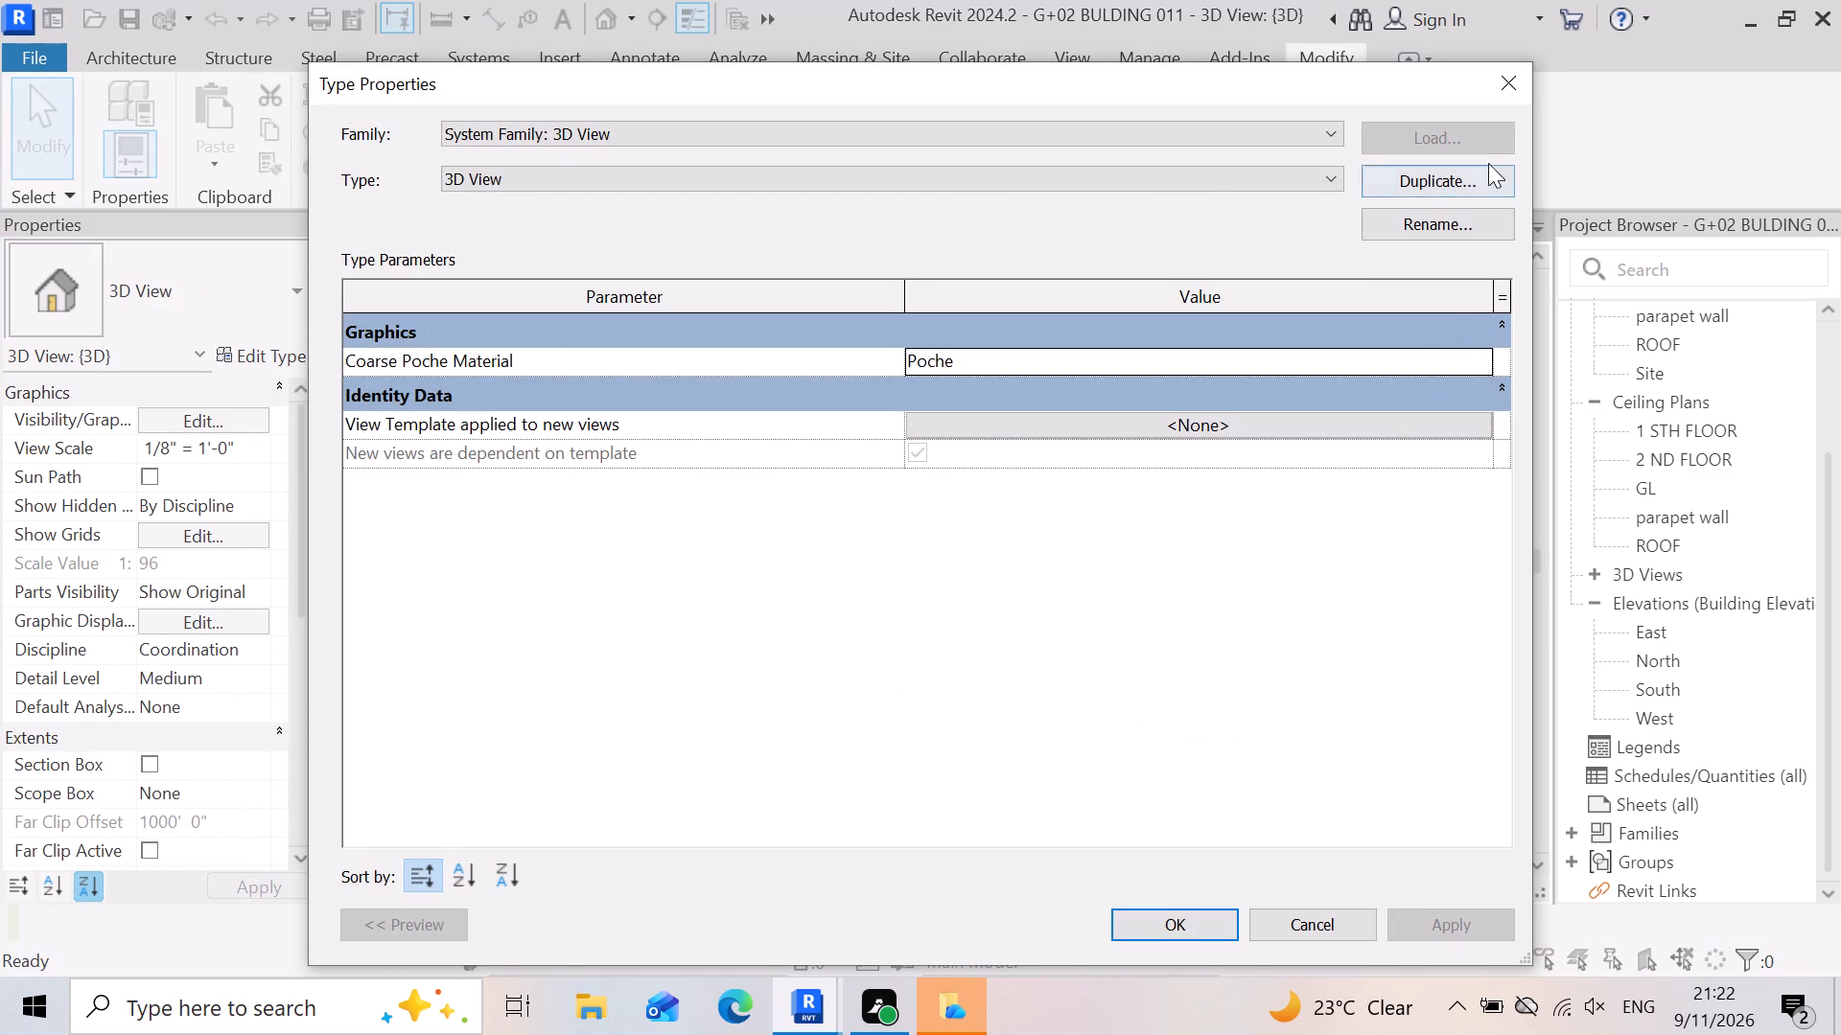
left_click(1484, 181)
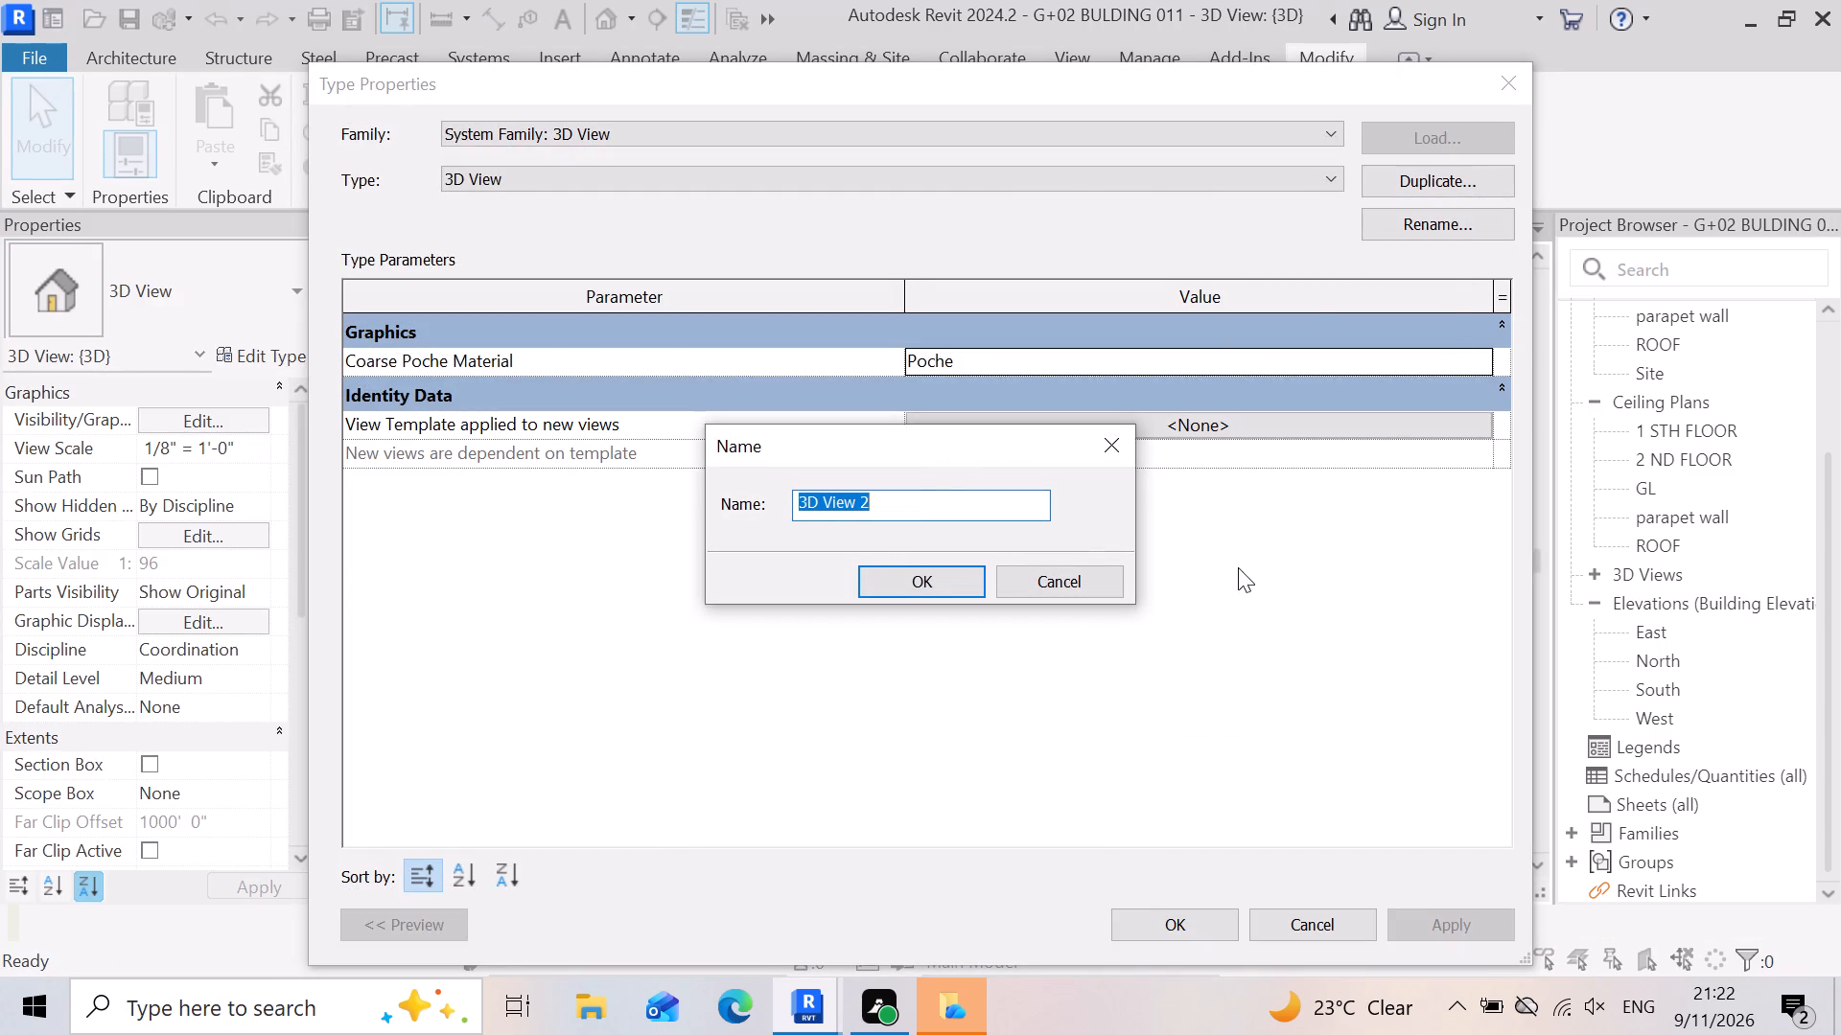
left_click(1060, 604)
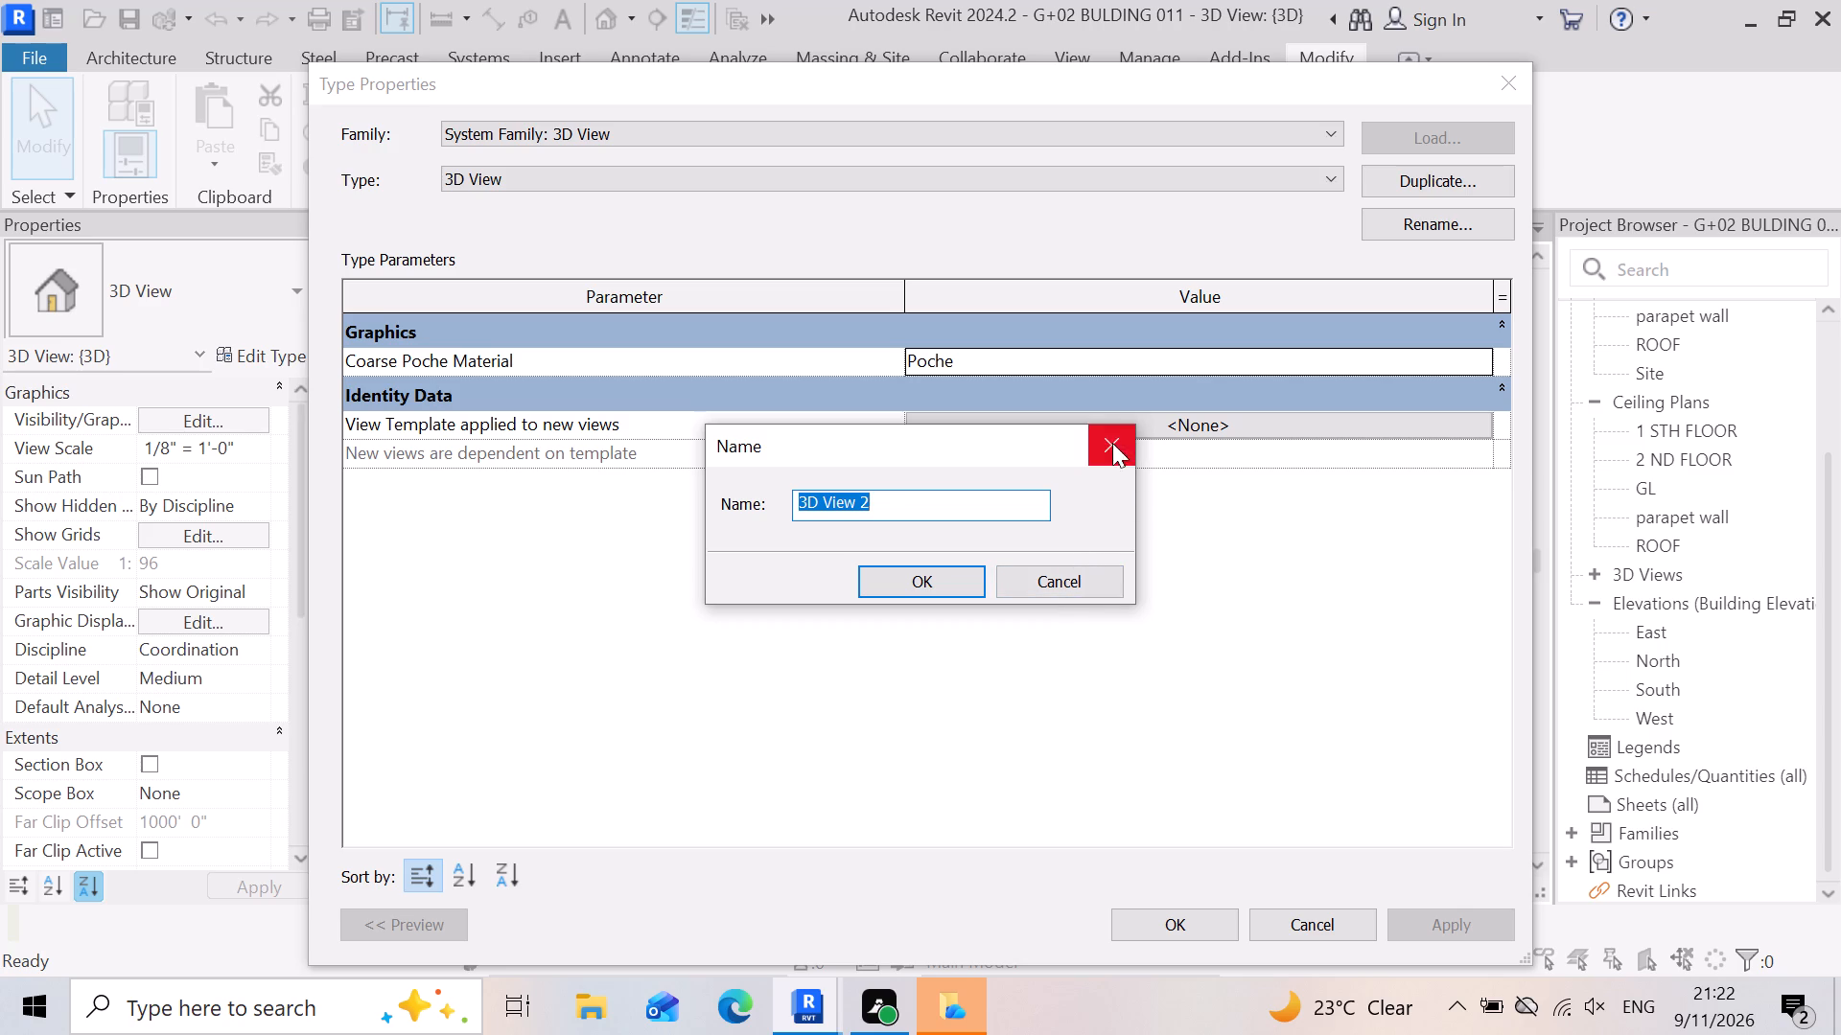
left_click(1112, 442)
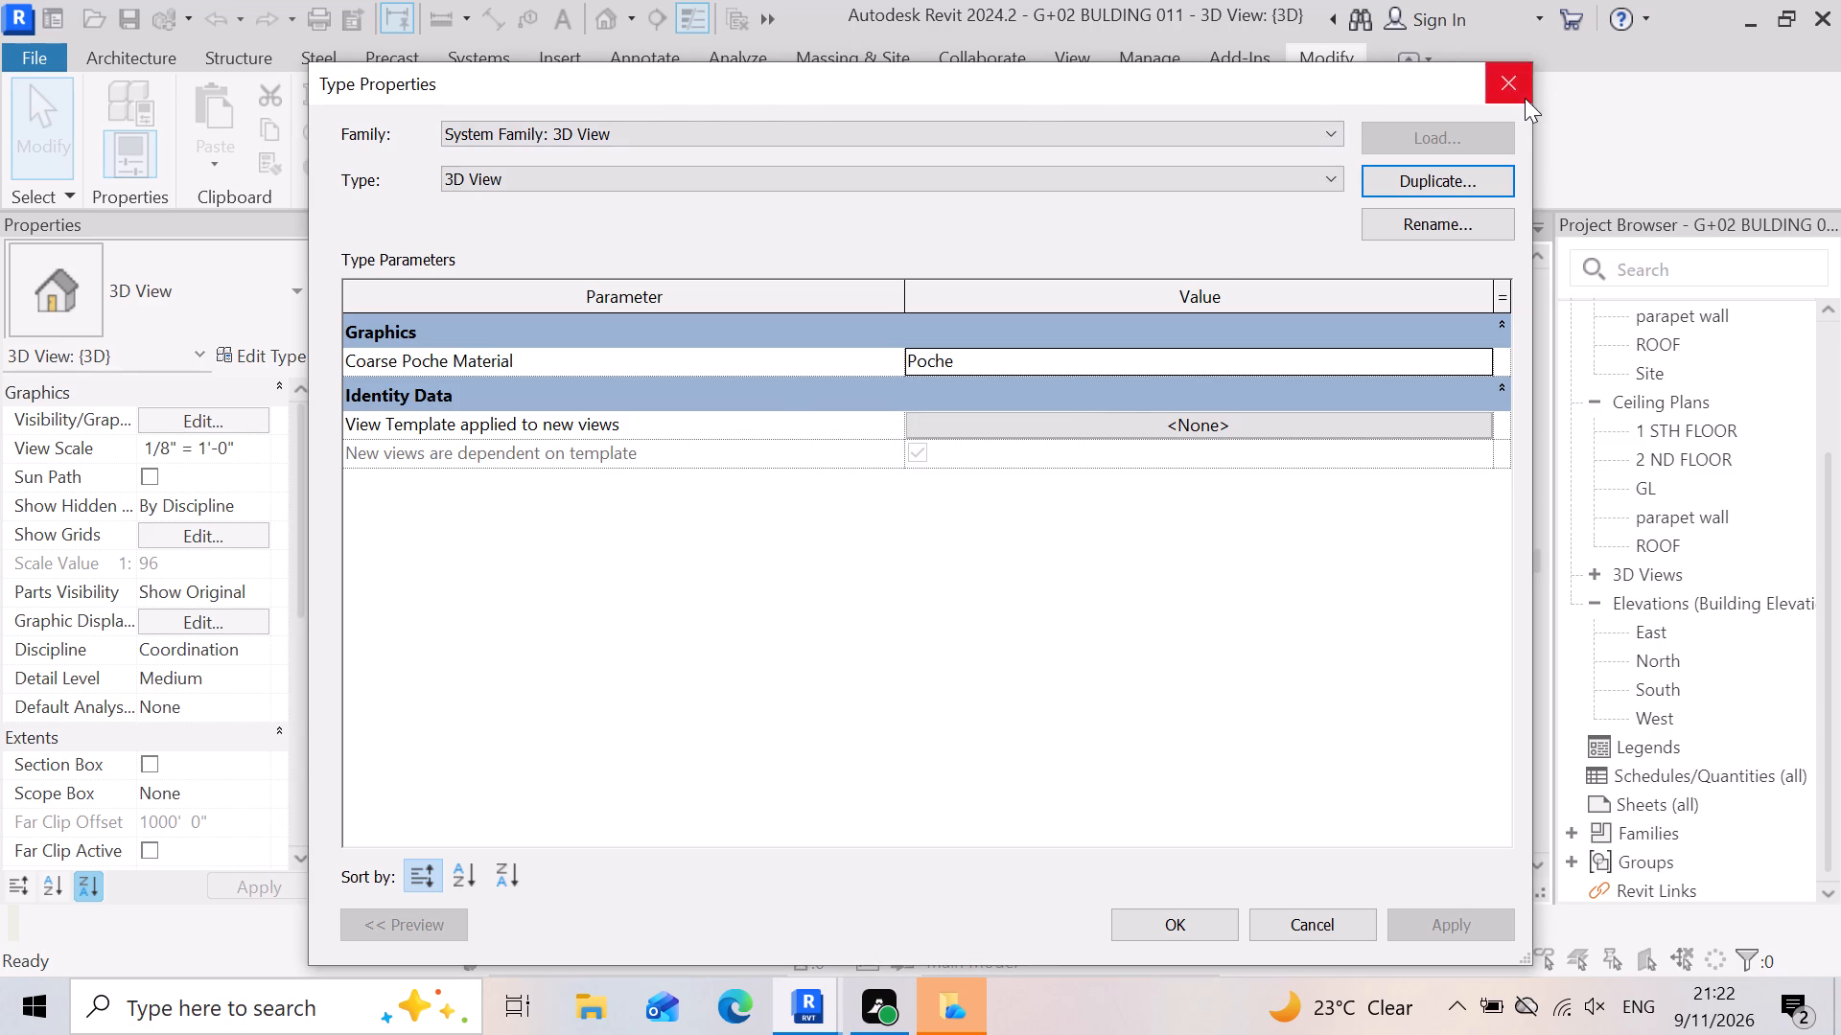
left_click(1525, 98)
Duplicate the type of the toposolid under the slab as Grassland - 6".
scroll(586, 628, "up", 5)
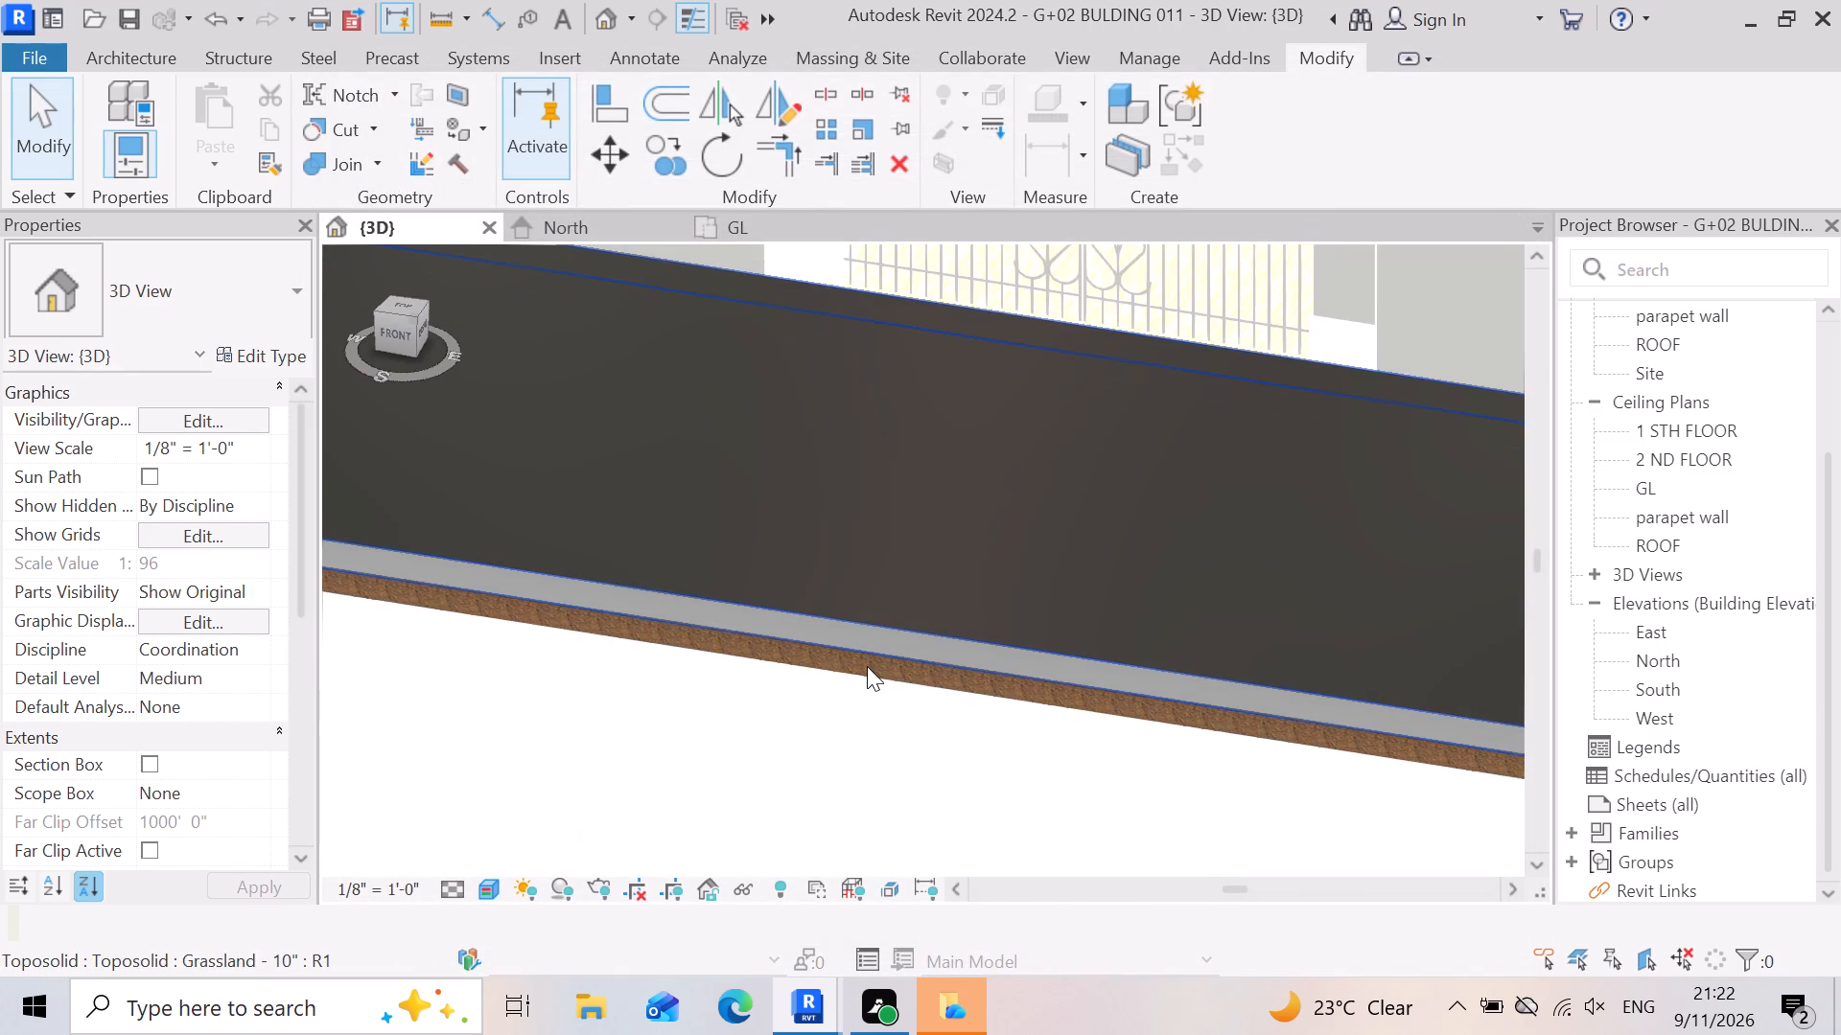
left_click(869, 668)
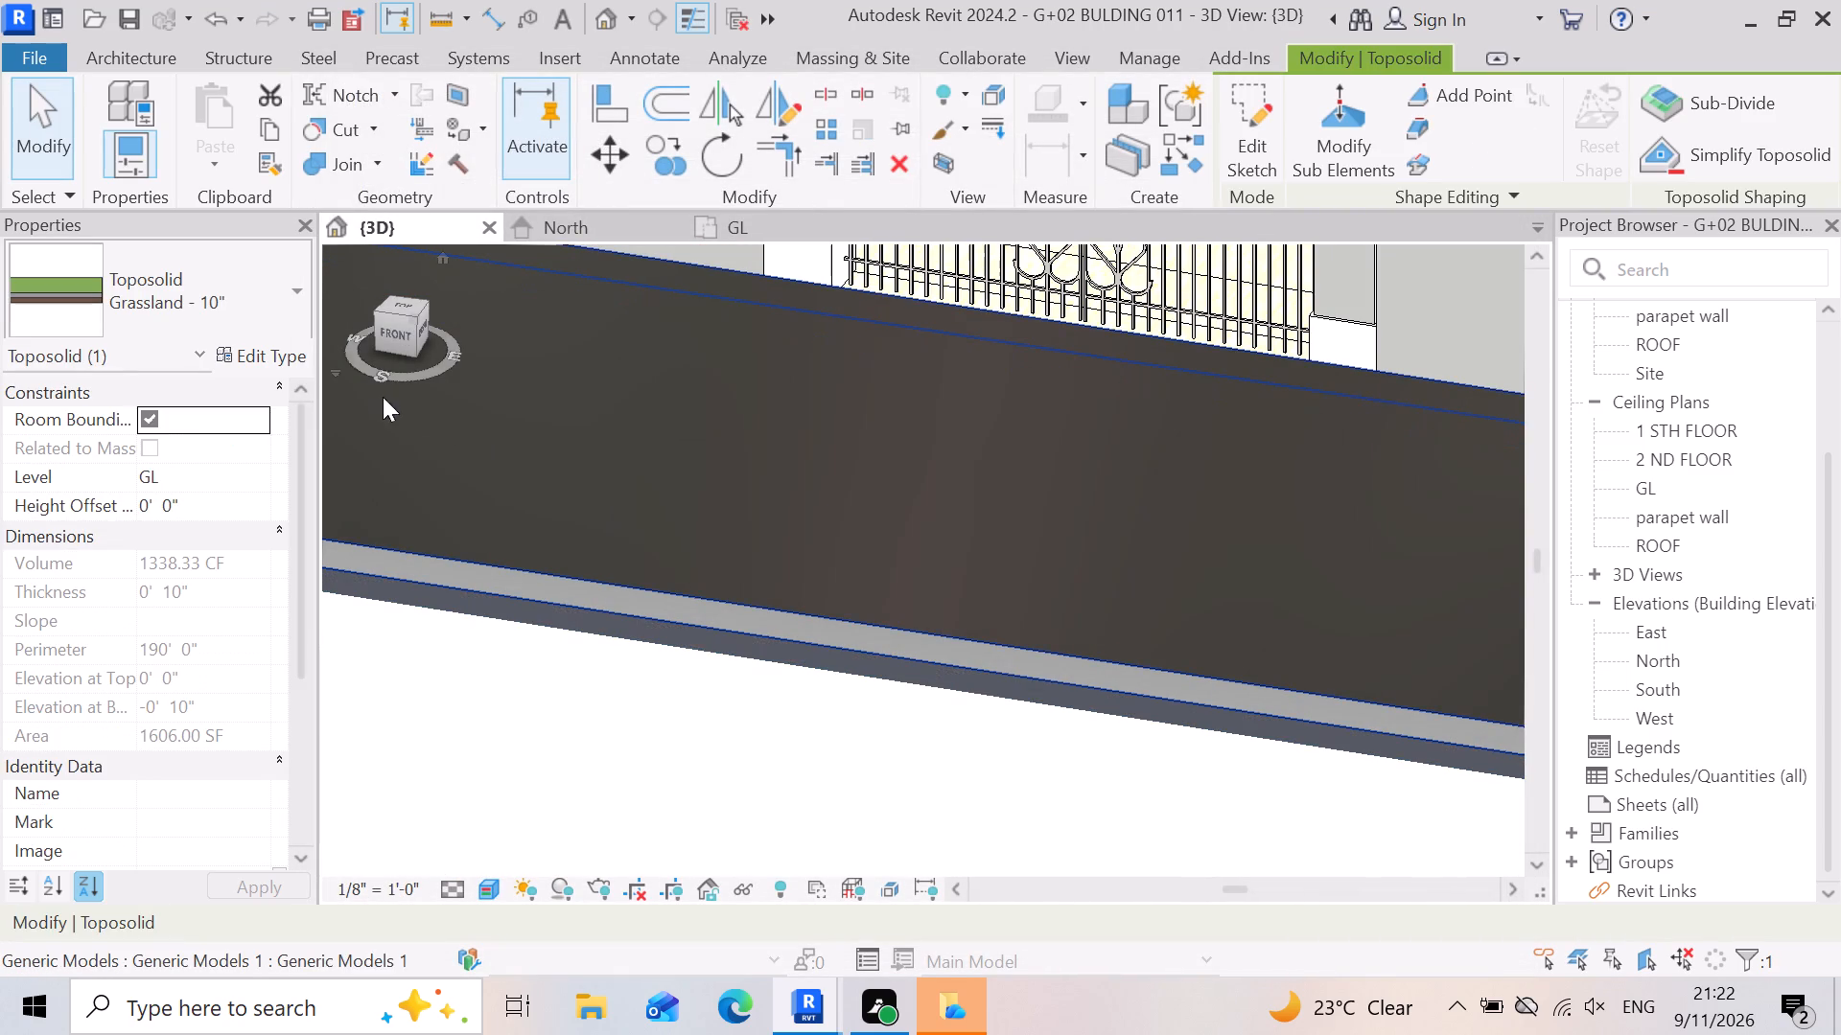
left_click(248, 362)
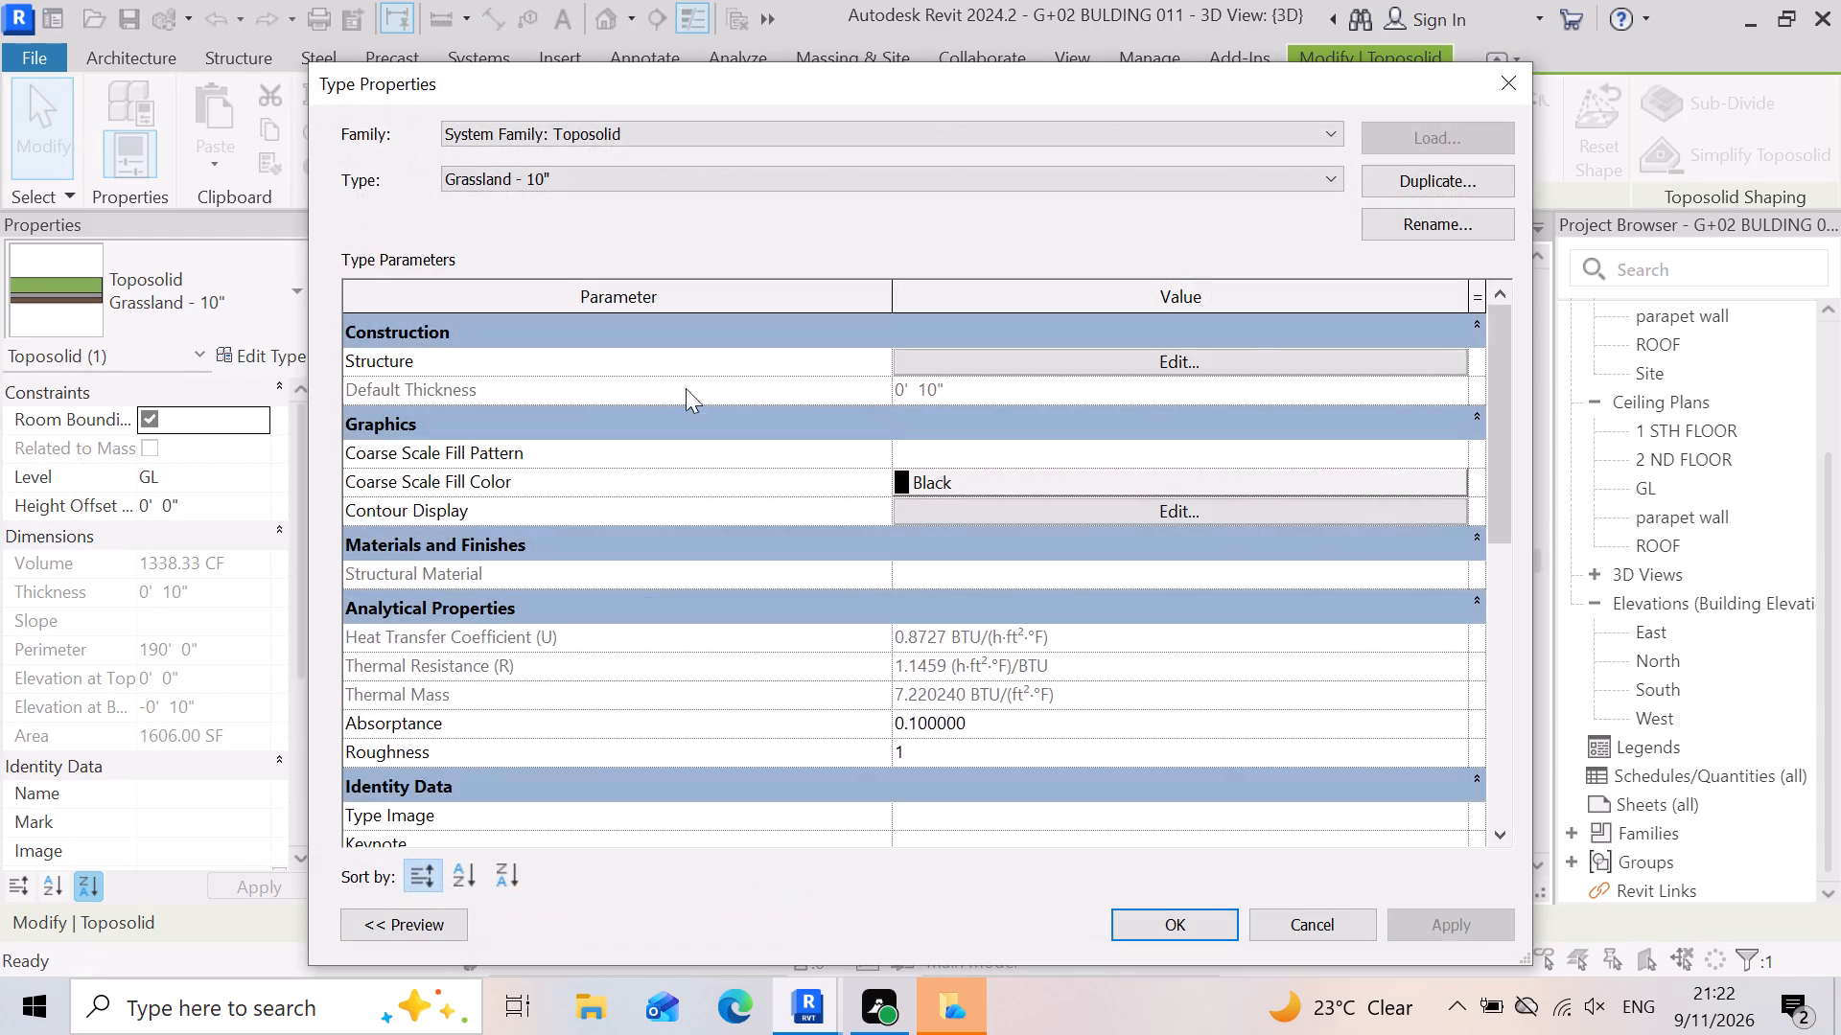
left_click(1444, 184)
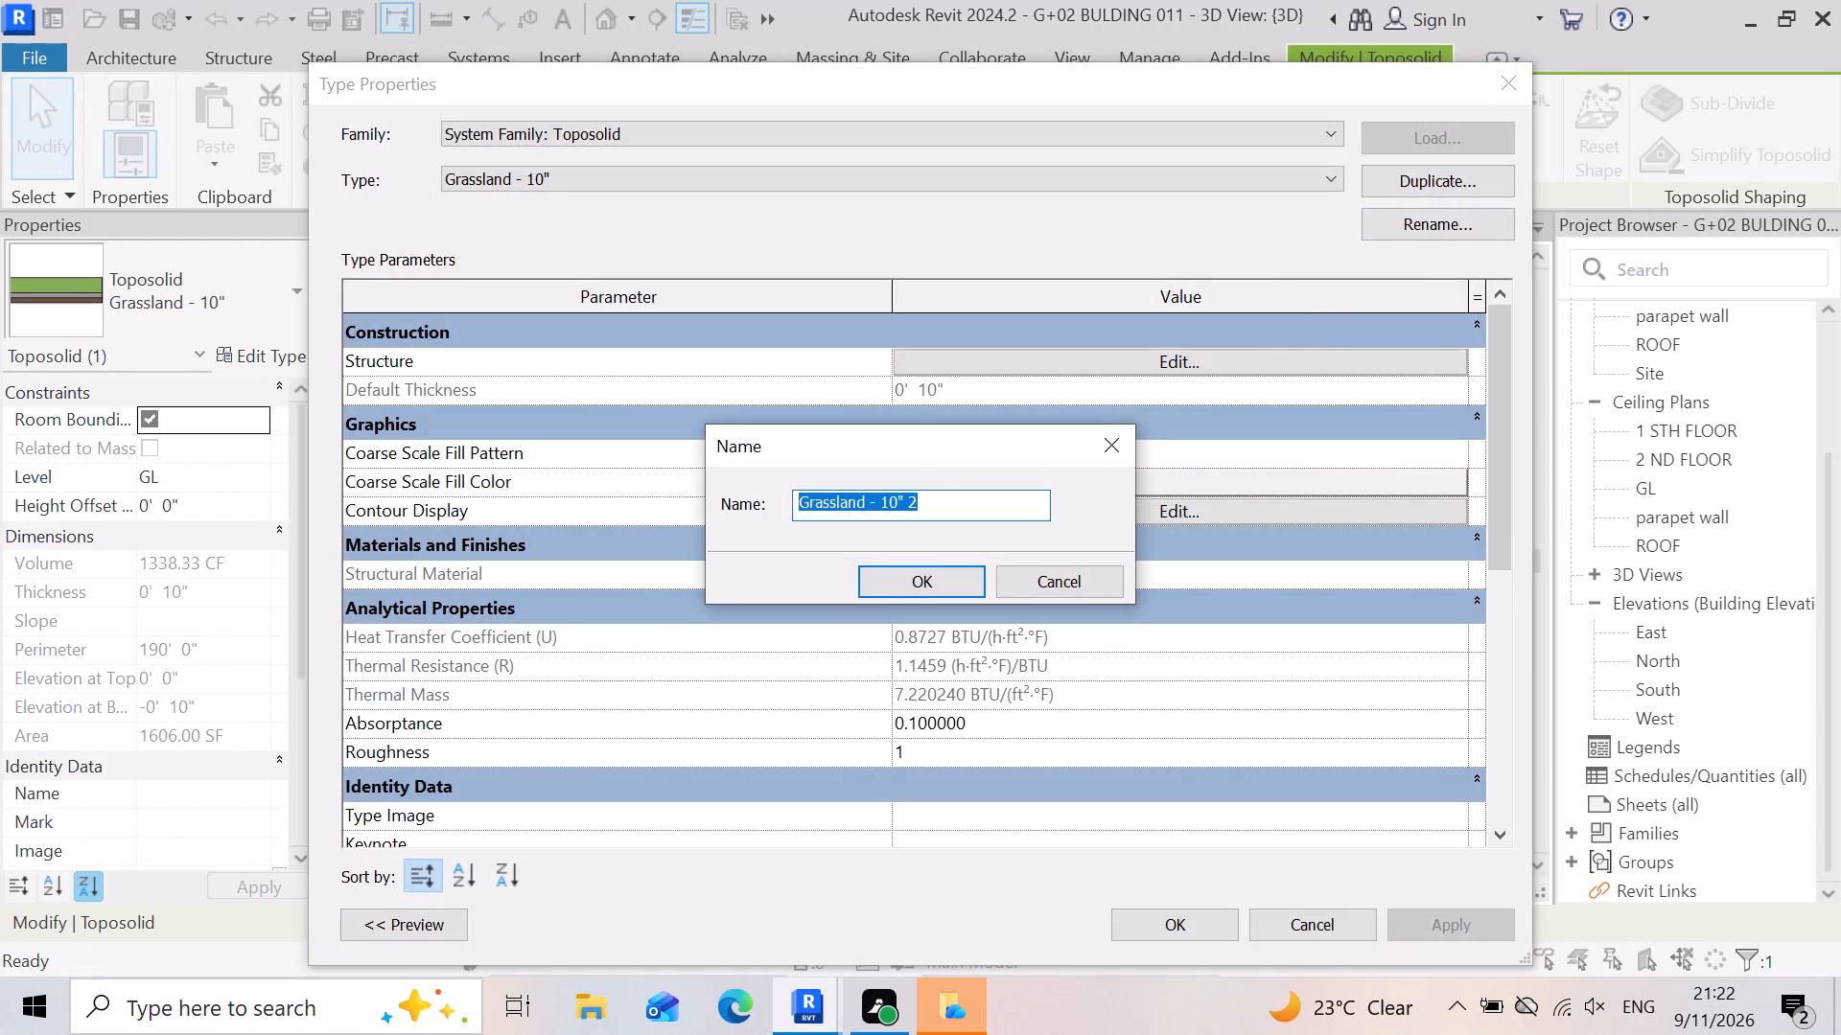
left_click(935, 499)
key("BackSpace")
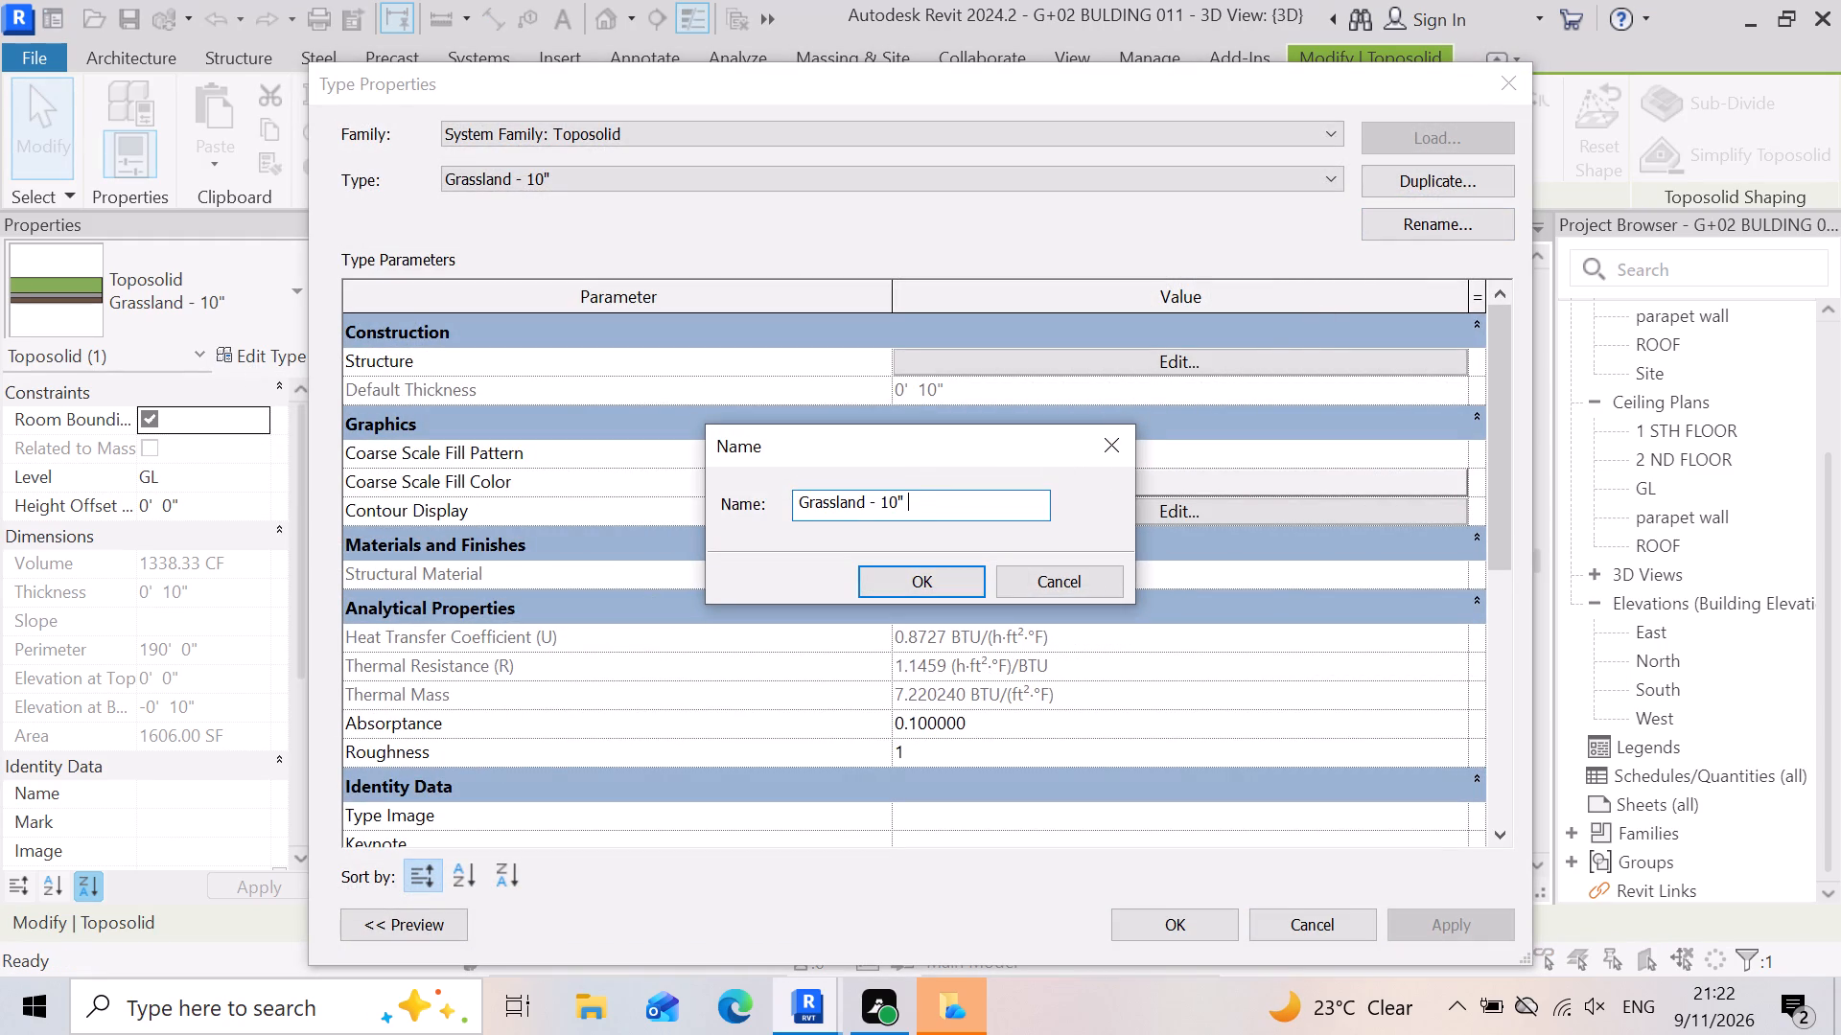
key("BackSpace")
key("BackSpace")
key("BackSpace")
key("BackSpace")
key("6")
key("shift+quotedbl")
key("Return")
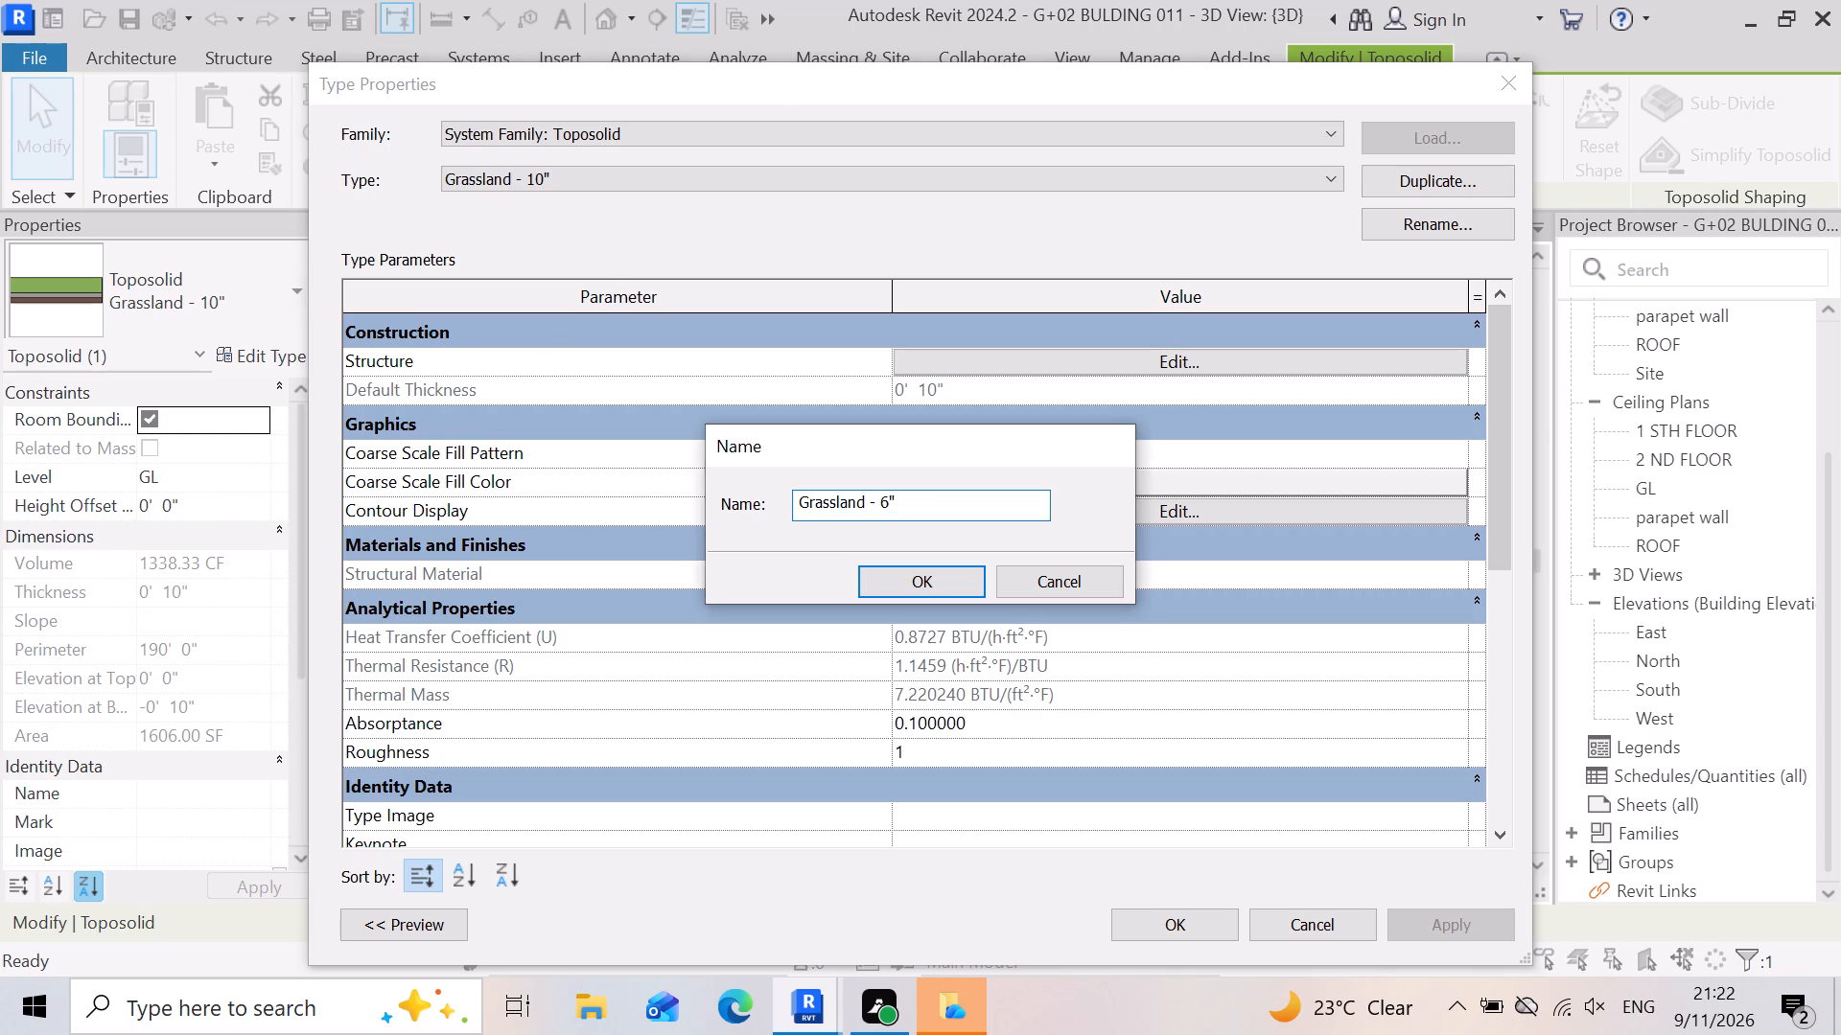
Set the Grass finish layer of the Grassland - 6" type to 2" thick and apply the type to the toposolid.
left_click(1179, 365)
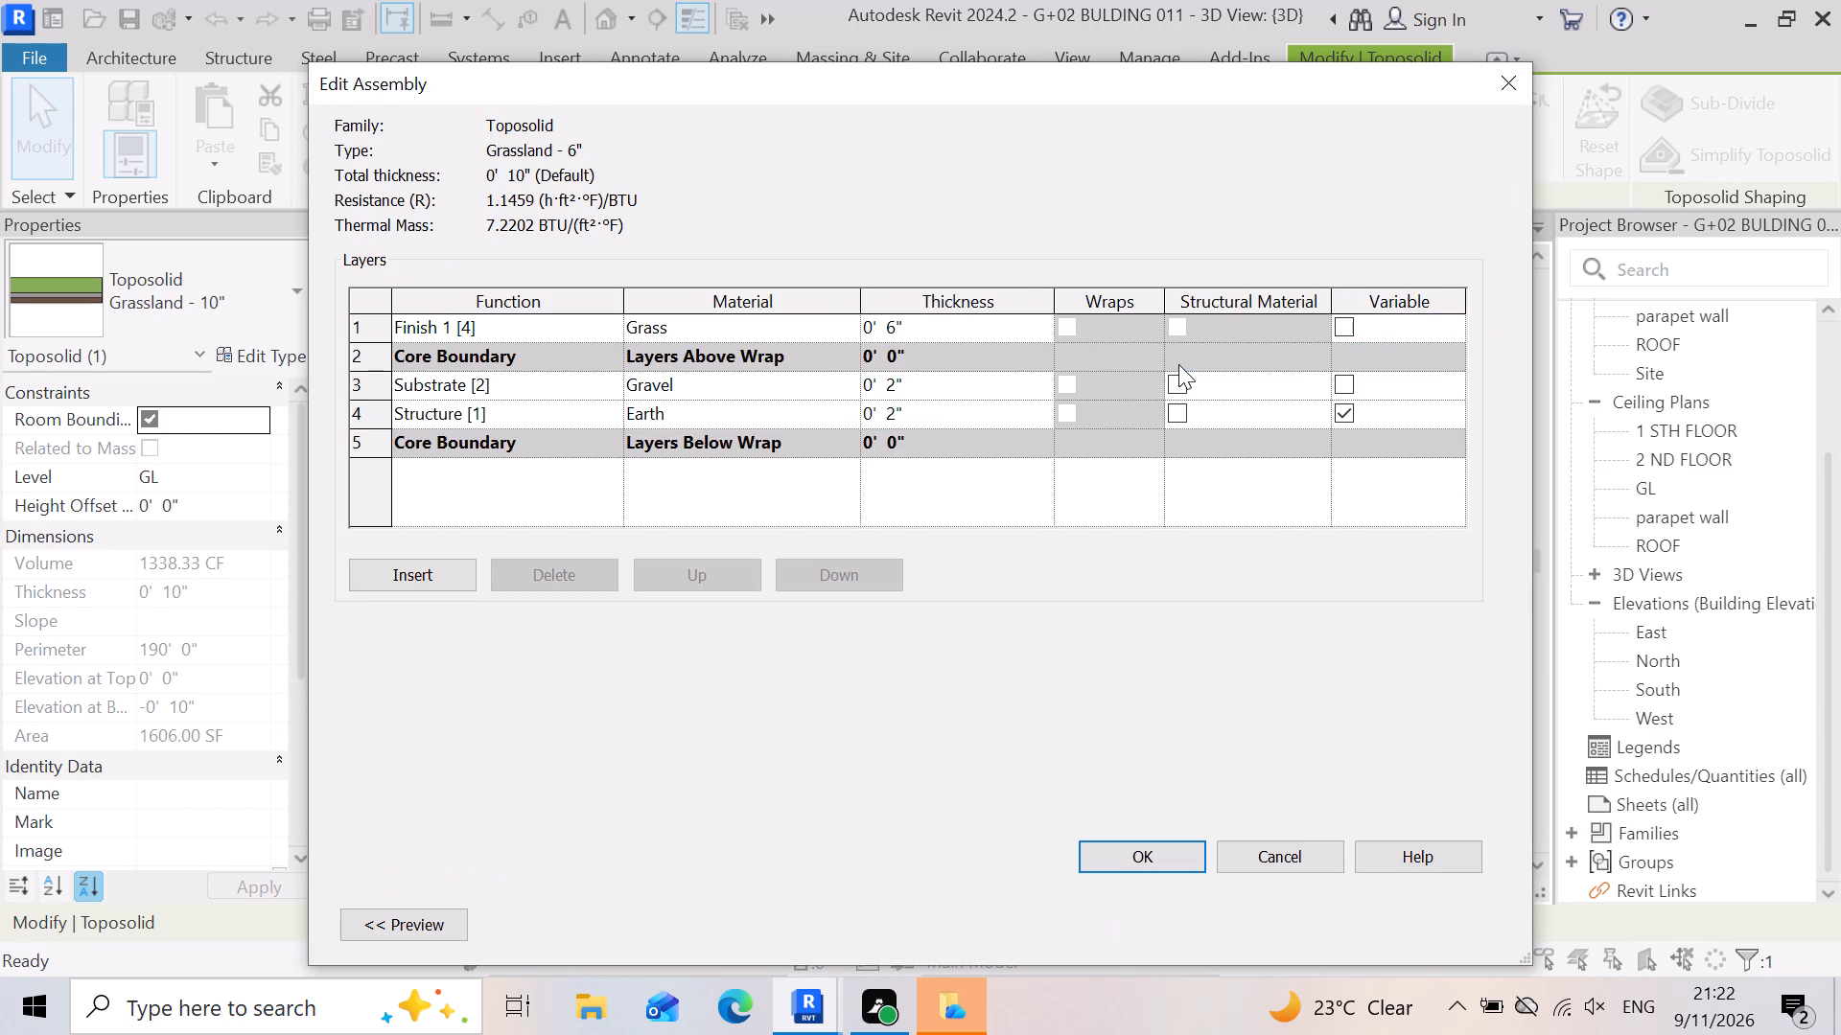
left_click(930, 333)
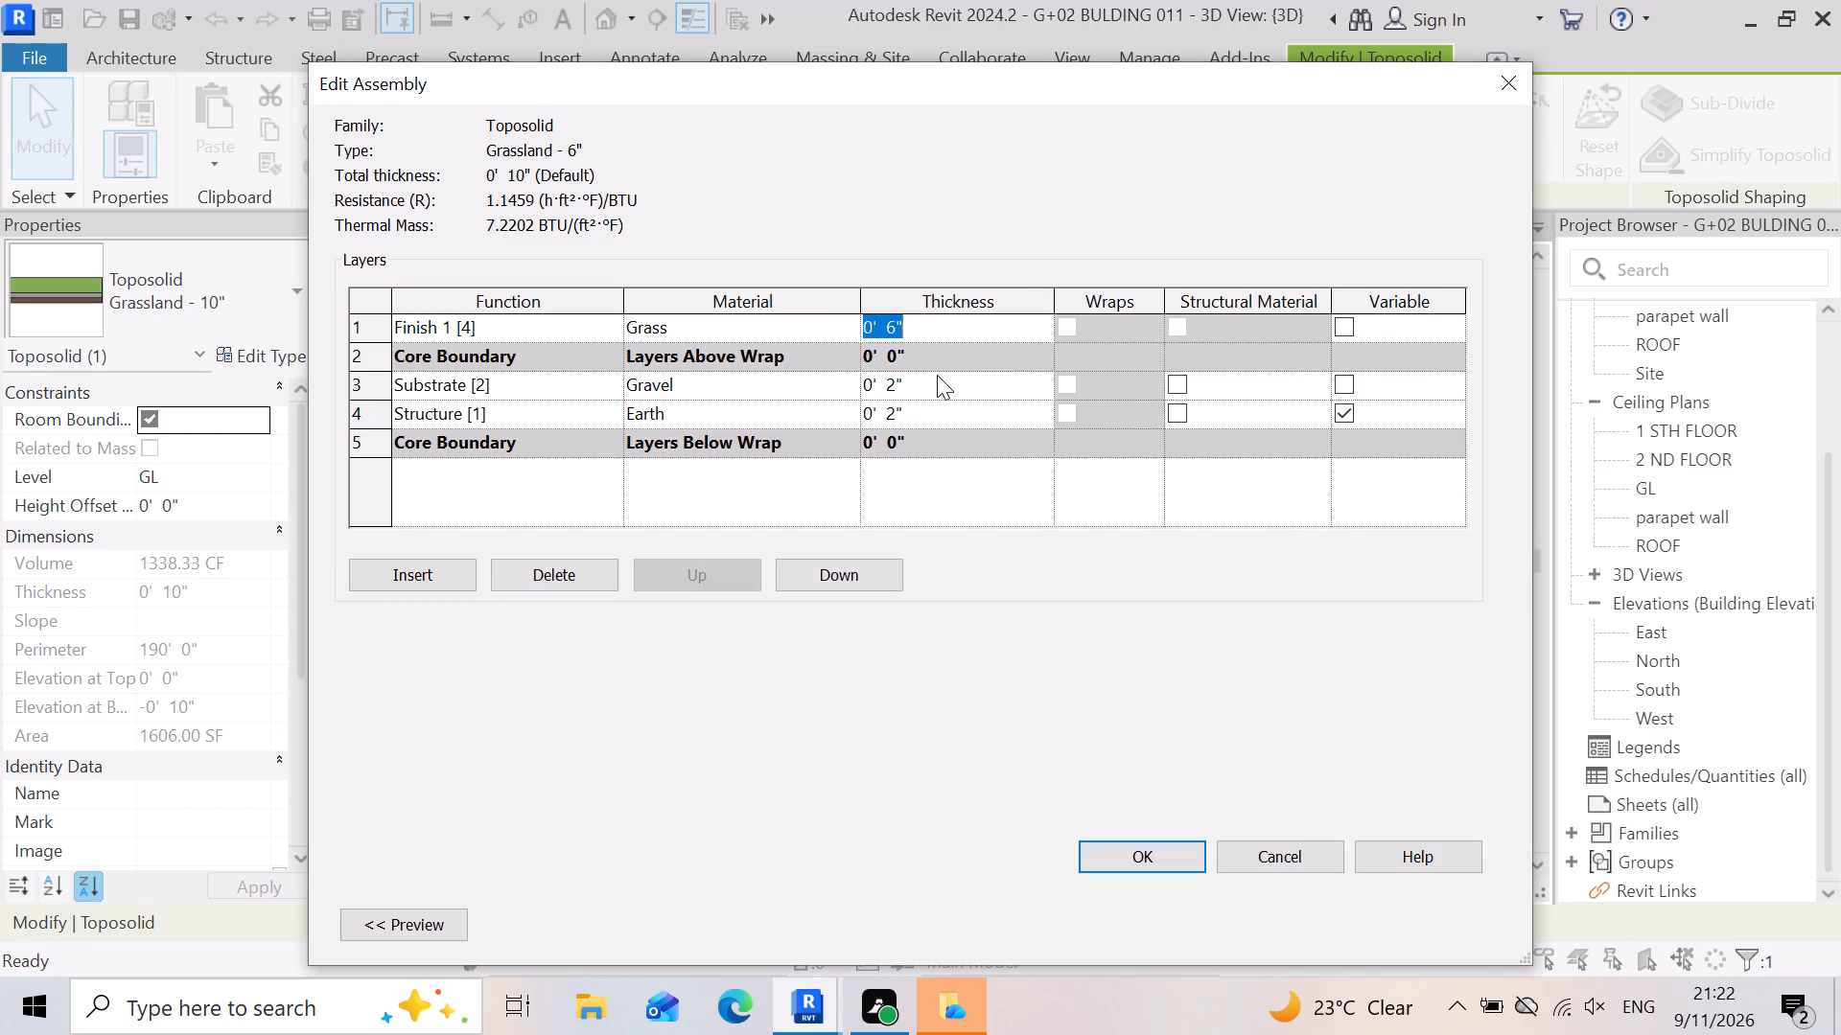
key("BackSpace")
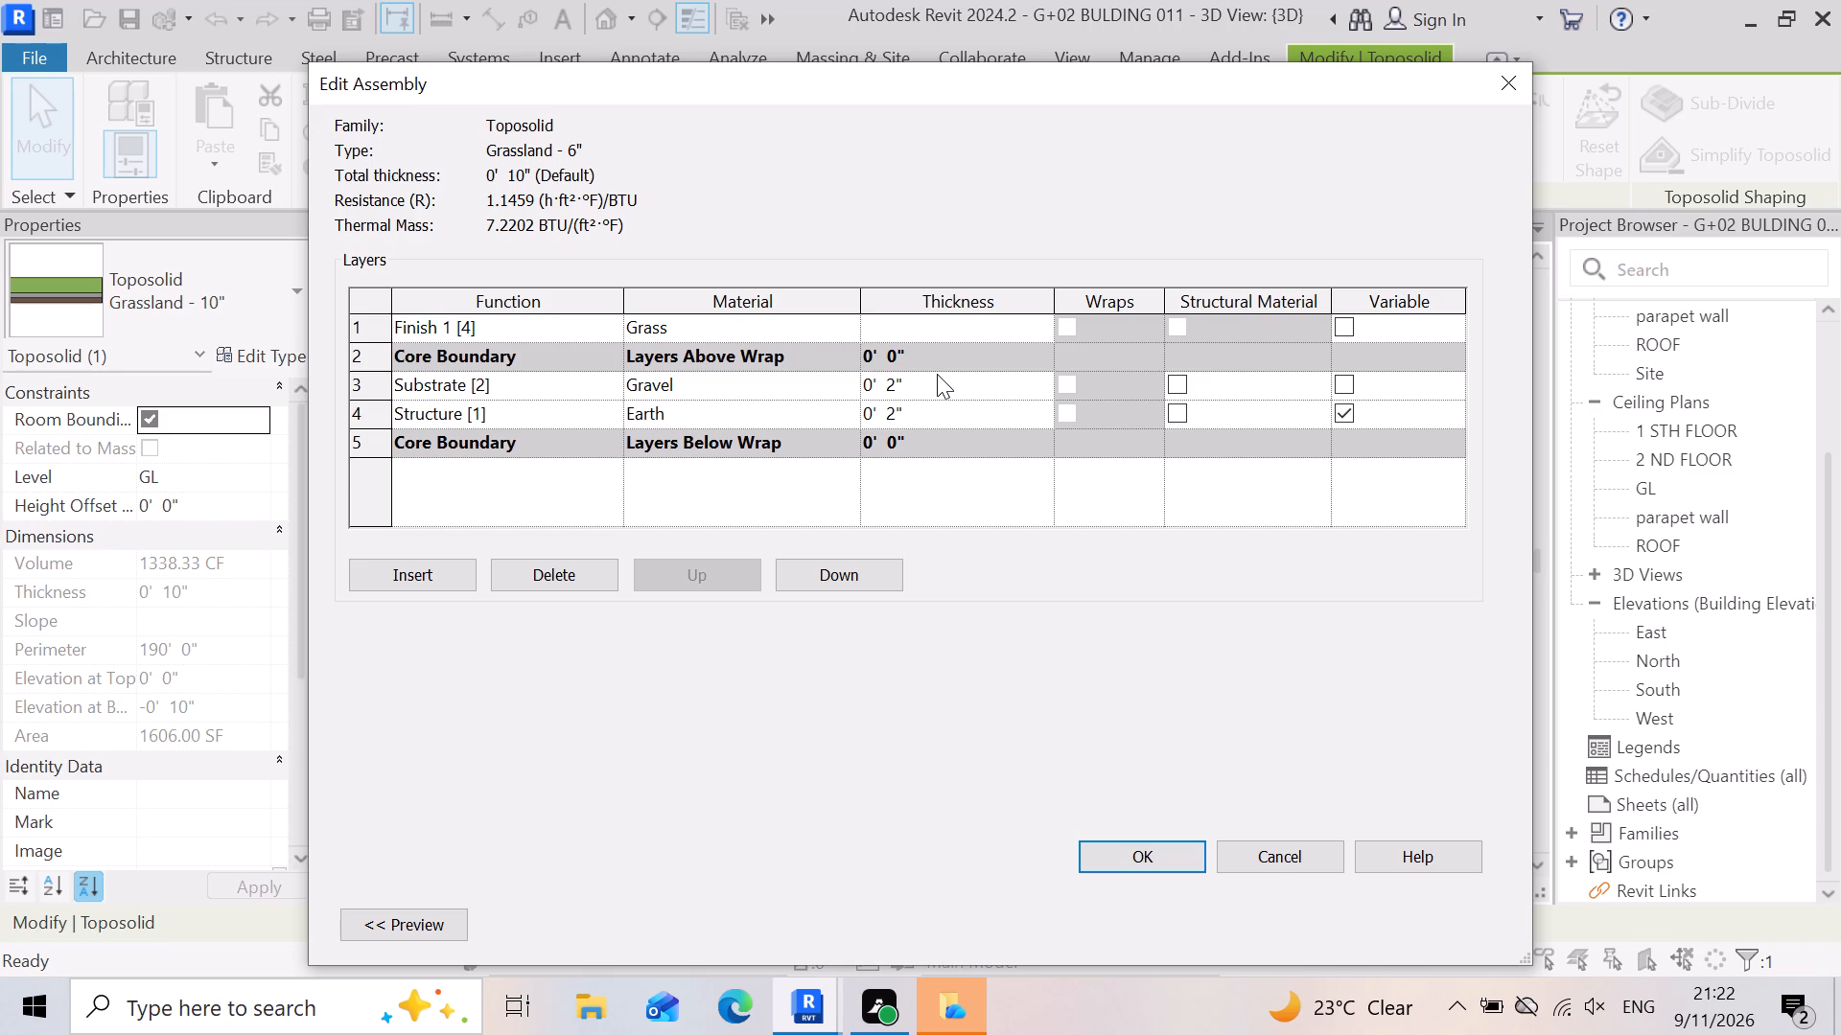
key("2")
key("shift+quotedbl")
key("Return")
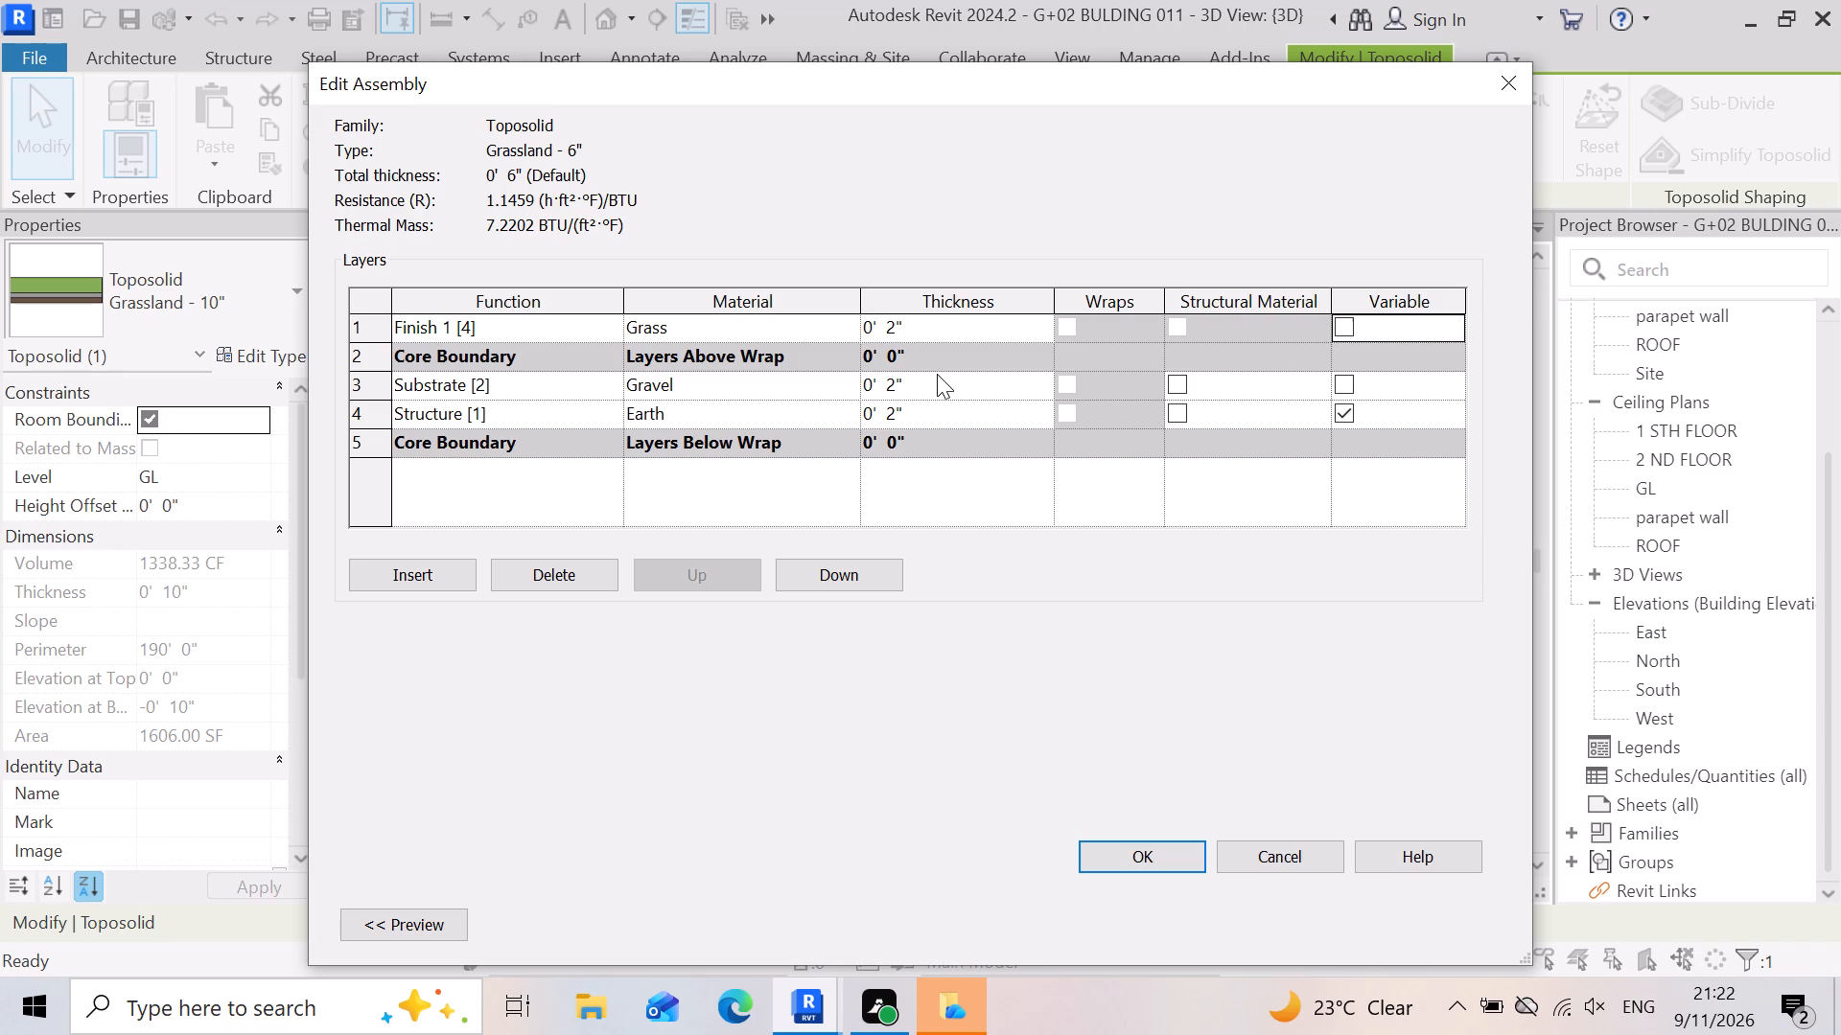
left_click(1113, 842)
left_click(1426, 930)
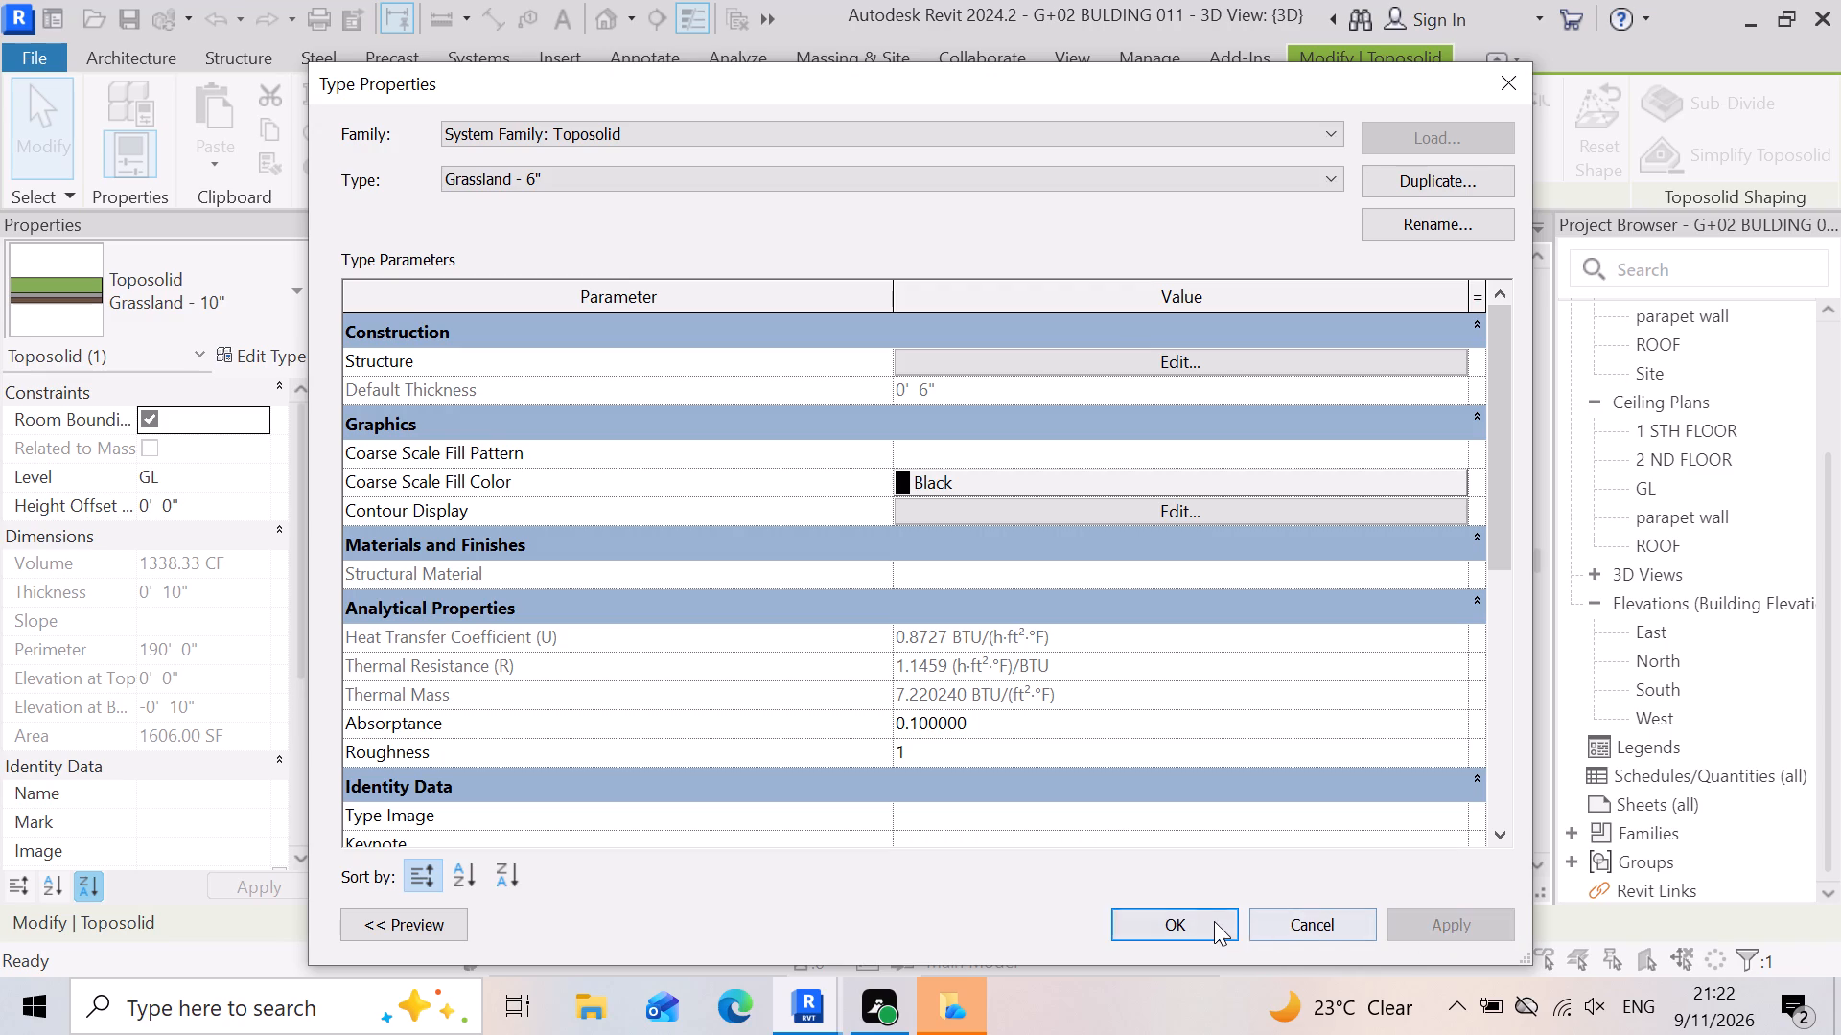
left_click(1212, 921)
scroll(1181, 768, "down", 3)
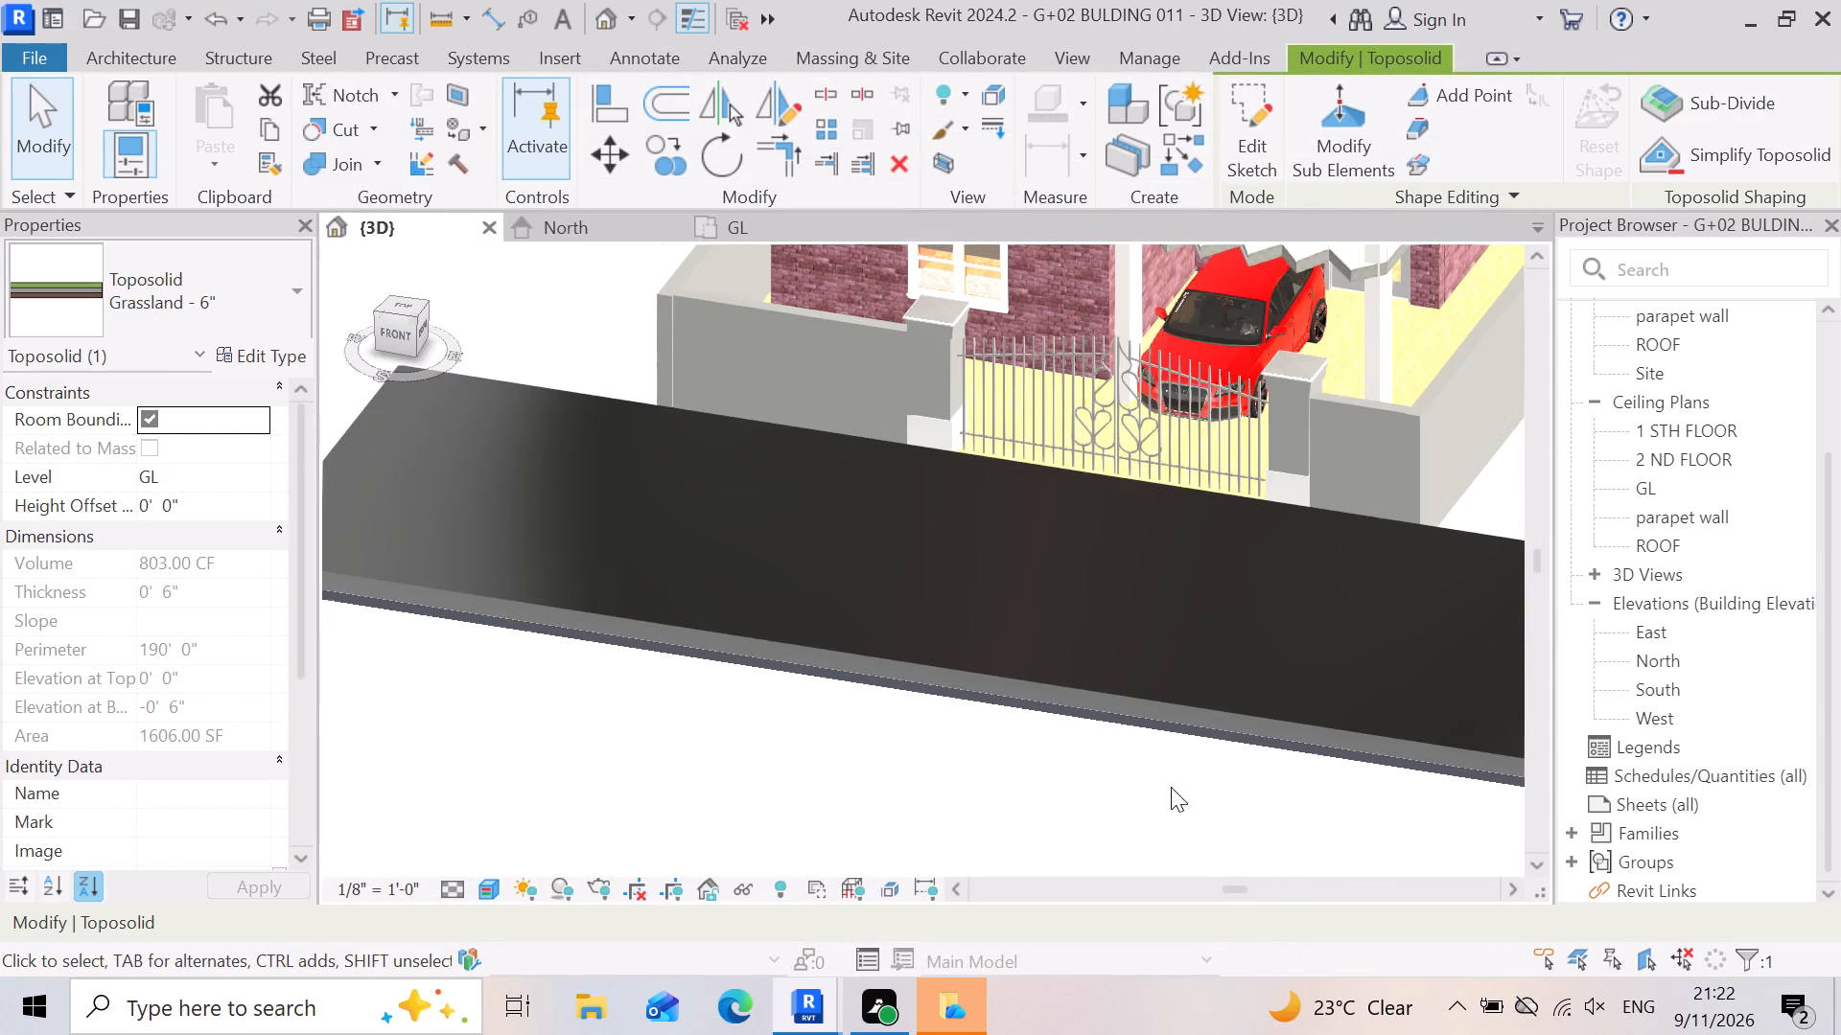
left_click(1088, 755)
Examine the black slab and the toposolid beneath it along the front edge and corner.
scroll(1068, 736, "down", 5)
scroll(761, 675, "up", 3)
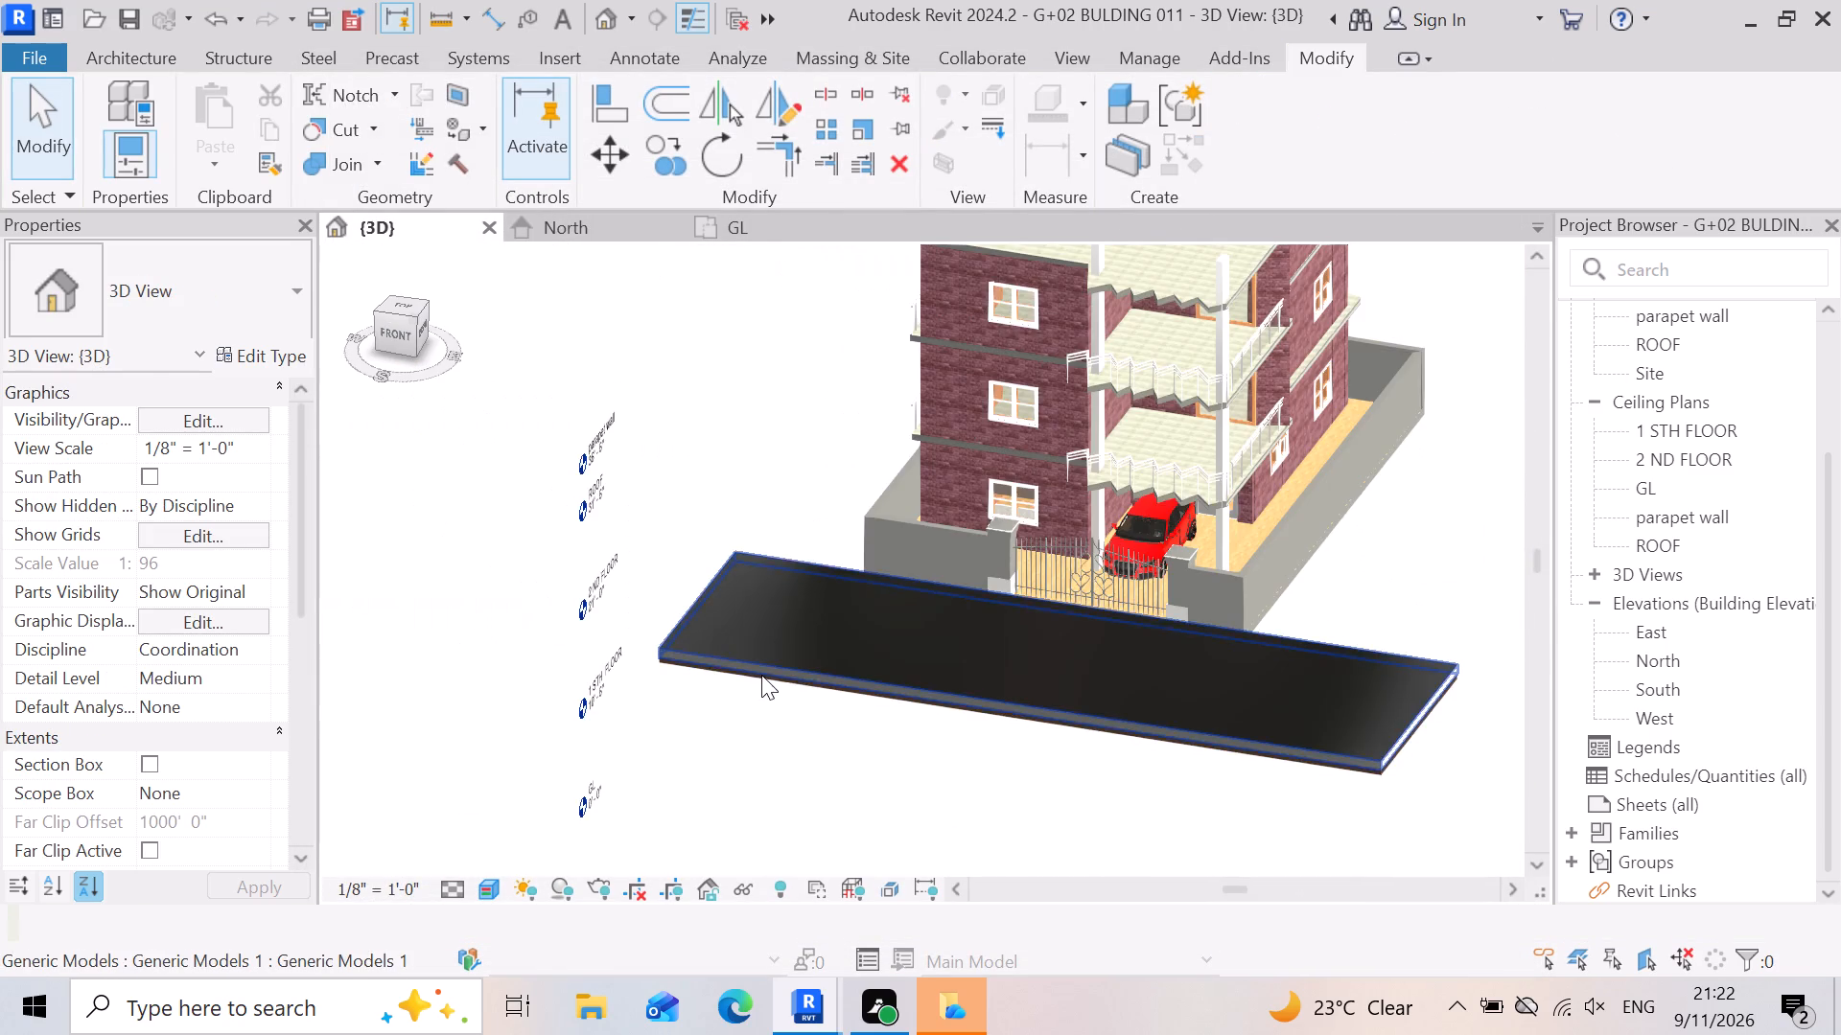
scroll(1195, 792, "up", 8)
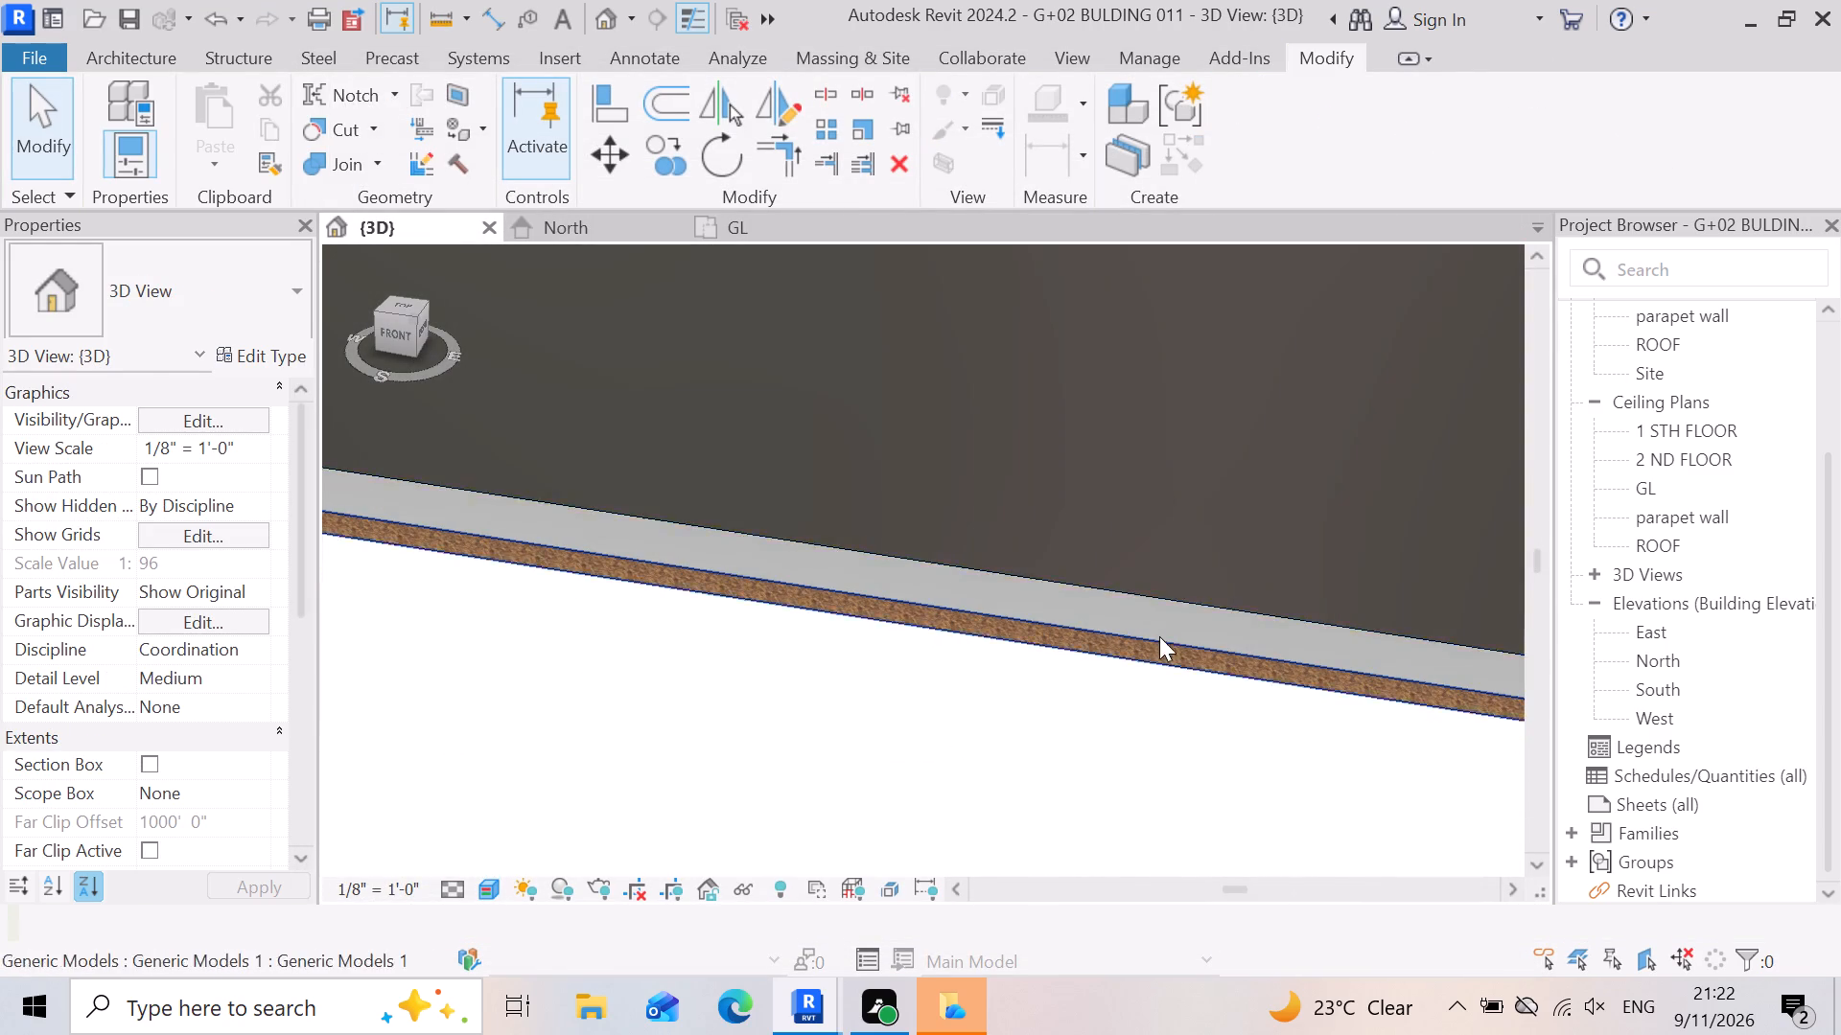
left_click(1168, 616)
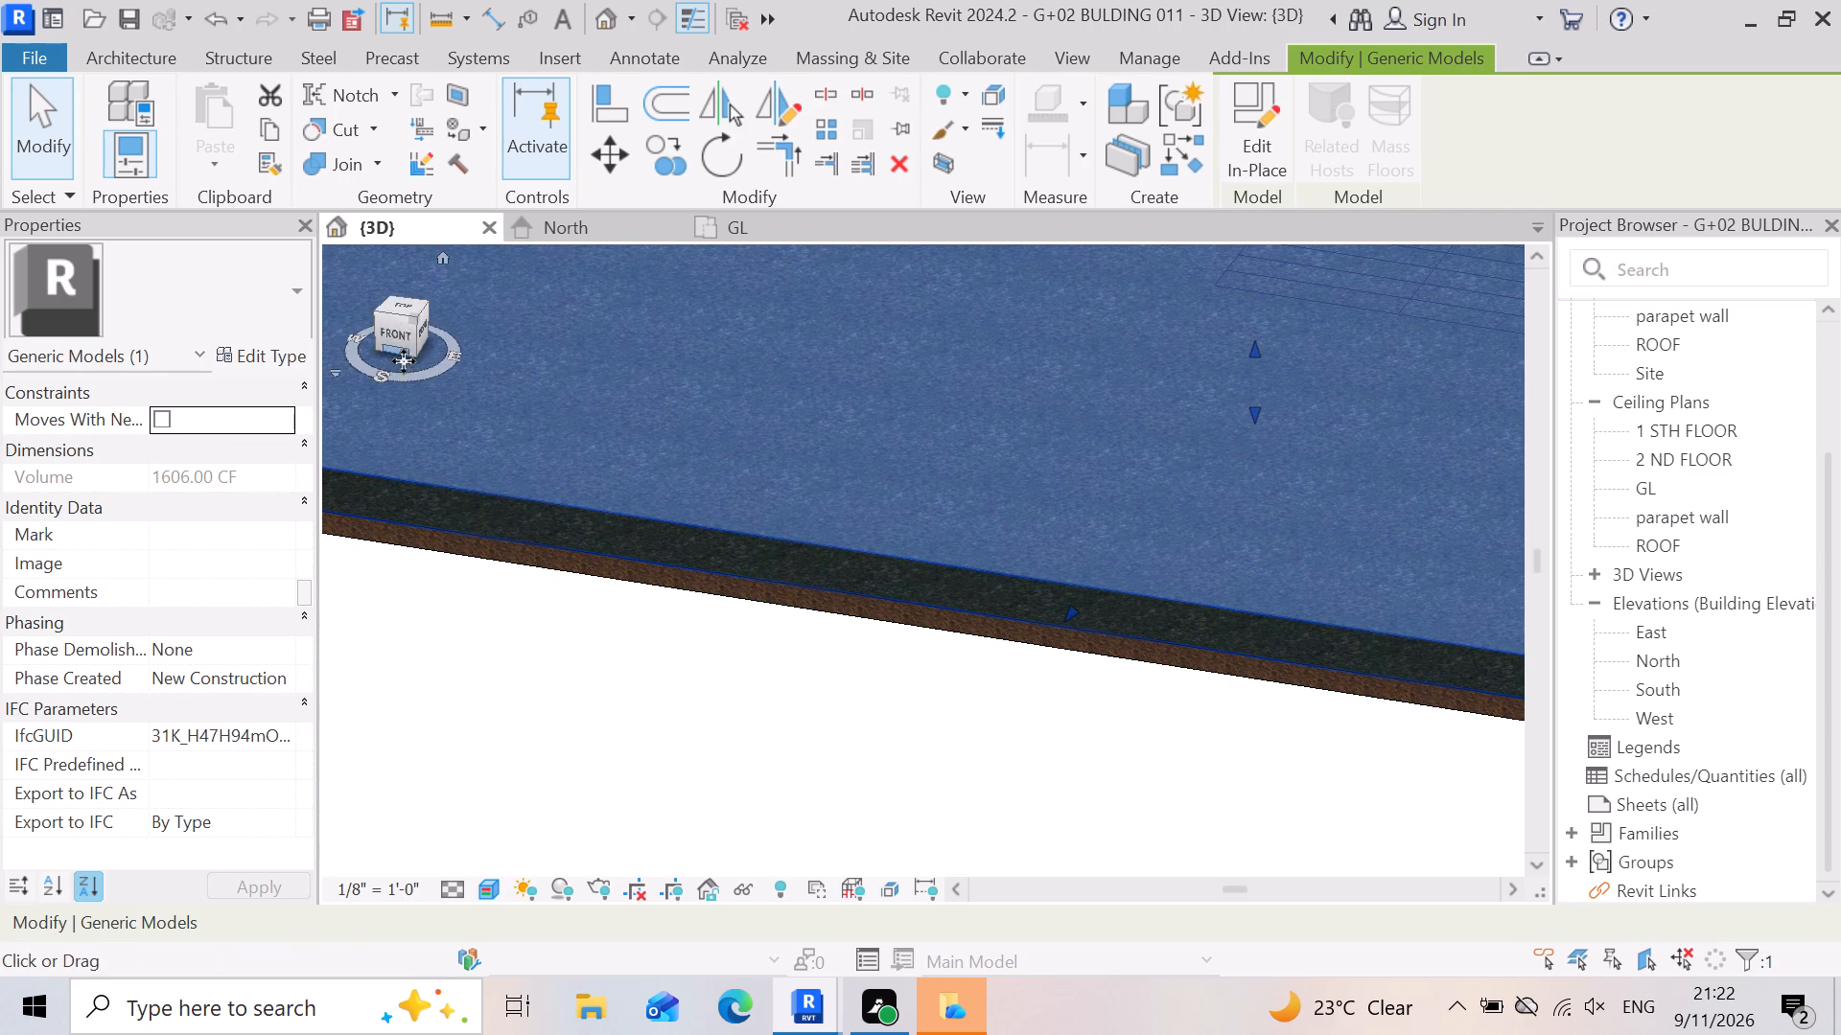
scroll(959, 770, "down", 5)
scroll(1115, 649, "down", 5)
left_click(897, 826)
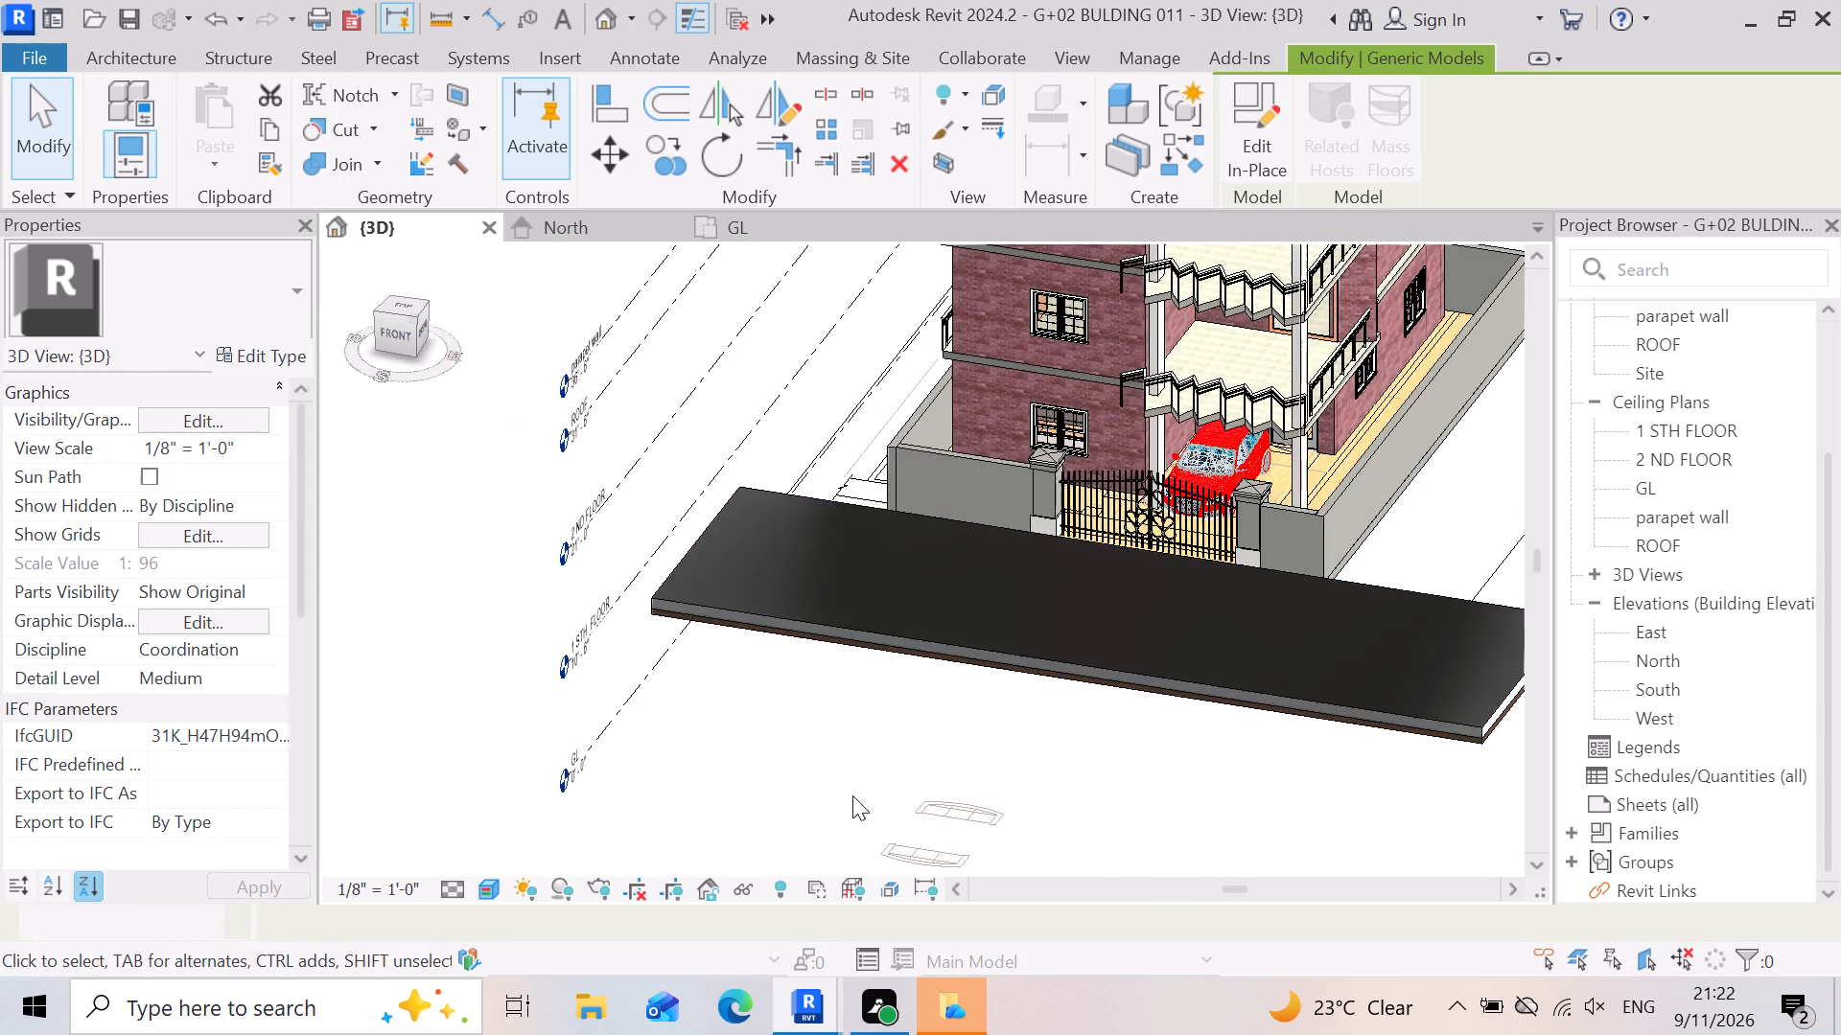
scroll(747, 693, "up", 3)
scroll(725, 563, "up", 6)
scroll(43, 546, "up", 4)
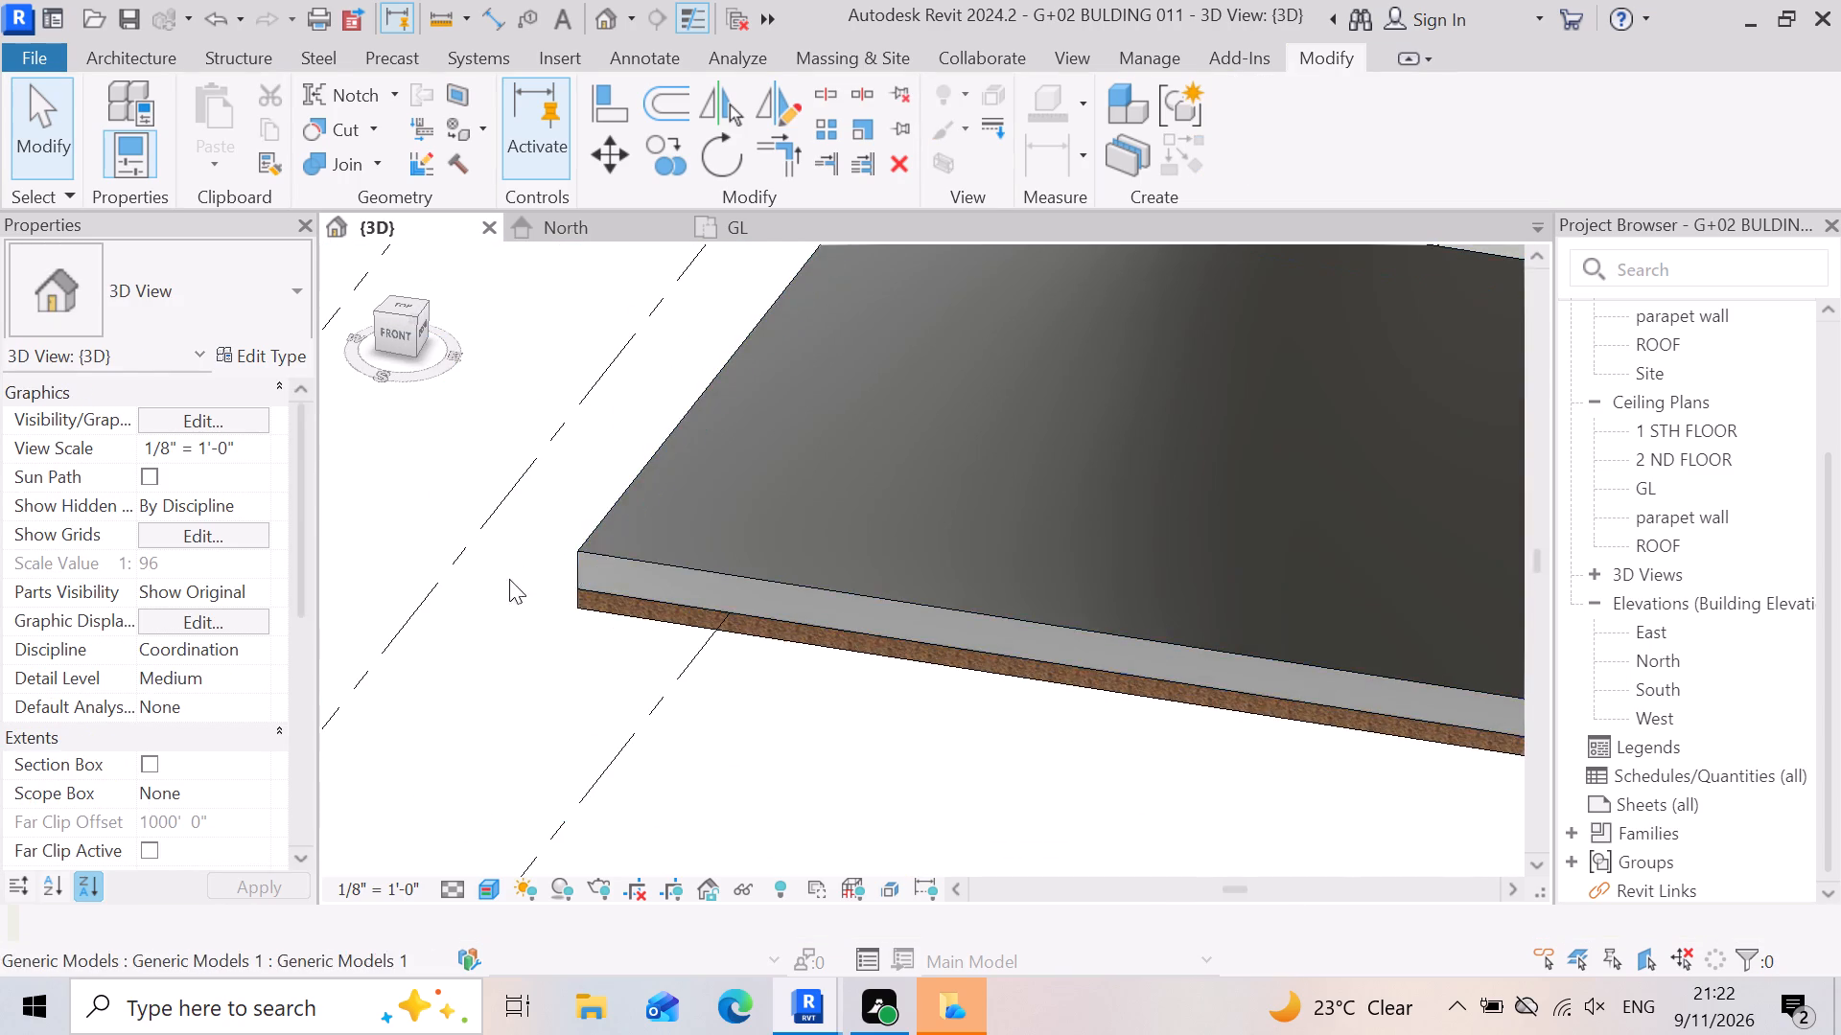
scroll(751, 663, "up", 7)
scroll(597, 619, "down", 4)
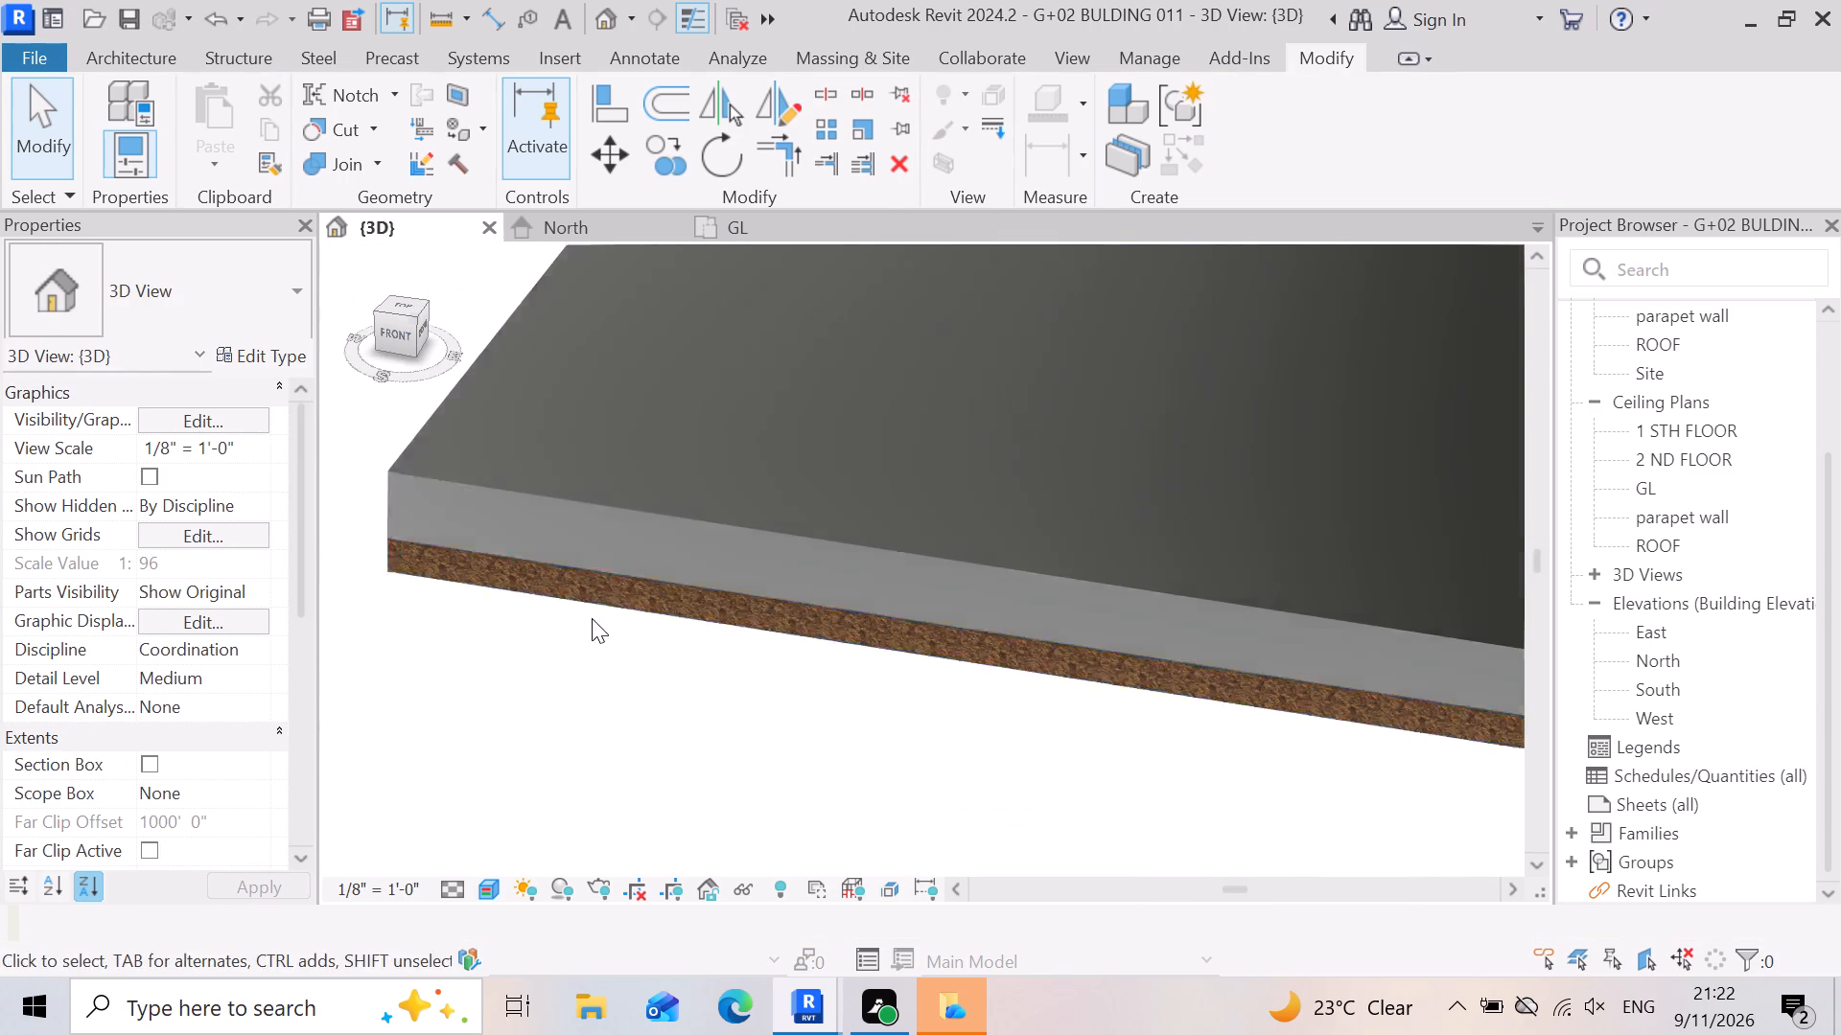
Delete the in-place black slab lying on the toposolid in front of the gate.
left_click(738, 565)
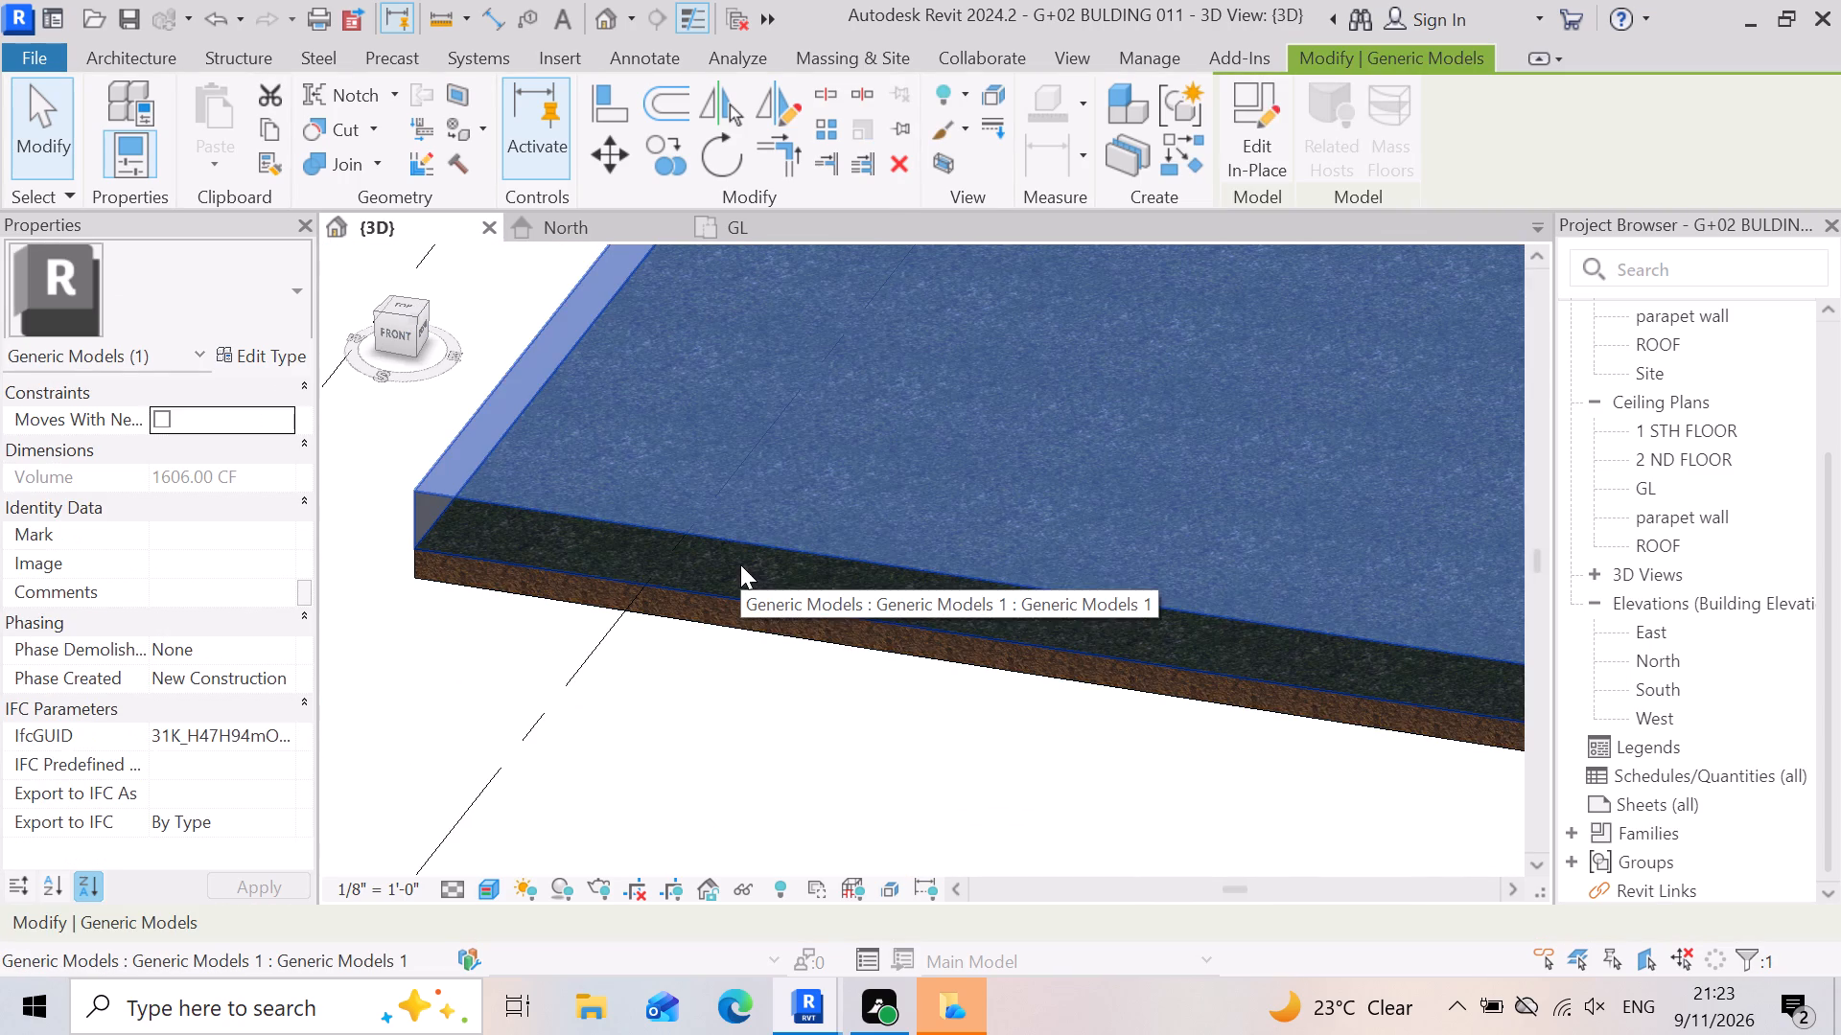
key("Delete")
scroll(736, 542, "down", 13)
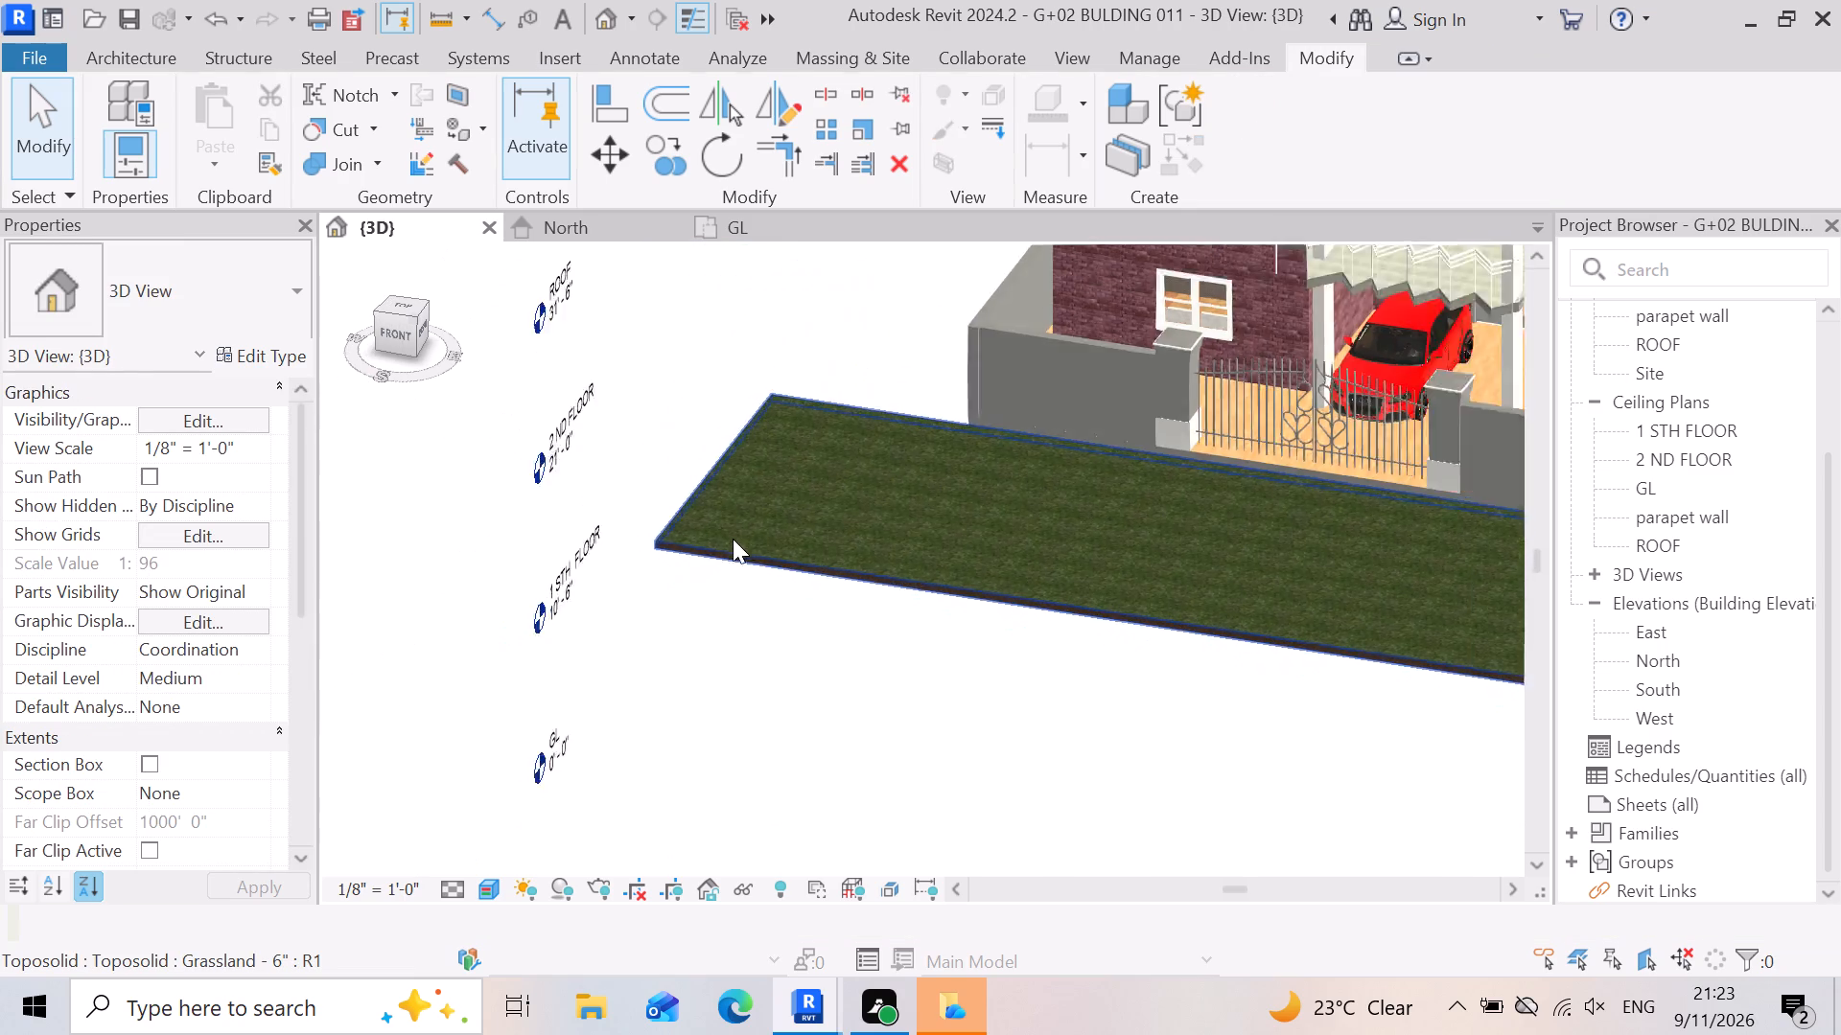
left_click(863, 737)
Paint the top face of the grass toposolid with the ELEC-SonyBravia-Base material.
scroll(1342, 653, "up", 4)
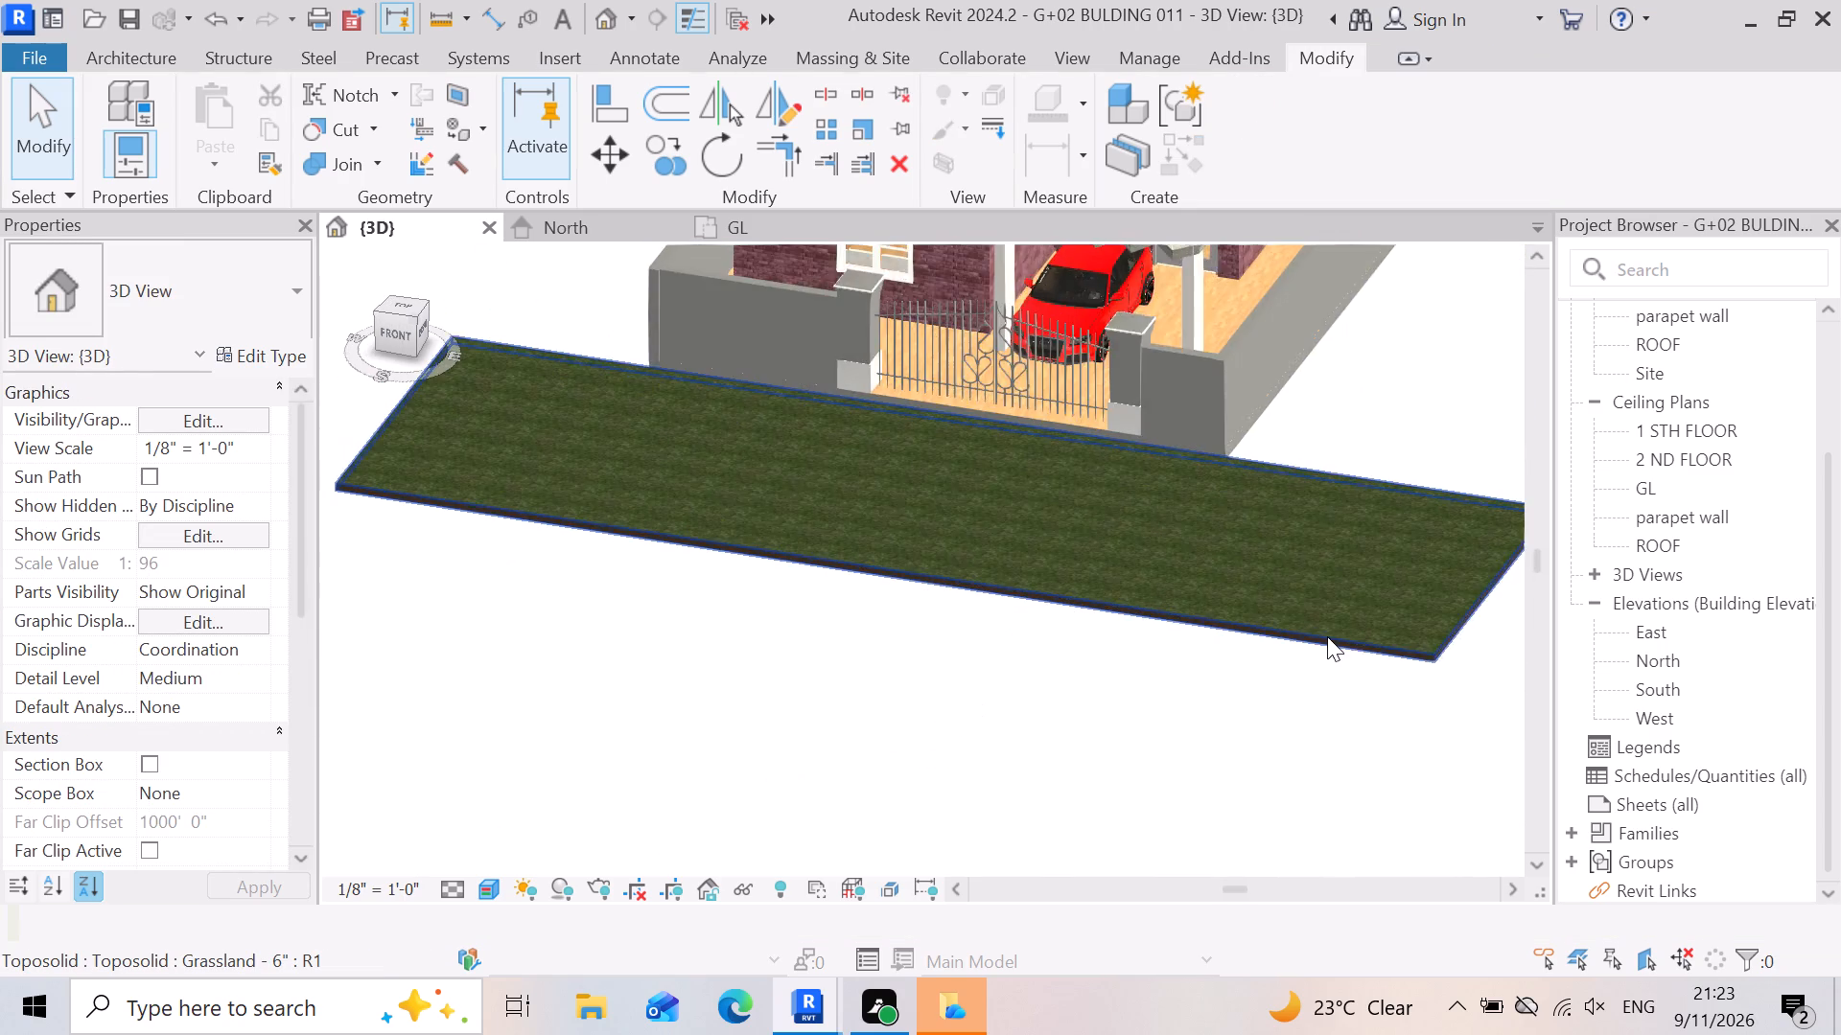
scroll(1327, 636, "up", 2)
left_click(1289, 548)
scroll(1259, 530, "up", 4)
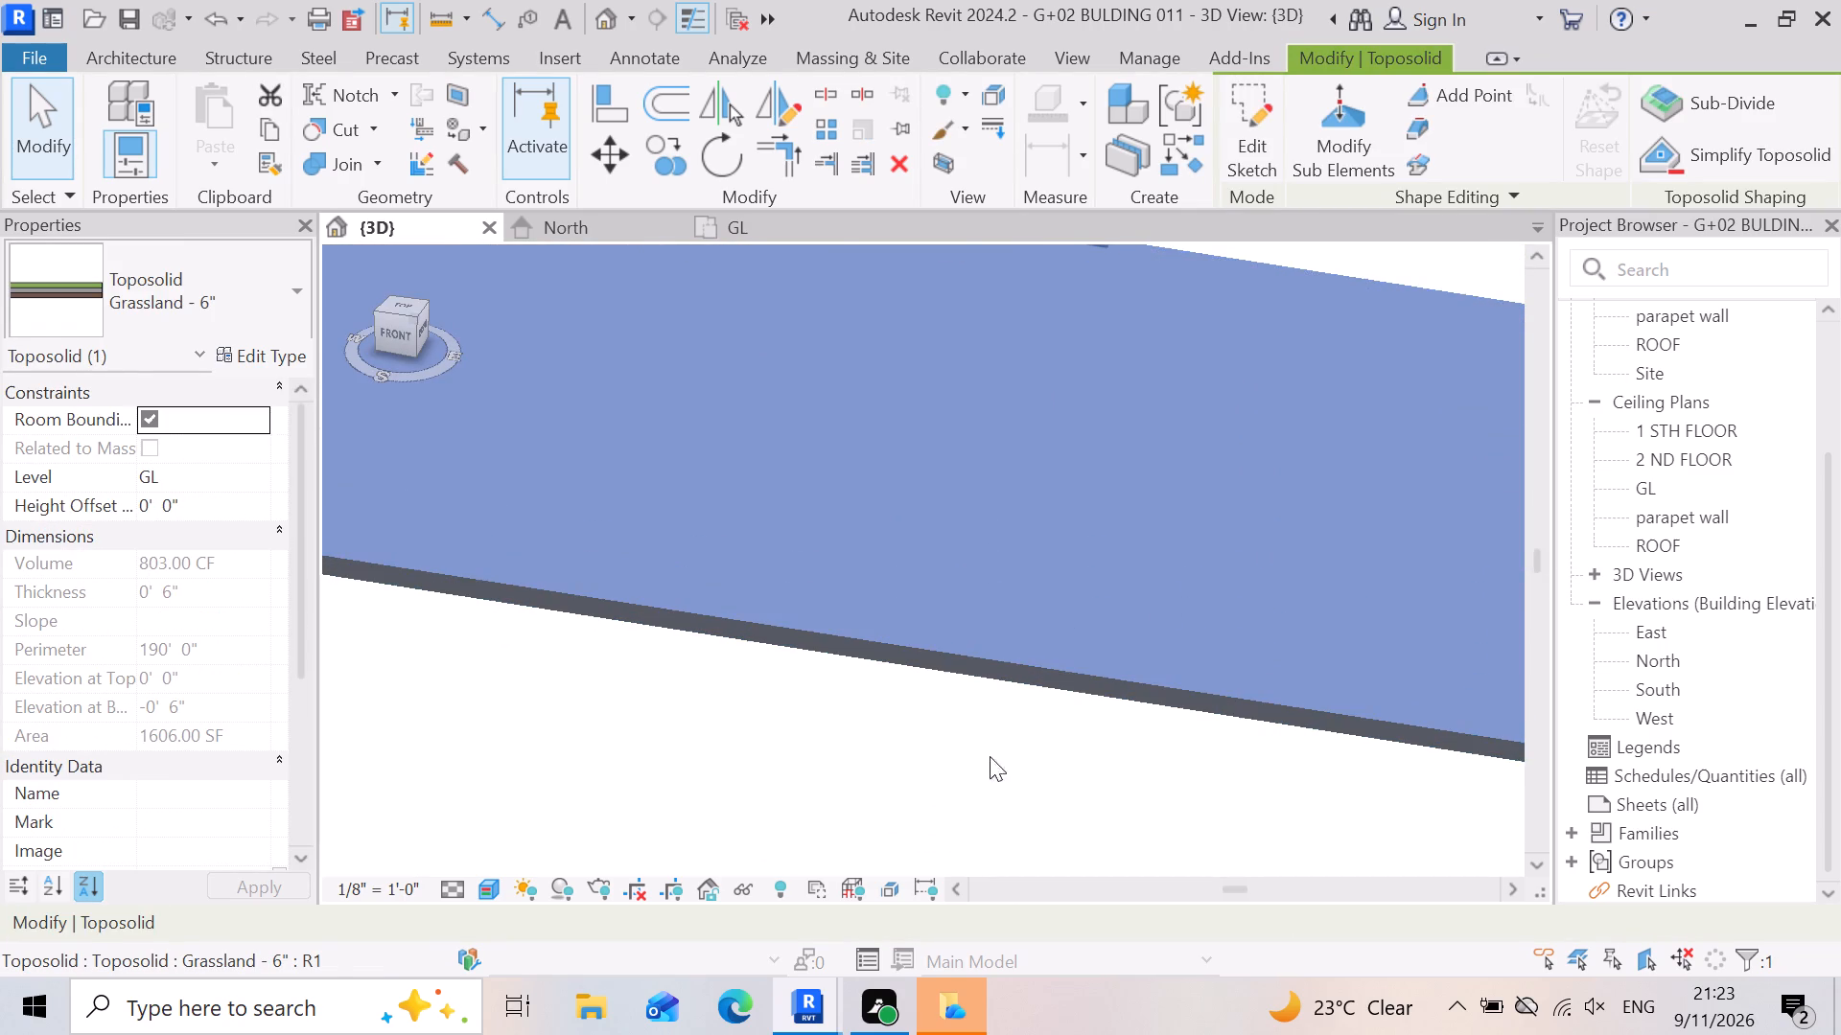
scroll(1206, 749, "down", 4)
left_click(948, 871)
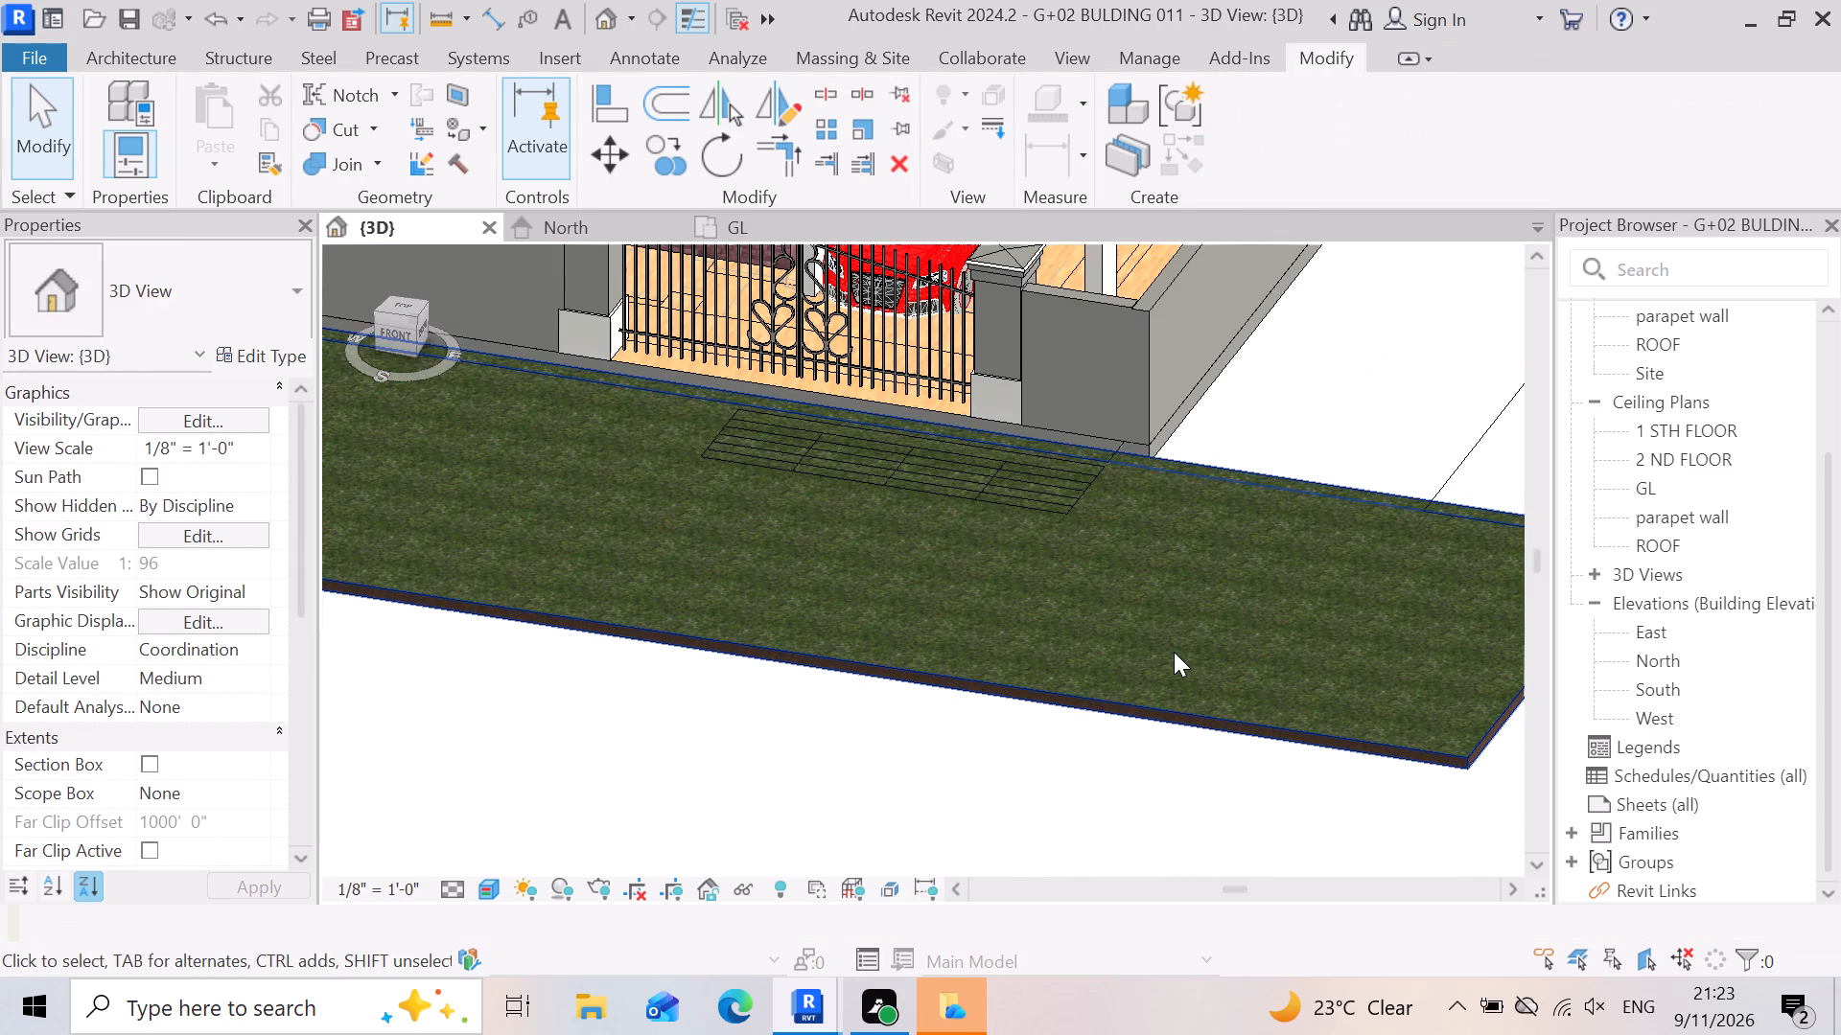
left_click(1048, 618)
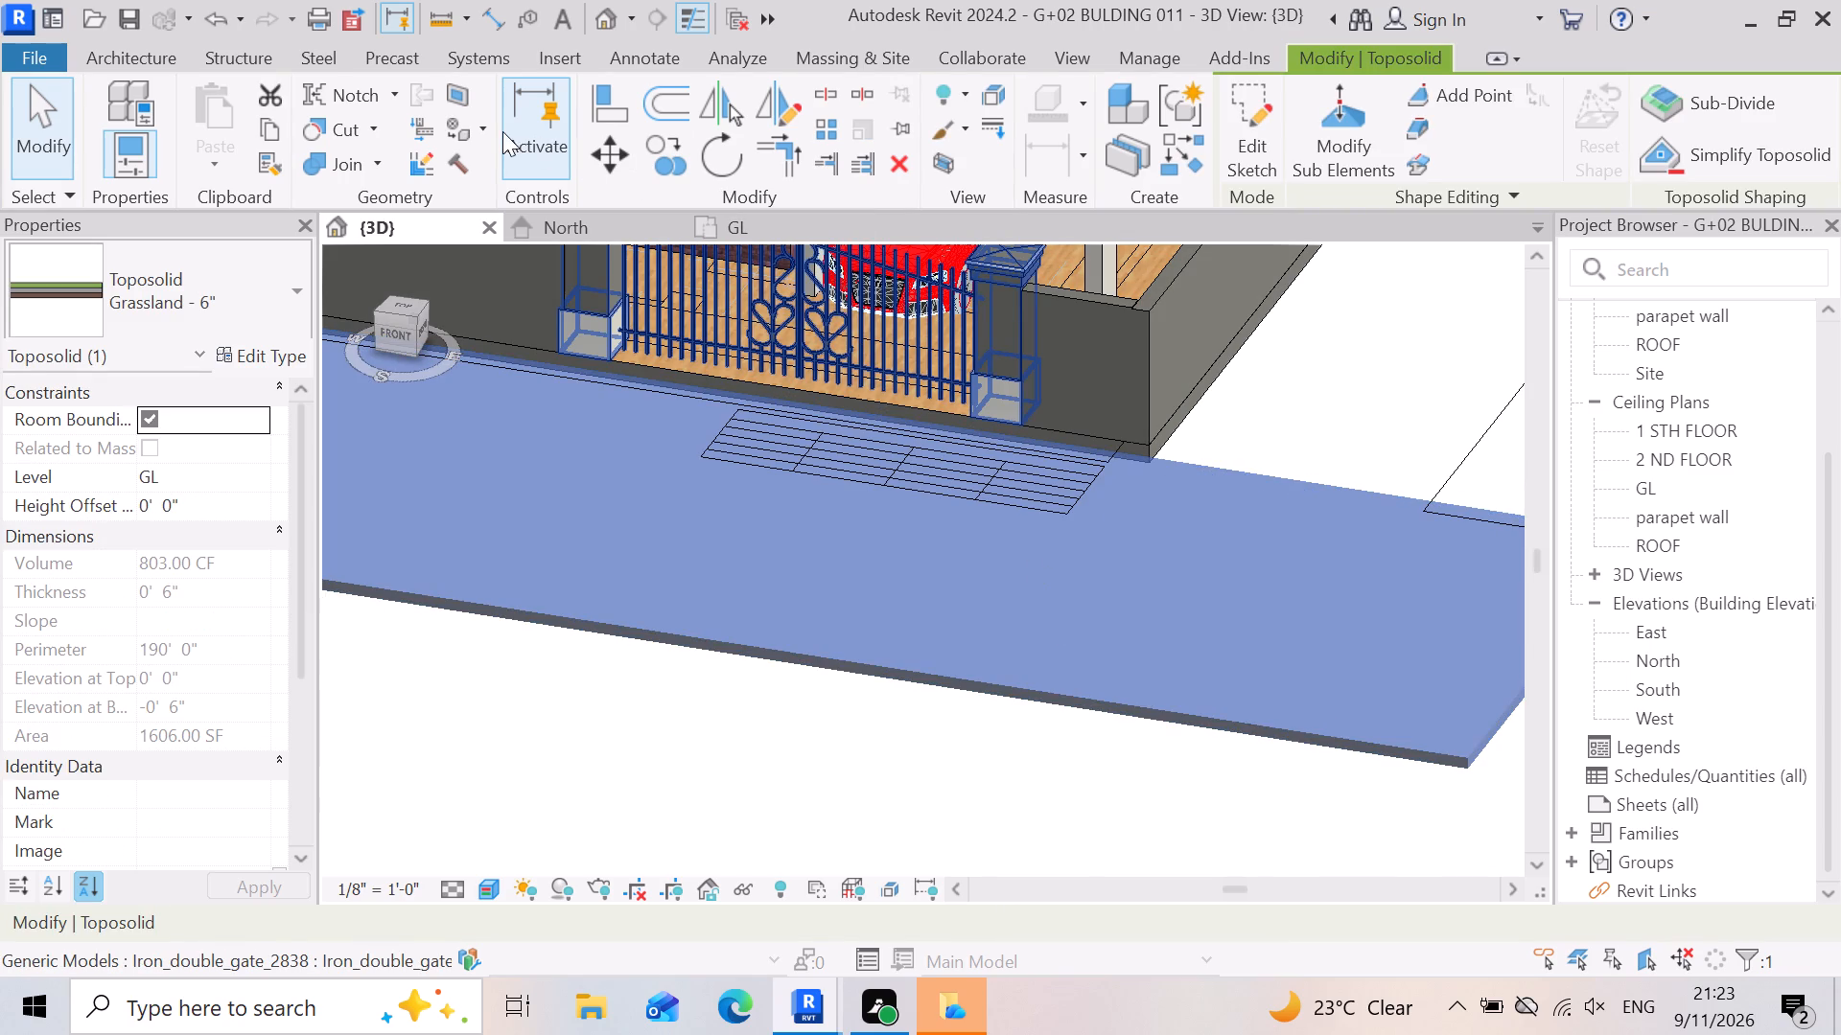
left_click(491, 128)
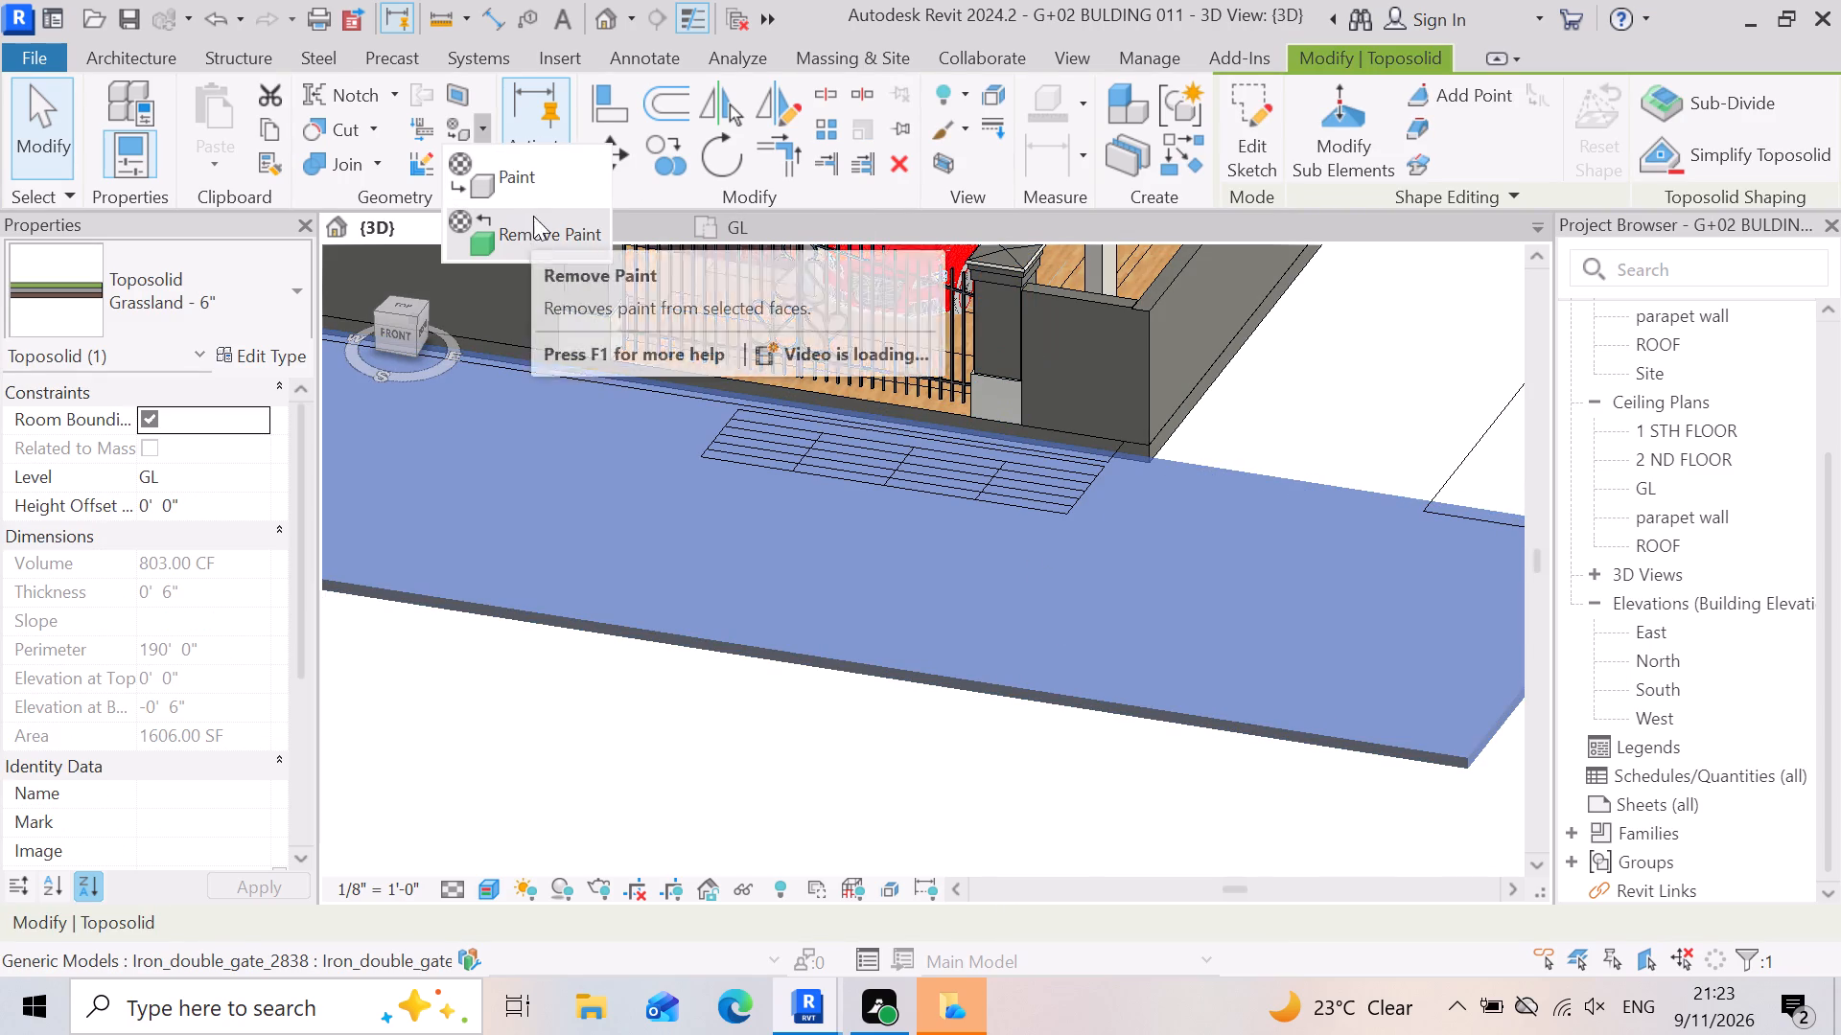
left_click(544, 182)
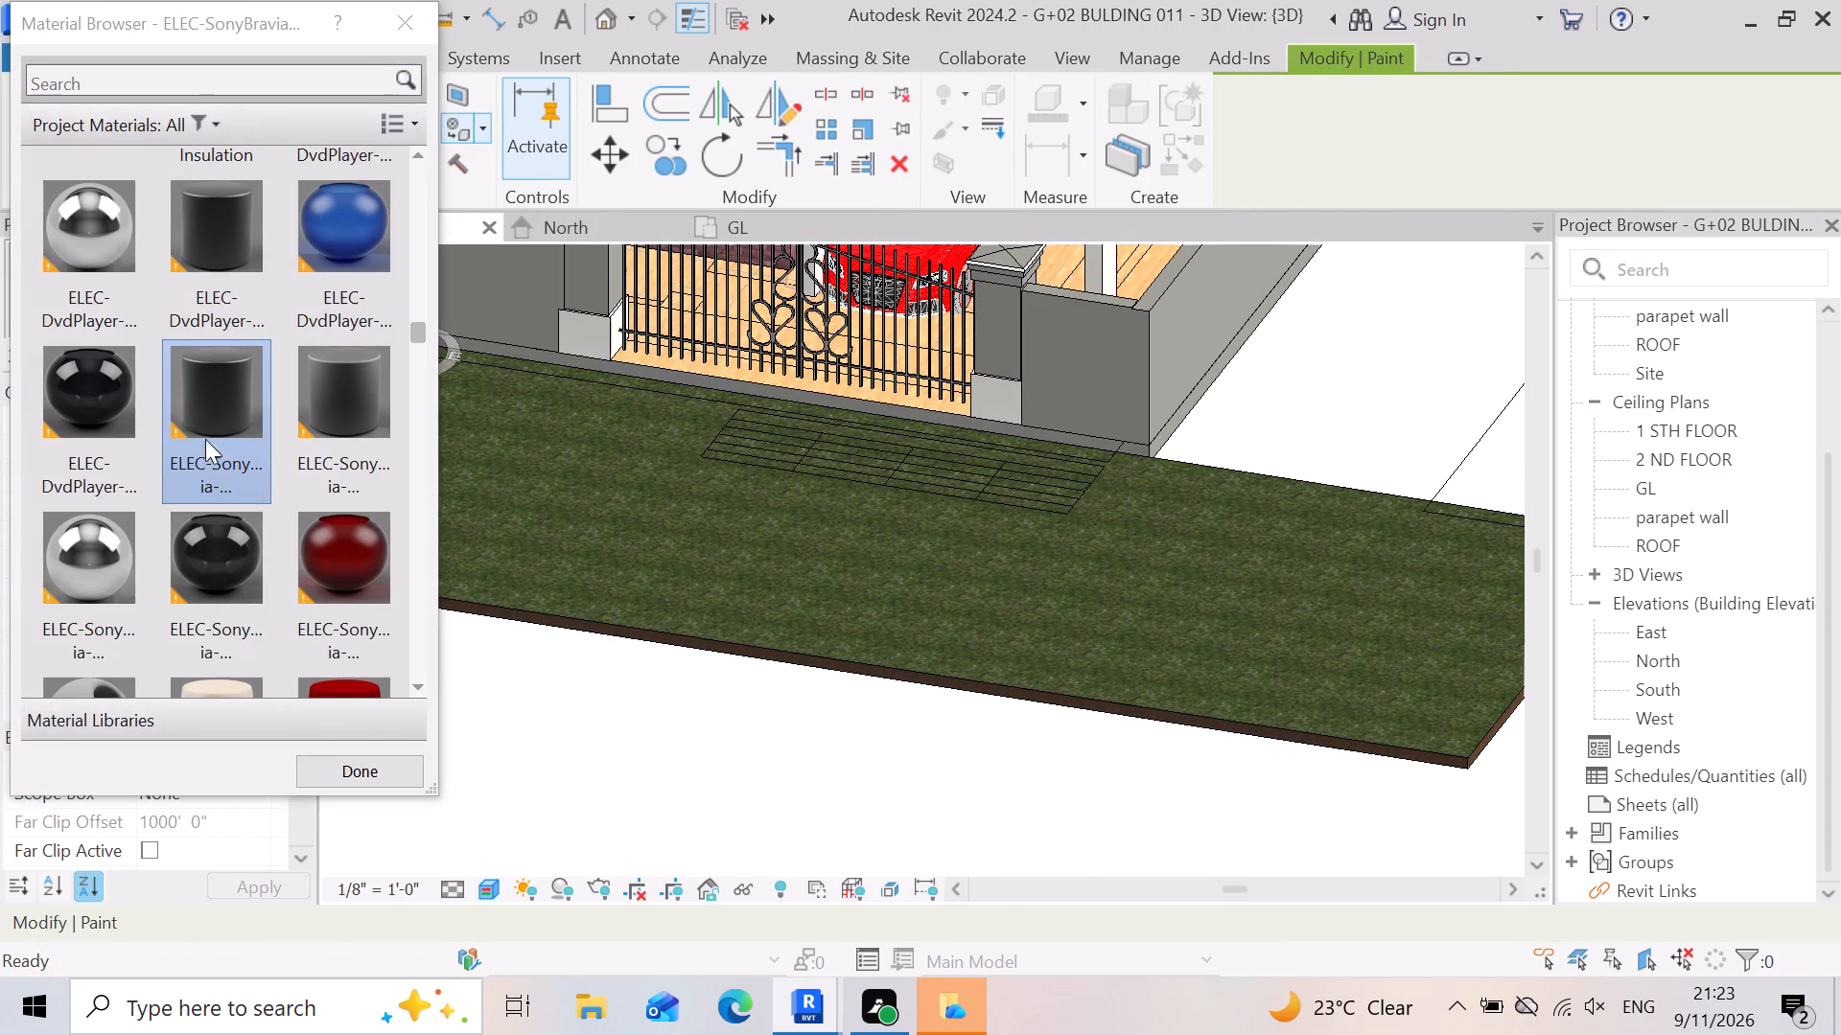
left_click(242, 402)
left_click(969, 618)
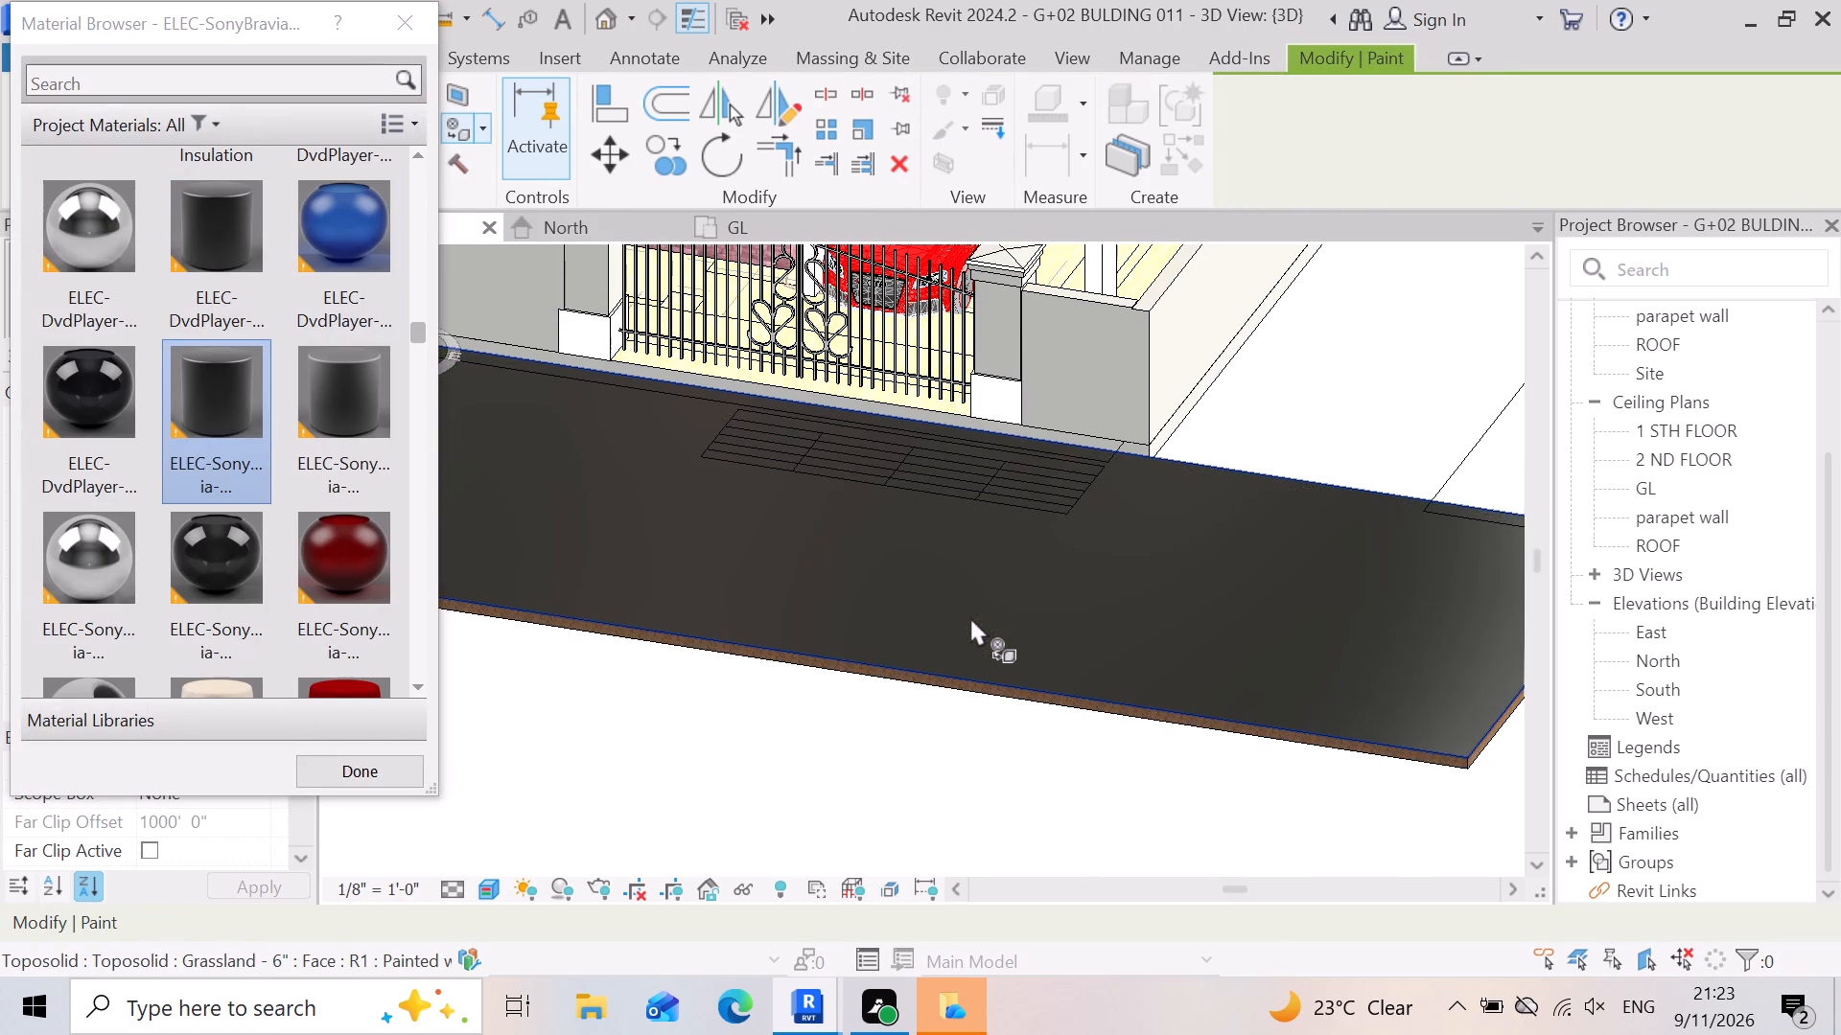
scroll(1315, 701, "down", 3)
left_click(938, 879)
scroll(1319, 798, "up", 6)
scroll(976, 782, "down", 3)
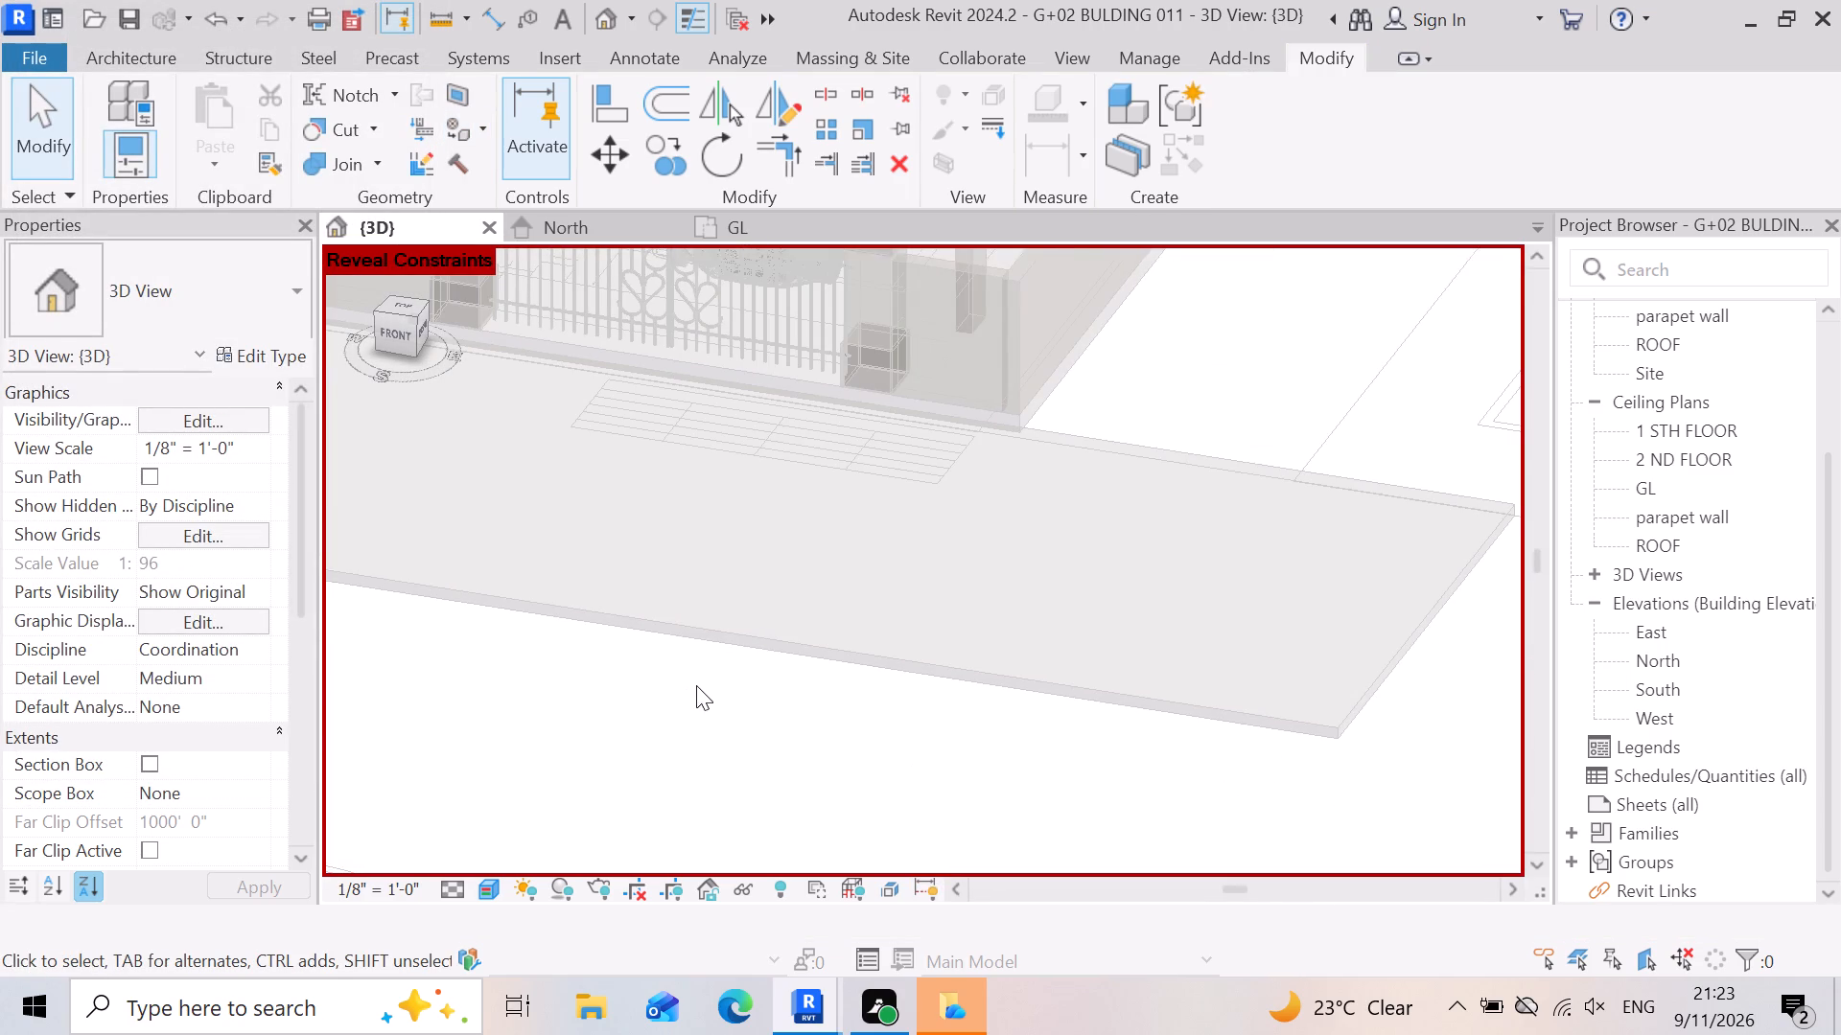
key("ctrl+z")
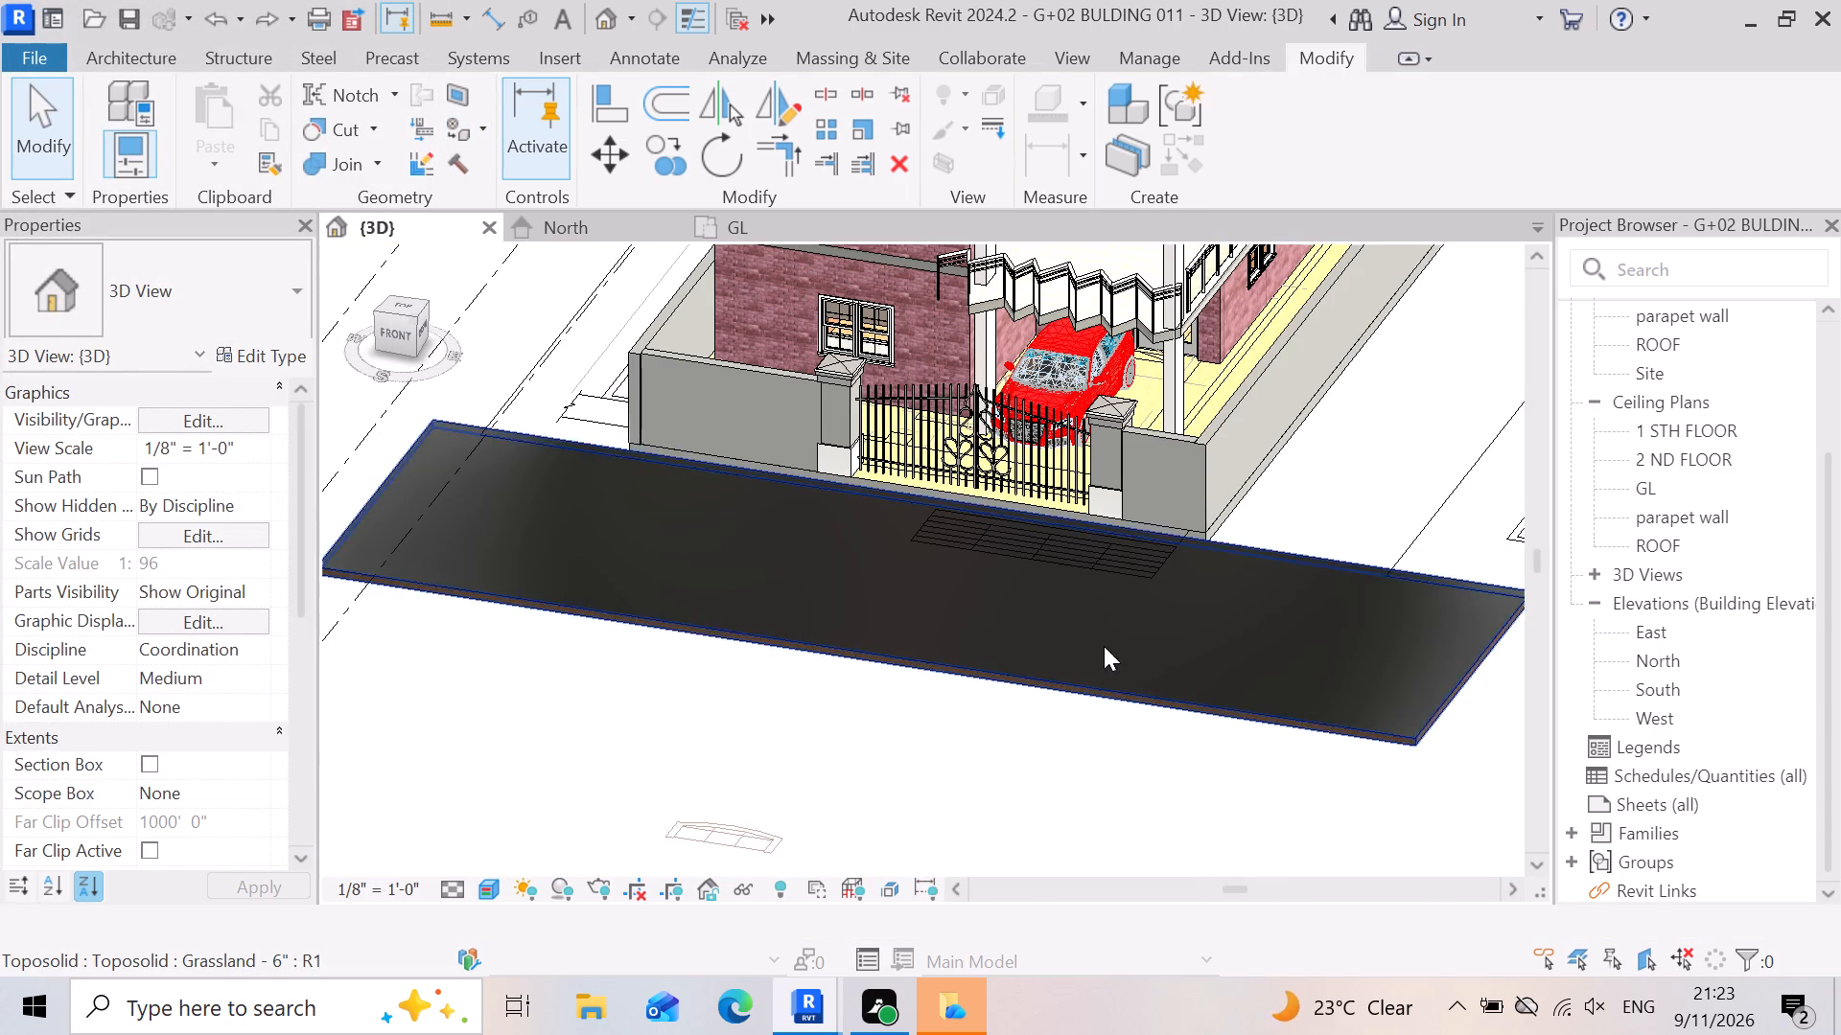
Examine the painted toposolid's top surface, edges and corner in front of the gate.
scroll(1104, 646, "down", 3)
scroll(1341, 658, "up", 3)
scroll(1322, 803, "up", 8)
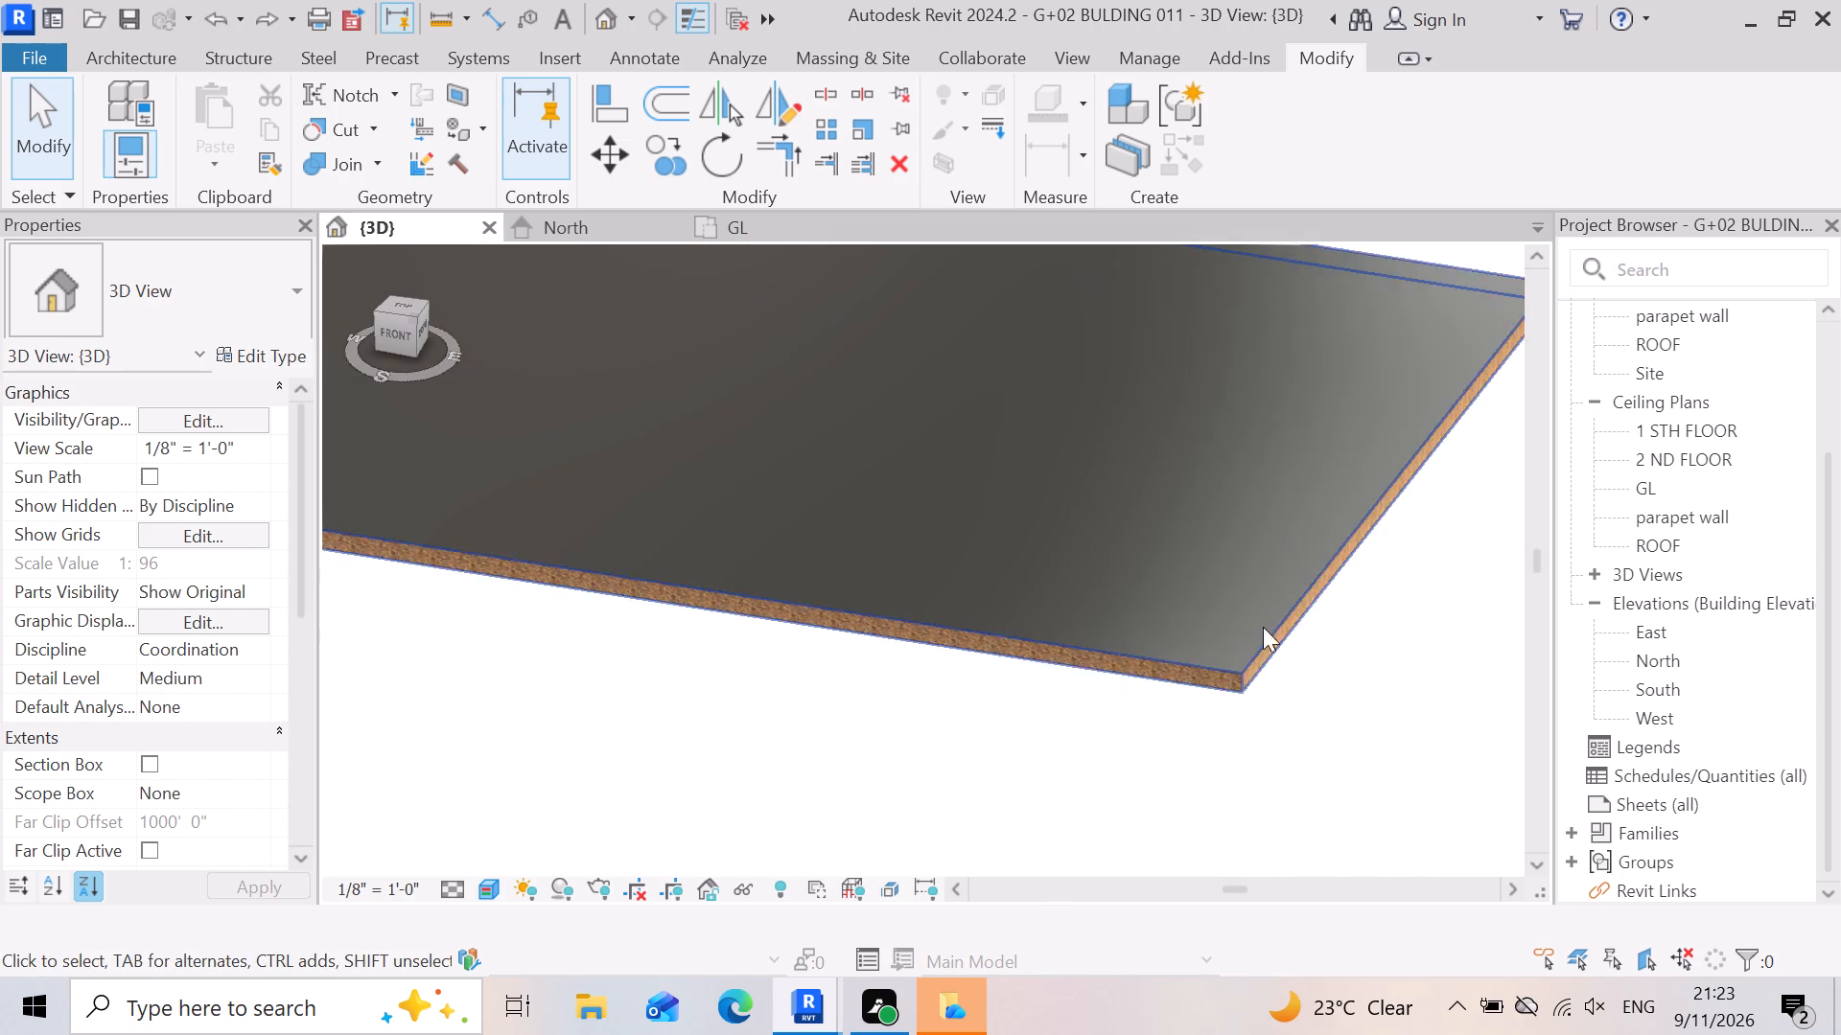
scroll(1263, 627, "up", 6)
scroll(1230, 613, "down", 14)
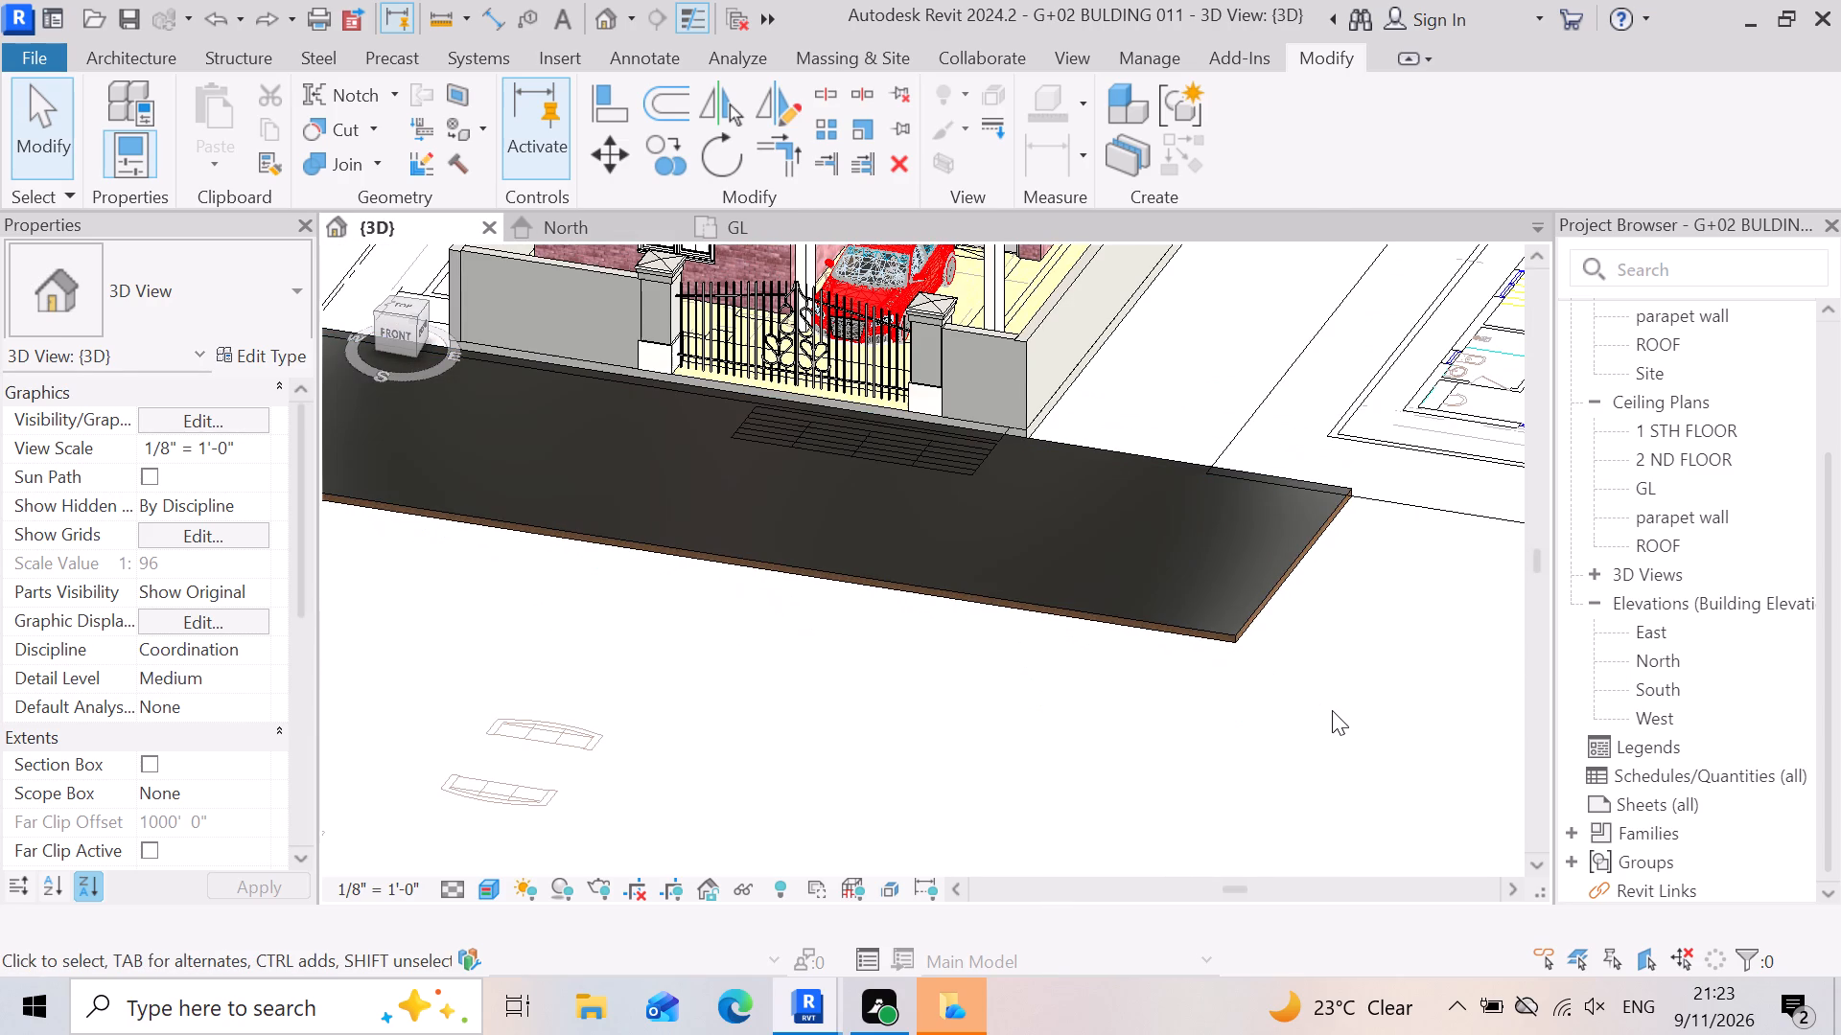
left_click(1332, 710)
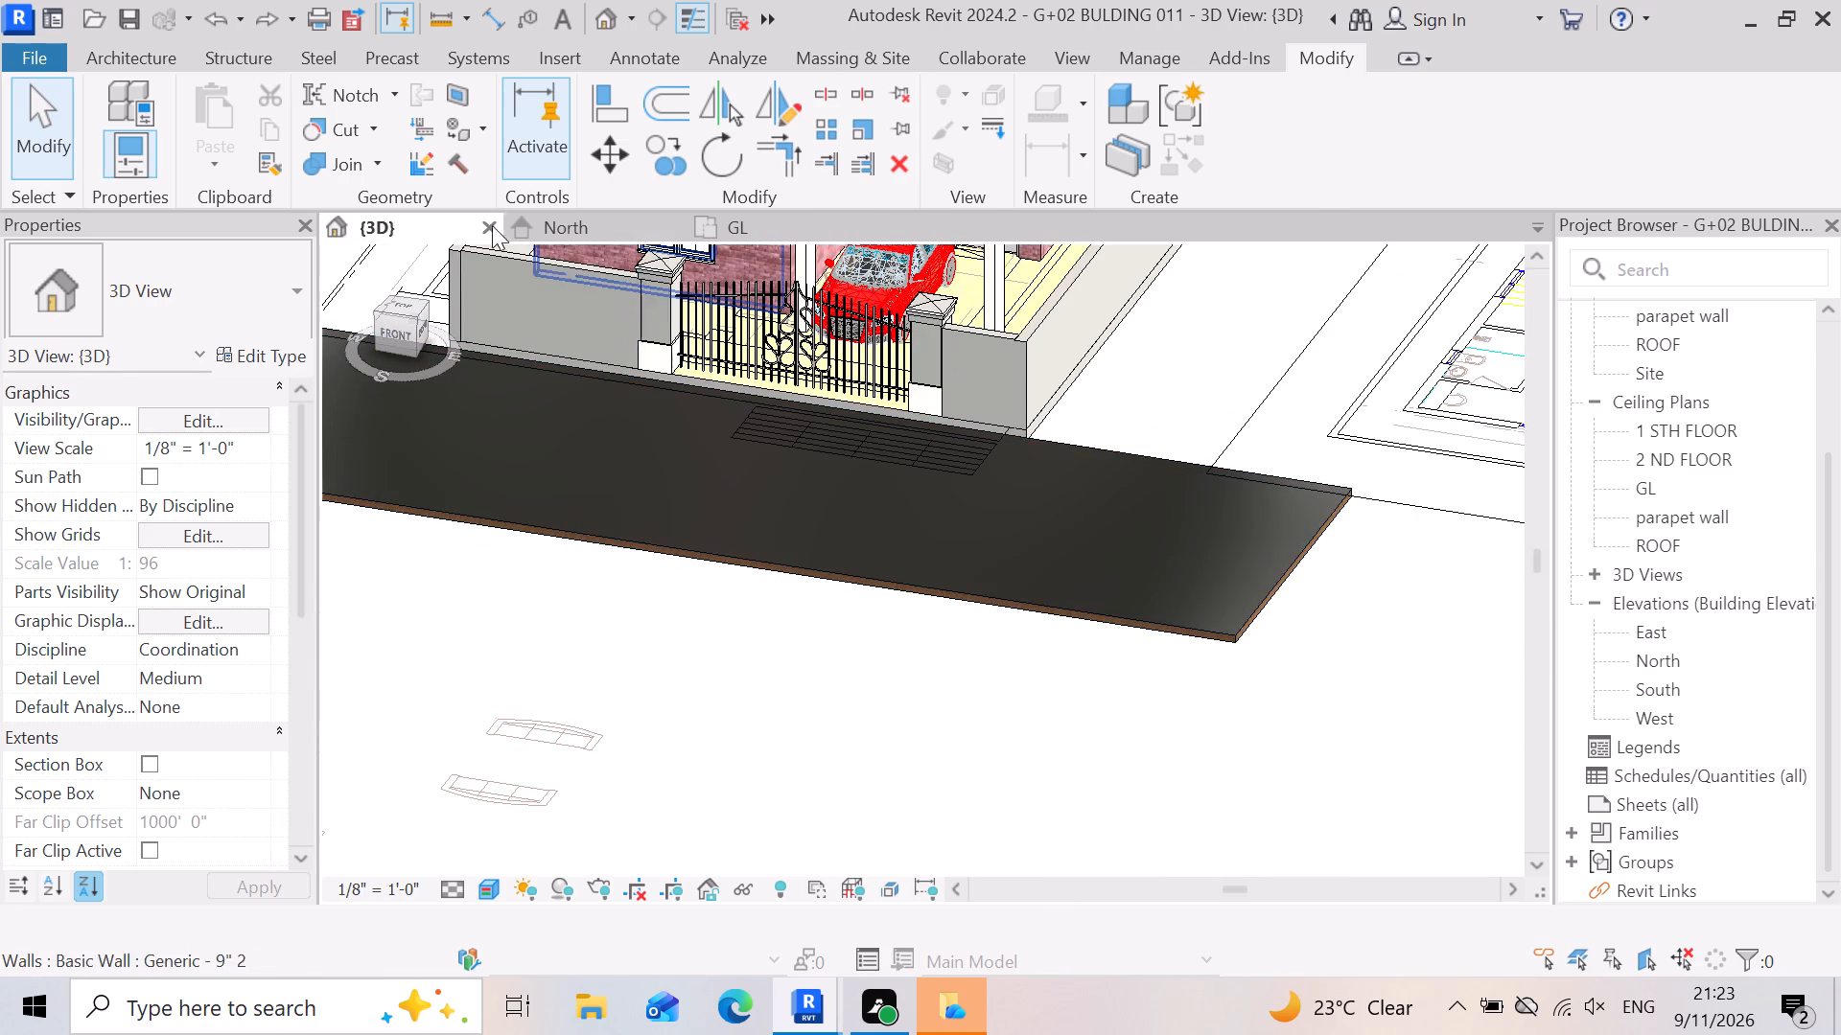
scroll(825, 622, "down", 3)
scroll(559, 503, "up", 3)
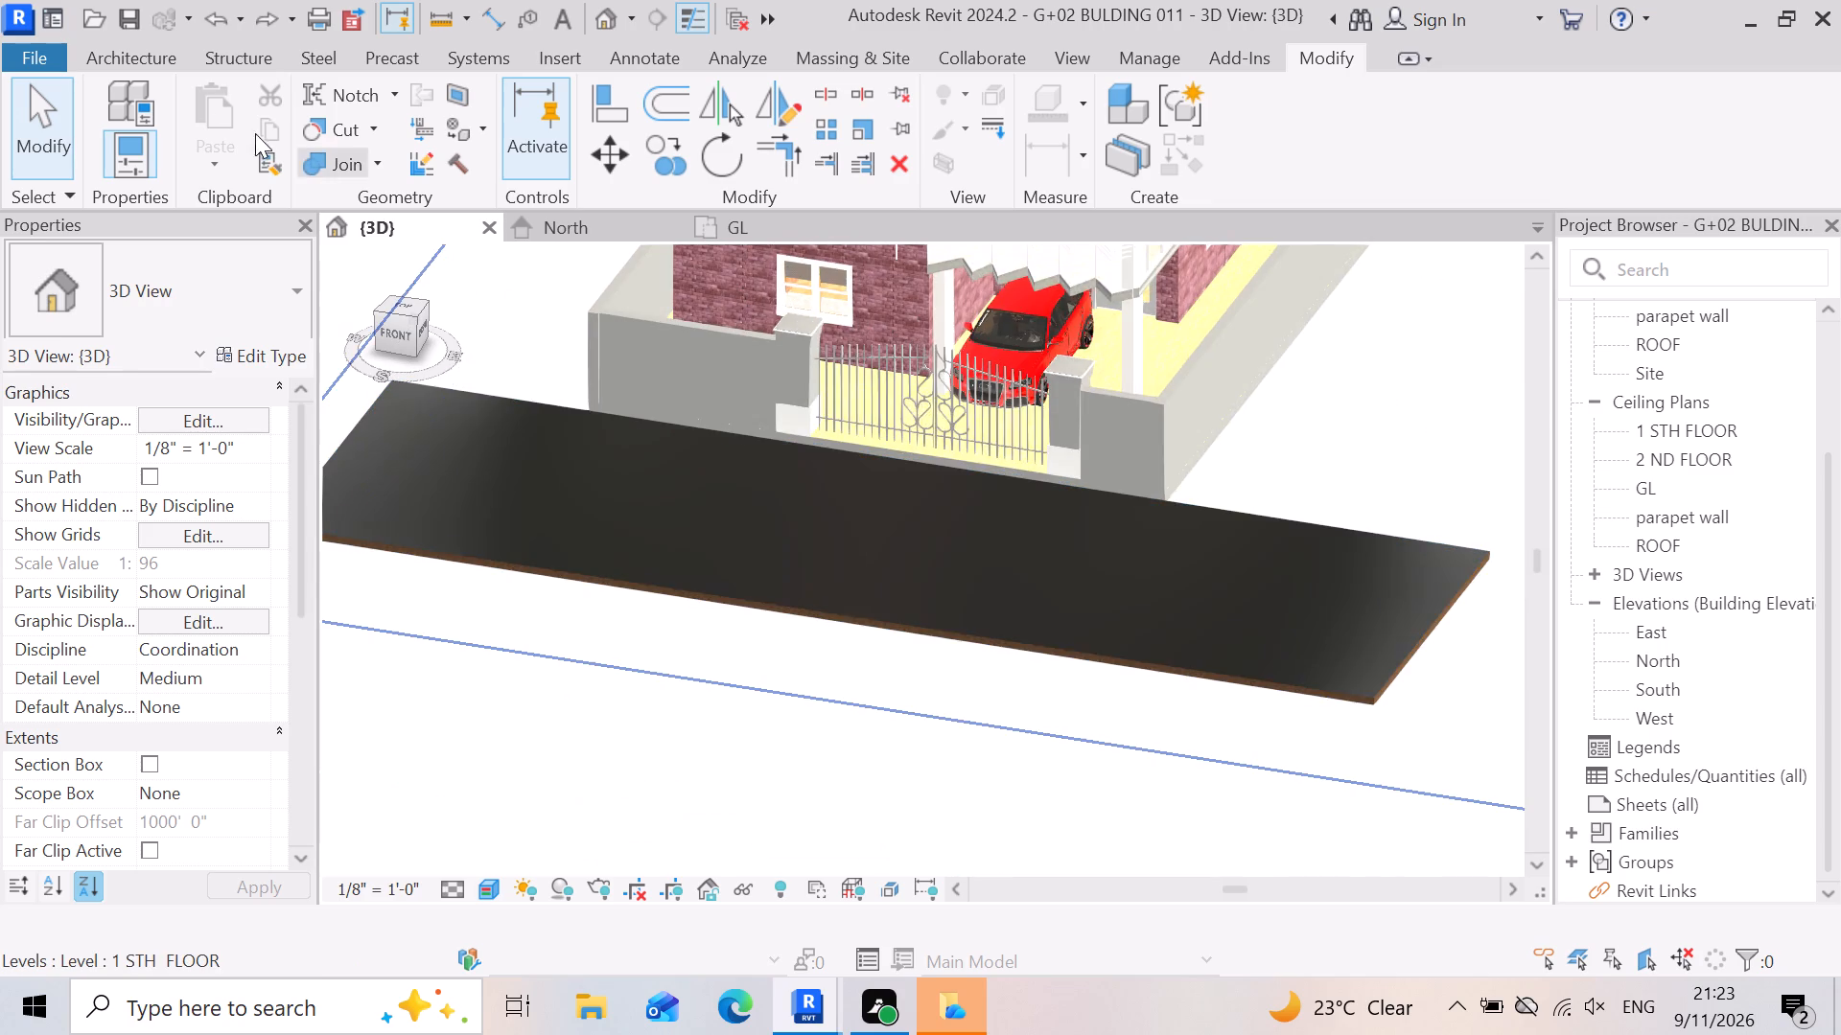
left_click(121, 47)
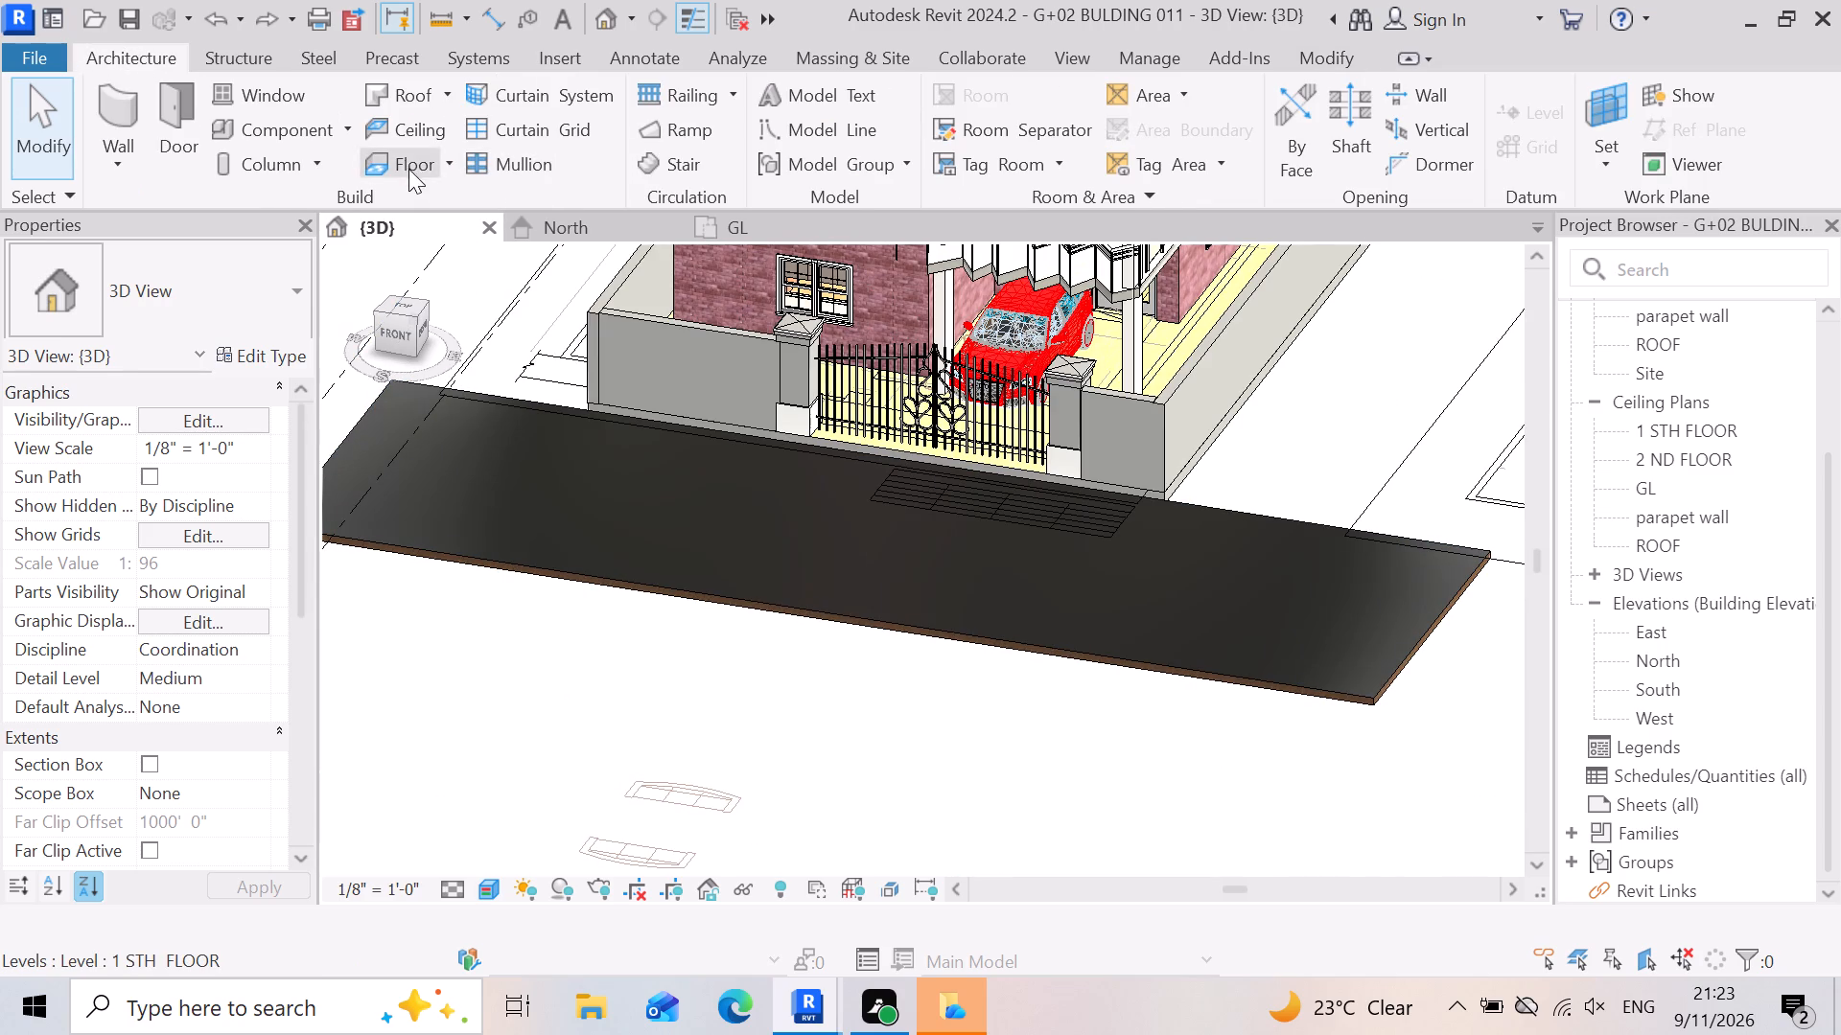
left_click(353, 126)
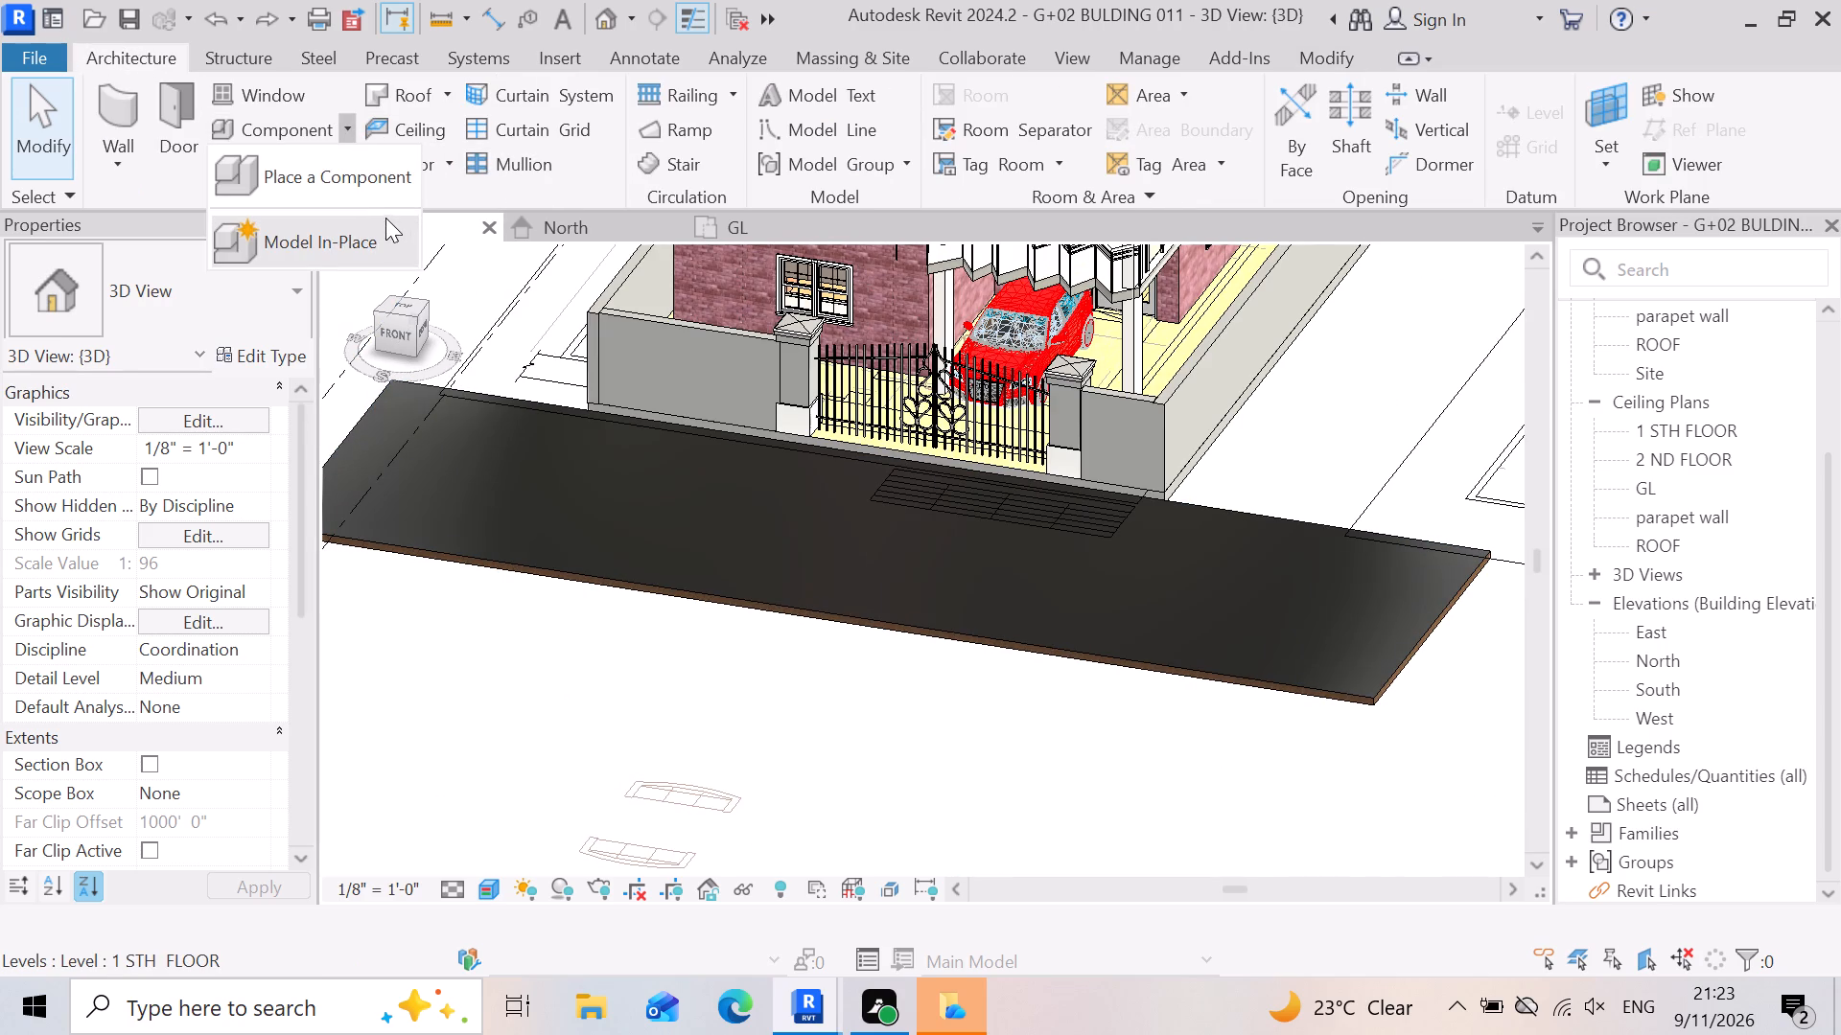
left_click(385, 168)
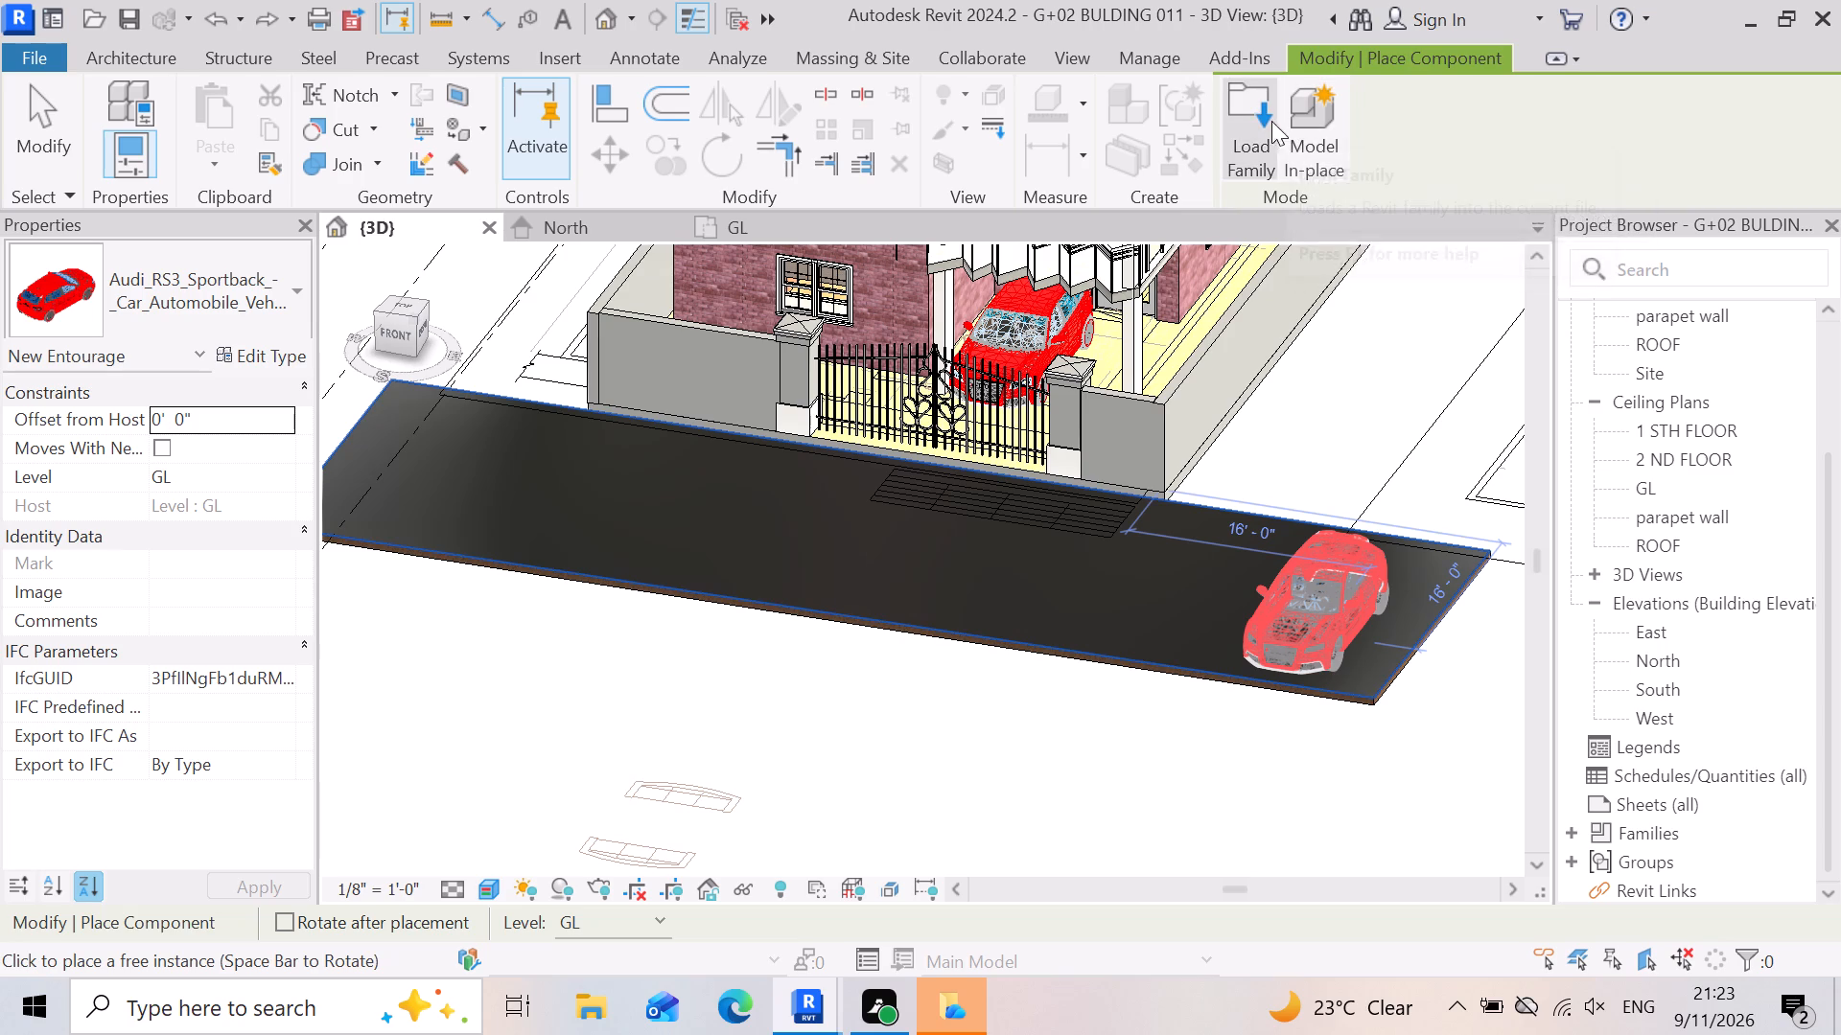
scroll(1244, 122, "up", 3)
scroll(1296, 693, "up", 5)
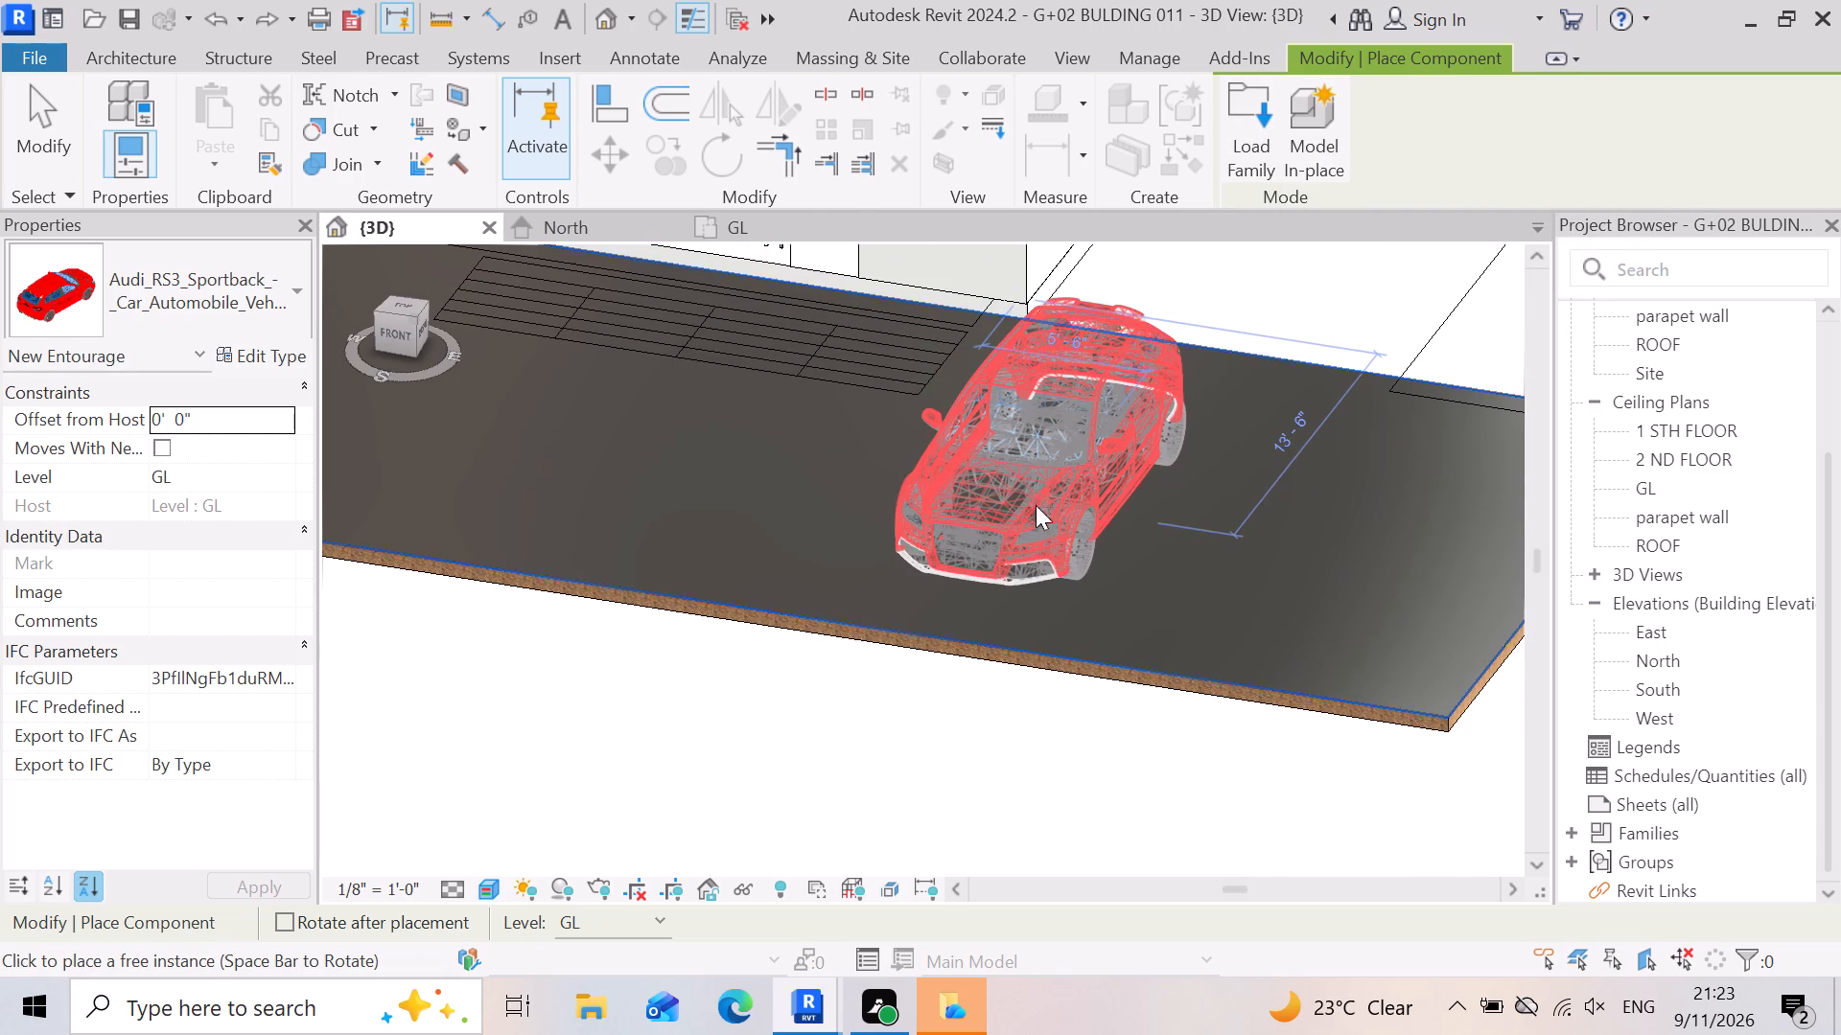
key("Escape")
Start loading a component family and look through the category folders of the SHUBHAM CITY library.
scroll(1223, 727, "down", 2)
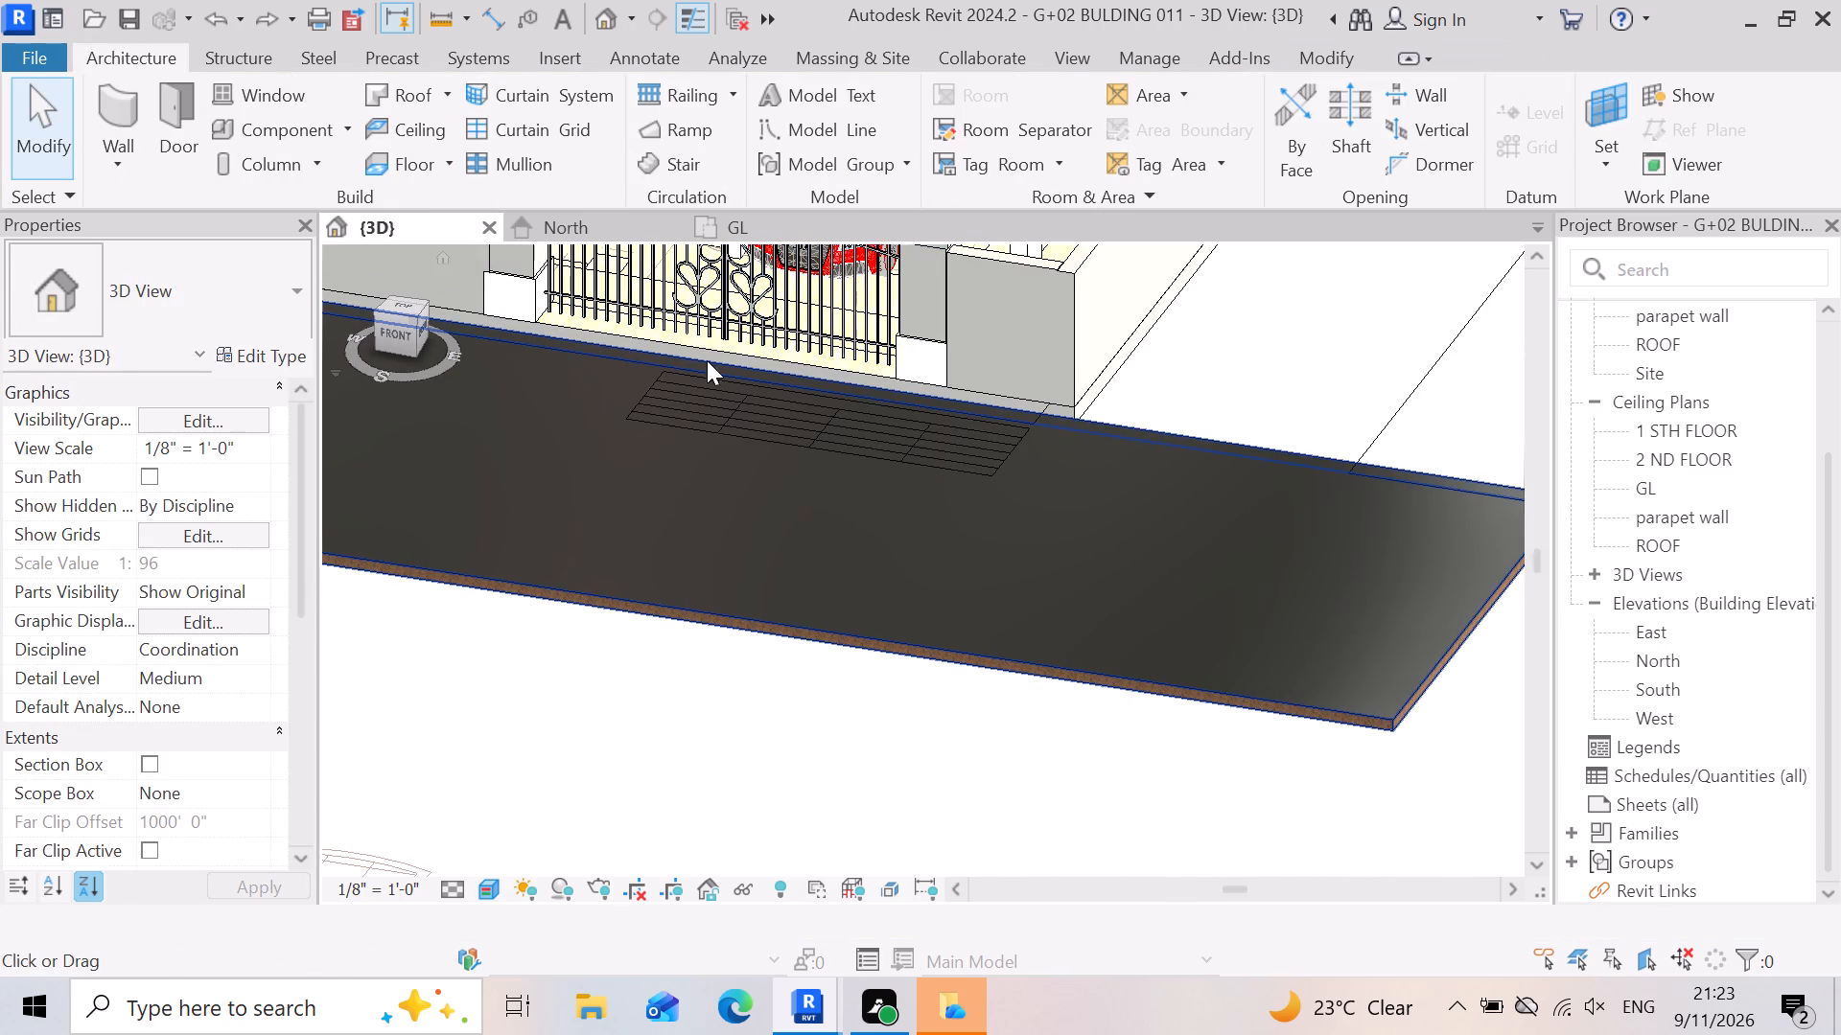
scroll(787, 149, "up", 3)
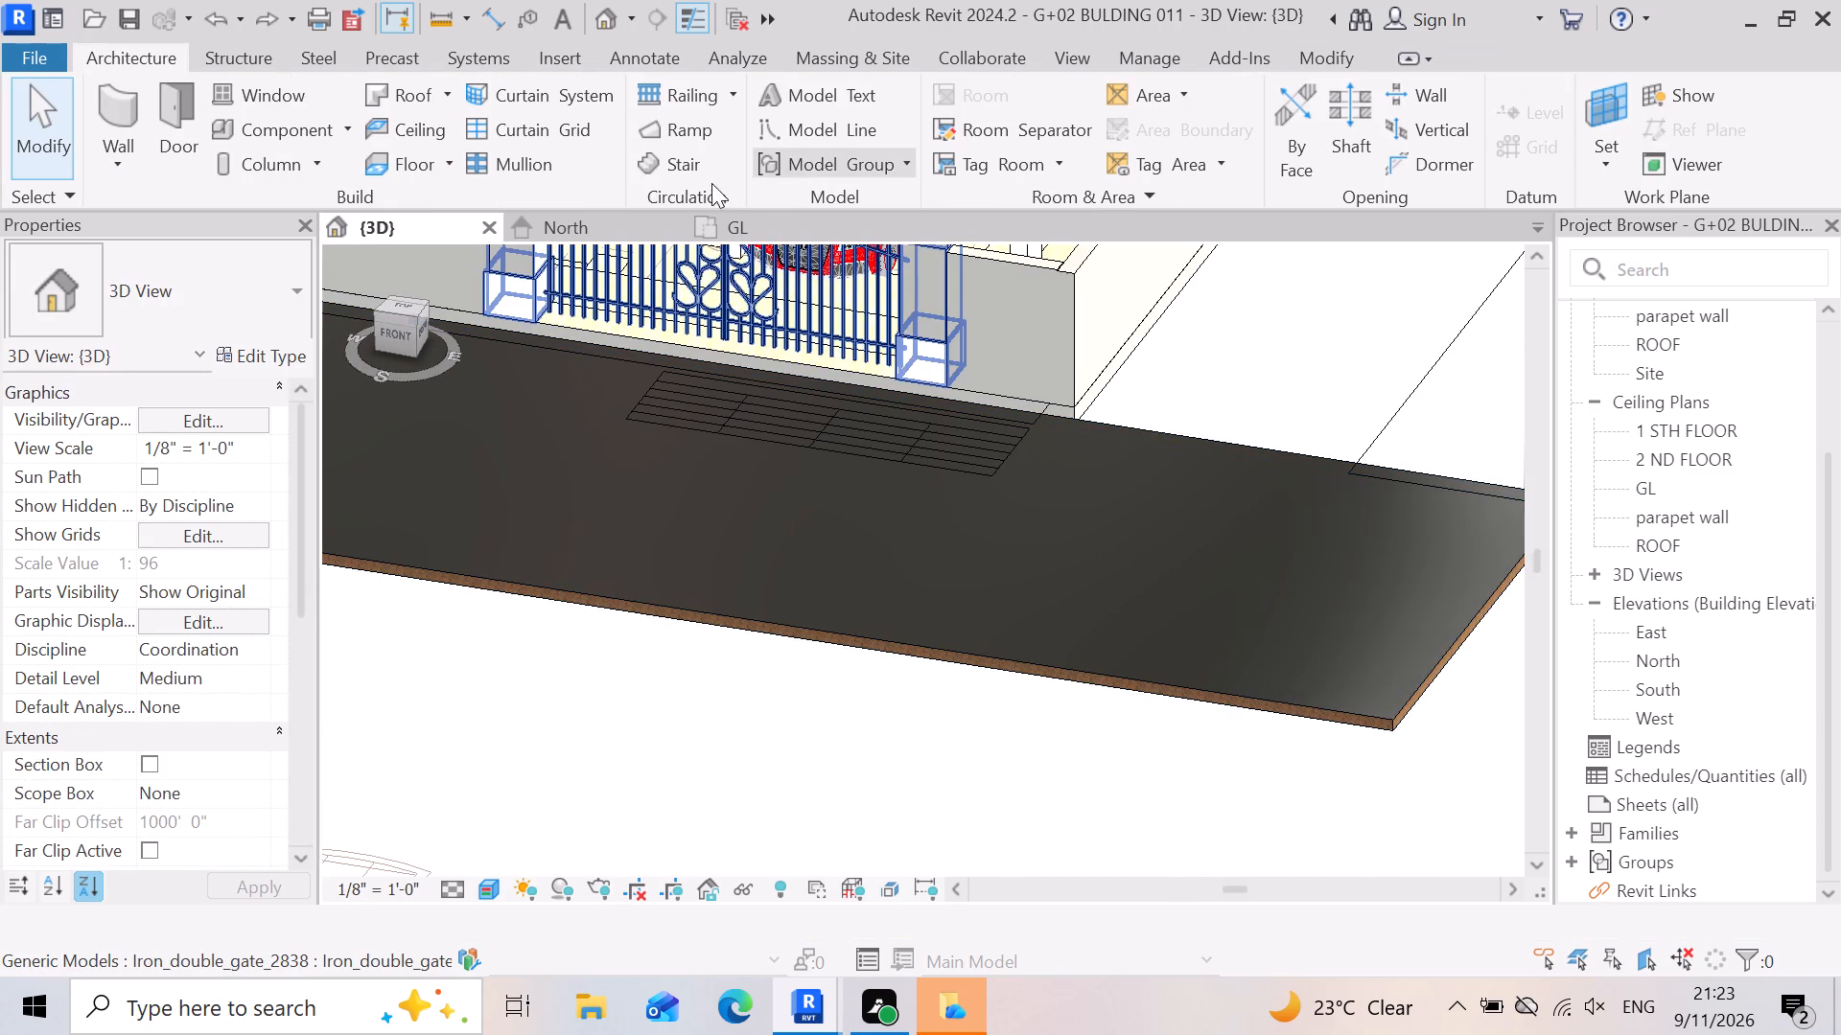
scroll(1201, 742, "down", 2)
scroll(1395, 808, "down", 4)
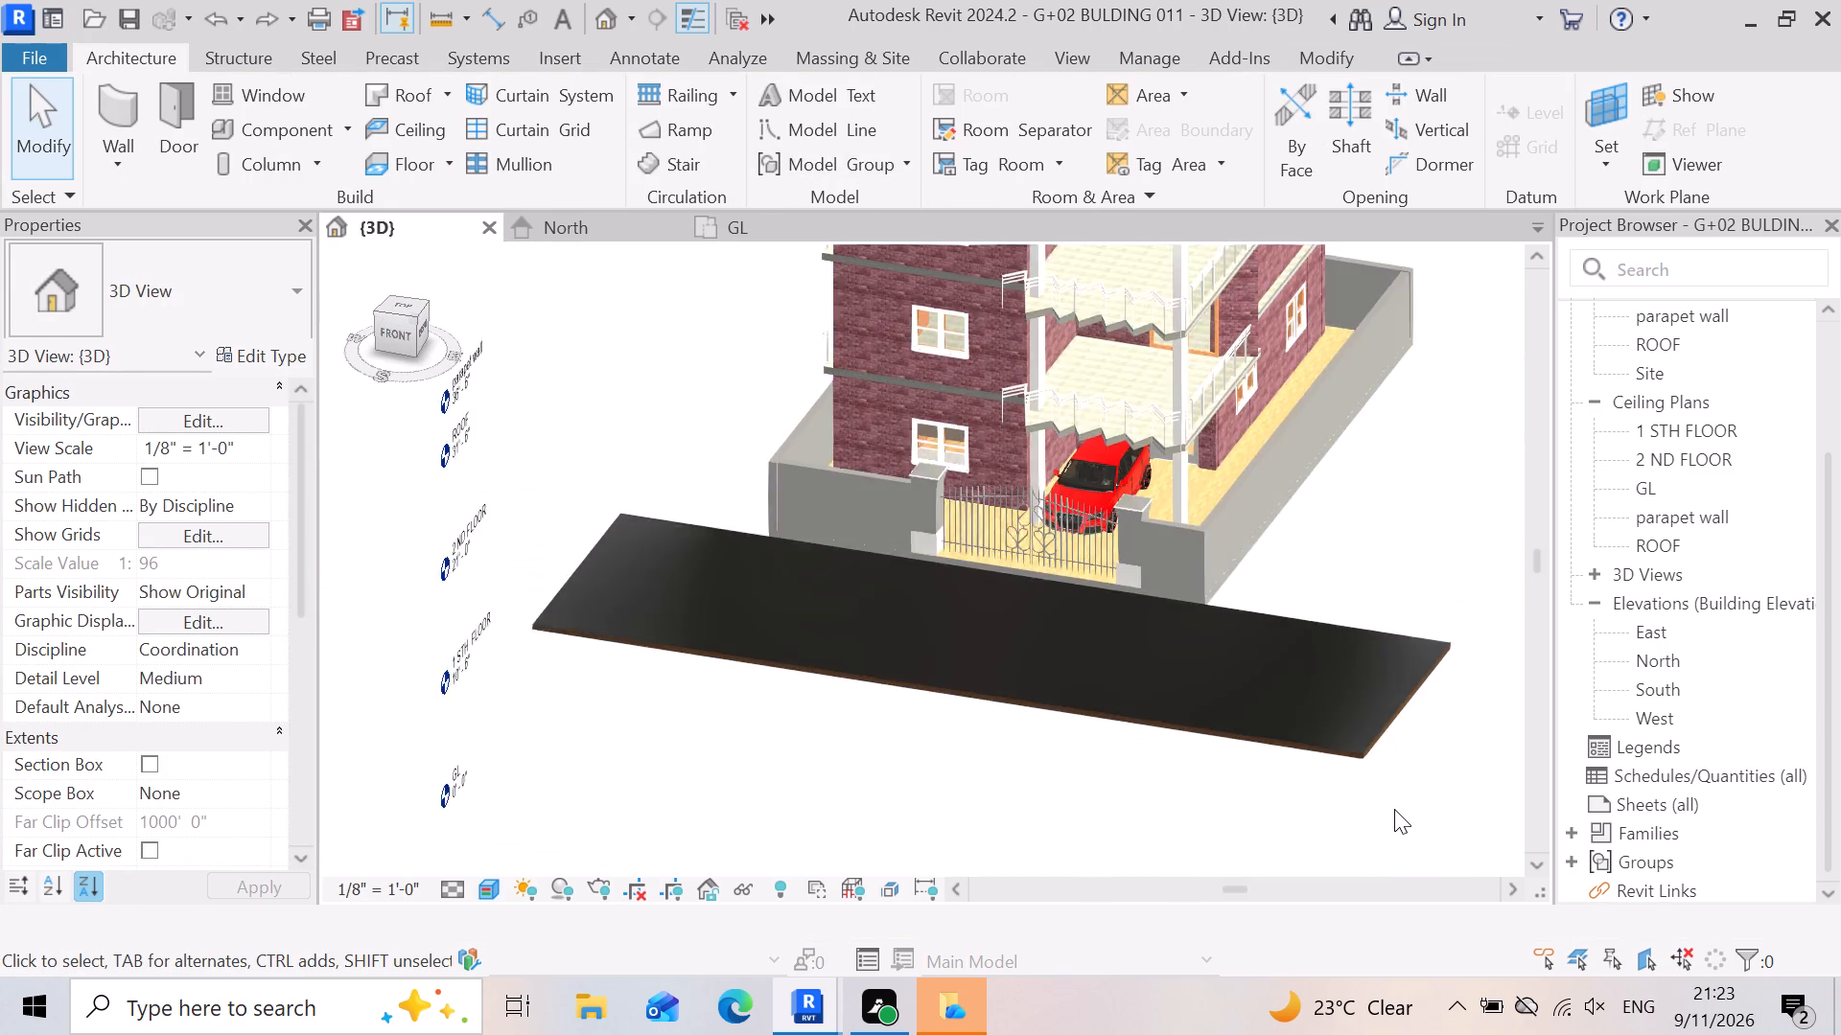
scroll(880, 668, "up", 3)
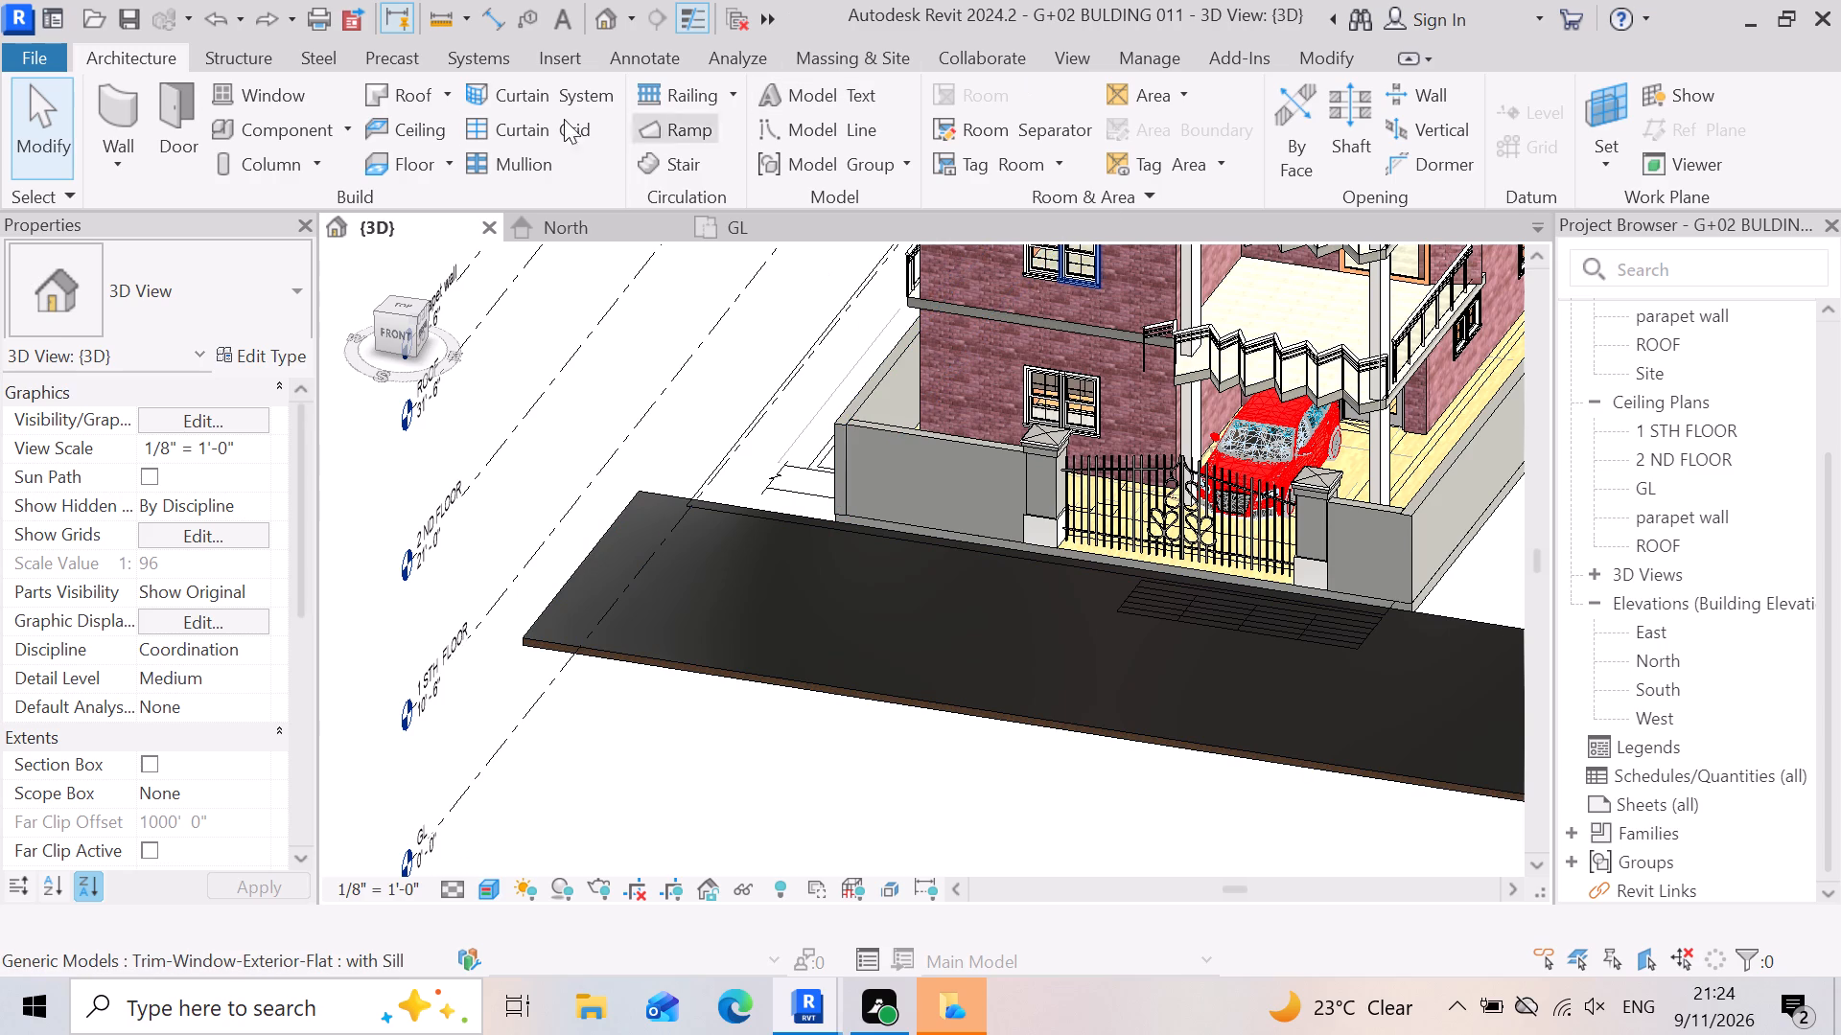
left_click(352, 129)
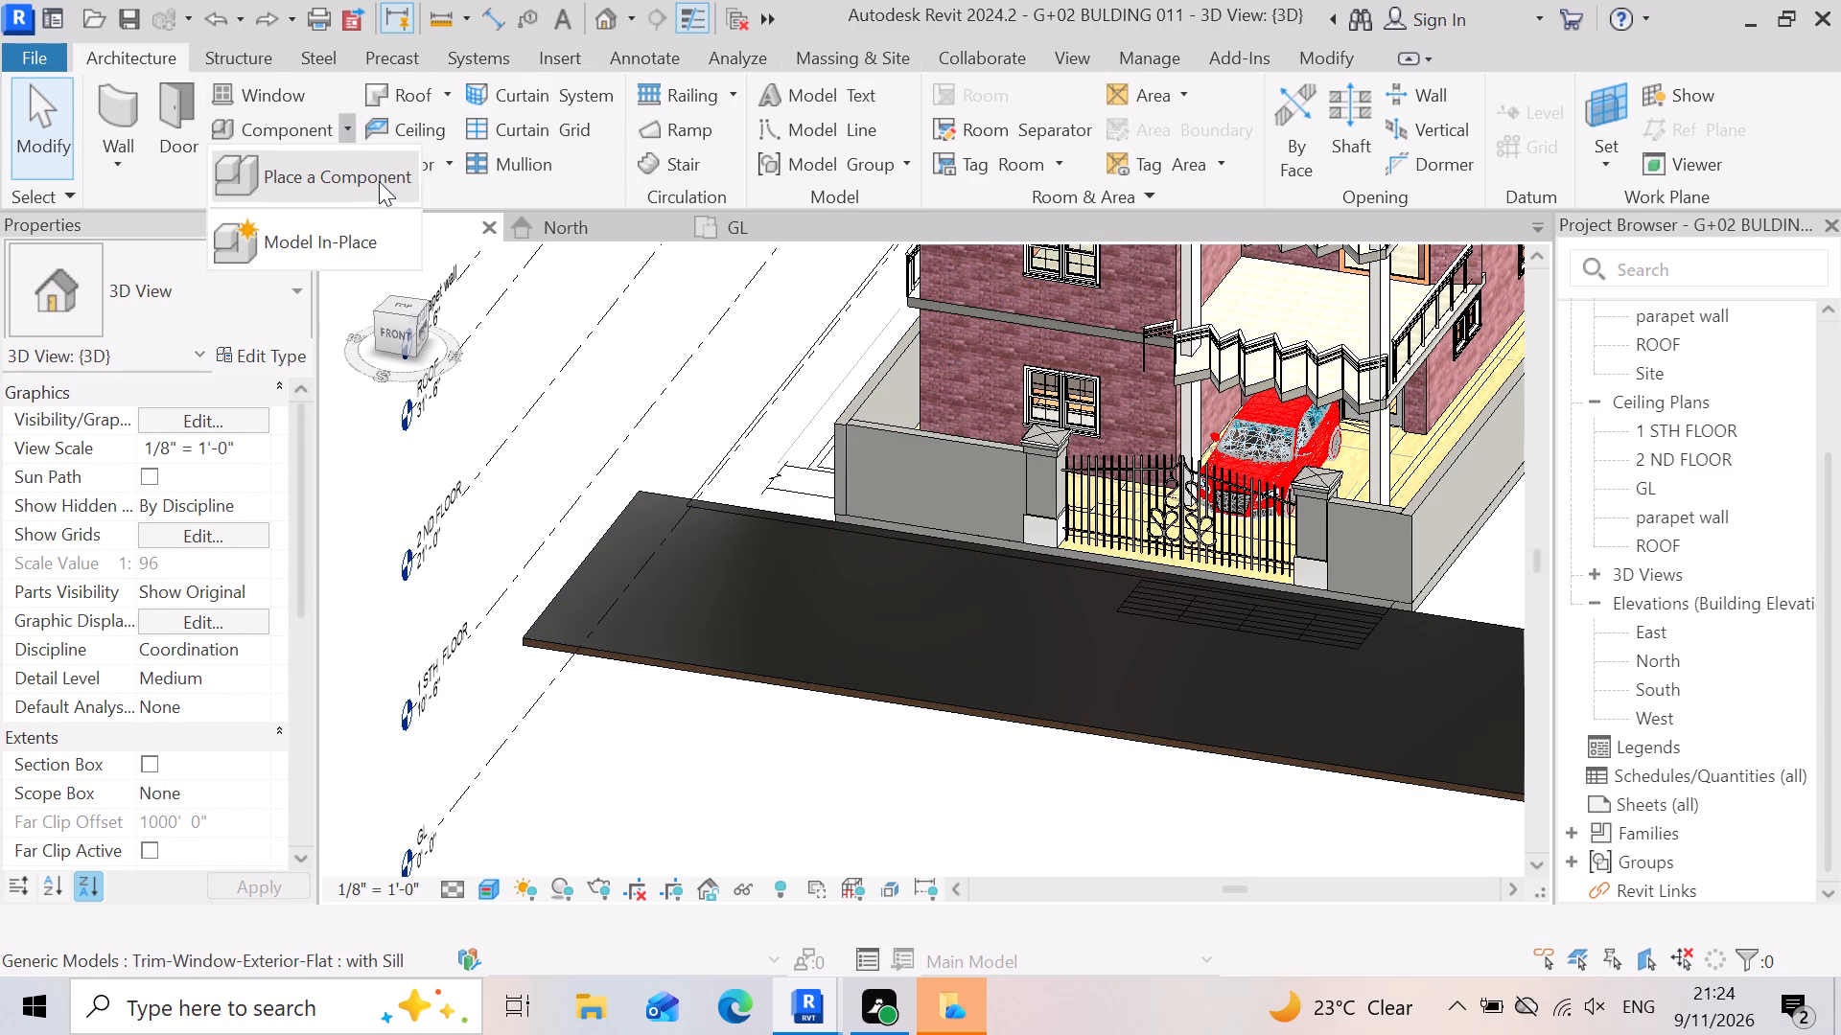
left_click(382, 185)
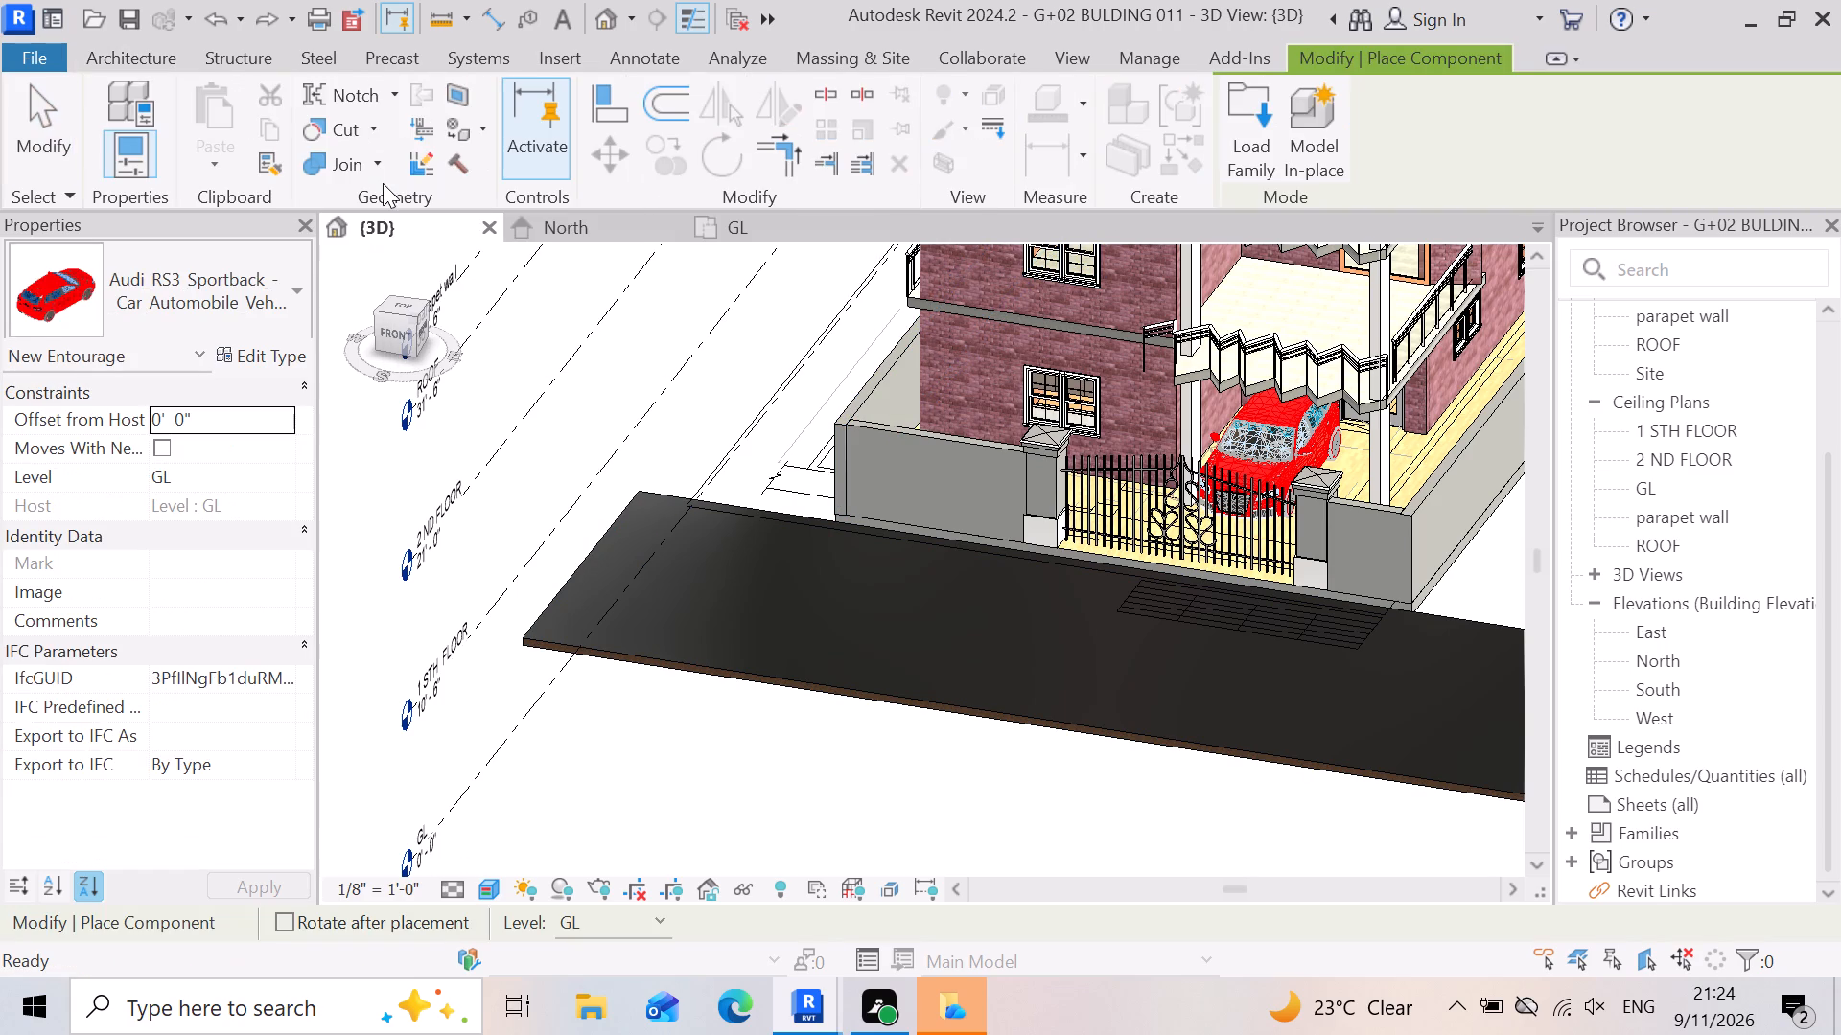
left_click(1233, 102)
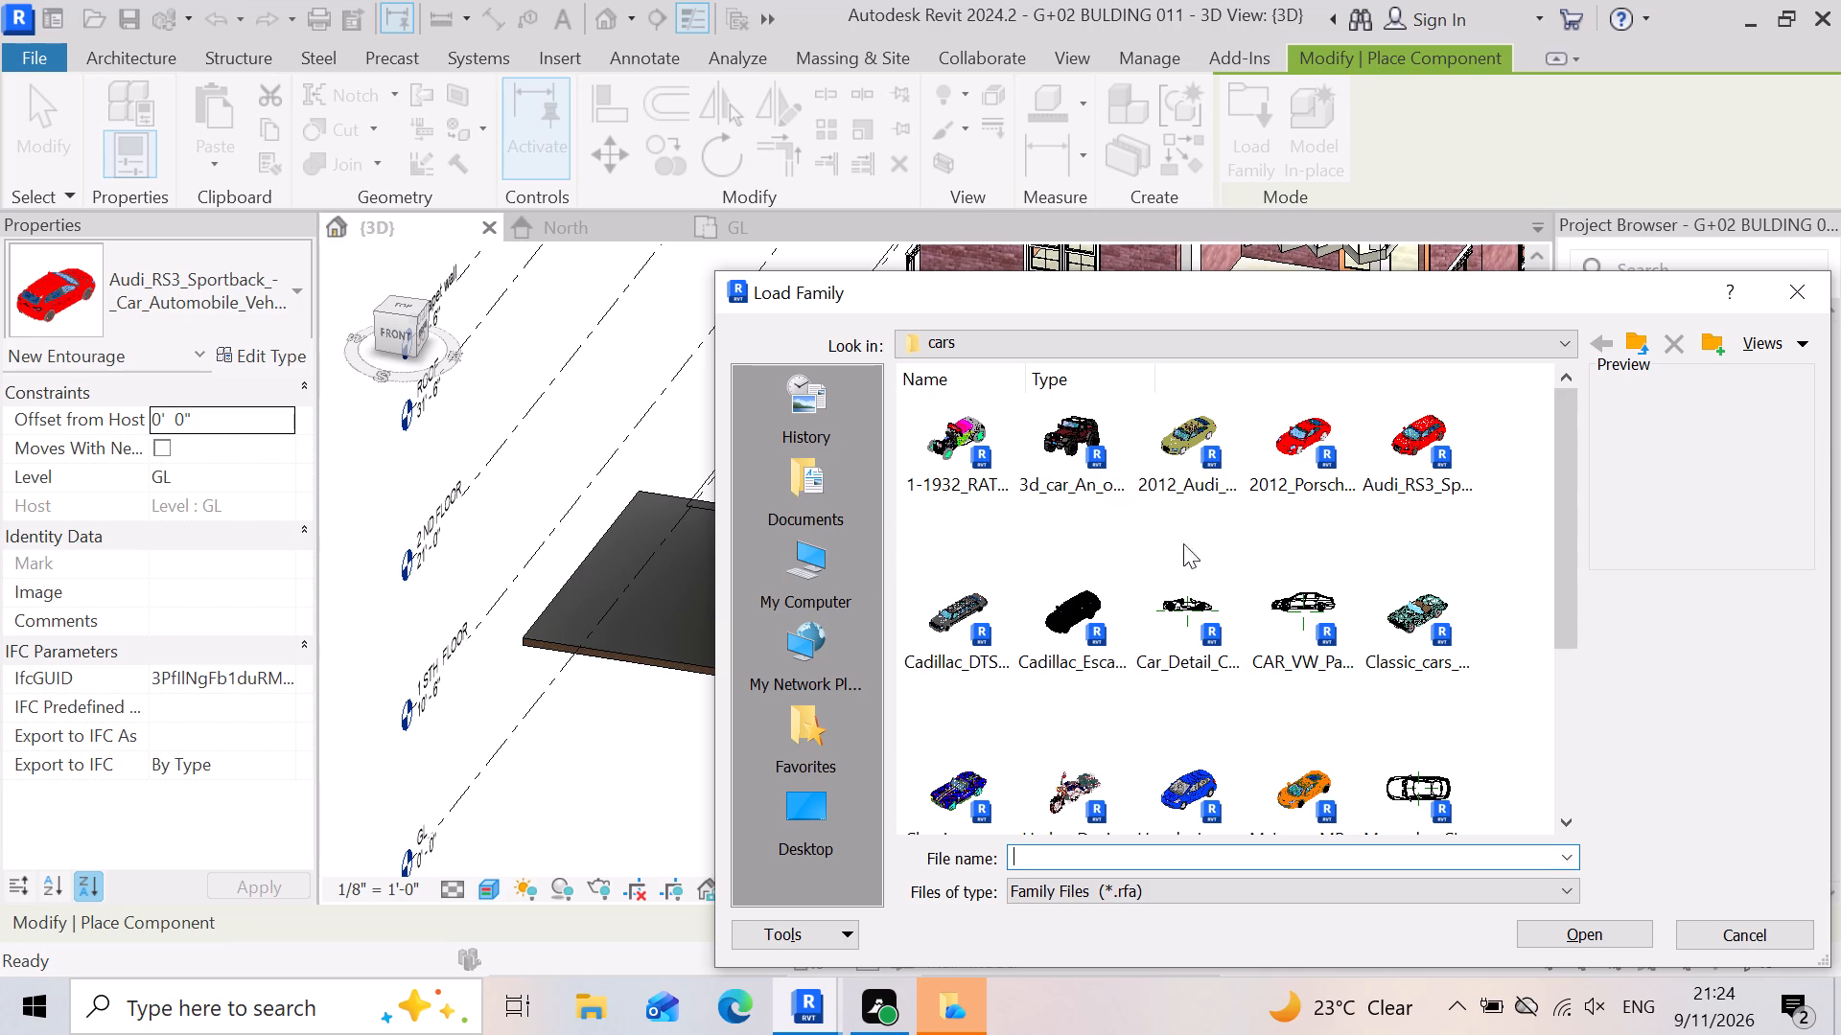
left_click(1638, 339)
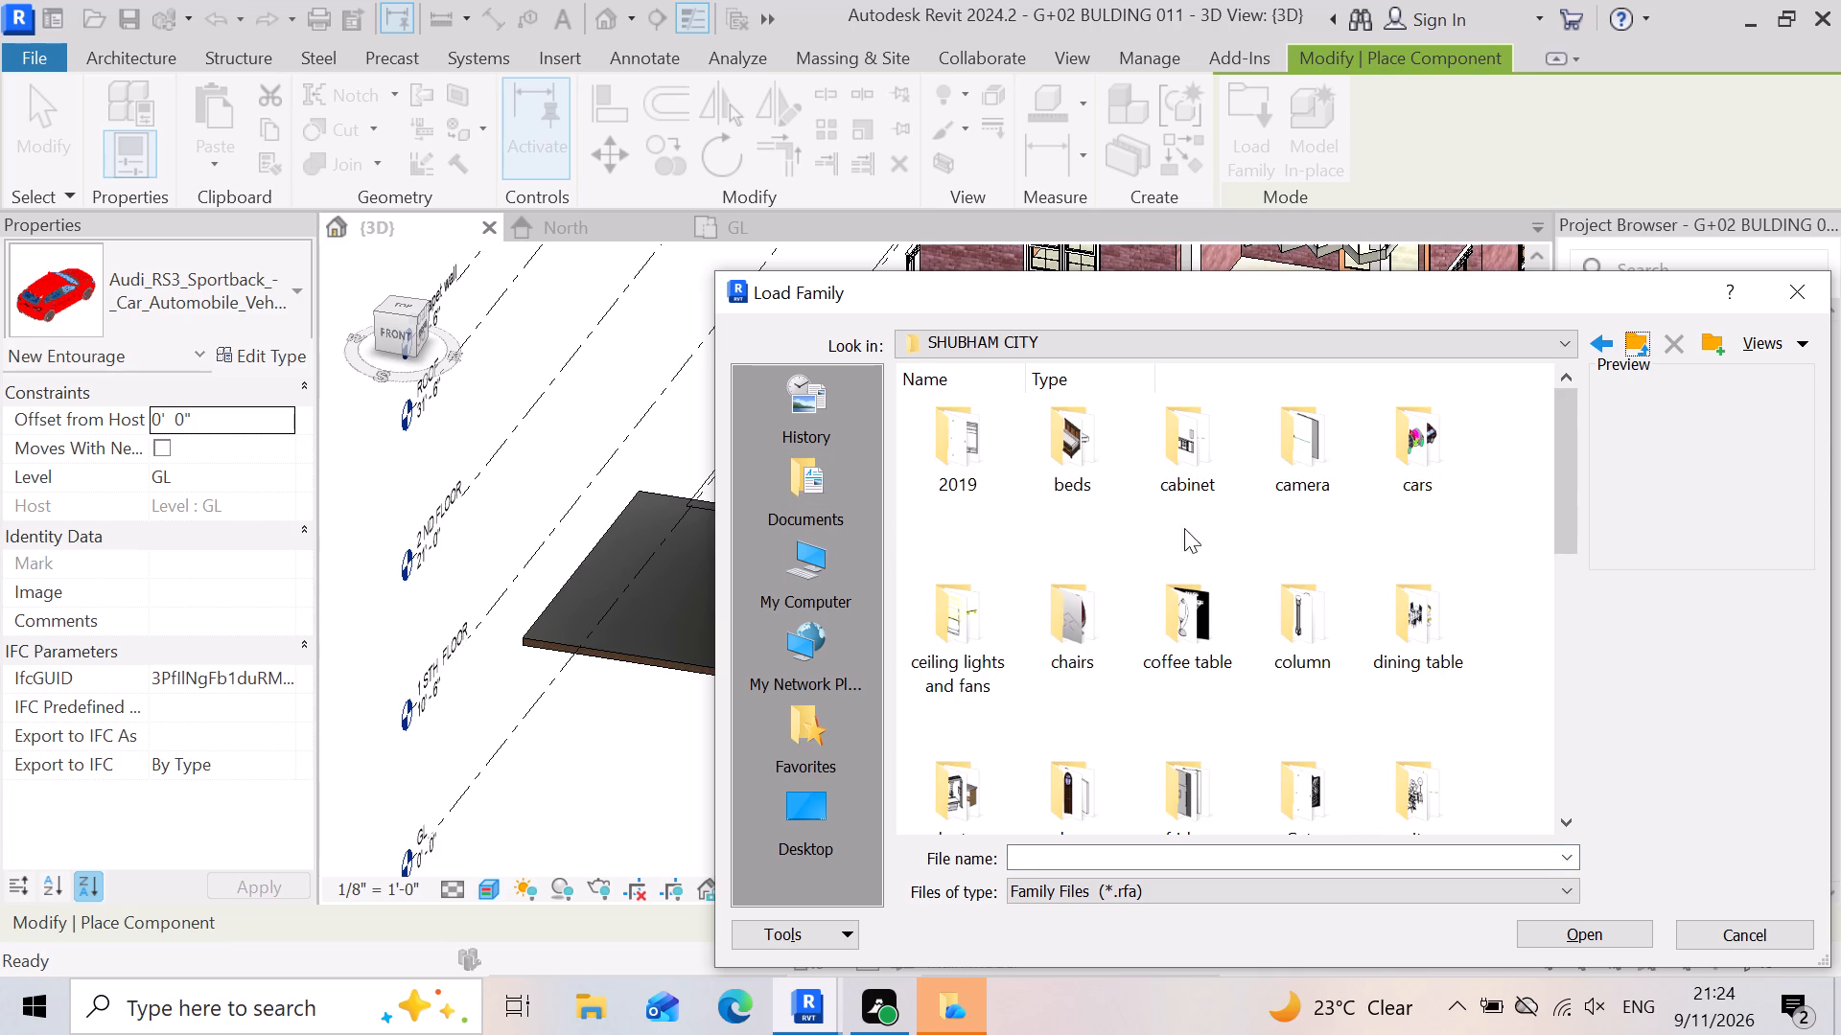
left_click_drag(798, 296, 660, 81)
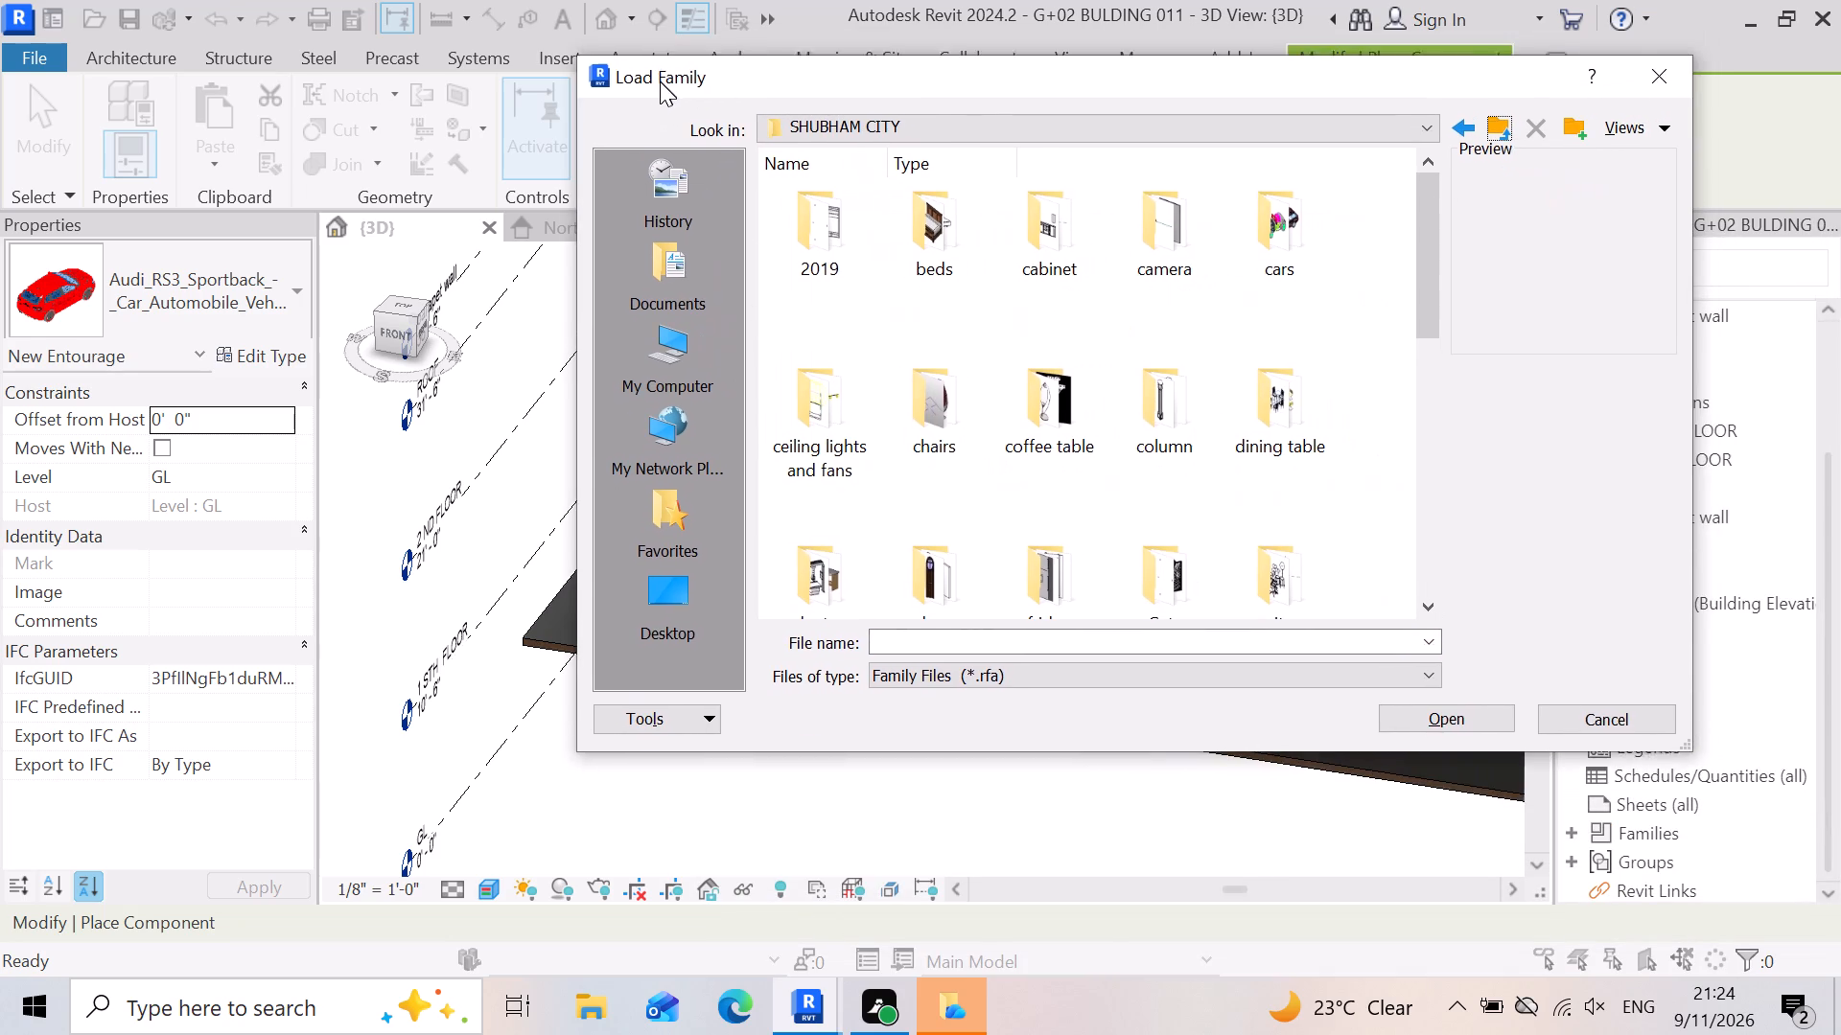
left_click_drag(660, 81, 647, 85)
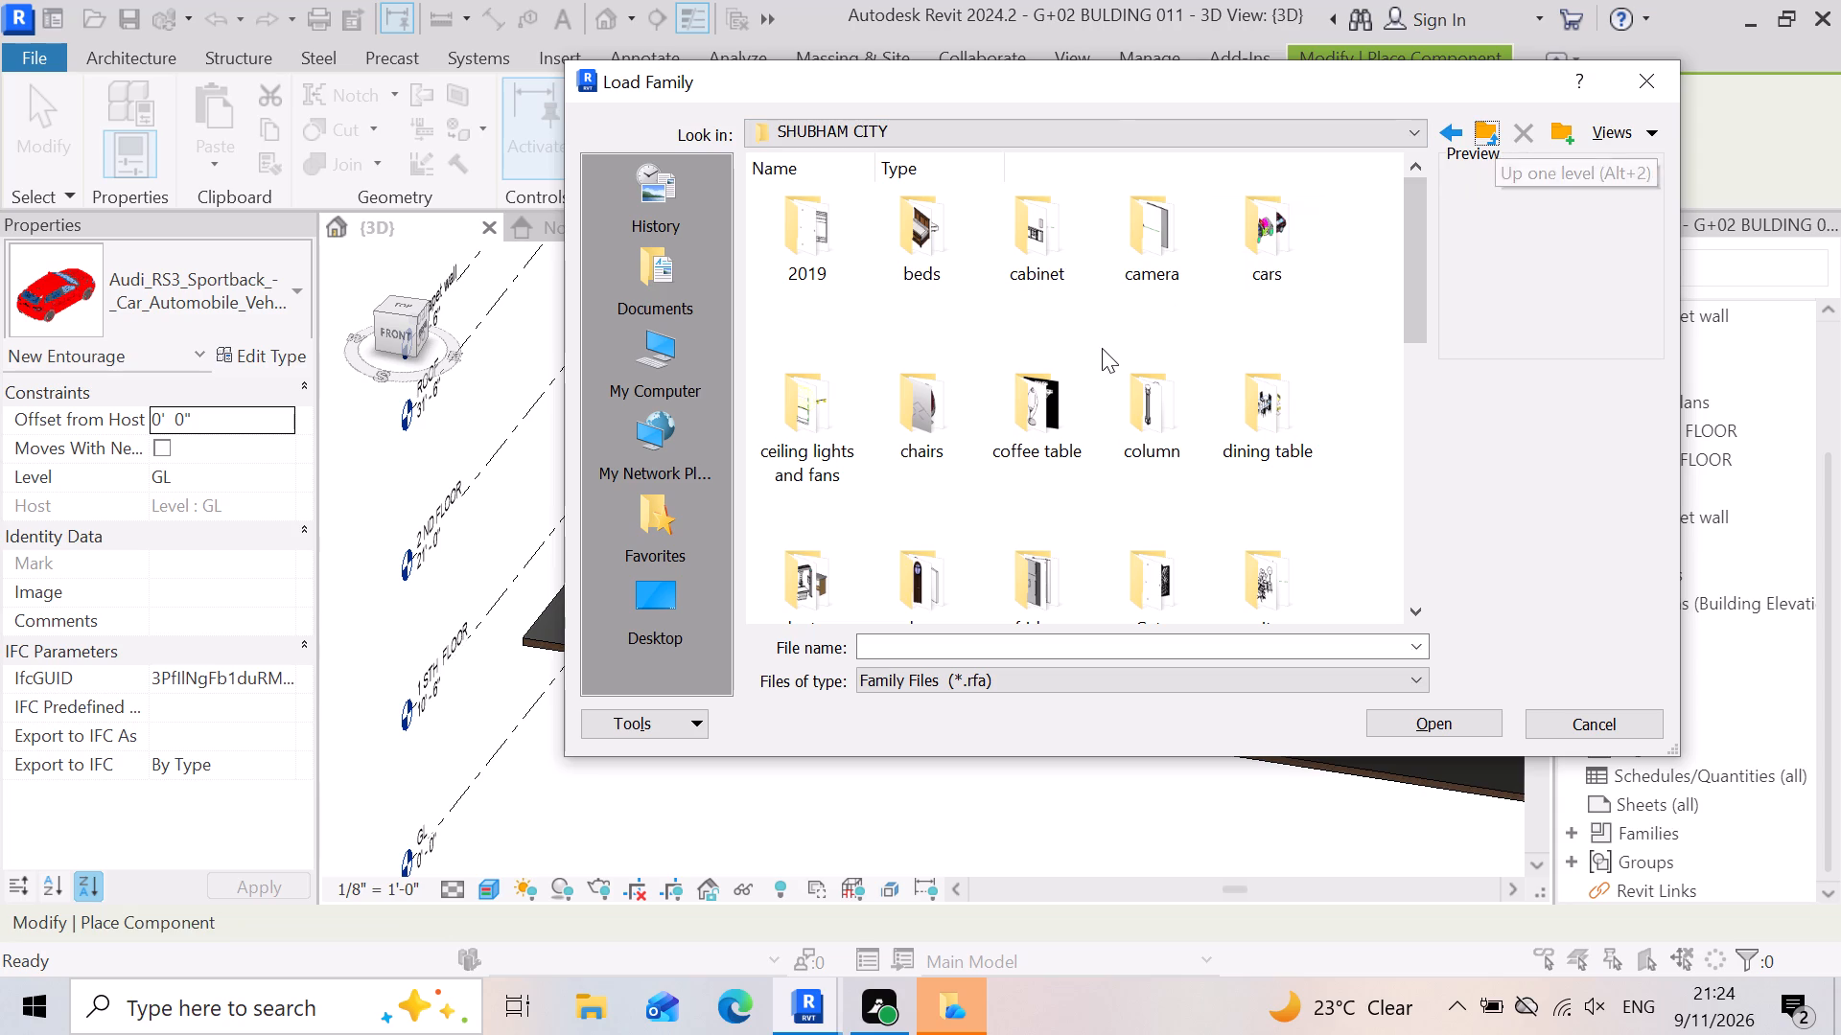
scroll(1114, 344, "down", 6)
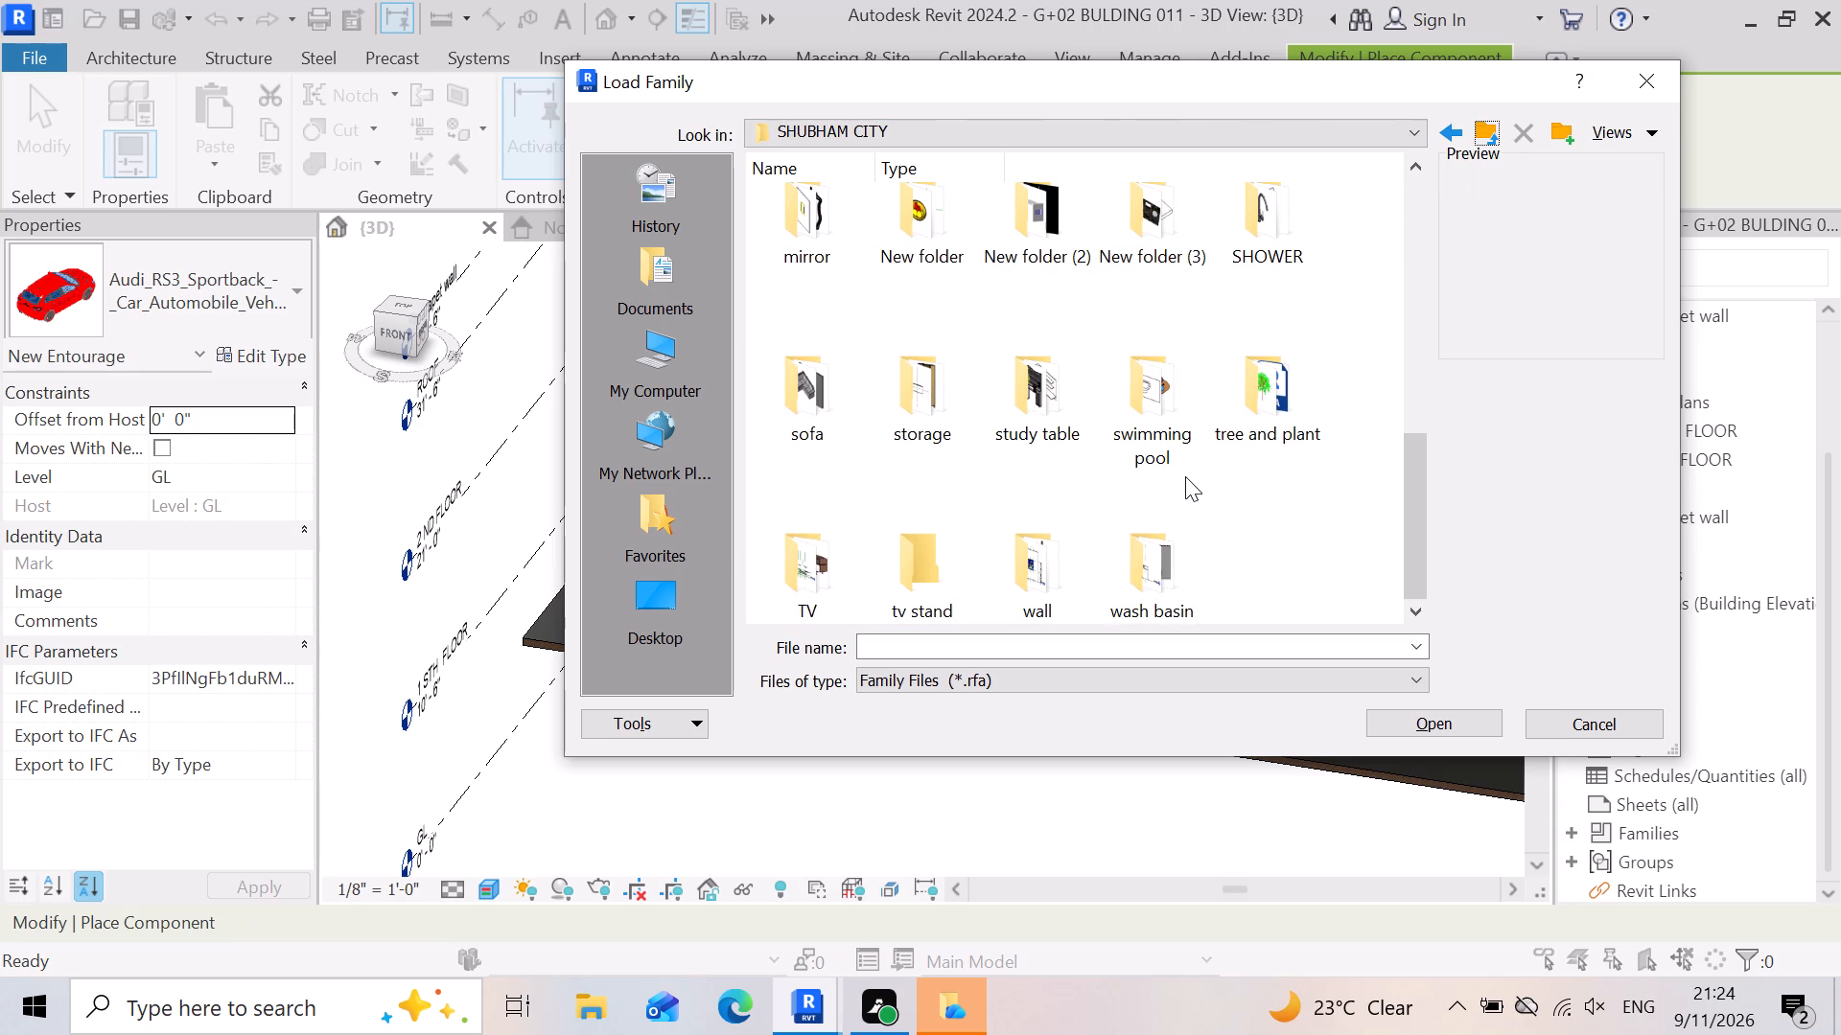
scroll(1197, 459, "up", 1)
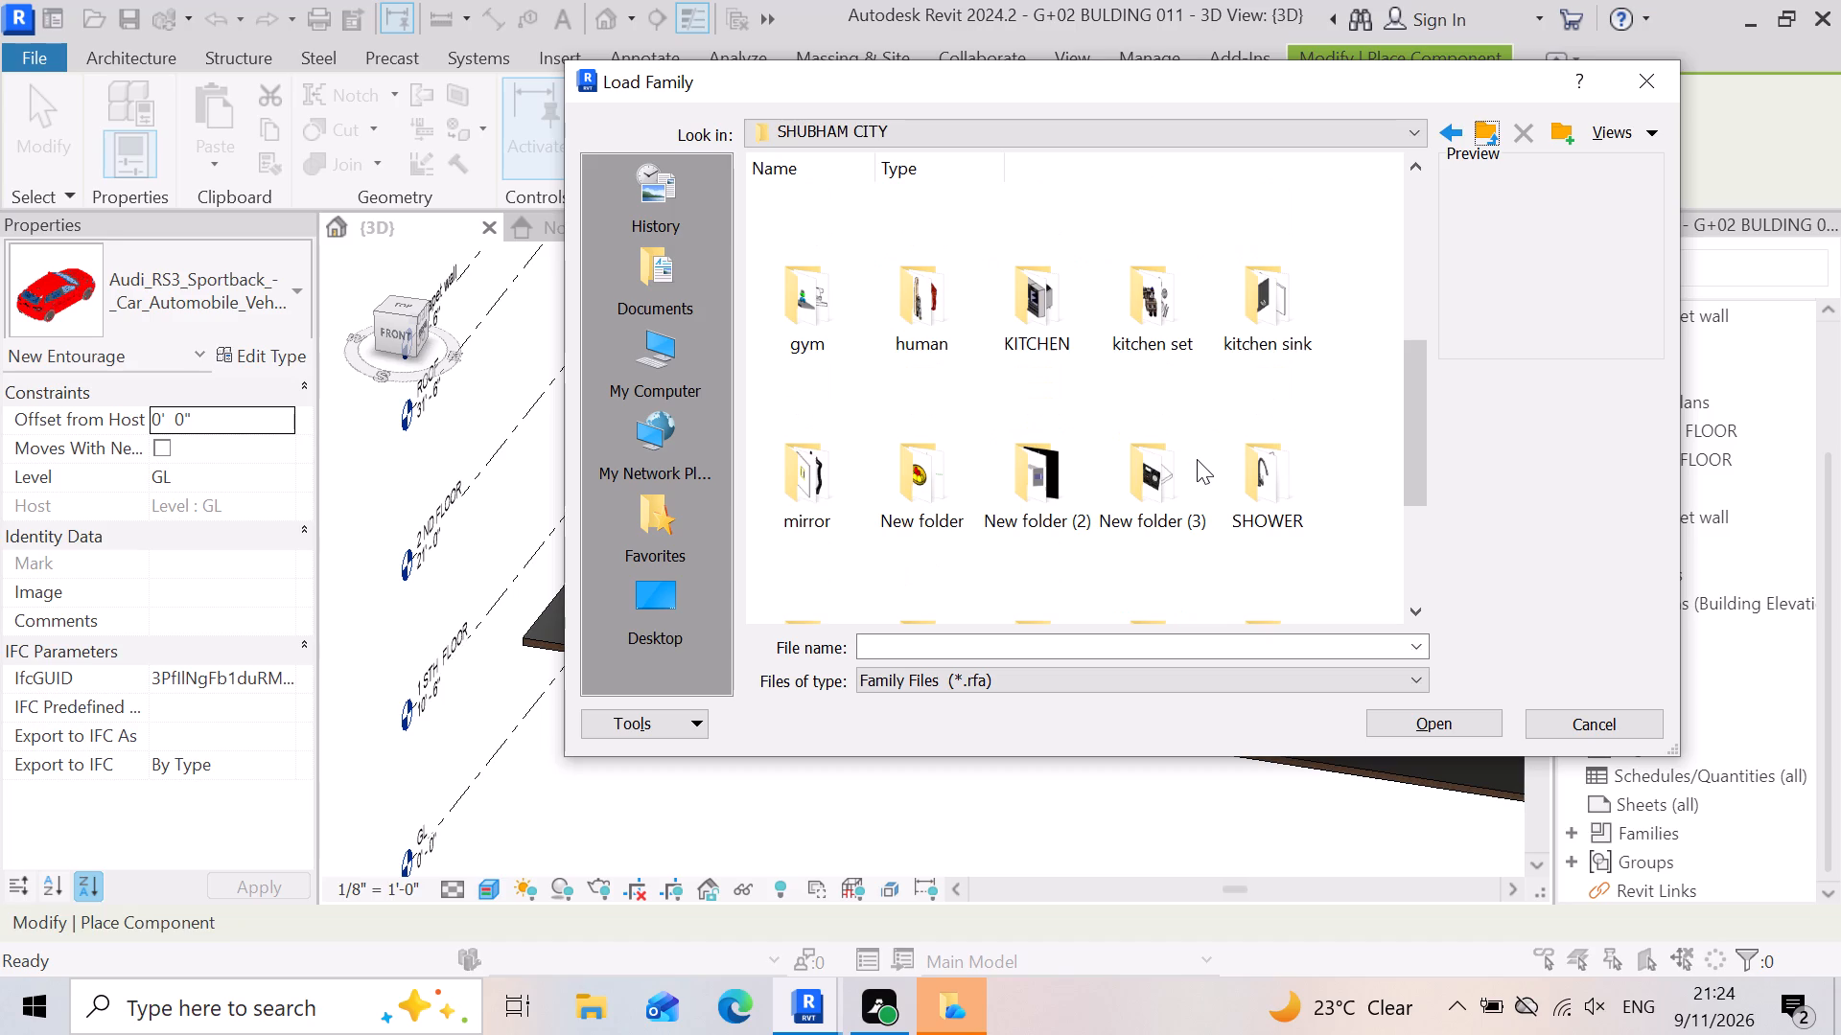
scroll(1188, 454, "up", 2)
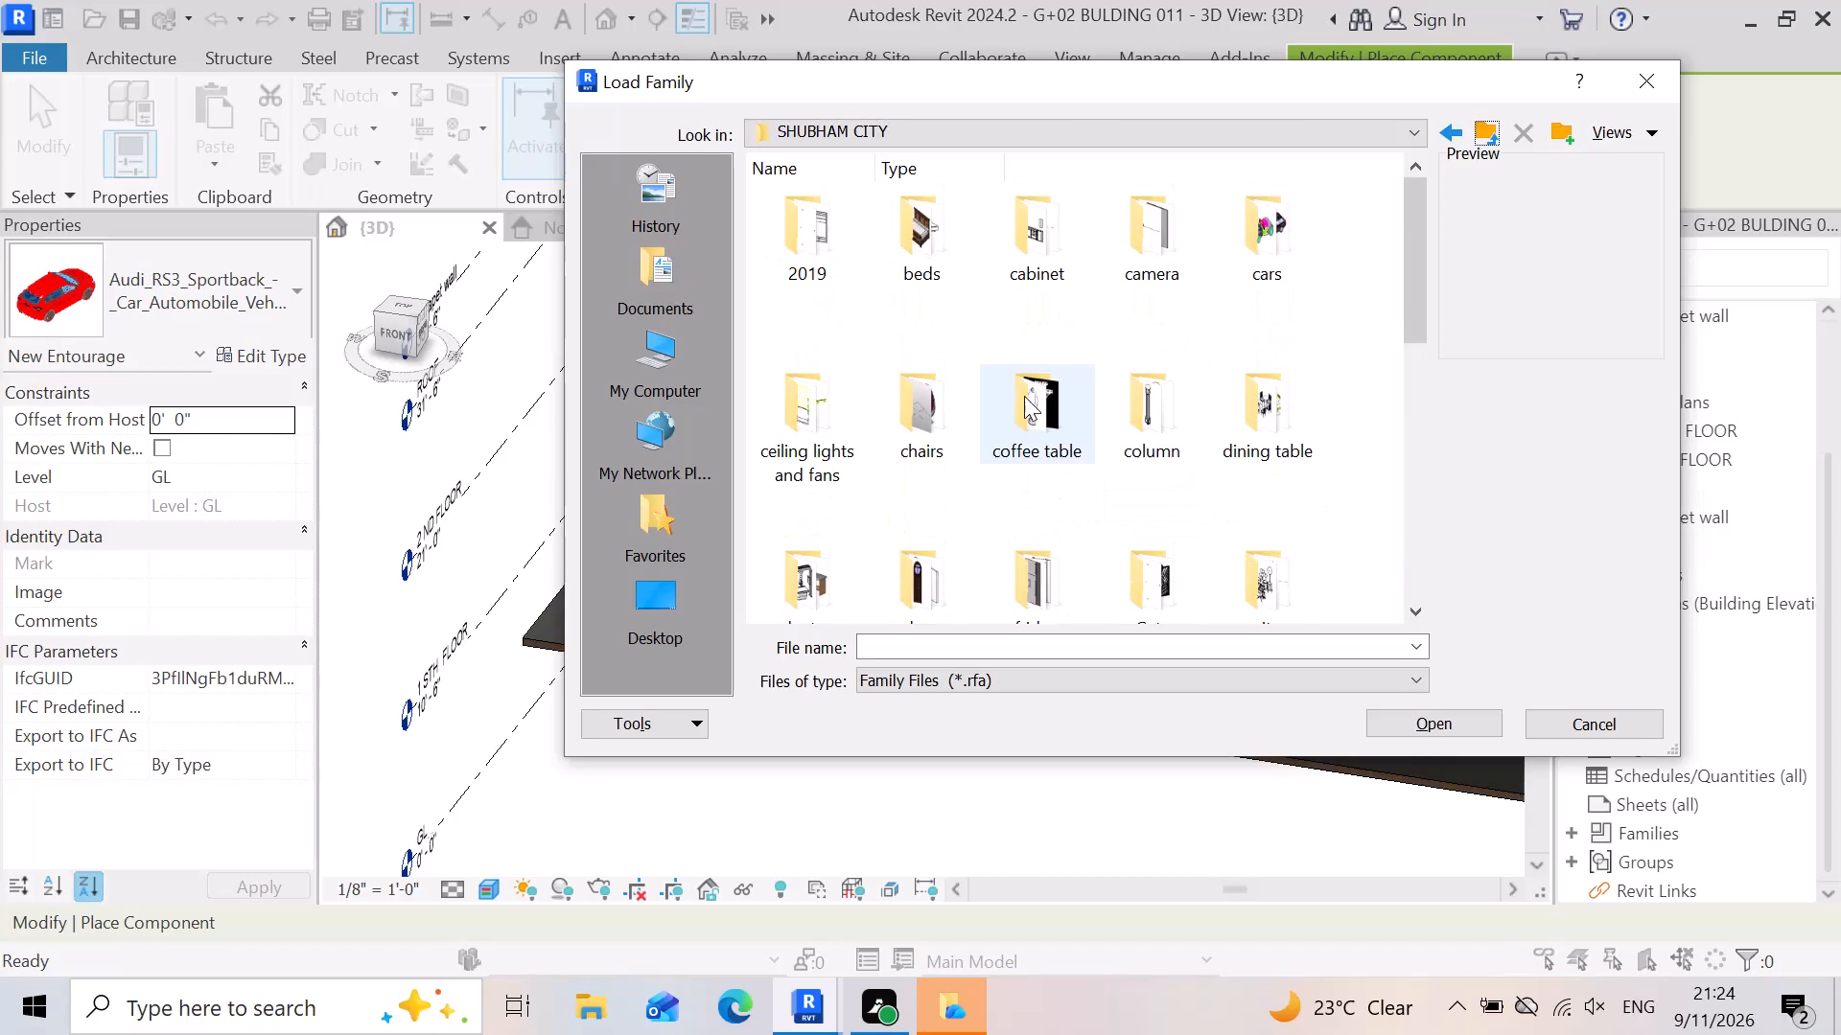
scroll(1024, 396, "up", 3)
scroll(1141, 403, "down", 3)
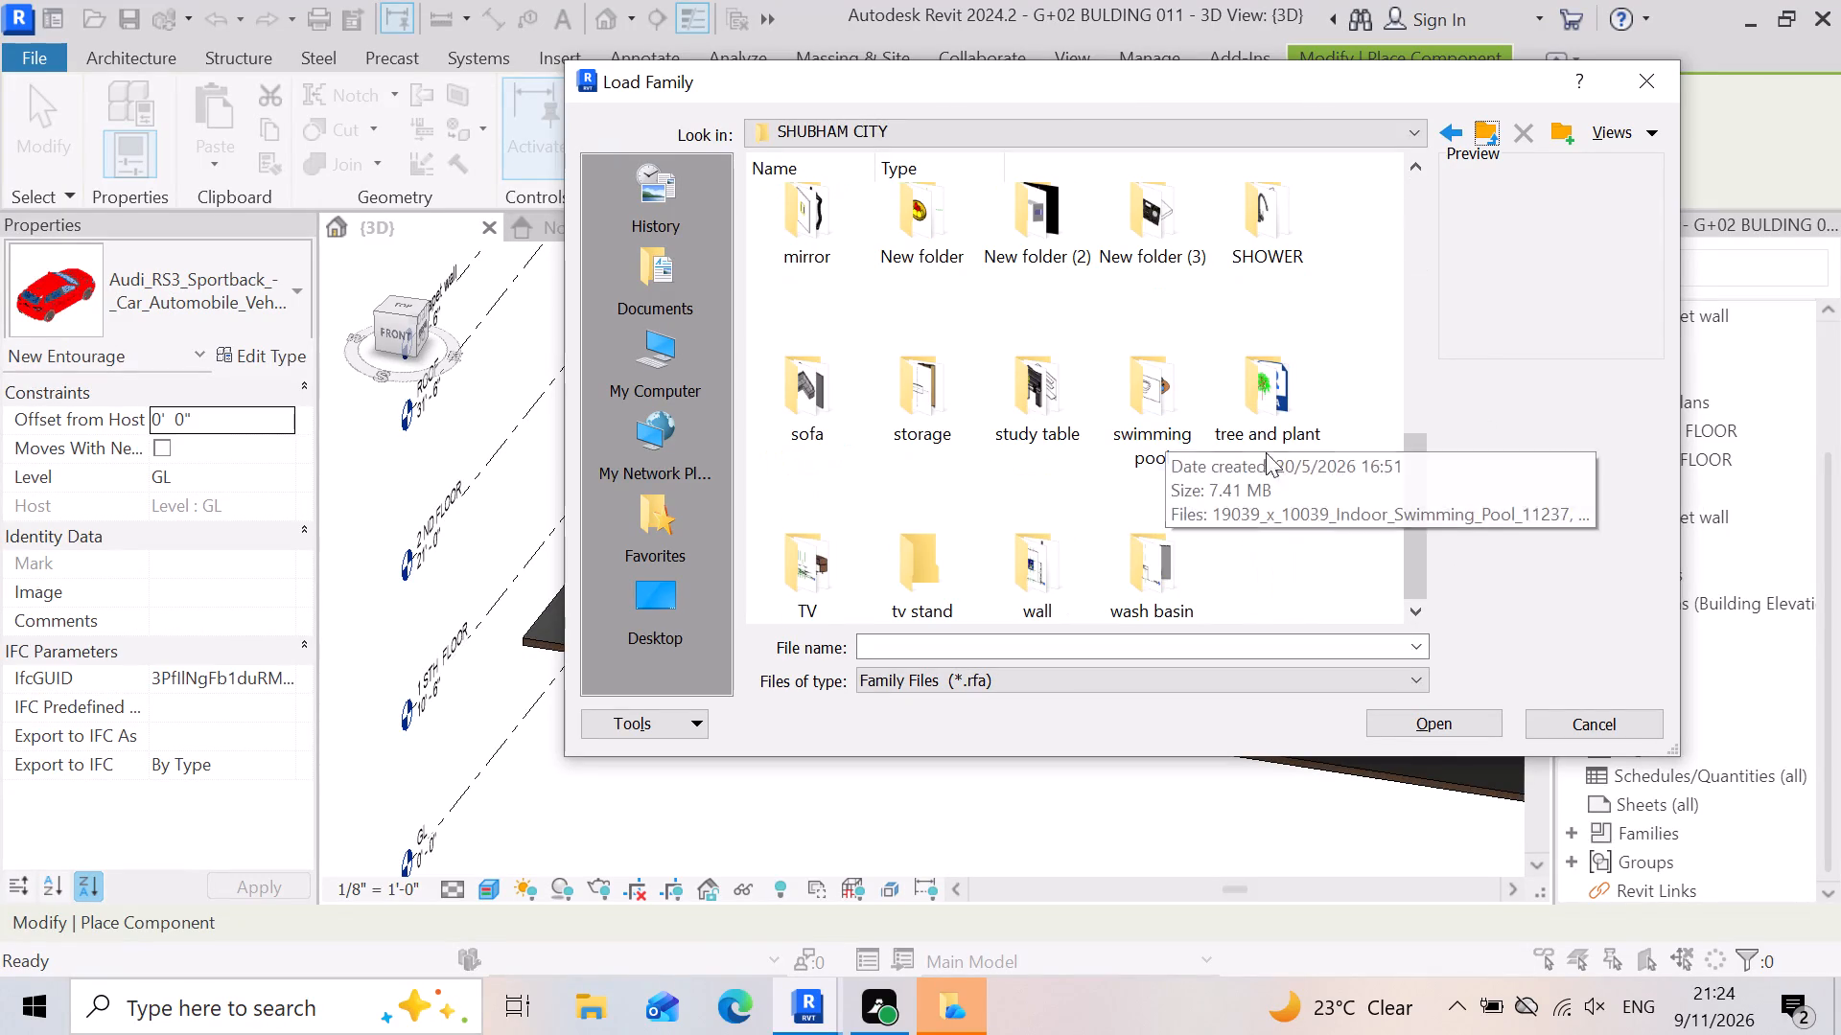
Look through the Accessories and Logistics families in the Site folder of the US library.
left_click(1493, 126)
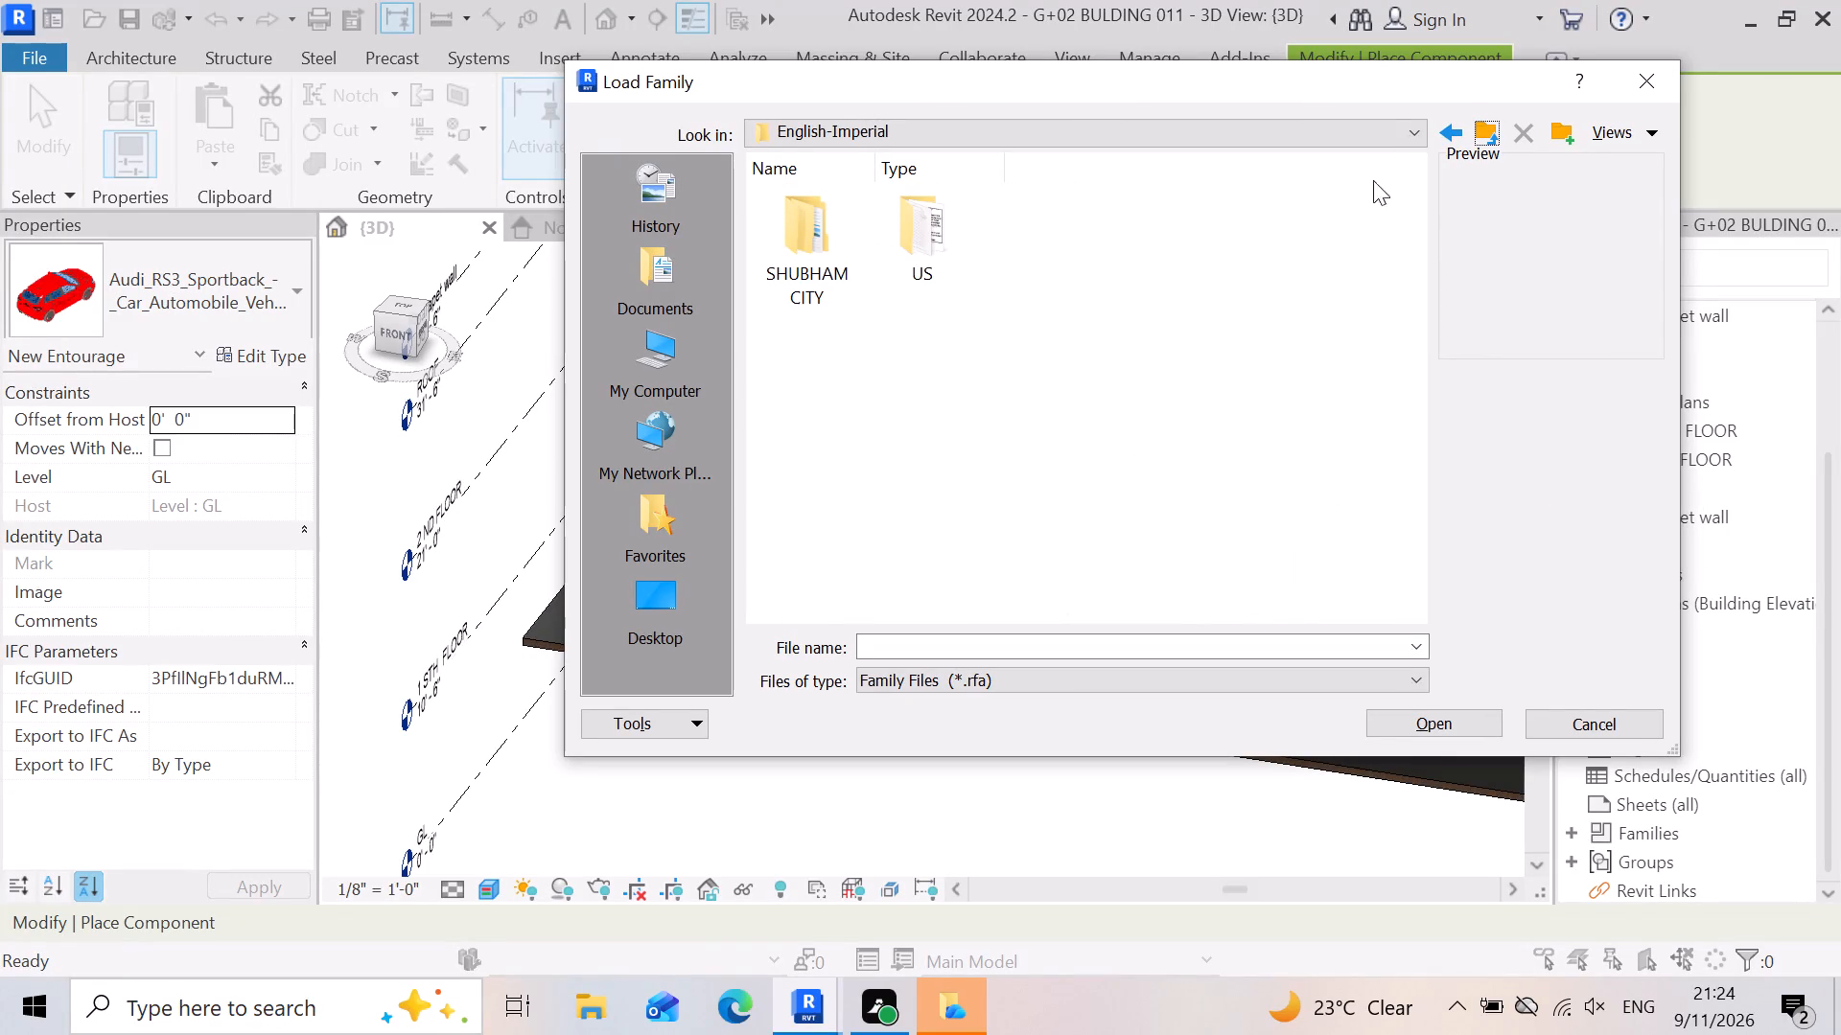
double_click(918, 253)
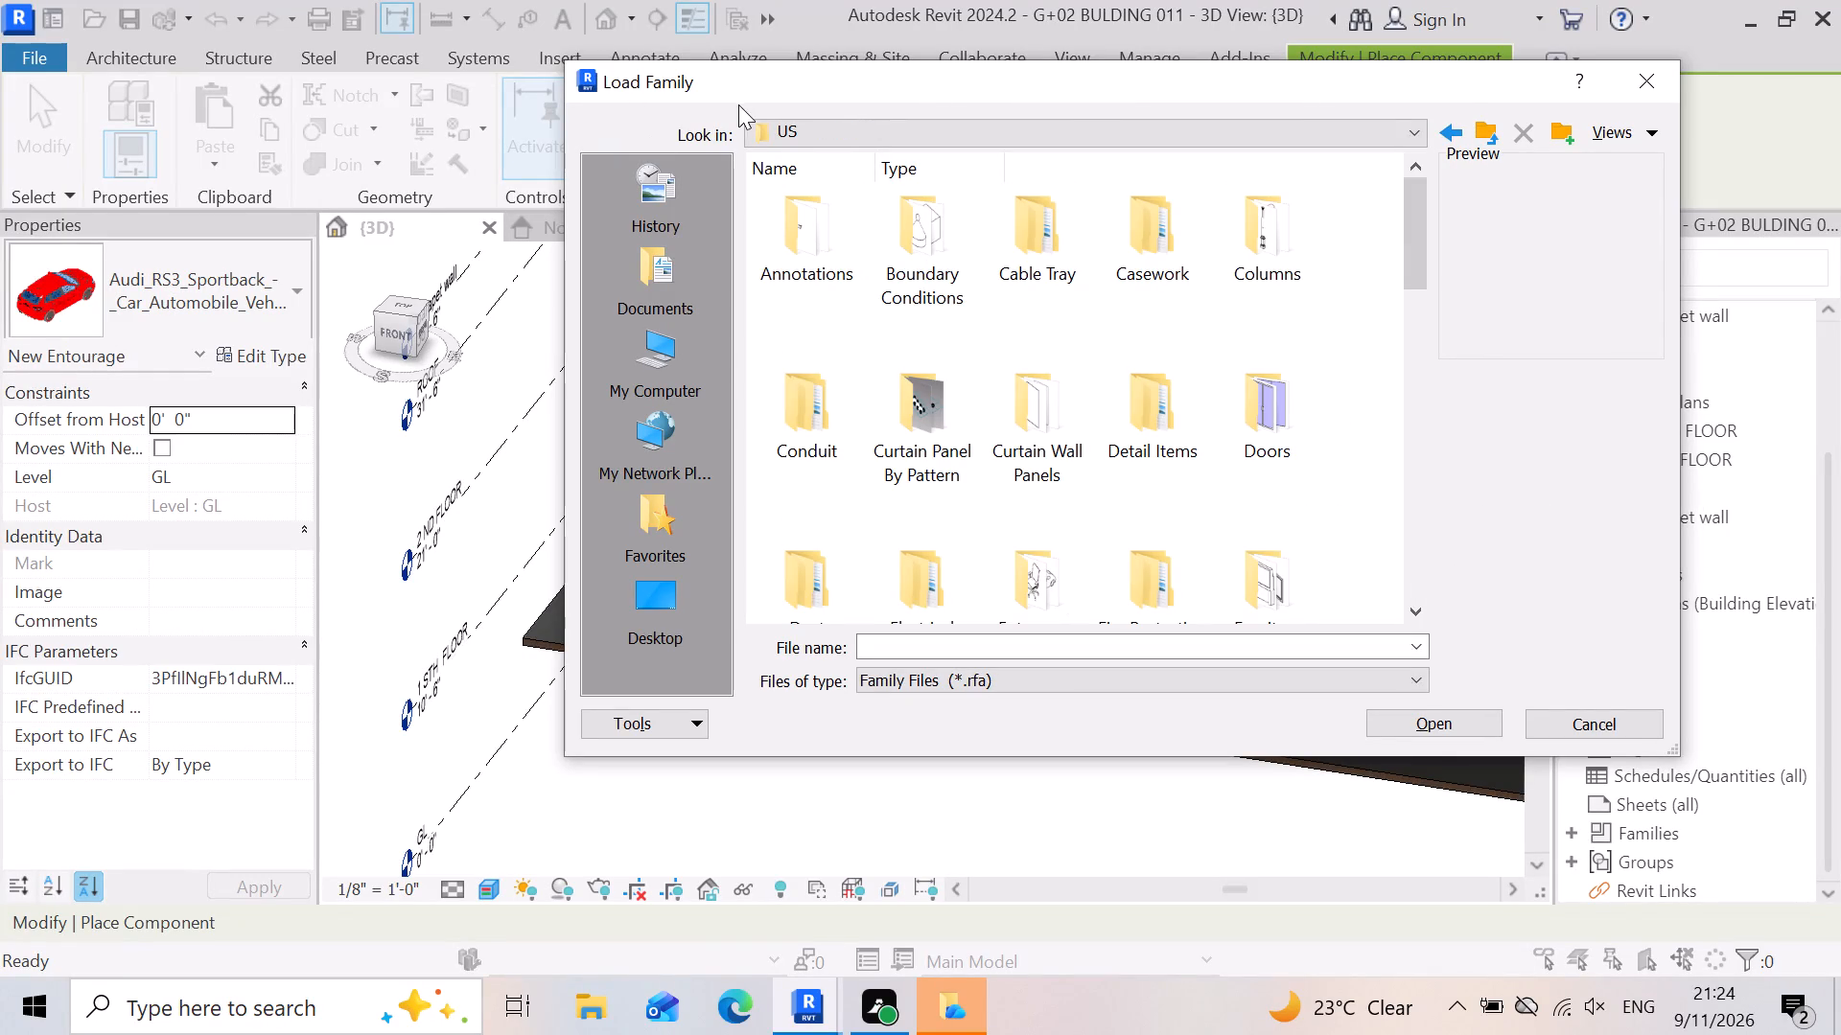
scroll(802, 50, "down", 5)
scroll(998, 555, "down", 3)
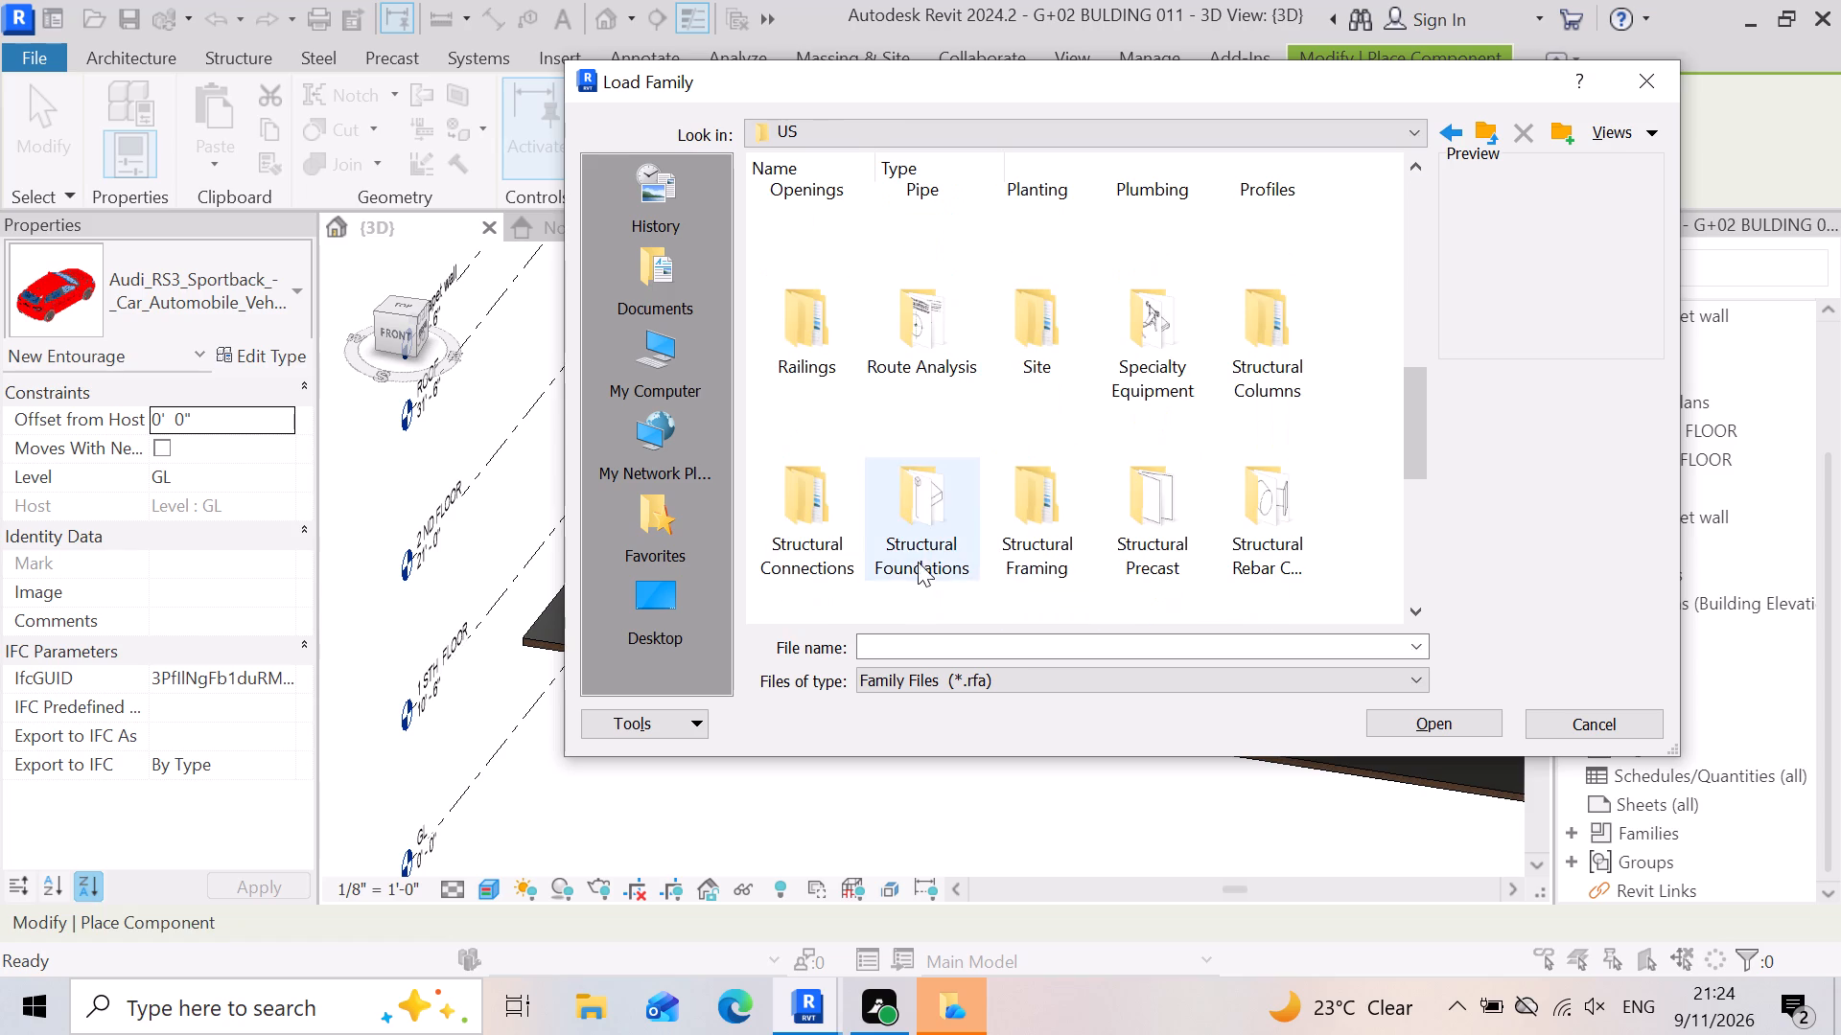
scroll(1001, 504, "down", 5)
scroll(1005, 504, "up", 2)
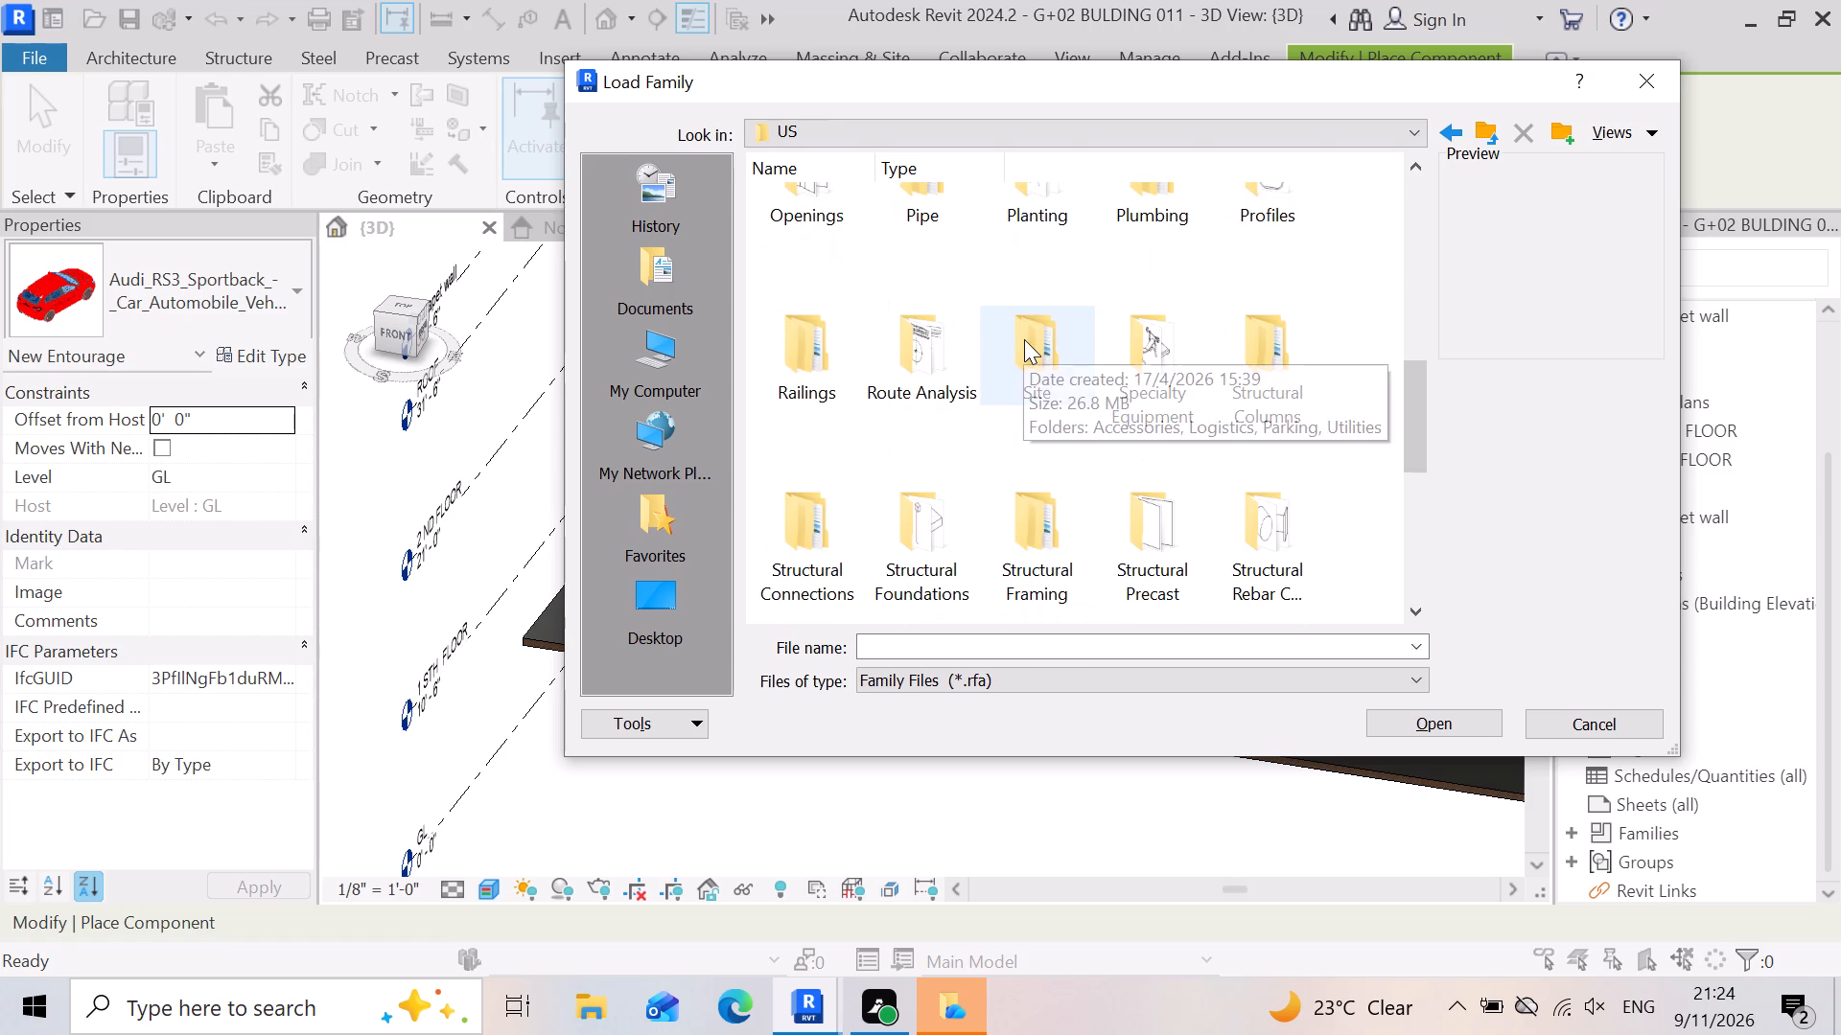
double_click(1024, 339)
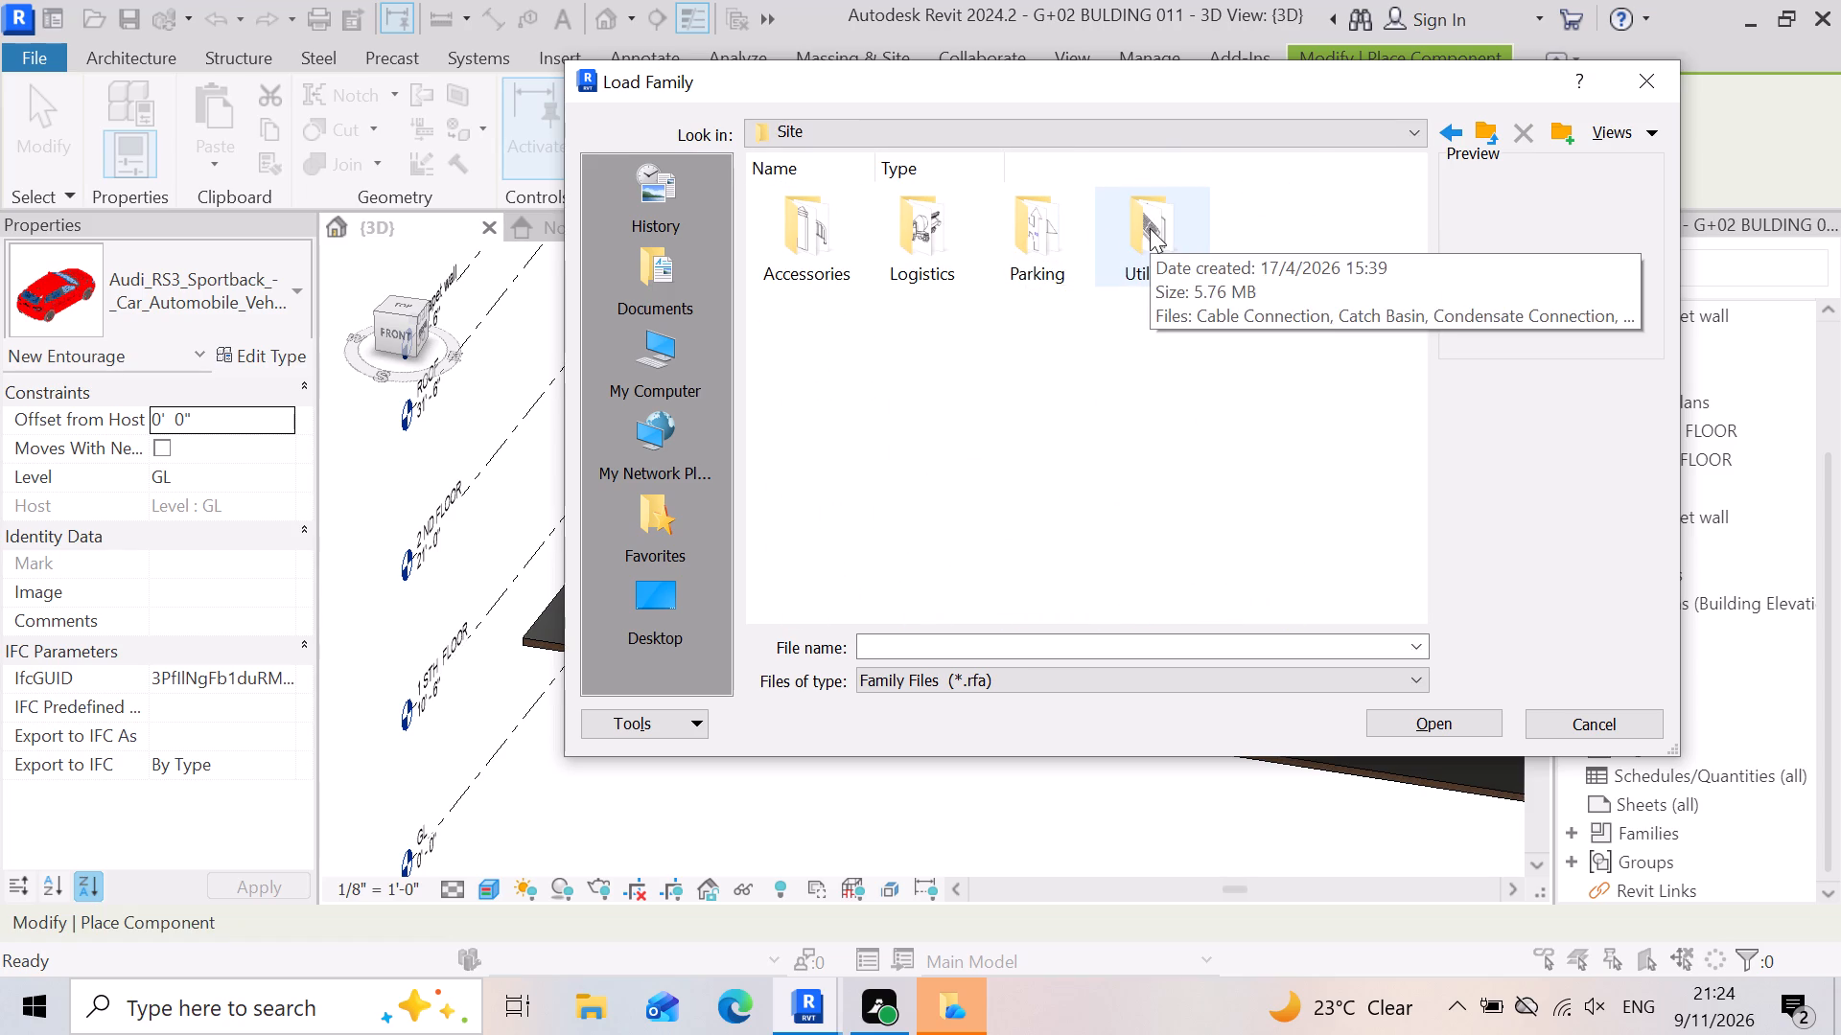
double_click(810, 270)
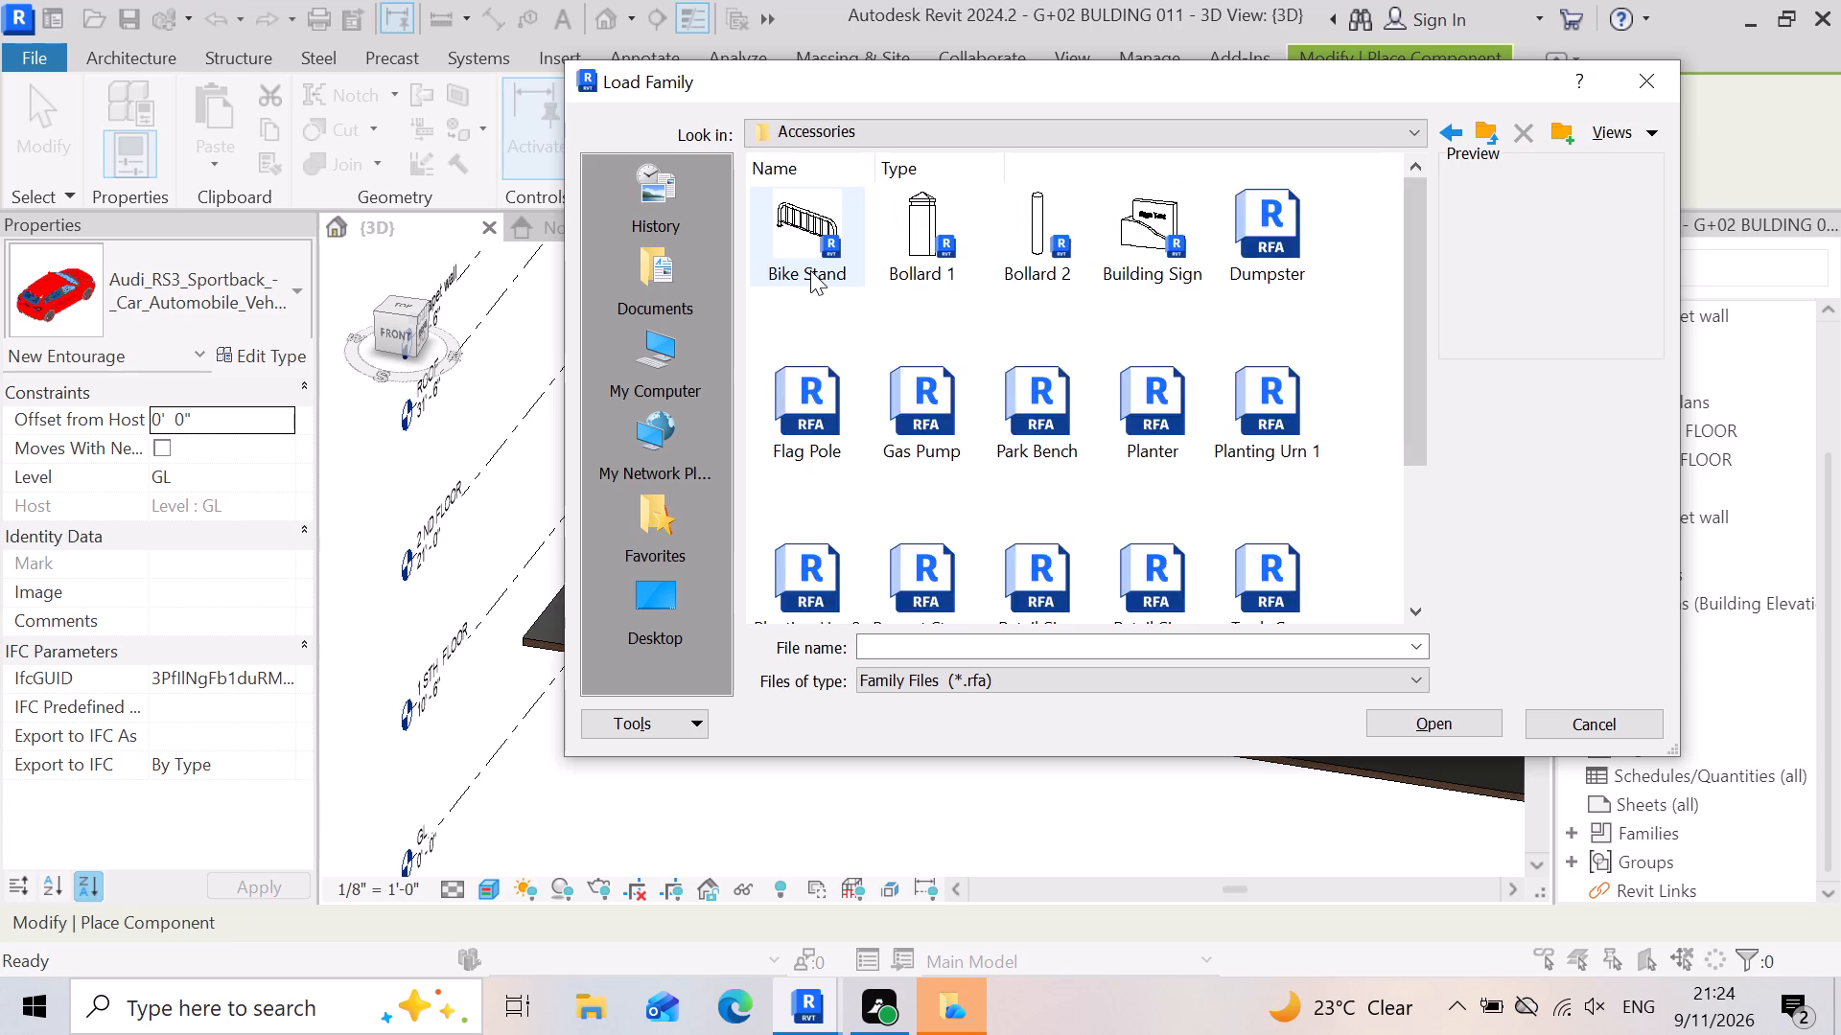
scroll(1067, 470, "down", 3)
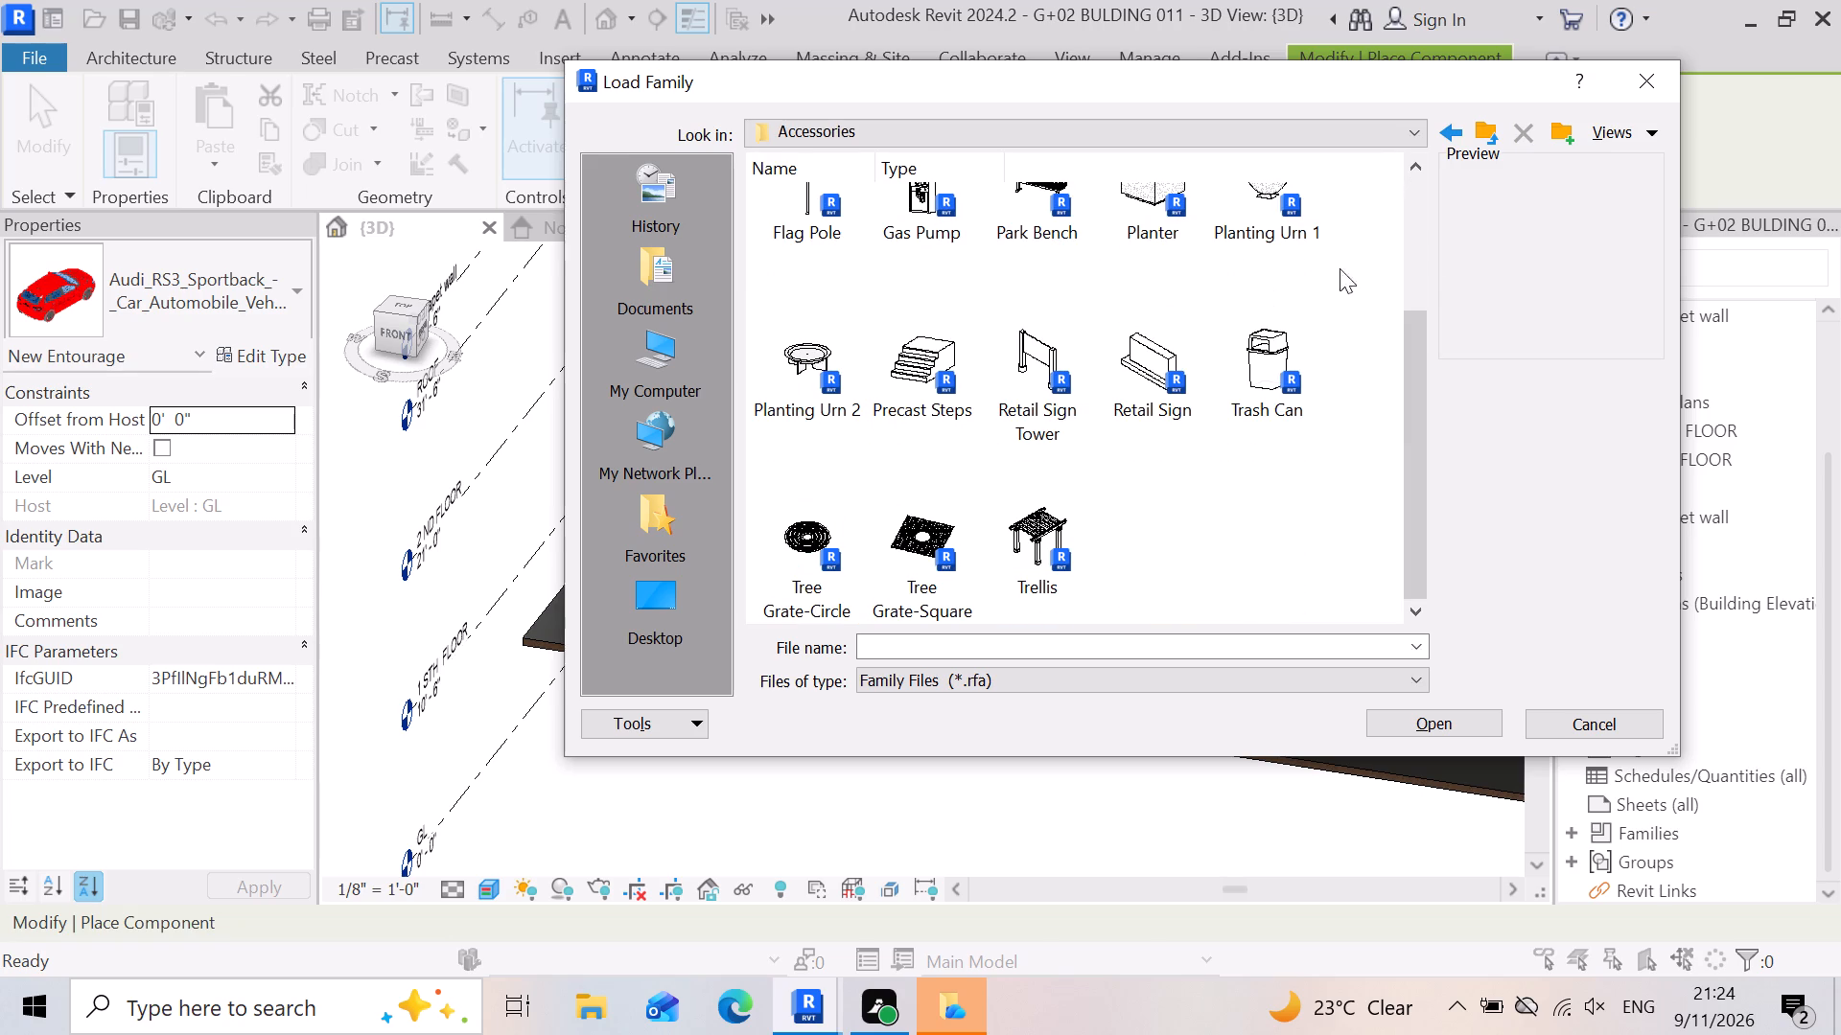
left_click(1481, 129)
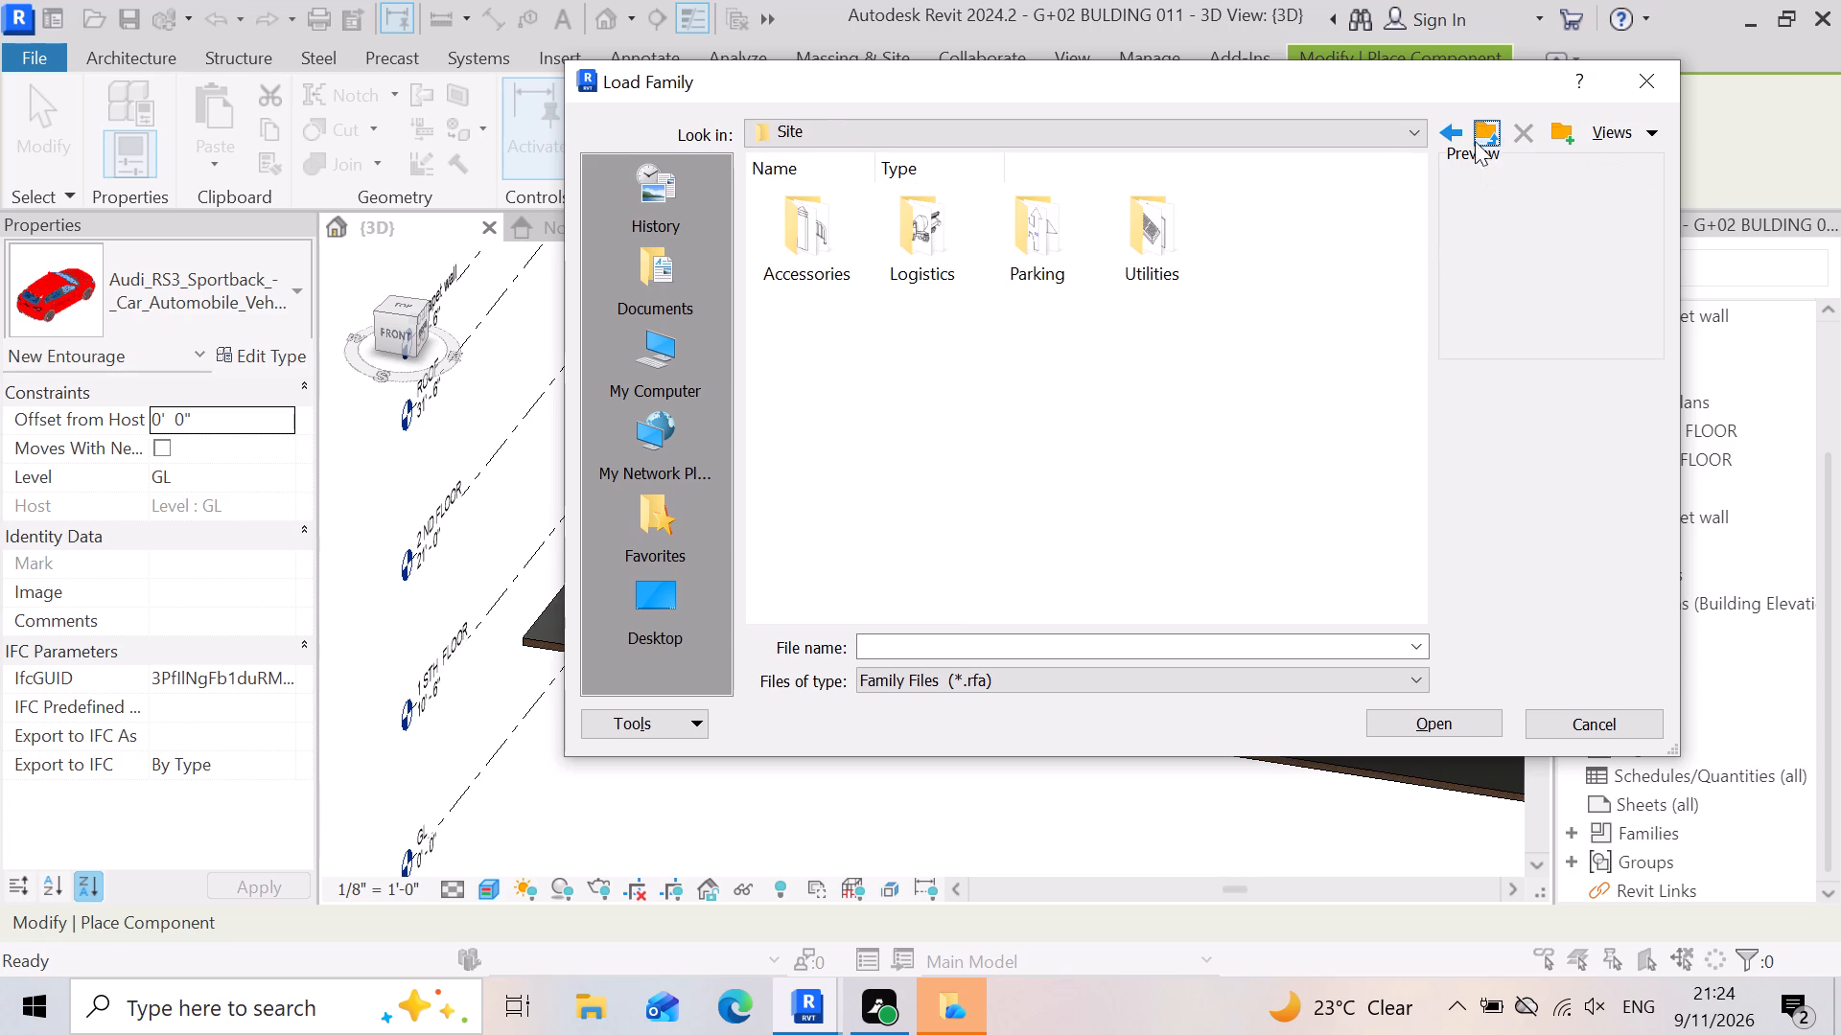
double_click(952, 264)
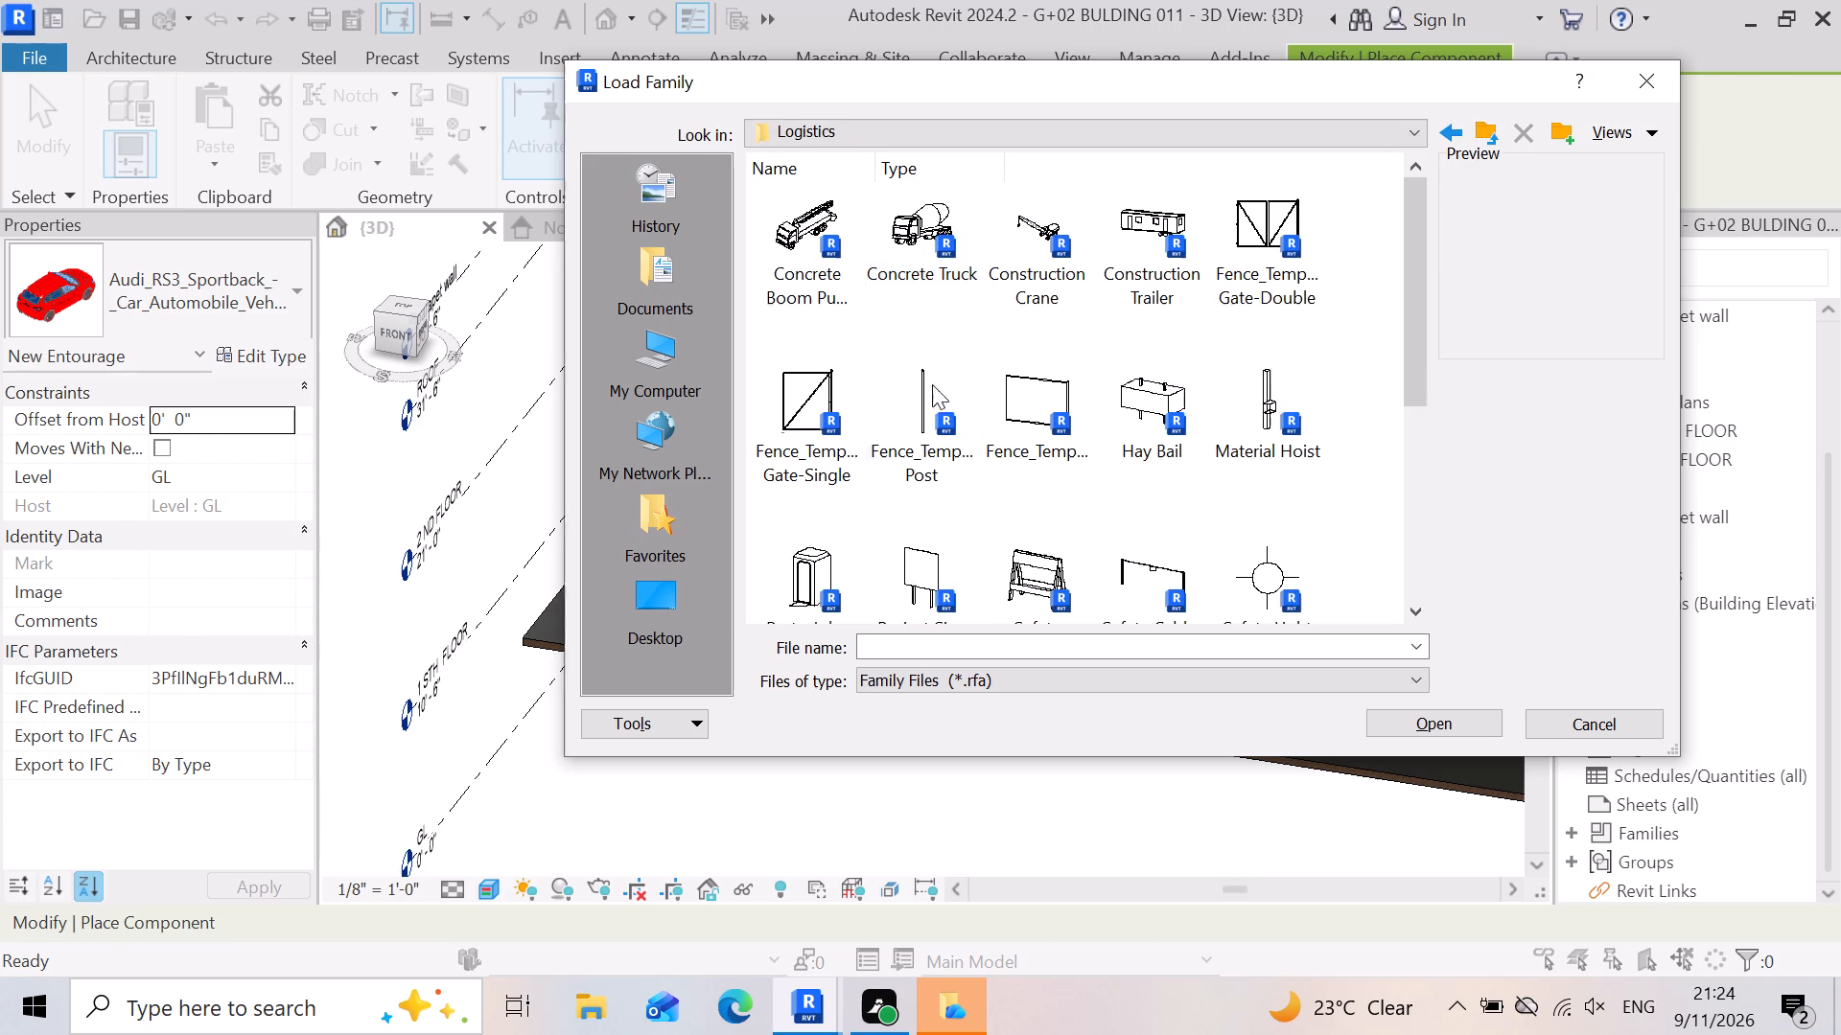
scroll(978, 397, "down", 4)
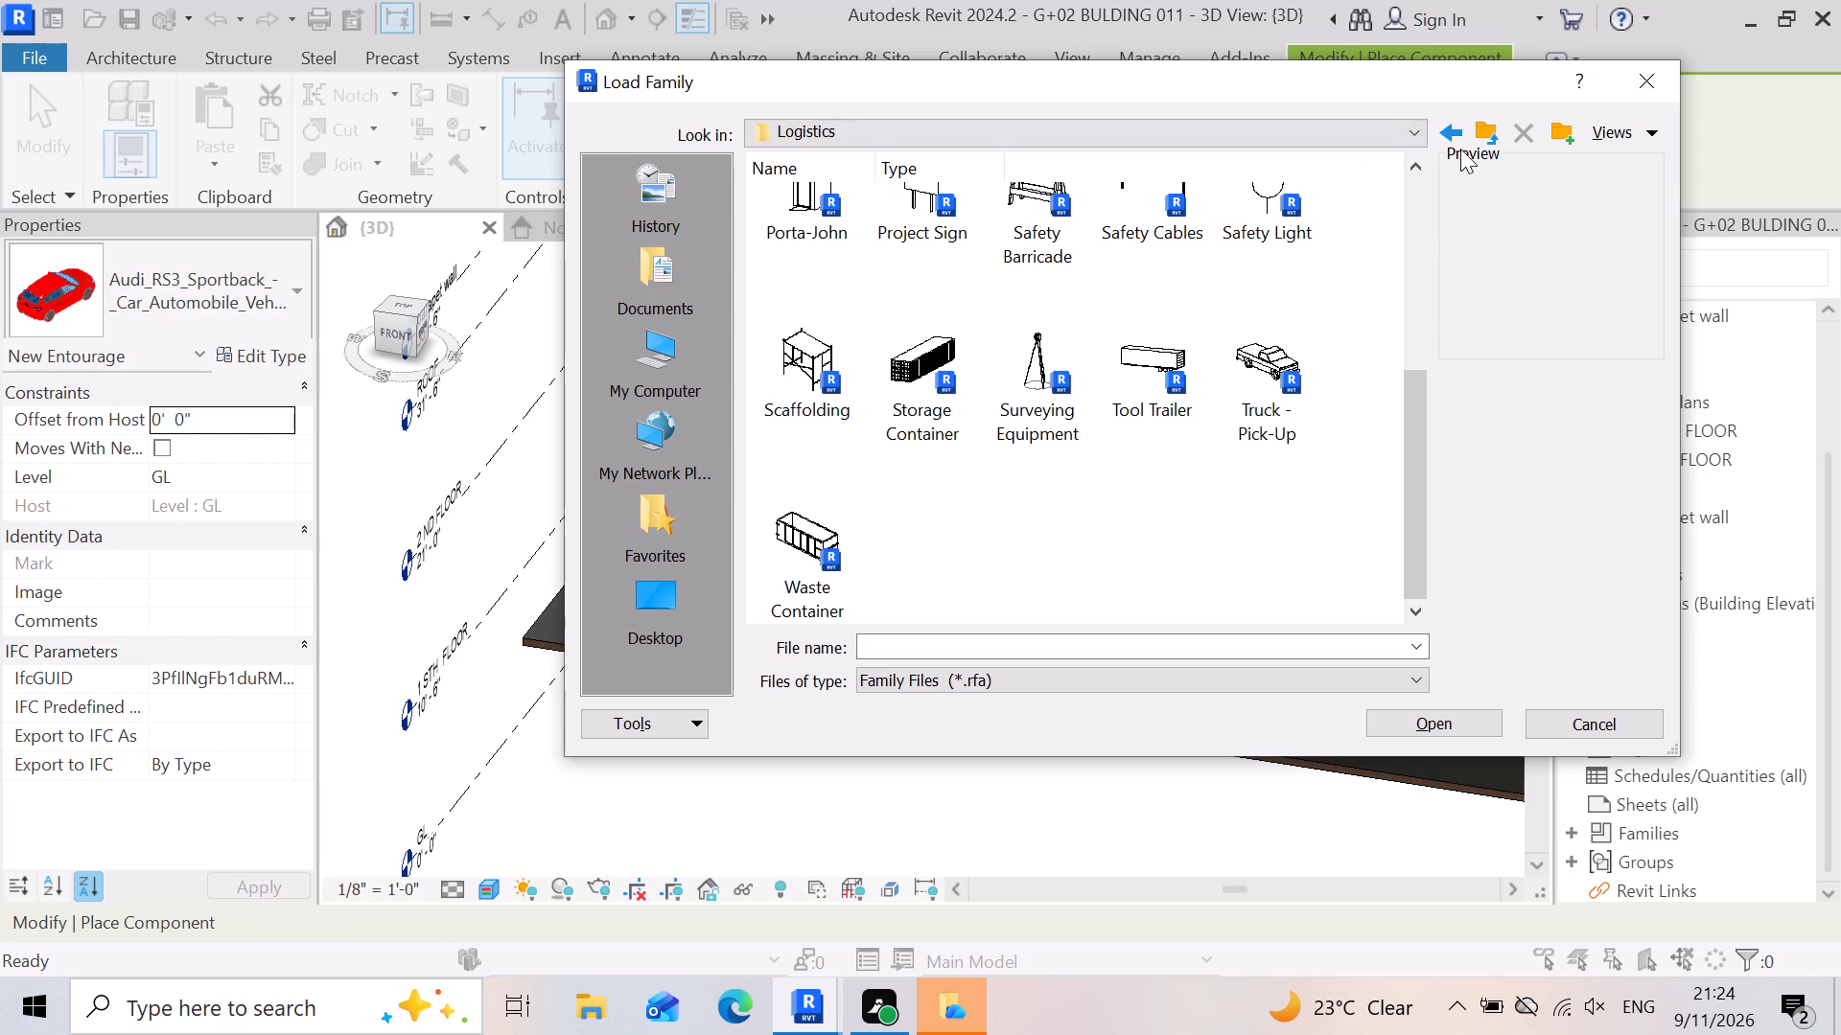
left_click(1485, 124)
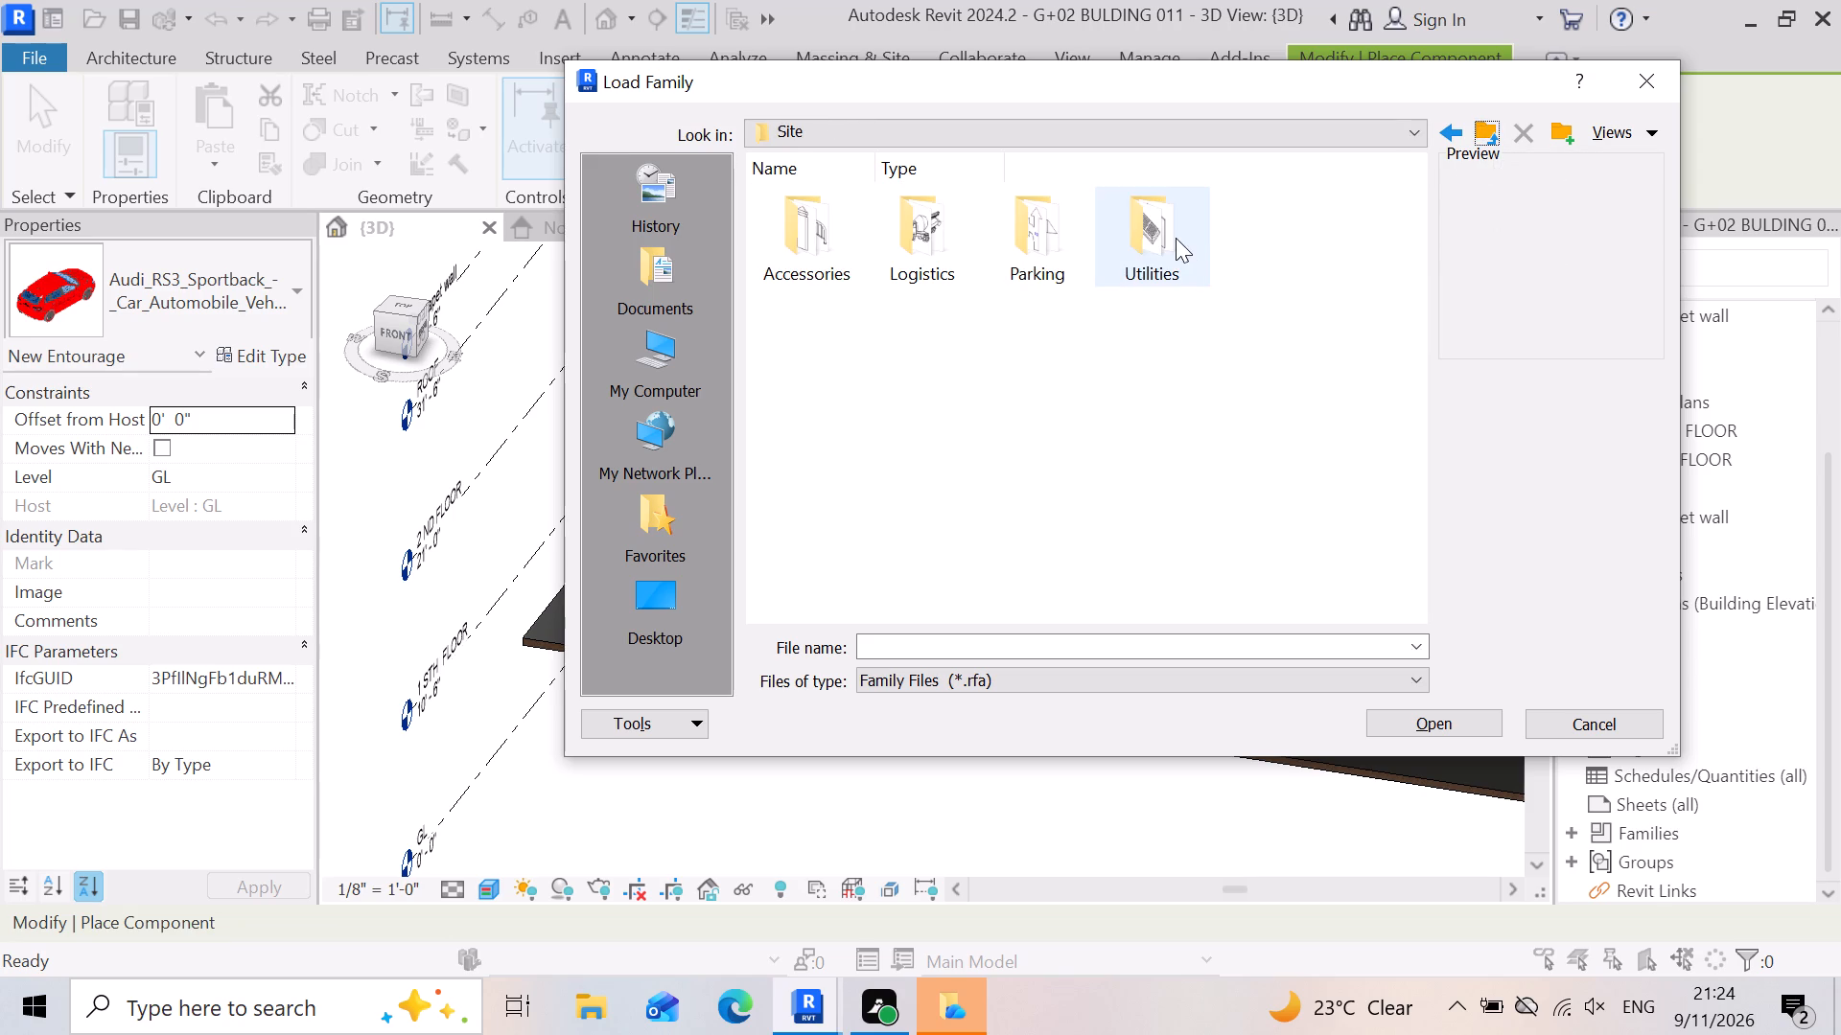
Load the Direction Arrows - Straight family from the Site library's Parking folder and leave component placement.
double_click(1079, 243)
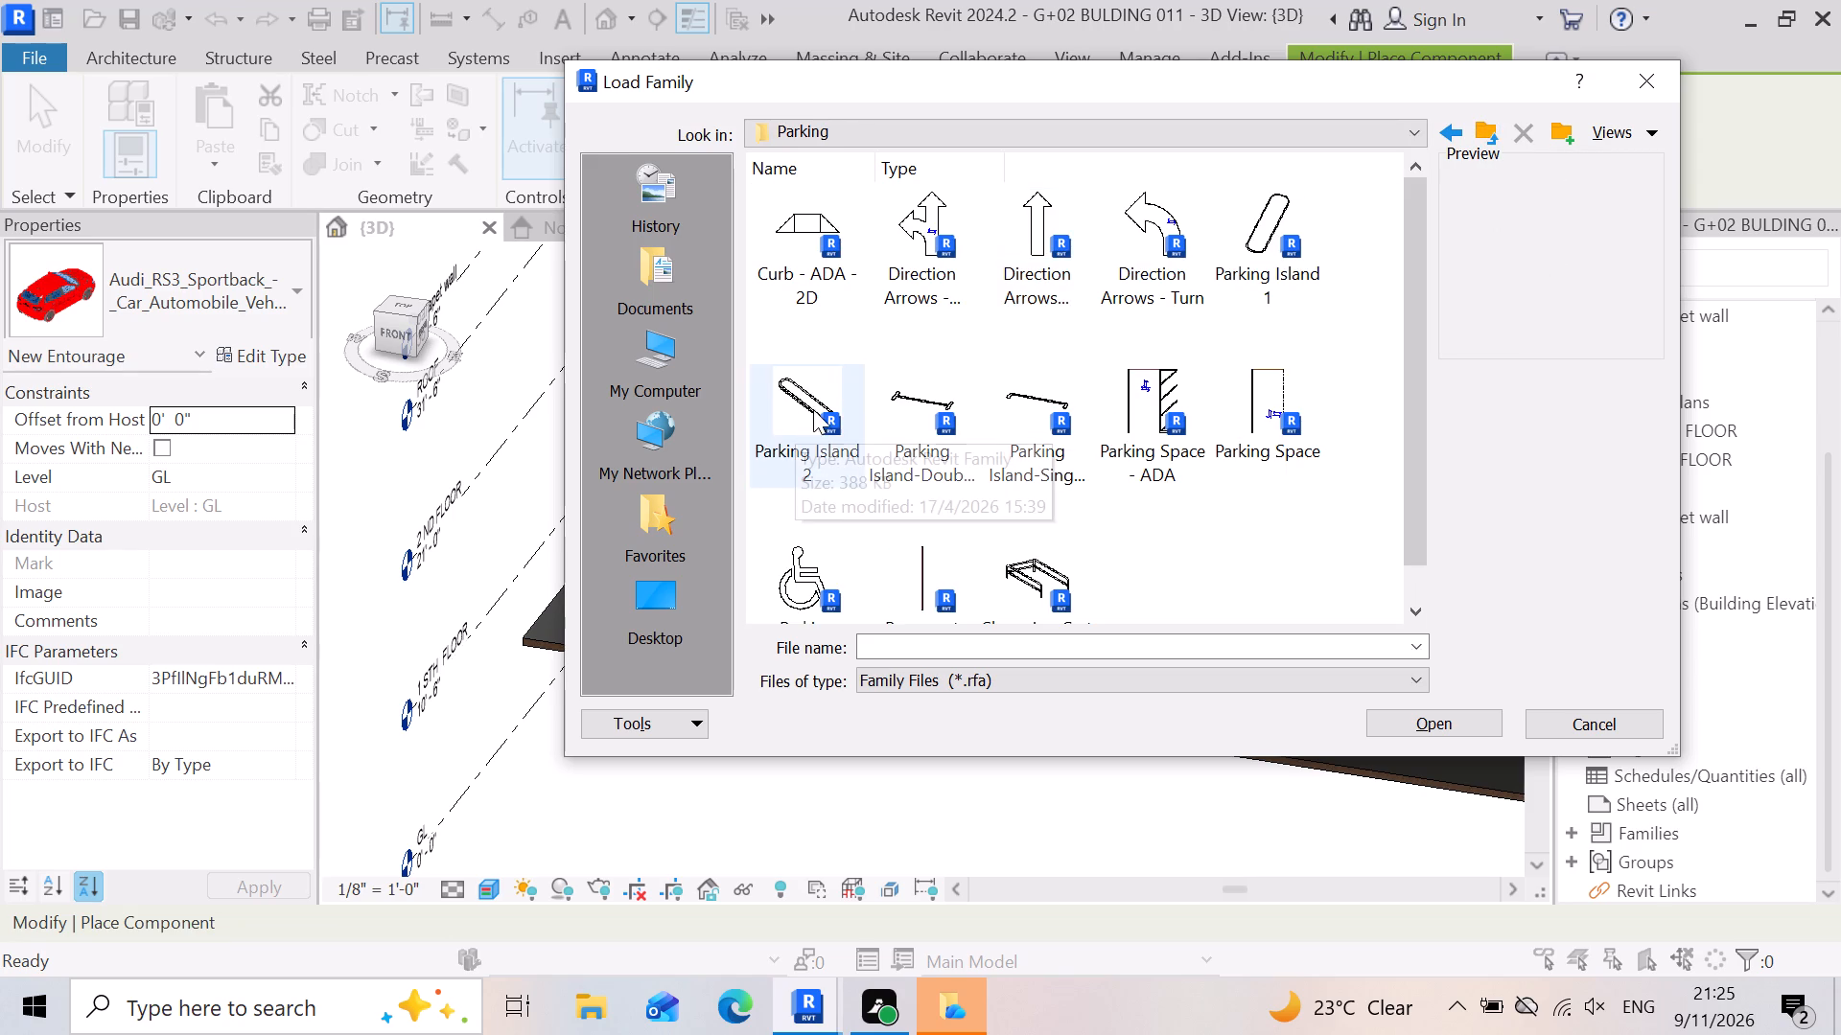
left_click(1035, 232)
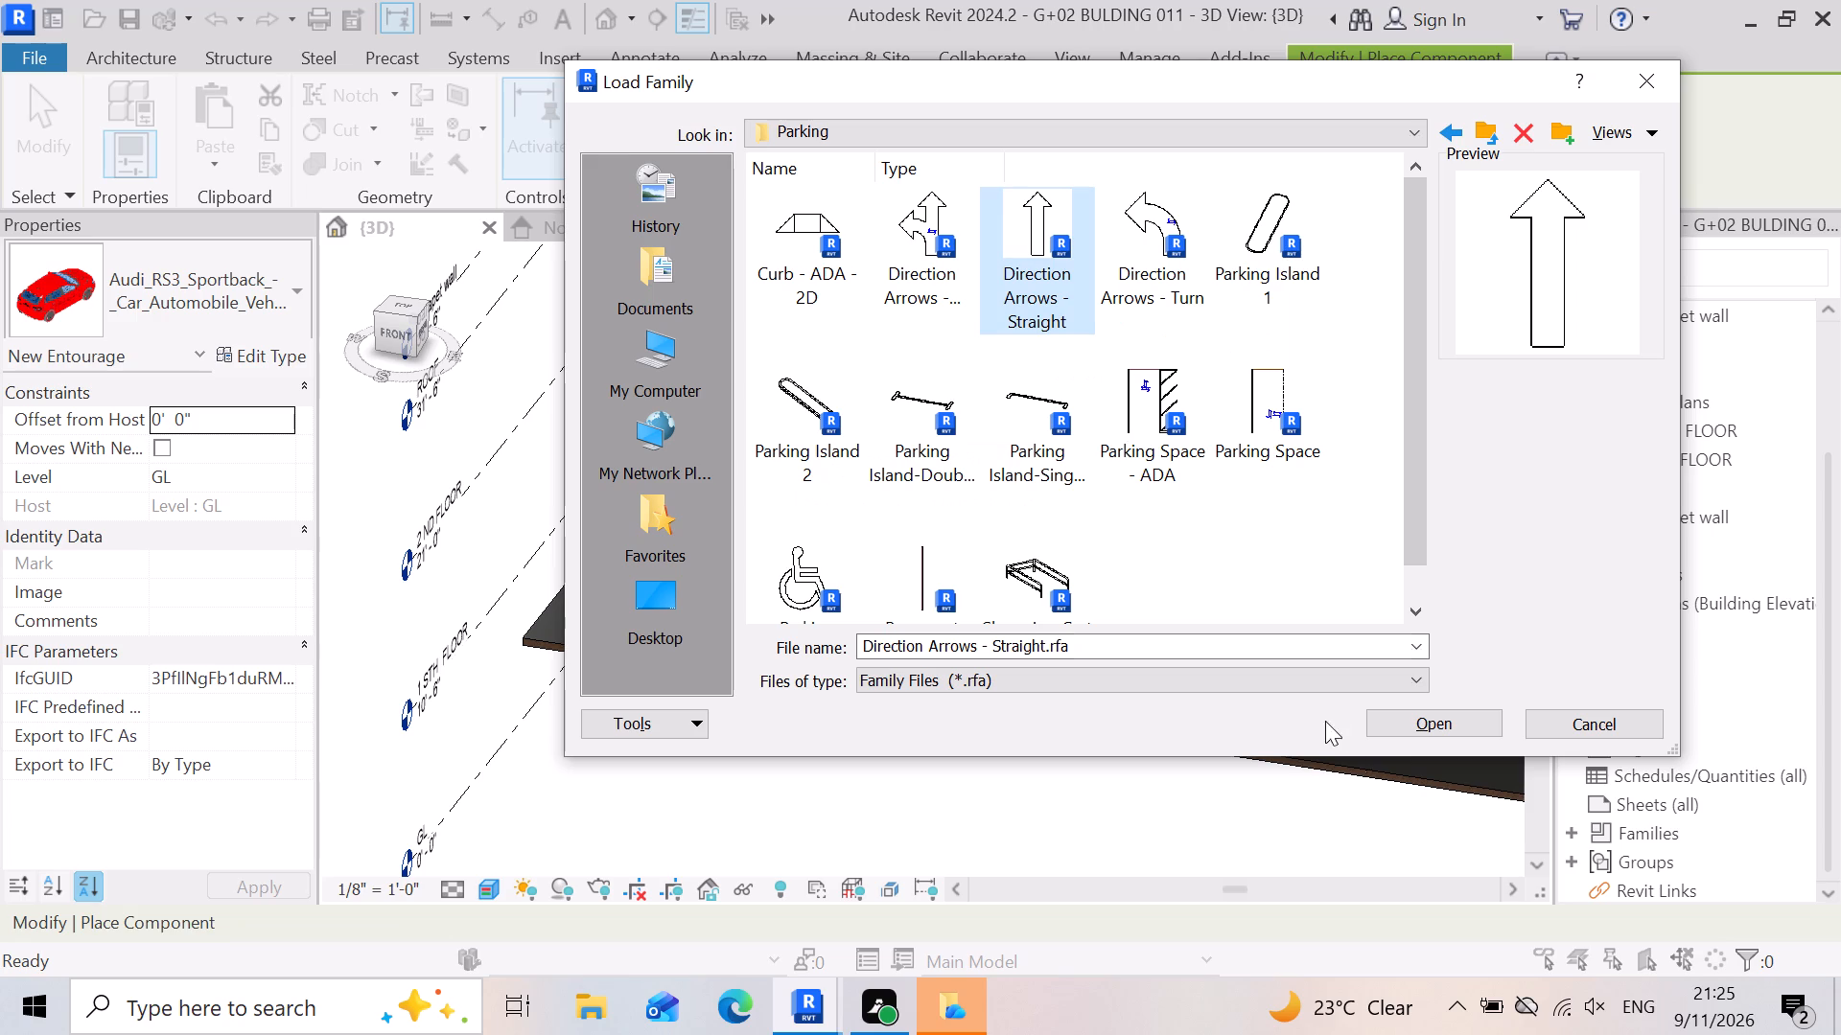
left_click(1388, 725)
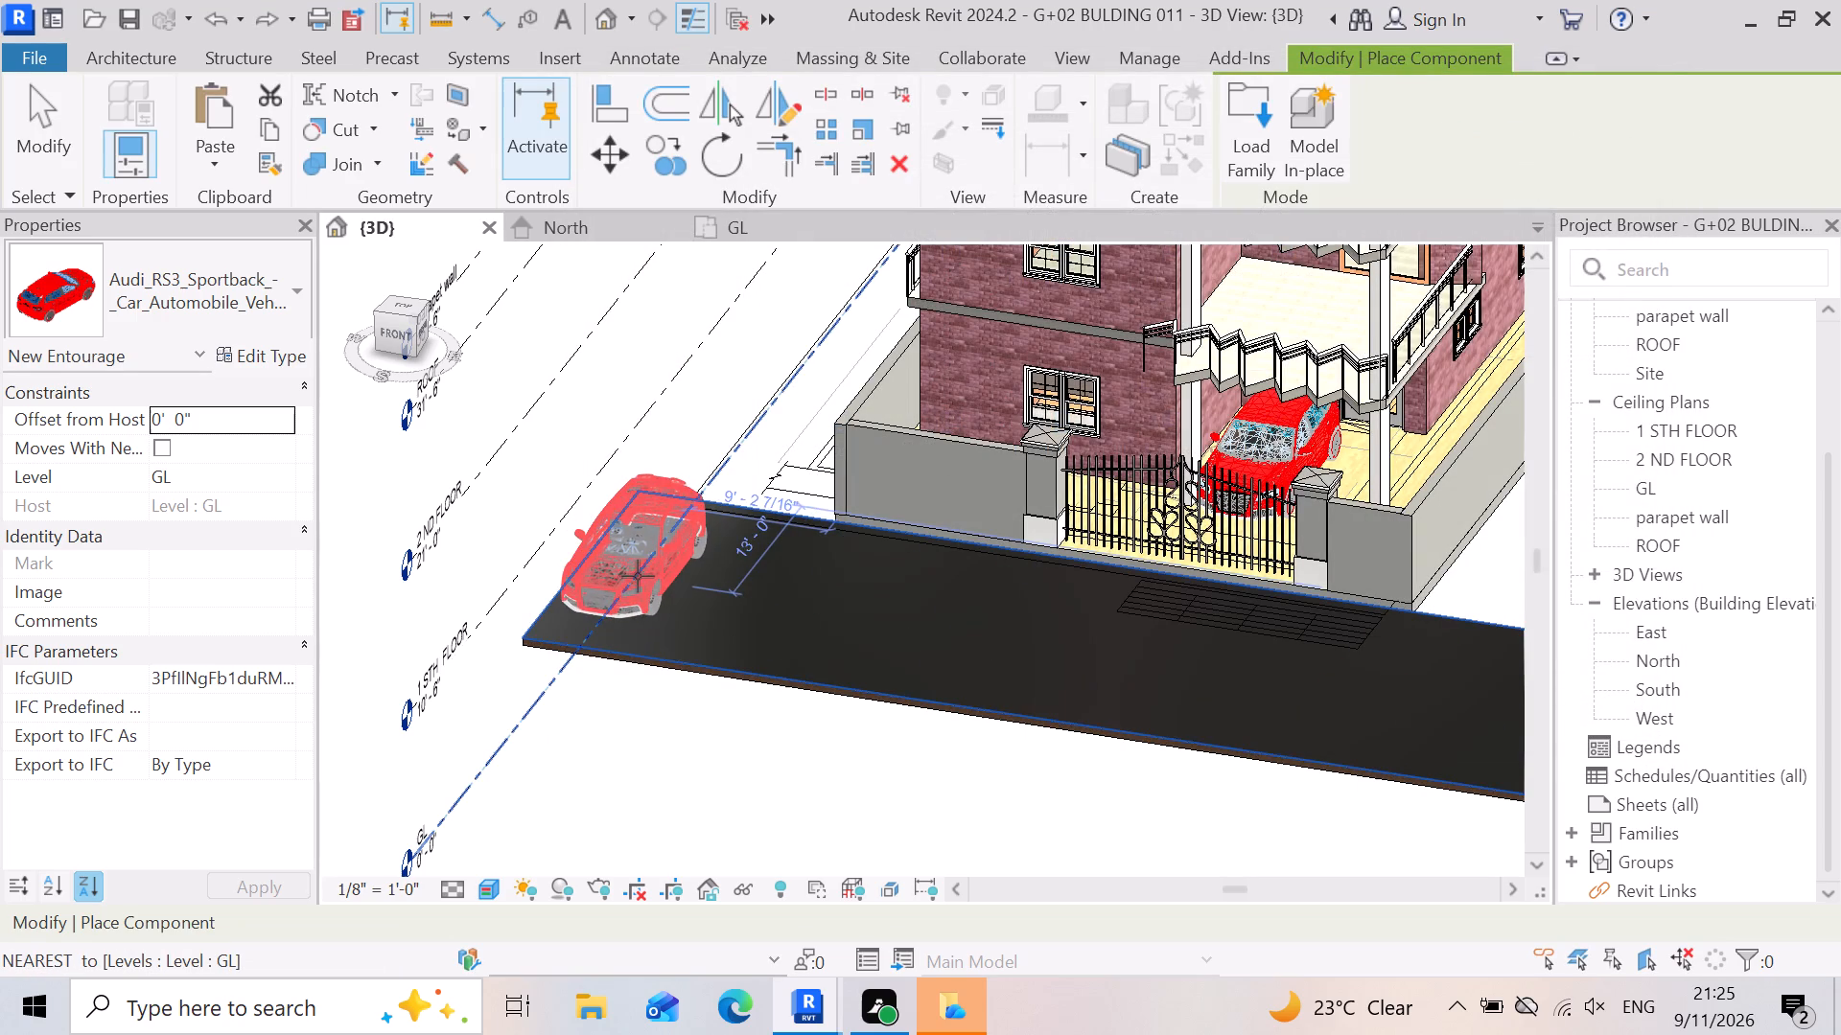
scroll(636, 575, "up", 3)
scroll(751, 521, "up", 4)
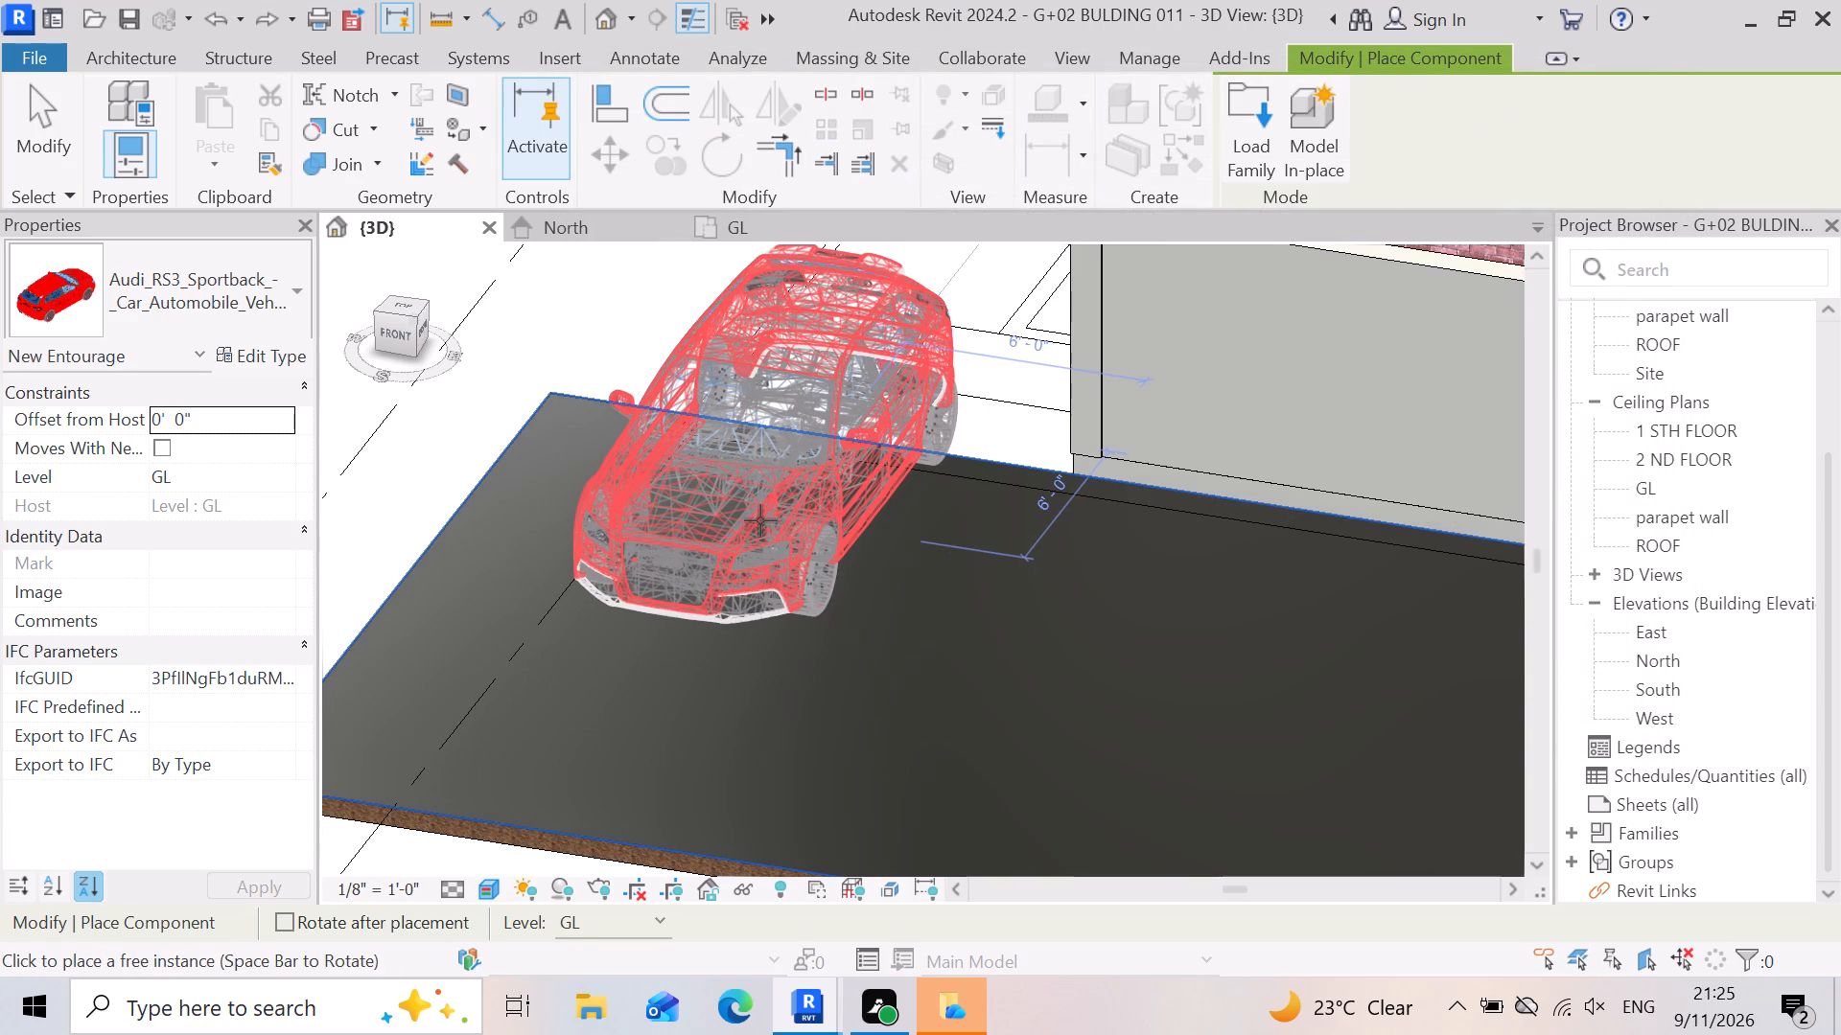
key("Escape")
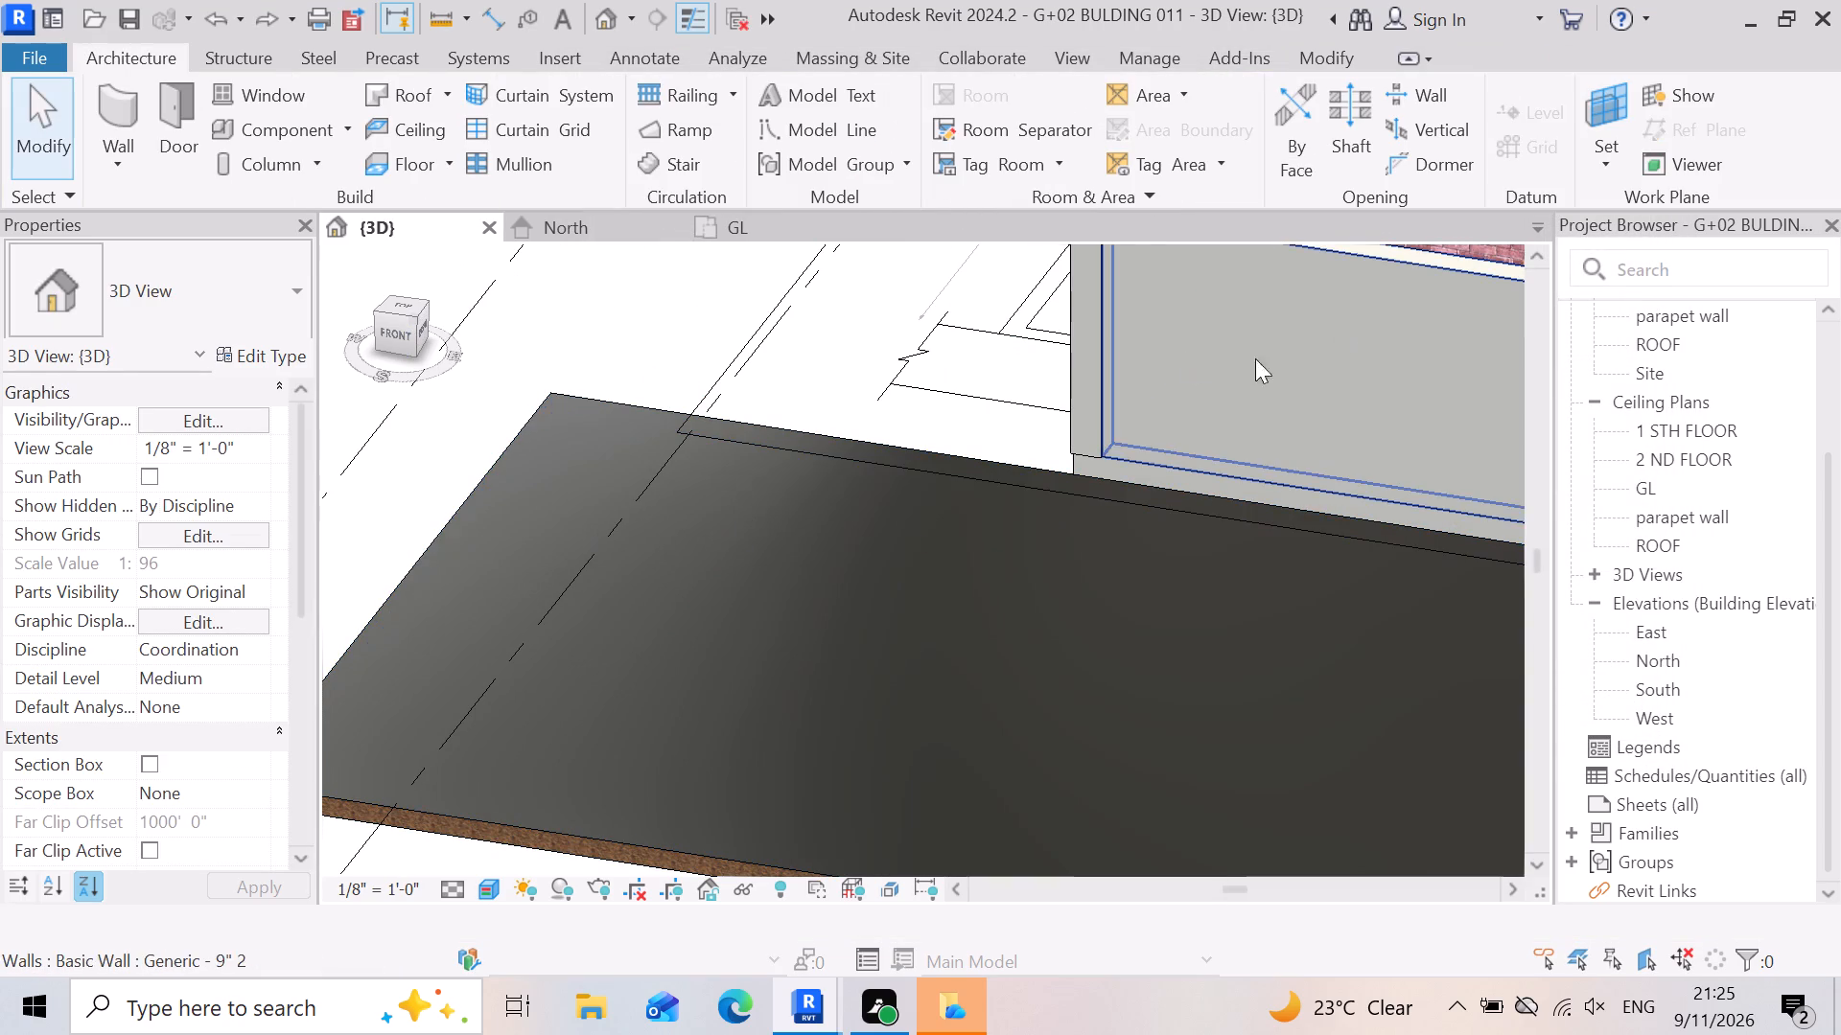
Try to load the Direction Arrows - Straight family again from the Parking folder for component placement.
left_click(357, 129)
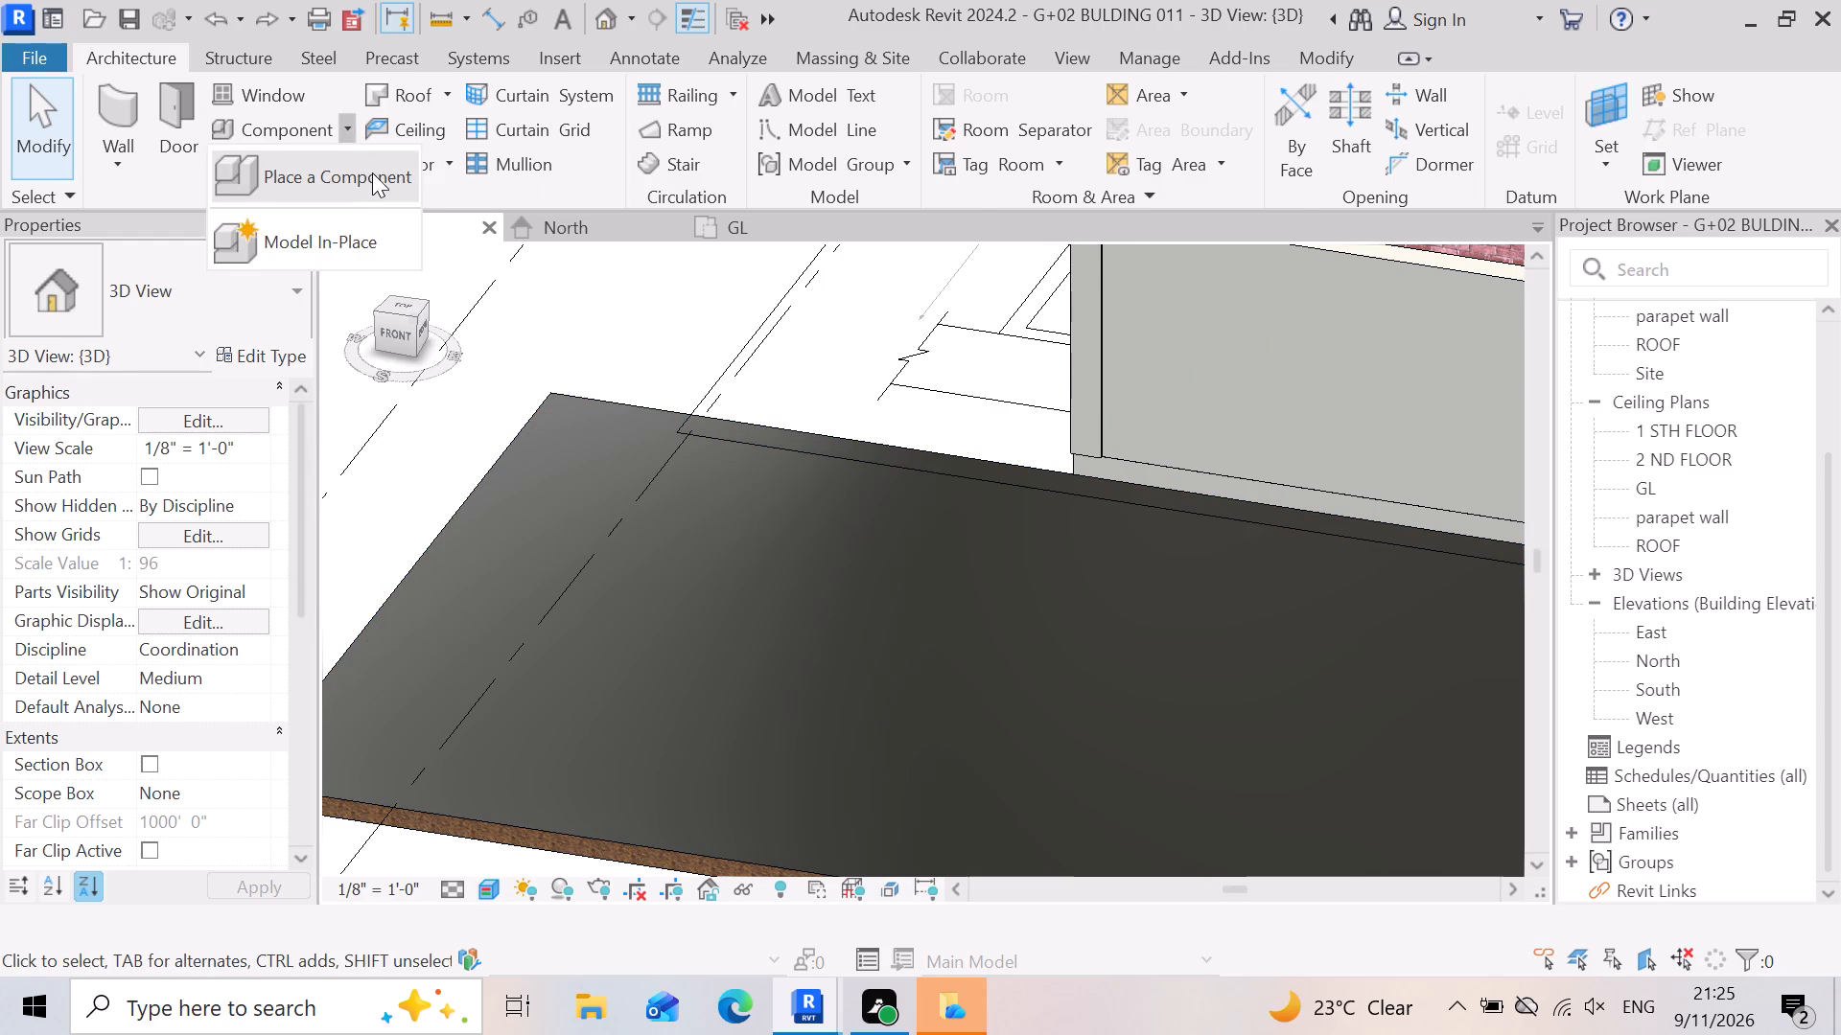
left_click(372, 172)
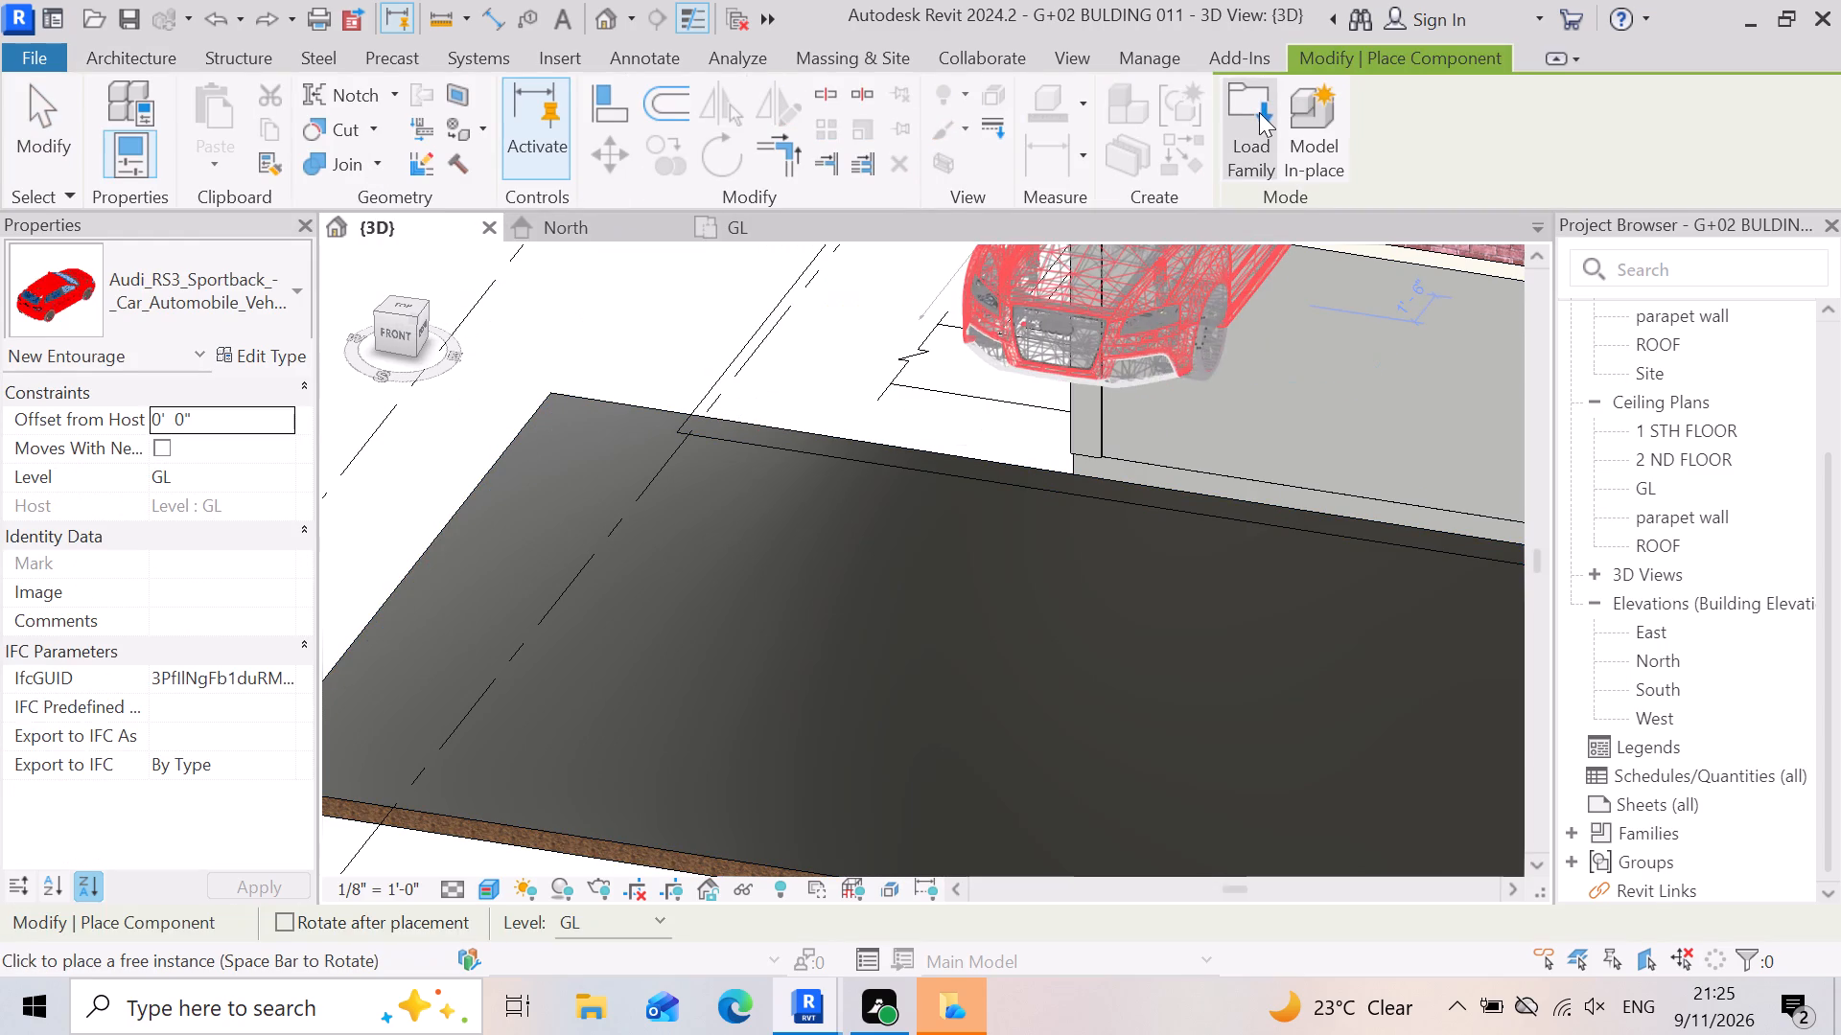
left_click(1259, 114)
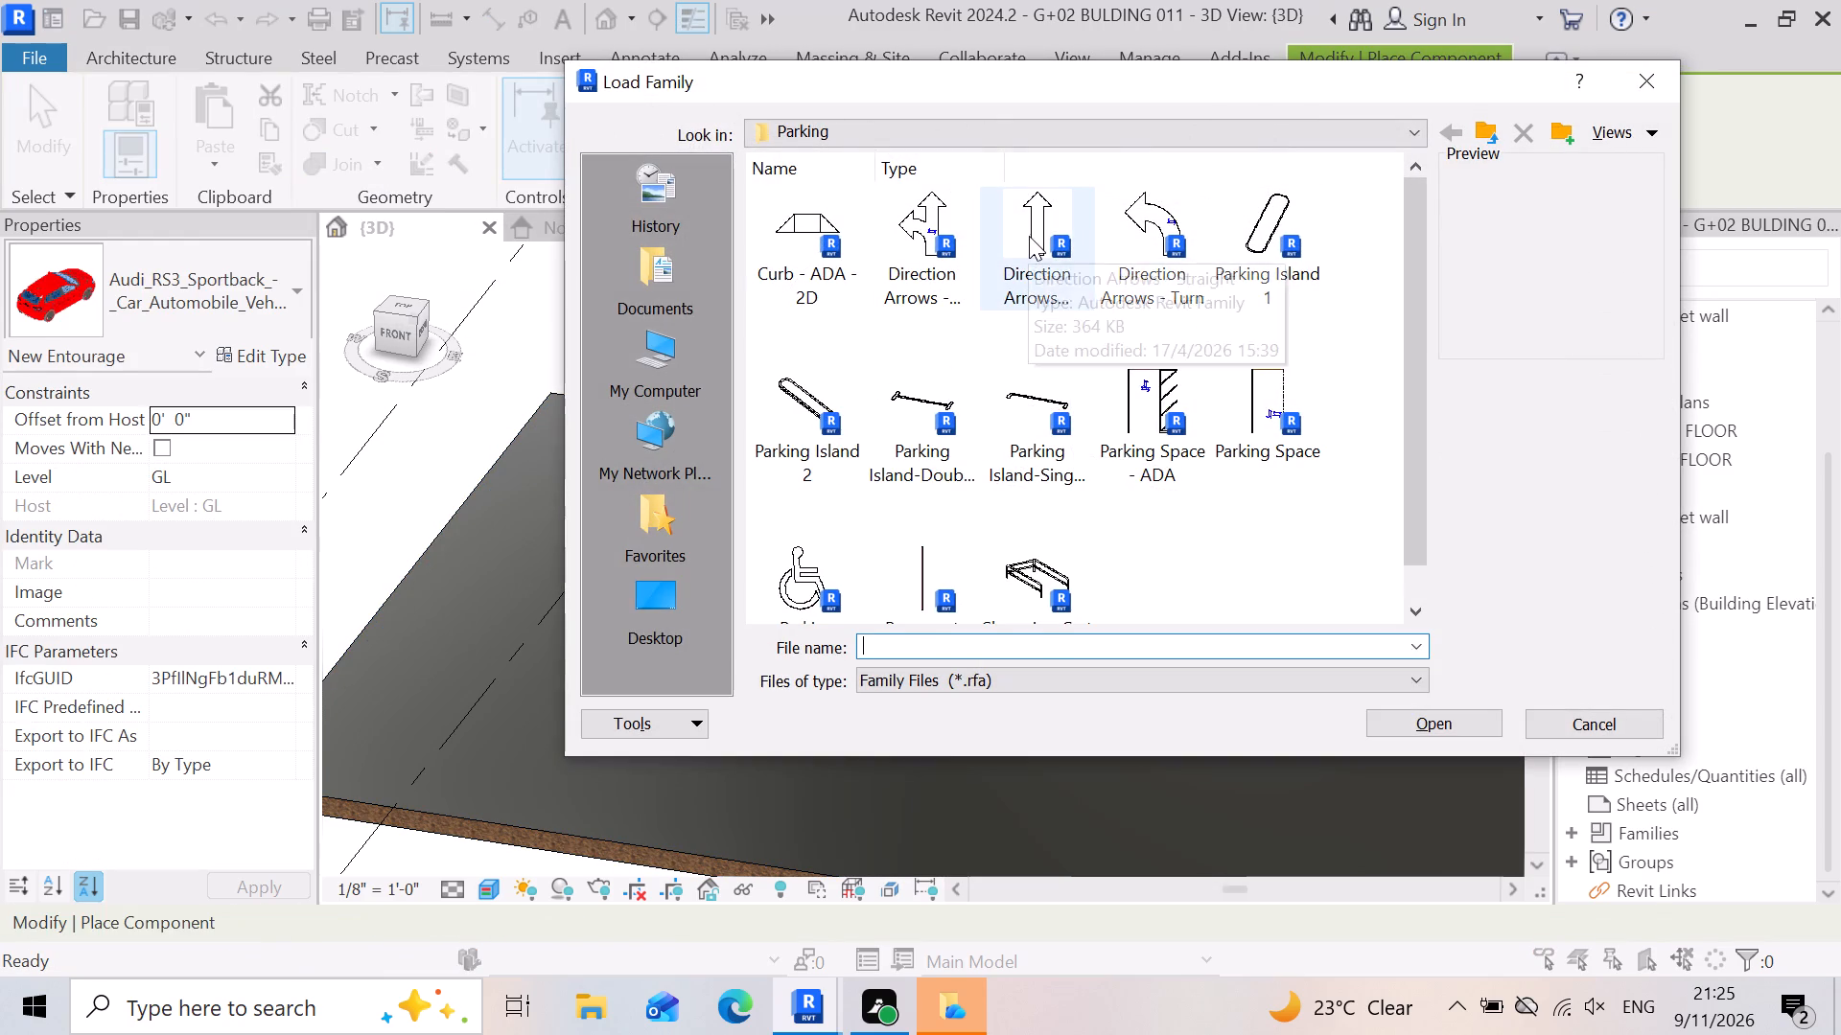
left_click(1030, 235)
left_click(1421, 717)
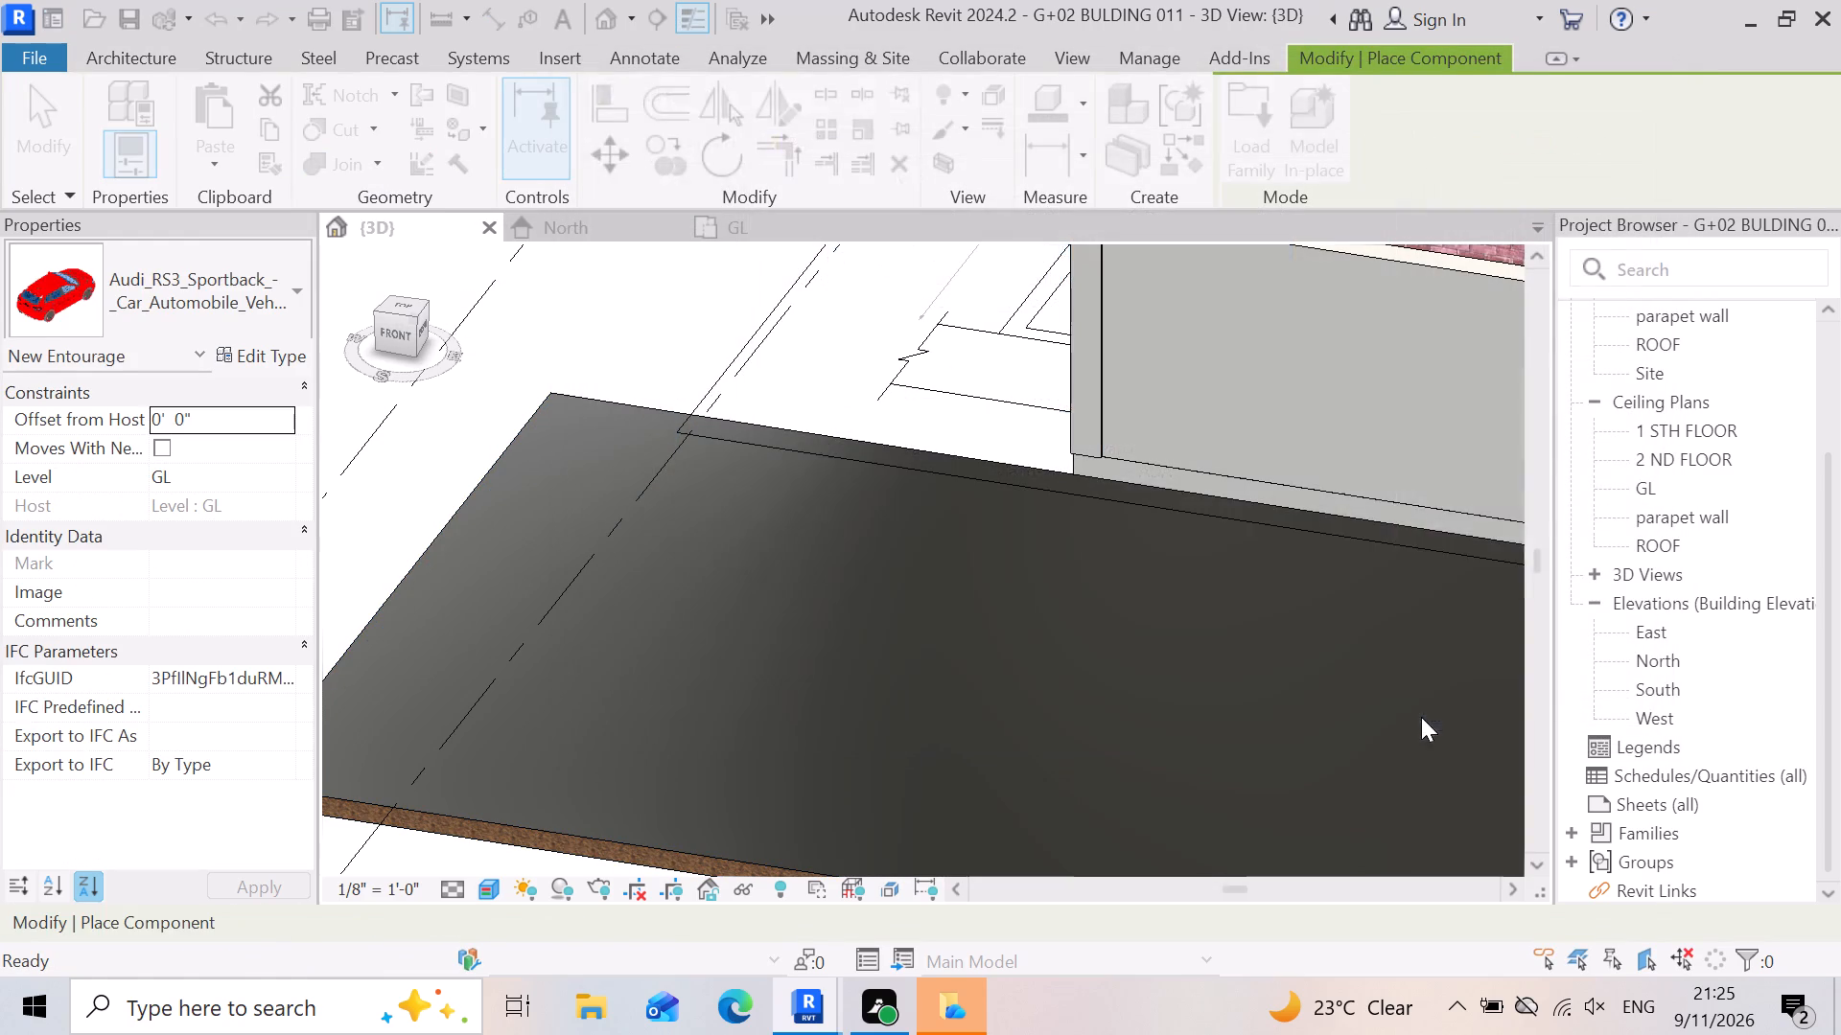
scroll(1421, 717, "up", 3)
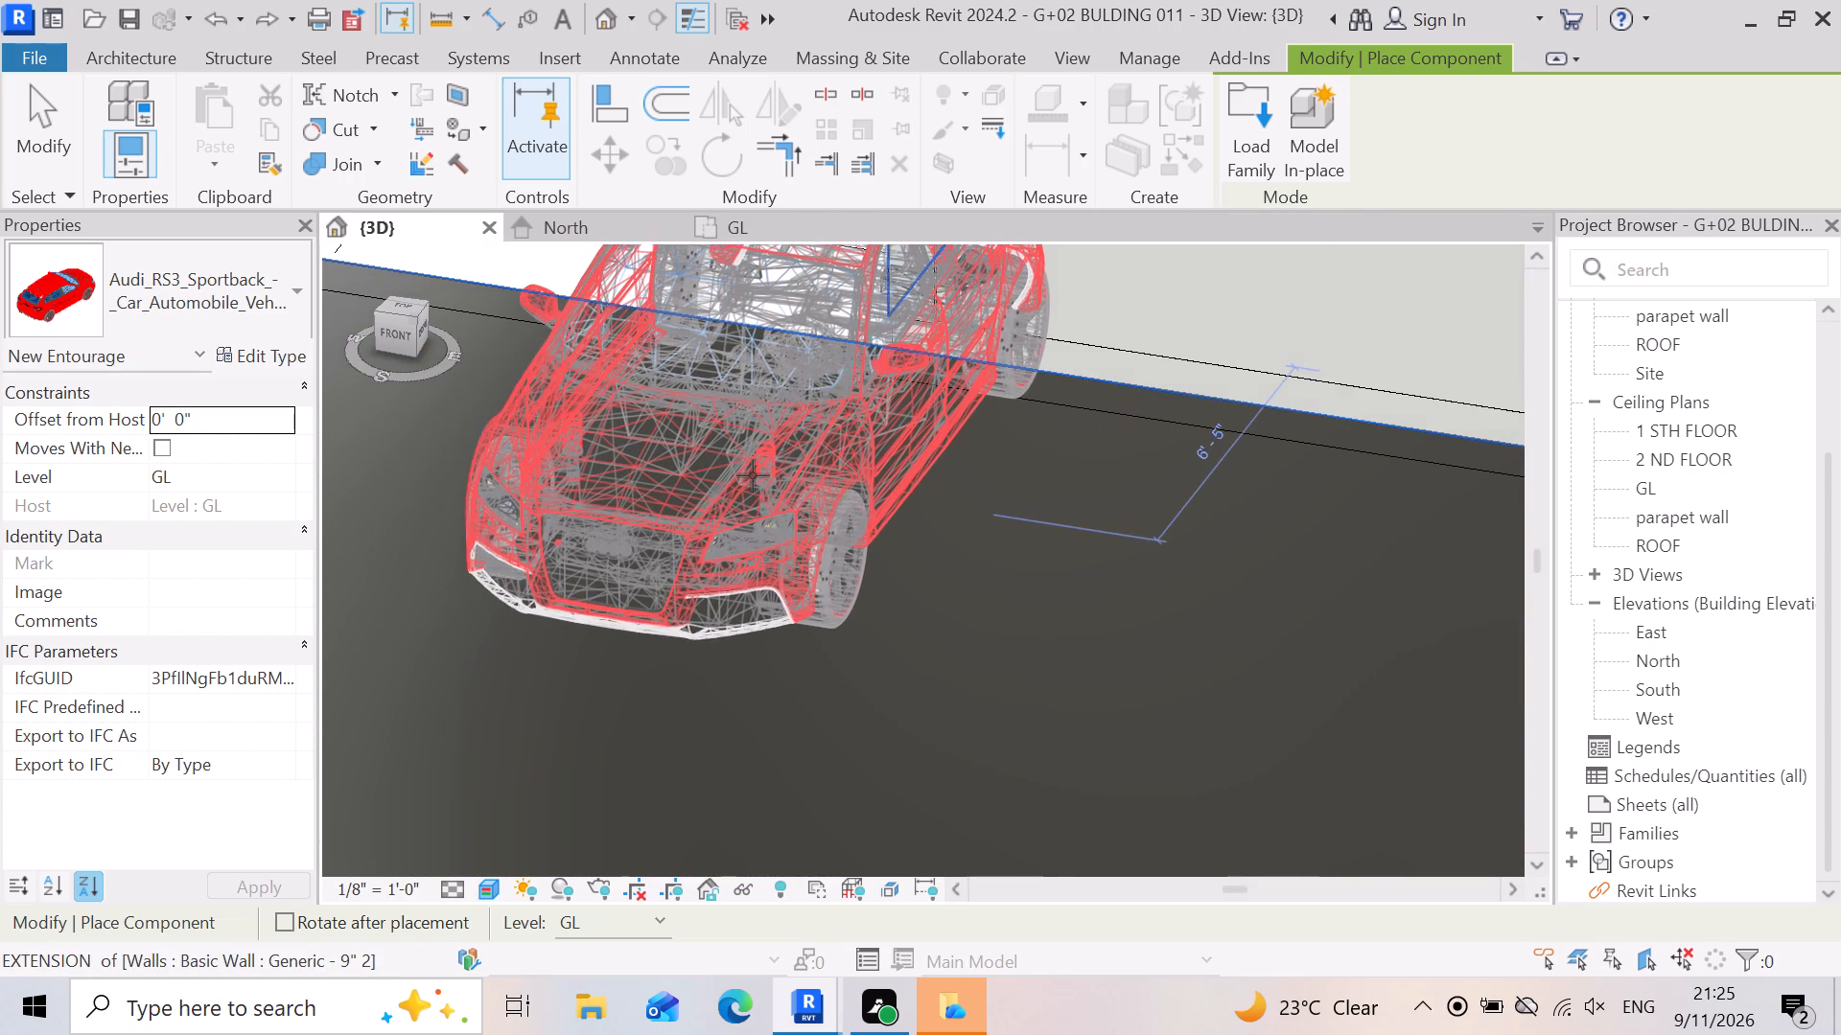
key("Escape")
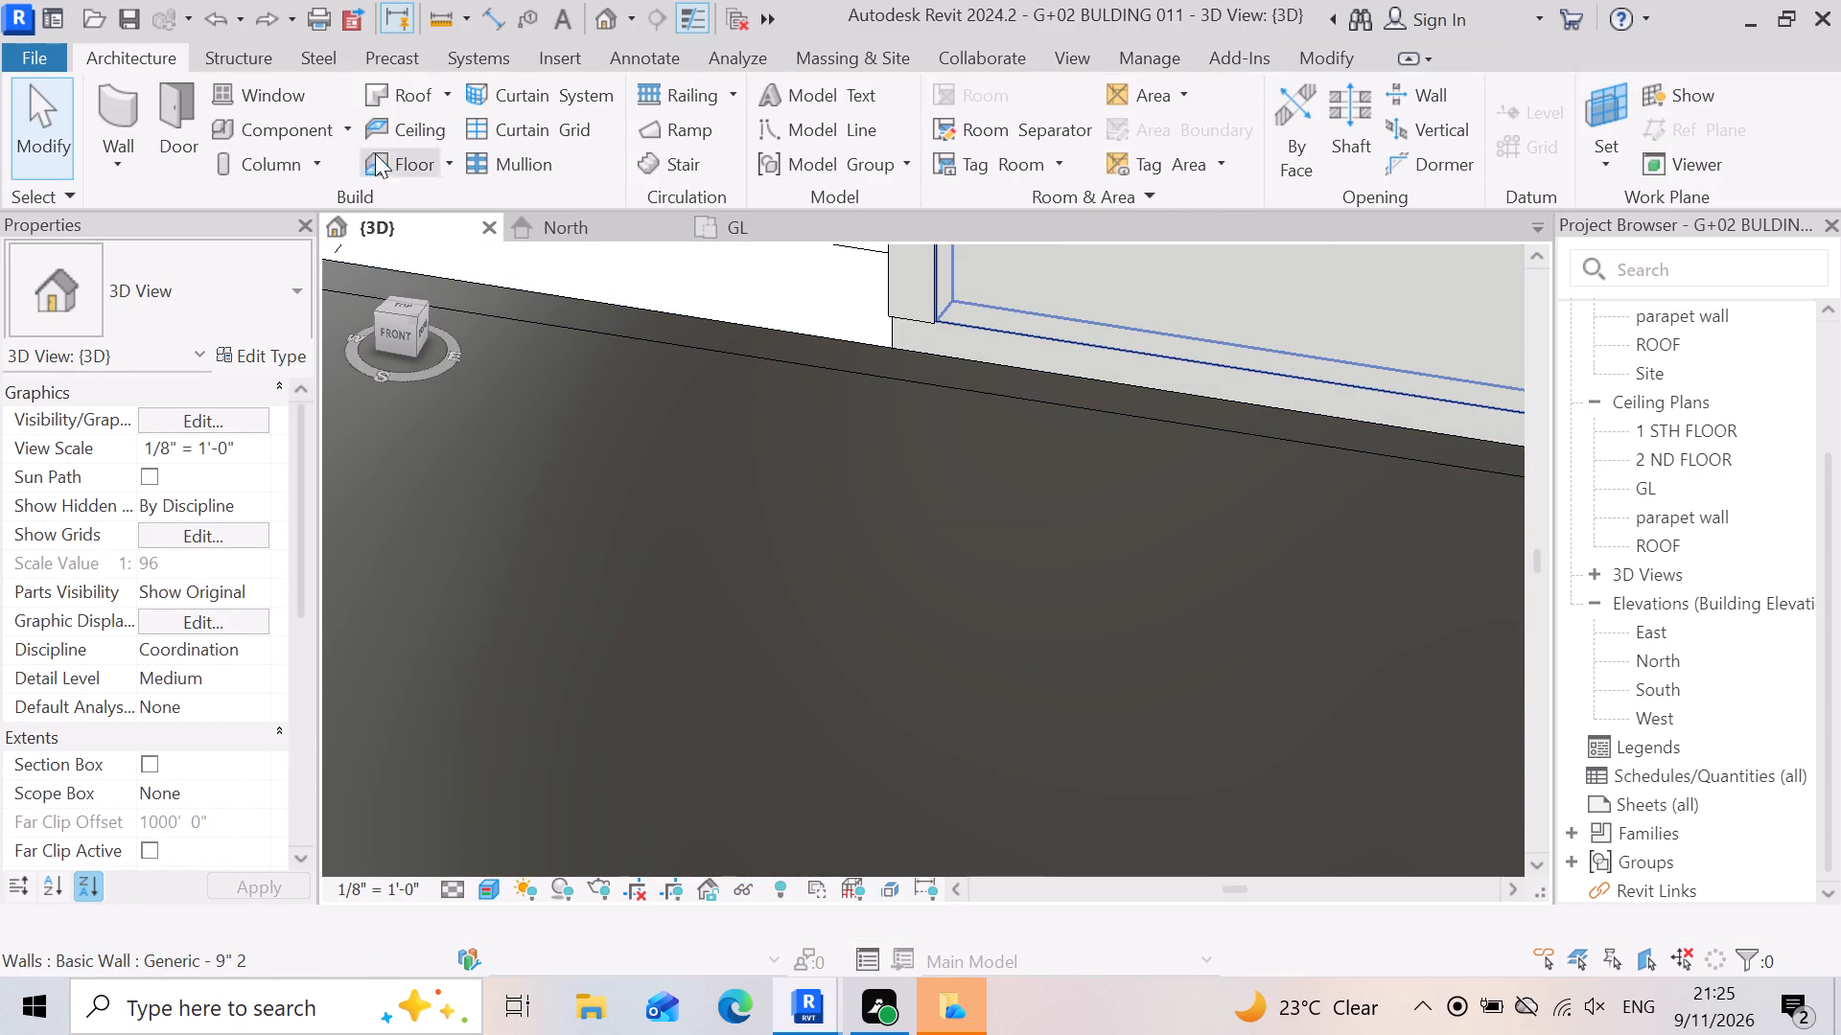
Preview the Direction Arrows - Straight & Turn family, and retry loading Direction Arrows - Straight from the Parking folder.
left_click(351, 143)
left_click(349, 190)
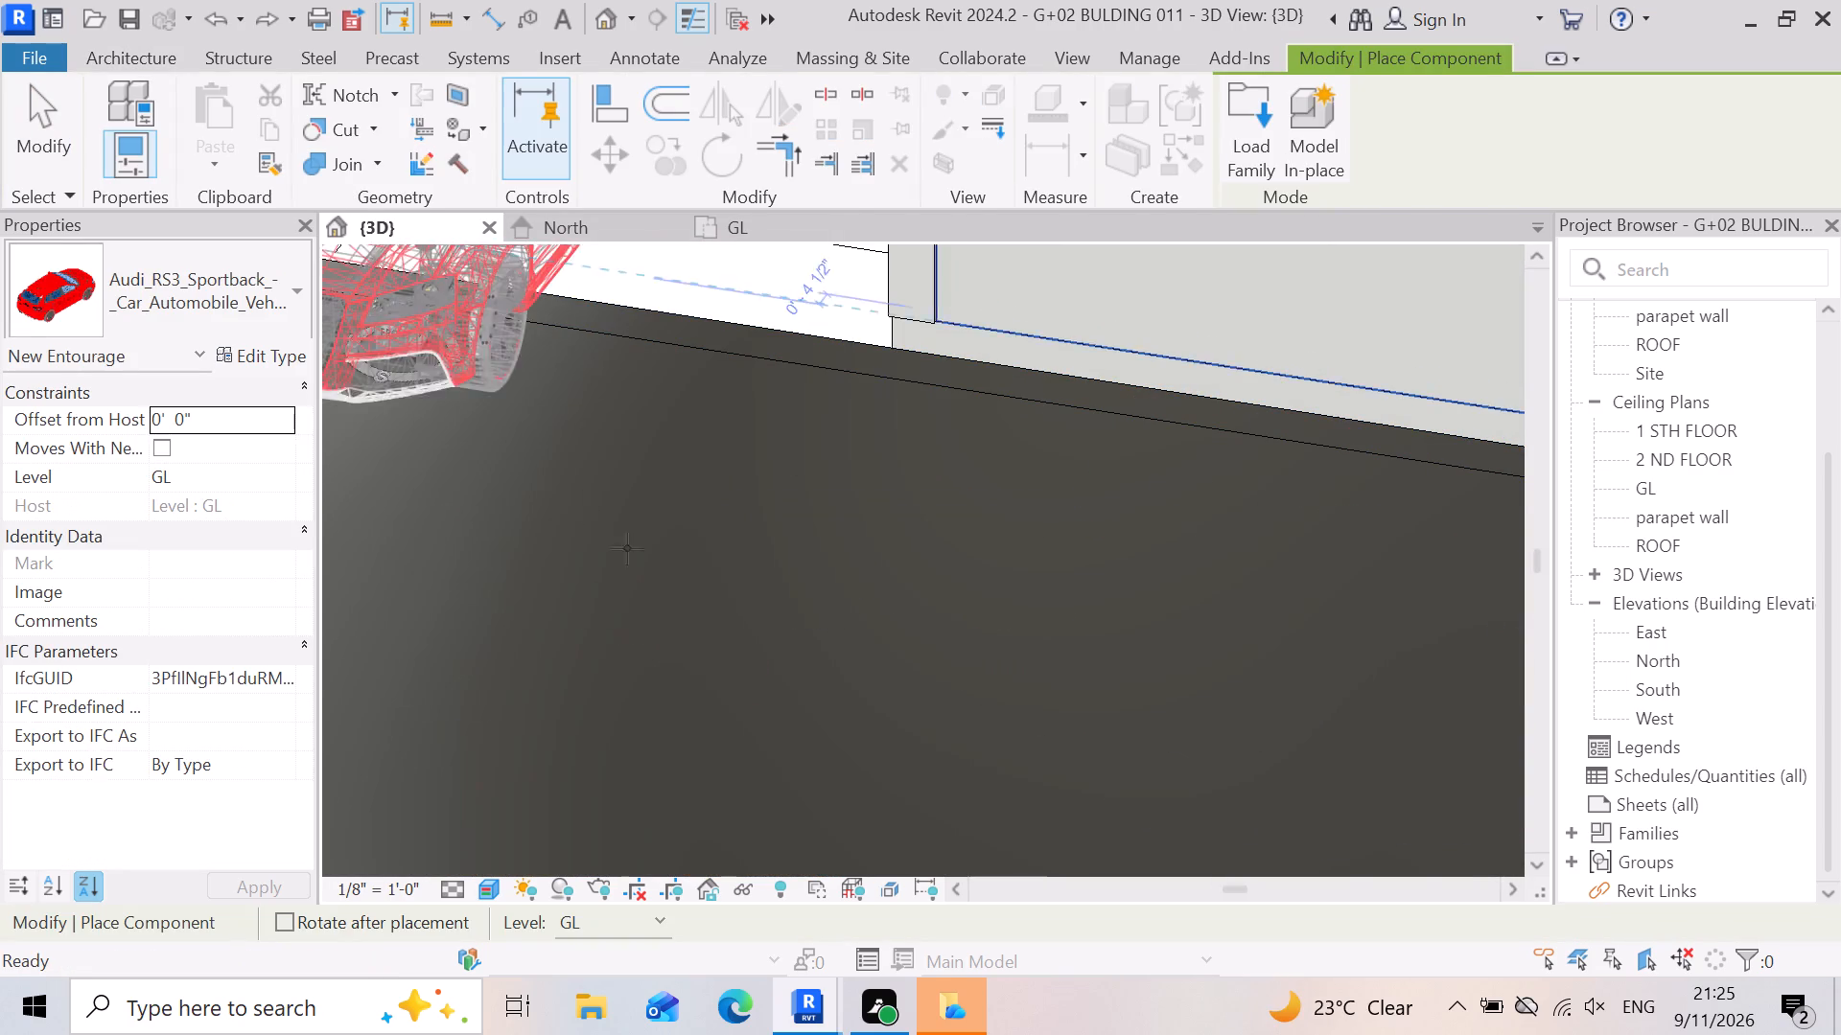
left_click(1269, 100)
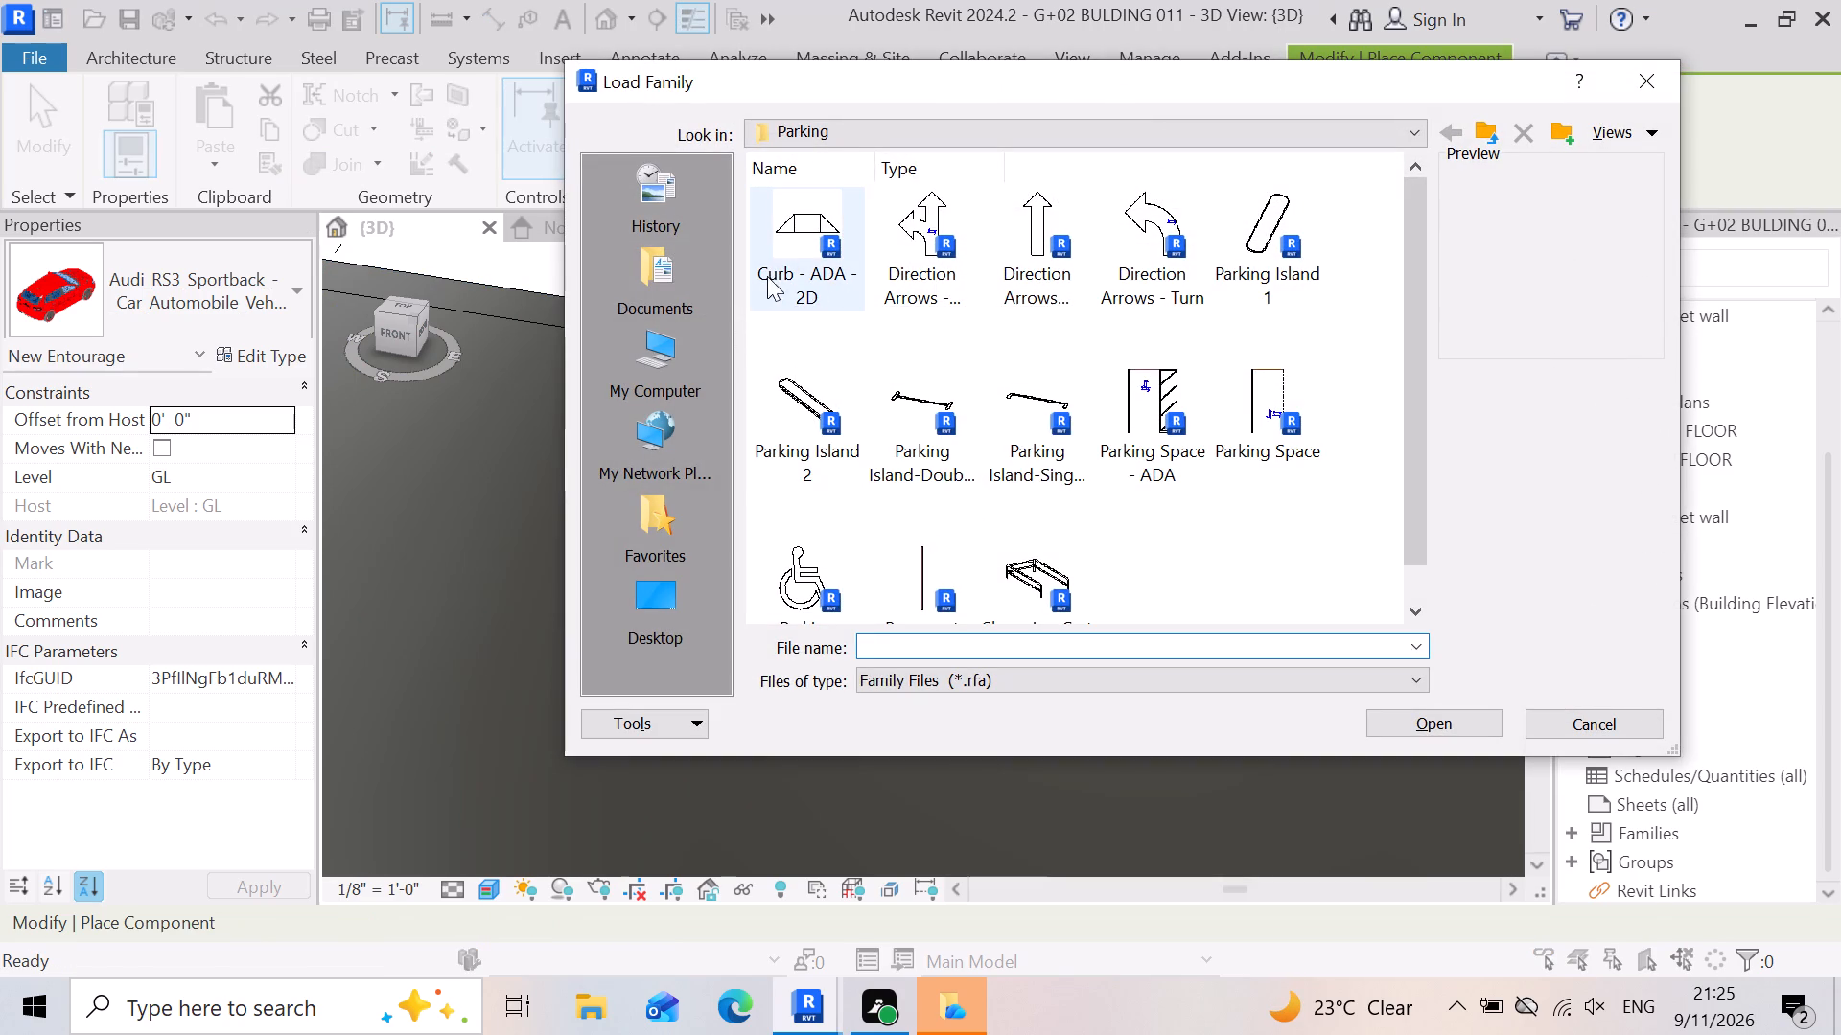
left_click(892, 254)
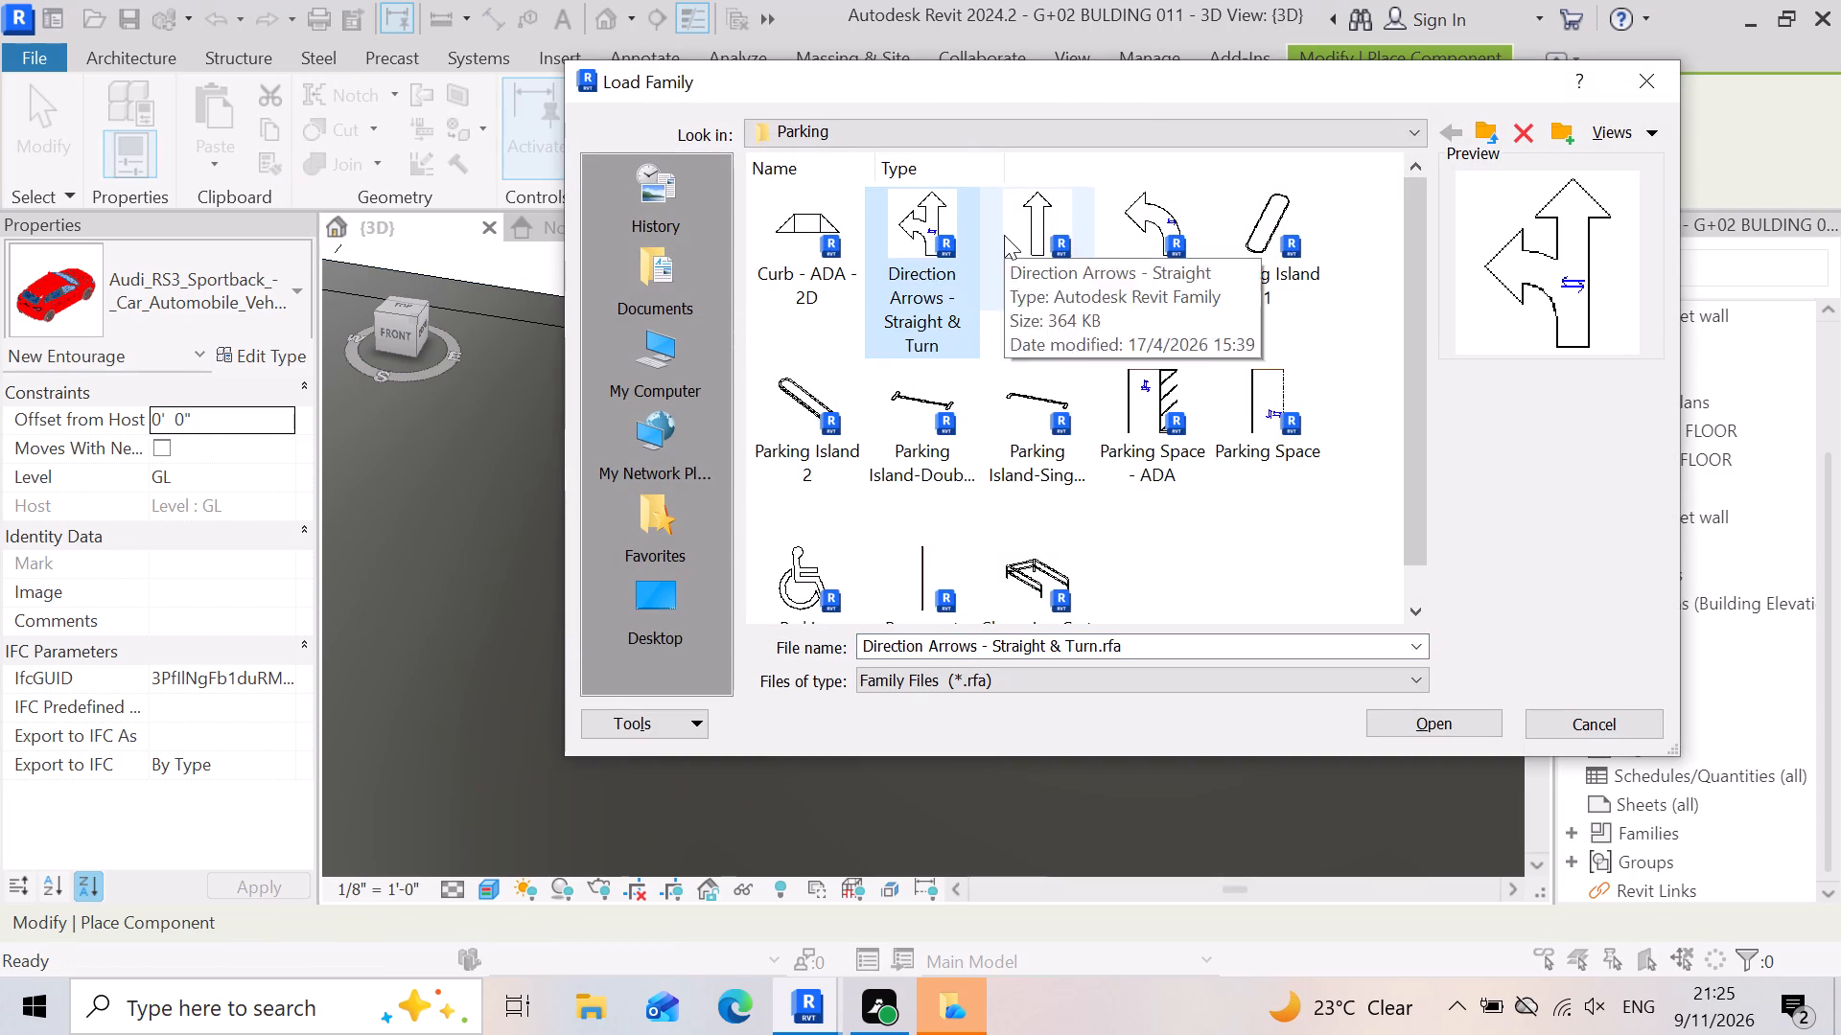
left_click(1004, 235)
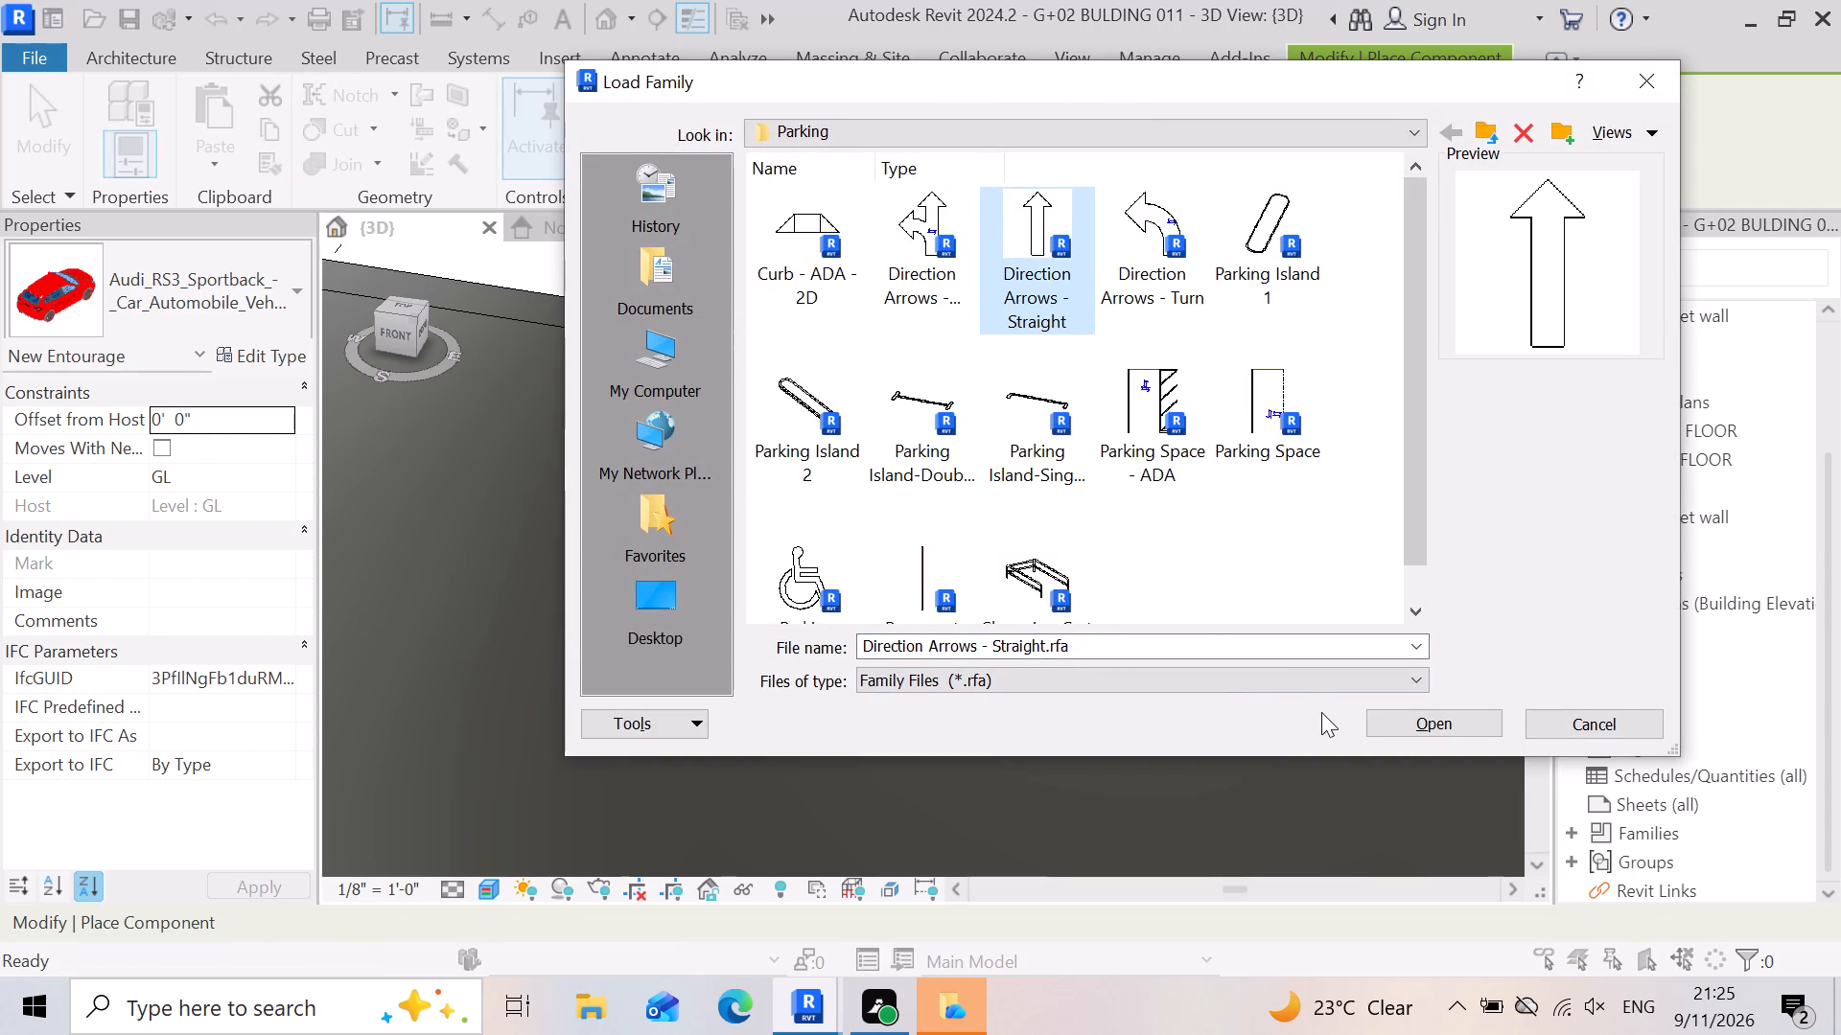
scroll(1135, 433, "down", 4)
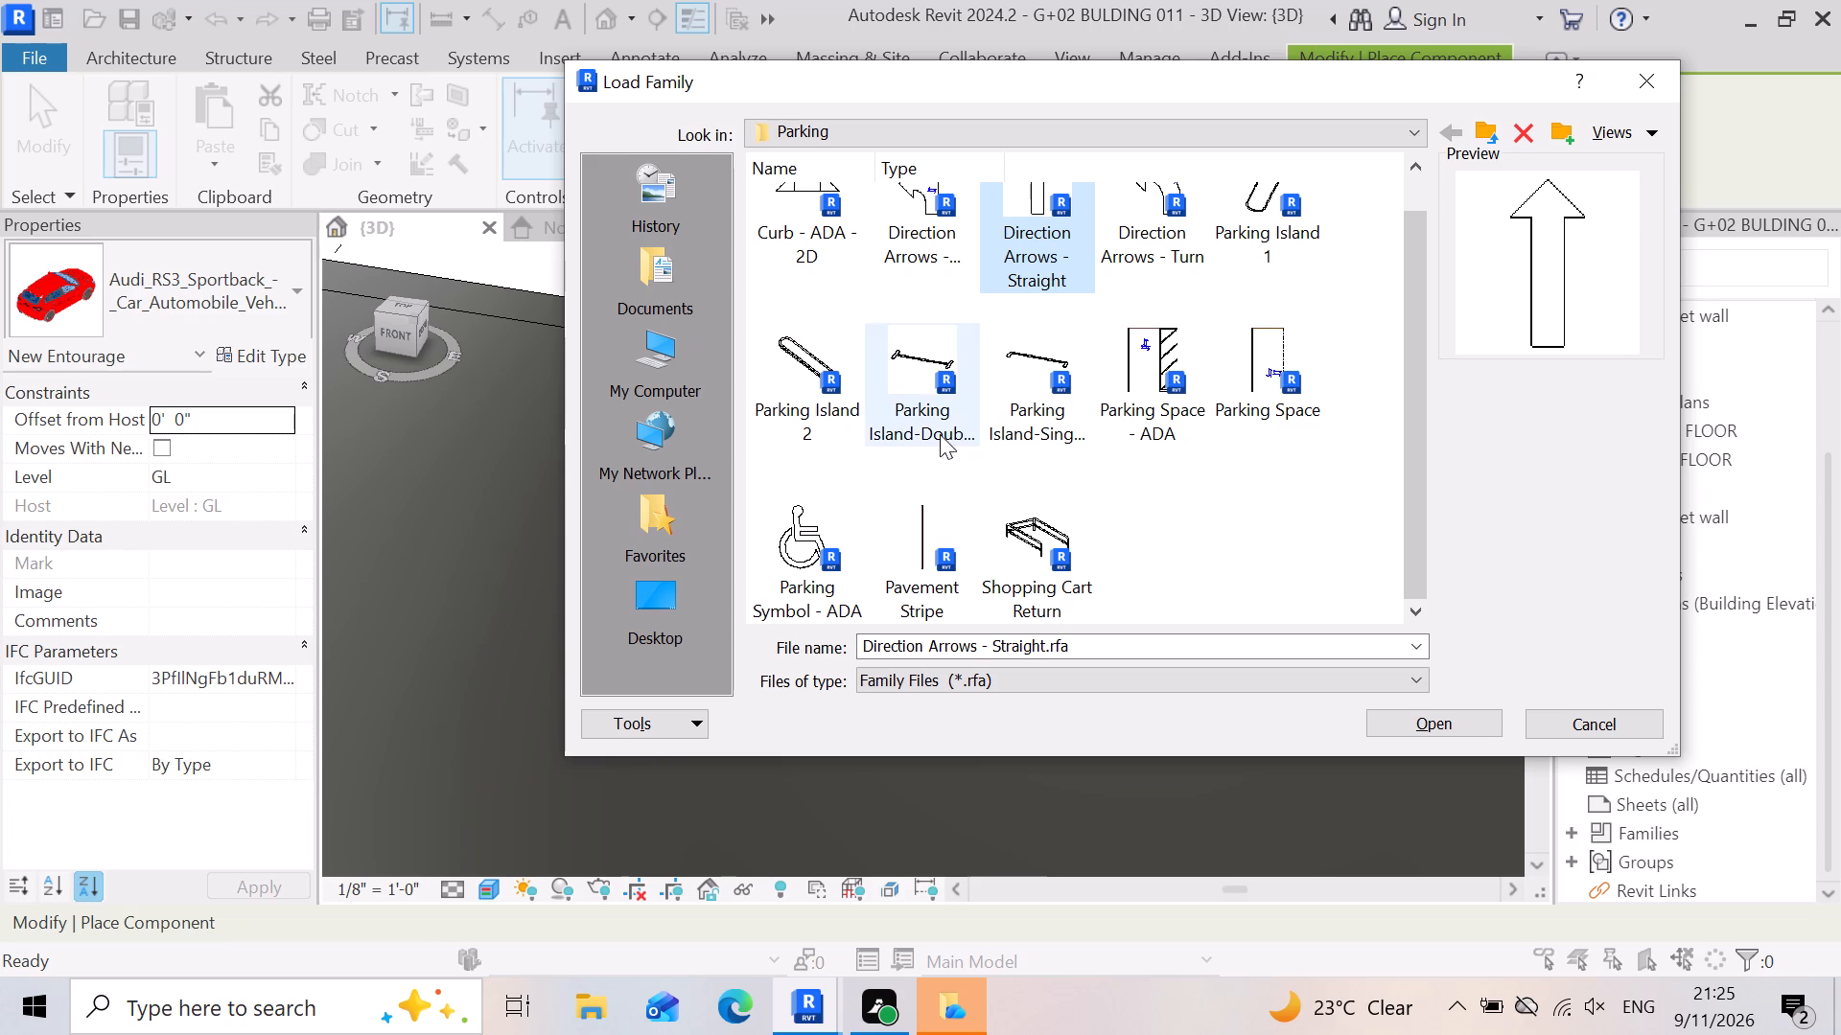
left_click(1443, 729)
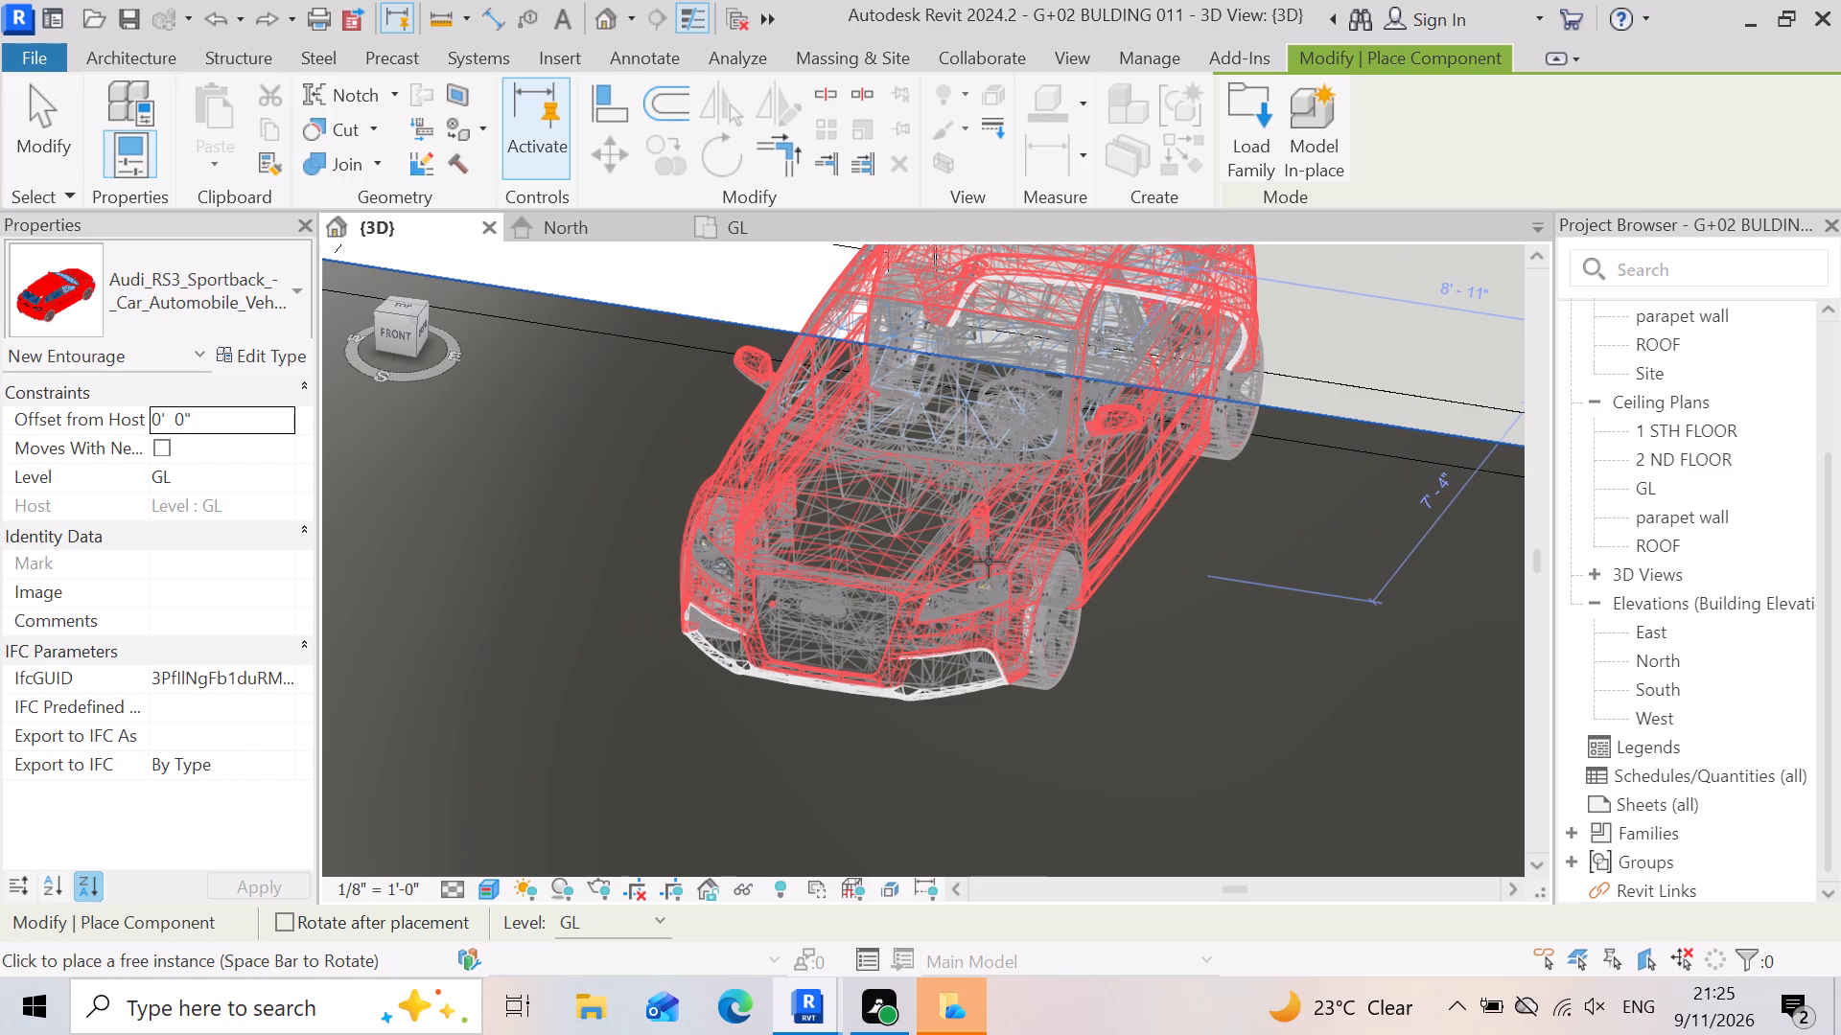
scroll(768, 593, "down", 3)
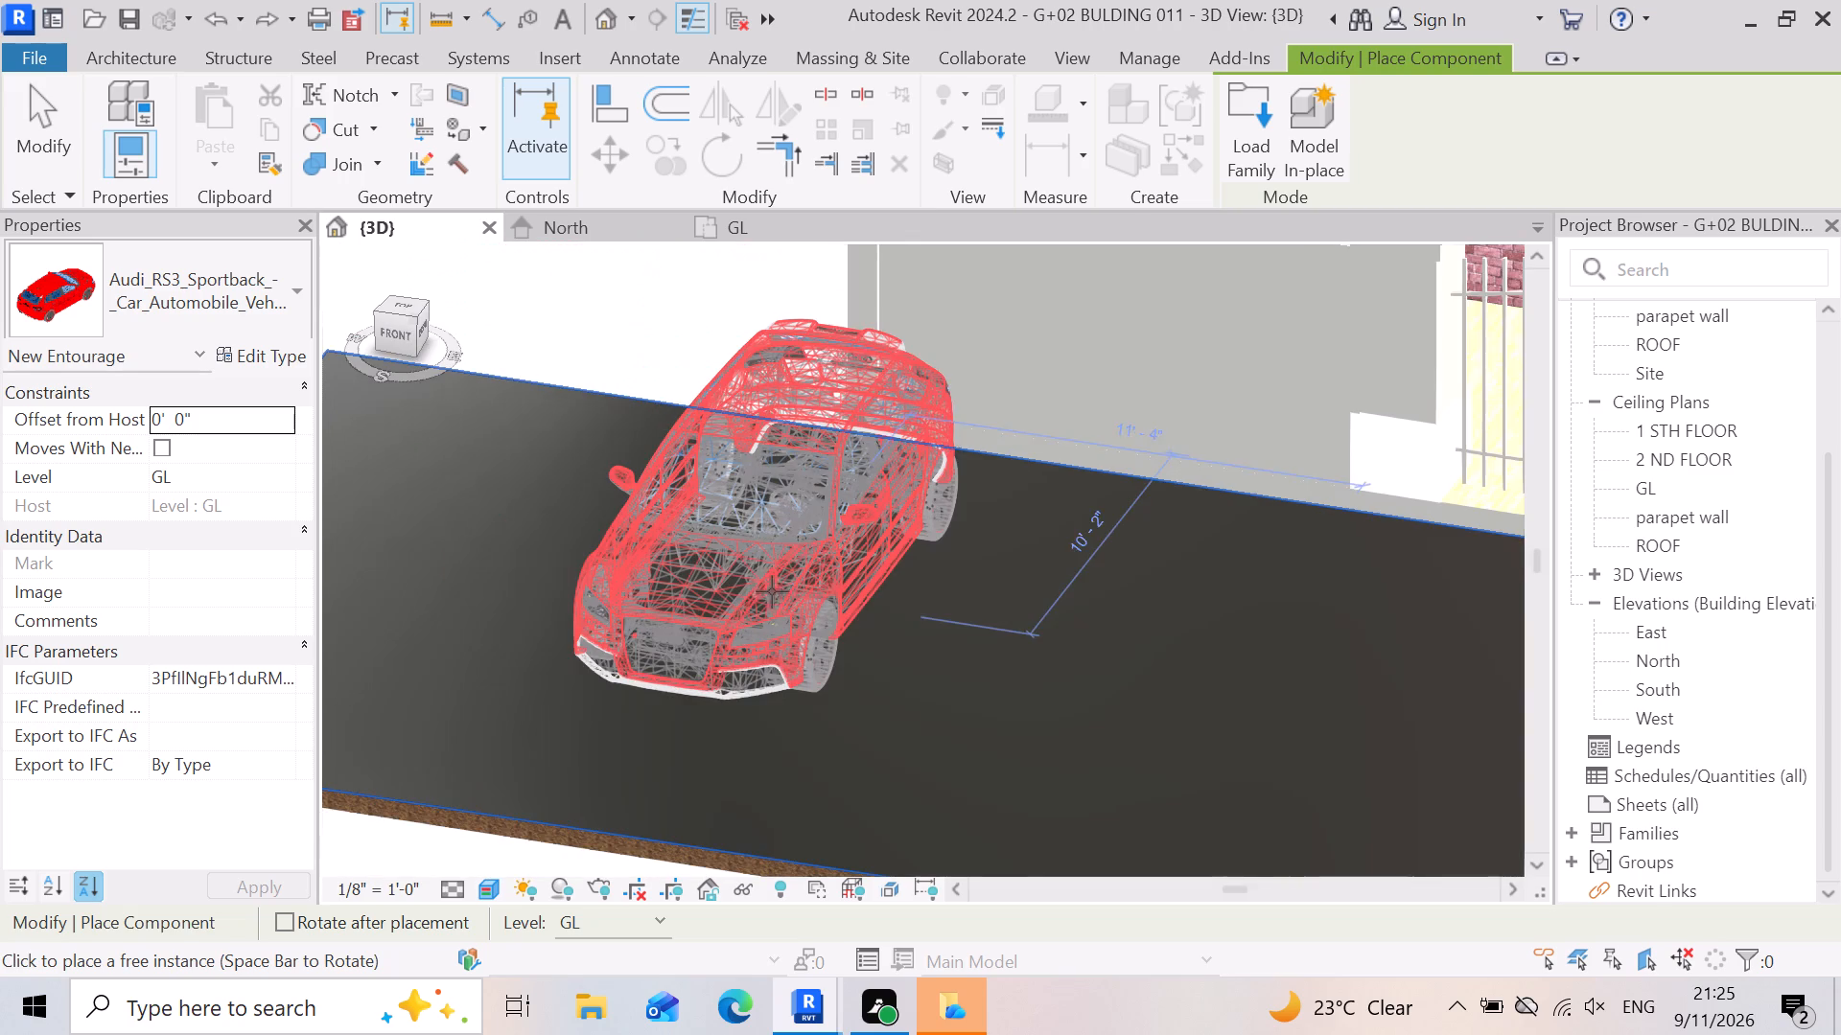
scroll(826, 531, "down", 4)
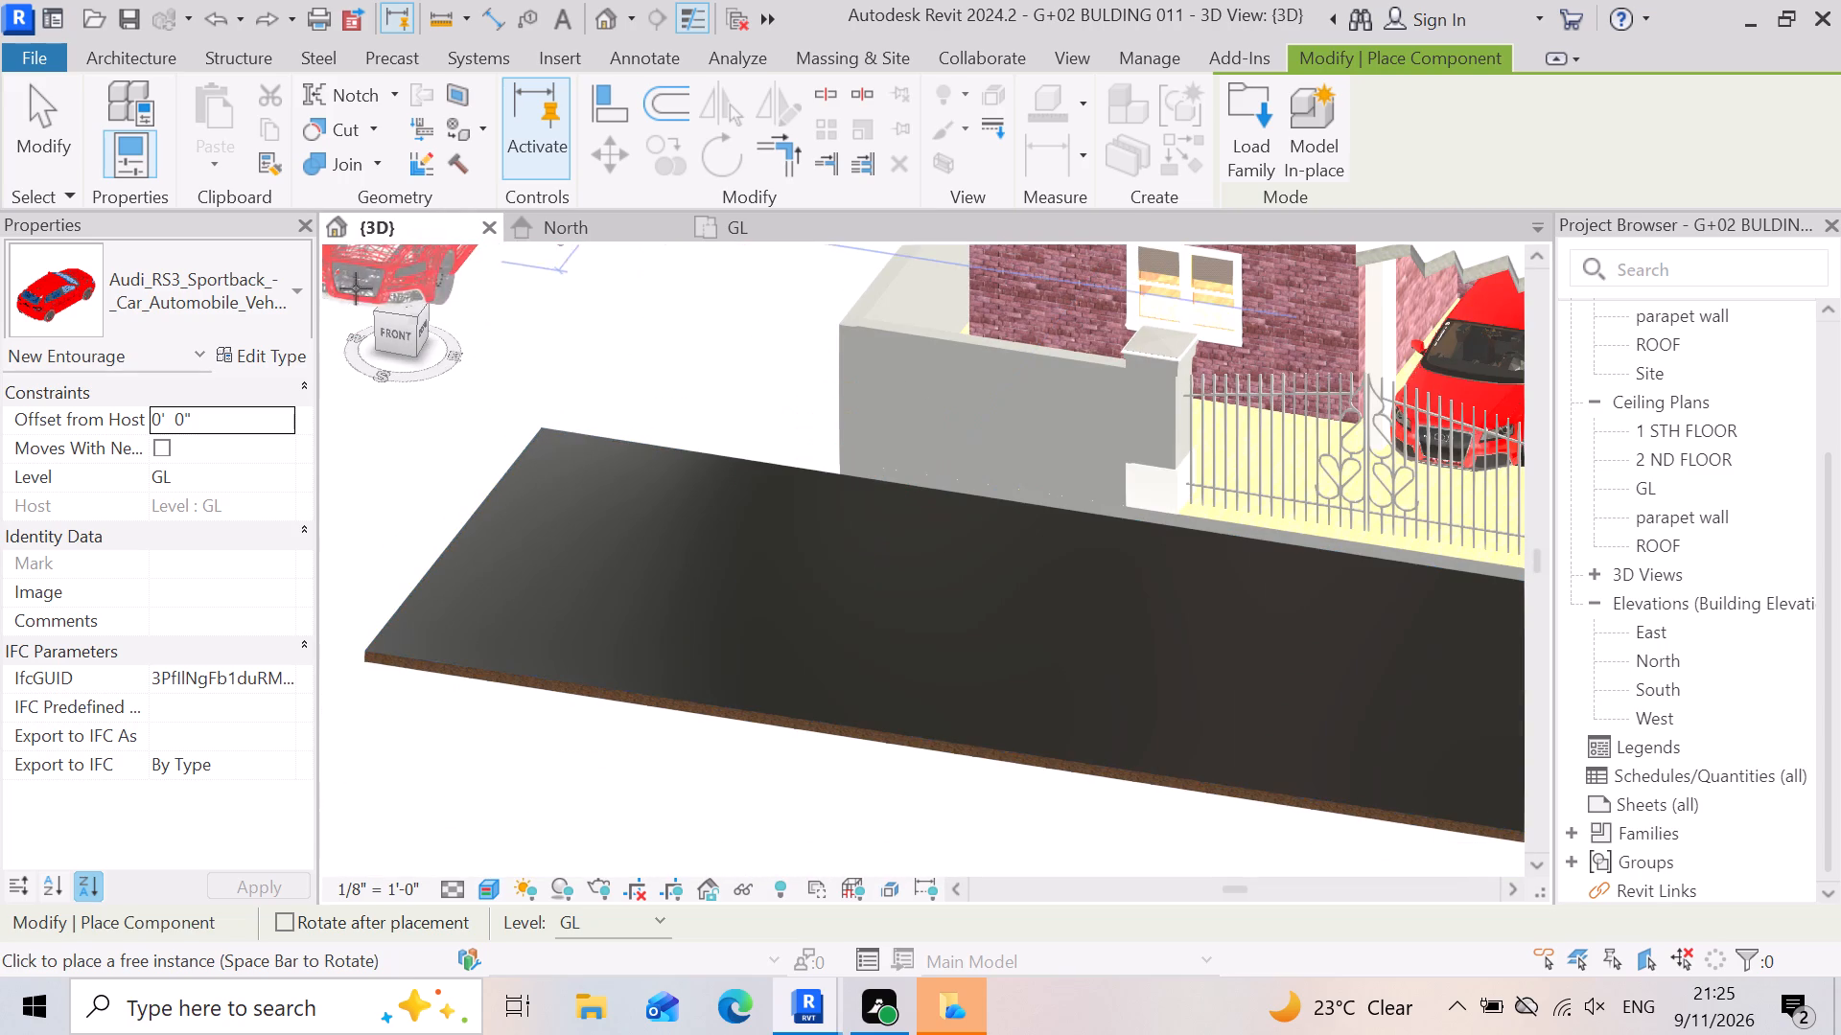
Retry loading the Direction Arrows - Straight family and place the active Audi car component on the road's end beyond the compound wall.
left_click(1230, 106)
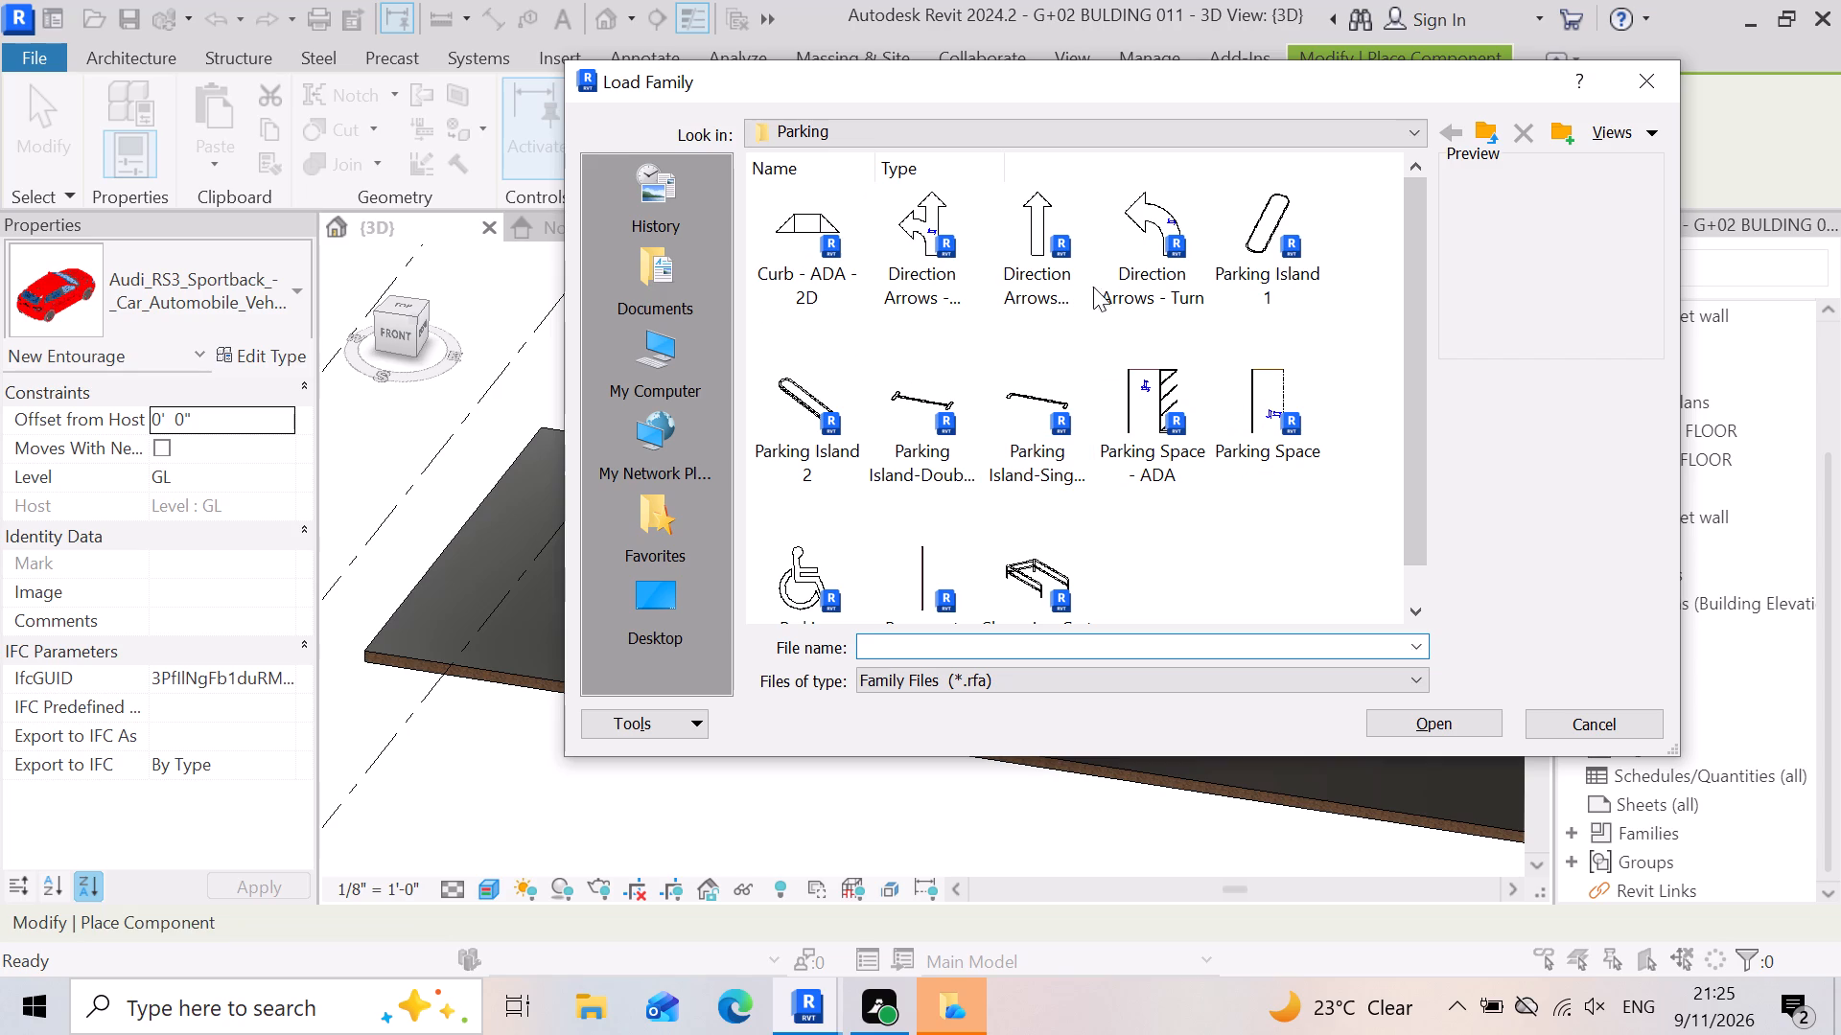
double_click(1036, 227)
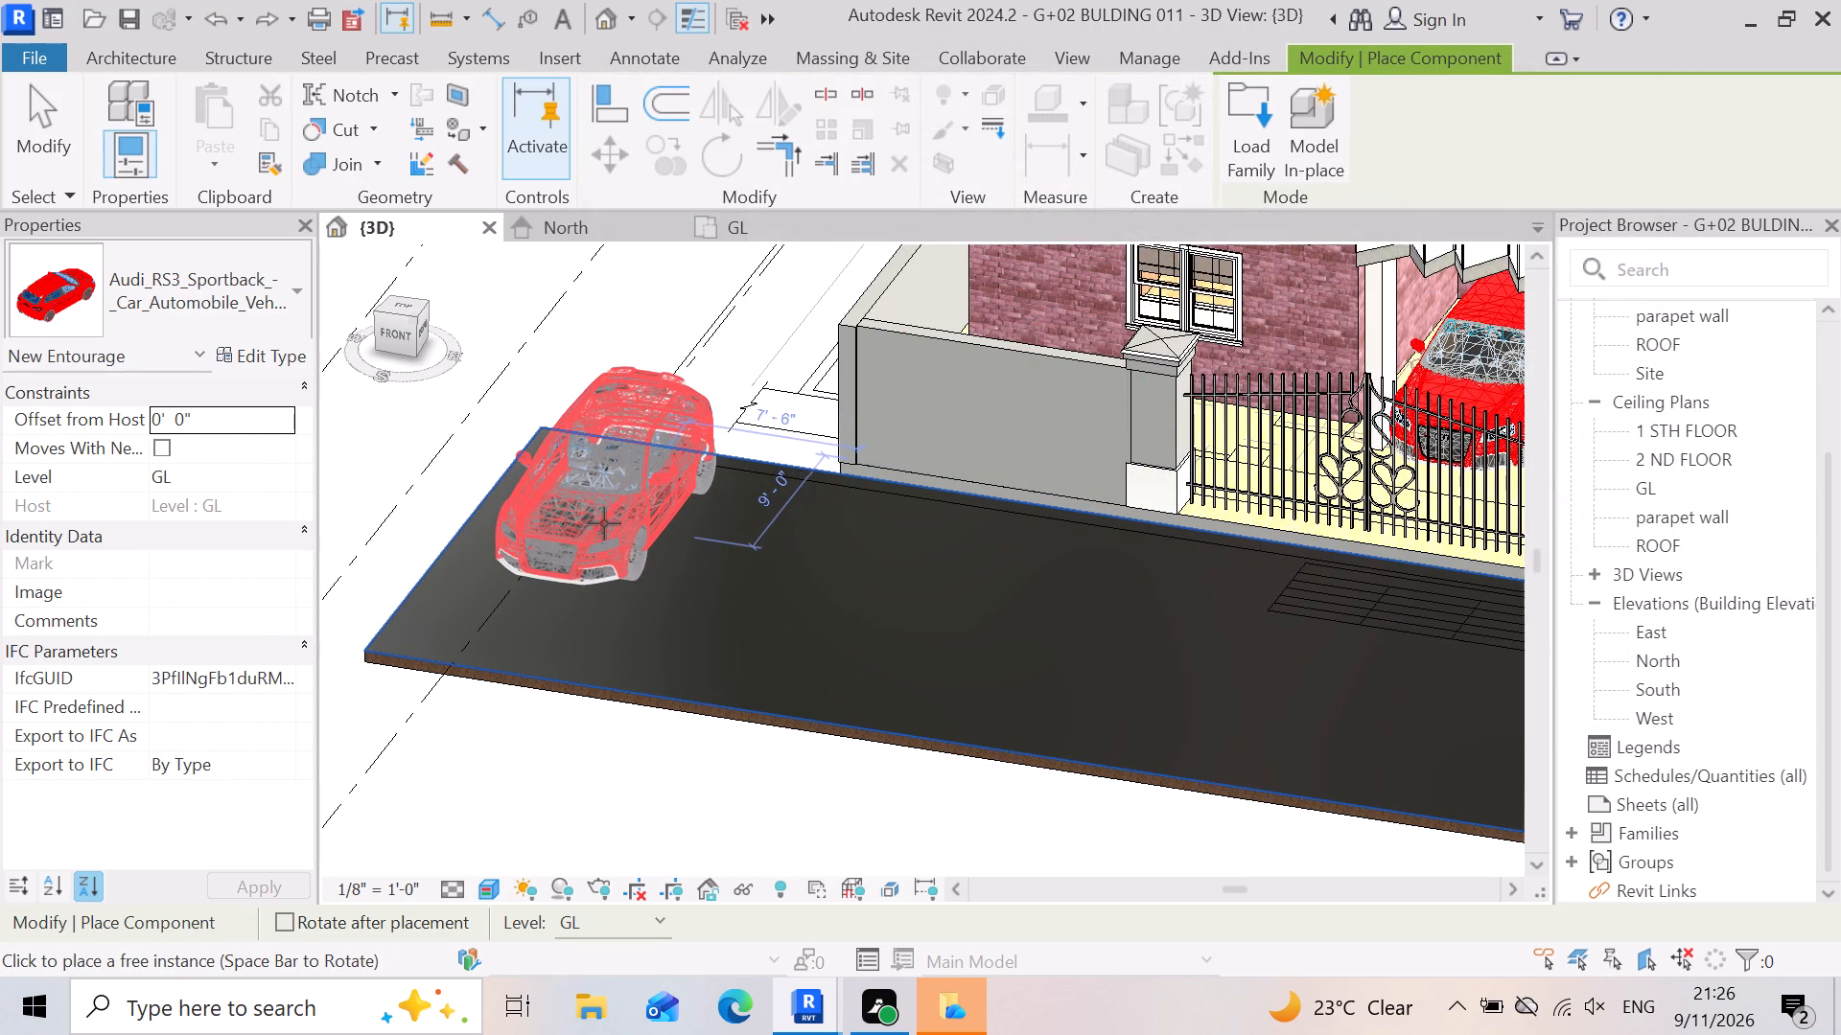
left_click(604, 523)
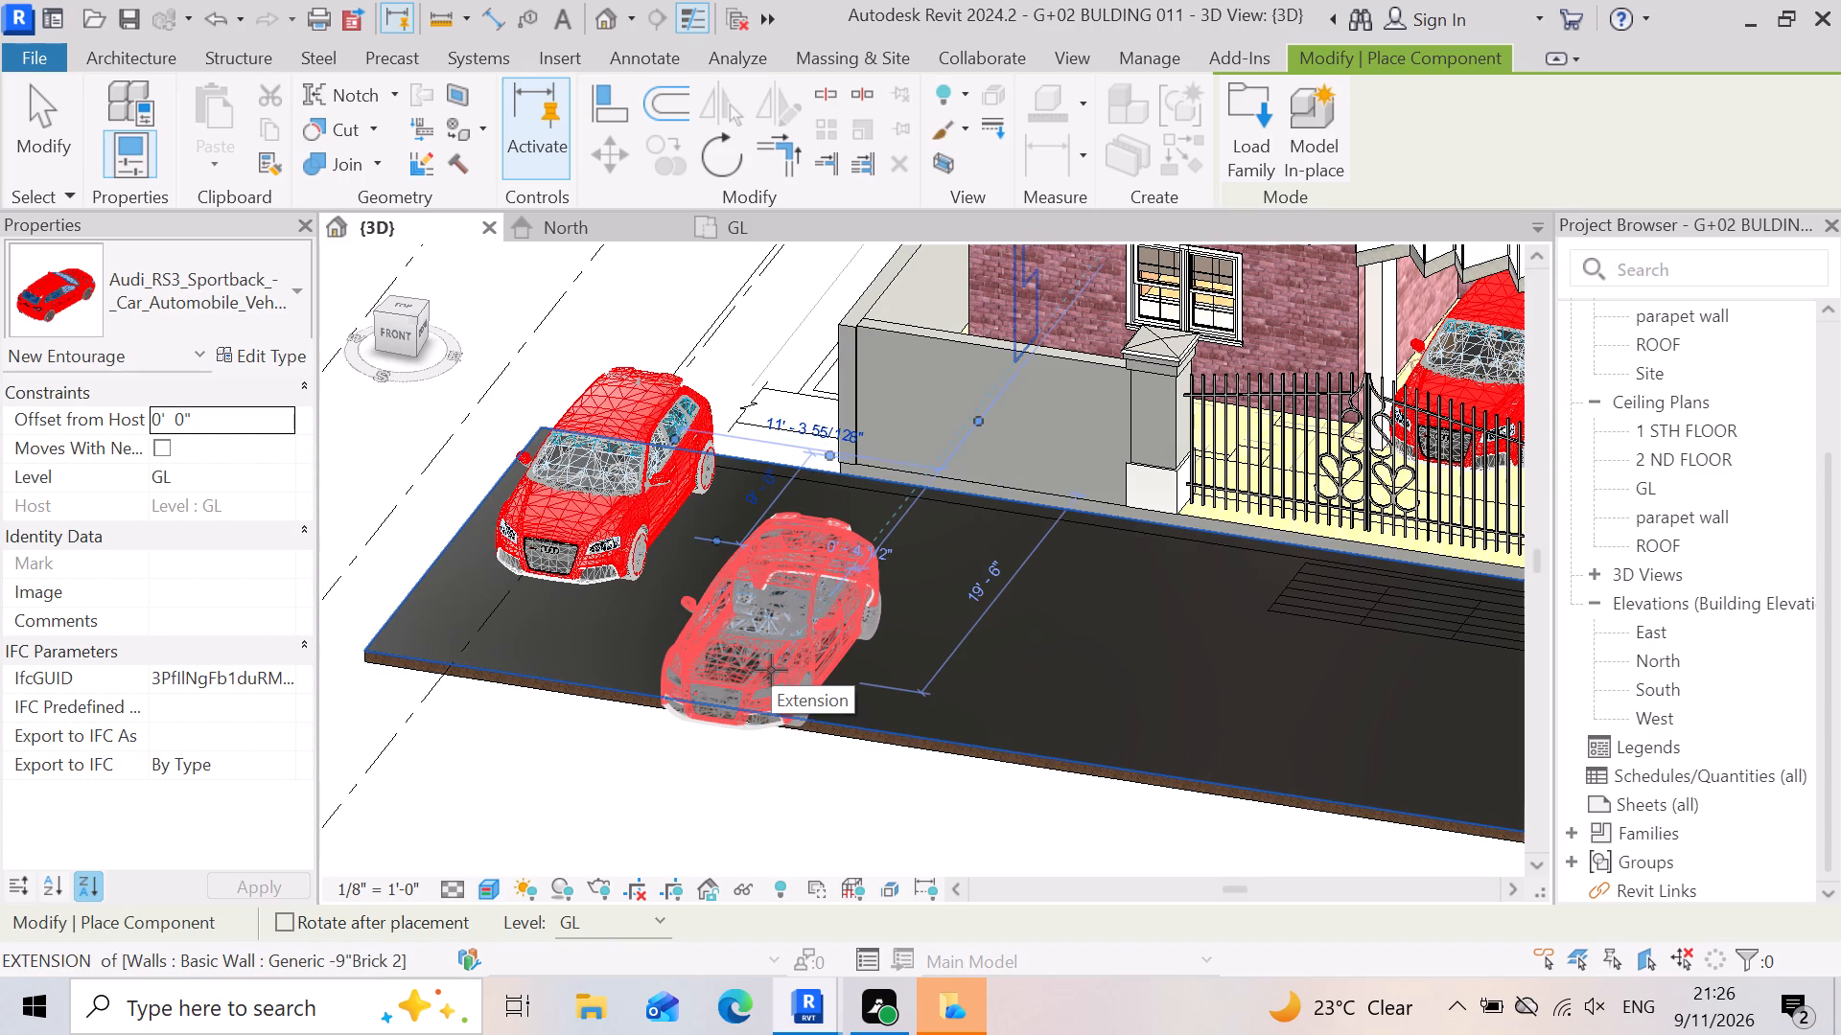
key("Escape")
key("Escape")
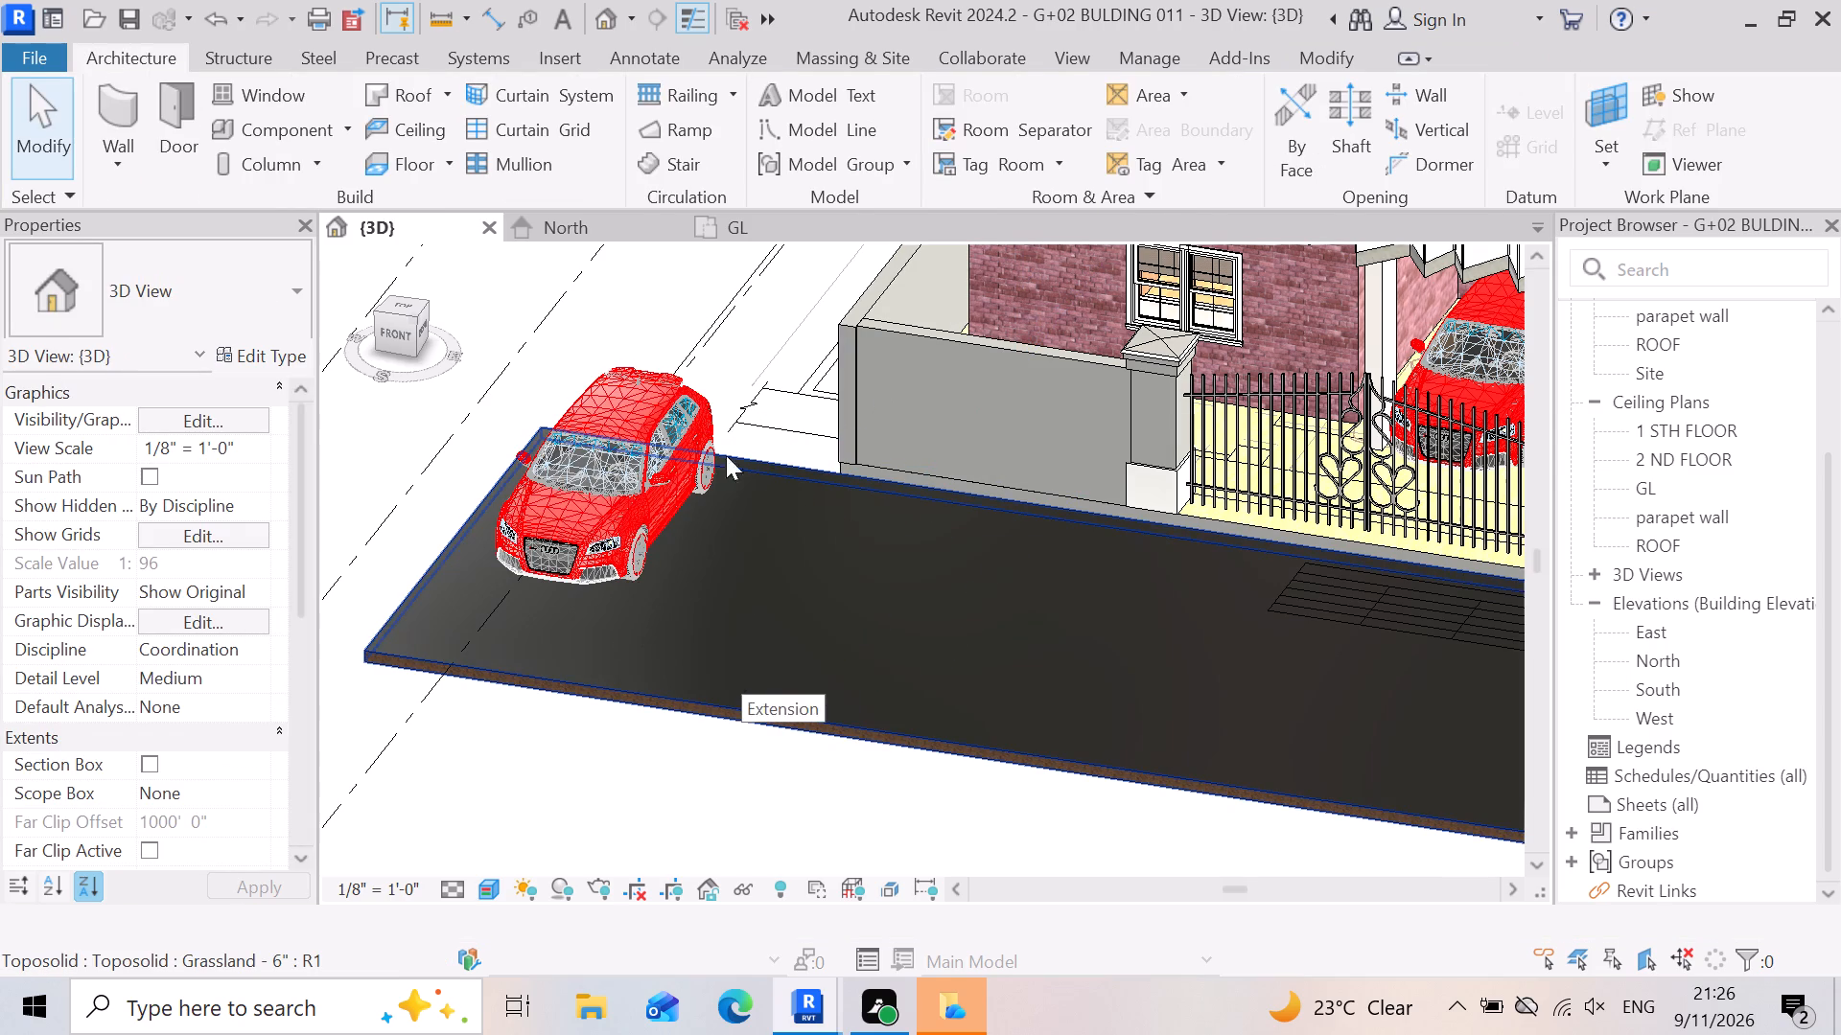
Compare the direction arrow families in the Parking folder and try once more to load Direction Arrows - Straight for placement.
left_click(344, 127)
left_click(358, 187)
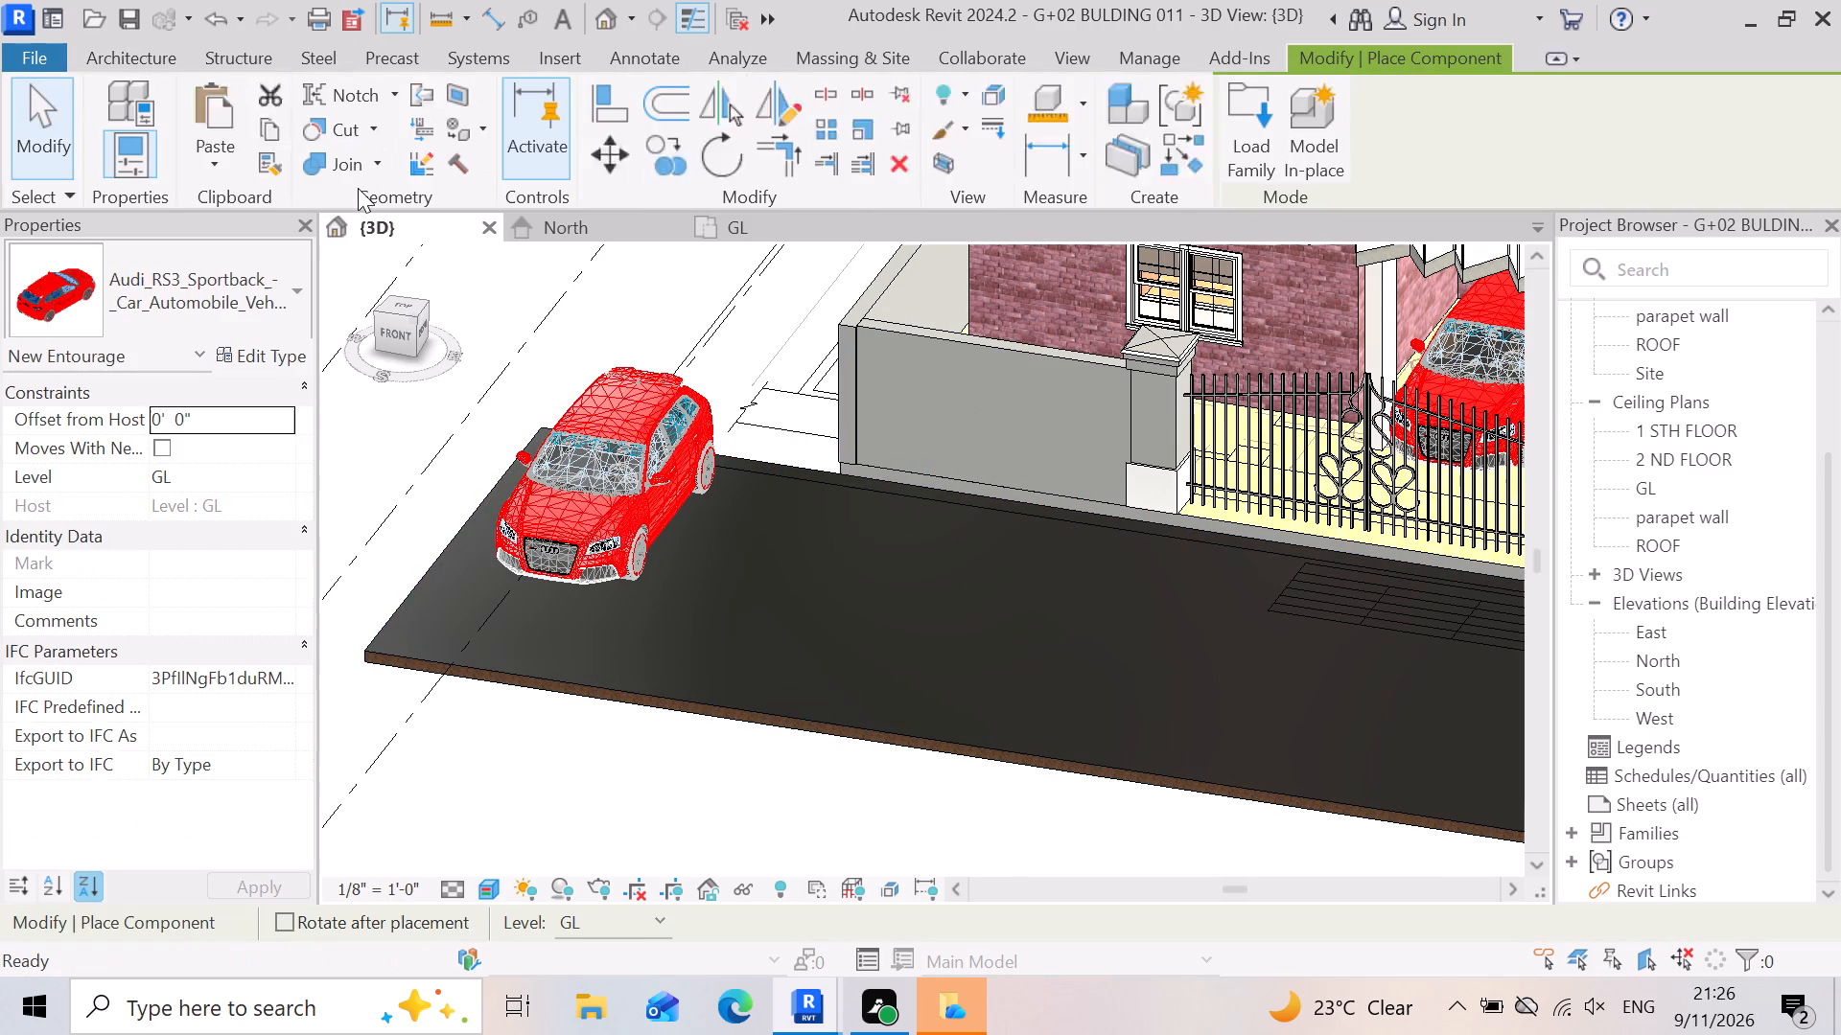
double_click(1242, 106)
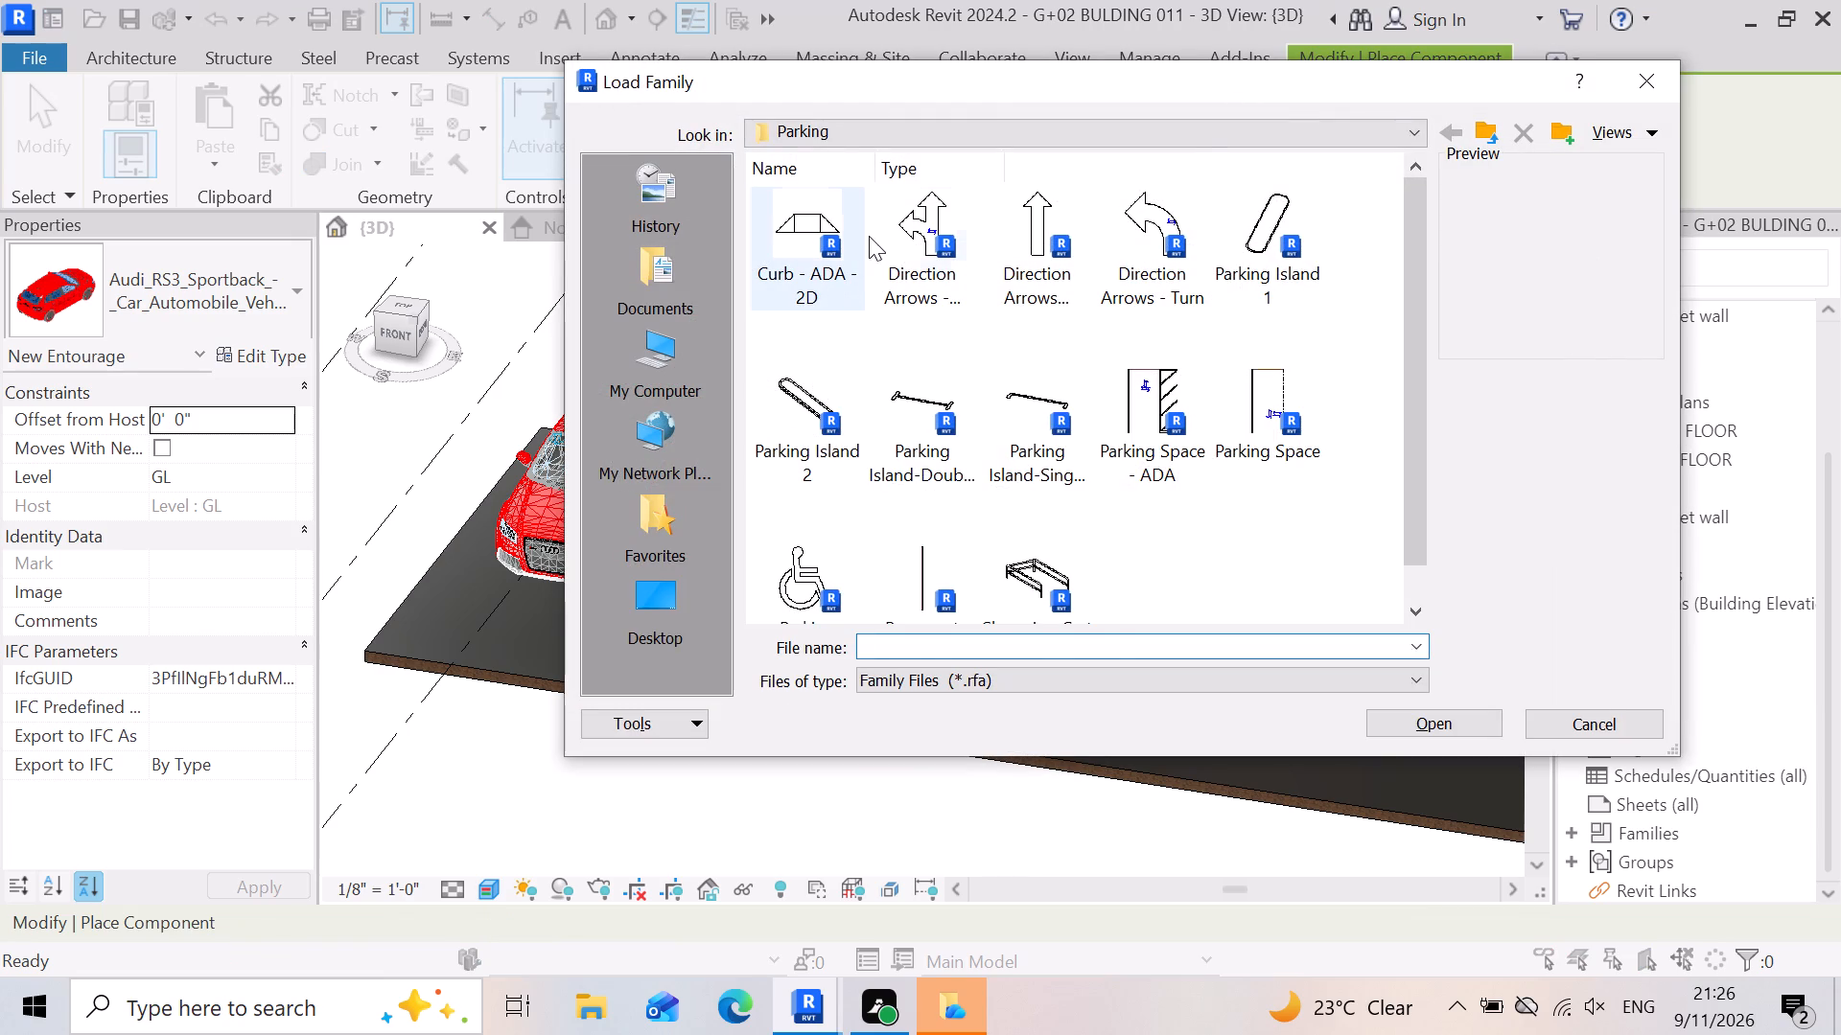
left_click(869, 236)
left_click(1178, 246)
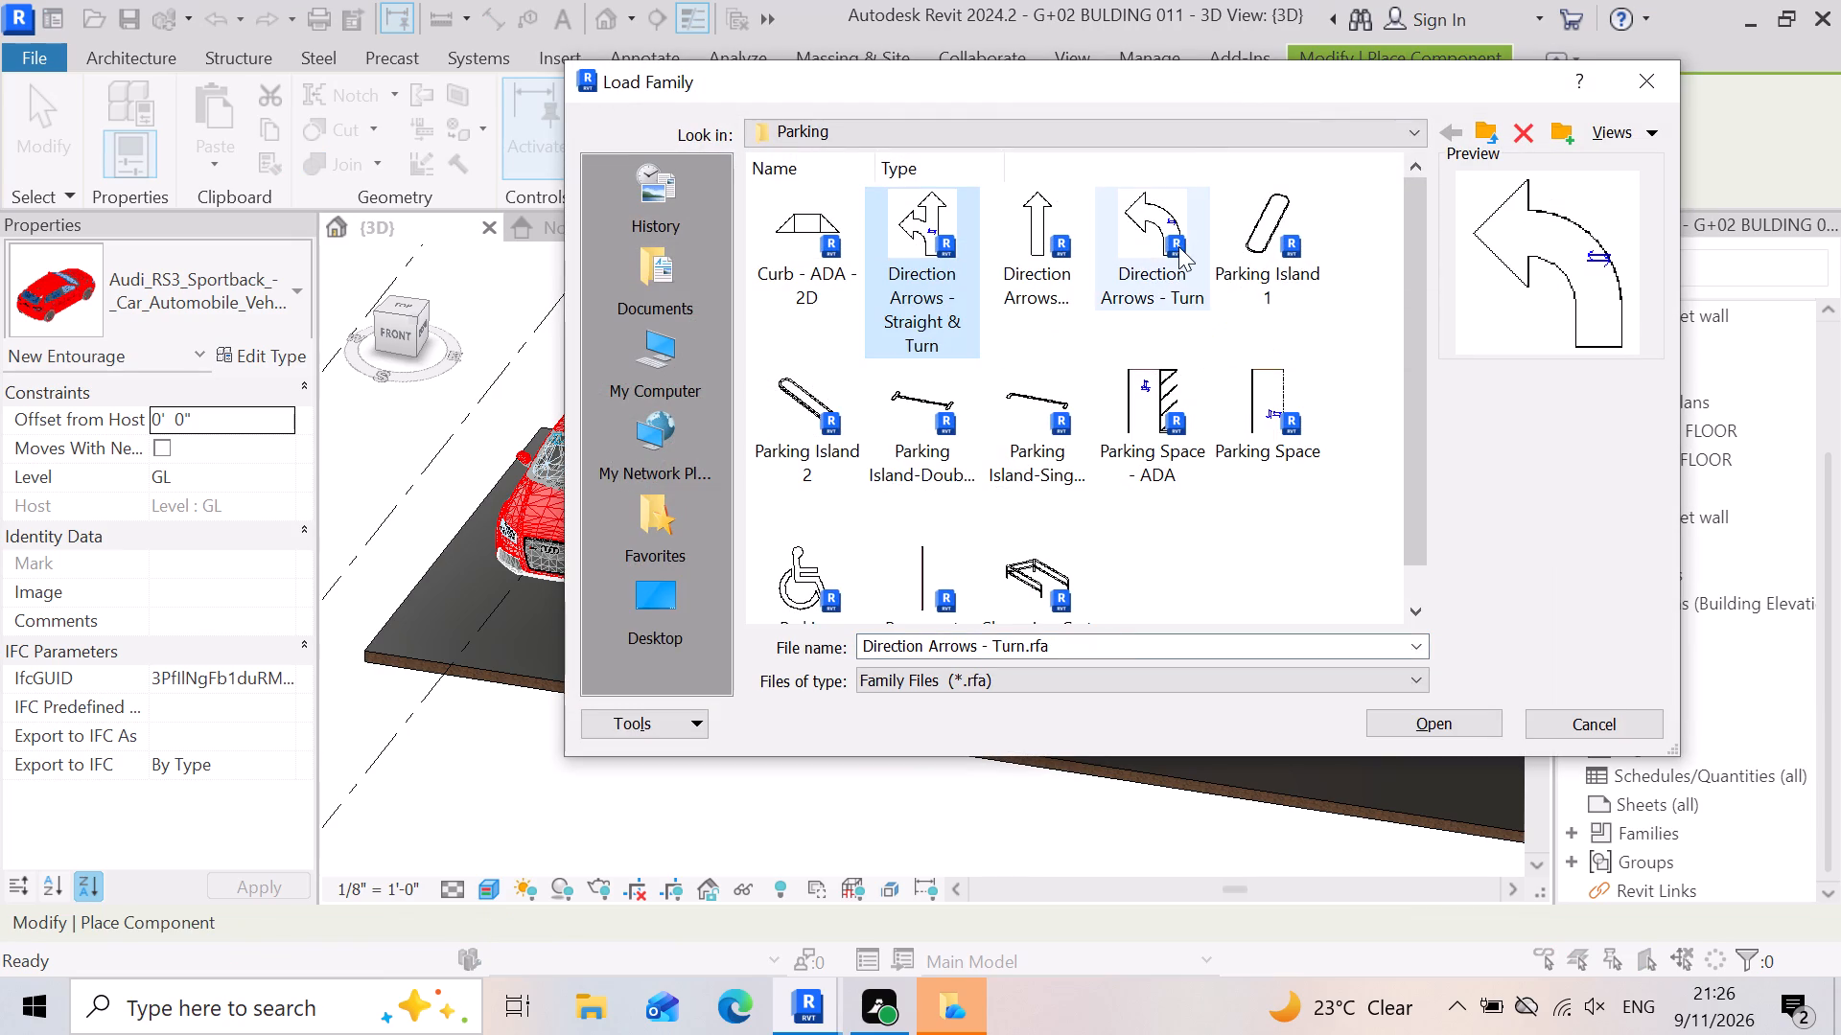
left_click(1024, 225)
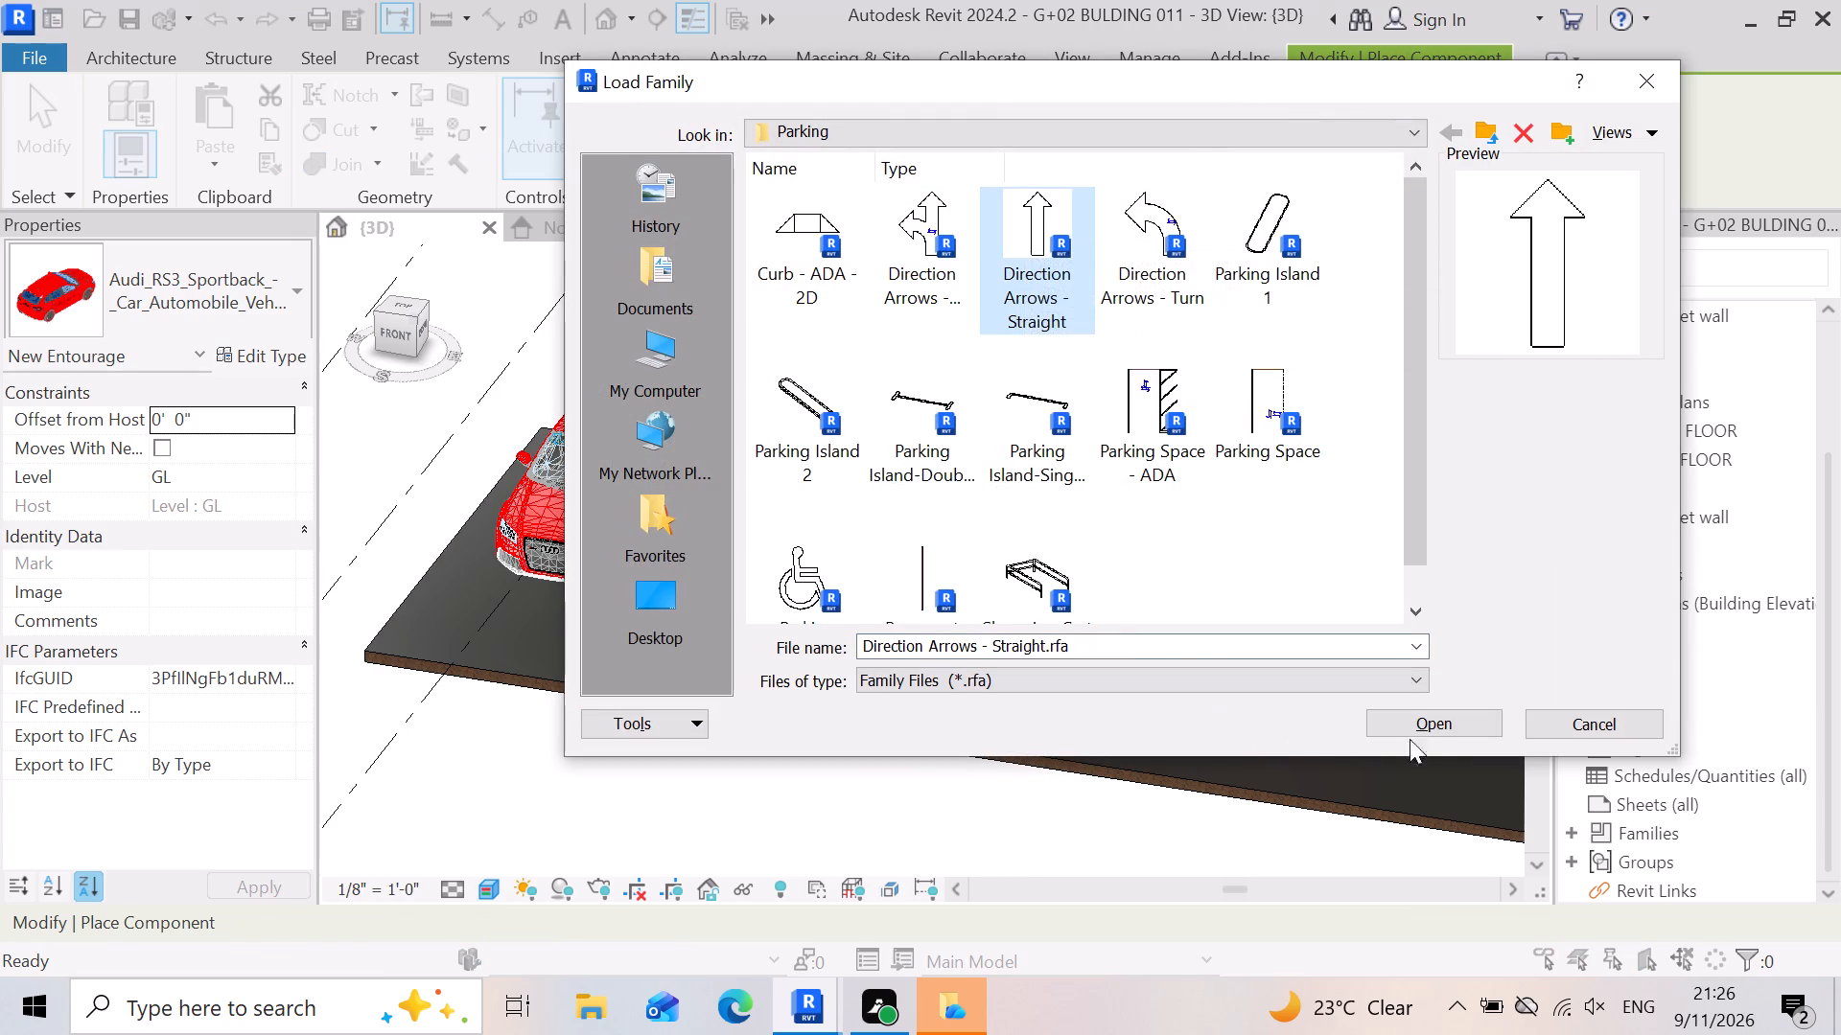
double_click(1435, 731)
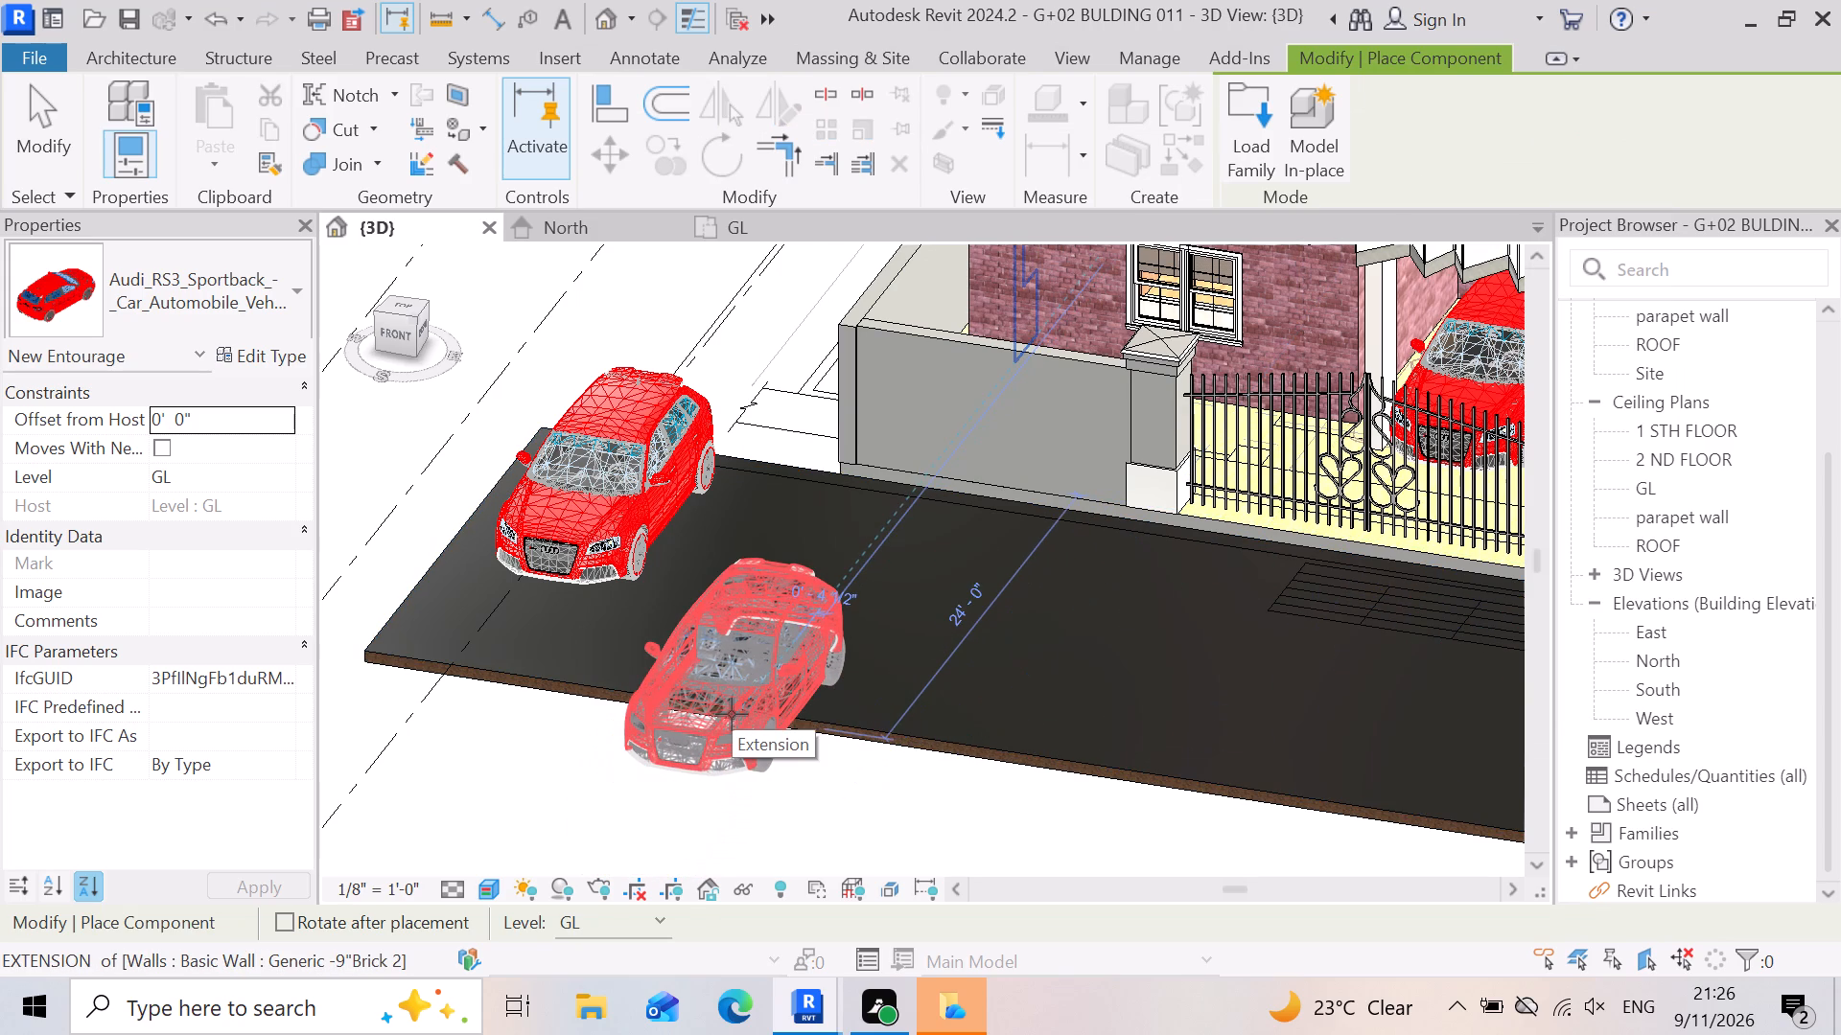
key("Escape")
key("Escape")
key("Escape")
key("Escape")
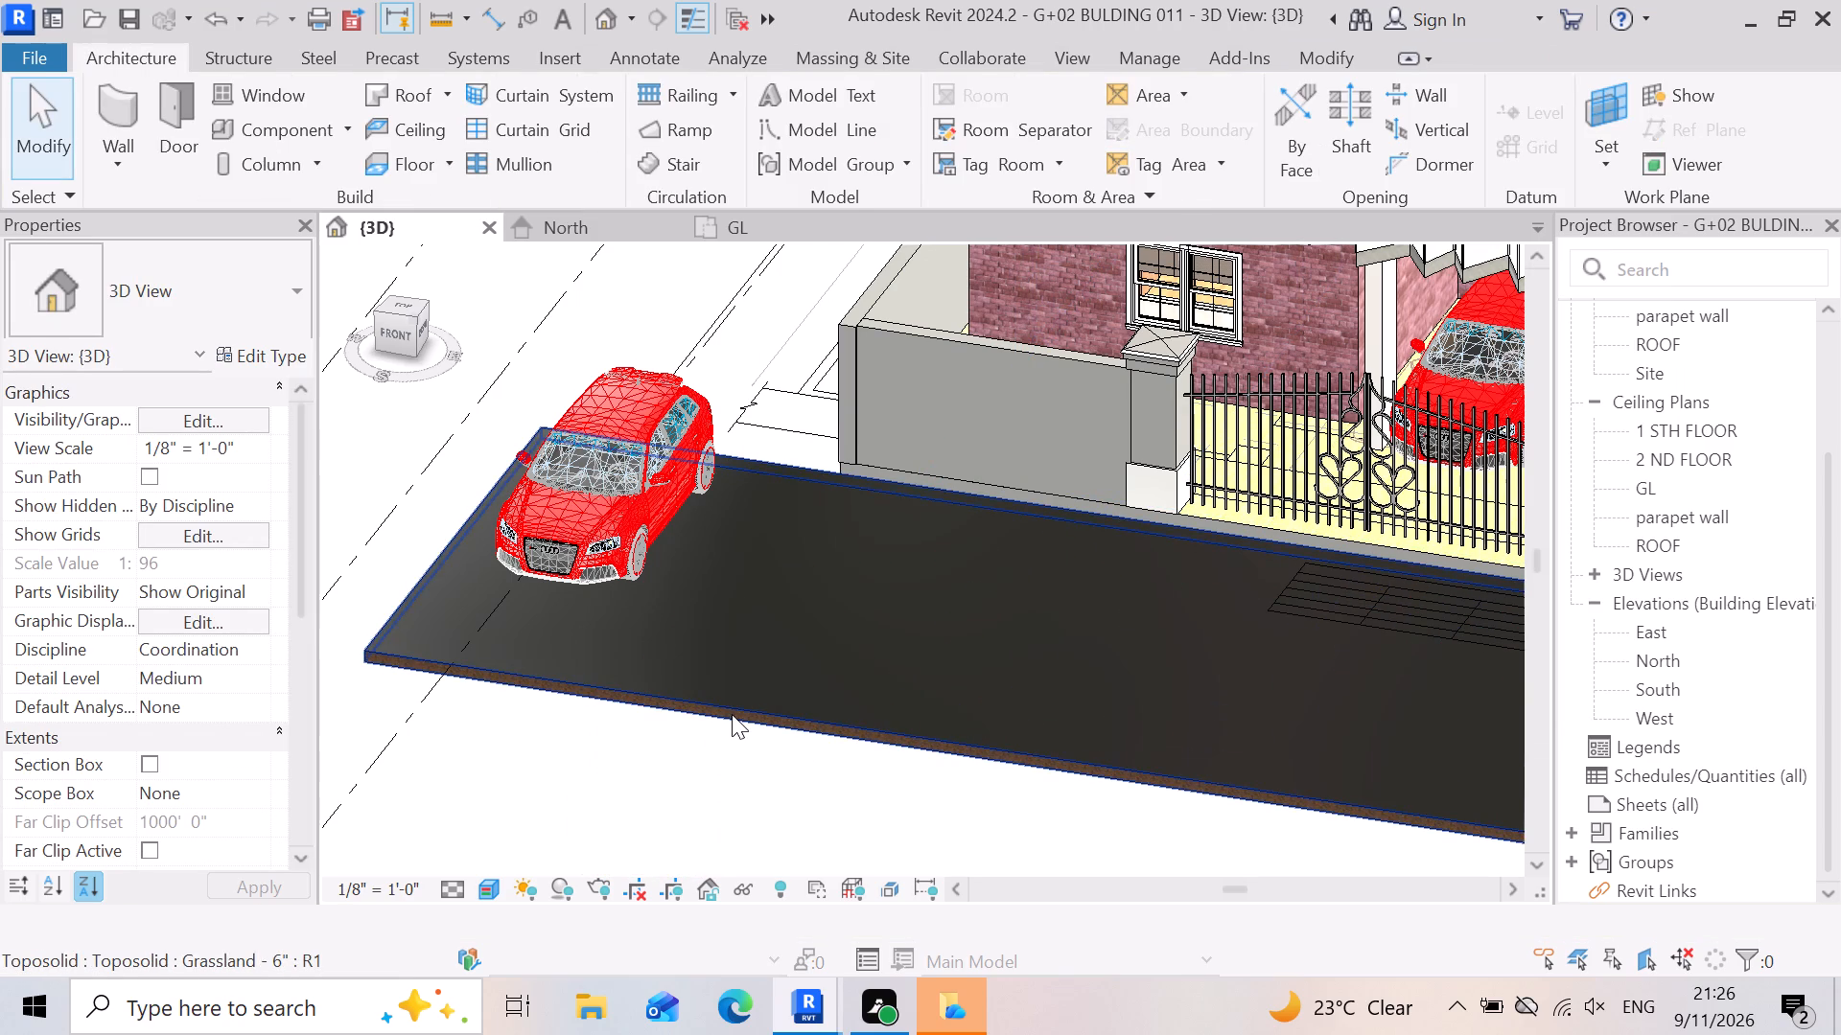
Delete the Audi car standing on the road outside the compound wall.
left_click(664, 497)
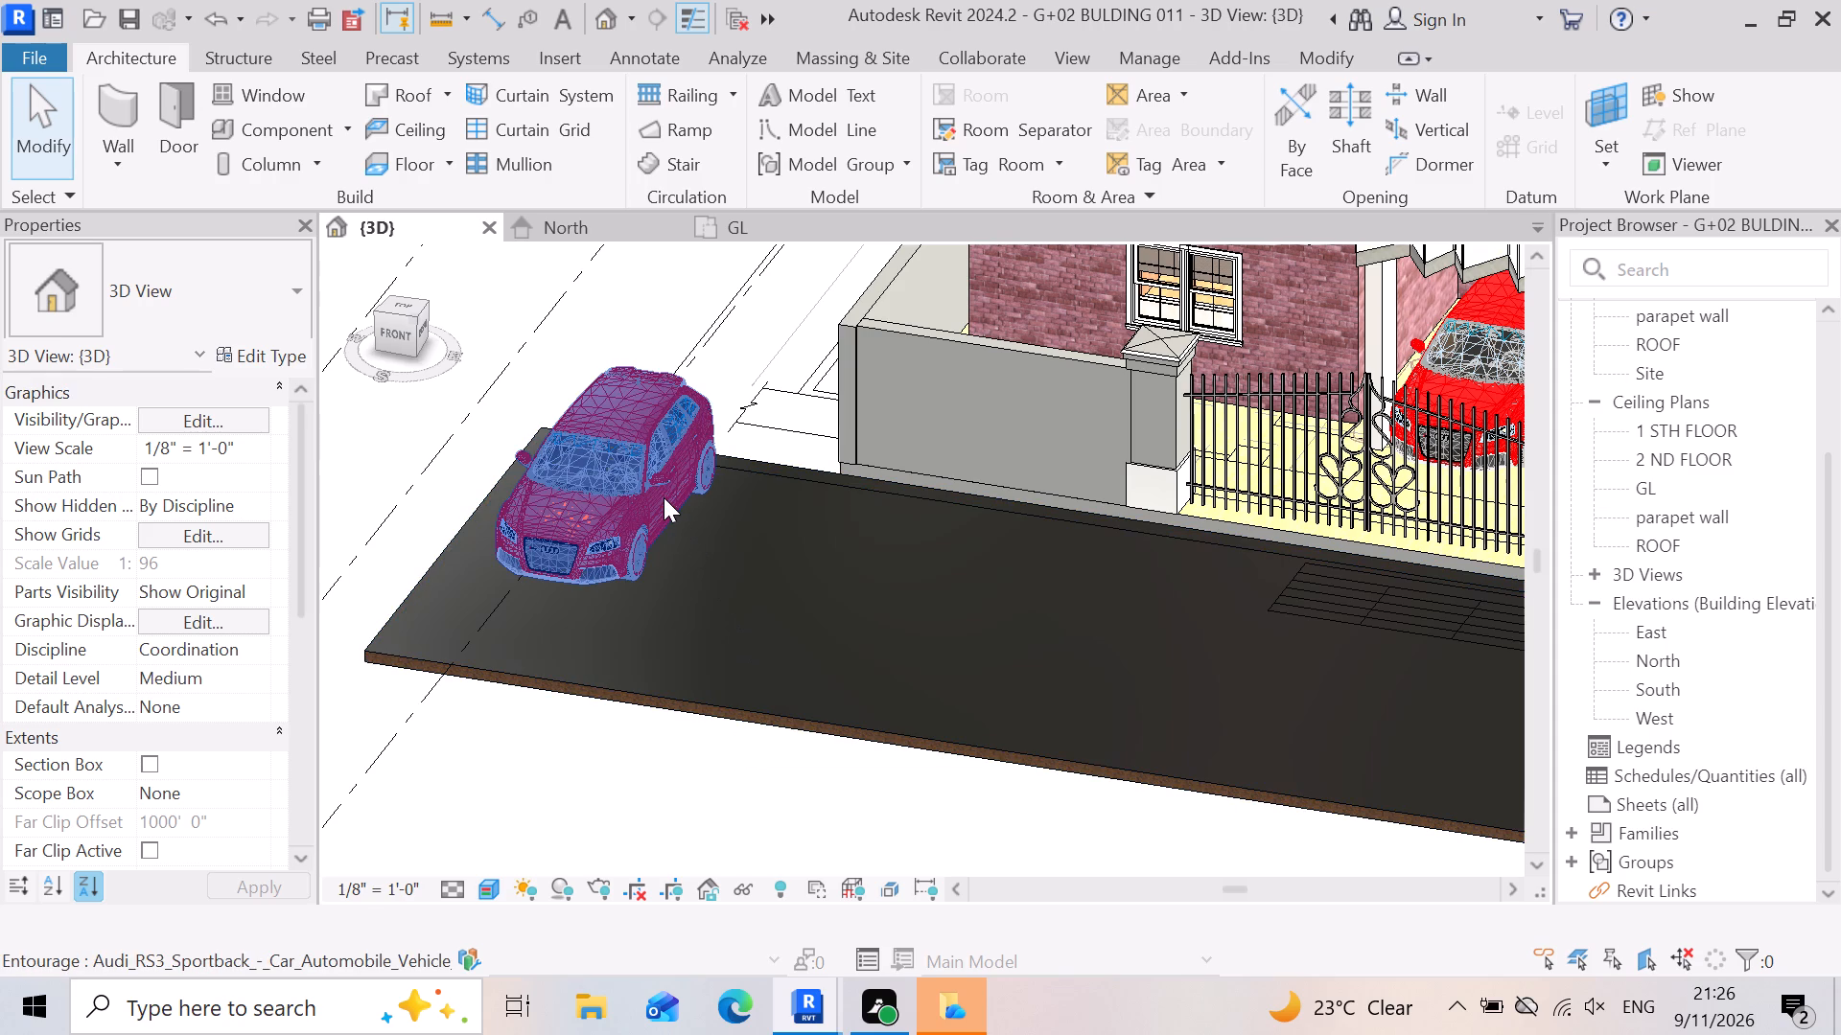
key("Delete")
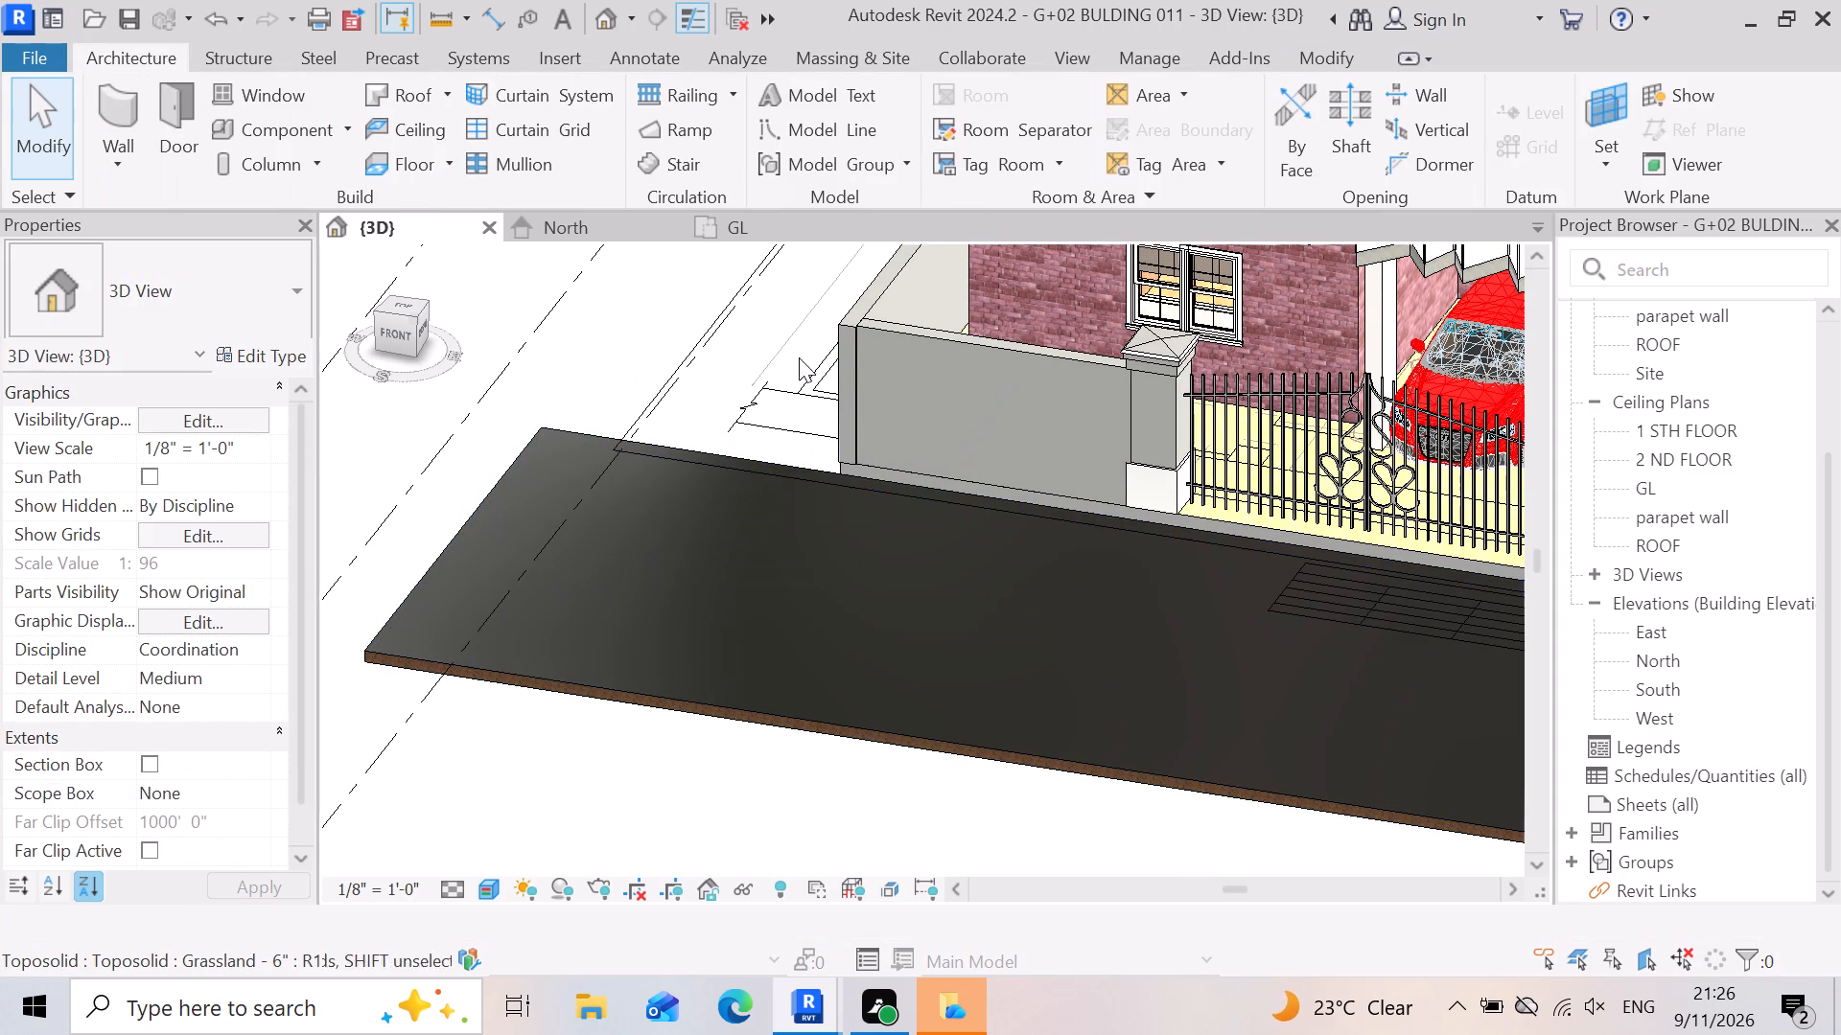
Look through the available component types and the category folders of the US family library, without loading a family.
left_click(339, 123)
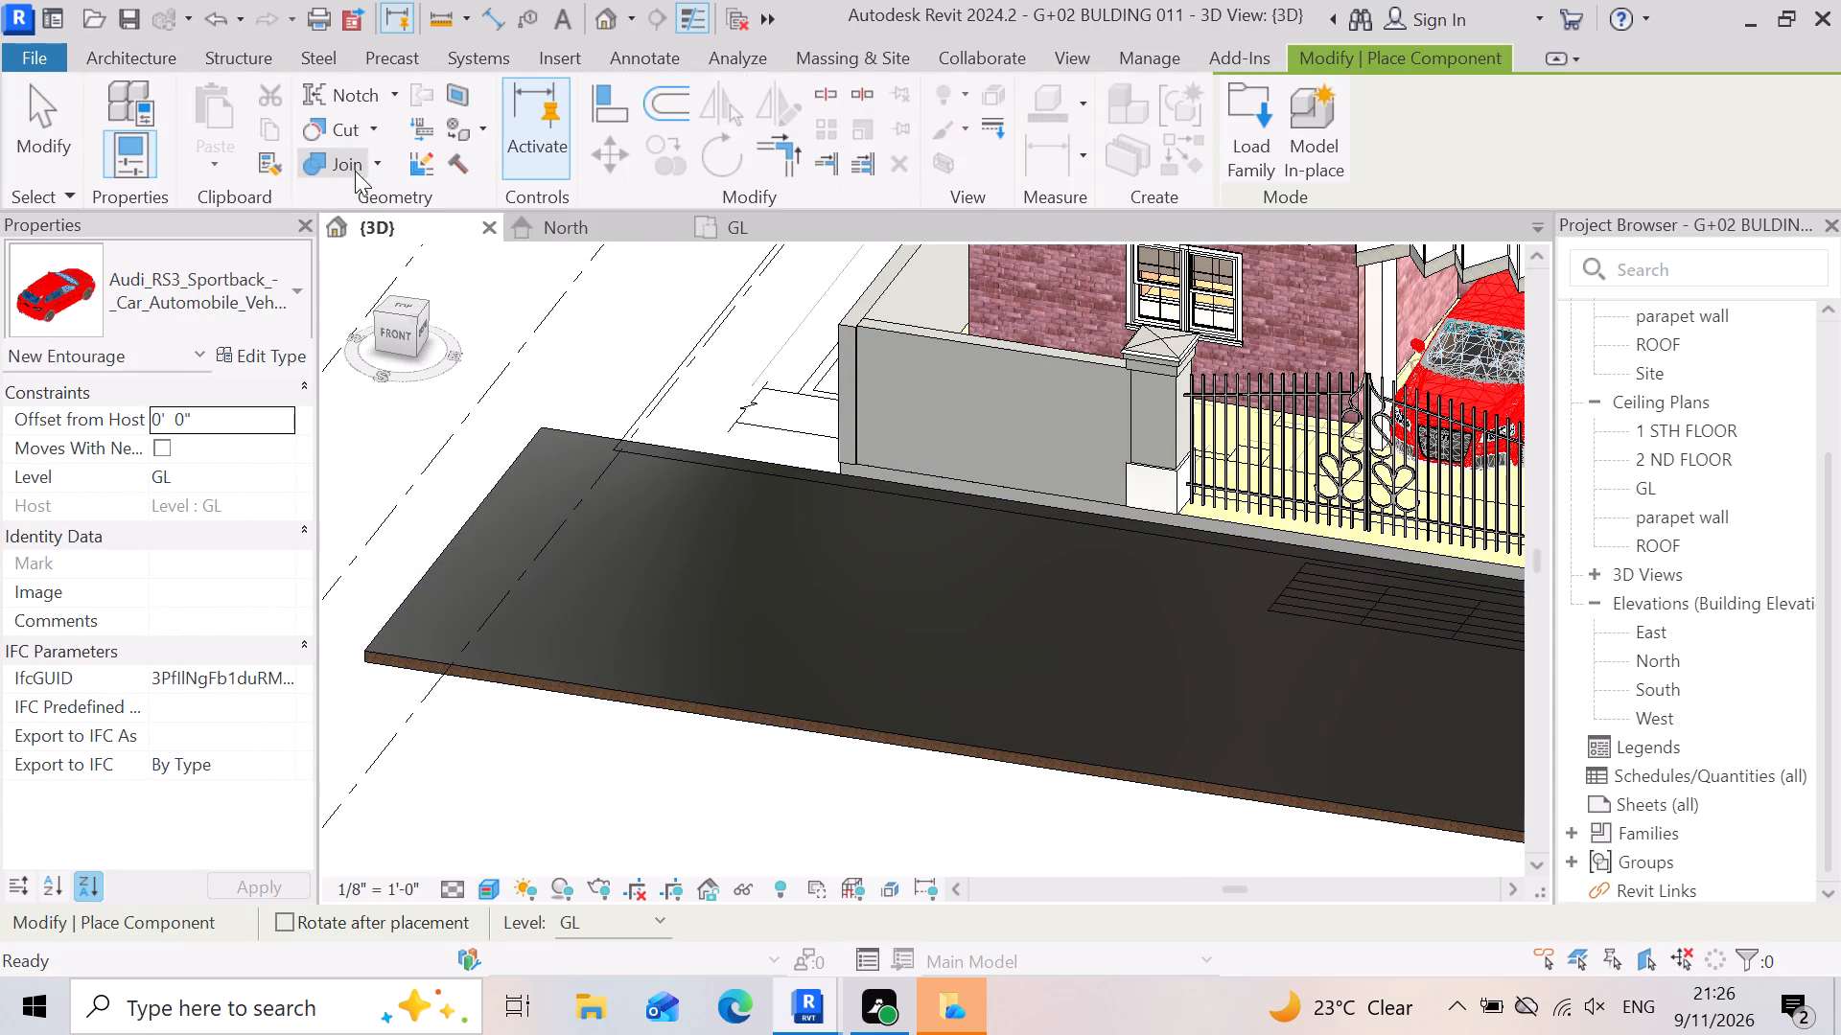
left_click(292, 298)
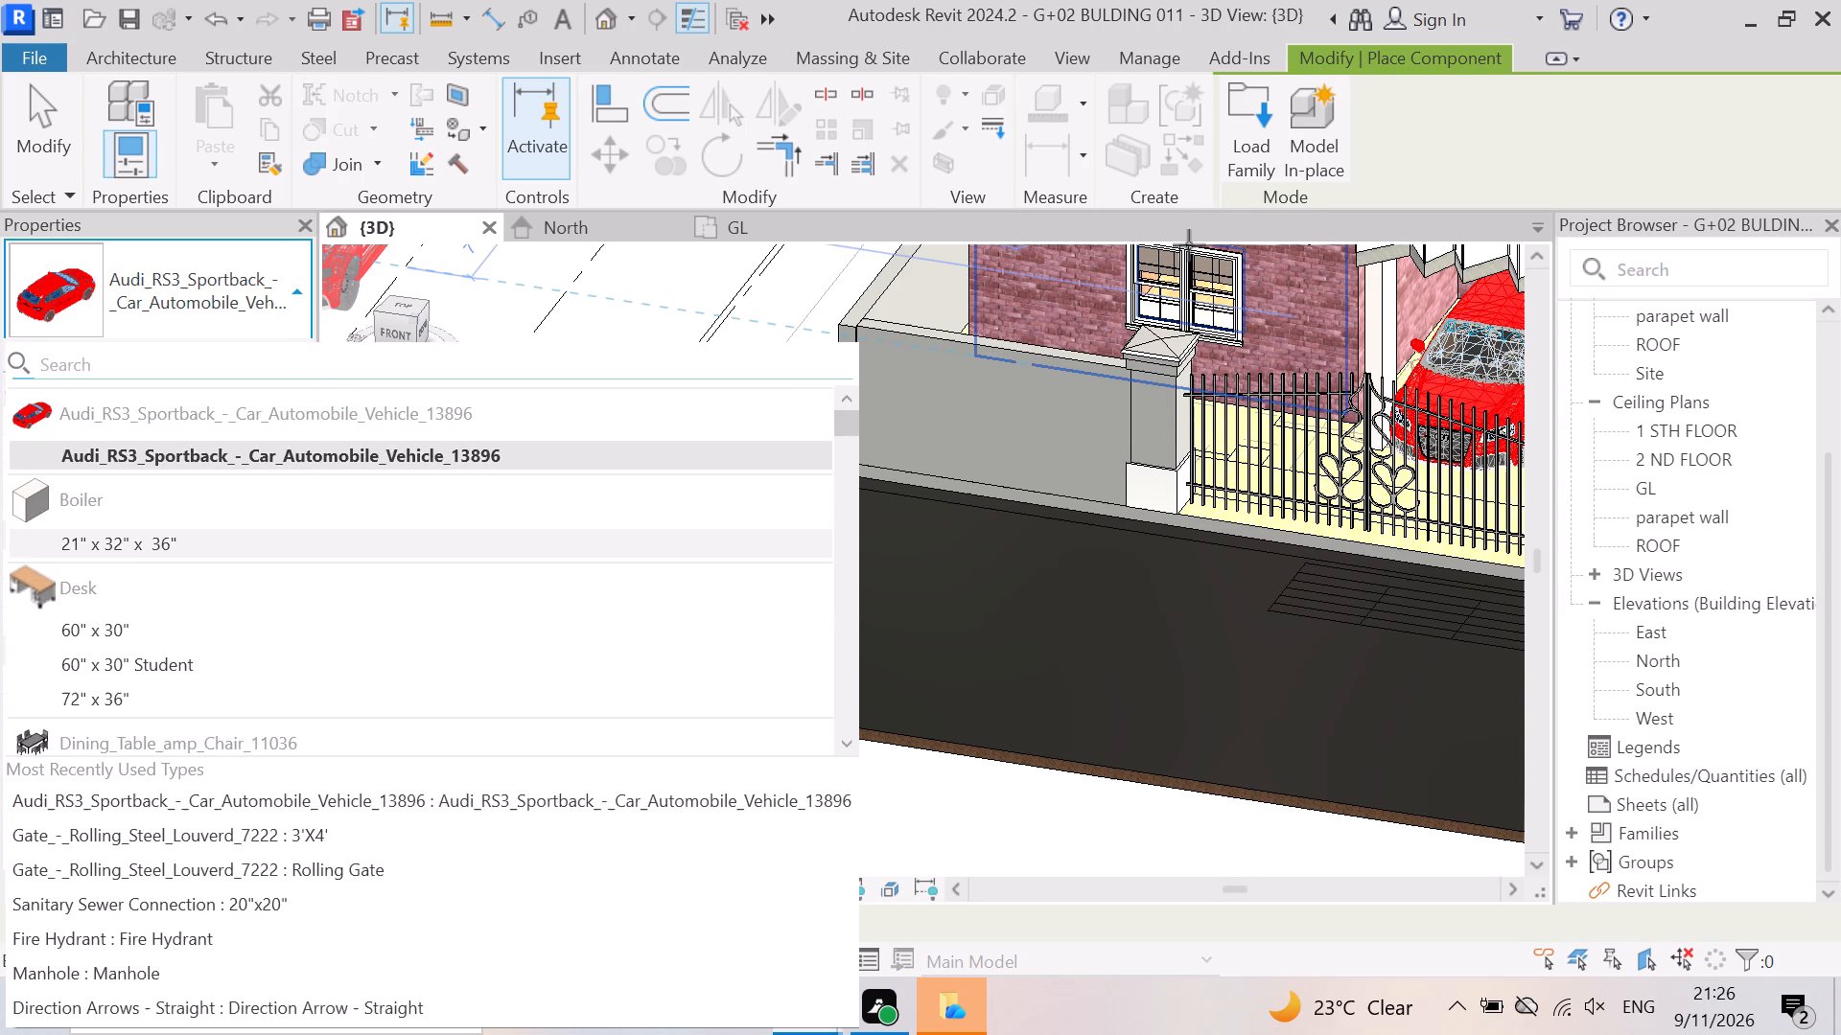
left_click(1236, 133)
left_click(1249, 95)
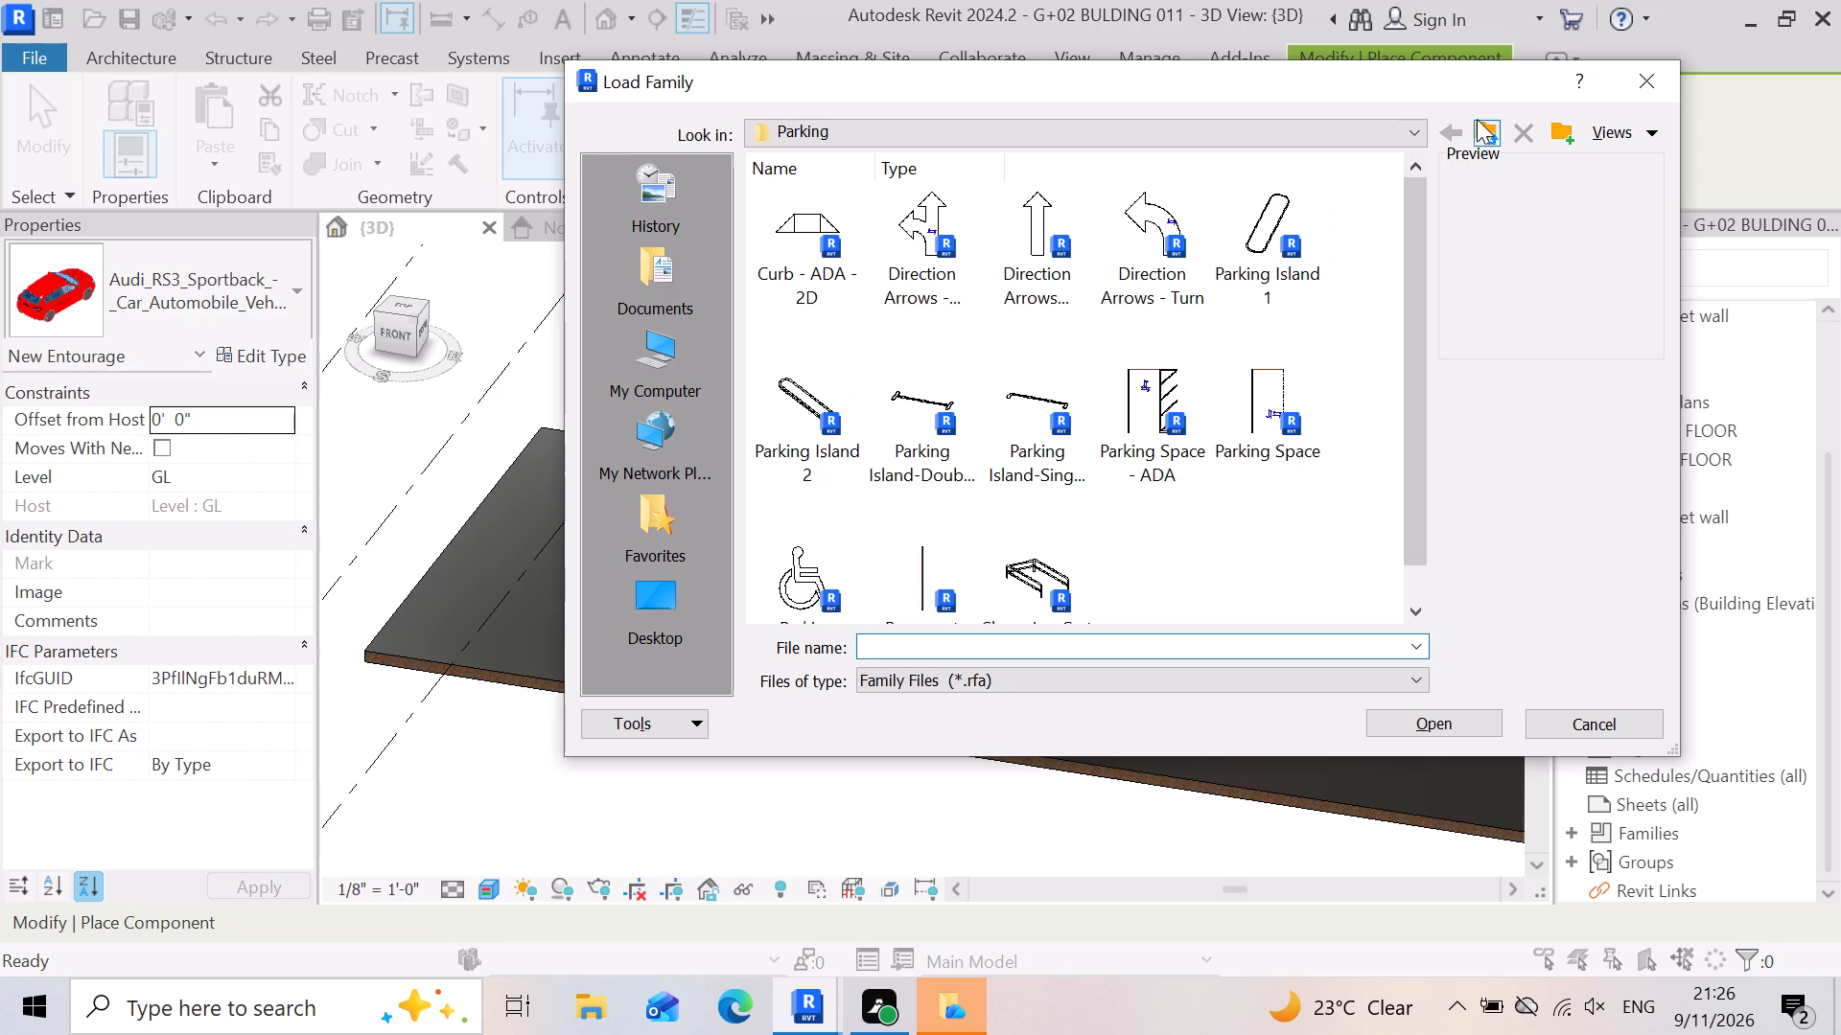
left_click(1480, 126)
left_click(1480, 126)
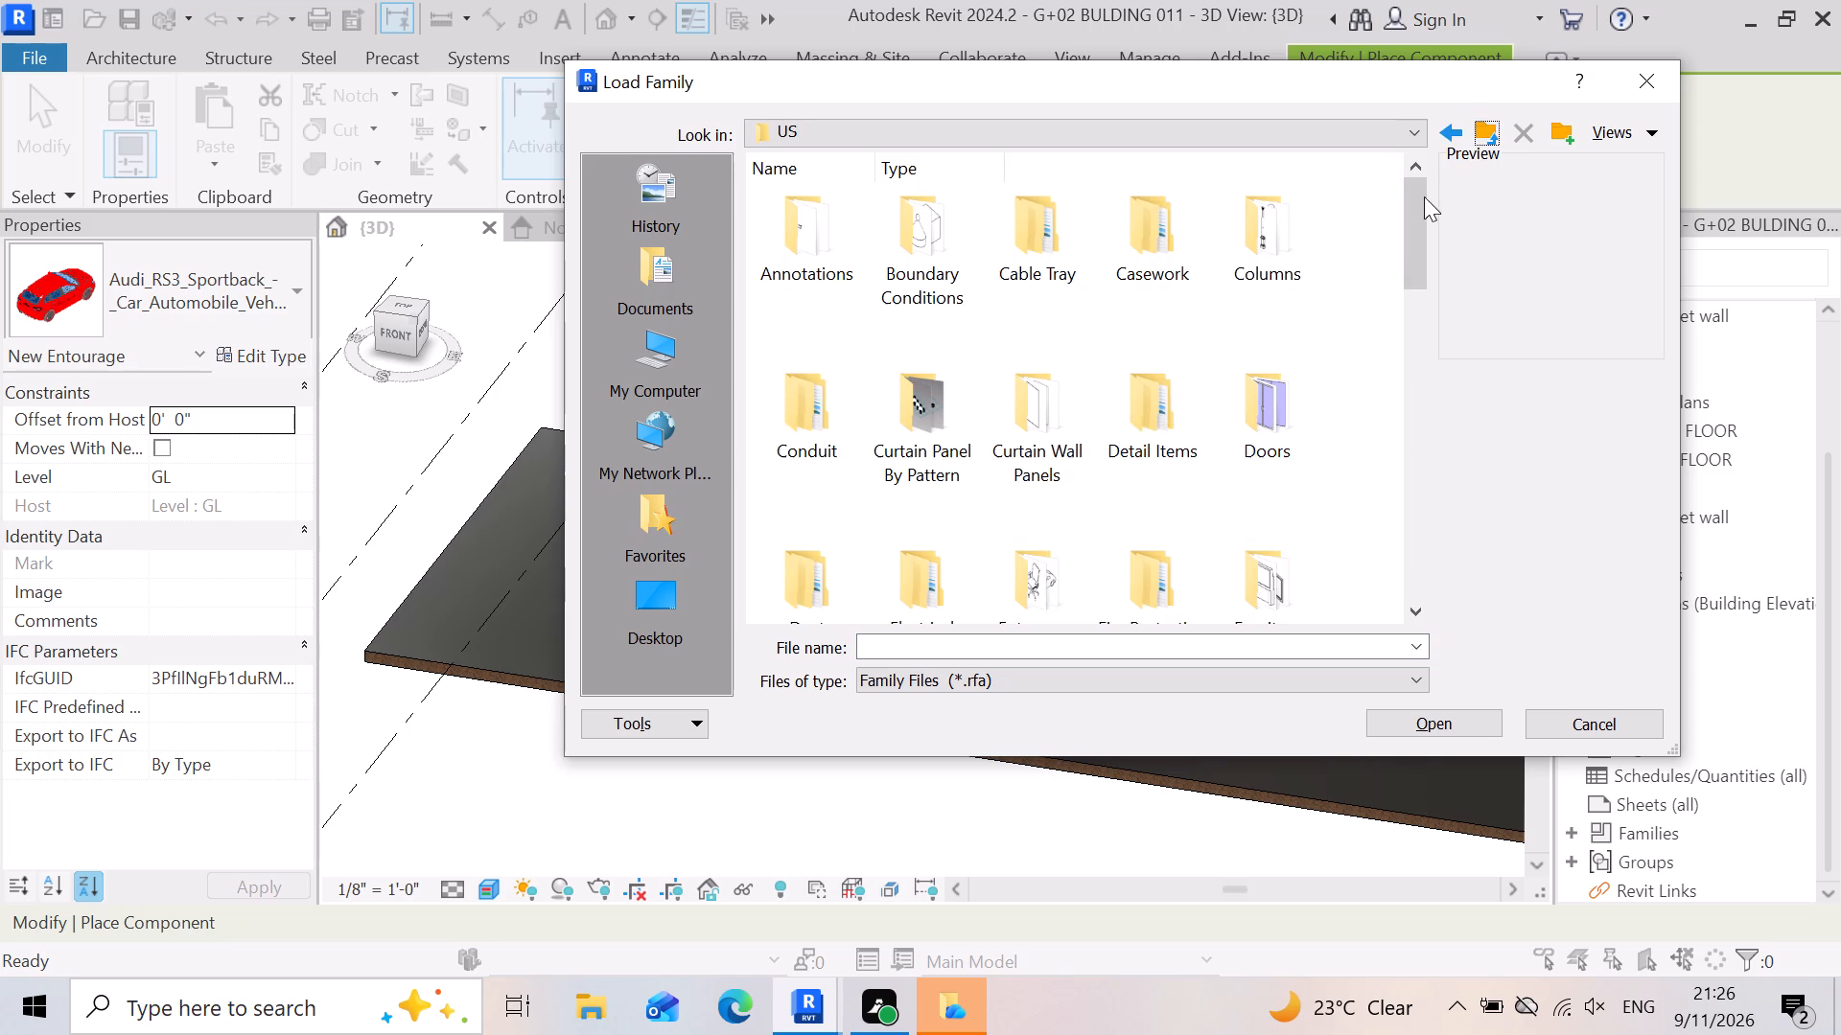
scroll(1070, 376, "down", 4)
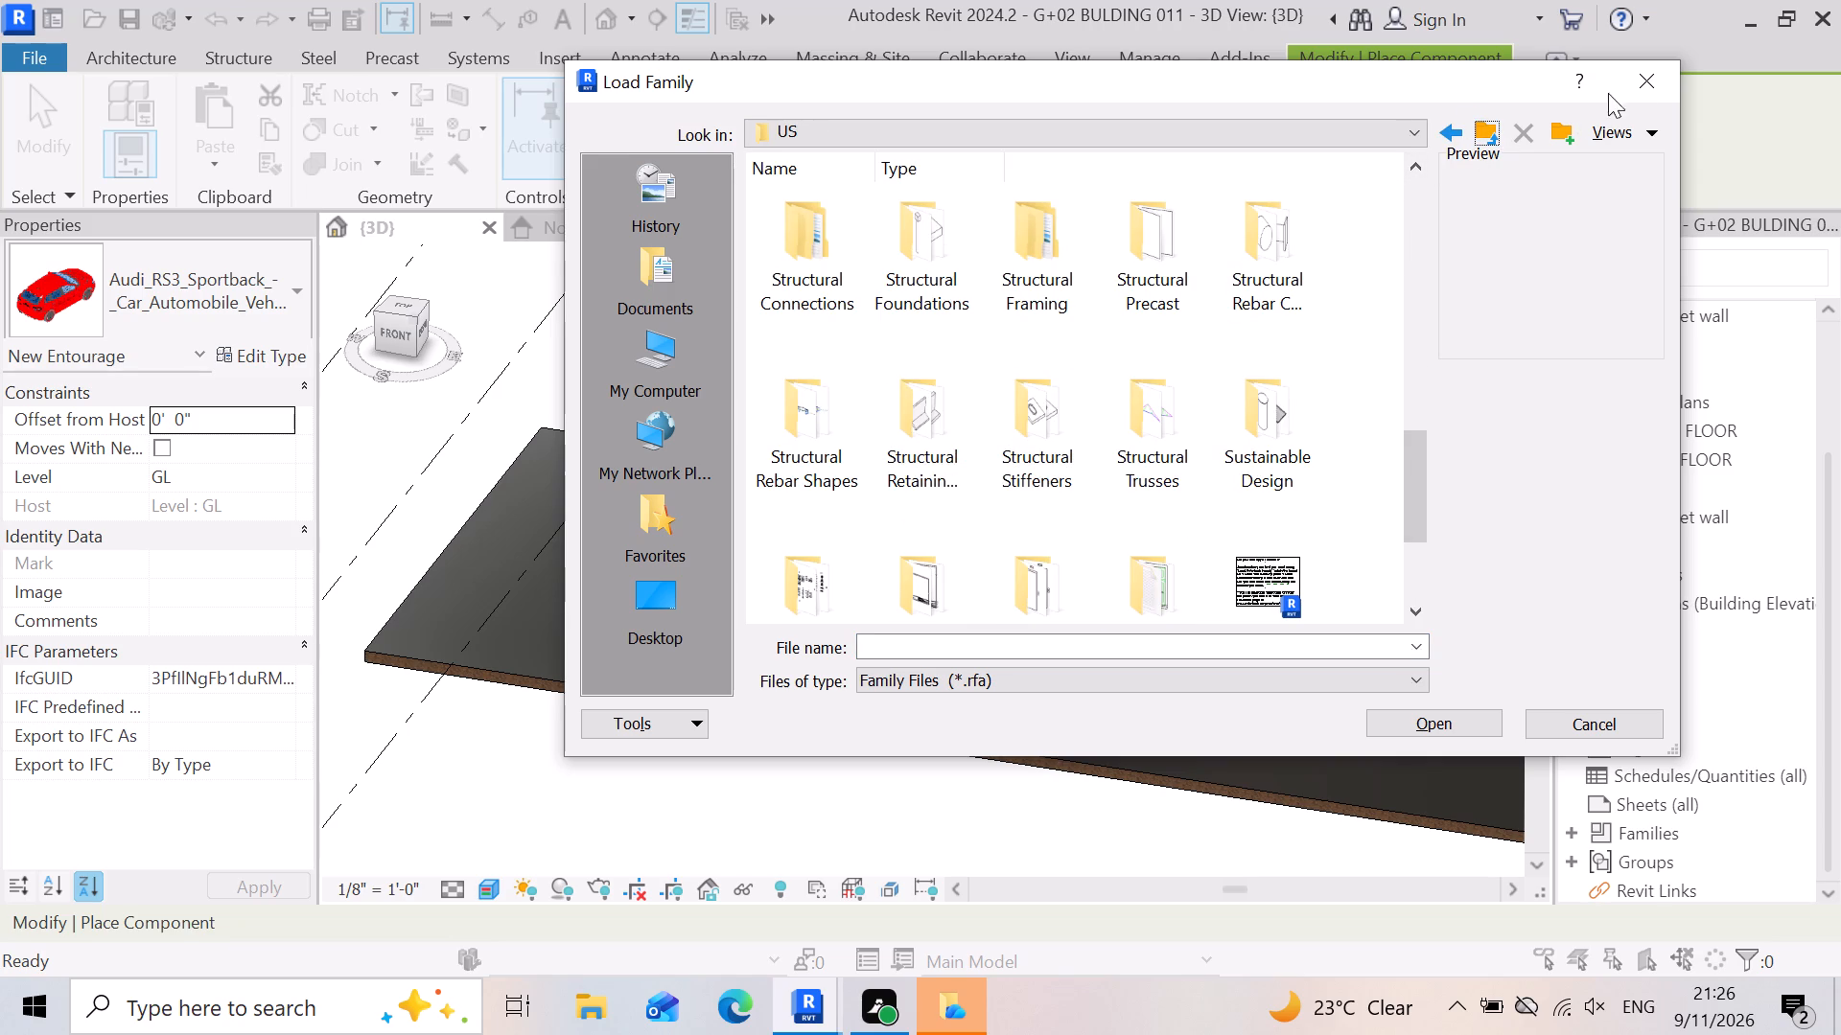
left_click(1643, 75)
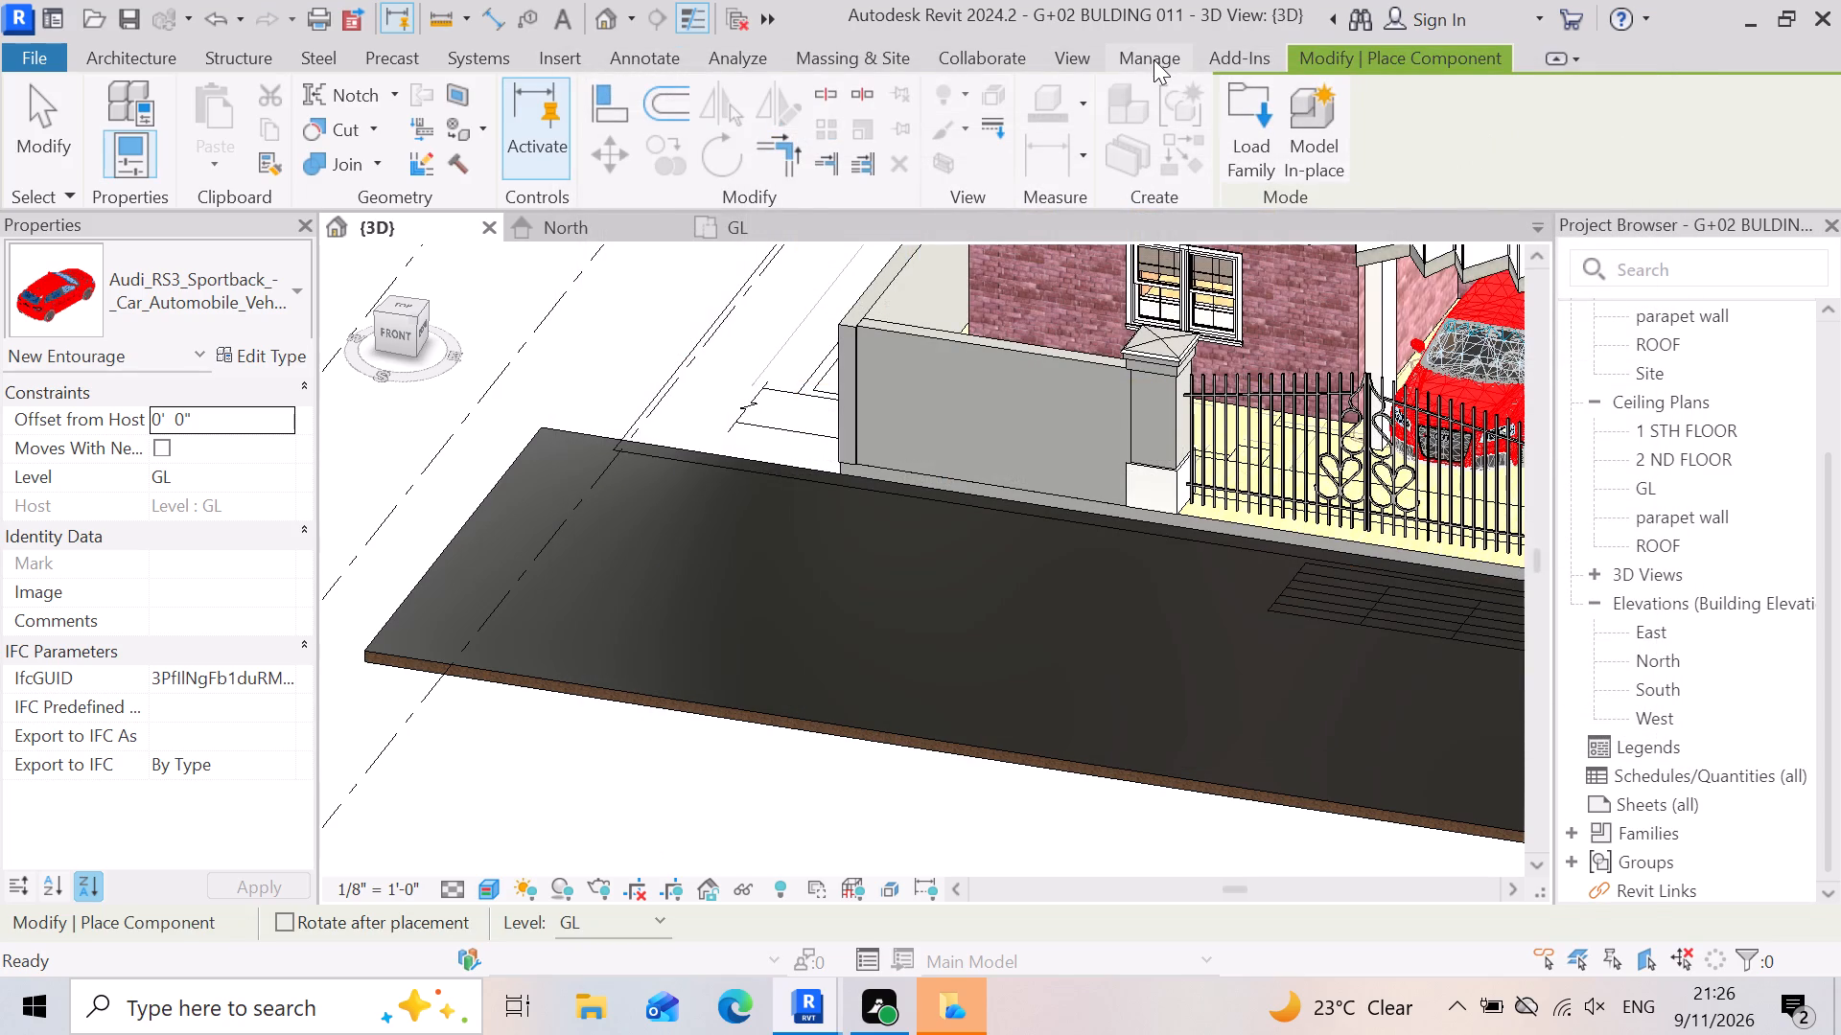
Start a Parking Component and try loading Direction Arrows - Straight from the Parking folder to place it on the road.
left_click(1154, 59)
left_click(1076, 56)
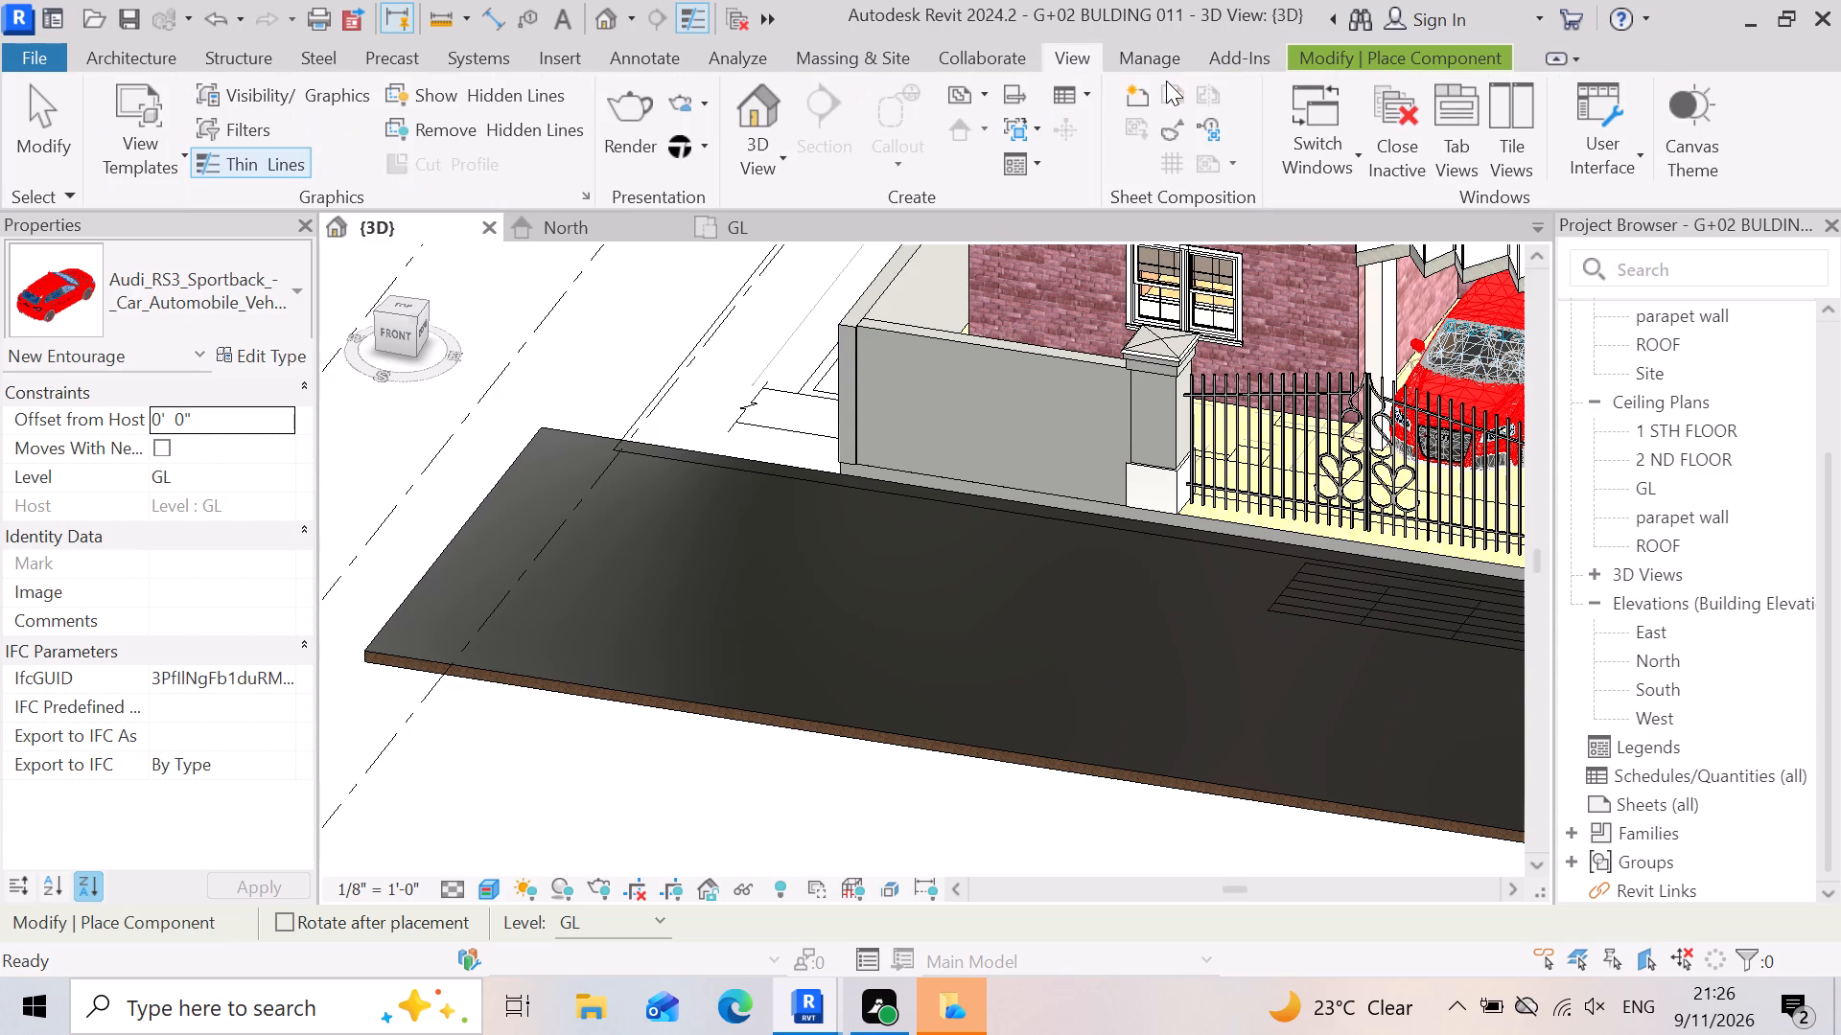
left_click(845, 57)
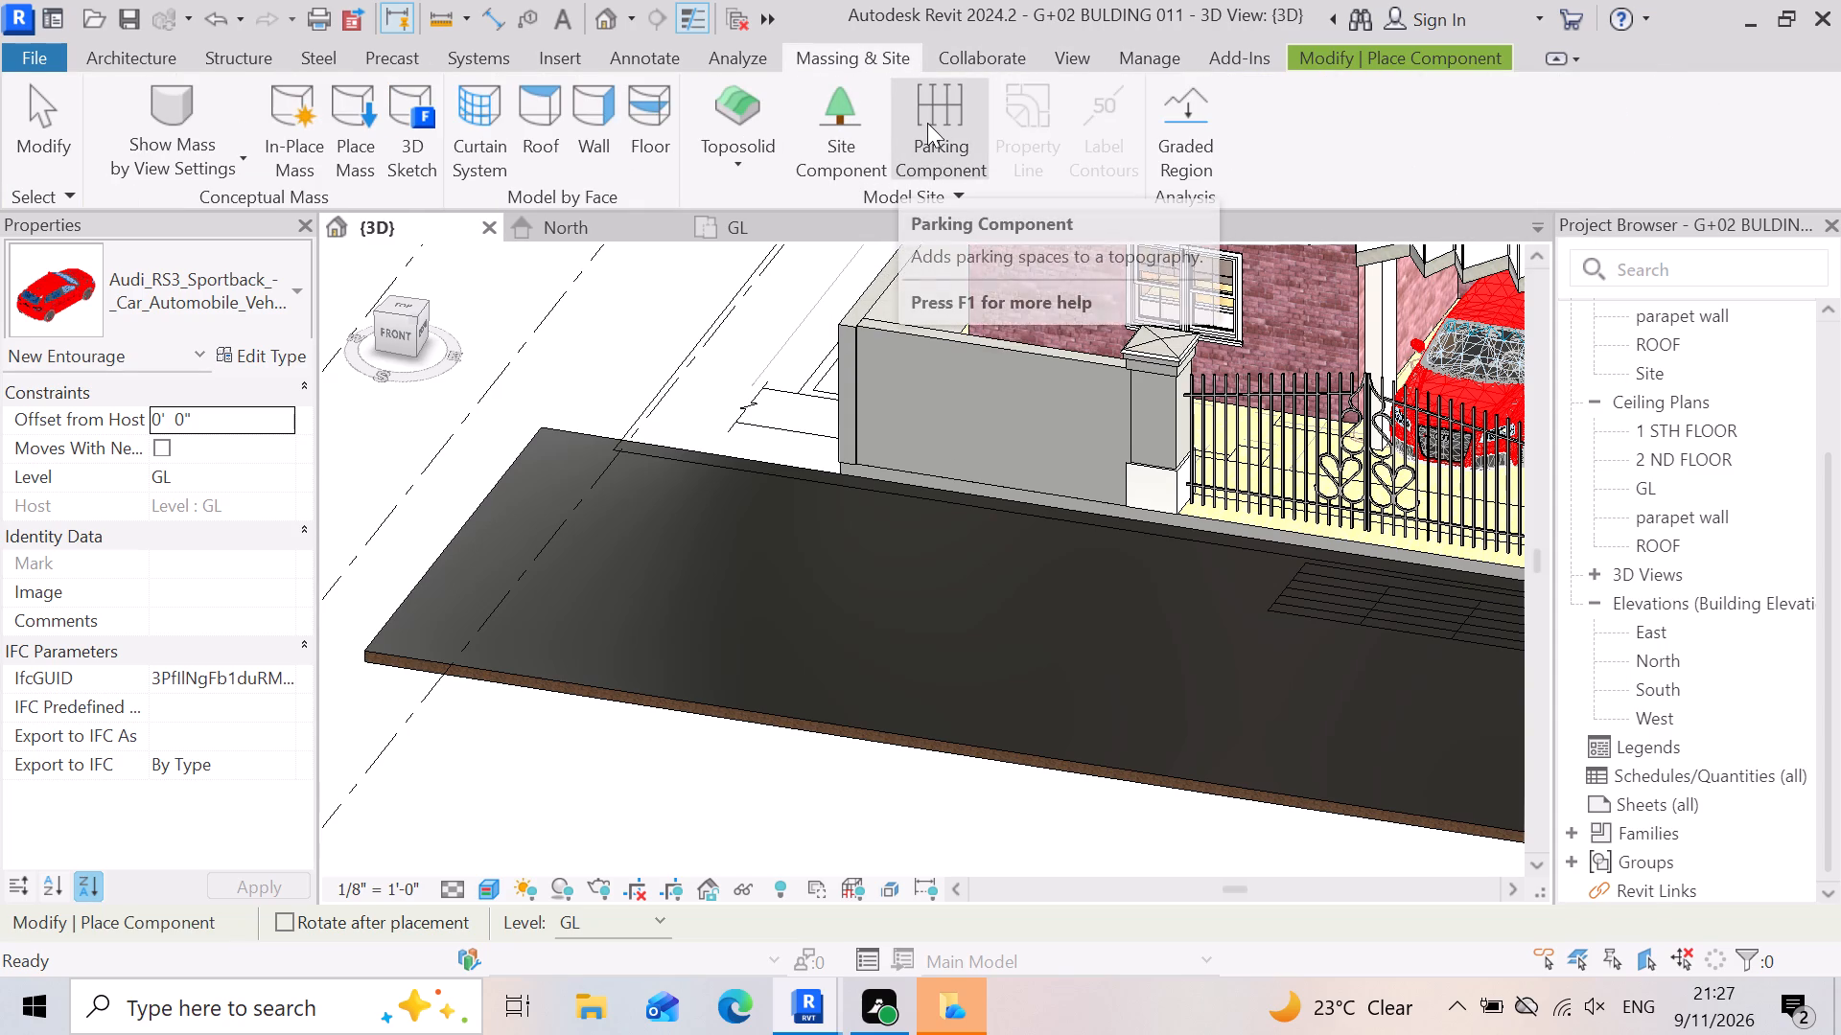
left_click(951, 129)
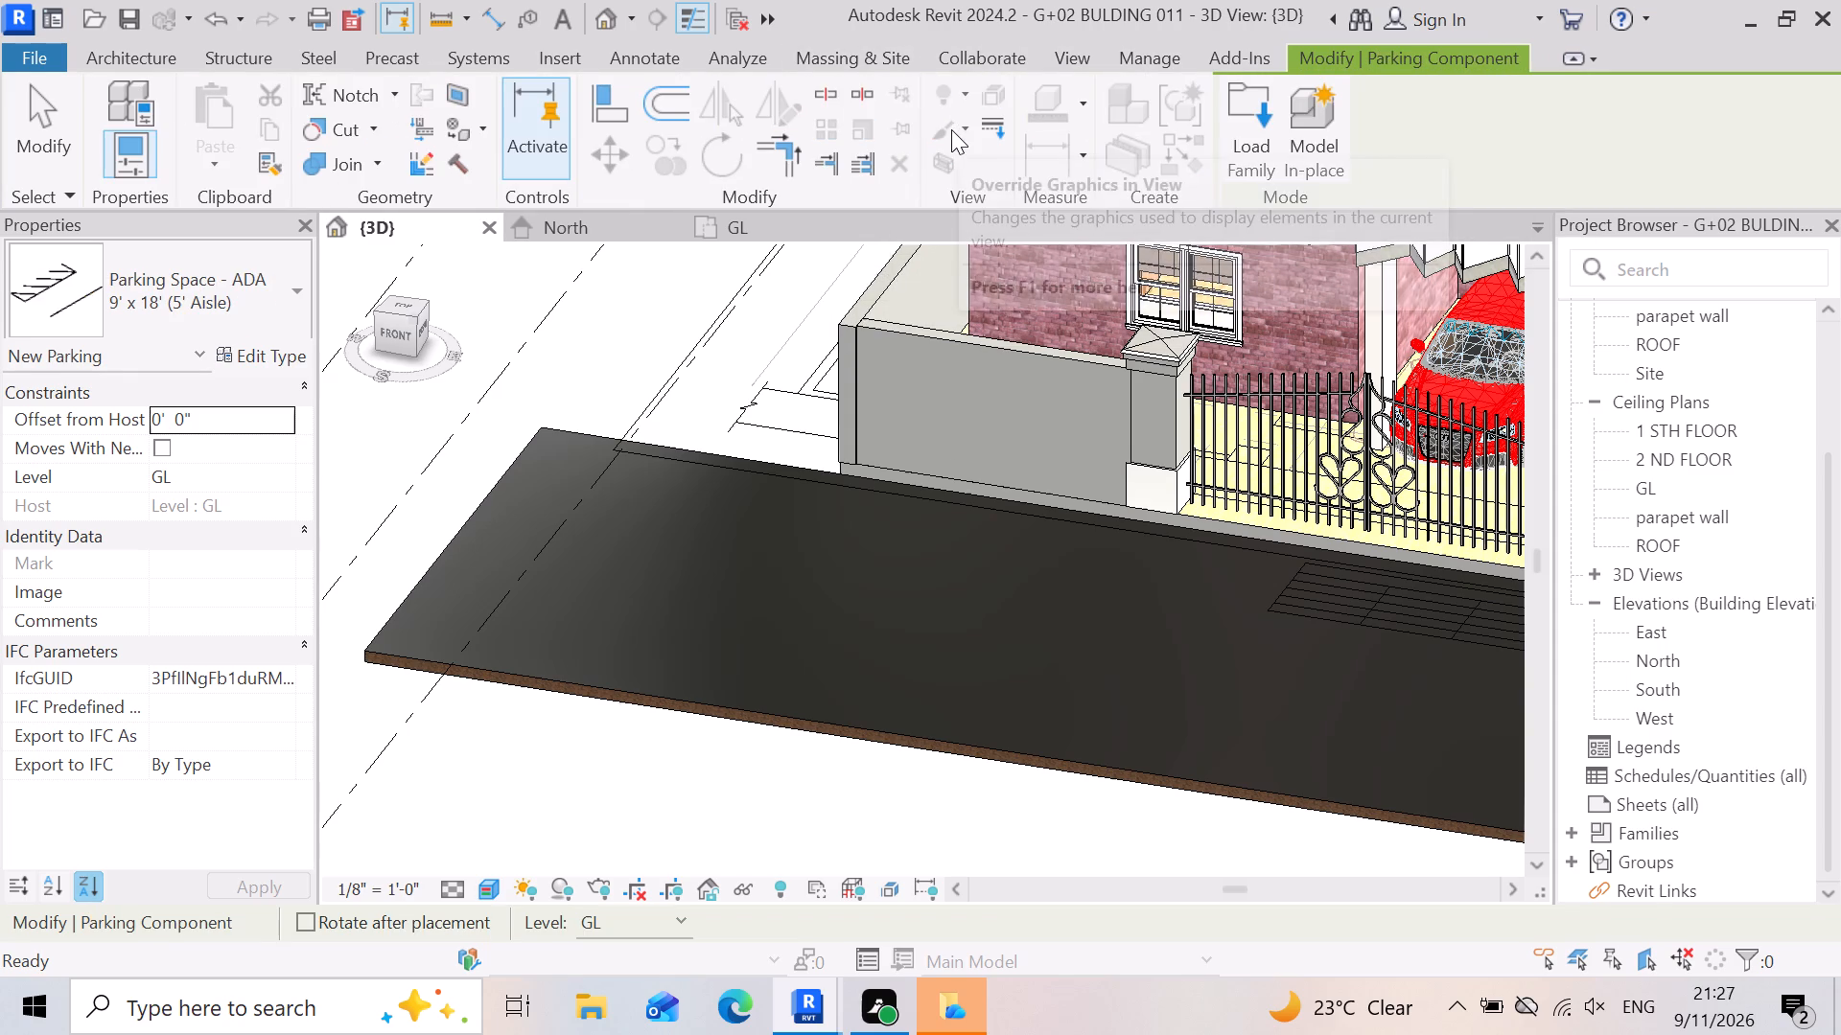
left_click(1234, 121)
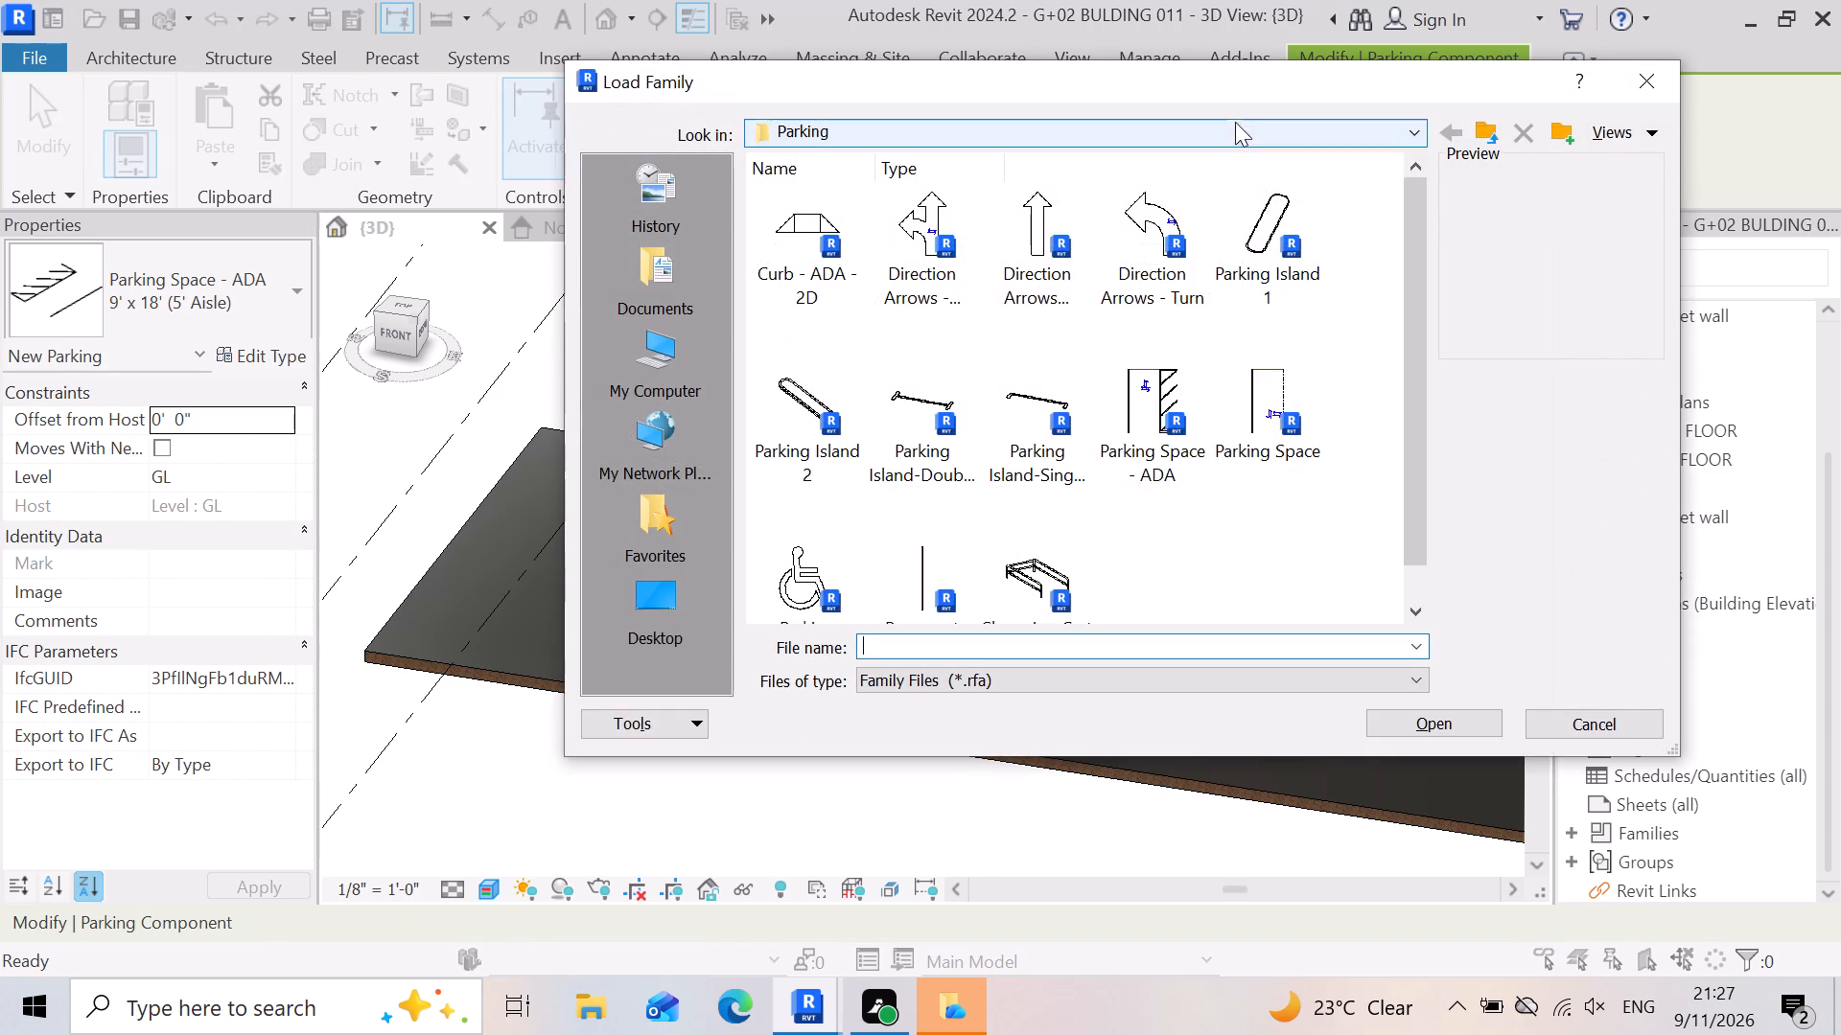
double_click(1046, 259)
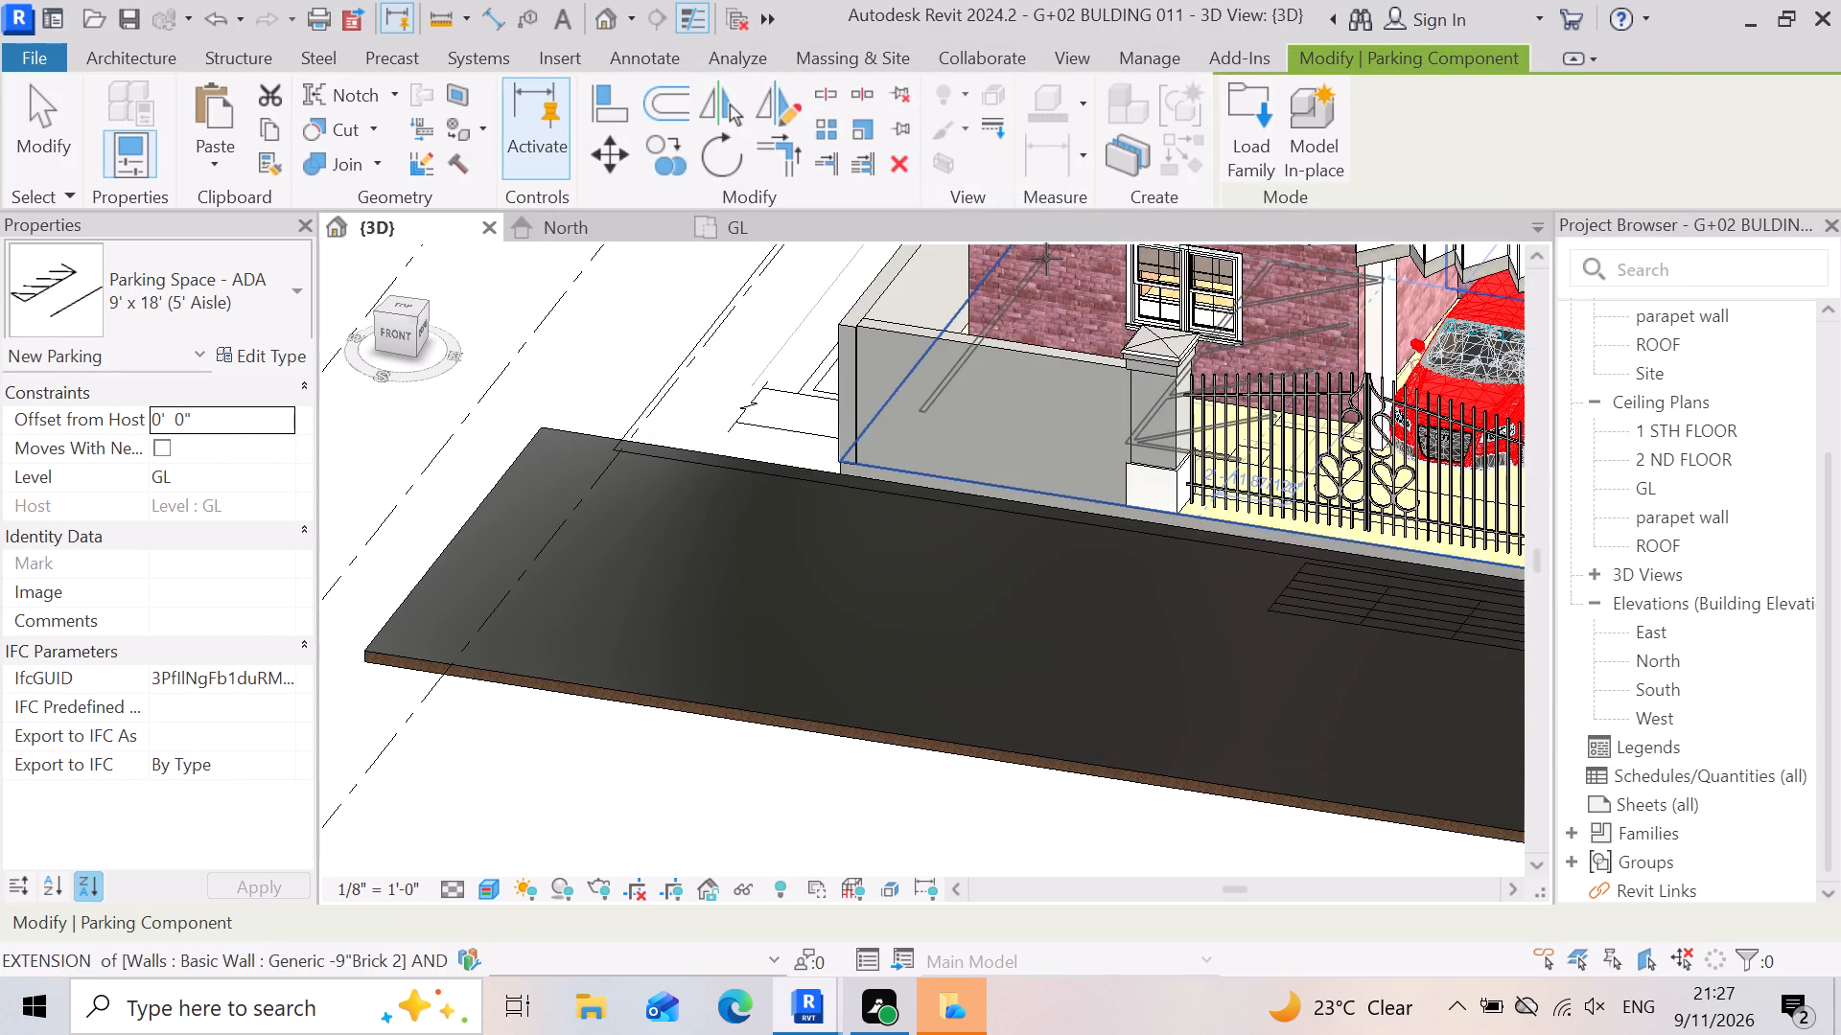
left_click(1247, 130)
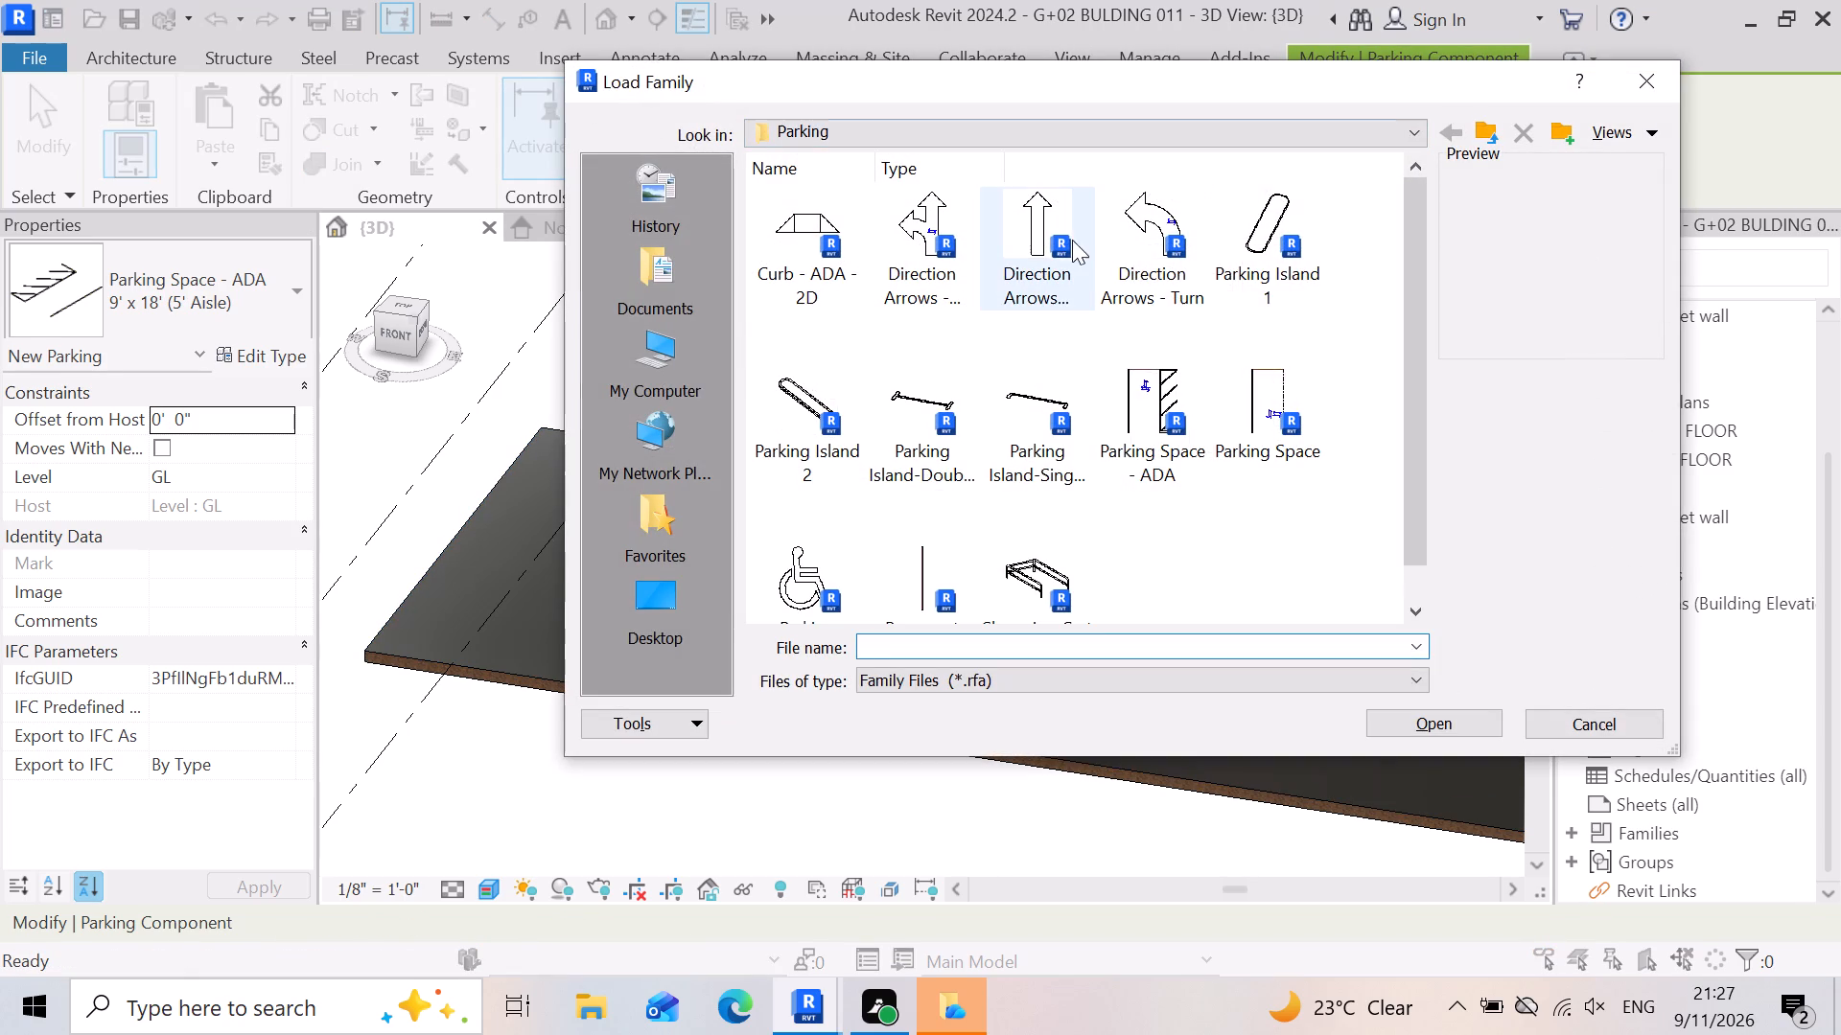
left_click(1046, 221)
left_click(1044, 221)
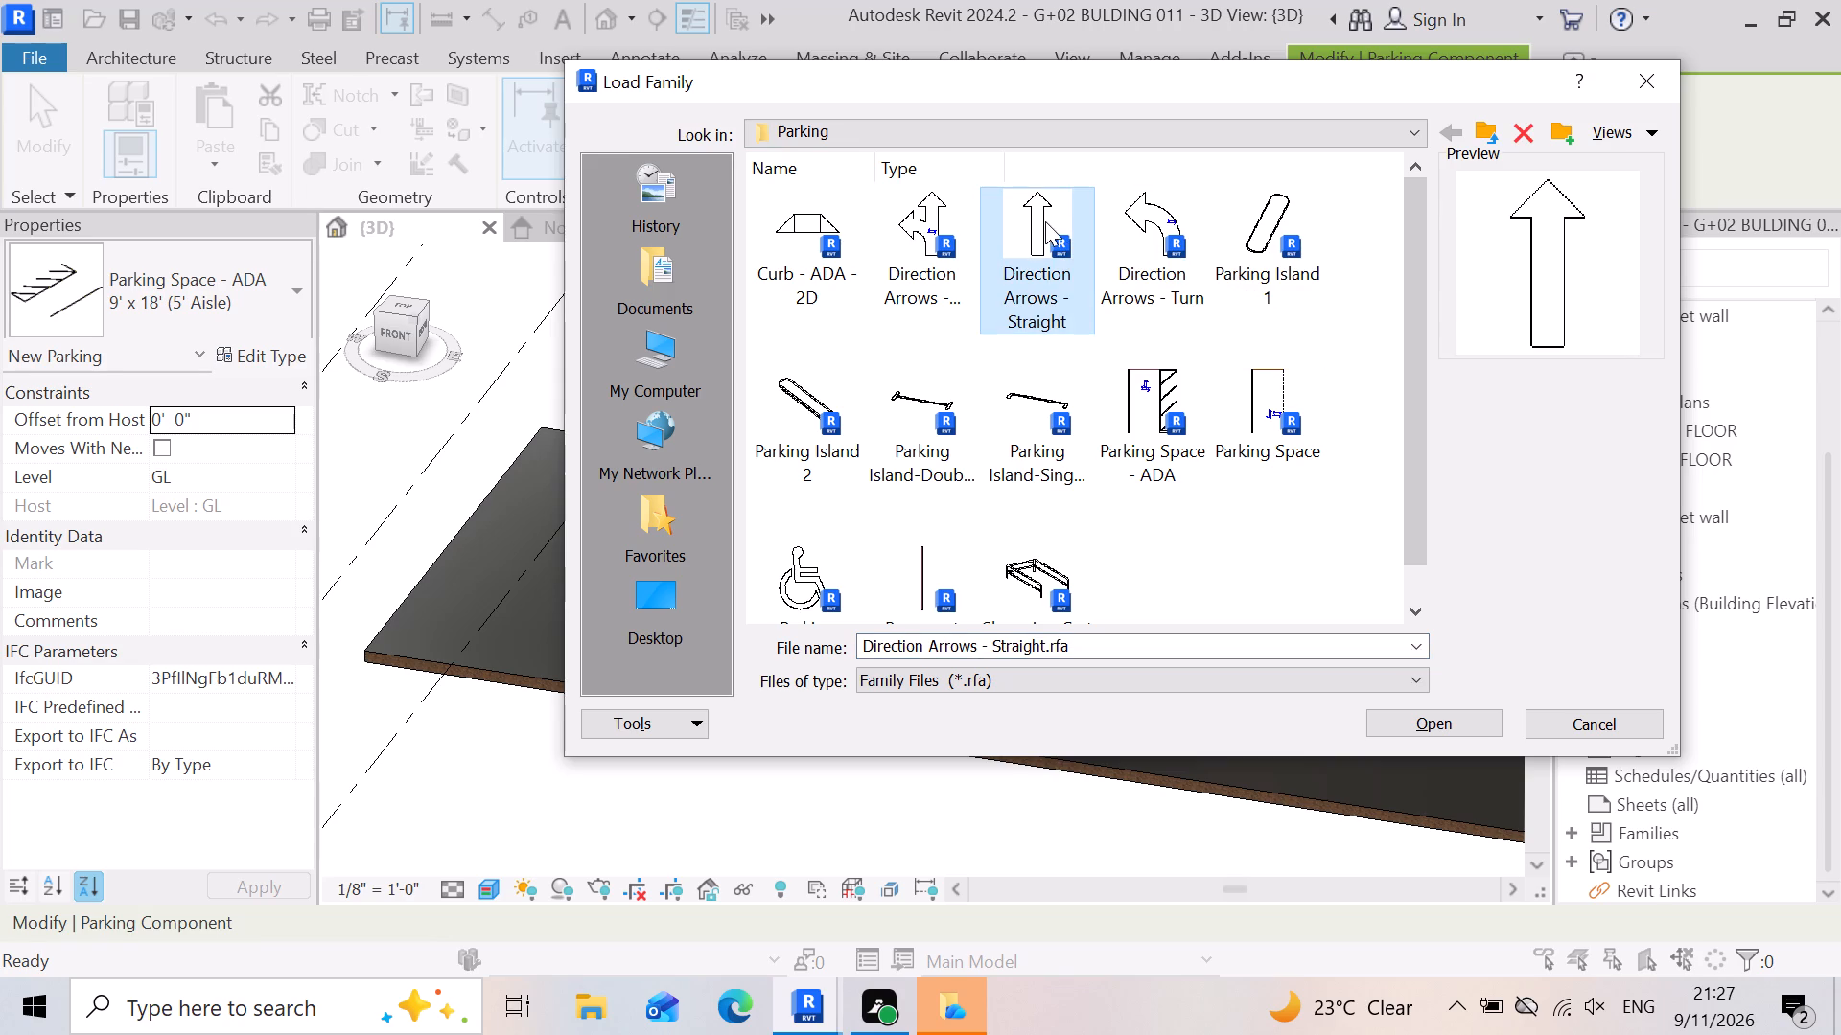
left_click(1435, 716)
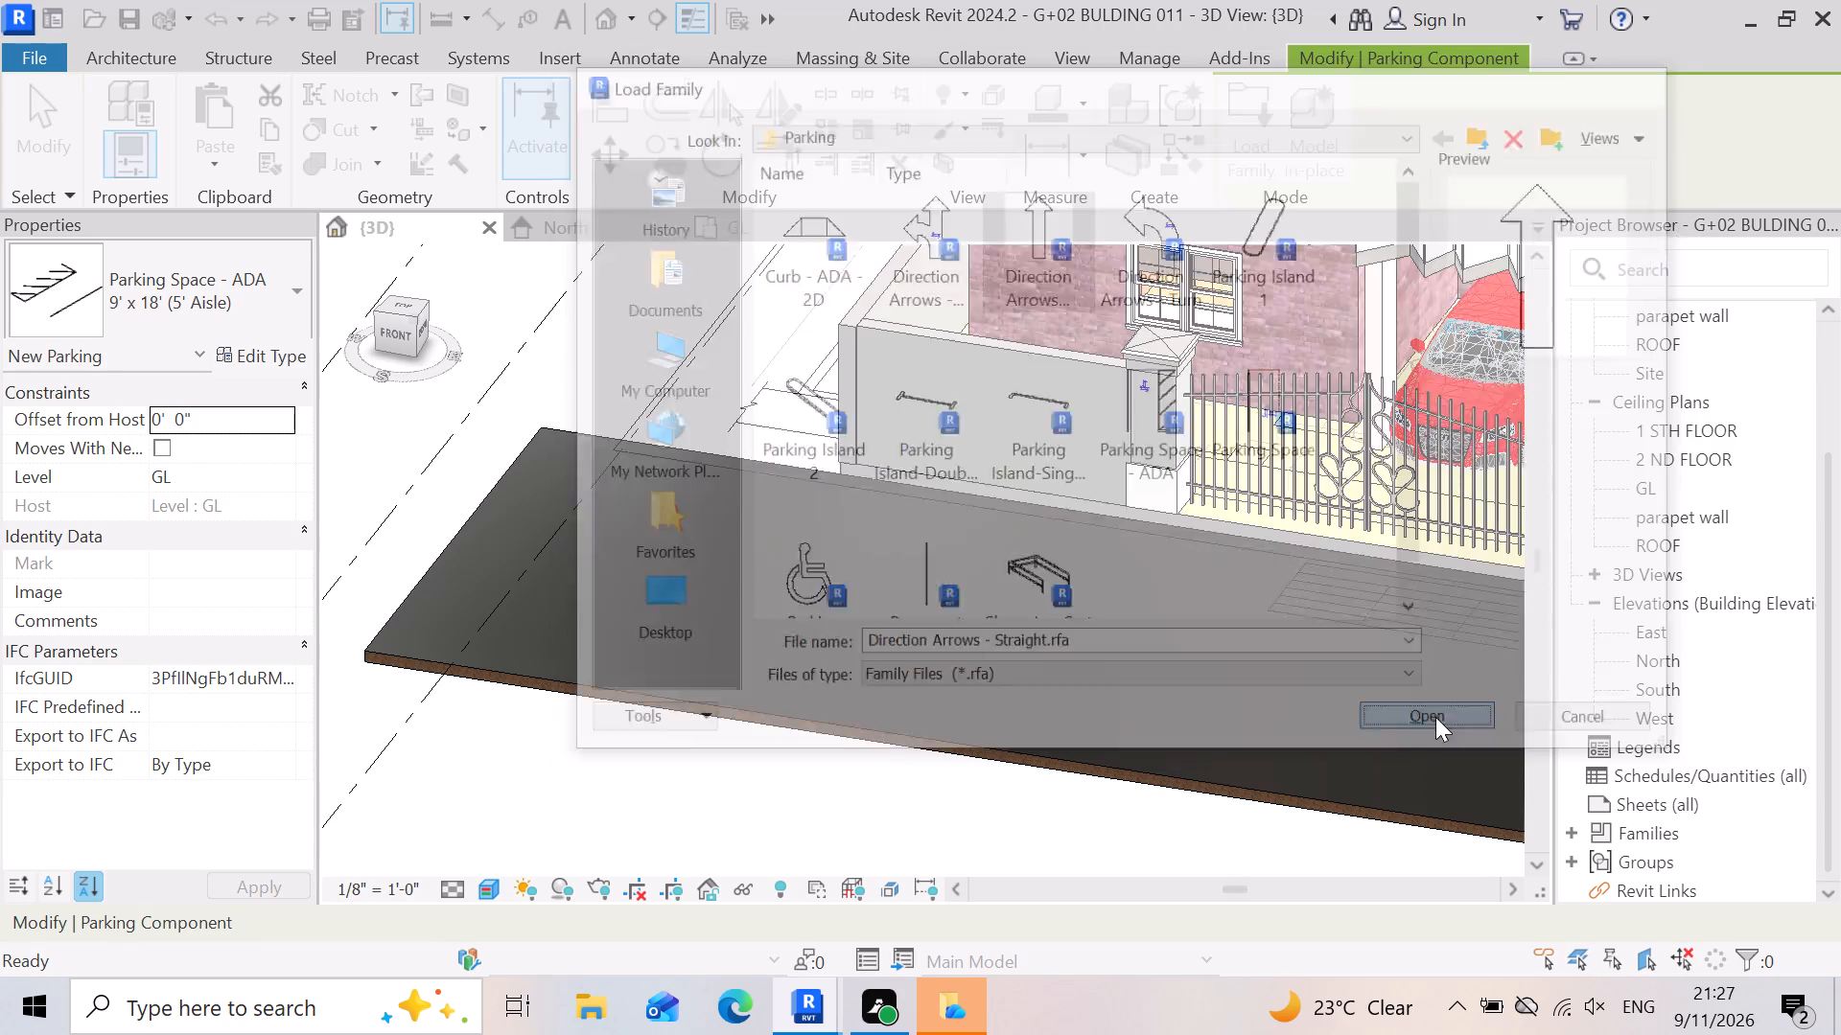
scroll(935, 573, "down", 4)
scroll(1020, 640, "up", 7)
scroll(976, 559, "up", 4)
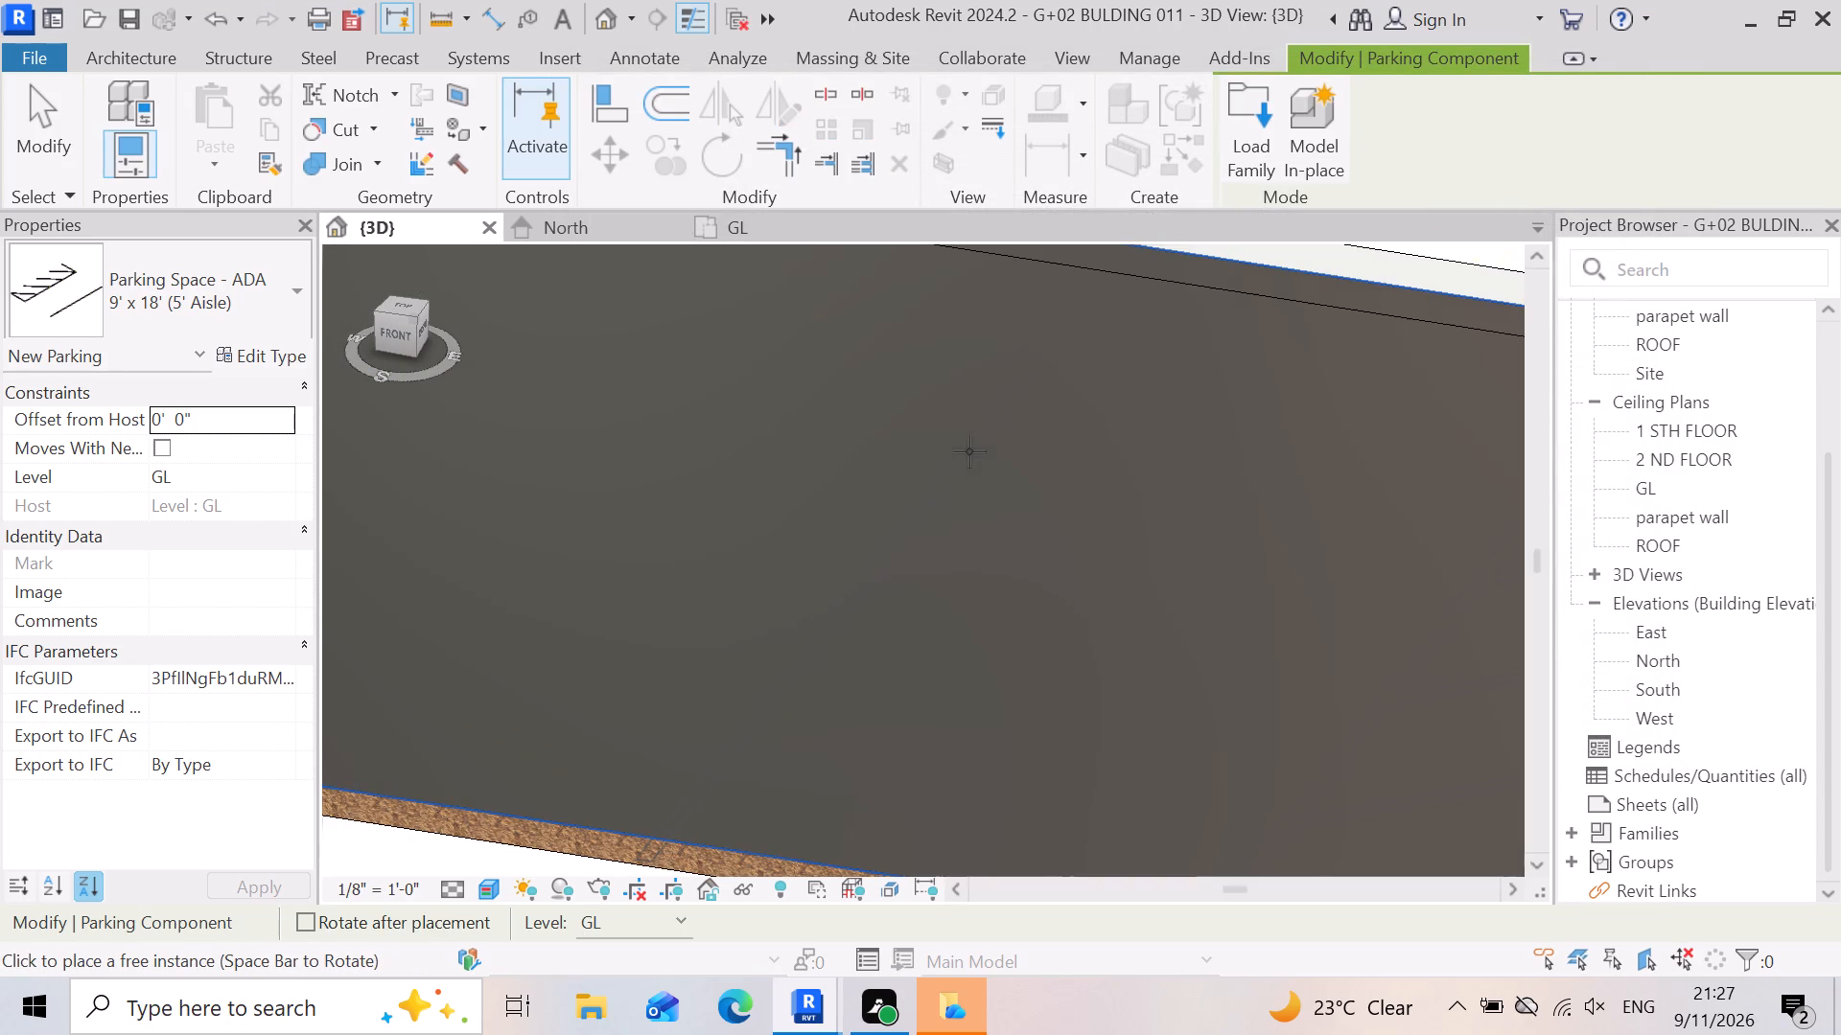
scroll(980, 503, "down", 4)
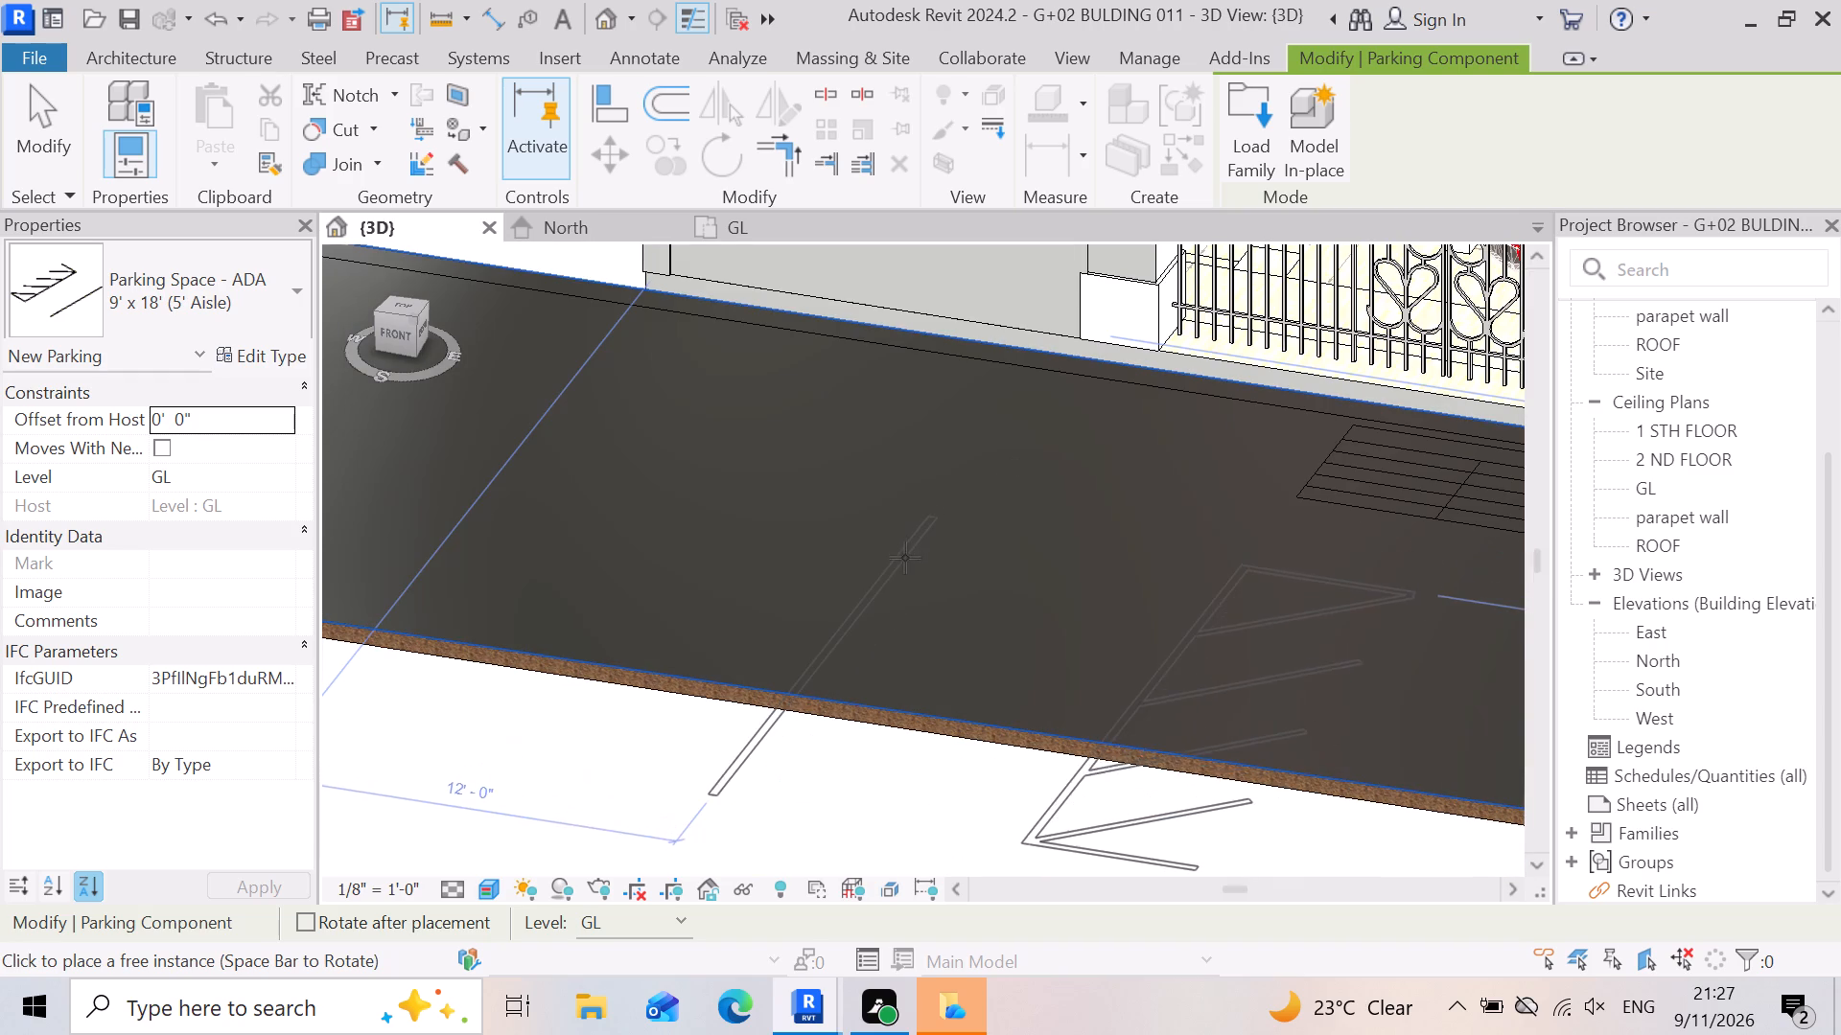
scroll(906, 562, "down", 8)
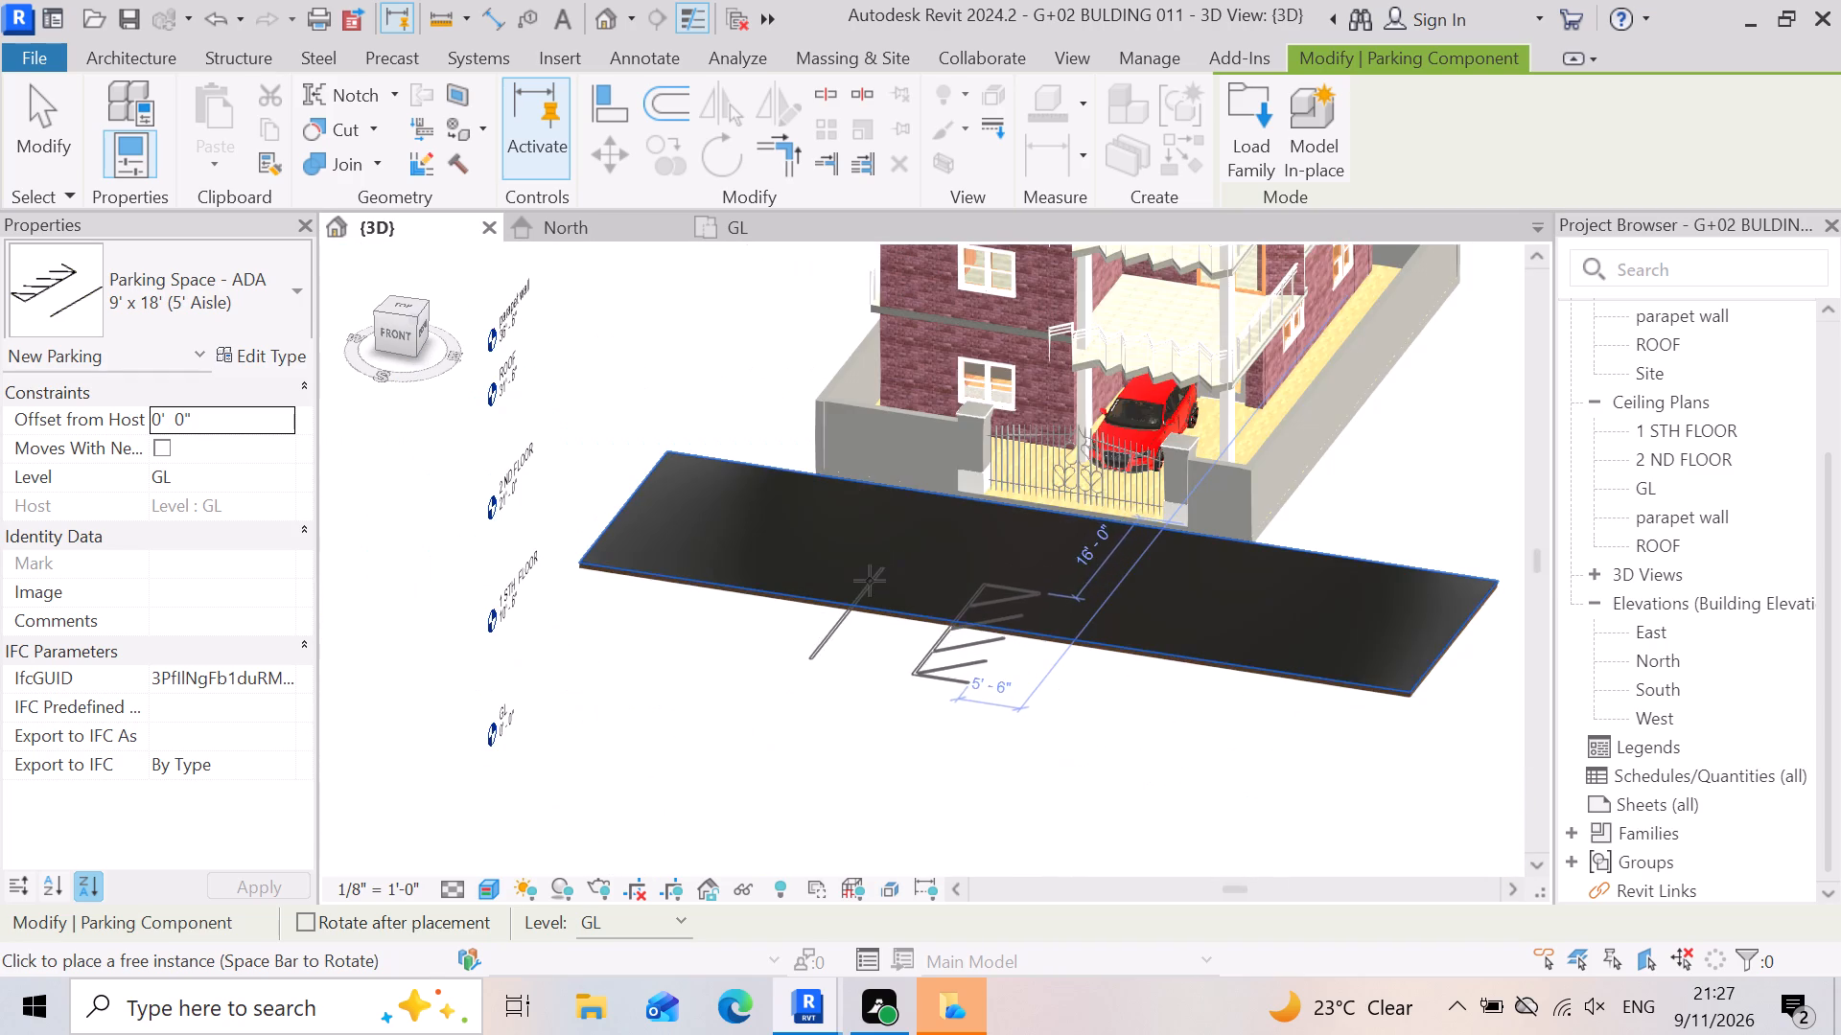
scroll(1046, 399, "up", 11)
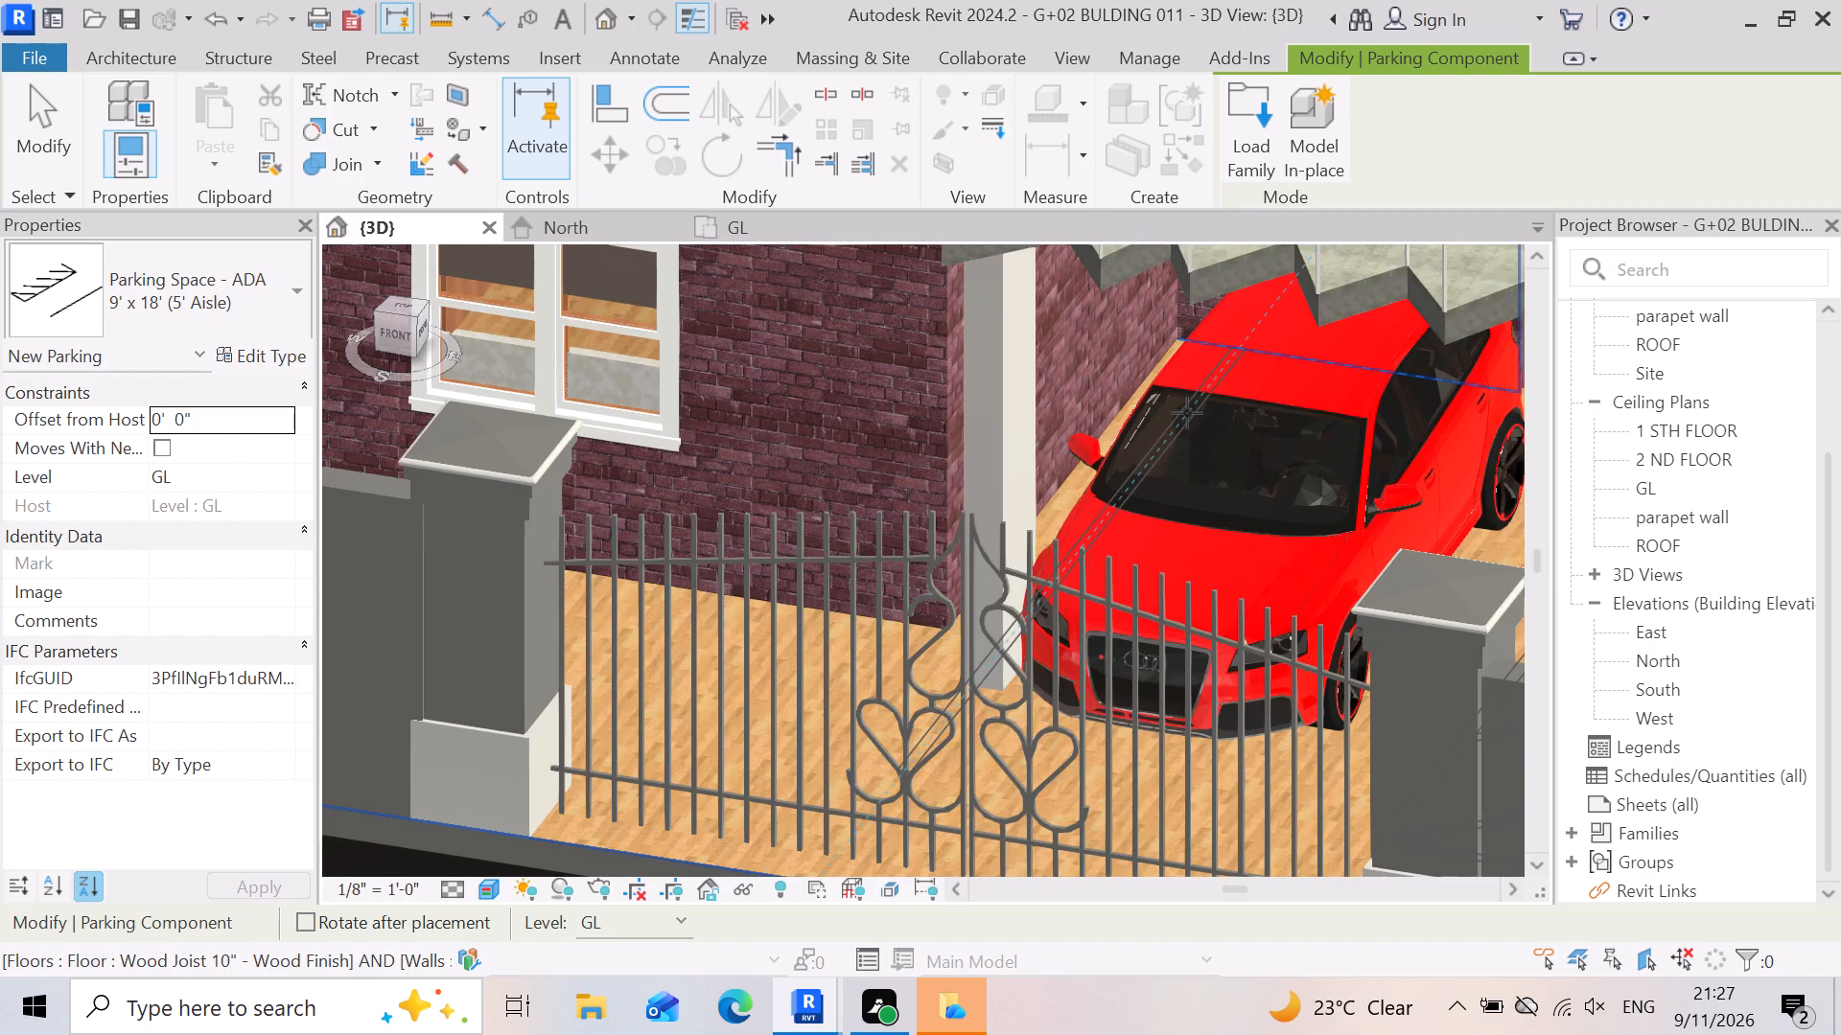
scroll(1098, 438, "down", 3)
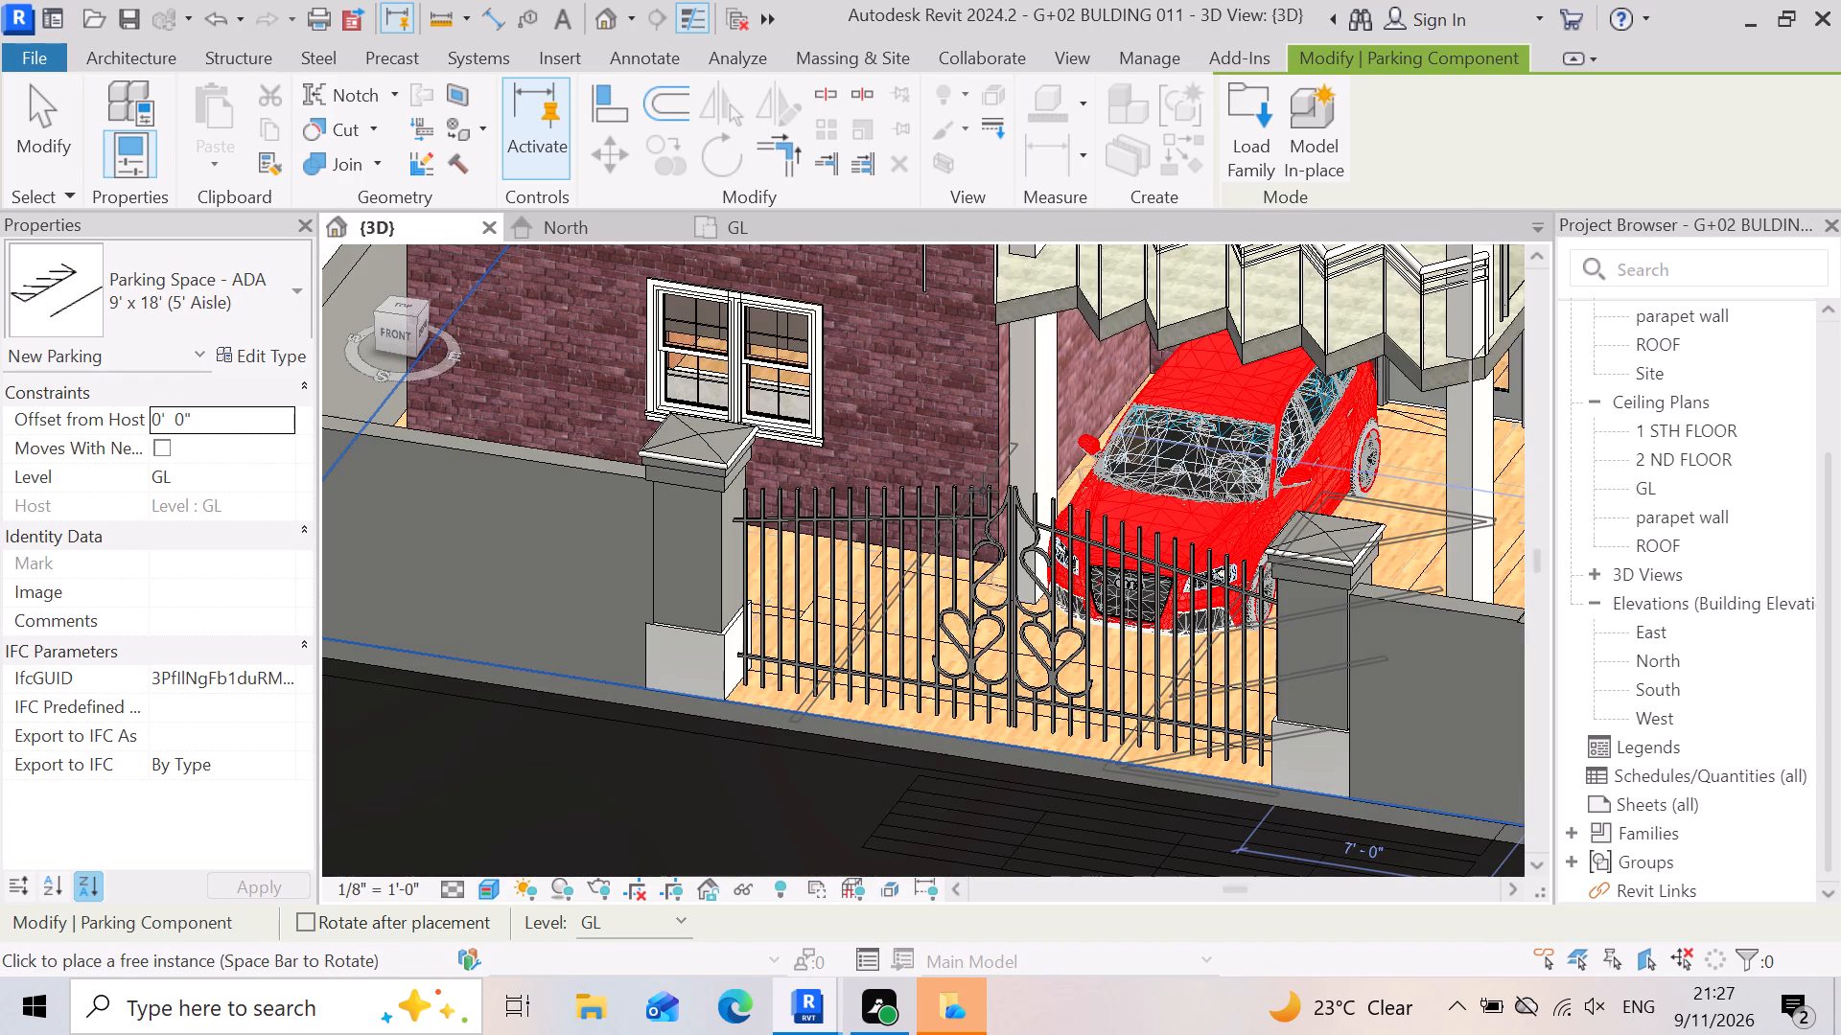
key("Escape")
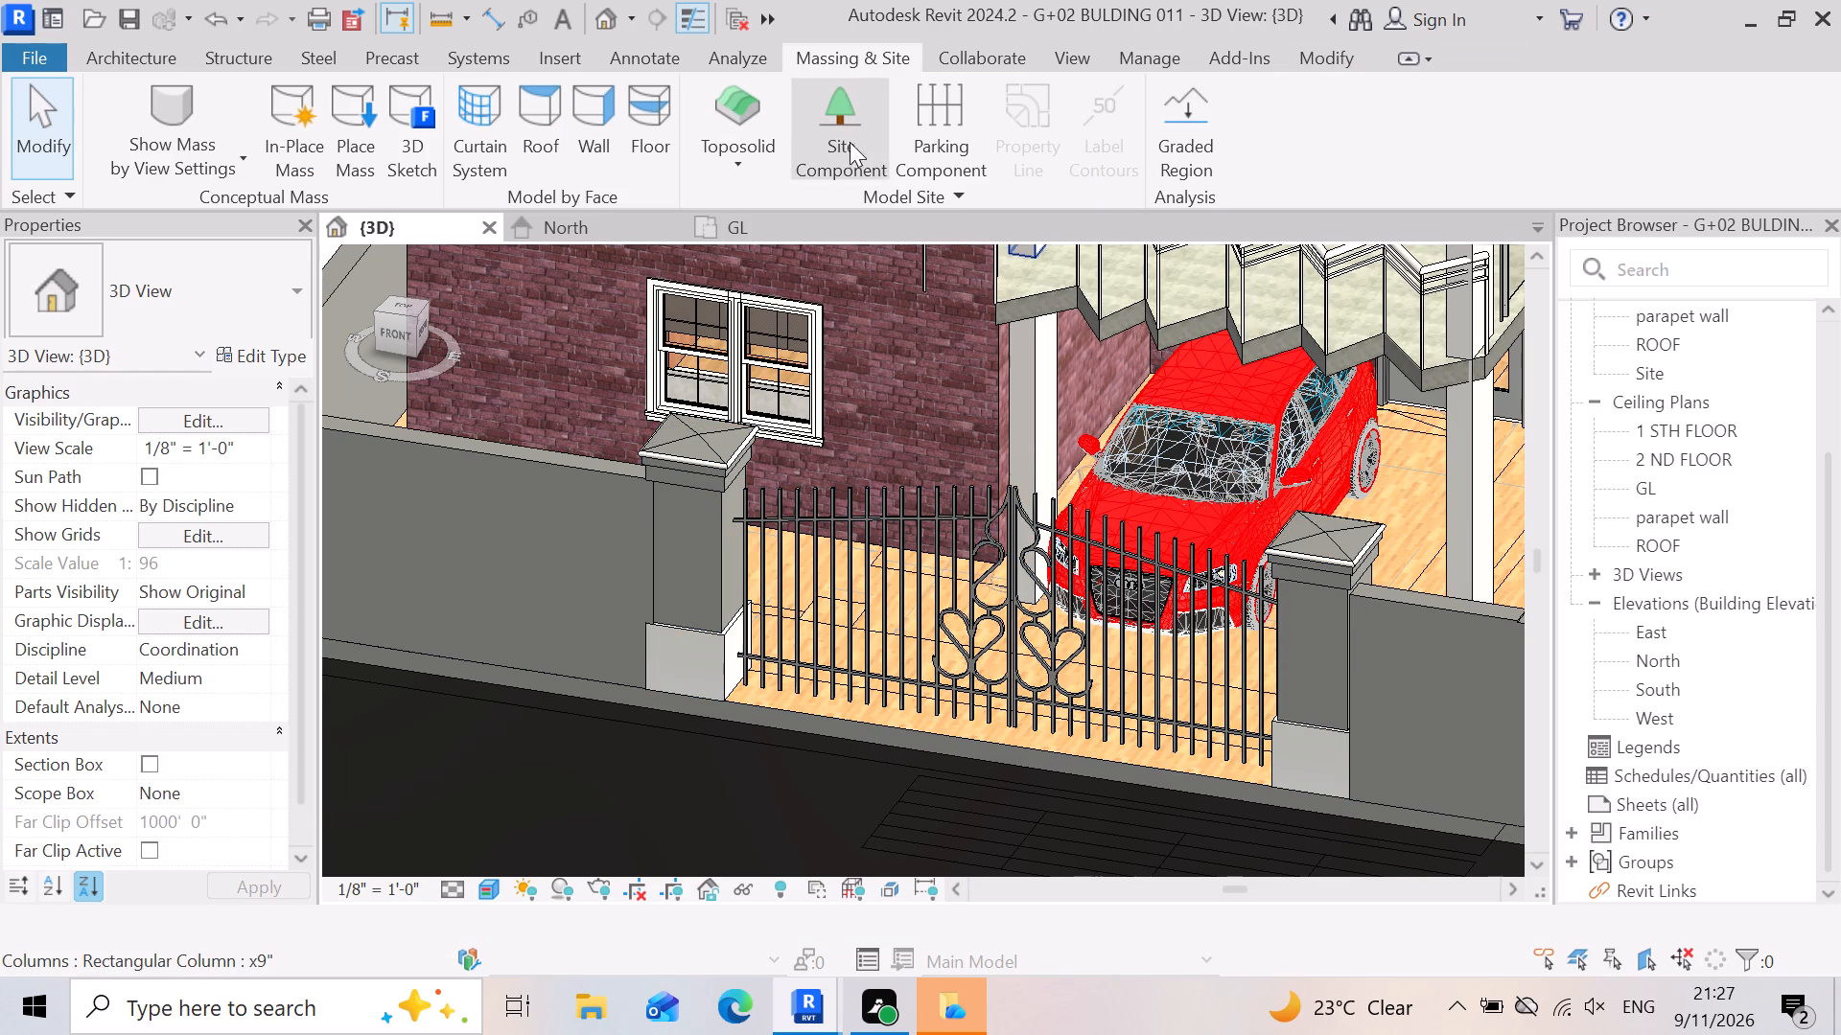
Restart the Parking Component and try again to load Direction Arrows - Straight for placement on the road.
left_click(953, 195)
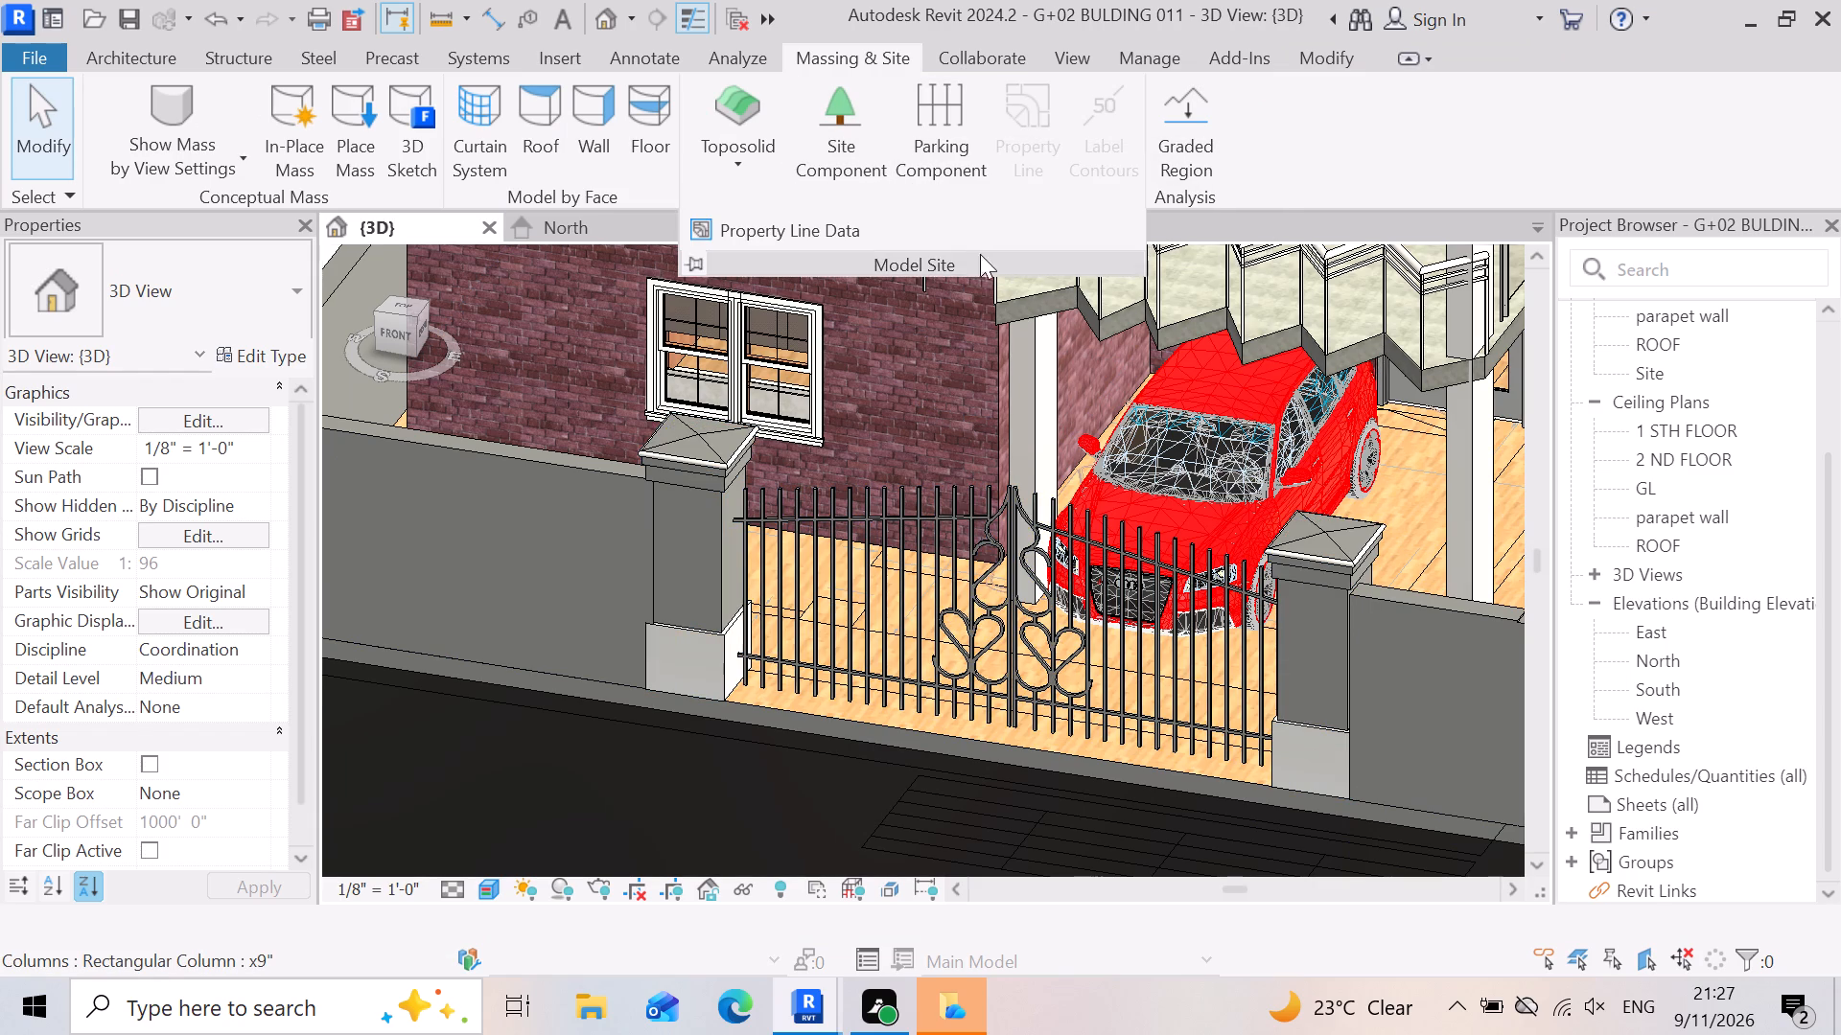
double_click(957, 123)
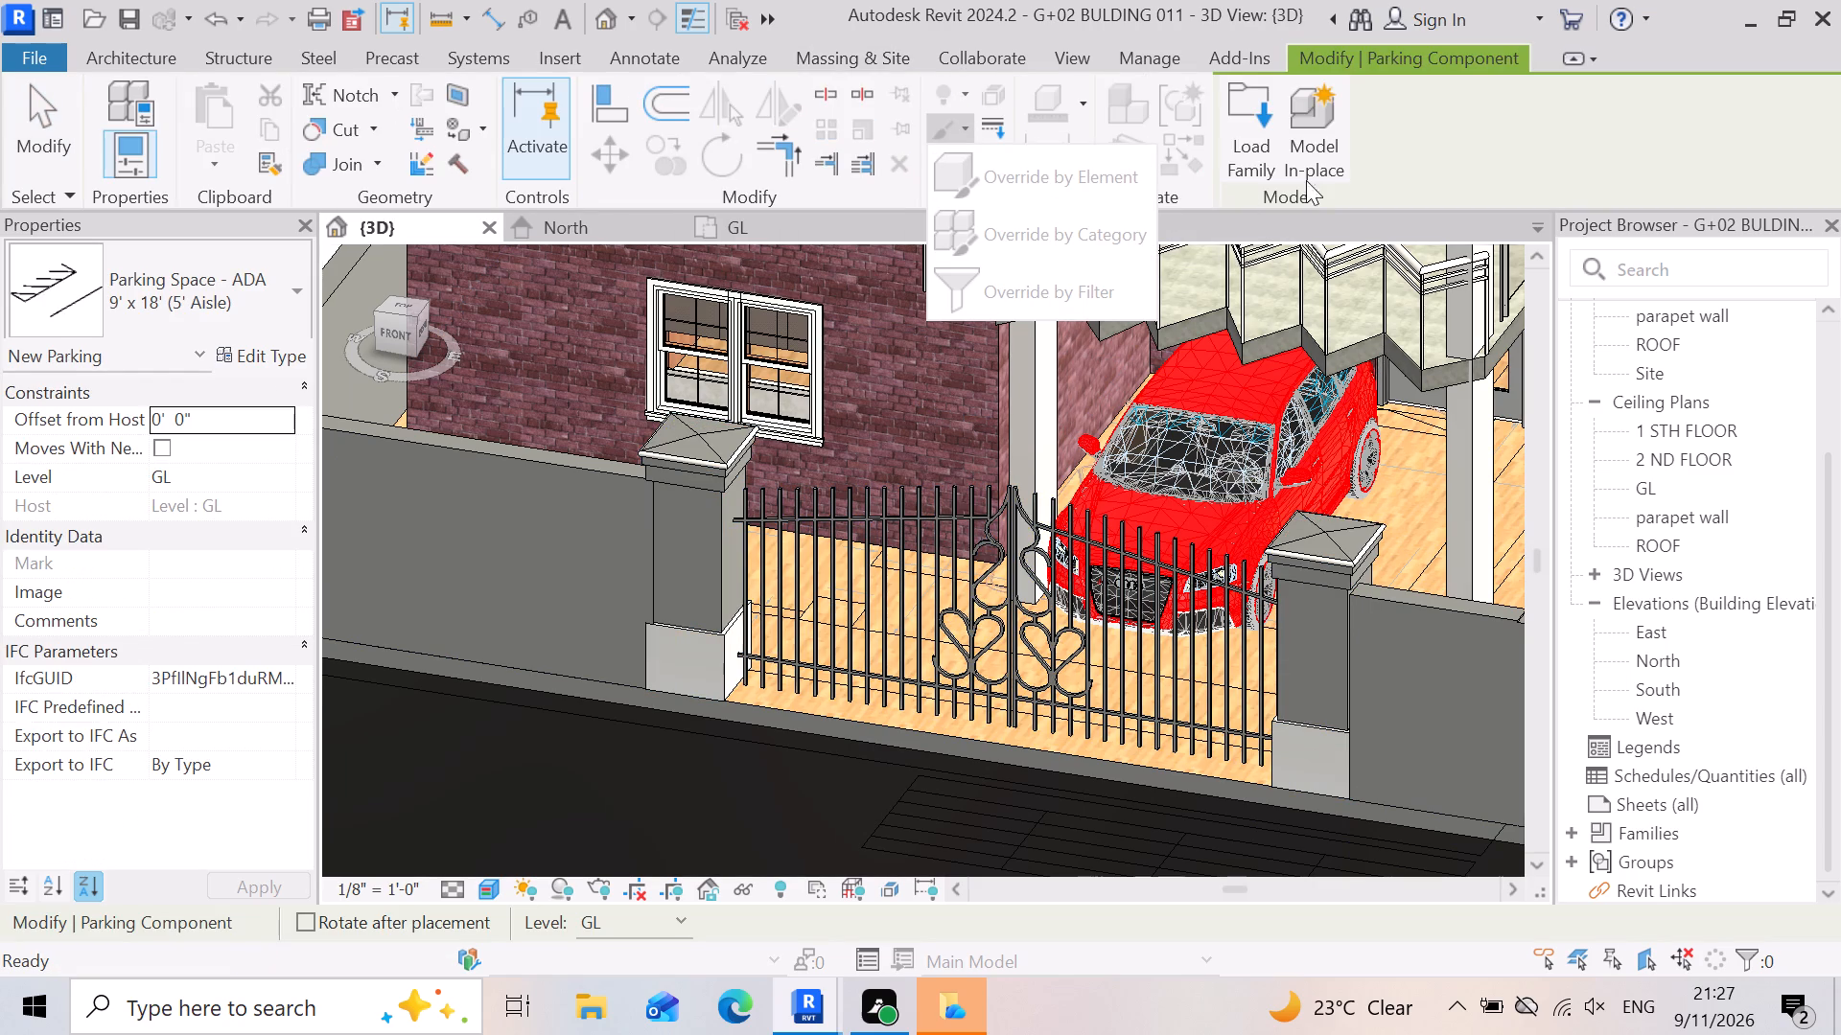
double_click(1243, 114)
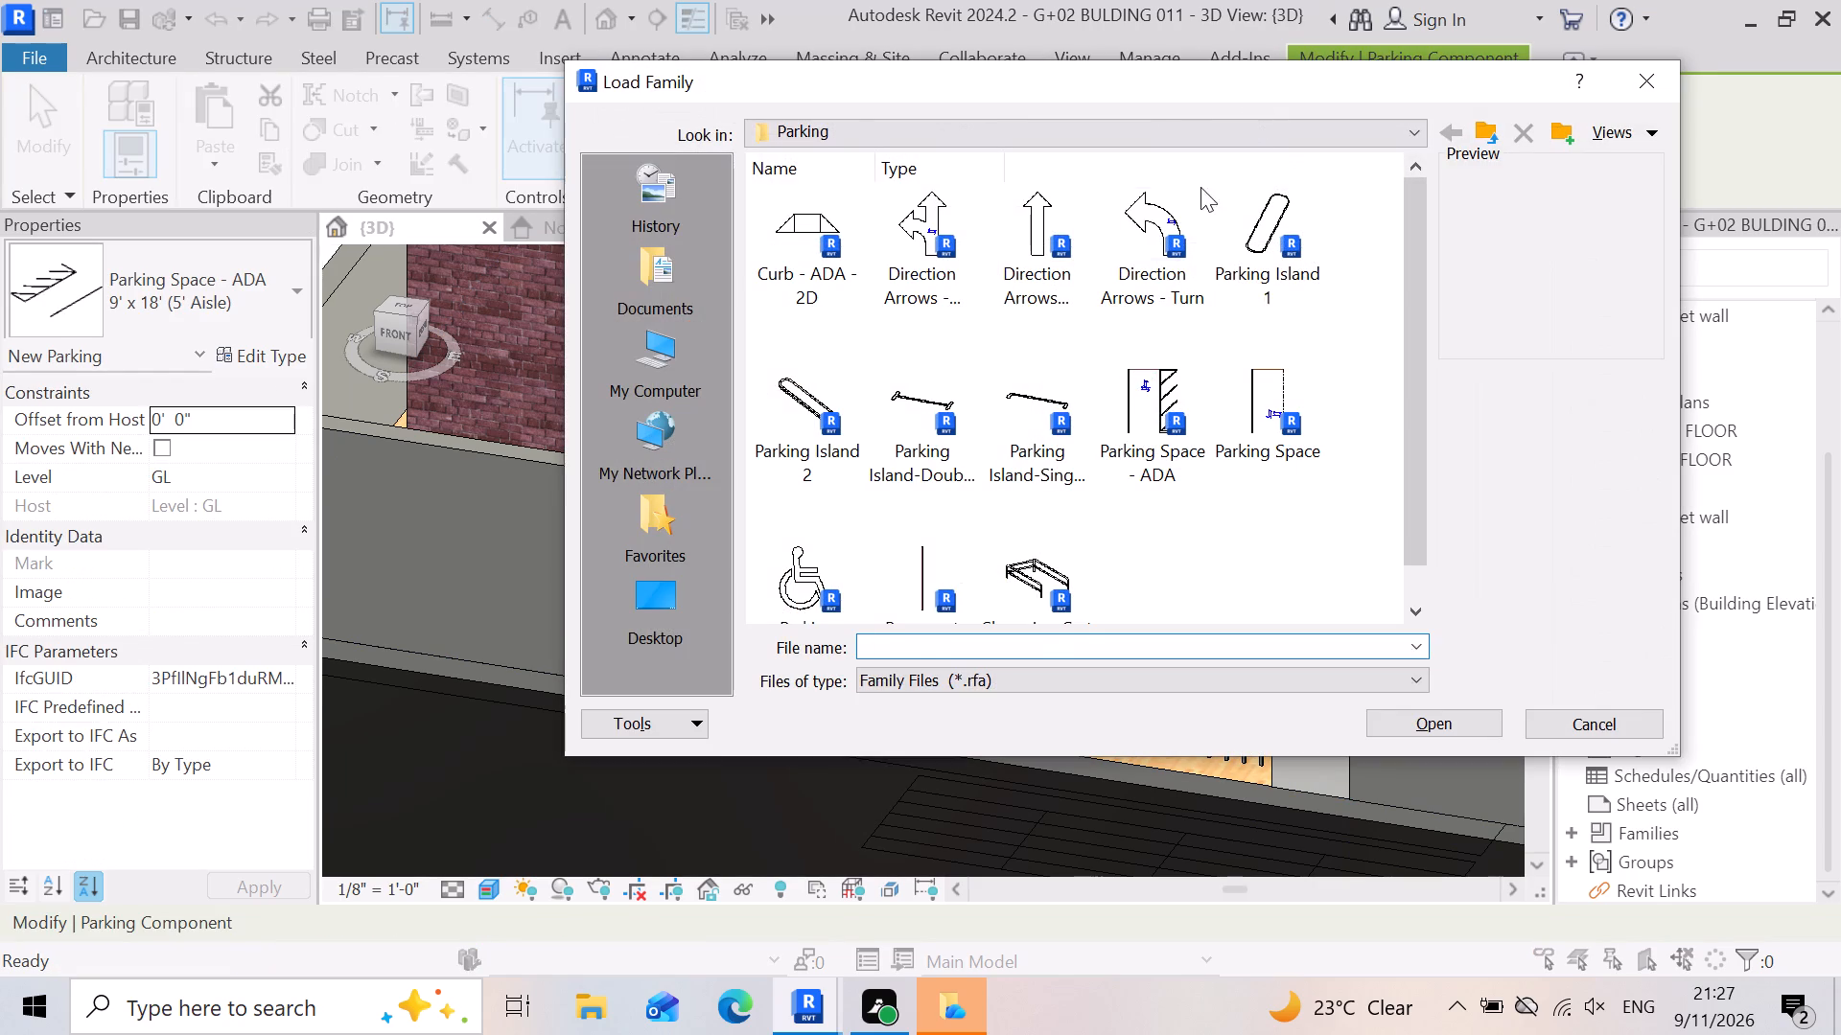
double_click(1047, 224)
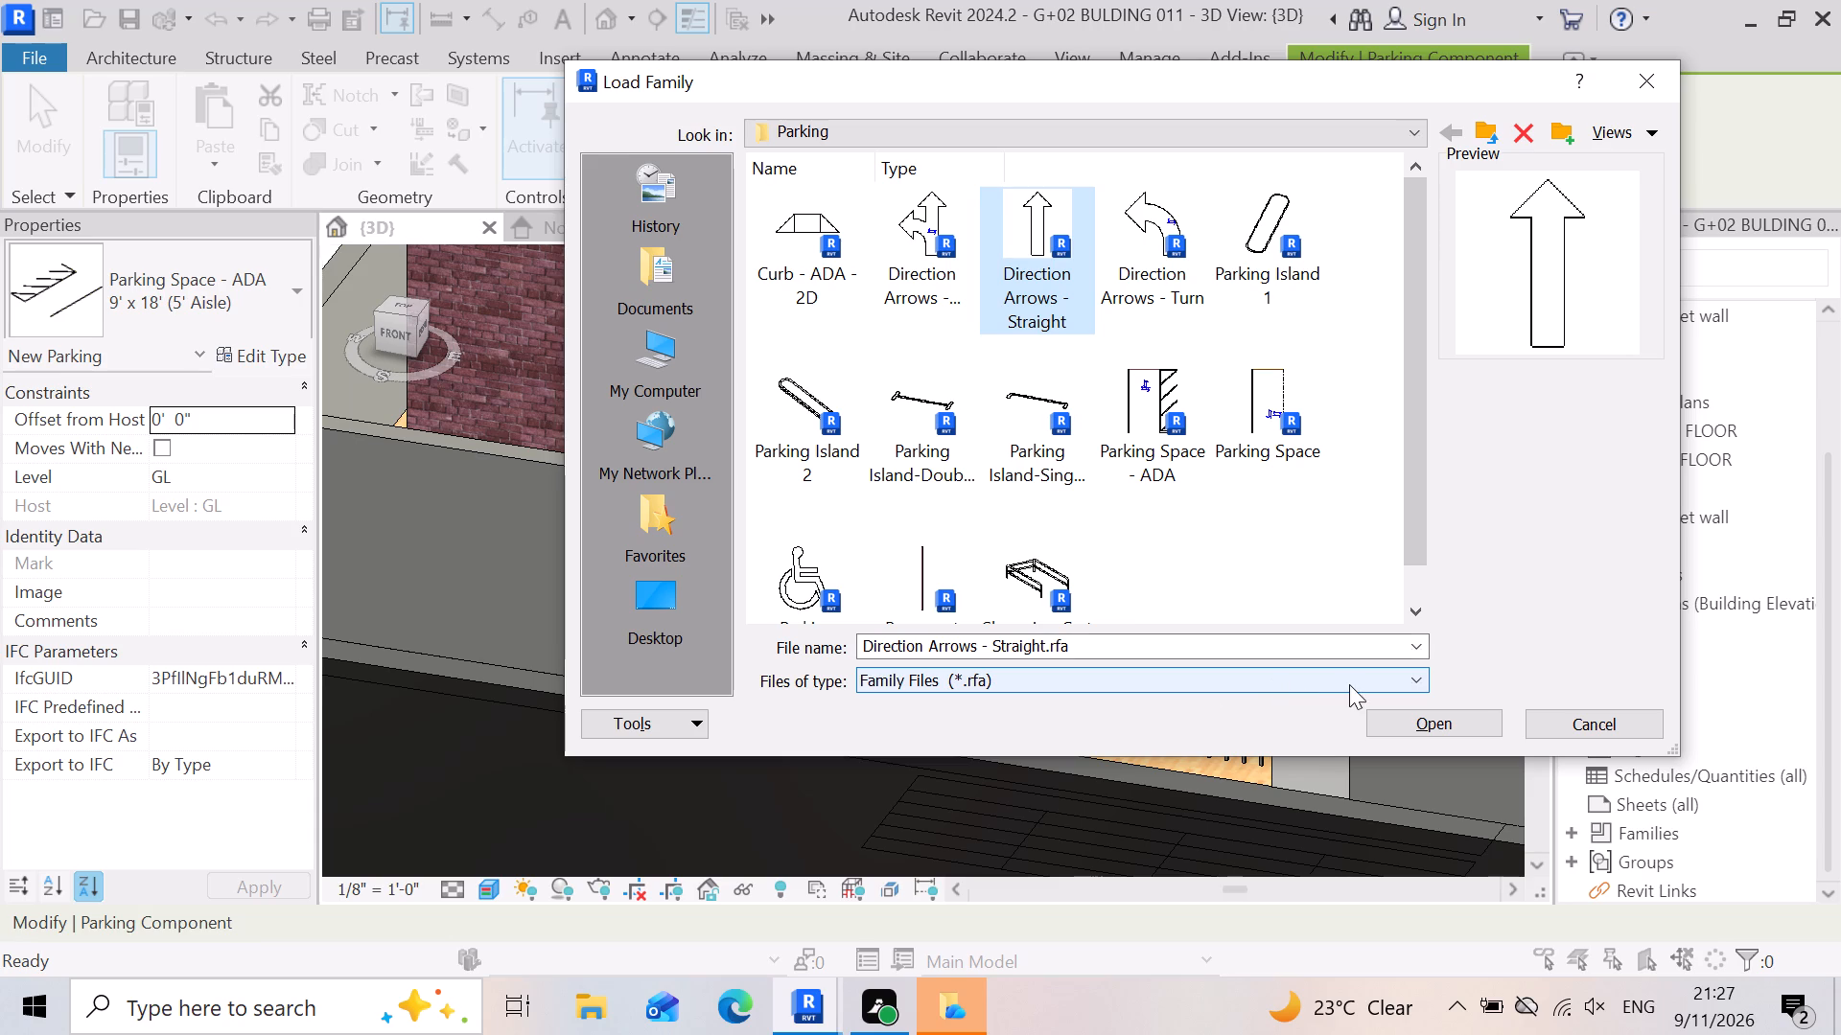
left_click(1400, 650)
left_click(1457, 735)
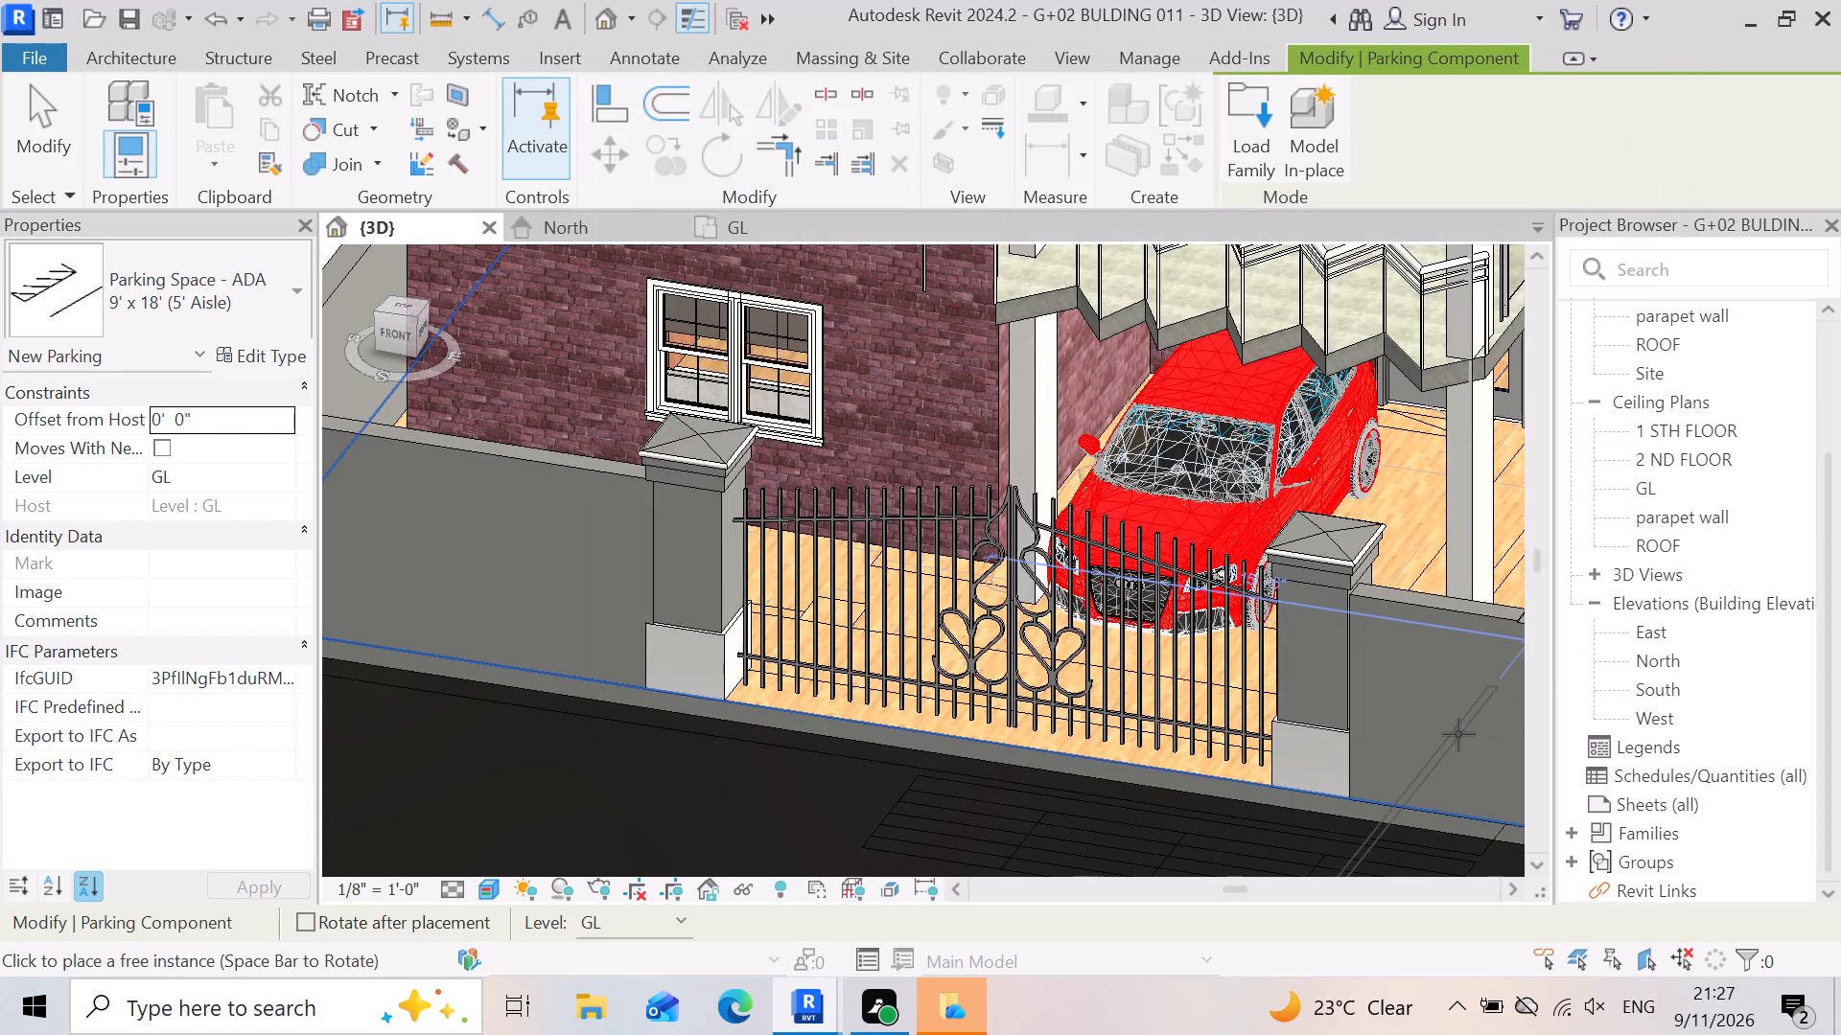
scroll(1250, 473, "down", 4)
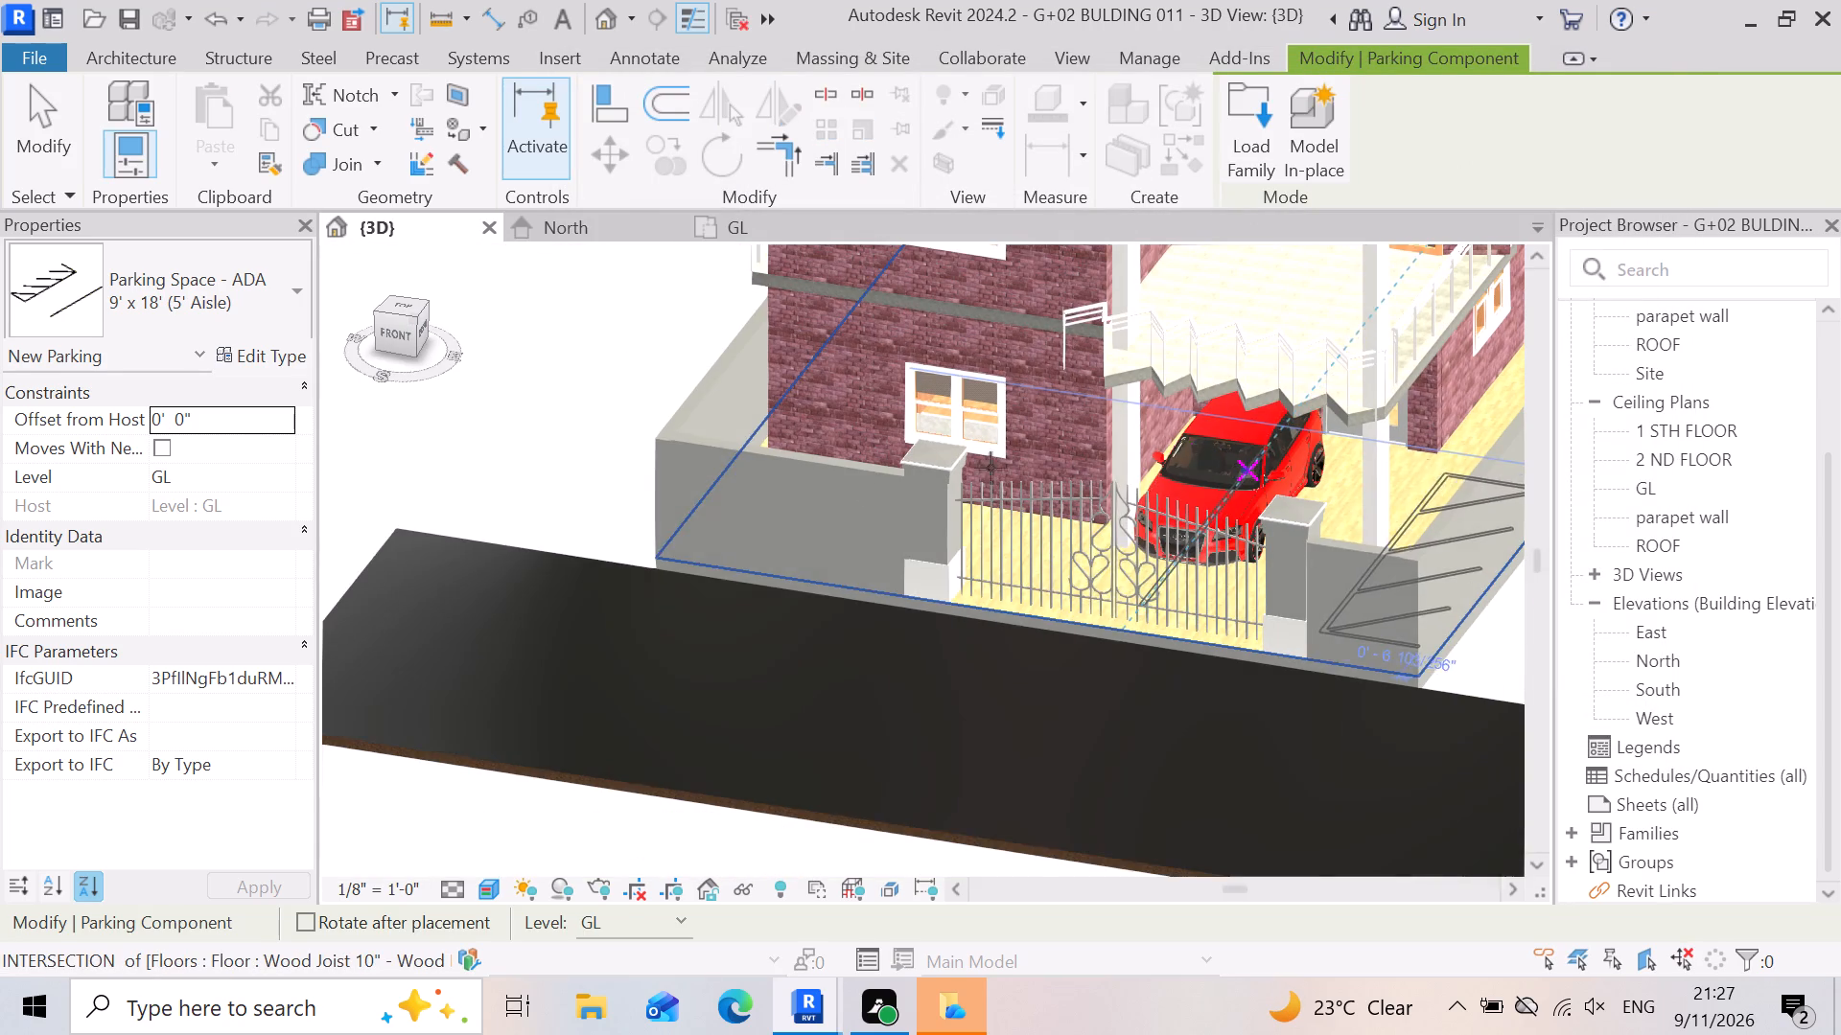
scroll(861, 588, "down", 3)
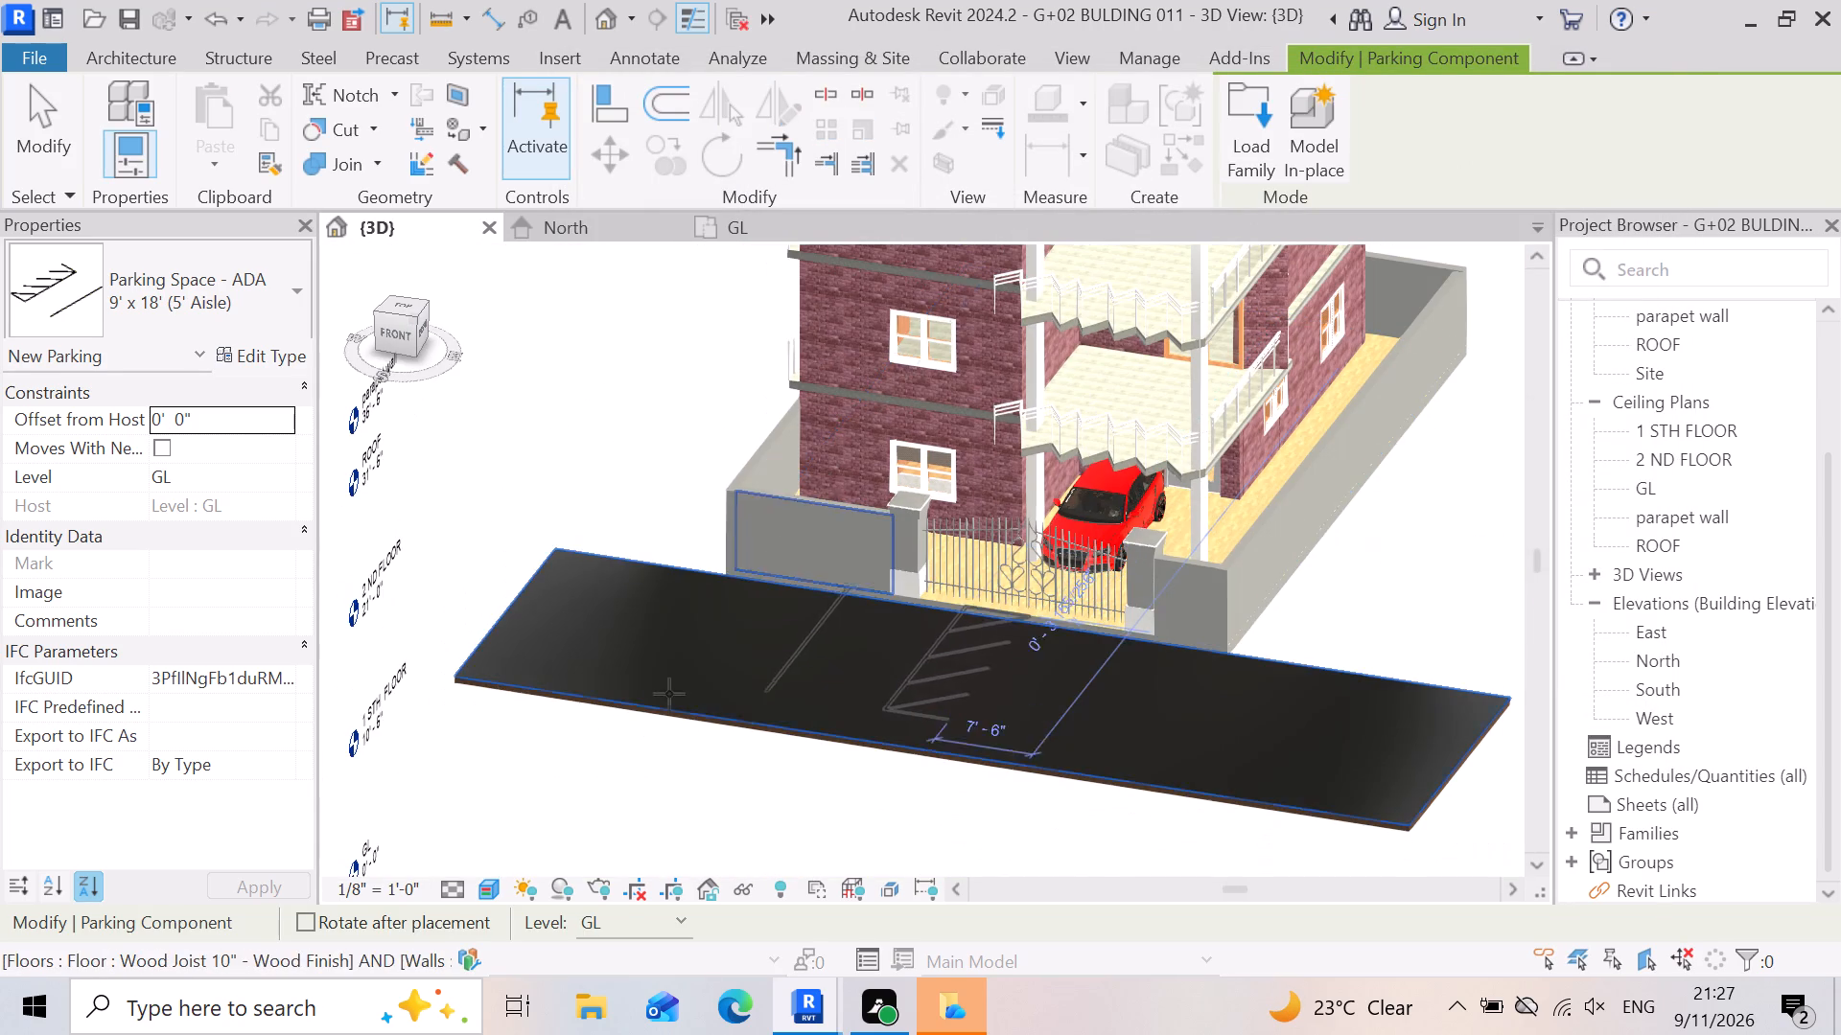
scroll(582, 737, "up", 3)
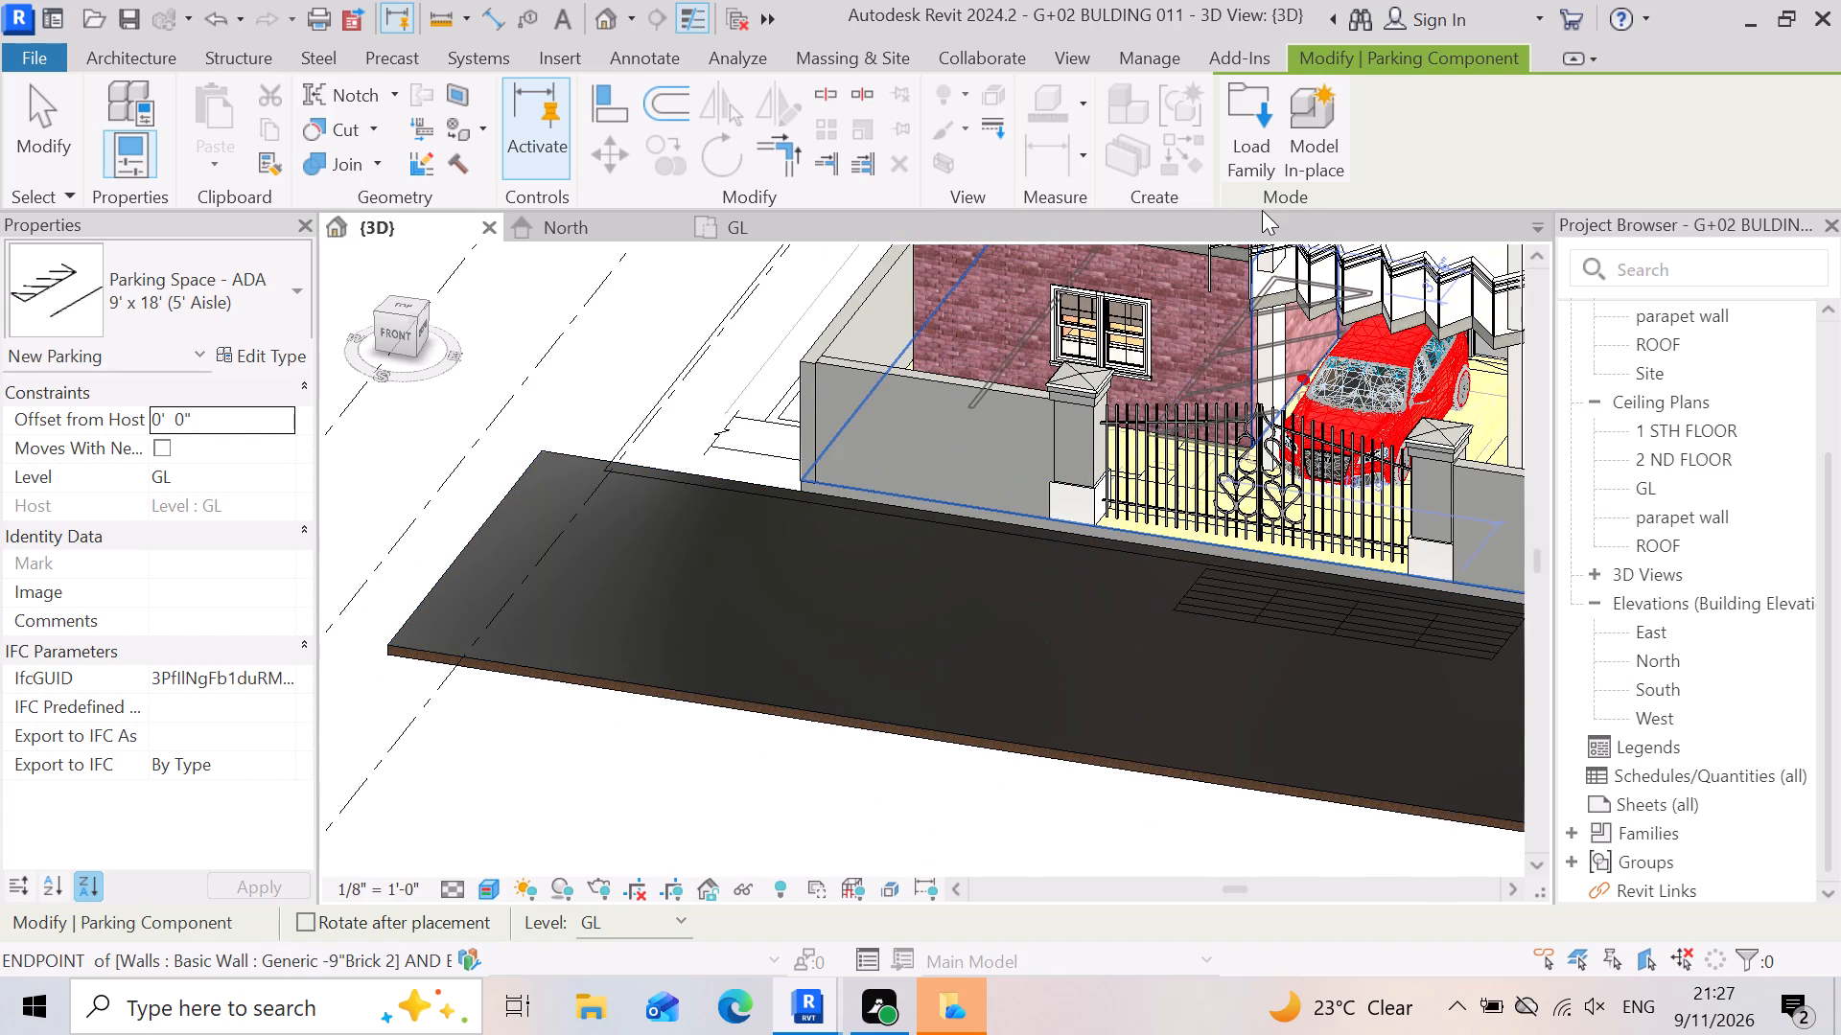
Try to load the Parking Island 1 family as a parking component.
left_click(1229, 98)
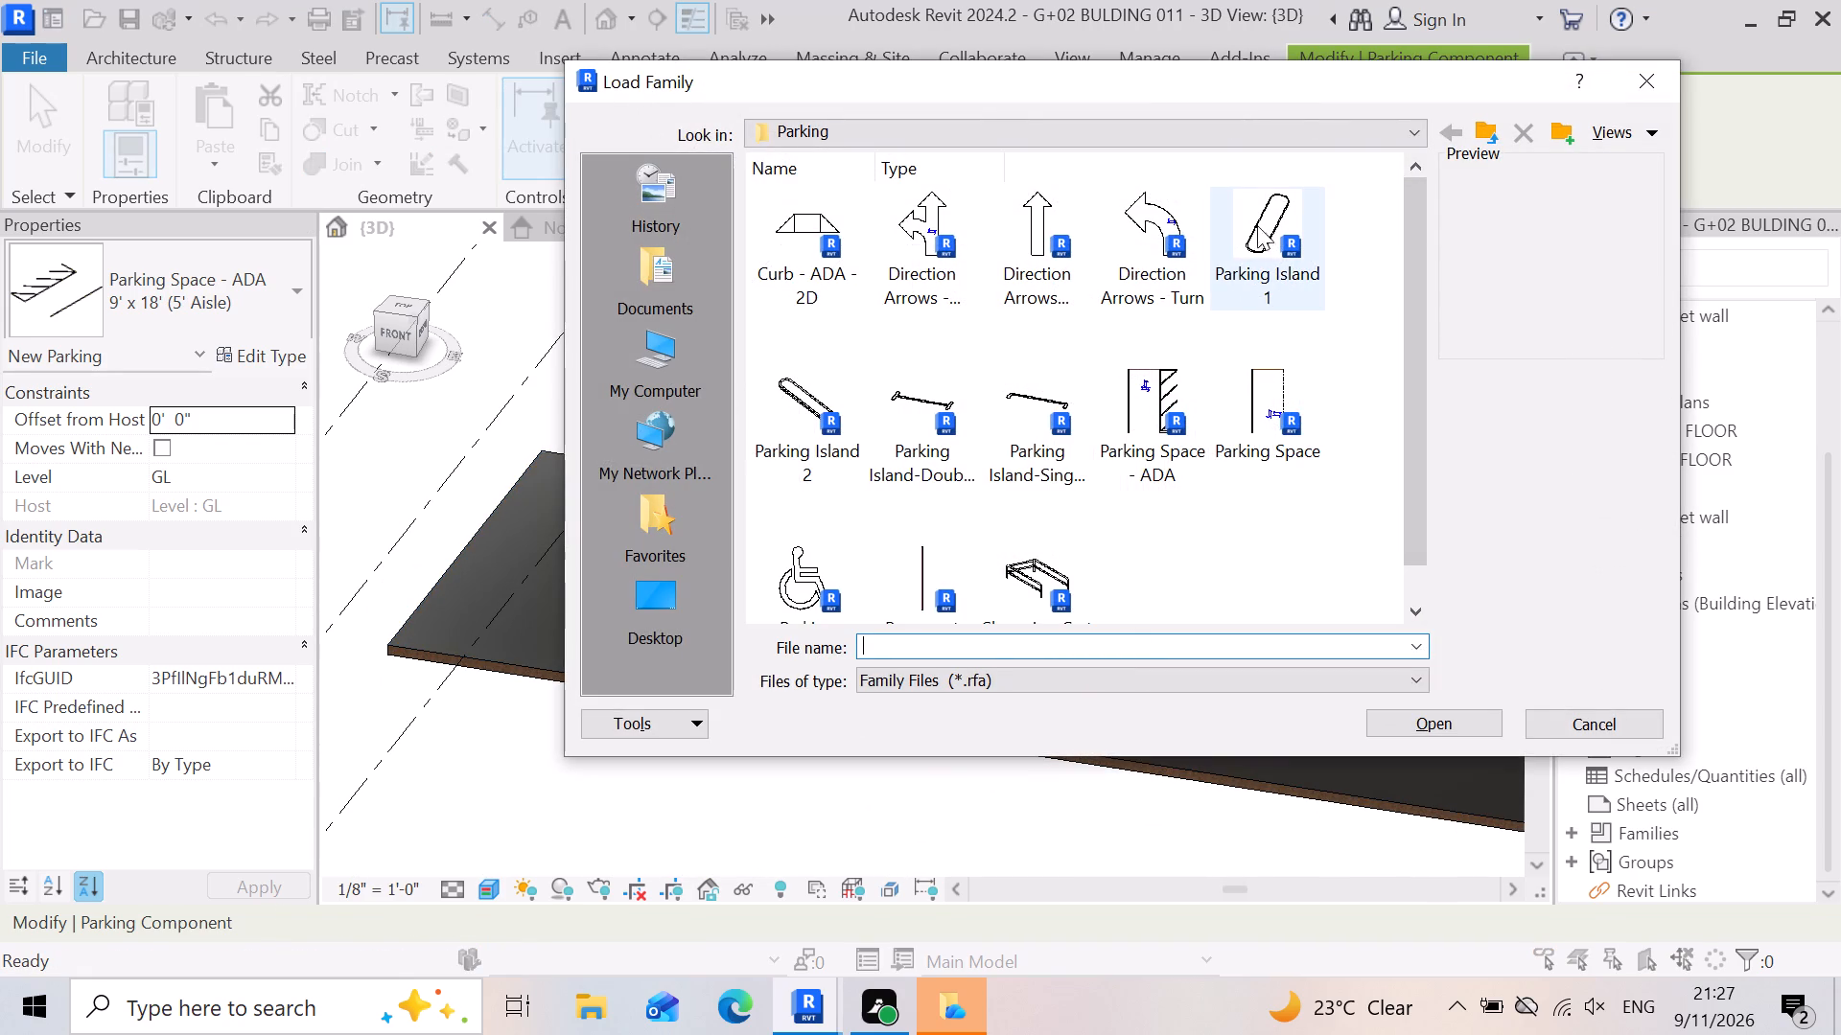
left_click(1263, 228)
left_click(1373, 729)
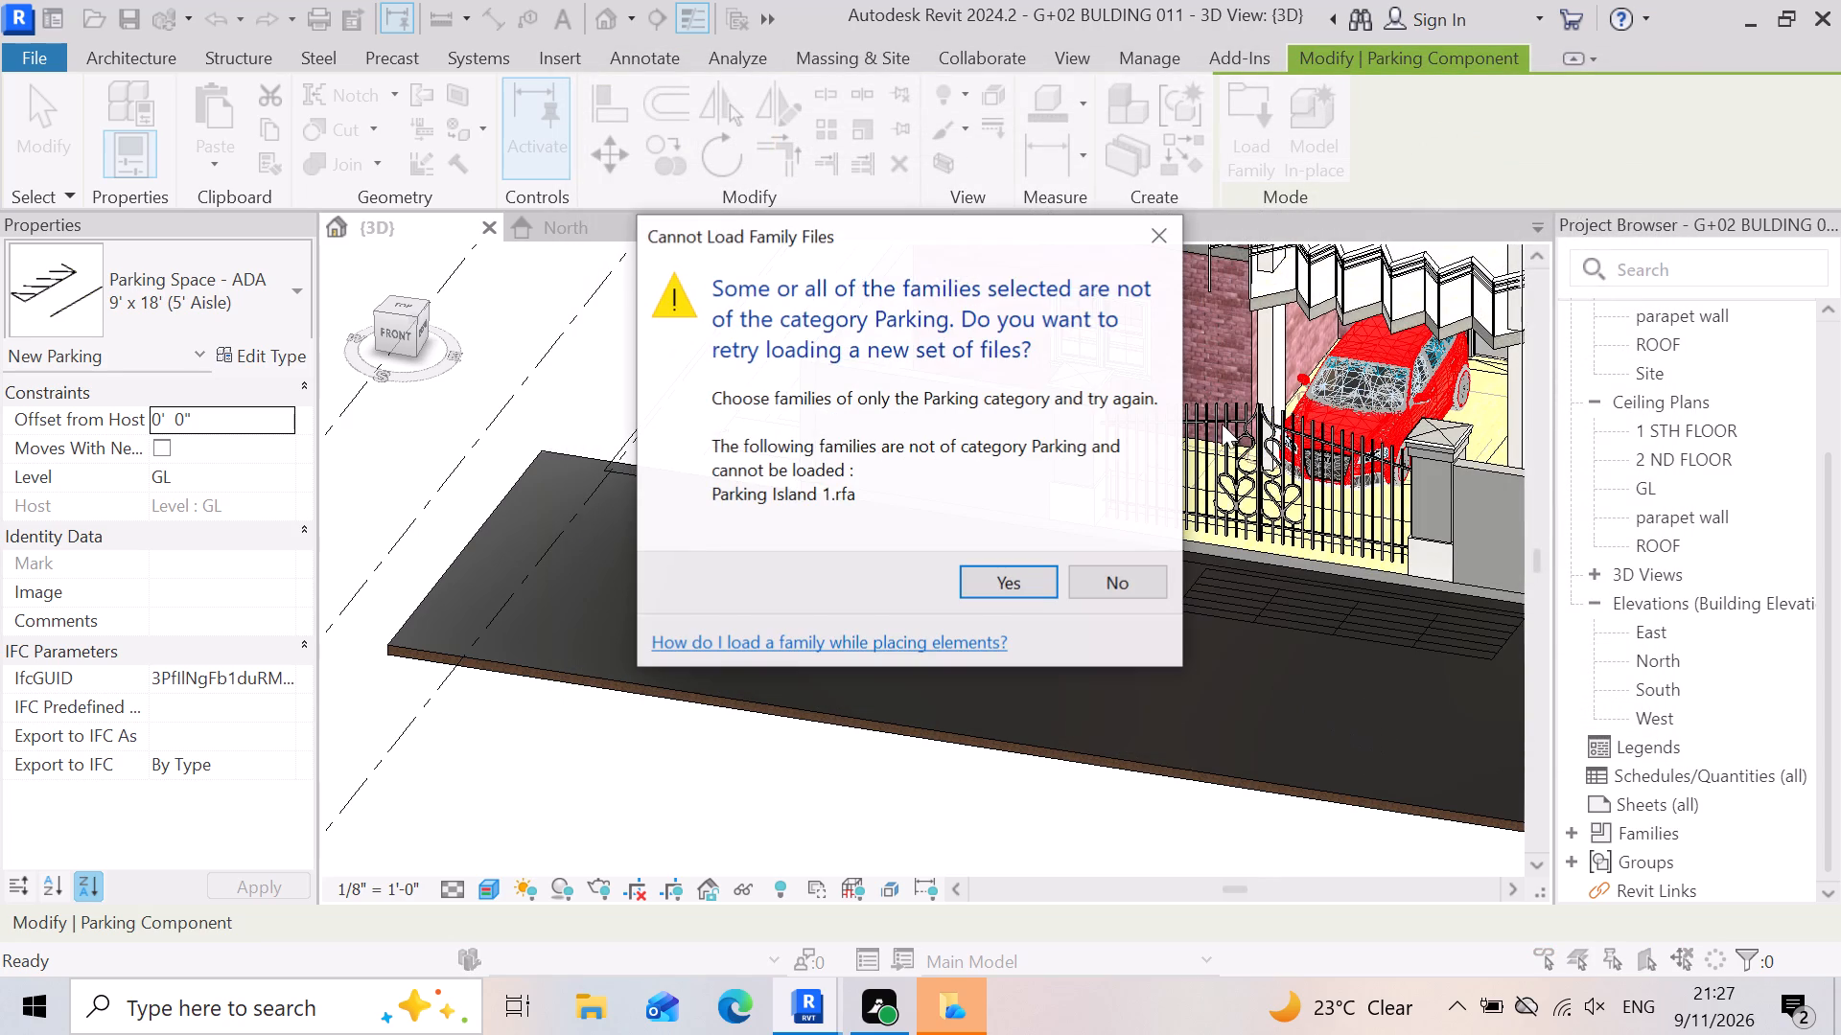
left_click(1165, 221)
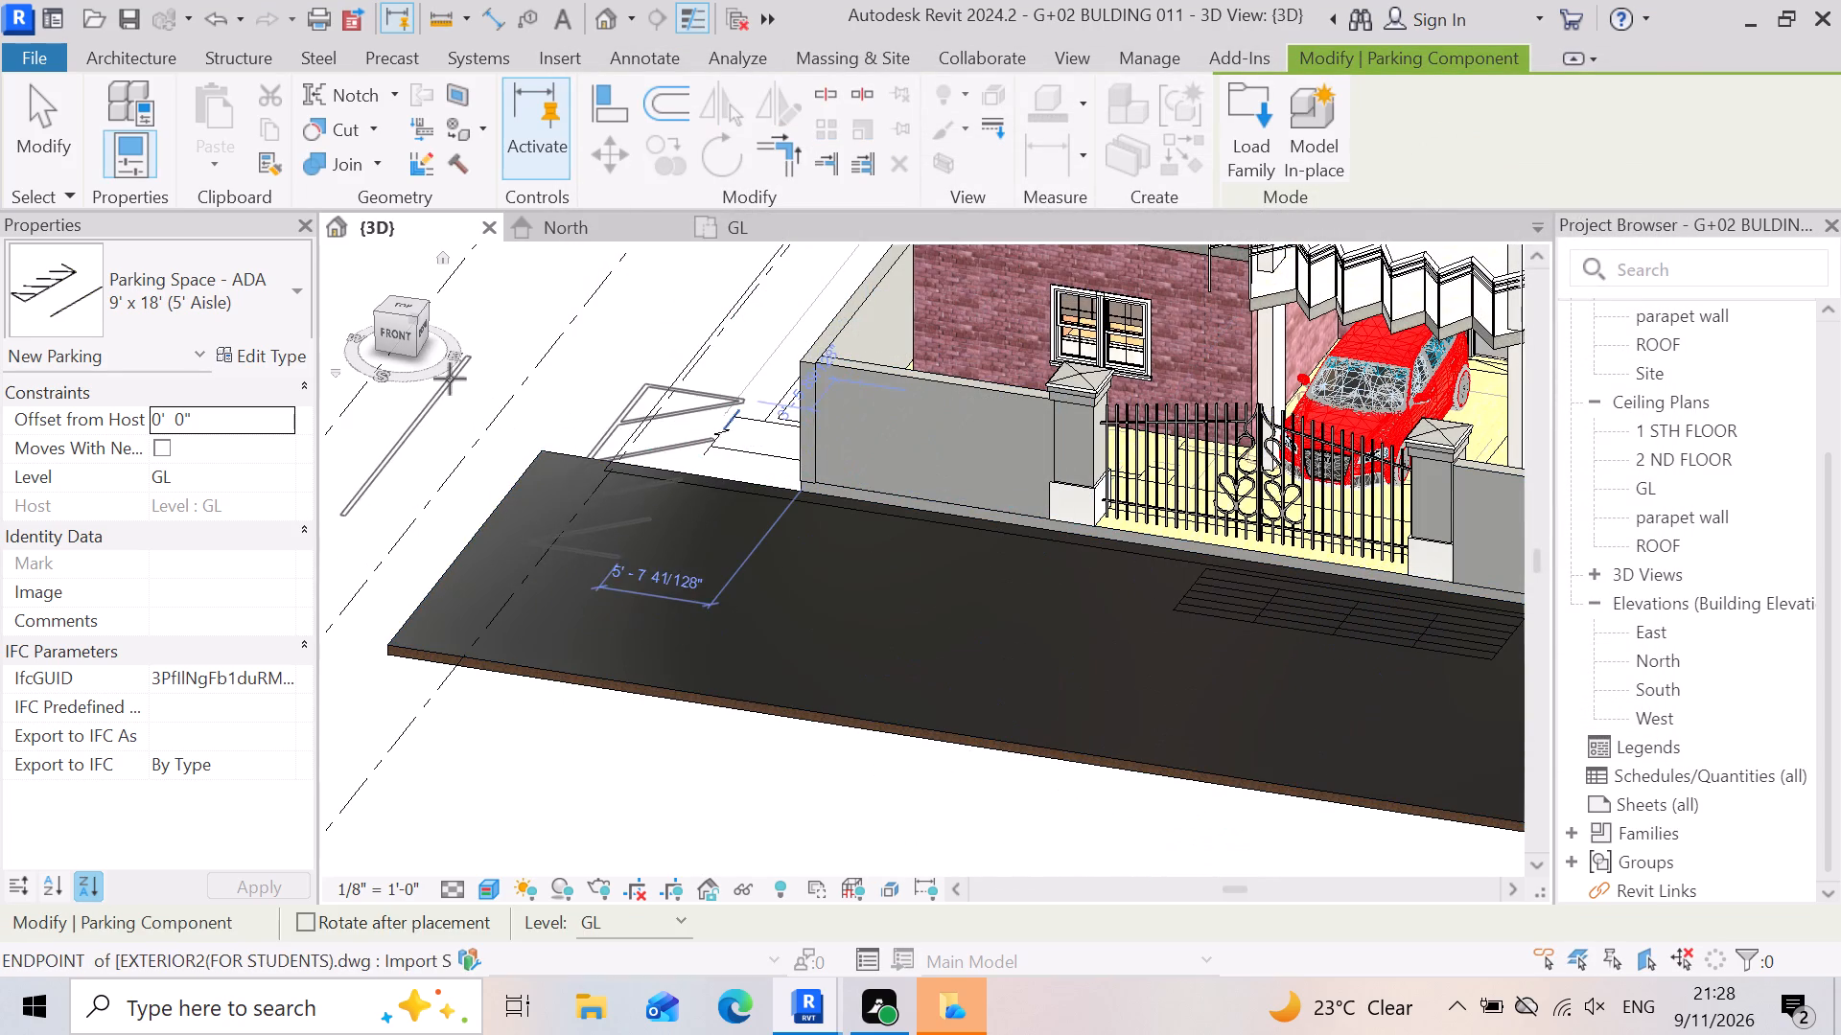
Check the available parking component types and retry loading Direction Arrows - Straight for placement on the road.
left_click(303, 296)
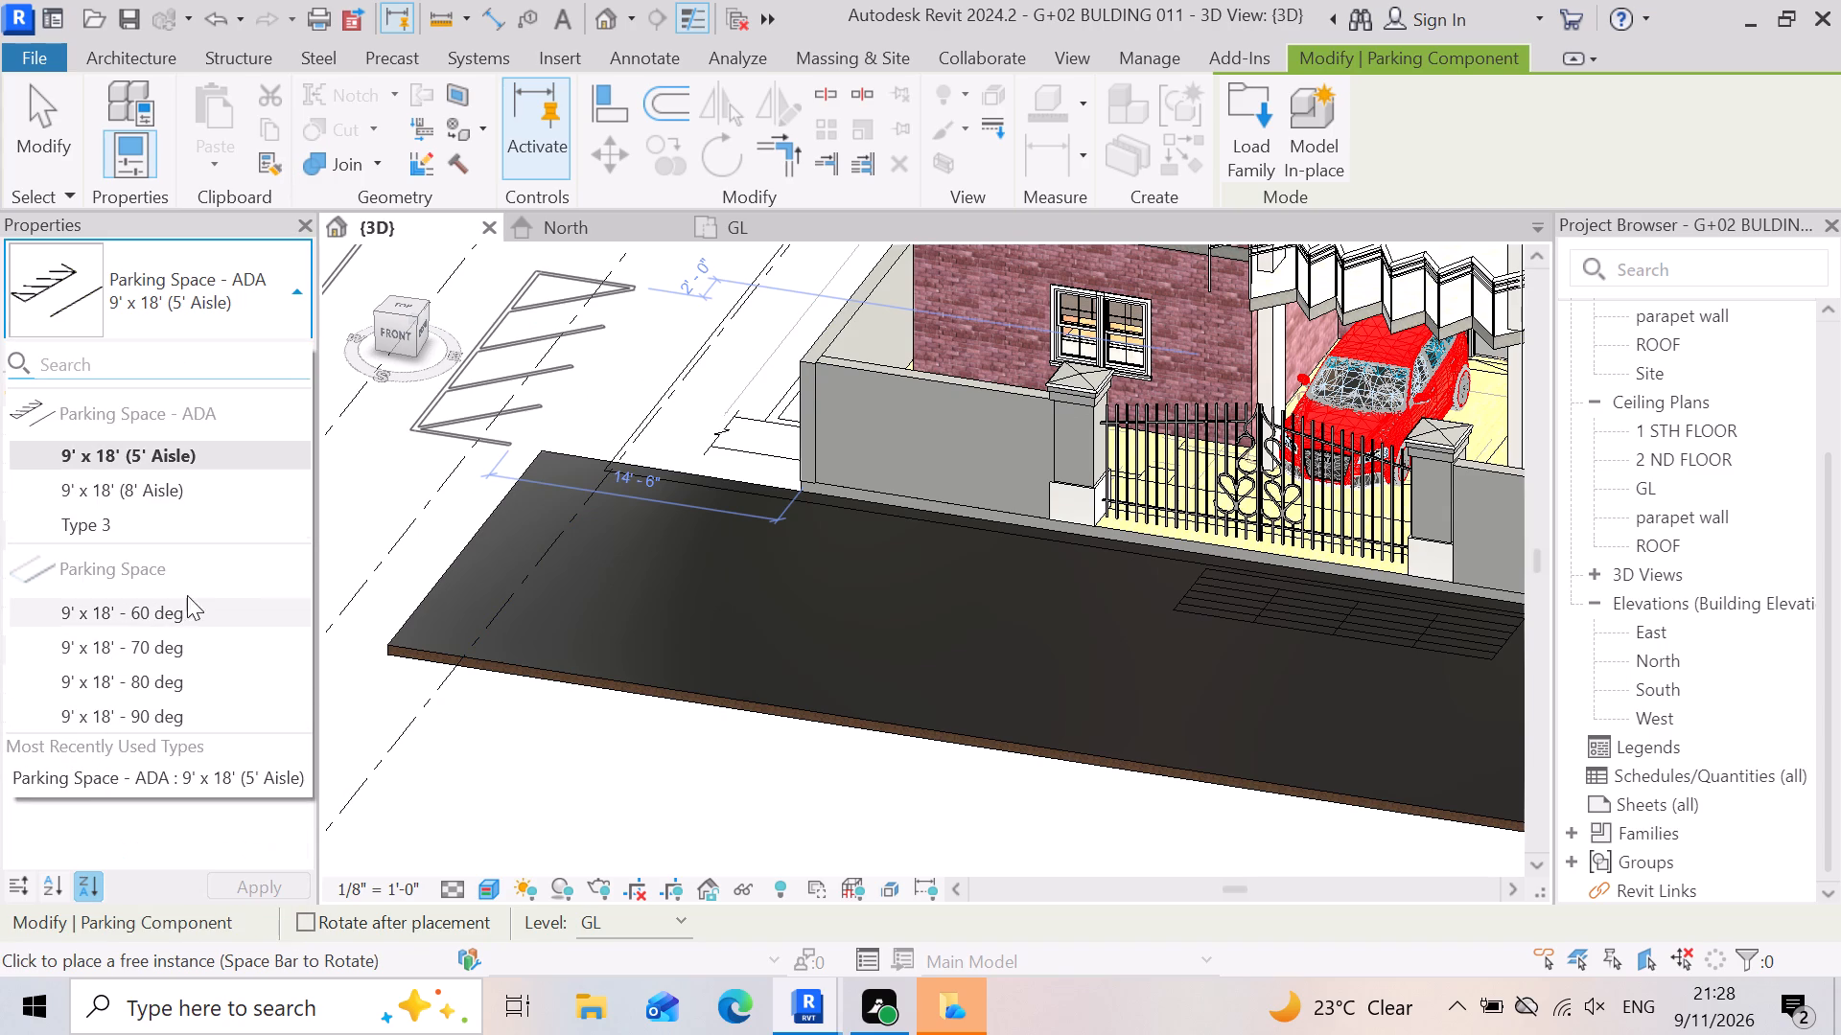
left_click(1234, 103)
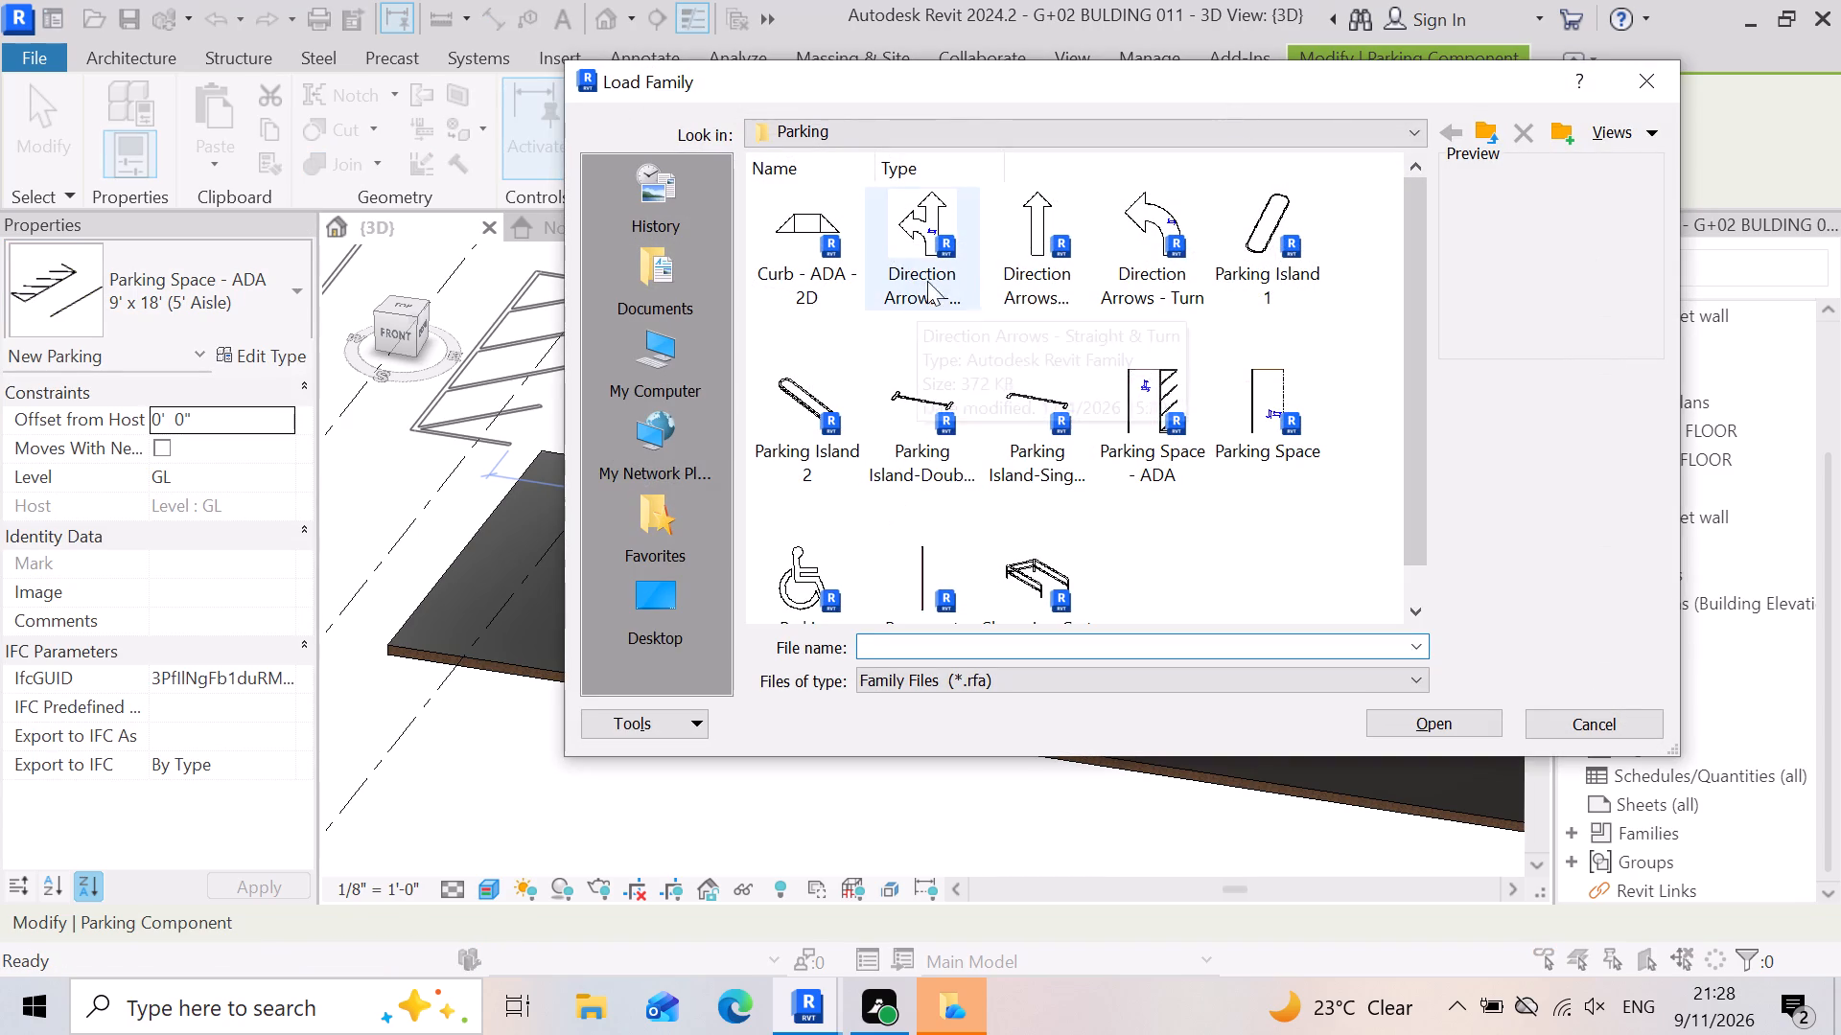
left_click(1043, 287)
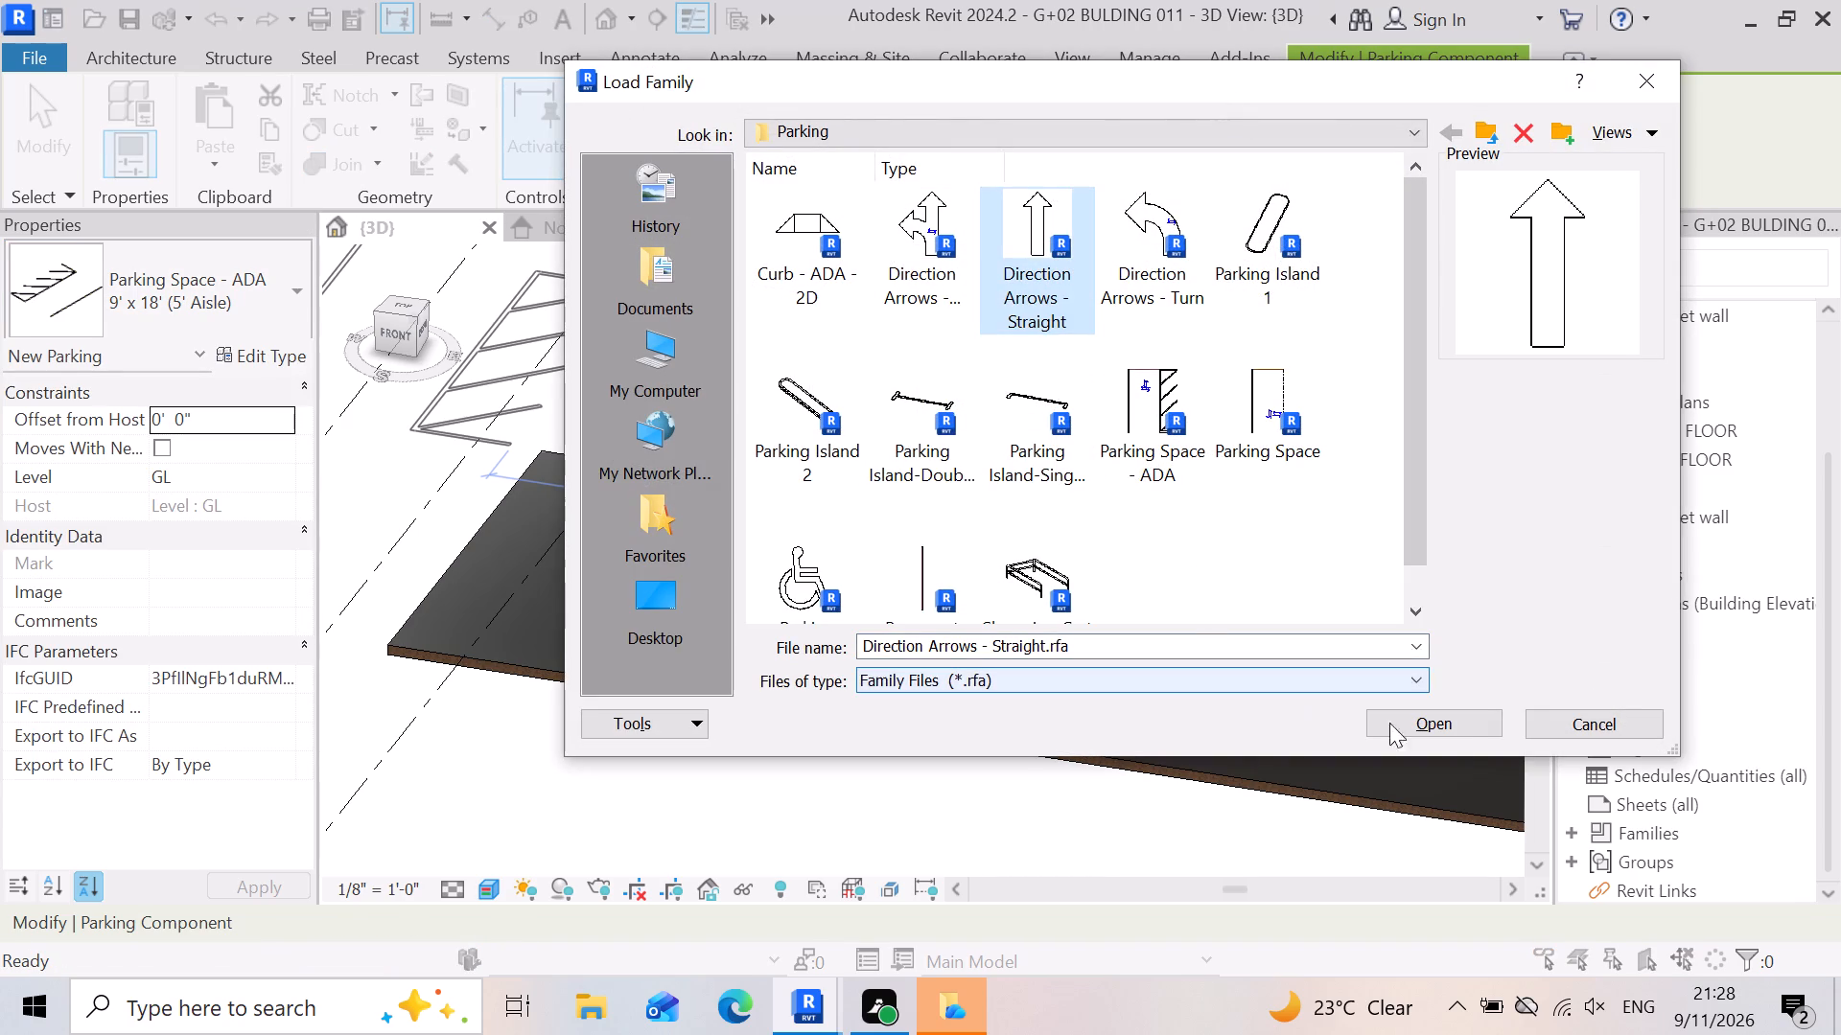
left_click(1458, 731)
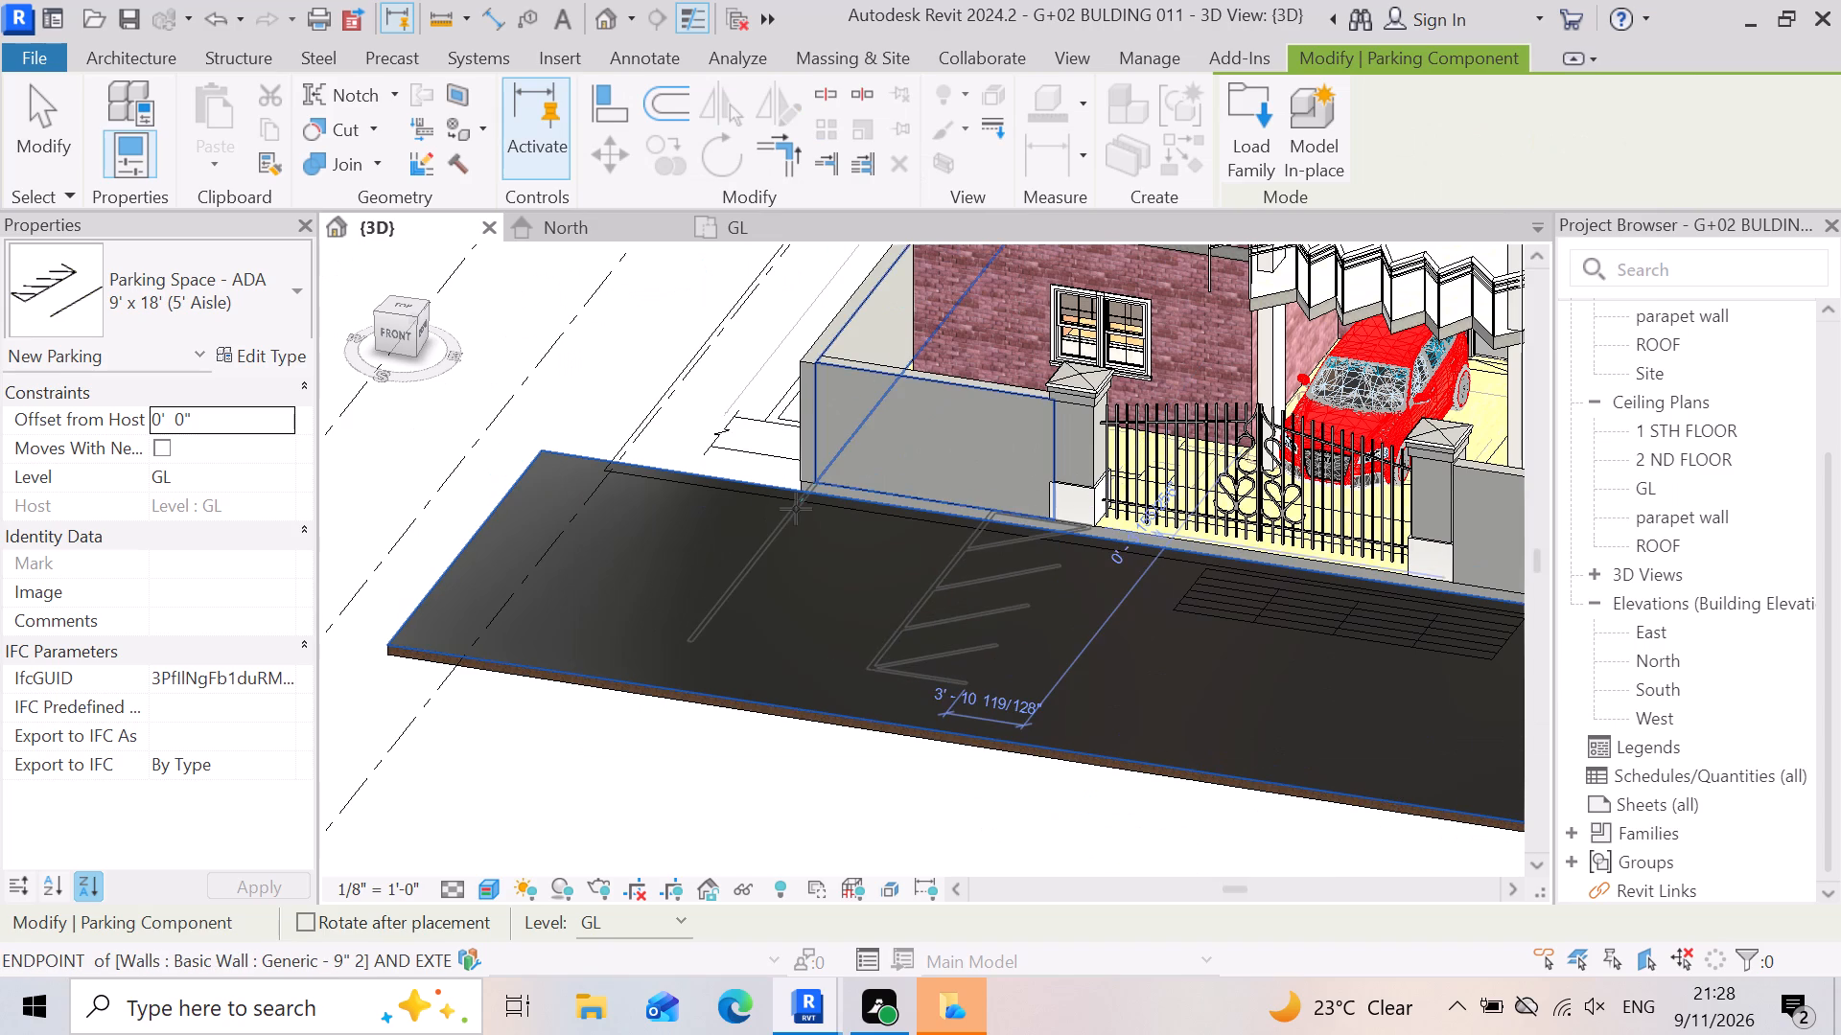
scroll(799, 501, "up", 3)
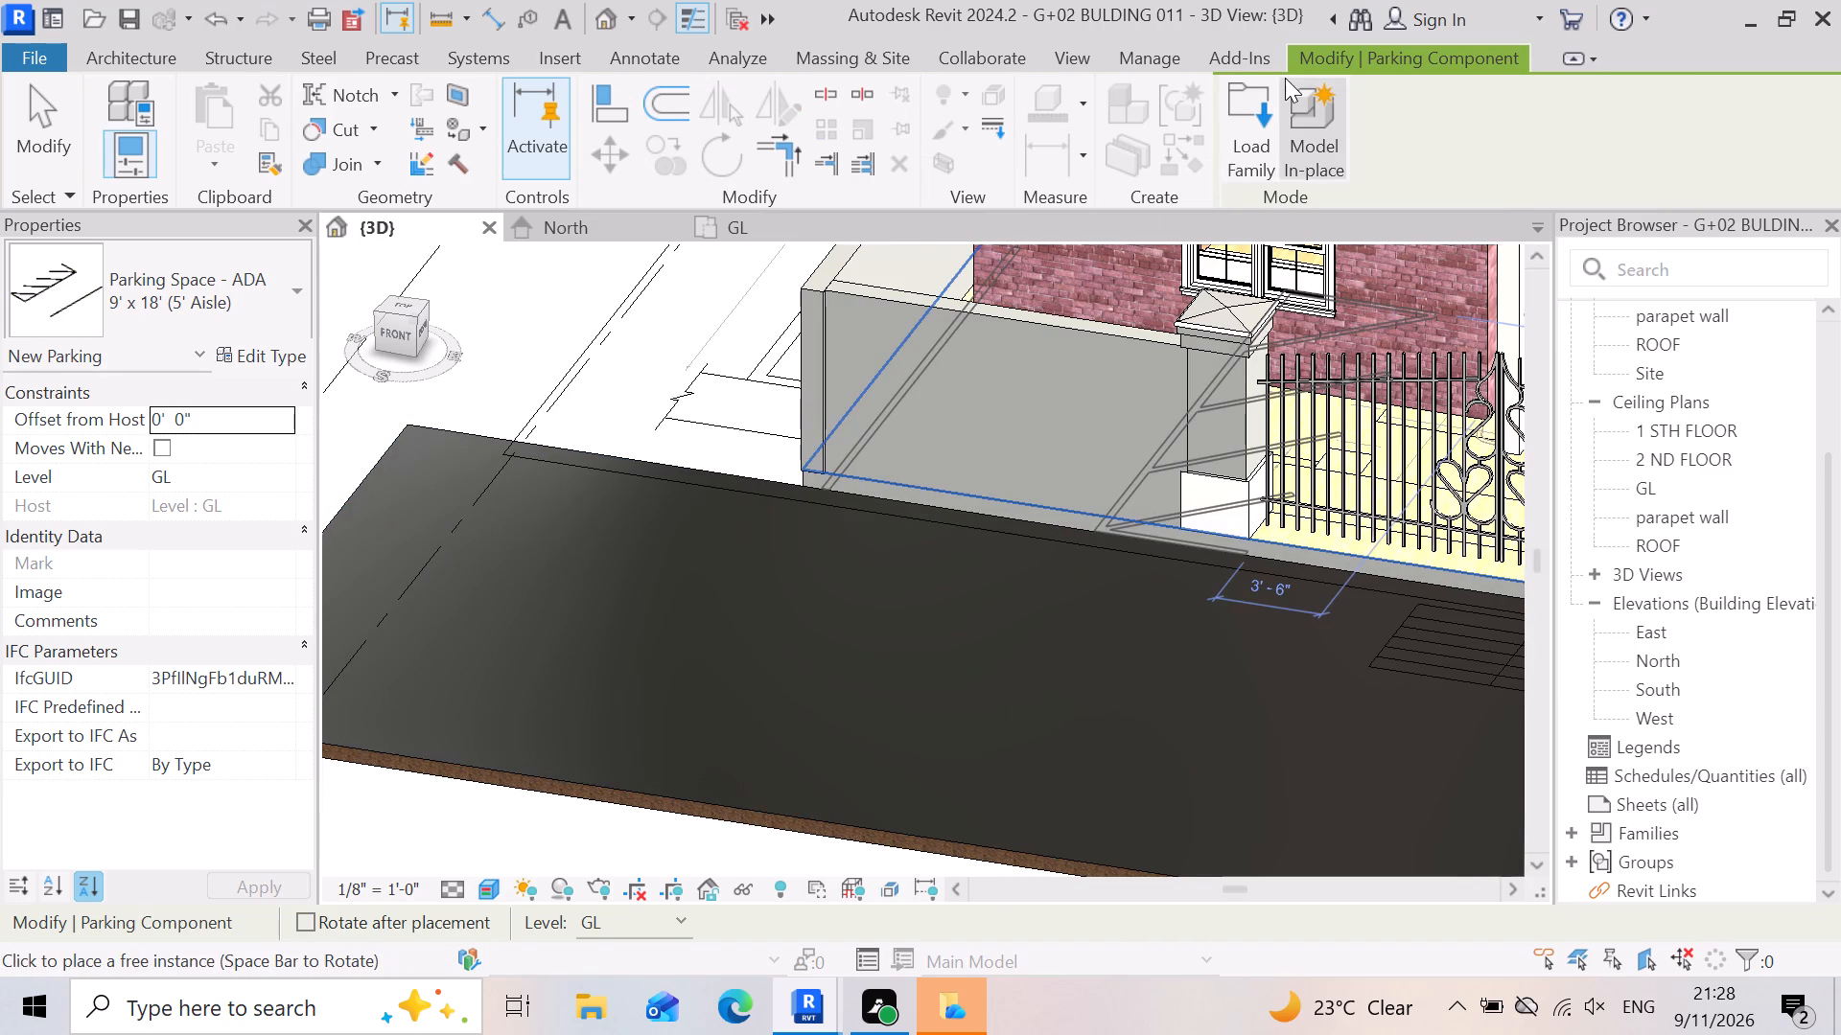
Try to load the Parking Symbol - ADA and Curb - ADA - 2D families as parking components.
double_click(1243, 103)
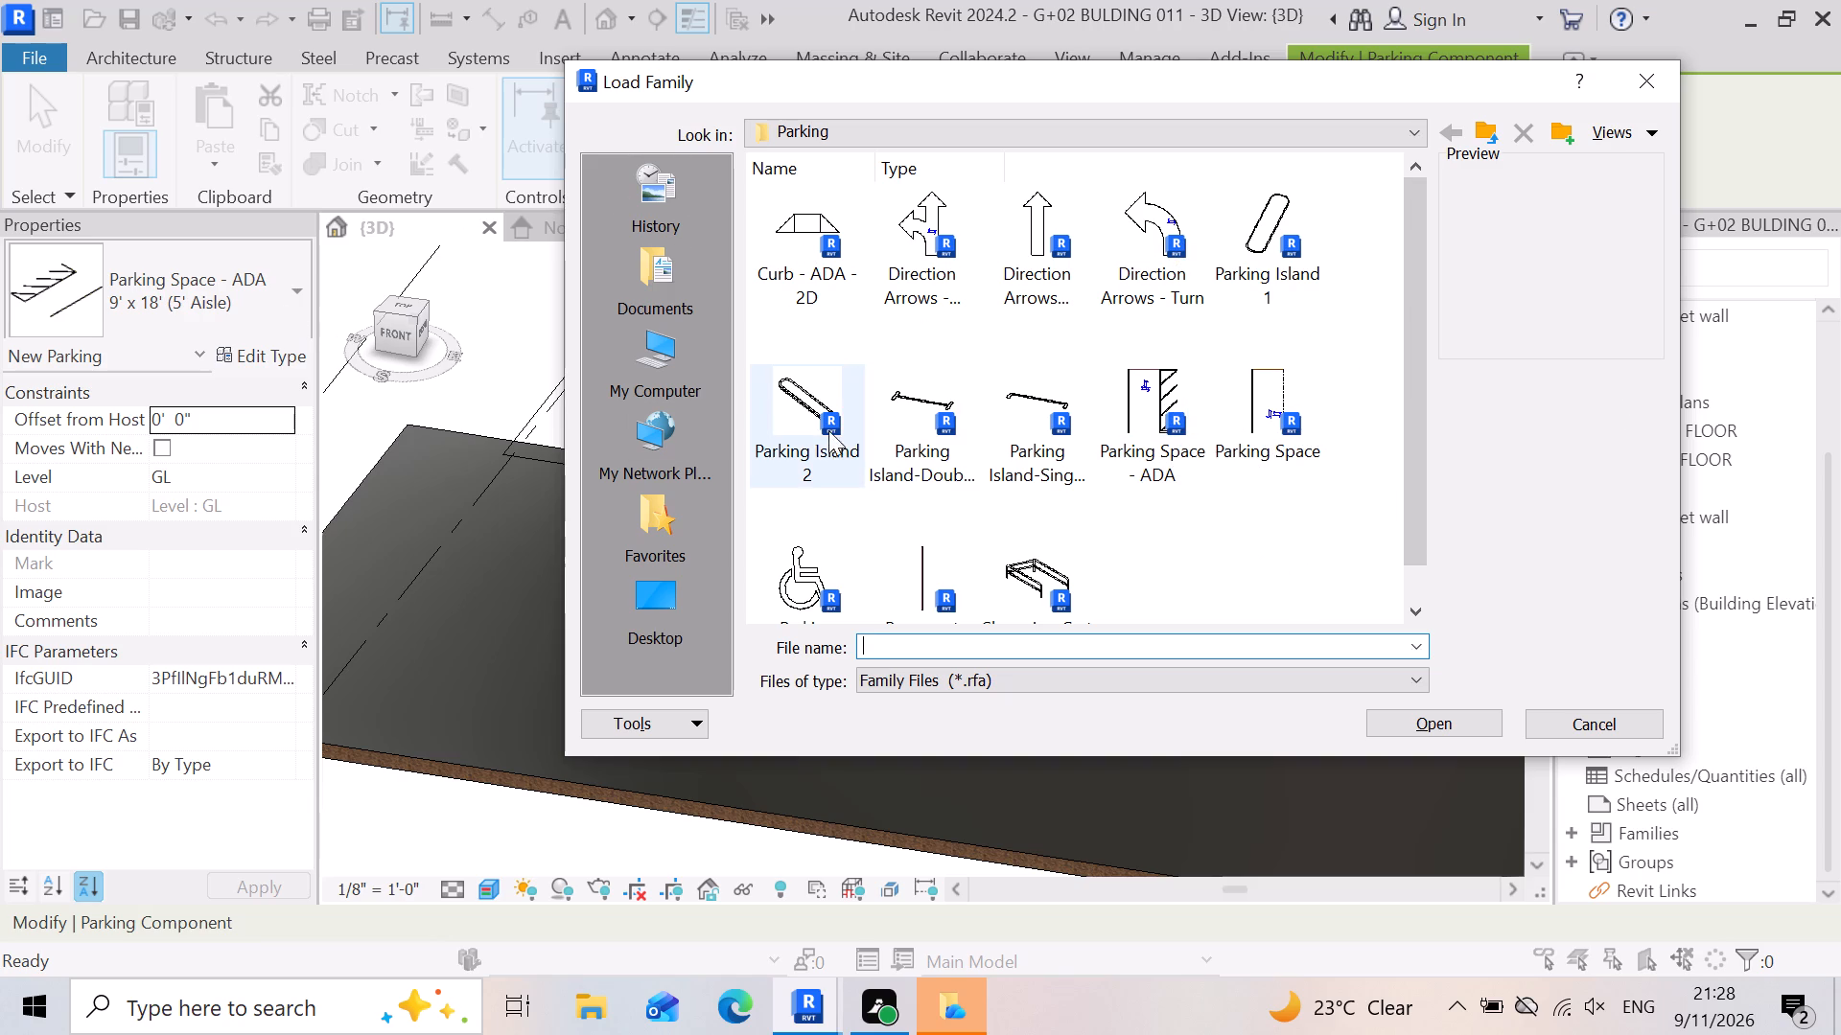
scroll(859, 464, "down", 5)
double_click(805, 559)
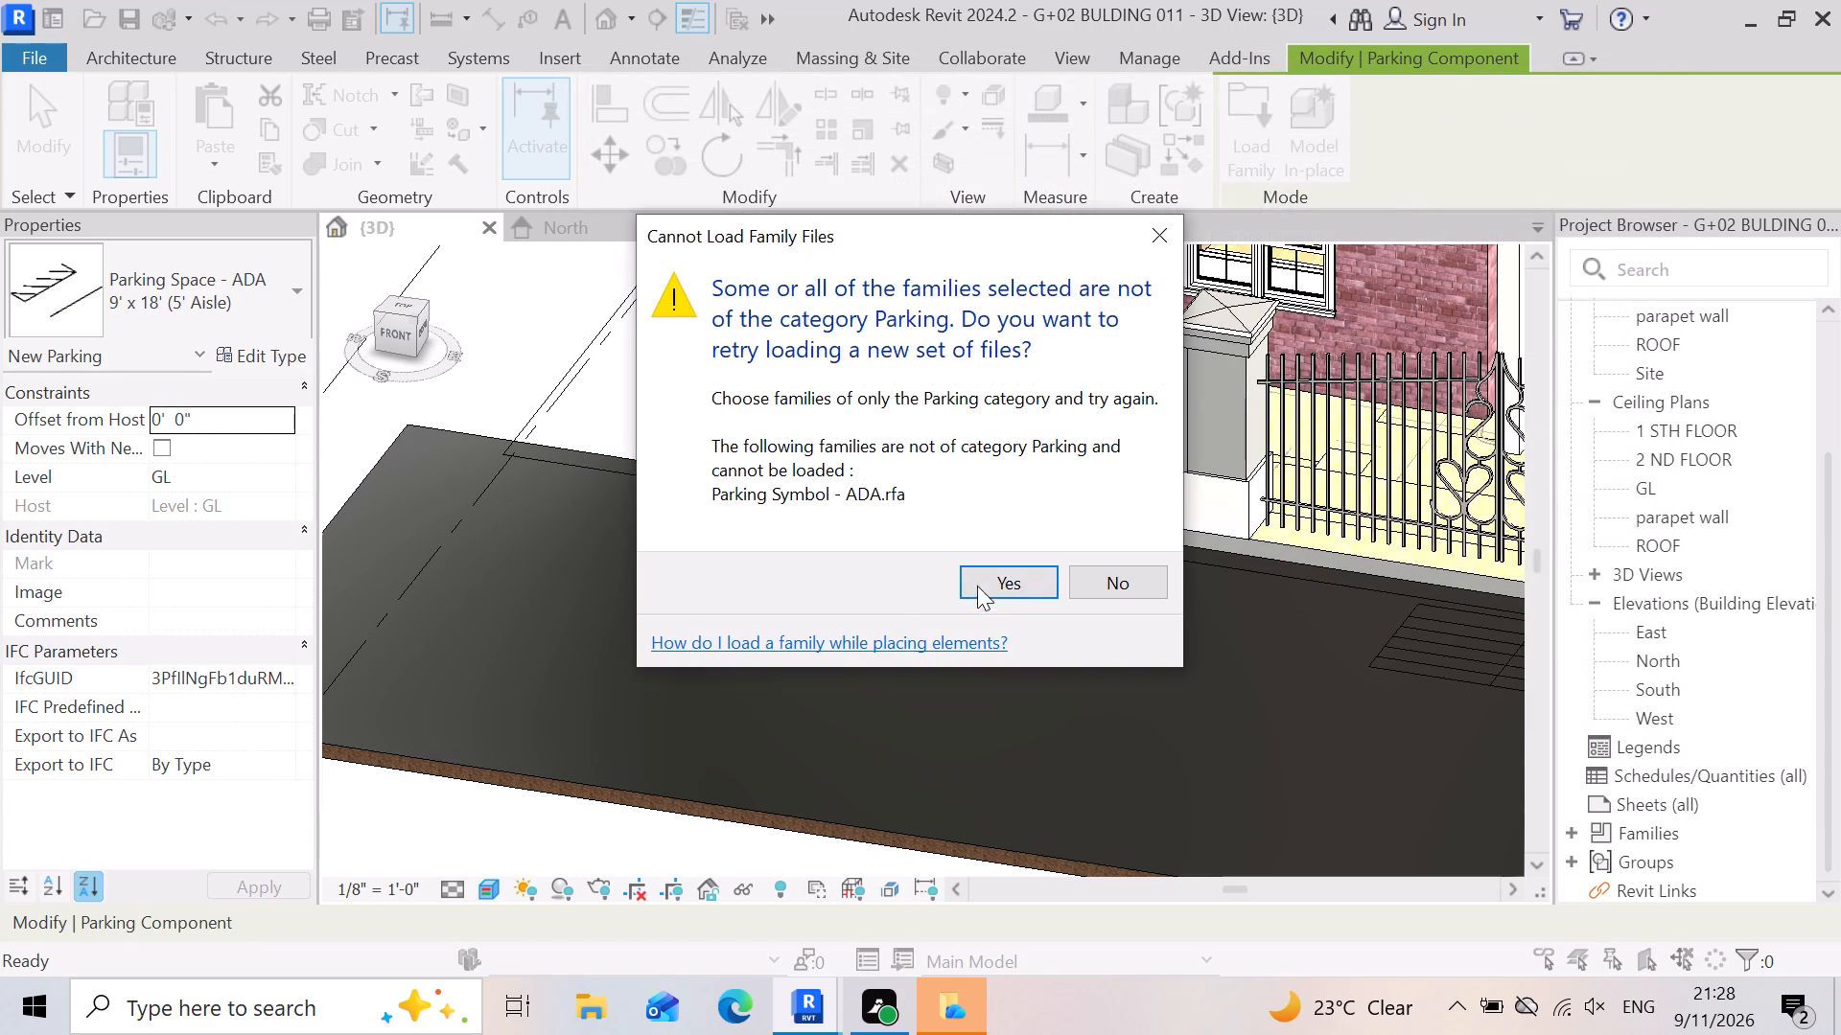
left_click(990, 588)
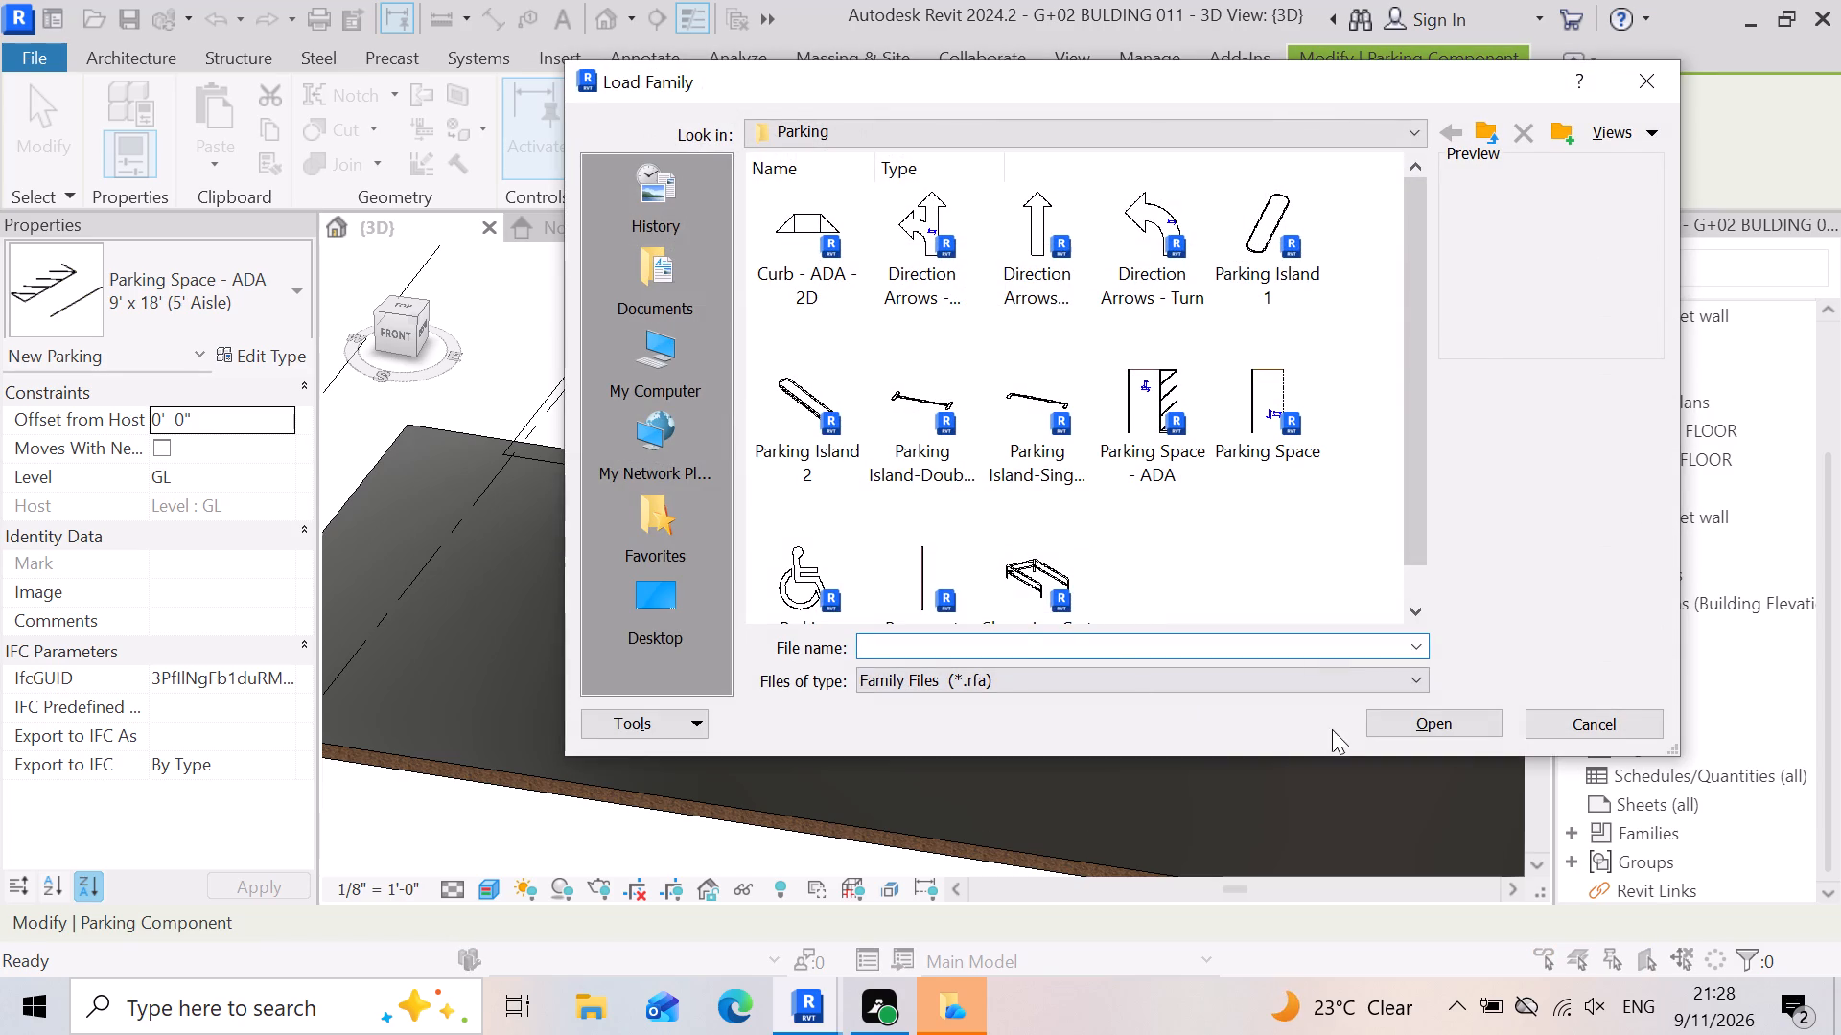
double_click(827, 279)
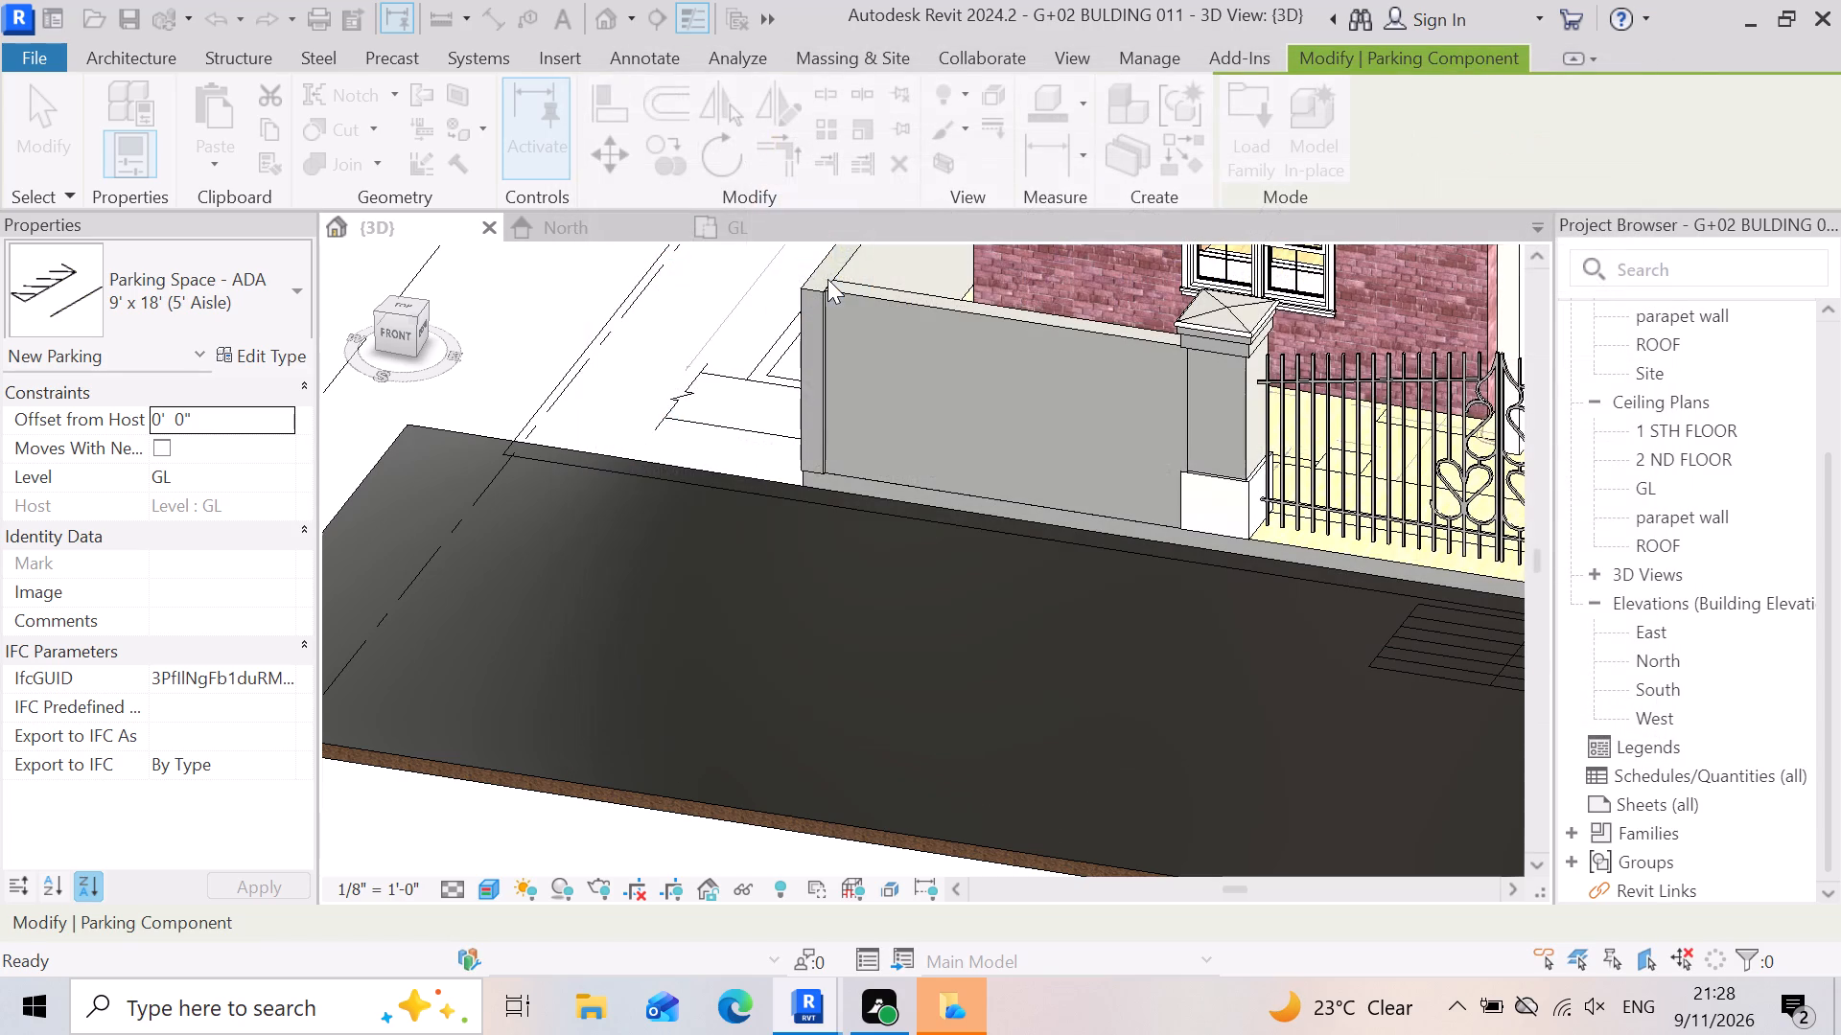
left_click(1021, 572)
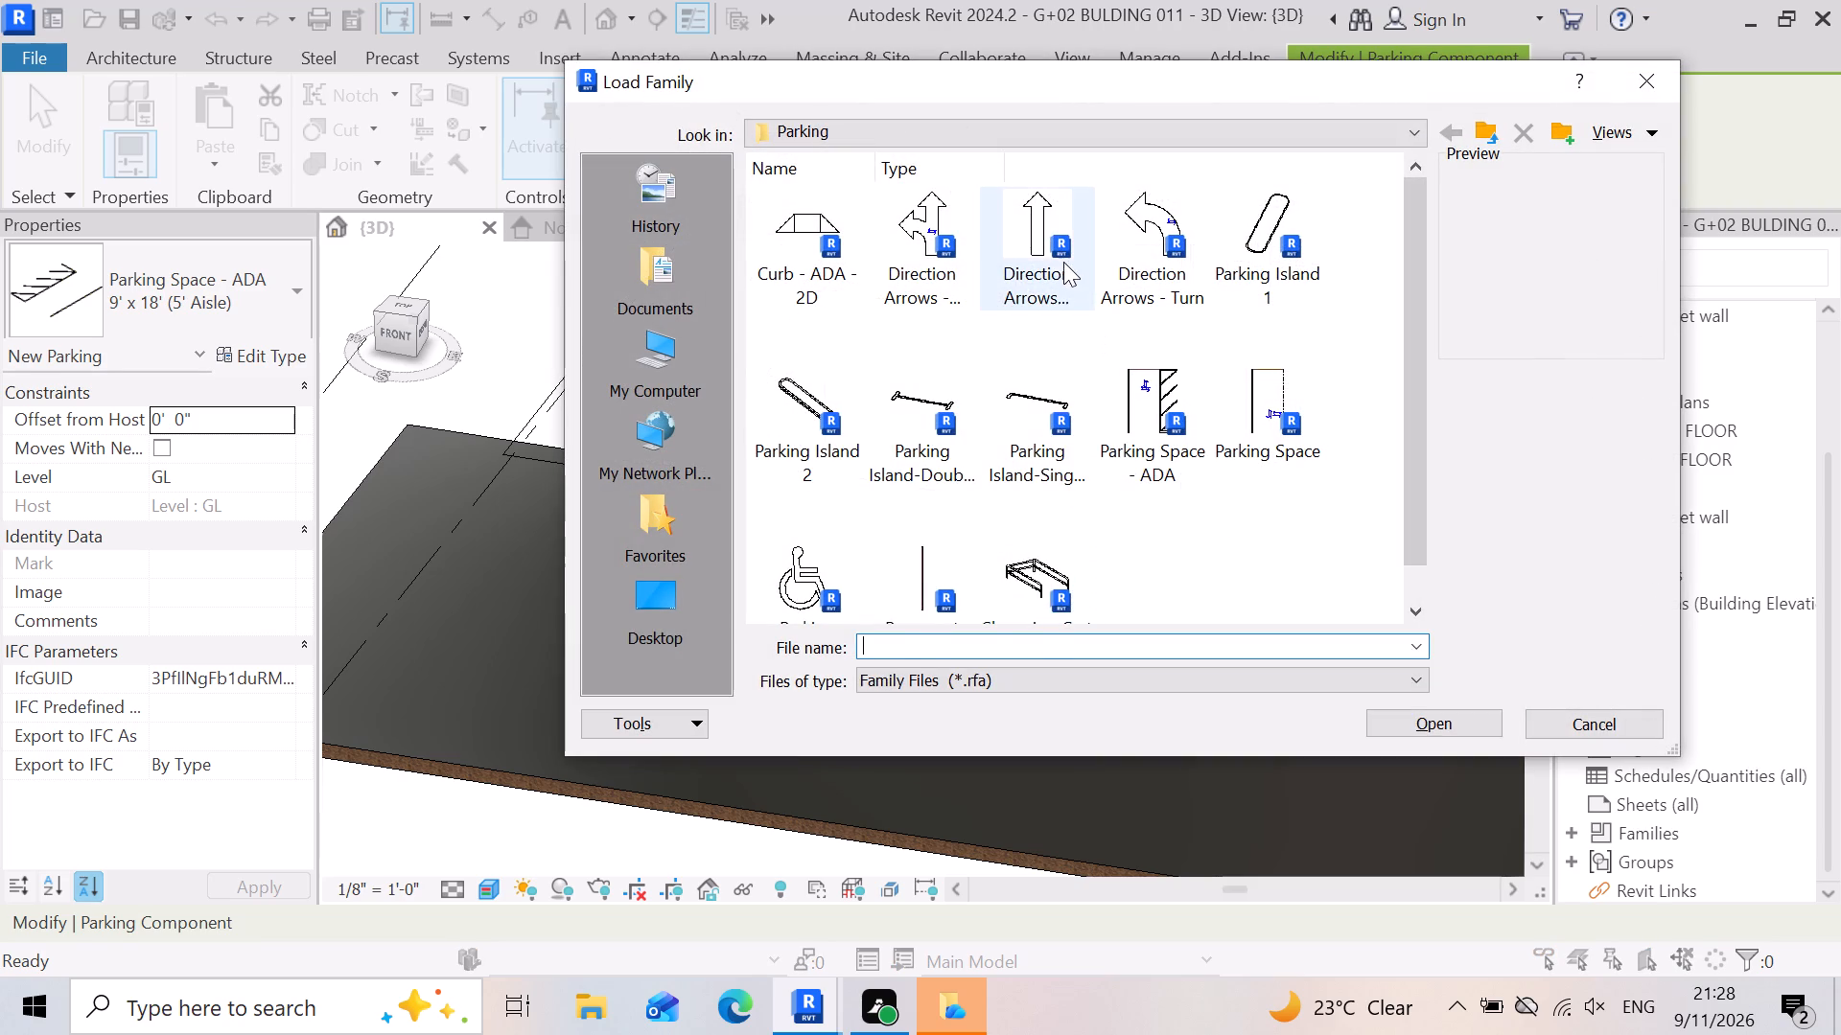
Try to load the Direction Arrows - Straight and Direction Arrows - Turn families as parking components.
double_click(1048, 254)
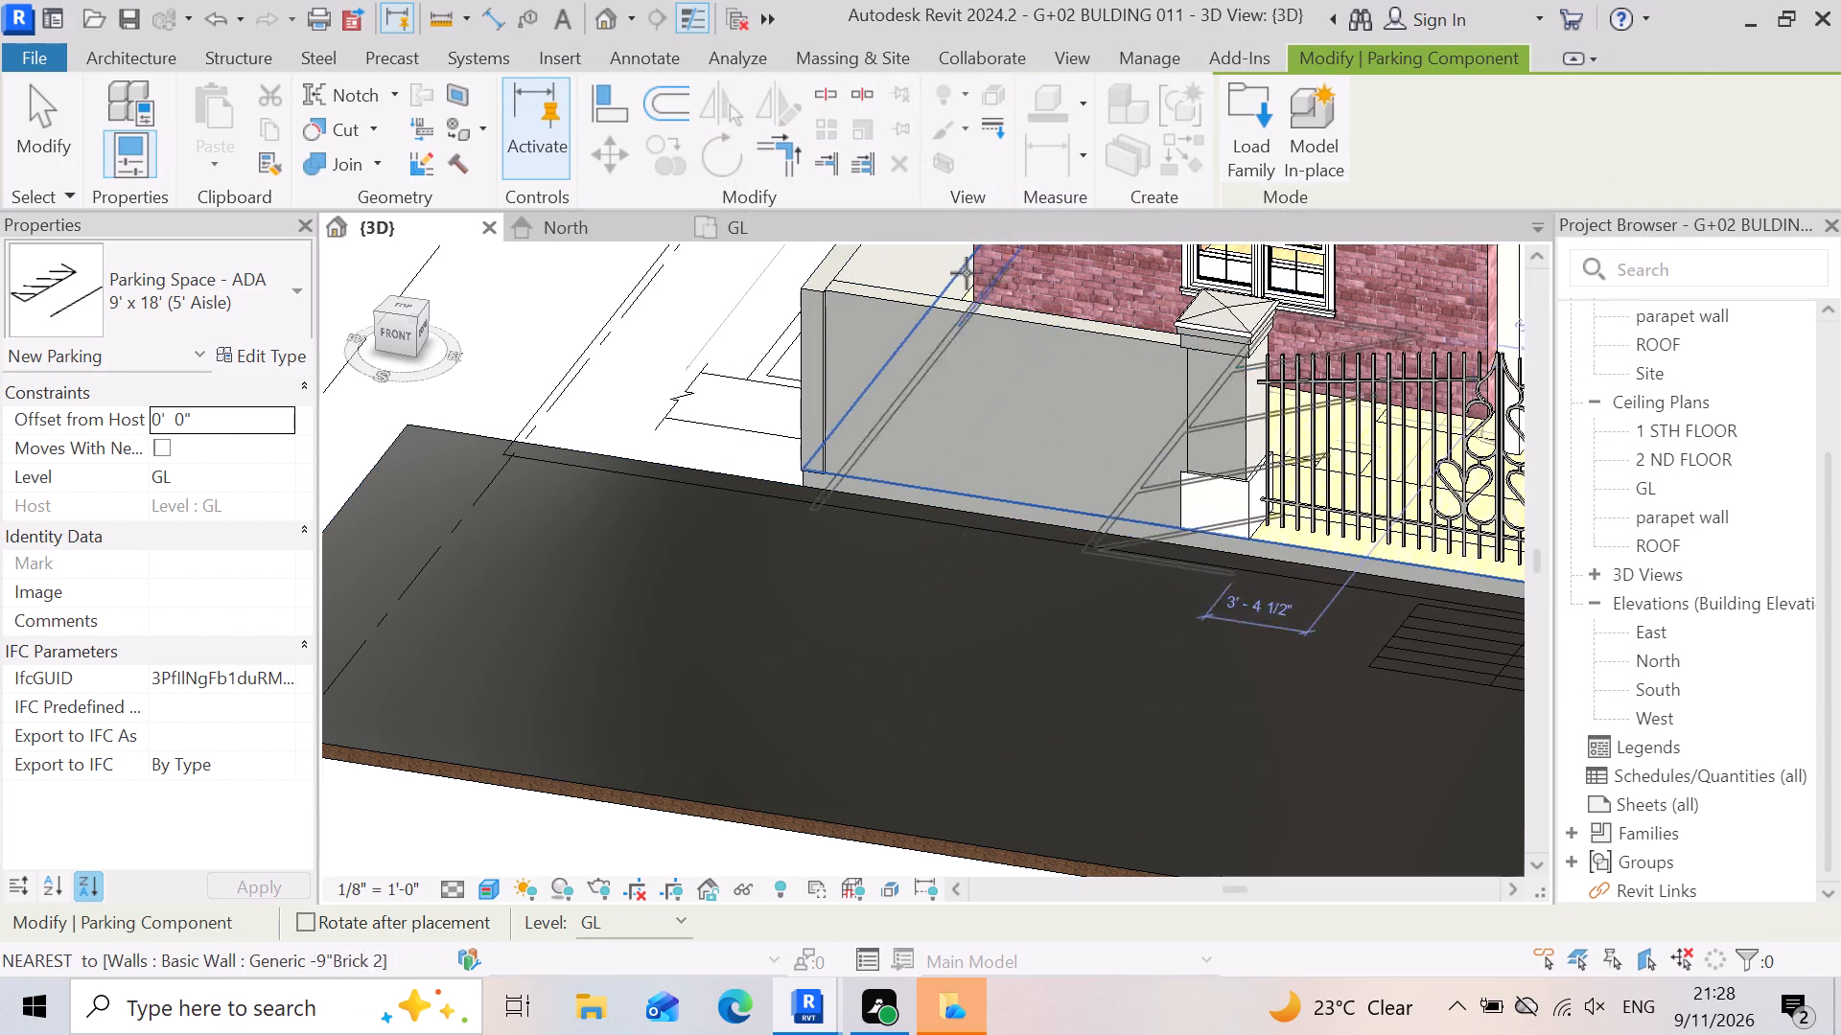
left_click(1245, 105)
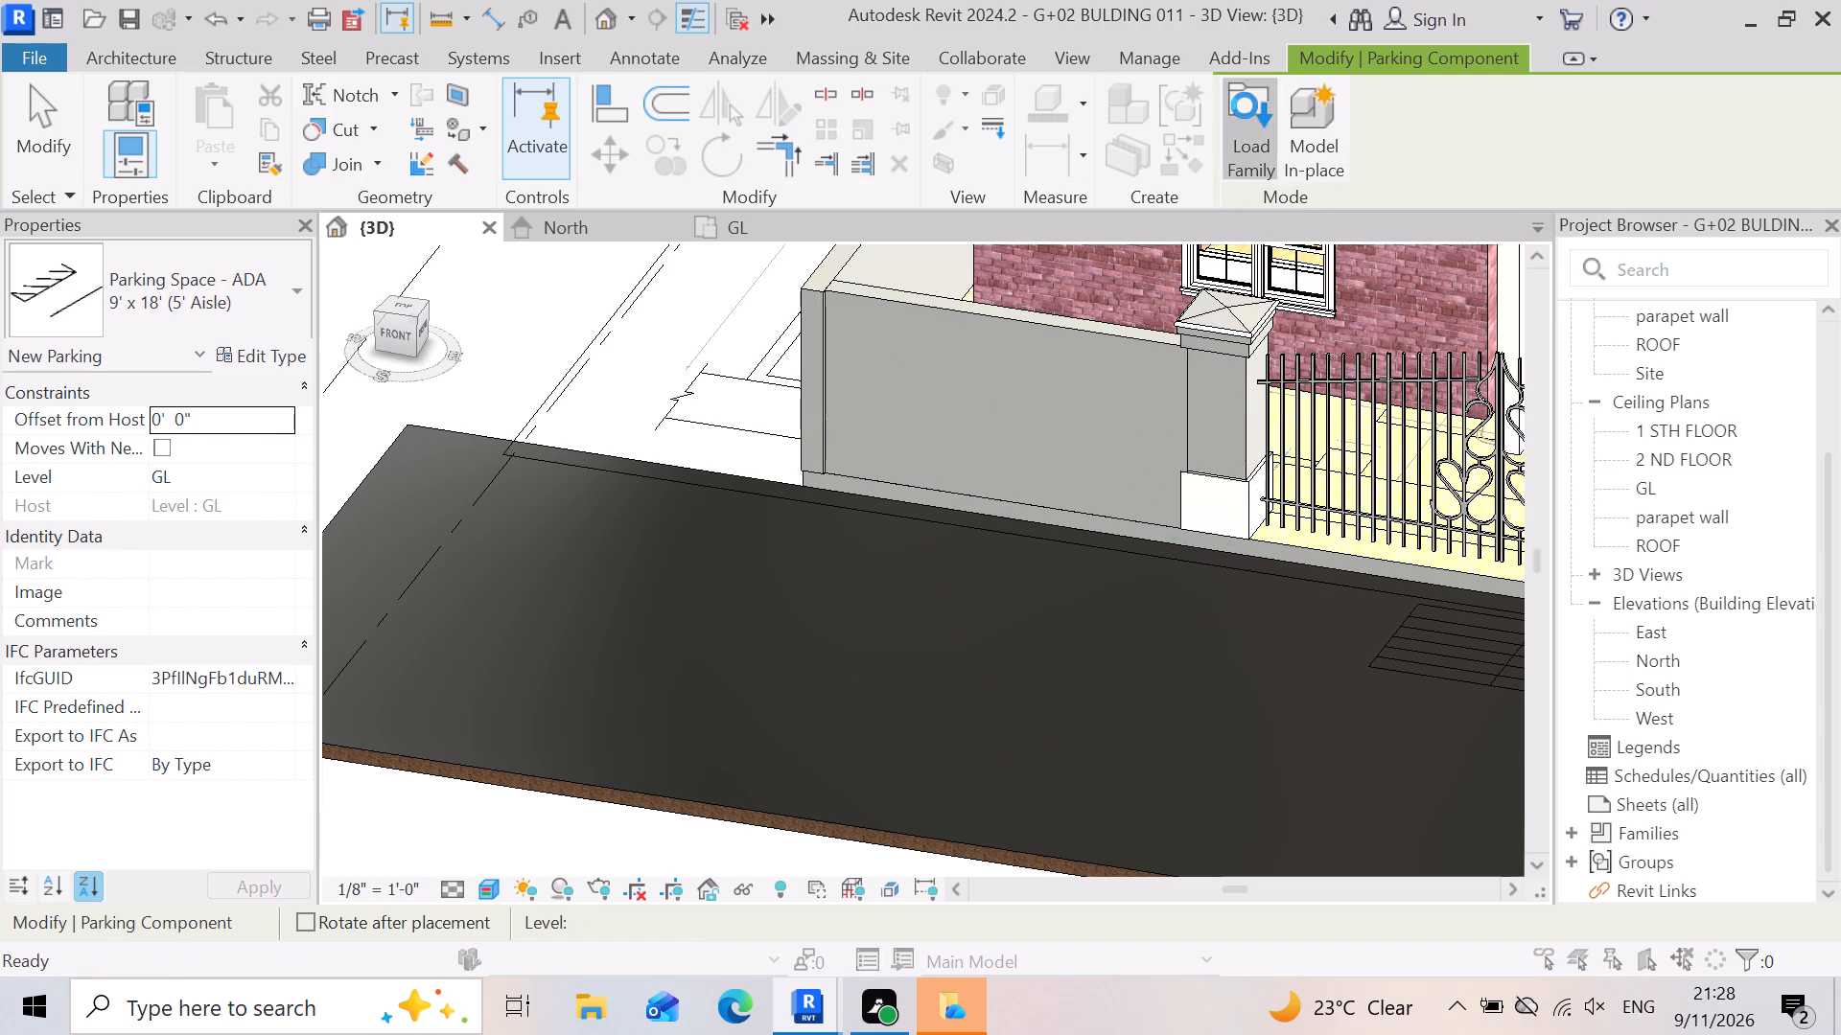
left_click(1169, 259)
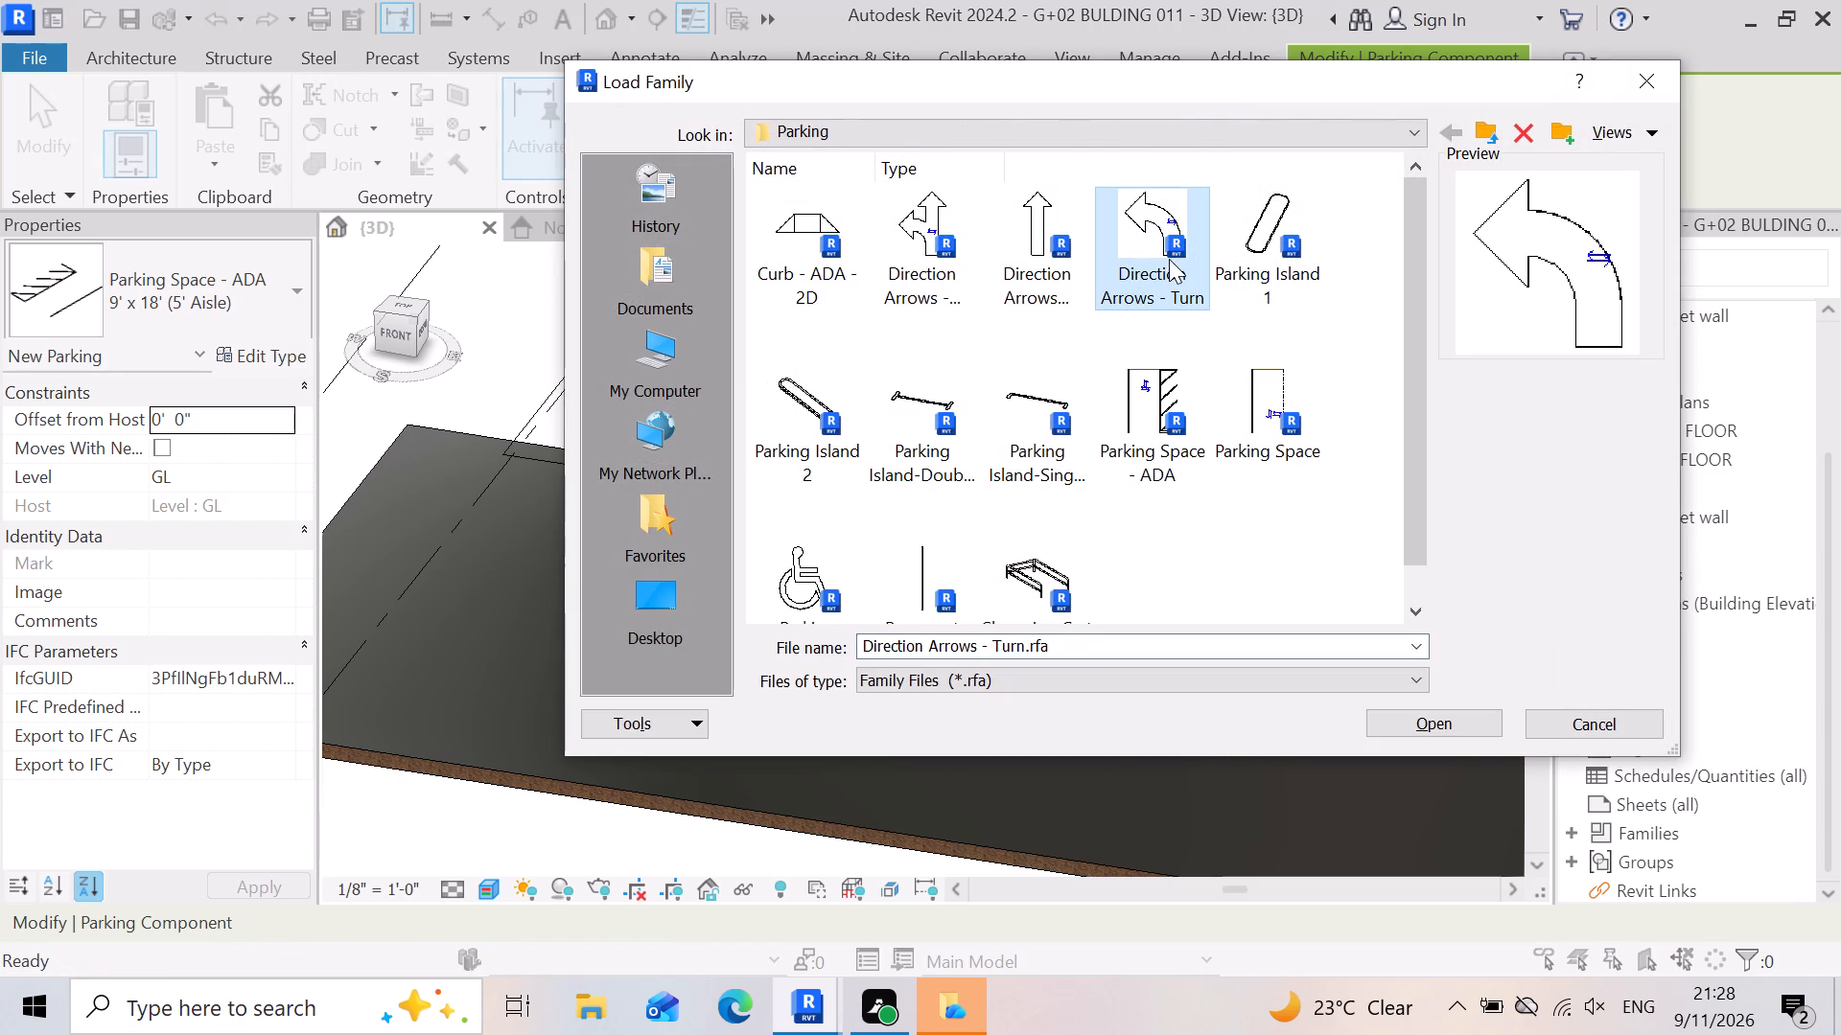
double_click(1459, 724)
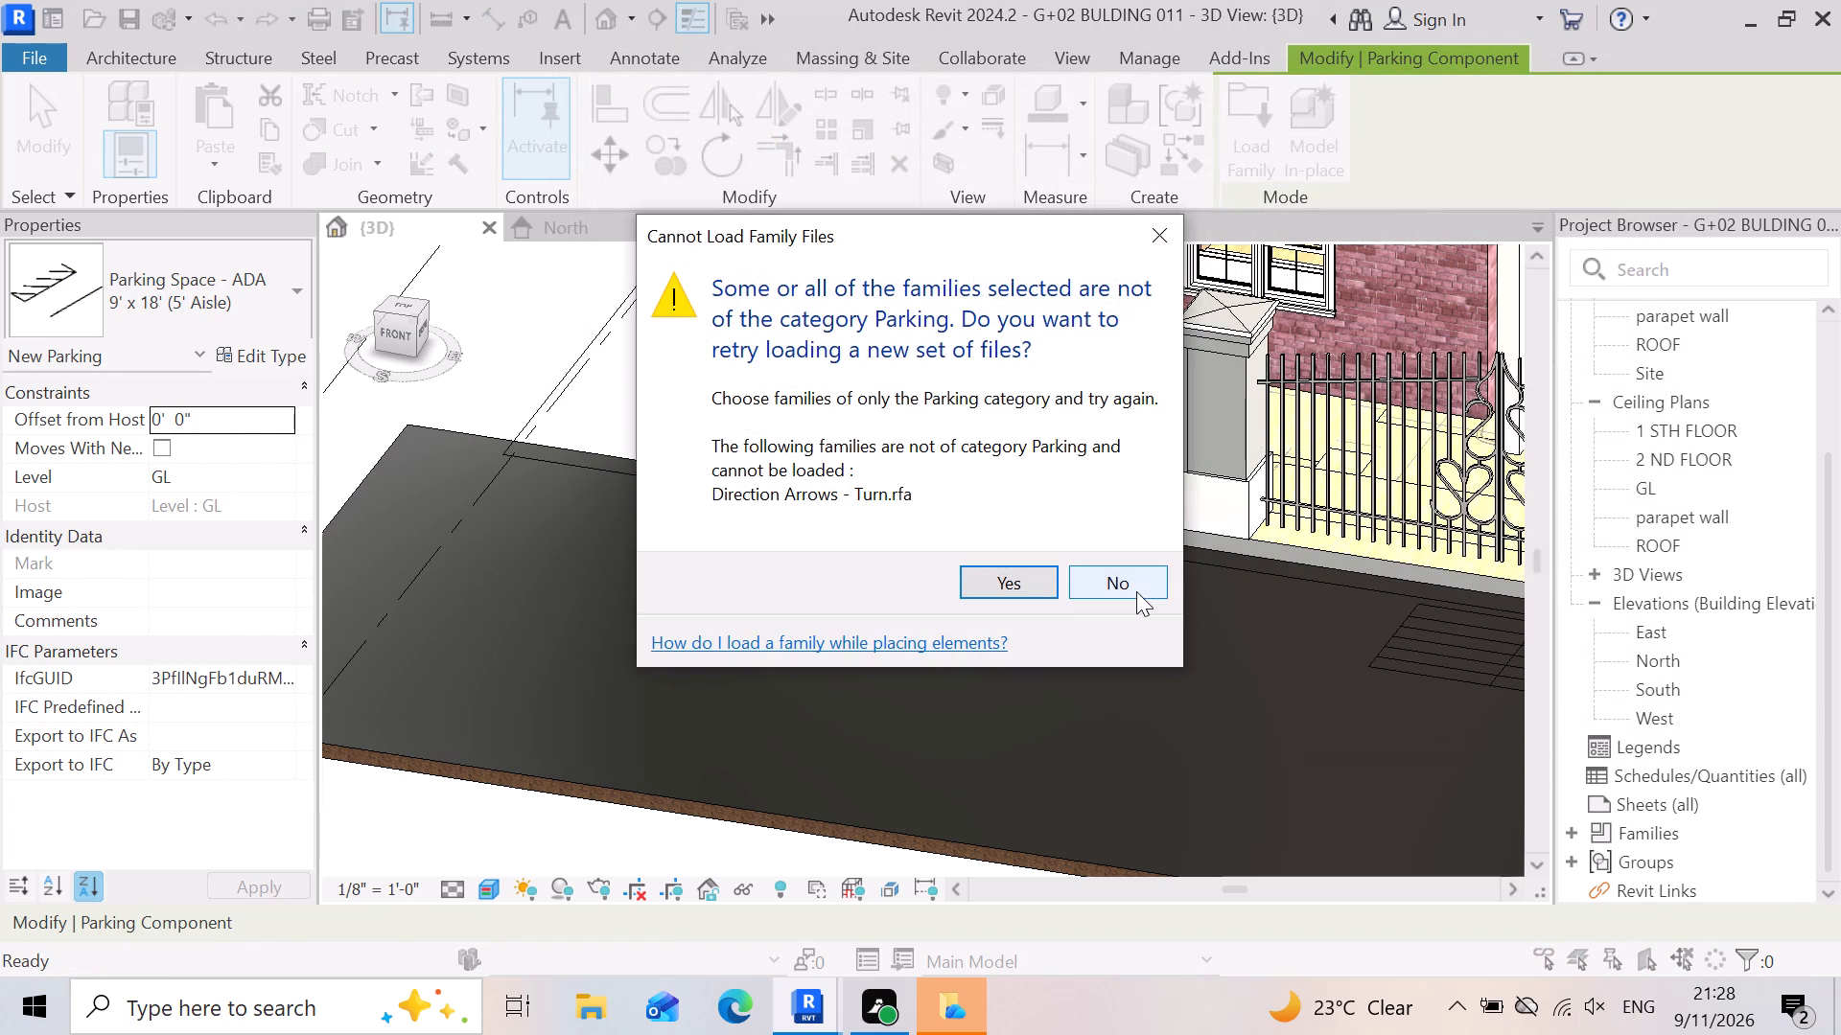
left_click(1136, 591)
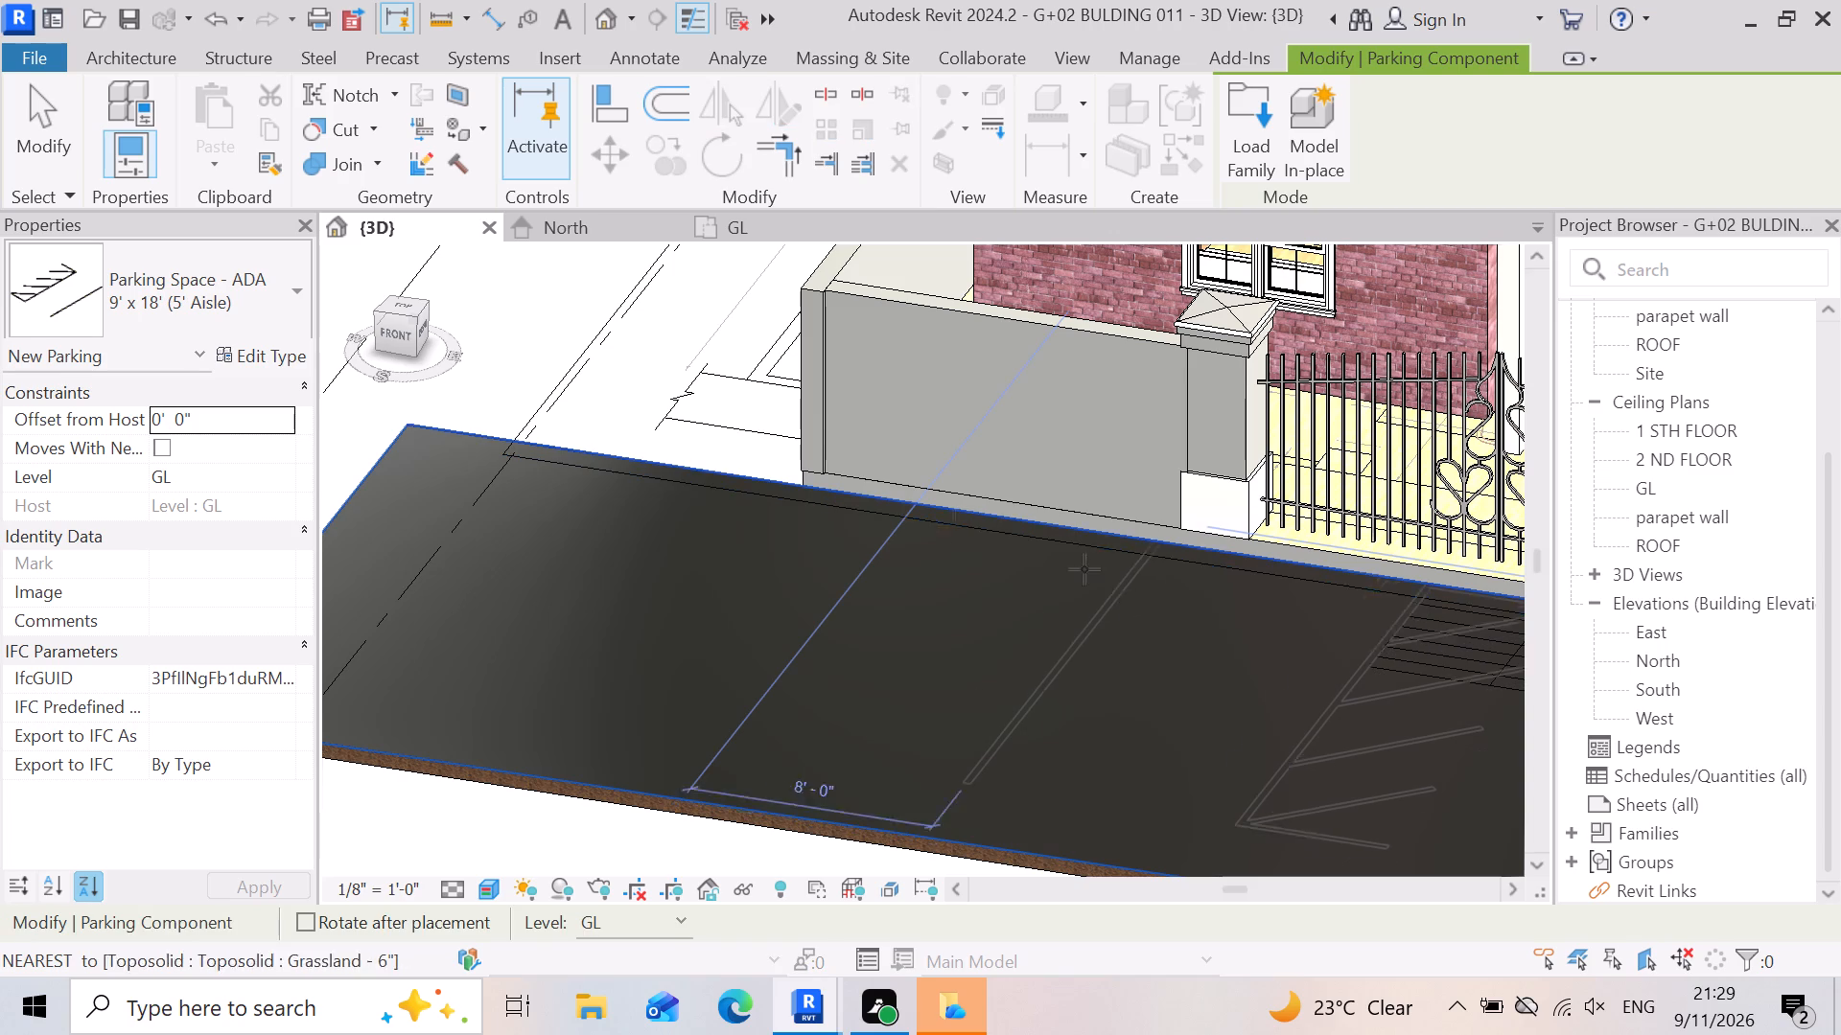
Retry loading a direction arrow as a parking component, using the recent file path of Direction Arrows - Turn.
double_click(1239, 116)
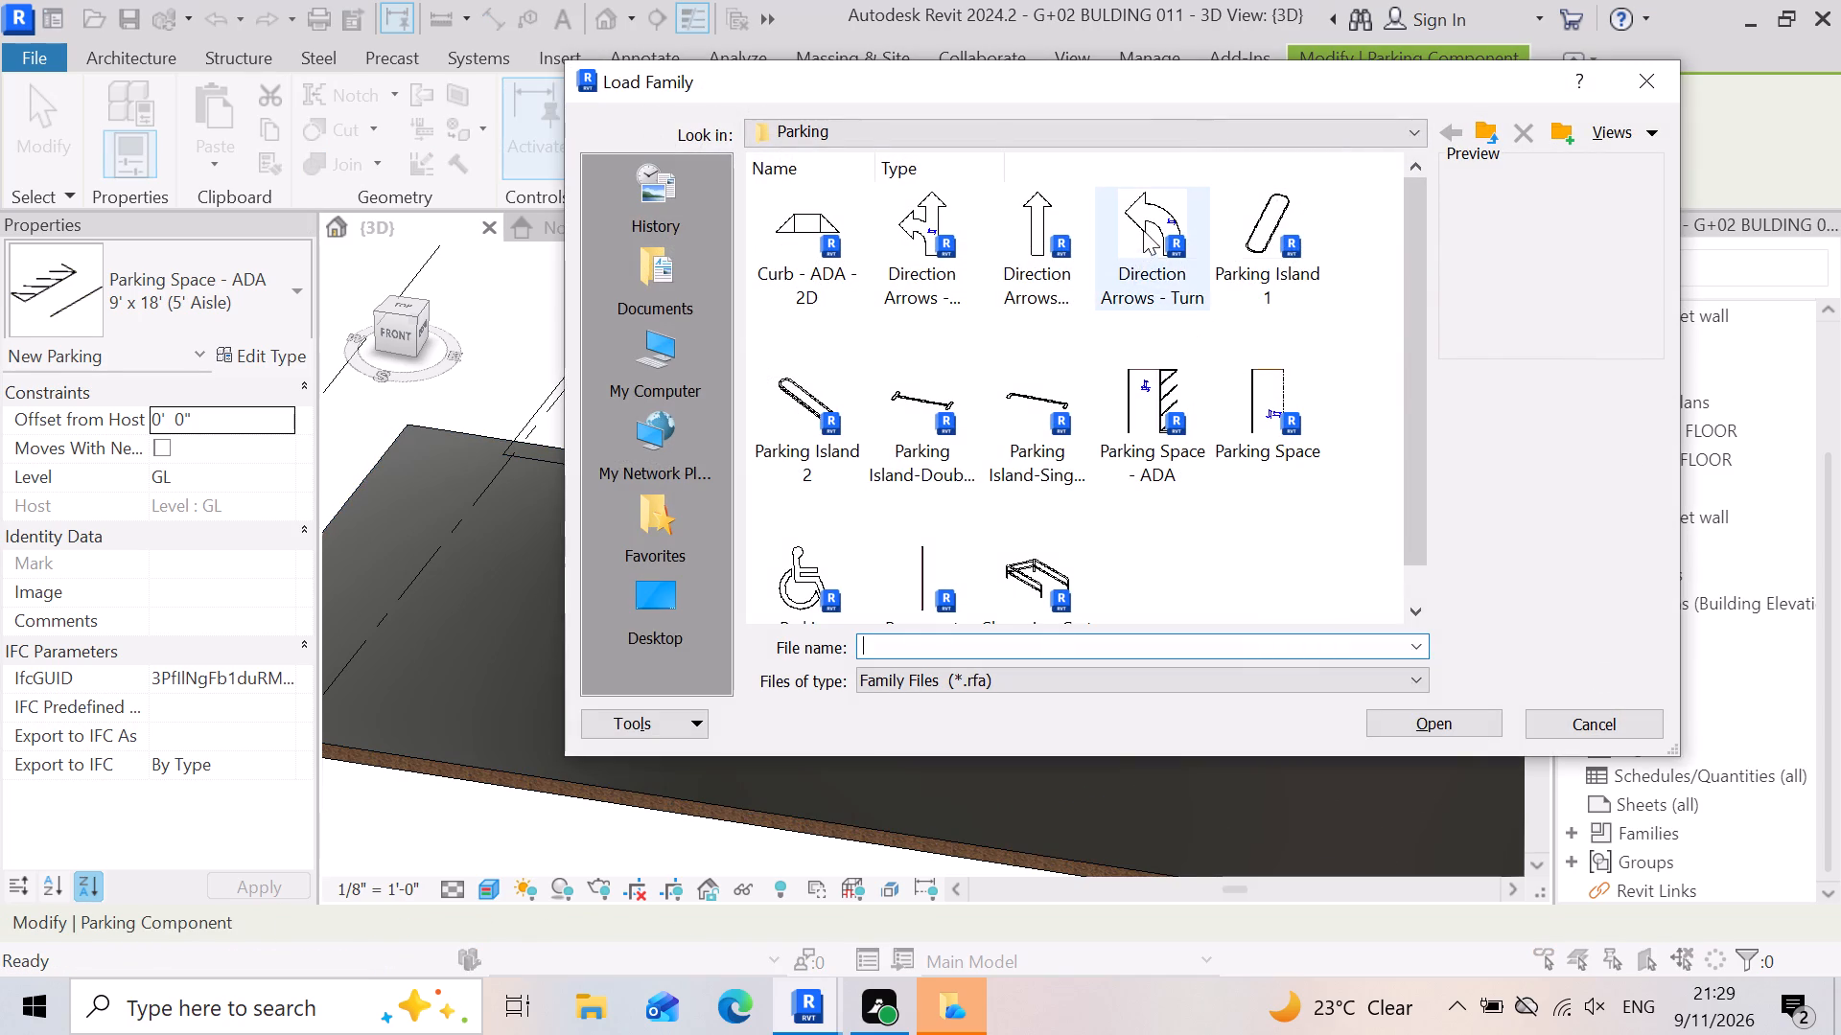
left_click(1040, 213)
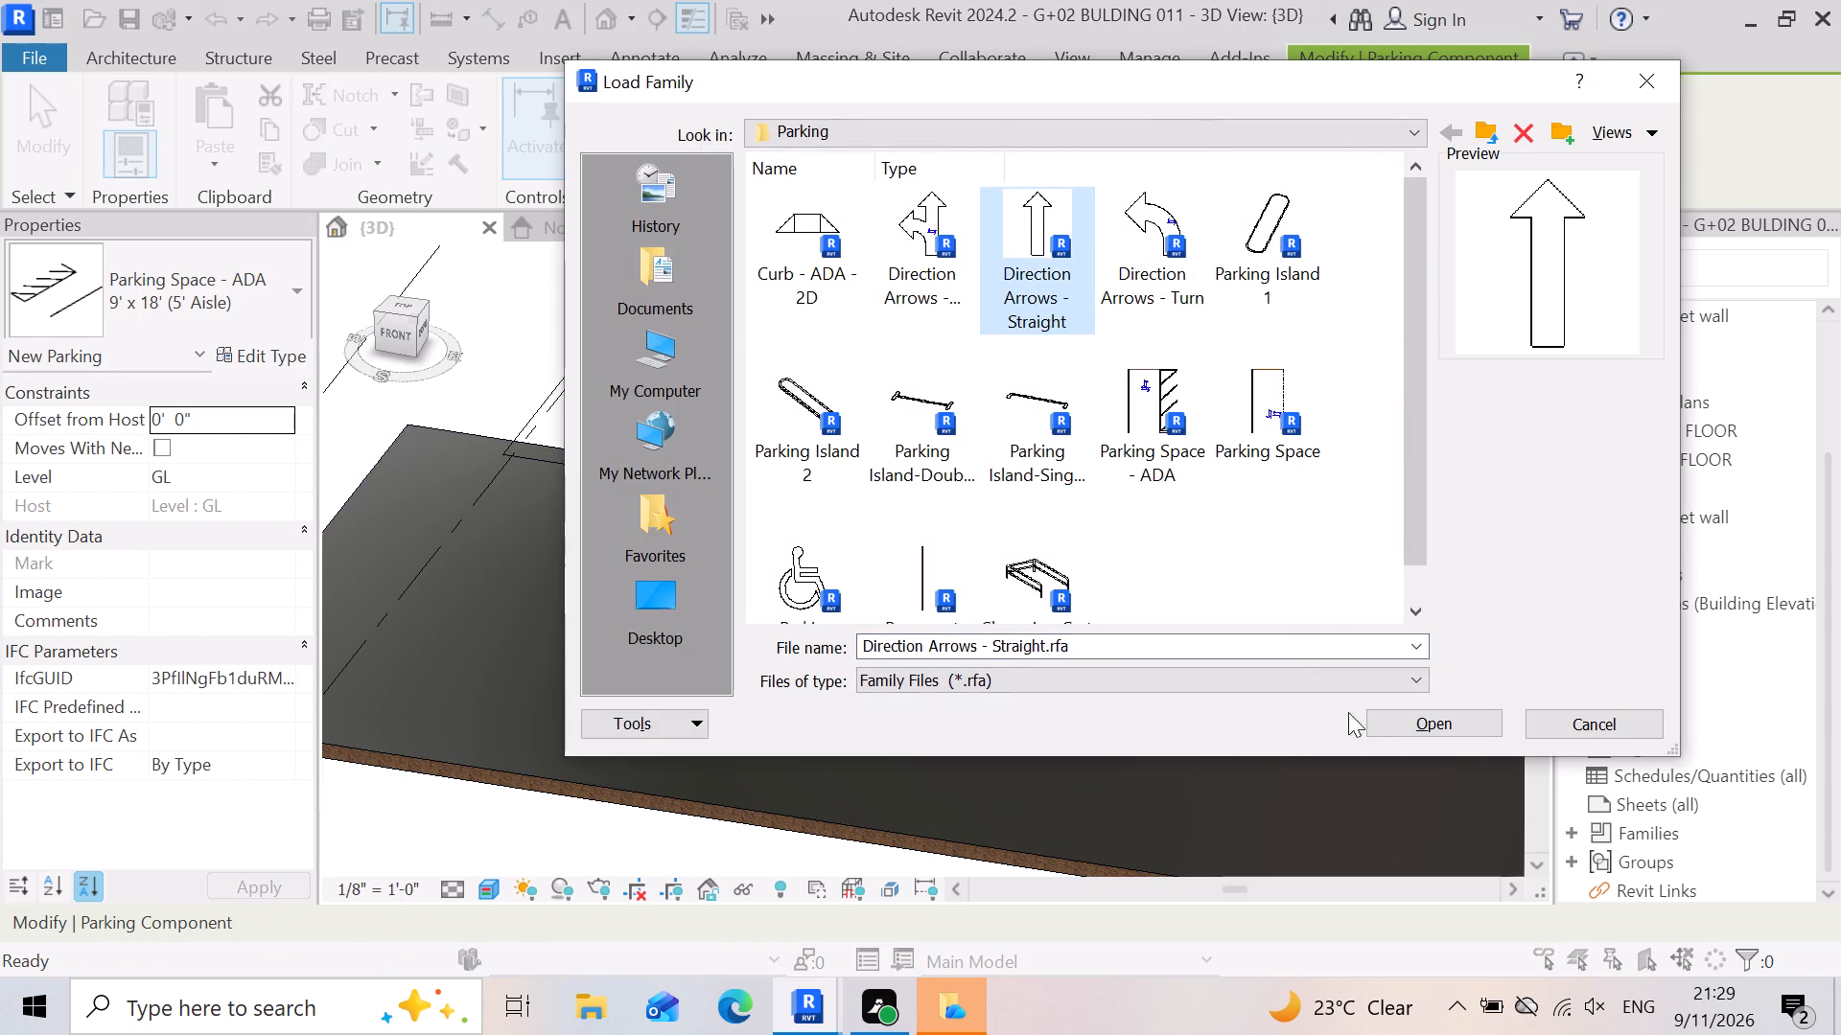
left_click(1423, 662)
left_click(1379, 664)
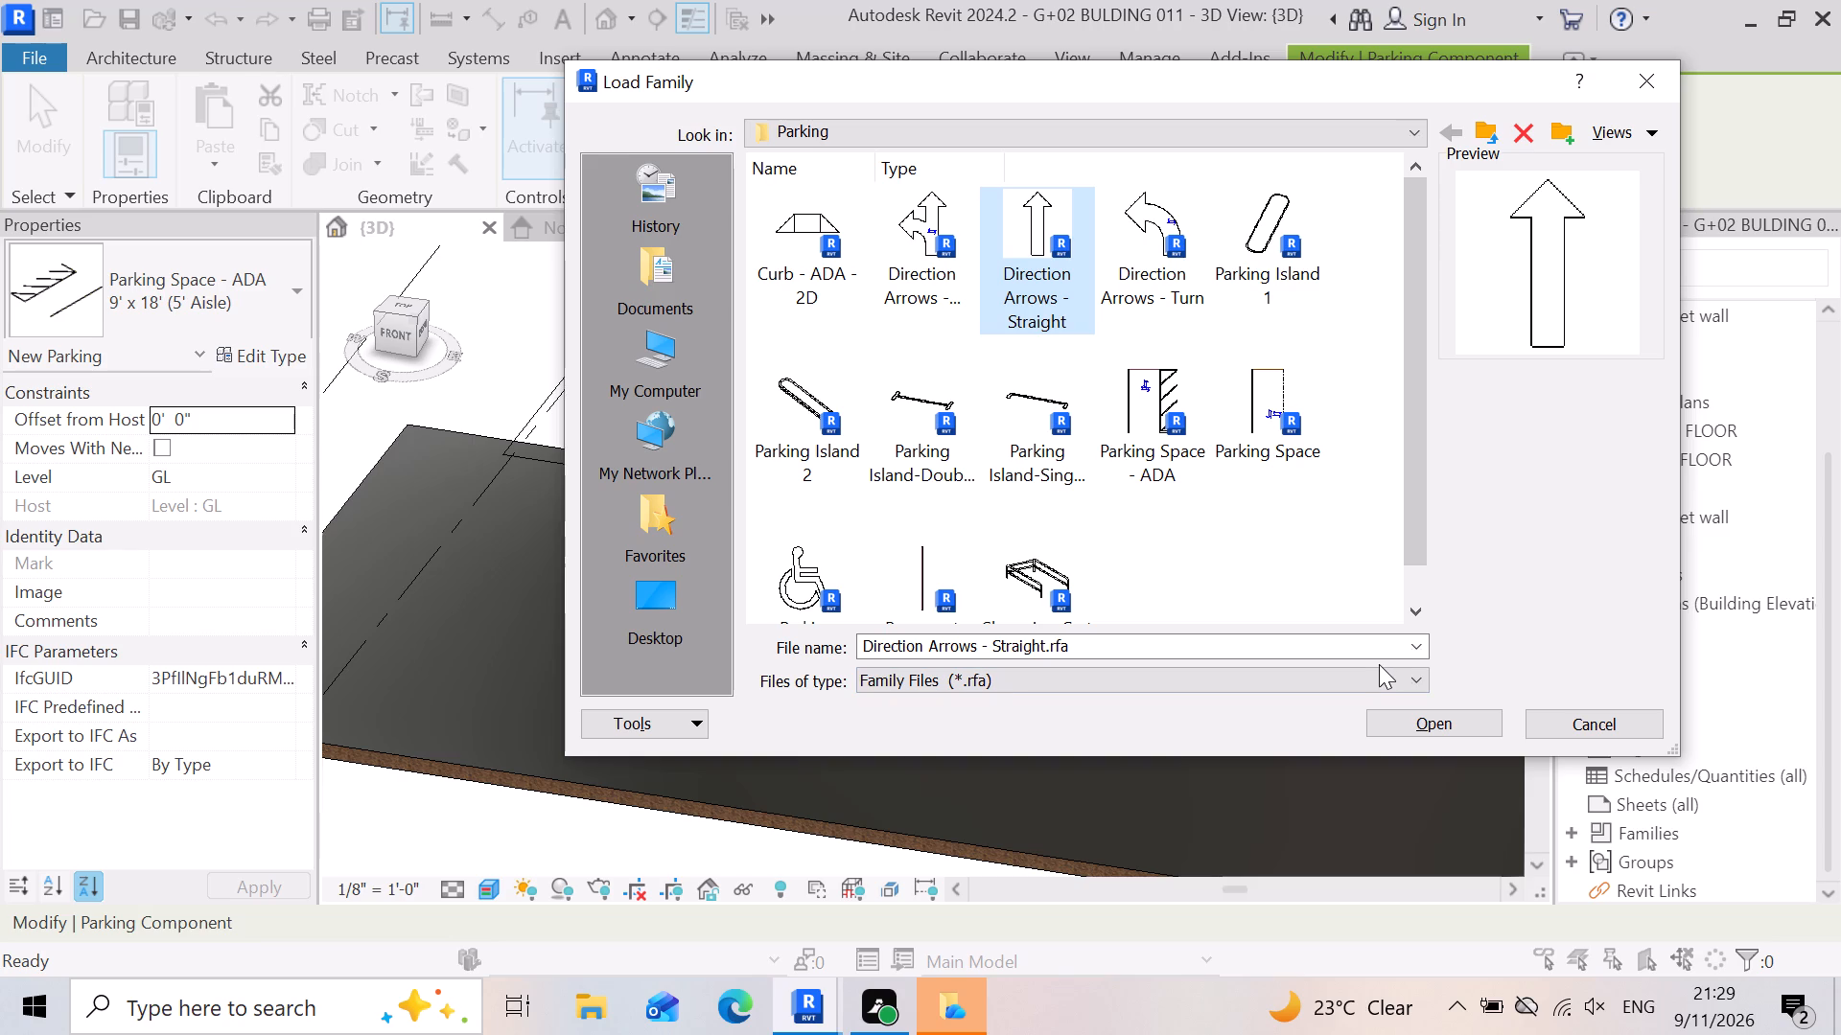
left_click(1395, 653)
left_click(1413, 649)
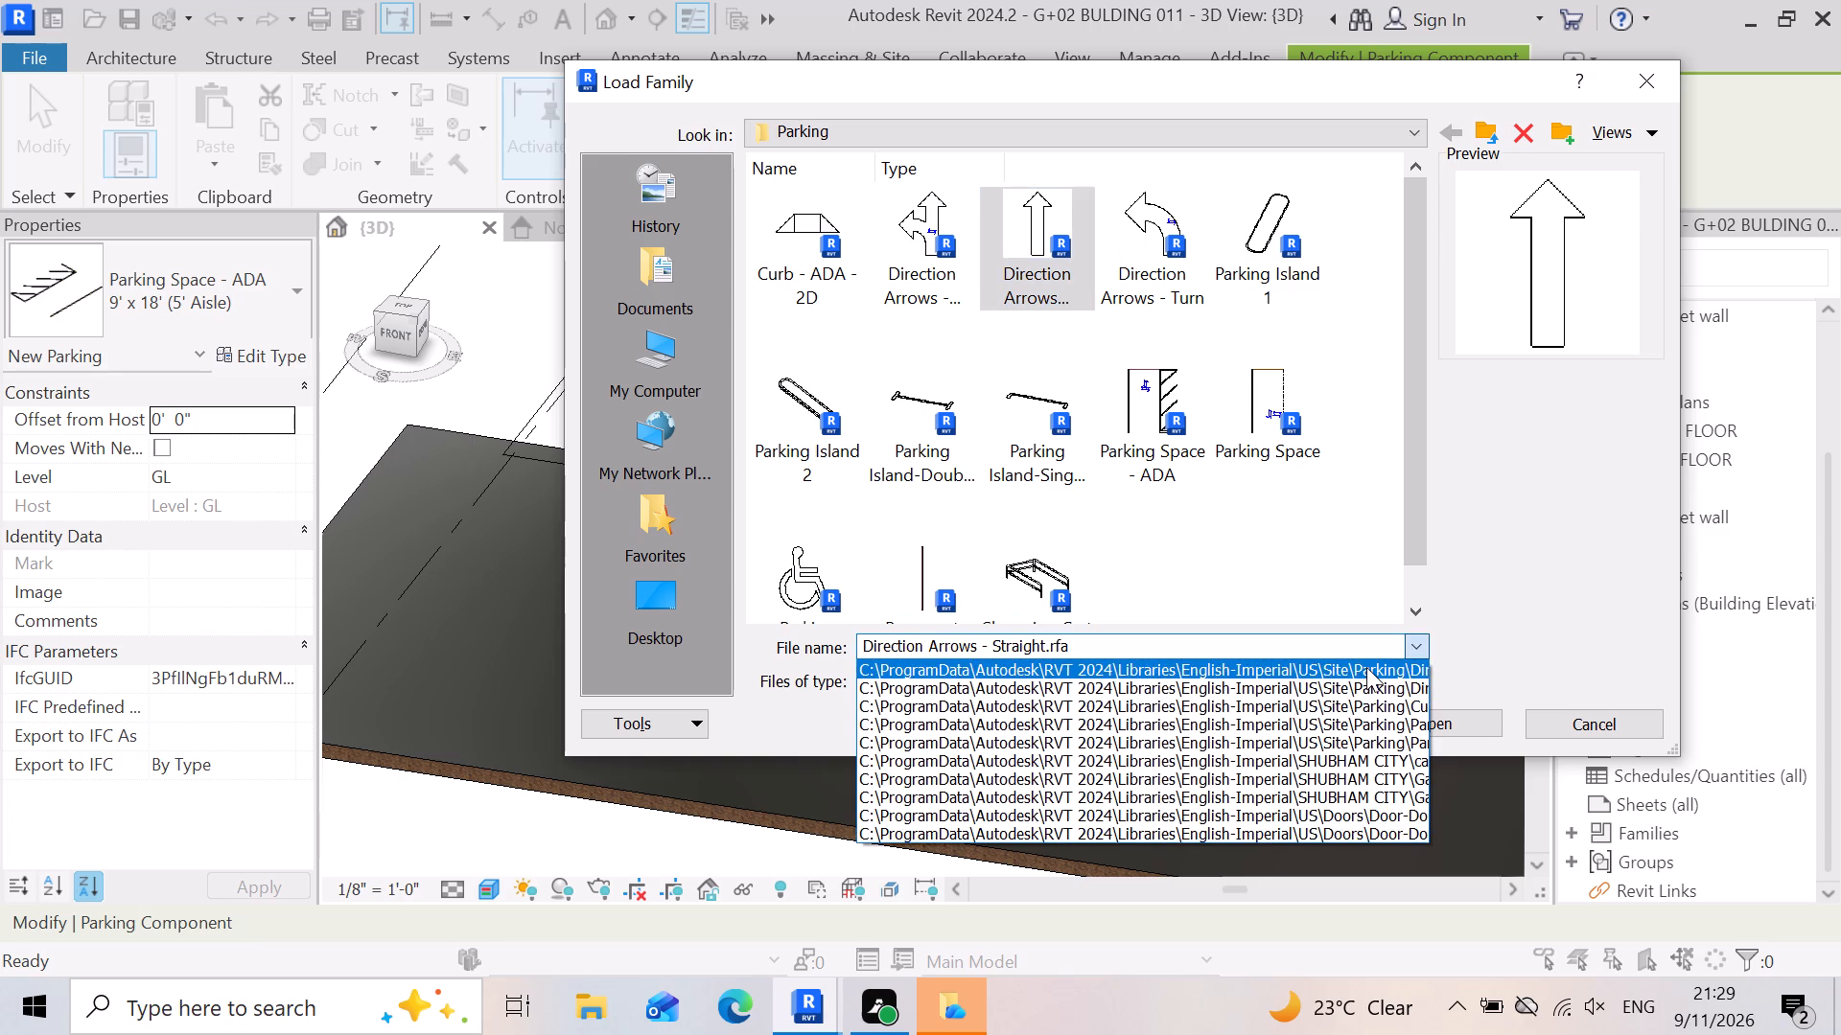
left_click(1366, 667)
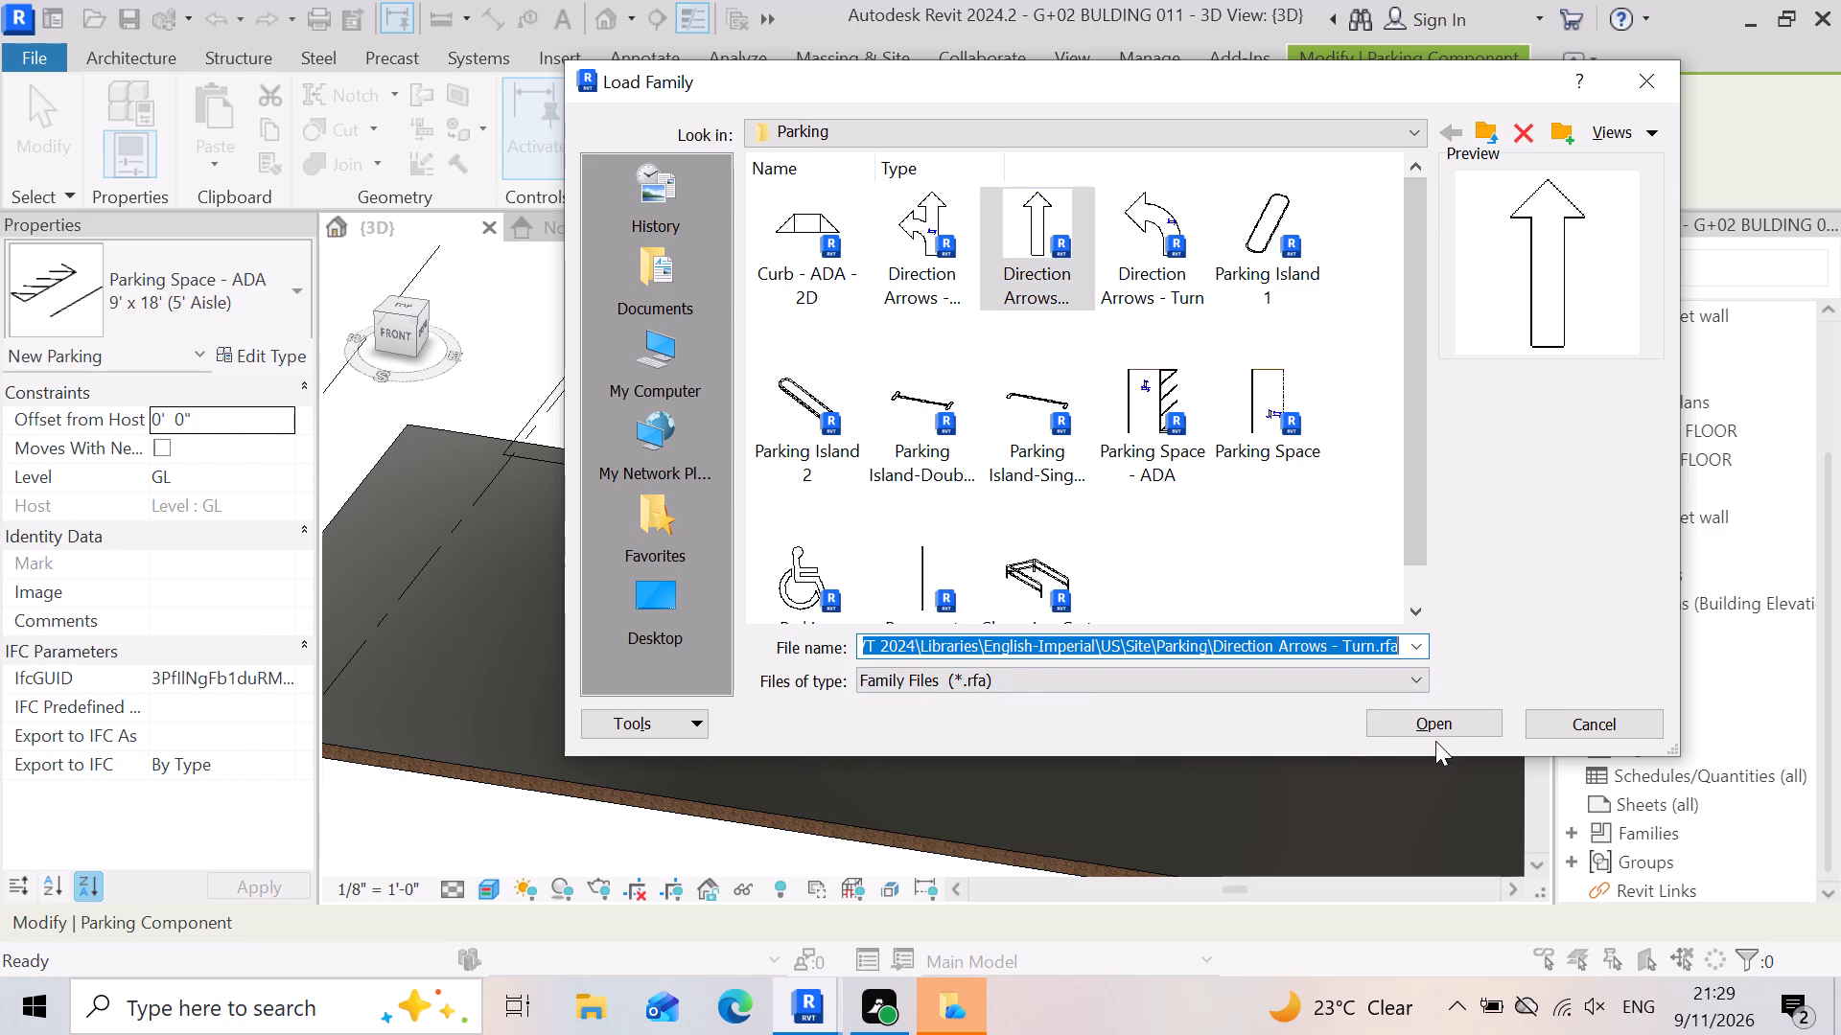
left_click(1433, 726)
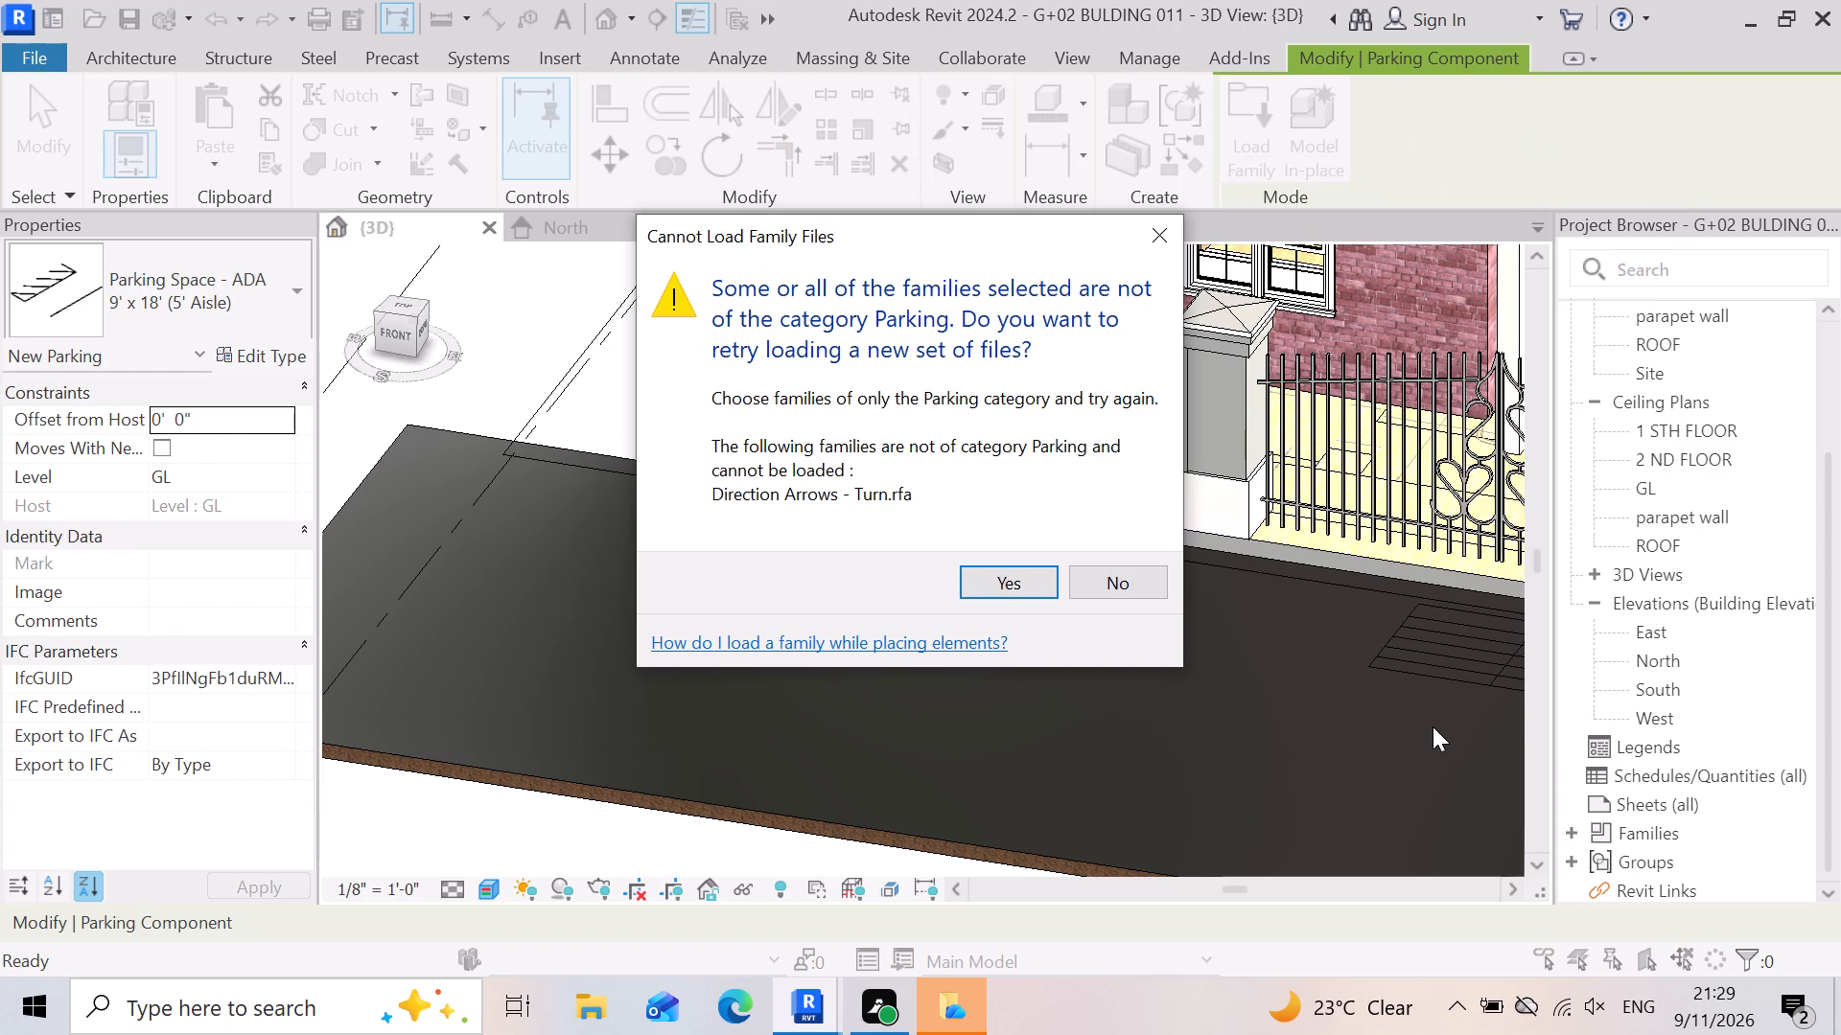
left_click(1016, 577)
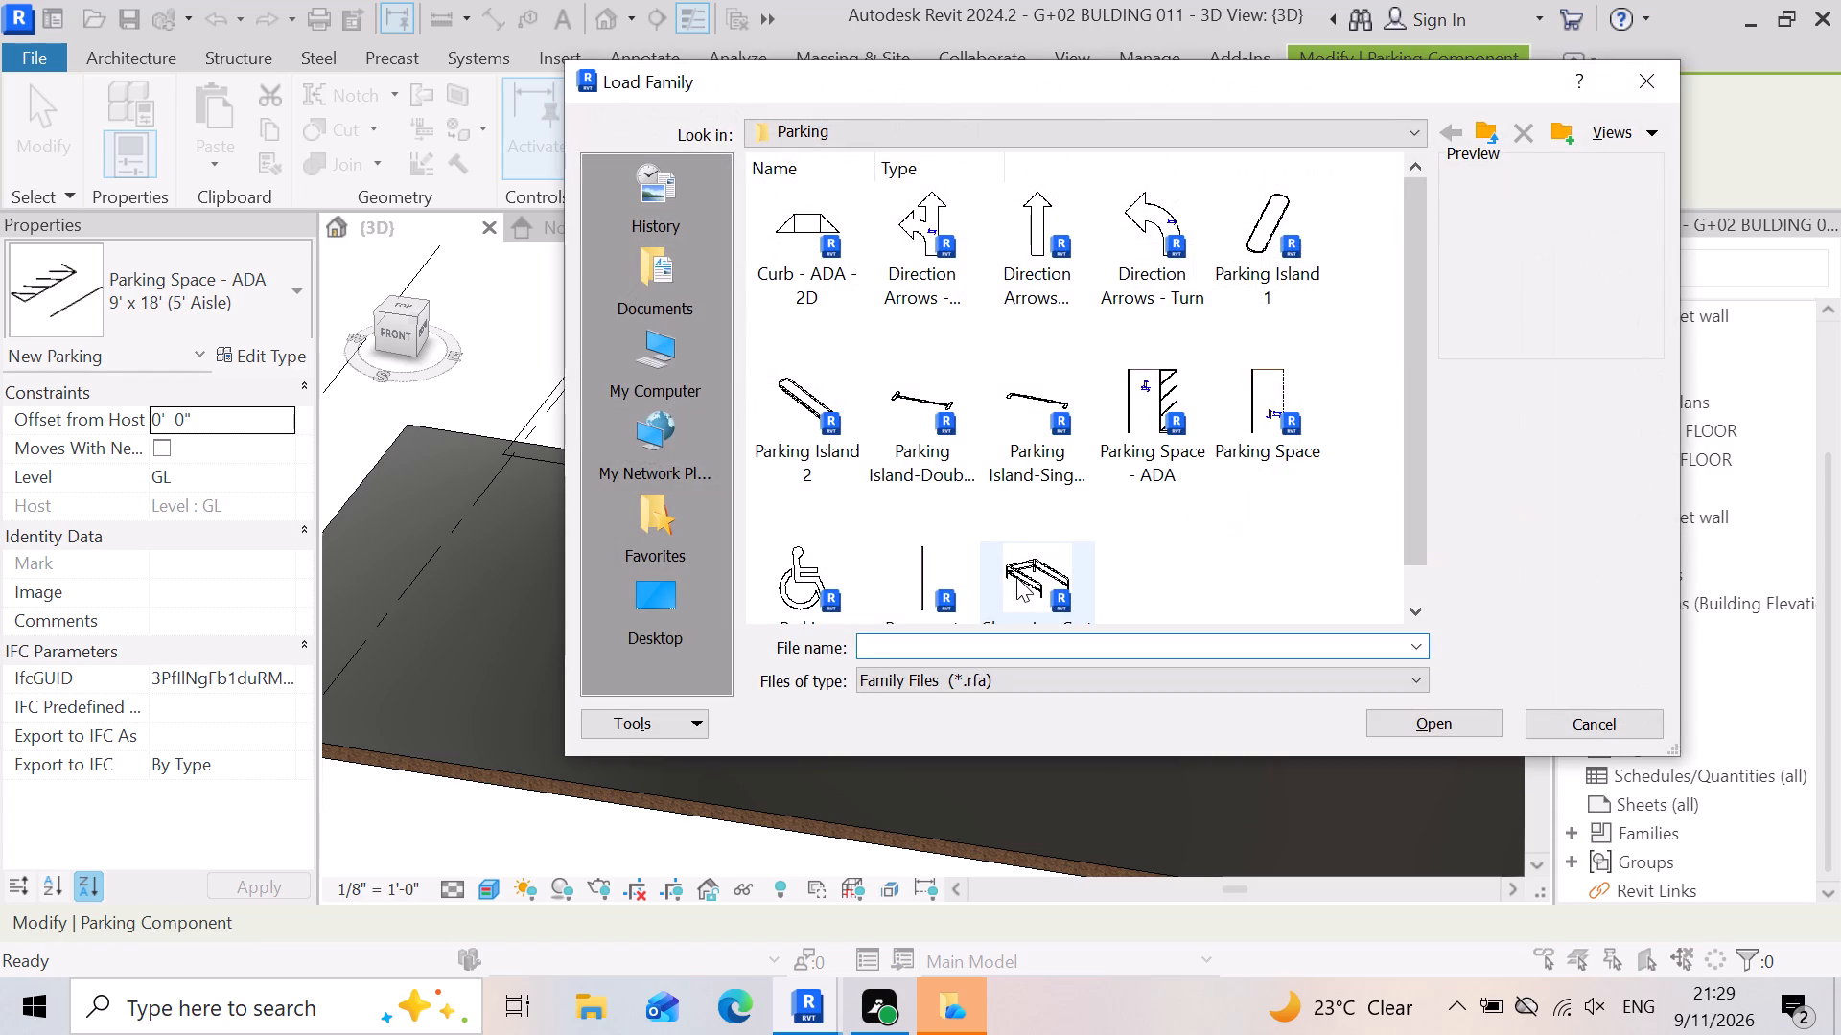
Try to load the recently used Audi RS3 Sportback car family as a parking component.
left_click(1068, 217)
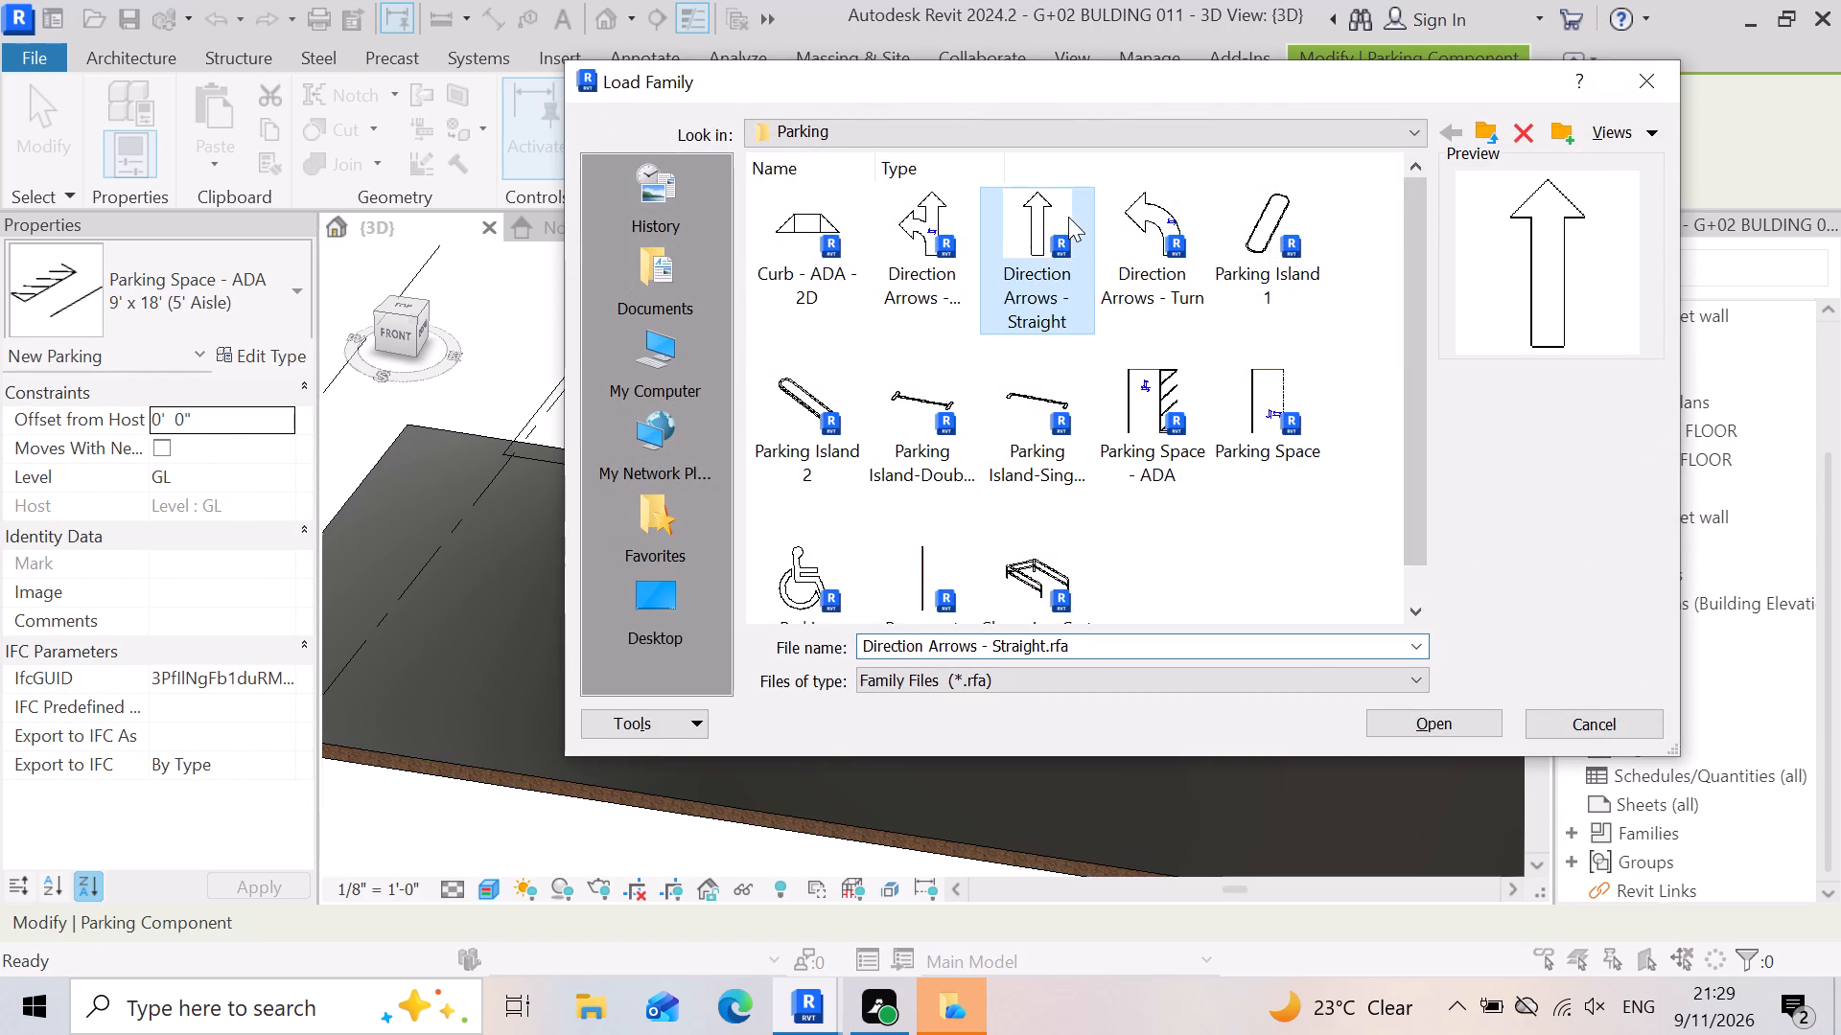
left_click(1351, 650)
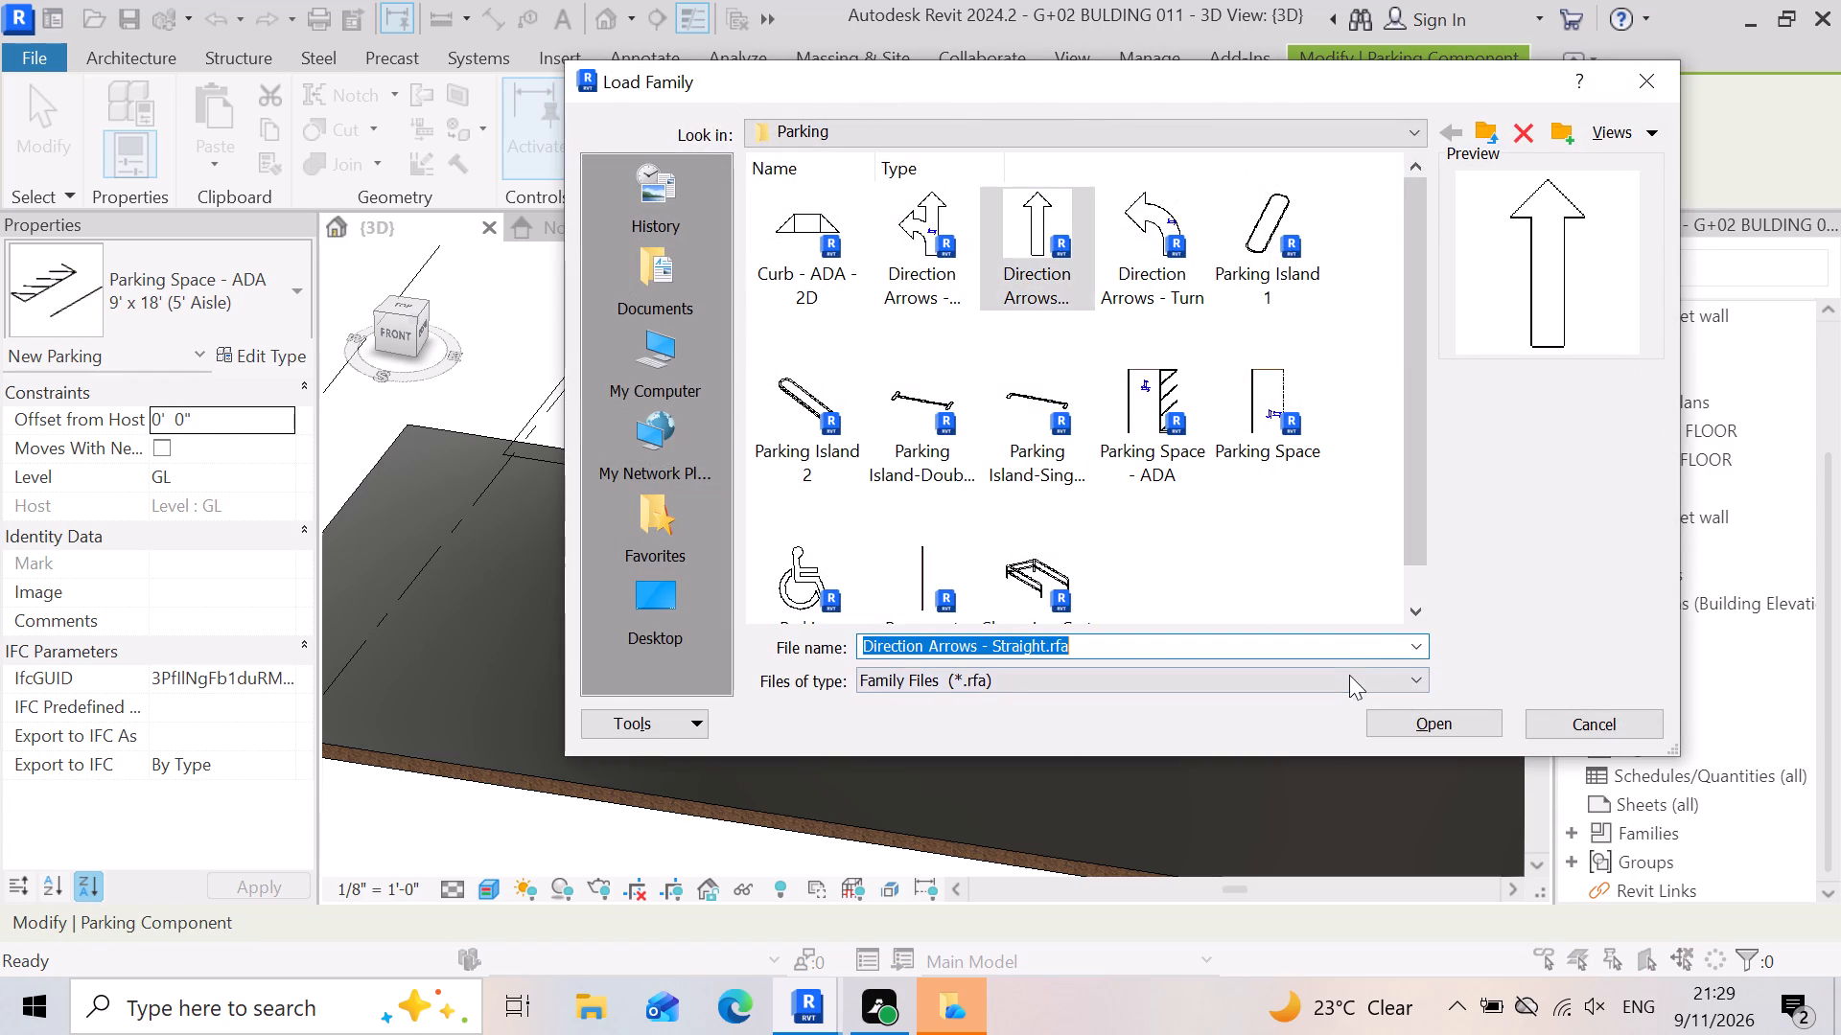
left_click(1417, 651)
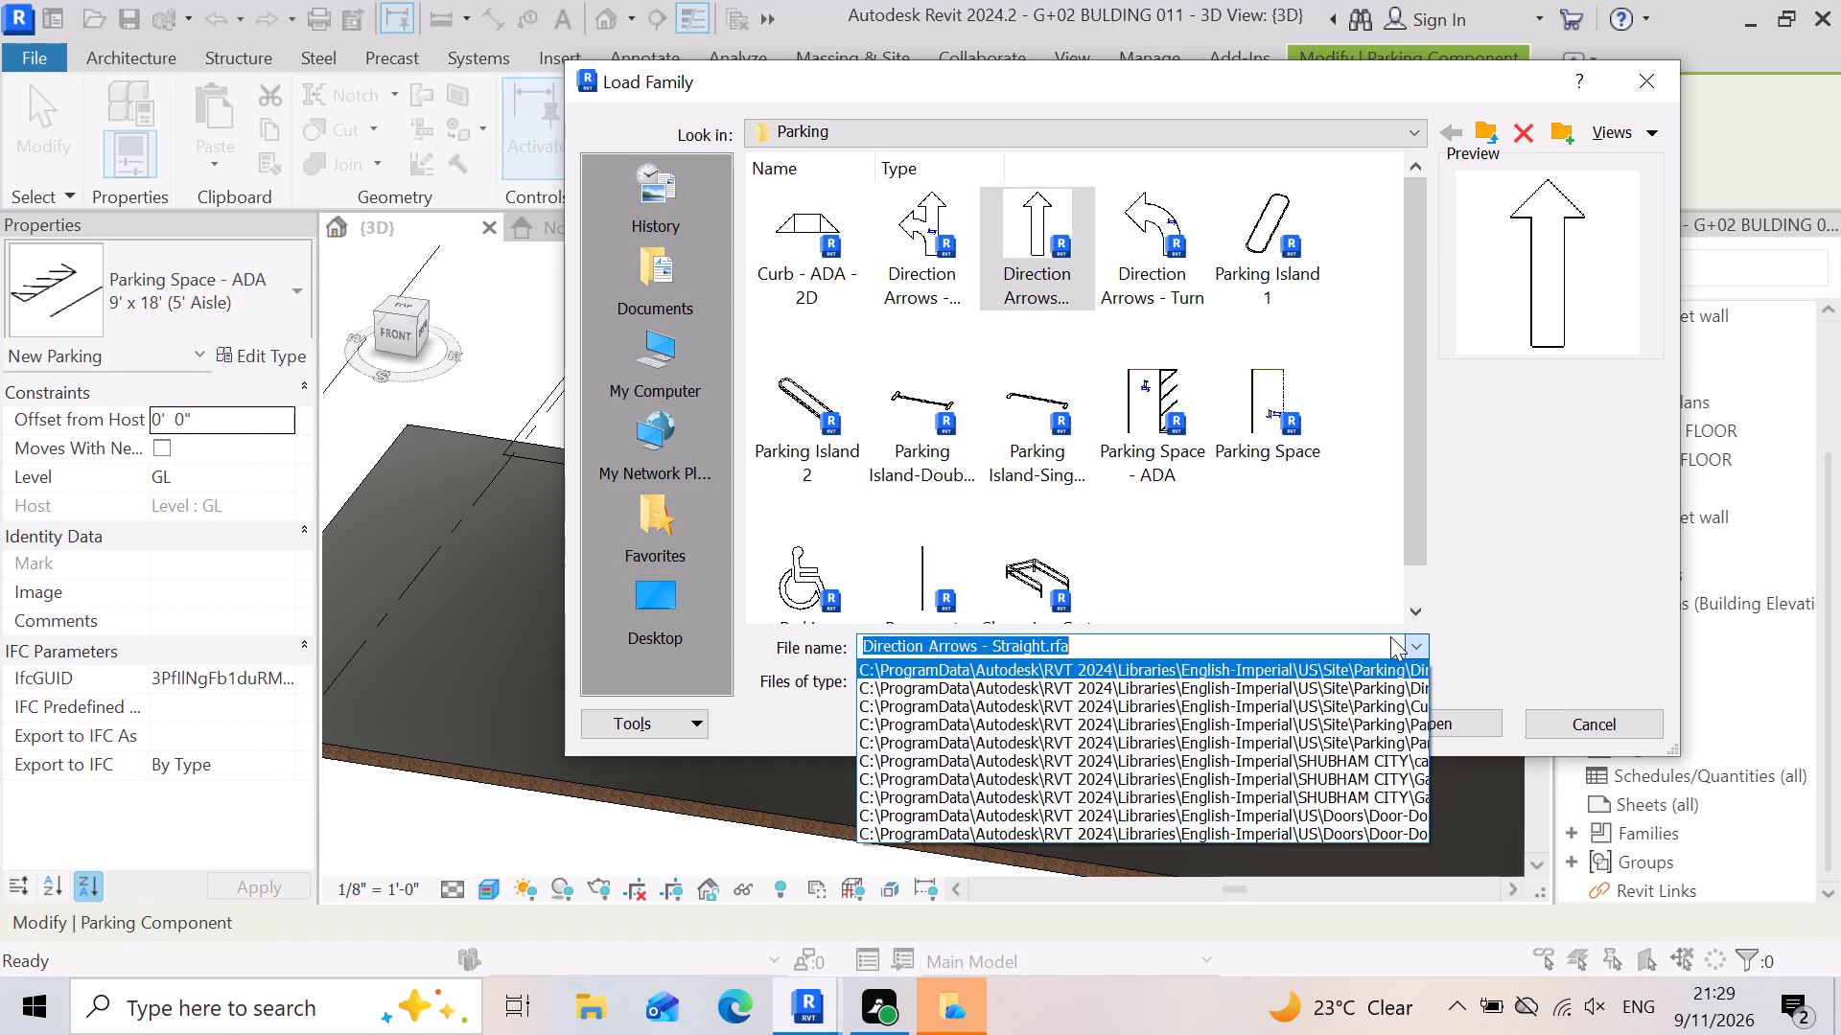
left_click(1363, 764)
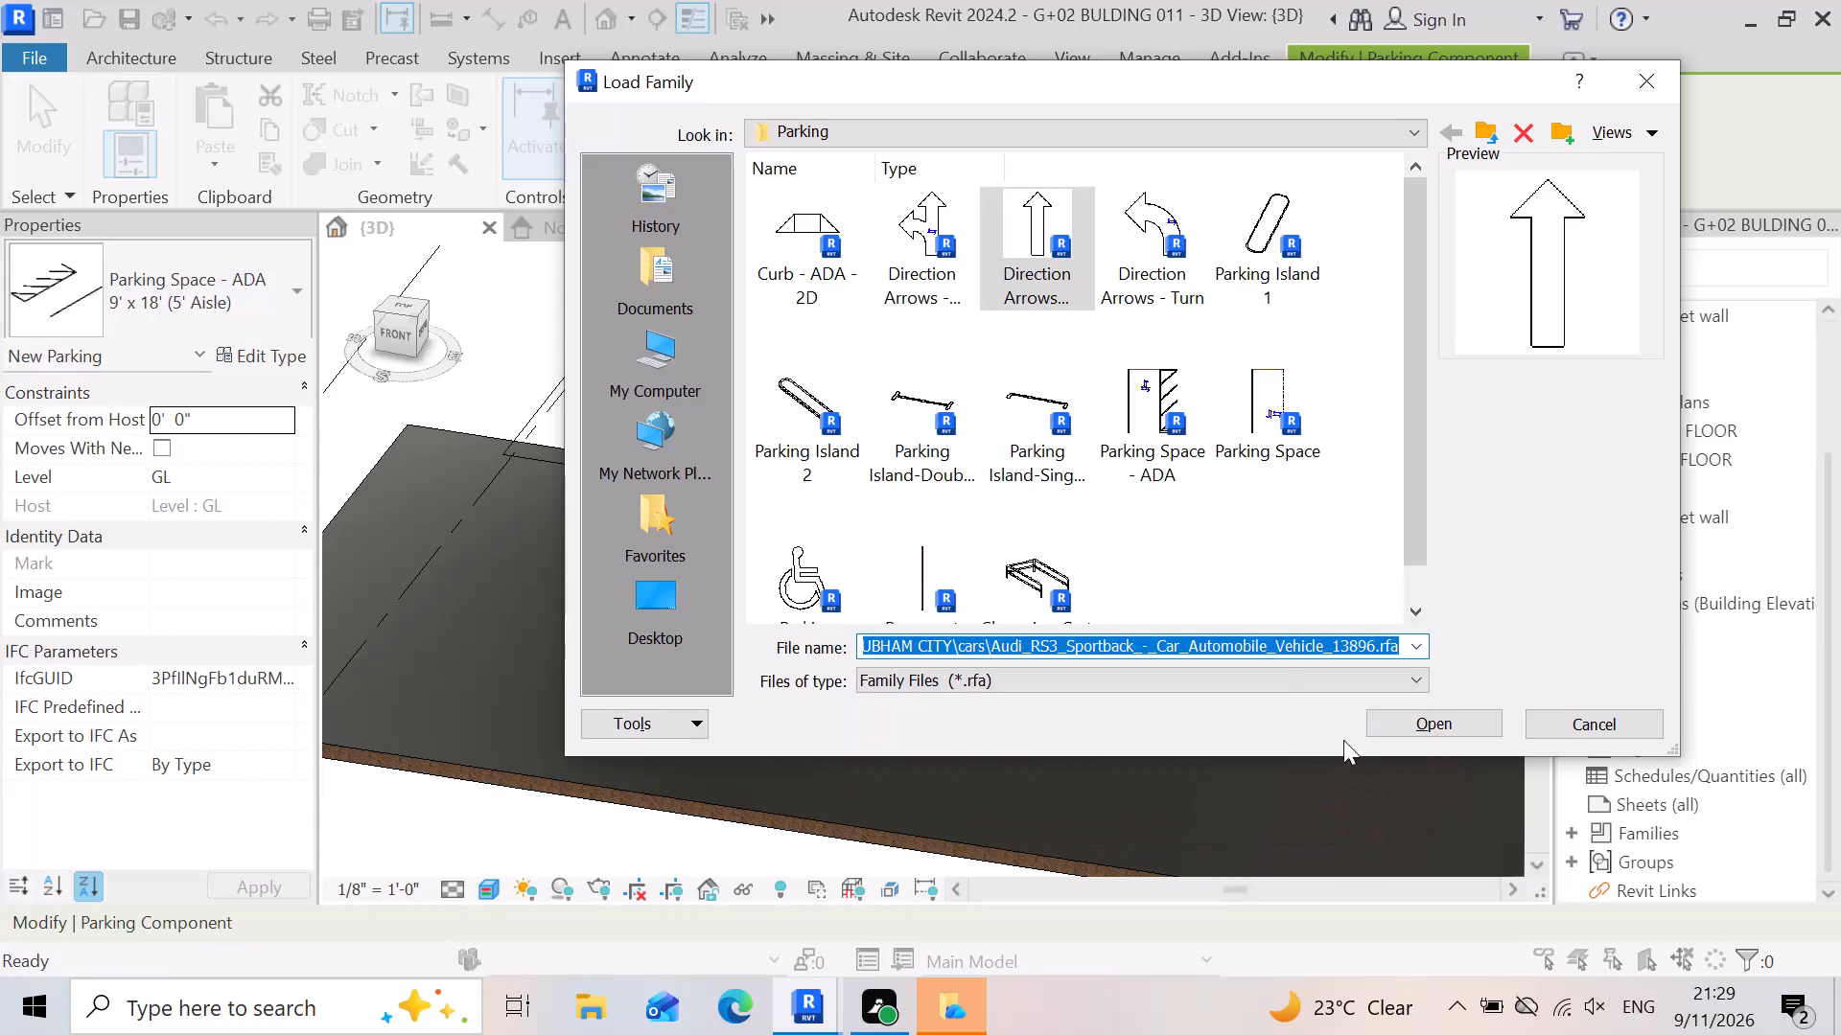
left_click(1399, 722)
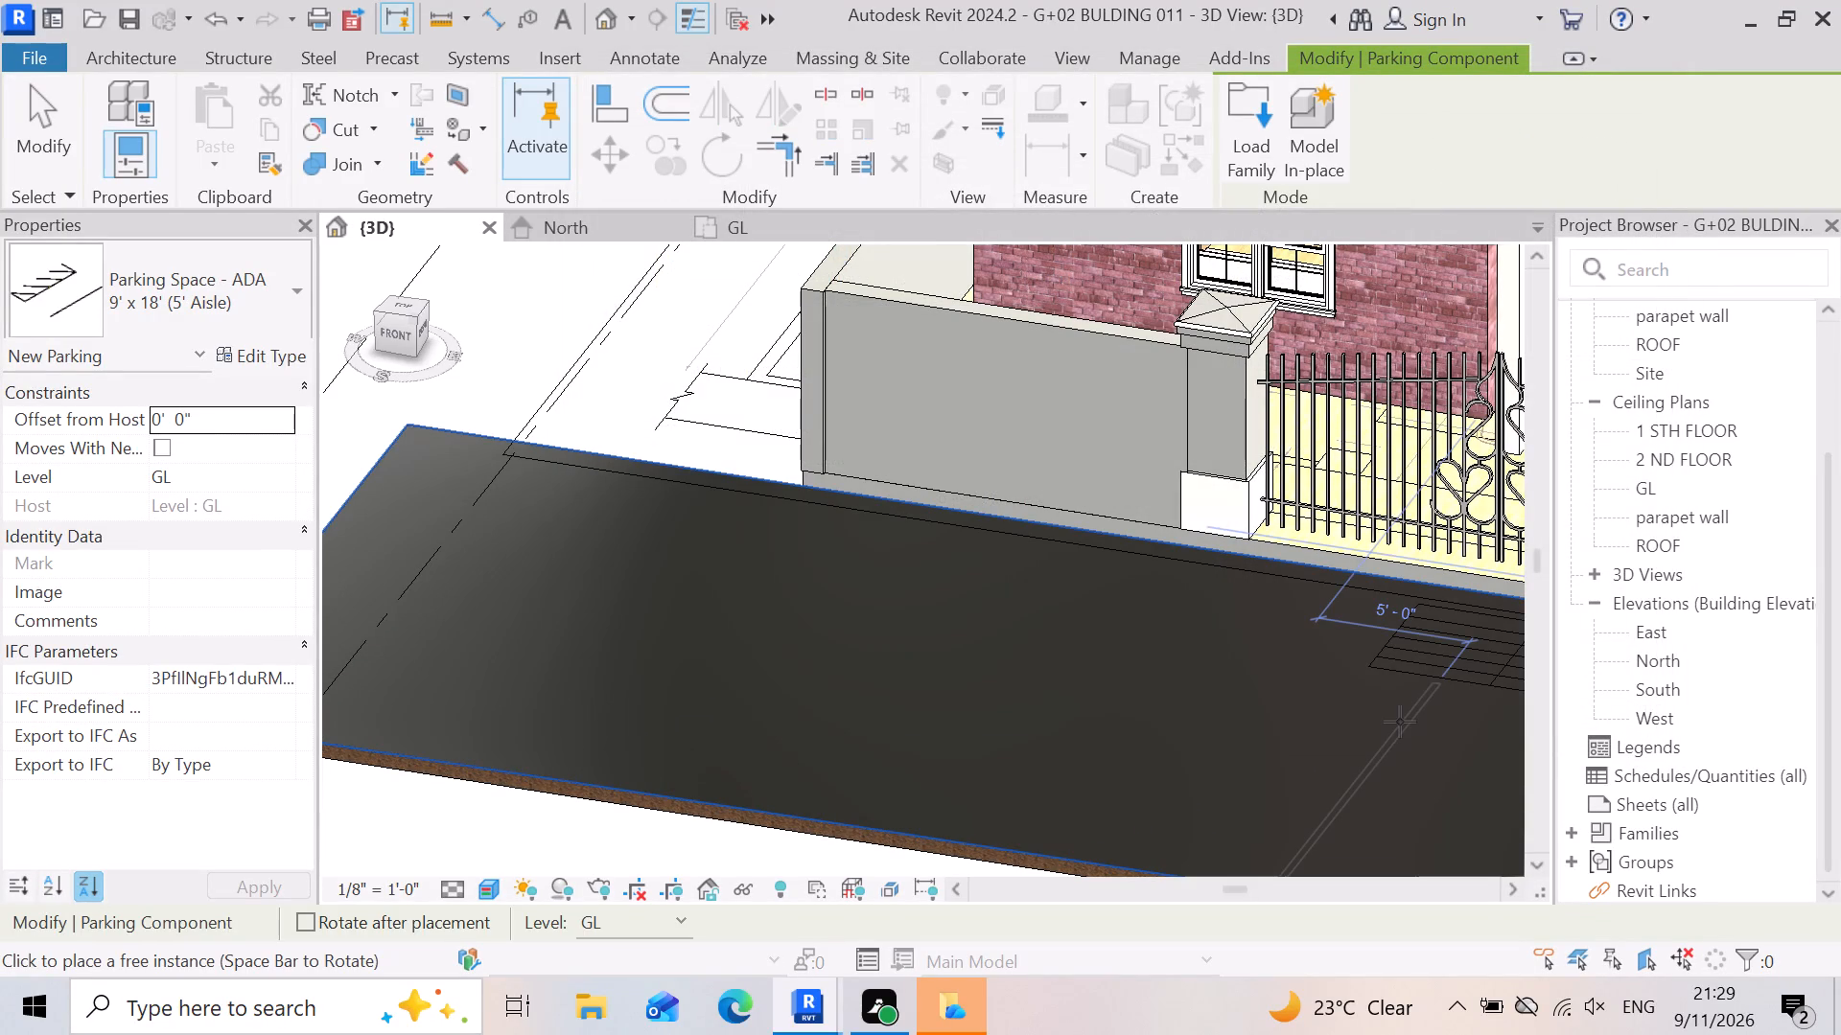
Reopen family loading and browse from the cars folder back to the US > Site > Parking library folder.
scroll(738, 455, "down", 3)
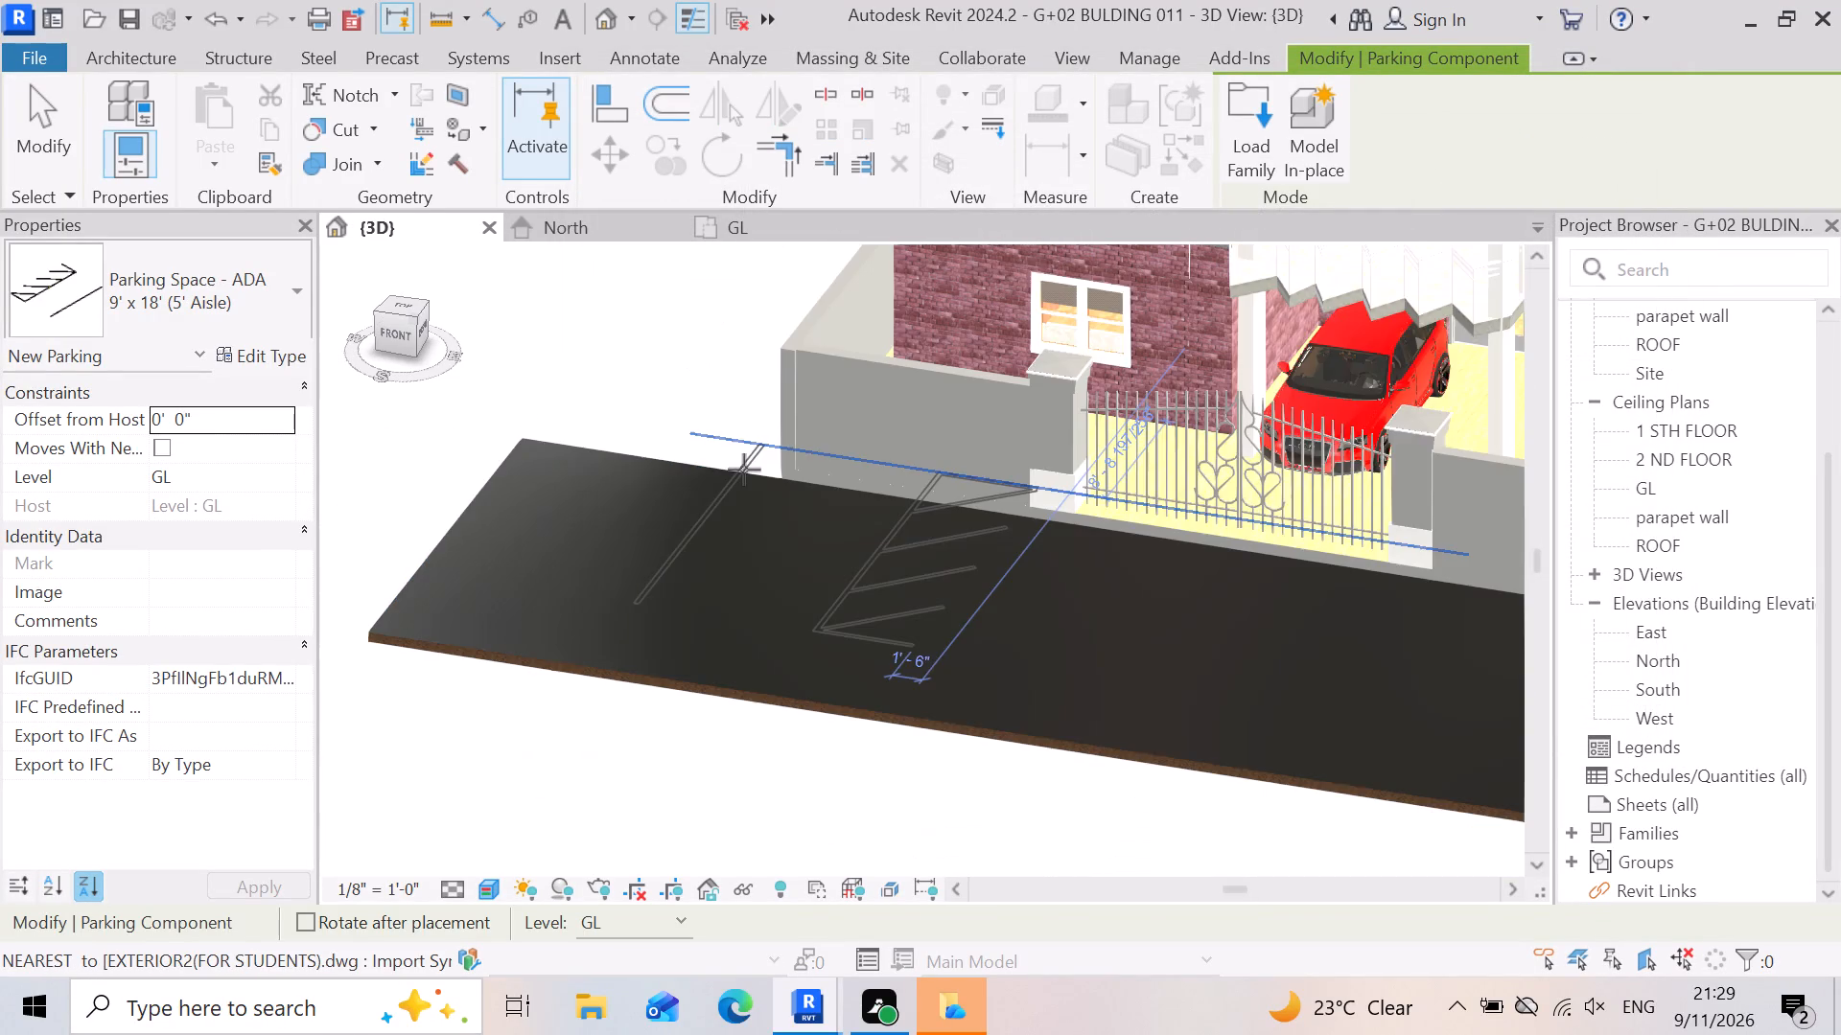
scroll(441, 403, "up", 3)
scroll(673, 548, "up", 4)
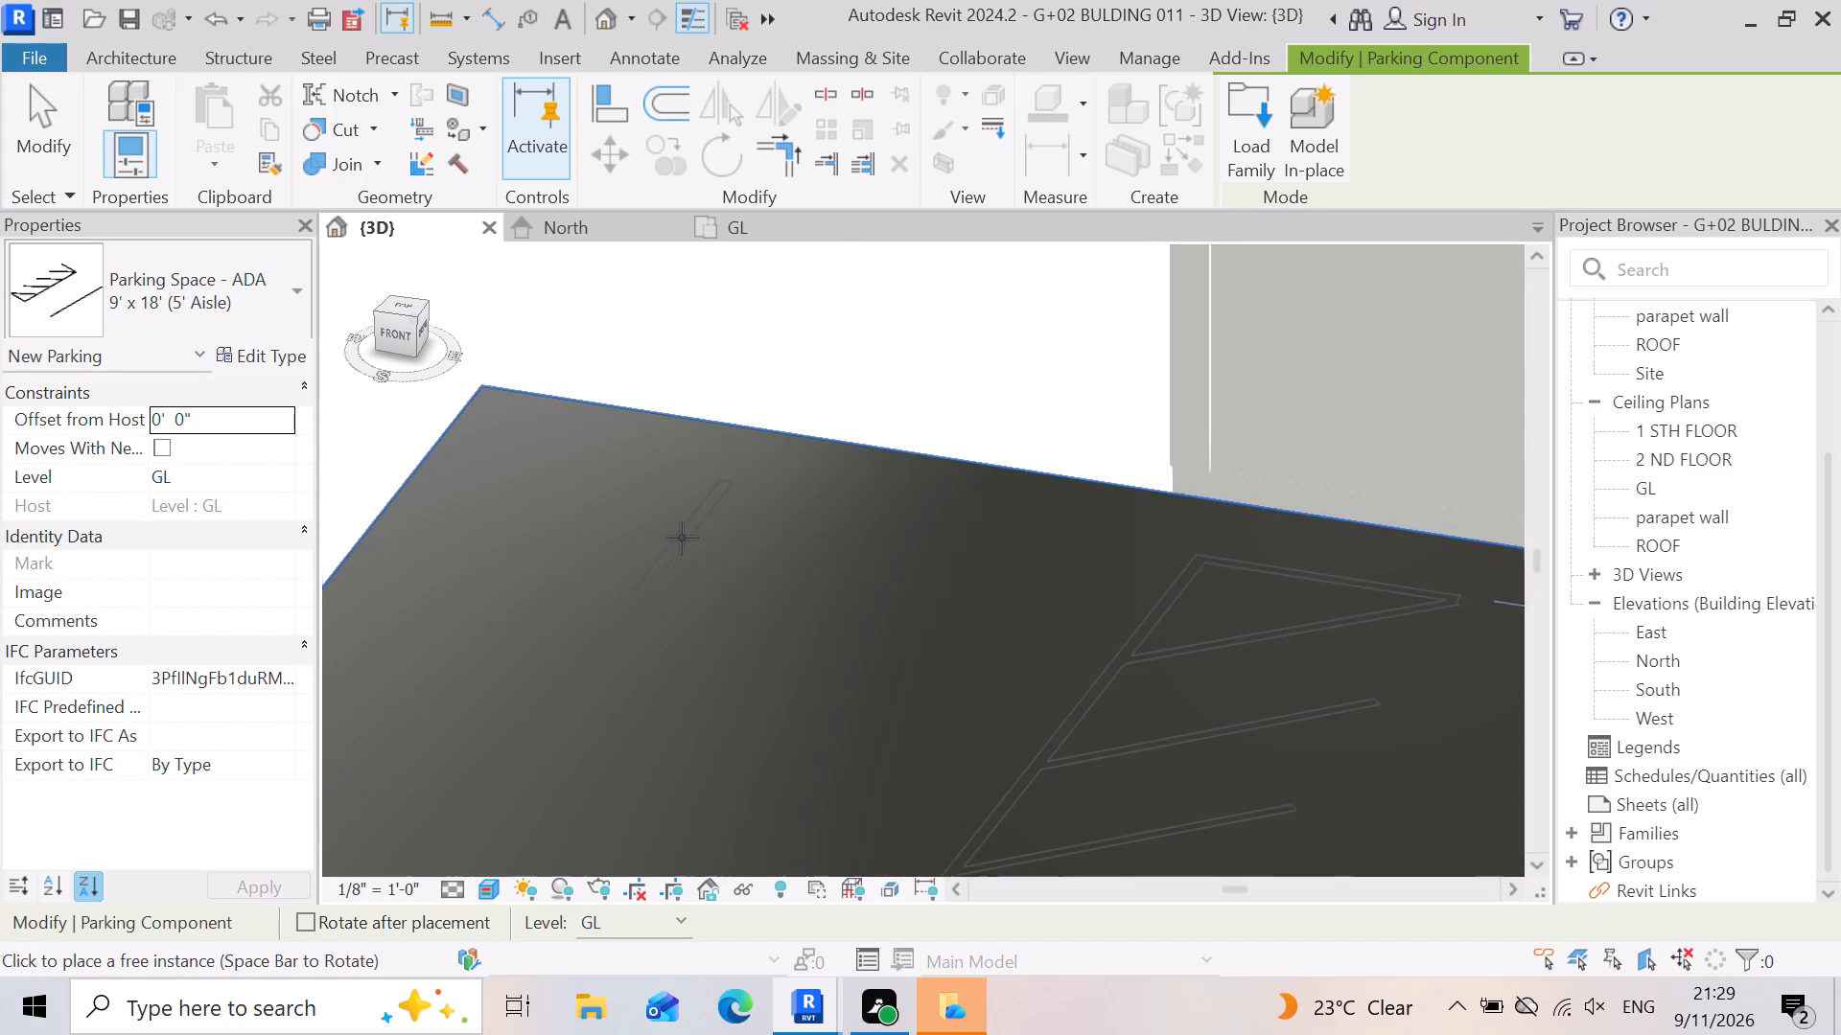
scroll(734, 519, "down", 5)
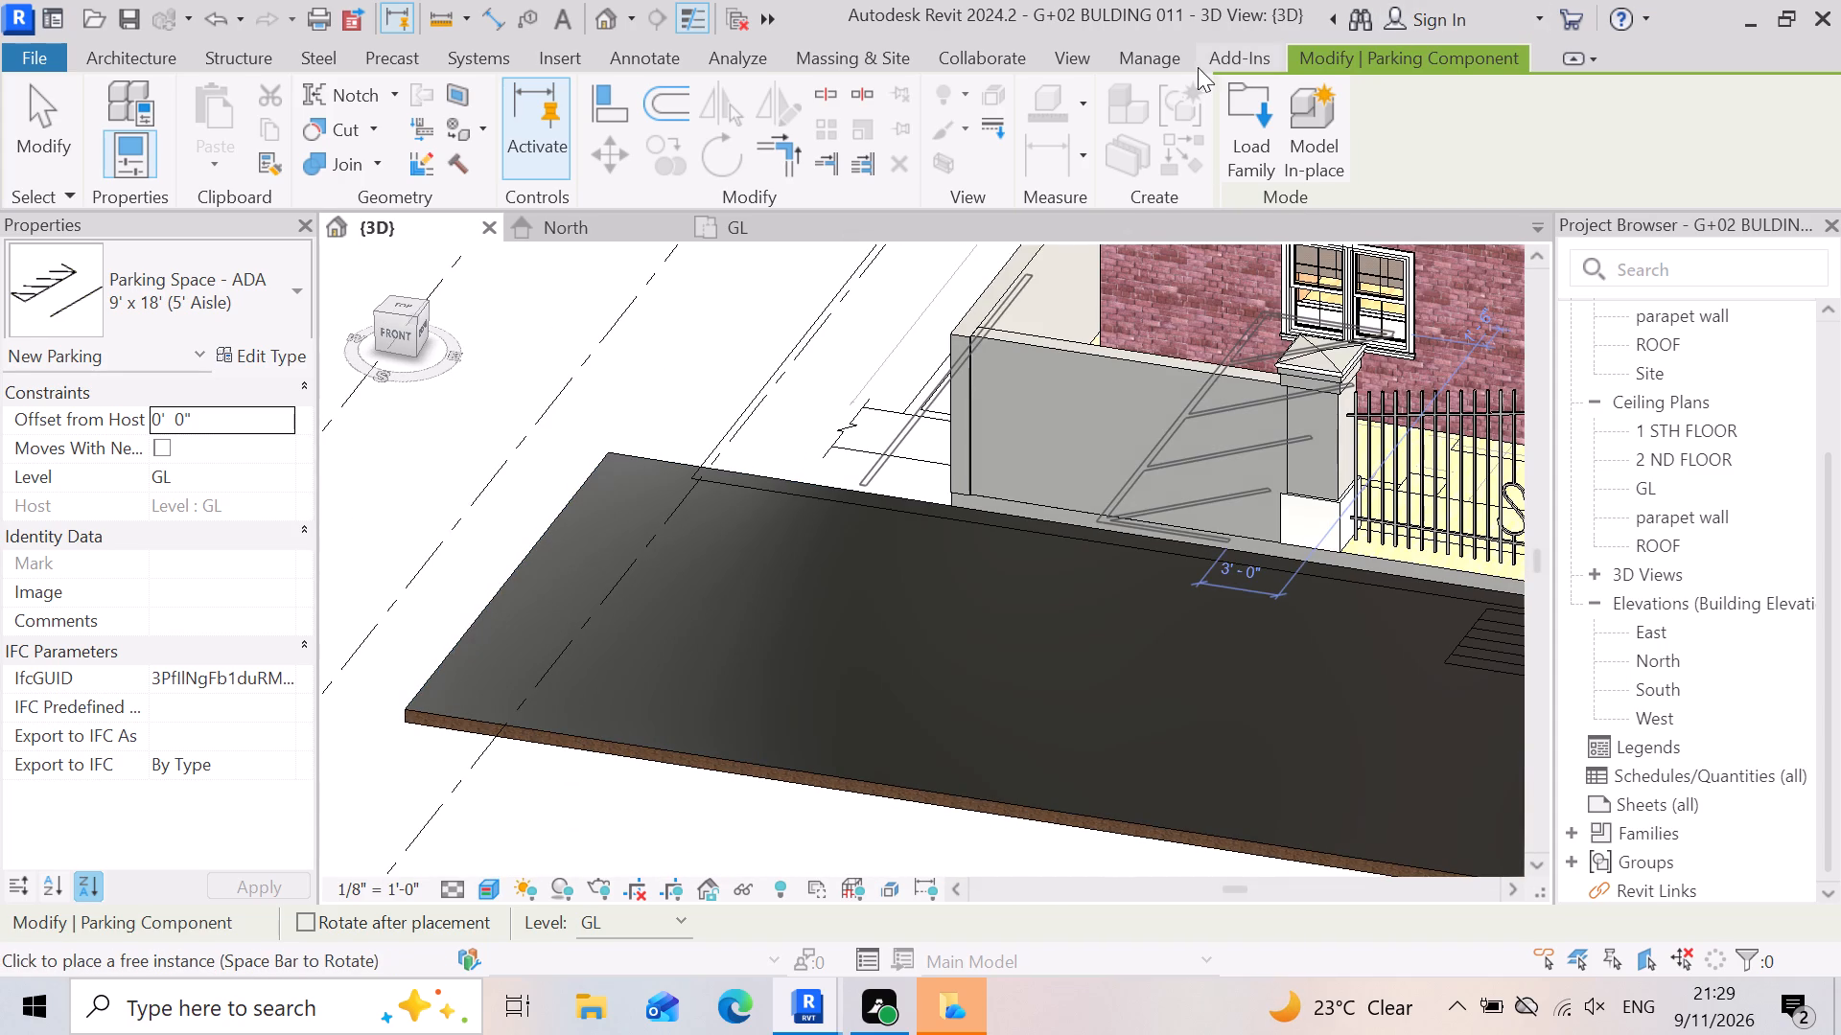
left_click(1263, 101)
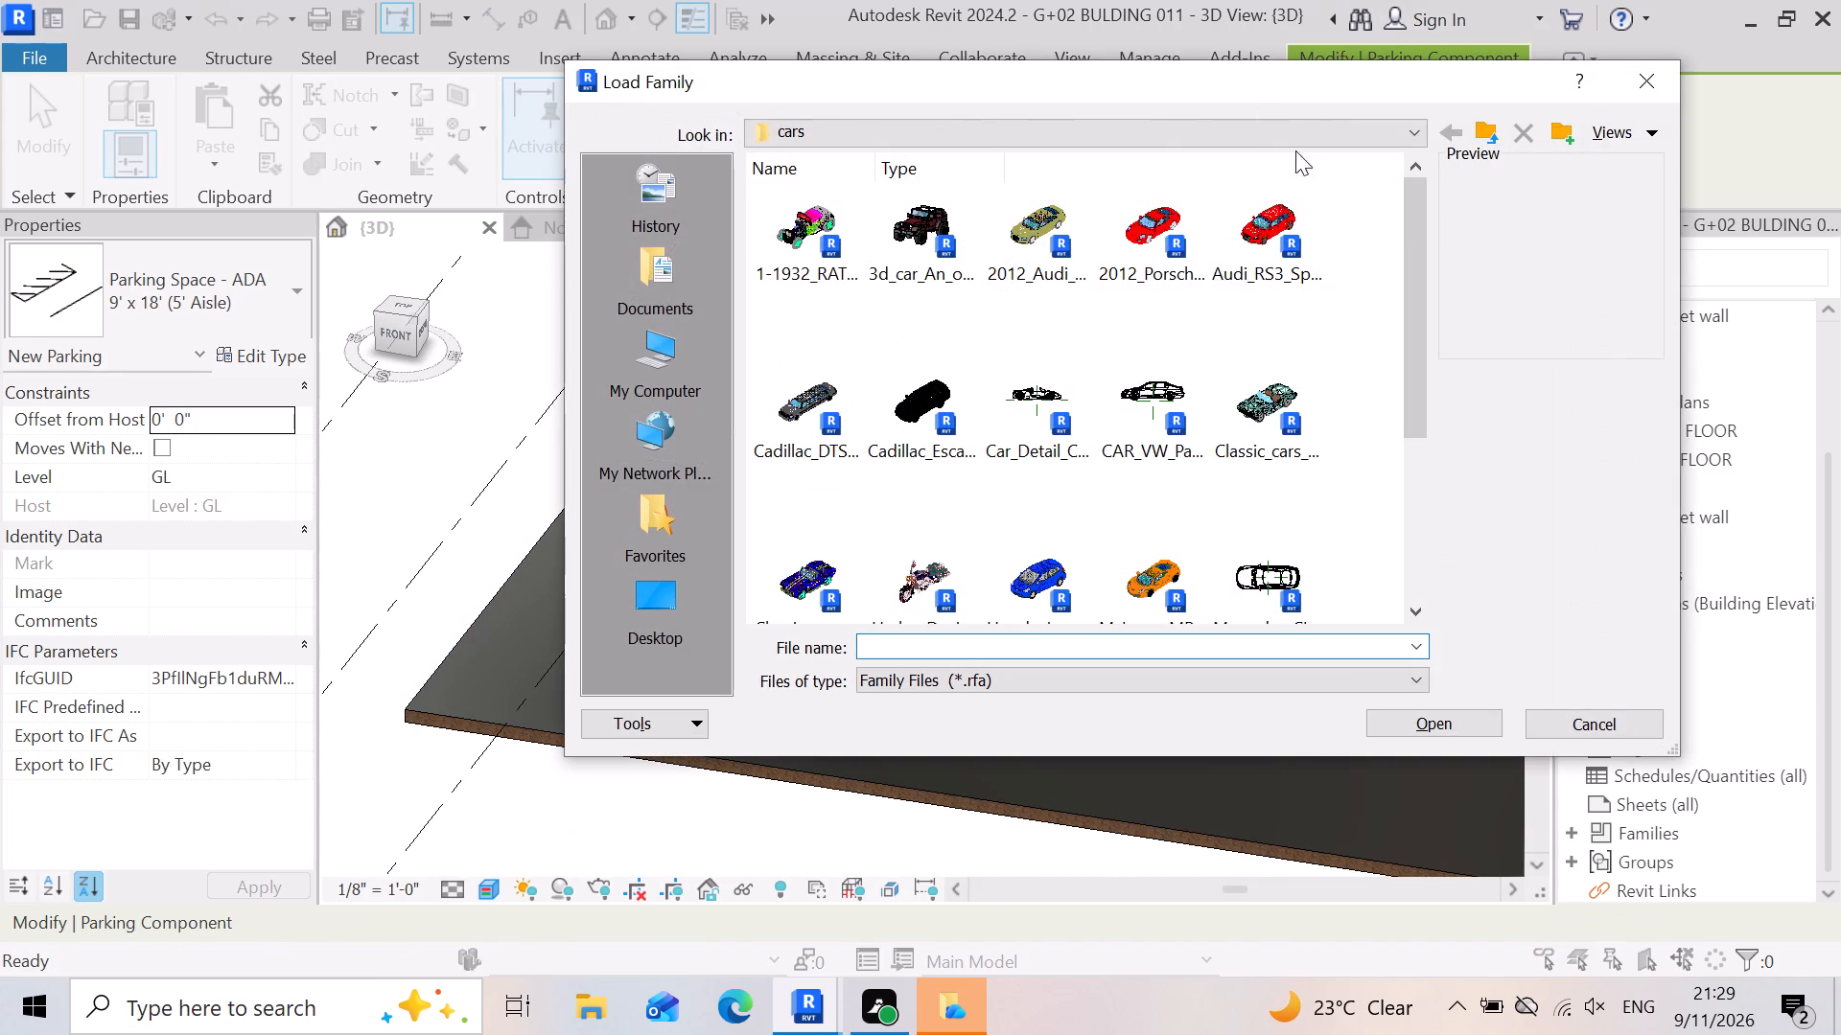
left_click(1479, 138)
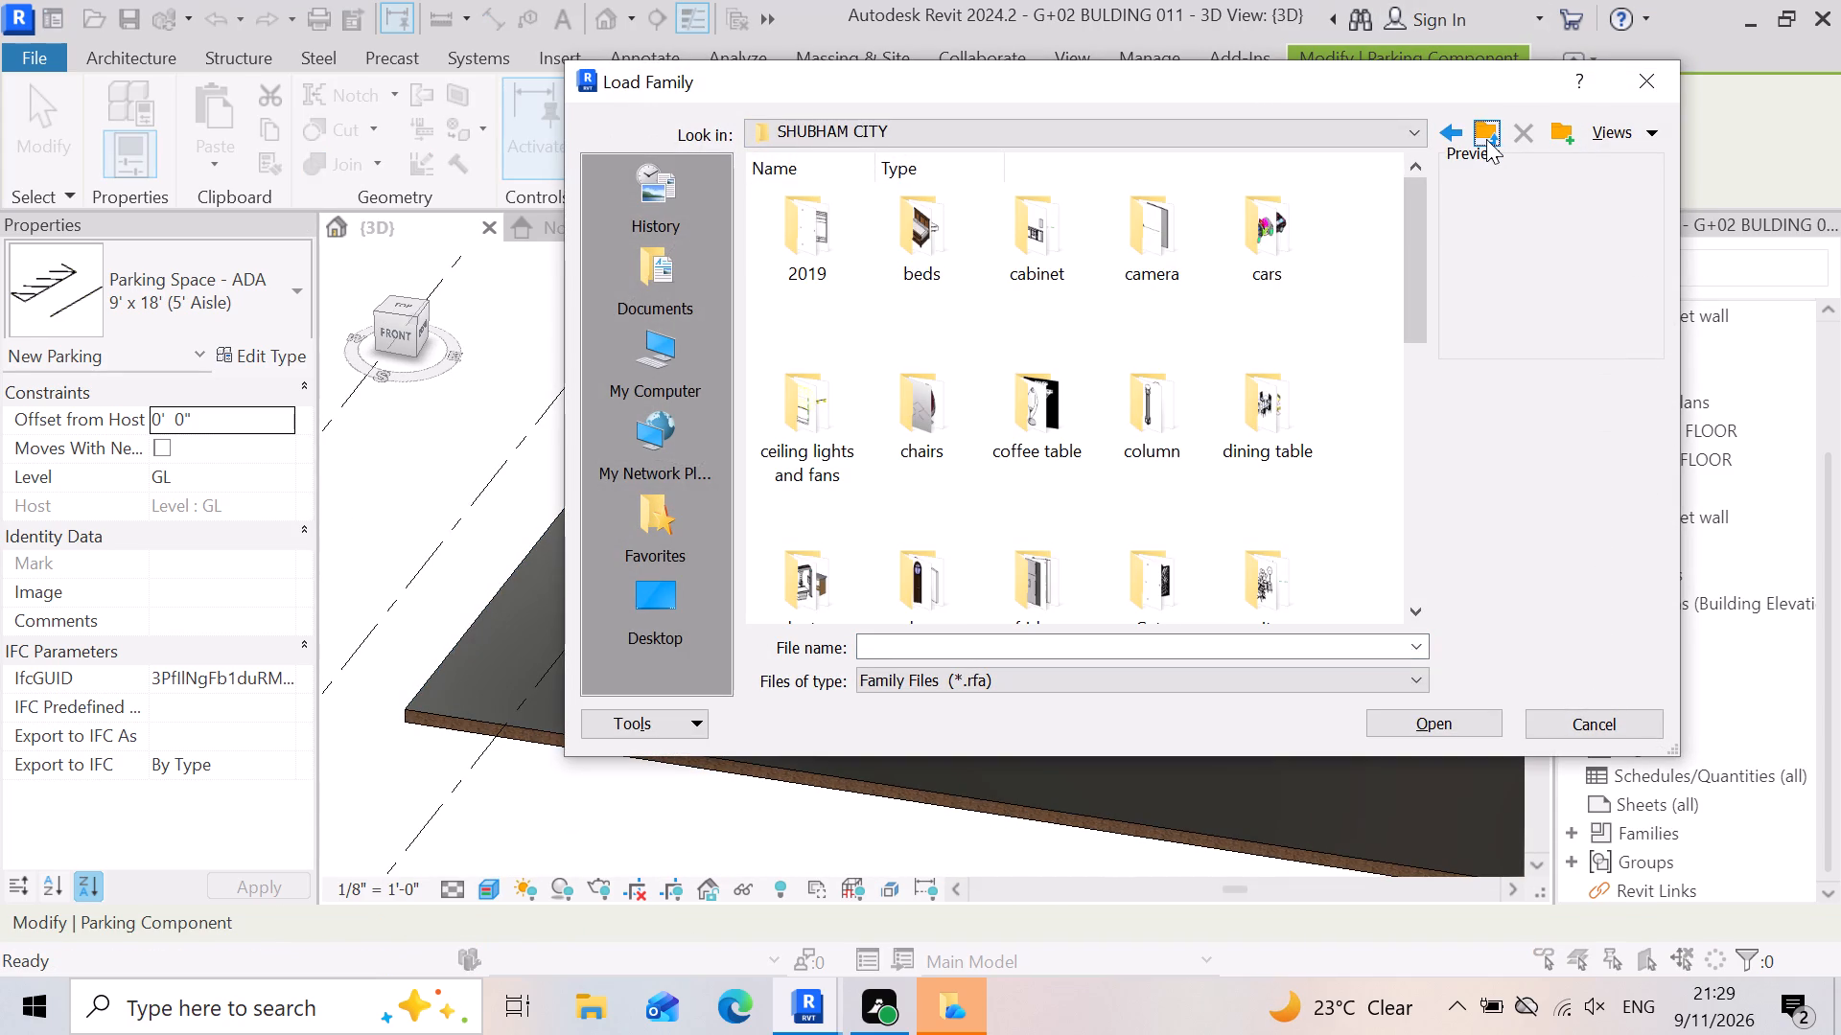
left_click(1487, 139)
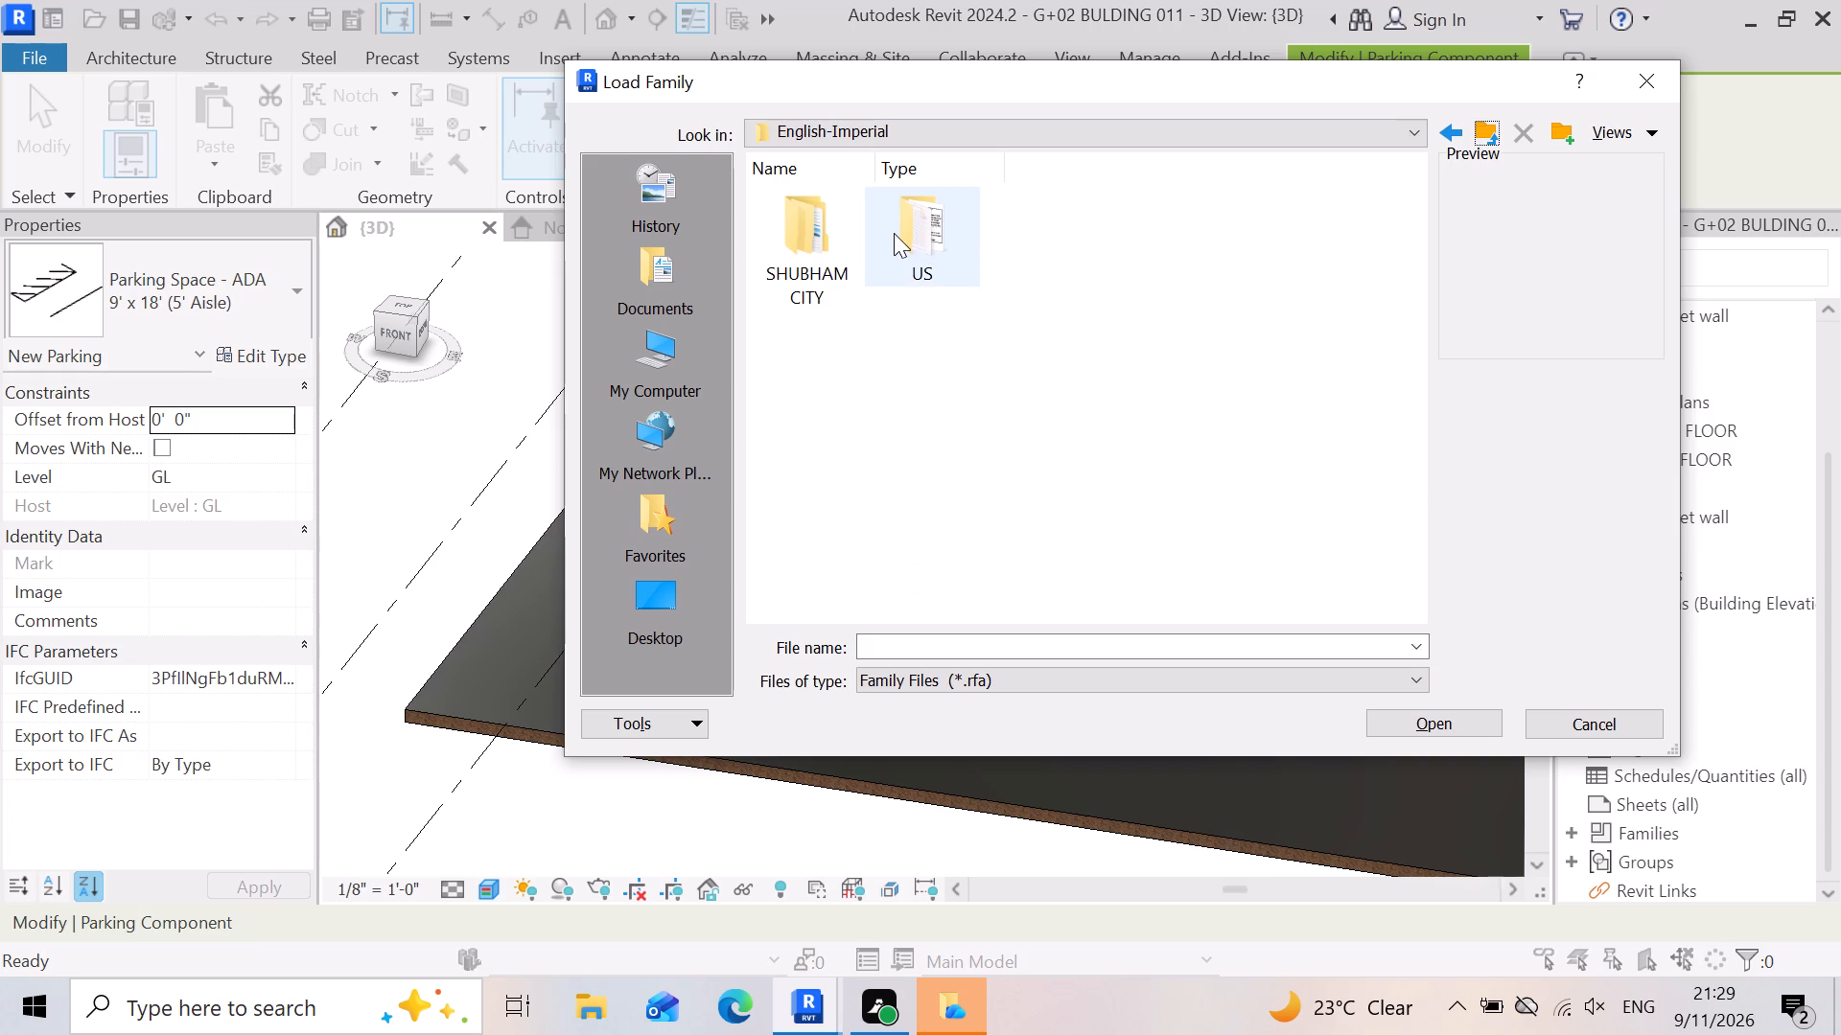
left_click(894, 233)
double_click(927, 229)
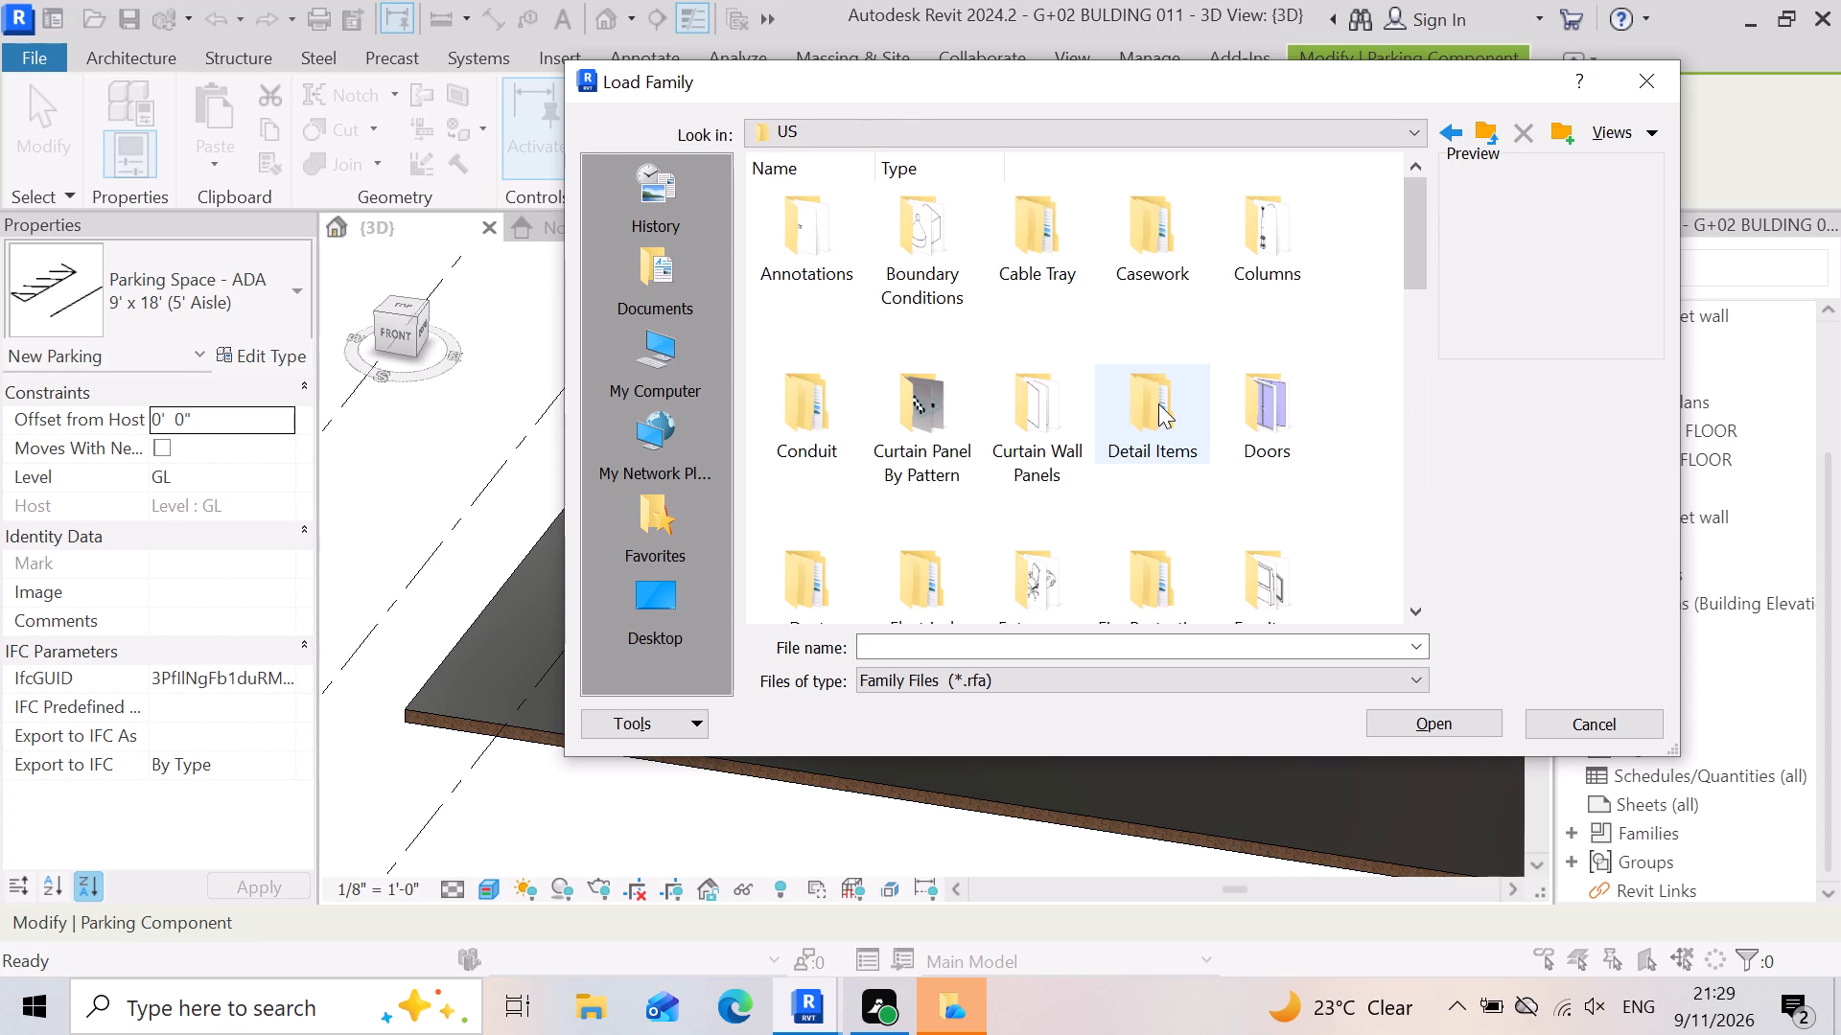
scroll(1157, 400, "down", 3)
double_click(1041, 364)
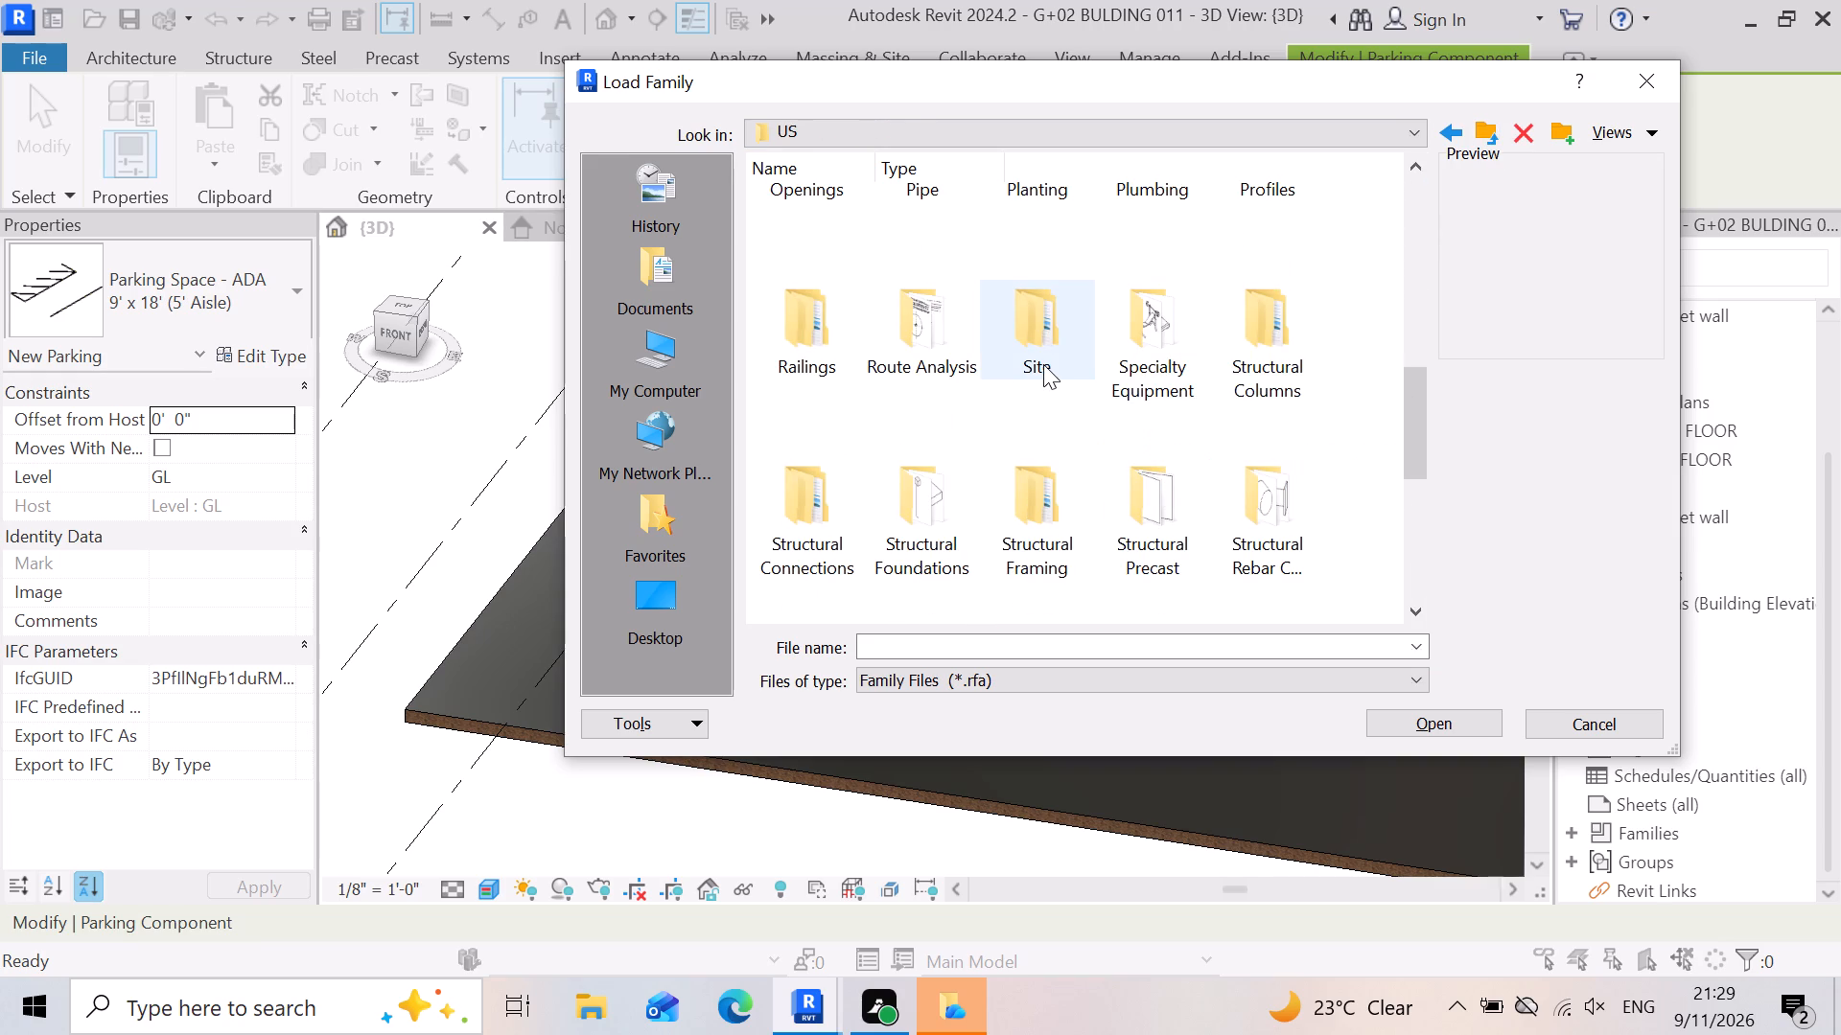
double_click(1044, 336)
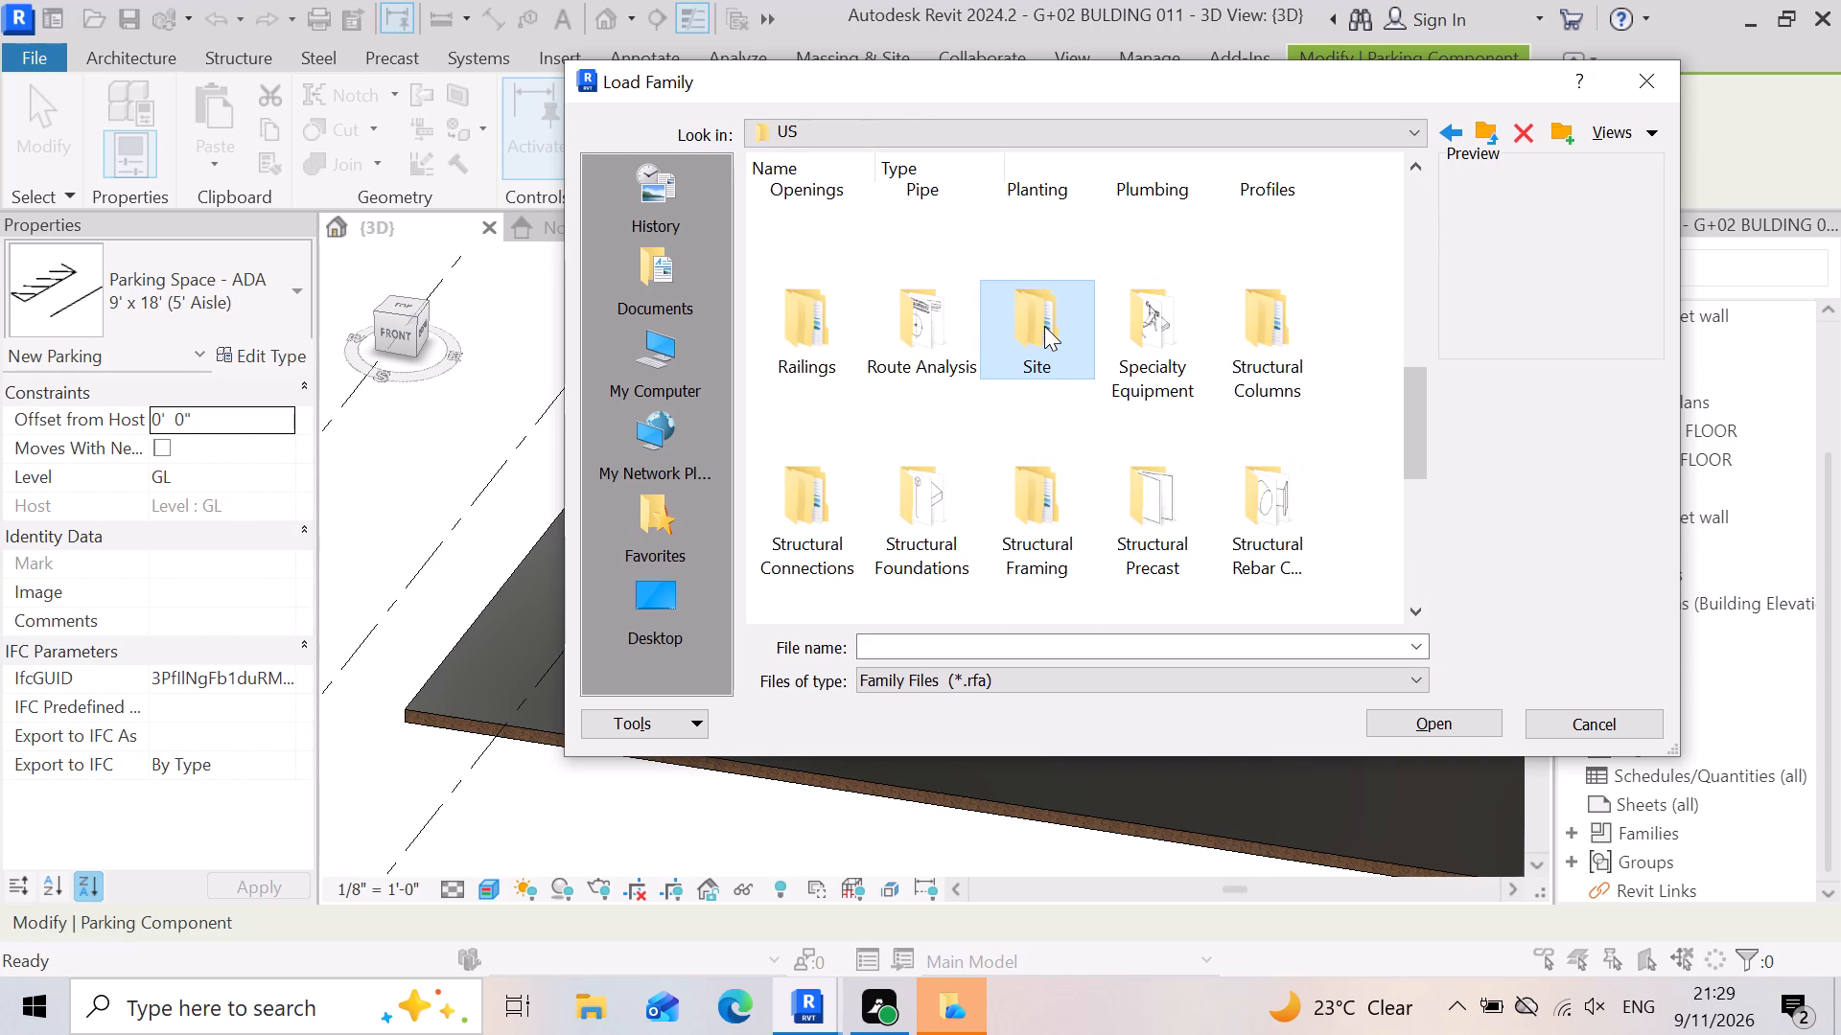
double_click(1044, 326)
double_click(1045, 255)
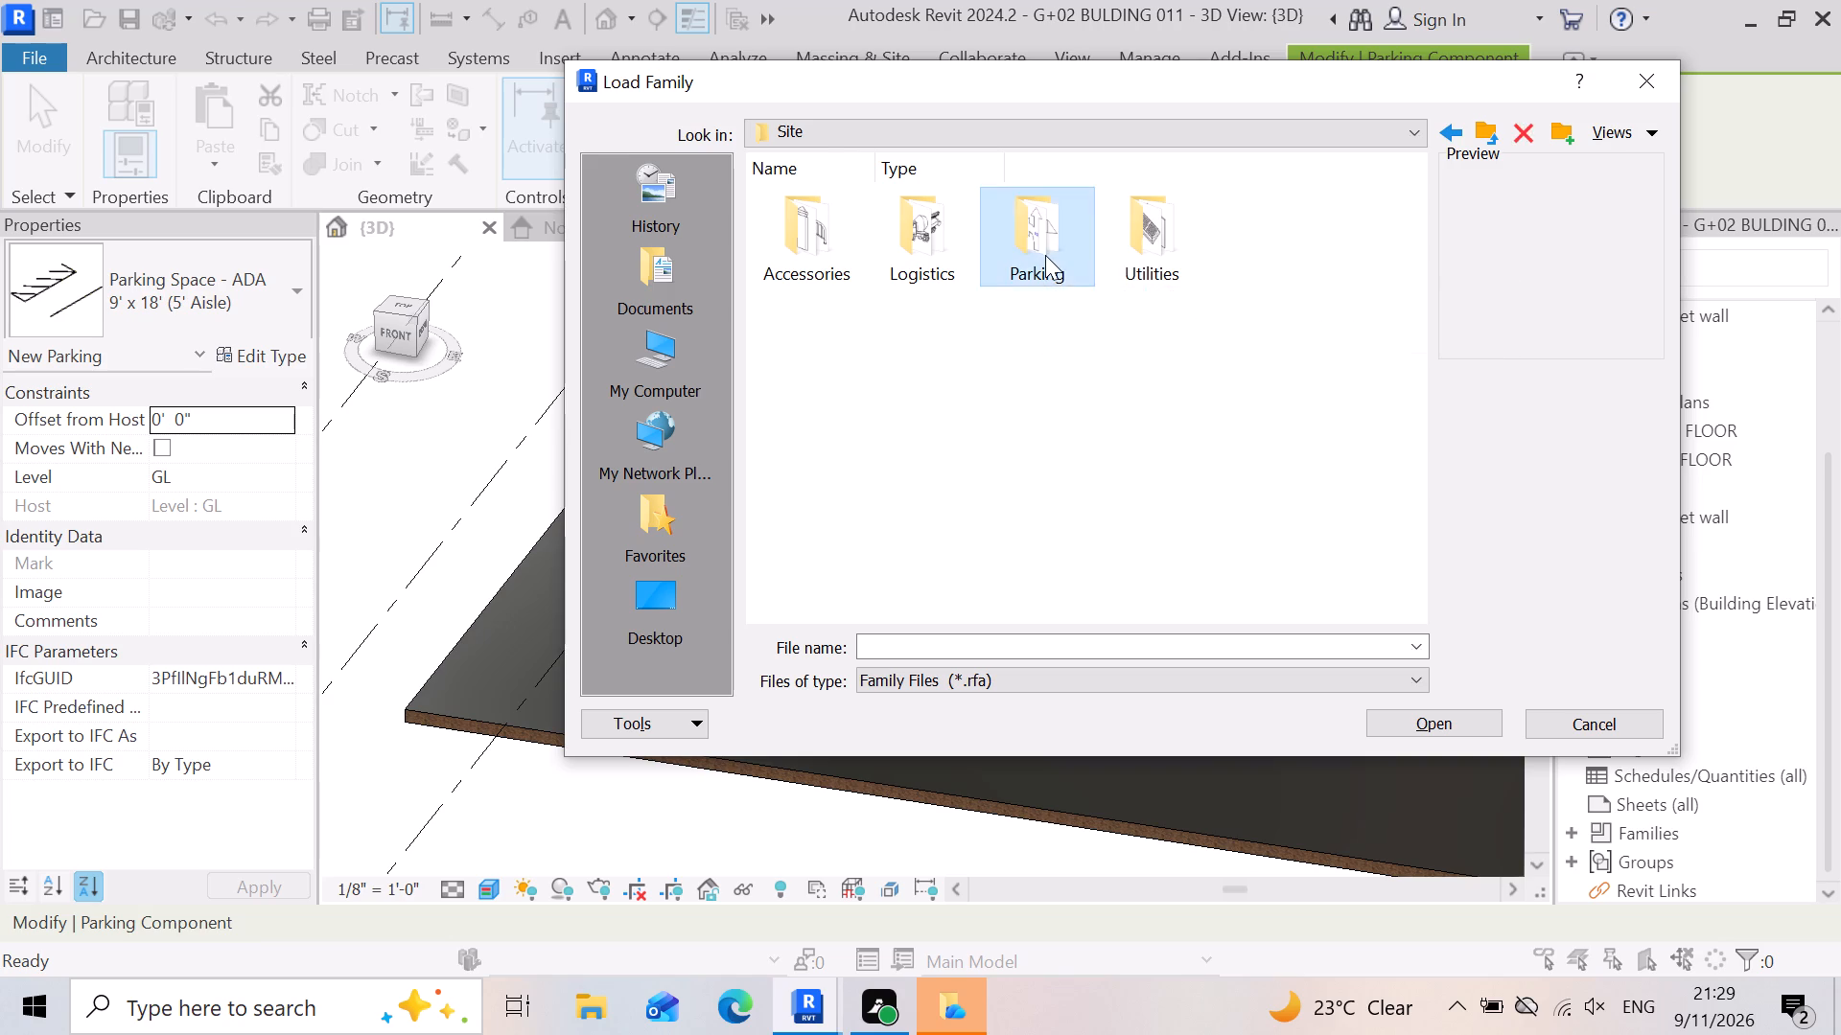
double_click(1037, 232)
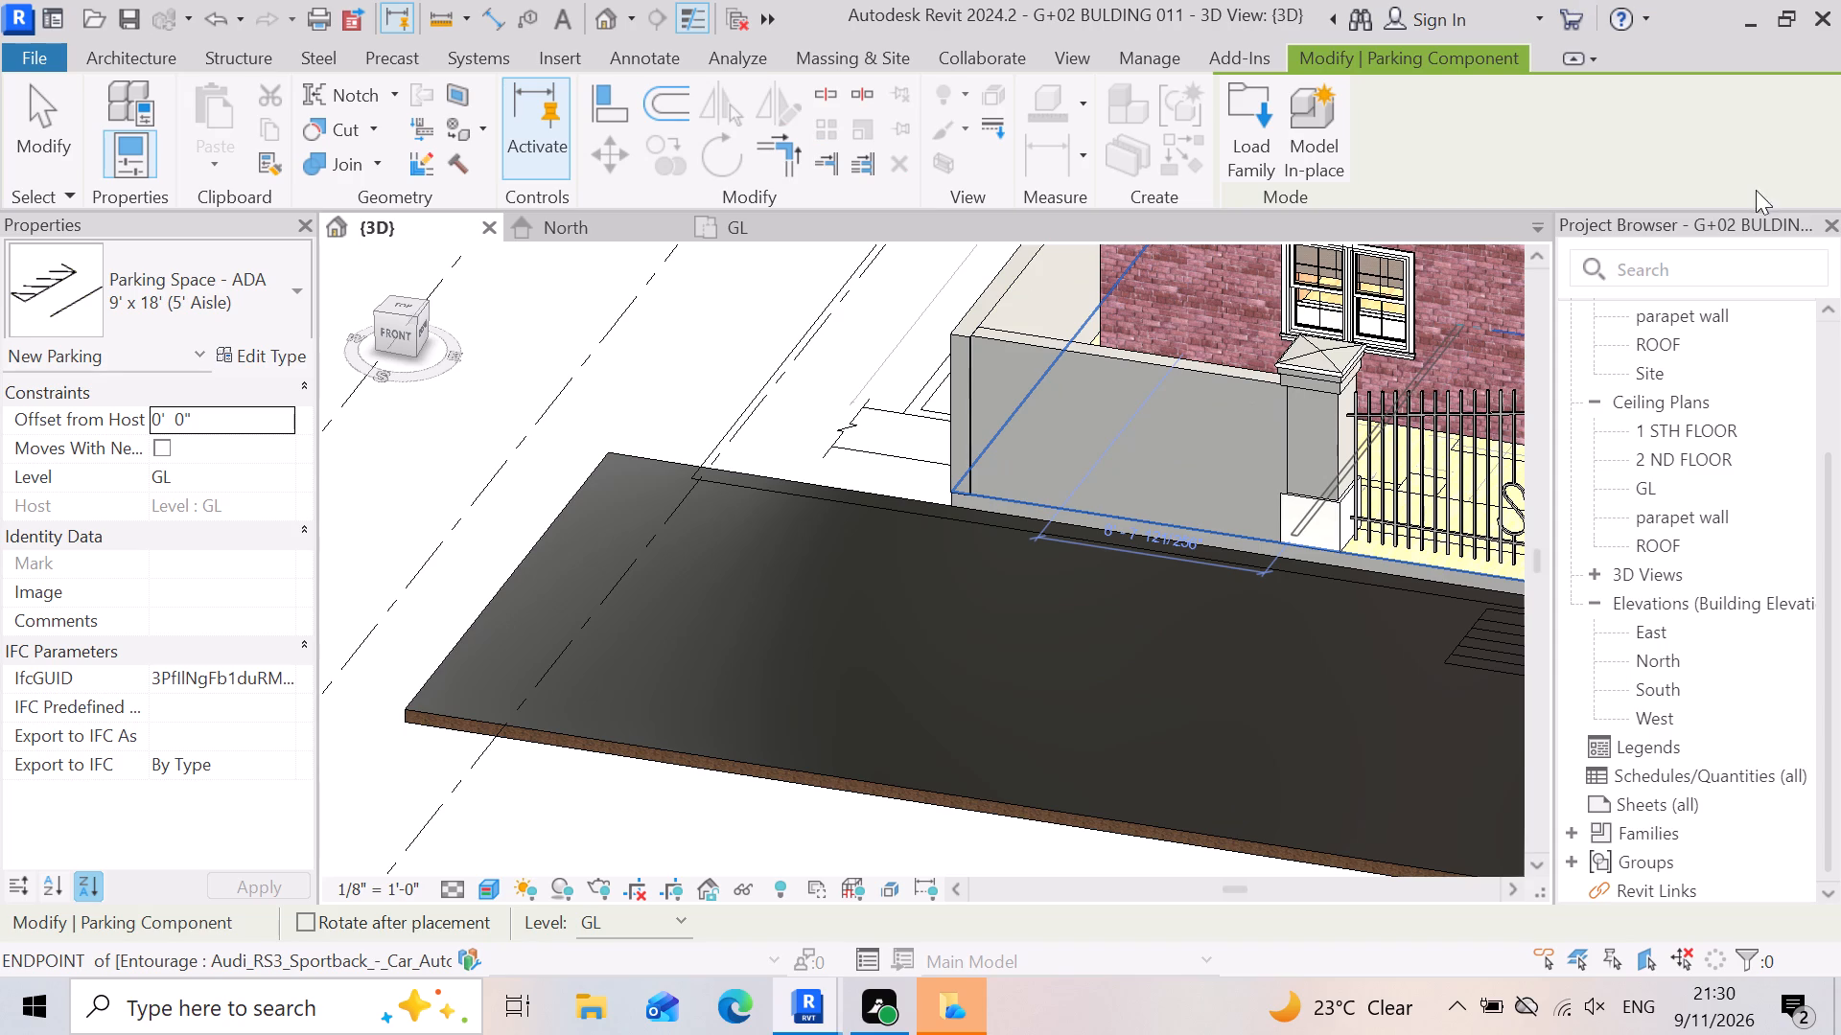
Place a Parking Space - ADA 9' x 18' (5' Aisle) on the black road near its far end, beyond the compound wall corner.
scroll(613, 479, "up", 3)
scroll(689, 594, "up", 3)
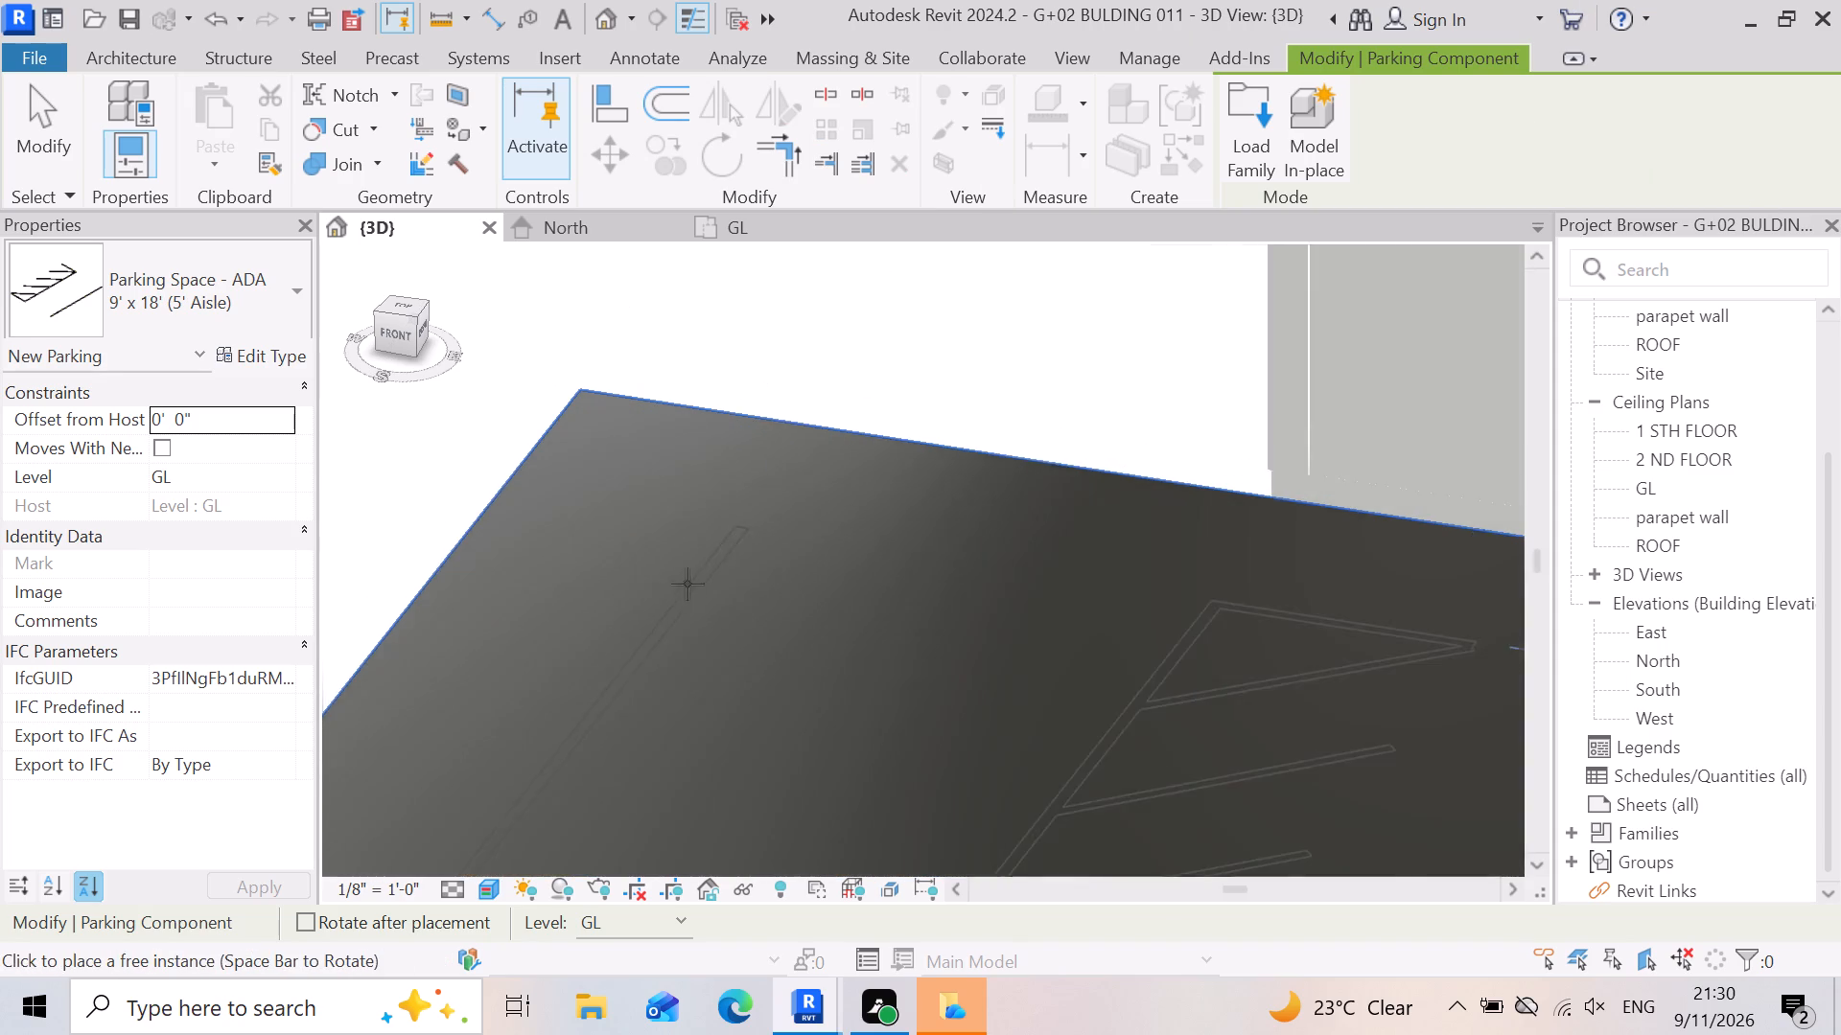
scroll(685, 521, "down", 5)
left_click(651, 512)
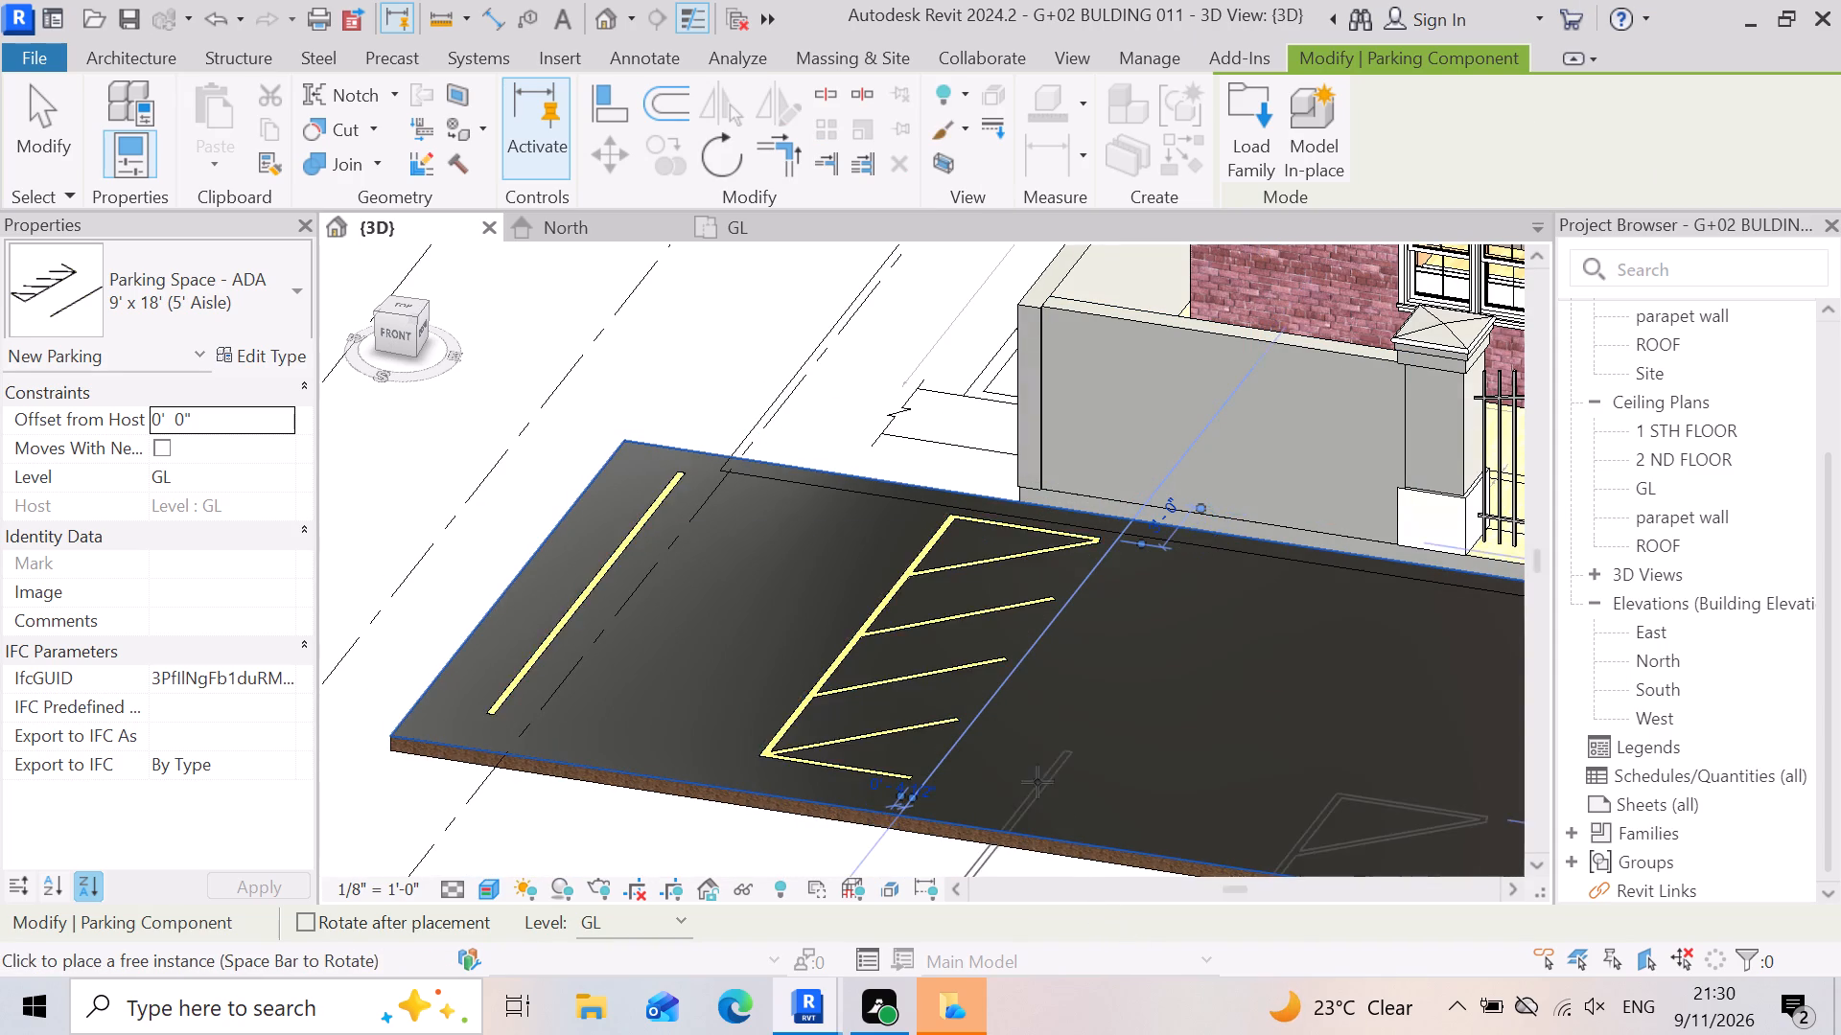
scroll(1032, 767, "up", 3)
scroll(827, 481, "down", 5)
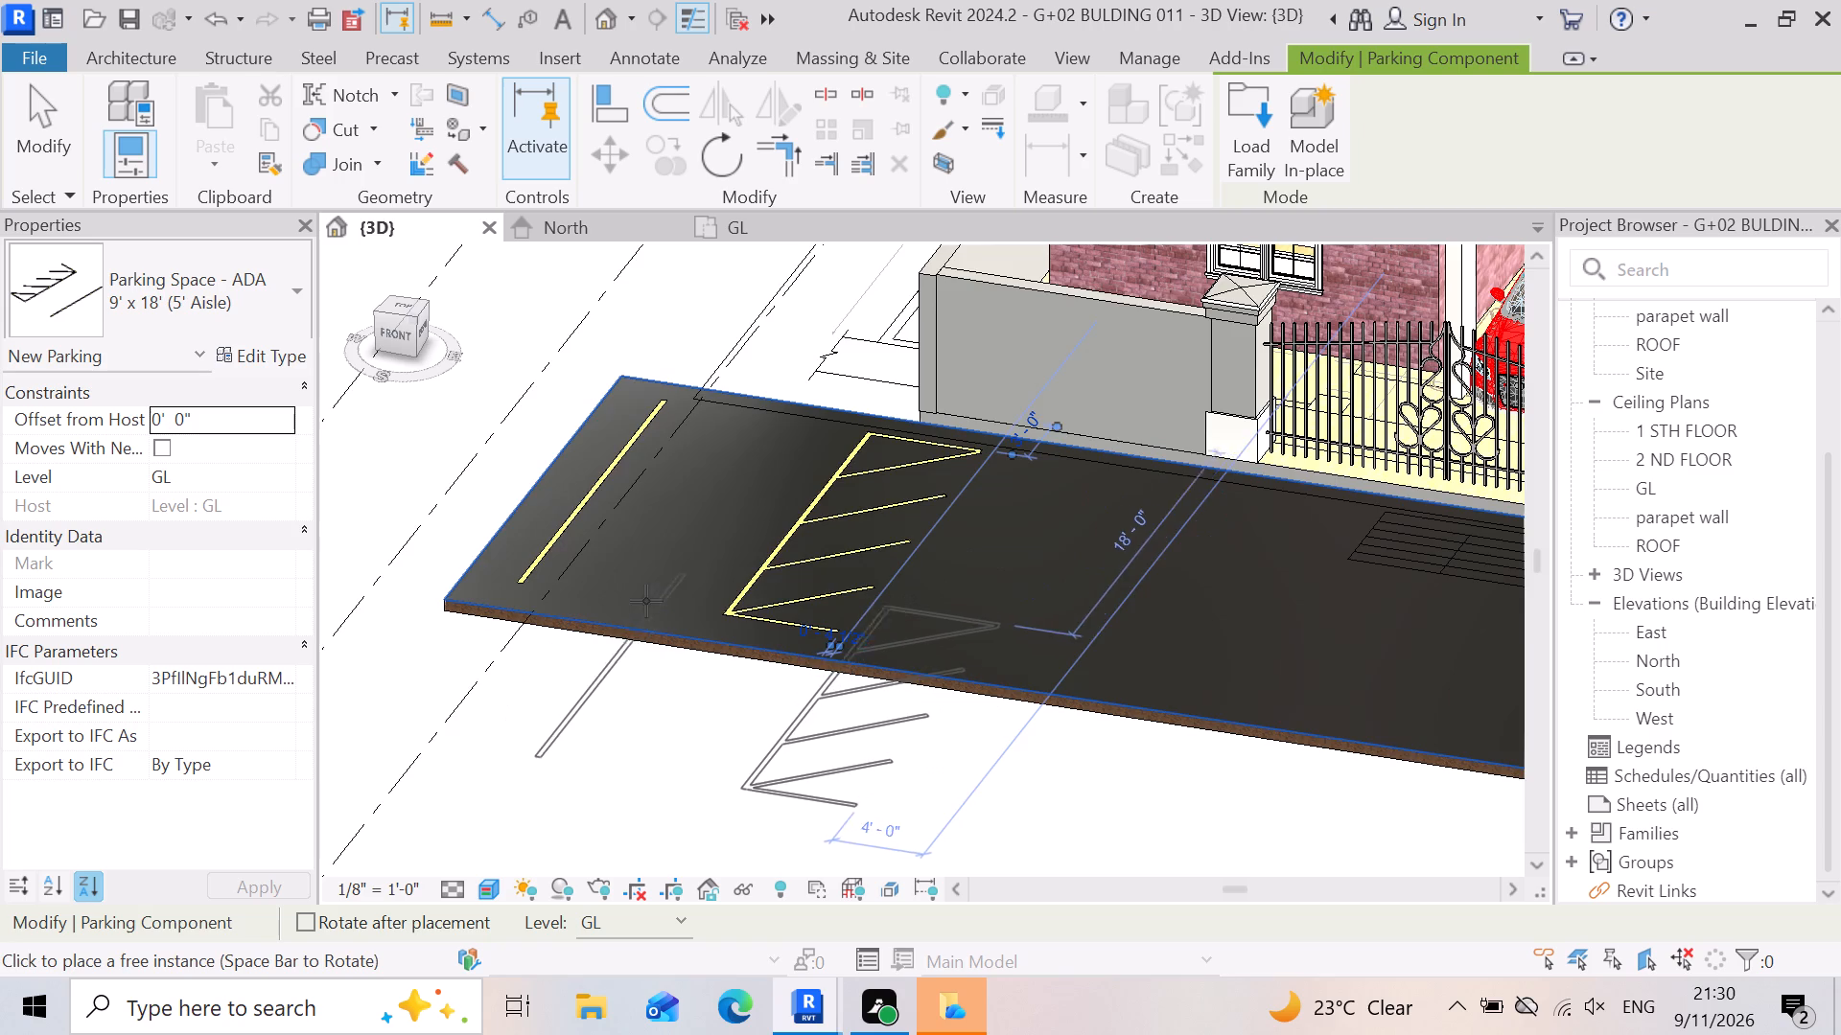
scroll(645, 599, "down", 3)
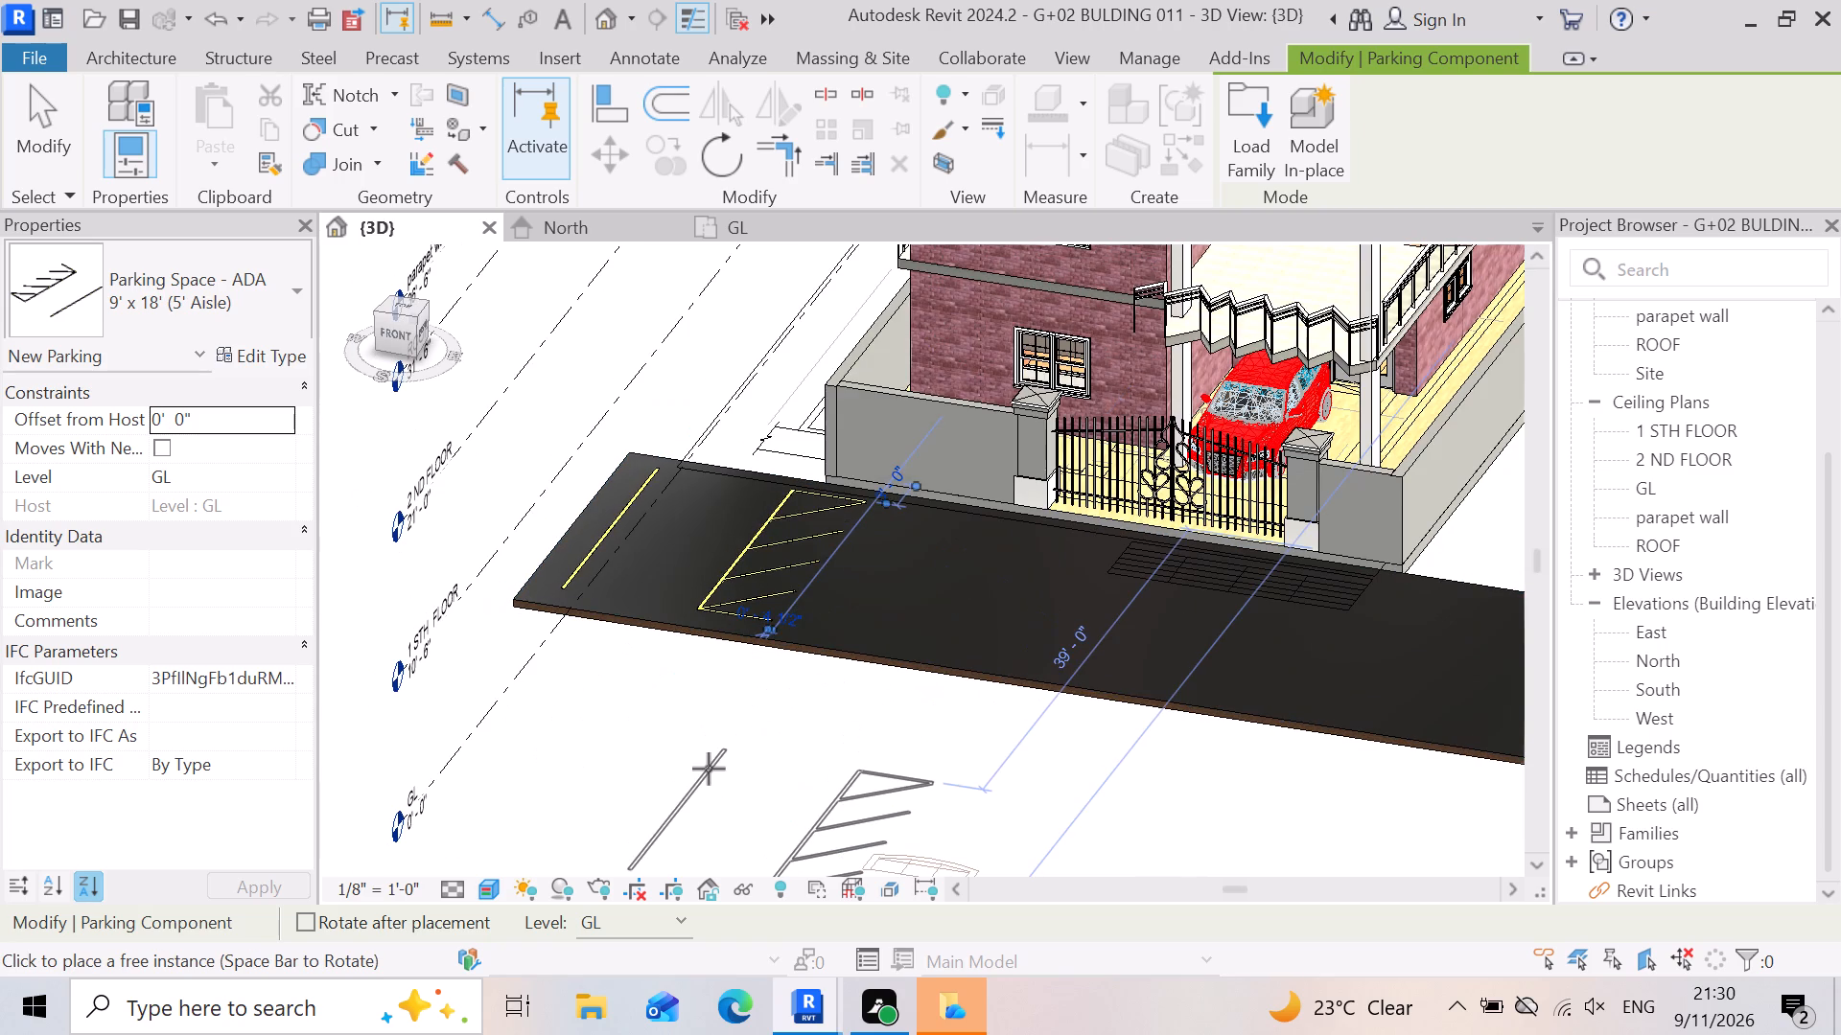
key("Escape")
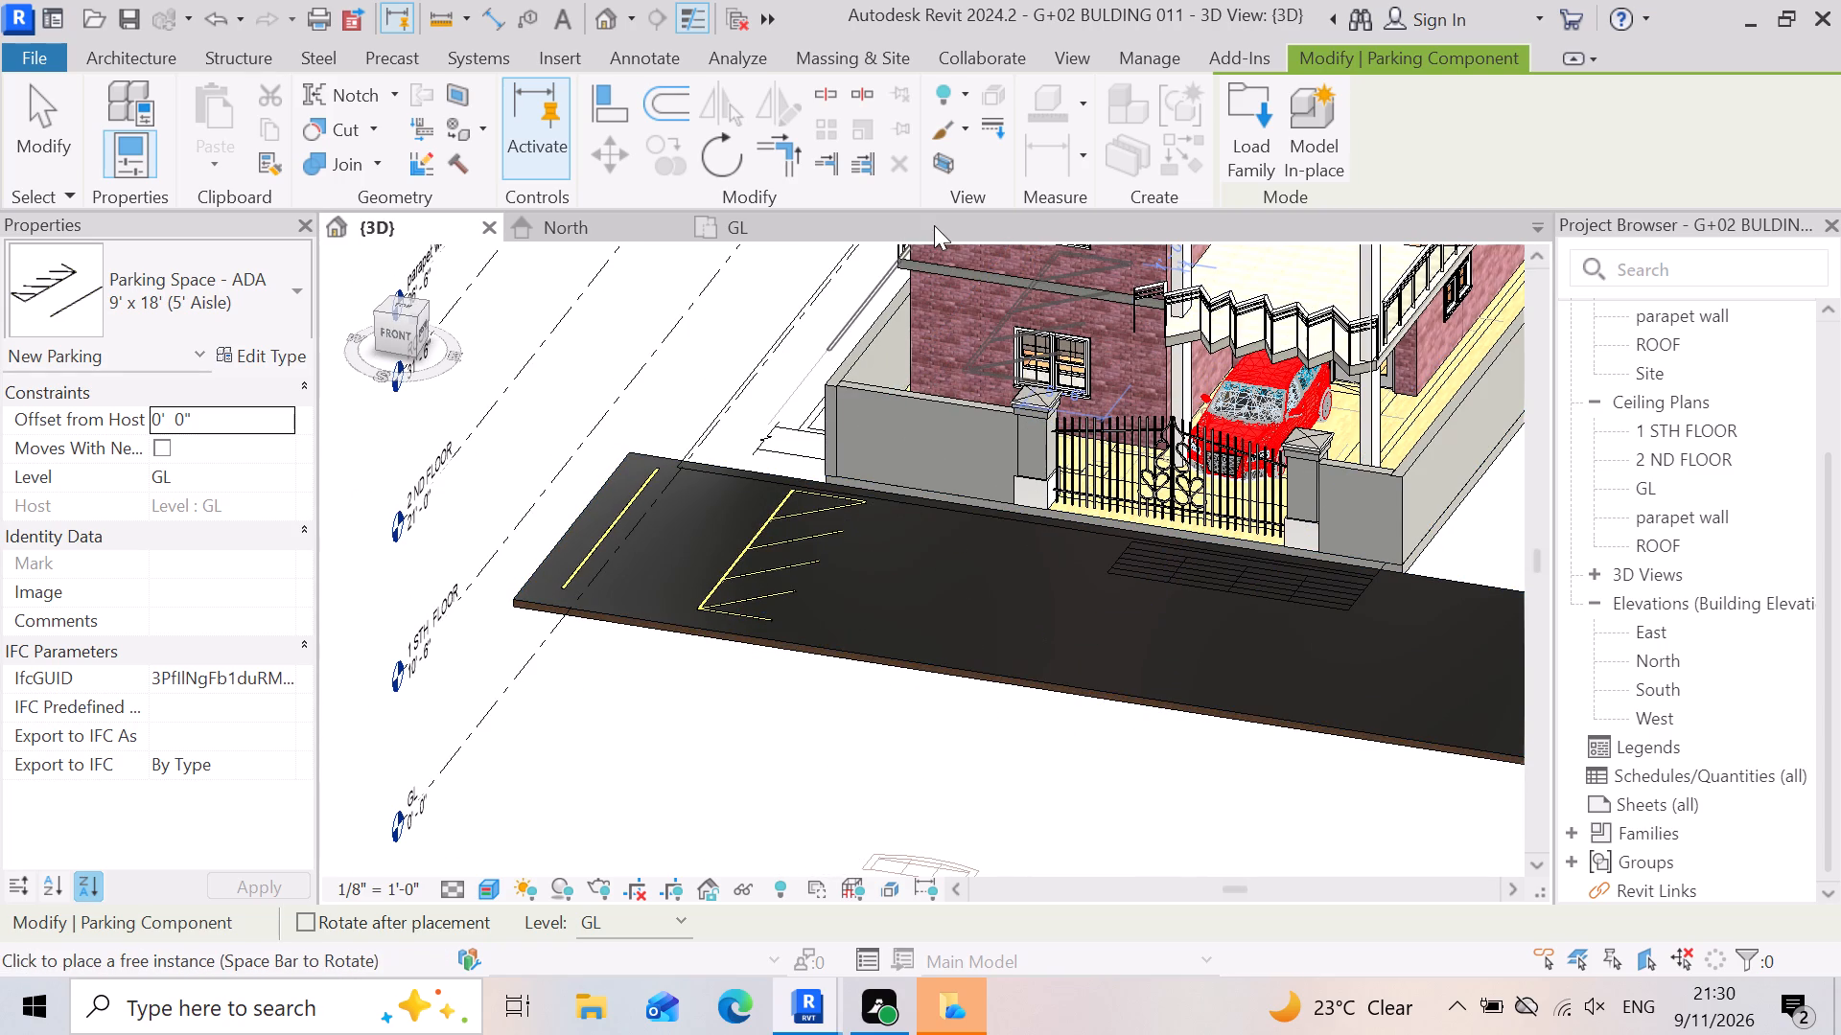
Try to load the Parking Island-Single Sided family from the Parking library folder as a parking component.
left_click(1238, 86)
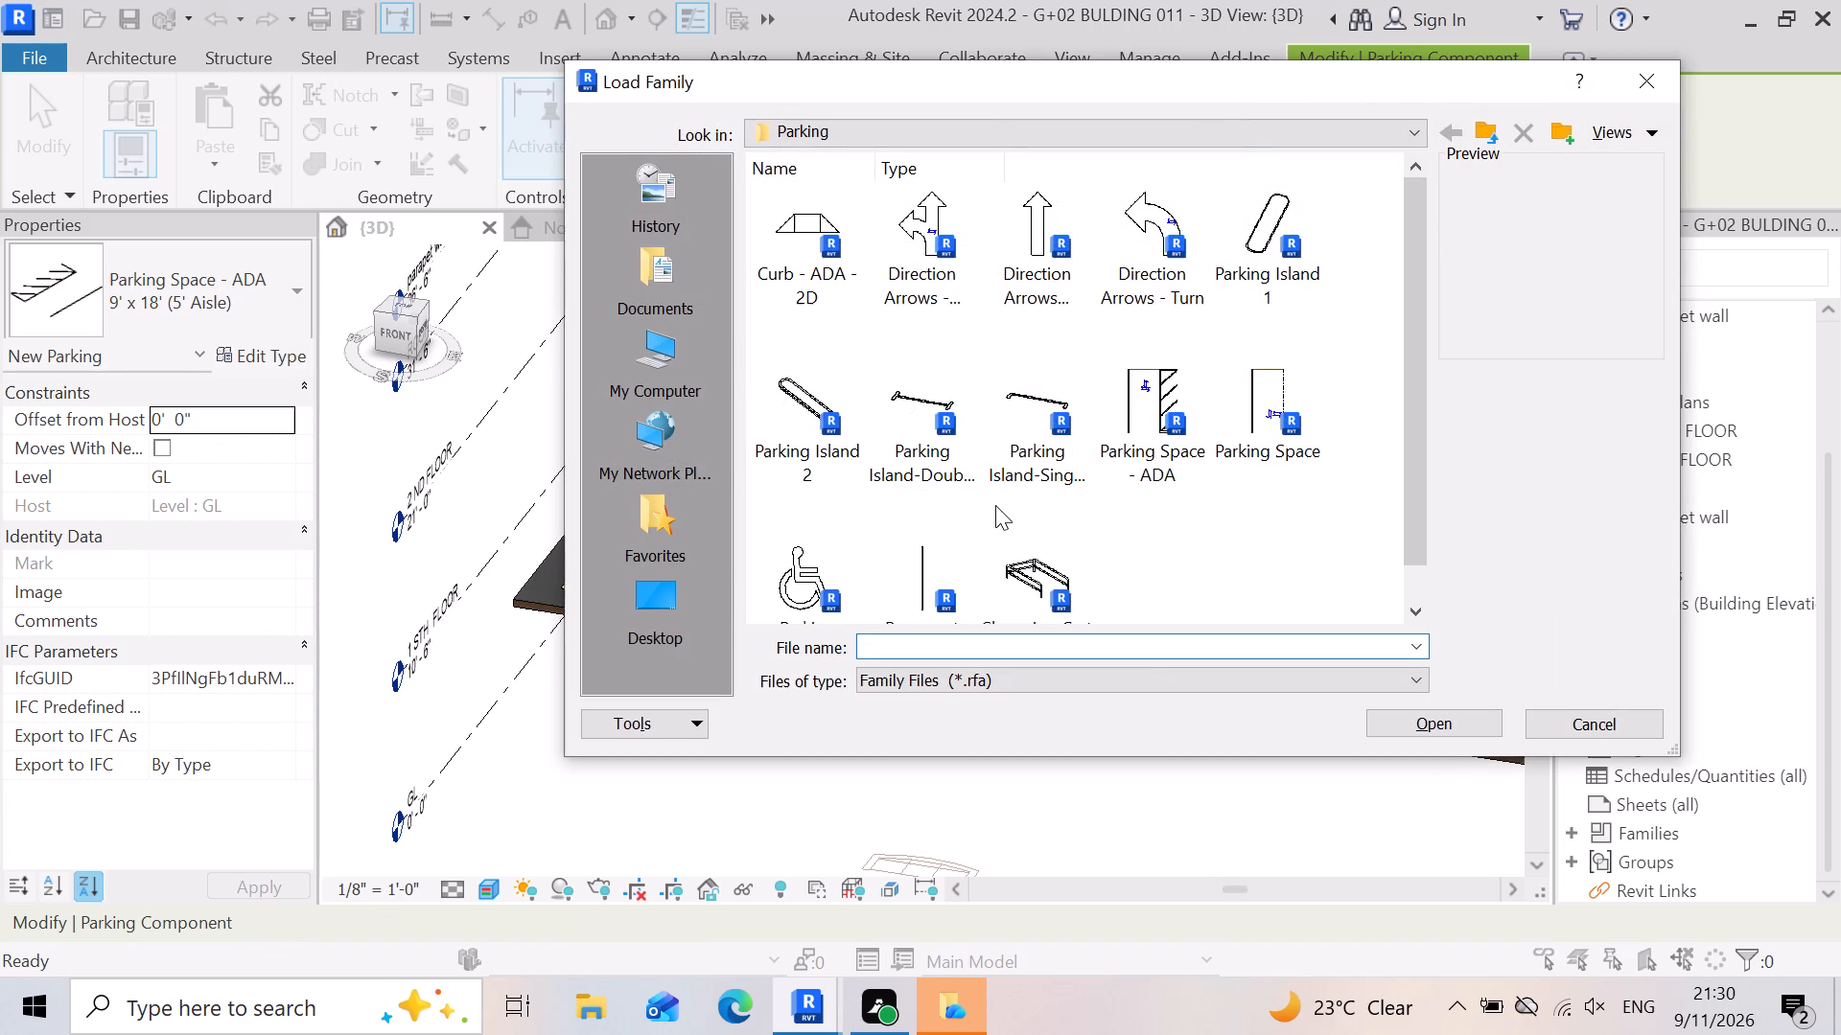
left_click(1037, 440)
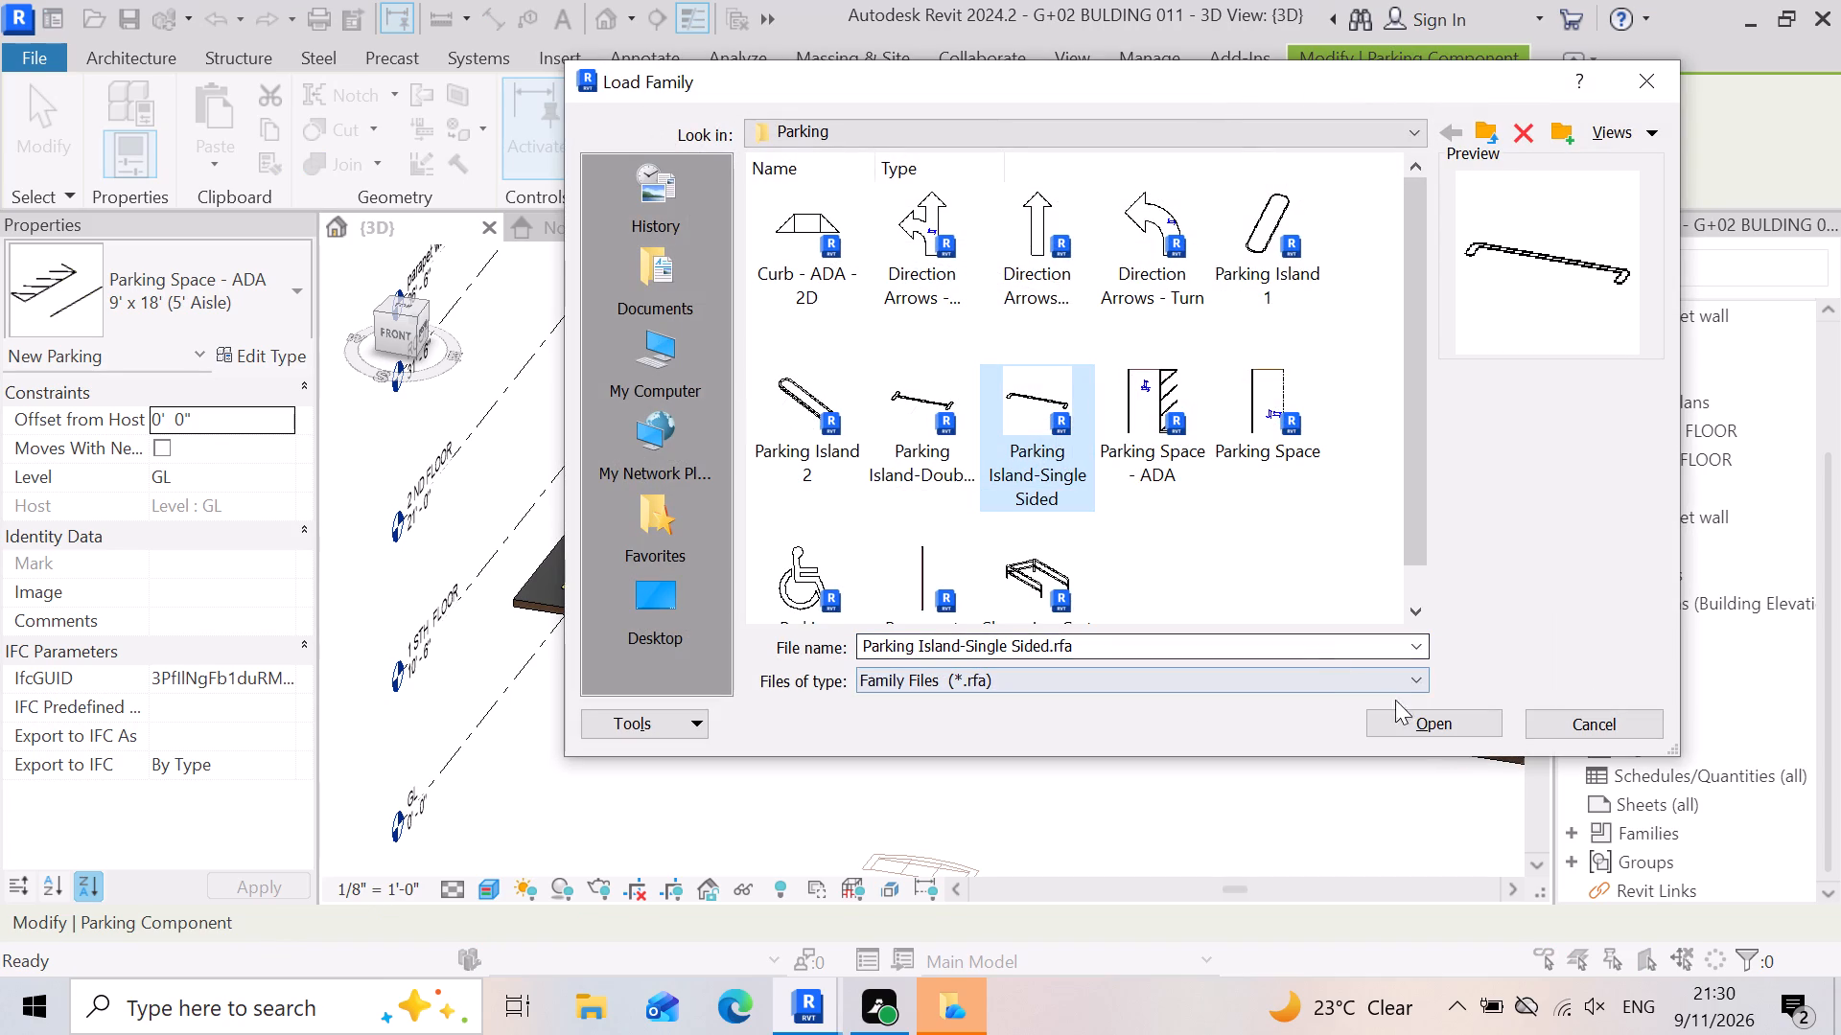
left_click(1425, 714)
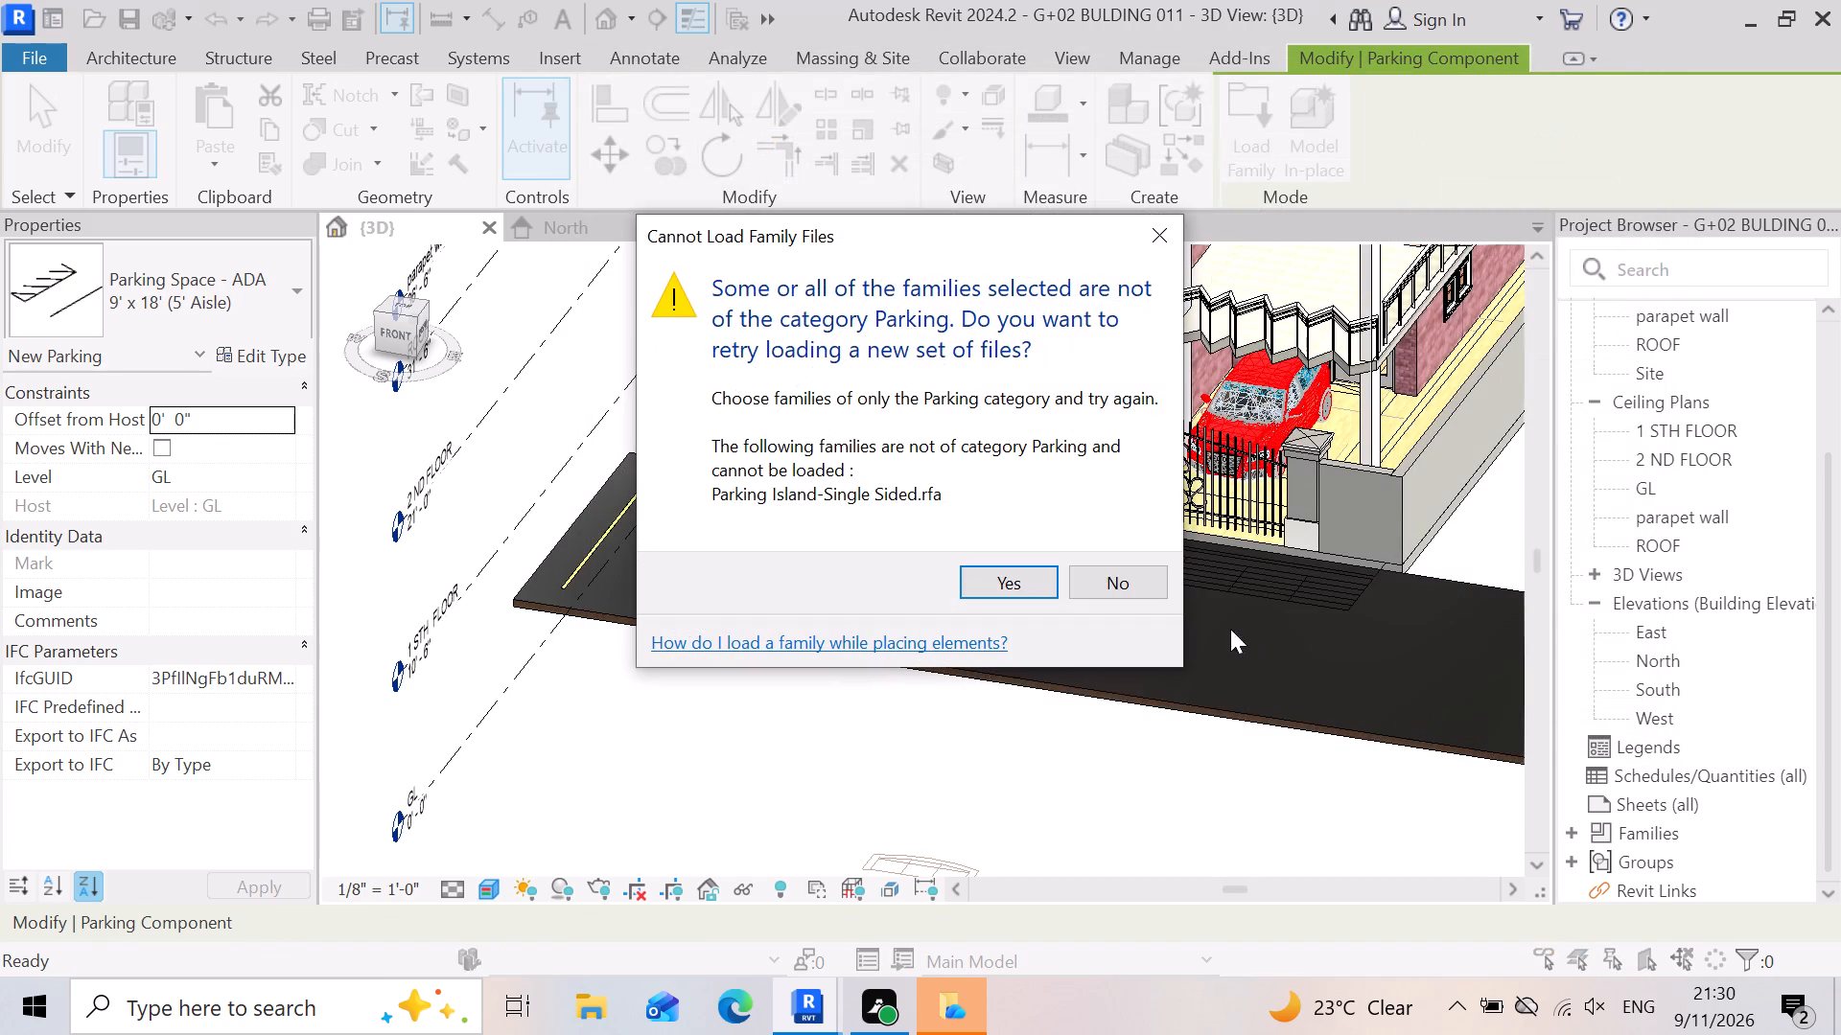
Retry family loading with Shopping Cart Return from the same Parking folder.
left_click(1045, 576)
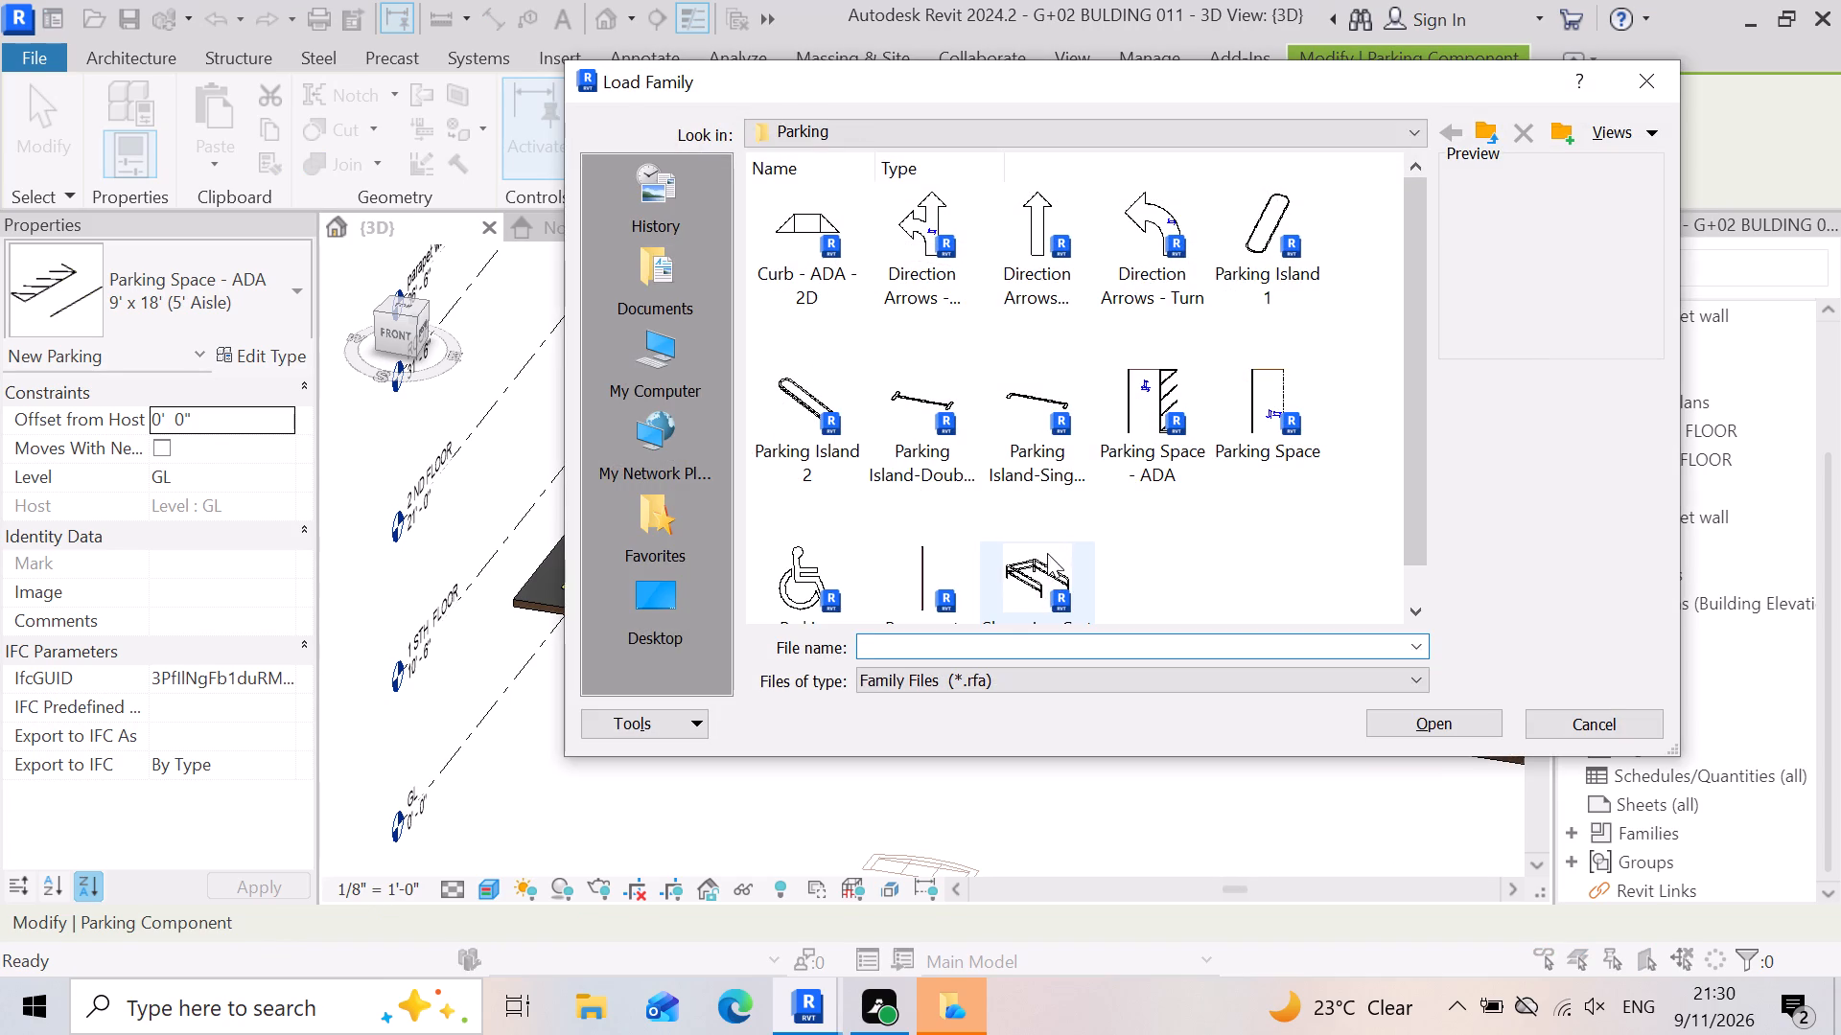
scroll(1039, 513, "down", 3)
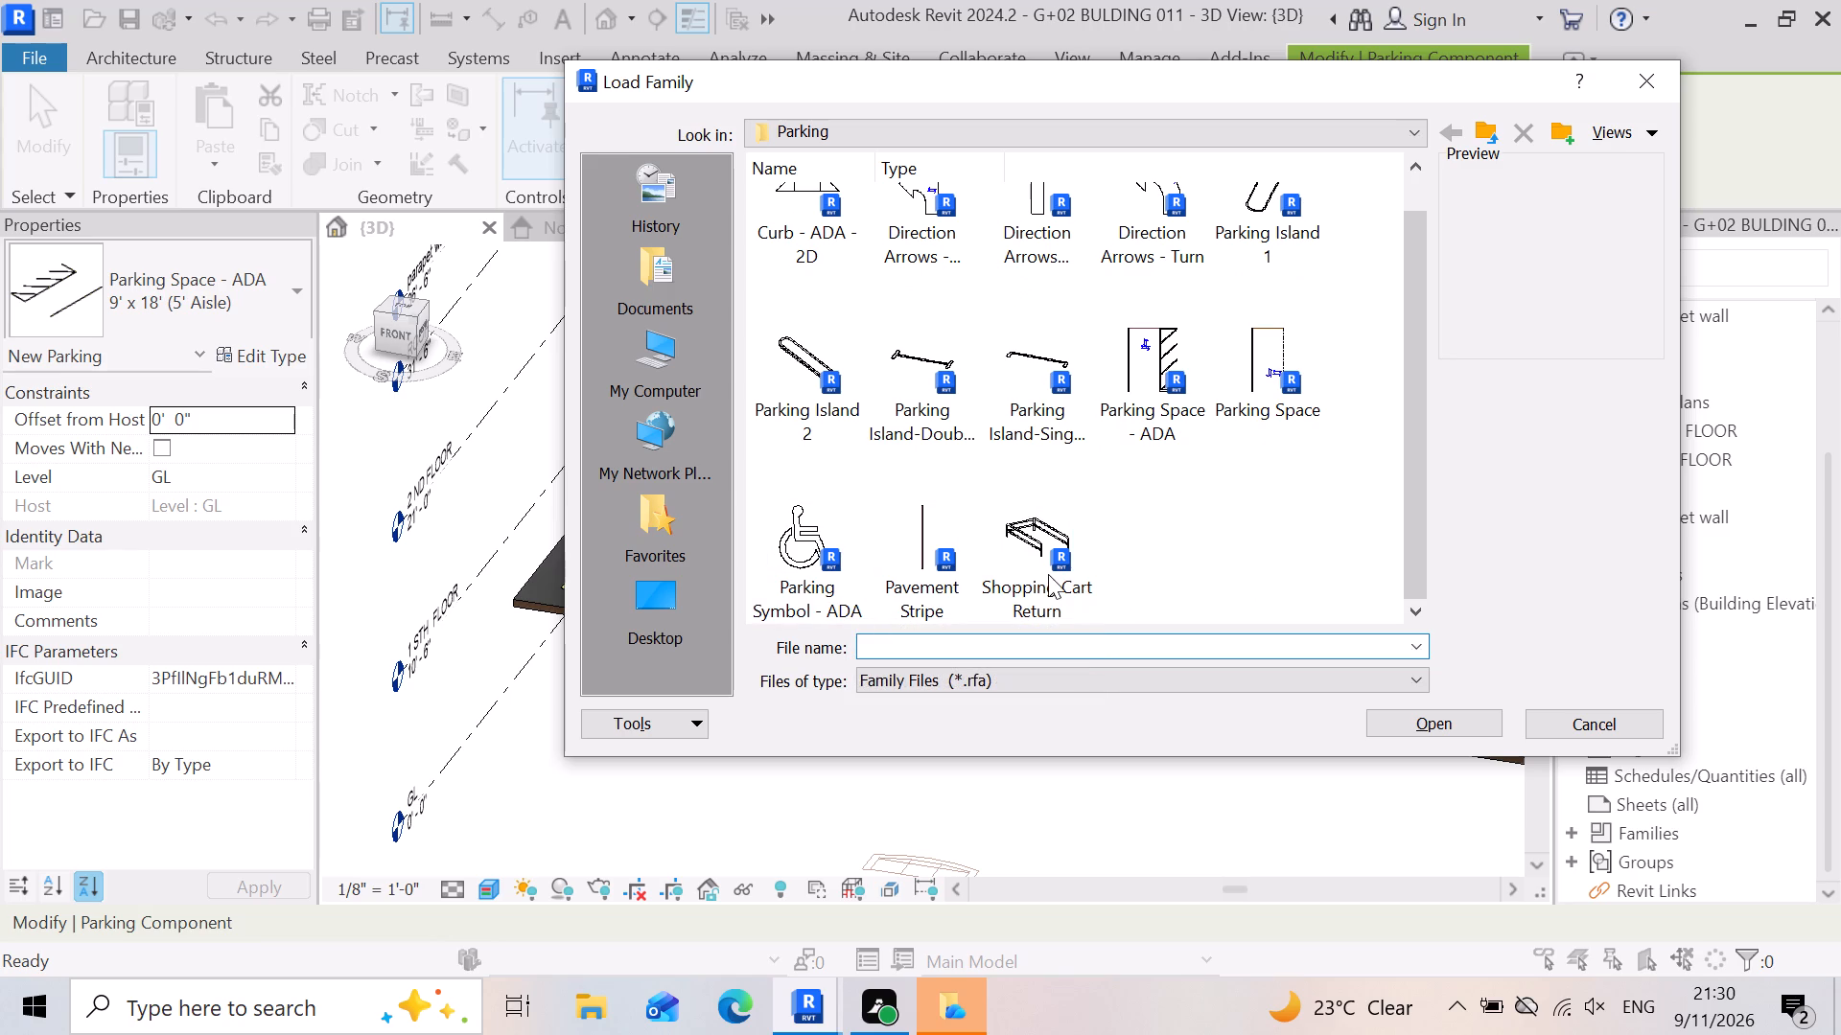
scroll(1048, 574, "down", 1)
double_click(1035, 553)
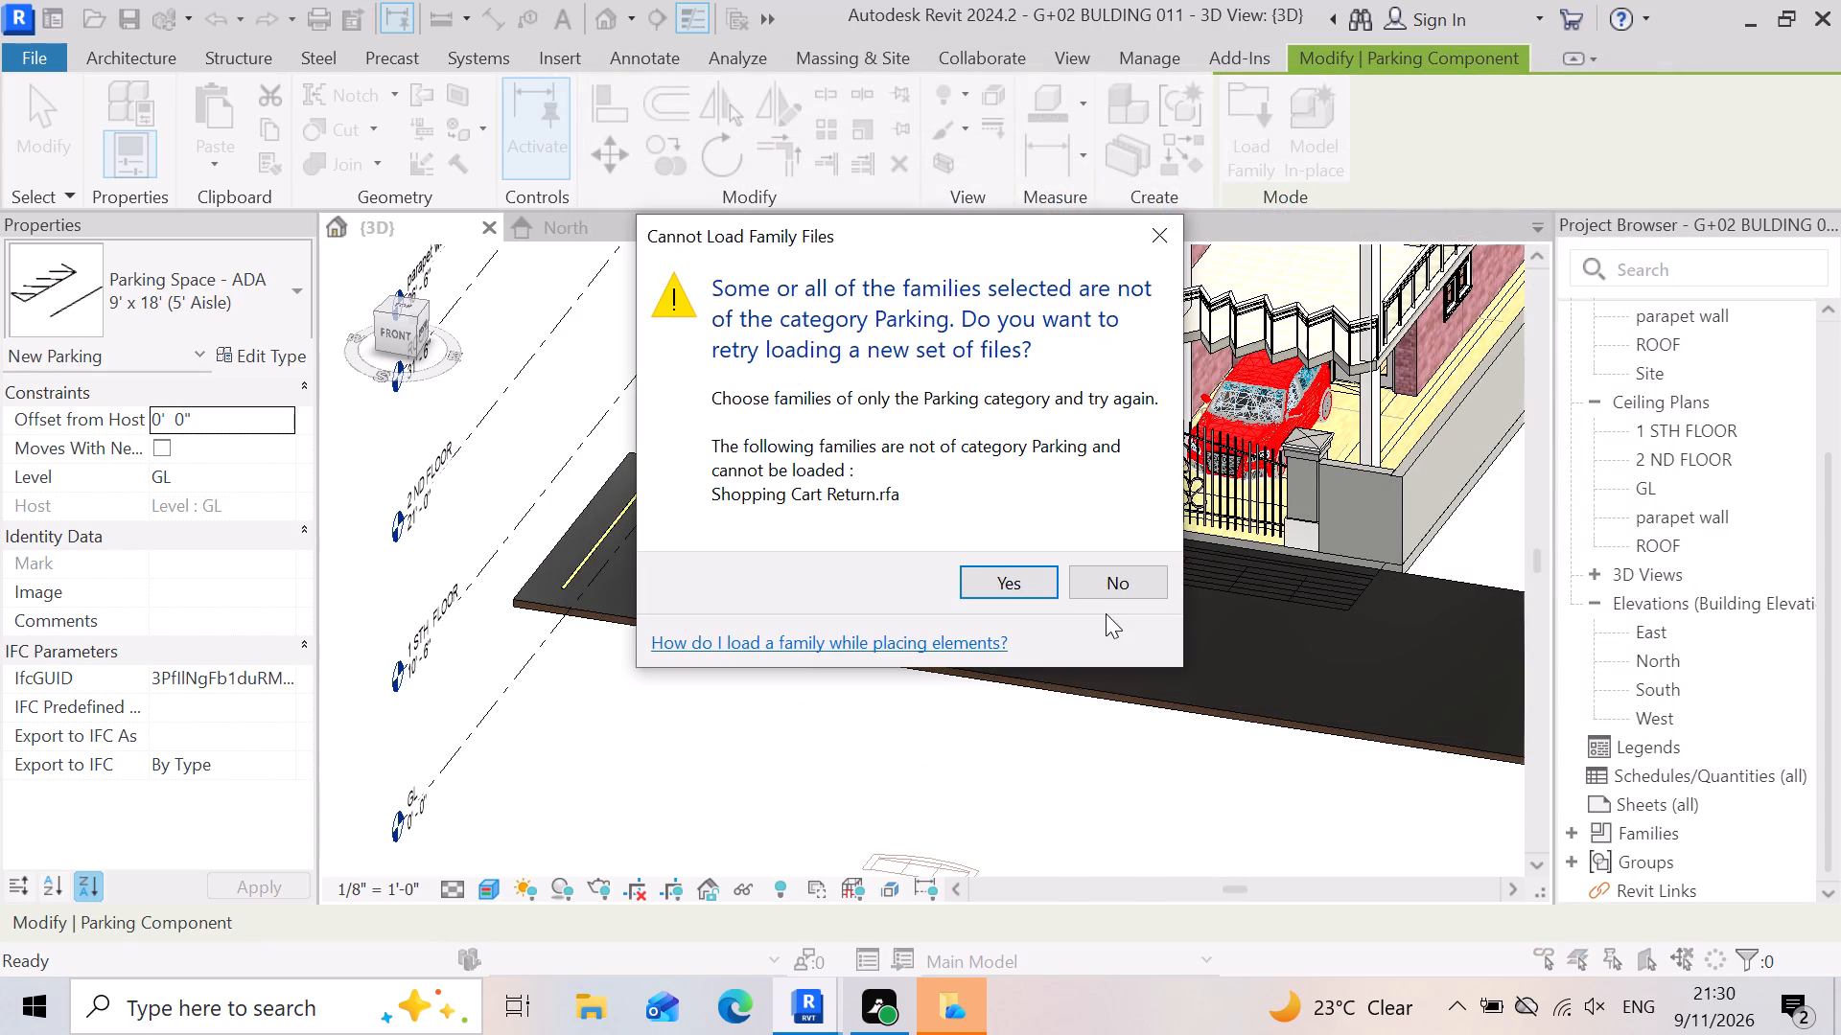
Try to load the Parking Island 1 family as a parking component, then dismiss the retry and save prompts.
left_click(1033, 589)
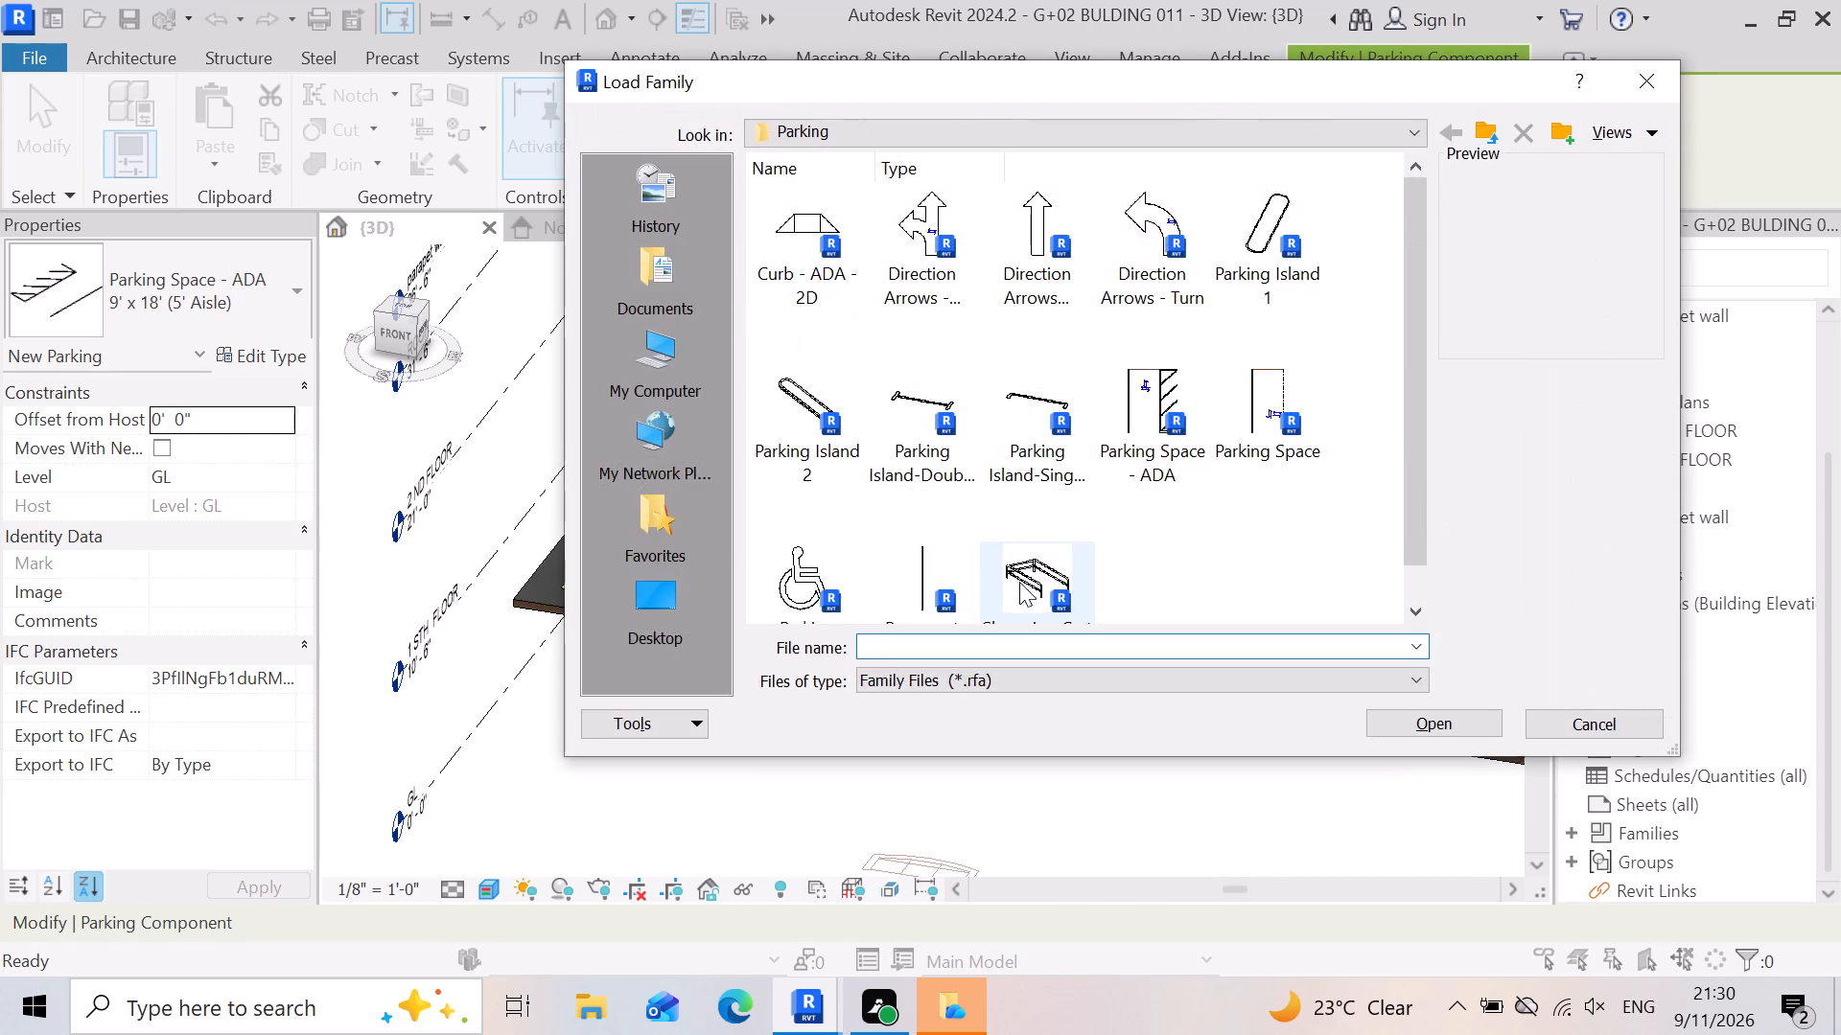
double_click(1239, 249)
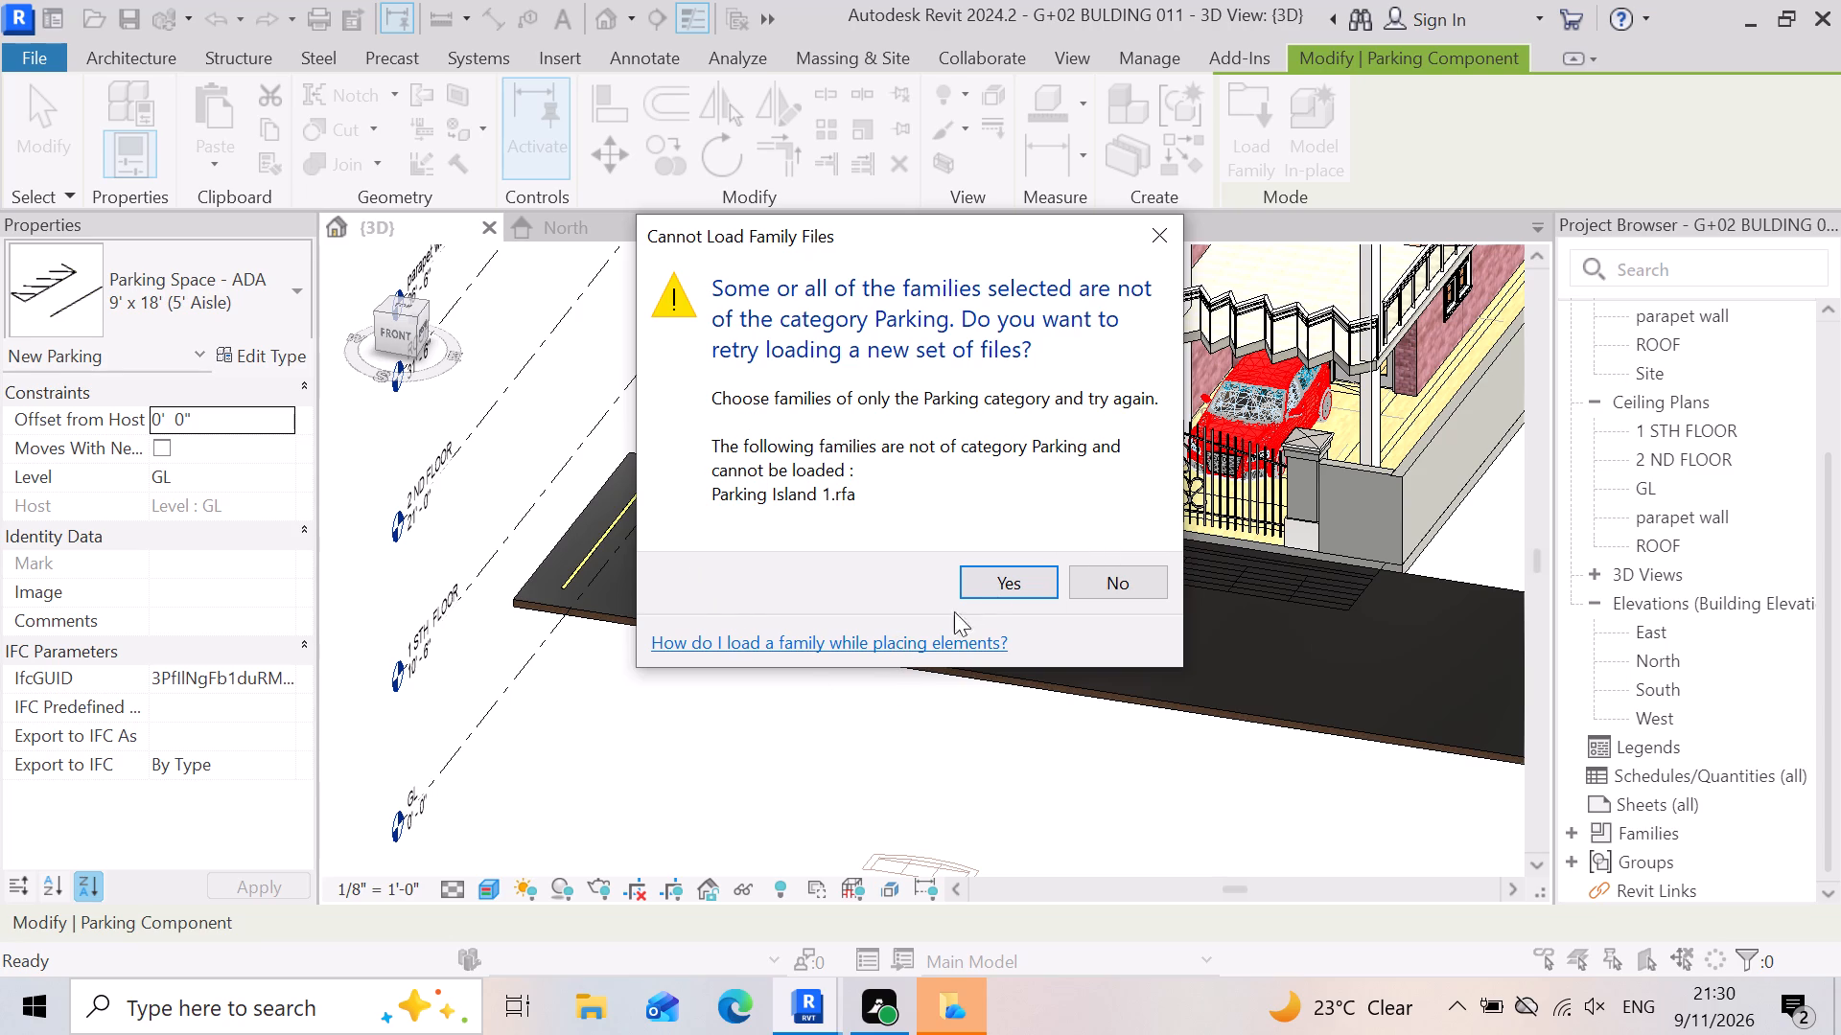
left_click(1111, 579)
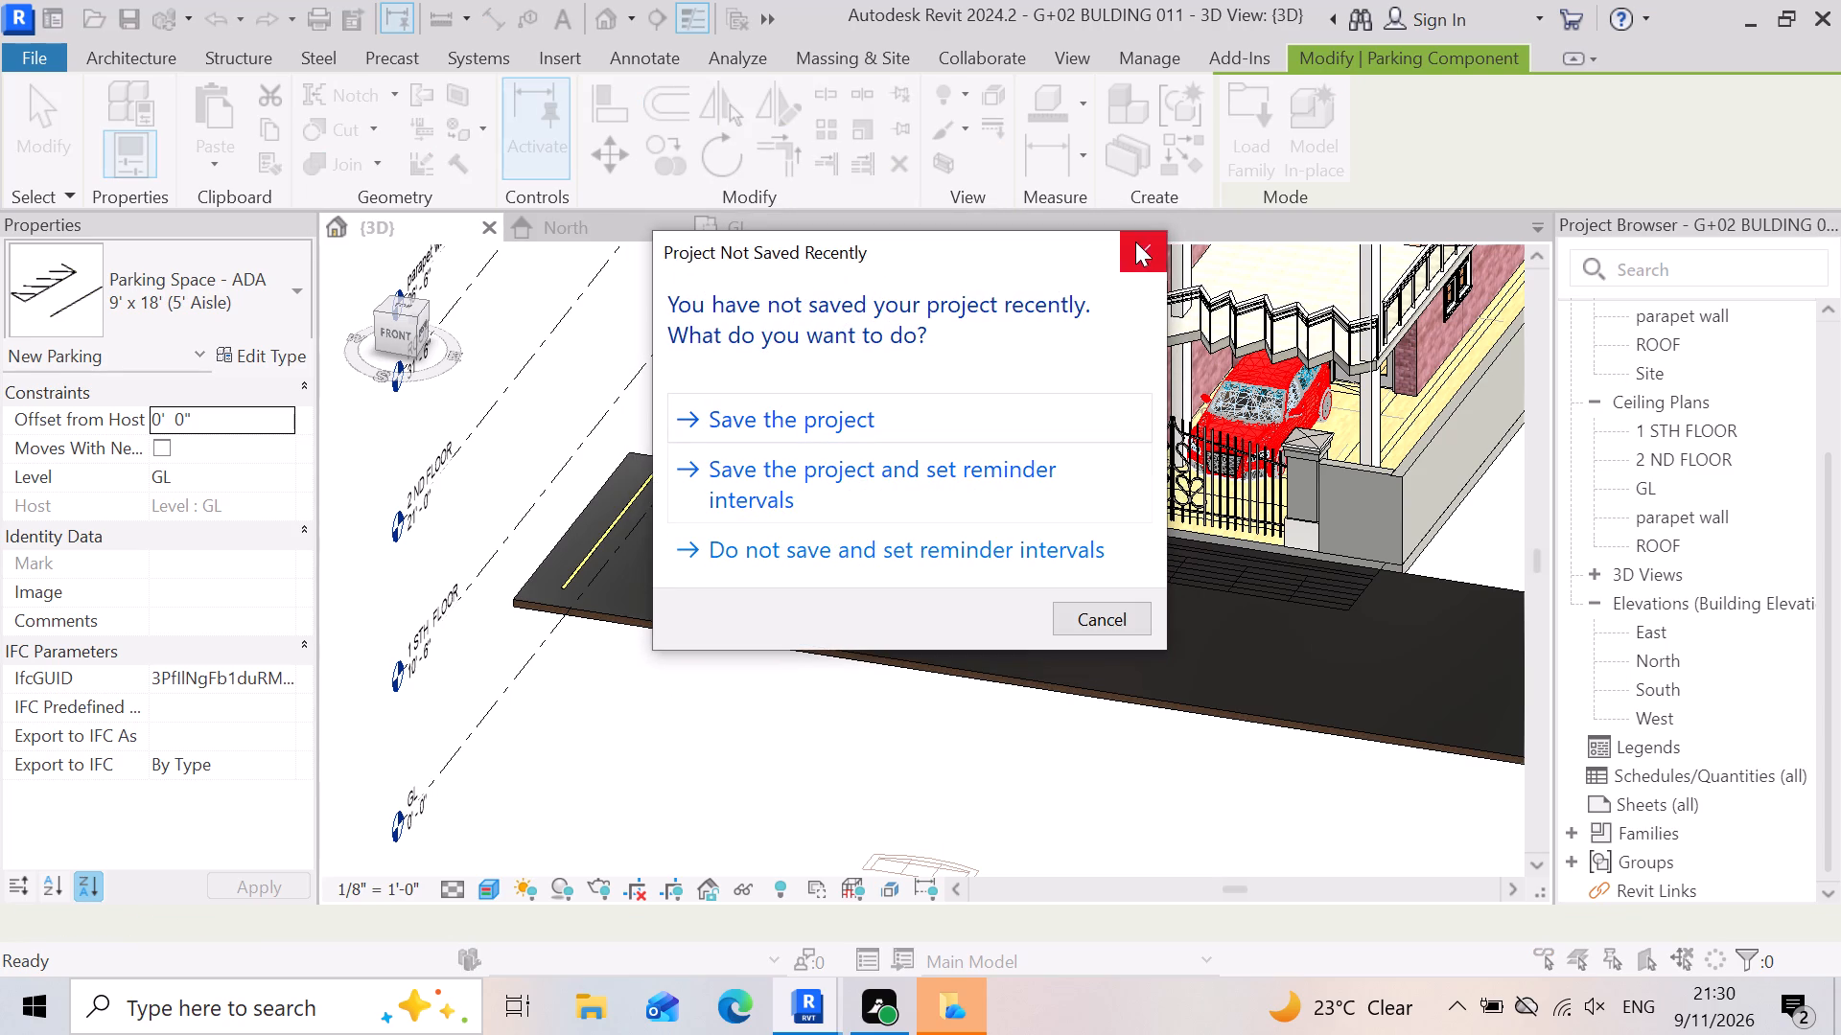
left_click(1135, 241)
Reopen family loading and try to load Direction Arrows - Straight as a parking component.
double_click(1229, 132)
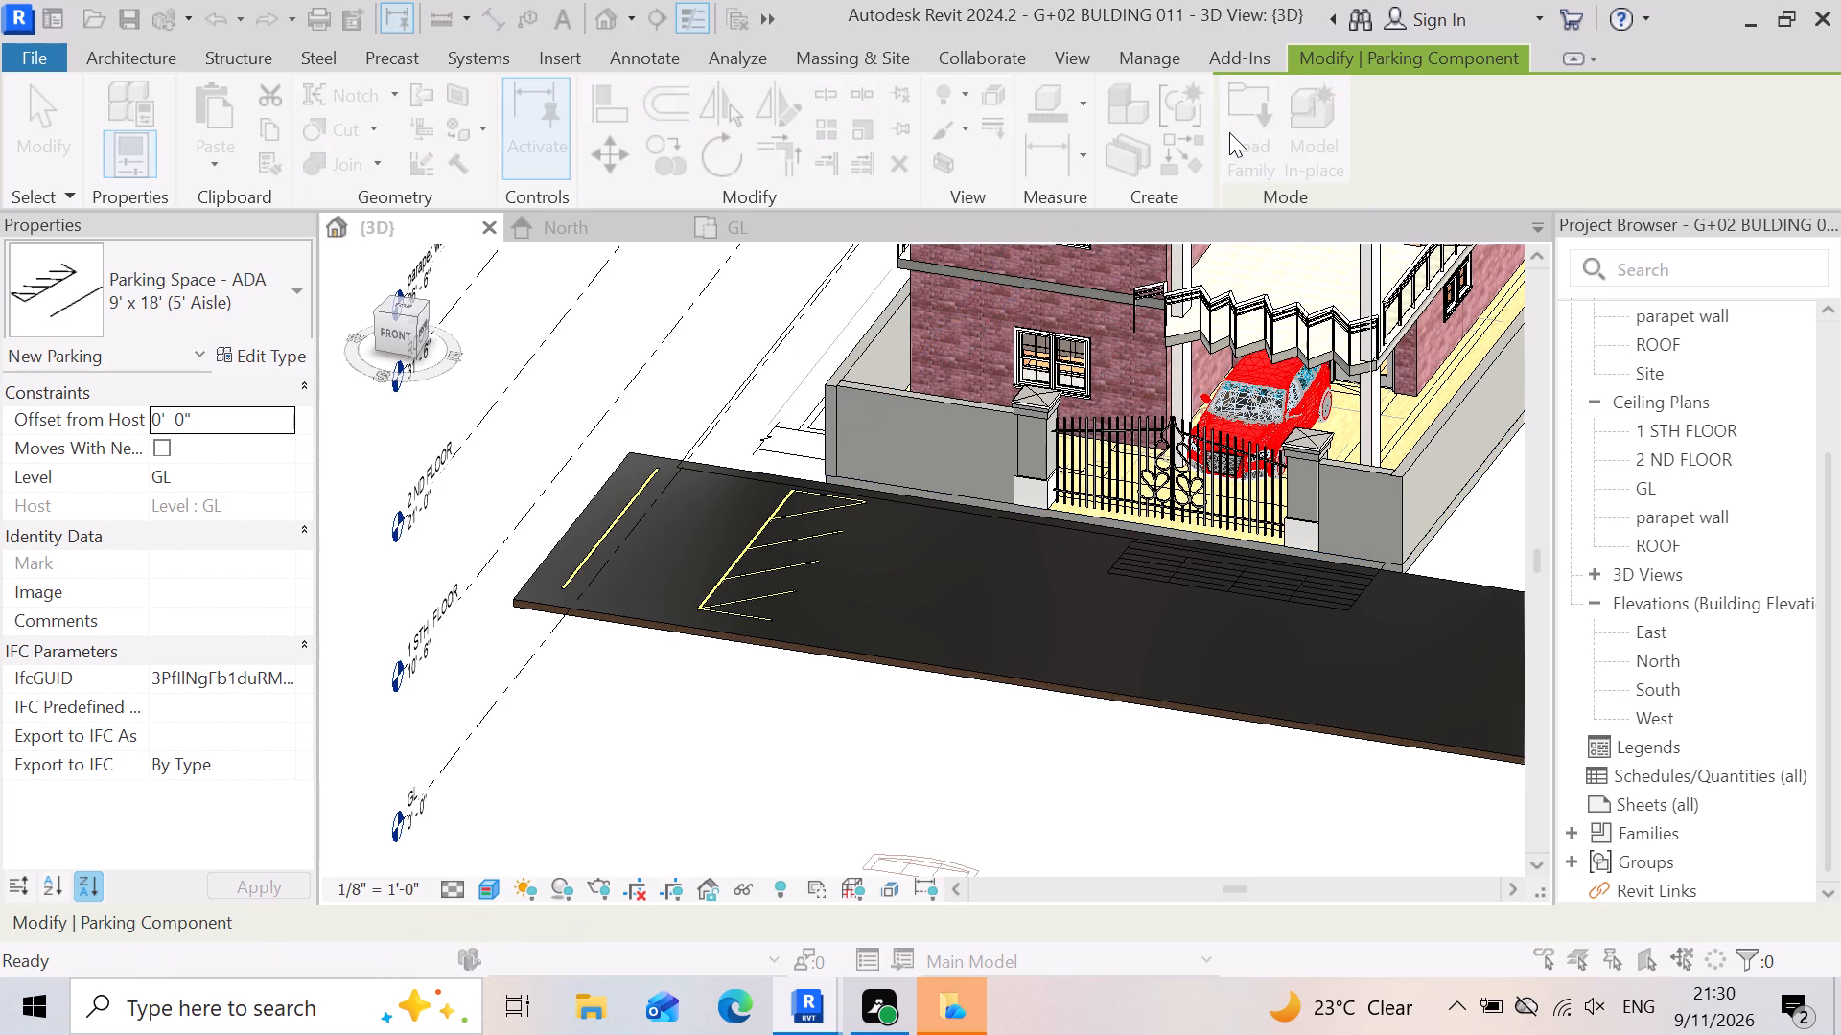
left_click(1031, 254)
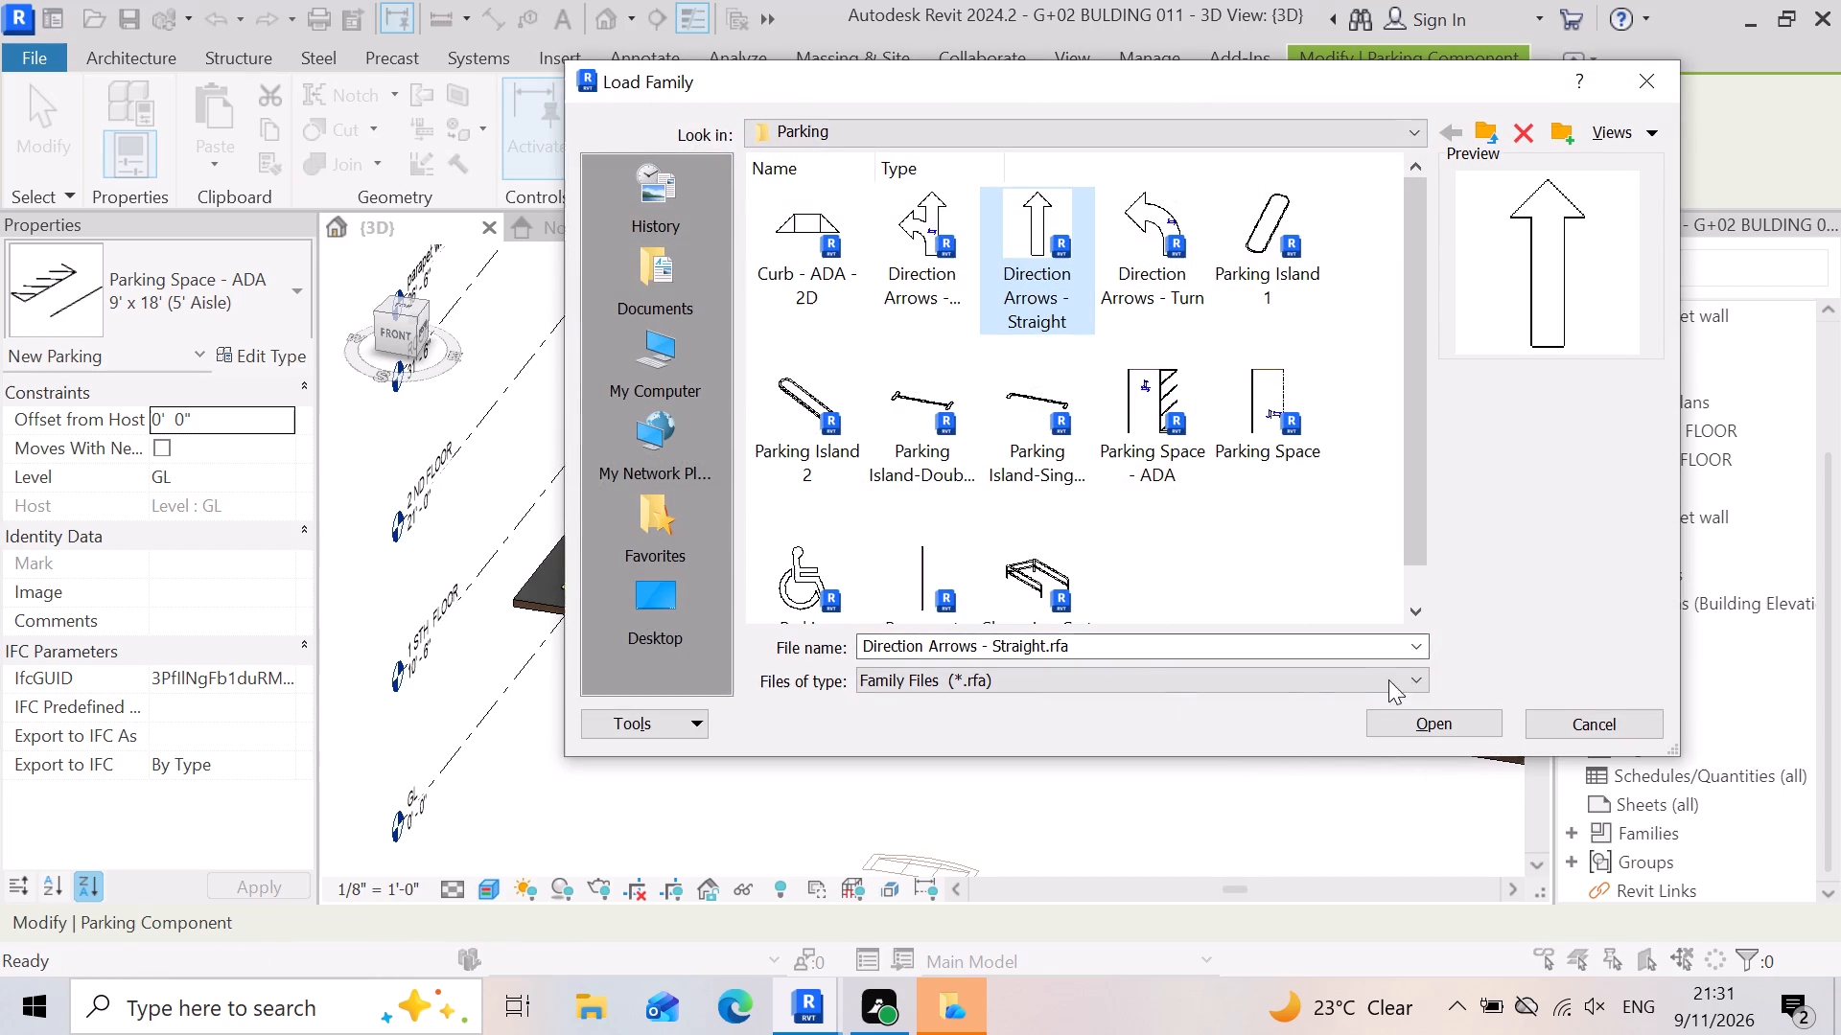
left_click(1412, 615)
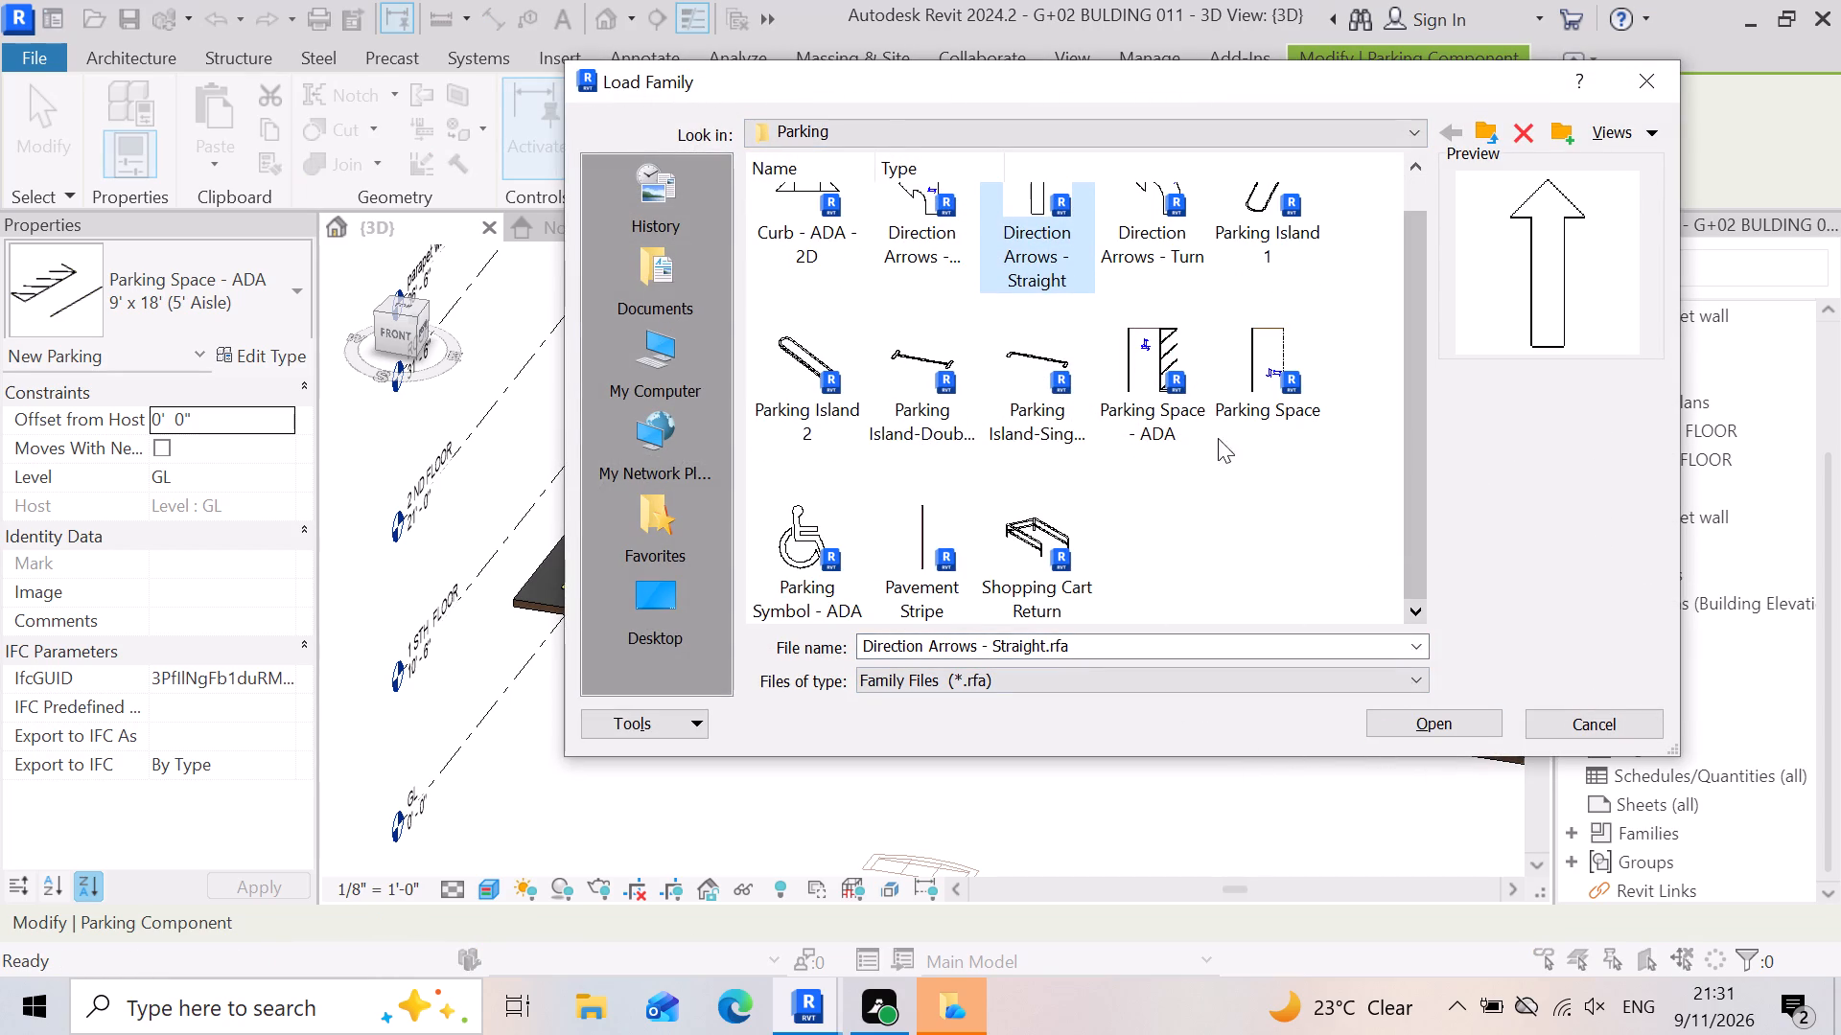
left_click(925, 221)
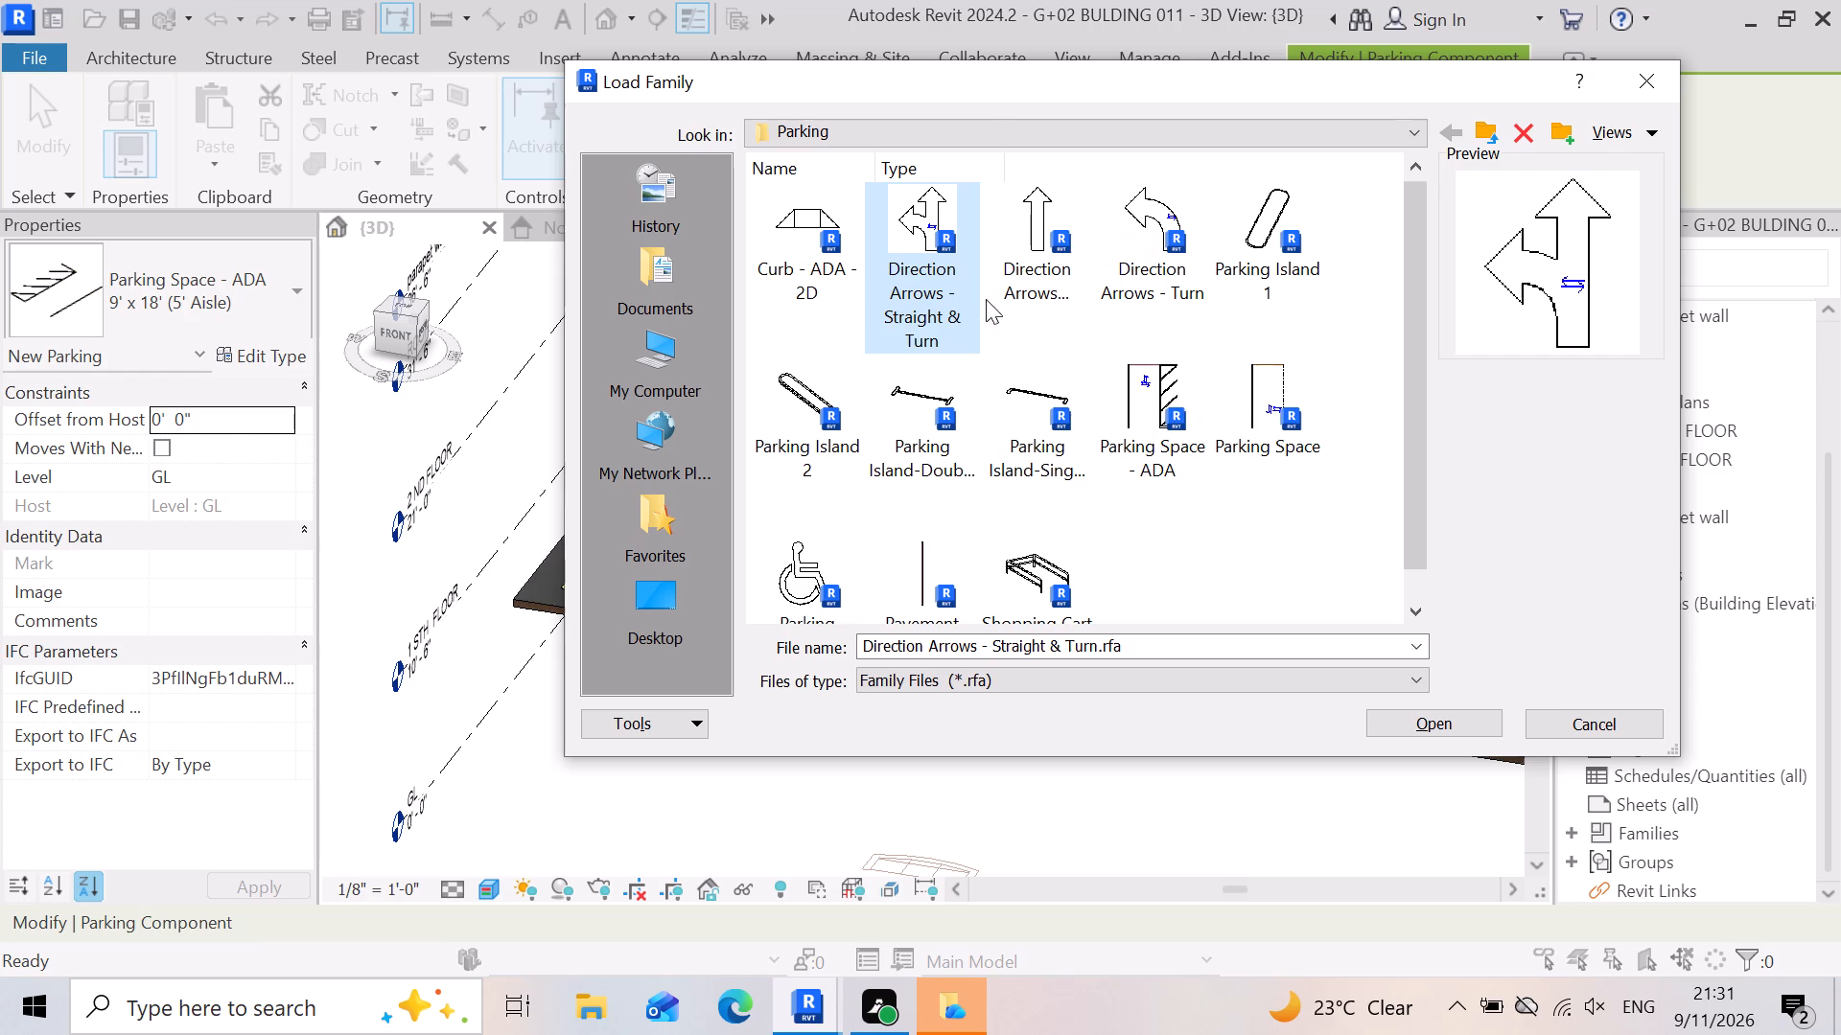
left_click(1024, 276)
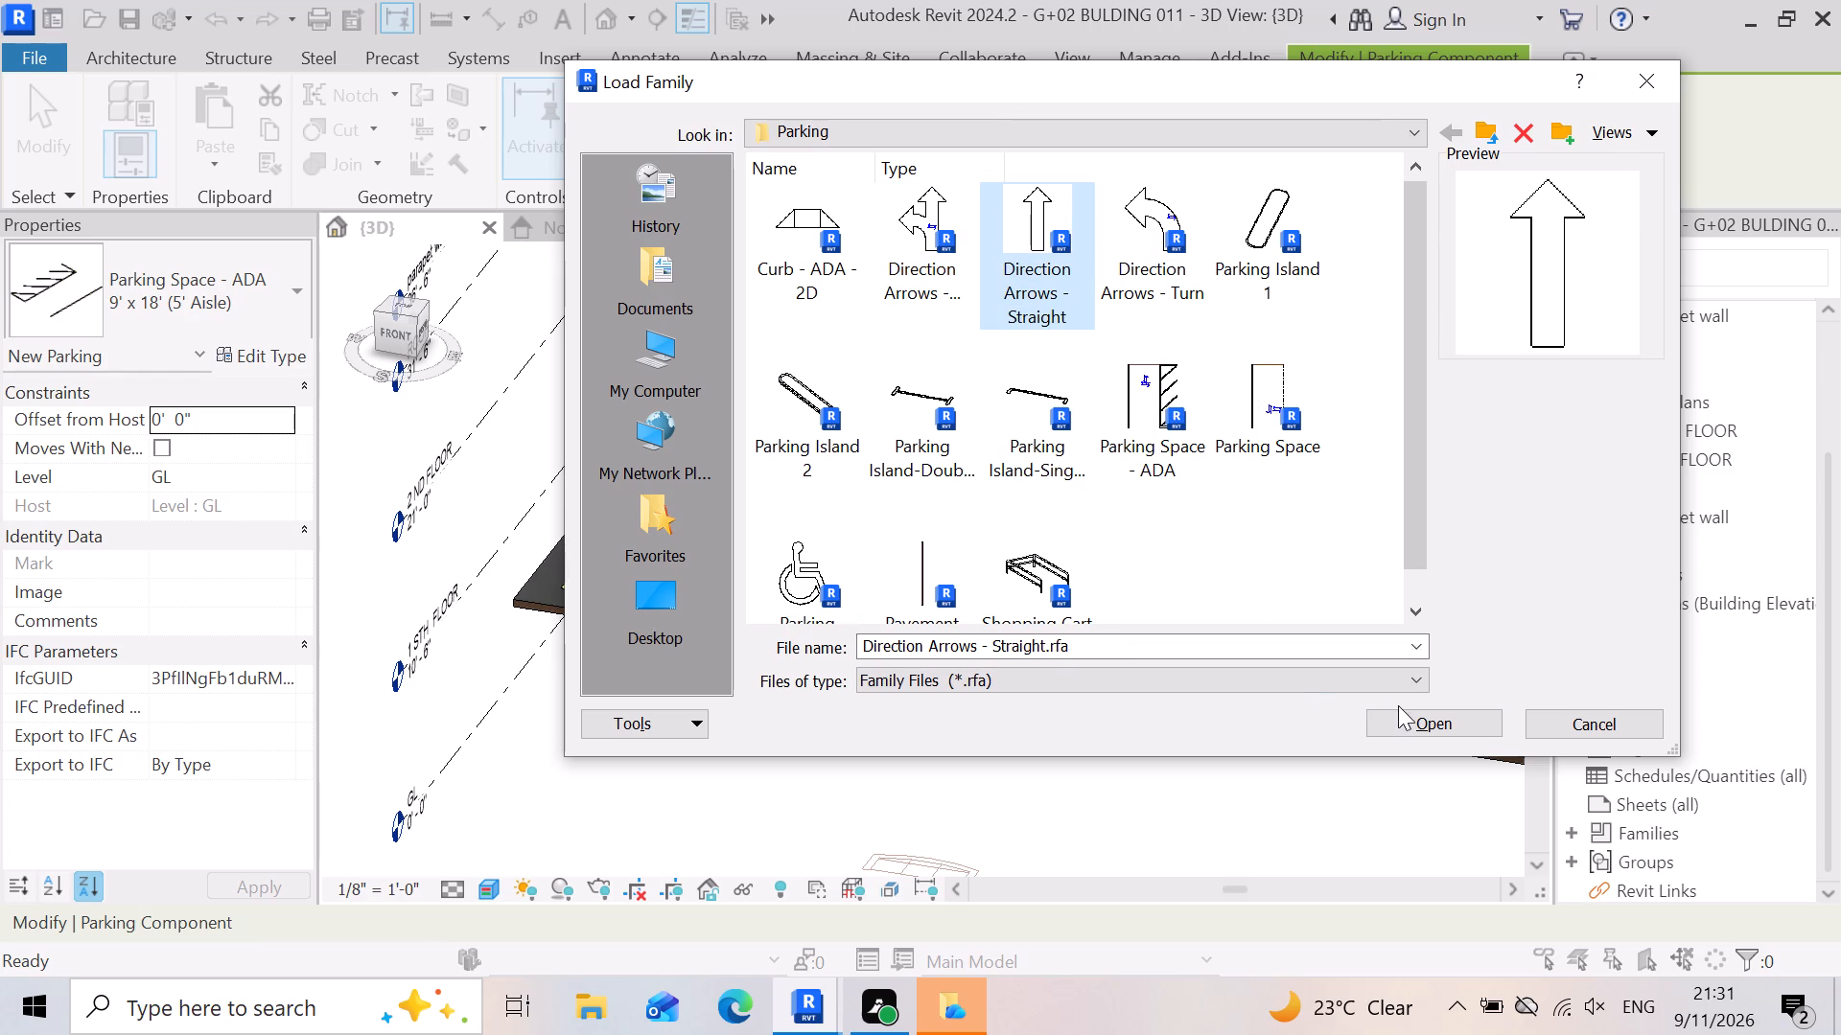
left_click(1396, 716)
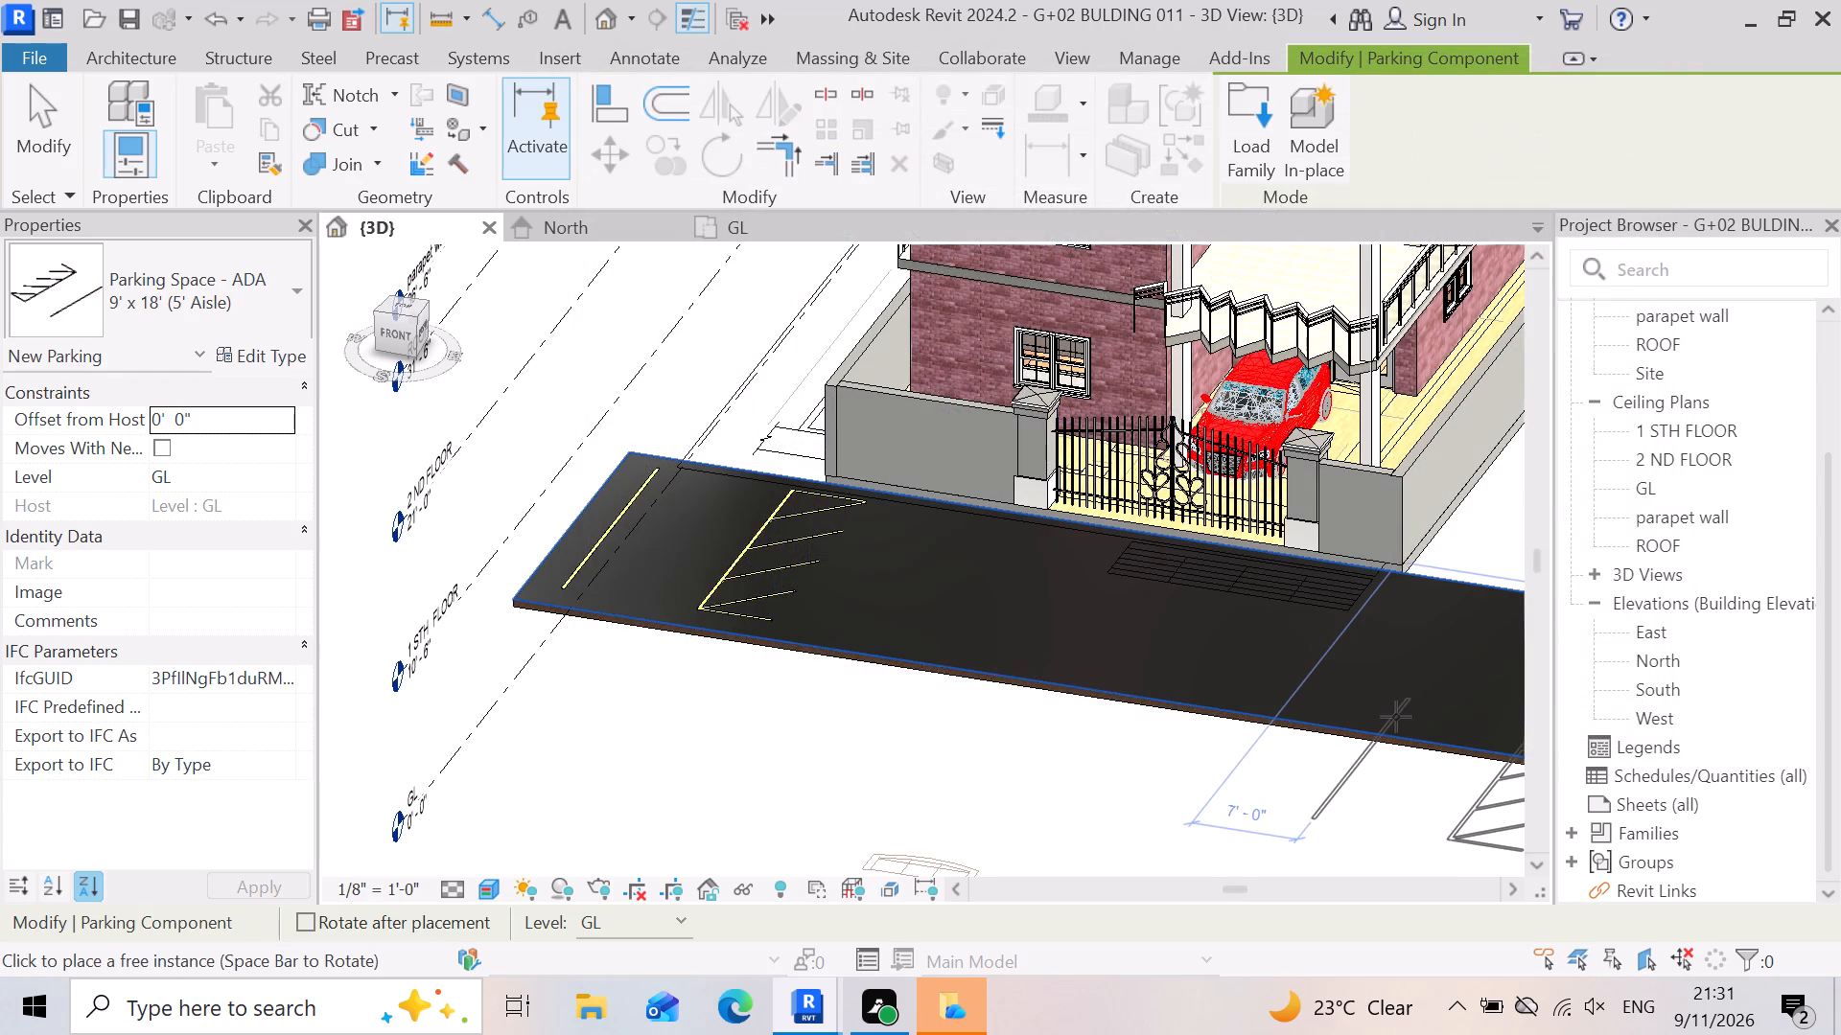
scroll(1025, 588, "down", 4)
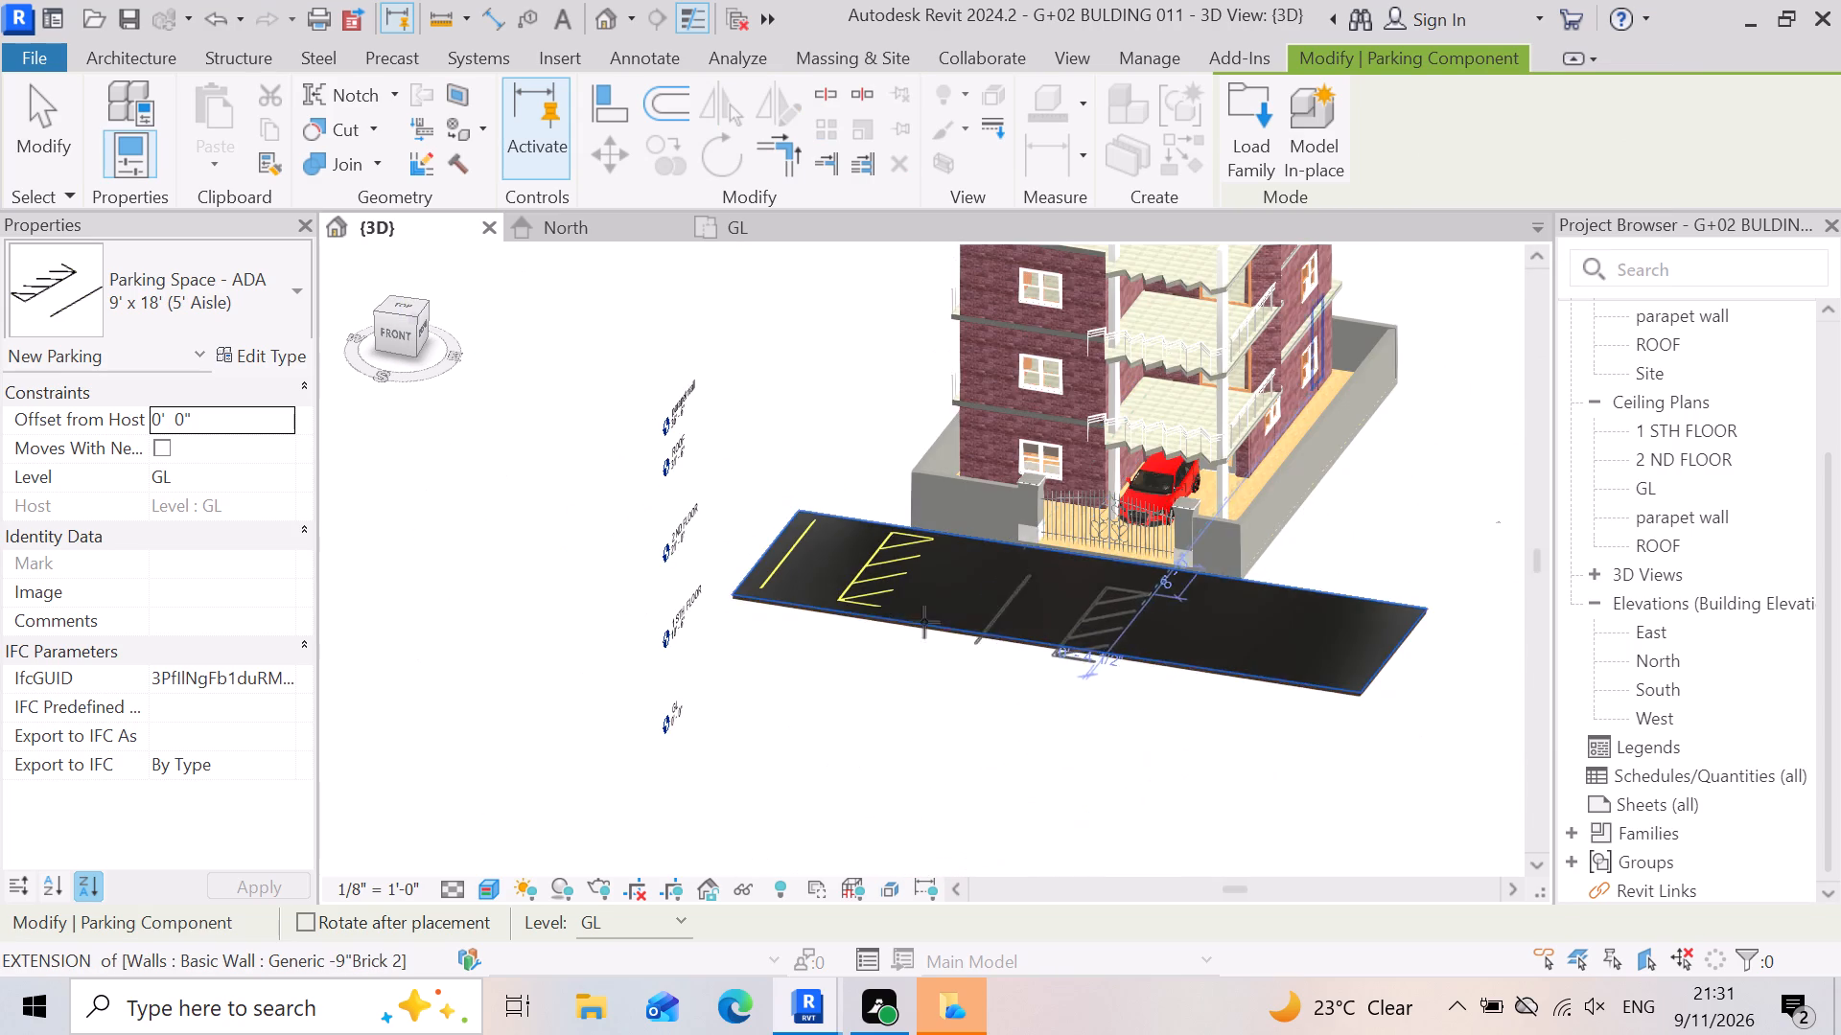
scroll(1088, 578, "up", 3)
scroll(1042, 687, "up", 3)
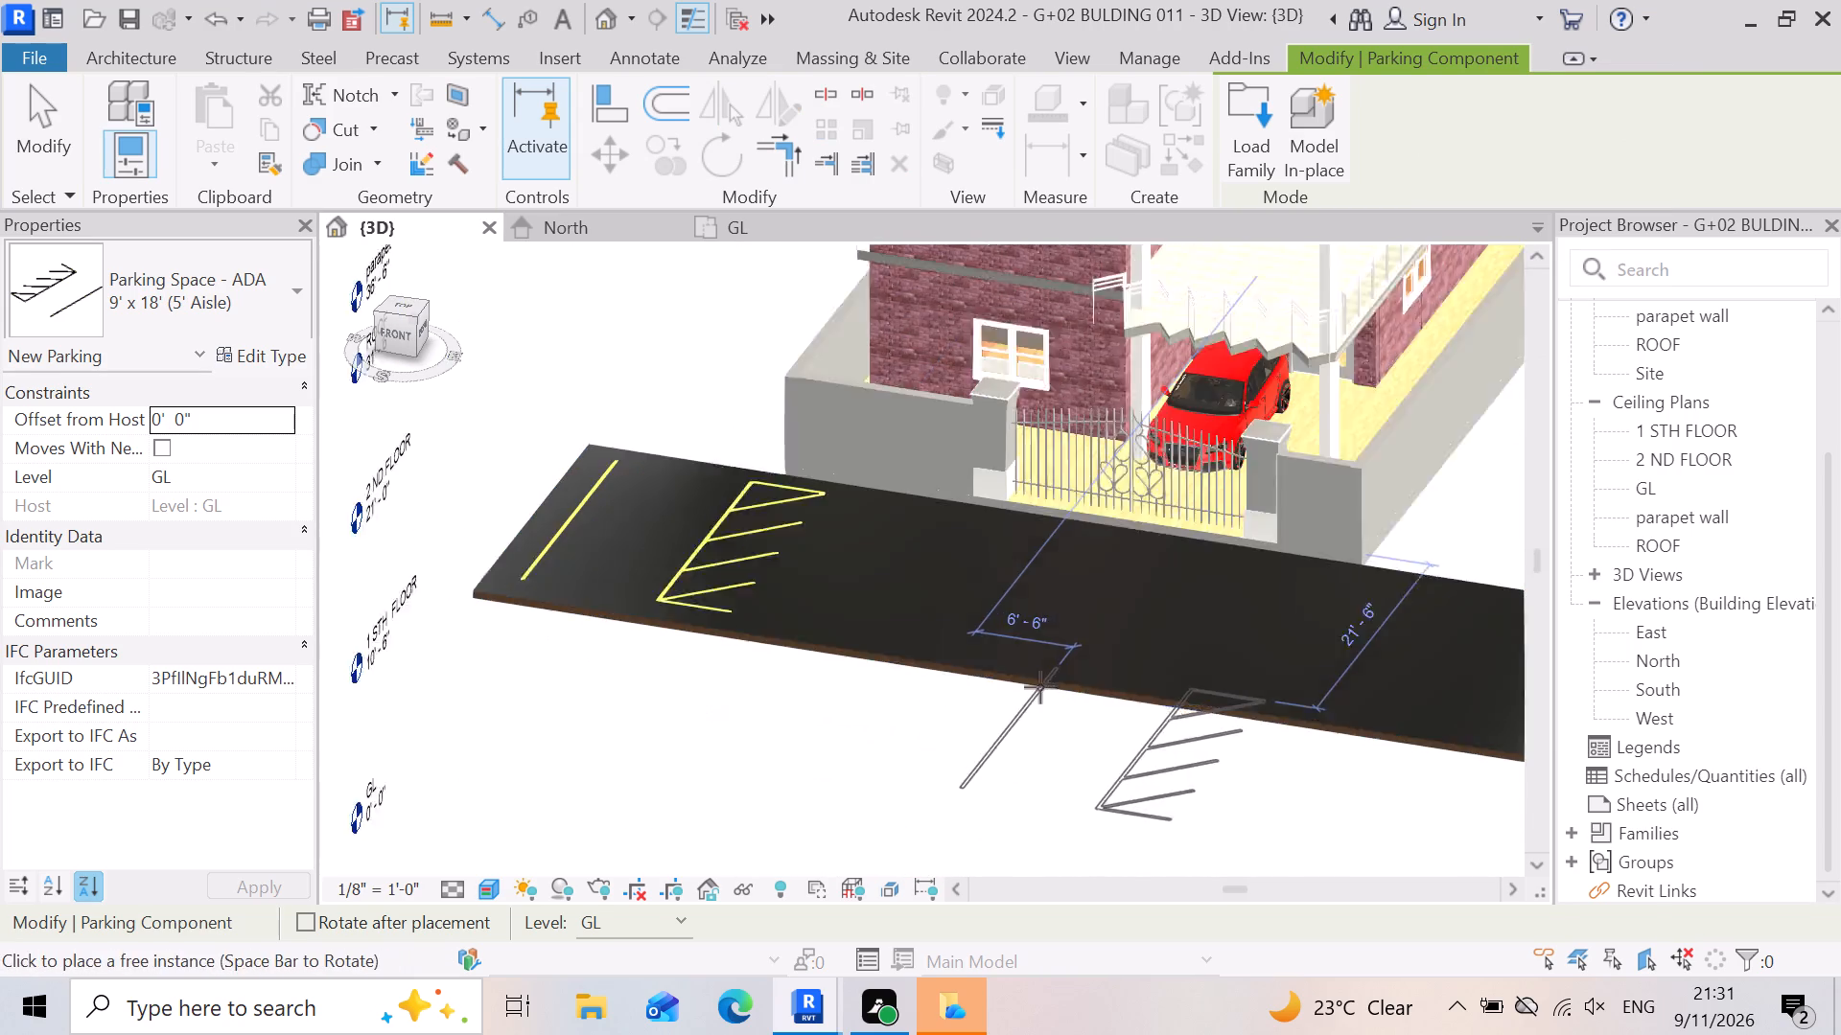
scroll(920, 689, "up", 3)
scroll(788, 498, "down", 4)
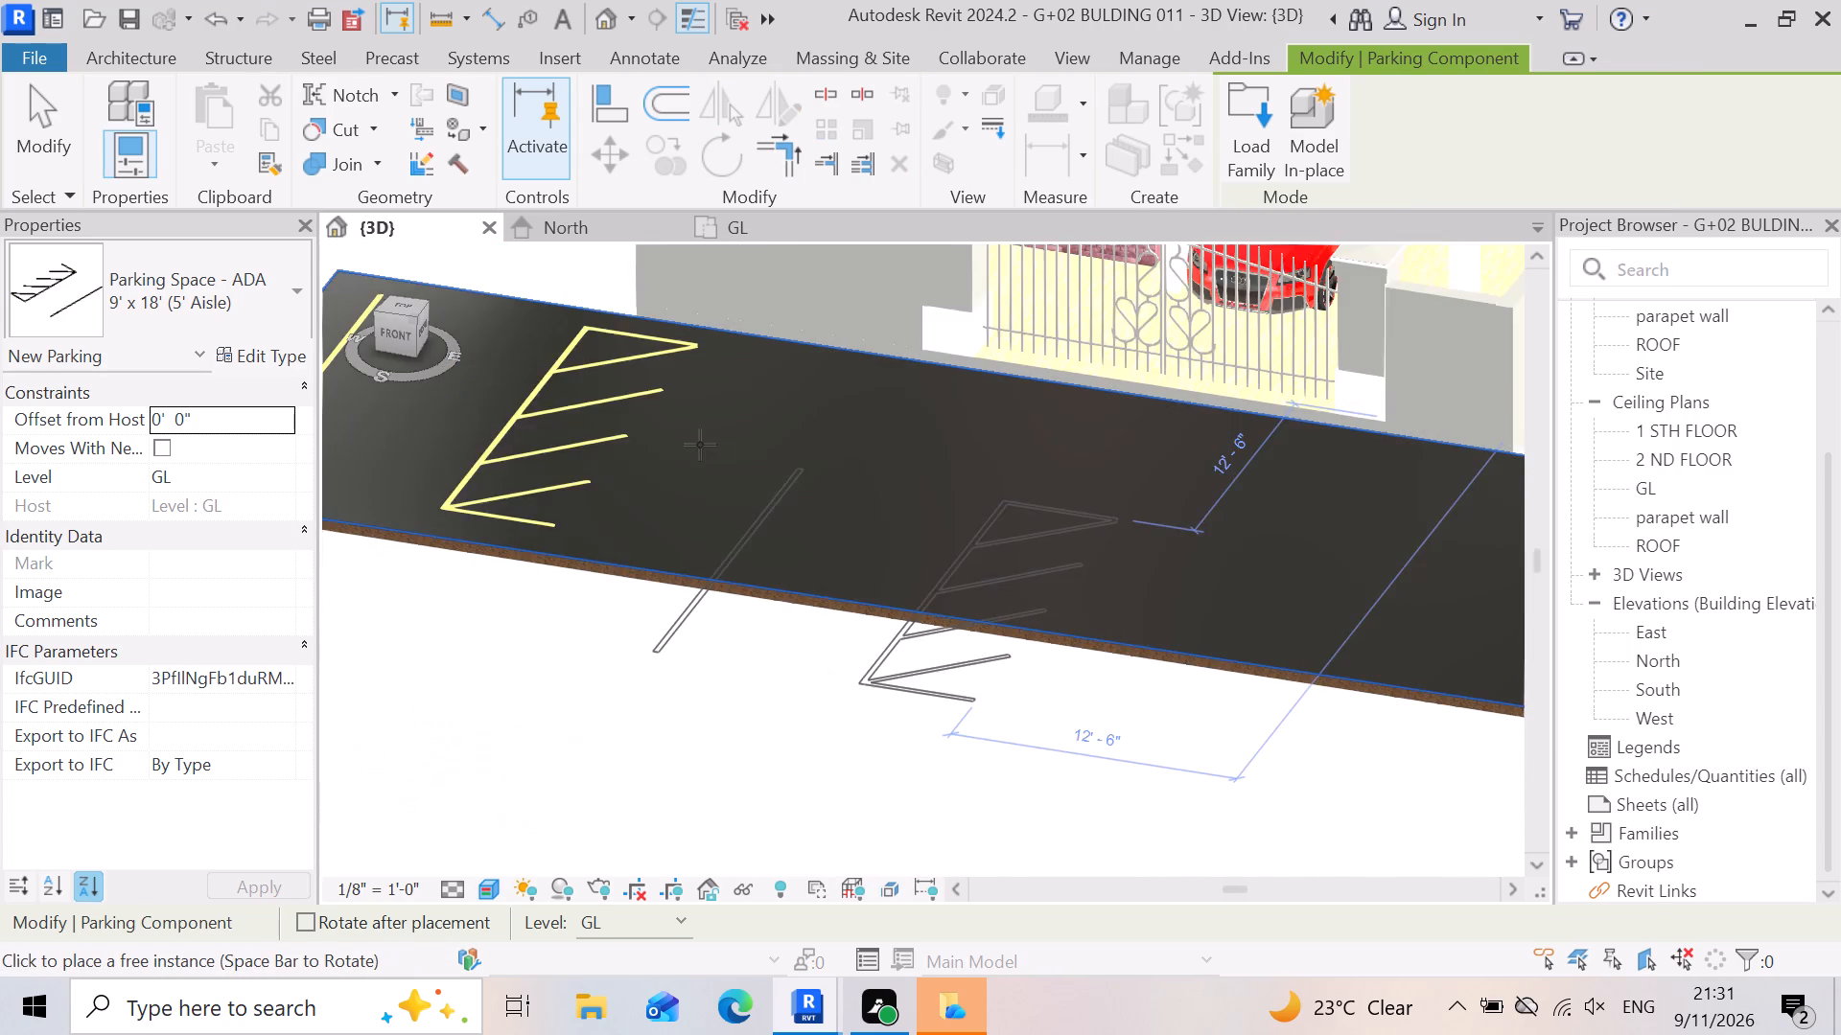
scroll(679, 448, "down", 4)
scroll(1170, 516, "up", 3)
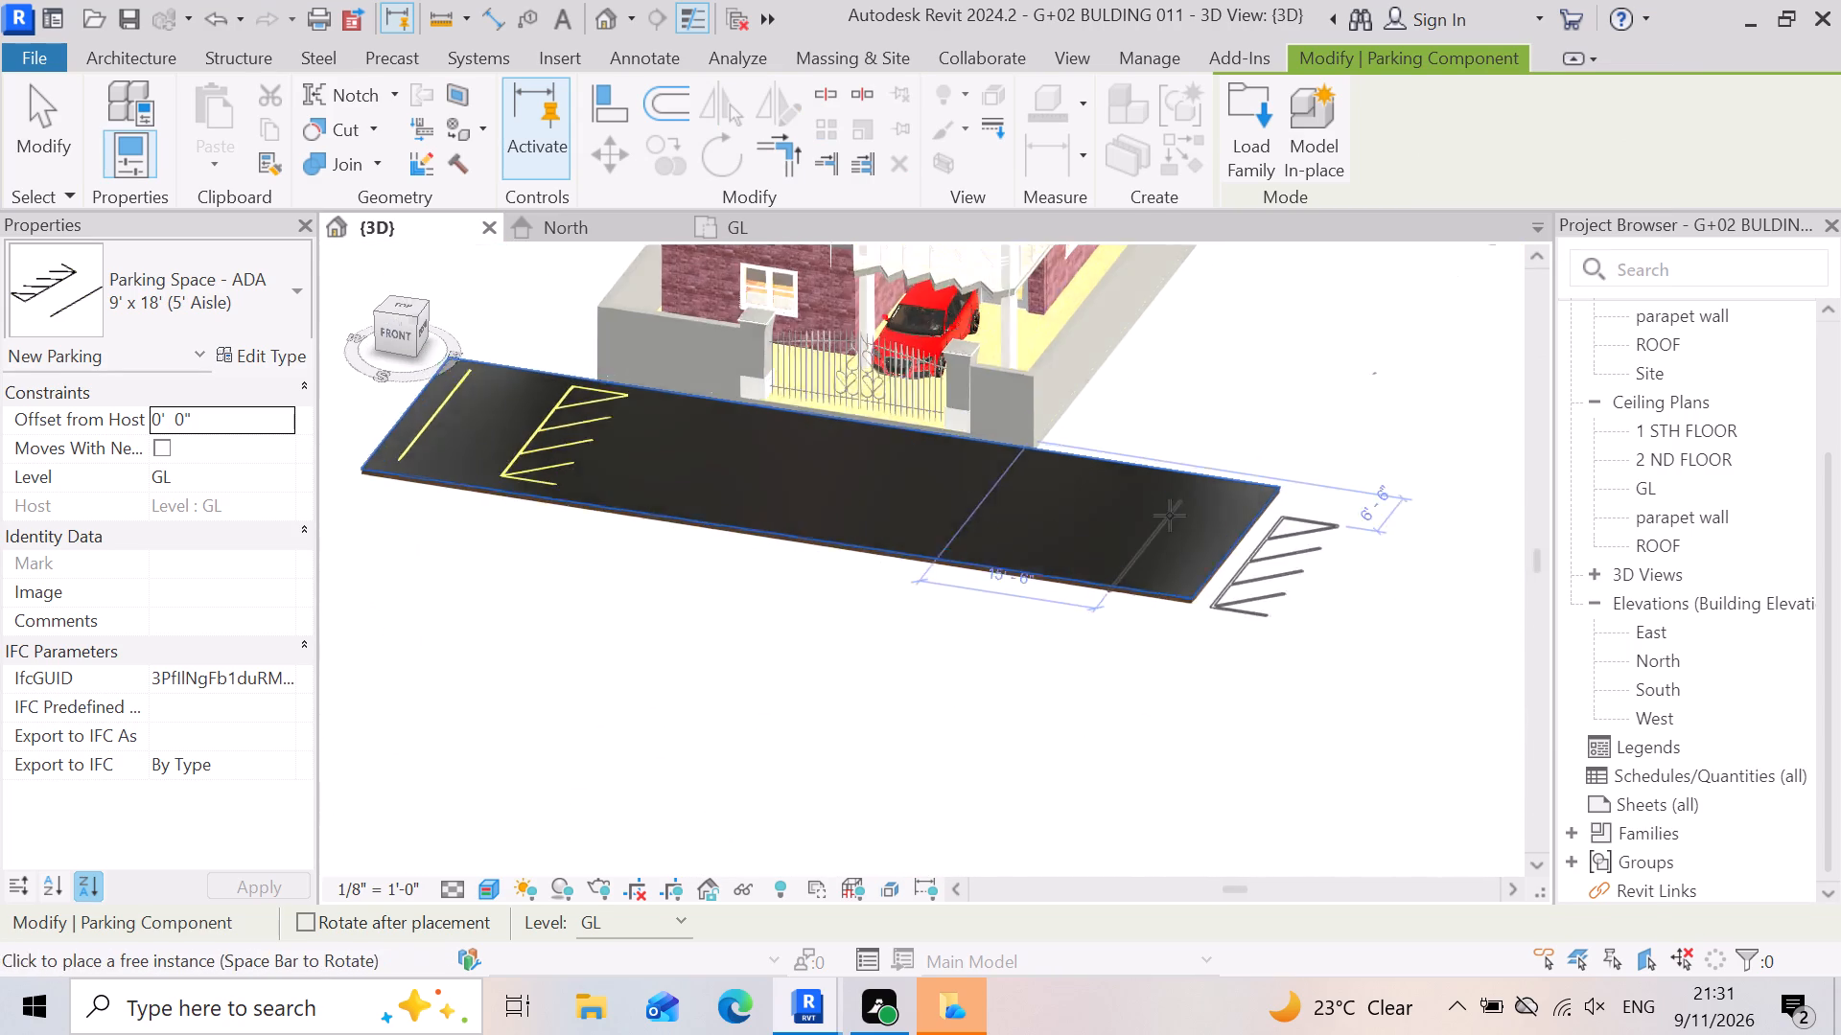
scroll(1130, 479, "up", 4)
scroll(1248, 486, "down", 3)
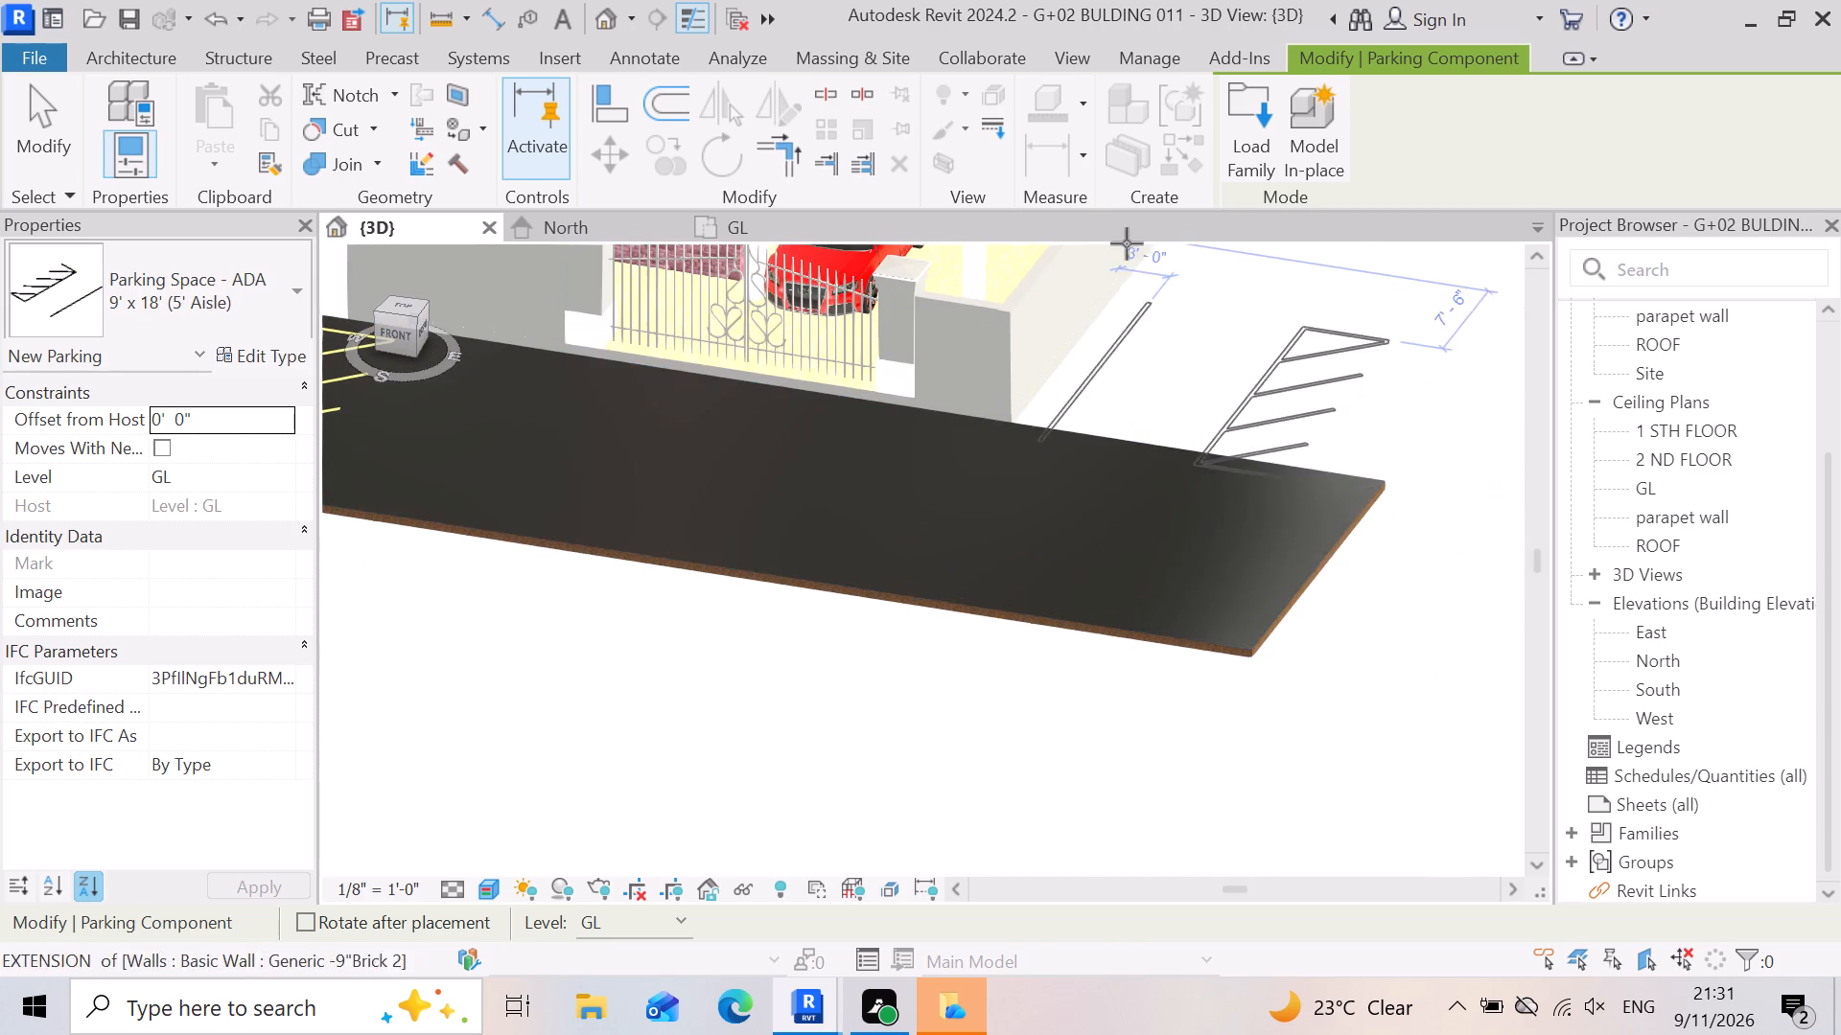
Reopen family loading and browse from the Parking folder up to Libraries, then into the English > US folder.
double_click(1247, 114)
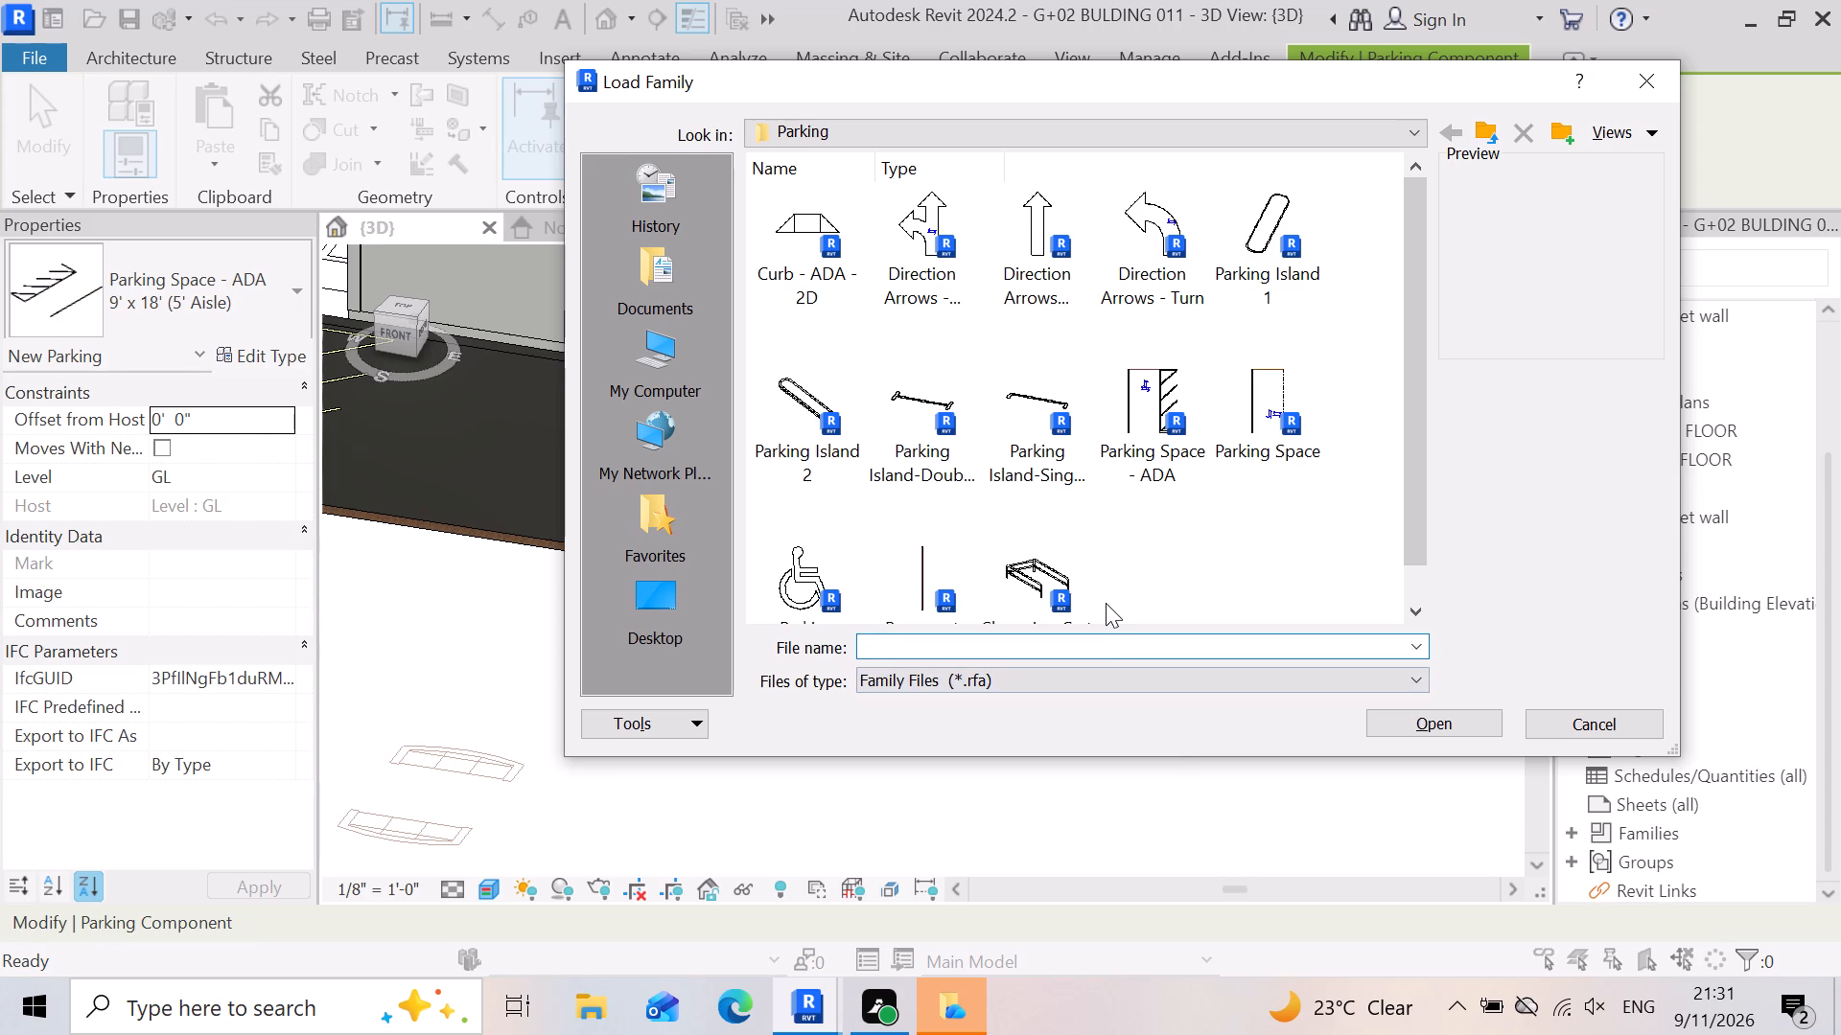
left_click(1485, 141)
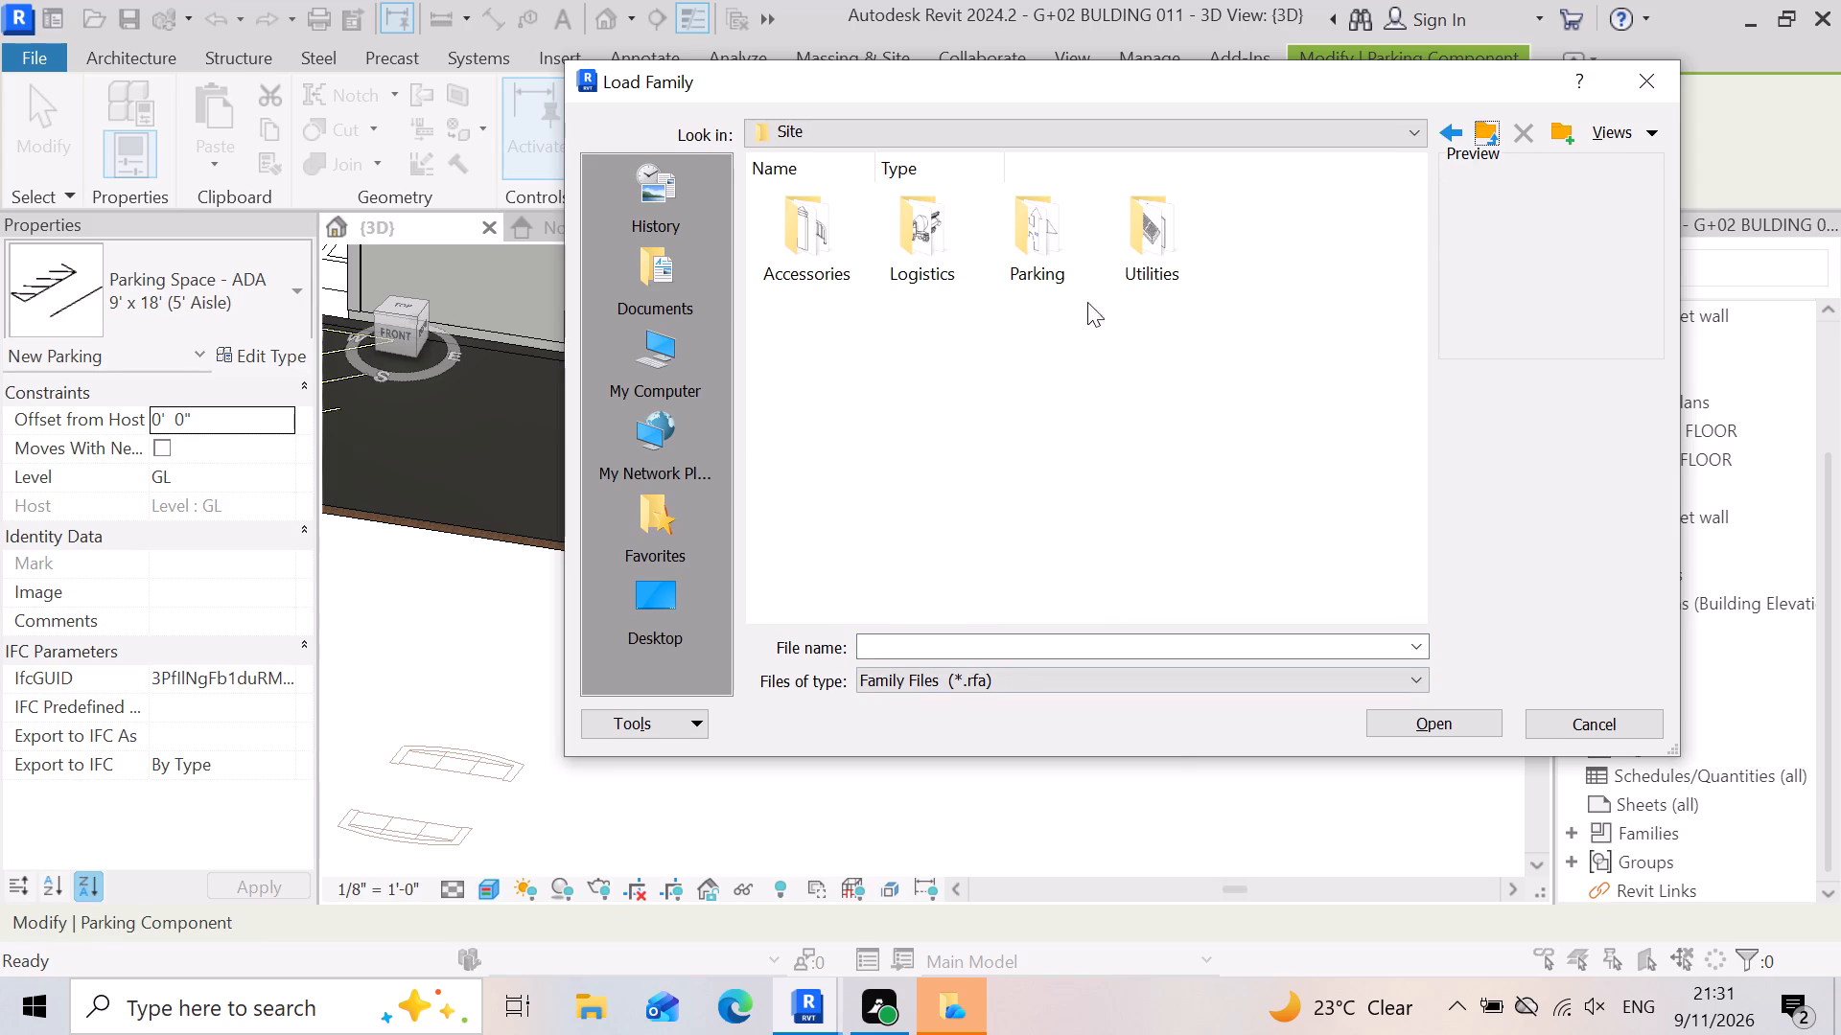
left_click(1485, 123)
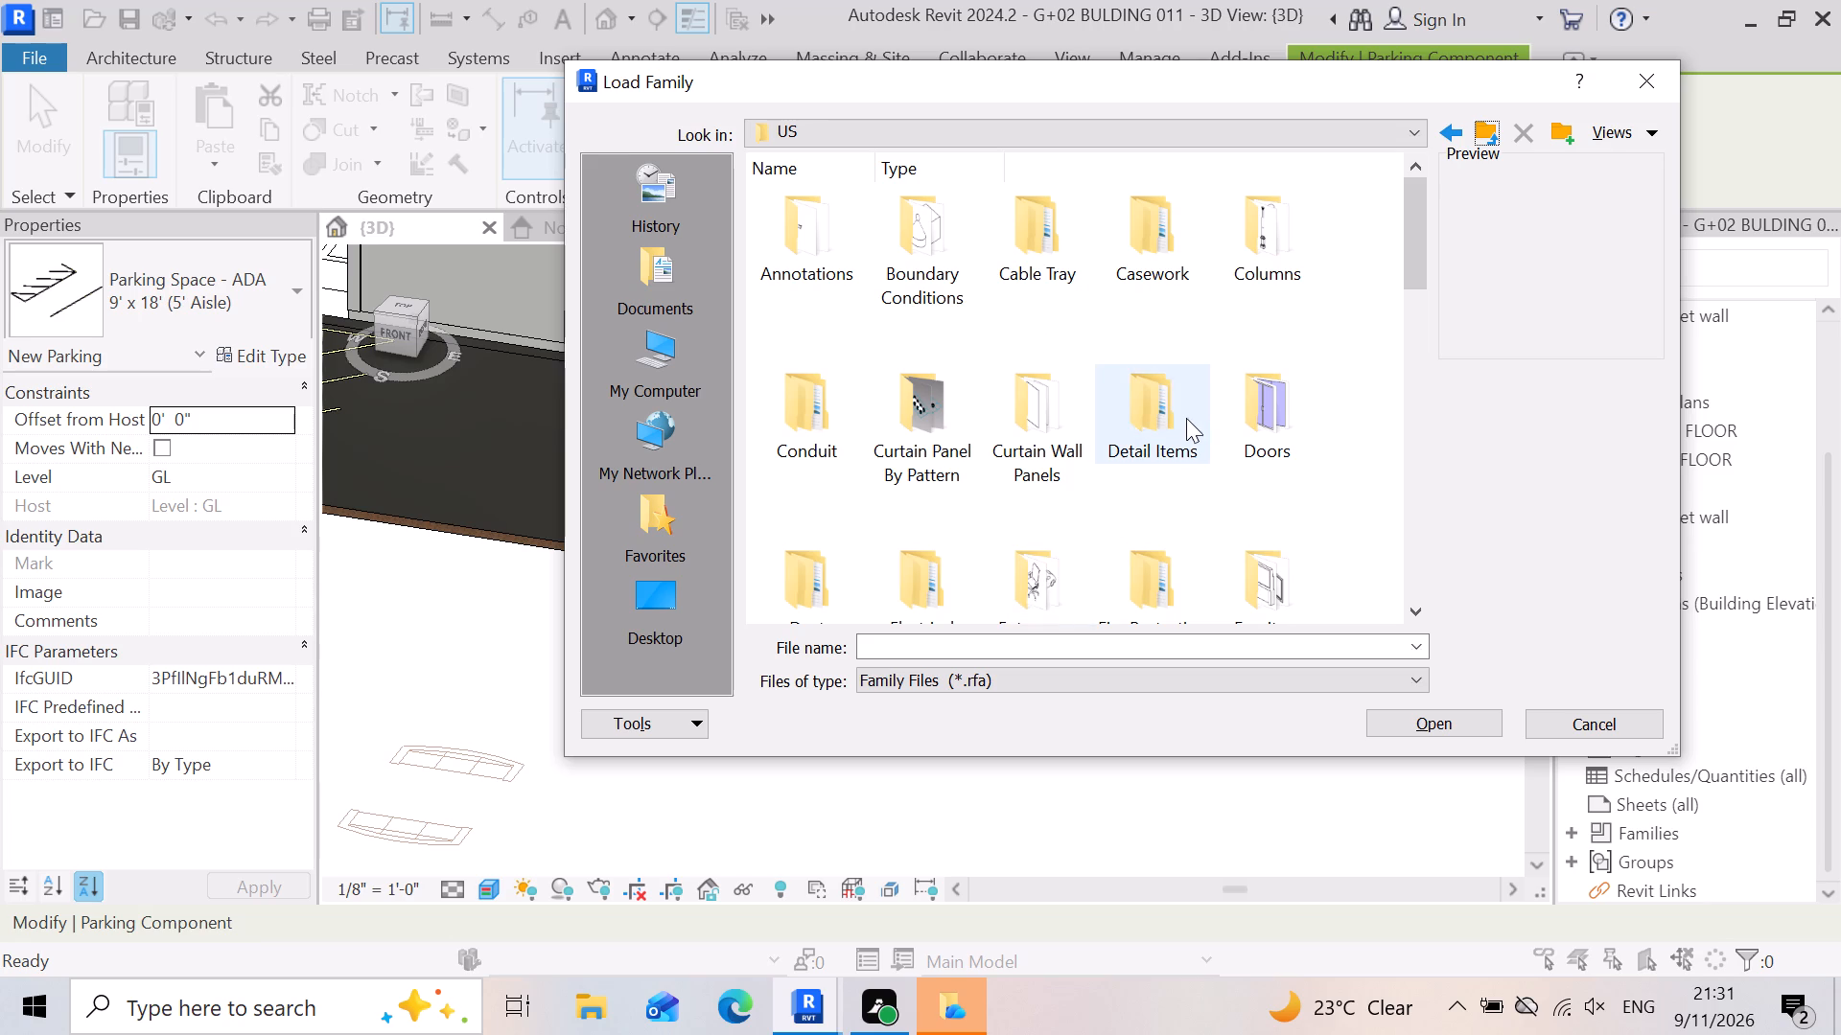
scroll(1182, 418, "down", 2)
scroll(1174, 388, "up", 1)
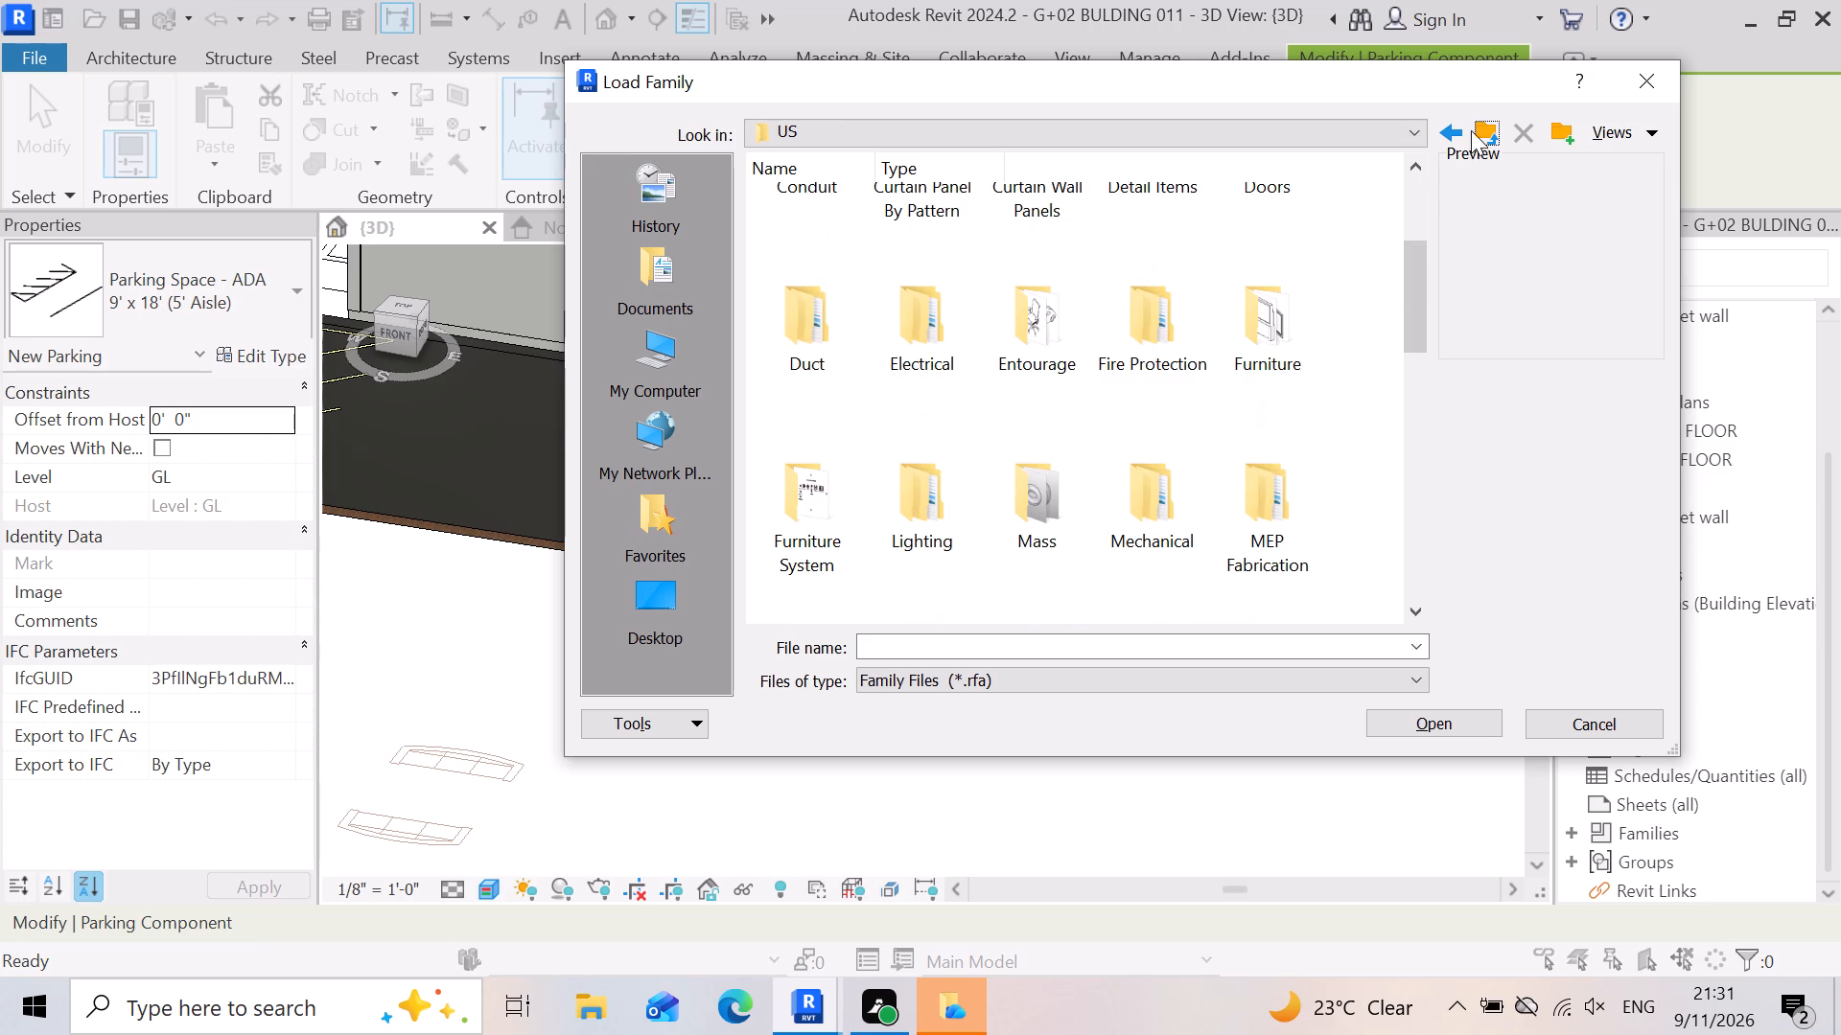
double_click(1480, 131)
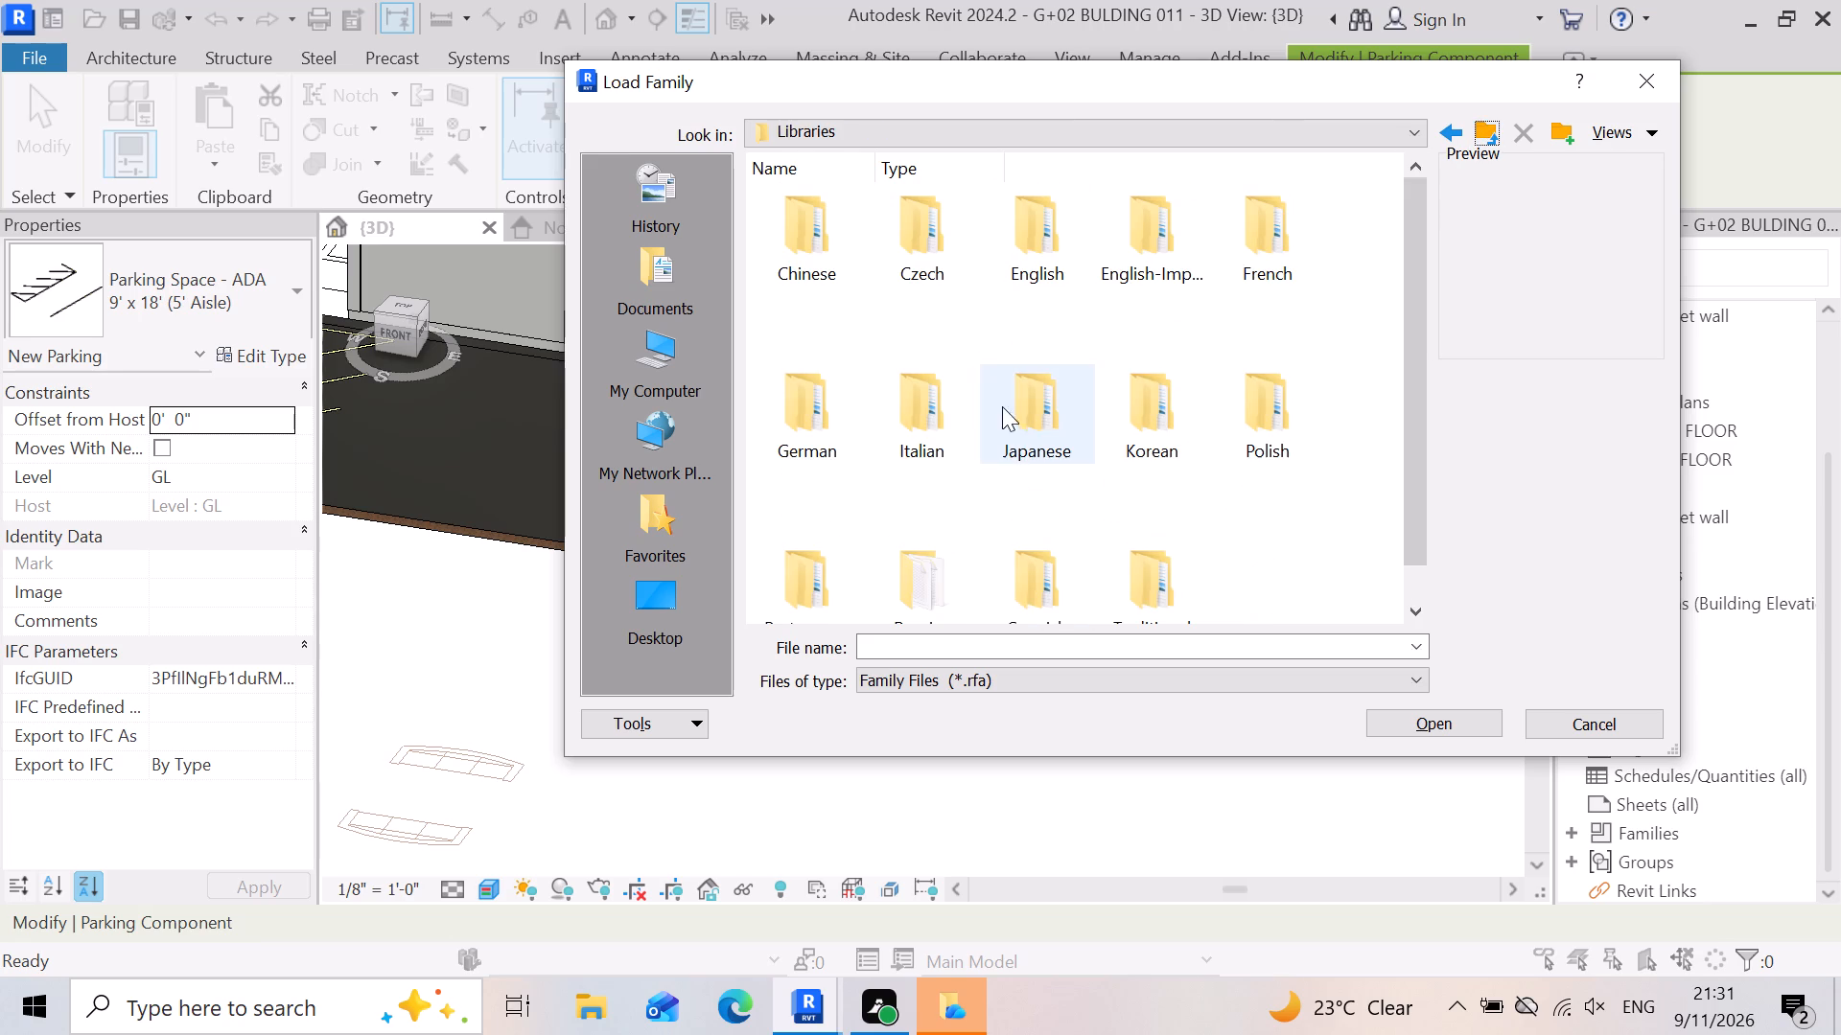
double_click(1010, 251)
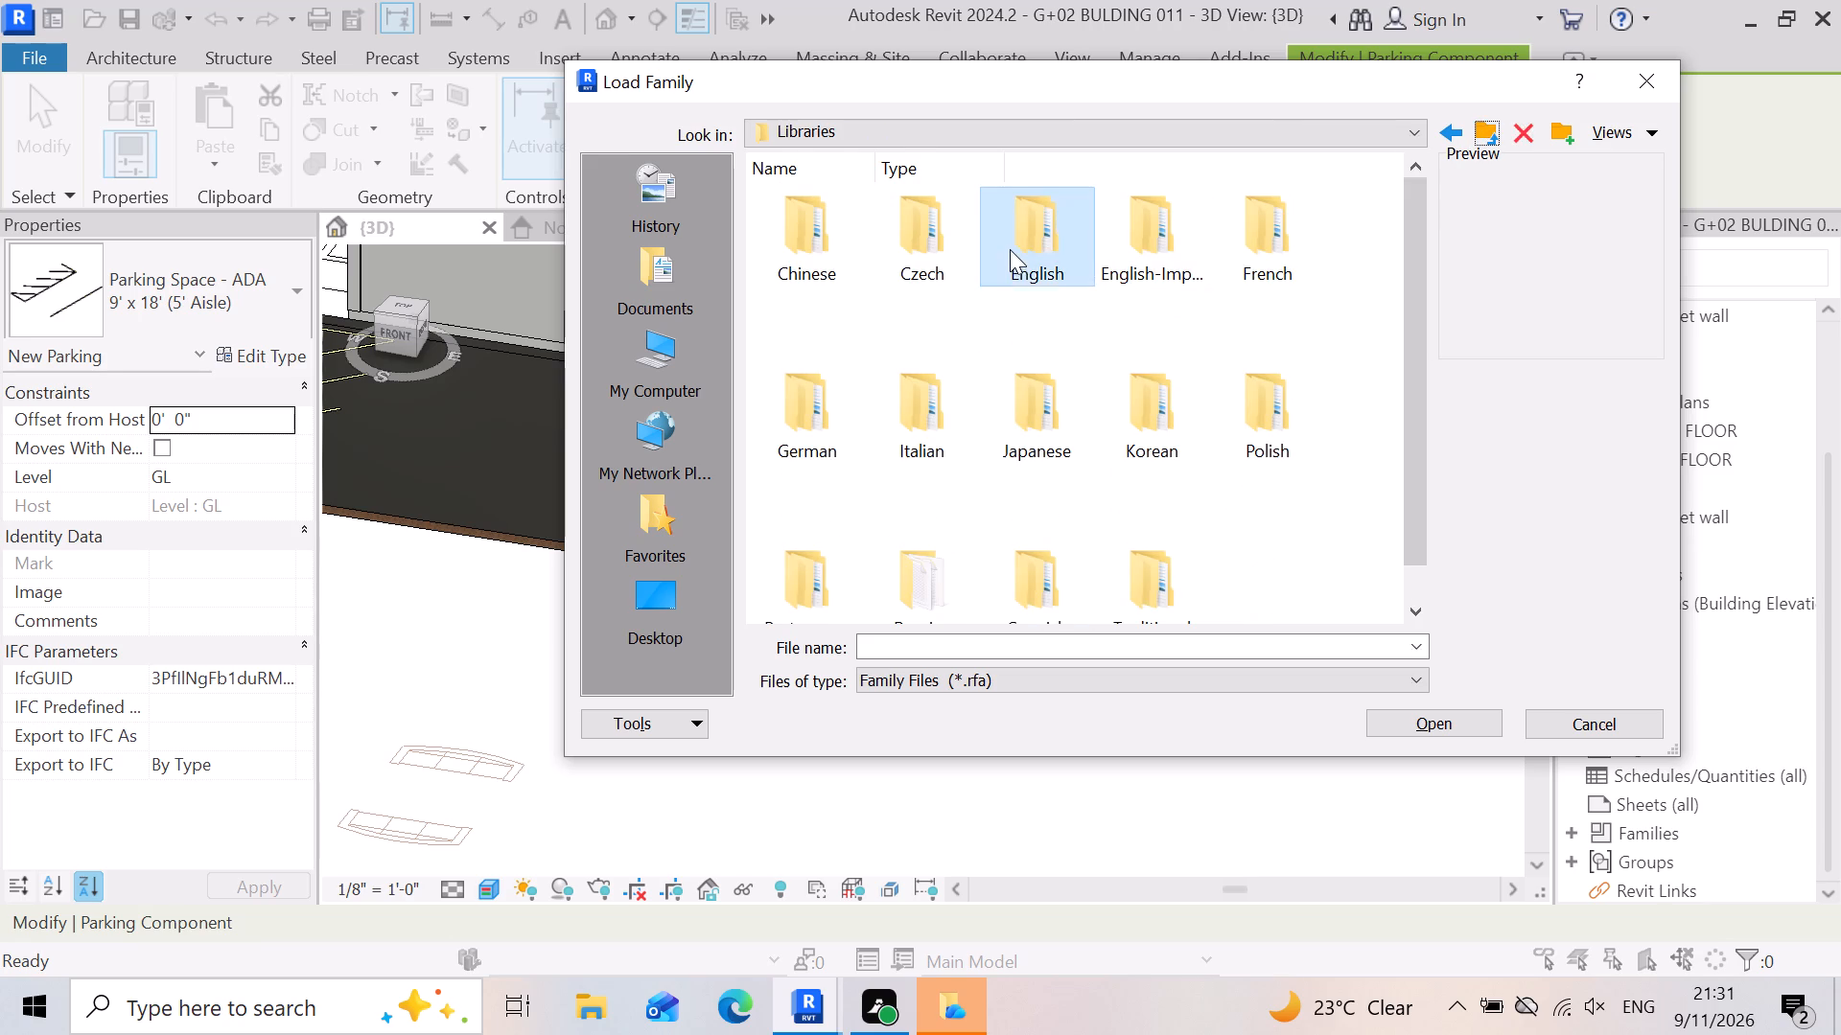
double_click(806, 225)
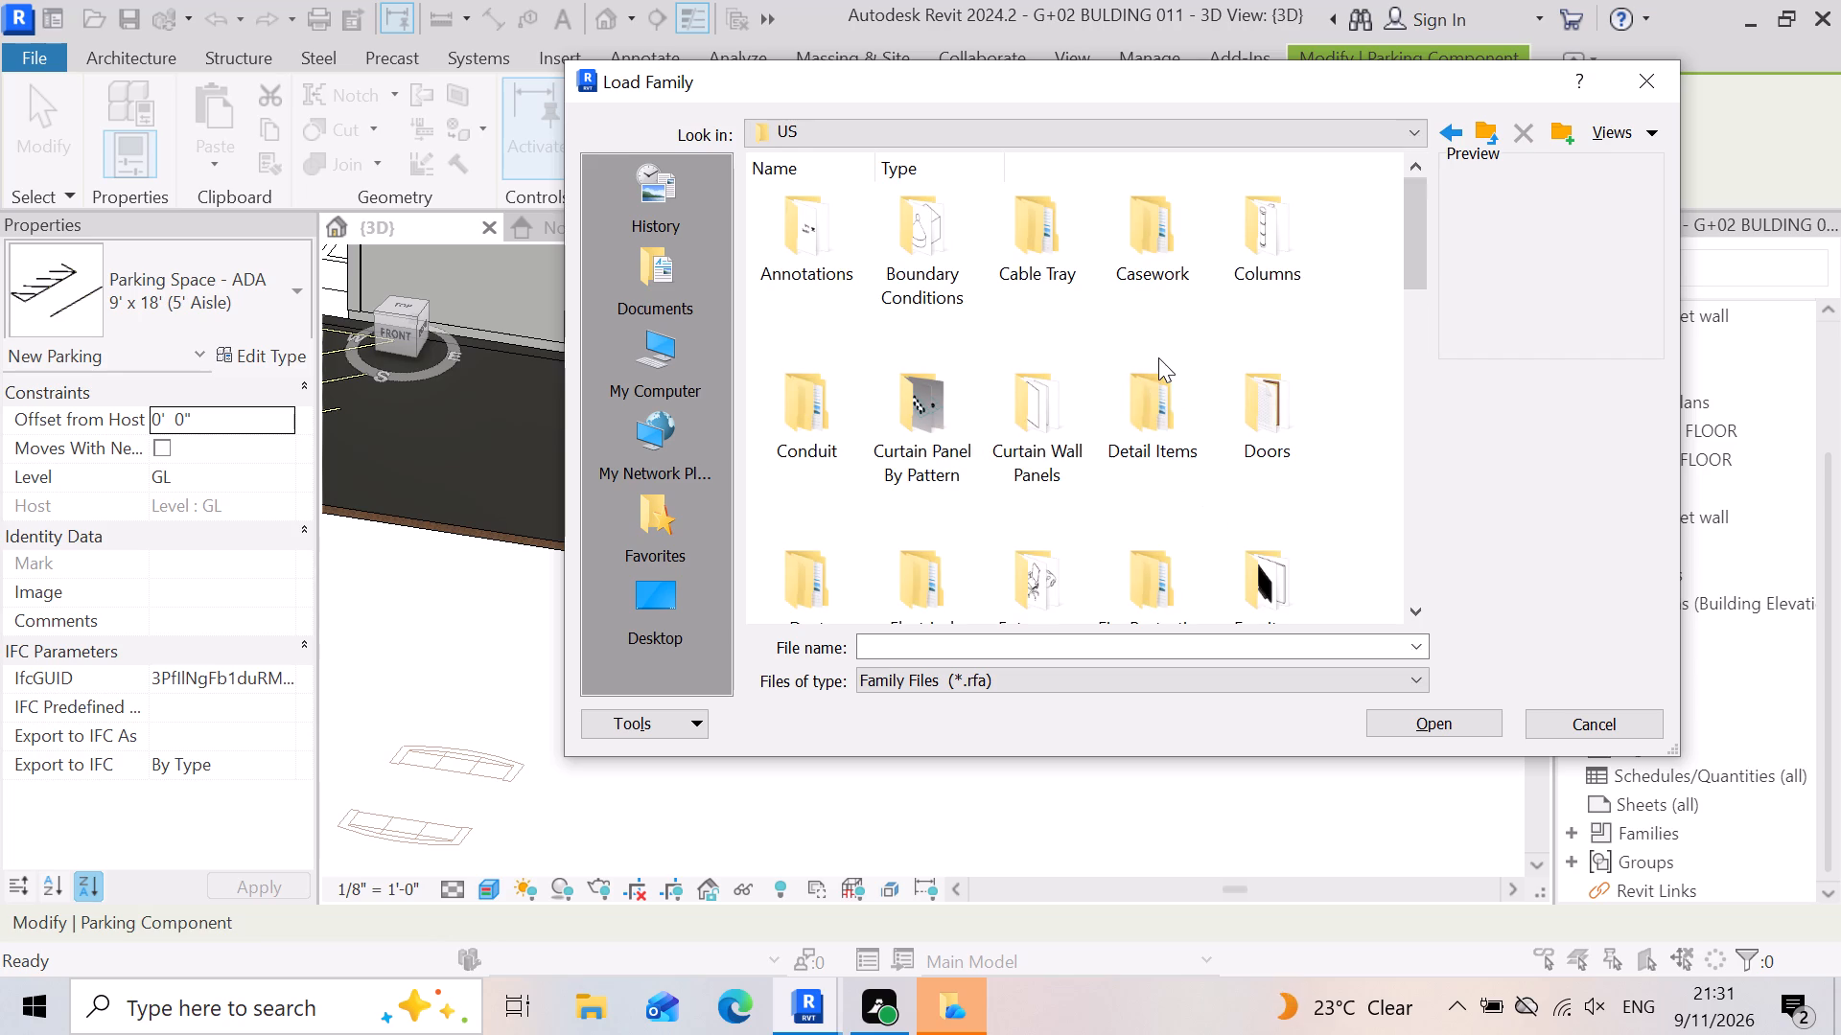
Look through the English US family library, including its System Families folder, for a suitable parking marking family.
scroll(1158, 357, "down", 6)
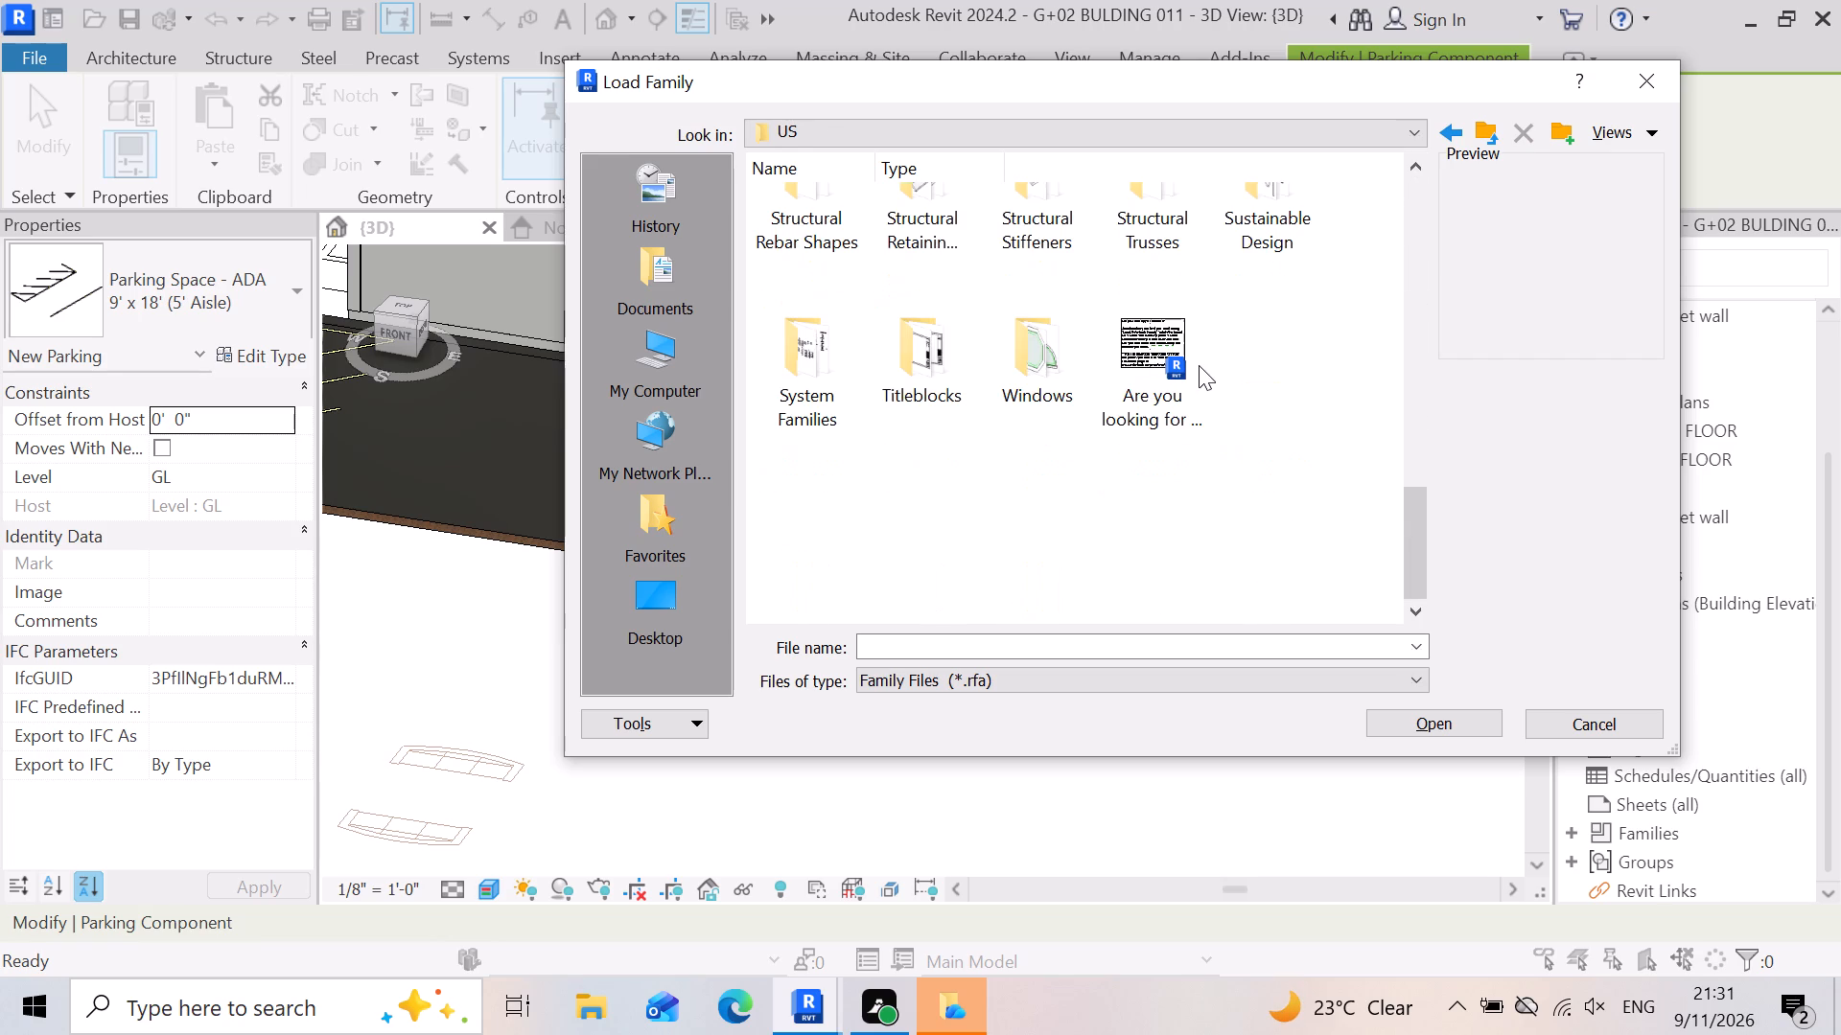
scroll(1199, 365, "down", 1)
scroll(876, 477, "up", 1)
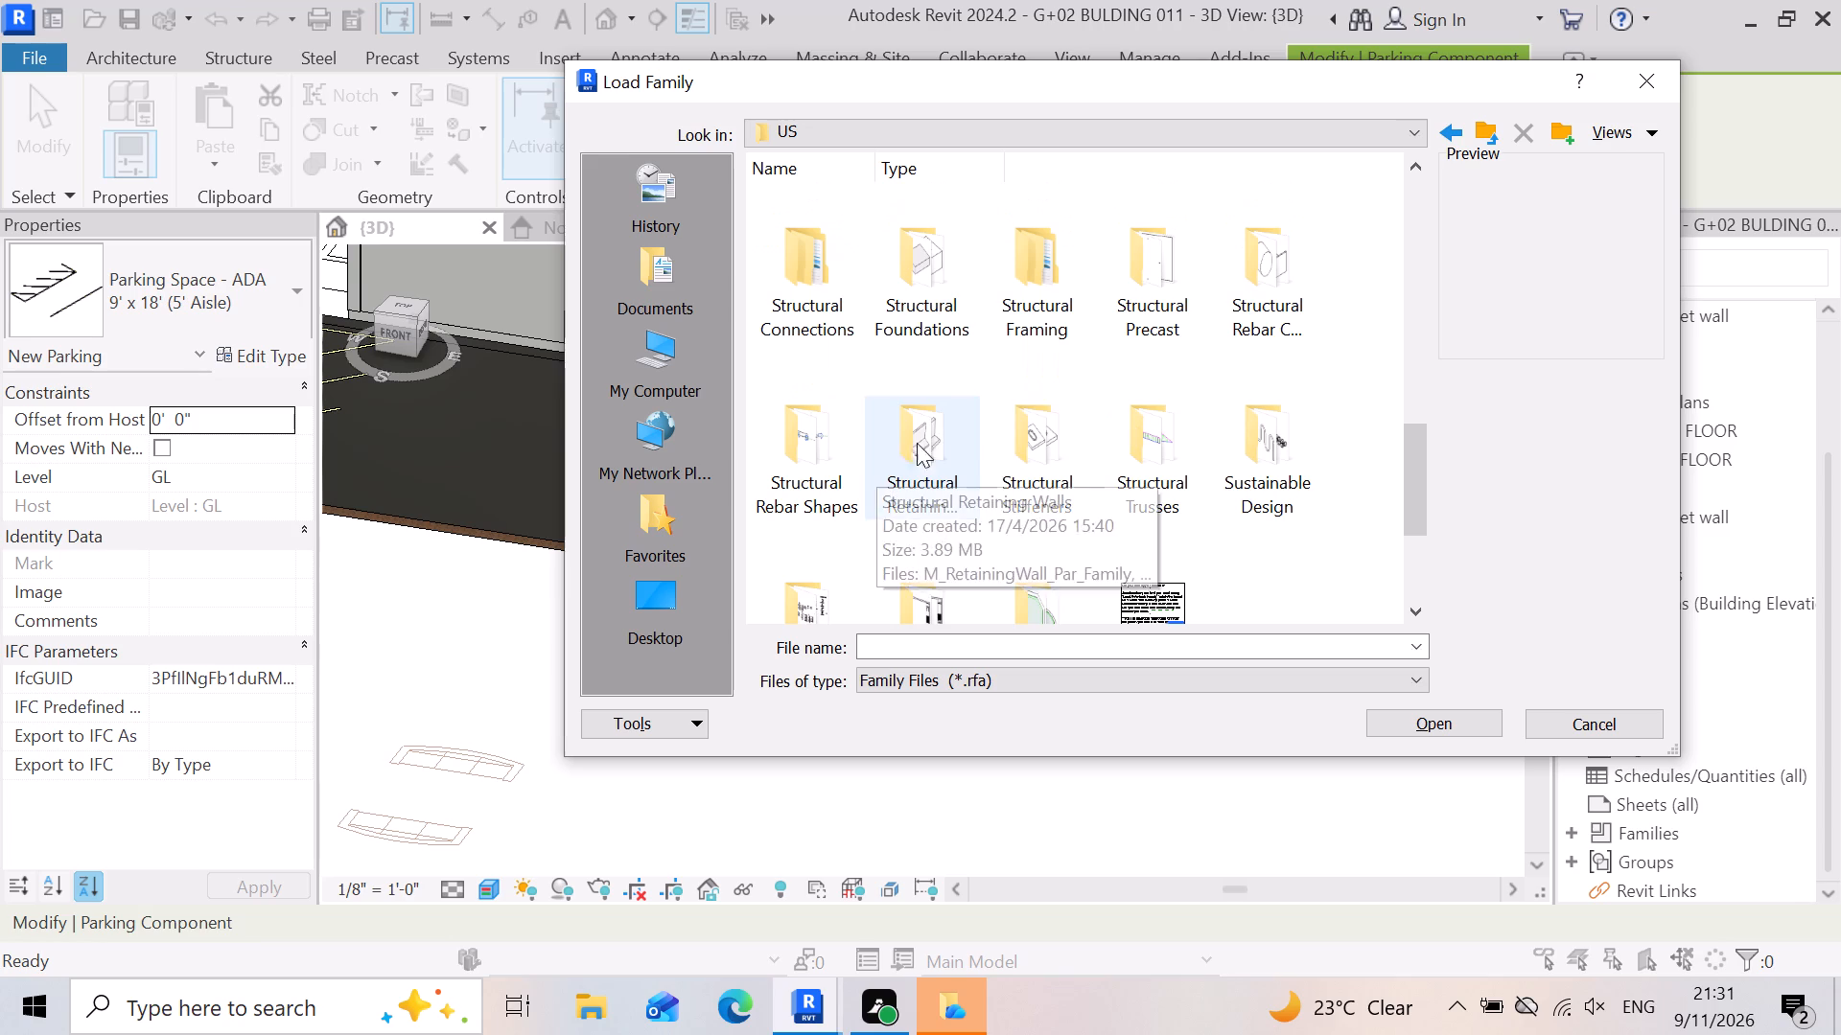
scroll(1241, 331, "up", 2)
scroll(1184, 326, "down", 3)
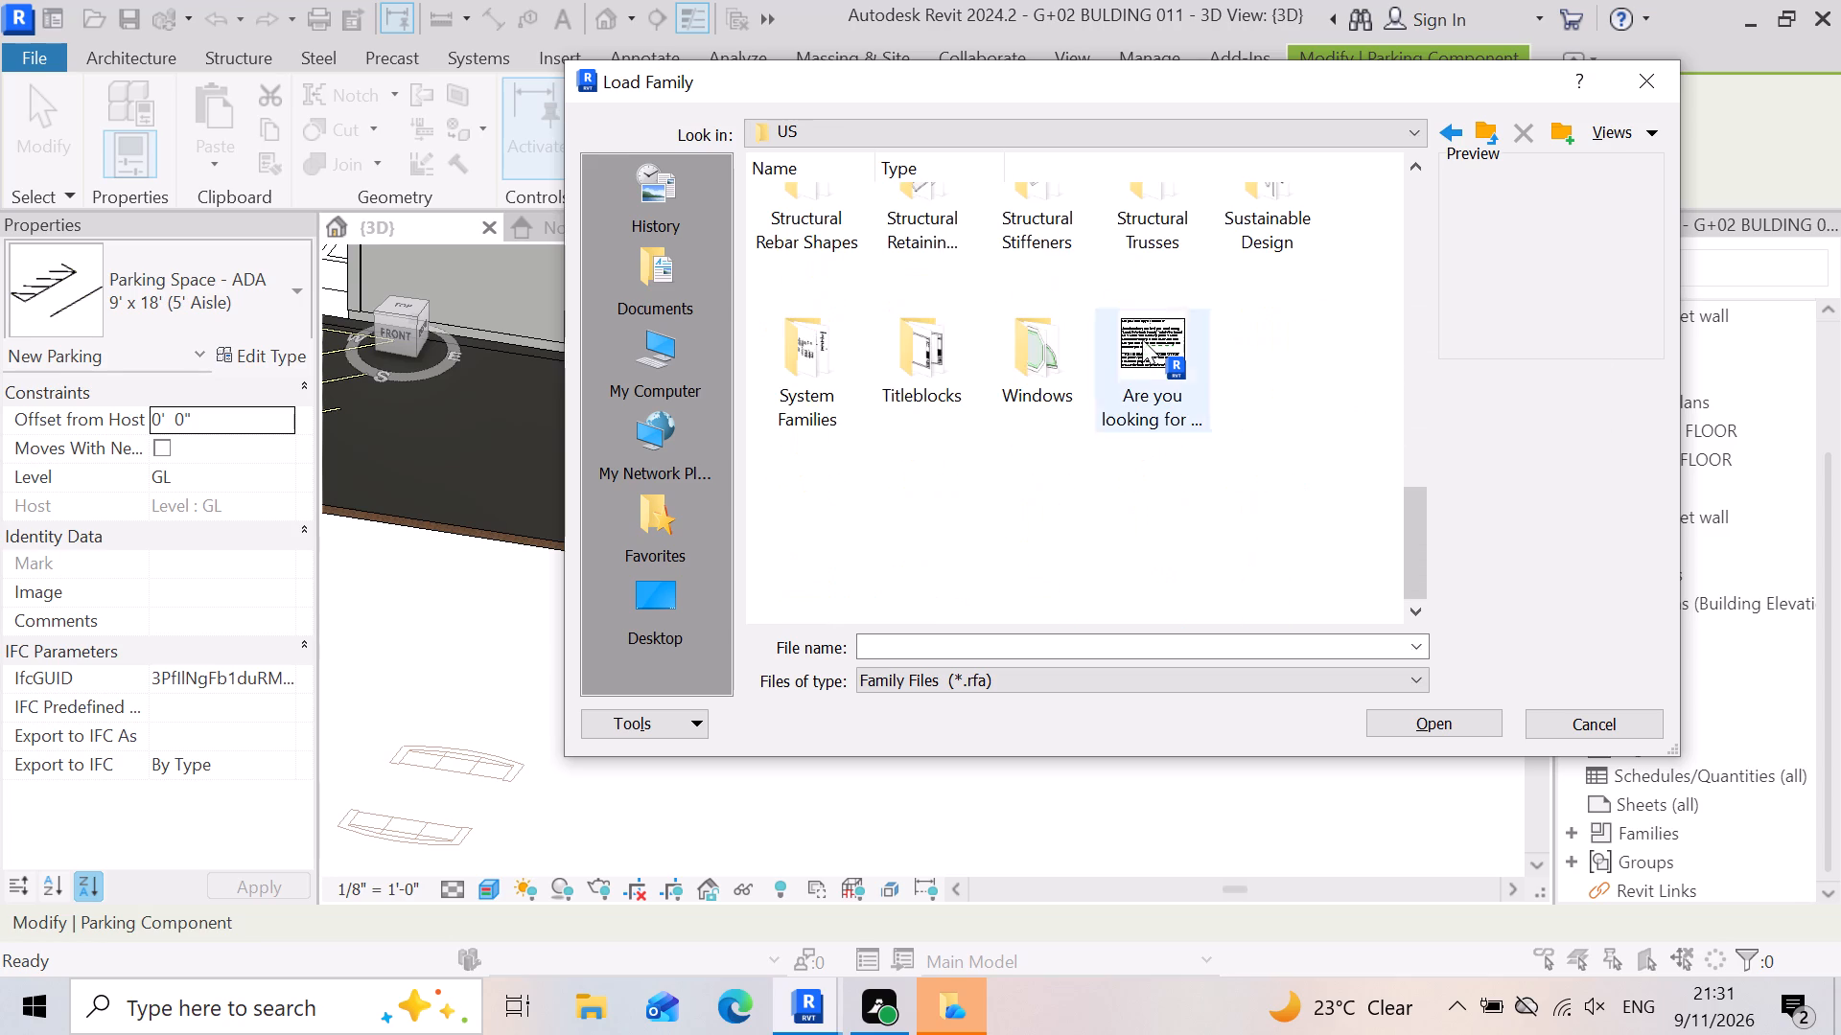
double_click(821, 388)
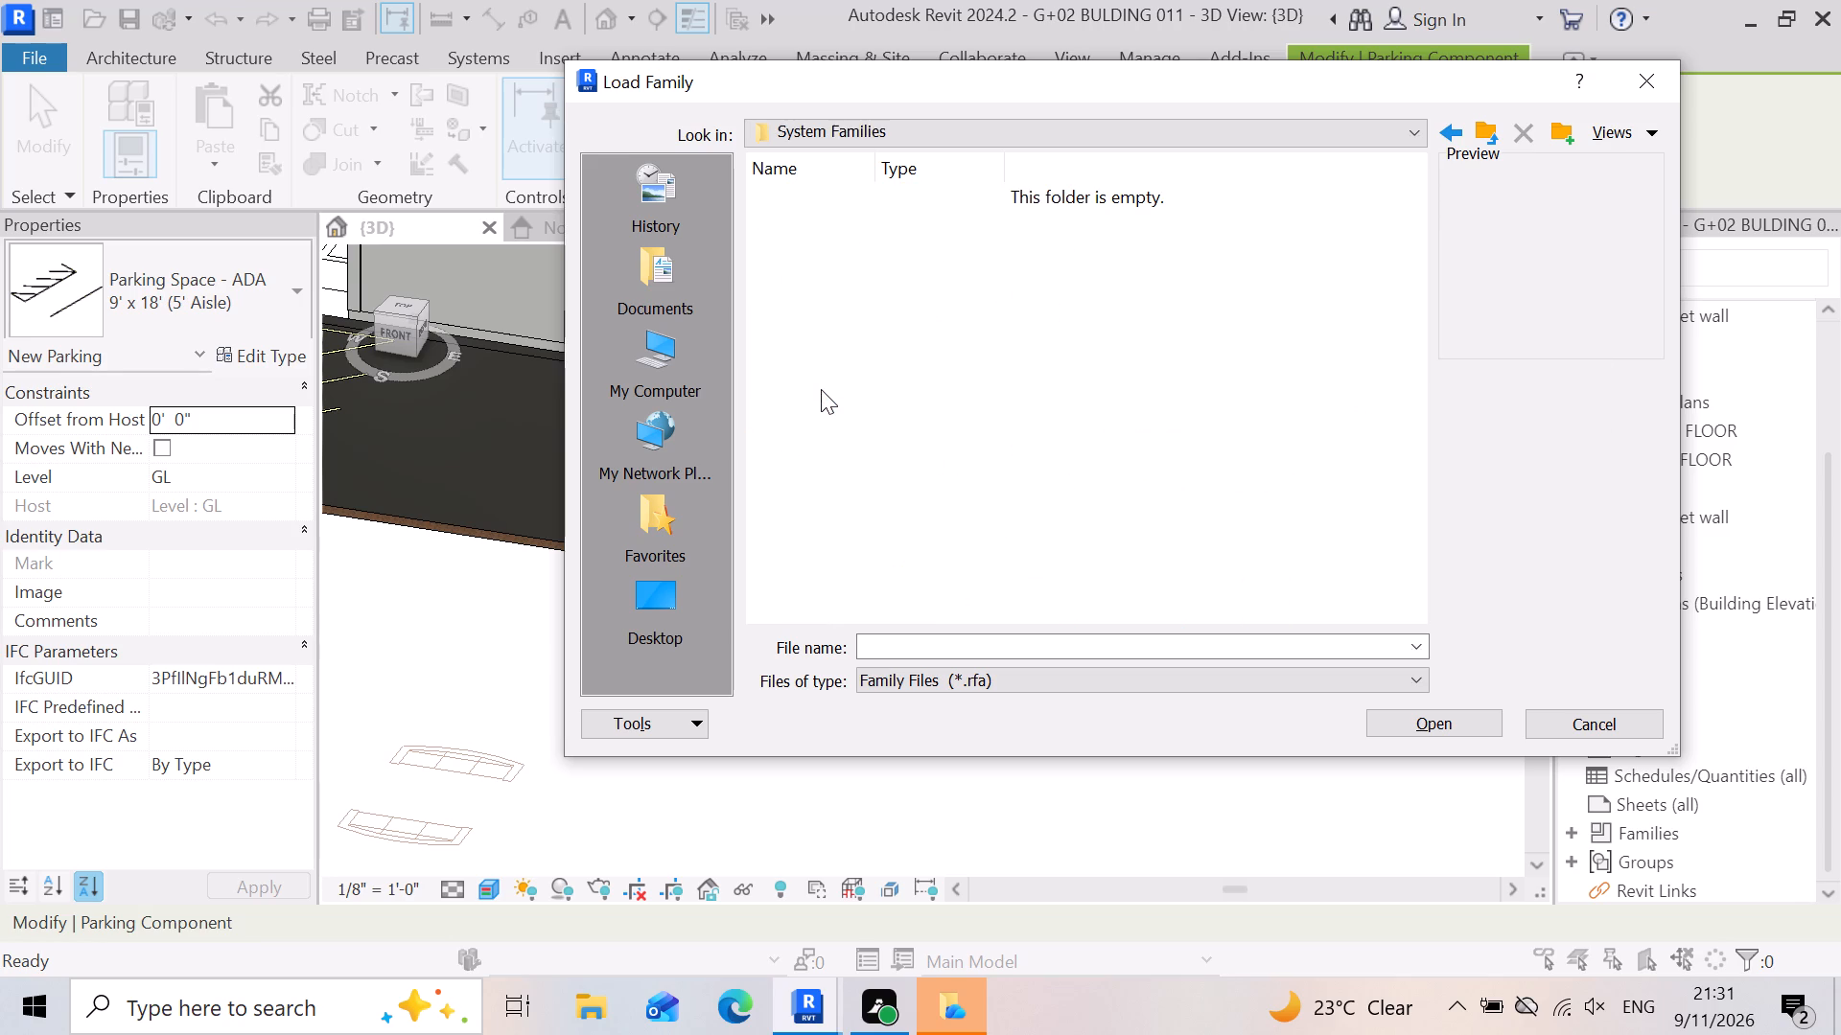
left_click(1489, 138)
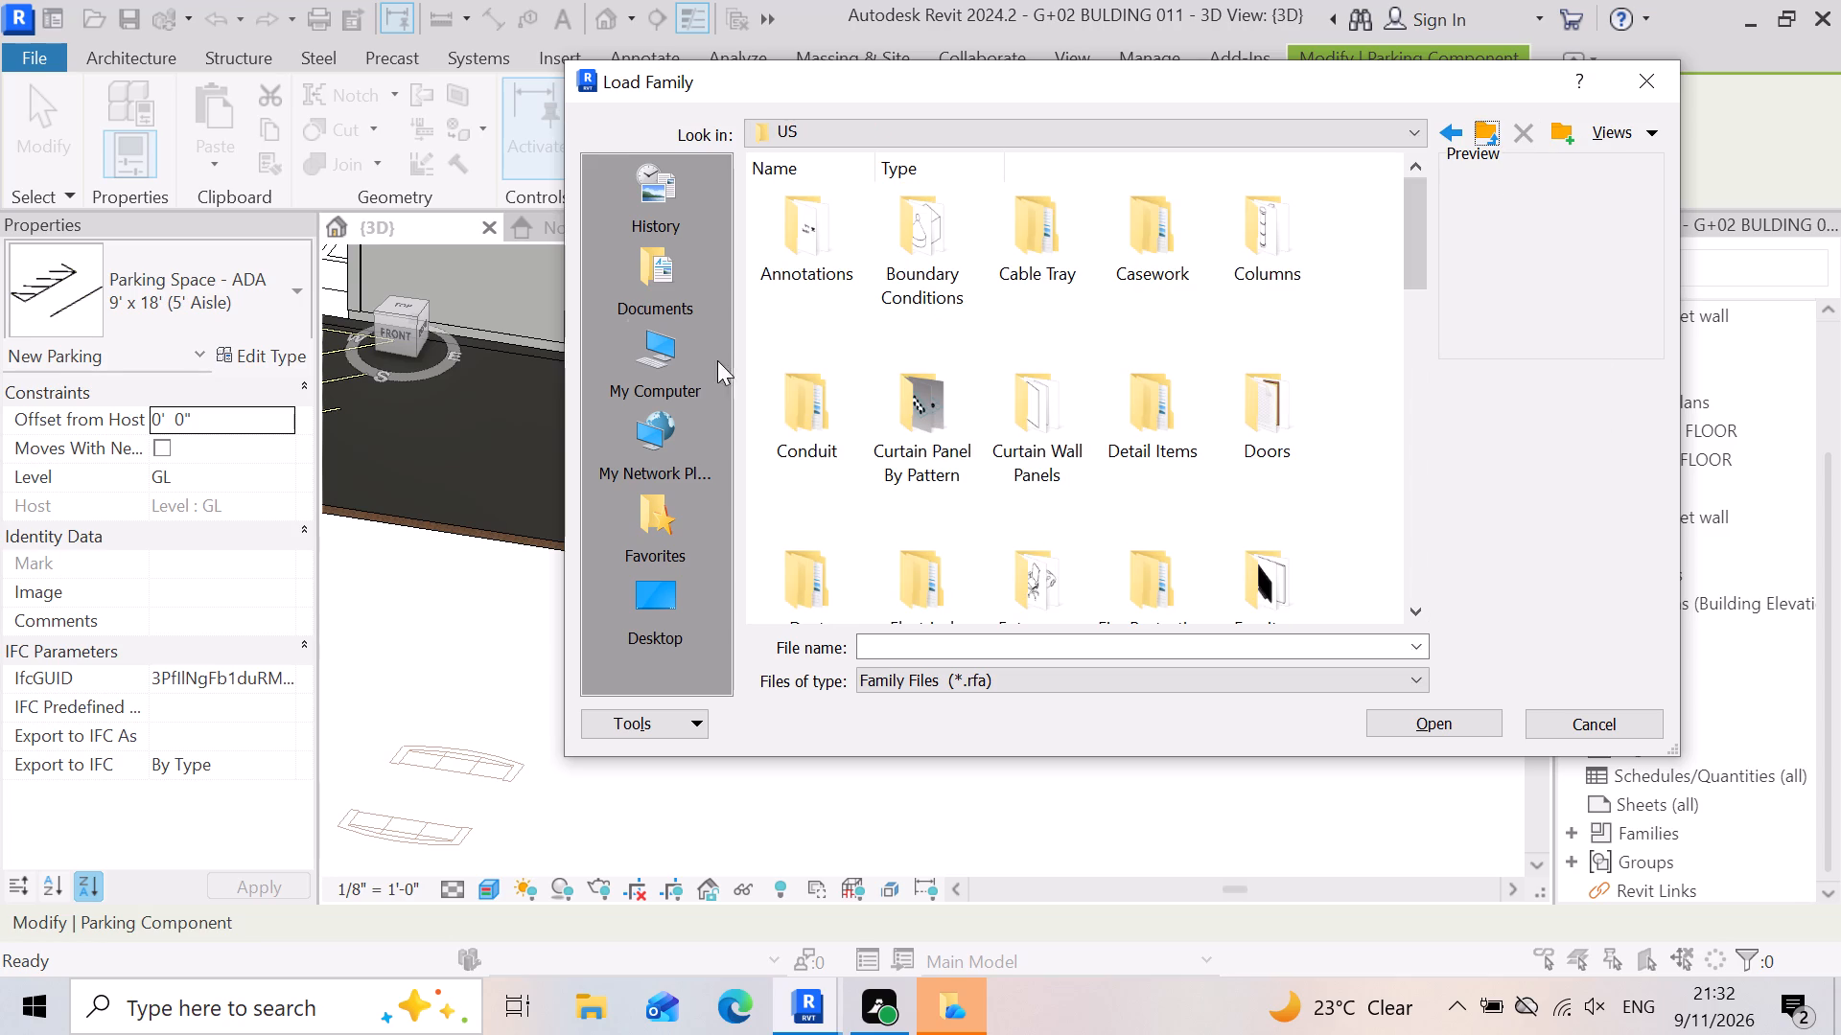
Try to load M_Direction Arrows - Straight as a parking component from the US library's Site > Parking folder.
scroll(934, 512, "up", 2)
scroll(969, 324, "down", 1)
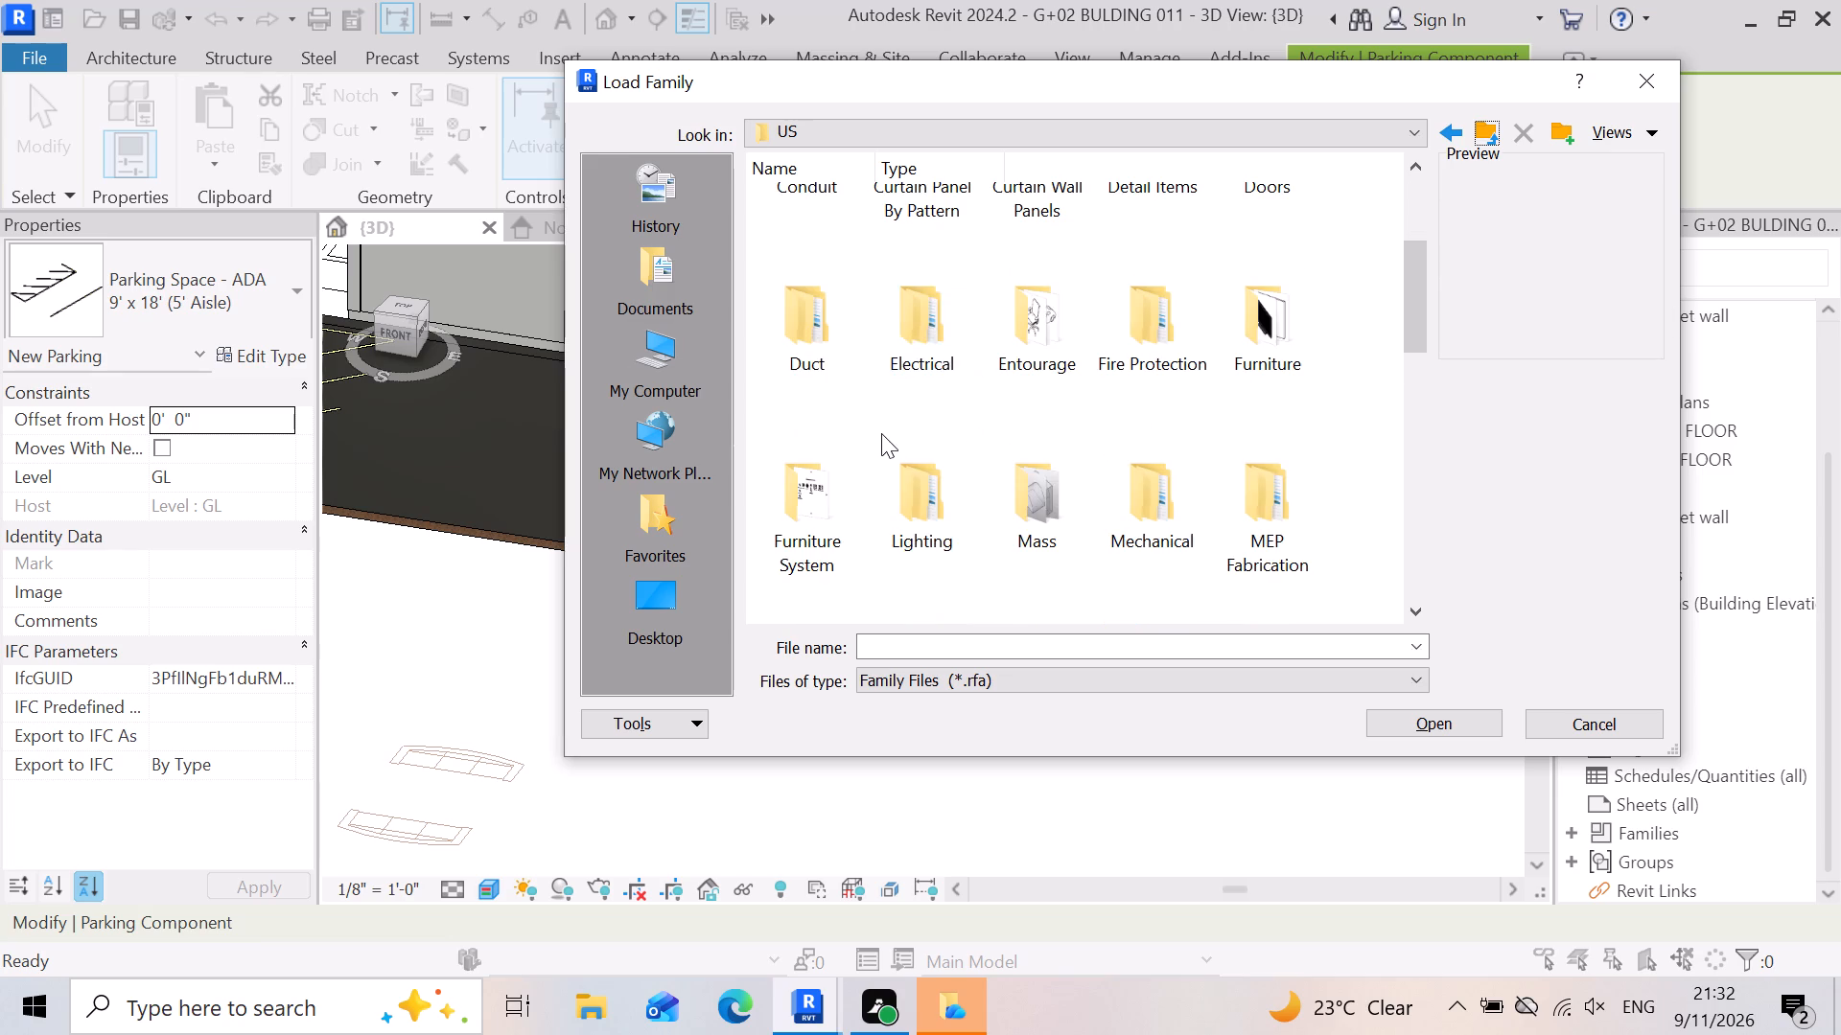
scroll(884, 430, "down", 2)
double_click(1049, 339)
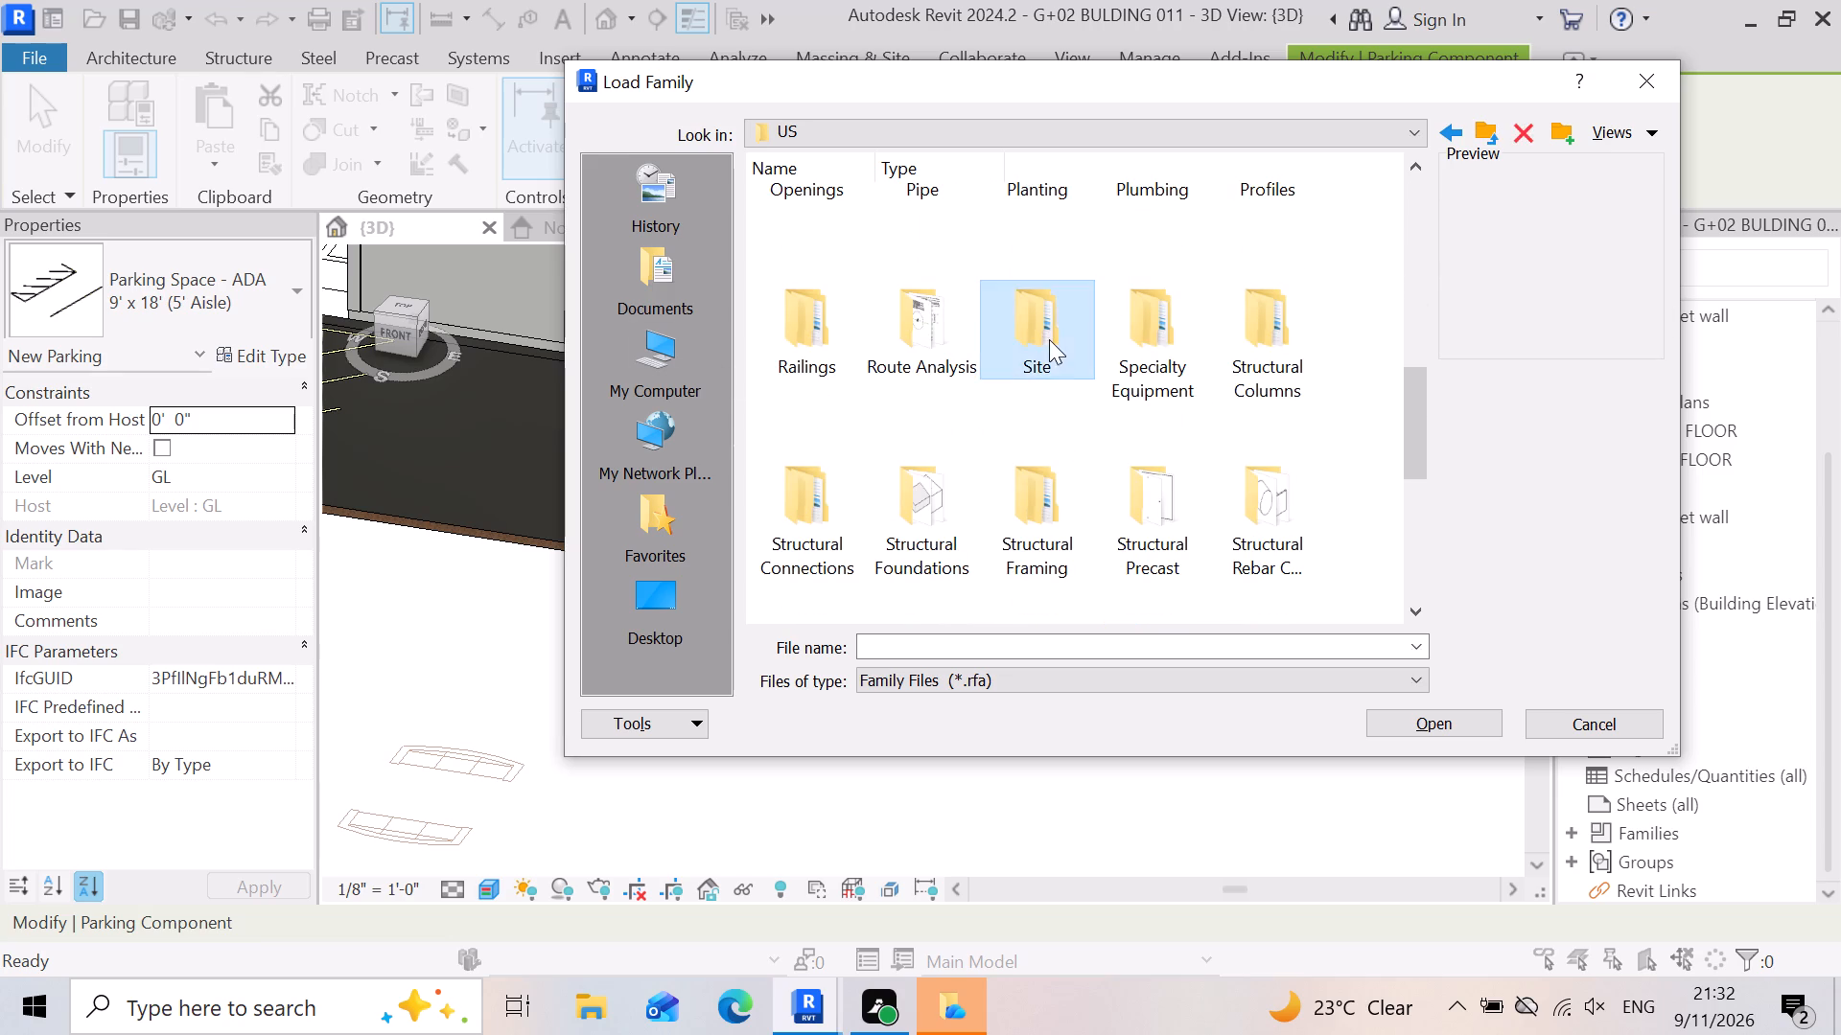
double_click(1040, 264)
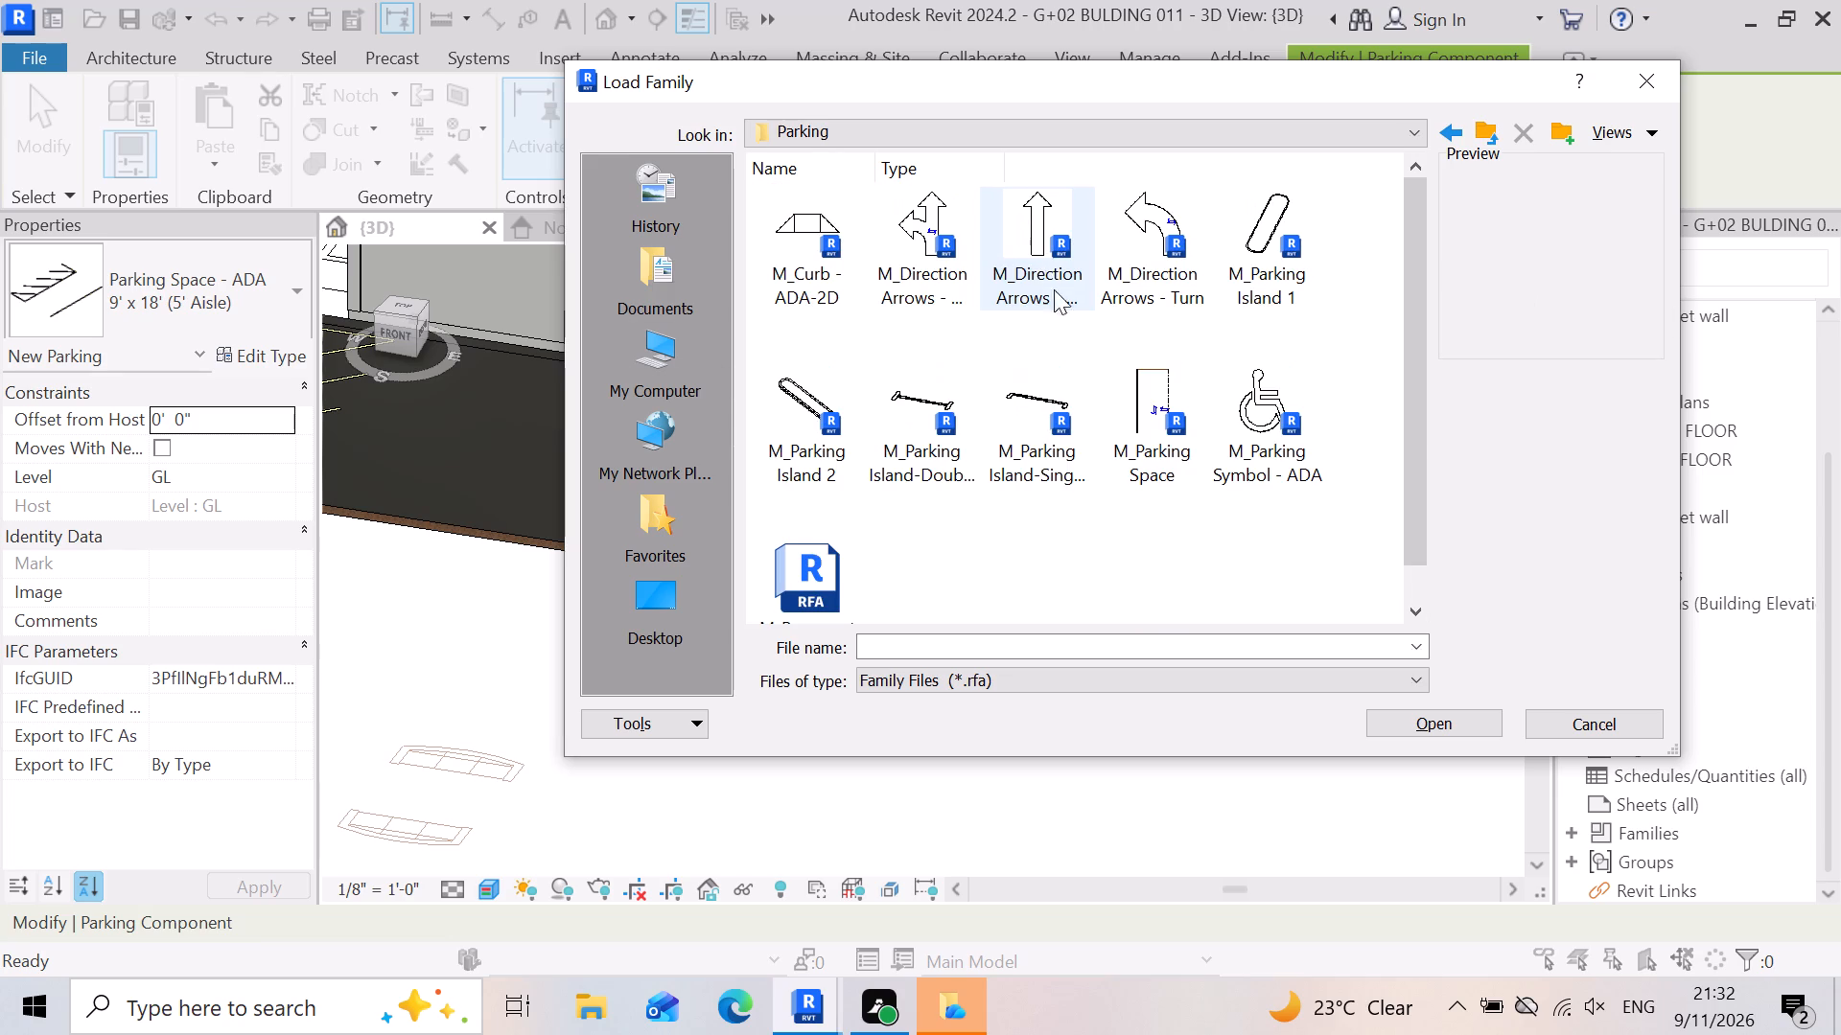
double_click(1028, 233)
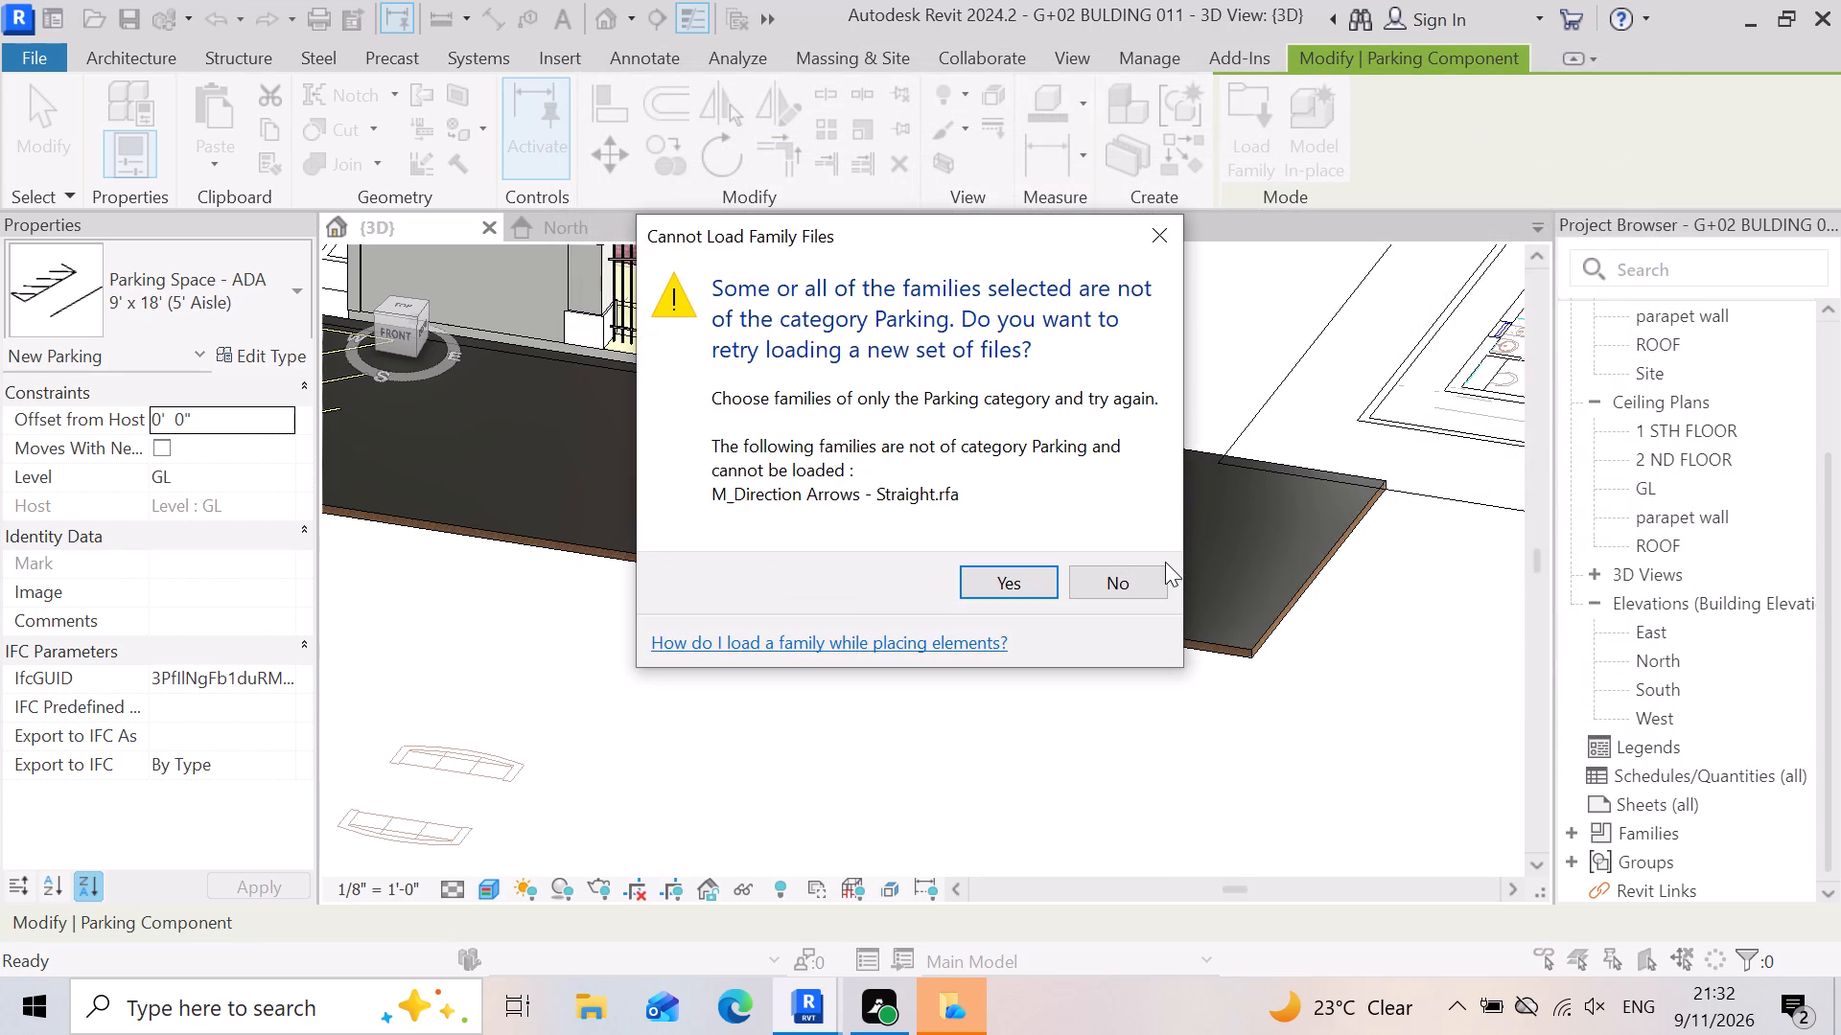
Retry family loading and look through the folders of the English-Imperial US library for road or parking families.
left_click(1032, 582)
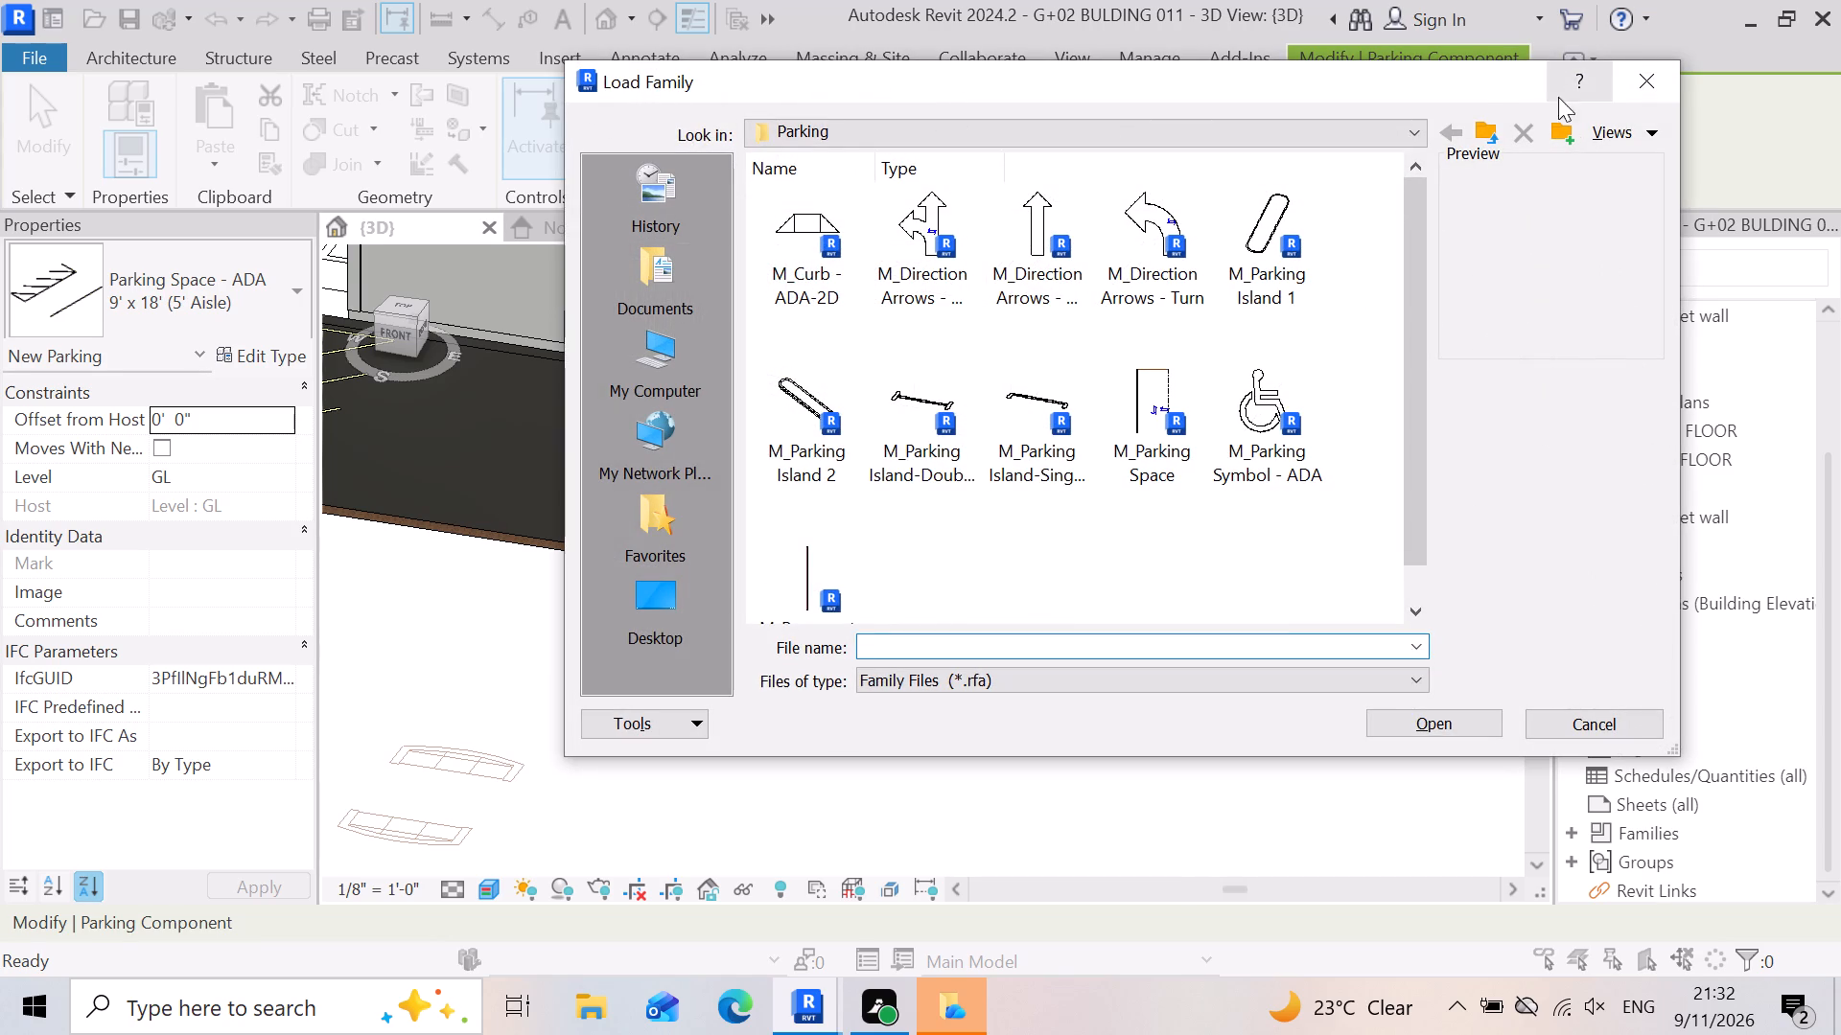
left_click(1478, 132)
left_click(1475, 136)
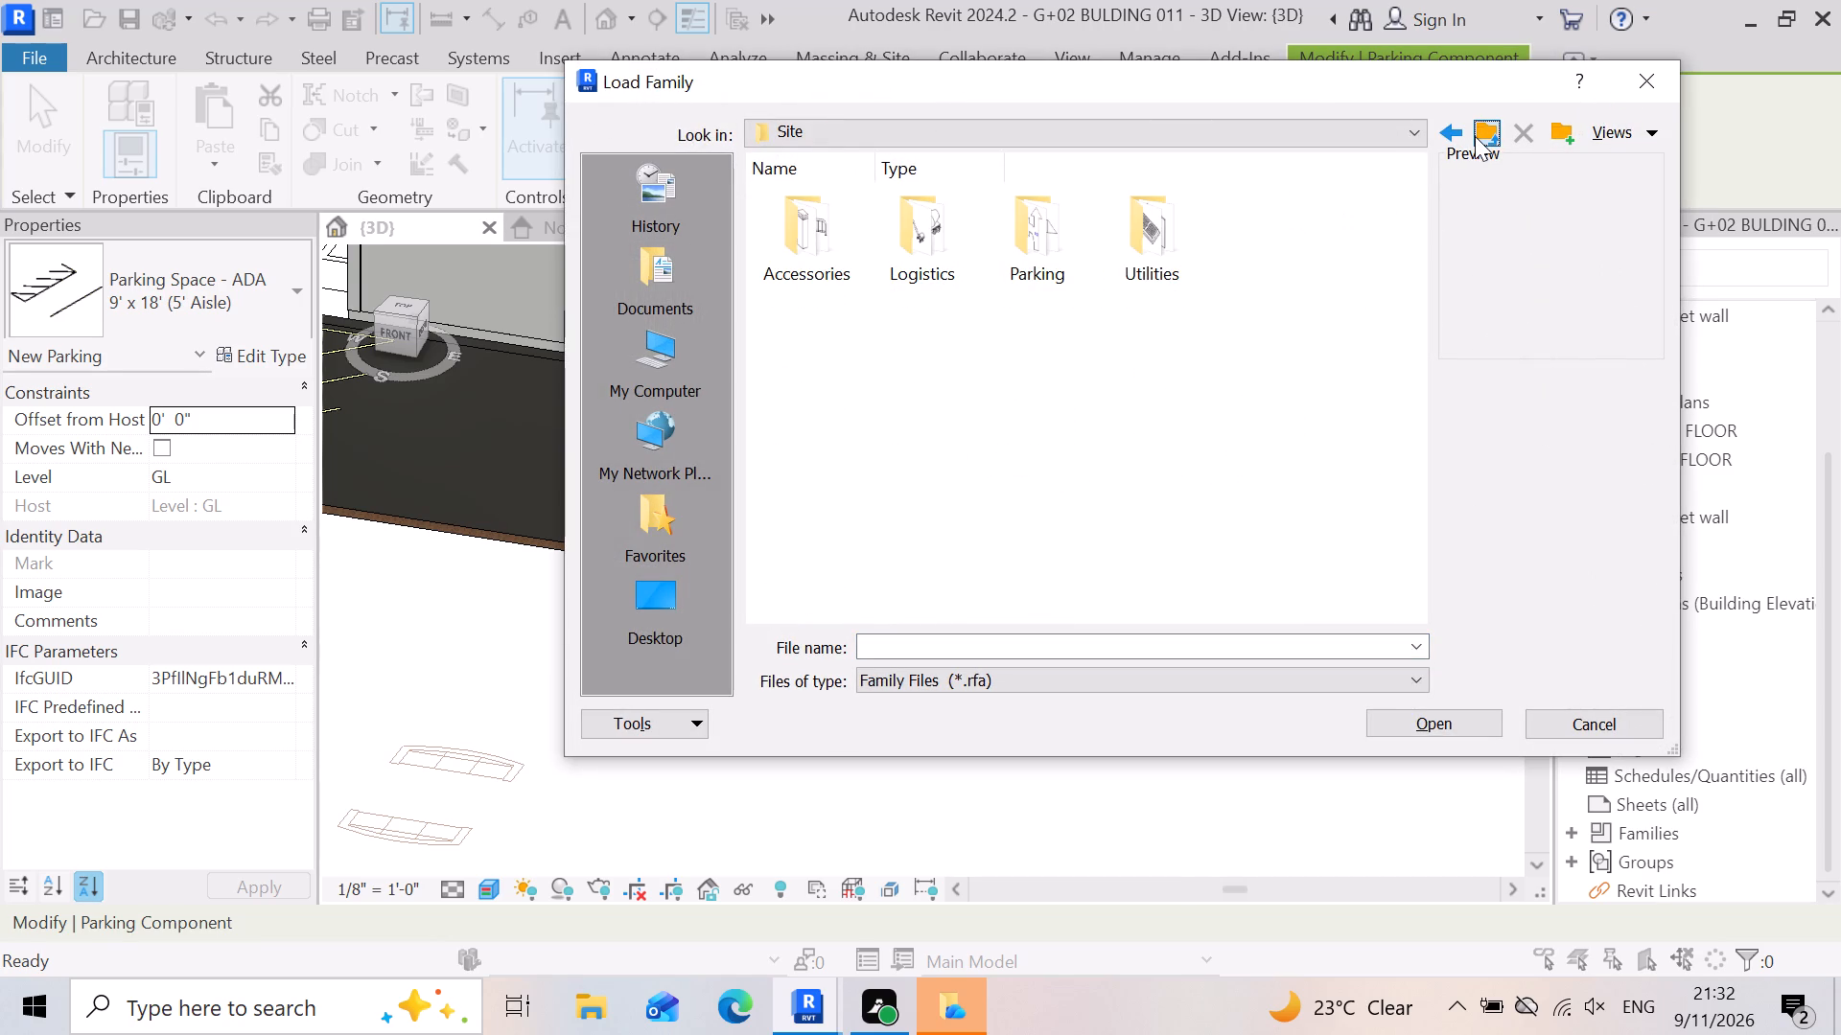
left_click(1474, 137)
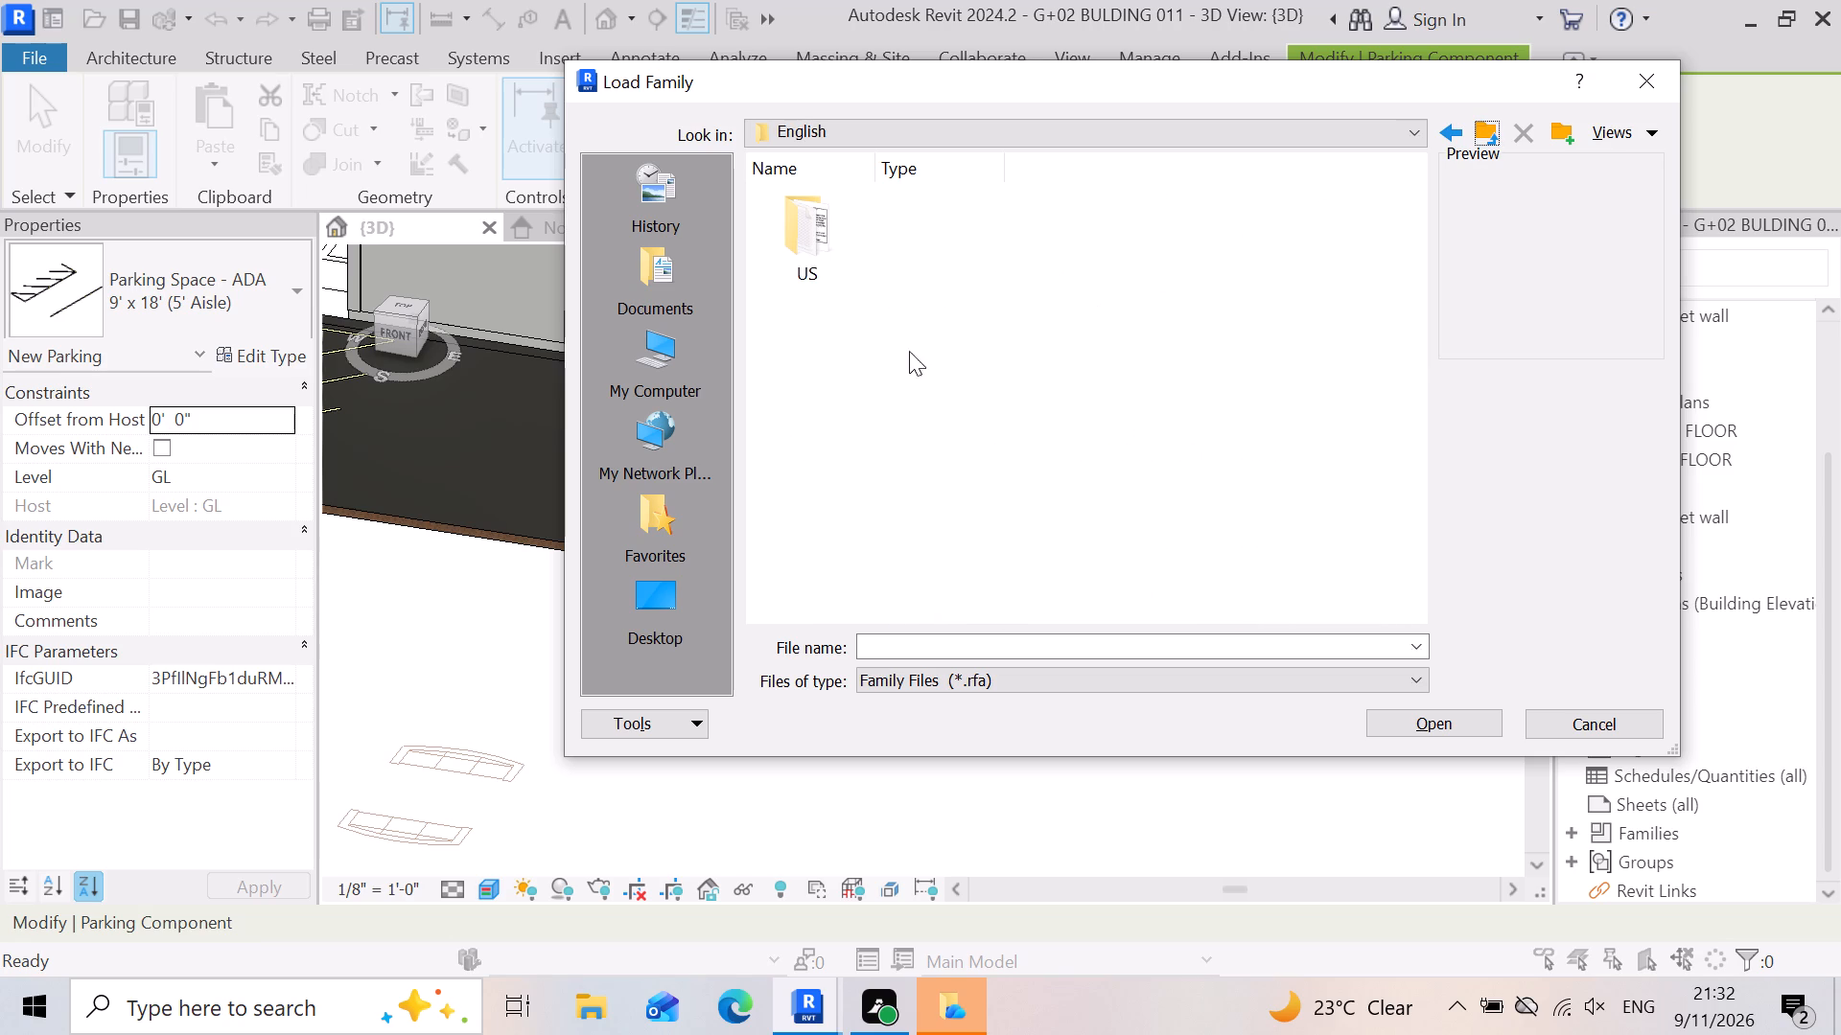
left_click(1479, 142)
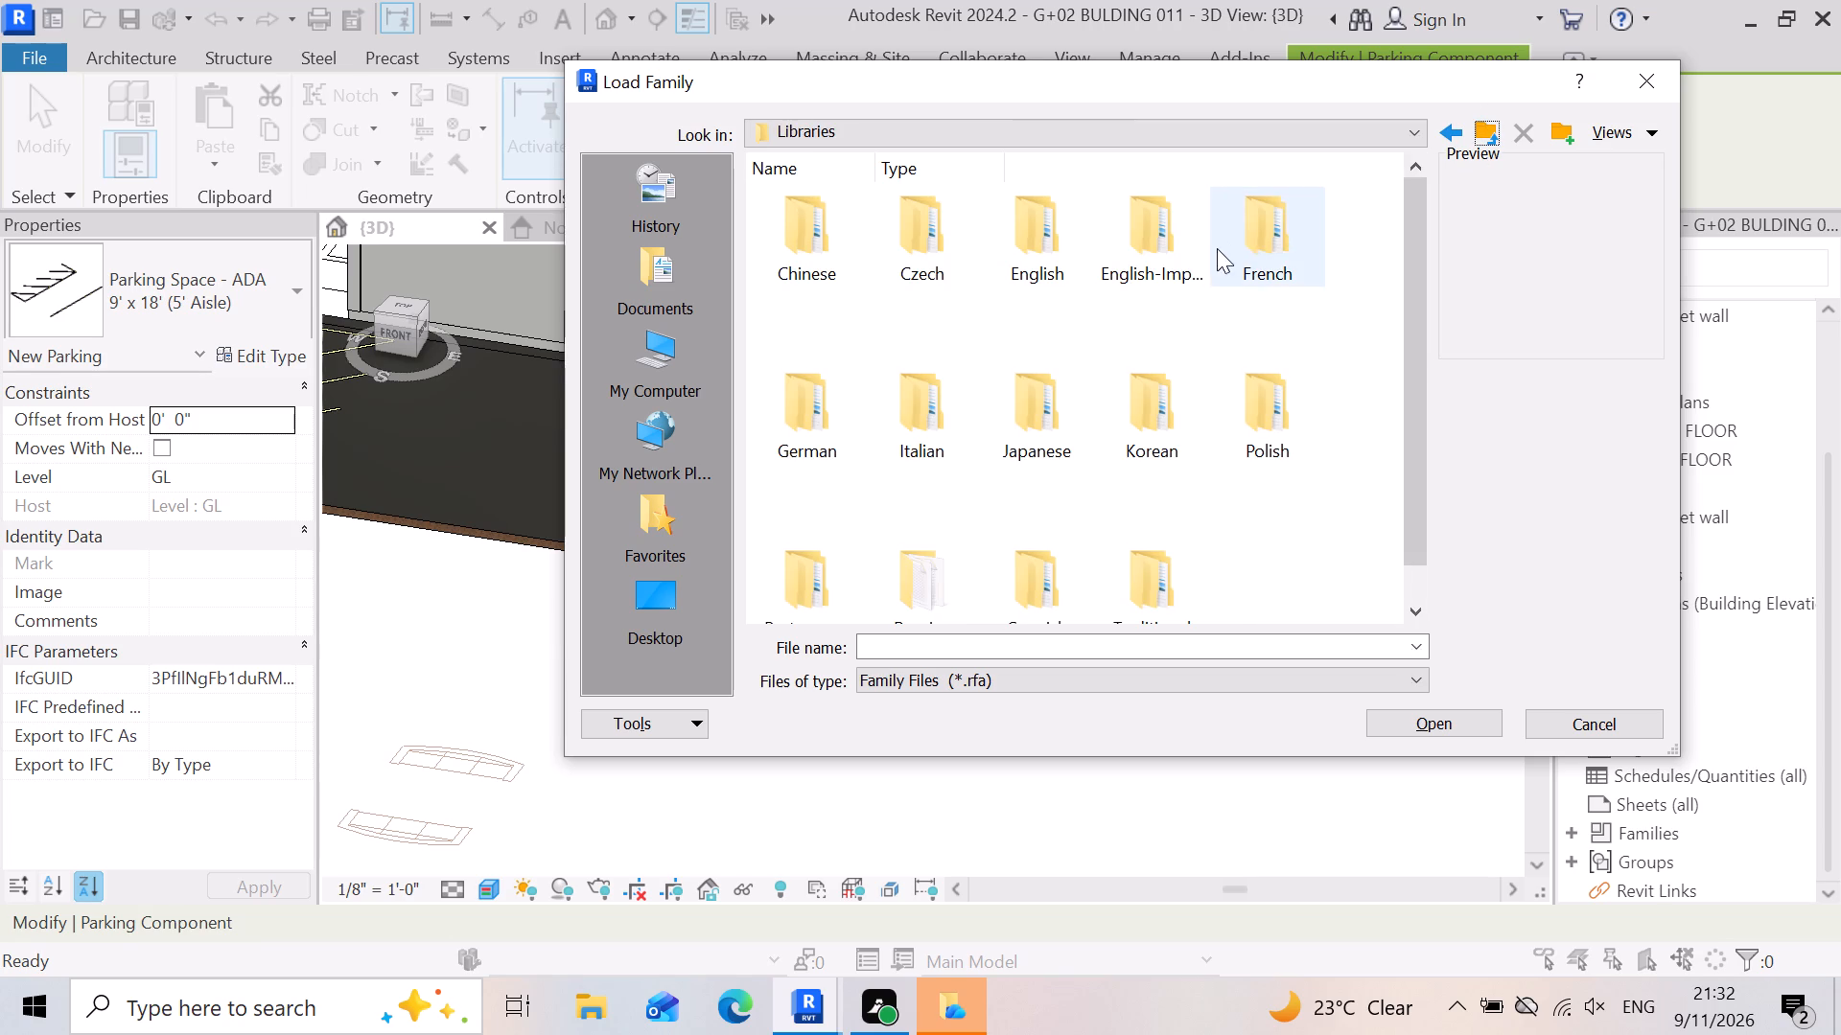
double_click(1144, 252)
double_click(928, 244)
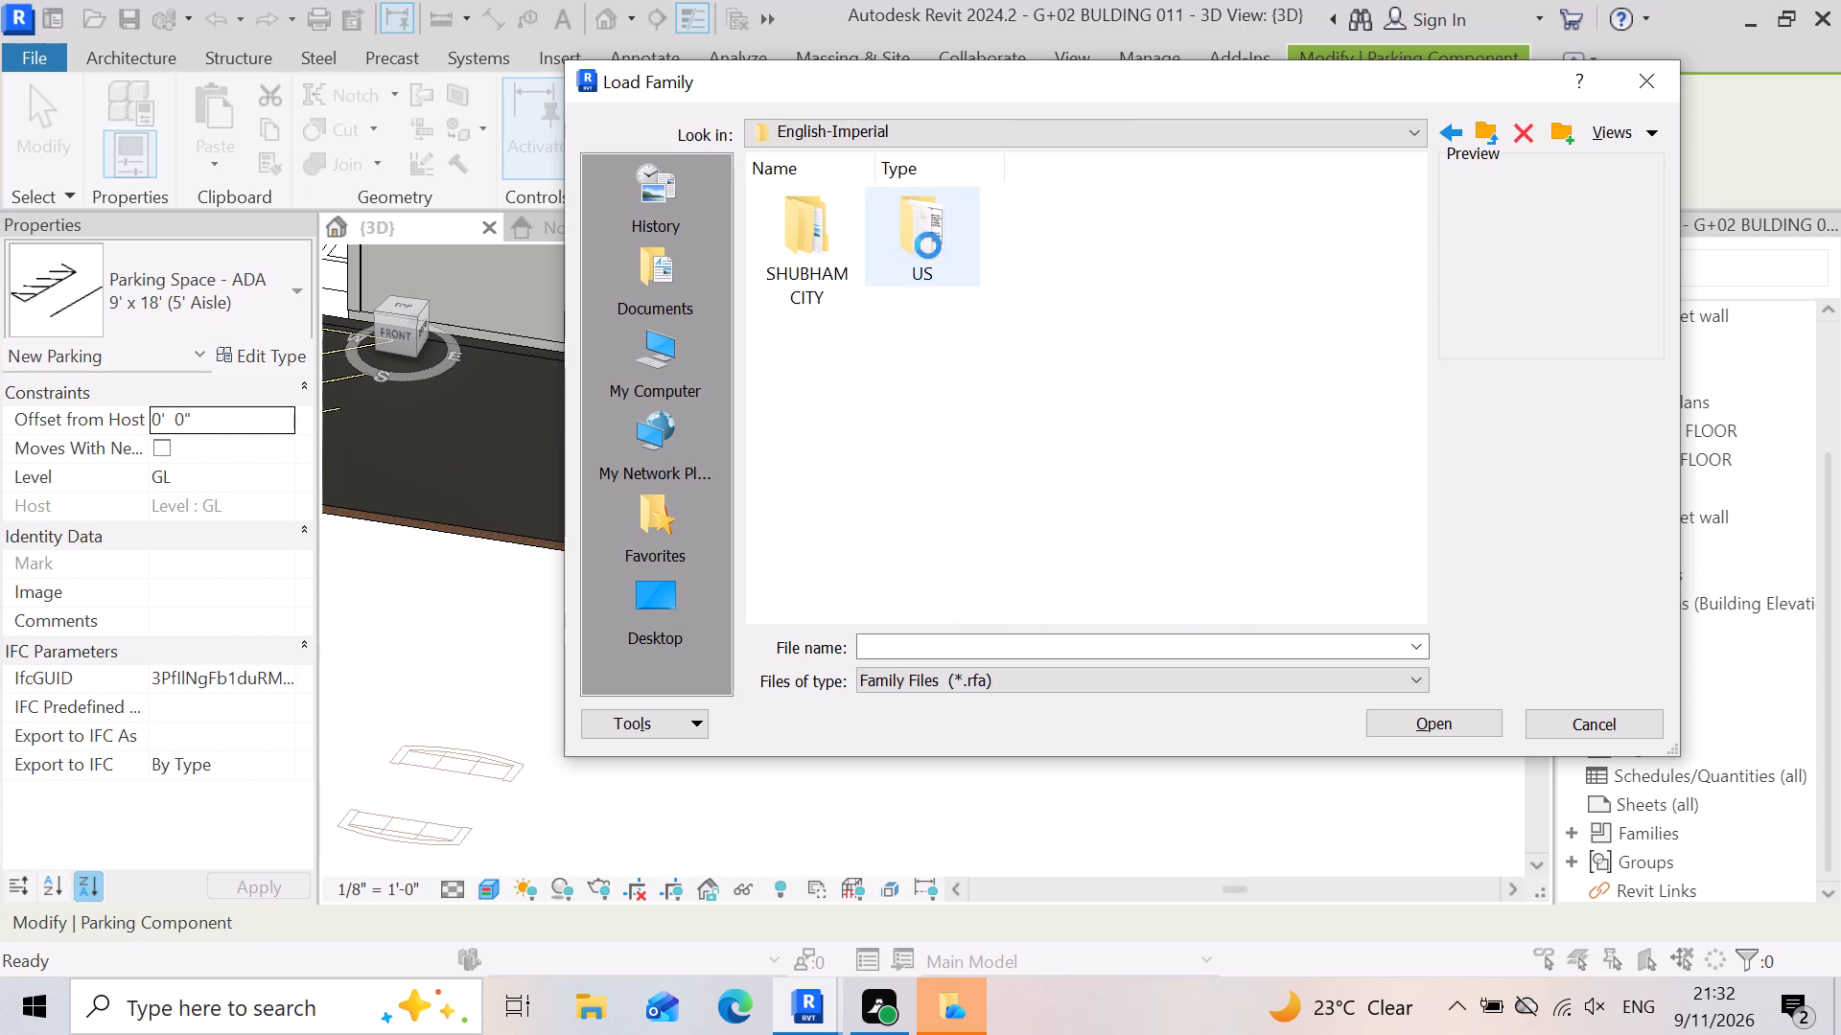
scroll(1135, 424, "down", 3)
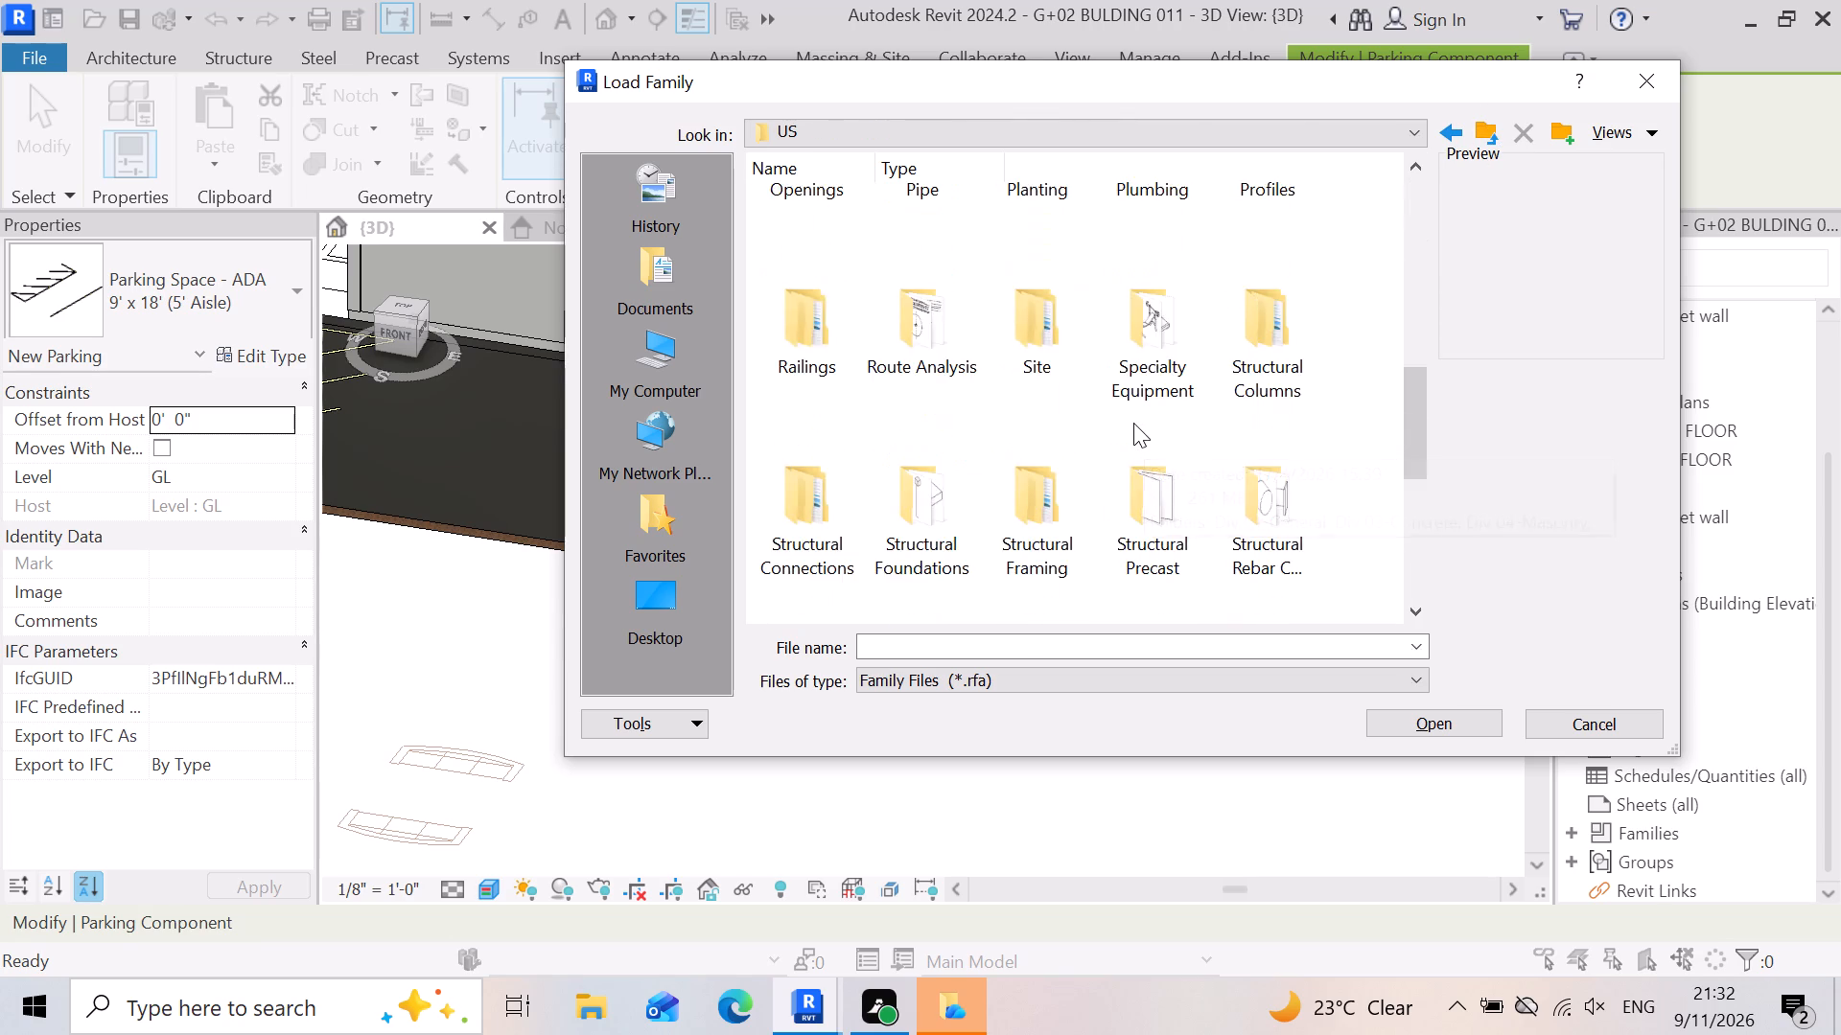
scroll(1133, 423, "down", 5)
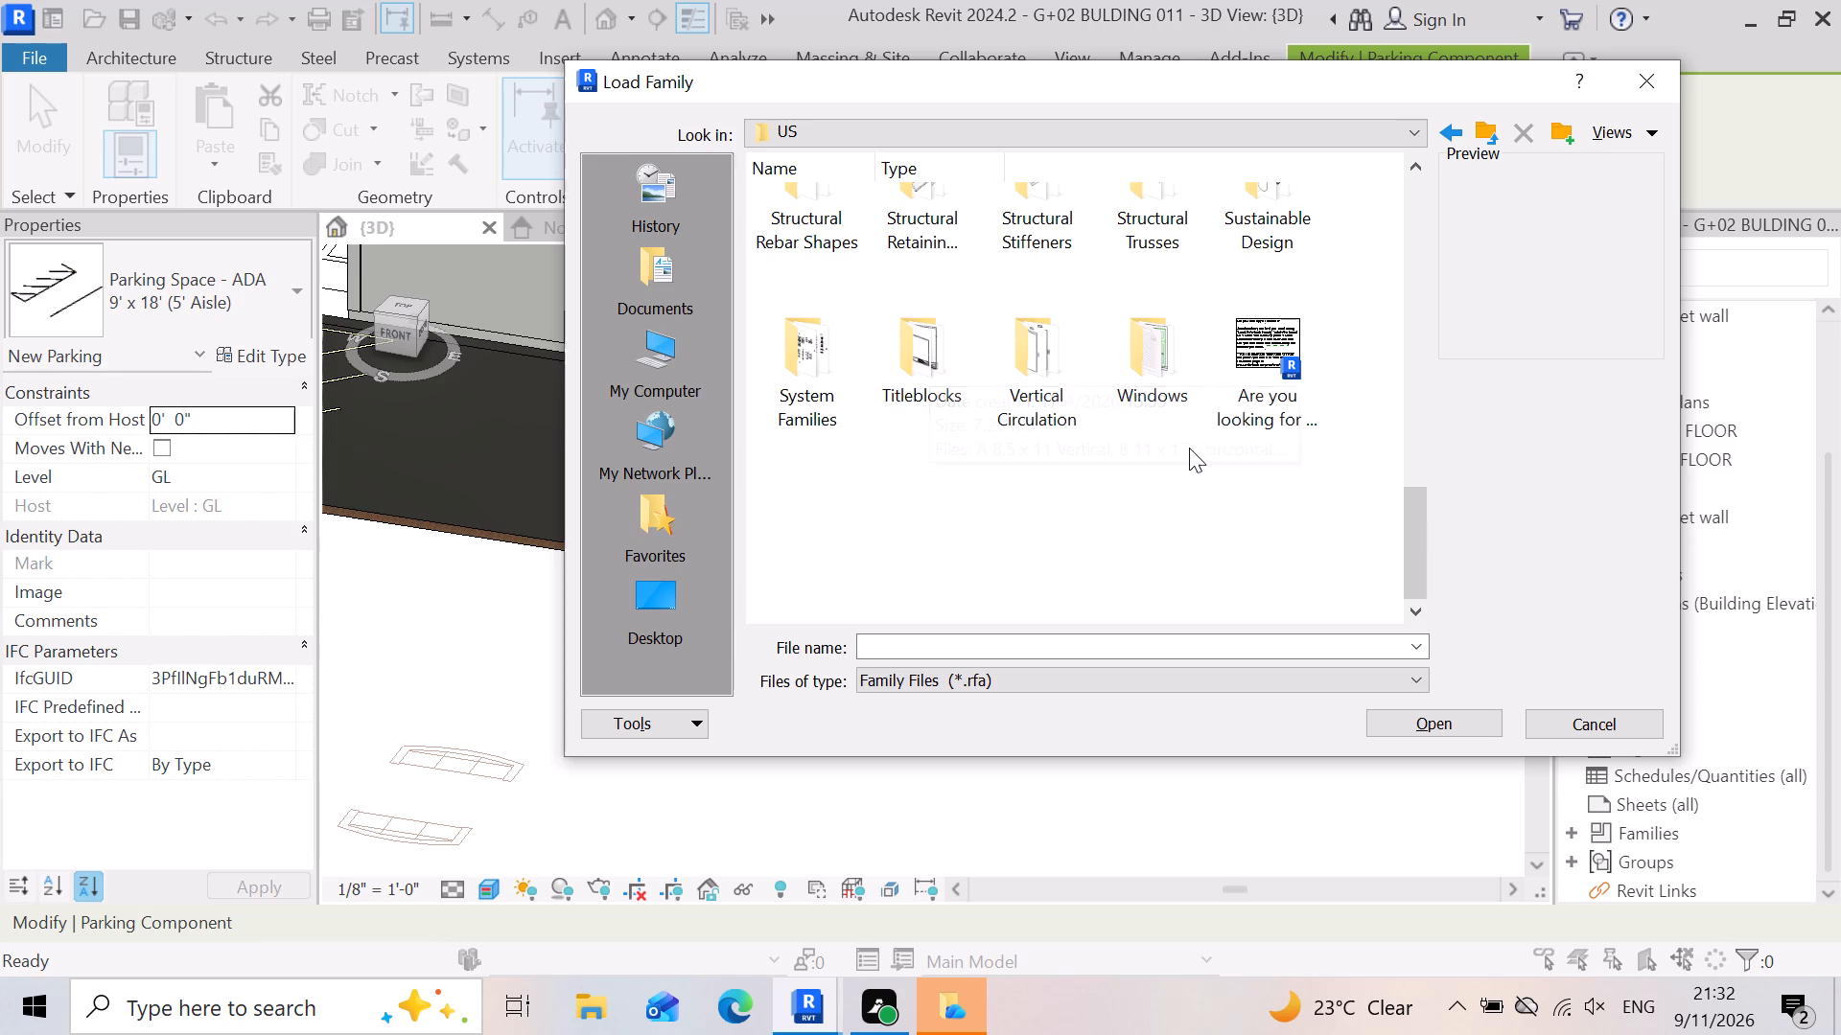
scroll(1202, 574, "up", 2)
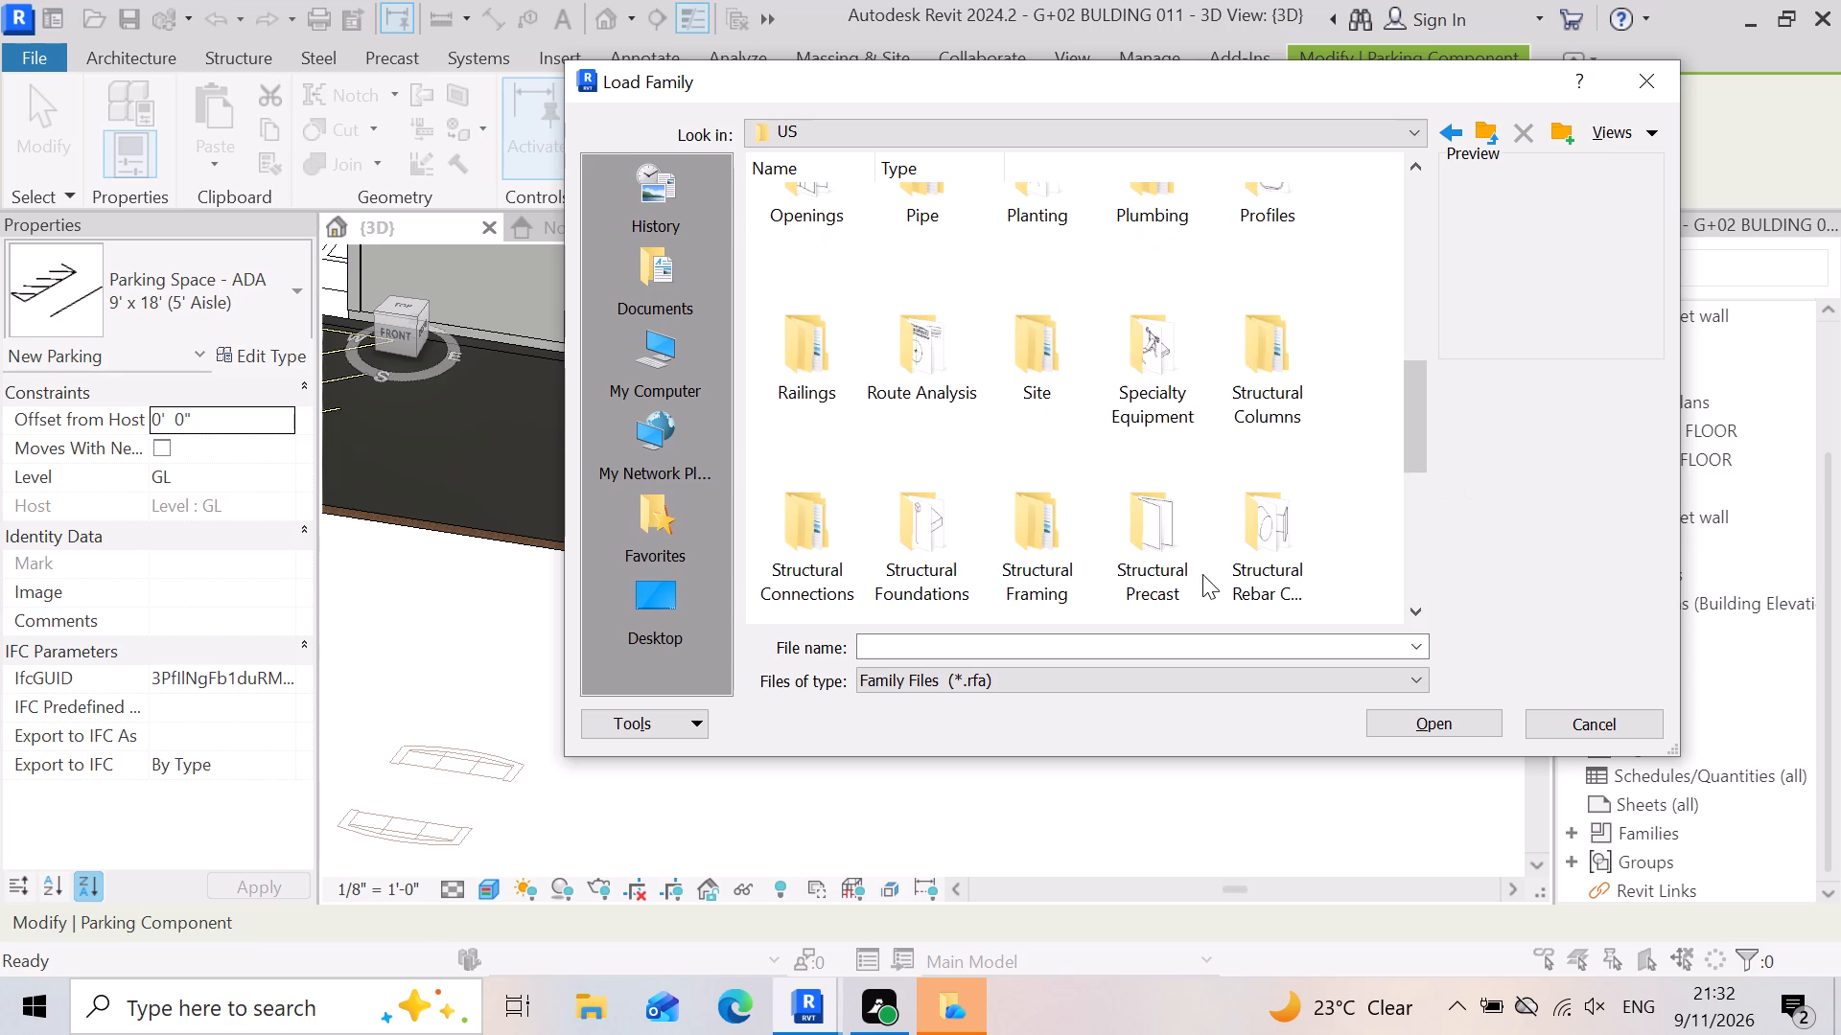
scroll(1157, 468, "up", 4)
scroll(1153, 352, "up", 3)
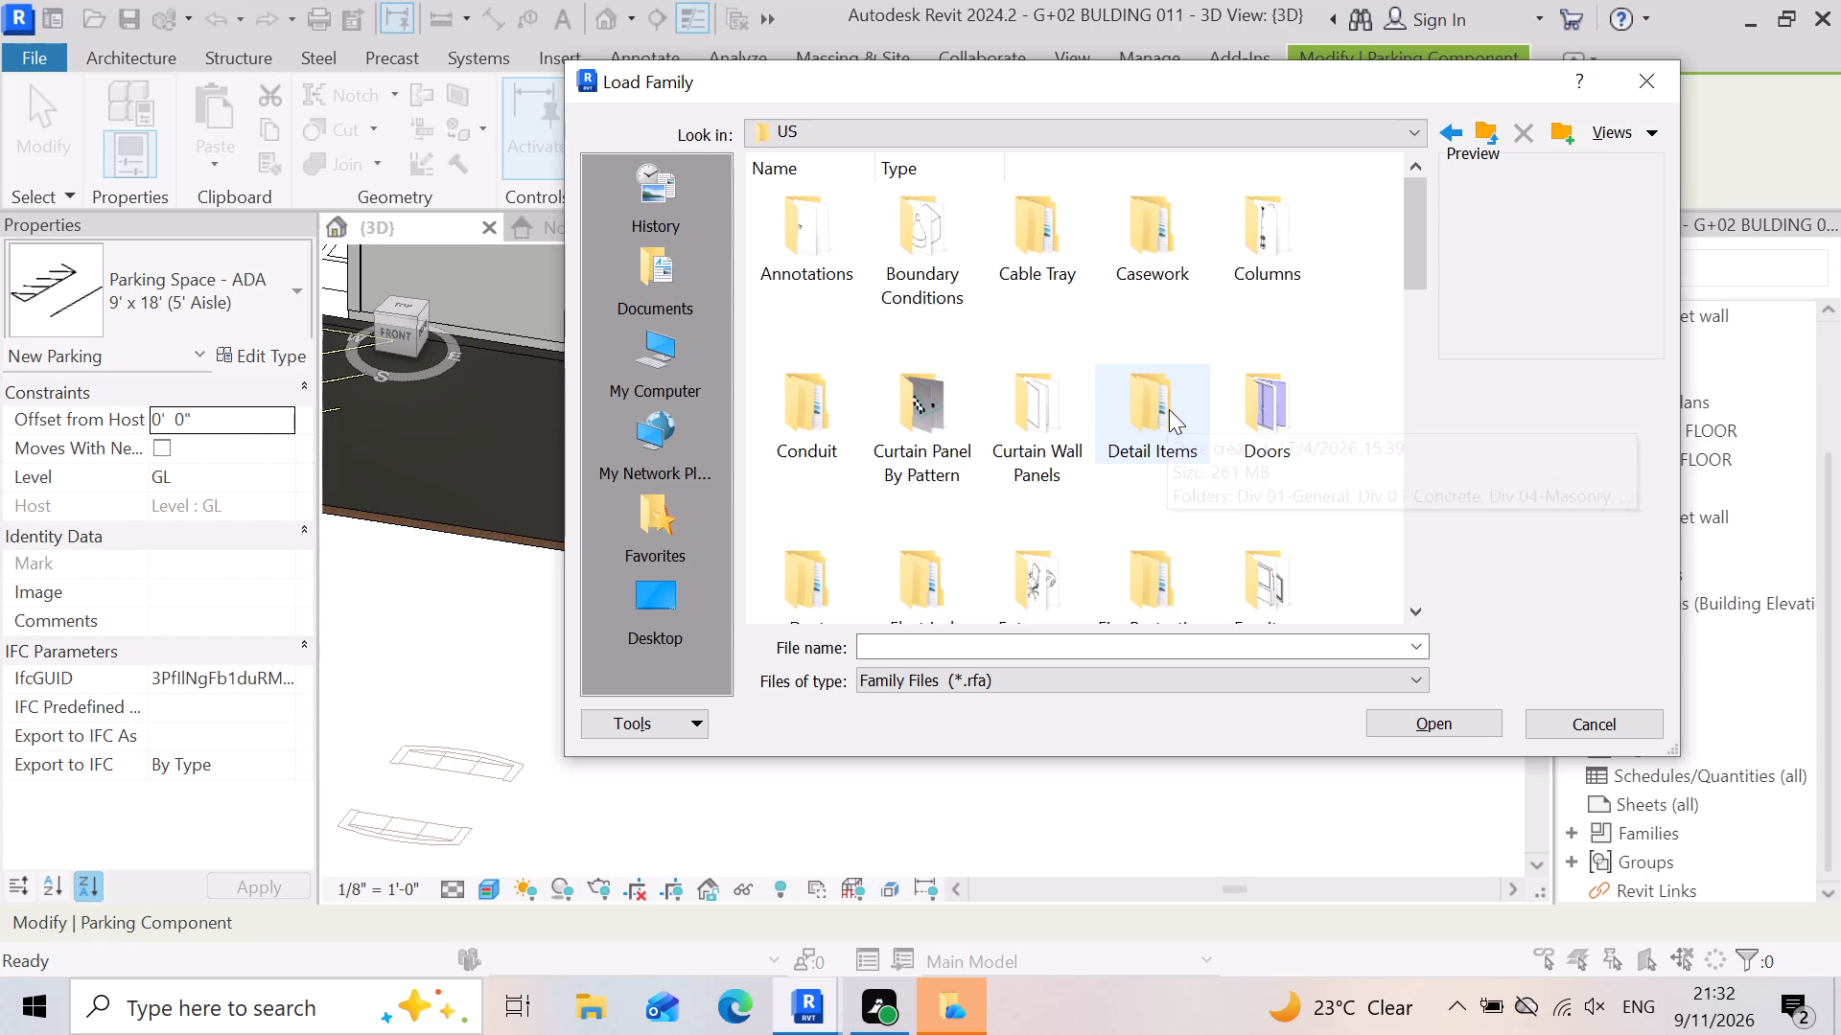
scroll(1169, 409, "down", 3)
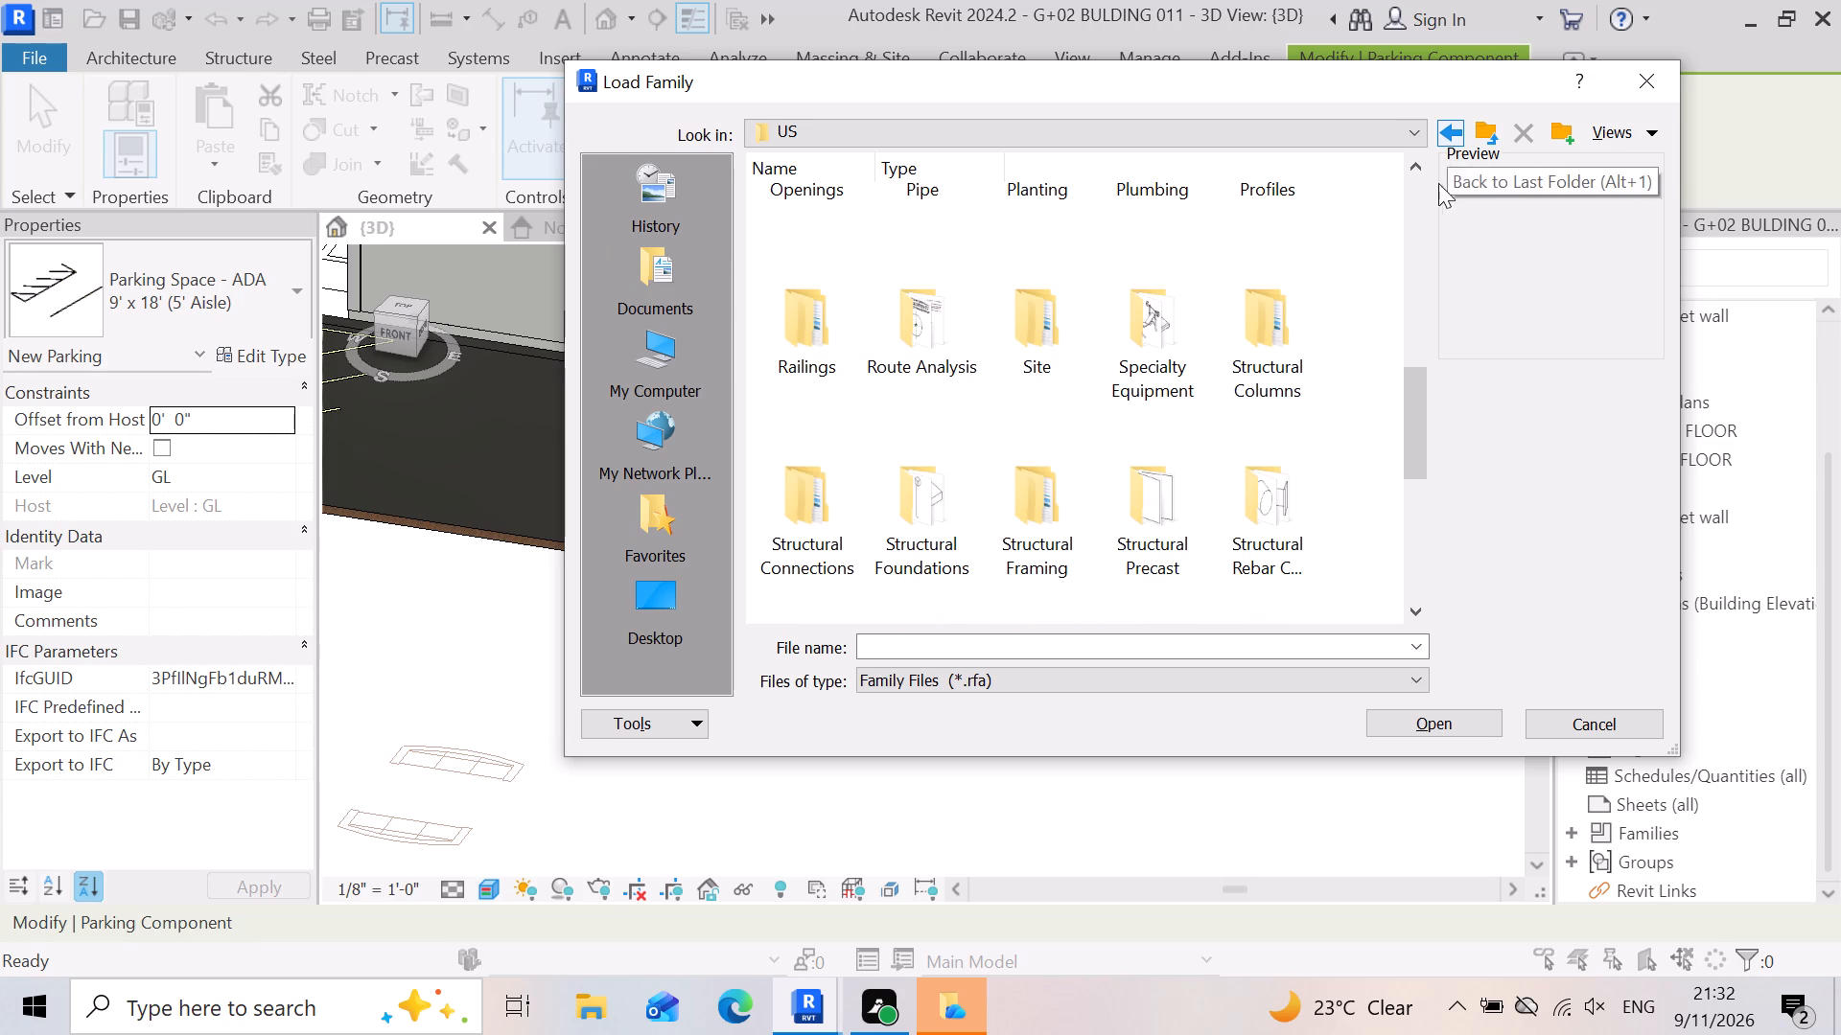
scroll(1014, 300, "down", 5)
scroll(1004, 301, "up", 7)
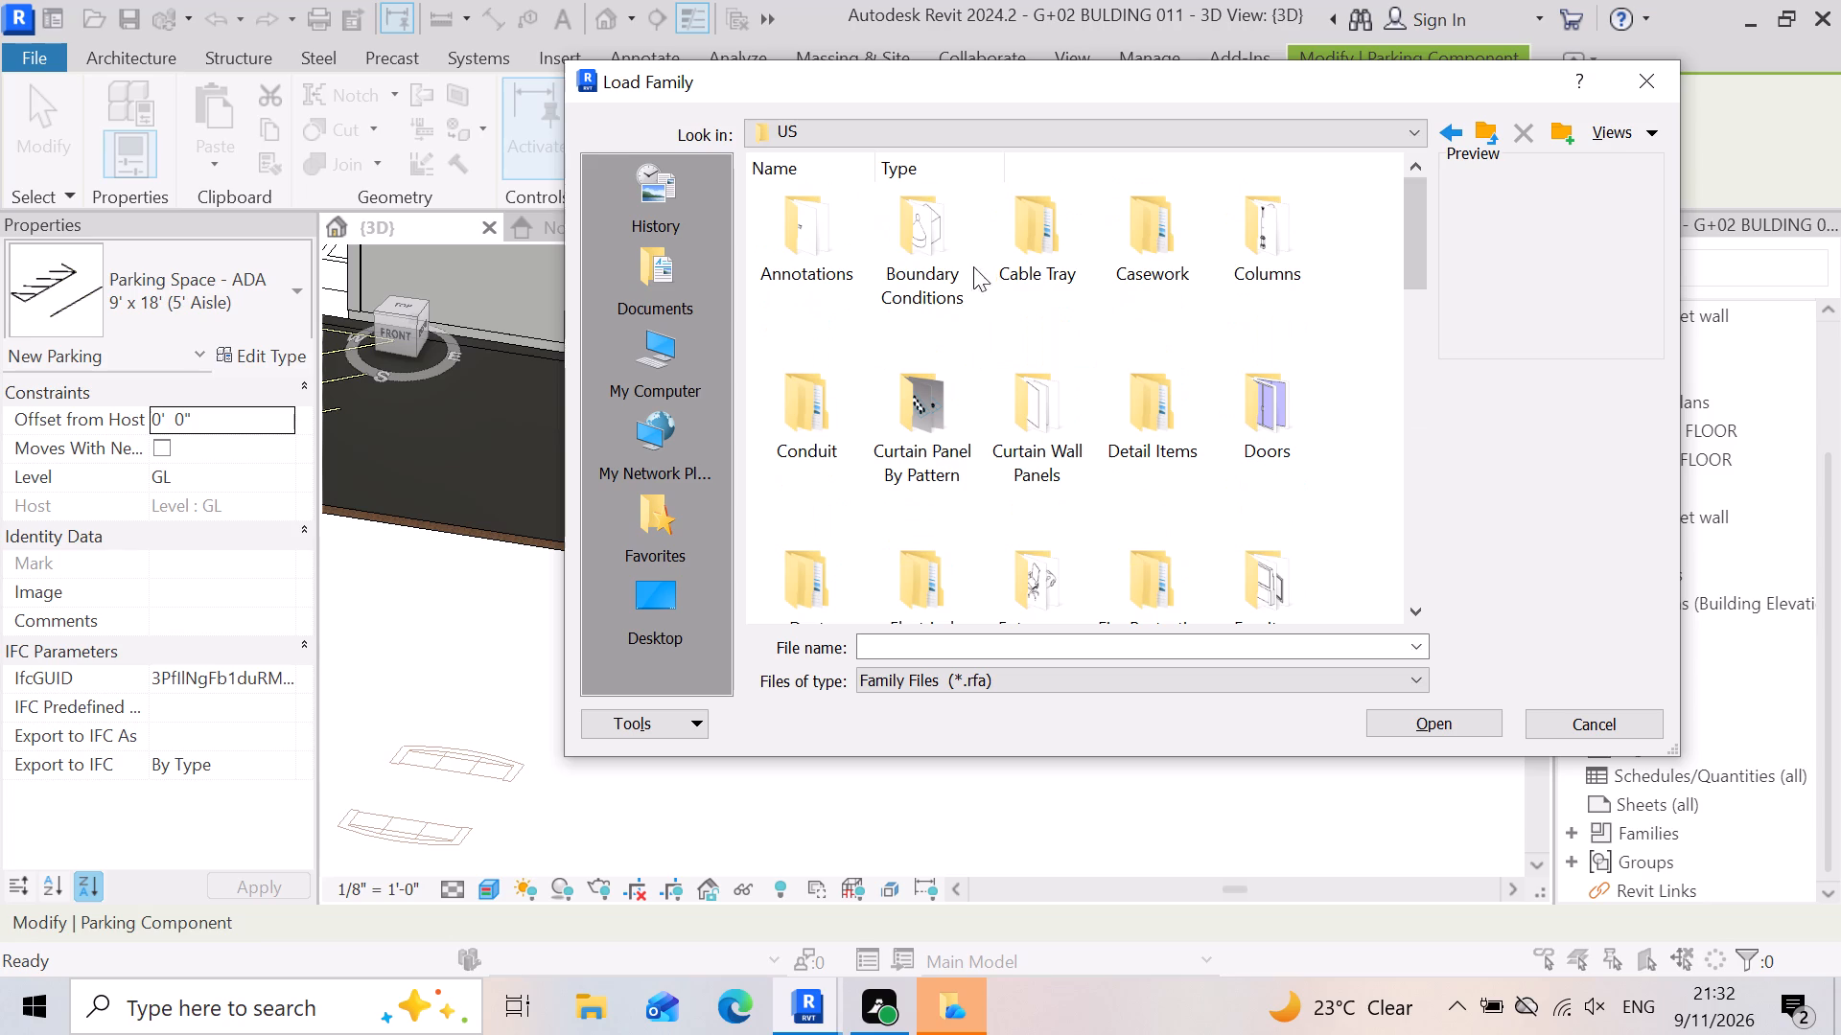
scroll(893, 243, "up", 3)
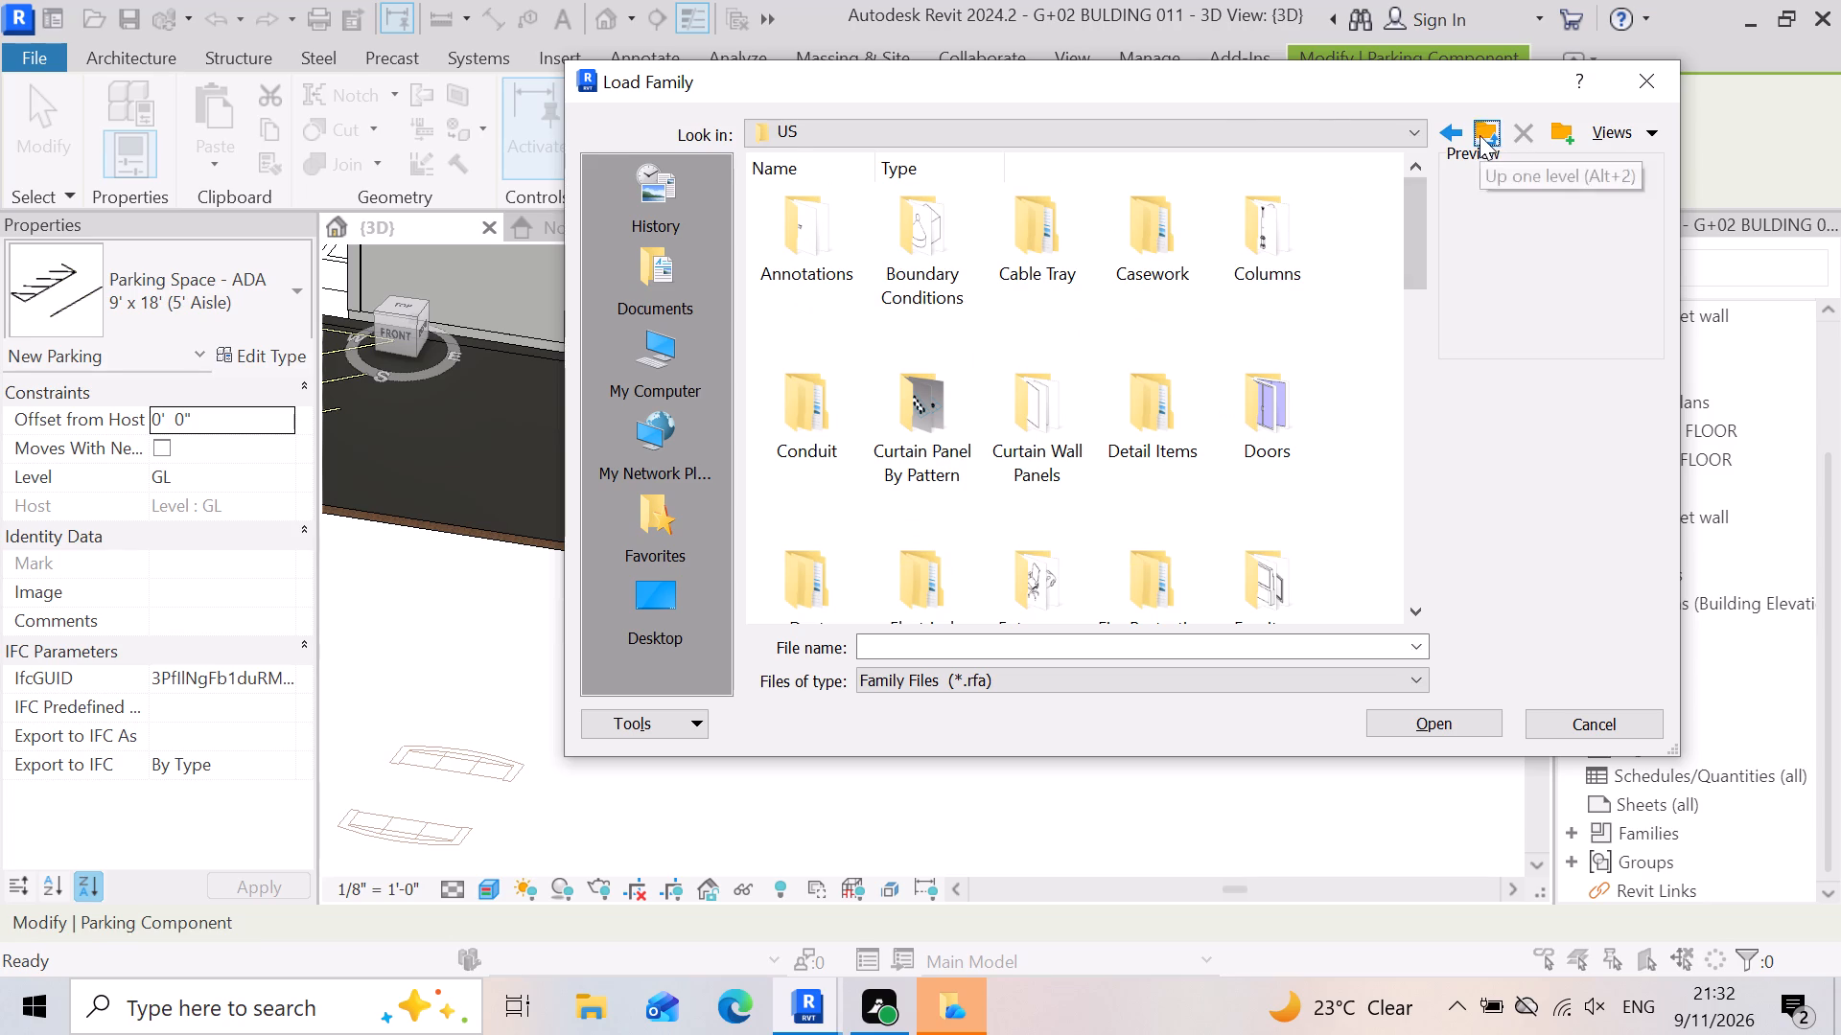
Look through New folder and New folder (2) in the English-Imperial library's SHUBHAM CITY folder for parking or road families.
left_click(1480, 135)
double_click(826, 264)
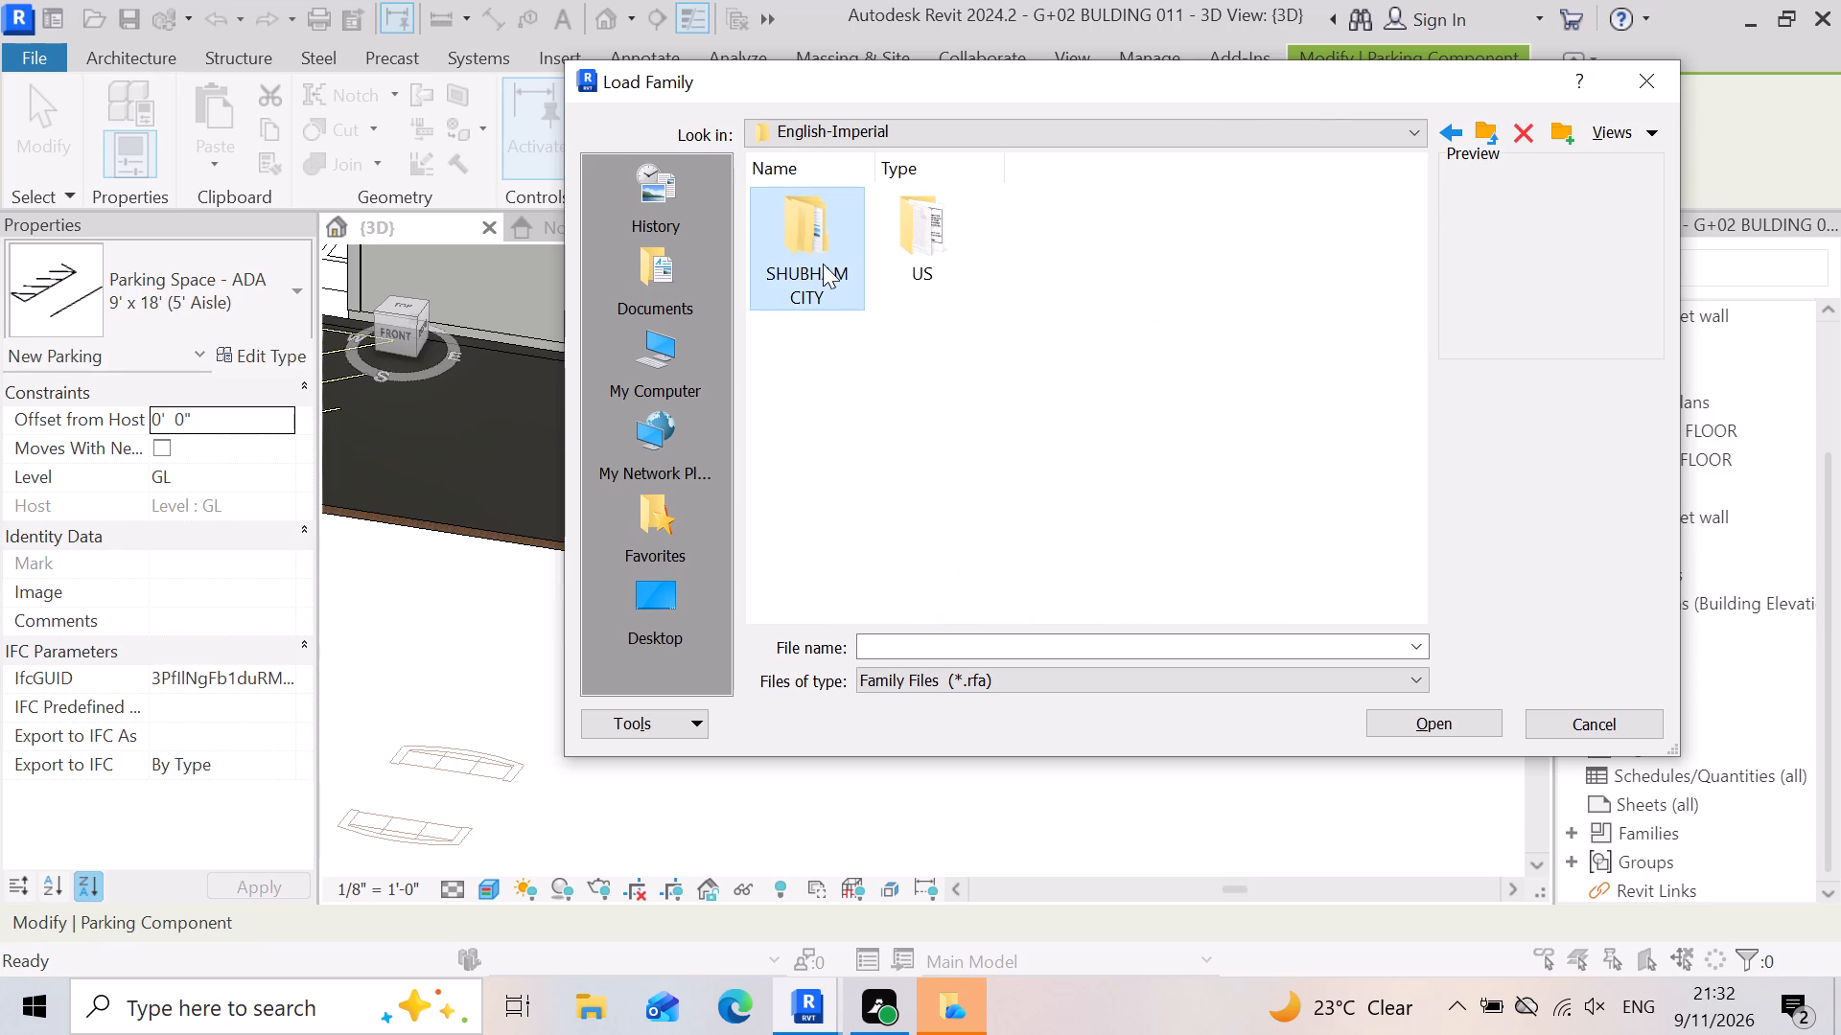
double_click(820, 233)
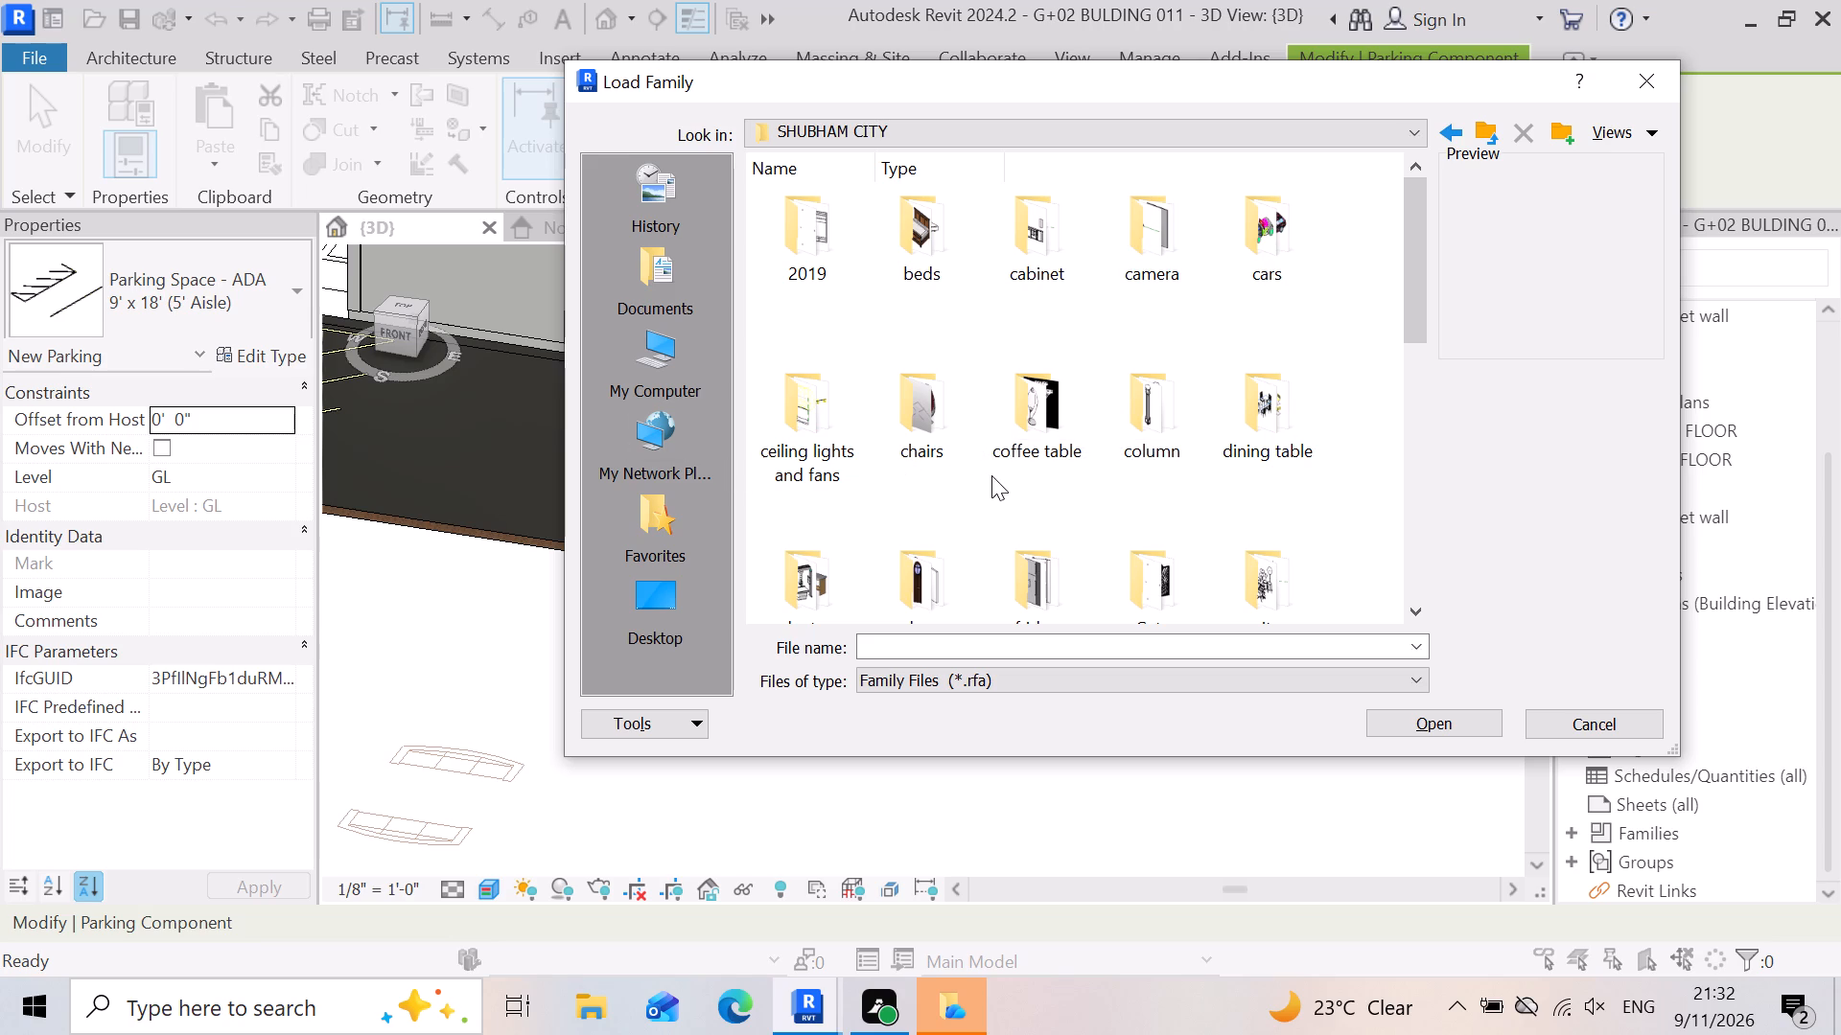
scroll(1229, 447, "down", 1)
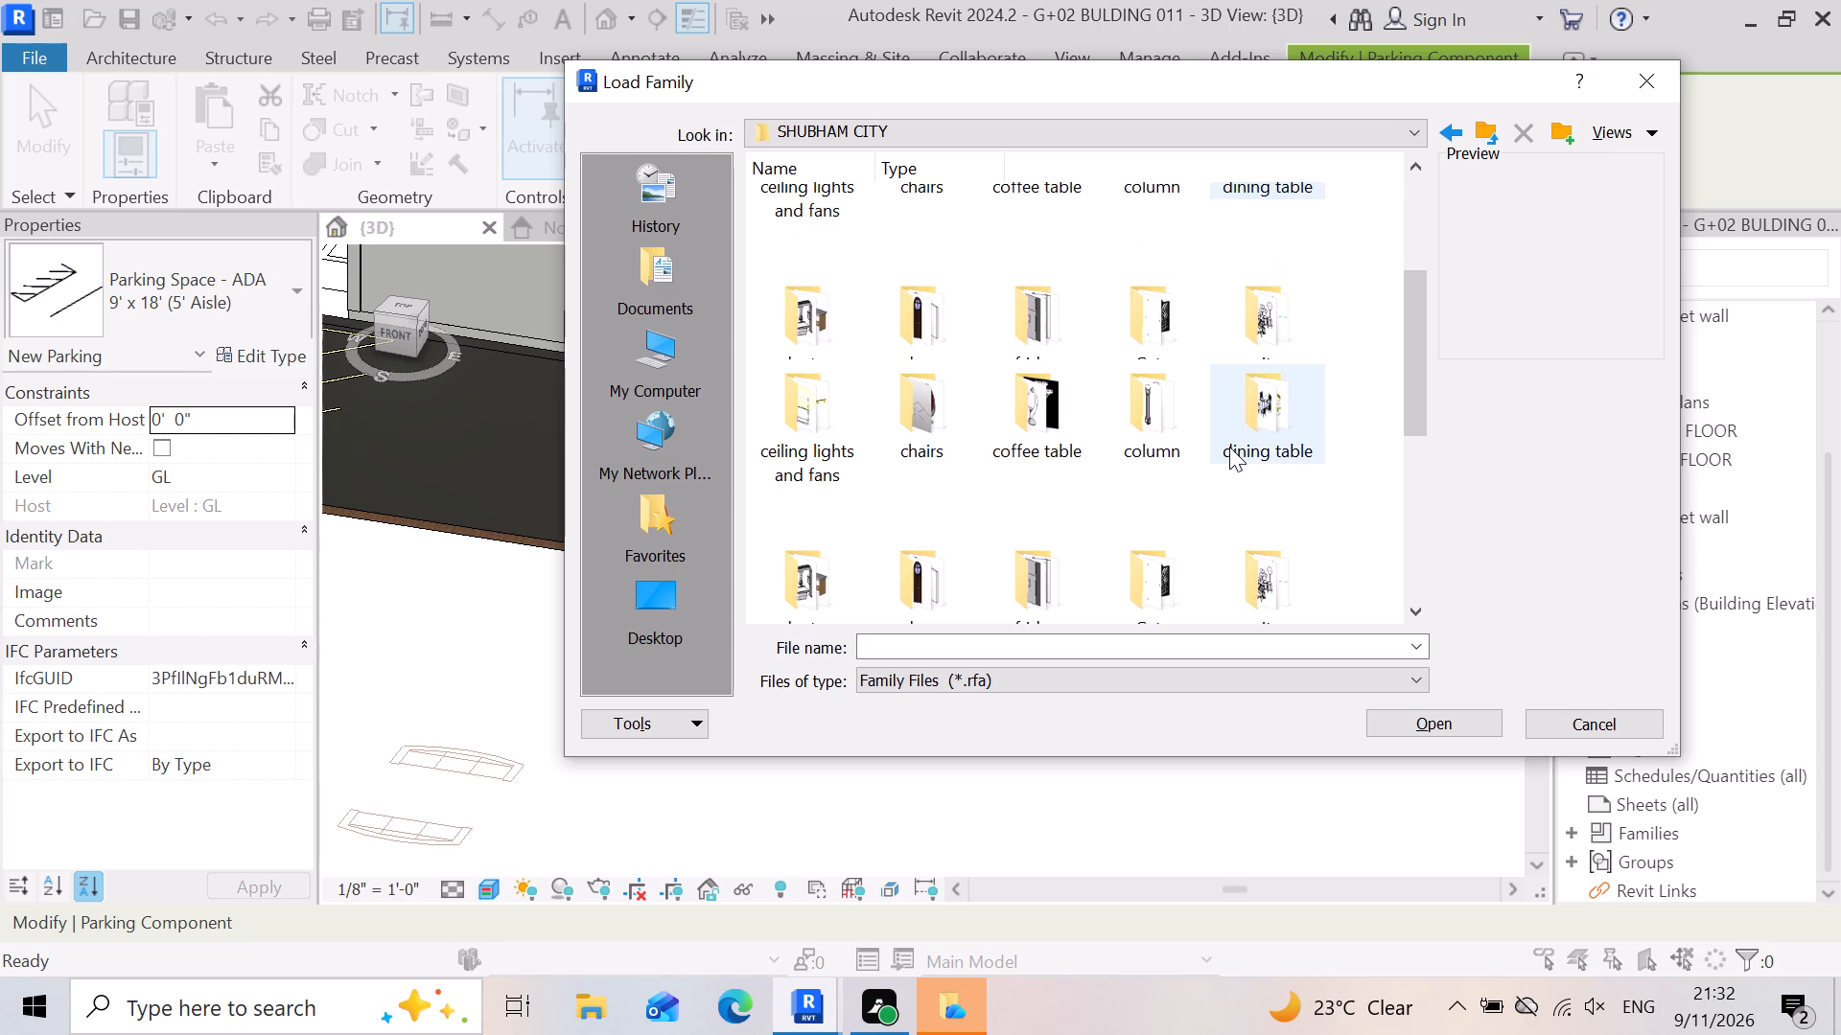
scroll(1052, 462, "down", 1)
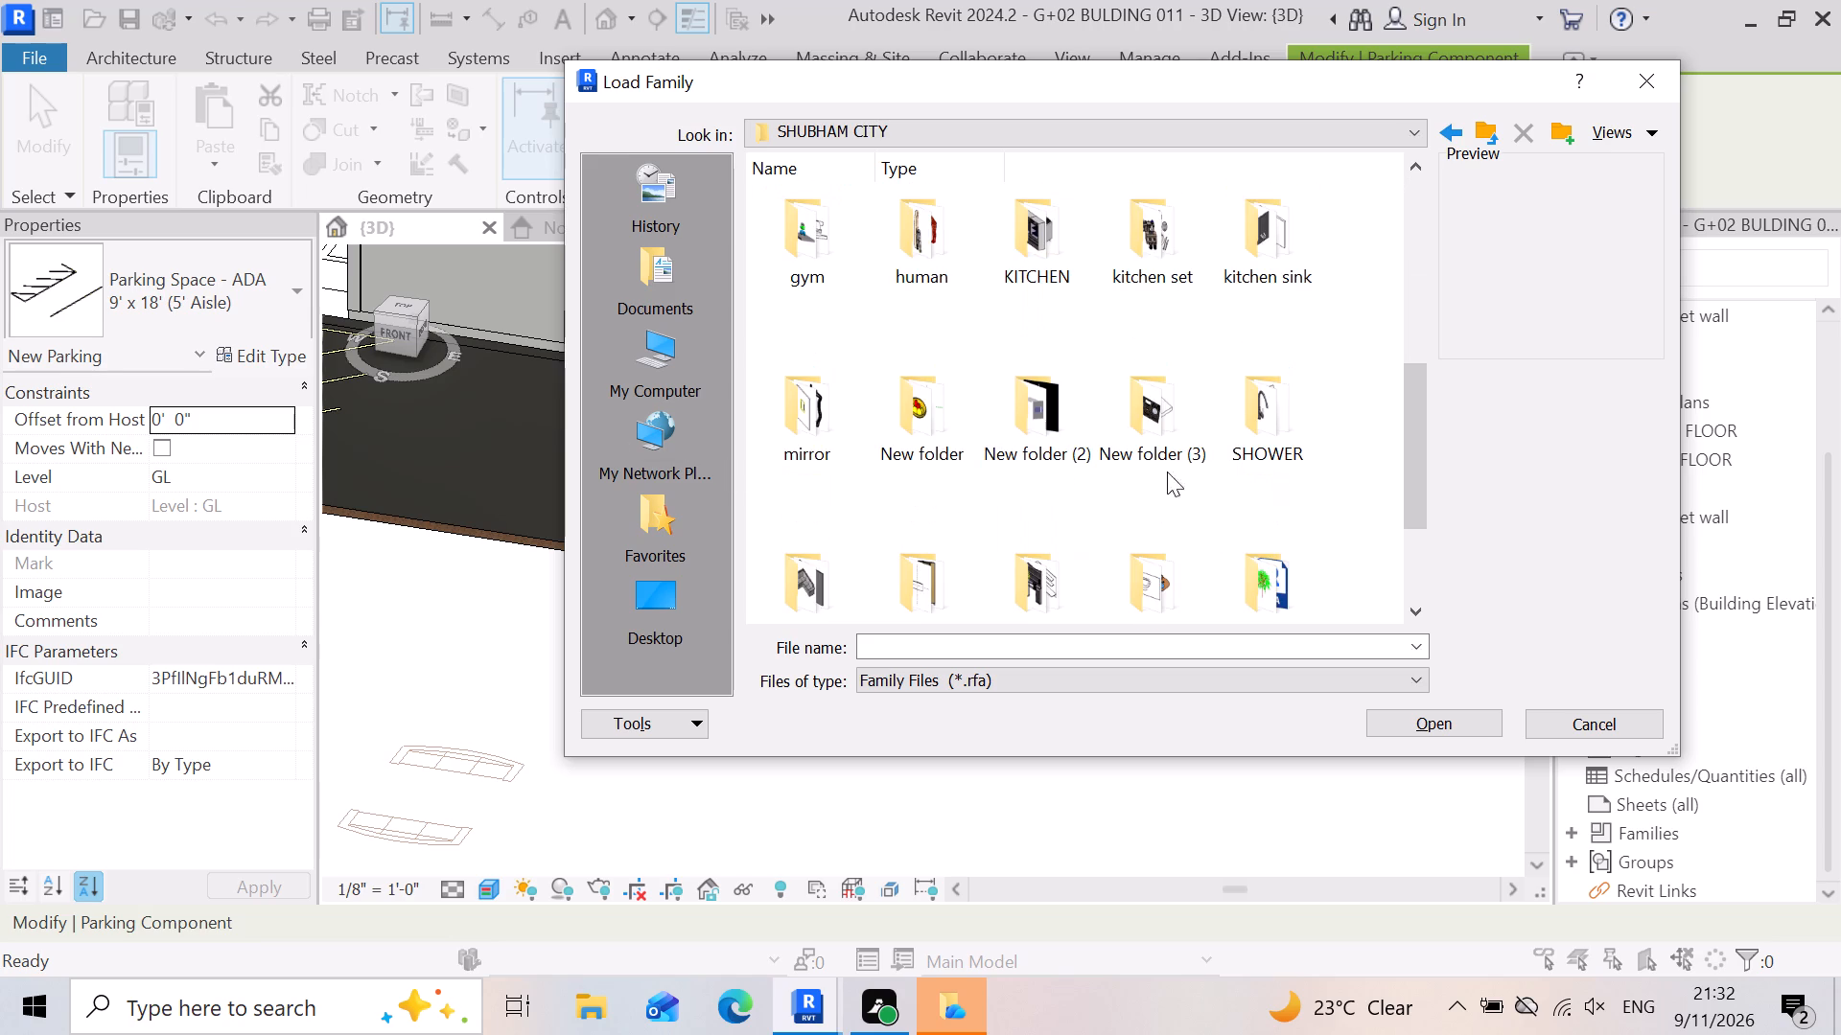
double_click(932, 424)
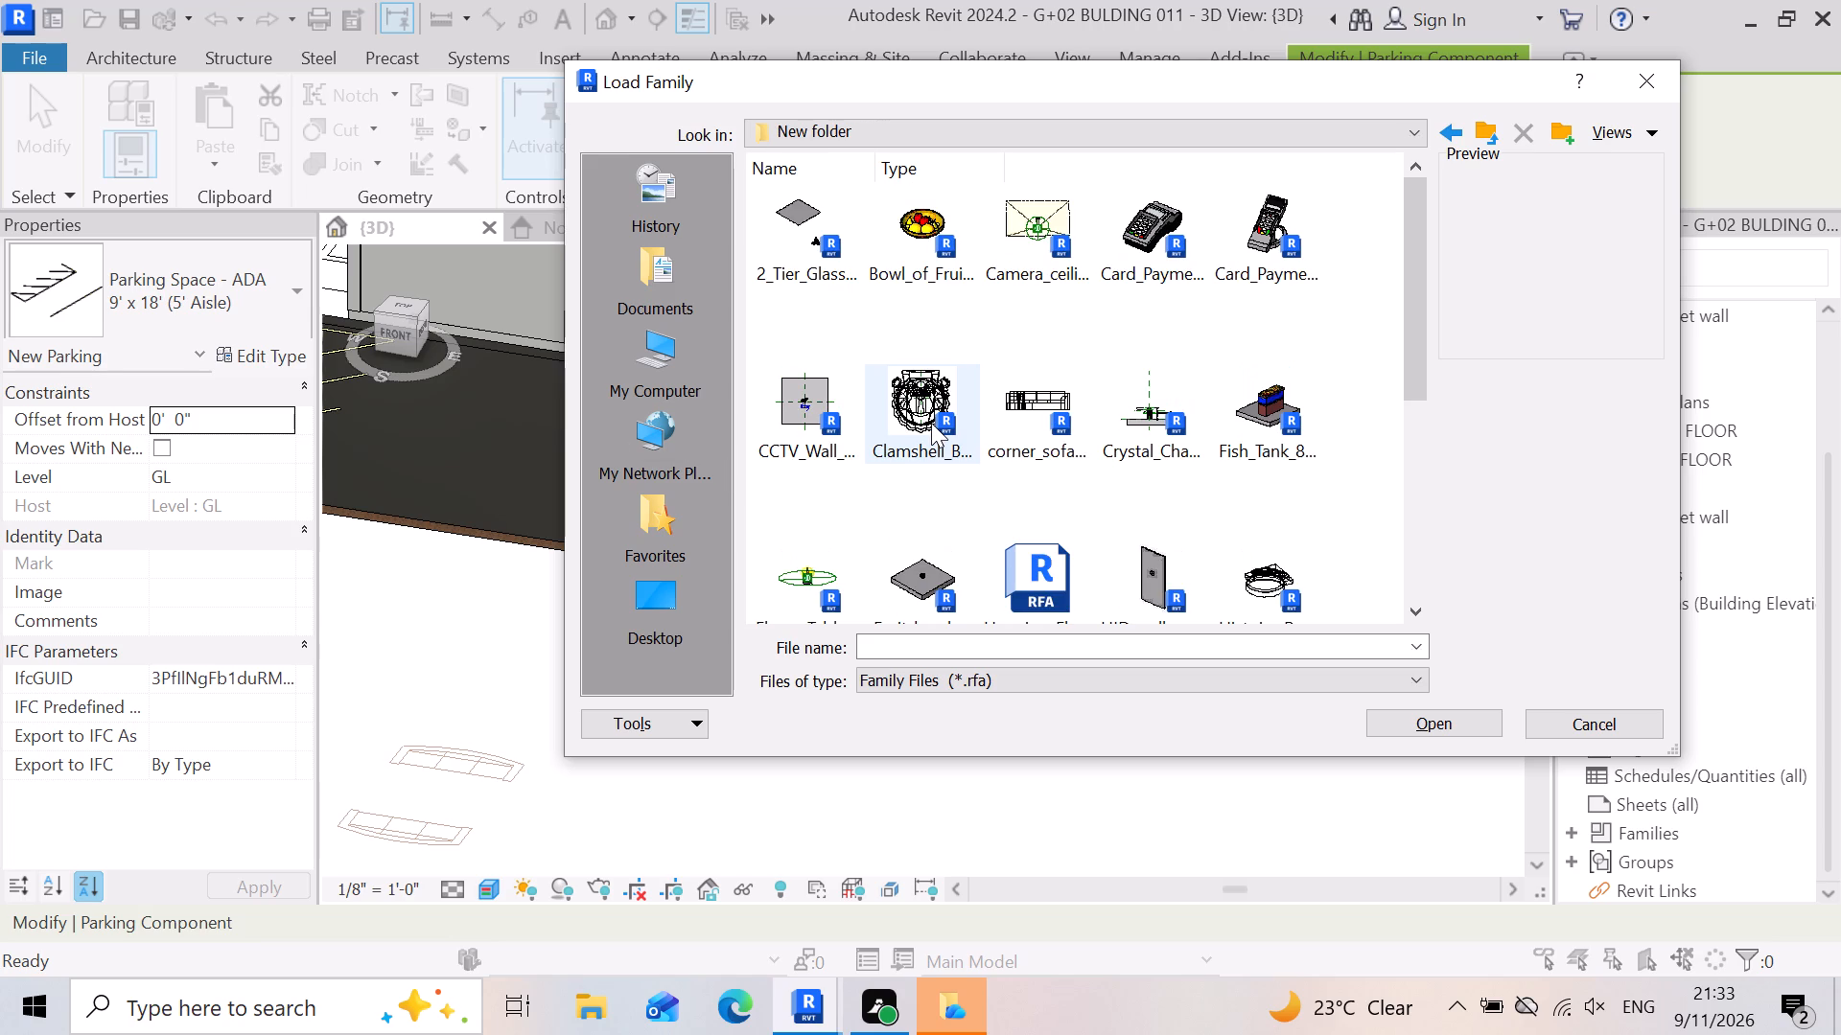
scroll(1131, 438, "down", 4)
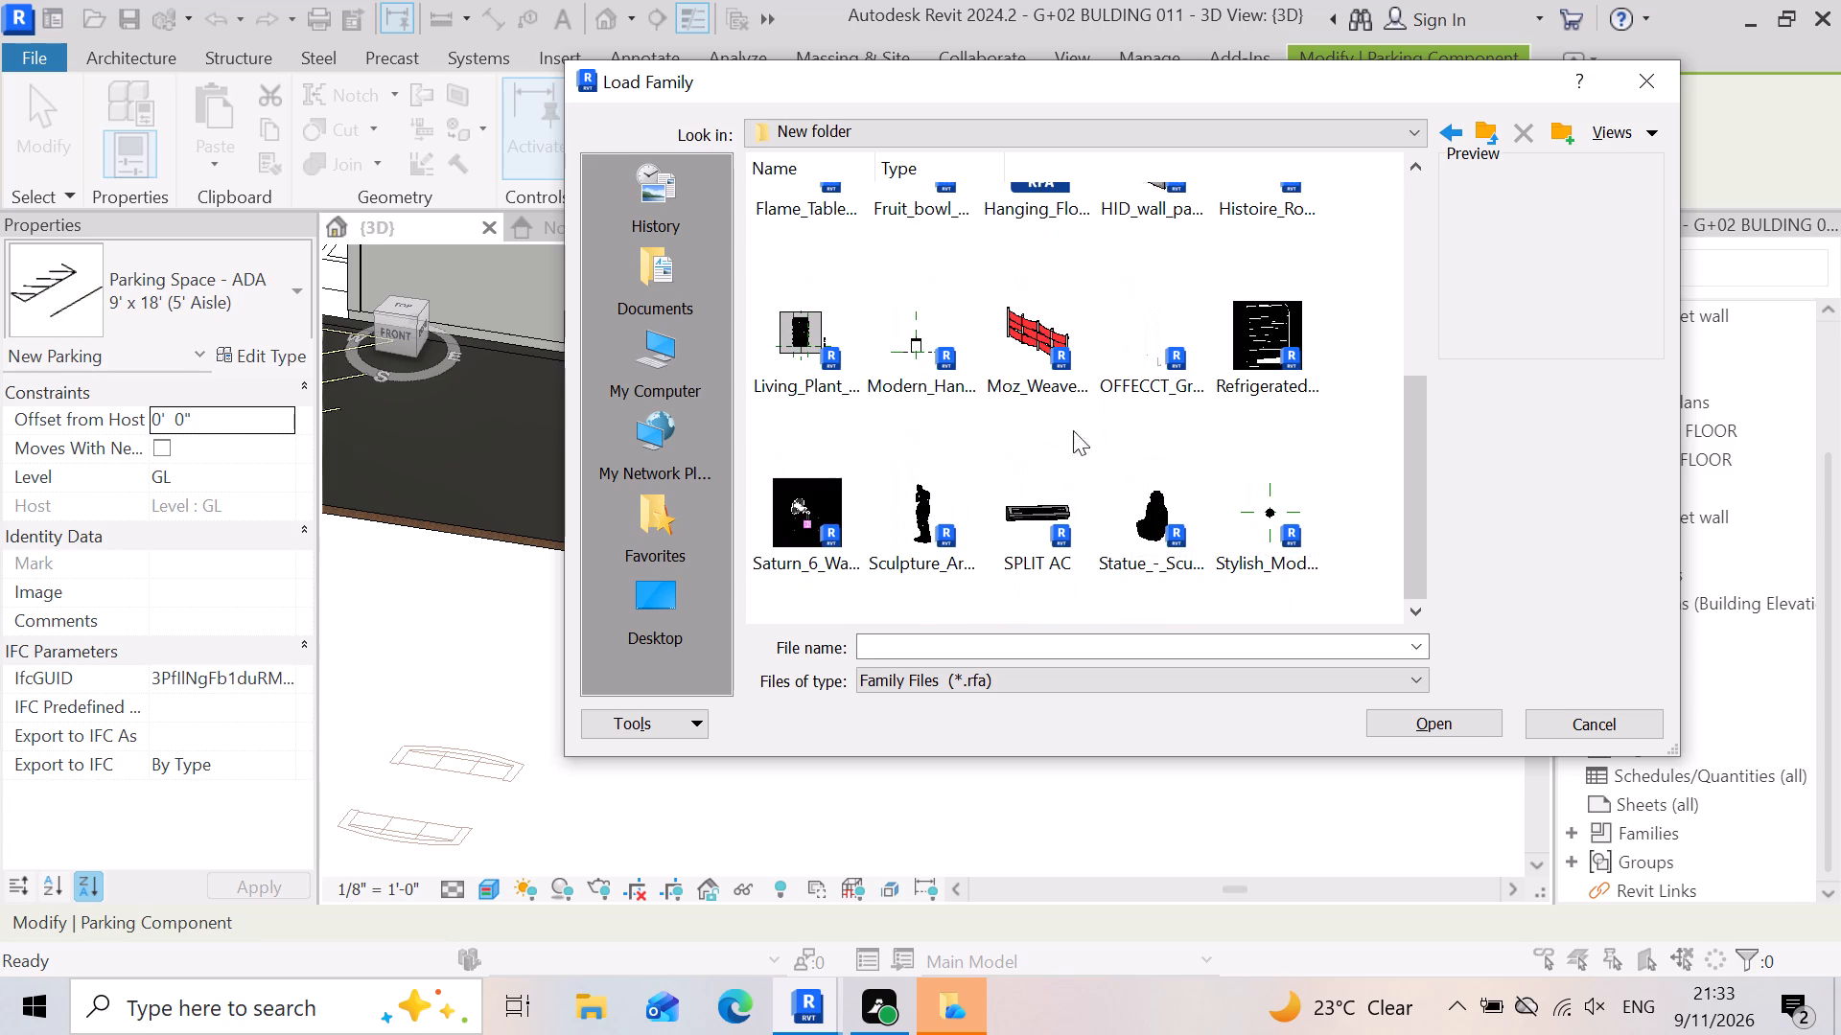
left_click(1493, 129)
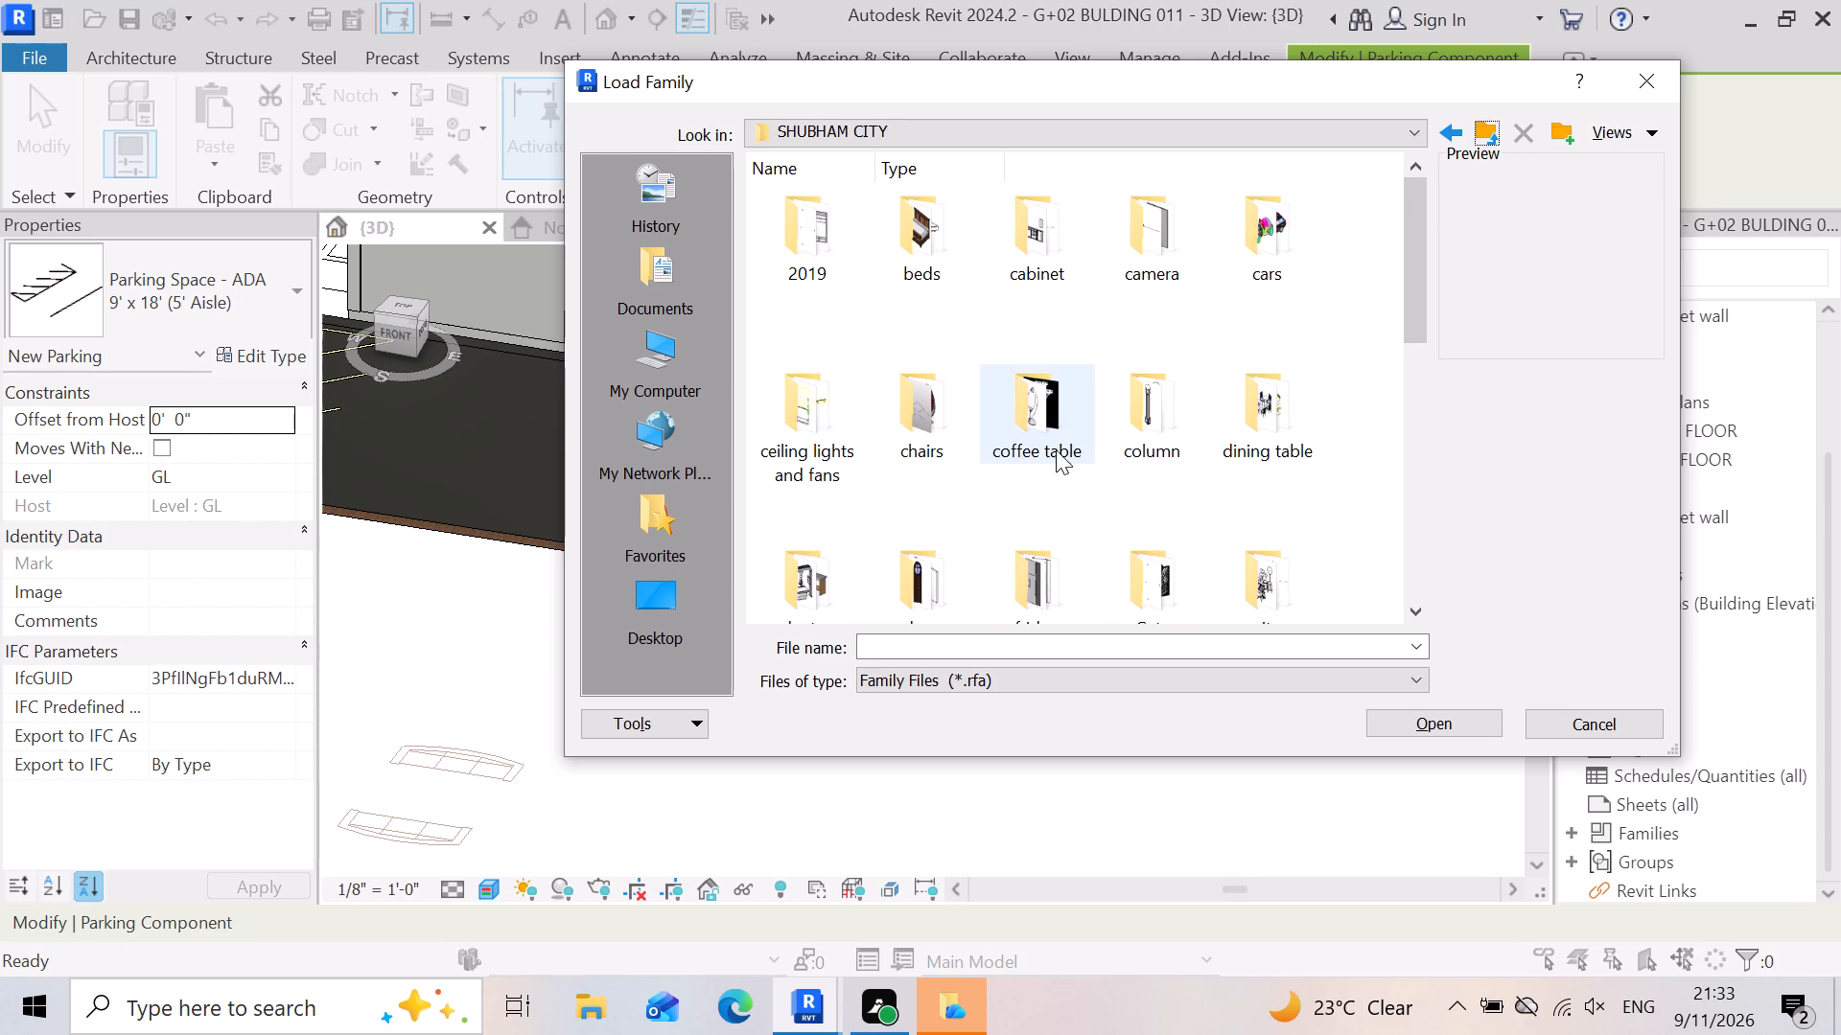
scroll(1068, 402, "down", 4)
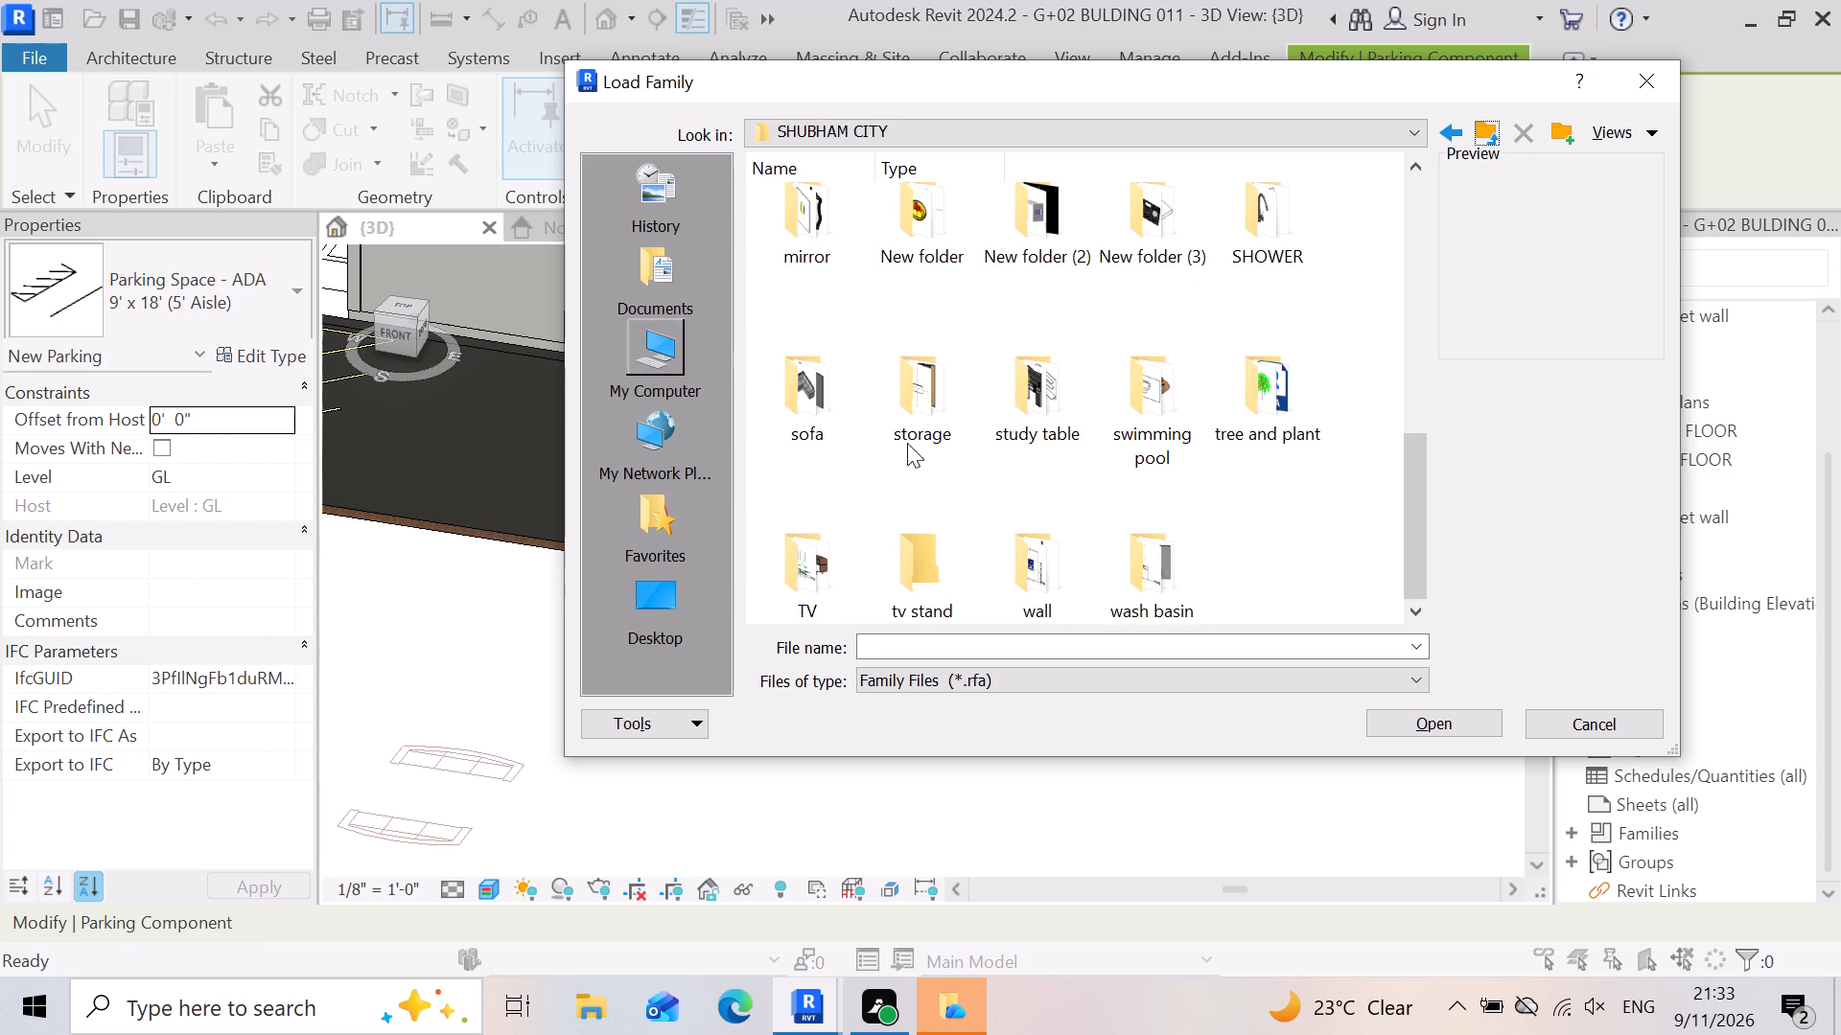
double_click(1027, 257)
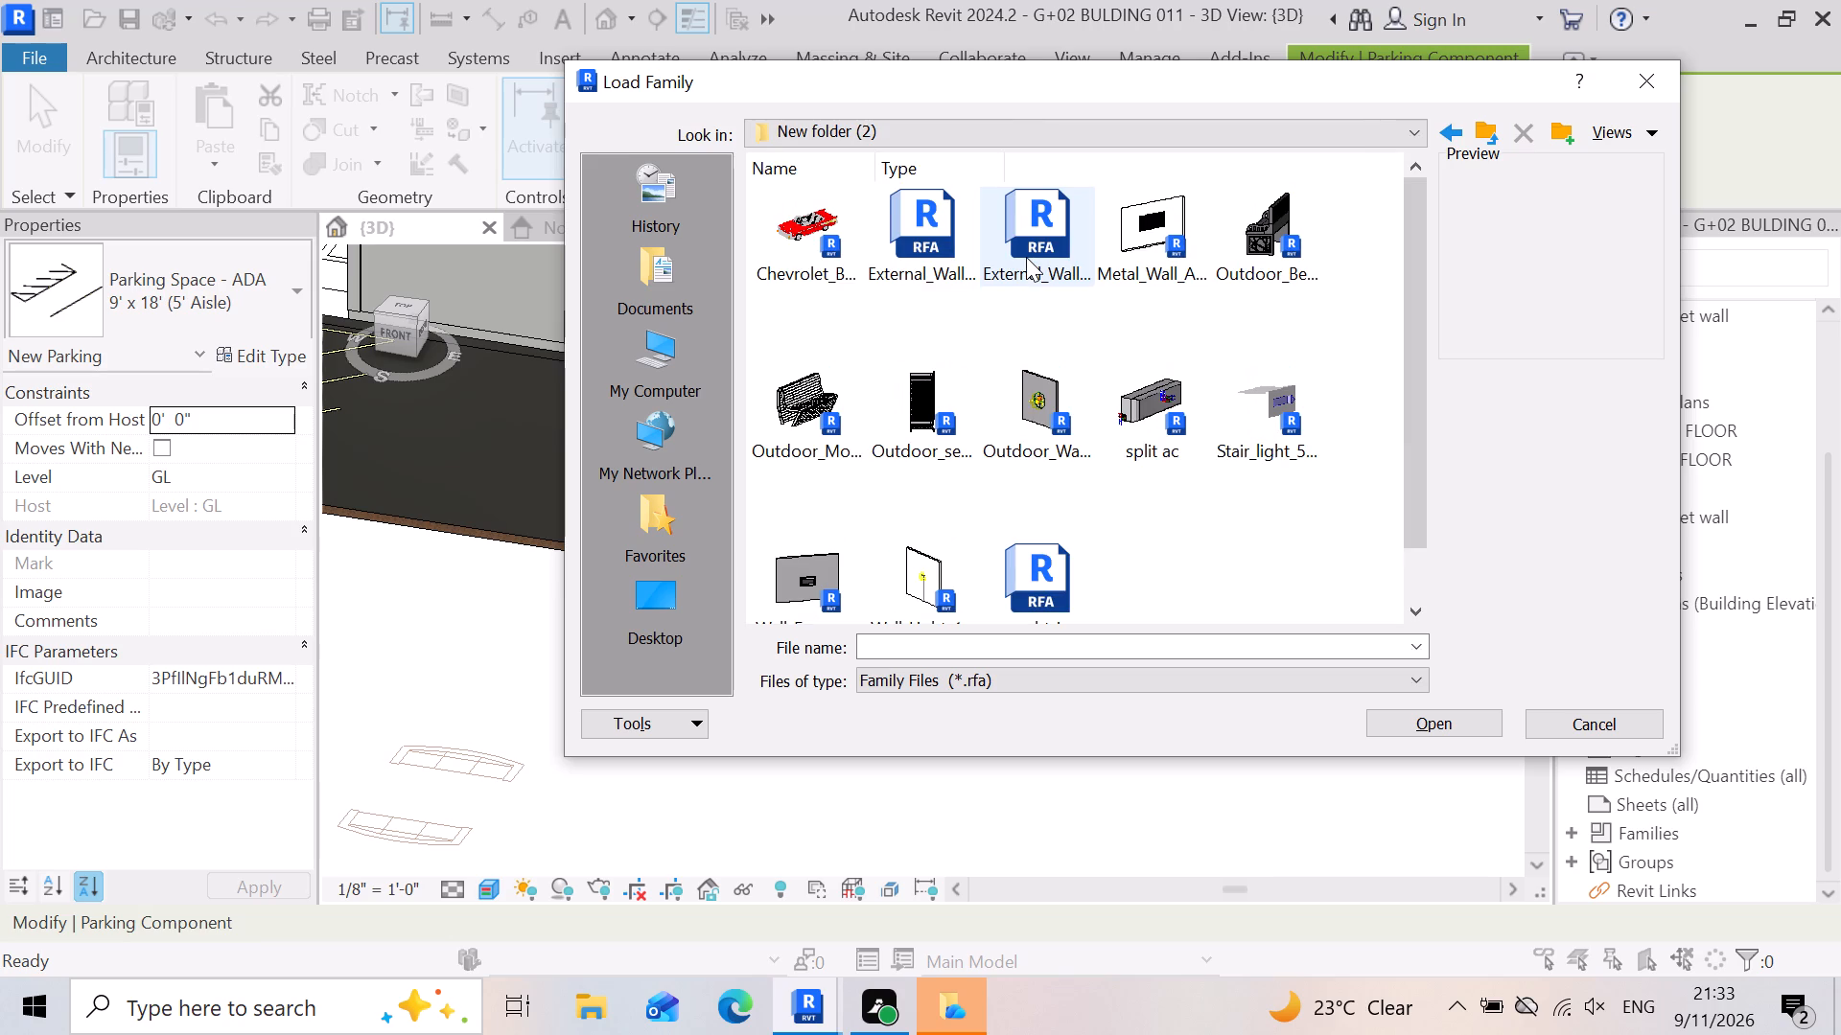
scroll(1102, 307, "down", 5)
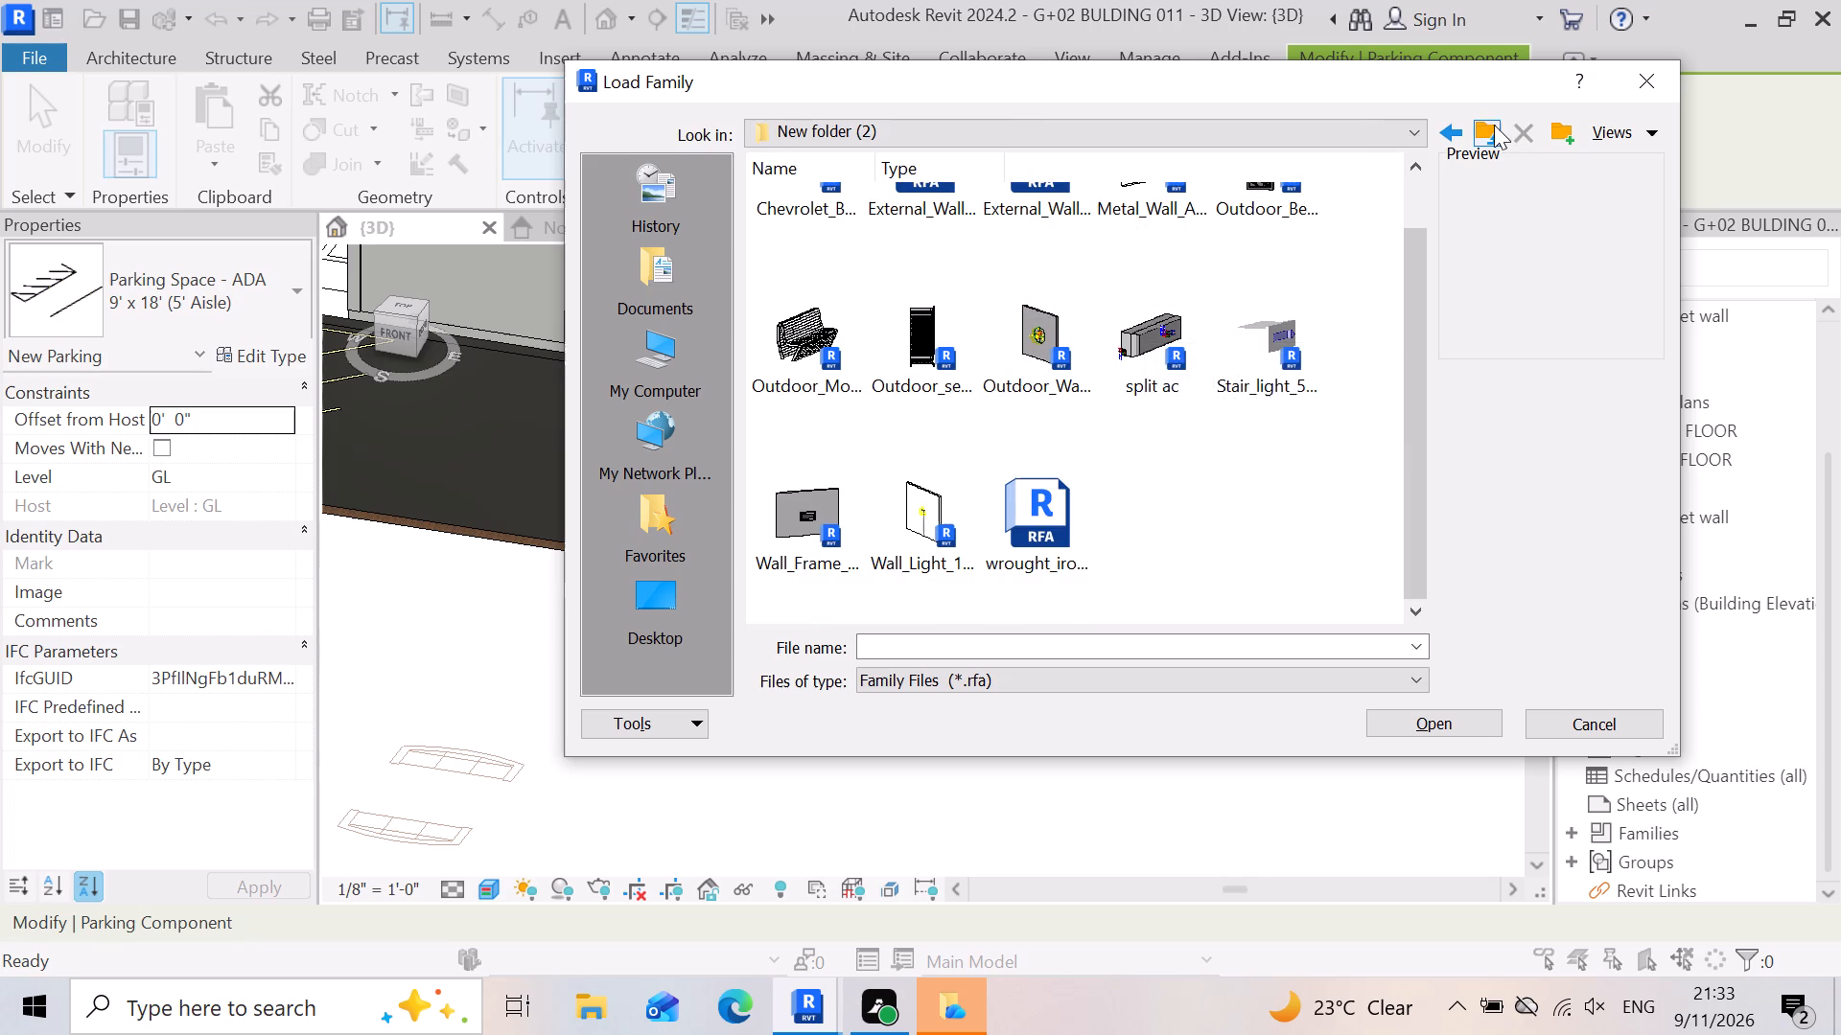
left_click(1493, 127)
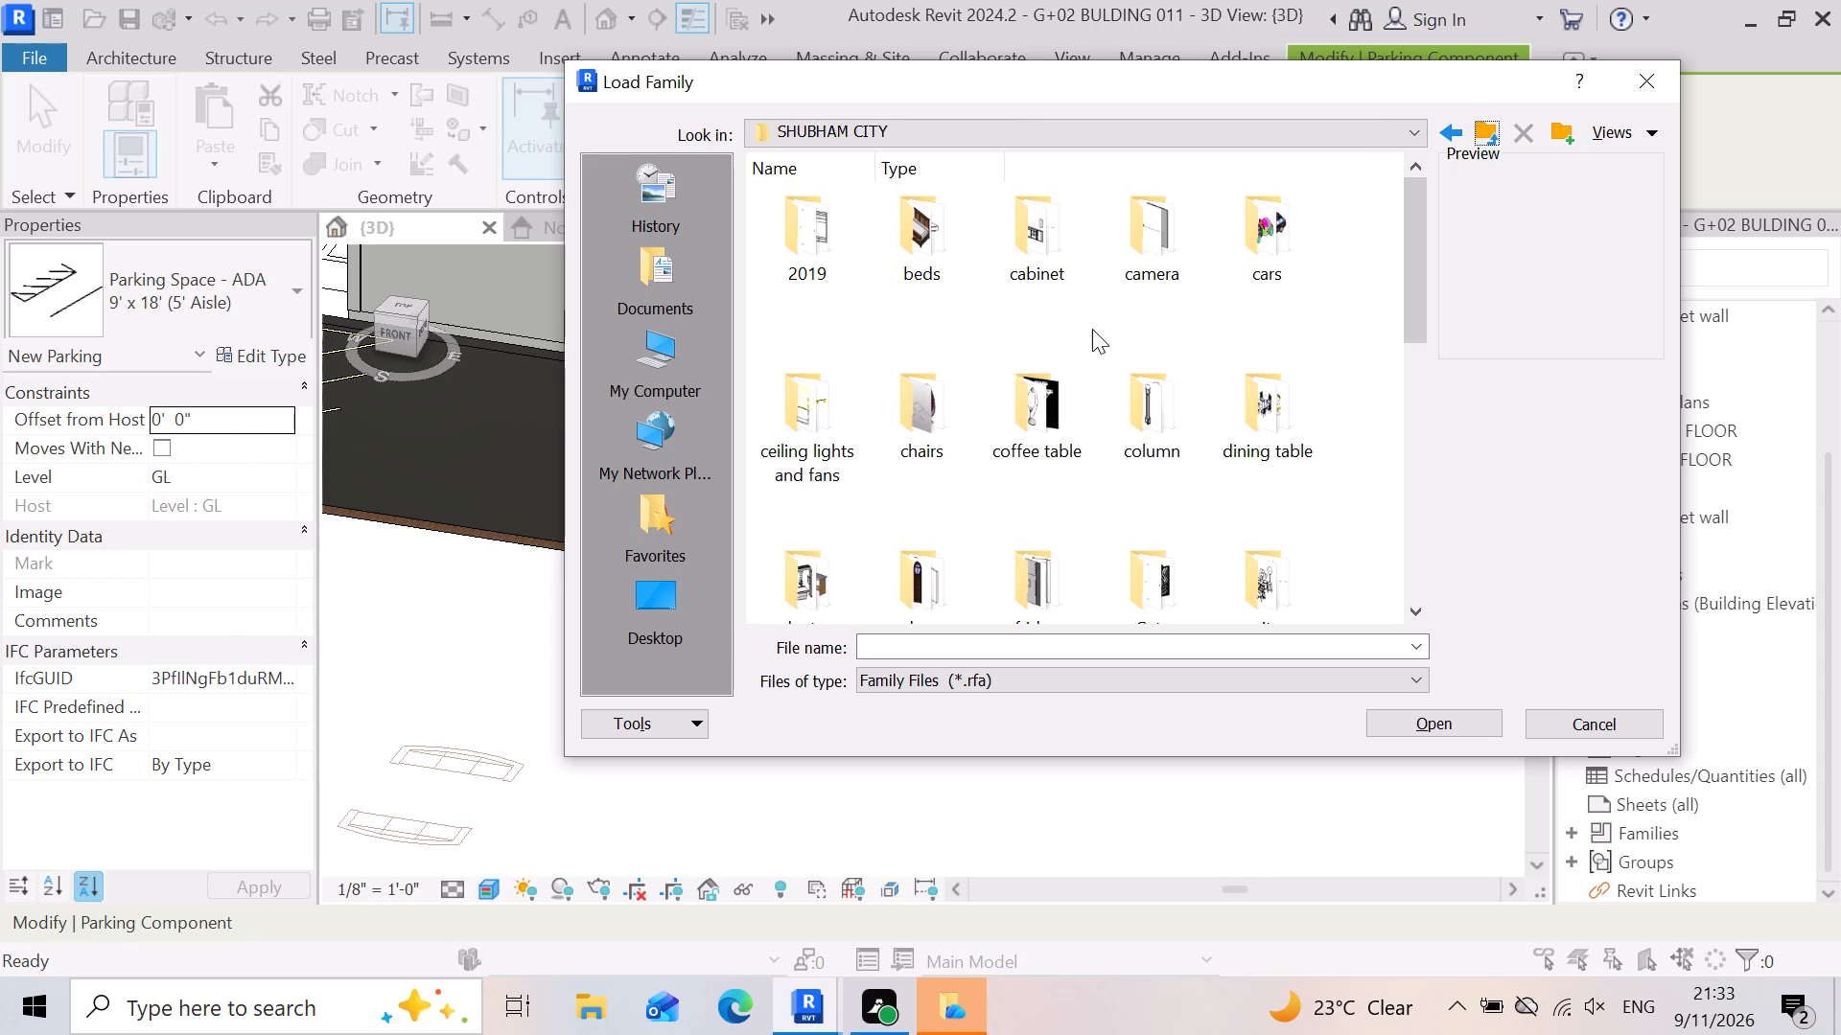
scroll(1096, 323, "down", 4)
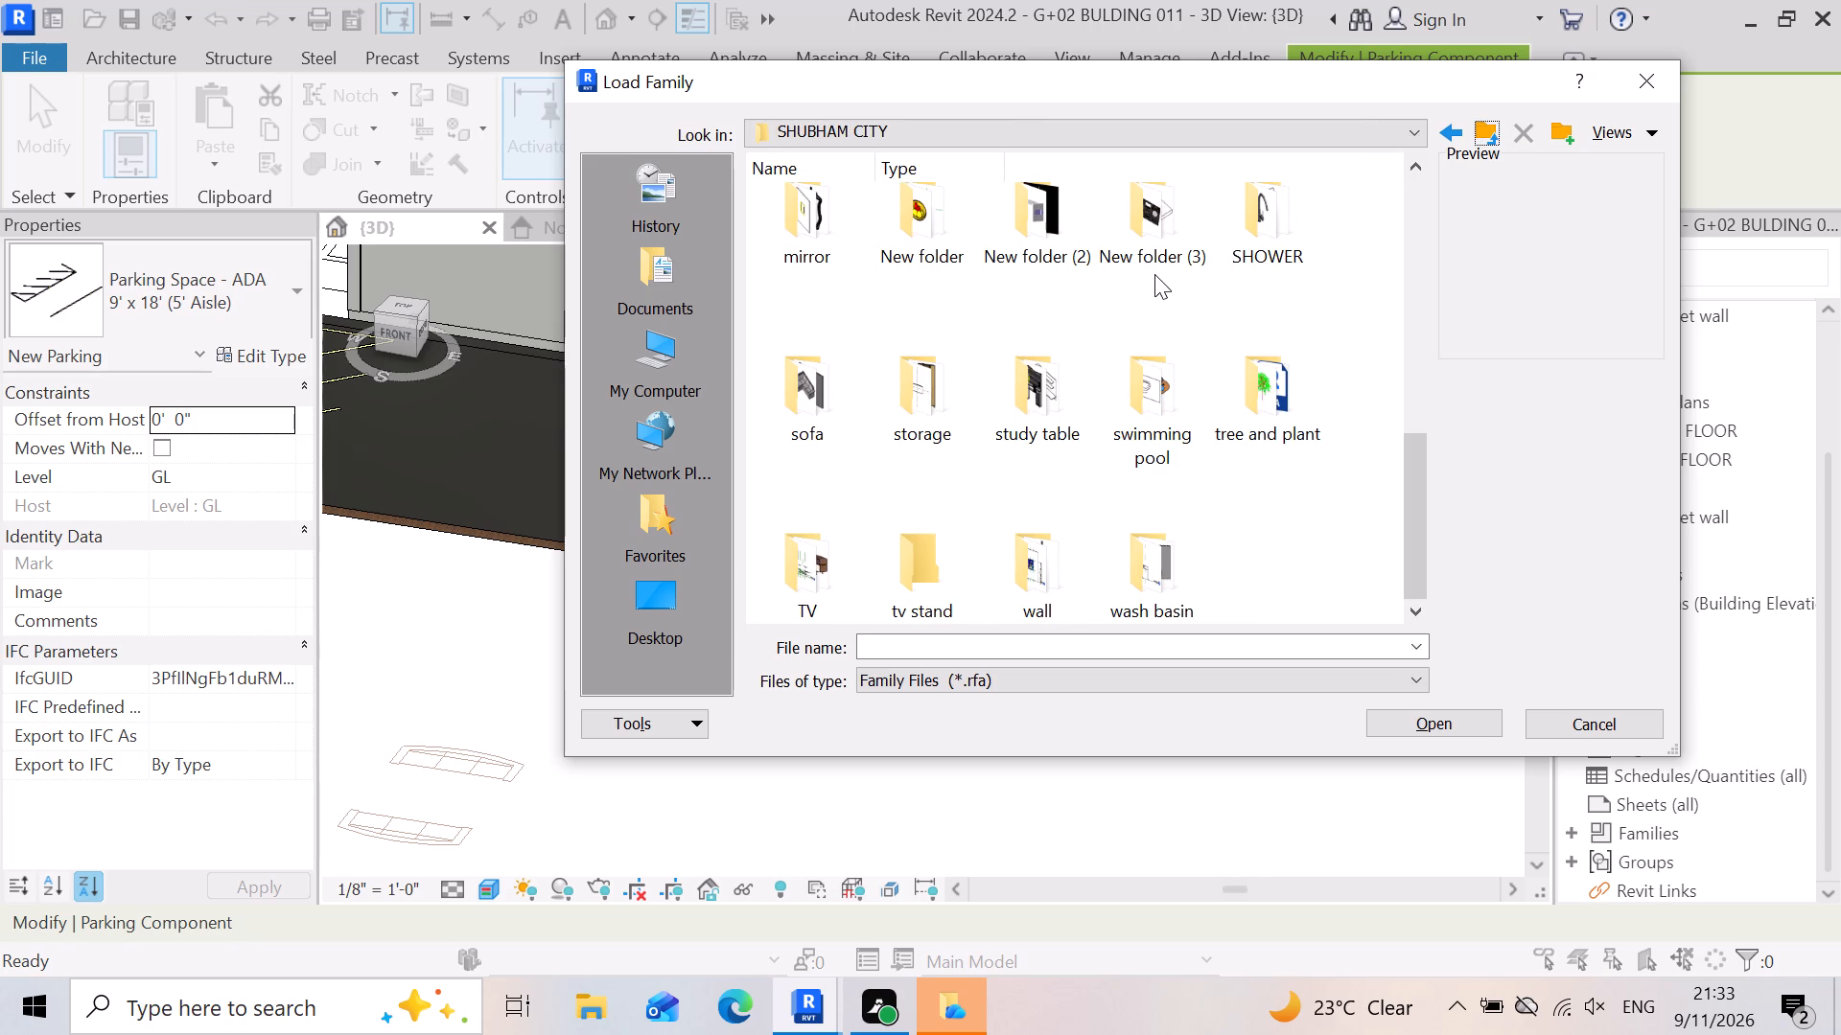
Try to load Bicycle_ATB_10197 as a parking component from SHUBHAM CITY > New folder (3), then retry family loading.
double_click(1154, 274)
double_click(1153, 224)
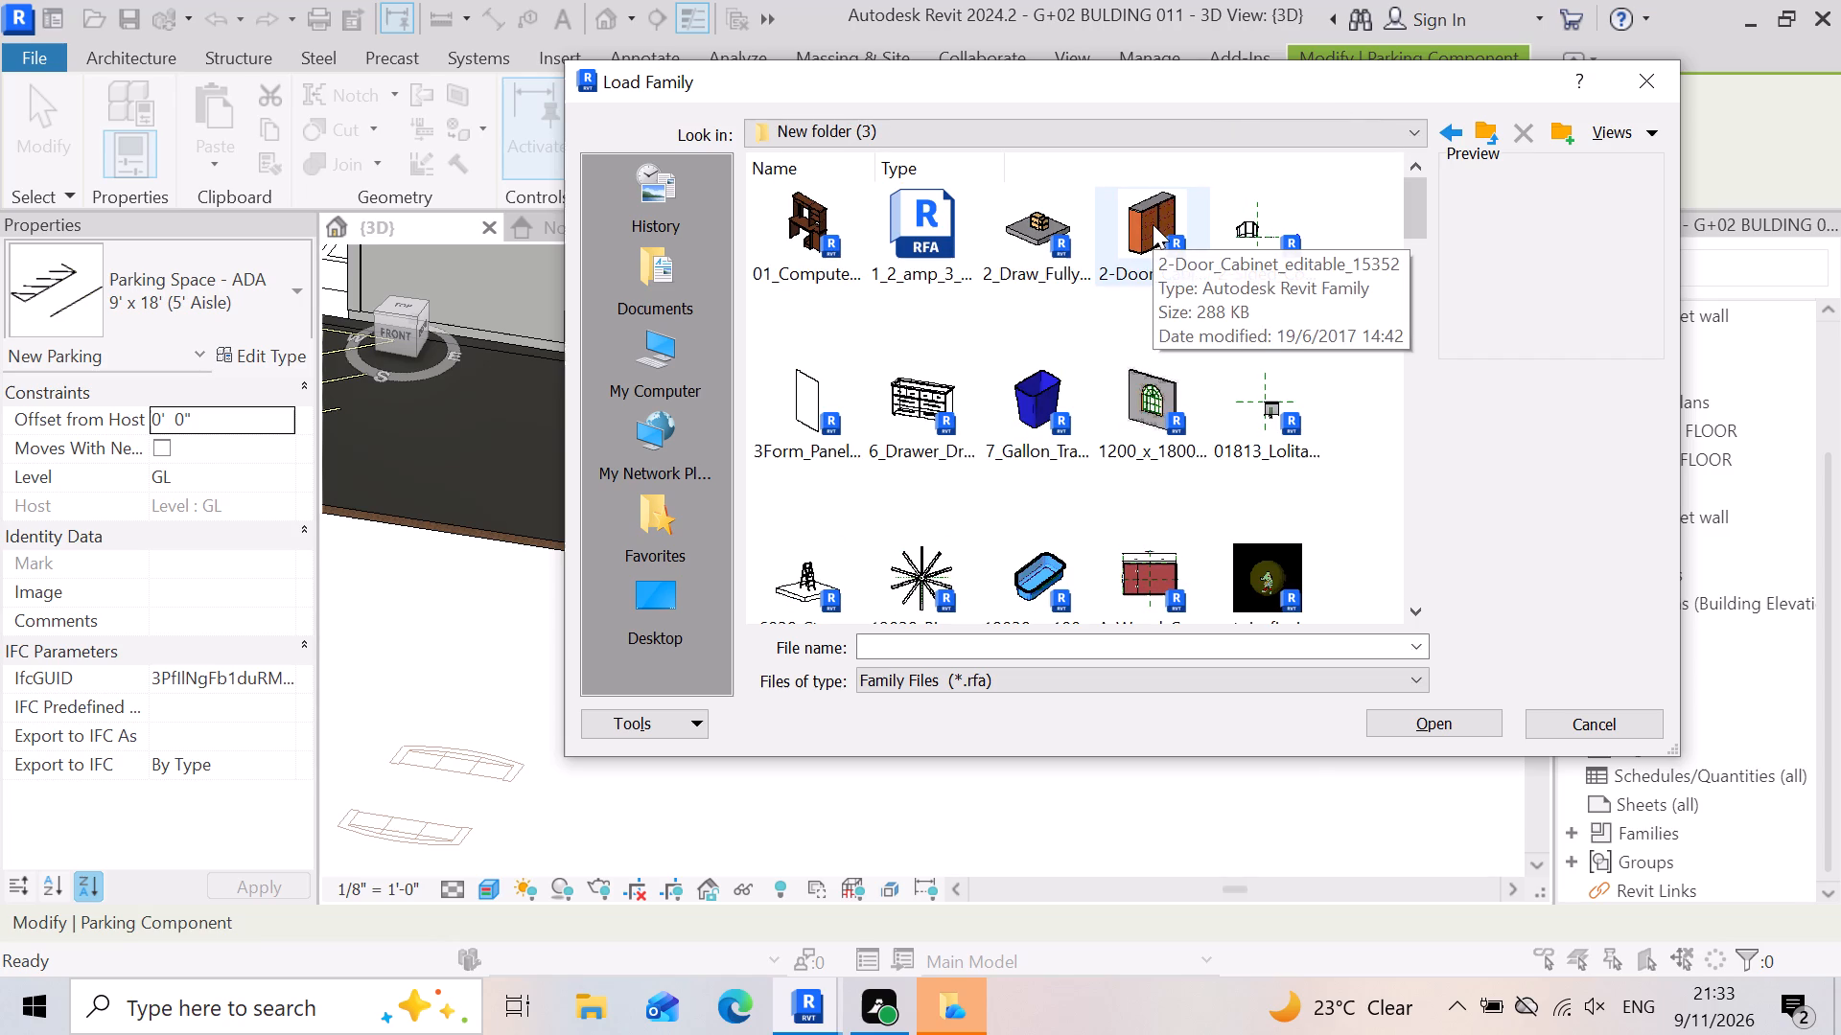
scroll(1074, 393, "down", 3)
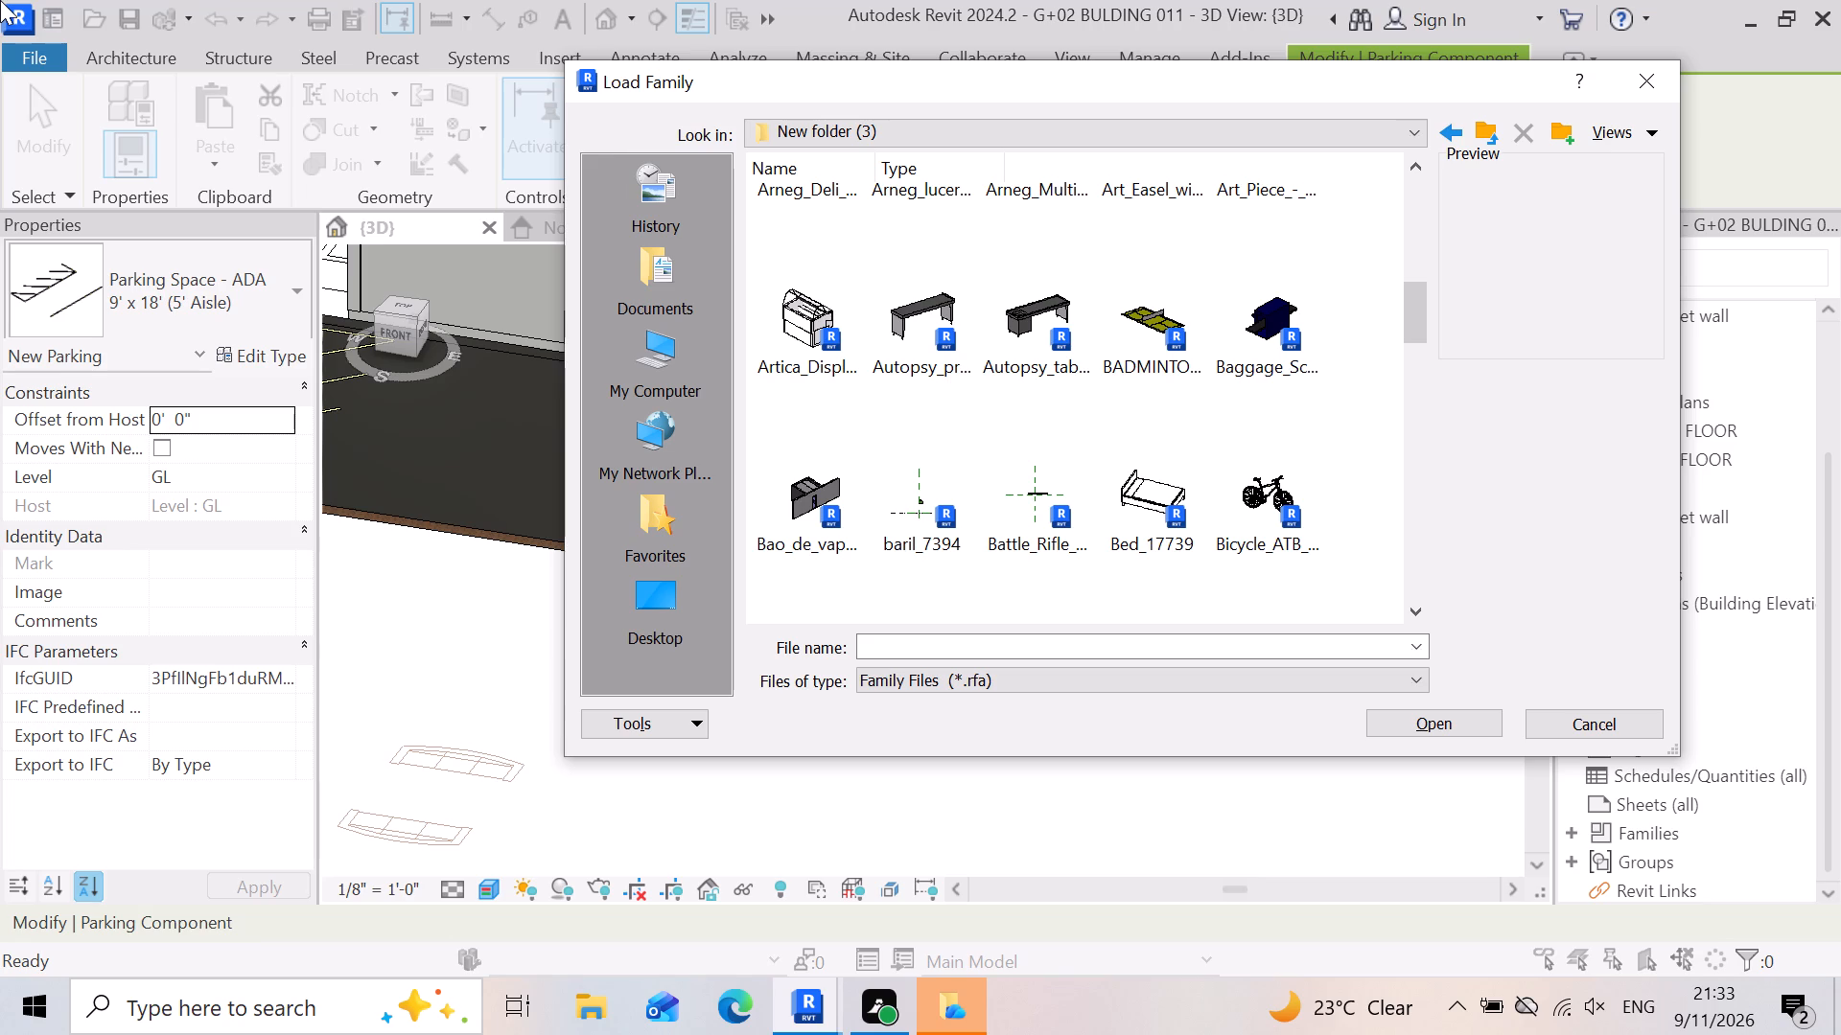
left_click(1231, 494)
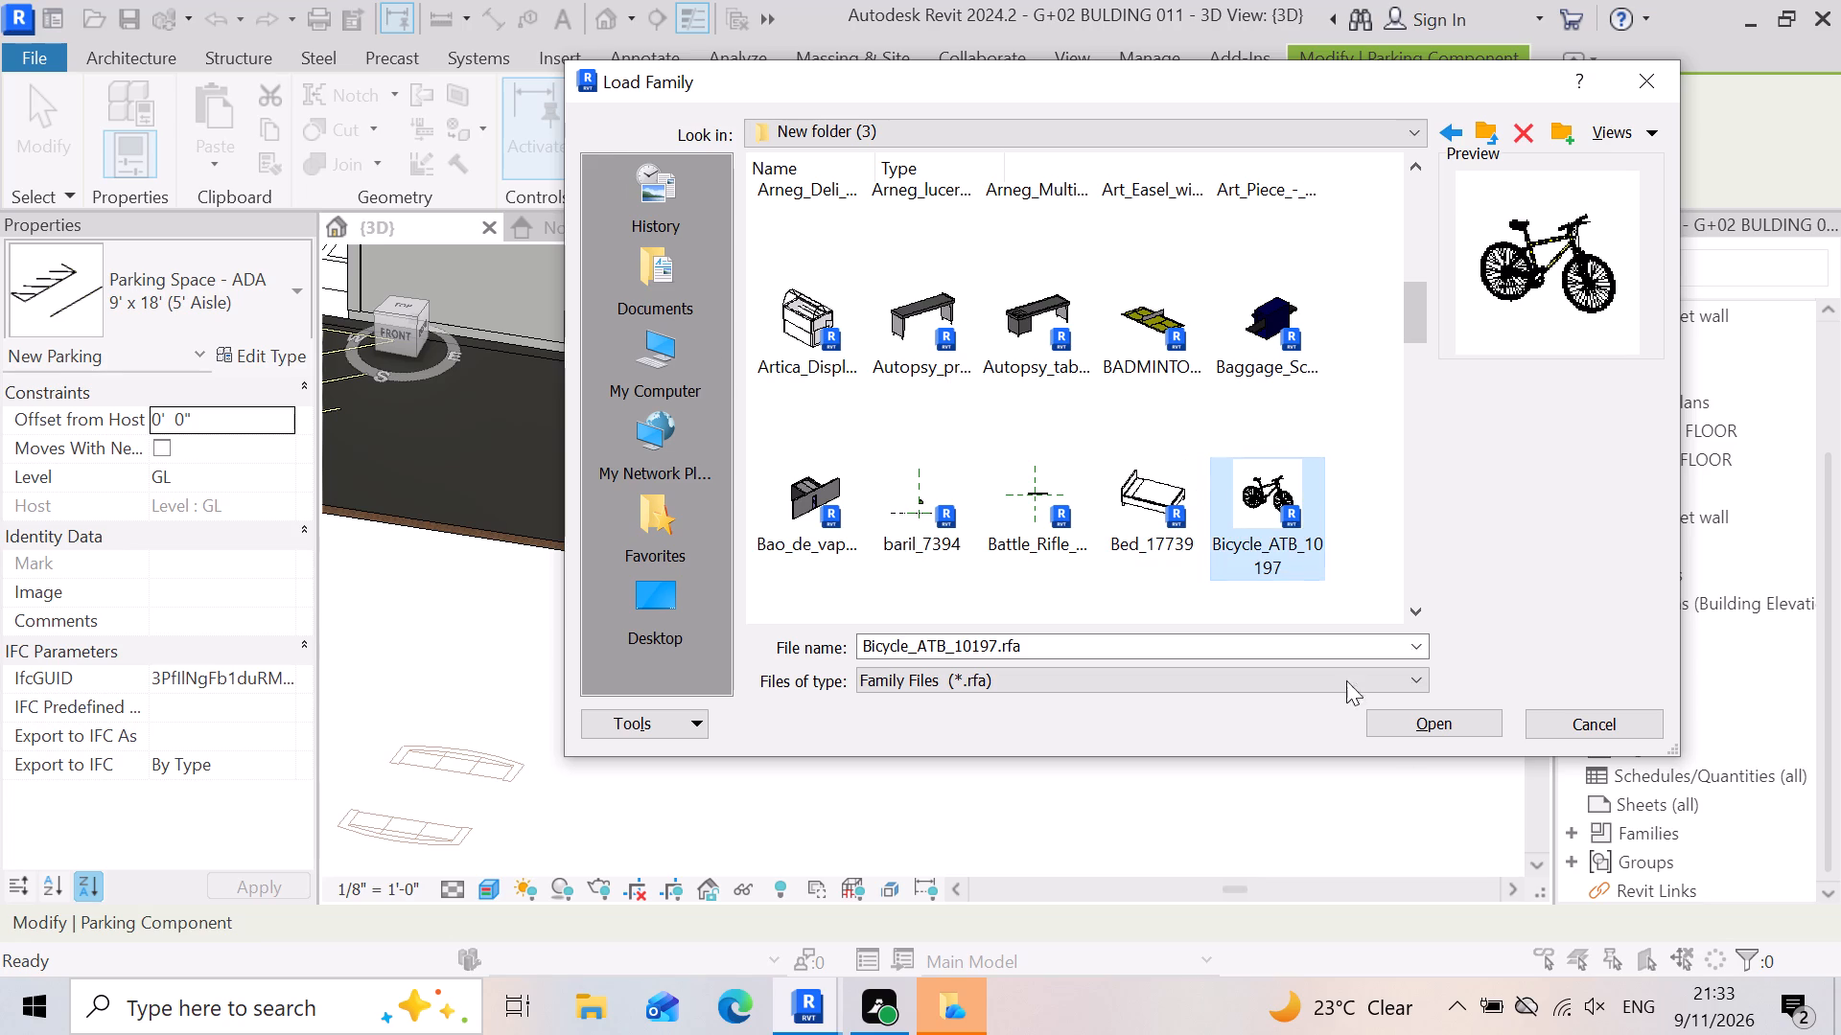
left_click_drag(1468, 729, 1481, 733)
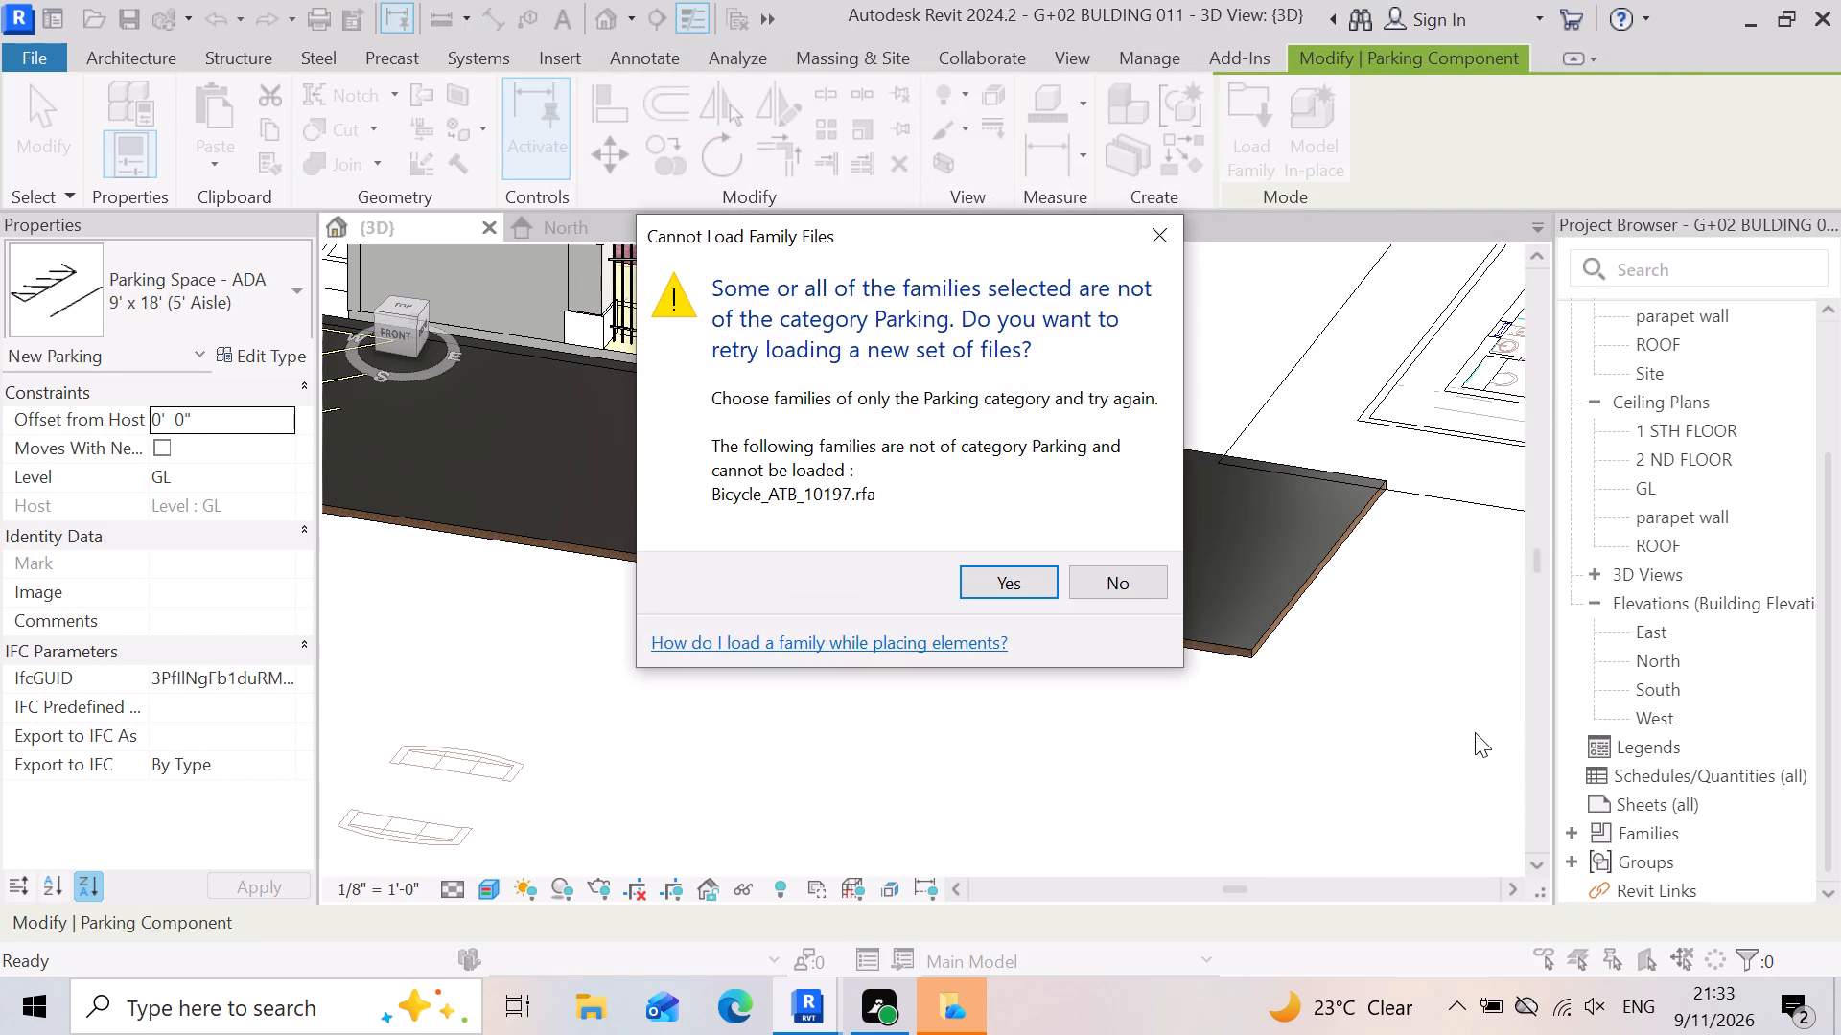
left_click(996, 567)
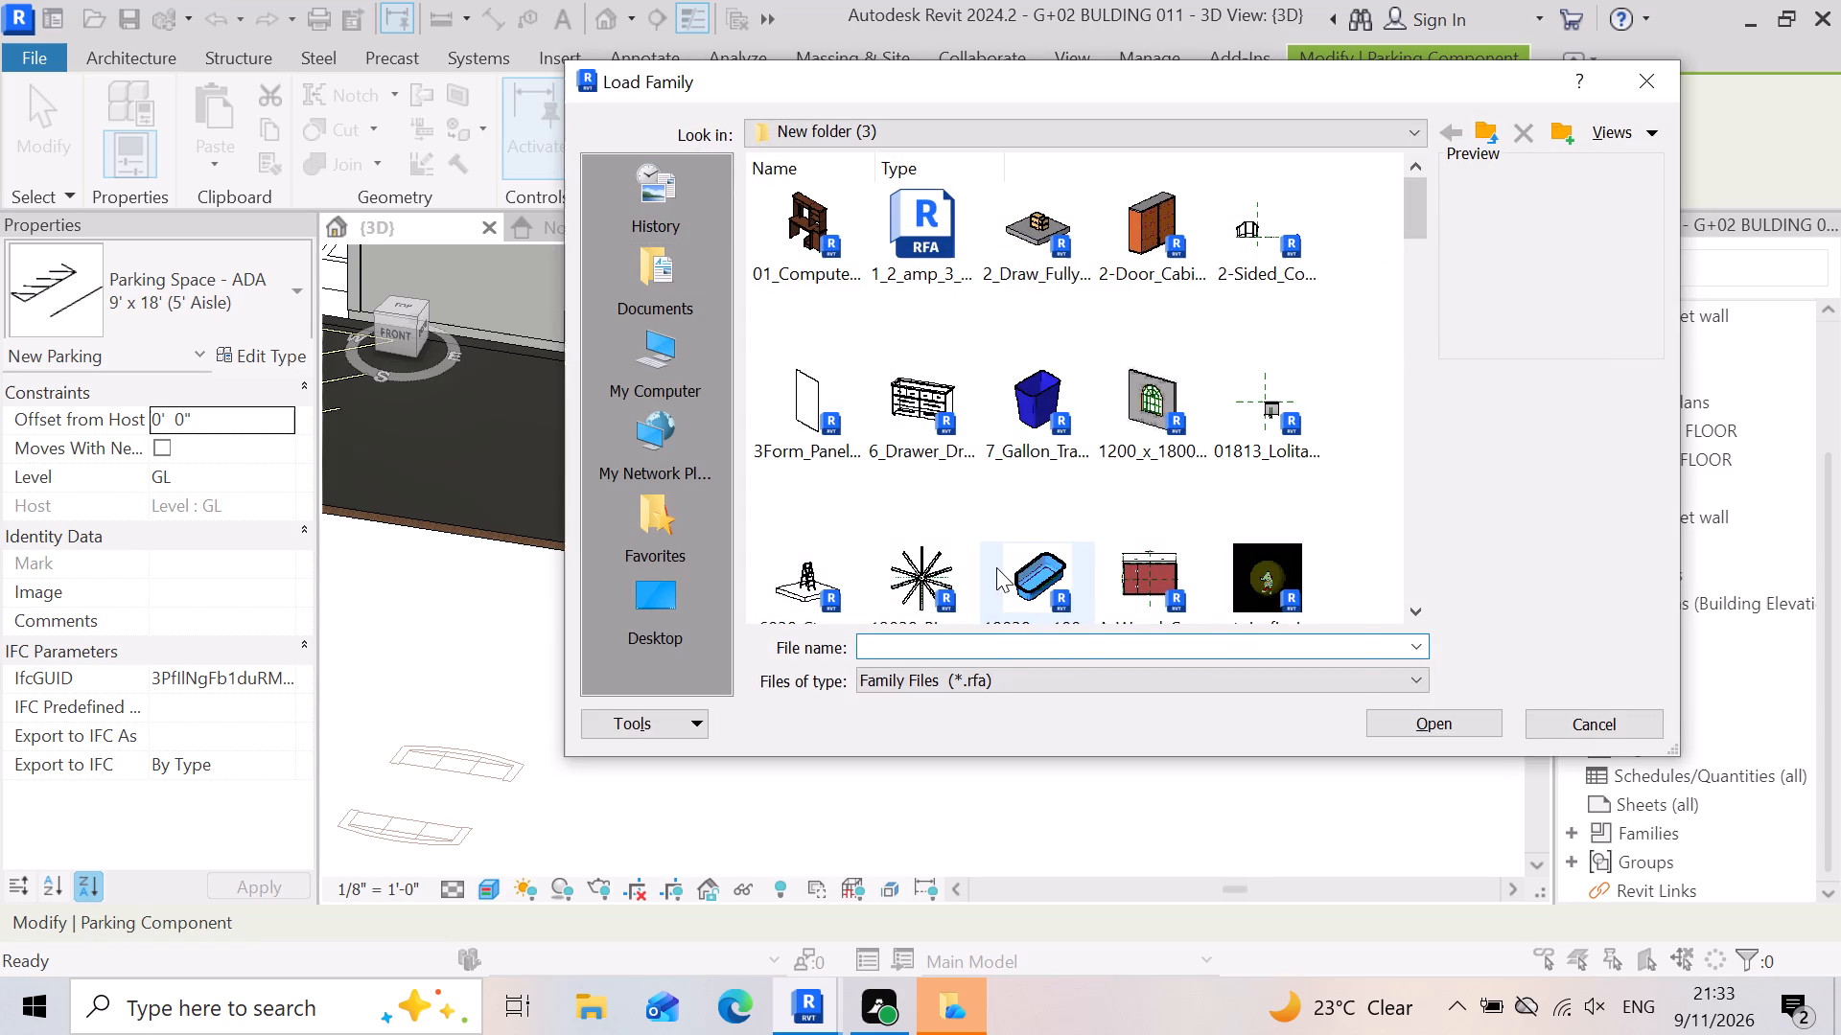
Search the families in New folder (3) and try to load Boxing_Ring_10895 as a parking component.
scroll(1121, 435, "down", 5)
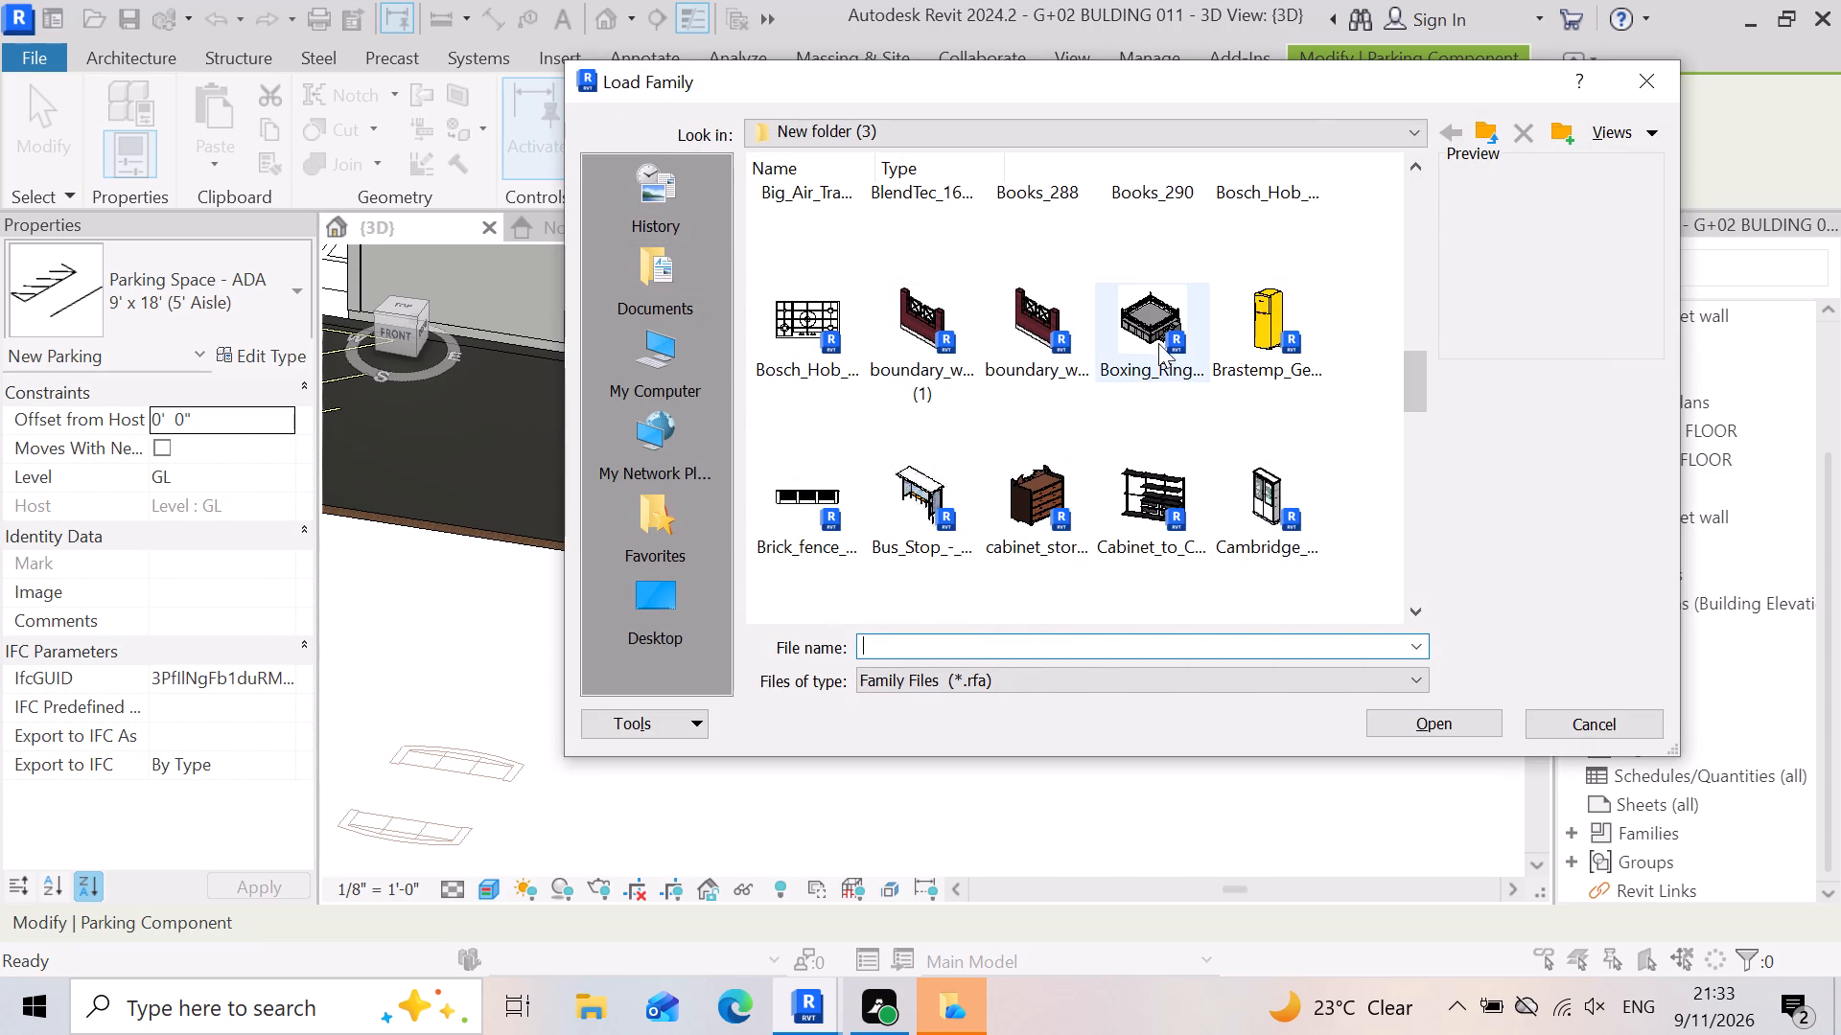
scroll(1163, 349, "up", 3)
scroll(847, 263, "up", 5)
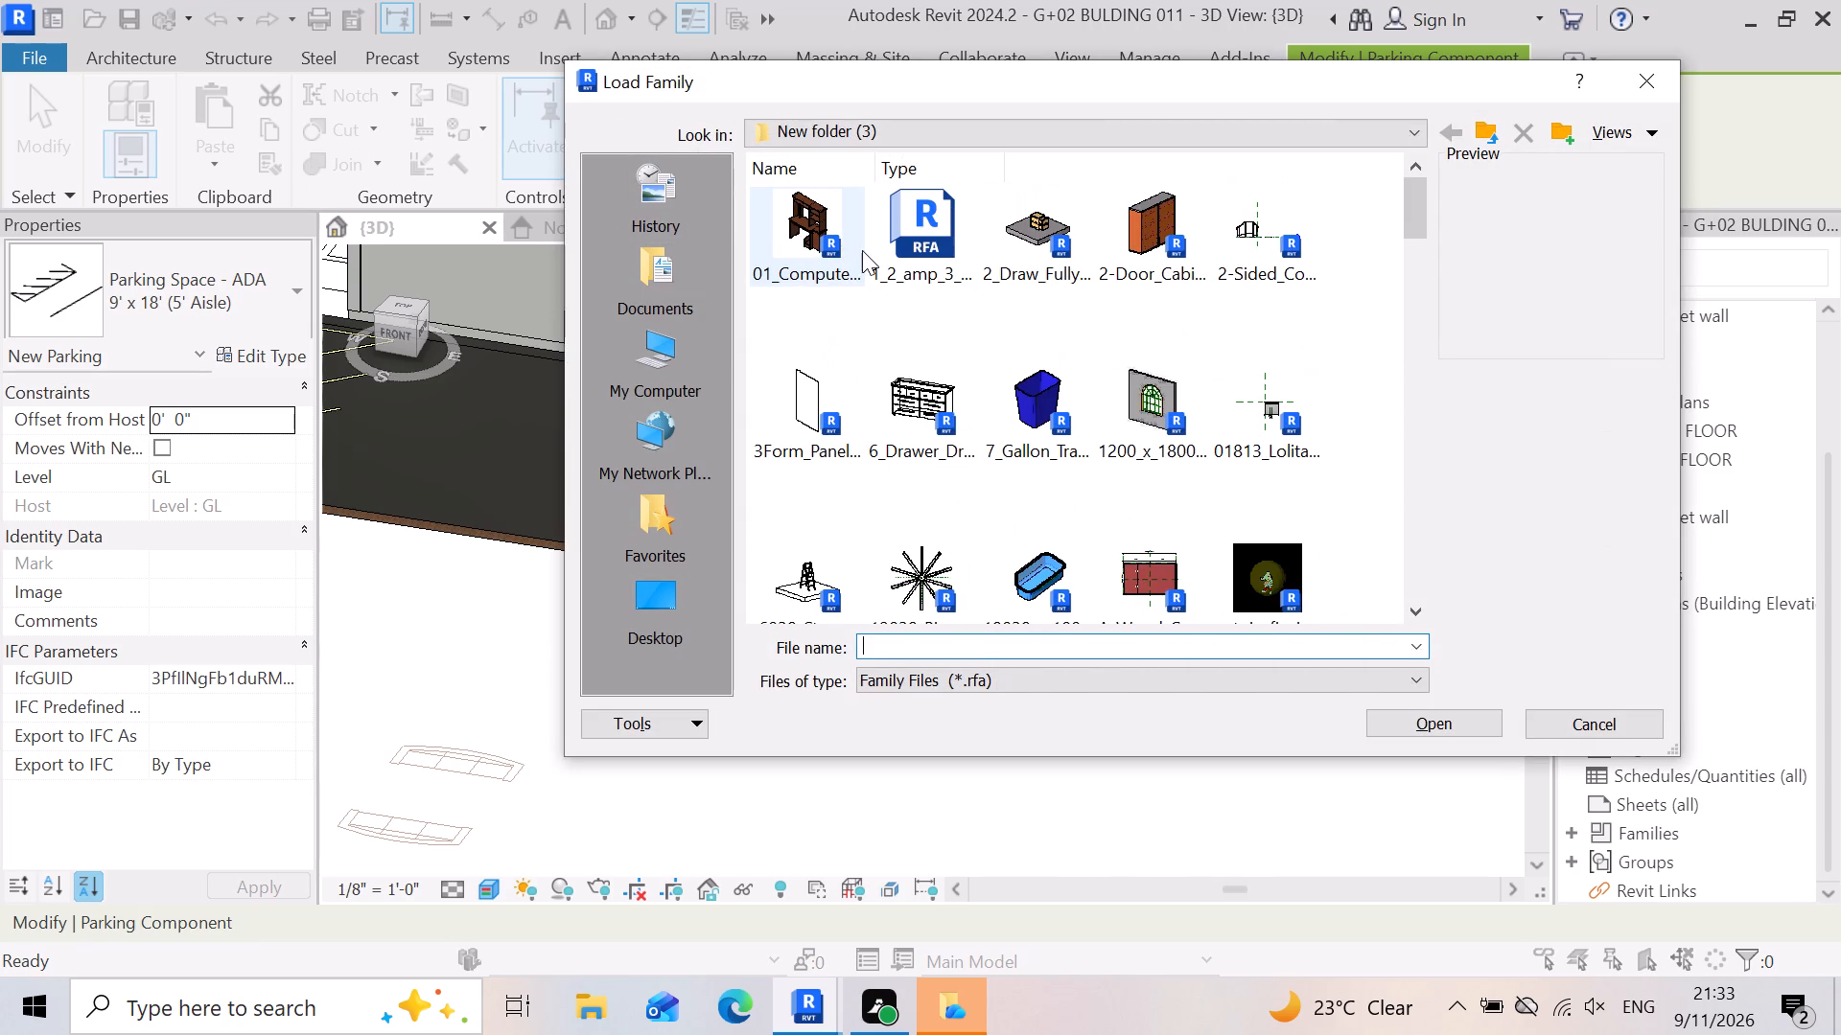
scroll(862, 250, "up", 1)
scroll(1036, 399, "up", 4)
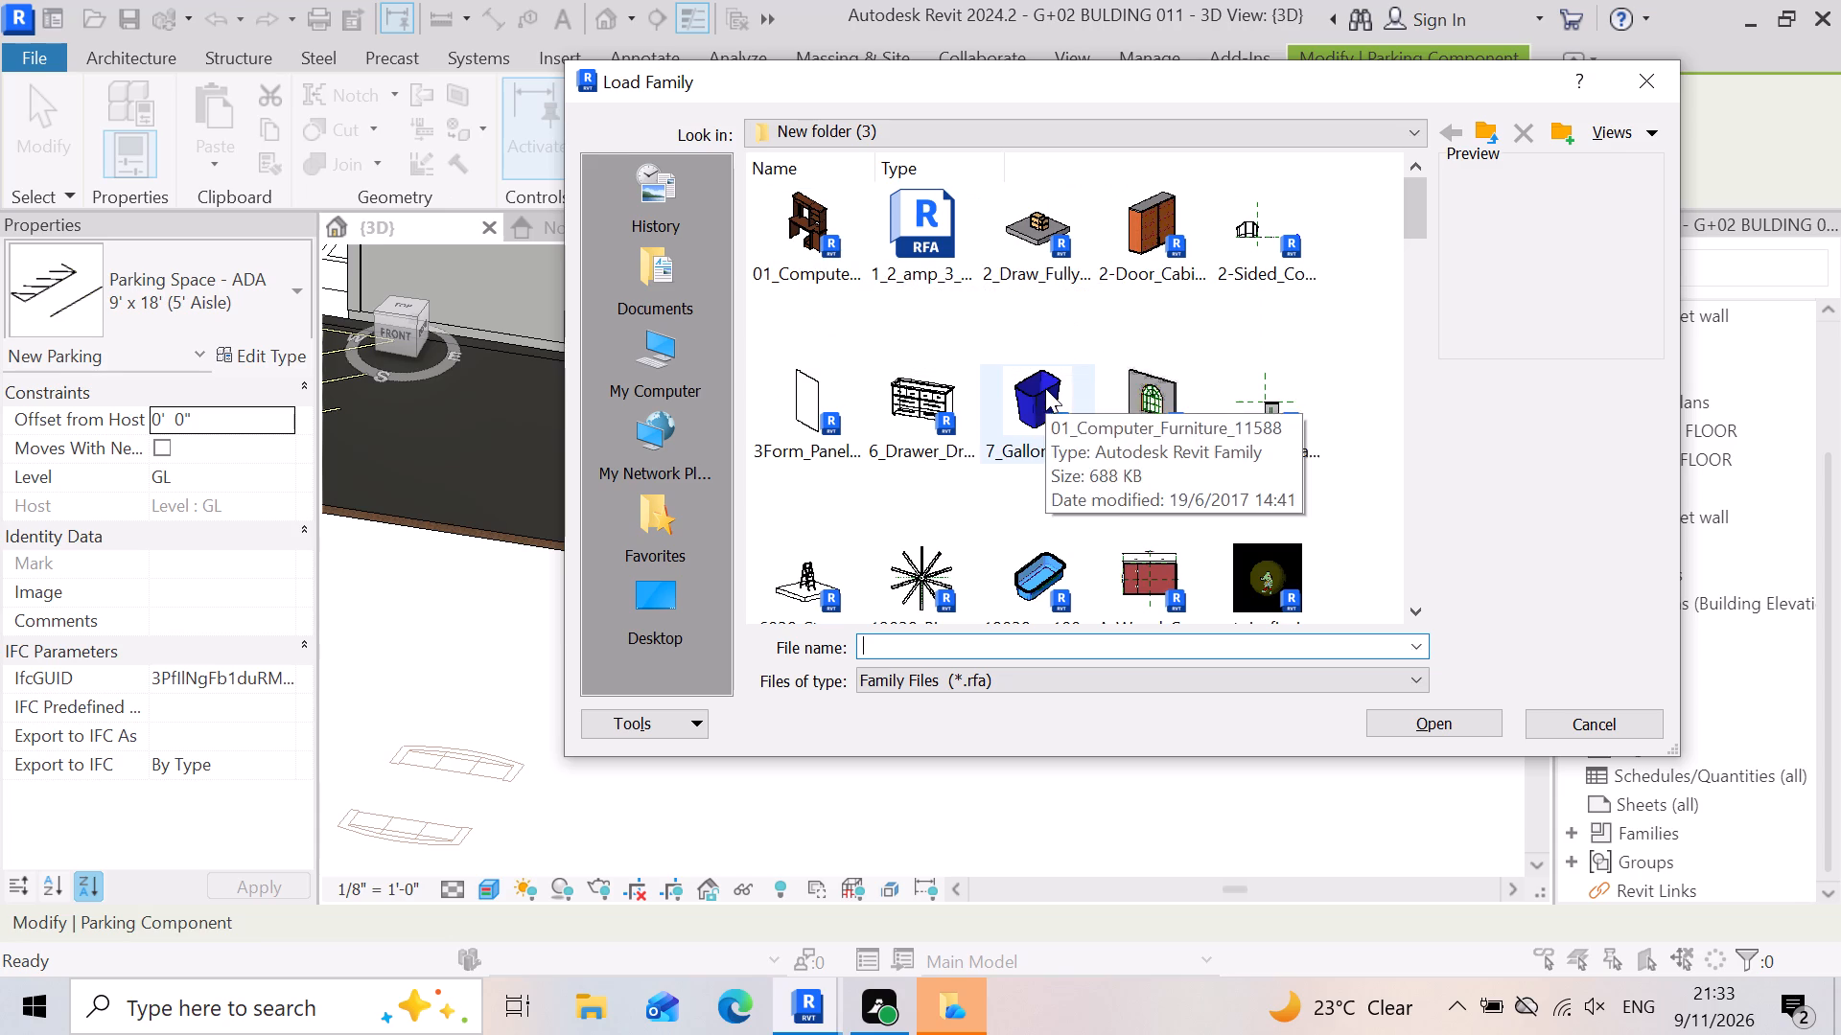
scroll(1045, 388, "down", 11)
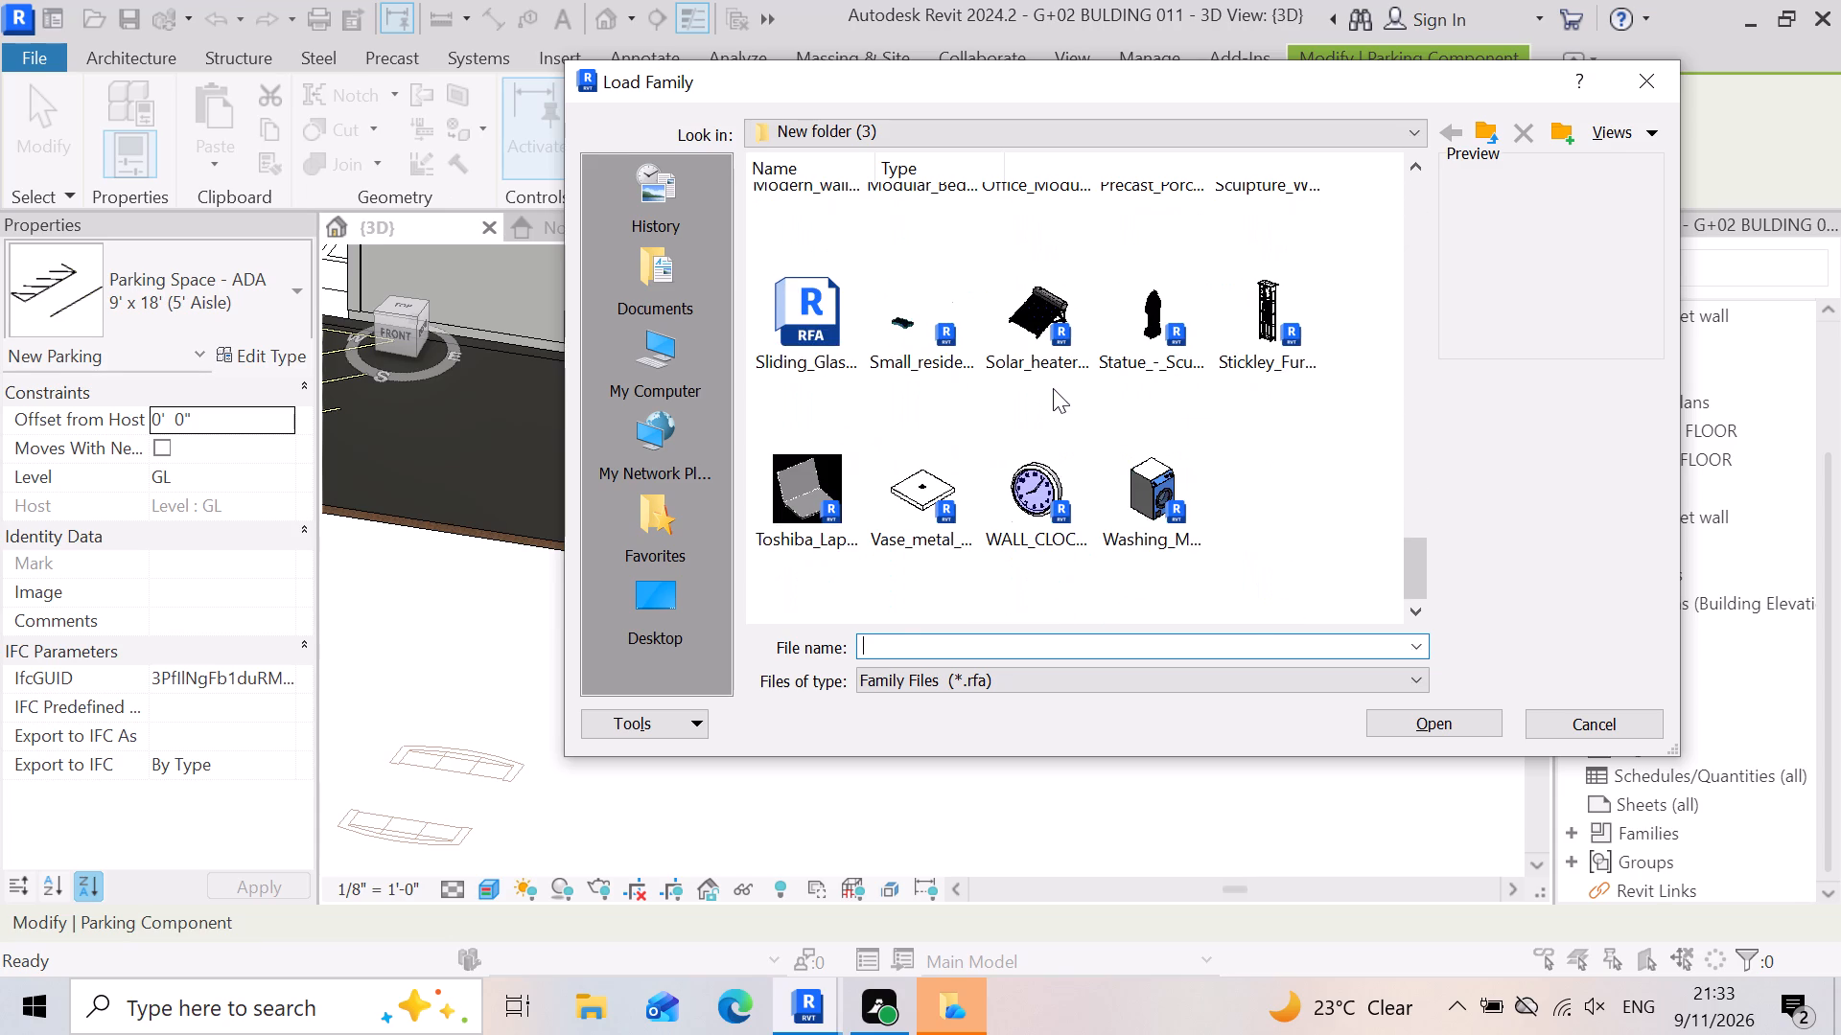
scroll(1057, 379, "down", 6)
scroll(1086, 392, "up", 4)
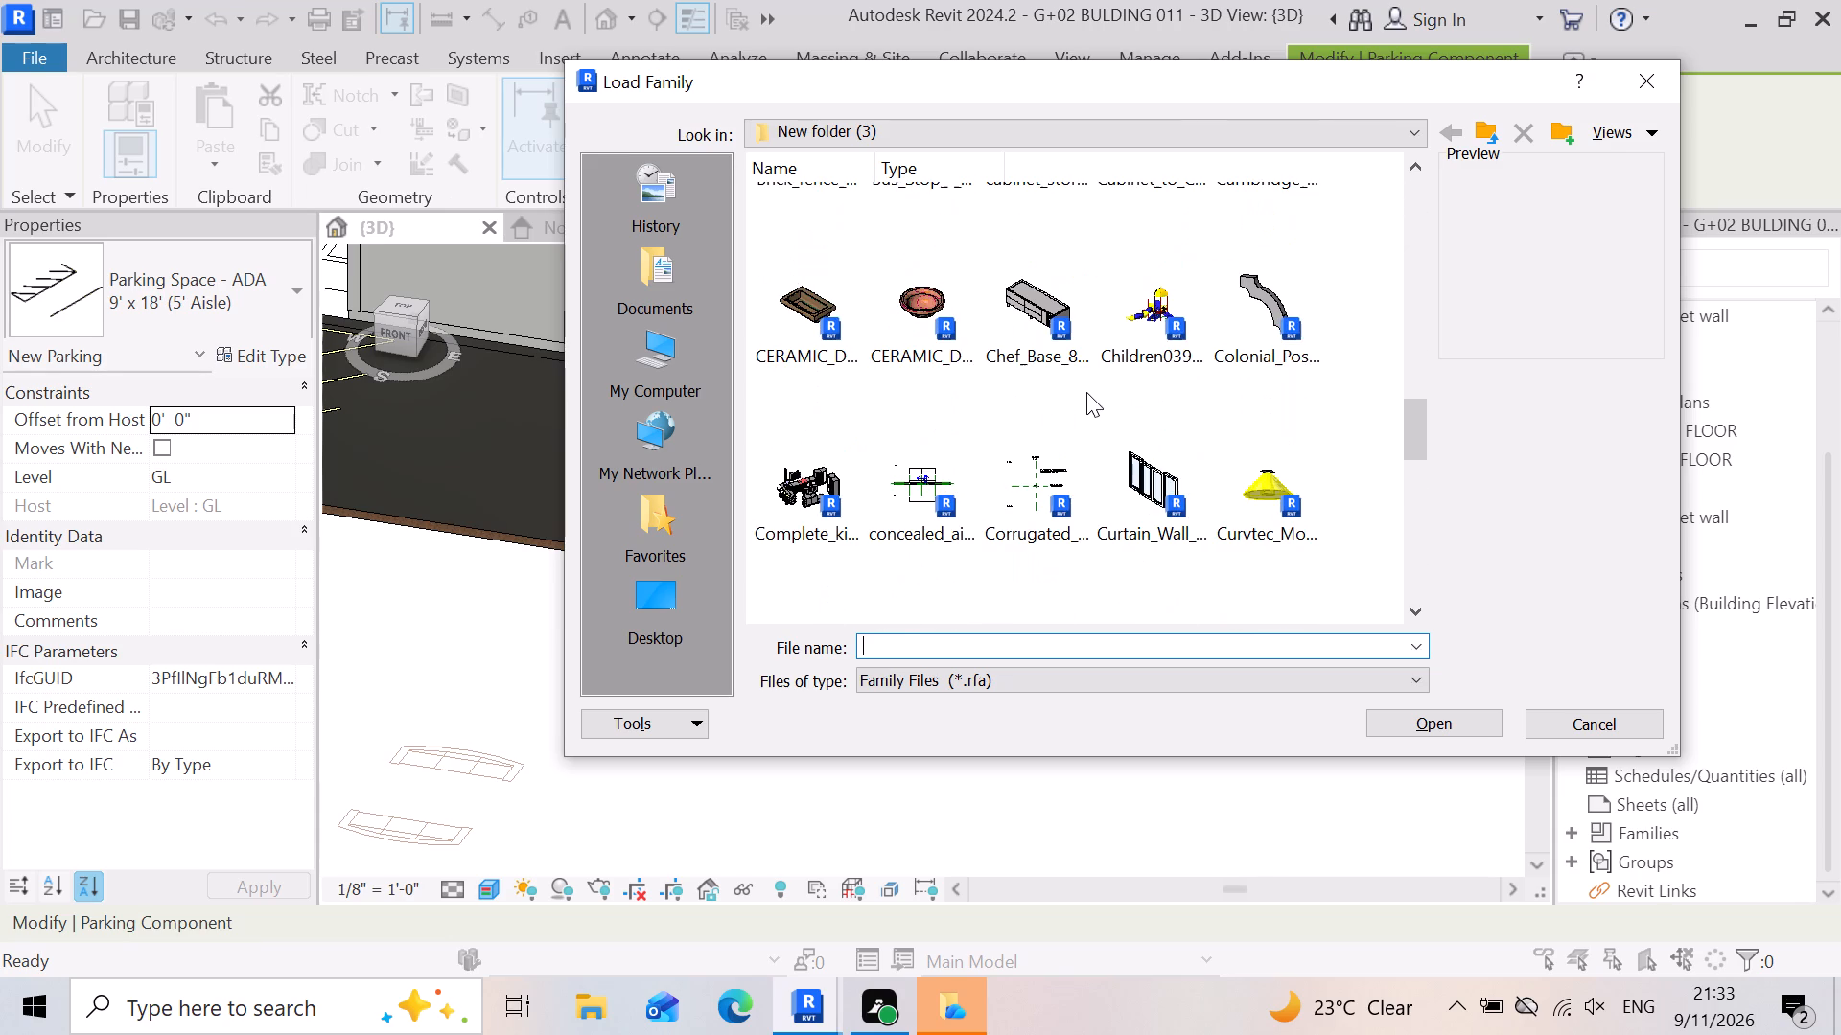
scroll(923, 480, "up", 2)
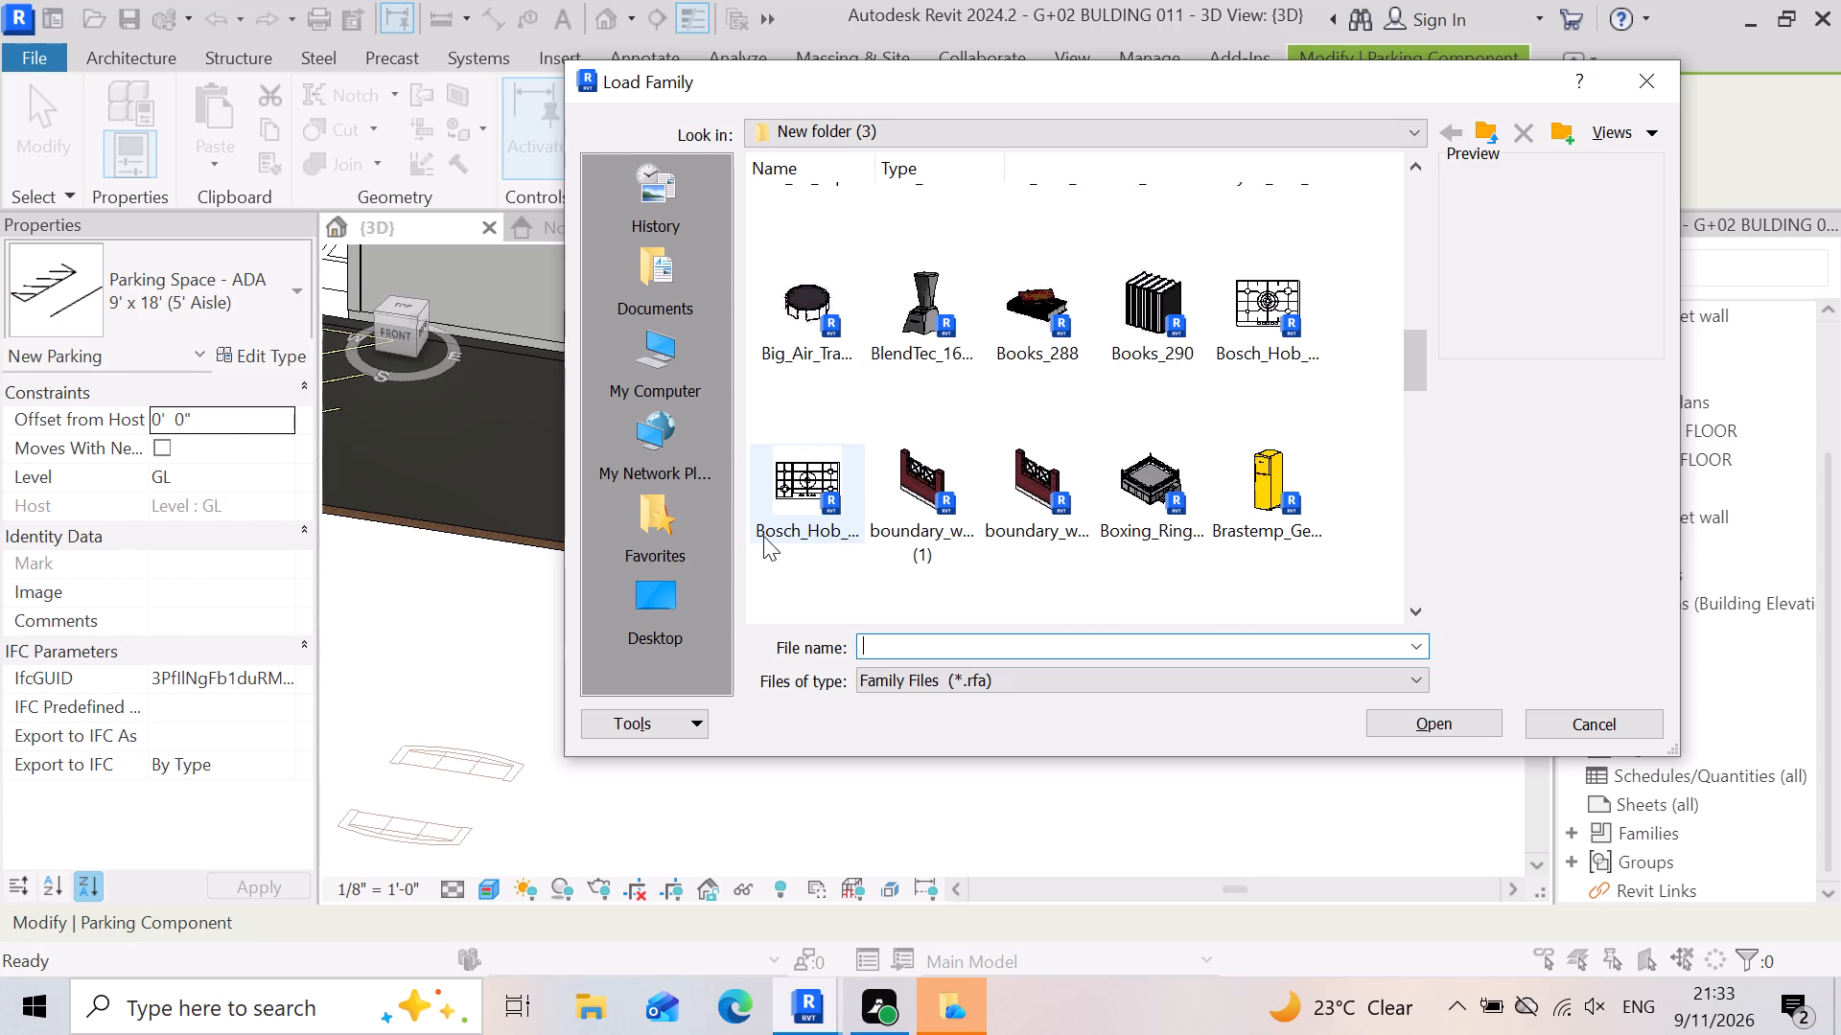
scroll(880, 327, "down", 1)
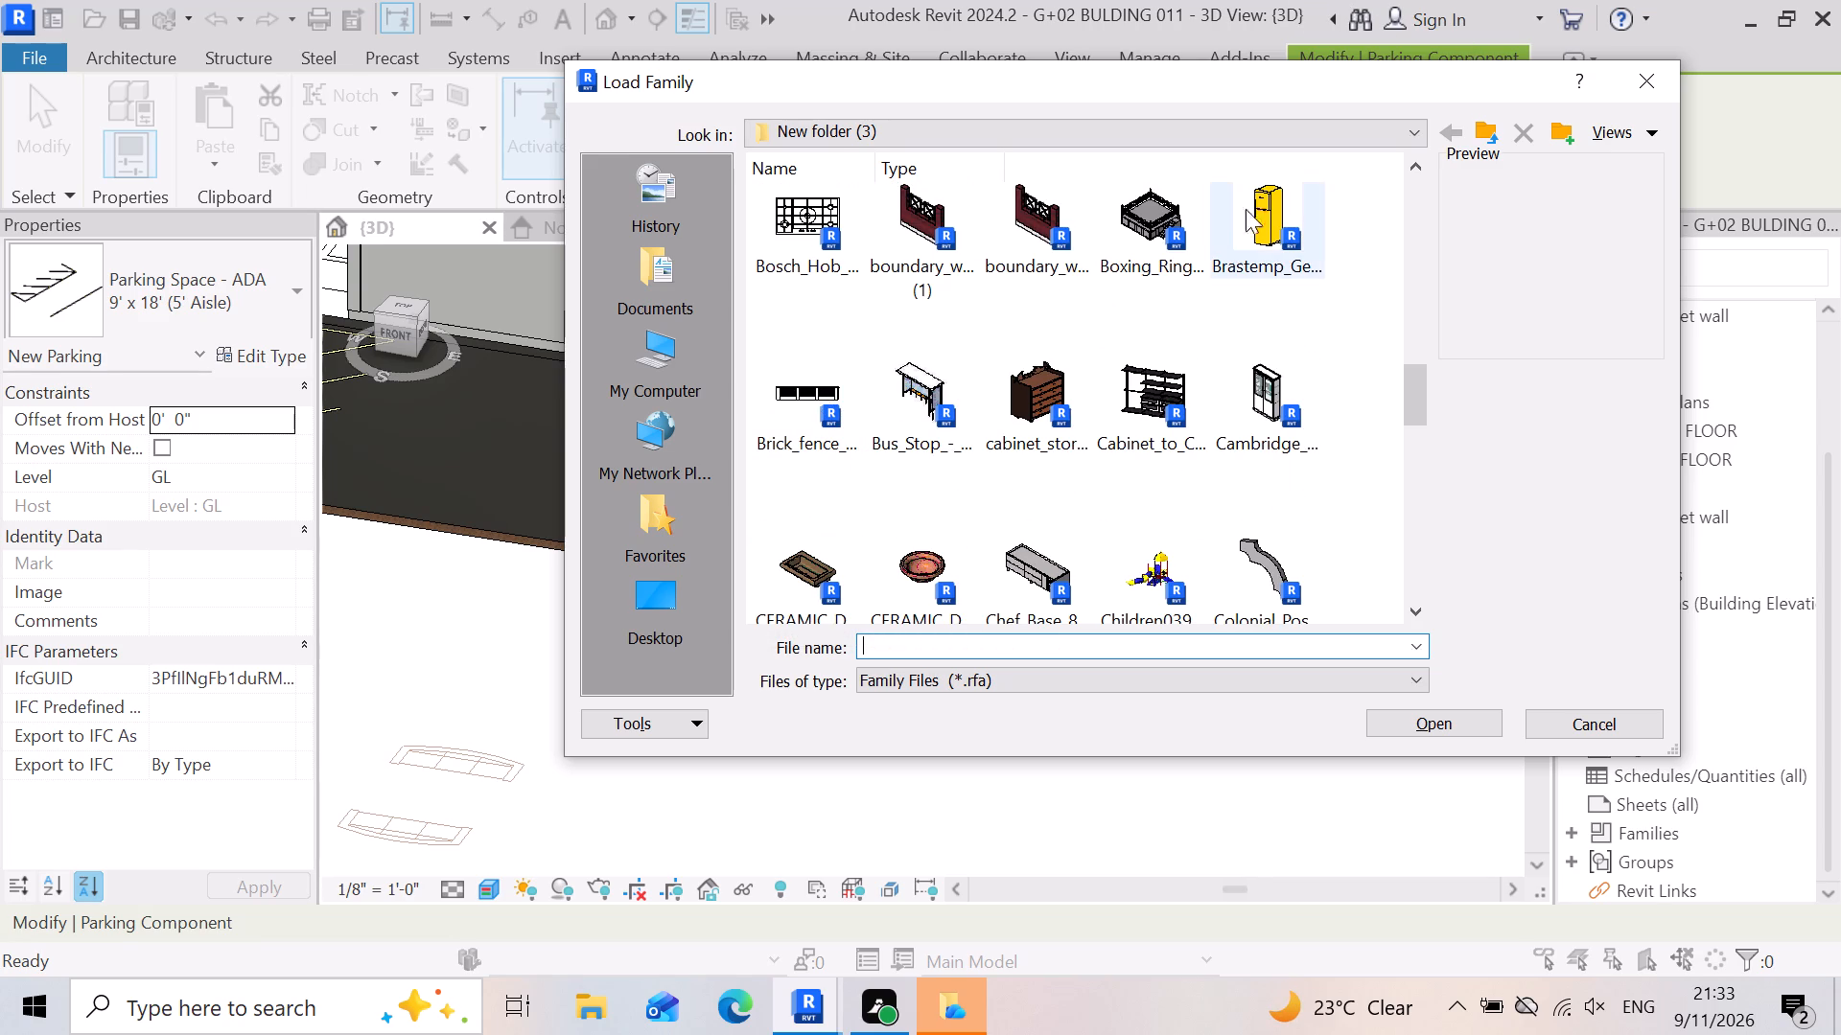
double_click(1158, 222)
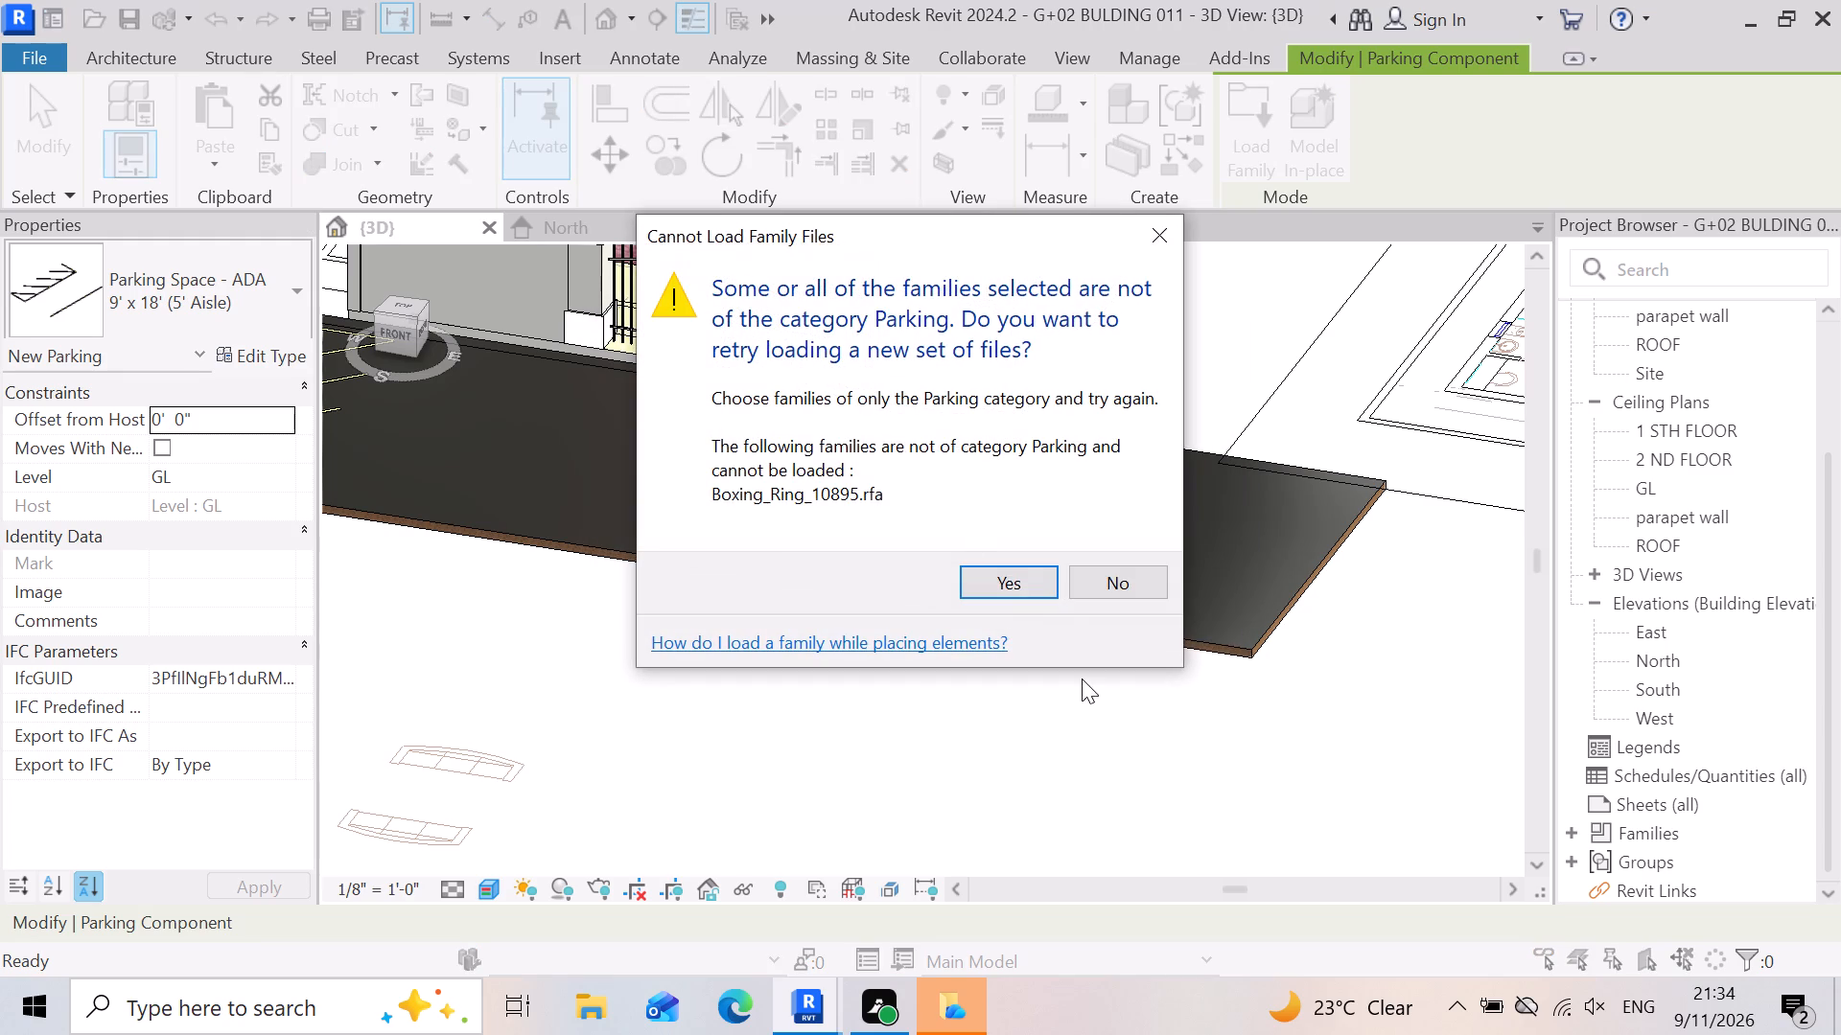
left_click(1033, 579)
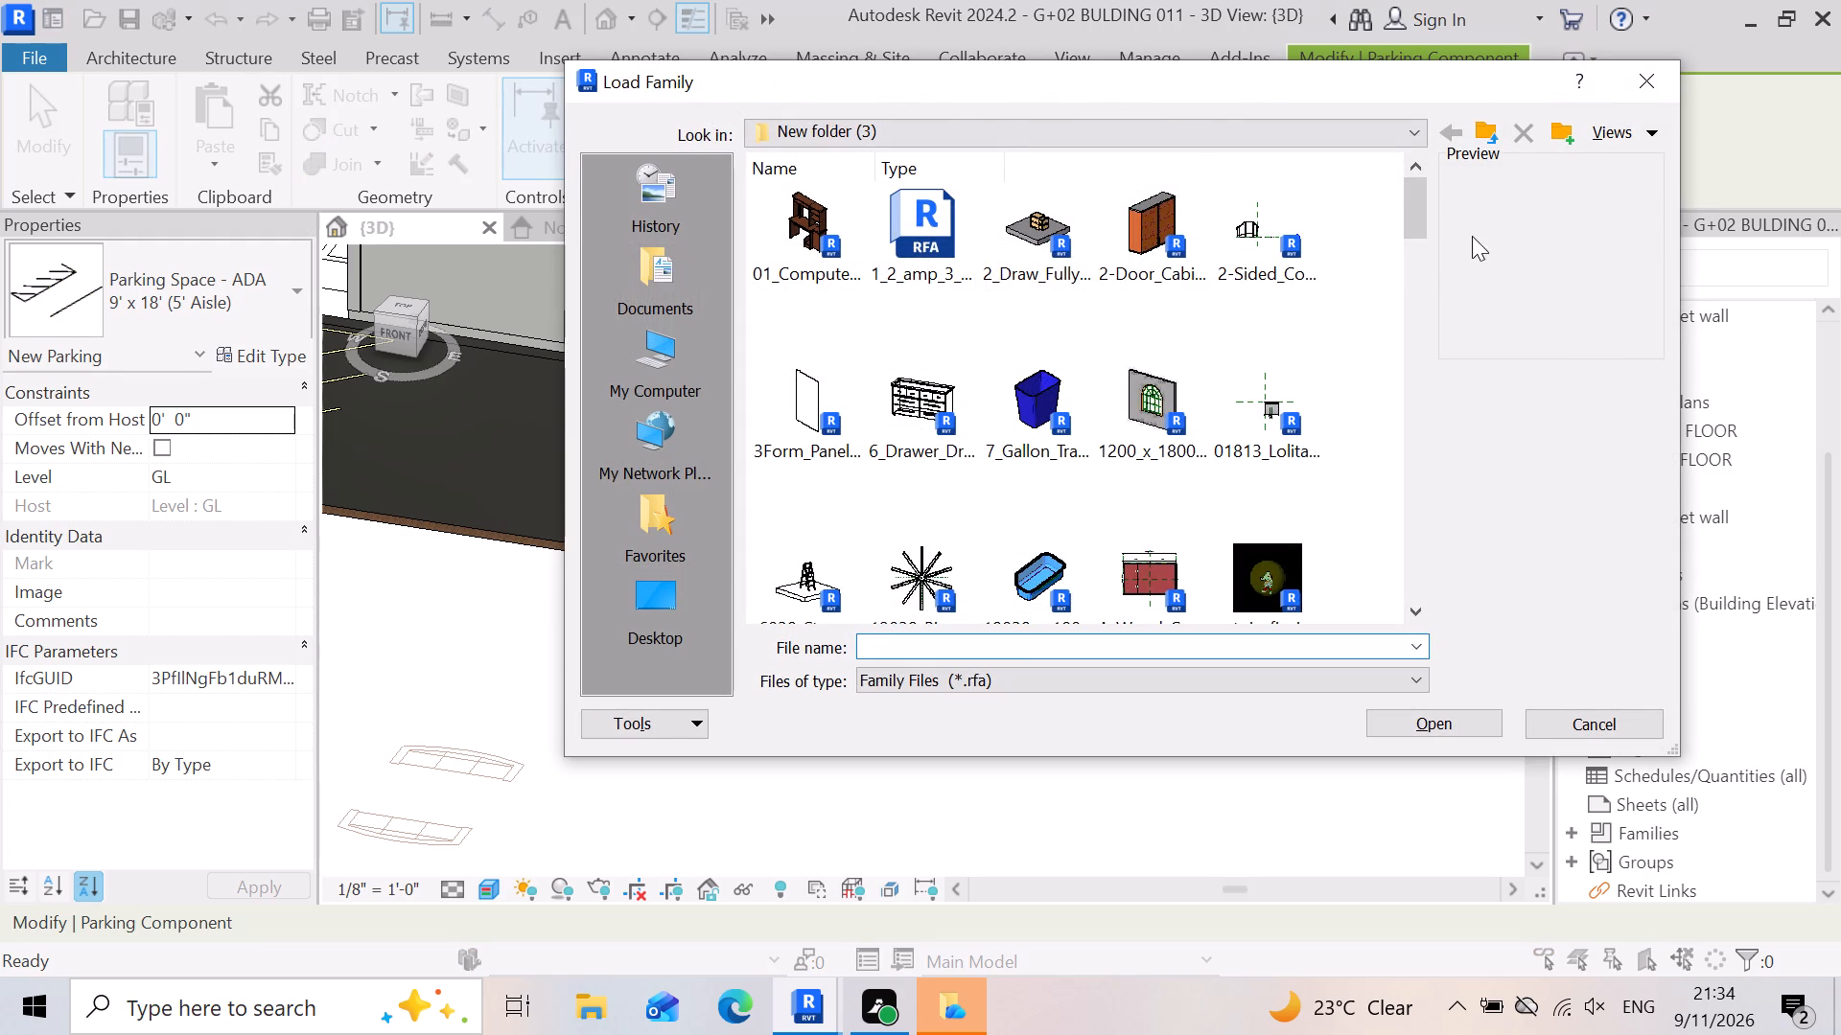
Look through the SHOWER folder of the SHUBHAM CITY family library.
left_click(1480, 140)
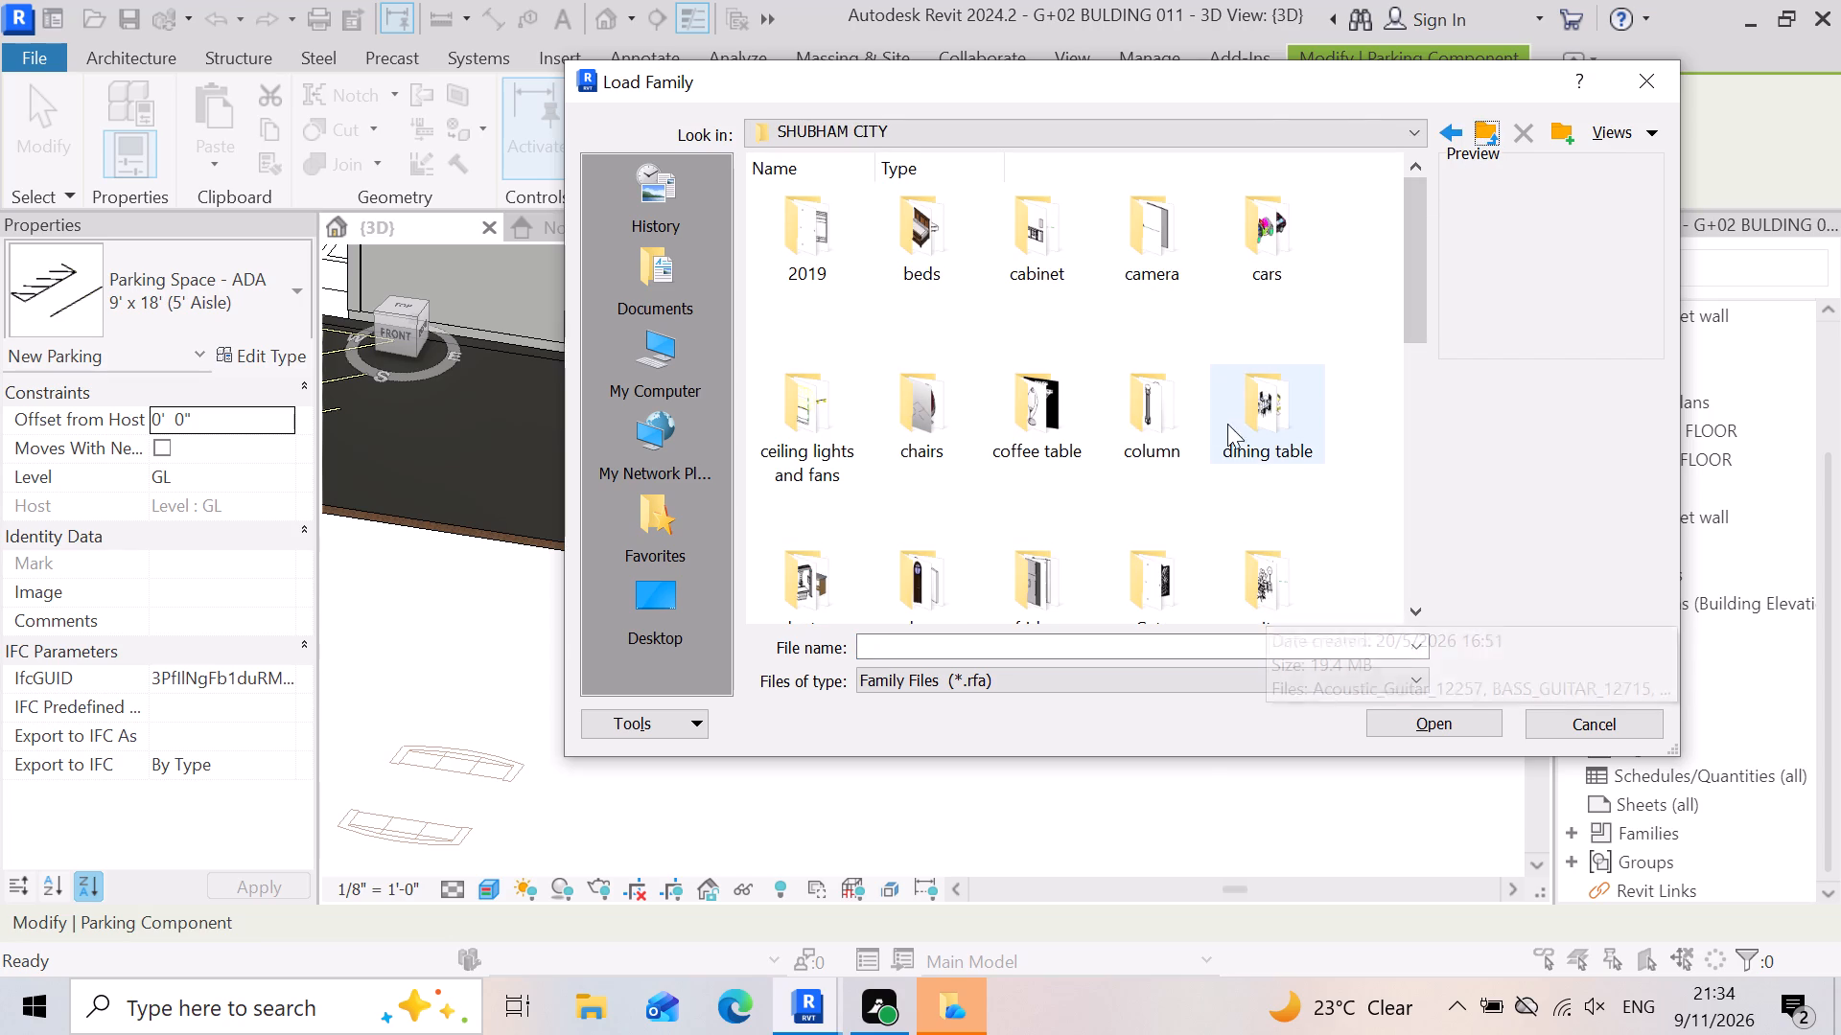
scroll(1217, 406, "down", 2)
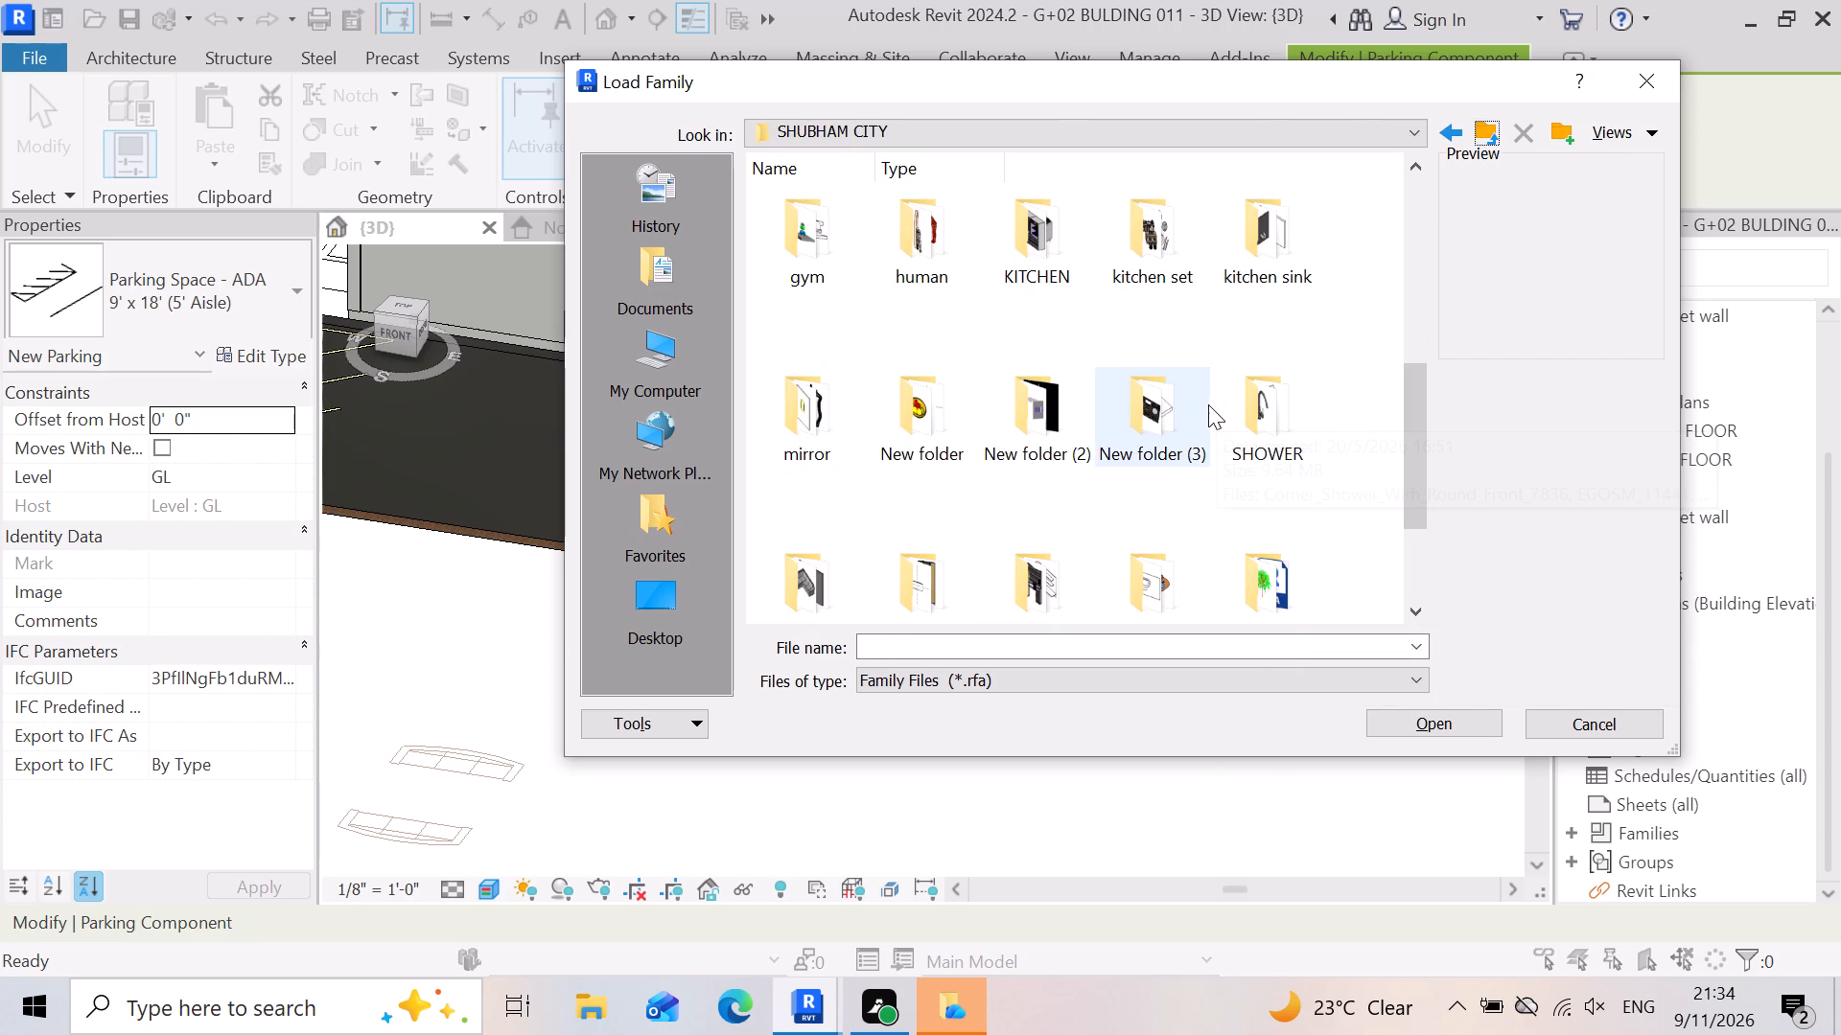
double_click(1267, 417)
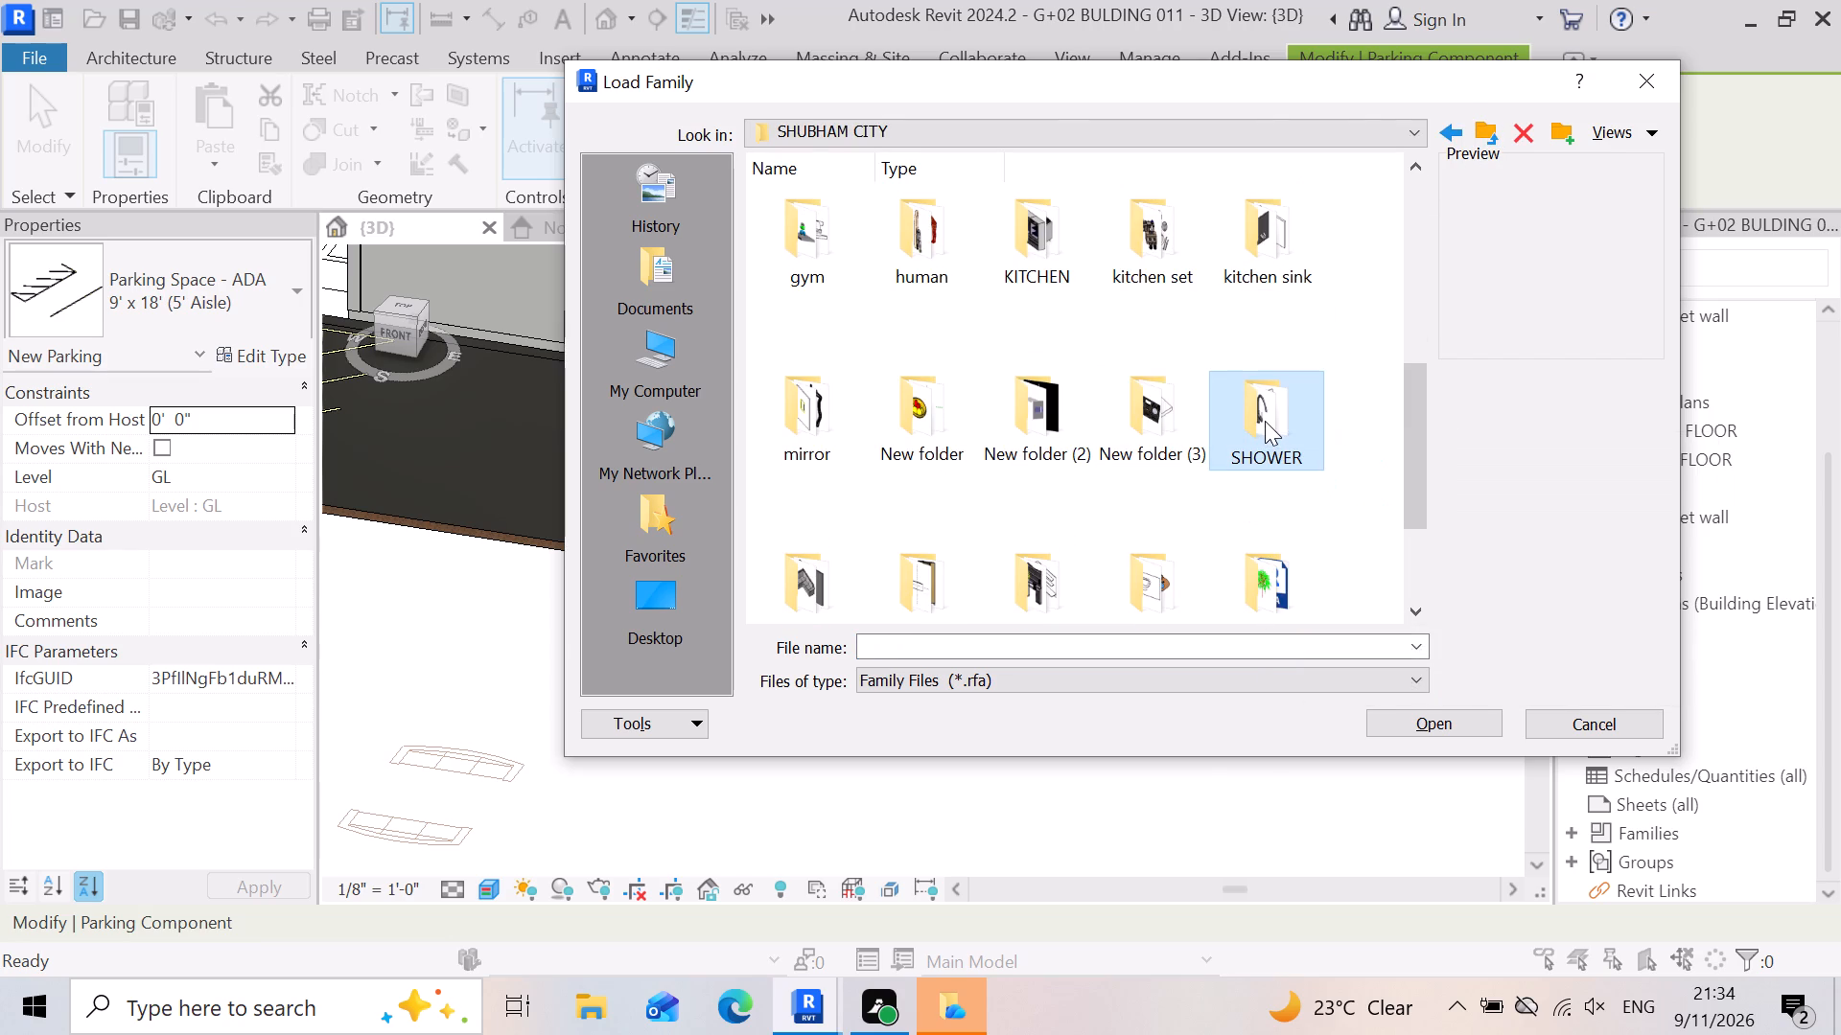
double_click(1265, 421)
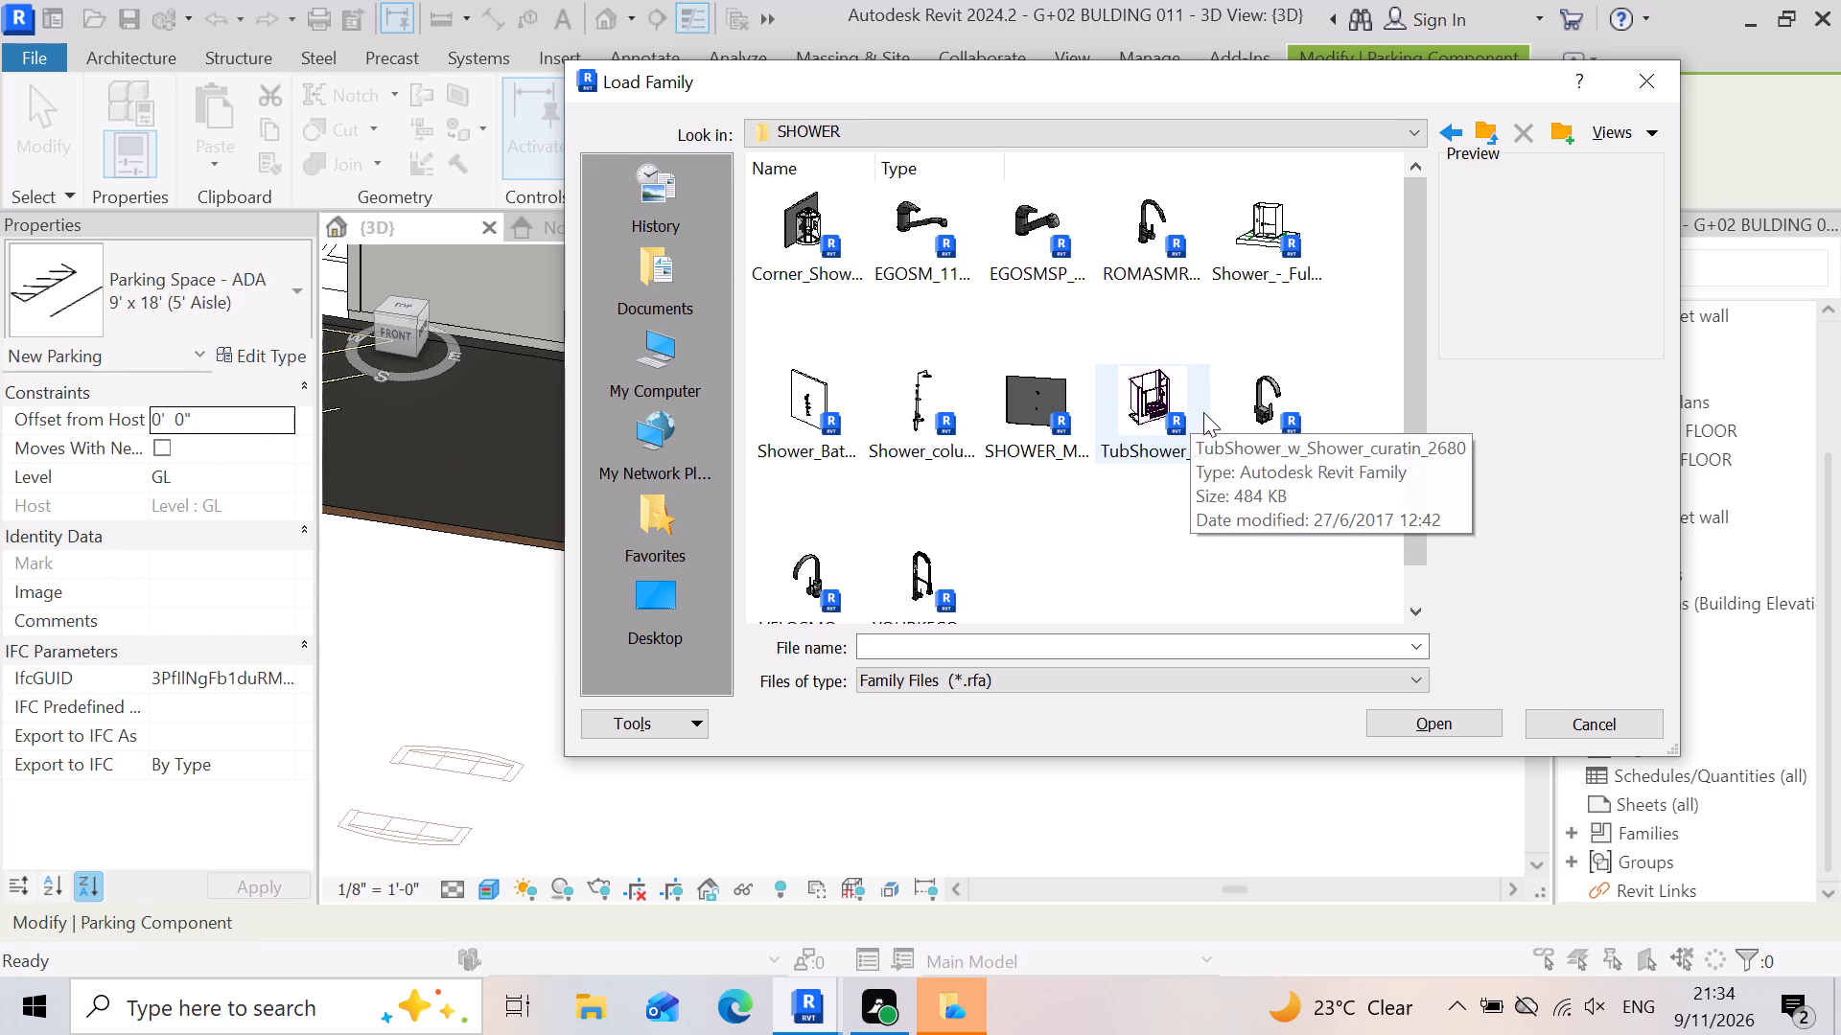
scroll(939, 371, "down", 3)
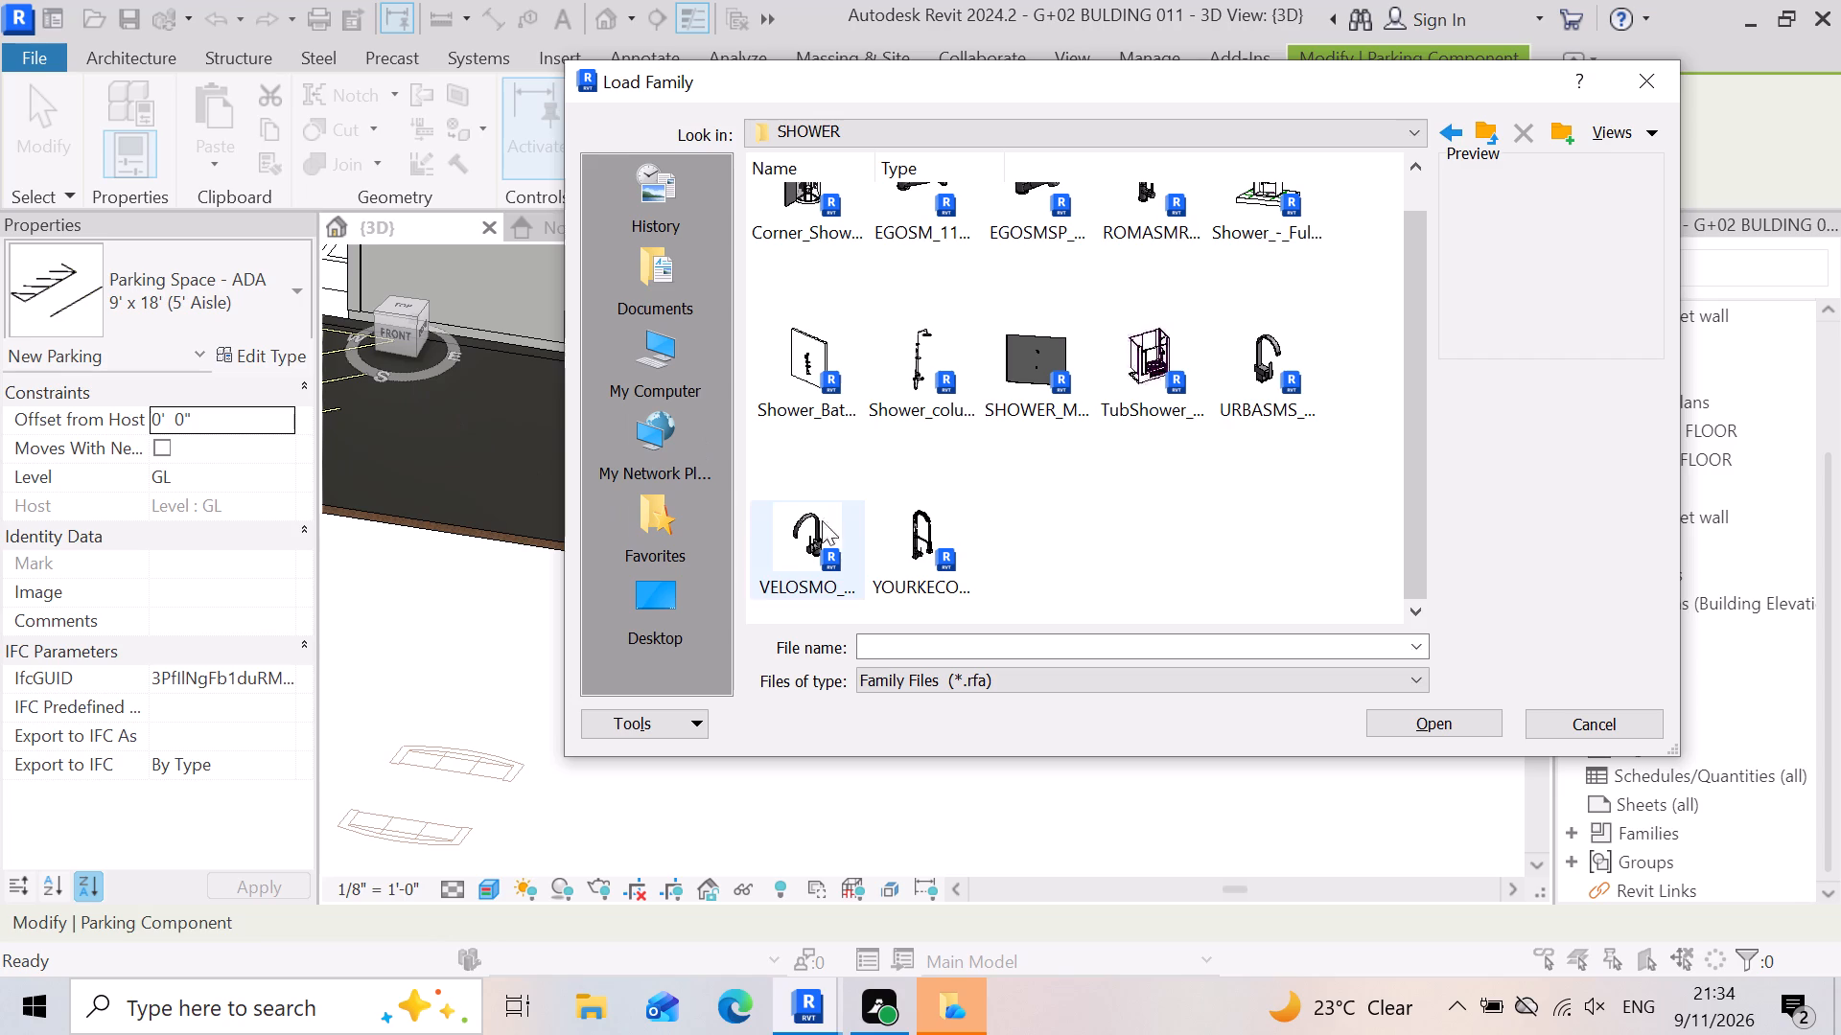
scroll(889, 508, "down", 4)
left_click(1483, 120)
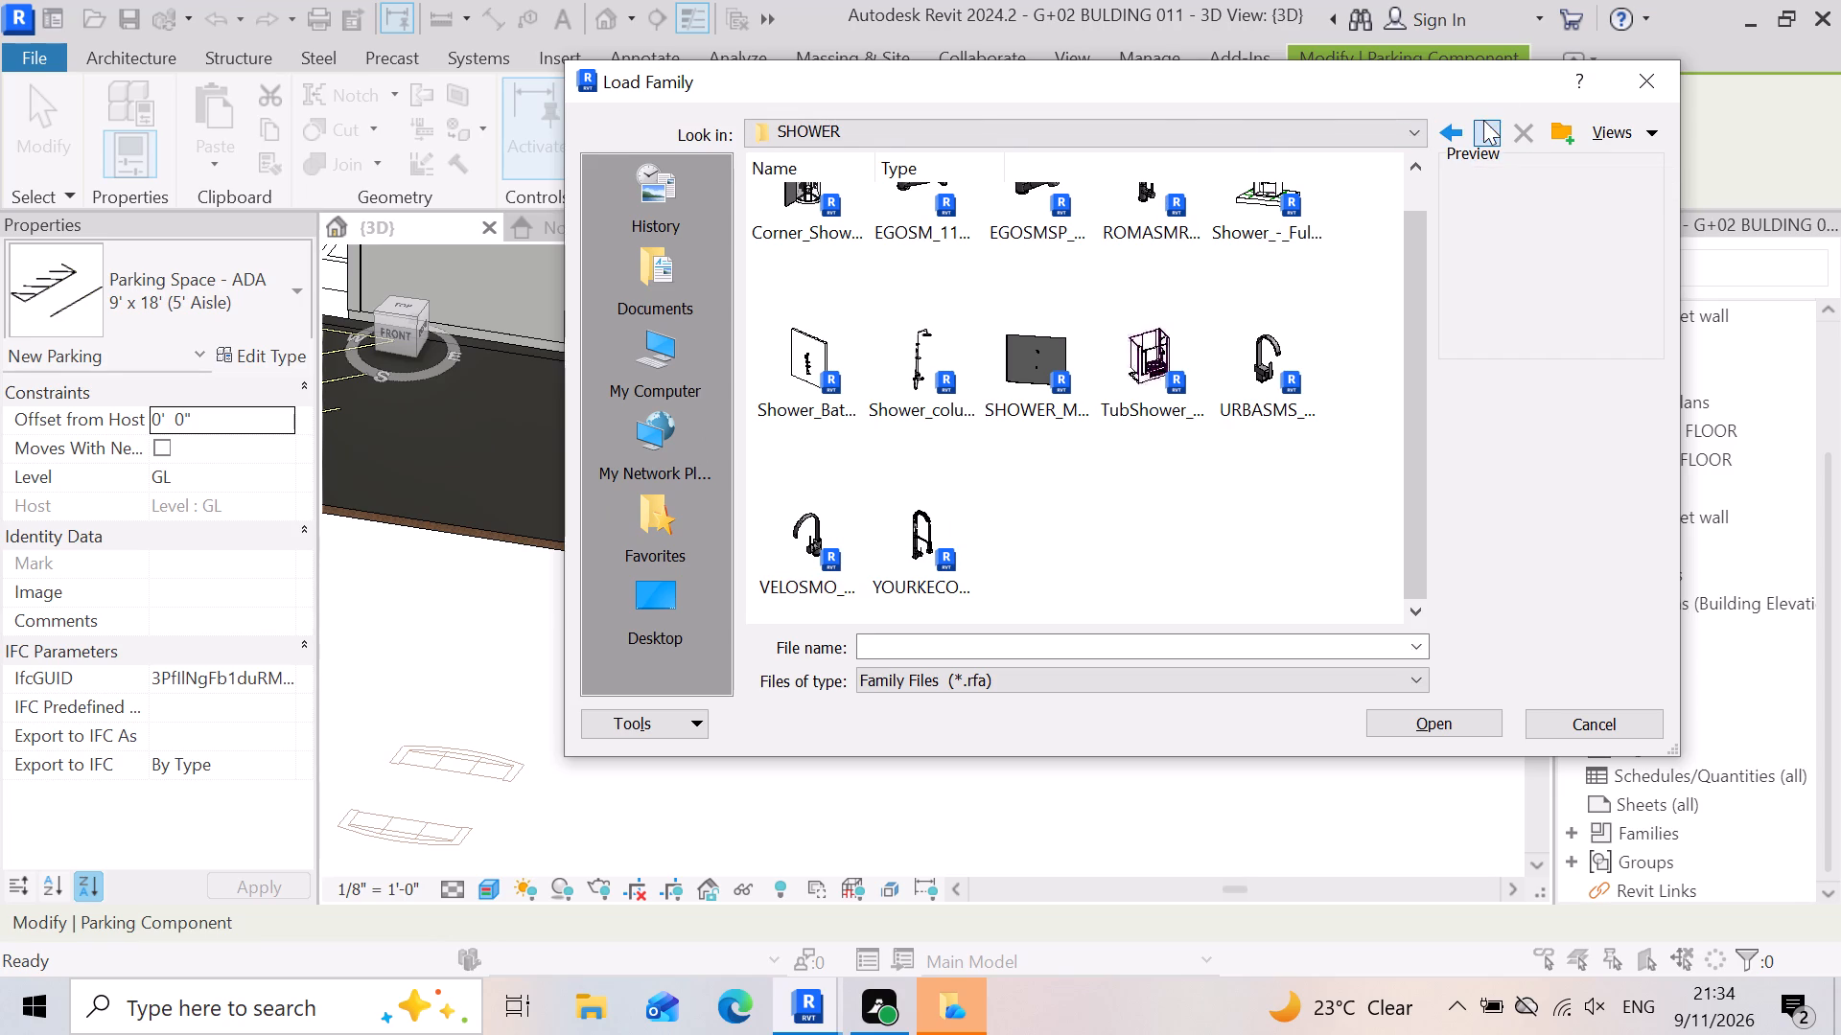
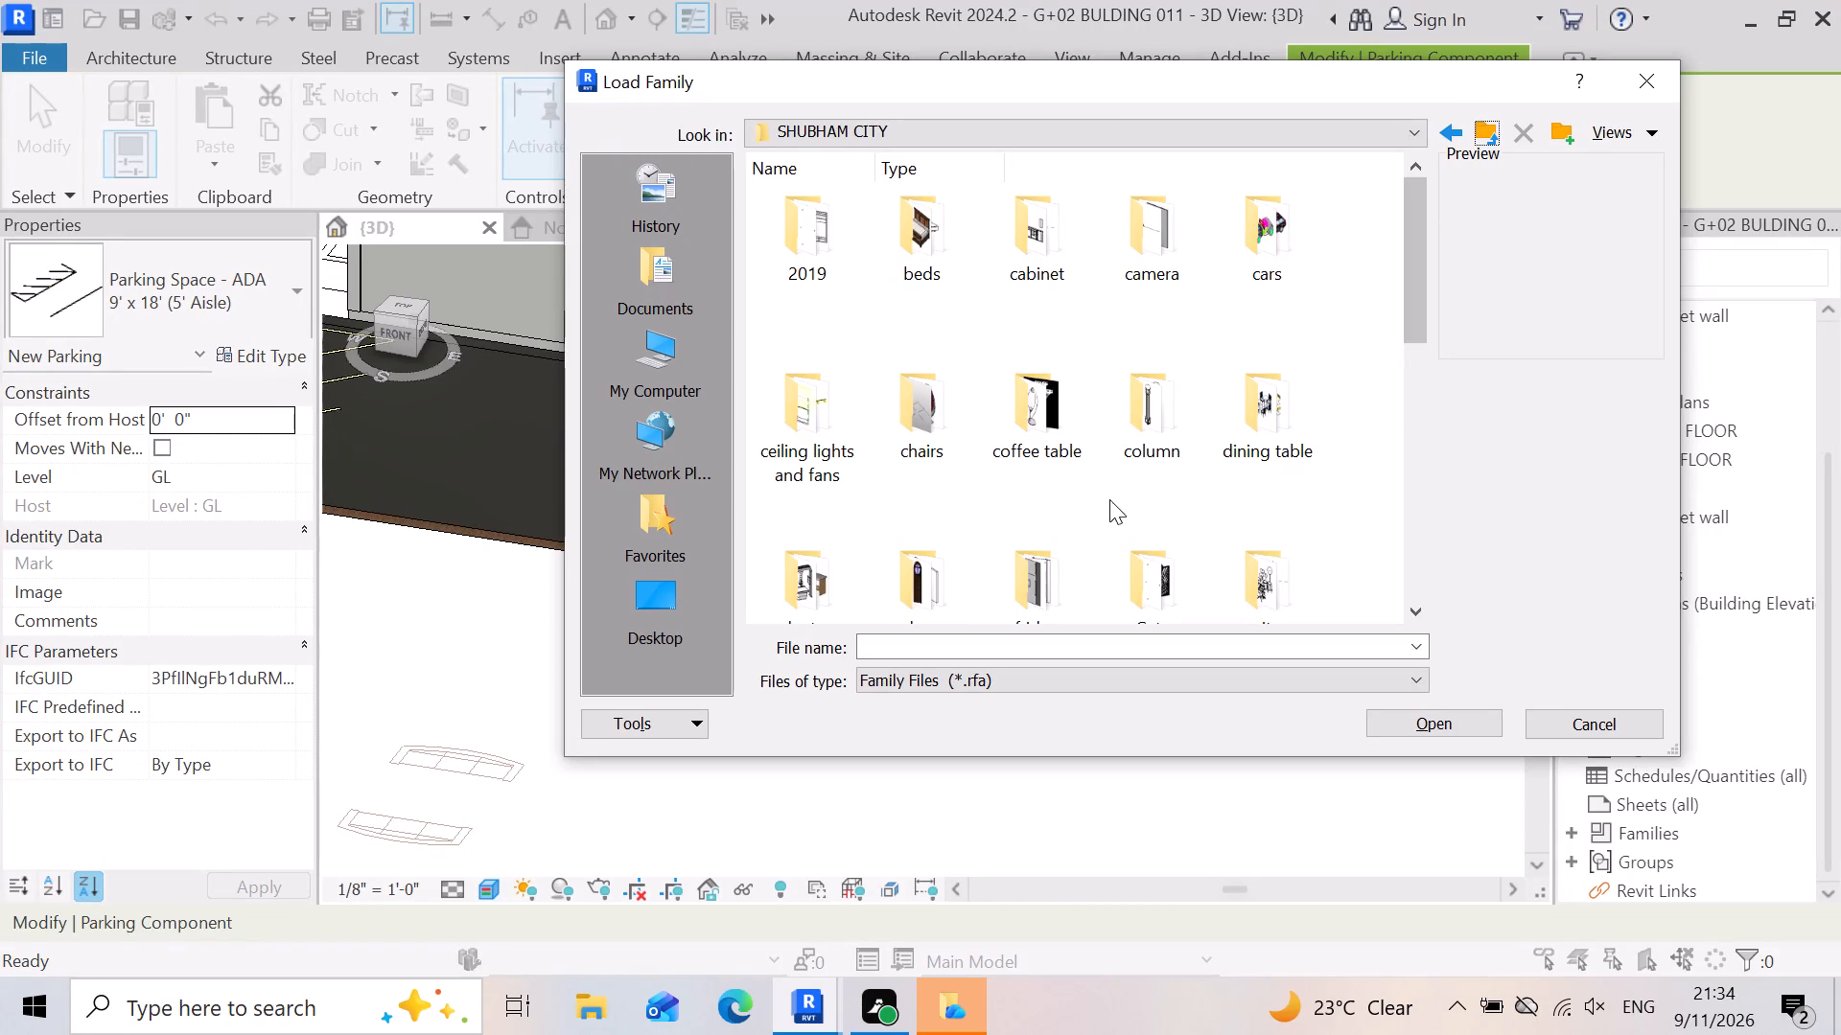
Look through the families in the tree and plant folder of the SHUBHAM CITY library.
scroll(1109, 498, "down", 4)
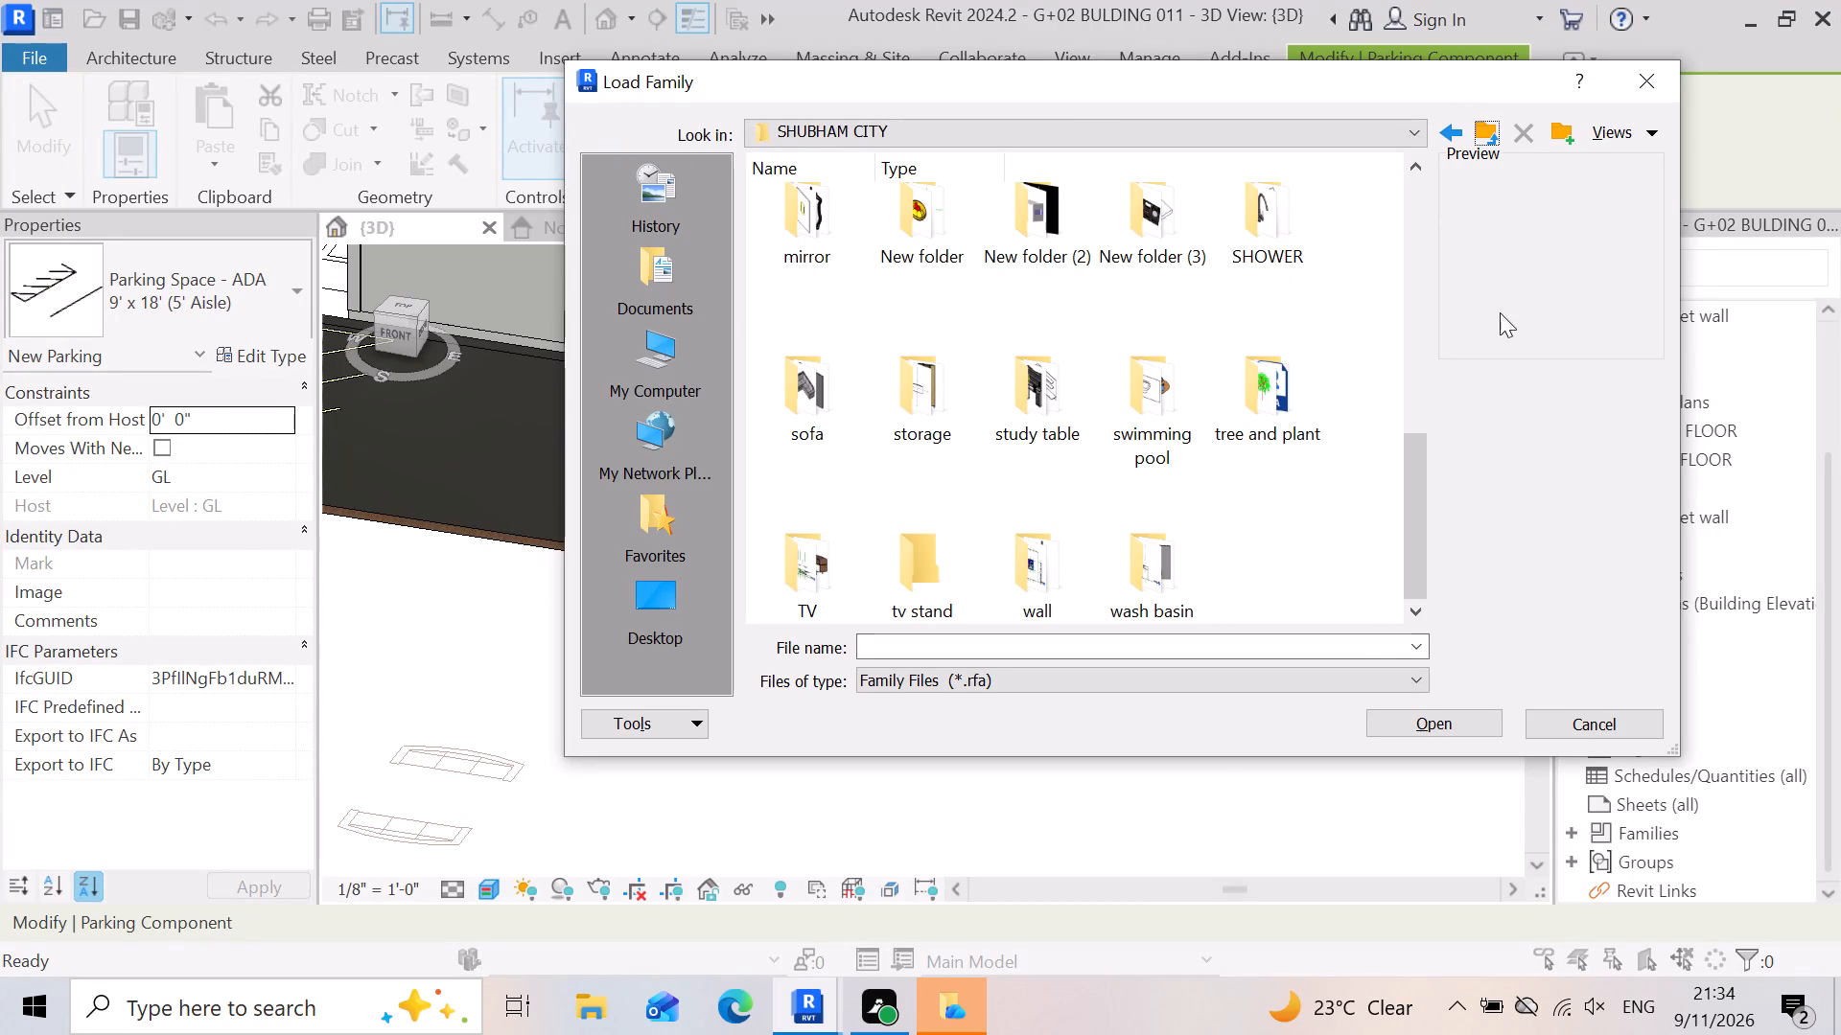
double_click(1247, 433)
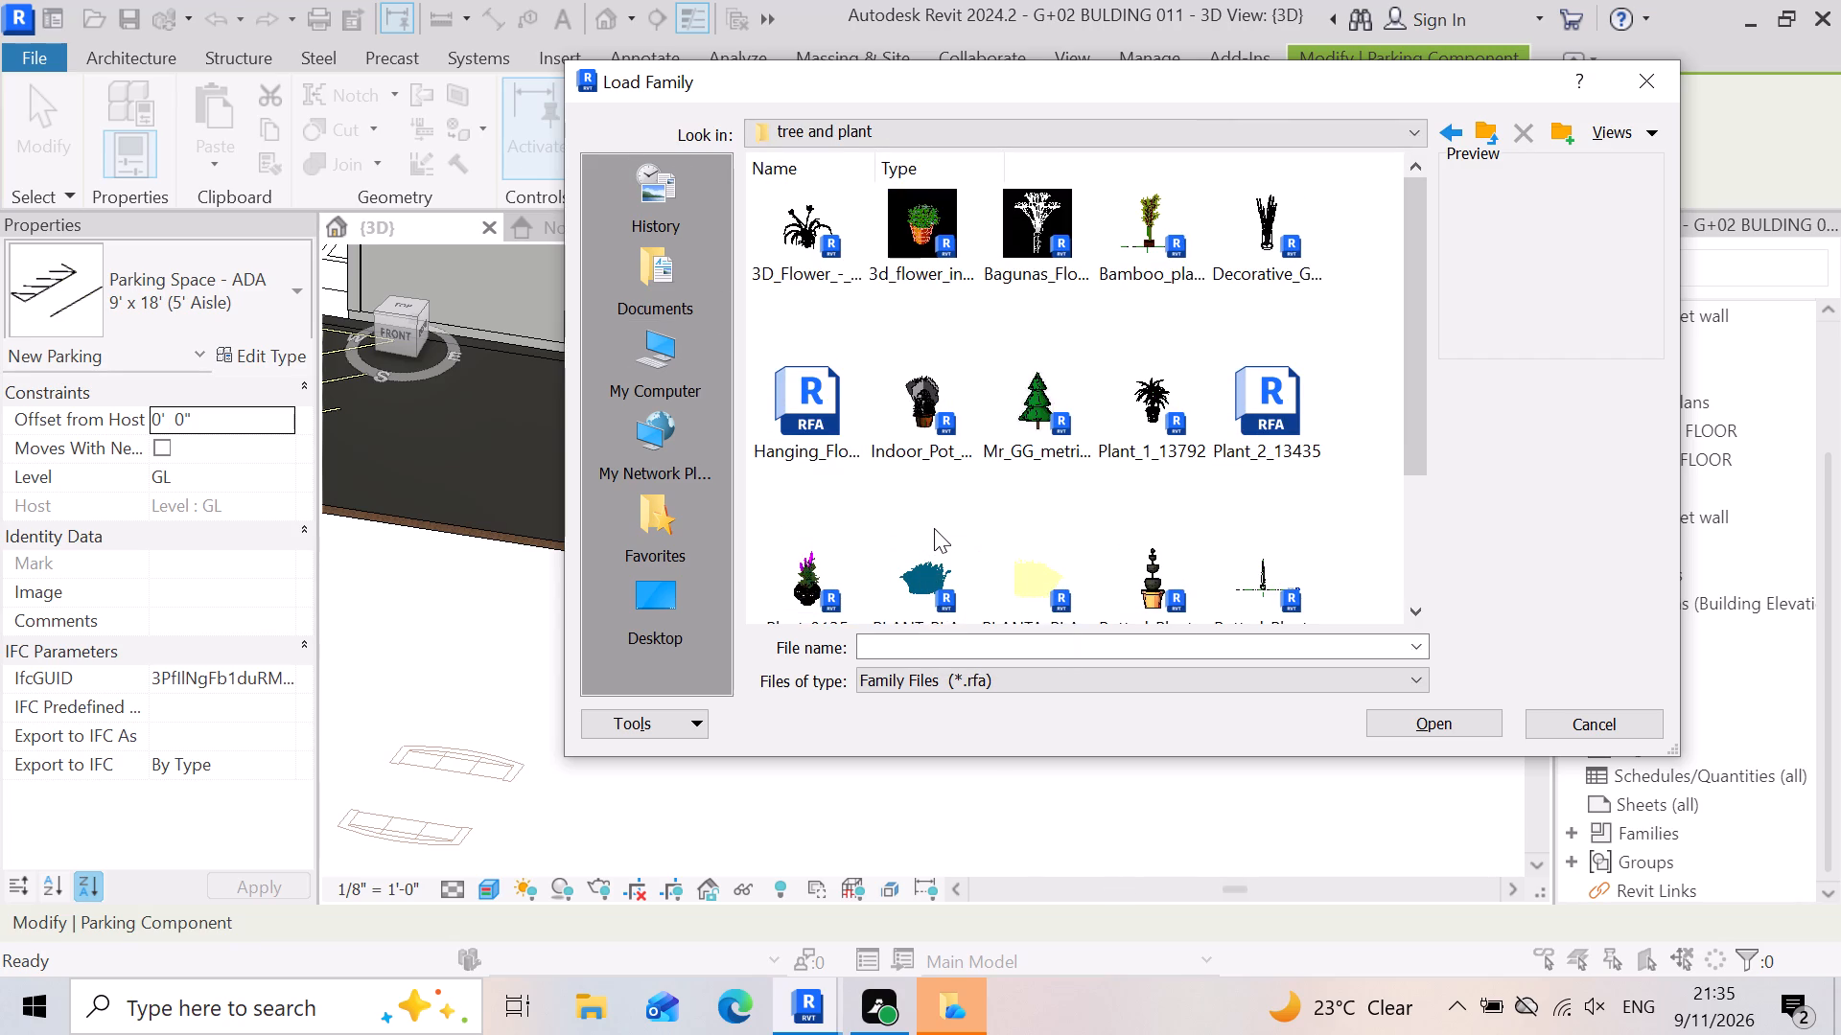
scroll(1044, 531, "down", 5)
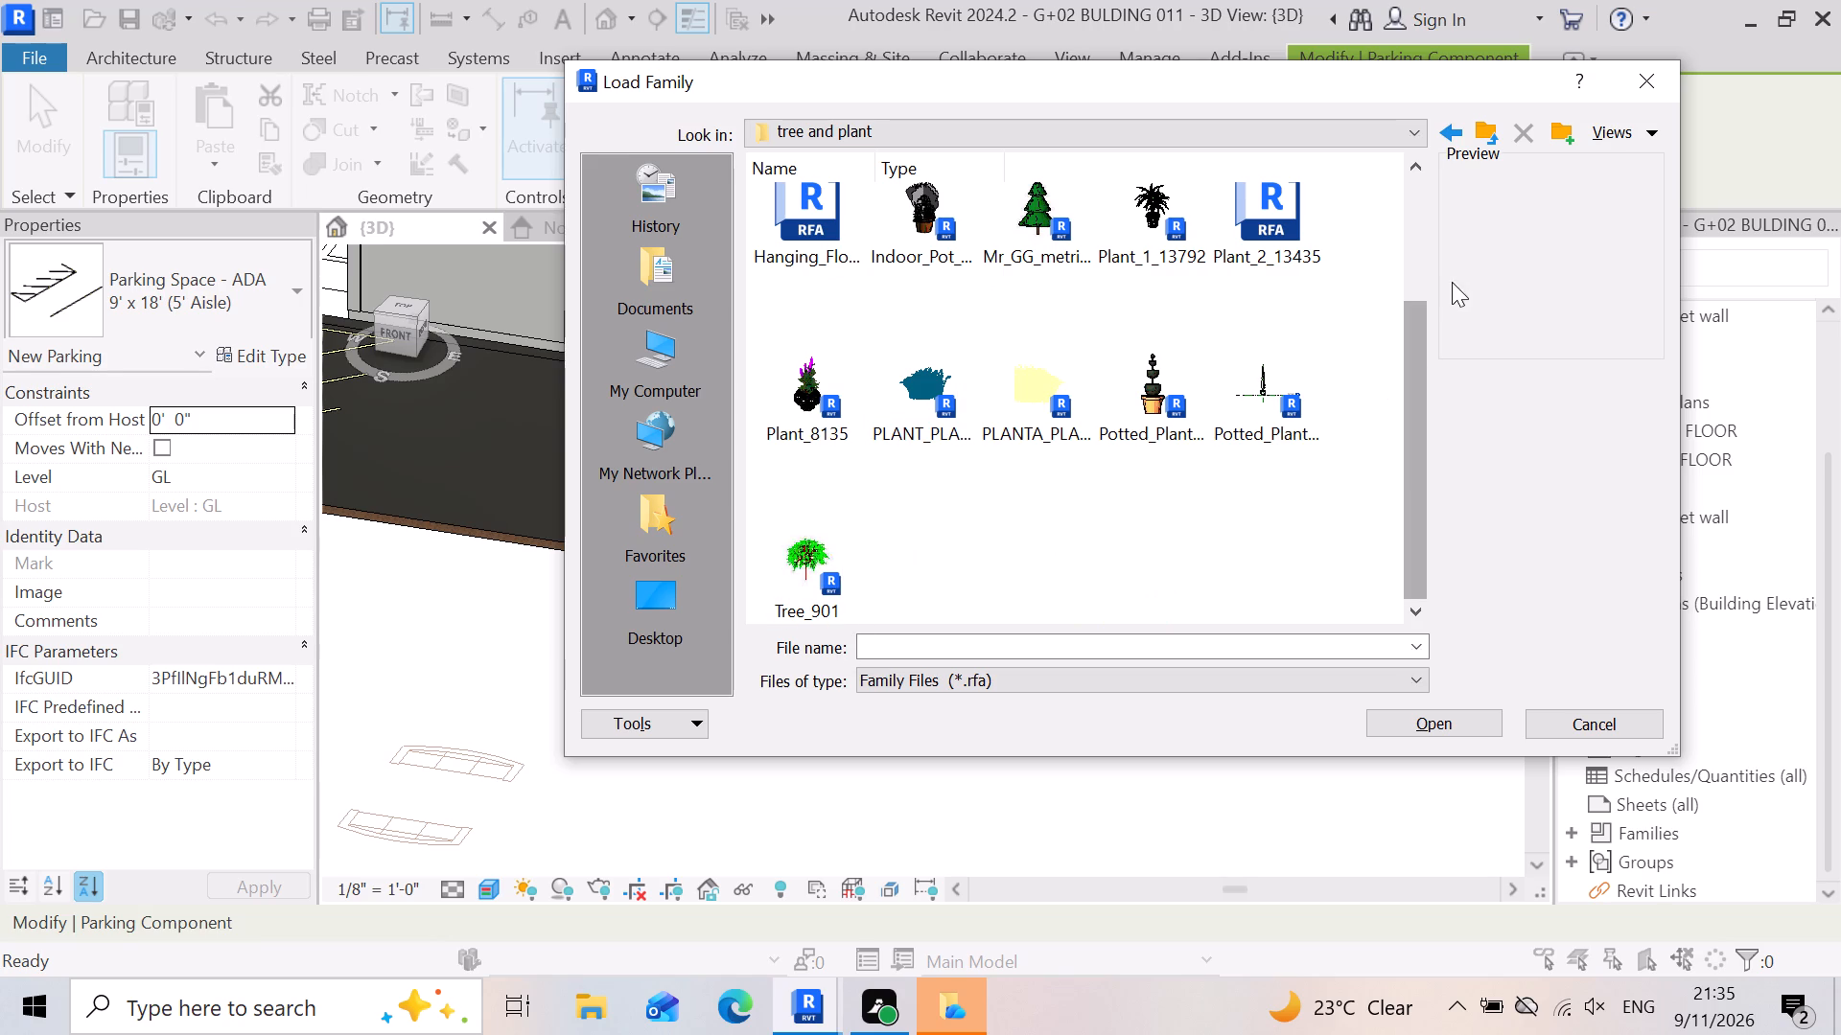
left_click(1629, 72)
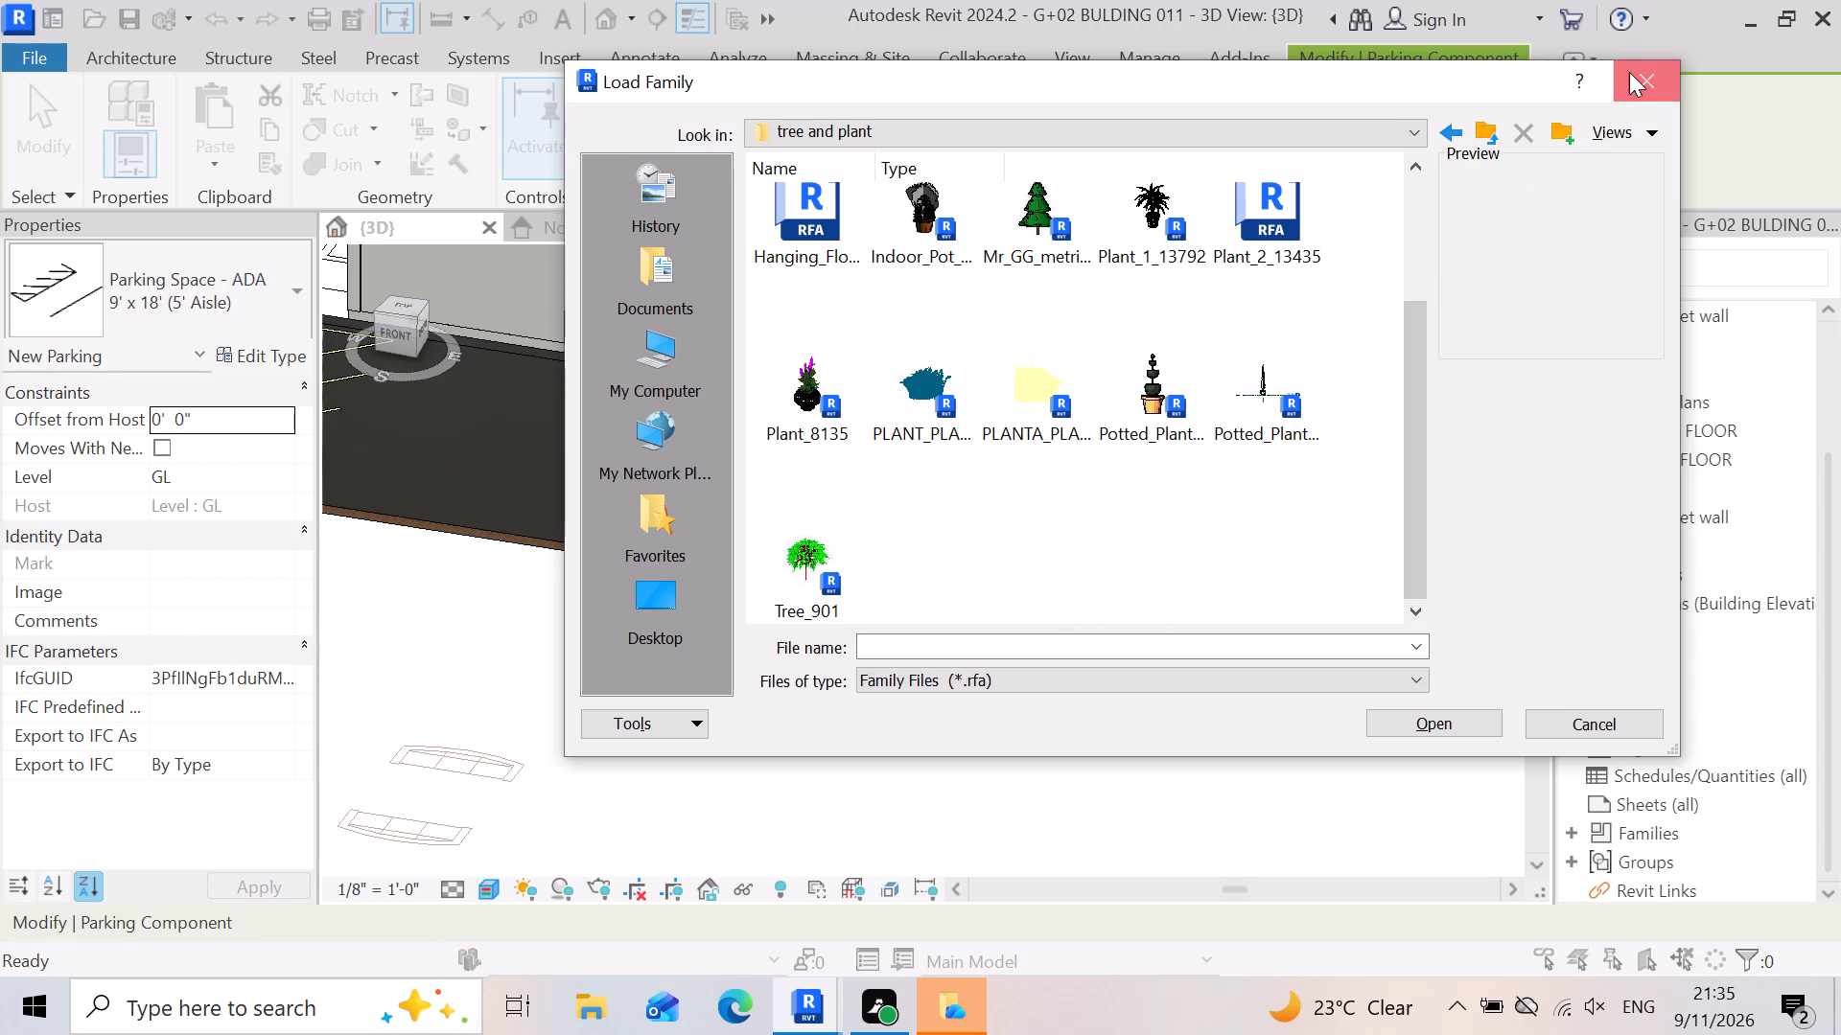
scroll(1081, 636, "down", 3)
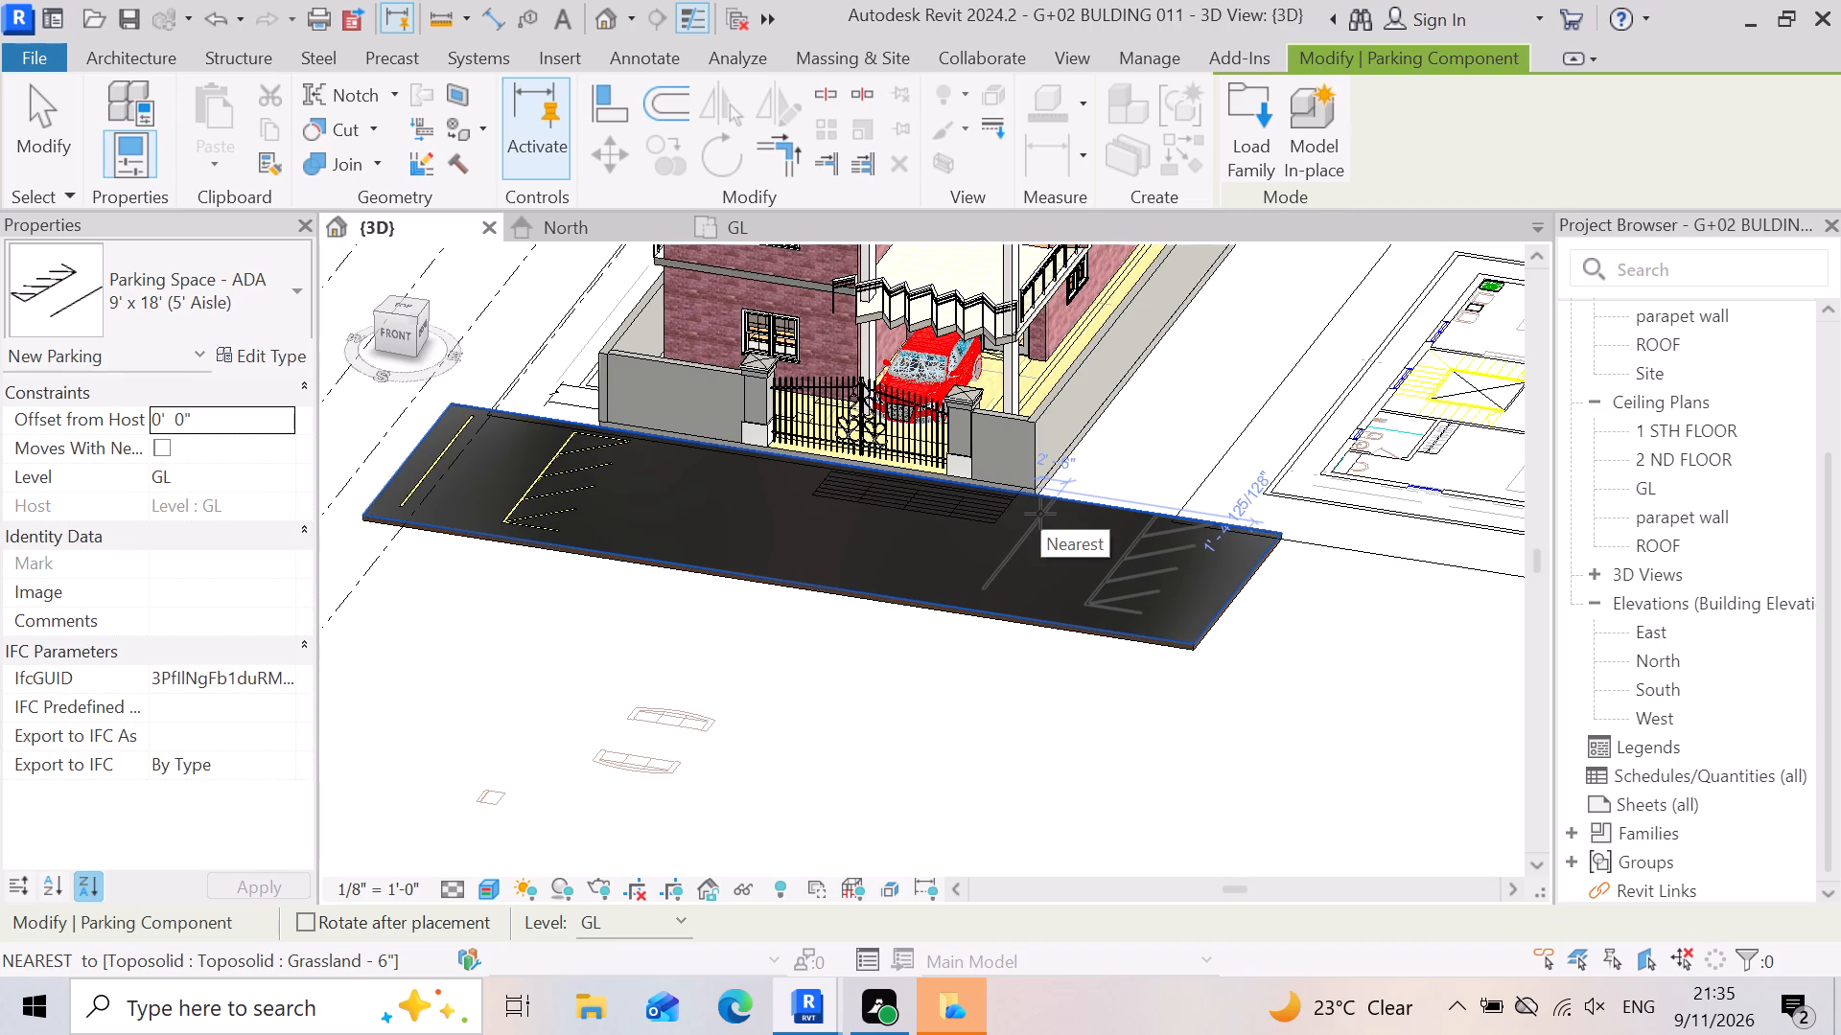
key("Escape")
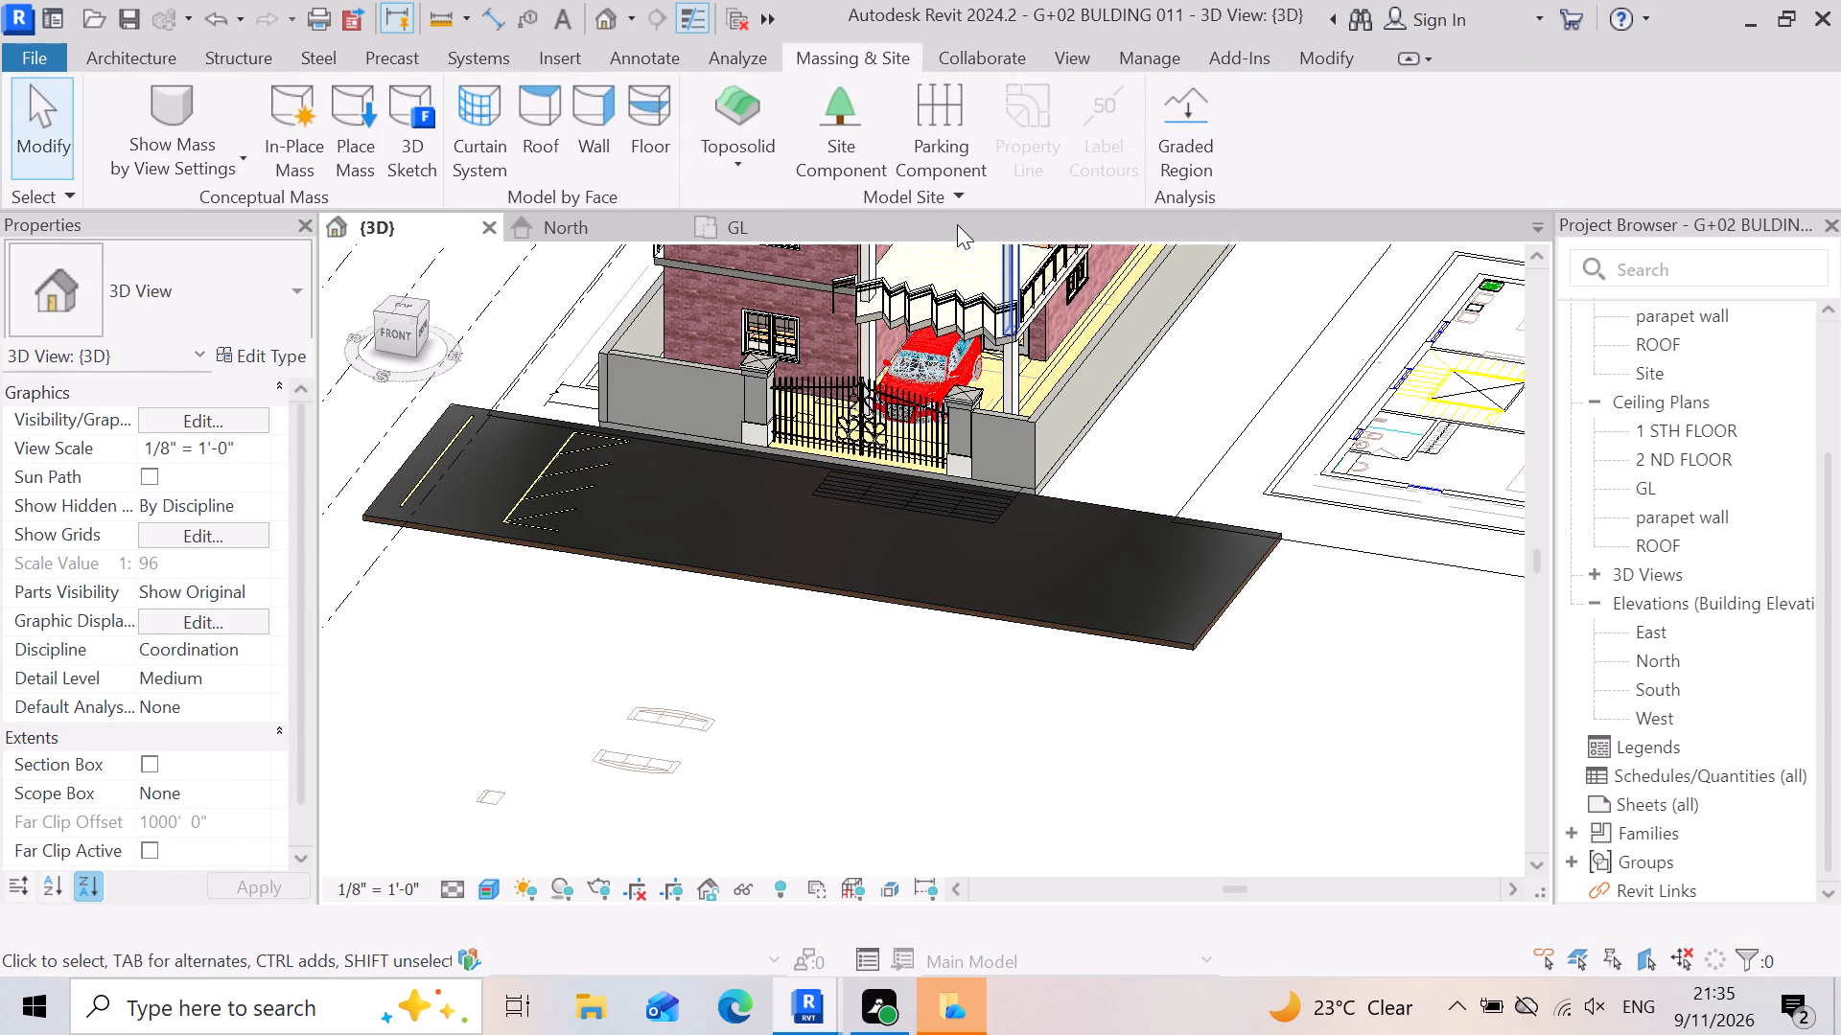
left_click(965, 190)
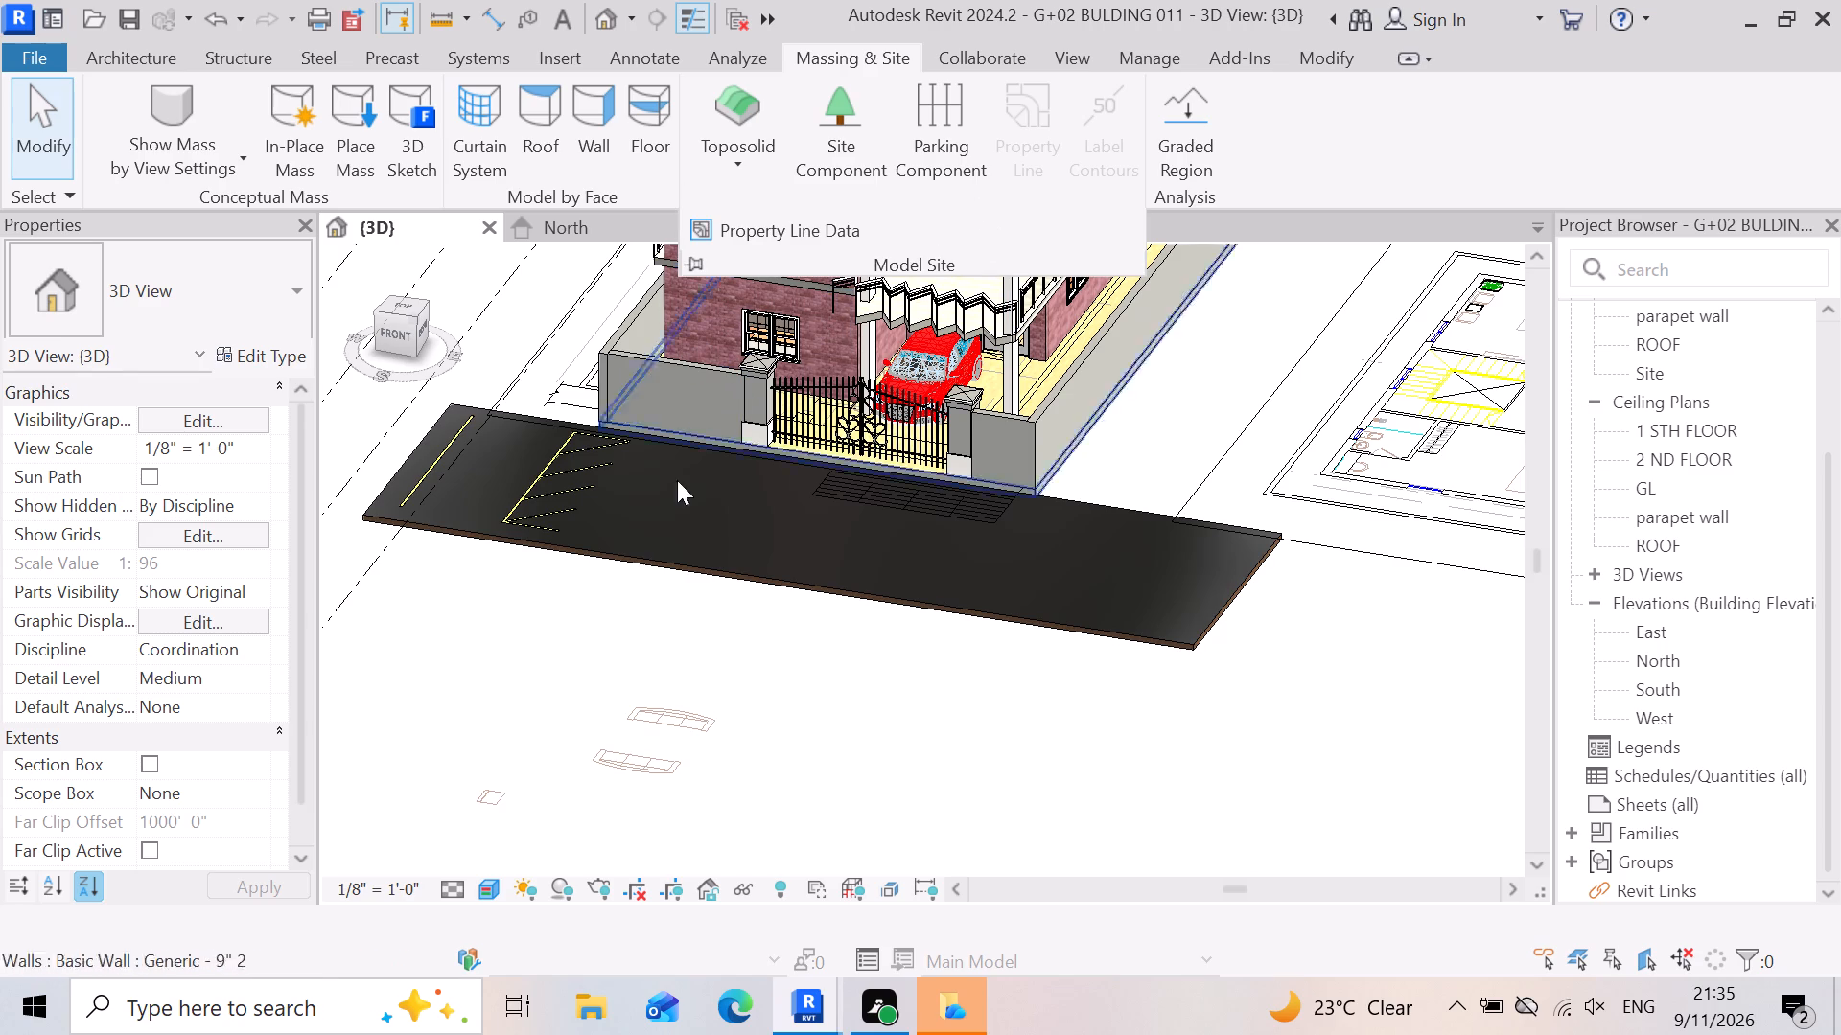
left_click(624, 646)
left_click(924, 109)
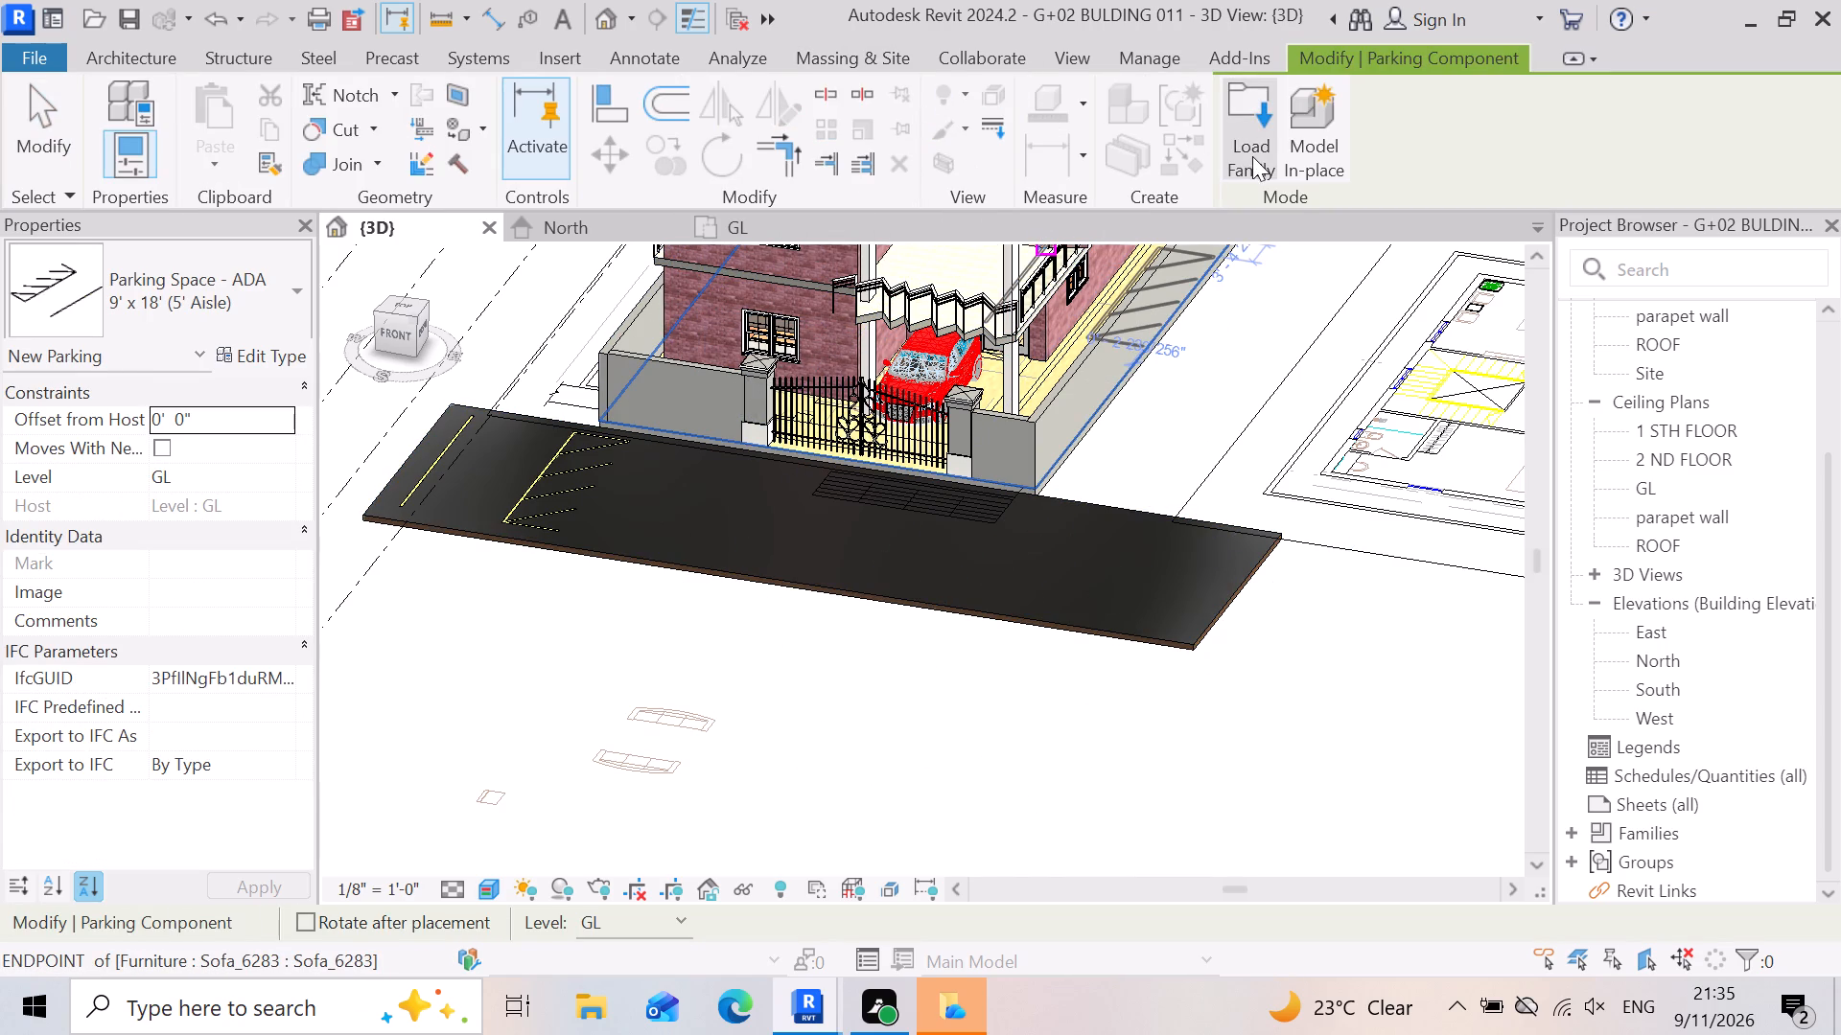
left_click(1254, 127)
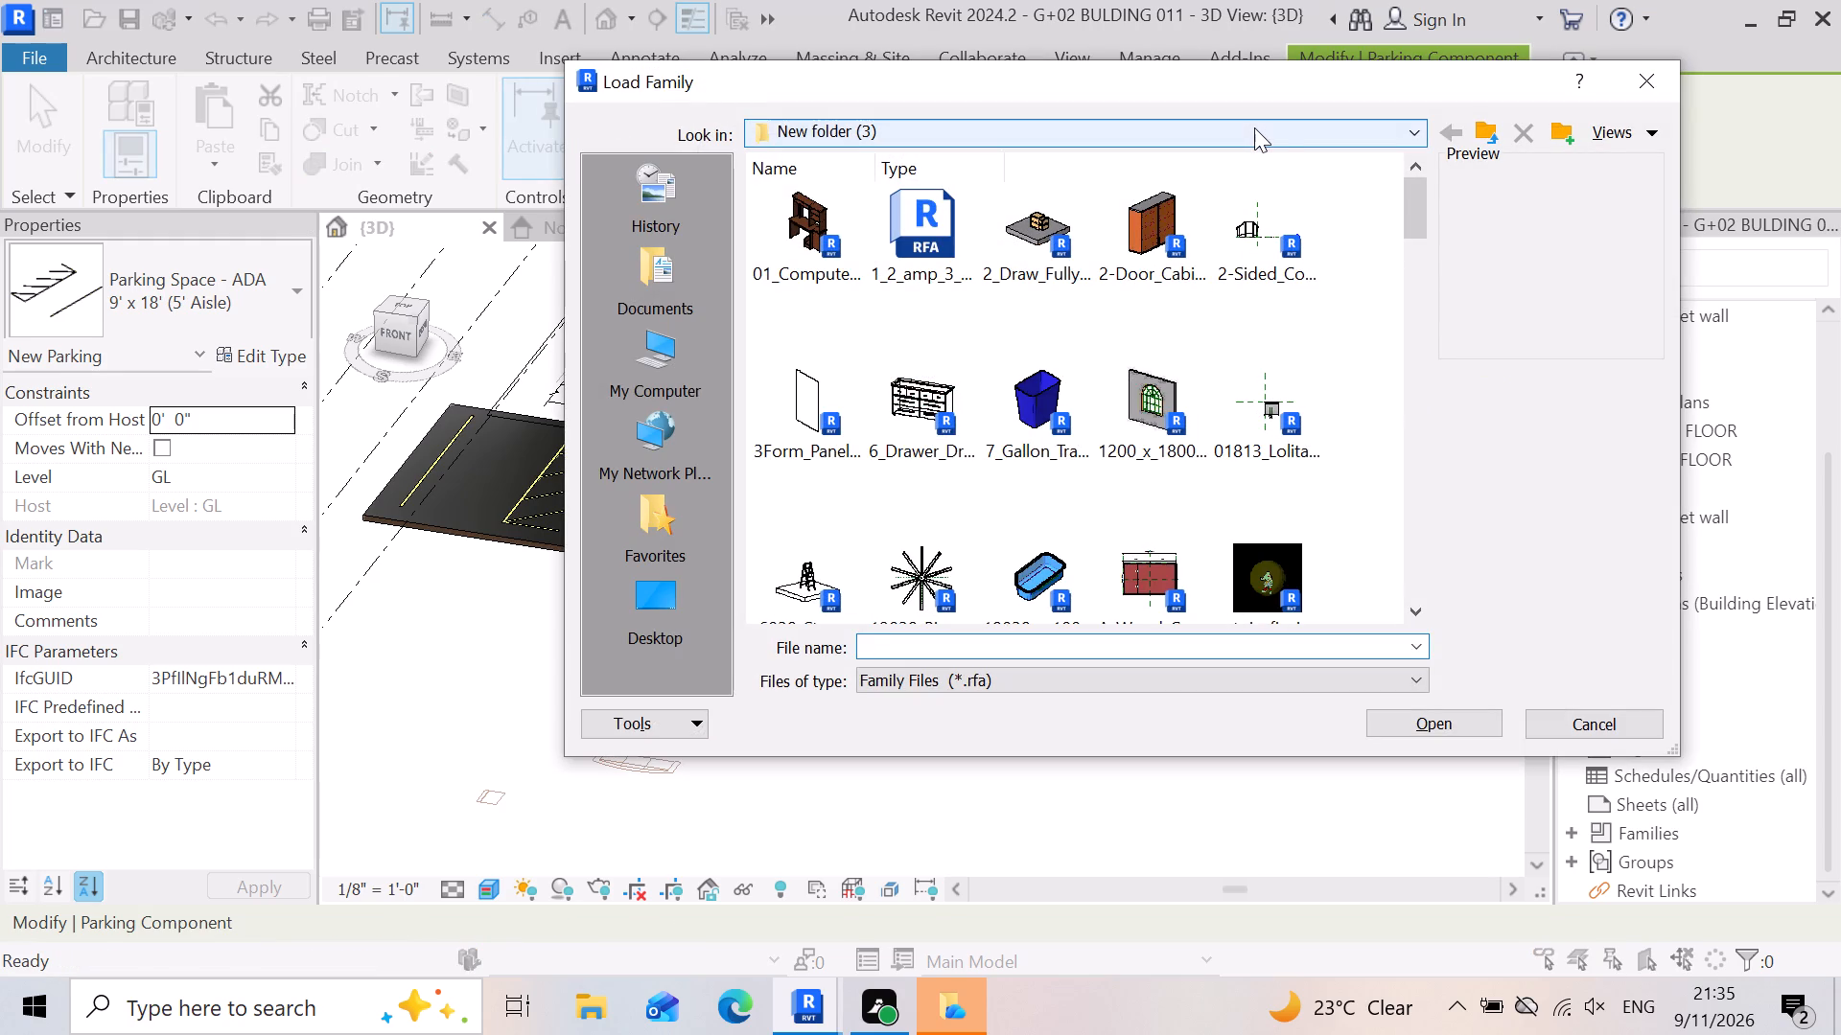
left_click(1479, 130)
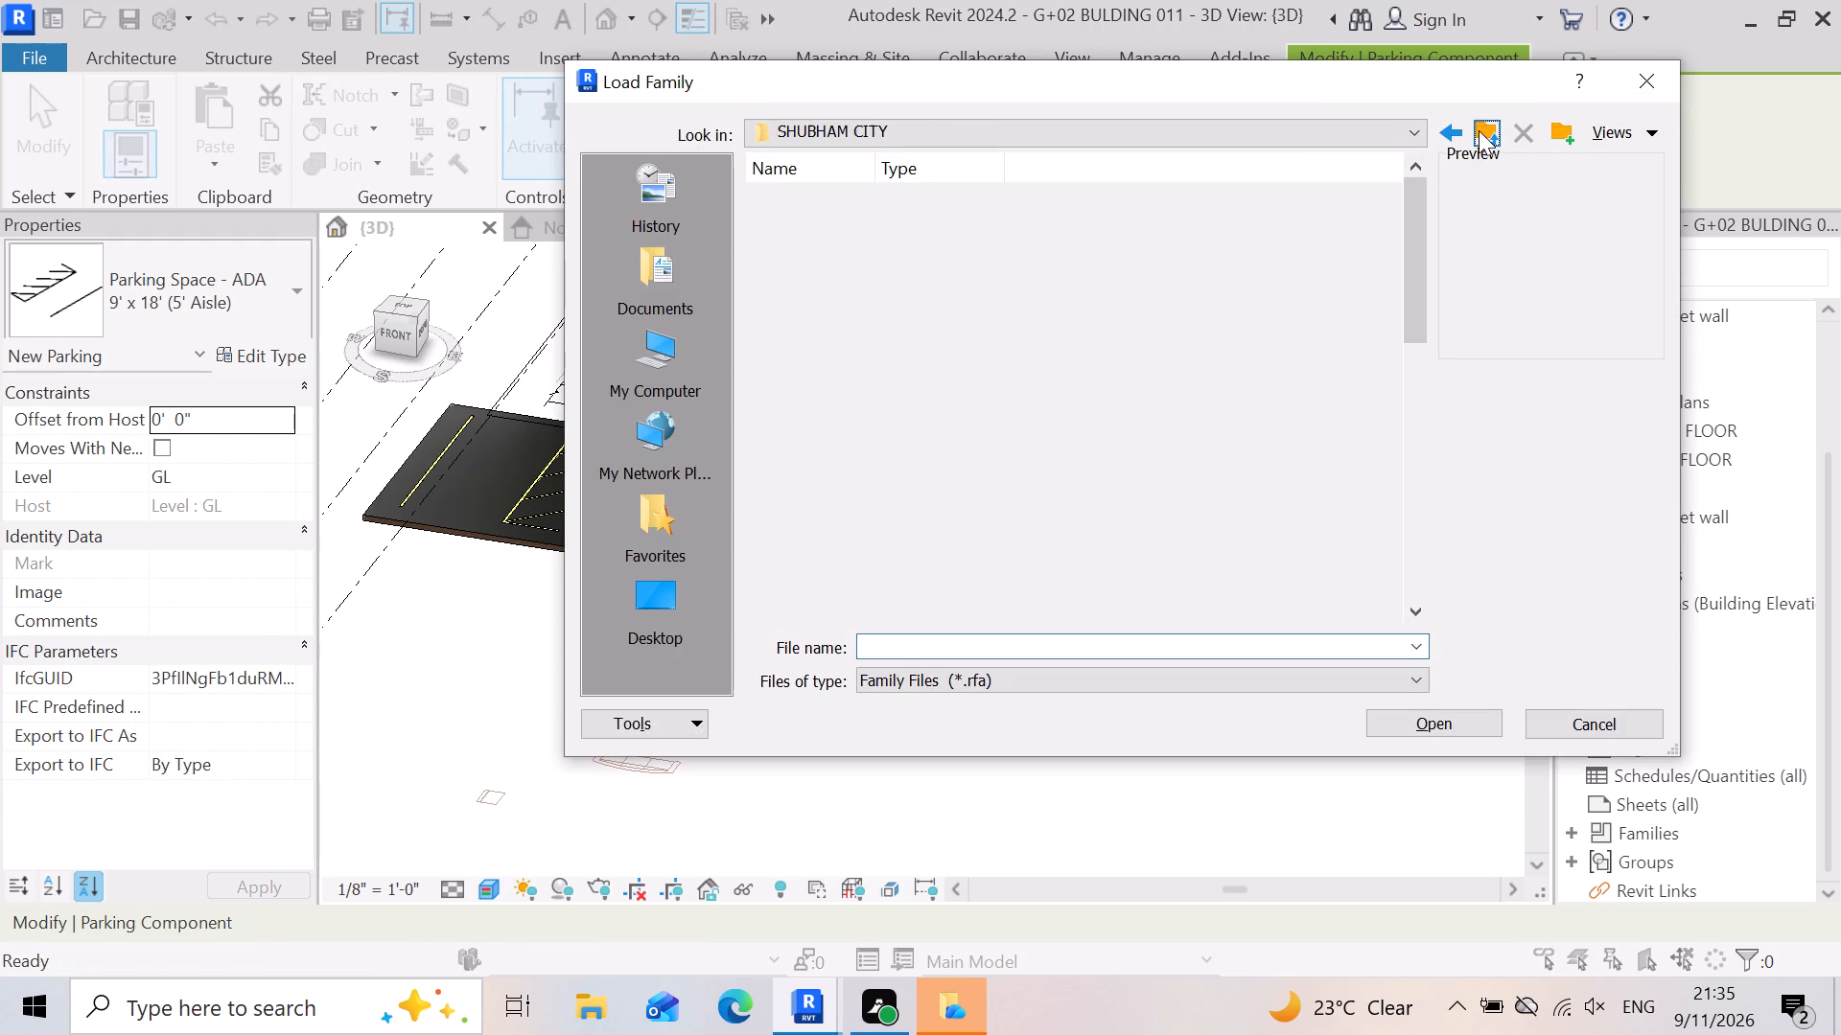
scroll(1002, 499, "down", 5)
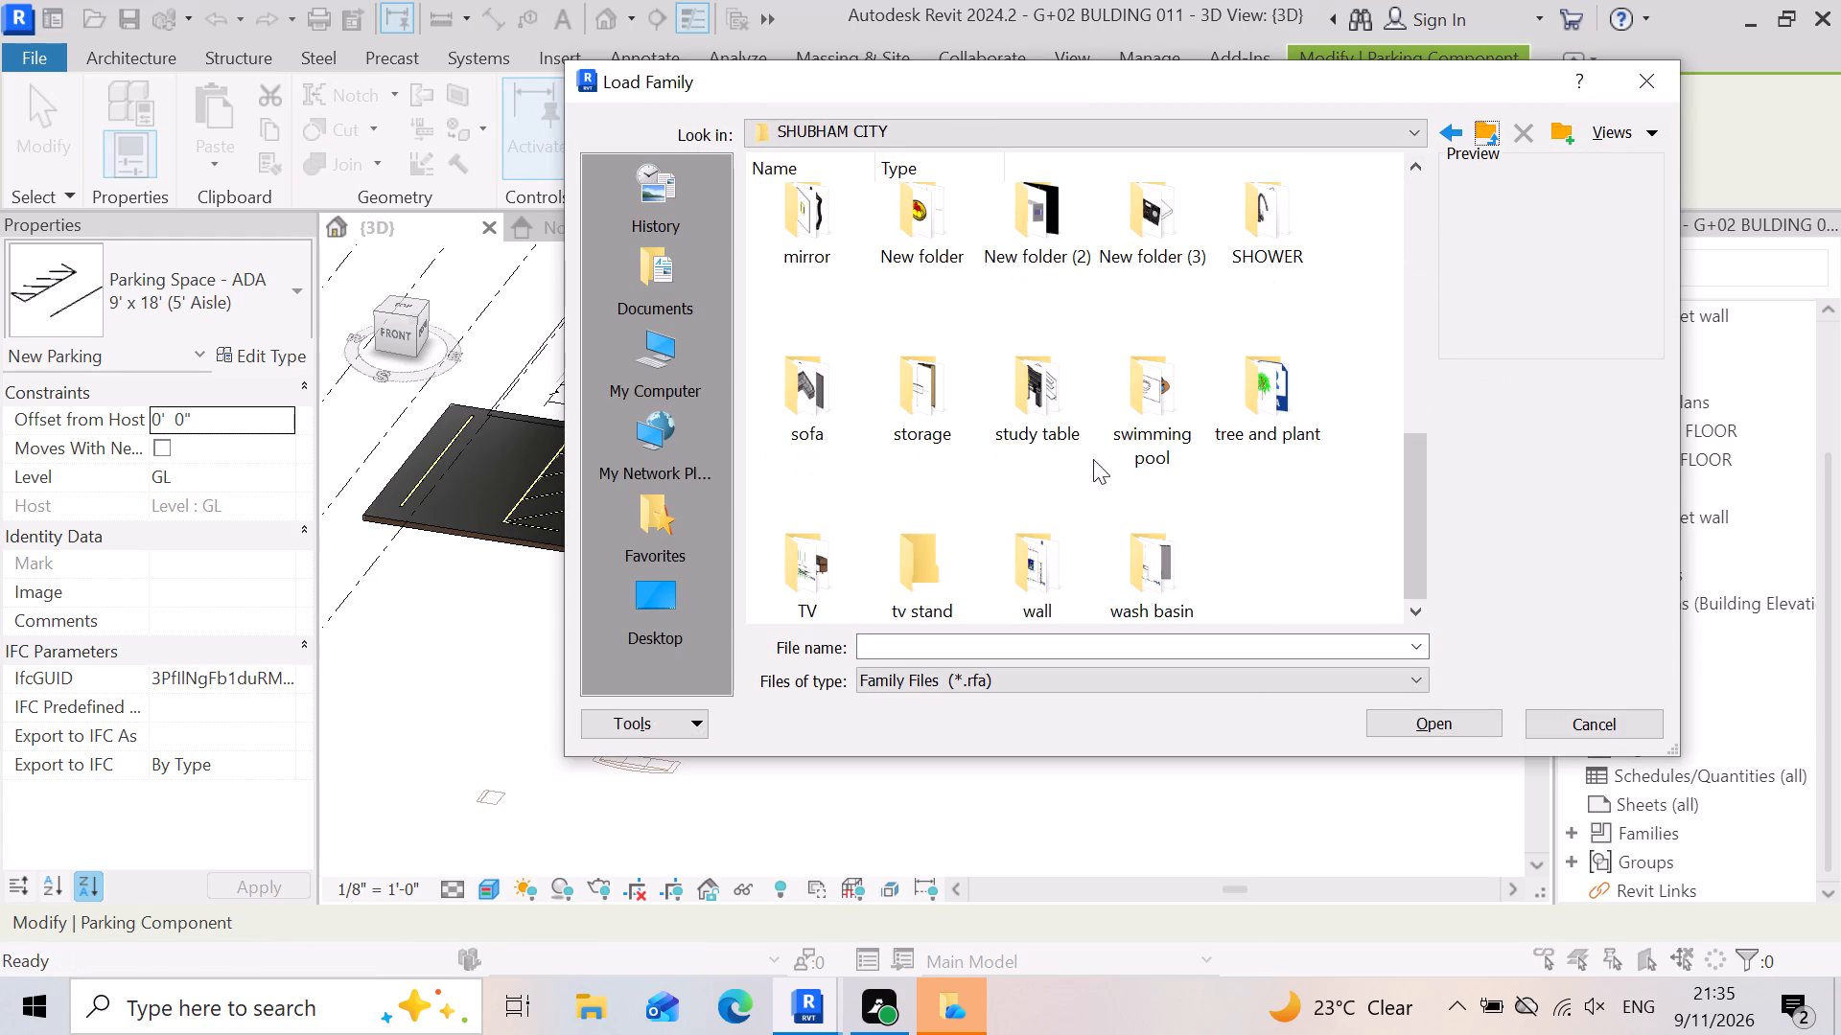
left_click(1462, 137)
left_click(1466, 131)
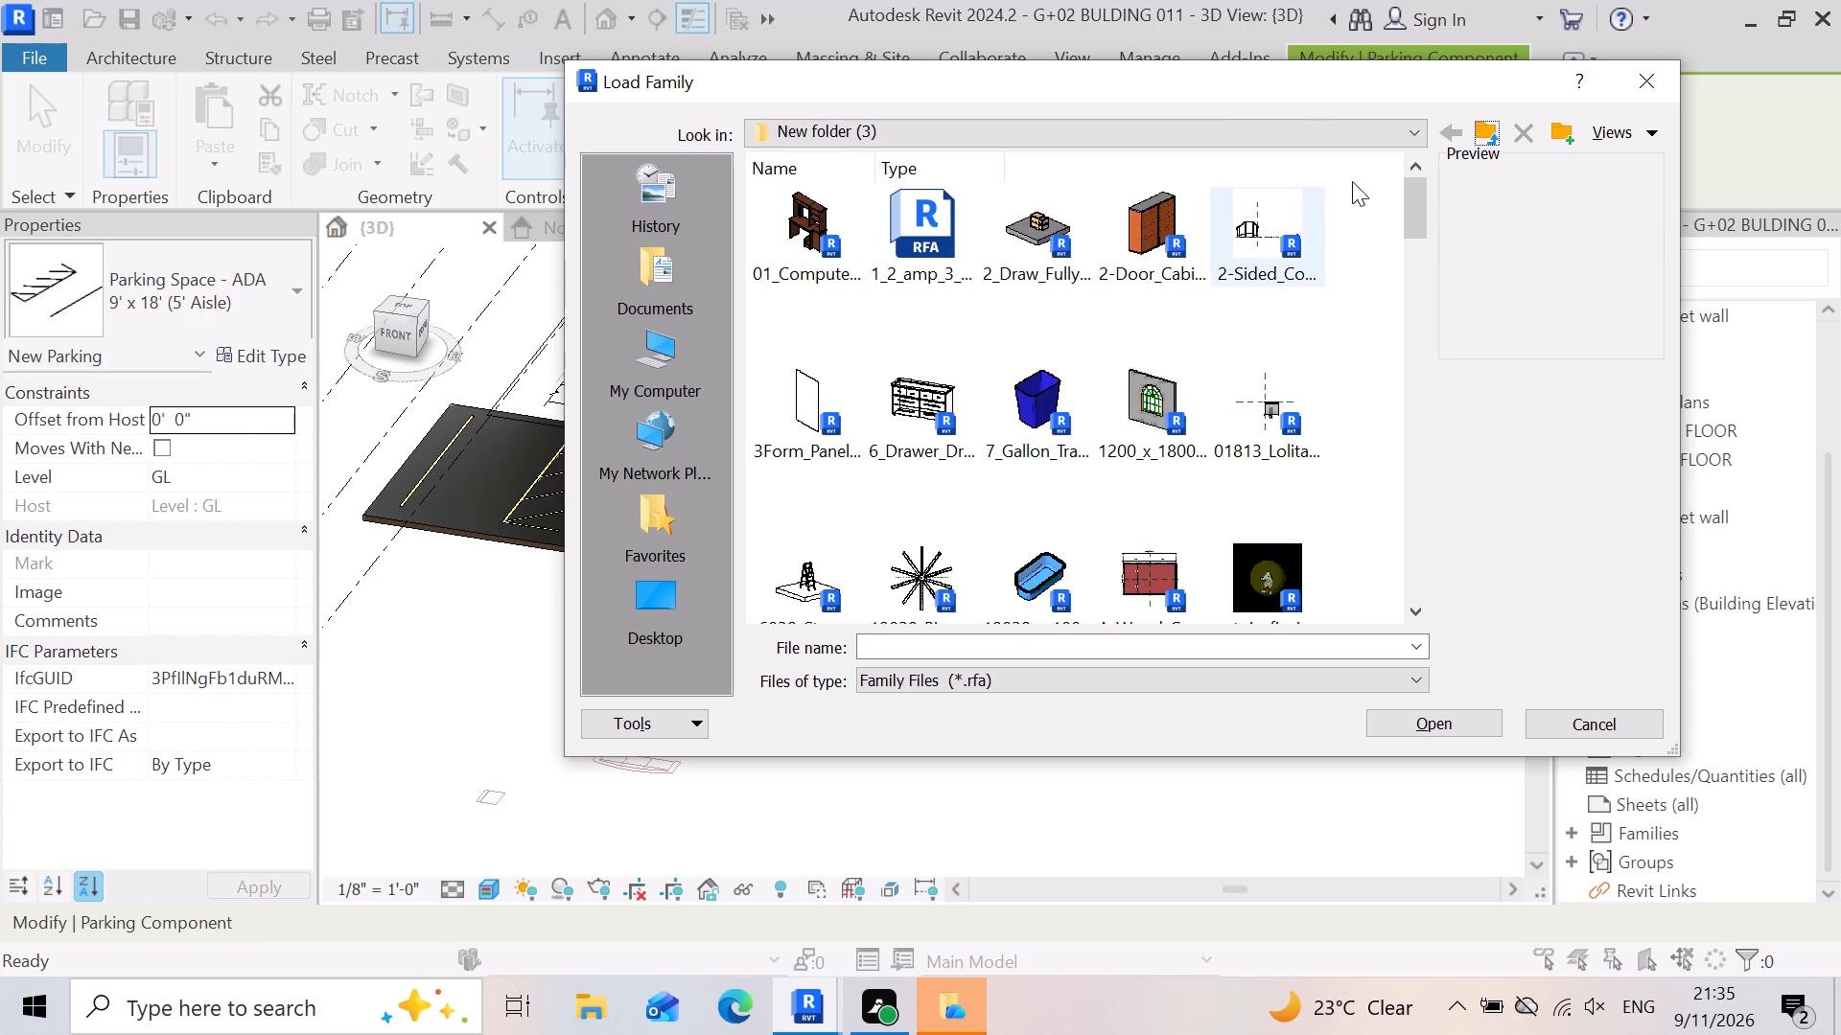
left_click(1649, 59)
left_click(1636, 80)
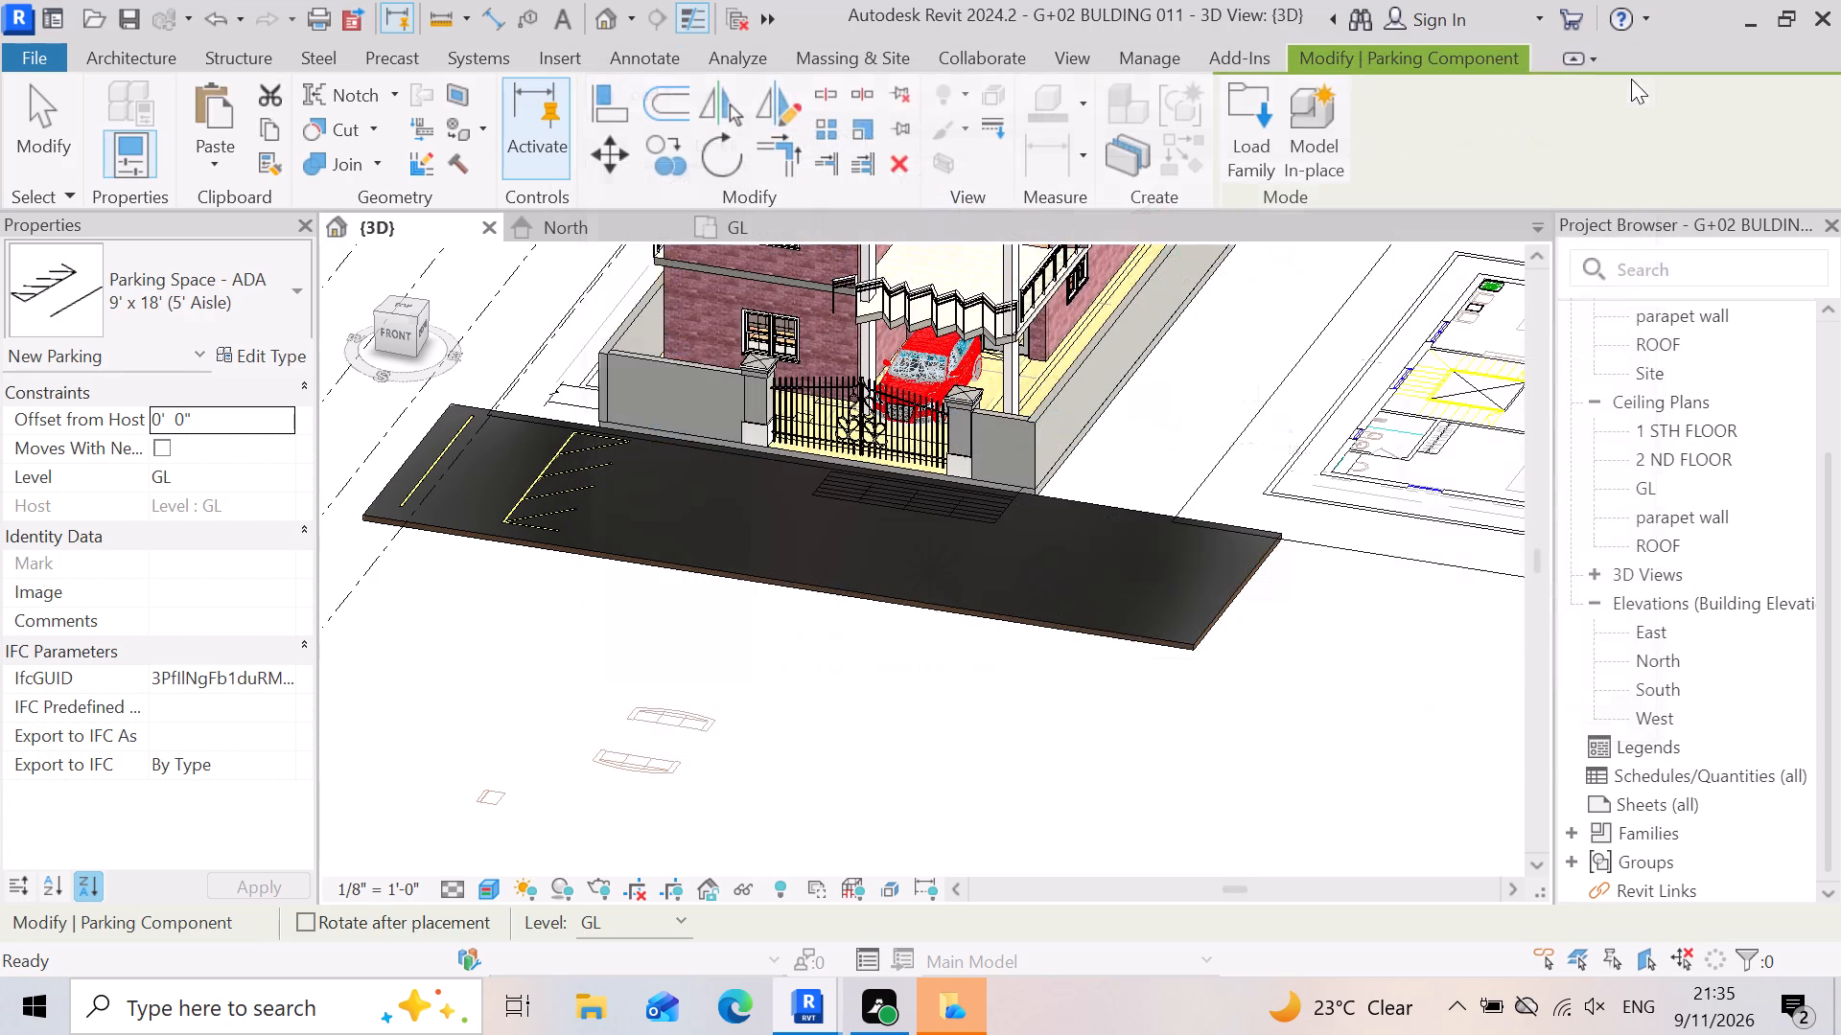
Load the Plant_2_13435 family from SHUBHAM CITY > tree and plant as a site component.
scroll(463, 578, "up", 3)
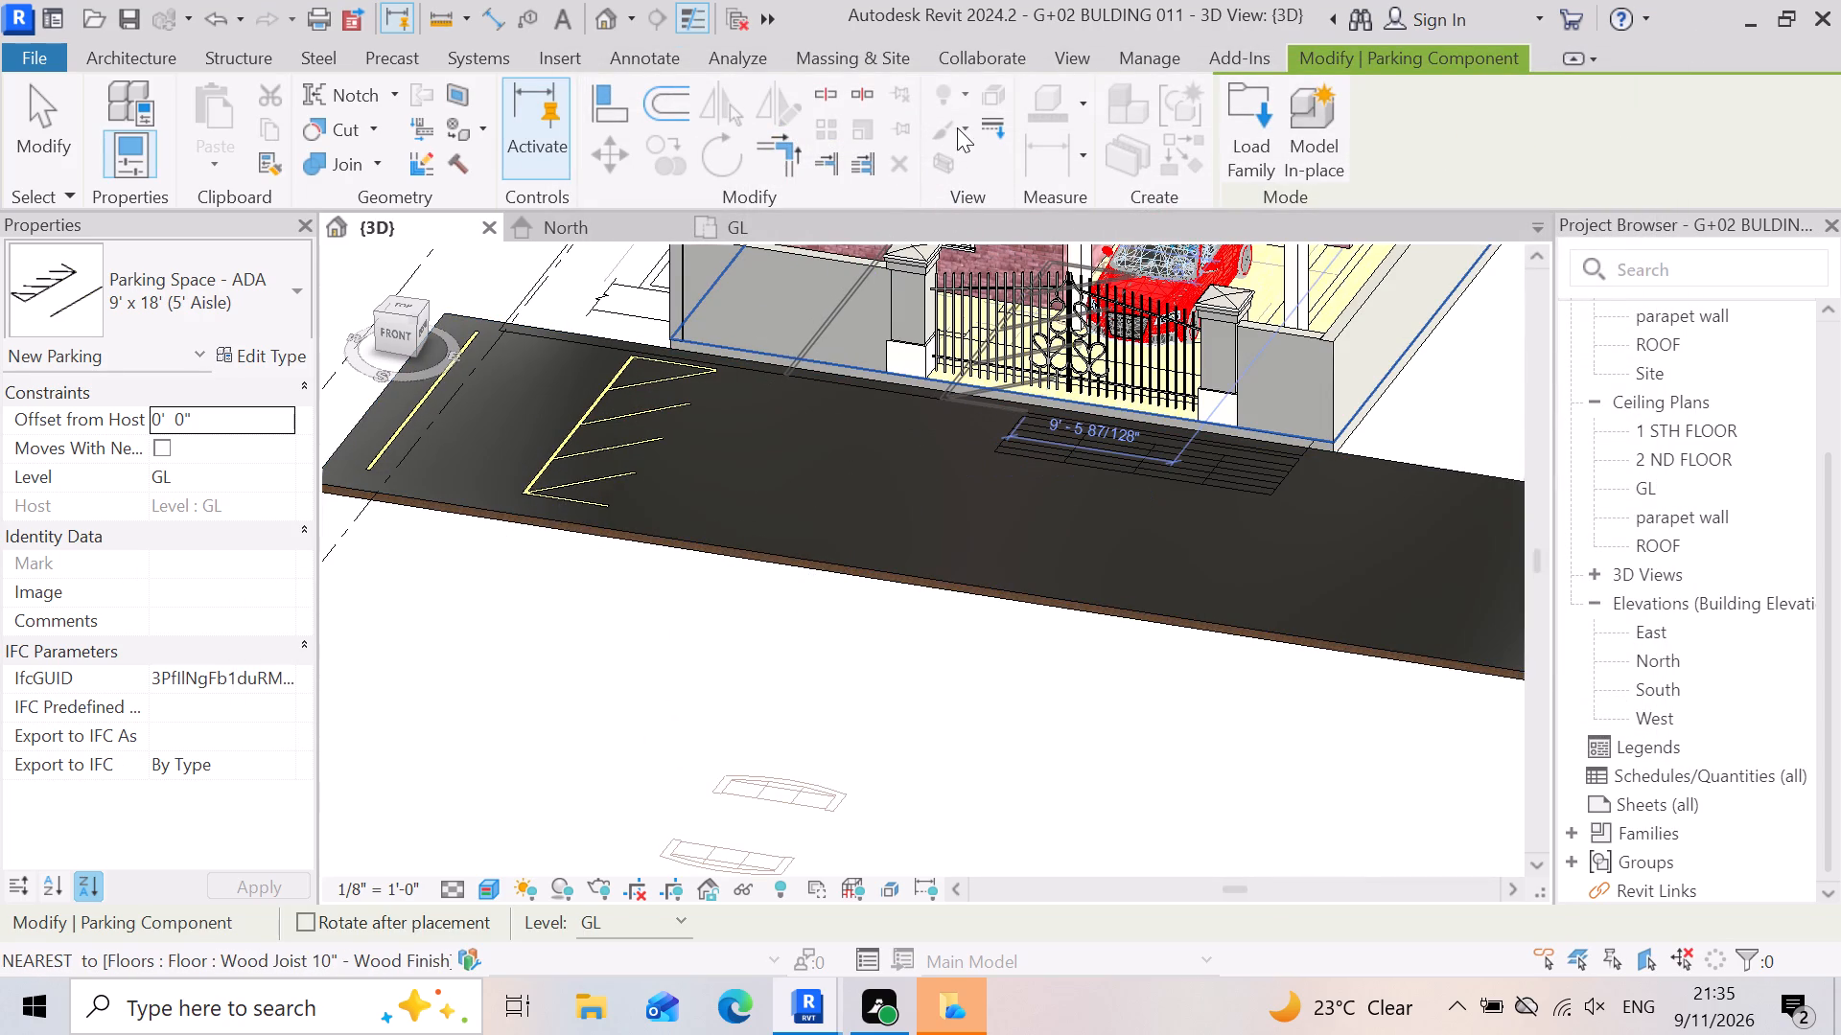
left_click(801, 57)
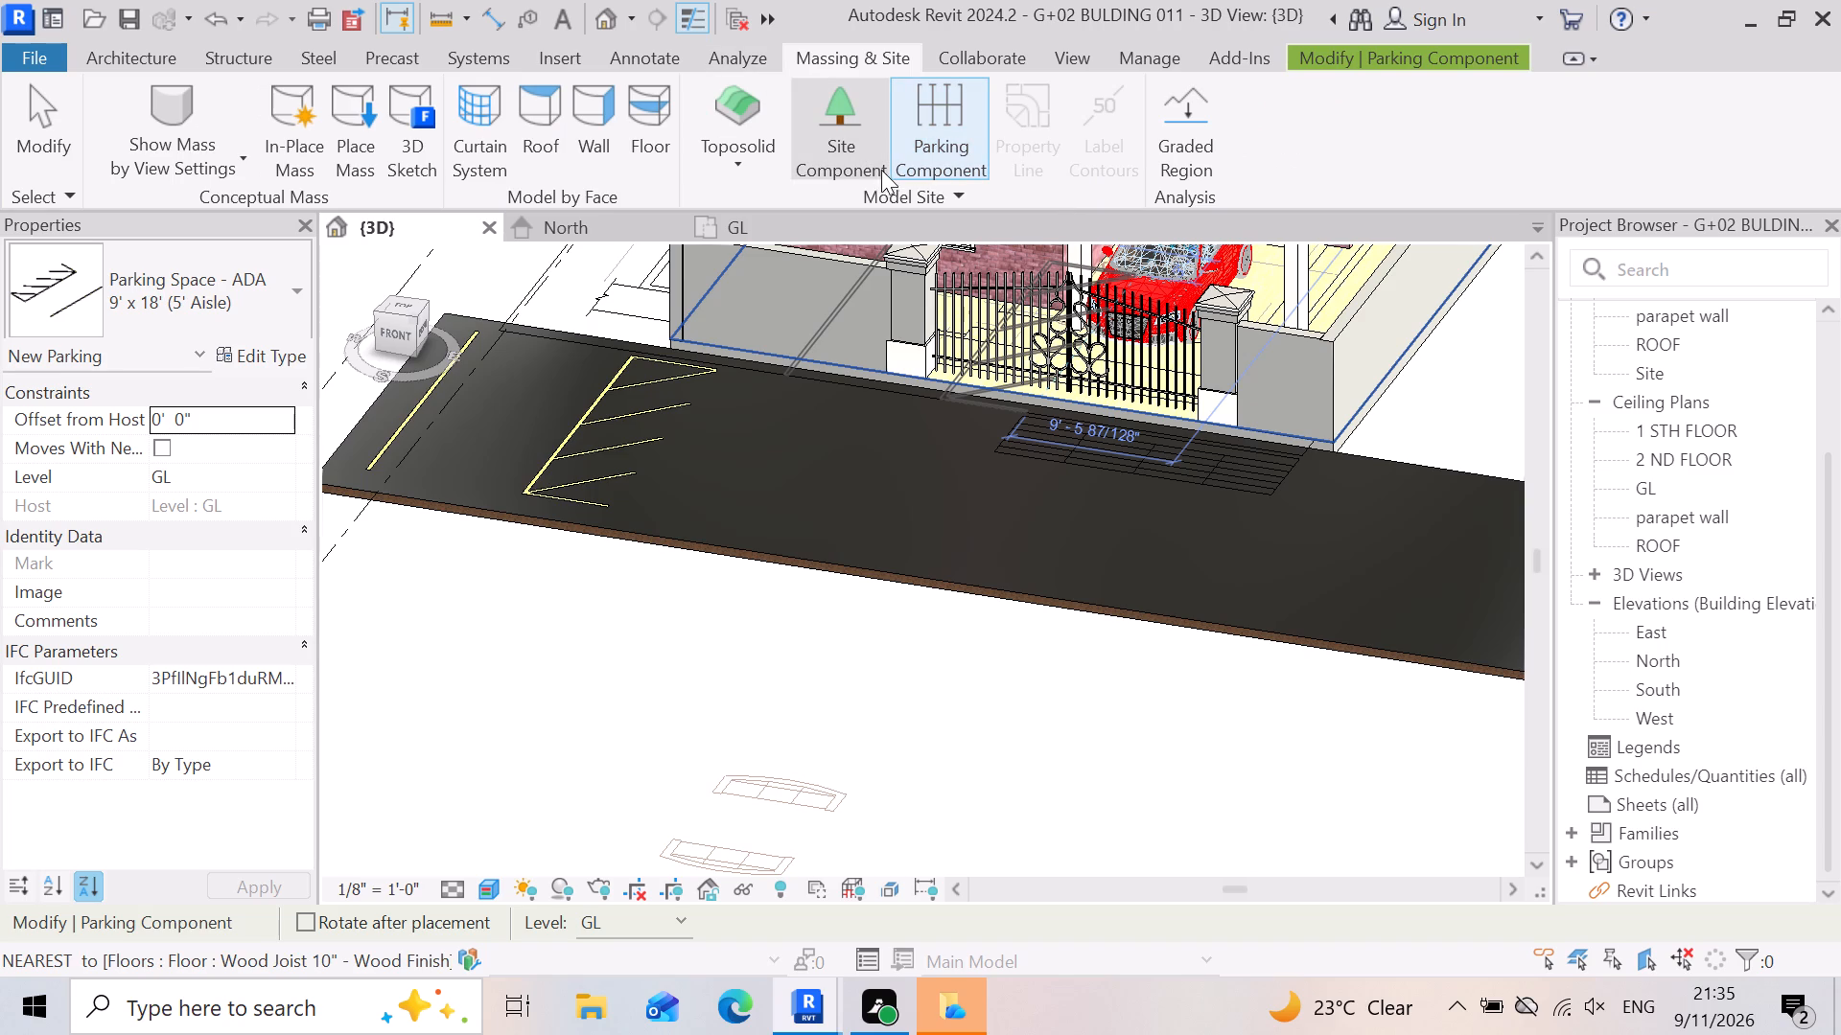
left_click(852, 127)
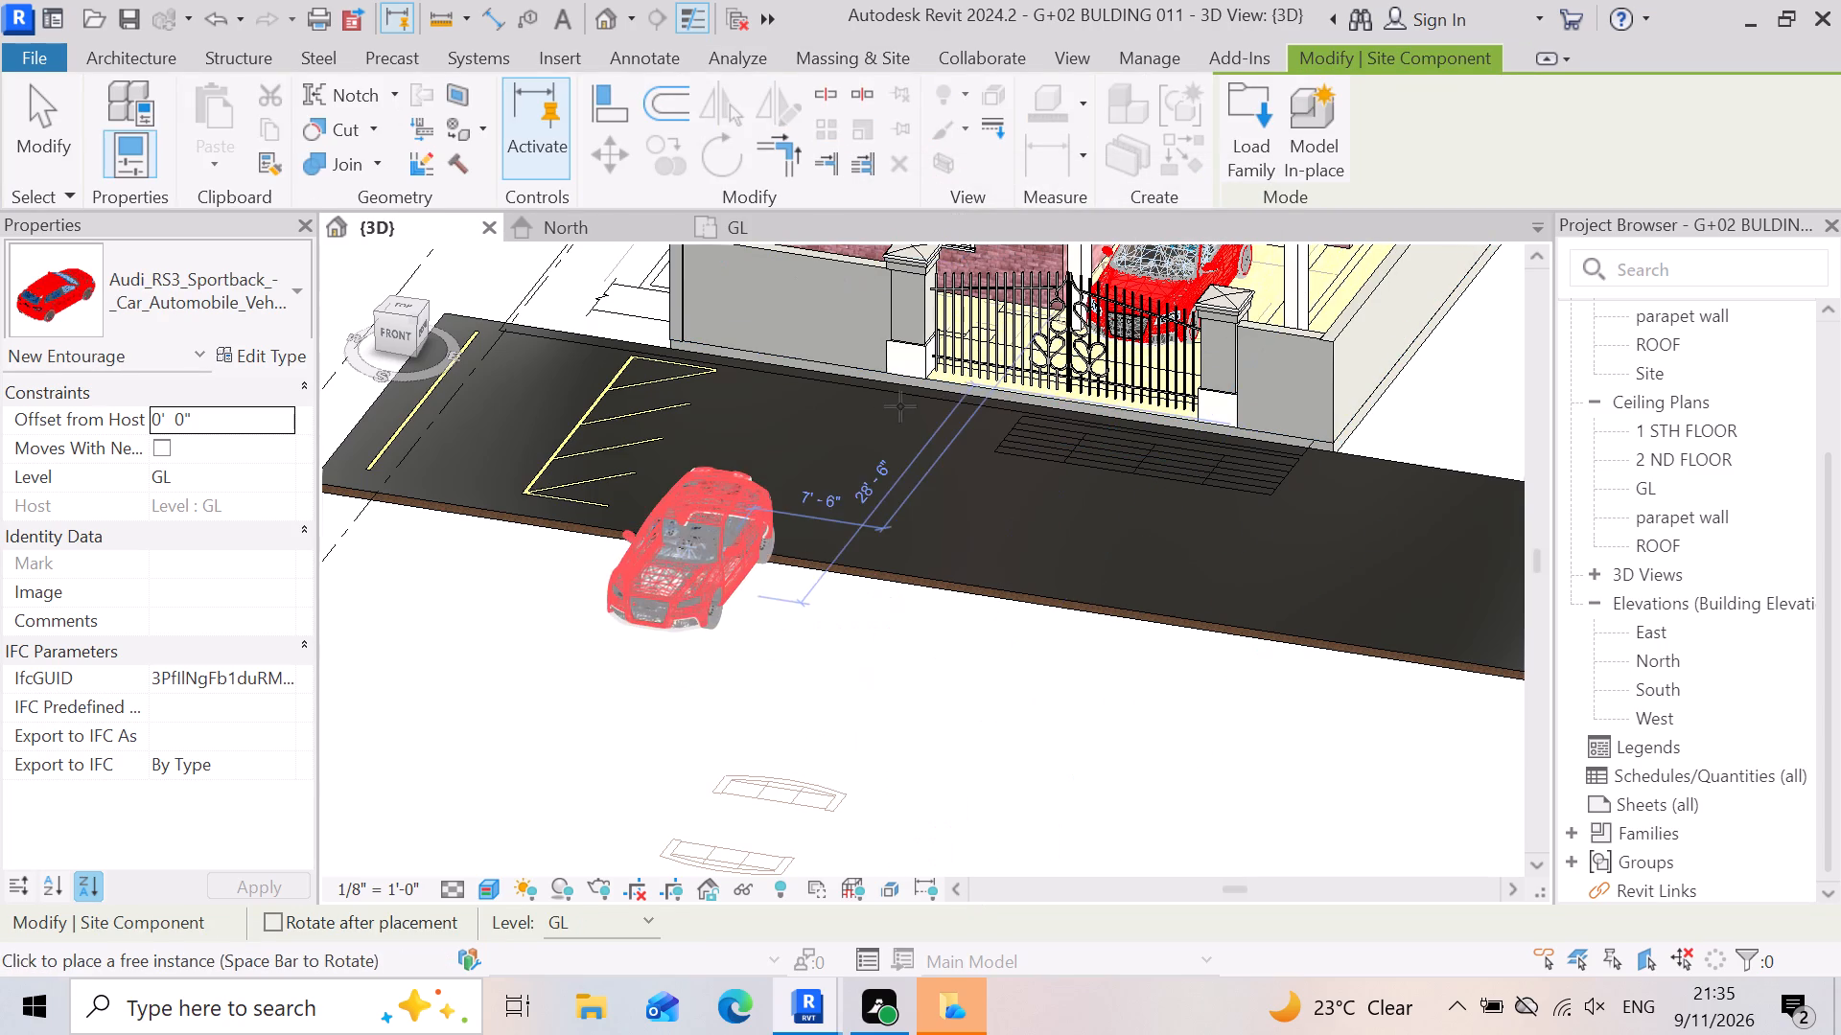
left_click(1268, 87)
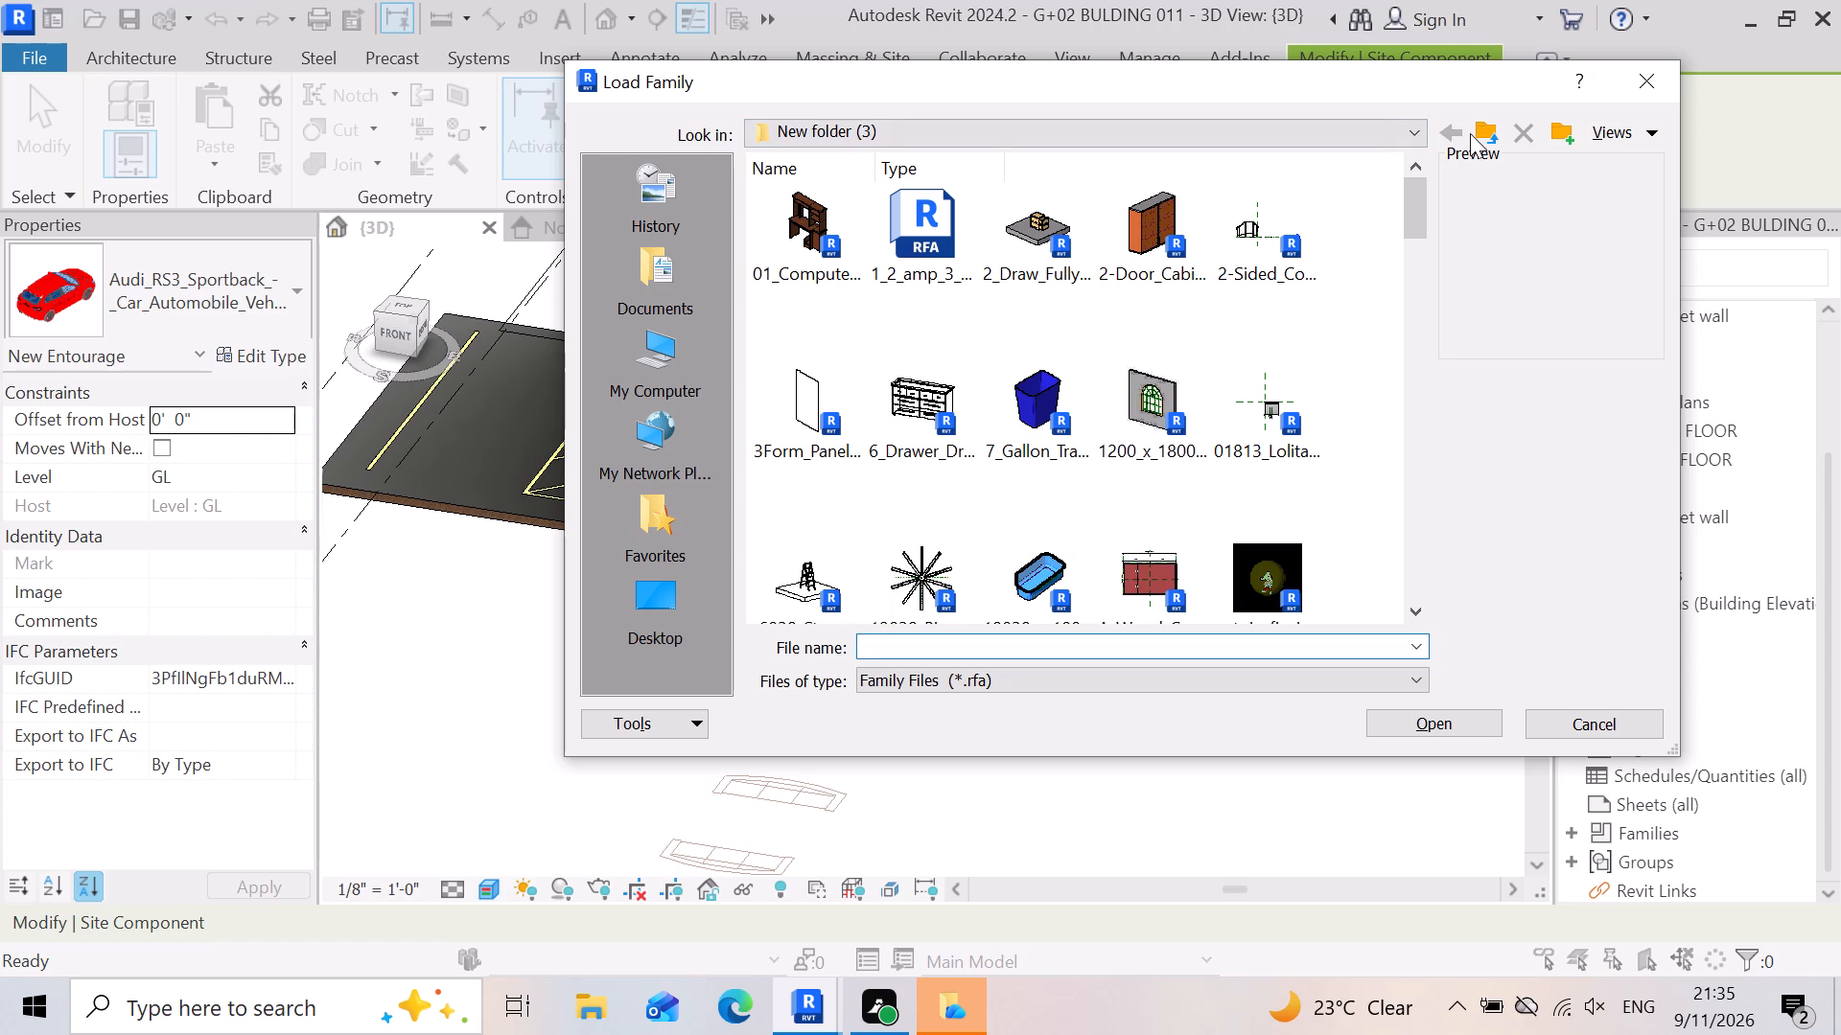
left_click(1472, 133)
left_click(1474, 135)
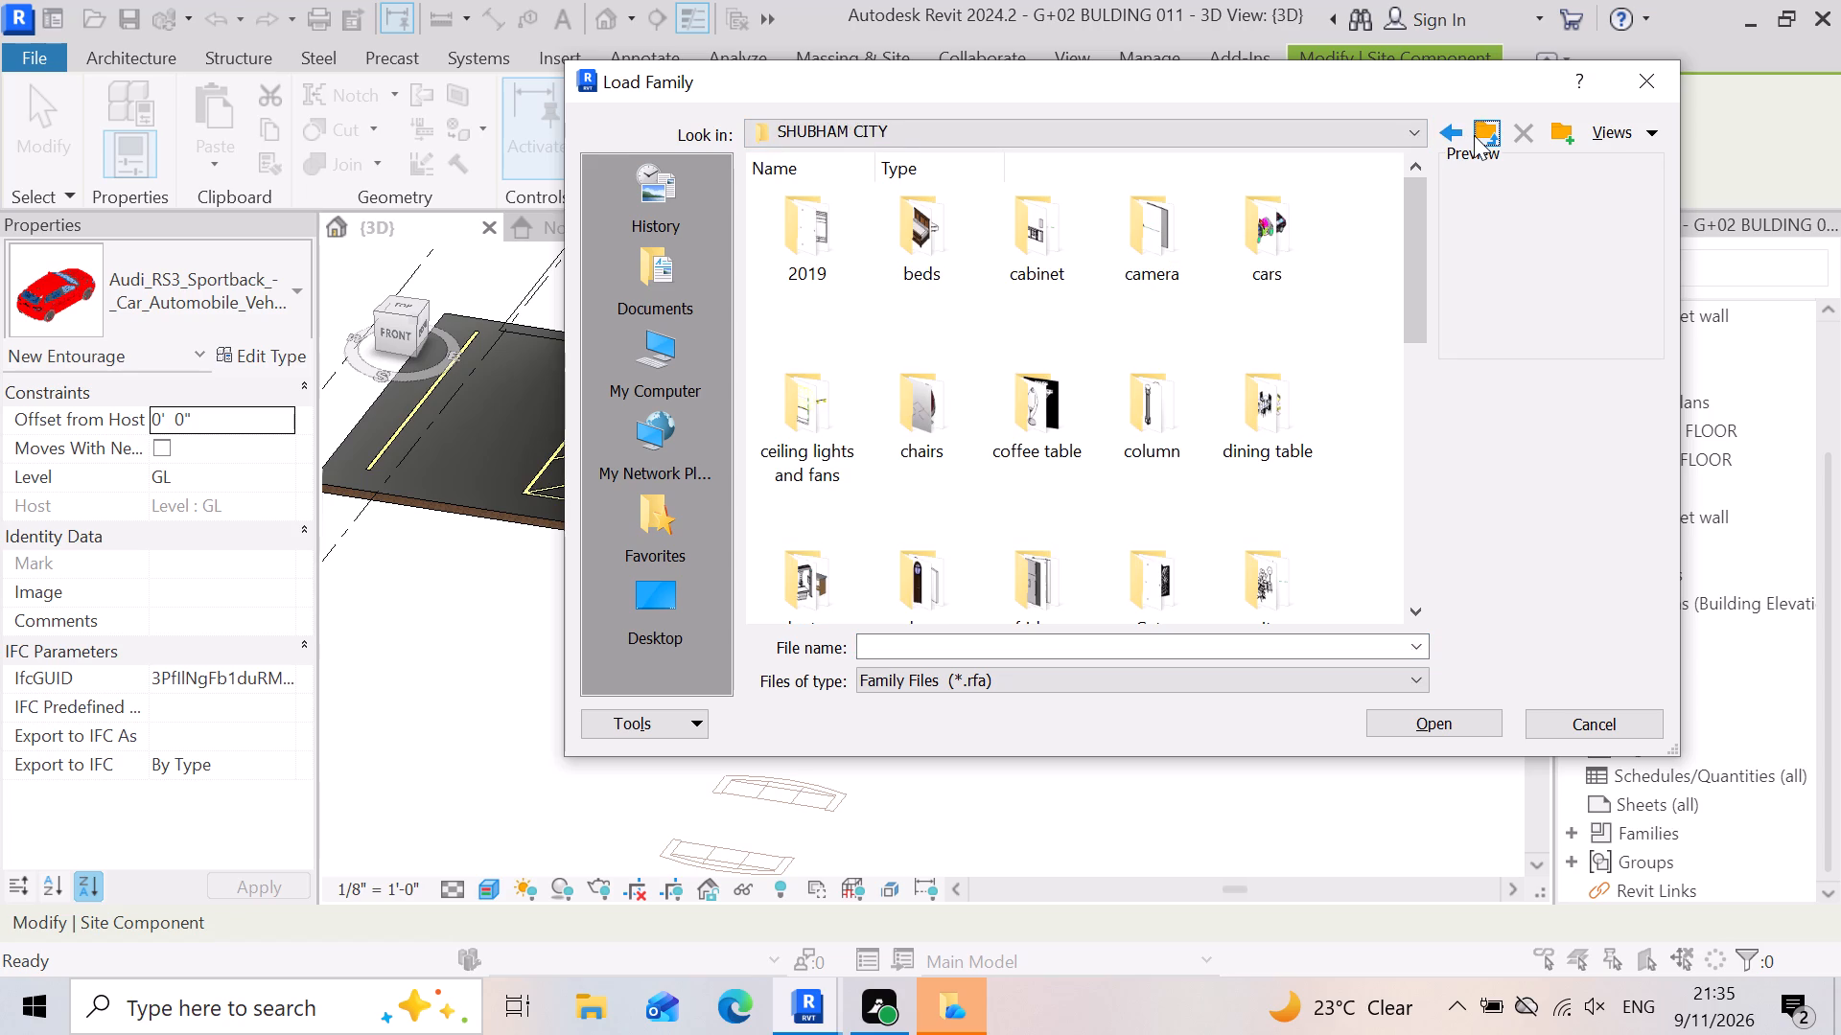
scroll(1190, 506, "down", 3)
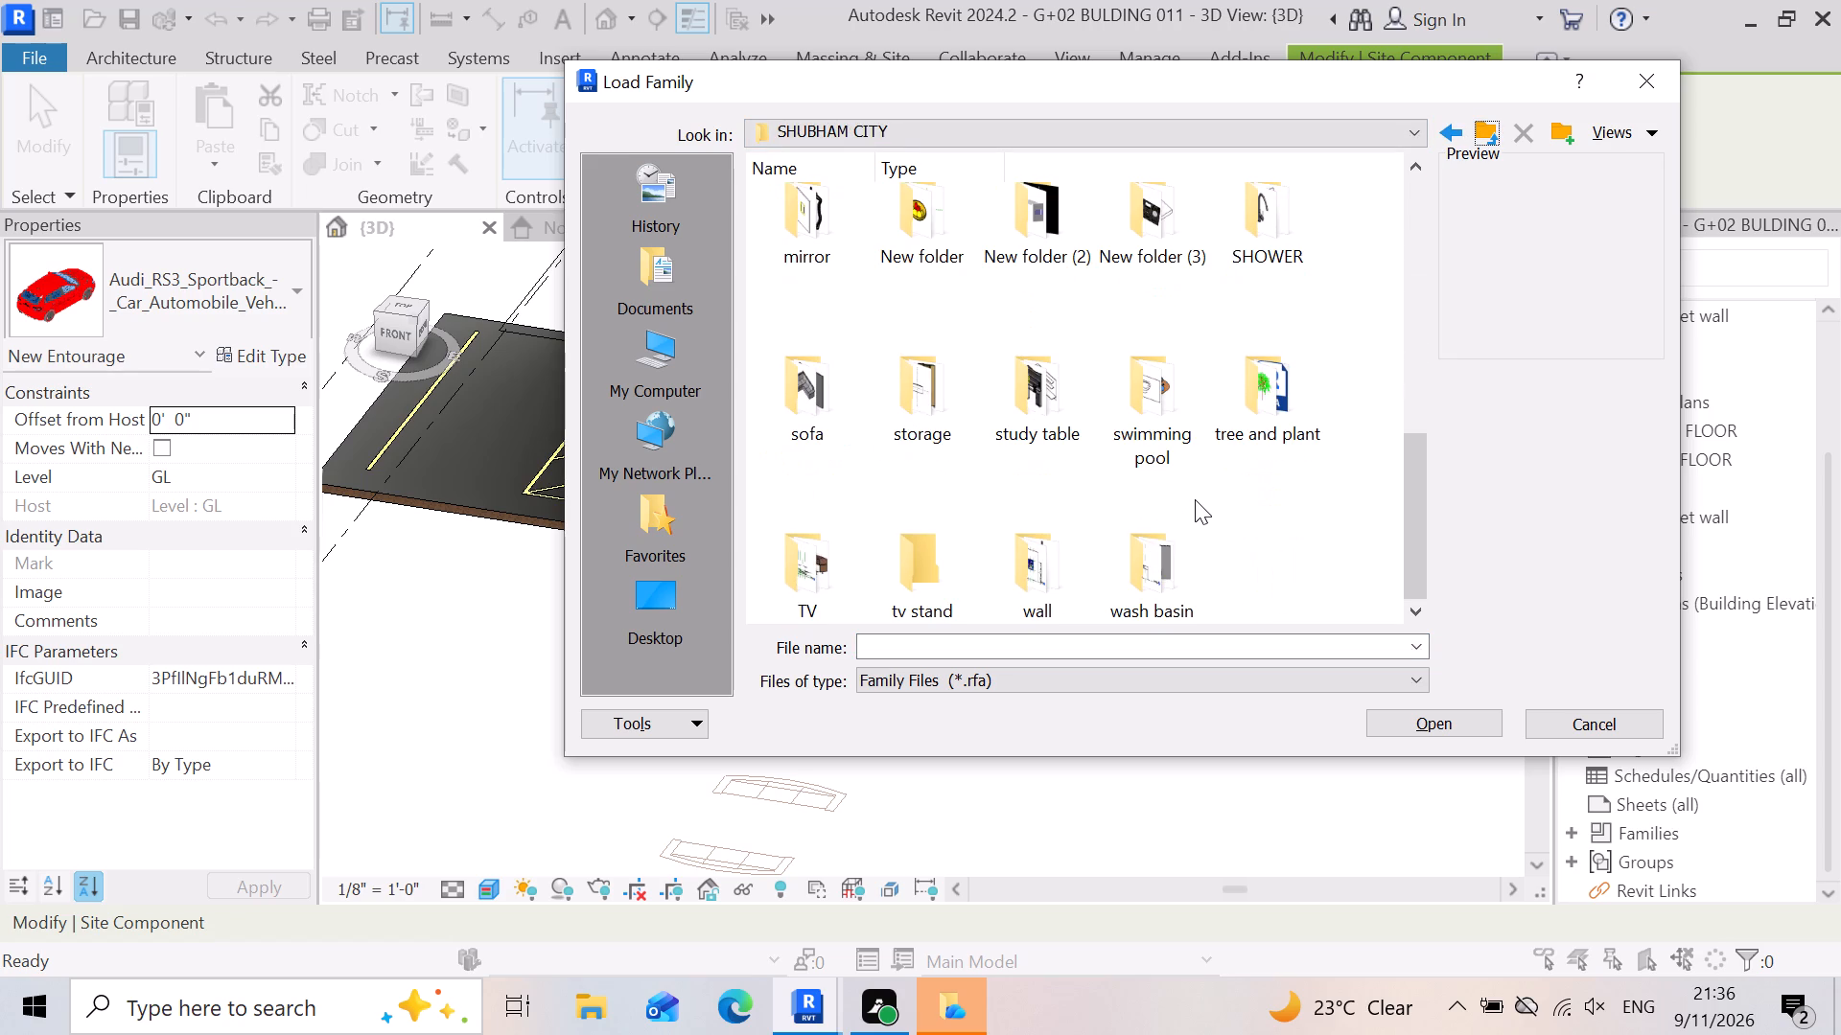
double_click(1259, 409)
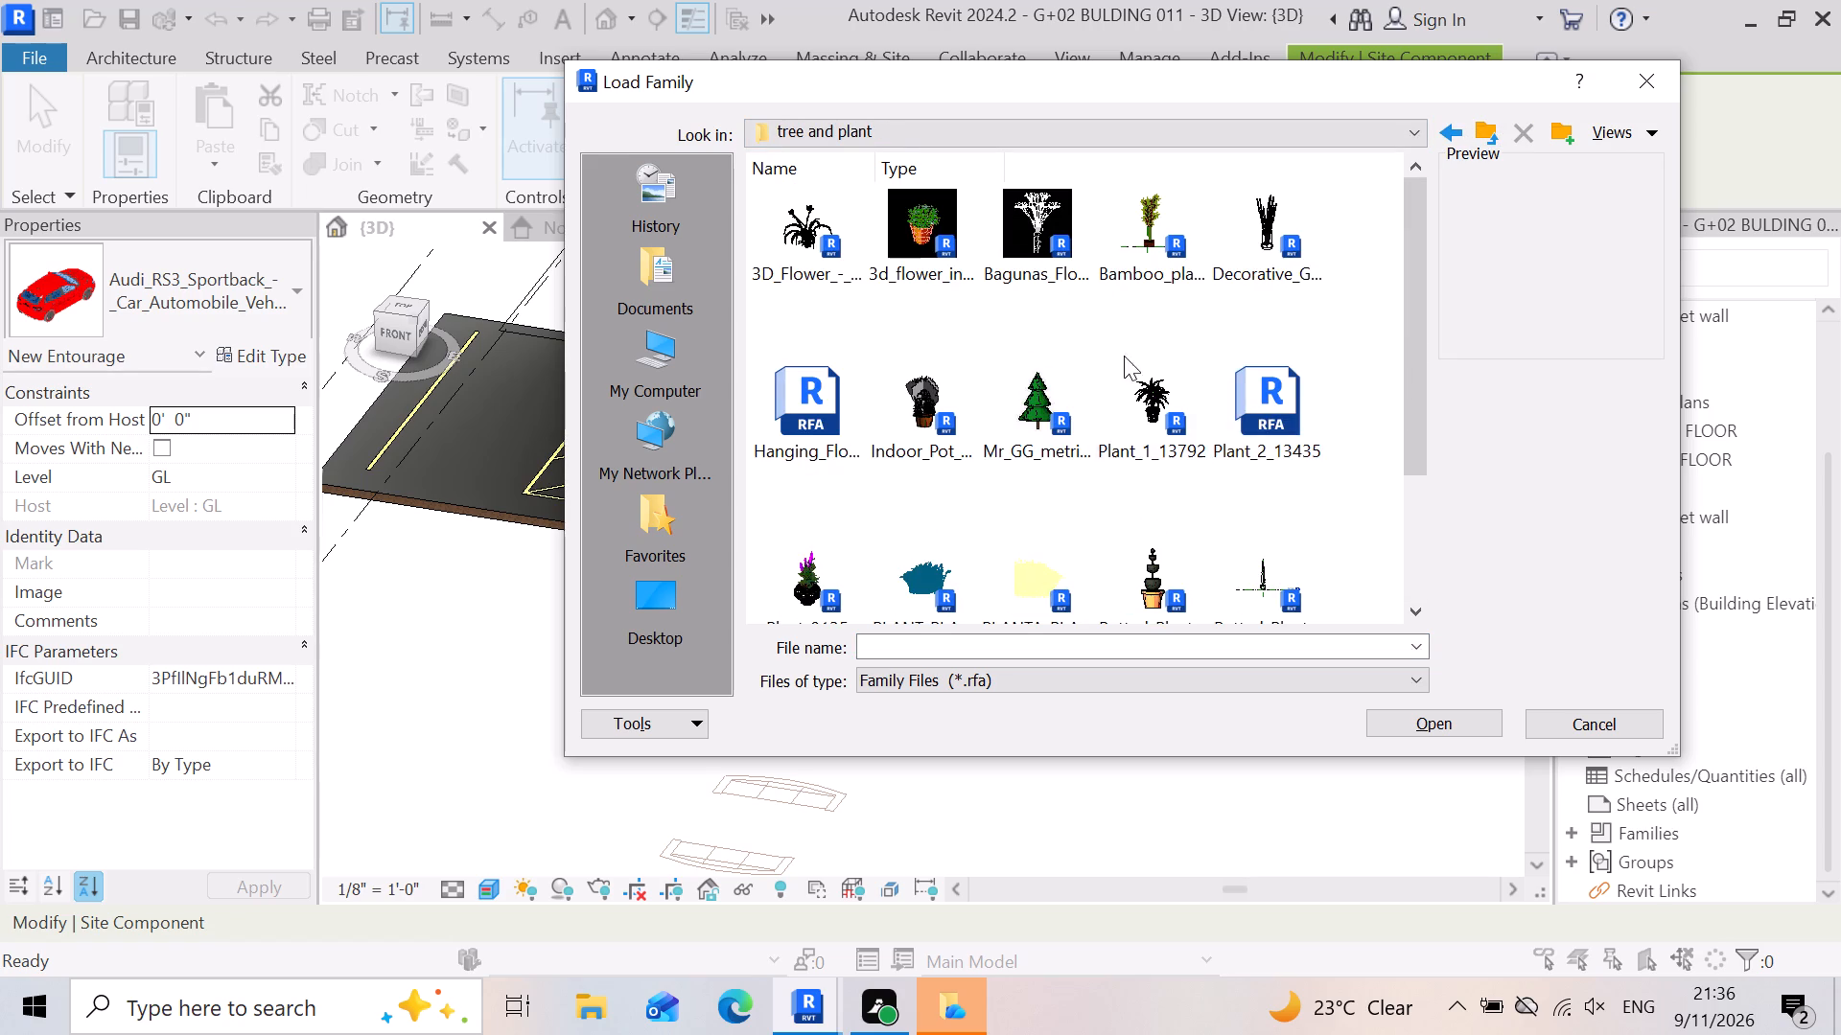
scroll(1135, 338, "down", 6)
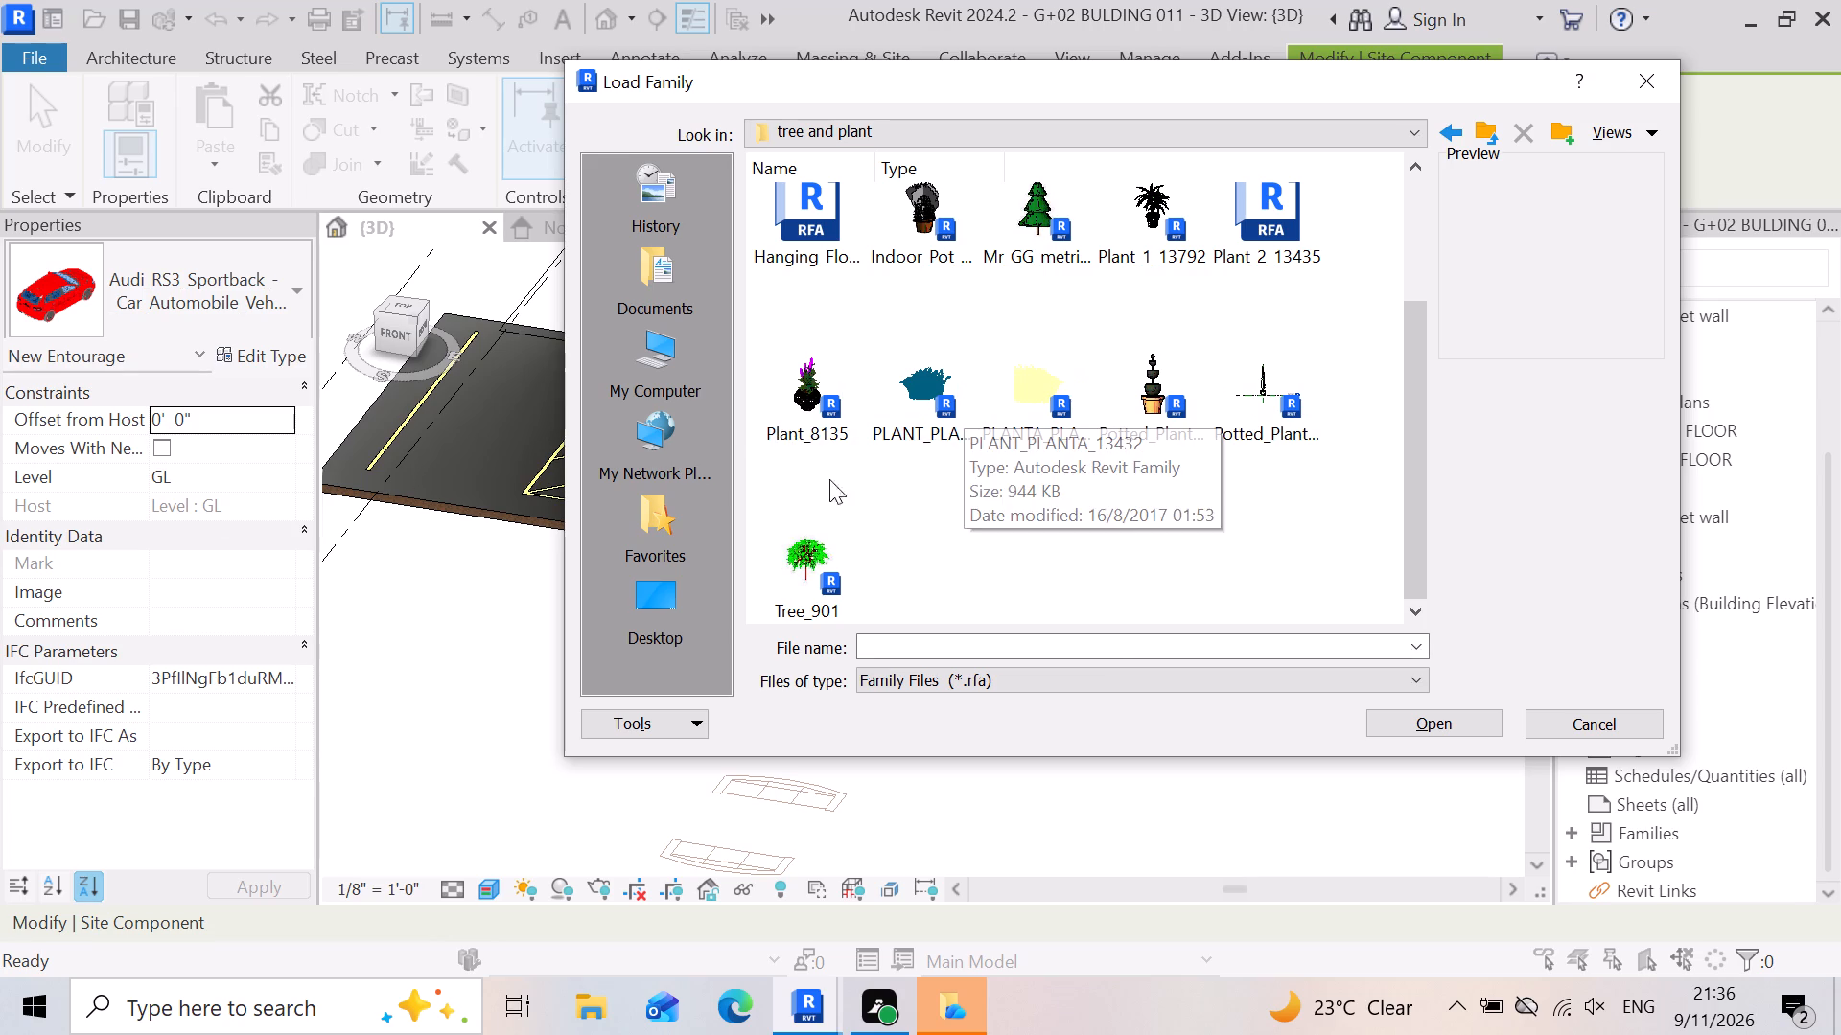
scroll(882, 533, "down", 4)
scroll(880, 519, "up", 4)
double_click(788, 388)
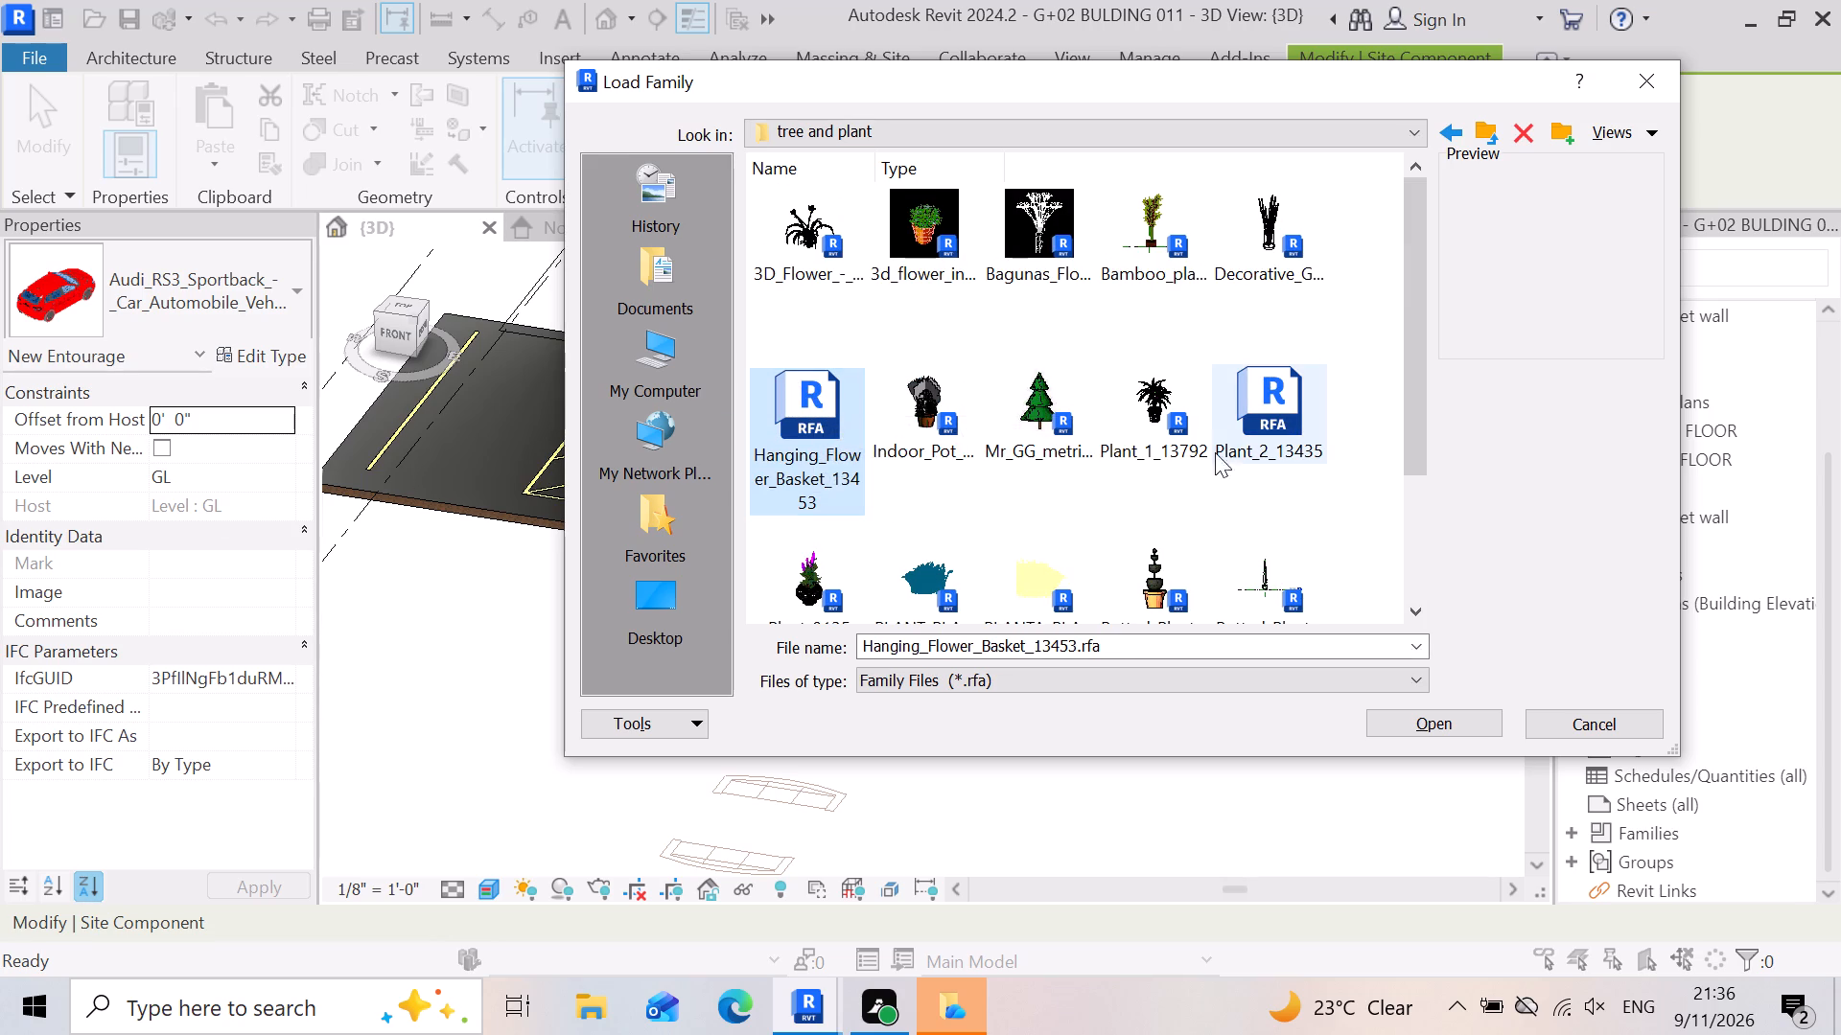
double_click(1243, 427)
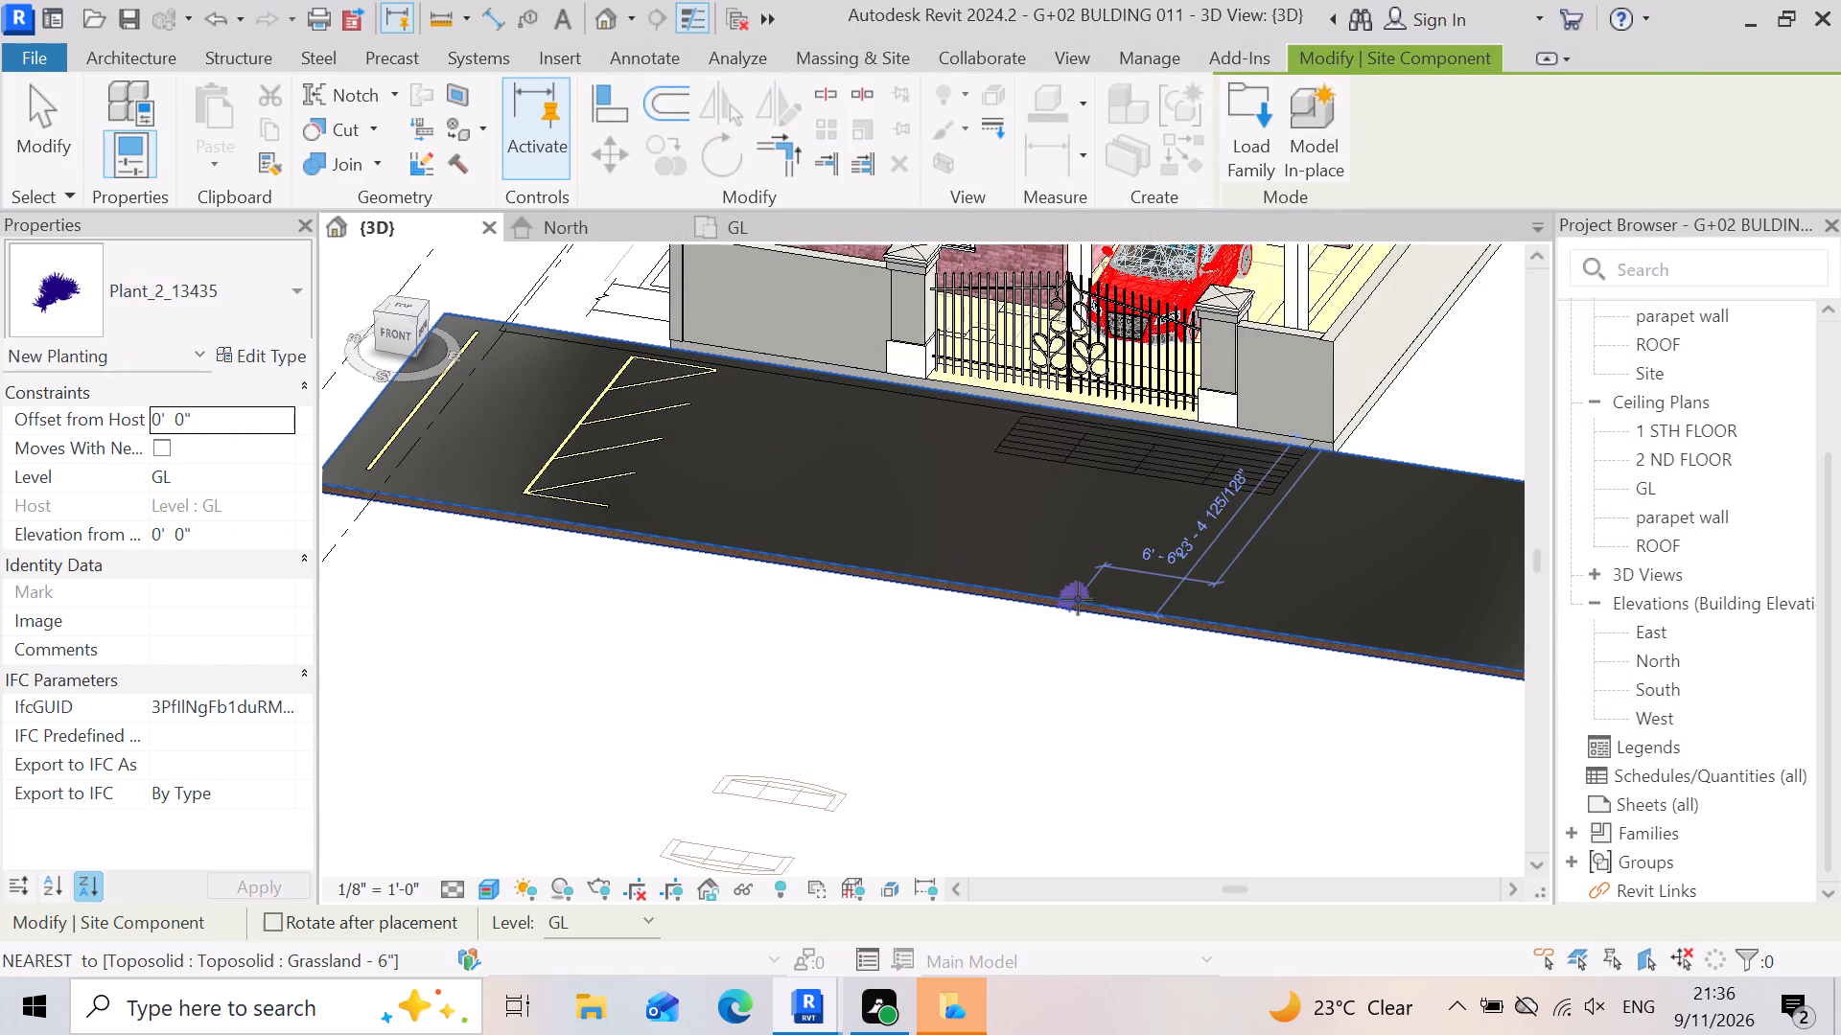
Examine the Plant_2_13435 preview against the road edge and the building's front wall without placing it.
scroll(1078, 599, "down", 4)
scroll(1080, 603, "up", 10)
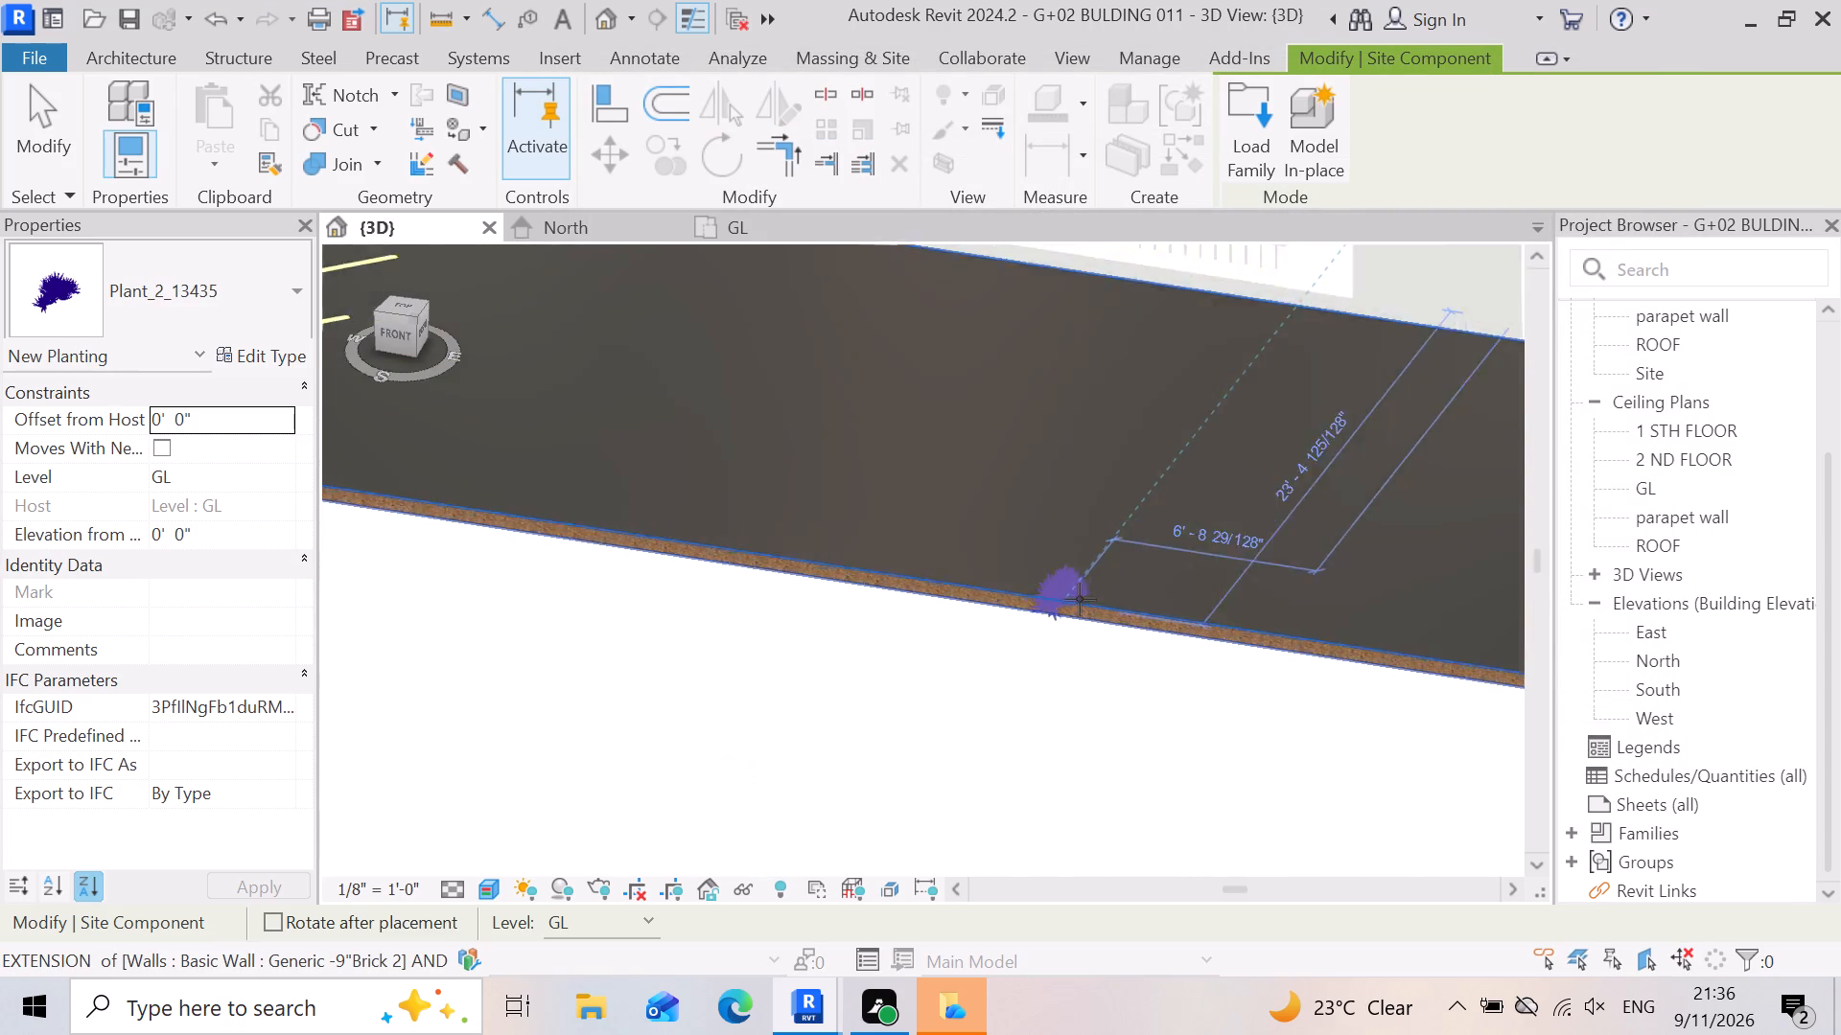
scroll(1080, 599, "up", 8)
scroll(965, 475, "up", 4)
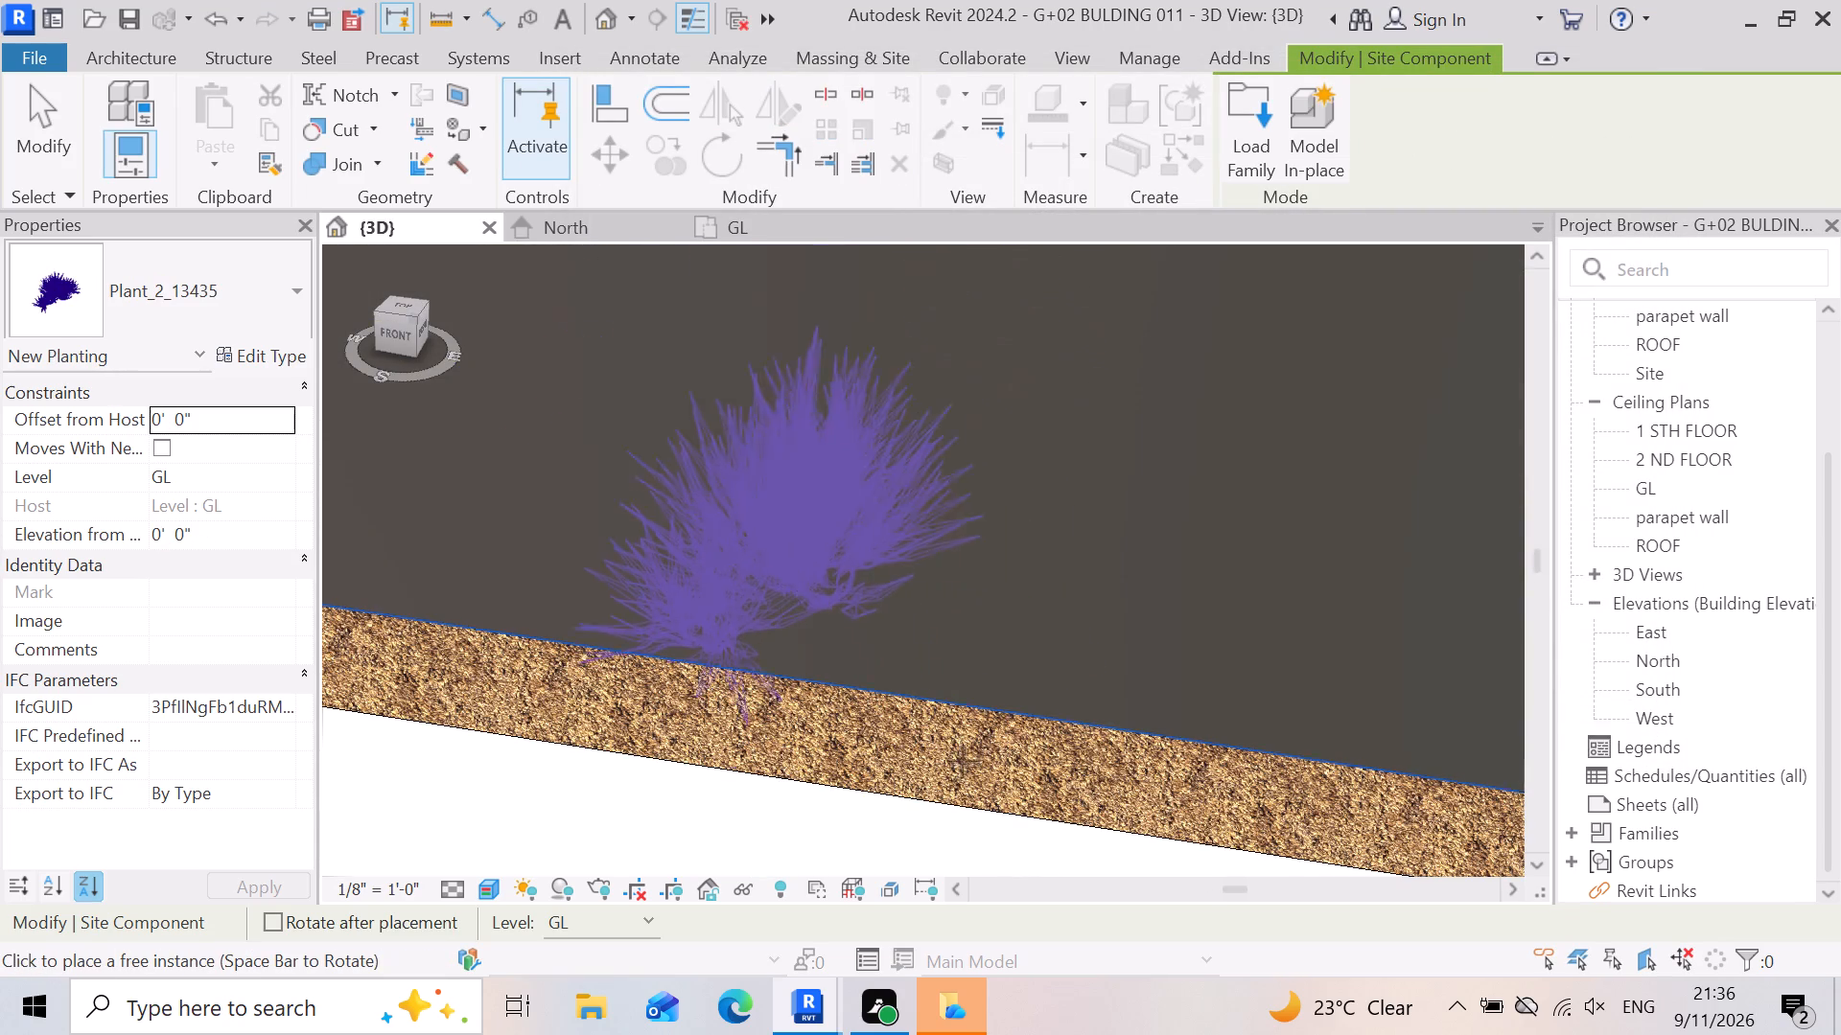
scroll(981, 774, "down", 17)
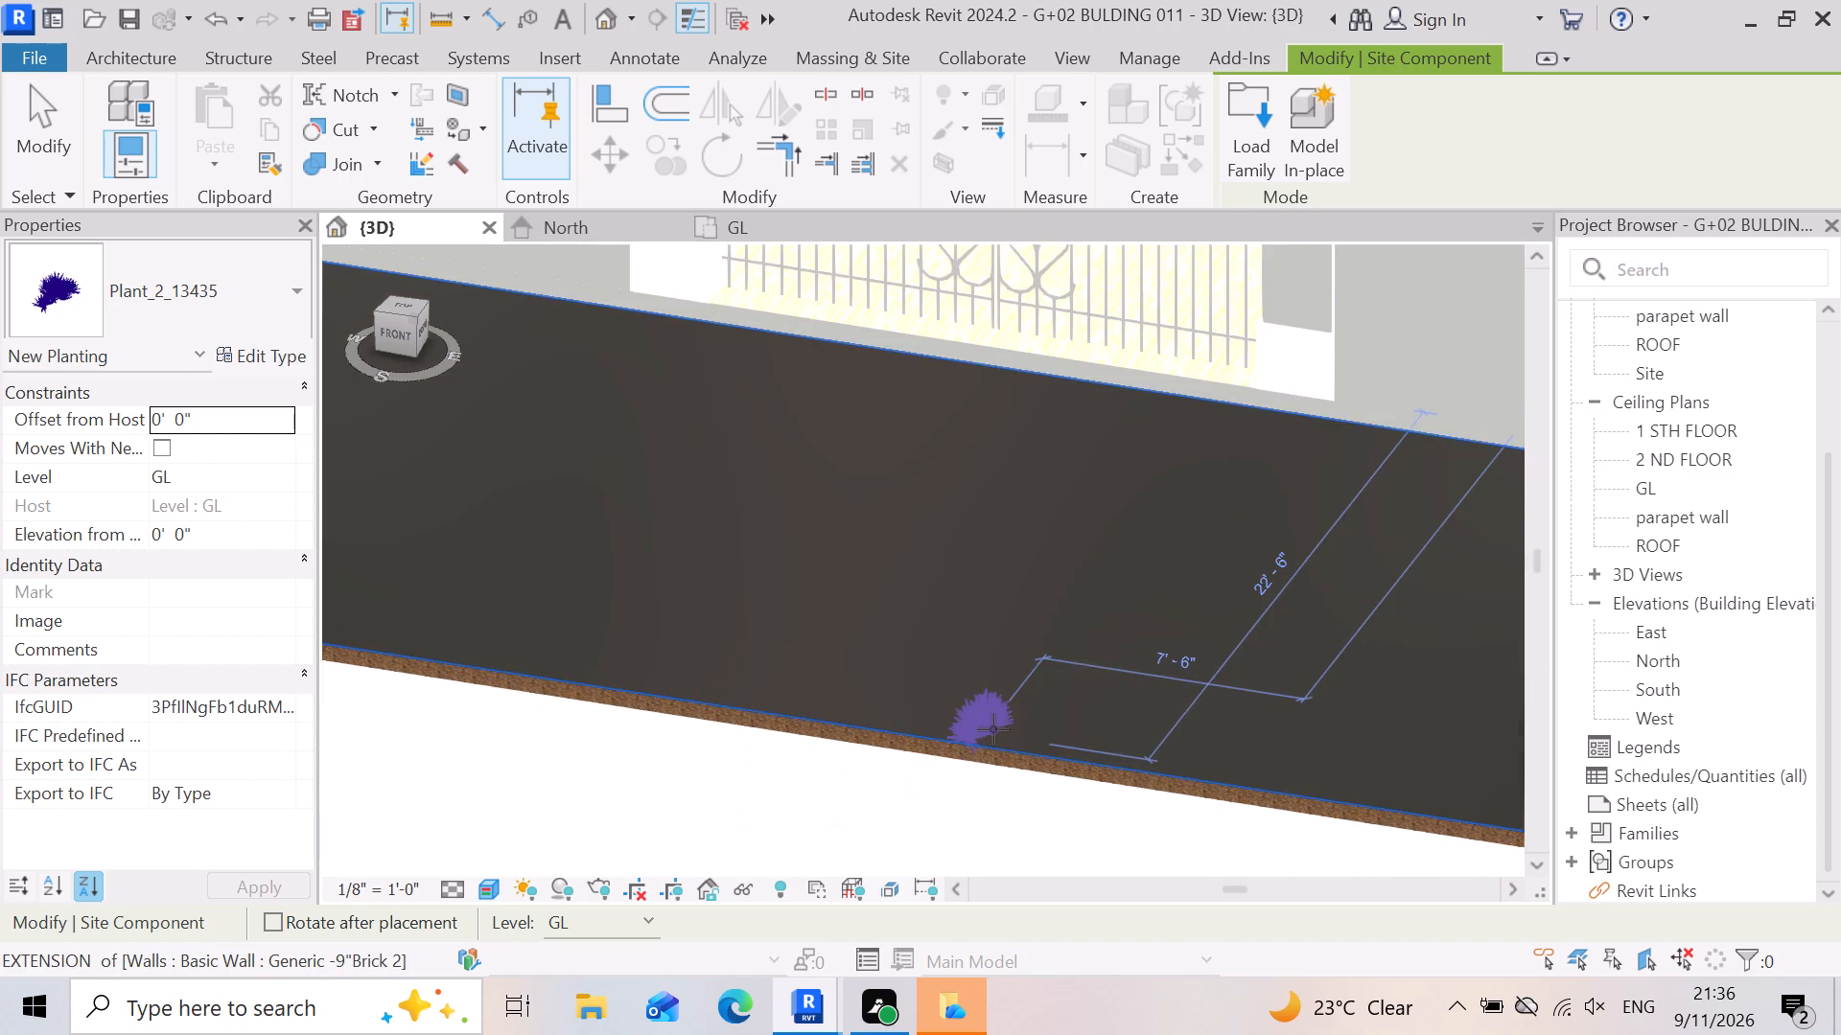
scroll(993, 729, "down", 4)
scroll(937, 396, "up", 5)
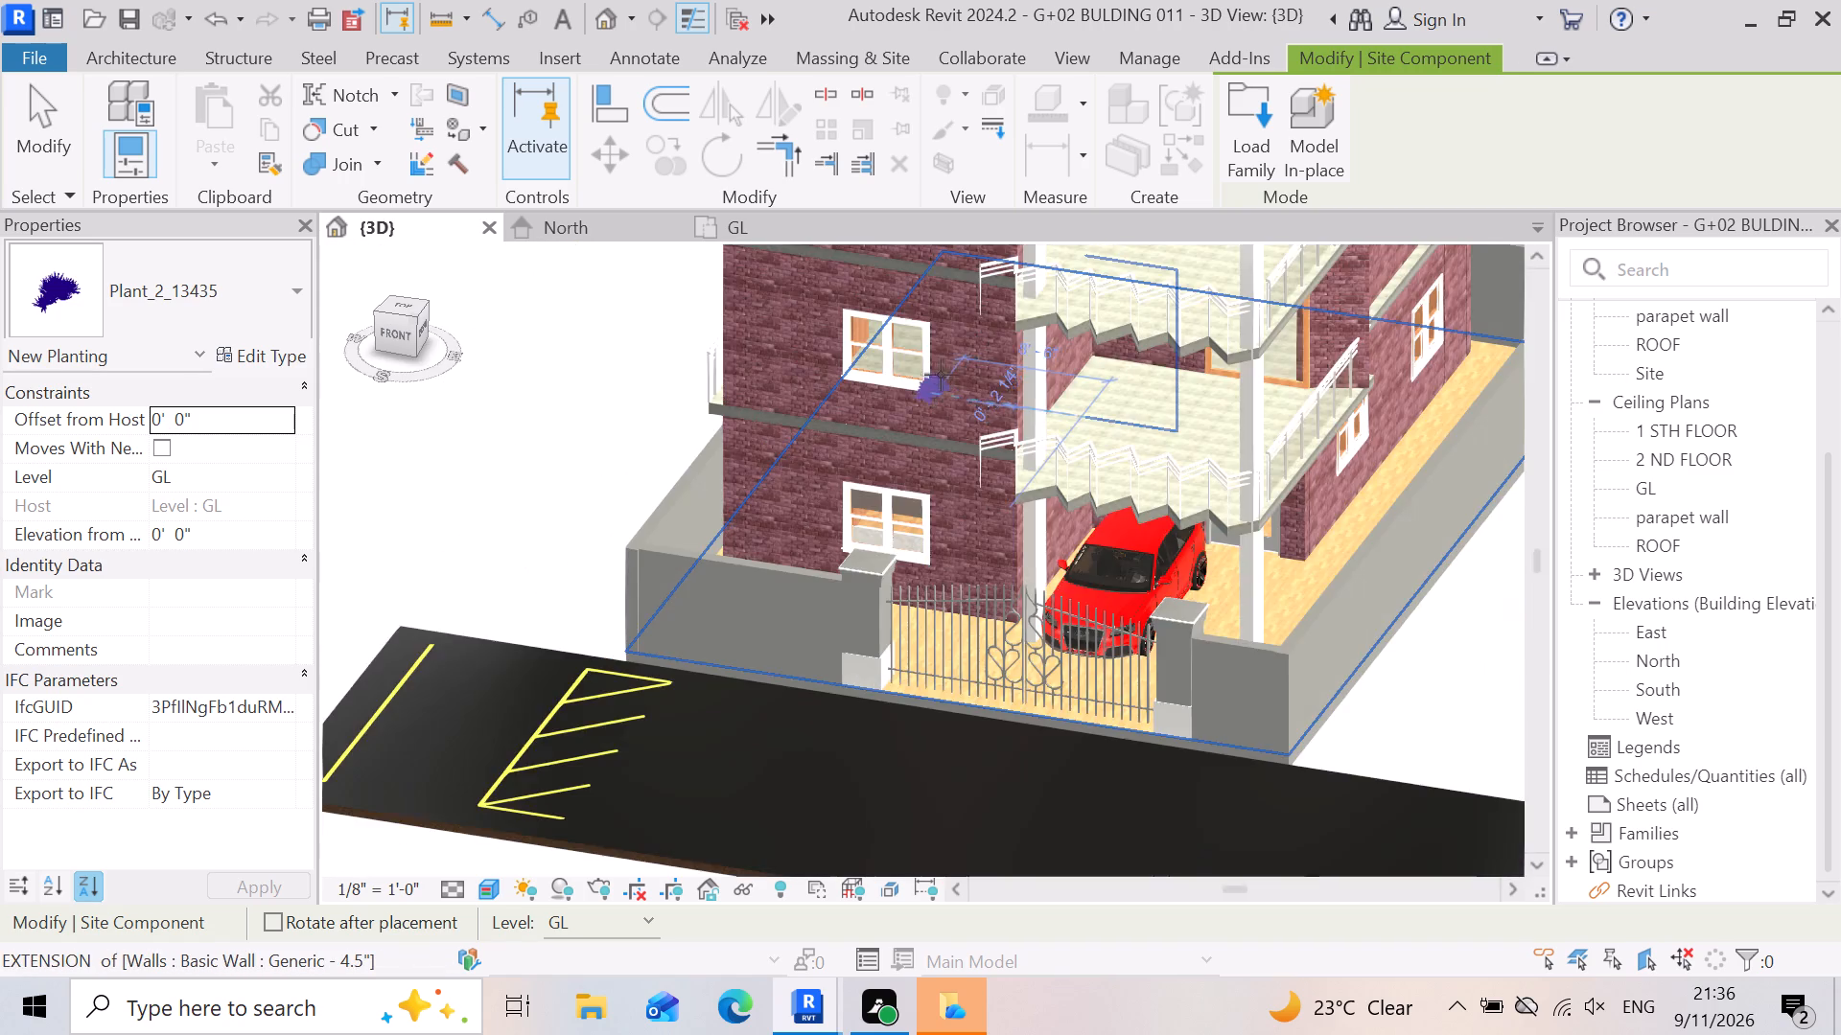
scroll(941, 375, "up", 9)
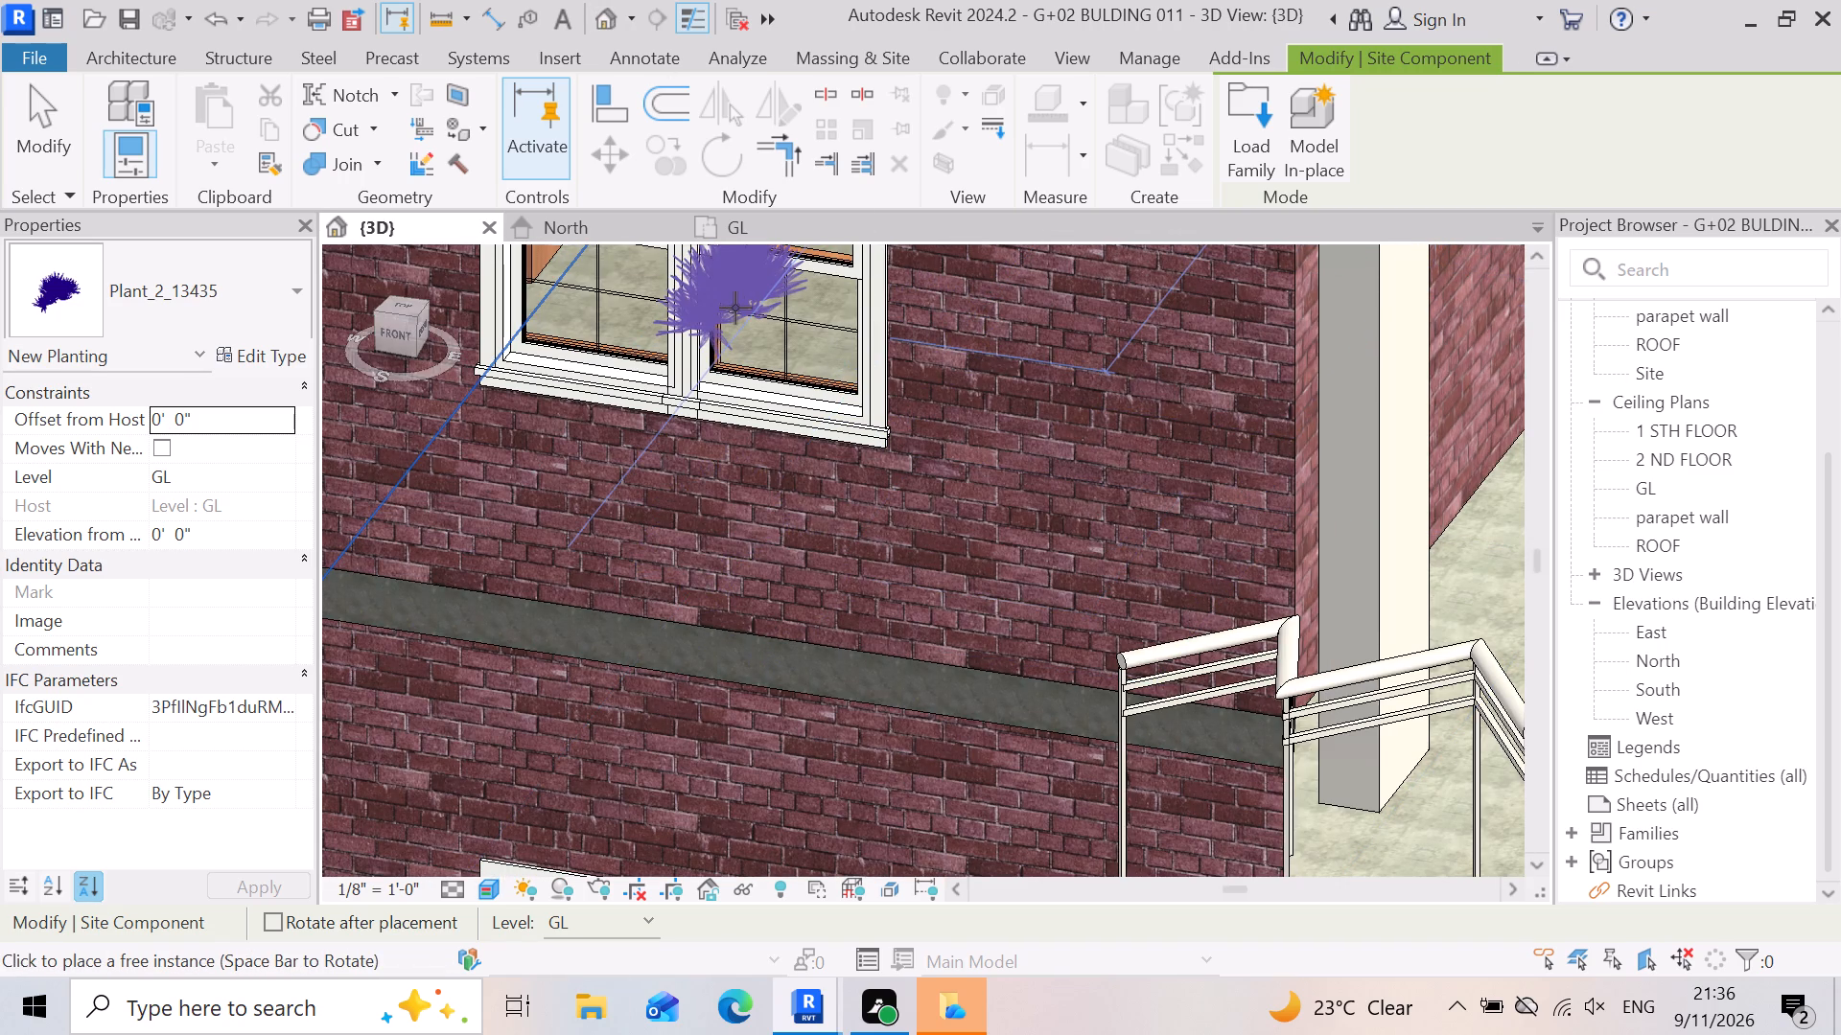
key("Escape")
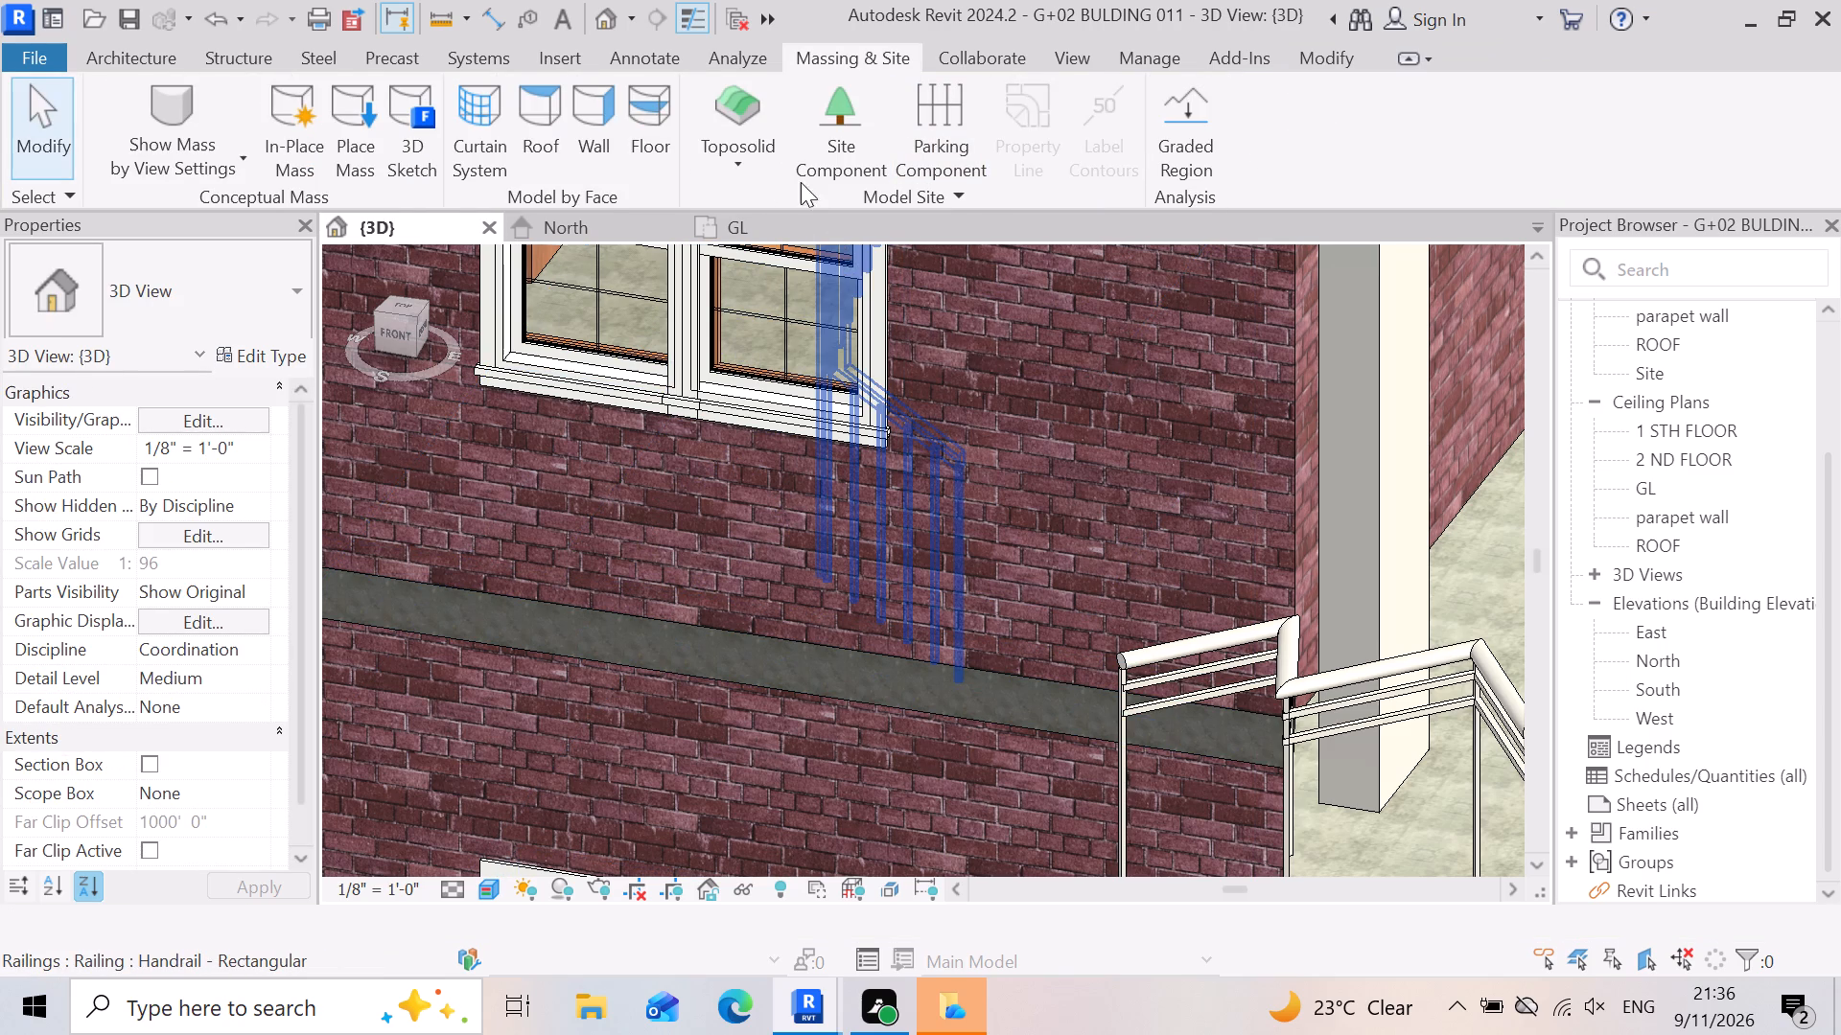
Load the Bamboo_plant_16776 family from the tree and plant folder as a site component.
double_click(818, 161)
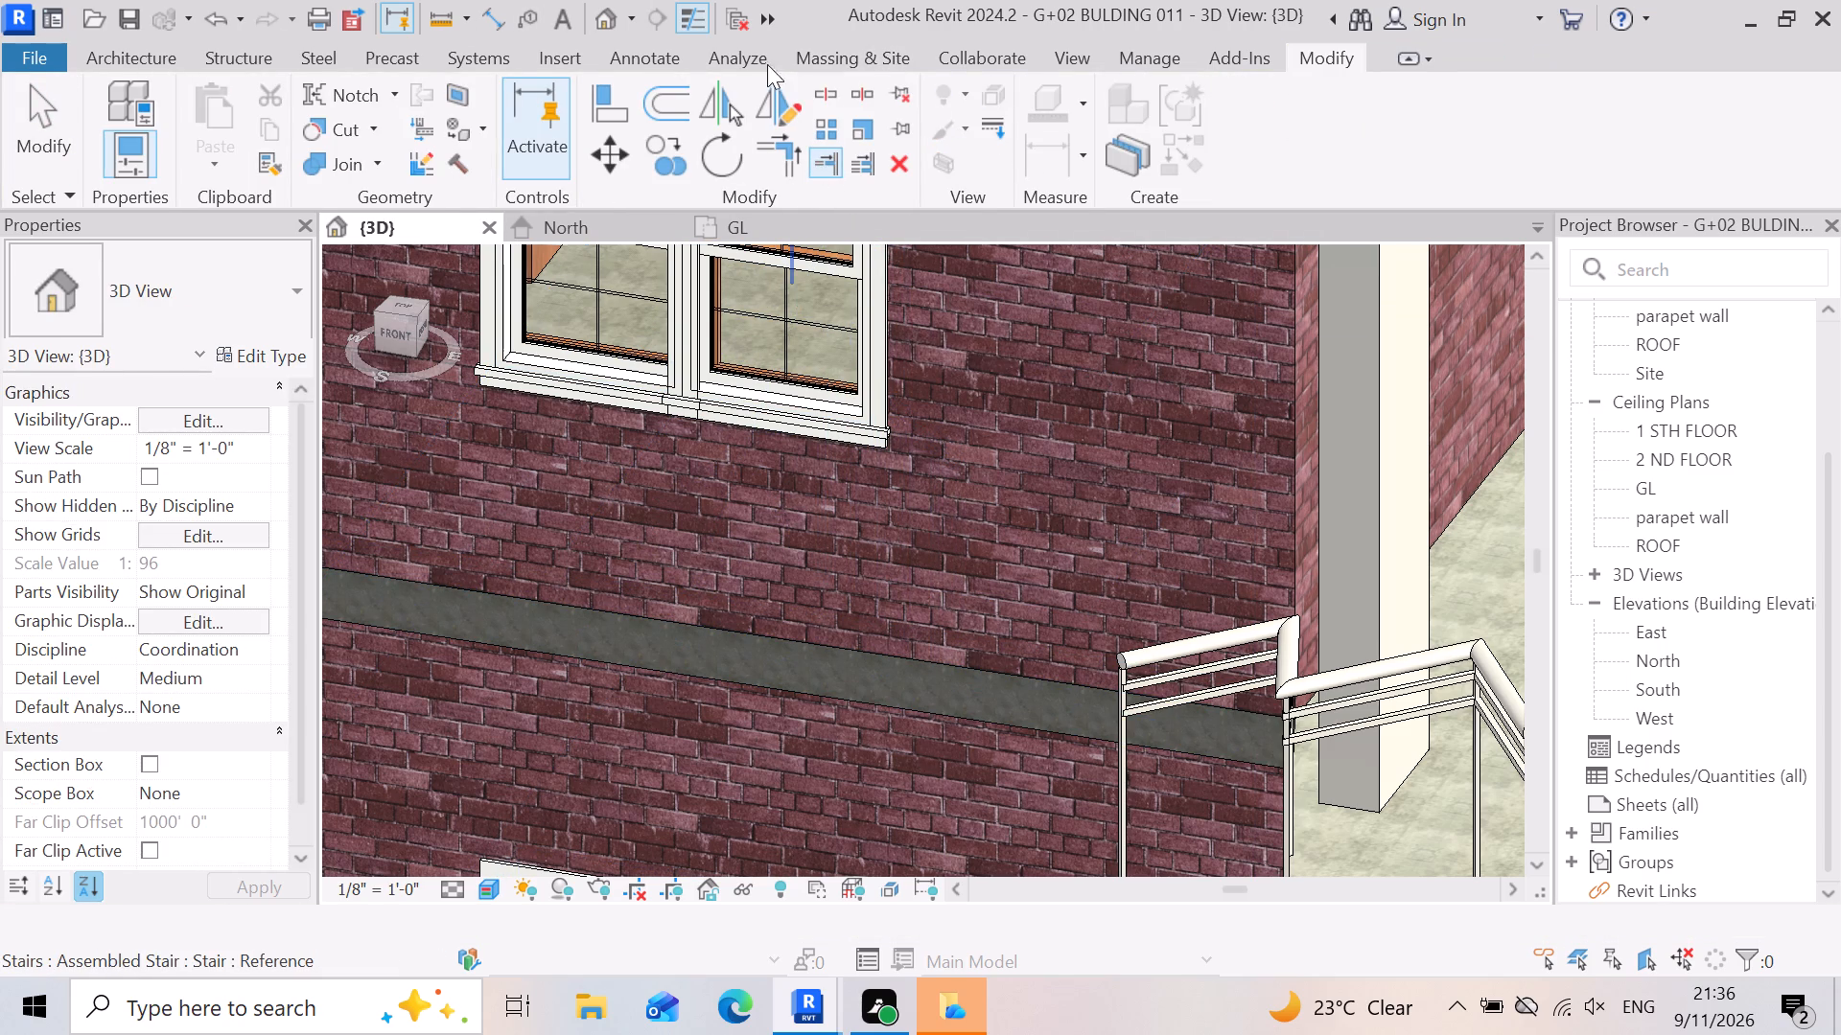
left_click(972, 59)
left_click(827, 70)
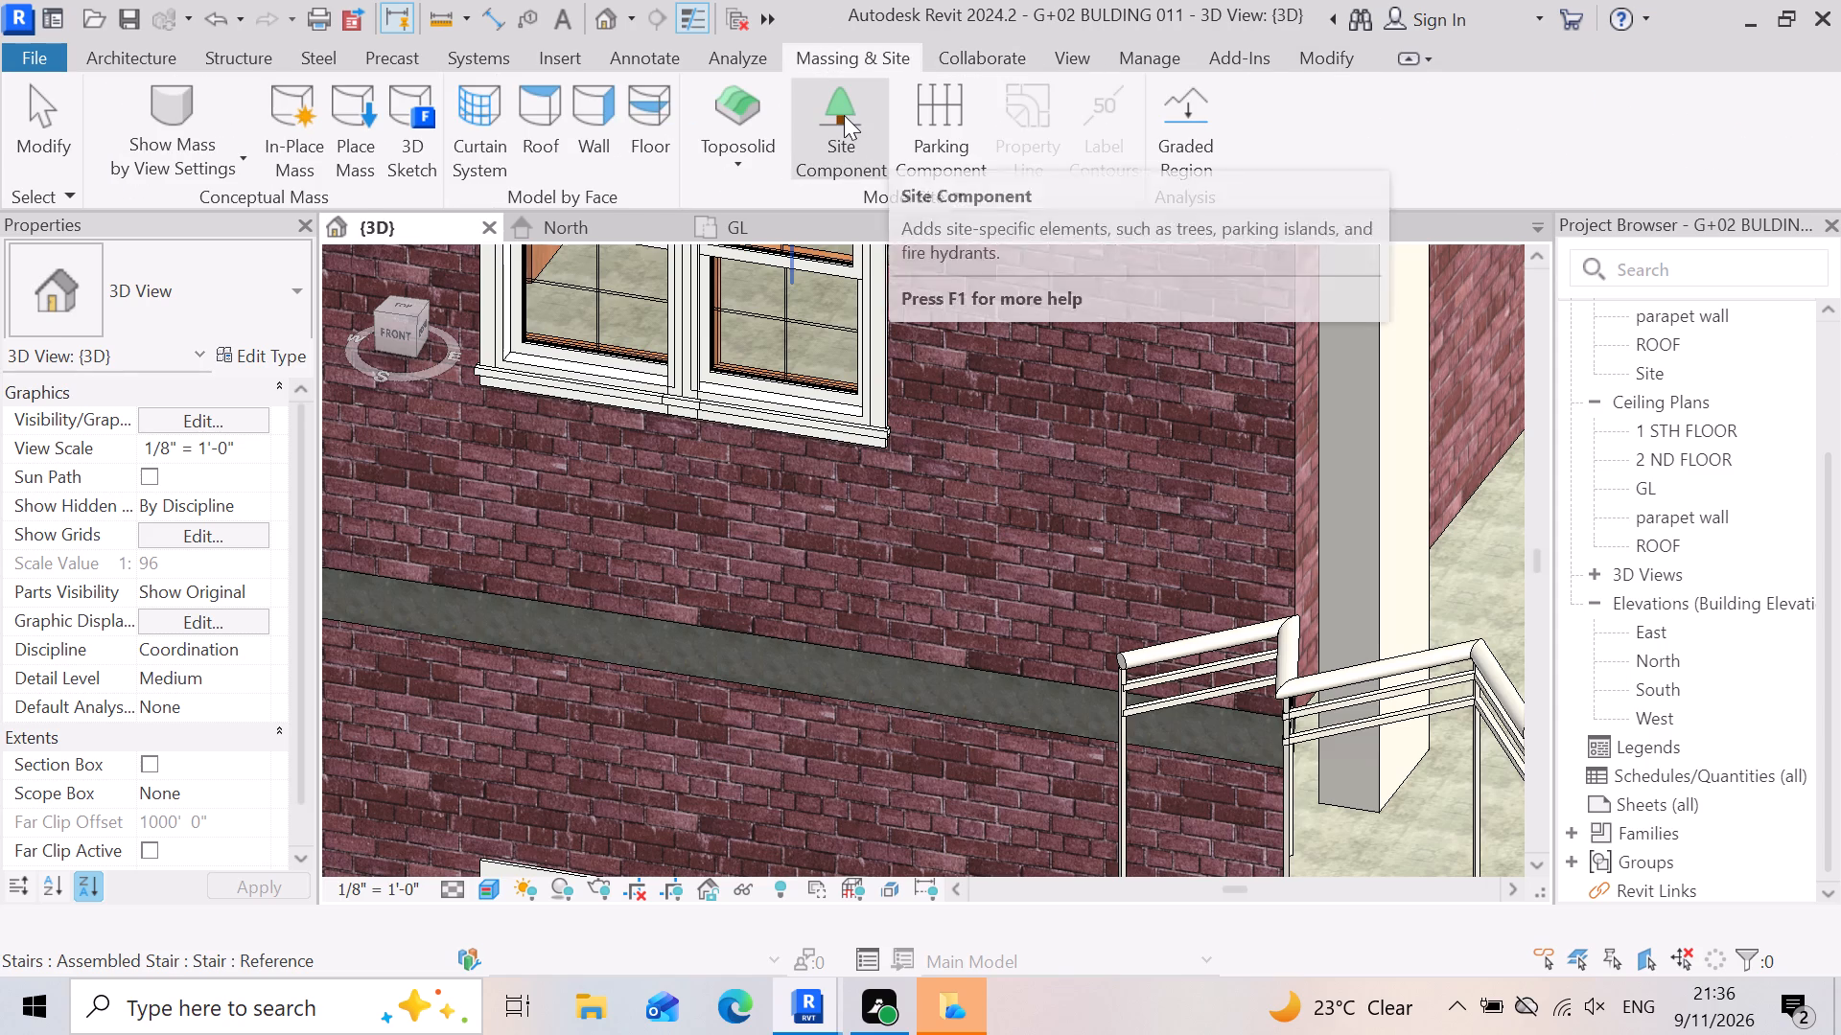
left_click(844, 115)
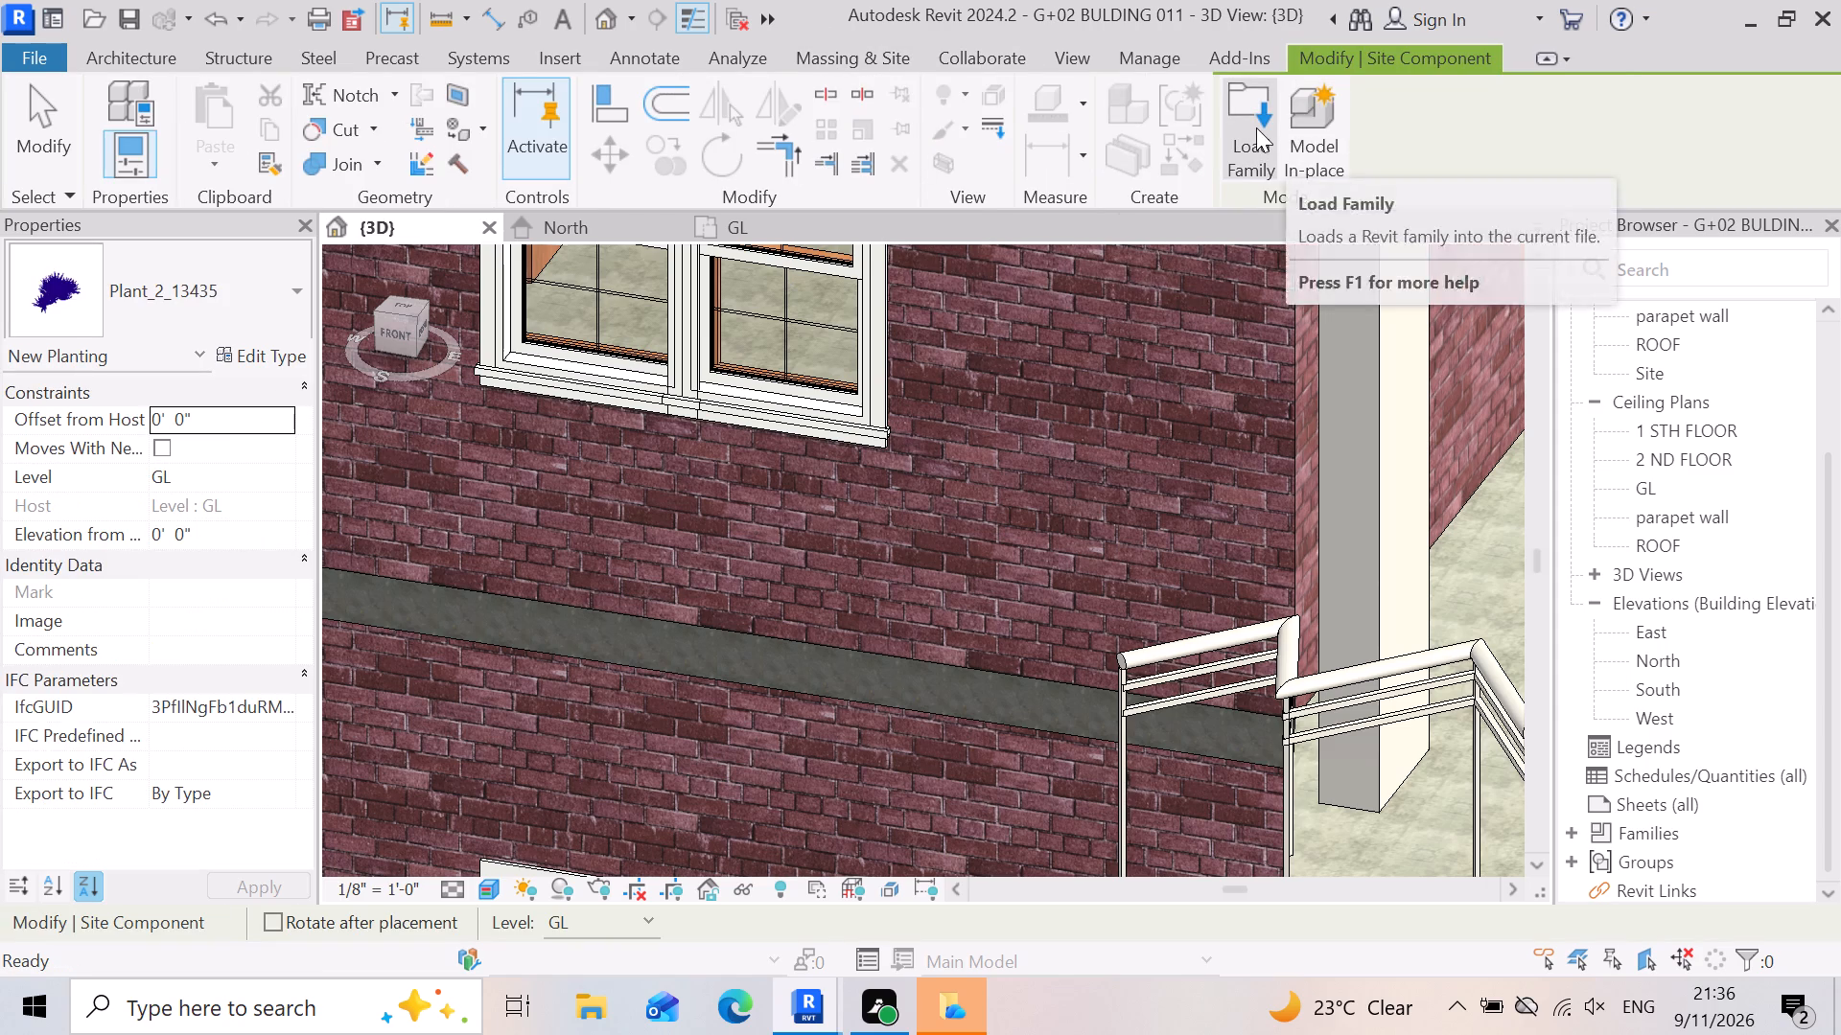
left_click(1256, 127)
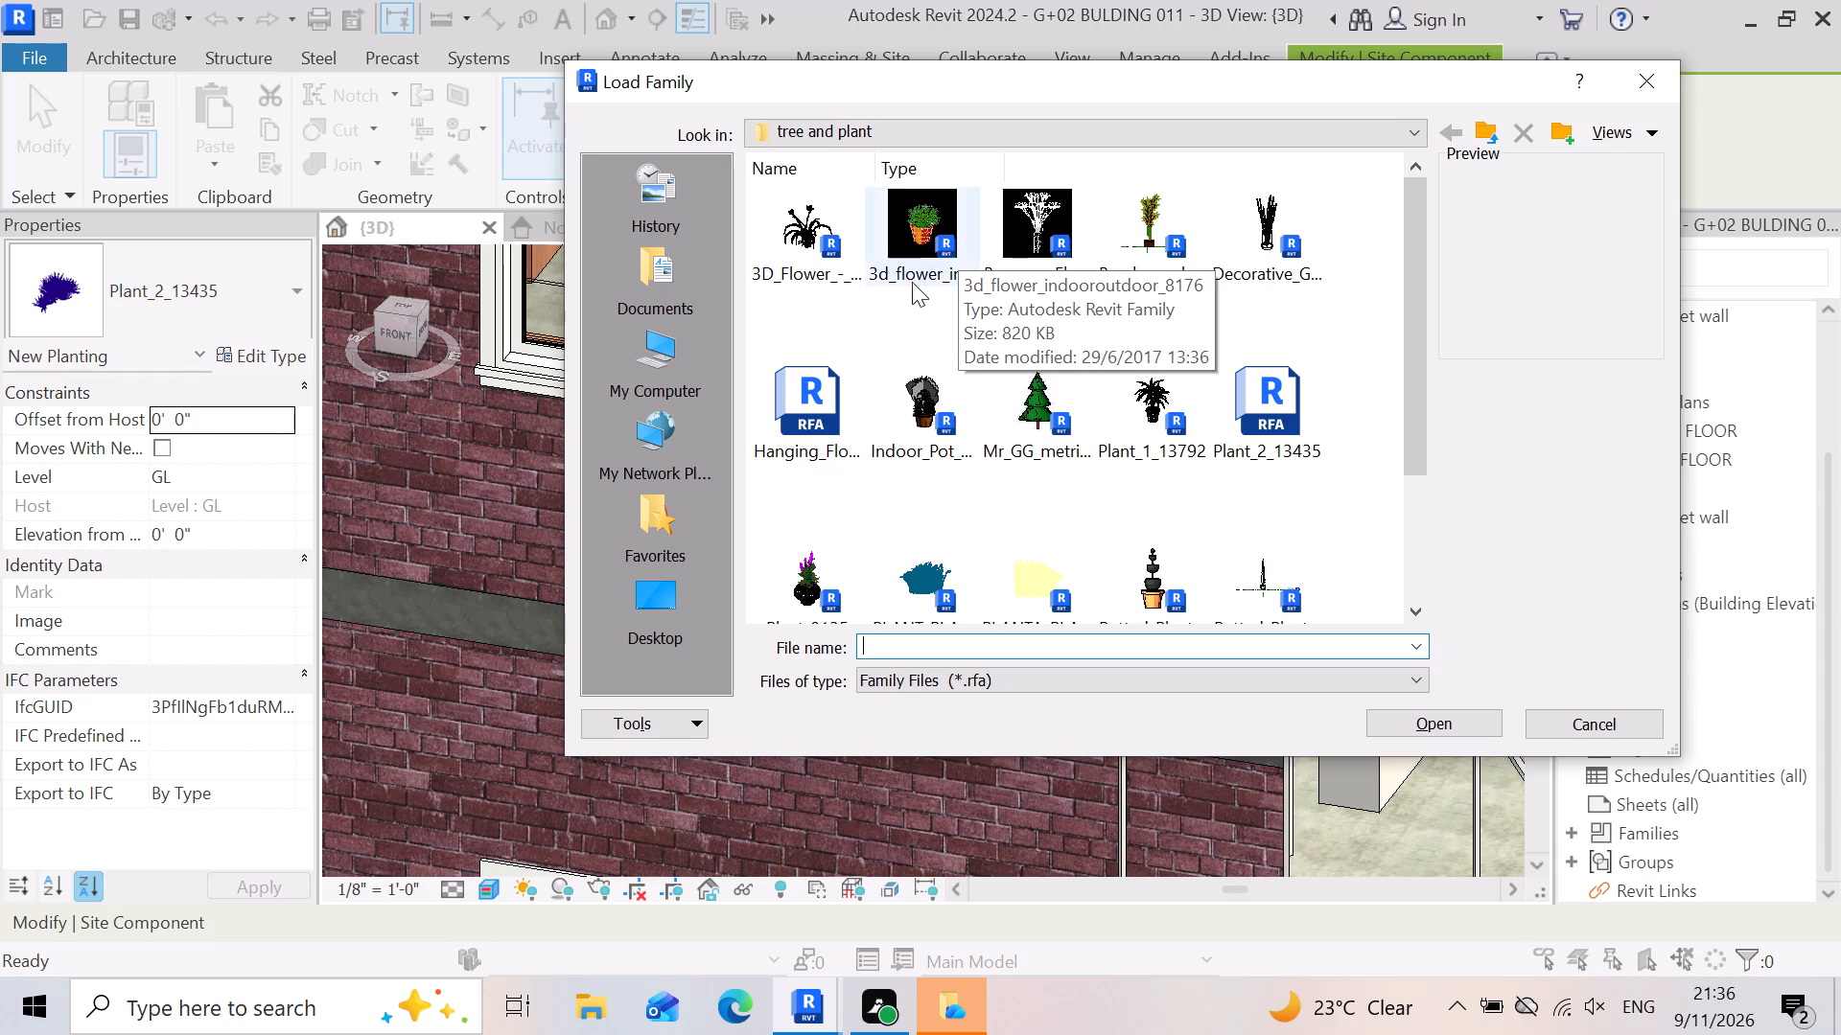
left_click(917, 228)
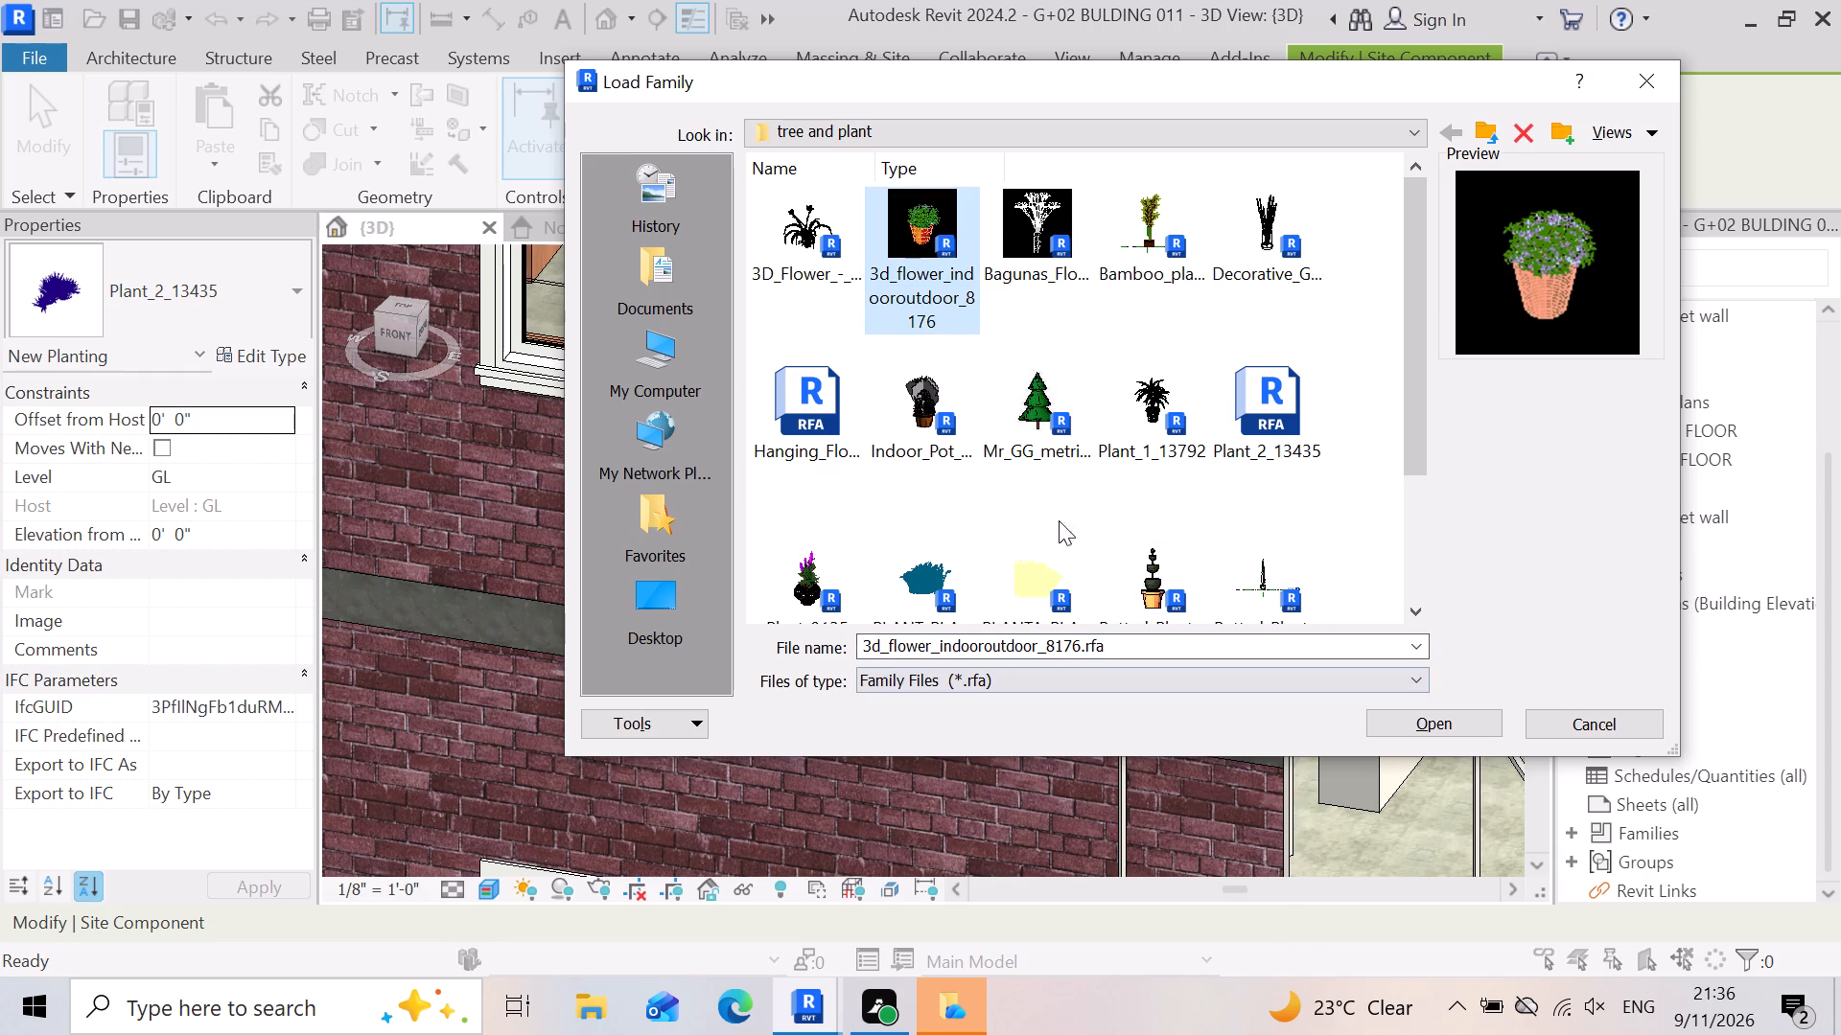
scroll(889, 520, "down", 3)
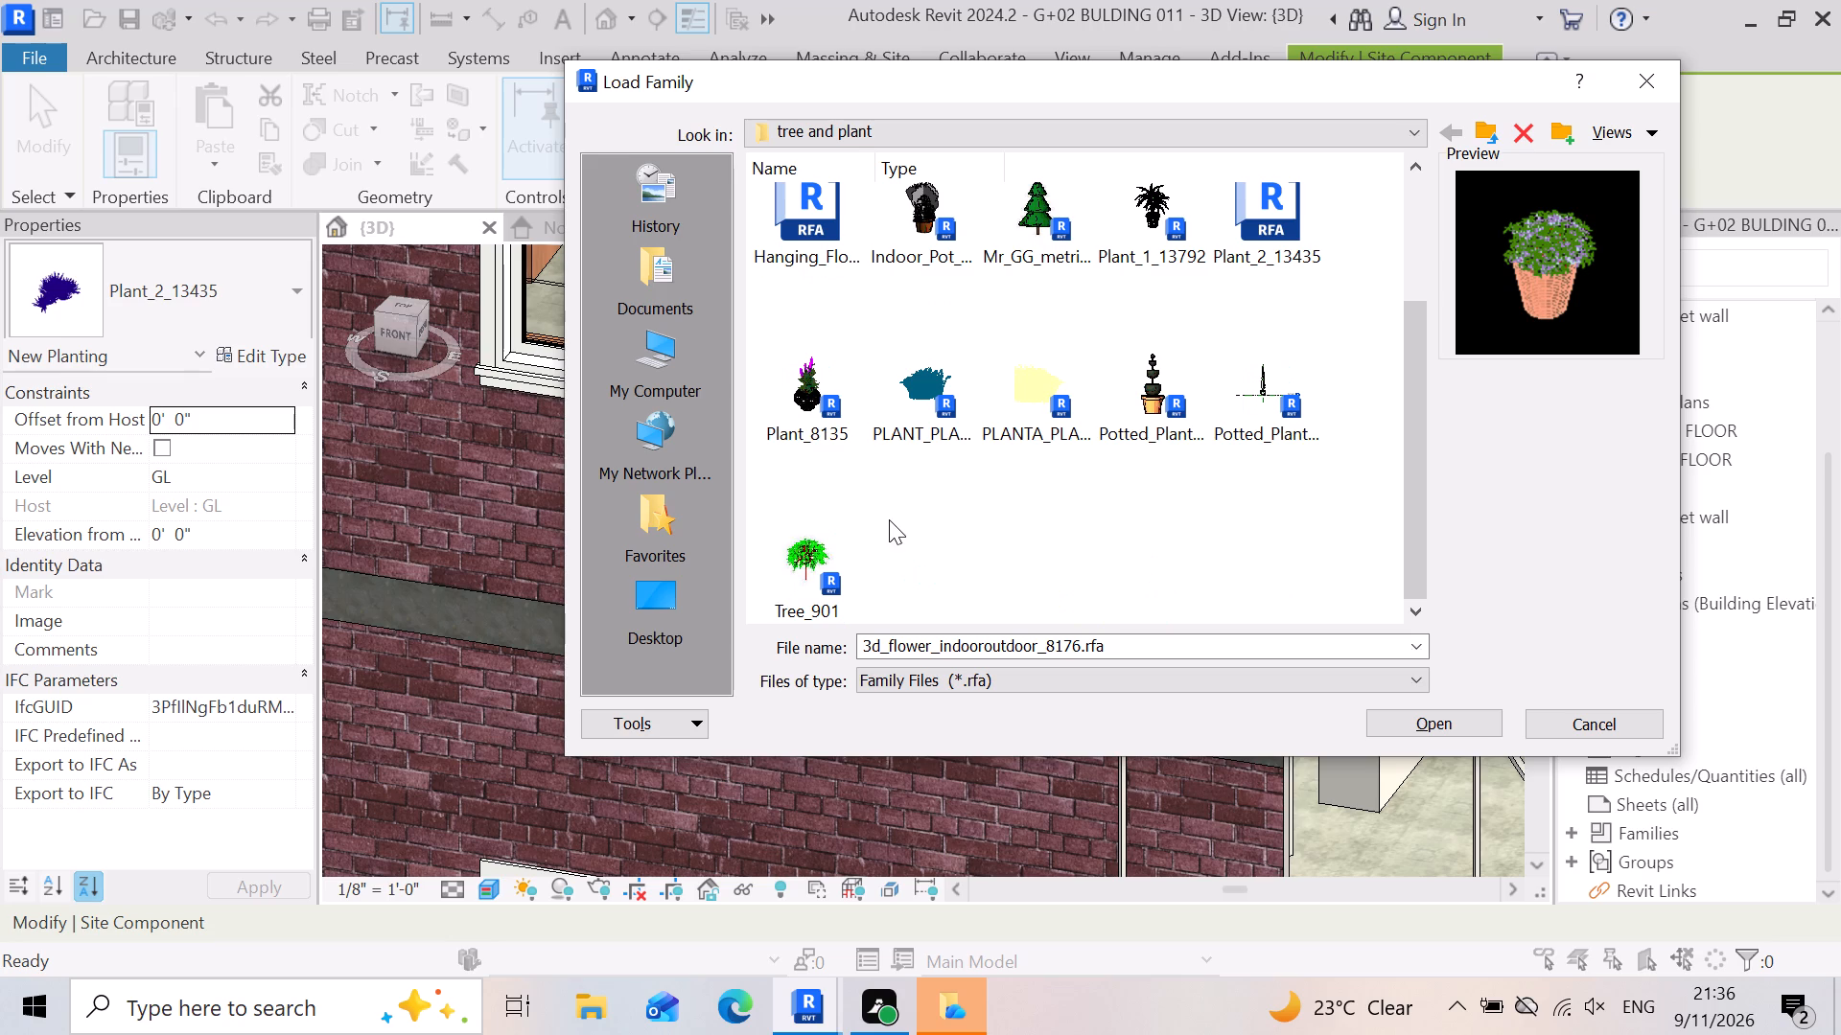
scroll(1134, 436, "up", 2)
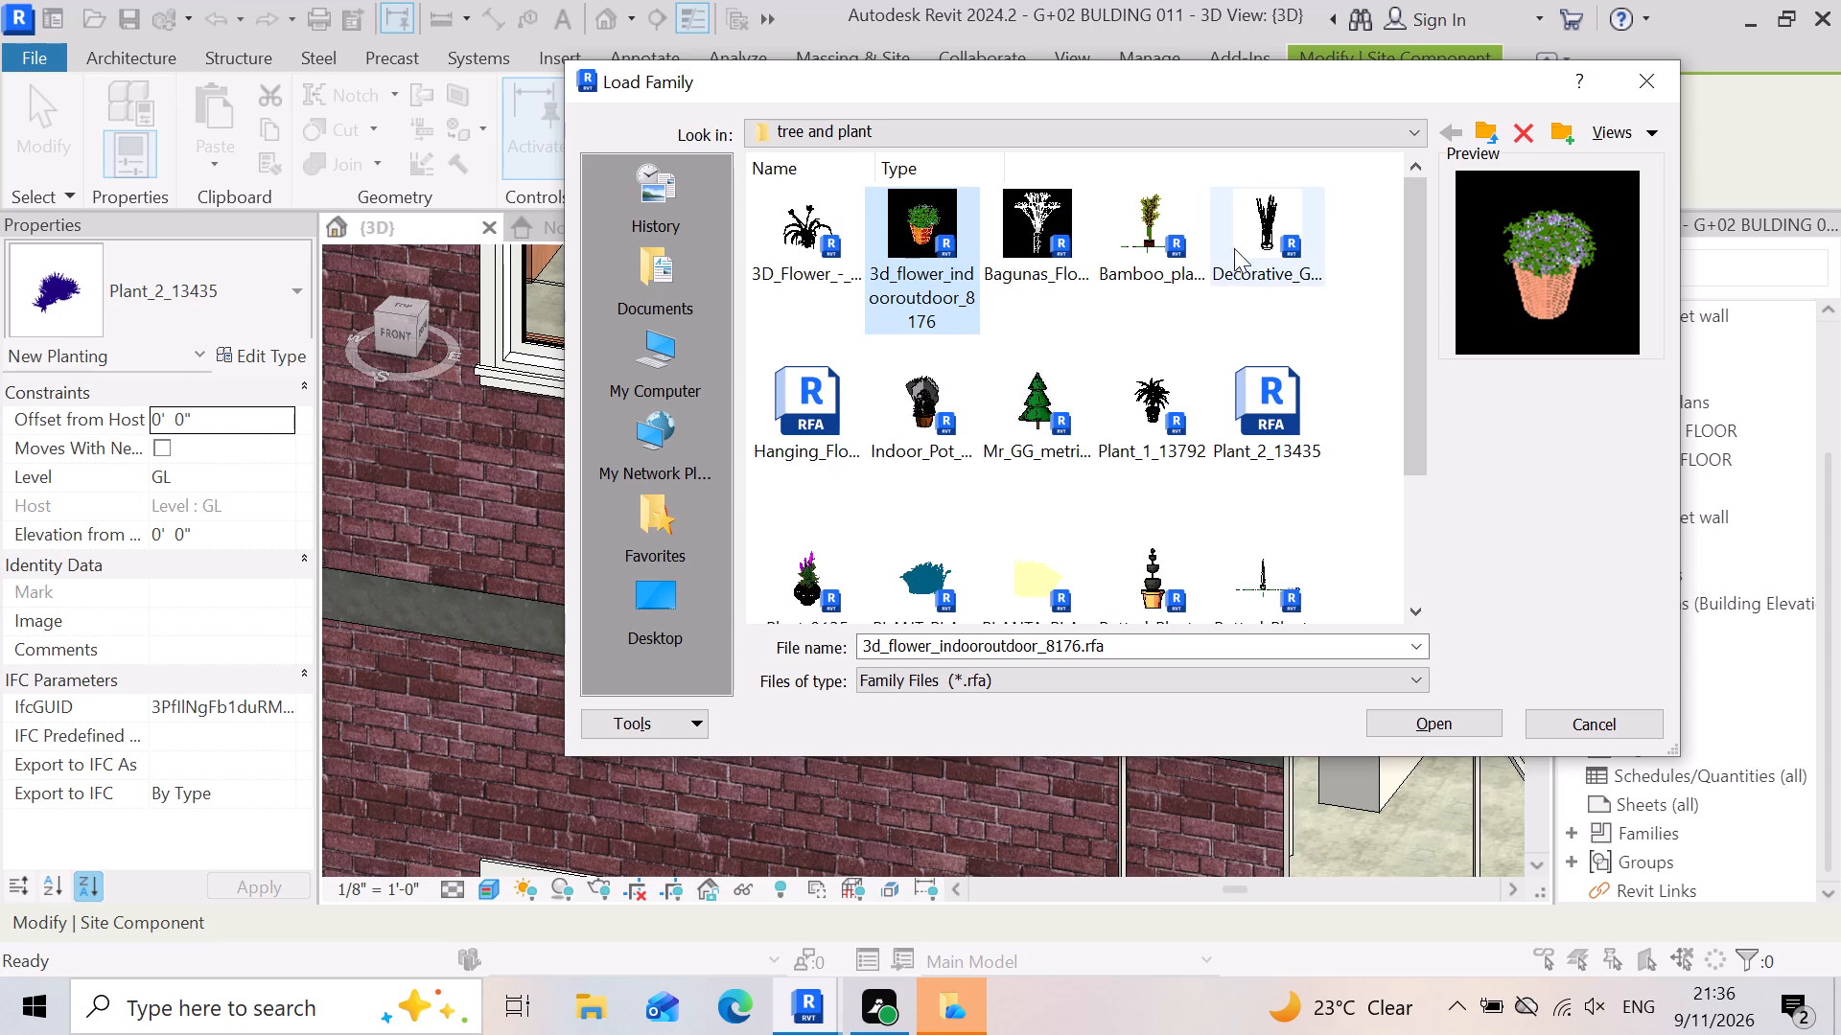
double_click(1147, 238)
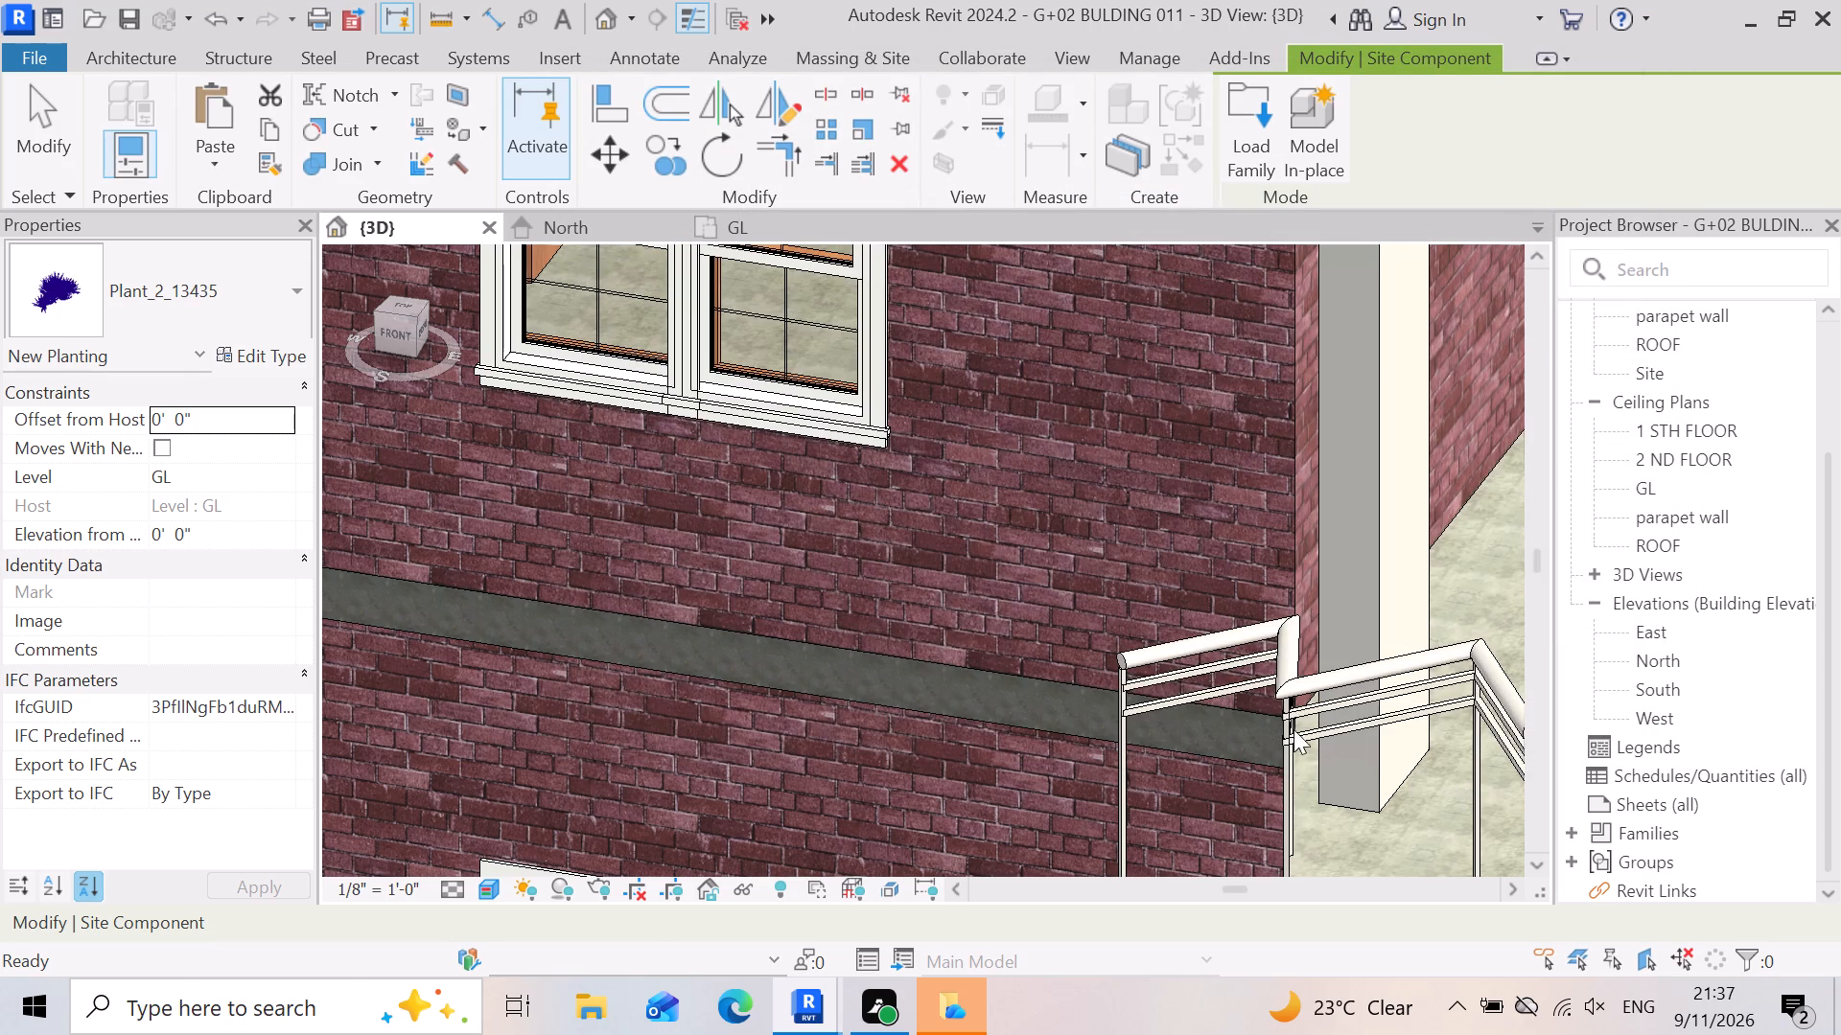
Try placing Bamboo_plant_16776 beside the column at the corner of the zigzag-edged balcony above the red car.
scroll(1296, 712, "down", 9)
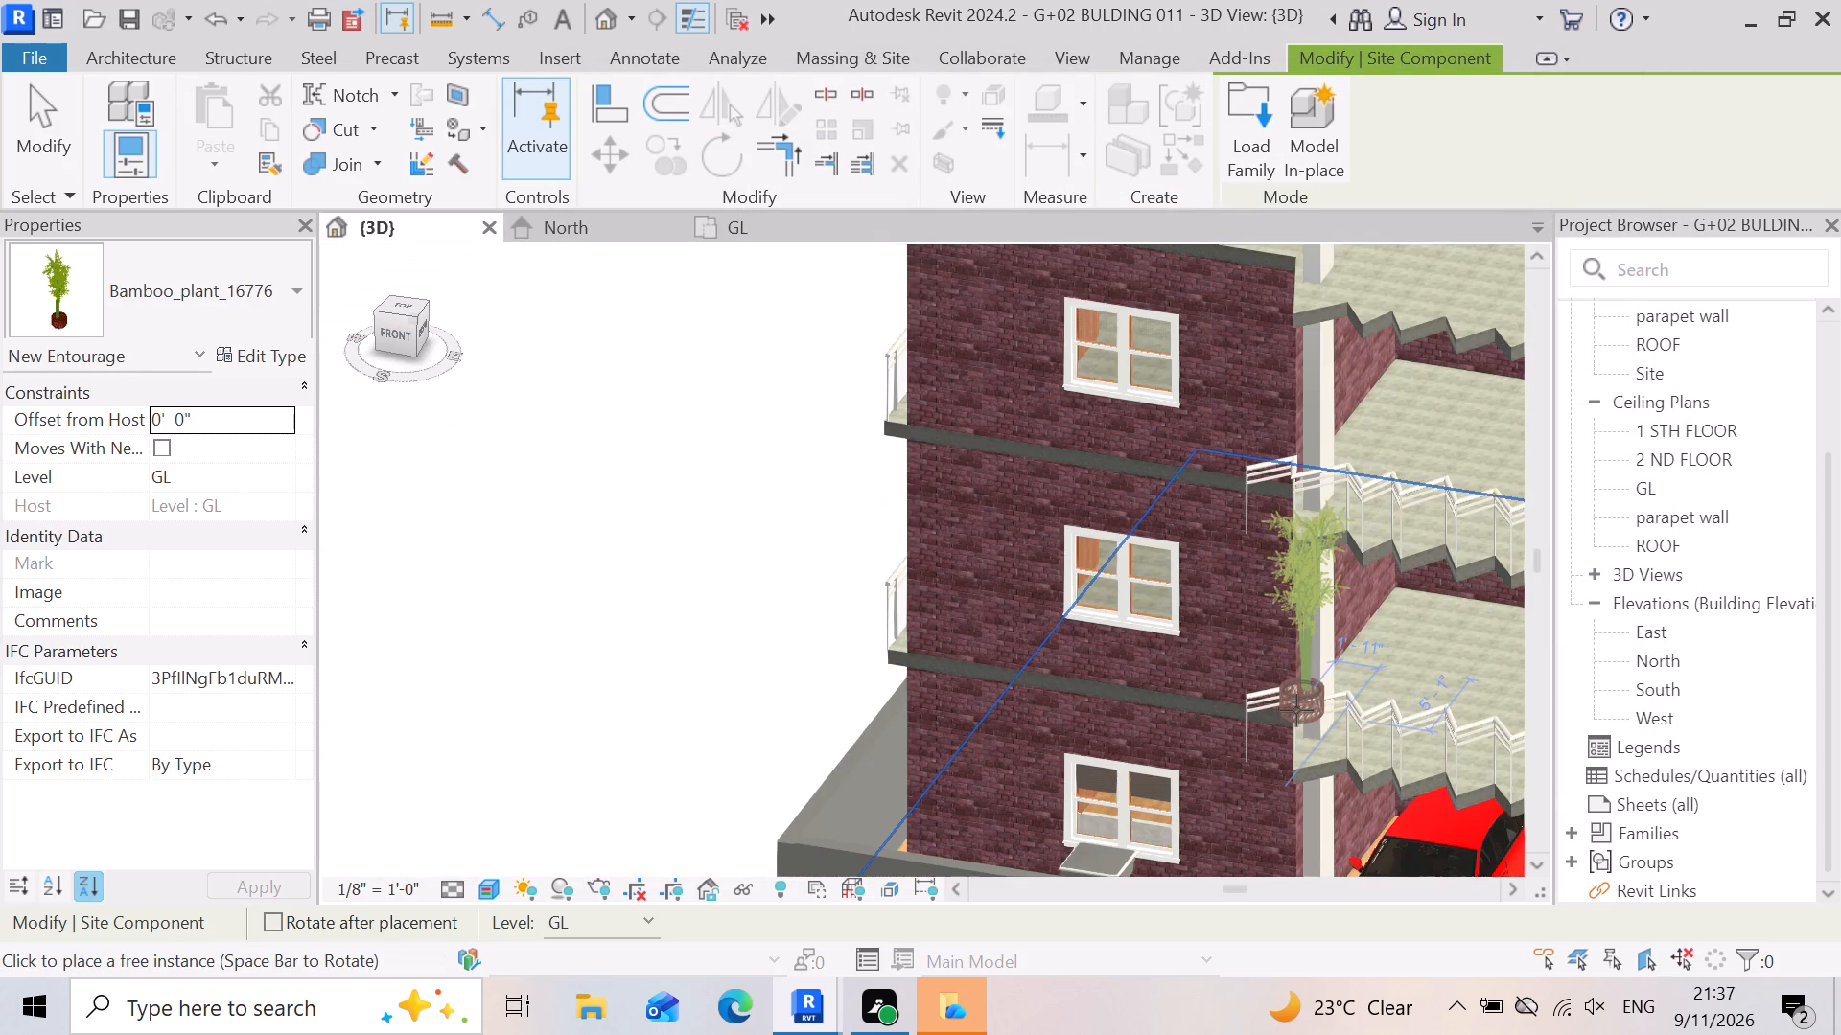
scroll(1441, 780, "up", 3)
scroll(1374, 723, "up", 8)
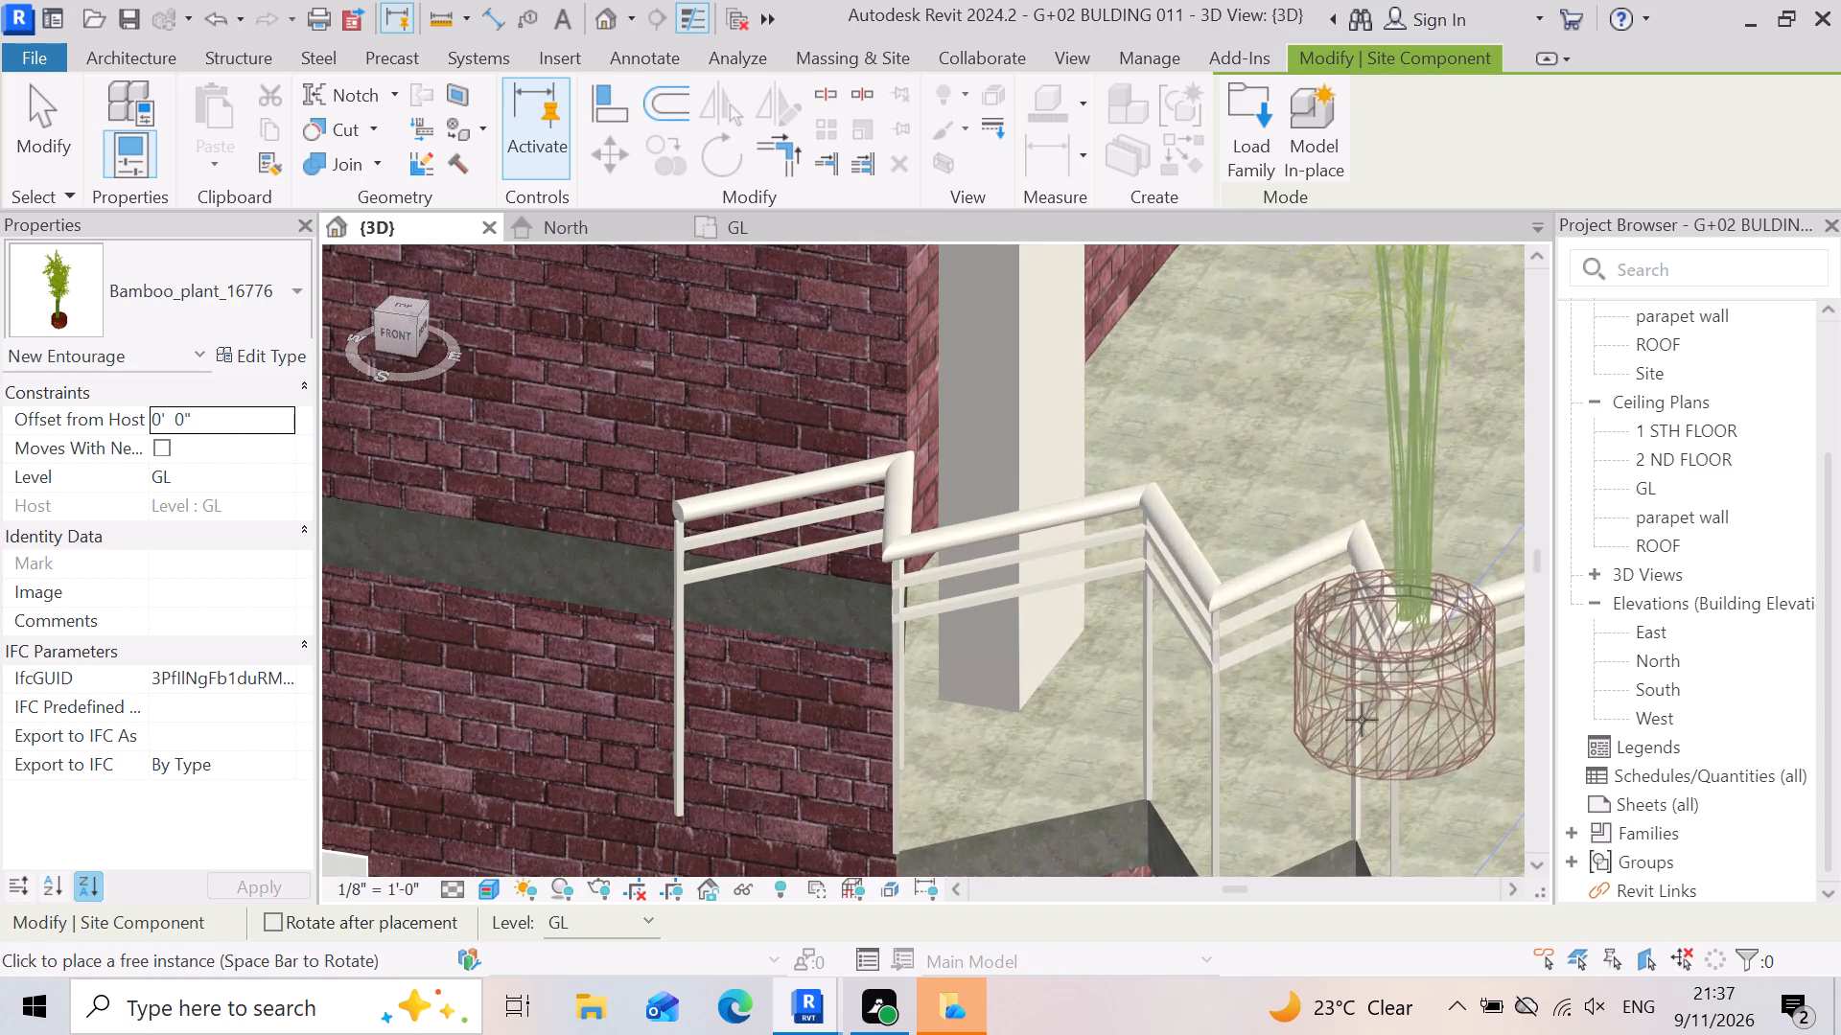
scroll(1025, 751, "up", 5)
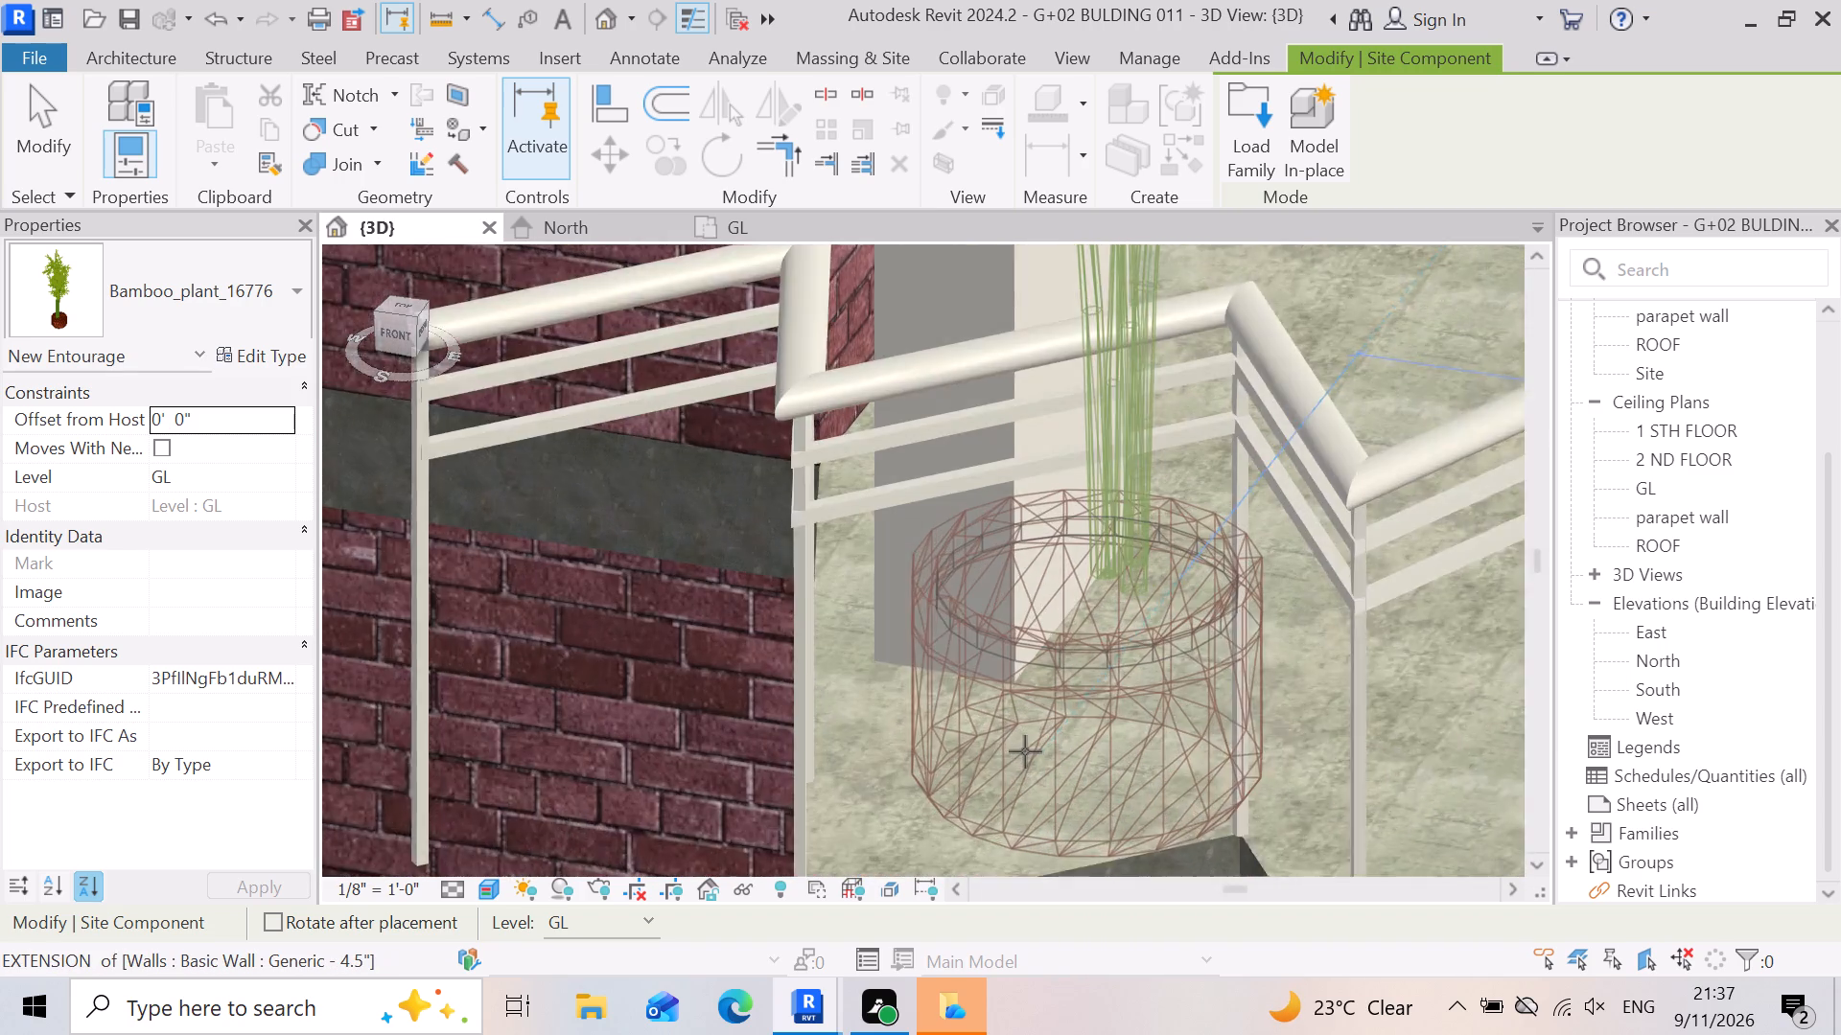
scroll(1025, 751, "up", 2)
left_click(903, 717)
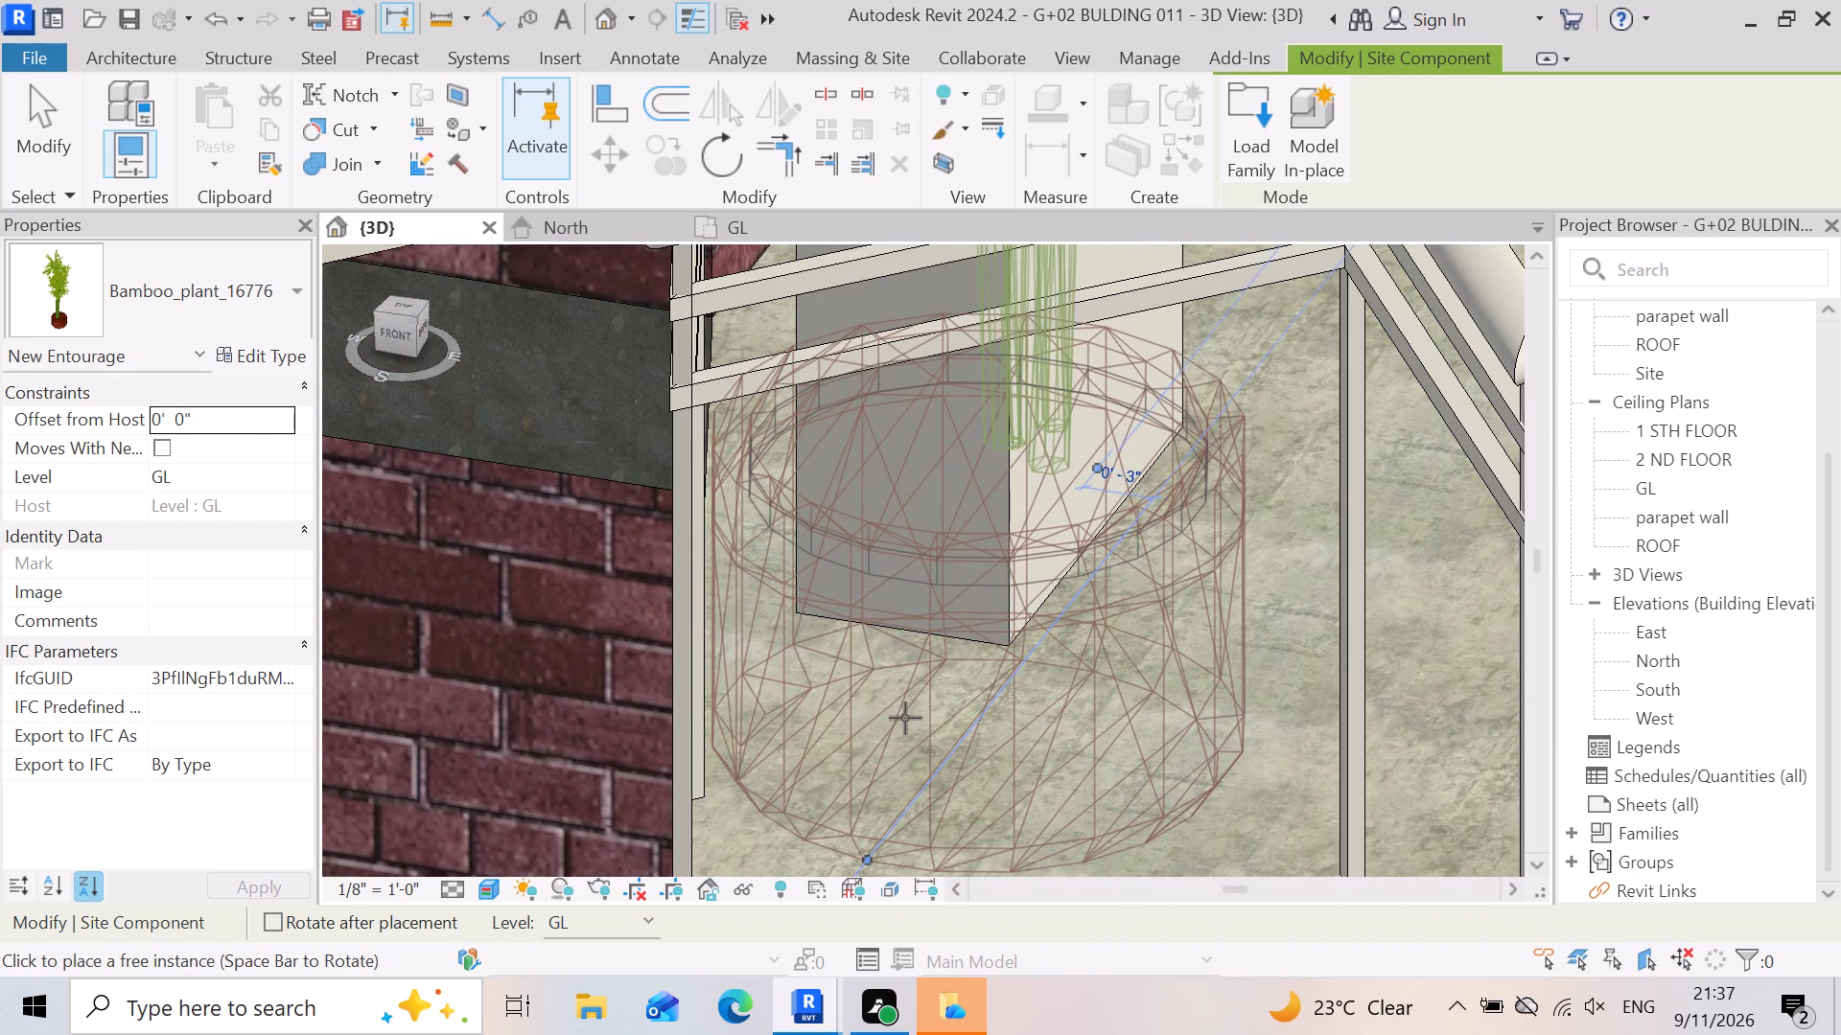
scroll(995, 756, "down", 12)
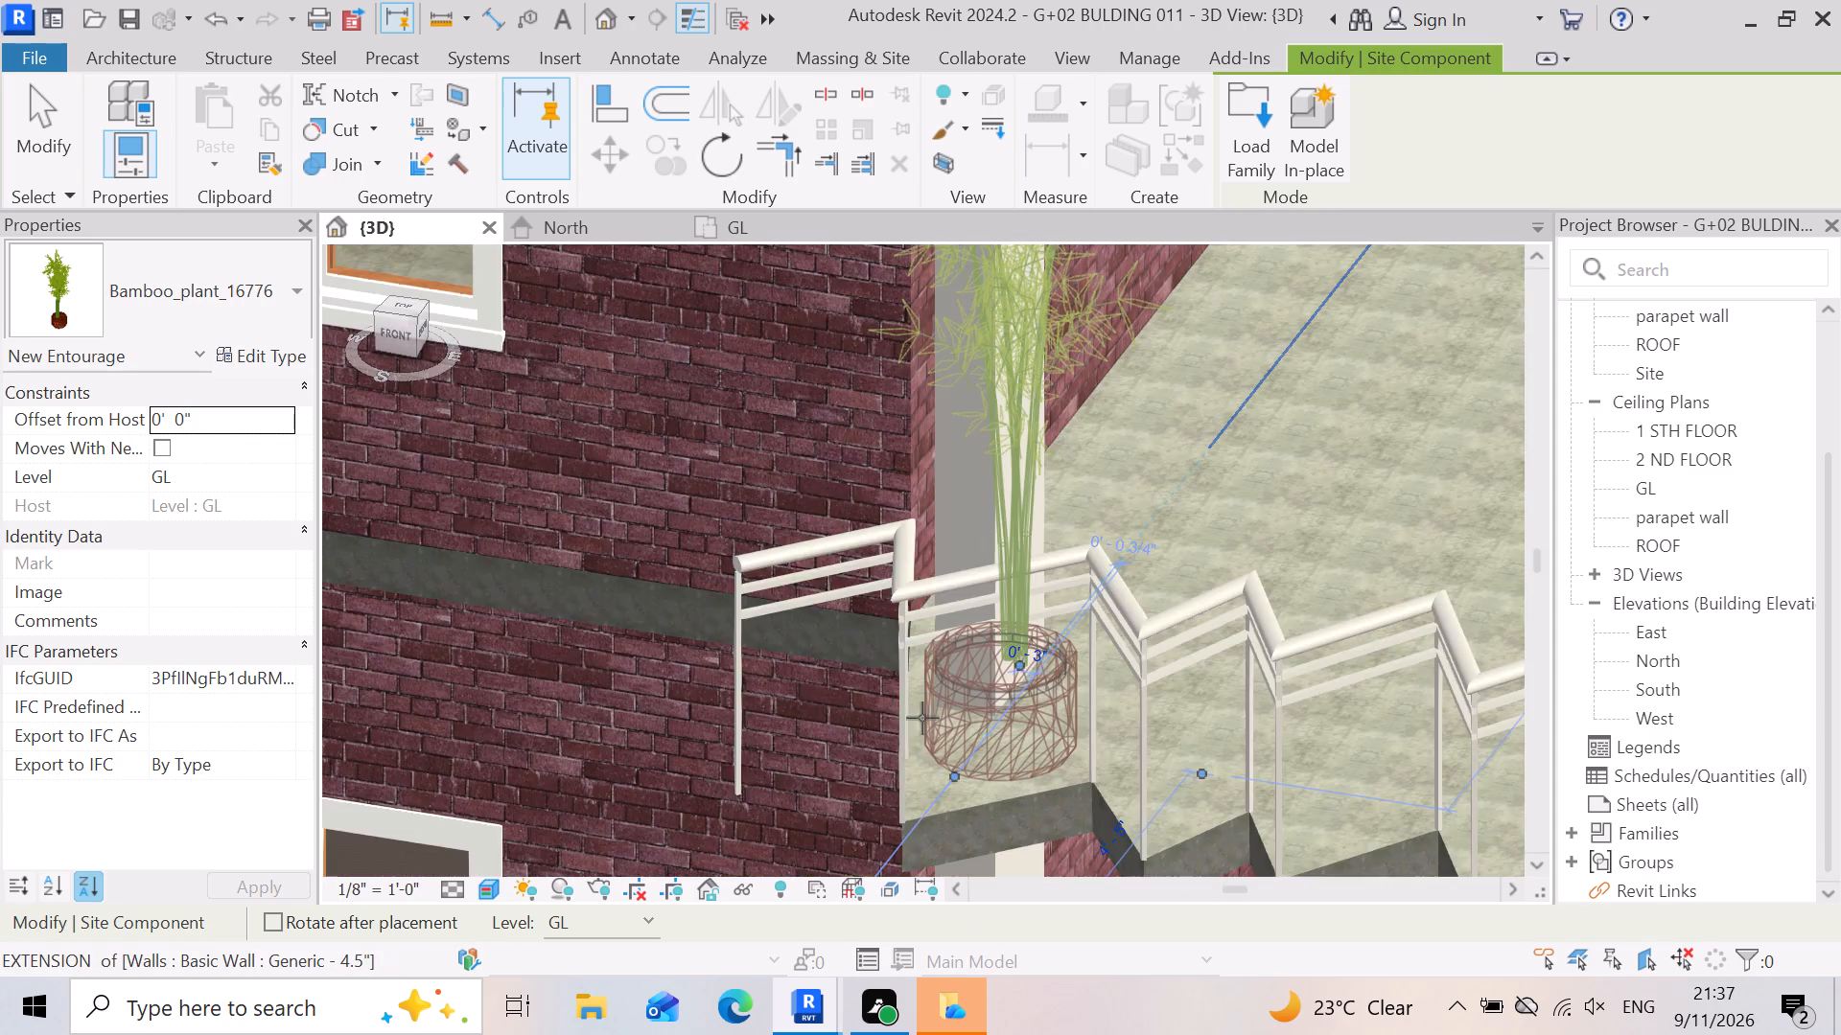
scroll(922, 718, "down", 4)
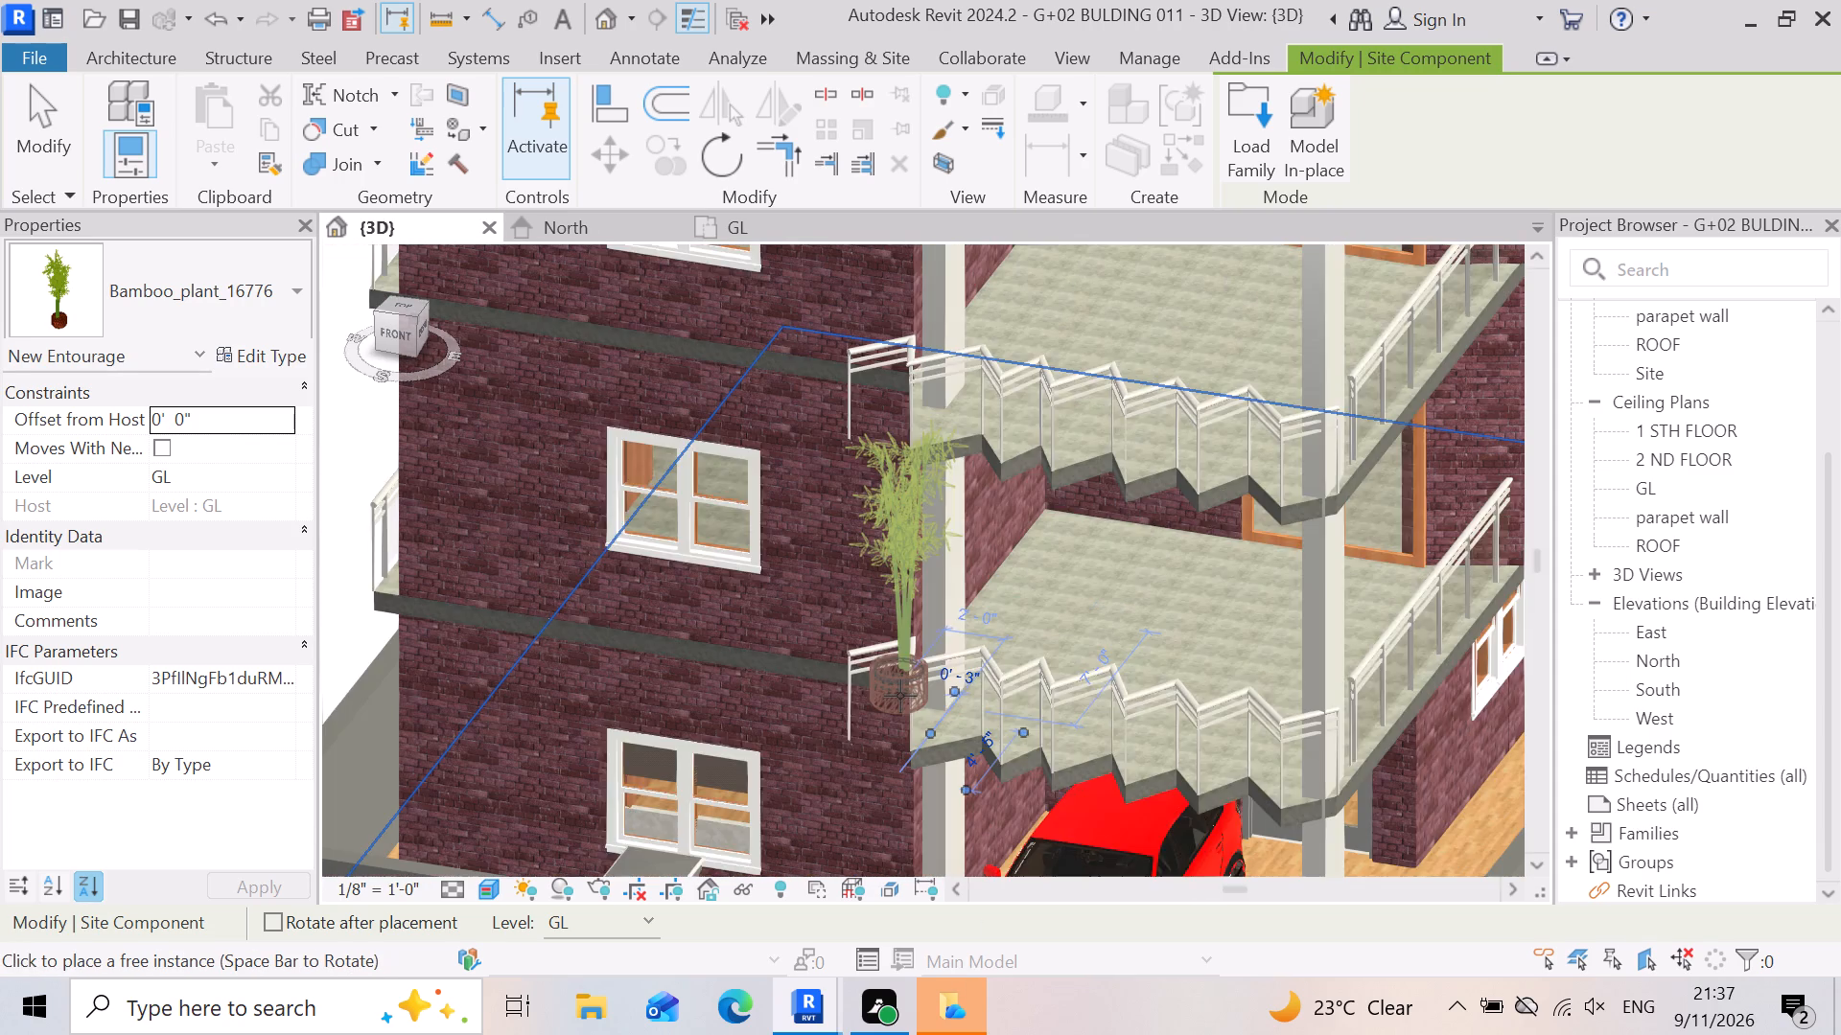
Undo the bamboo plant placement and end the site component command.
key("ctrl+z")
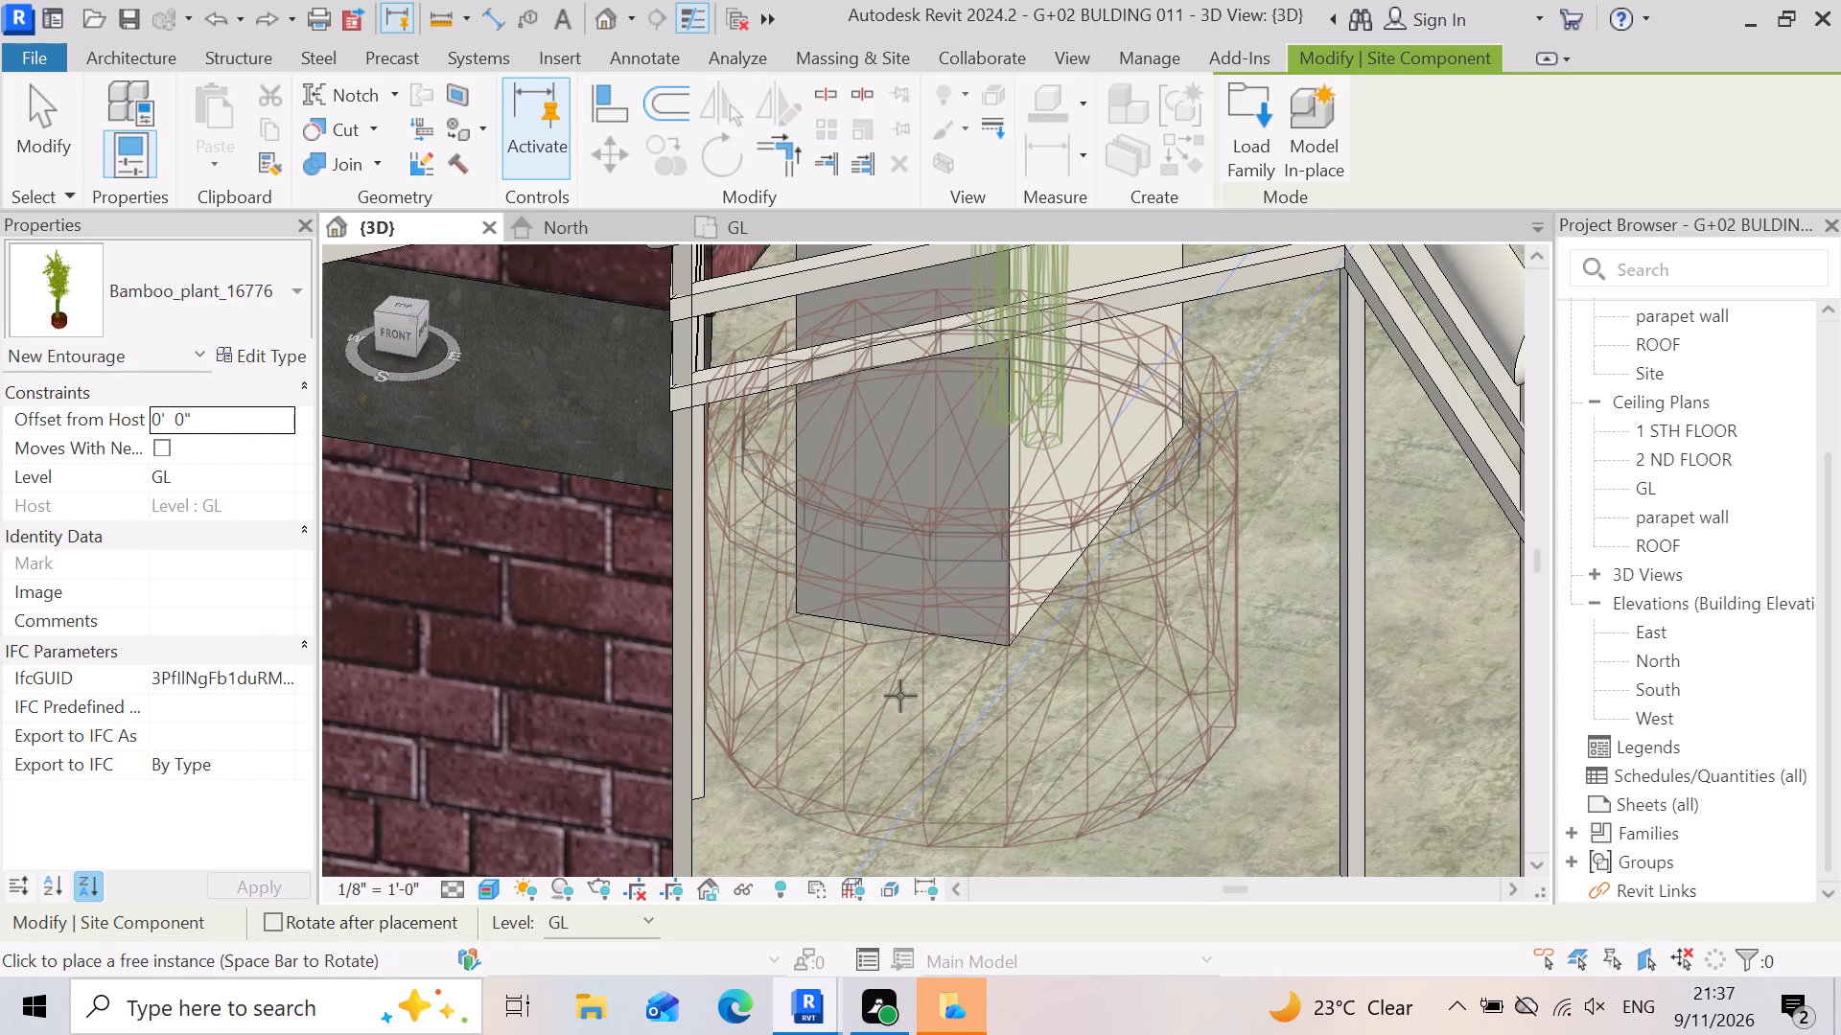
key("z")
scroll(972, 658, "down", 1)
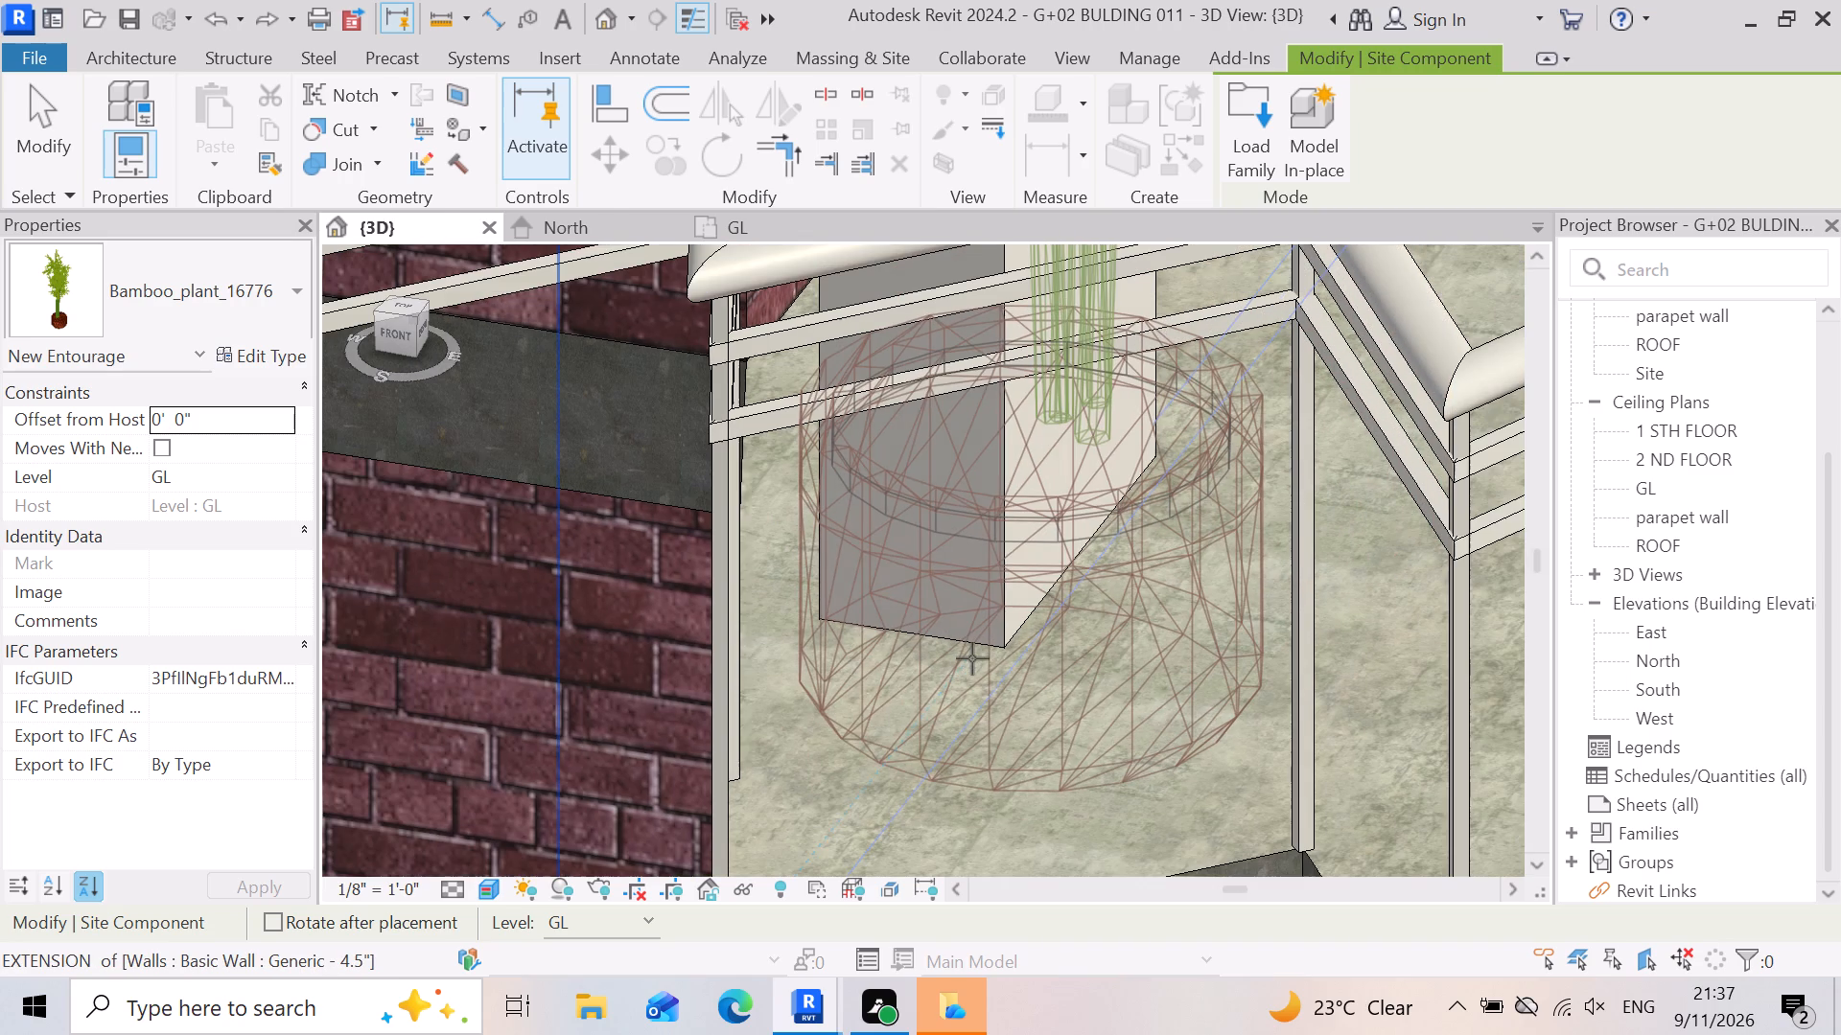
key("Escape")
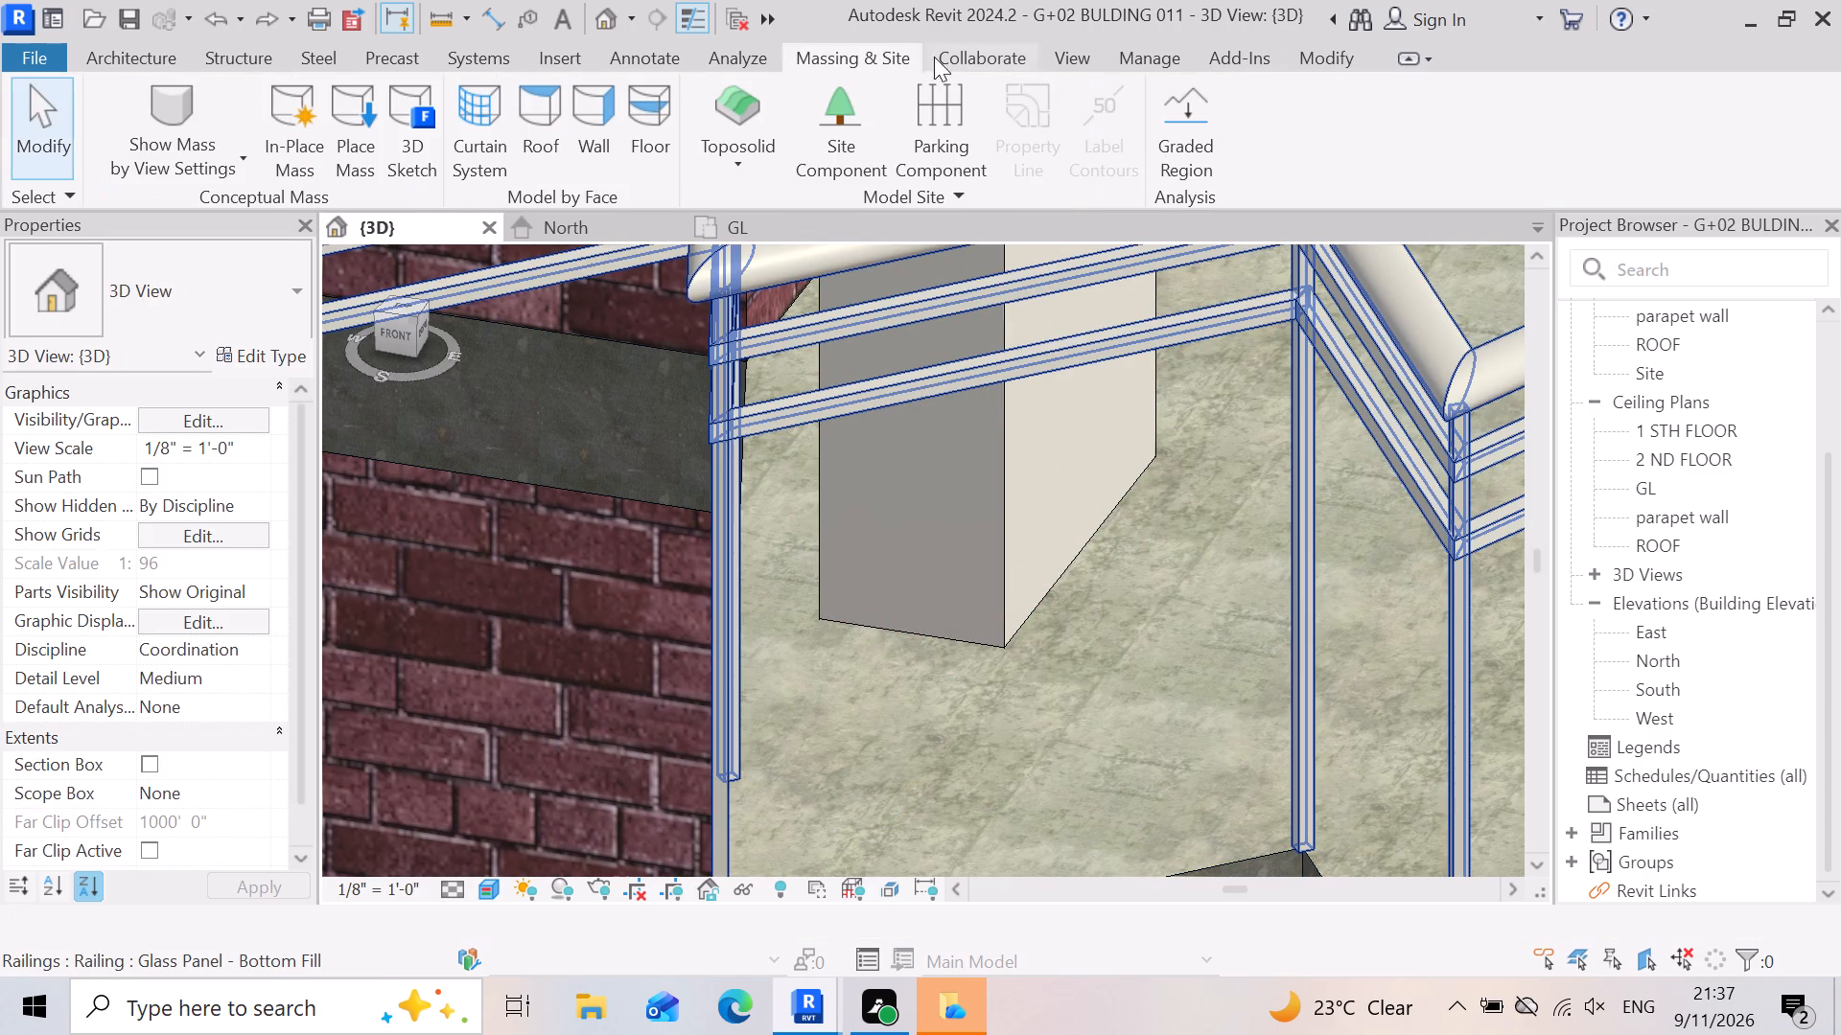
Load the 3D_Flower_-_Lilly2_8165 family from the tree and plant folder as a site component.
double_click(865, 104)
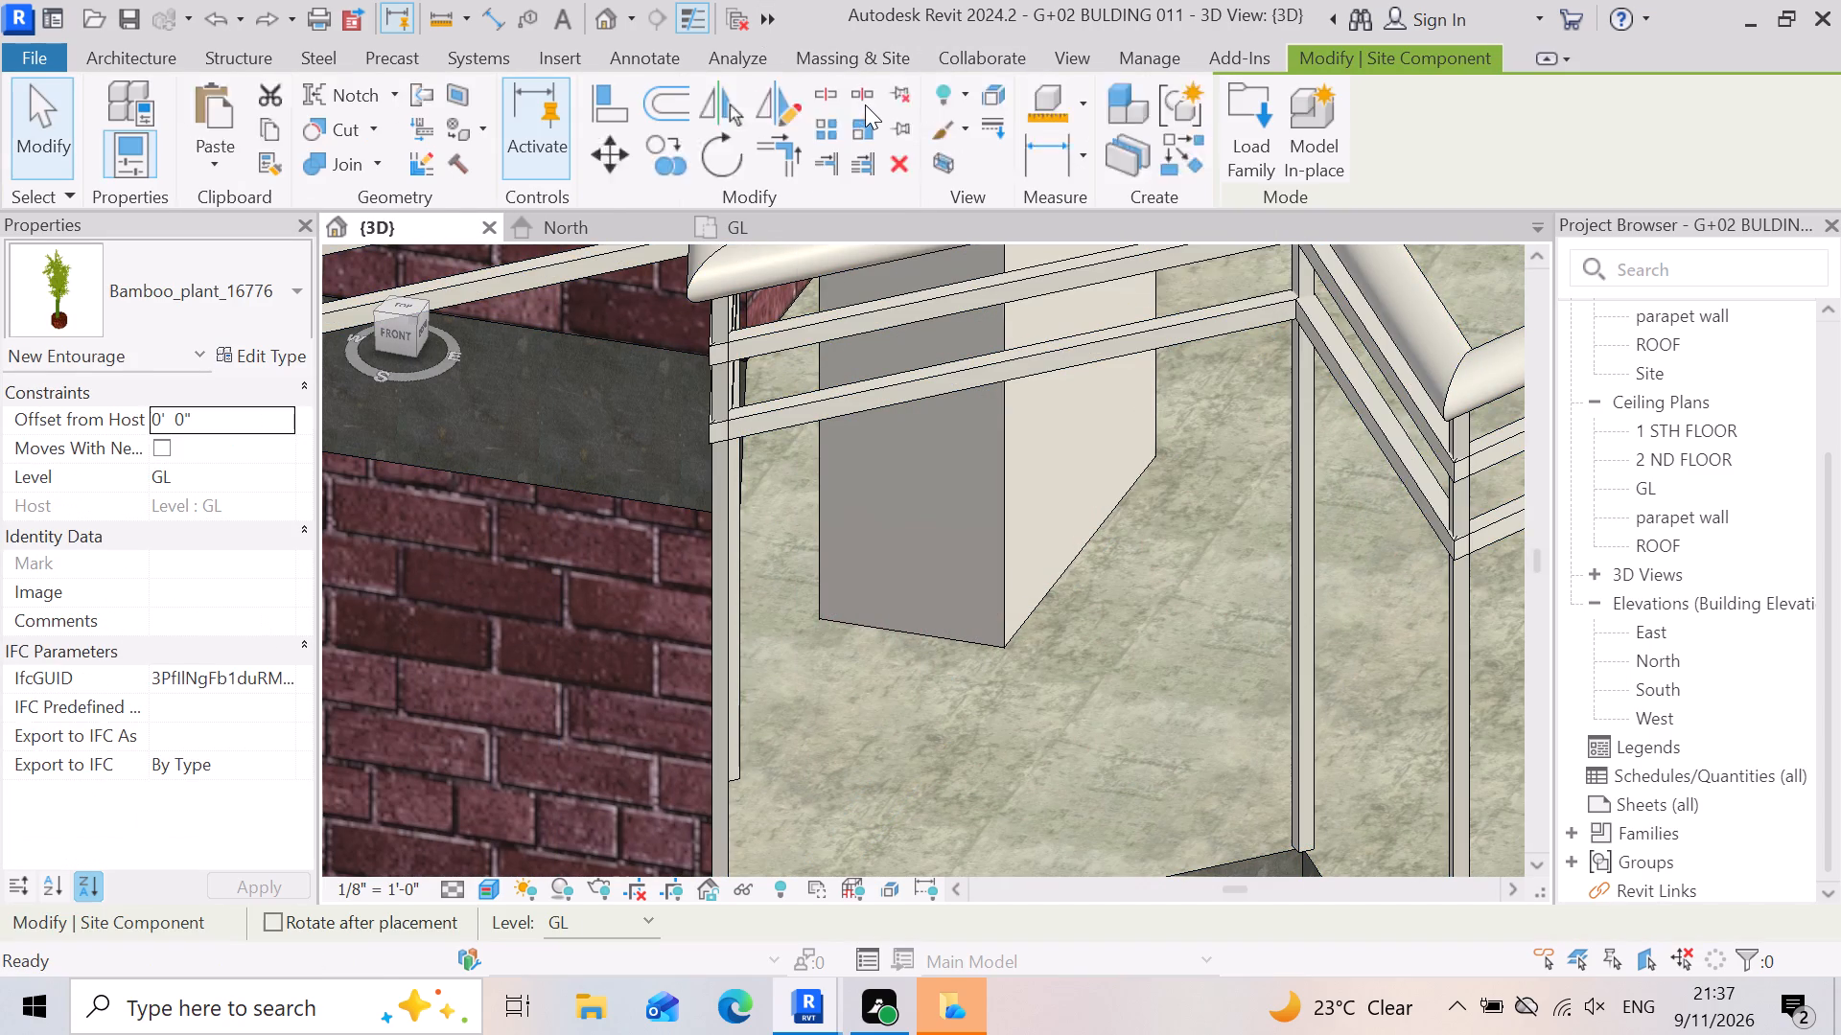
left_click(1248, 118)
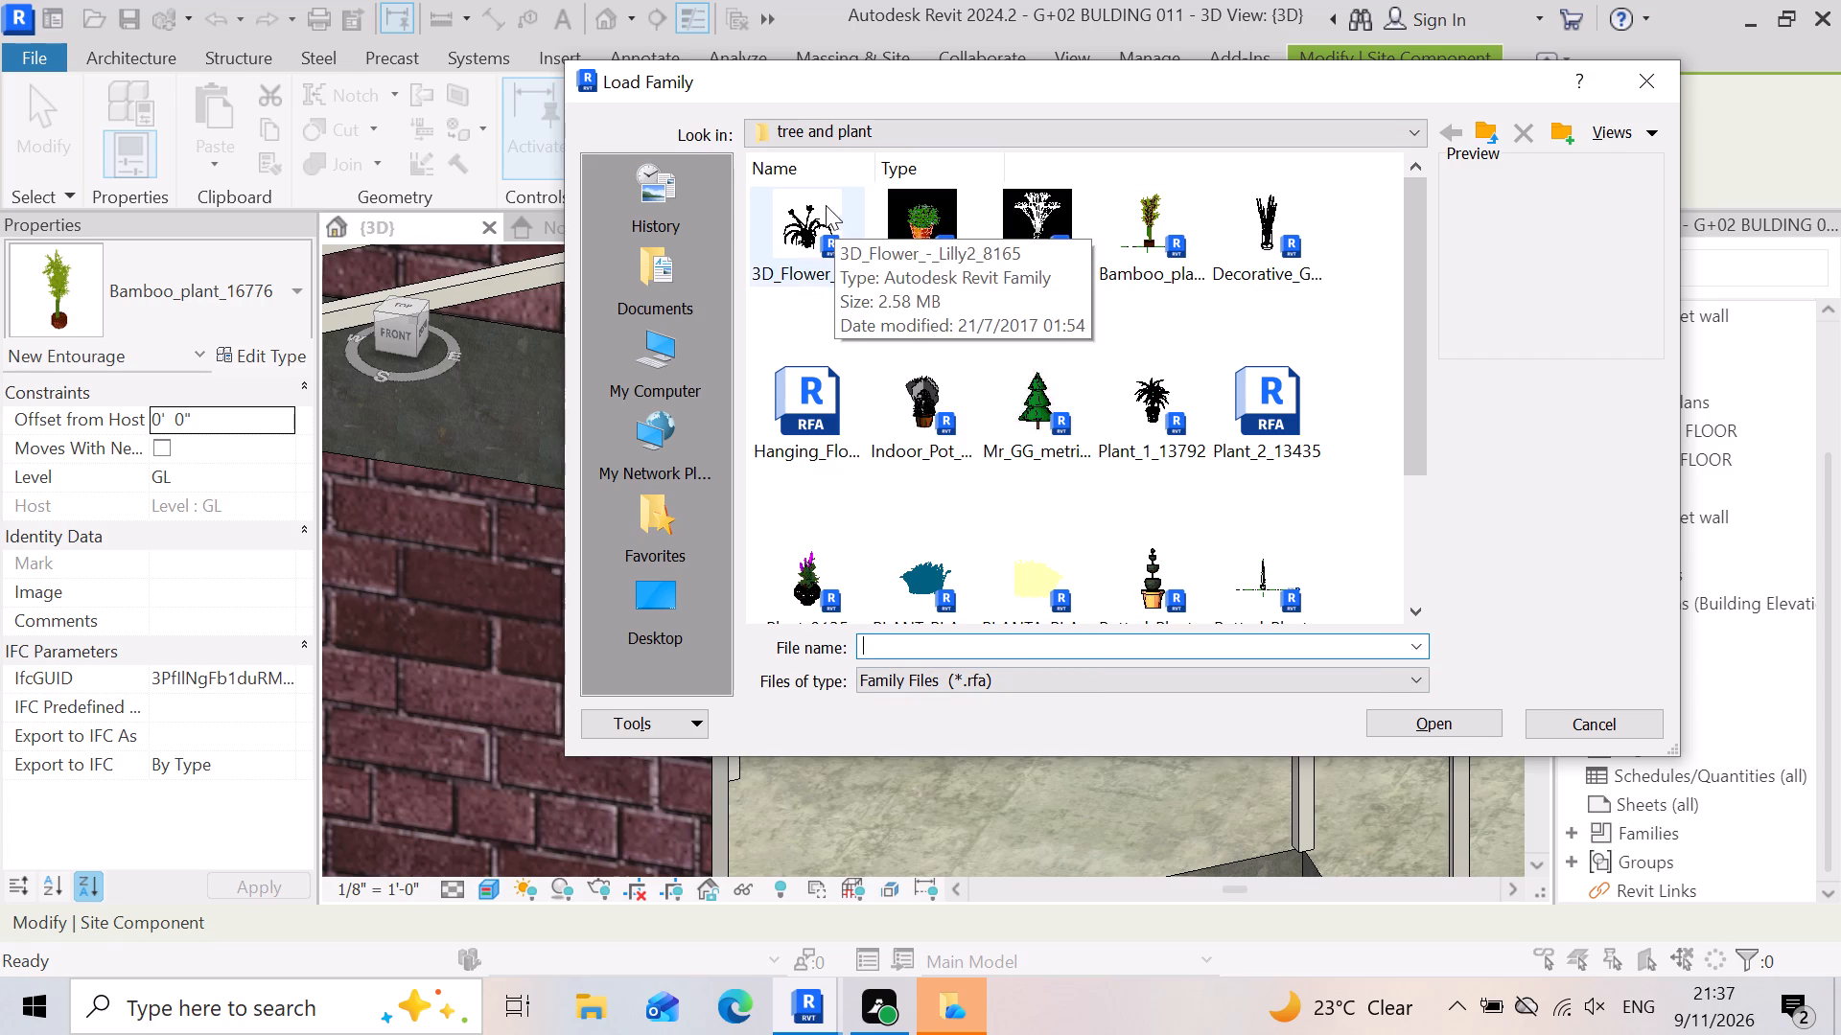
double_click(801, 213)
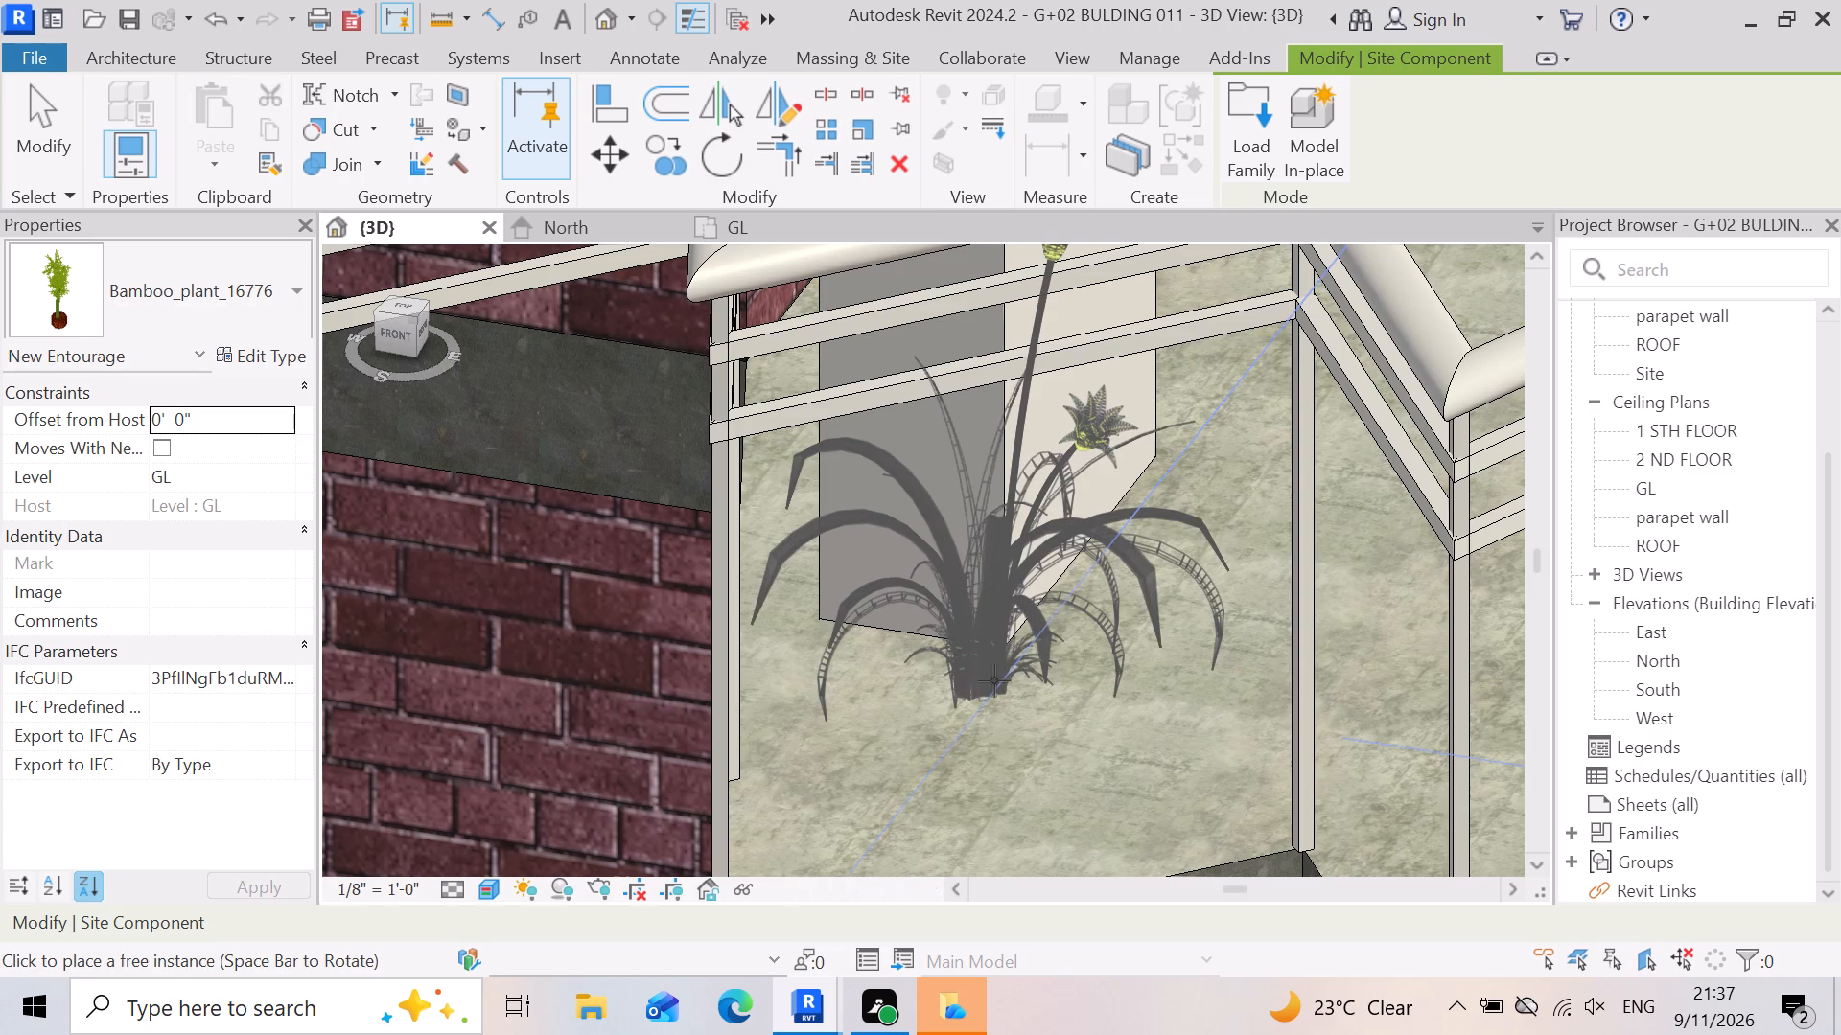
Place one 3D_Flower_-_Lilly2_8165 in front of the column at the zigzag balcony's corner, level GL.
scroll(1040, 653, "down", 4)
scroll(1014, 759, "up", 4)
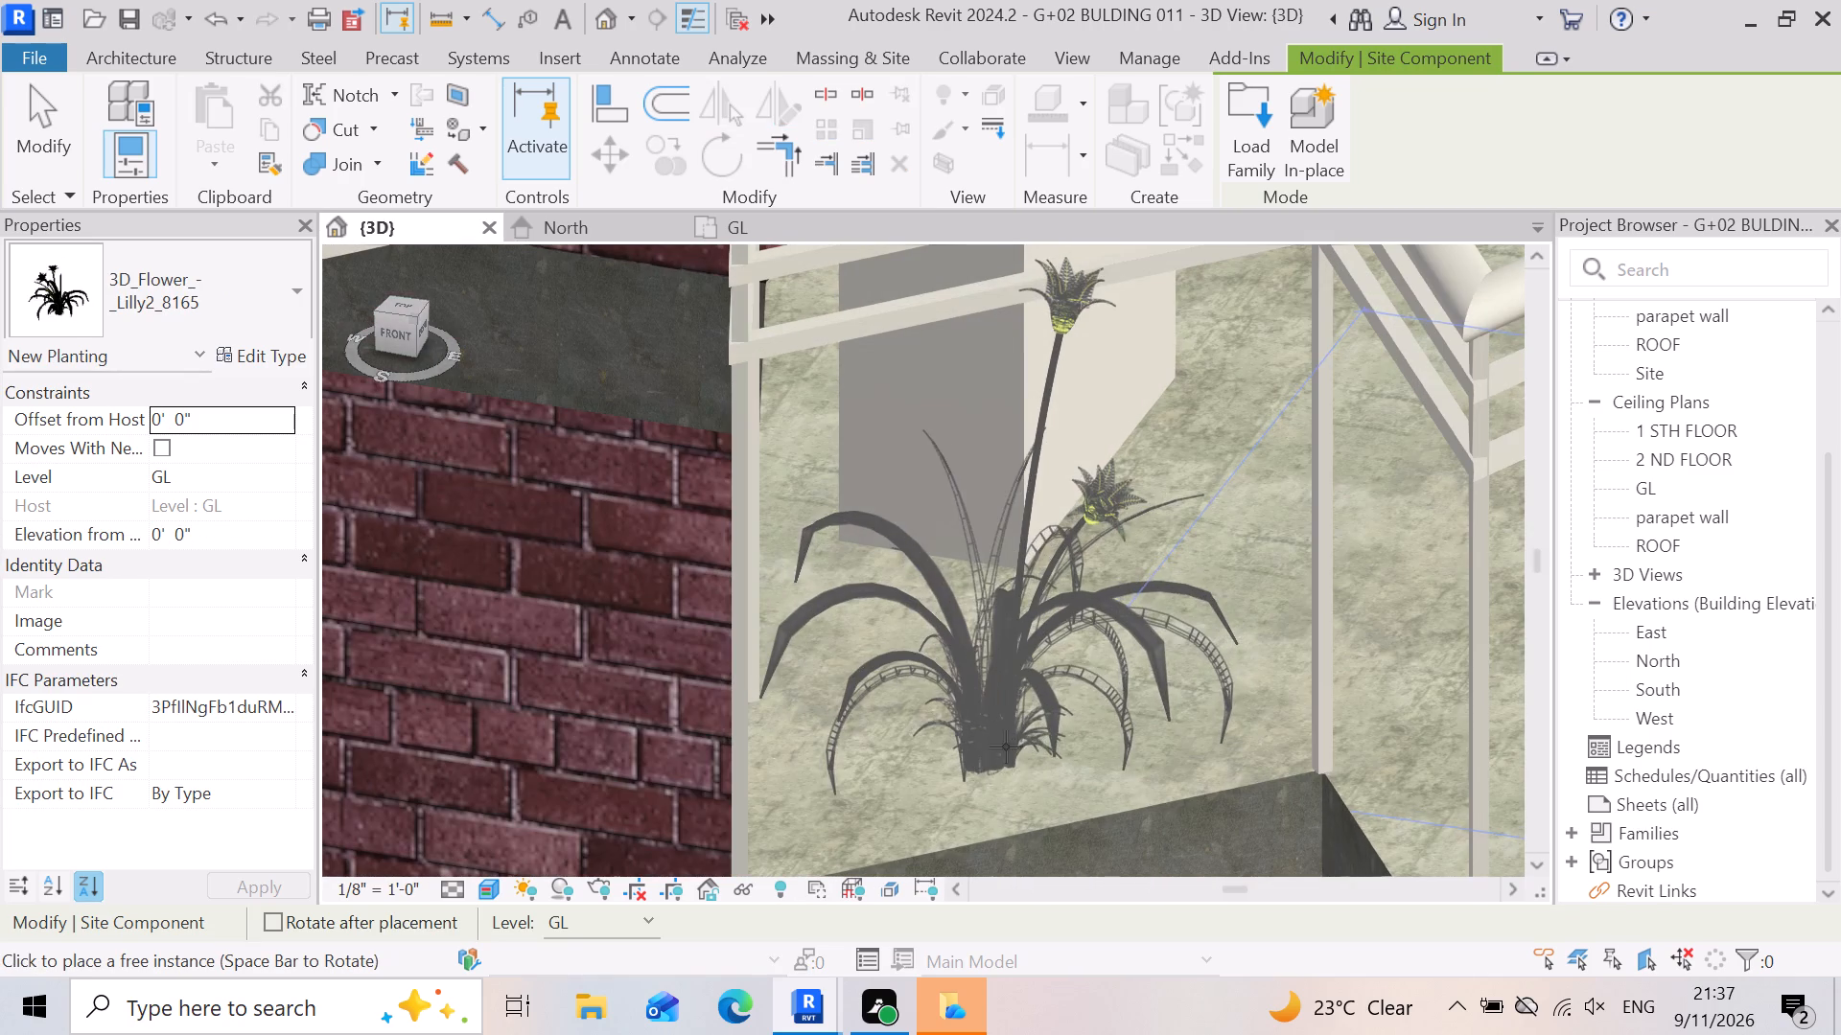
left_click(966, 750)
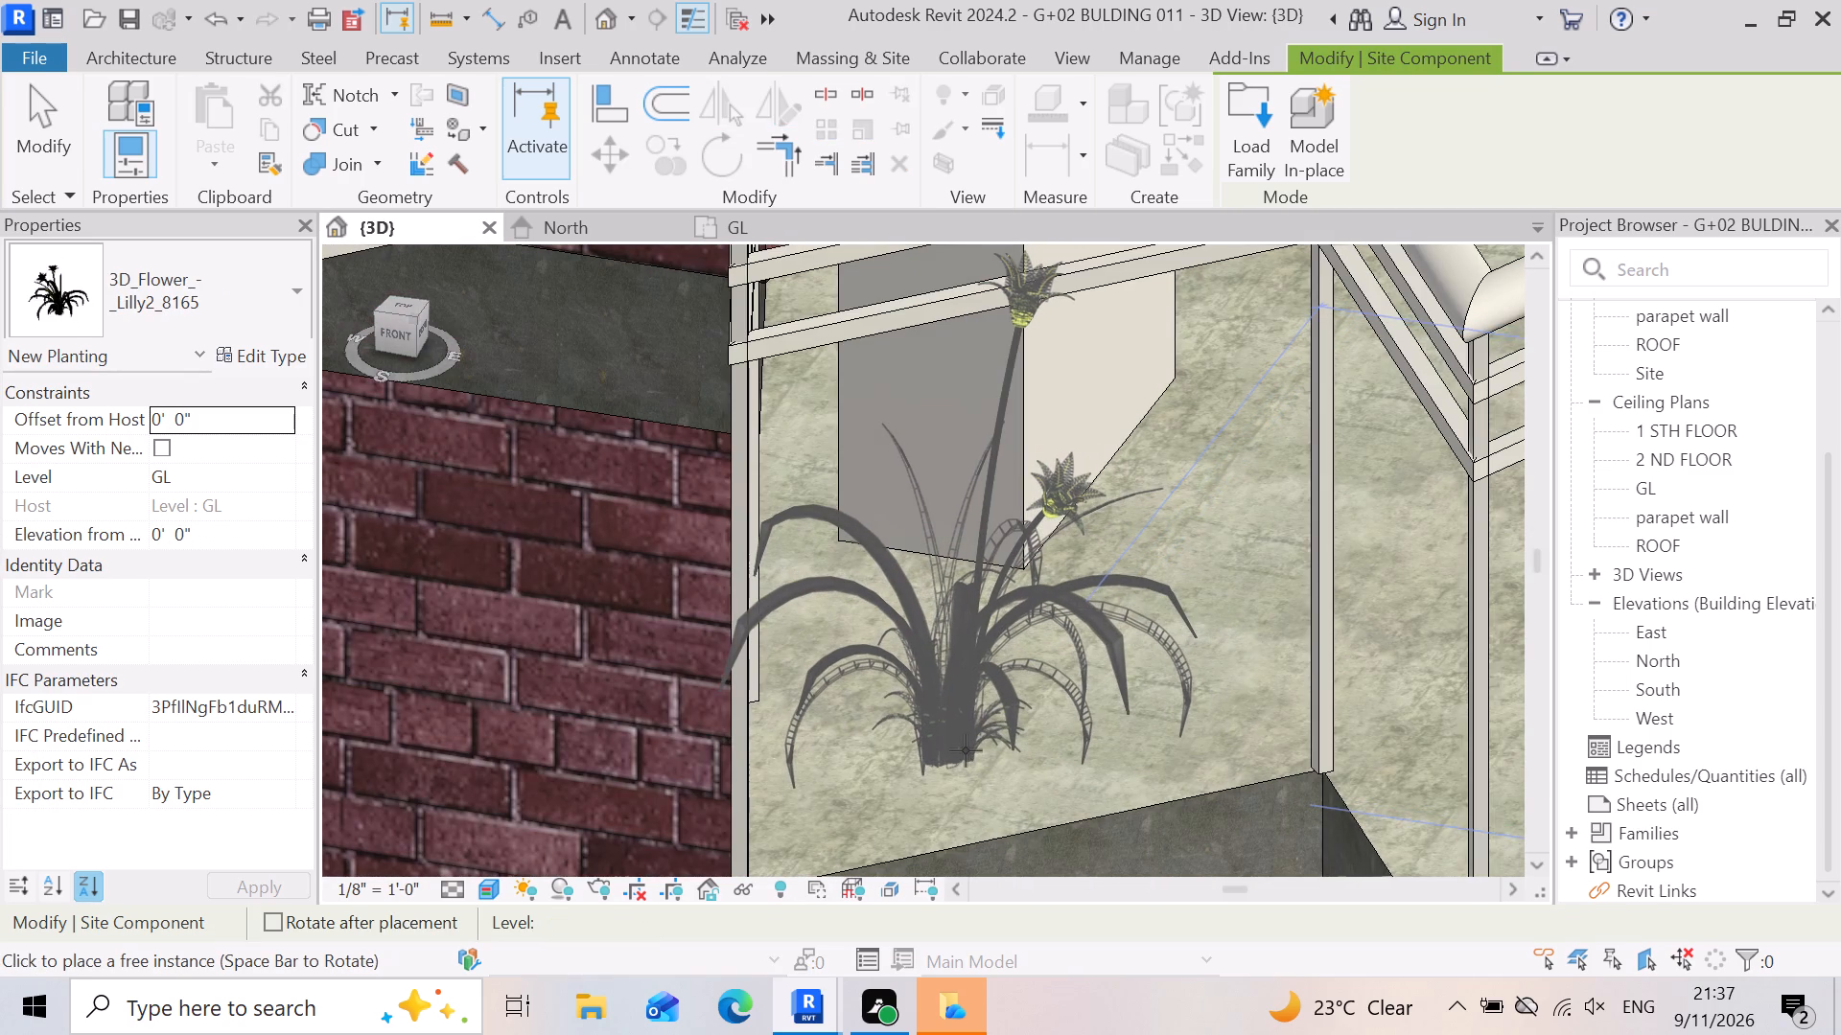
Examine the lily placement and its preview around the balcony railing and column without placing another.
scroll(811, 544, "down", 7)
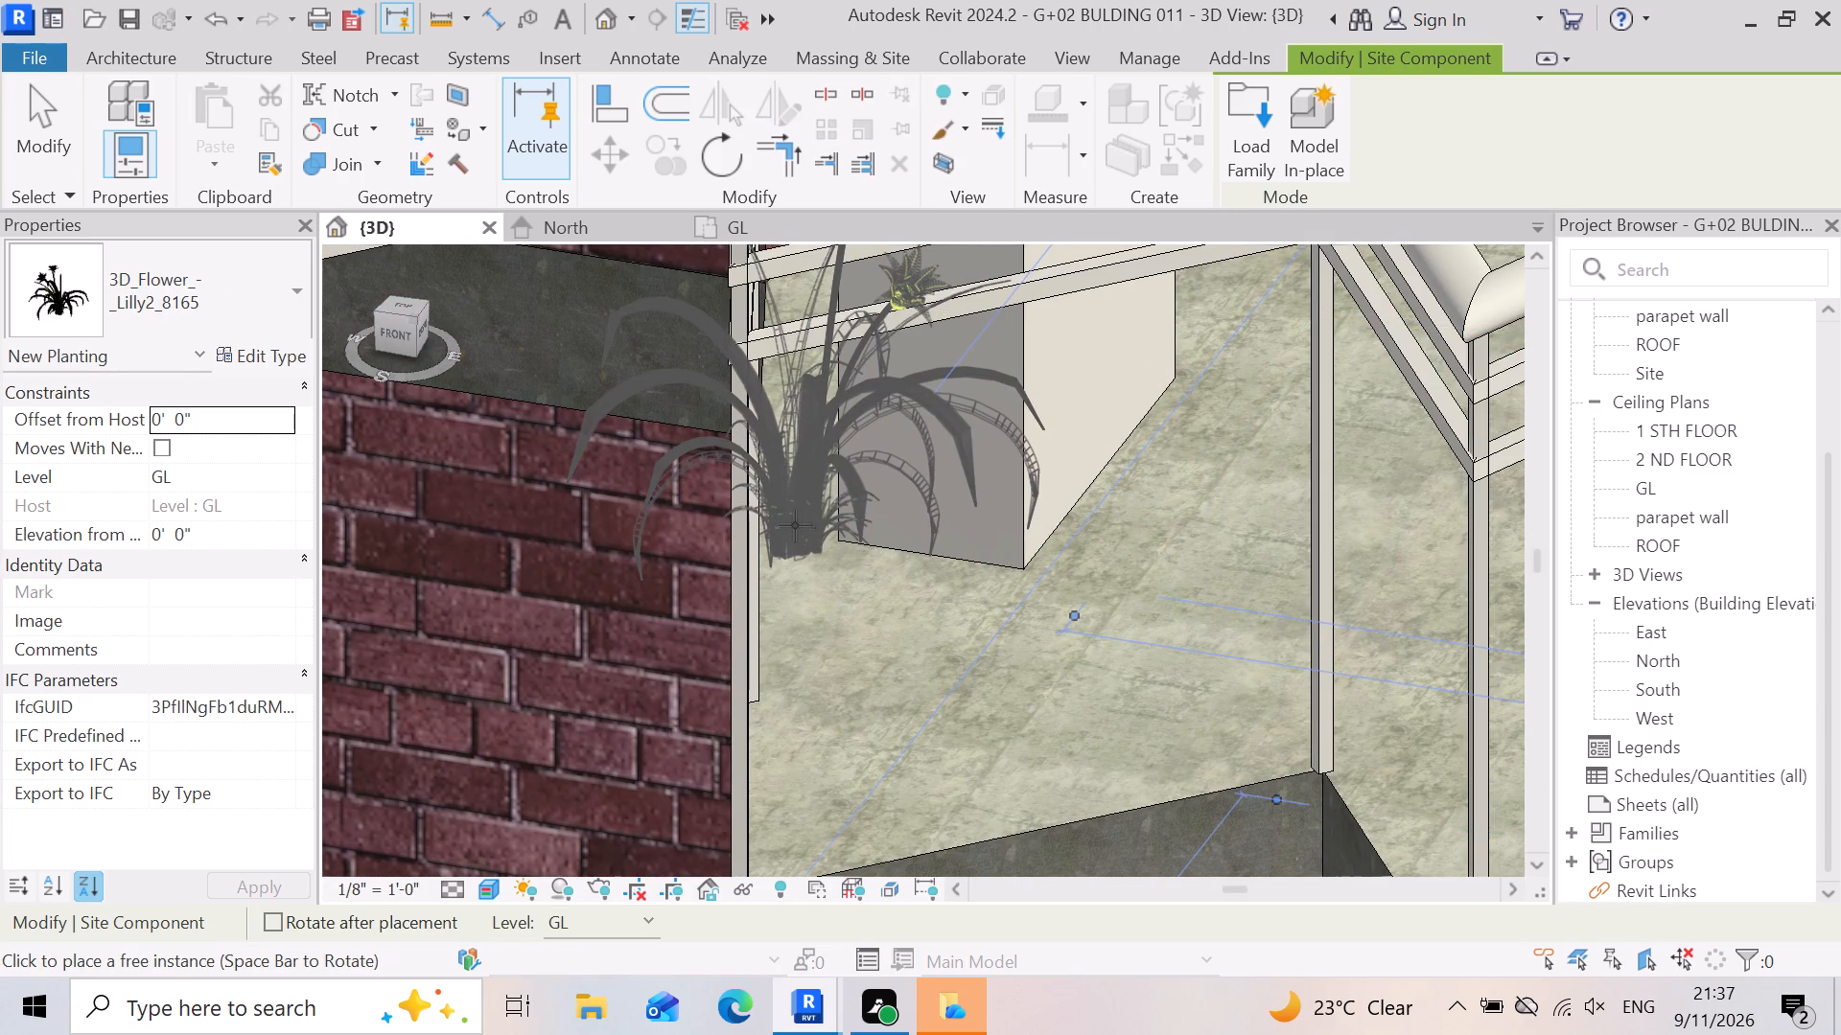
scroll(856, 586, "down", 5)
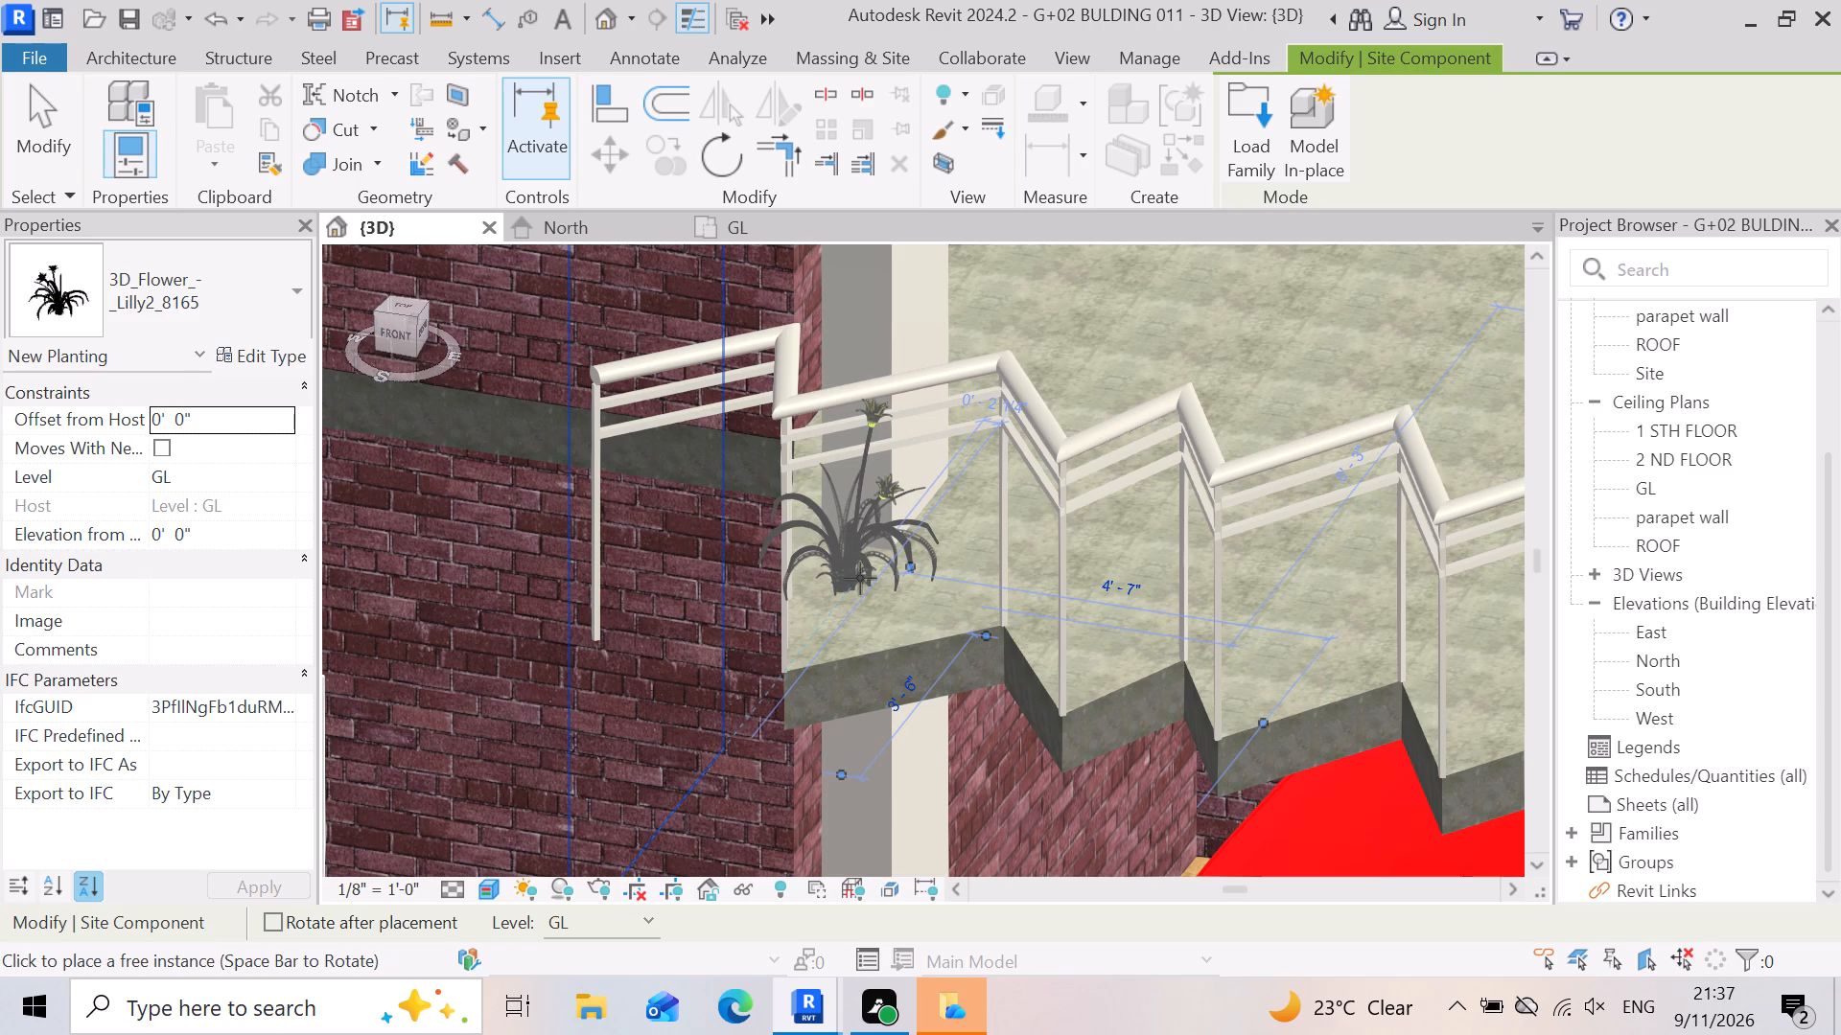
scroll(885, 557, "down", 1)
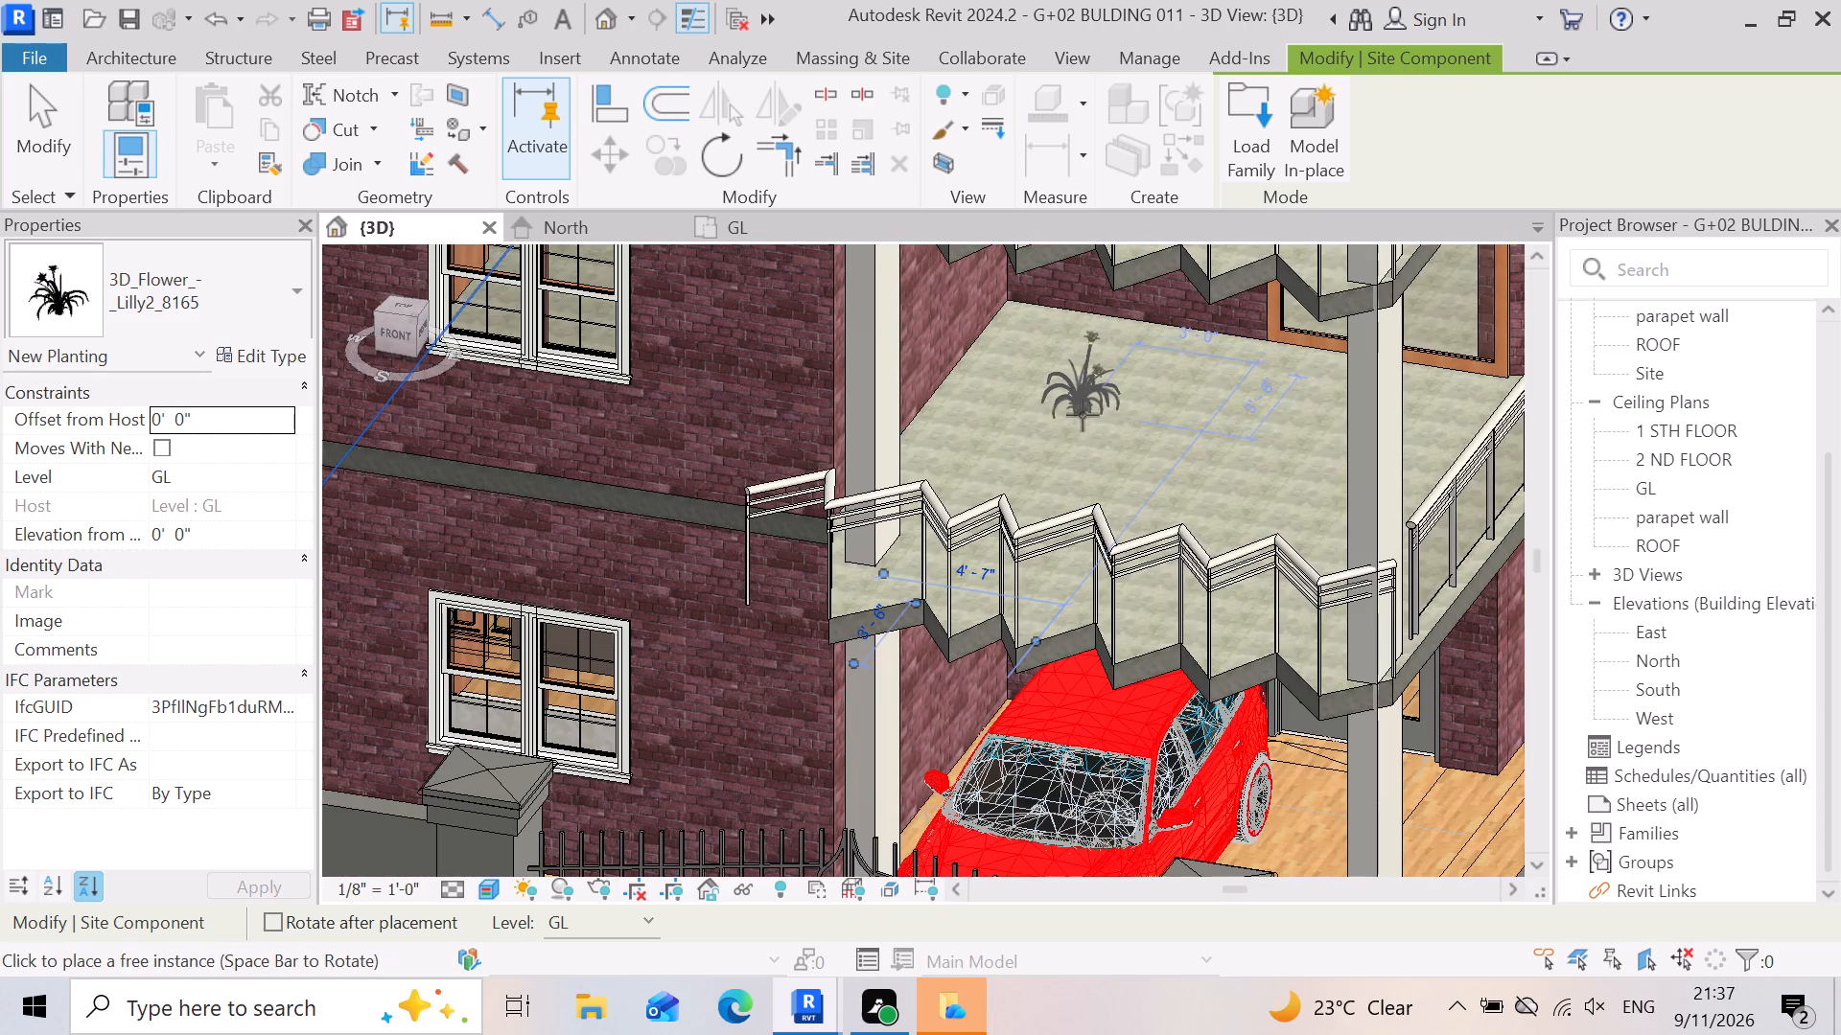
scroll(1083, 415, "up", 6)
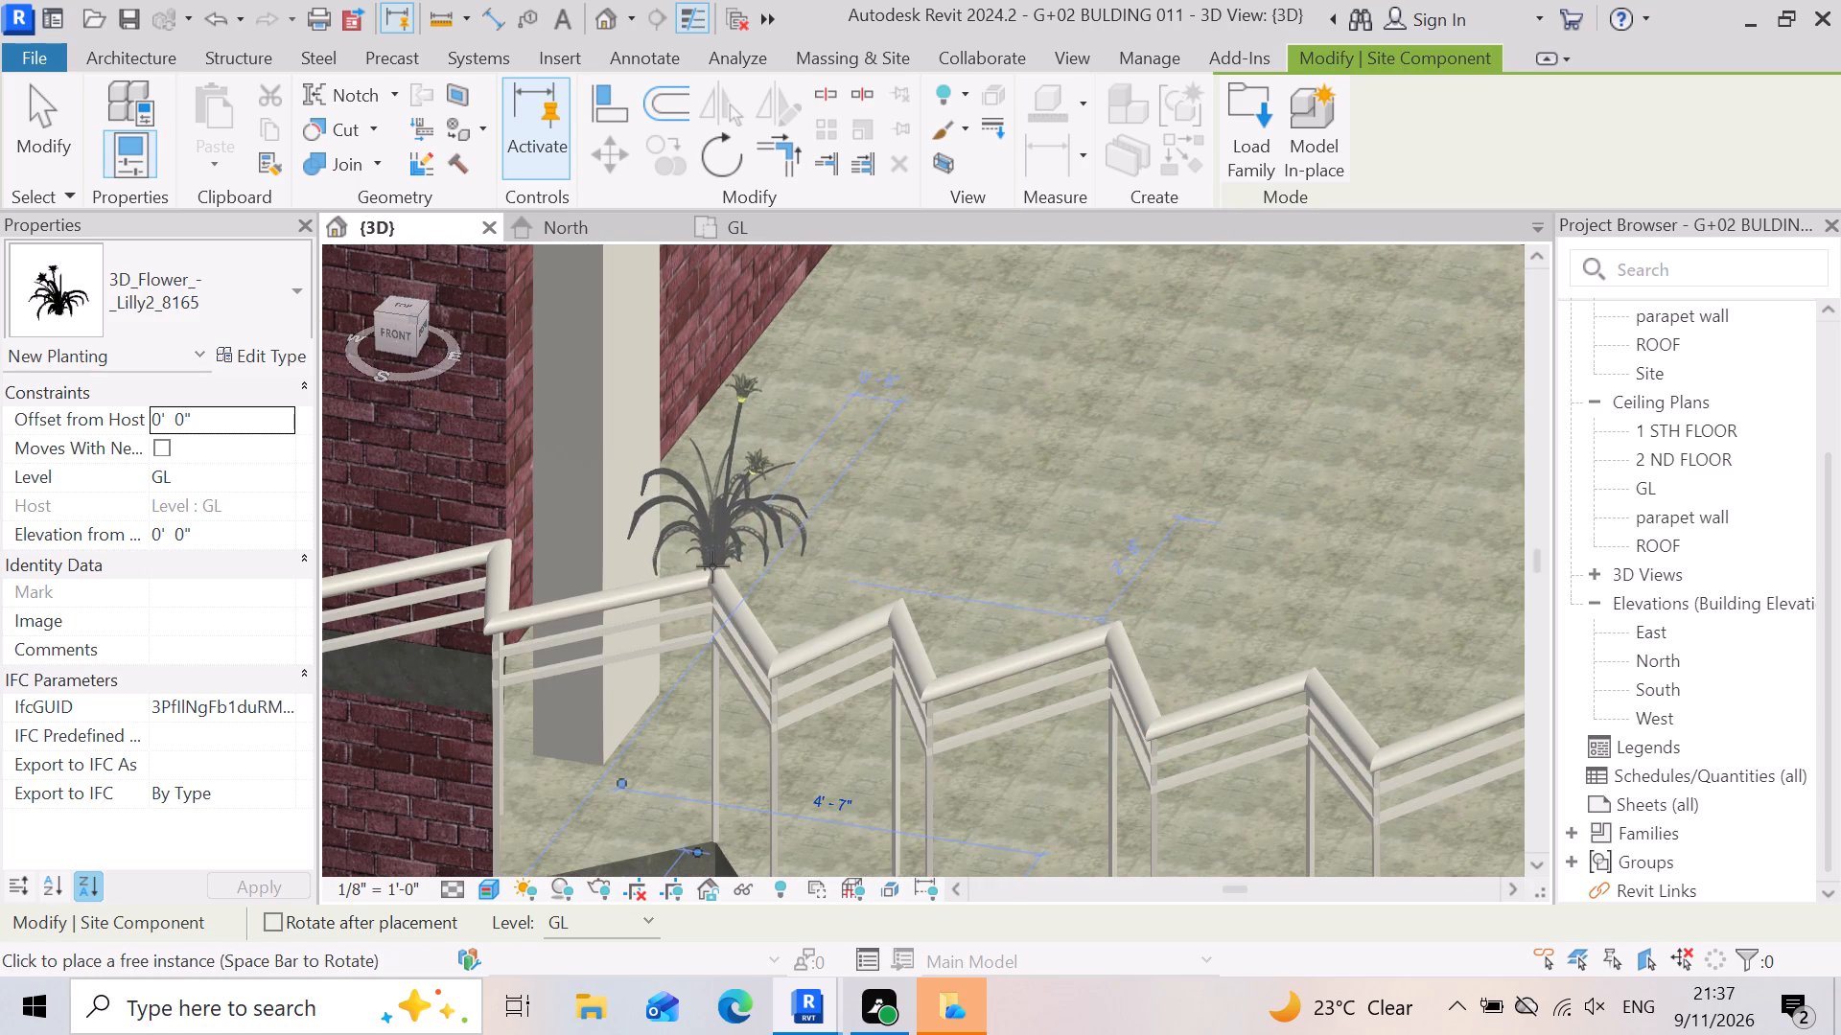
scroll(636, 800, "up", 3)
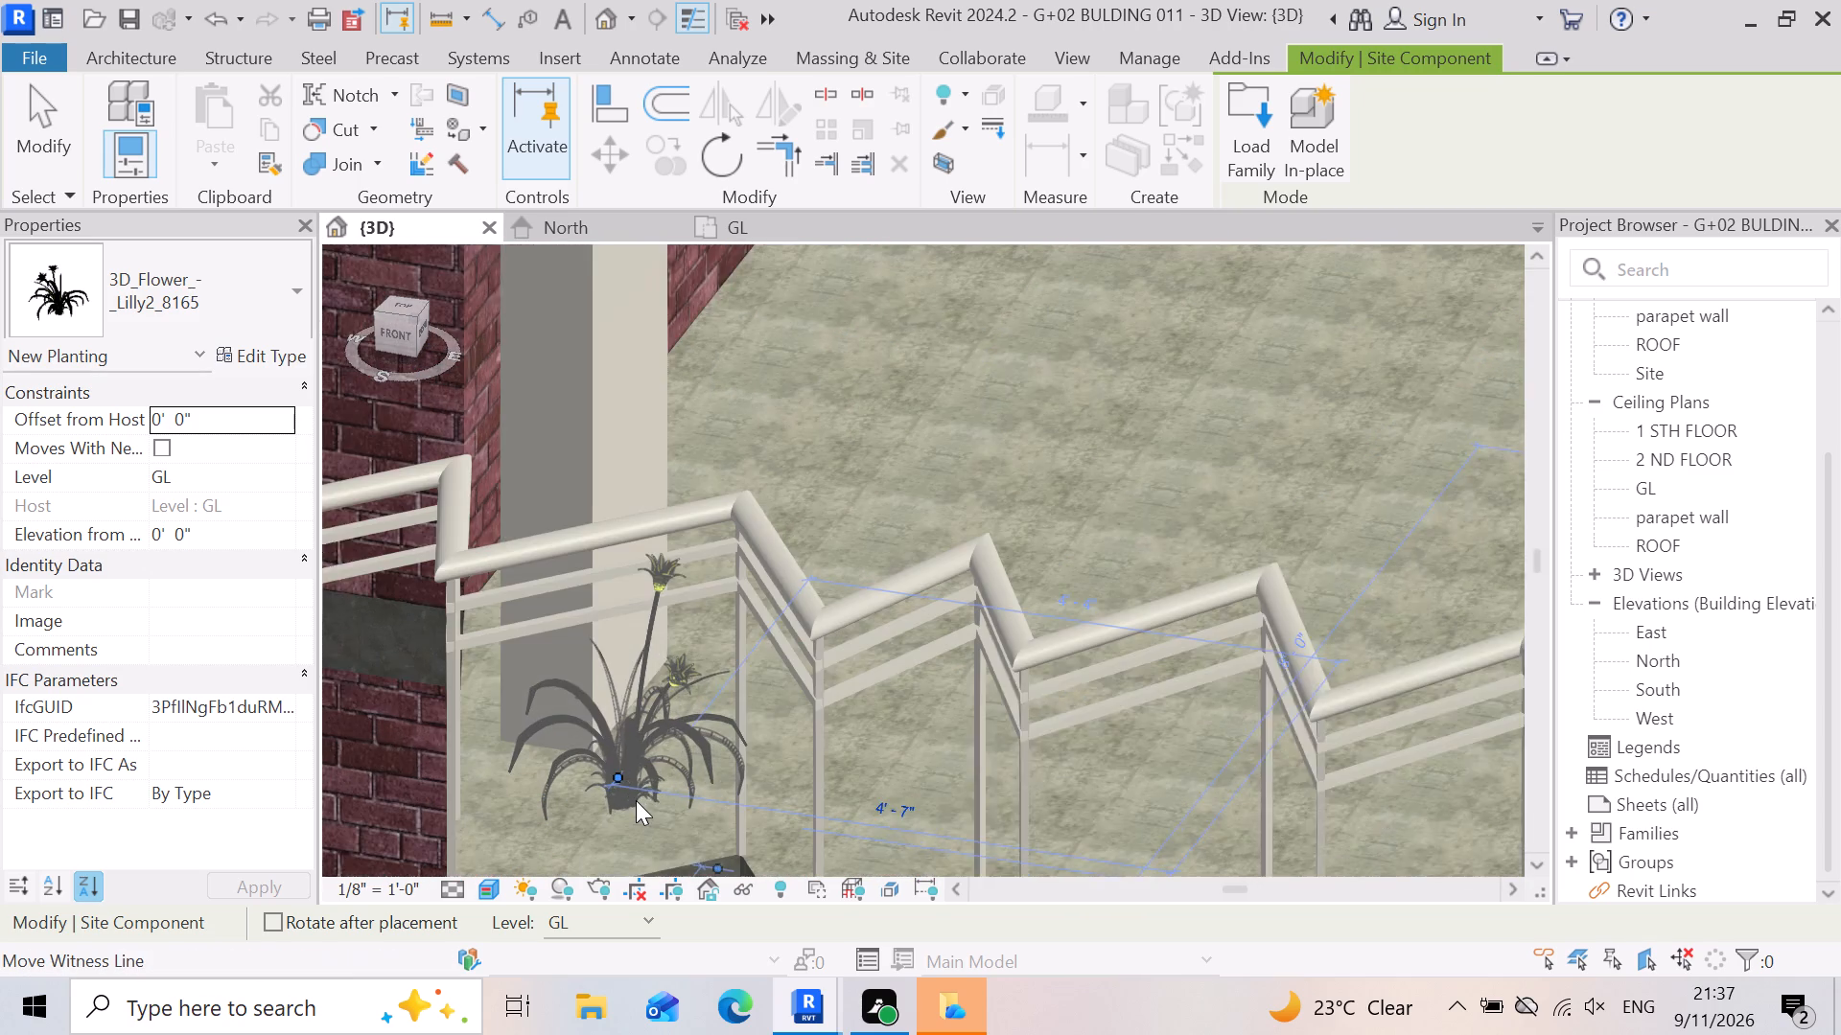
scroll(700, 327, "up", 3)
scroll(749, 393, "up", 3)
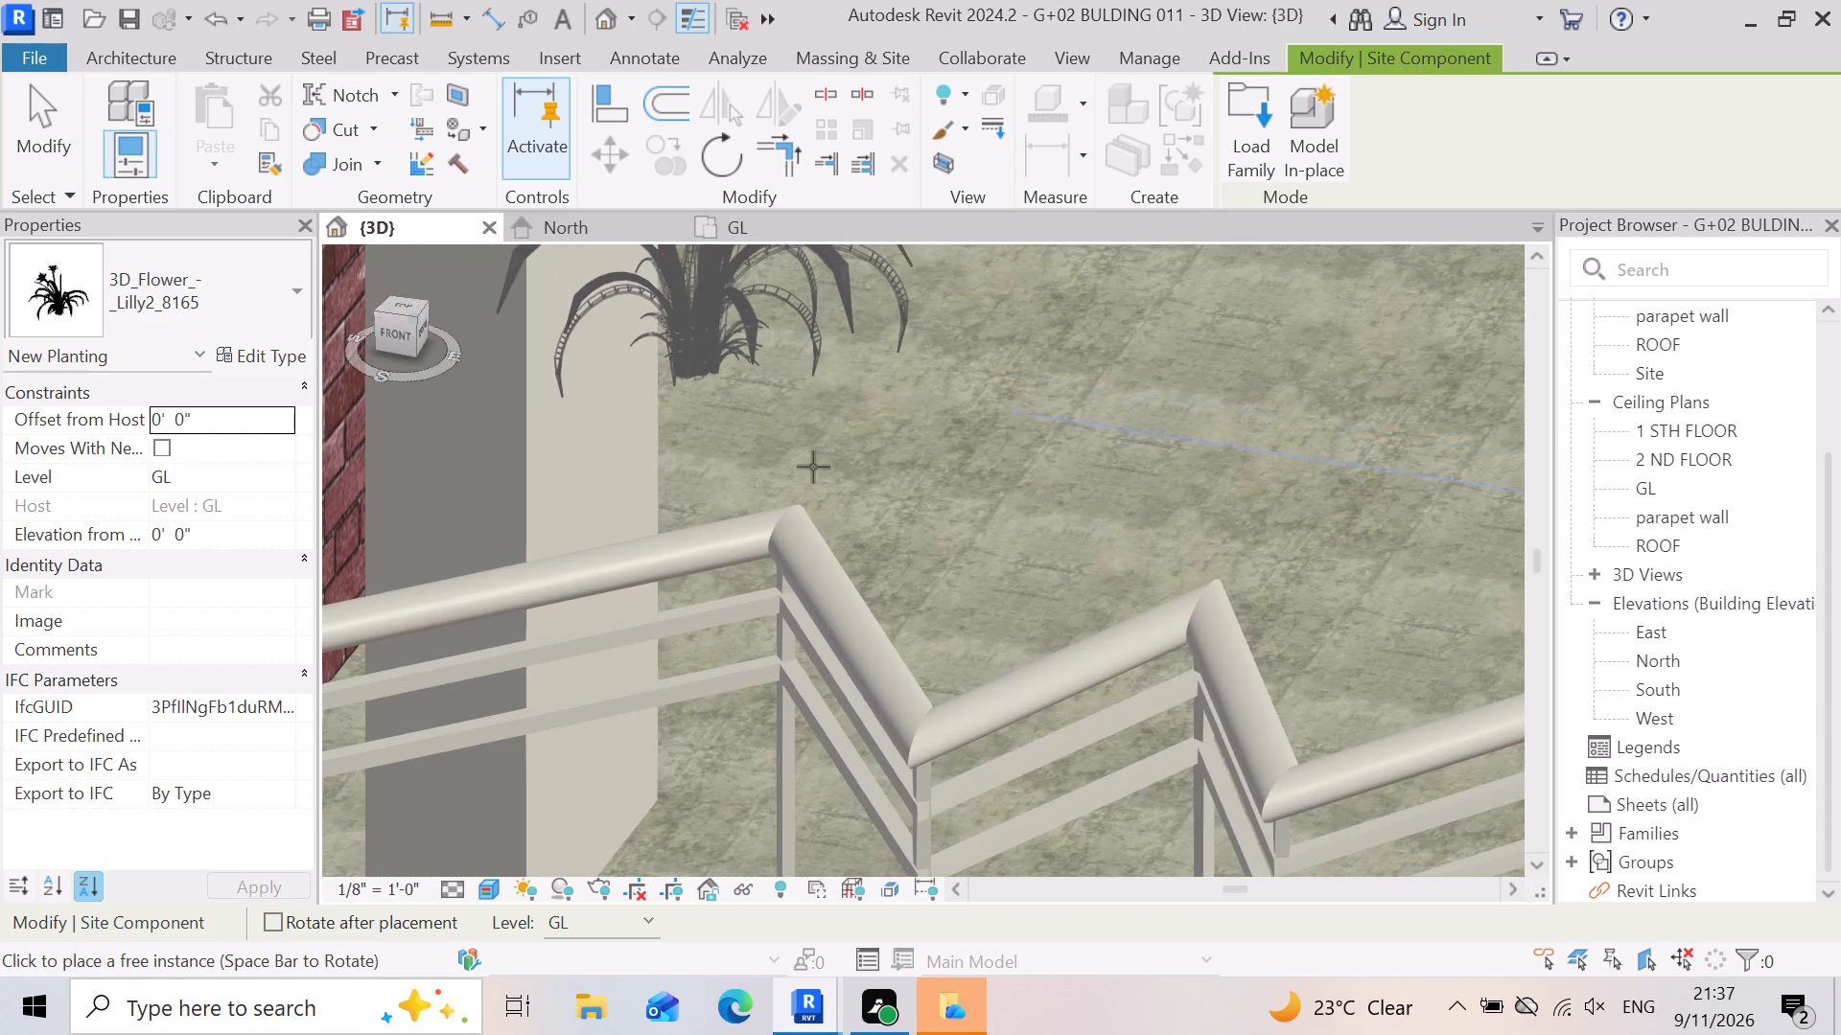
scroll(813, 467, "up", 4)
scroll(934, 650, "up", 4)
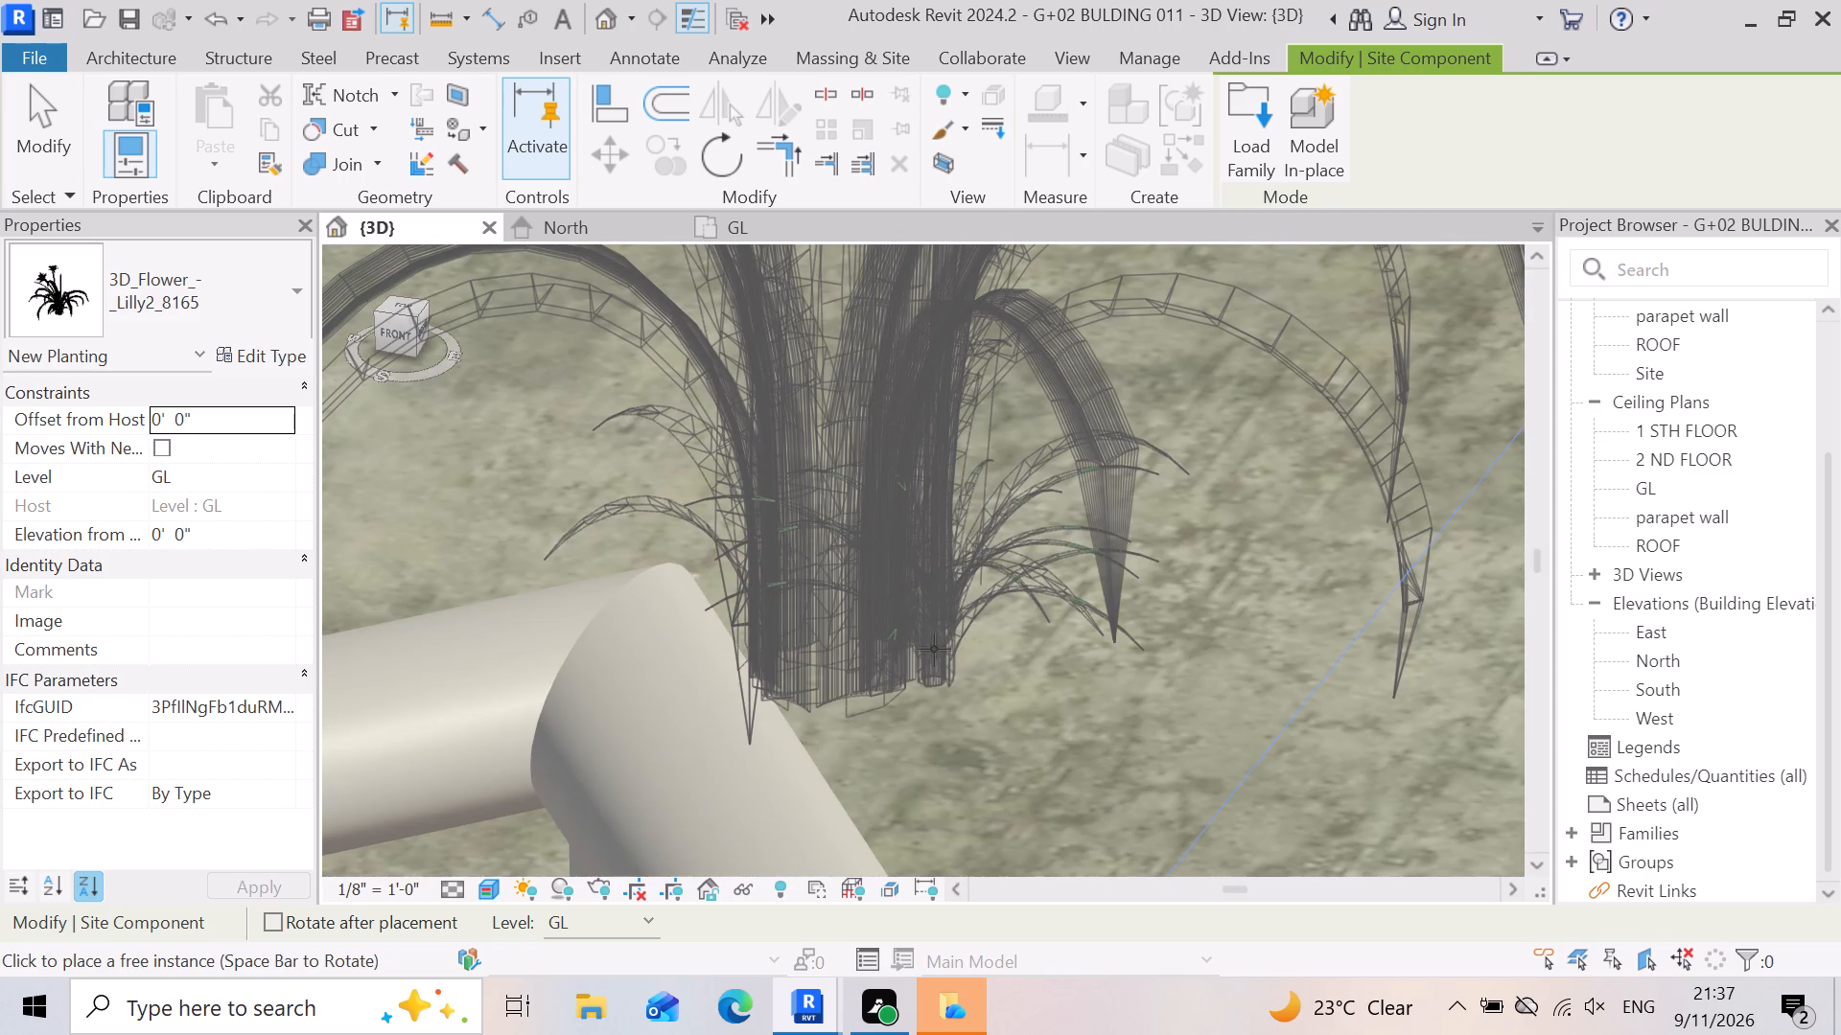
scroll(1099, 591, "down", 5)
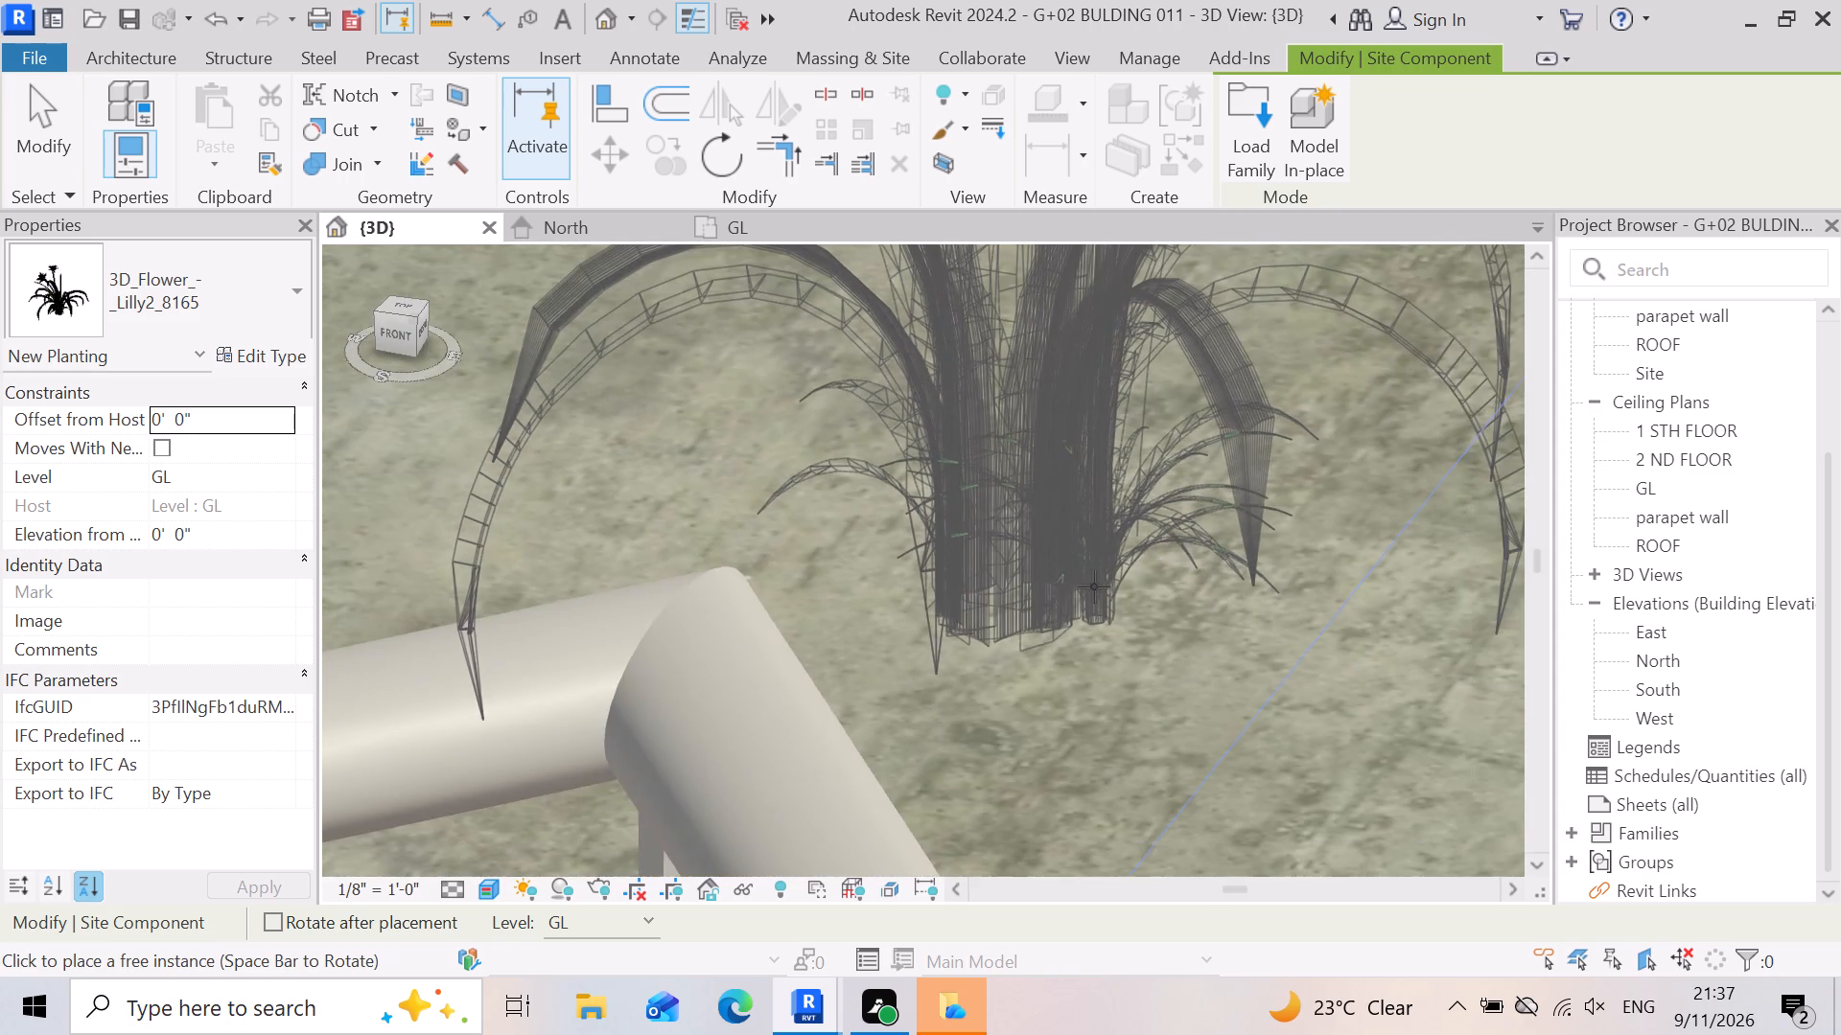
scroll(1094, 586, "down", 8)
scroll(987, 553, "down", 4)
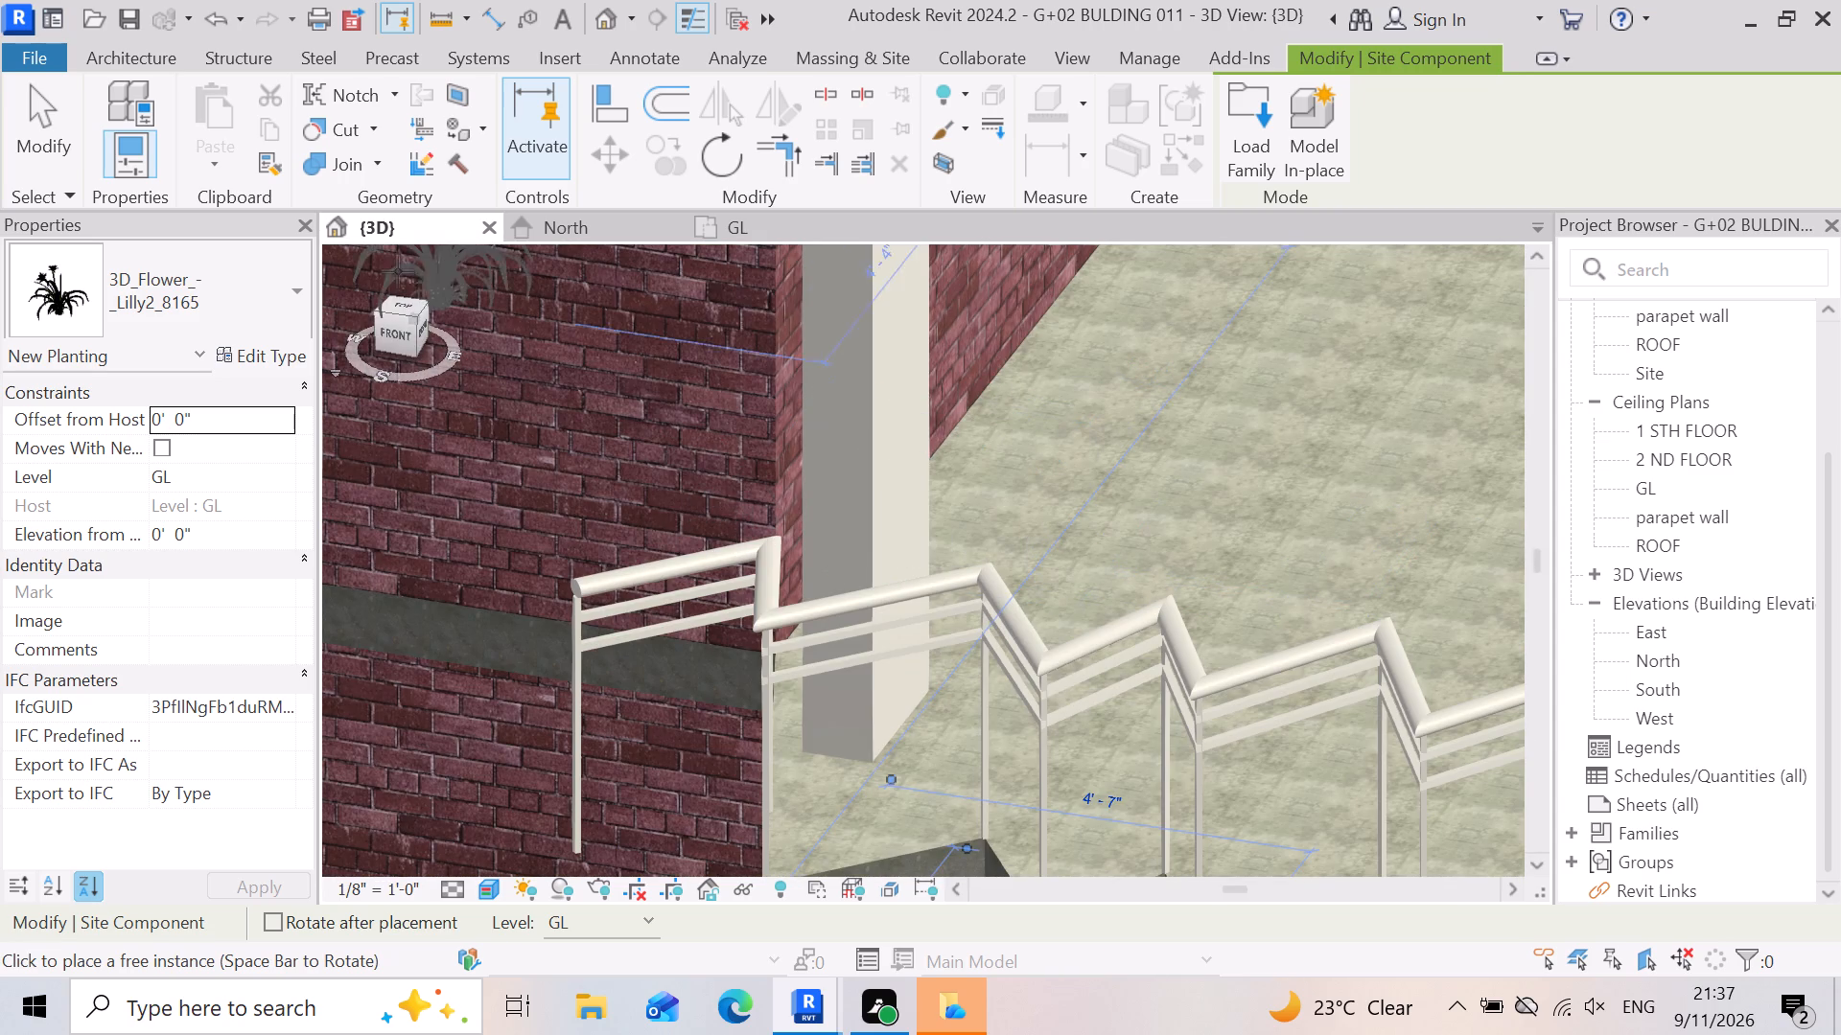
scroll(892, 845, "up", 4)
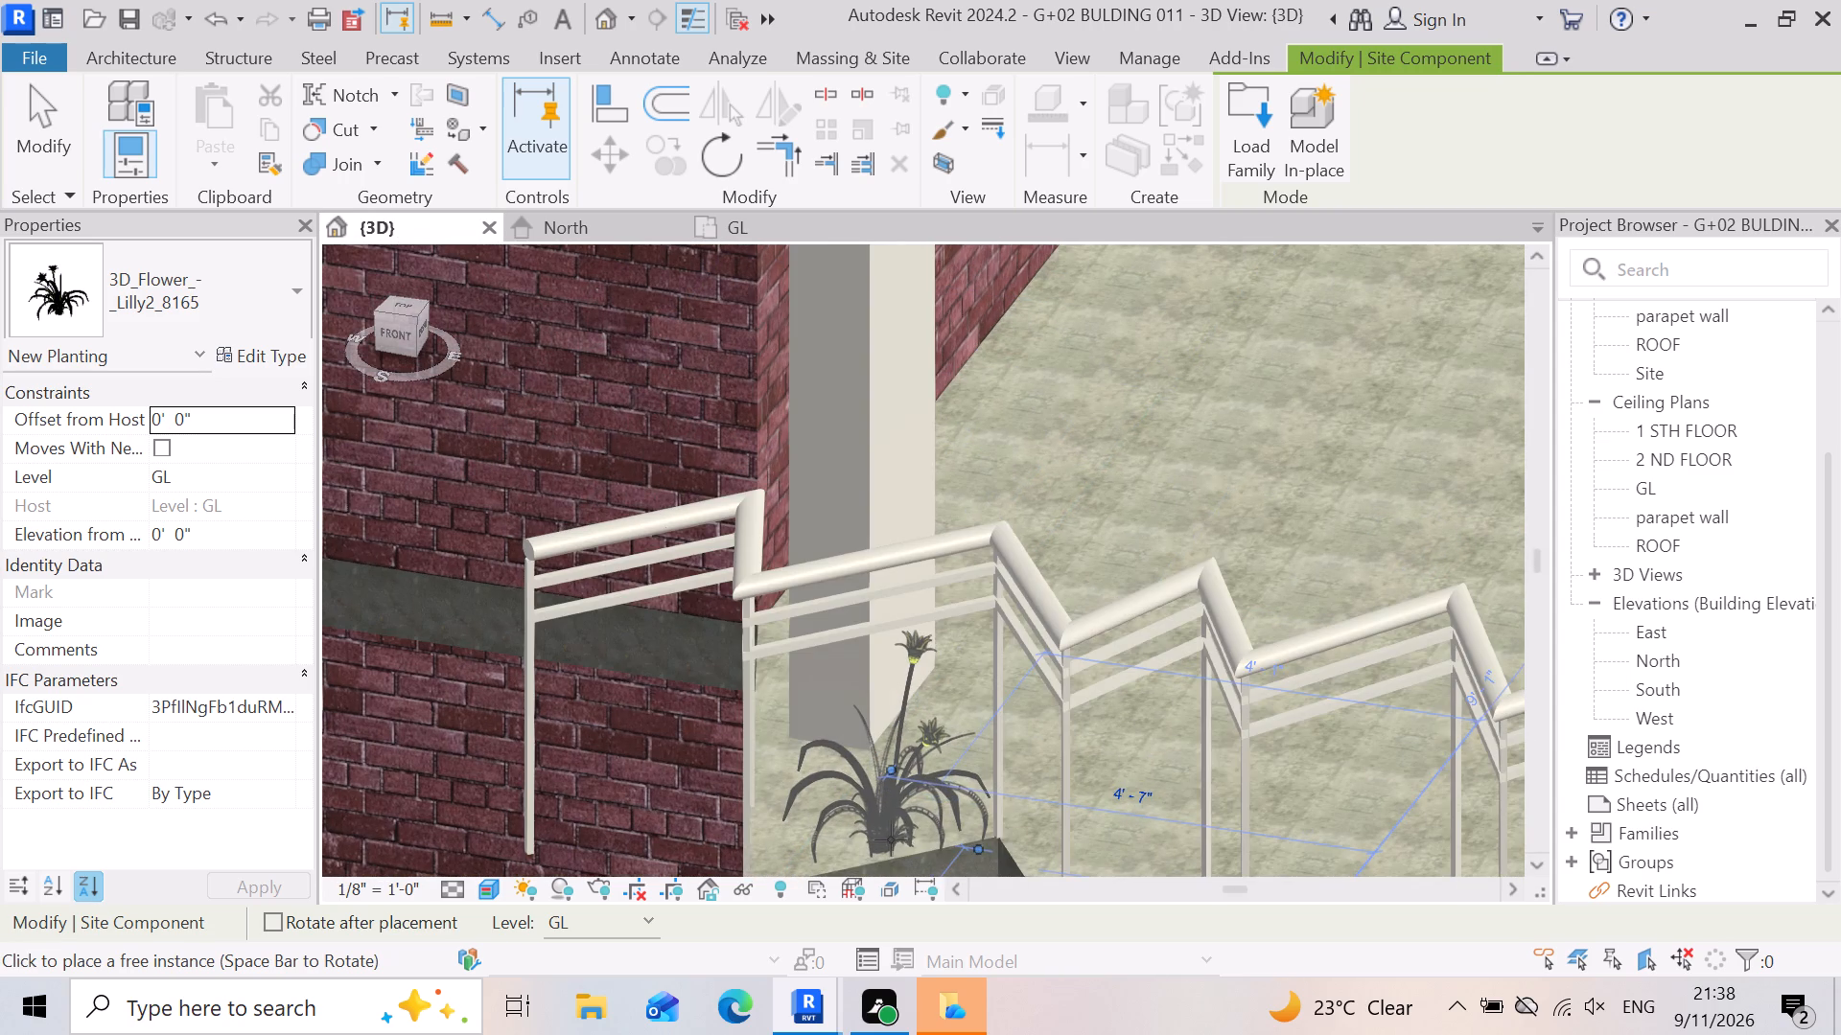
scroll(886, 798, "up", 6)
scroll(960, 638, "down", 4)
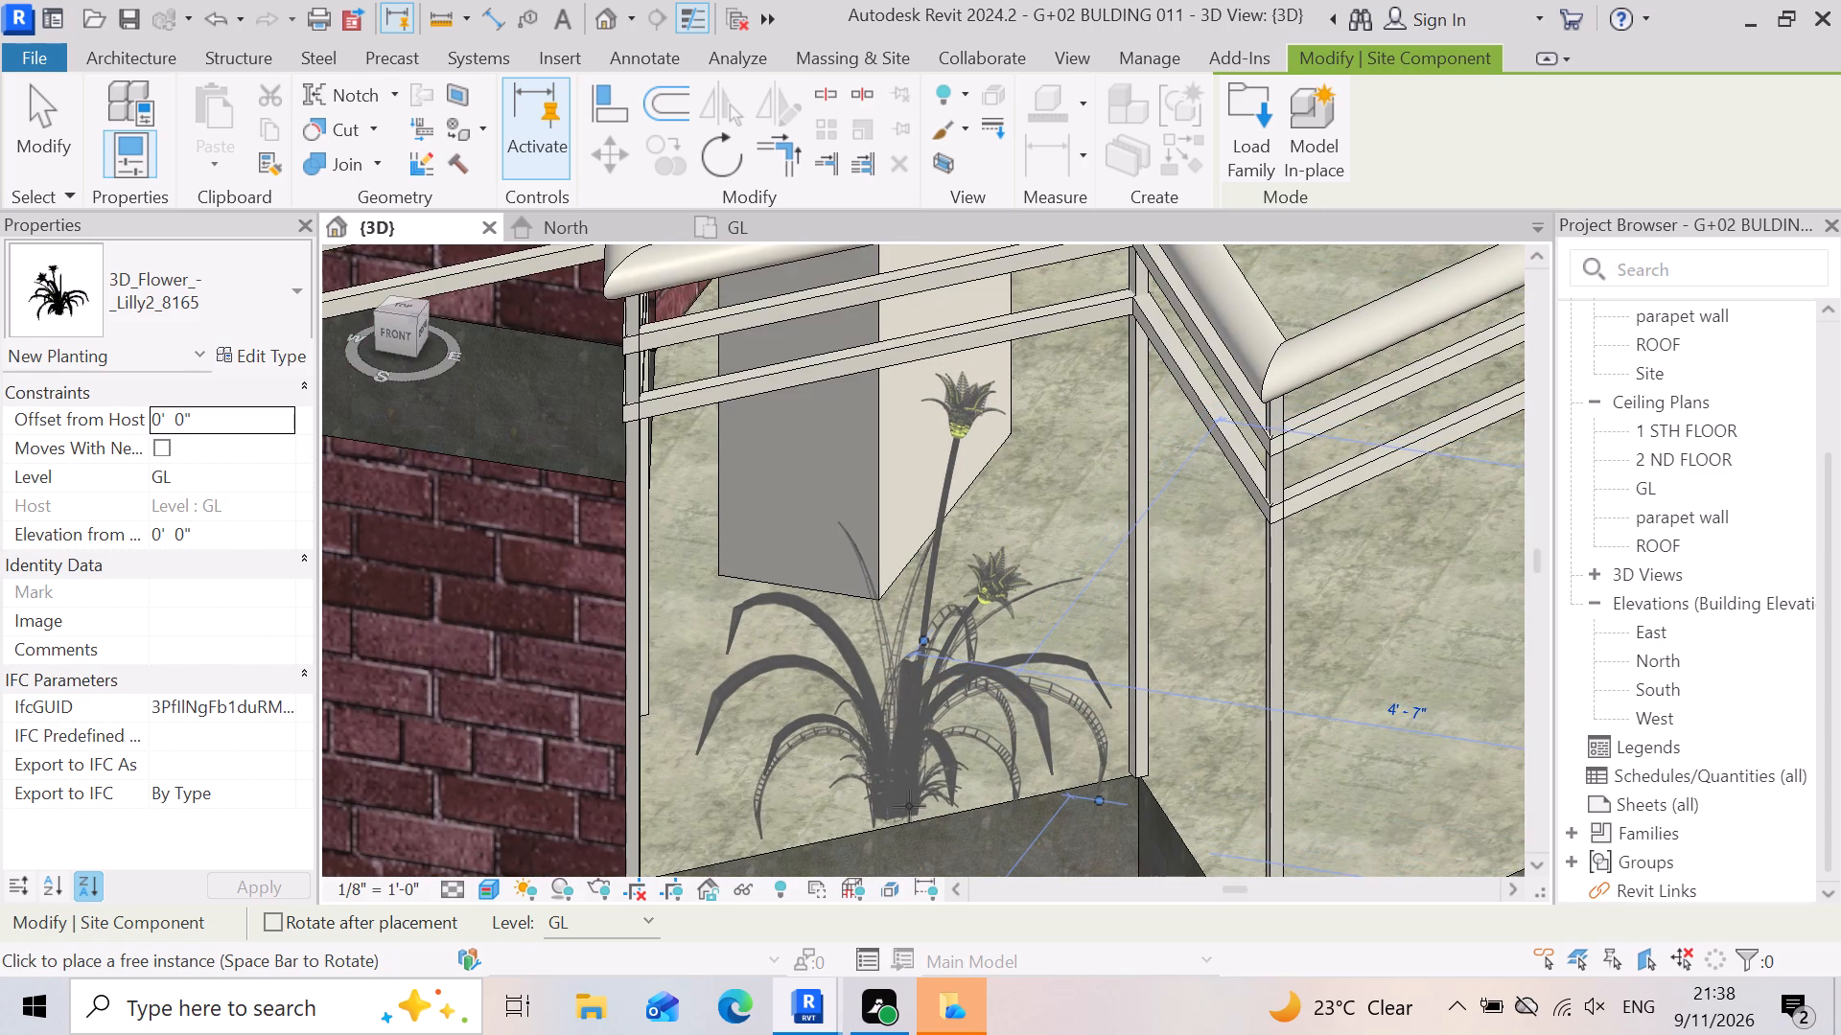
Place another 3D_Flower_-_Lilly2_8165 at the zigzag balcony's corner, in front of the column, level GL.
left_click(909, 806)
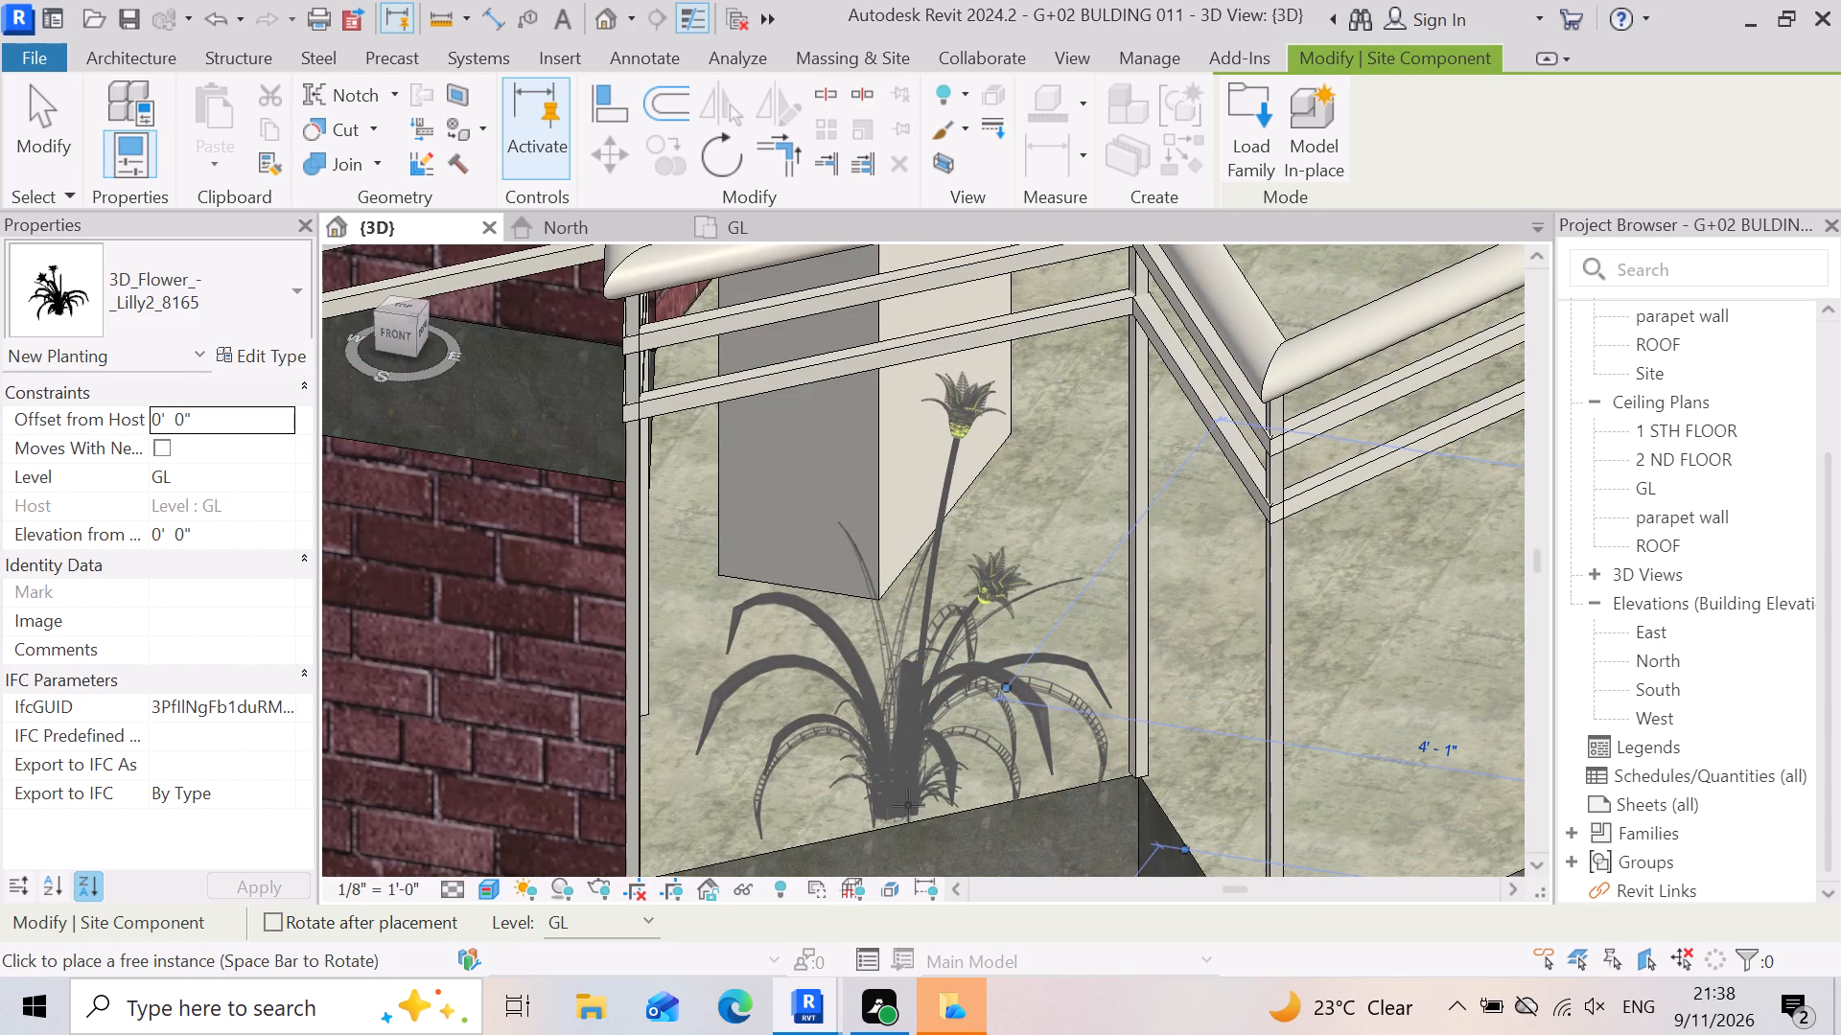
Examine the balcony, the whole building and the surrounding site for the lily's position and scale.
scroll(926, 677, "down", 6)
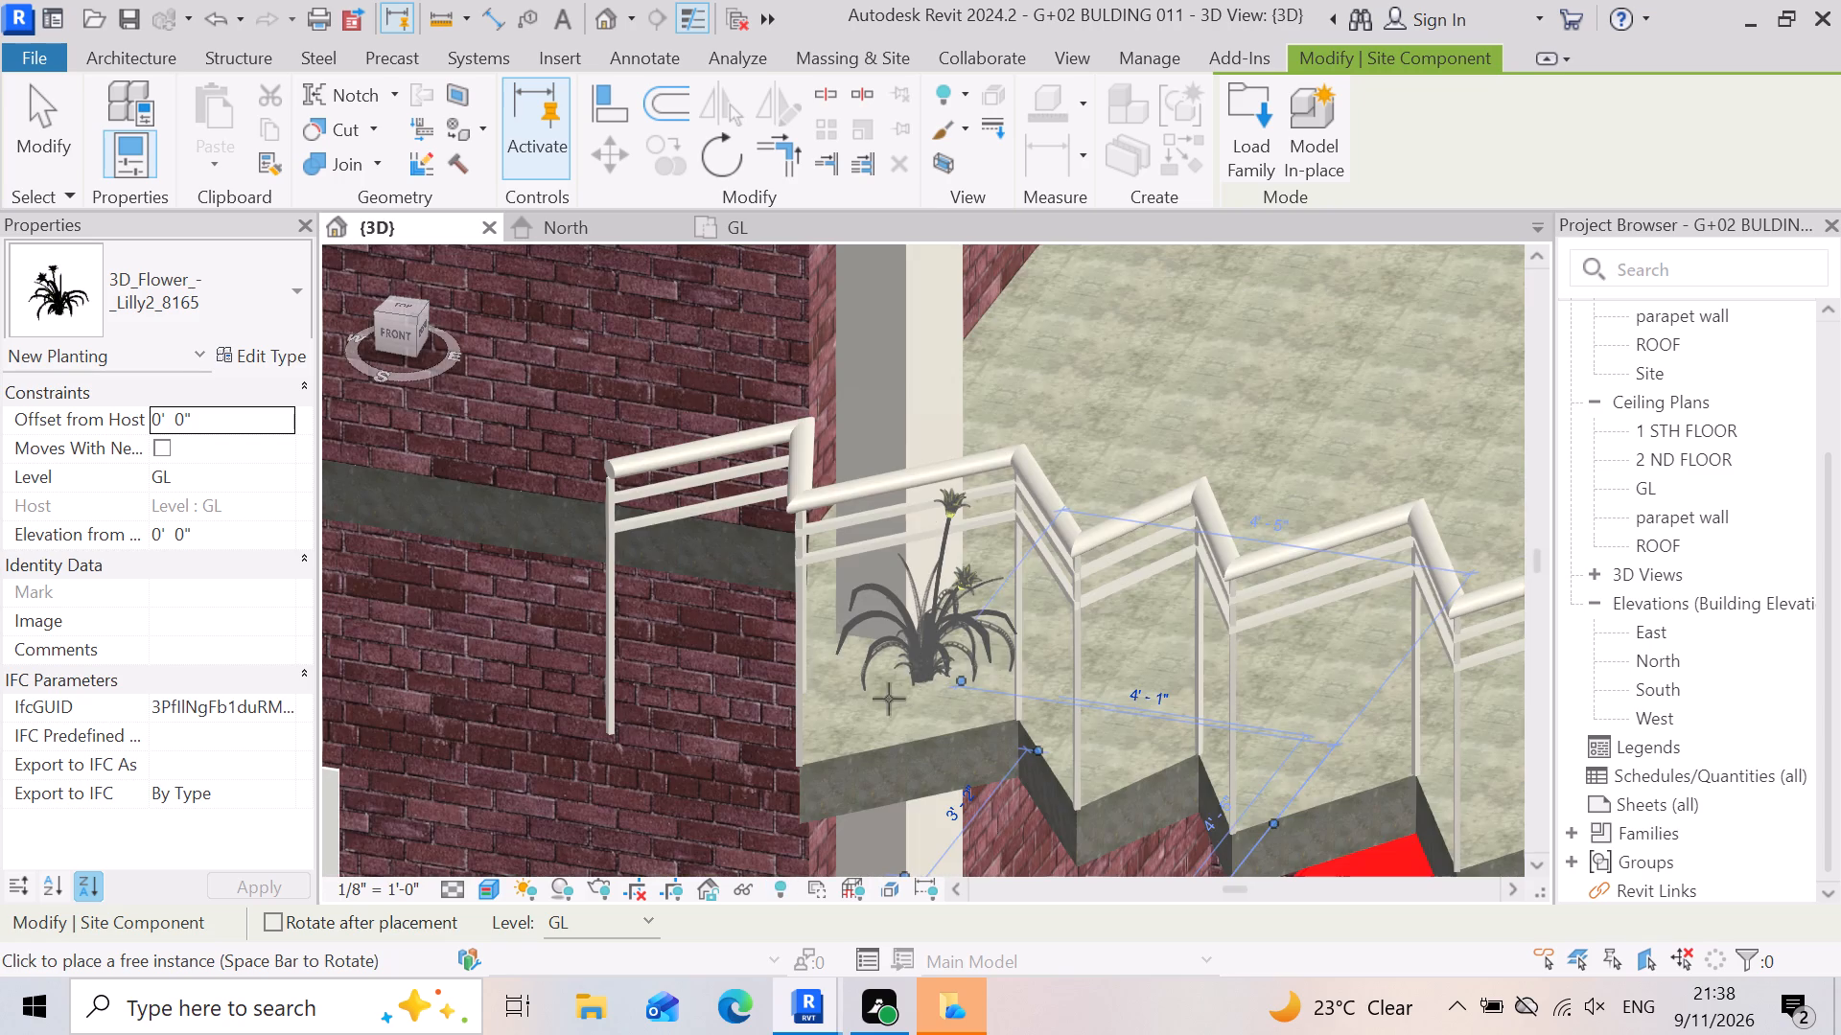
scroll(785, 628, "down", 18)
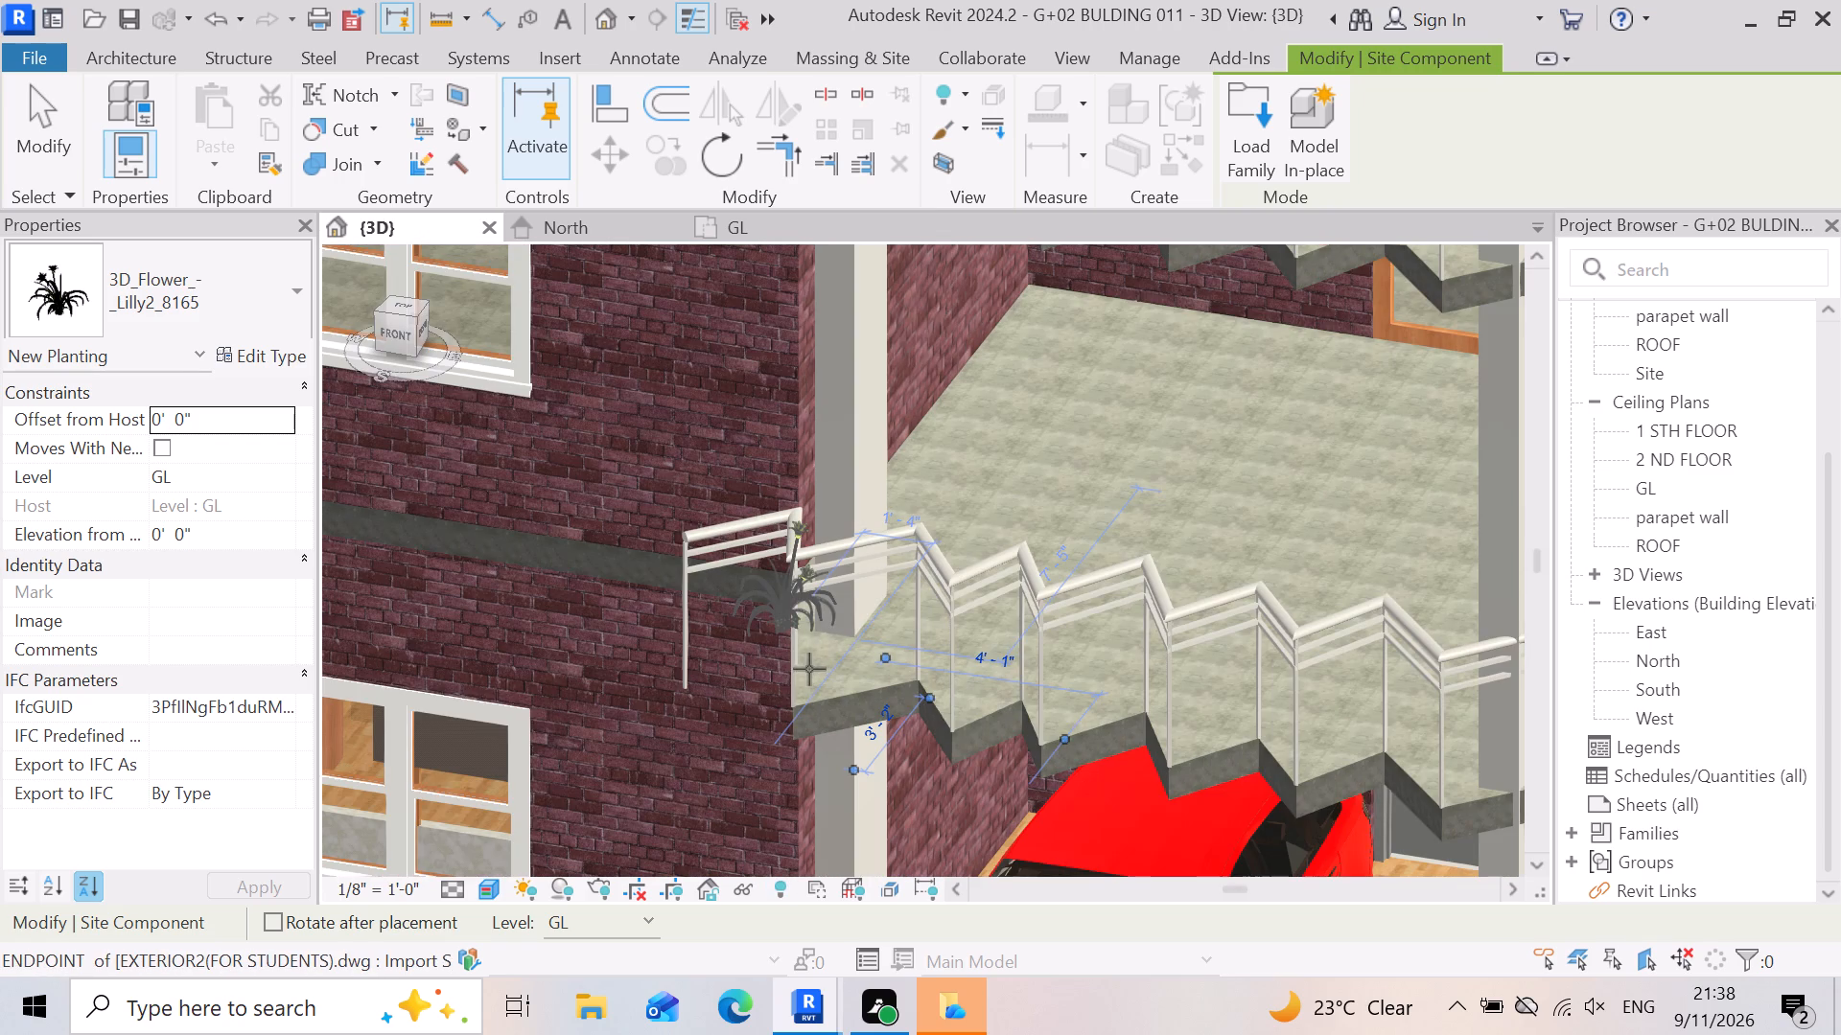
scroll(809, 669, "down", 11)
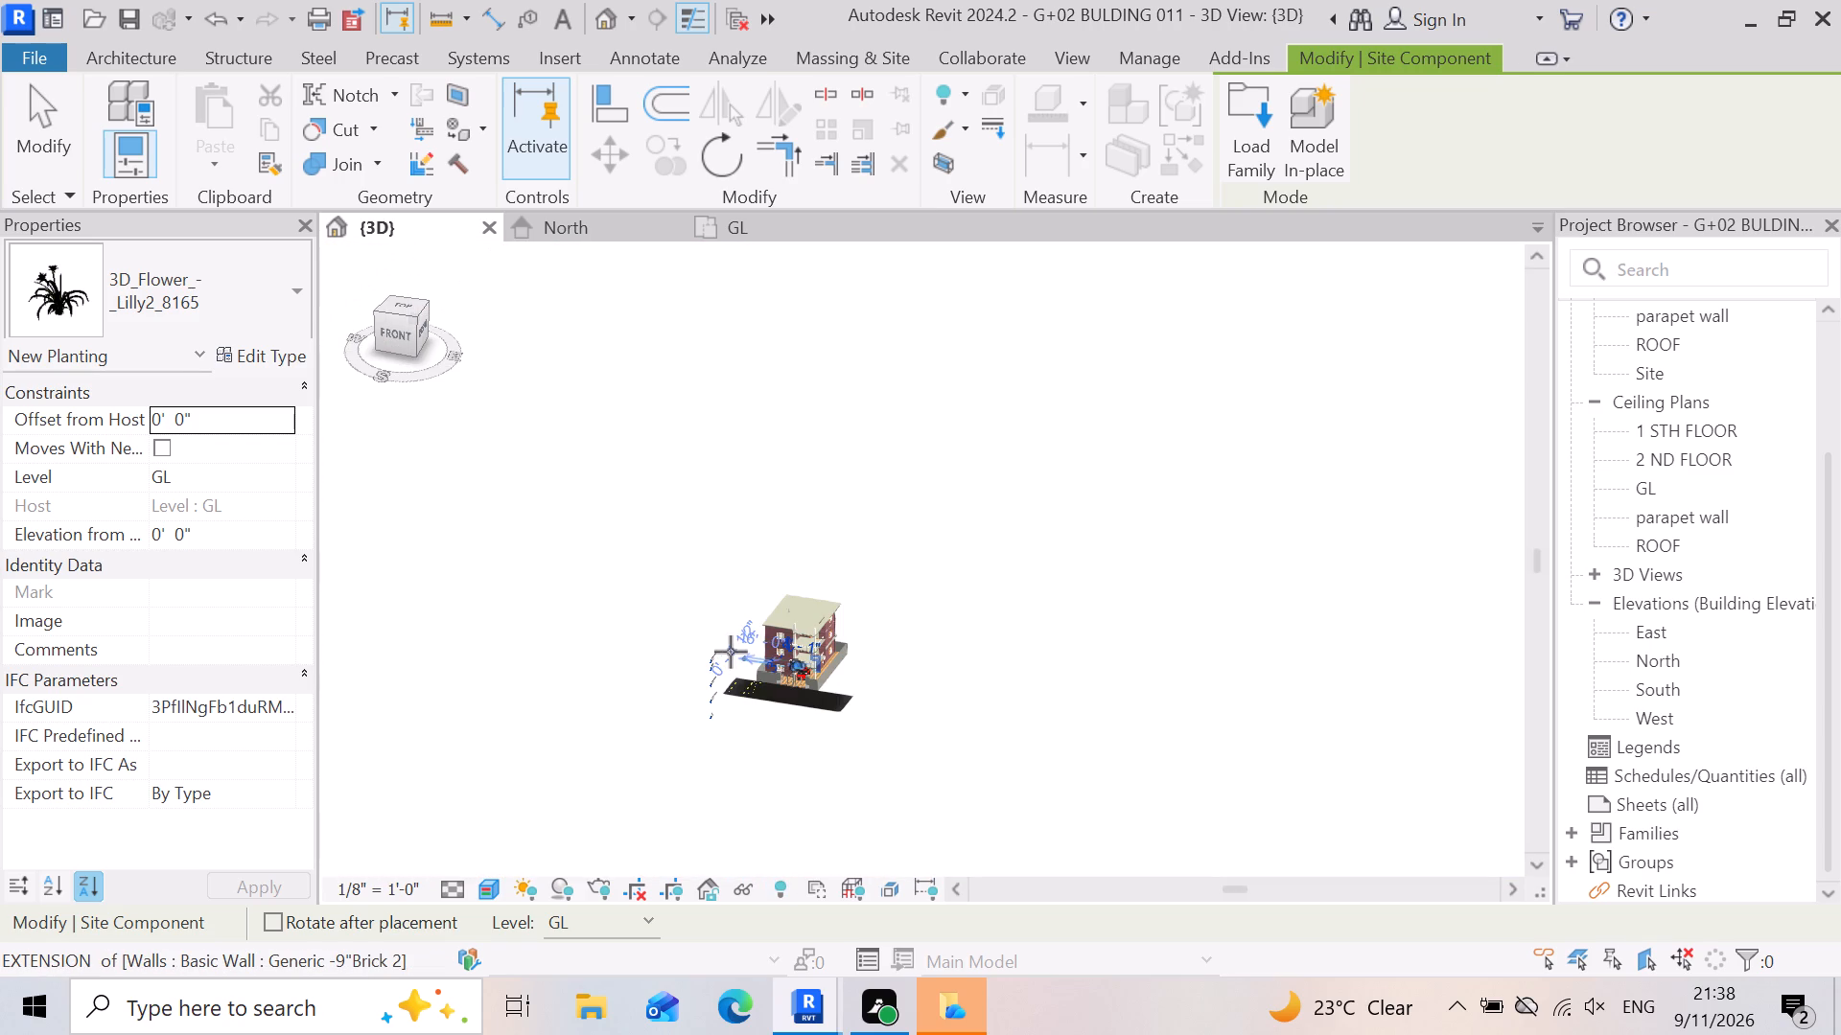
scroll(1477, 364, "up", 4)
scroll(1378, 341, "up", 3)
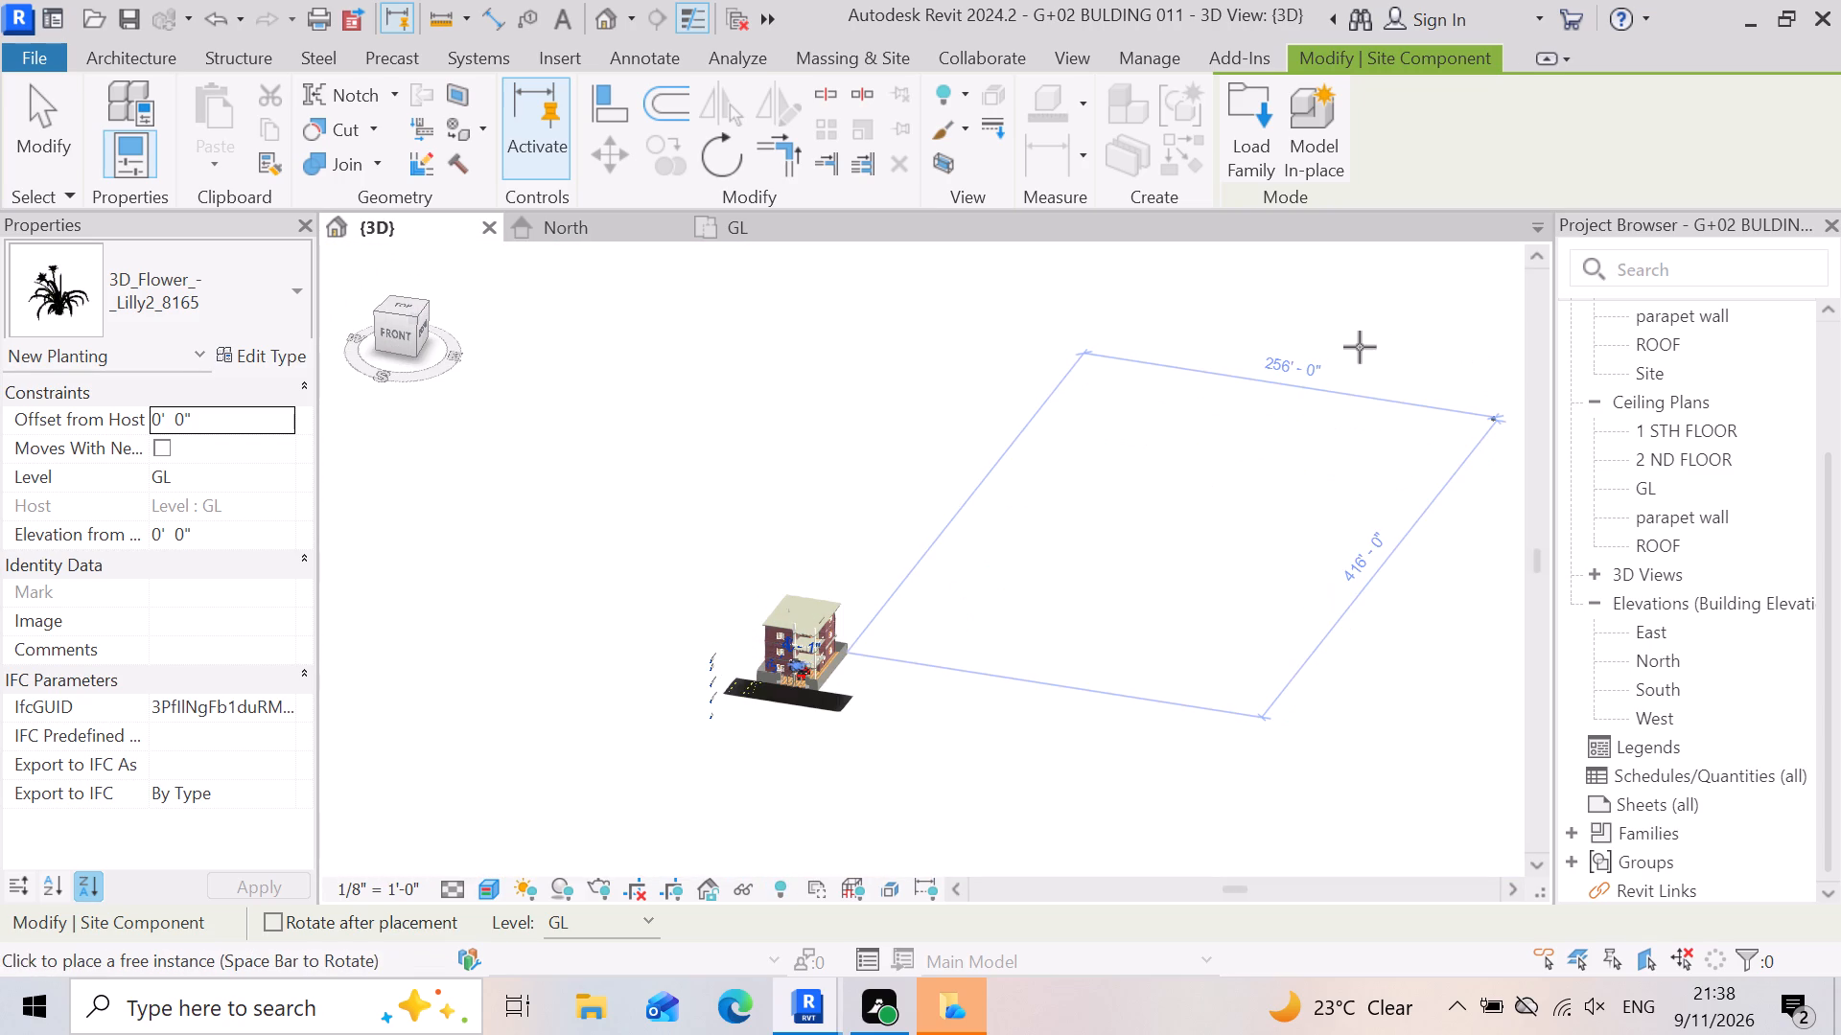
scroll(1360, 347, "up", 19)
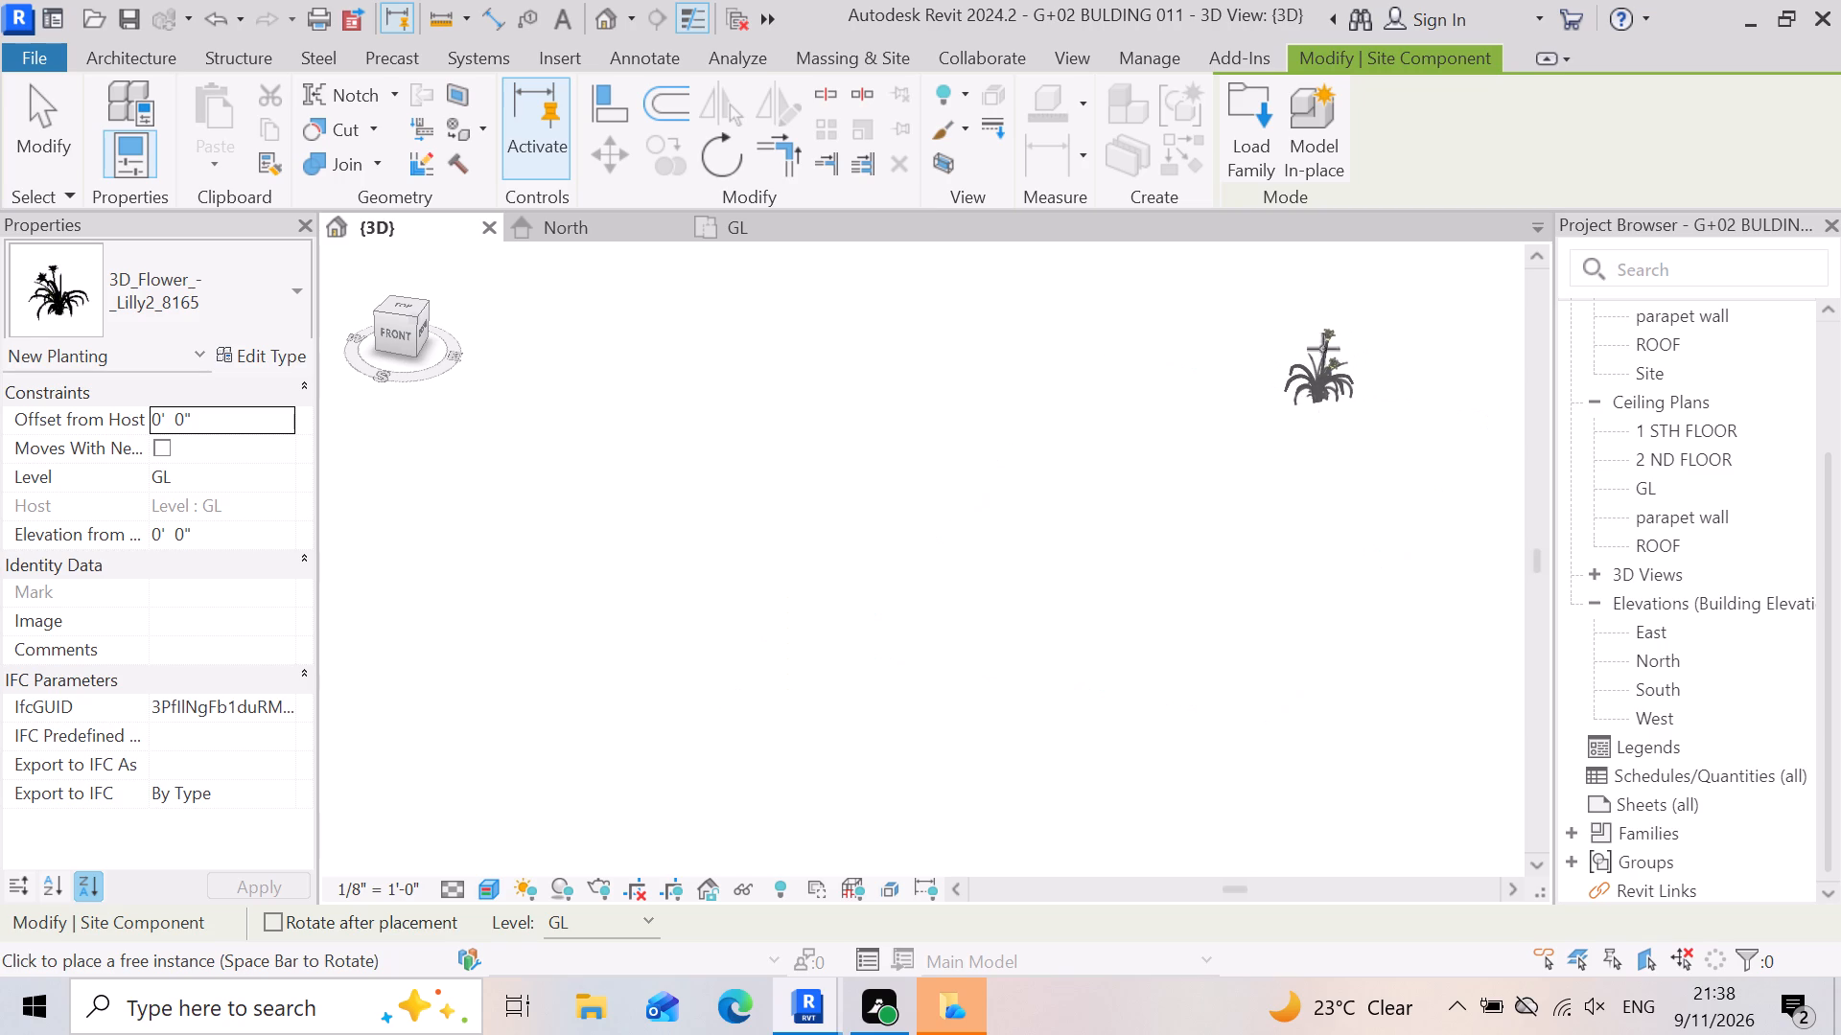
scroll(1323, 349, "up", 6)
scroll(1060, 528, "down", 10)
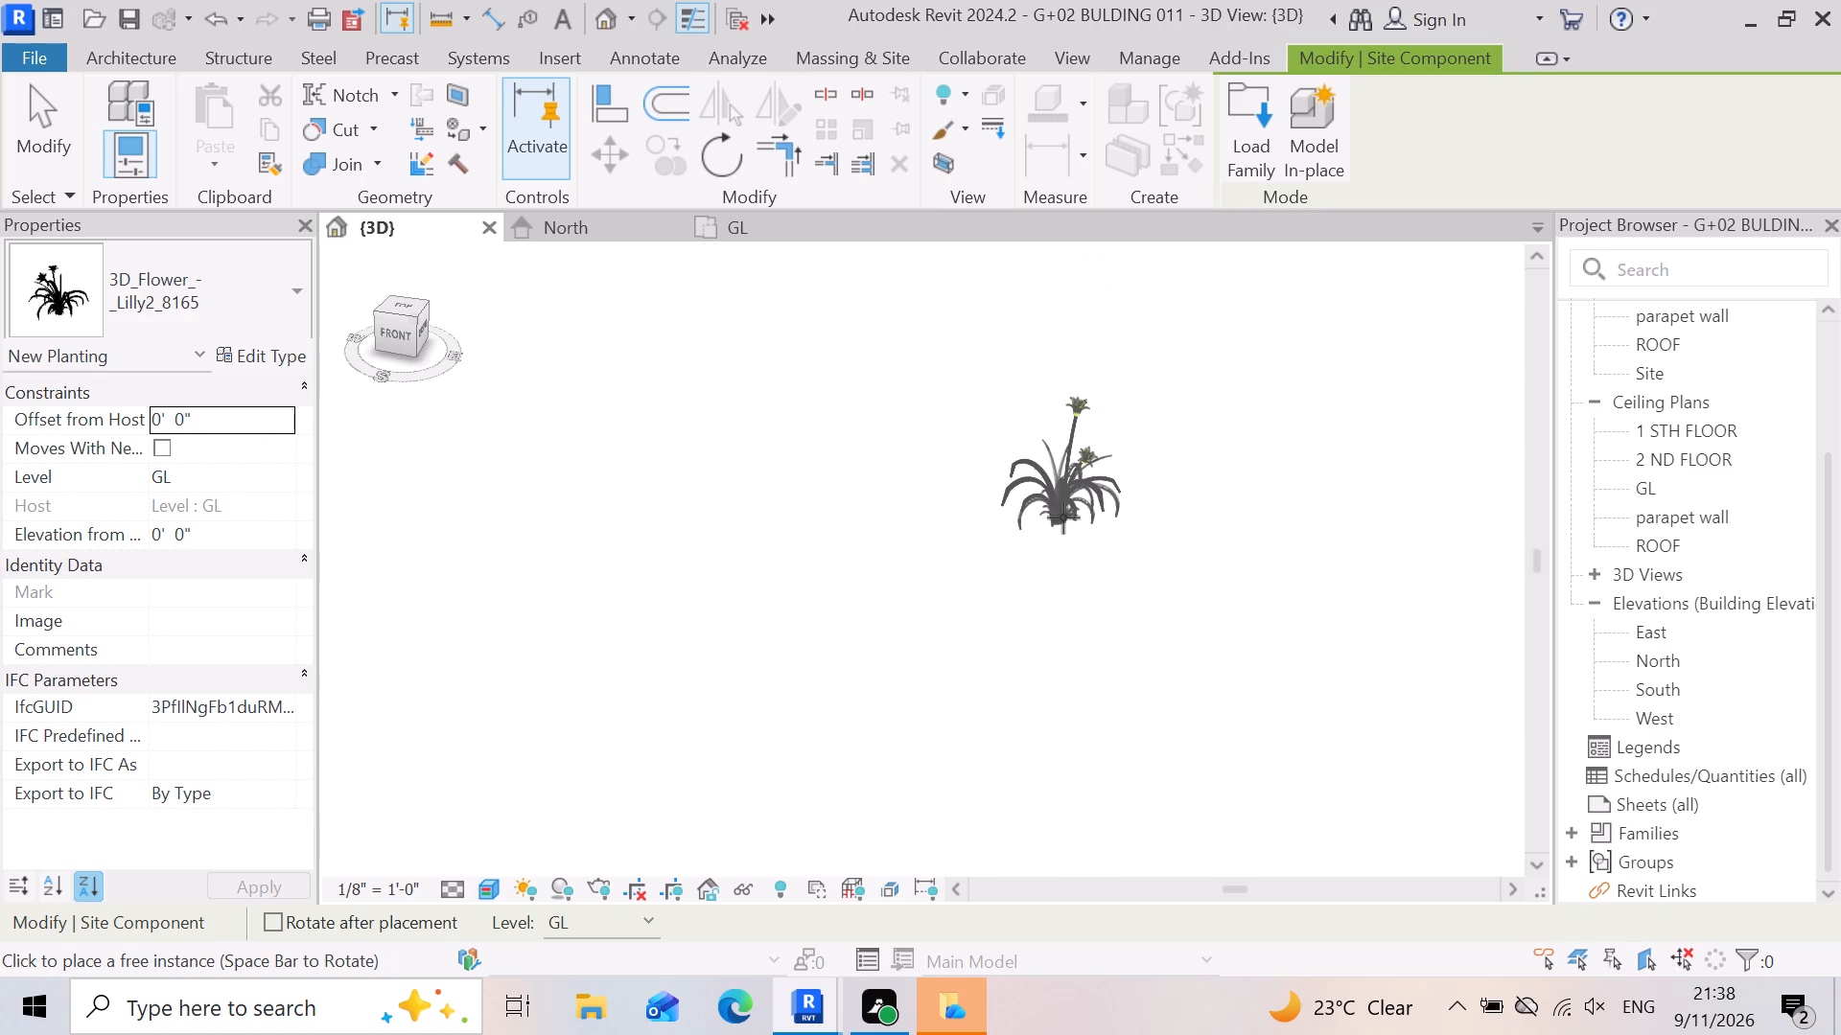
scroll(1063, 517, "down", 12)
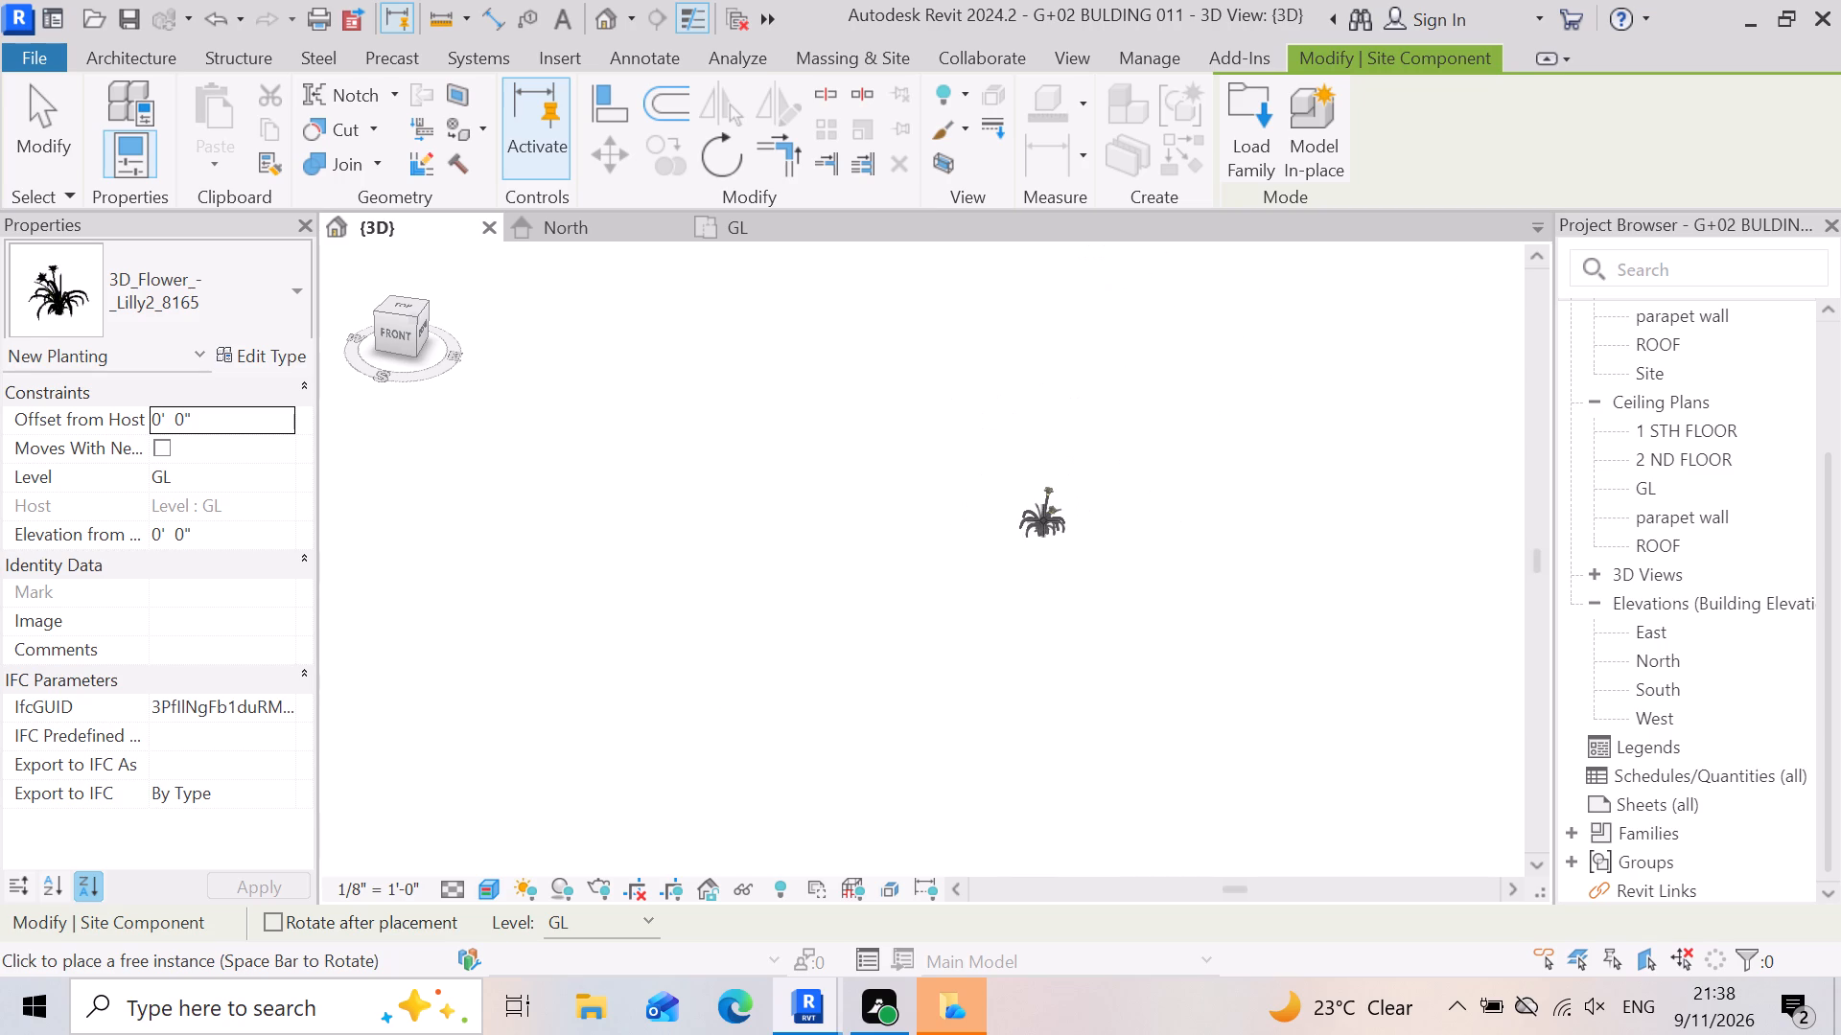
scroll(1269, 506, "down", 6)
scroll(754, 515, "down", 3)
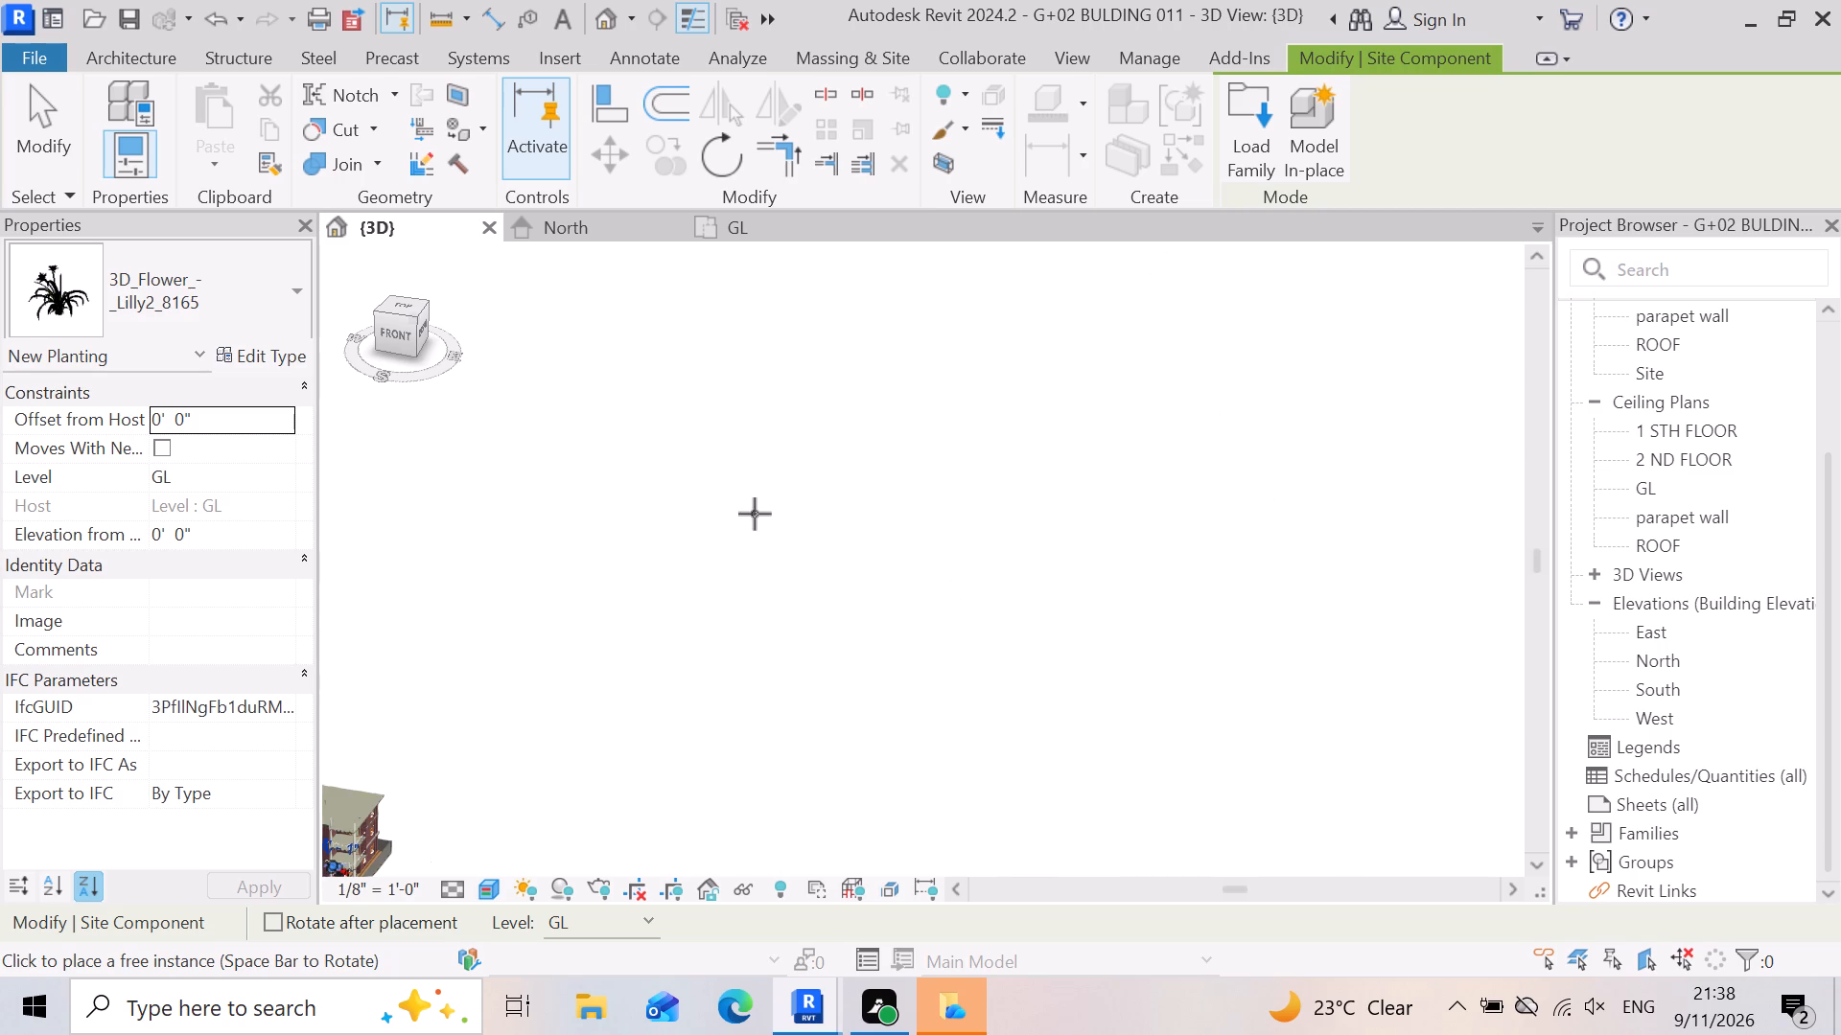
scroll(755, 514, "down", 5)
scroll(1036, 604, "down", 5)
scroll(834, 465, "up", 4)
scroll(936, 862, "up", 4)
scroll(744, 868, "up", 4)
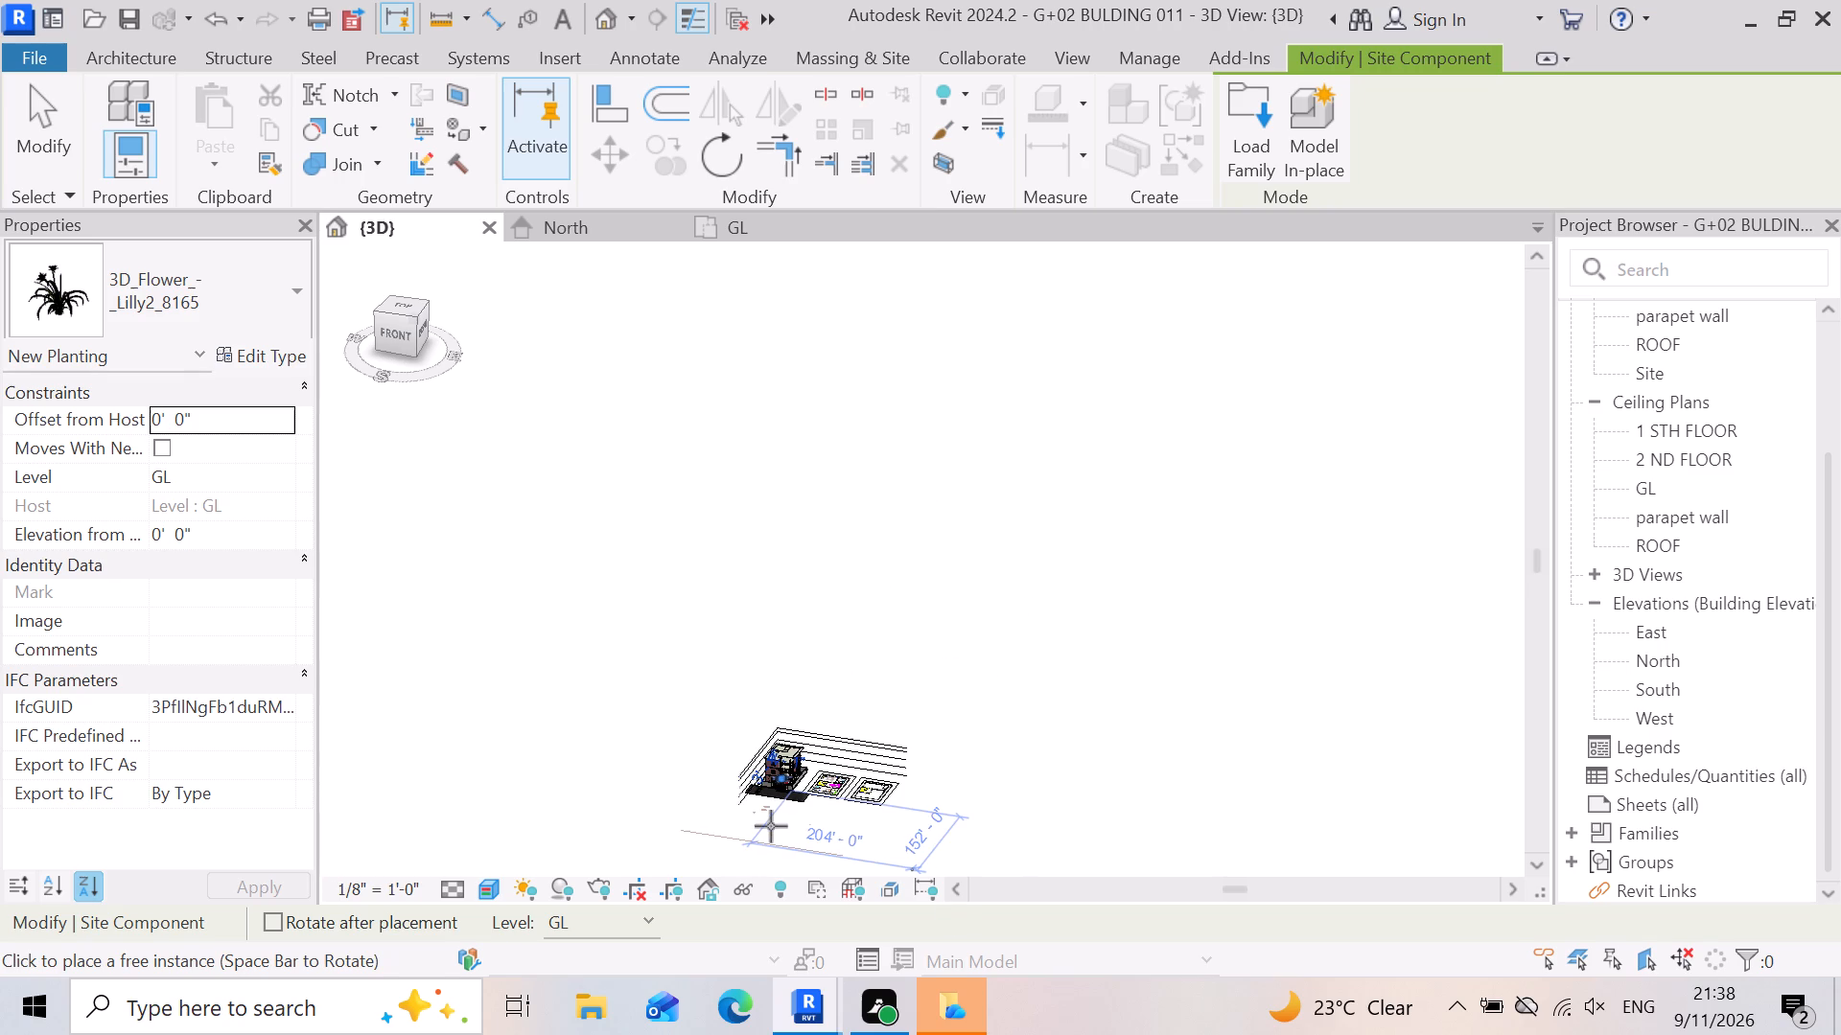
scroll(771, 826, "up", 13)
scroll(931, 563, "down", 5)
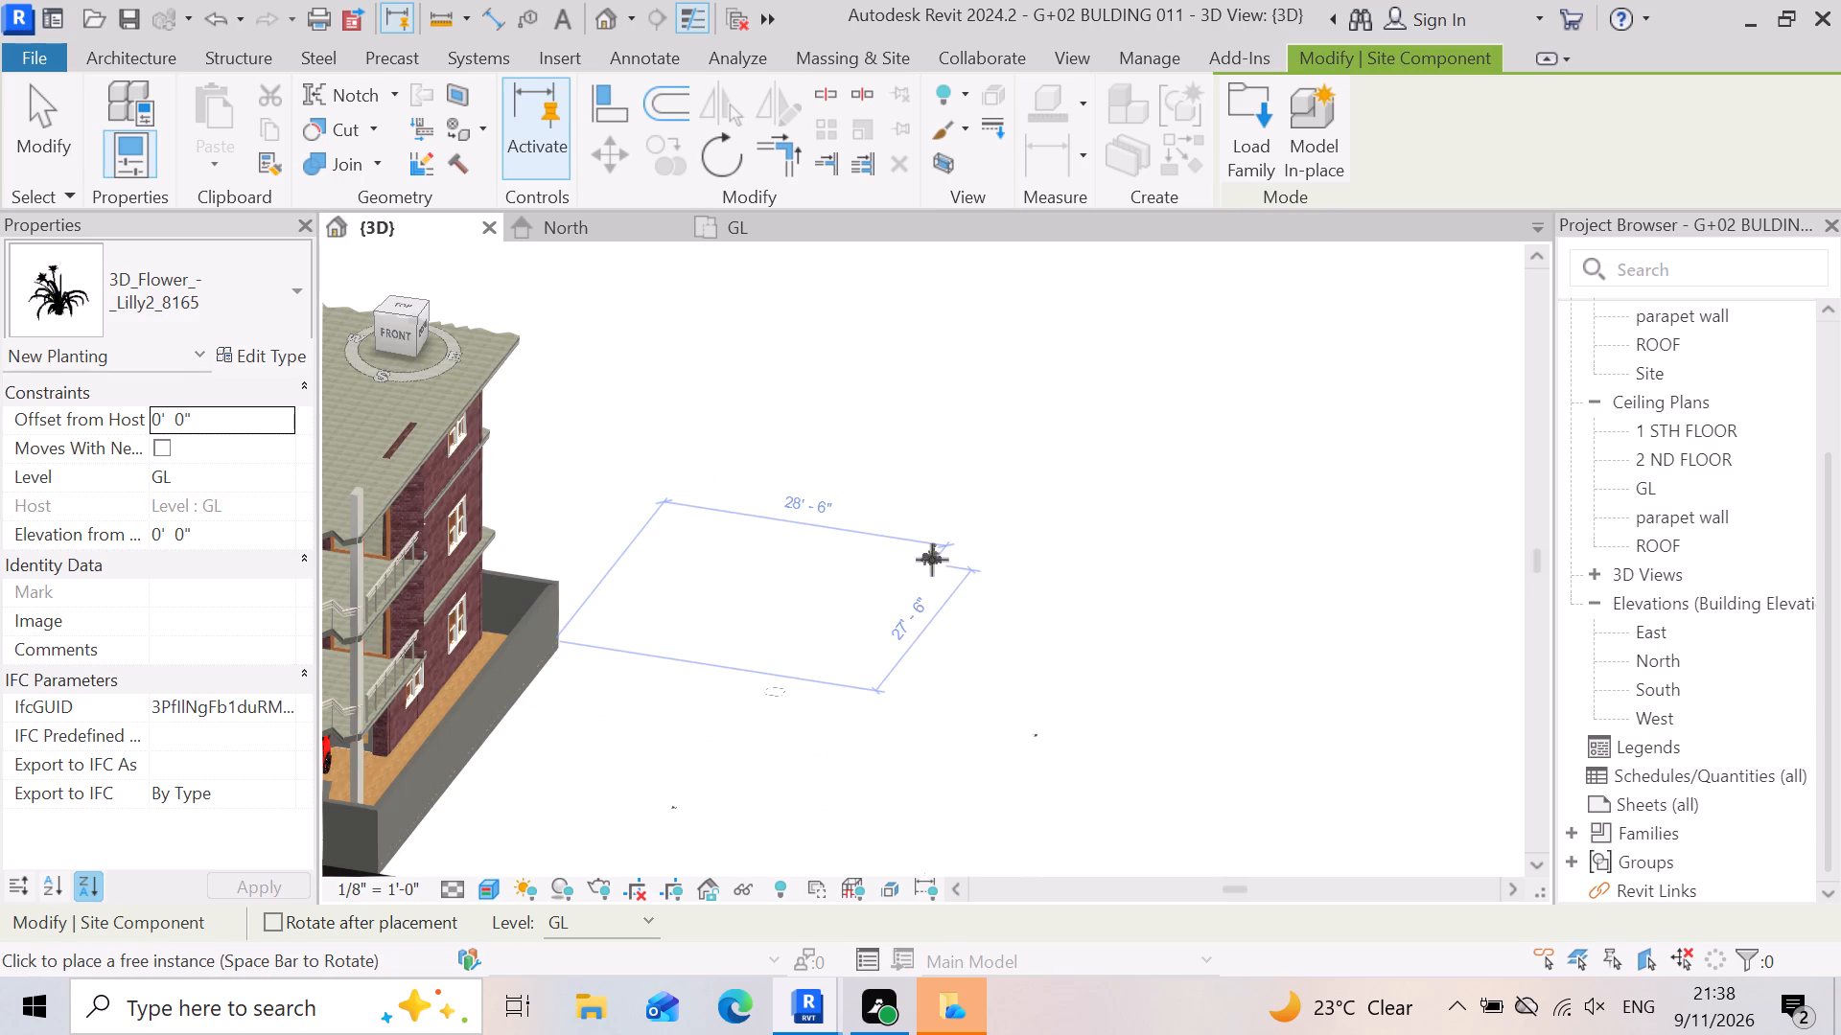
scroll(932, 560, "down", 2)
scroll(817, 539, "down", 4)
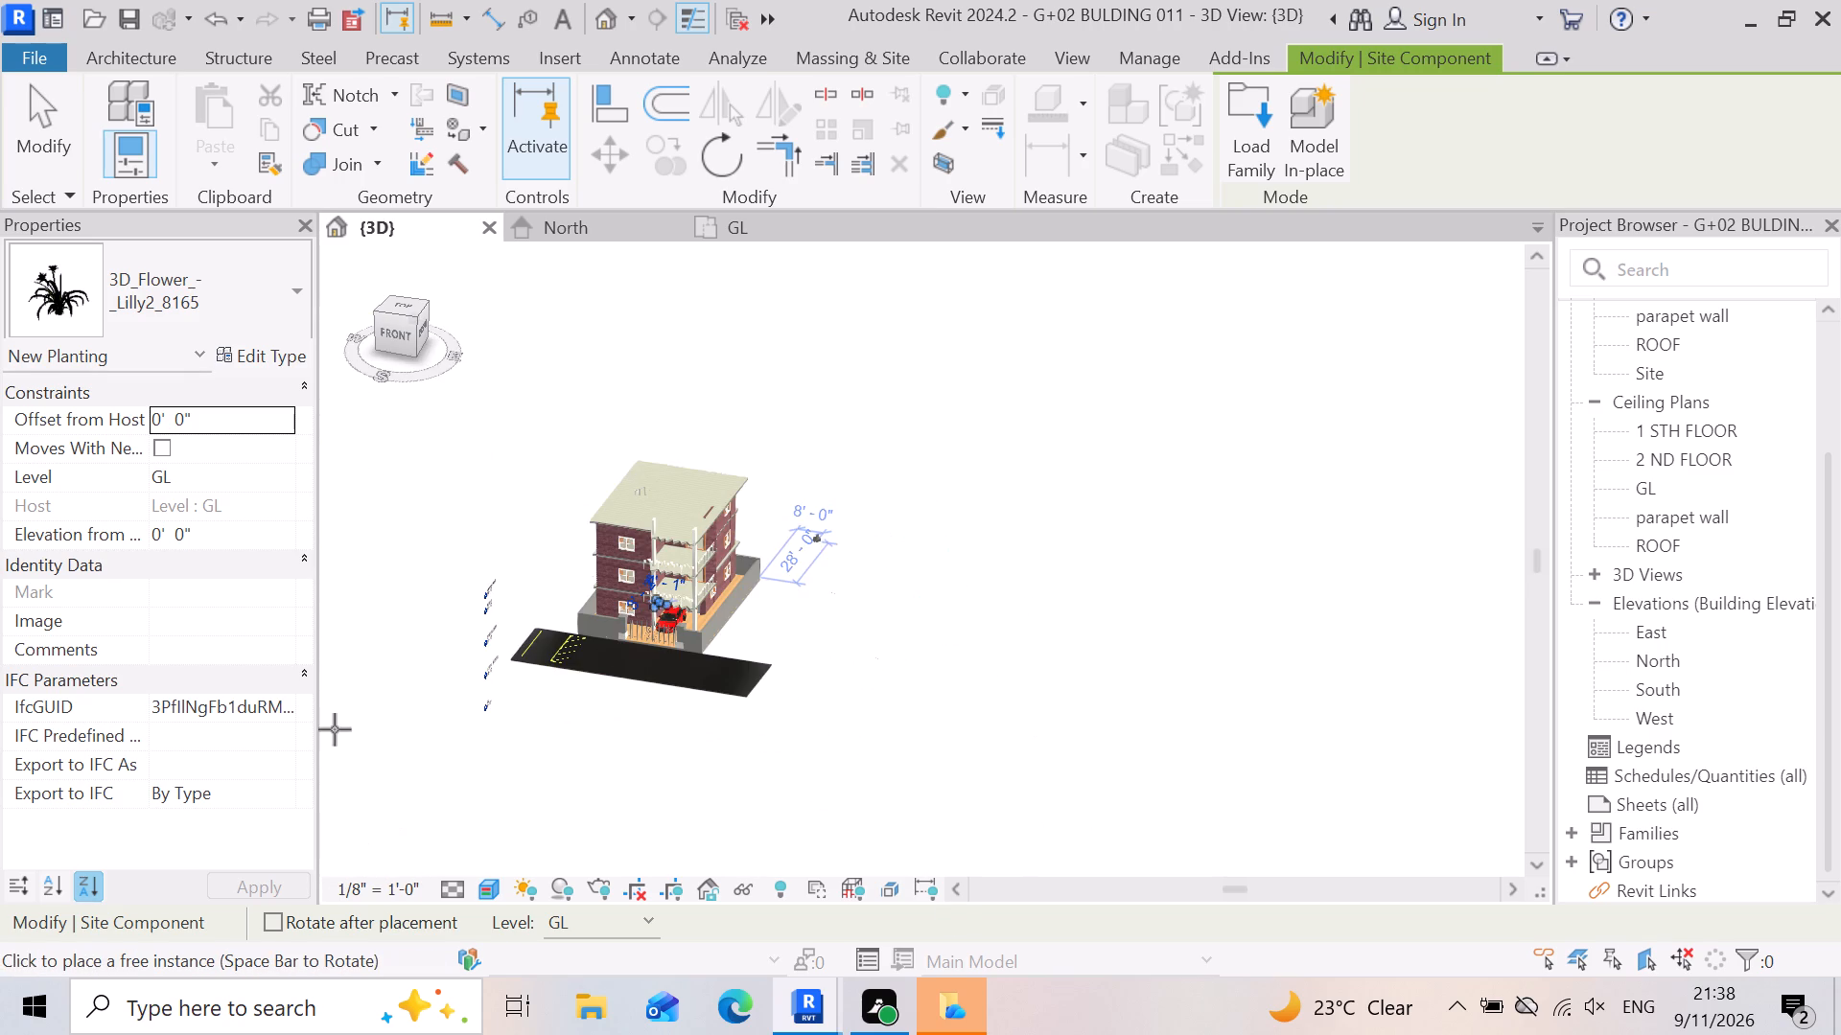
Place one 3D_Flower_-_Lilly2_8165 over the gate pillar's cap below the ground-floor window, level GL, and end the site component command.
scroll(548, 681, "up", 15)
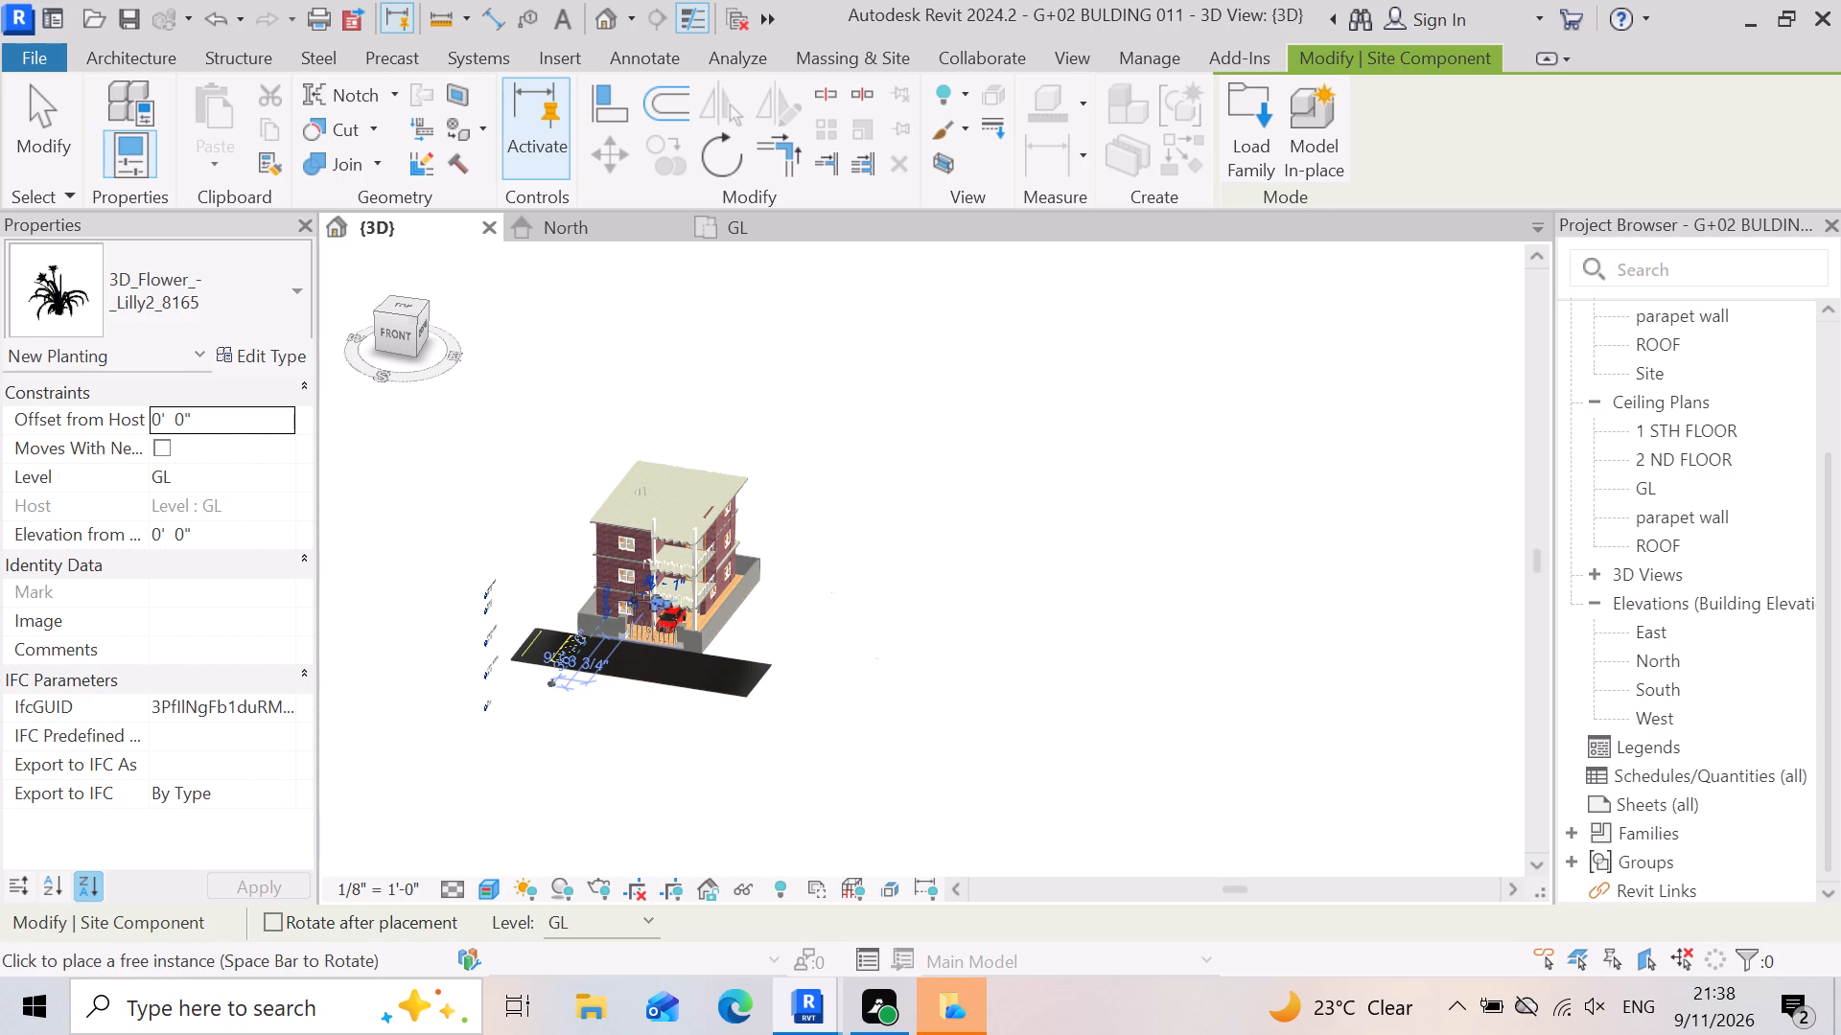
scroll(634, 600, "up", 7)
scroll(765, 580, "down", 4)
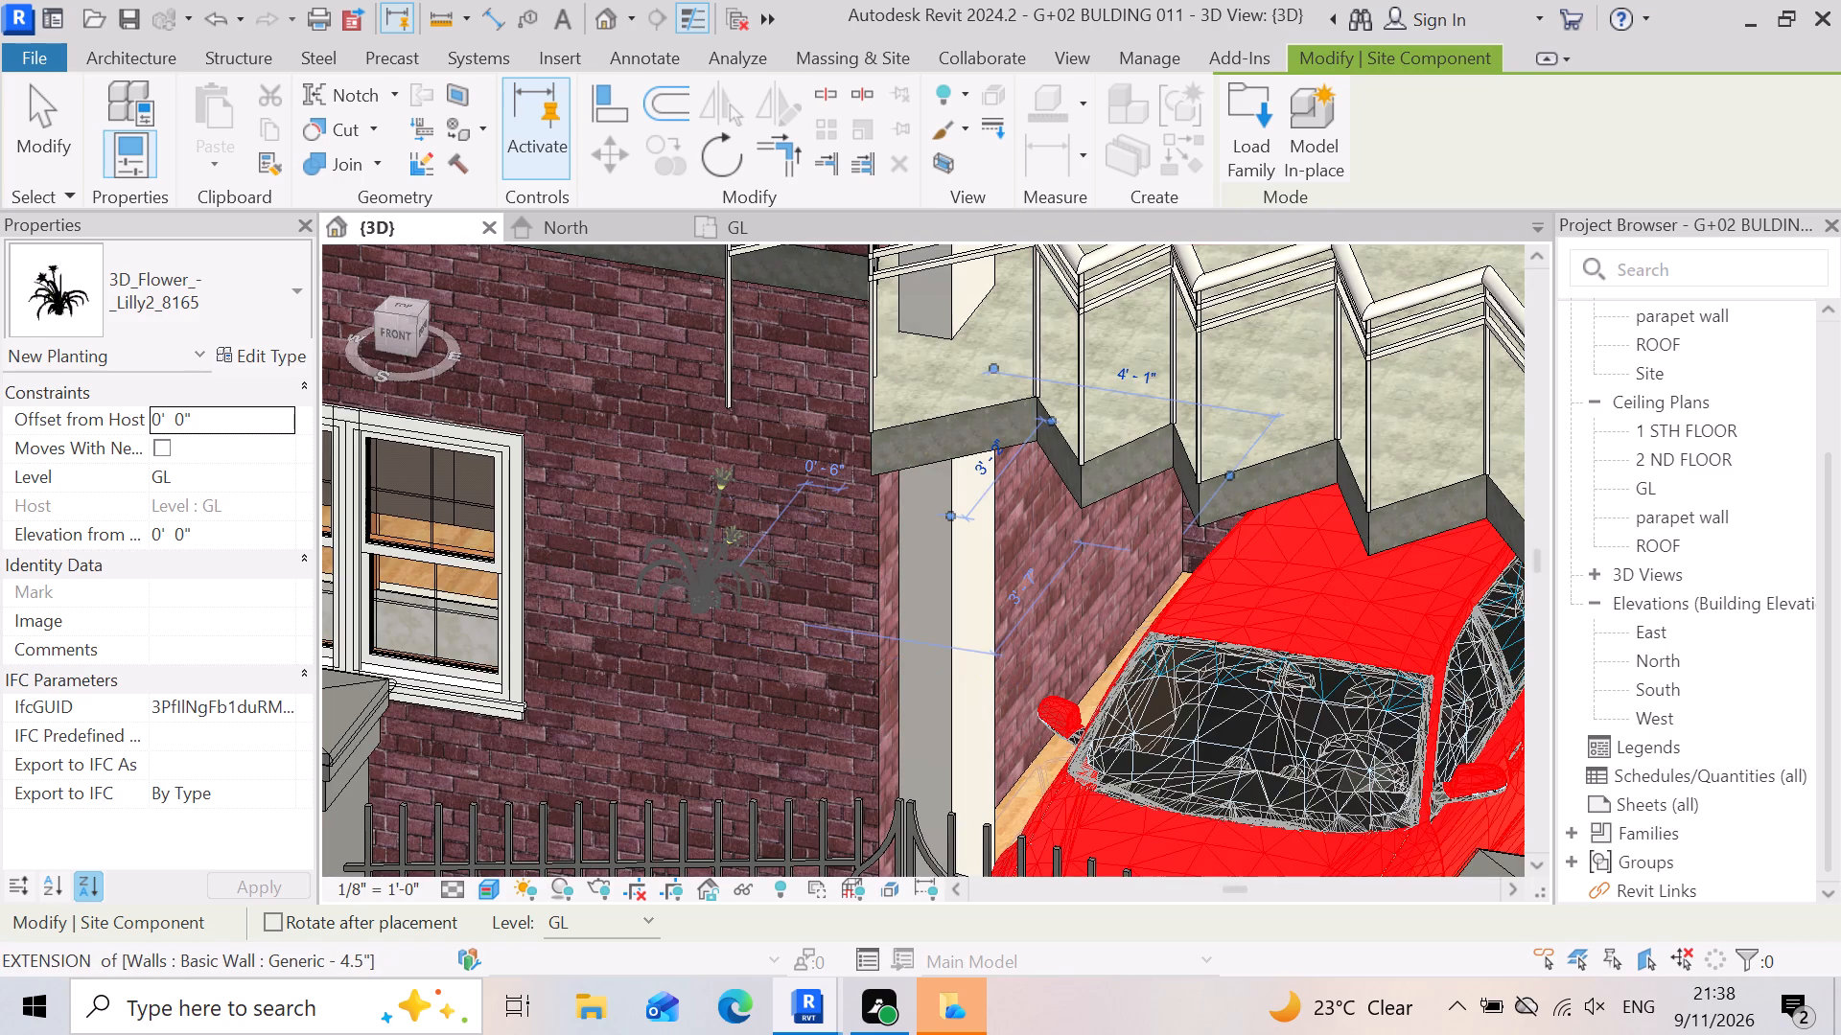
scroll(772, 563, "down", 4)
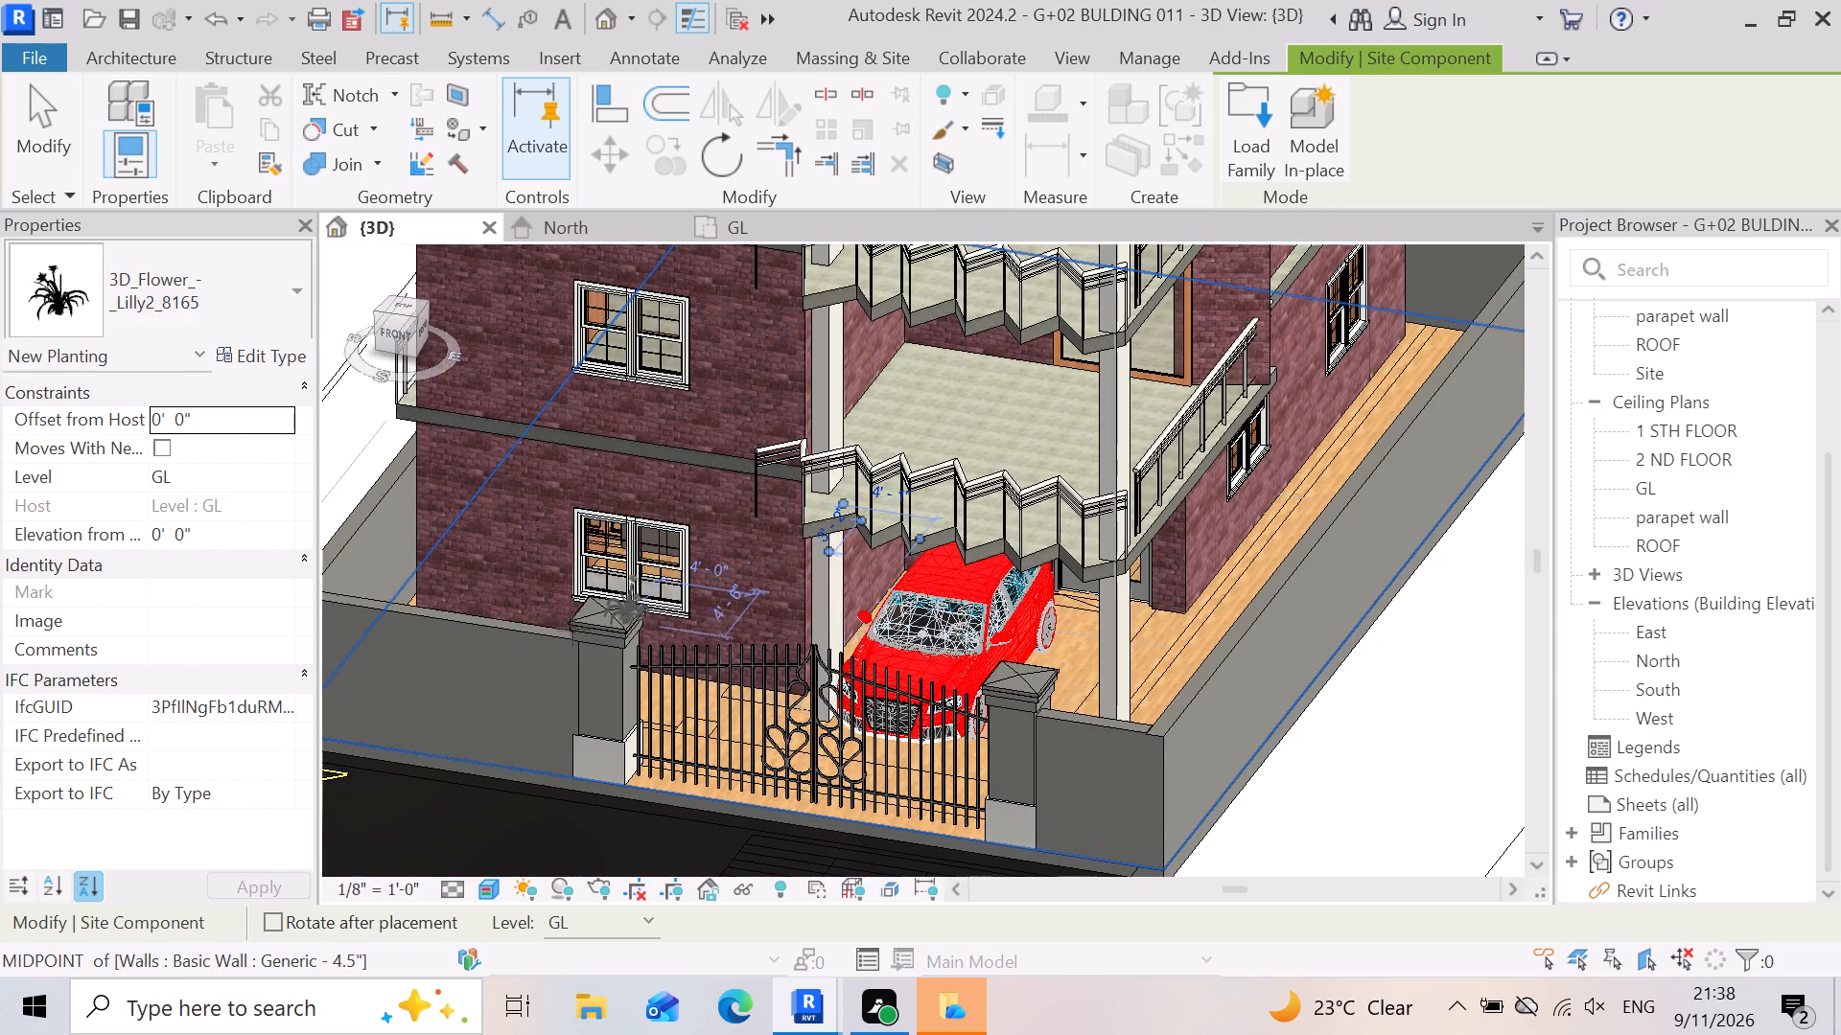
scroll(584, 629, "up", 12)
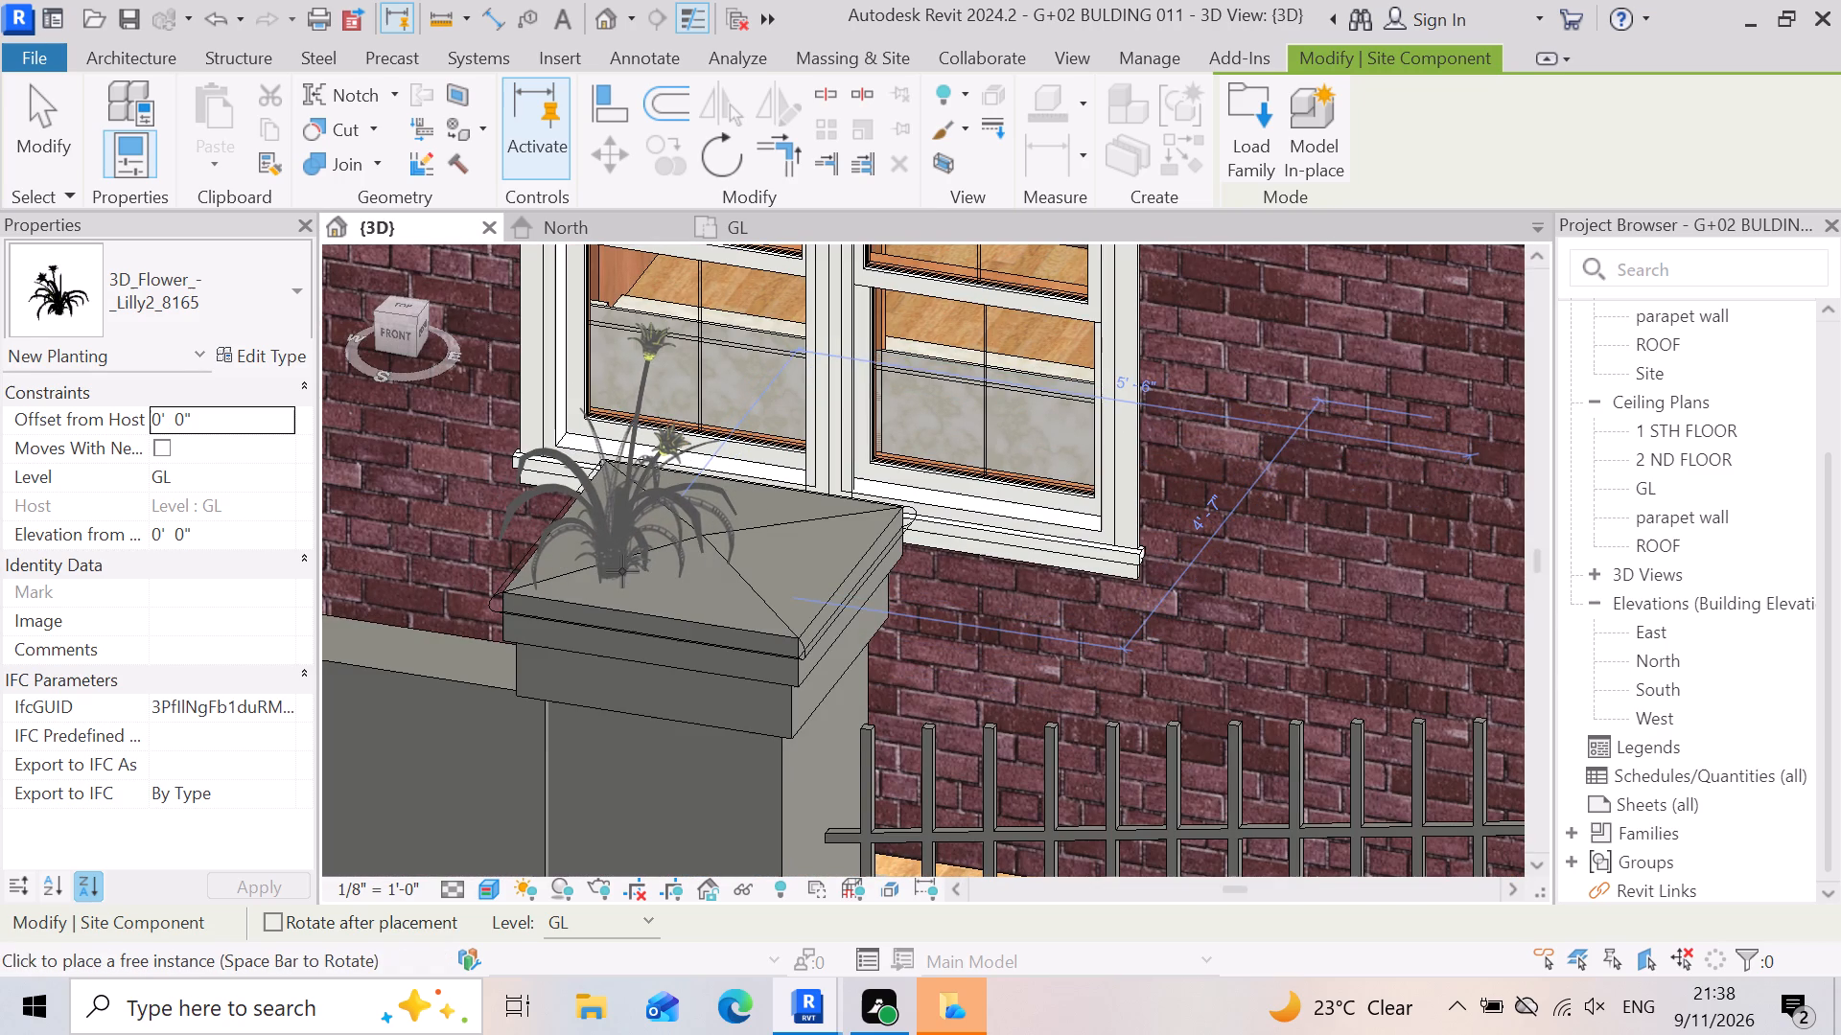
left_click(622, 571)
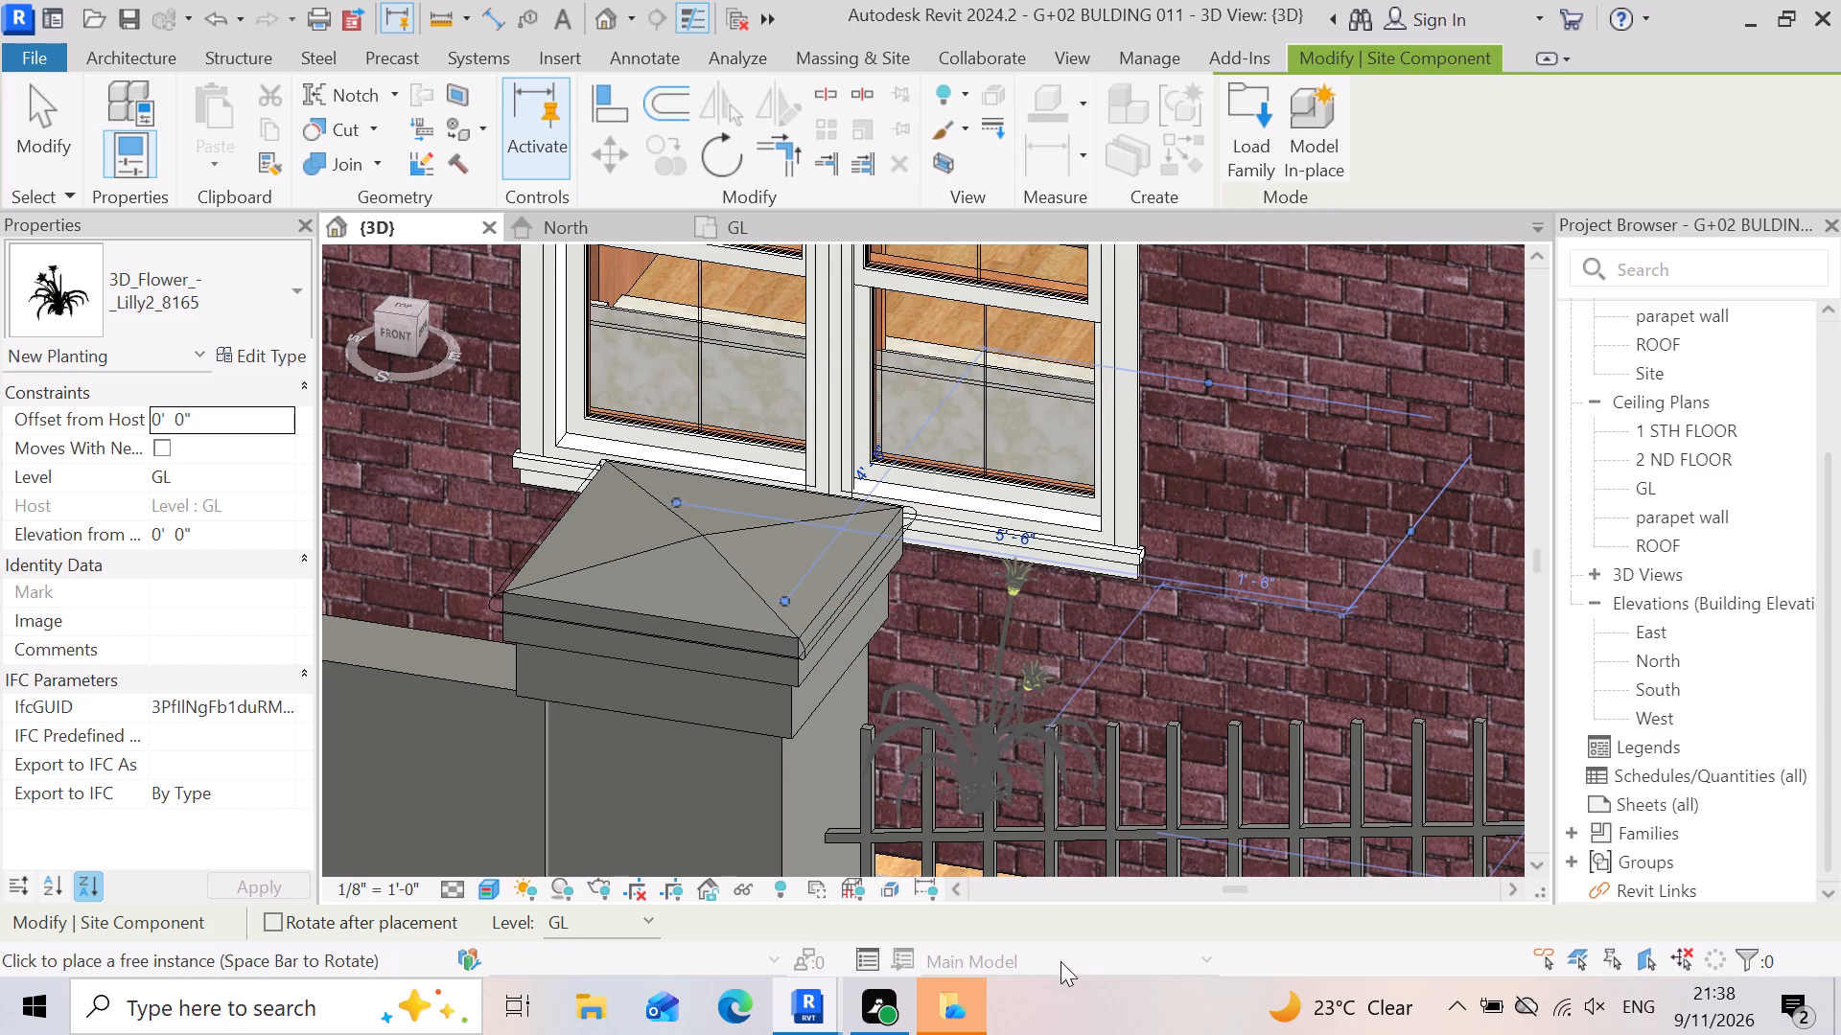
scroll(891, 626, "down", 3)
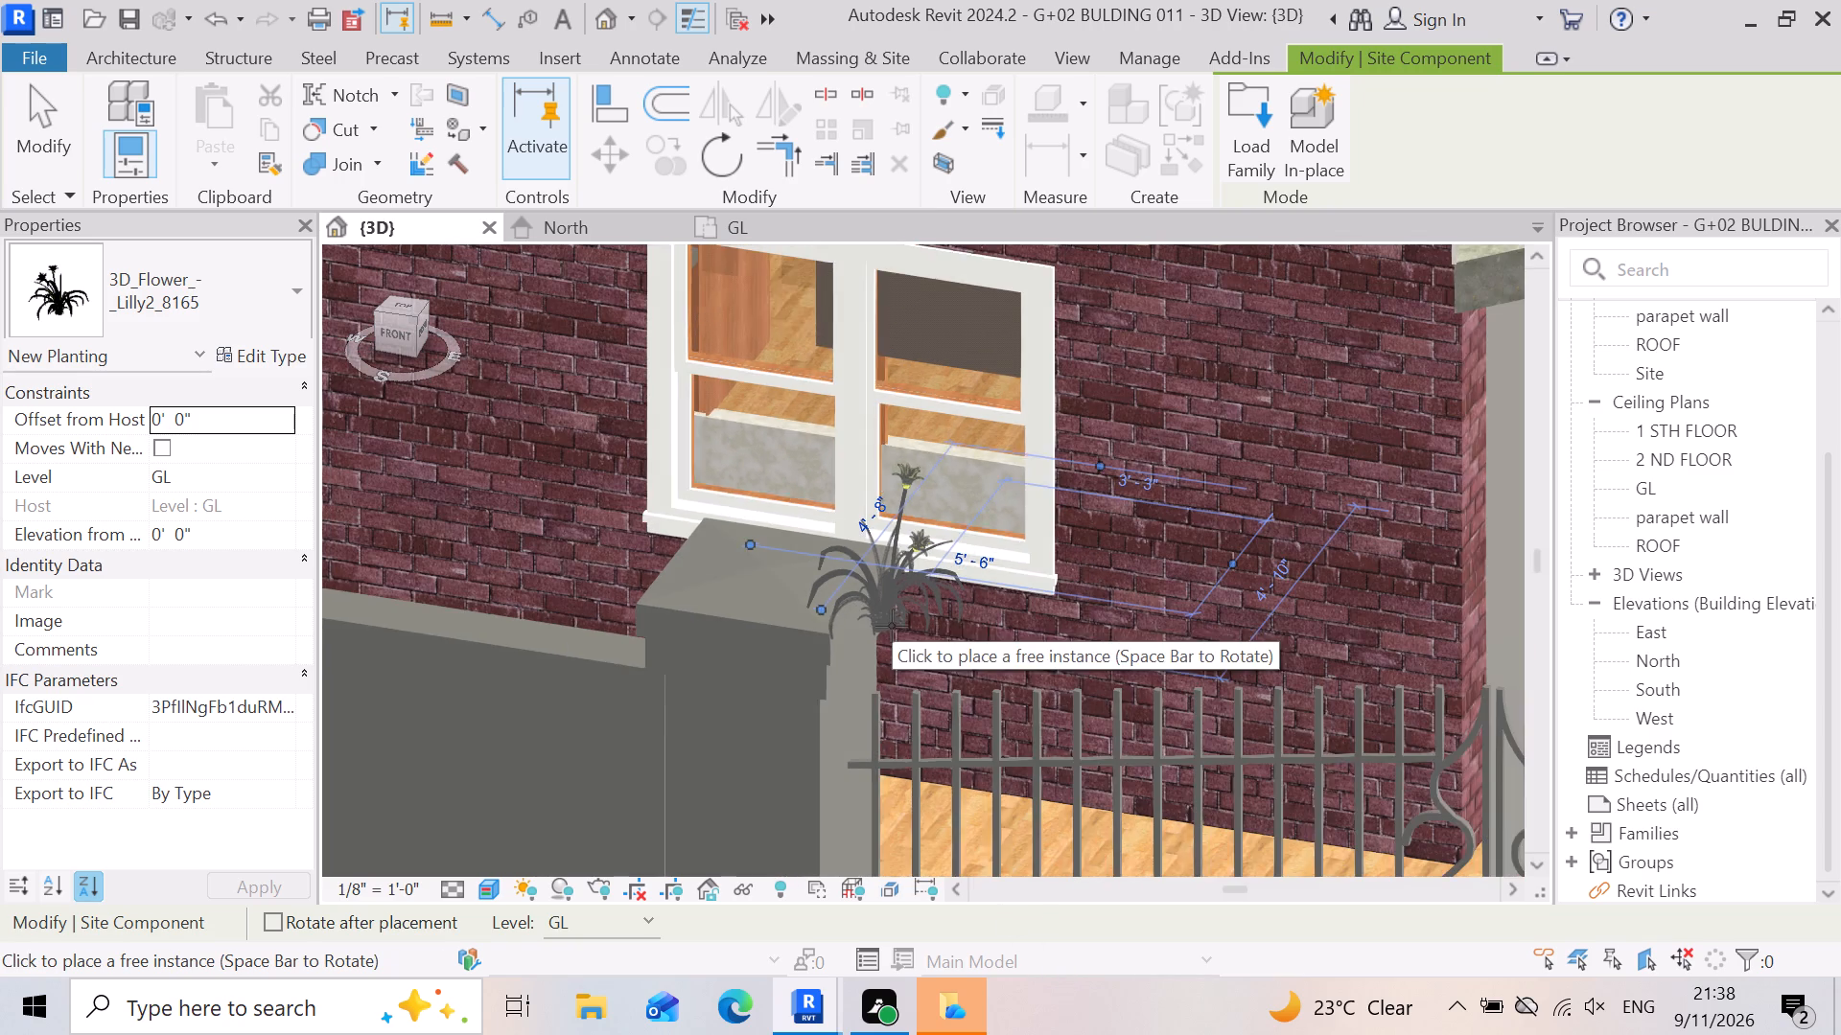
key("Escape")
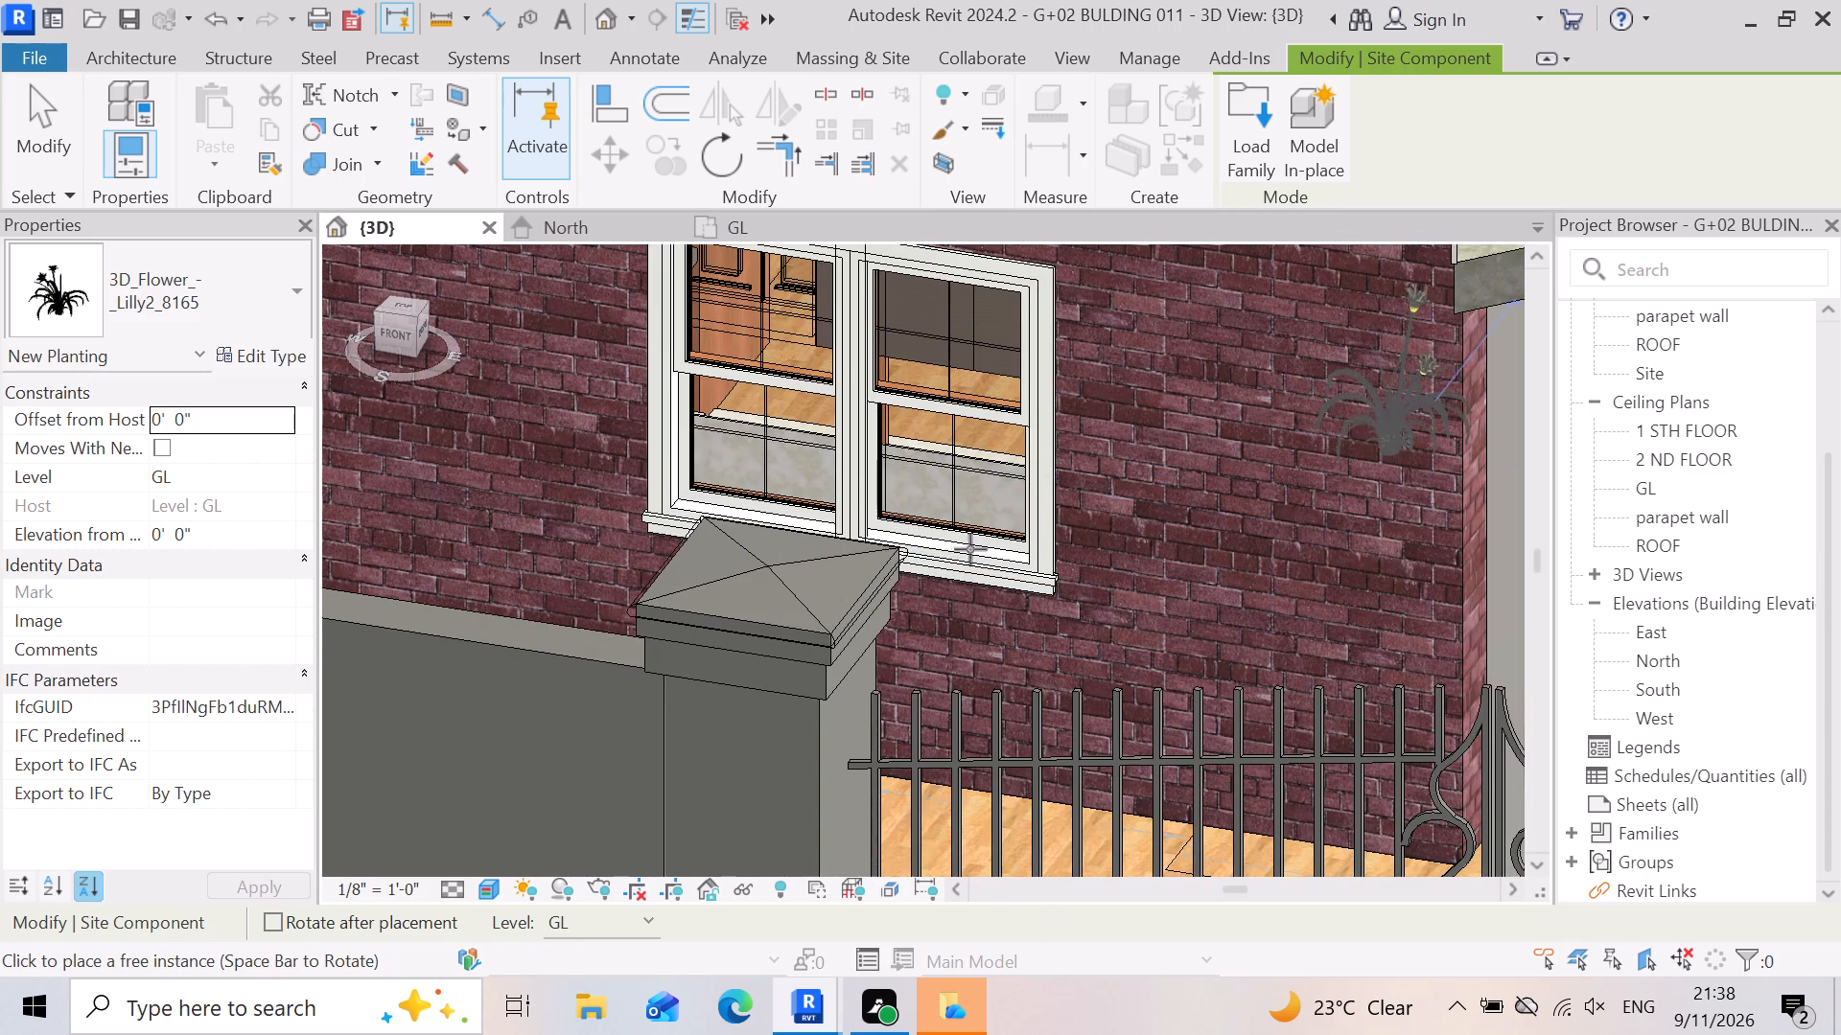
key("Escape")
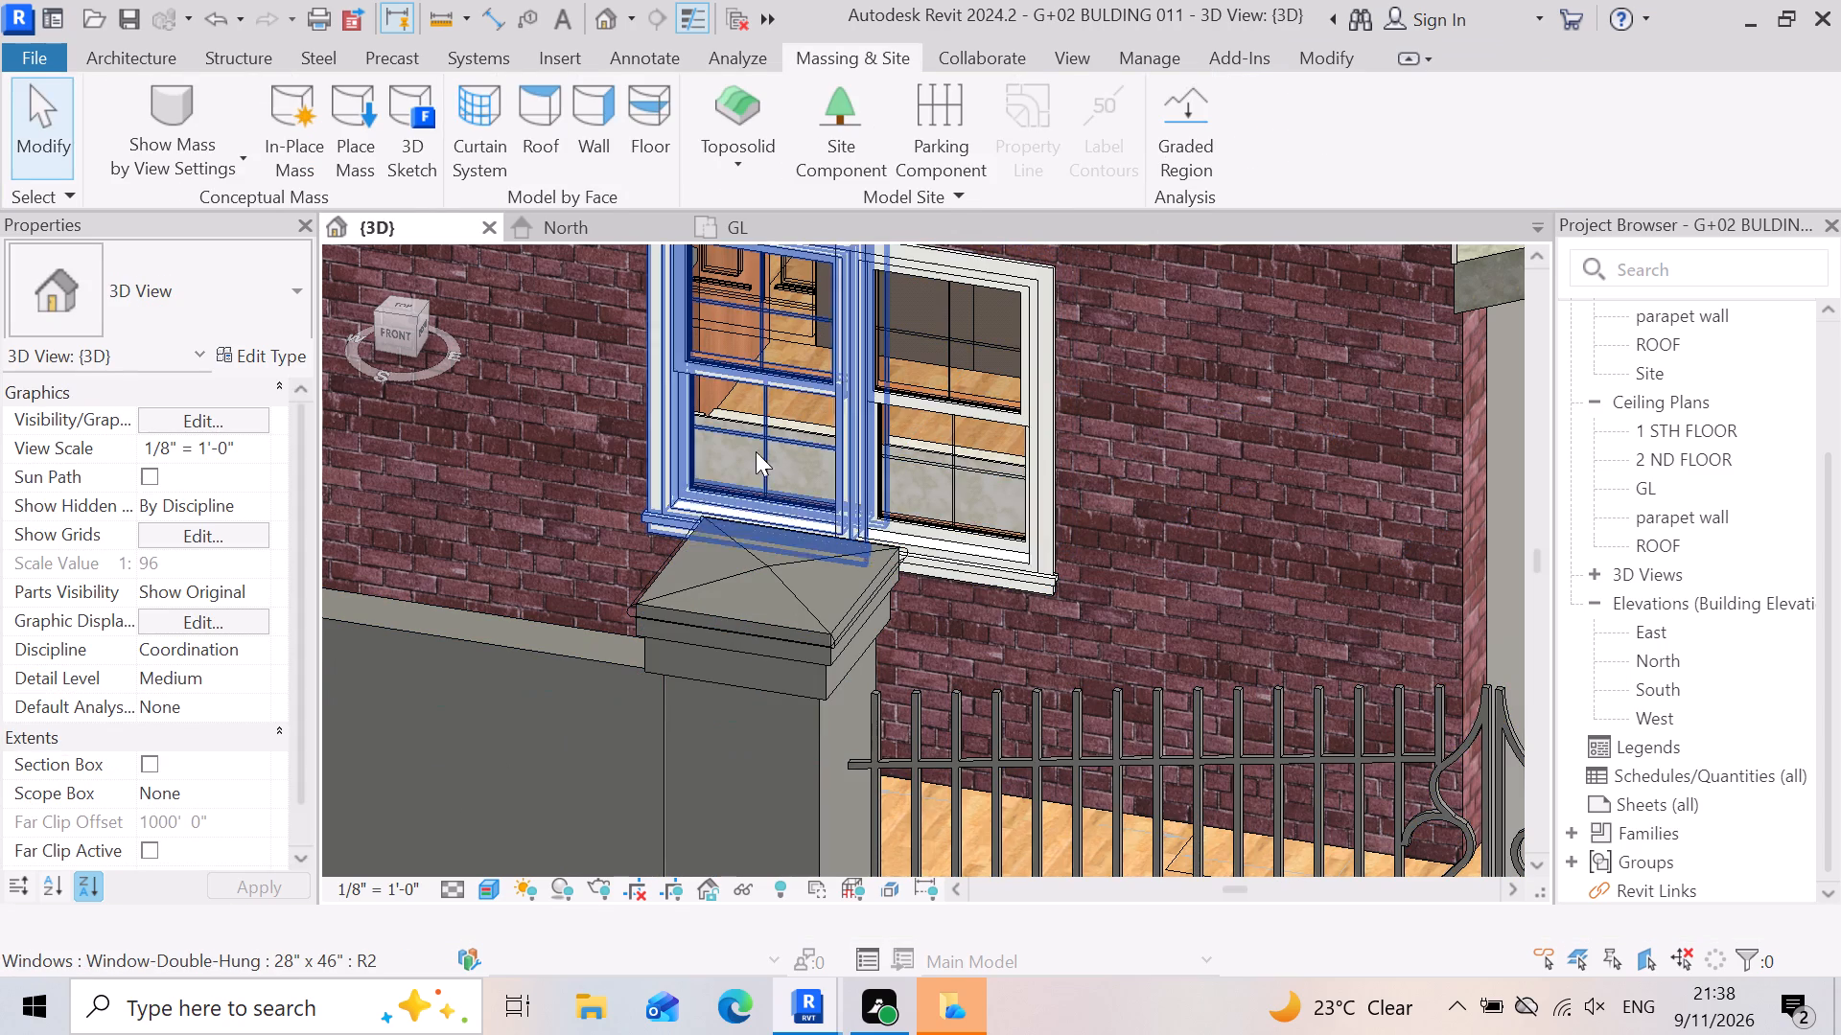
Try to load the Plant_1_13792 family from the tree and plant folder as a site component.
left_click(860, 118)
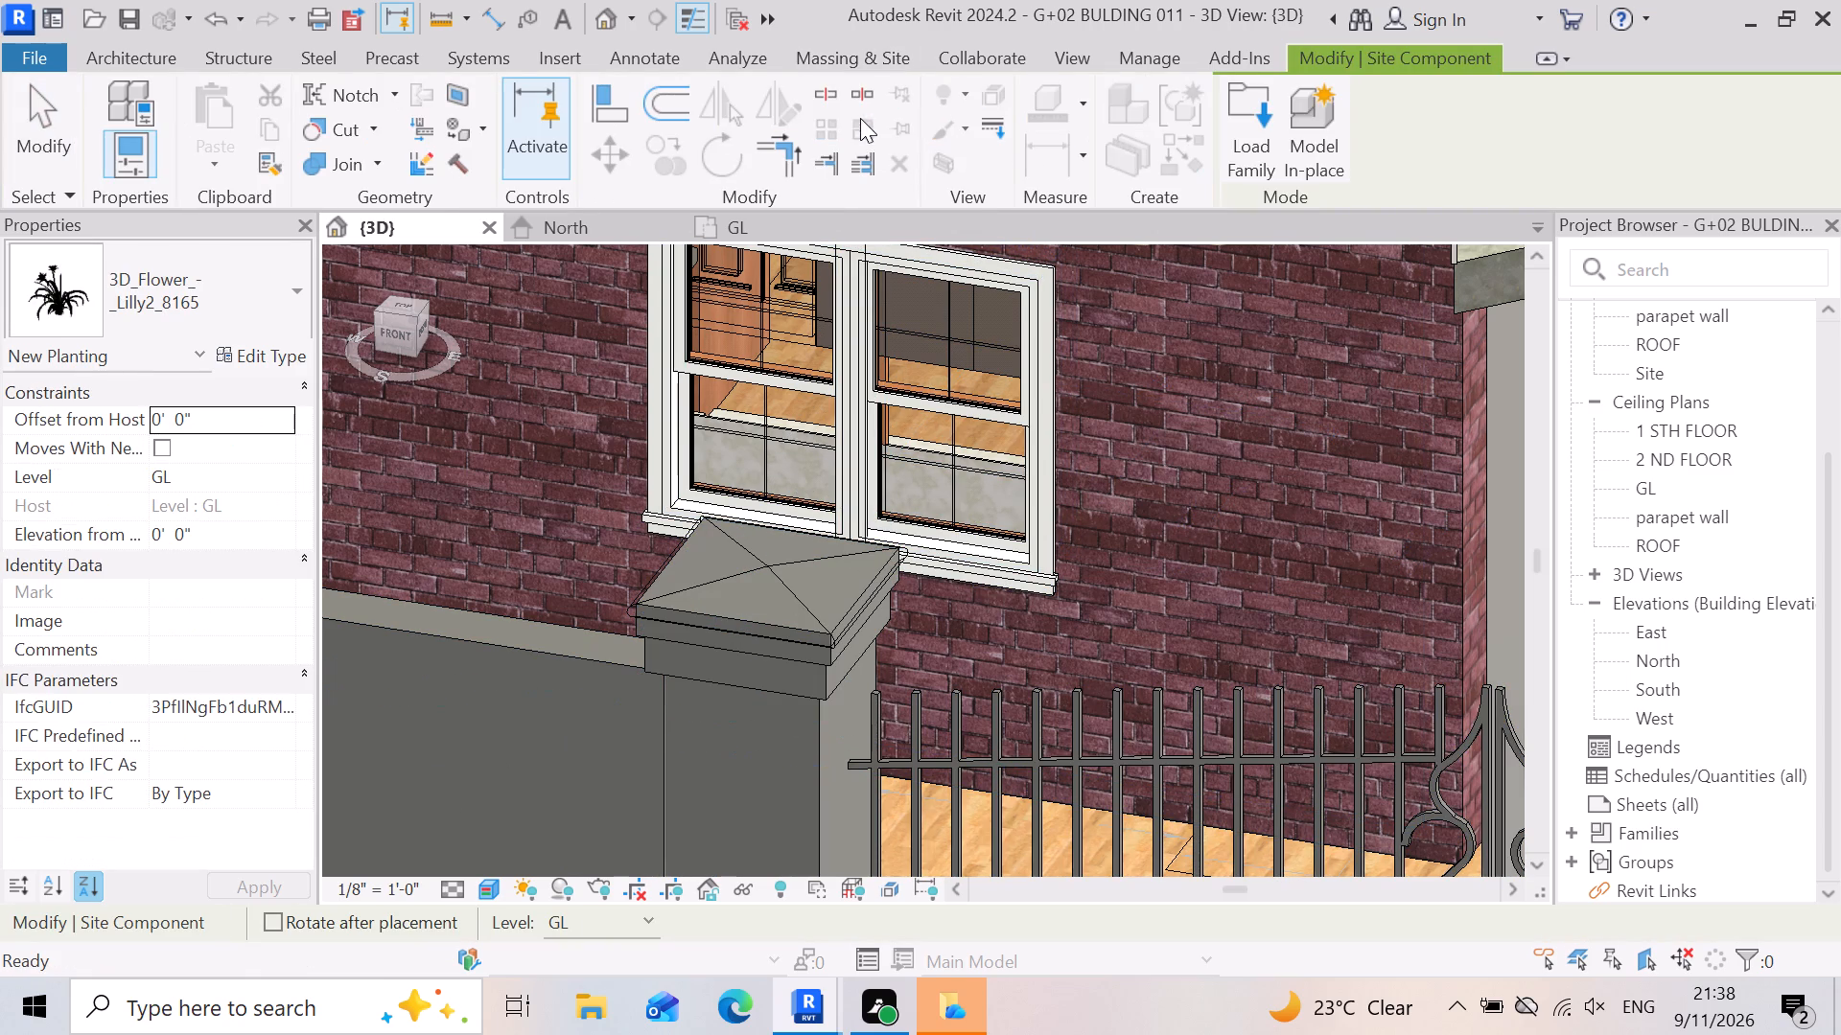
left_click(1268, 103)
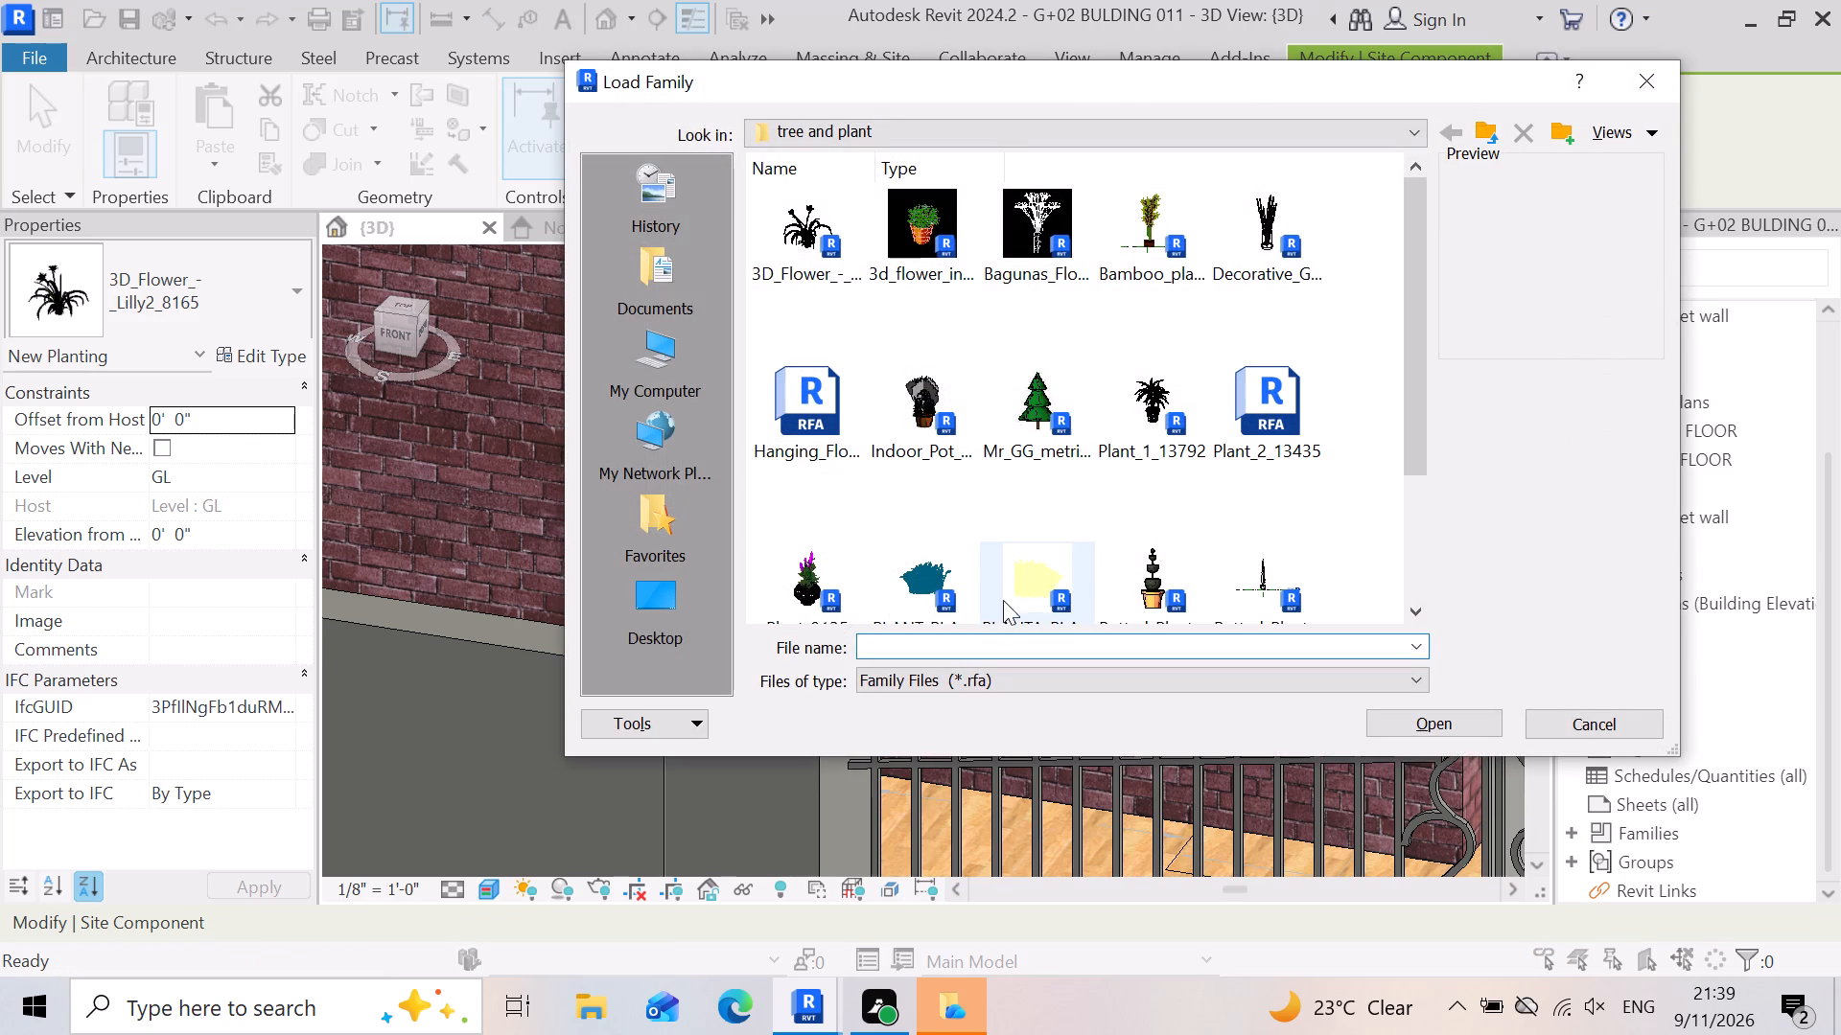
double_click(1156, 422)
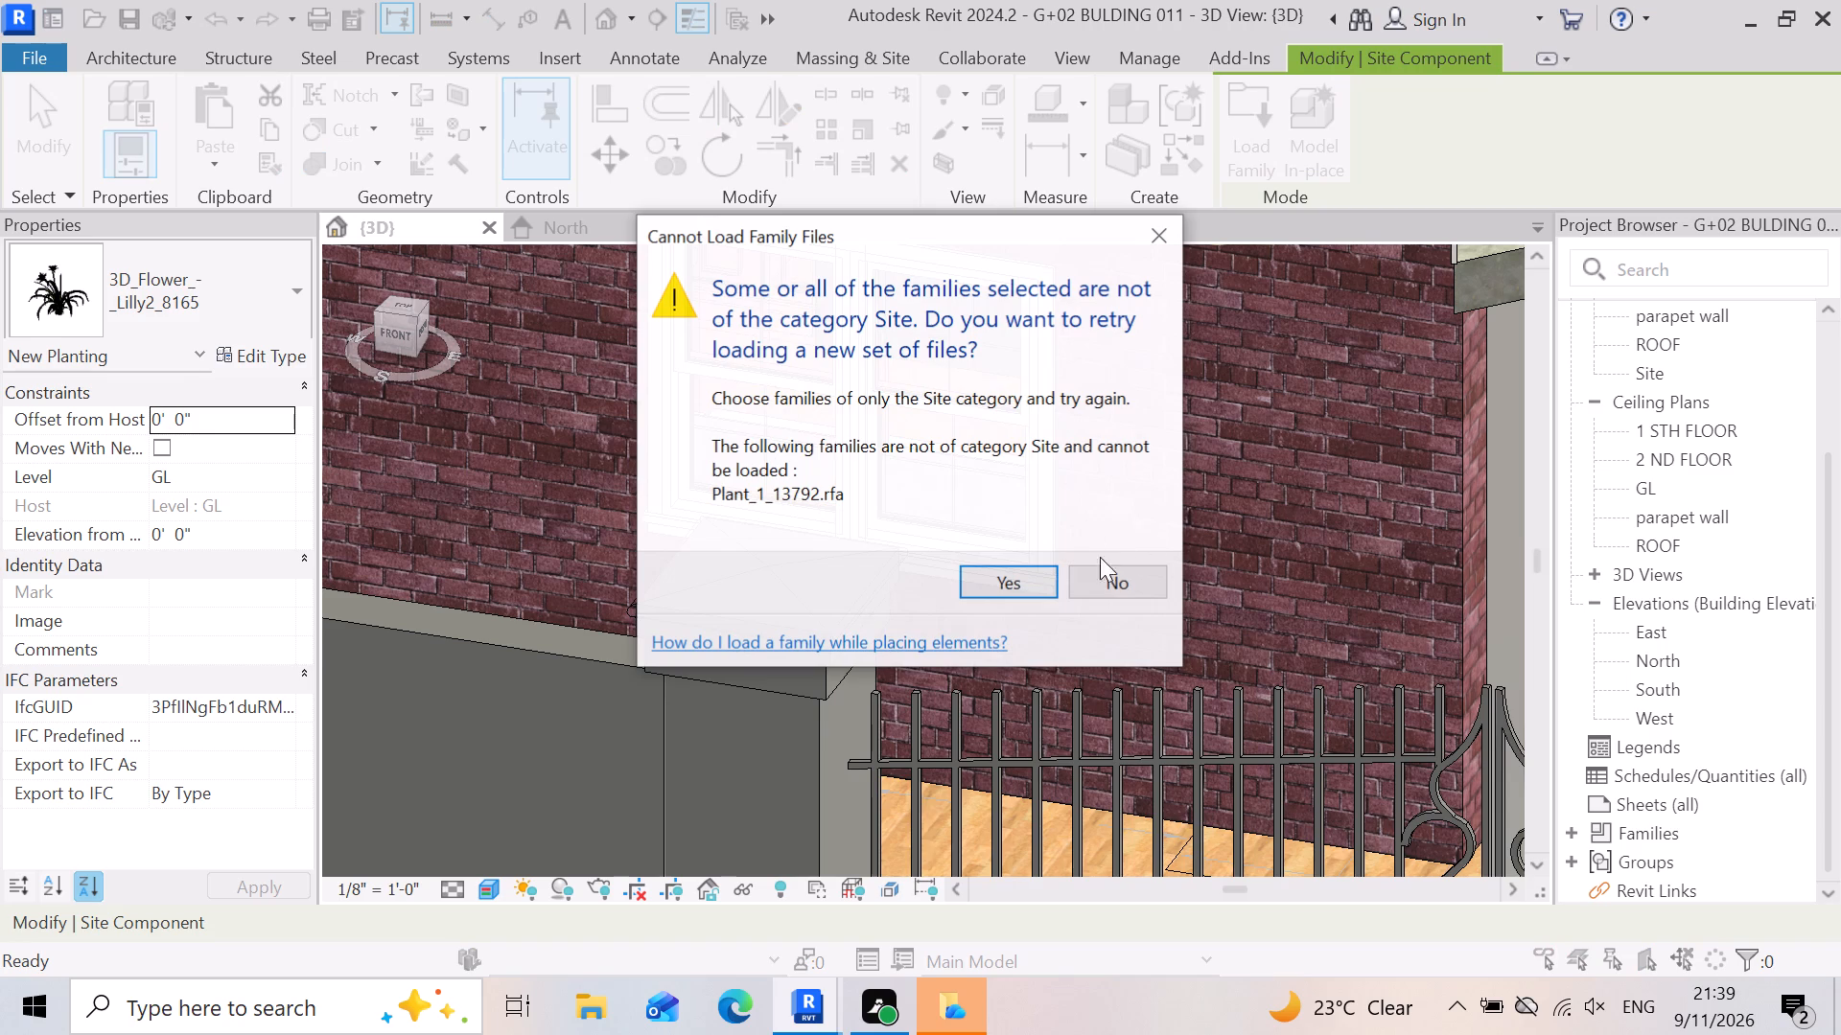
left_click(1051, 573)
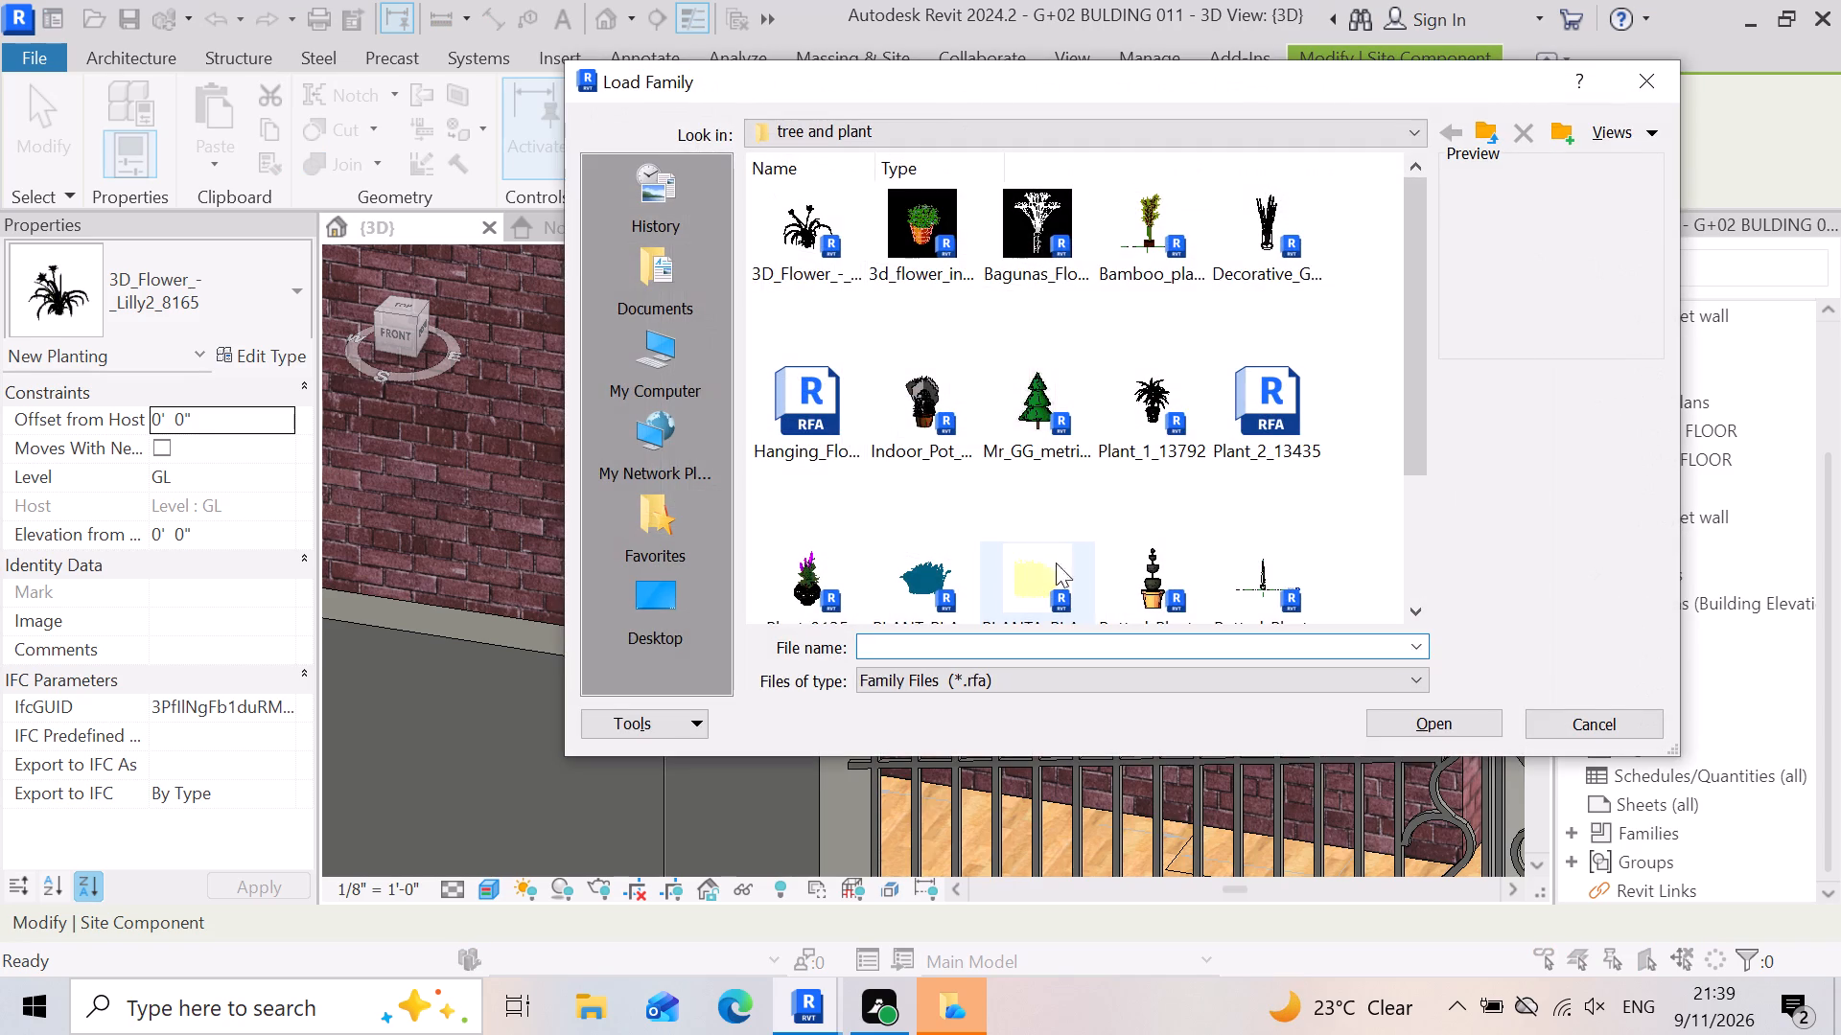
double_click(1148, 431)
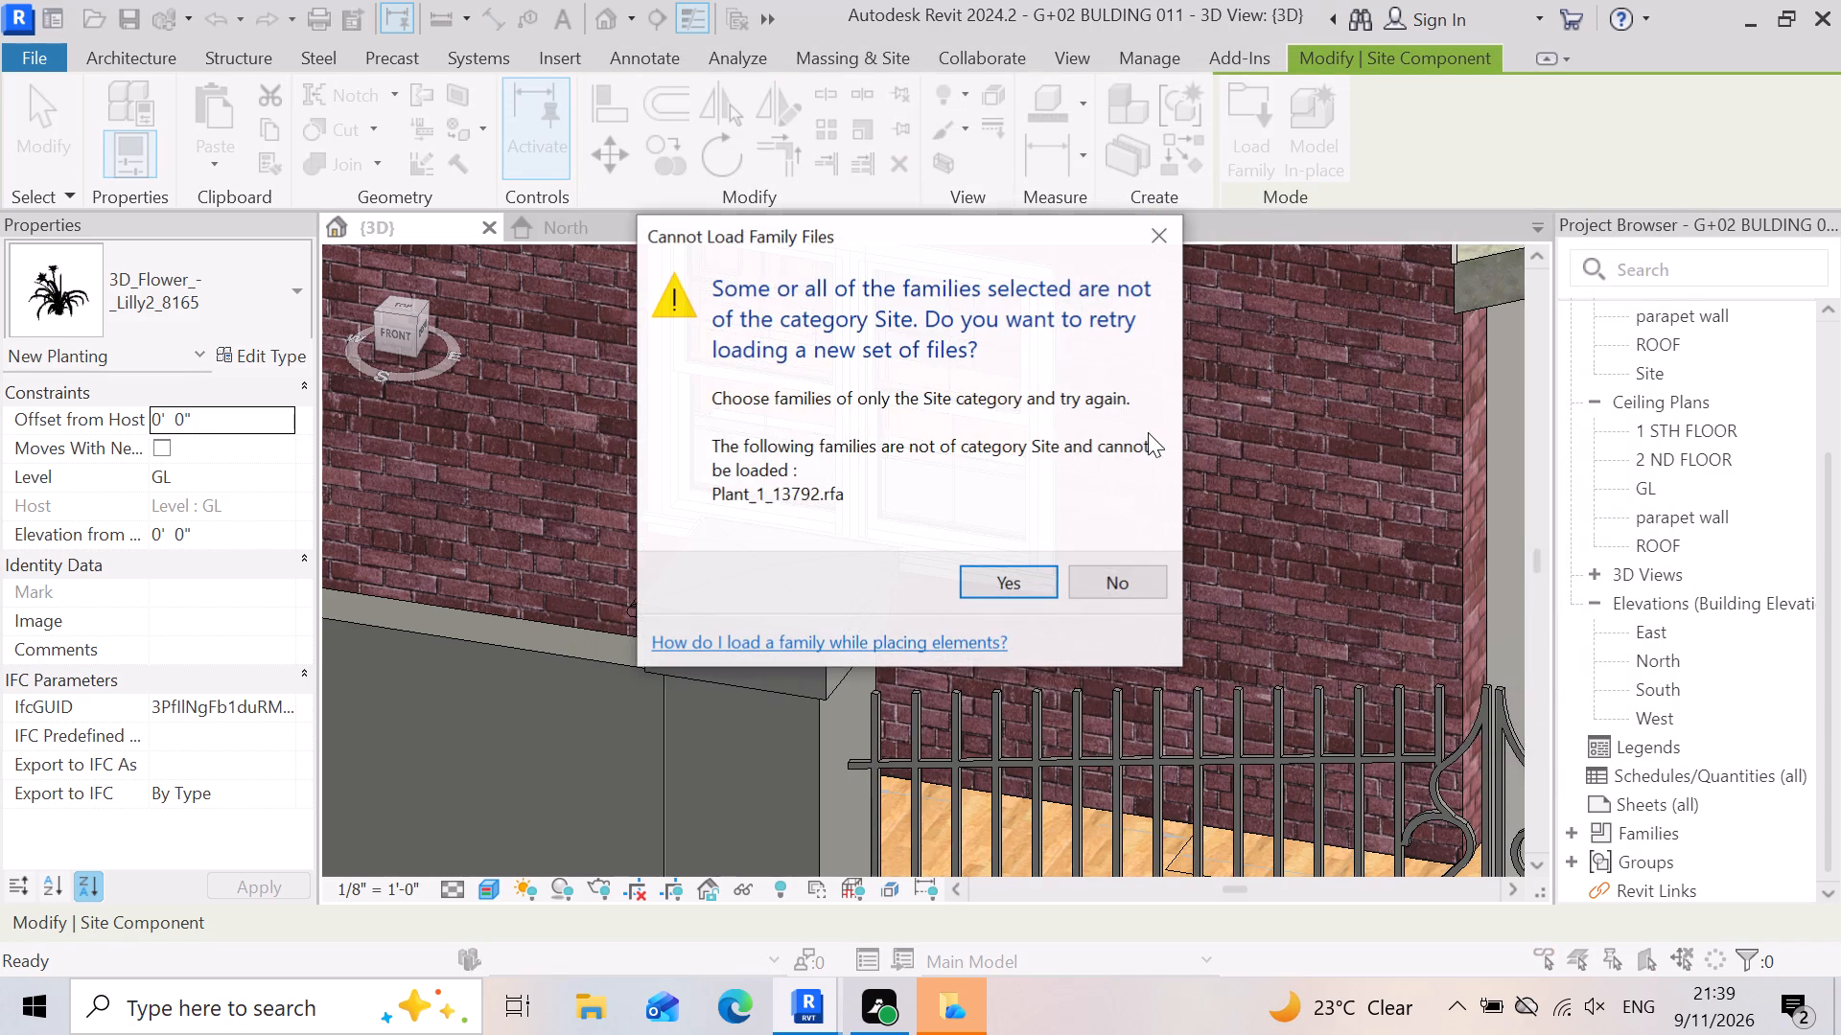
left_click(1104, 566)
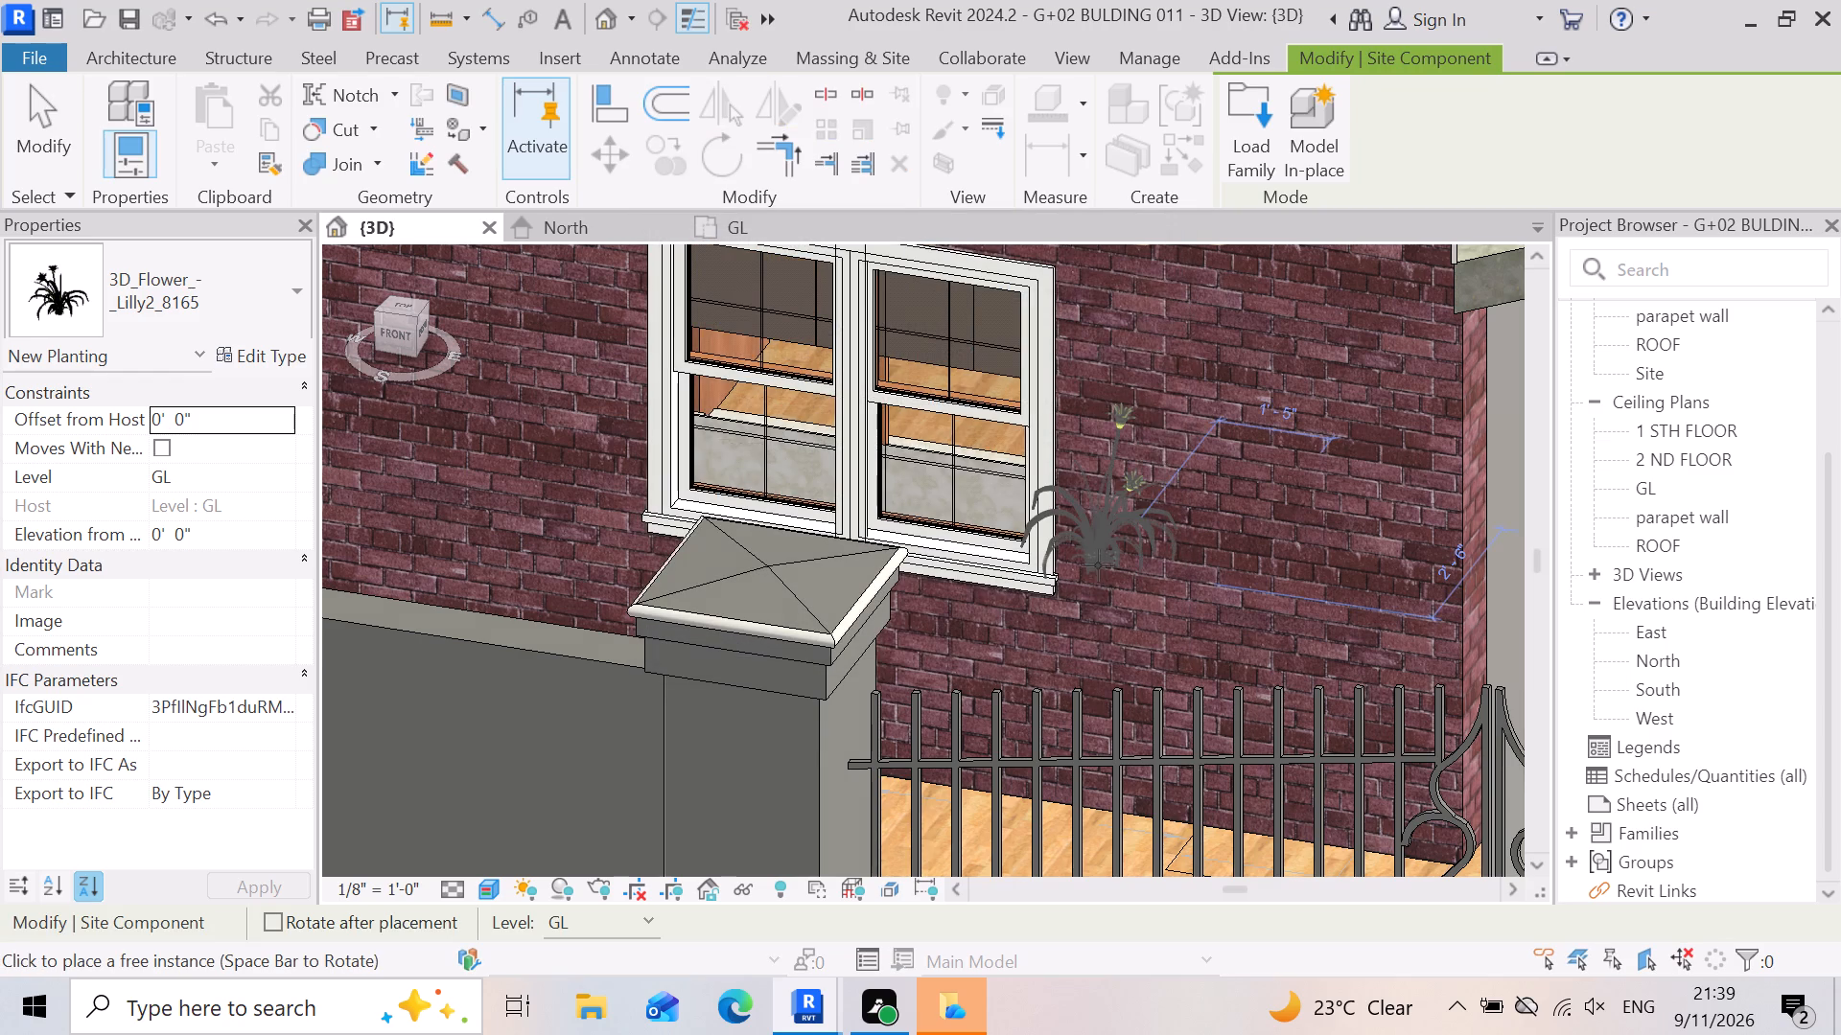
Place another 3D_Flower_-_Lilly2_8165 at the front corner of the gate pillar's cap and check it against the pillar and window.
scroll(702, 630, "up", 3)
scroll(705, 628, "down", 1)
scroll(700, 627, "up", 5)
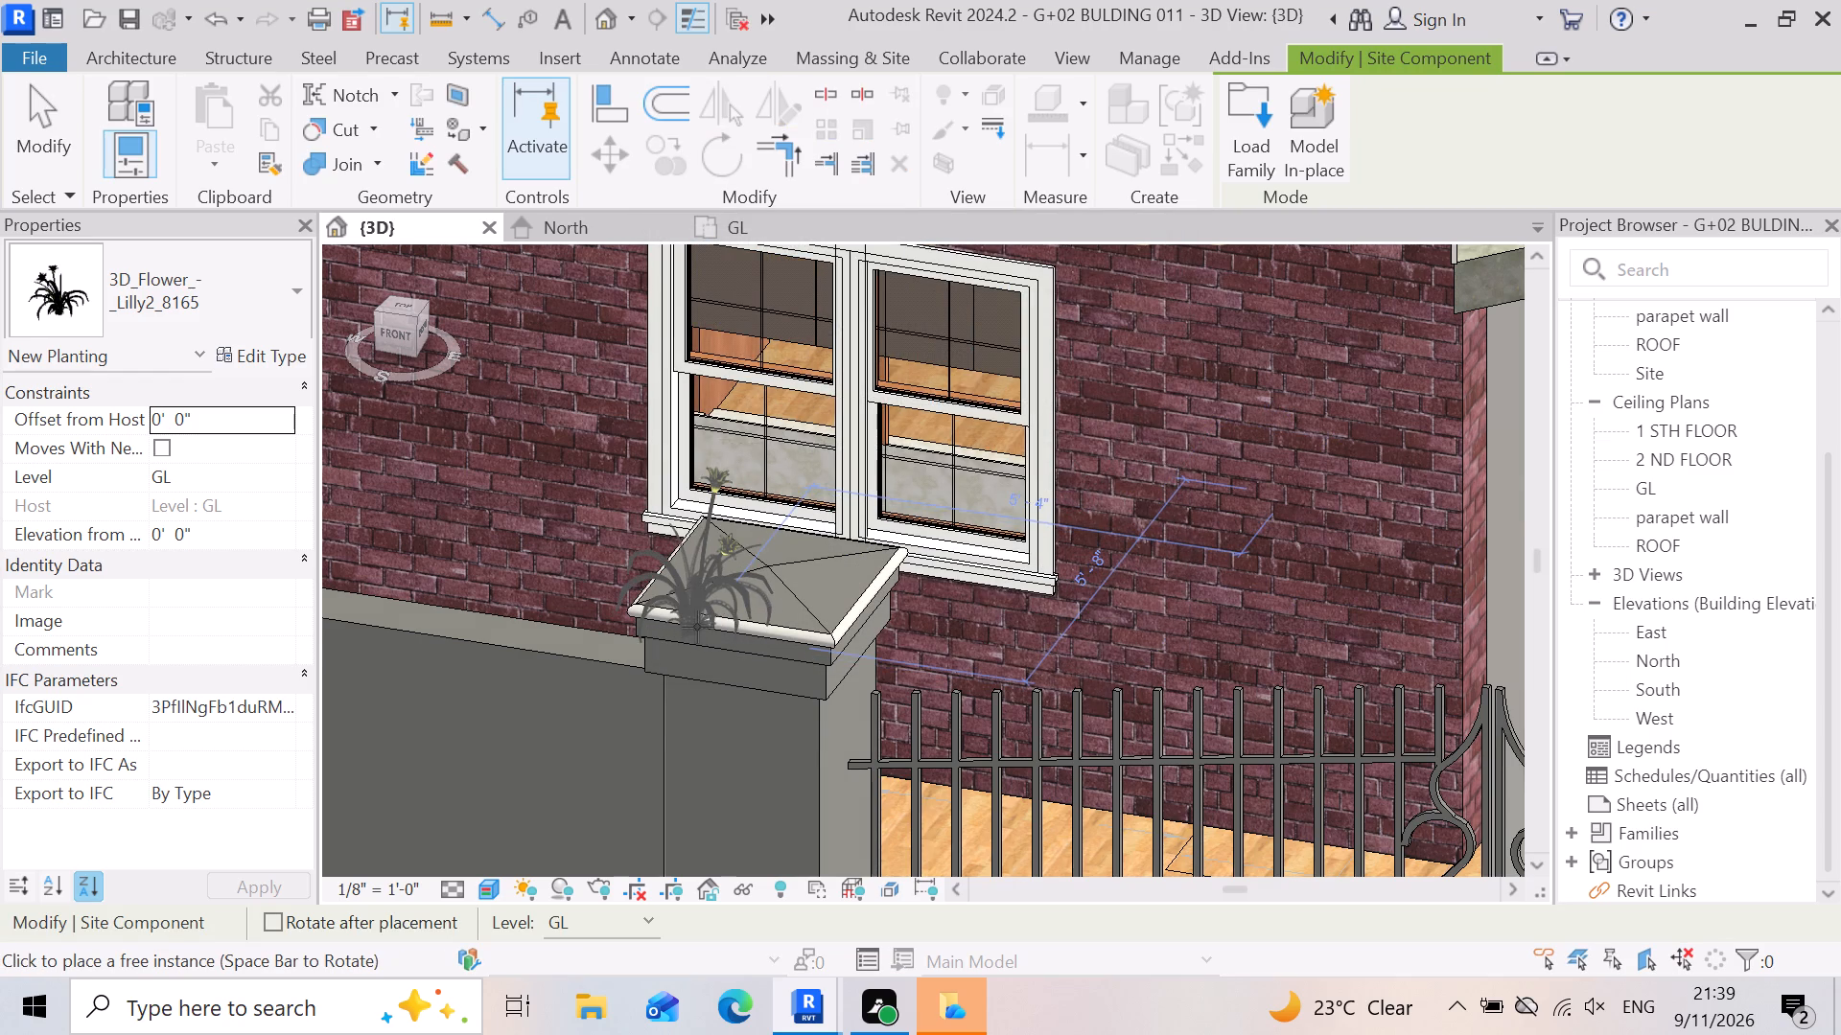
scroll(695, 627, "up", 4)
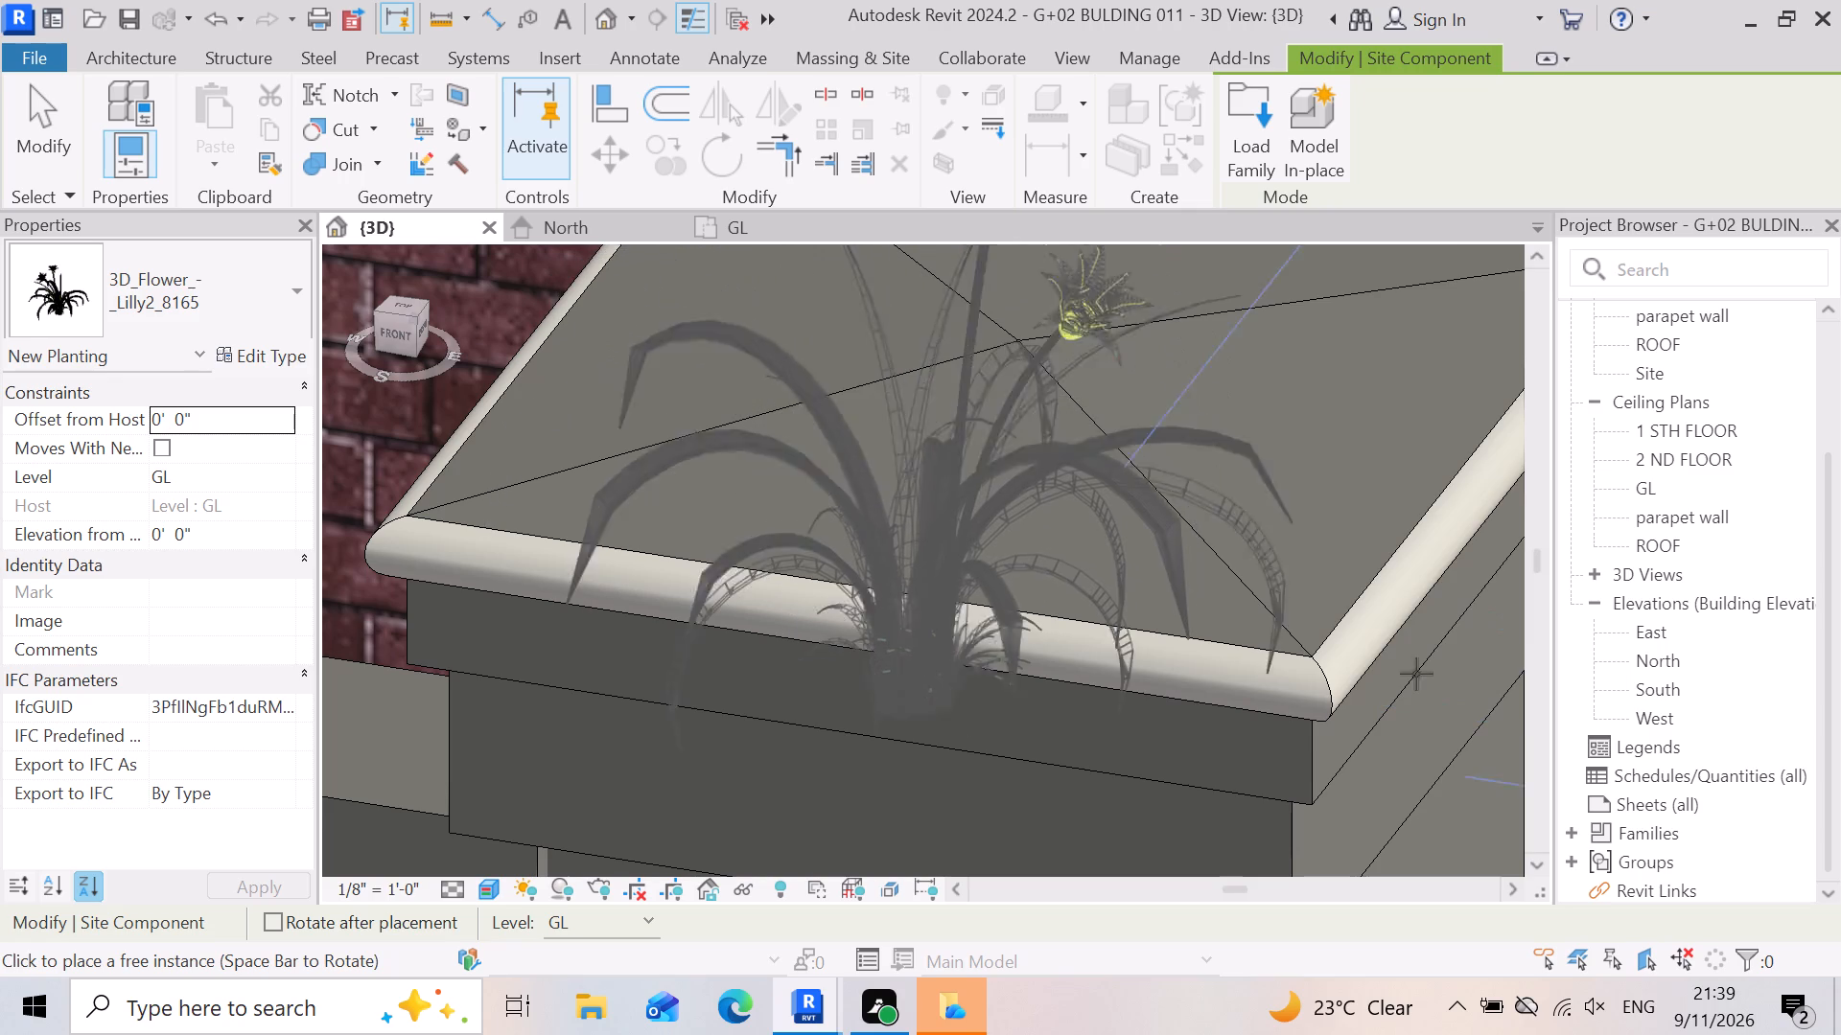
left_click(1238, 669)
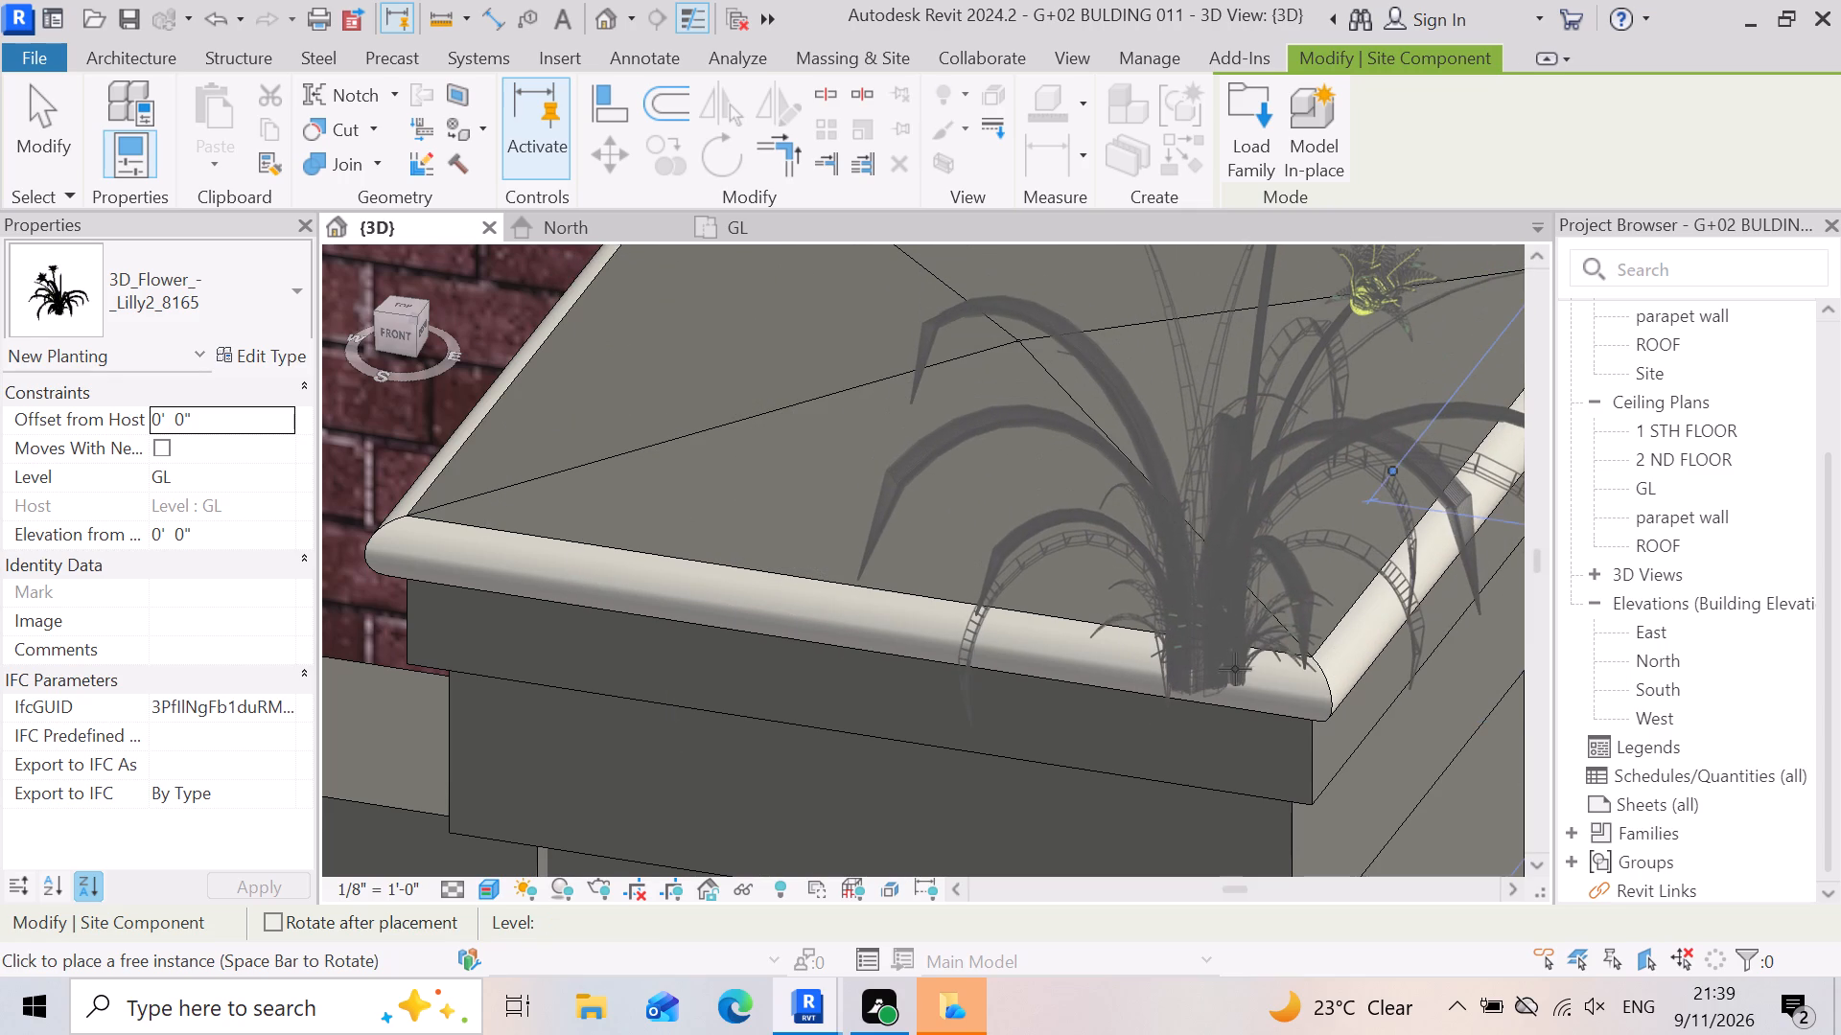
scroll(938, 632, "down", 10)
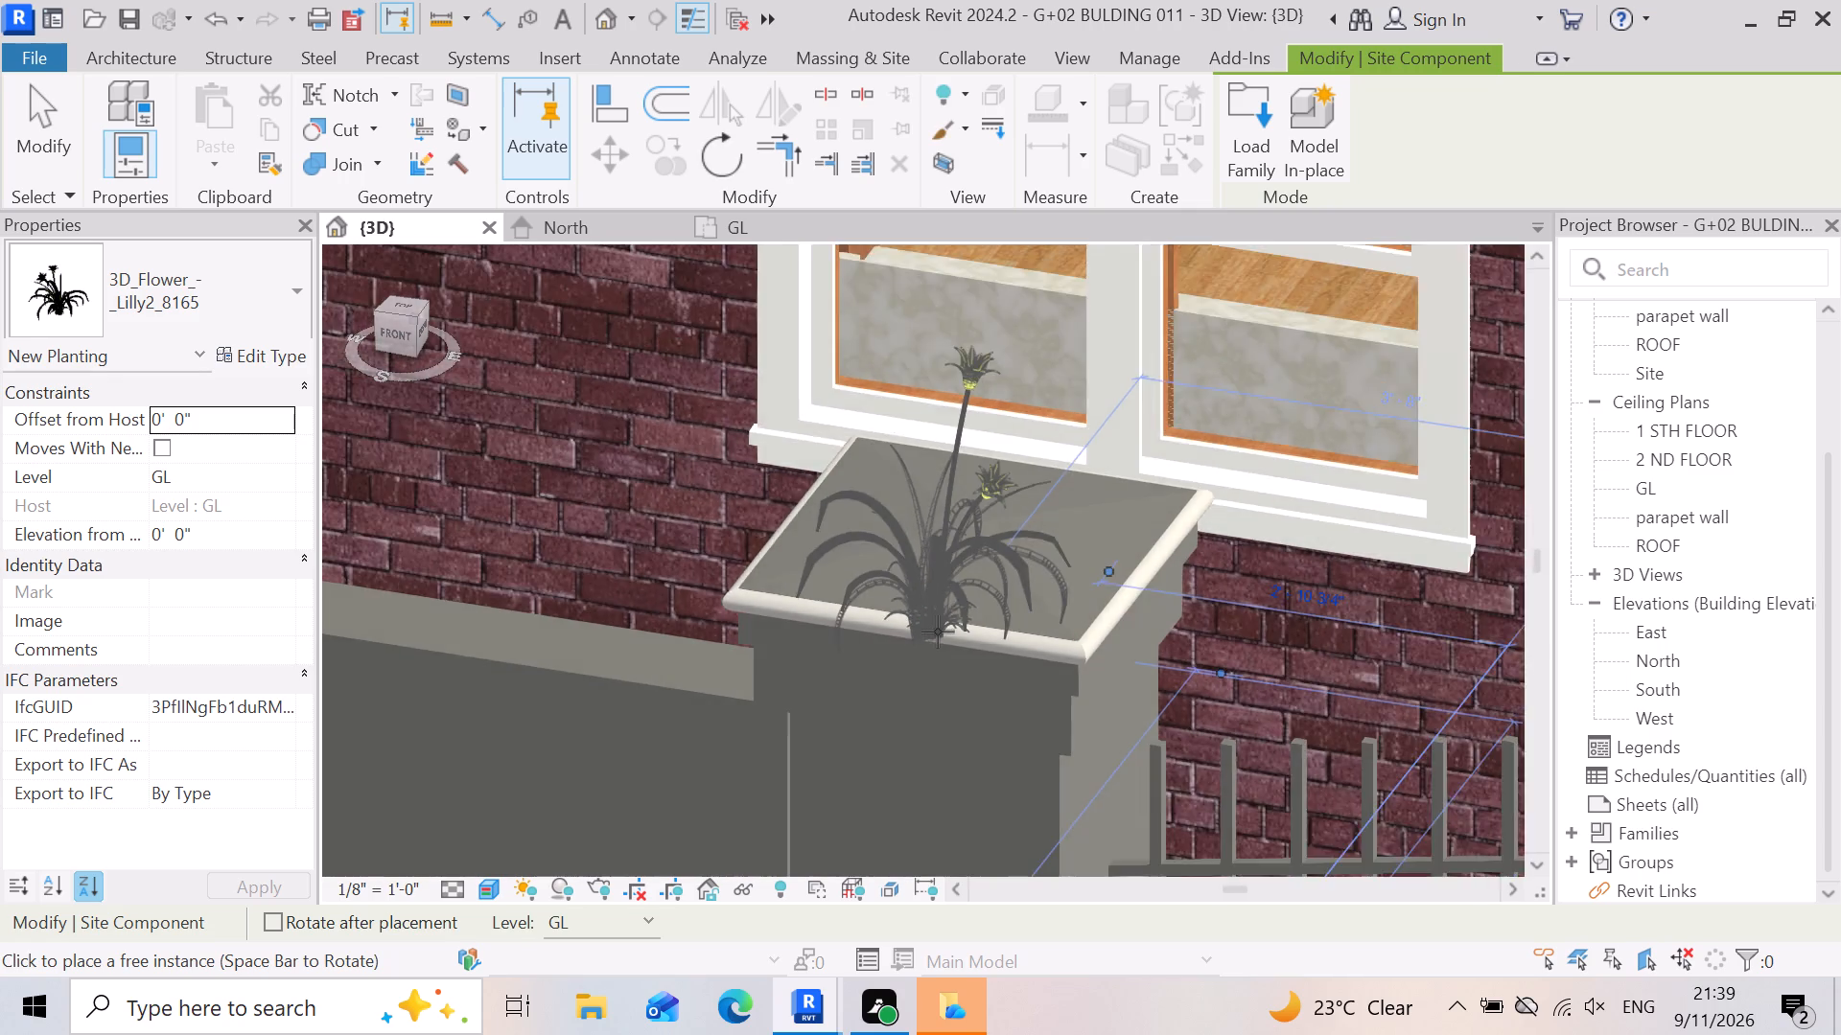
scroll(938, 632, "down", 2)
scroll(1061, 512, "up", 8)
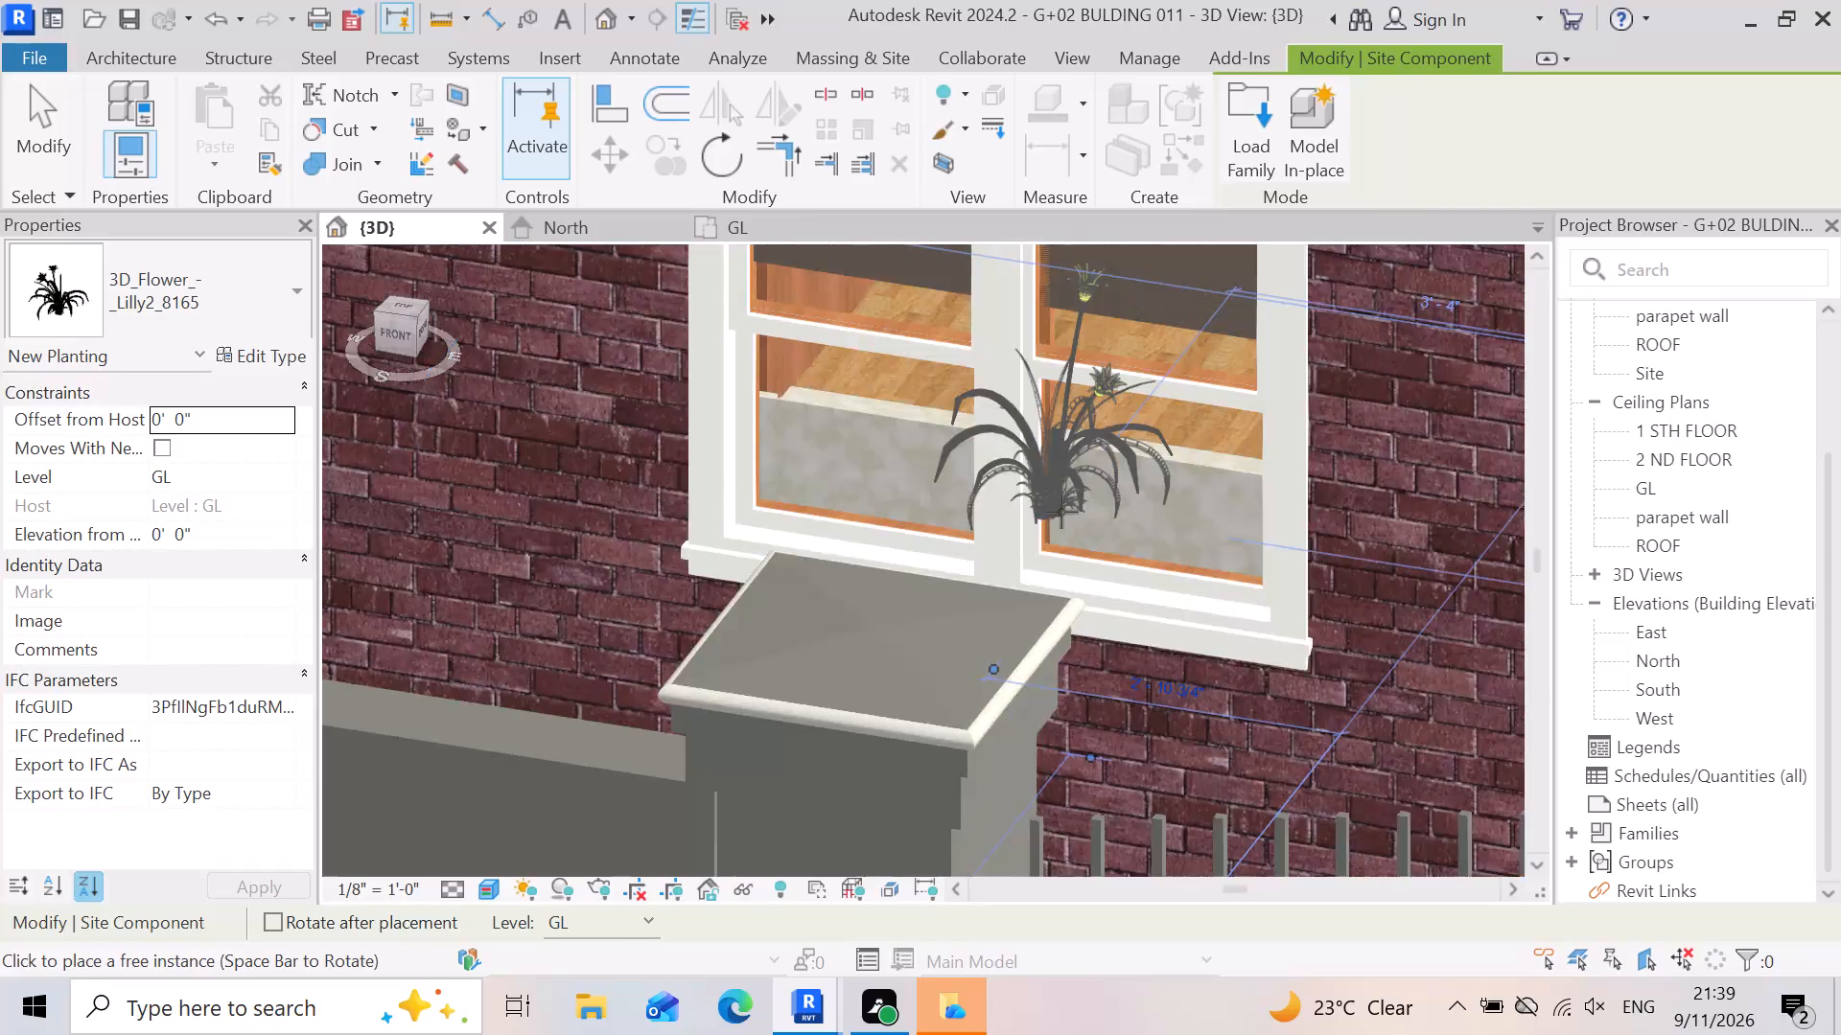
scroll(1061, 512, "up", 4)
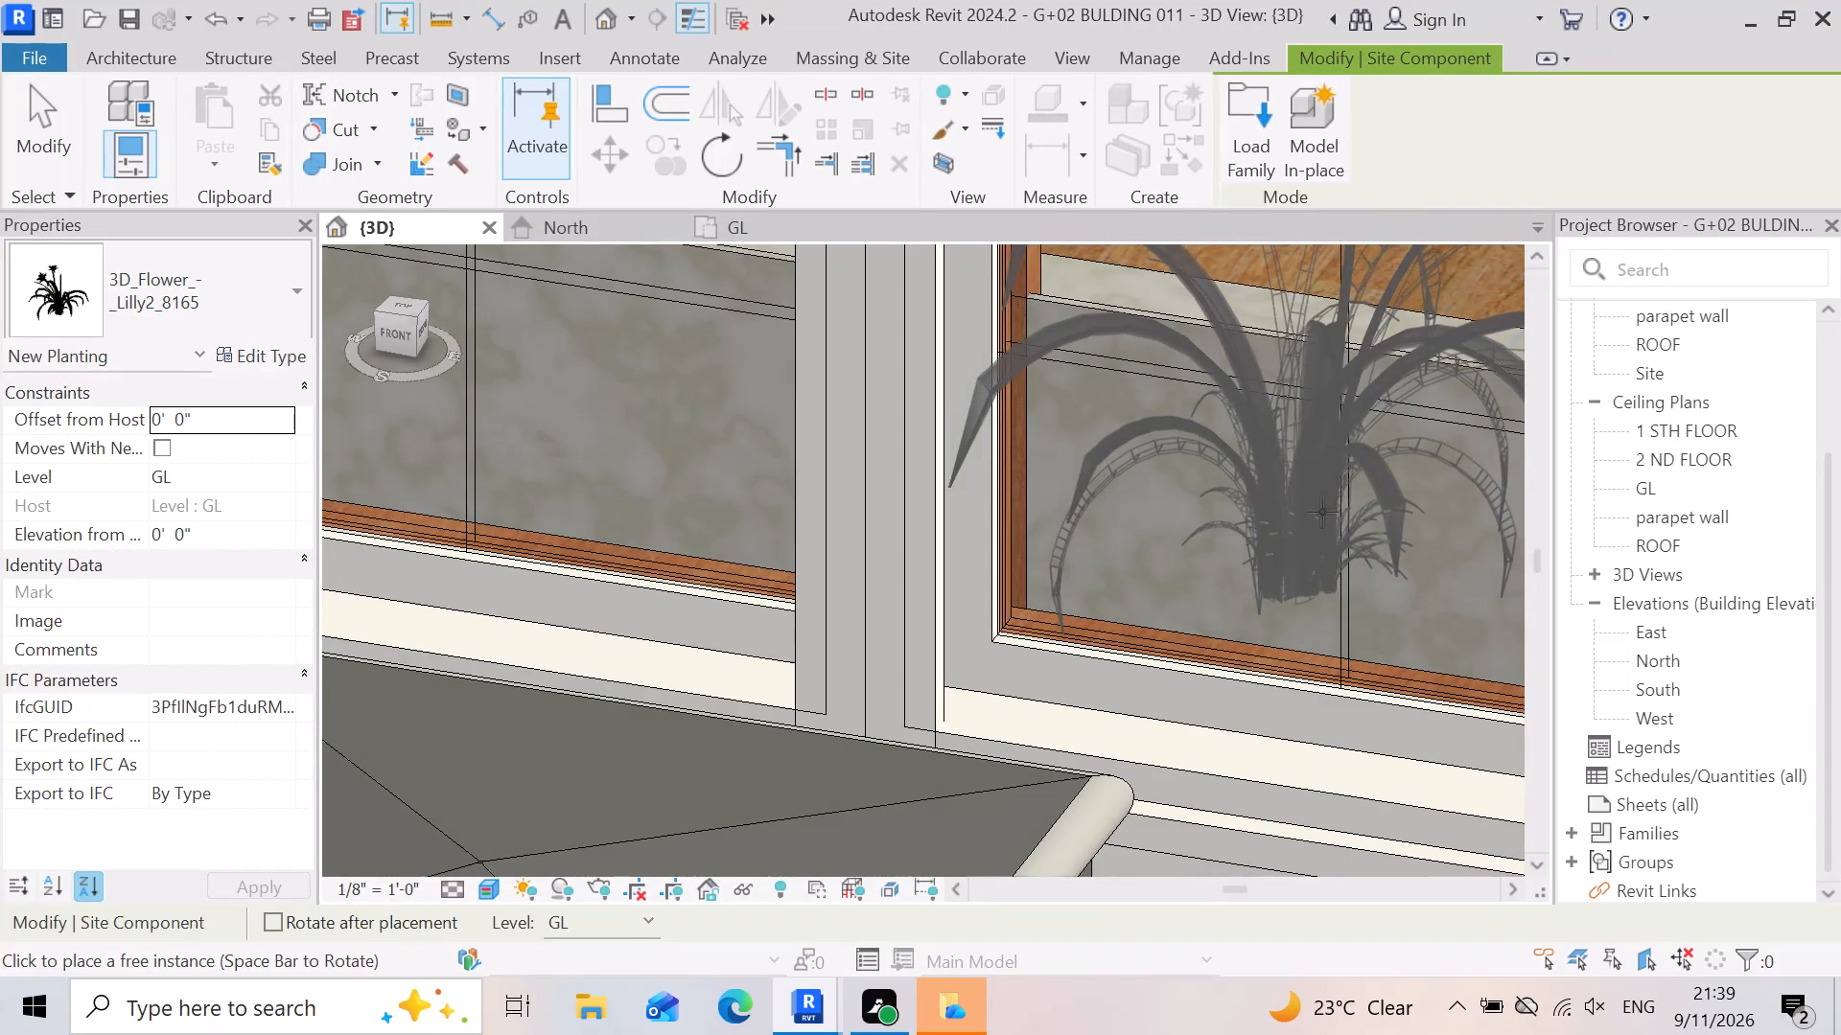
Load the Plant_8135 family from the tree and plant folder as a site component.
left_click(1241, 105)
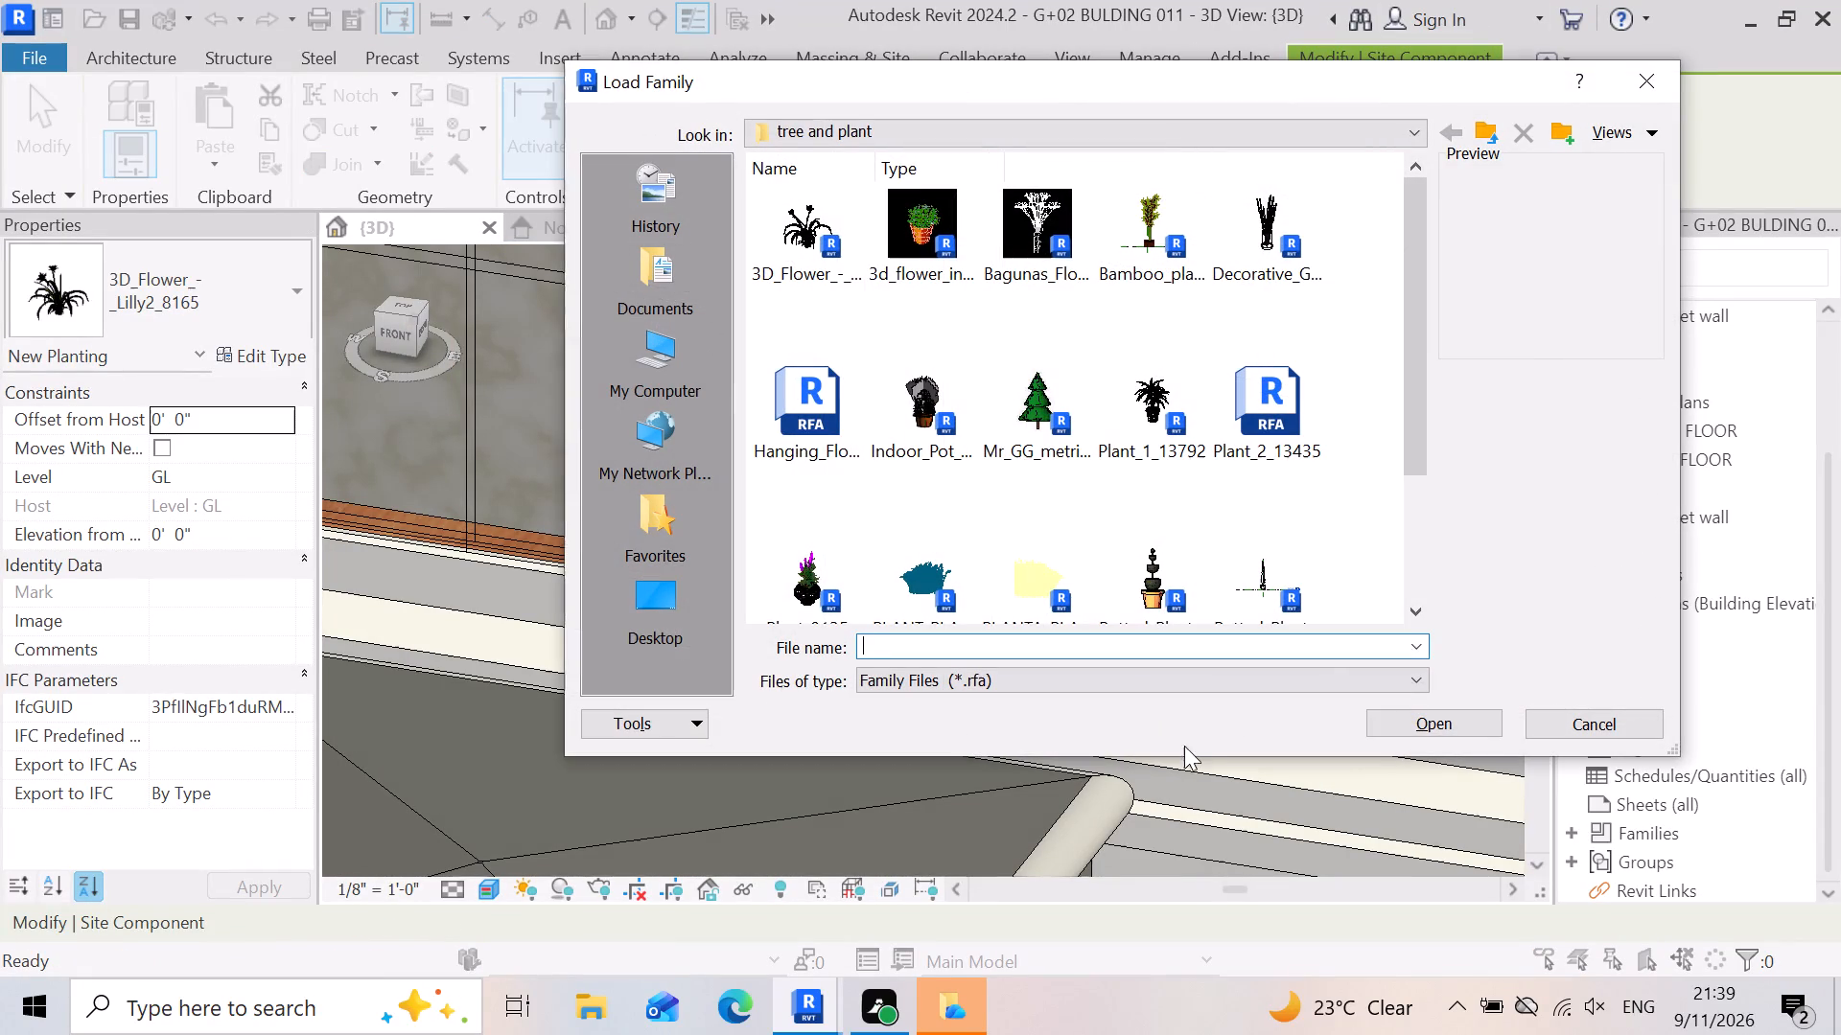
scroll(993, 461, "down", 2)
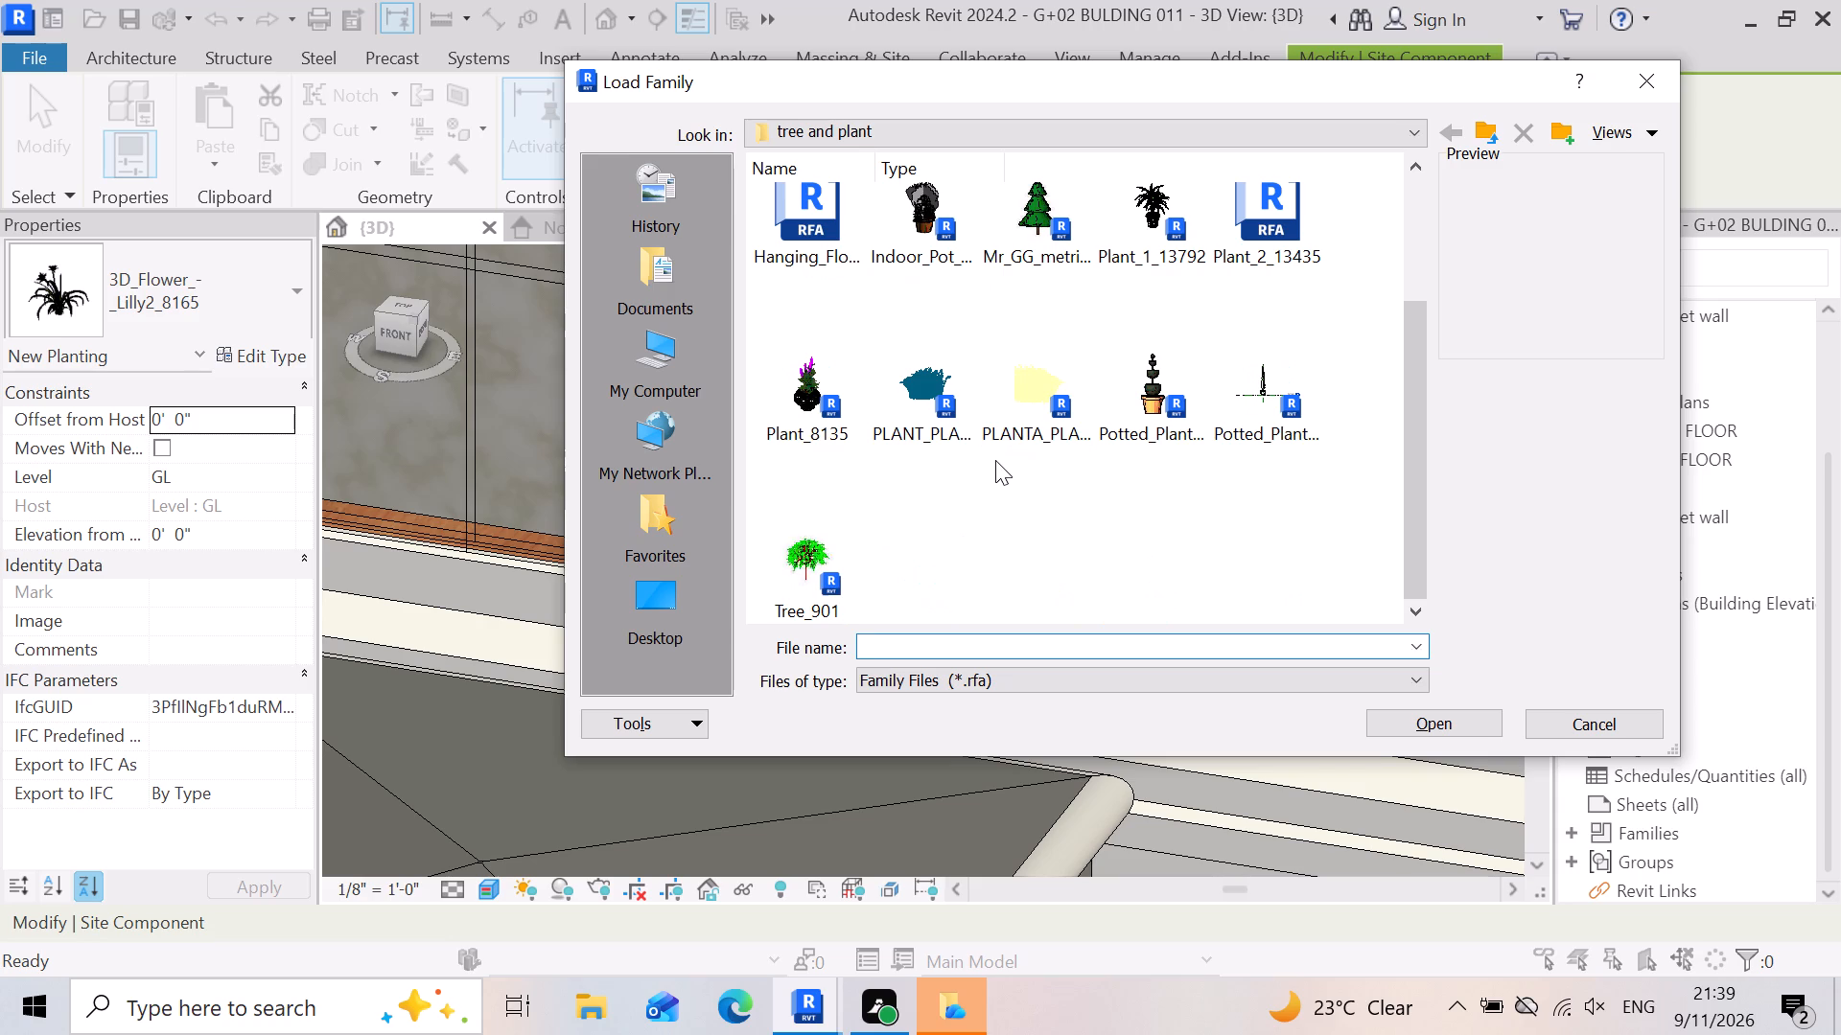
double_click(806, 402)
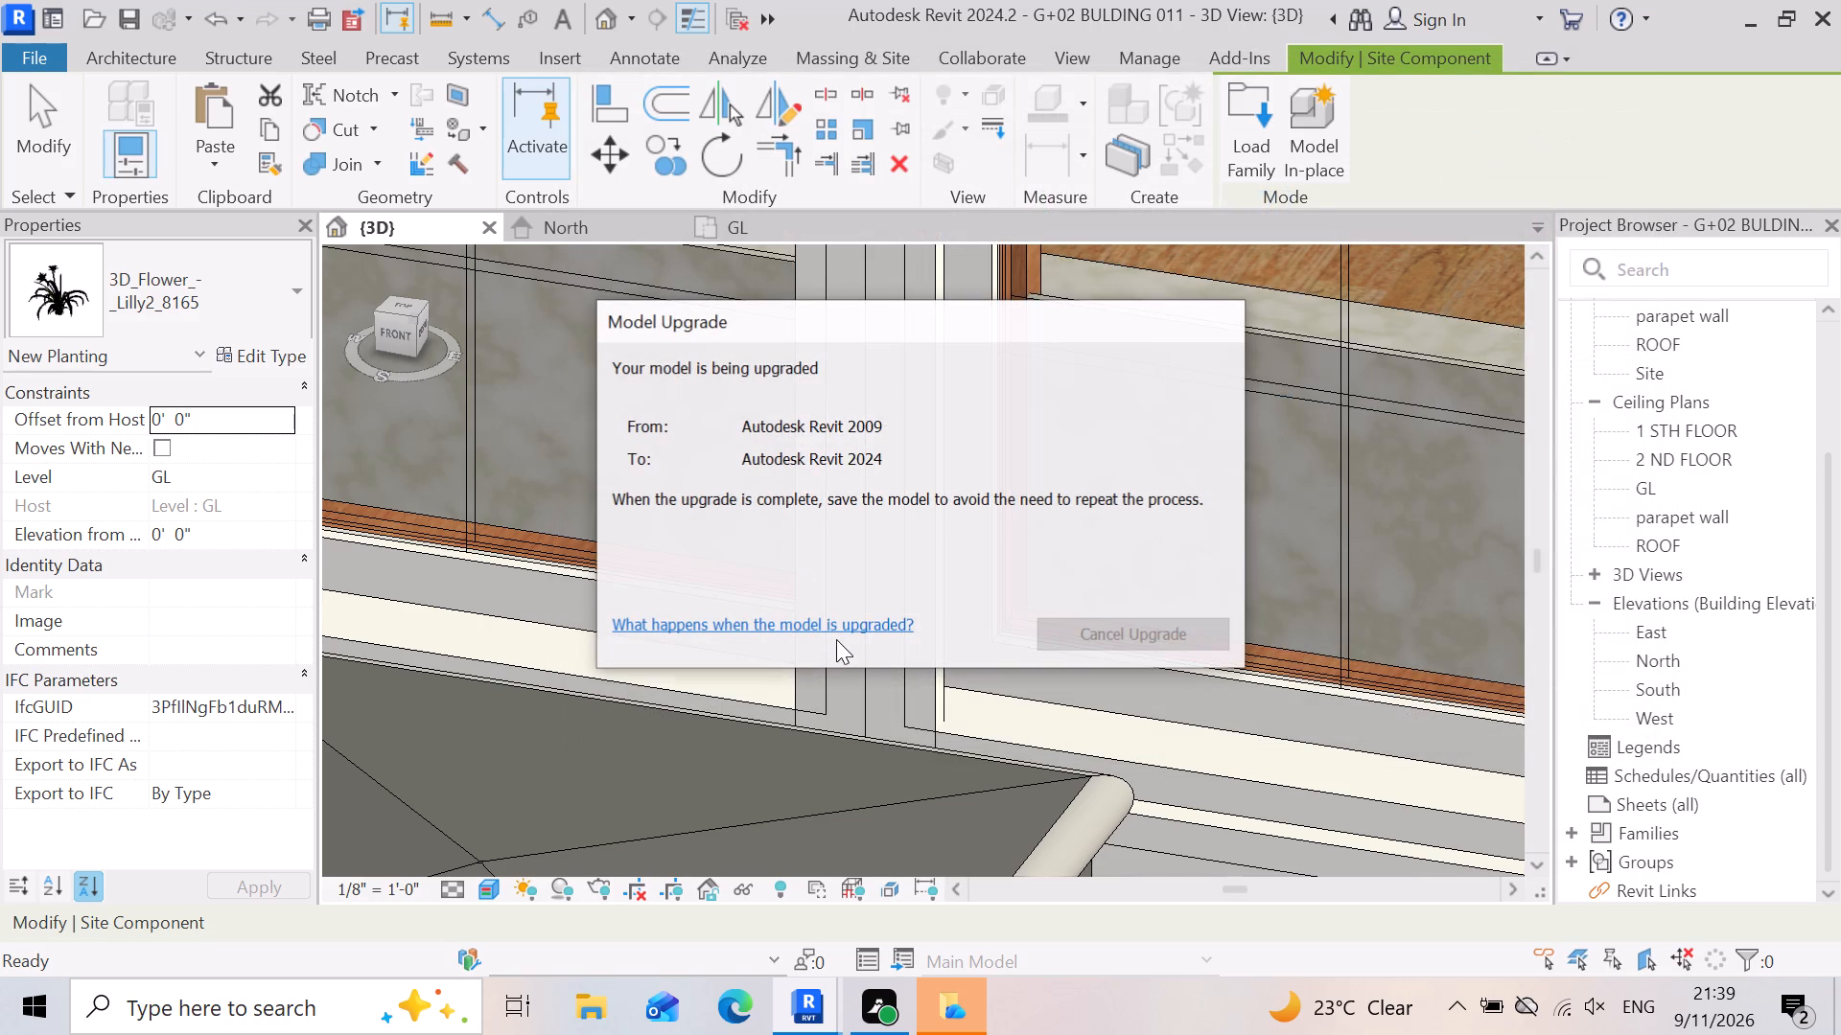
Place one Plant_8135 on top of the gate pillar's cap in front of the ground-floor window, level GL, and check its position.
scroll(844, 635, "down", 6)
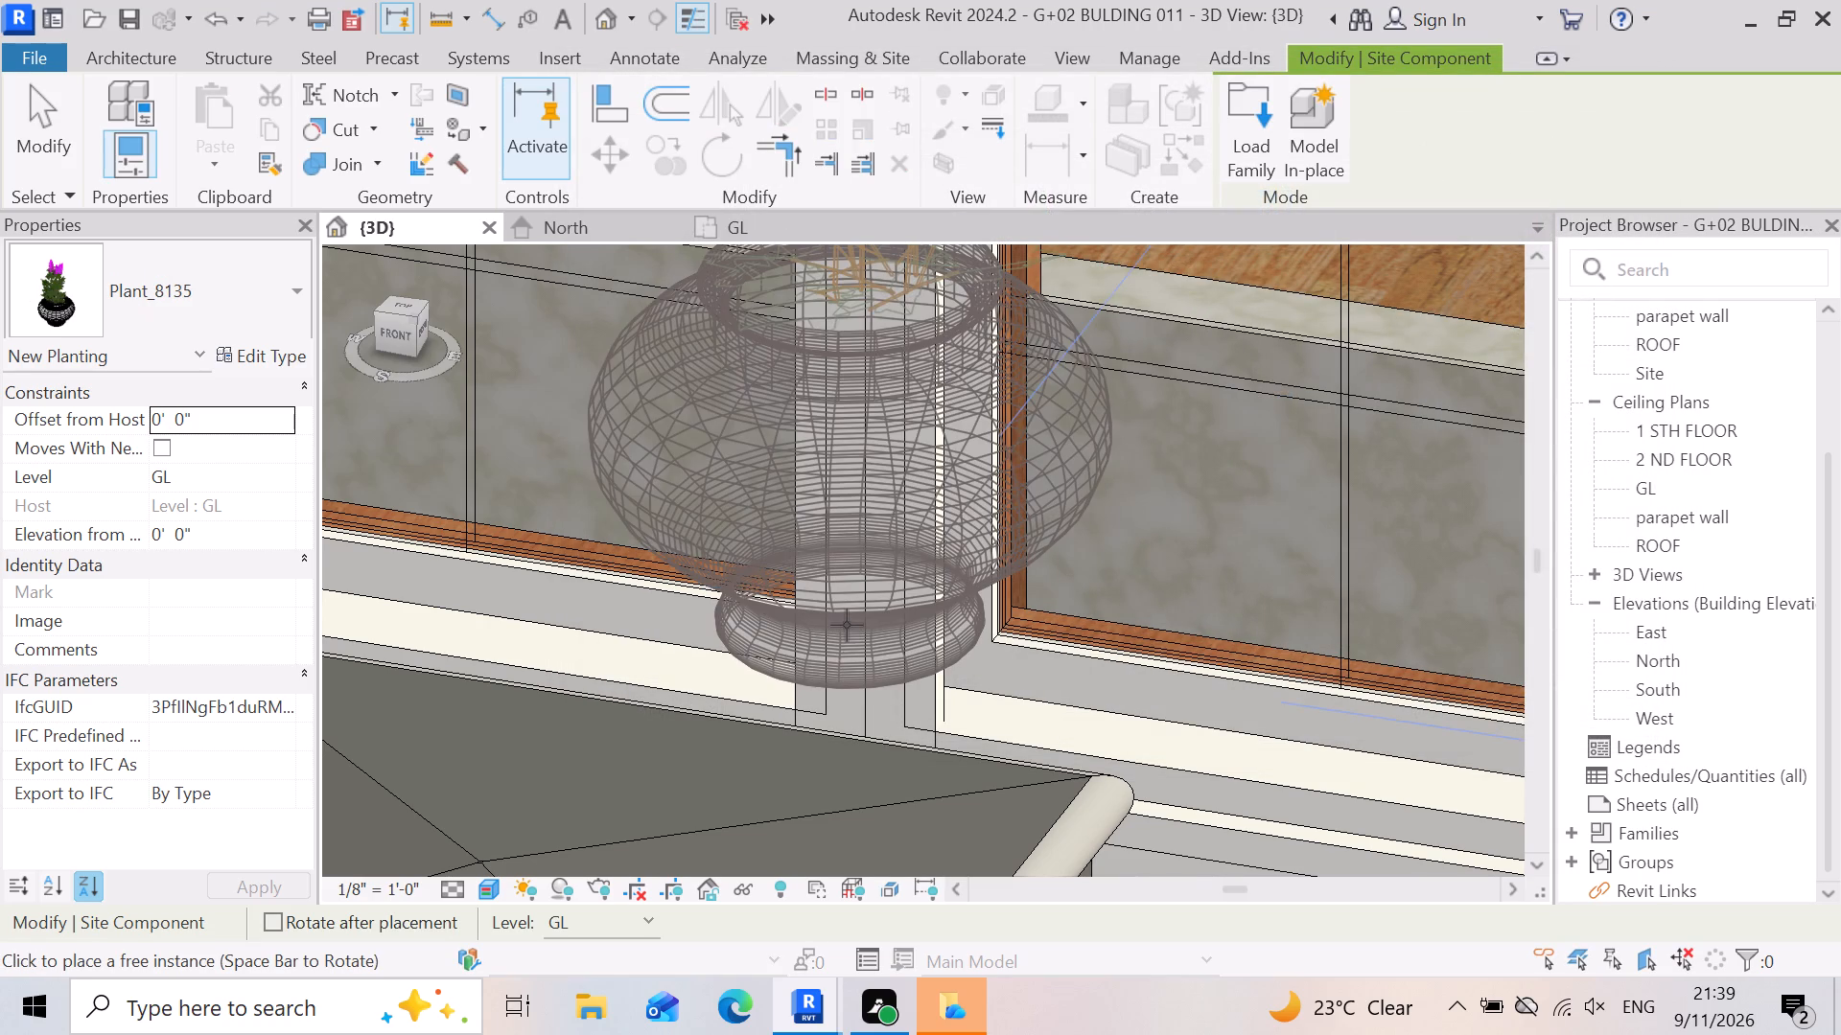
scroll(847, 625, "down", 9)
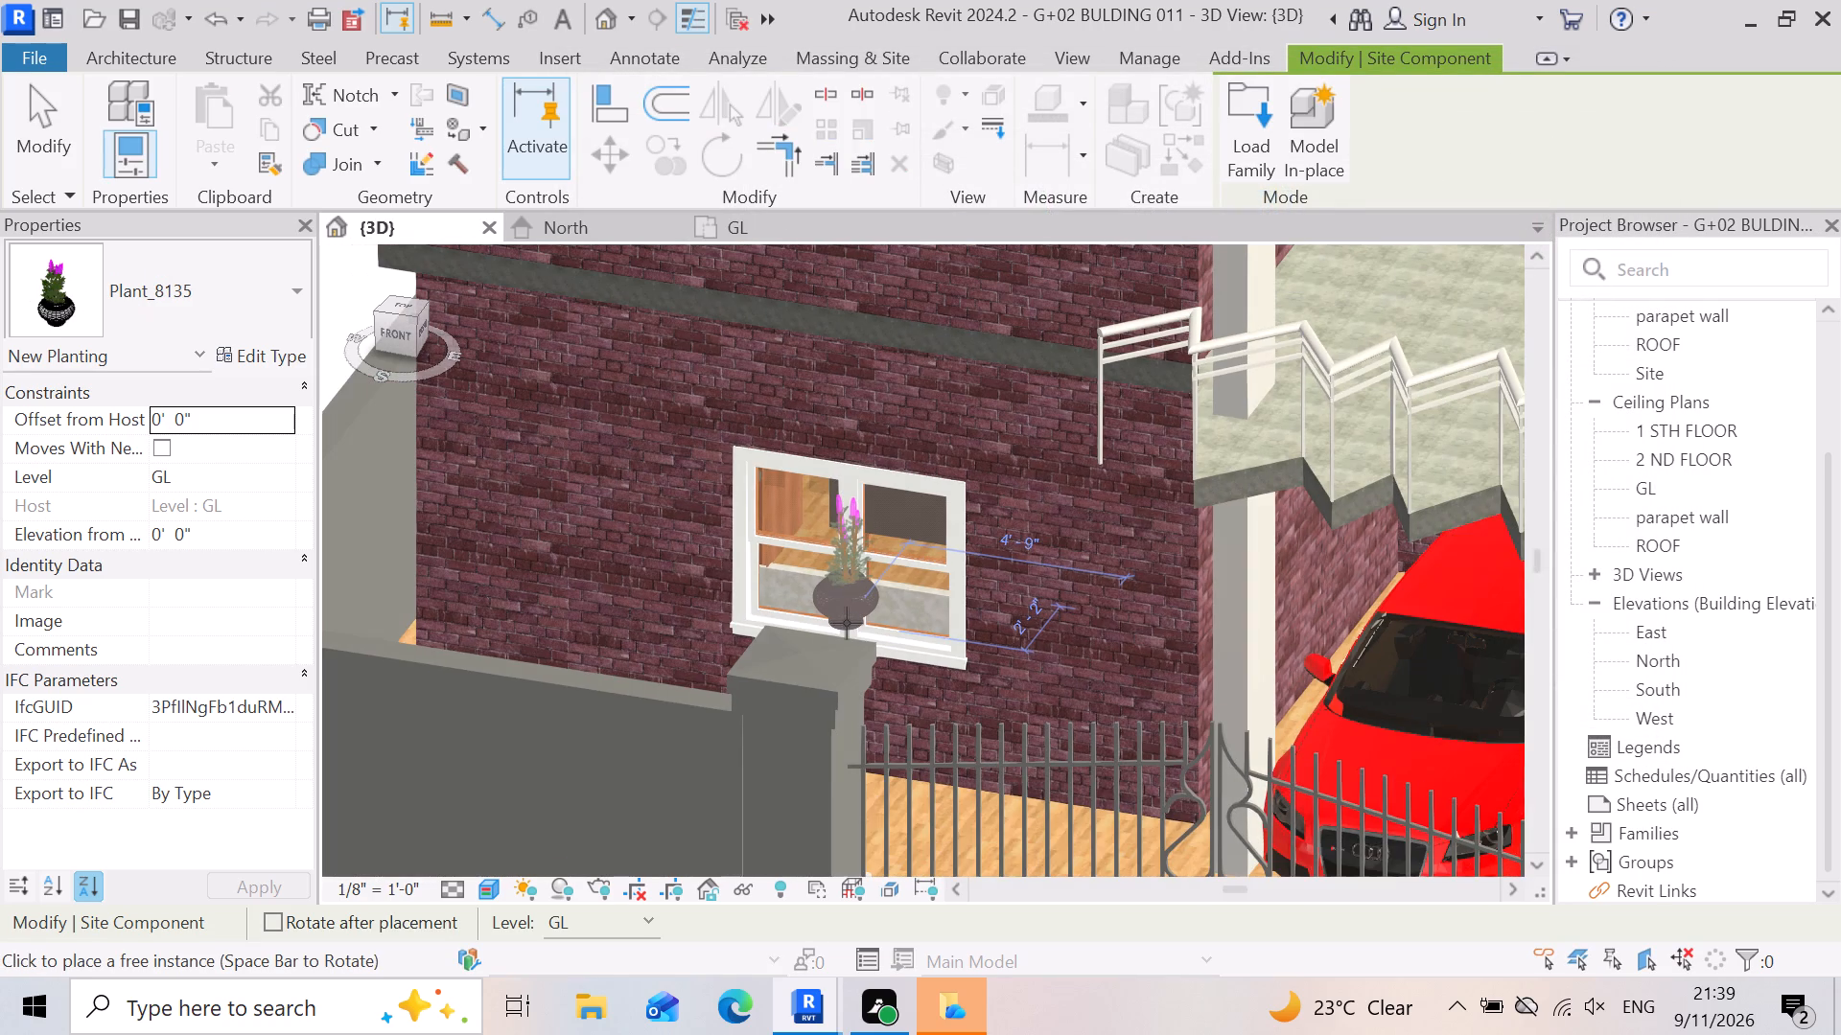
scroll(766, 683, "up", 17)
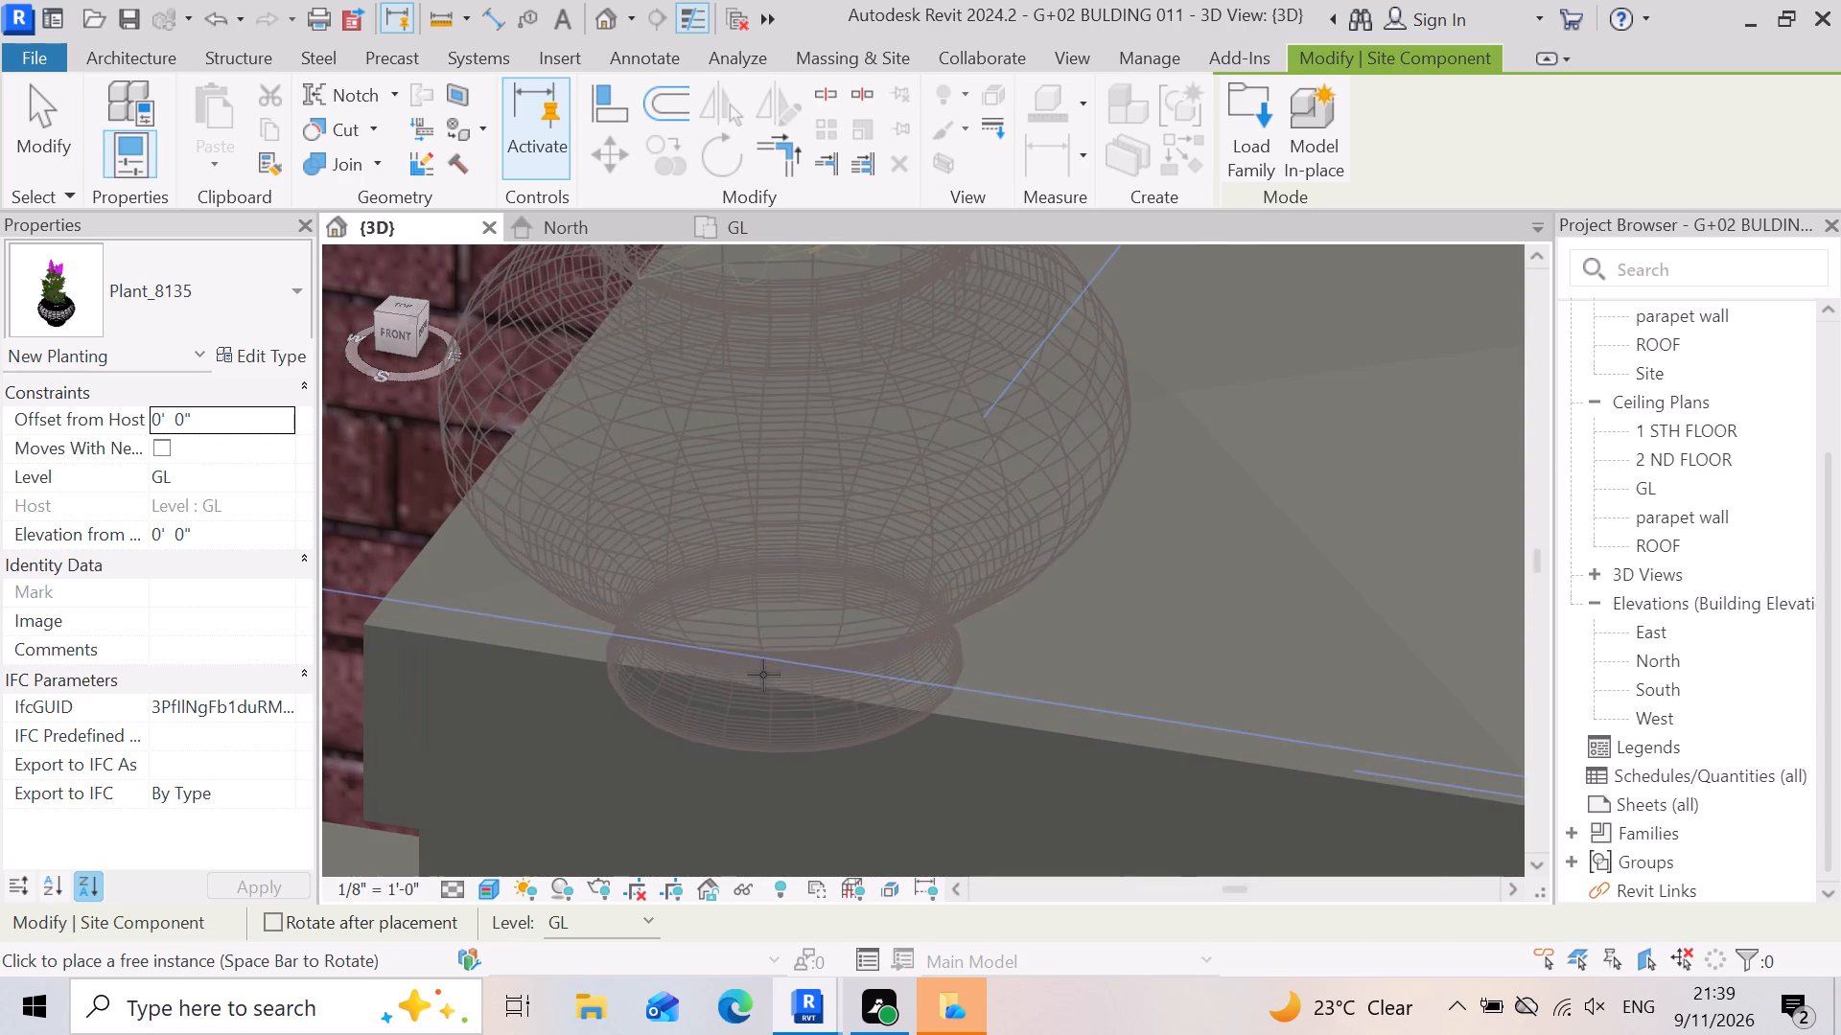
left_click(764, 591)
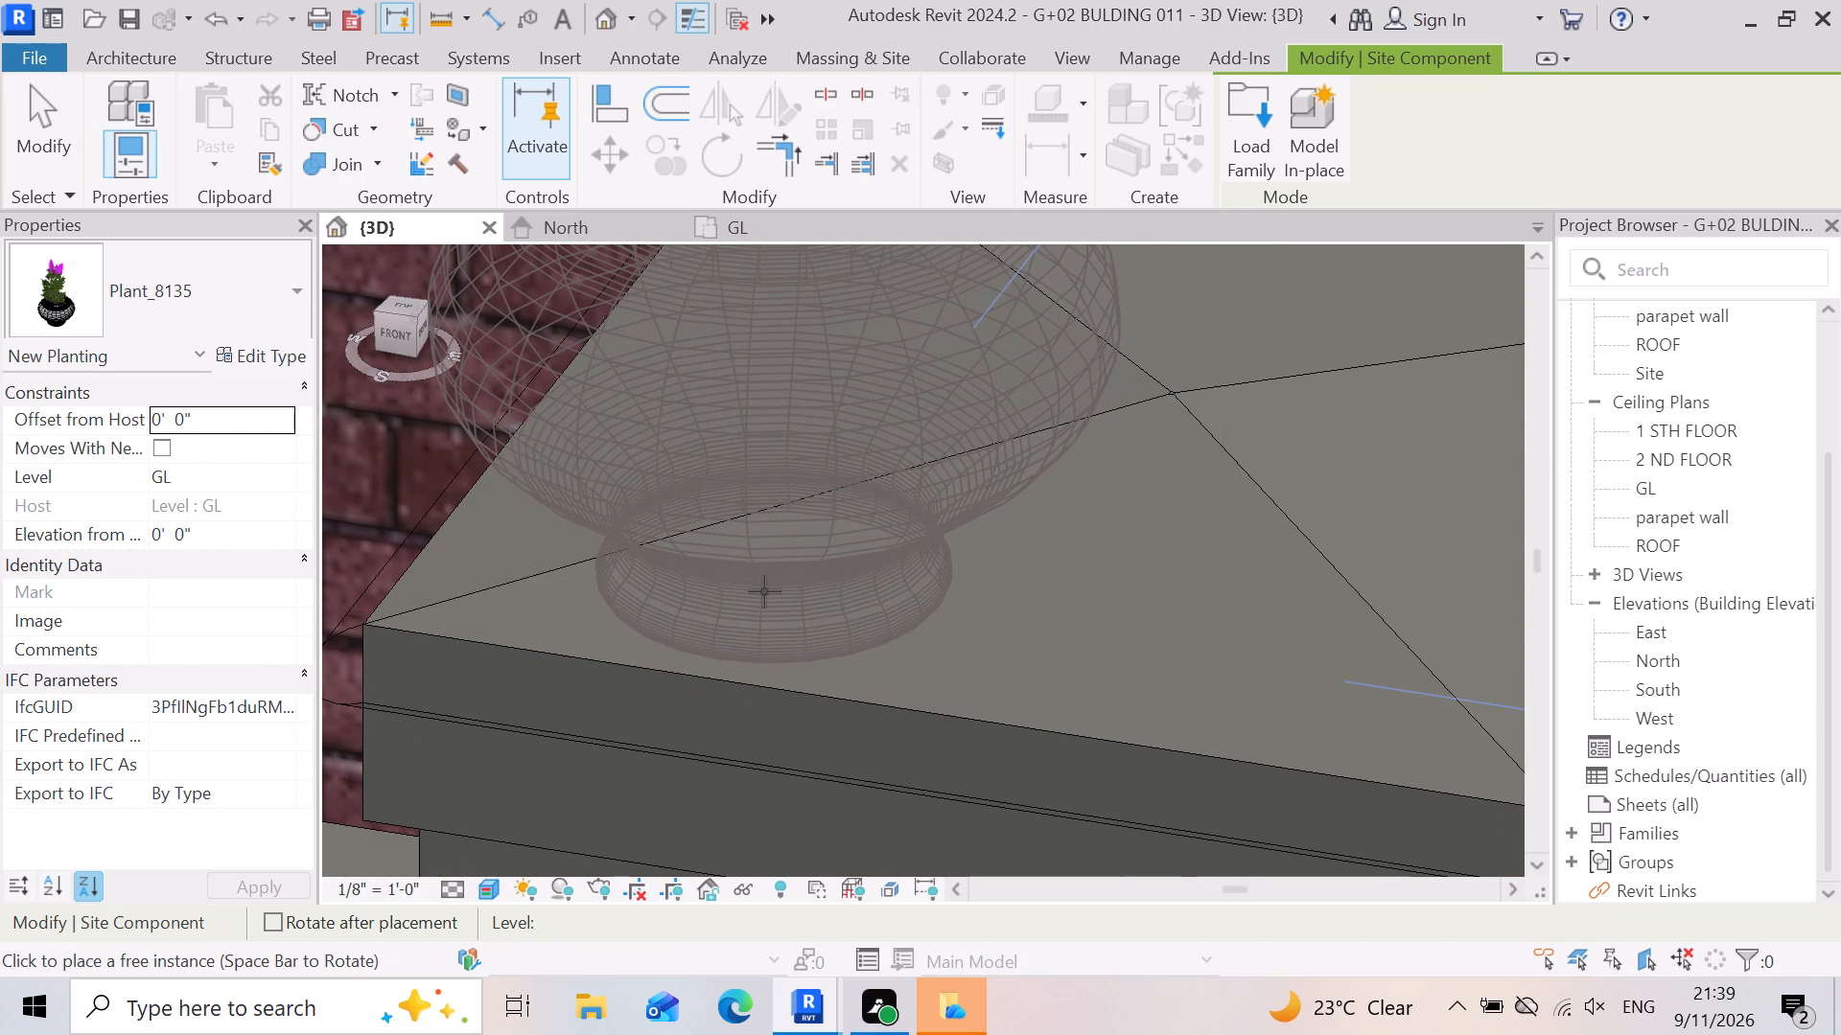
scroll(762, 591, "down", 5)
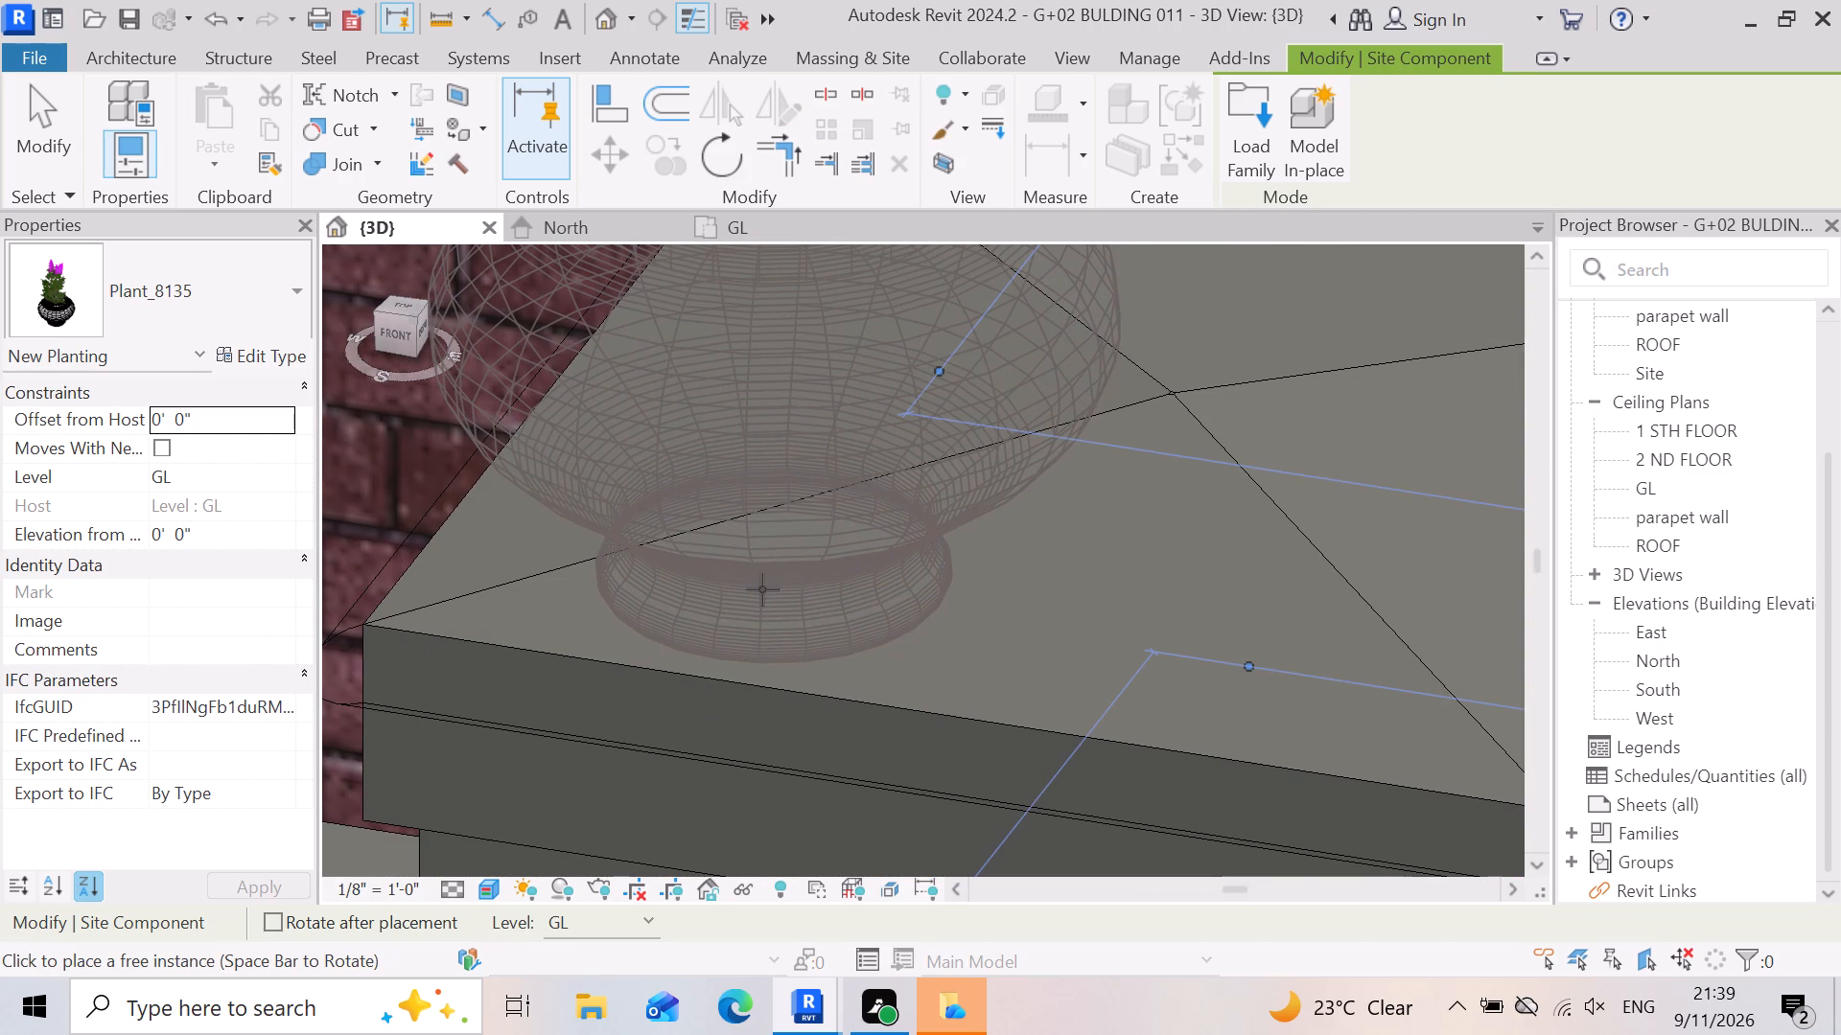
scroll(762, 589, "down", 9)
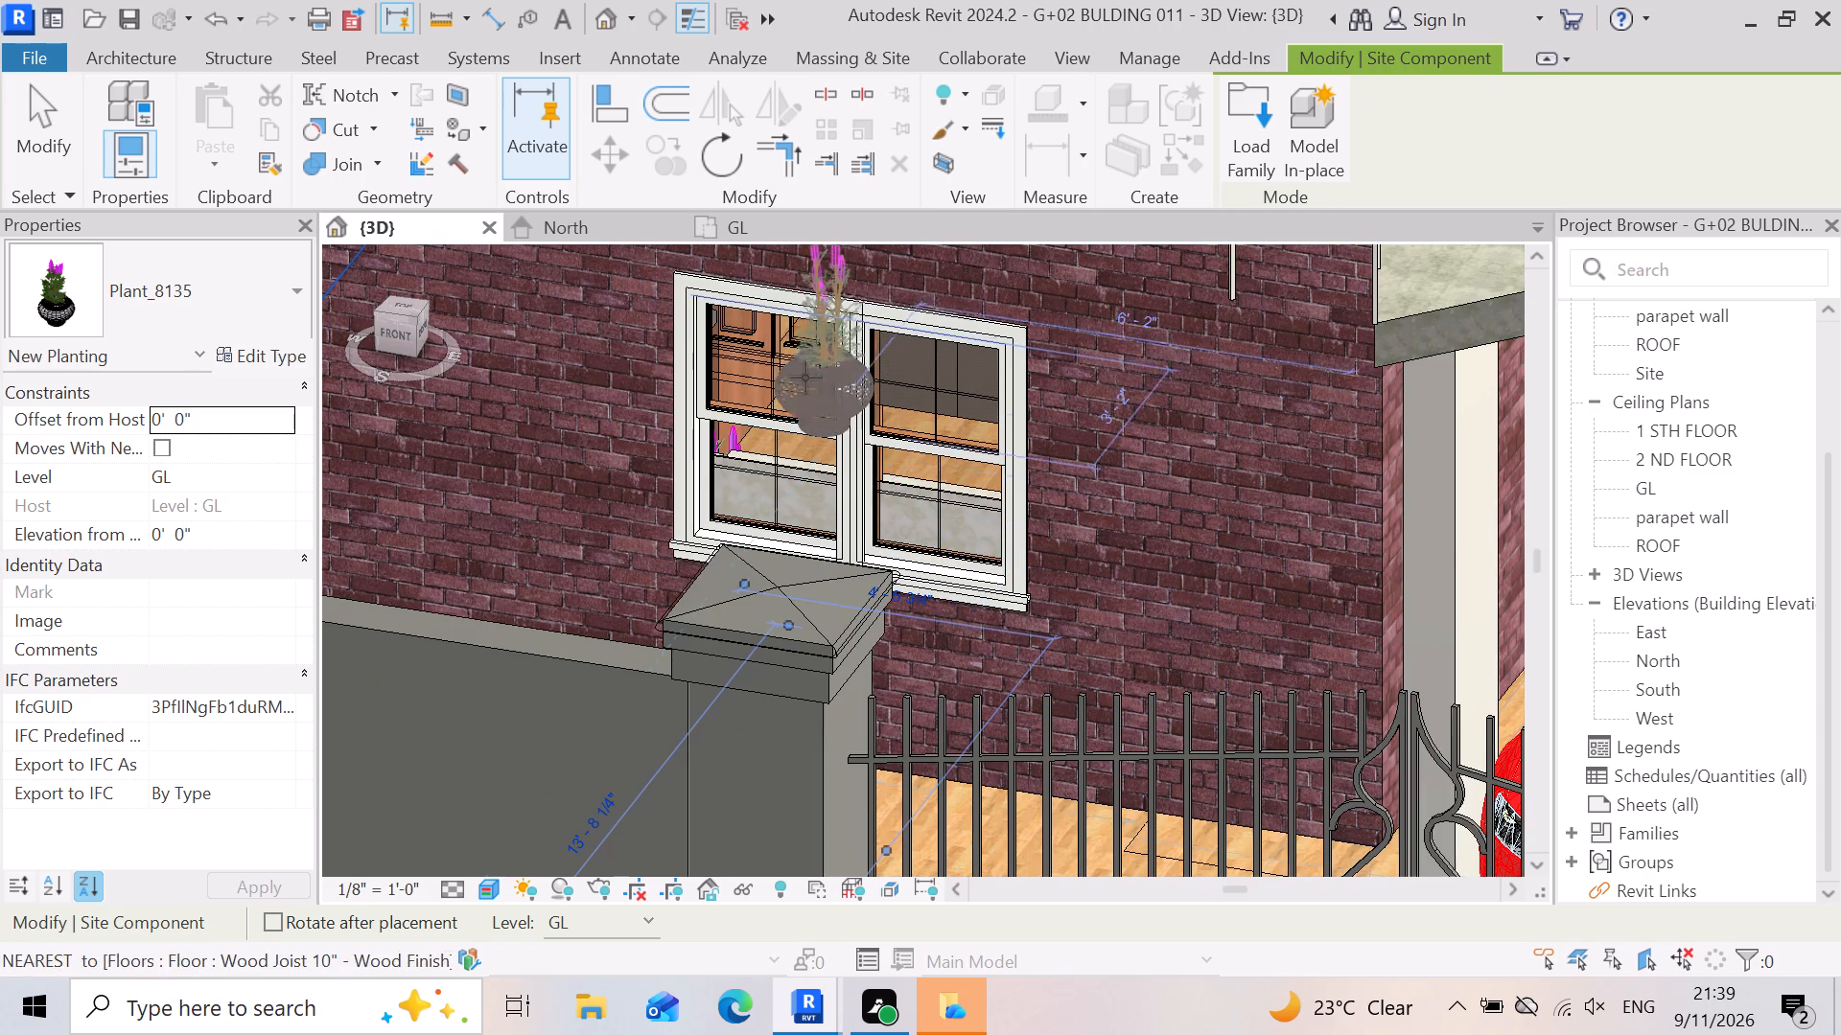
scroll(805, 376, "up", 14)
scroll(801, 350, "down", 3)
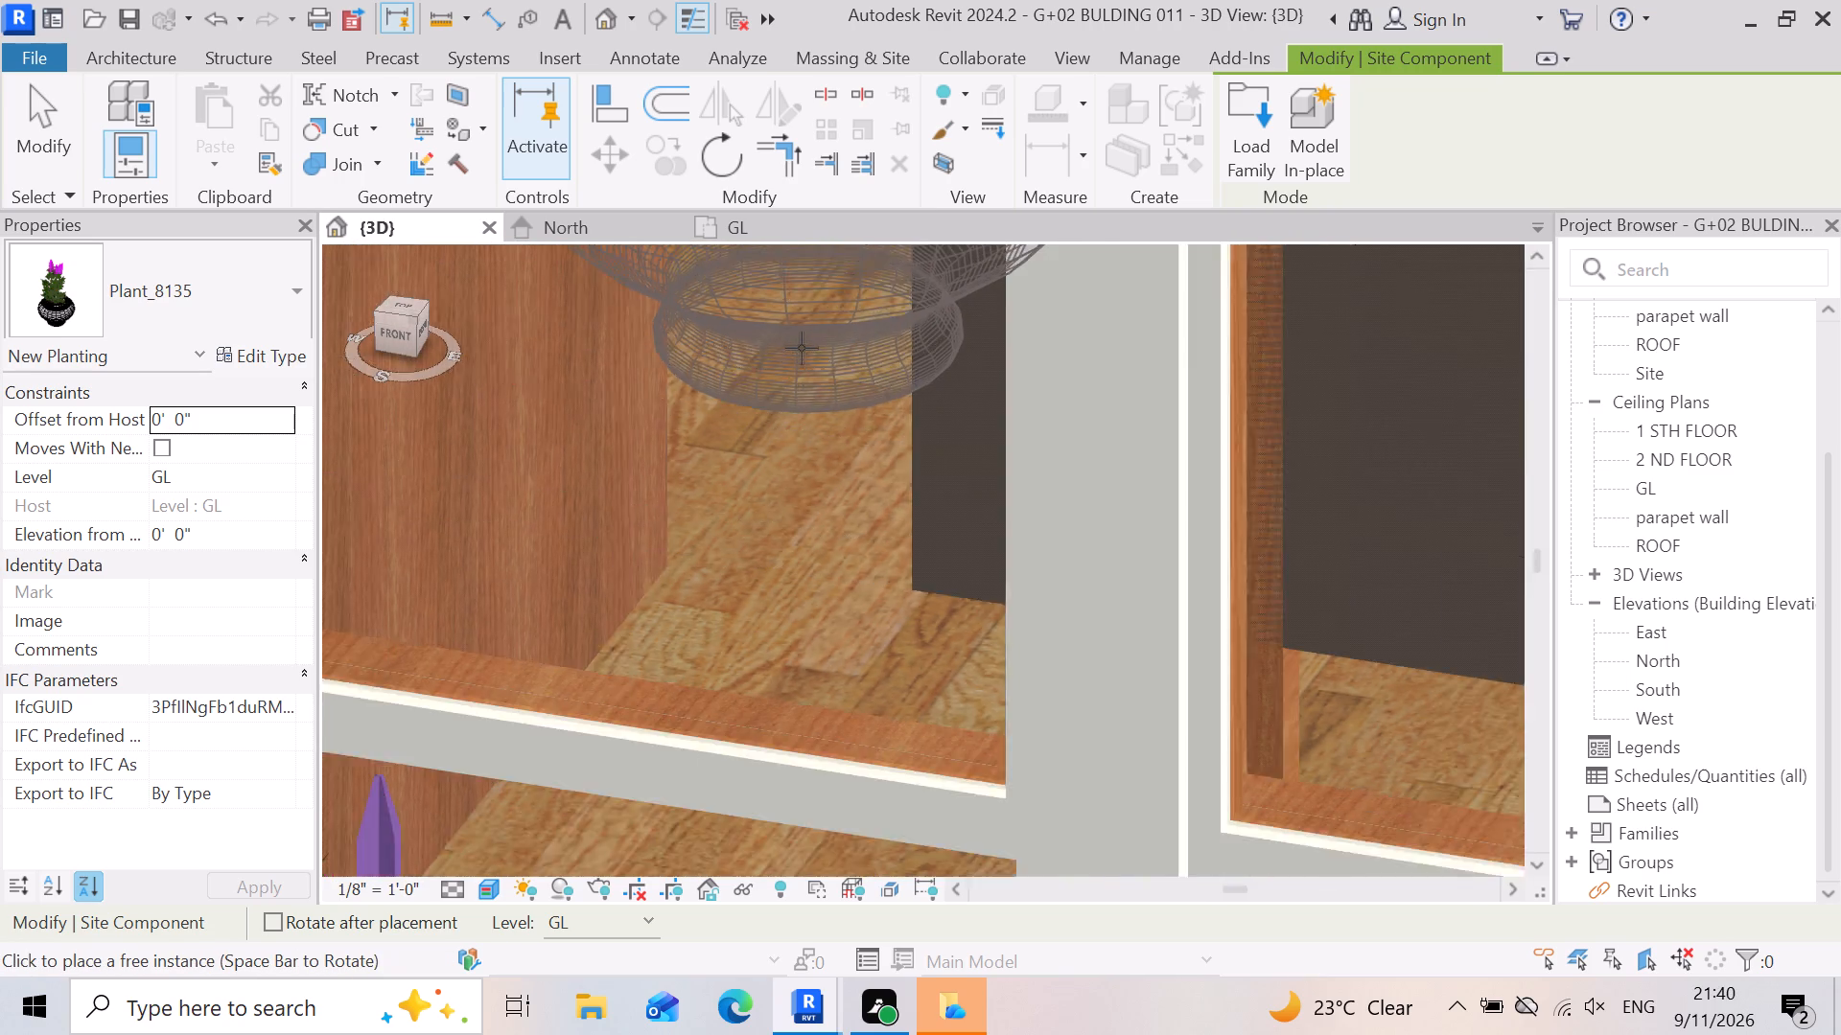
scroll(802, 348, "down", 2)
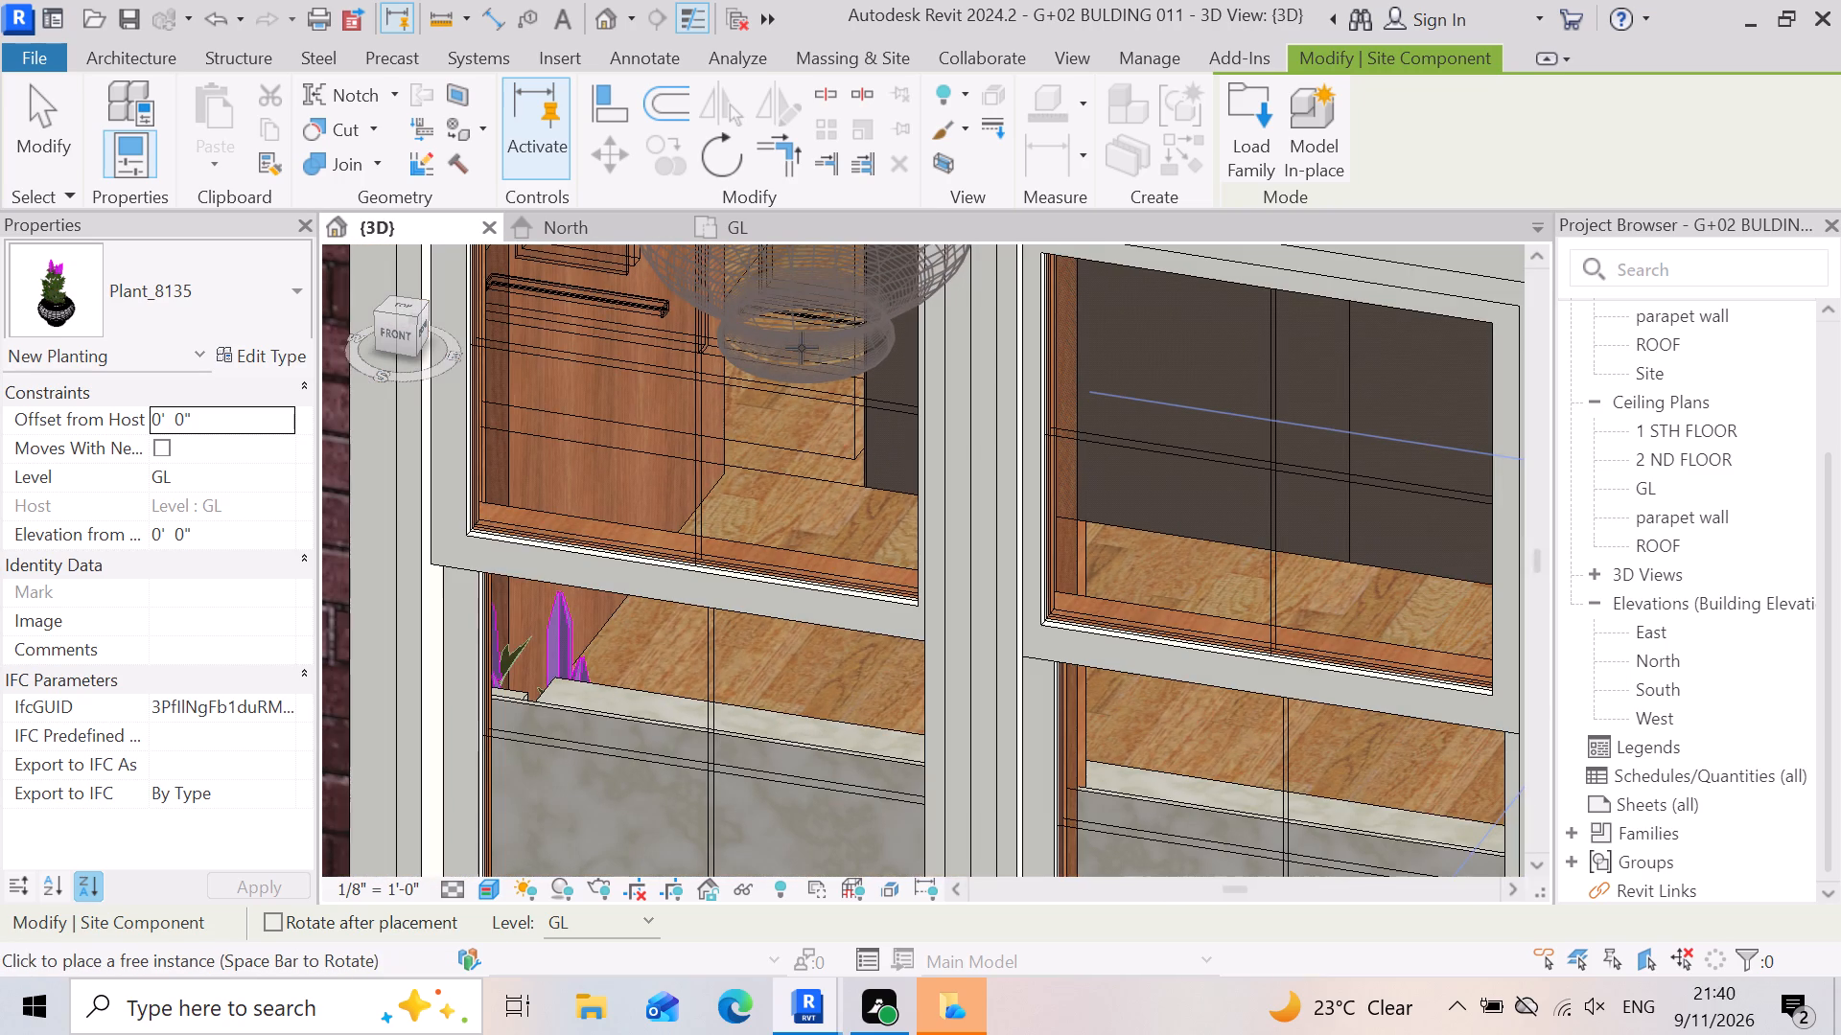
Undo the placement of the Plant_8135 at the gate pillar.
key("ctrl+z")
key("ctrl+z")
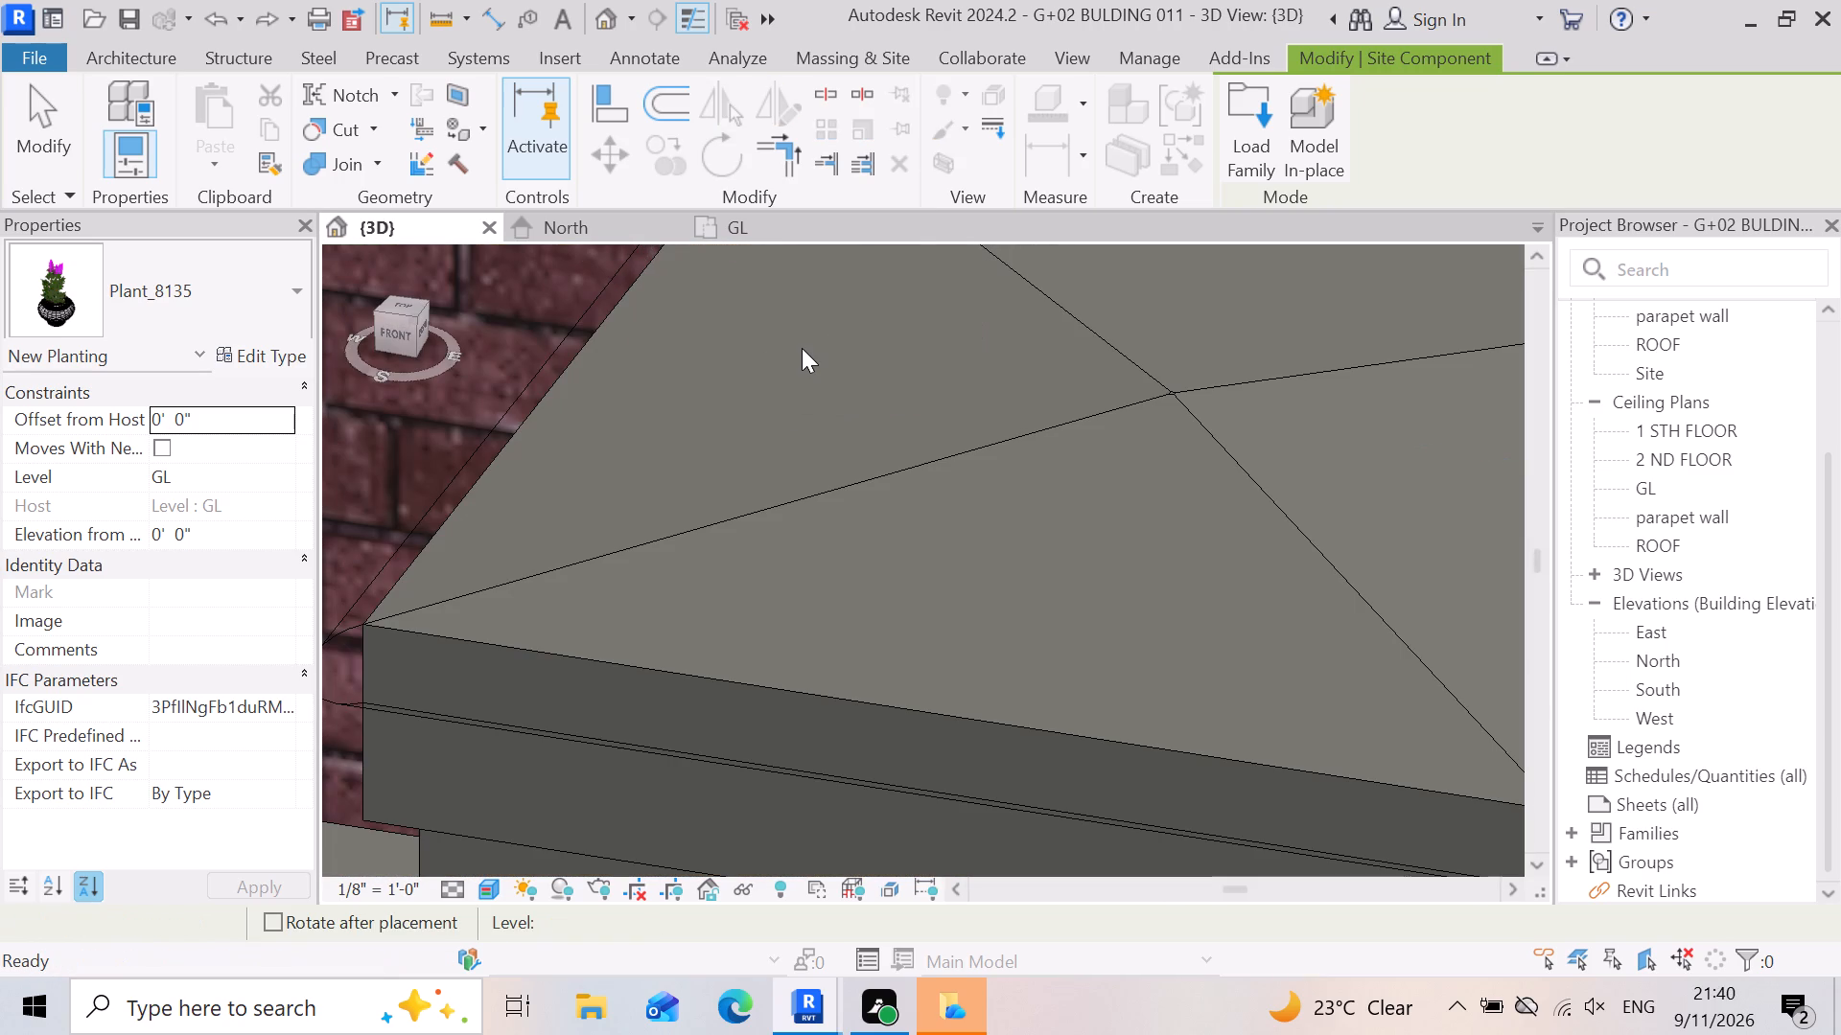
Examine the gate pillar's cap, the ground-floor window behind it and the building's front with the road.
scroll(904, 555, "down", 6)
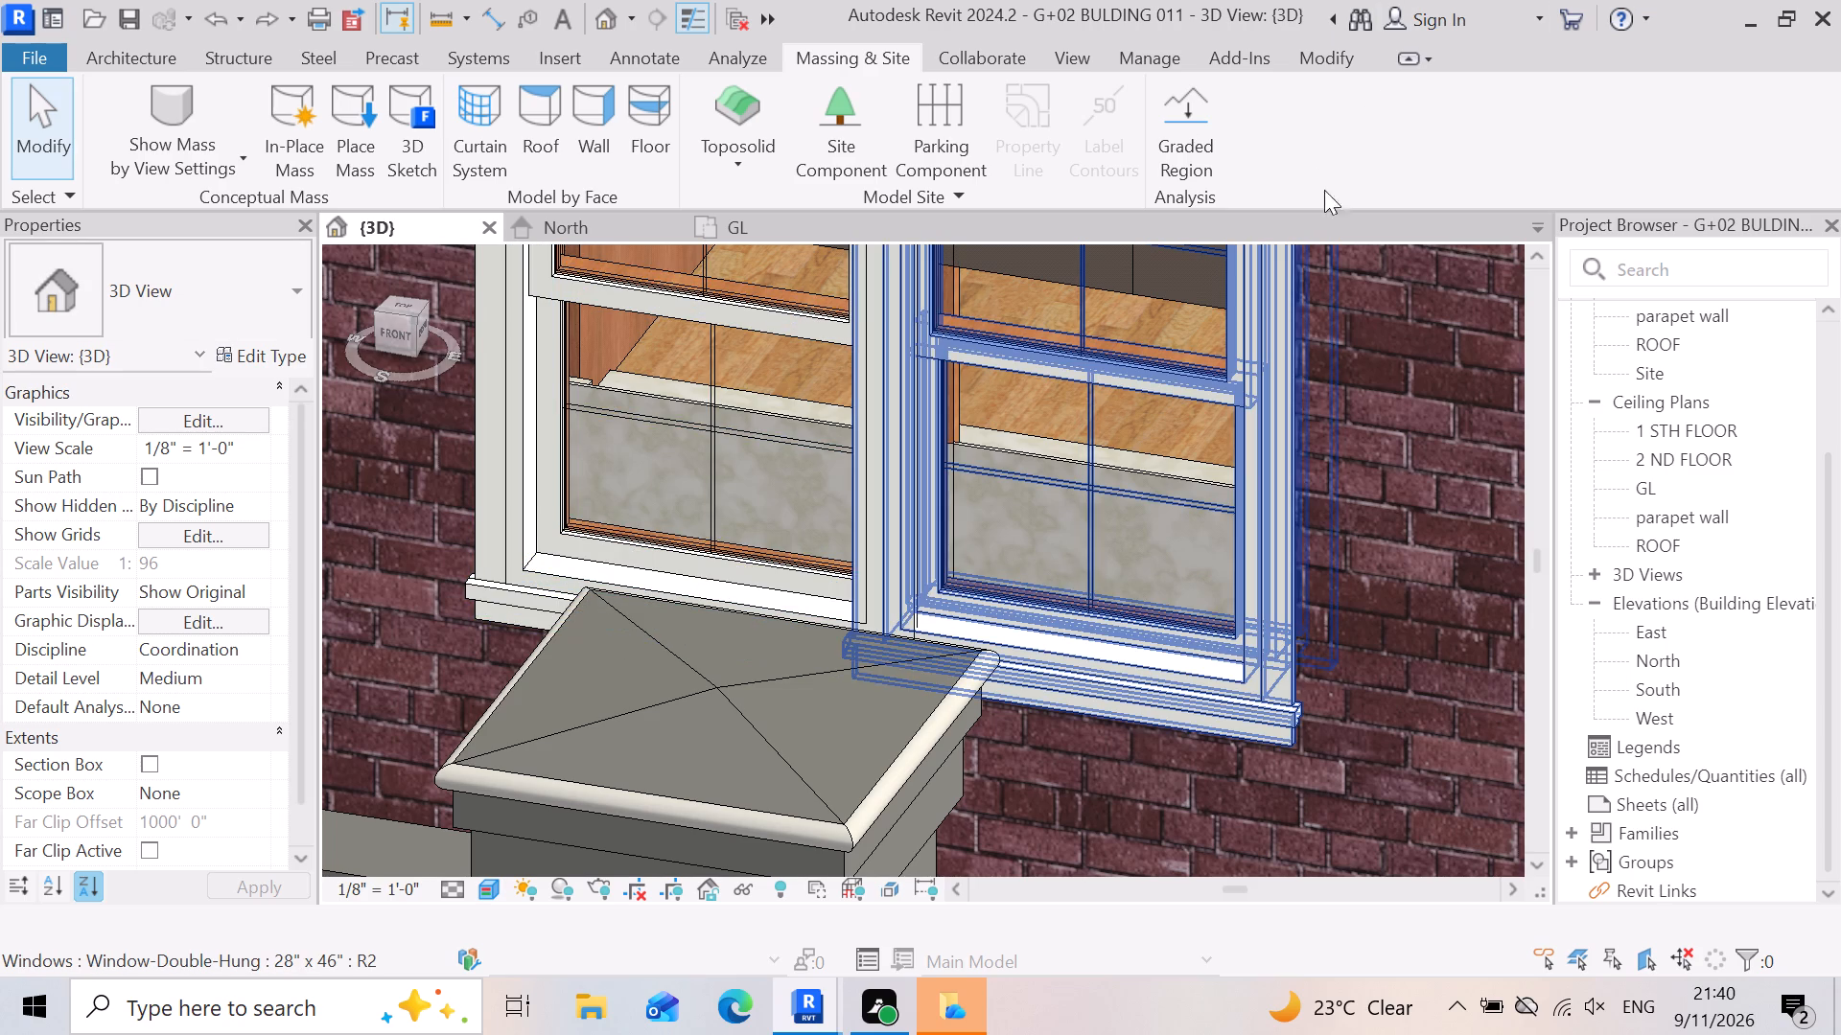
scroll(1134, 517, "down", 7)
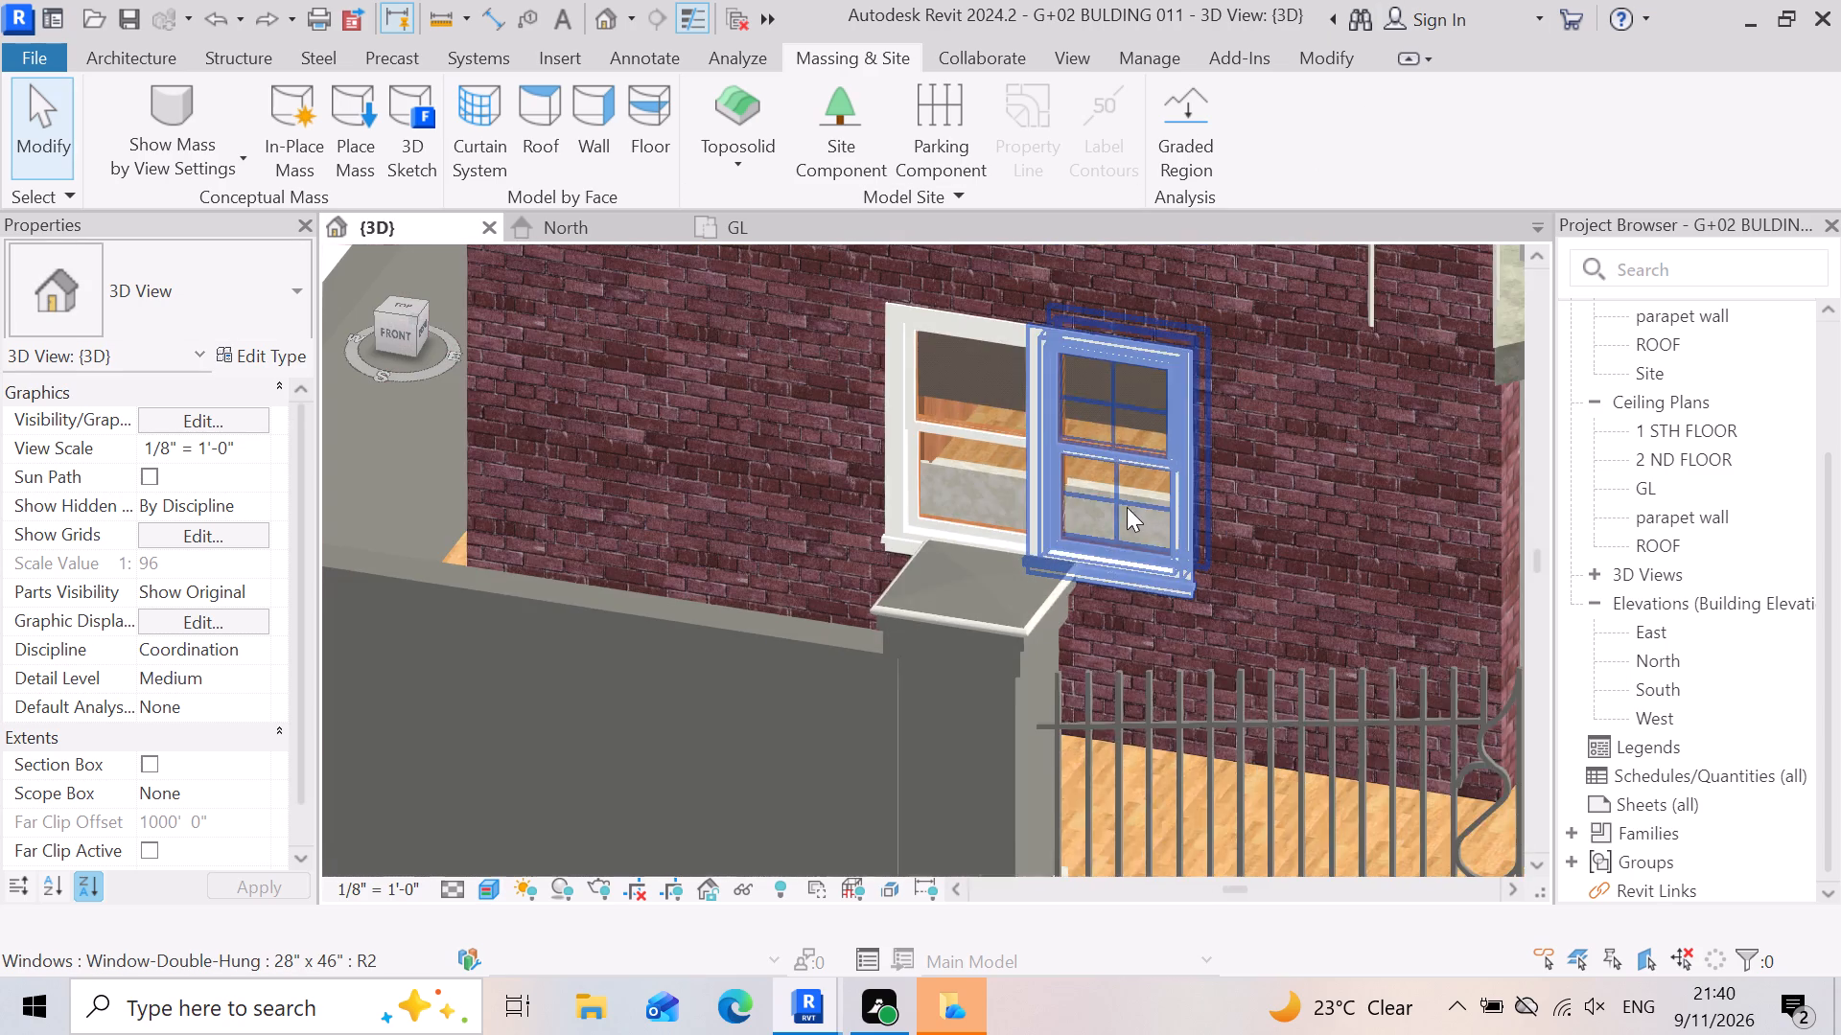
scroll(926, 723, "up", 3)
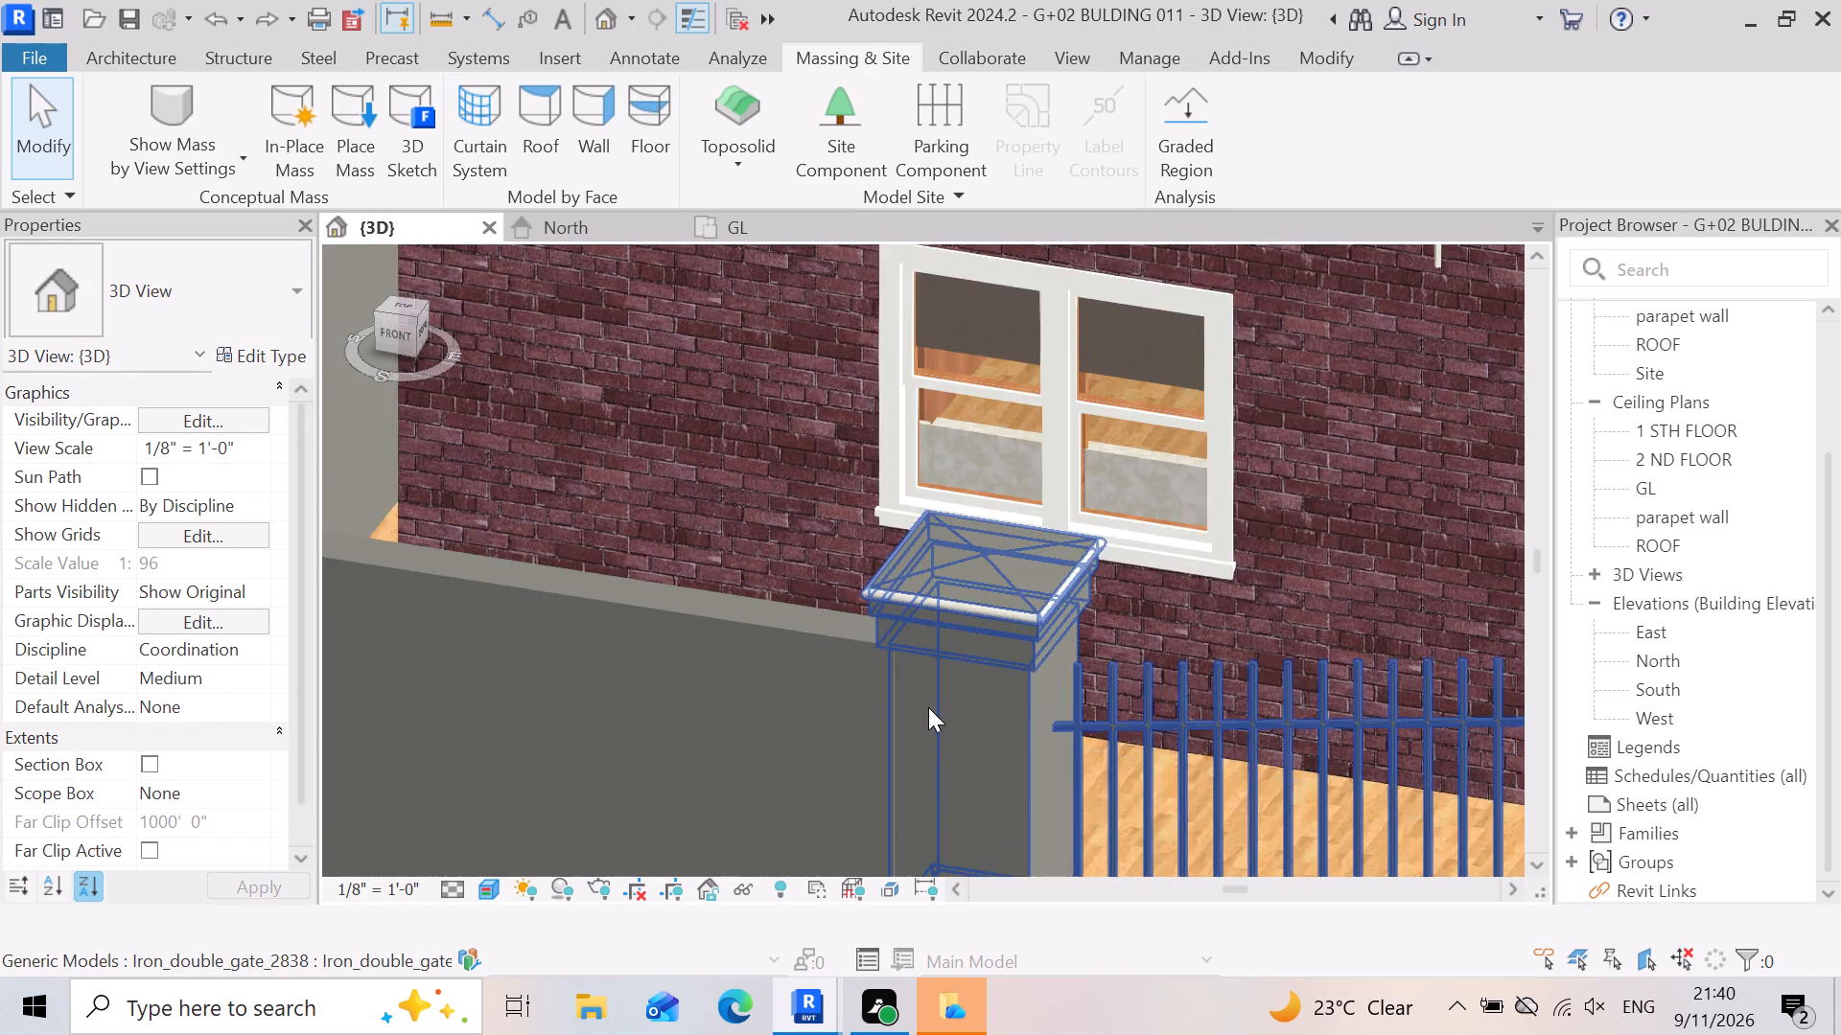
scroll(921, 632, "up", 5)
scroll(954, 559, "down", 8)
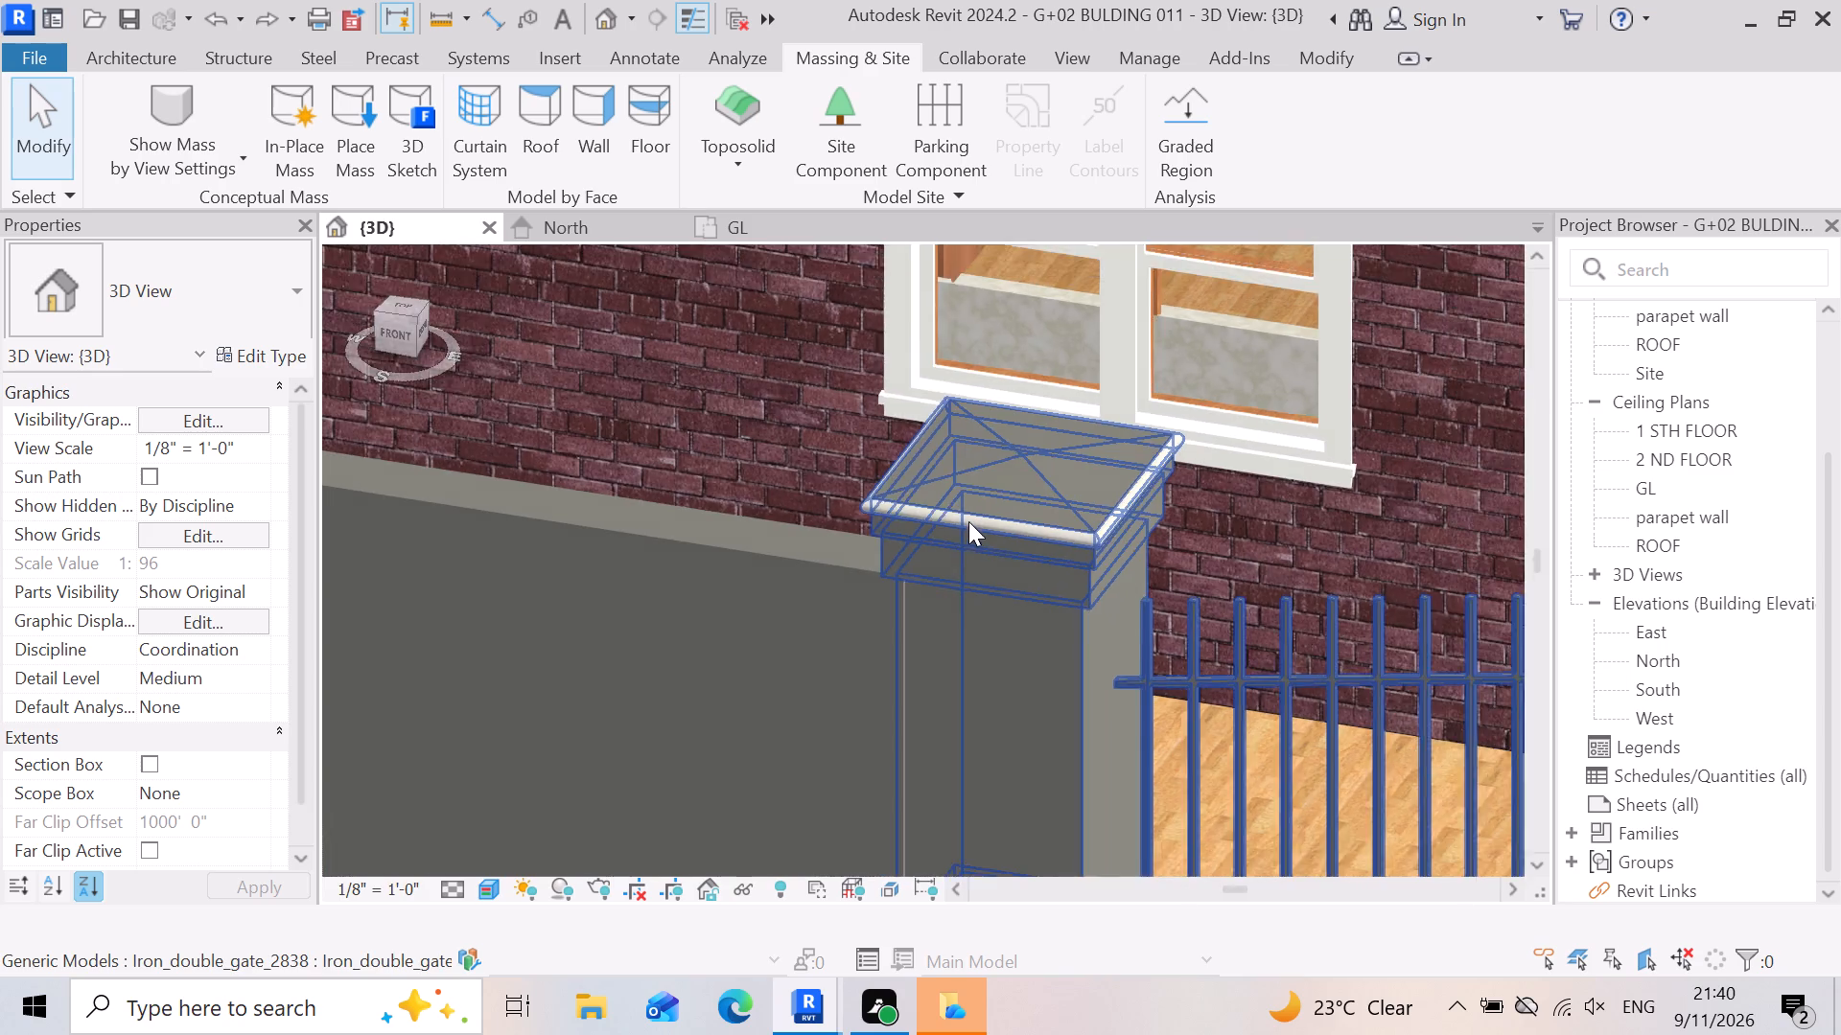
scroll(968, 521, "down", 6)
scroll(524, 650, "down", 8)
scroll(525, 649, "up", 3)
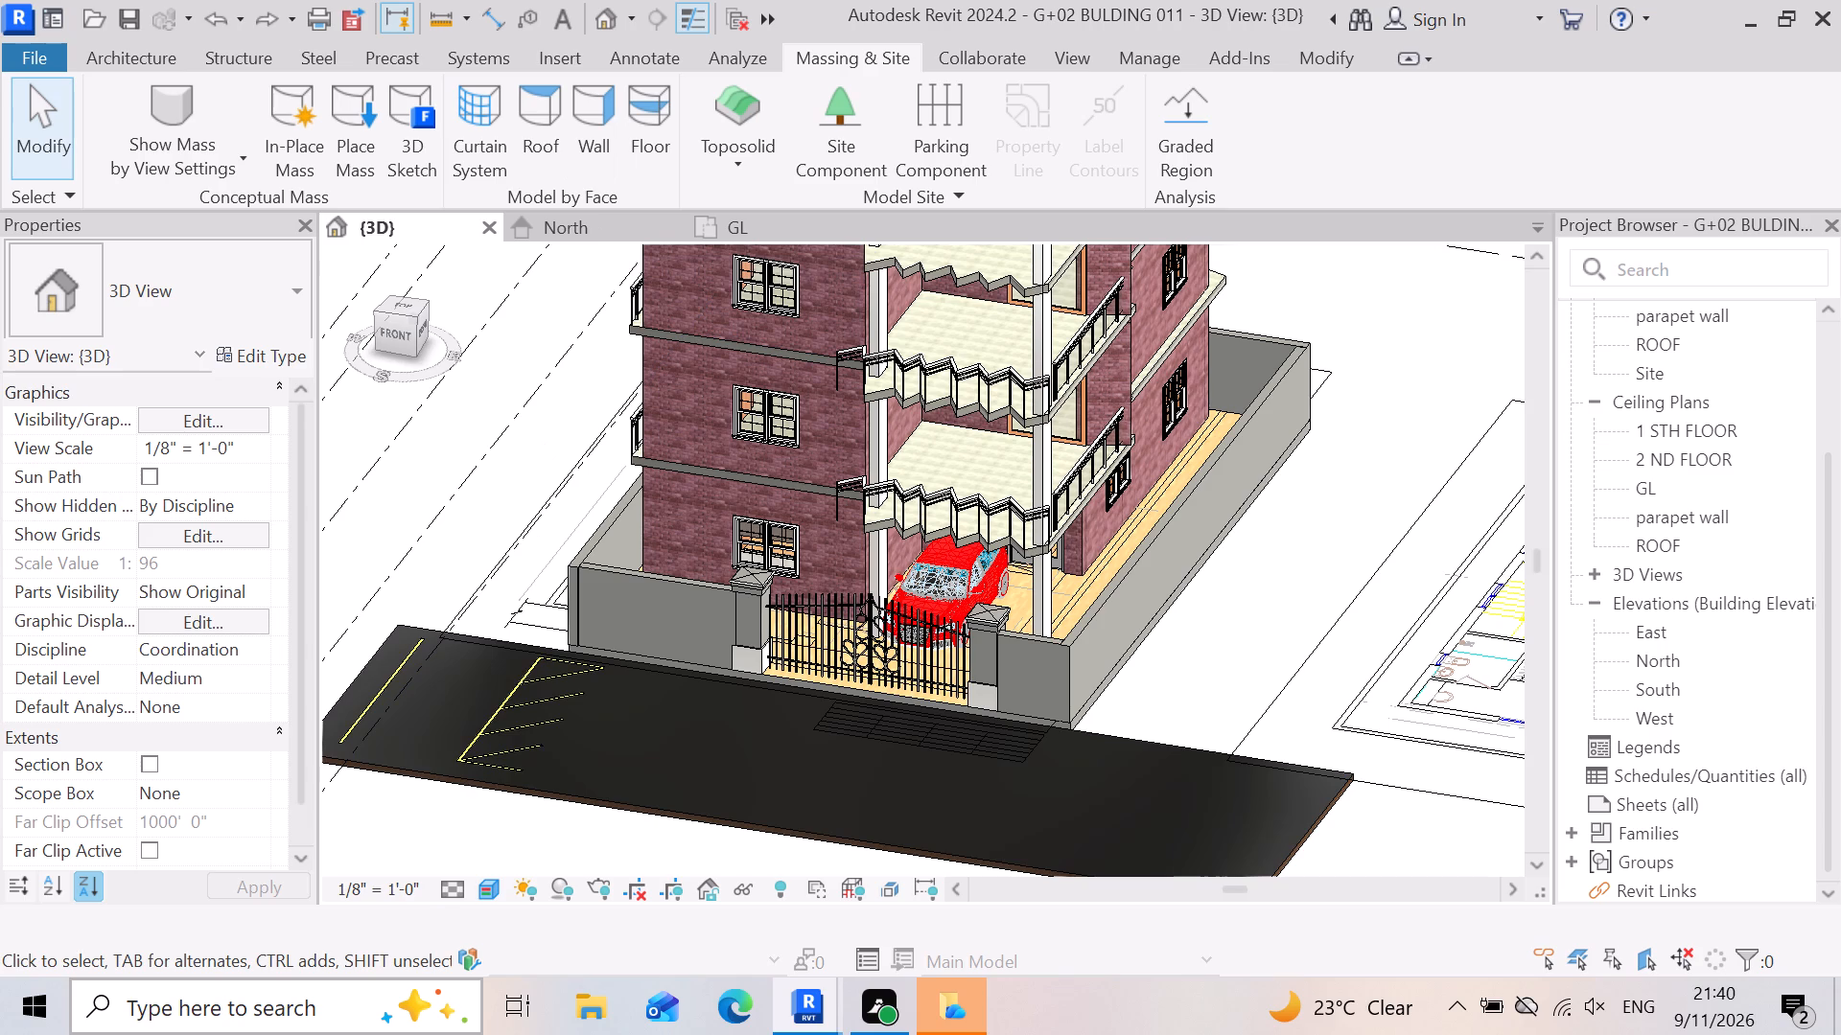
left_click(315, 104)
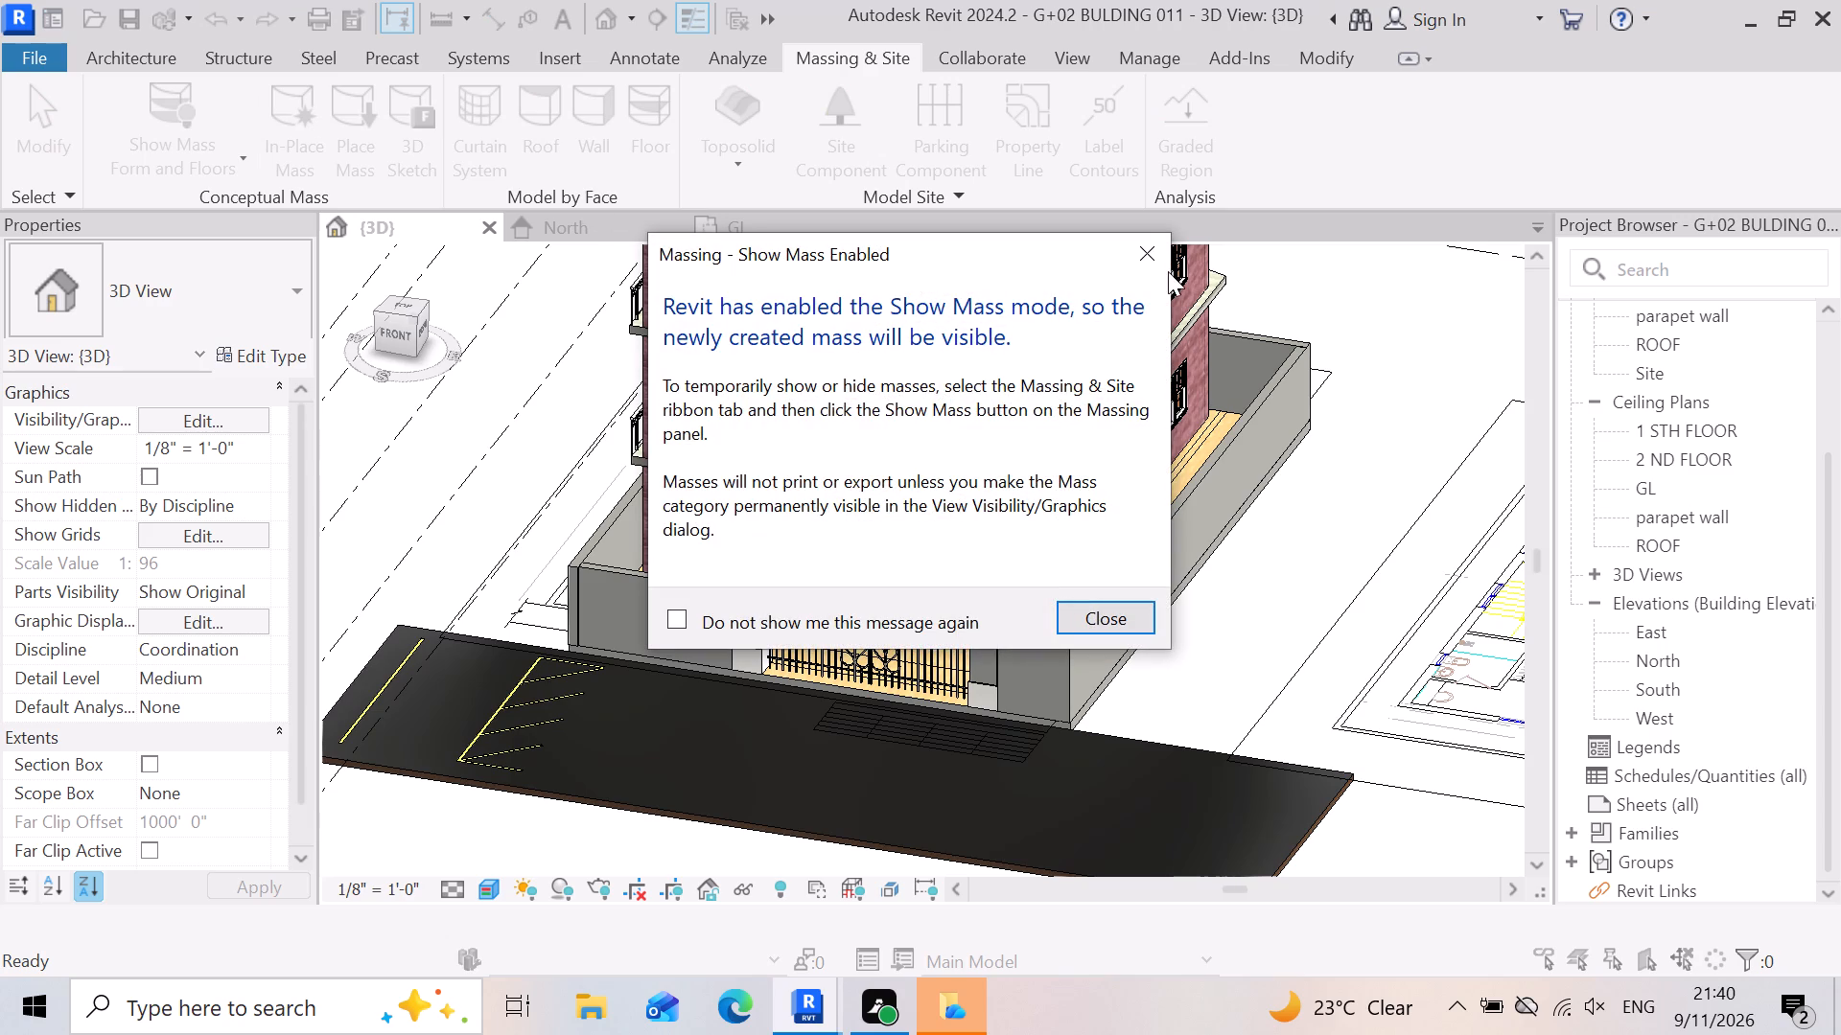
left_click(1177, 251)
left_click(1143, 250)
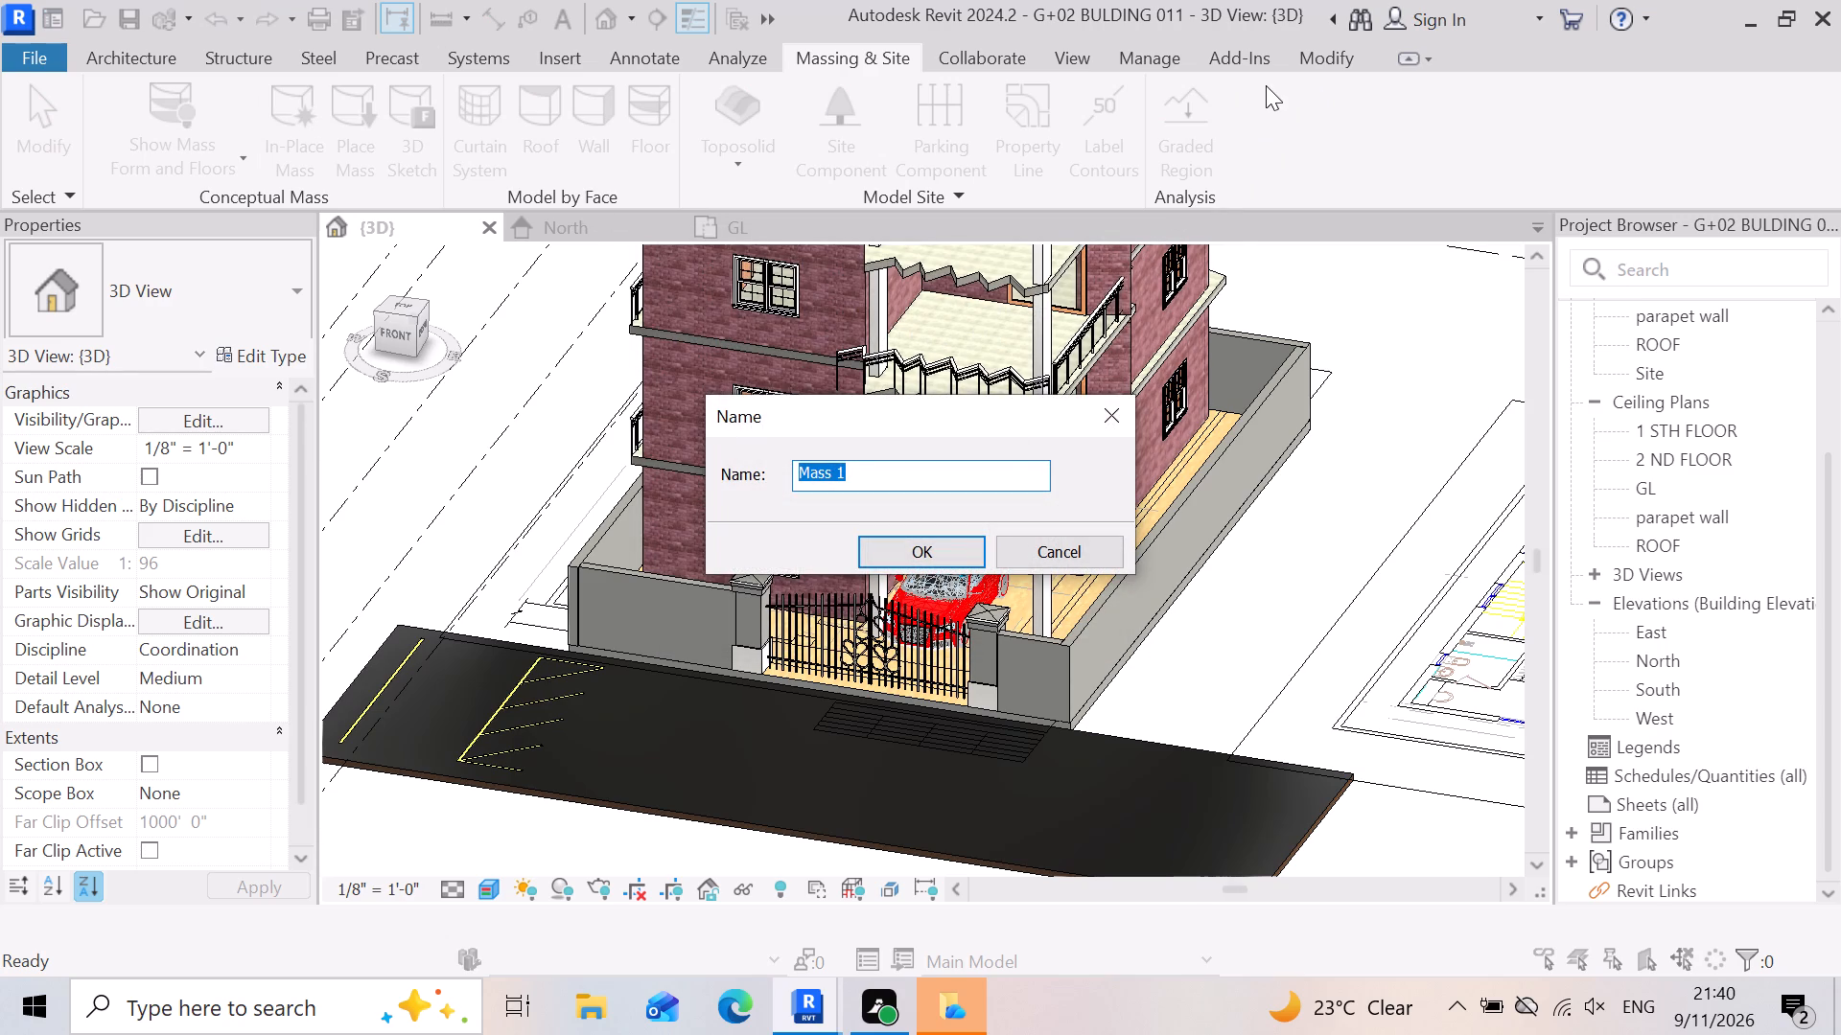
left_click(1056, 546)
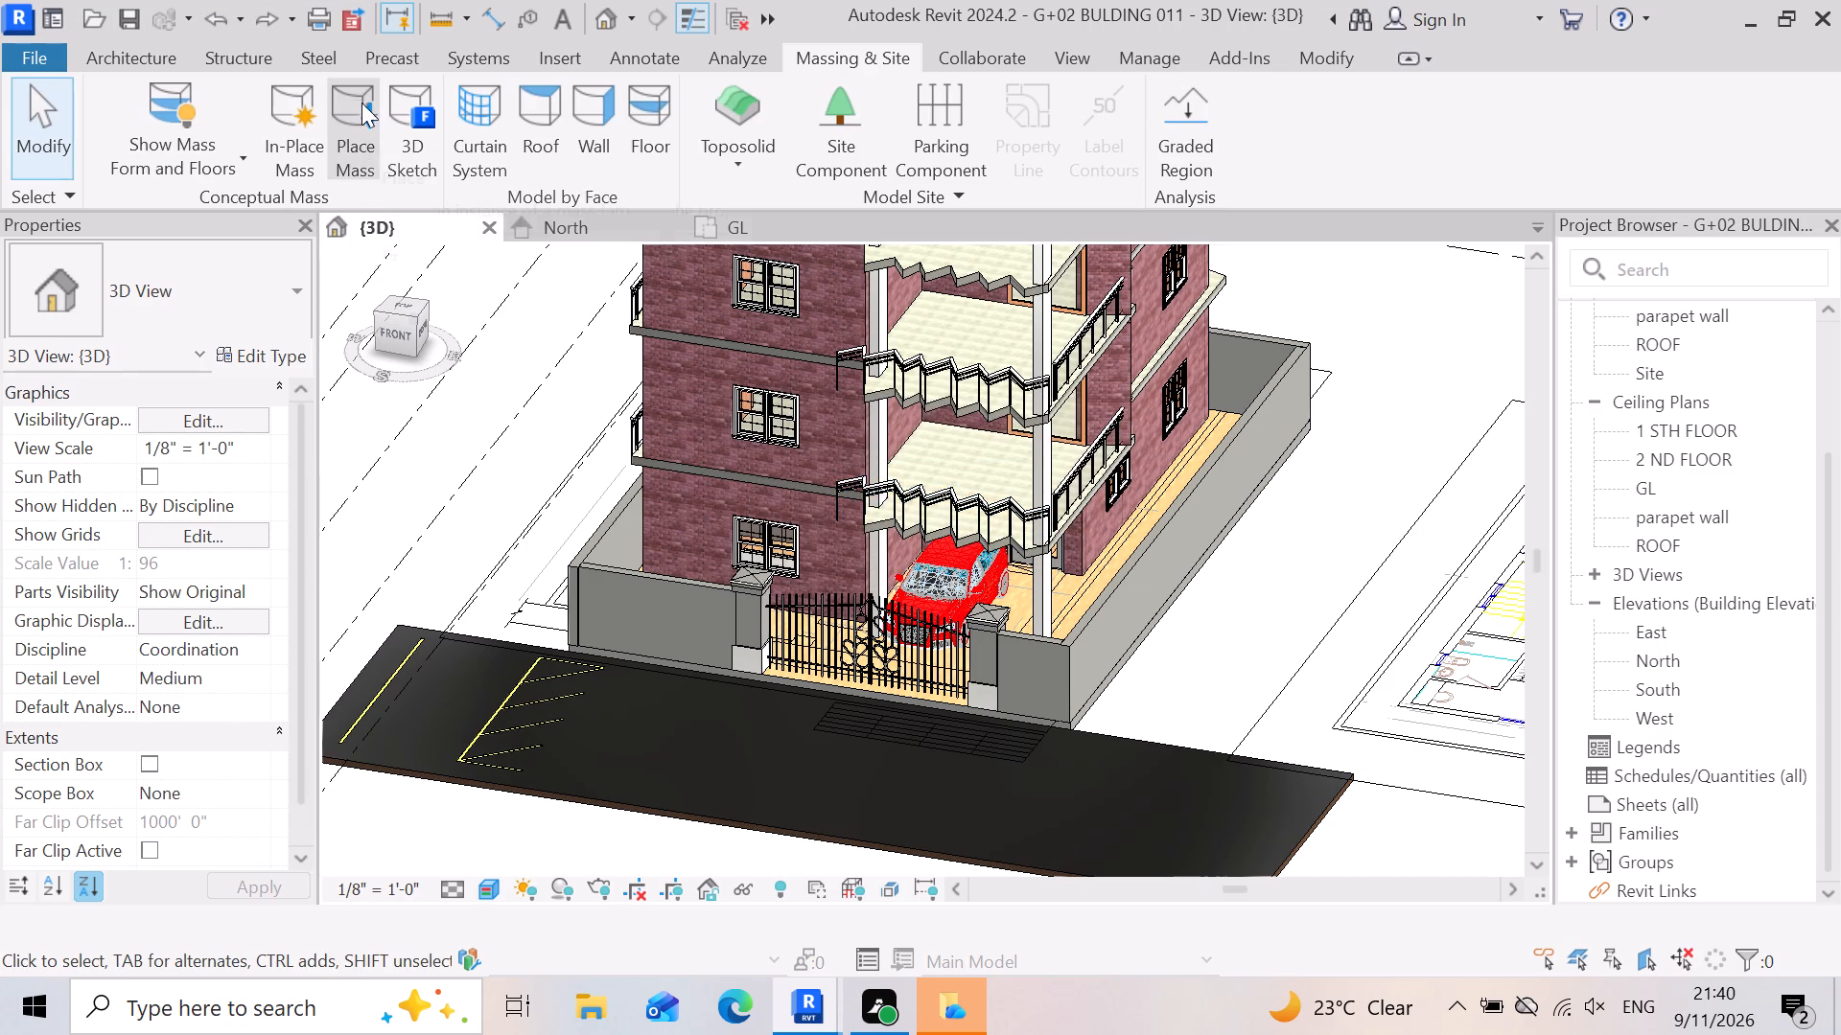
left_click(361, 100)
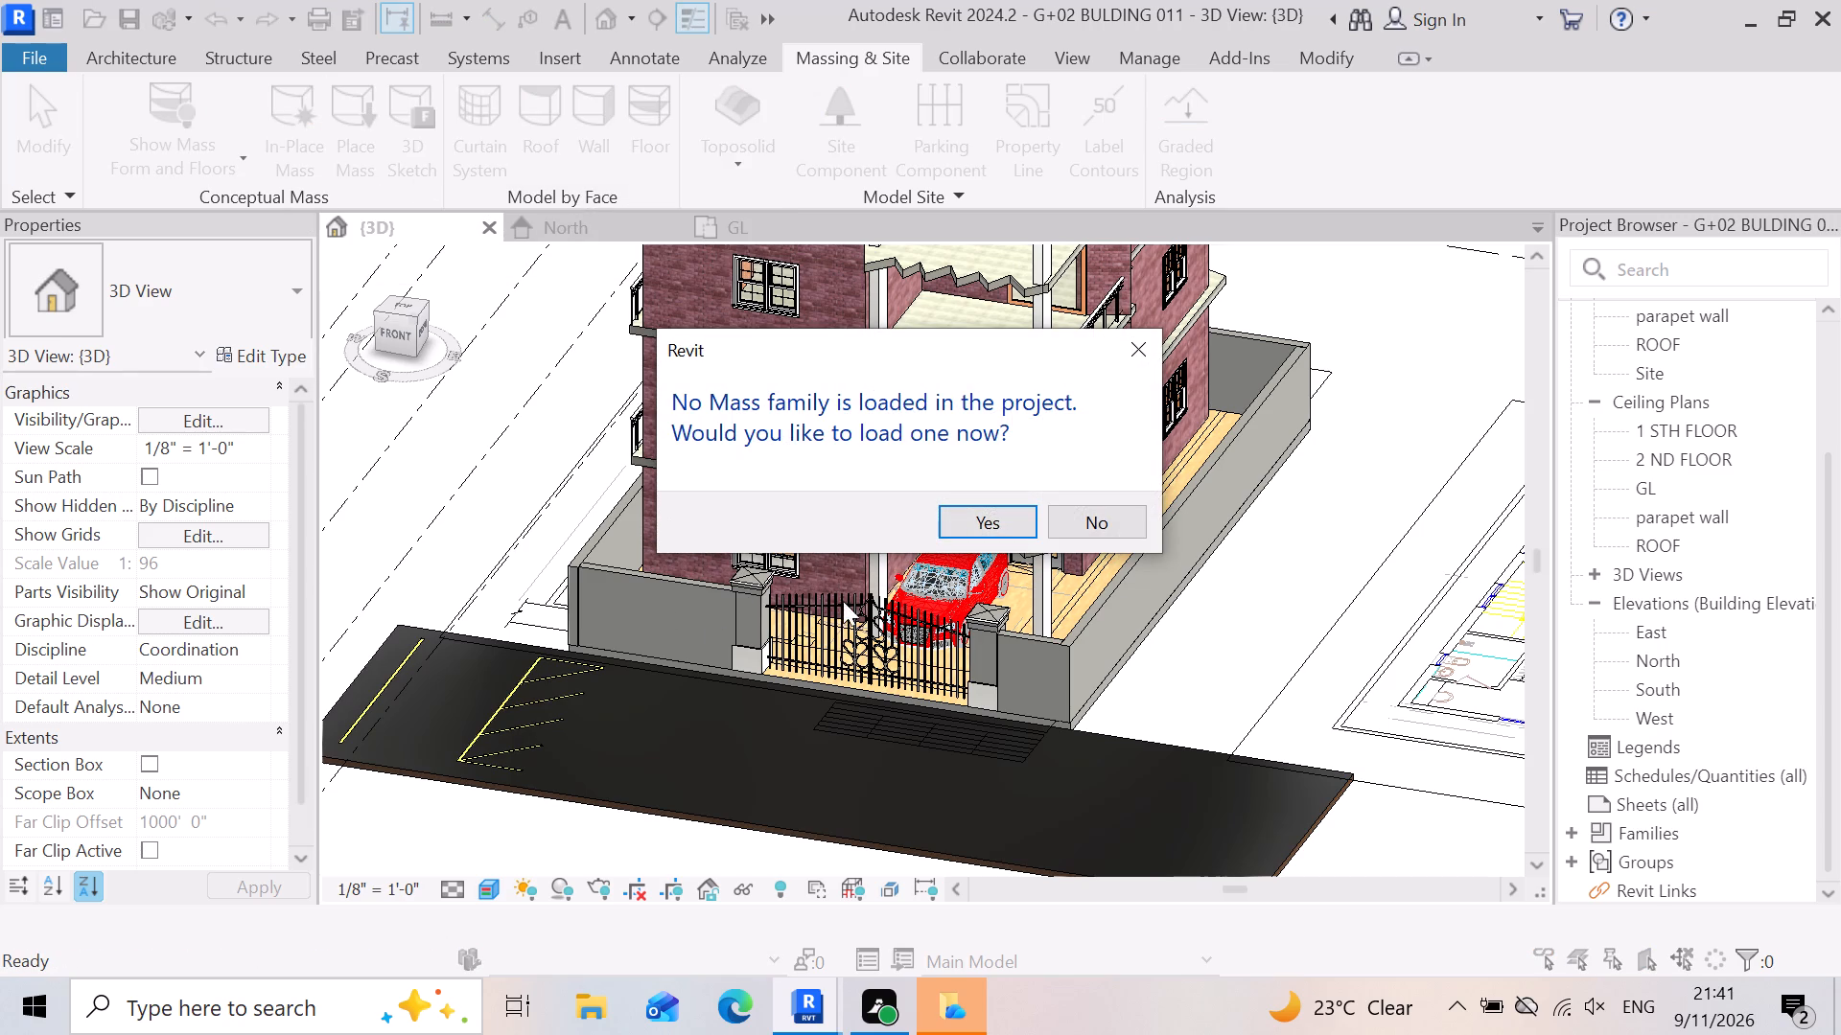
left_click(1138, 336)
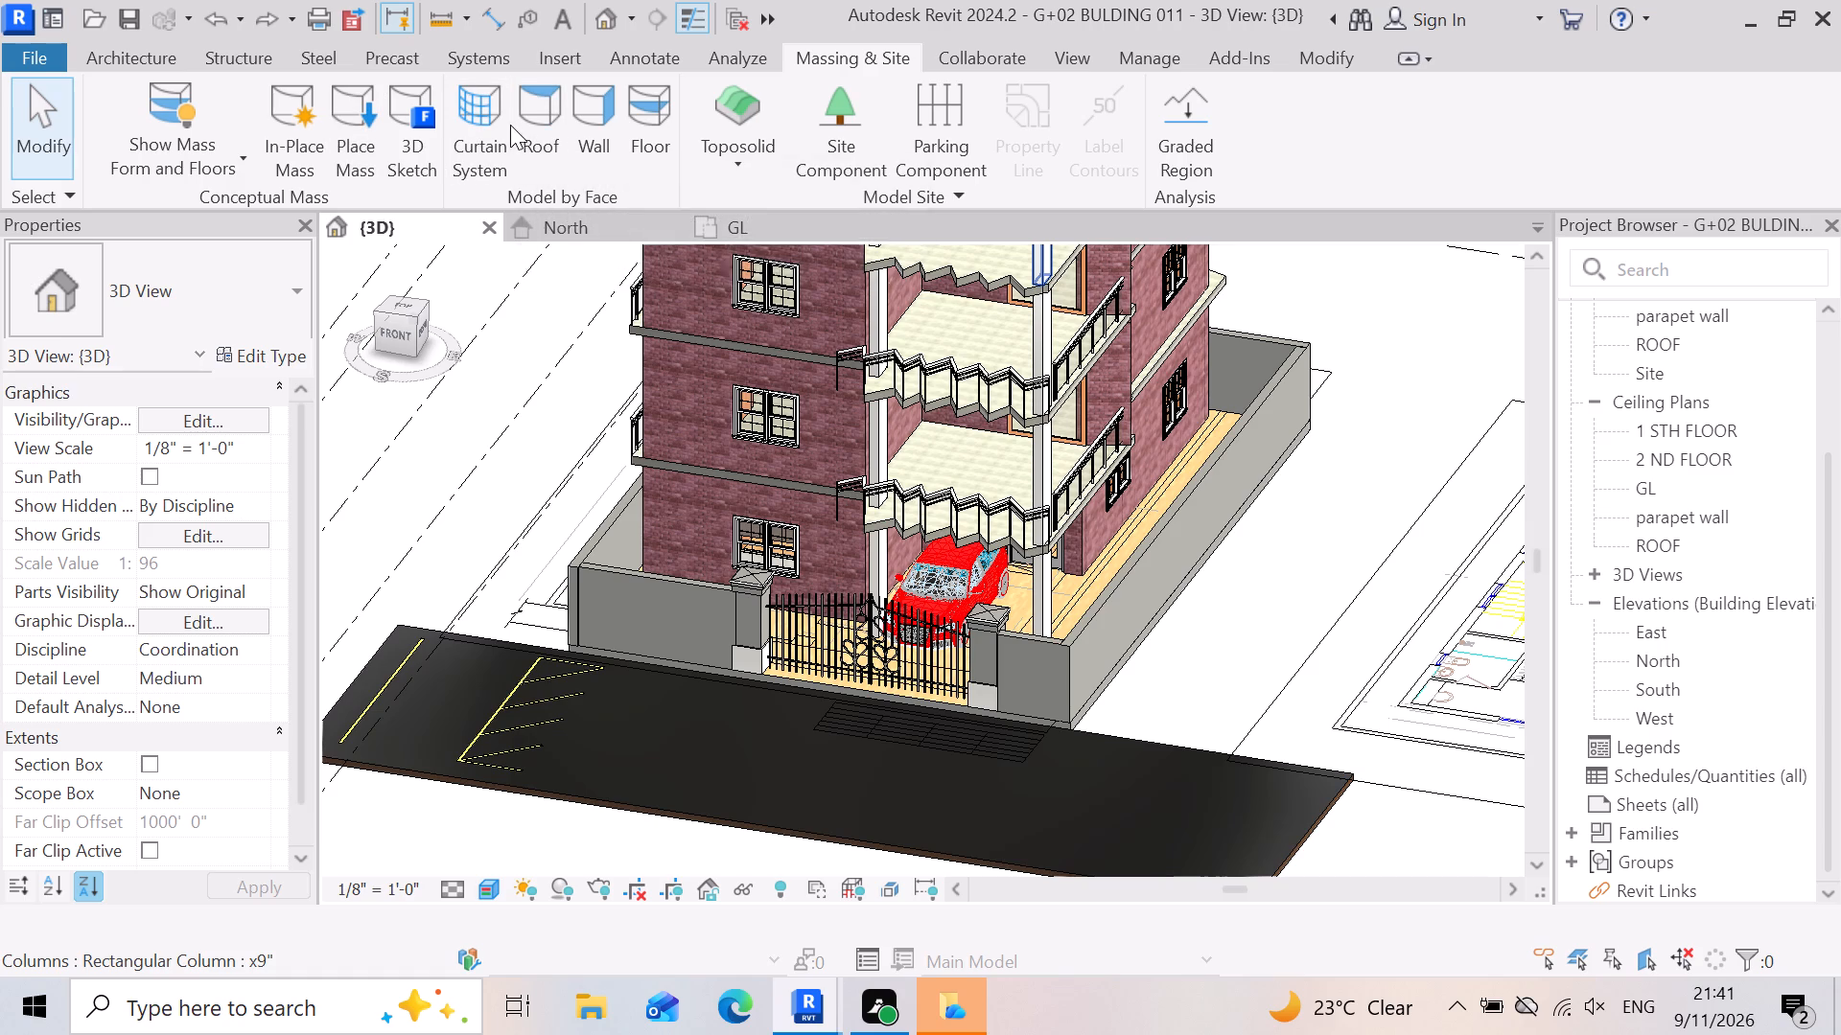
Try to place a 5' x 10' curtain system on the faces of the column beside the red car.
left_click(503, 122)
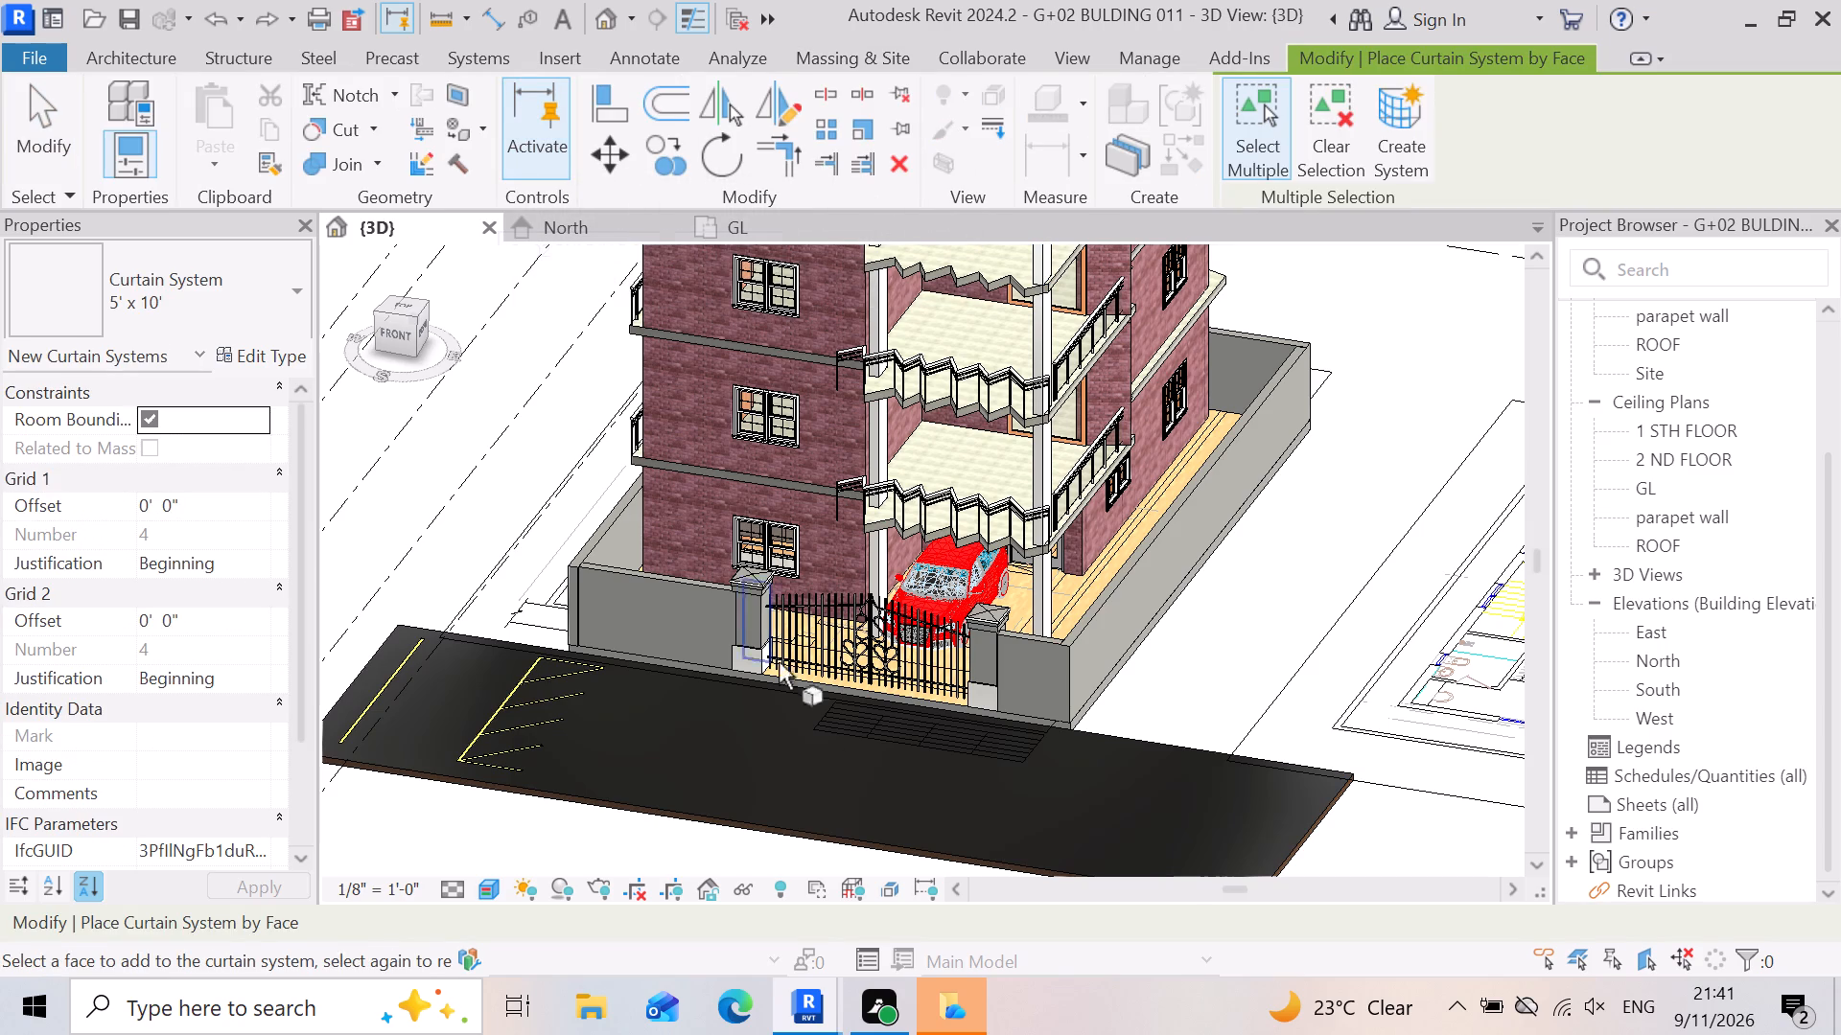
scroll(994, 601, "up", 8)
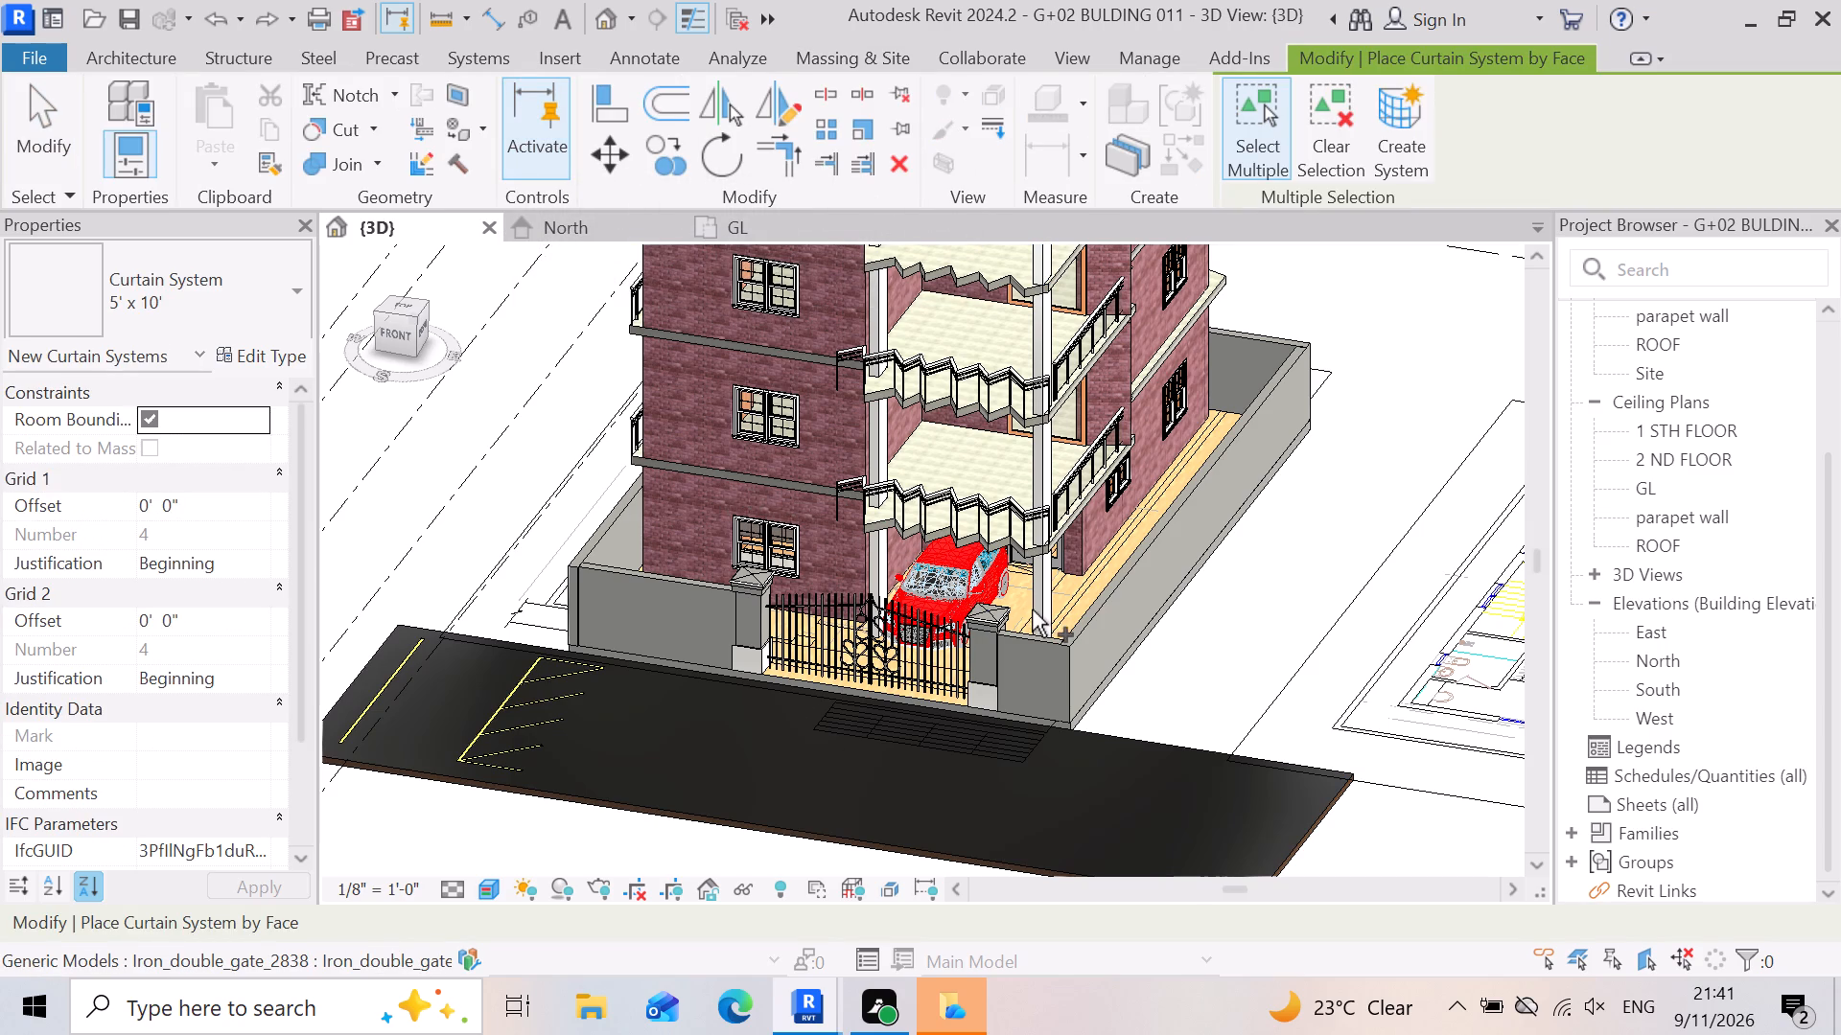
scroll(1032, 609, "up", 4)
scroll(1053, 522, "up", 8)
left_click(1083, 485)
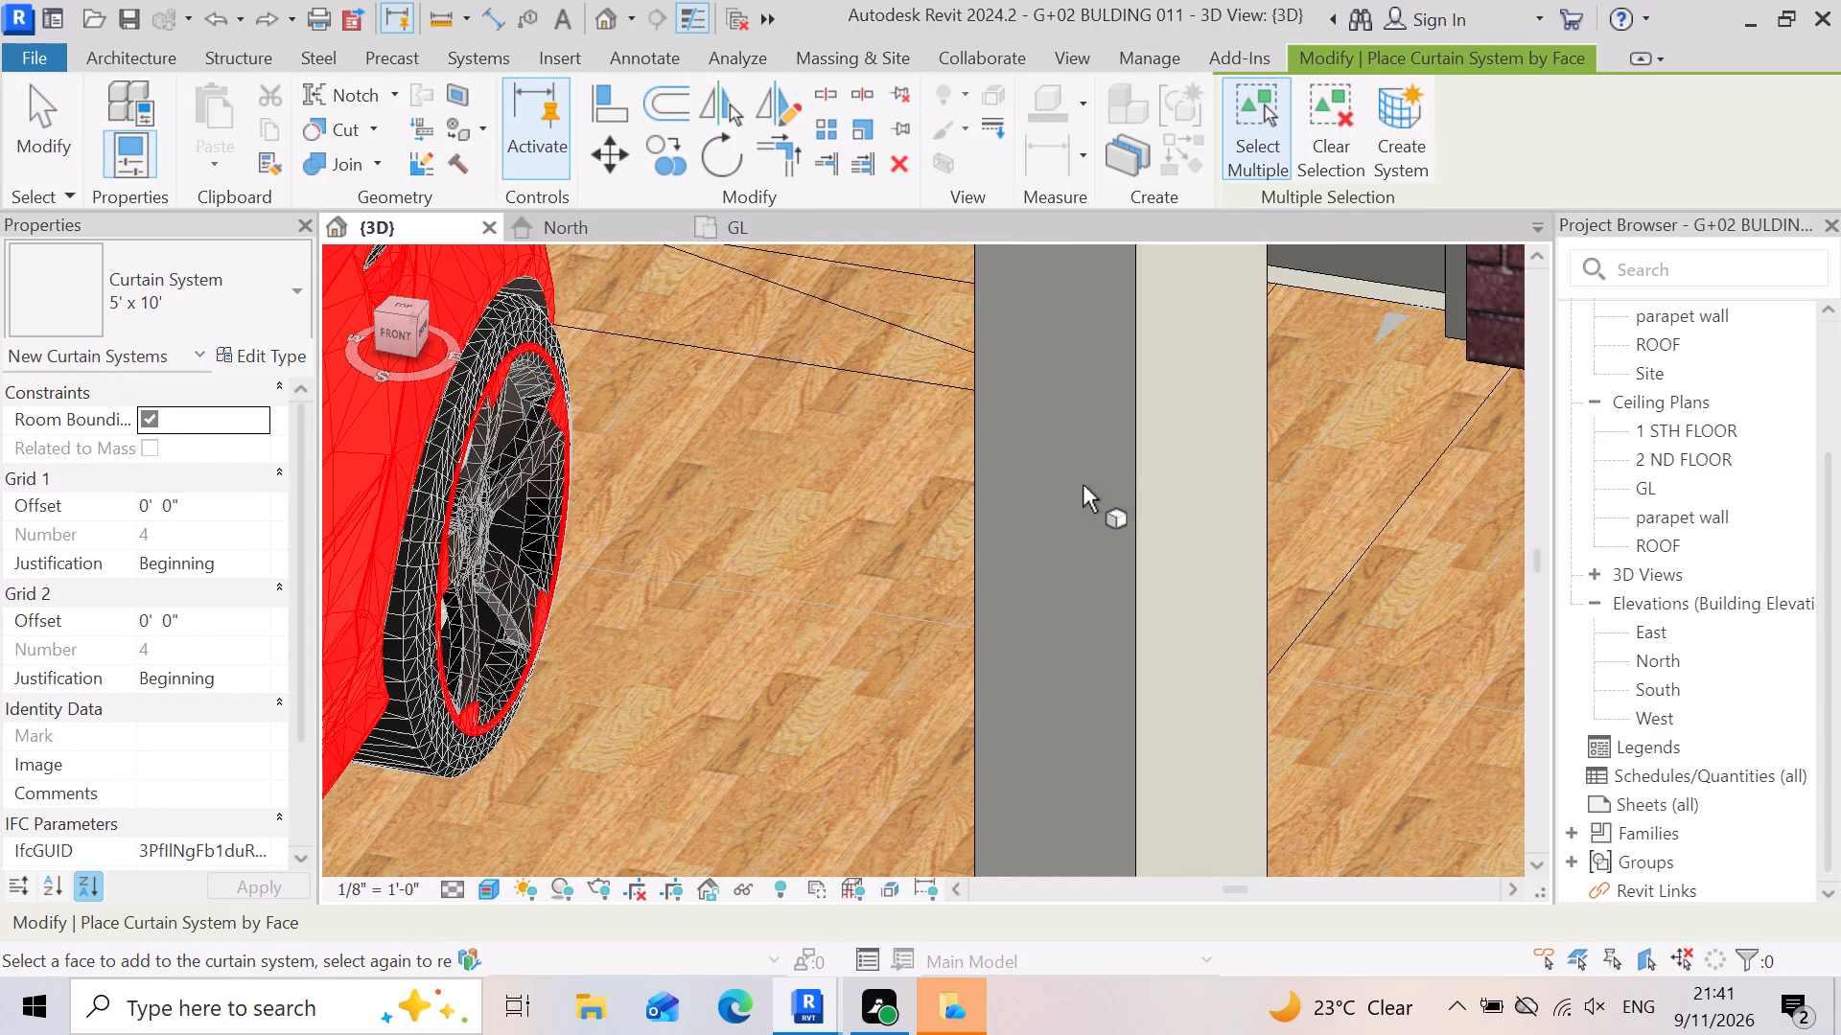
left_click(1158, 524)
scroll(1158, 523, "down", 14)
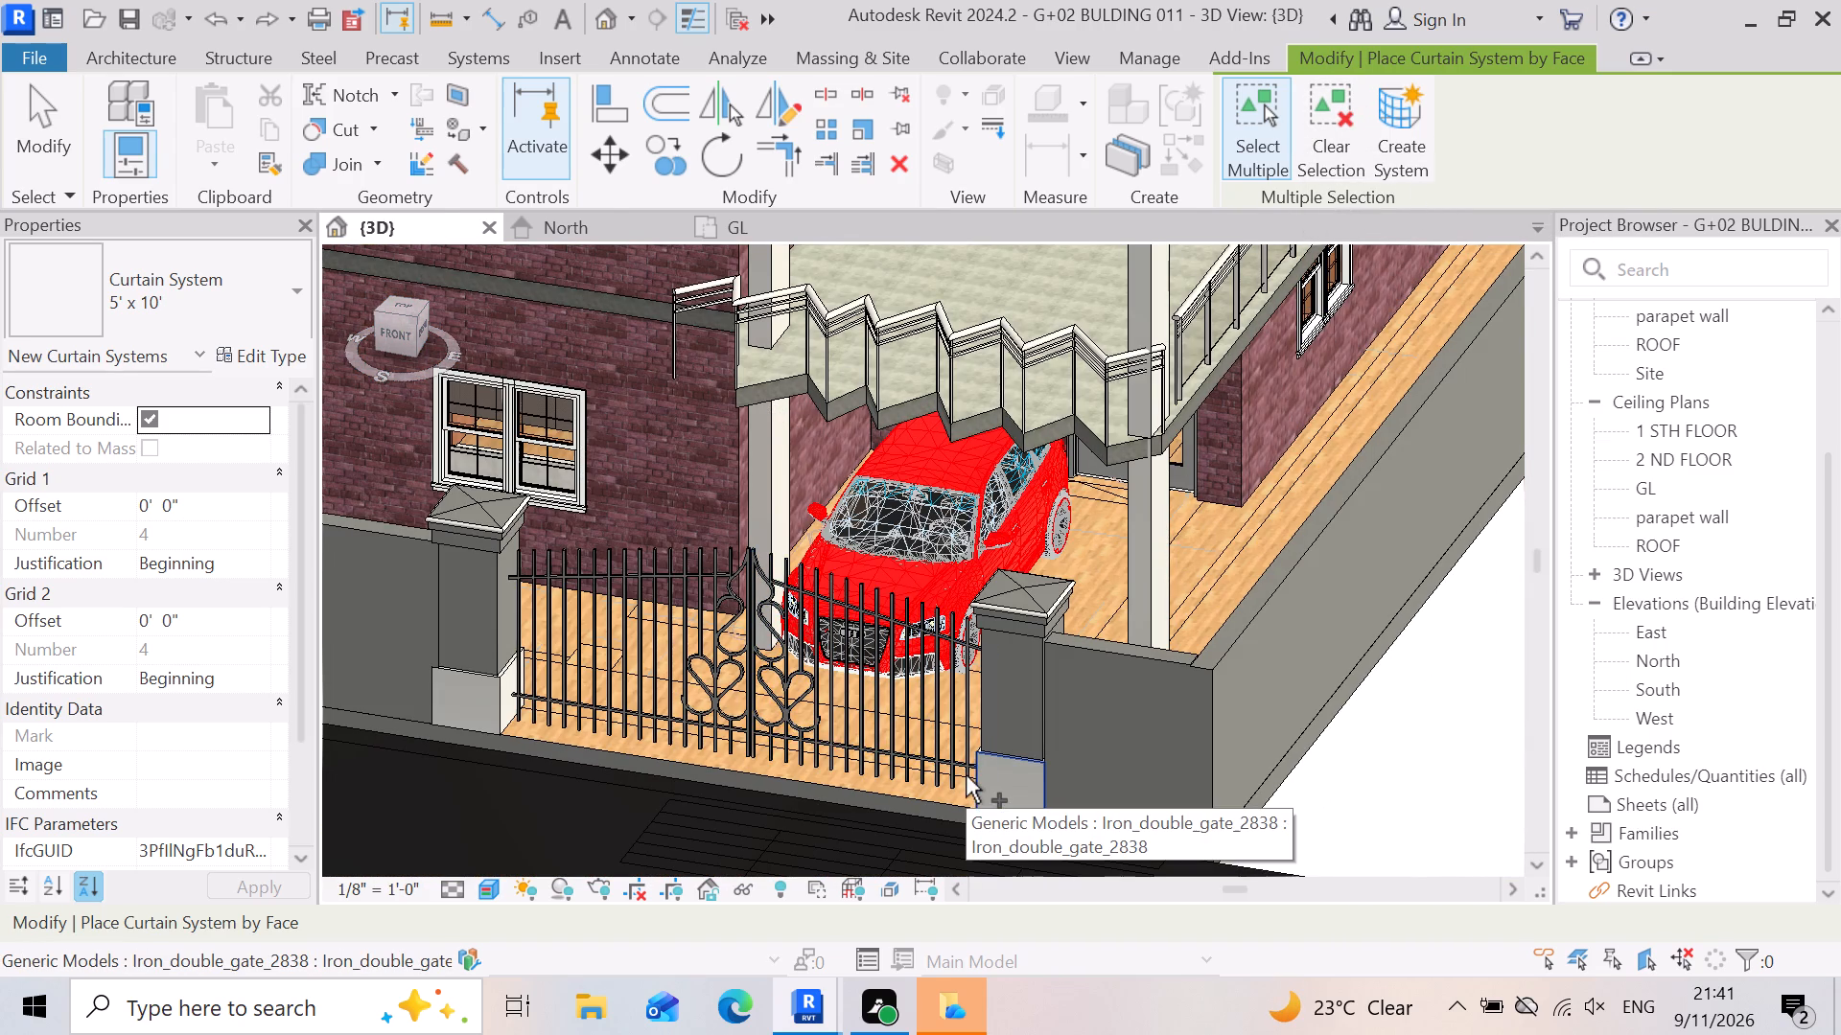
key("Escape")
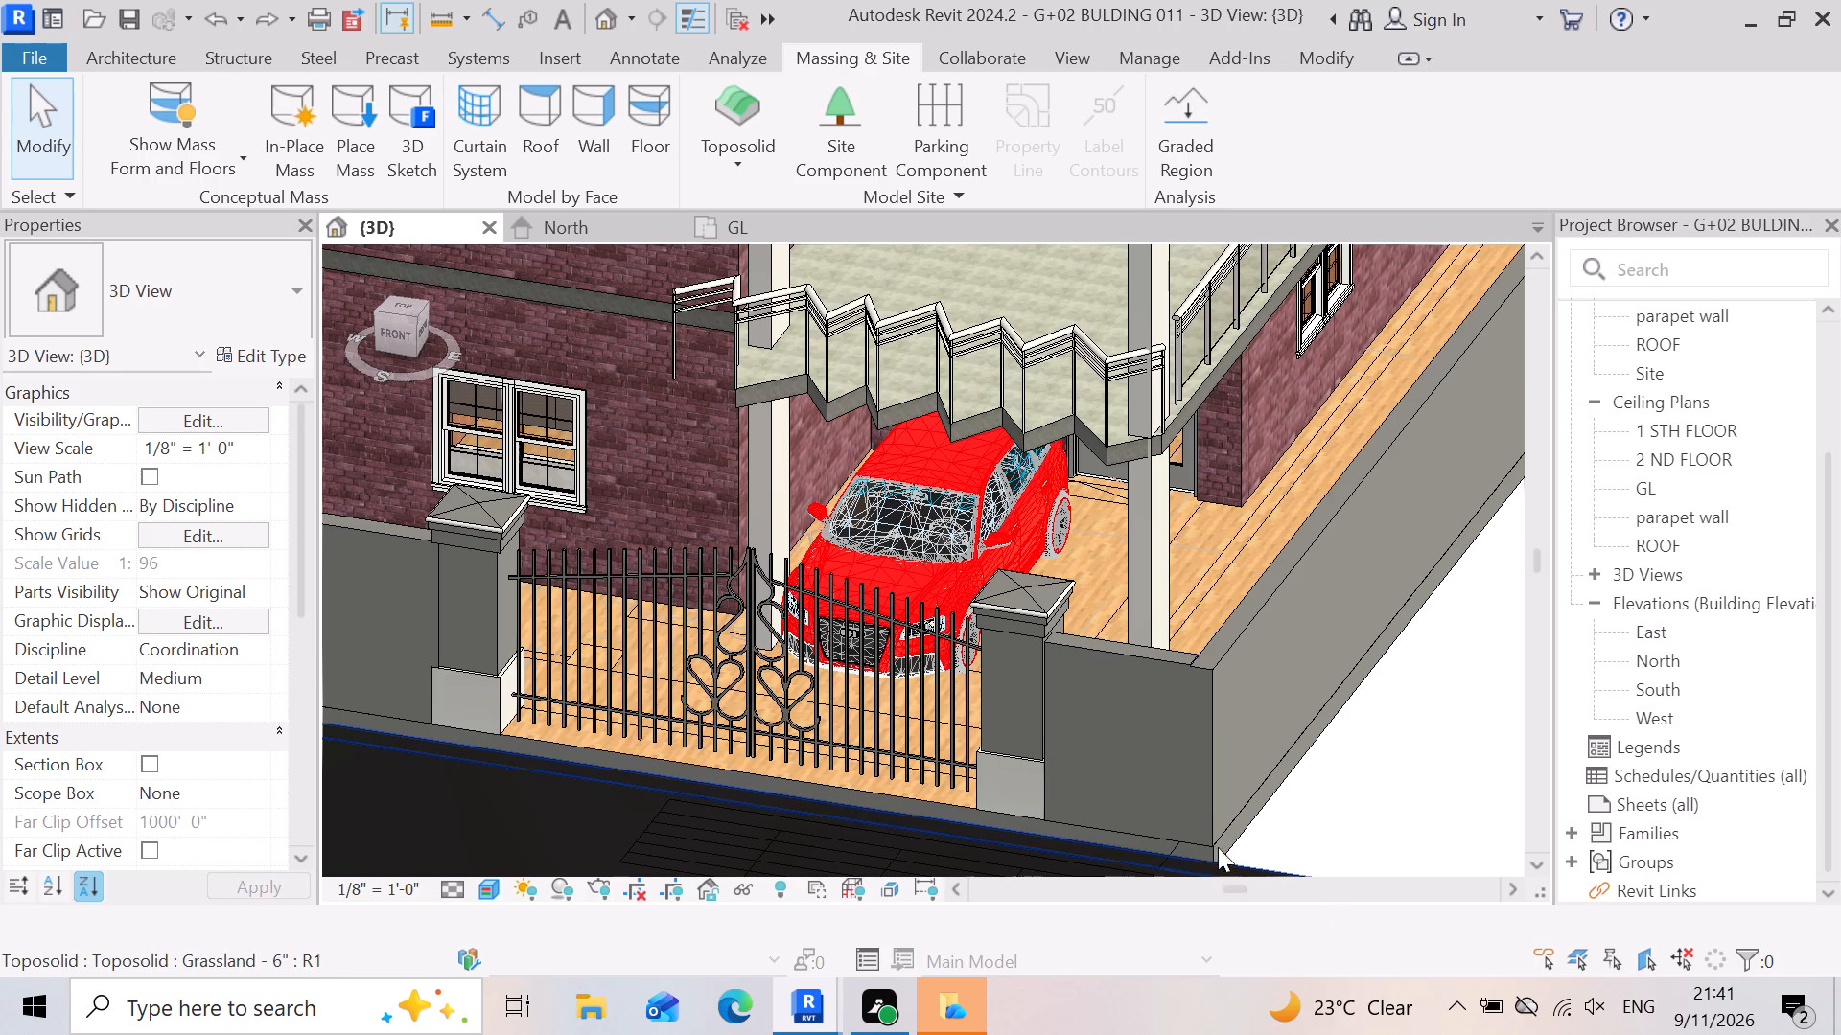
Examine the gate and compound wall, the road, and the building's front brick walls and roof.
scroll(821, 781, "up", 3)
scroll(1022, 686, "down", 4)
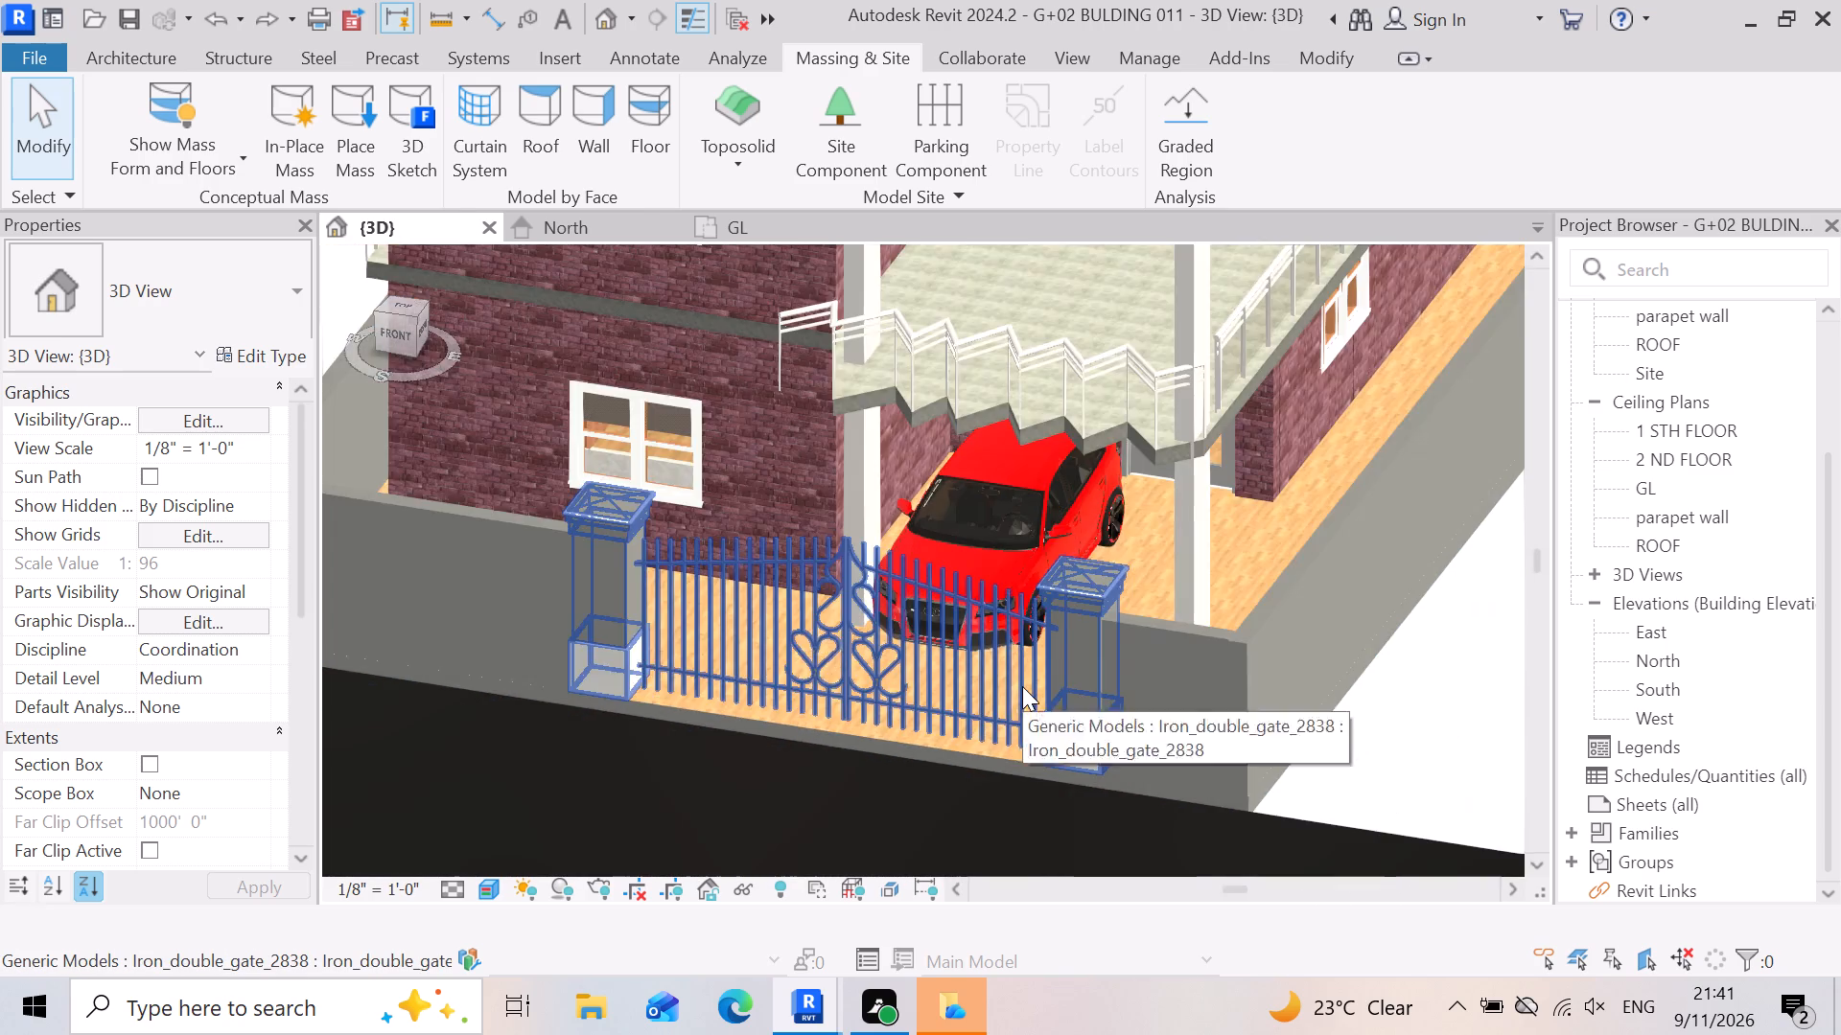
scroll(1022, 686, "down", 5)
scroll(769, 588, "down", 3)
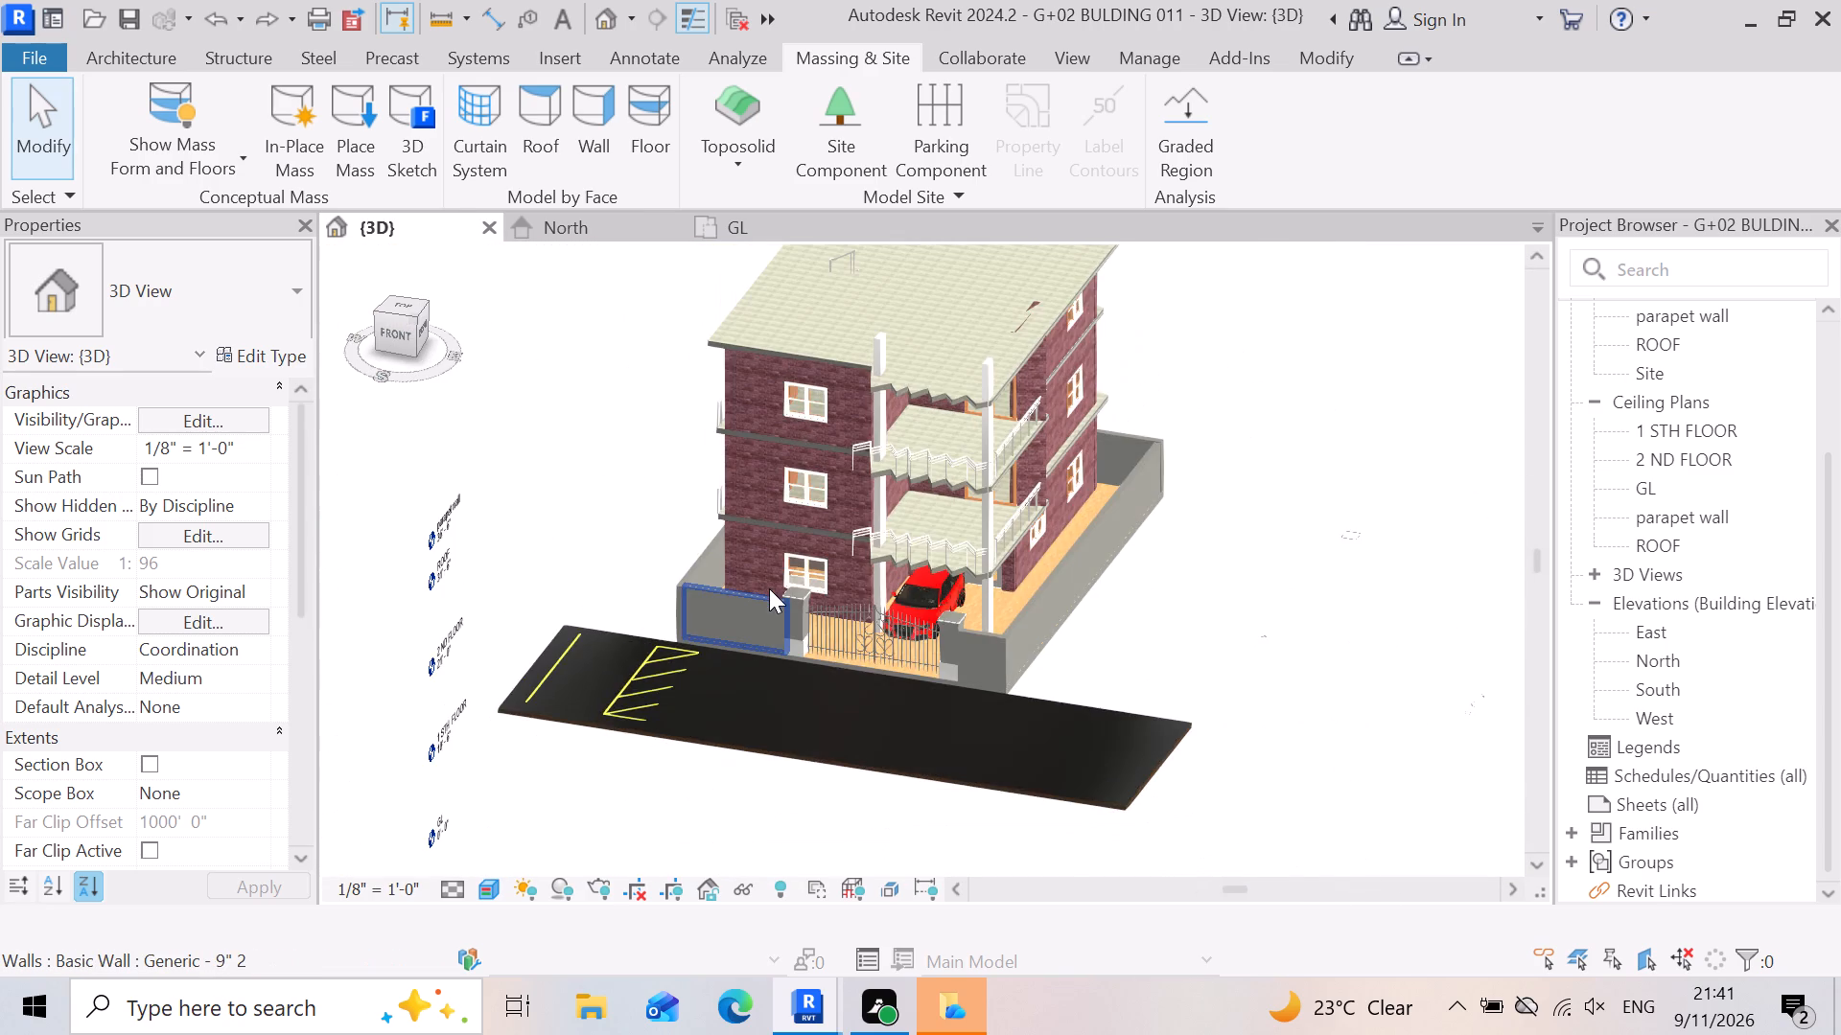
scroll(763, 334, "up", 7)
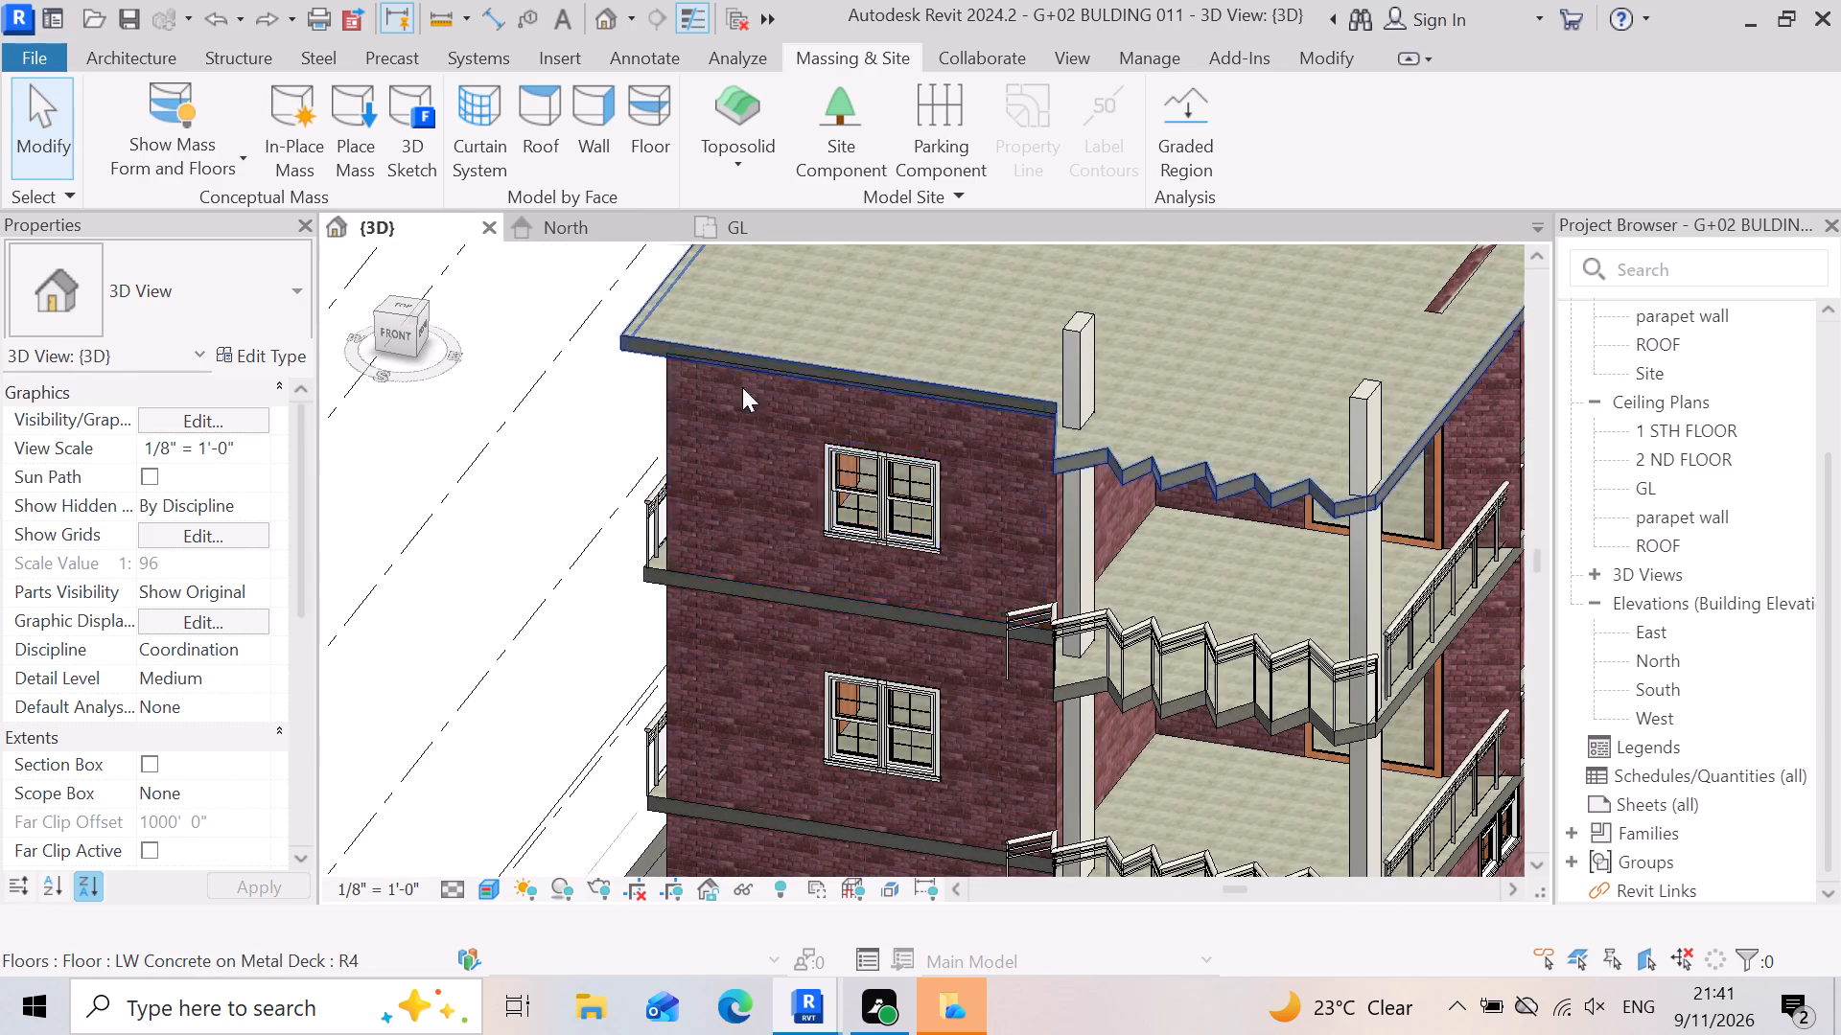
scroll(709, 562, "up", 12)
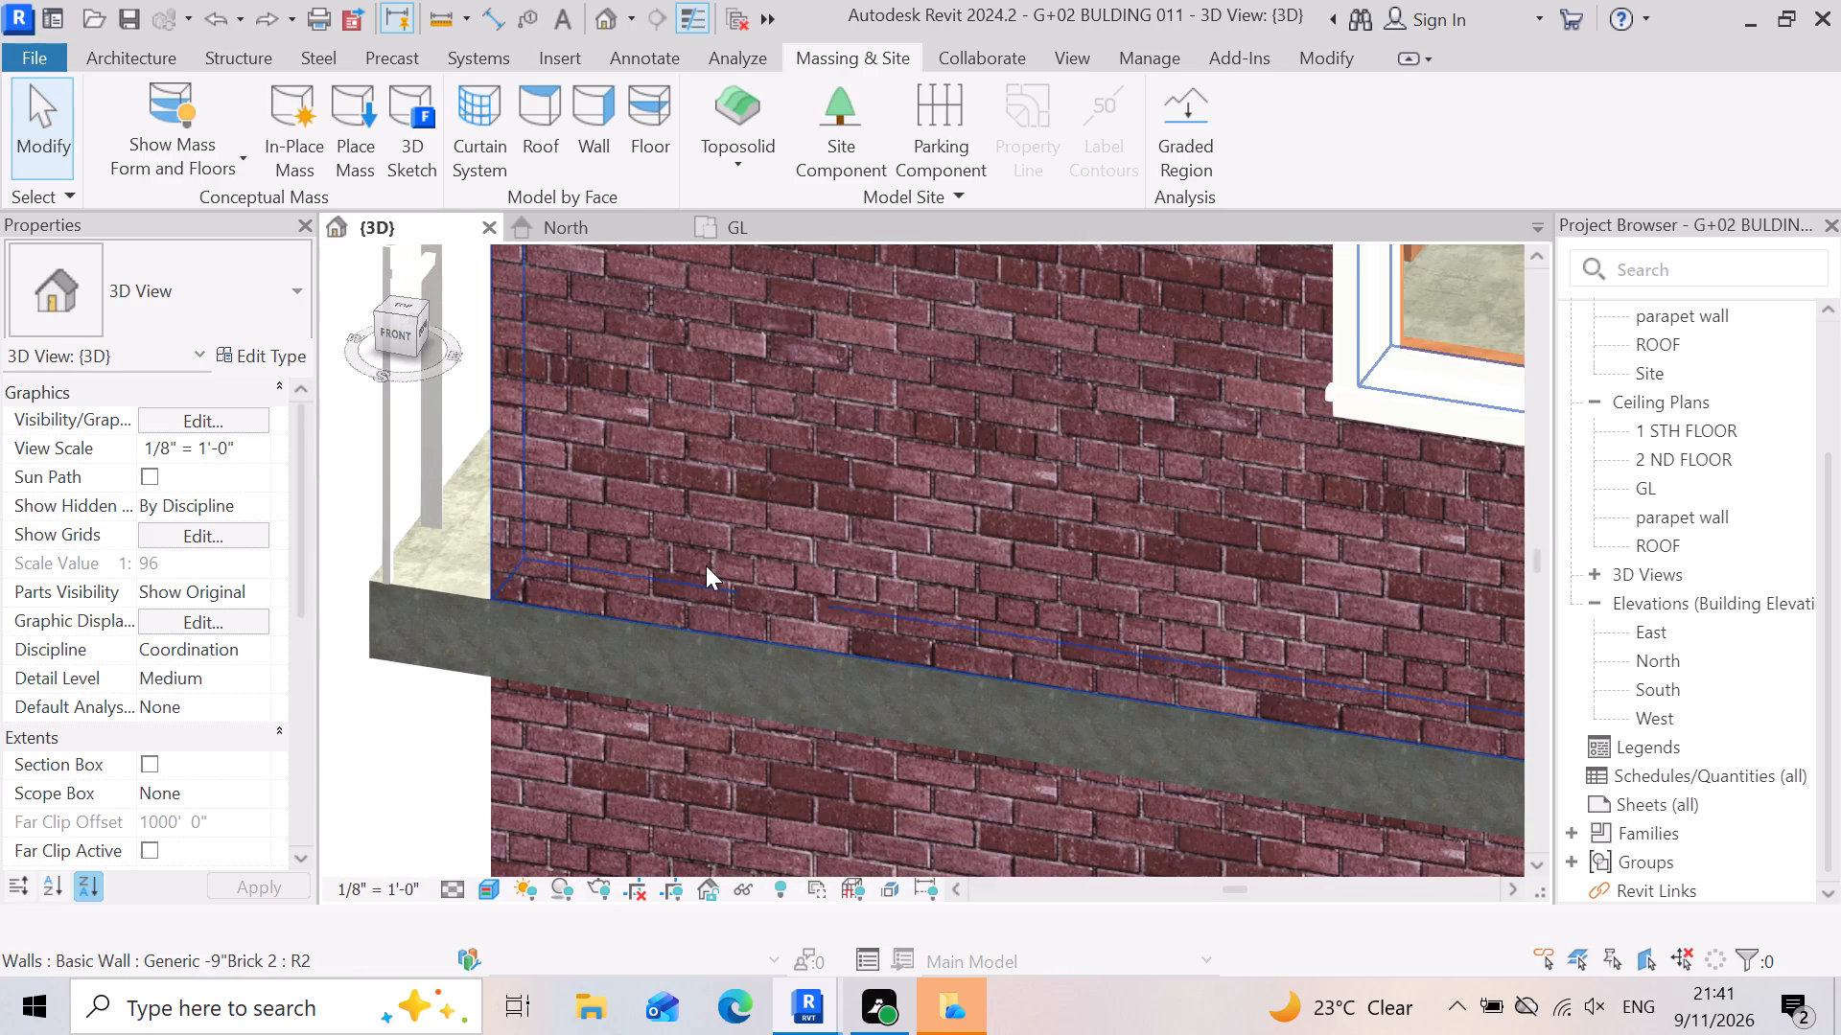
scroll(701, 567, "down", 14)
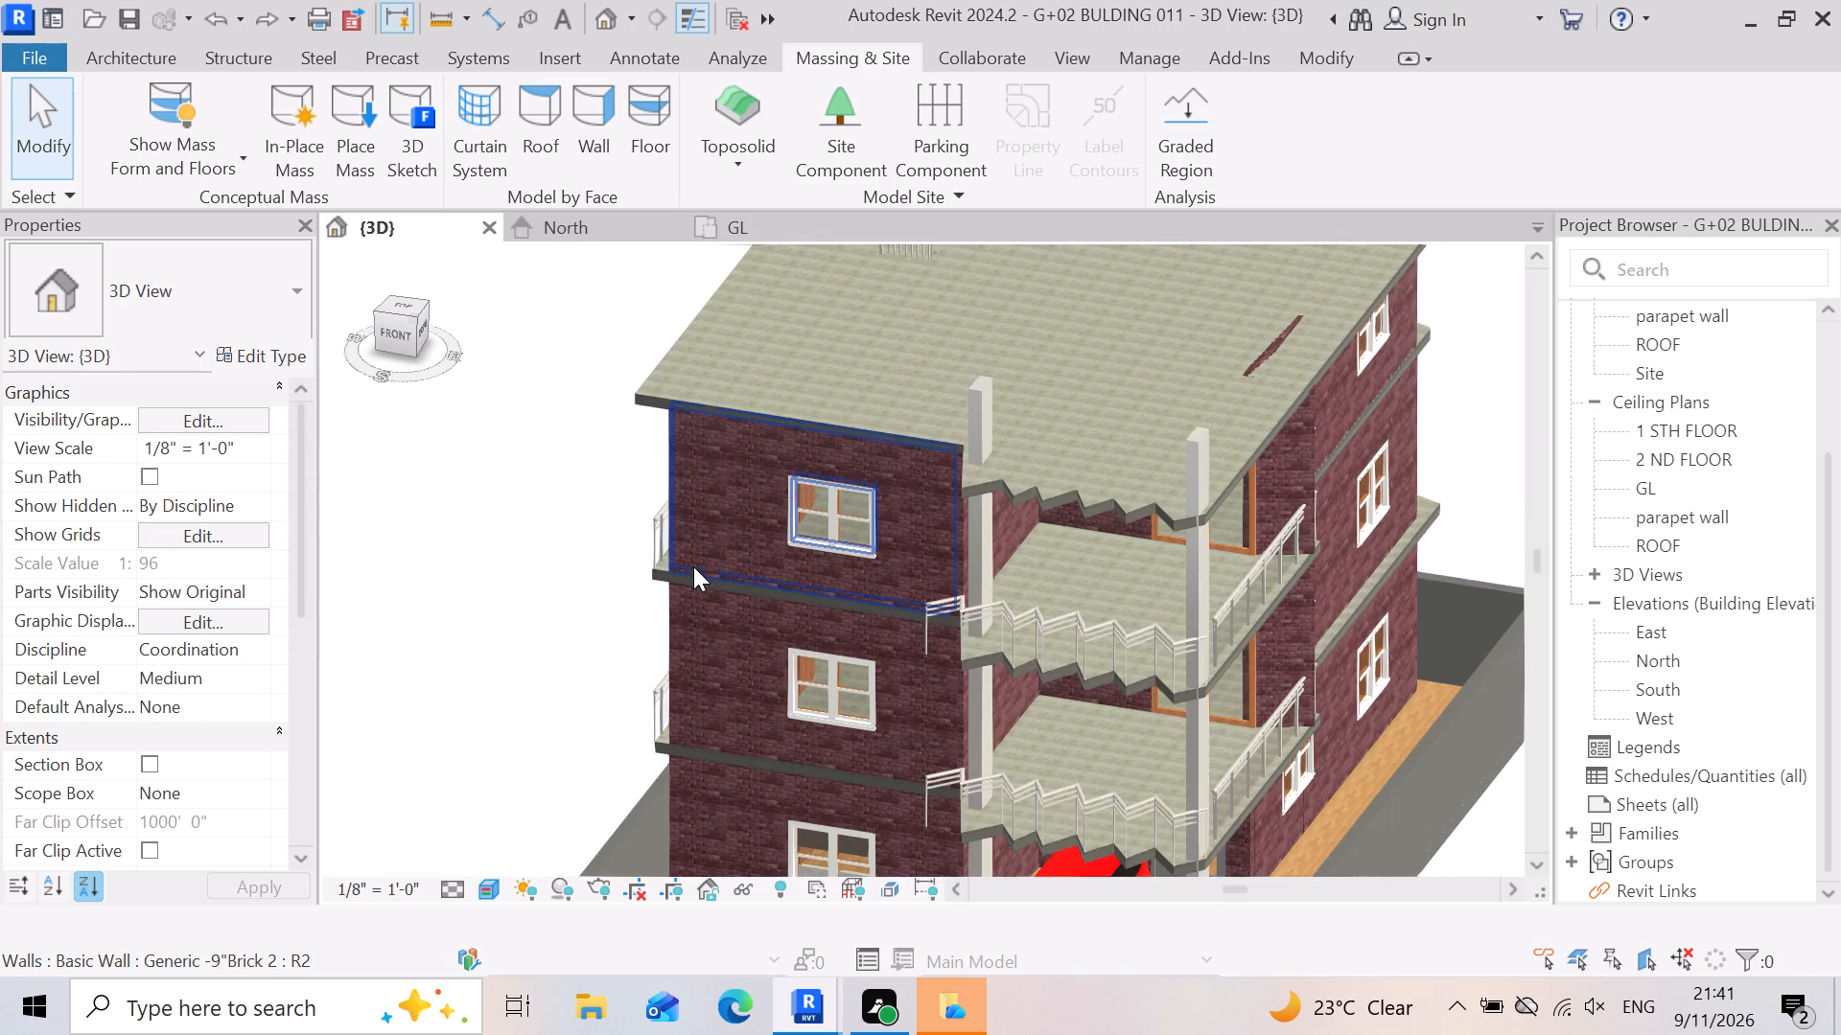
scroll(692, 566, "down", 3)
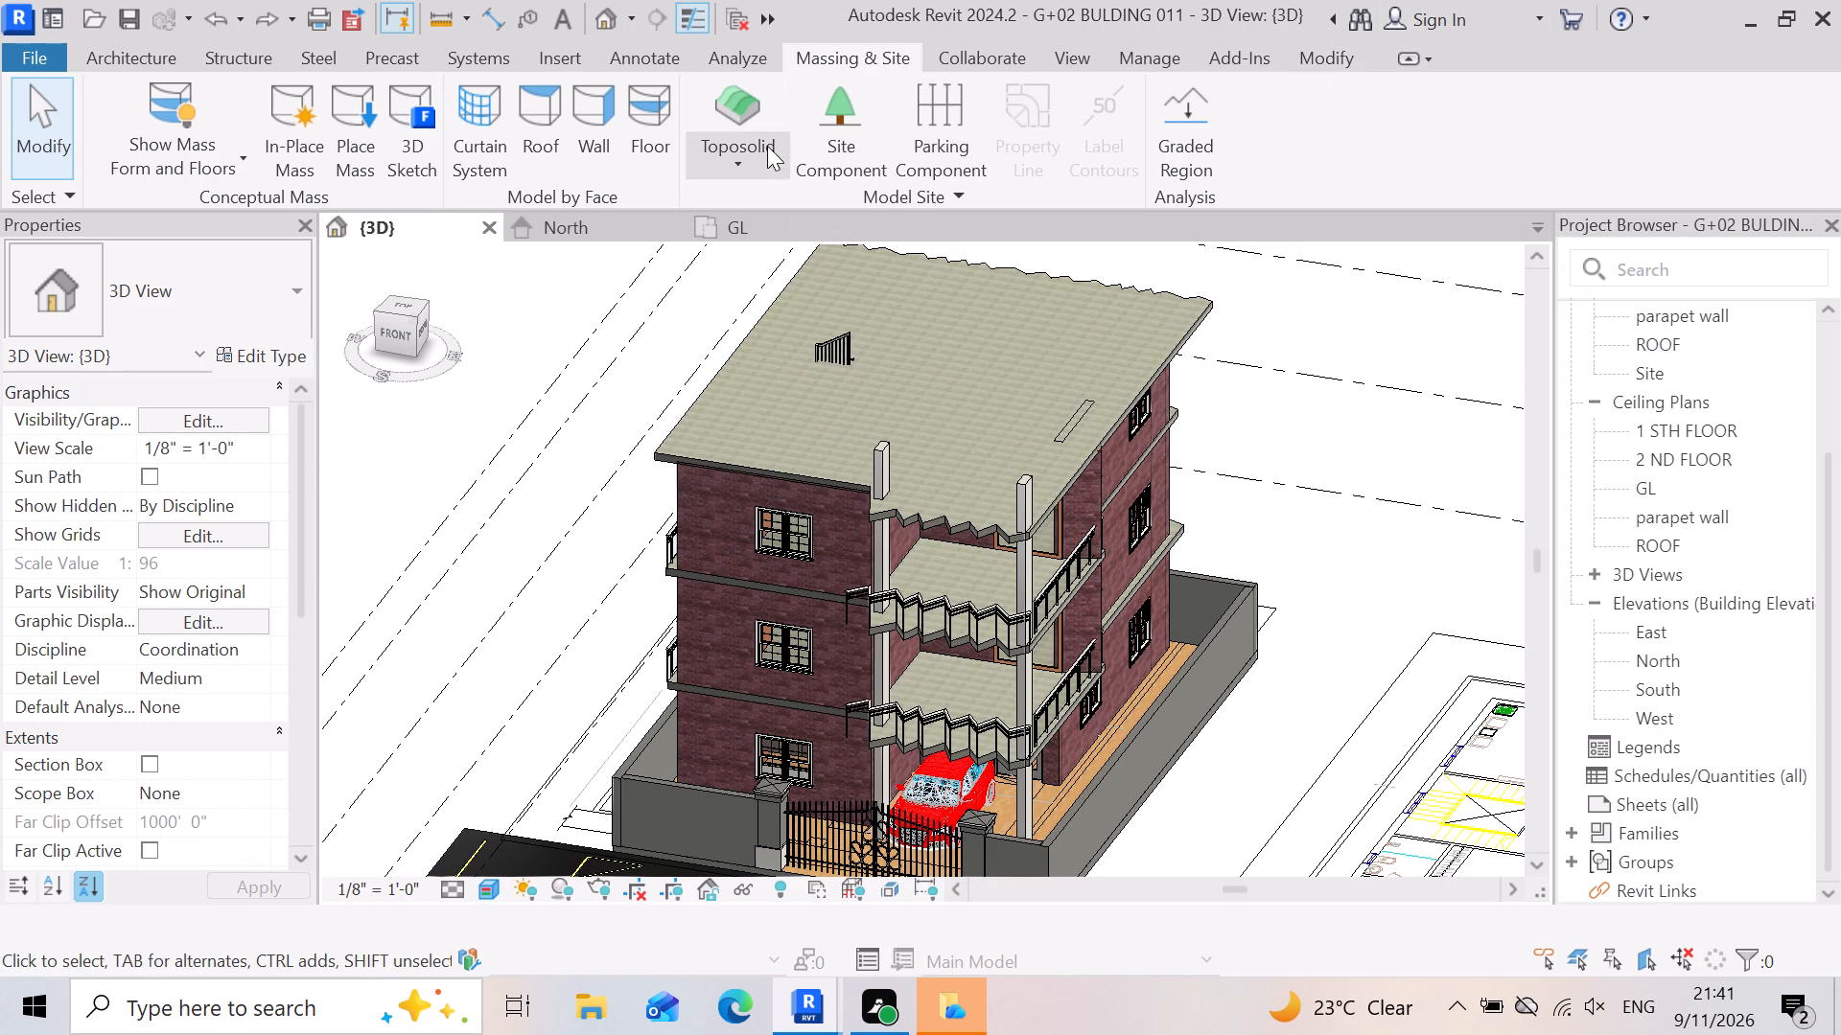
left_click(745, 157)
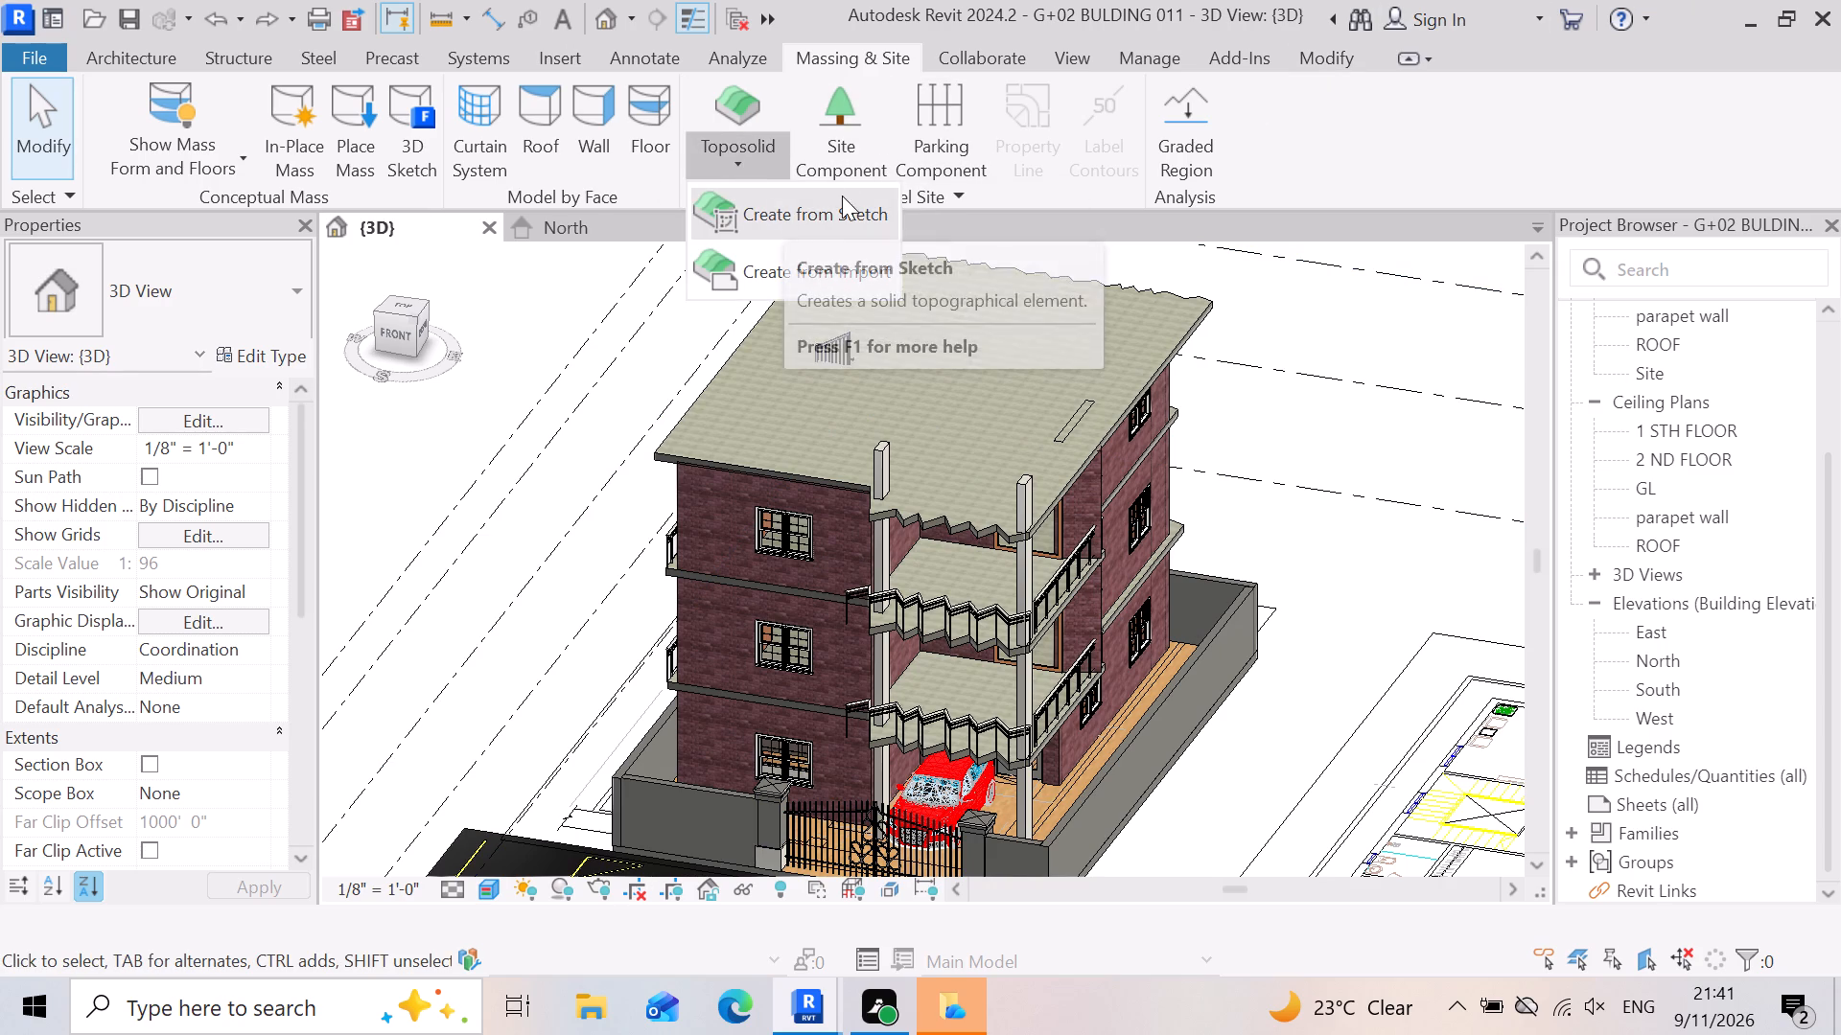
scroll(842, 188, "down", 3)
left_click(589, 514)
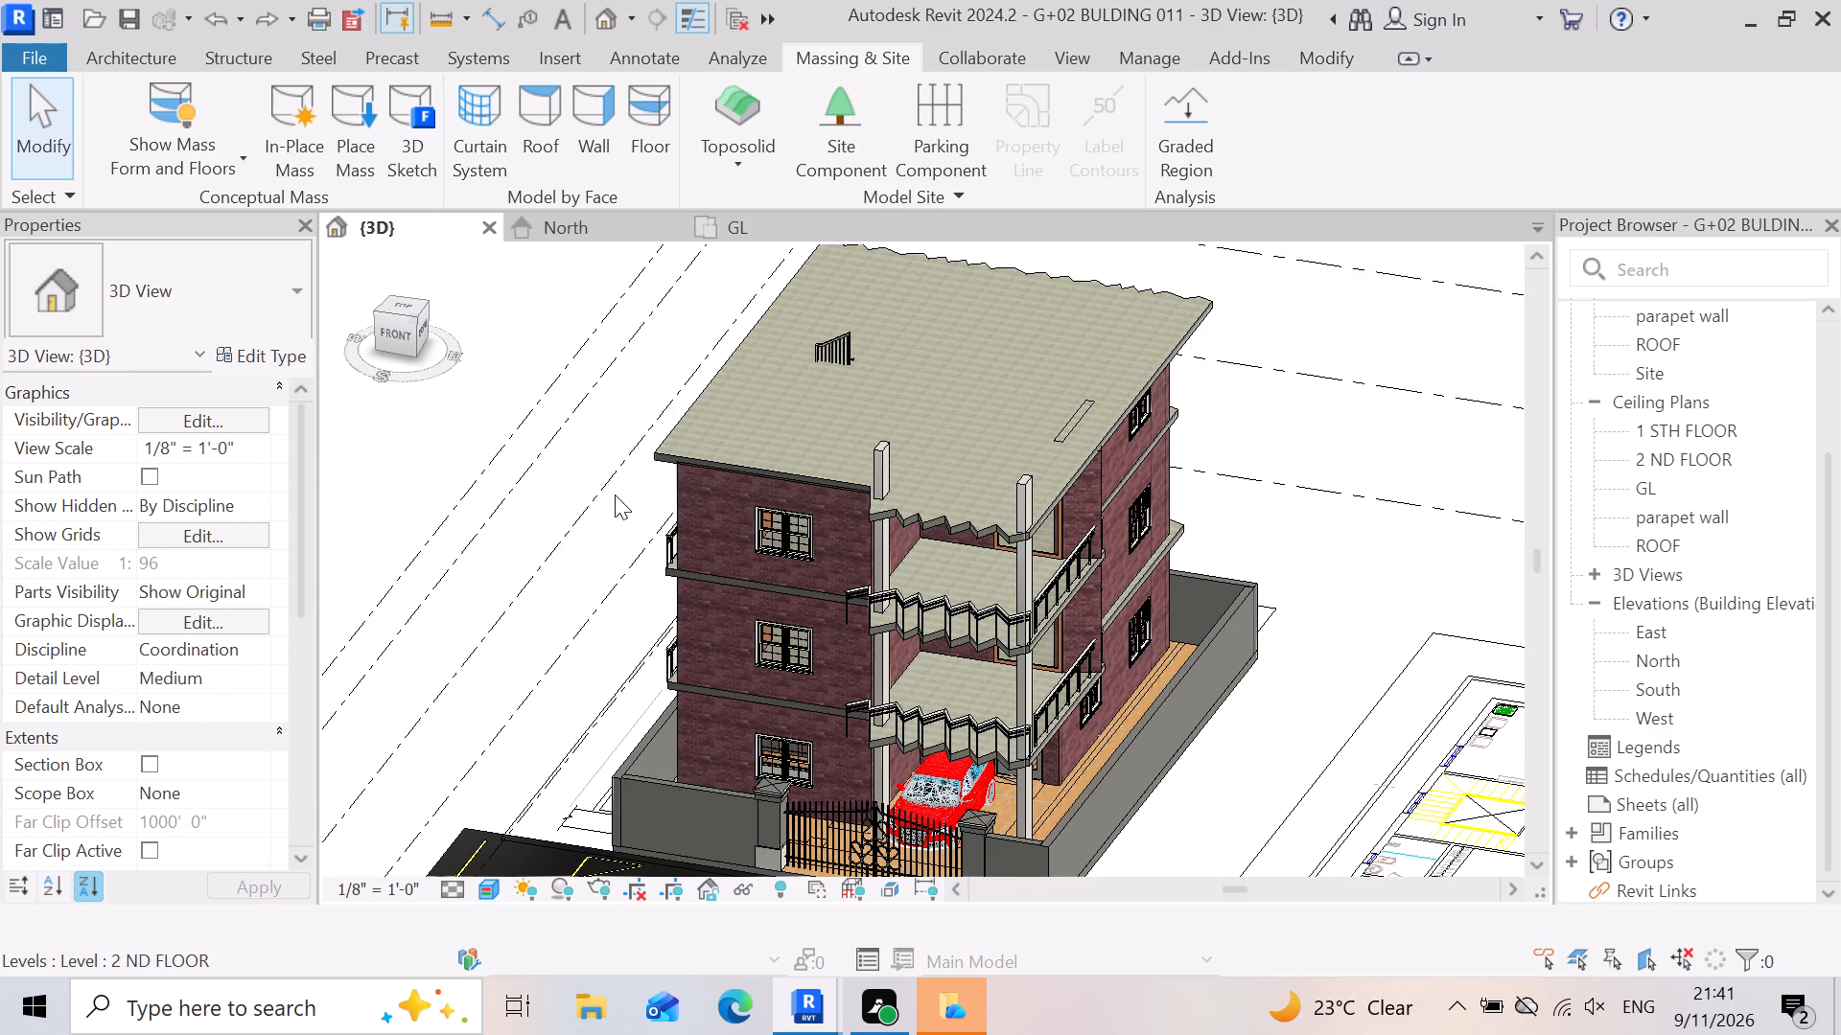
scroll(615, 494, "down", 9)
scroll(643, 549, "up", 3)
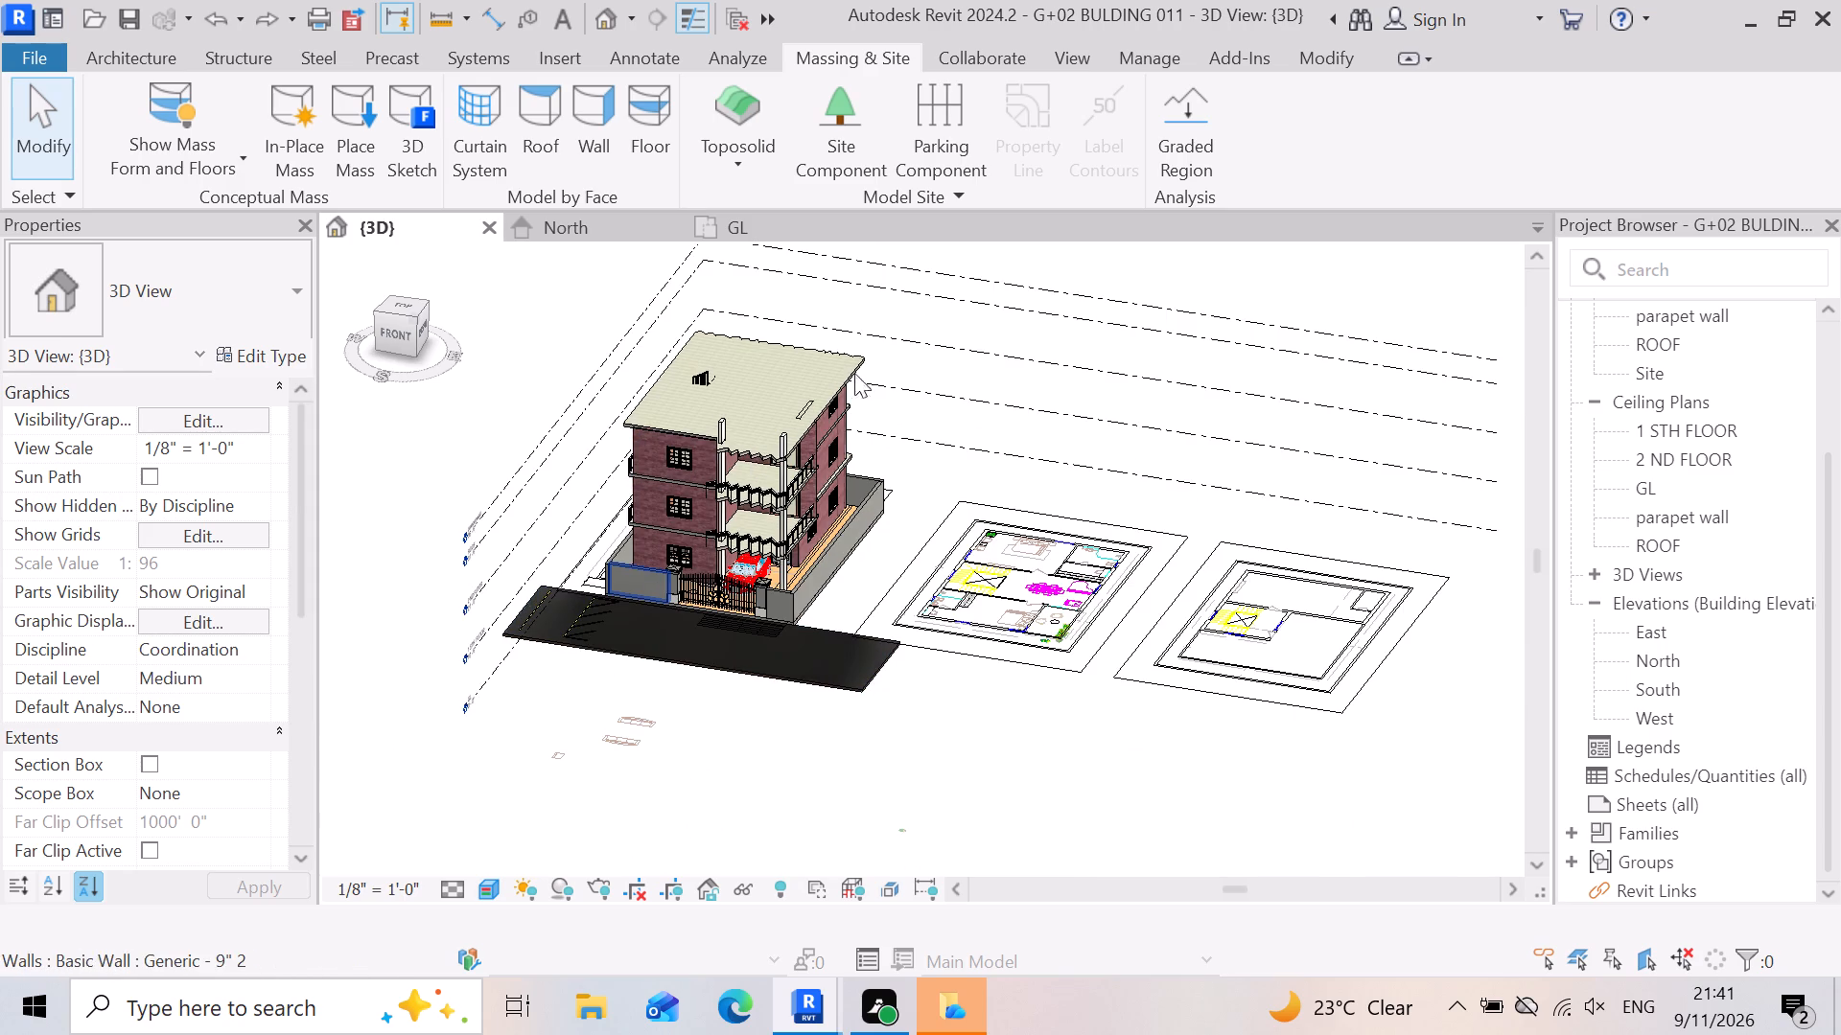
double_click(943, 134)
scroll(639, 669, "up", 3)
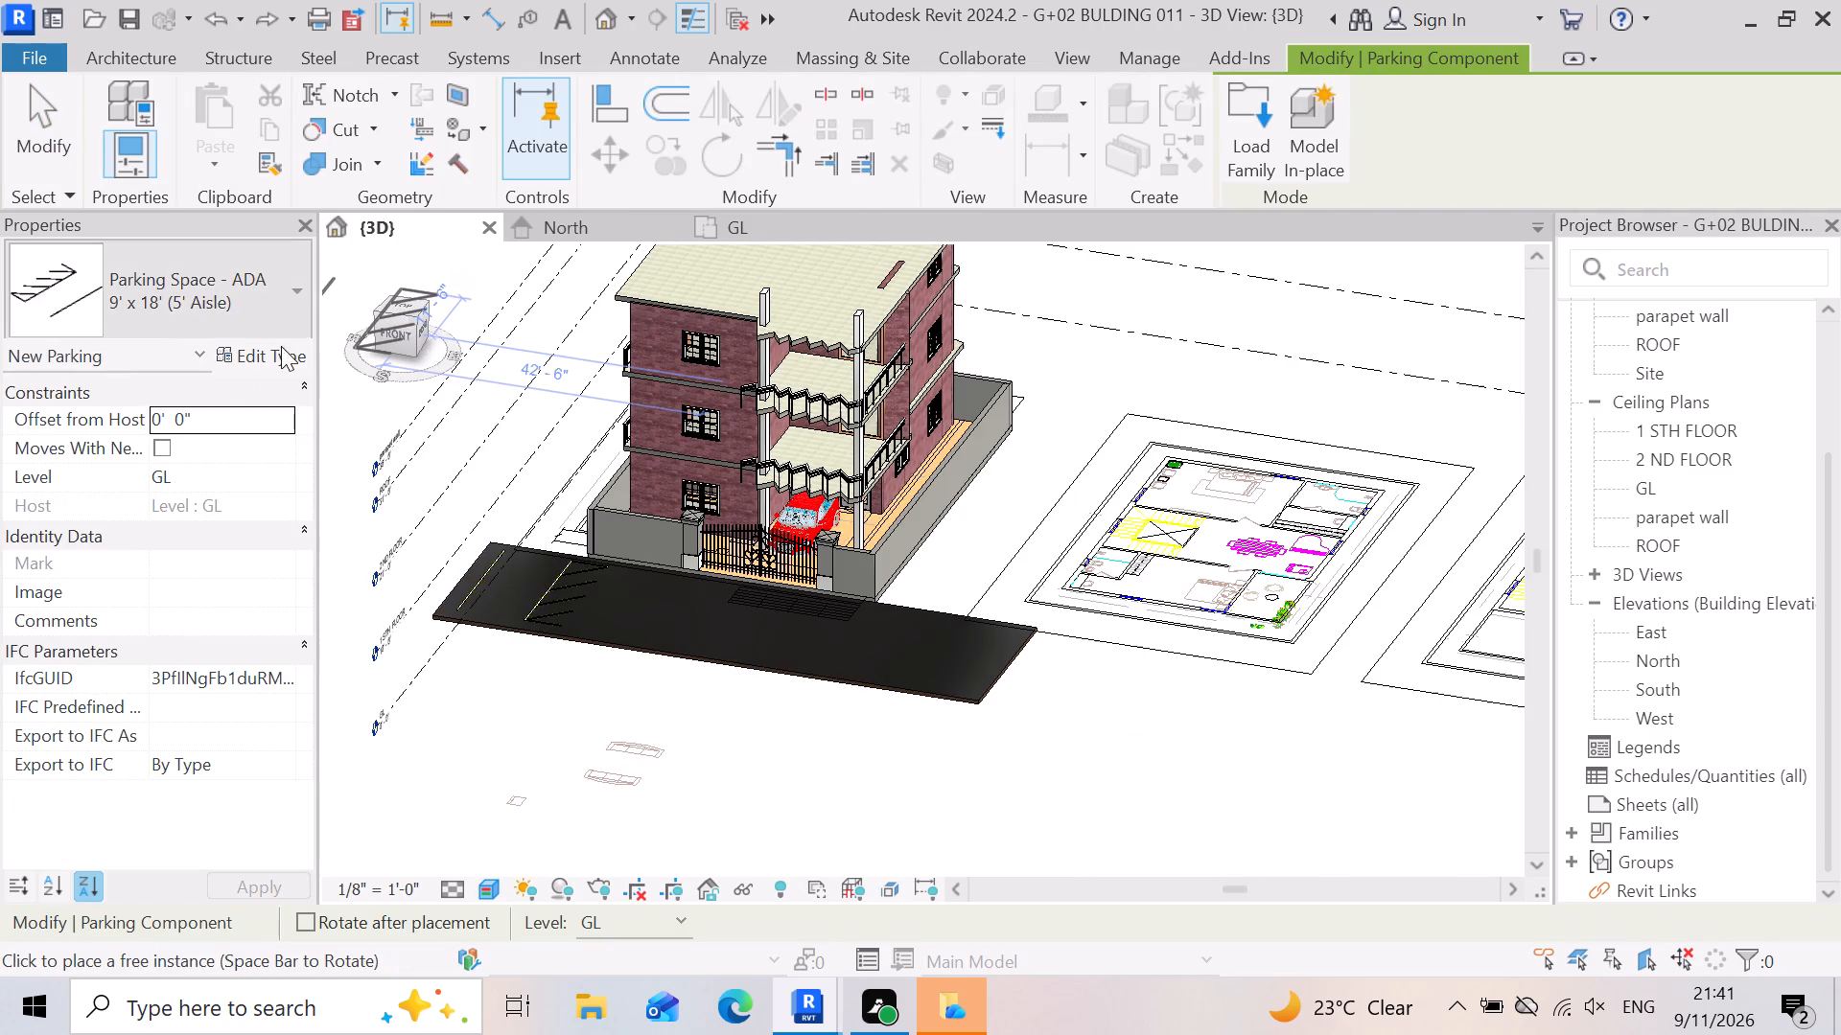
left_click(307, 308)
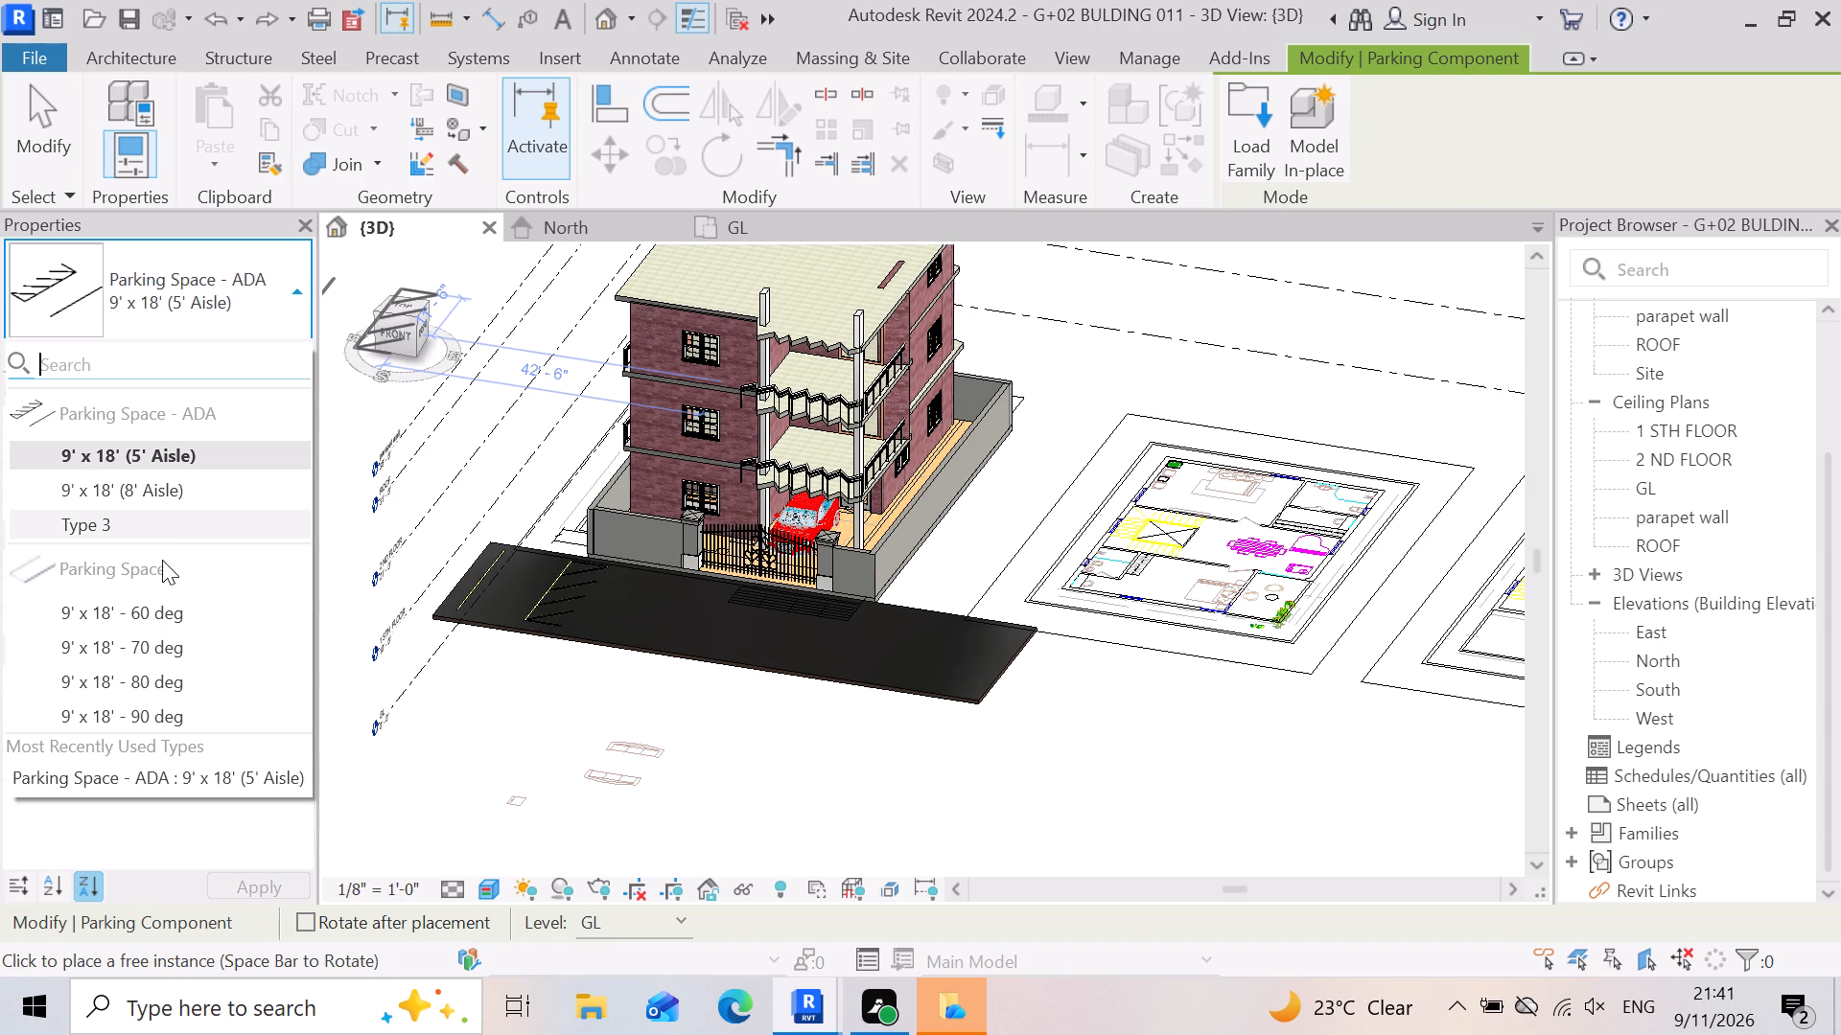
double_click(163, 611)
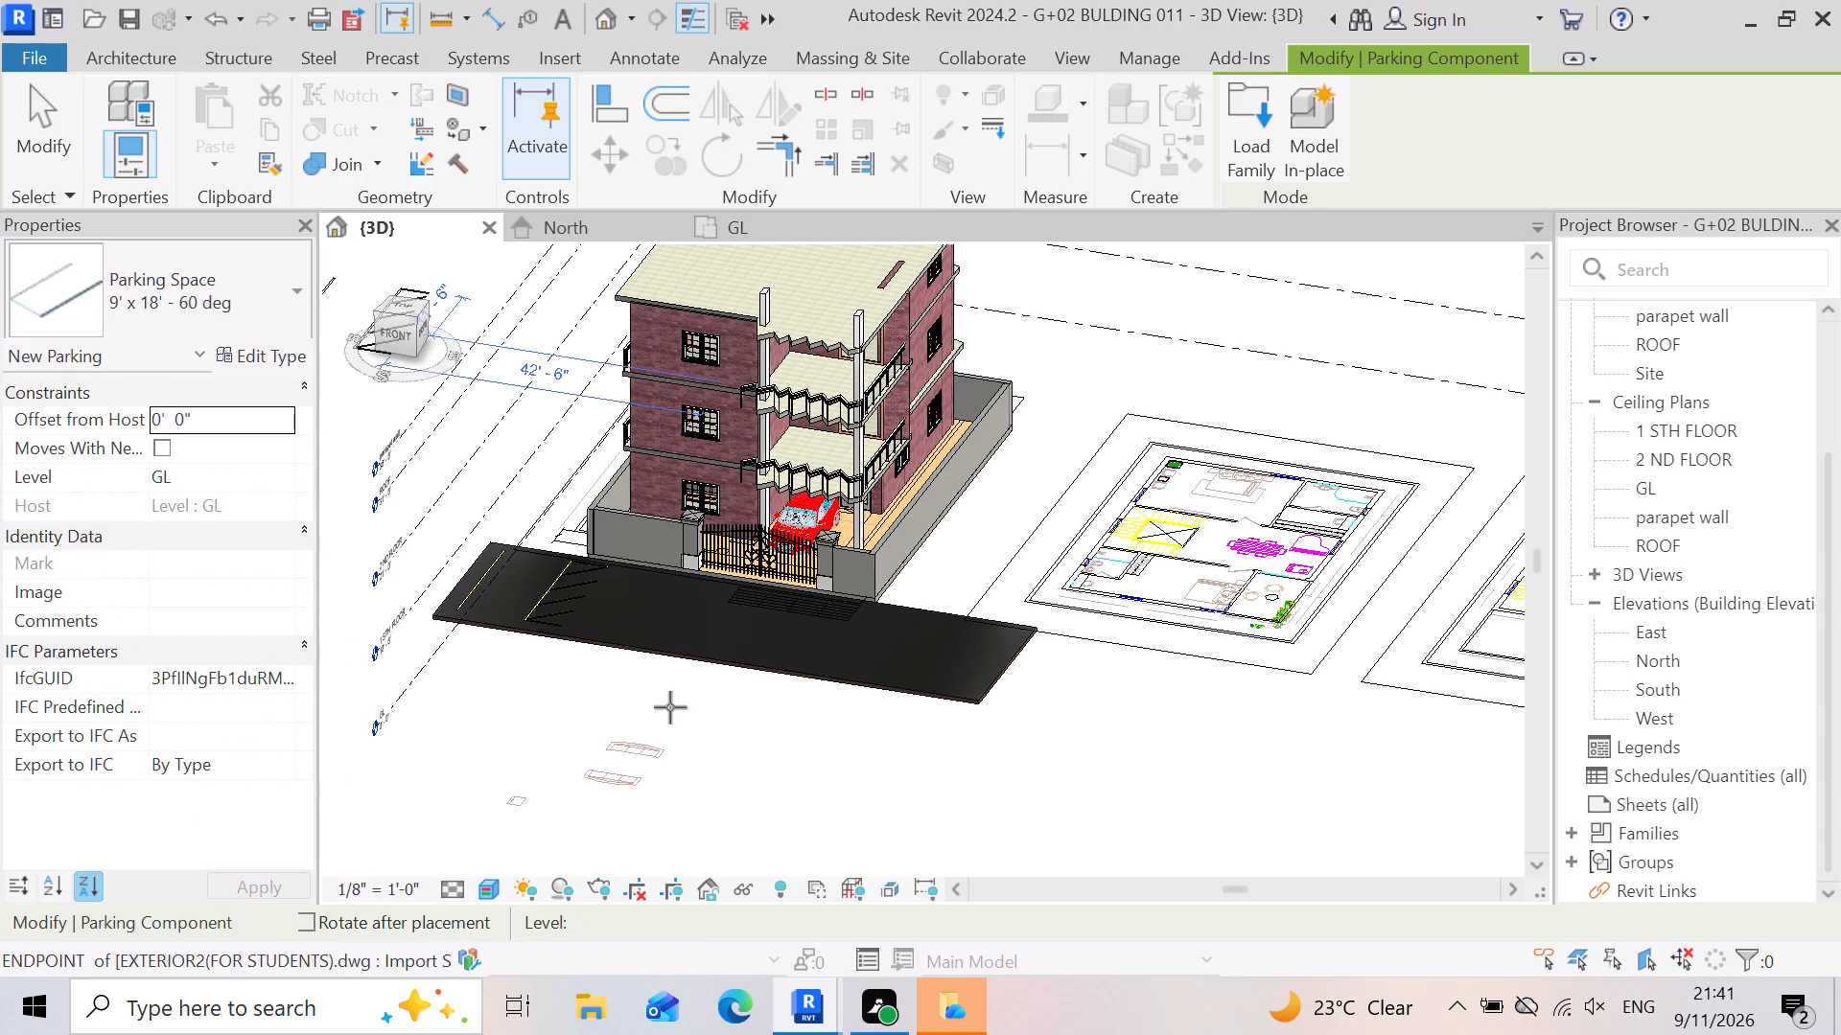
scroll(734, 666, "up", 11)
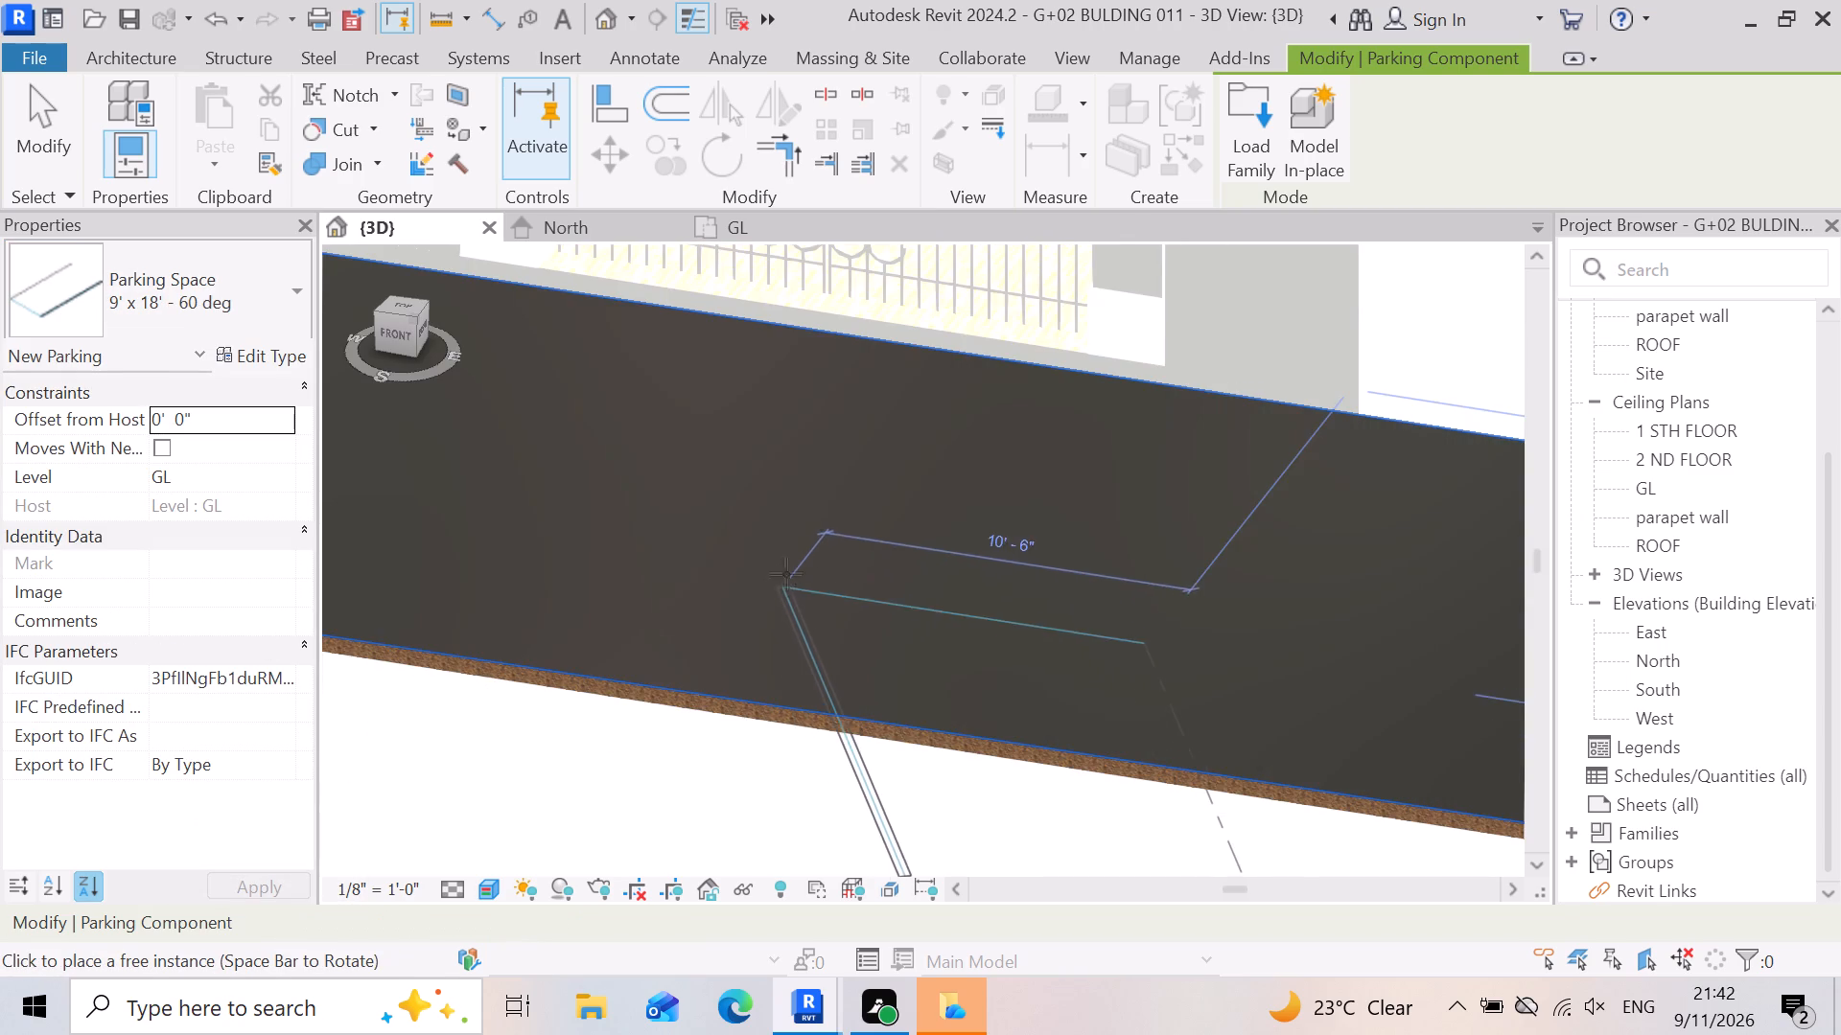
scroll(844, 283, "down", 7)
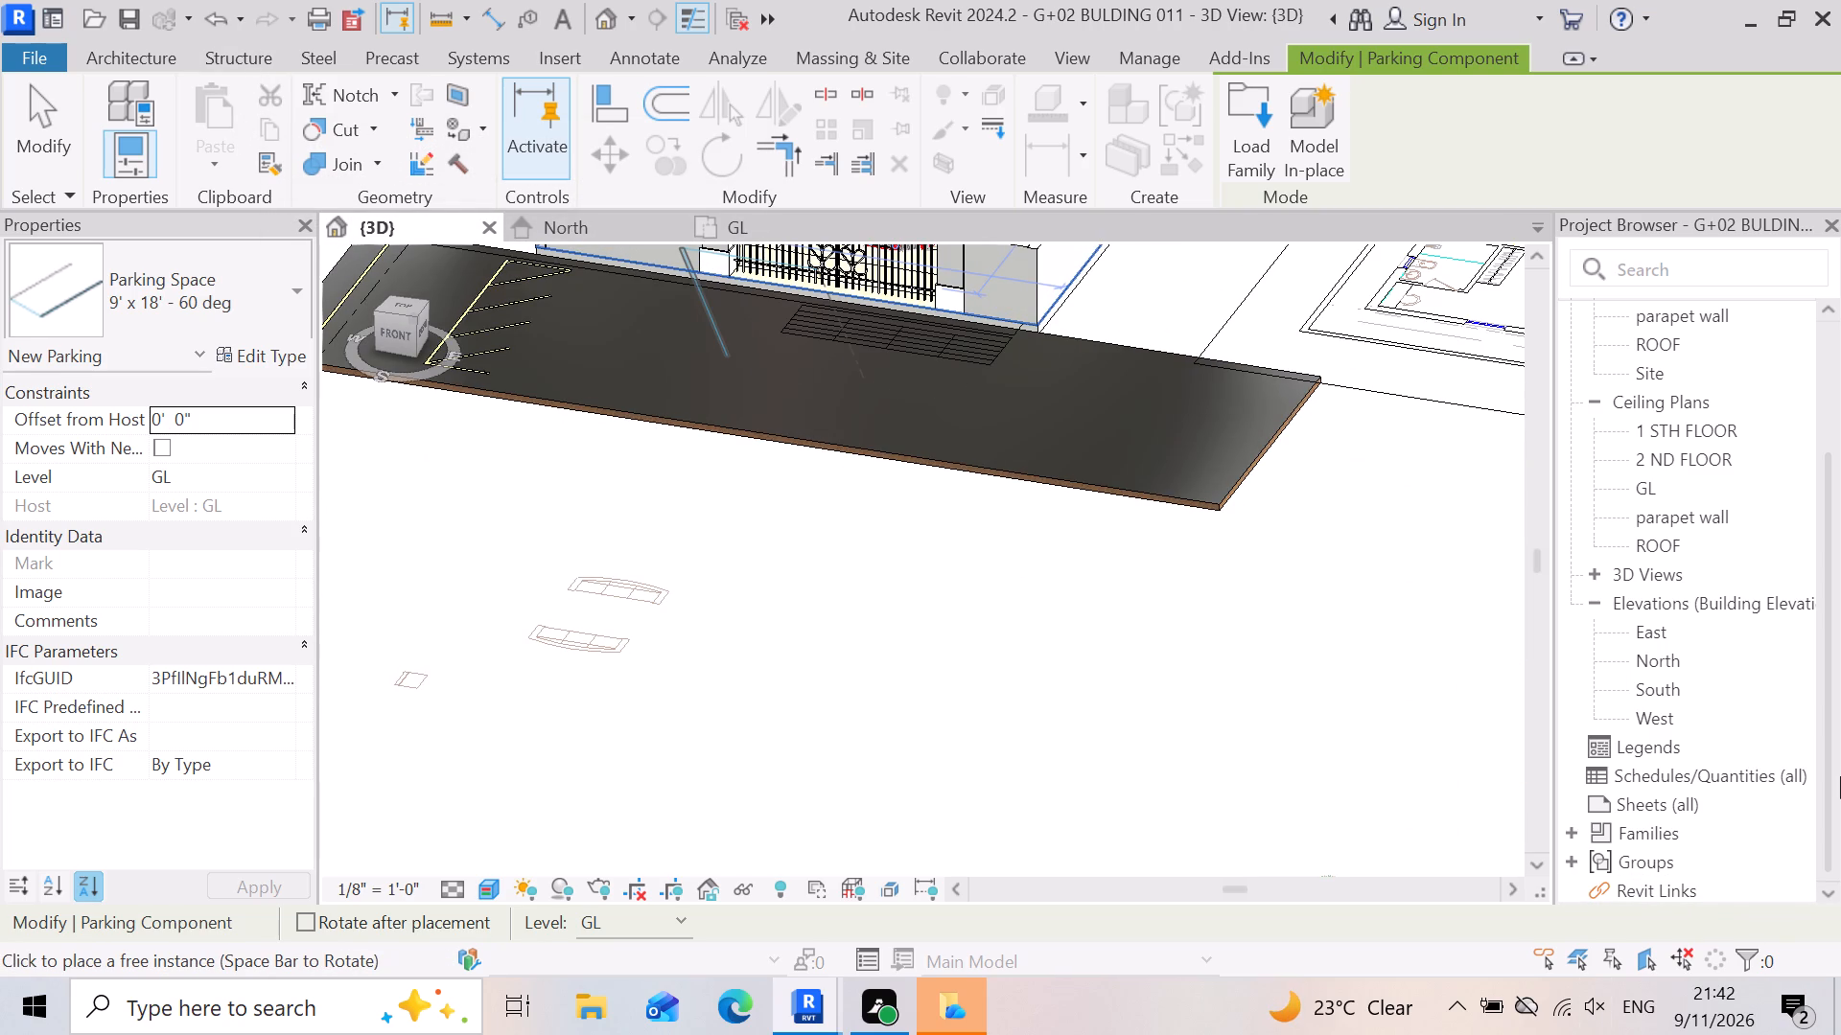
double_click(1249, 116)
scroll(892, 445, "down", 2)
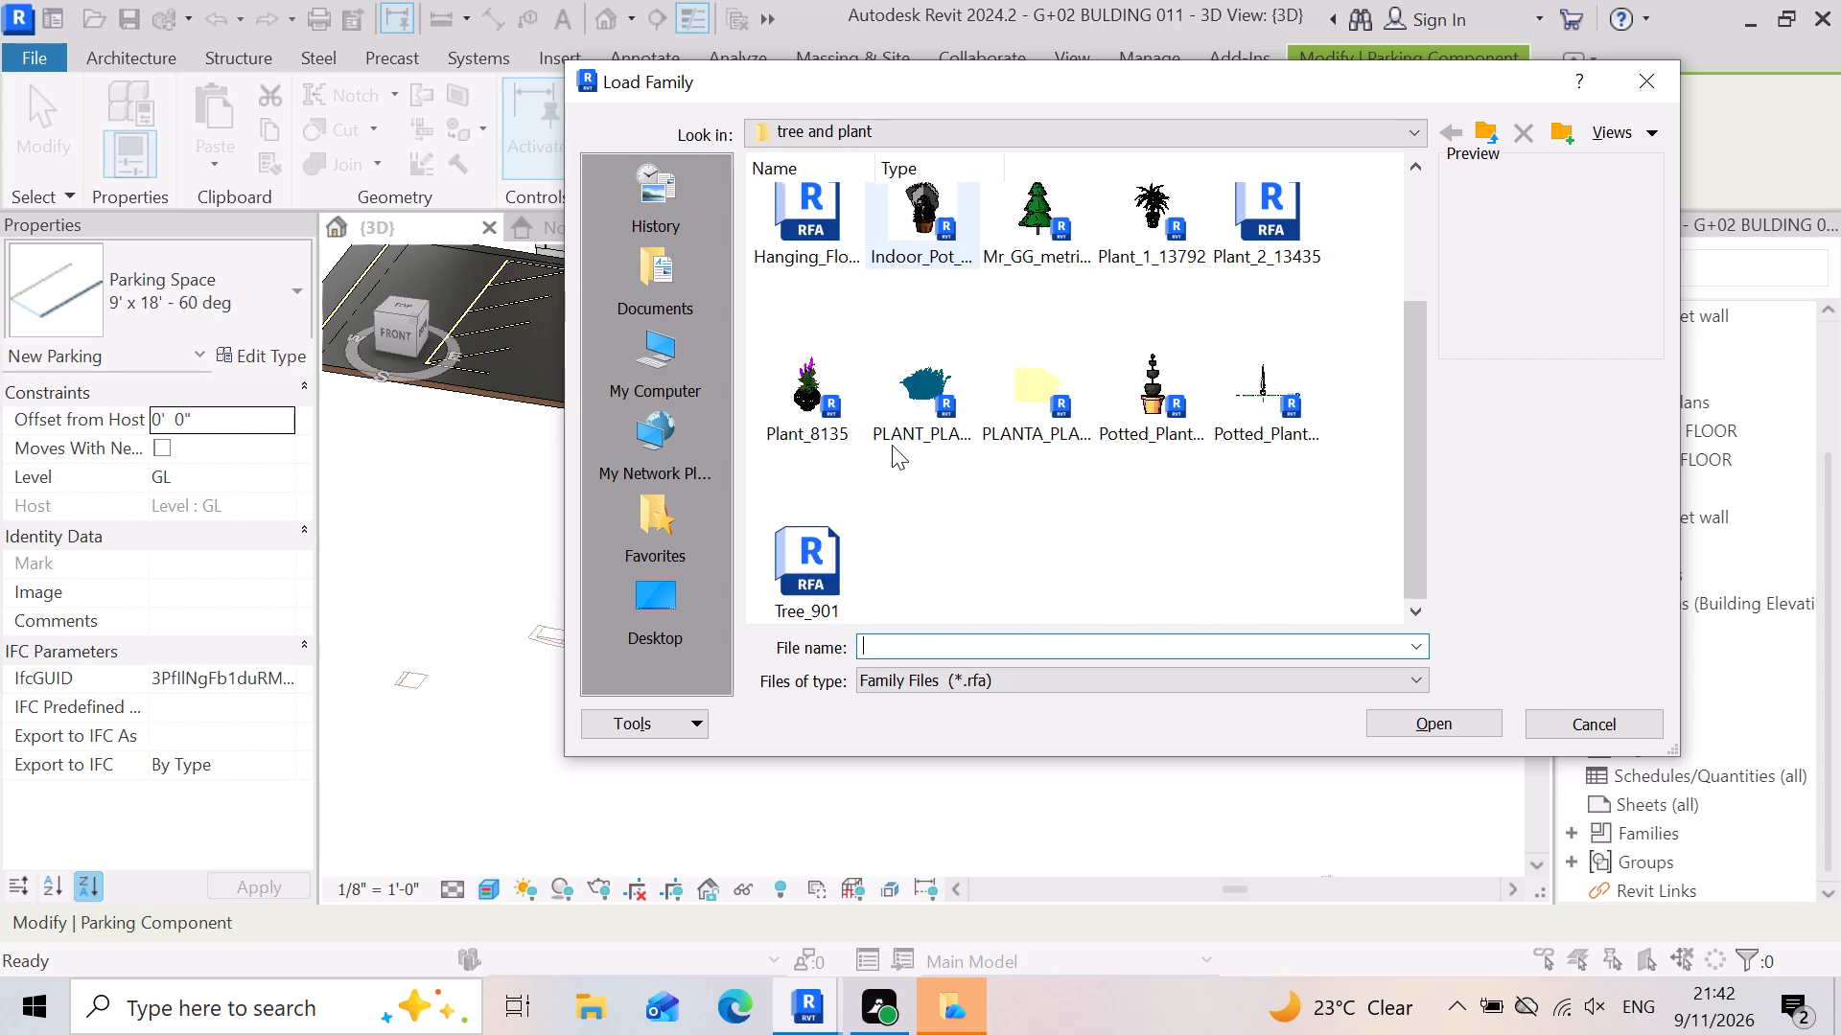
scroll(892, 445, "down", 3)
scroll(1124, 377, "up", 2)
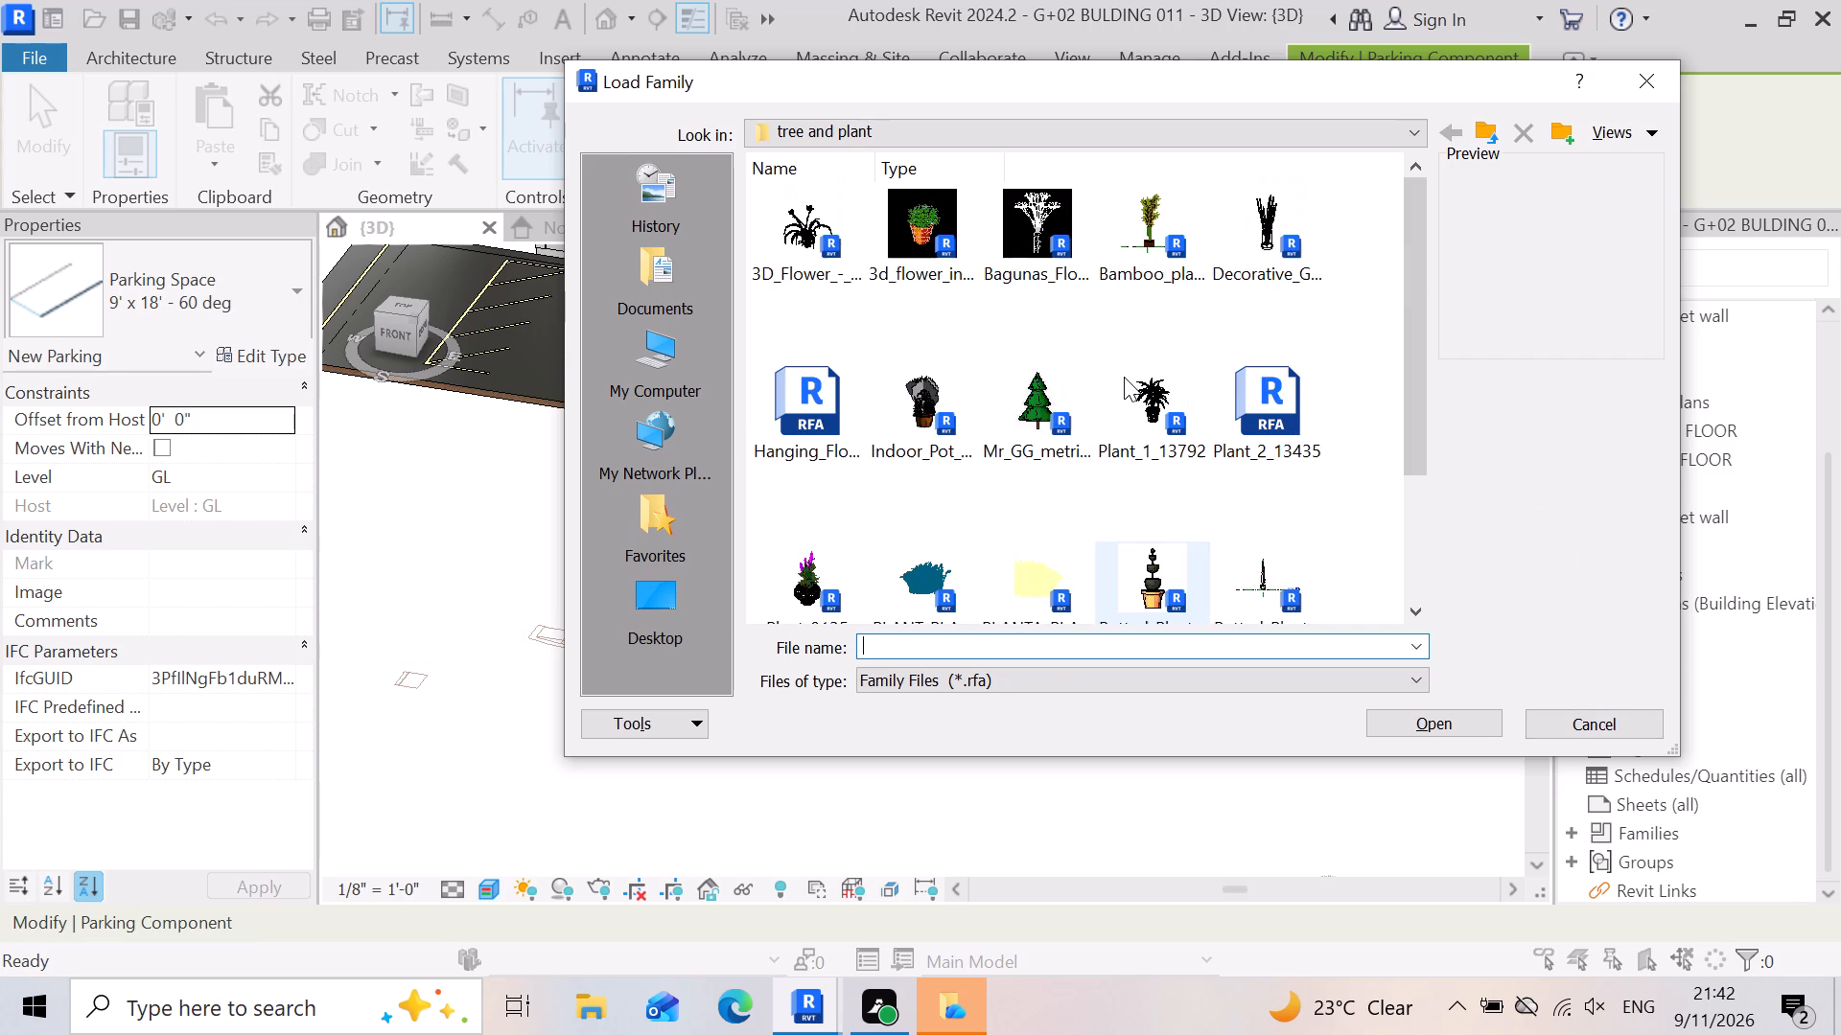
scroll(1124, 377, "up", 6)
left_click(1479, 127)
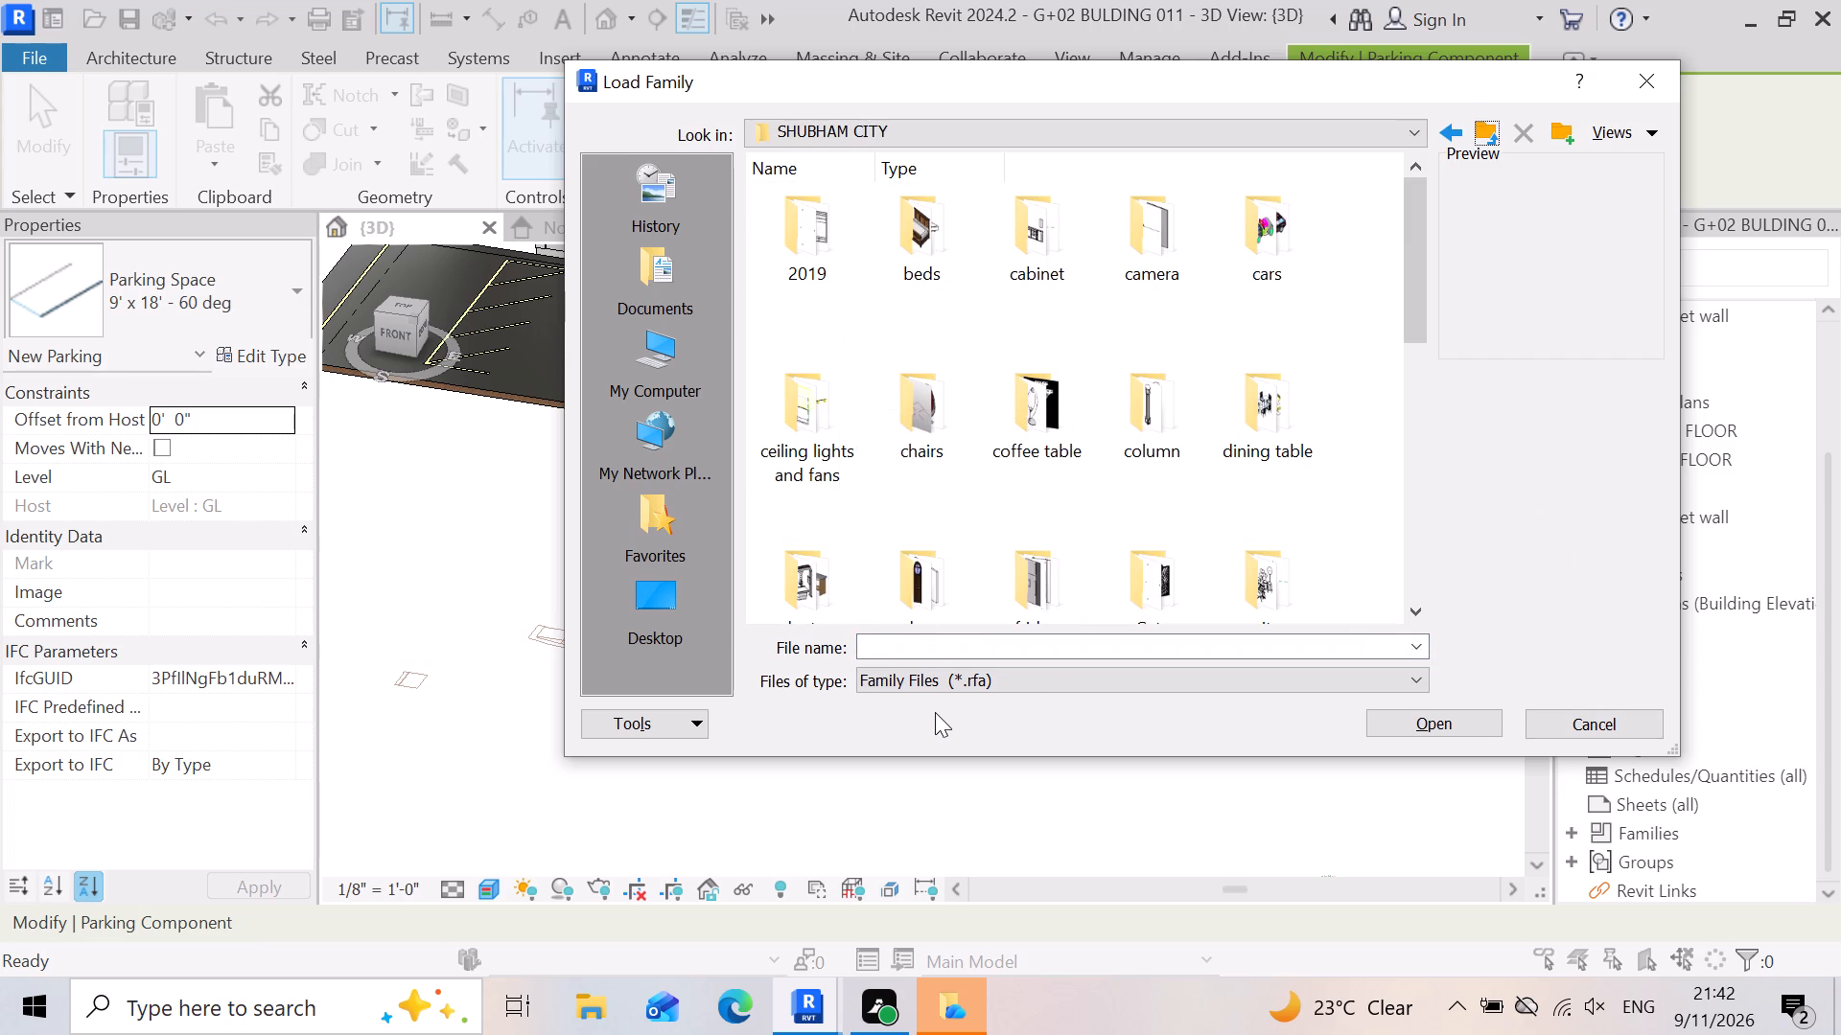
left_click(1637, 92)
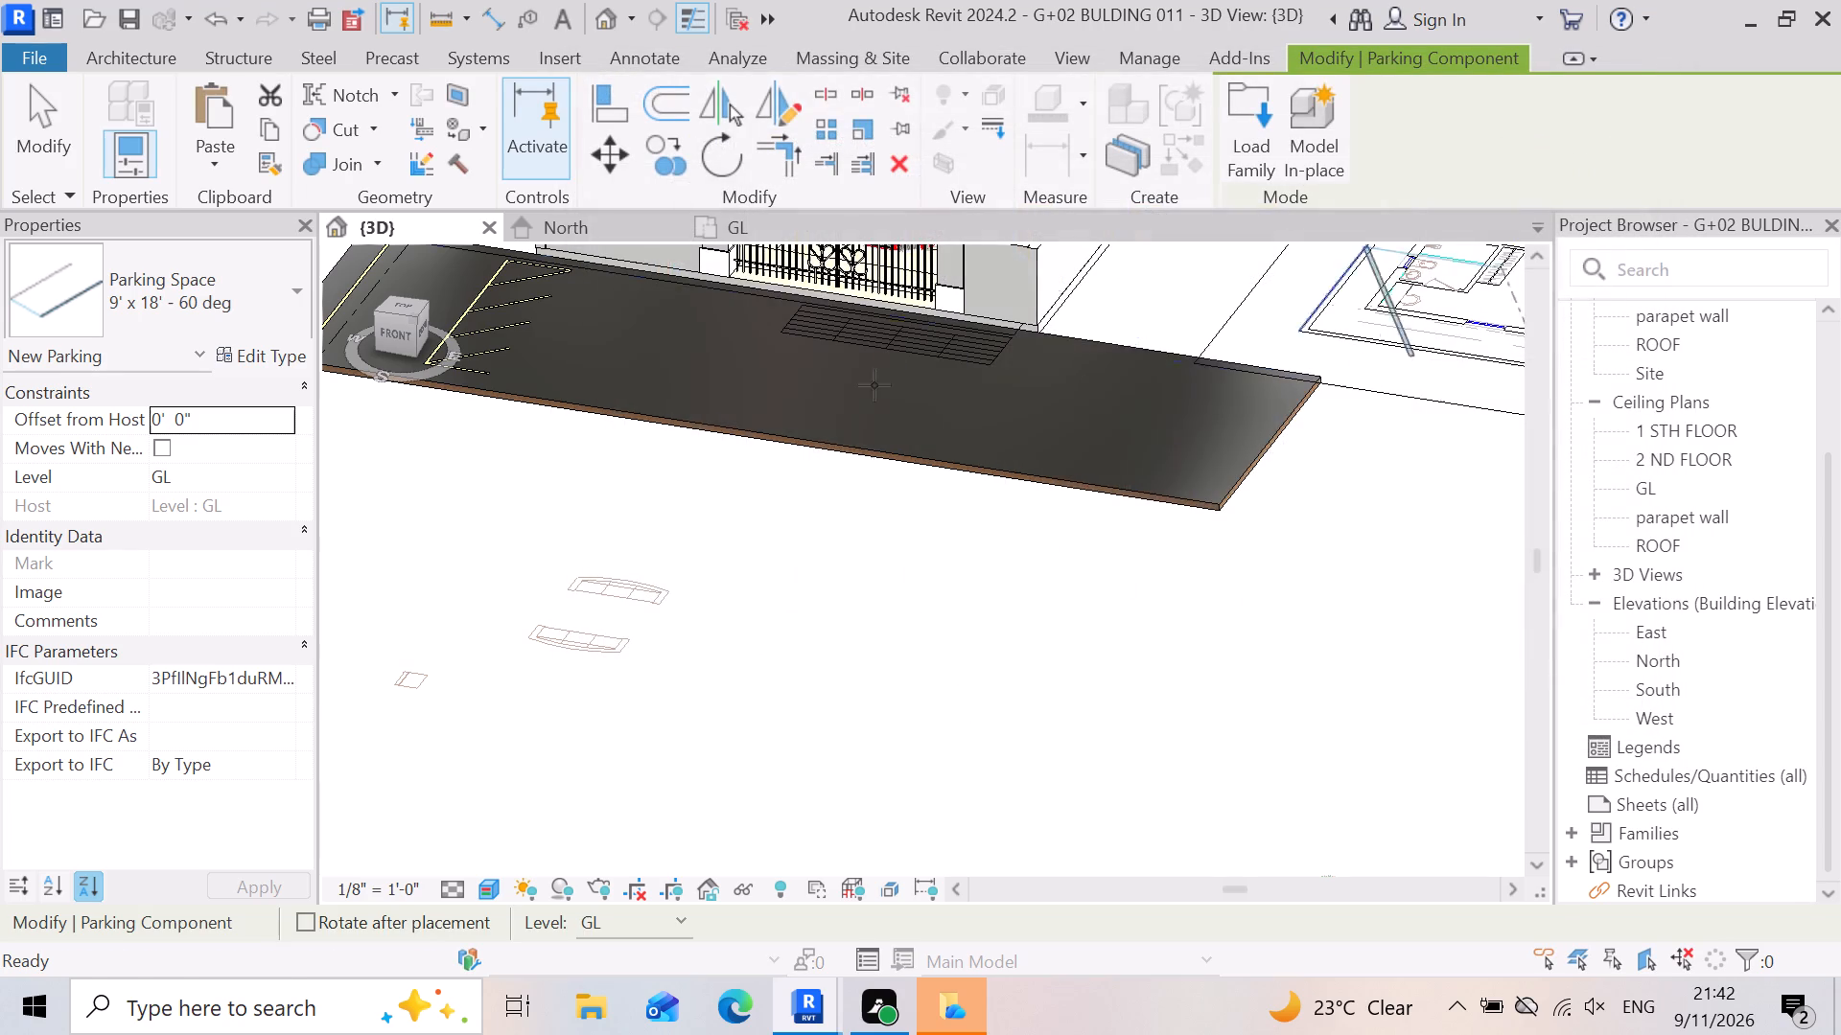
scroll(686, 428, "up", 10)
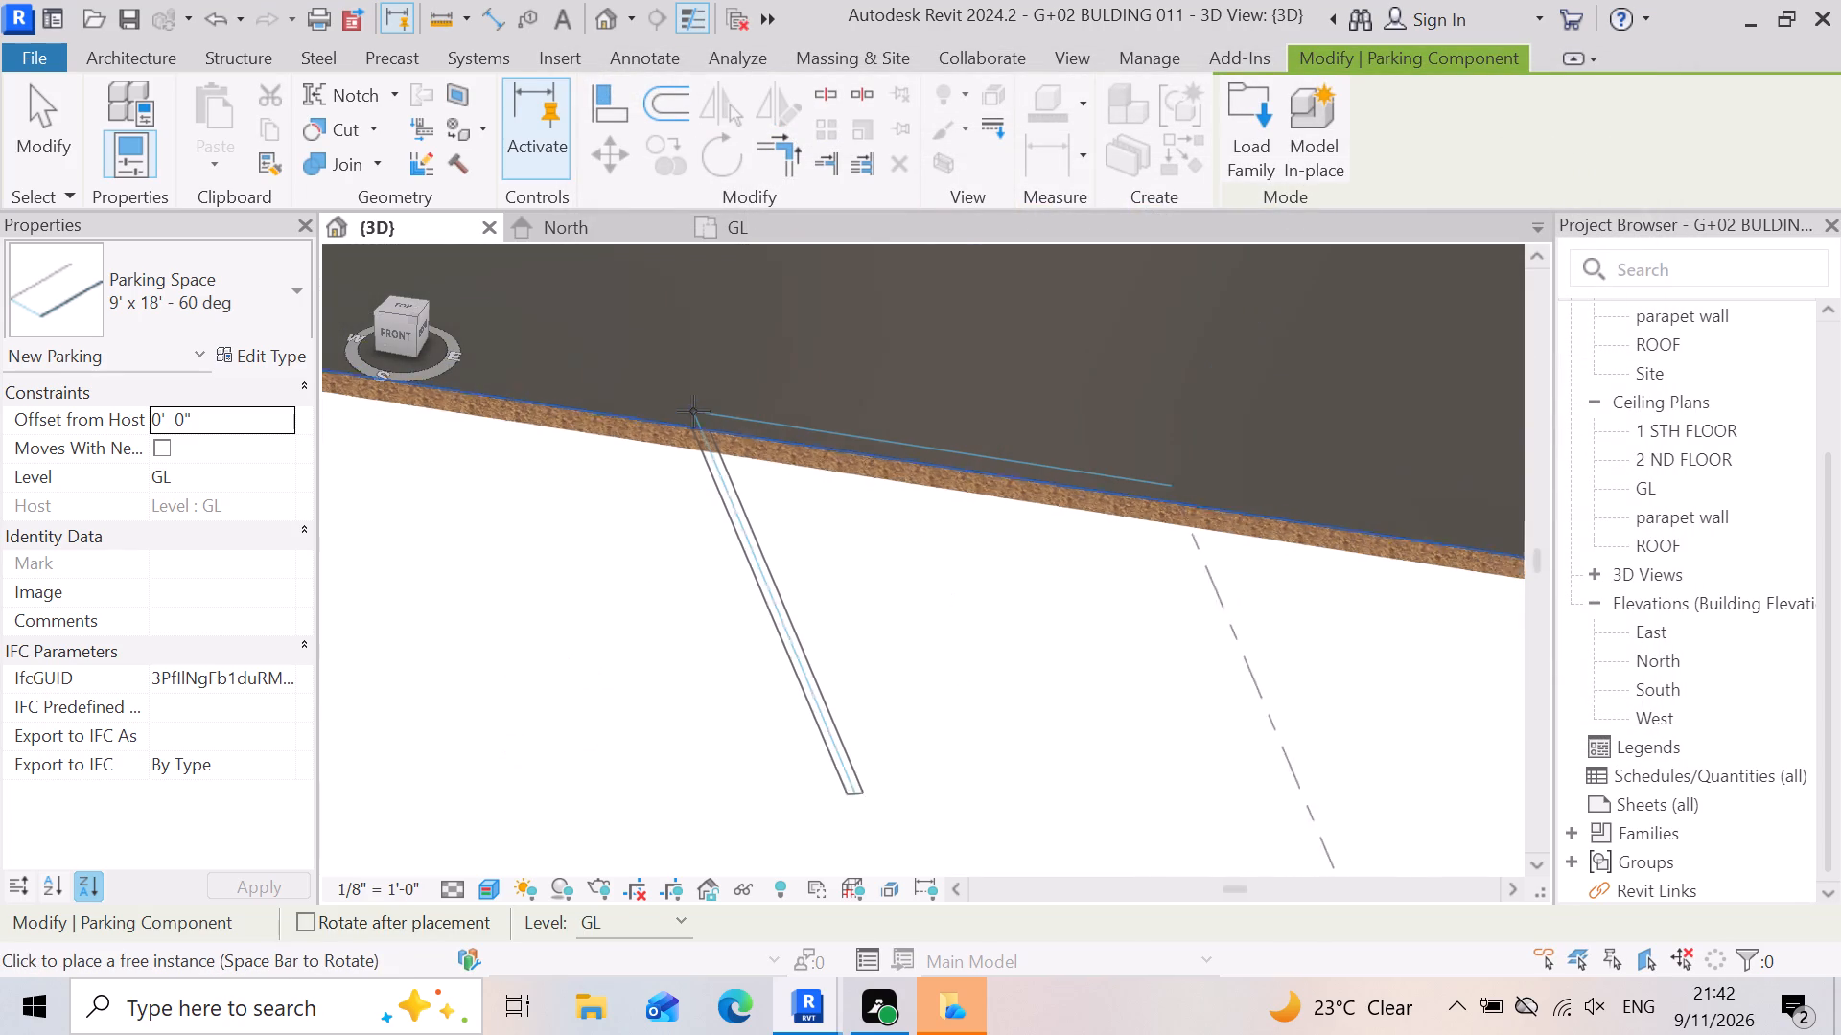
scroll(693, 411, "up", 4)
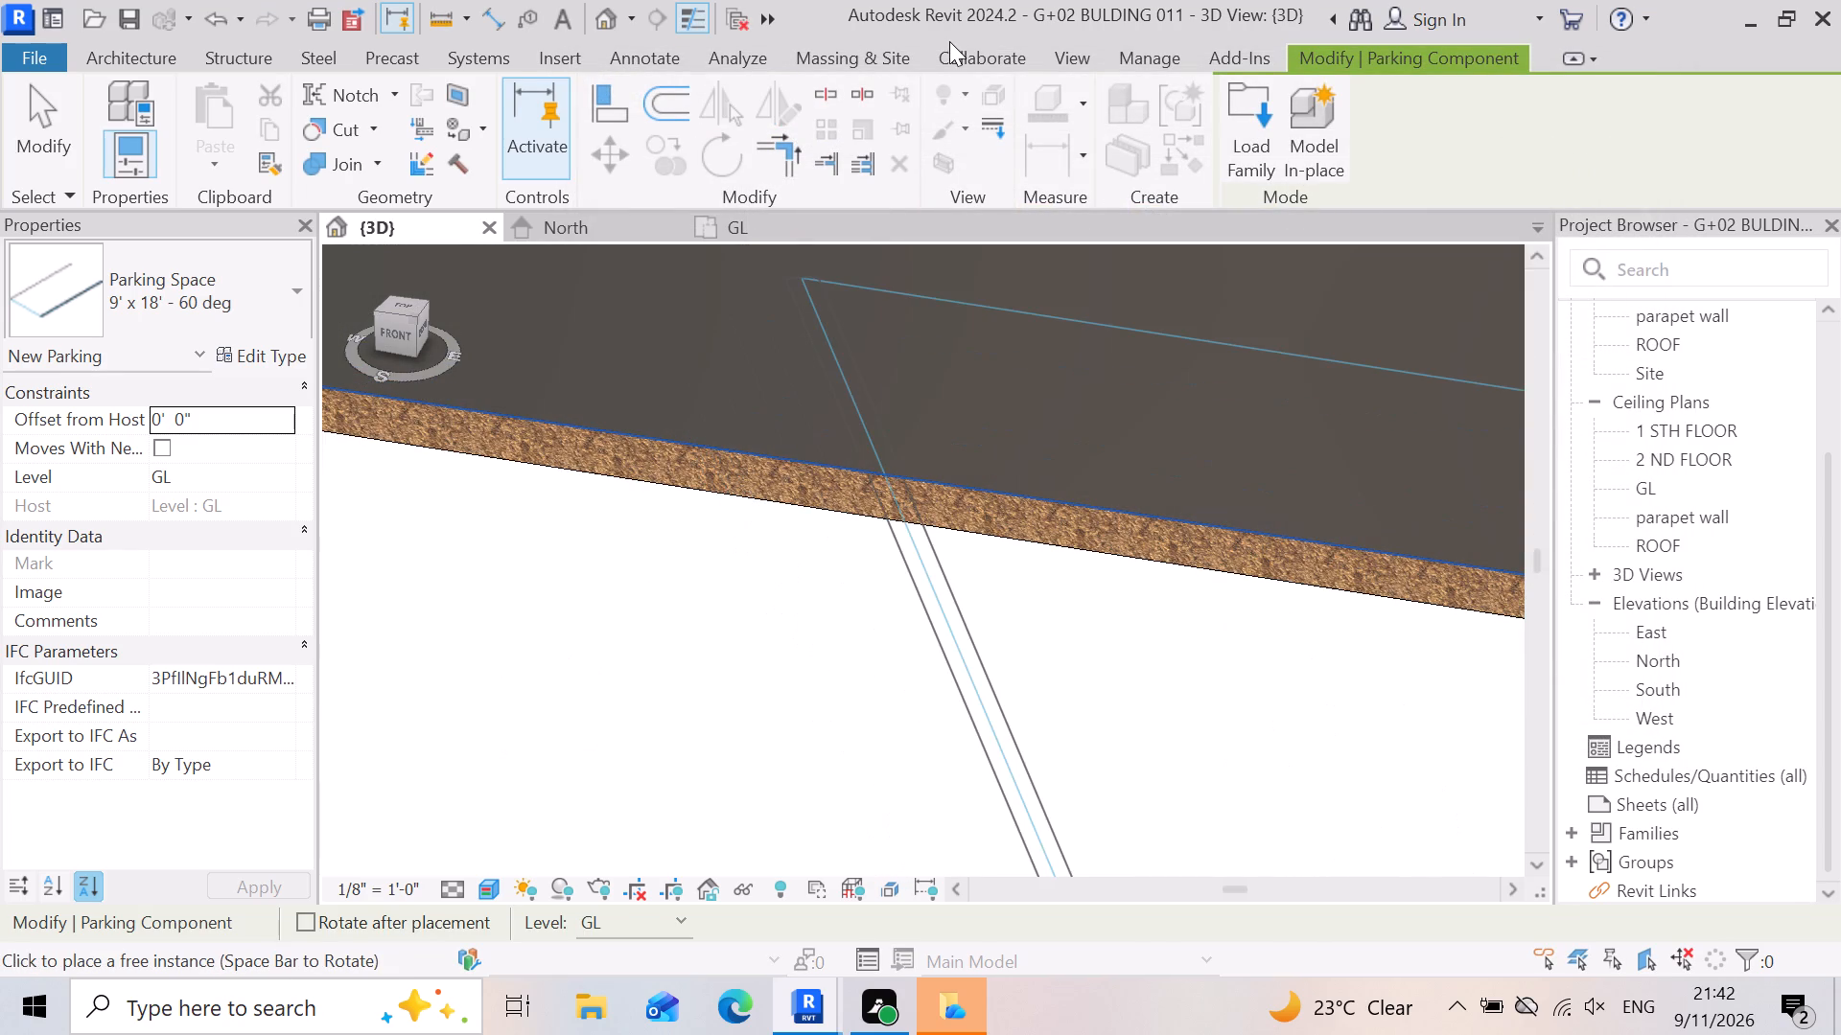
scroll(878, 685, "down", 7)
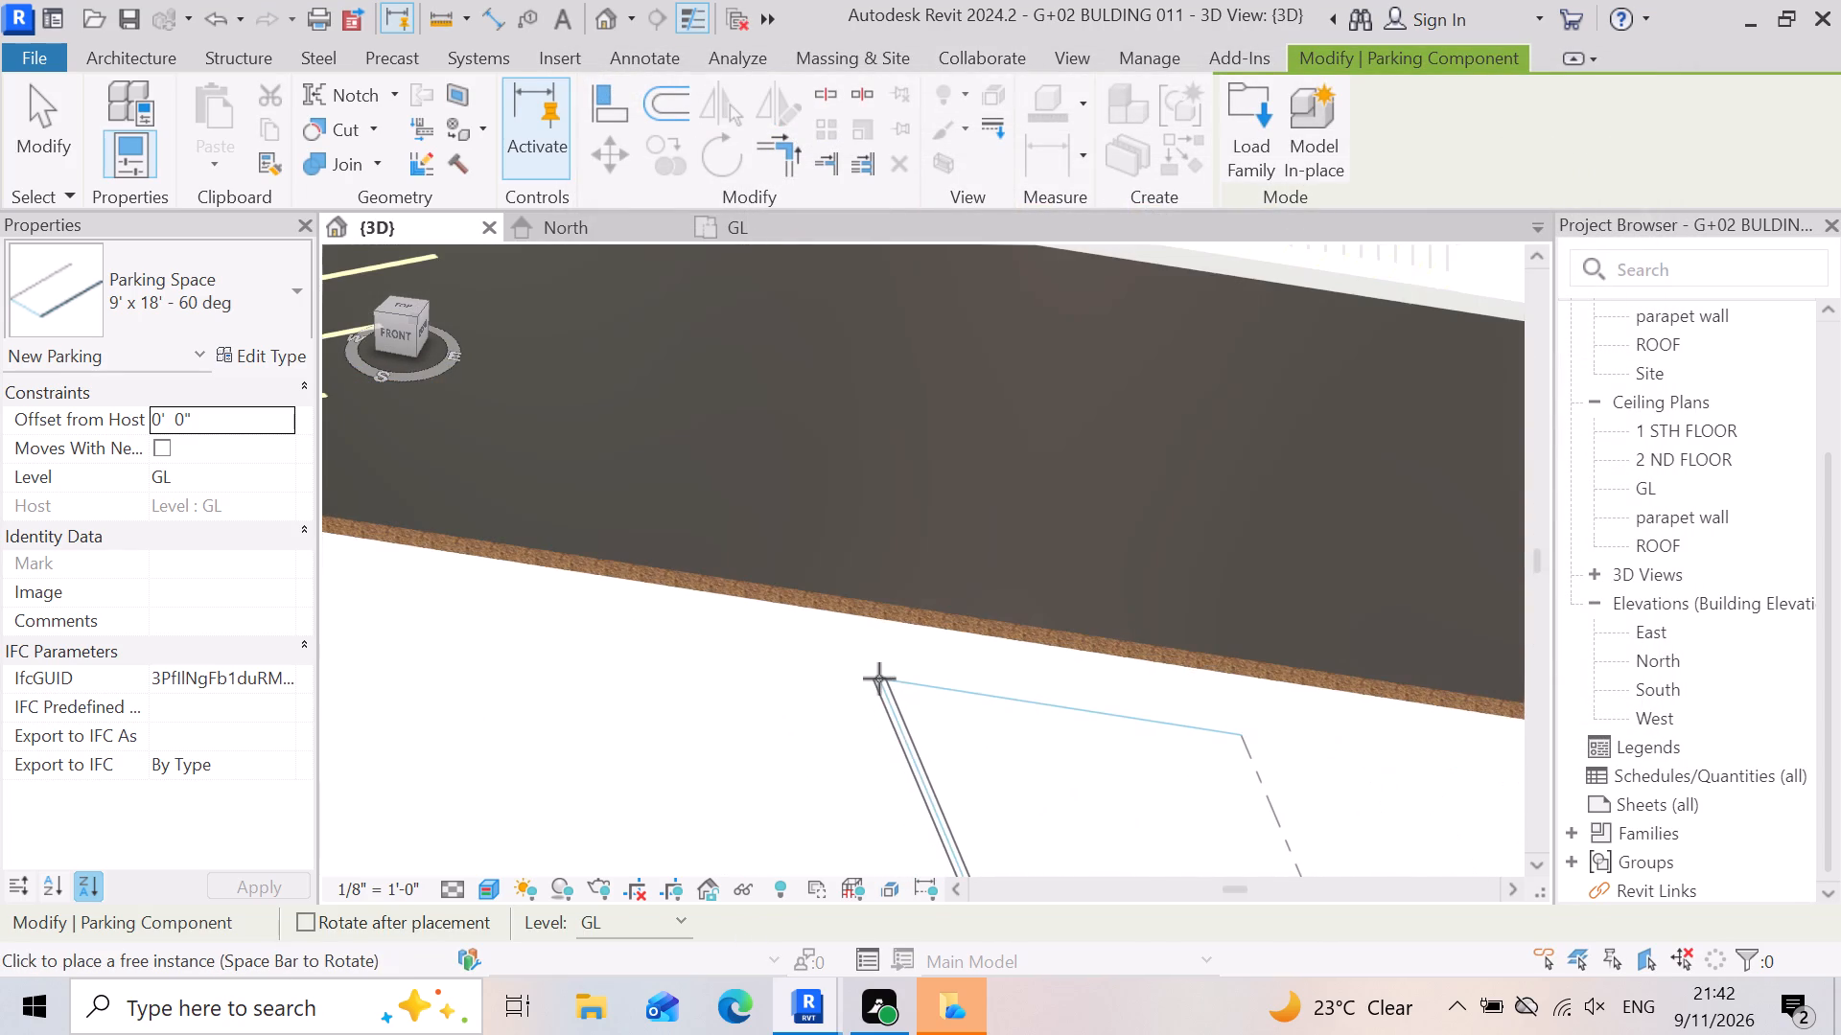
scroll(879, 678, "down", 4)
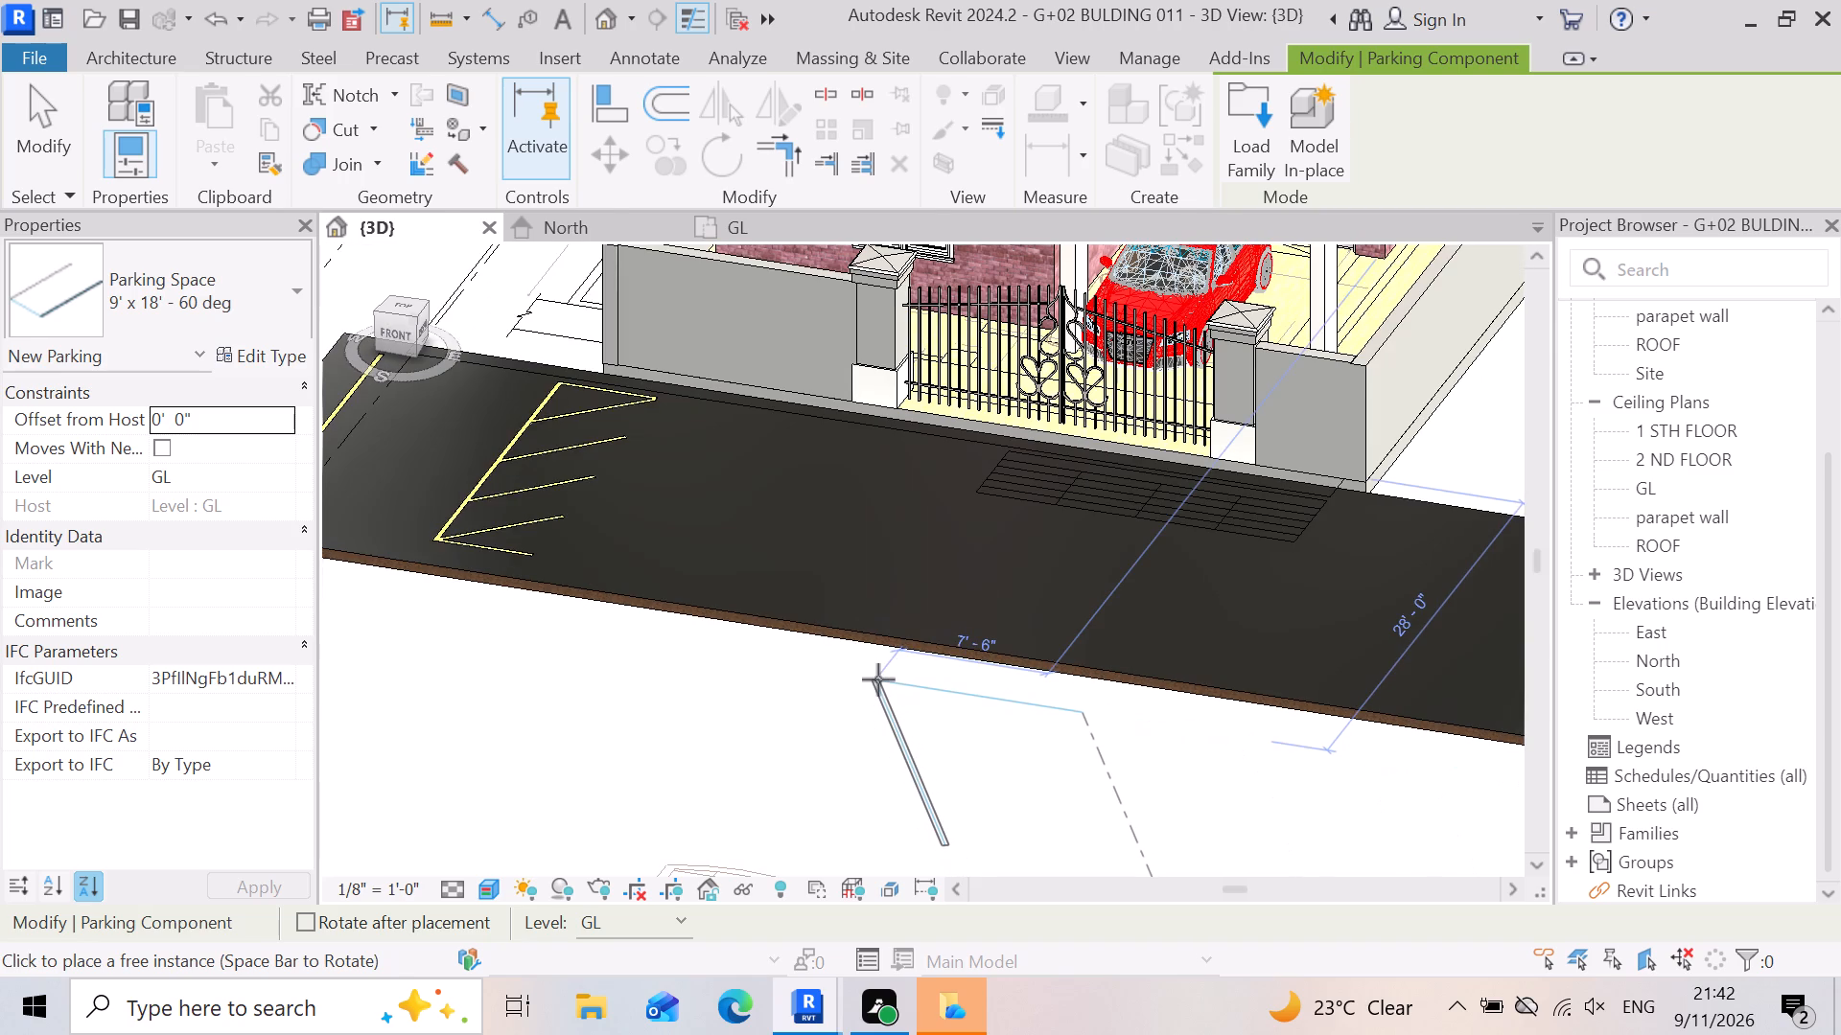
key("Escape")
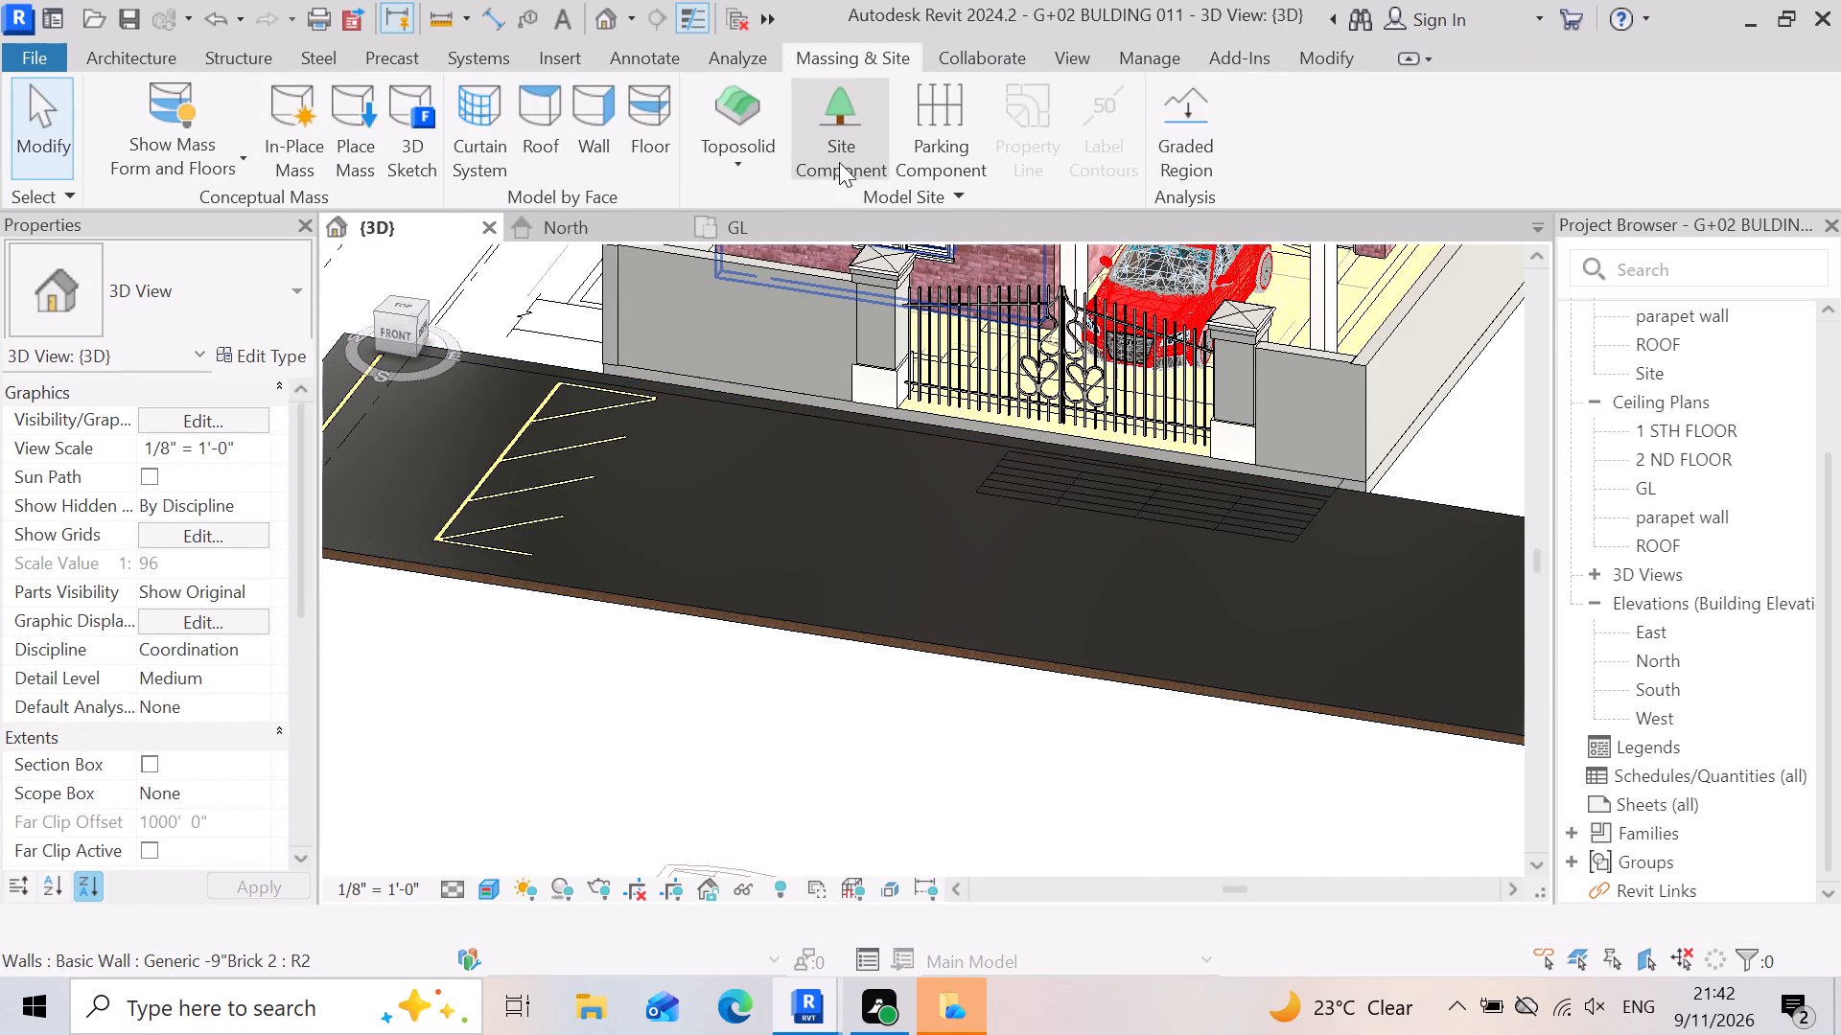
Switch to the GL floor plan at the parking markings on the road.
left_click(125, 60)
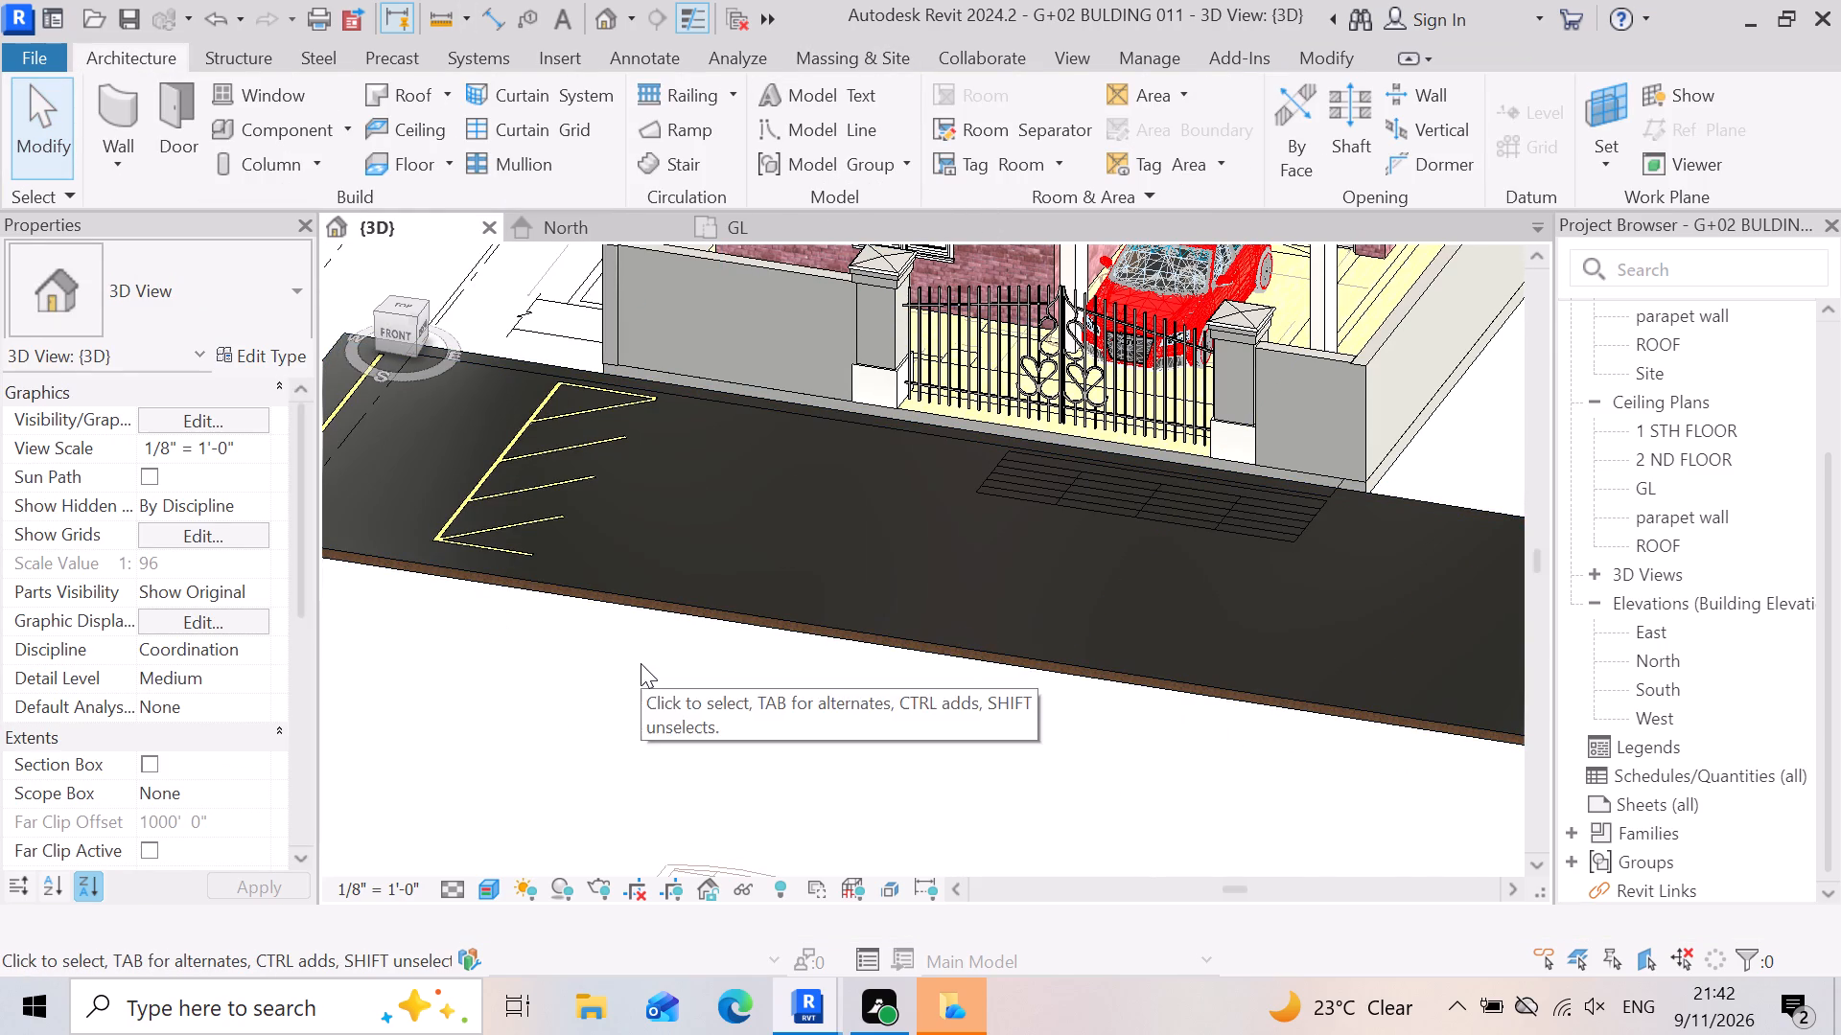
left_click(806, 225)
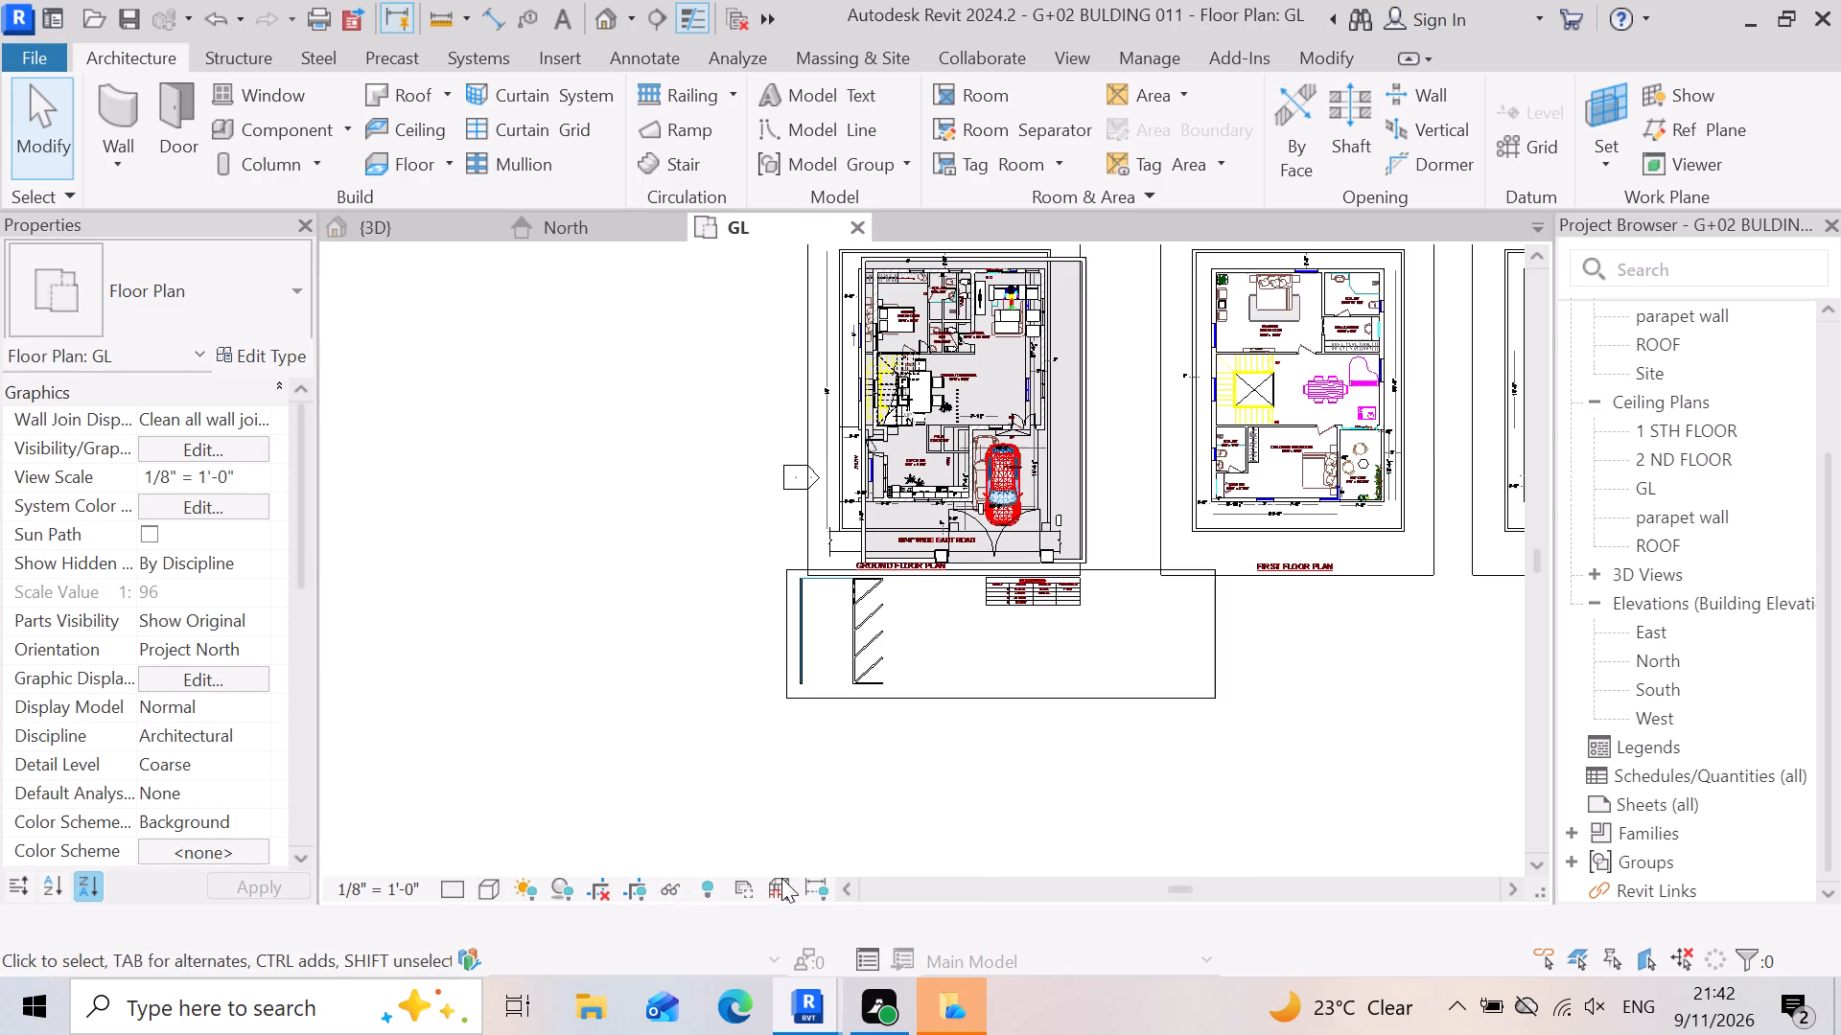
scroll(840, 656, "up", 7)
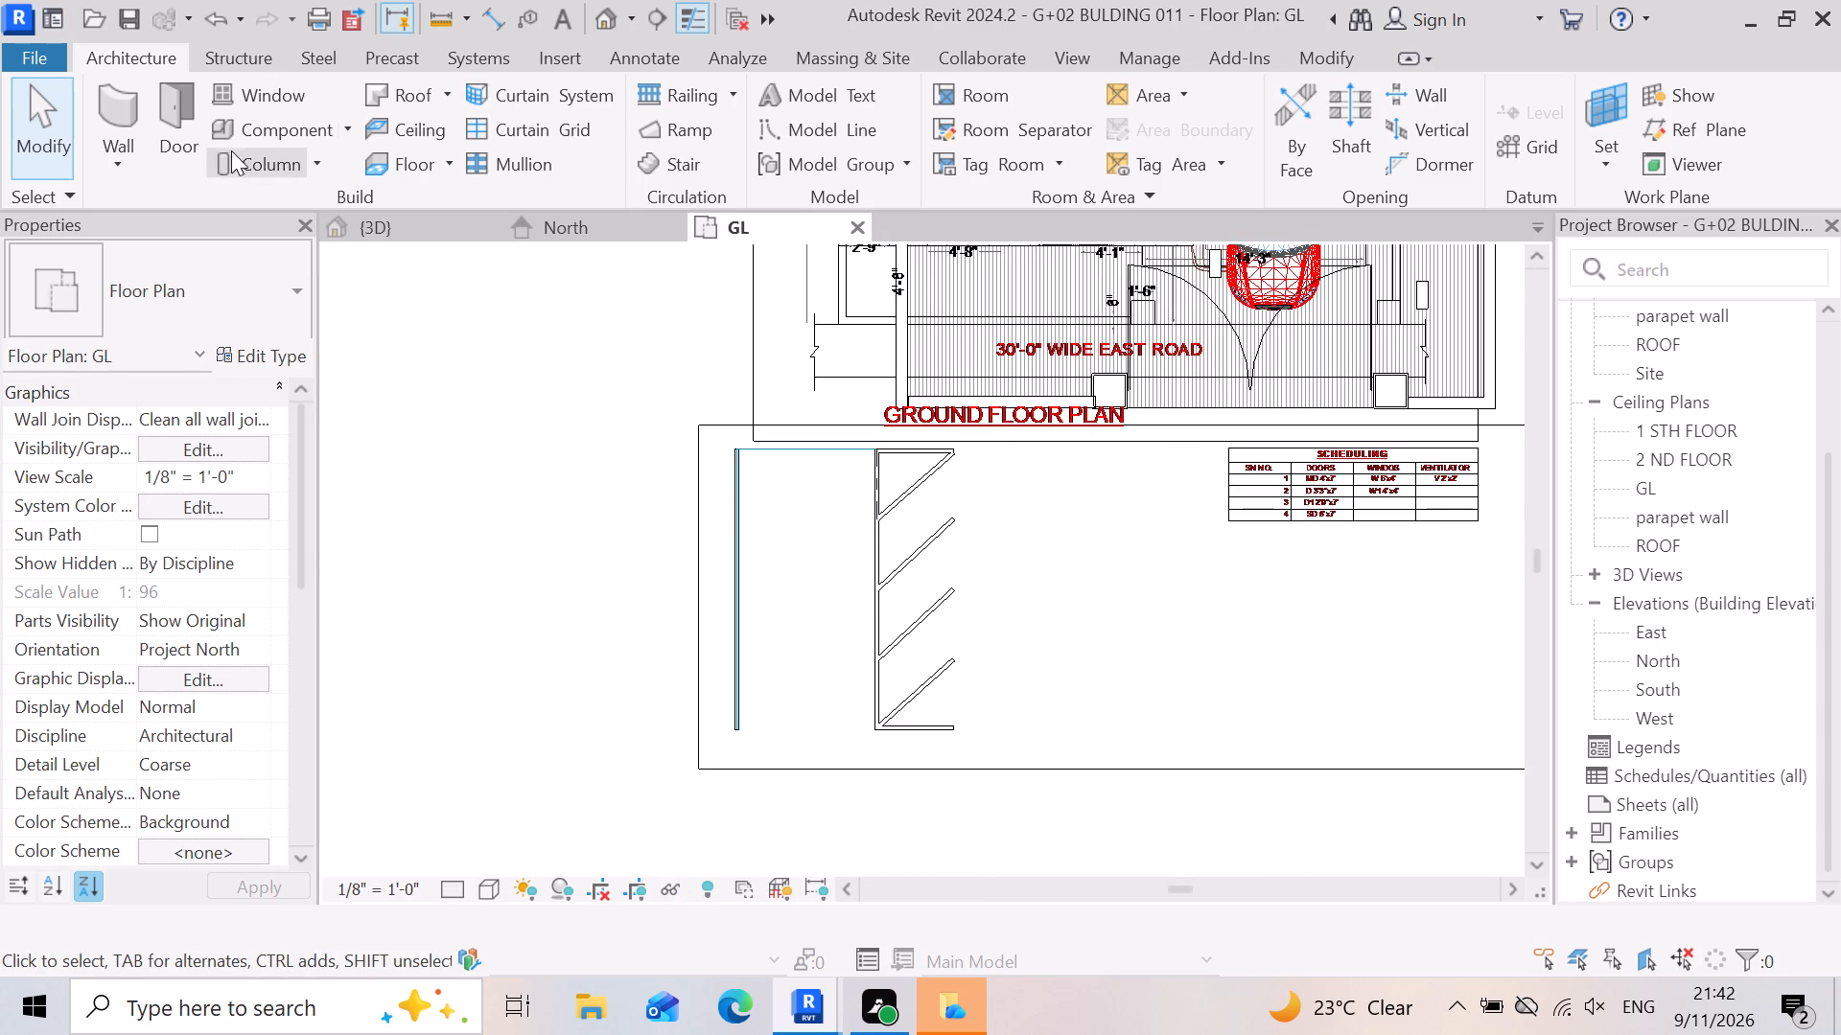
Load the Bollard Light component family from the US library's Lighting > Architectural > External folder.
left_click(344, 122)
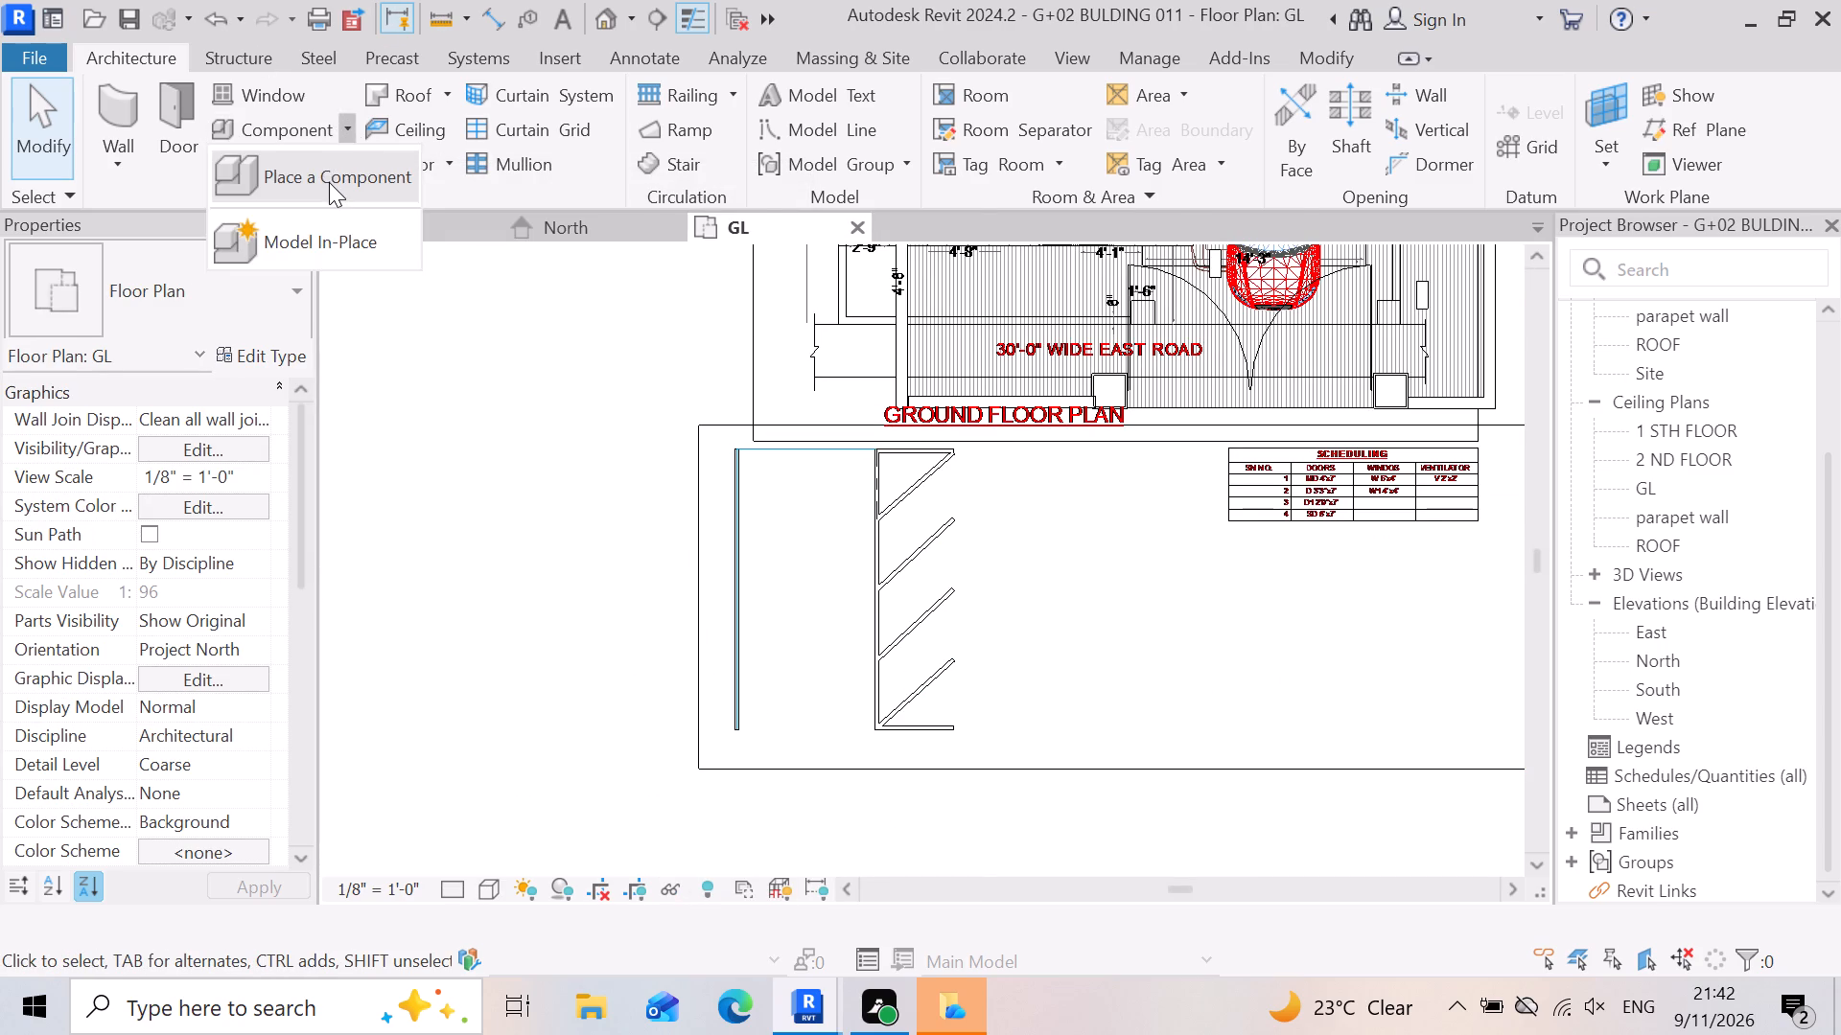
left_click(329, 182)
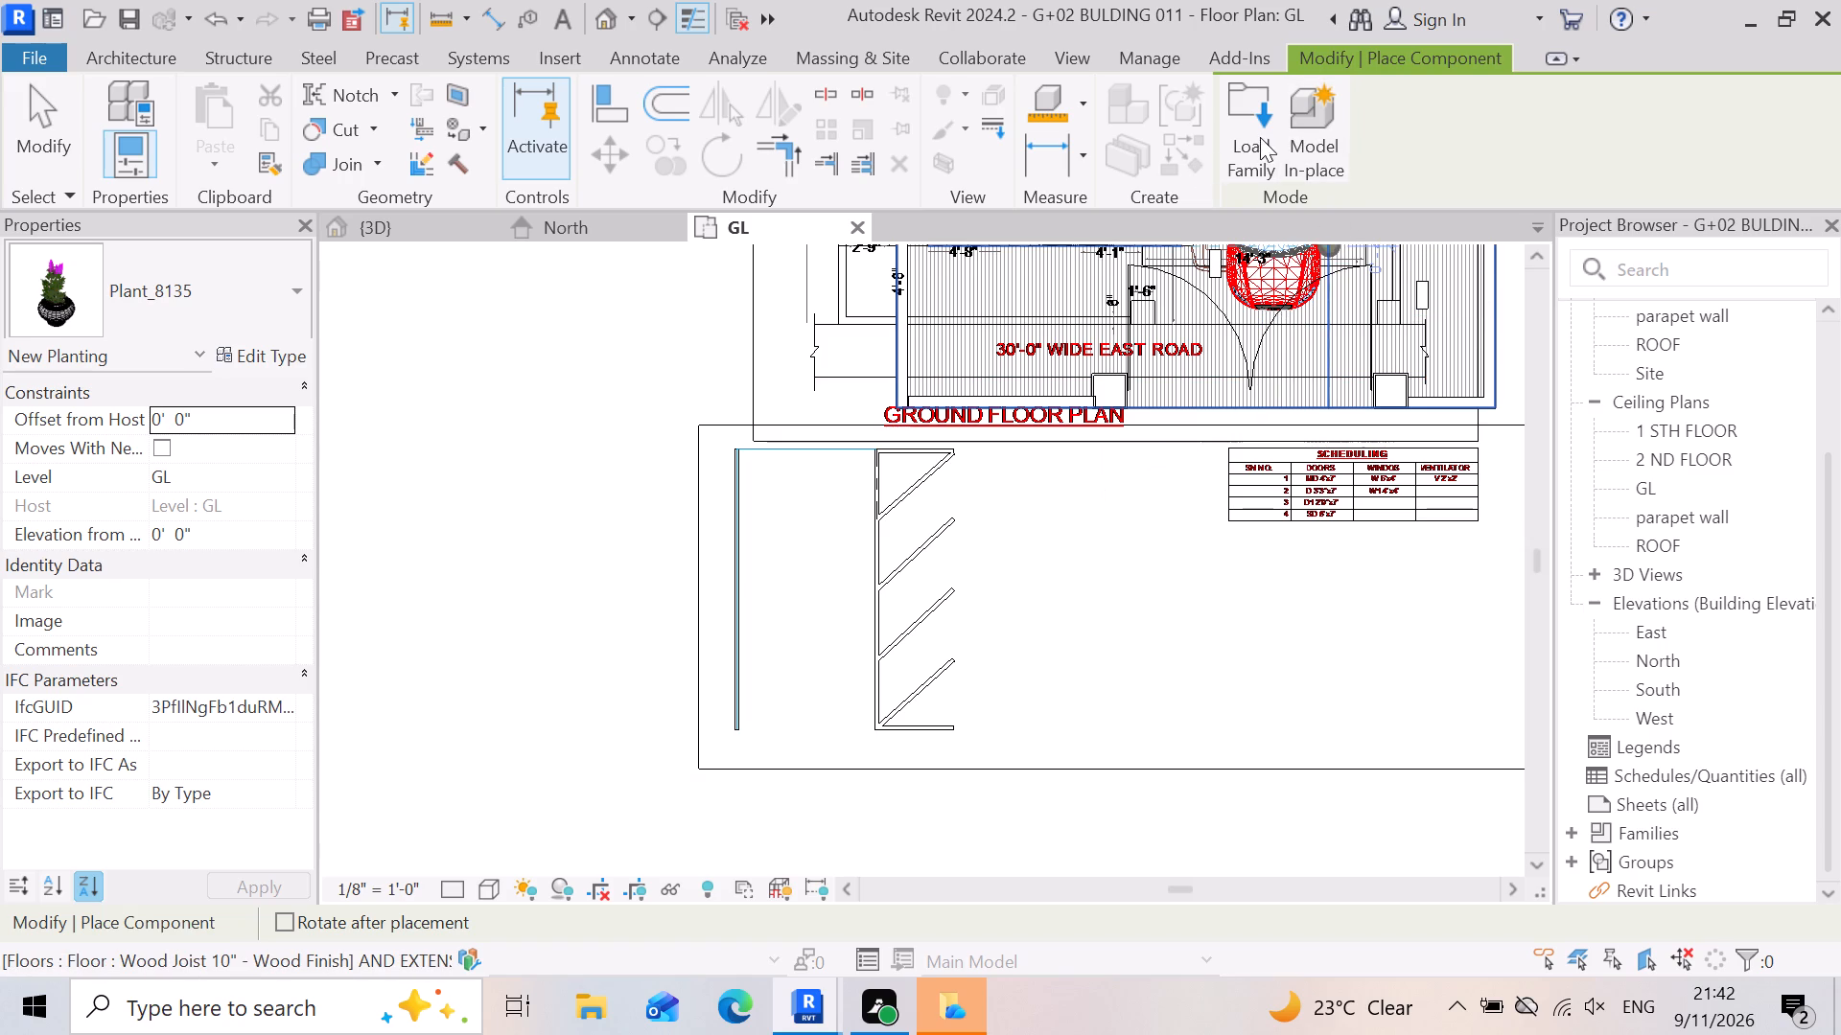
left_click(1260, 137)
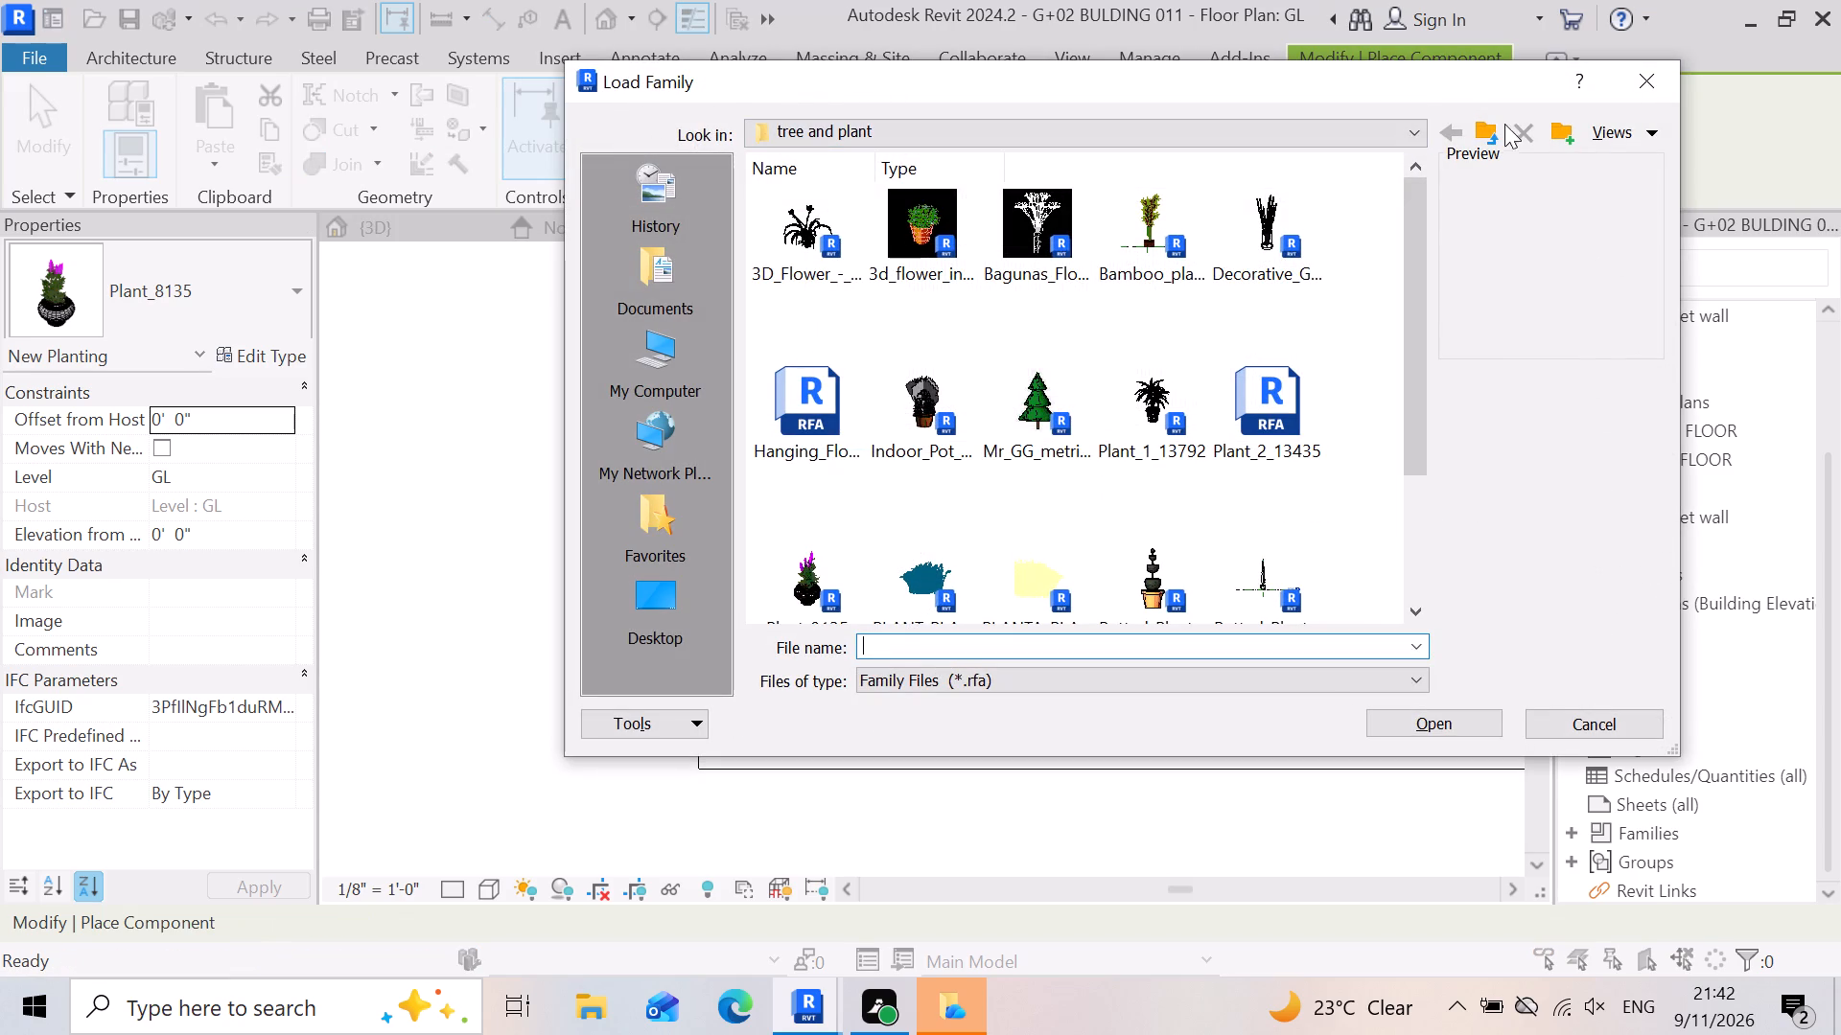
left_click(1472, 123)
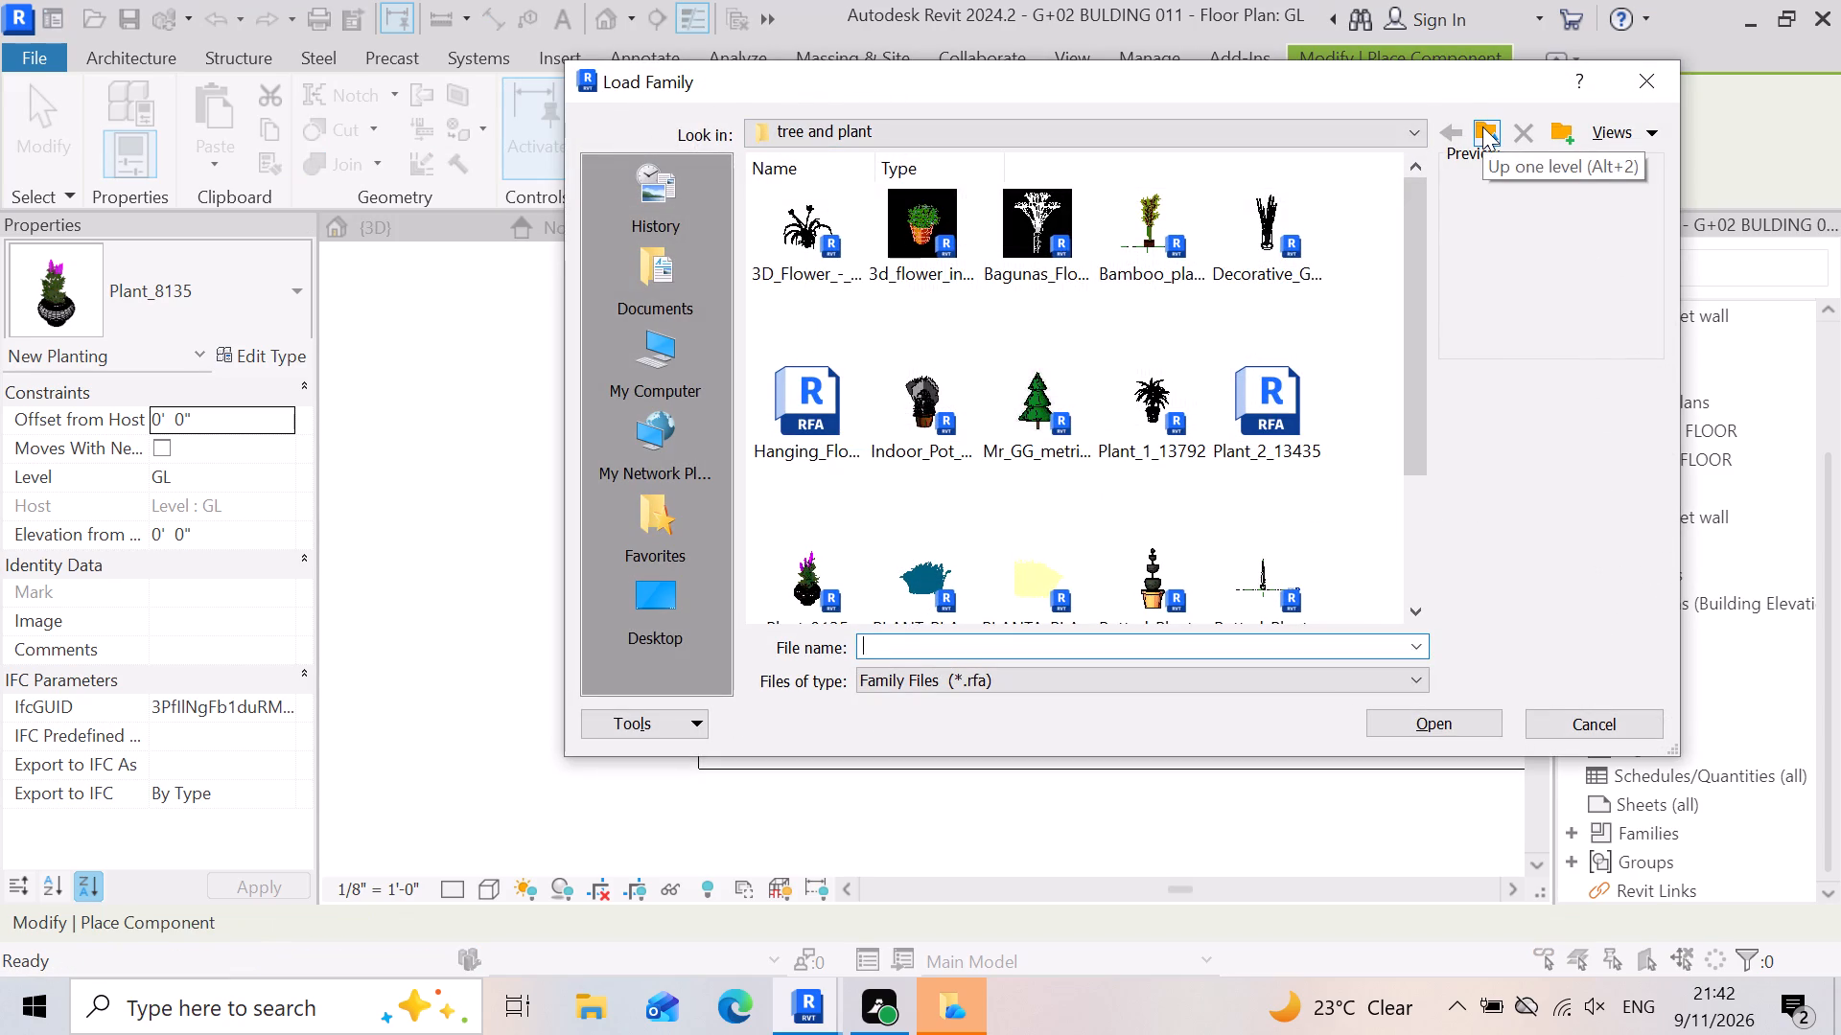
left_click(1482, 126)
scroll(1140, 374, "down", 4)
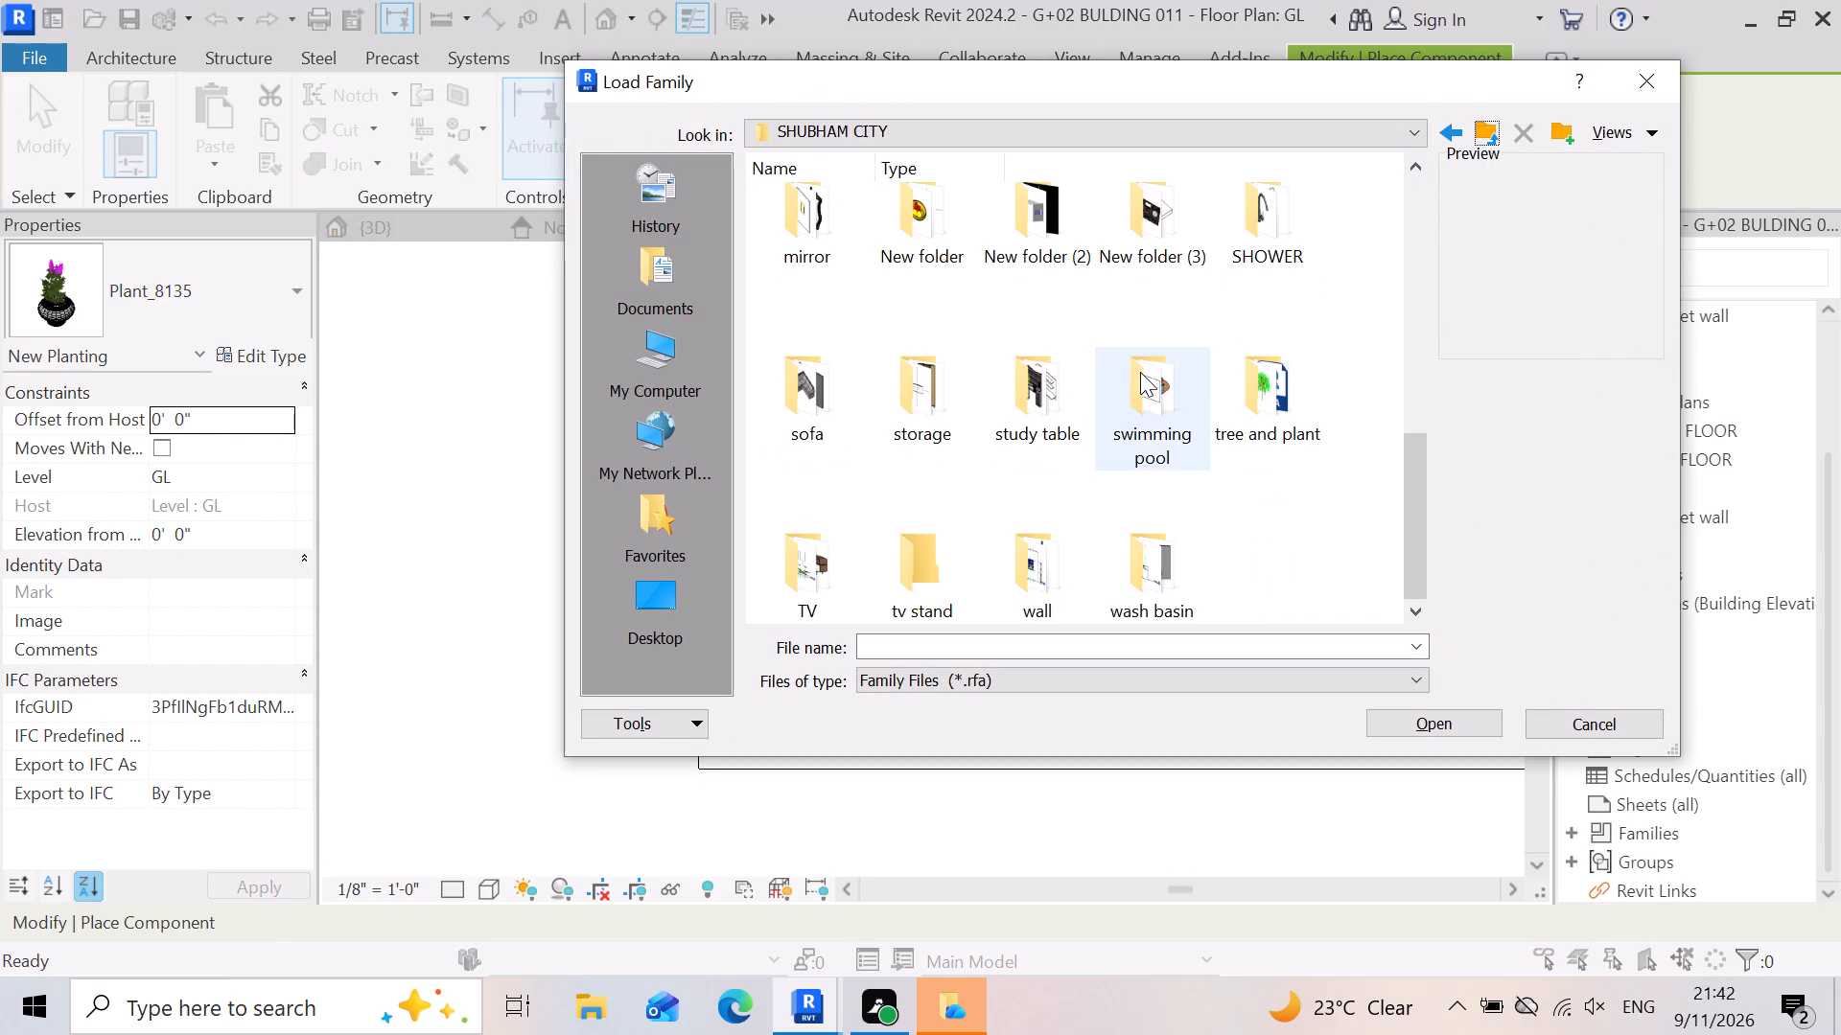
scroll(839, 554, "down", 1)
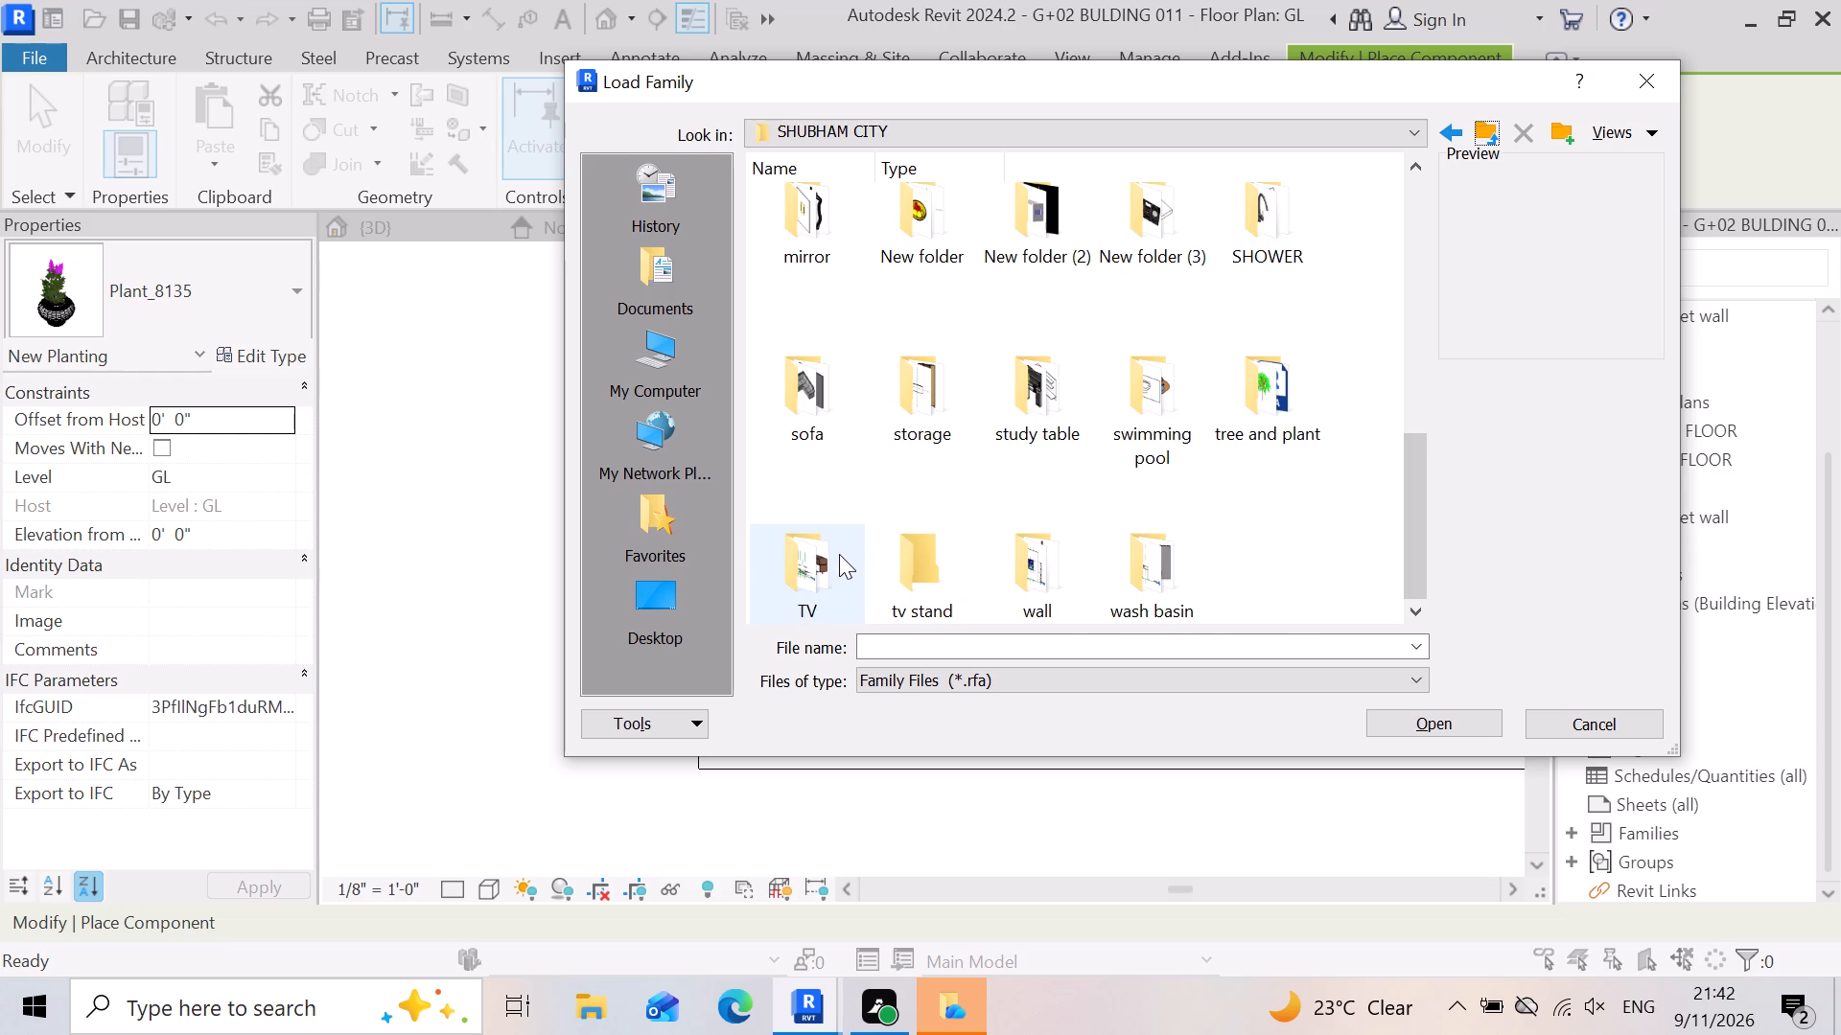
scroll(839, 554, "down", 3)
scroll(874, 472, "up", 3)
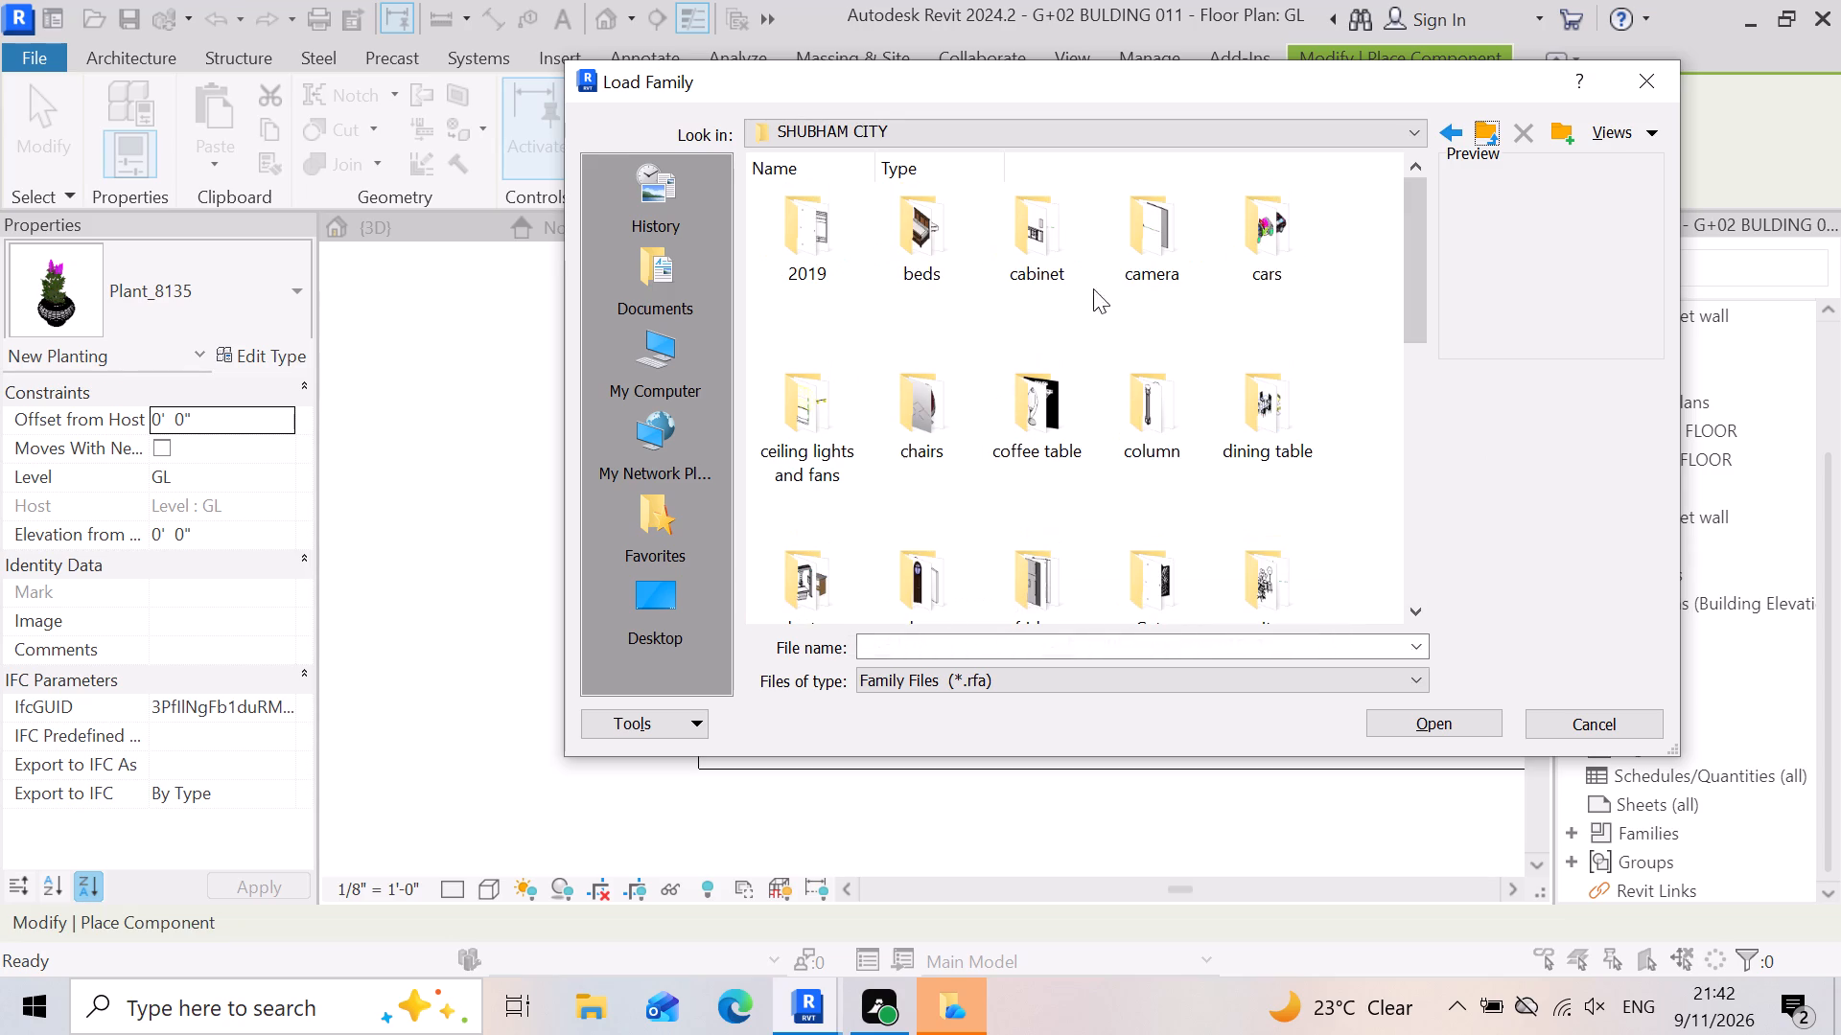
left_click(1476, 130)
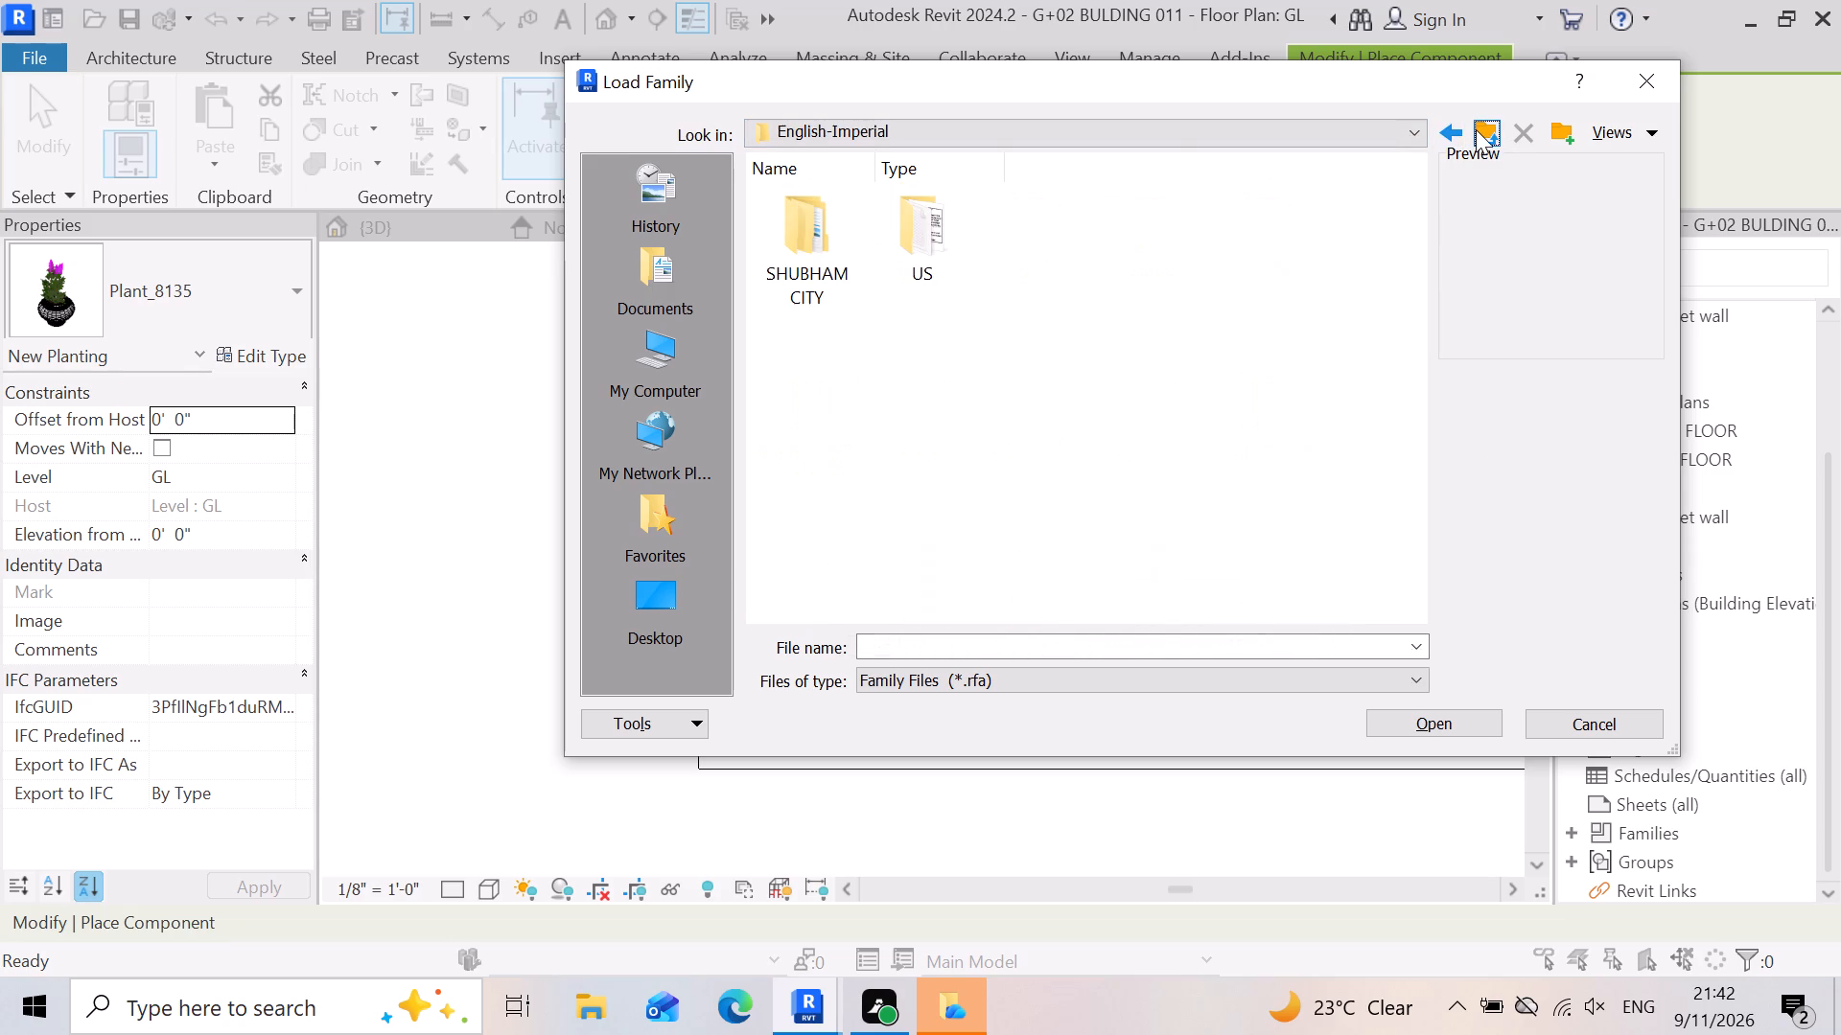
double_click(932, 257)
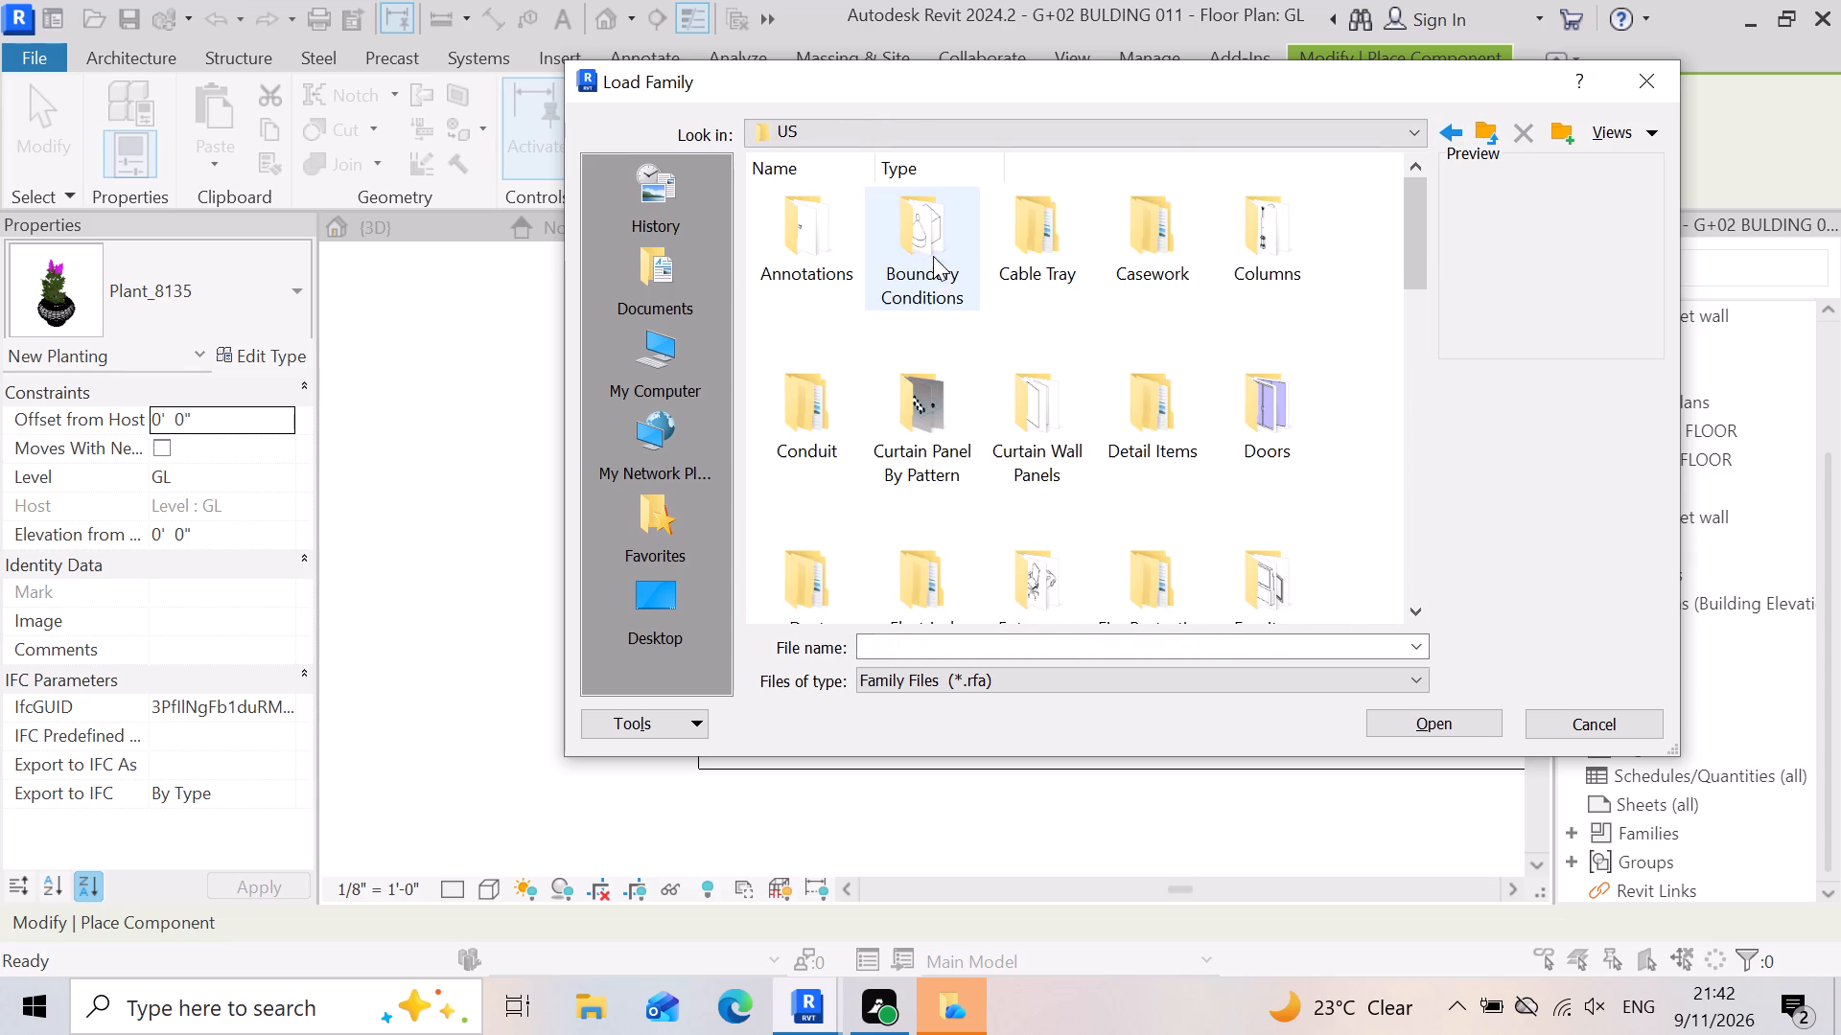
scroll(1138, 406, "down", 5)
scroll(1015, 416, "up", 2)
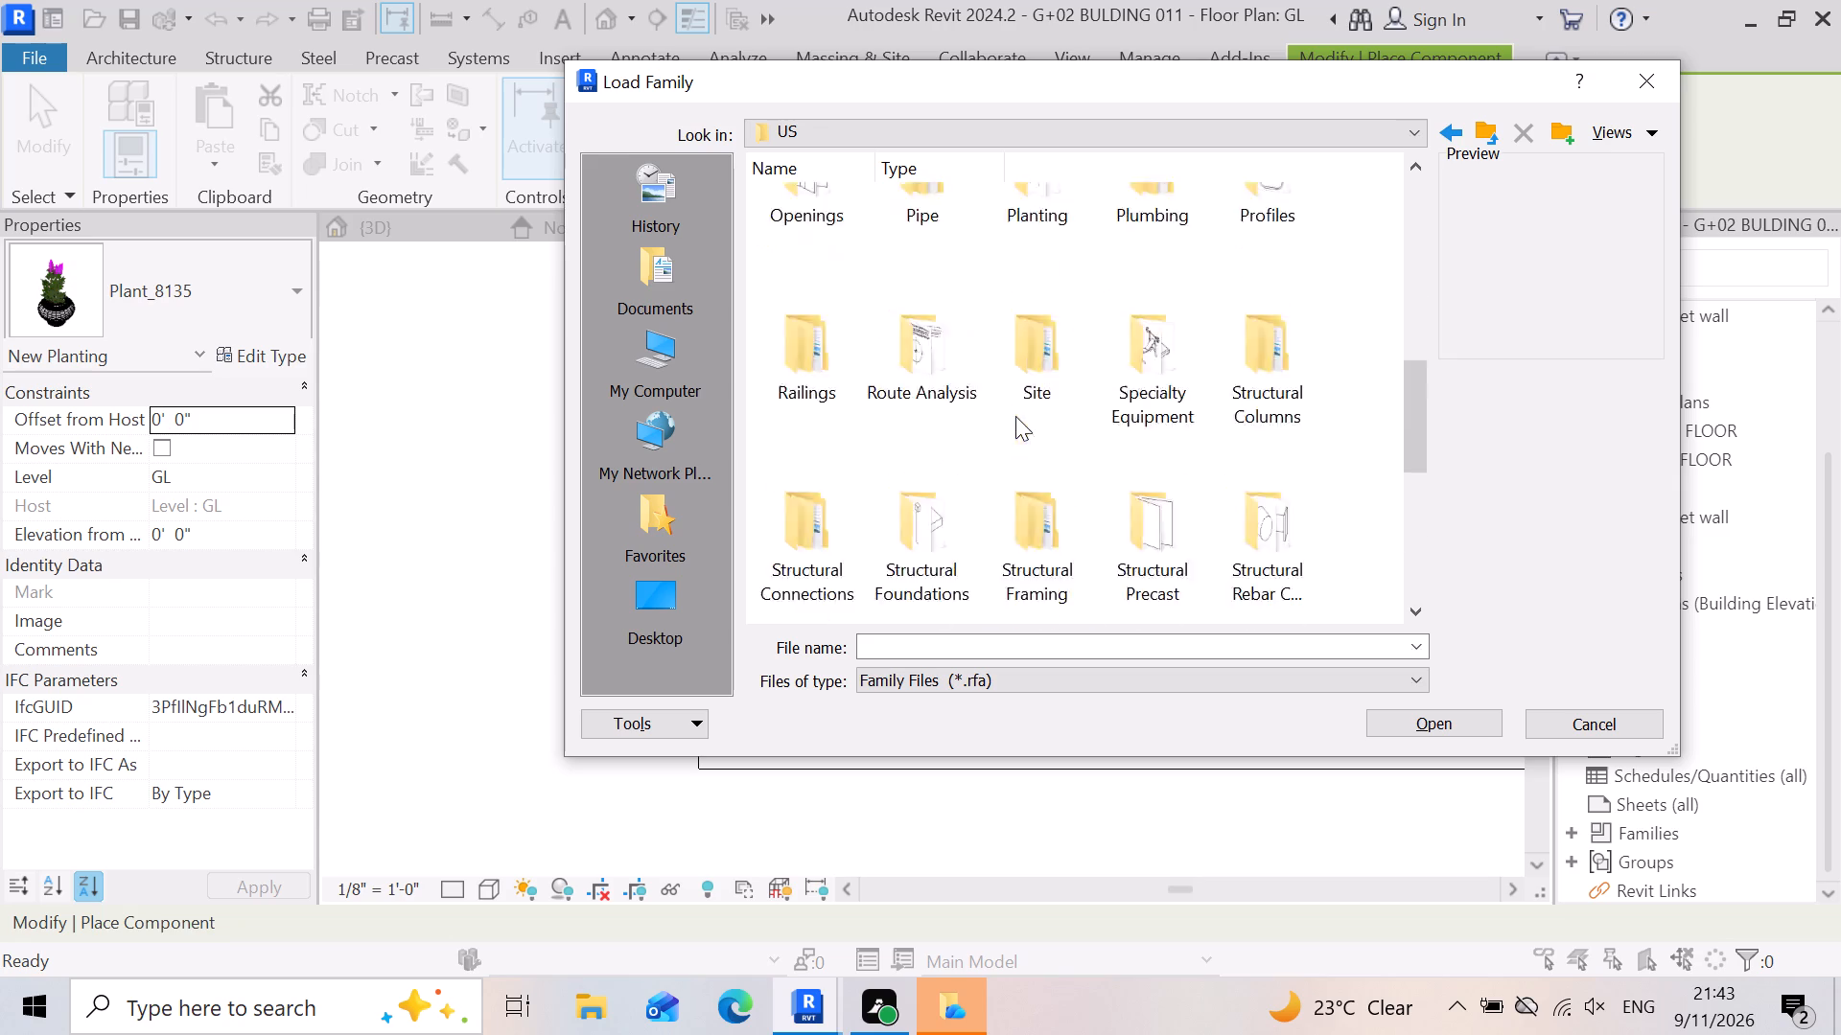
scroll(1015, 416, "up", 1)
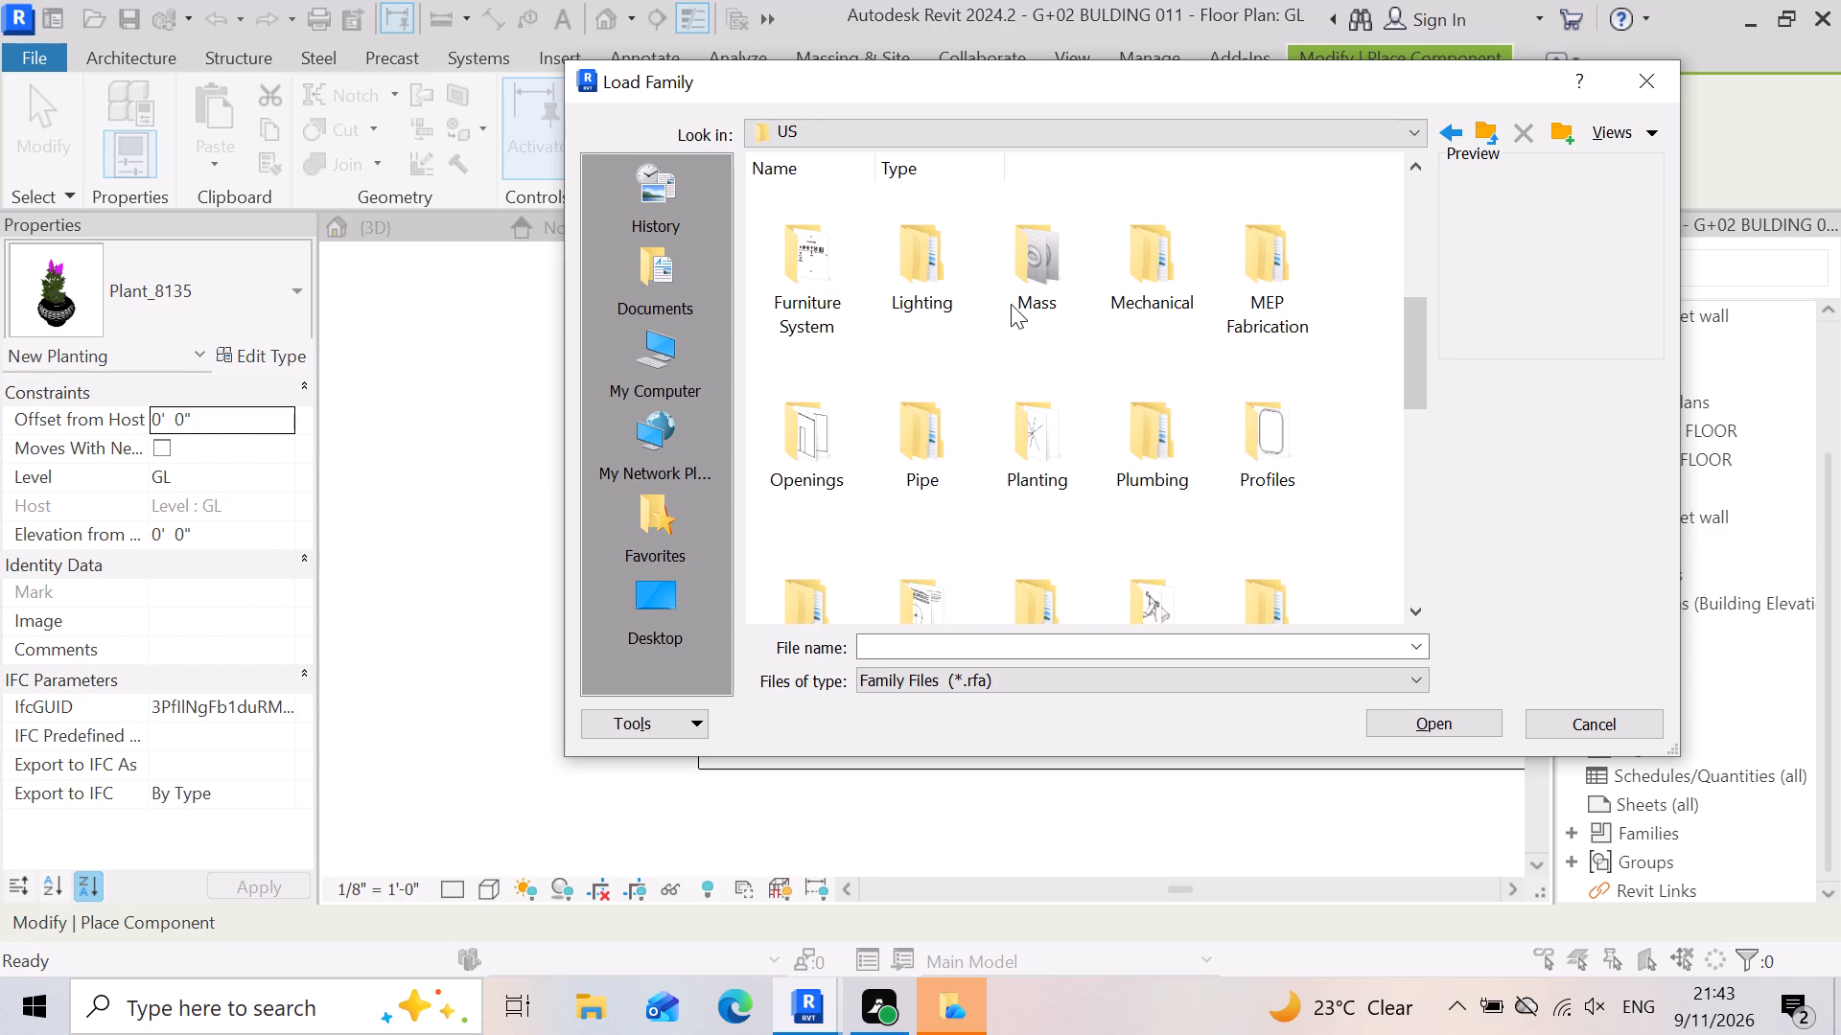
double_click(933, 272)
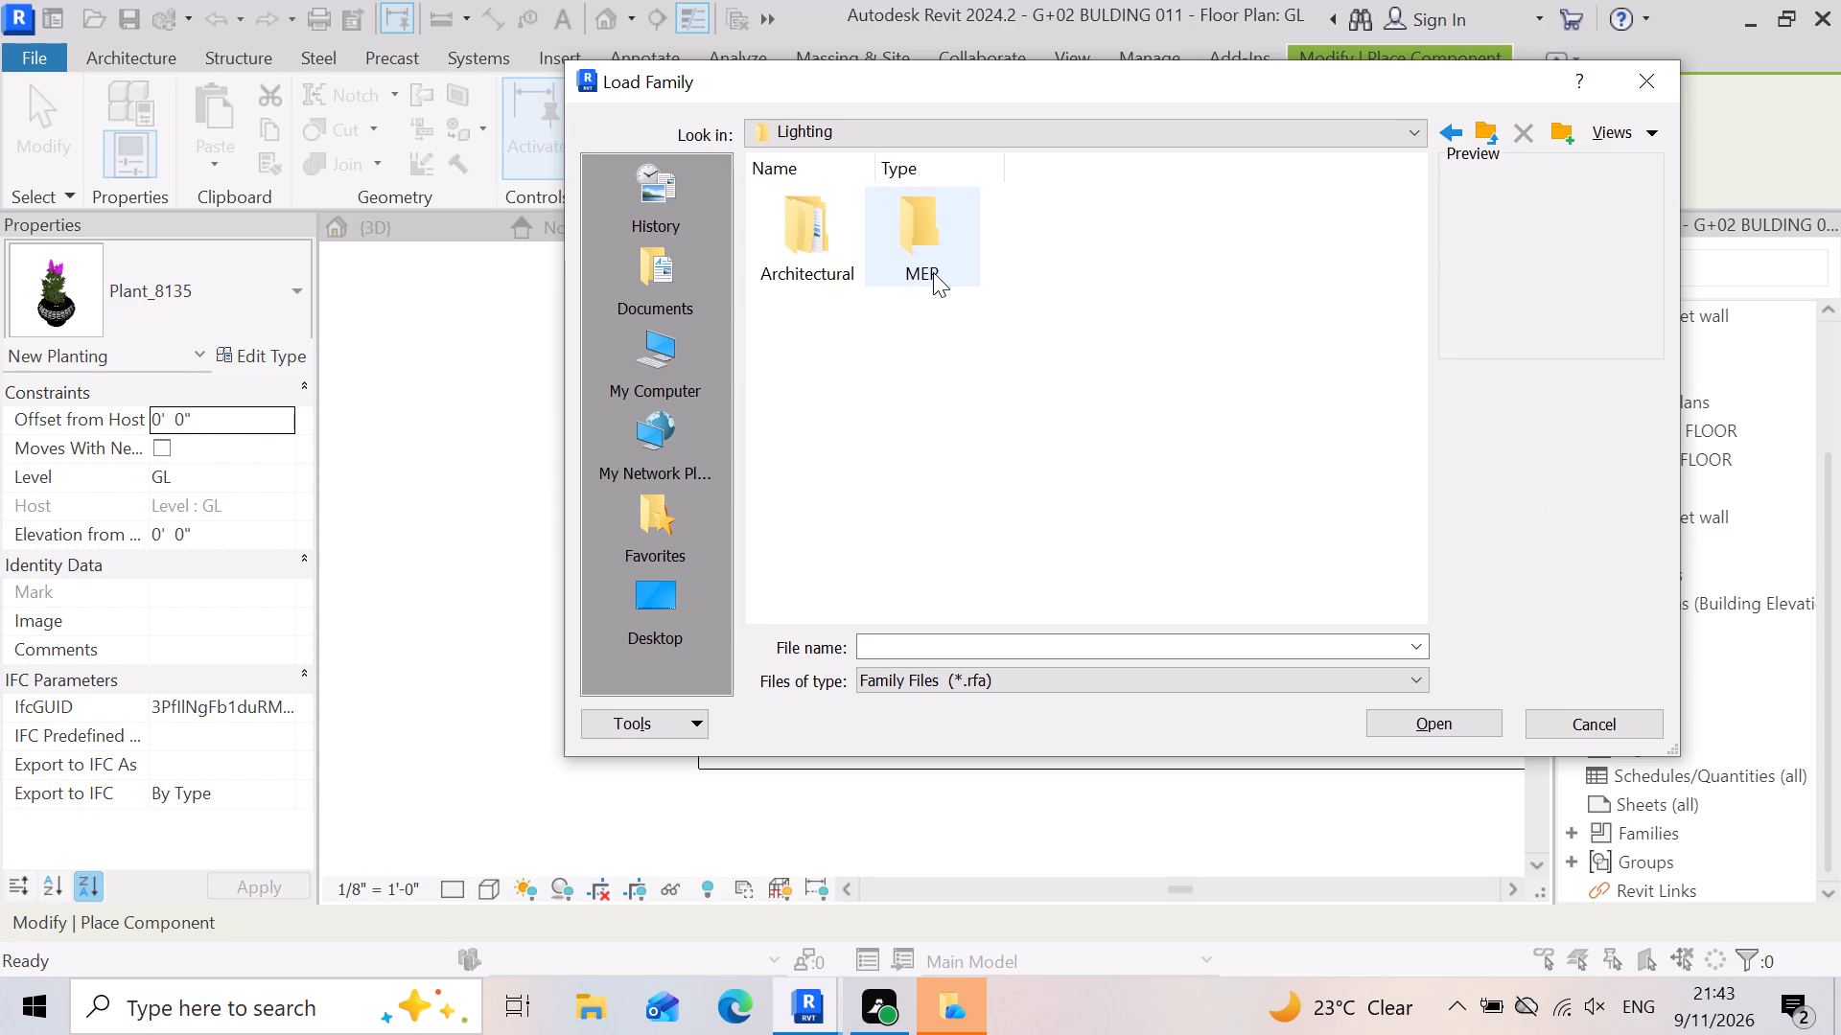
double_click(844, 259)
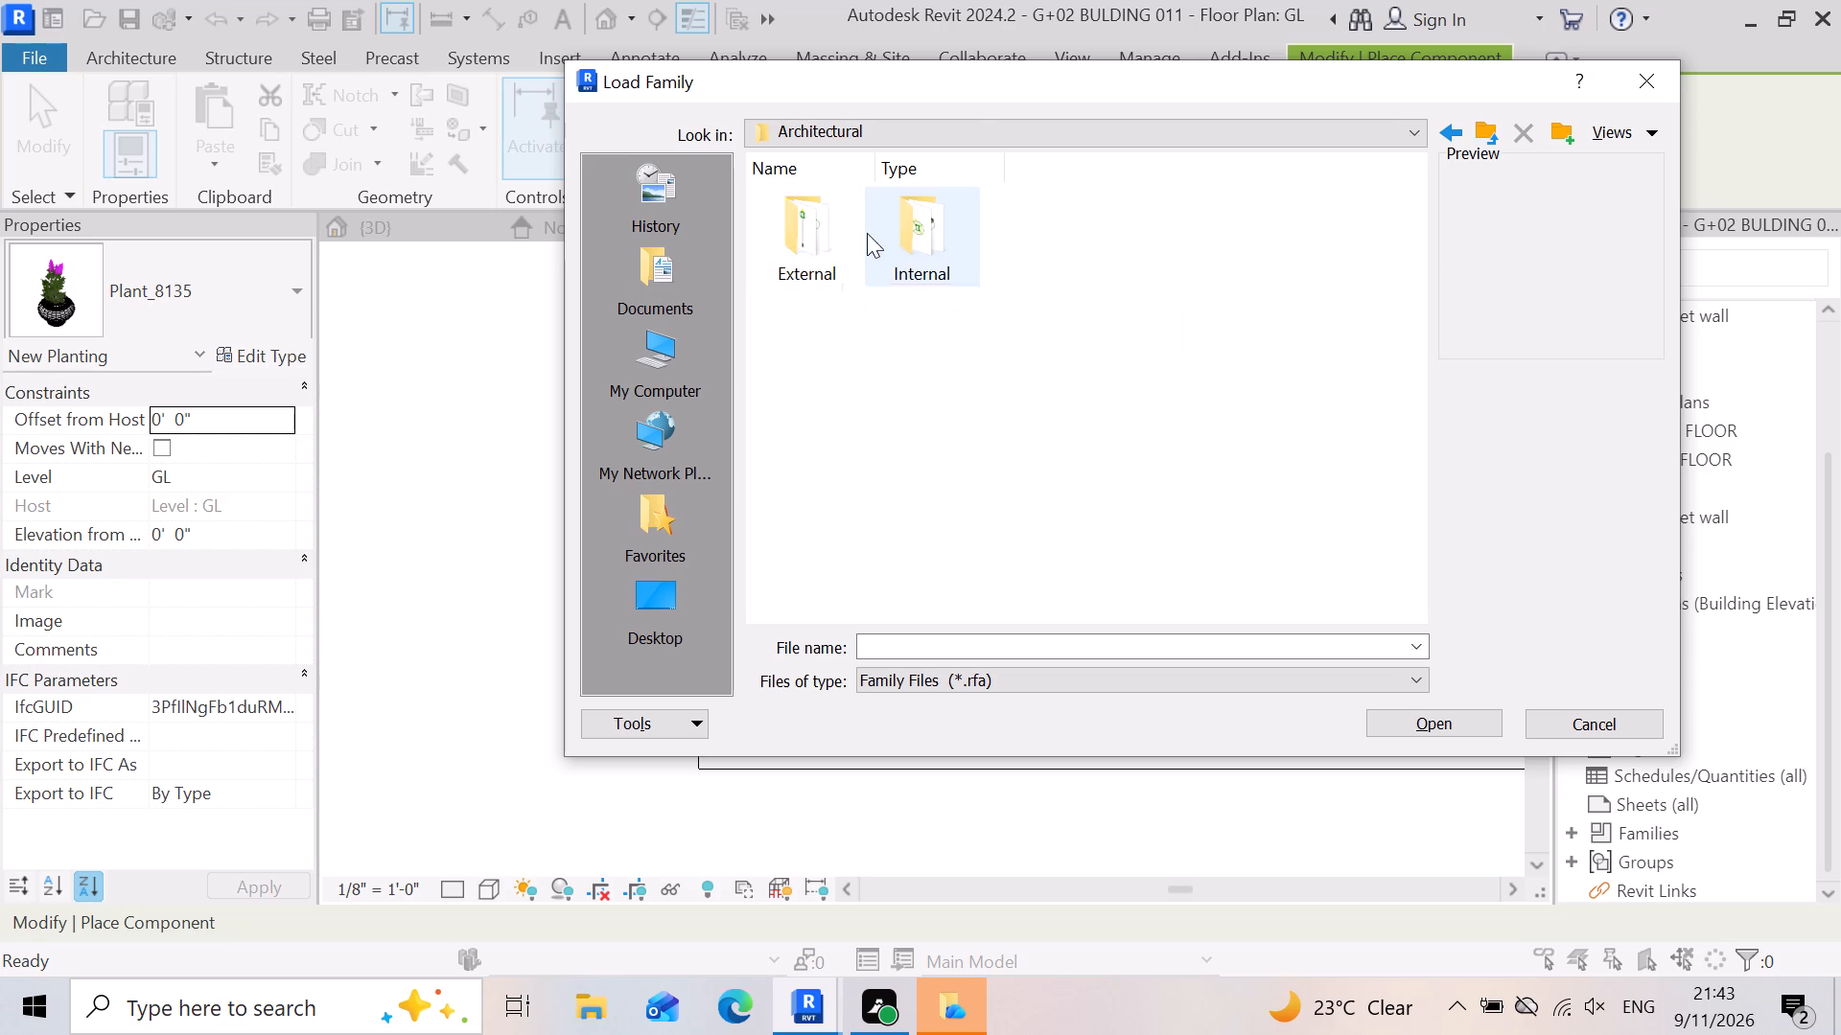
double_click(804, 237)
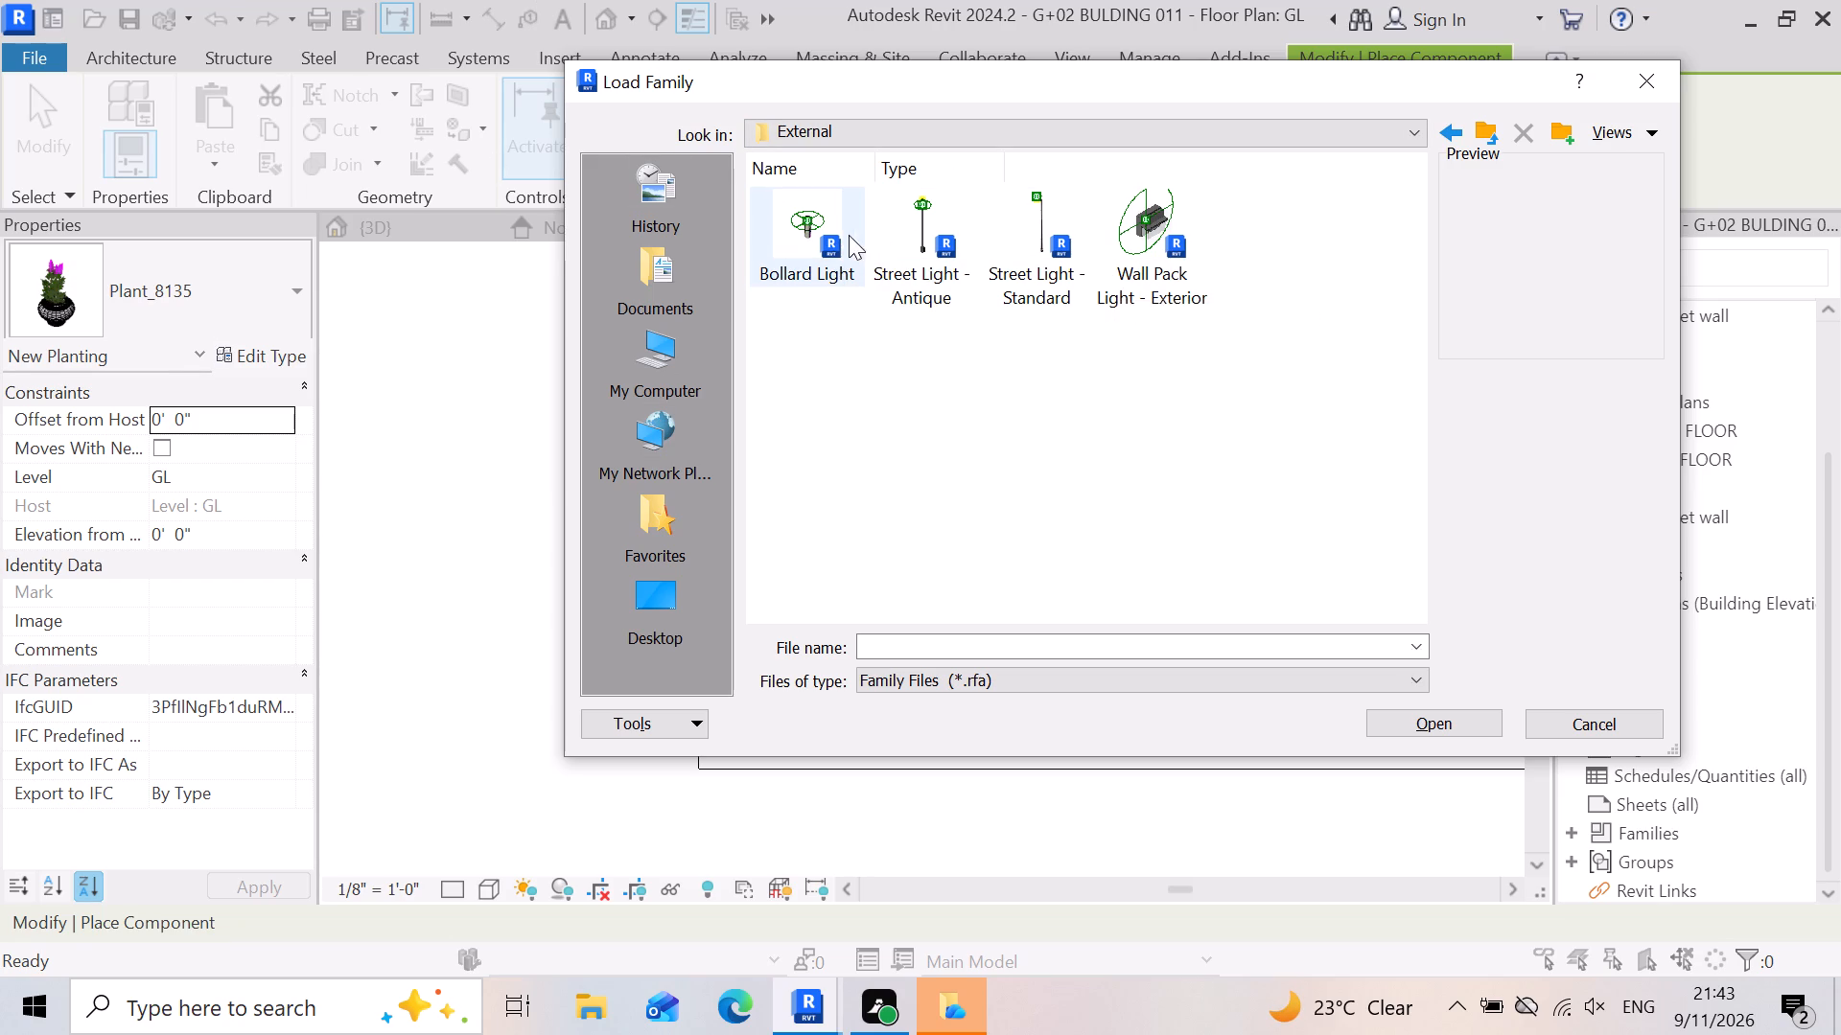
double_click(814, 227)
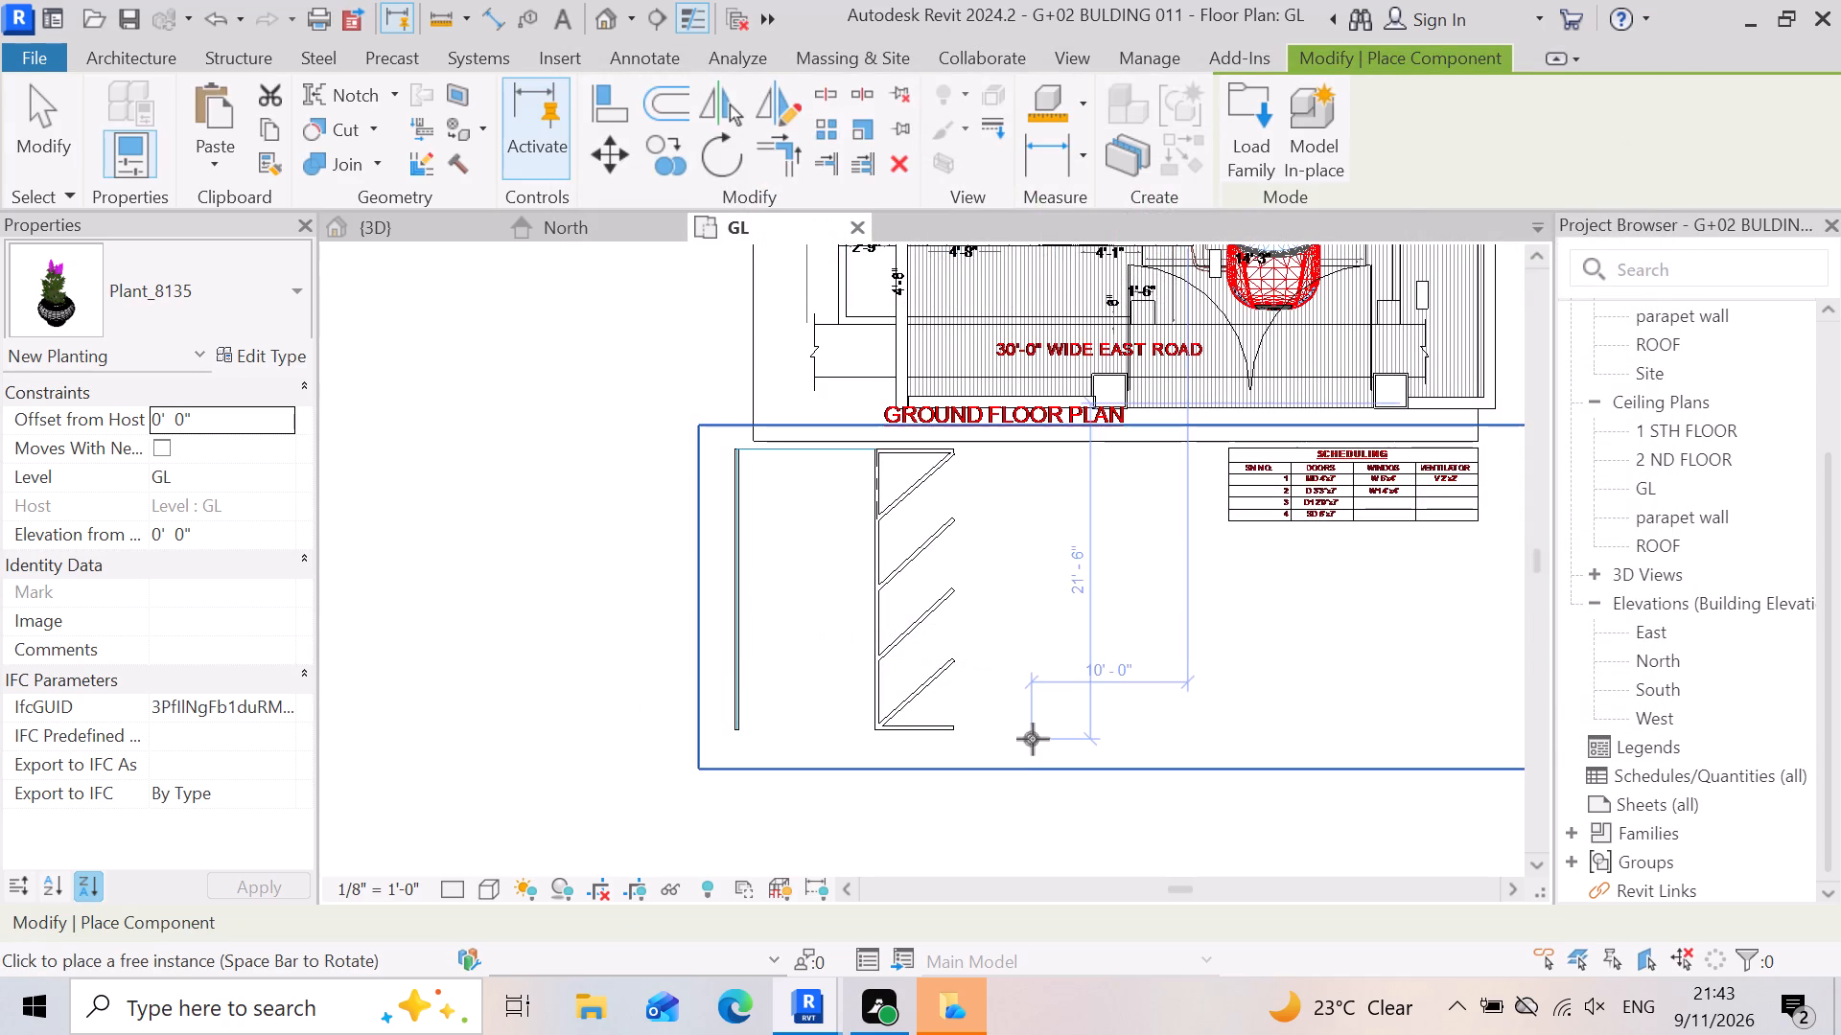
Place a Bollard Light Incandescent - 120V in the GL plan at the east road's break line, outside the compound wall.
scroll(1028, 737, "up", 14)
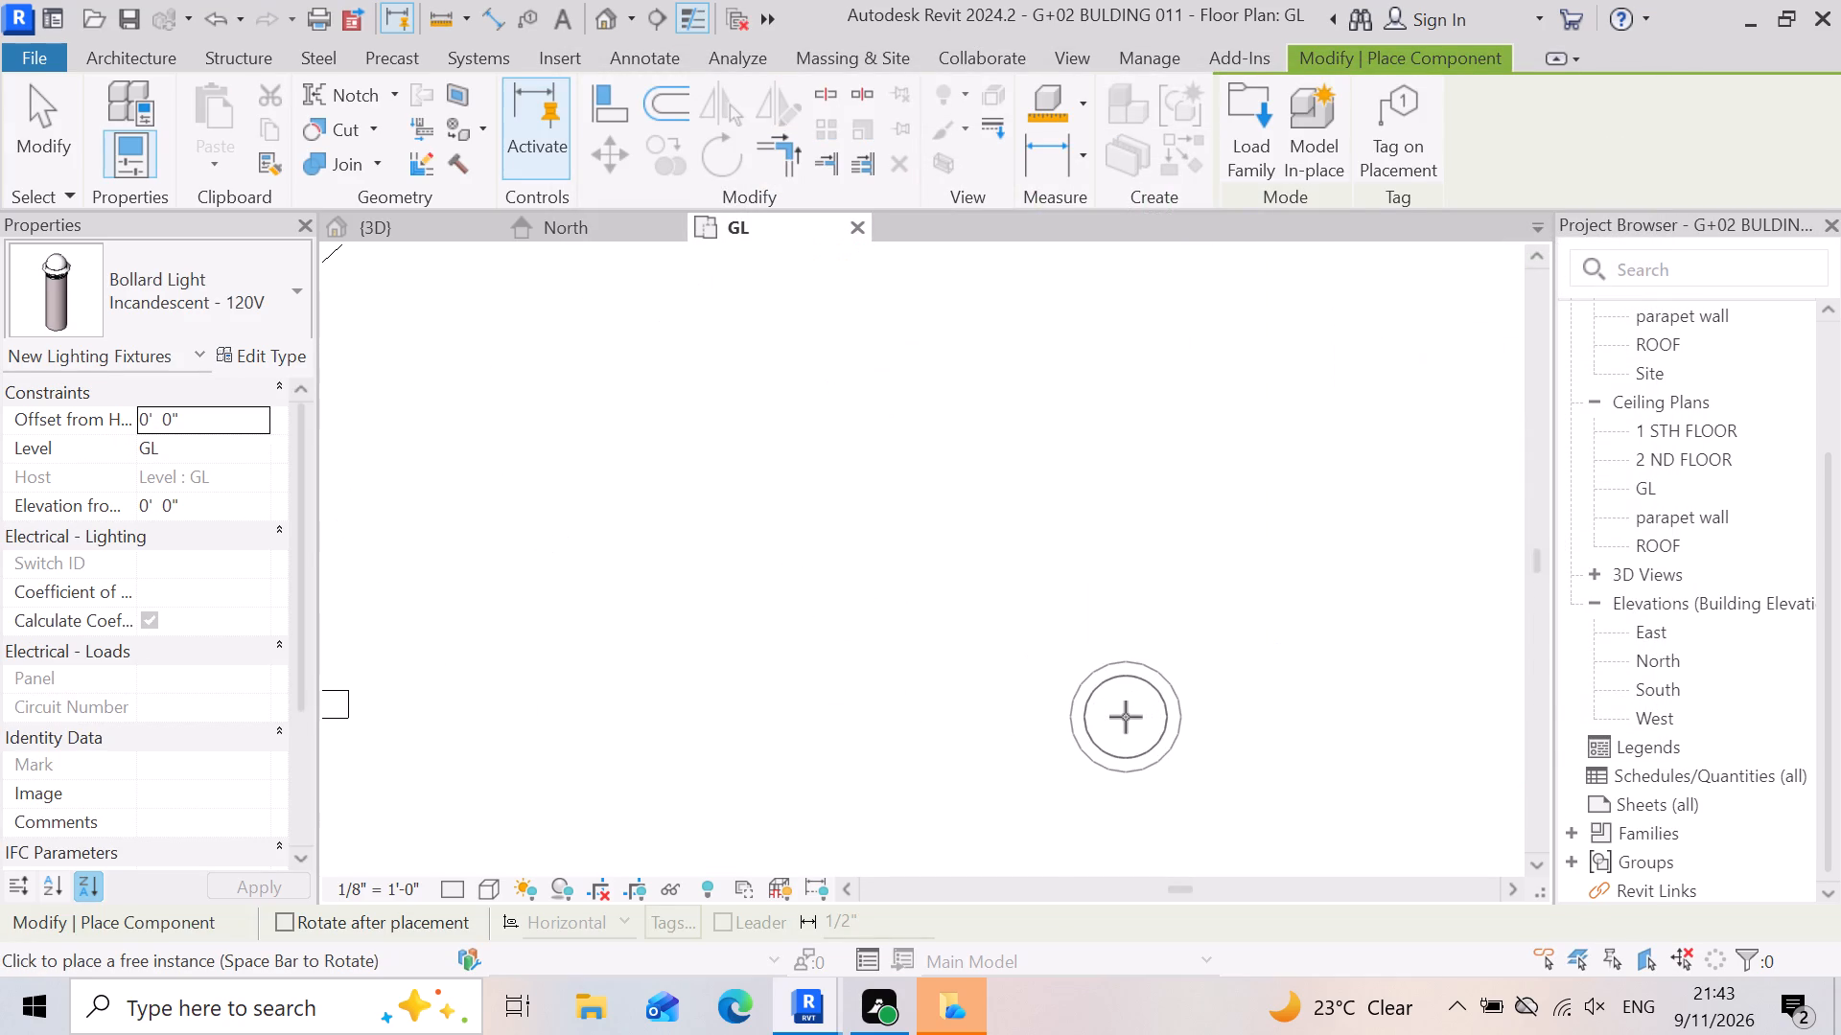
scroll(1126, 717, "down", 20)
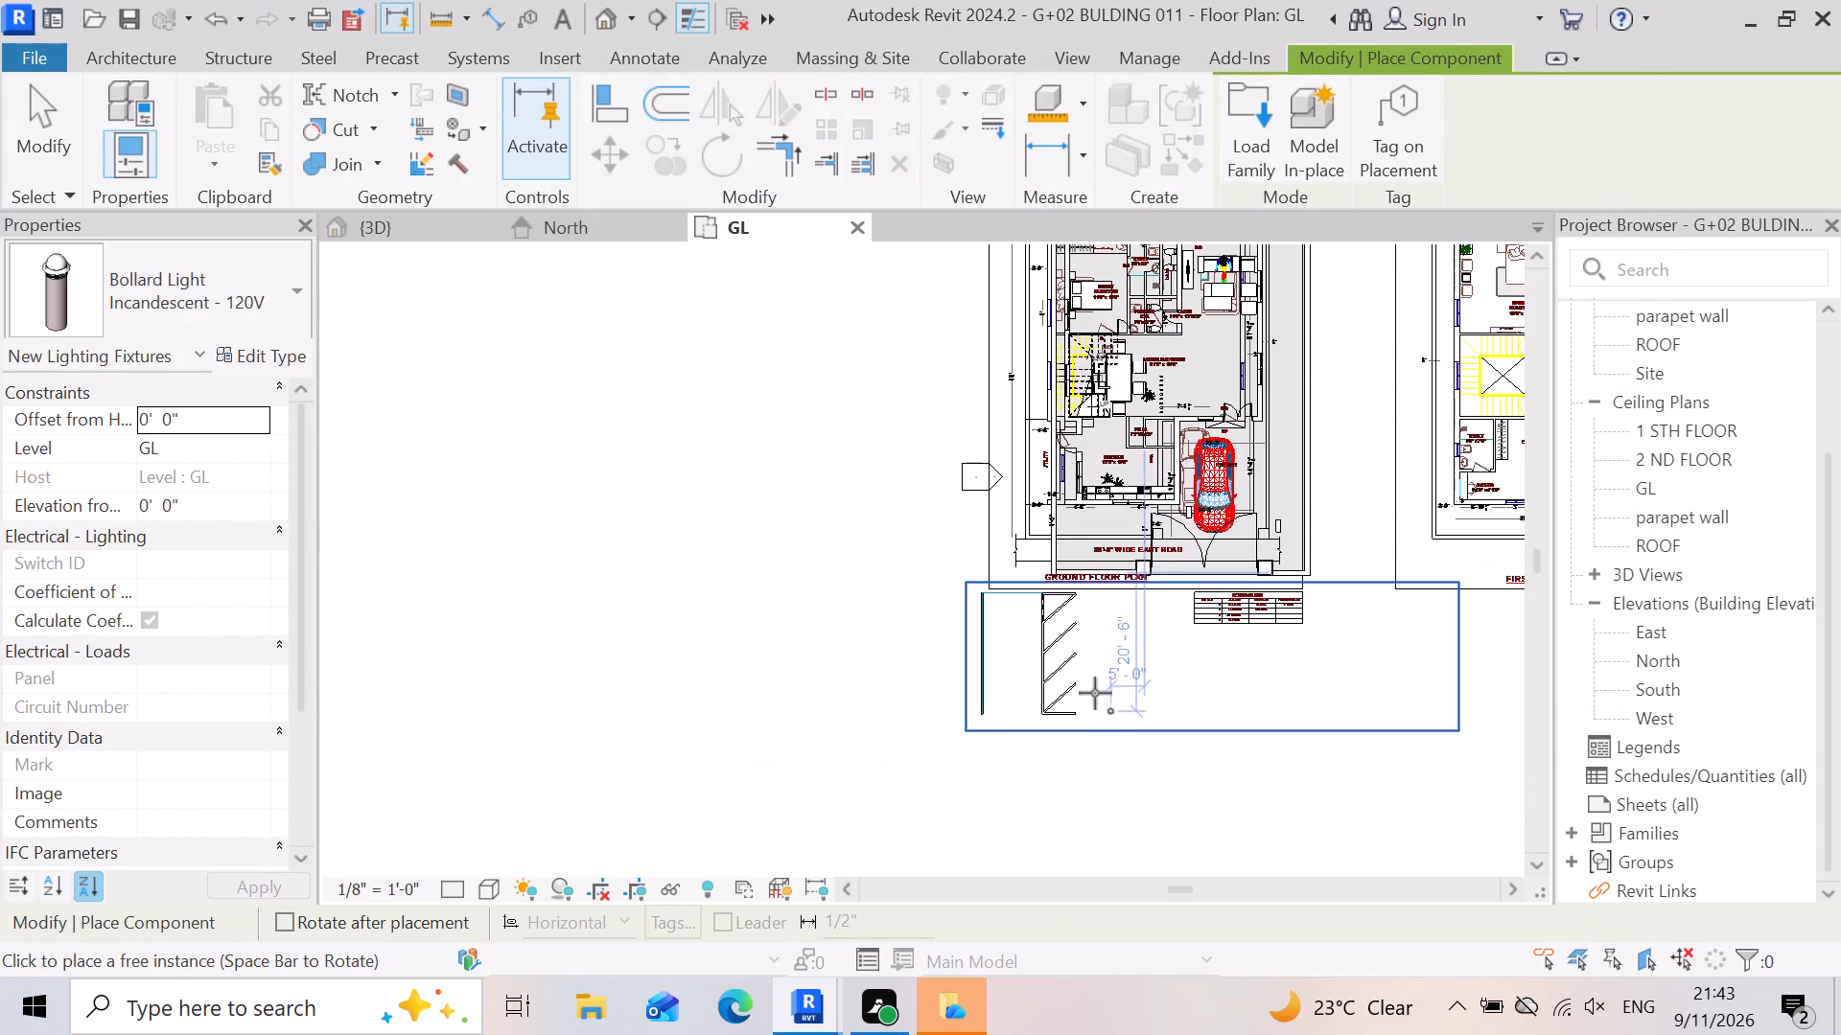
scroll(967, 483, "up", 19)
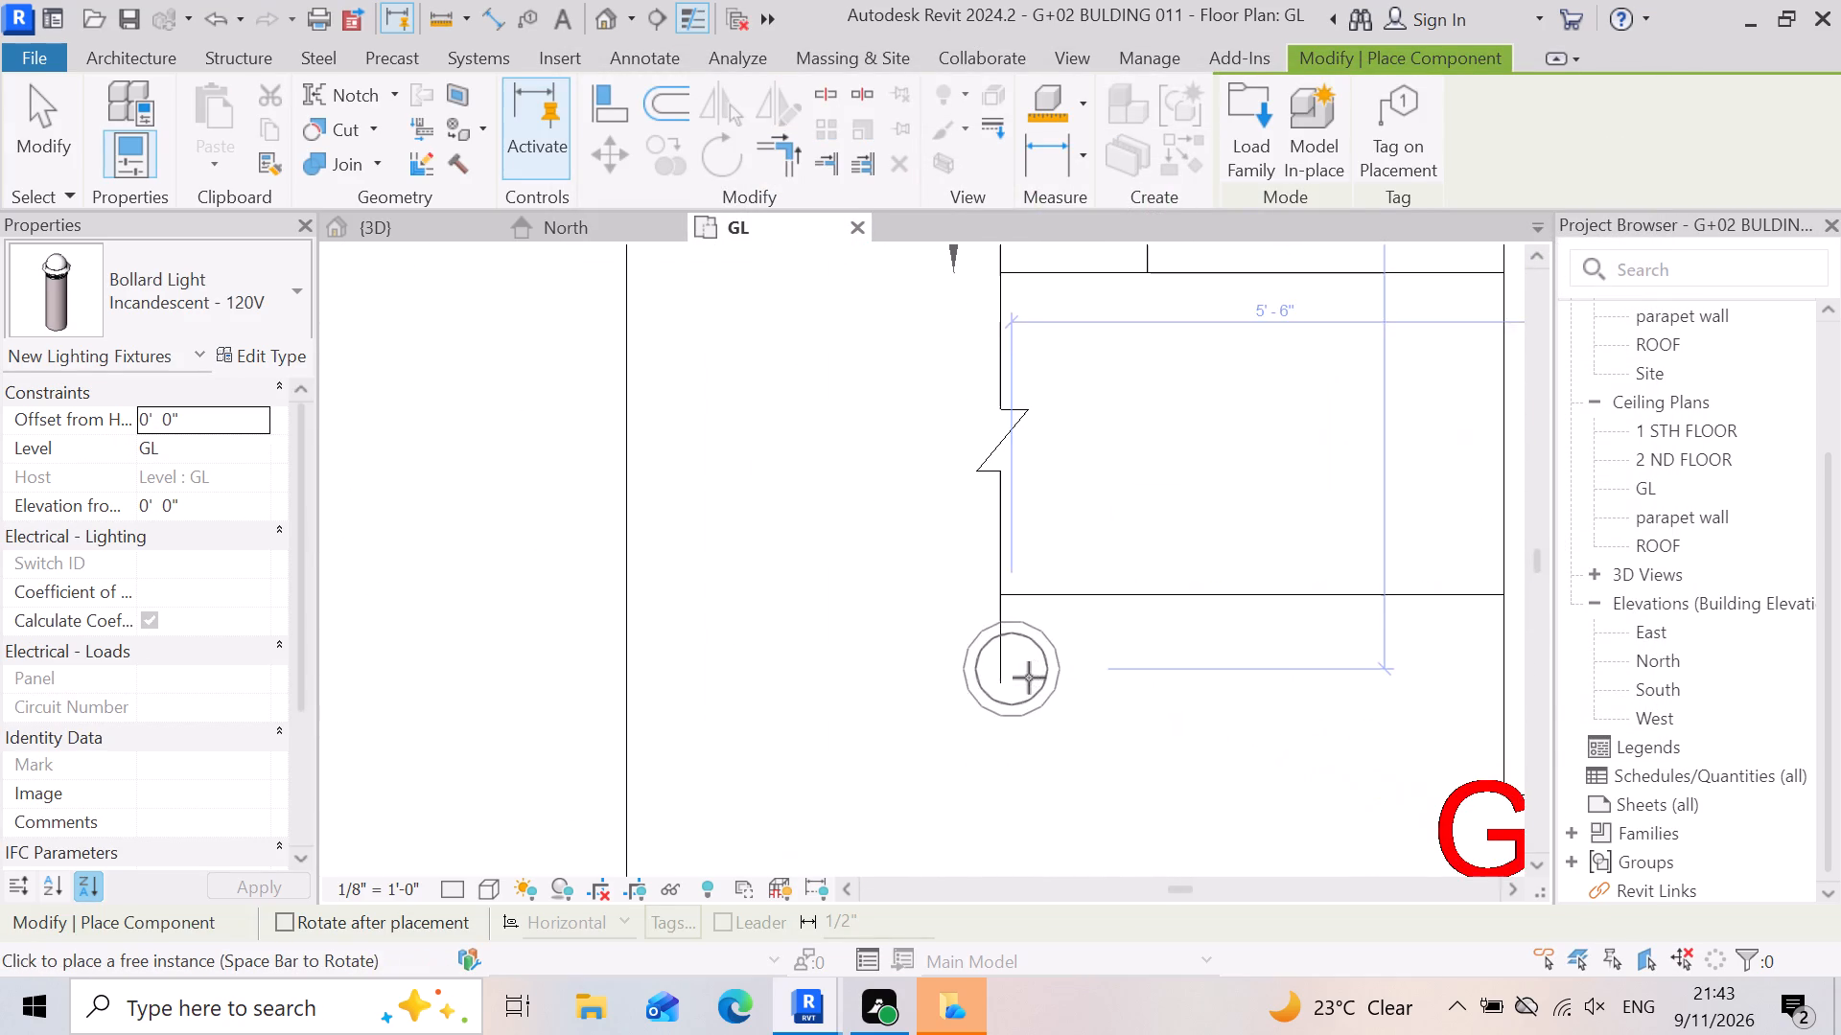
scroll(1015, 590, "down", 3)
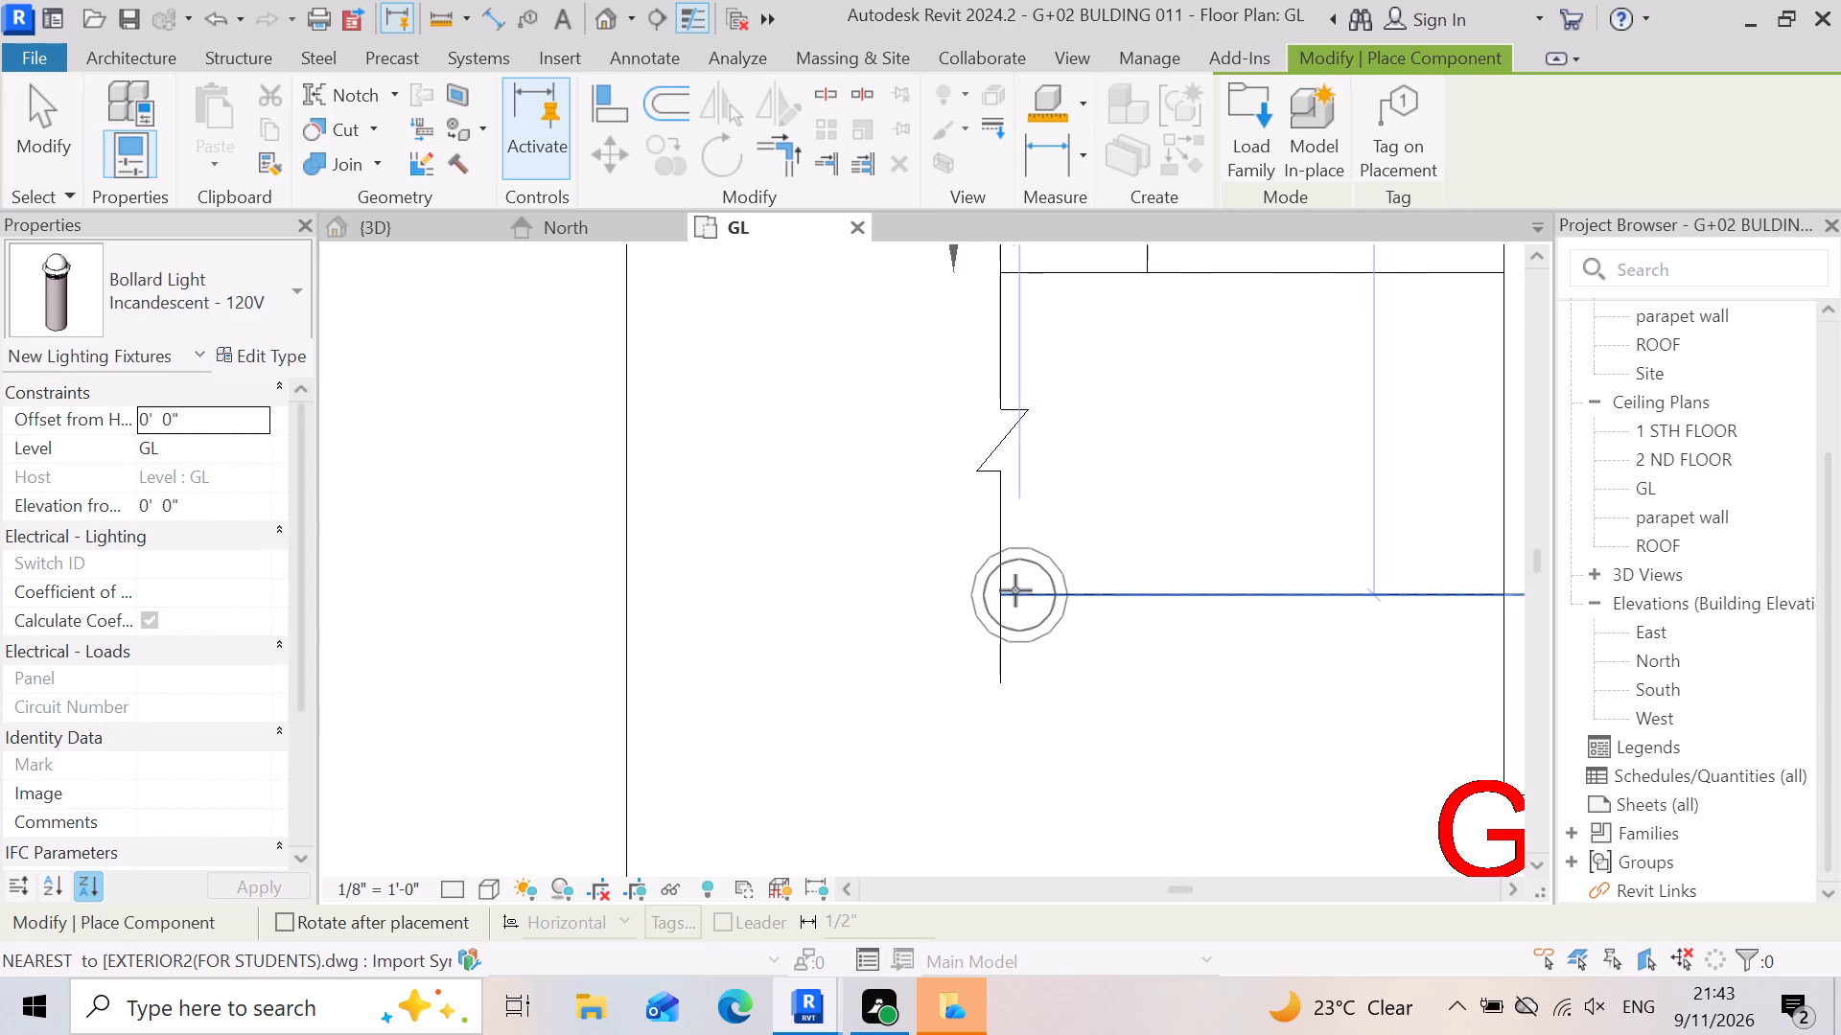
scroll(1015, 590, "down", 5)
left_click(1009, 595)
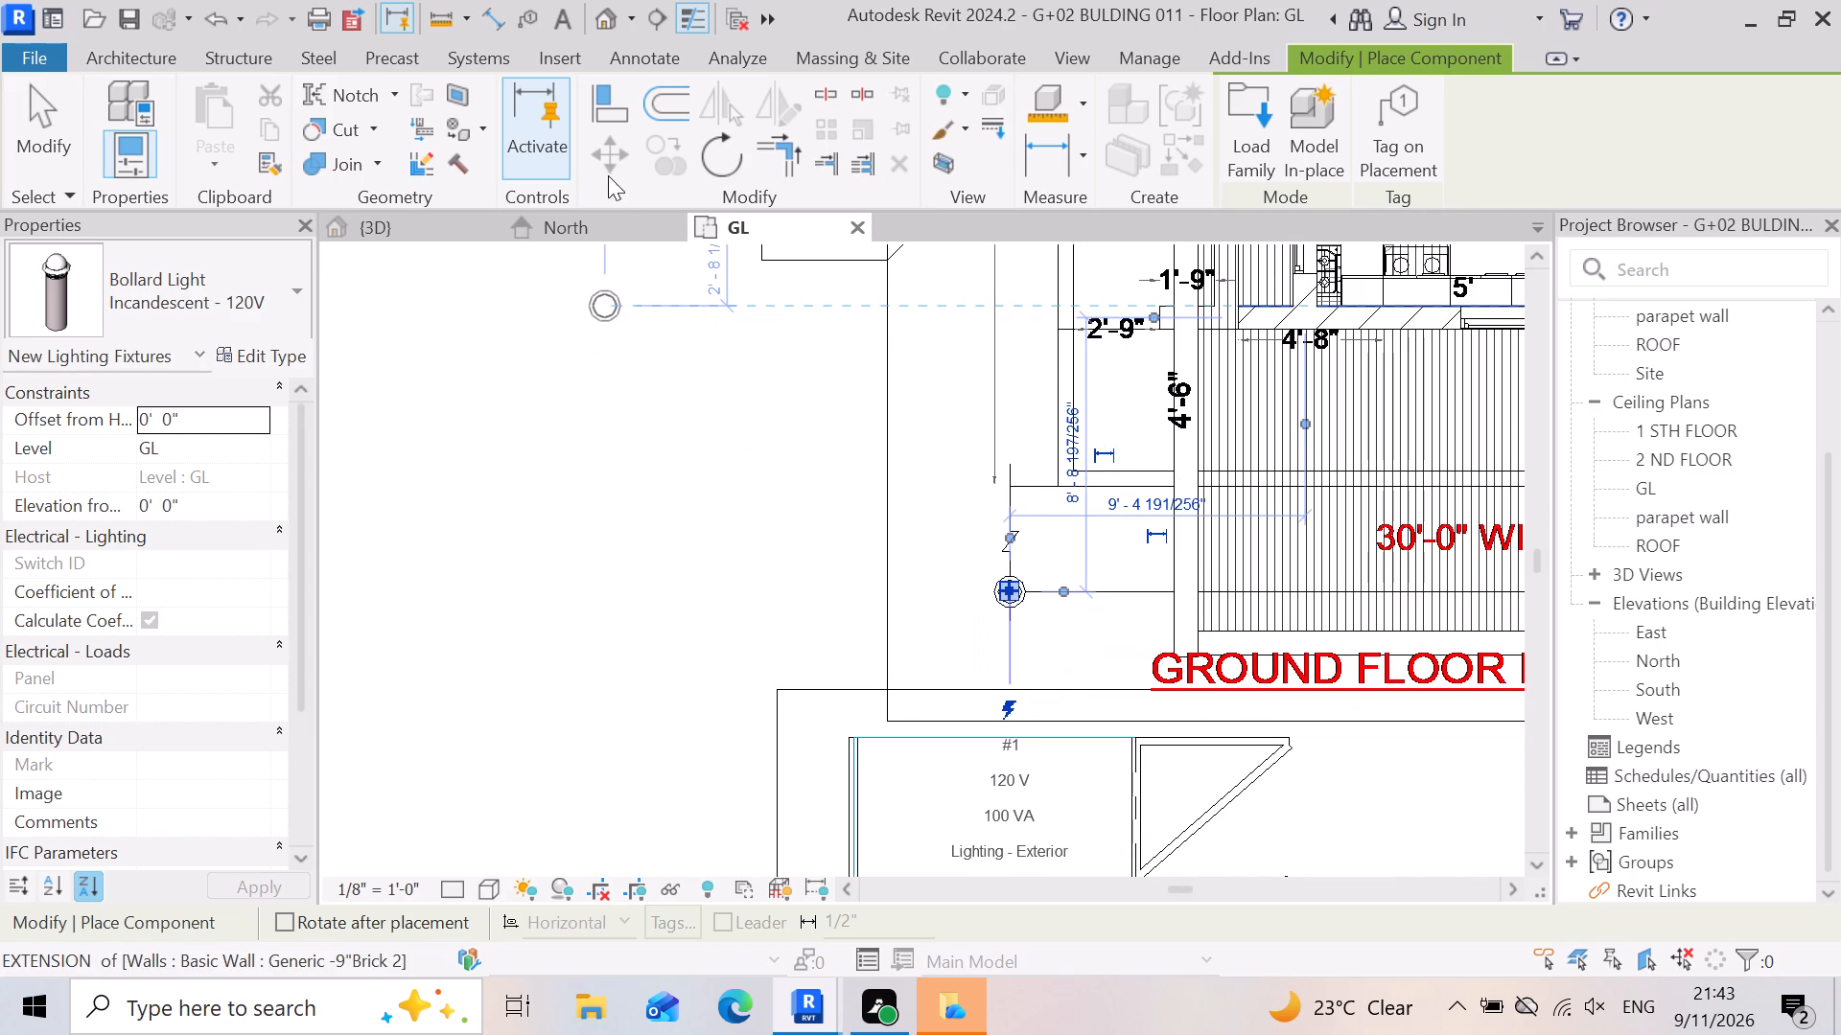
Examine the bollard light beside the compound wall and road in the 3D view.
left_click(427, 233)
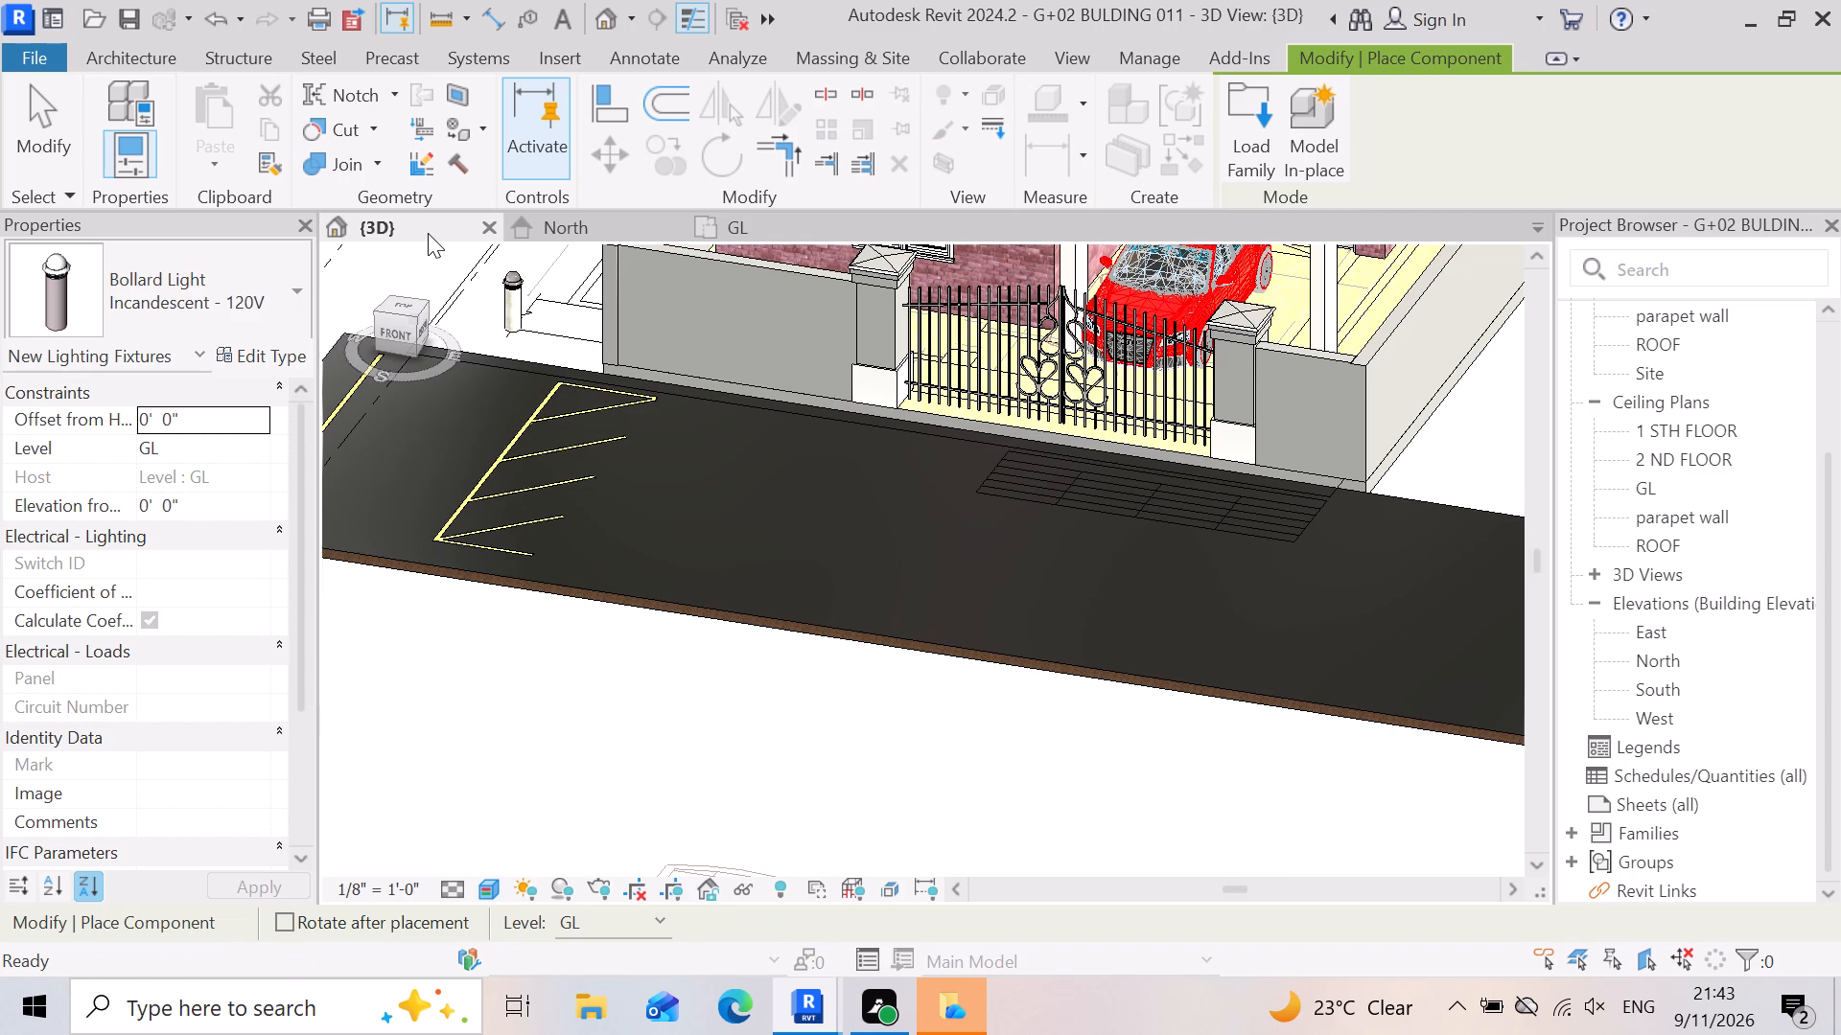
scroll(966, 764, "down", 4)
scroll(854, 512, "up", 3)
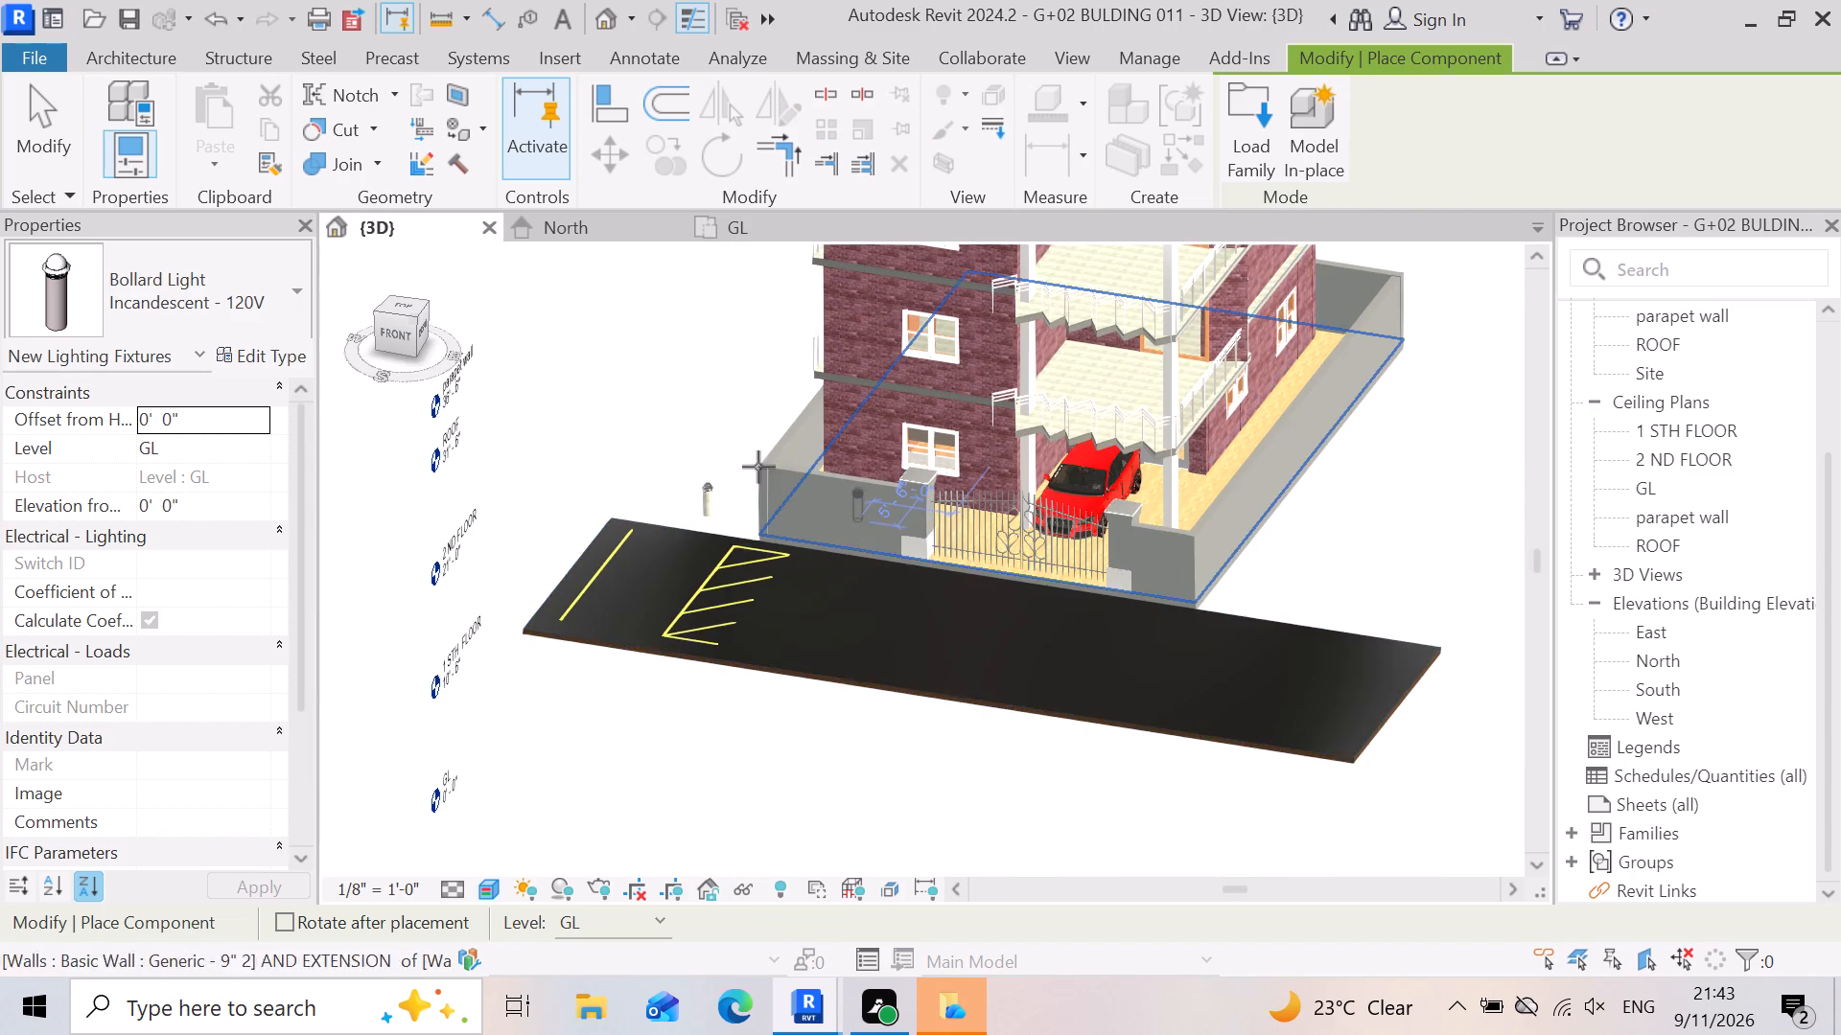
scroll(756, 467, "up", 13)
scroll(441, 526, "up", 4)
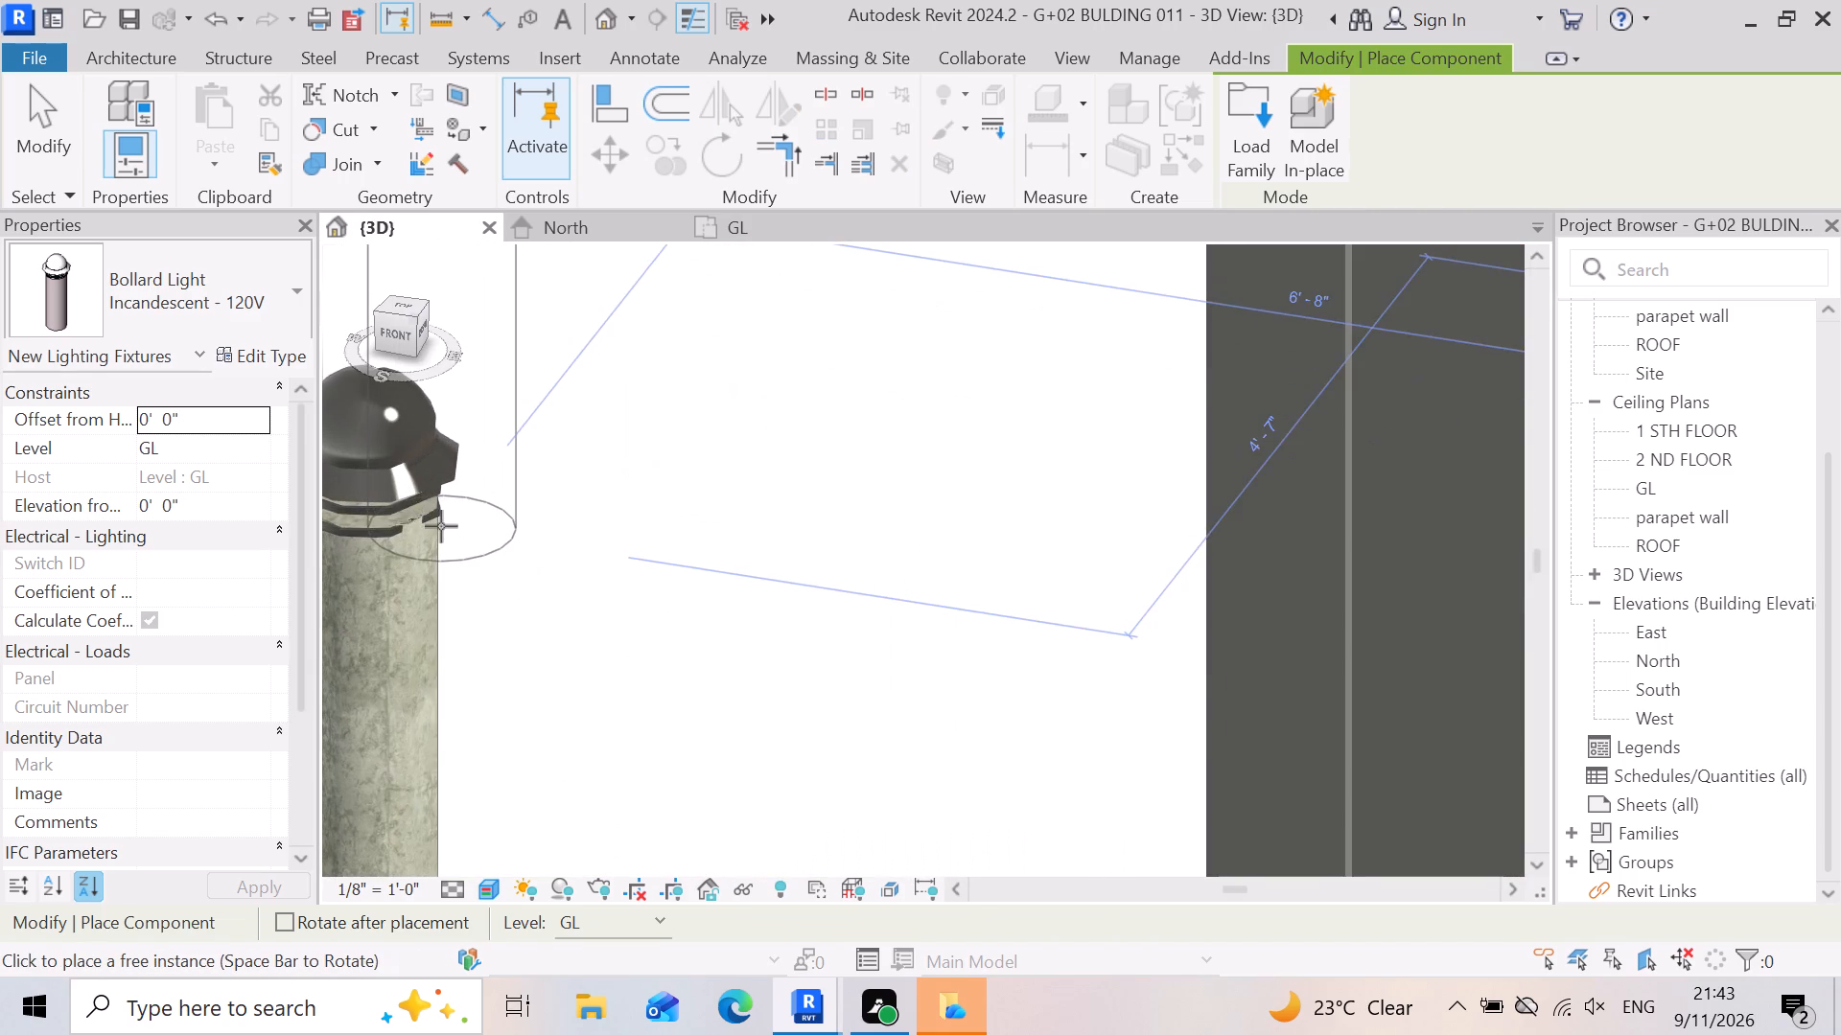
scroll(1146, 1033, "down", 4)
scroll(974, 770, "down", 4)
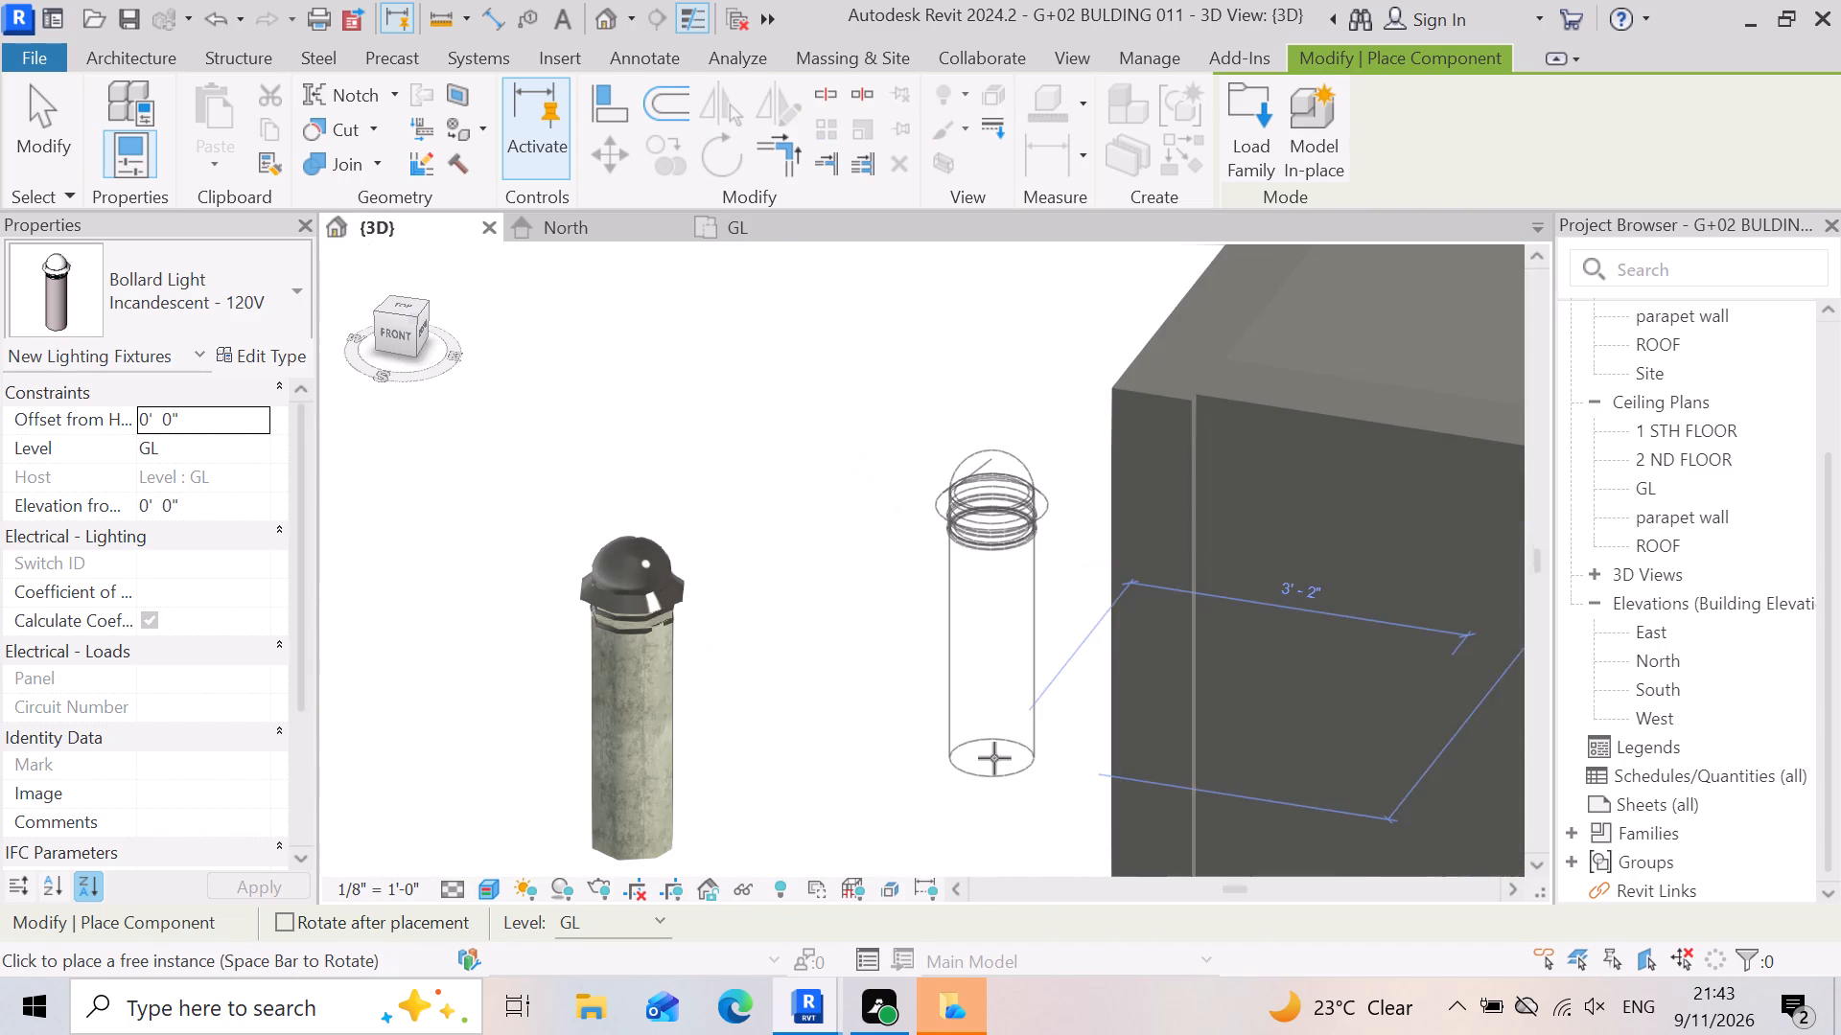
scroll(629, 691, "up", 14)
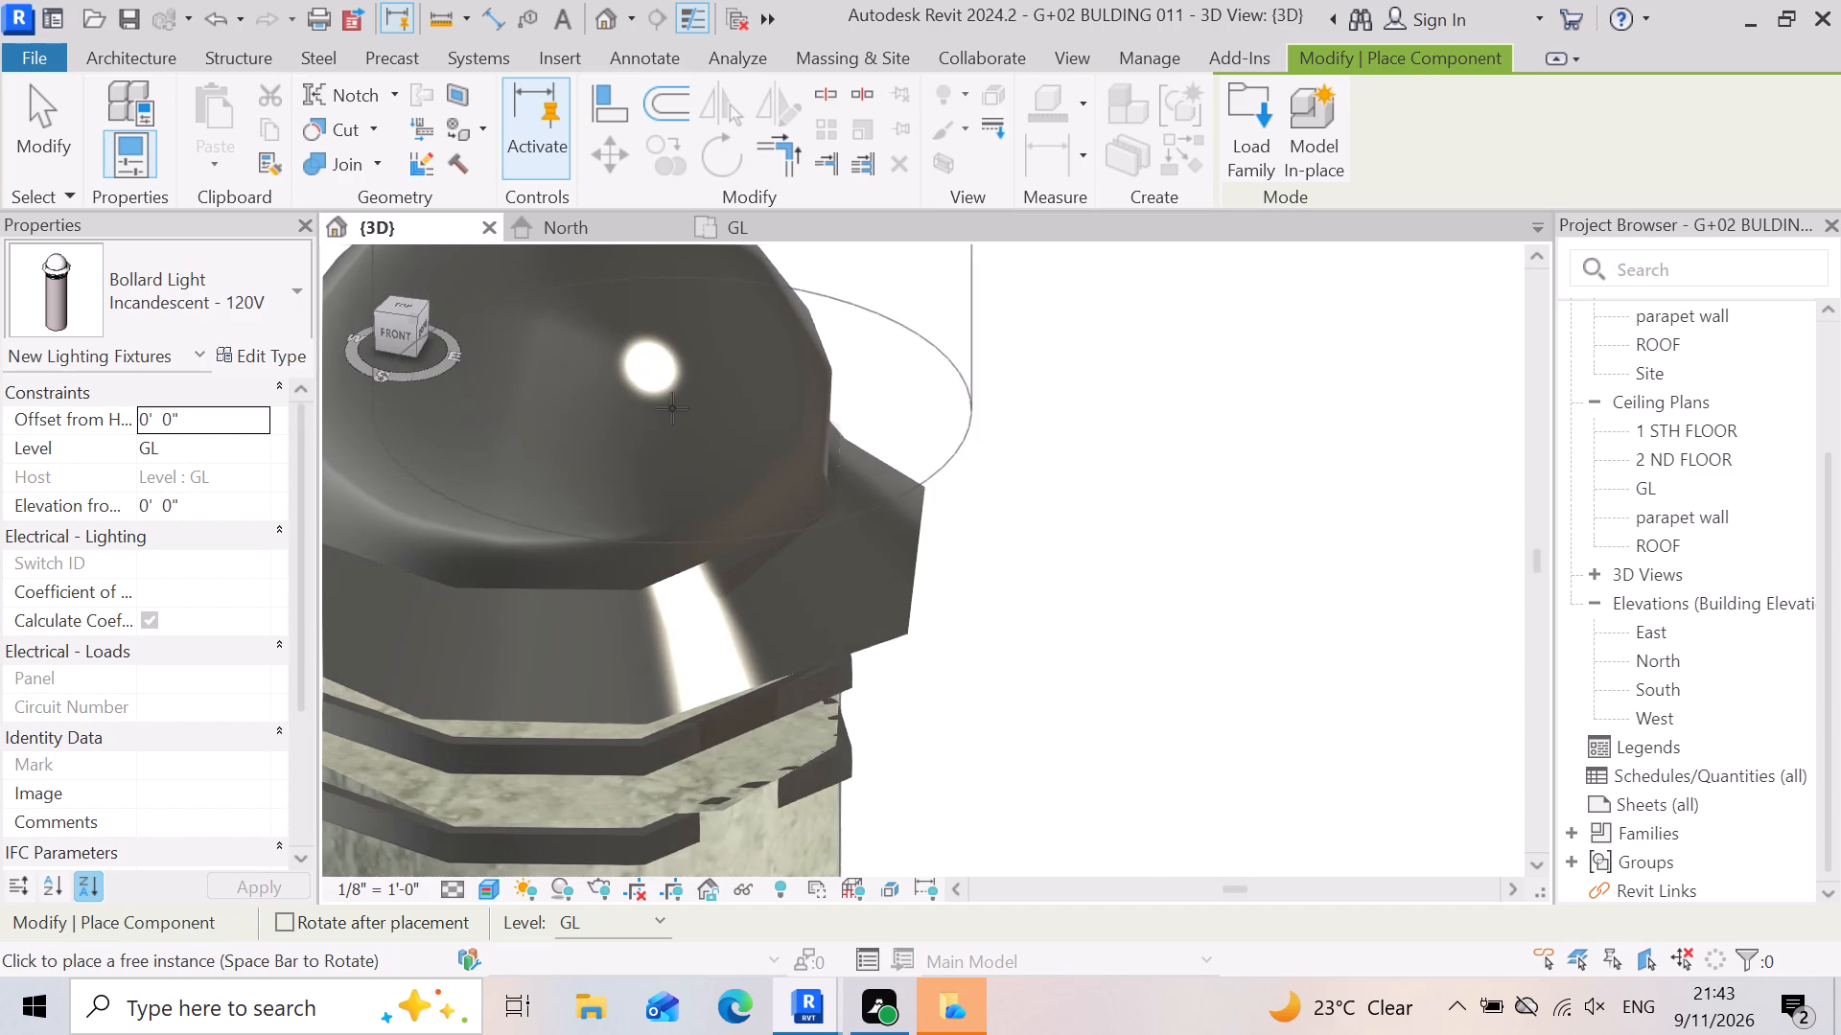
scroll(1200, 843, "down", 5)
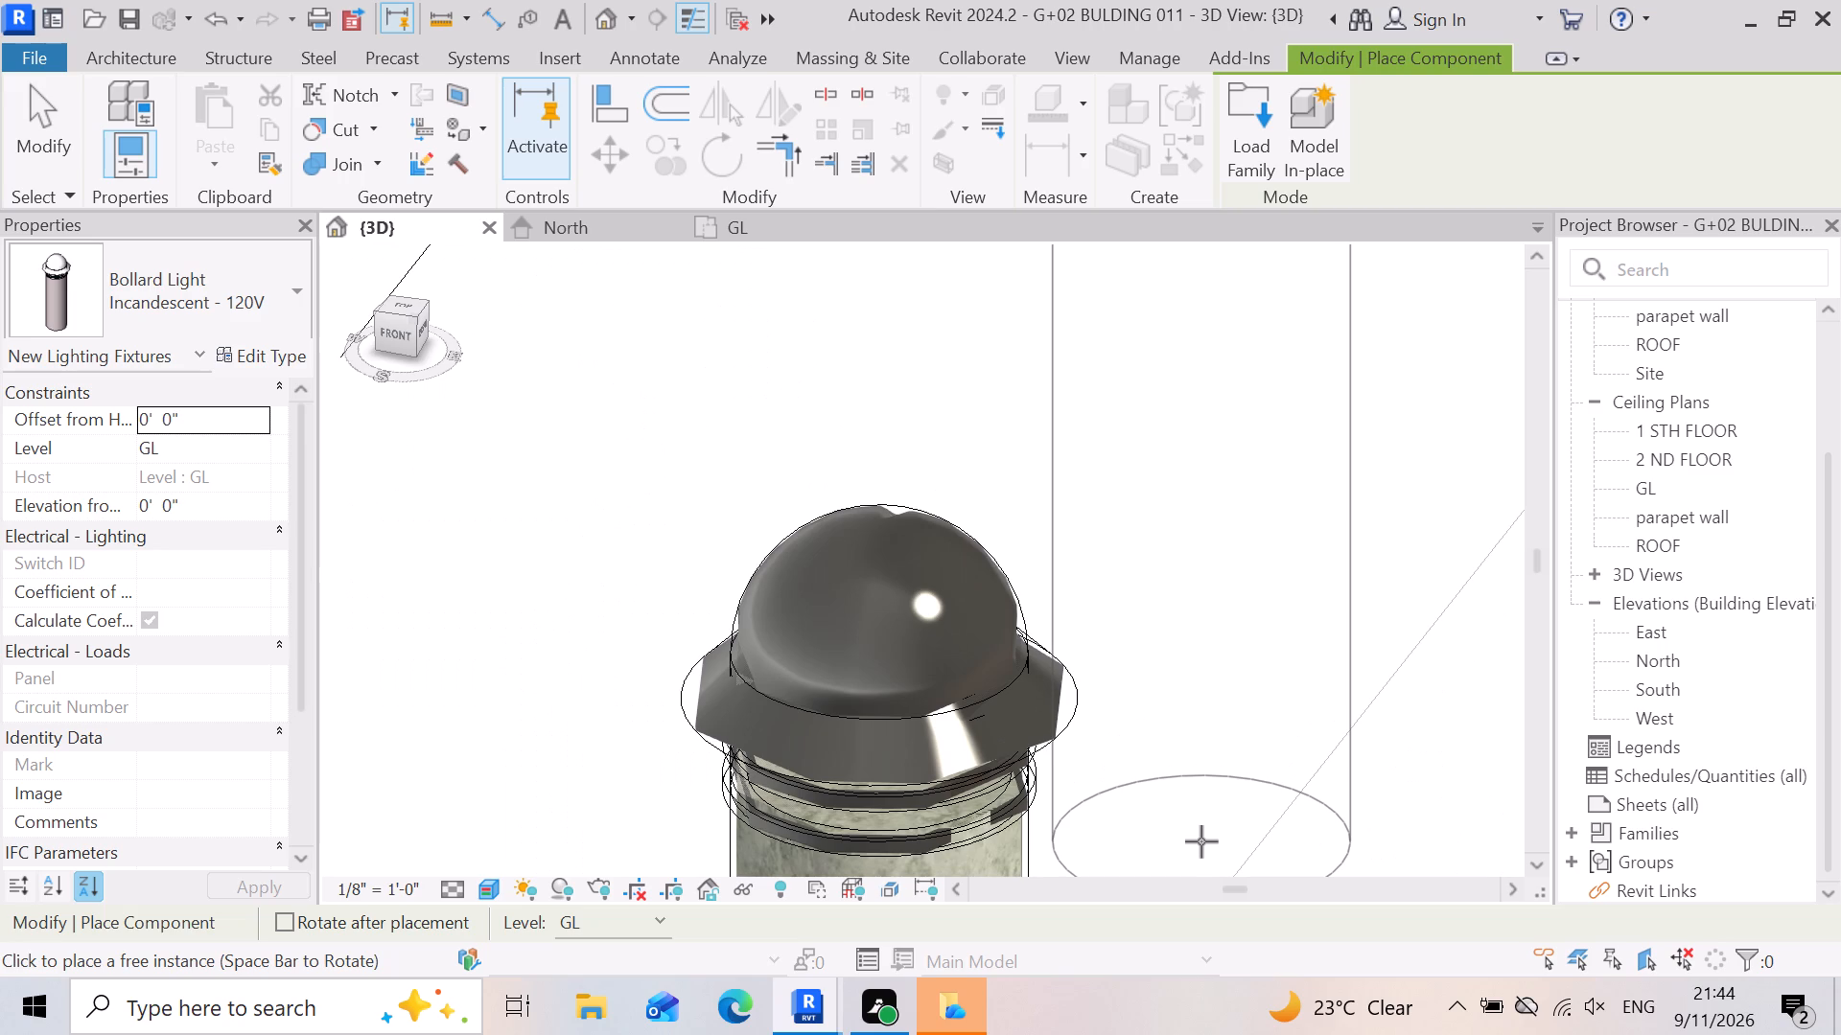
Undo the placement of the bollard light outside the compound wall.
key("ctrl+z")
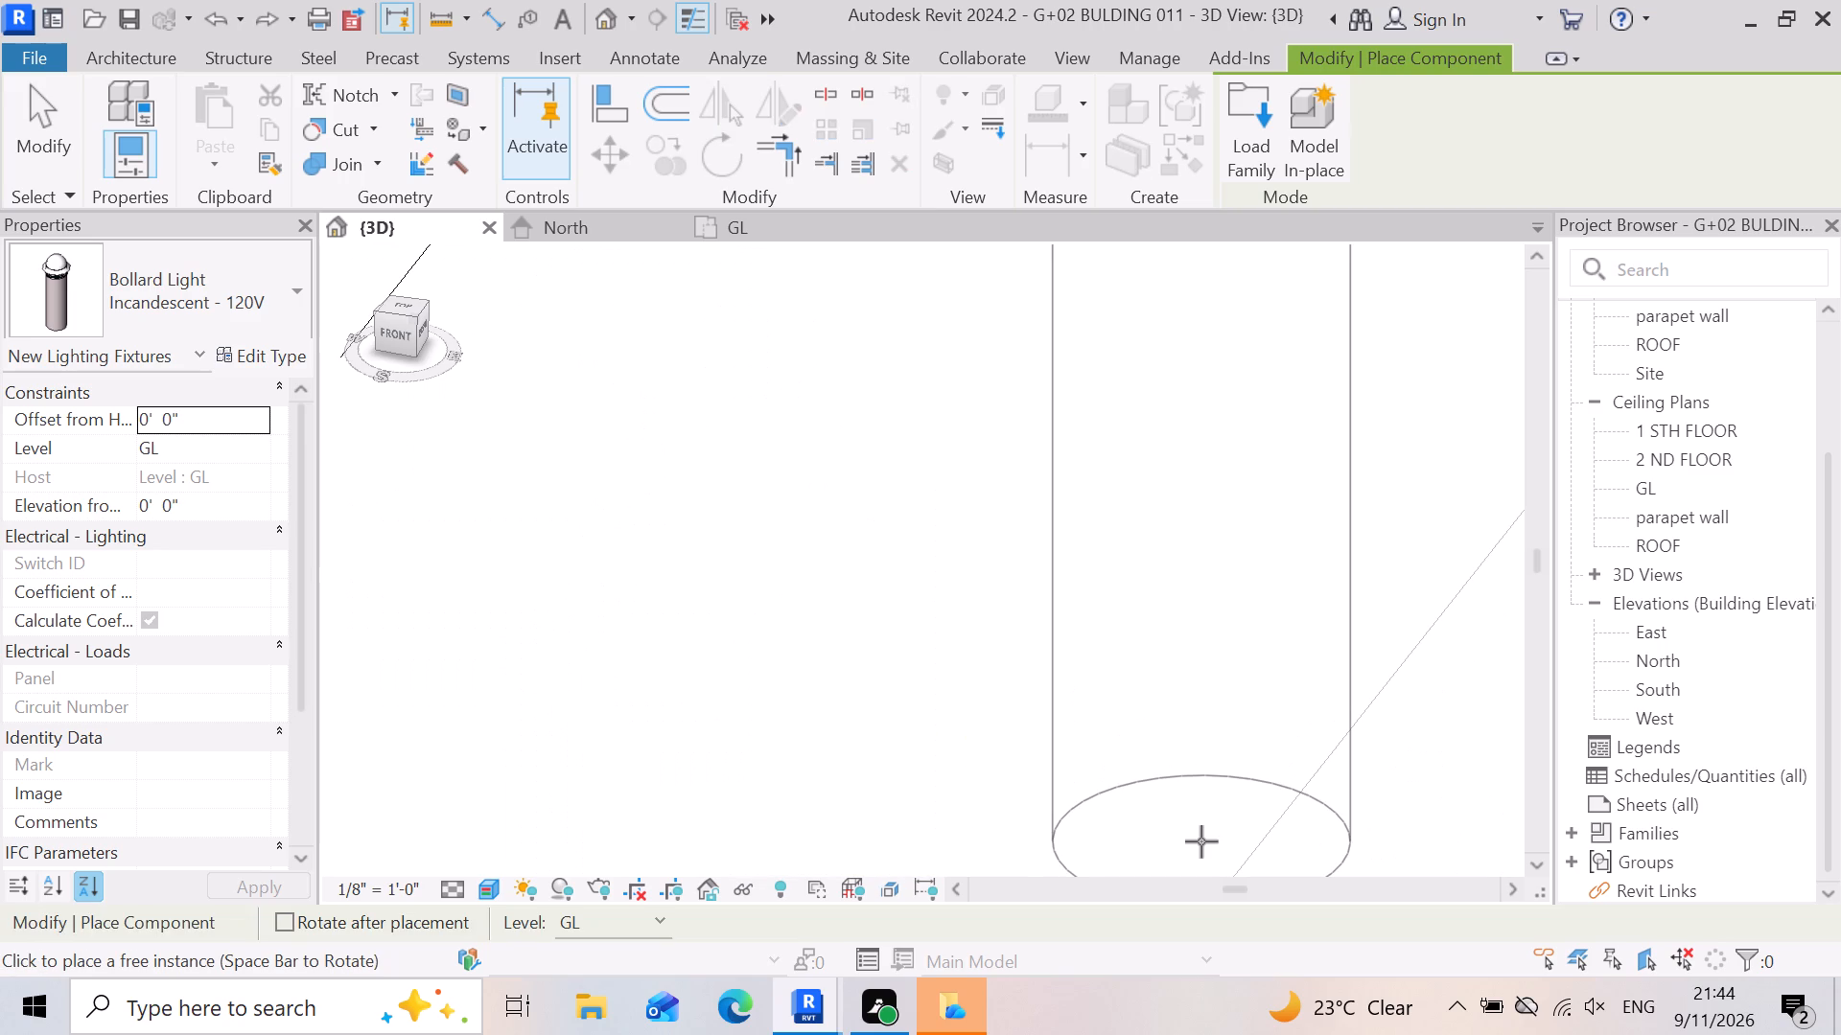
Place a 120V bollard light in the 3D view against the front brick wall beside the balcony railing, with level GL.
scroll(1223, 678, "down", 11)
scroll(1089, 716, "down", 5)
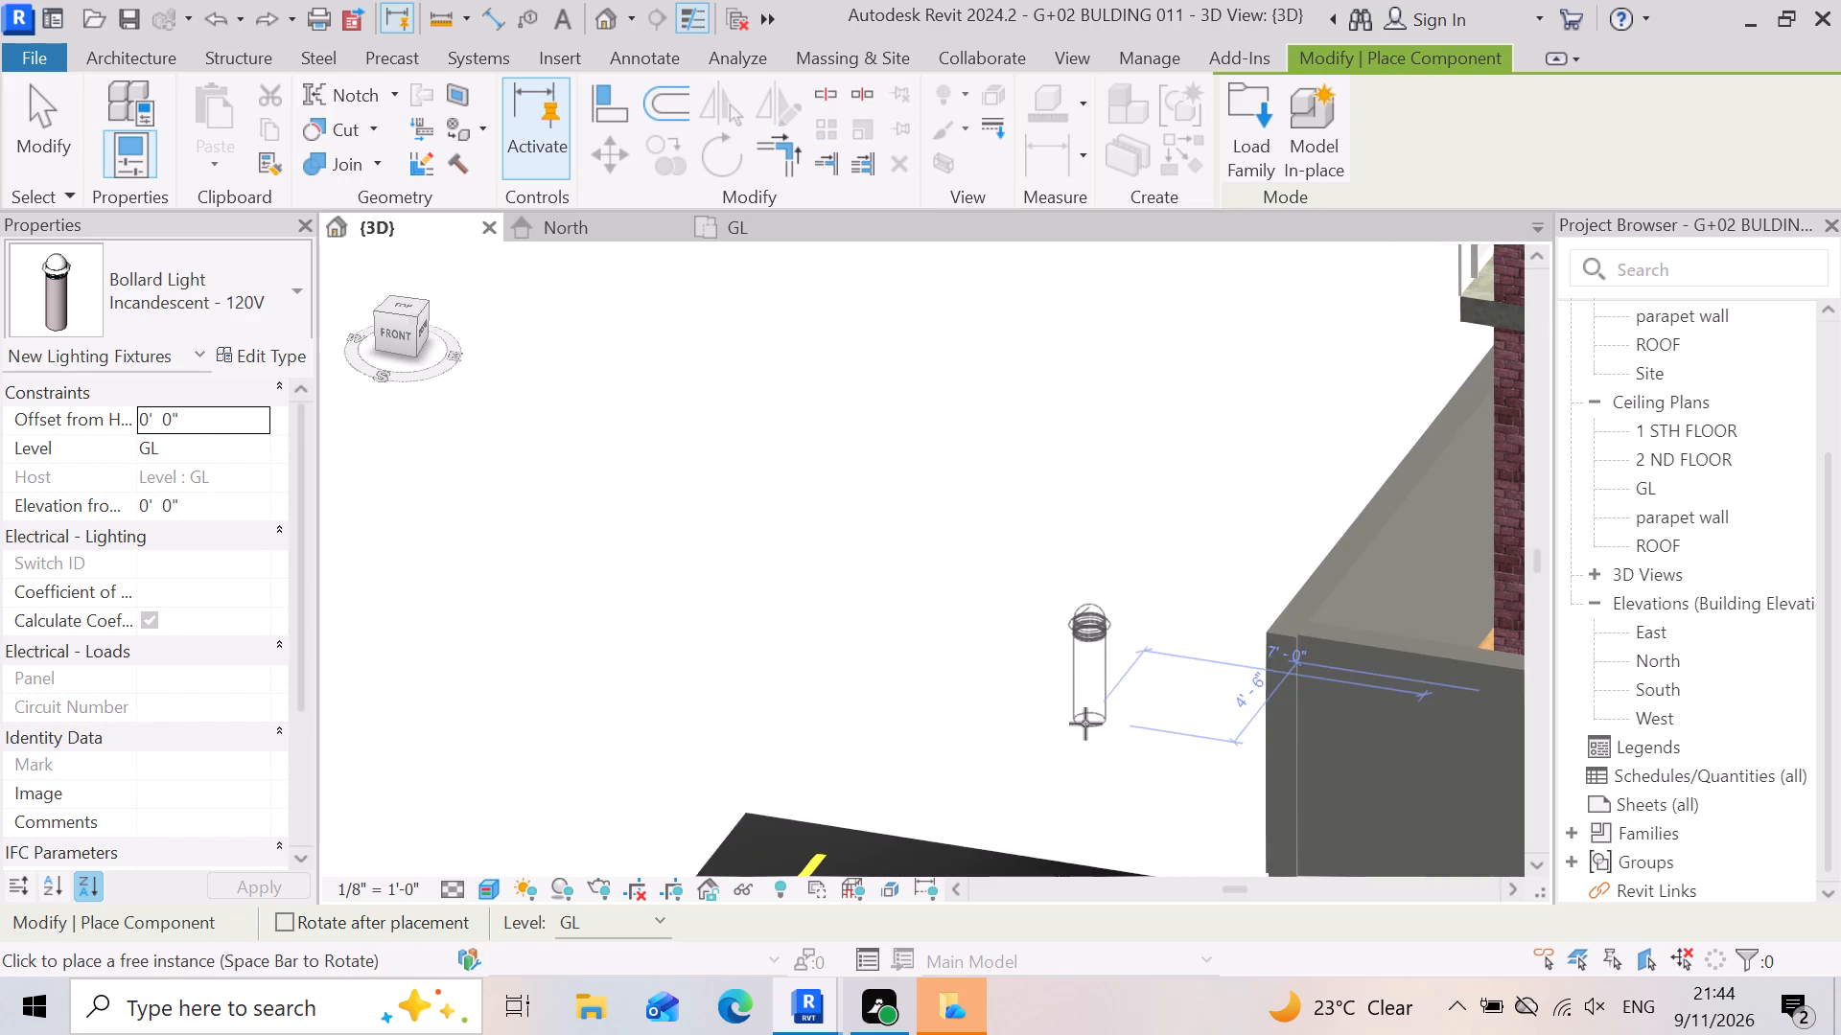
scroll(1353, 623, "down", 5)
scroll(1538, 514, "down", 1)
scroll(1538, 514, "up", 3)
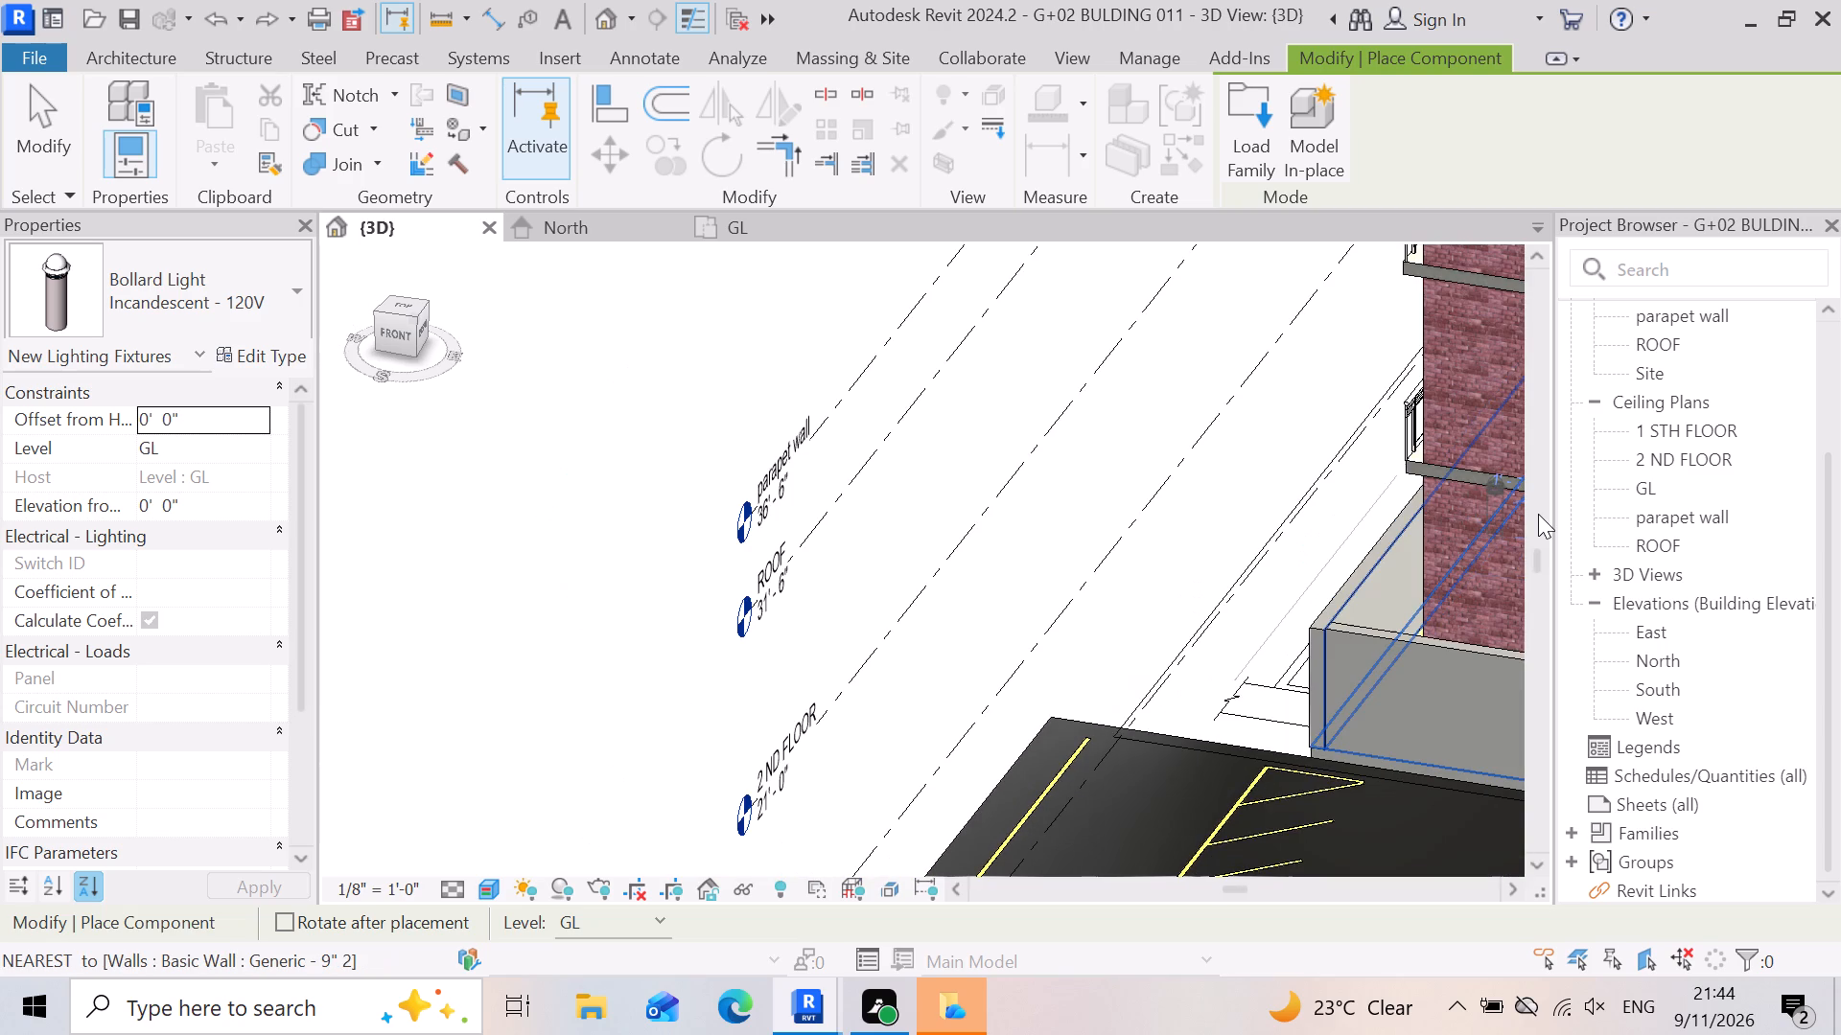
scroll(1538, 514, "up", 8)
scroll(1483, 369, "up", 10)
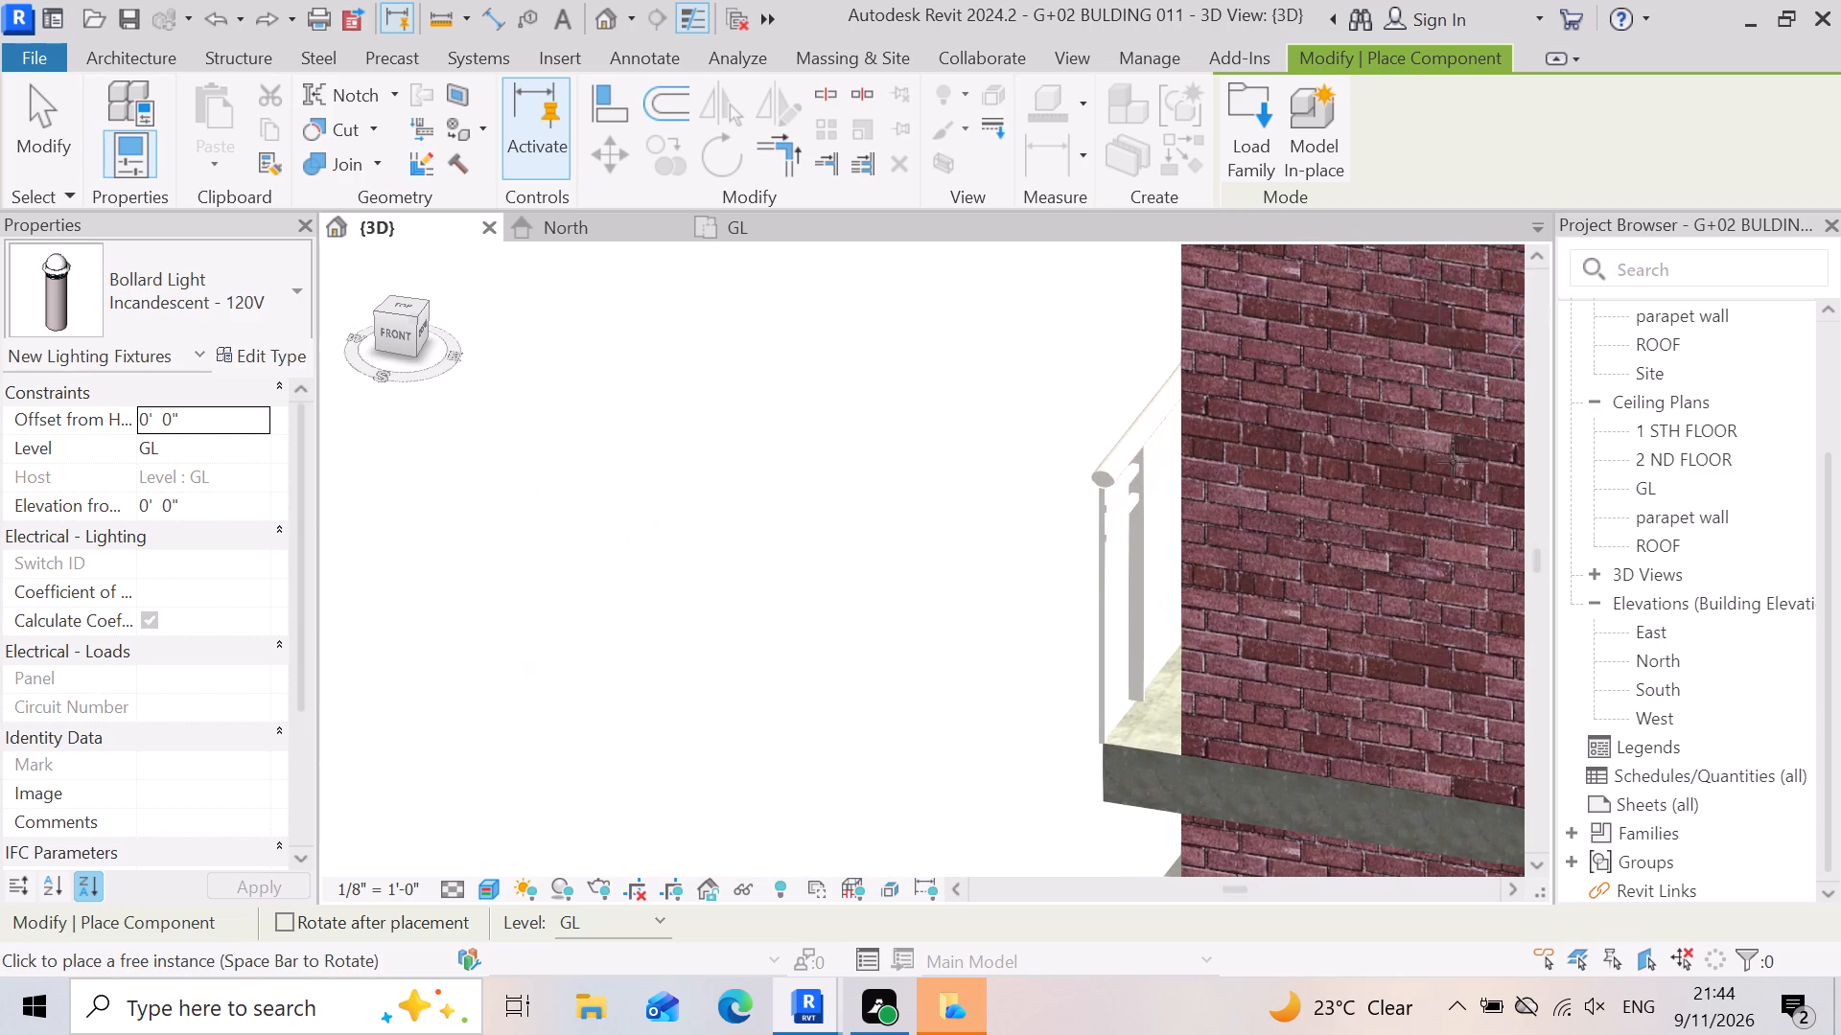
left_click(1361, 790)
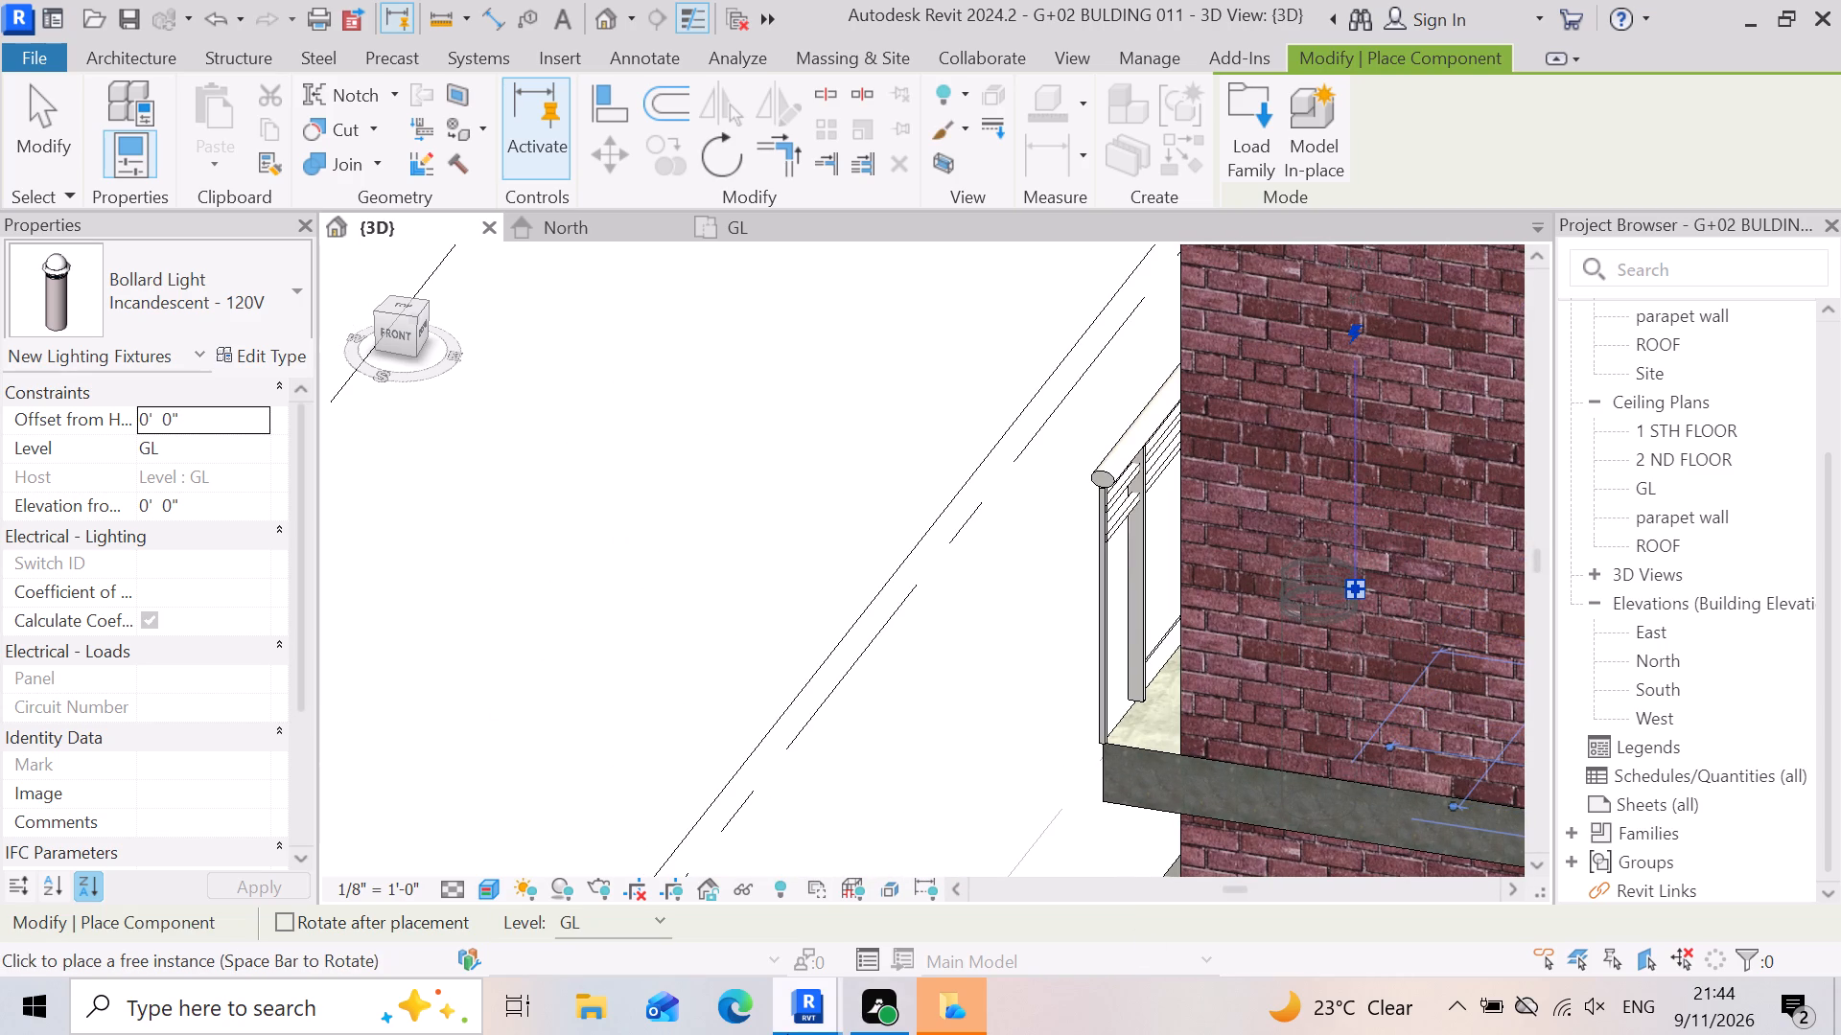
key("Escape")
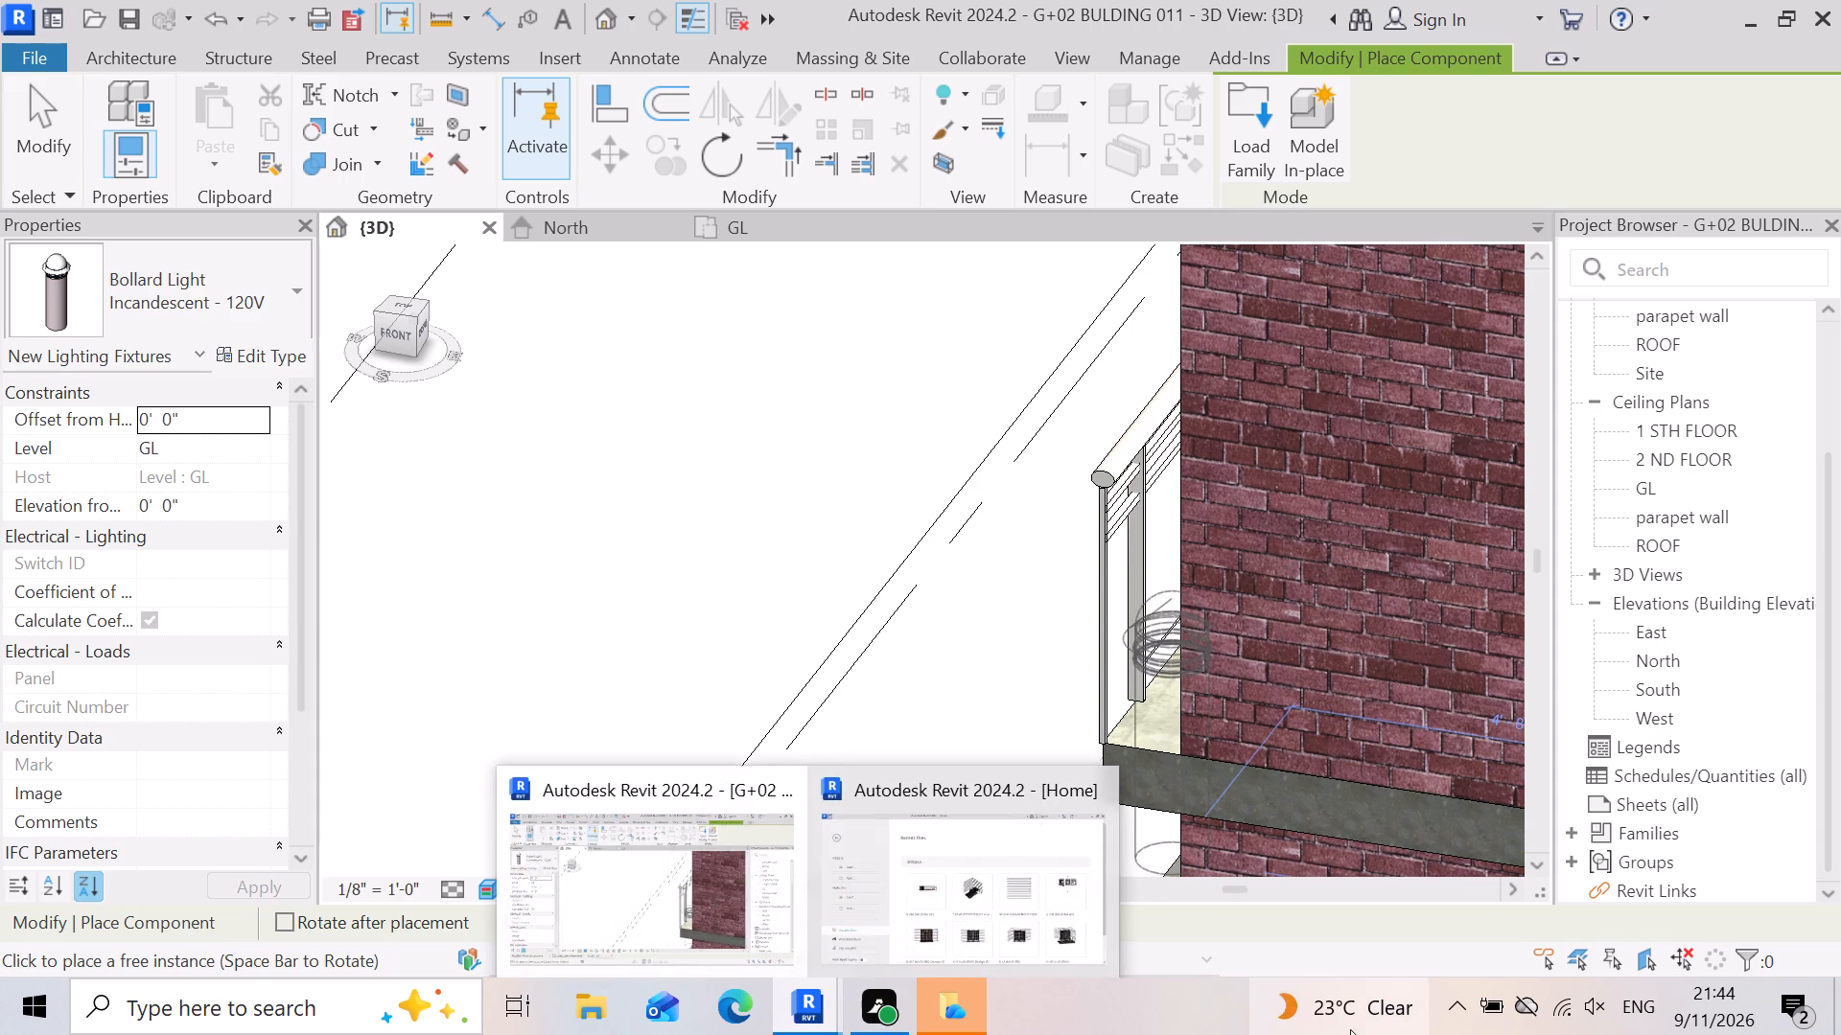
Place a 120V bollard light in the GL floor plan on the gate pillar nearest the kitchen.
scroll(1220, 442, "up", 2)
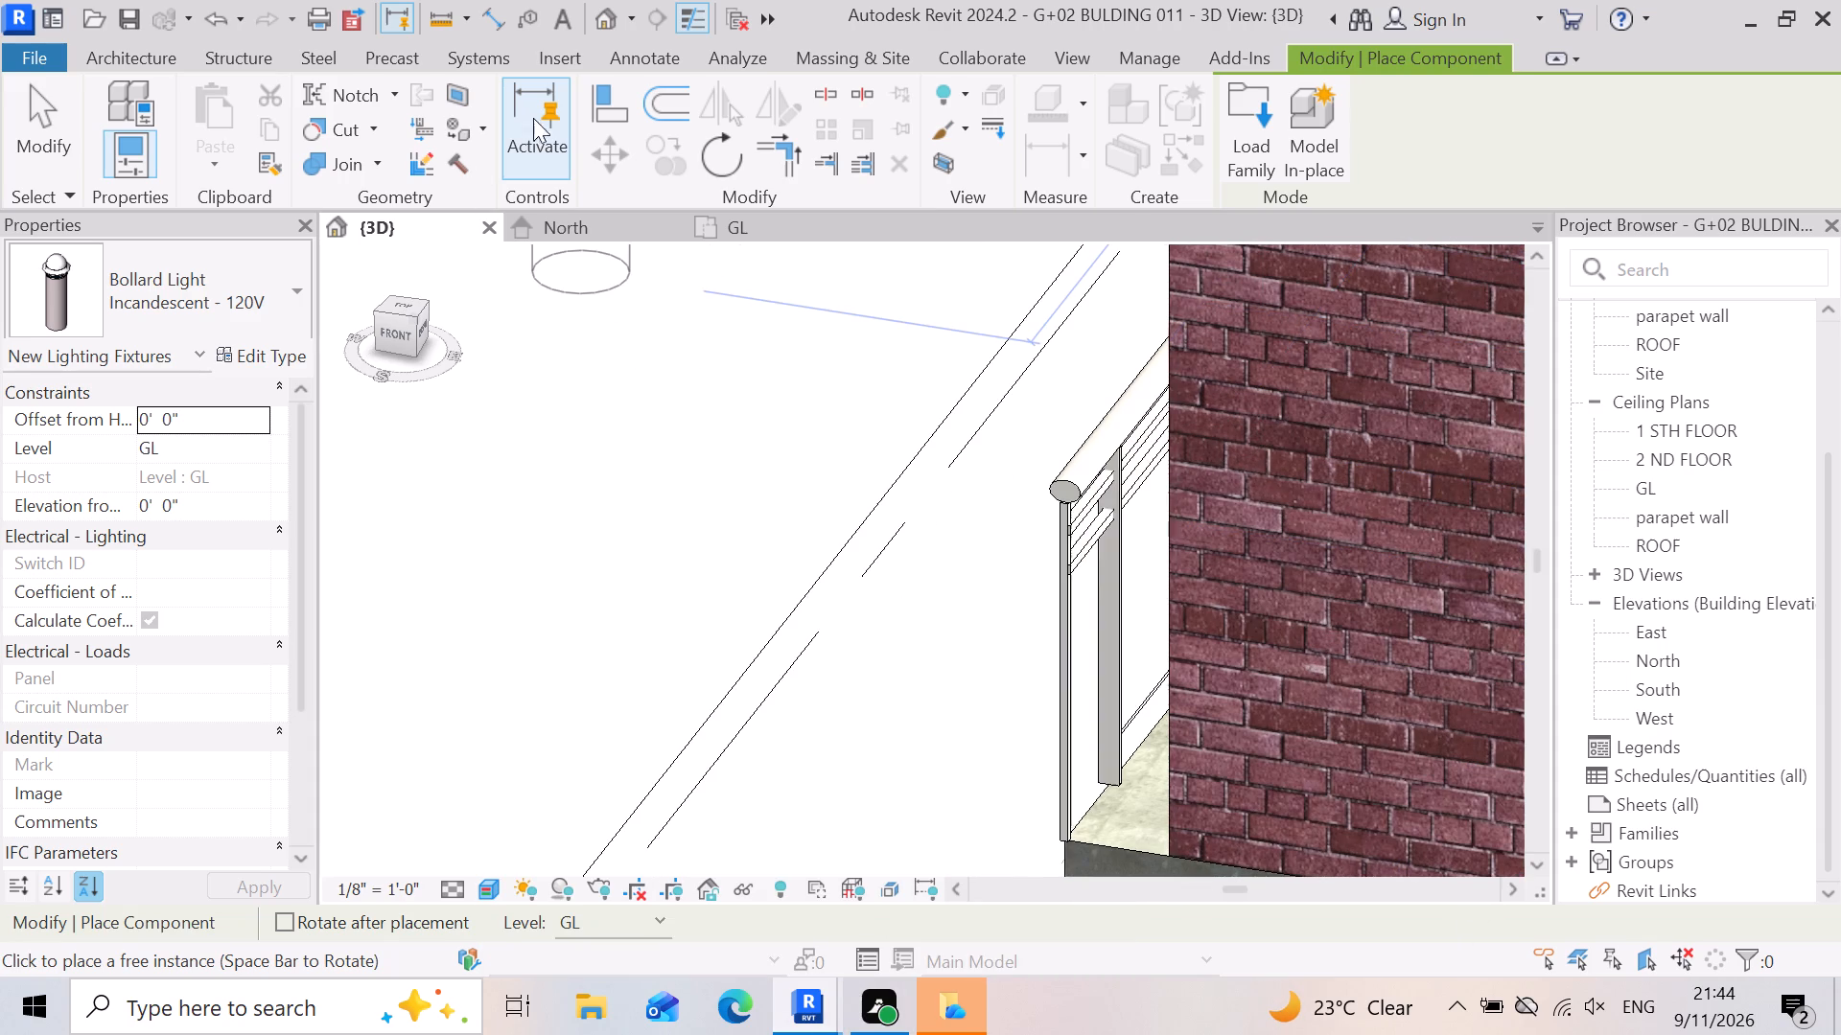
left_click(839, 233)
scroll(946, 678, "down", 4)
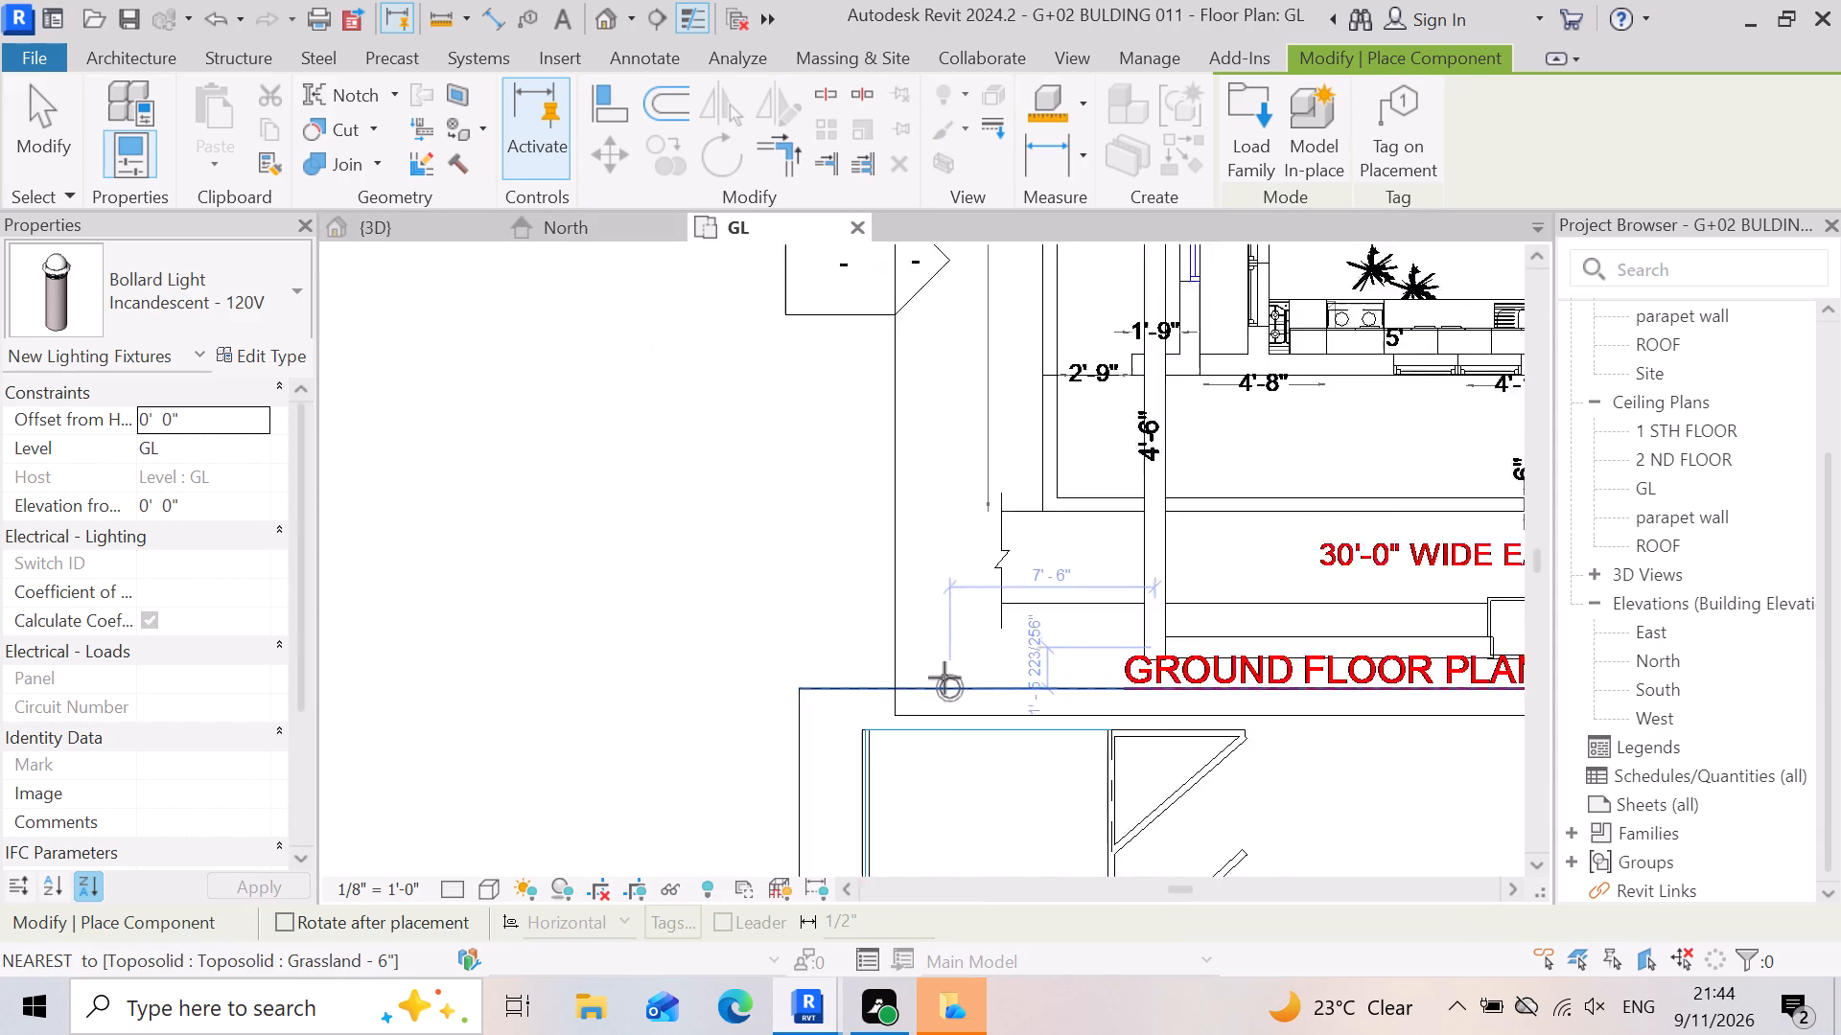
scroll(944, 678, "down", 1)
scroll(1191, 668, "up", 4)
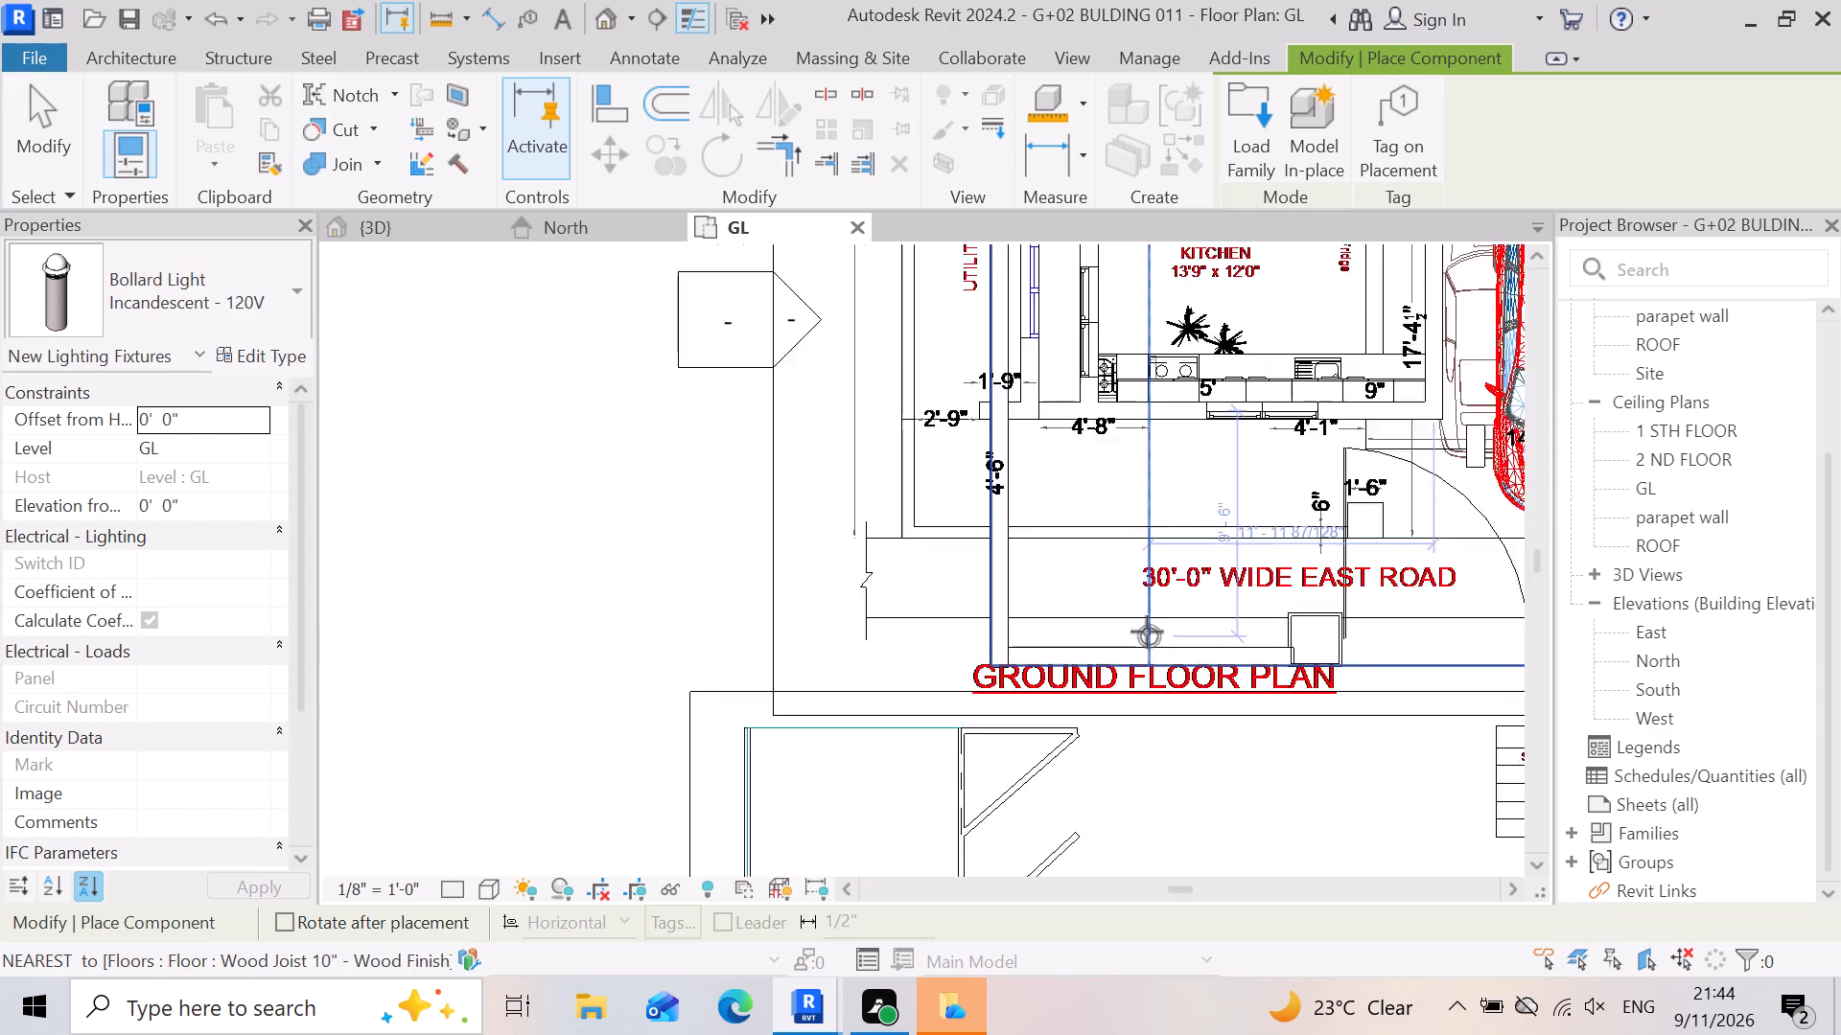
scroll(1147, 632, "up", 5)
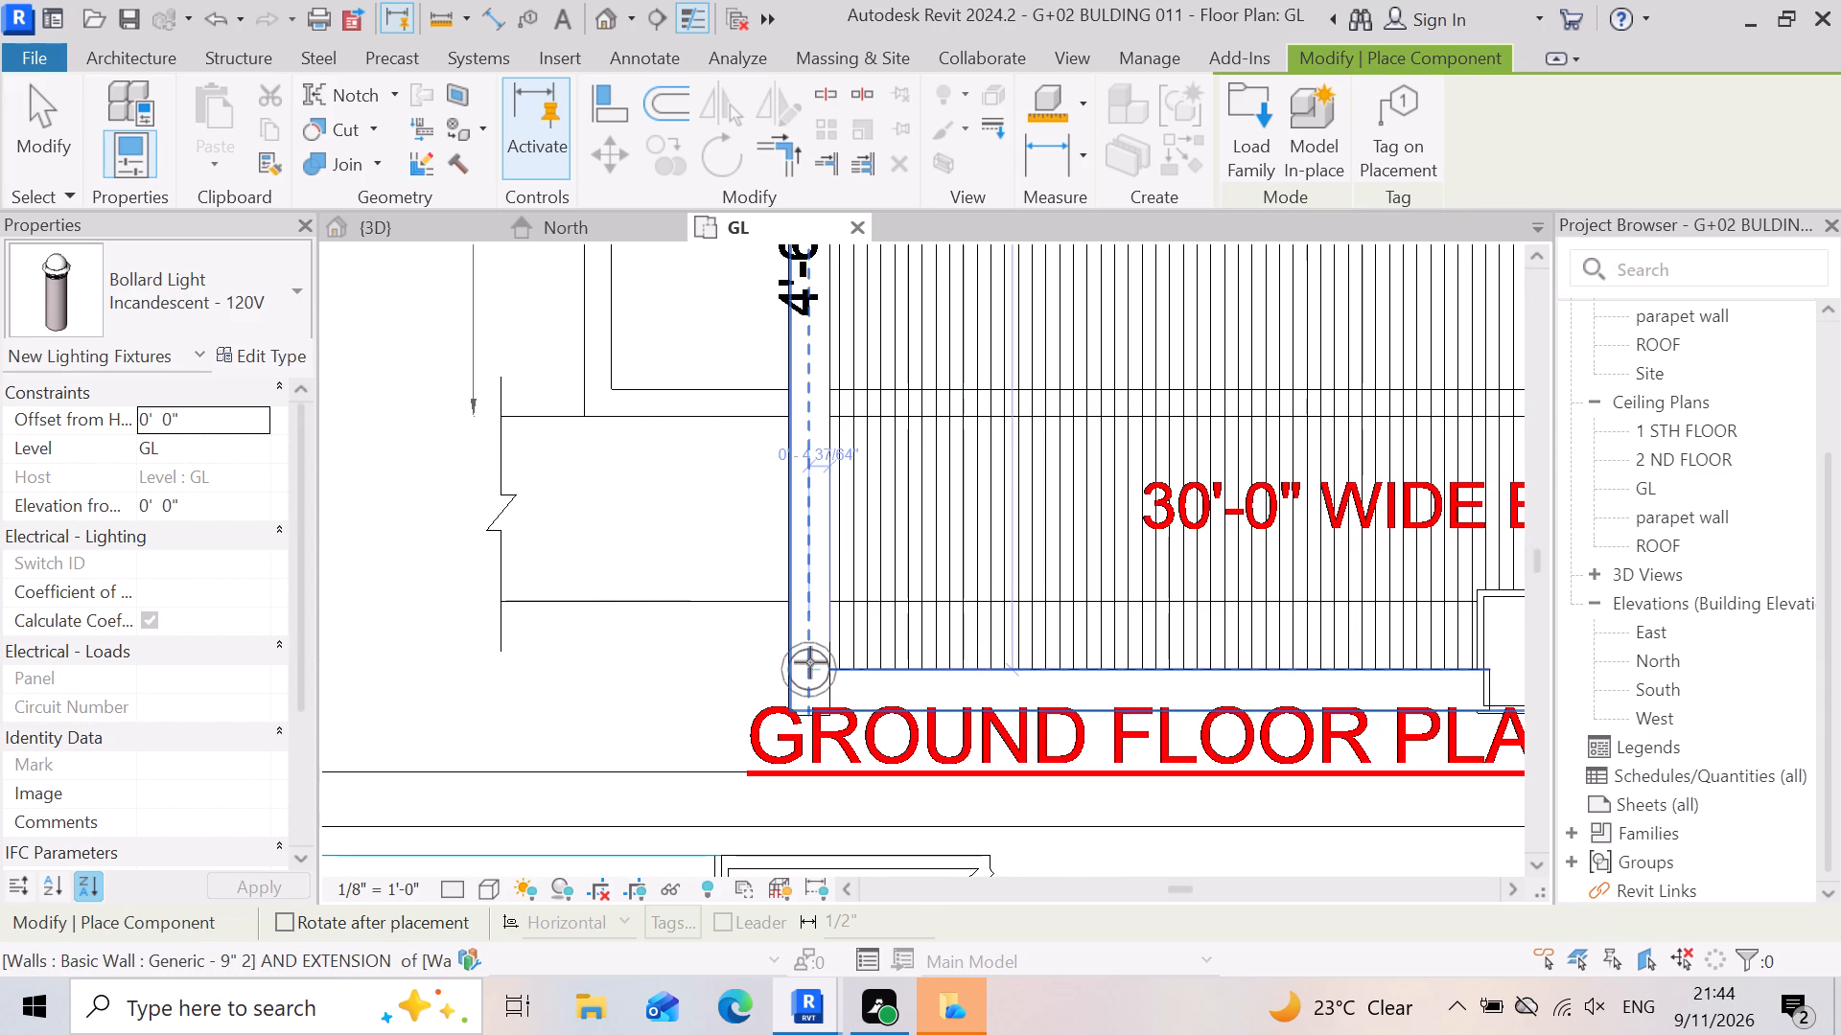
scroll(830, 633, "down", 10)
scroll(1009, 632, "up", 2)
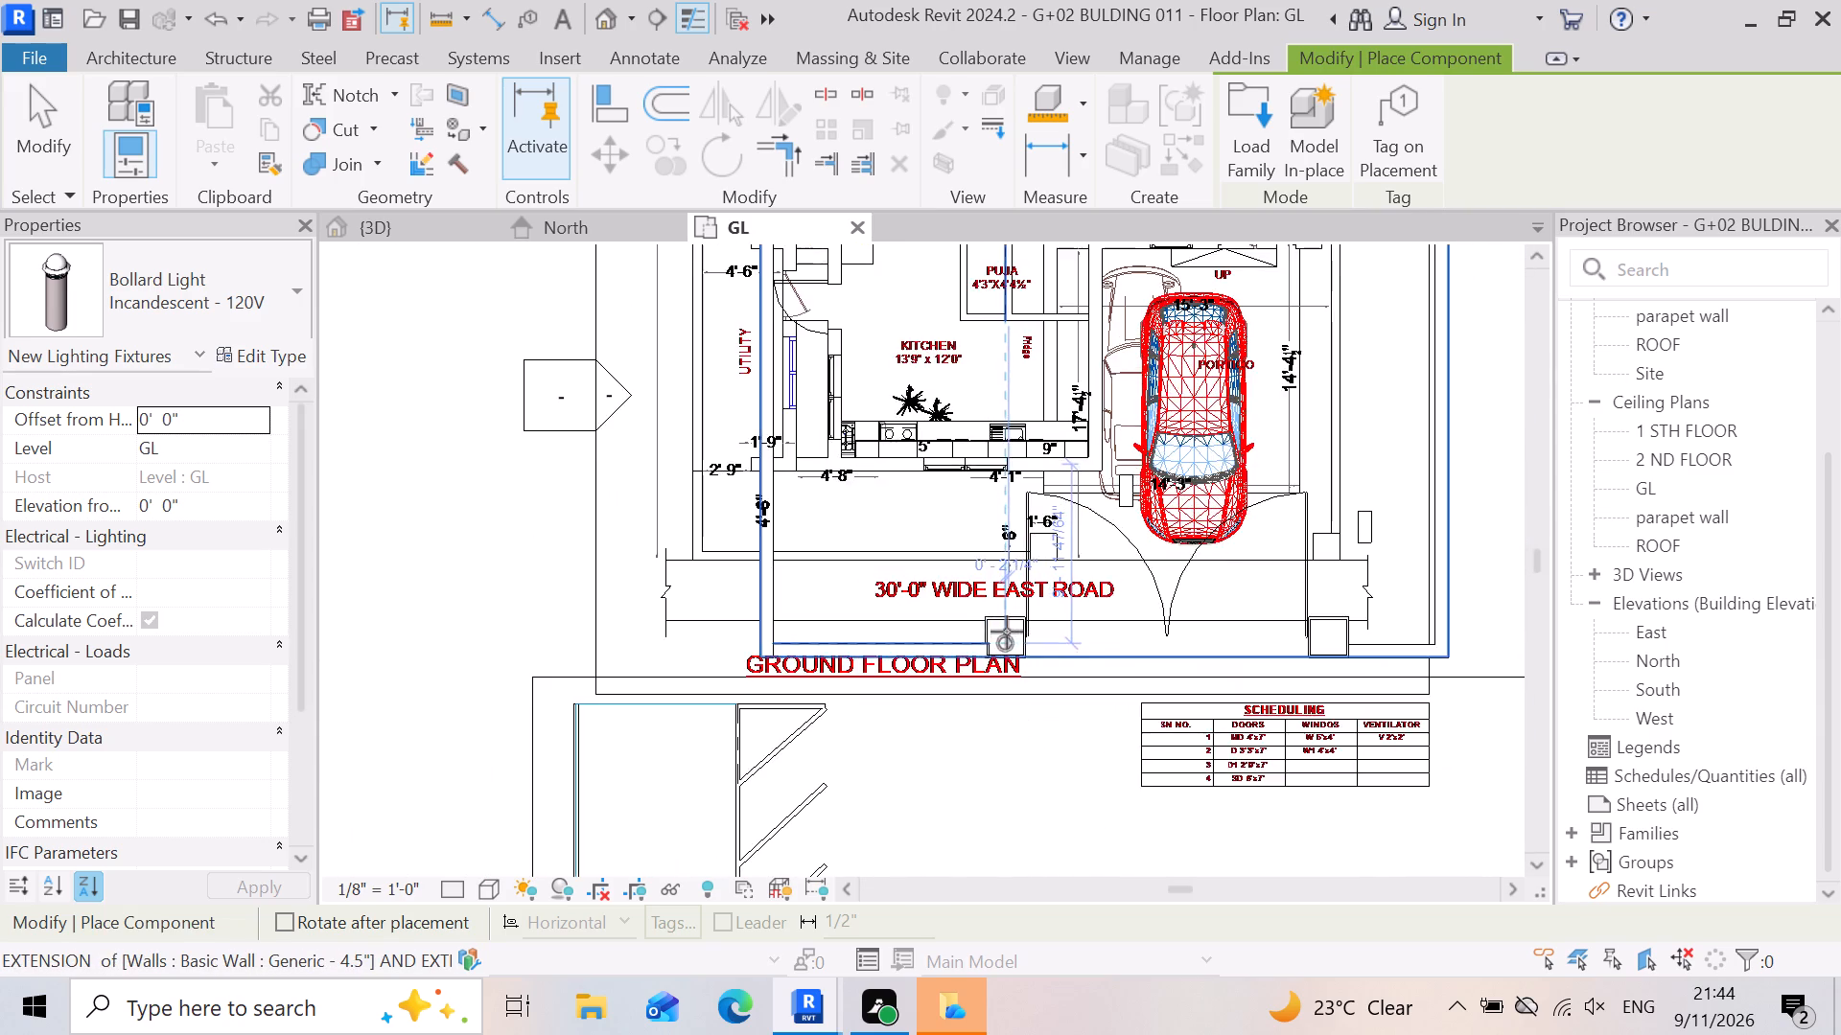
scroll(1007, 632, "up", 6)
left_click(1005, 632)
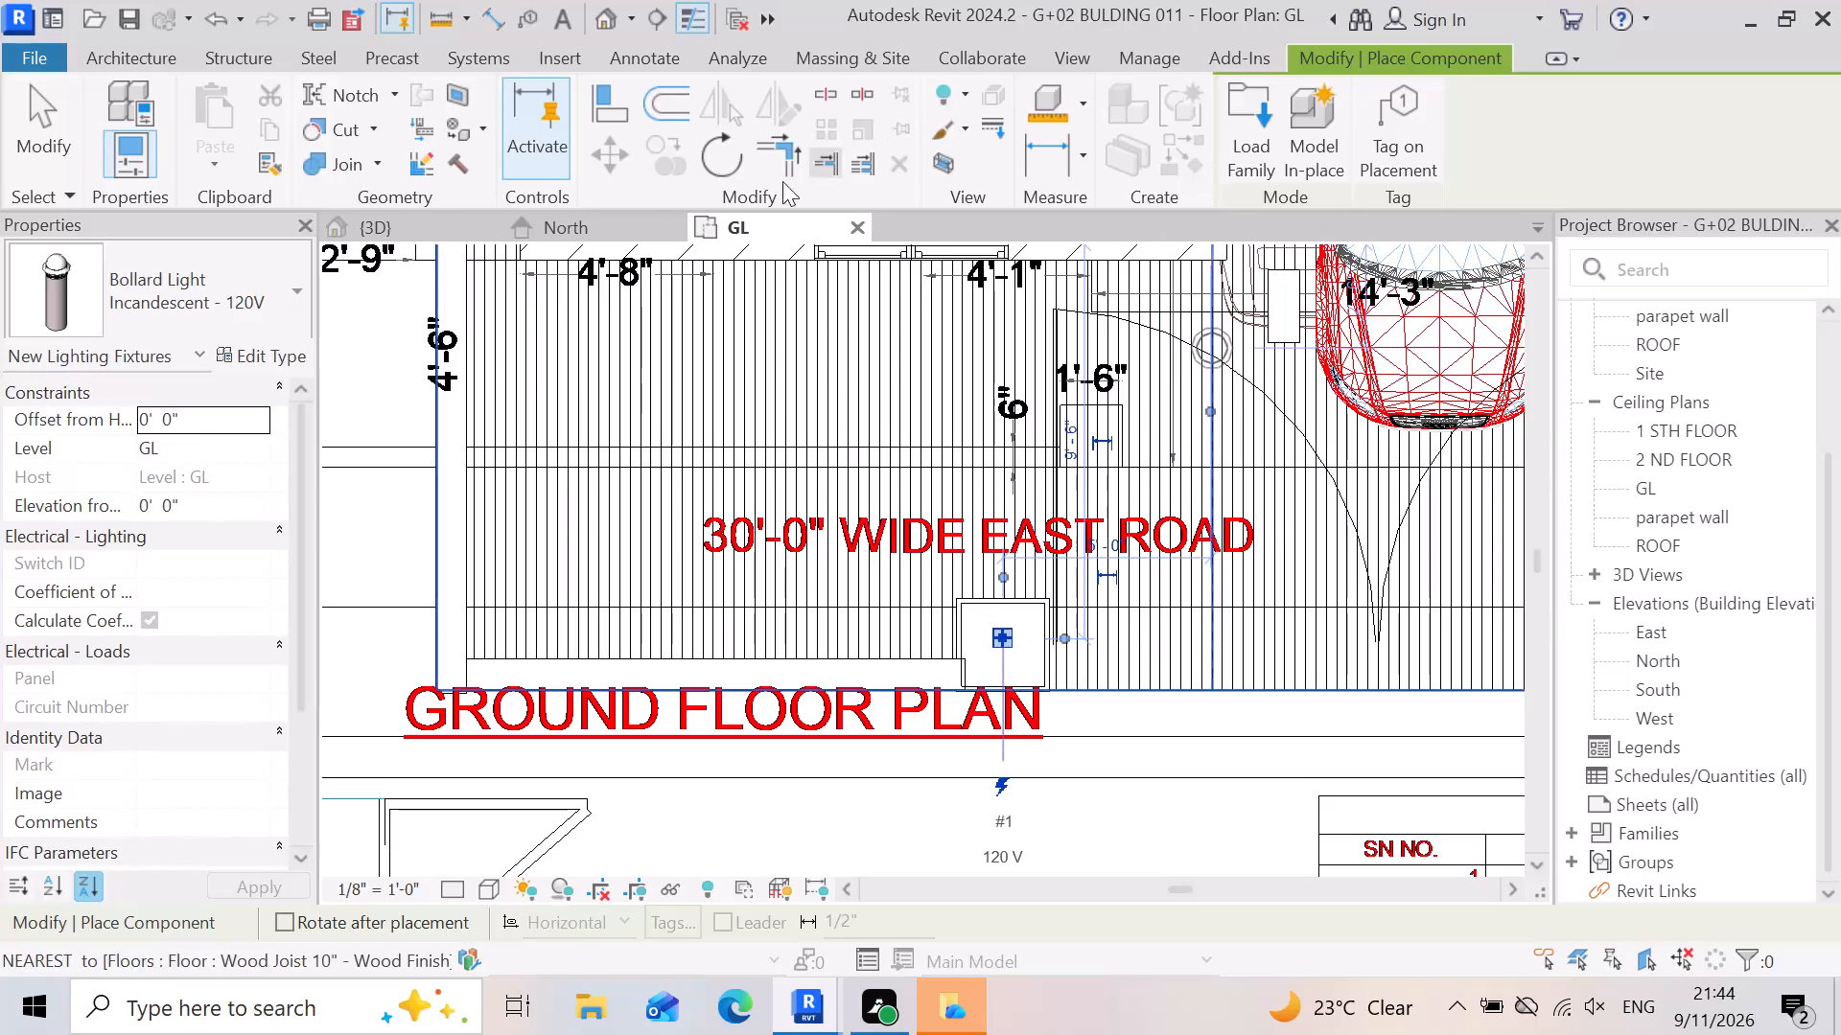
Place a 120V bollard light in the 3D view at the column between the front brick wall and the stepped balcony.
left_click(426, 228)
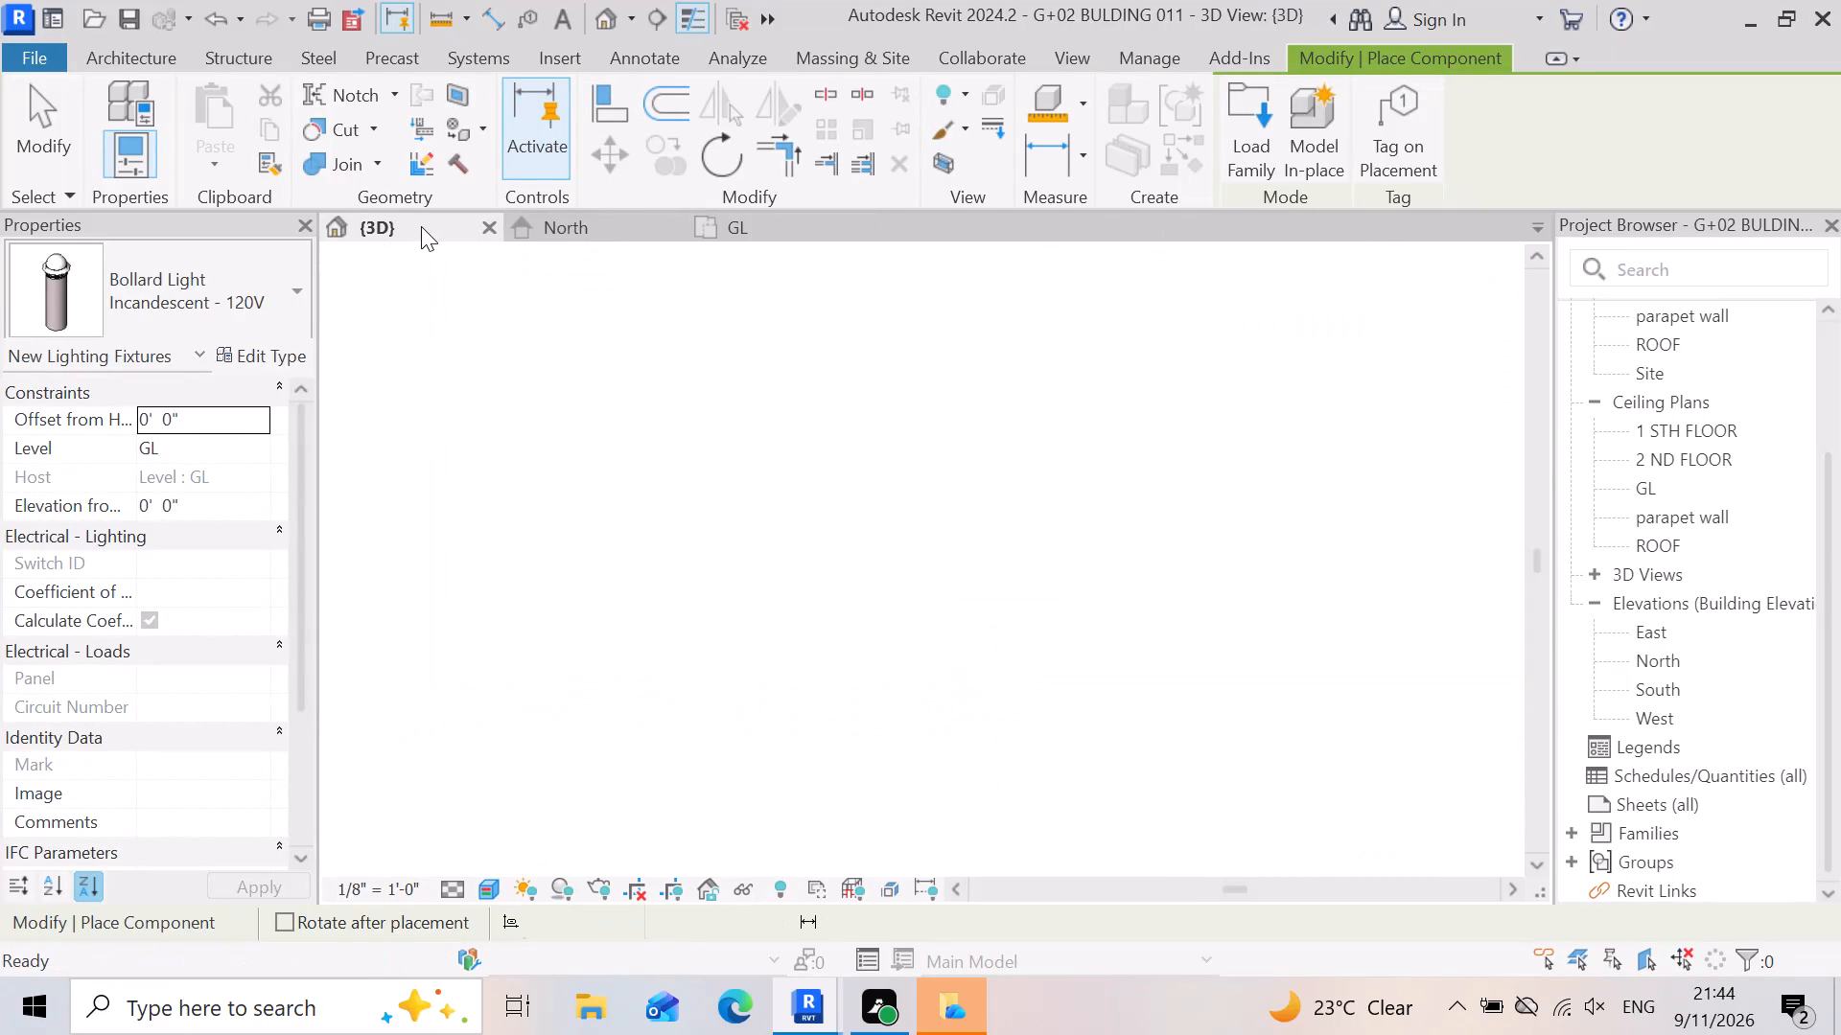
scroll(663, 591, "down", 2)
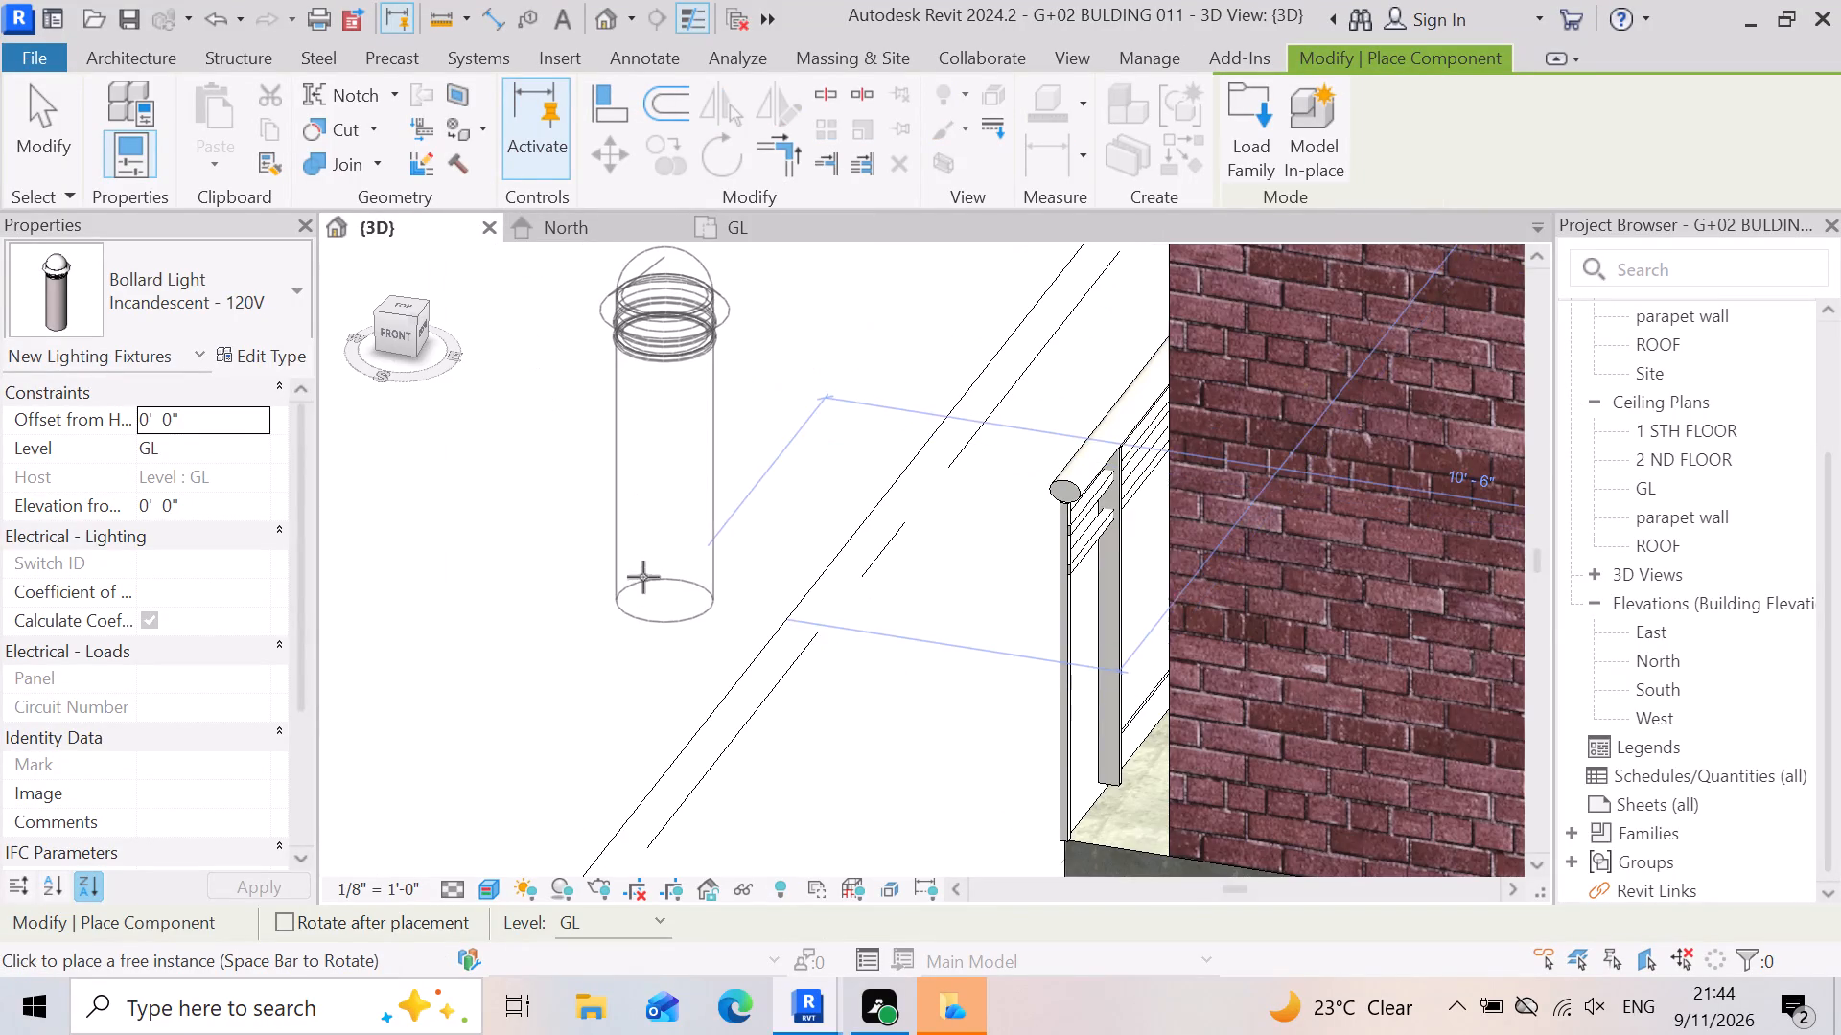
scroll(643, 577, "down", 11)
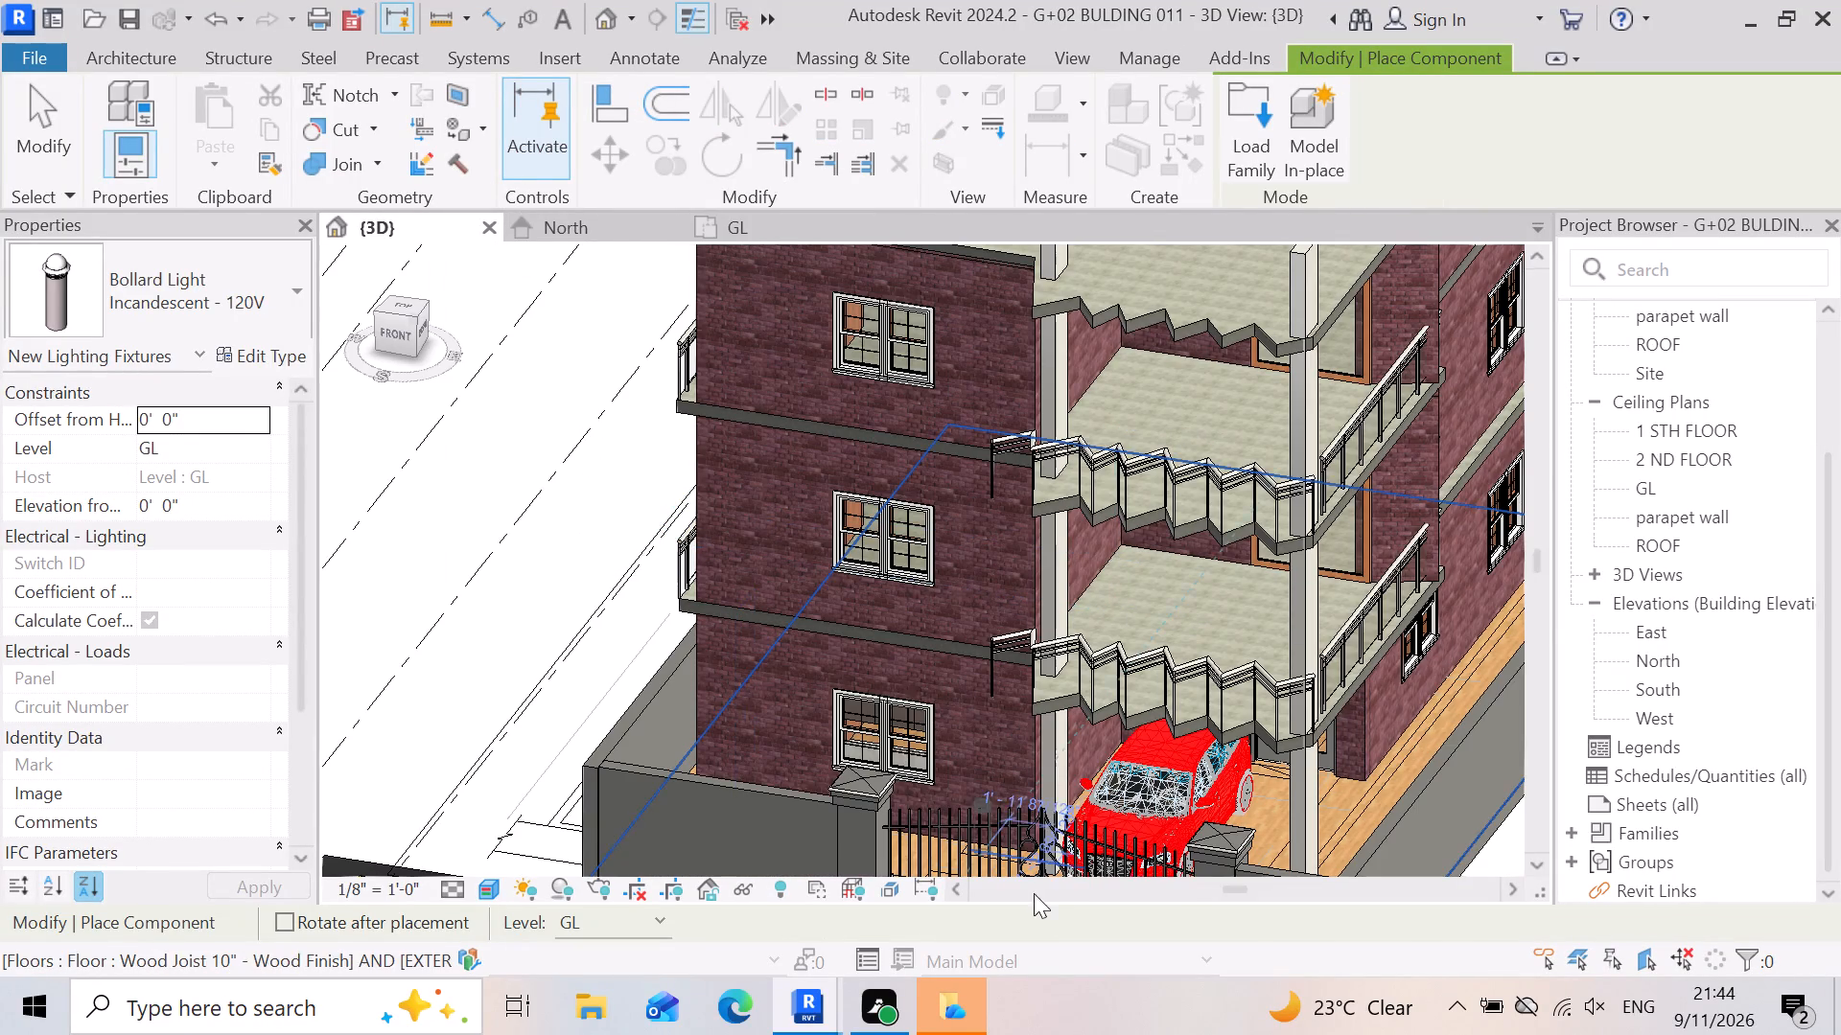
scroll(1022, 648, "down", 3)
scroll(1109, 794, "up", 2)
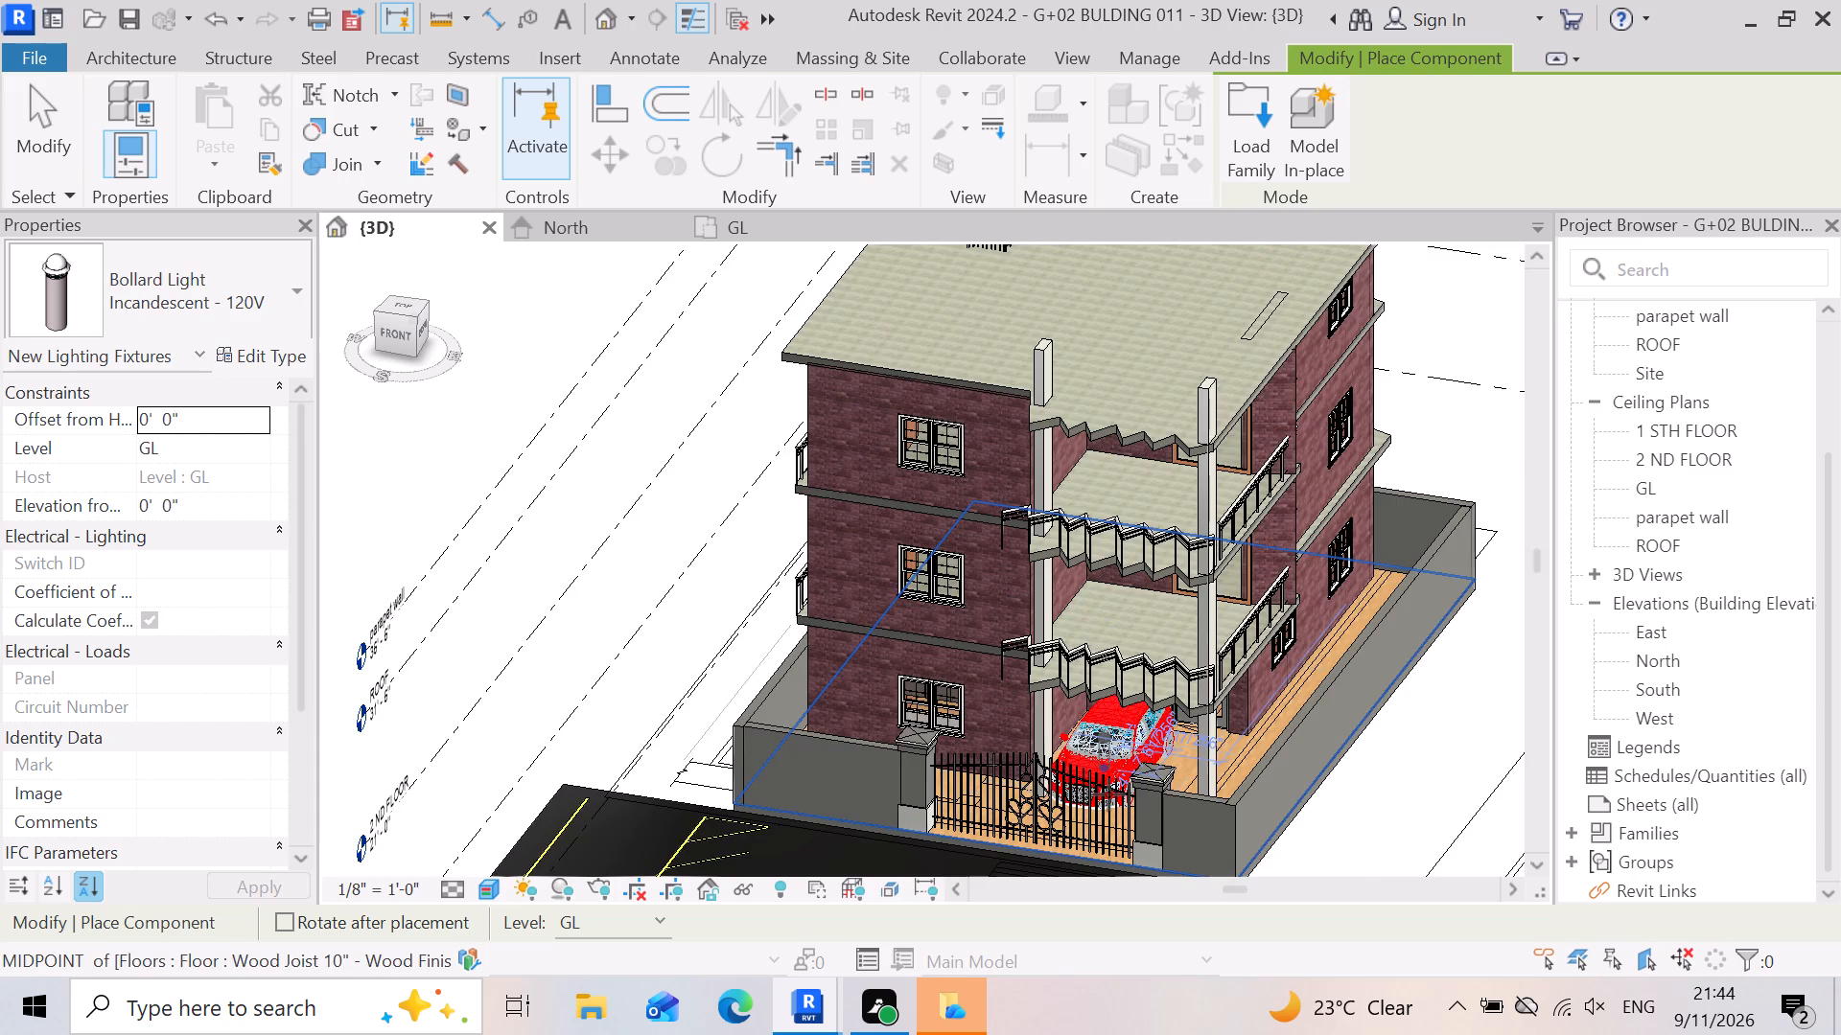
scroll(1108, 794, "up", 4)
scroll(983, 863, "up", 6)
scroll(711, 409, "up", 2)
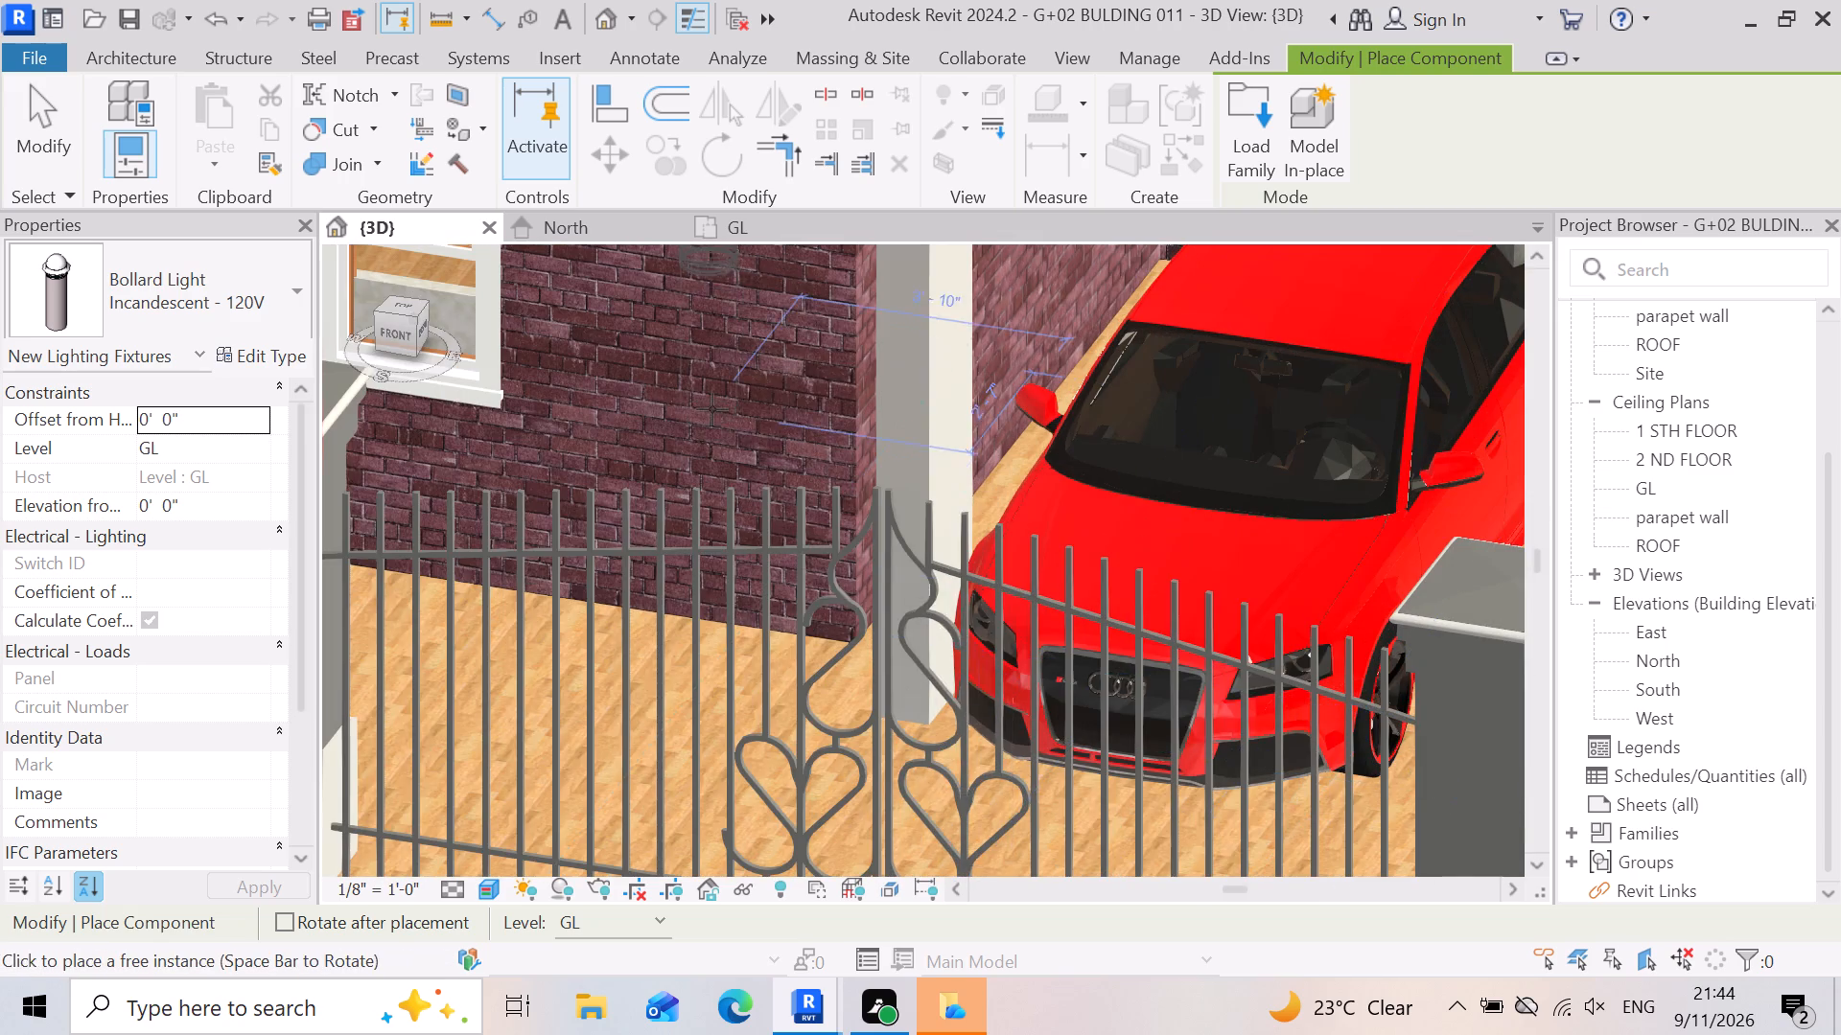
scroll(712, 409, "up", 1)
scroll(1045, 859, "down", 9)
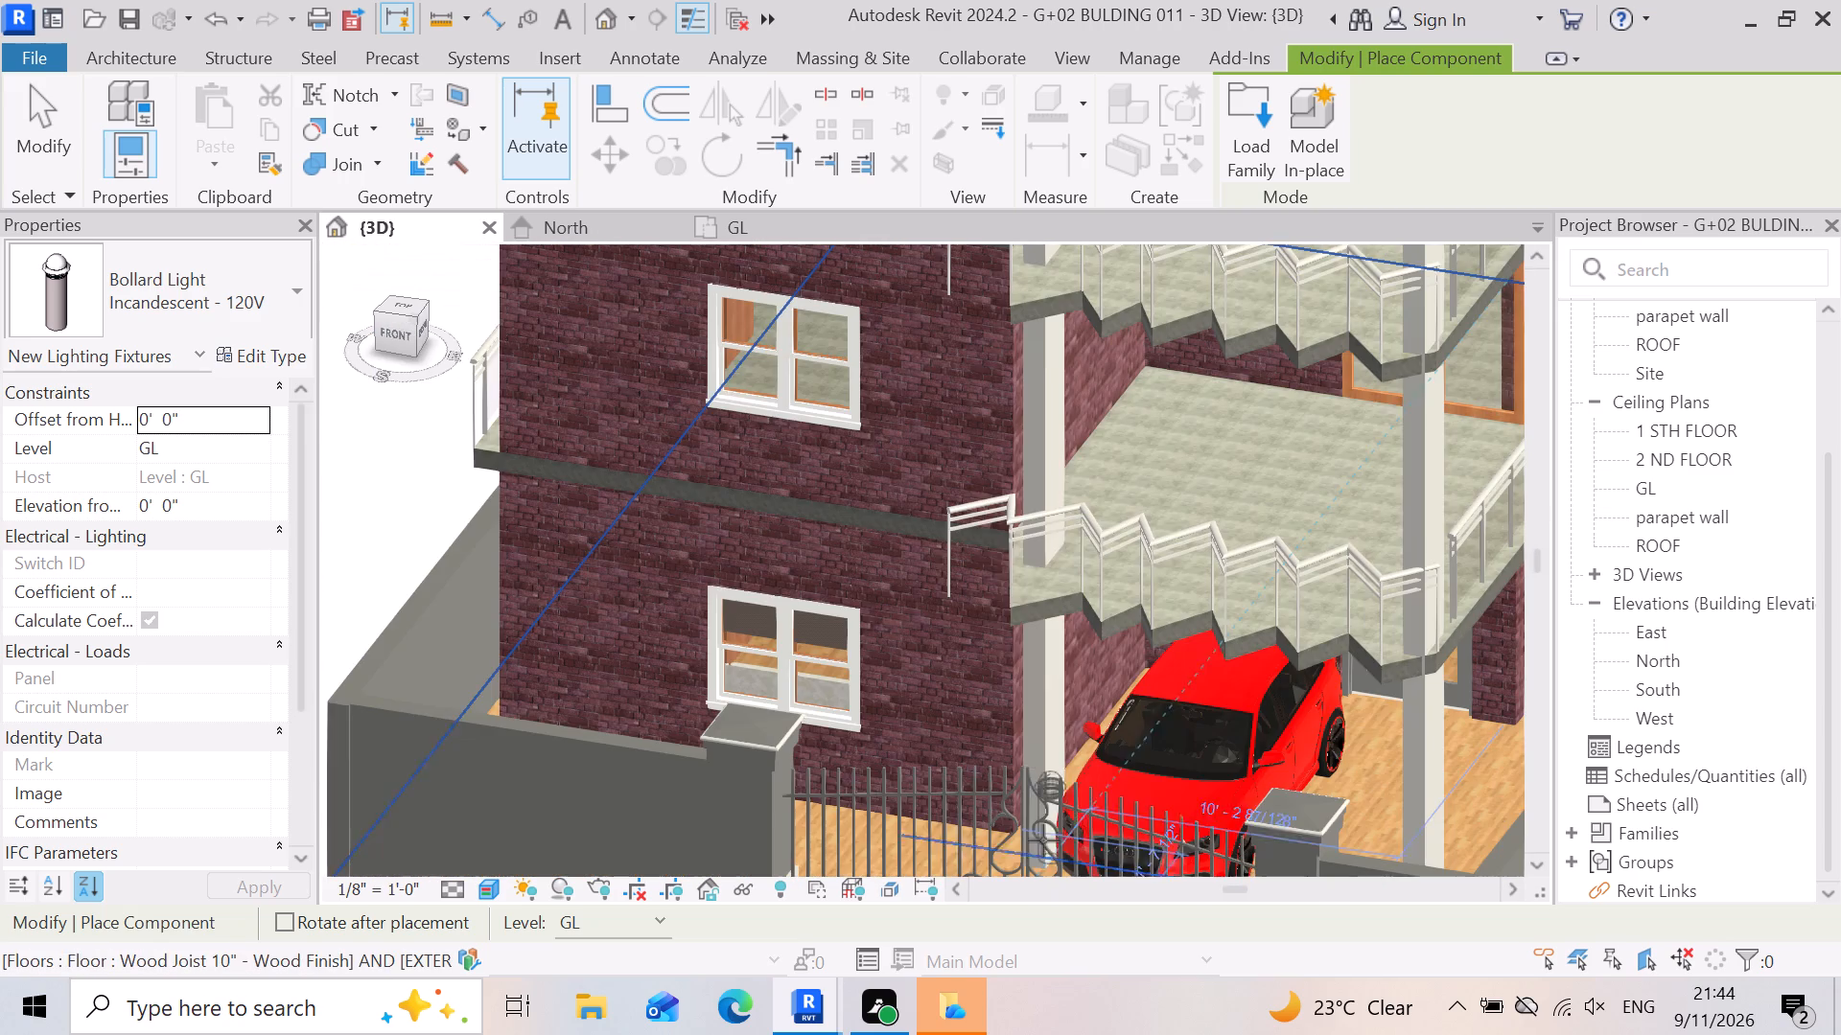
scroll(1006, 480, "up", 4)
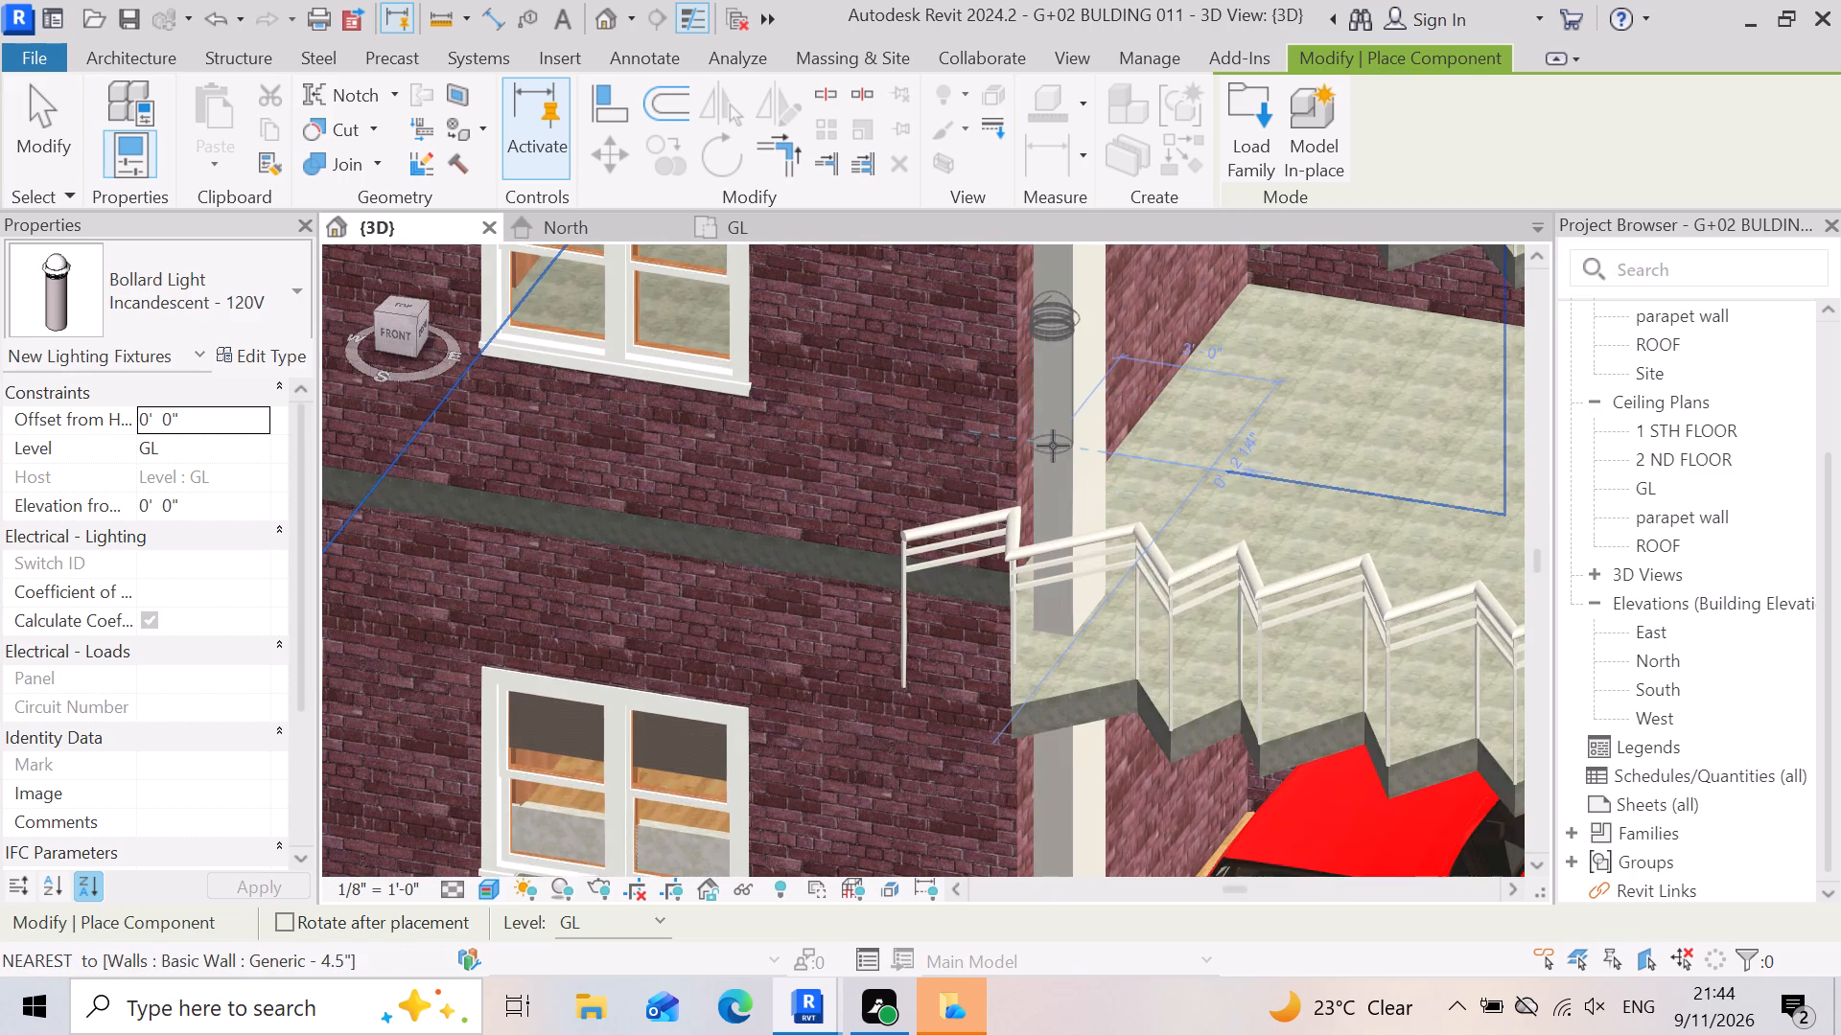
left_click(1059, 452)
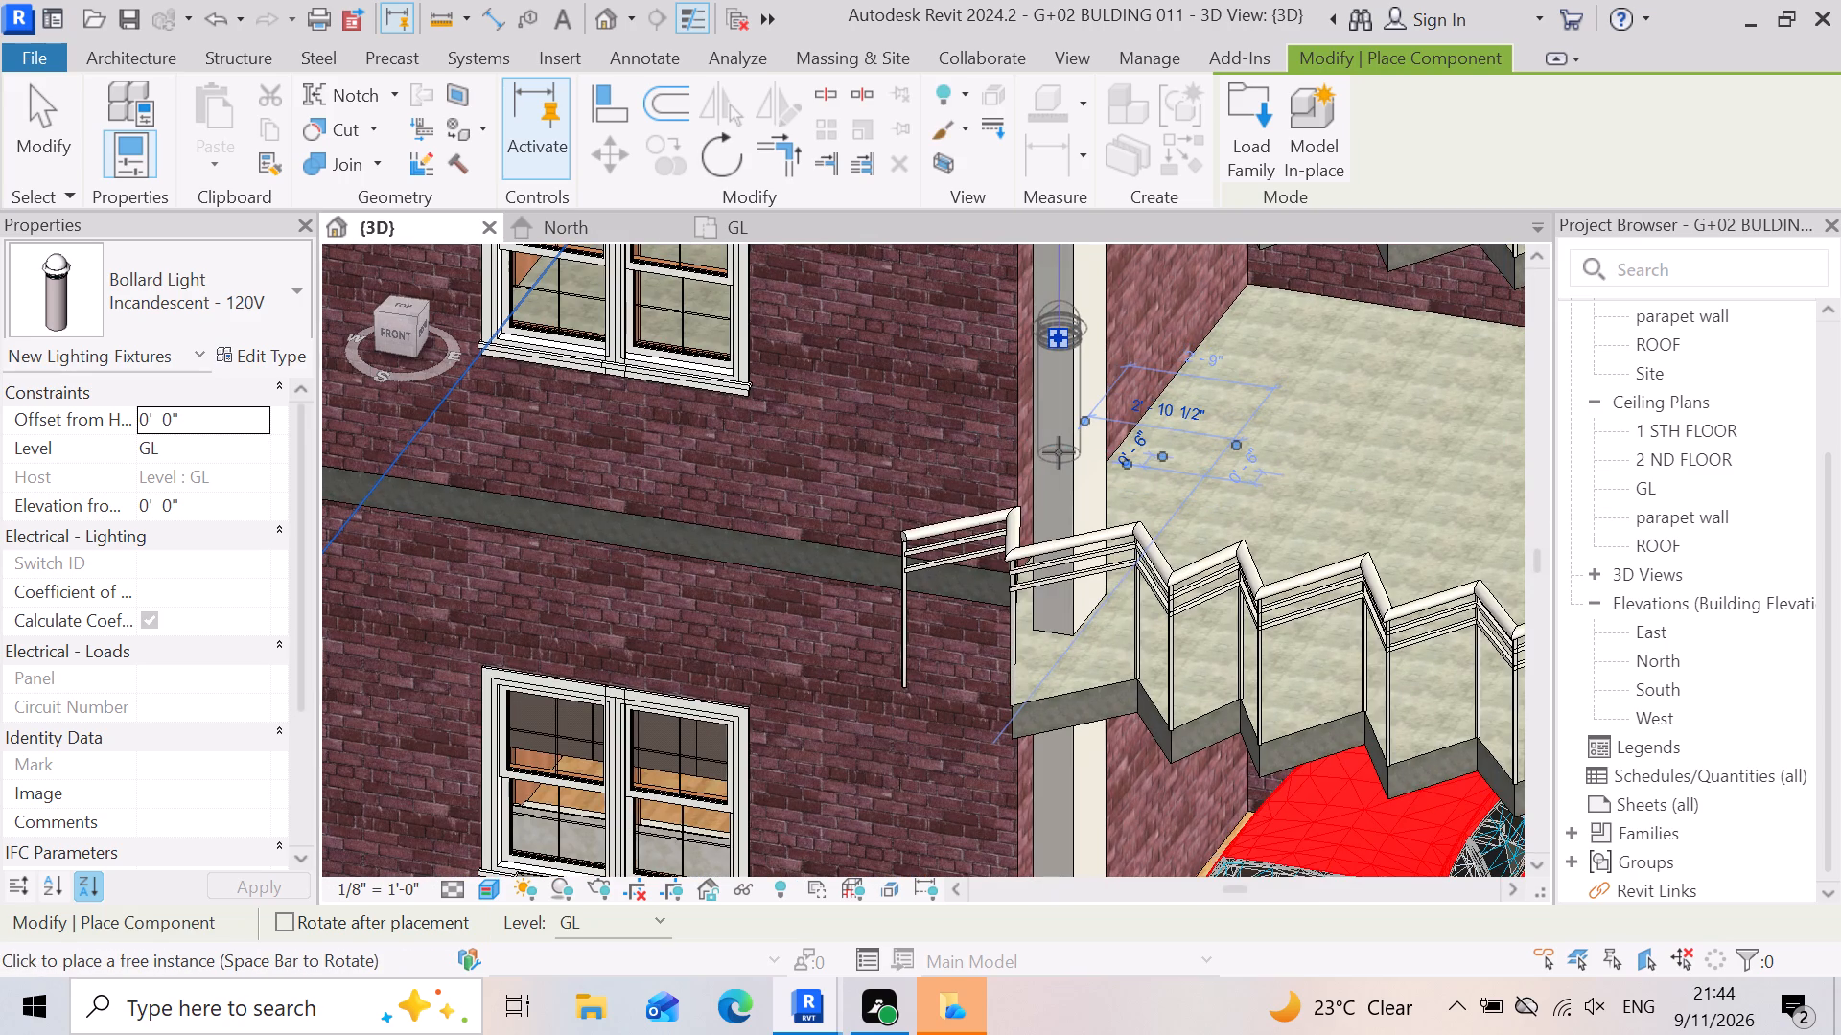
Examine the bollard light placed at the column beside the stepped balcony.
scroll(1131, 315, "up", 6)
scroll(1052, 338, "up", 13)
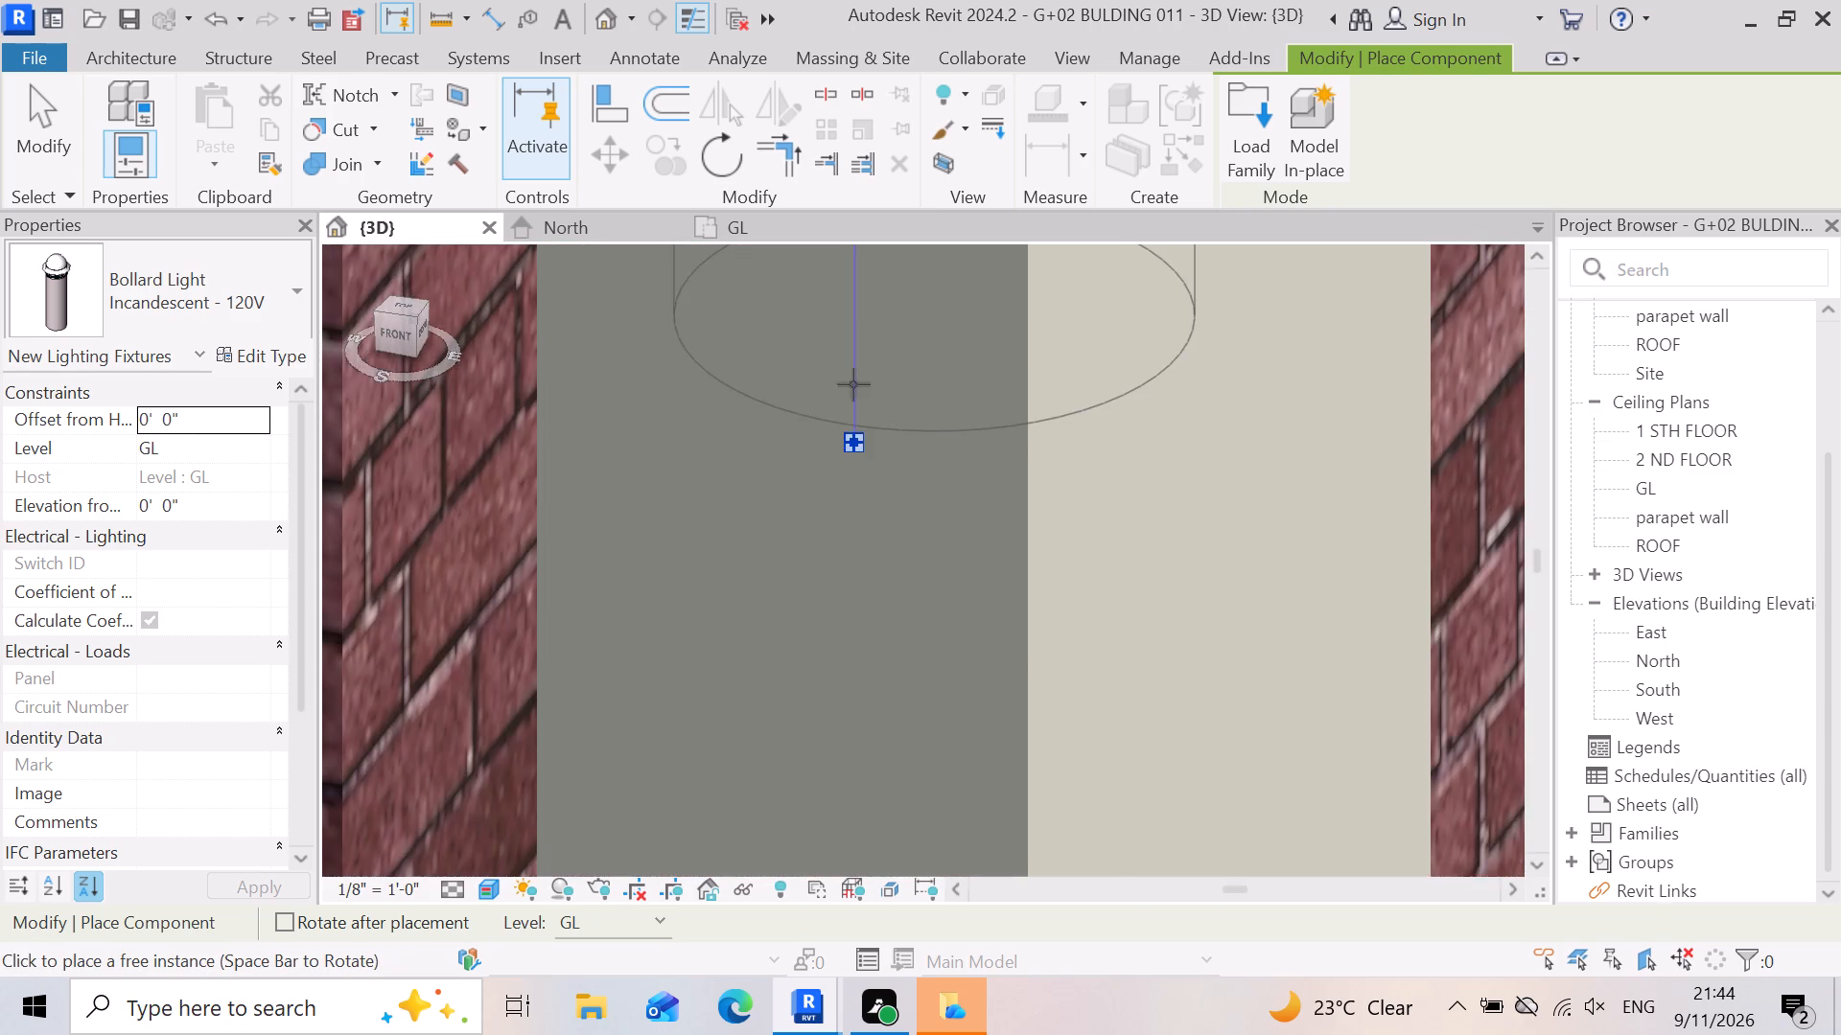
scroll(853, 384, "up", 4)
scroll(806, 472, "up", 15)
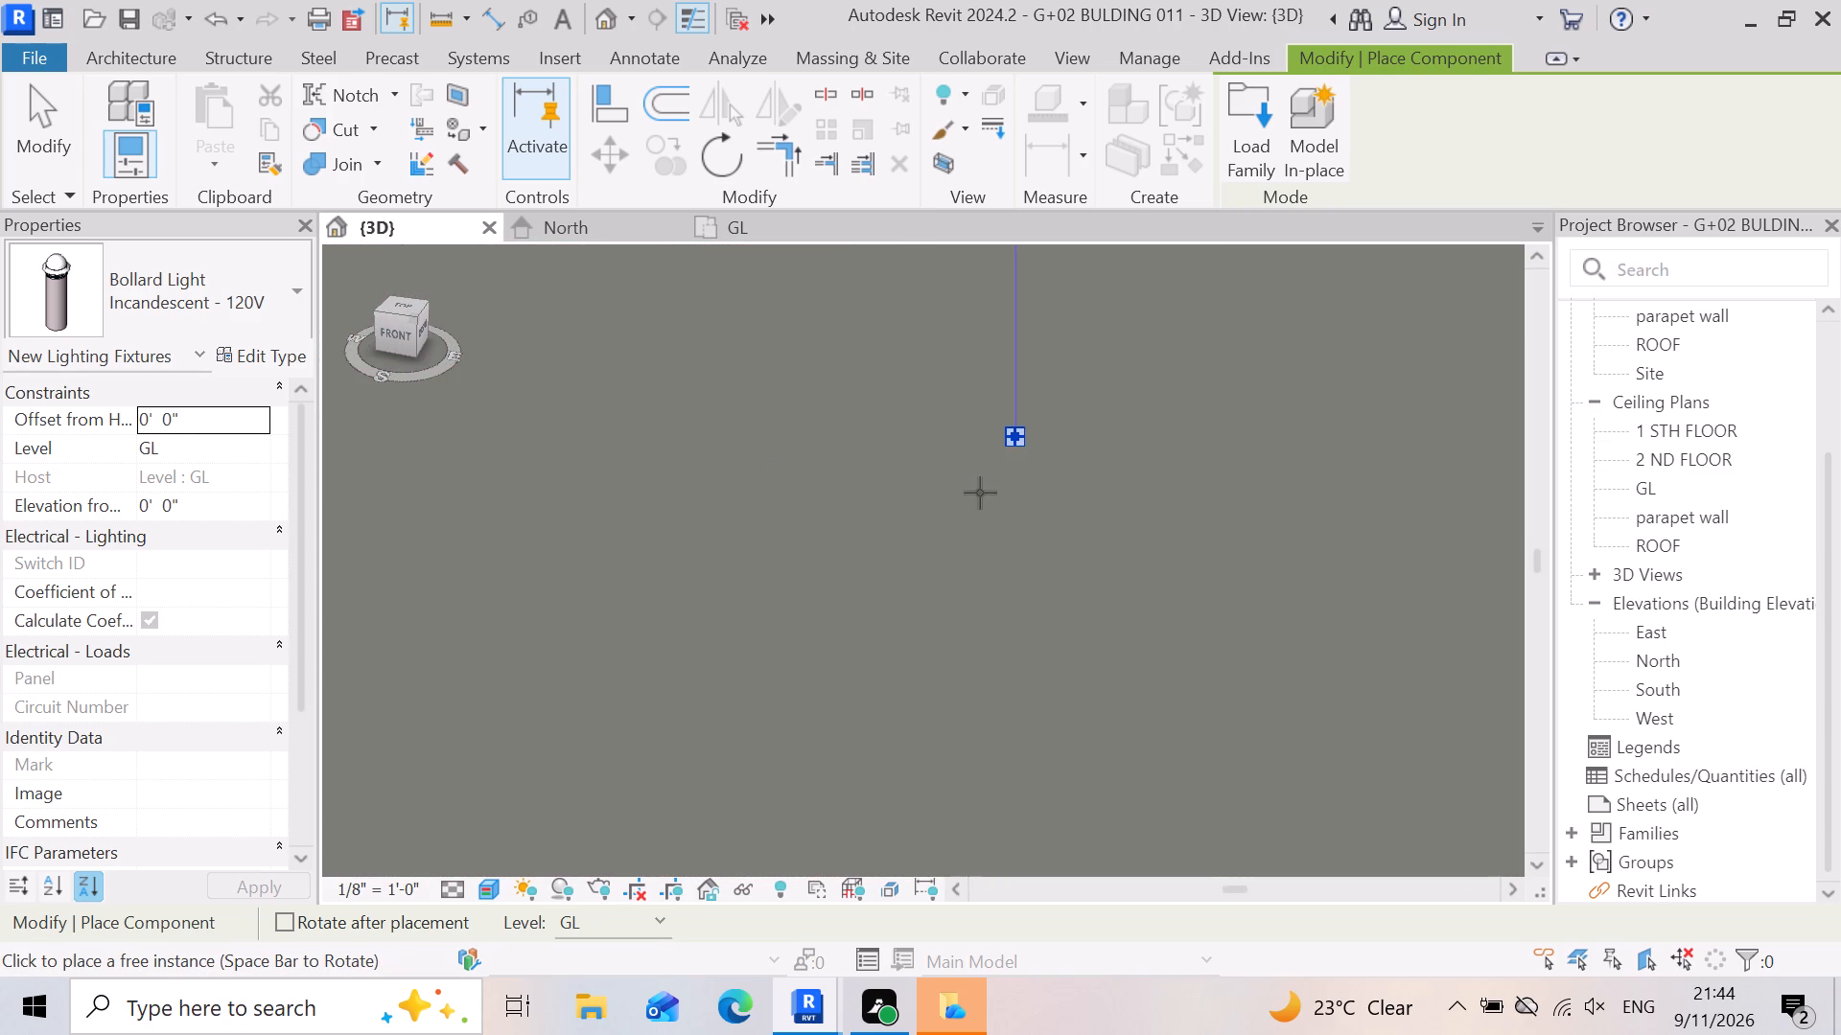
scroll(988, 576, "down", 20)
scroll(988, 576, "down", 3)
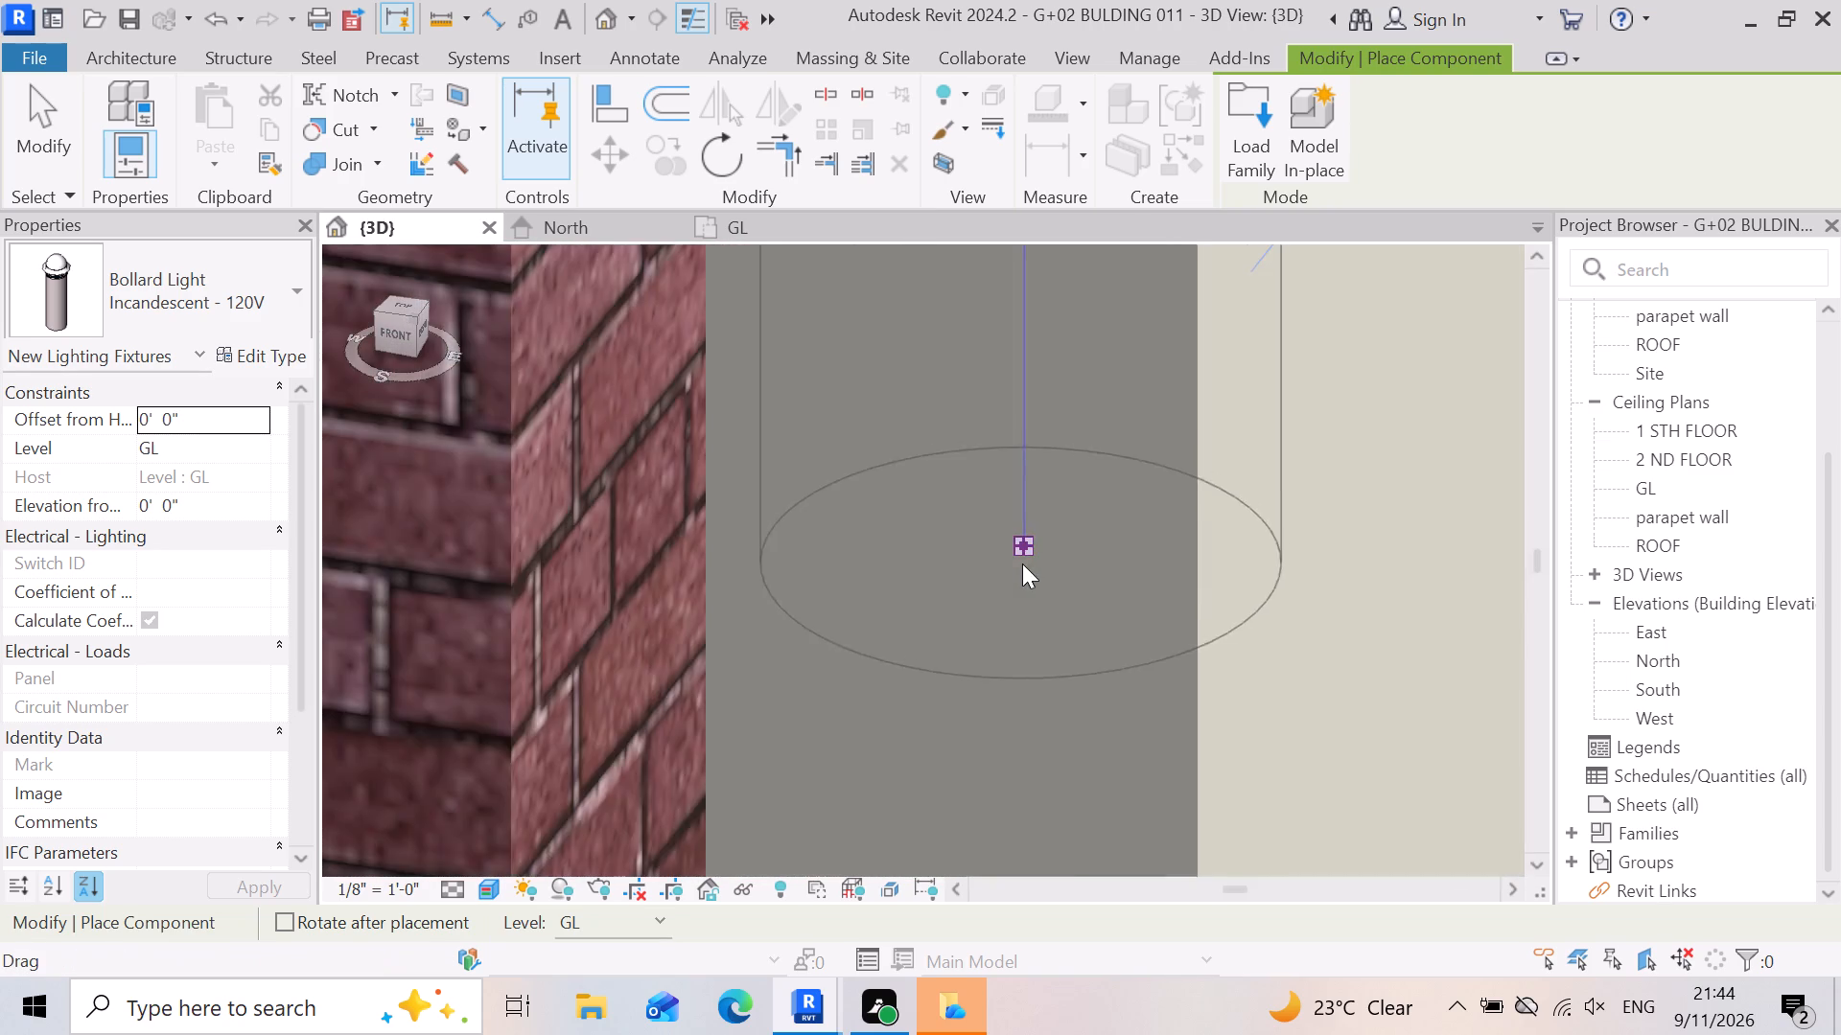
scroll(1022, 563, "down", 18)
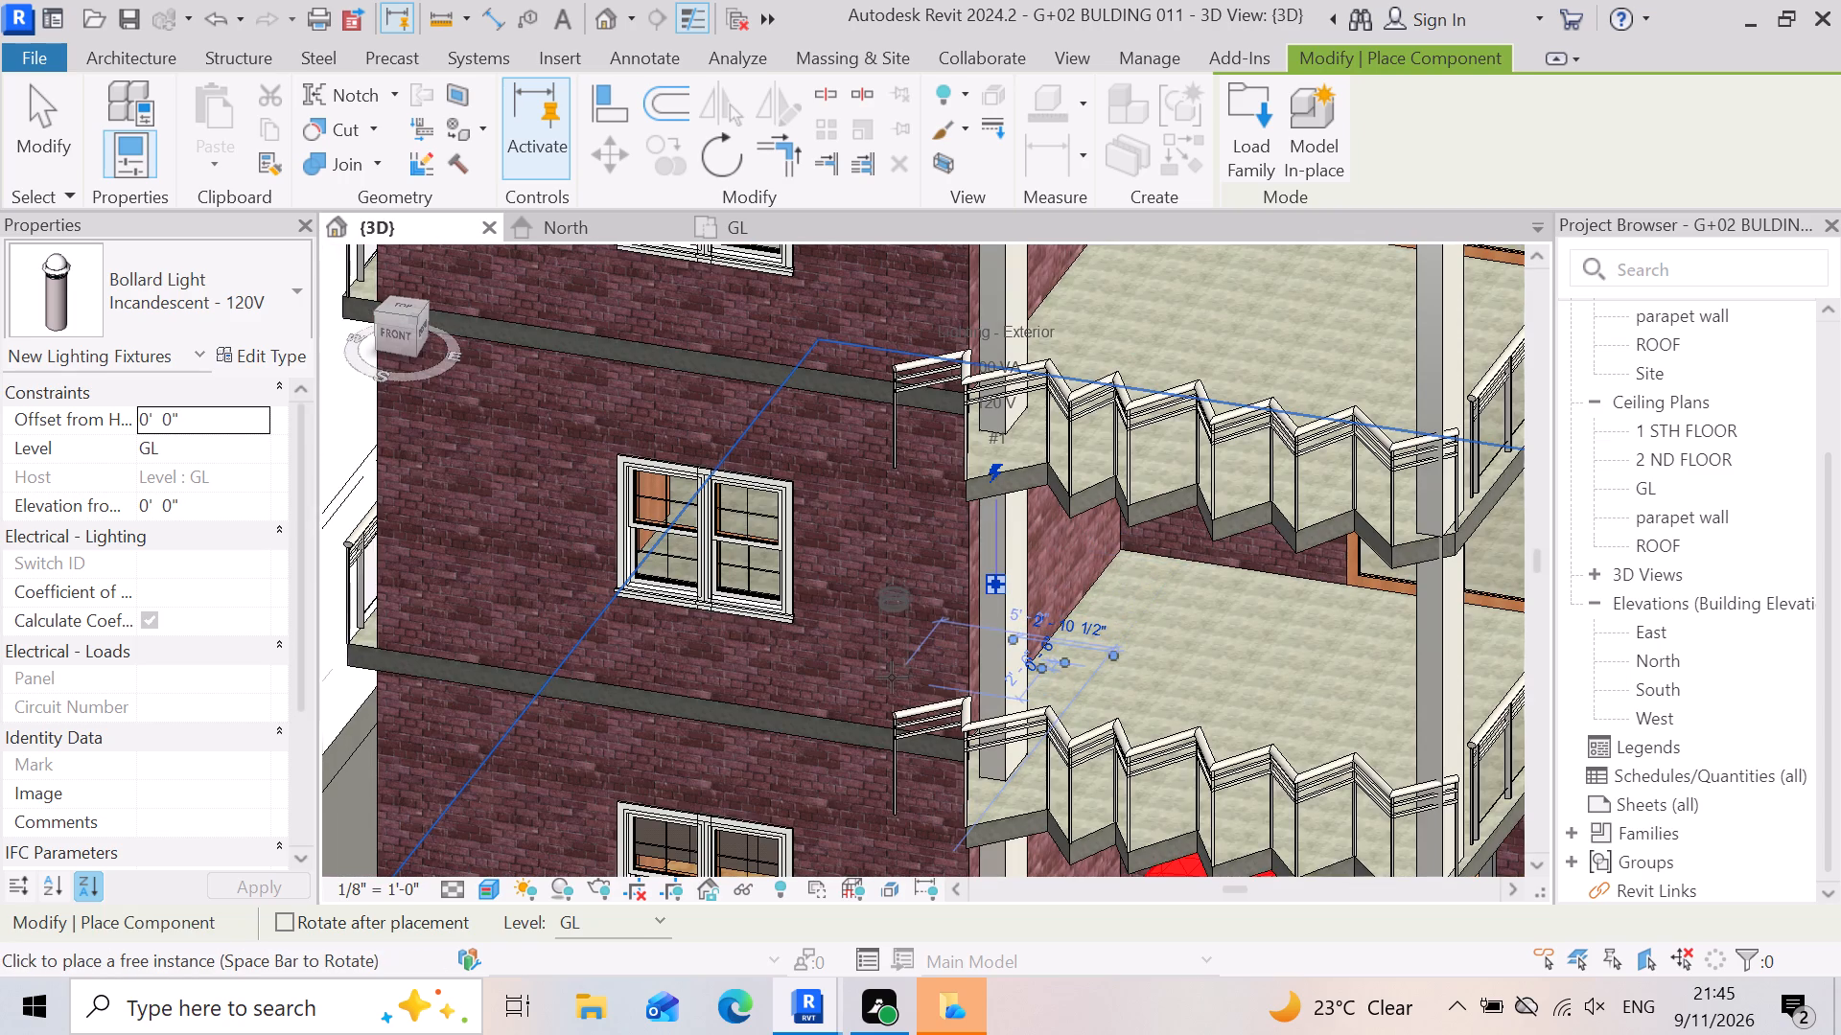
Undo the placement of the bollard light at the column beside the stepped balcony.
scroll(1068, 383, "up", 6)
scroll(981, 574, "up", 3)
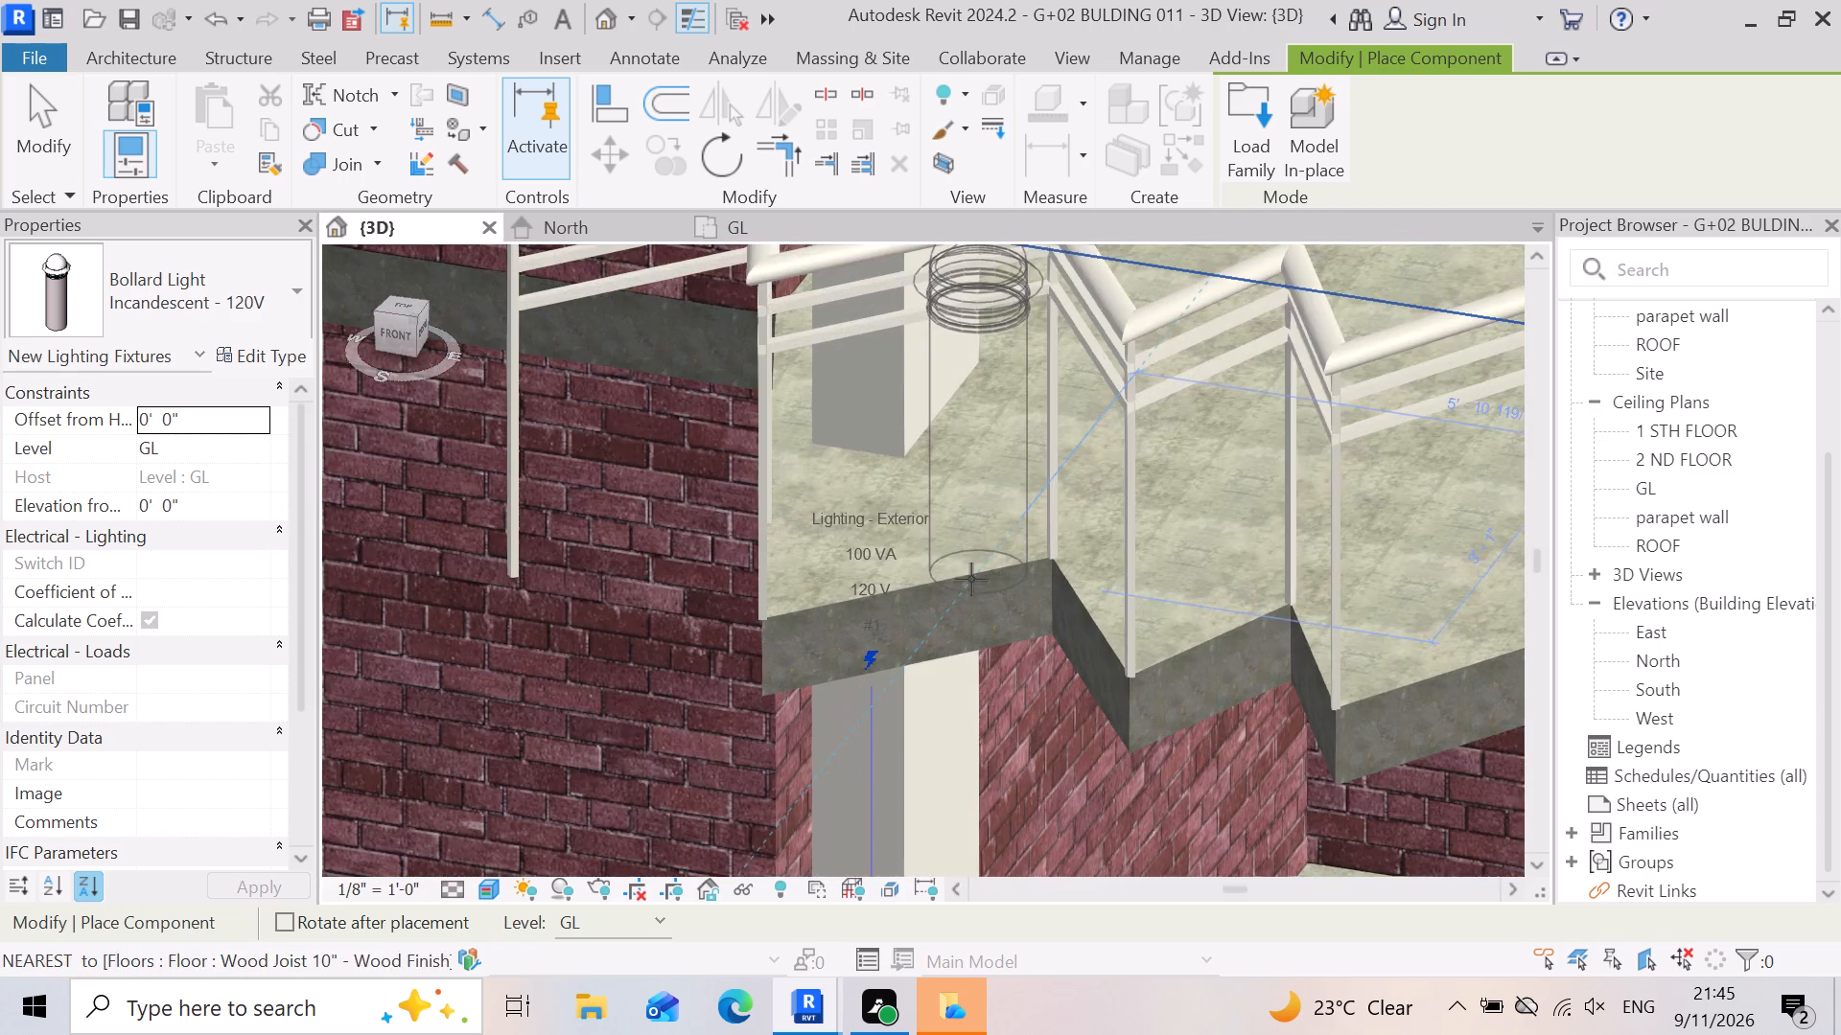
scroll(971, 579, "up", 4)
scroll(1191, 419, "down", 8)
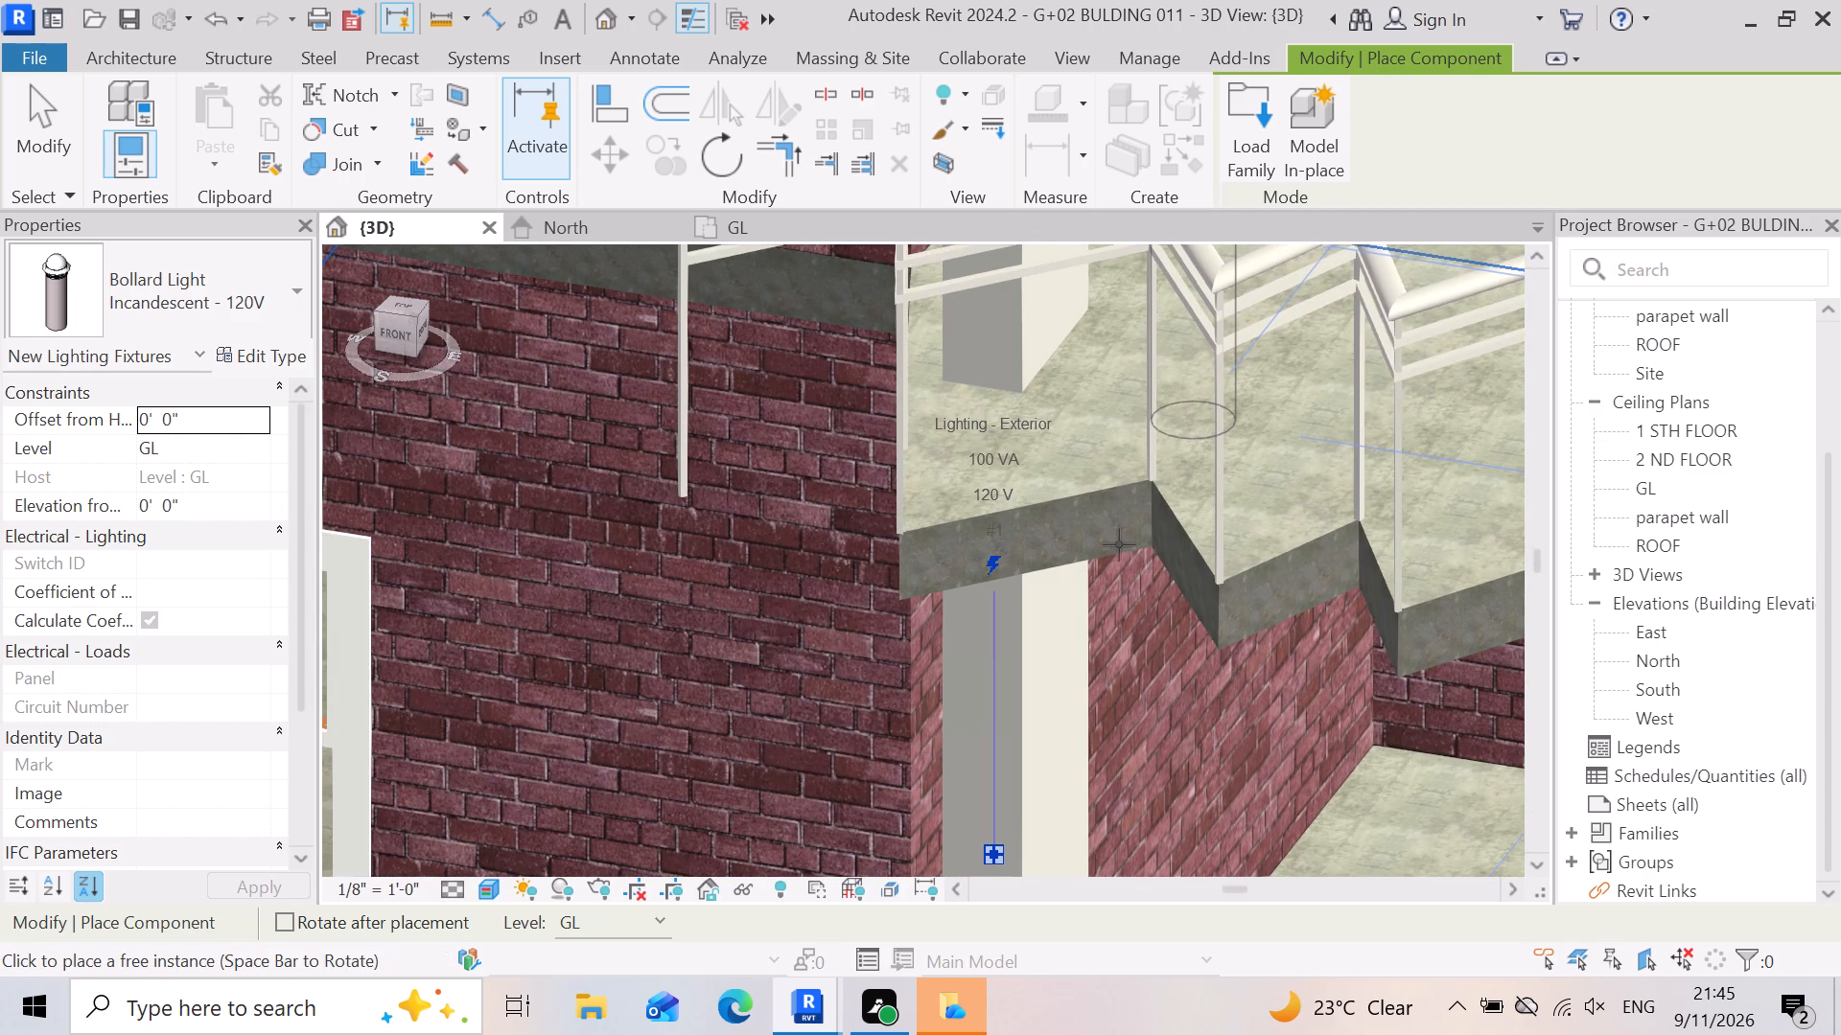
scroll(1043, 655, "down", 4)
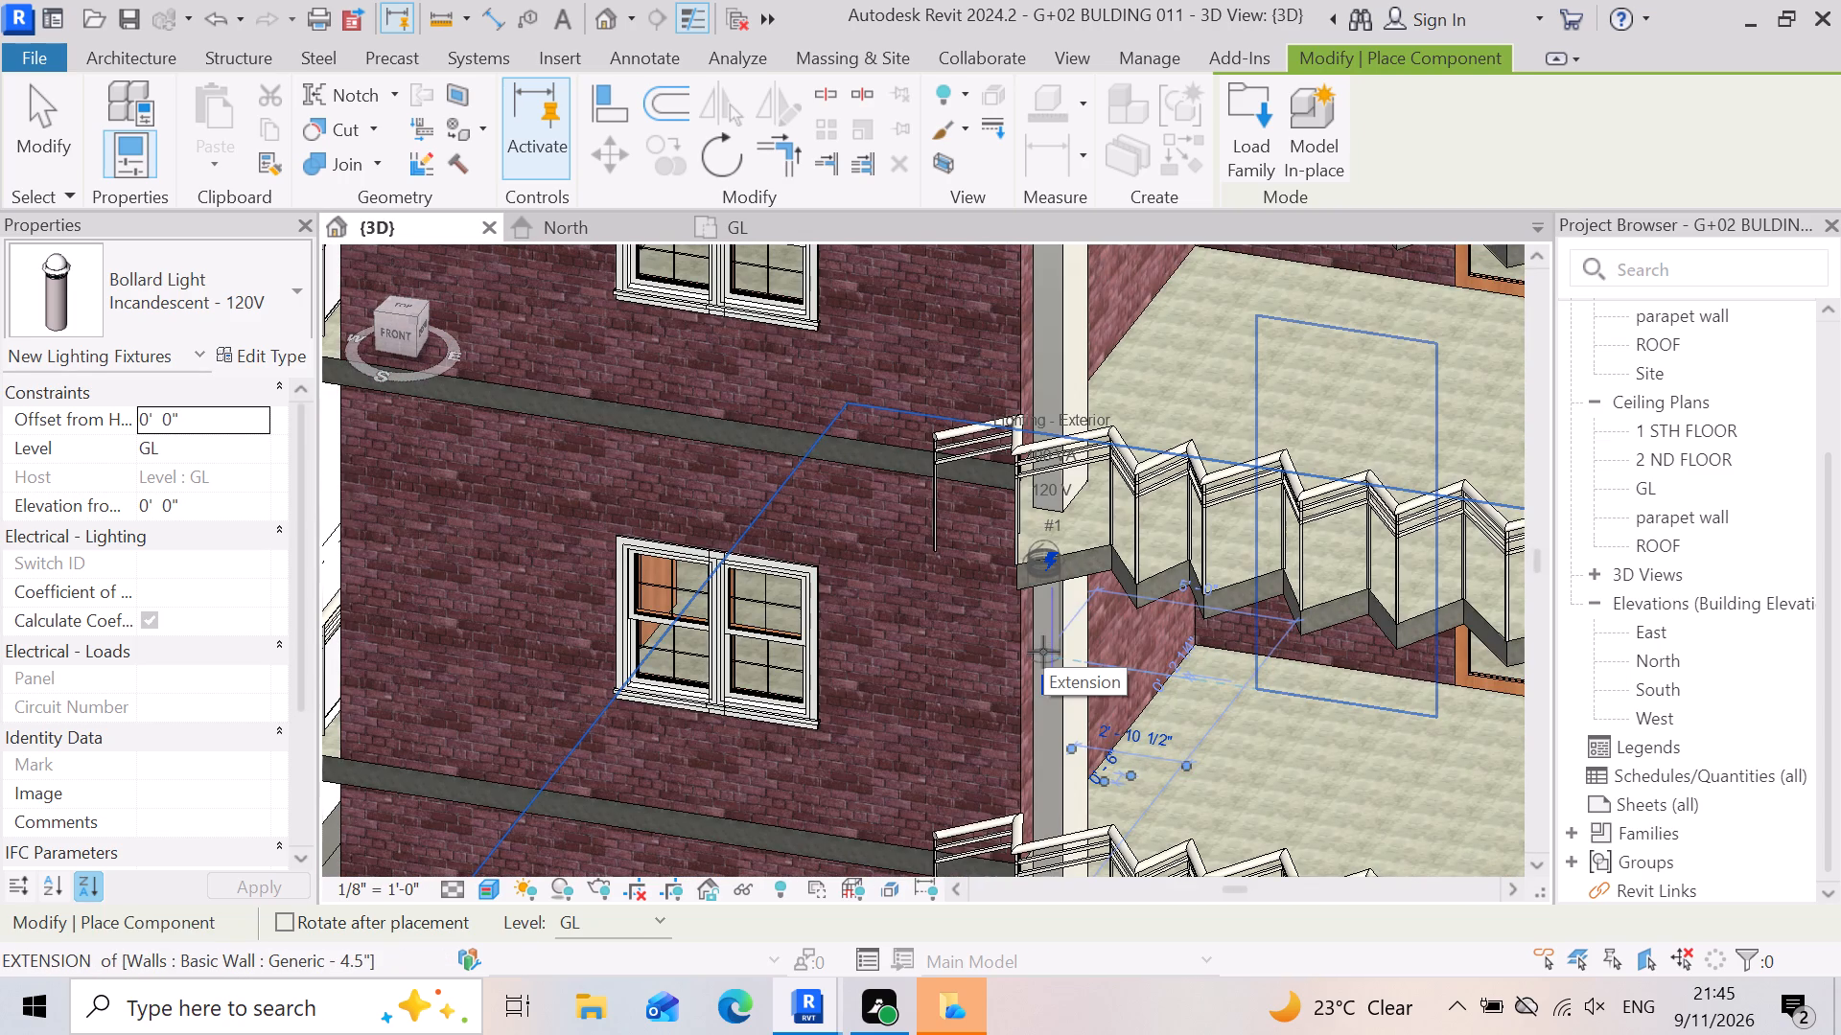
key("ctrl+z")
key("z")
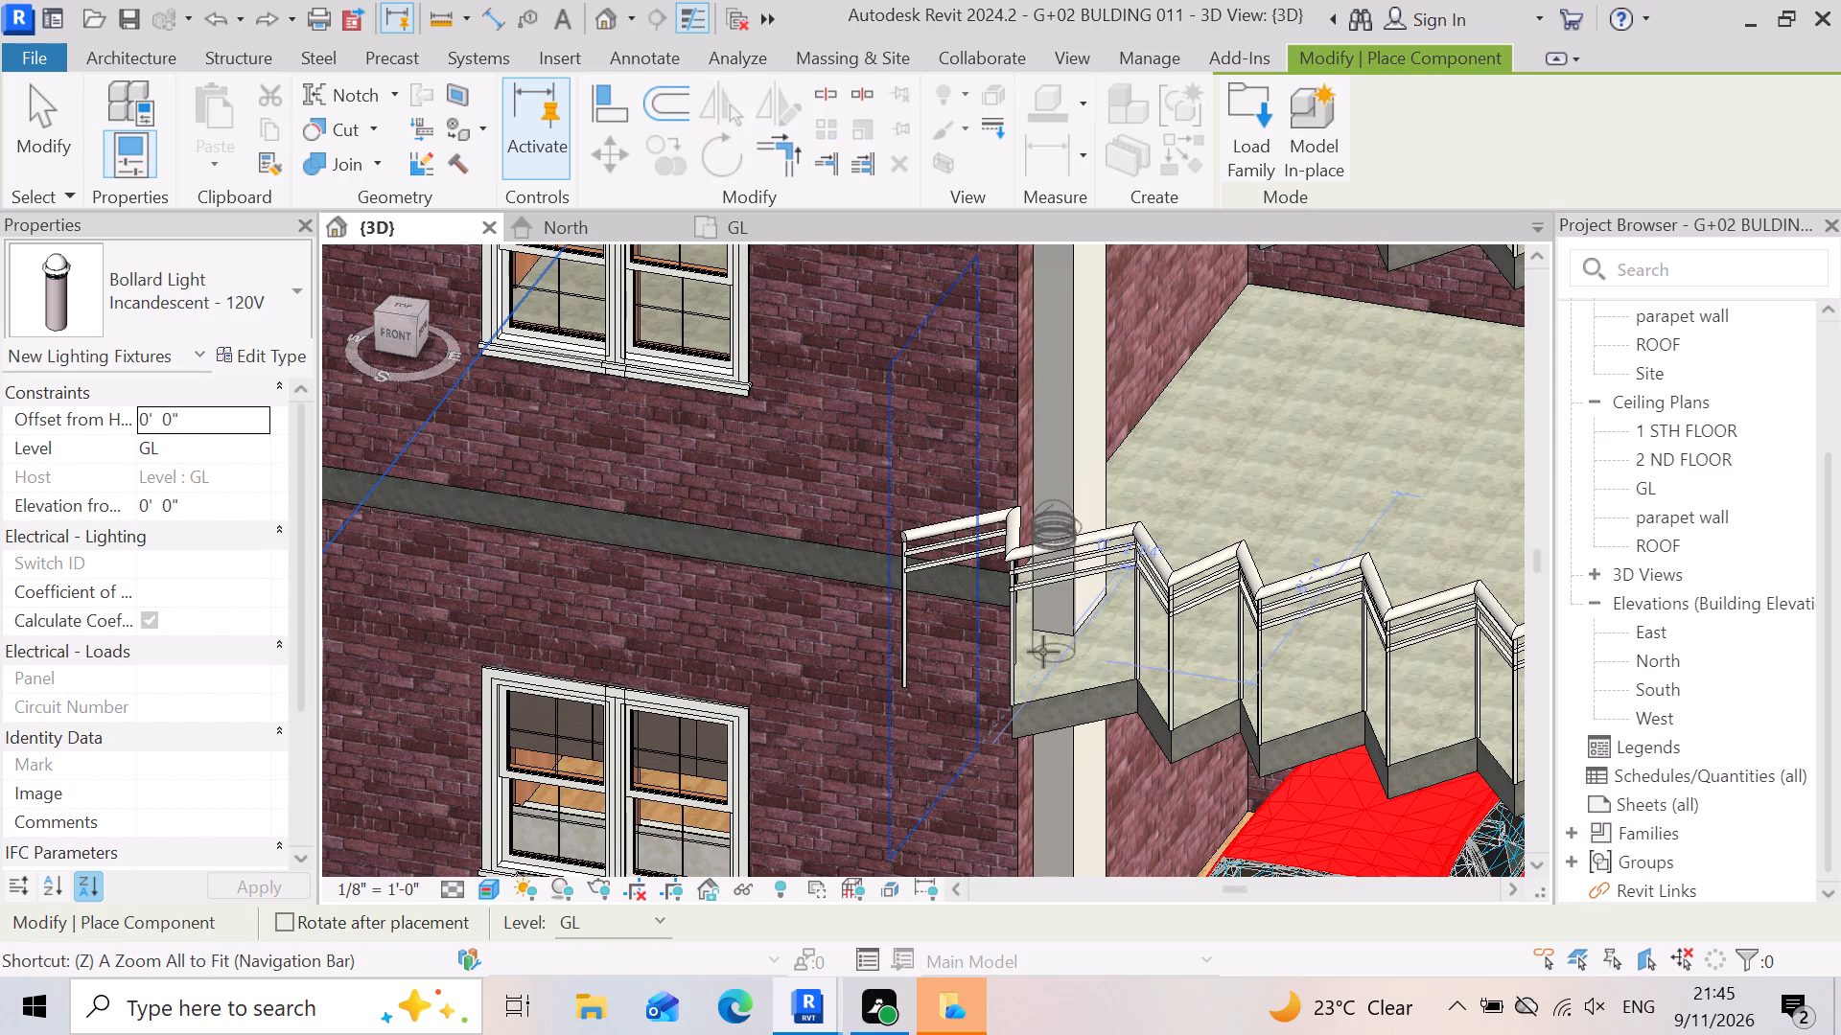
Load the Street Light - Antique family from the External lighting folder for component placement in the GL floor plan.
left_click(761, 209)
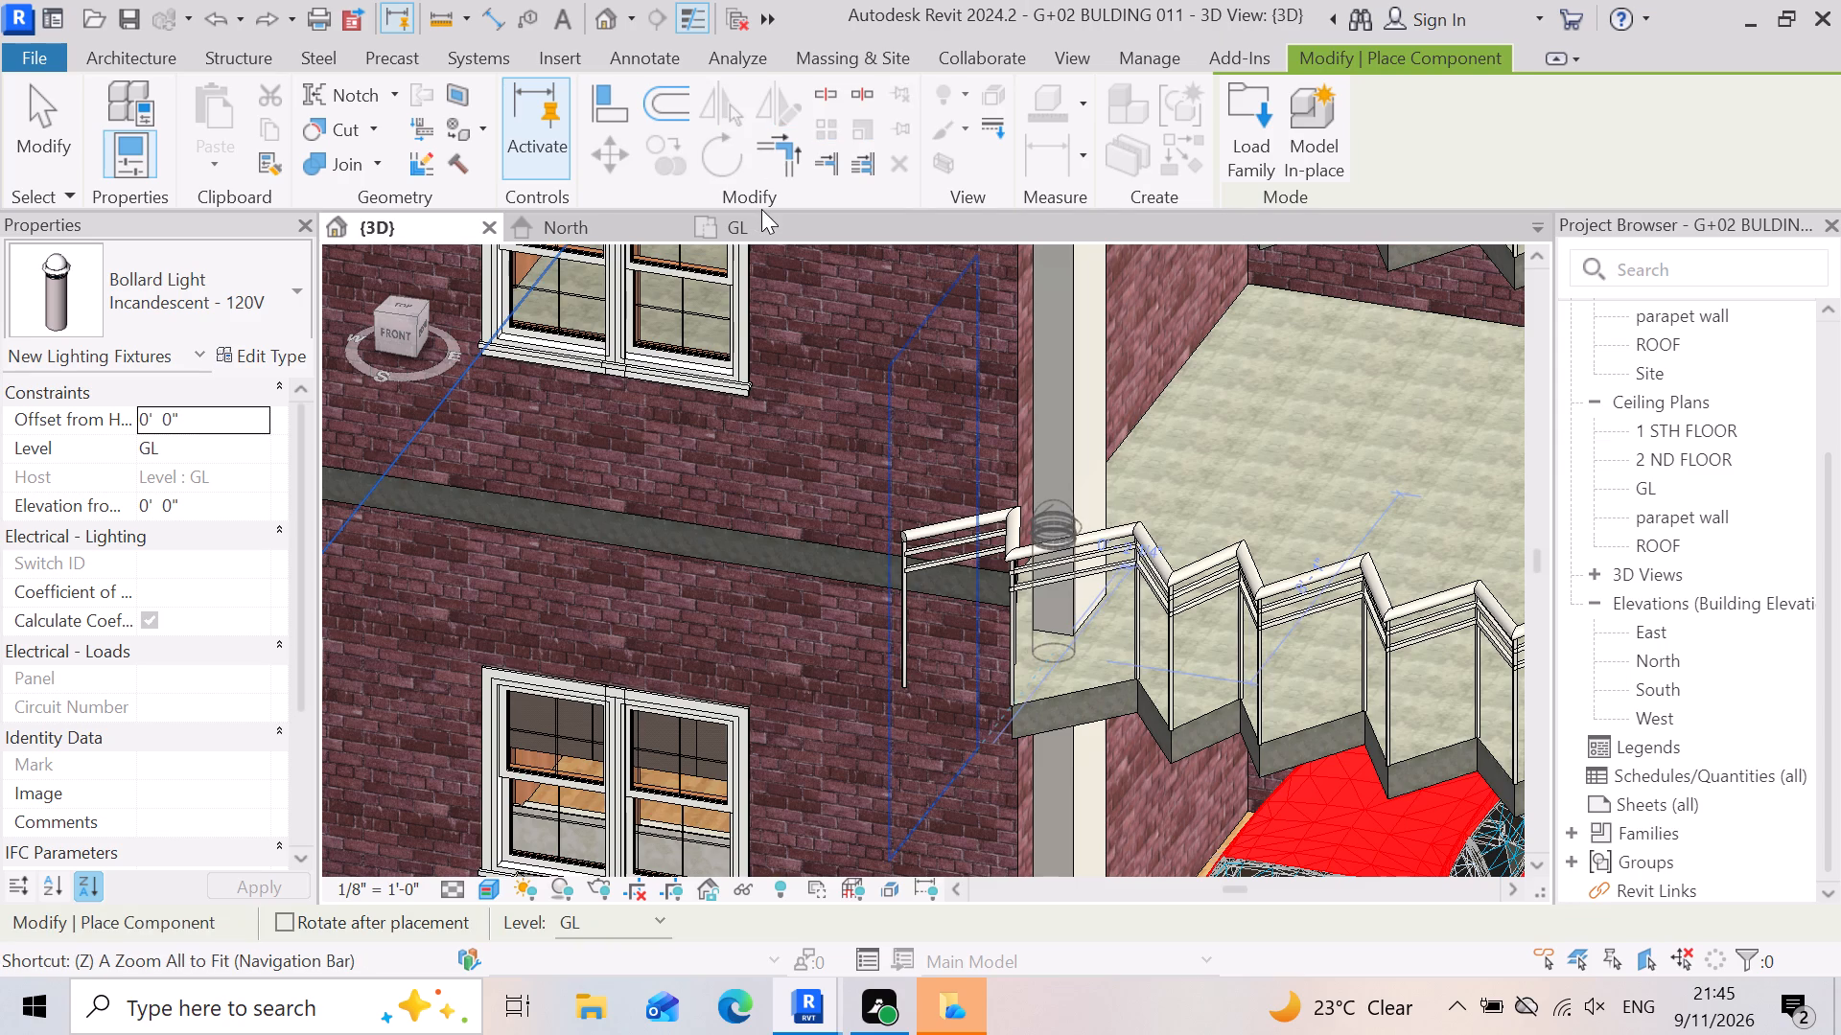
left_click(759, 221)
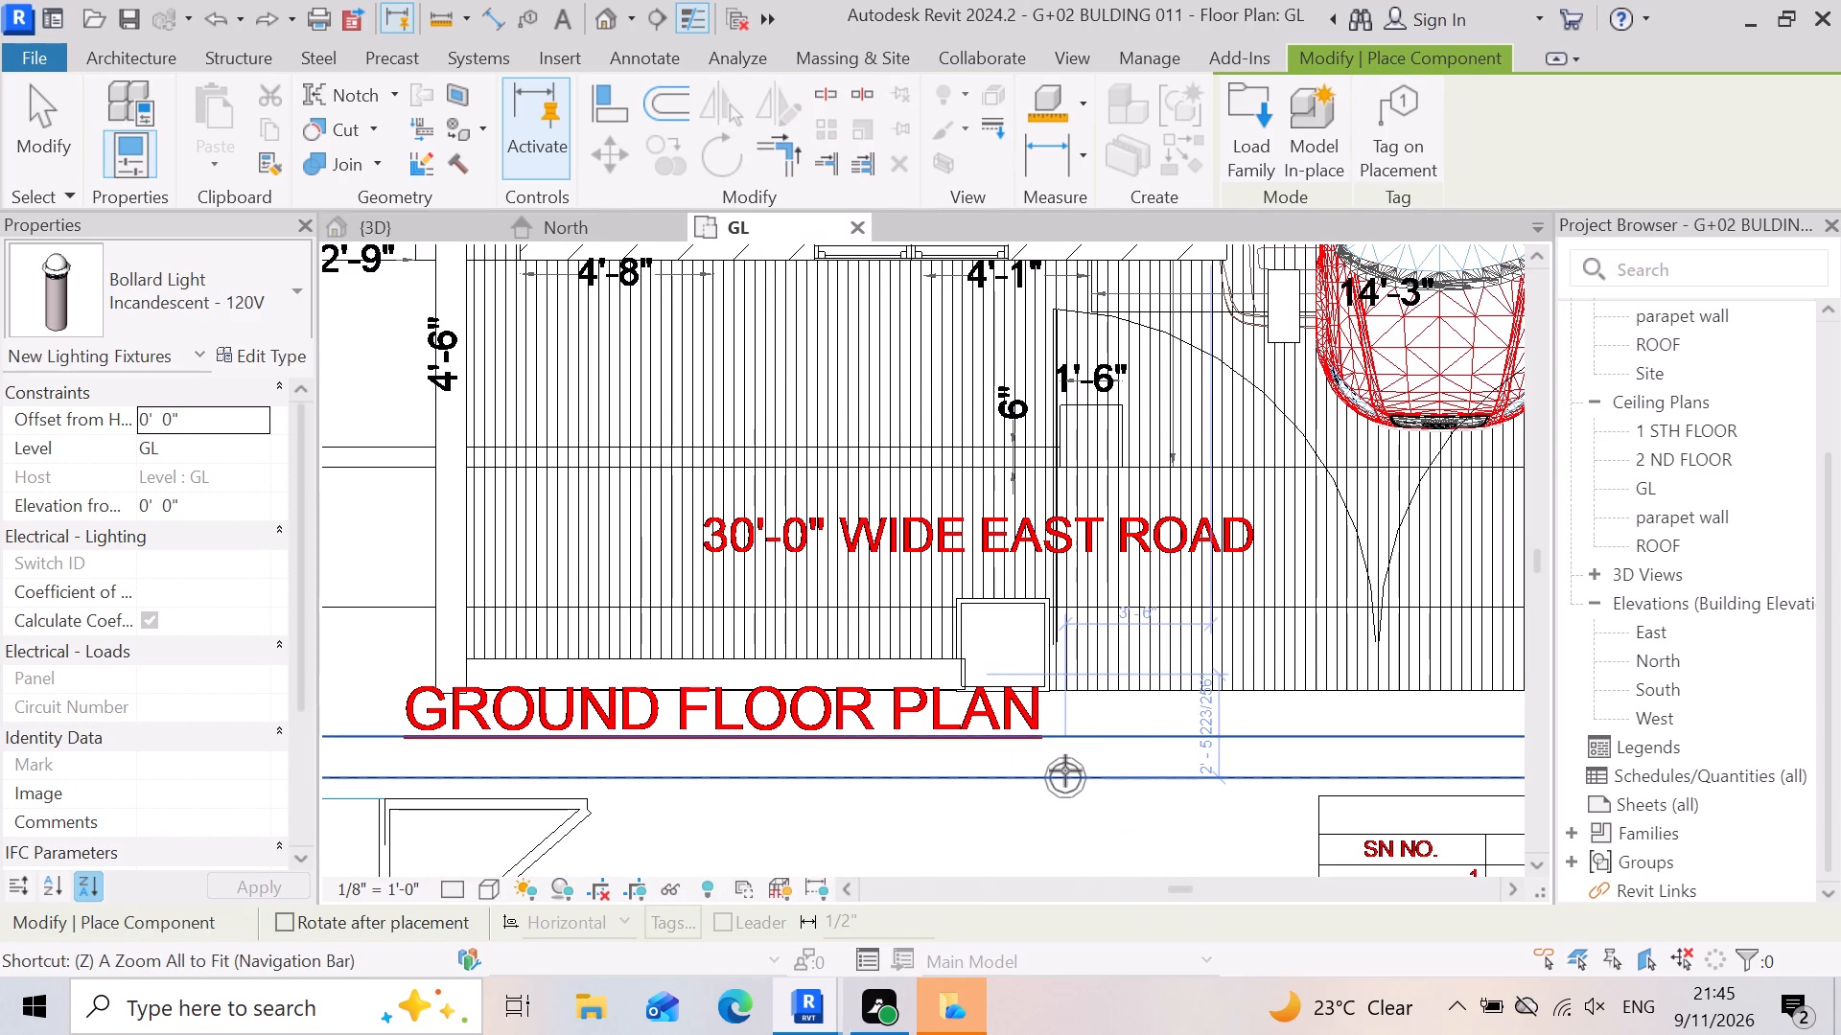
key("Escape")
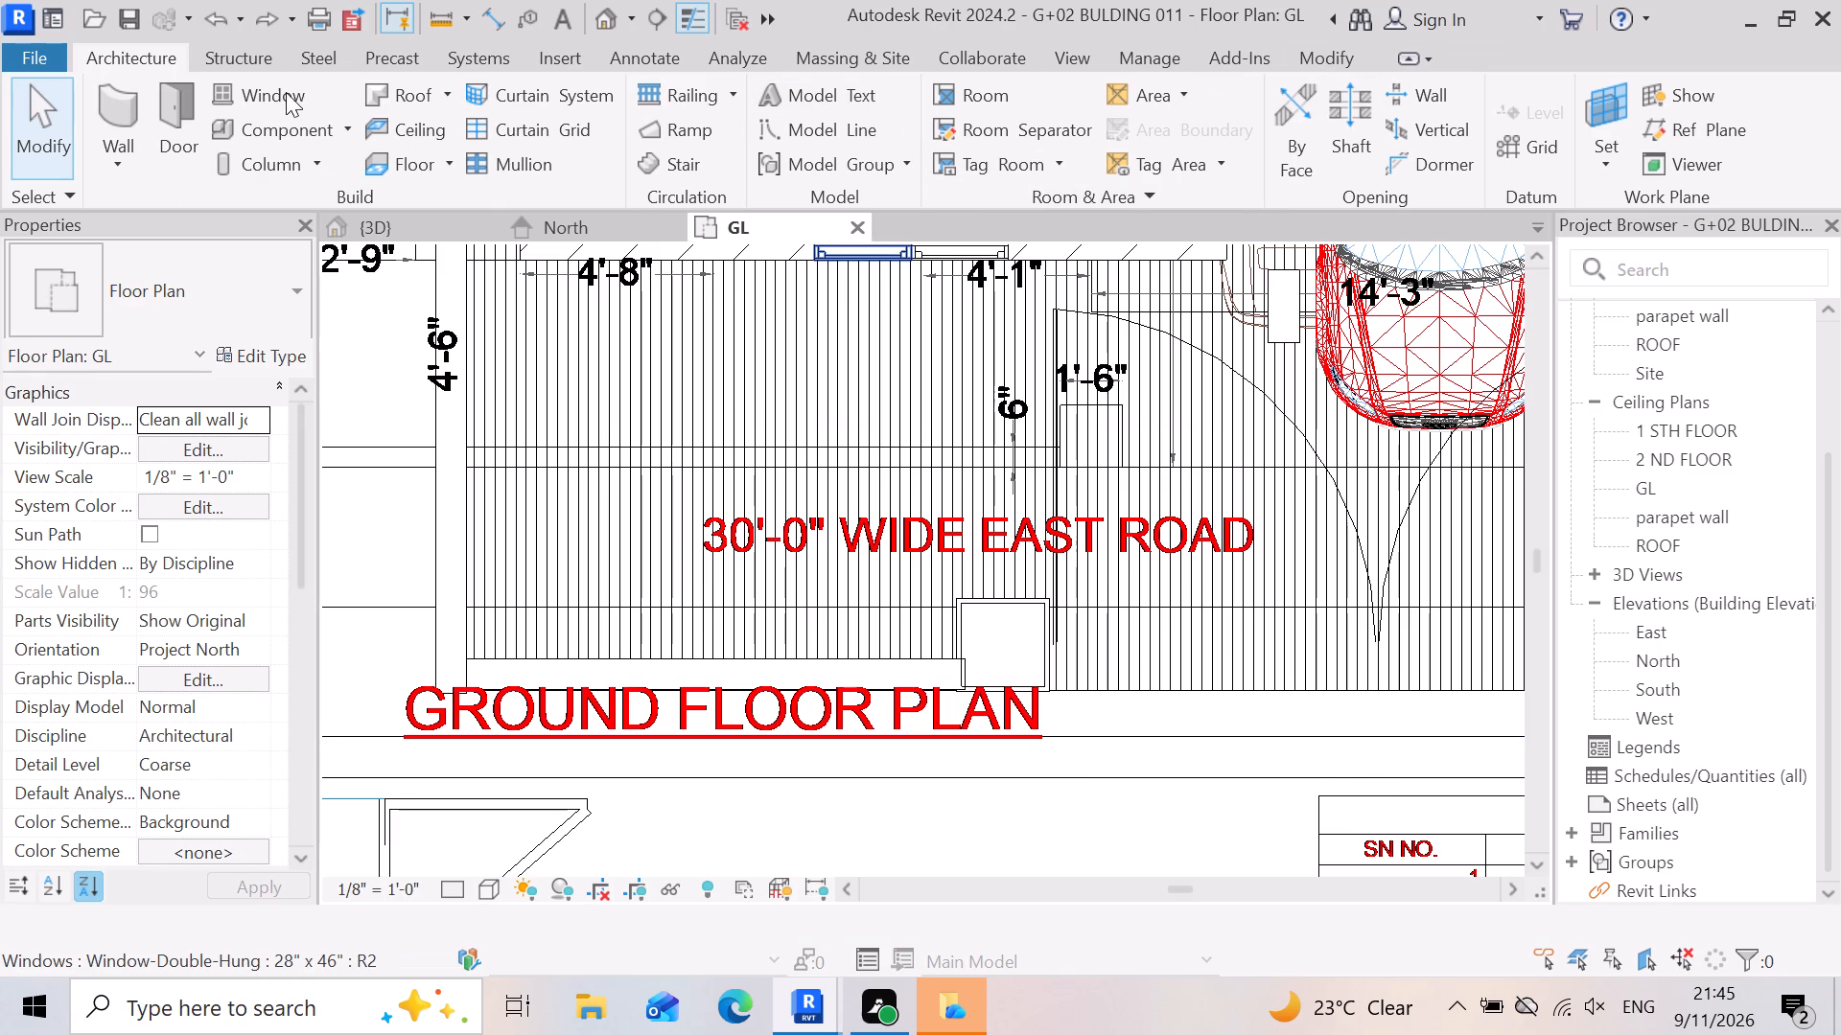
left_click(357, 127)
left_click(375, 159)
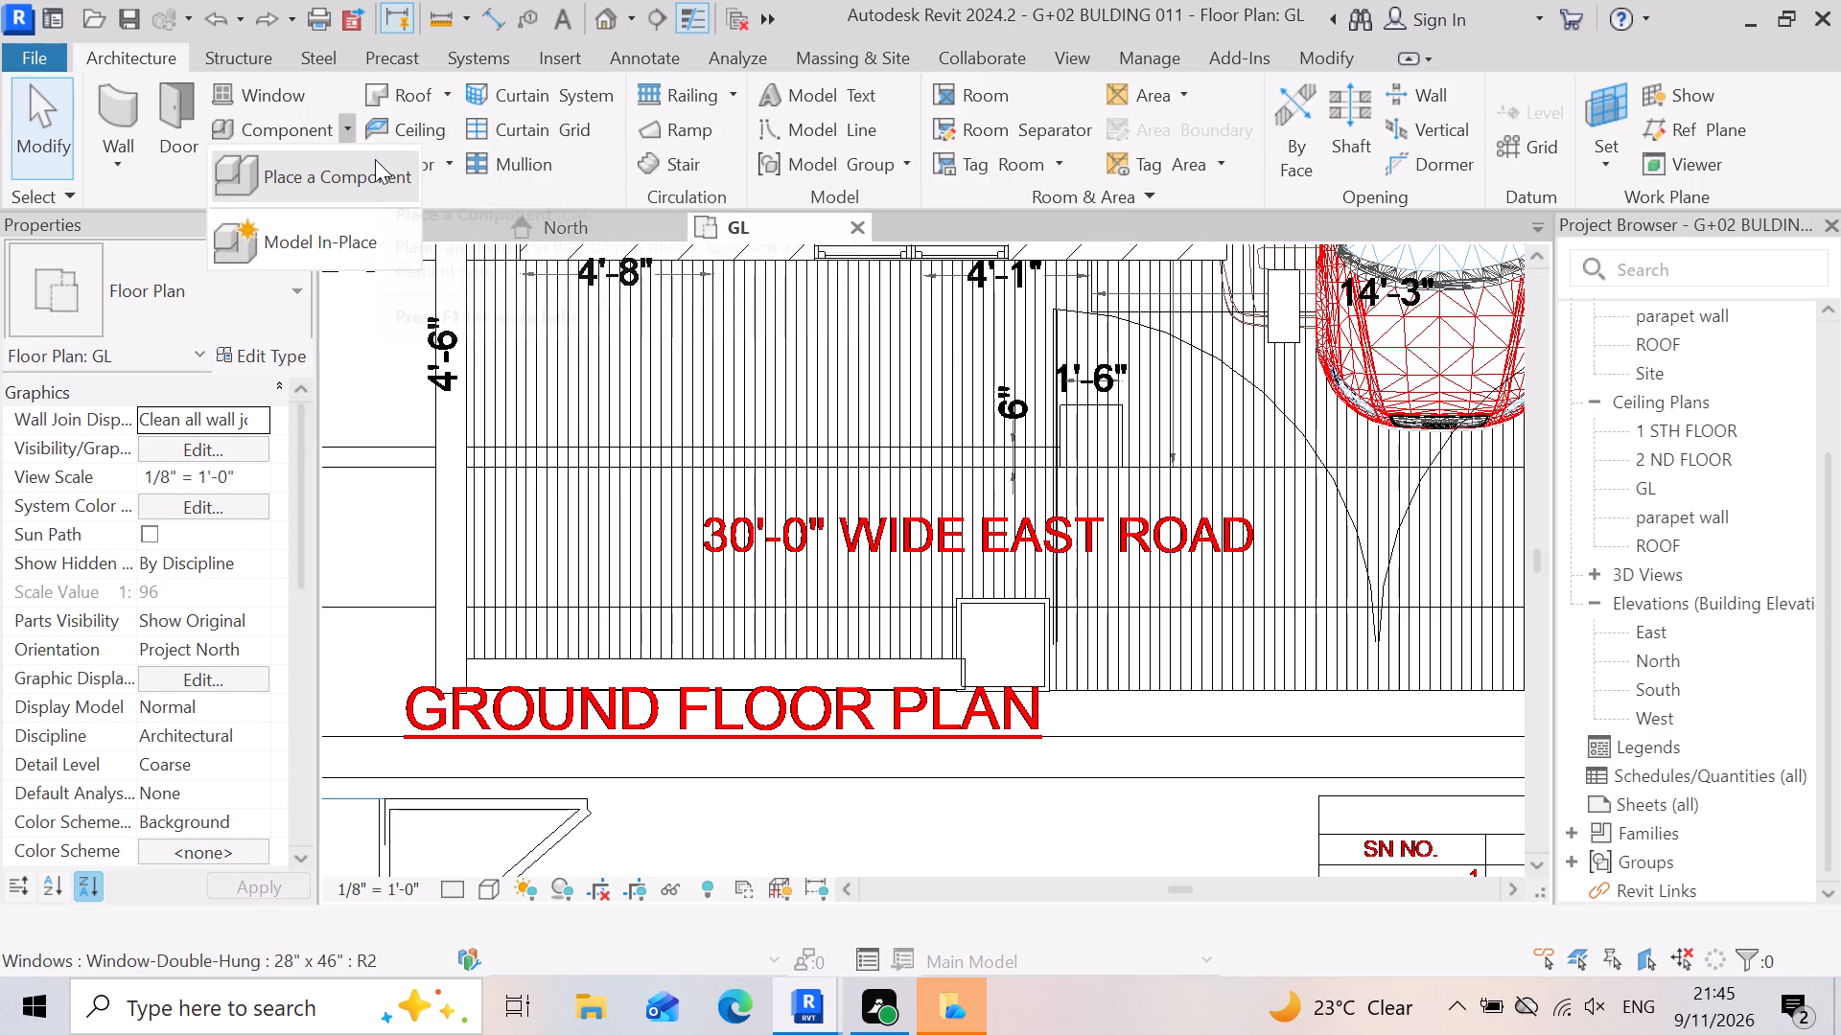
left_click(1242, 93)
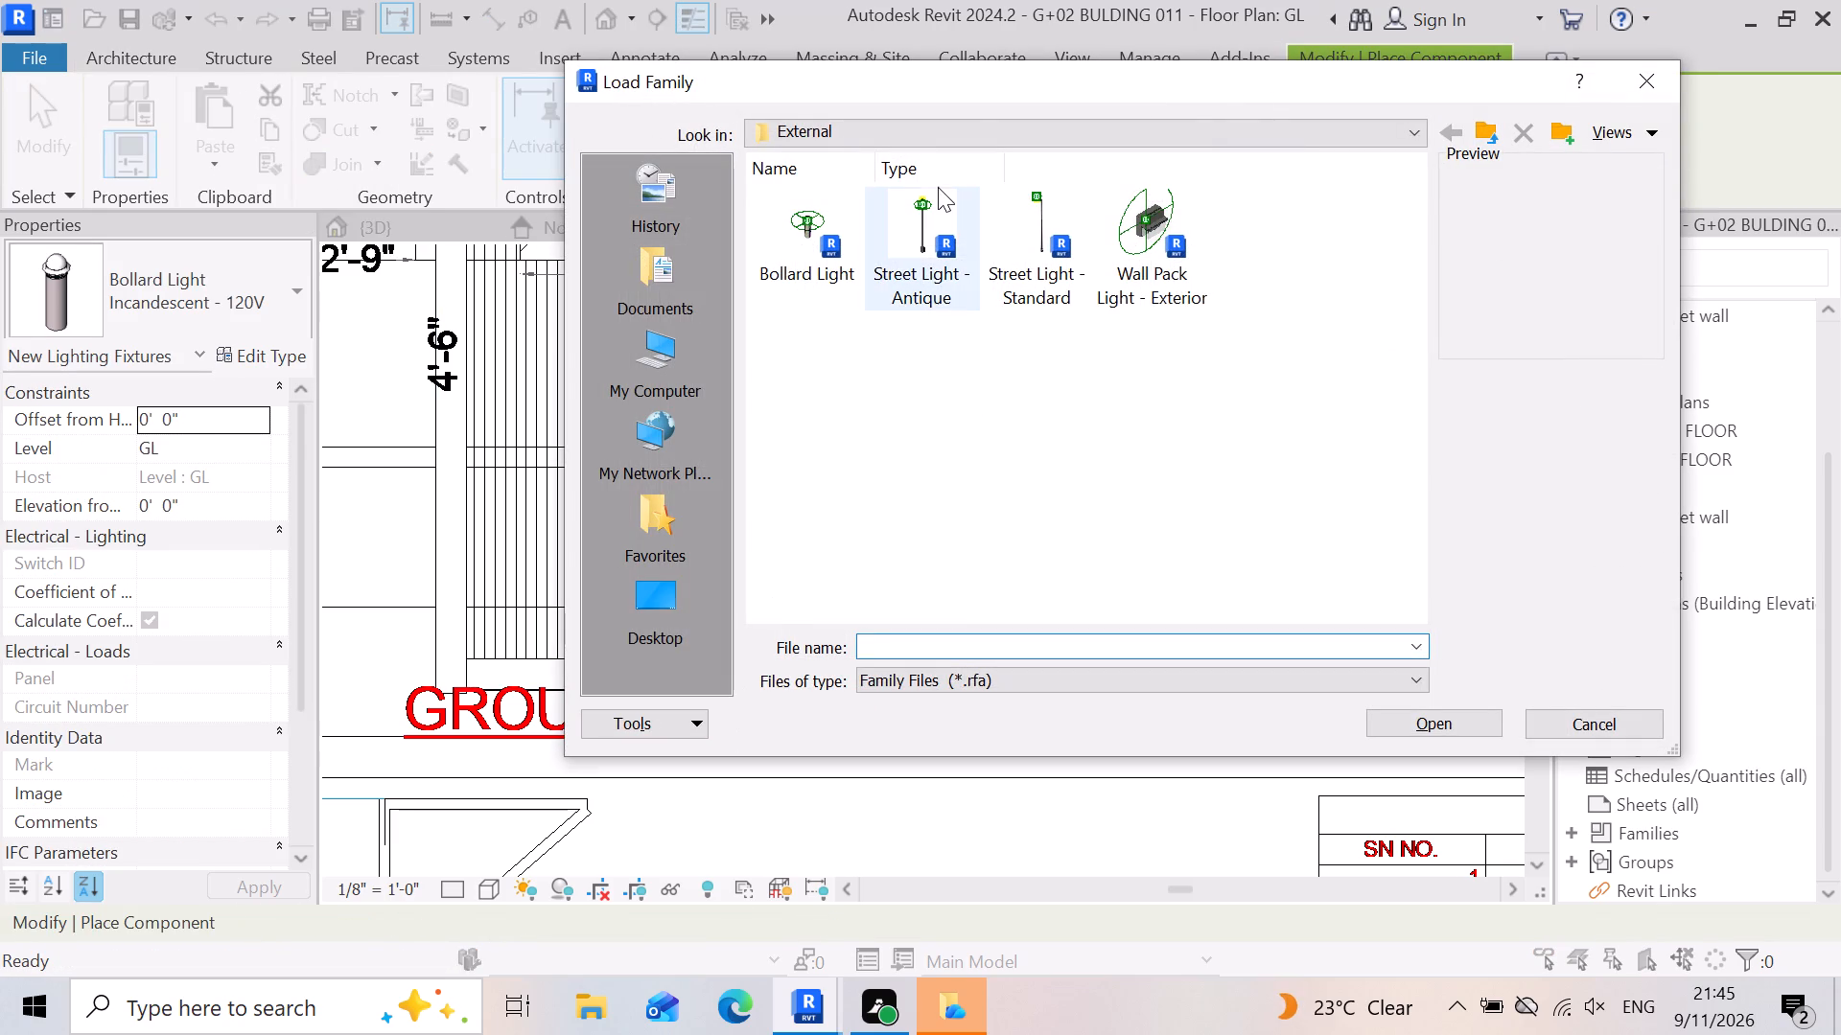
left_click(934, 199)
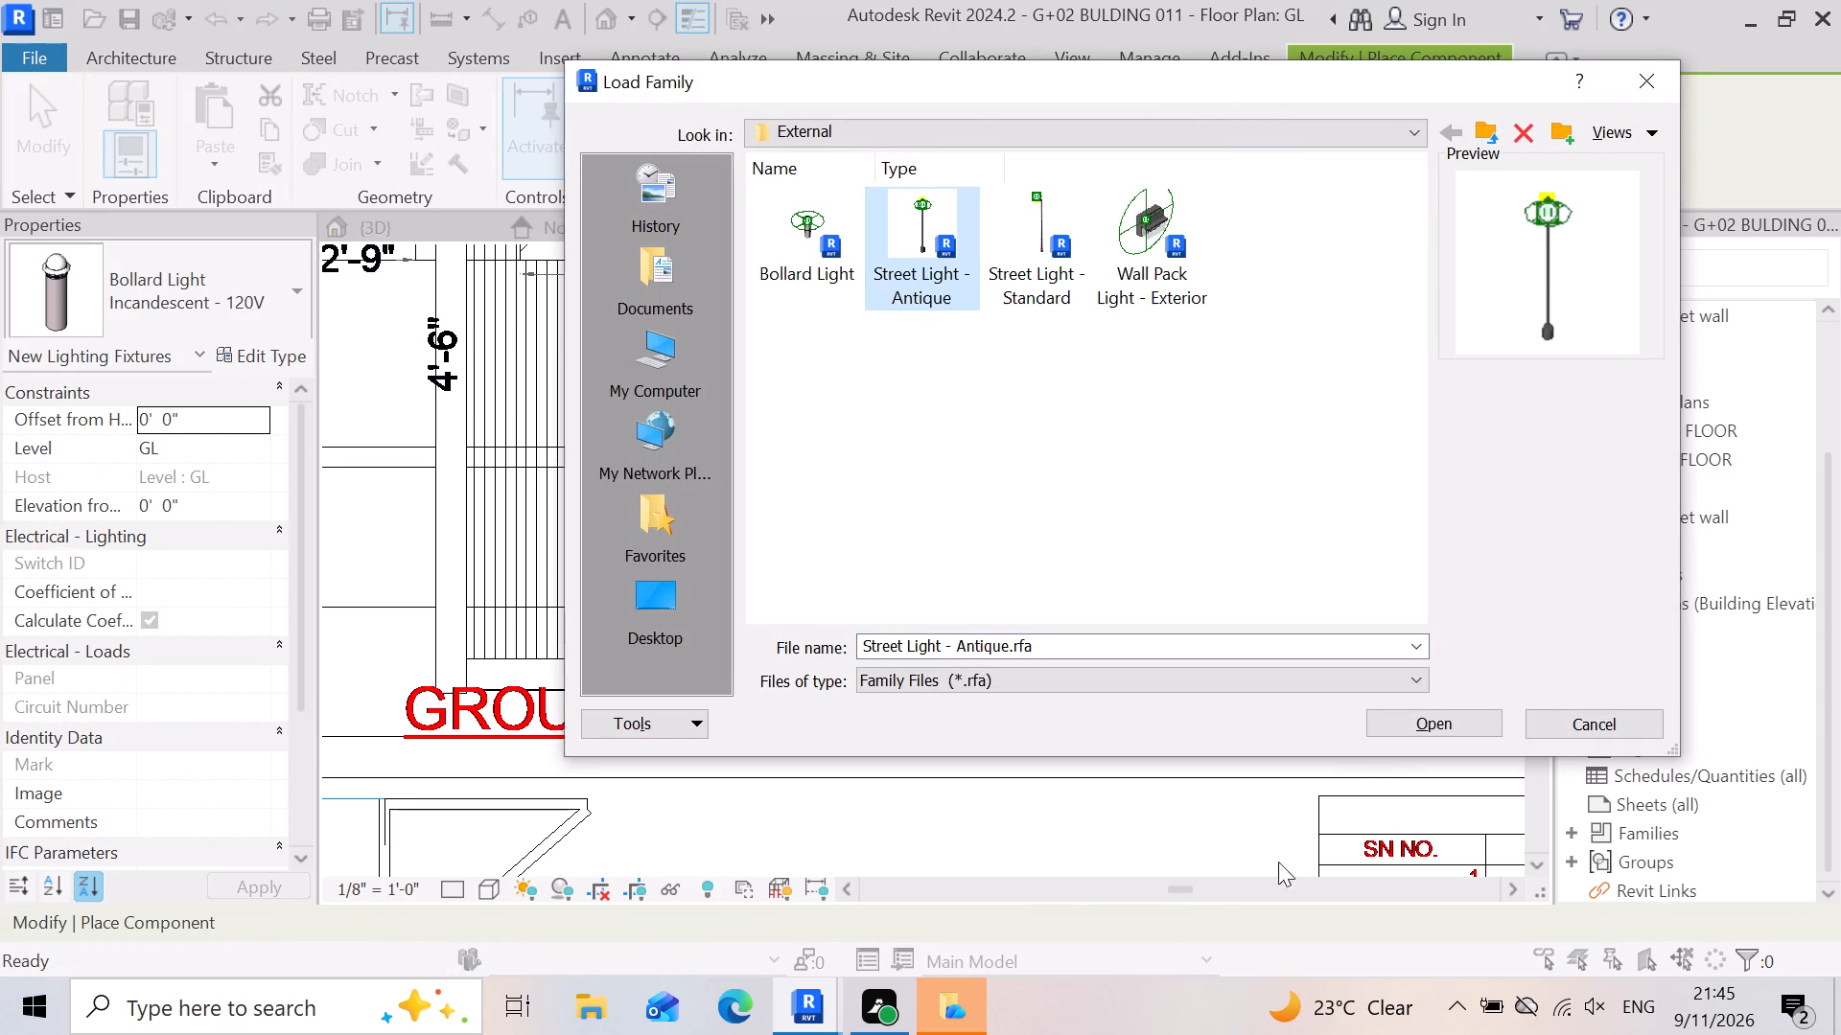
left_click(1417, 719)
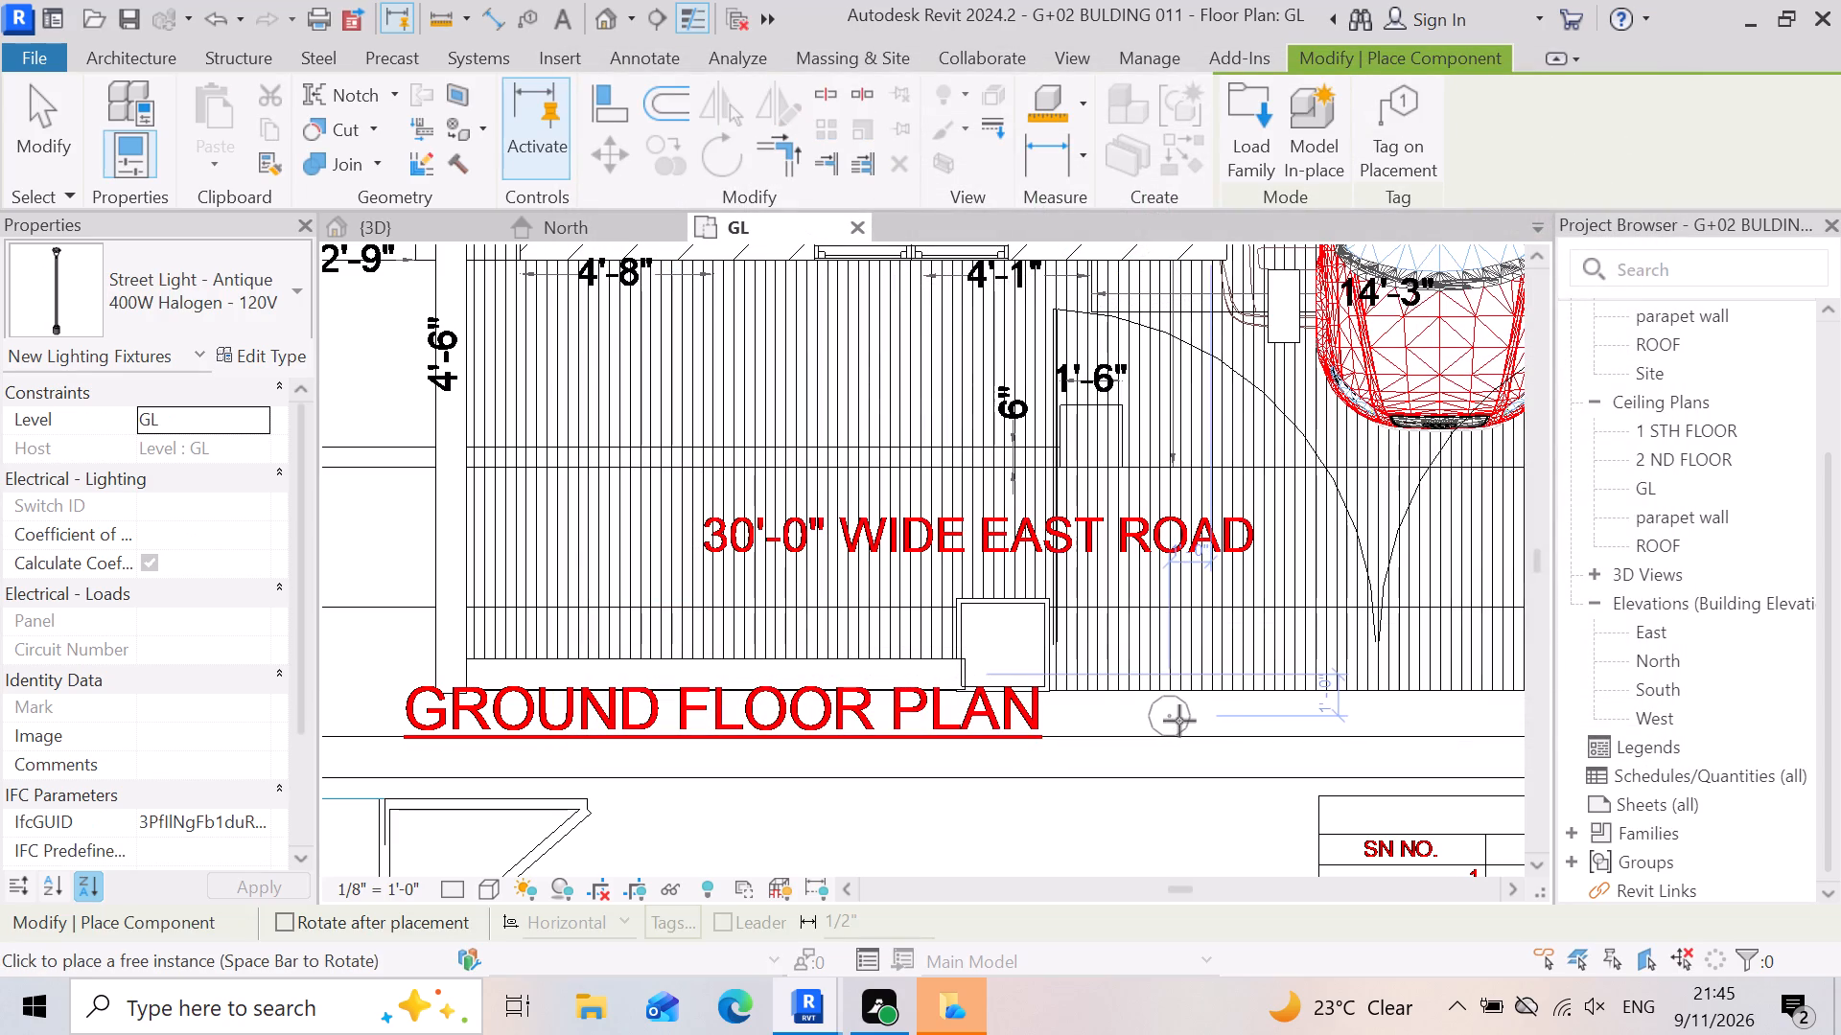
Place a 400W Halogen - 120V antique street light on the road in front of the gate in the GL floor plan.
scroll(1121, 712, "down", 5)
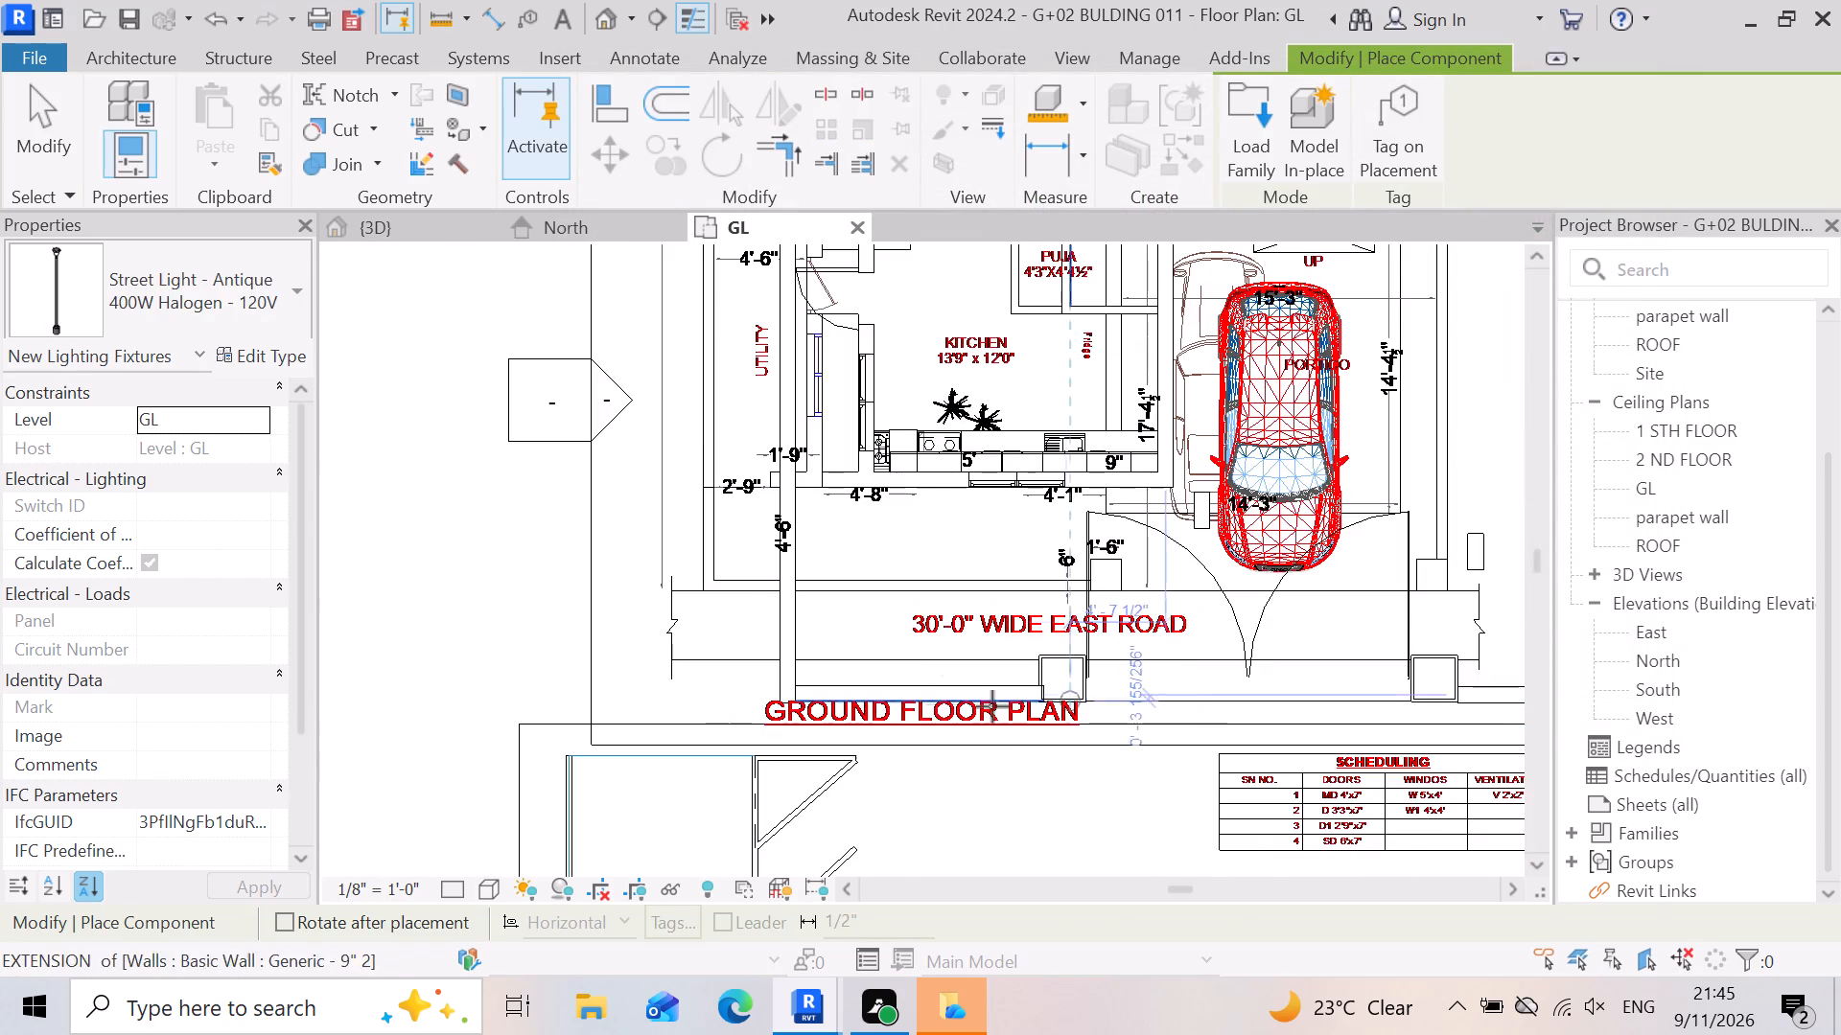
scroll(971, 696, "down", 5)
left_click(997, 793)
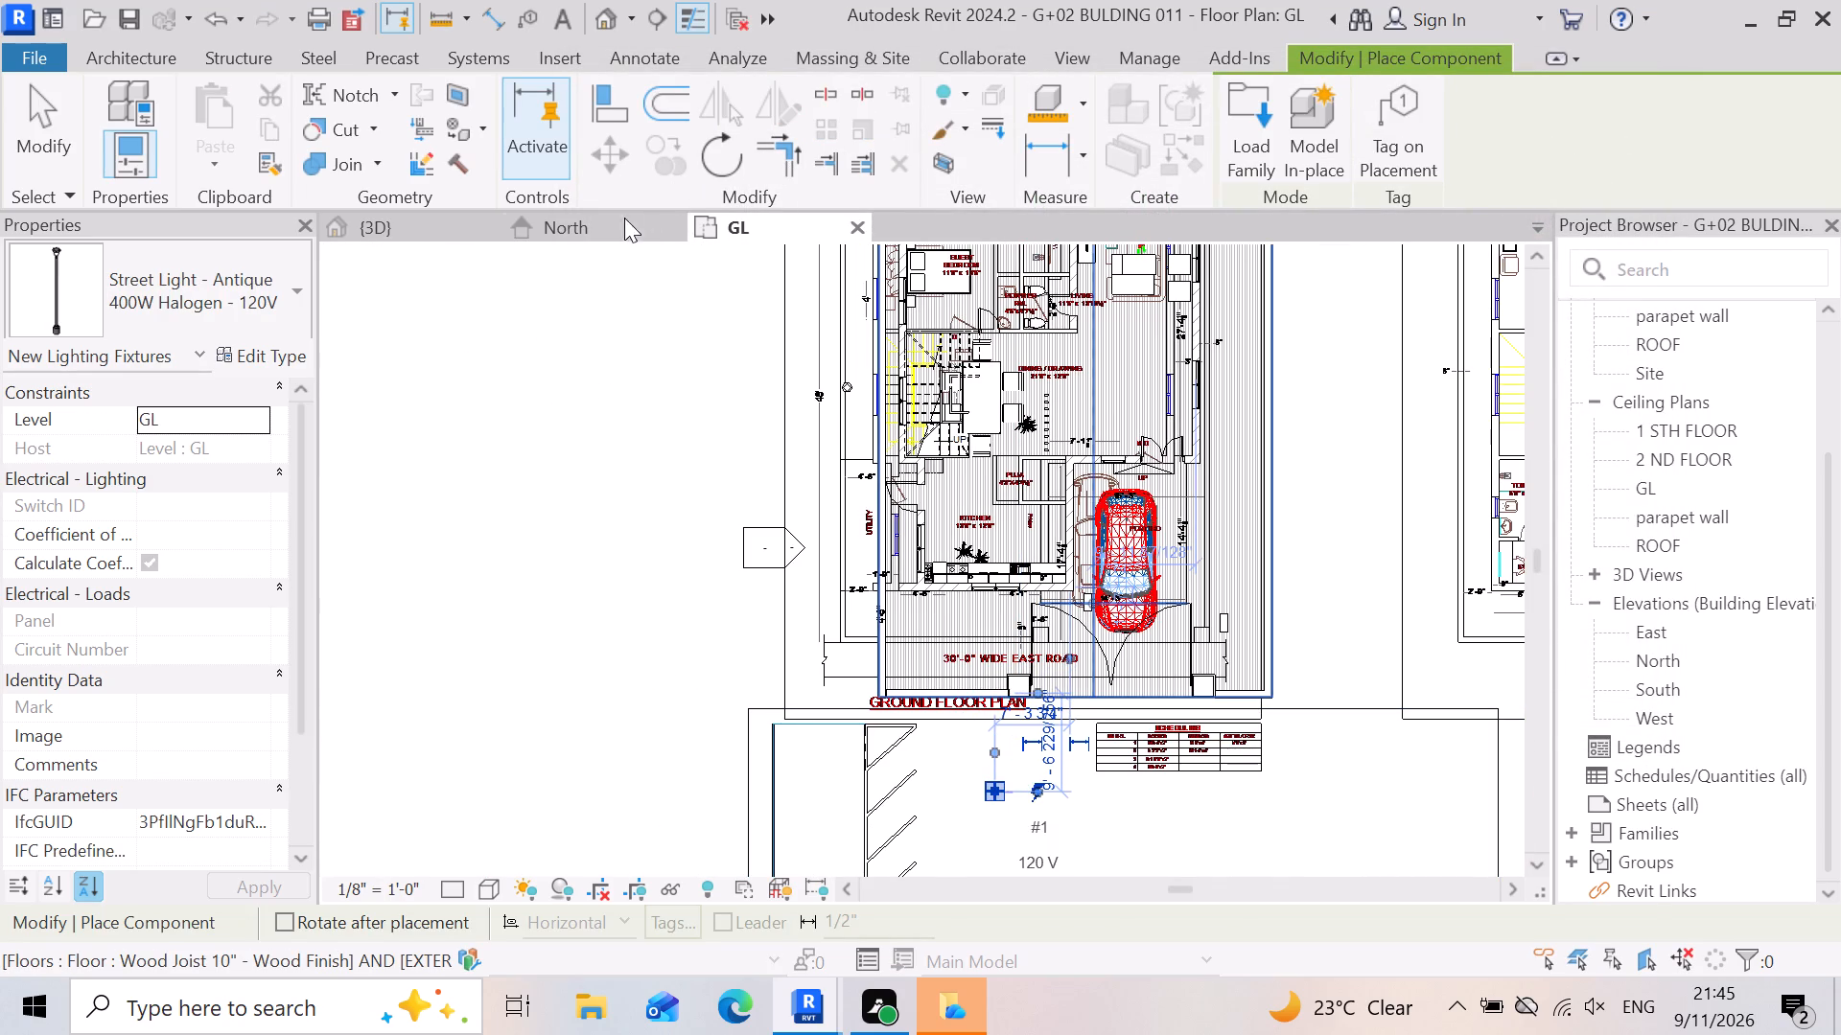
Examine the street light in the 3D view, checking its position and scale against the road, gate and boundary wall.
left_click(412, 227)
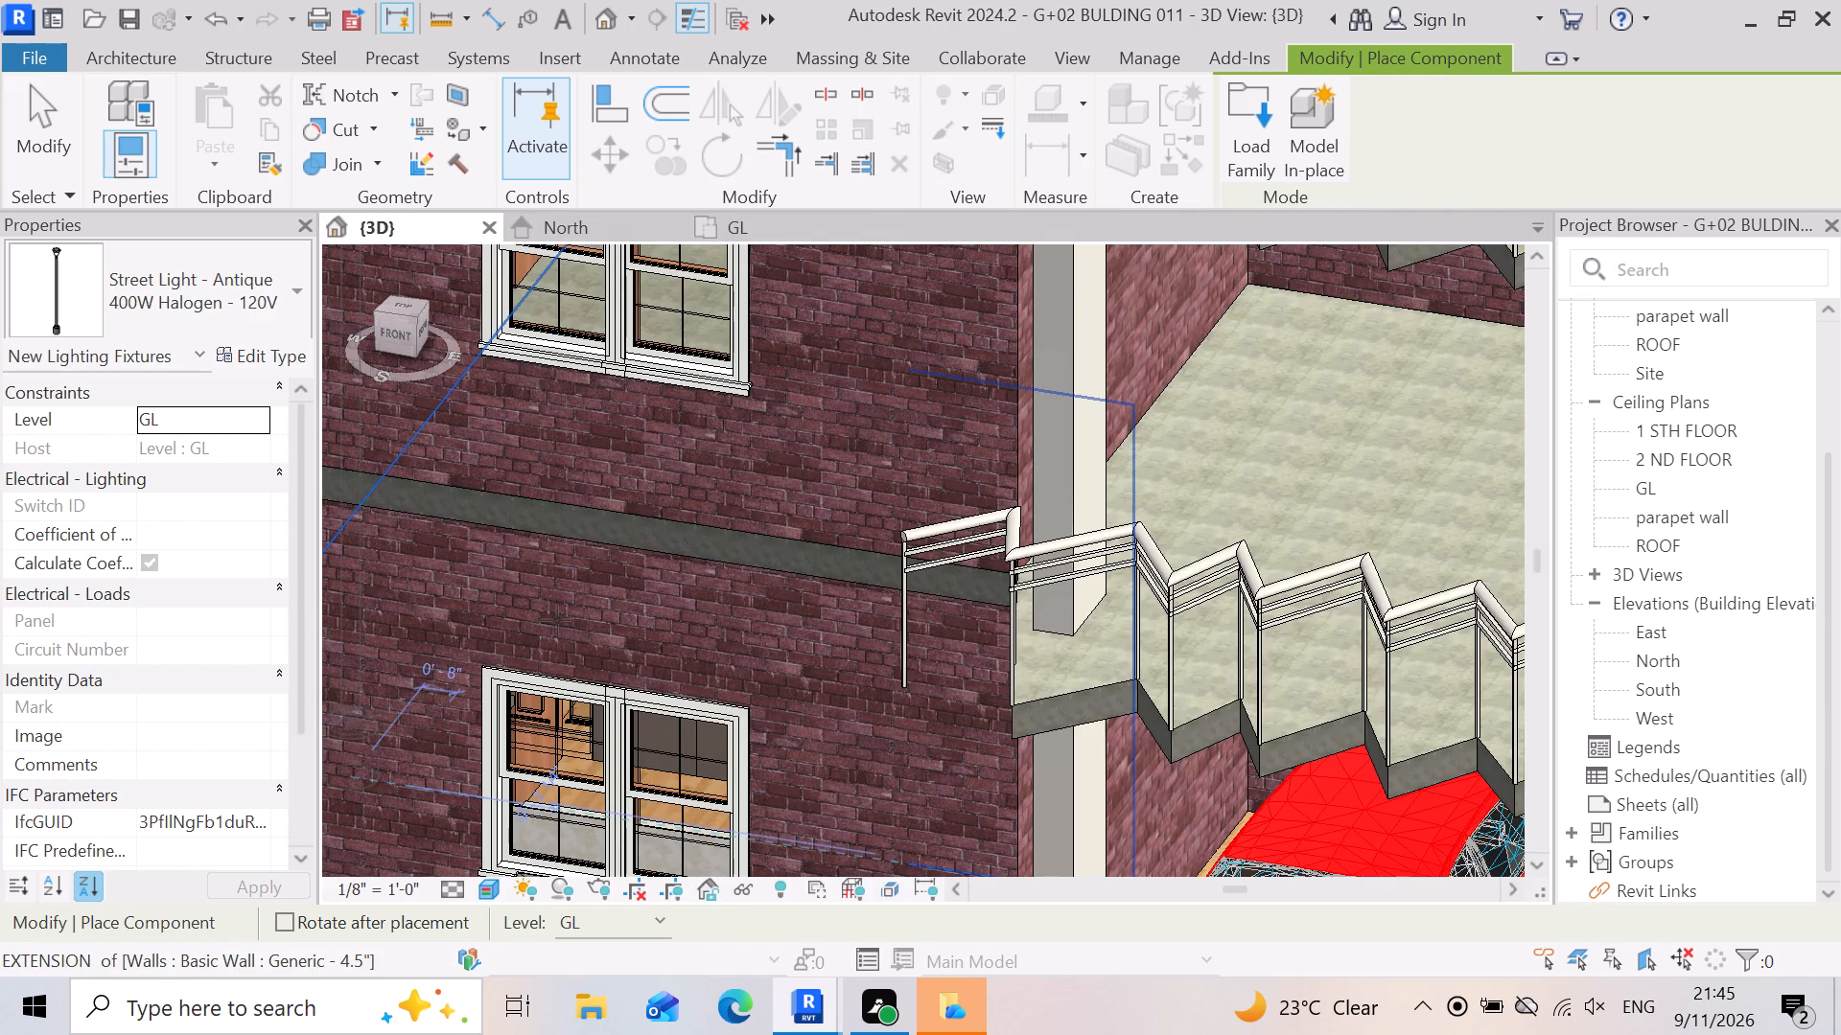
scroll(889, 592, "up", 7)
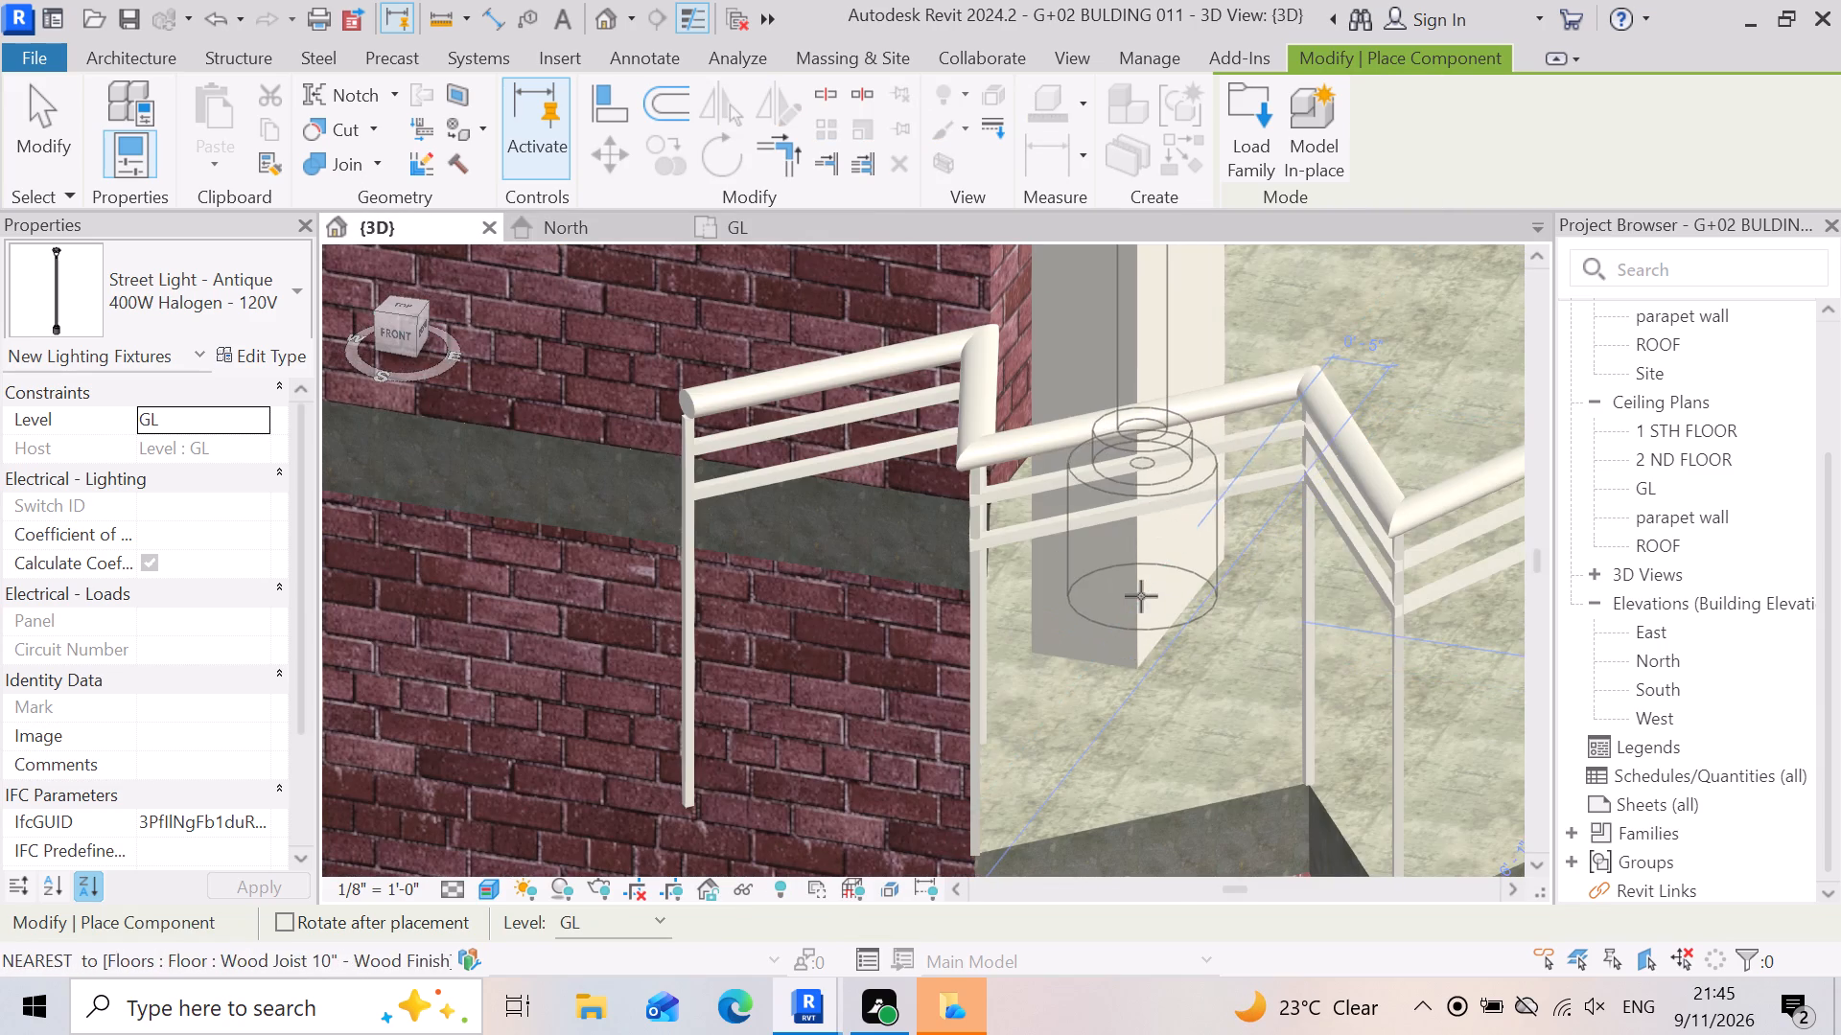
scroll(1207, 481, "down", 14)
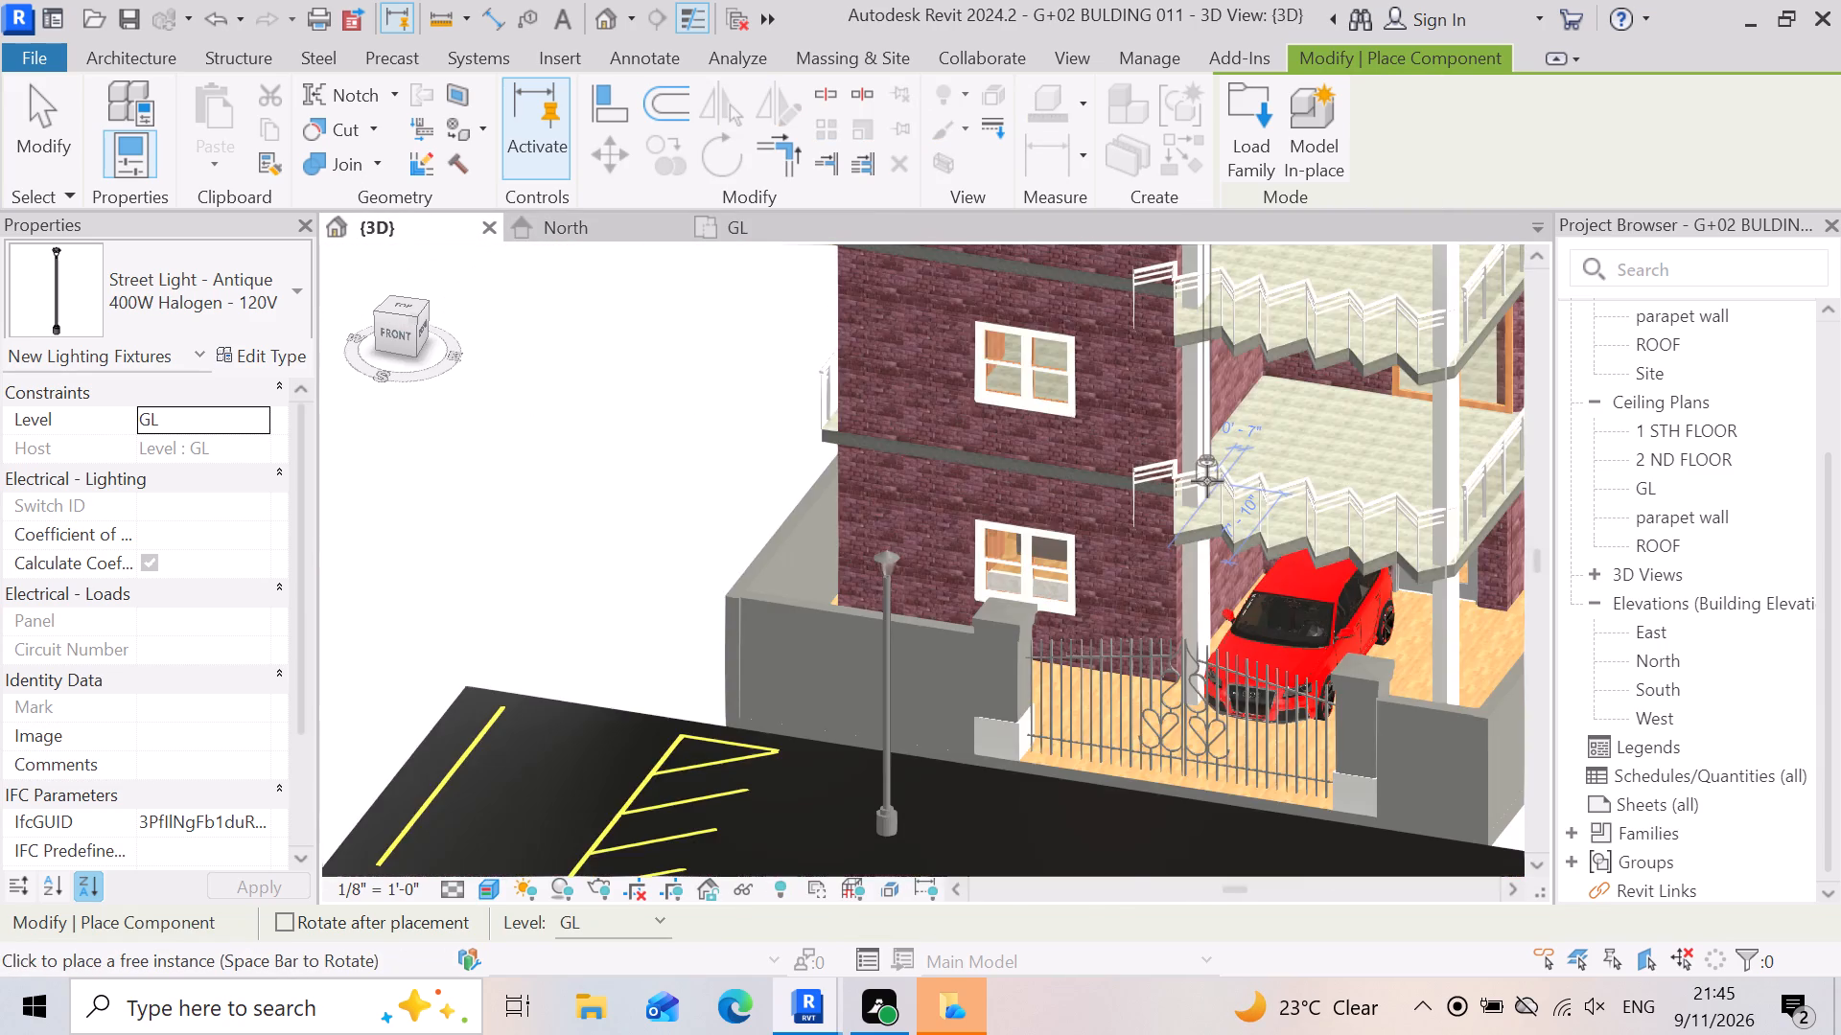
scroll(1207, 481, "down", 9)
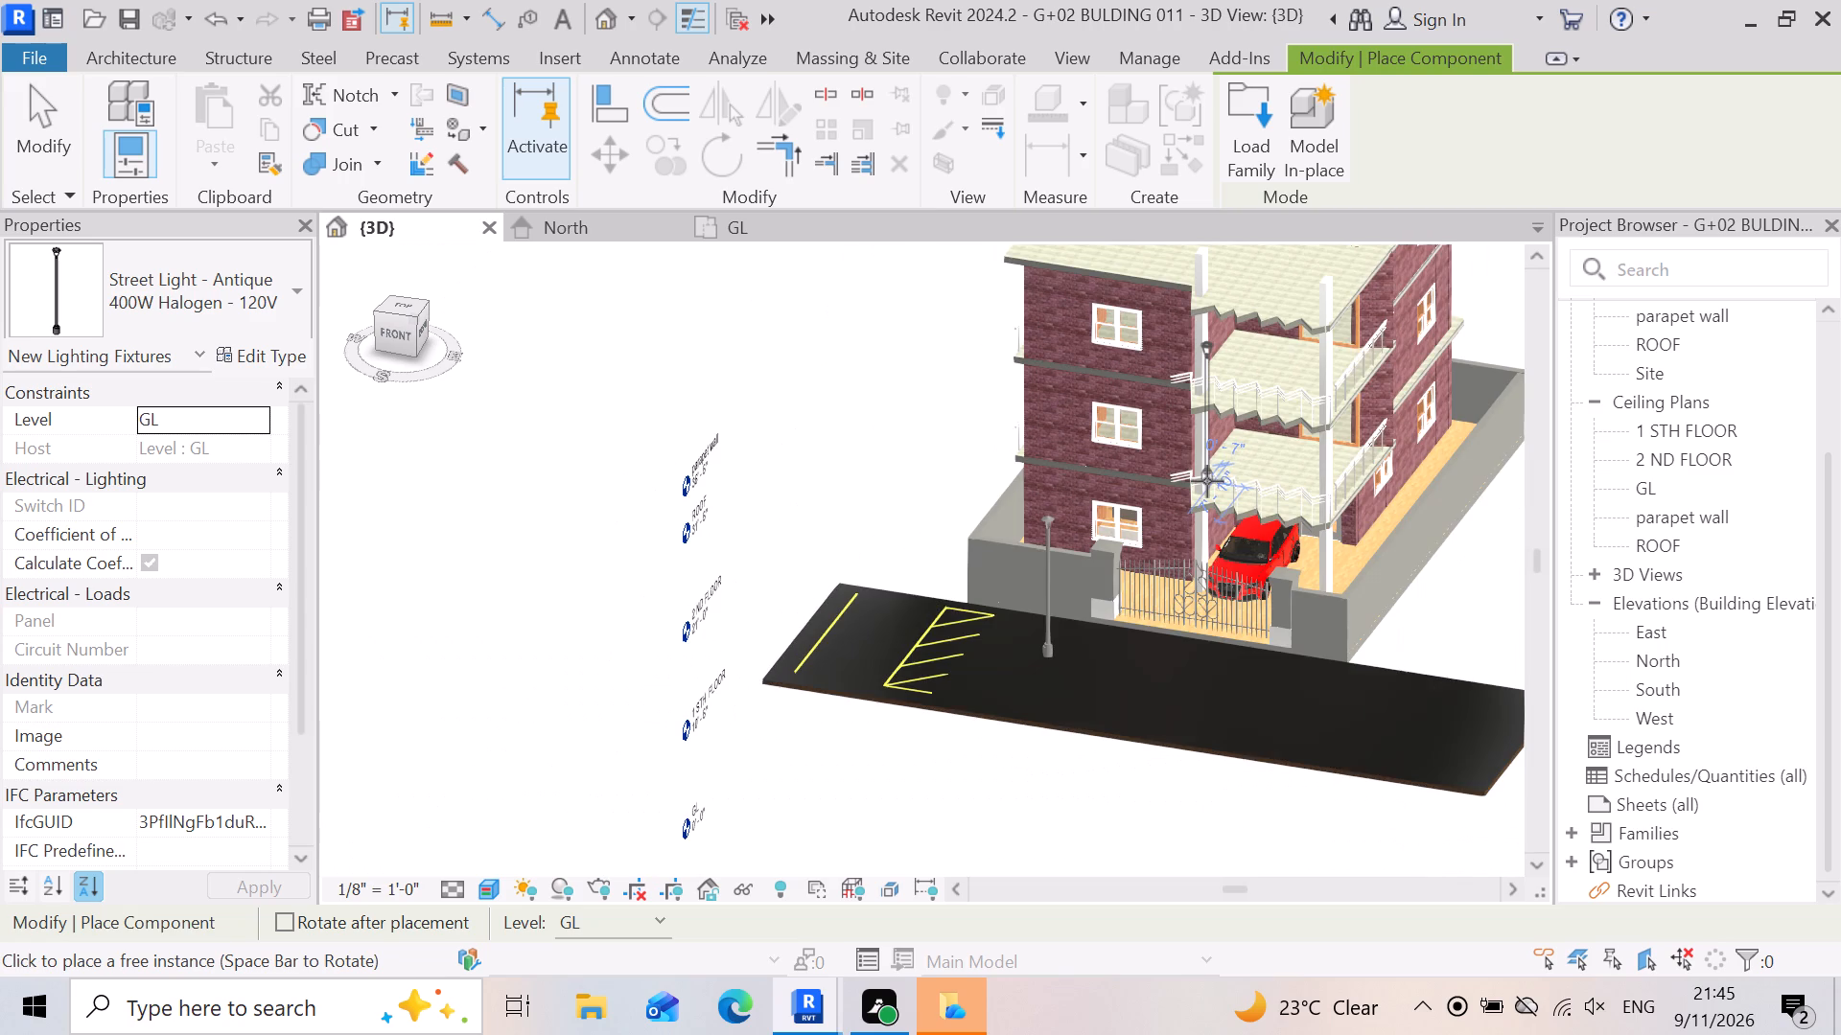
scroll(1206, 448, "up", 4)
scroll(1014, 679, "up", 4)
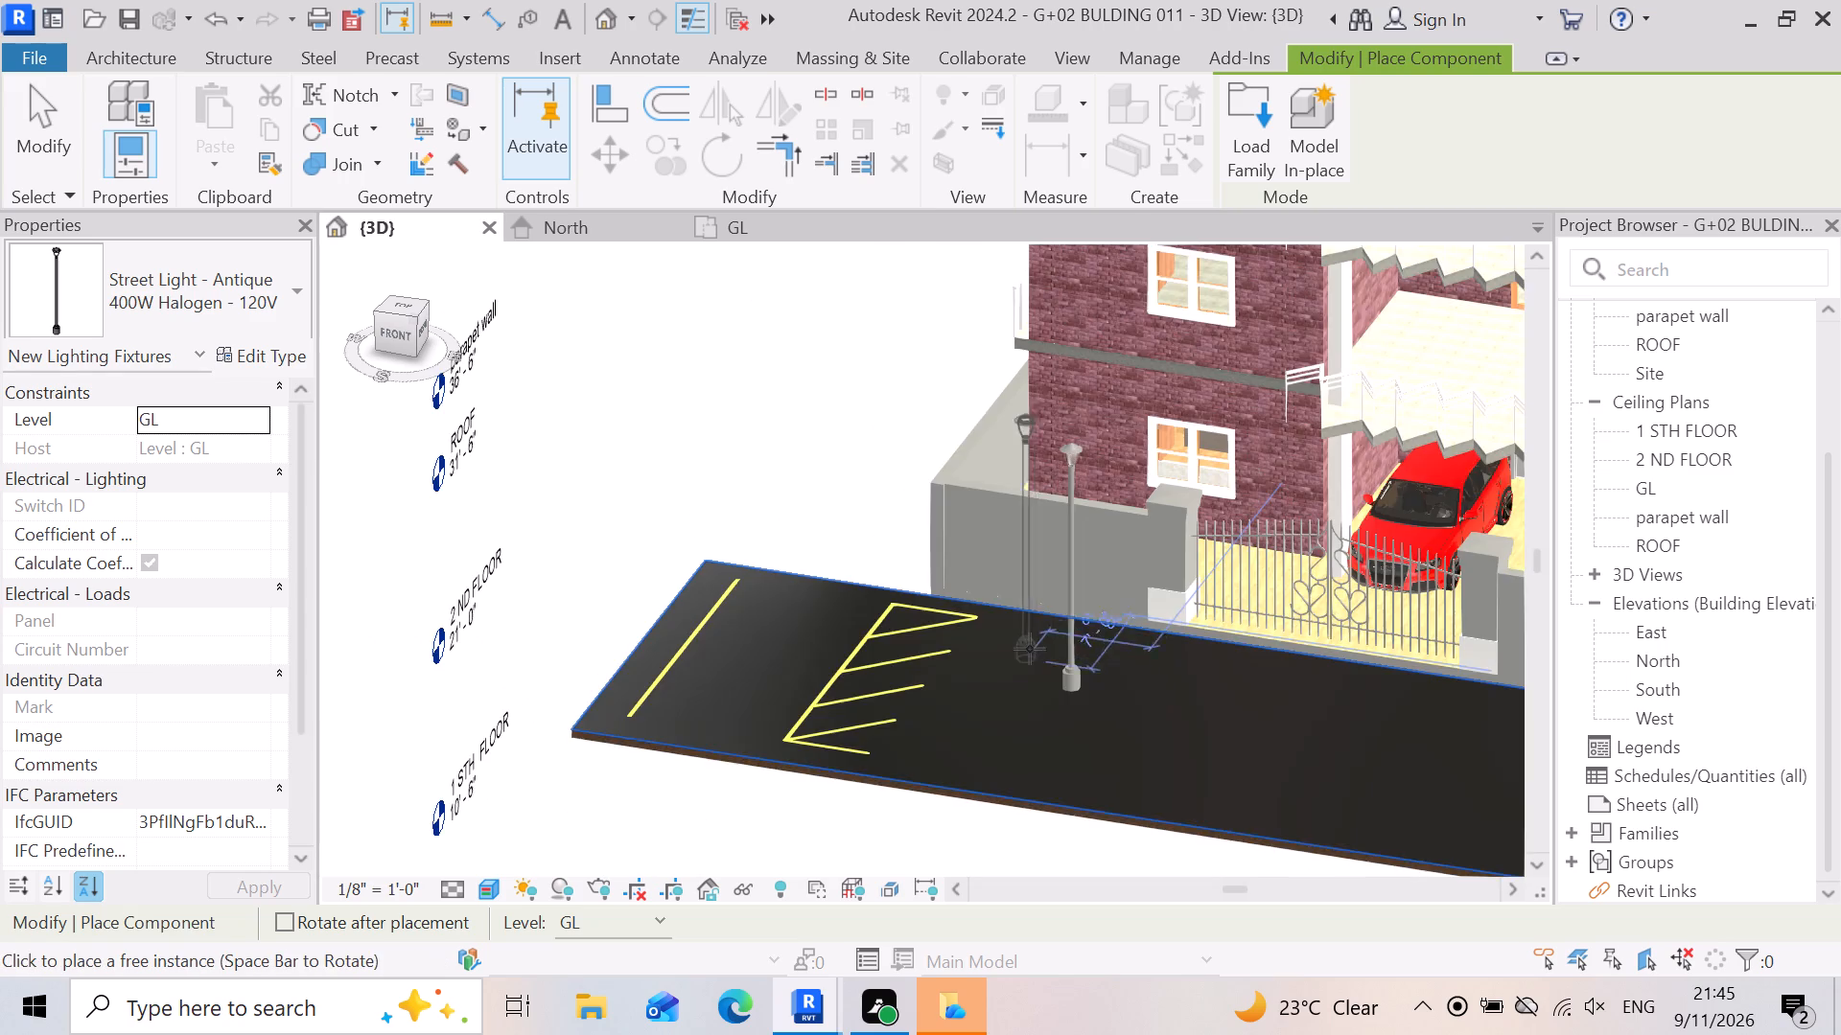
scroll(1119, 553, "up", 7)
scroll(1093, 430, "down", 4)
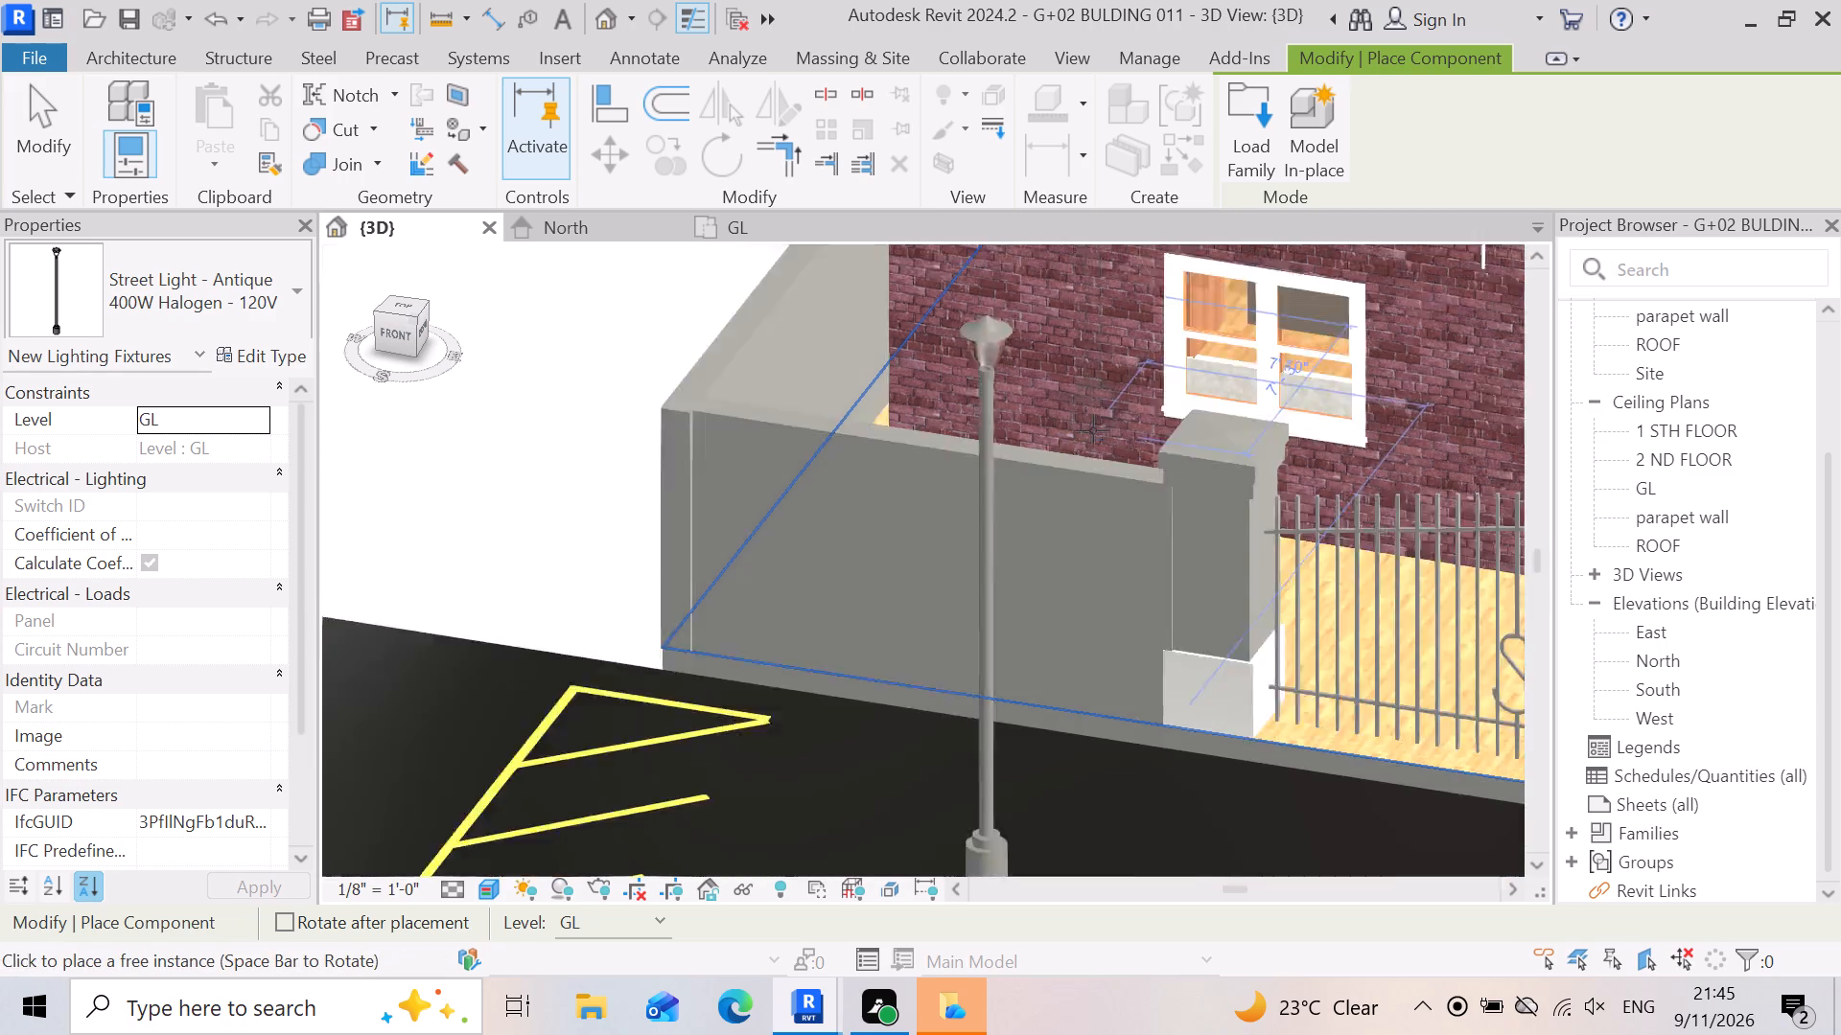
scroll(987, 794, "up", 2)
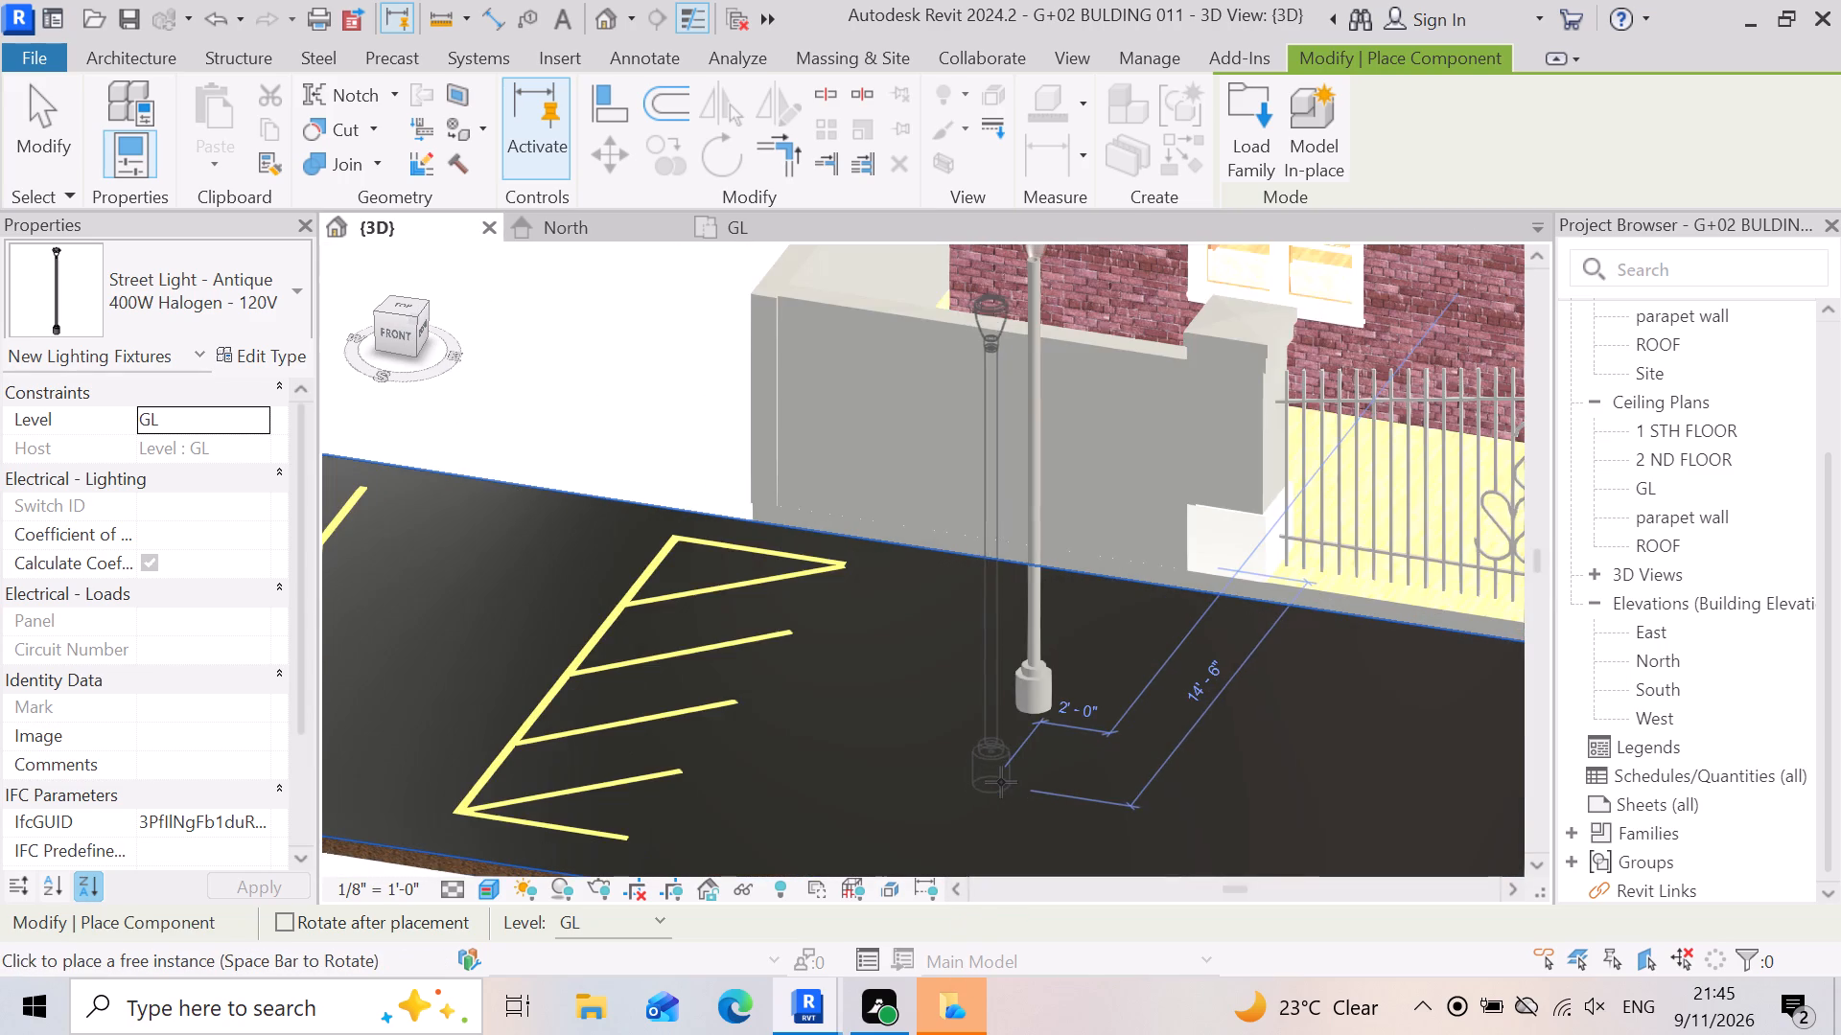
scroll(1049, 747, "up", 7)
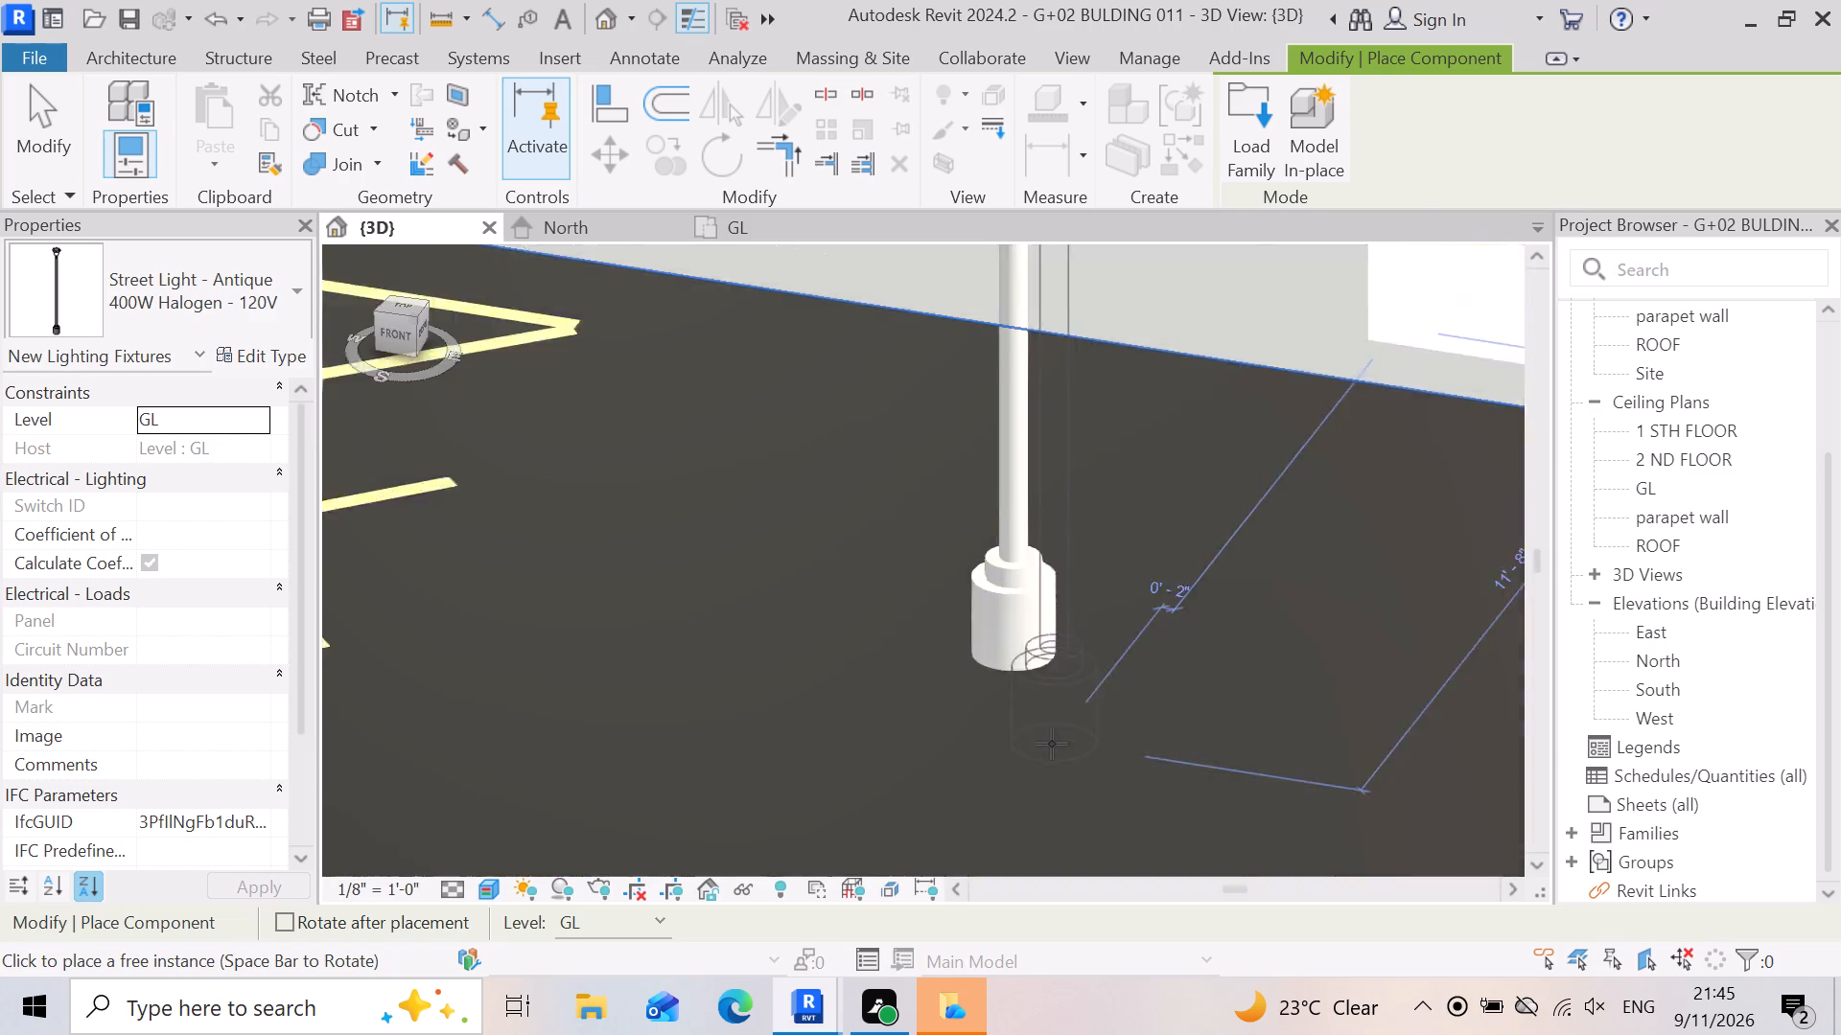
scroll(1052, 744, "up", 2)
scroll(1052, 742, "down", 11)
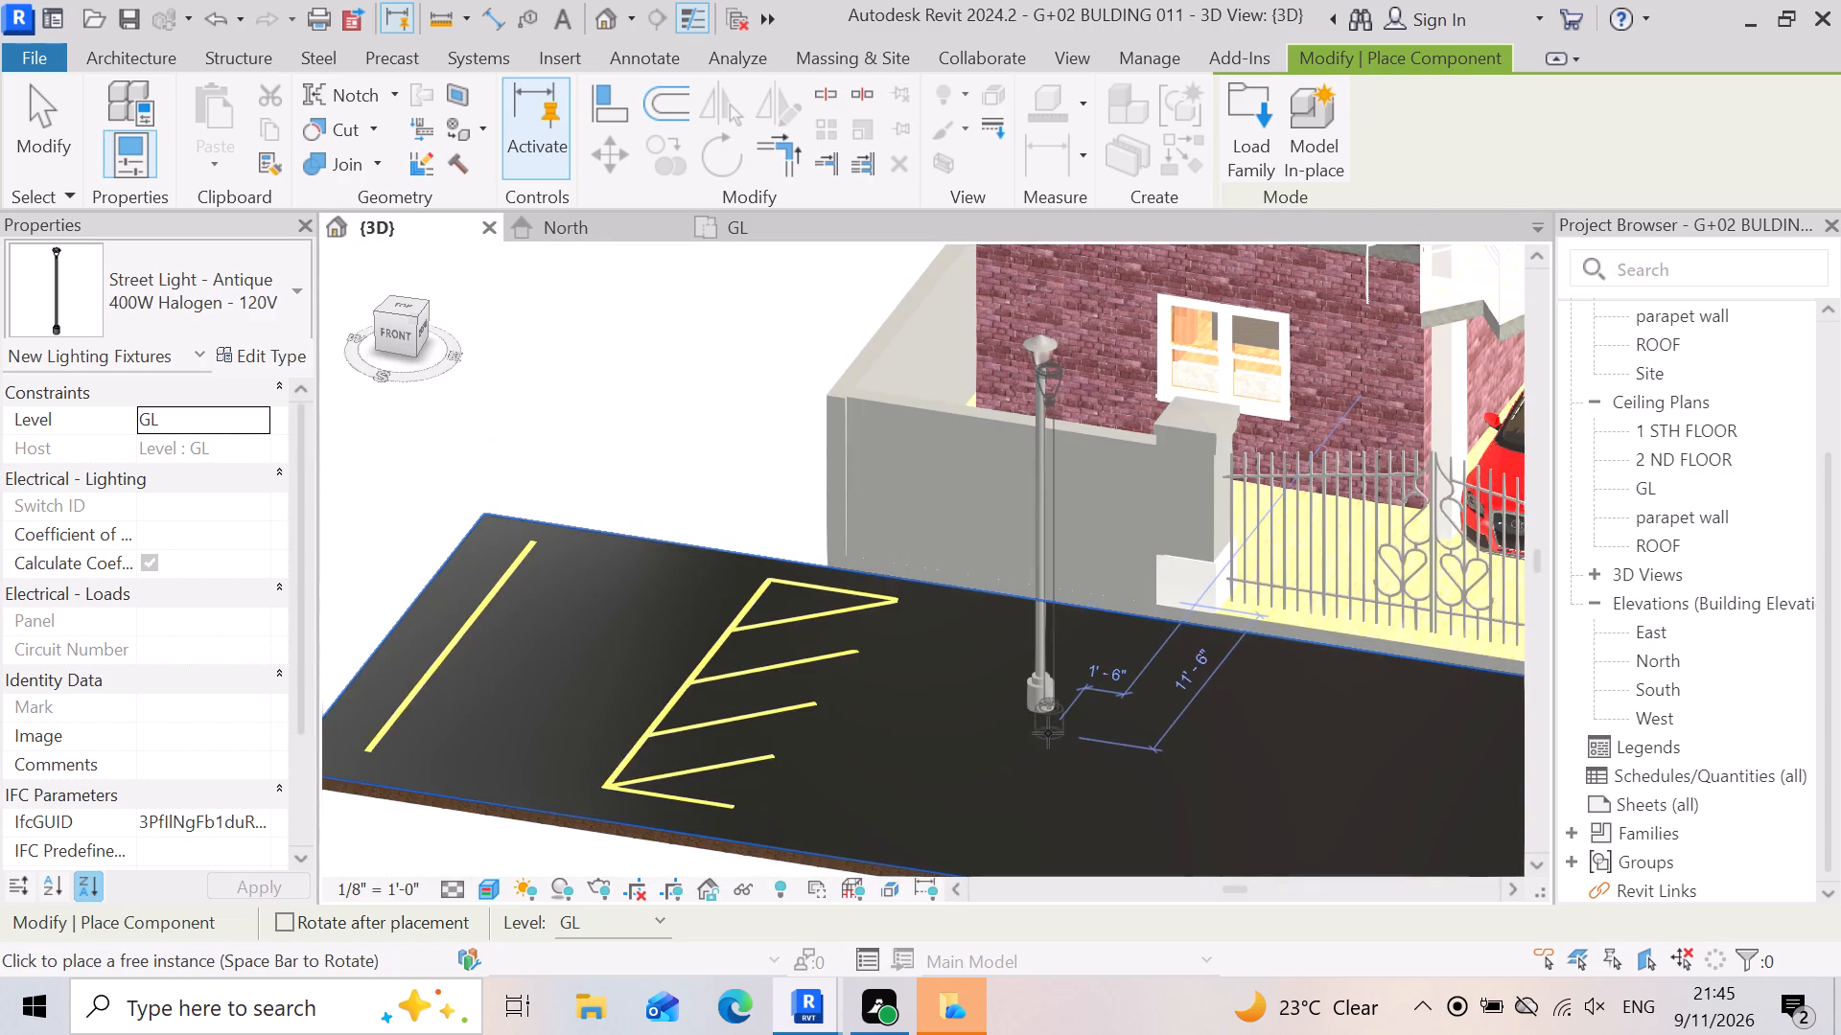
scroll(1048, 732, "down", 3)
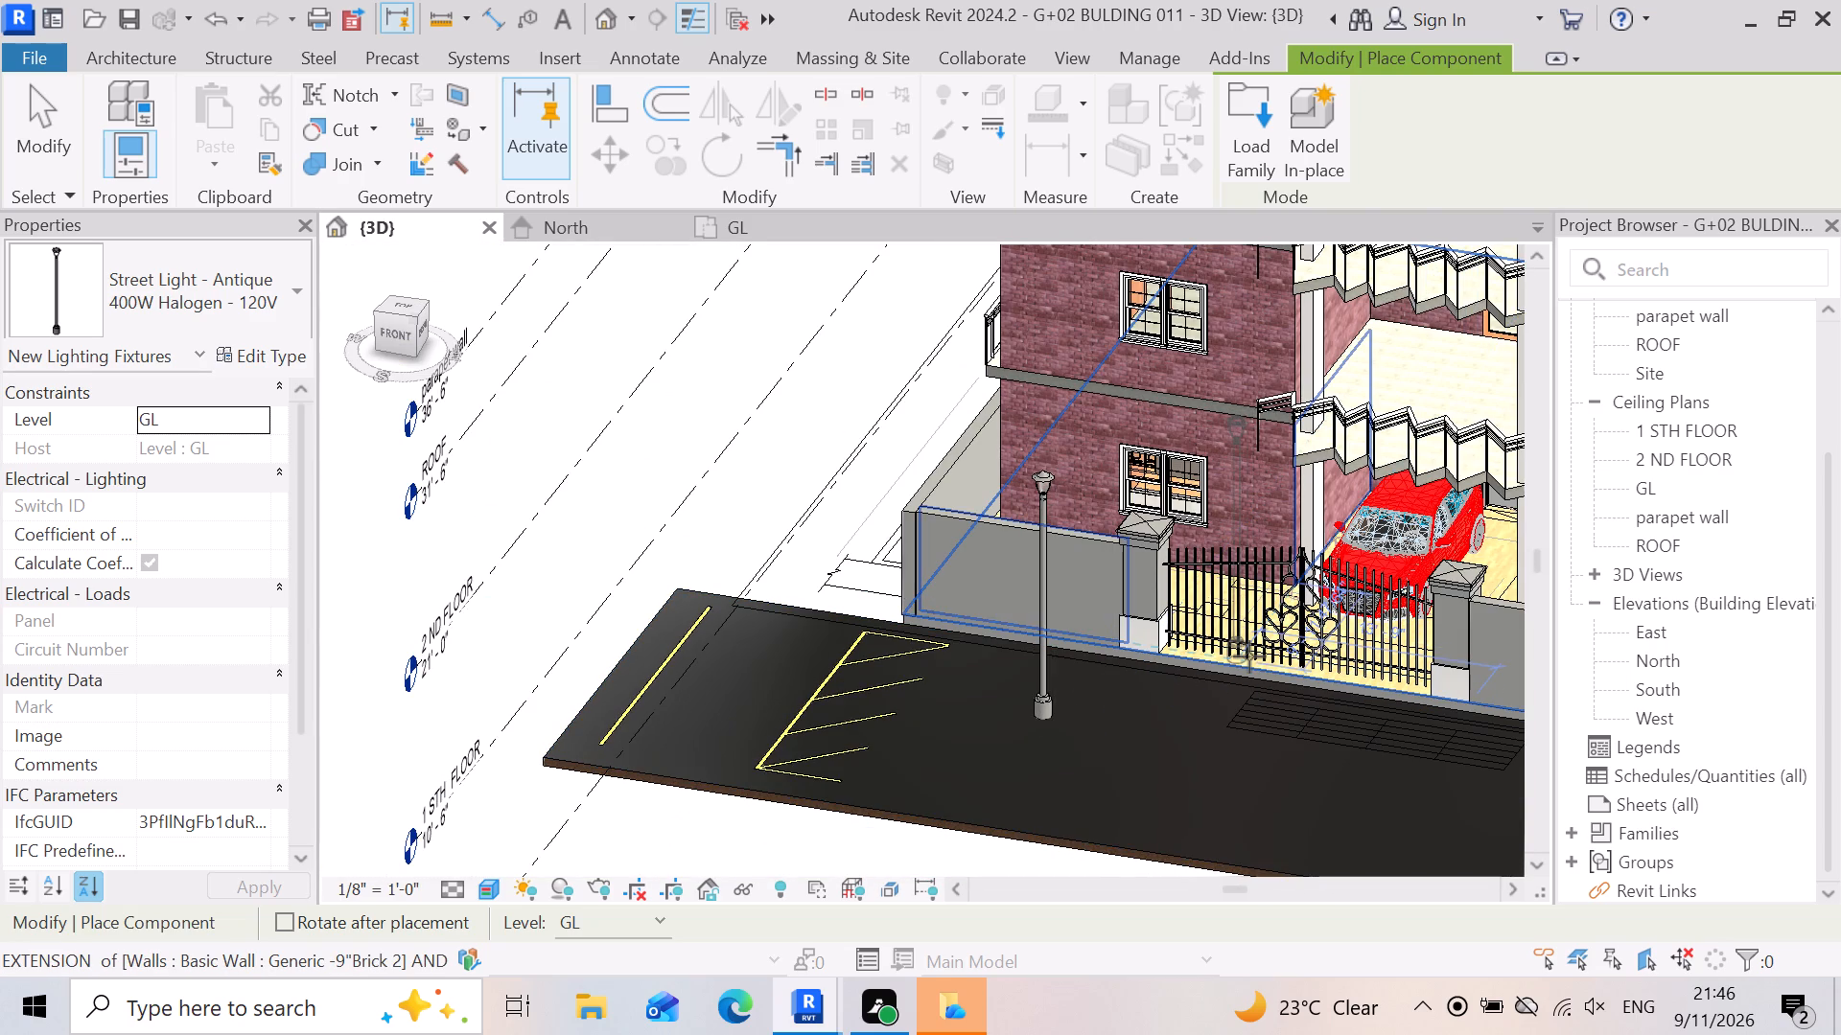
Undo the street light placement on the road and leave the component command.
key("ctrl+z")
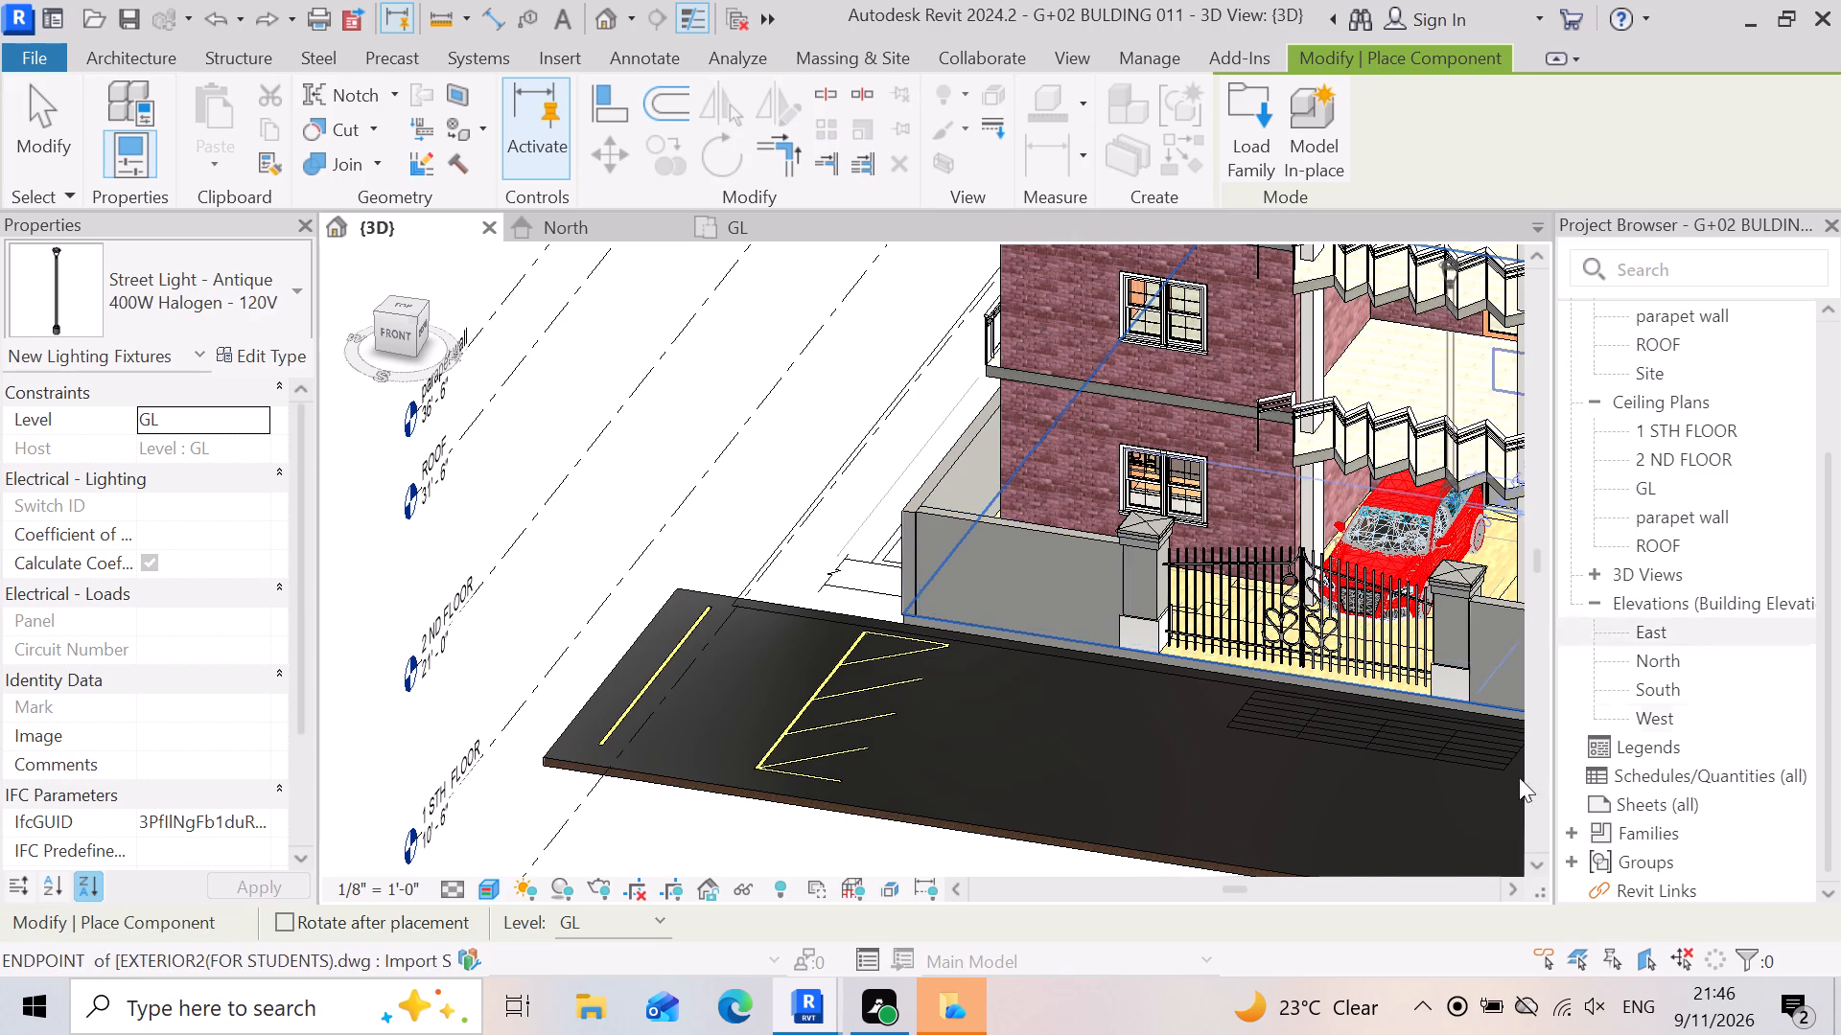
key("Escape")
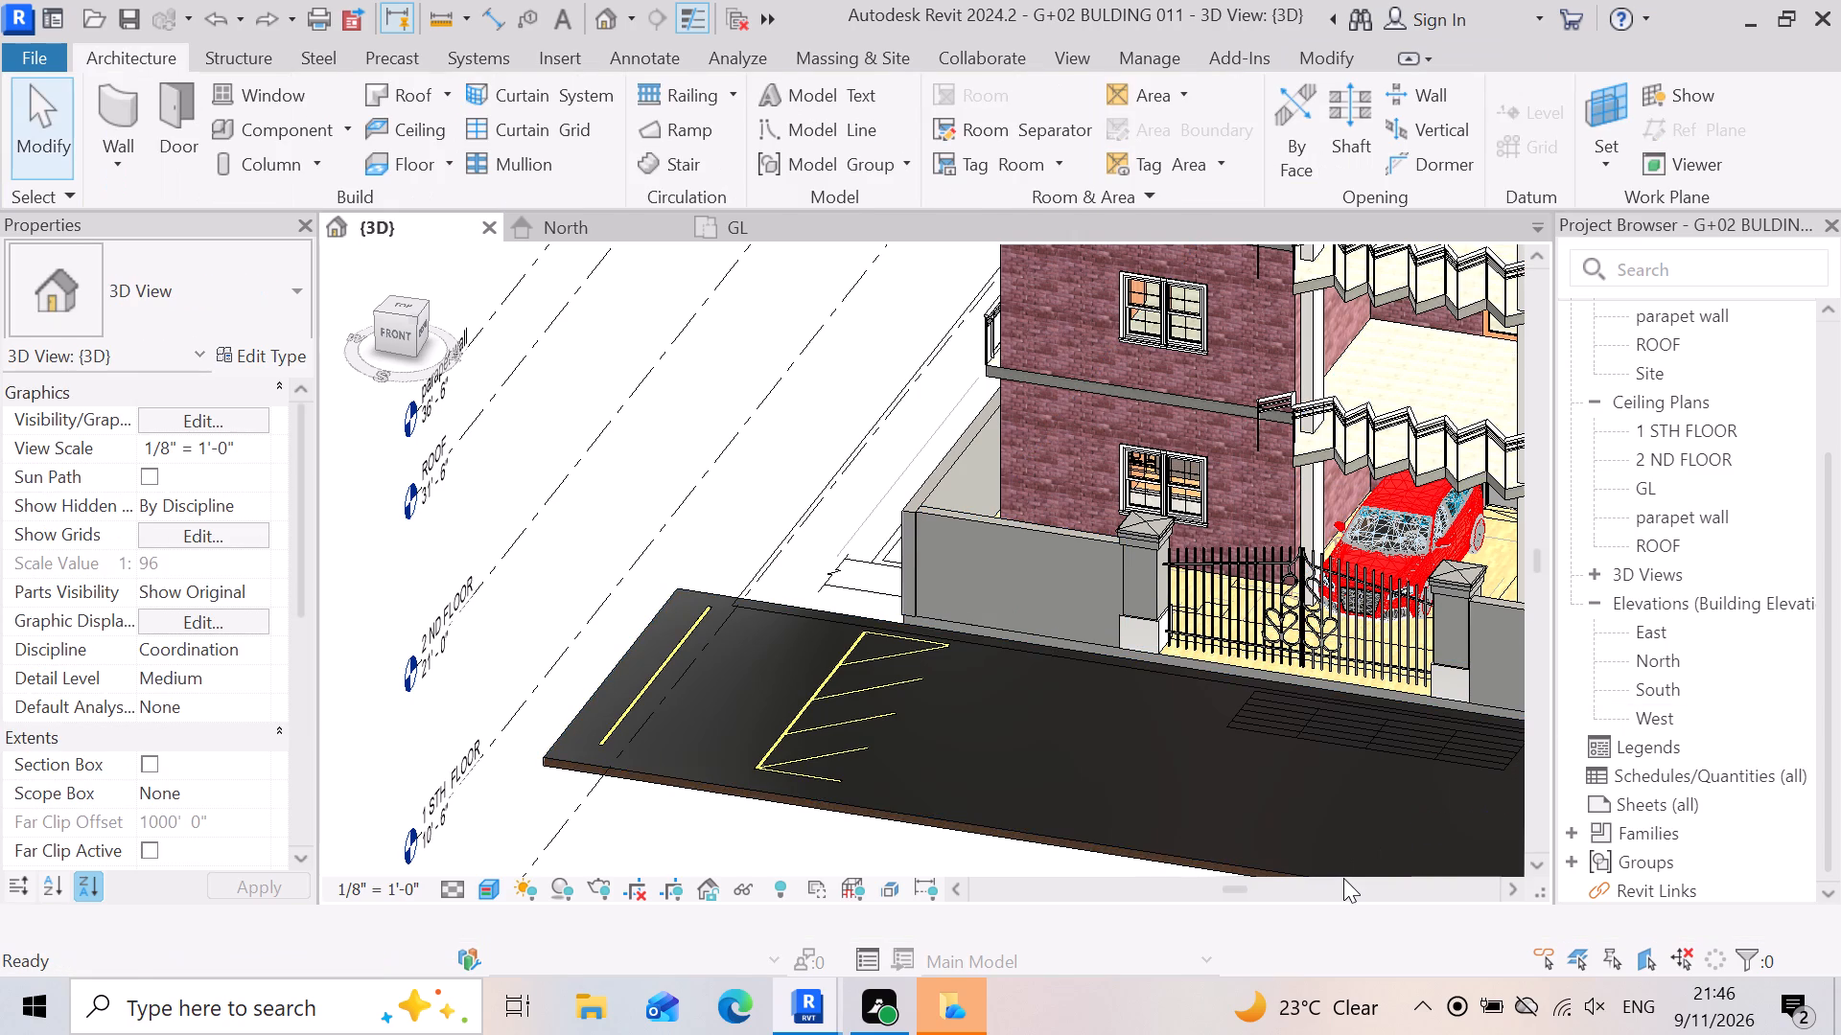
Select the 1 STH FLOOR glass panel railing in the 3D view and inspect the front of the GL floor plan.
scroll(1504, 404, "up", 9)
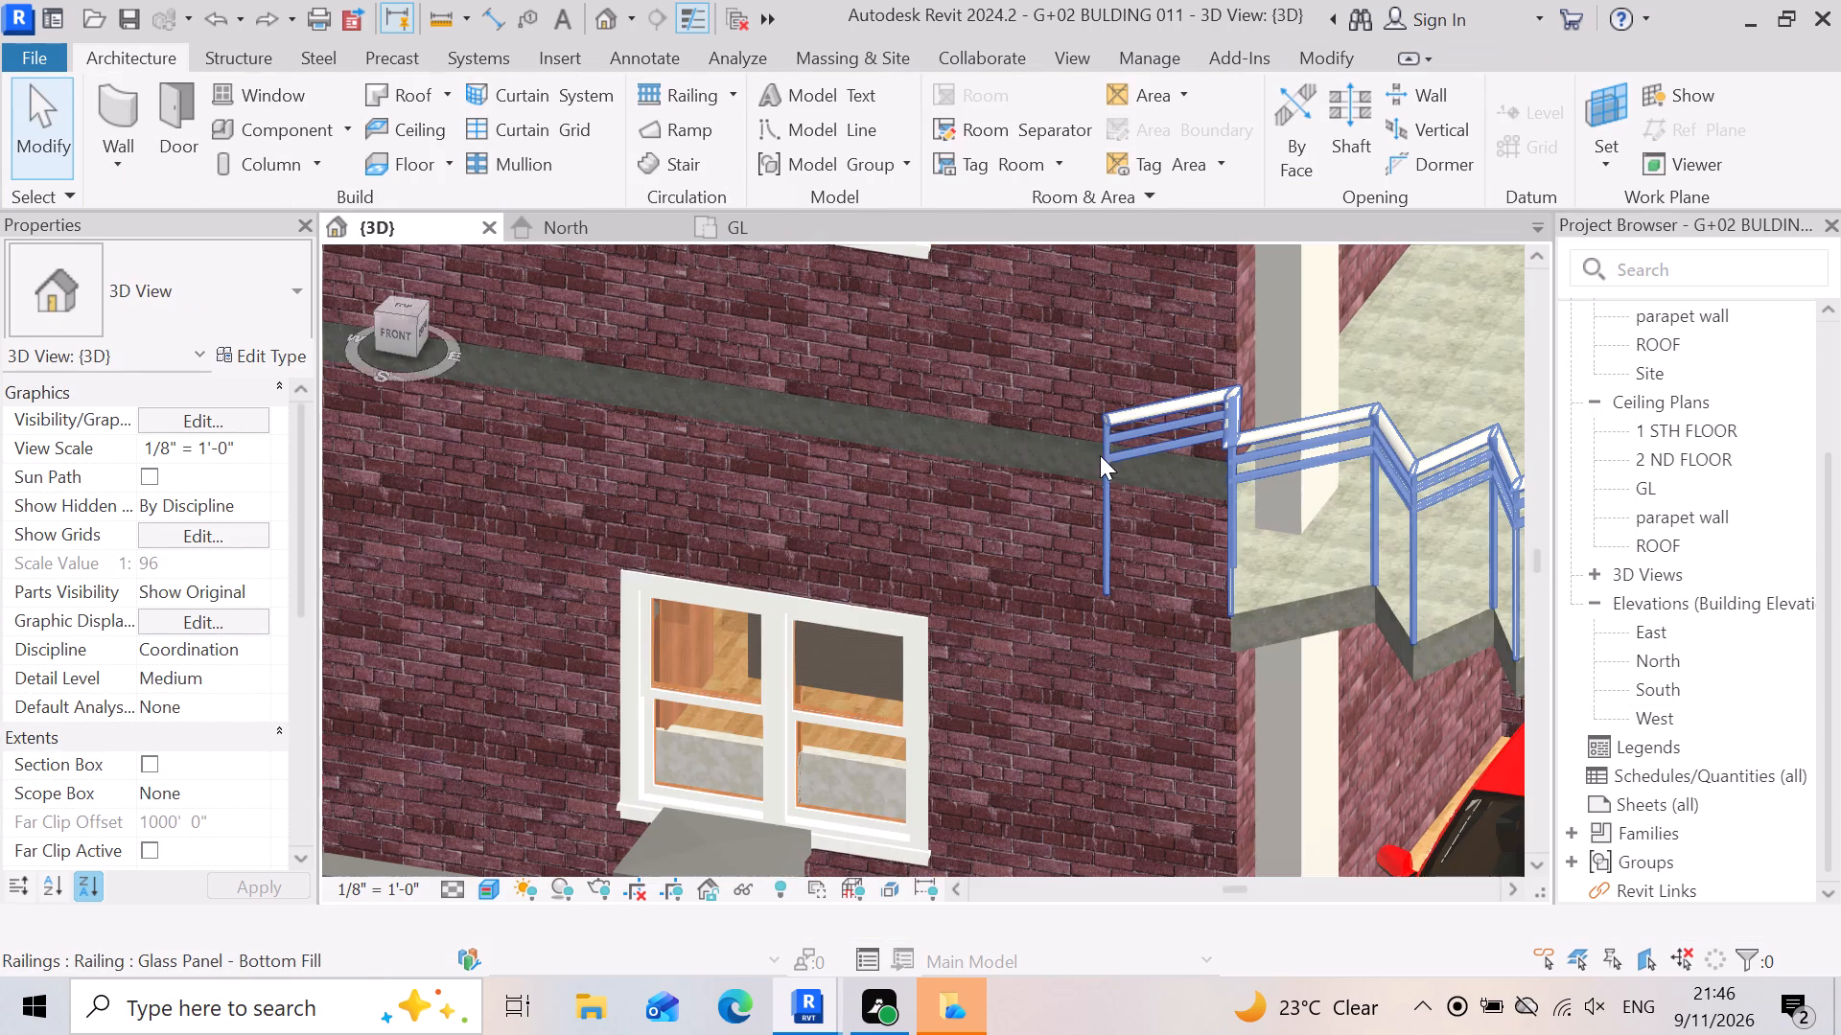
left_click(1096, 552)
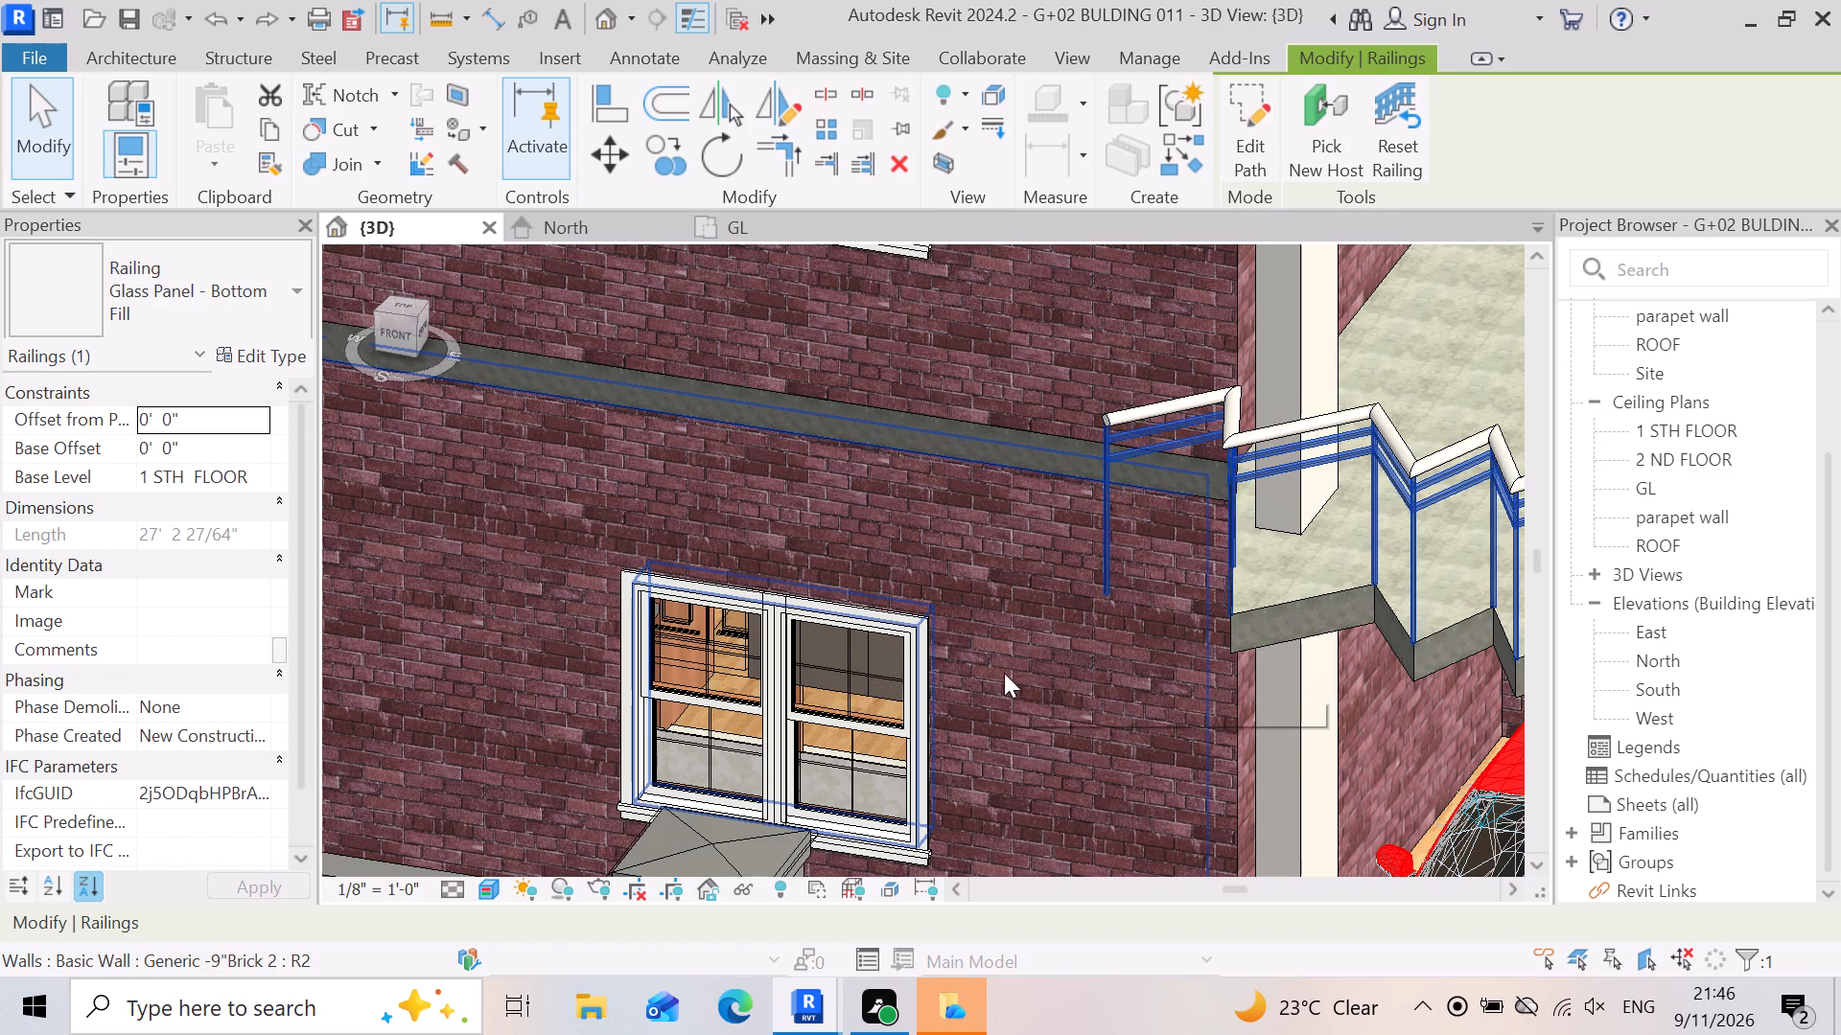
scroll(1120, 571, "down", 4)
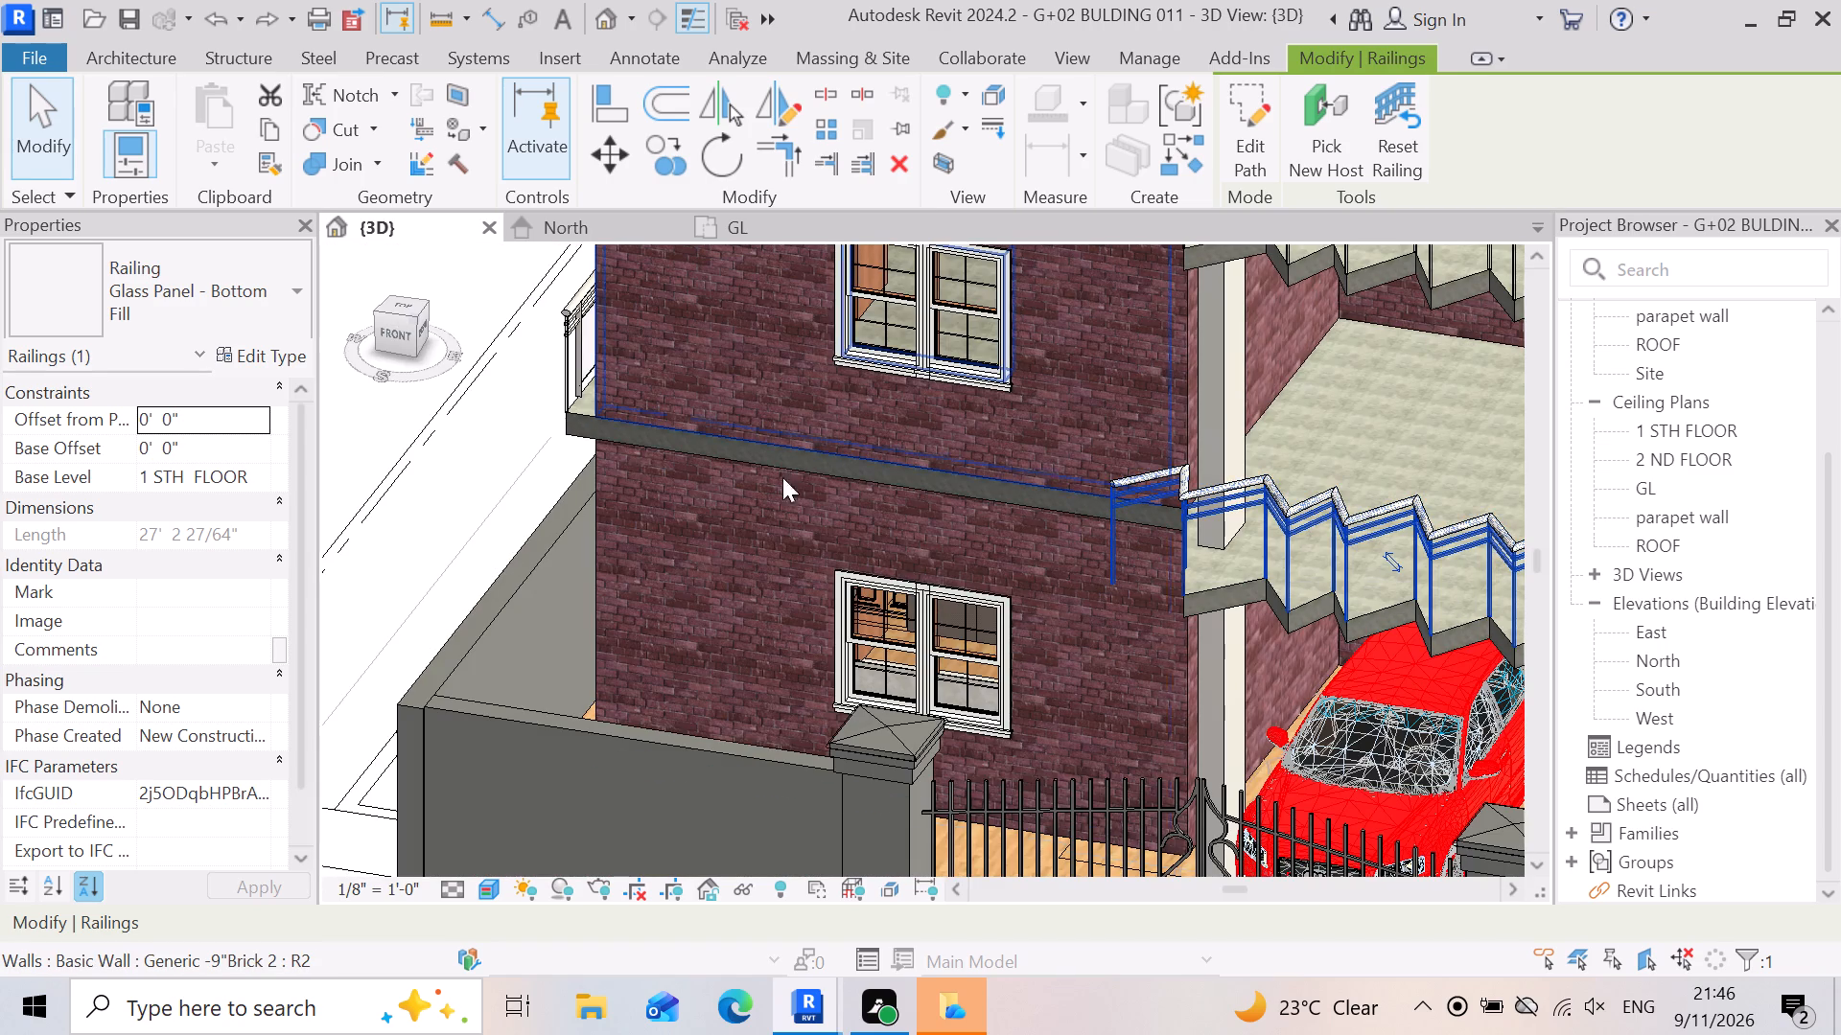
left_click(771, 237)
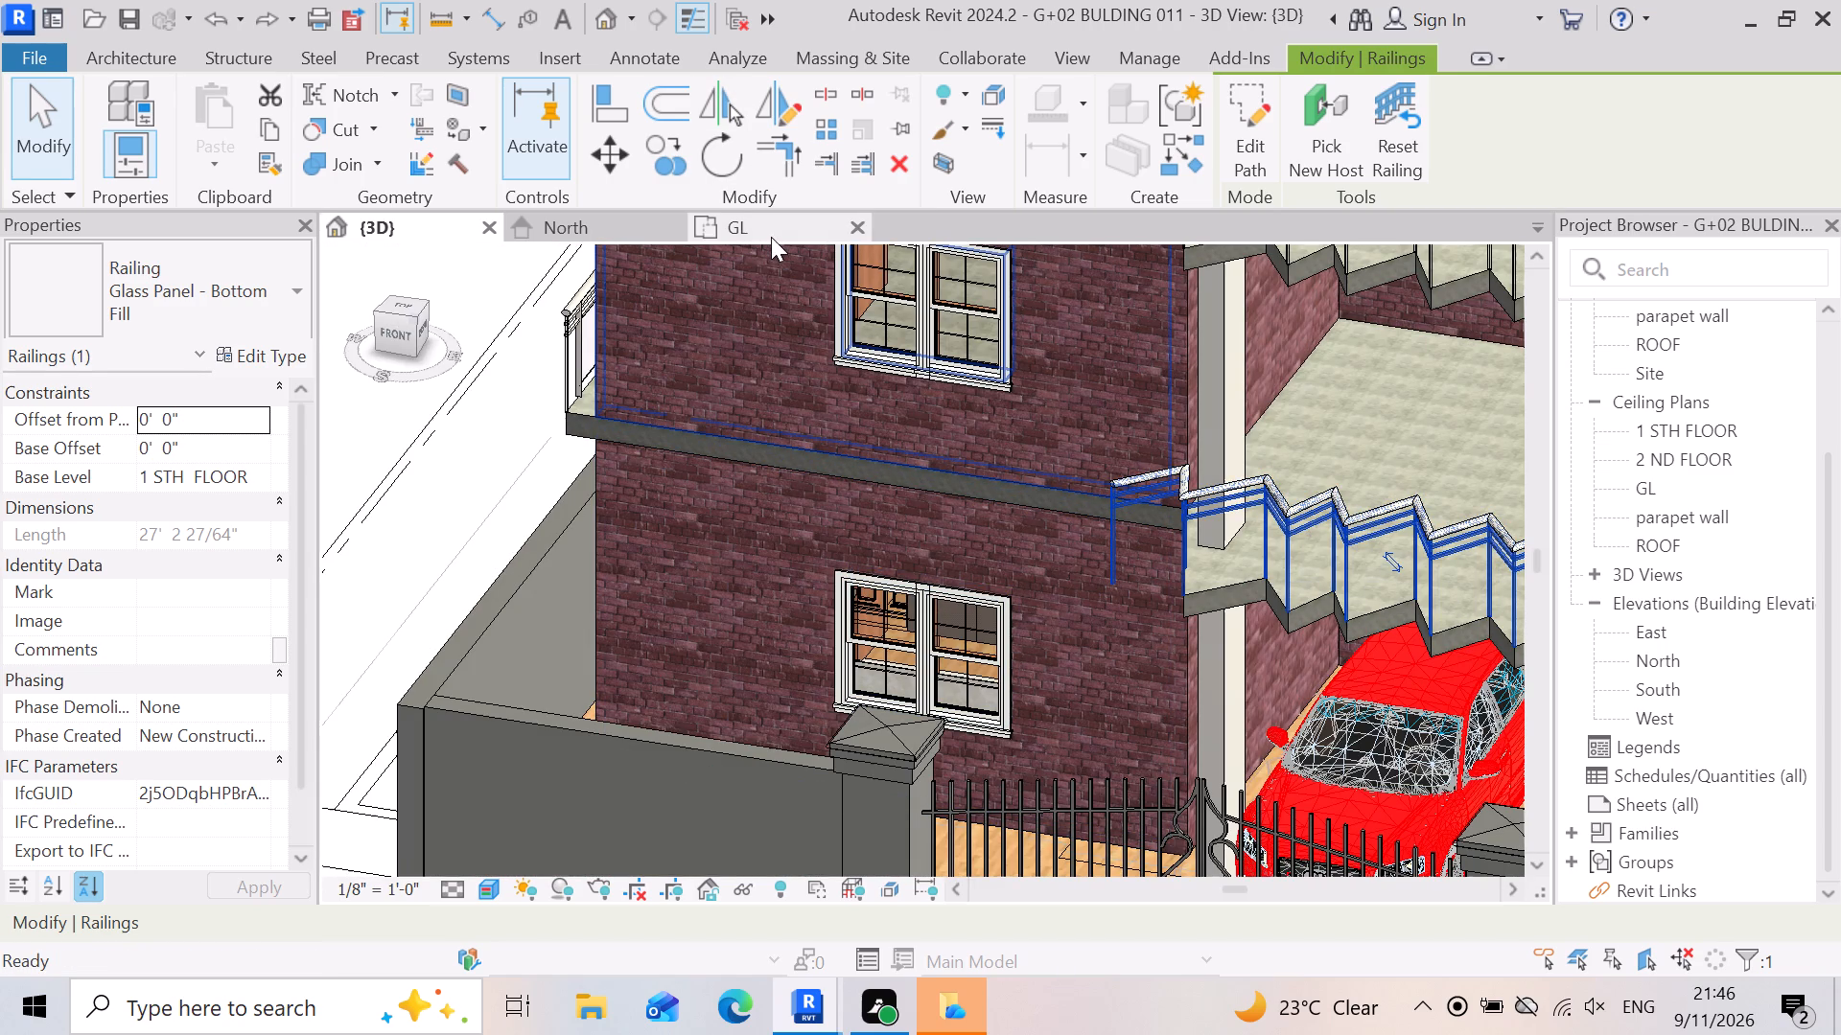
scroll(819, 721, "up", 3)
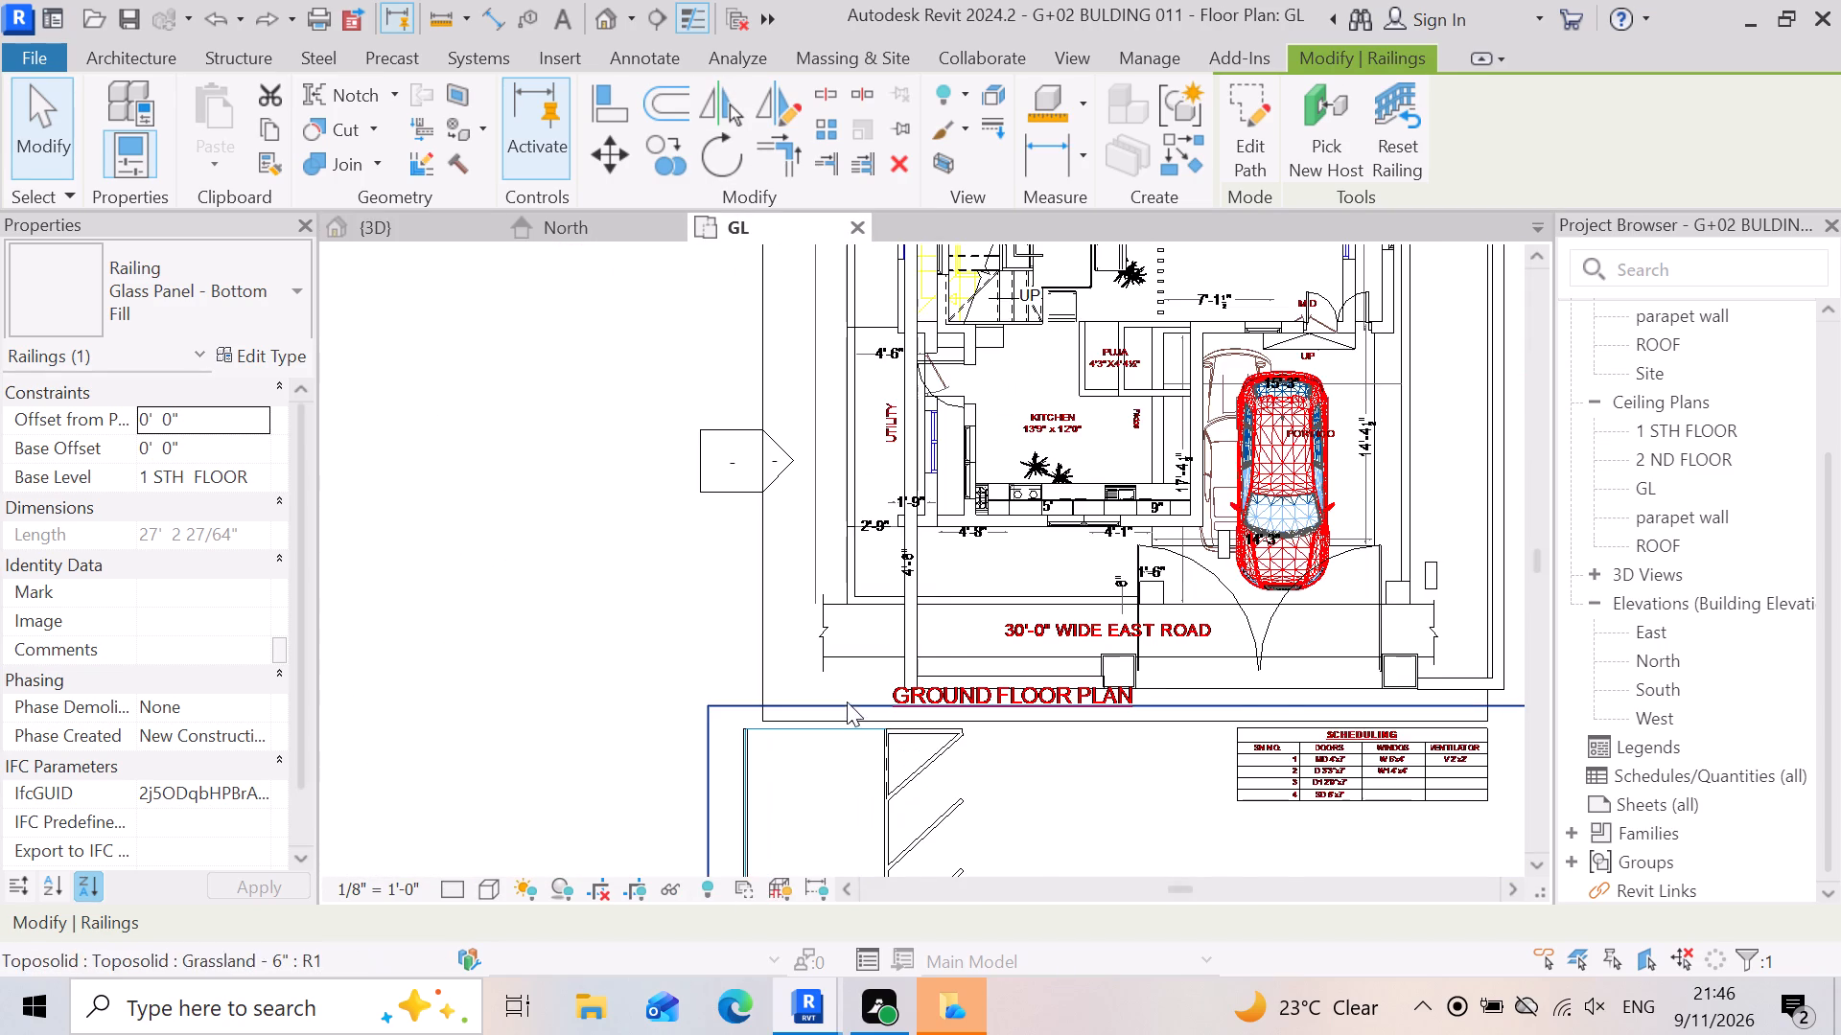
scroll(744, 351, "up", 3)
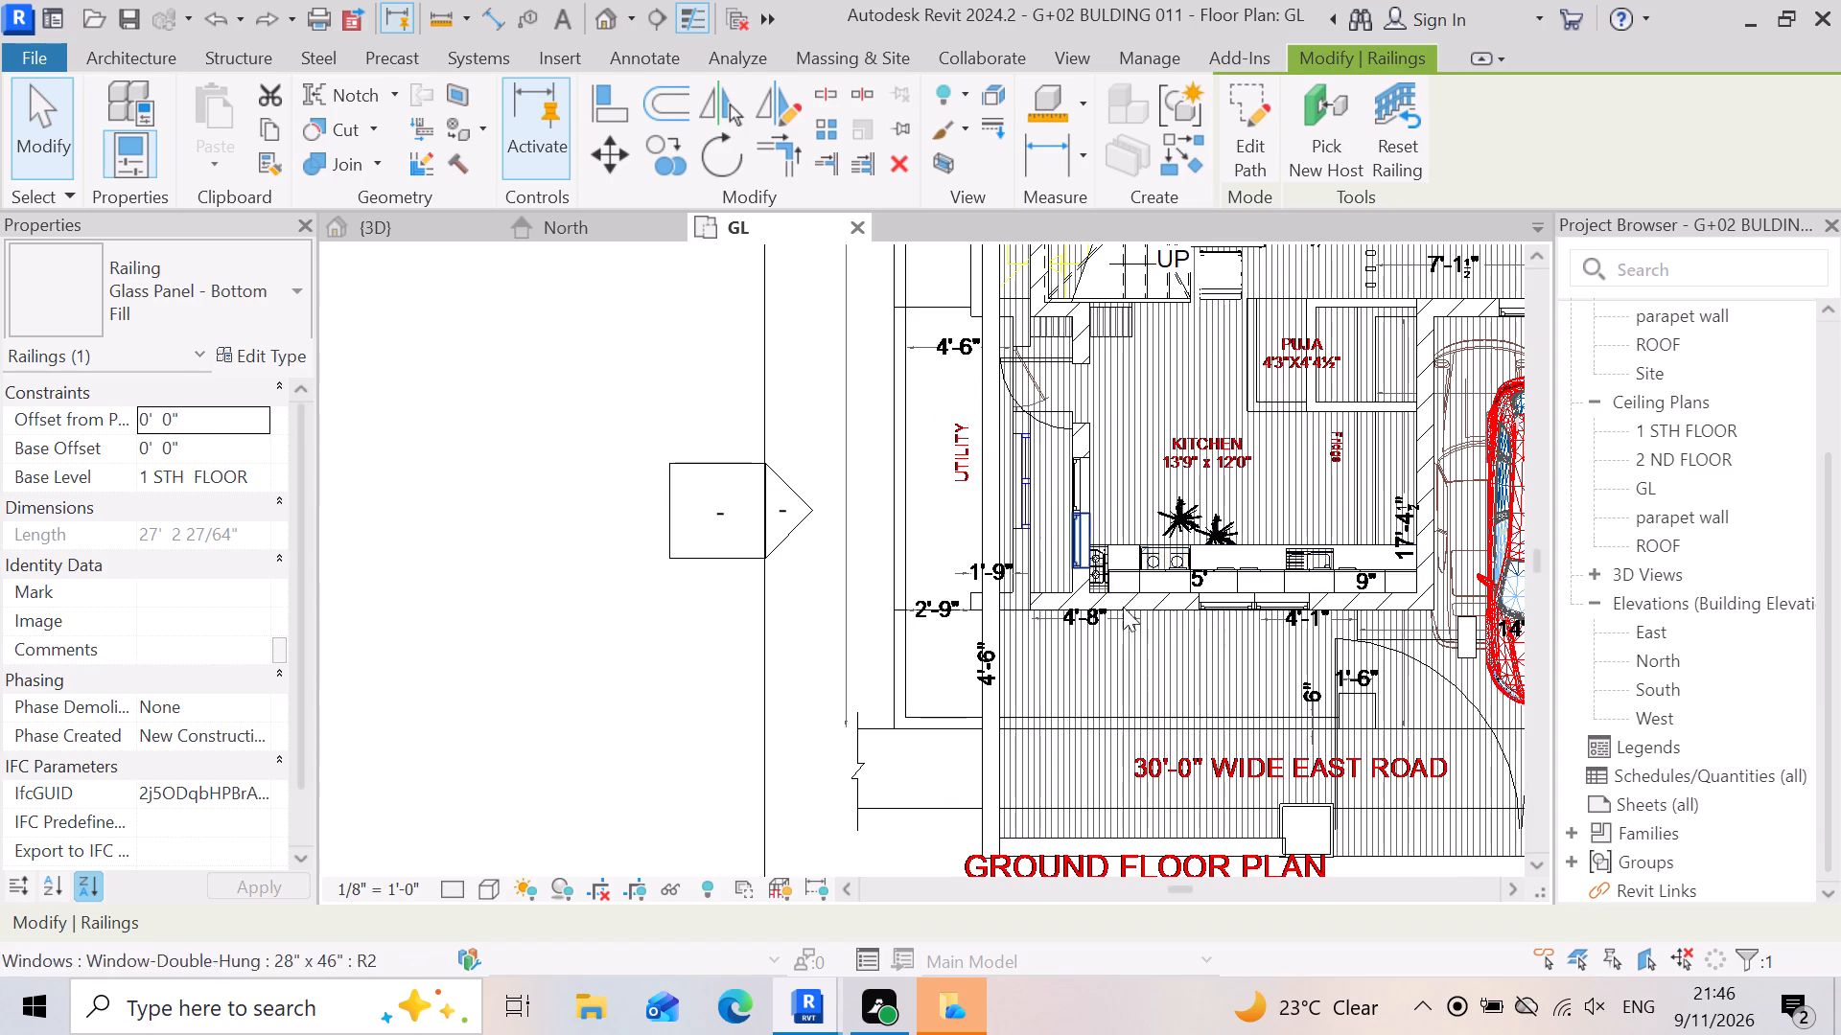
scroll(1119, 744, "down", 9)
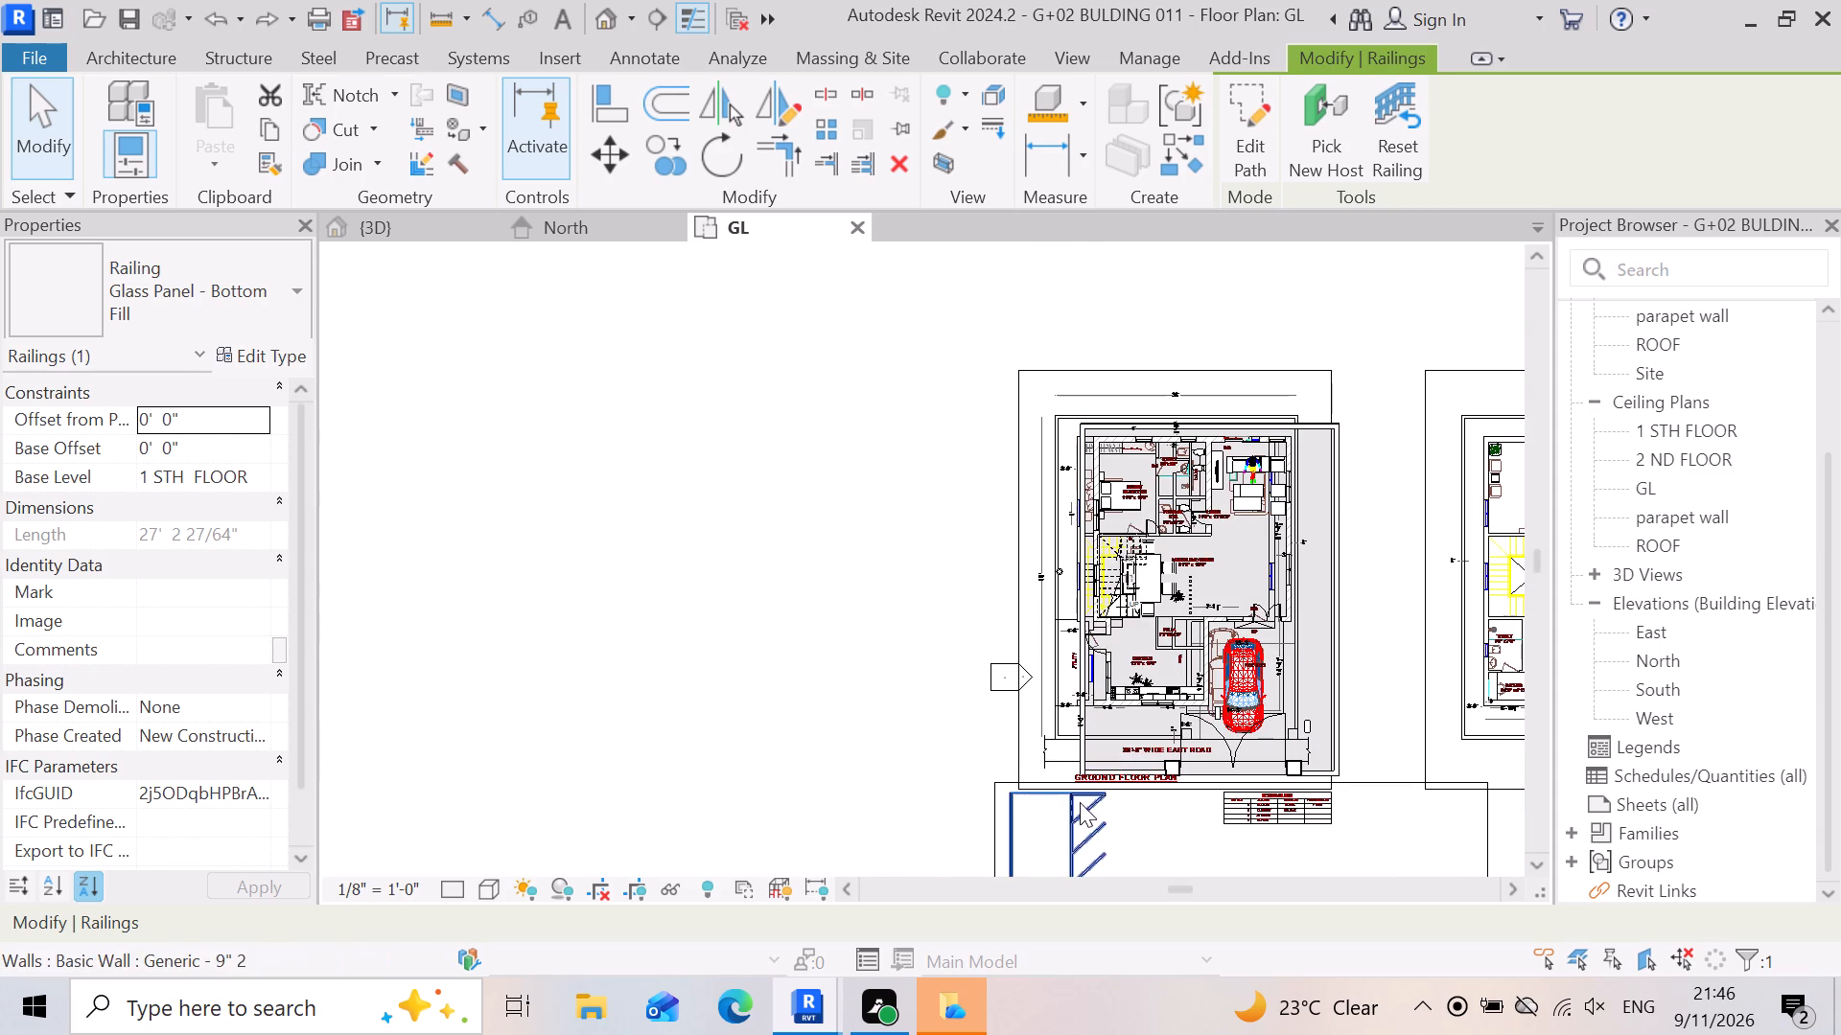
scroll(1176, 804, "up", 6)
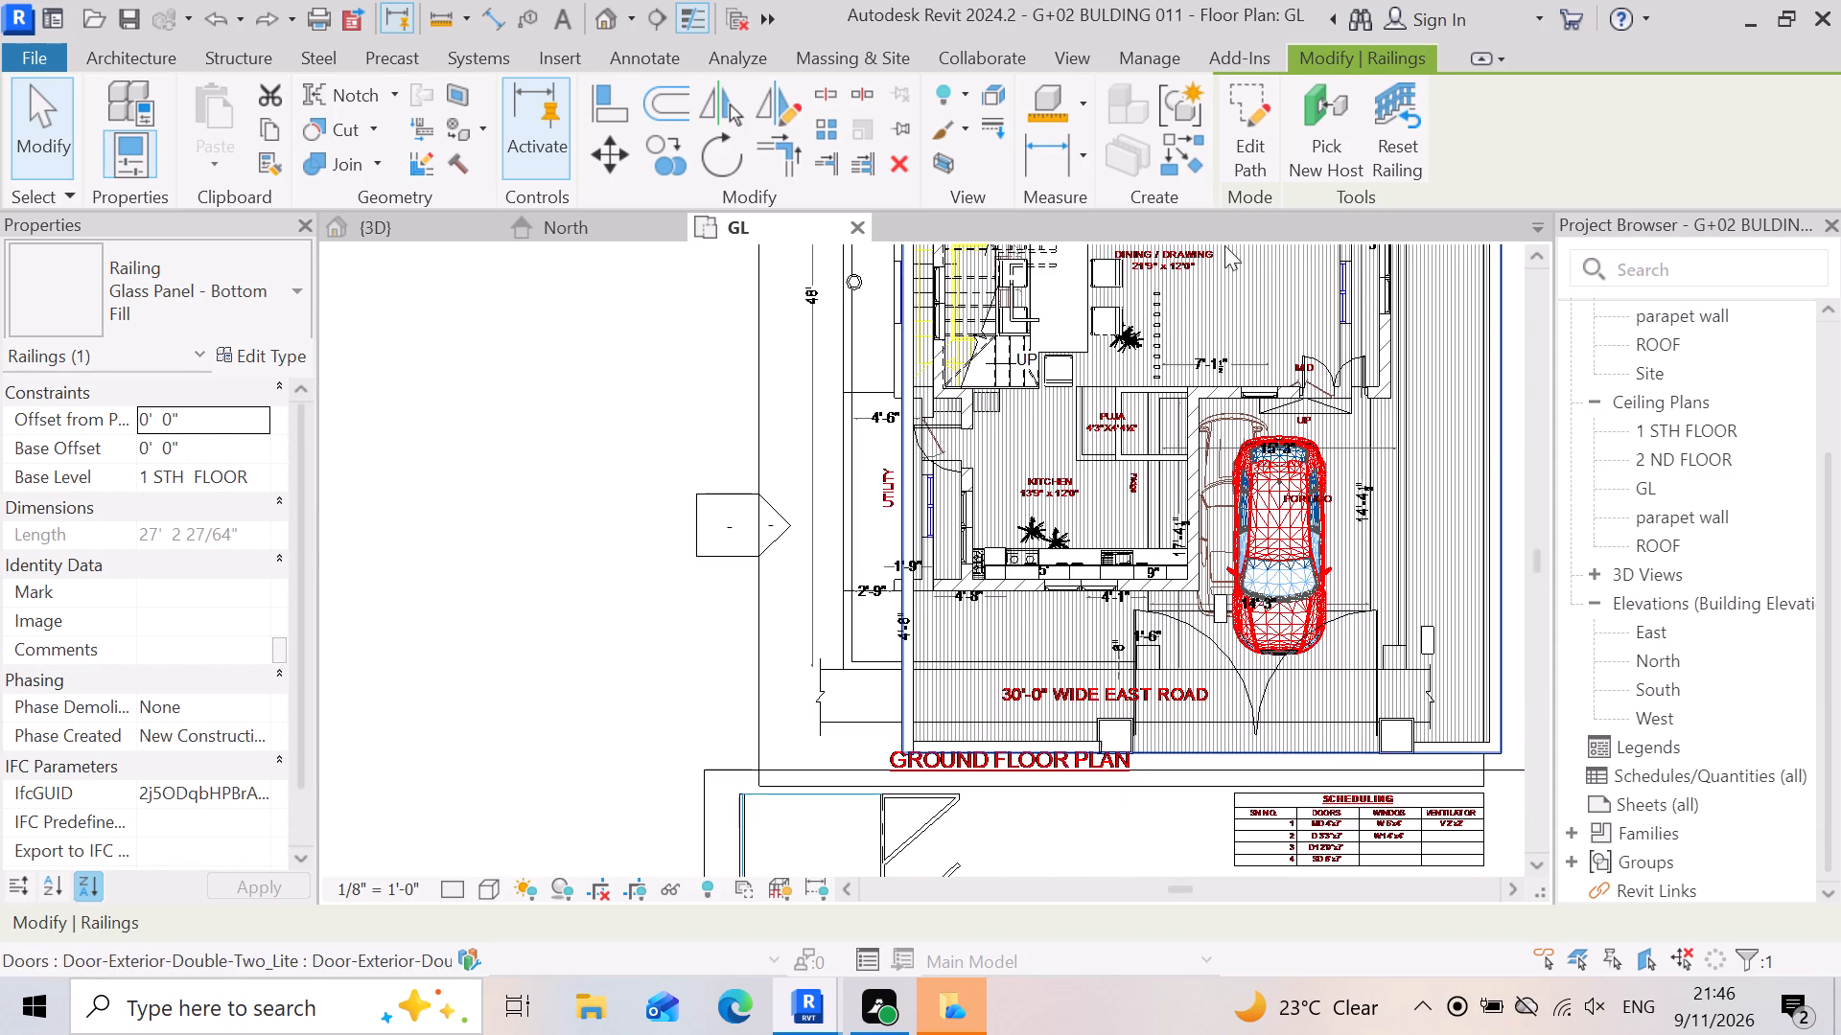
scroll(1142, 906, "down", 2)
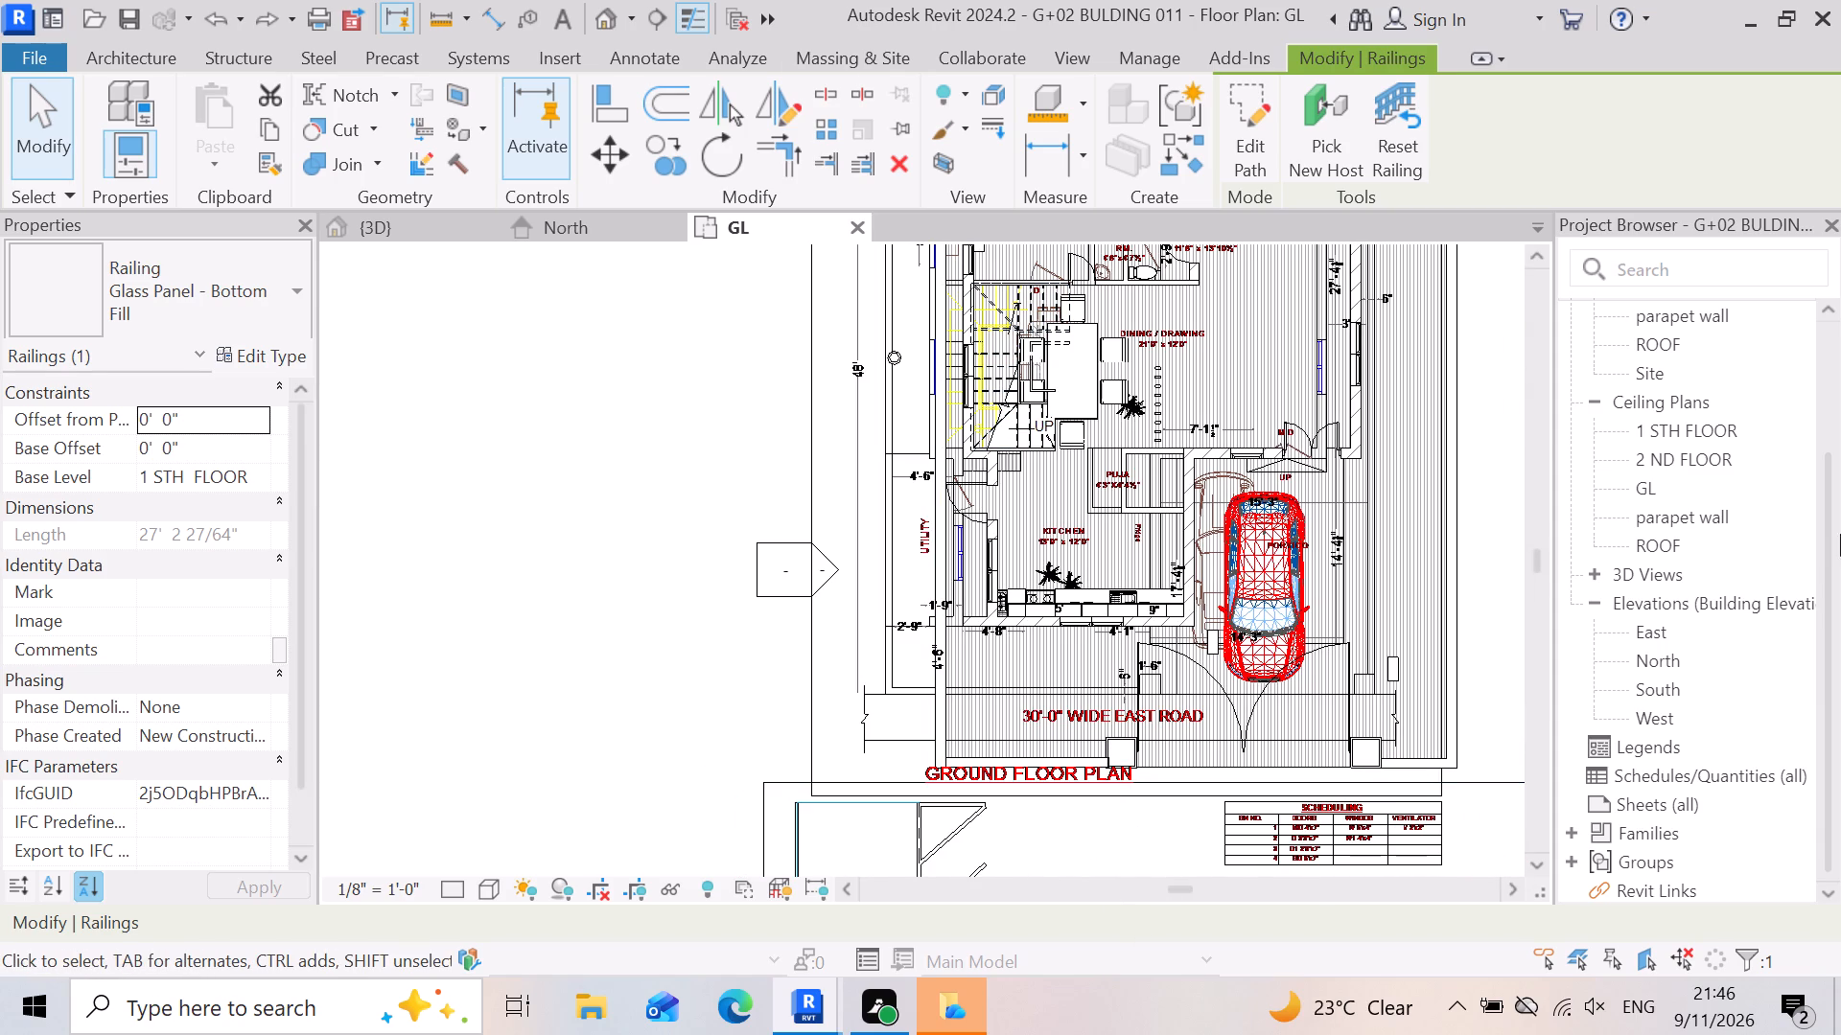
Open the 1 STH FLOOR ceiling plan and examine the slab outline, walls and zigzag balcony edge.
double_click(1743, 425)
scroll(1057, 580, "down", 3)
scroll(1102, 643, "up", 7)
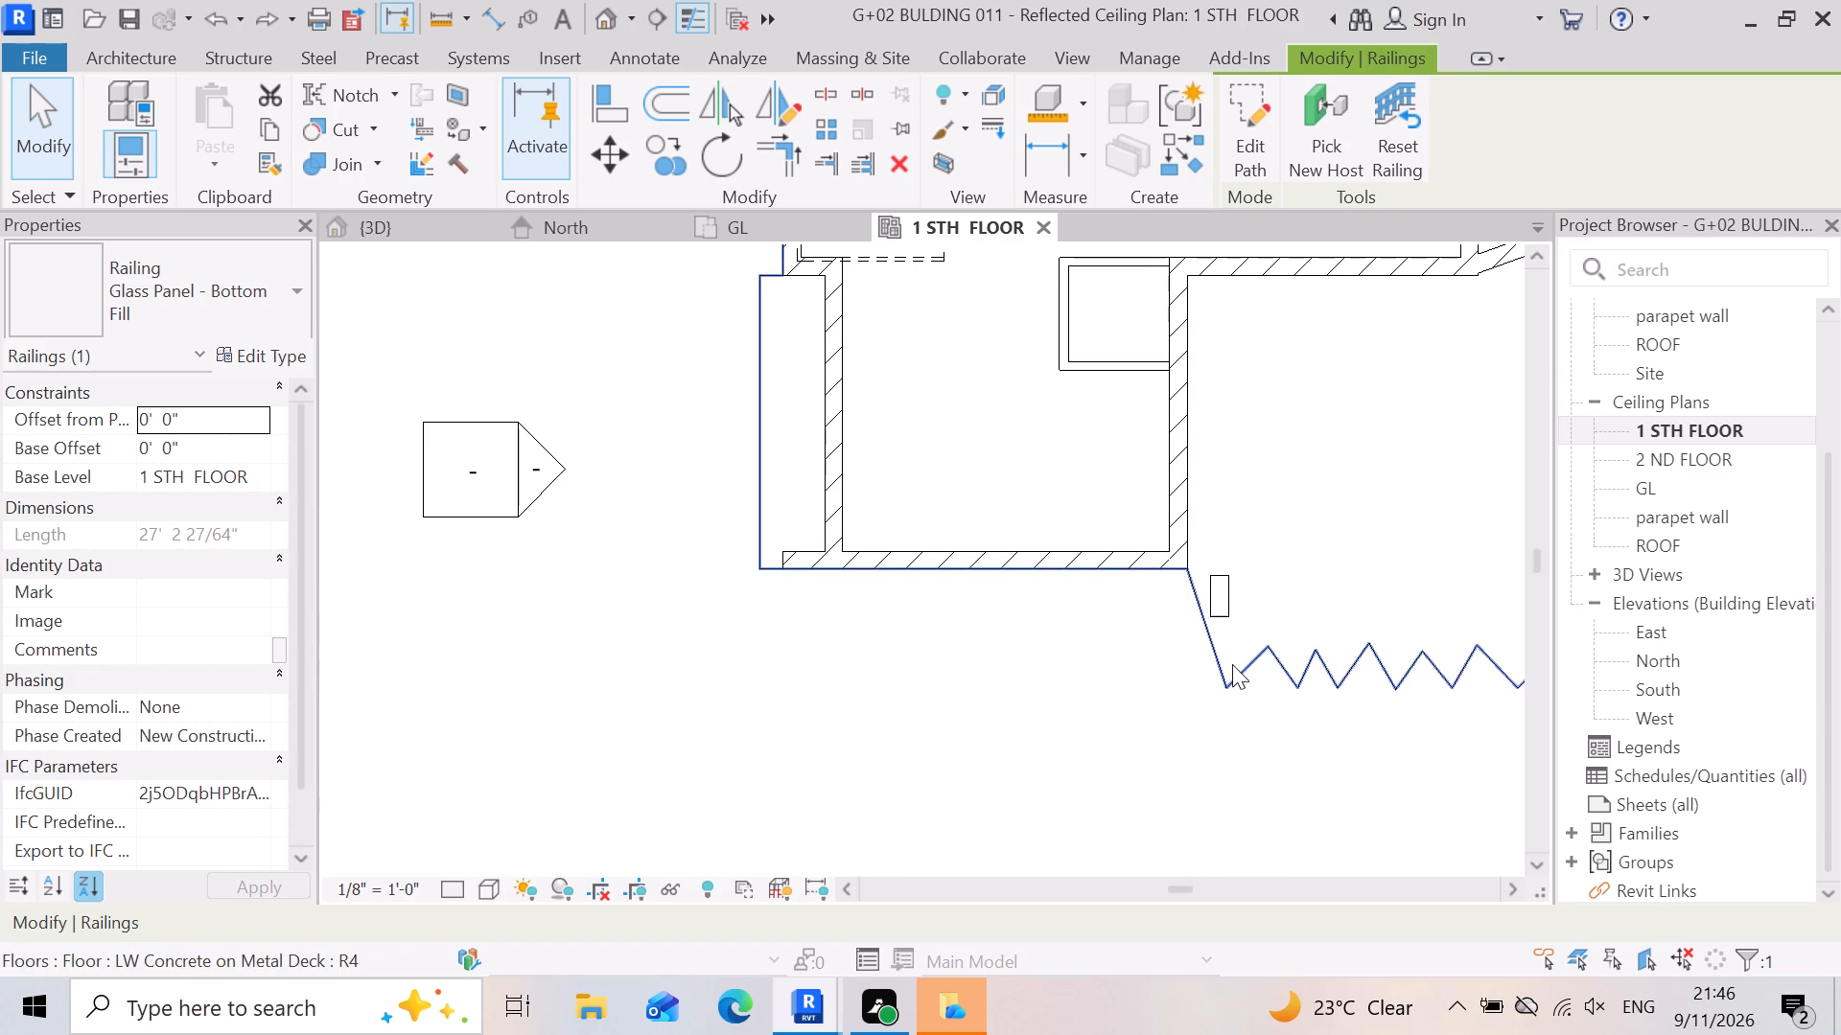
scroll(1142, 678, "down", 9)
scroll(1078, 463, "up", 3)
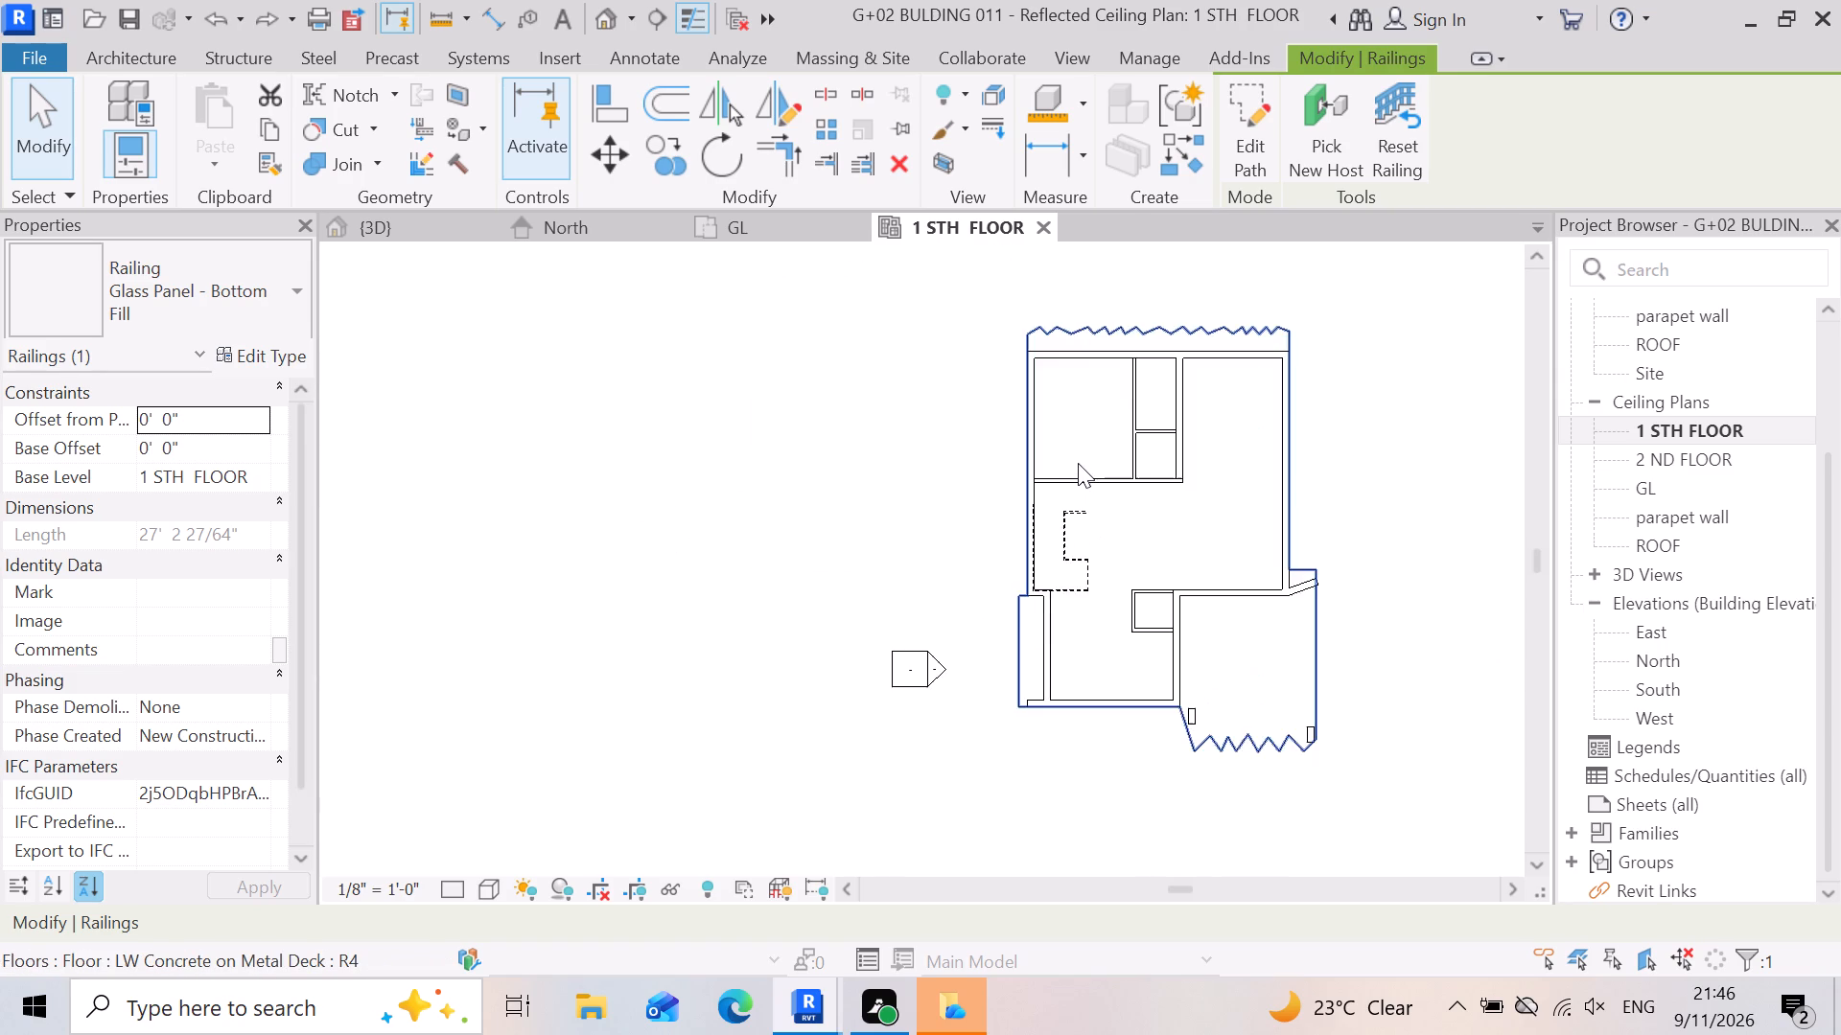
scroll(1081, 472, "up", 9)
scroll(1068, 678, "down", 8)
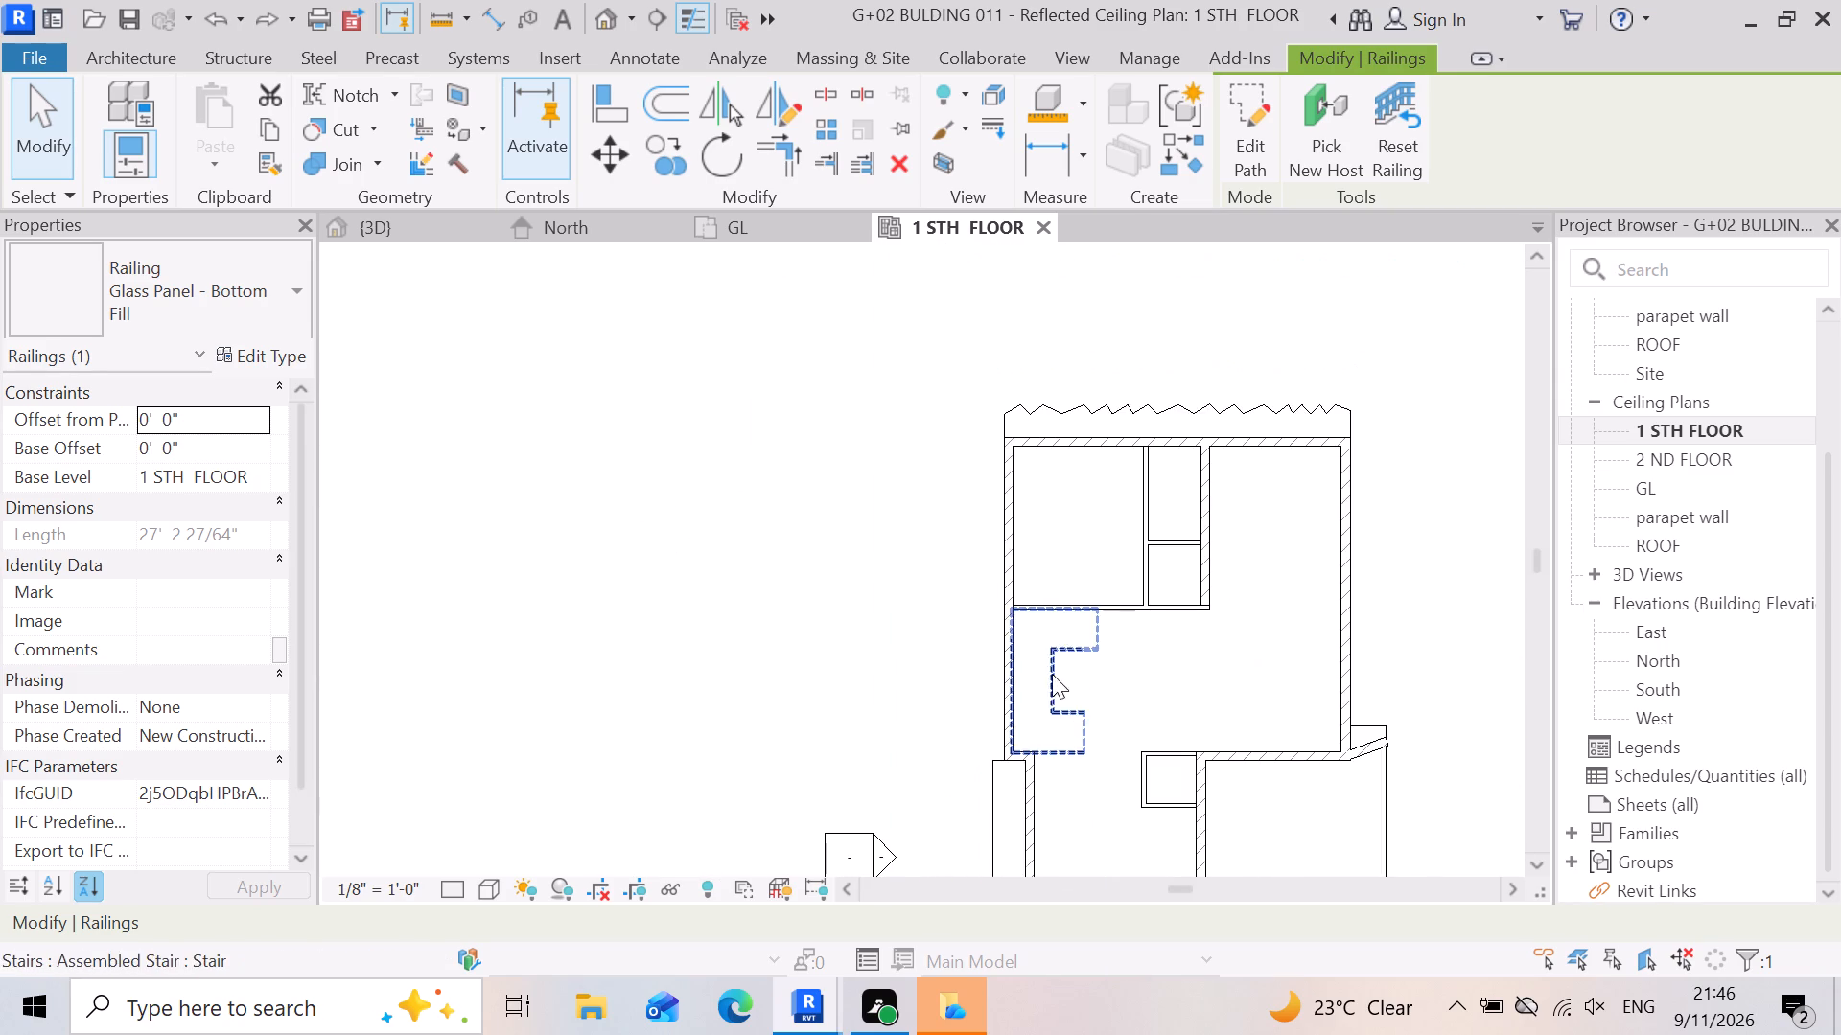
scroll(1079, 367, "up", 4)
scroll(882, 640, "up", 4)
scroll(1002, 393, "down", 9)
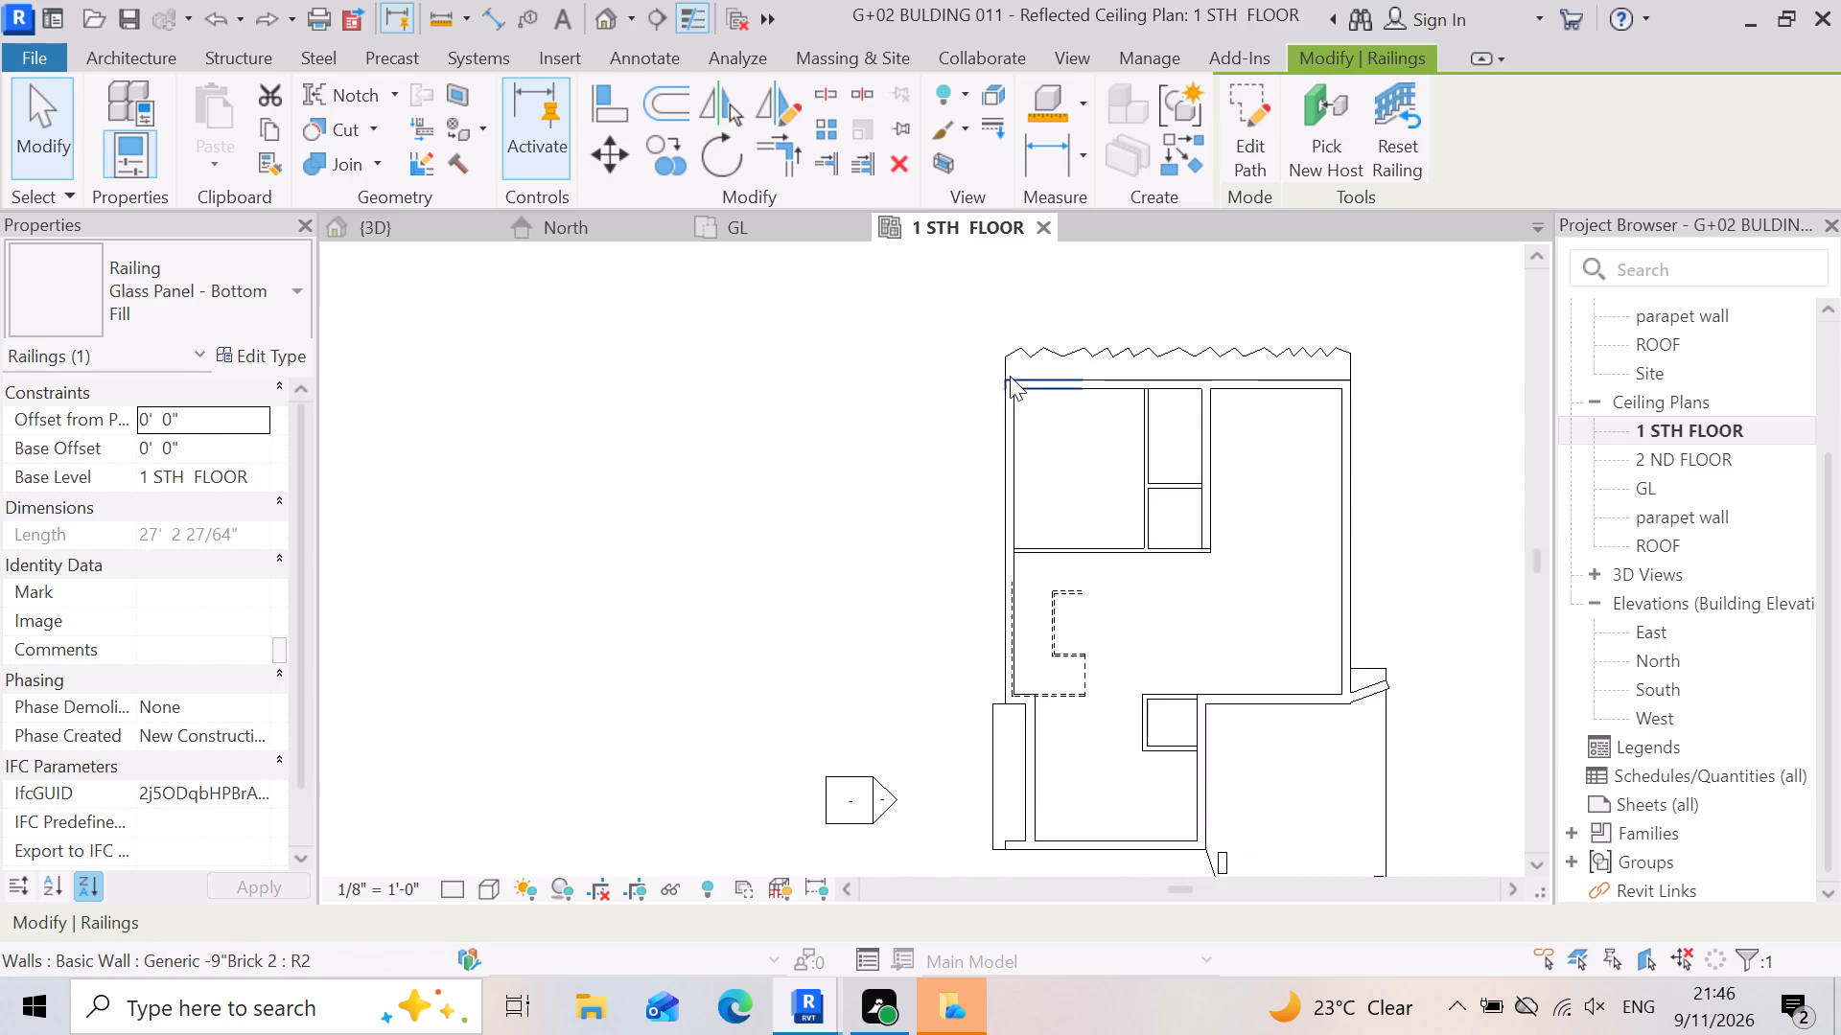
scroll(1011, 379, "down", 3)
scroll(1069, 662, "up", 6)
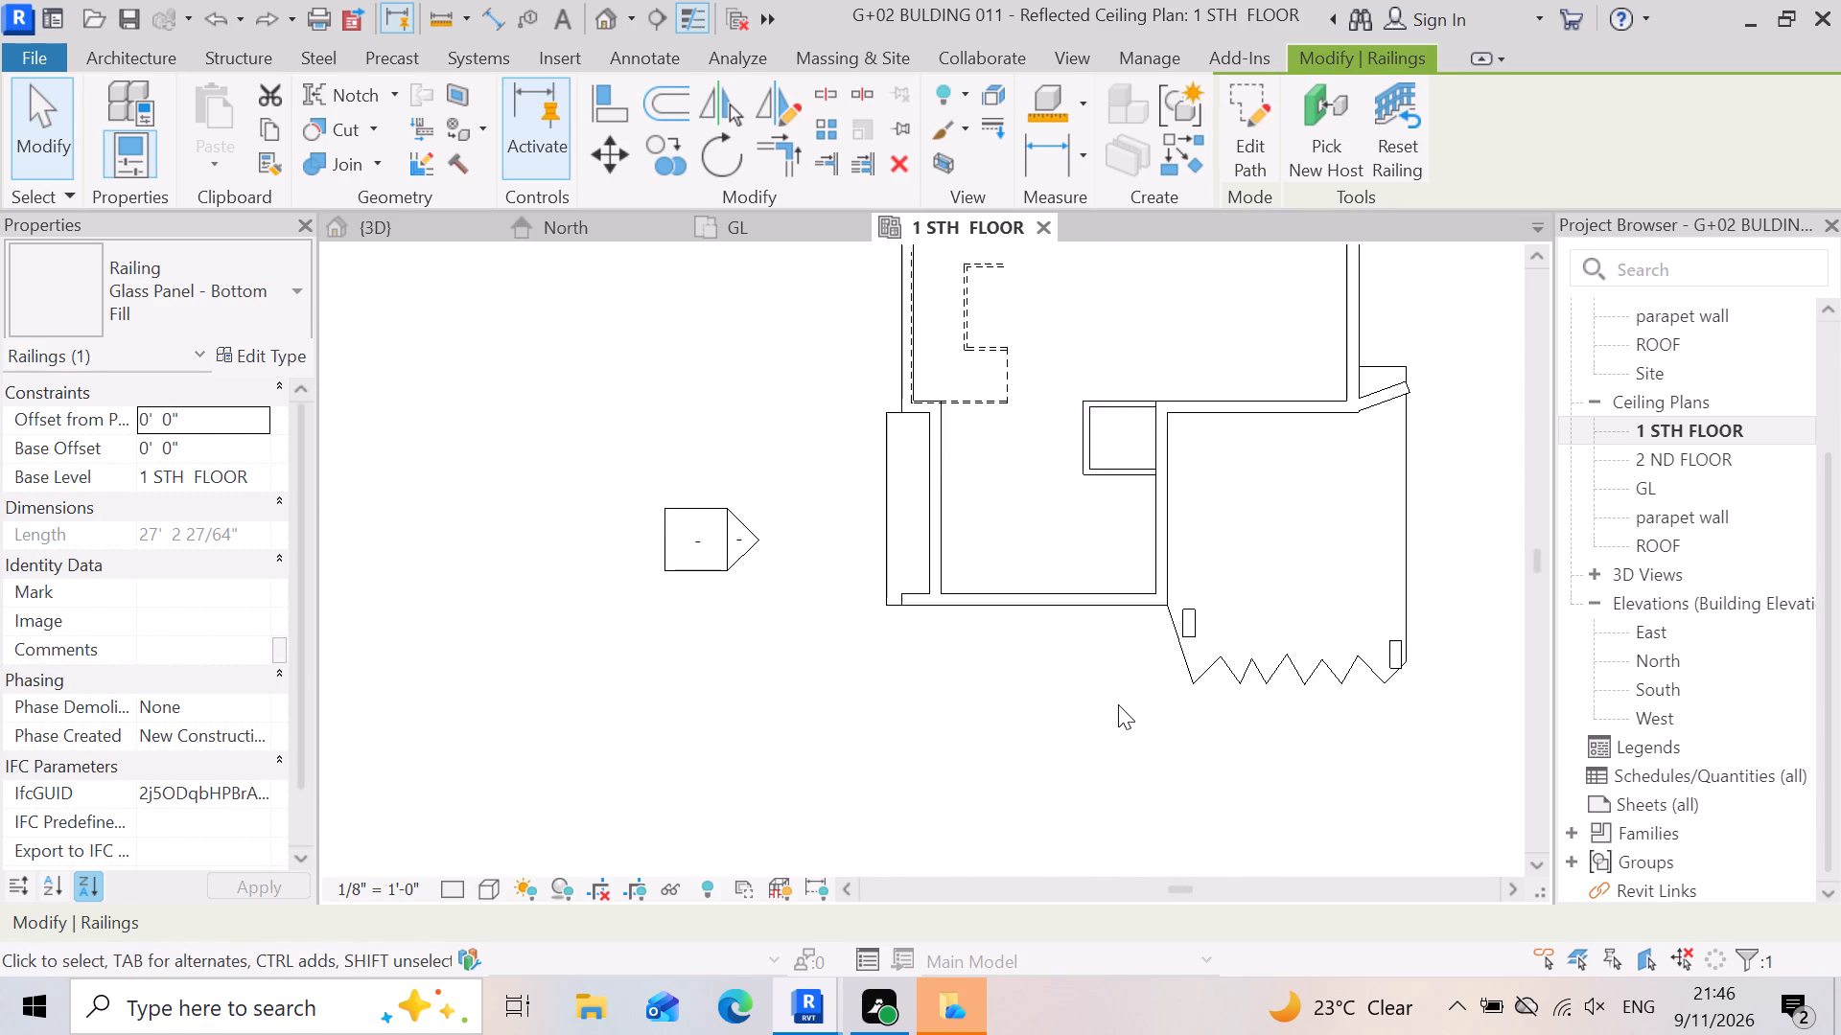
scroll(1141, 679, "up", 7)
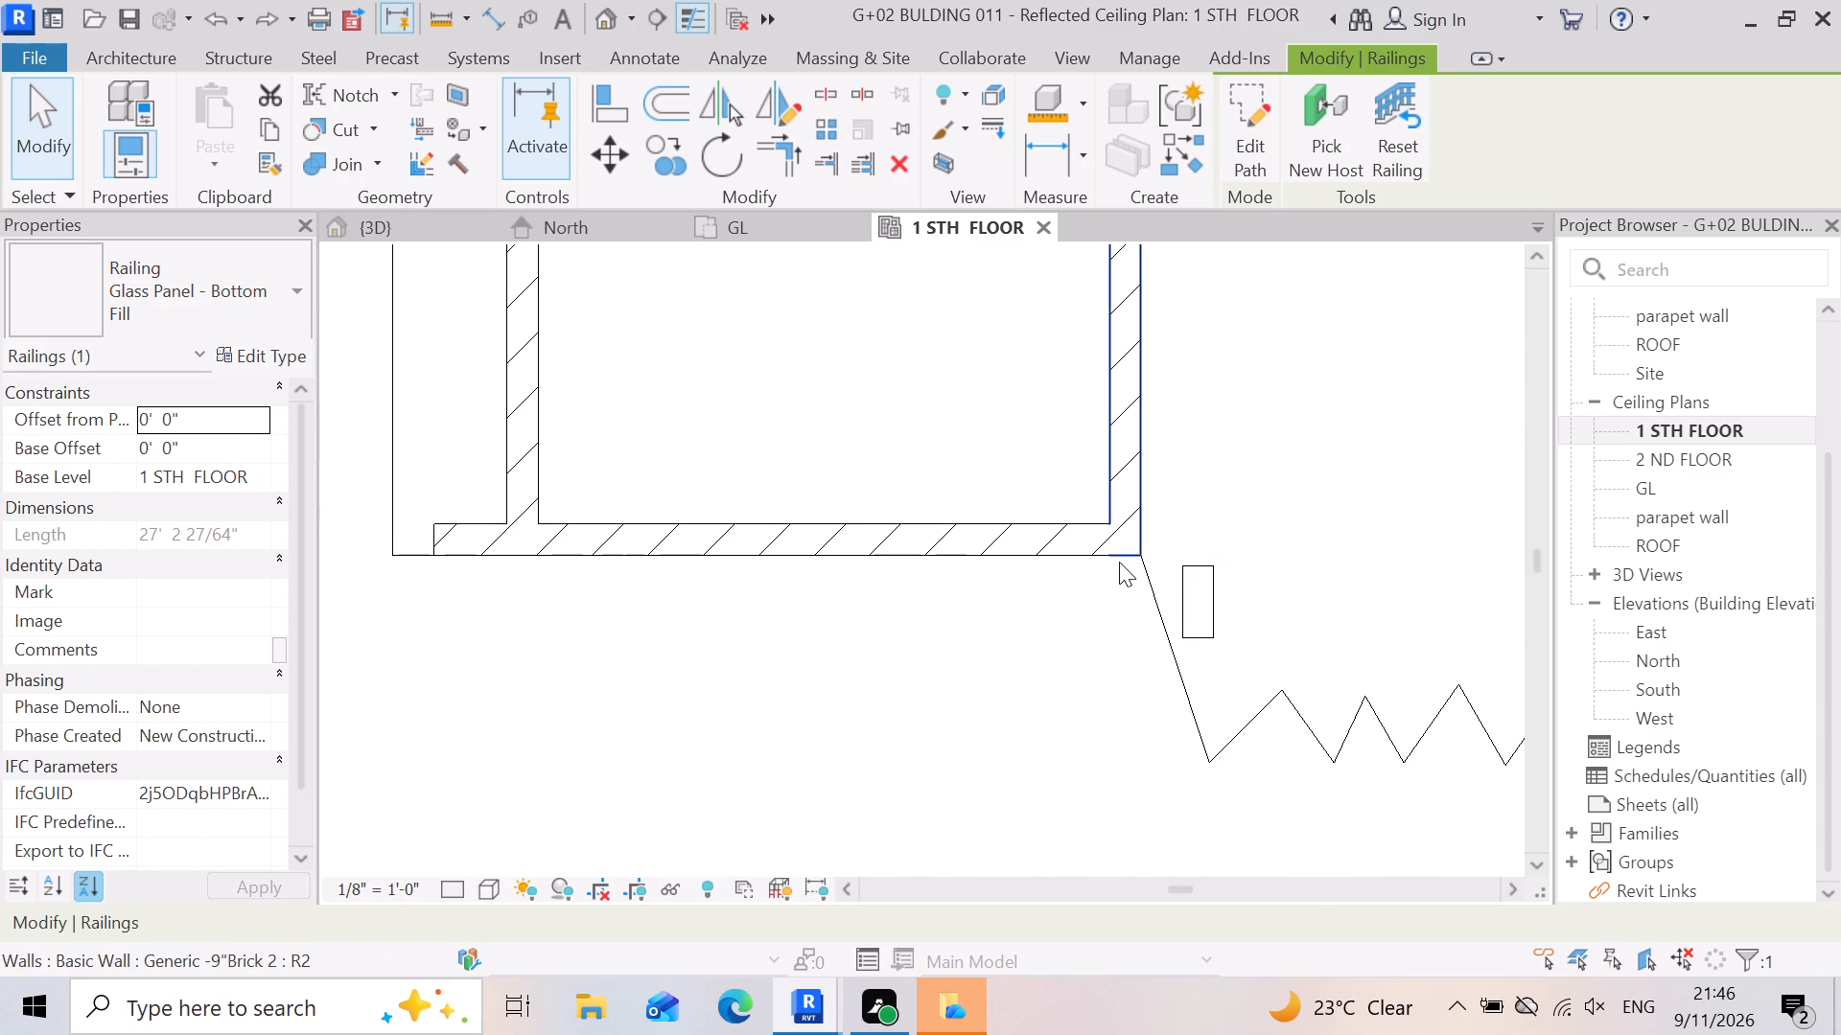
Select the LW Concrete on Metal Deck floor in the ceiling plan and inspect its edges at the balcony corners and angled wall.
left_click(1119, 560)
scroll(1119, 560, "up", 6)
left_click(1122, 723)
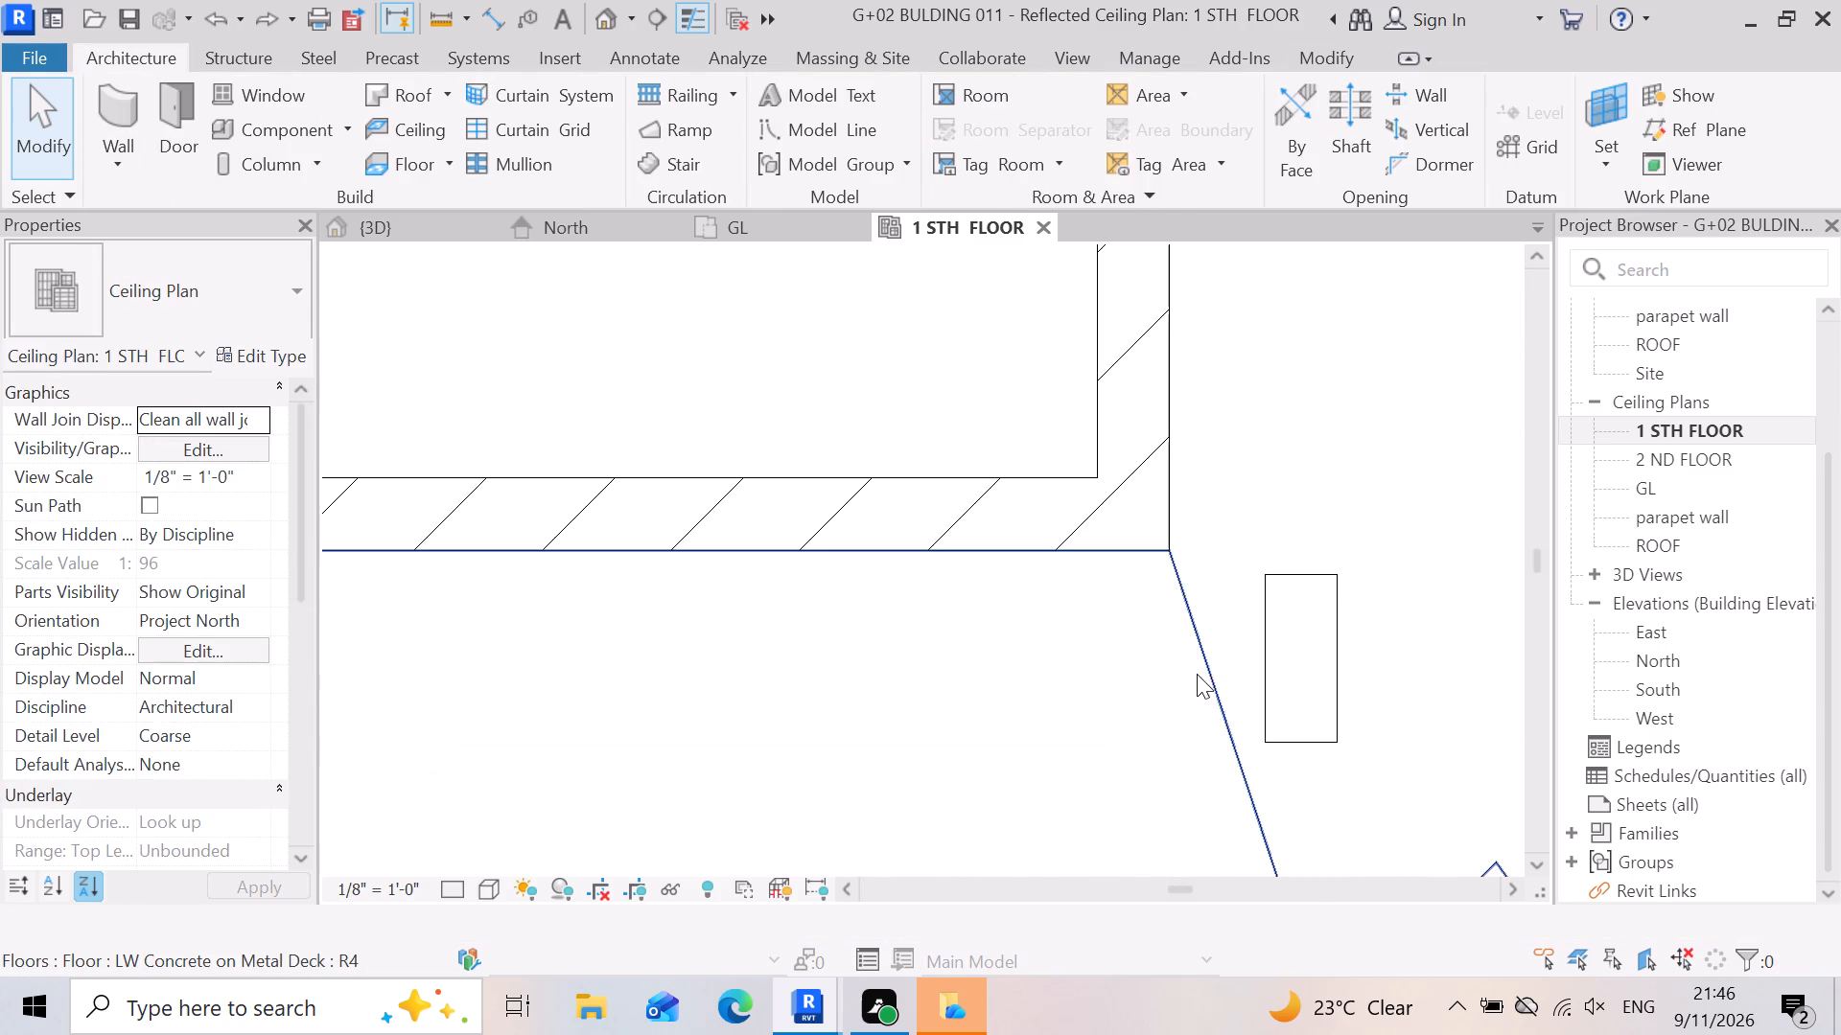
left_click(1198, 672)
scroll(1101, 436, "down", 8)
left_click(929, 746)
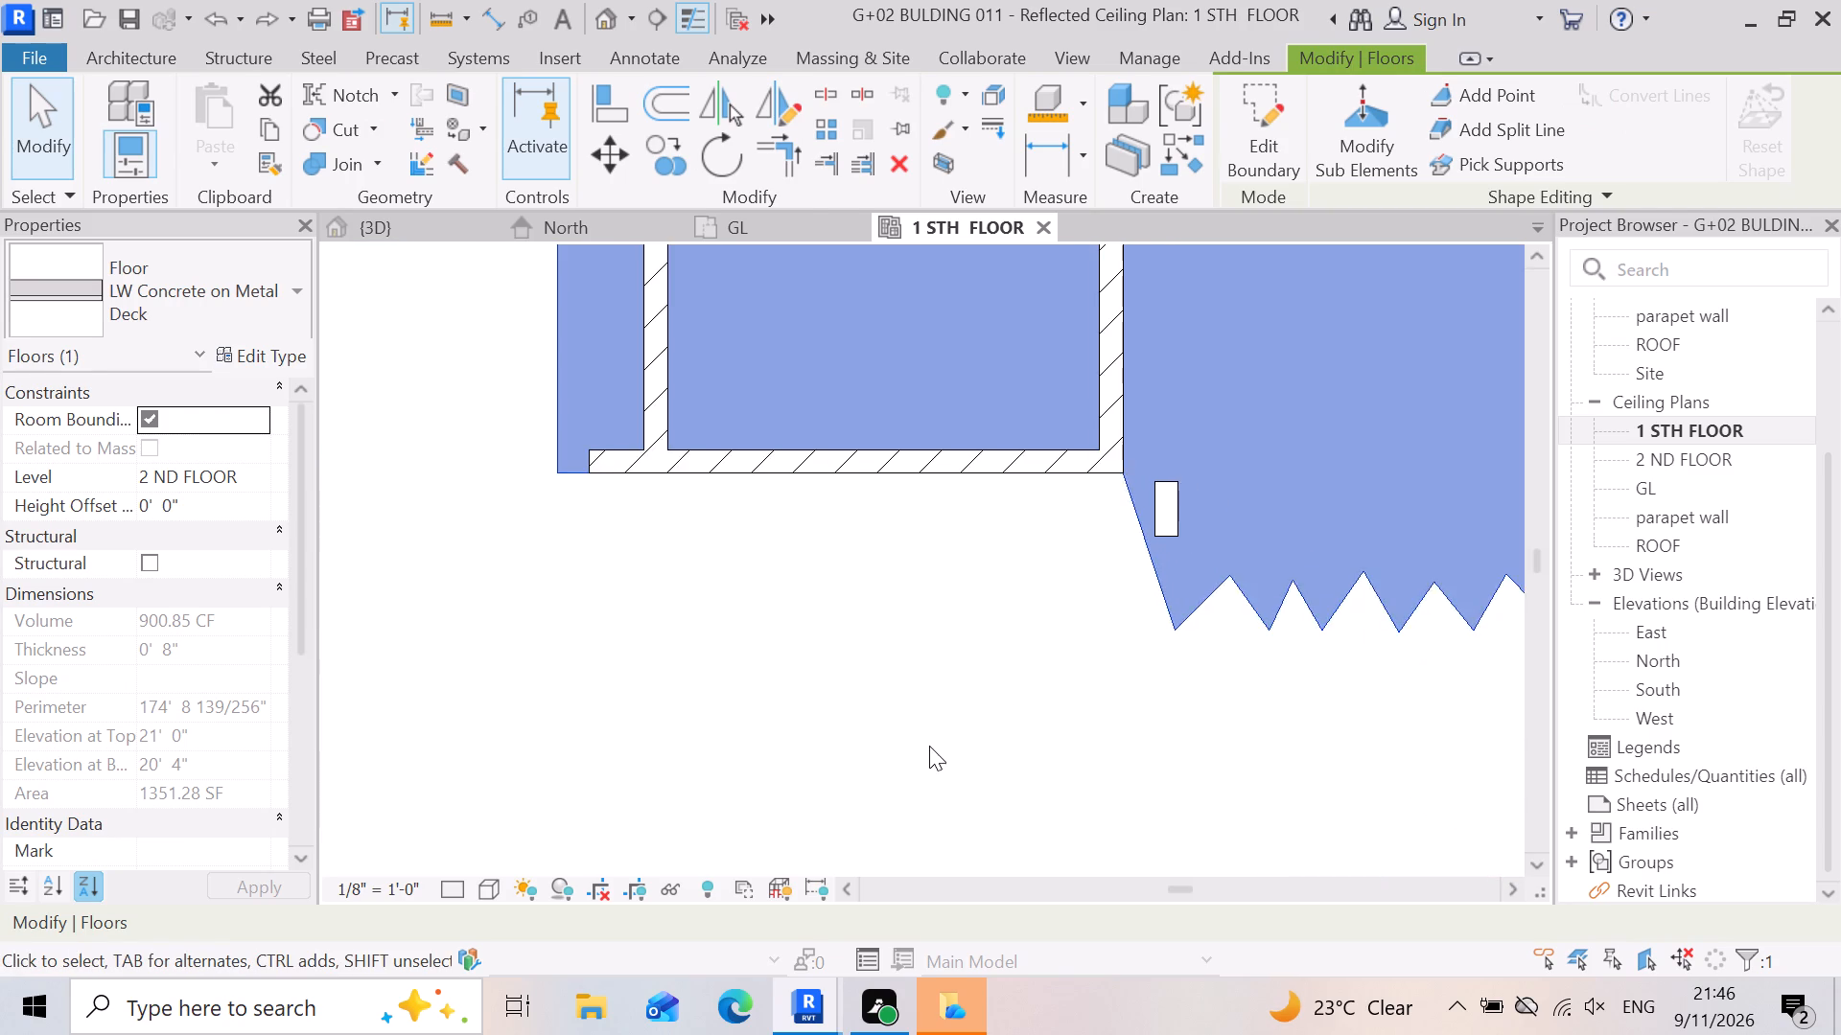
scroll(1128, 755, "down", 7)
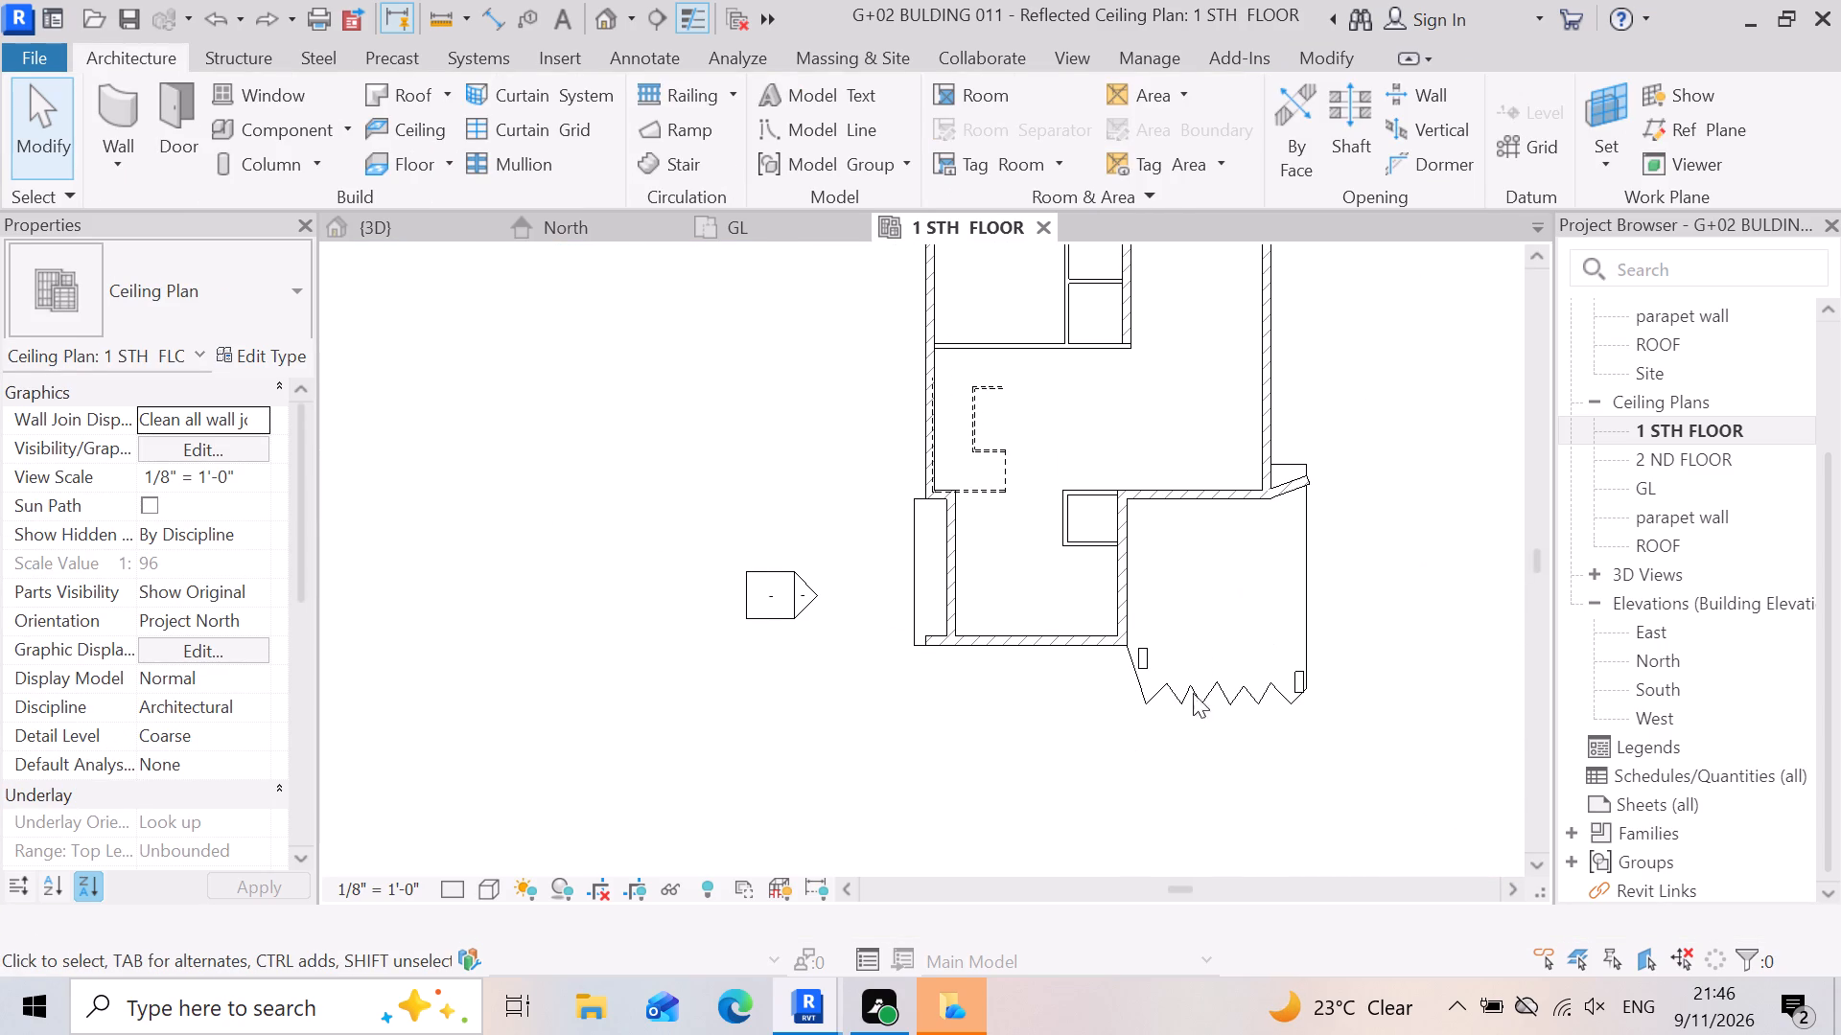
scroll(1342, 403, "up", 8)
left_click(1171, 559)
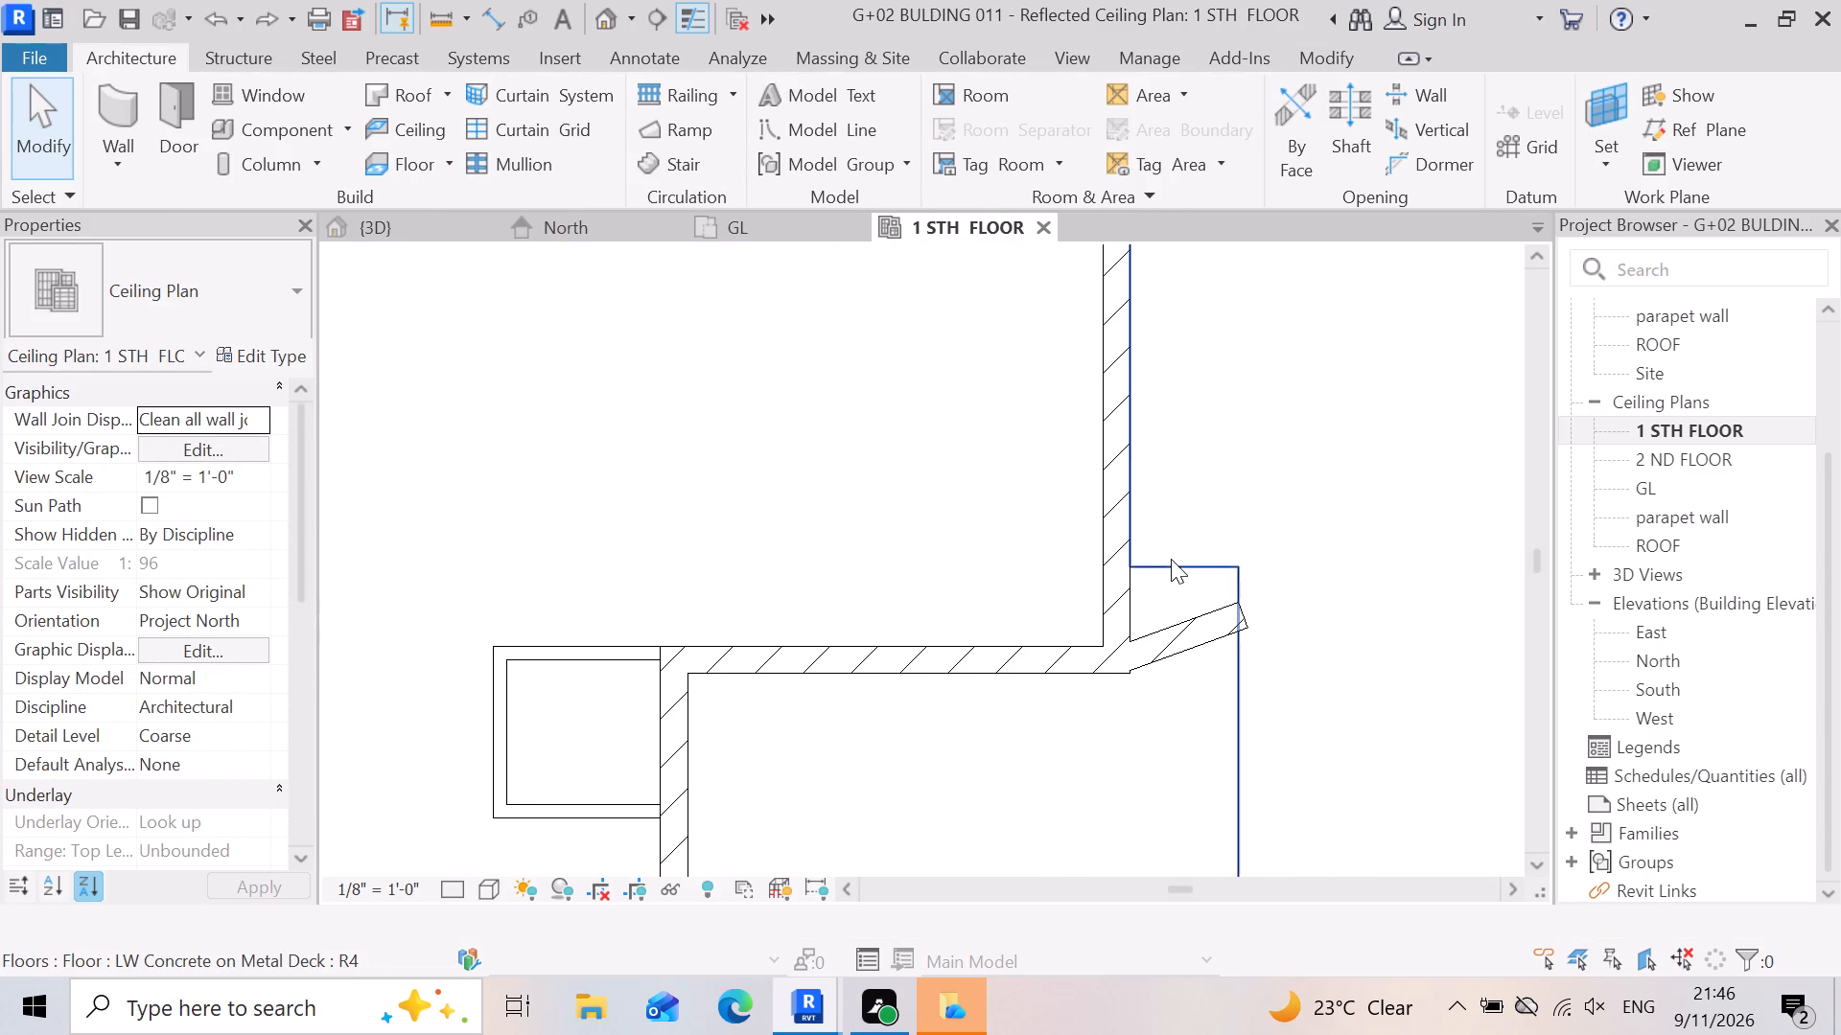
scroll(1171, 564, "down", 4)
scroll(1189, 632, "up", 6)
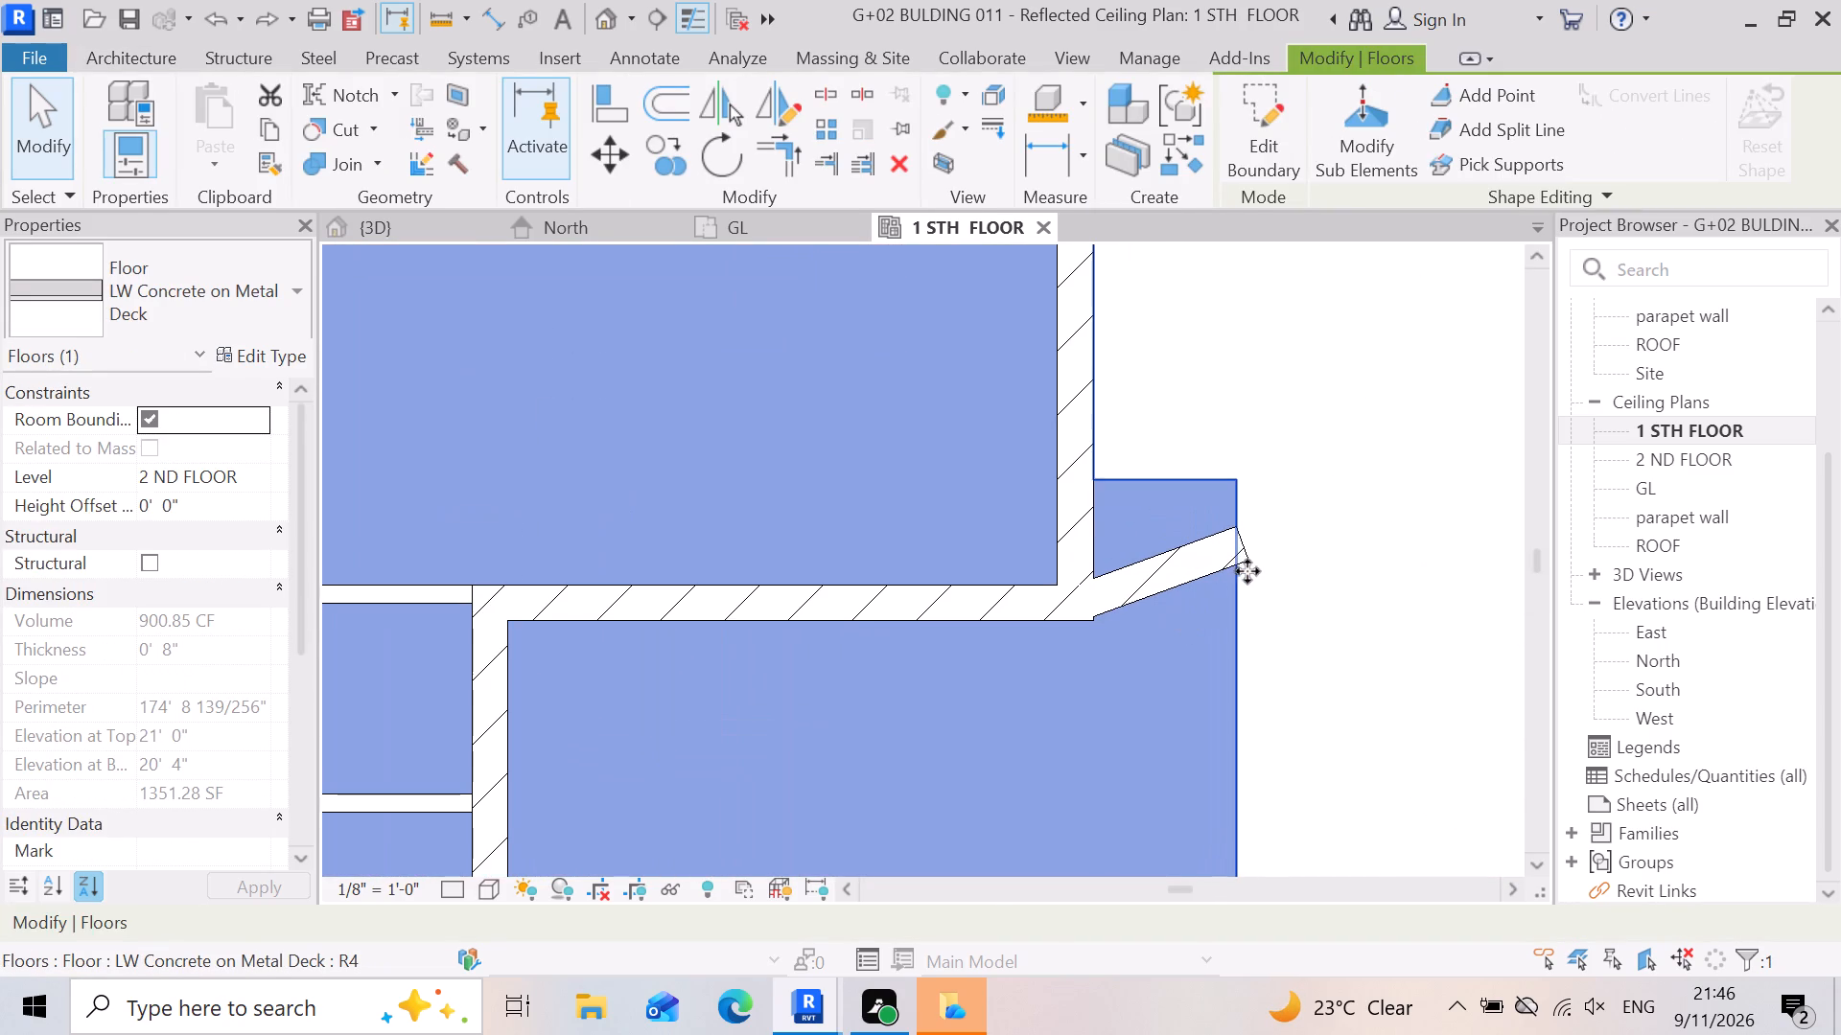
left_click(1248, 569)
scroll(1180, 618, "up", 6)
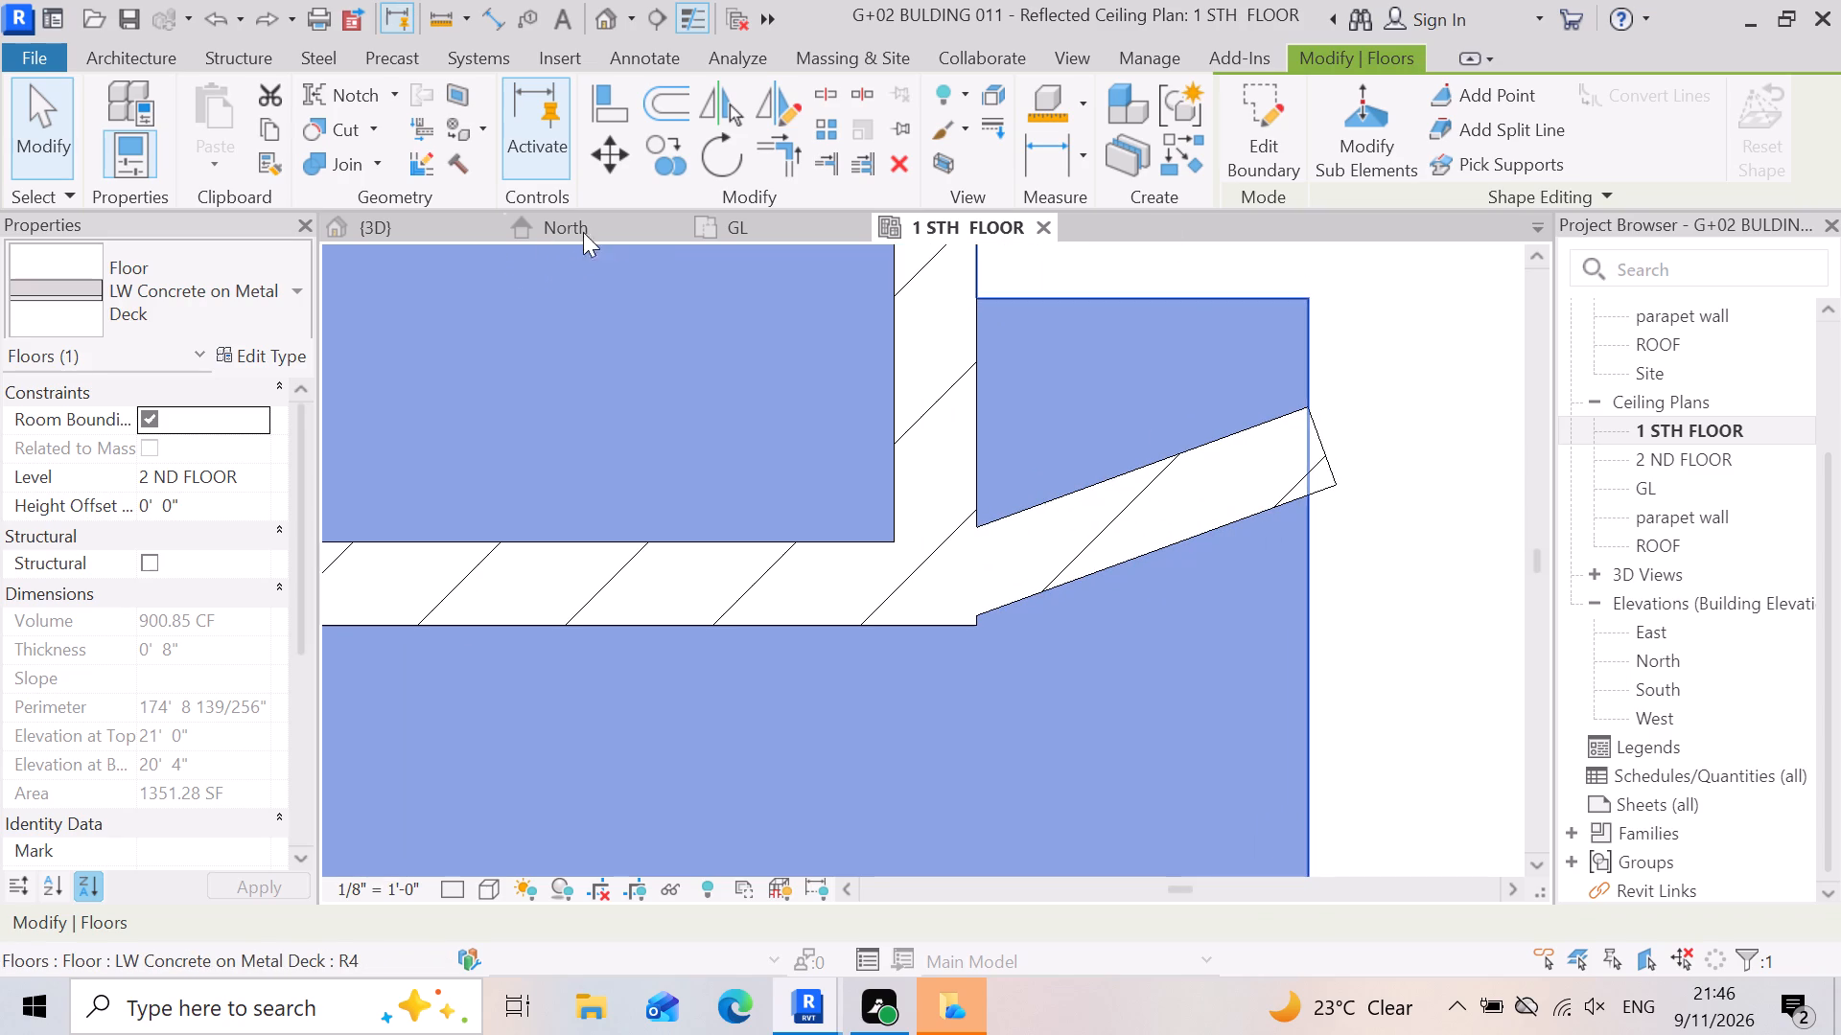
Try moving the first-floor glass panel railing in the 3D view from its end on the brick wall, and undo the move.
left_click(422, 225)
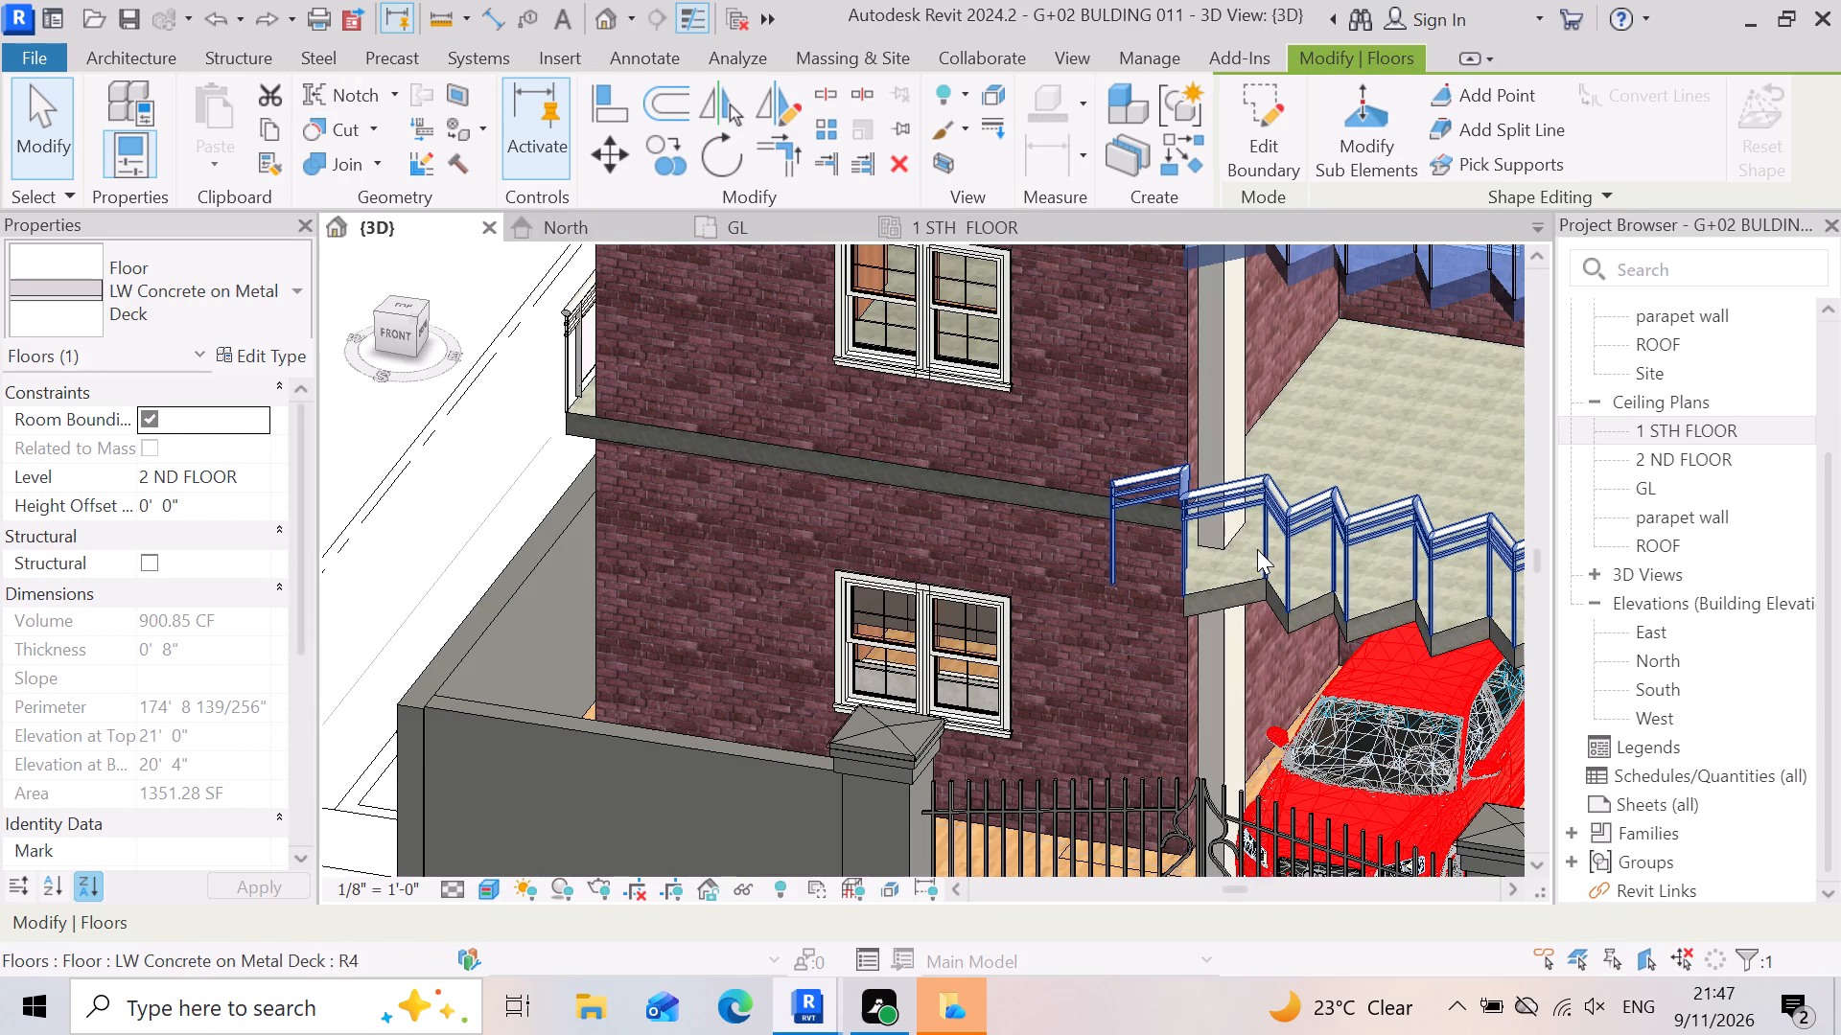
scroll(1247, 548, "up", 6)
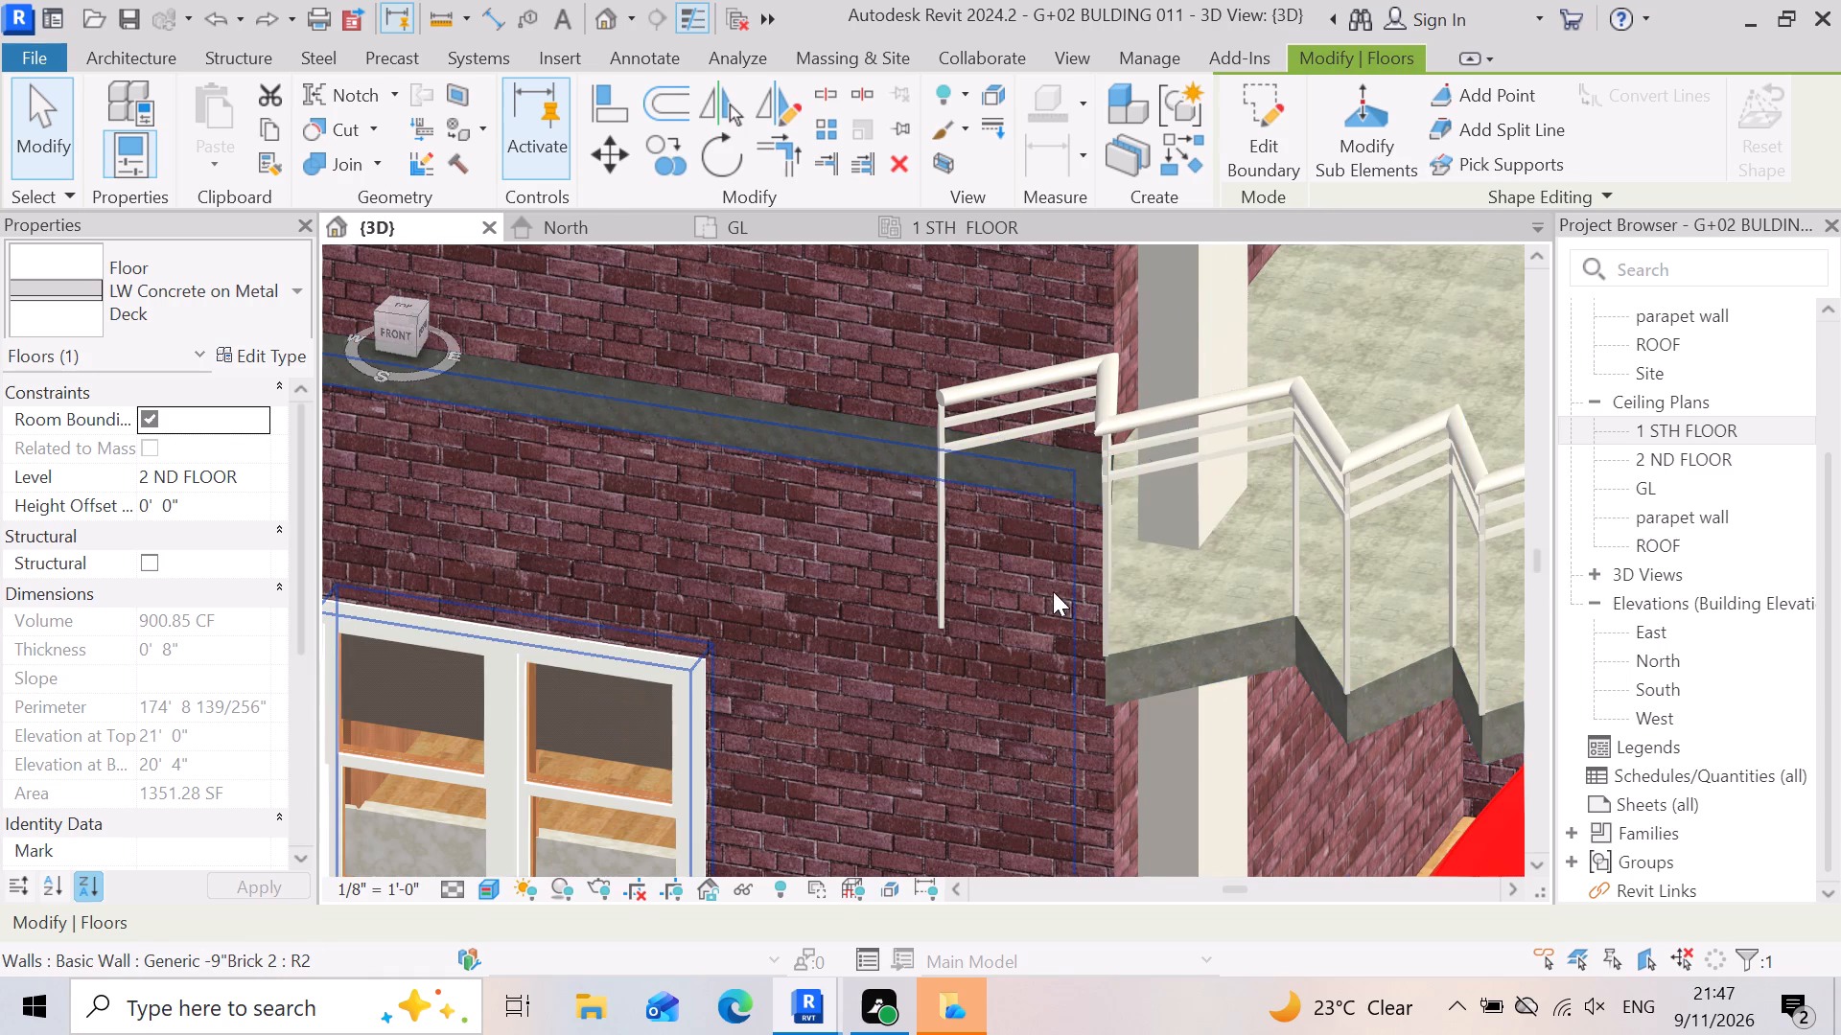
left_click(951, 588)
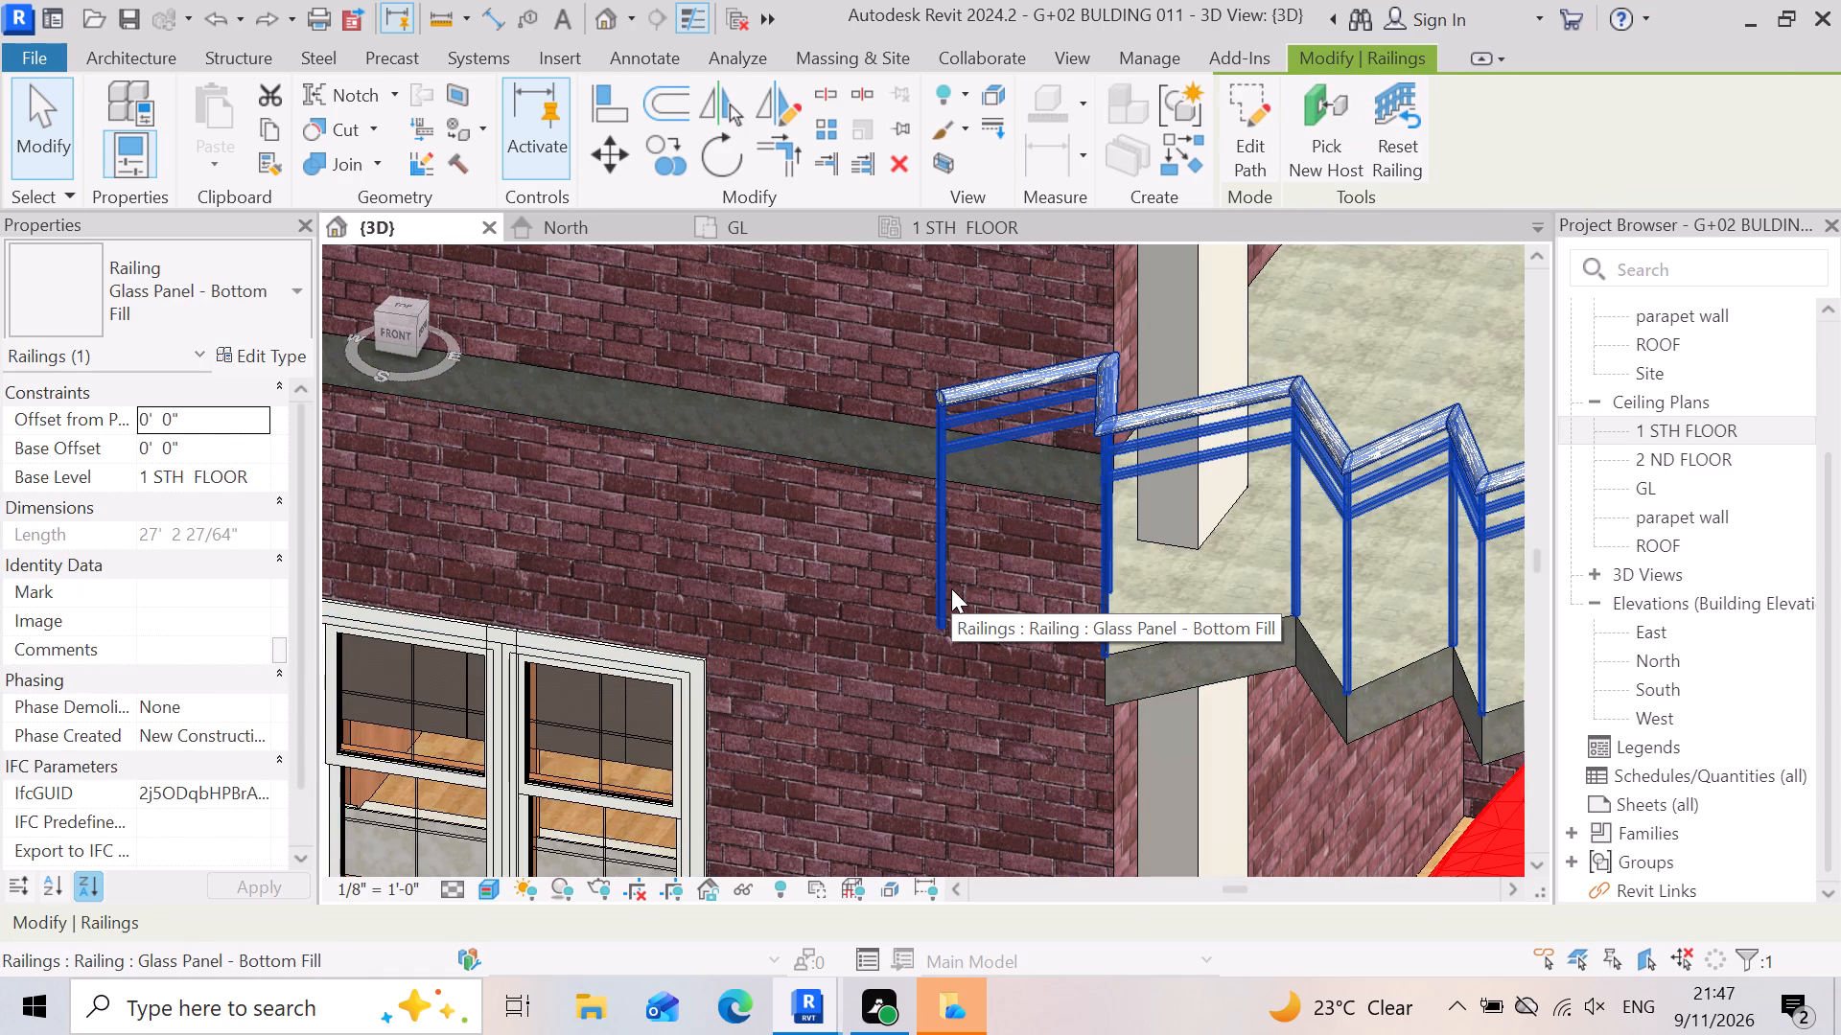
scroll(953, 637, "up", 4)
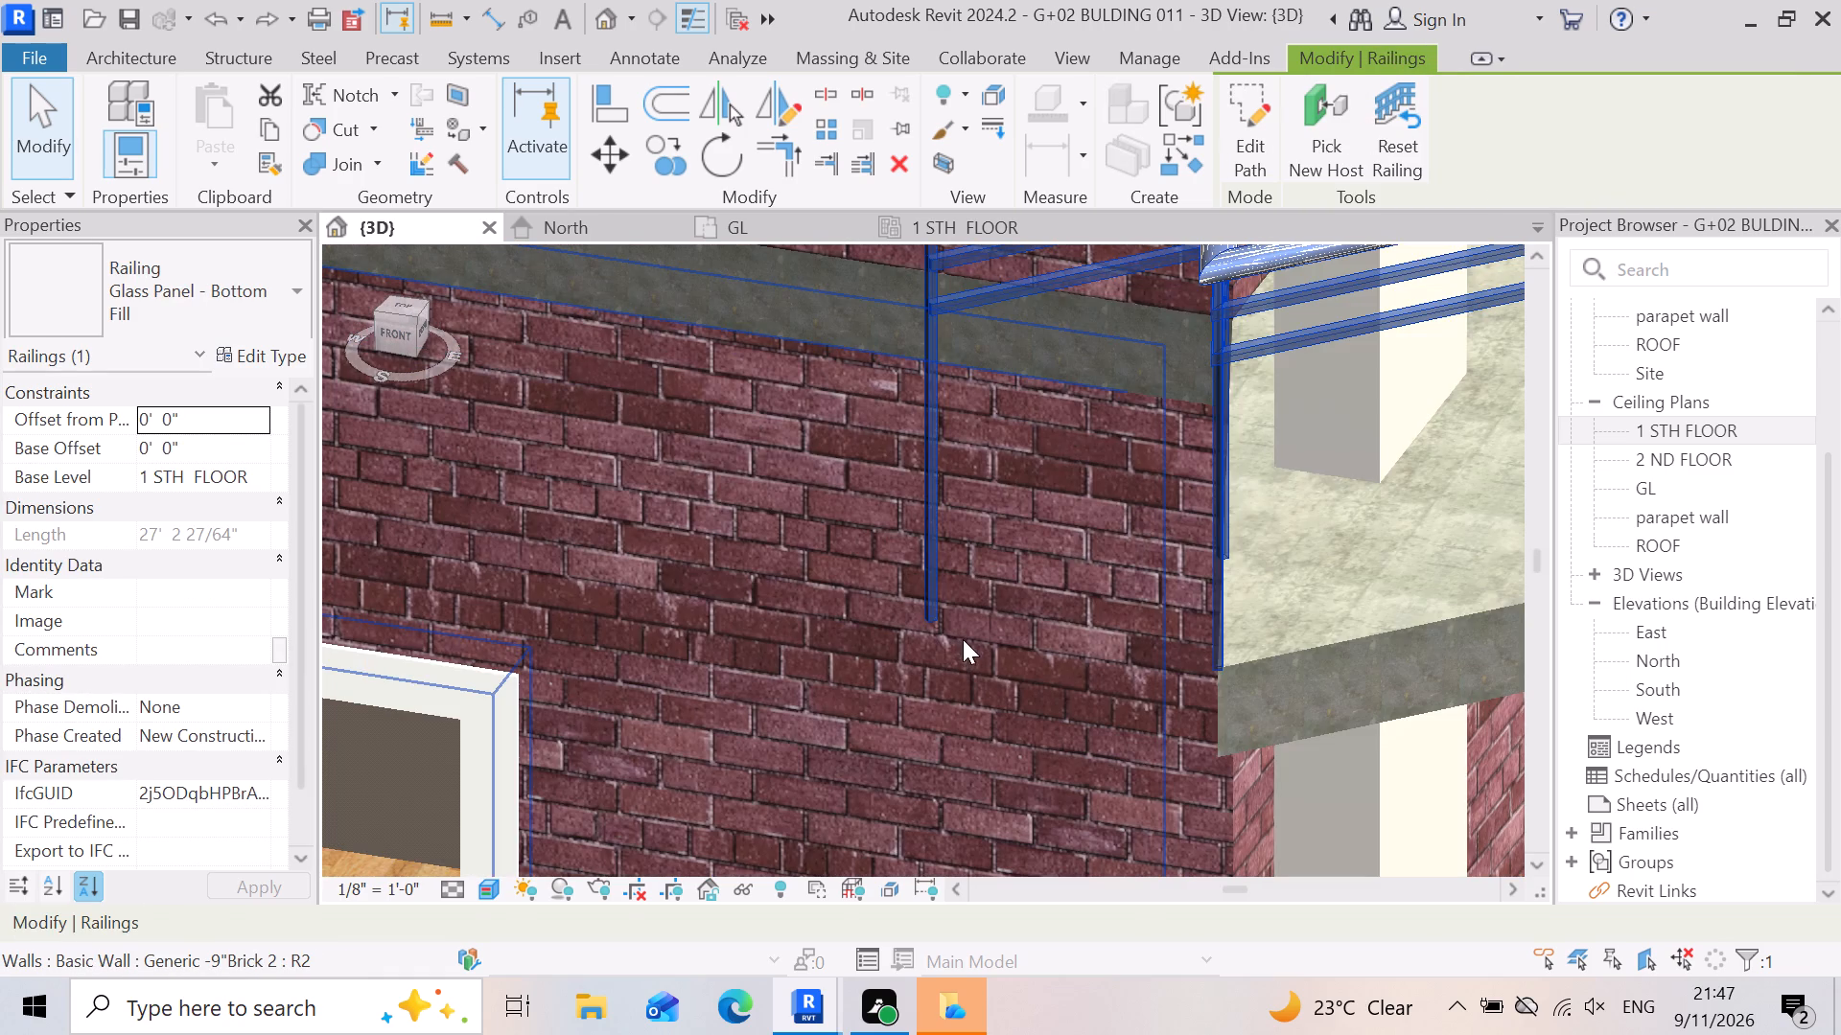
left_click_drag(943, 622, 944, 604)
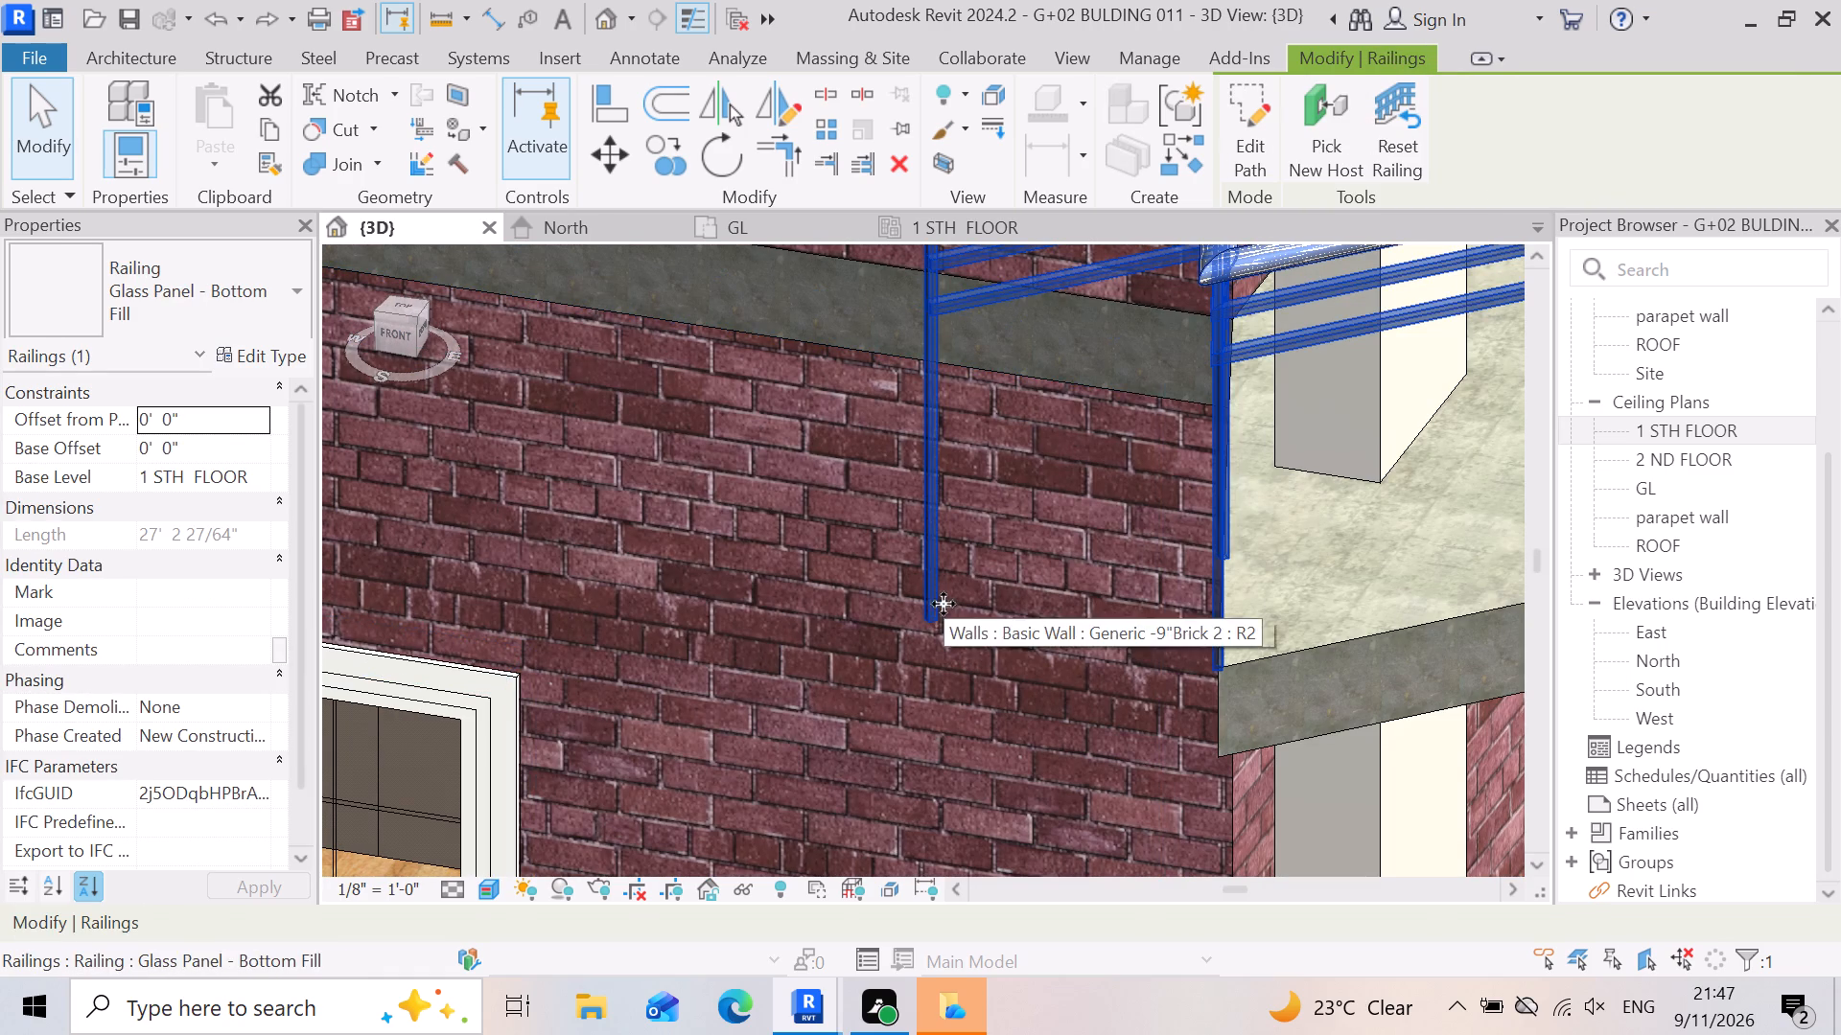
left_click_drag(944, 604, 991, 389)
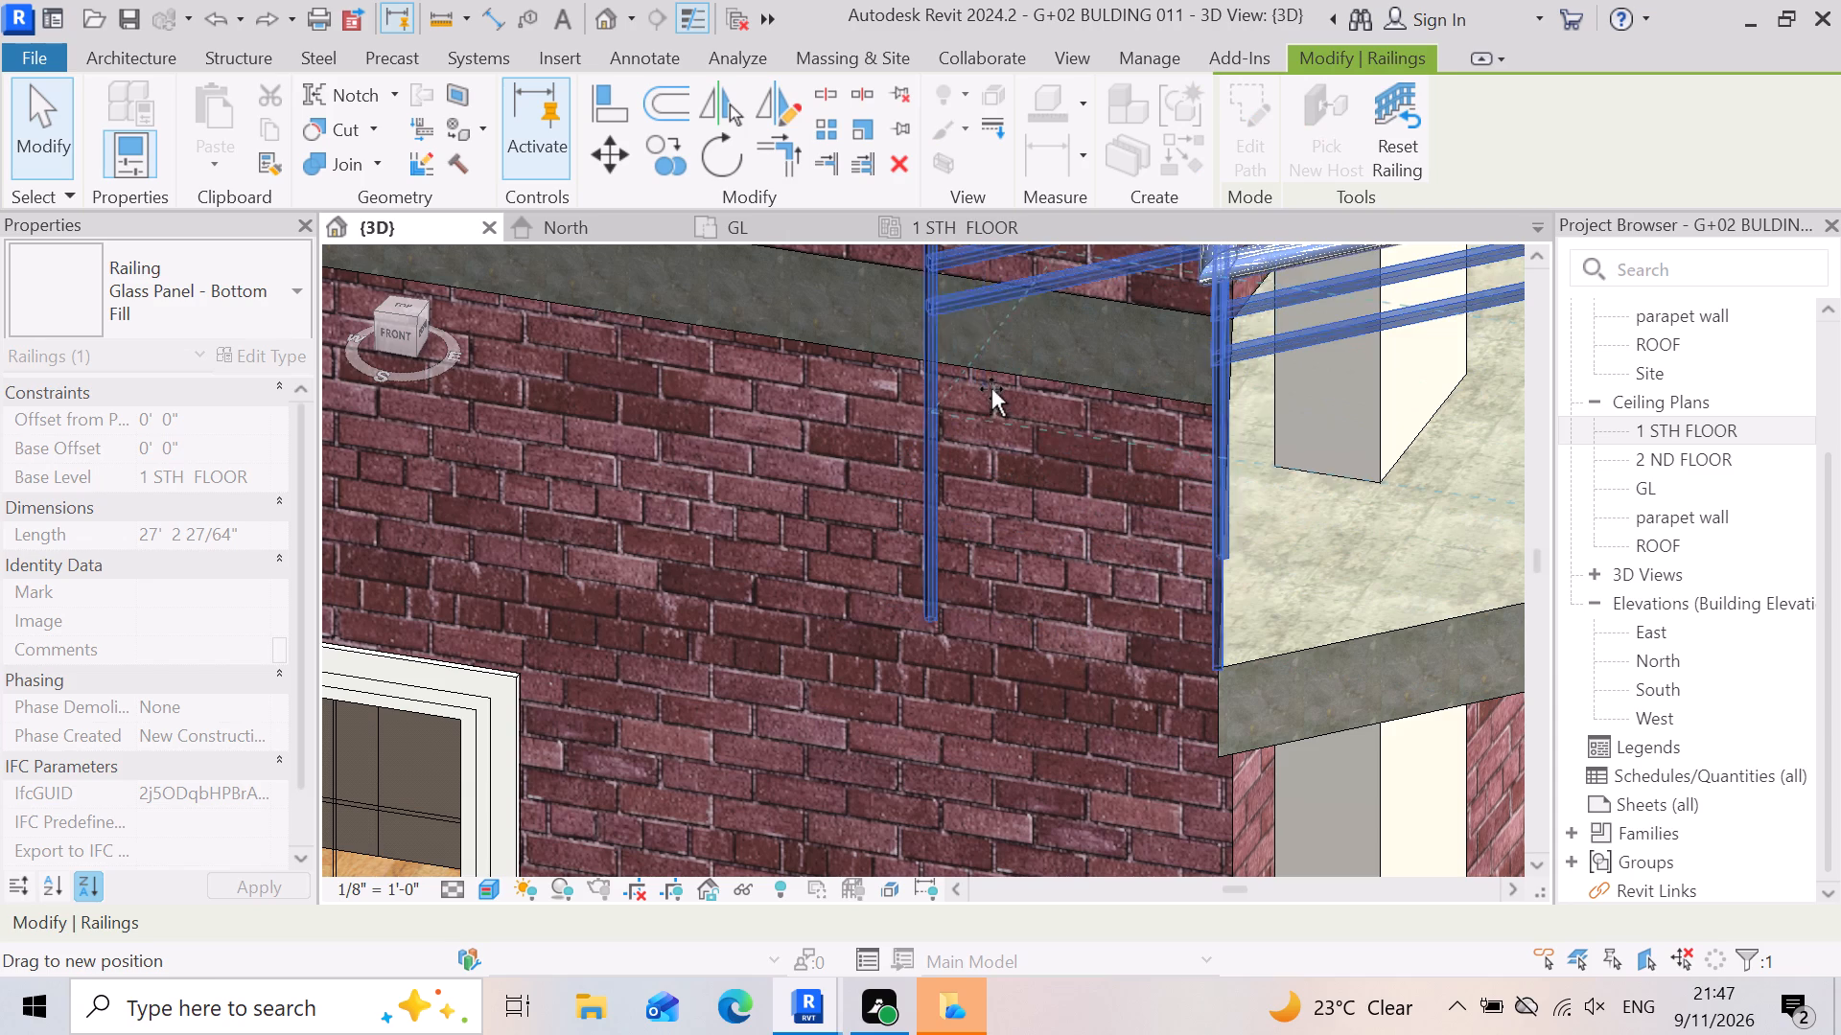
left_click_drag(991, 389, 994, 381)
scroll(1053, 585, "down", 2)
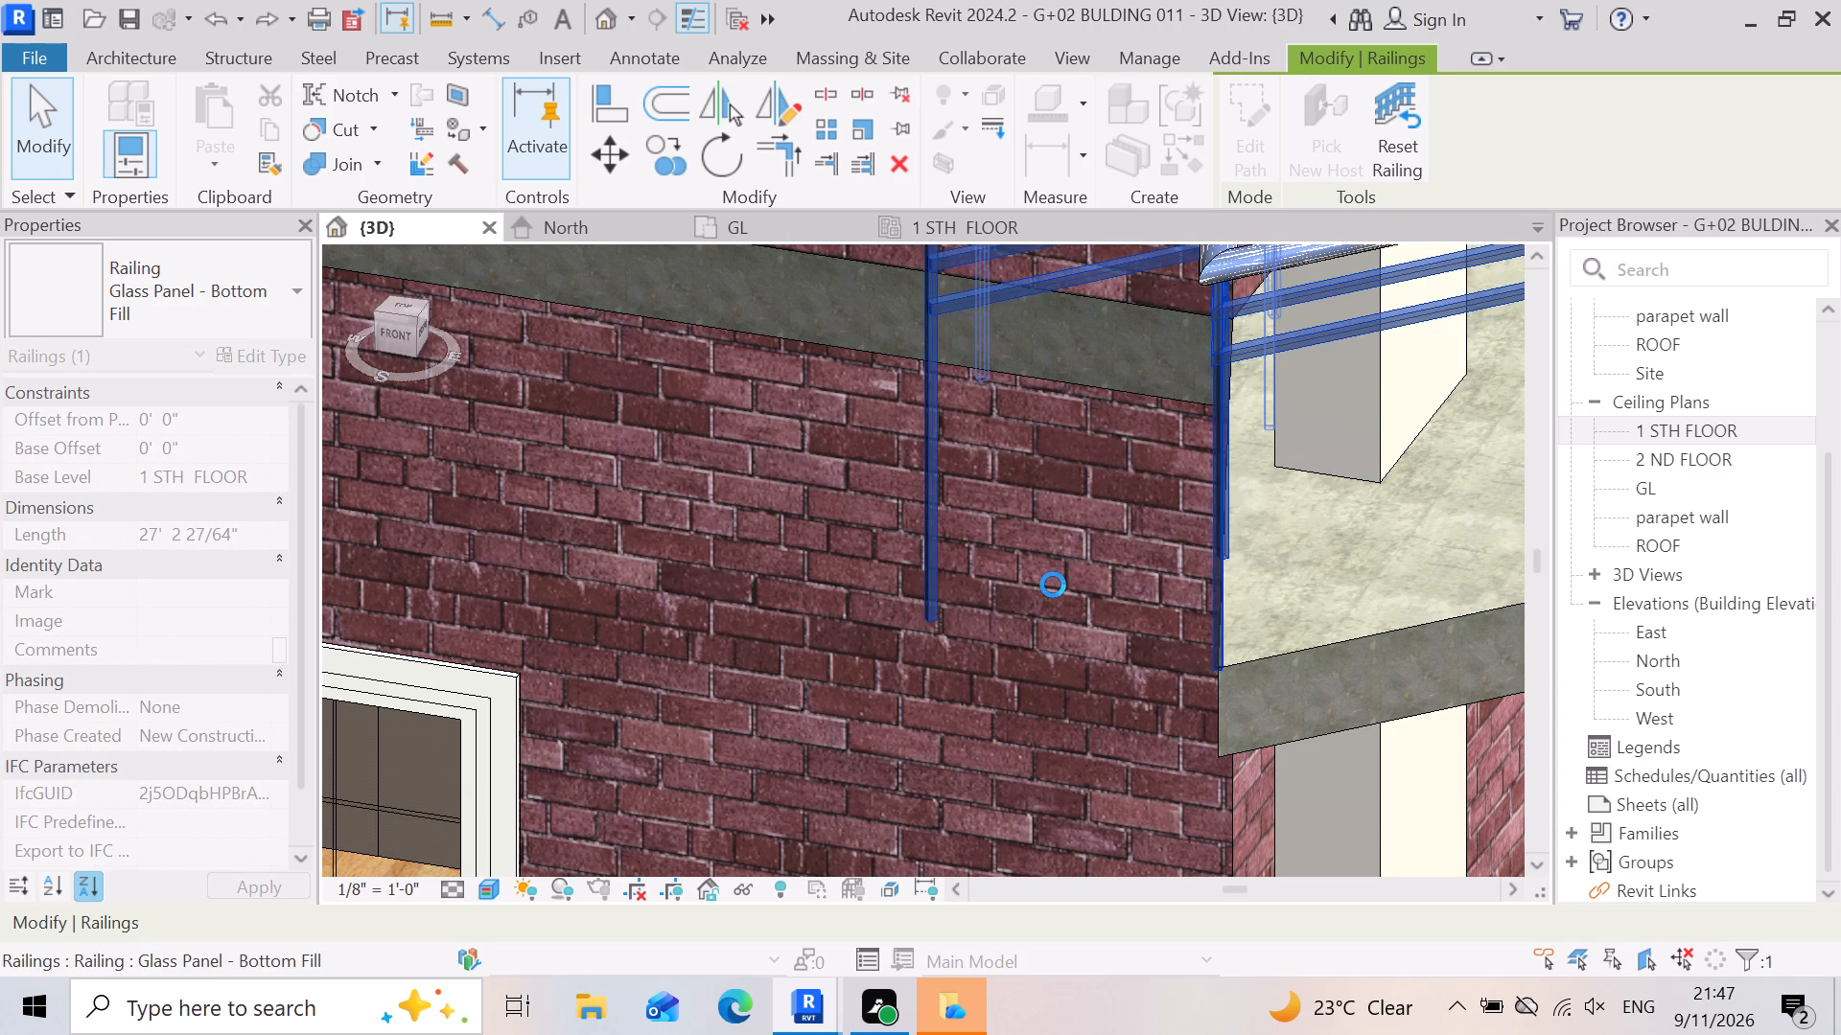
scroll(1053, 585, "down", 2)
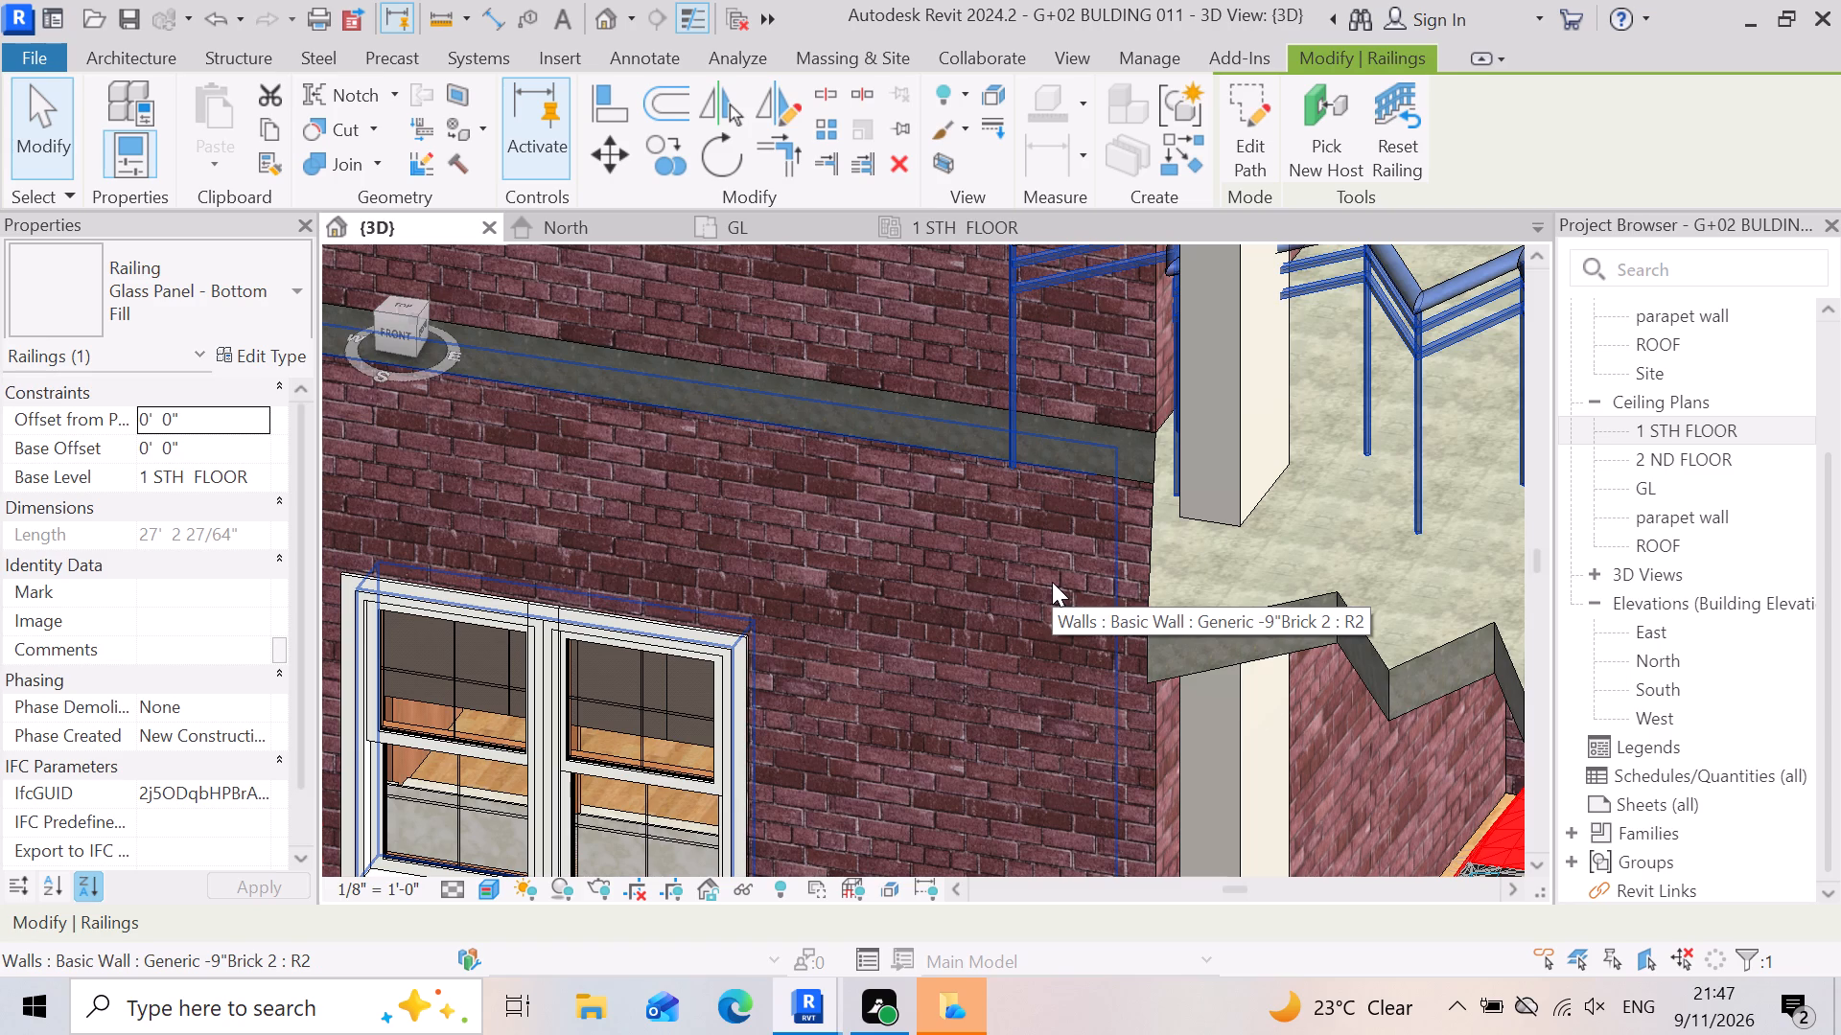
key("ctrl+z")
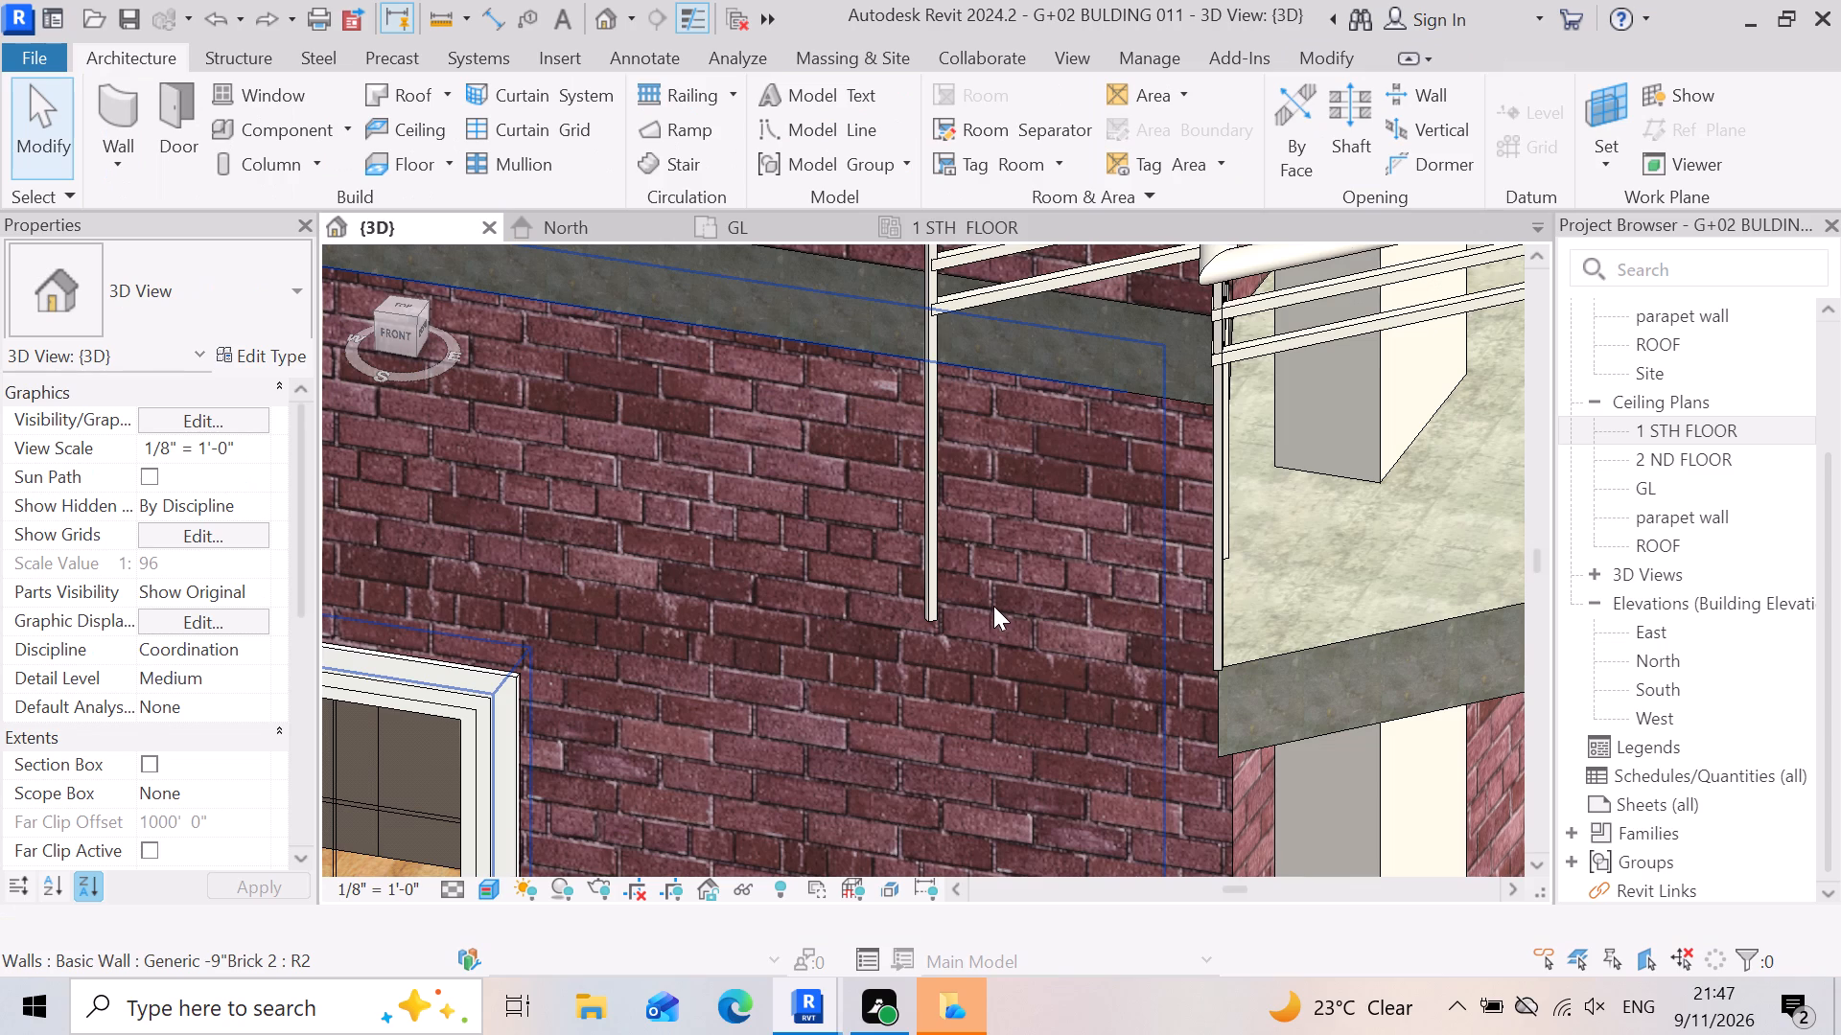
Open the first-floor balcony railing's path for editing and select the short end segment running along the brick wall.
scroll(993, 606, "down", 7)
left_click(1087, 517)
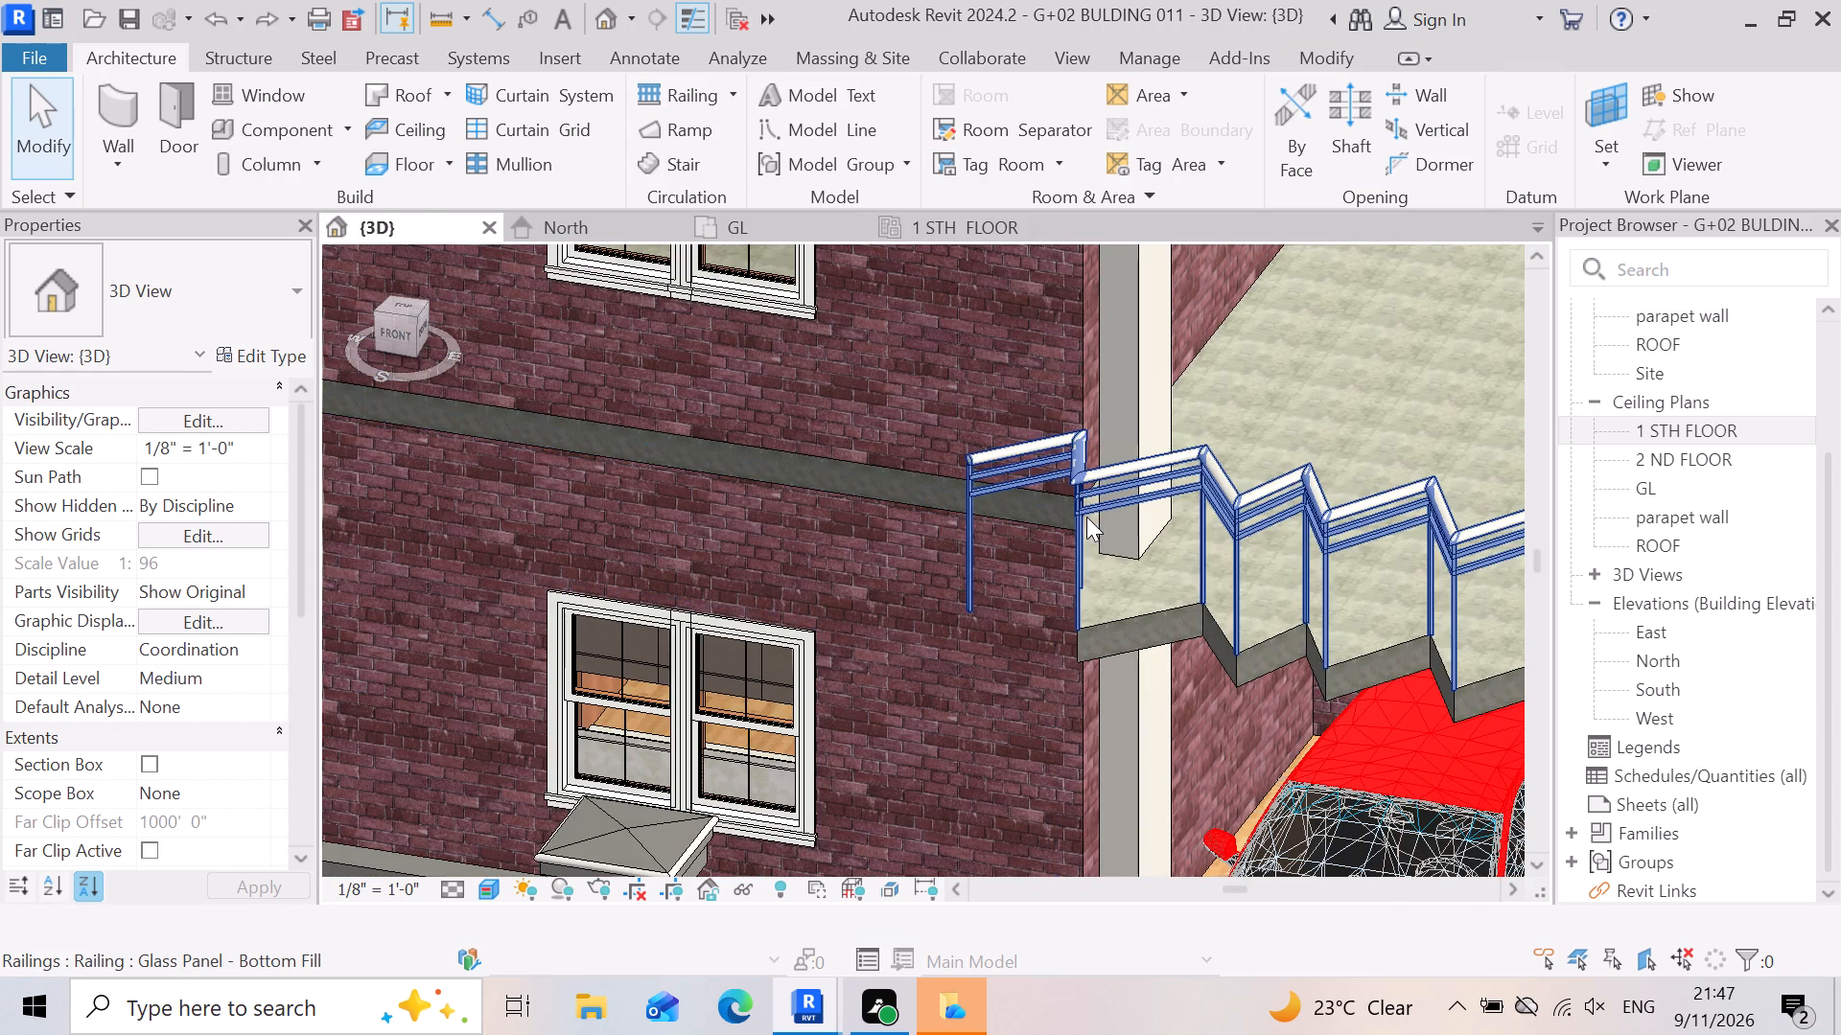
left_click(1084, 517)
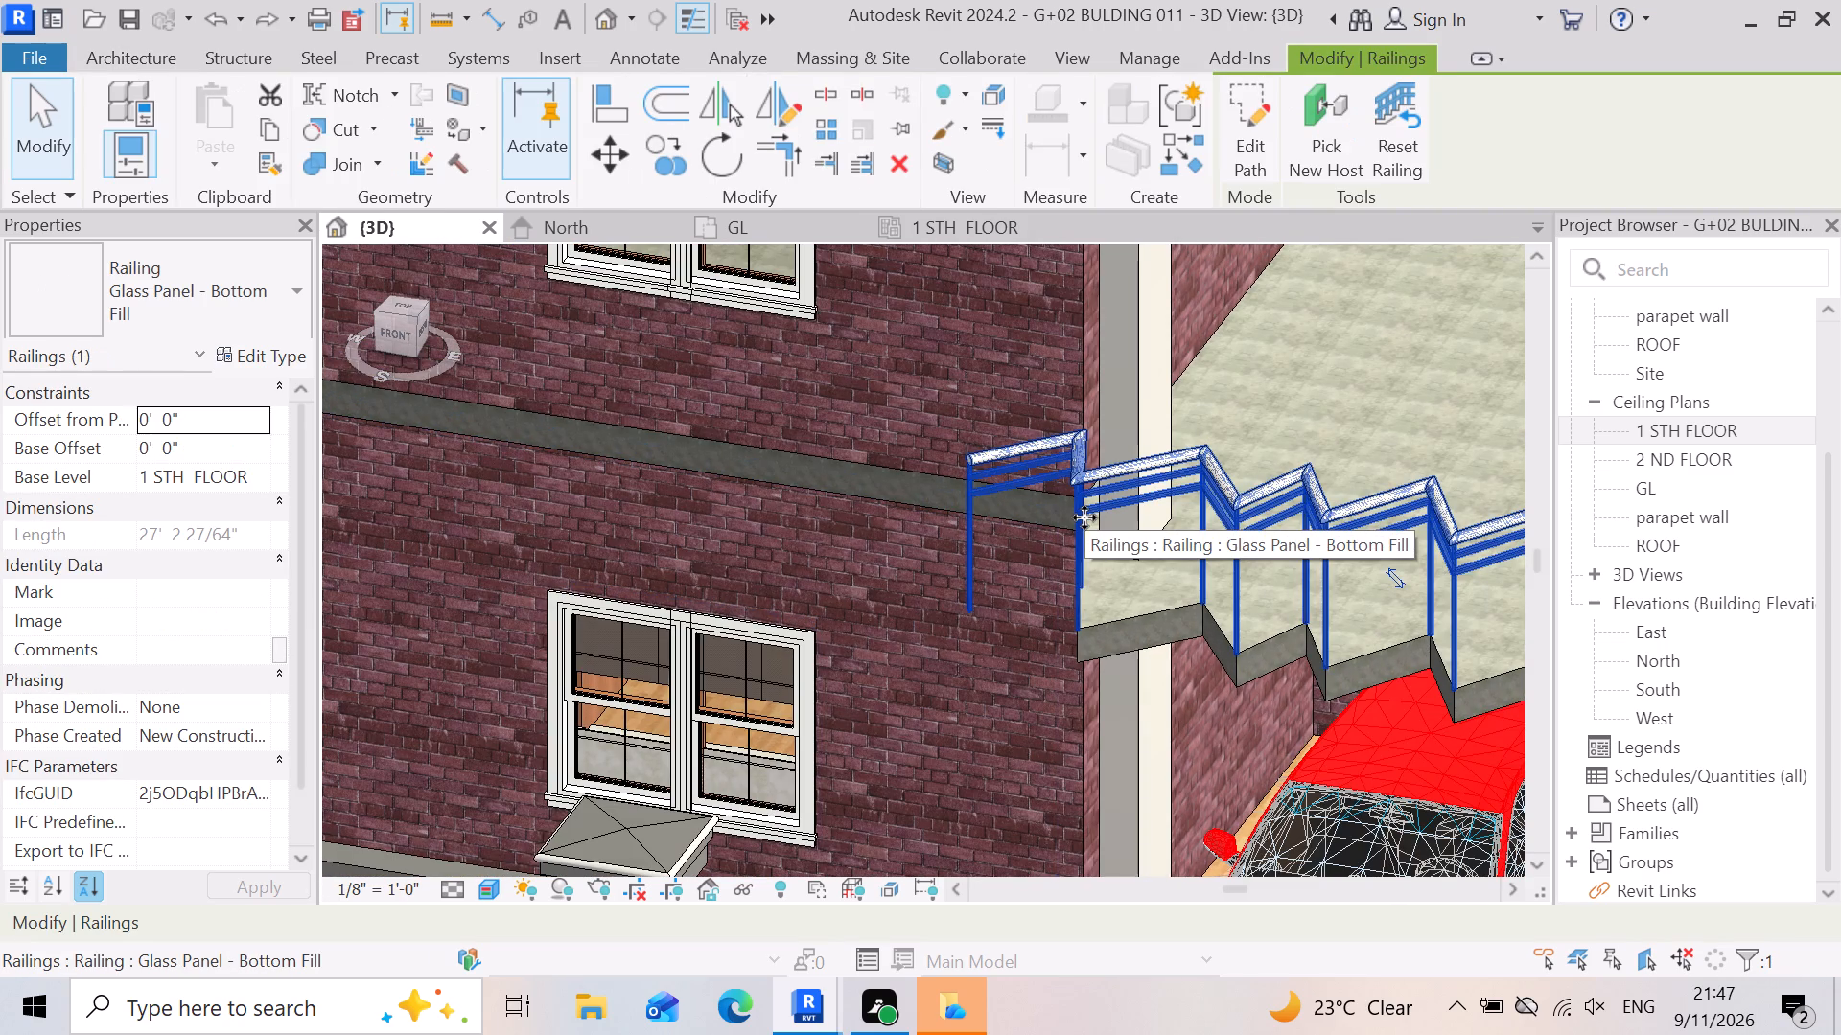
left_click(1259, 117)
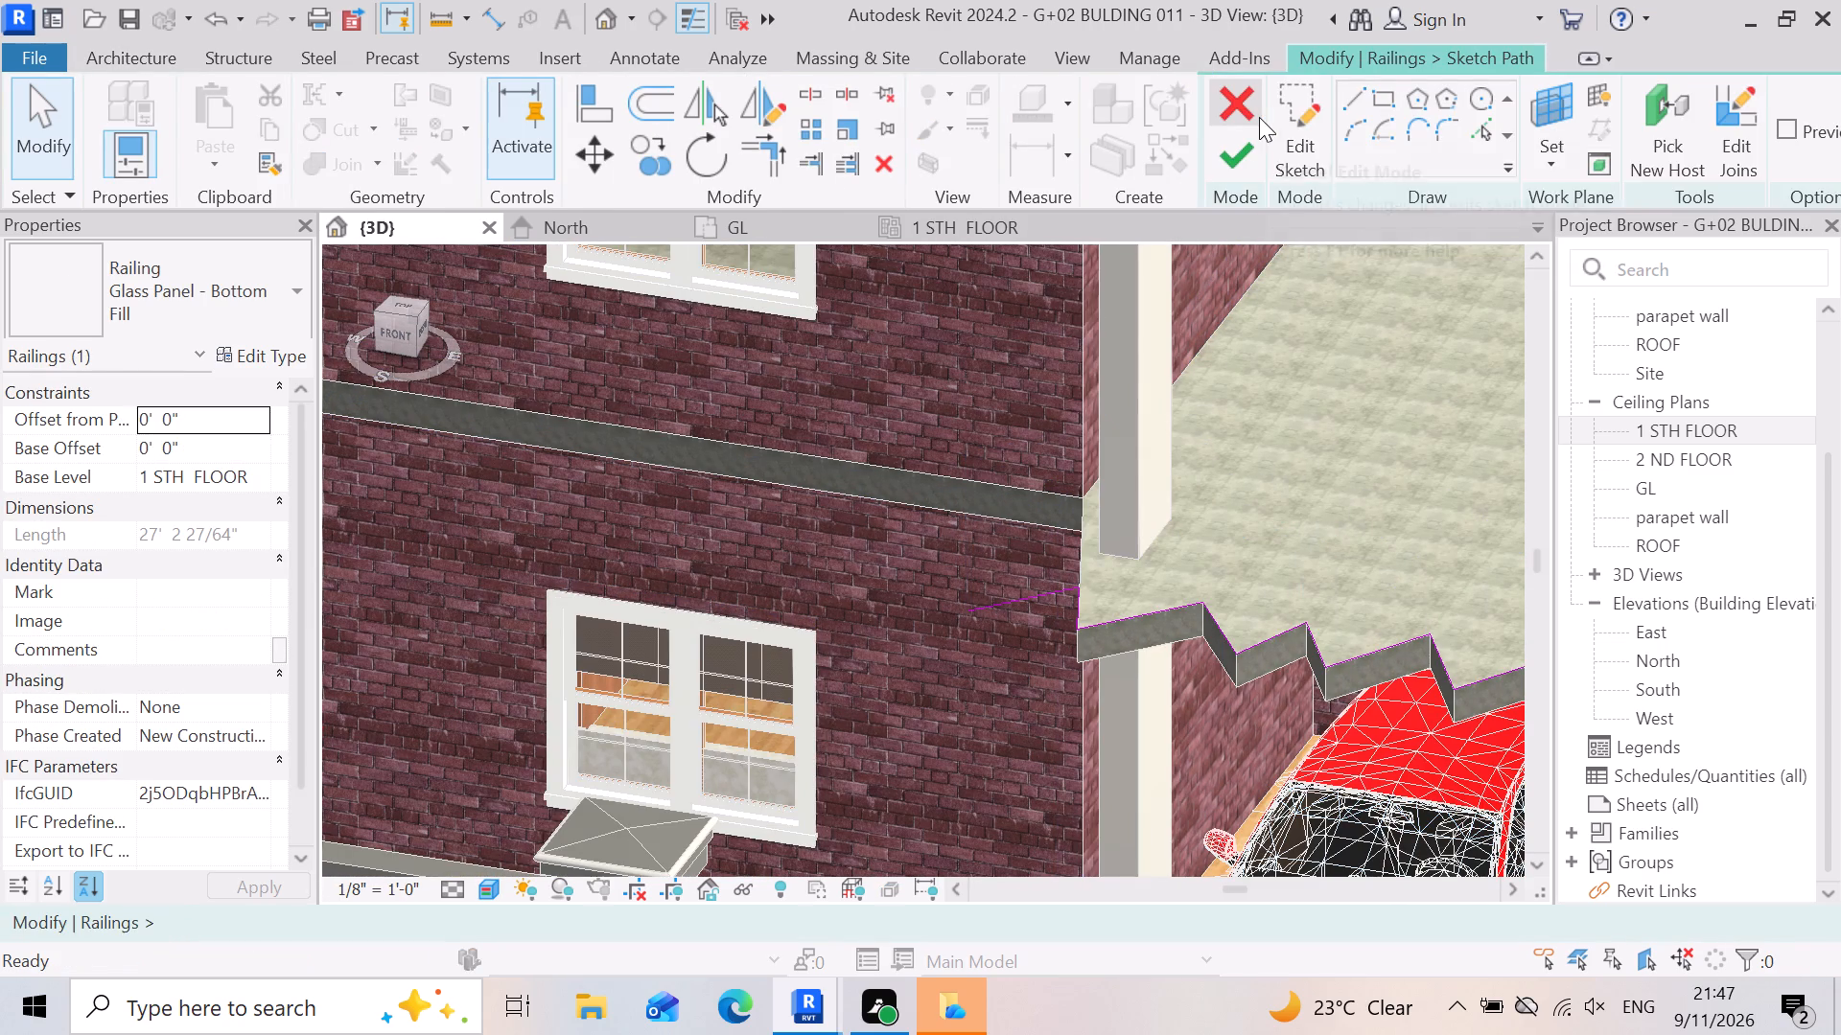
scroll(659, 544, "up", 4)
scroll(1236, 827, "up", 3)
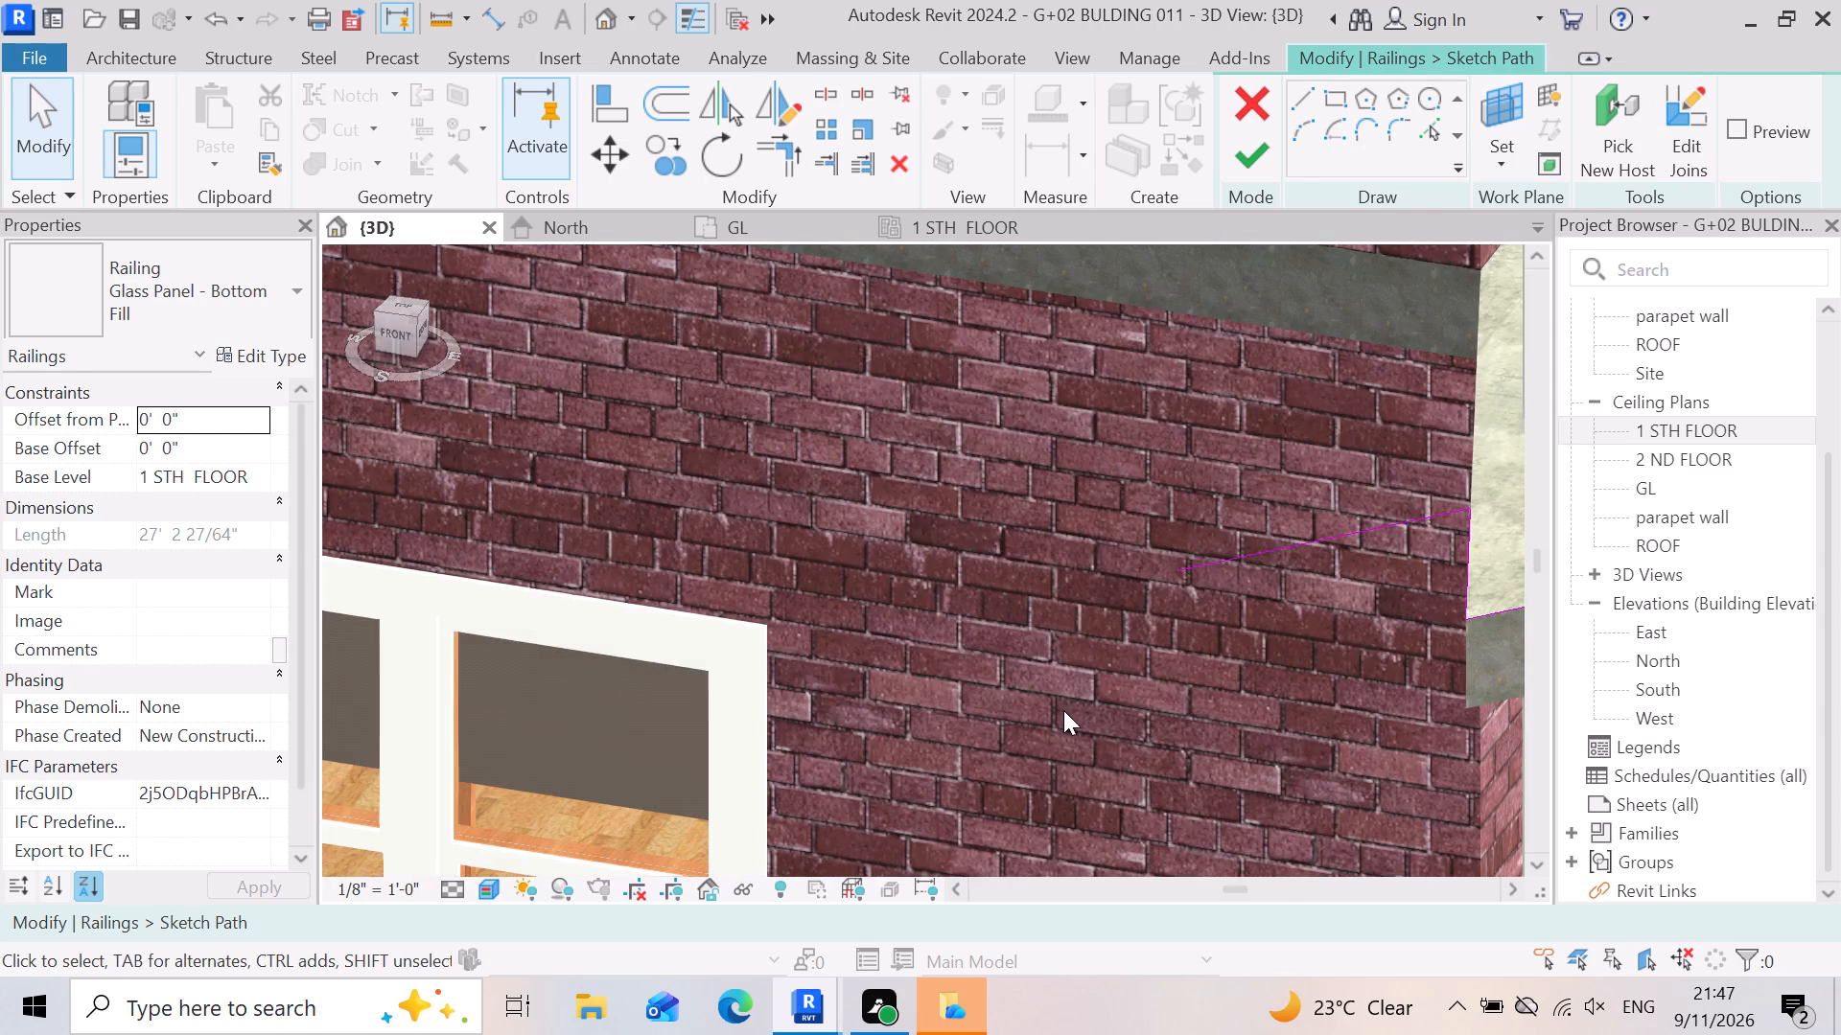
scroll(1063, 710, "down", 4)
scroll(1390, 646, "up", 10)
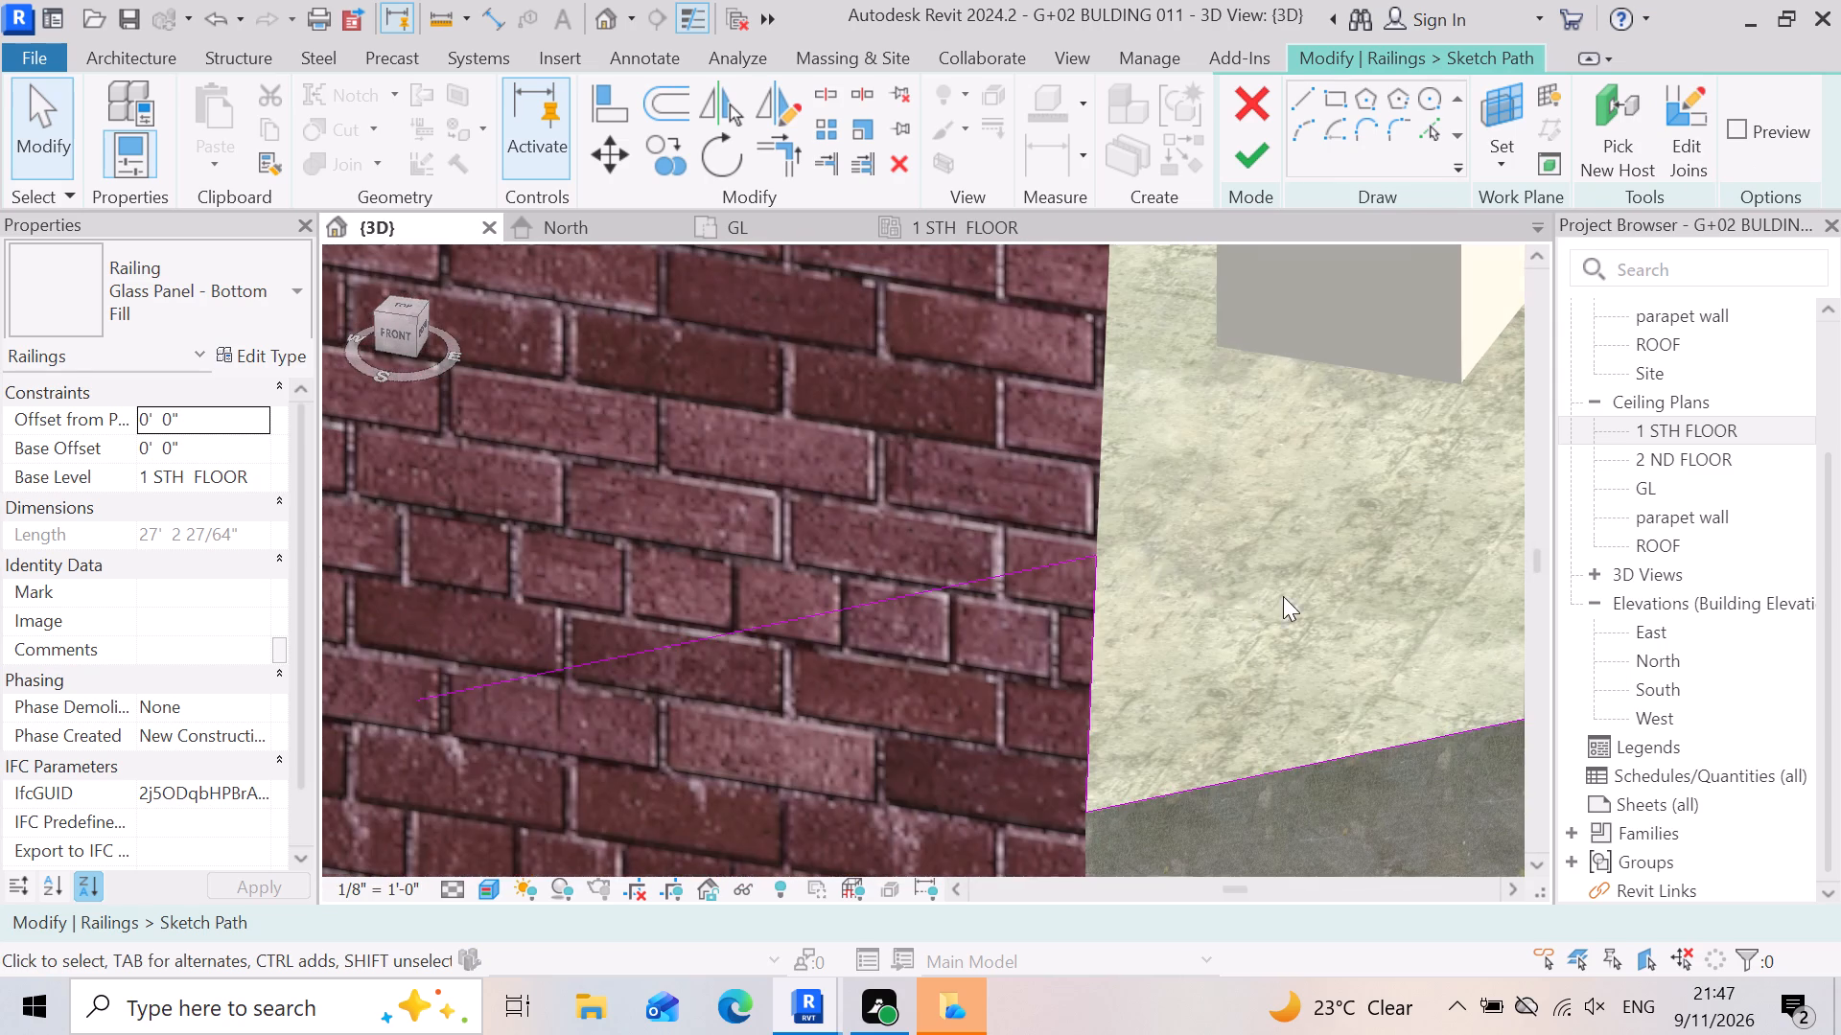
left_click(1049, 572)
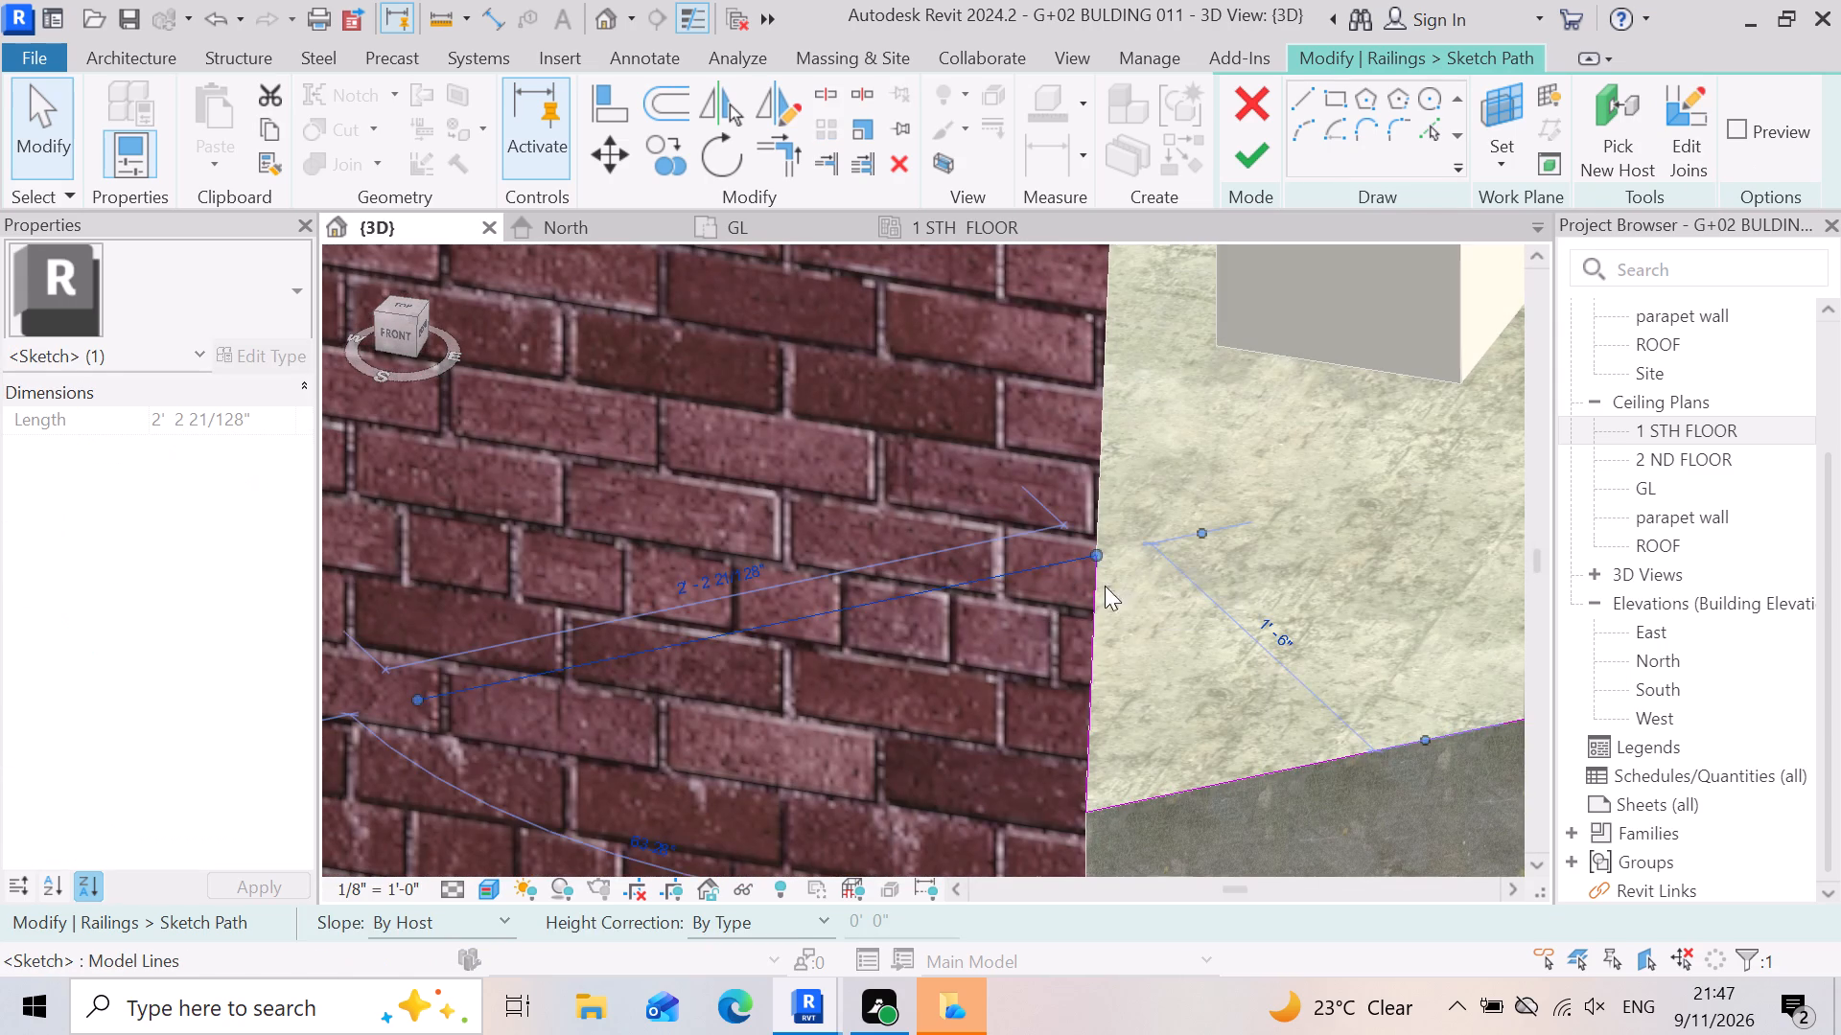
scroll(1129, 586, "up", 5)
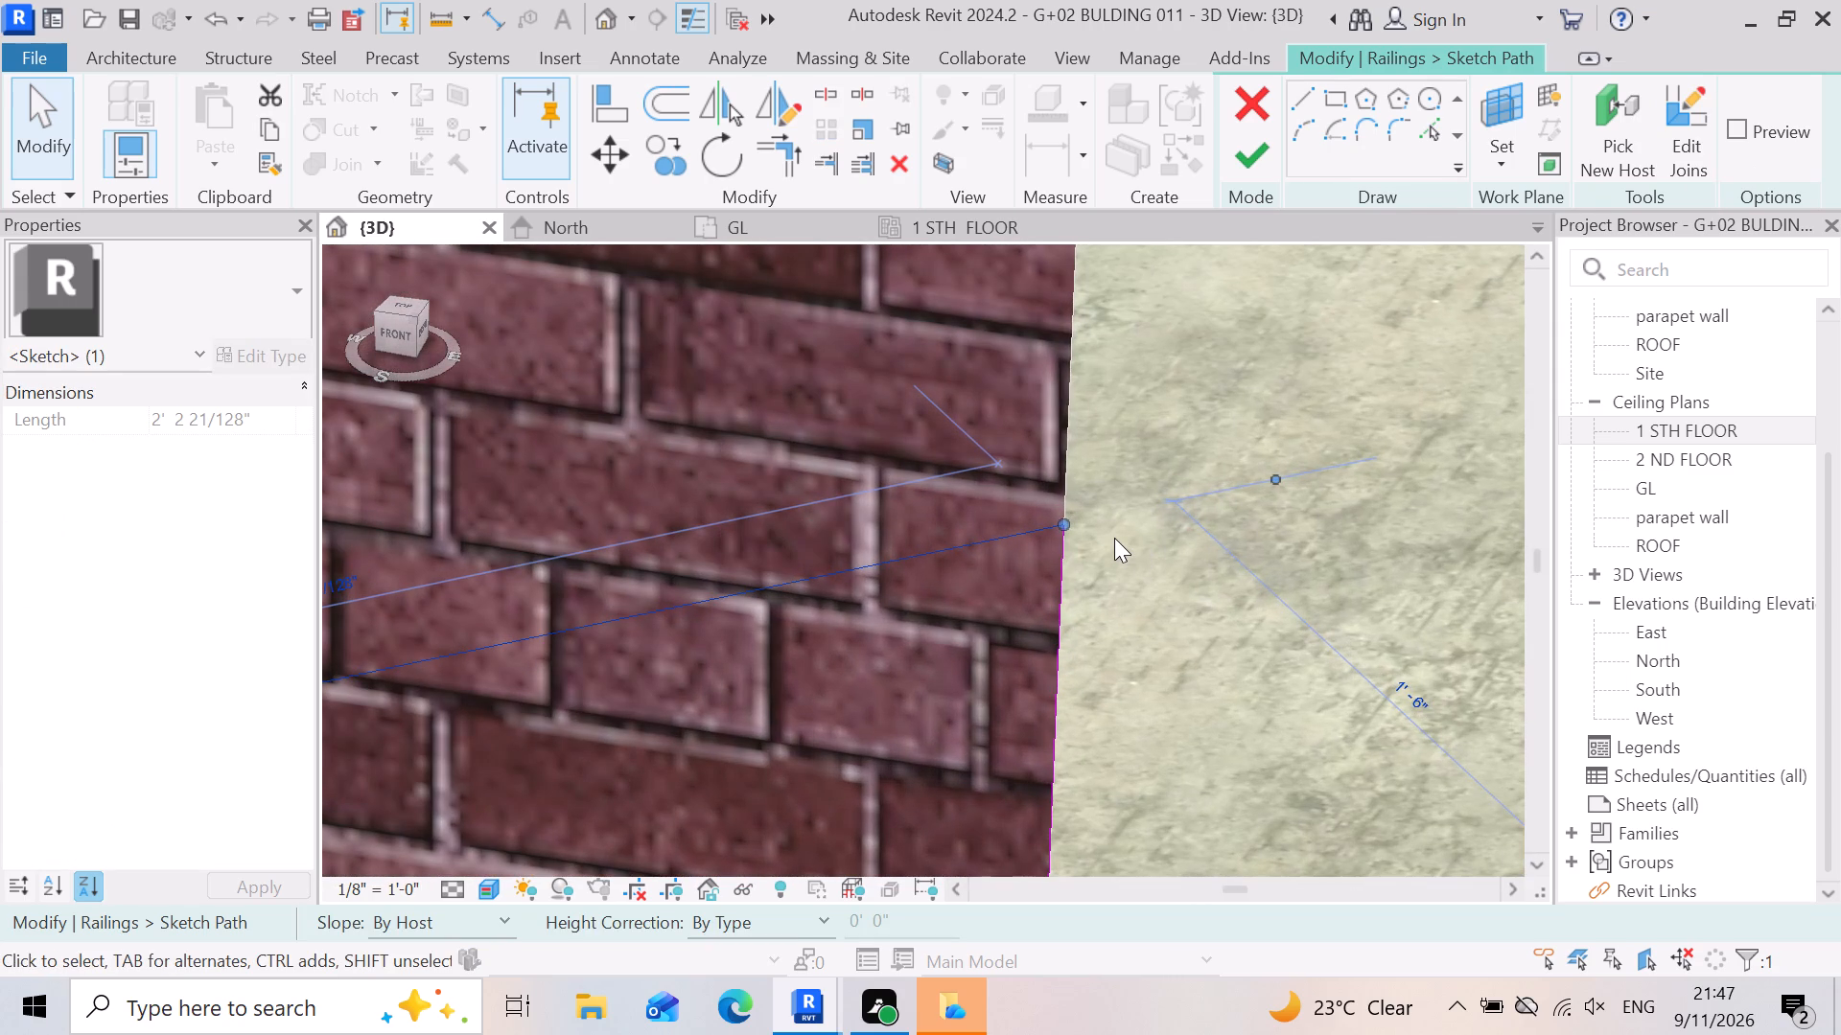
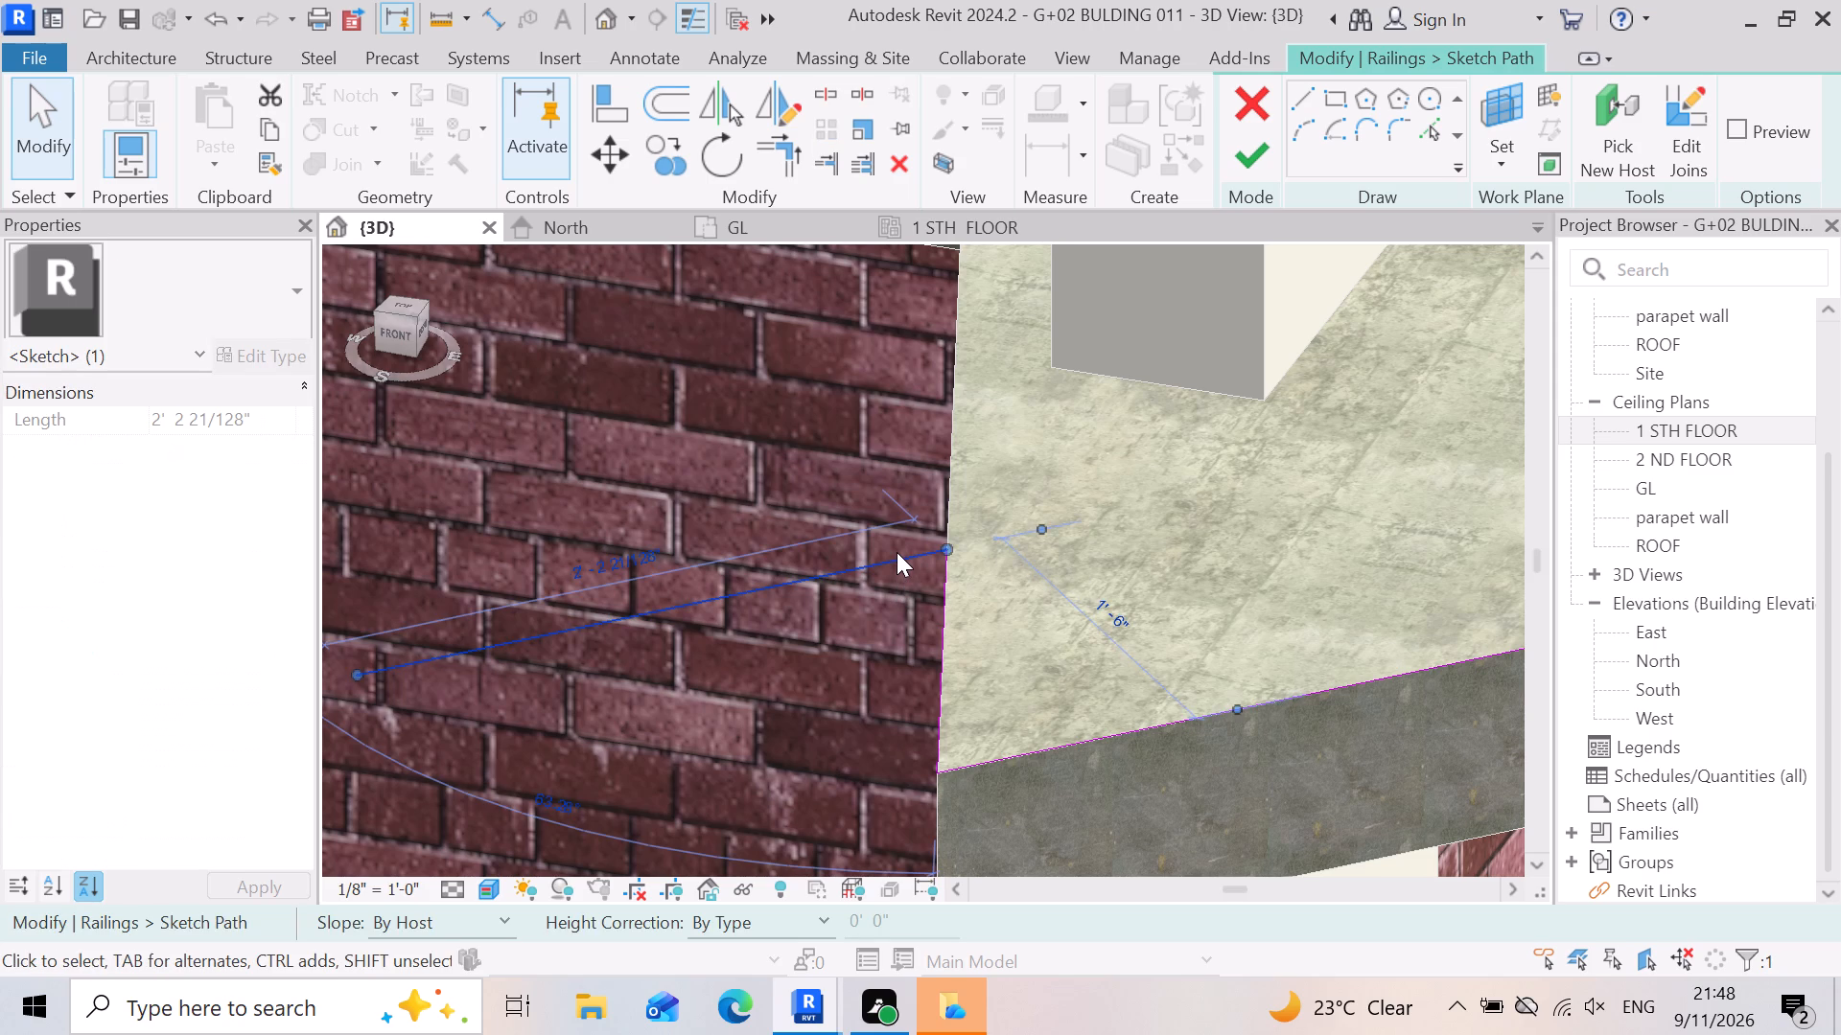
Finish the path sketch of the 2 ND FLOOR Glass Panel - Bottom Fill railing along the zigzag balcony edge and deselect it.
left_click(1243, 149)
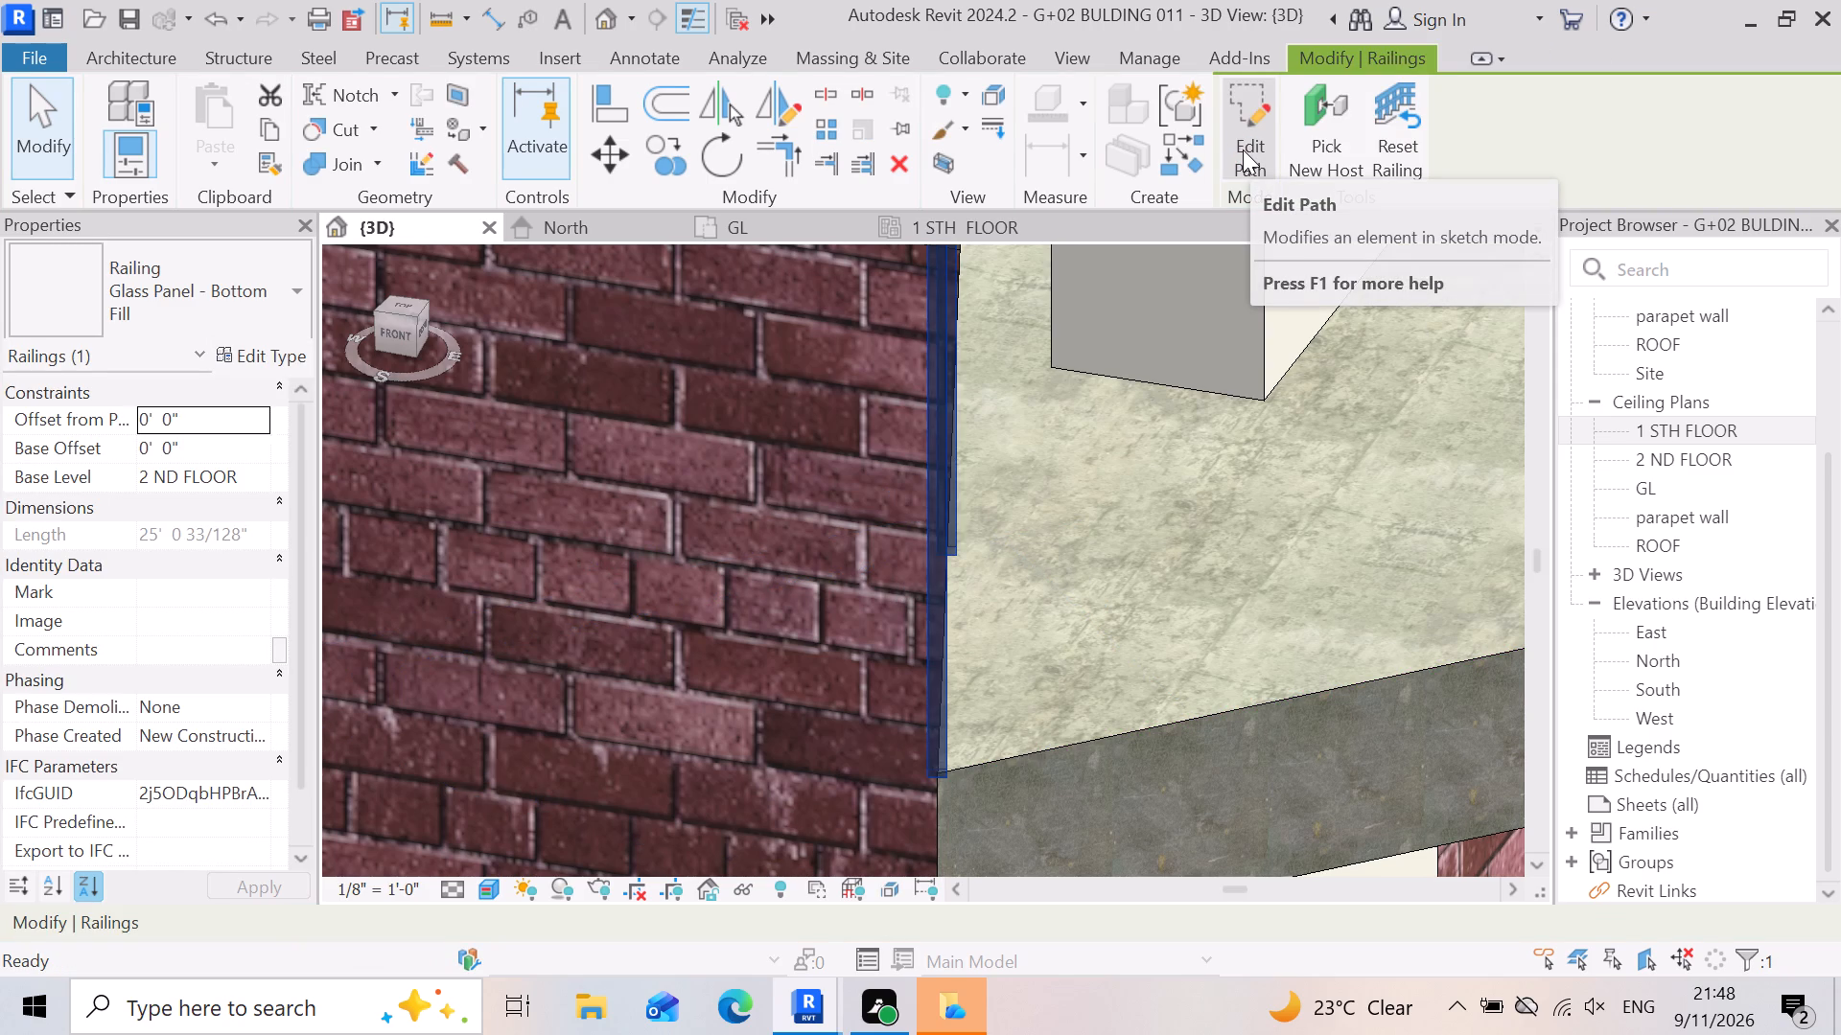
scroll(869, 394, "down", 14)
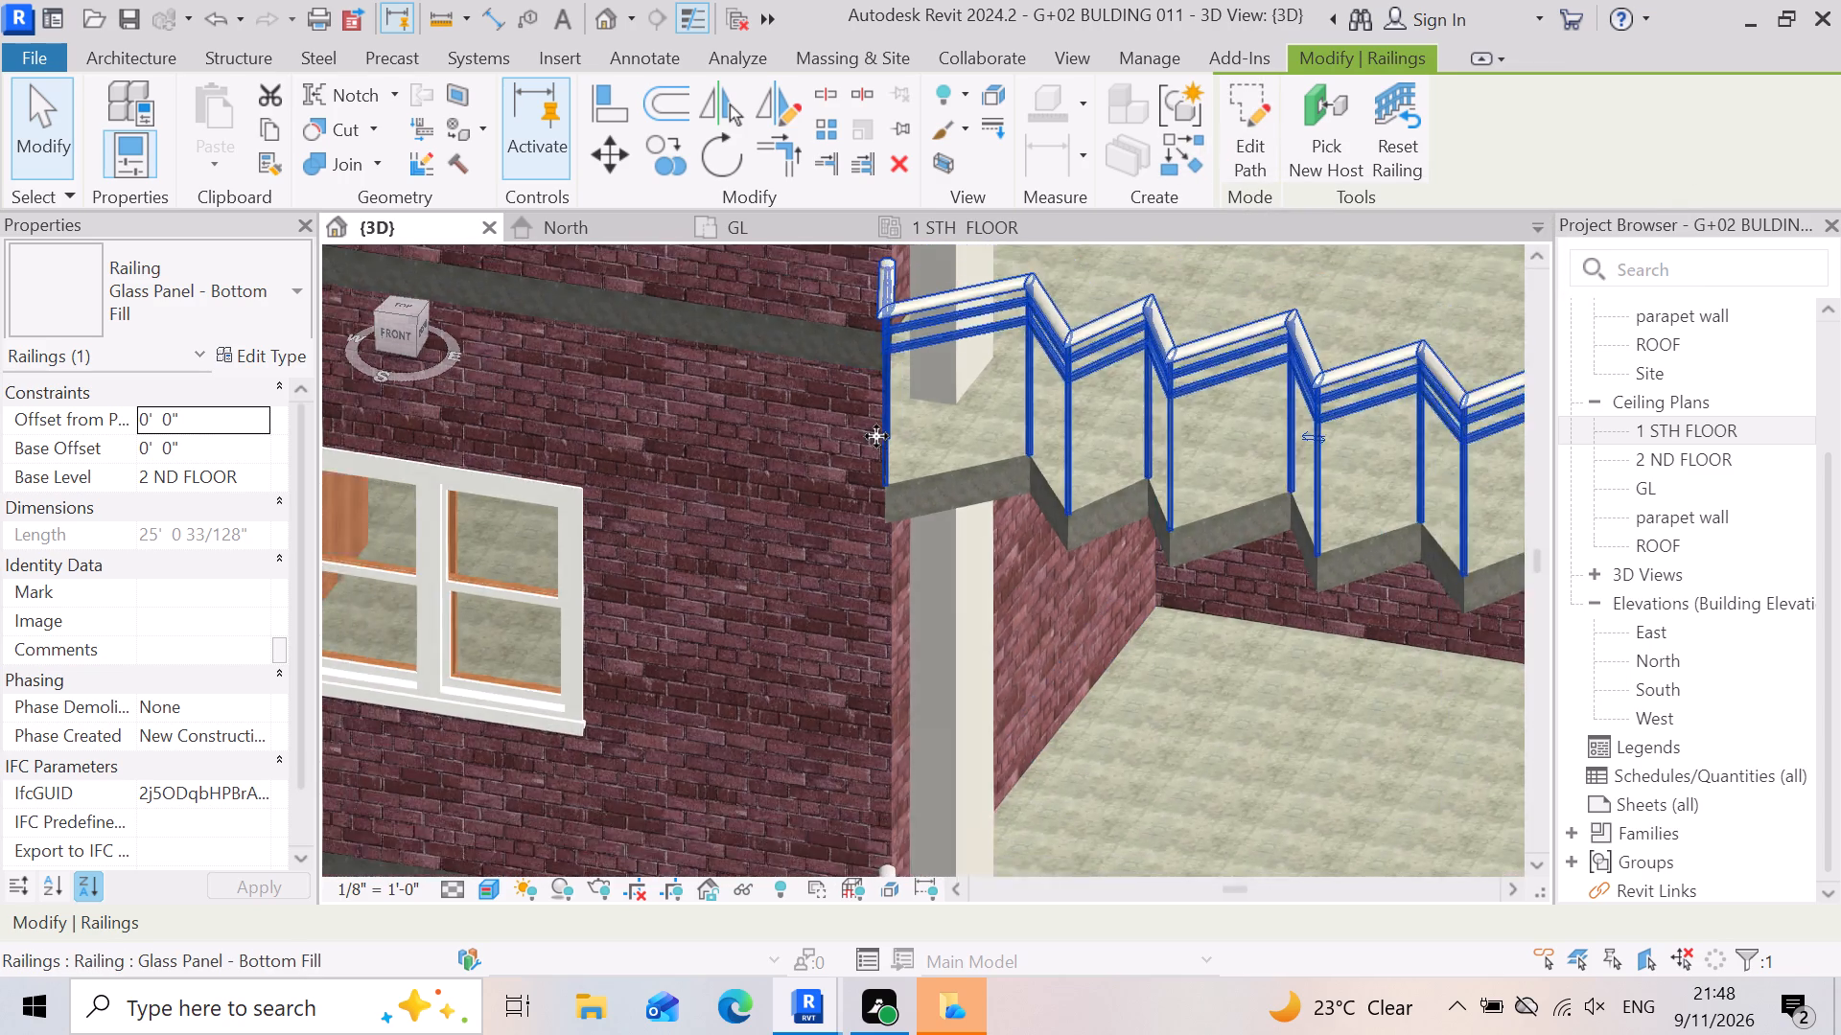
scroll(876, 436, "down", 5)
left_click(1387, 788)
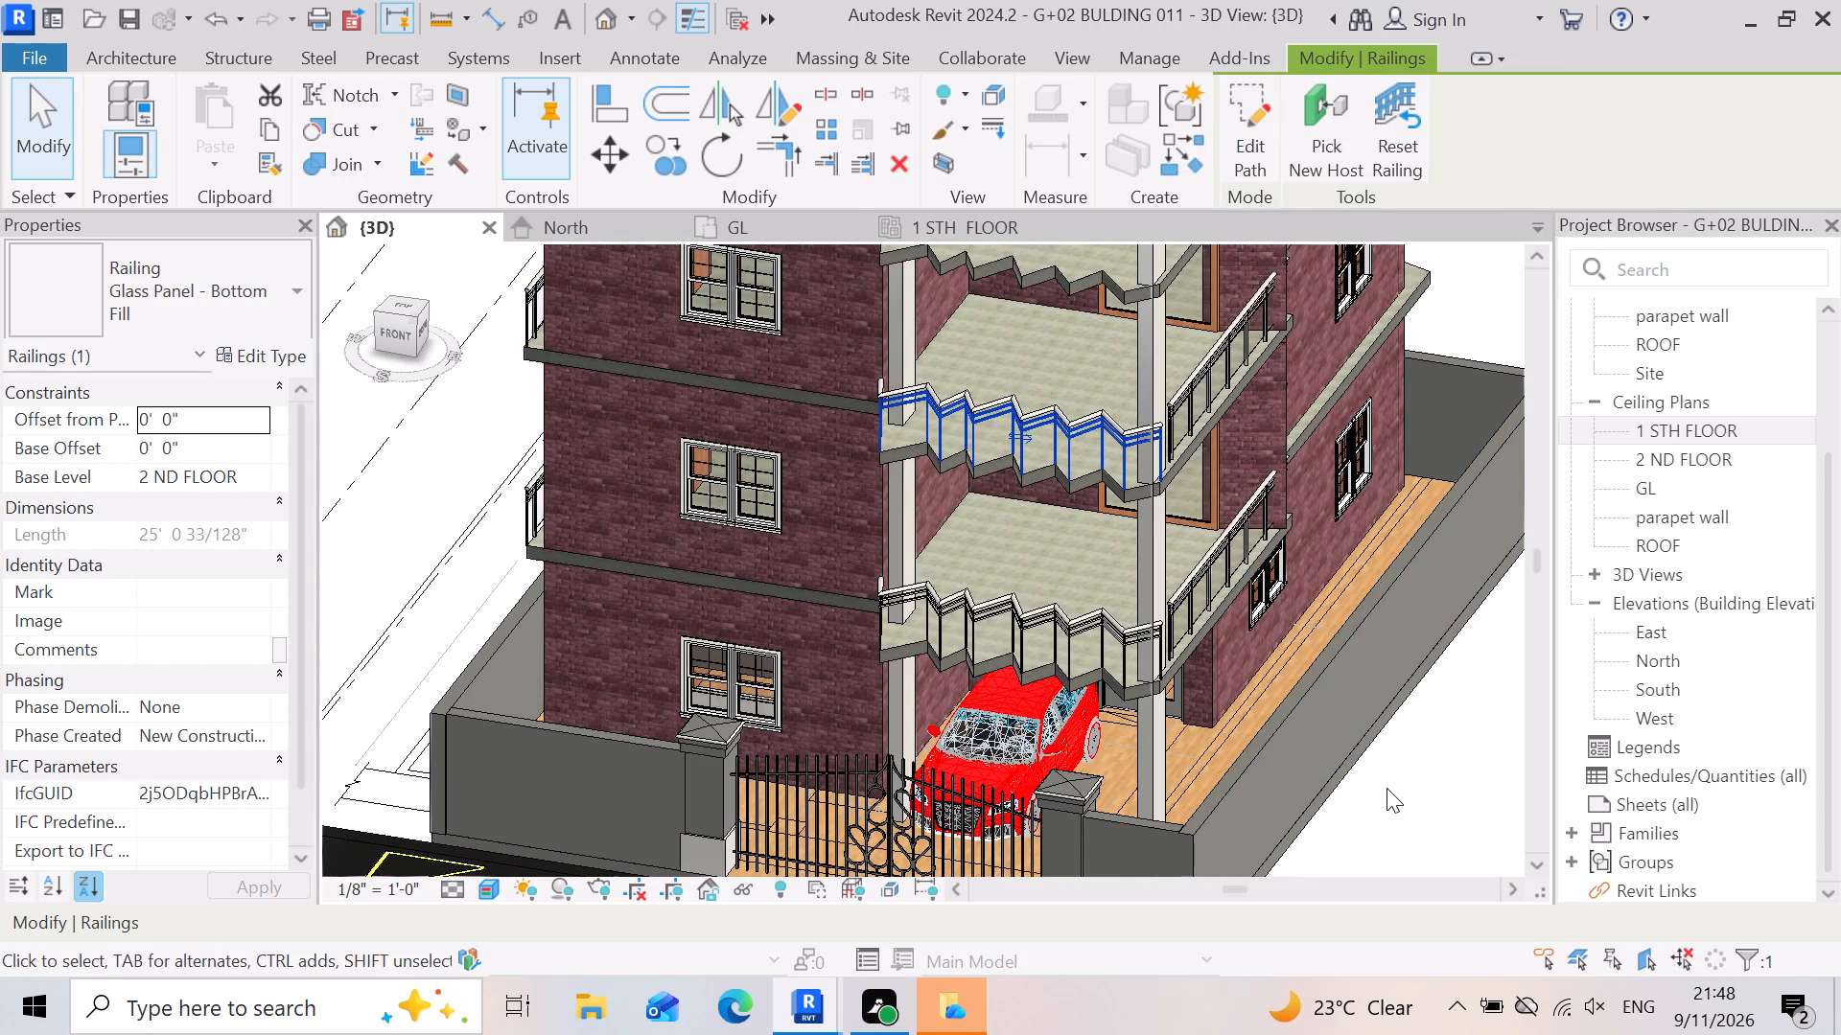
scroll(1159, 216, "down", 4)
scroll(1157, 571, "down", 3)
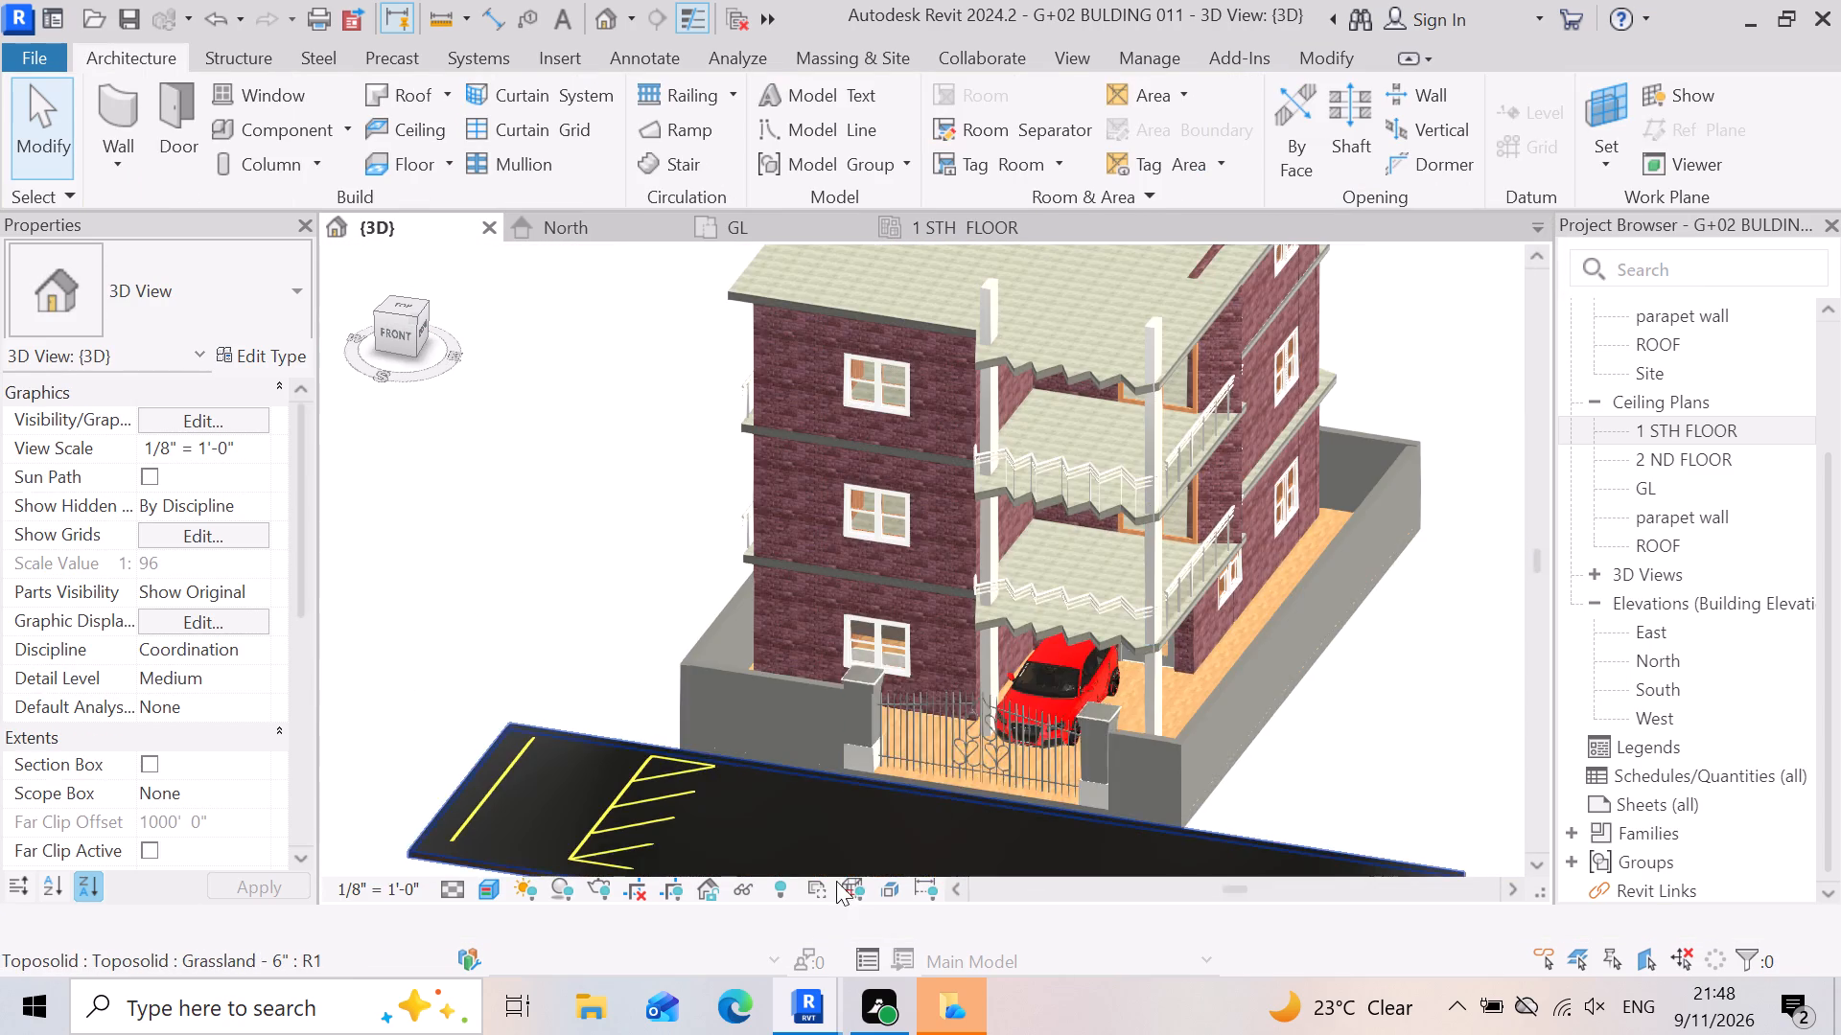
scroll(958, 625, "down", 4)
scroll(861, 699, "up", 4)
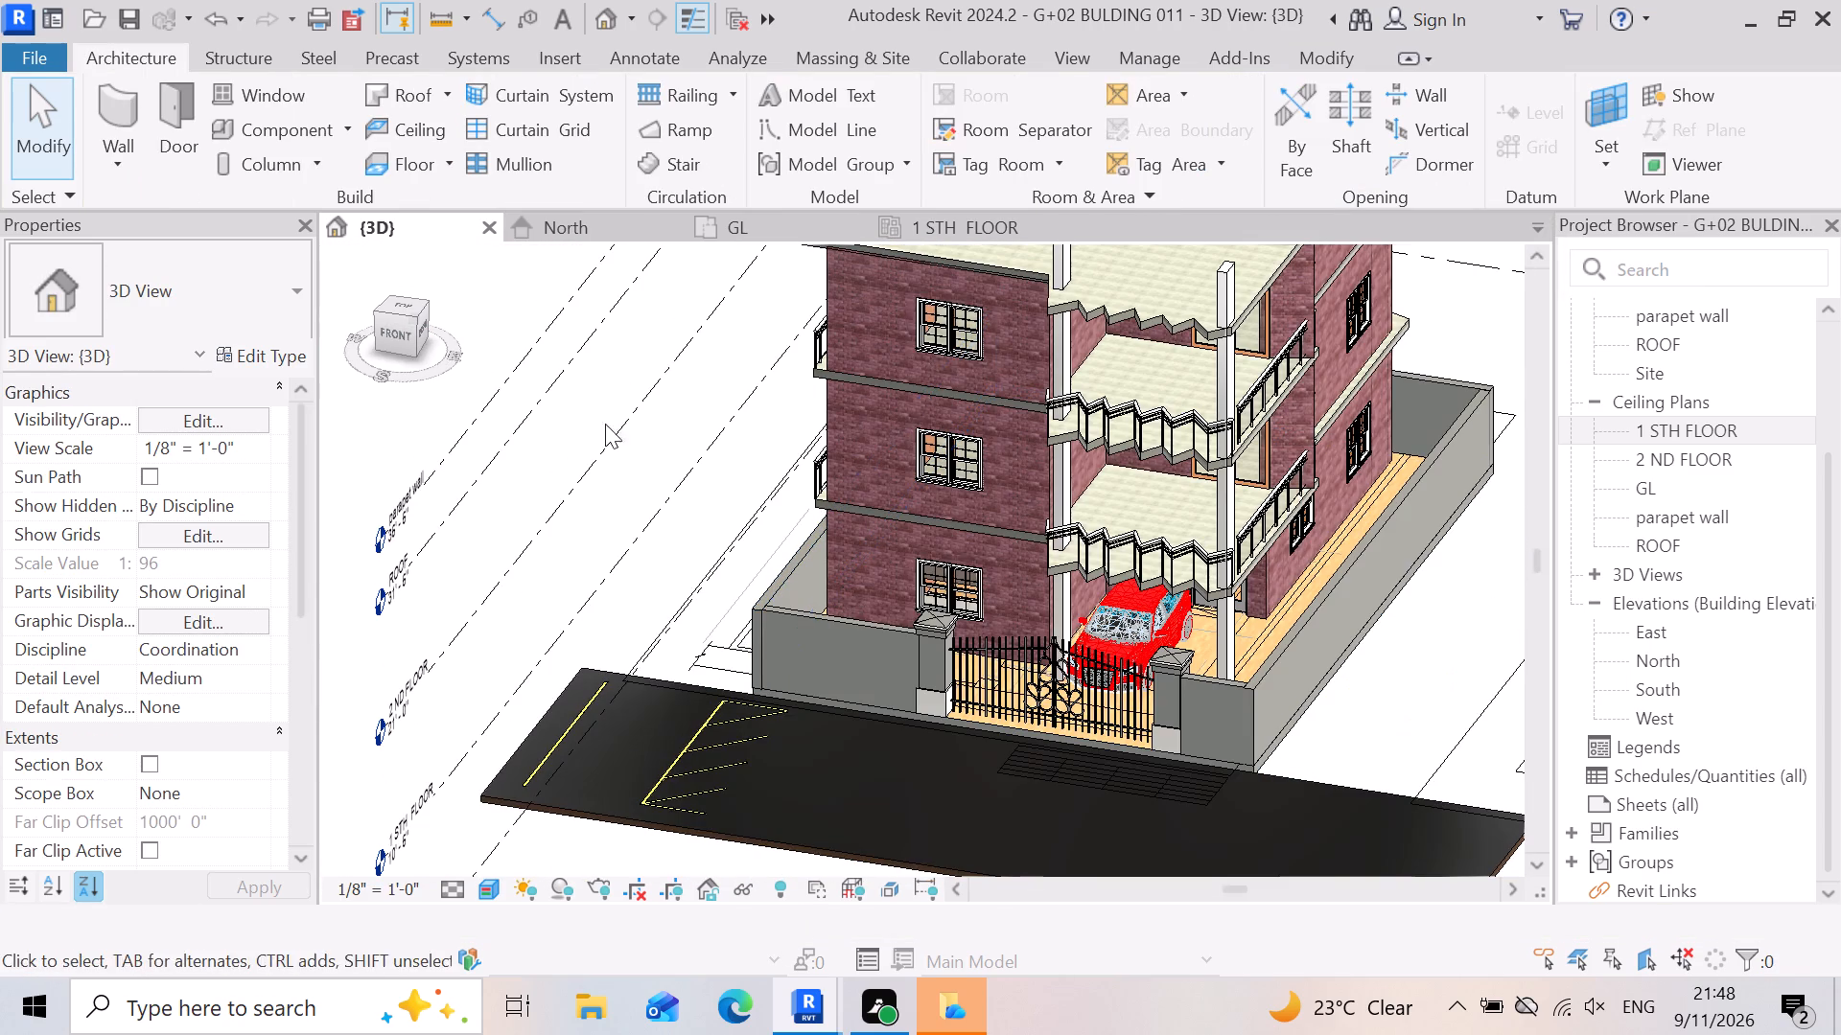
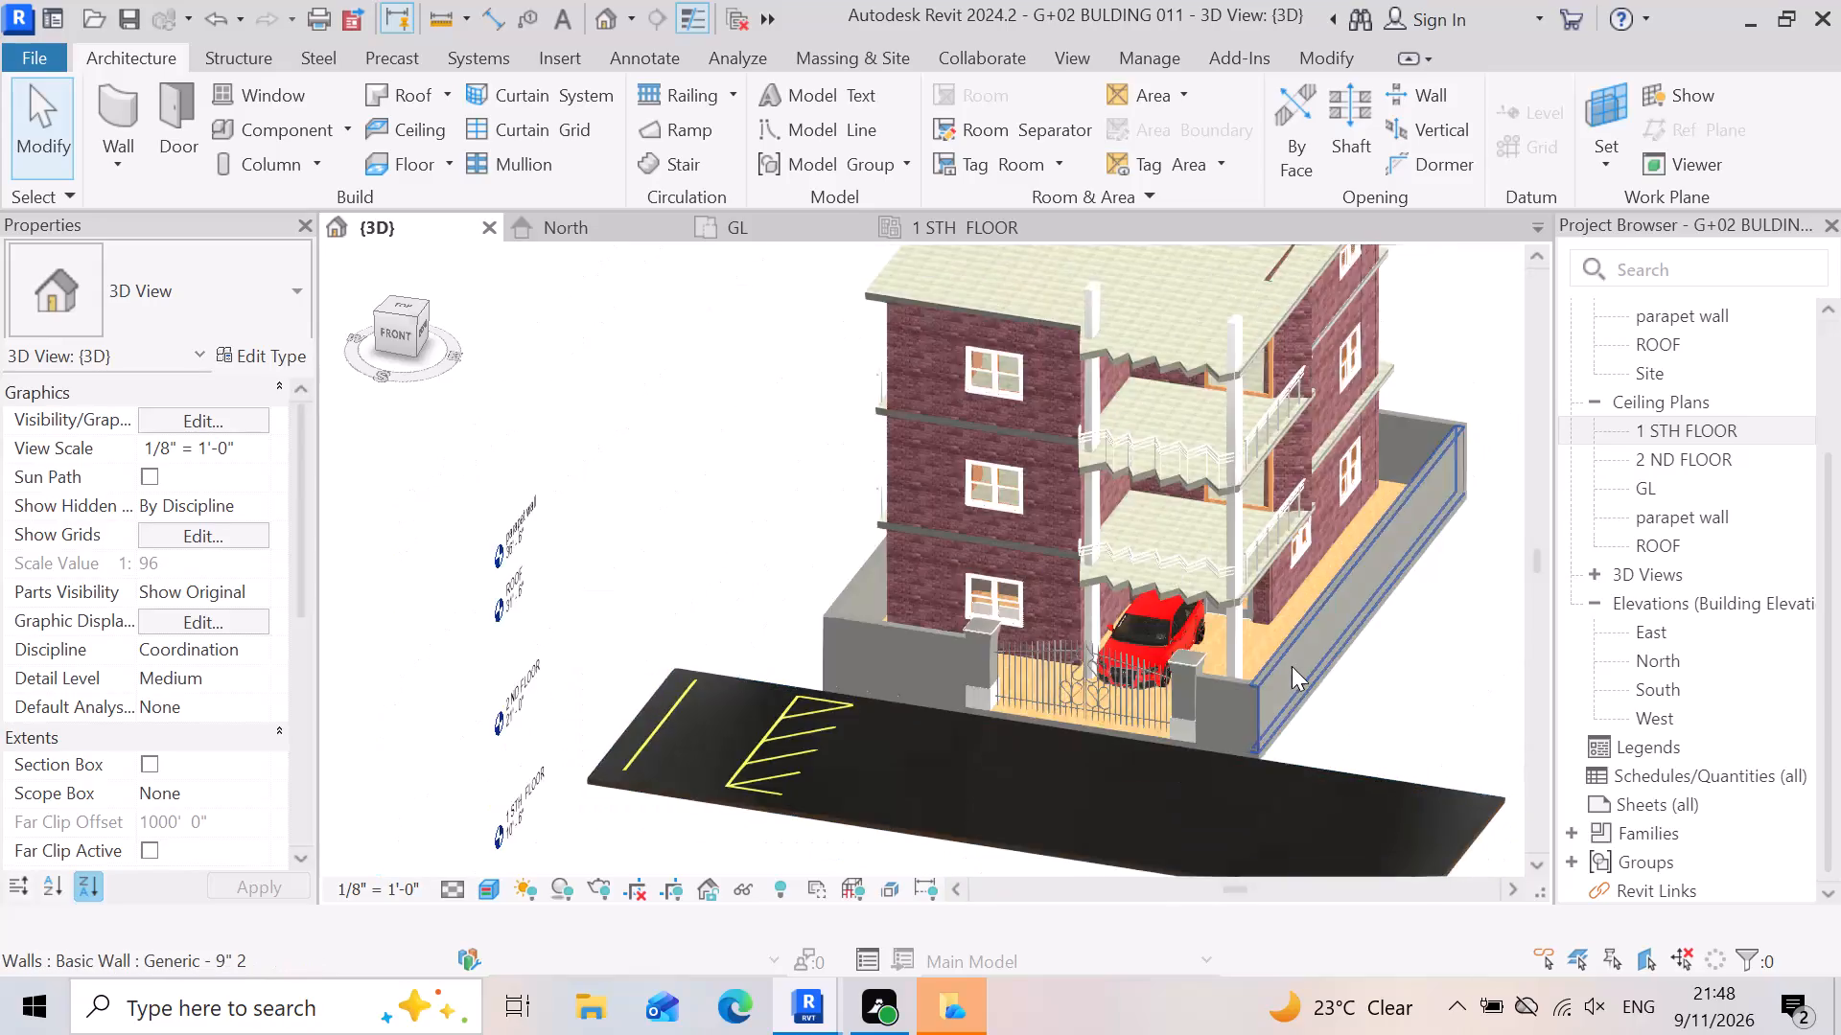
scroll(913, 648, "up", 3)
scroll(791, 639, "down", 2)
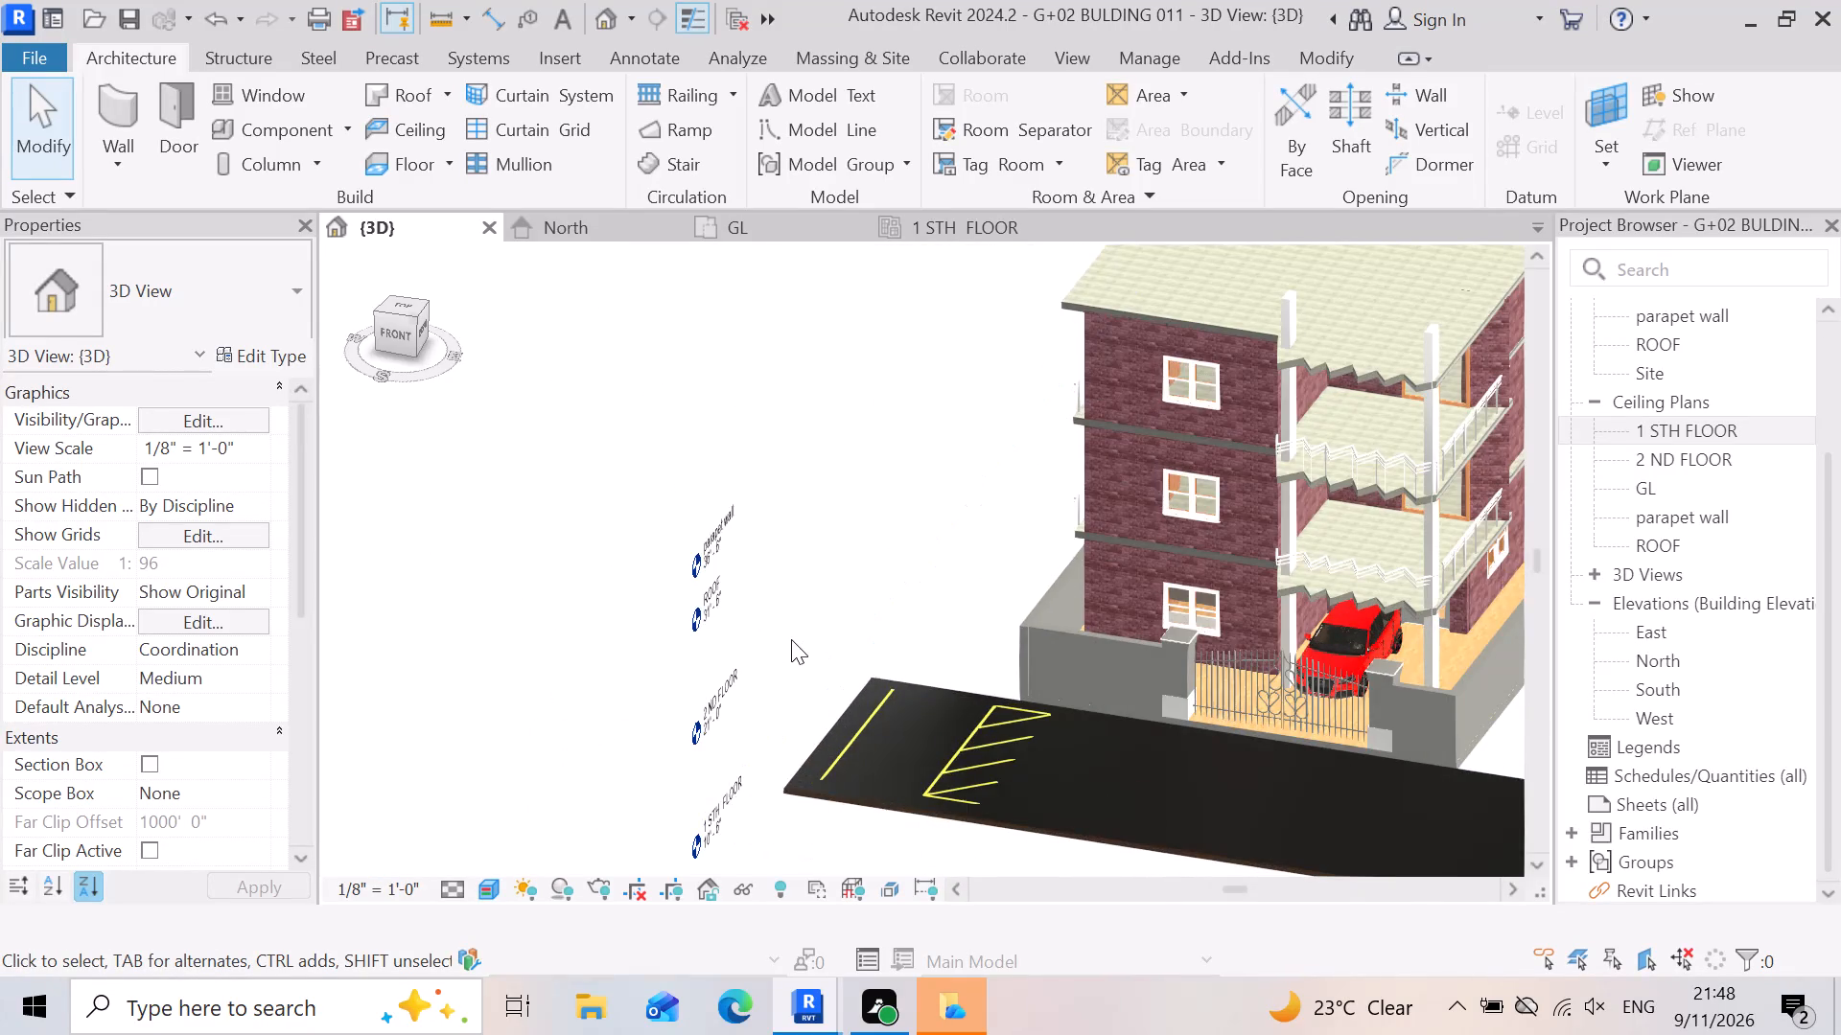
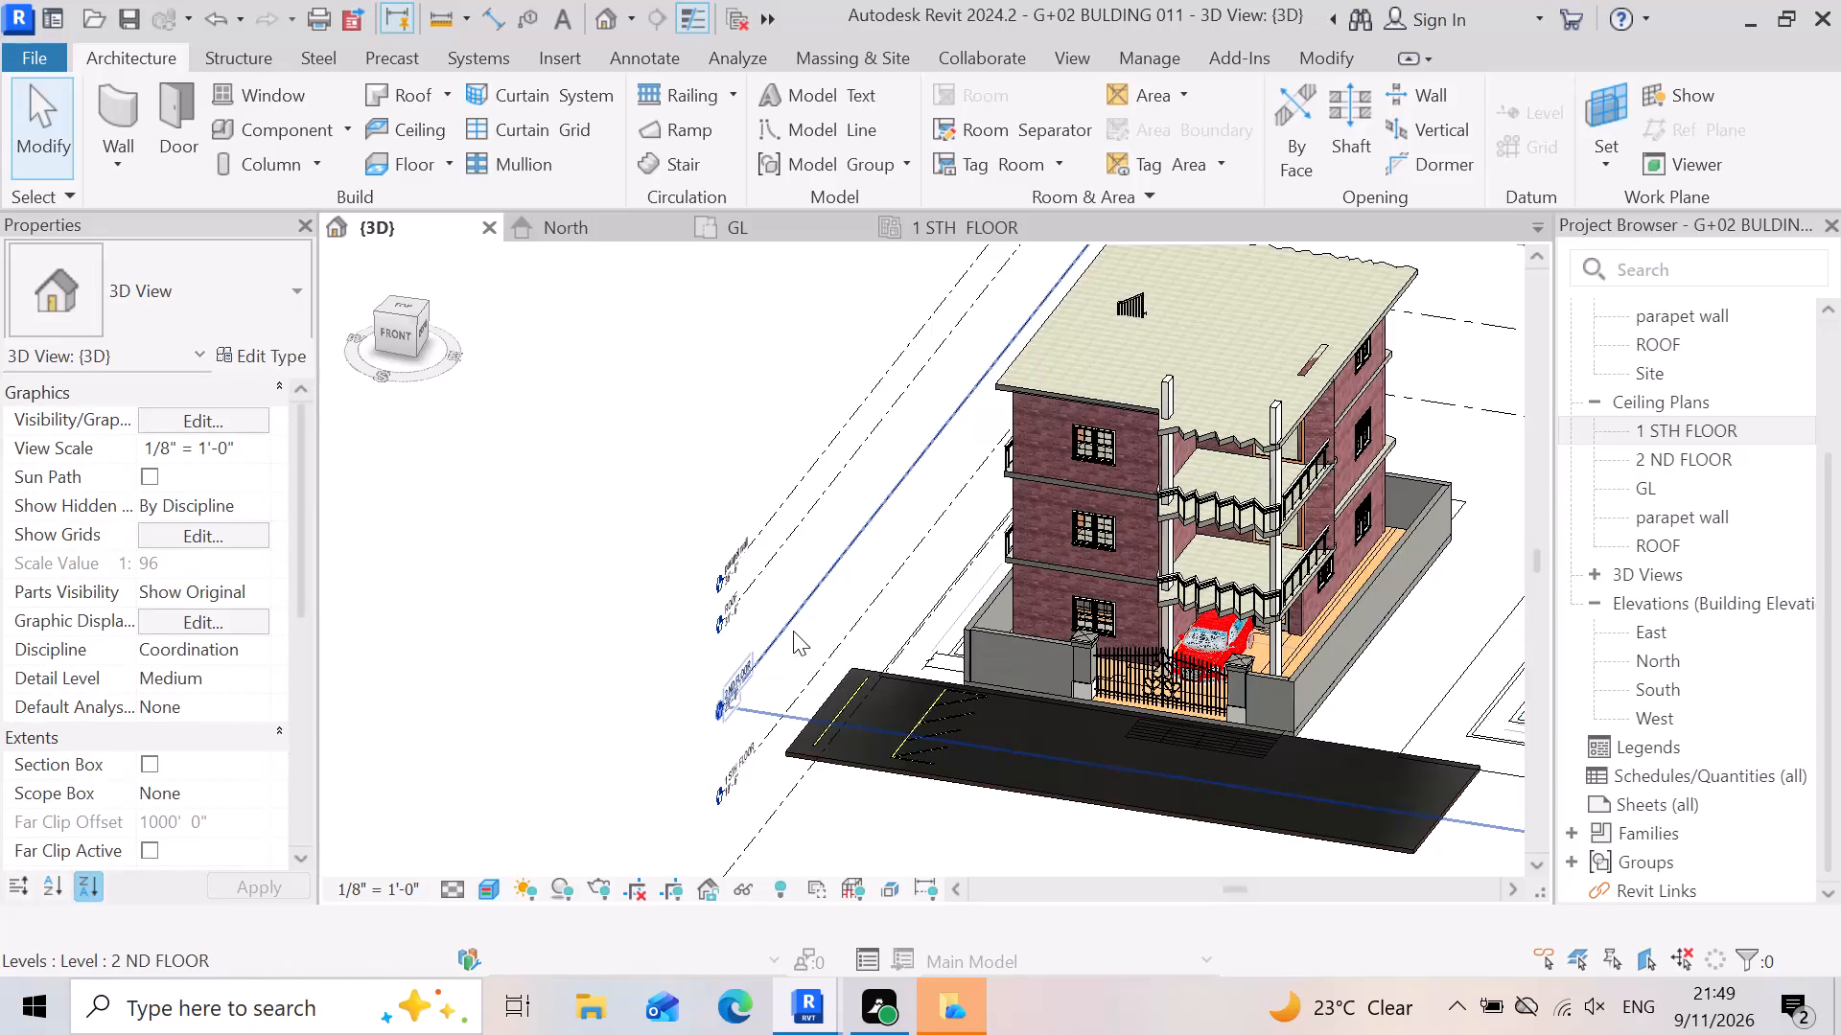
Examine the building's front facade, balconies, gate and road frontage in the 3D view.
scroll(1274, 387, "down", 3)
scroll(1216, 550, "down", 1)
scroll(1223, 553, "up", 2)
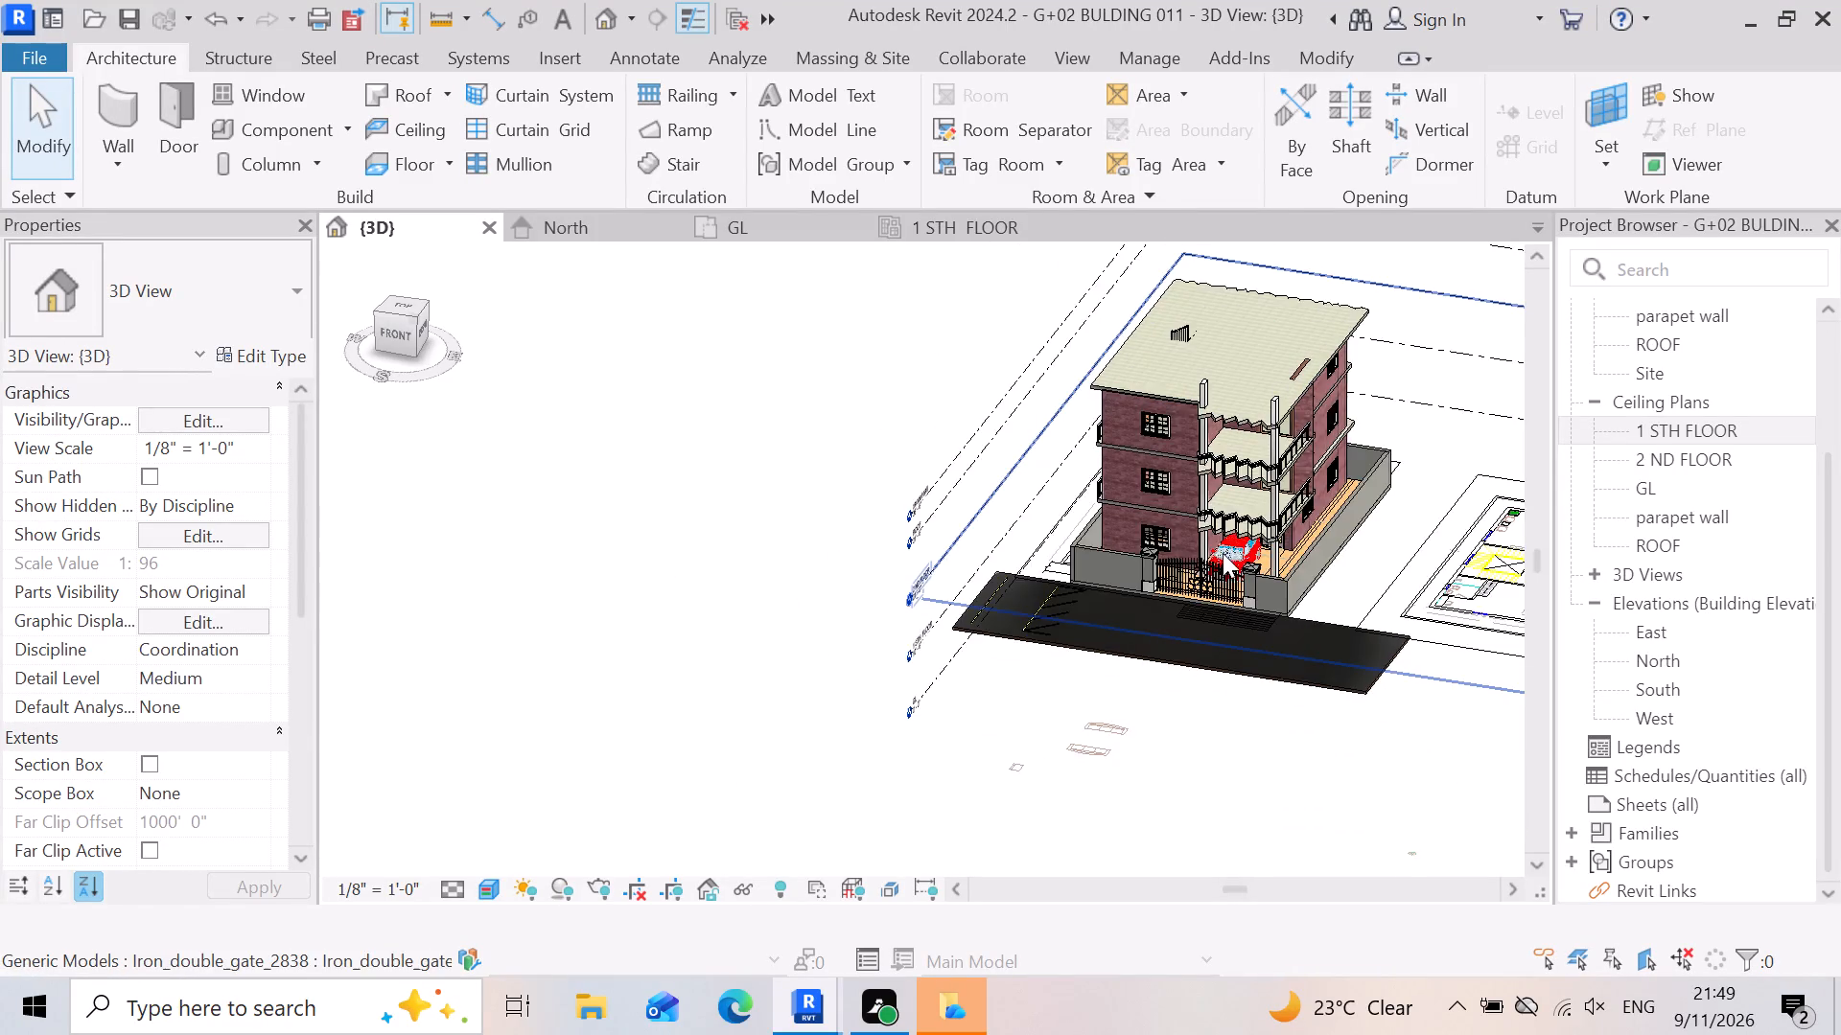
scroll(1223, 553, "up", 1)
scroll(1123, 664, "down", 2)
scroll(1029, 624, "up", 1, "shift")
scroll(990, 690, "down", 3)
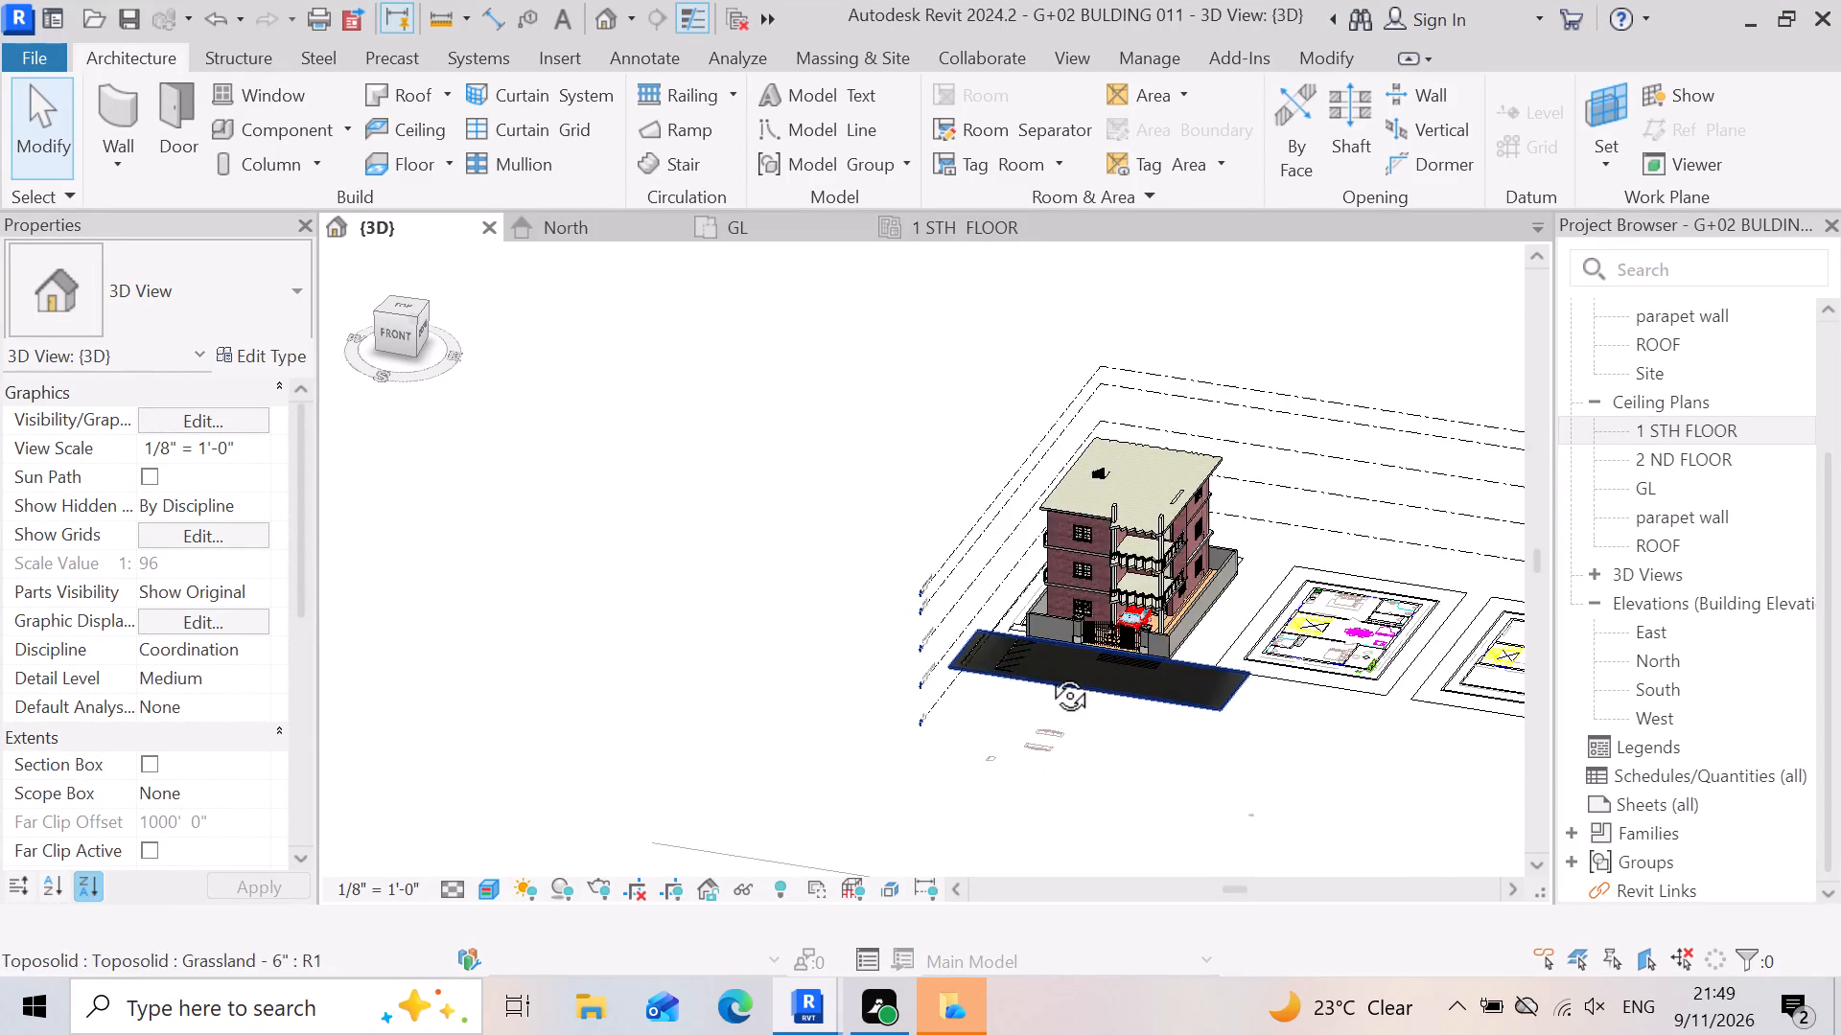
right_click_drag(1051, 674, 1120, 580, "shift")
middle_click_drag(1036, 639, 1120, 580, "shift")
right_click_drag(1120, 580, 1121, 580, "shift")
scroll(938, 812, "up", 3)
scroll(1113, 632, "up", 1)
scroll(997, 740, "down", 2)
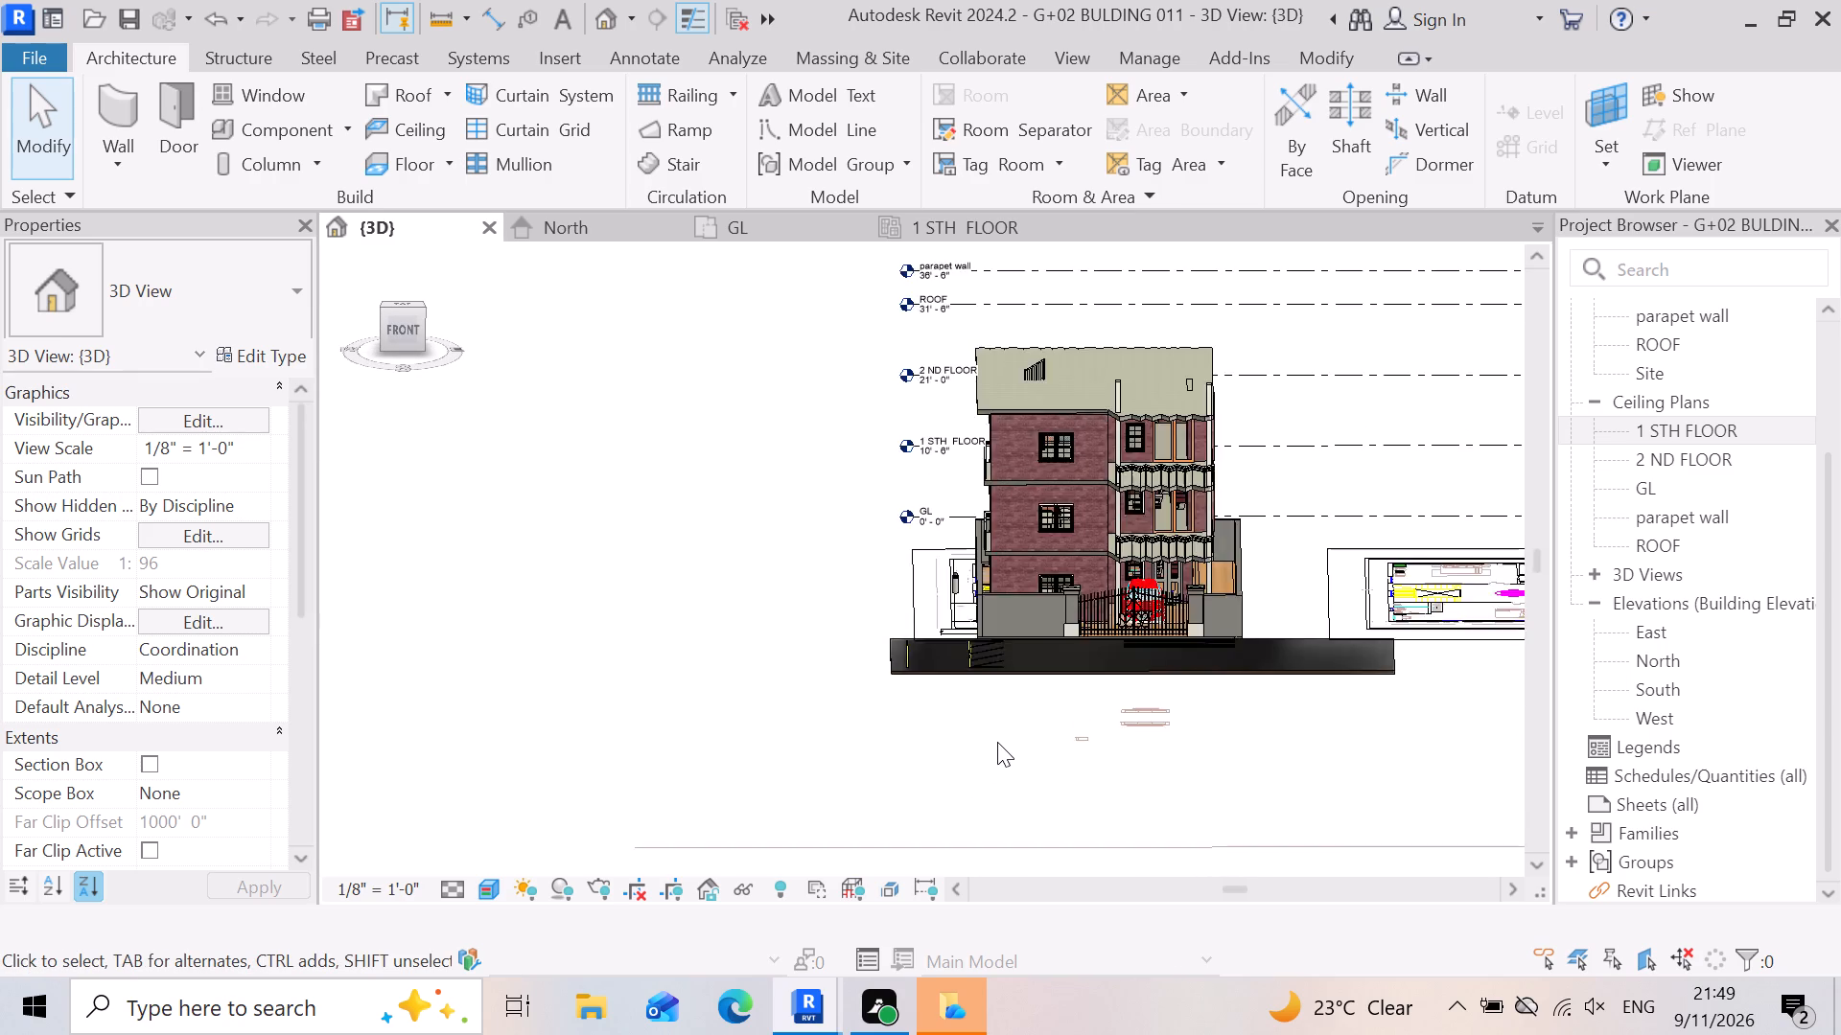
right_click(994, 742)
middle_click(994, 742)
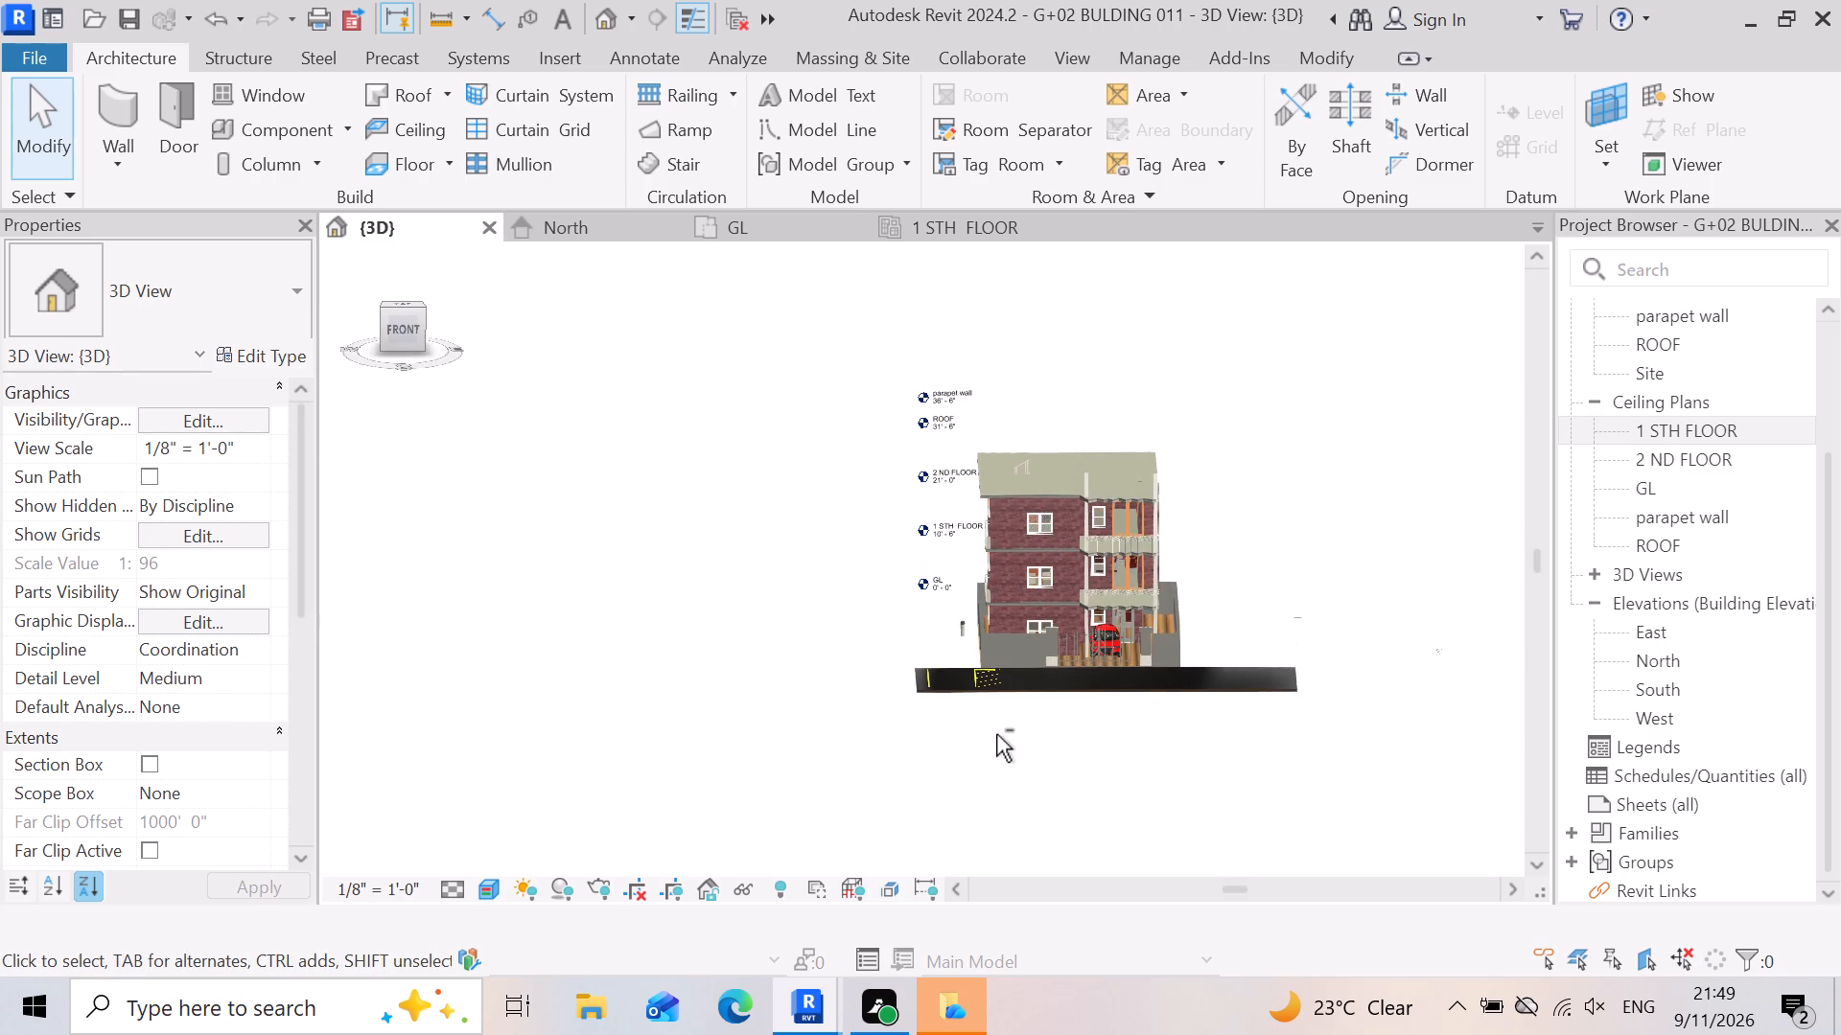
scroll(1044, 654, "up", 3)
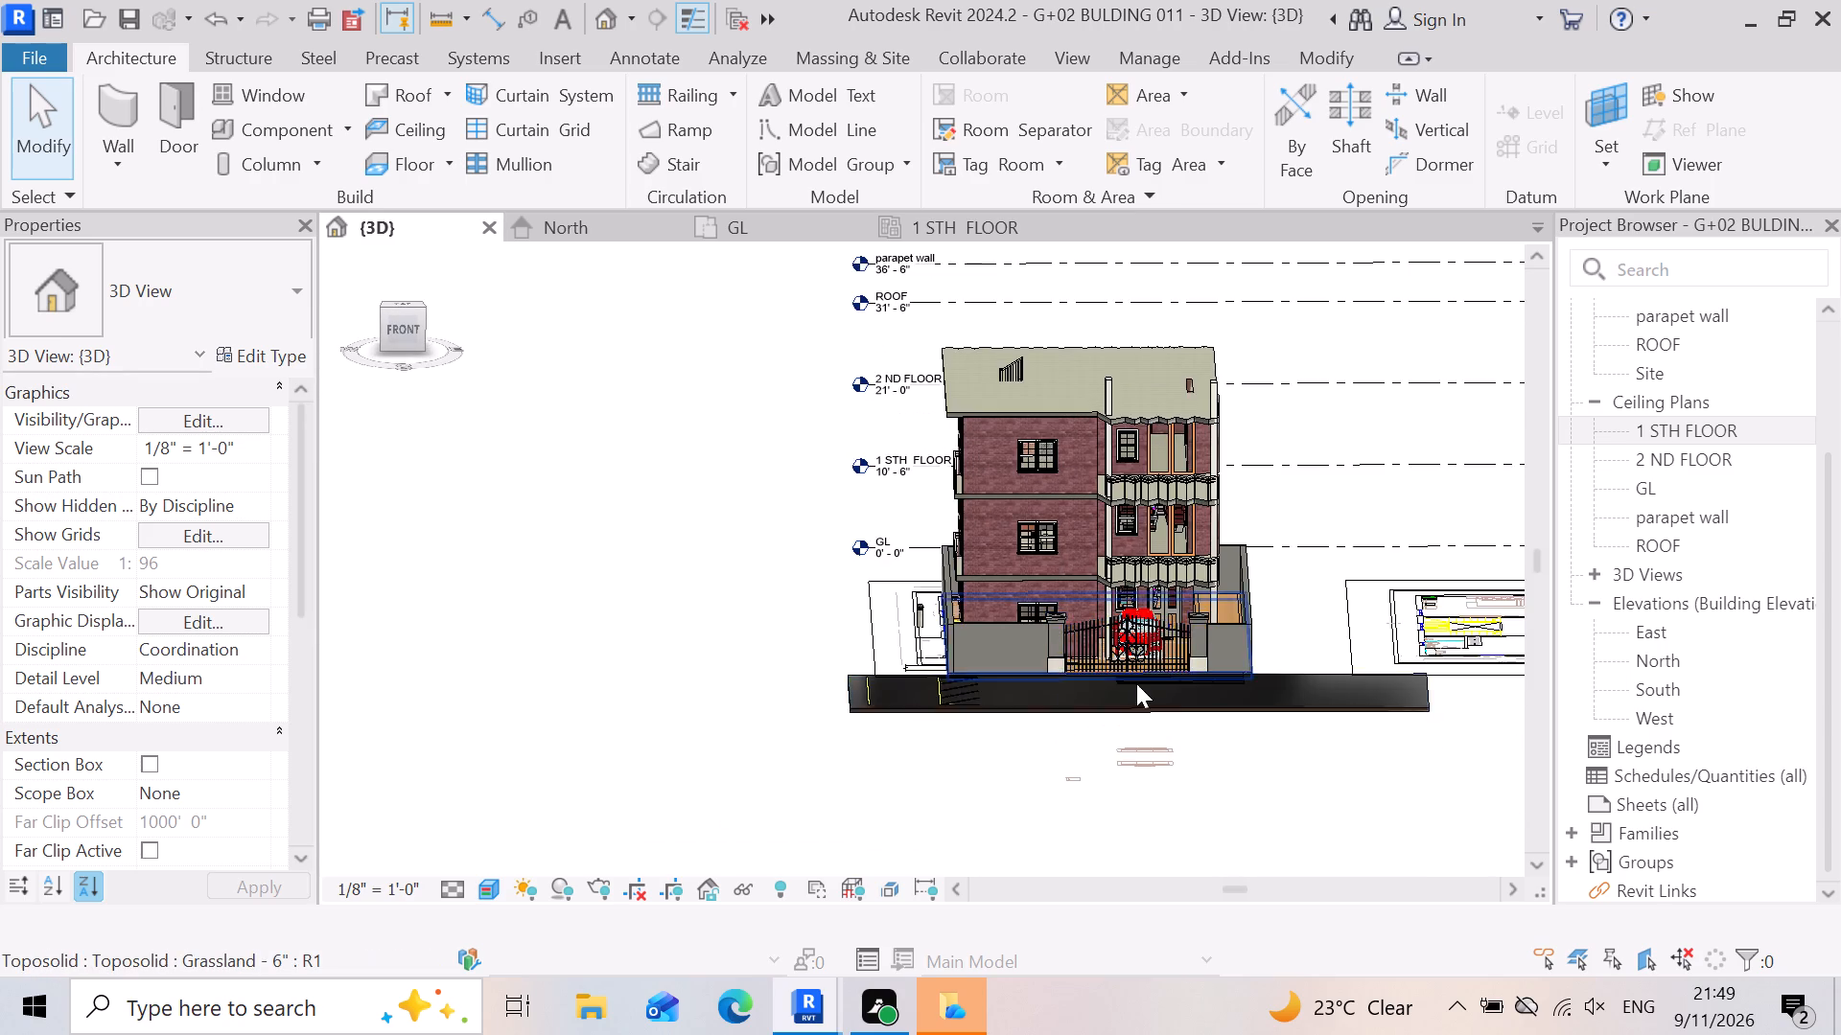
scroll(1136, 683, "up", 3)
left_click(723, 824)
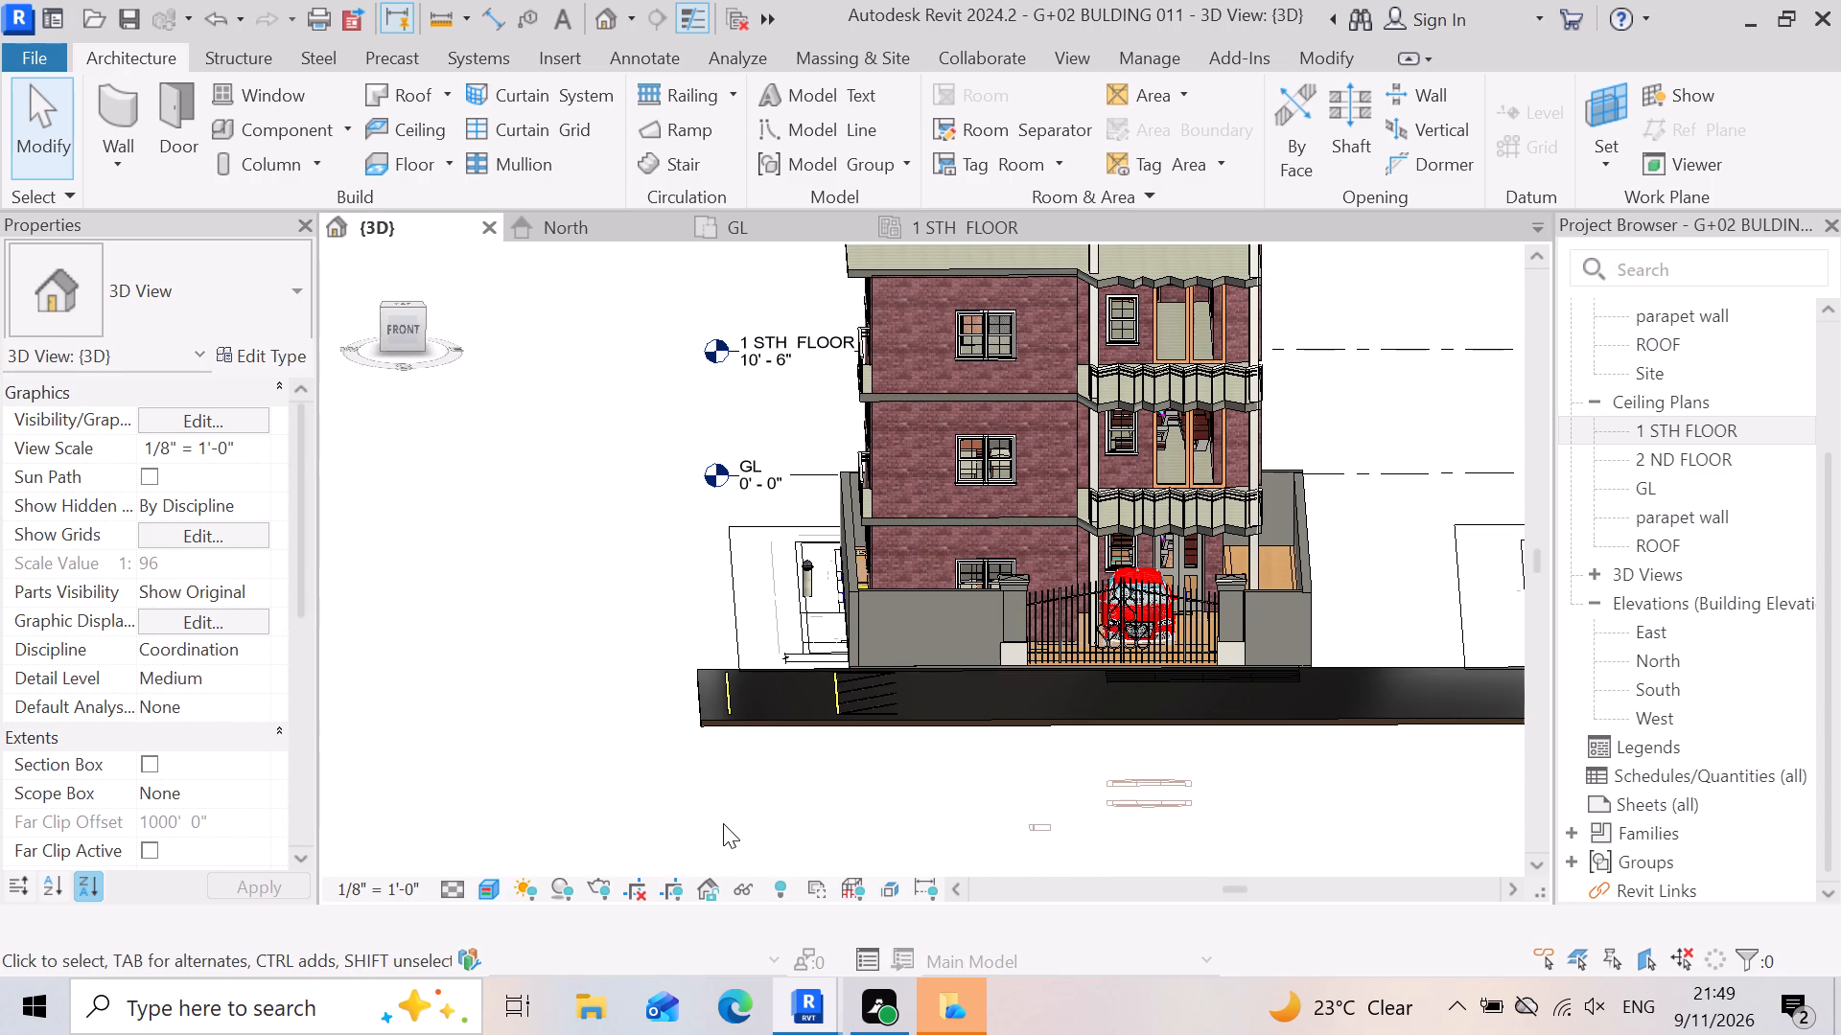
Delete the bollard light standing outside the compound wall near the parking space.
scroll(971, 687, "up", 6)
scroll(851, 655, "up", 3)
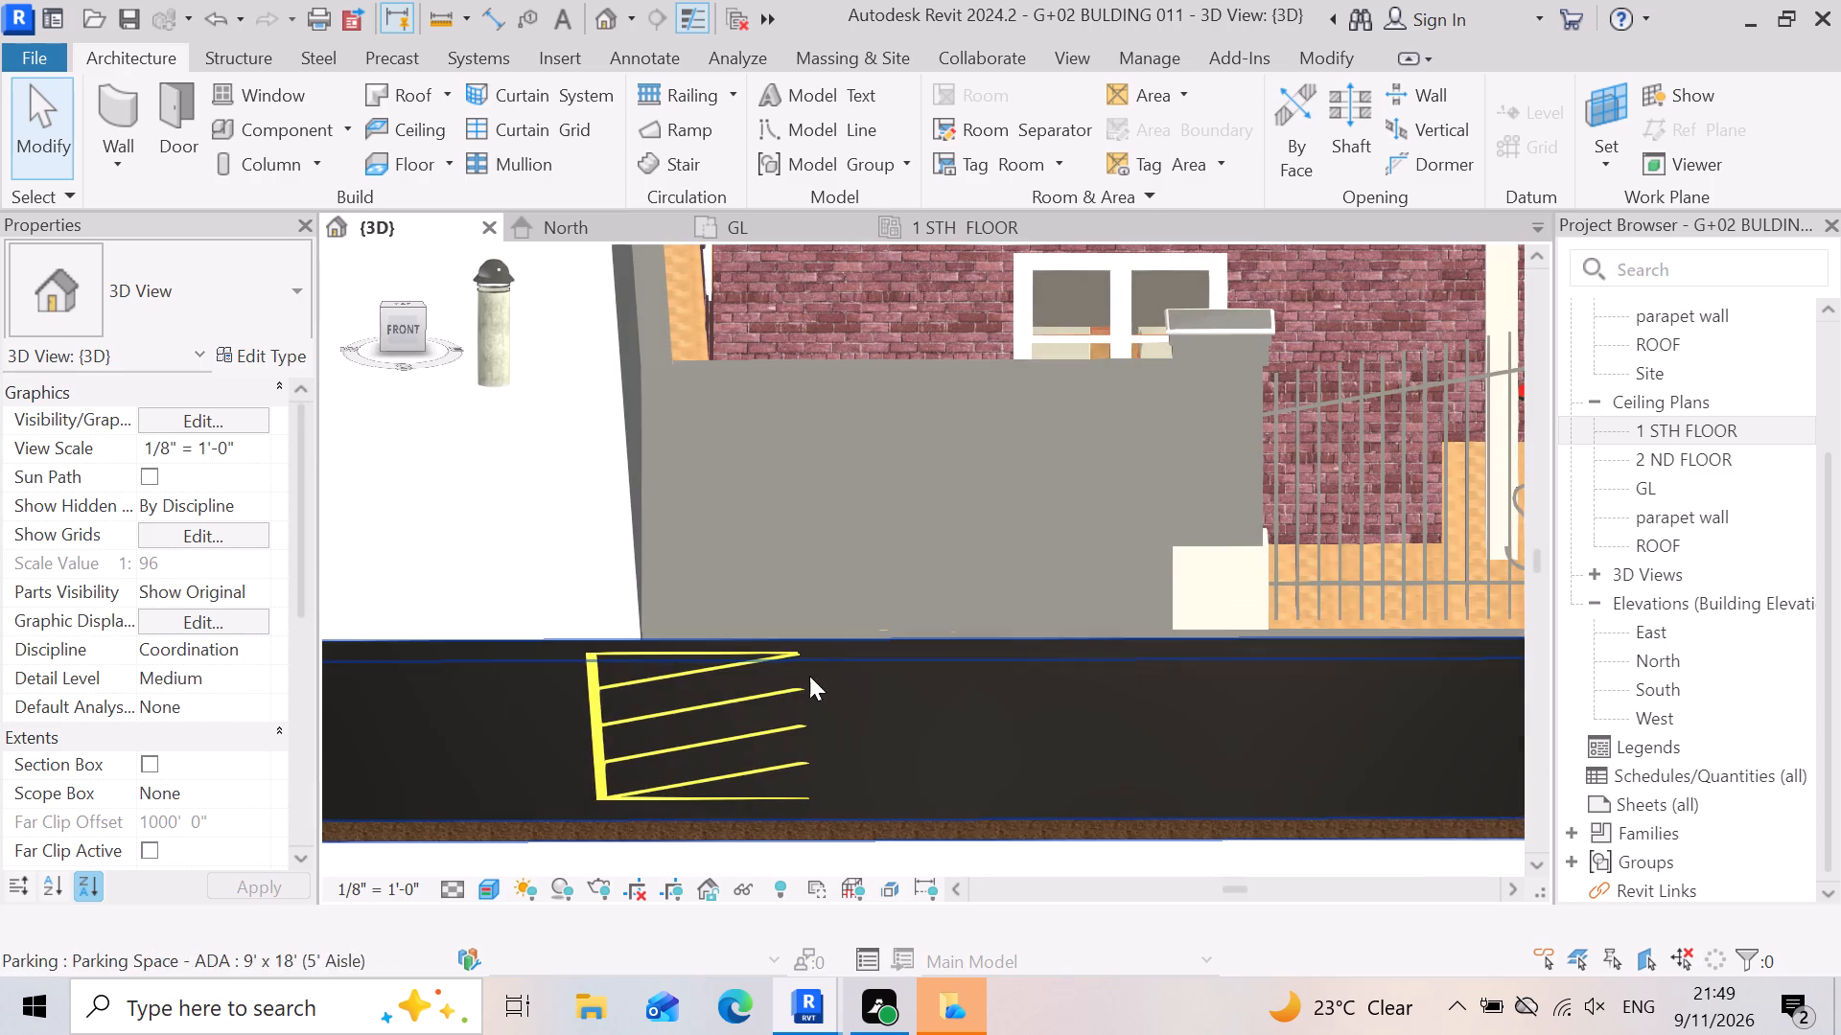
scroll(940, 667, "down", 4)
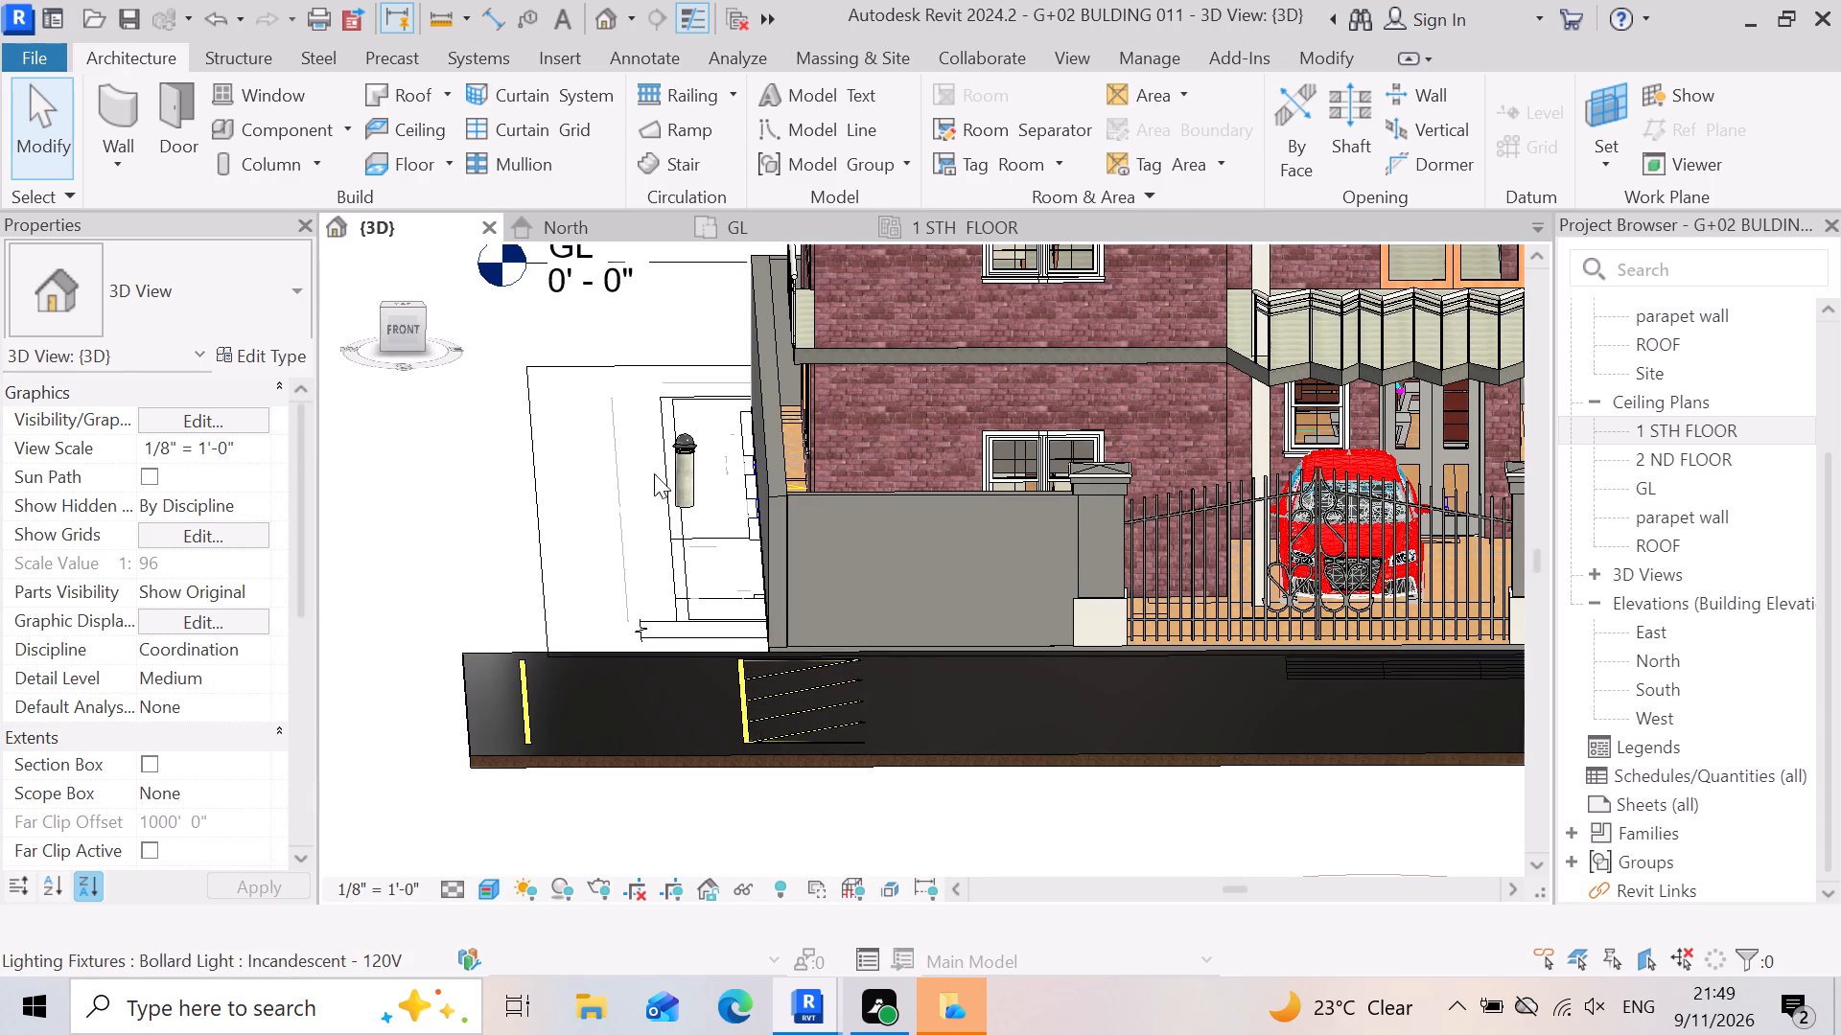
left_click(684, 491)
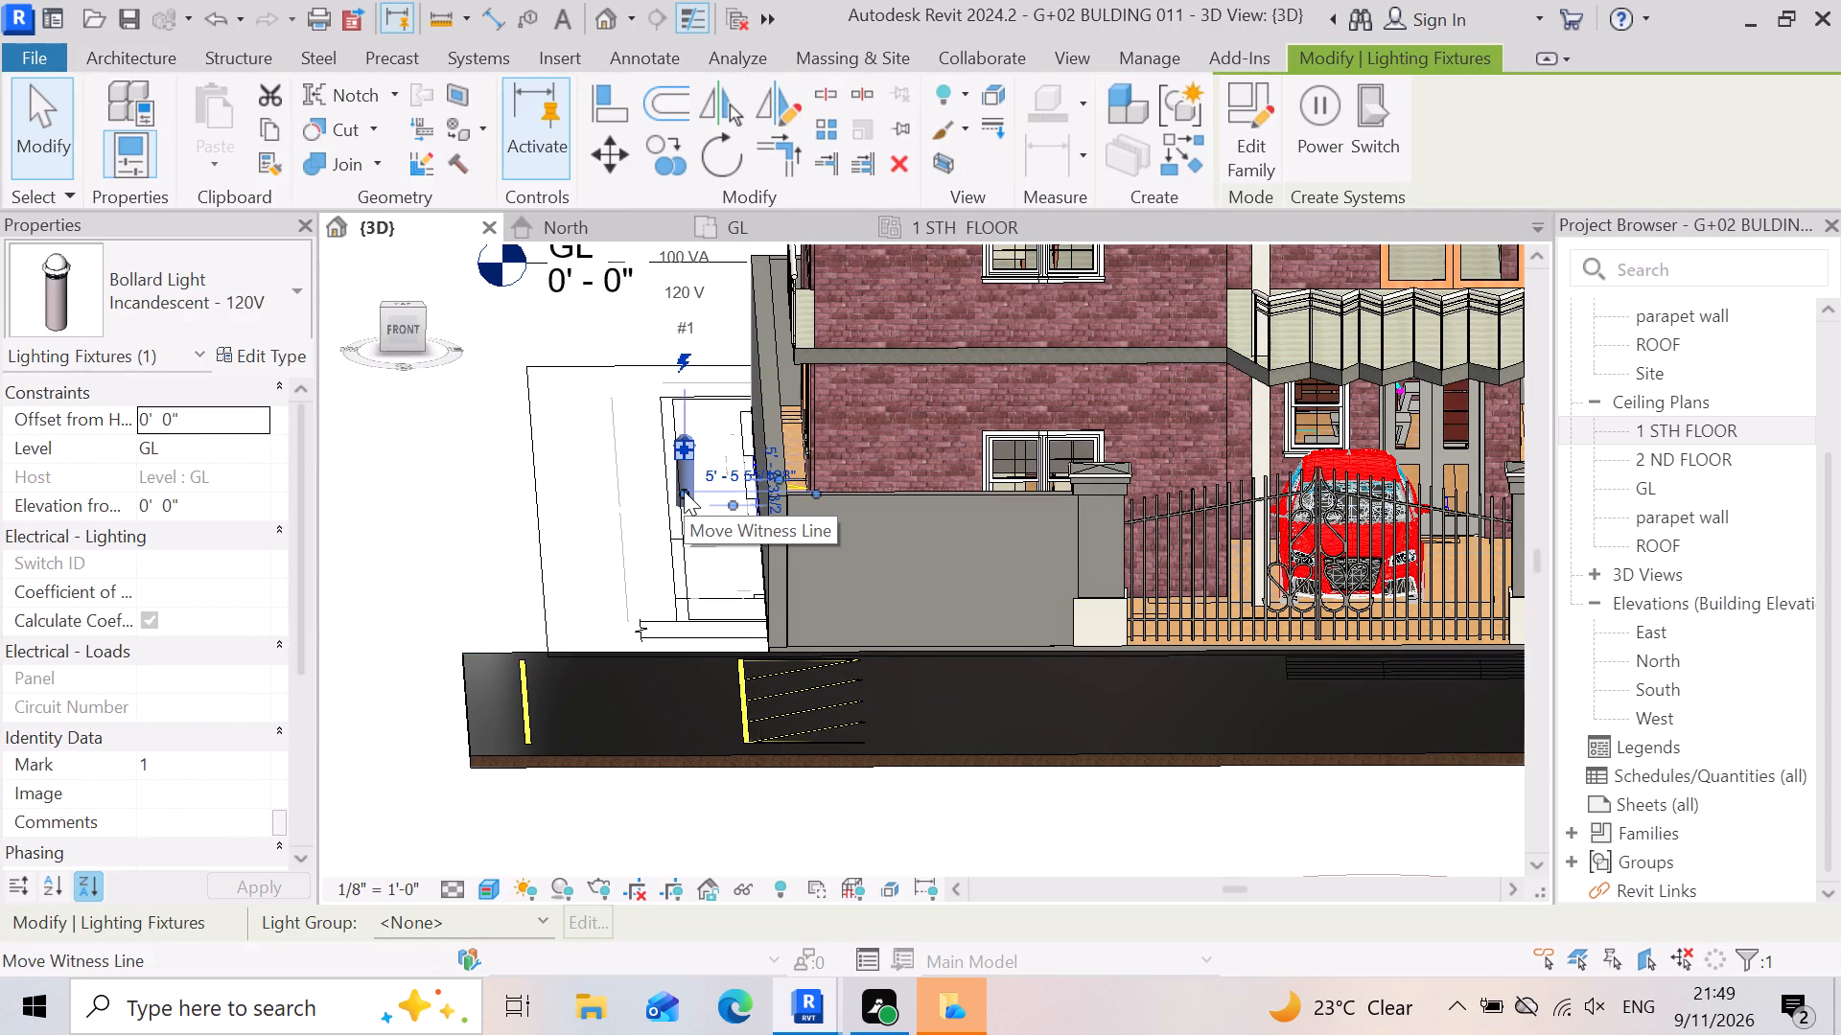
key("Delete")
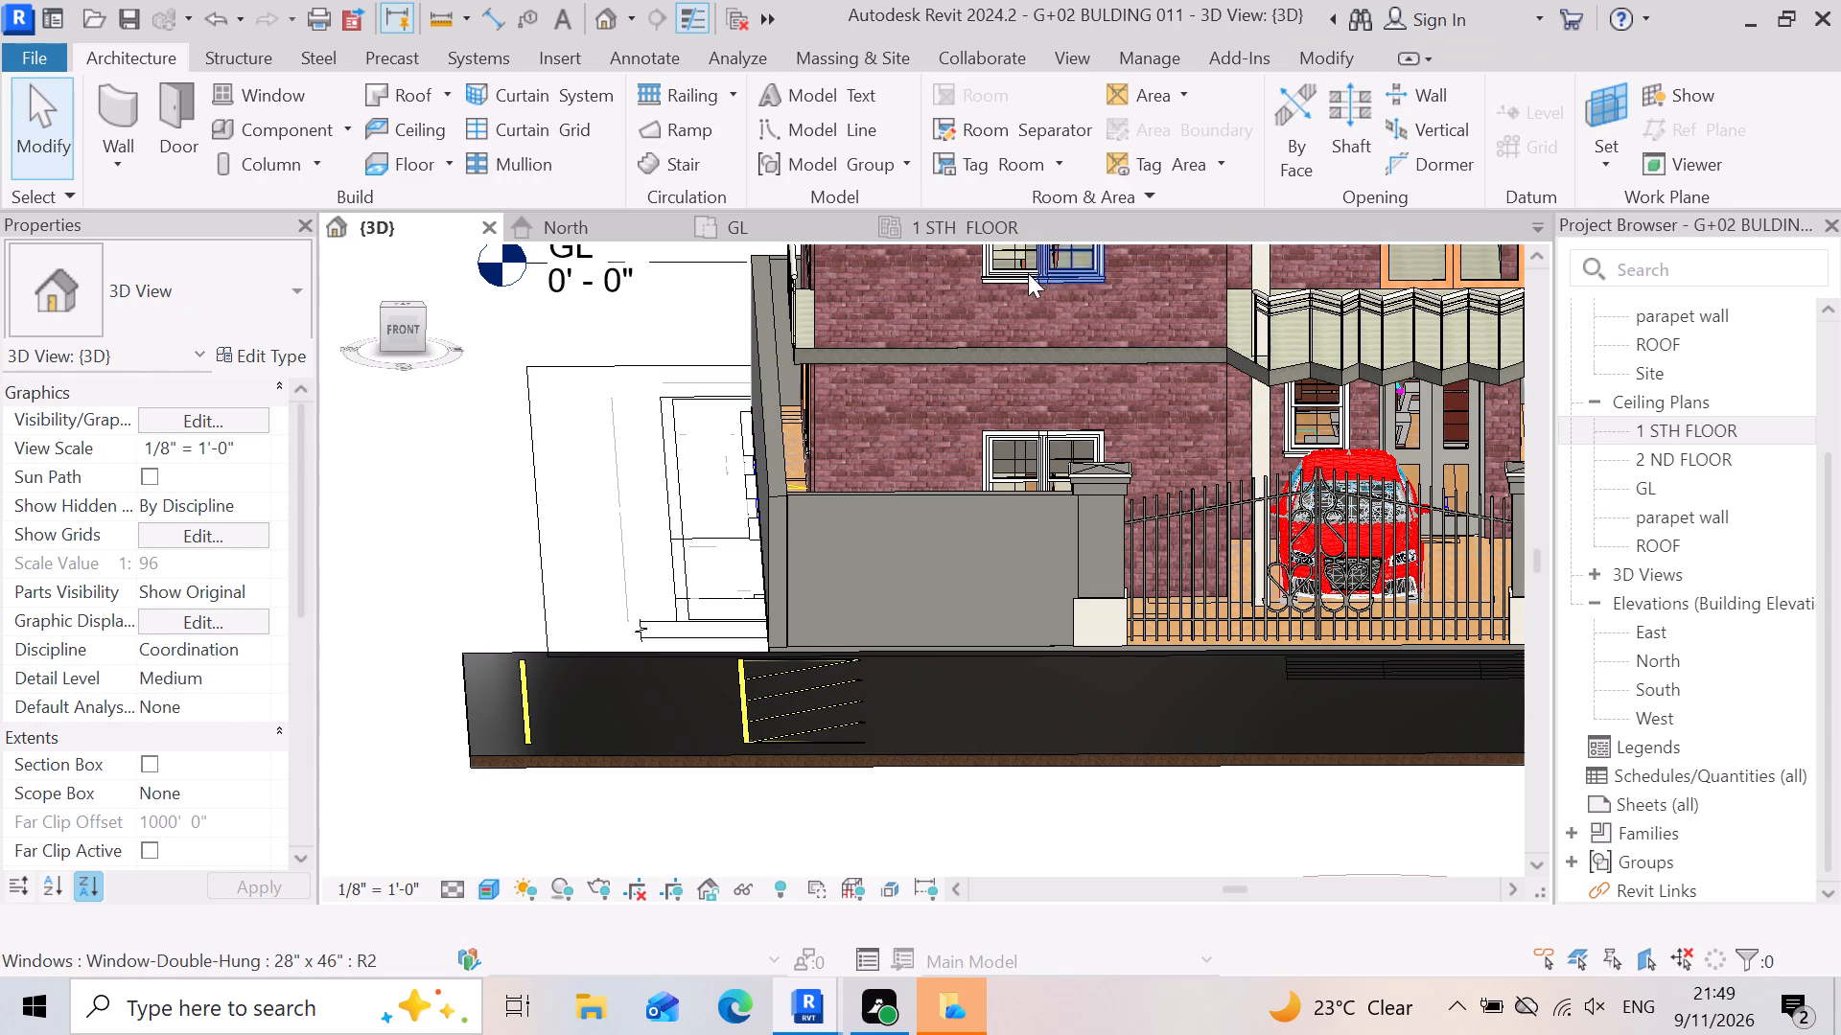
Load the Wall Pack Light - Exterior family for component placement.
left_click(339, 128)
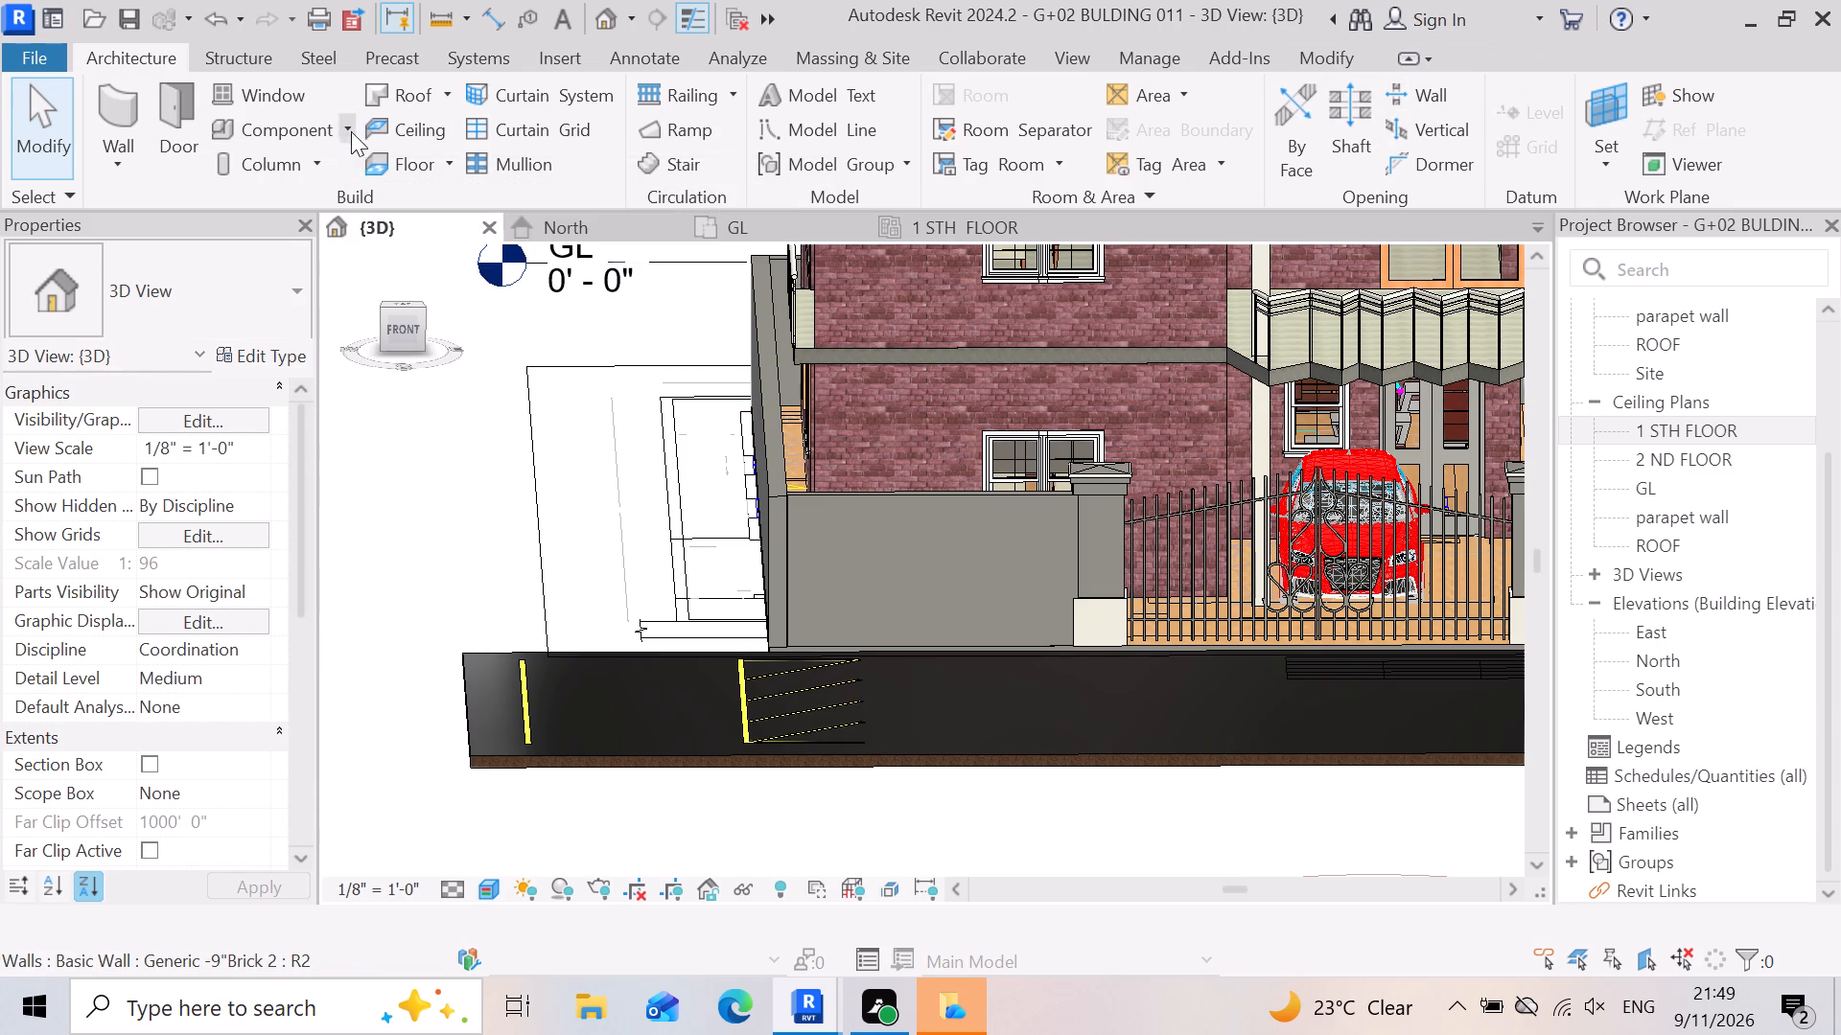
left_click(356, 142)
left_click(360, 172)
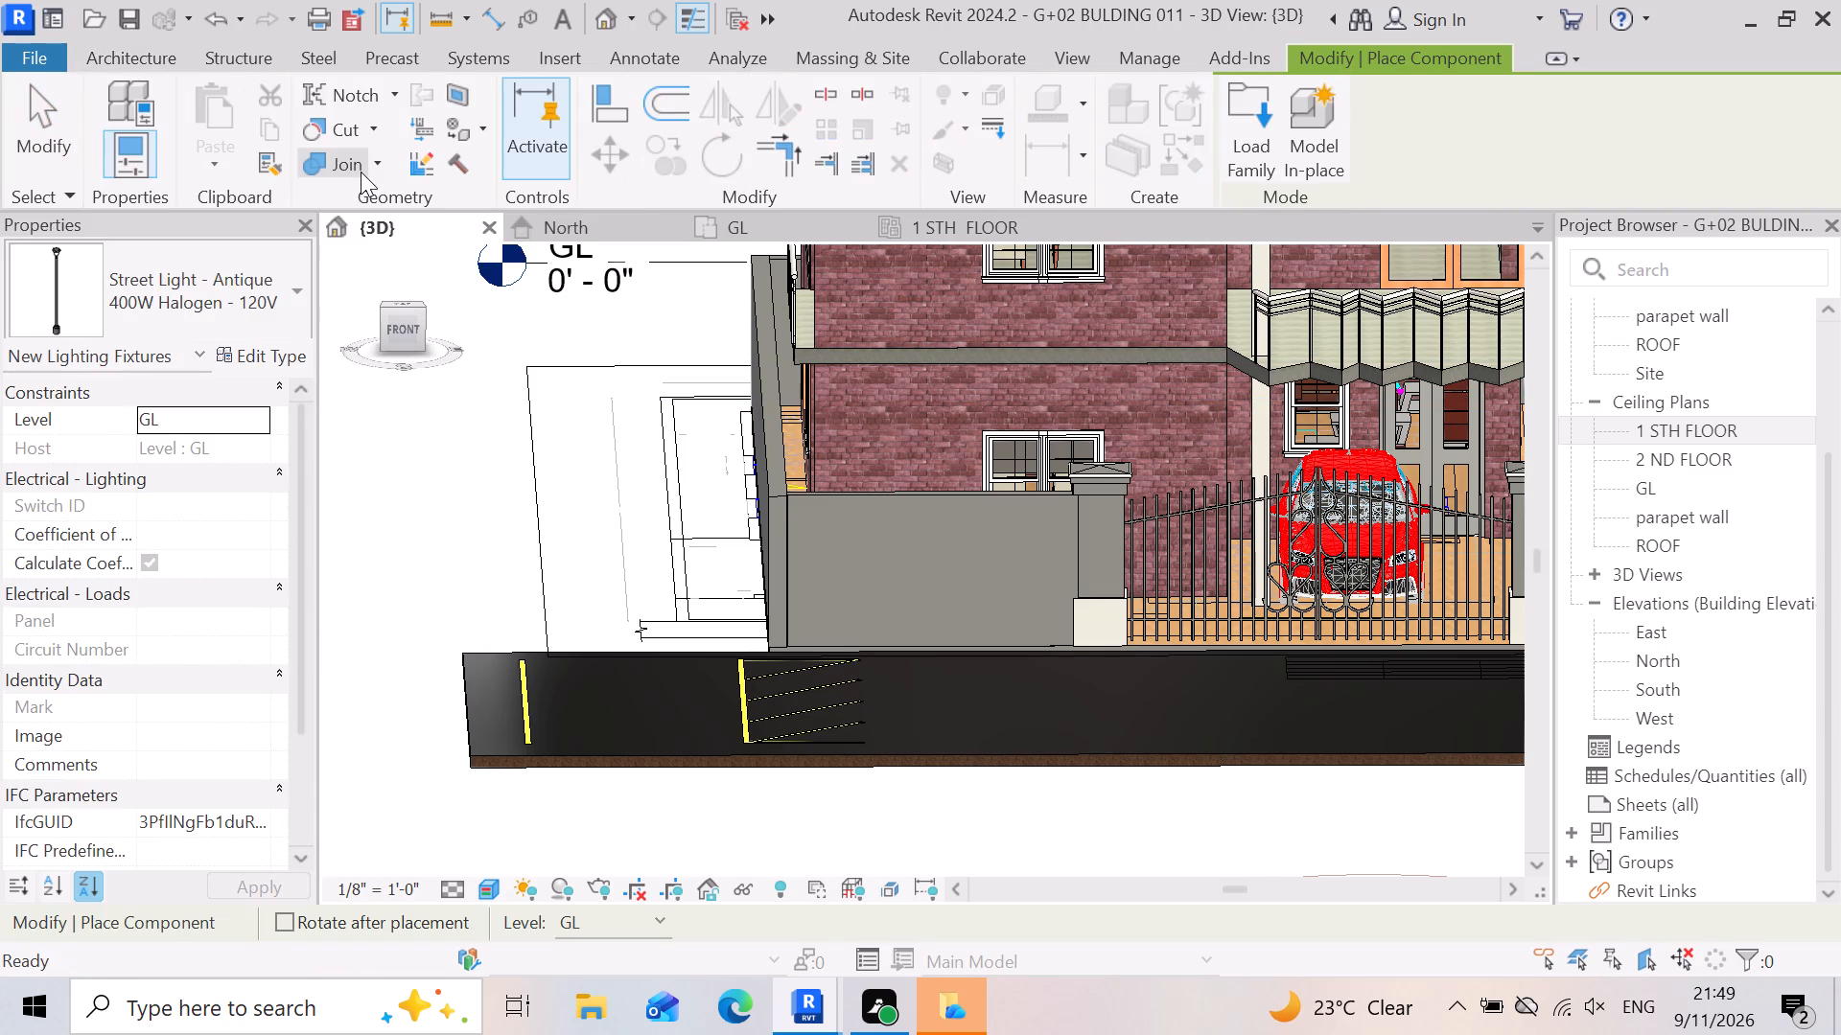
left_click(1257, 92)
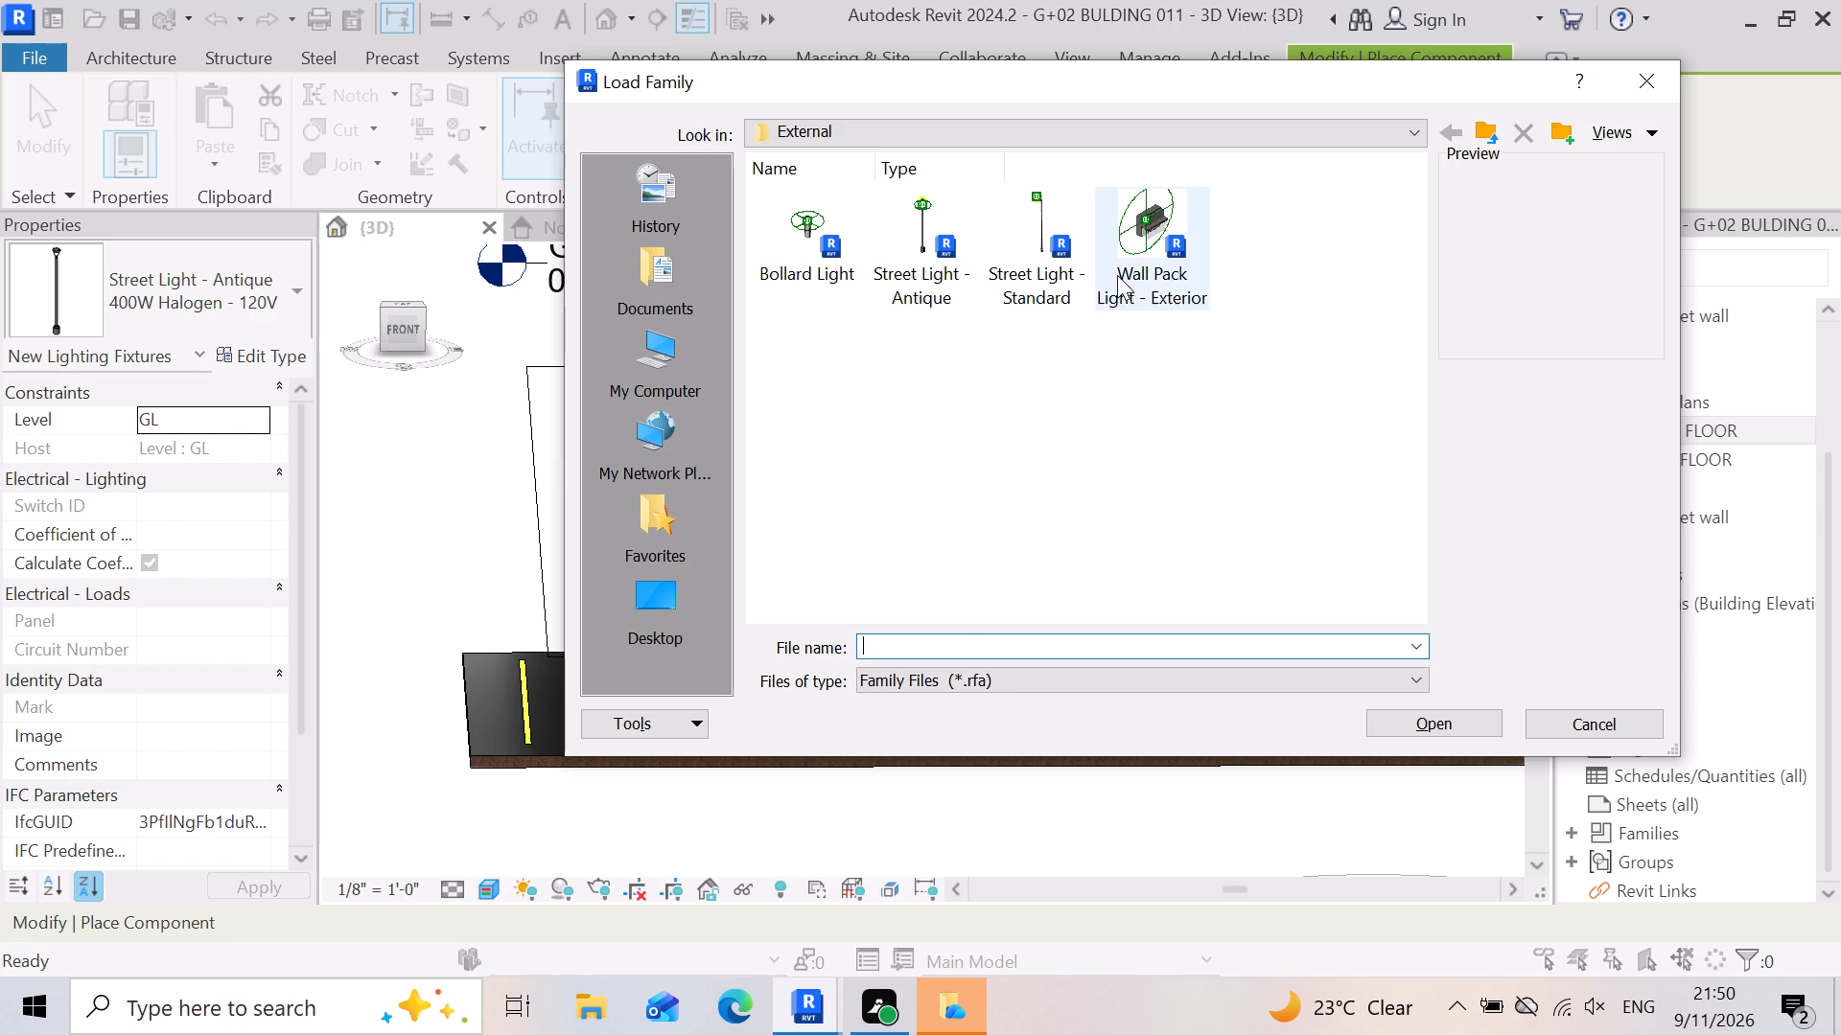
left_click(1144, 247)
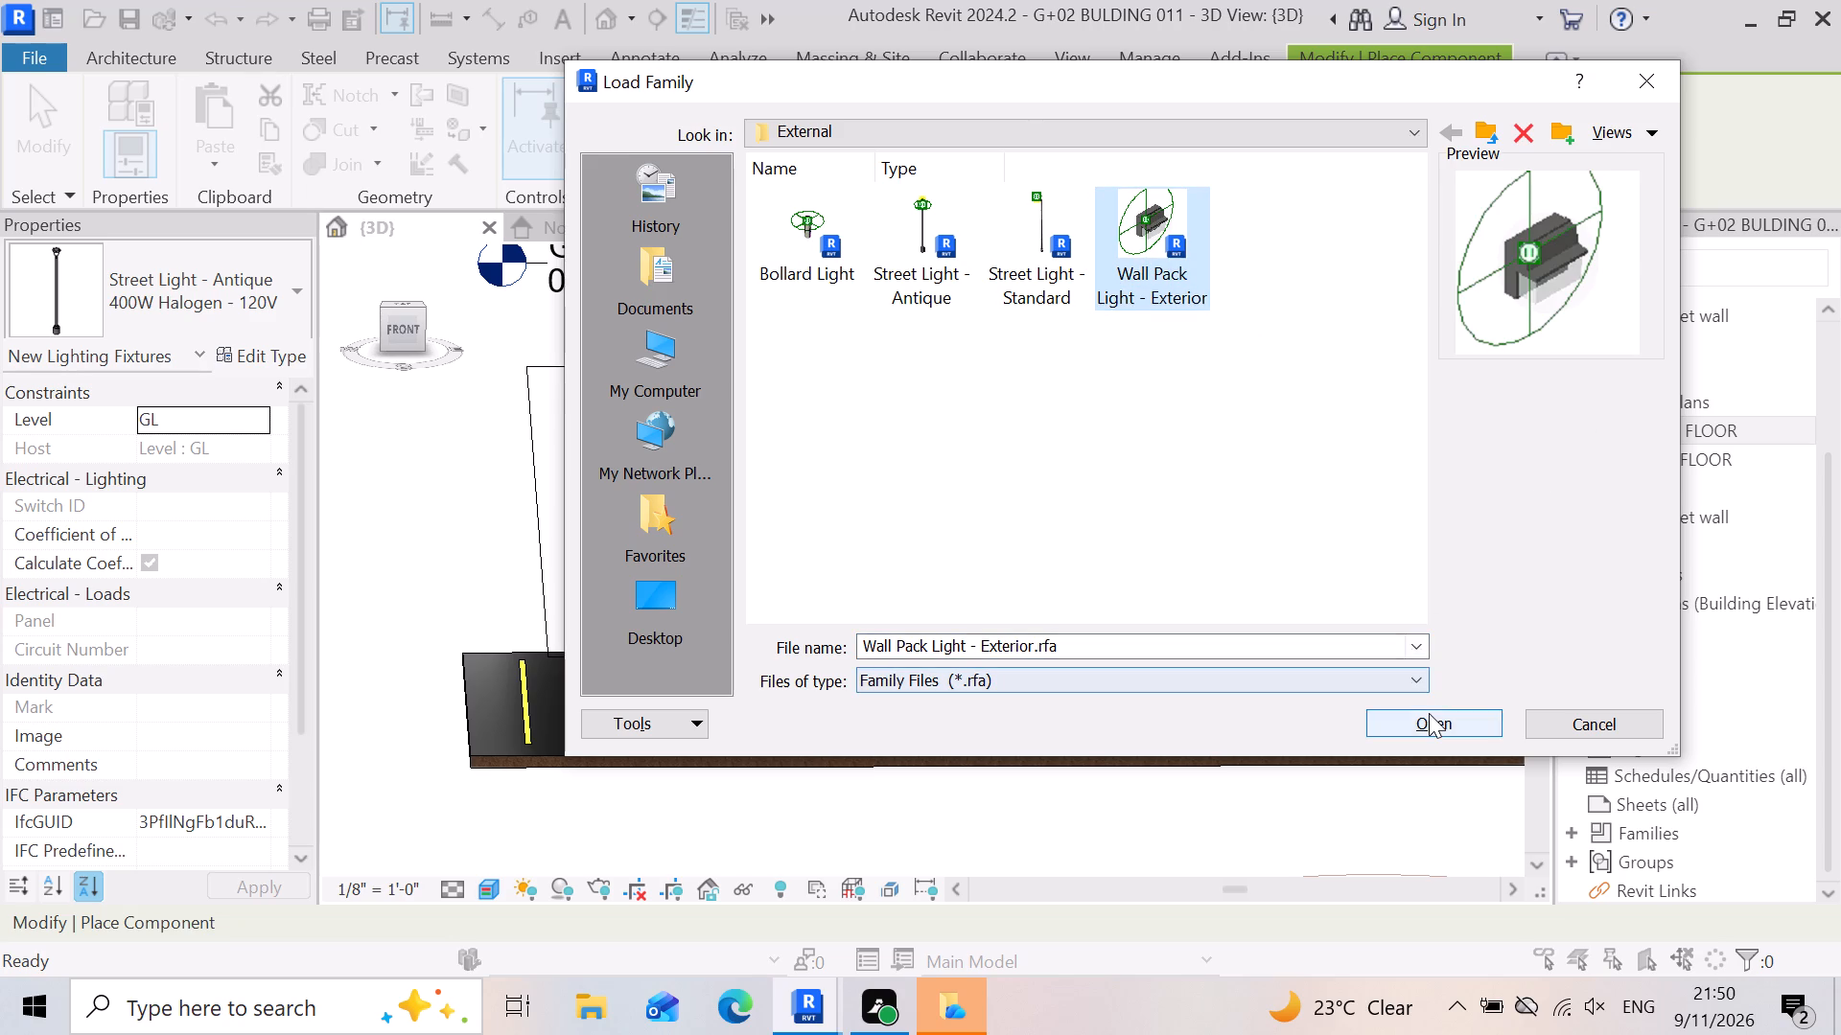
left_click(1429, 713)
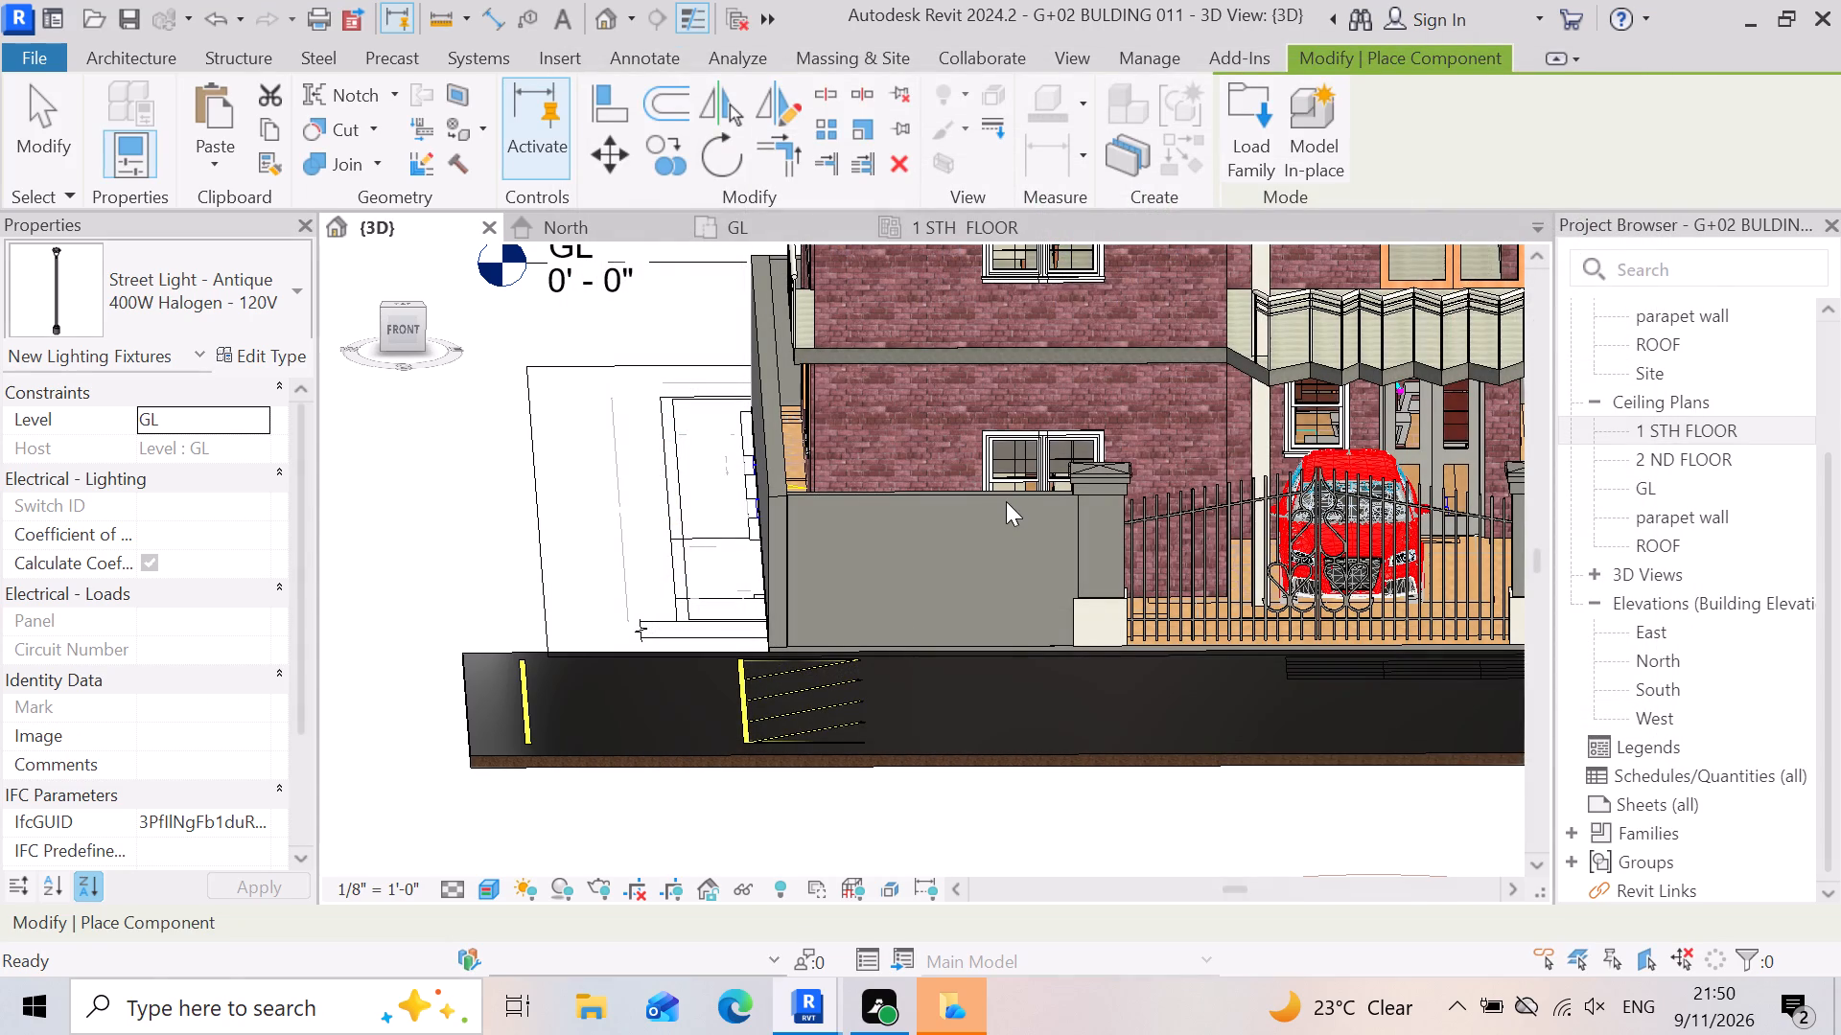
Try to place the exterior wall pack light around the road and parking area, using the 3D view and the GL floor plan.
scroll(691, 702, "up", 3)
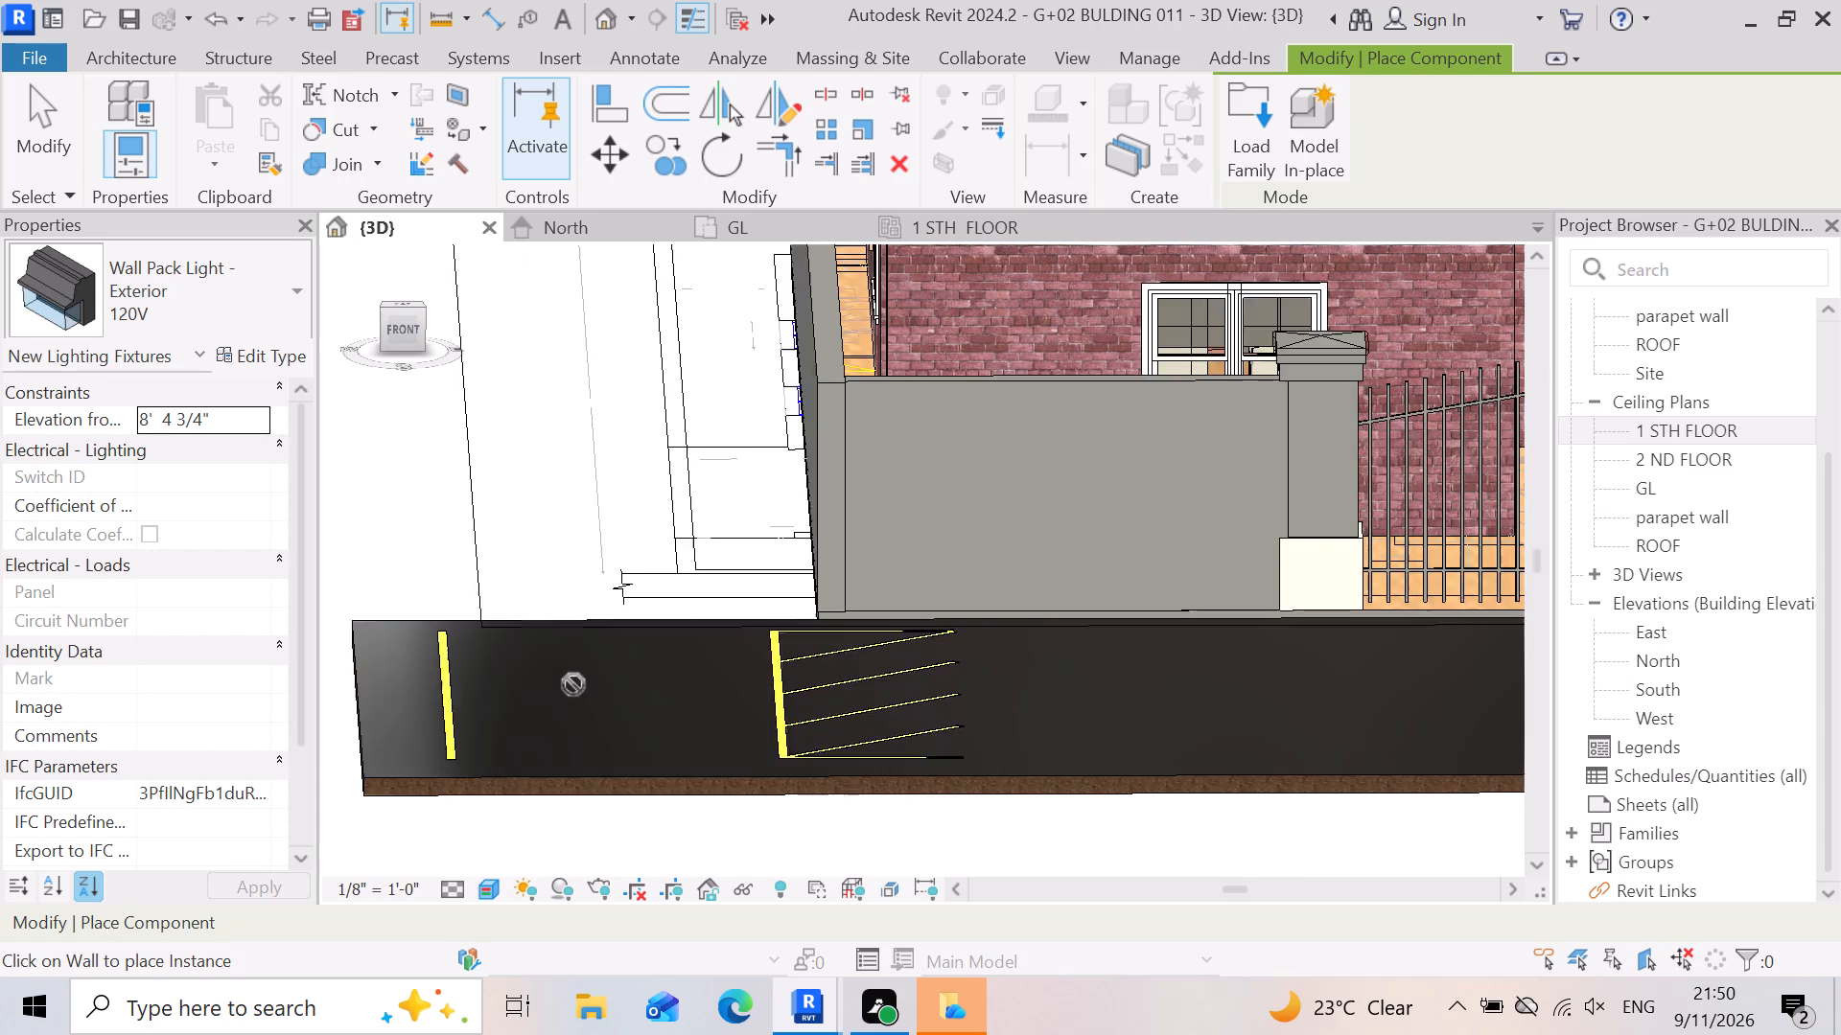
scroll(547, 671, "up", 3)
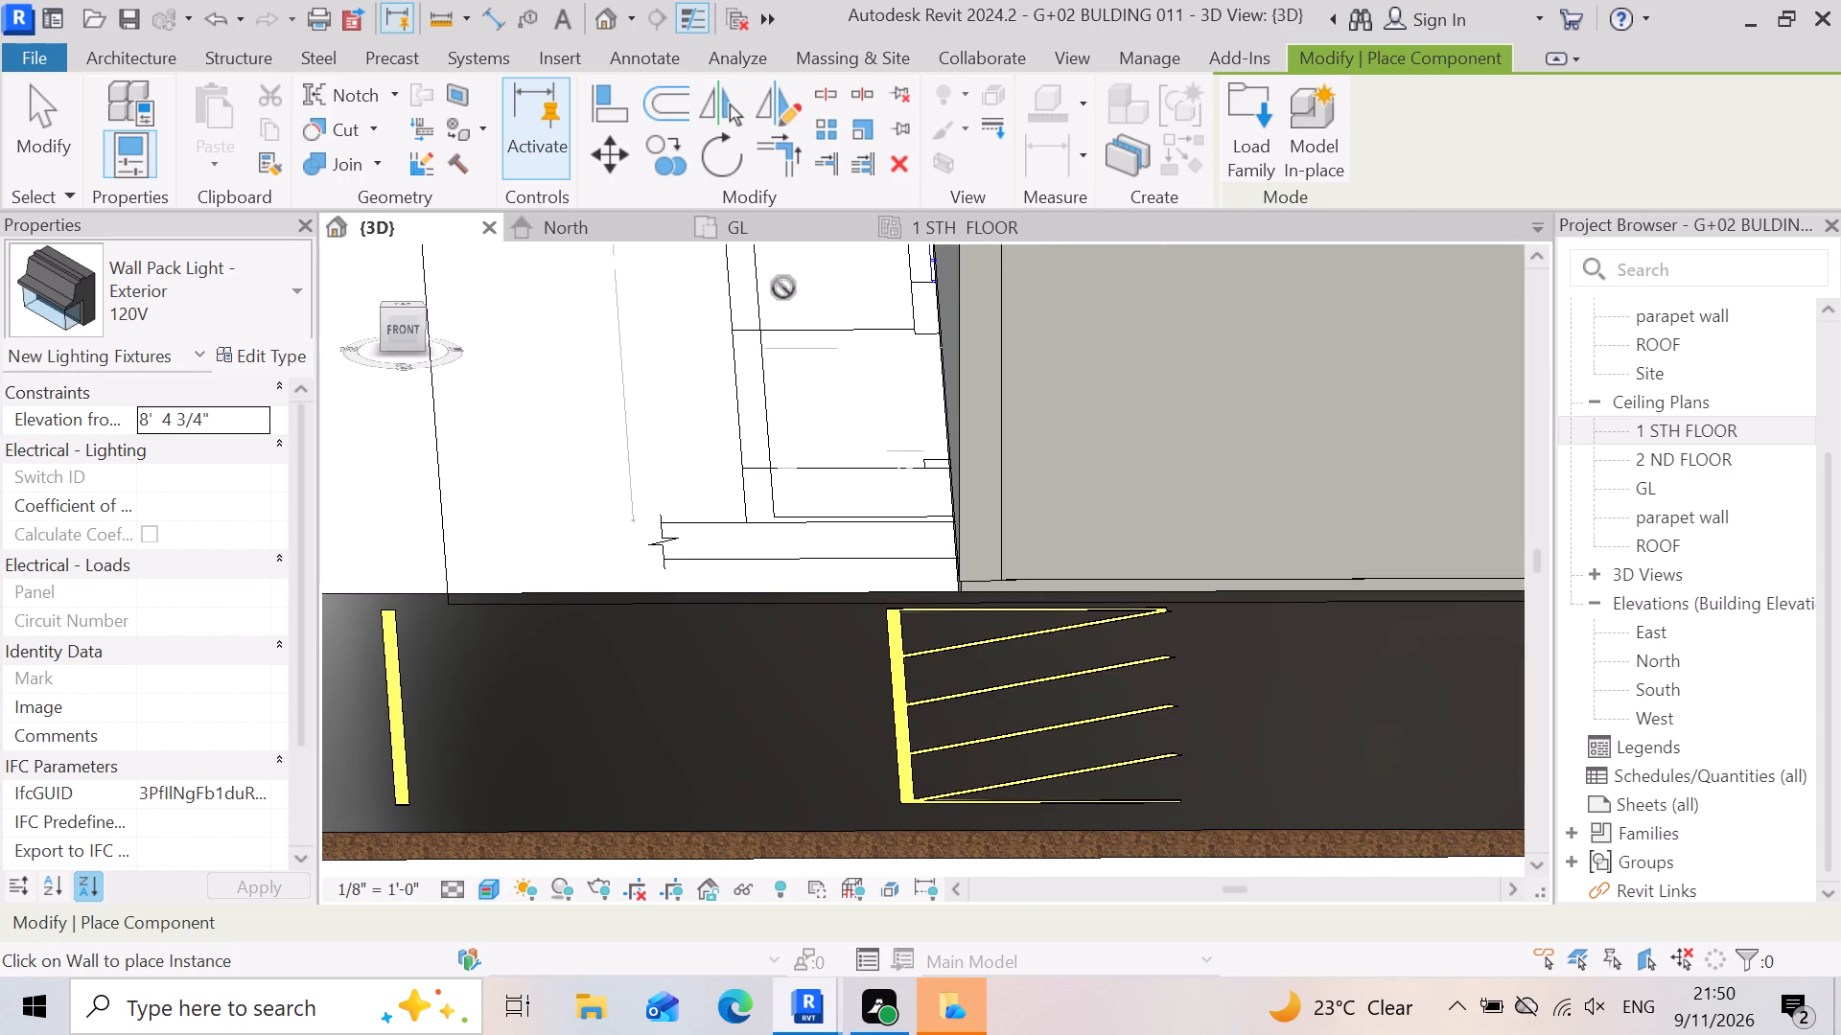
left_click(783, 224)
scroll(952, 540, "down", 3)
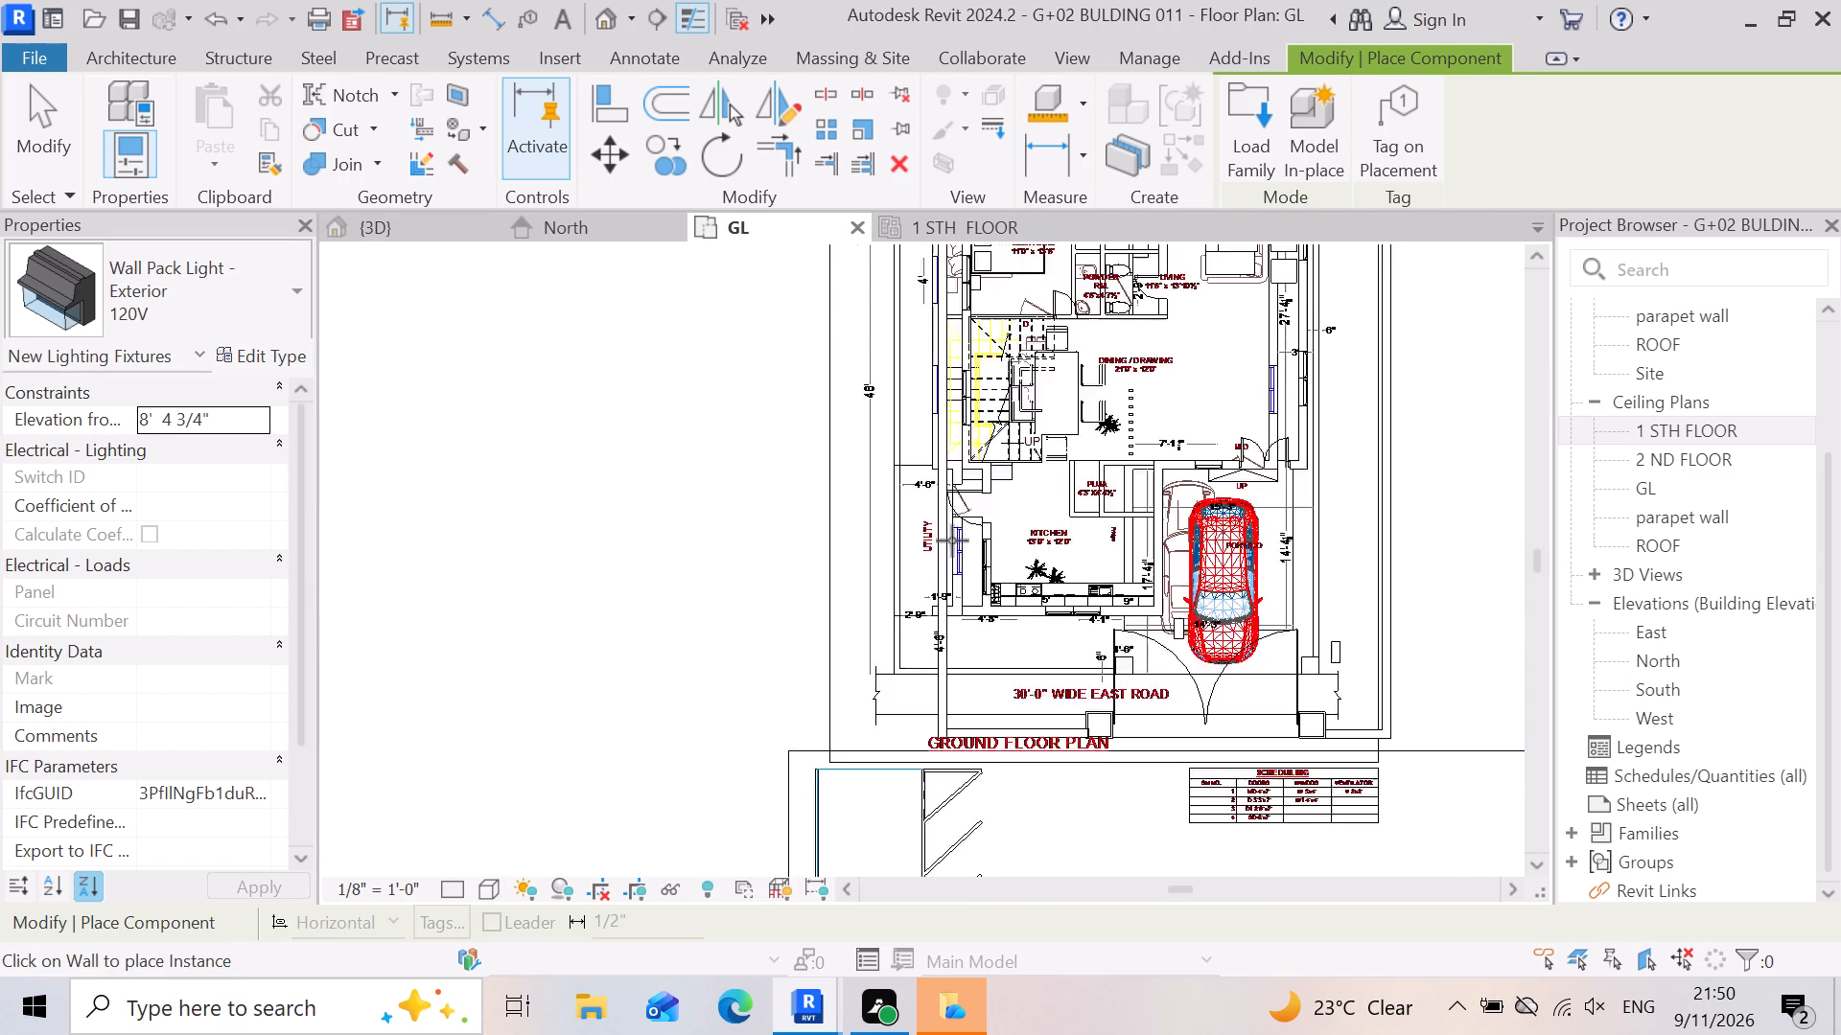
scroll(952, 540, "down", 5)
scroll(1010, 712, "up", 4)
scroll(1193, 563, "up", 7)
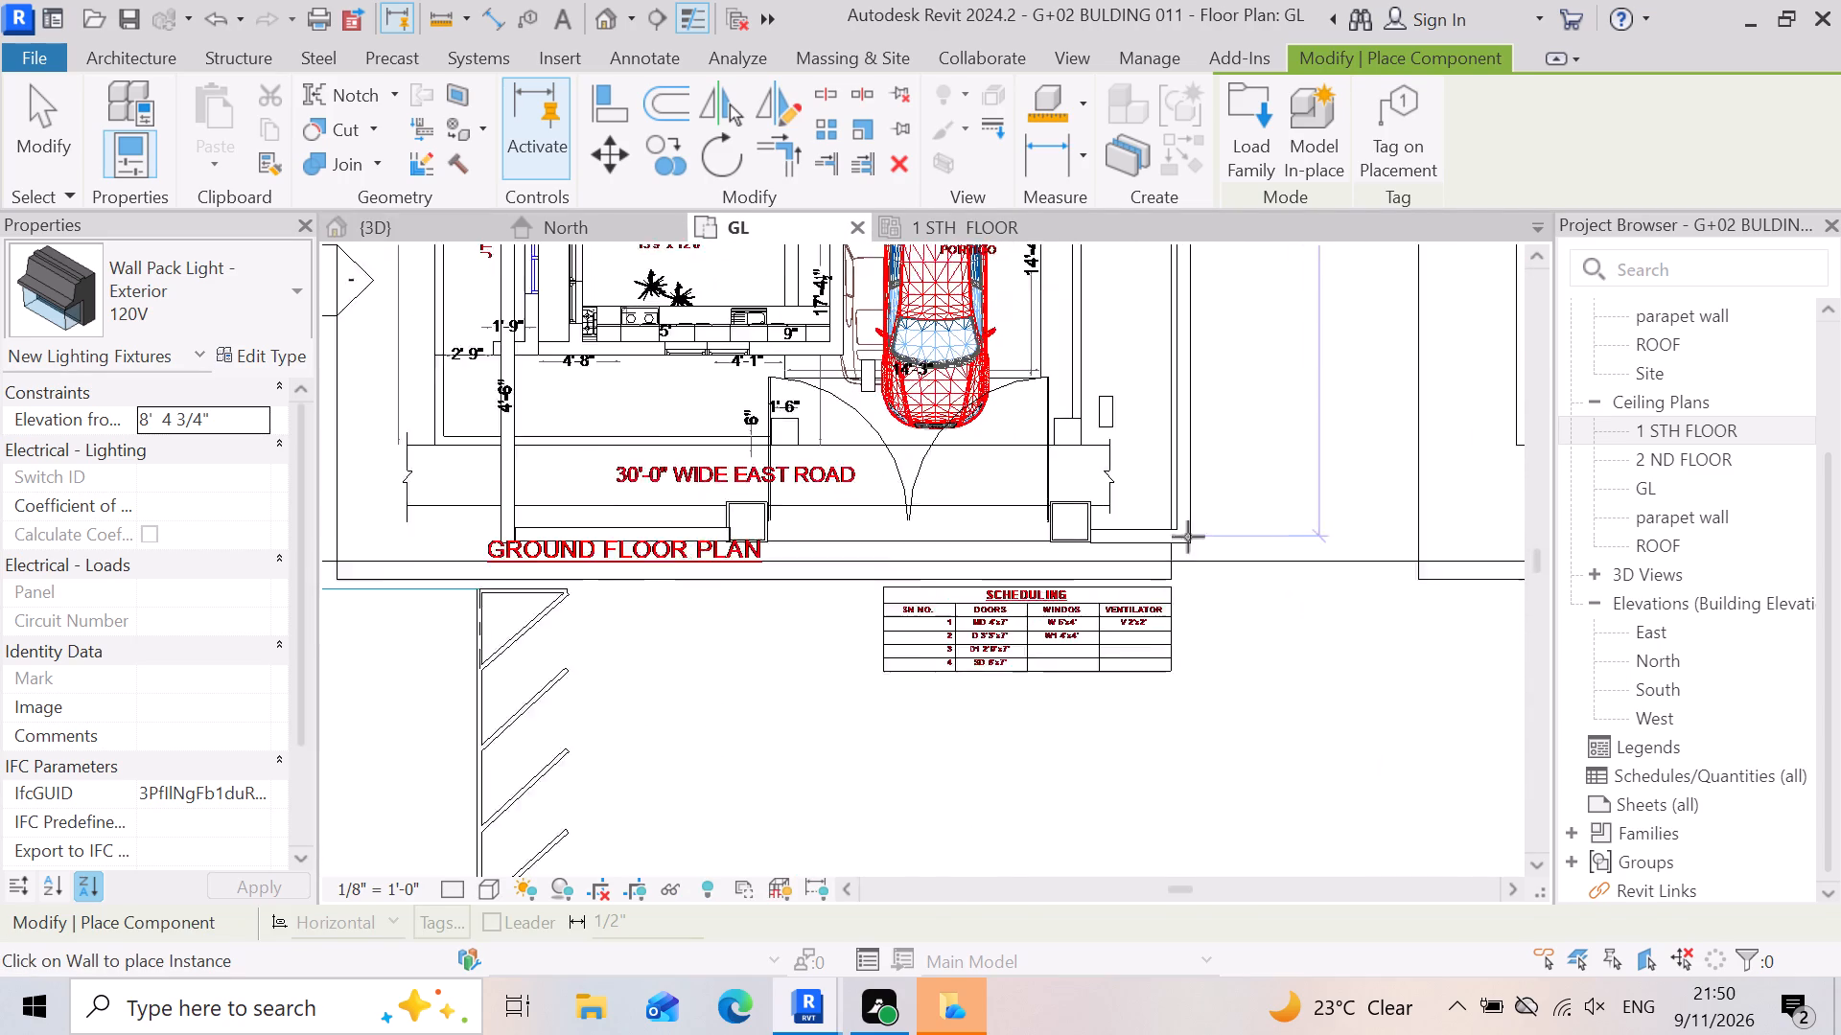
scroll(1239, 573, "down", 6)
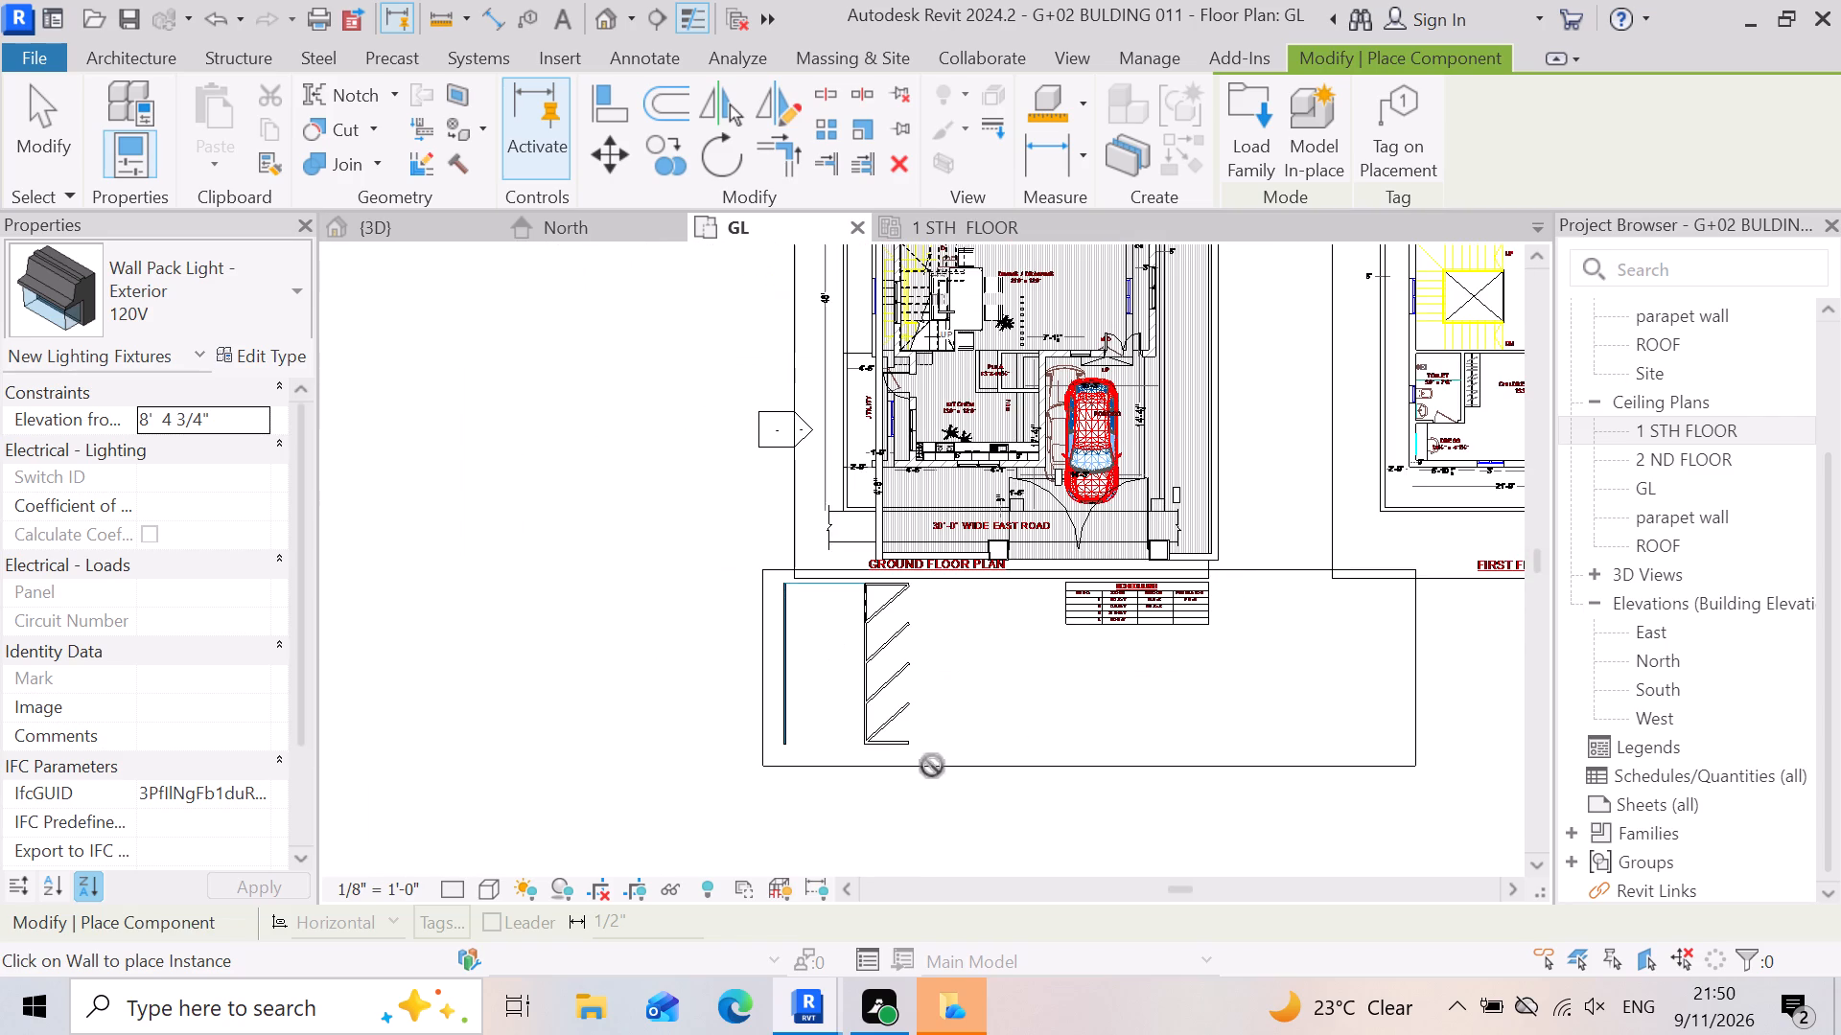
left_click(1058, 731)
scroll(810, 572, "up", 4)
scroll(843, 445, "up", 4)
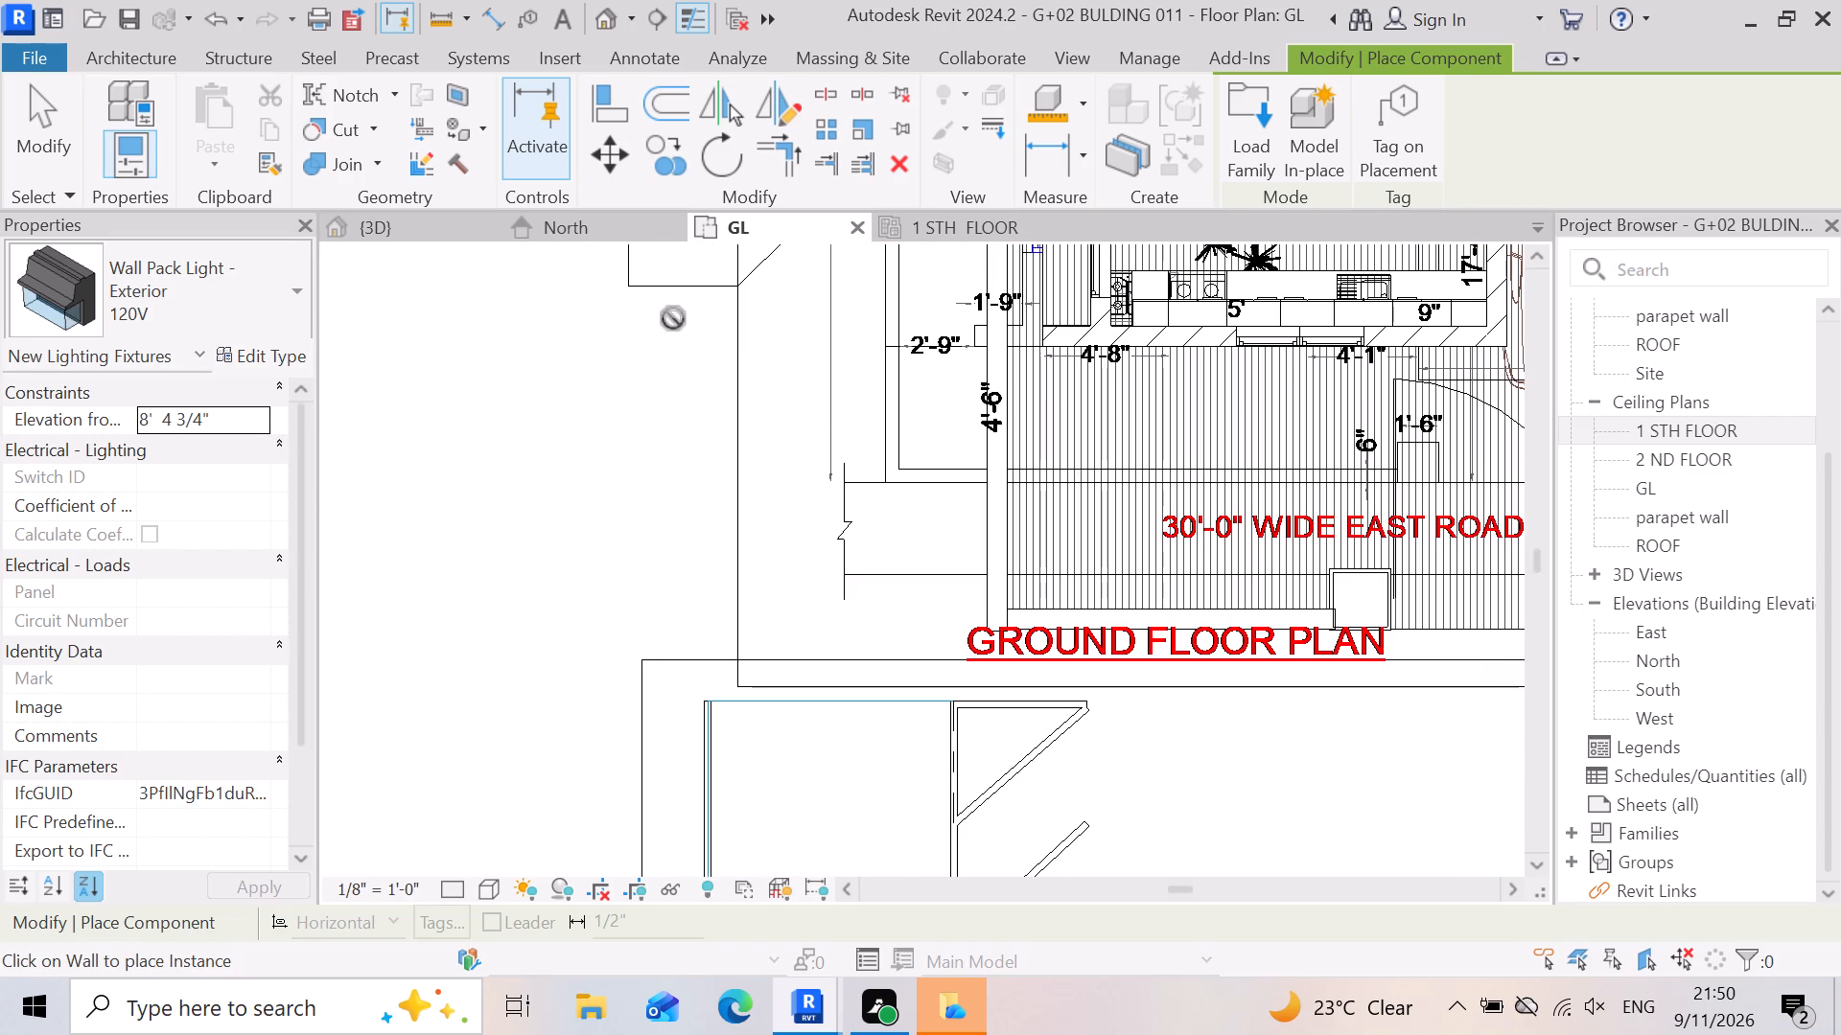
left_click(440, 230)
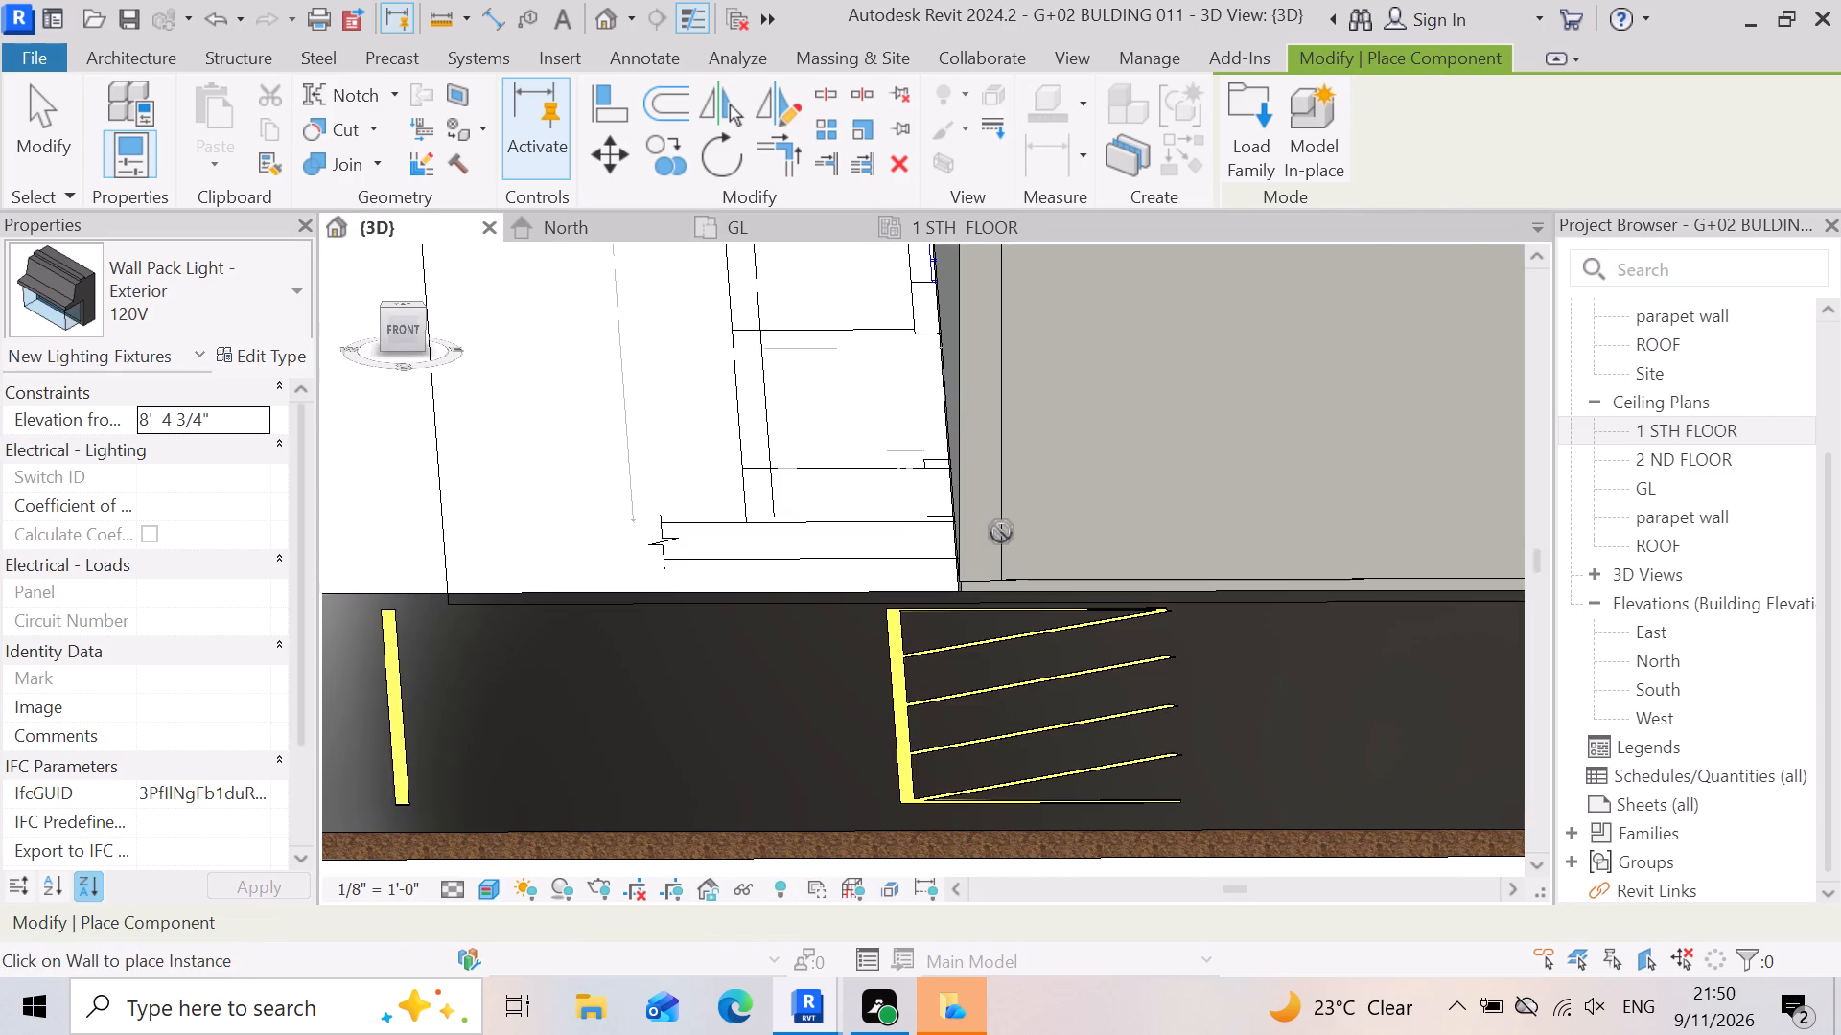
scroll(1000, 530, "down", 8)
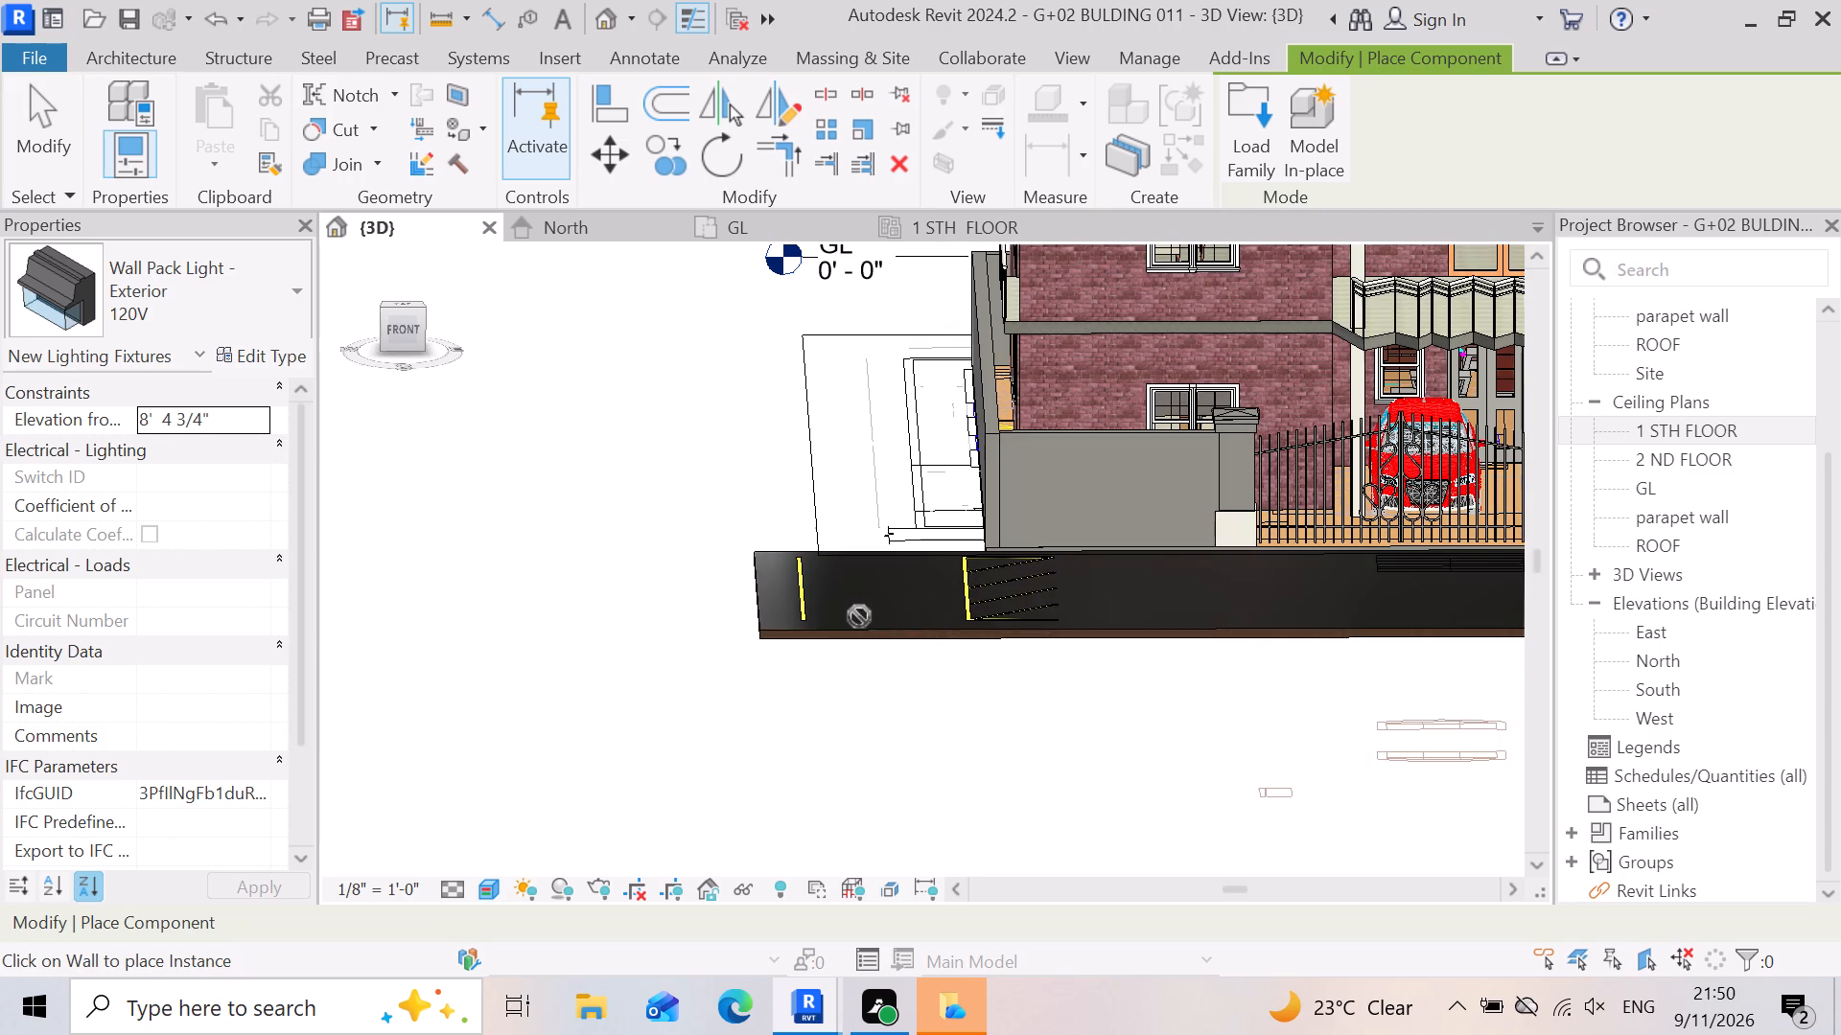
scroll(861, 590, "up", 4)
Load the Street Light - Standard family as the component to place.
left_click(1244, 142)
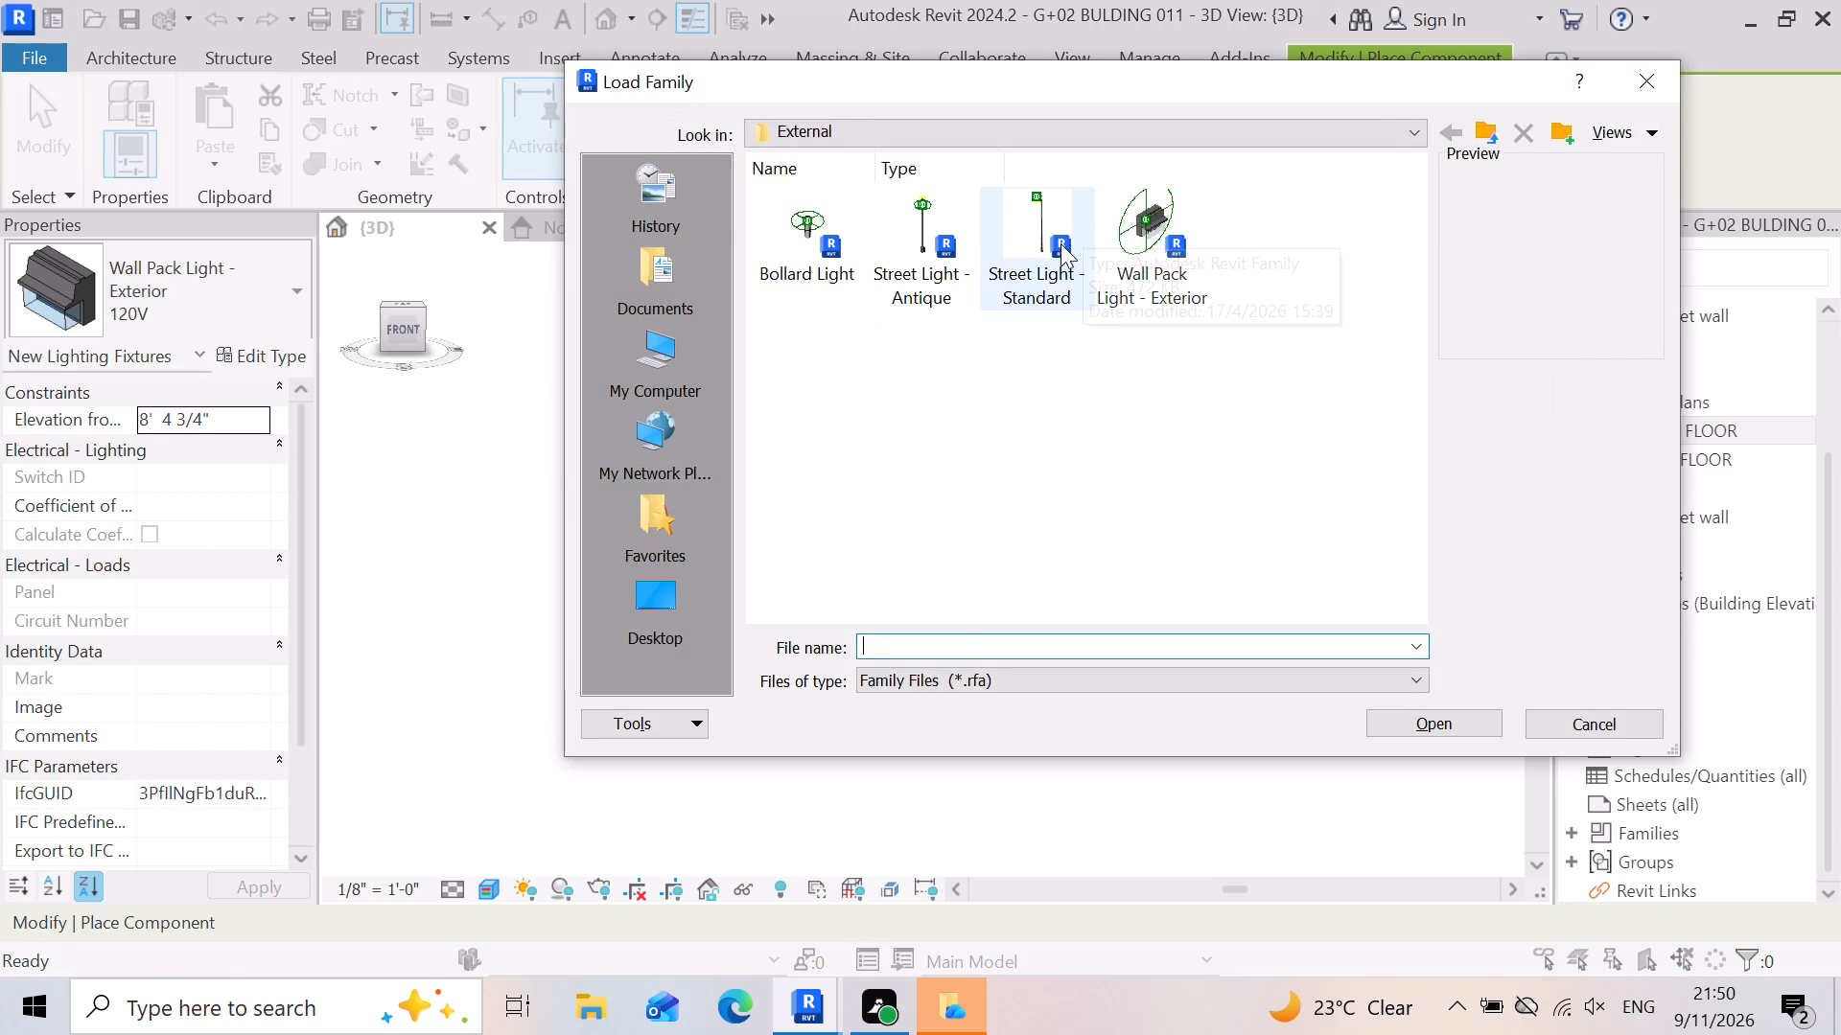
left_click(1055, 246)
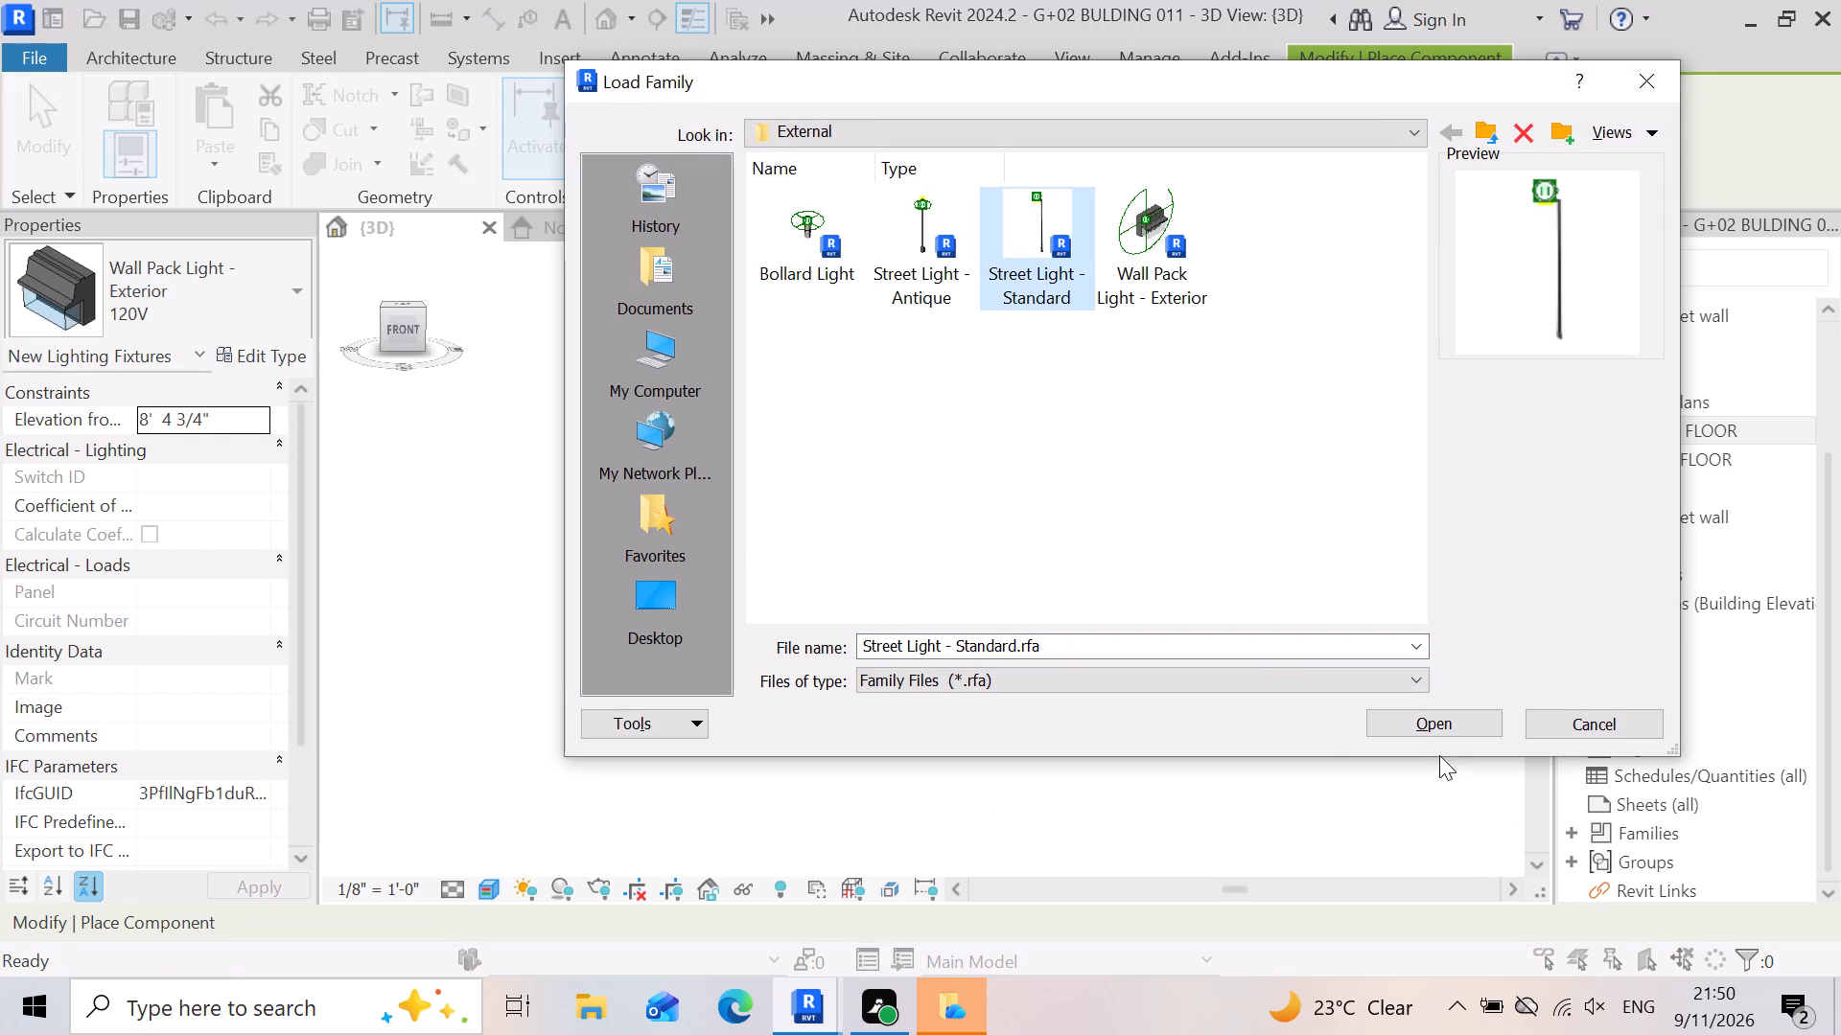
left_click(1441, 721)
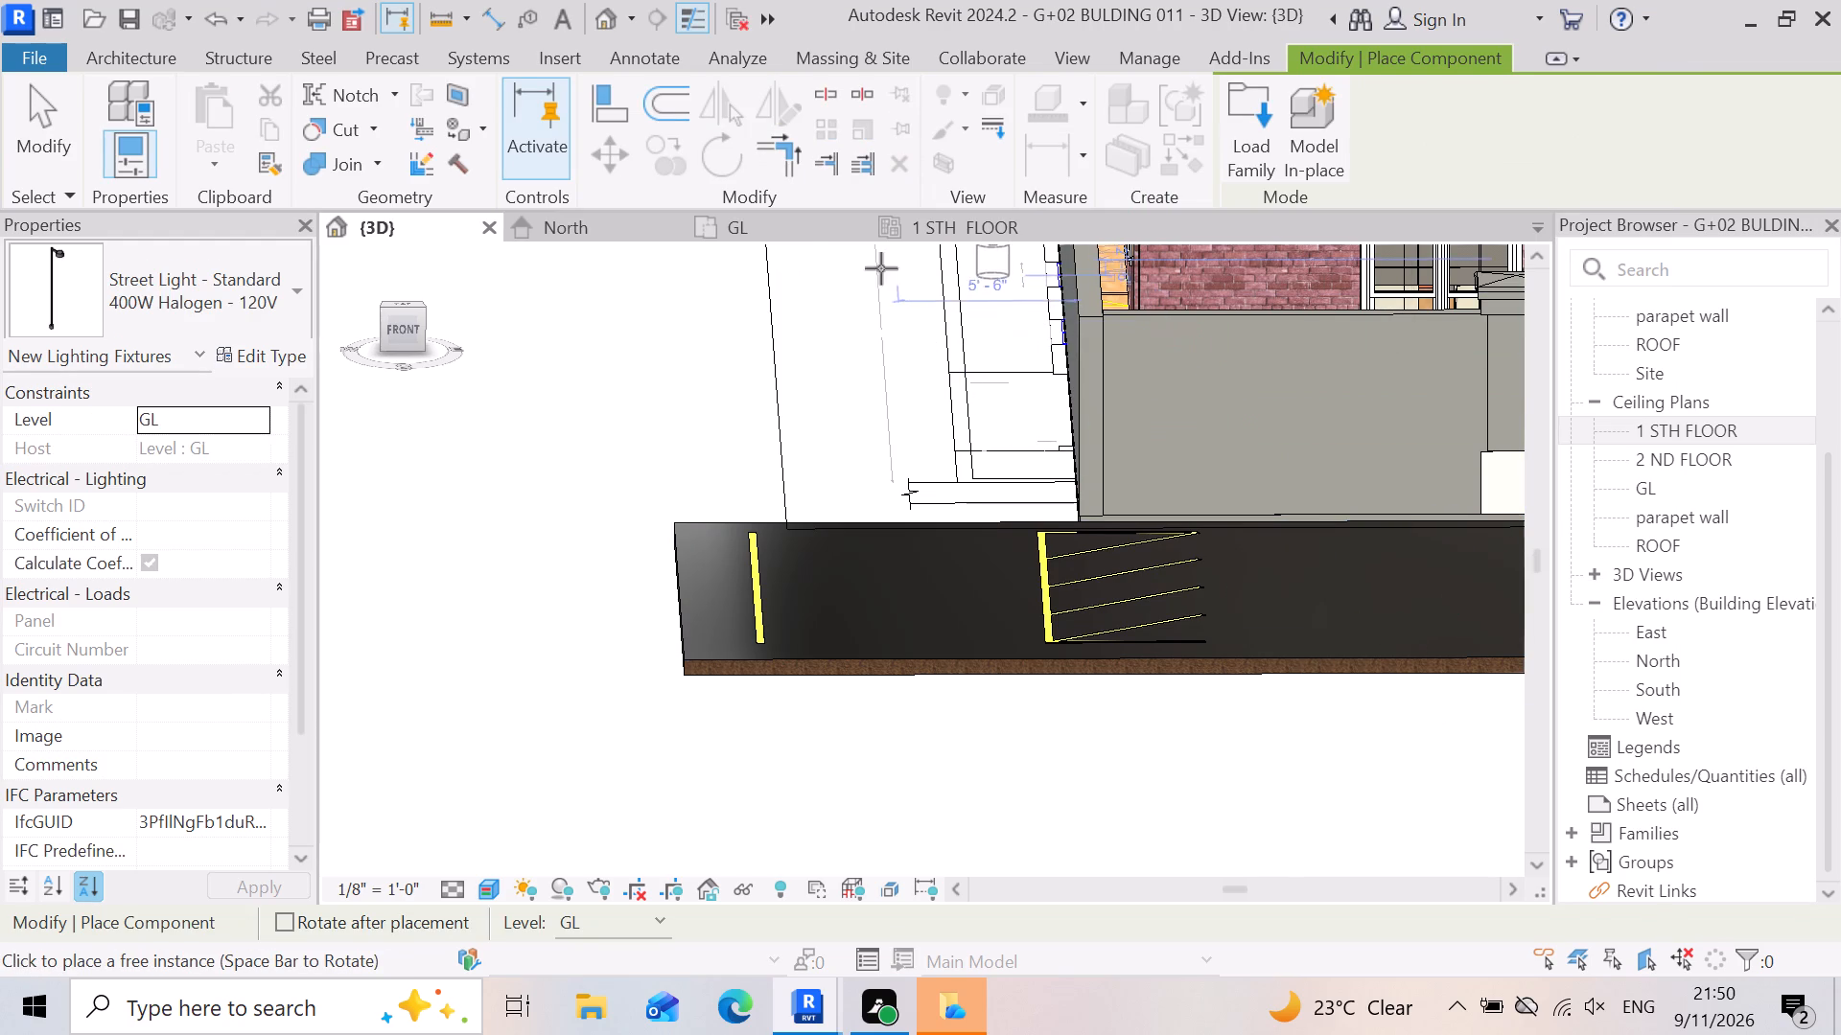
Place a 400W Halogen - 120V standard street light in the GL plan at the parking space's outer corner, about 3'-6" from the compound wall.
left_click(803, 232)
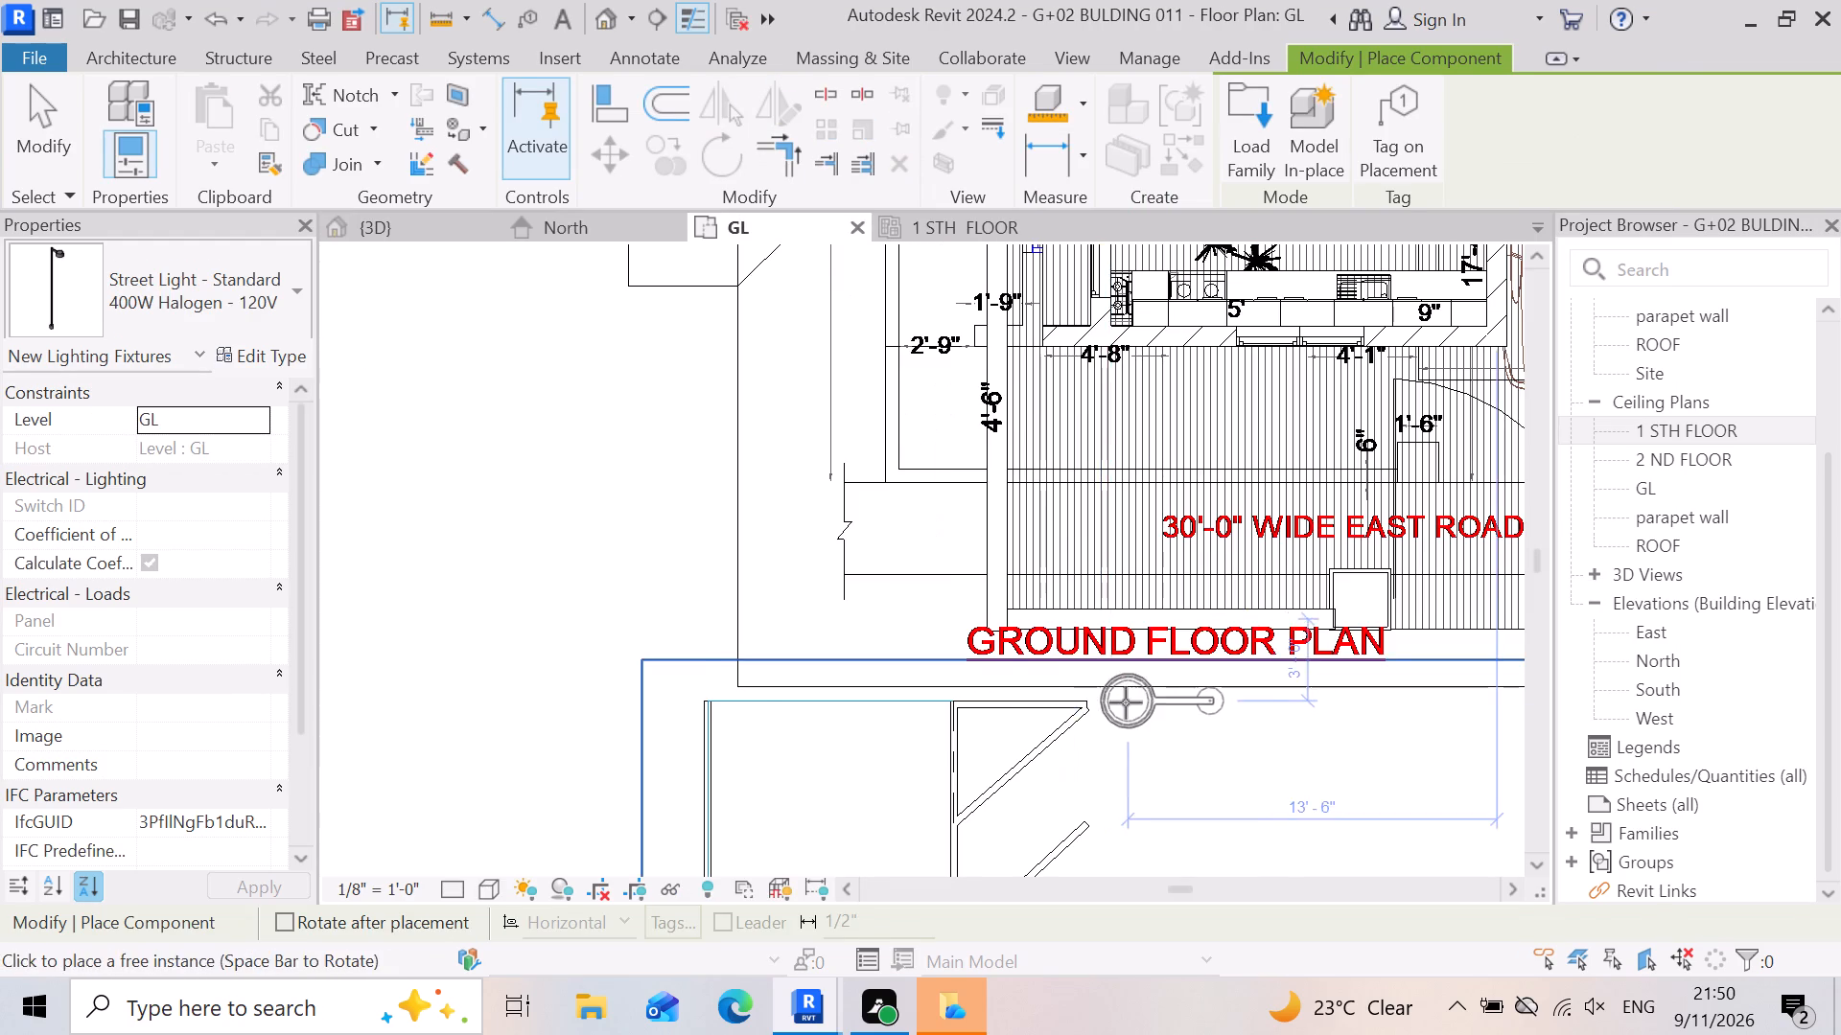
scroll(1126, 702, "down", 5)
scroll(1014, 752, "up", 7)
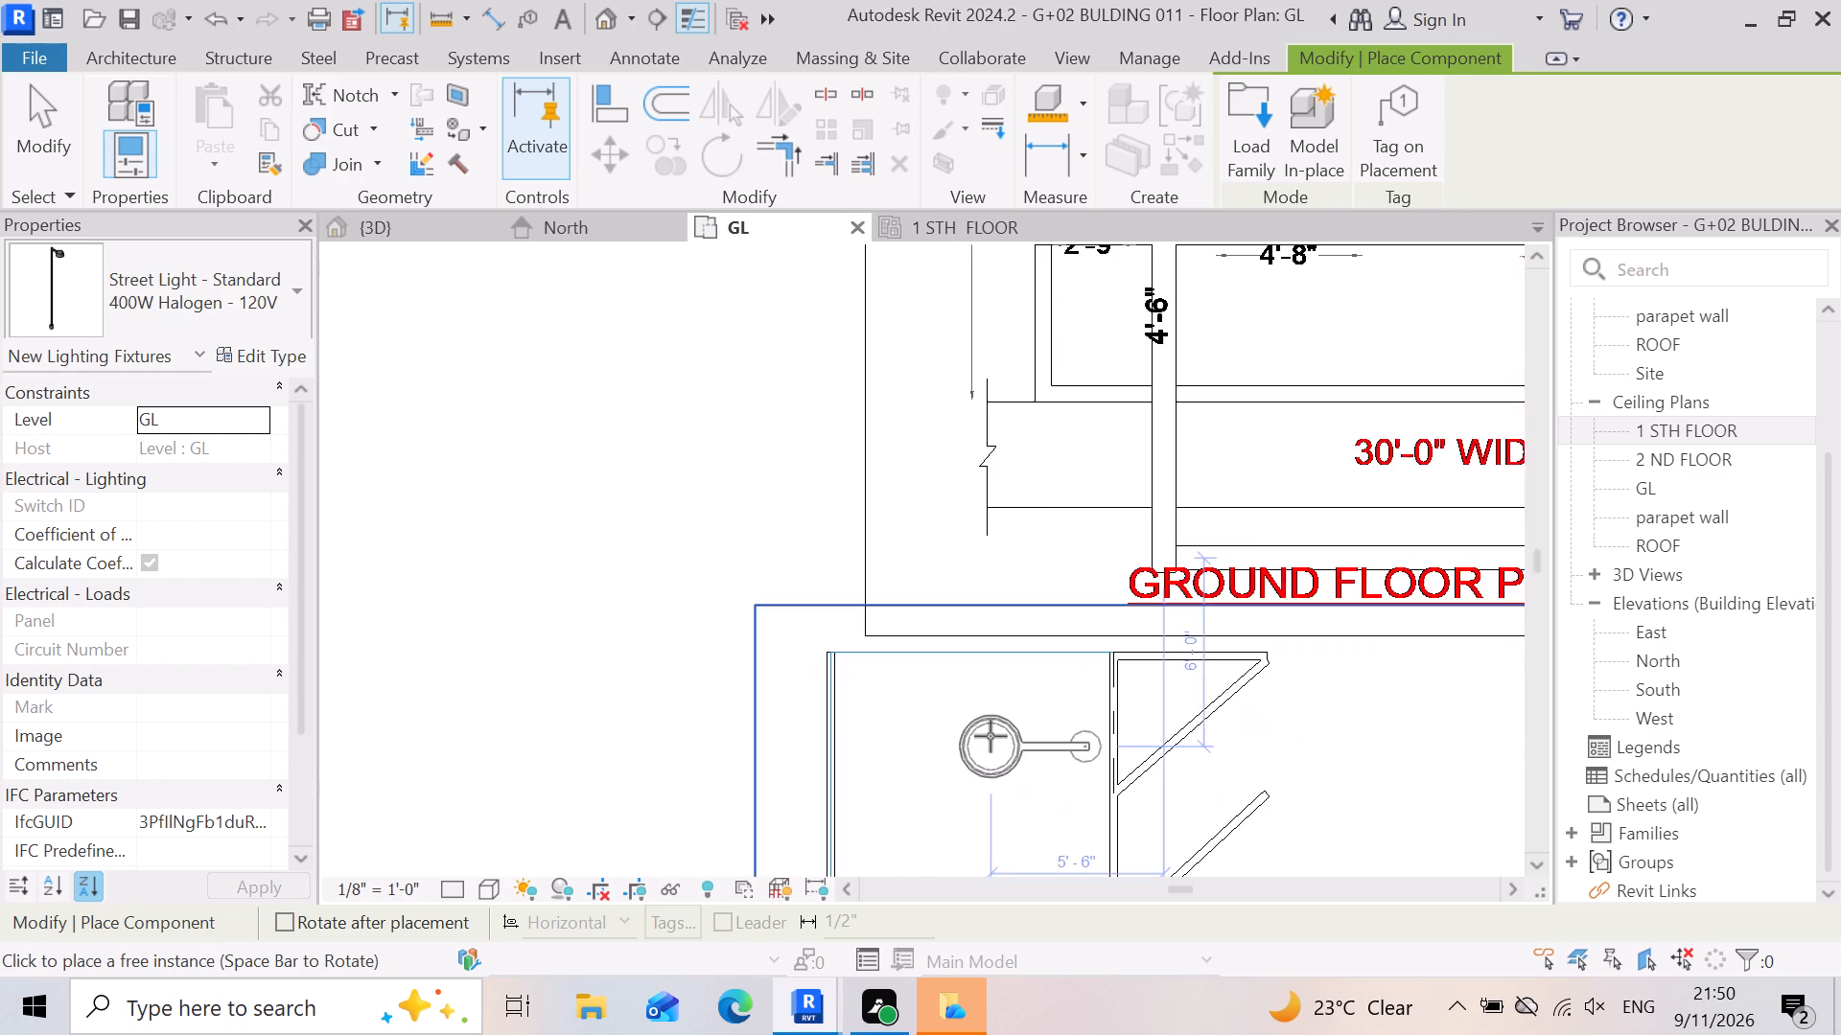
scroll(990, 736, "up", 3)
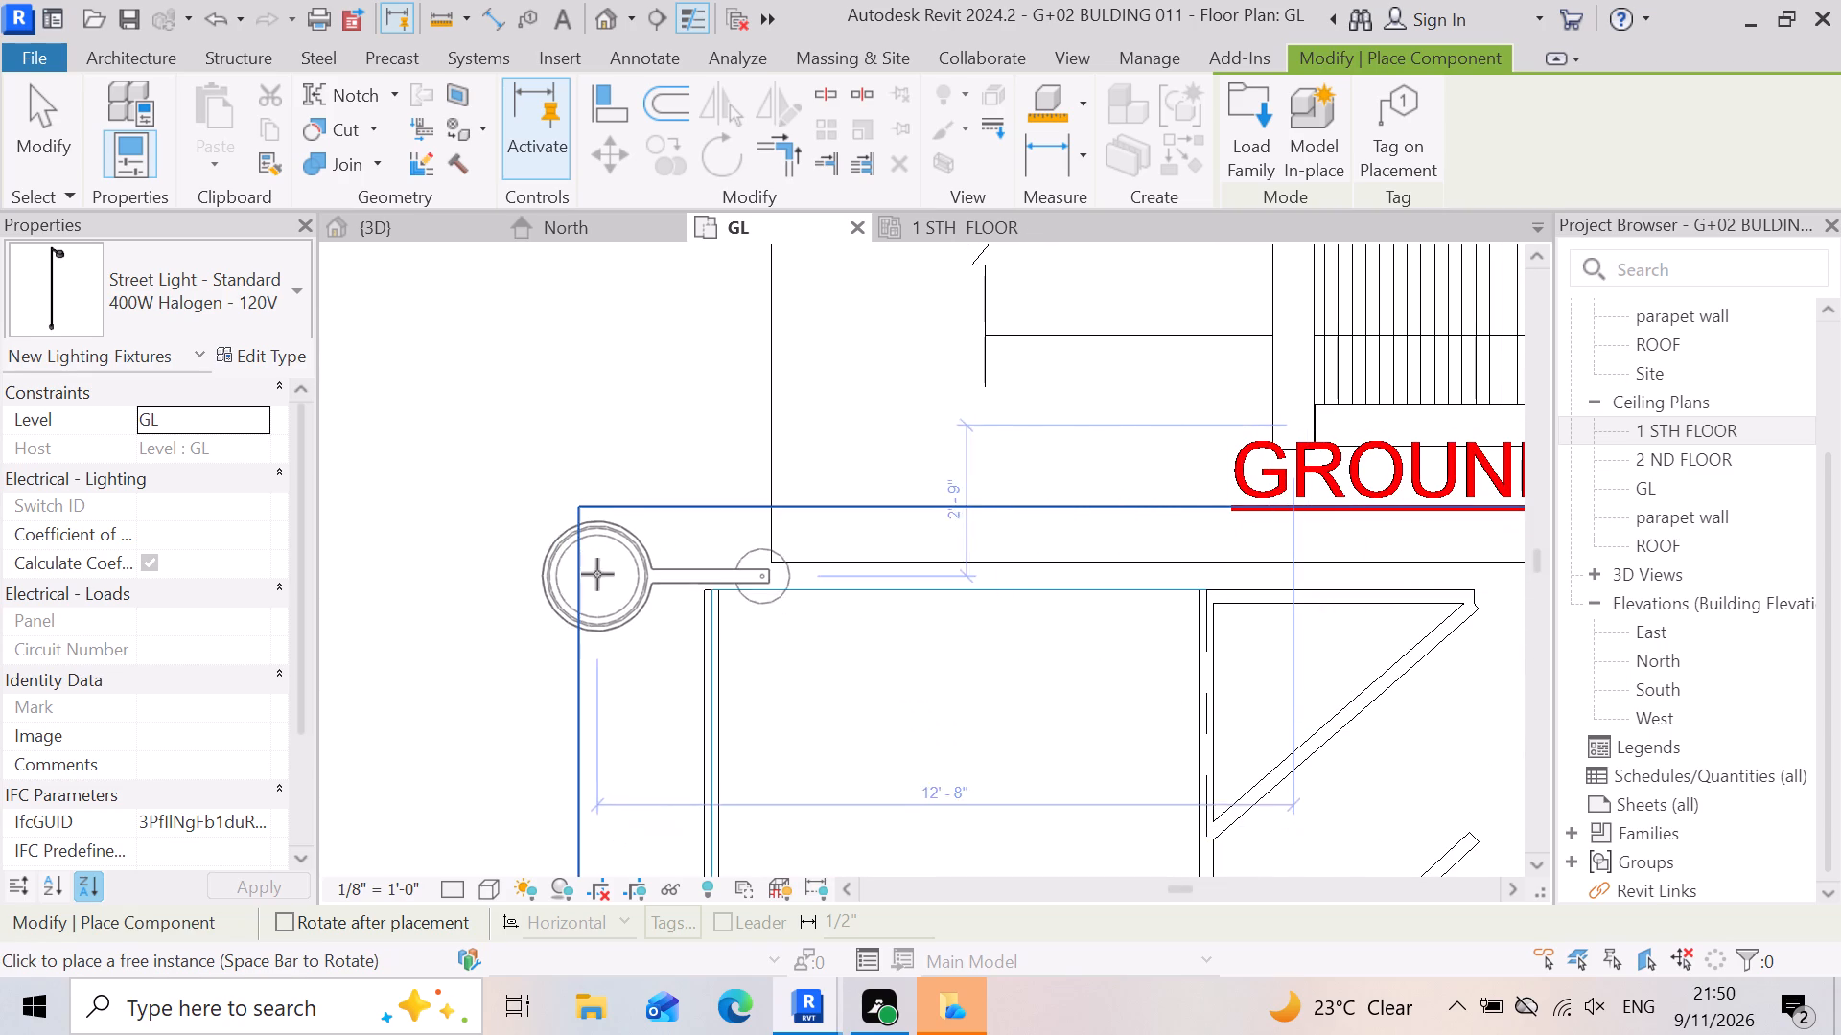
left_click(758, 618)
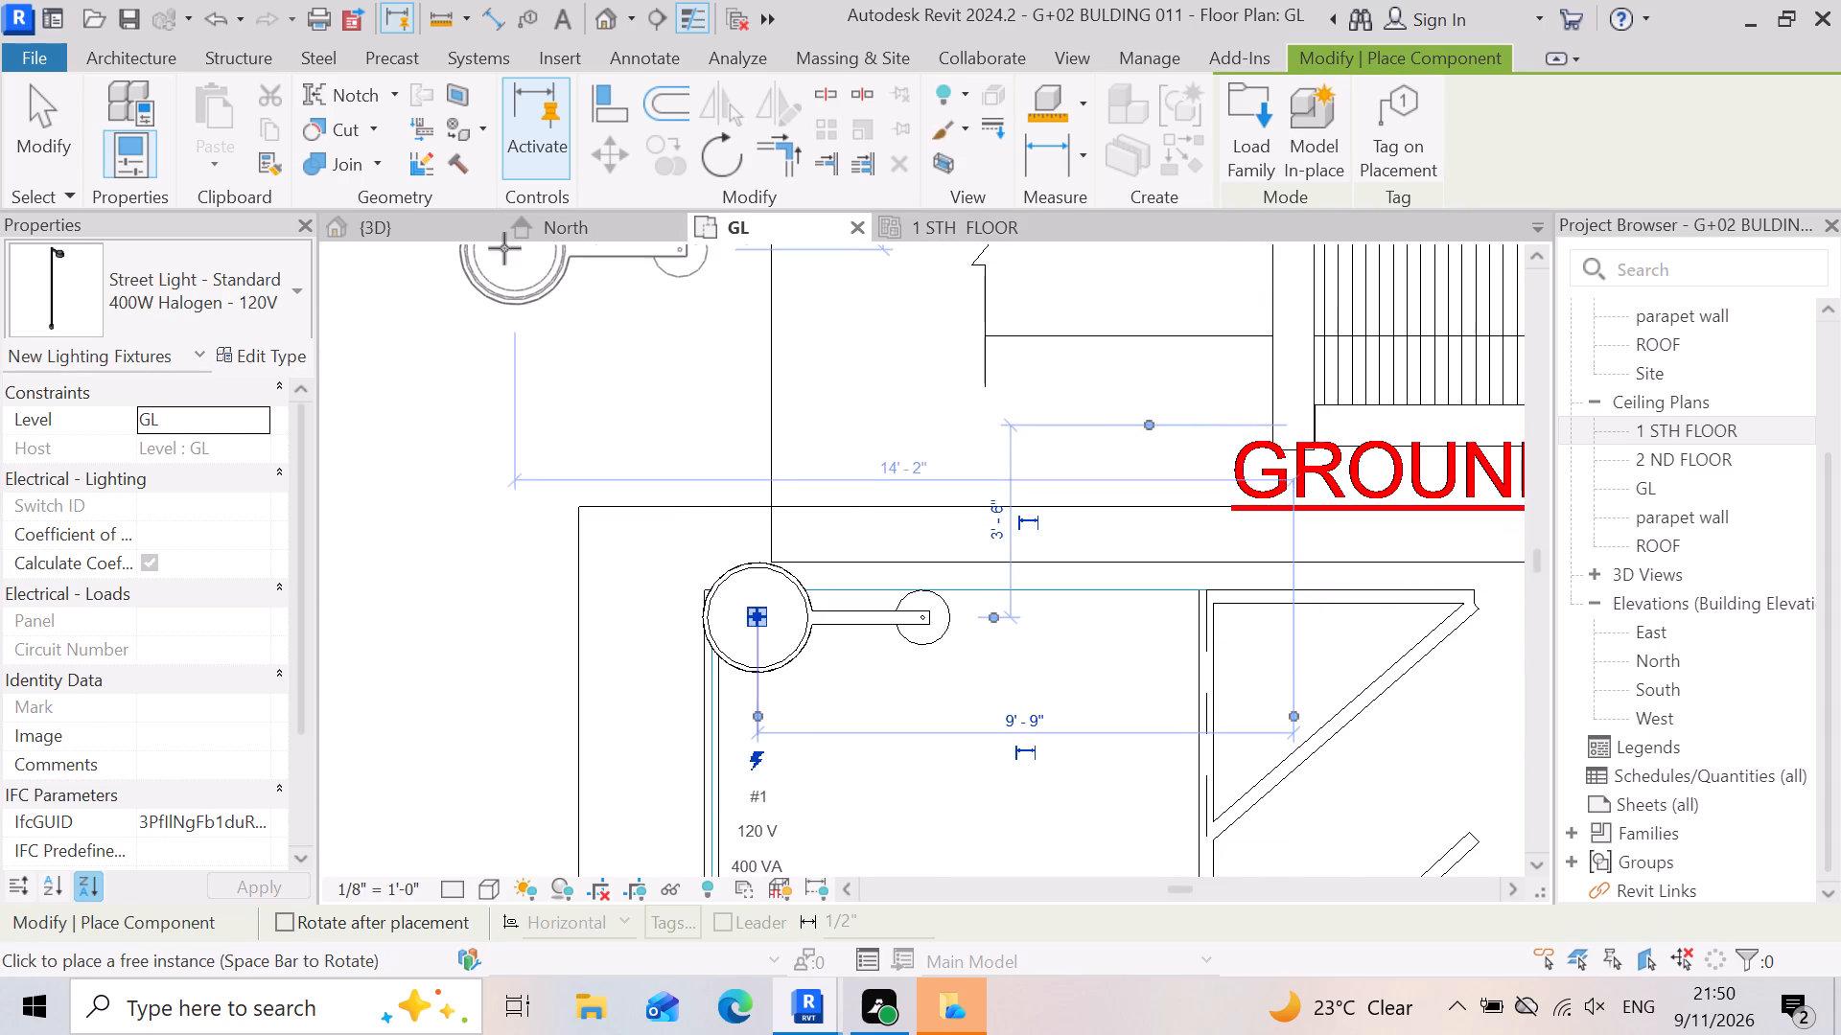
Inspect the placed street light's height and its base position on the road in the 3D view.
left_click(432, 233)
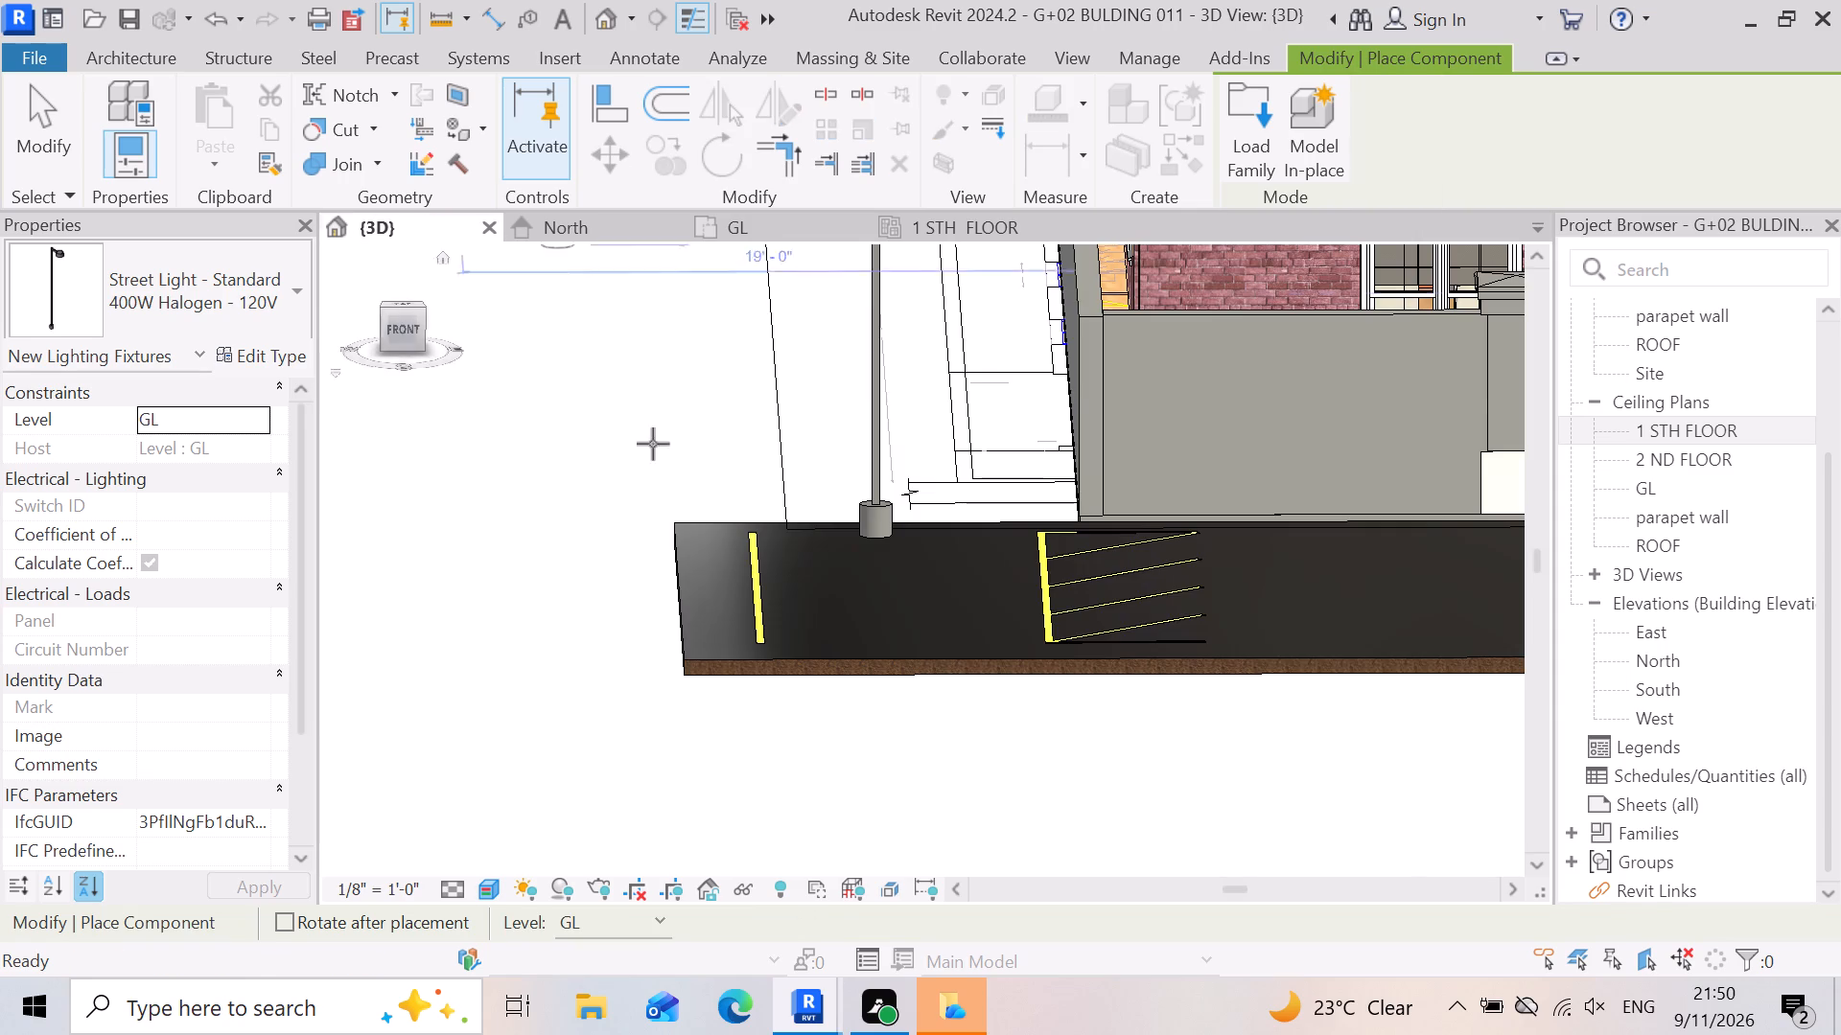
scroll(932, 620, "down", 8)
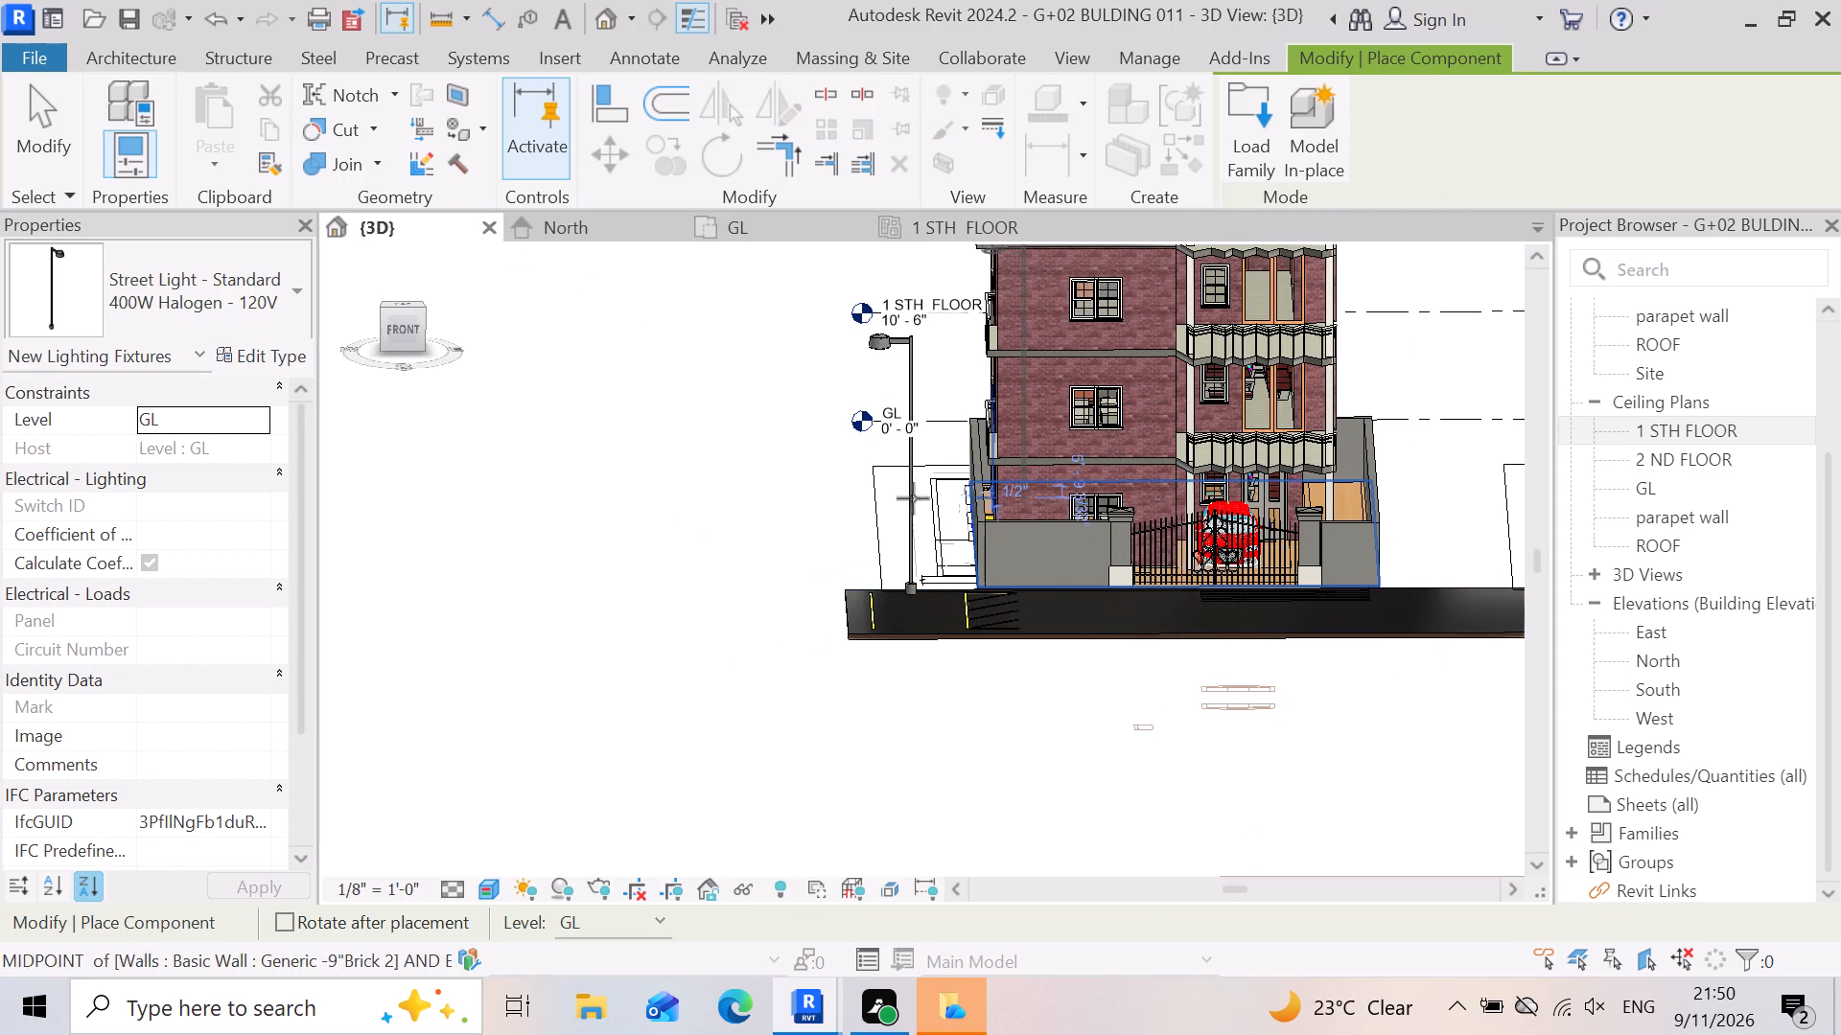
scroll(940, 574, "up", 7)
scroll(848, 616, "up", 5)
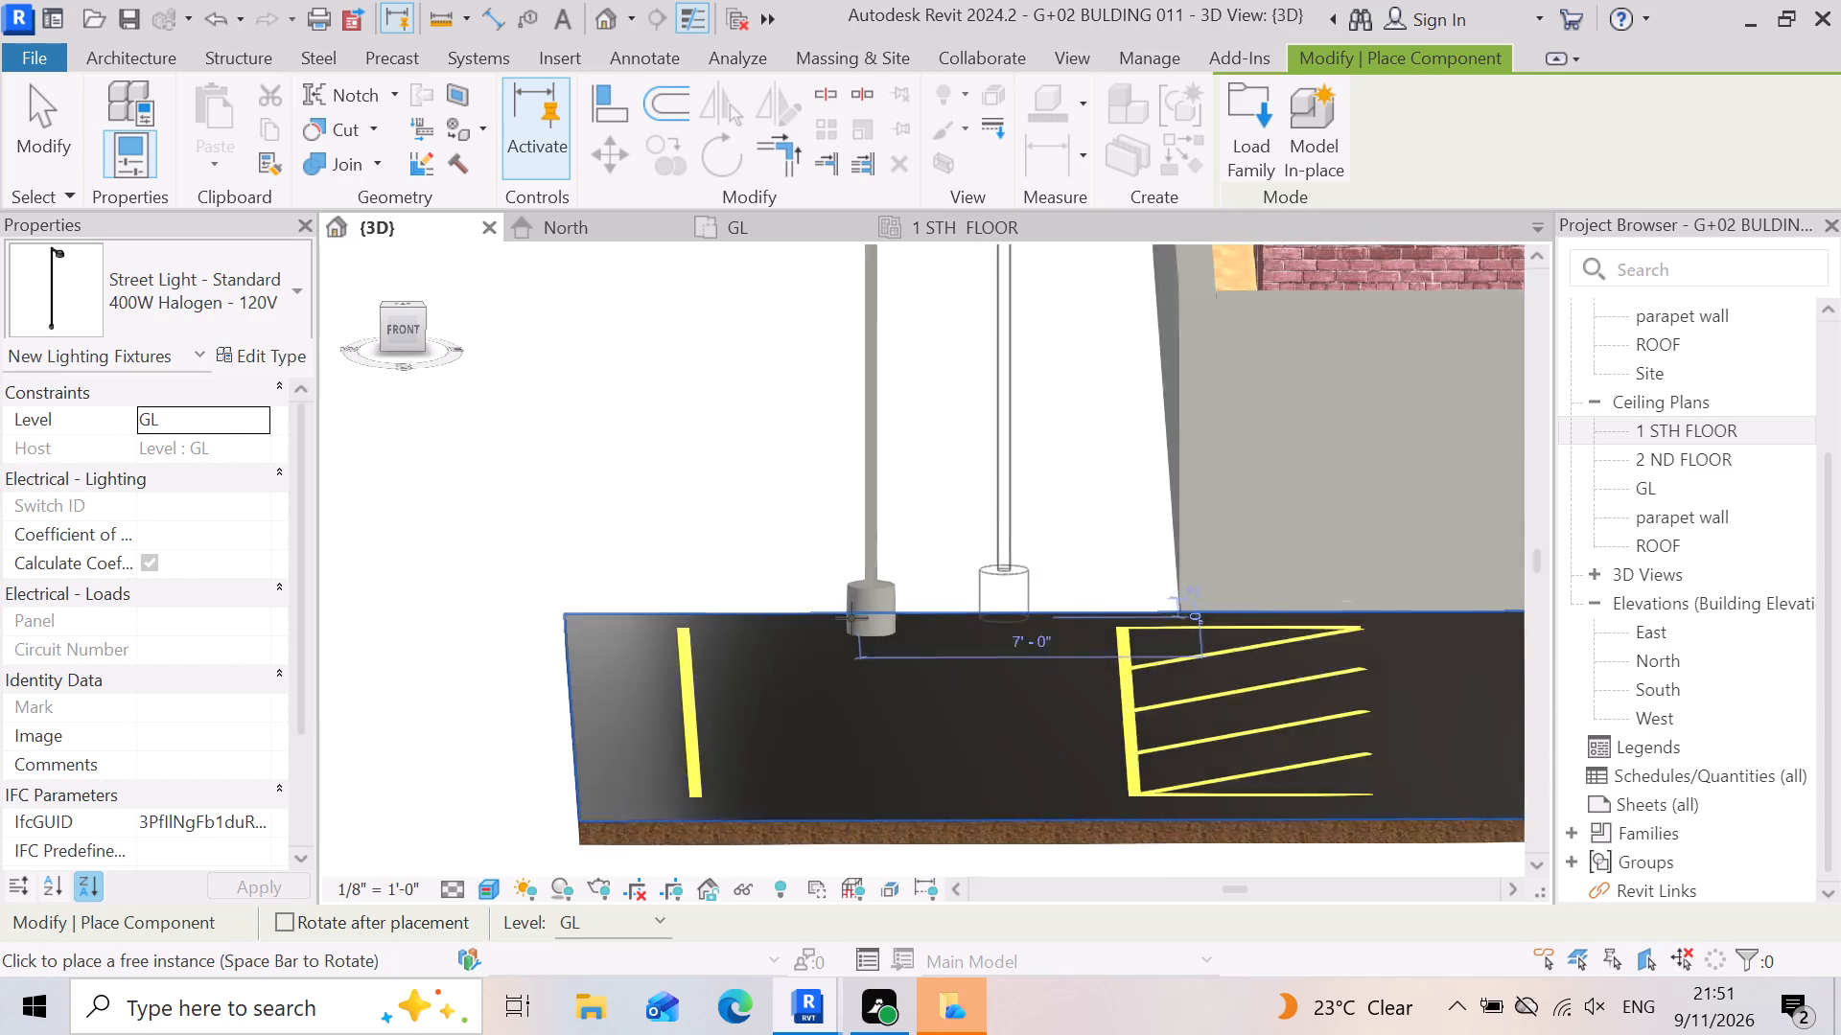
scroll(851, 618, "up", 5)
scroll(1160, 665, "down", 9)
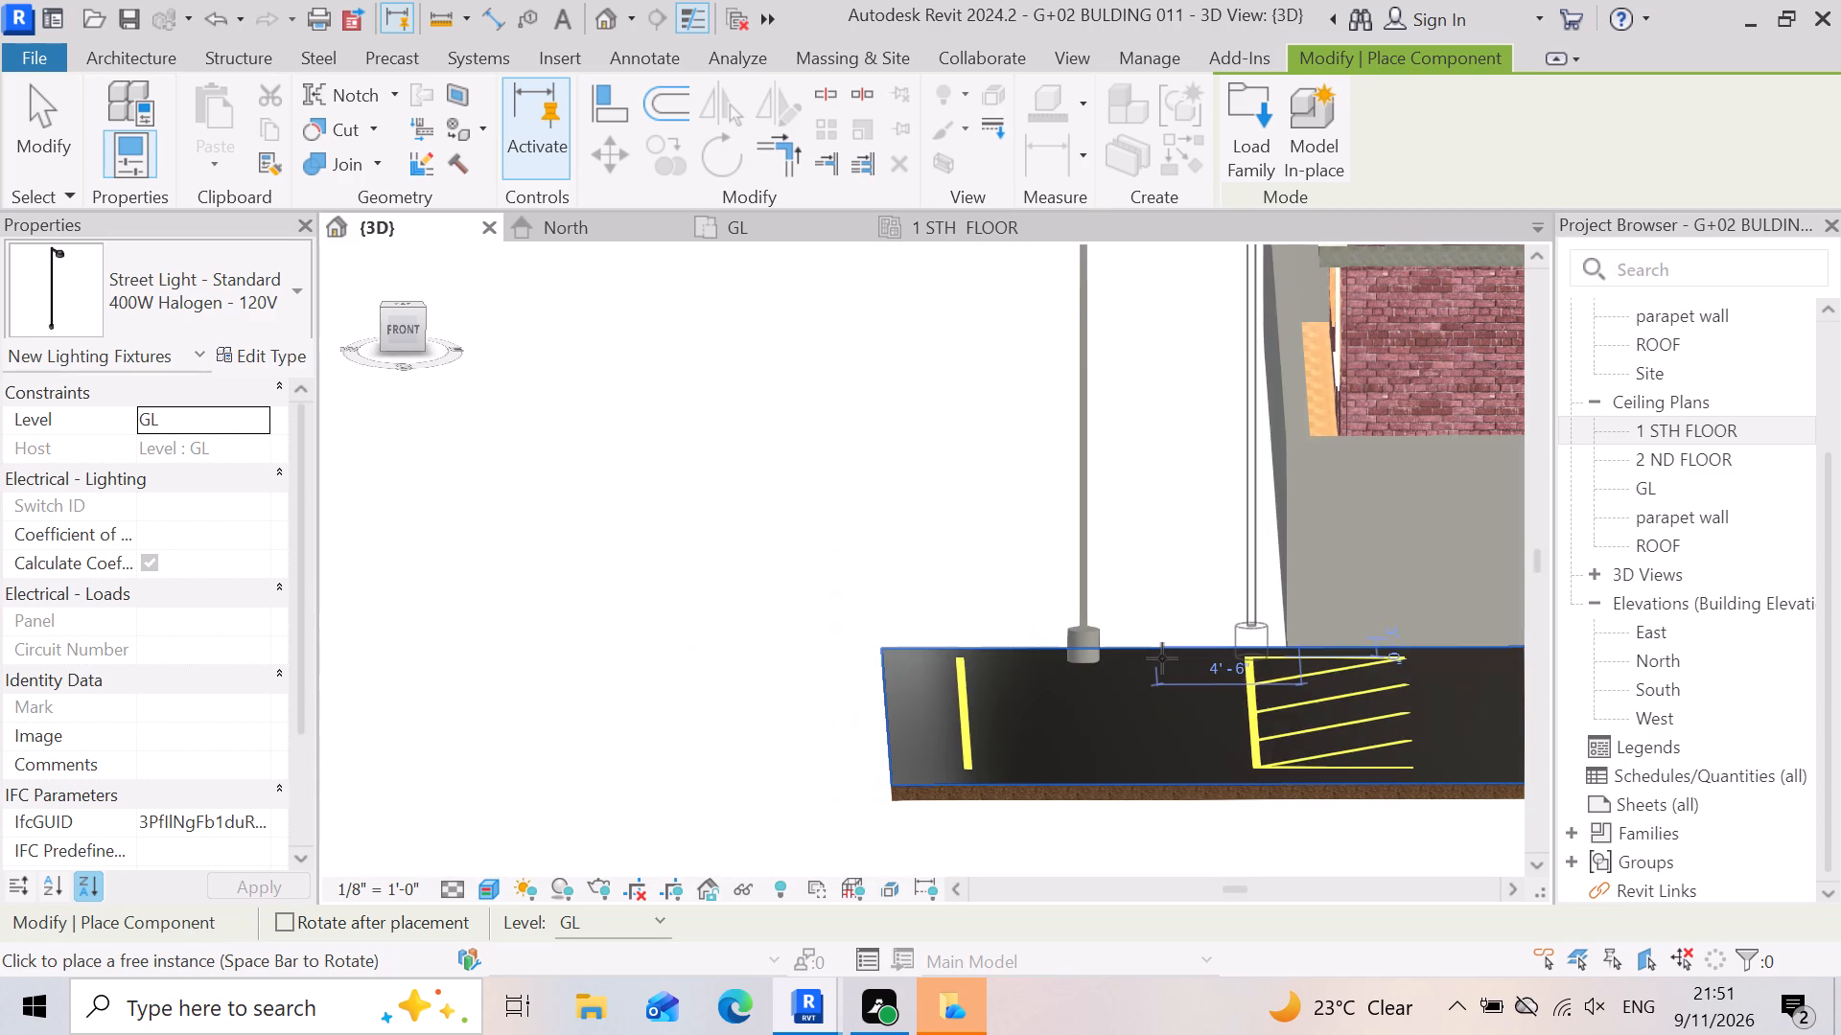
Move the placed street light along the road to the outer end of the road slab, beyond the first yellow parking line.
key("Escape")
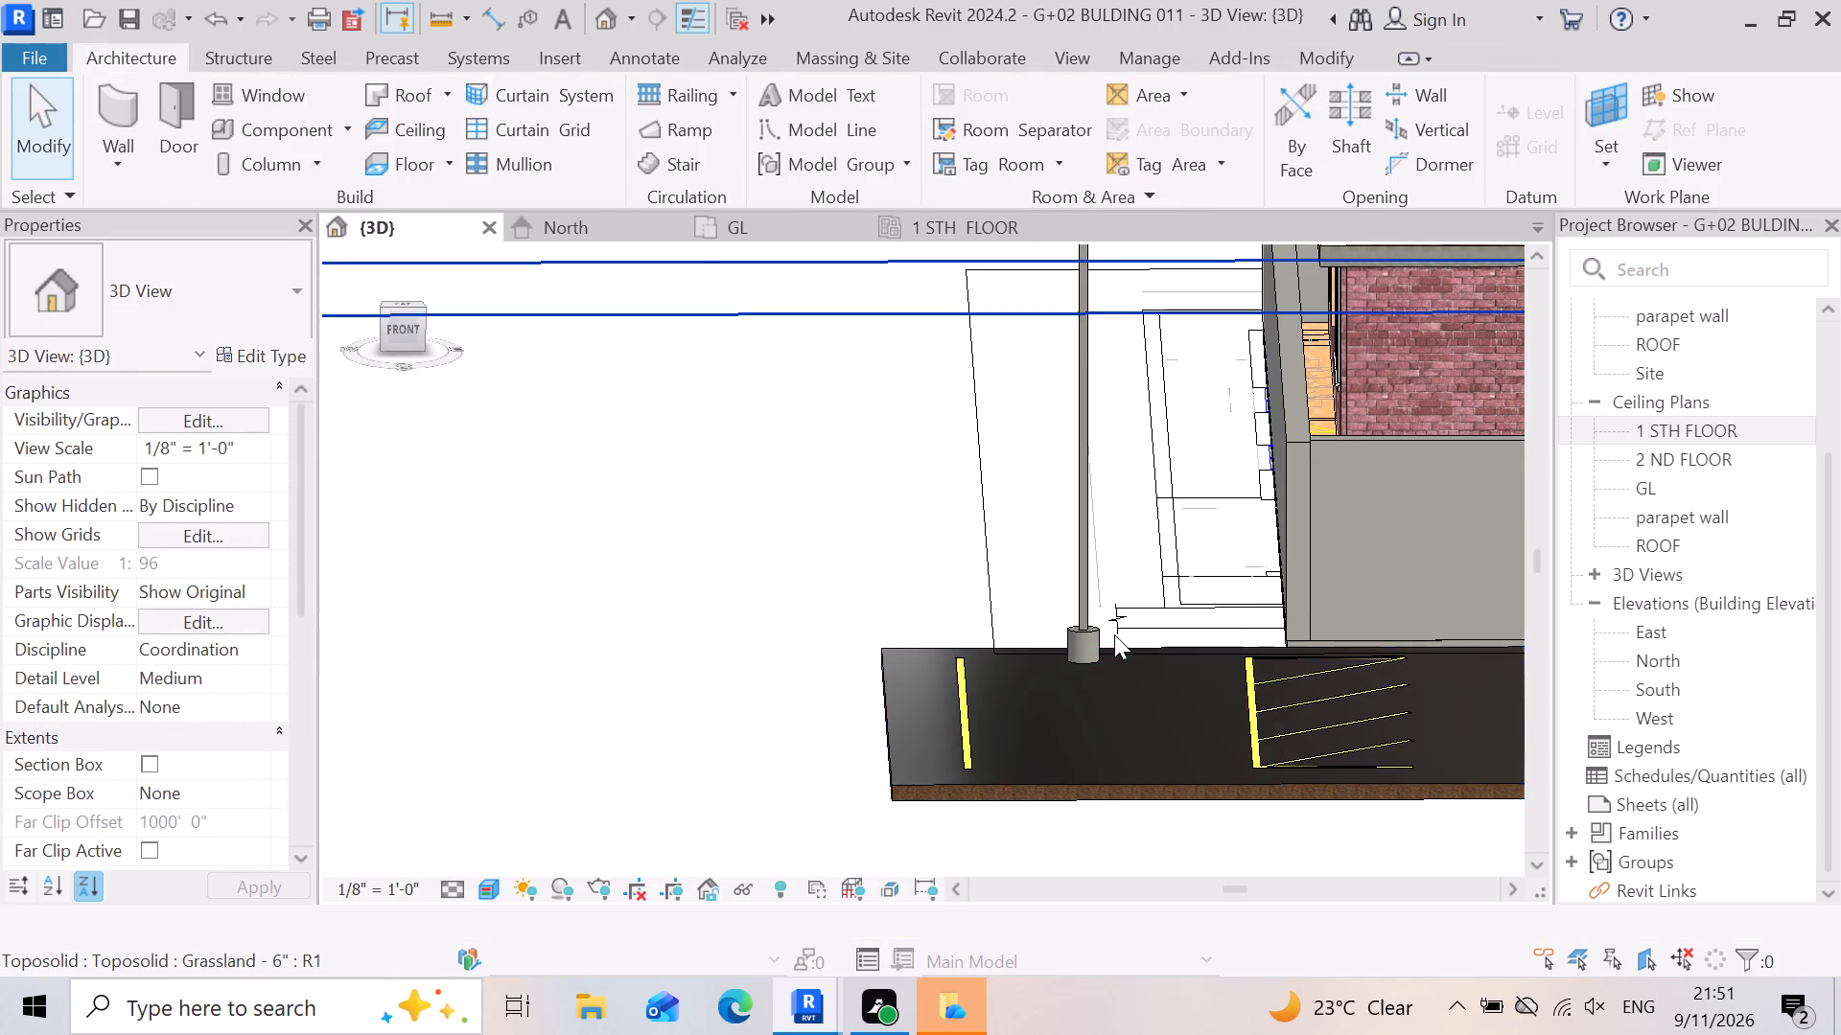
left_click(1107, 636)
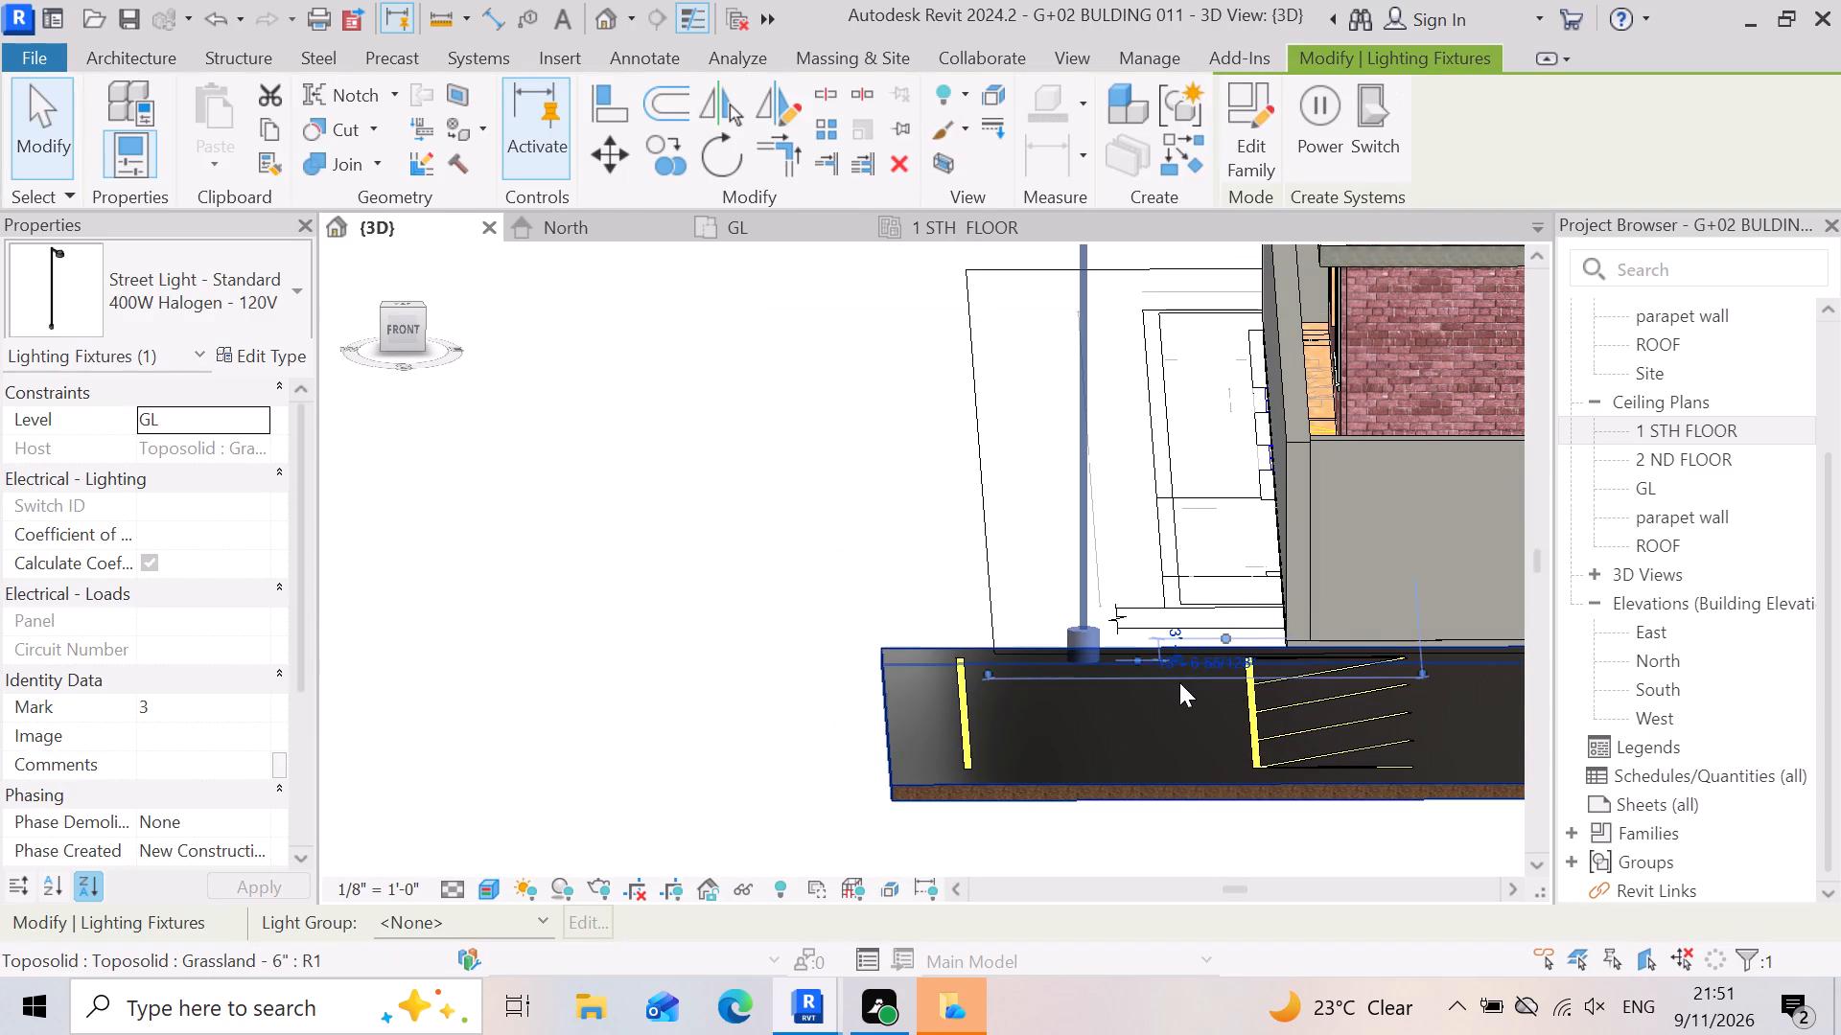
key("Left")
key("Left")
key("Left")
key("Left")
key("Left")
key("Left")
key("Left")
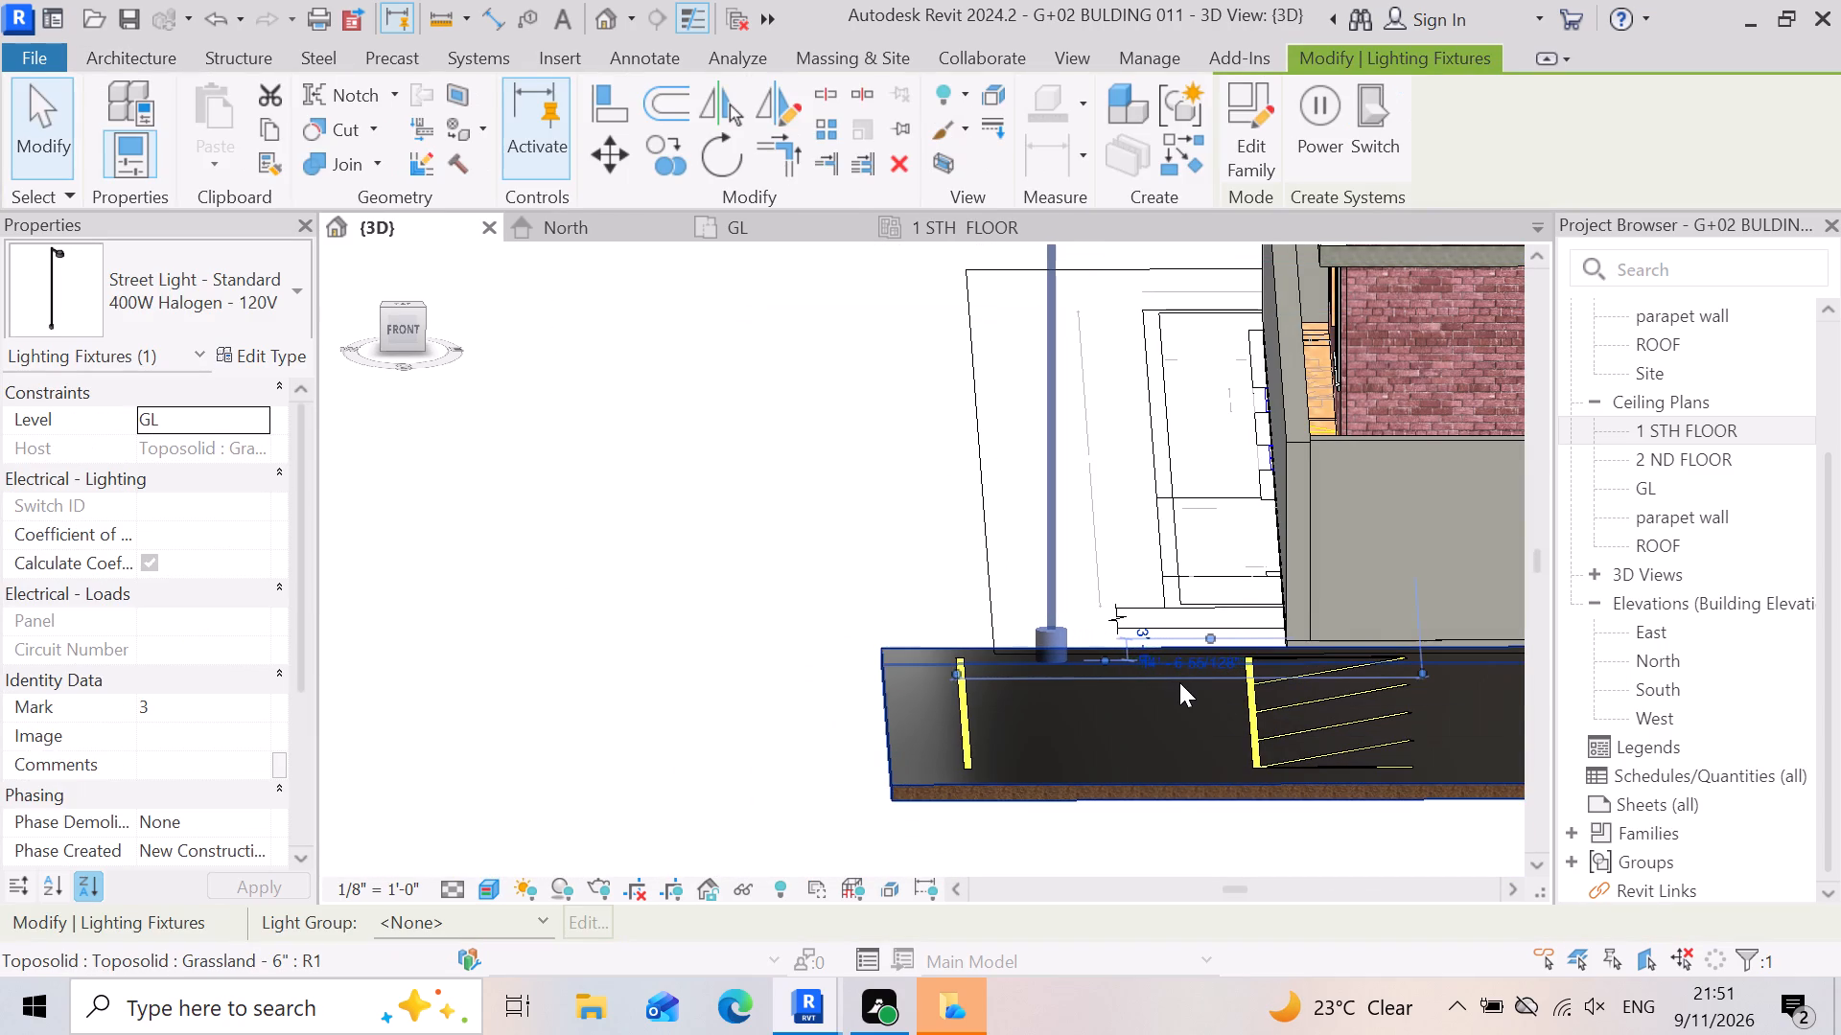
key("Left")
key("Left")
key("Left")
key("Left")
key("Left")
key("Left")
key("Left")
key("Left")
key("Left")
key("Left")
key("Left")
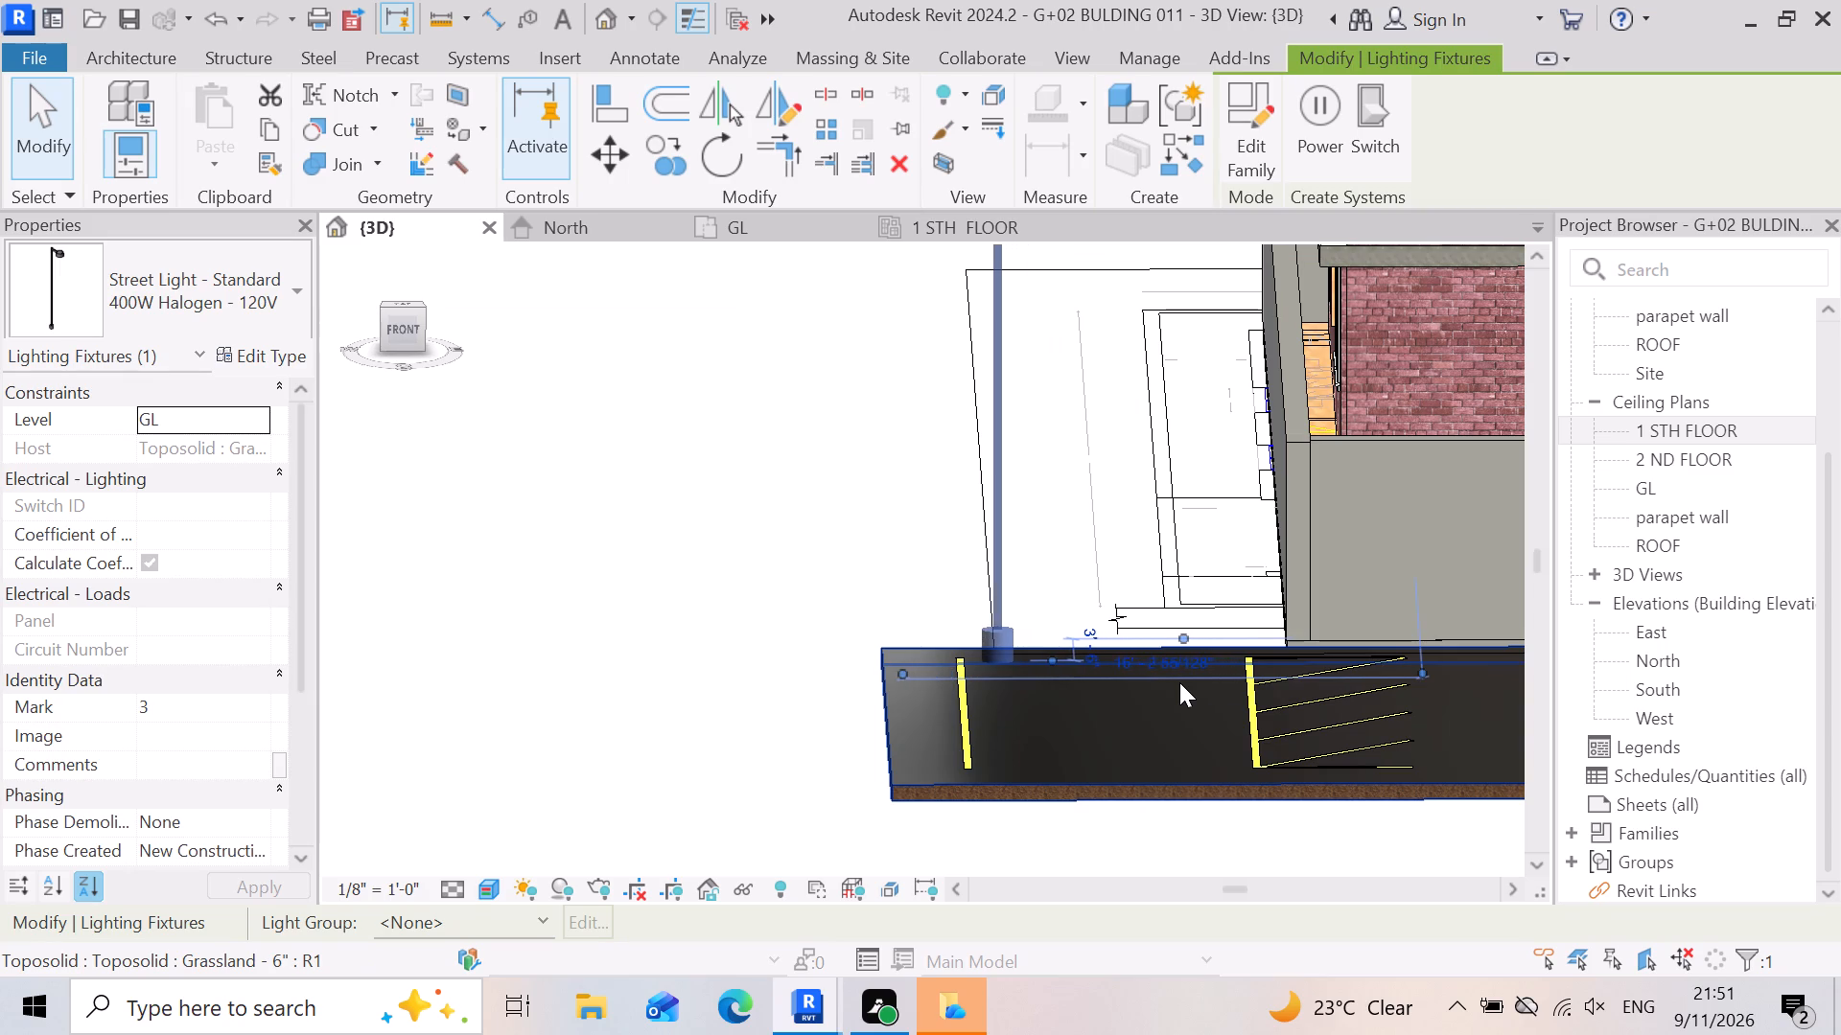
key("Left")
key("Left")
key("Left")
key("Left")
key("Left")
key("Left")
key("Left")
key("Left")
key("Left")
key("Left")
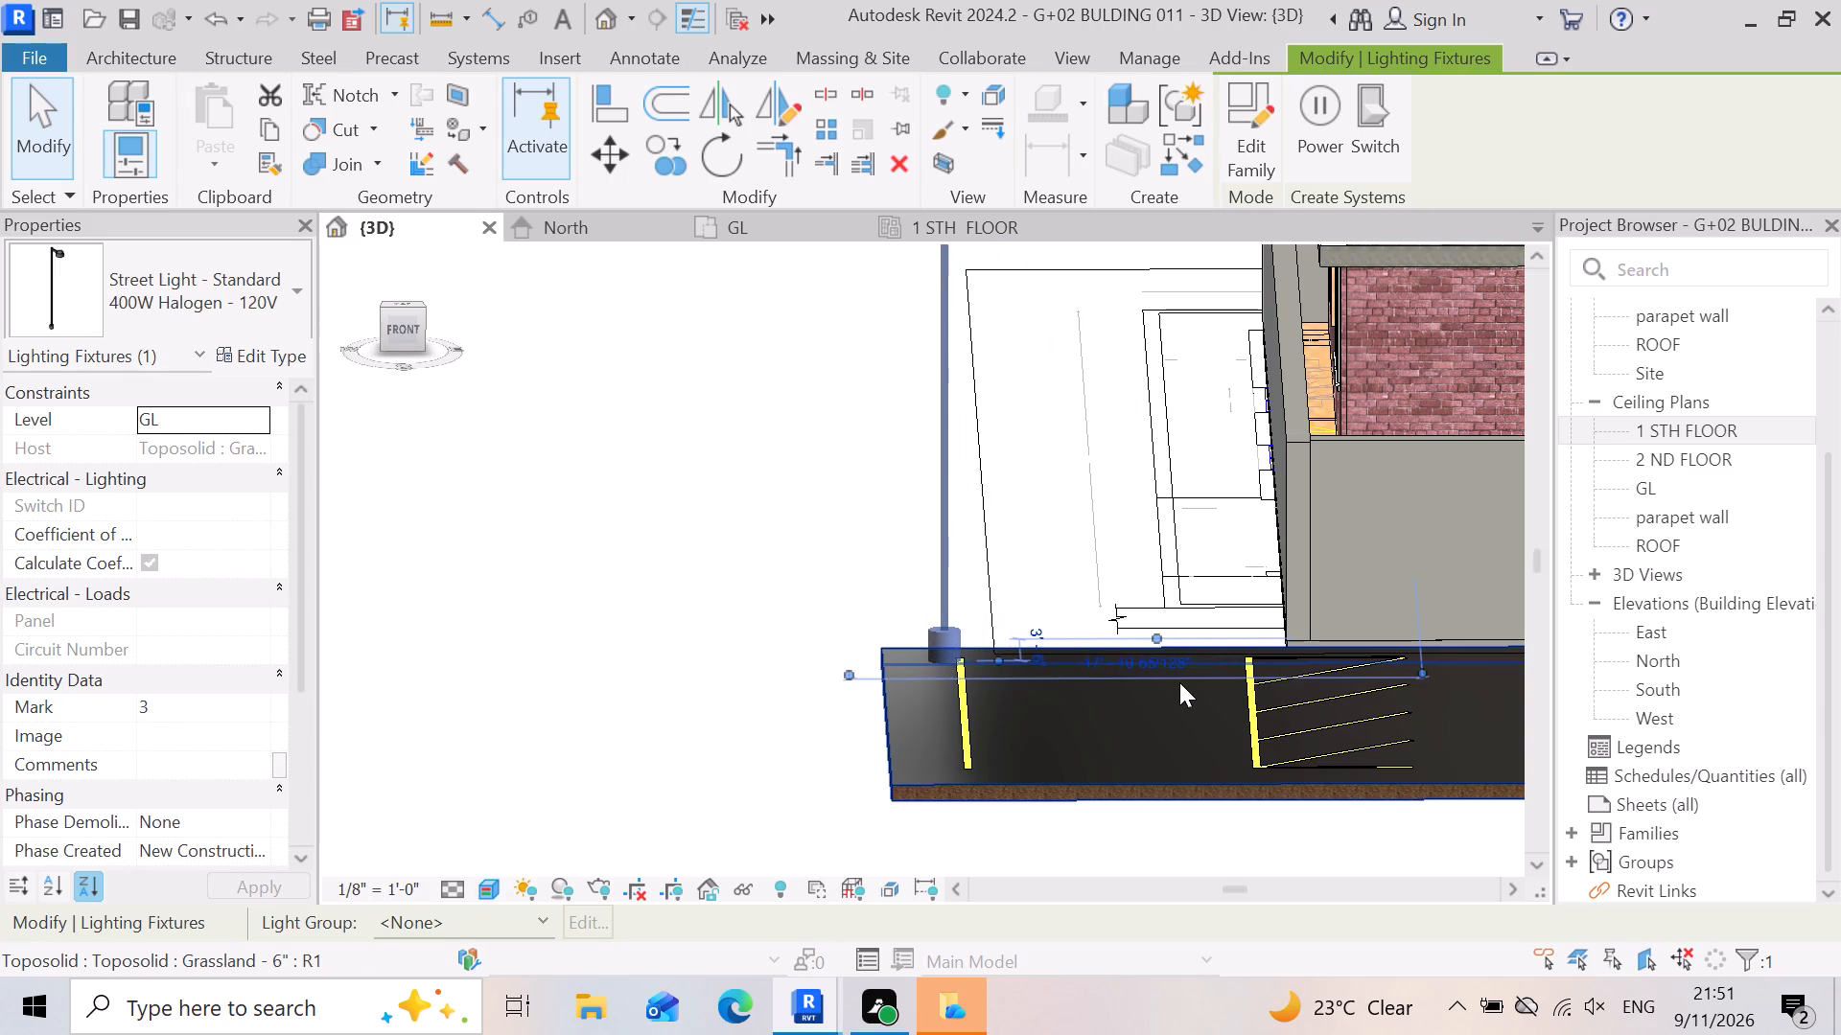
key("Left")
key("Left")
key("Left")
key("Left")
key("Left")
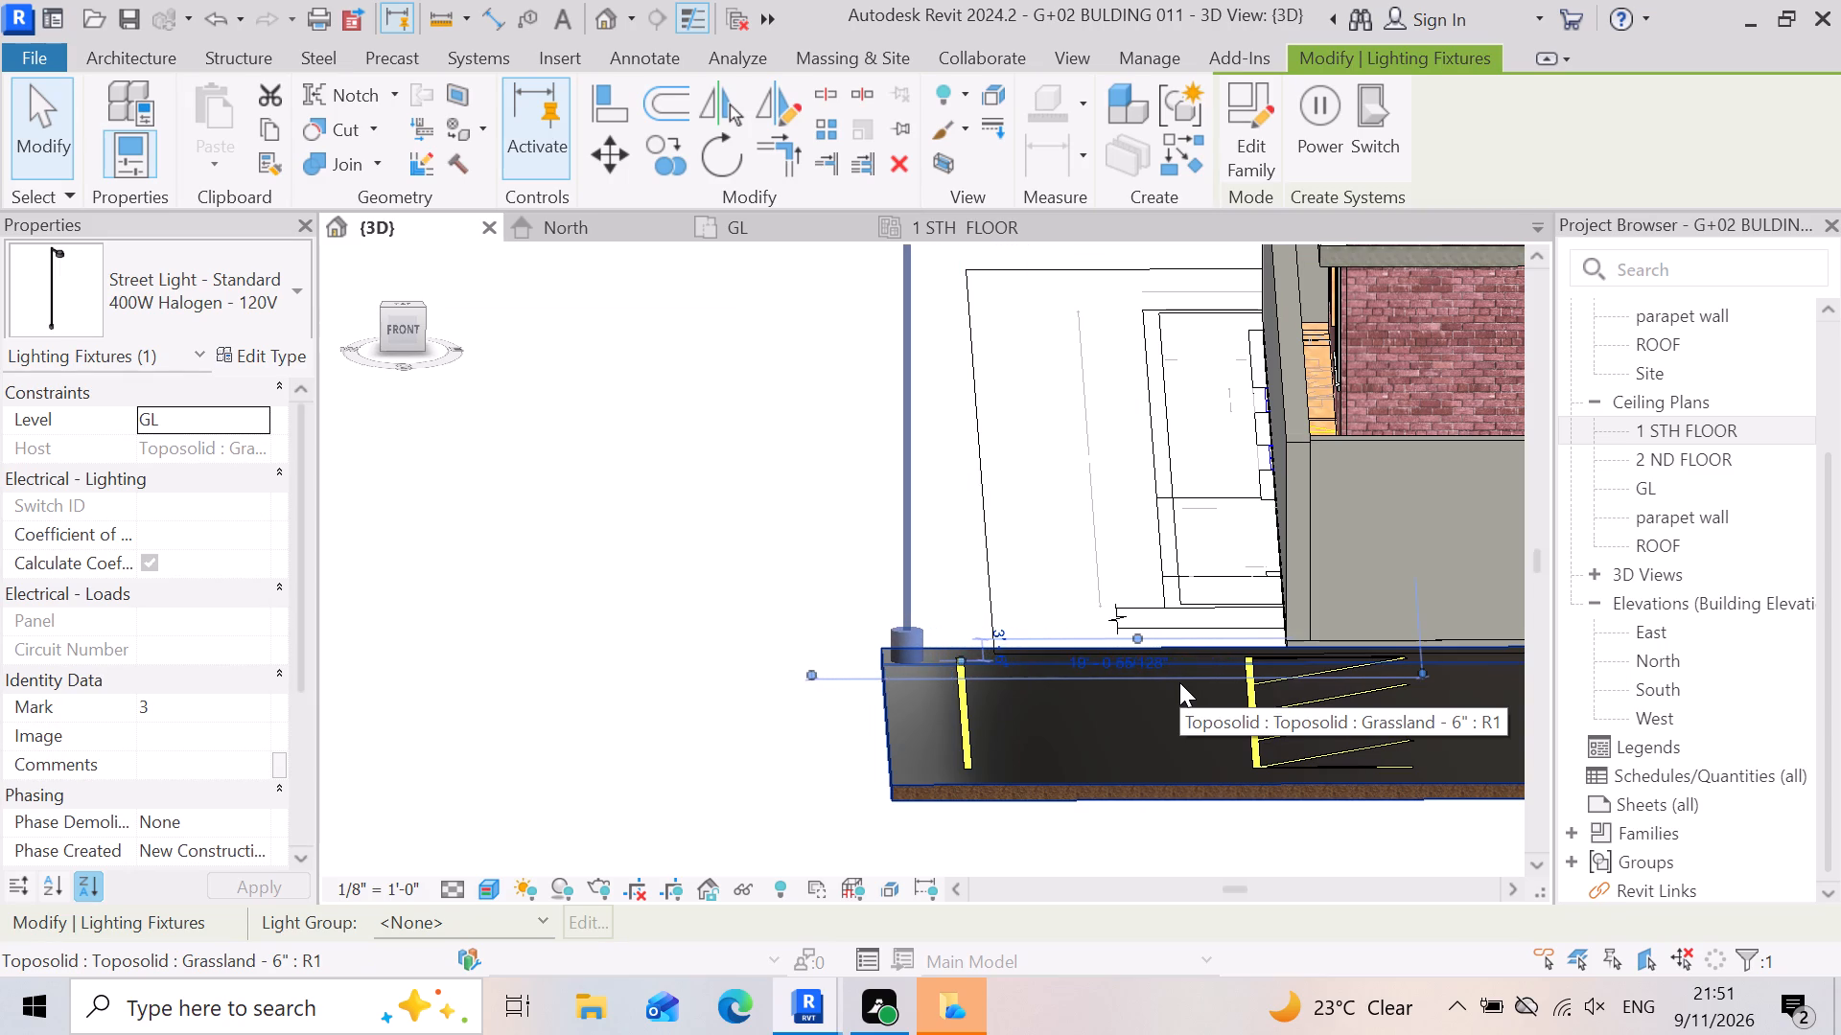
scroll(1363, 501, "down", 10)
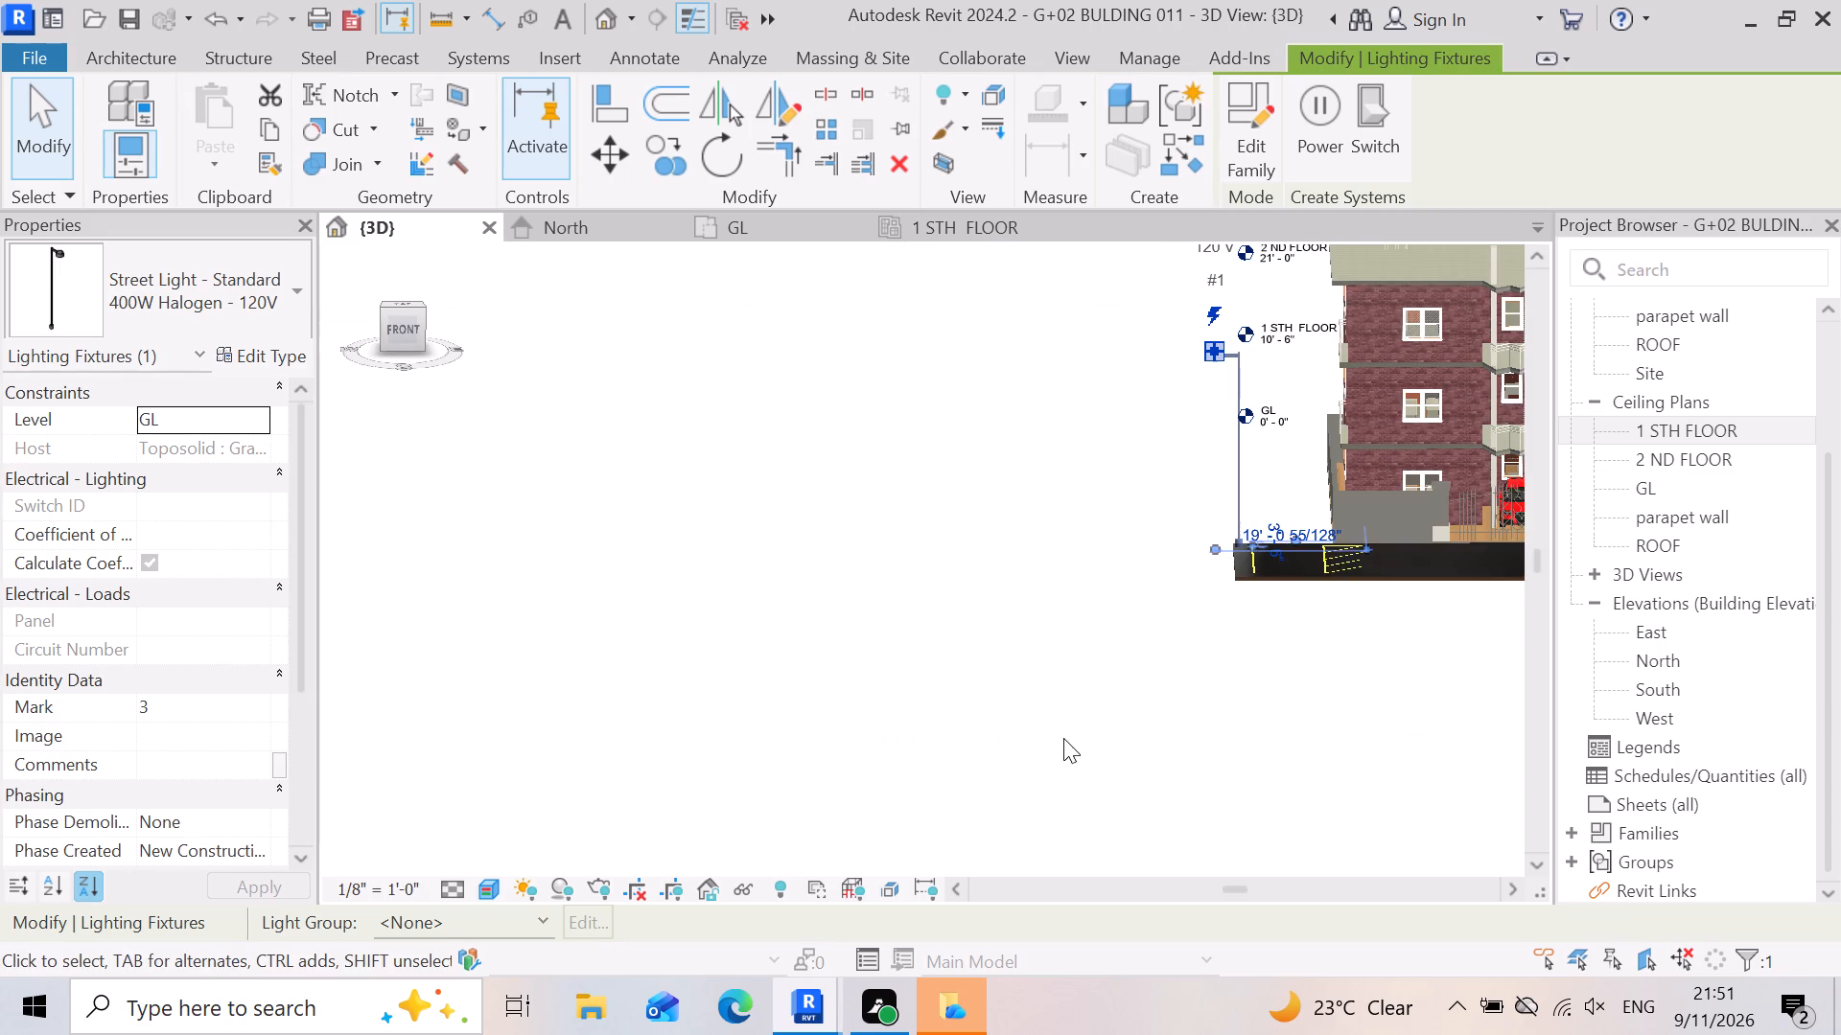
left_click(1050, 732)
Delete the 400W Halogen - 120V street light standing at the outer end of the road.
scroll(1396, 493, "up", 4)
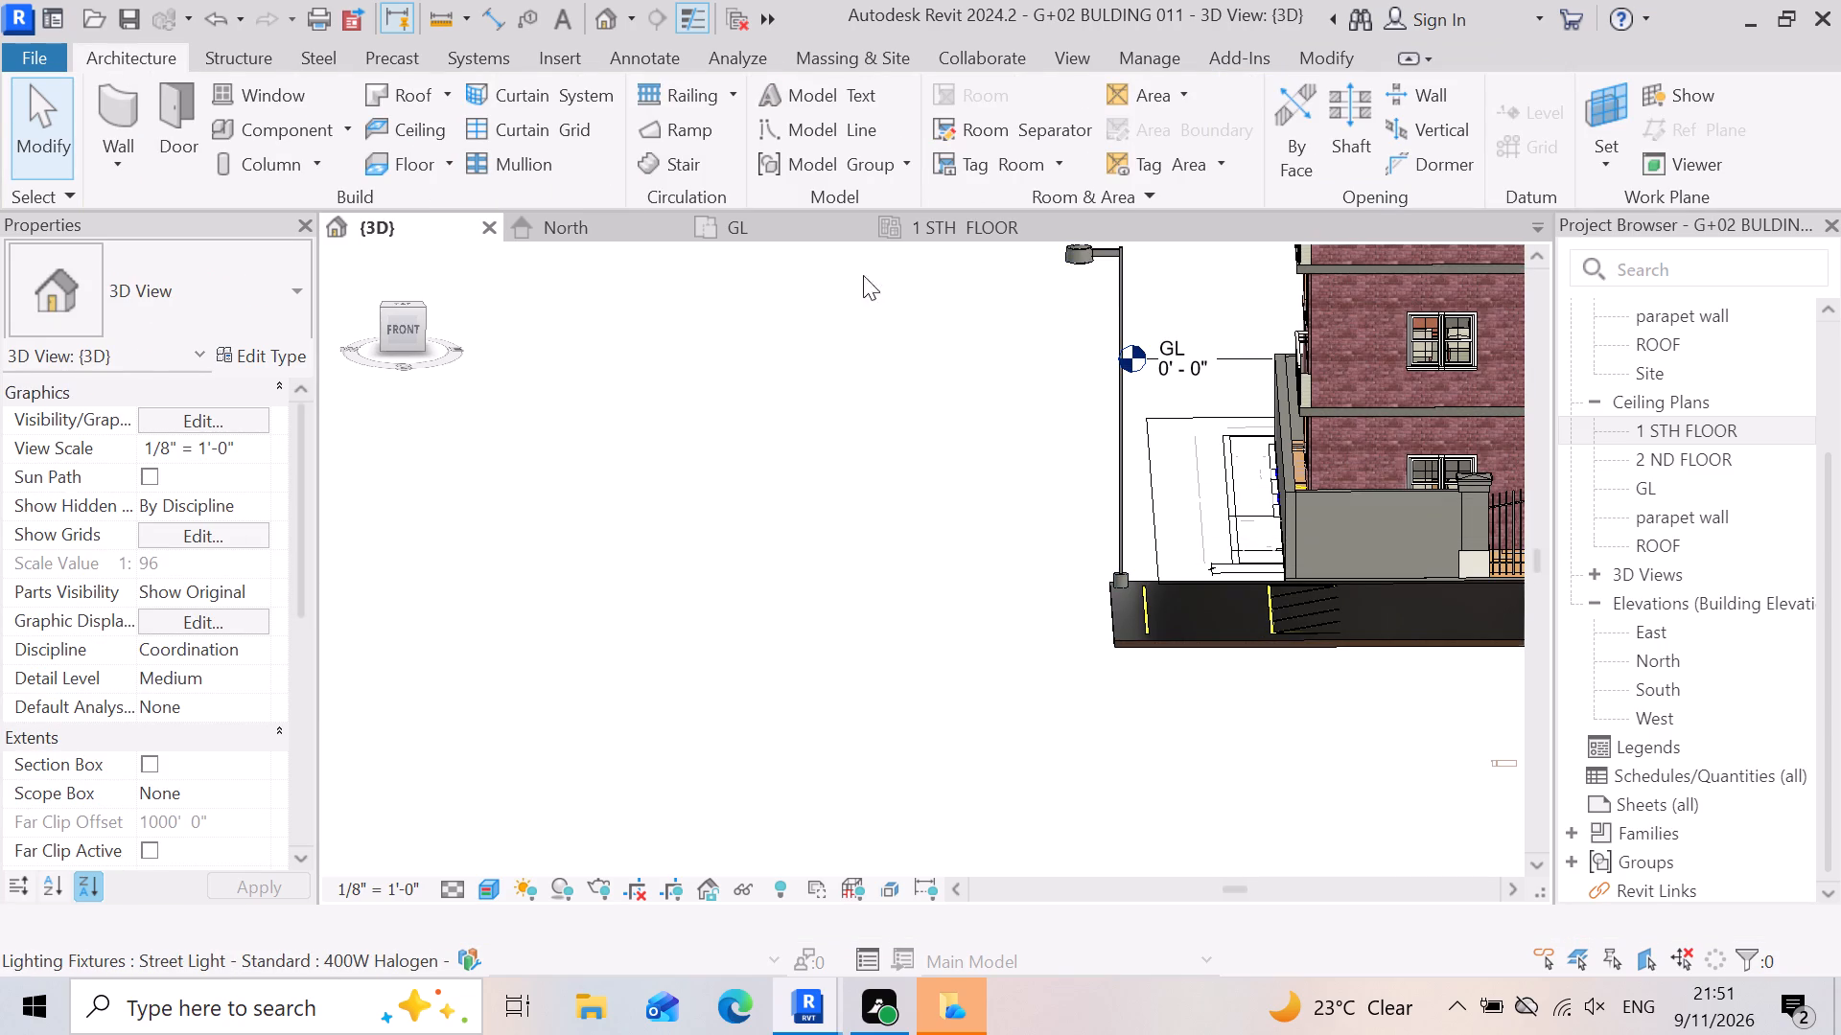
scroll(977, 418, "down", 8)
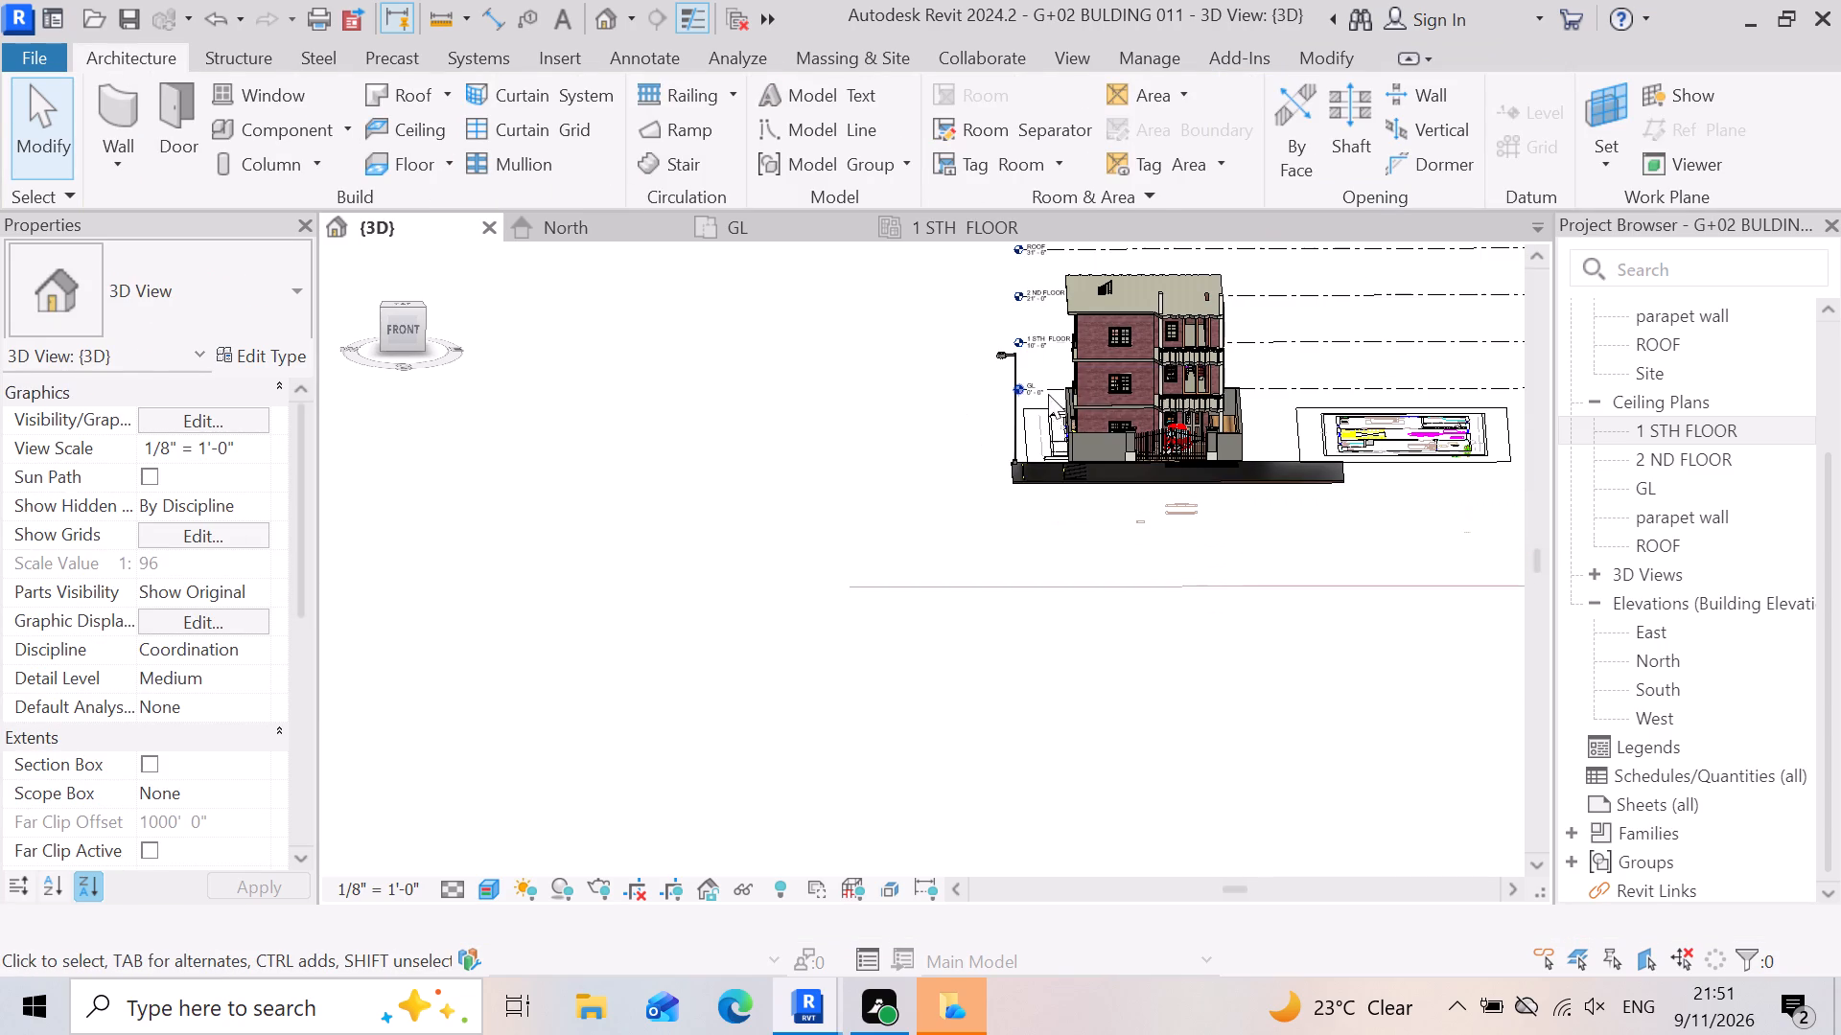
scroll(1087, 402, "up", 9)
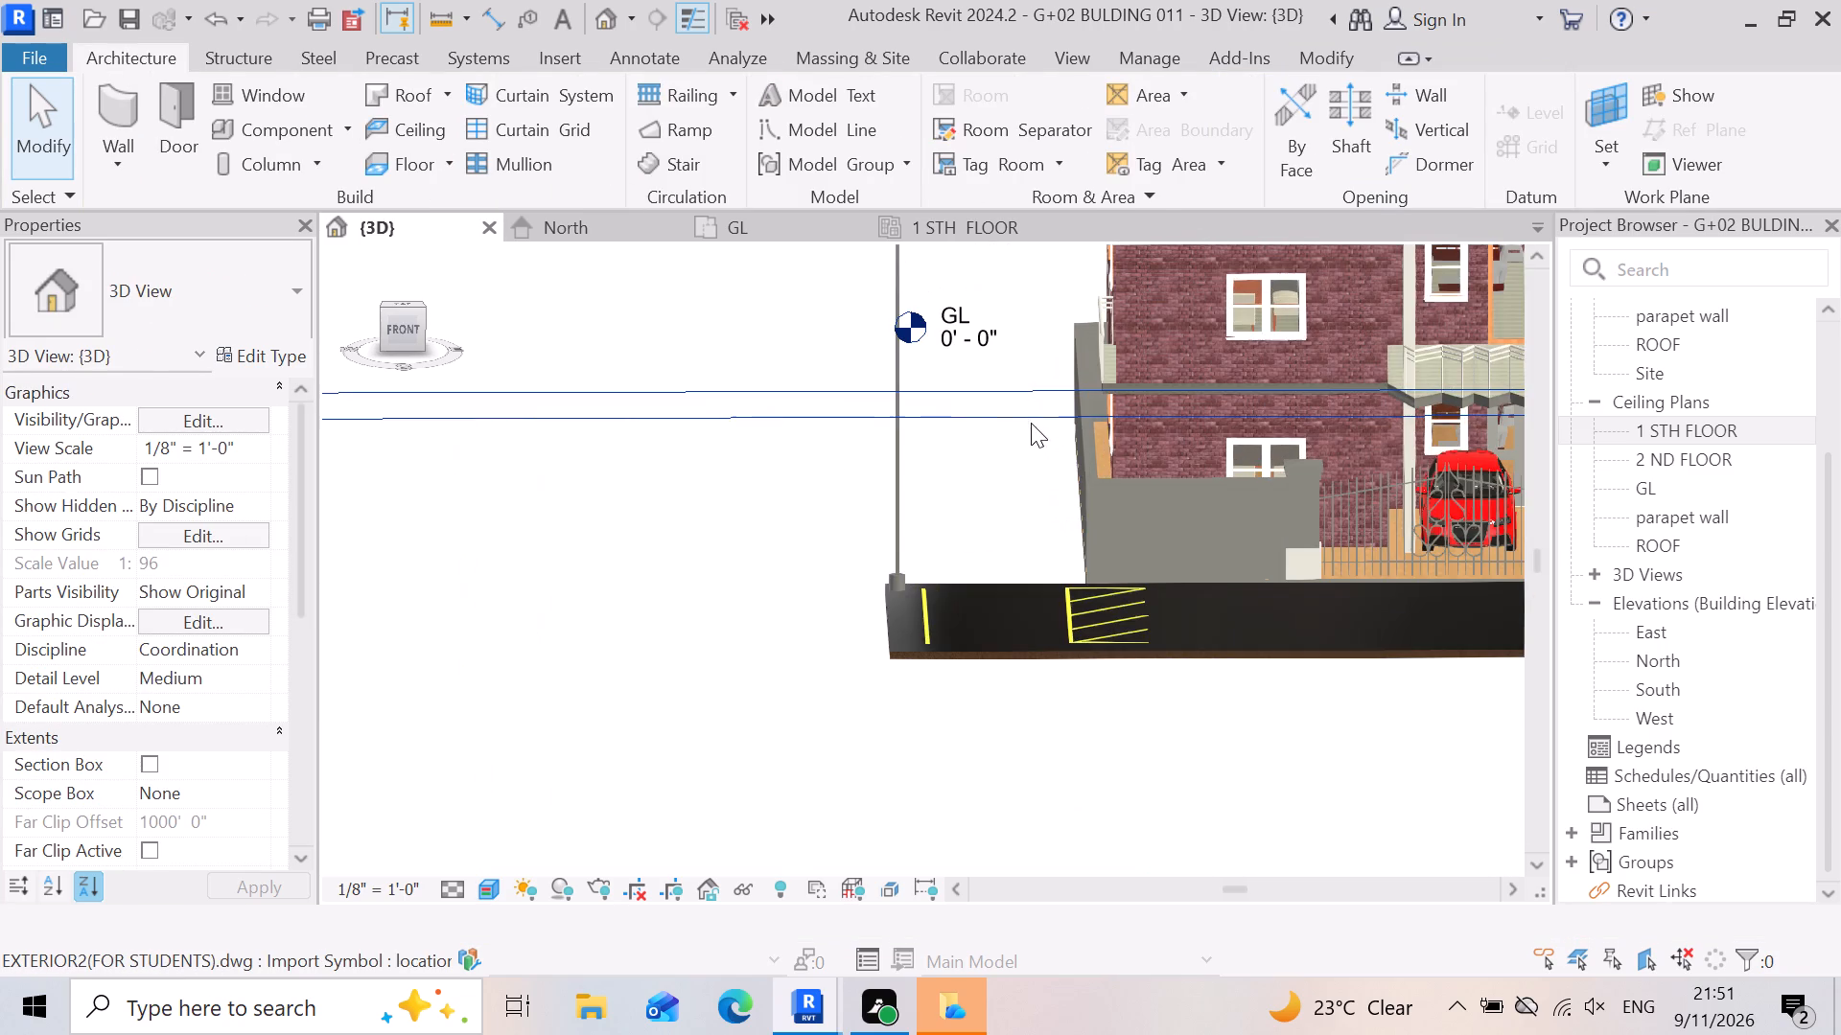
scroll(1245, 572, "up", 3)
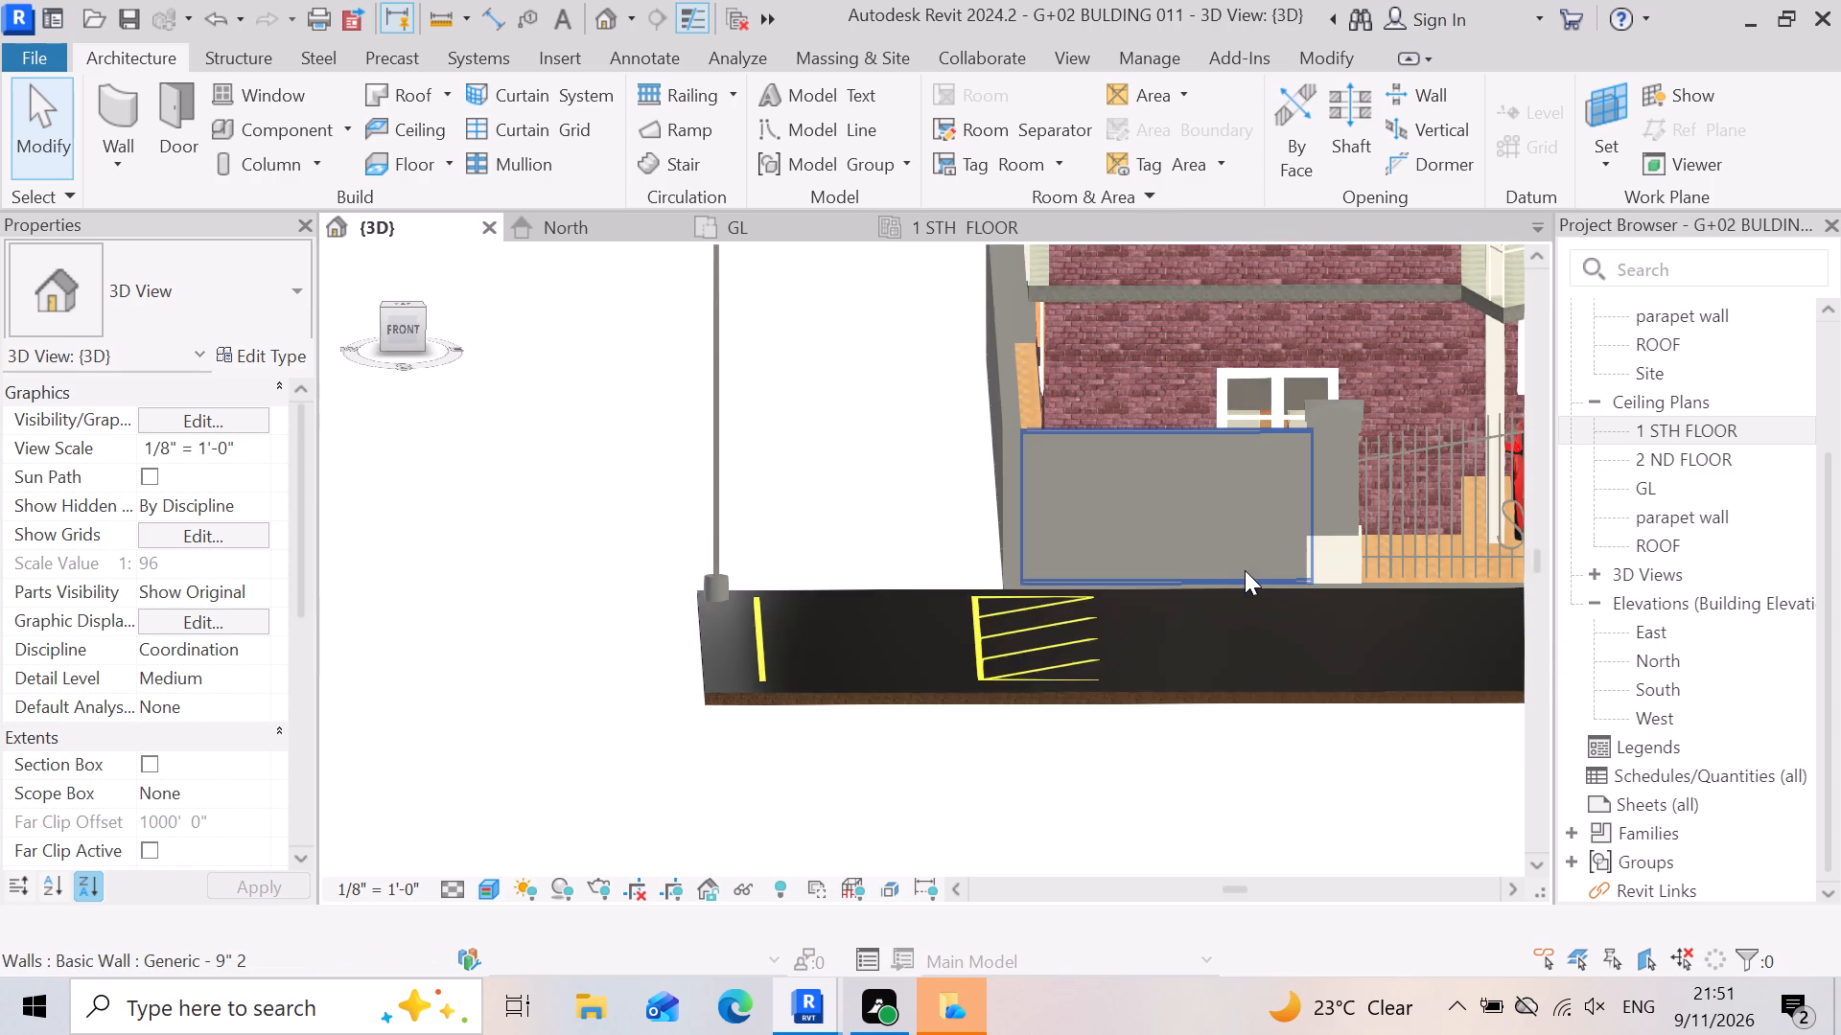
scroll(1191, 435, "down", 3)
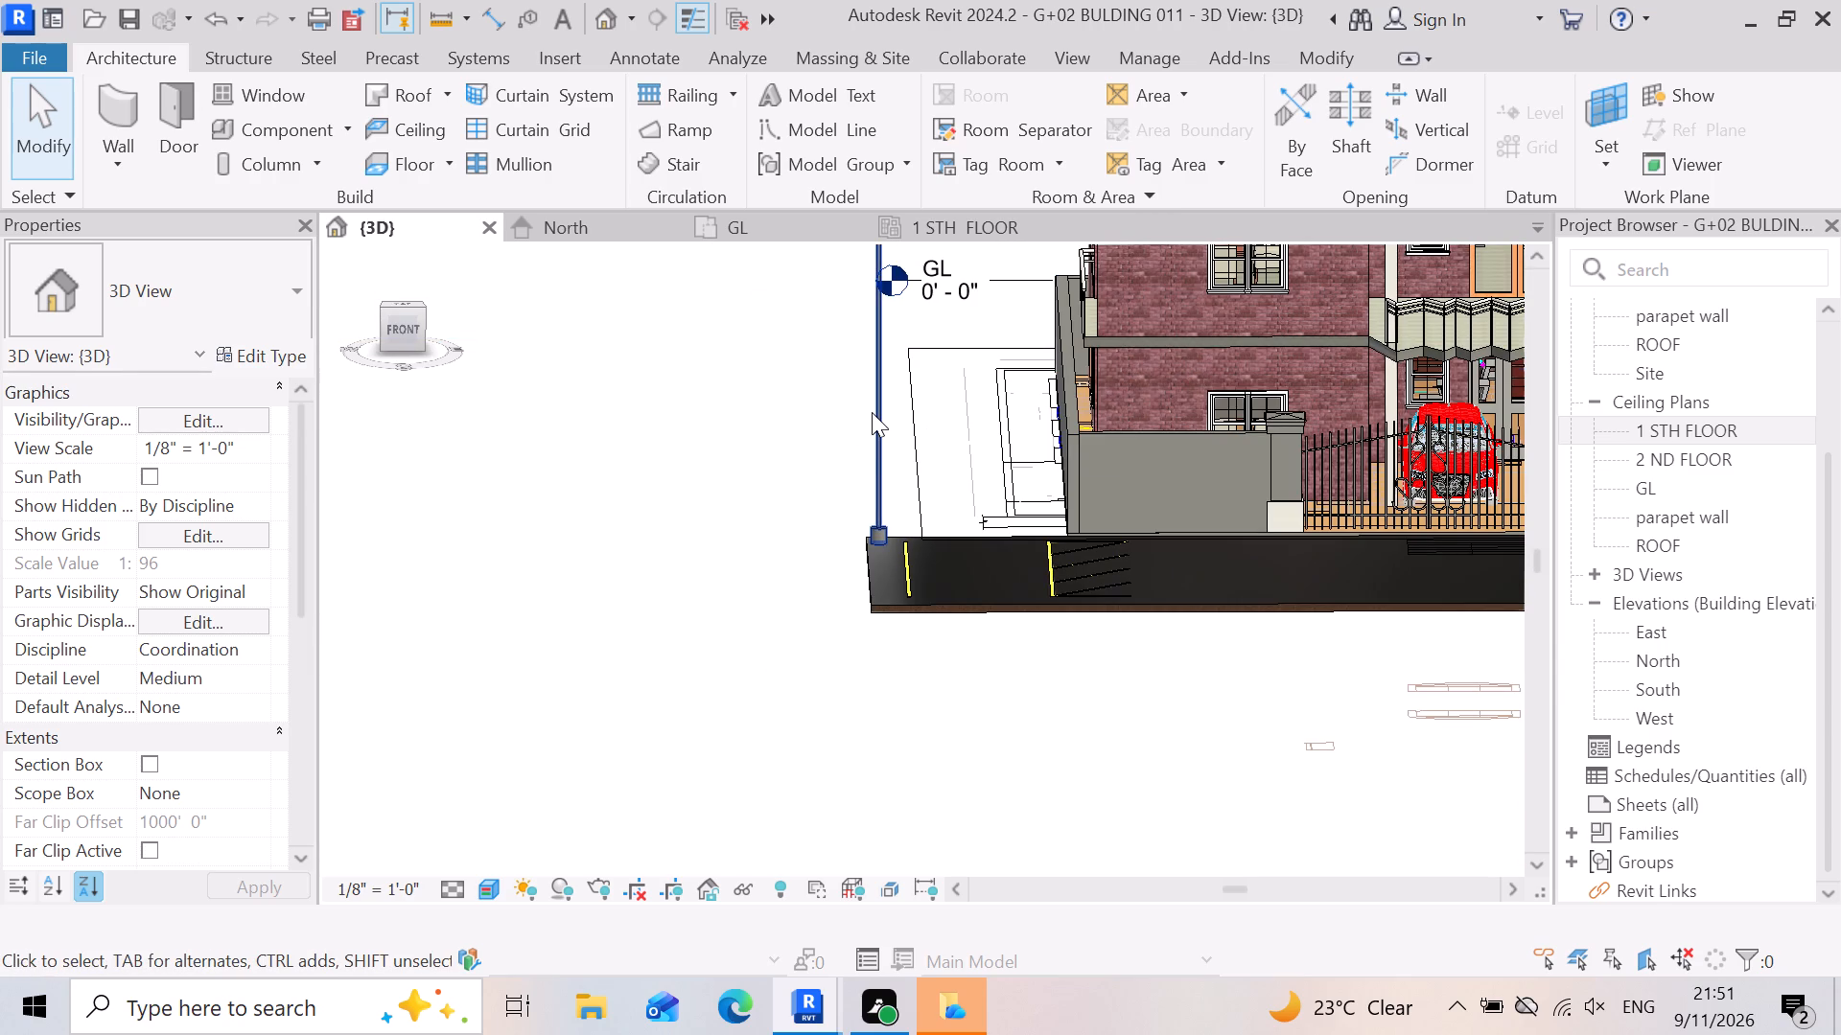
key("Escape")
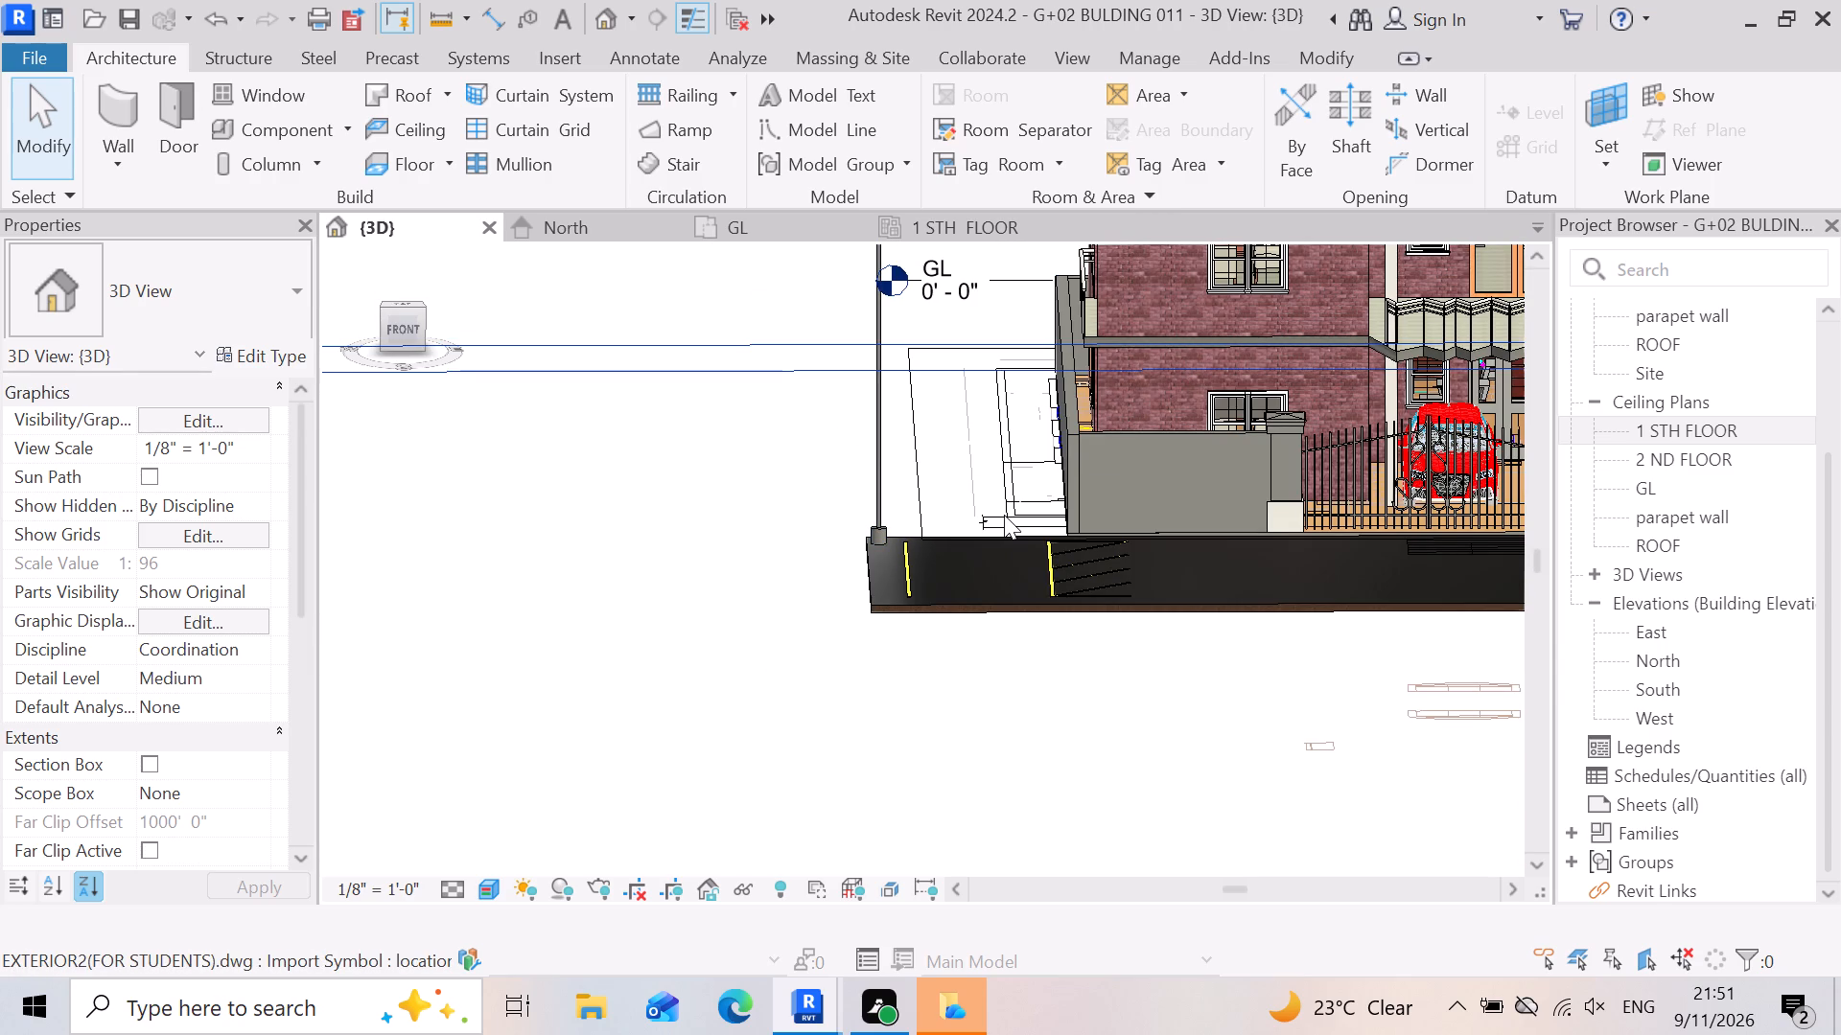
left_click(874, 452)
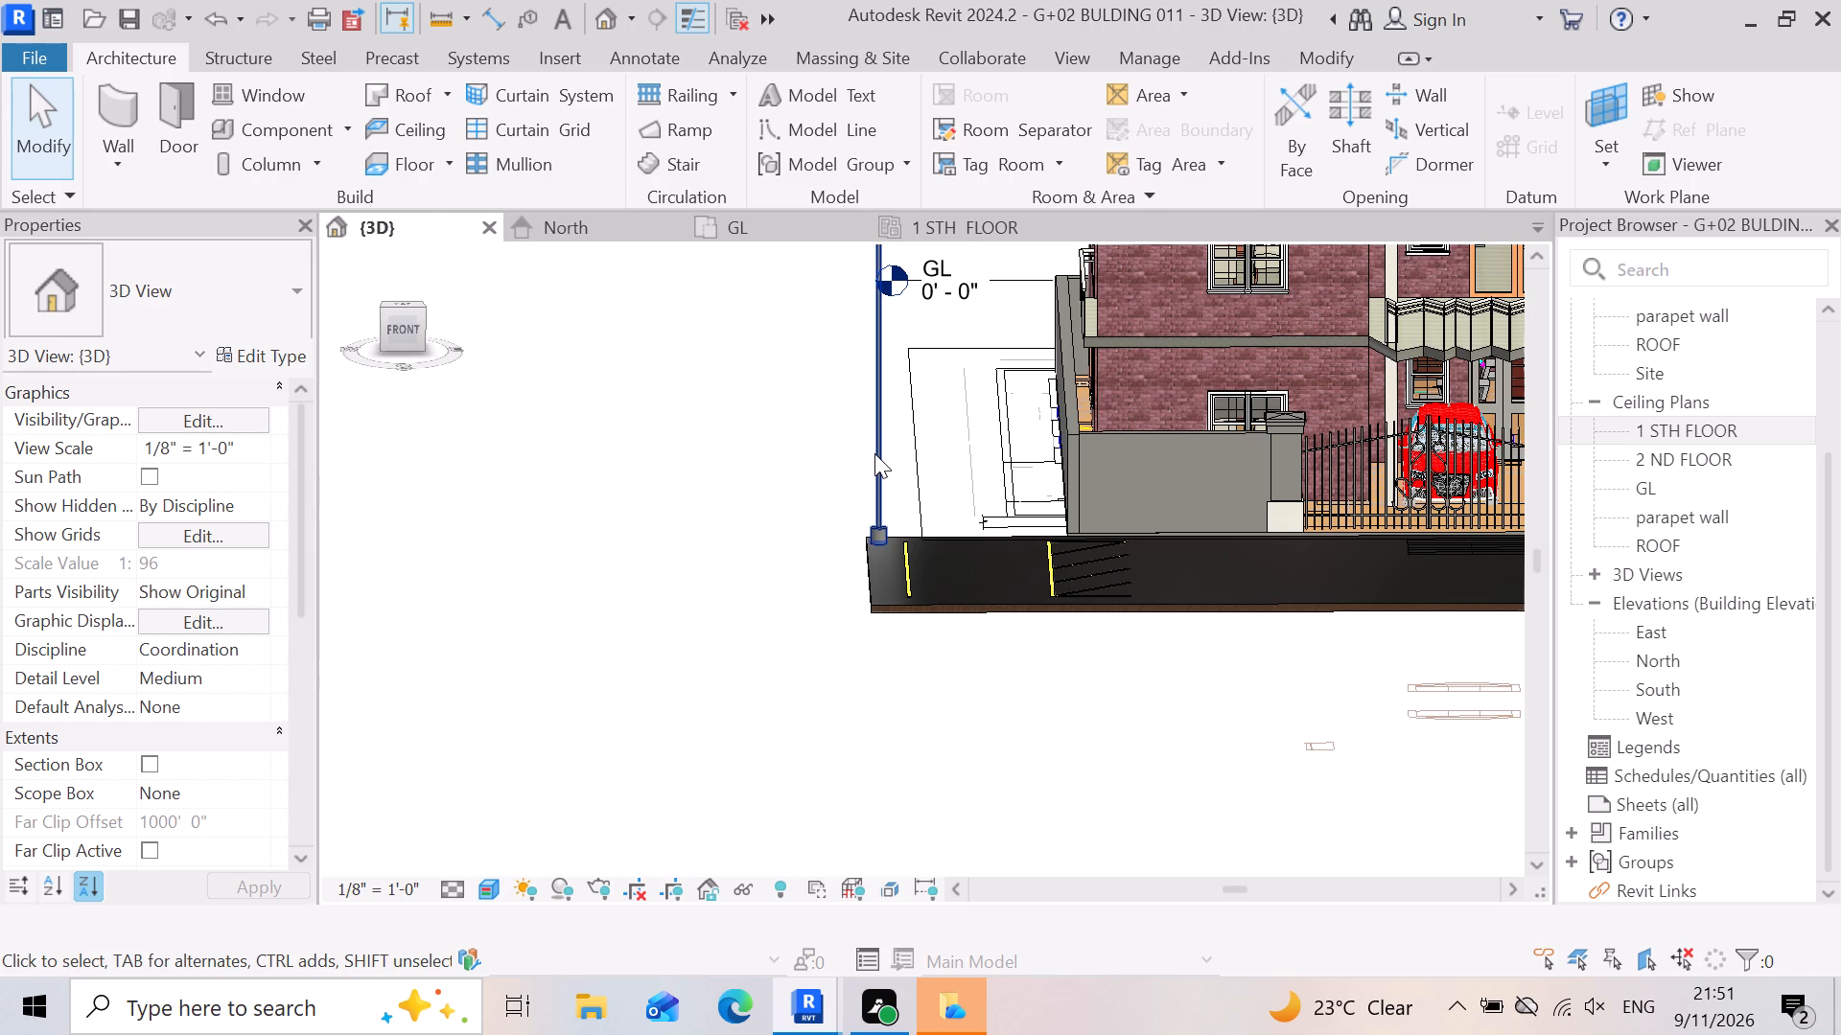
key("Delete")
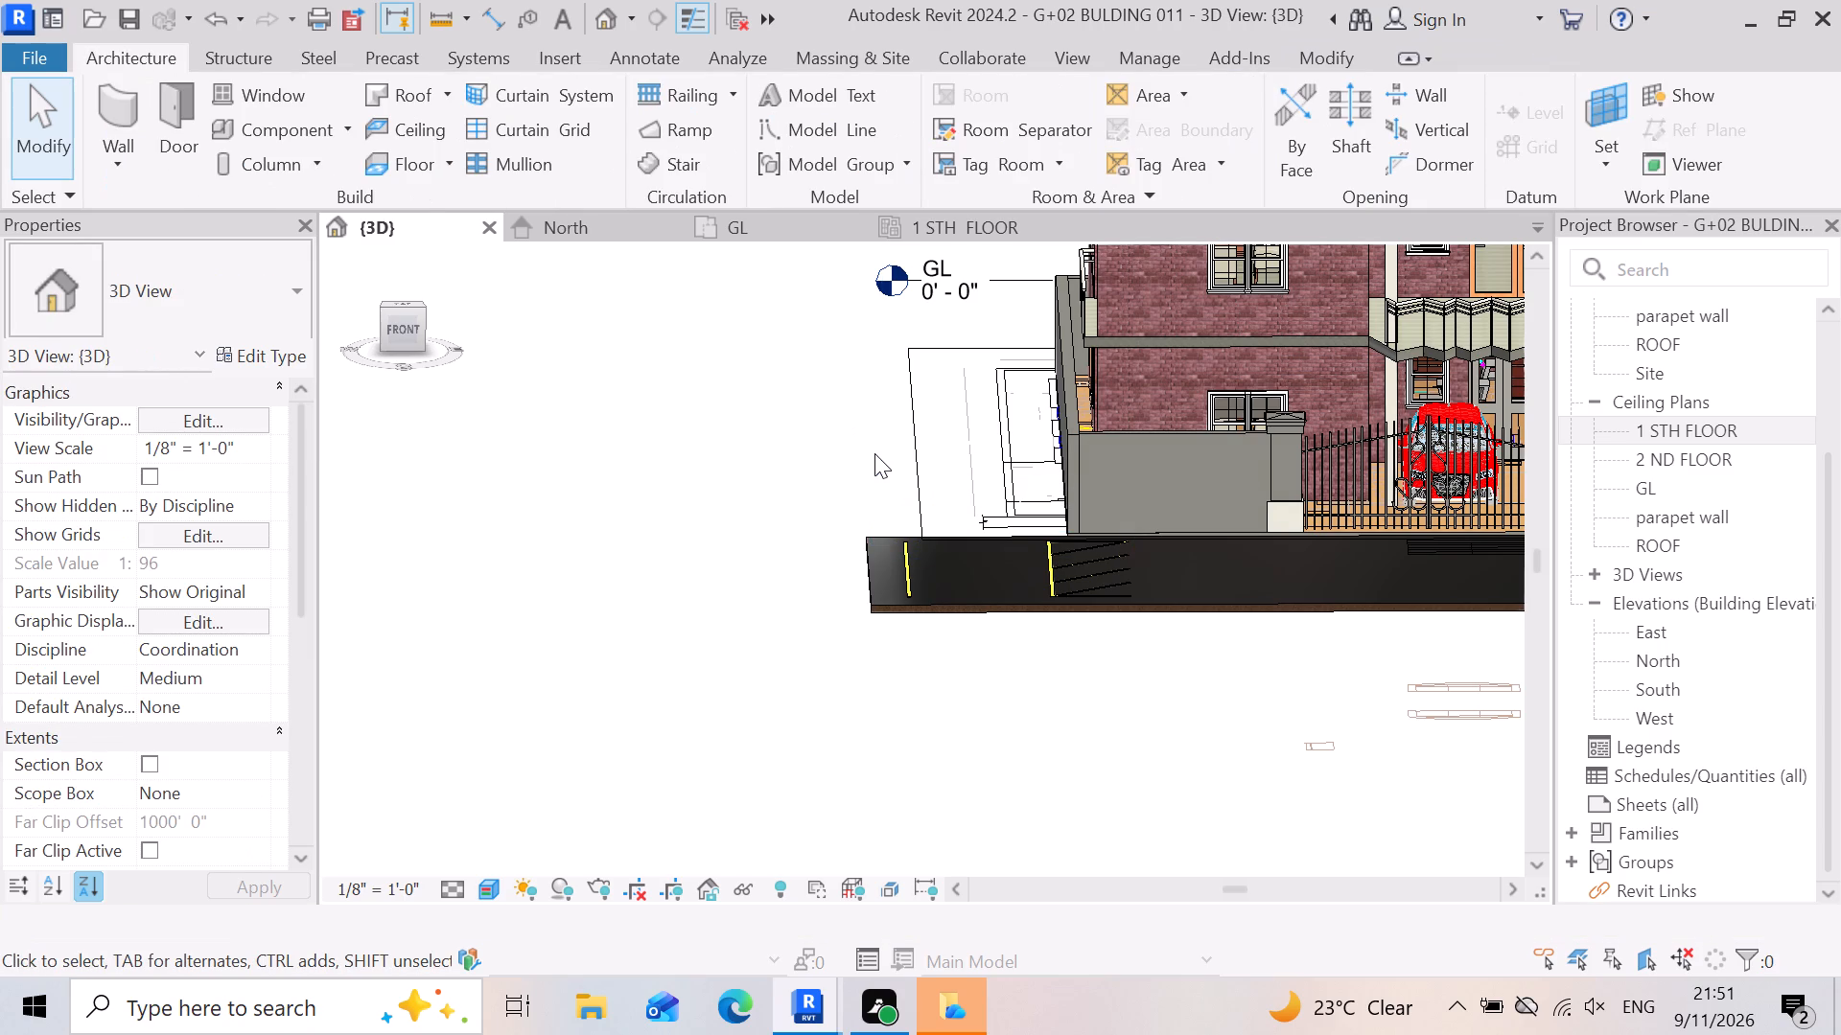
Load the Table Lamp - Standard family from the Internal architectural lighting folder as the component to place.
left_click(352, 130)
left_click(390, 179)
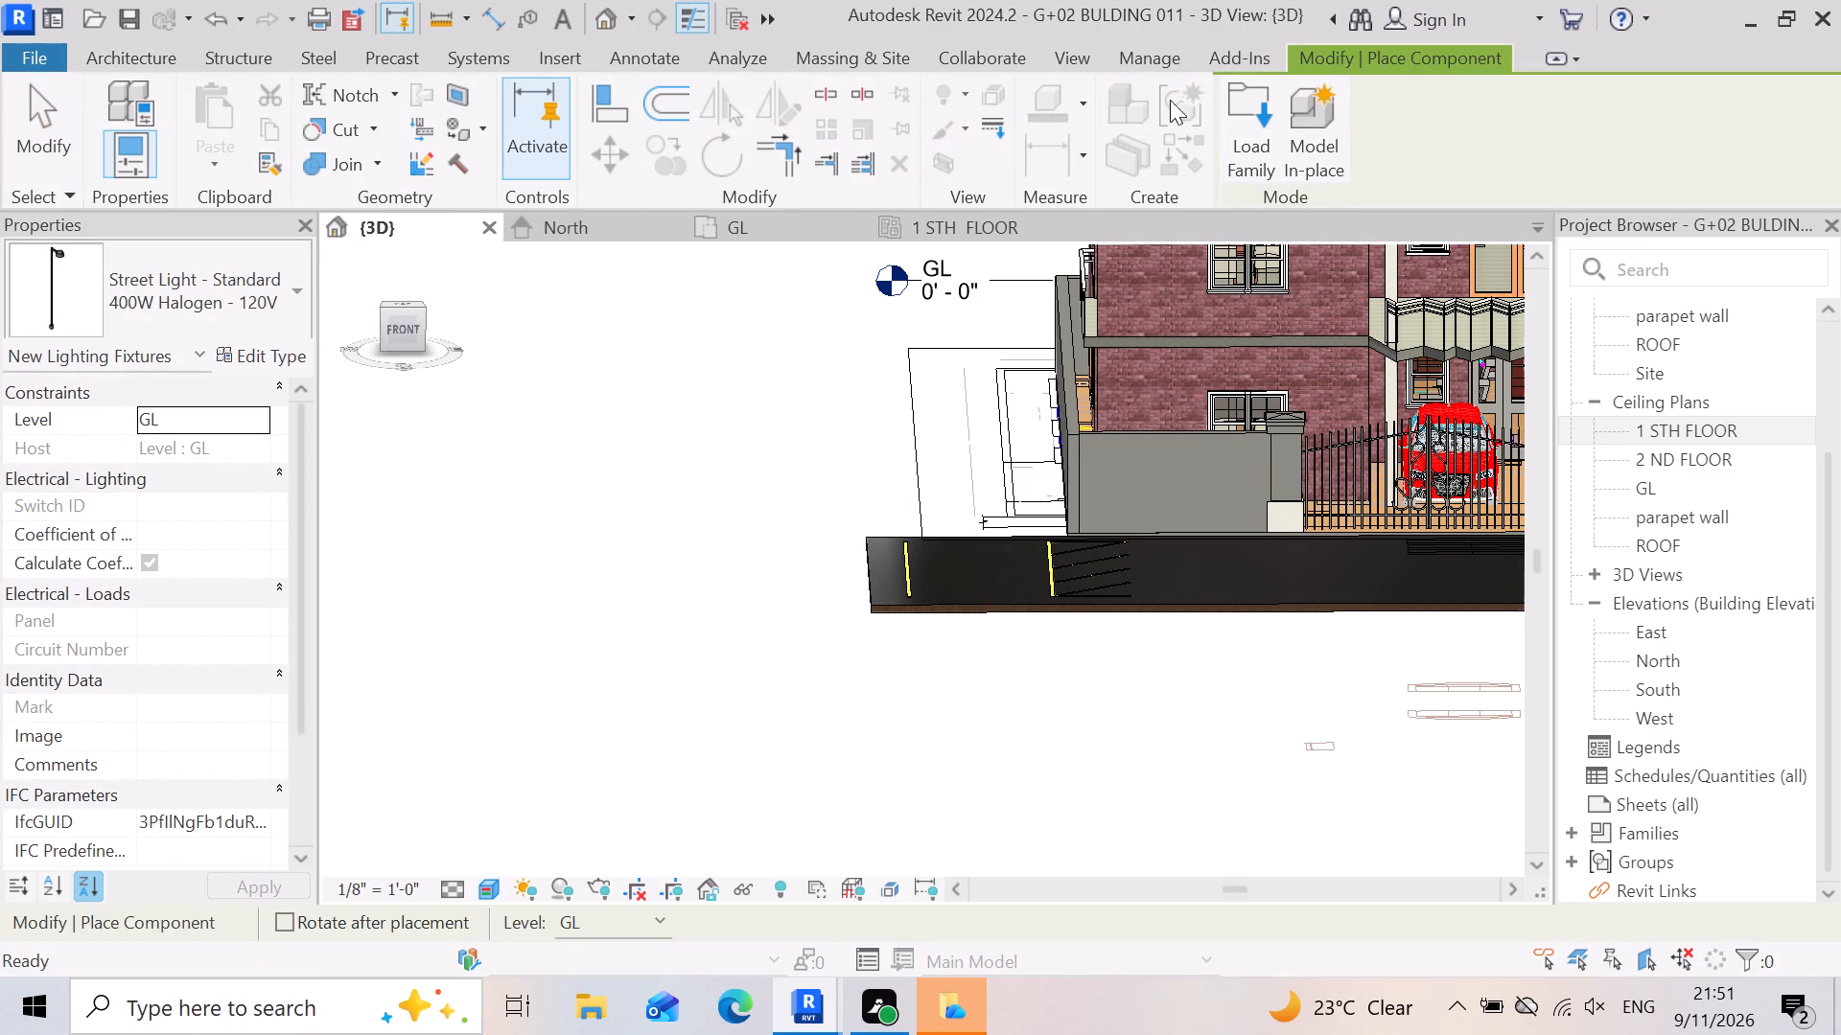
left_click(1243, 115)
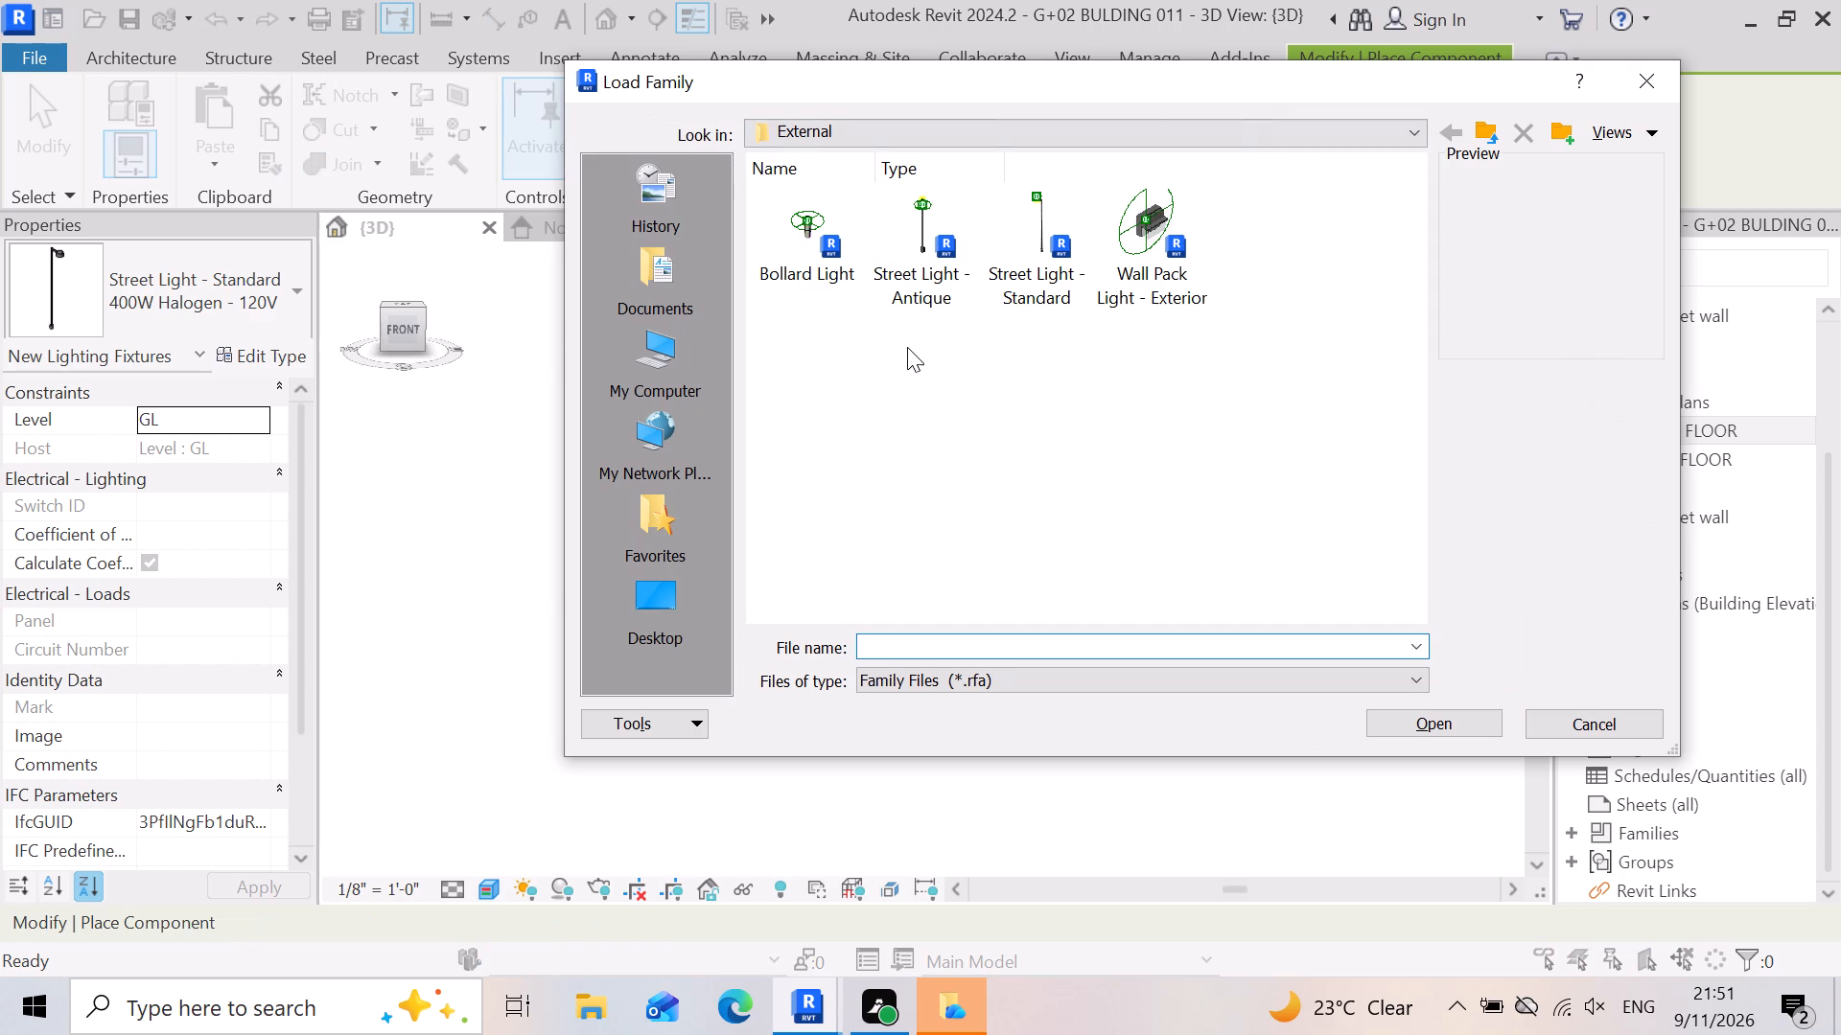
scroll(1208, 296, "down", 4)
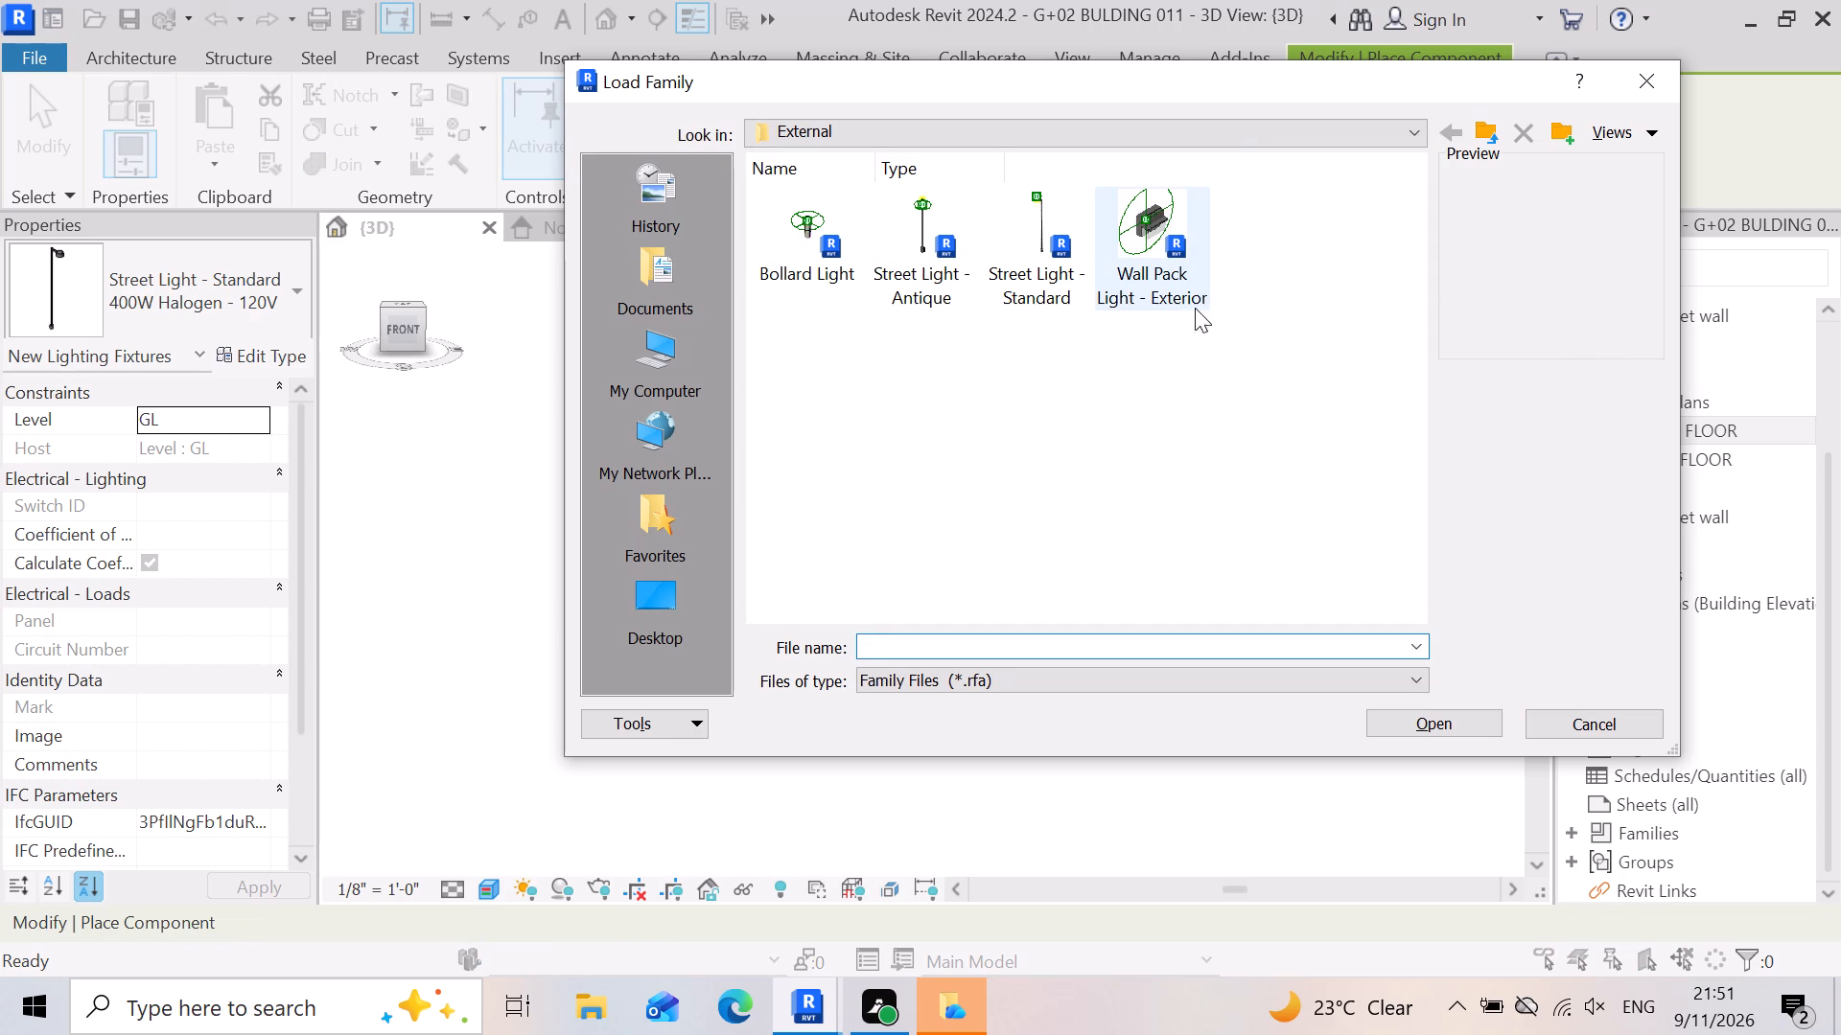
left_click(1479, 136)
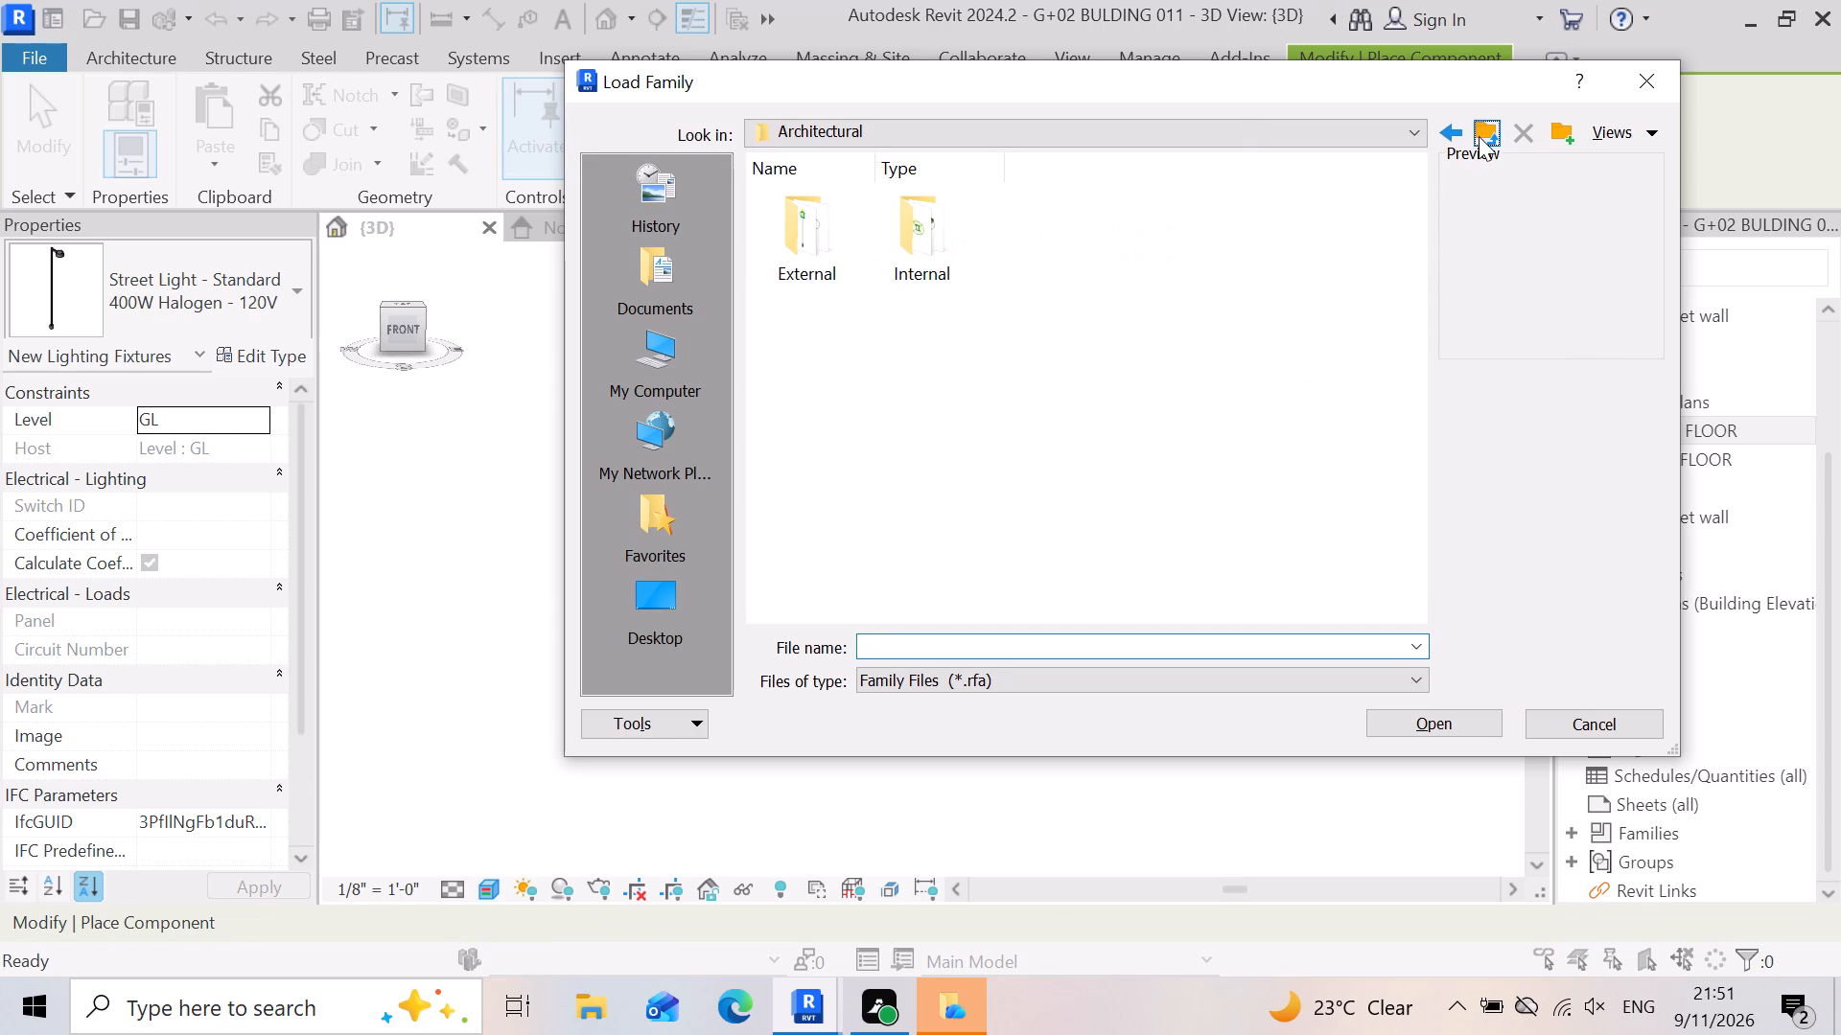
double_click(930, 252)
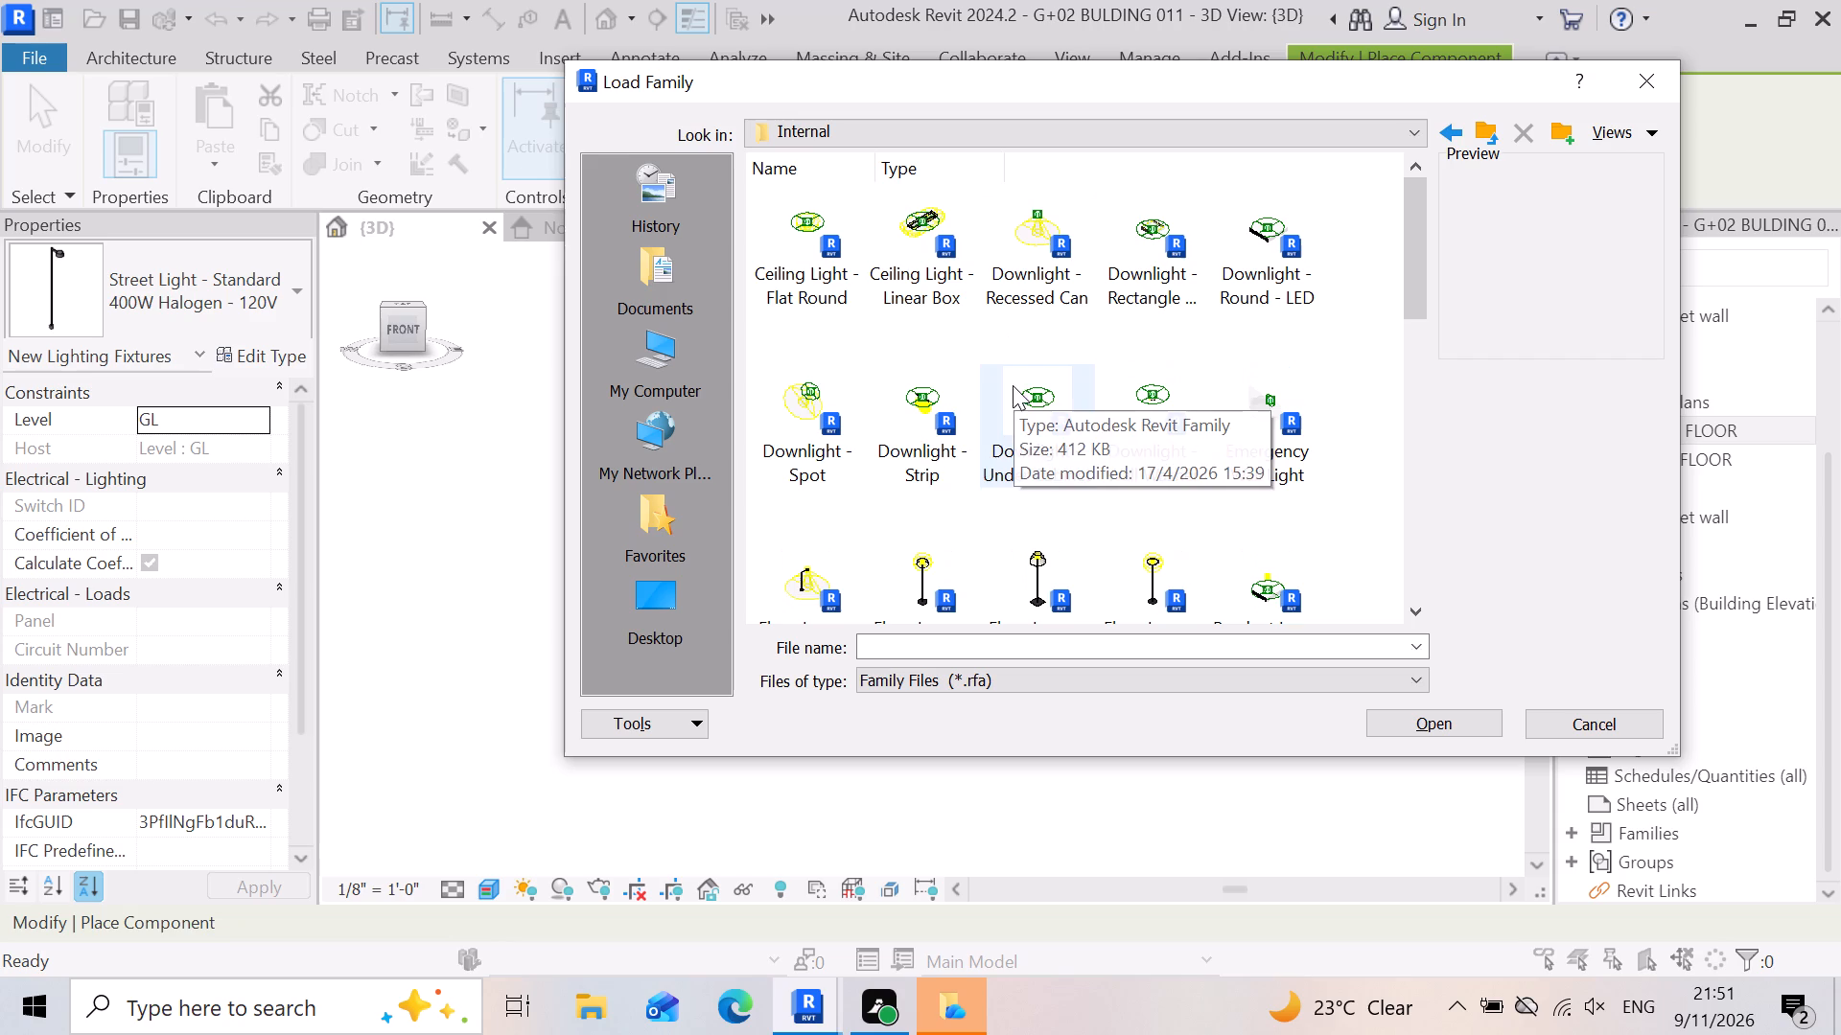
scroll(1281, 518, "down", 3)
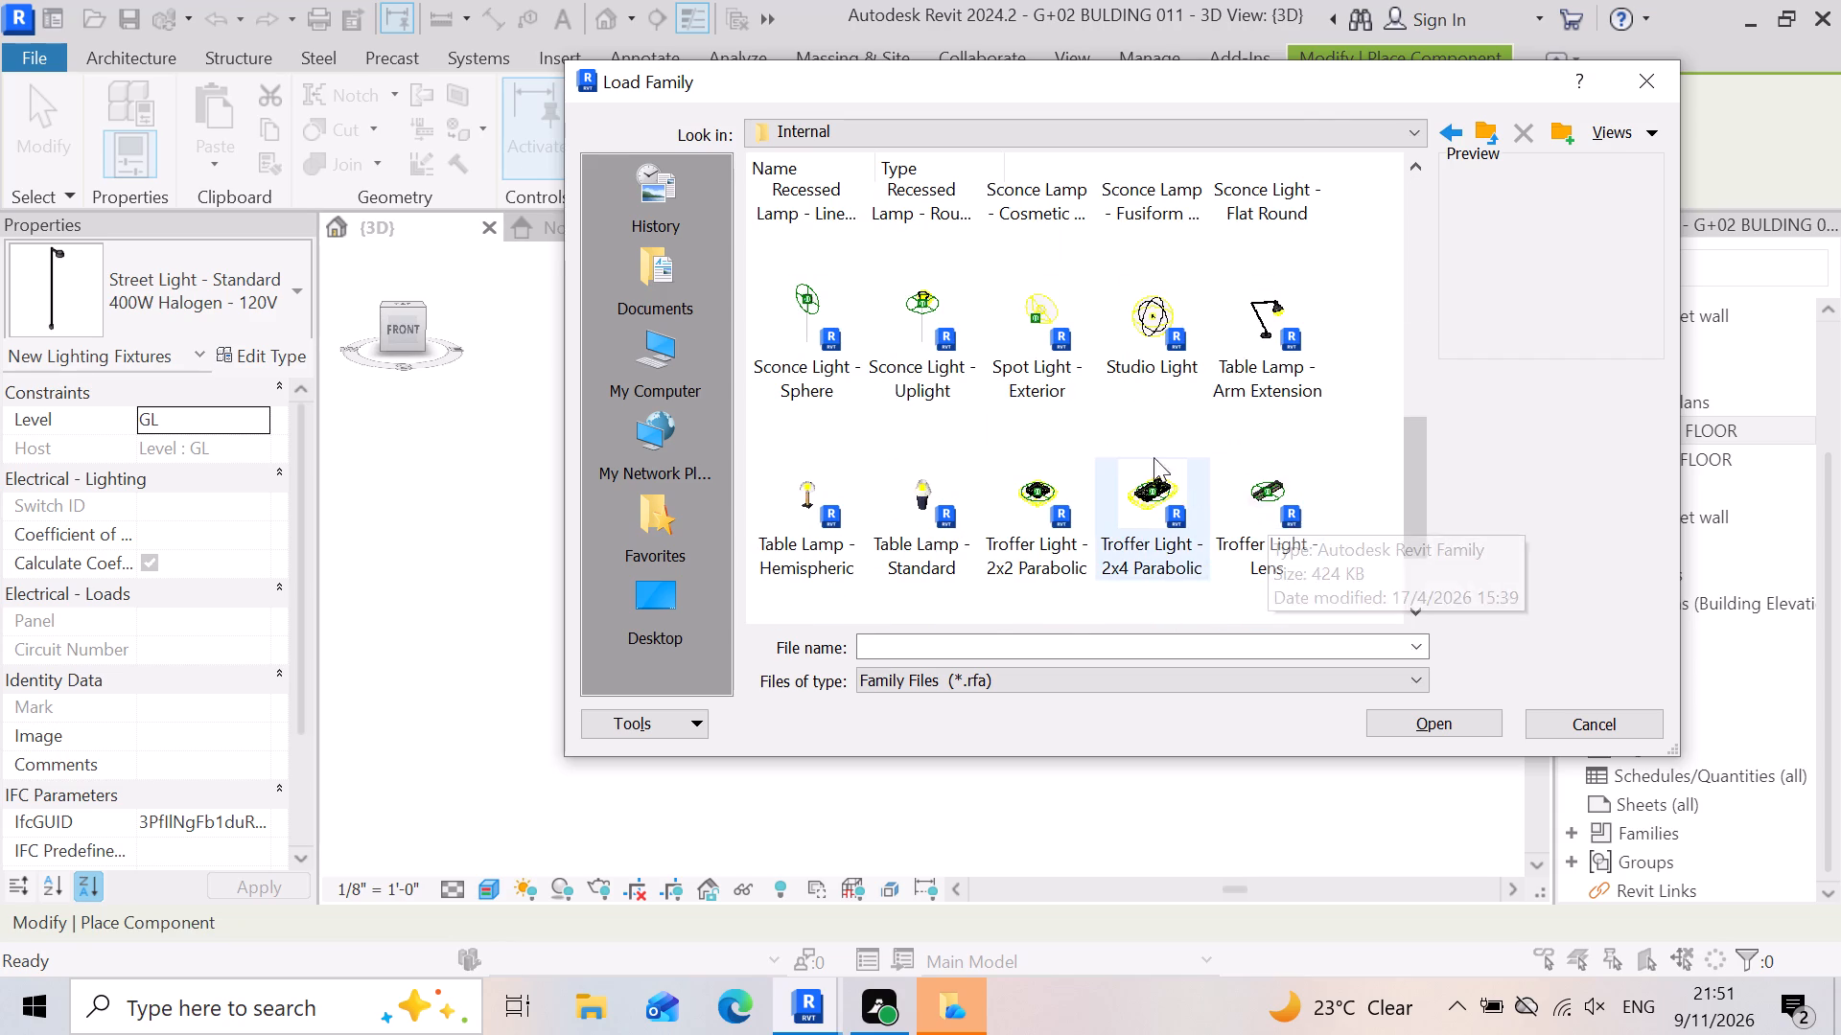
scroll(1228, 379, "down", 3)
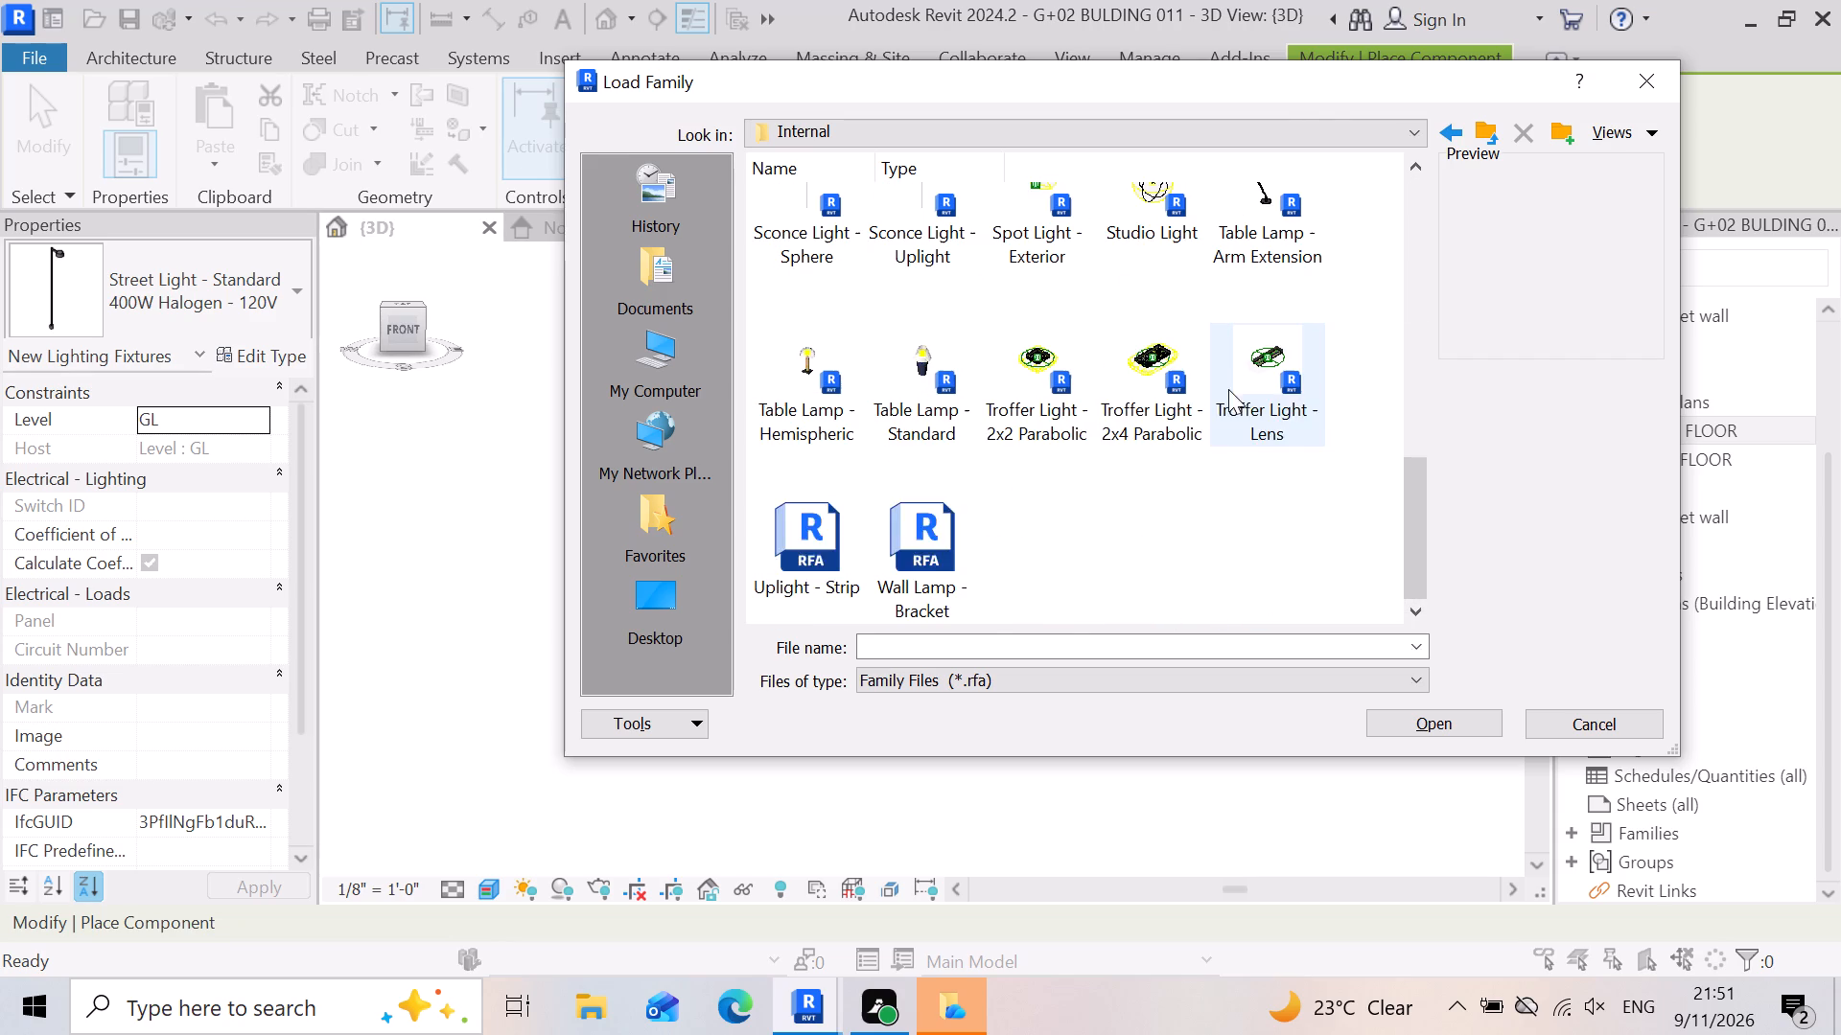
scroll(1228, 389, "down", 2)
double_click(932, 363)
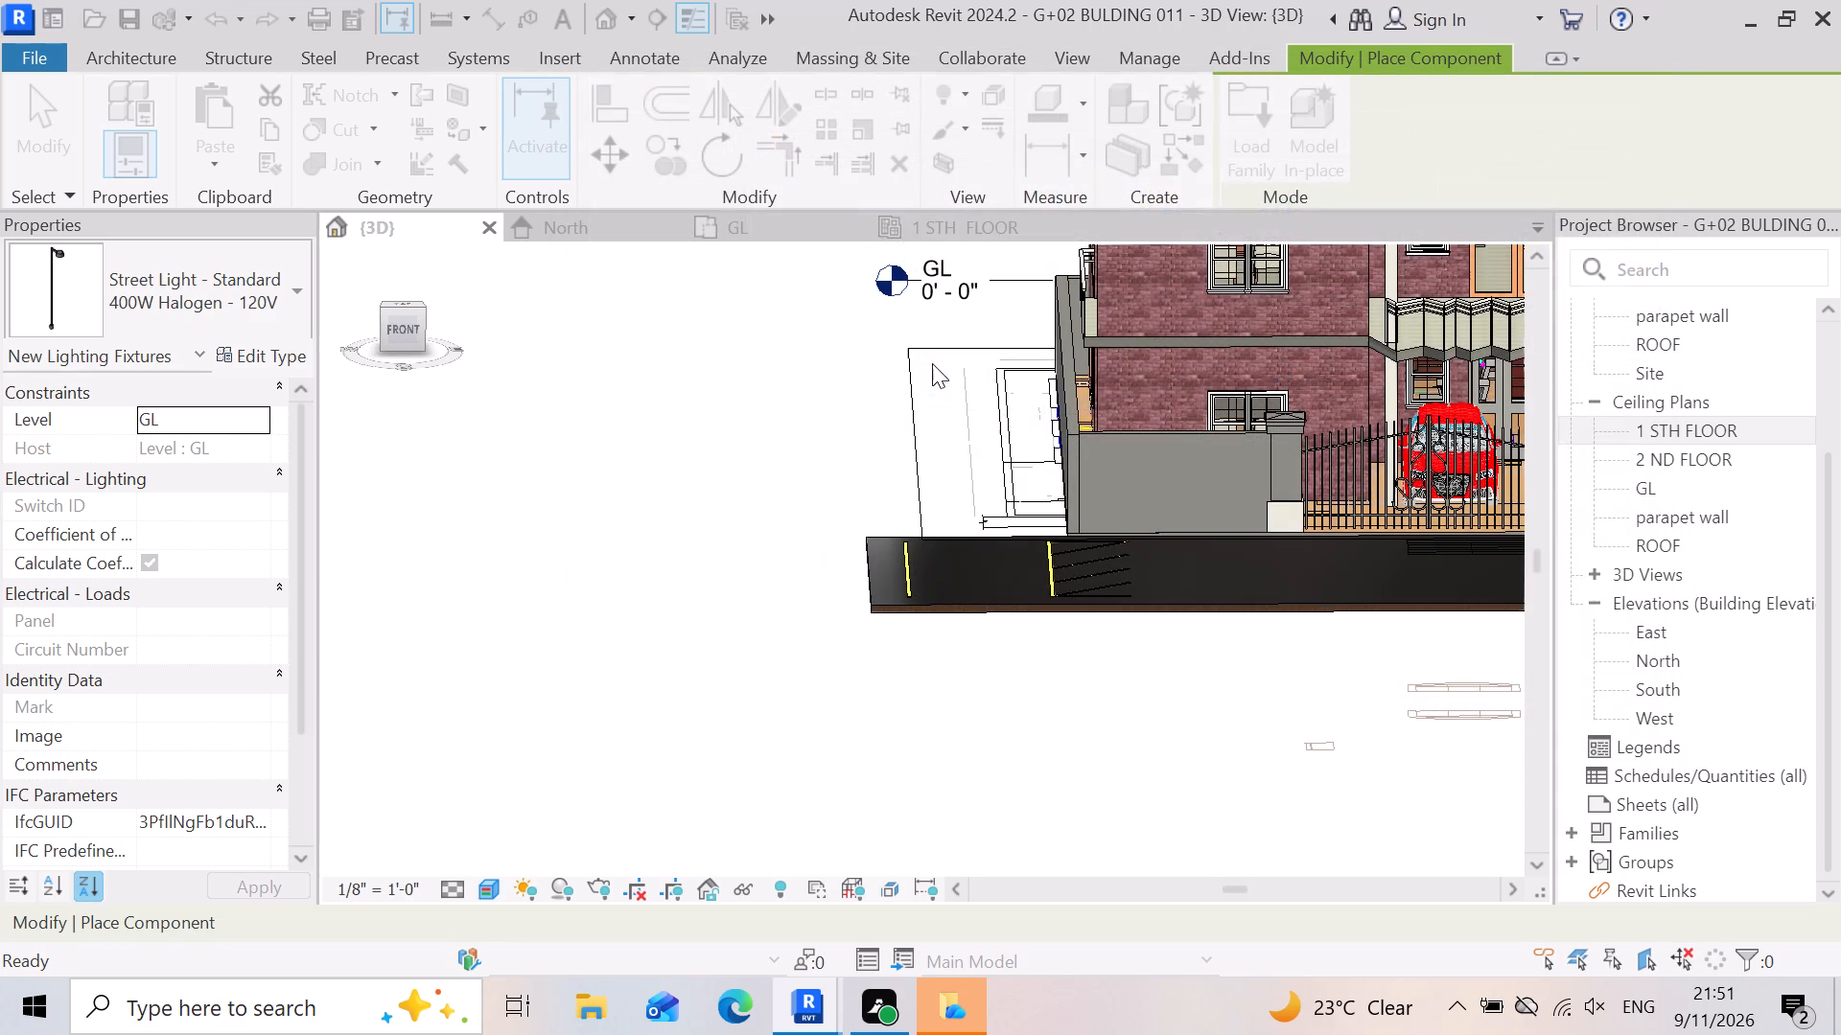
Try to place a Table Lamp - Standard 60W - 120V on the gate pillar's cap in the 3D view.
scroll(1334, 422, "up", 5)
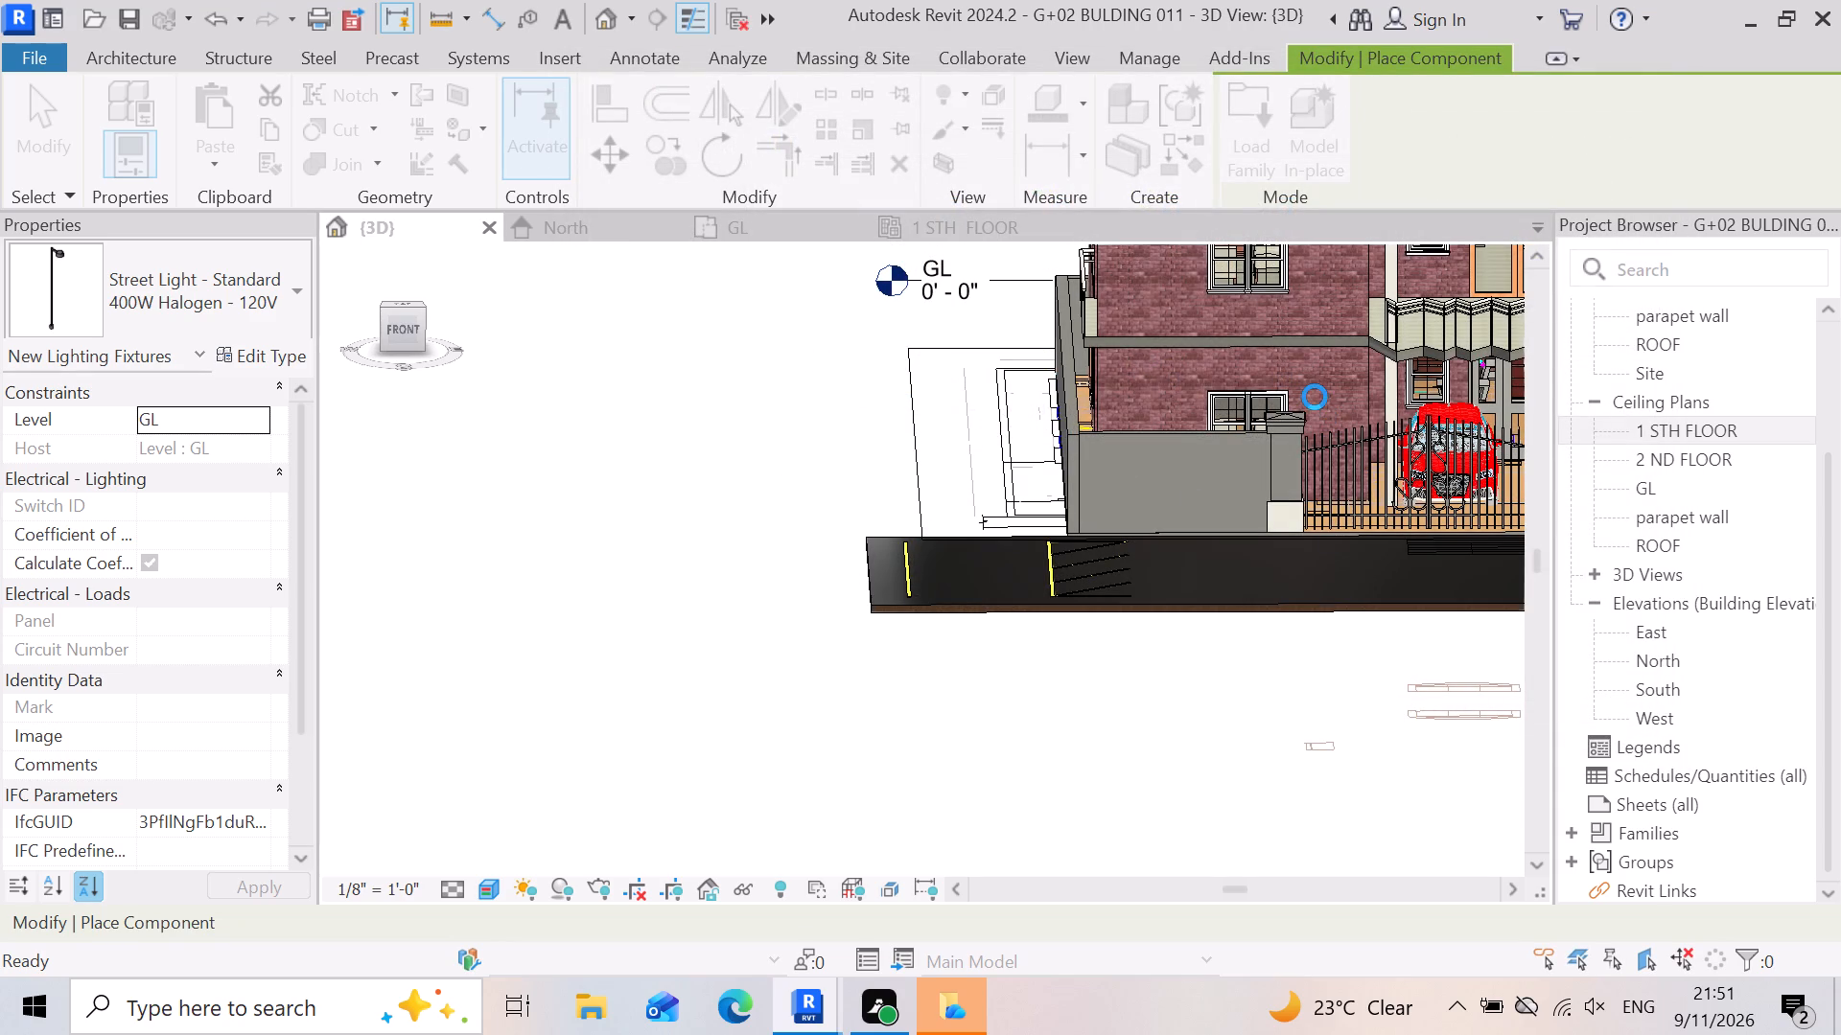
scroll(1308, 409, "up", 10)
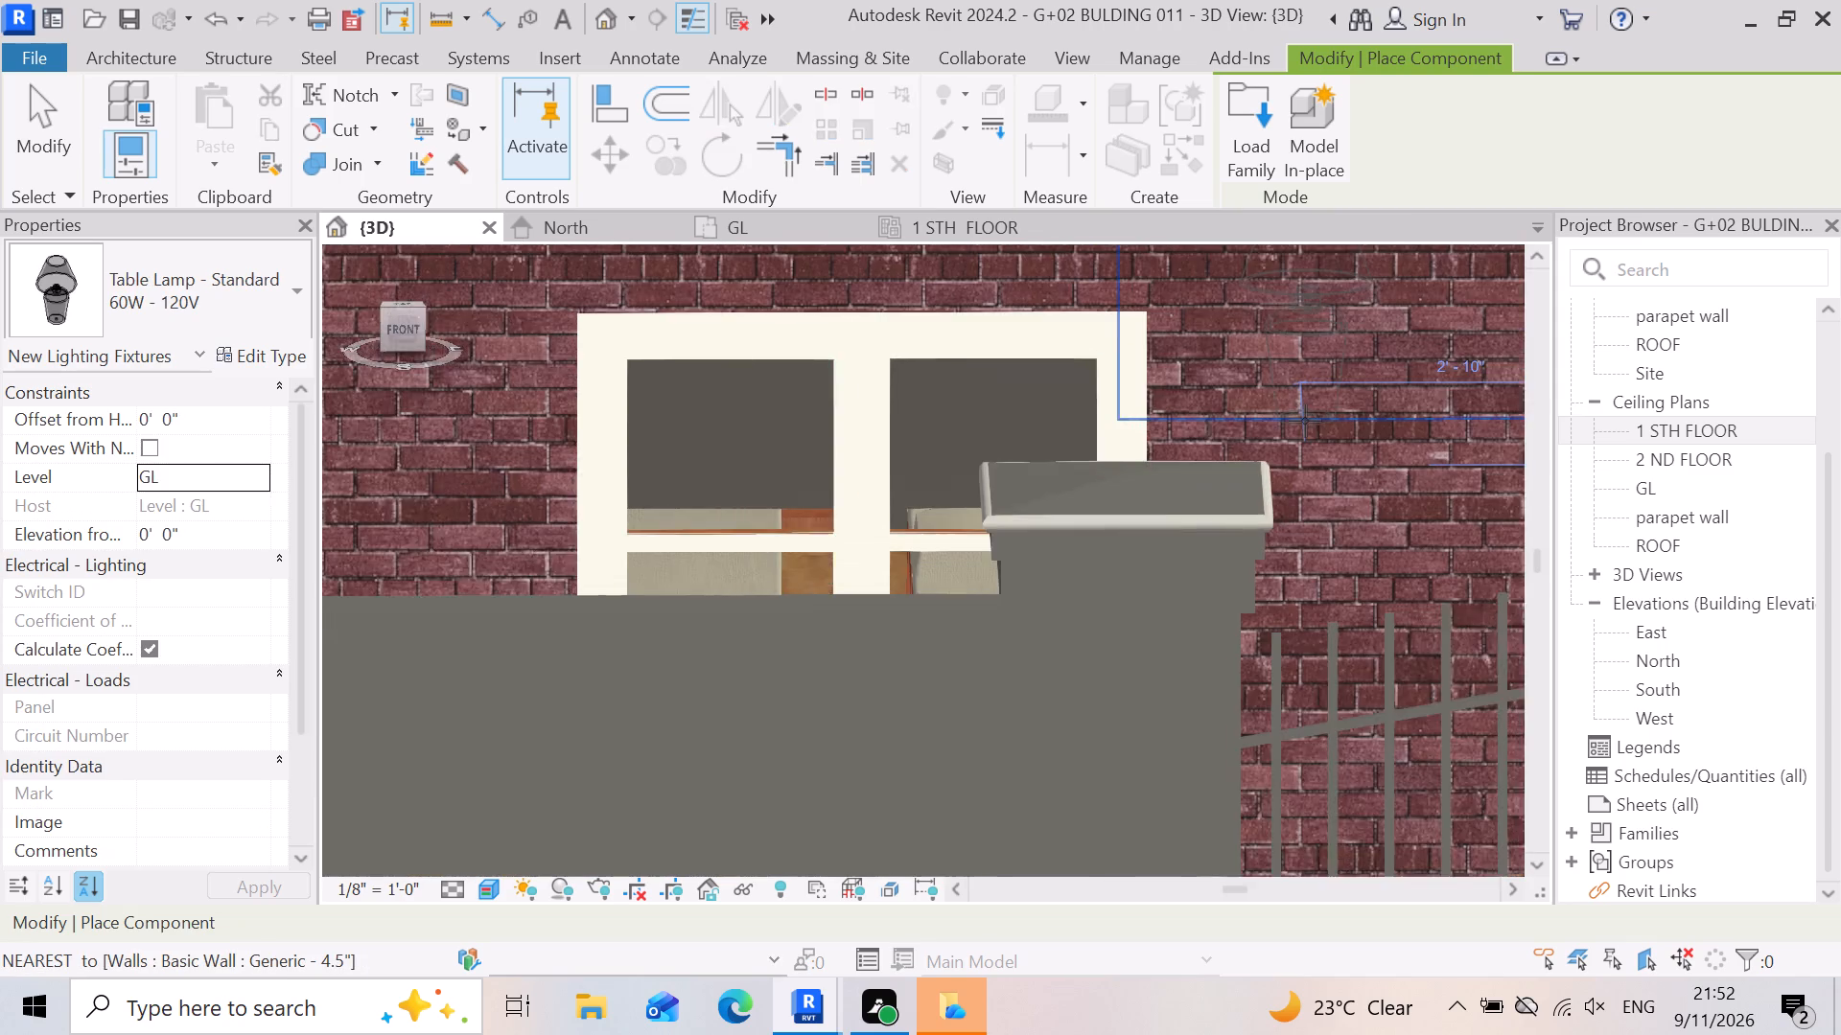
scroll(1101, 485, "up", 4)
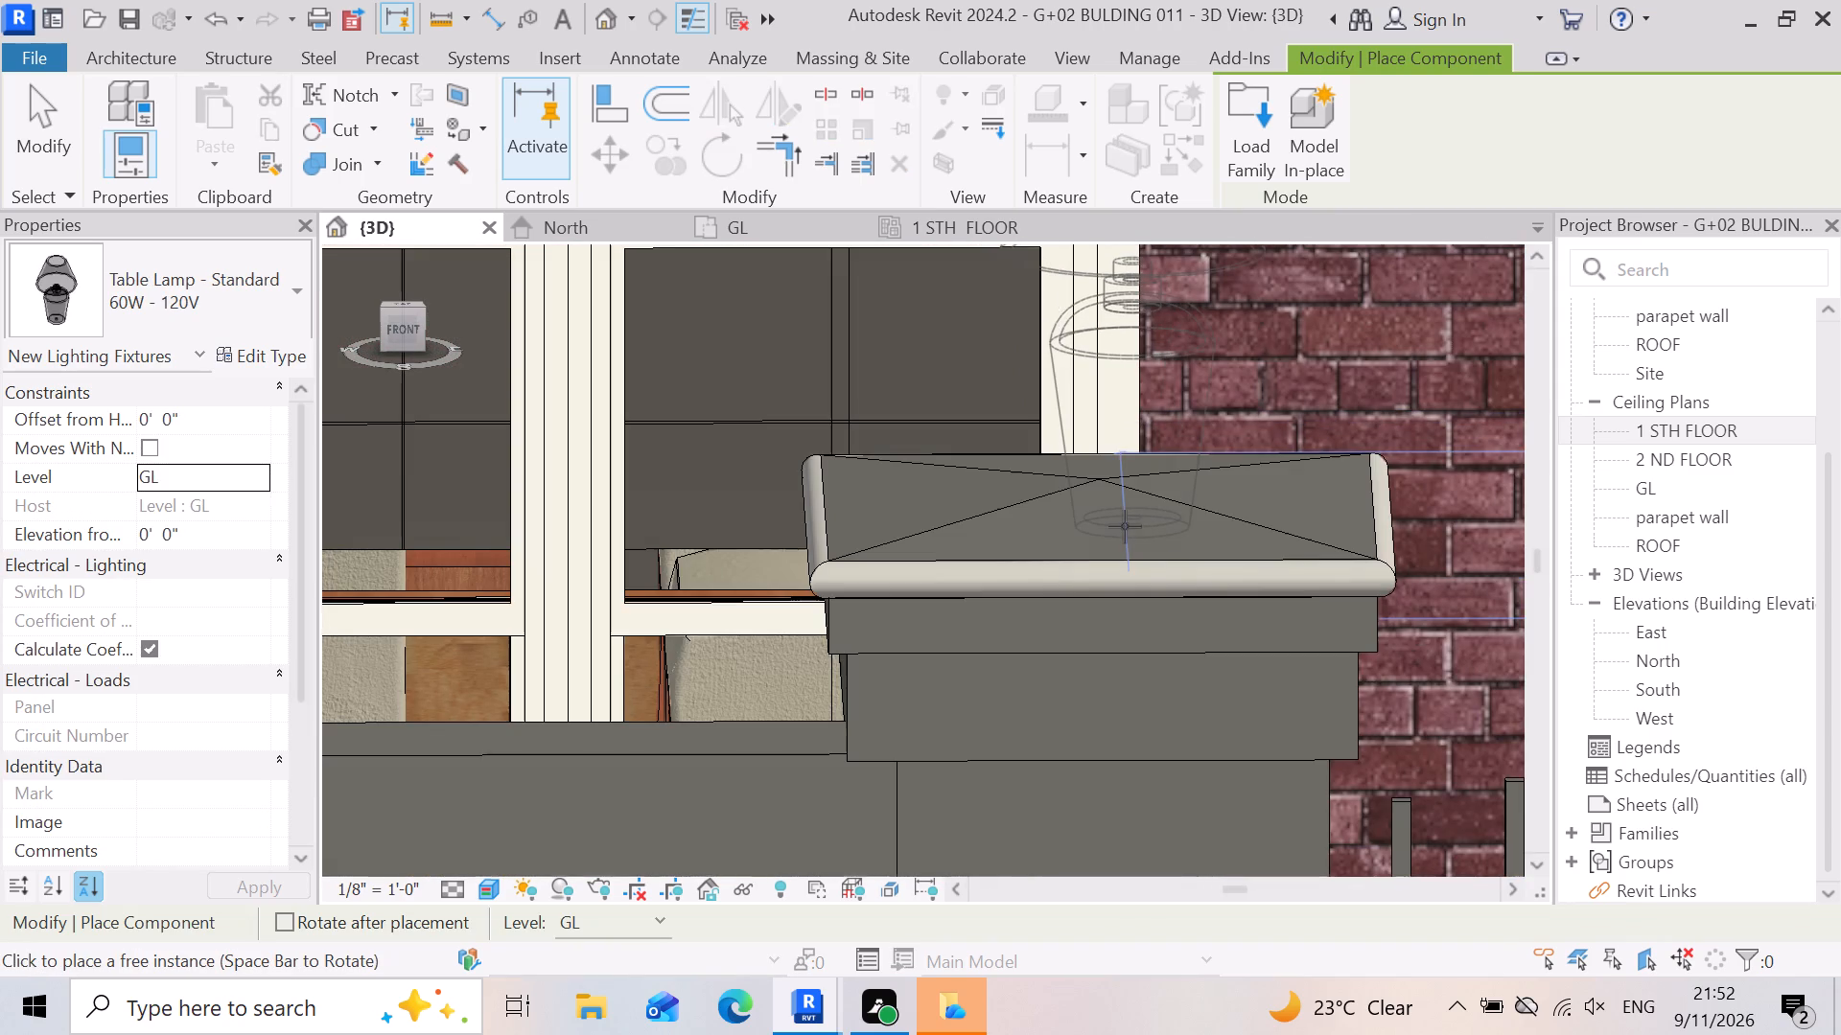
left_click(1125, 526)
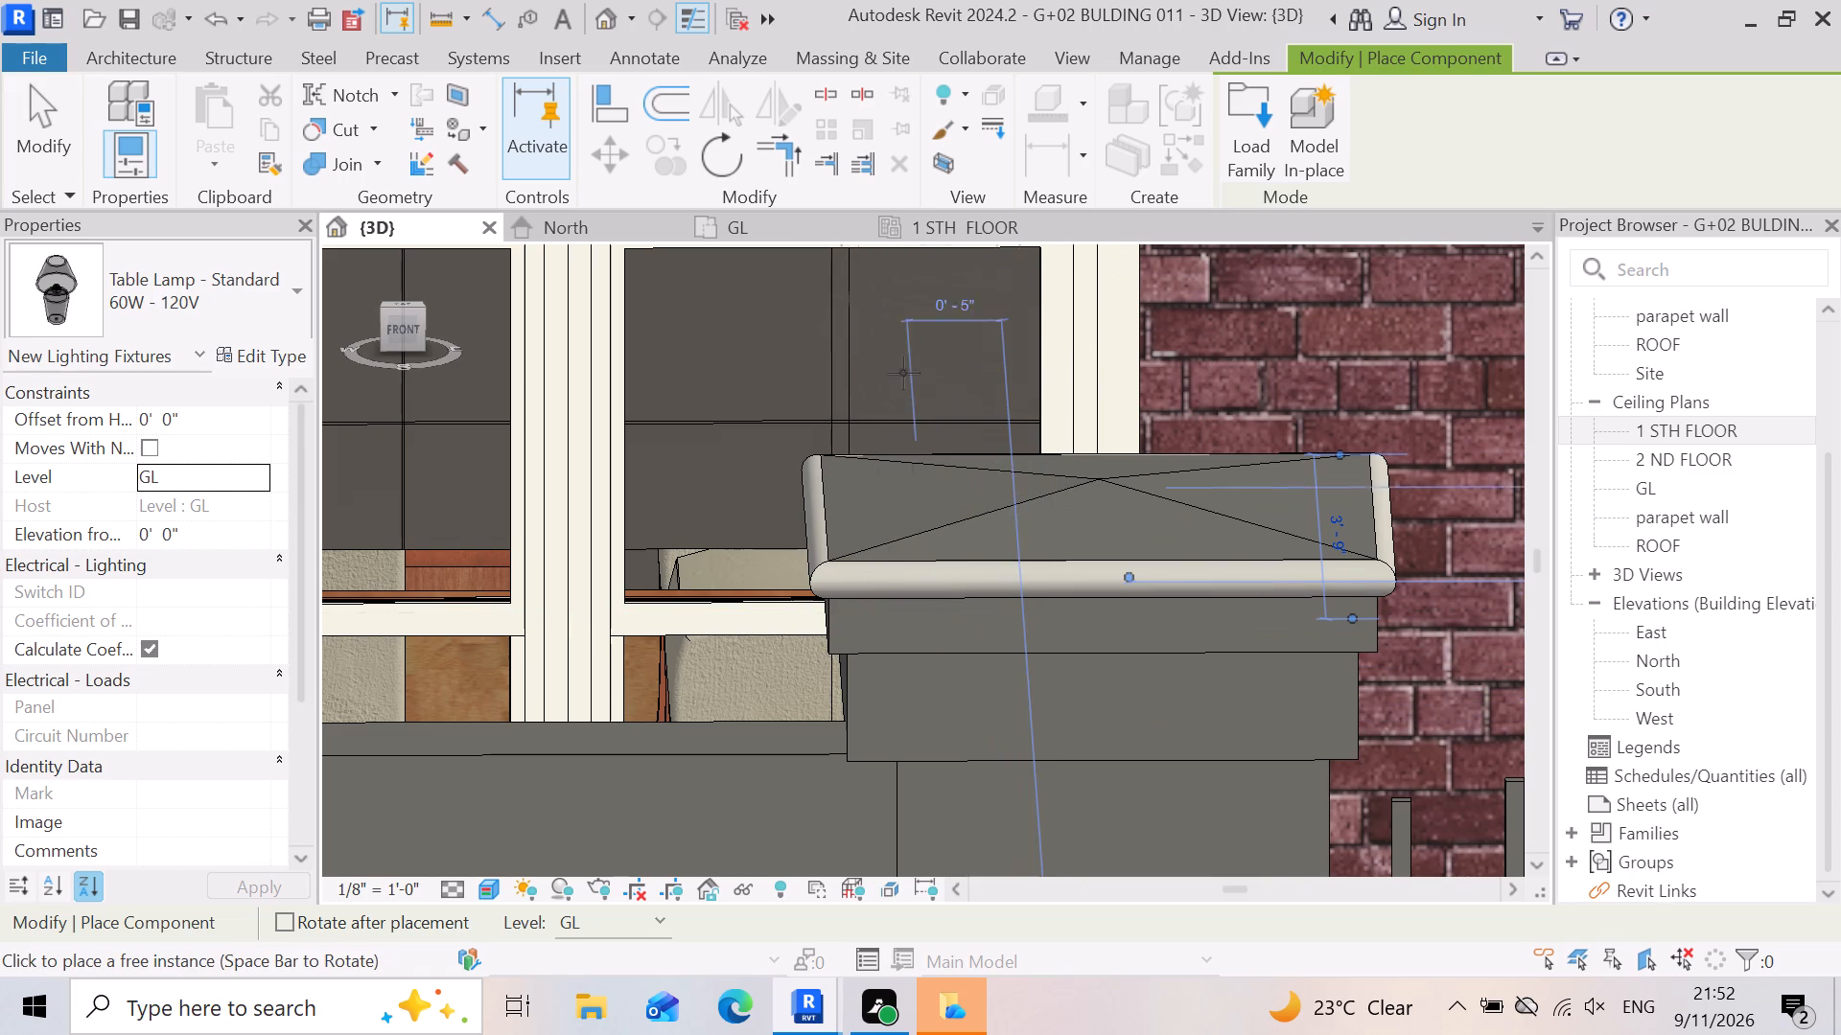
Place Table Lamp - Standard 60W - 120V fixtures at the centres of the two gate pillars in the GL floor plan.
left_click(796, 214)
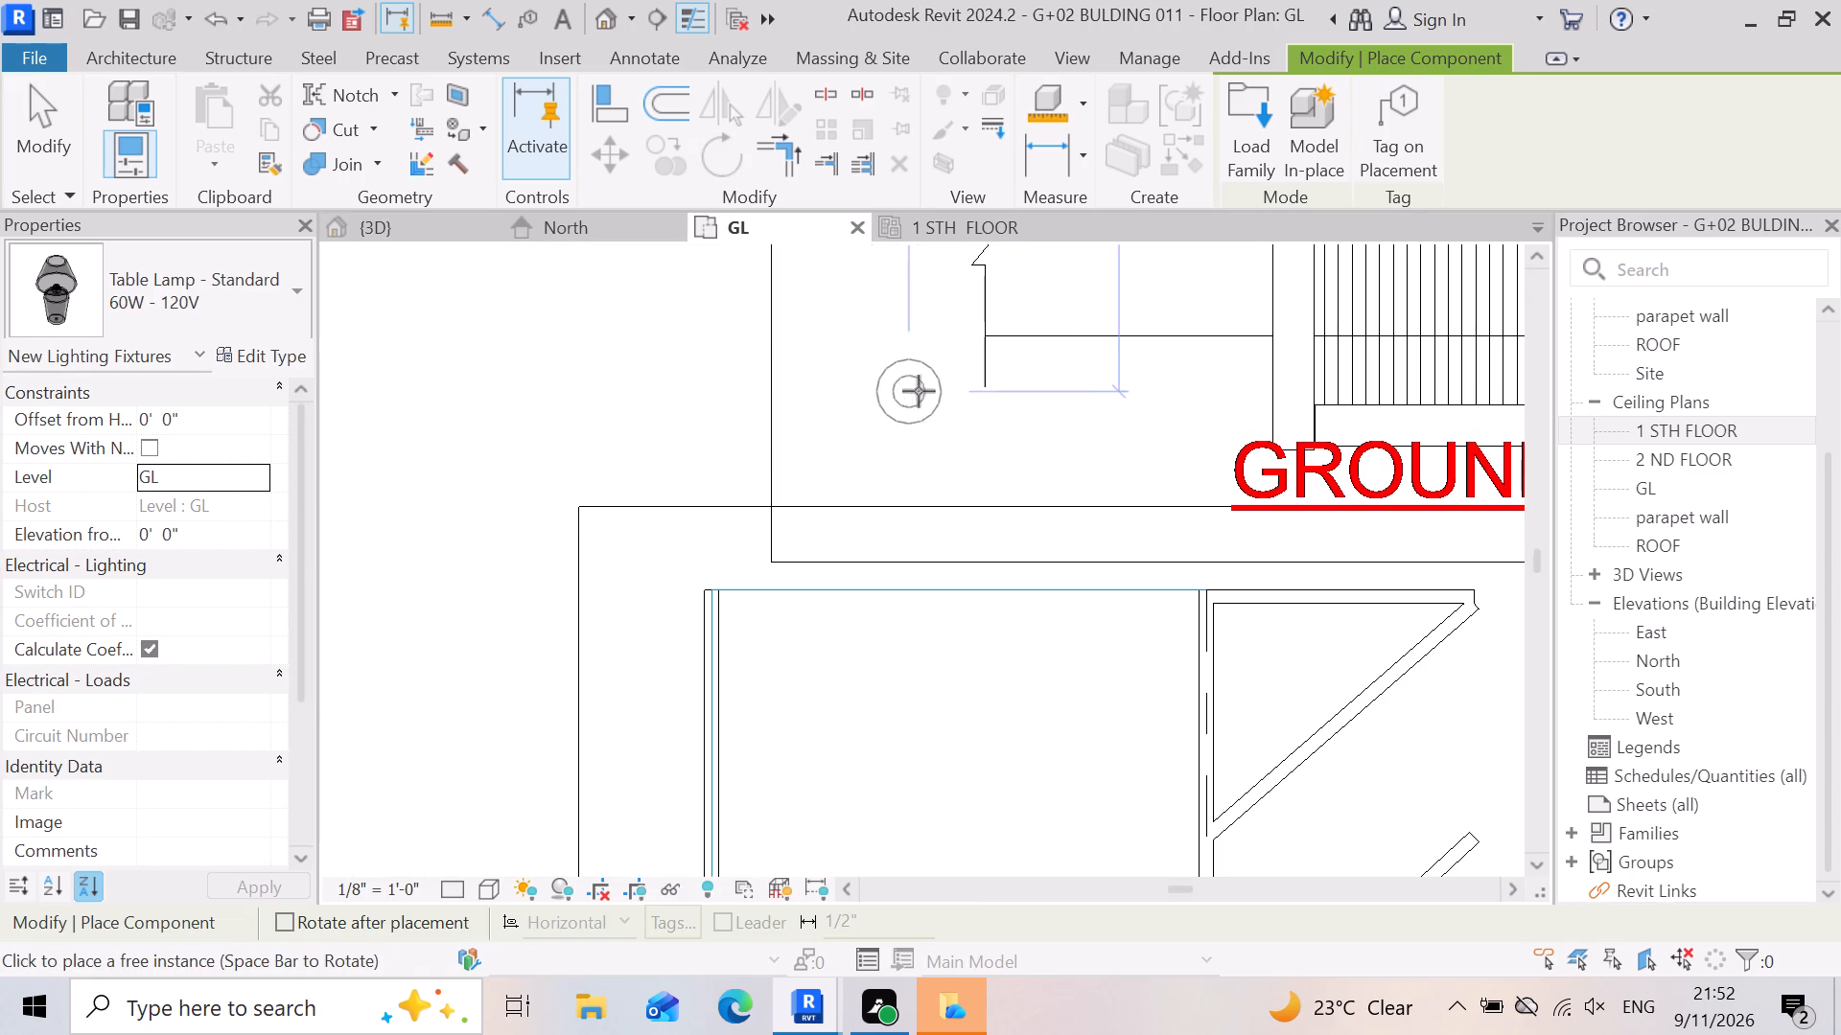
scroll(920, 385, "down", 13)
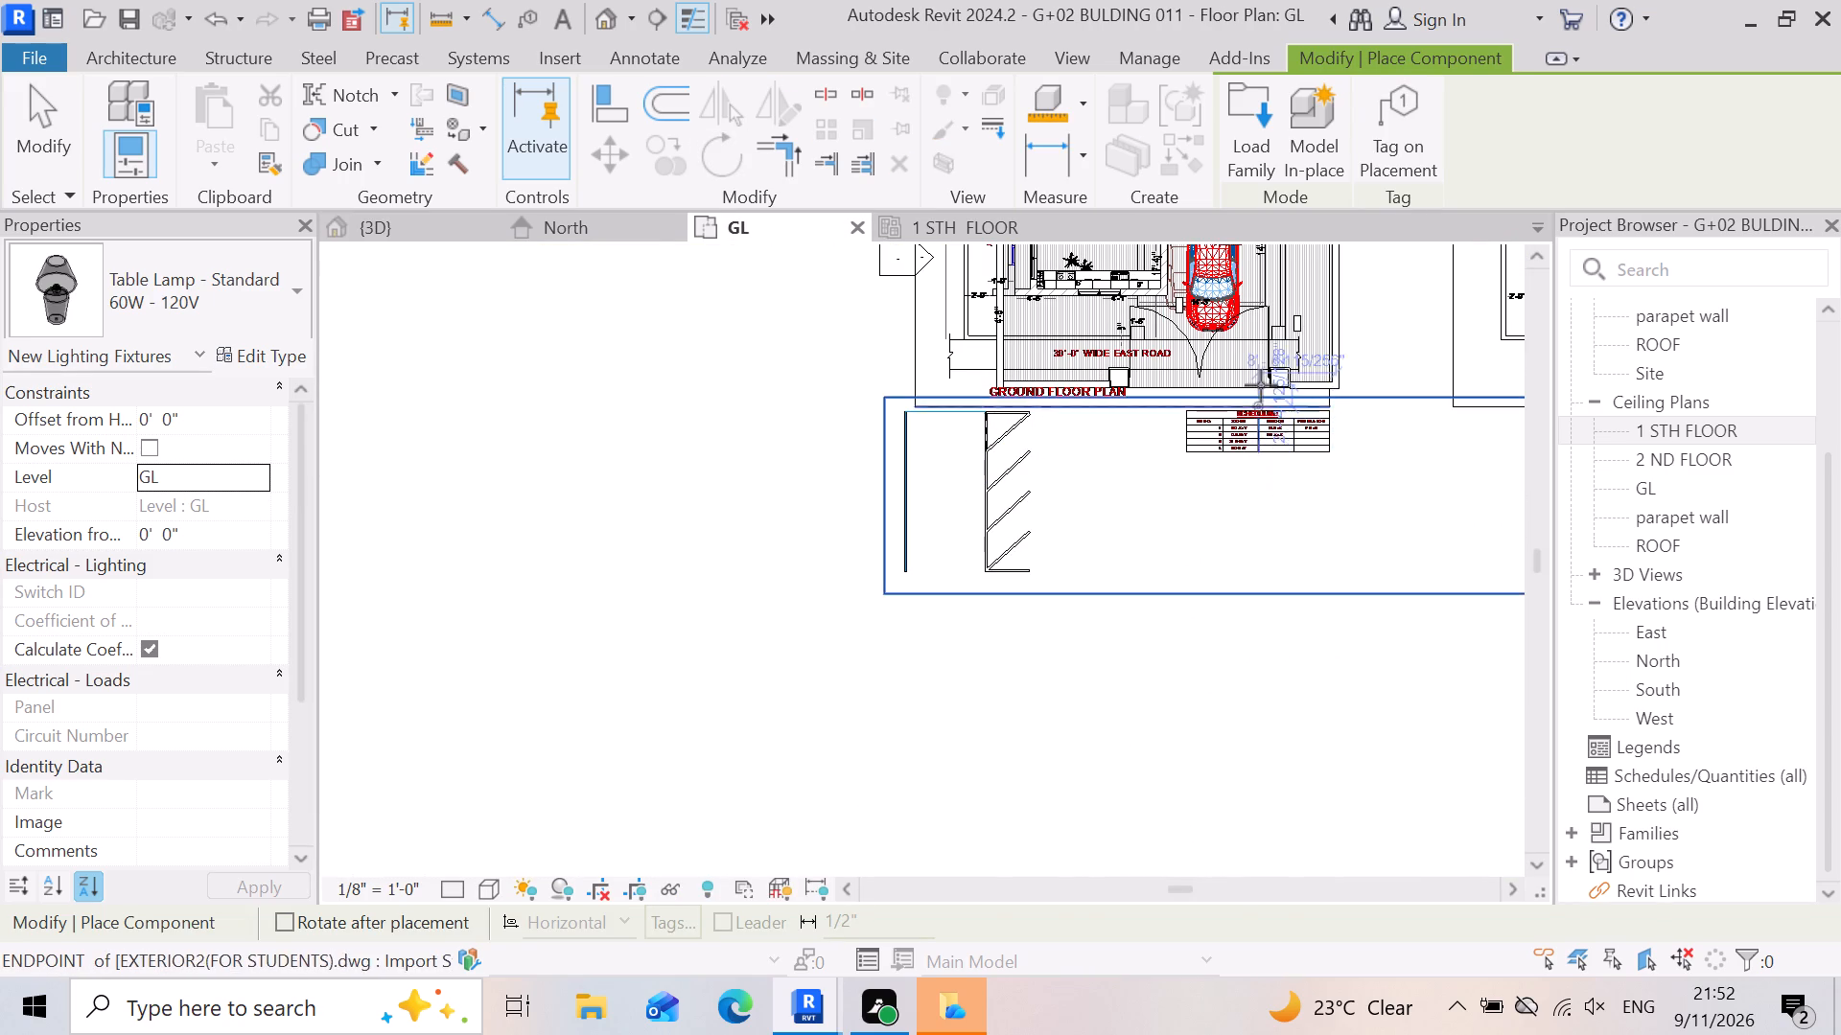
scroll(1259, 385, "up", 7)
scroll(1024, 360, "up", 8)
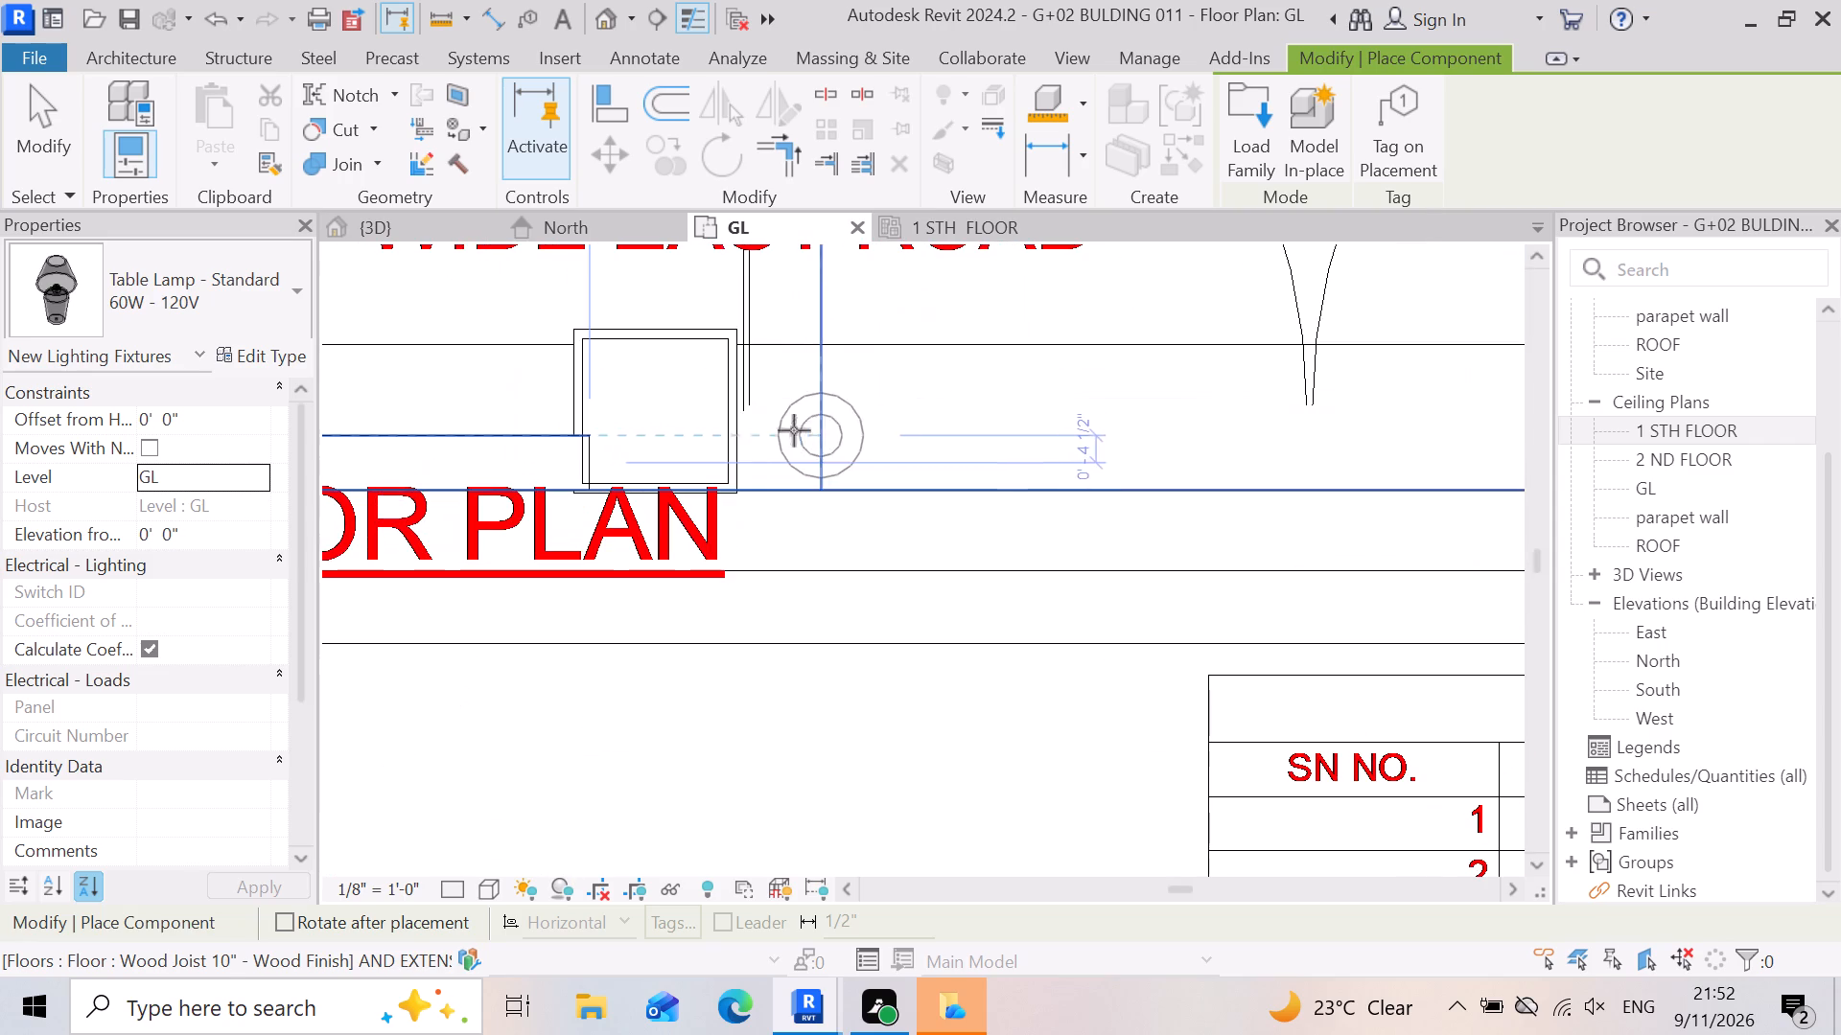
left_click(671, 418)
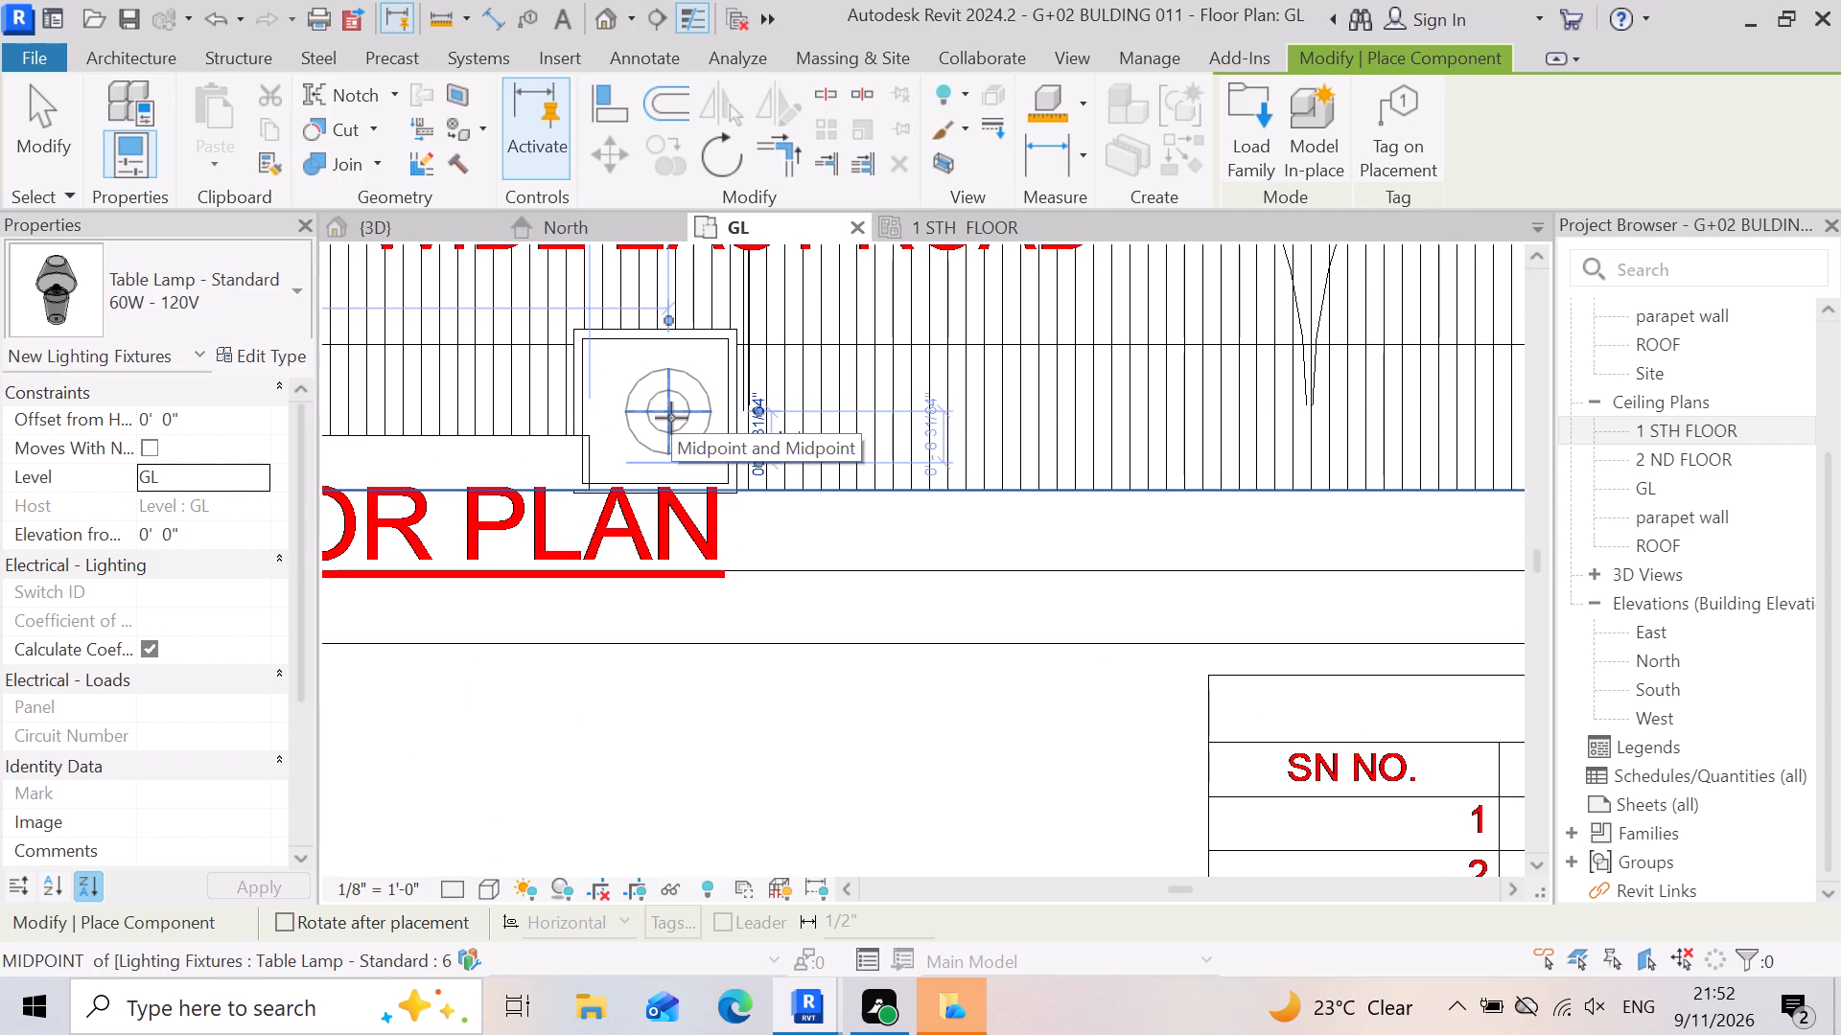
double_click(675, 422)
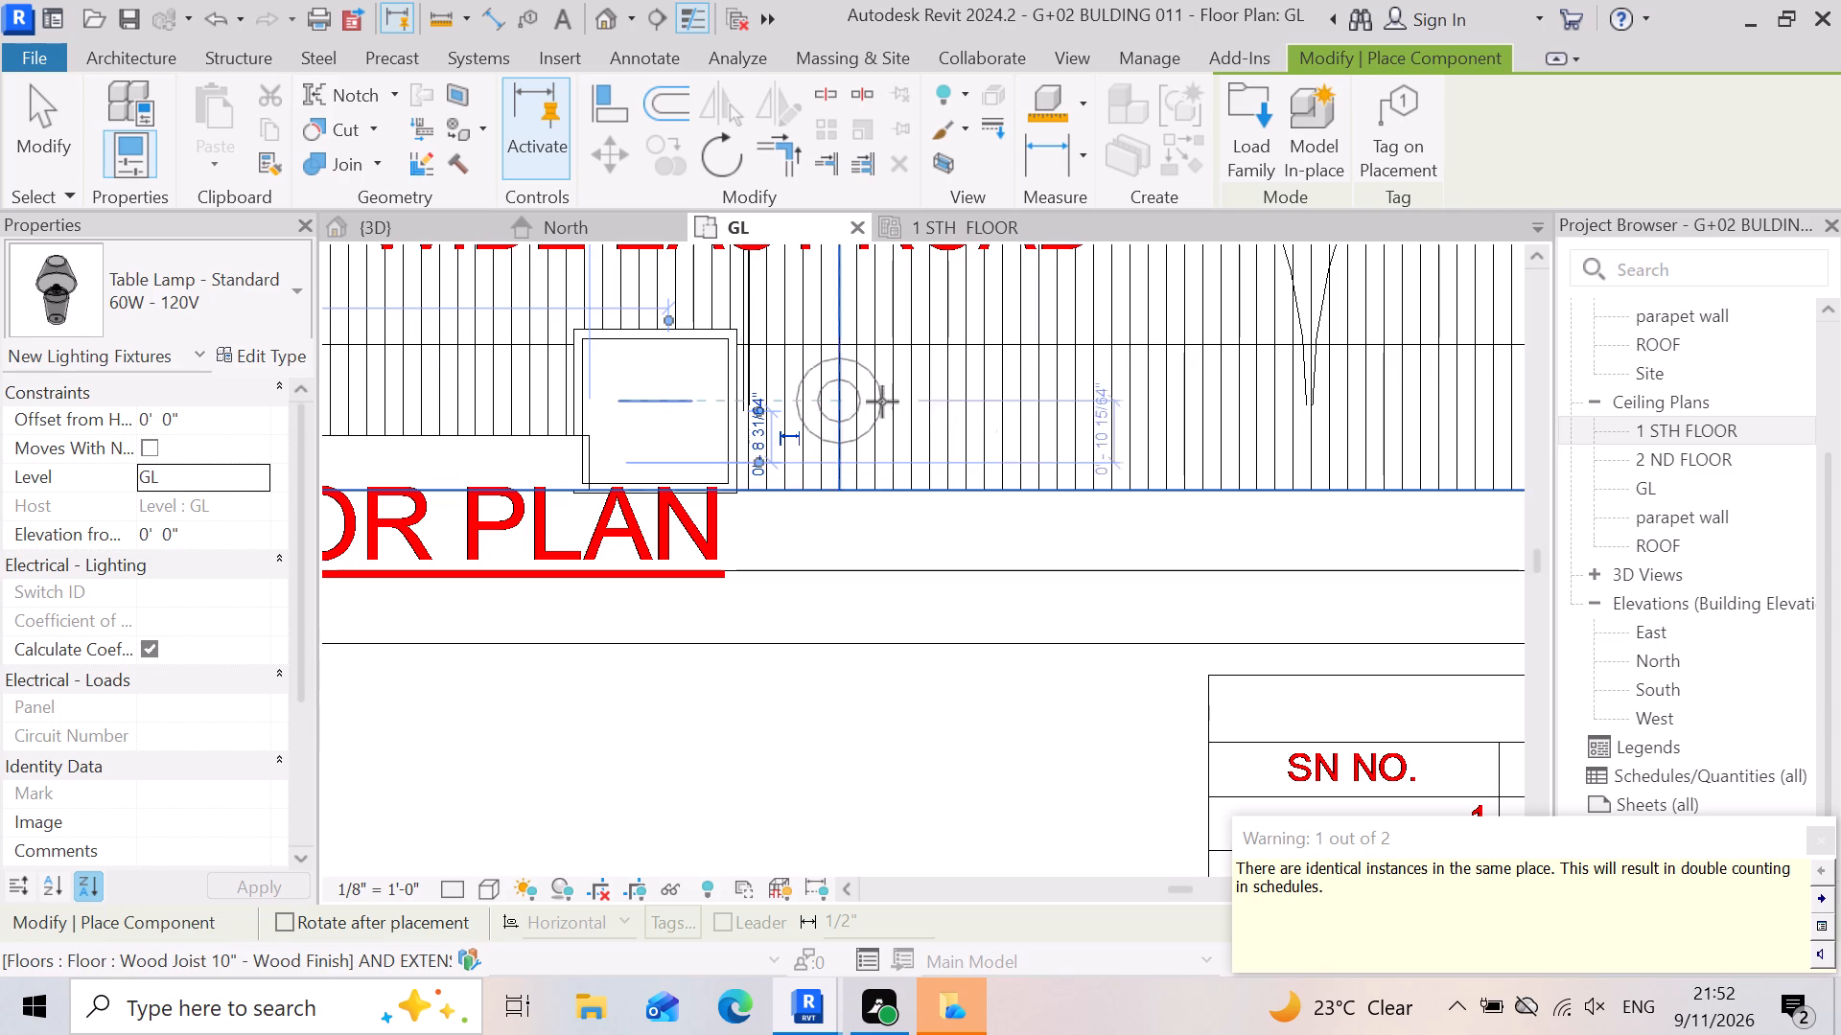
scroll(764, 401, "down", 4)
scroll(1462, 446, "up", 2)
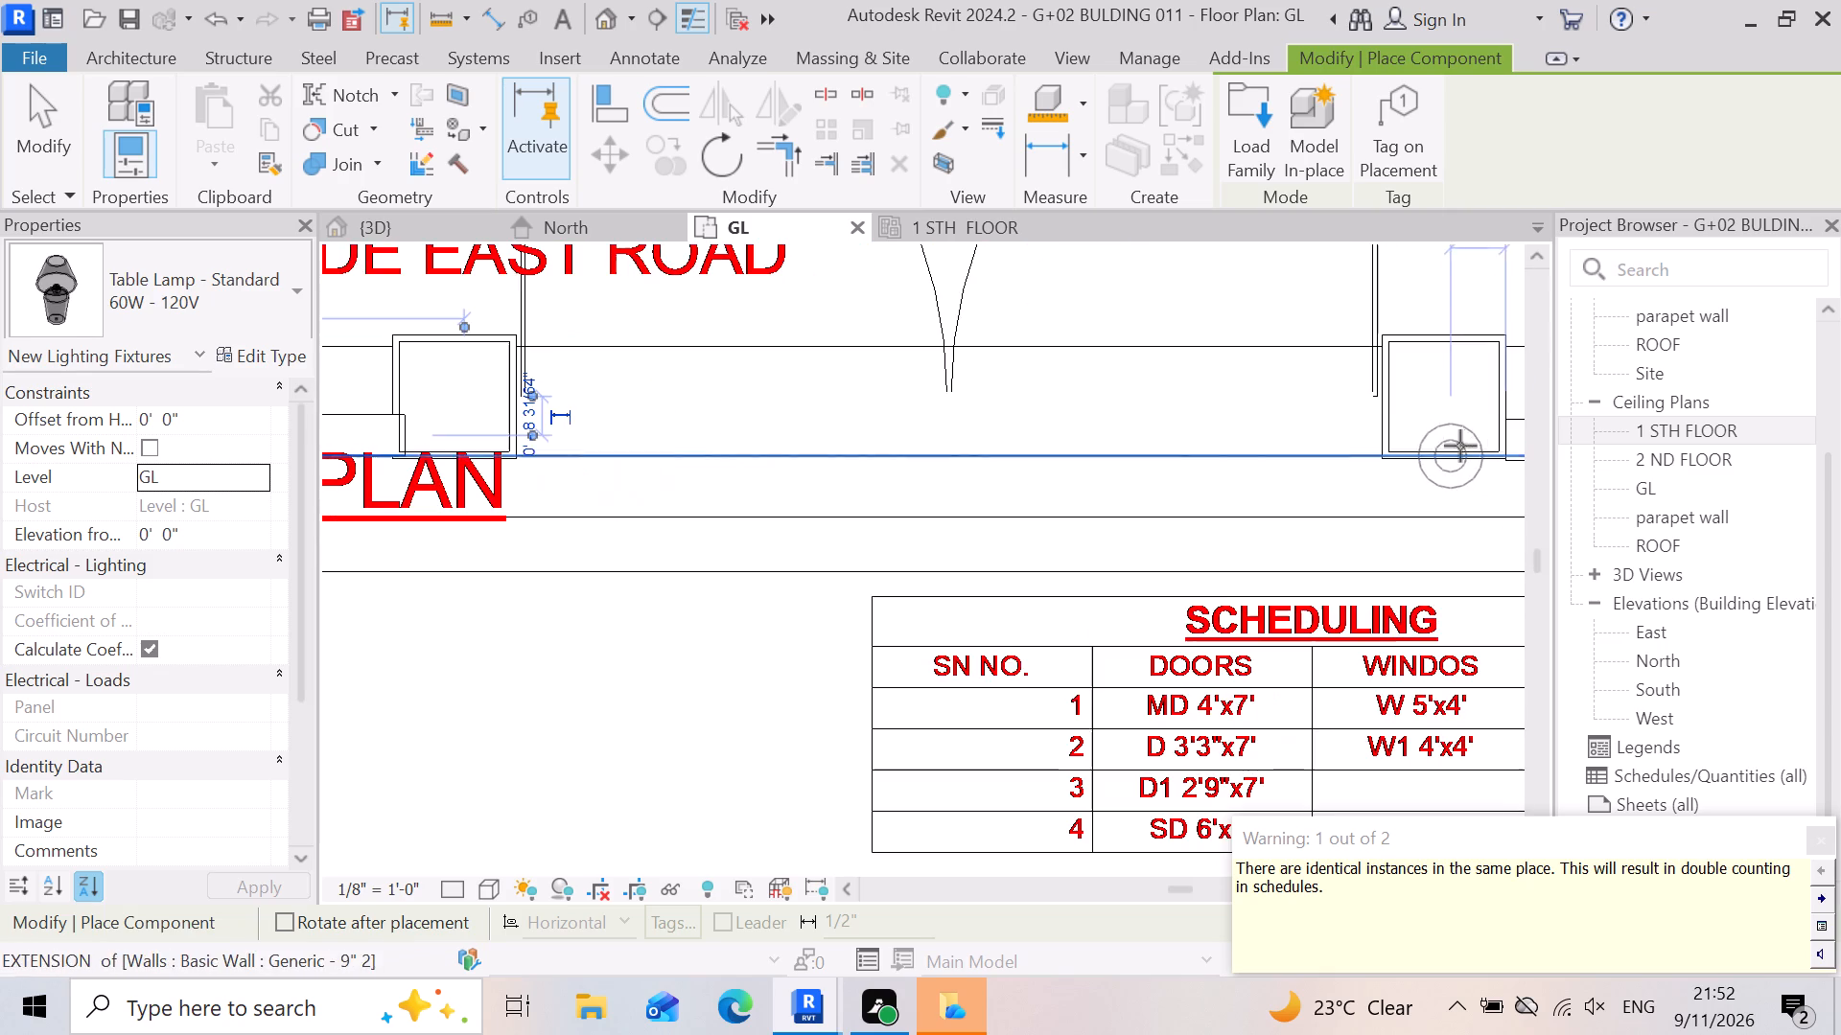
left_click(1445, 391)
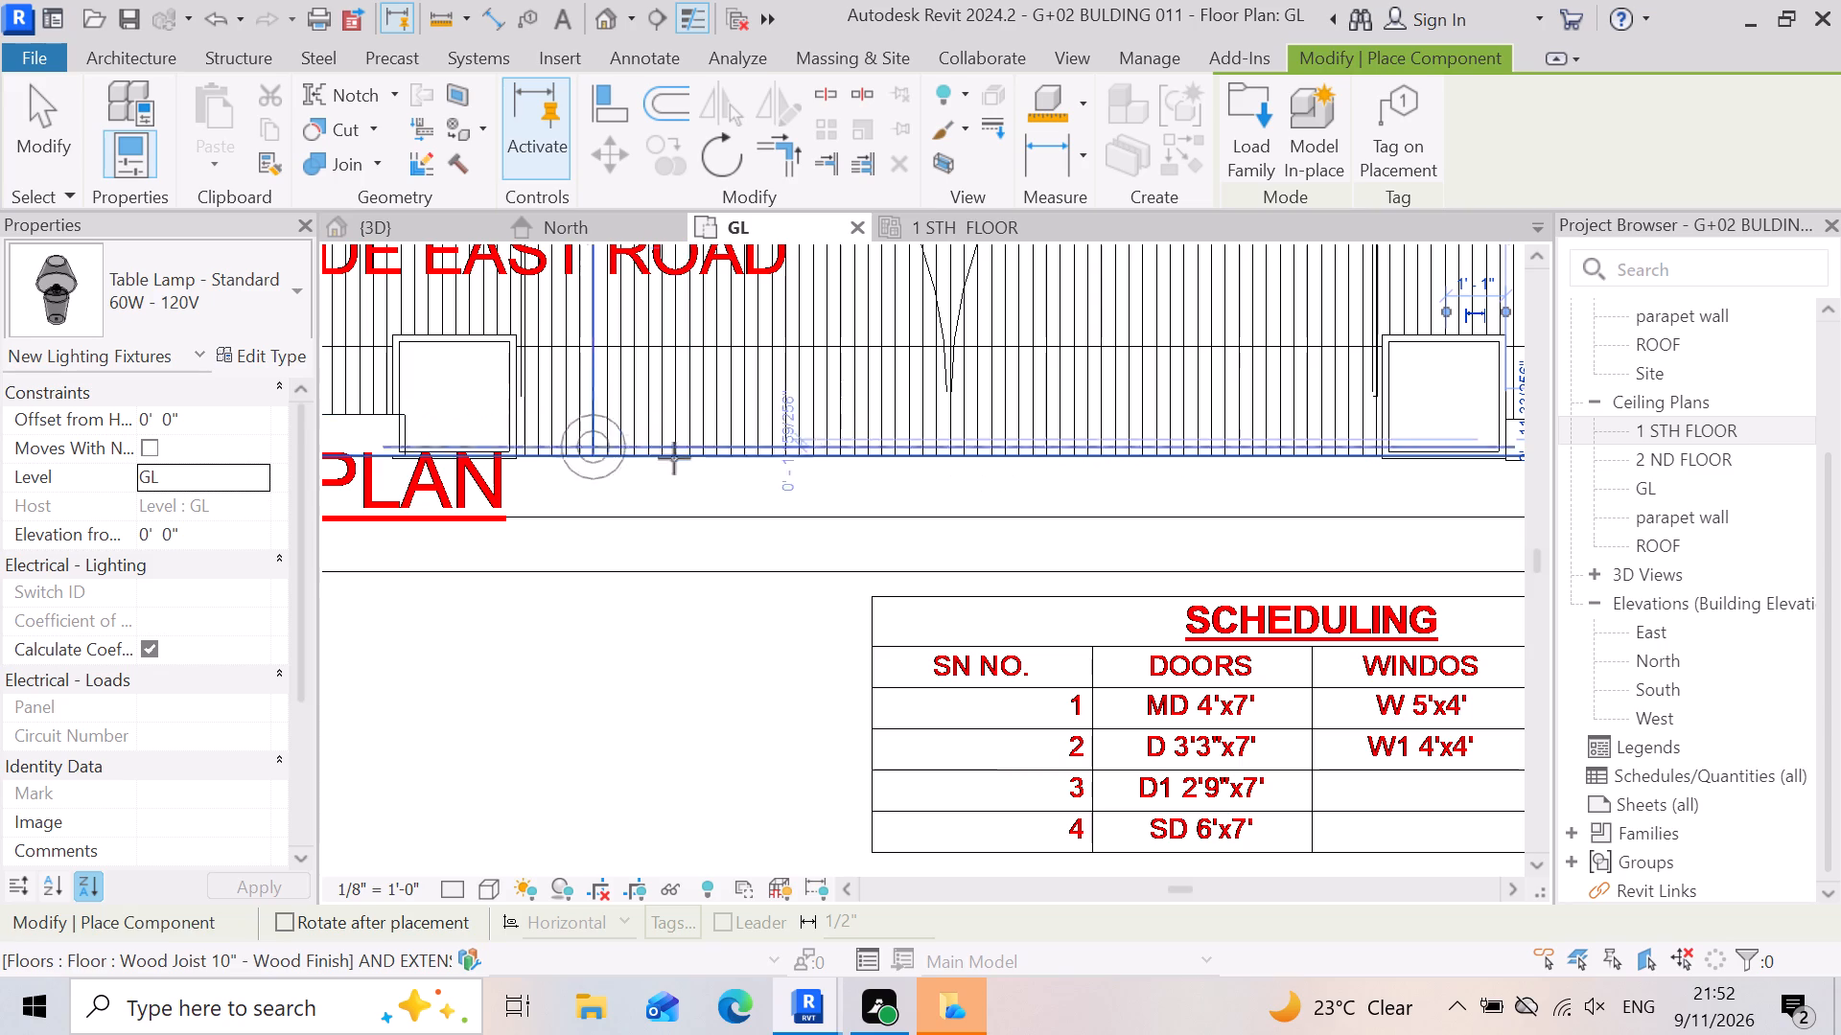
Place another Table Lamp - Standard 60W - 120V on the gate pillar farther from the GROUND FLOOR PLAN title and check it in 3D.
scroll(940, 389, "down", 4)
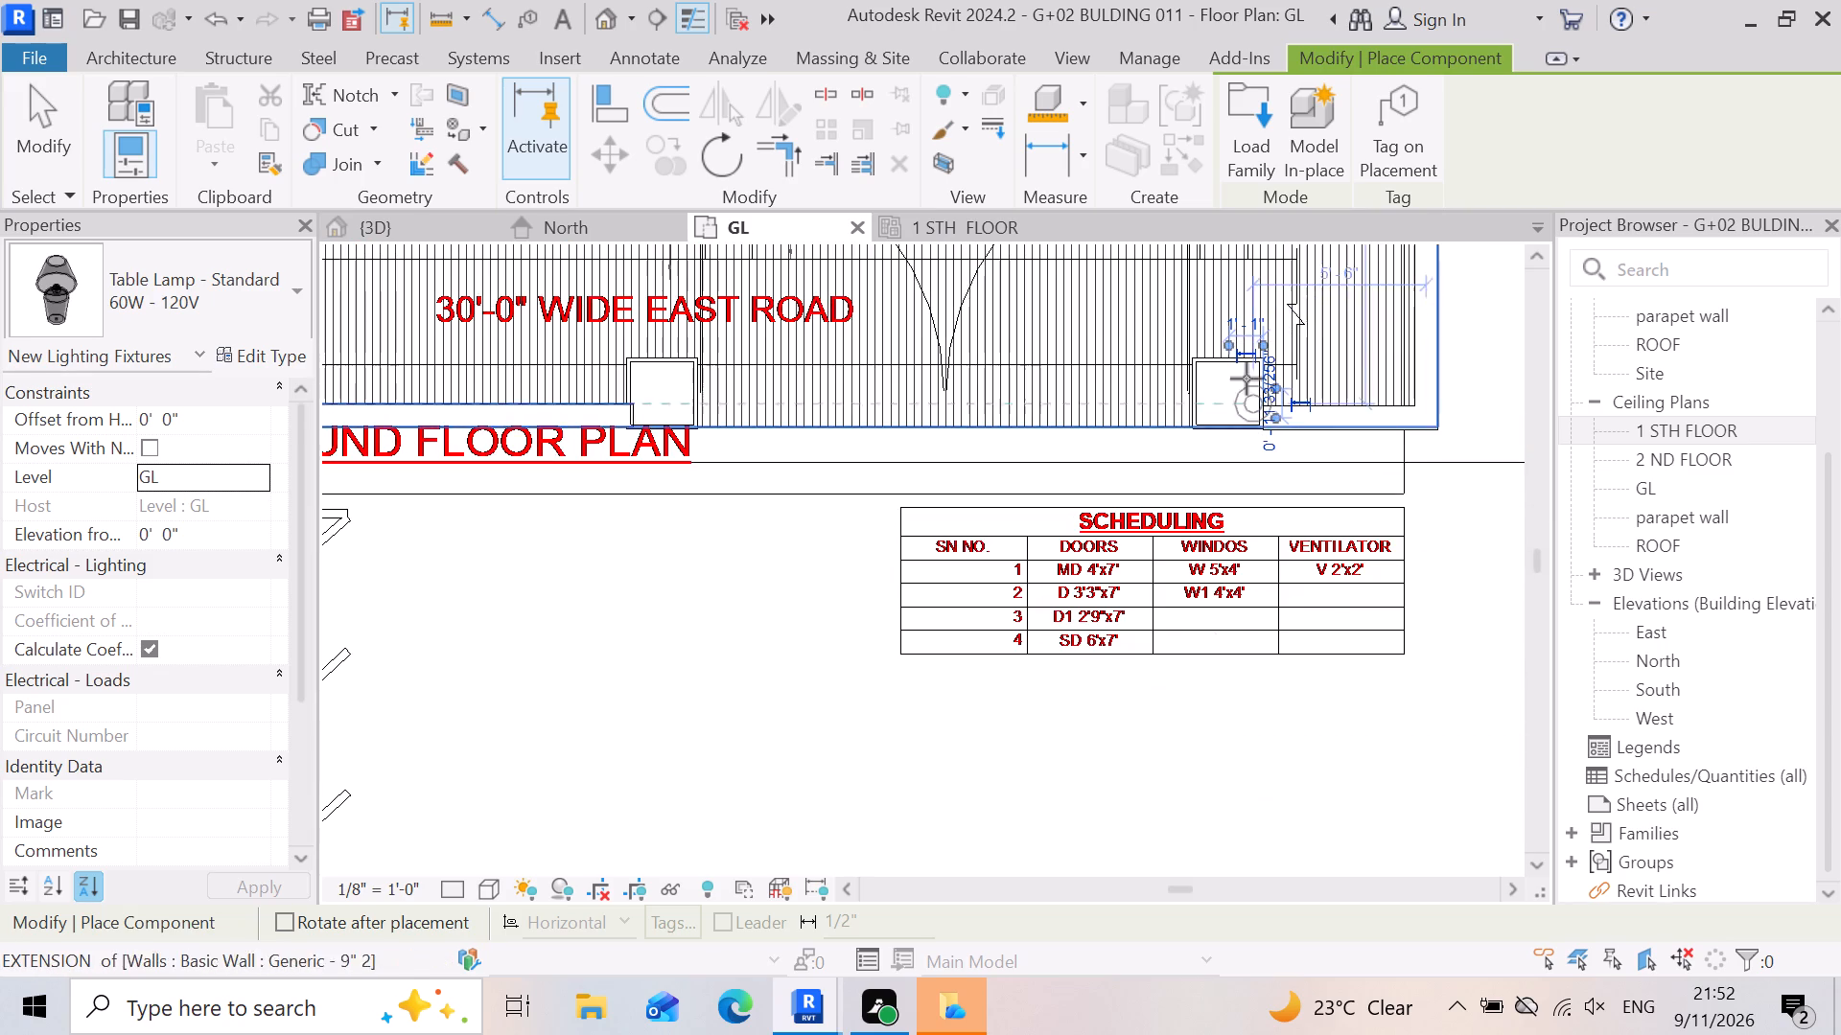
scroll(1252, 354, "up", 7)
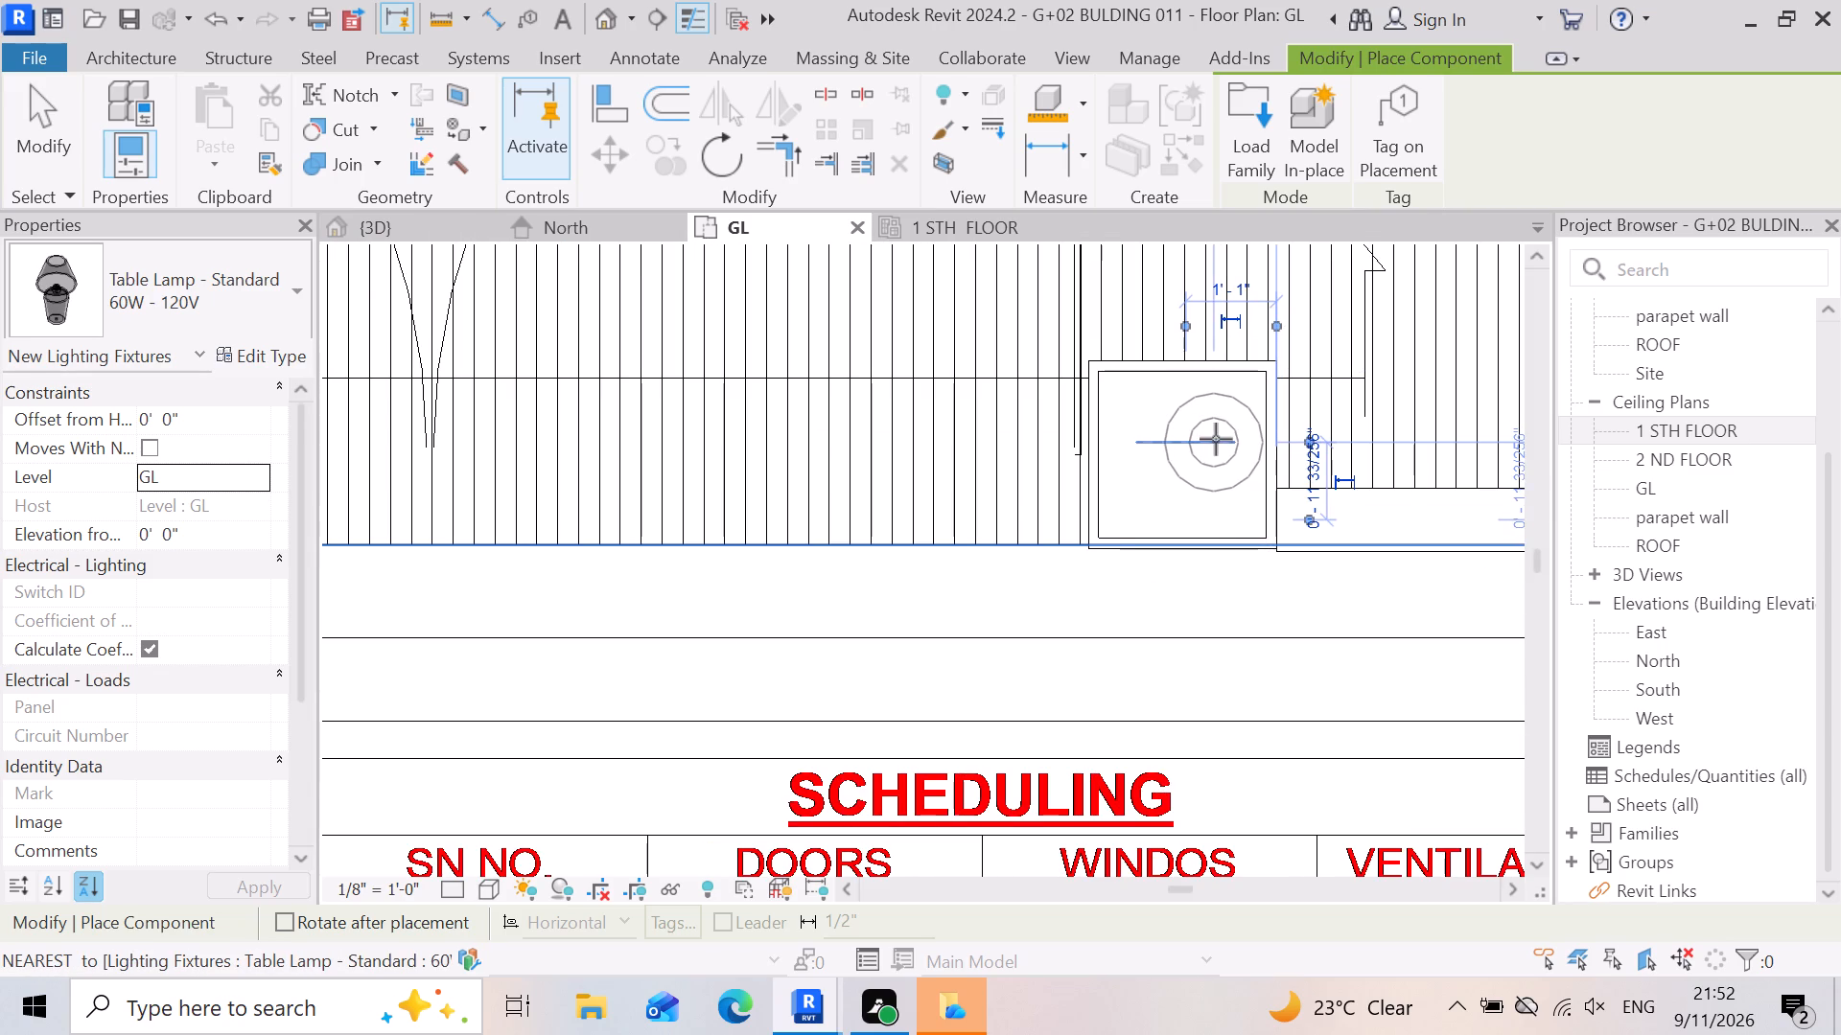
double_click(1216, 439)
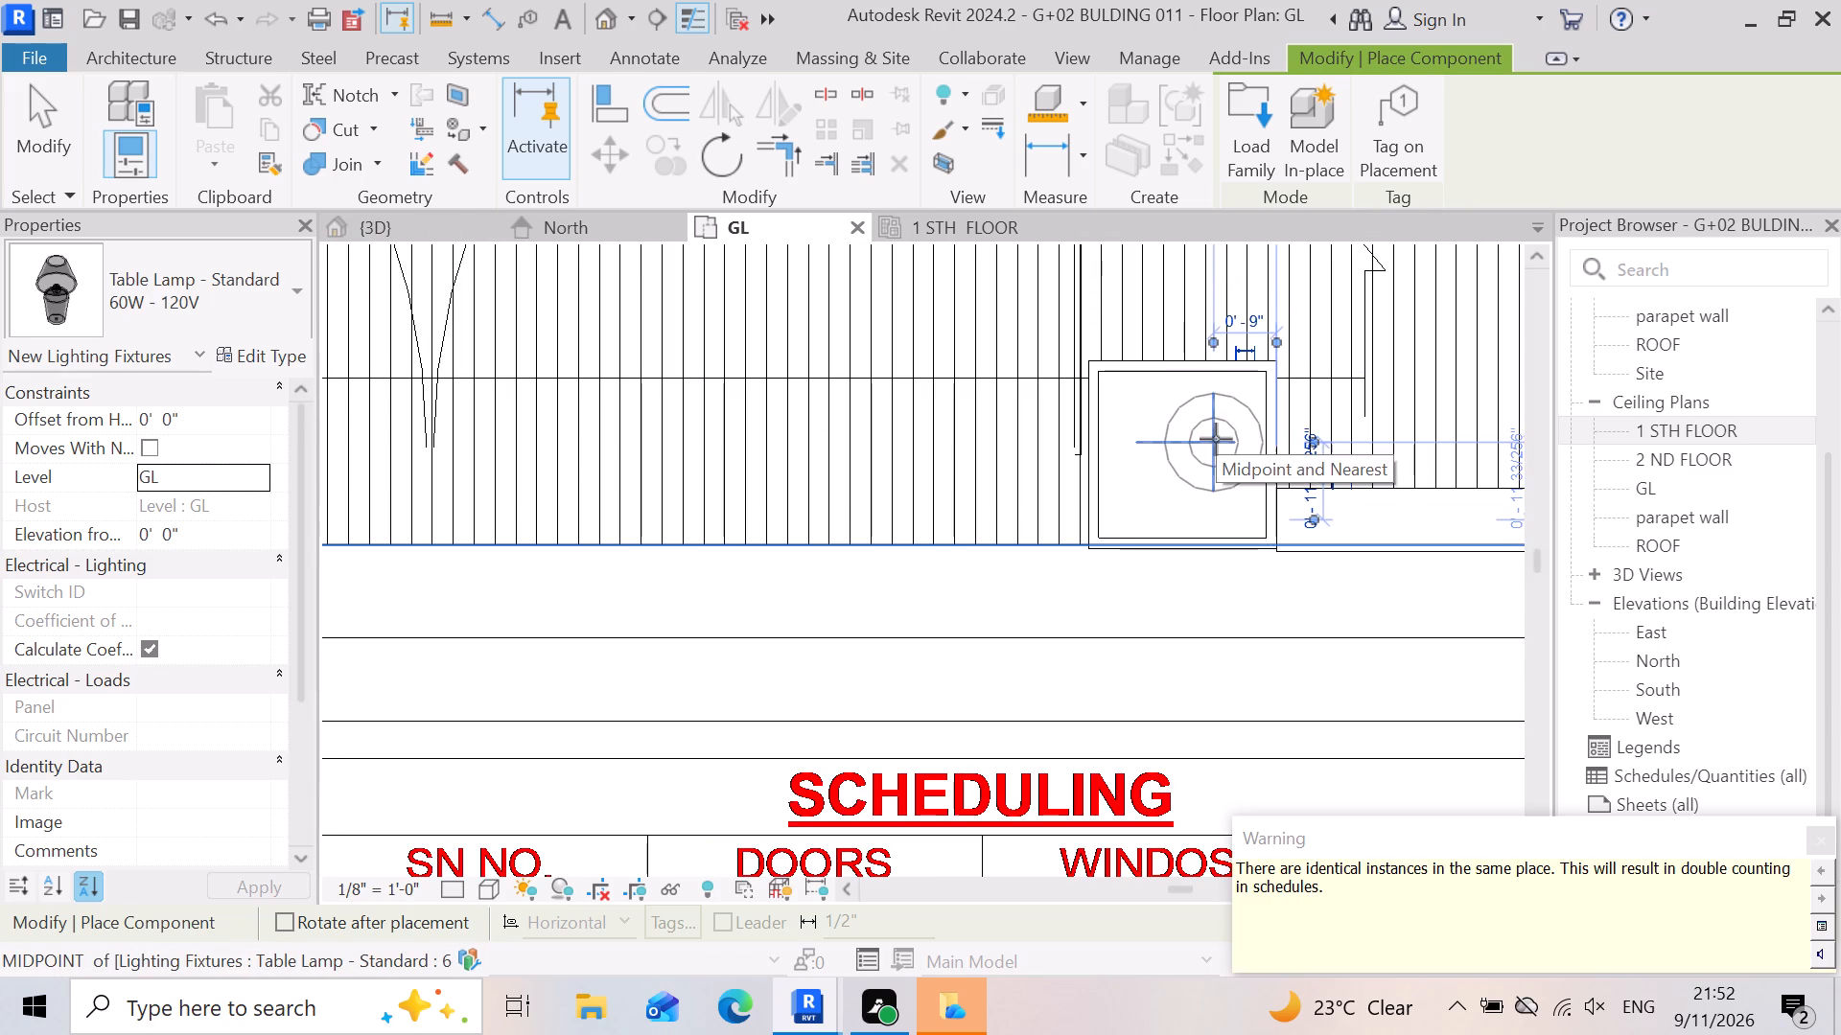
left_click(444, 225)
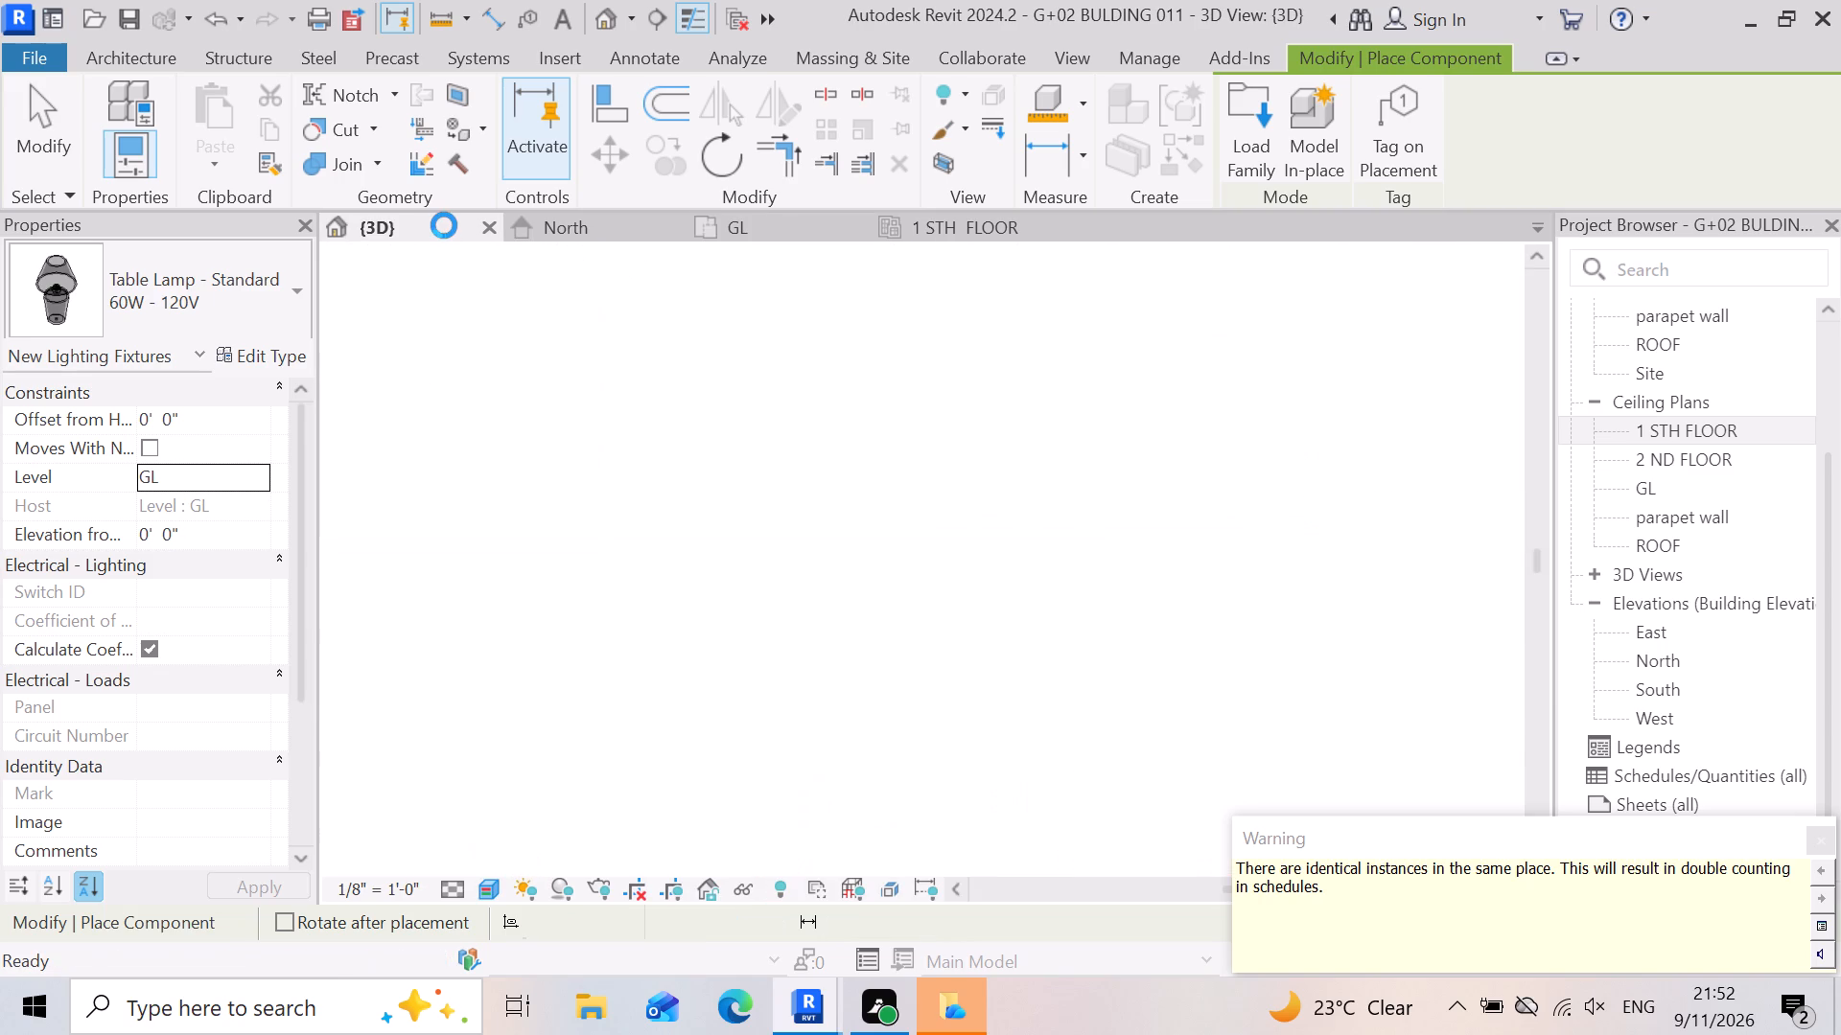
scroll(958, 496, "down", 5)
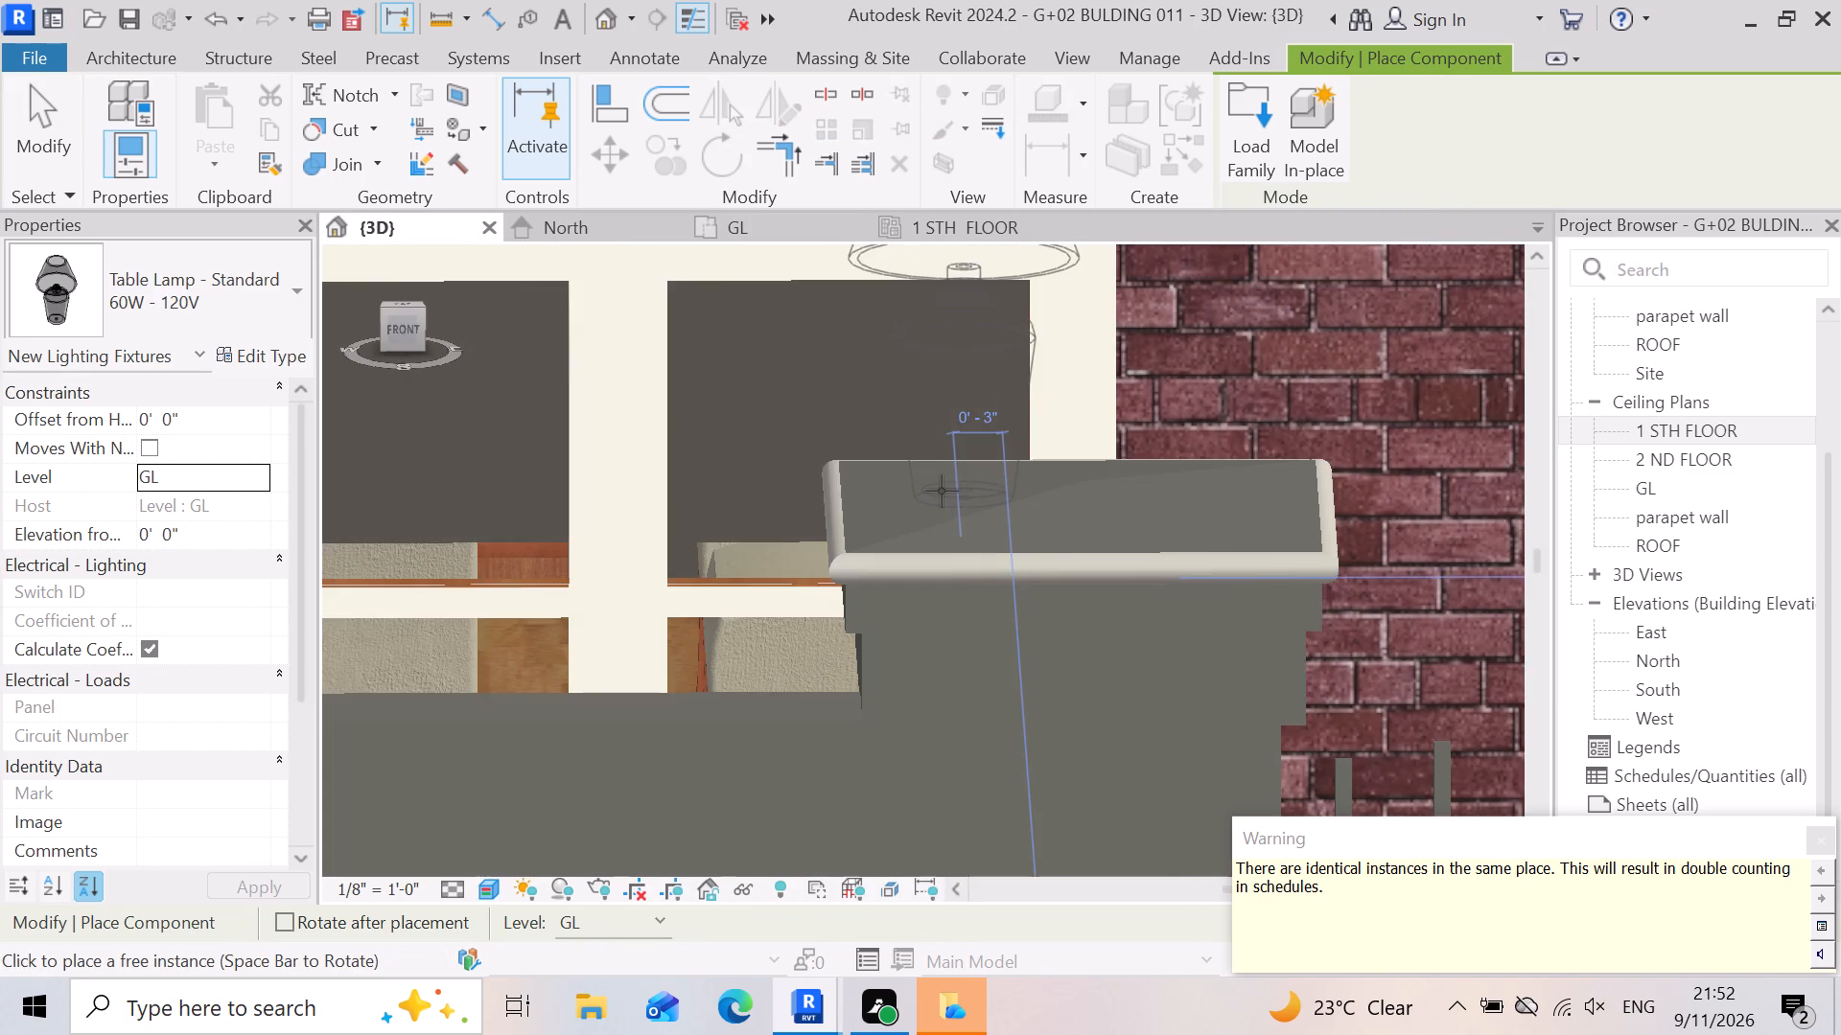
scroll(1027, 516, "up", 3)
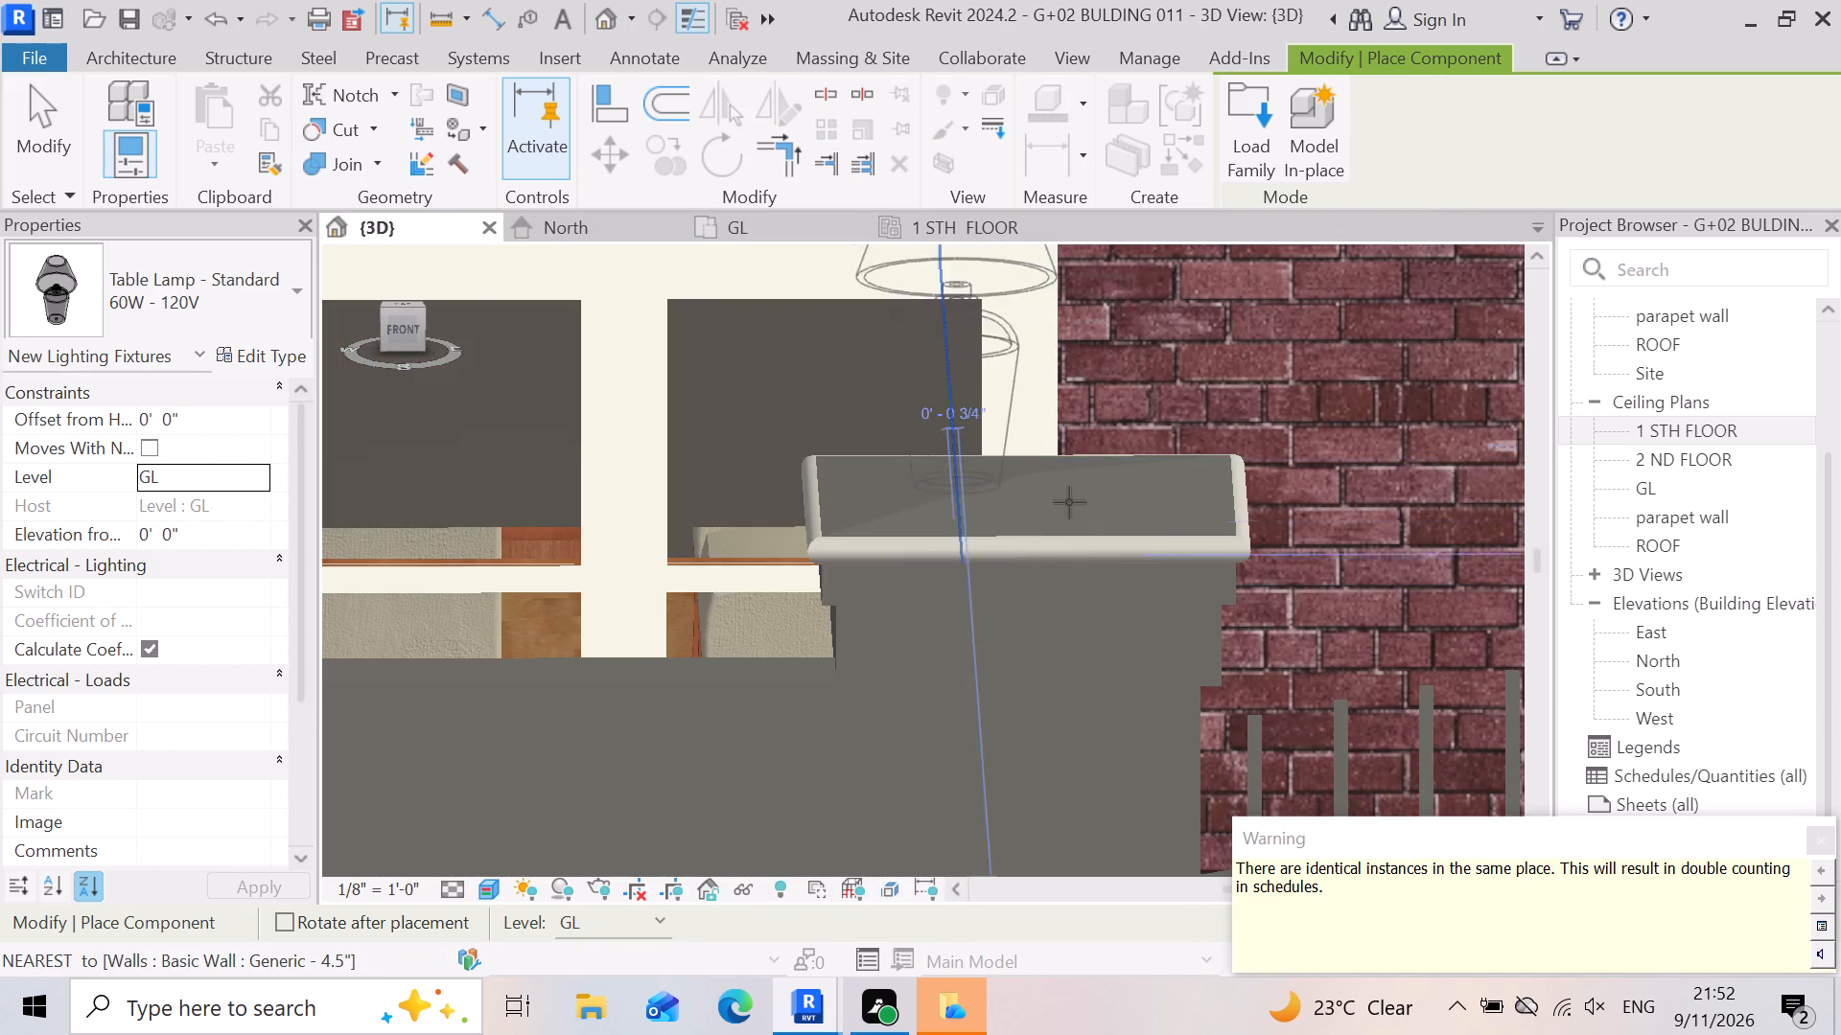
scroll(1111, 510, "up", 6)
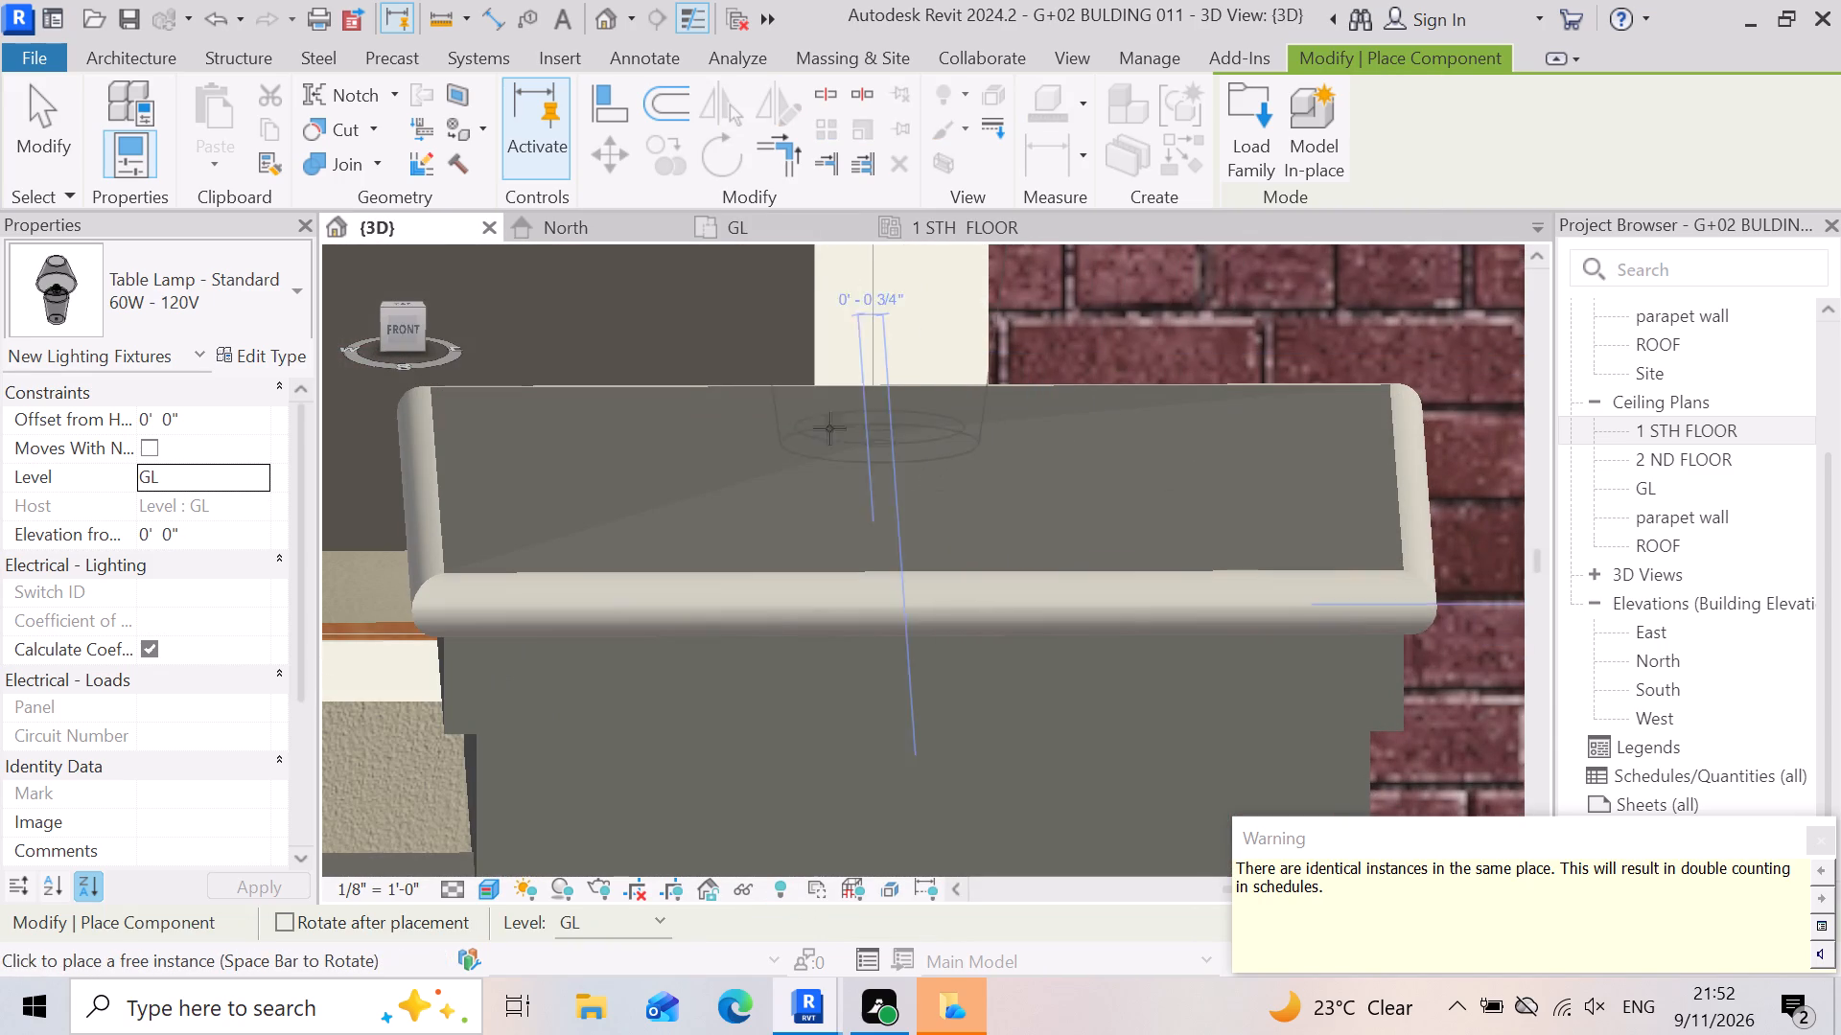
Place a Table Lamp - Standard 60W - 120V on the open road below the SCHEDULING table in the GL plan and locate it in 3D.
left_click(814, 232)
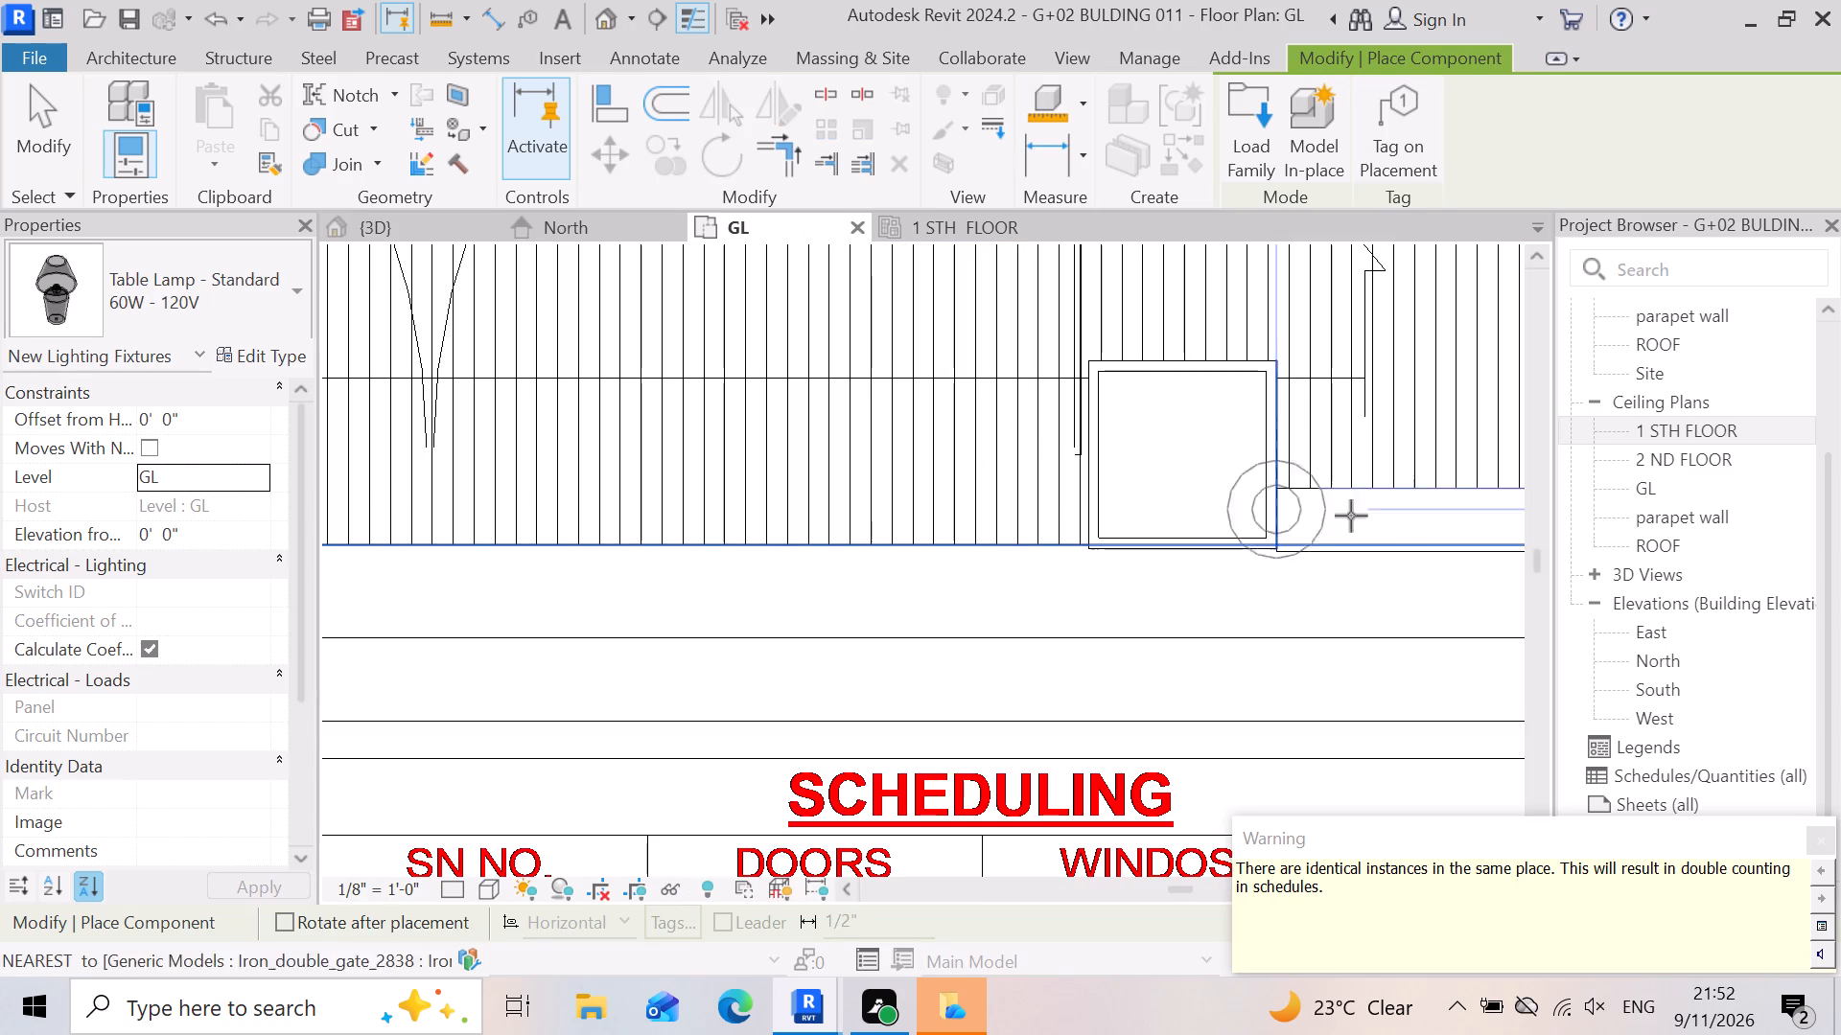
scroll(1184, 418, "down", 12)
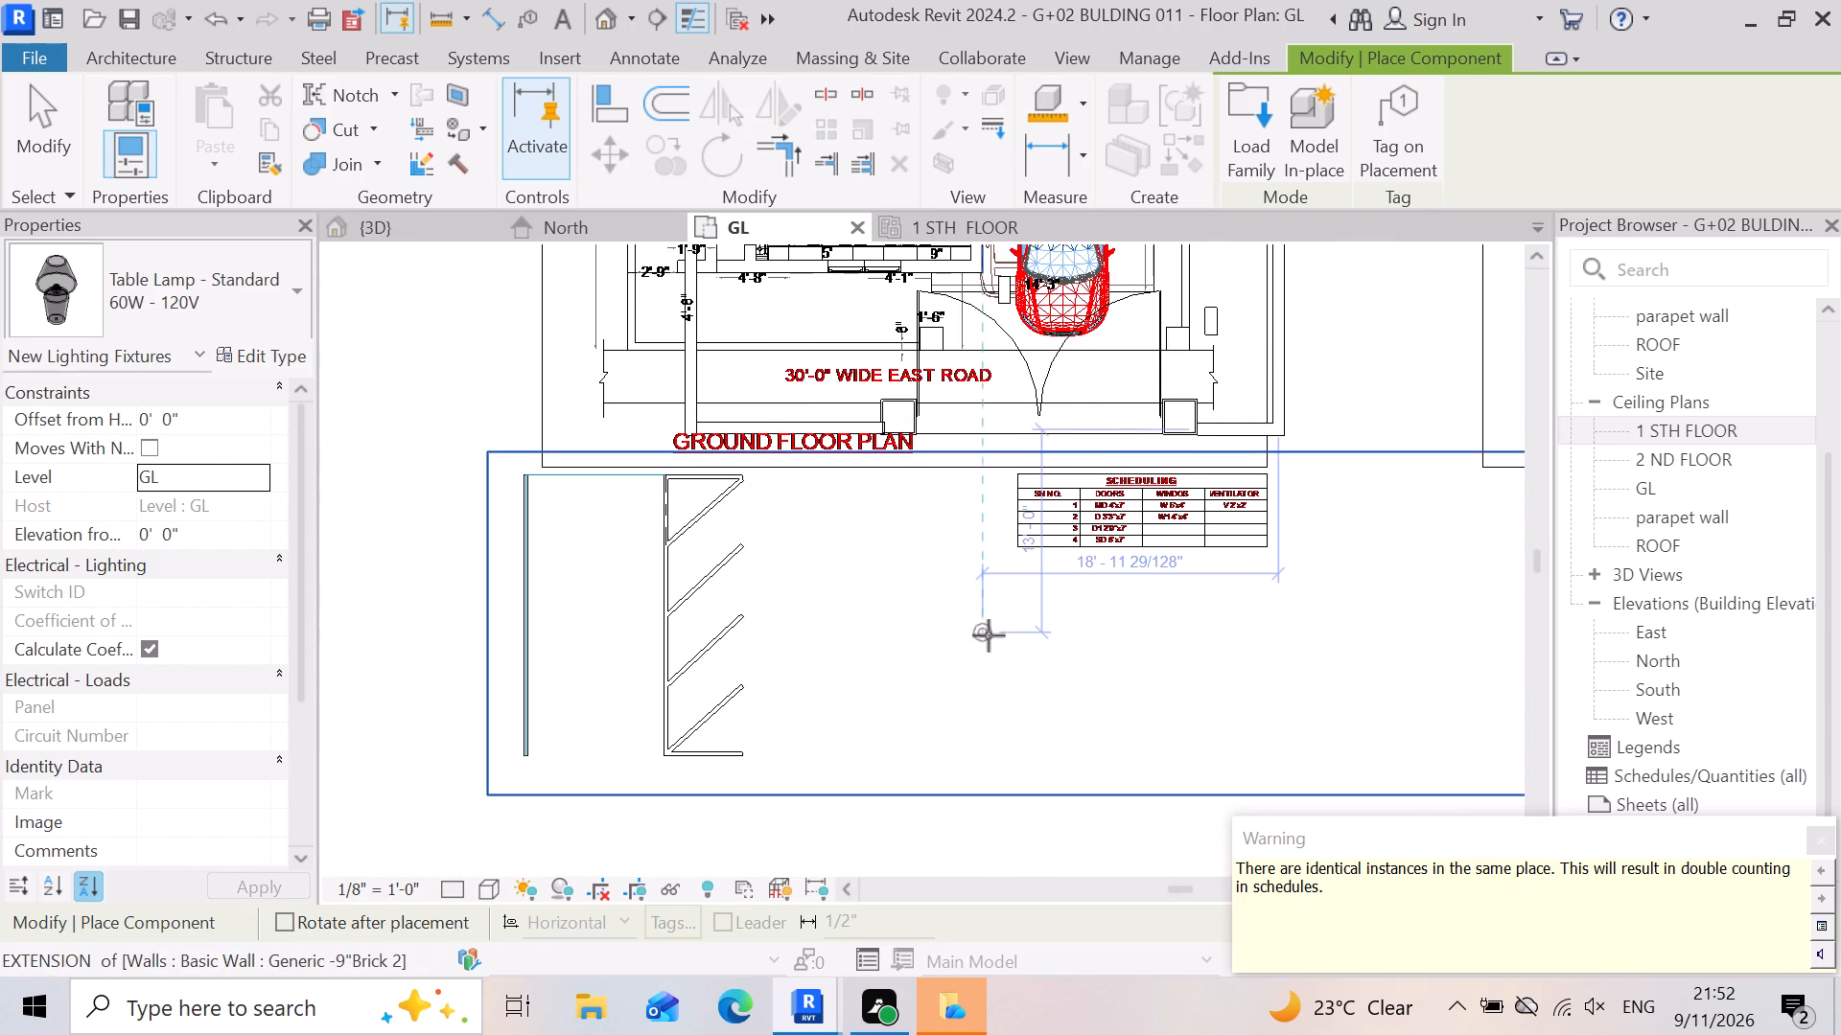
left_click(989, 638)
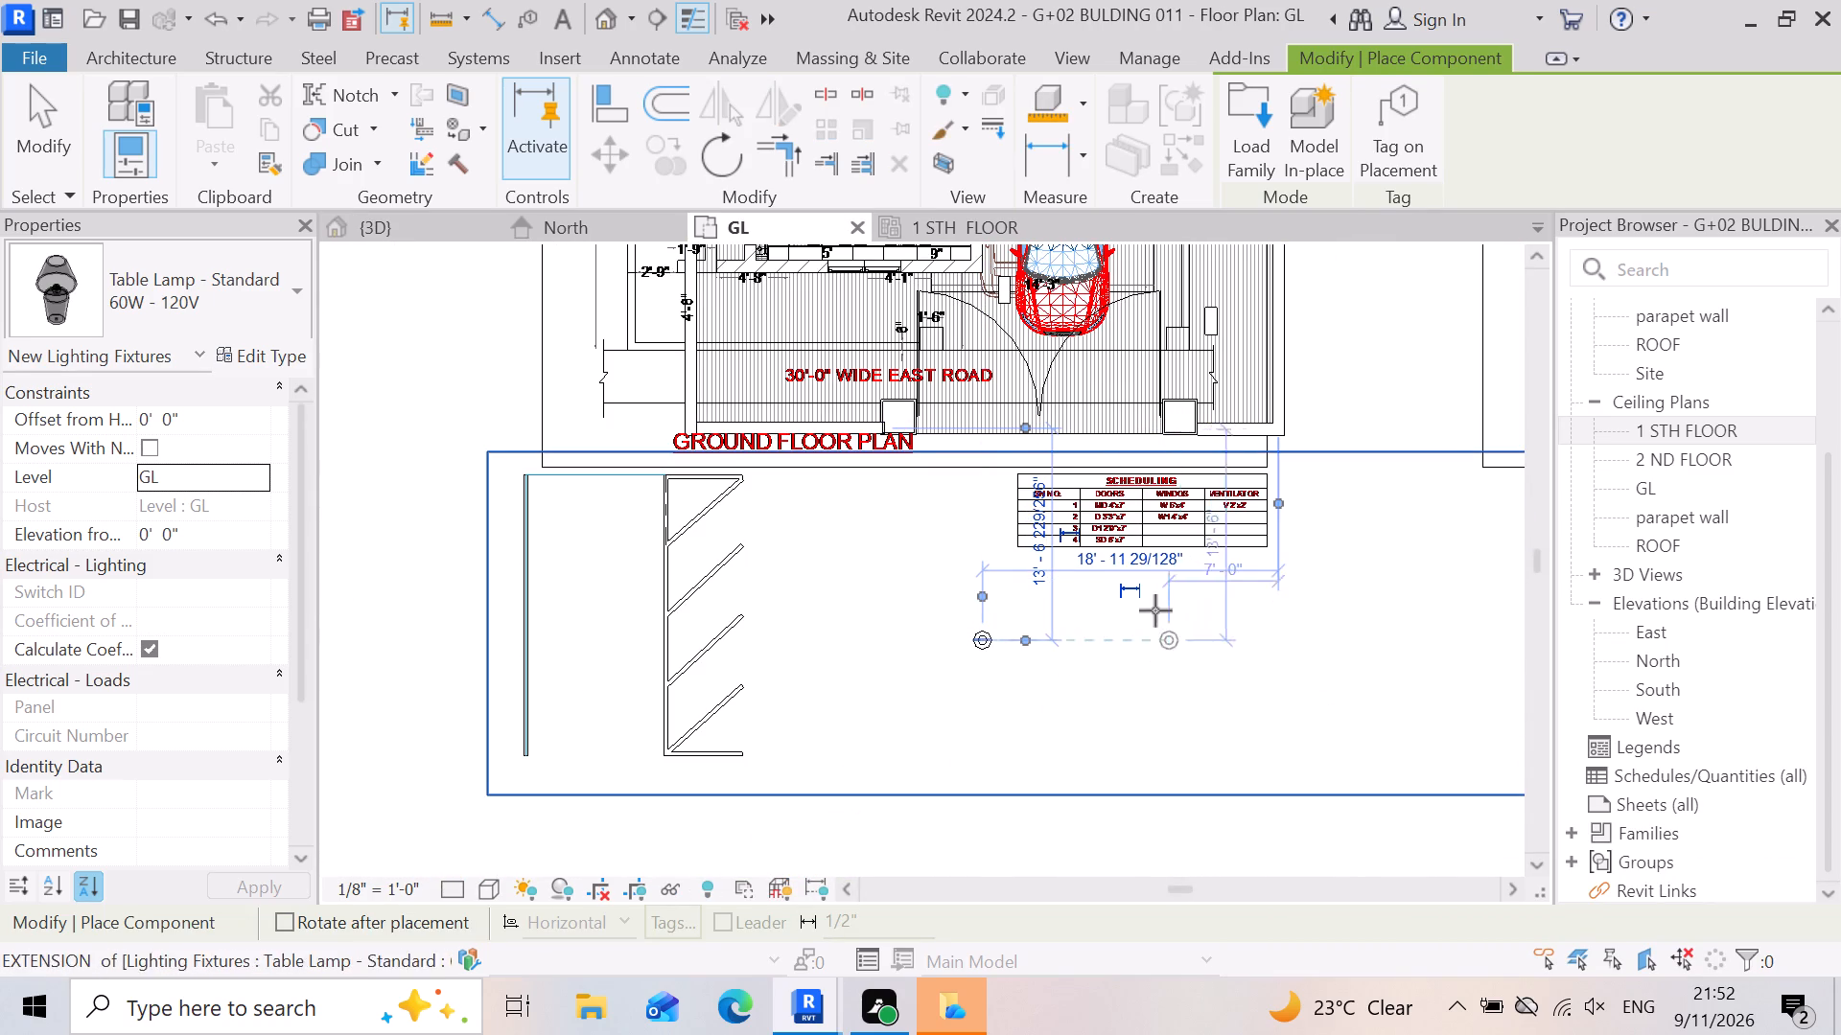
scroll(1155, 608, "up", 3)
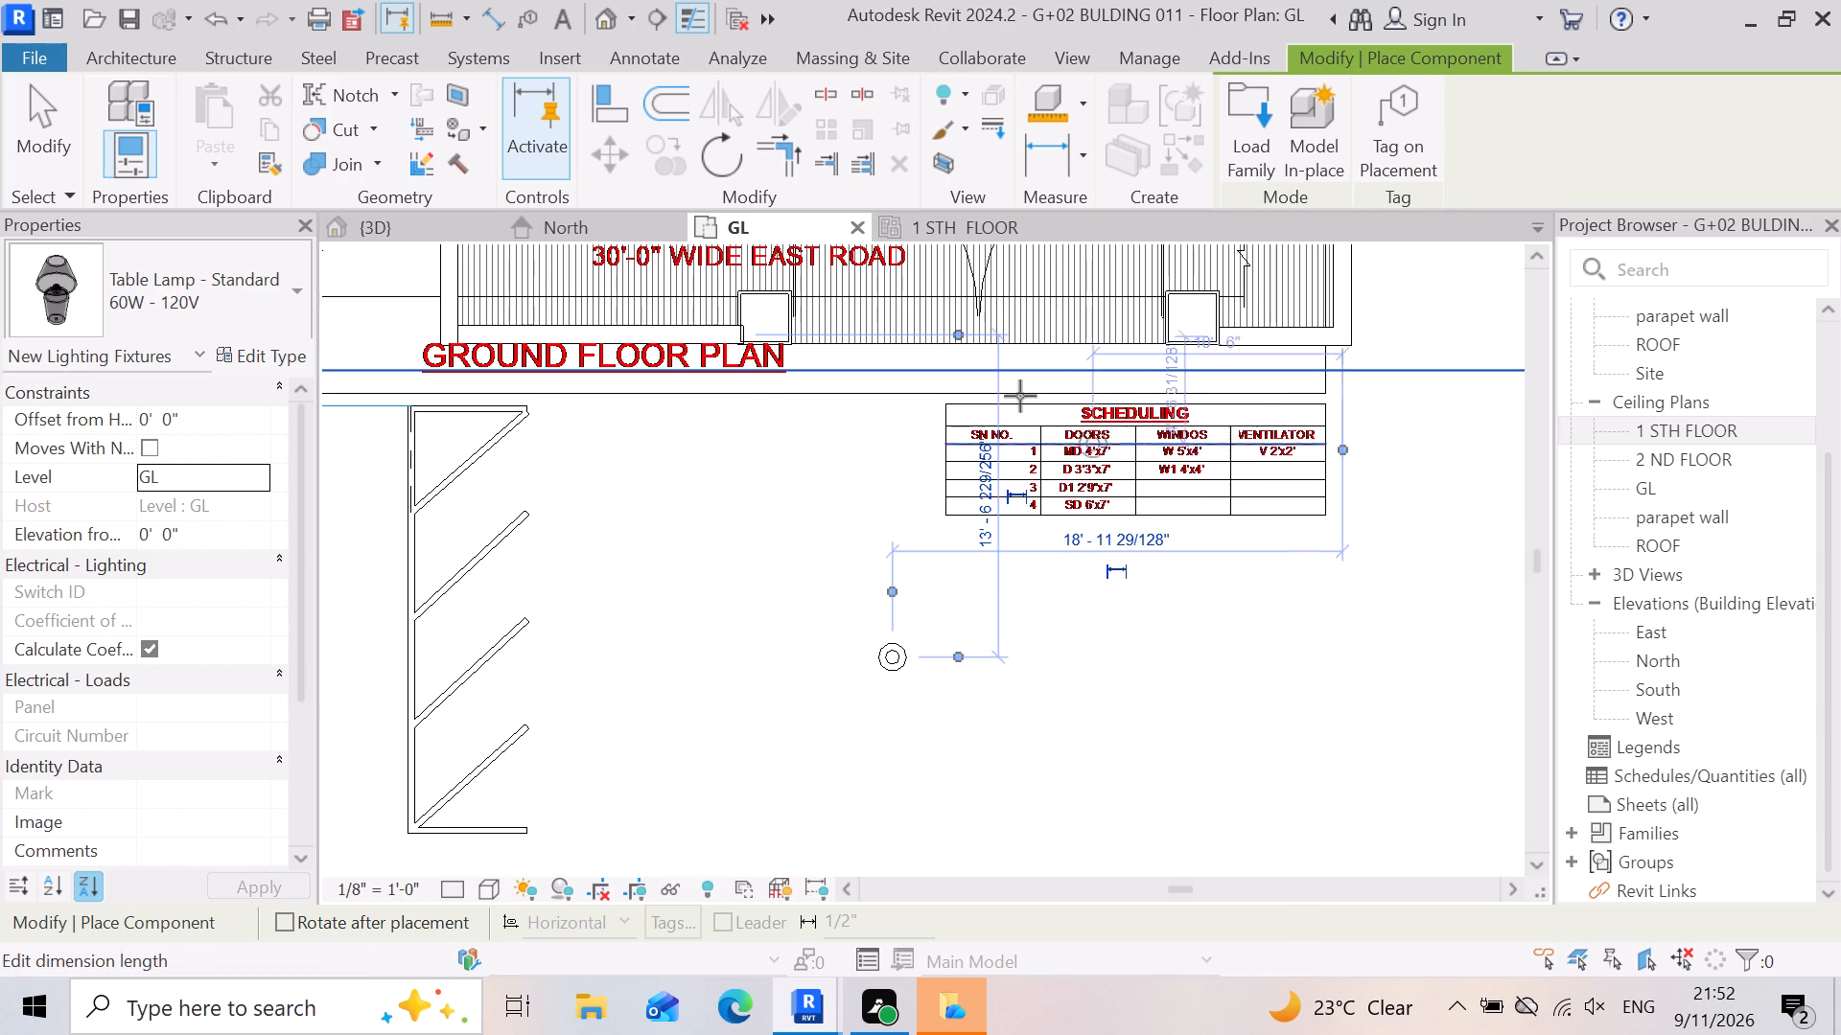
left_click(416, 223)
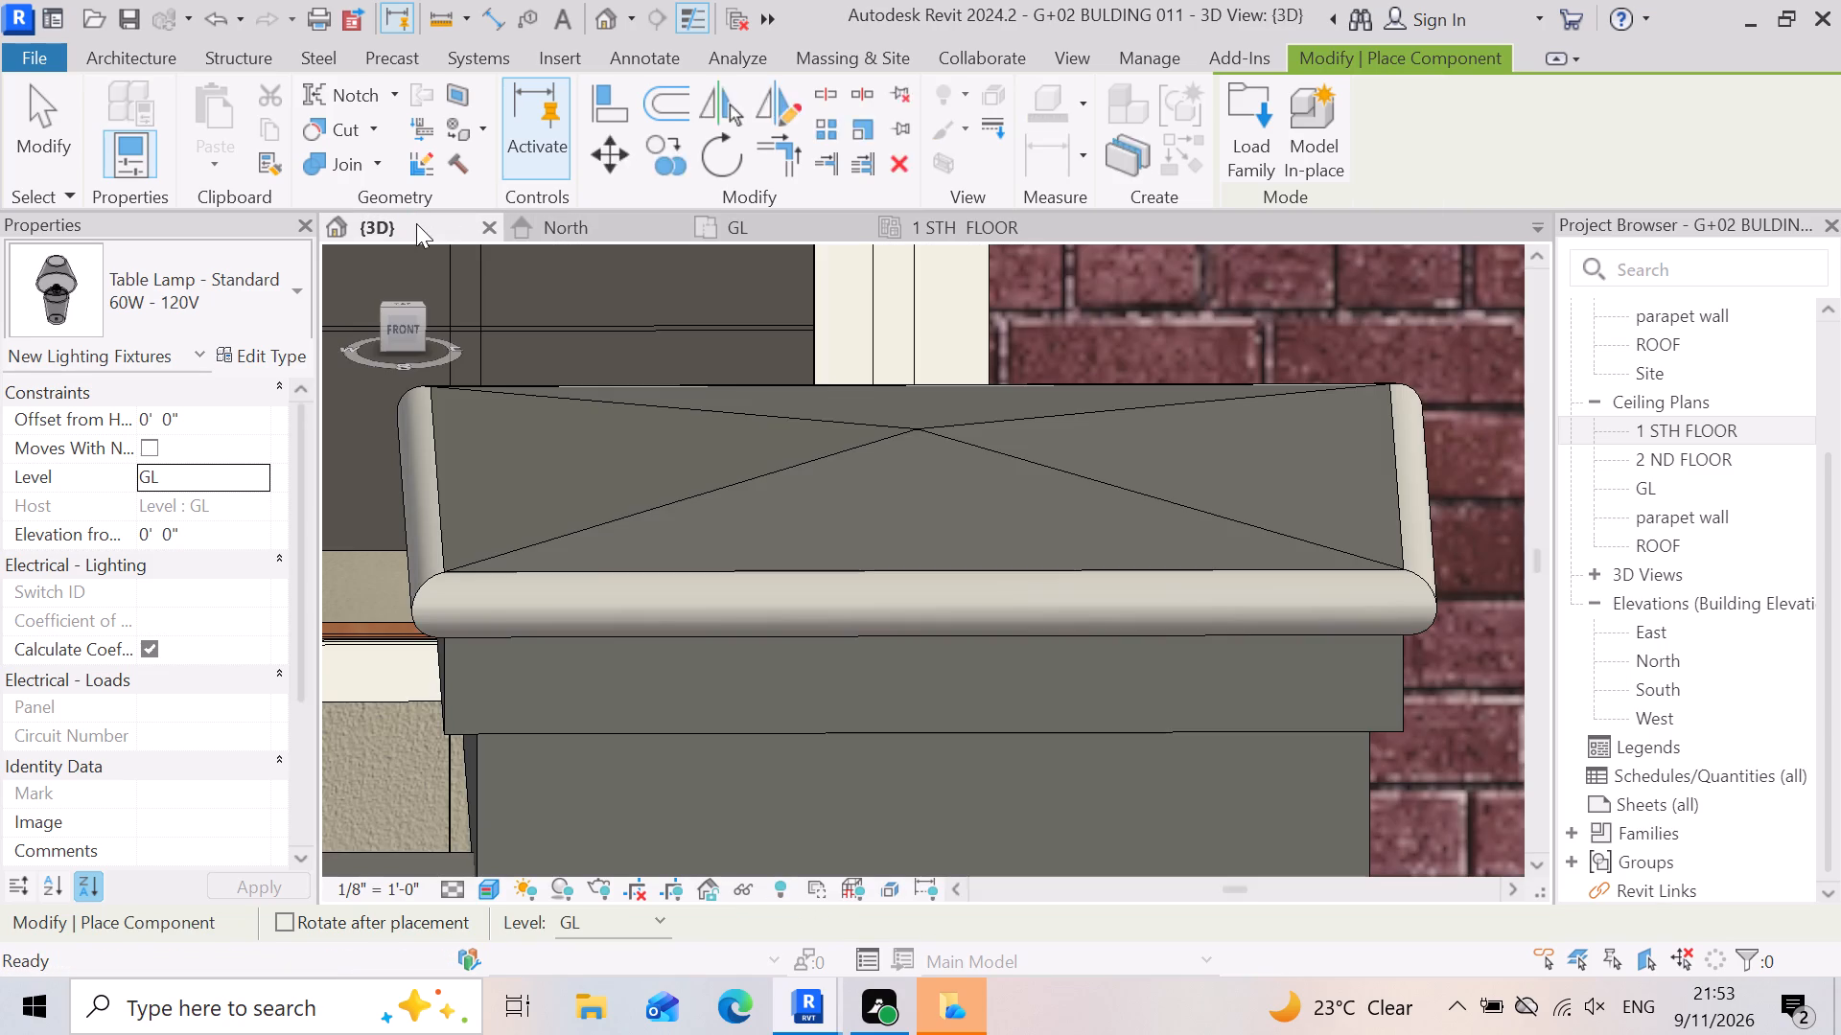
scroll(1127, 325, "down", 19)
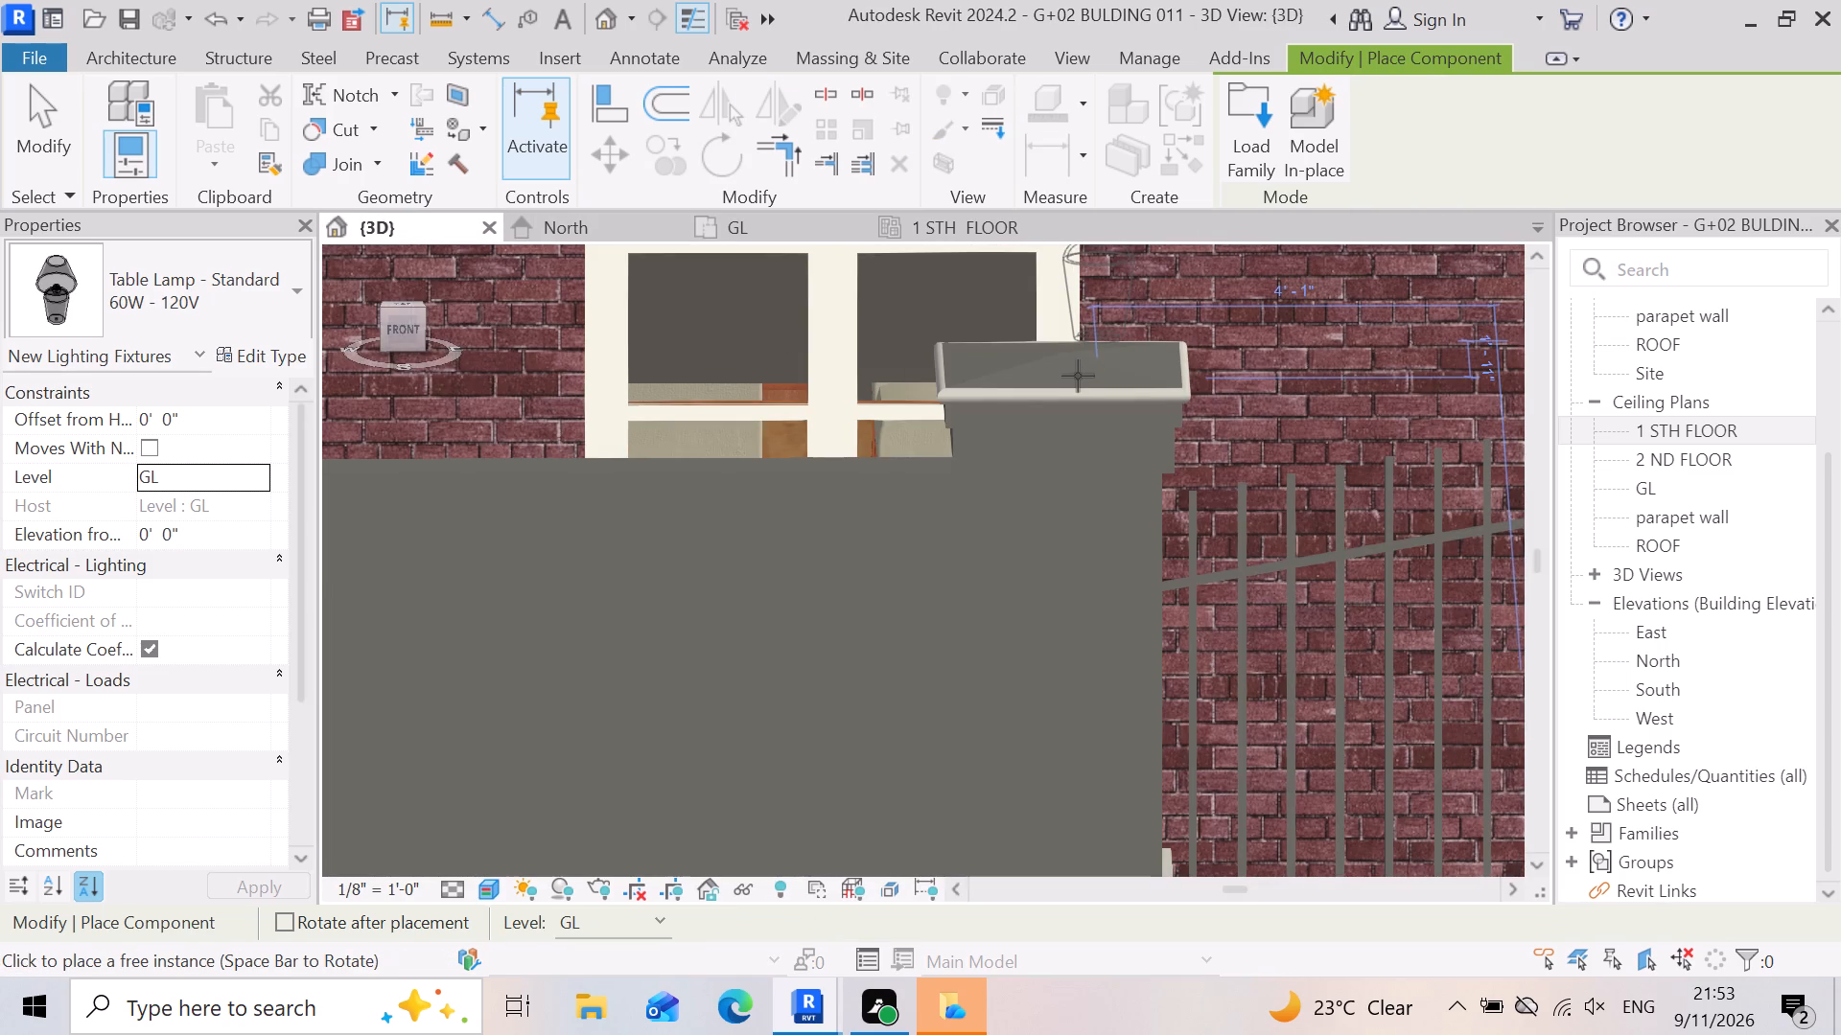
scroll(1078, 376, "down", 7)
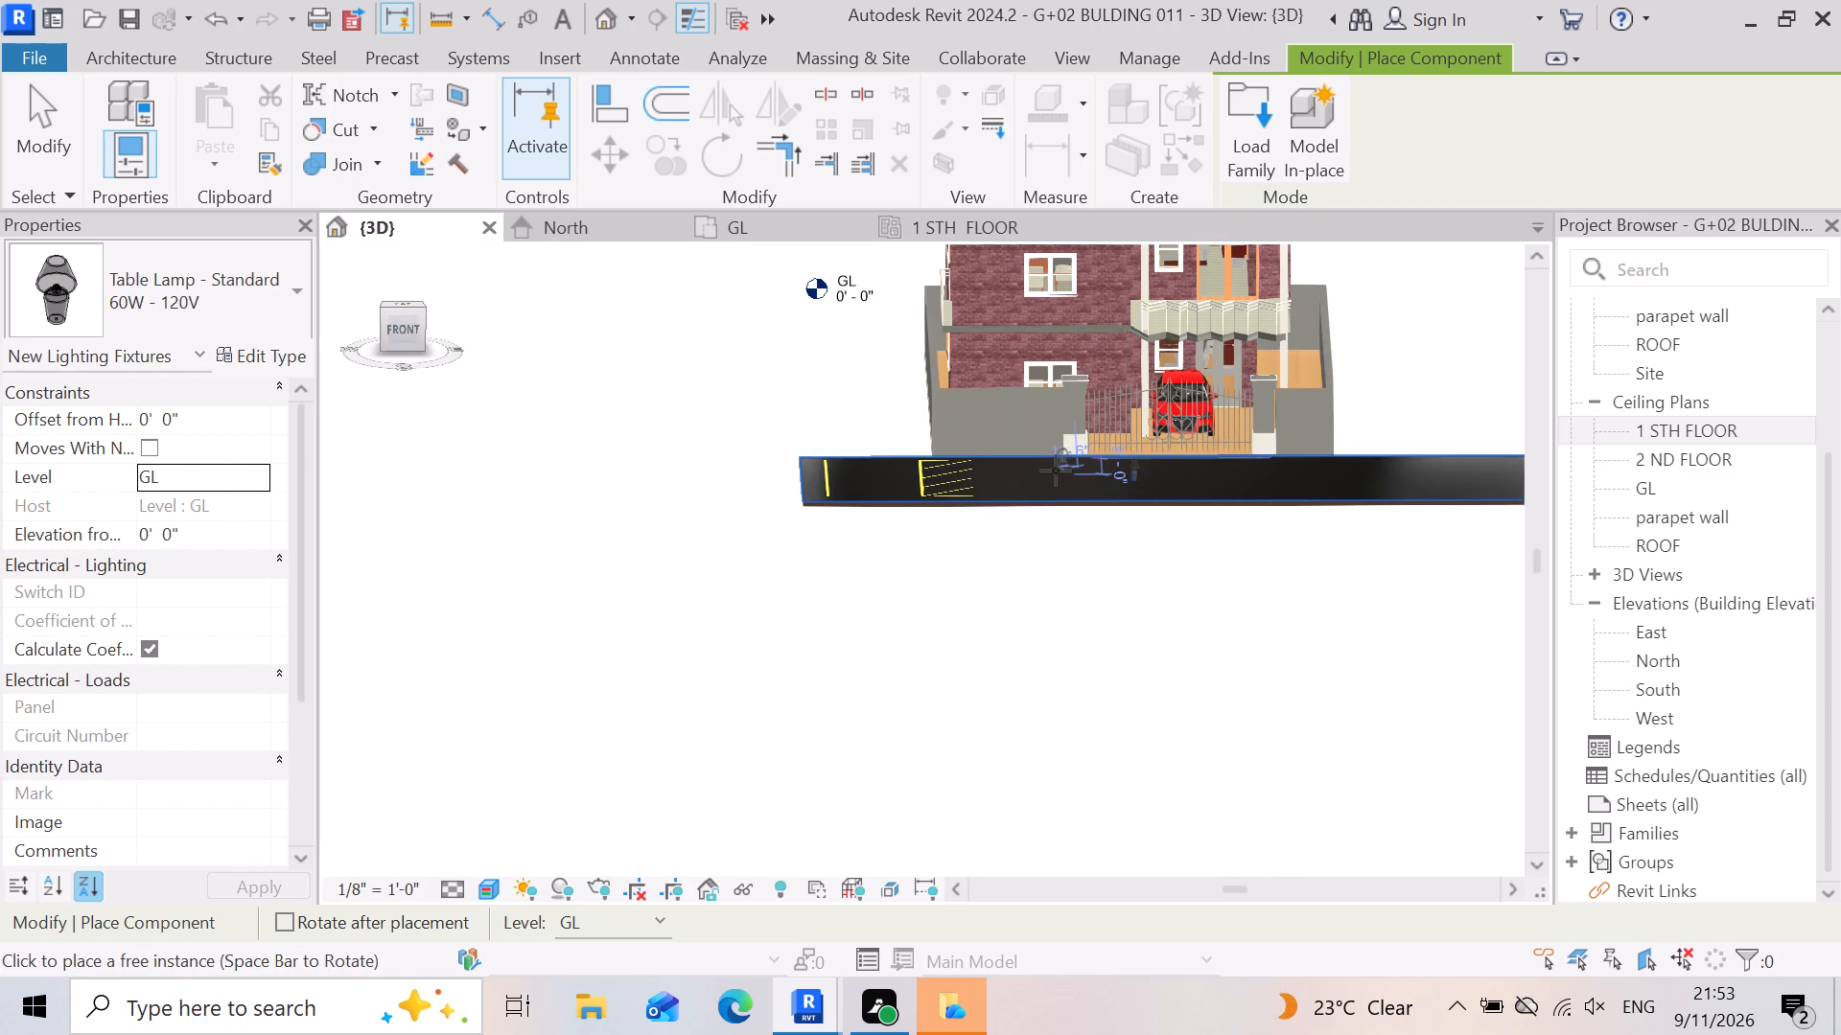
scroll(1056, 469, "up", 4)
scroll(1185, 479, "up", 7)
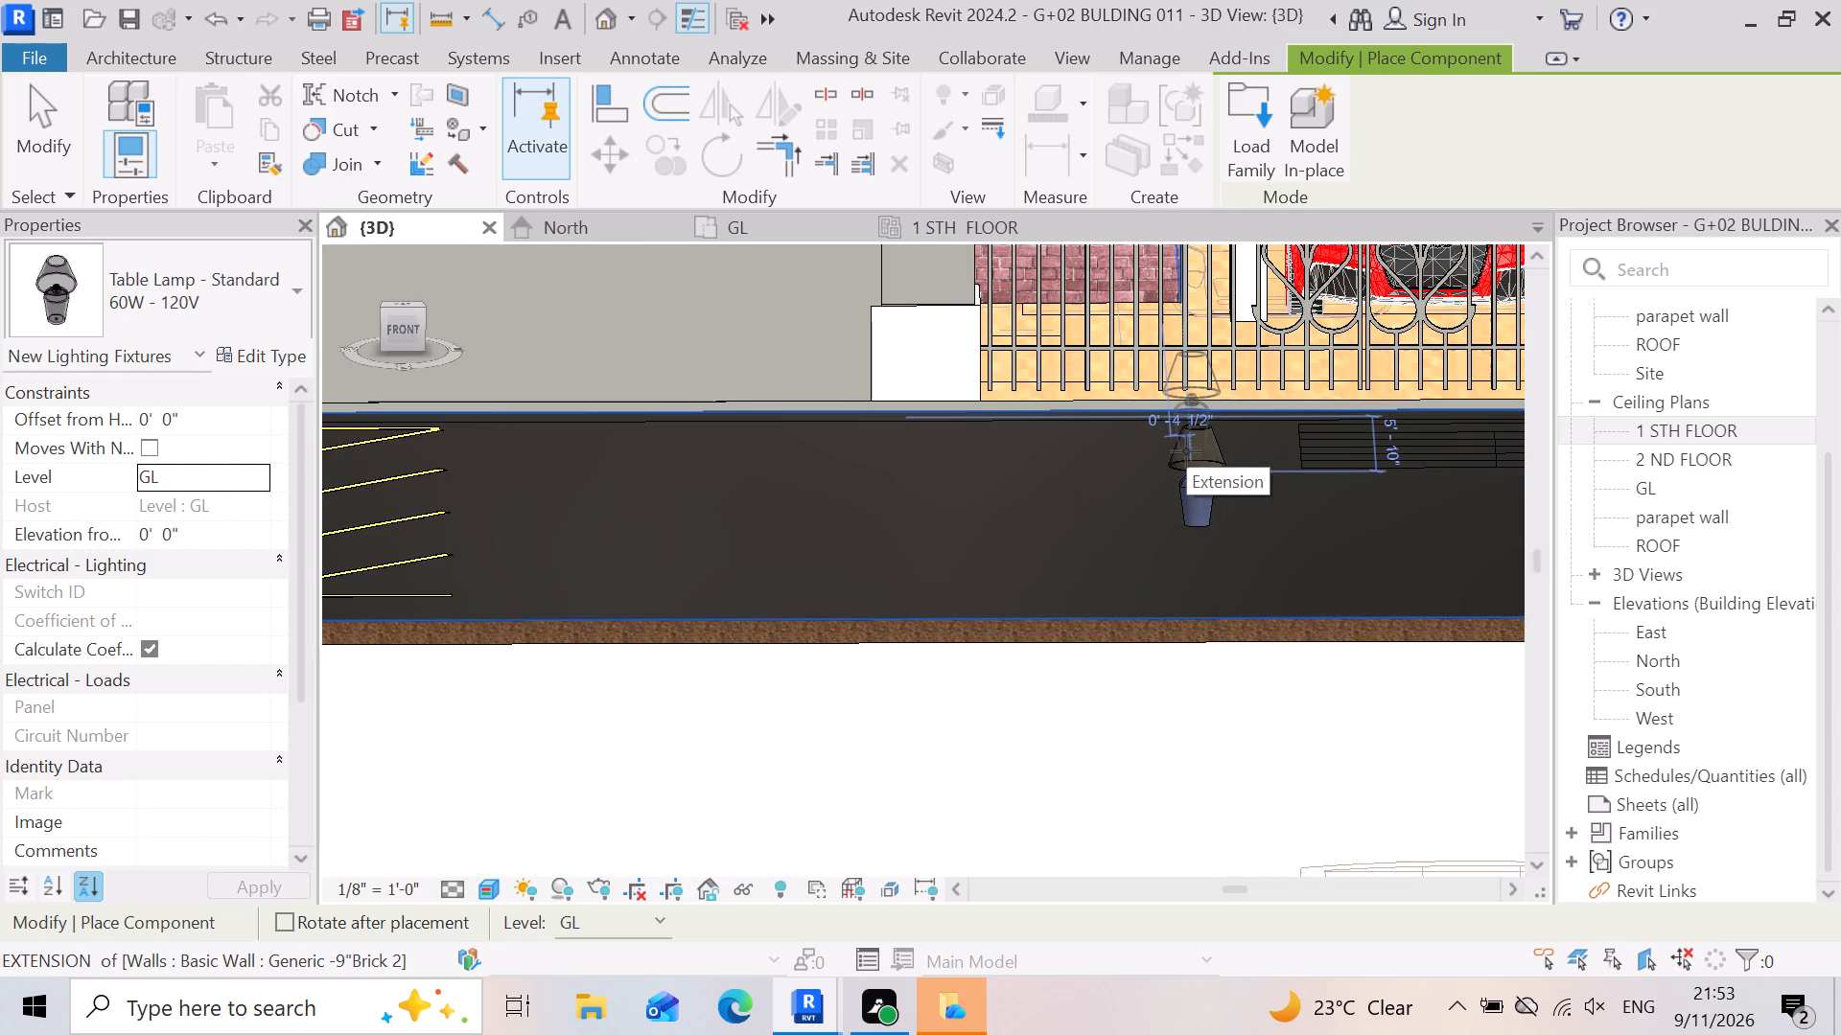
key("Escape")
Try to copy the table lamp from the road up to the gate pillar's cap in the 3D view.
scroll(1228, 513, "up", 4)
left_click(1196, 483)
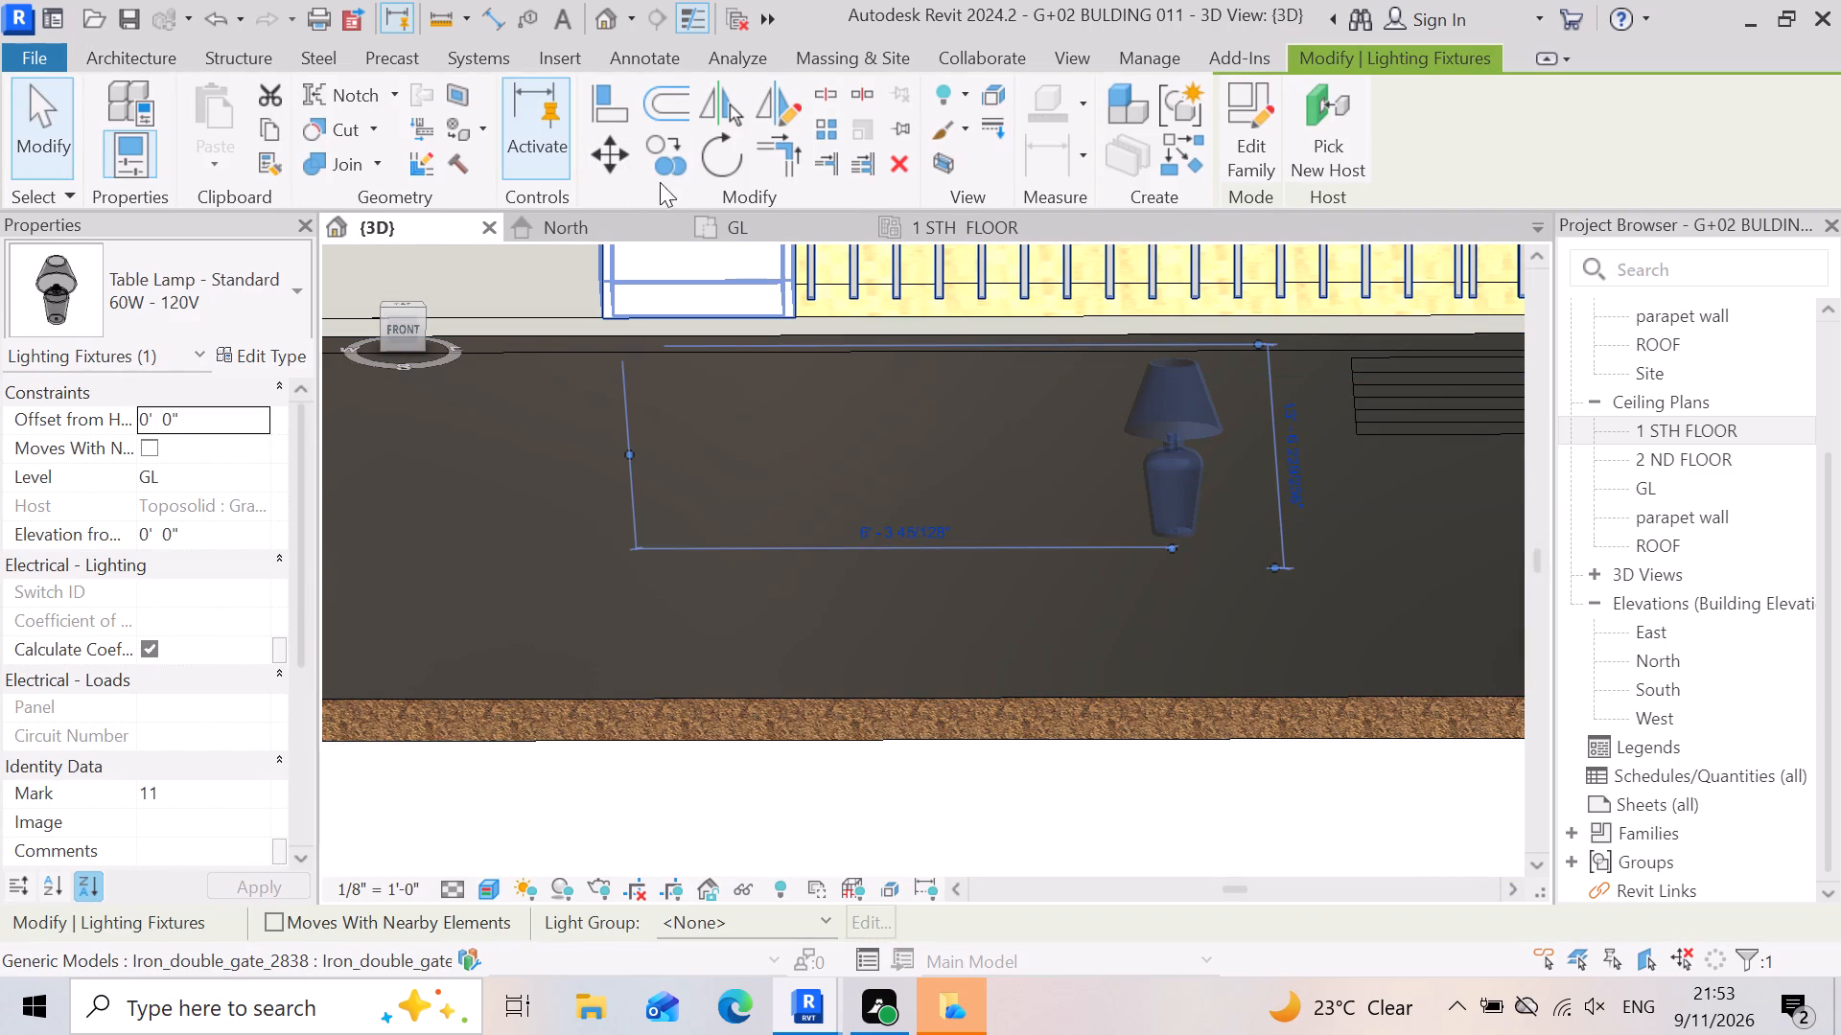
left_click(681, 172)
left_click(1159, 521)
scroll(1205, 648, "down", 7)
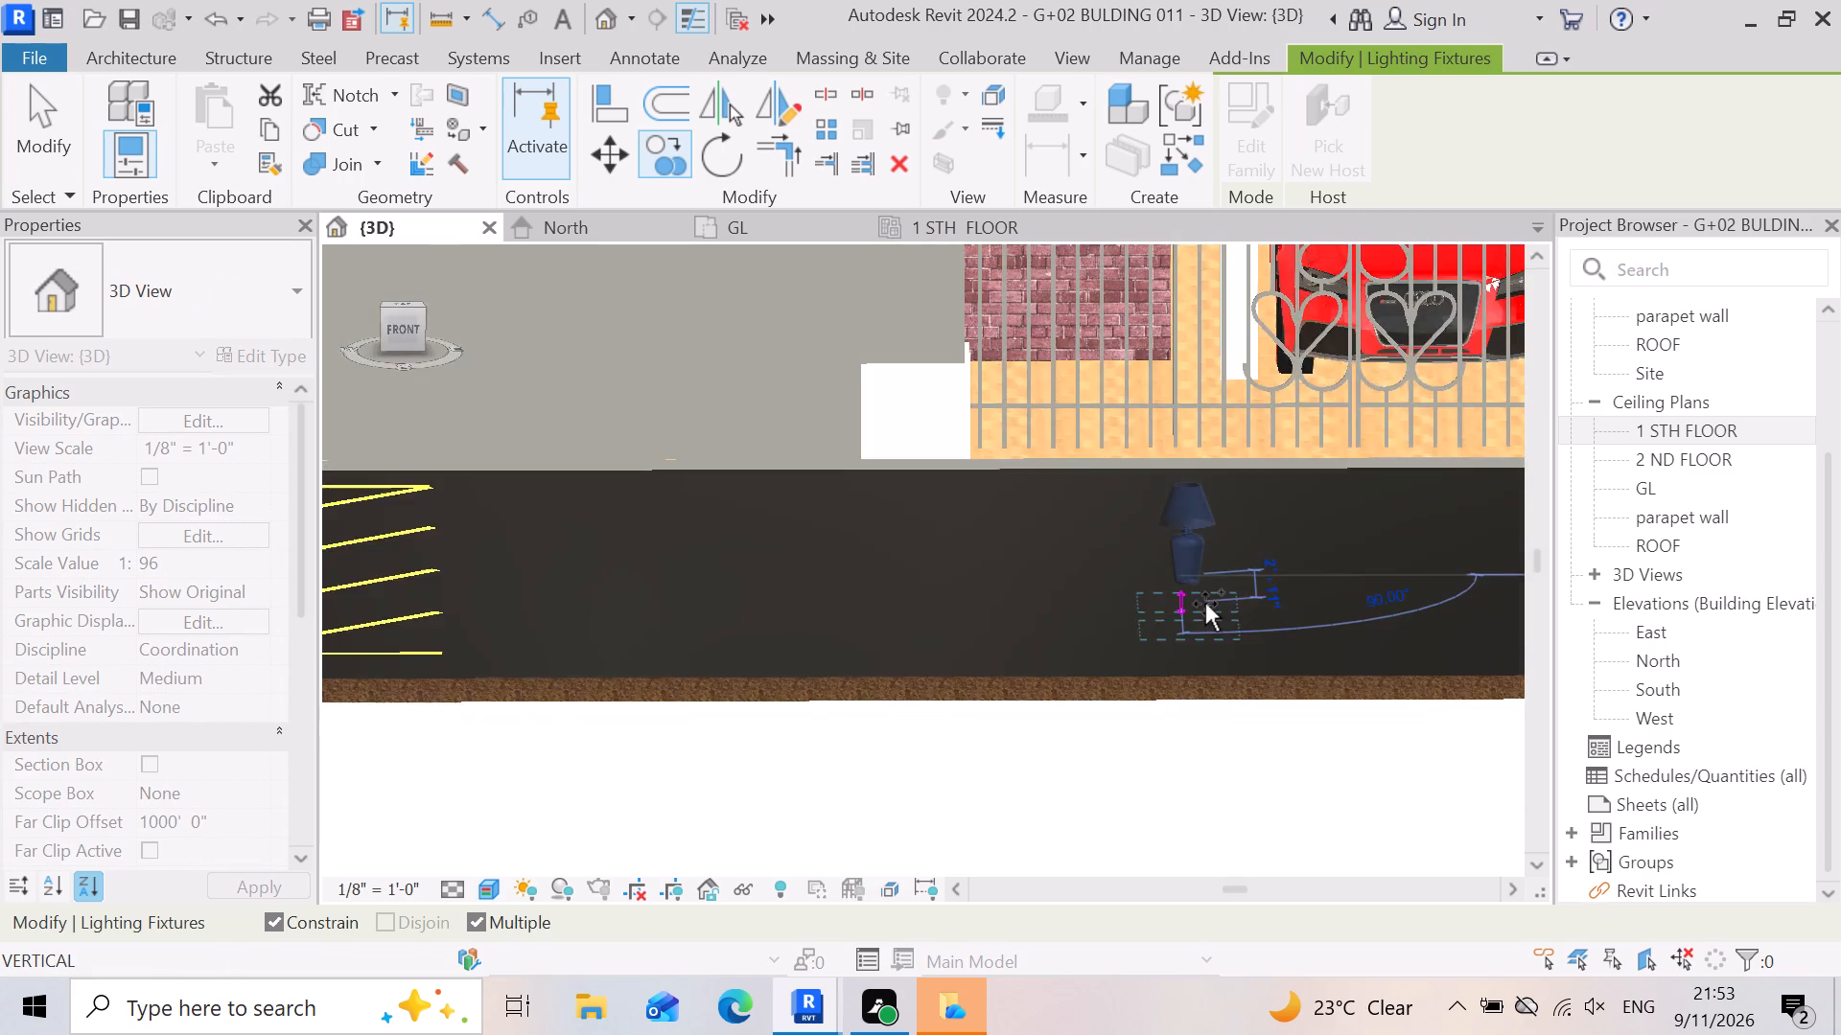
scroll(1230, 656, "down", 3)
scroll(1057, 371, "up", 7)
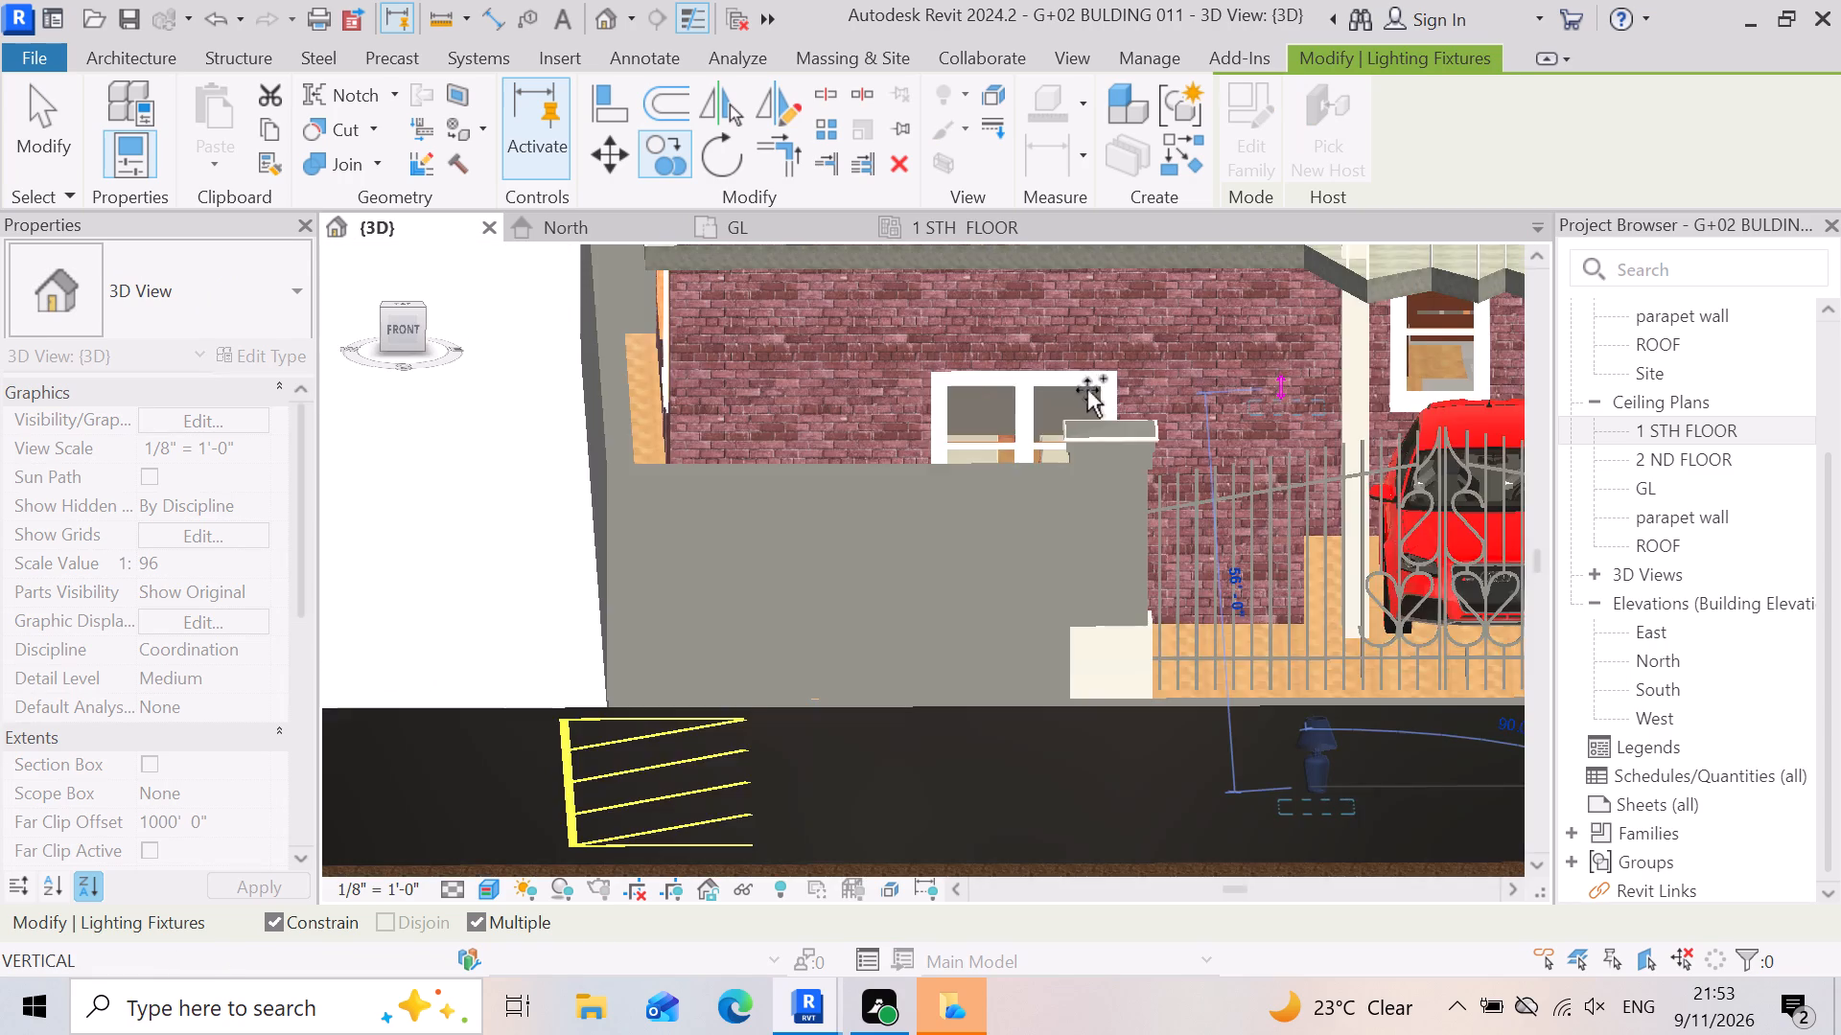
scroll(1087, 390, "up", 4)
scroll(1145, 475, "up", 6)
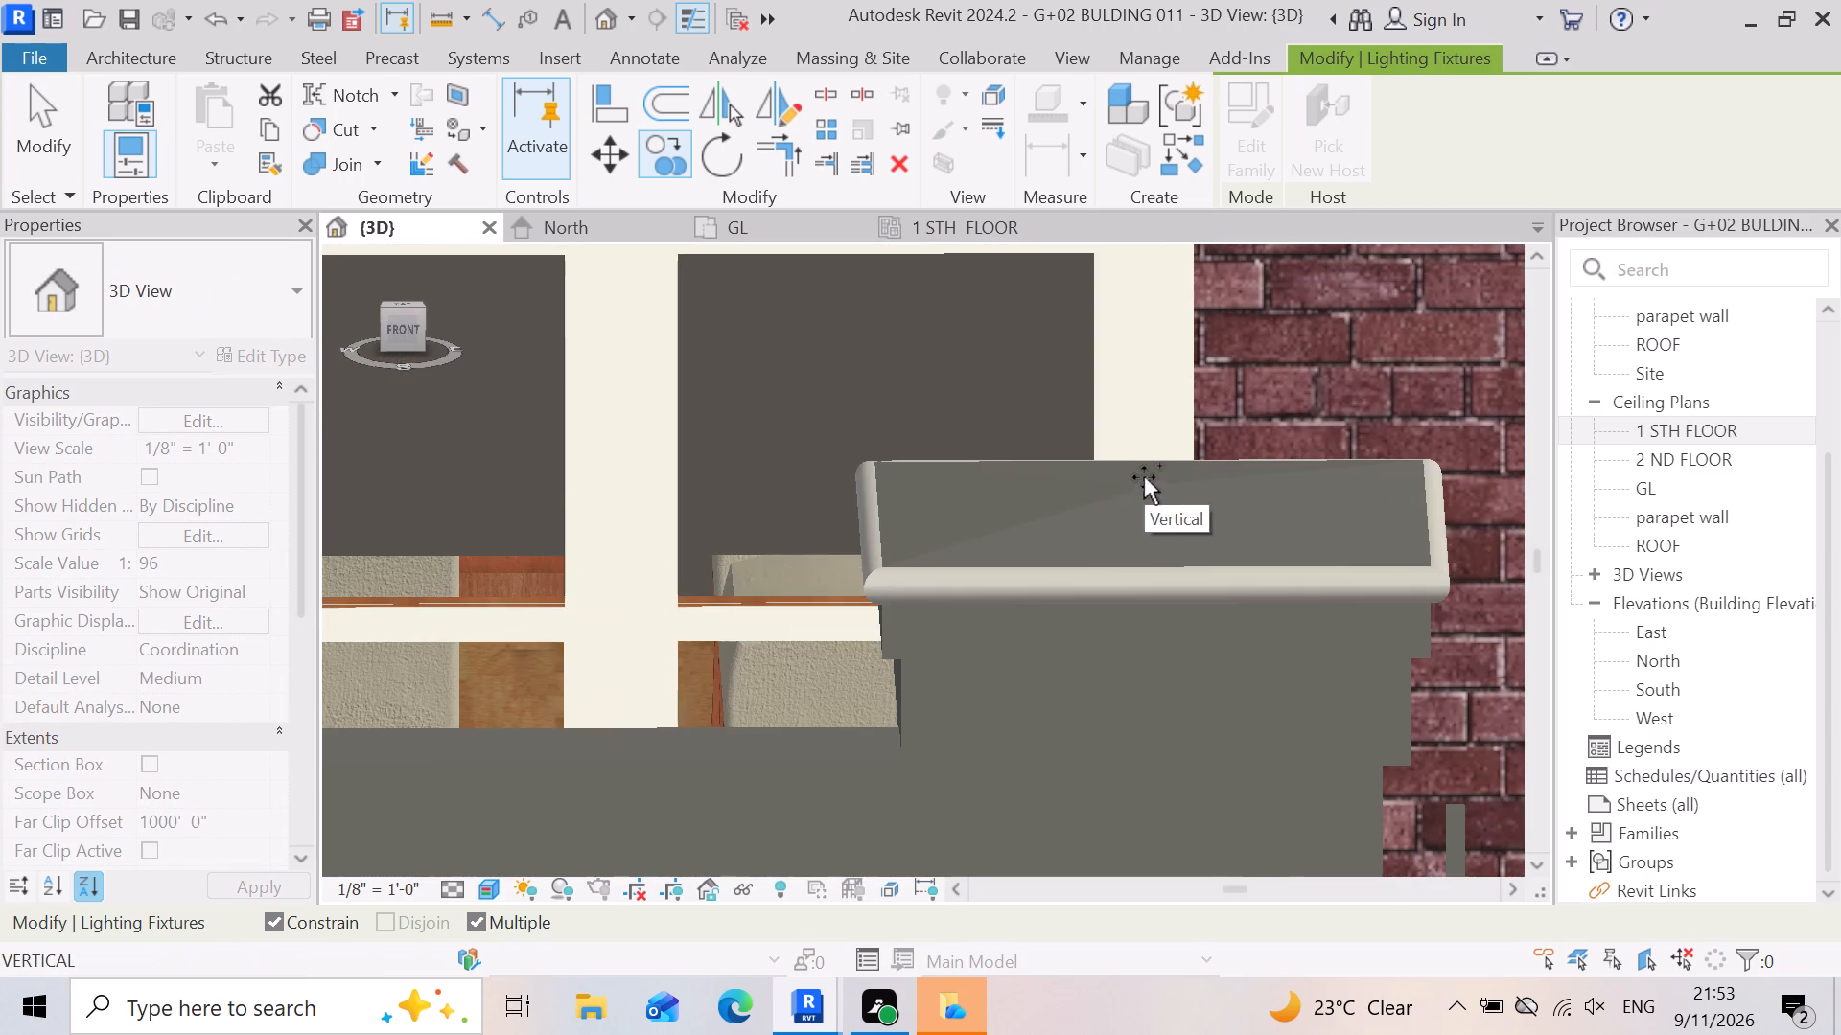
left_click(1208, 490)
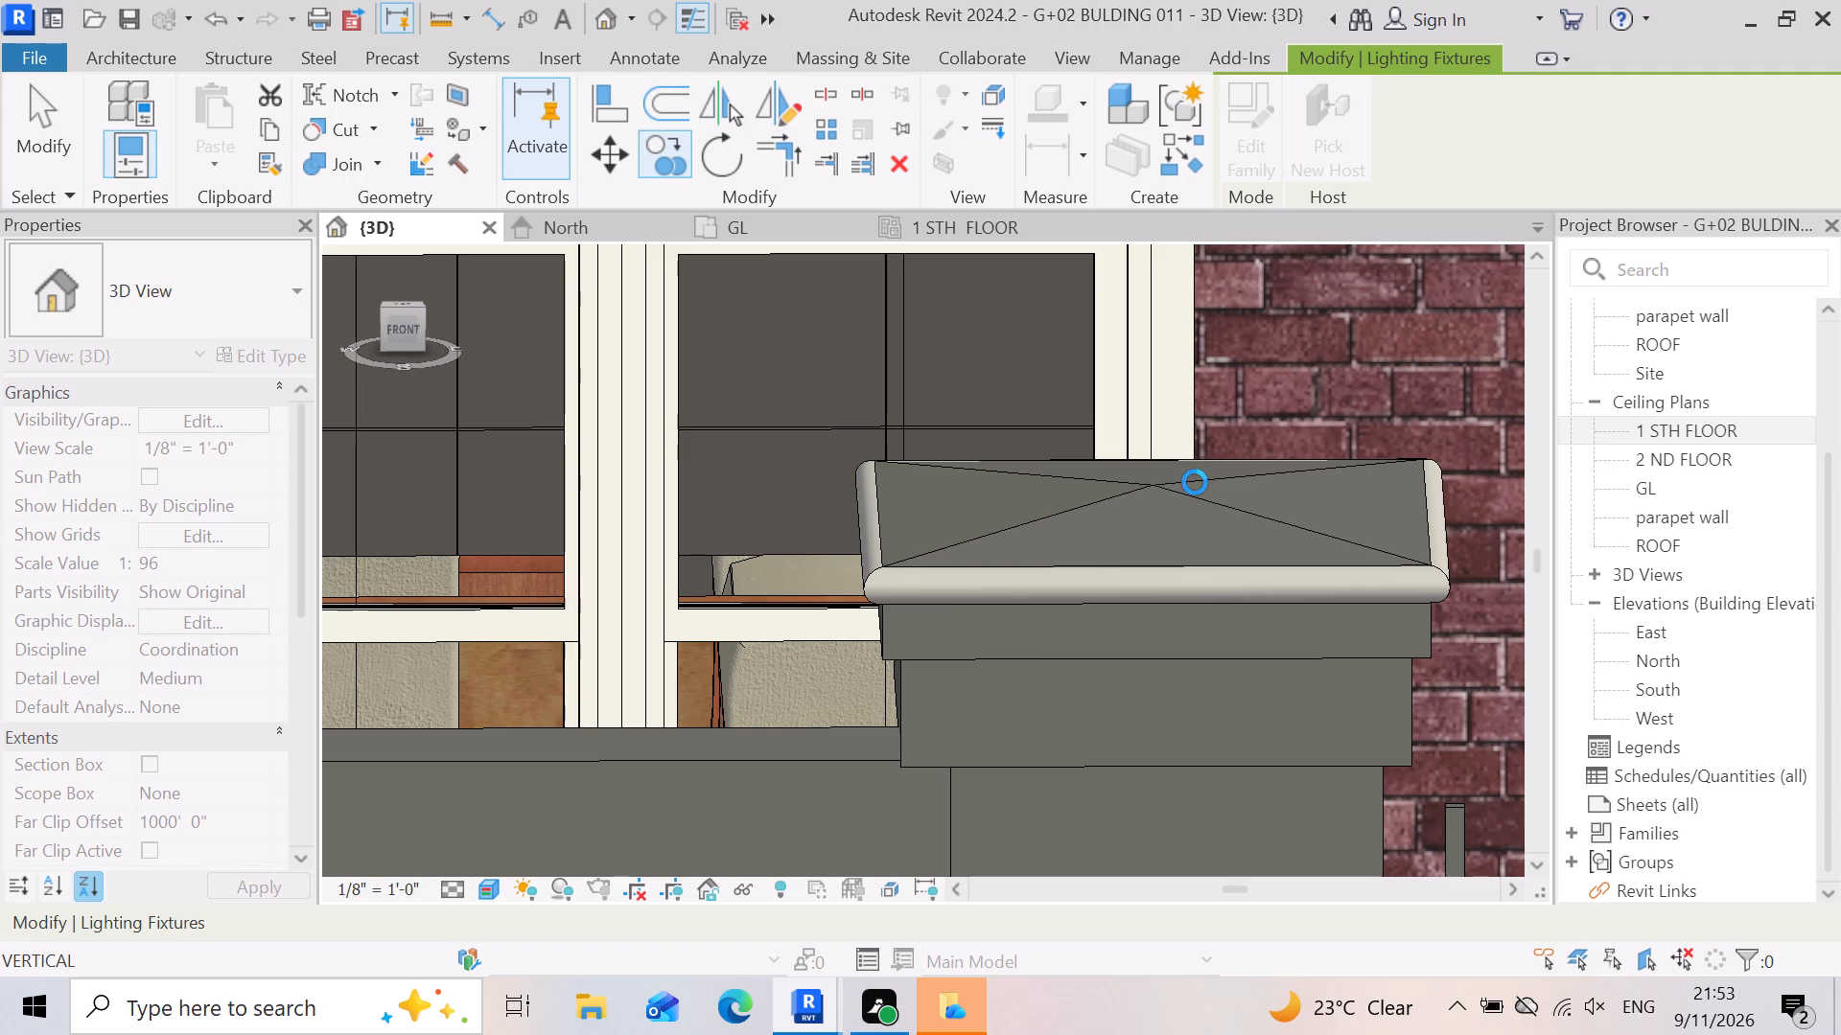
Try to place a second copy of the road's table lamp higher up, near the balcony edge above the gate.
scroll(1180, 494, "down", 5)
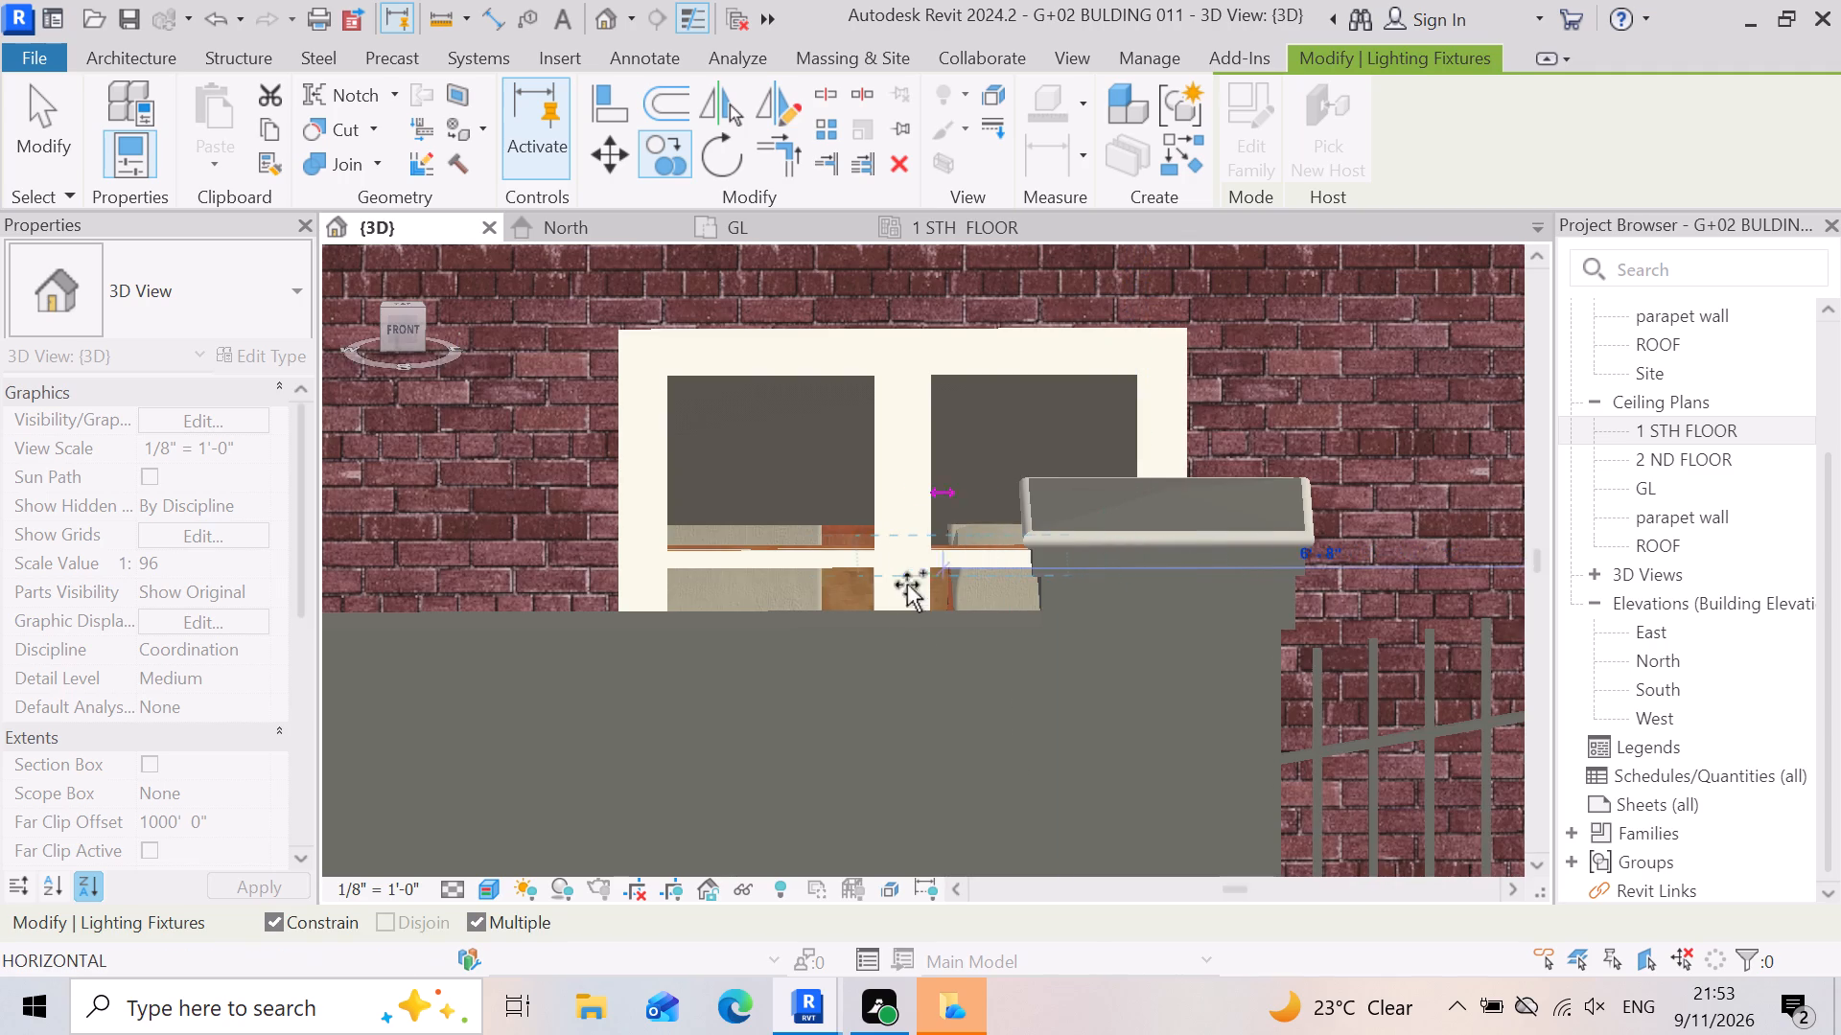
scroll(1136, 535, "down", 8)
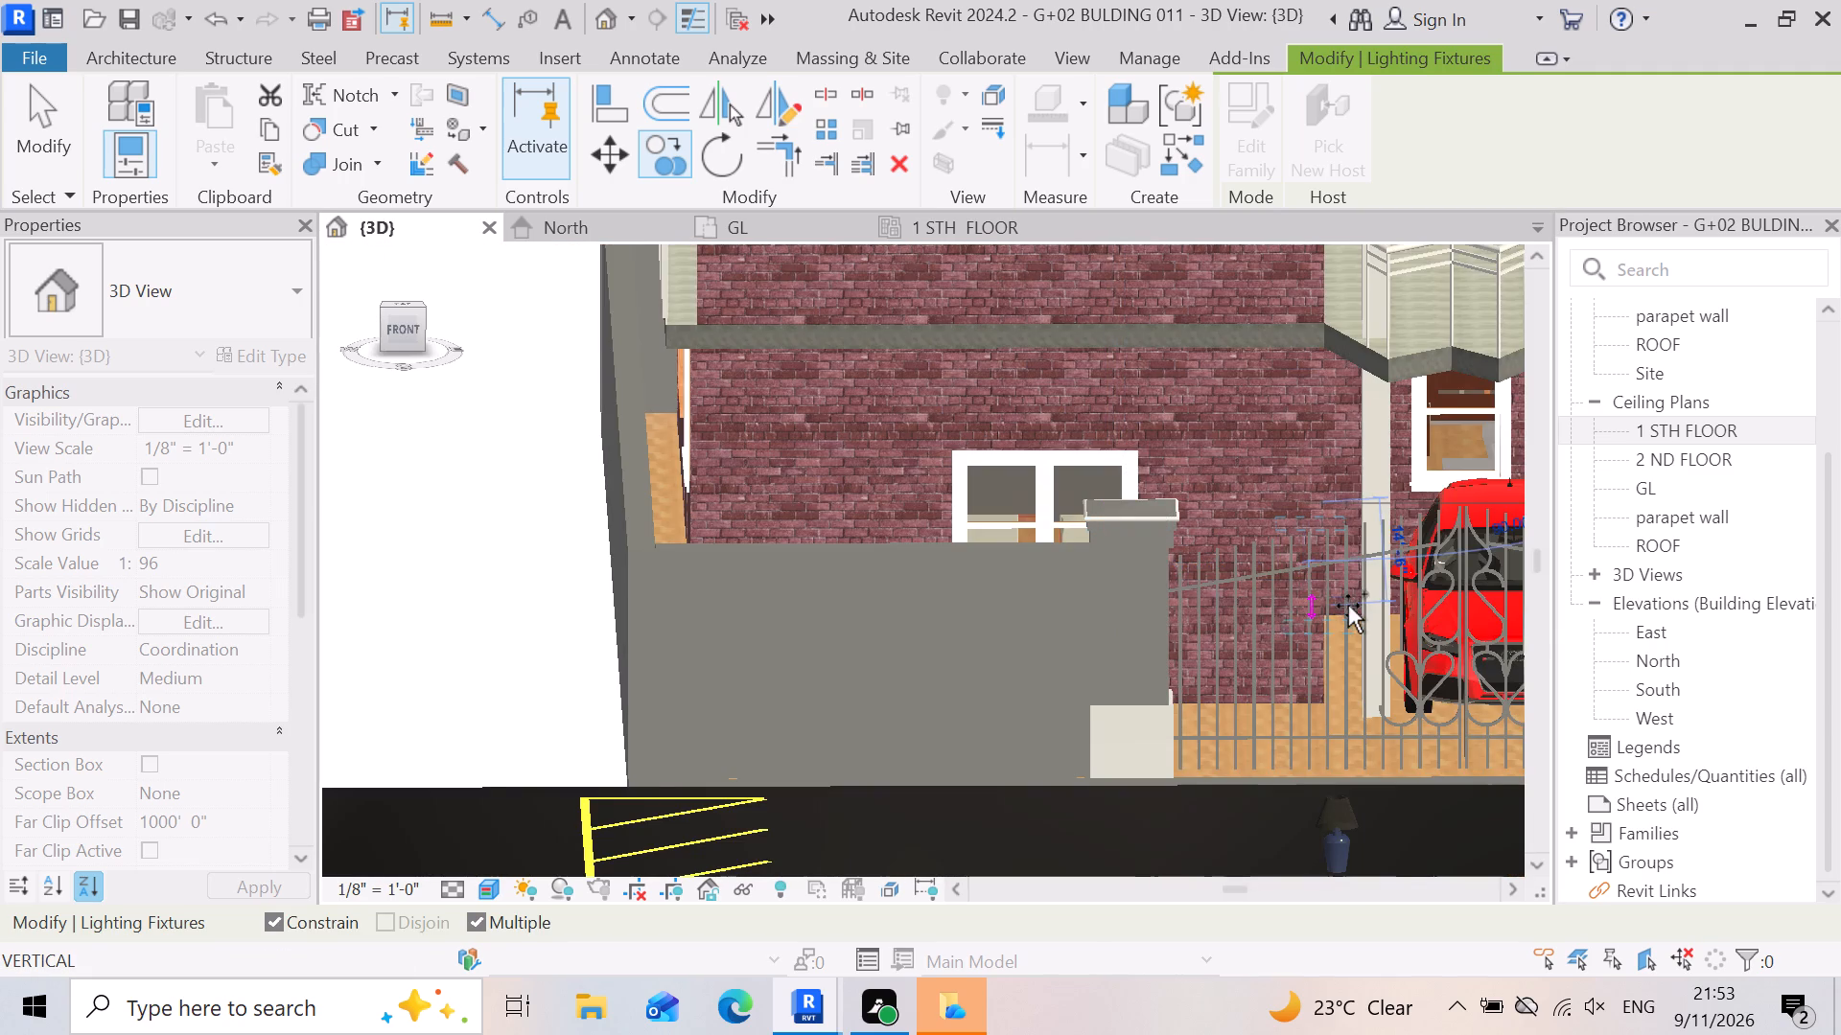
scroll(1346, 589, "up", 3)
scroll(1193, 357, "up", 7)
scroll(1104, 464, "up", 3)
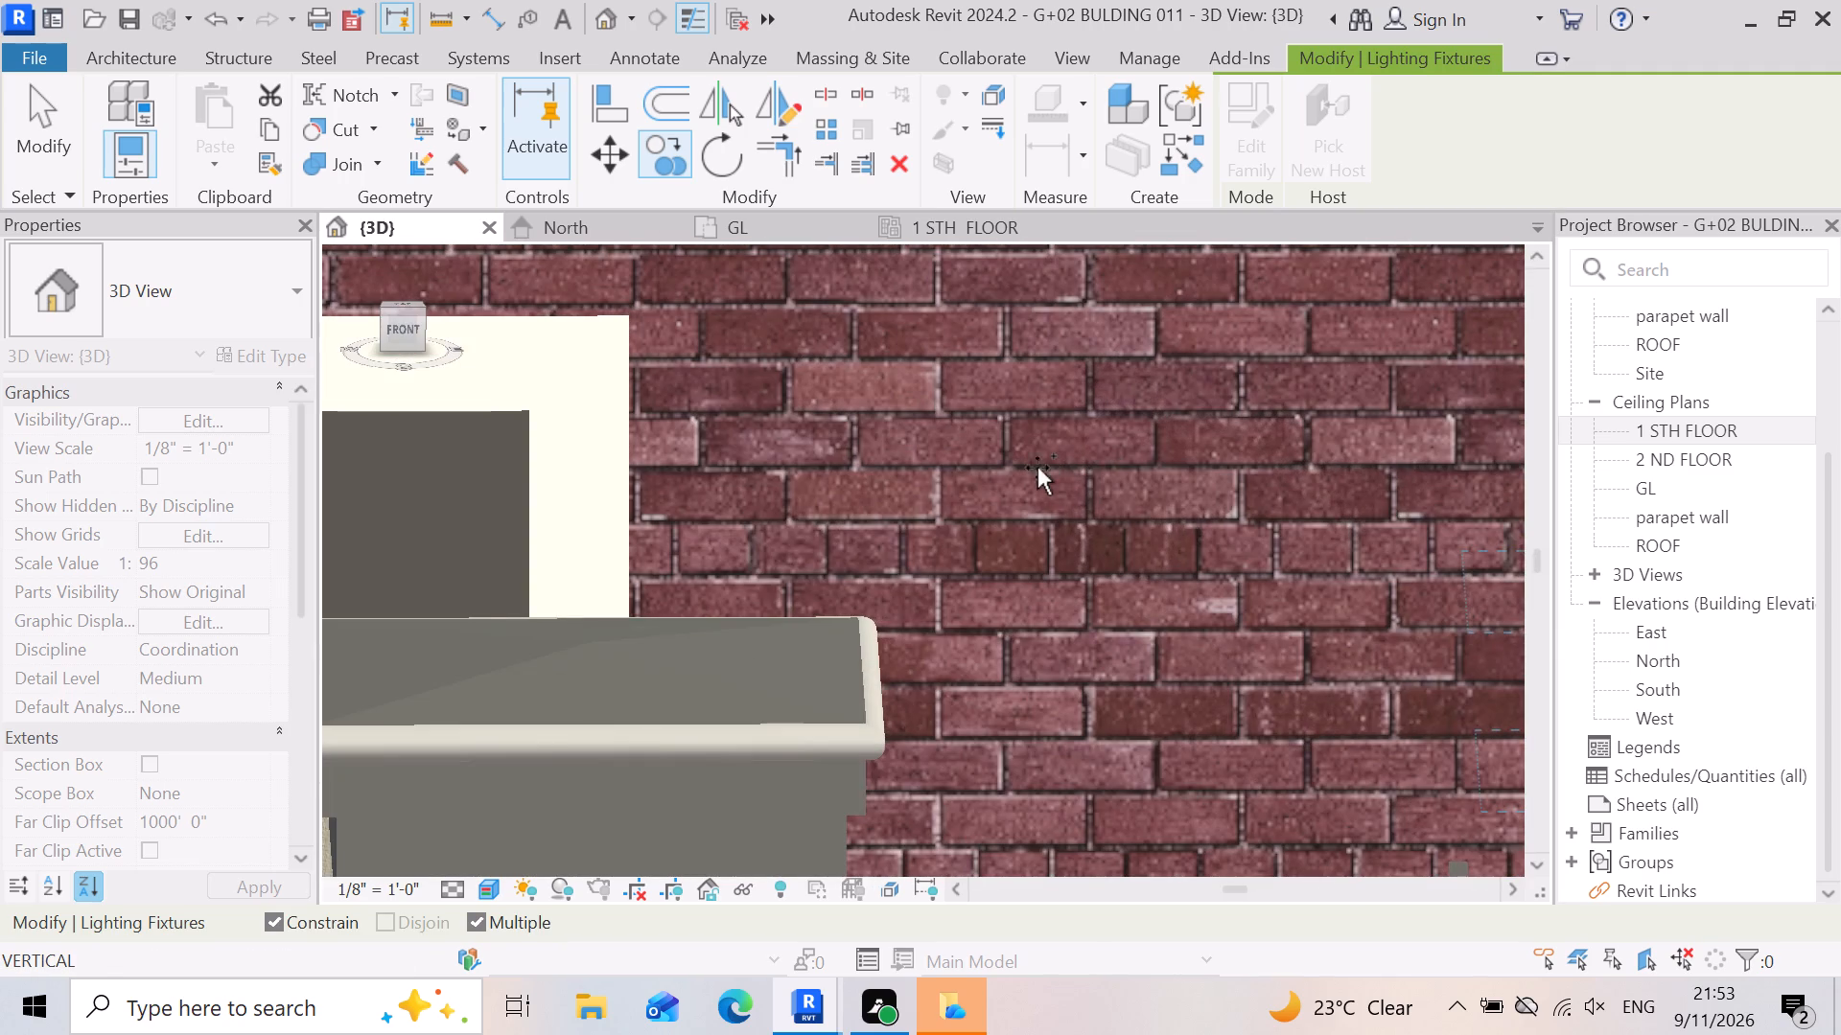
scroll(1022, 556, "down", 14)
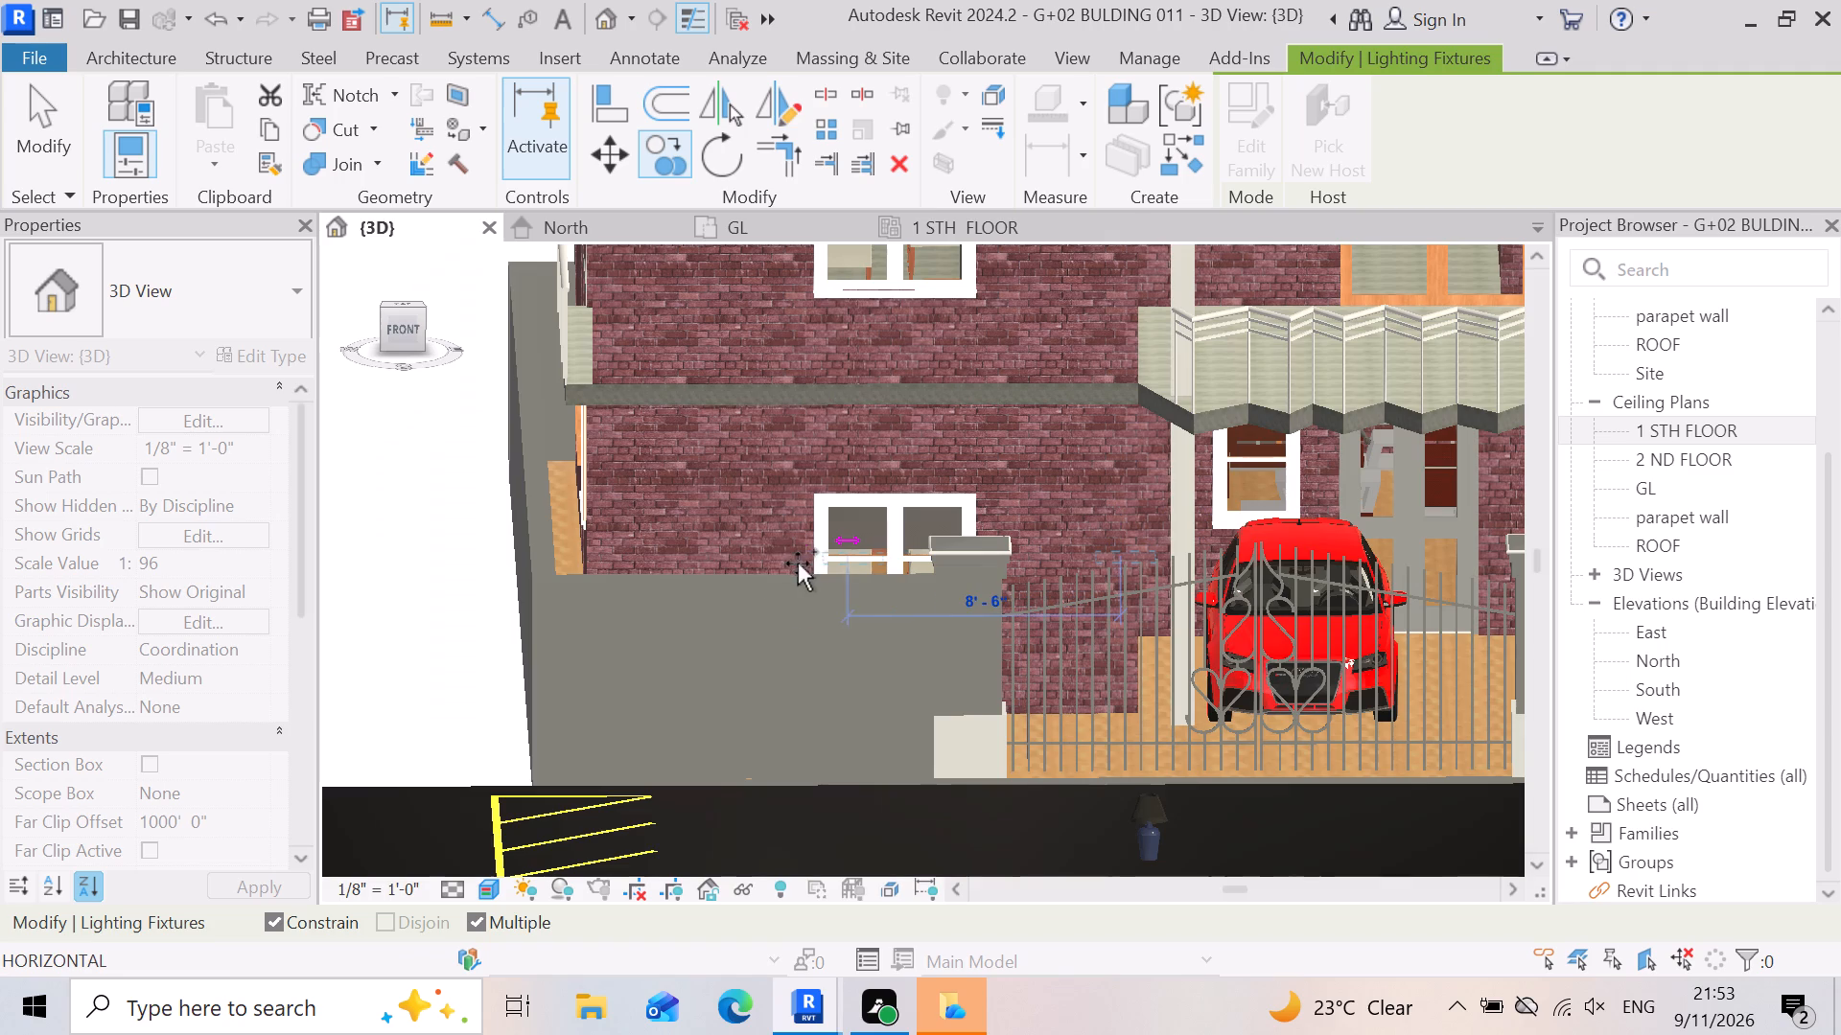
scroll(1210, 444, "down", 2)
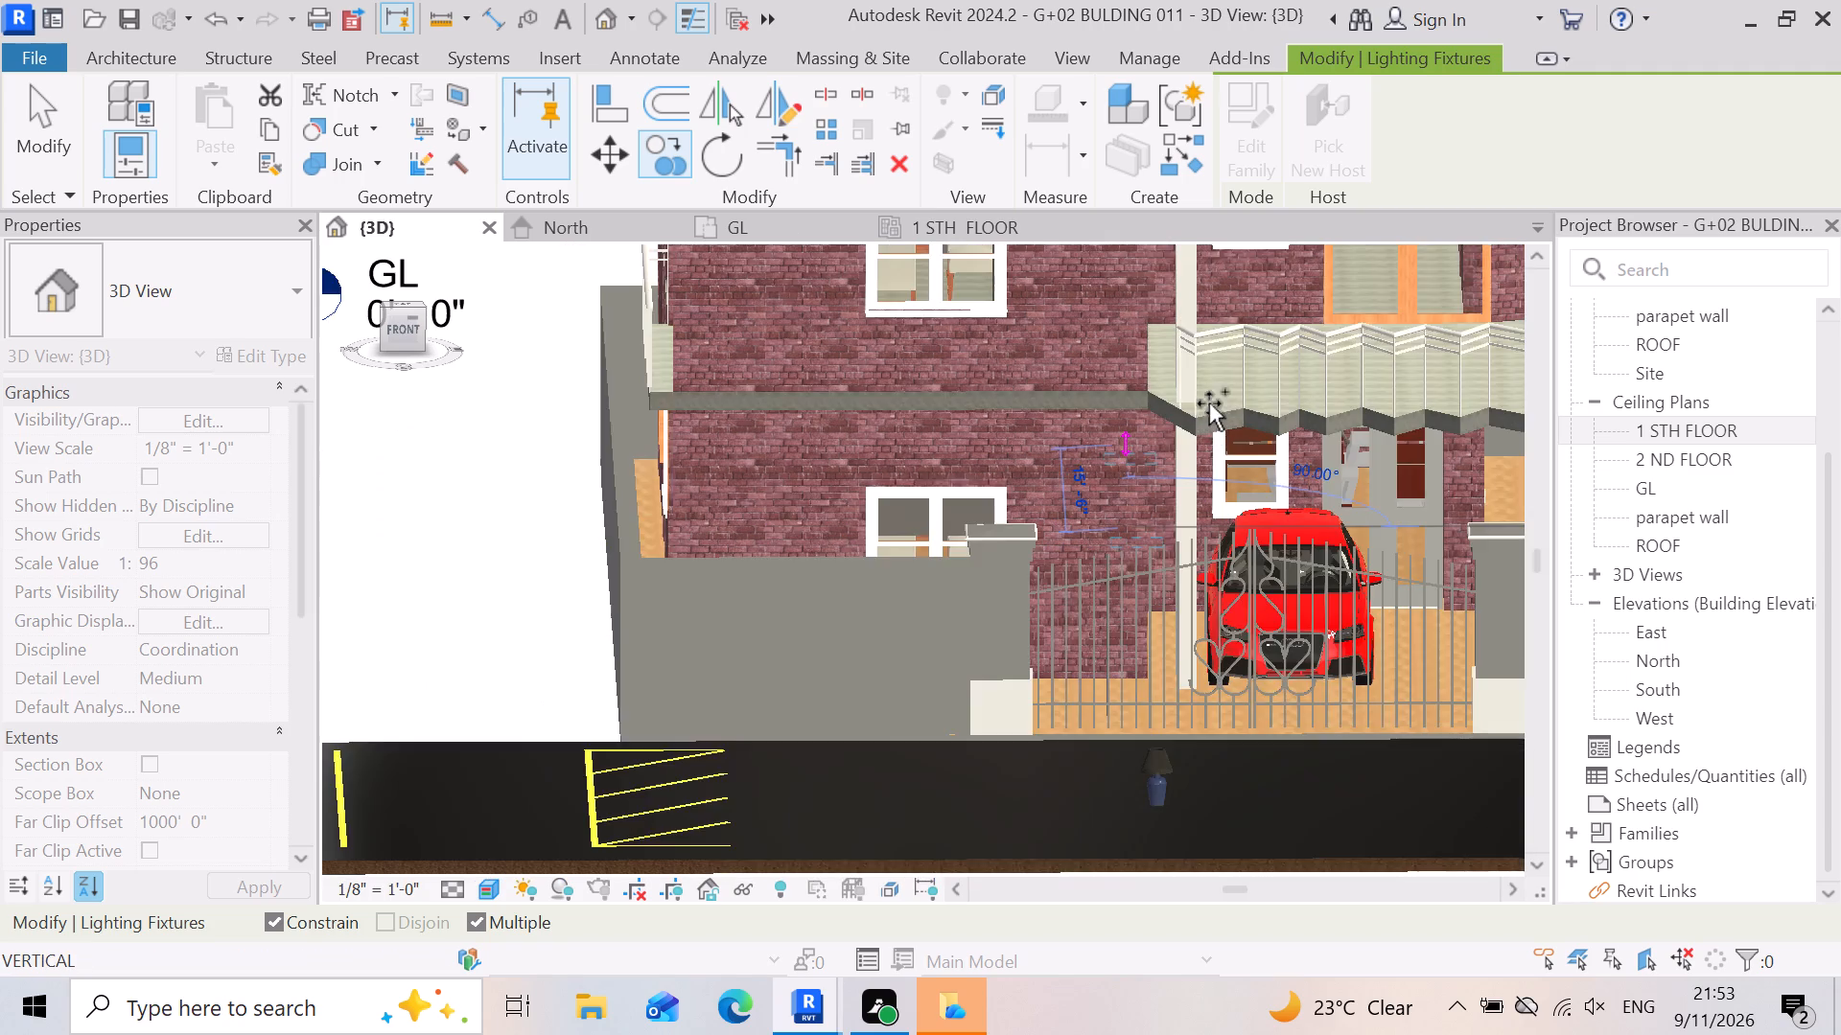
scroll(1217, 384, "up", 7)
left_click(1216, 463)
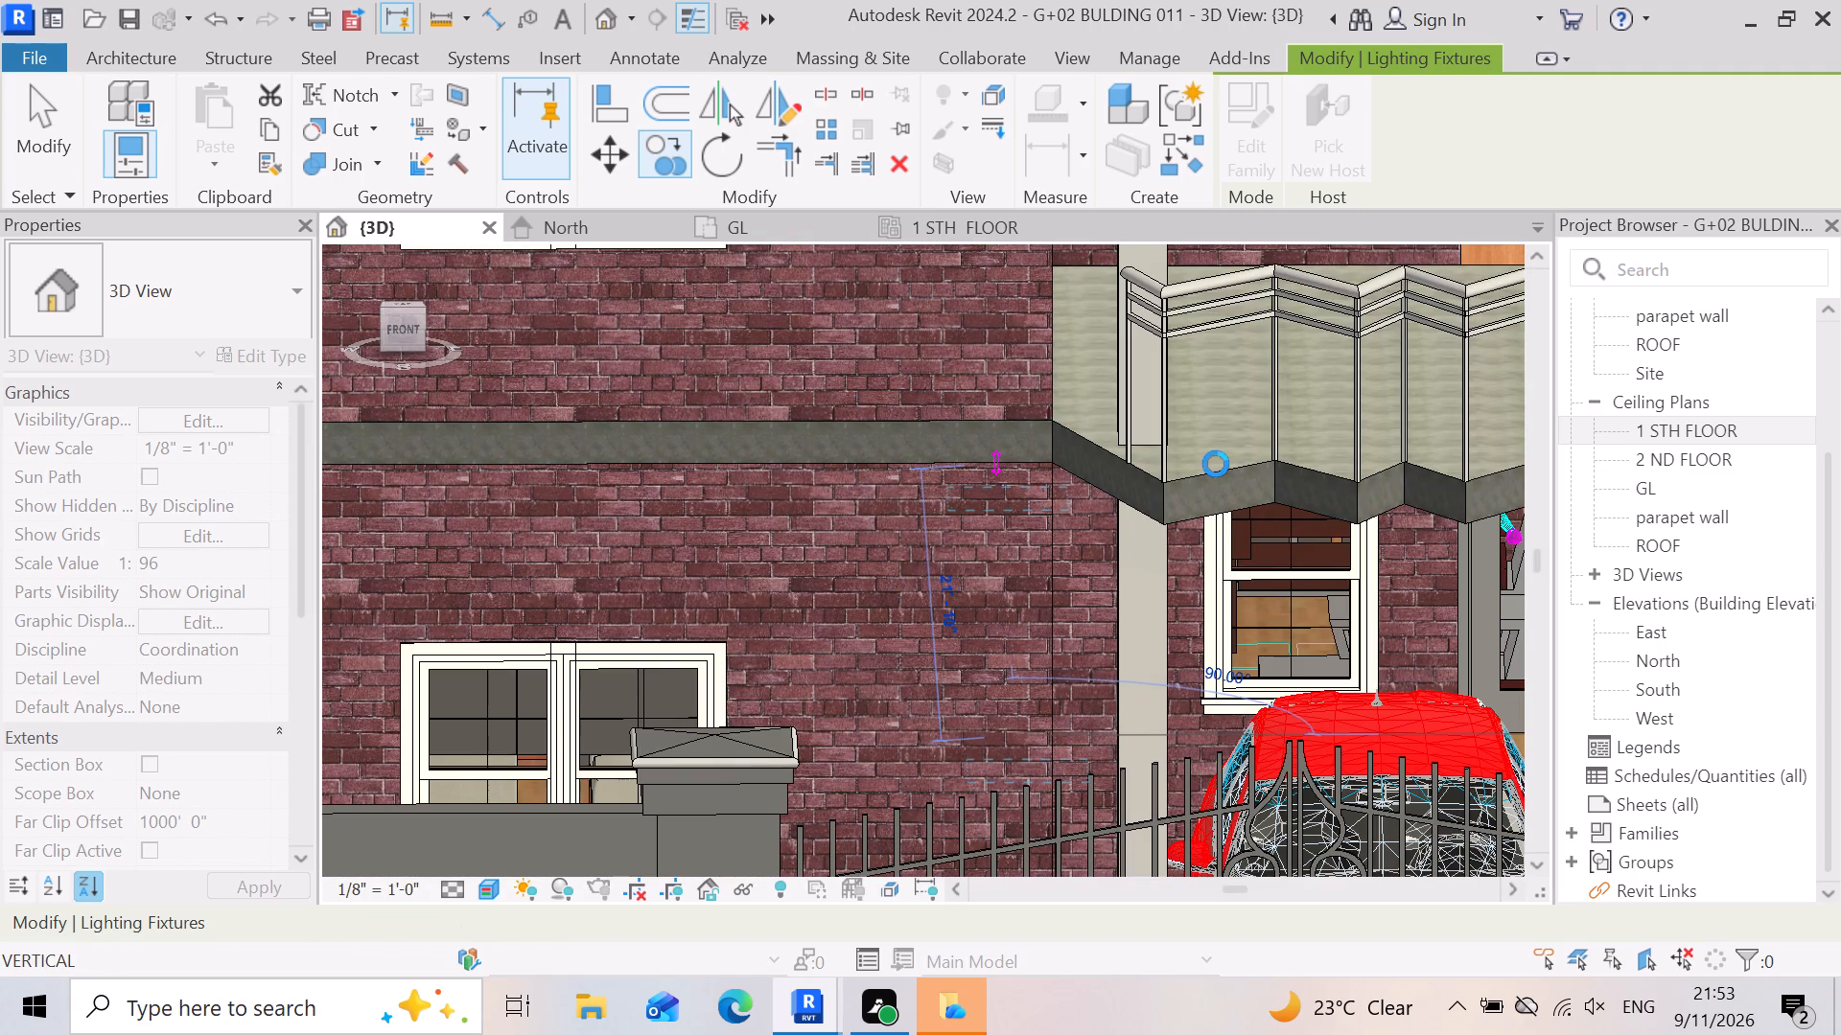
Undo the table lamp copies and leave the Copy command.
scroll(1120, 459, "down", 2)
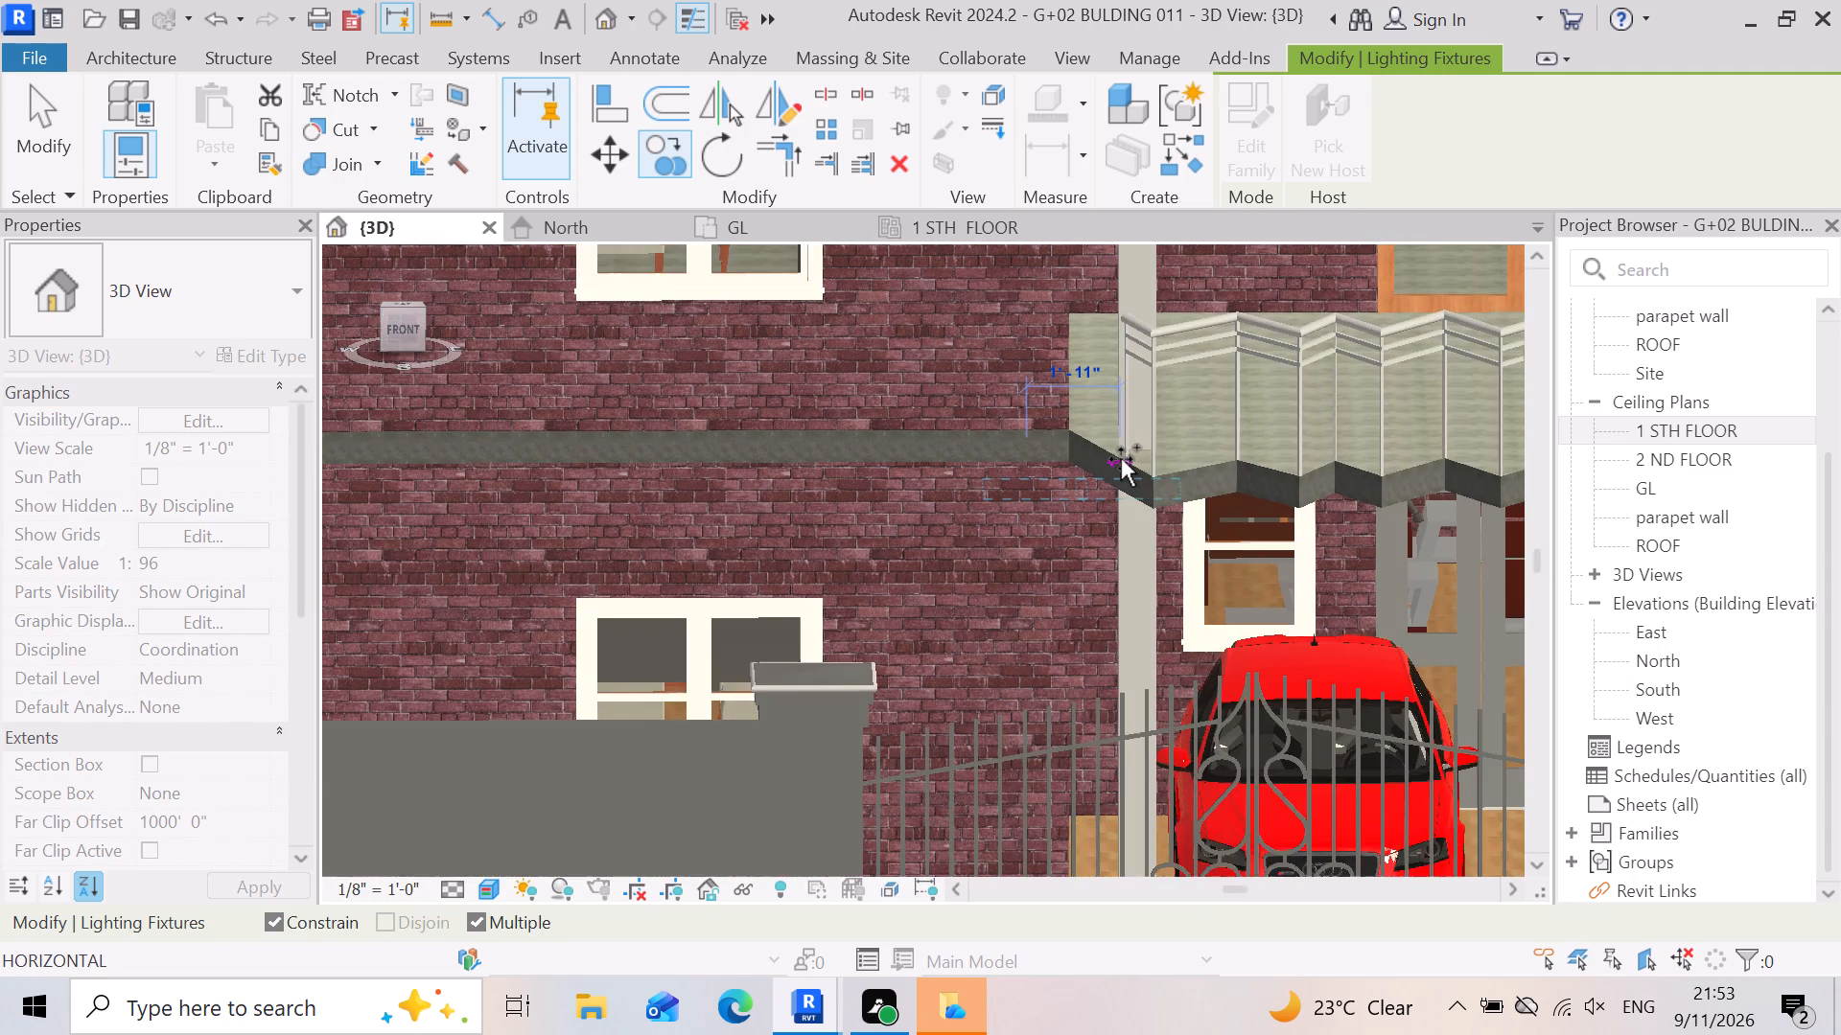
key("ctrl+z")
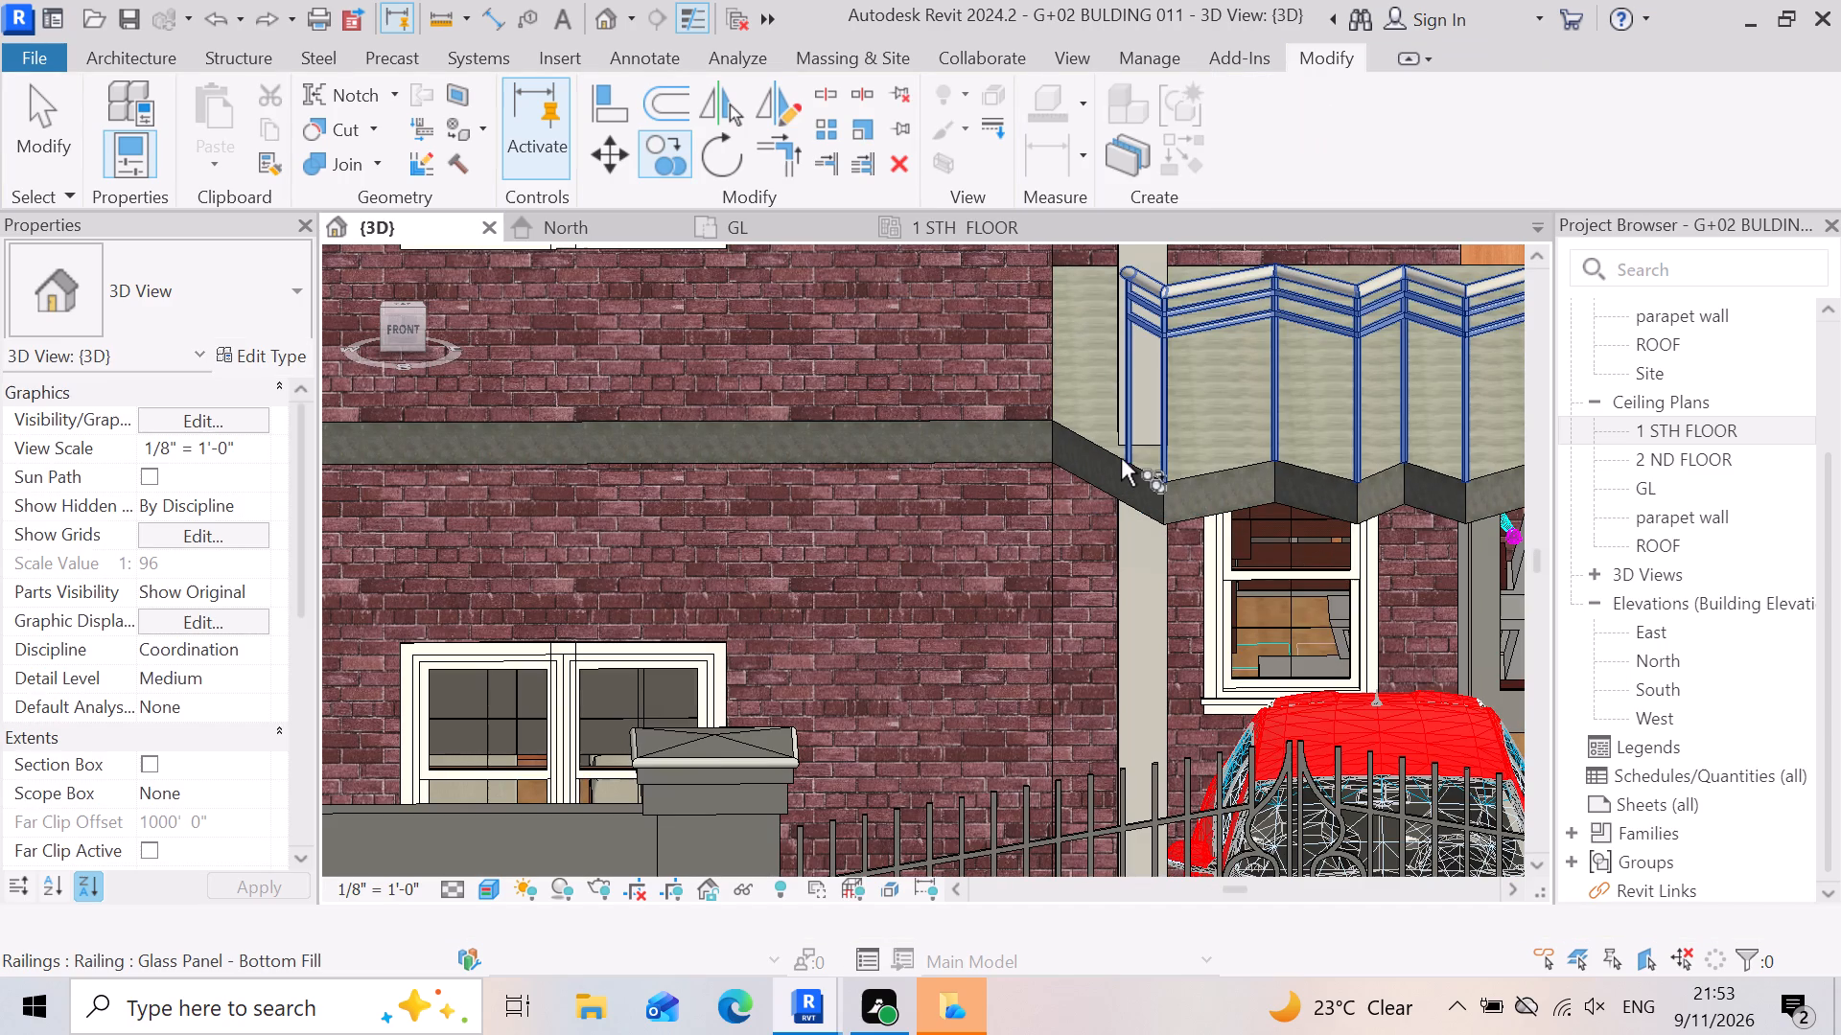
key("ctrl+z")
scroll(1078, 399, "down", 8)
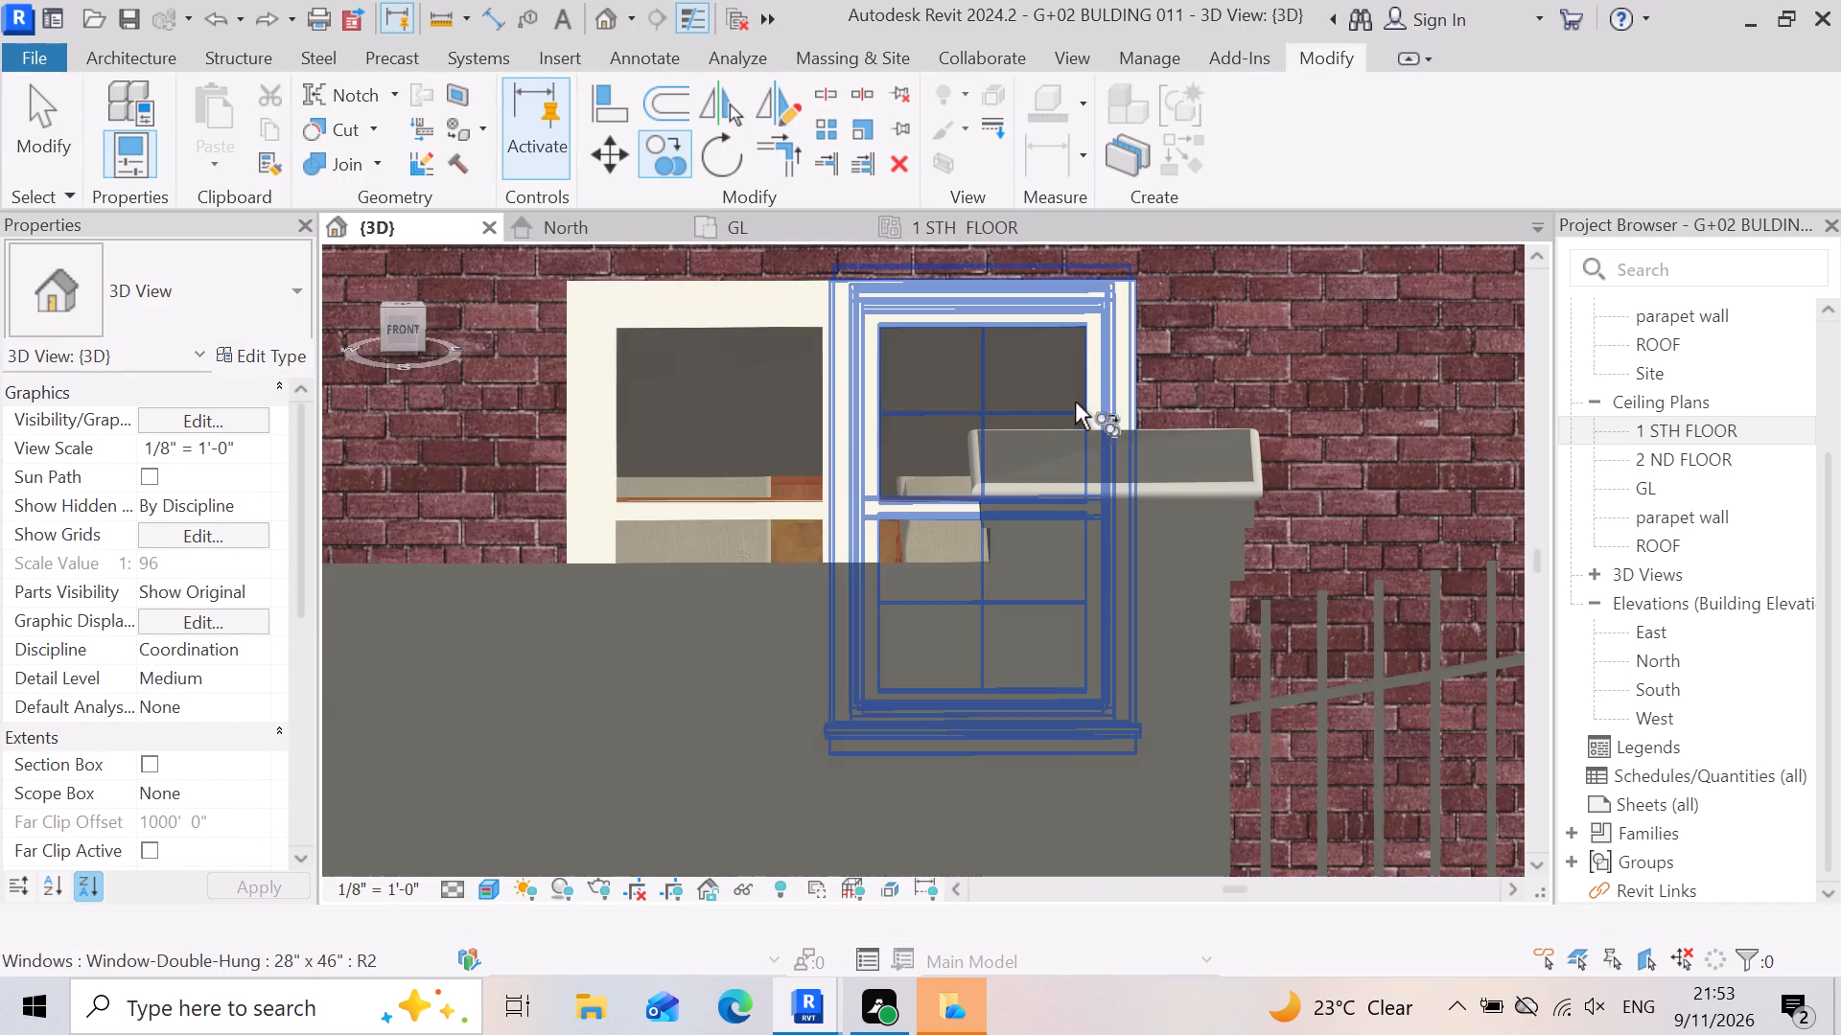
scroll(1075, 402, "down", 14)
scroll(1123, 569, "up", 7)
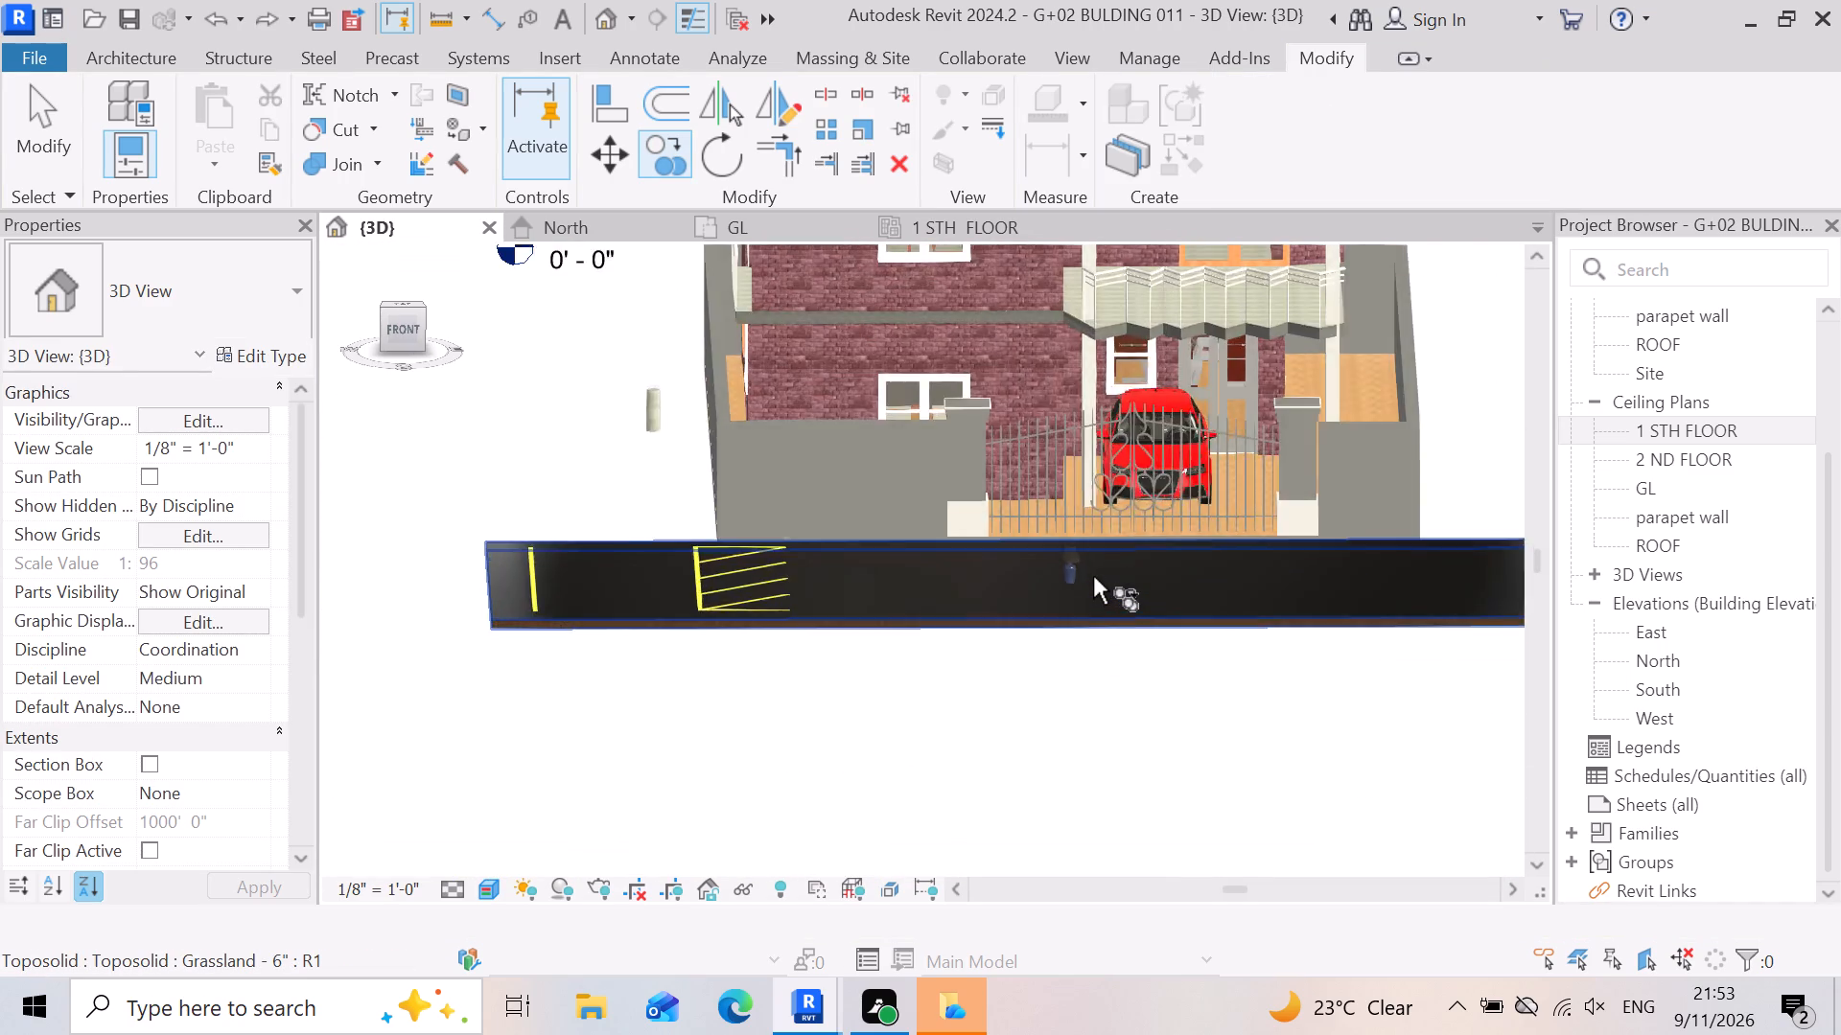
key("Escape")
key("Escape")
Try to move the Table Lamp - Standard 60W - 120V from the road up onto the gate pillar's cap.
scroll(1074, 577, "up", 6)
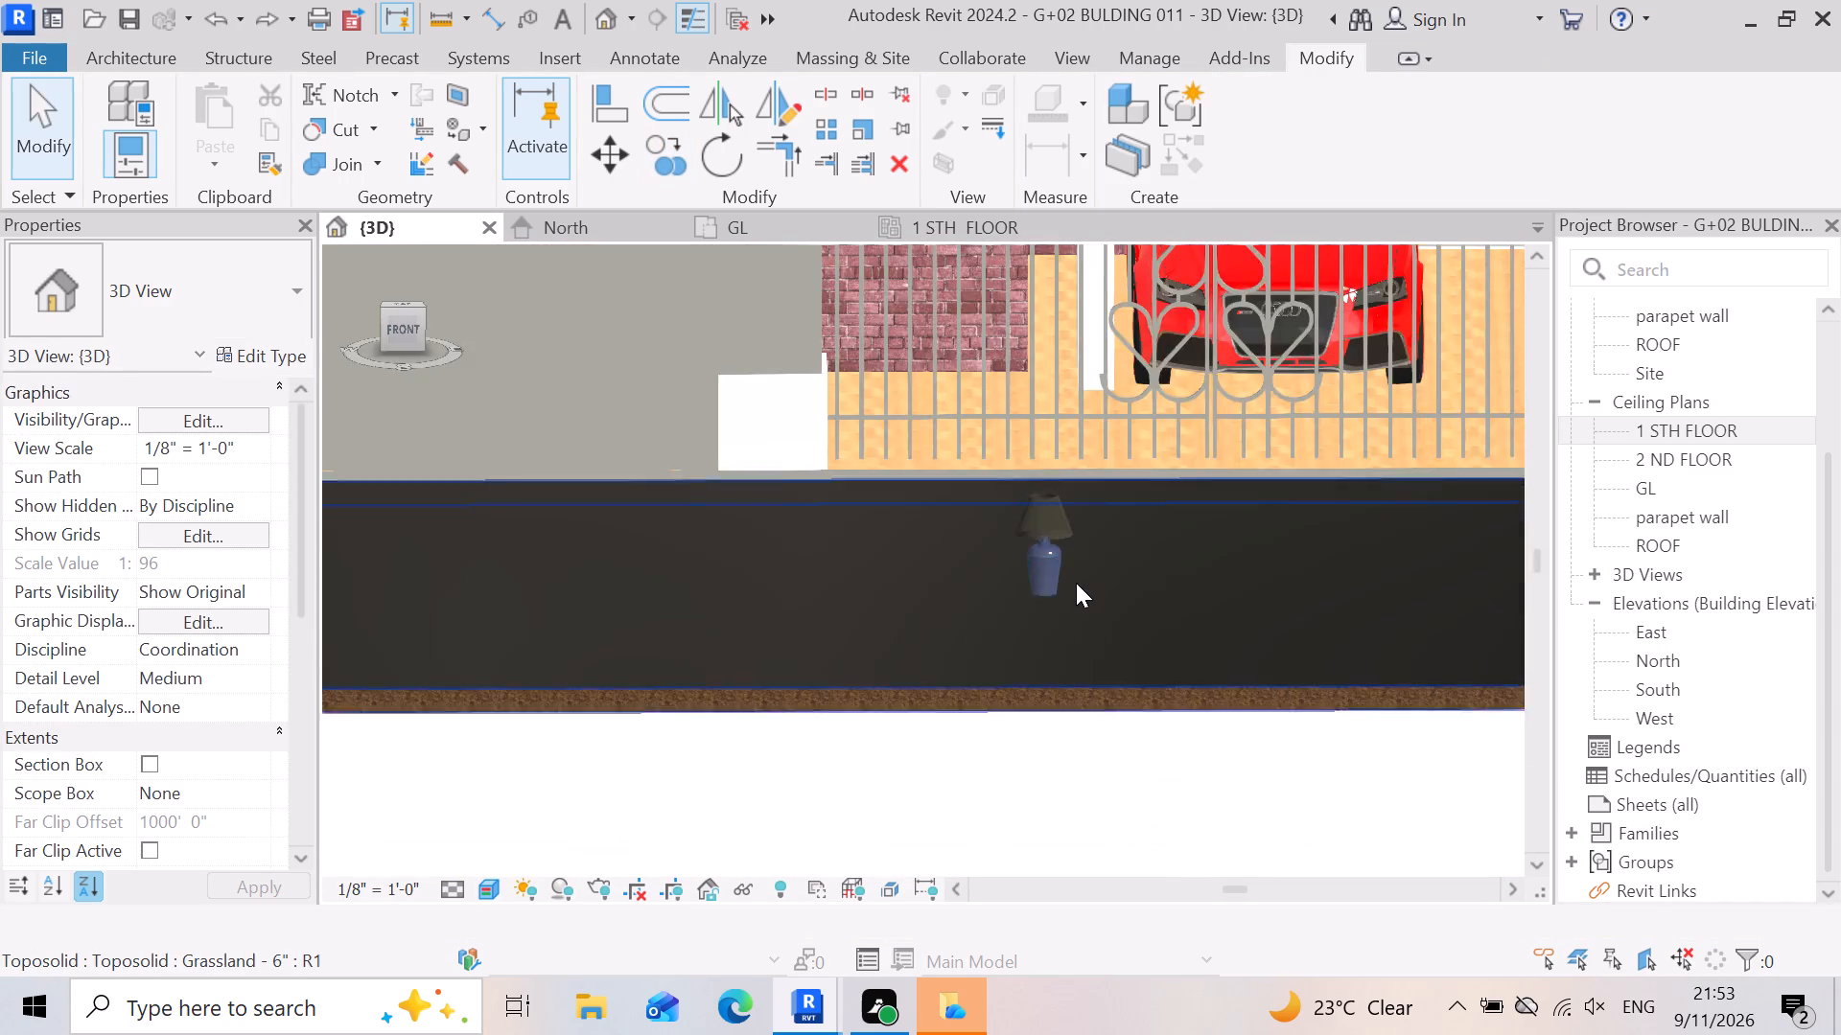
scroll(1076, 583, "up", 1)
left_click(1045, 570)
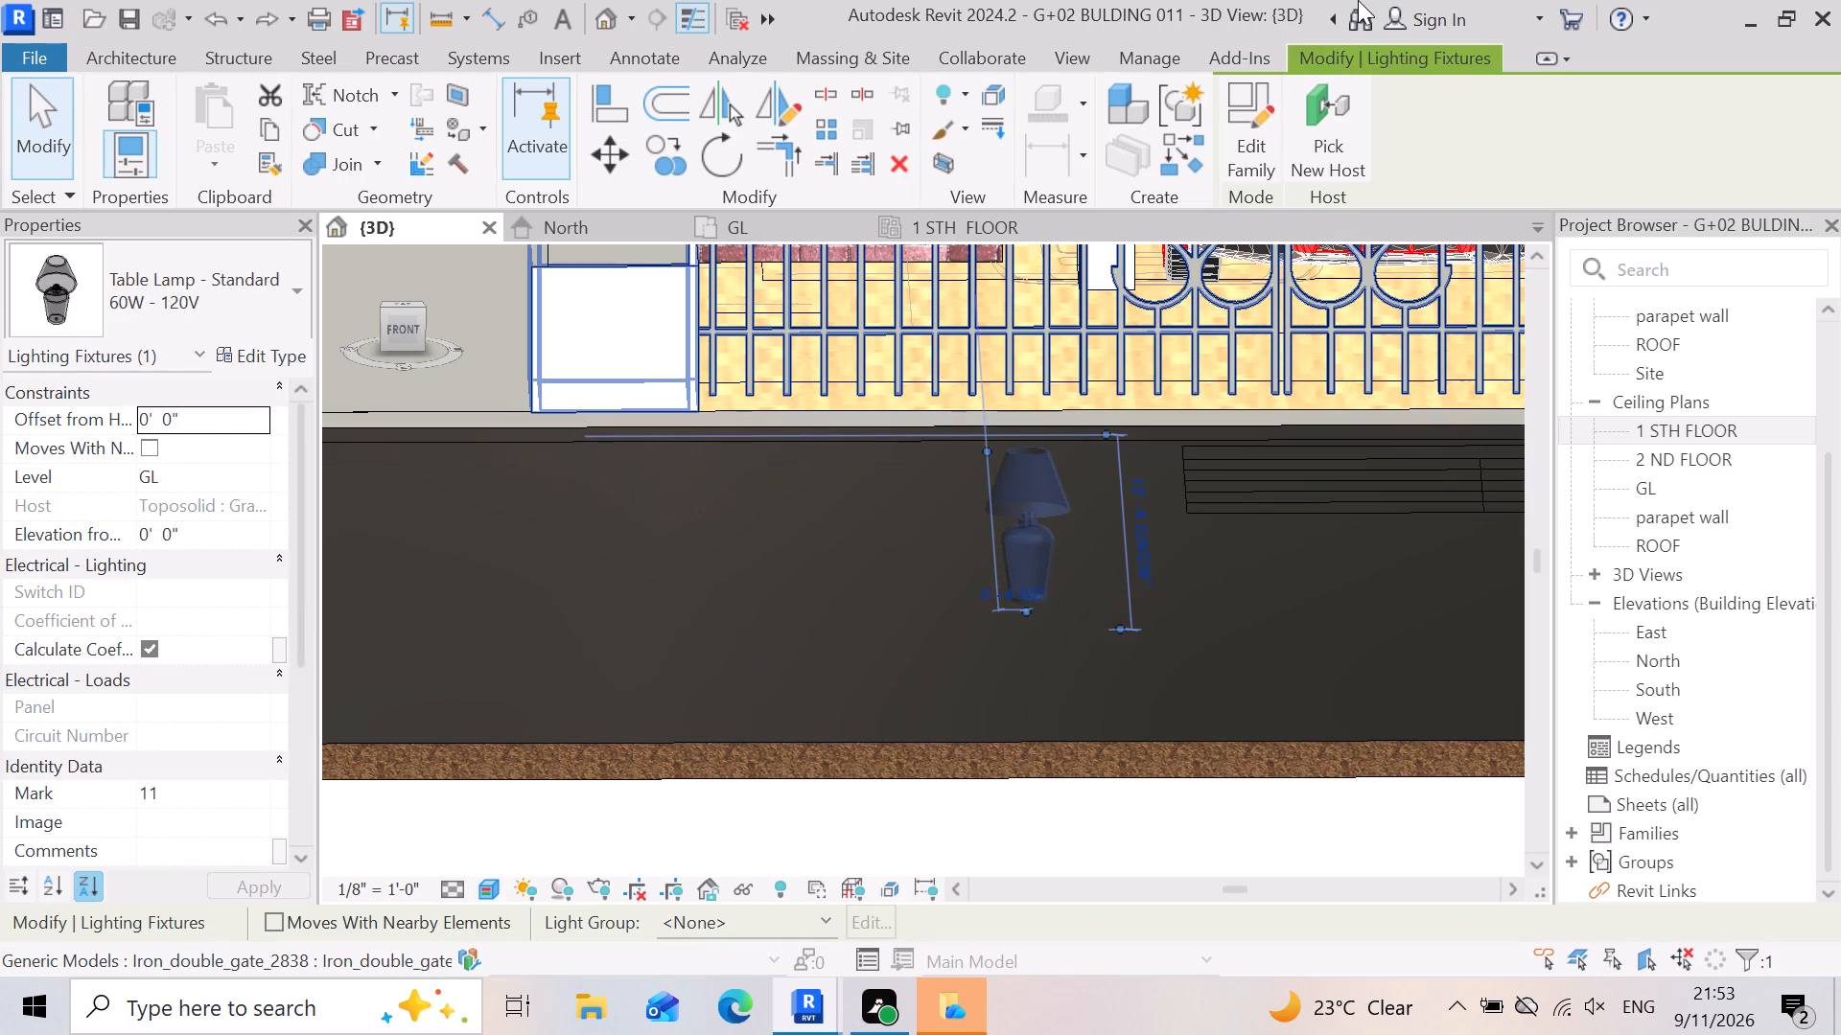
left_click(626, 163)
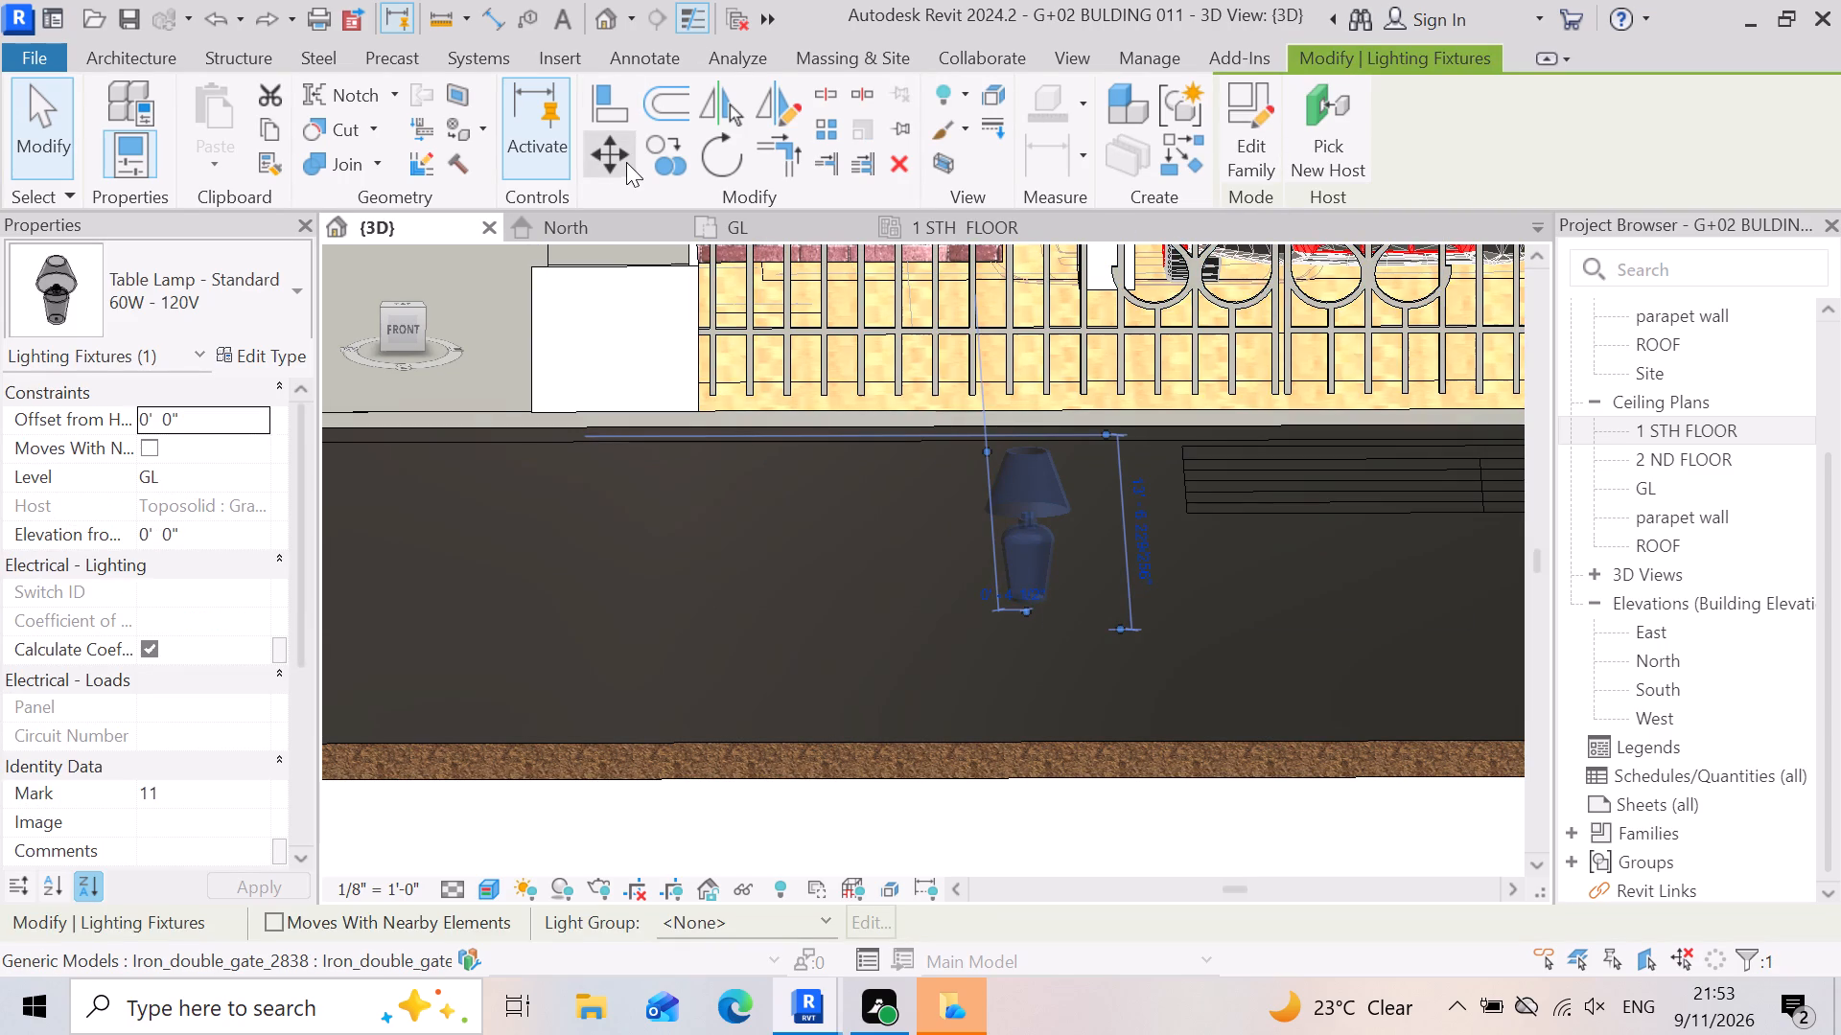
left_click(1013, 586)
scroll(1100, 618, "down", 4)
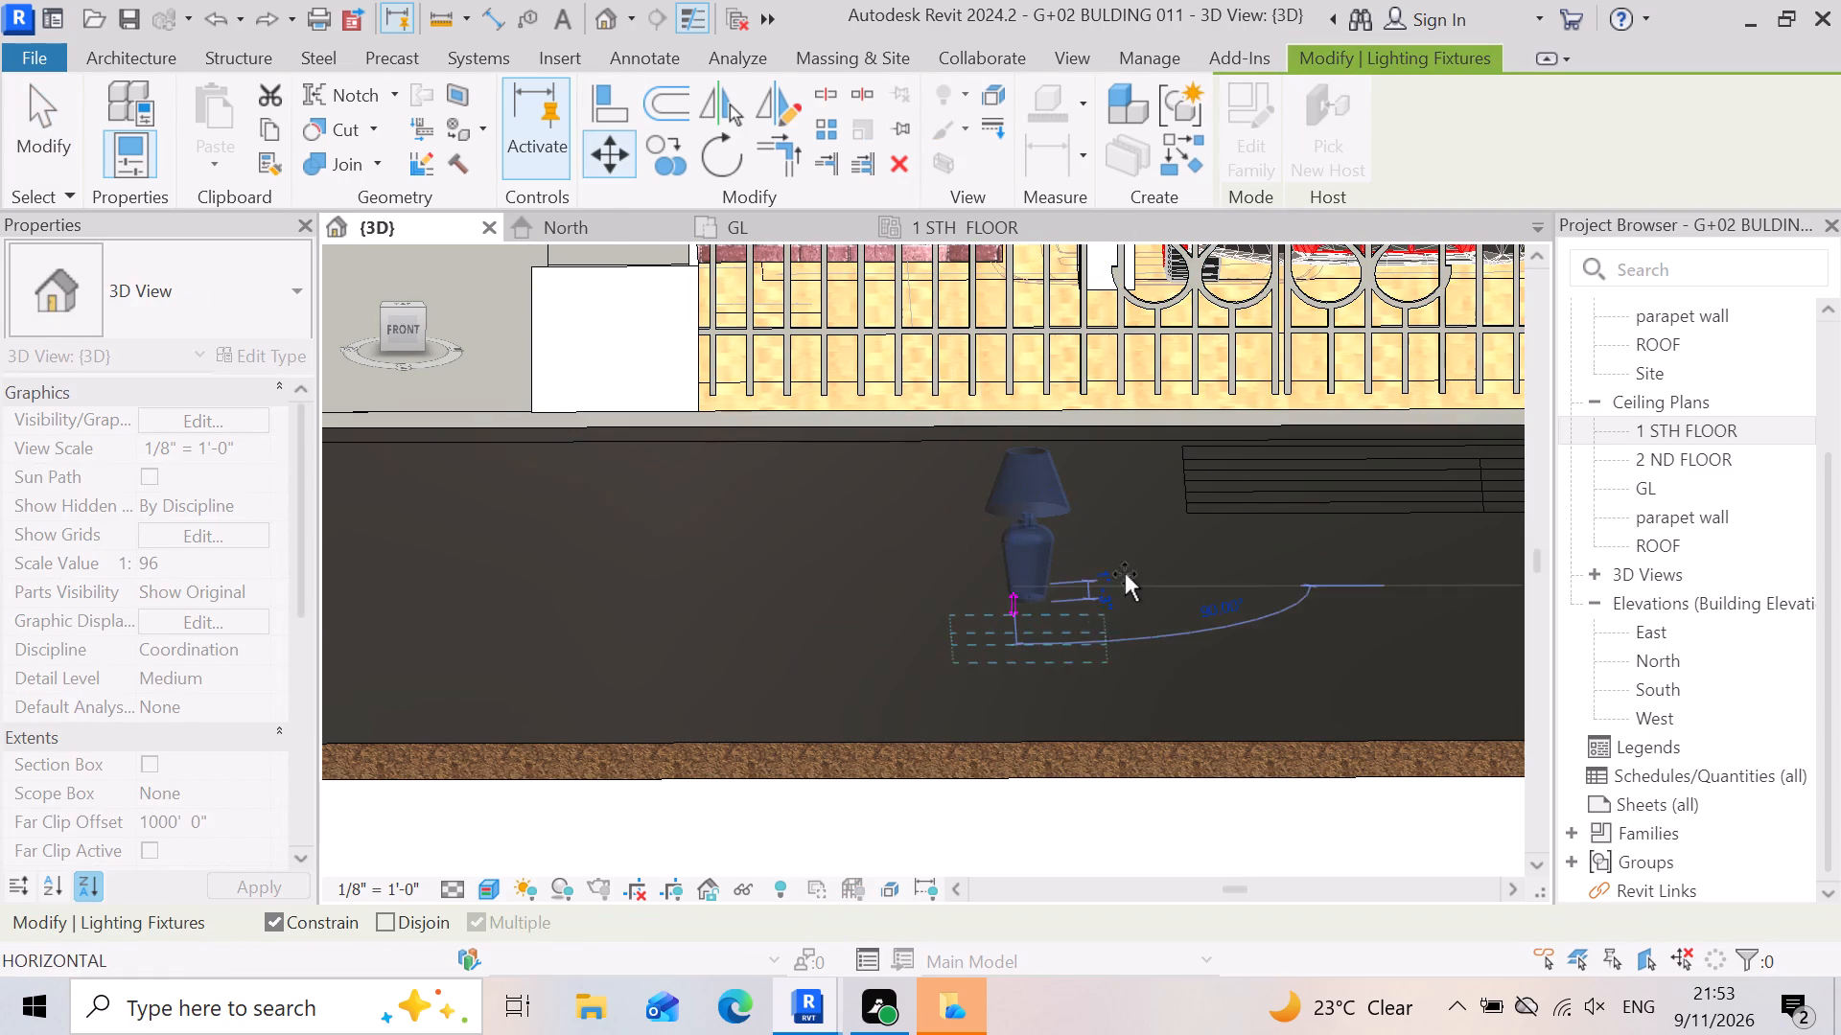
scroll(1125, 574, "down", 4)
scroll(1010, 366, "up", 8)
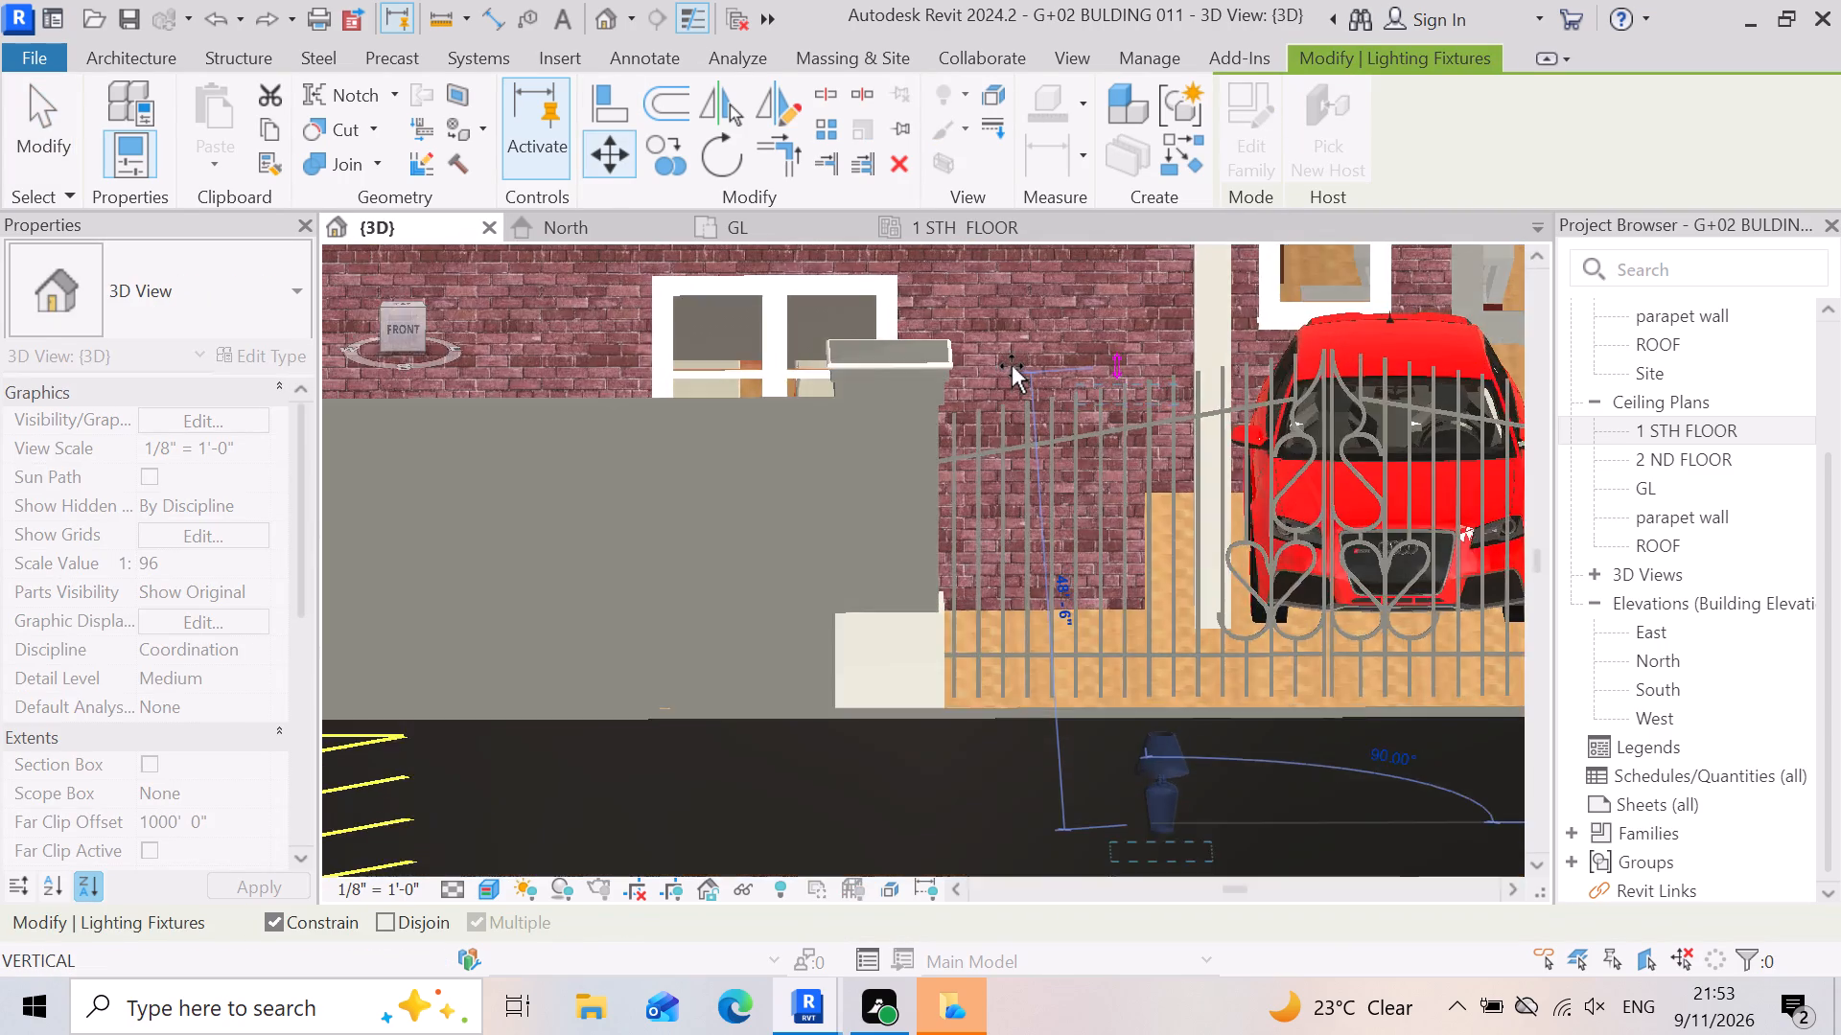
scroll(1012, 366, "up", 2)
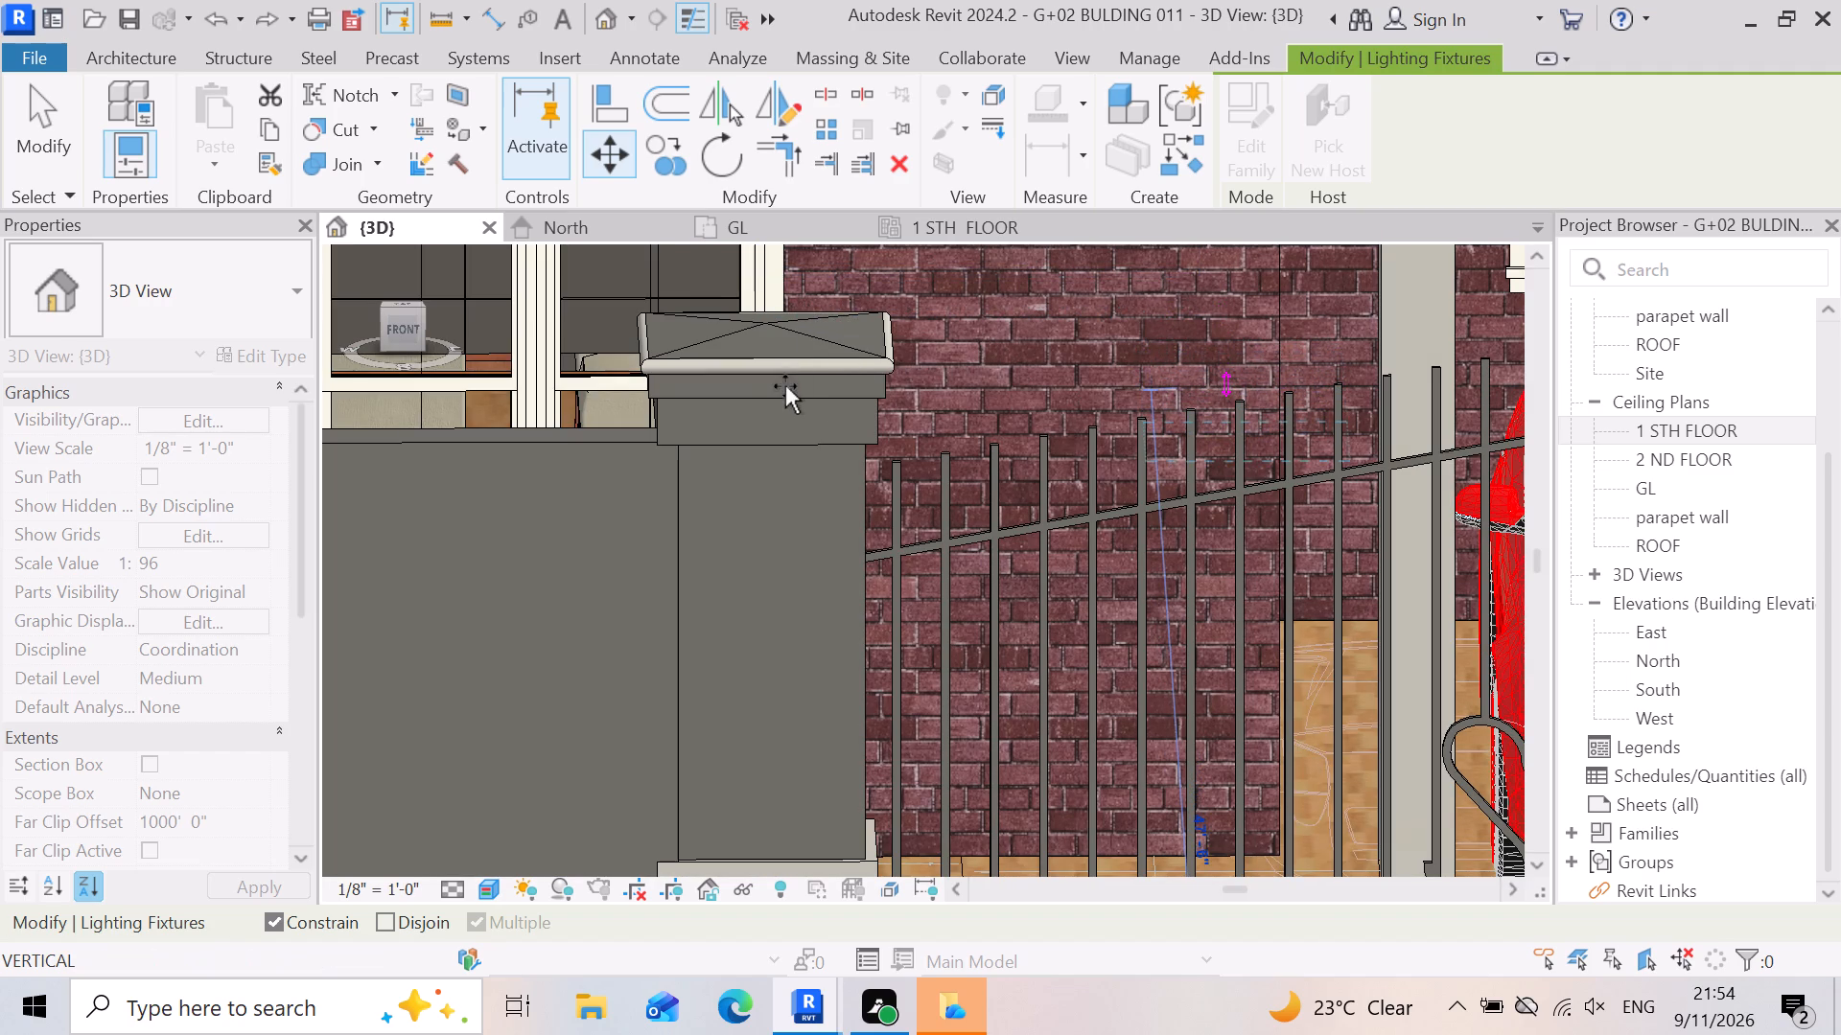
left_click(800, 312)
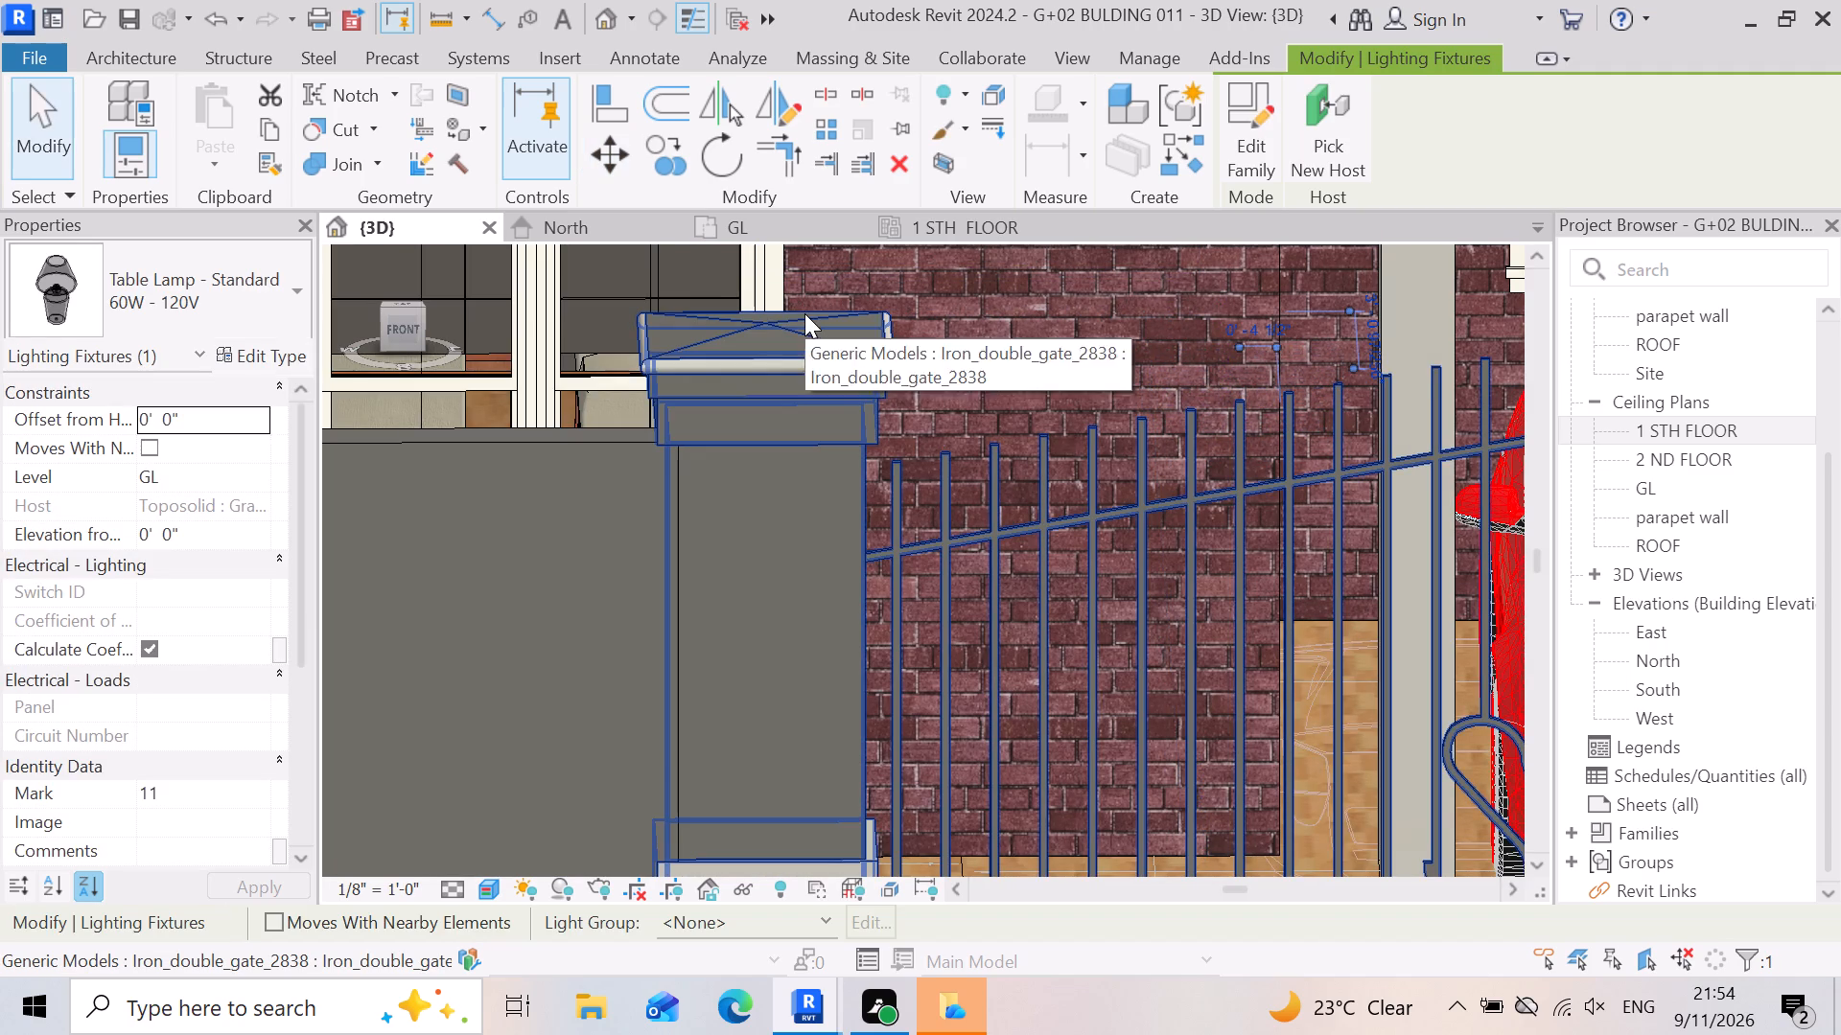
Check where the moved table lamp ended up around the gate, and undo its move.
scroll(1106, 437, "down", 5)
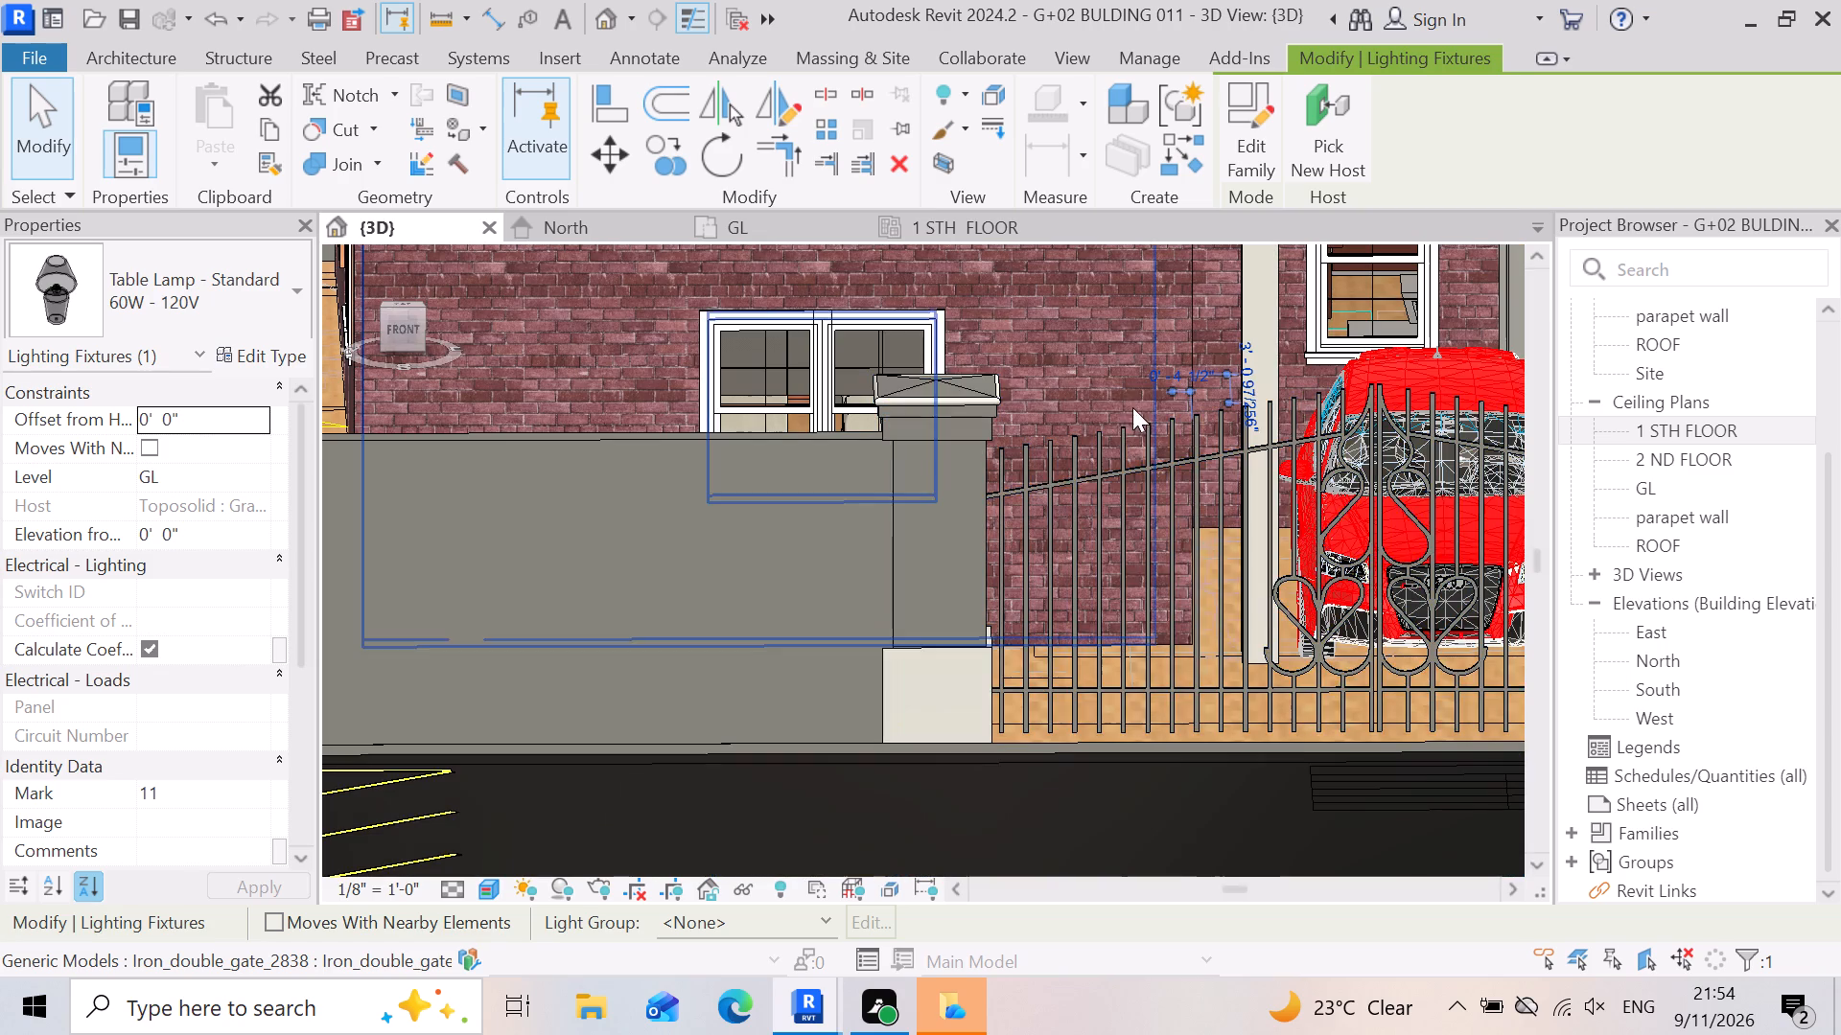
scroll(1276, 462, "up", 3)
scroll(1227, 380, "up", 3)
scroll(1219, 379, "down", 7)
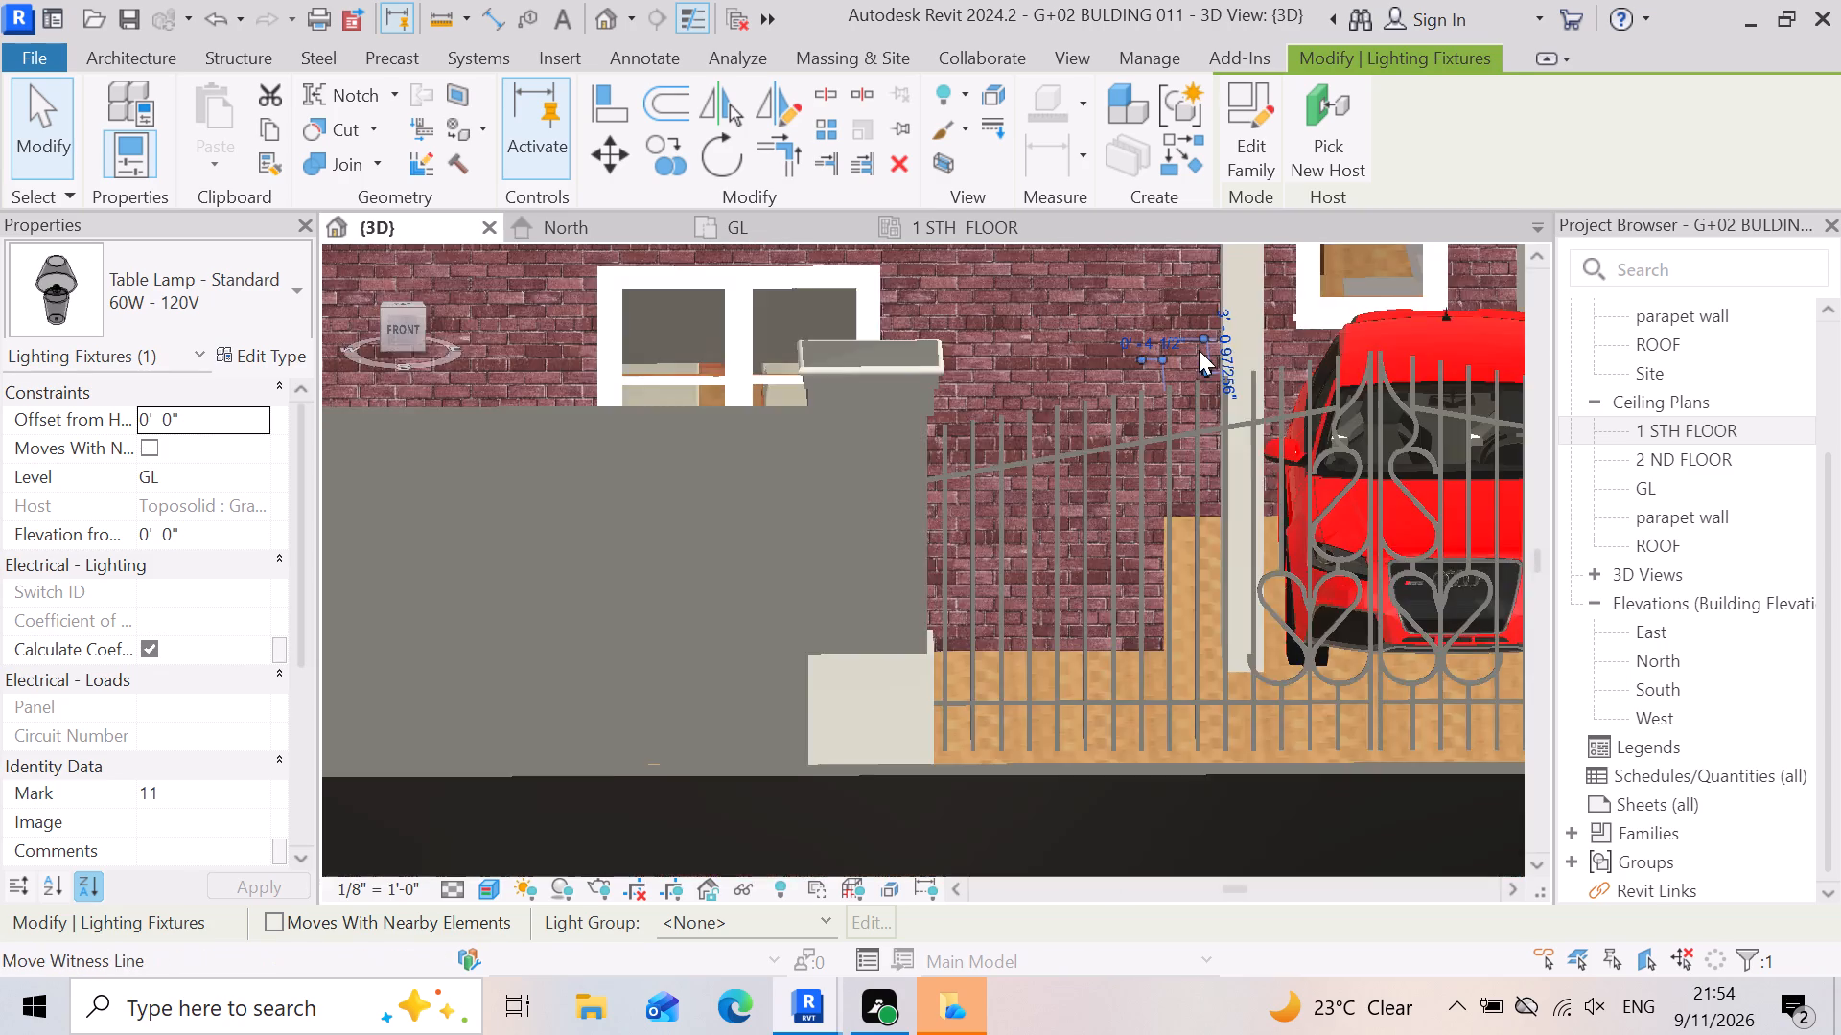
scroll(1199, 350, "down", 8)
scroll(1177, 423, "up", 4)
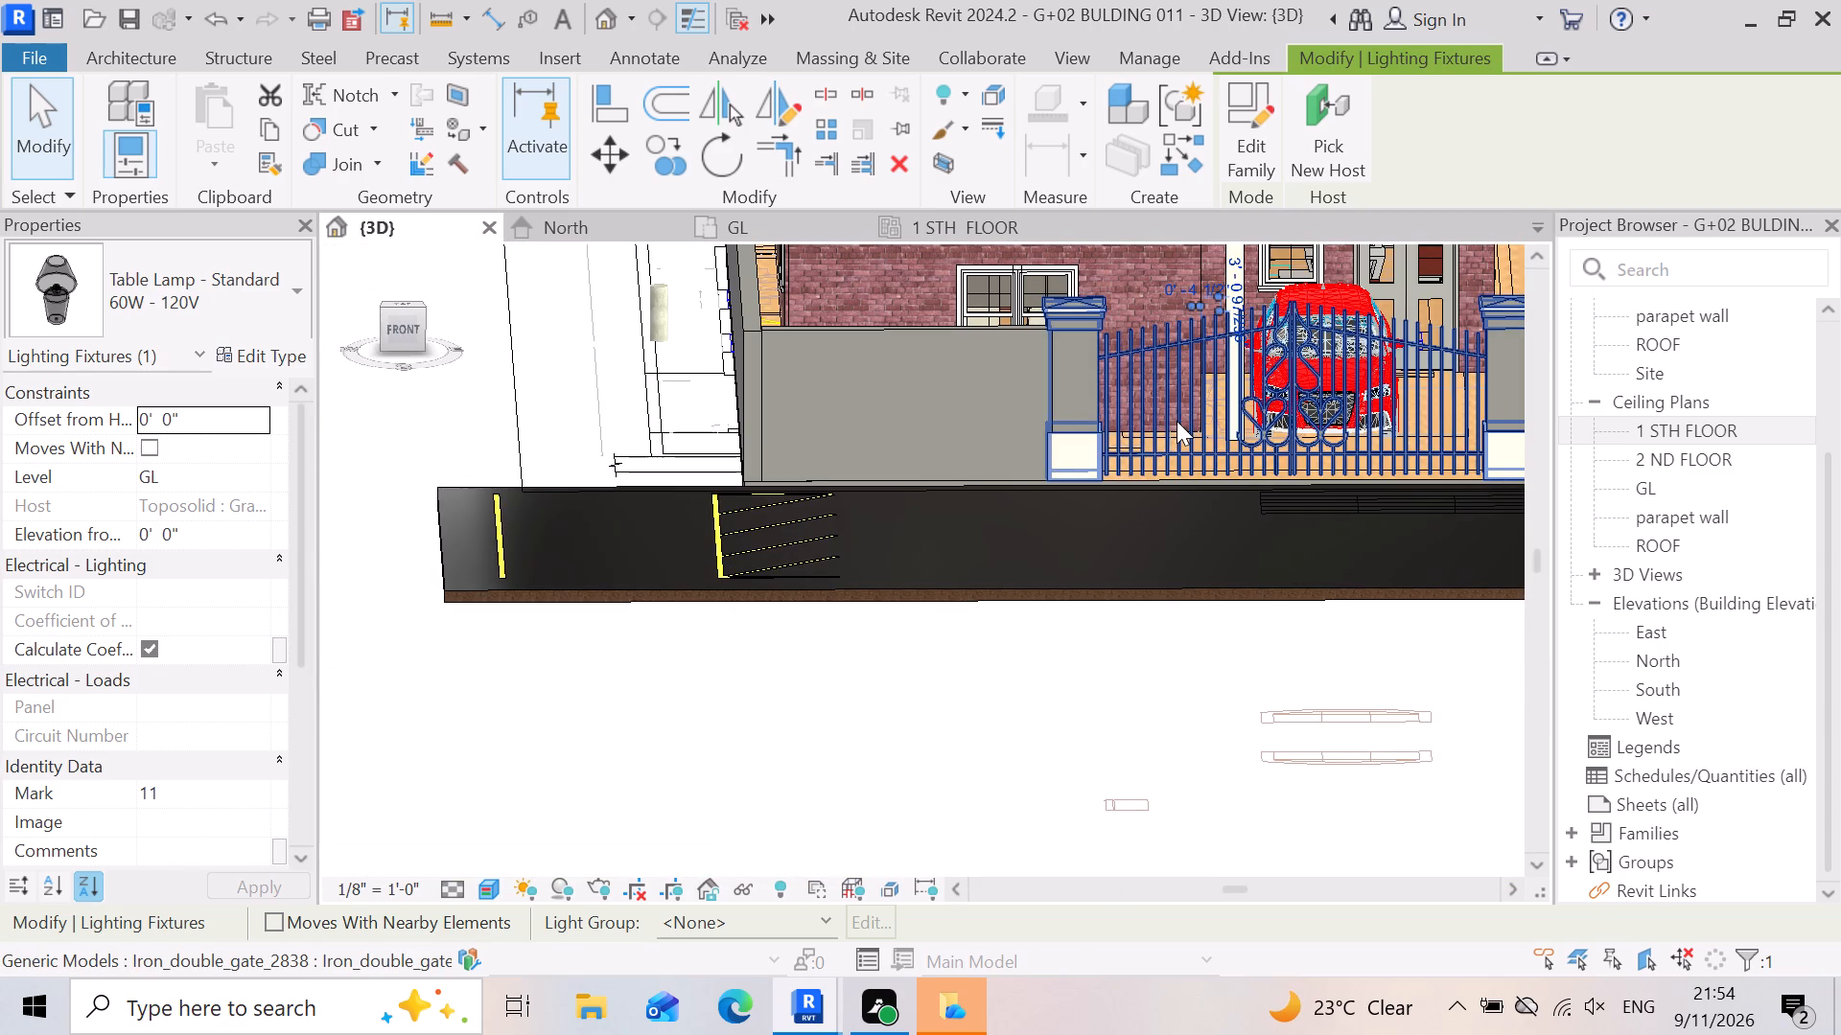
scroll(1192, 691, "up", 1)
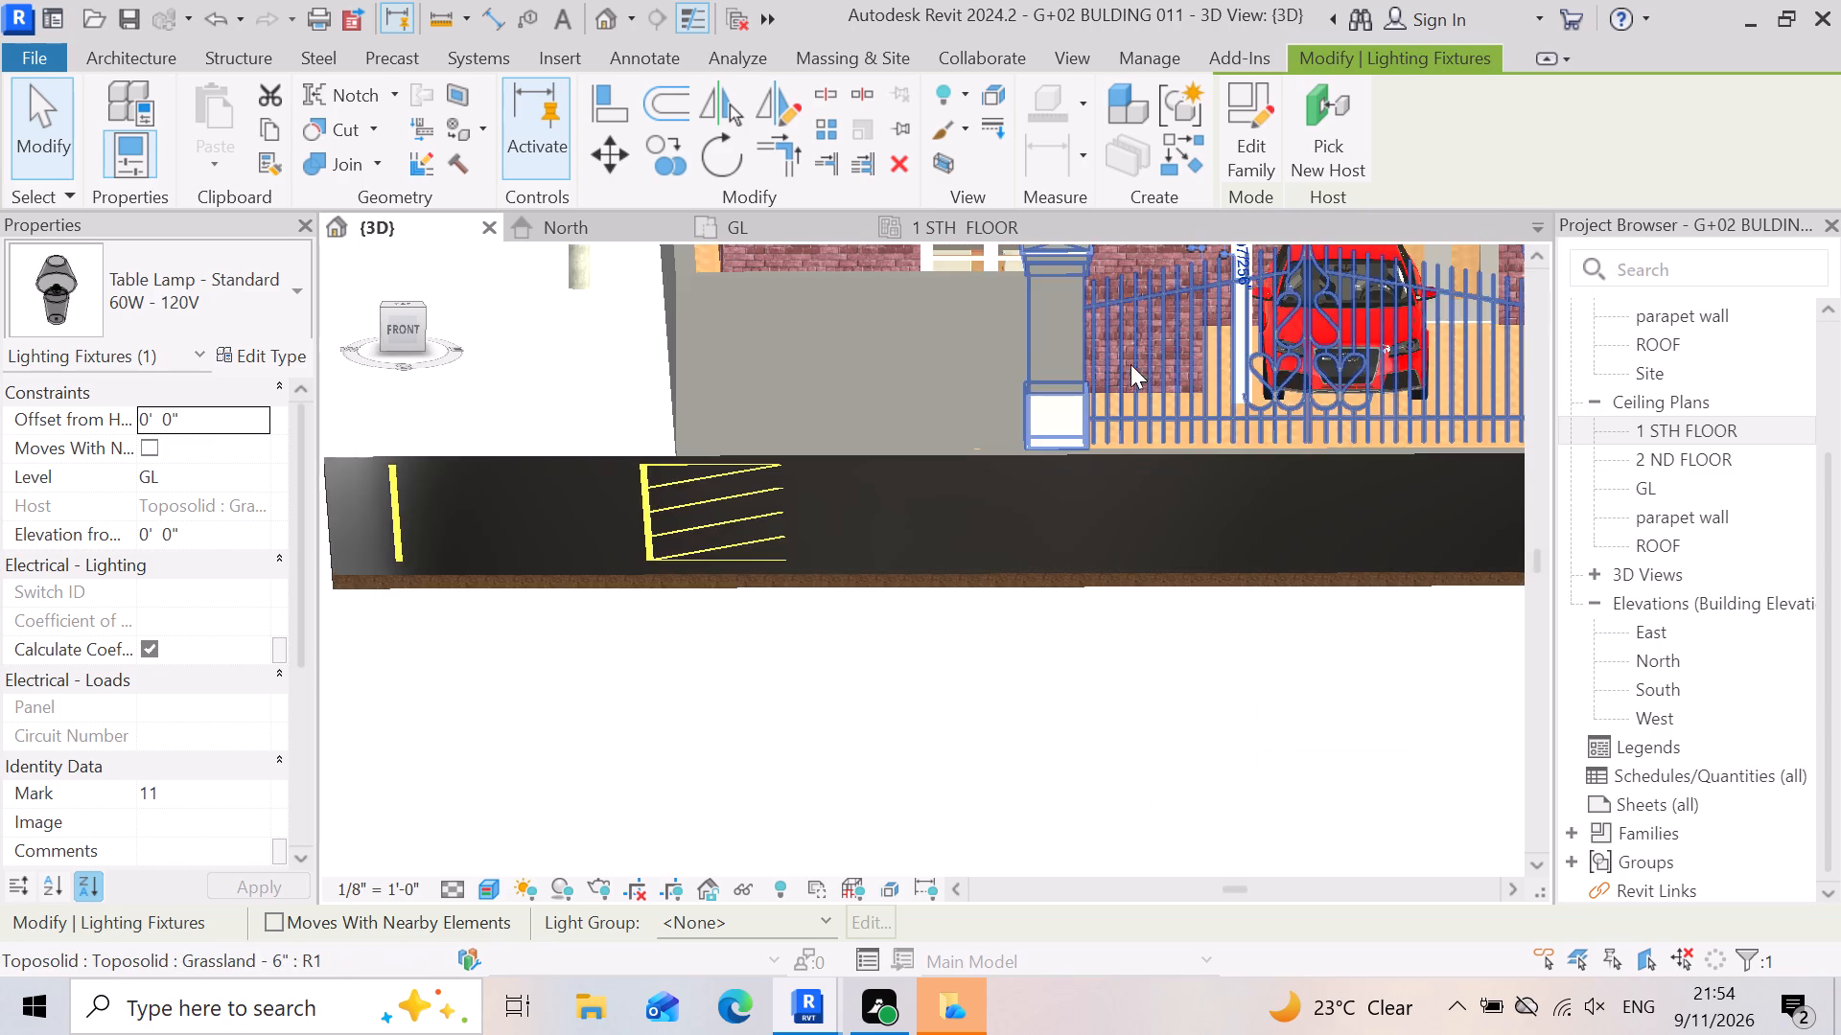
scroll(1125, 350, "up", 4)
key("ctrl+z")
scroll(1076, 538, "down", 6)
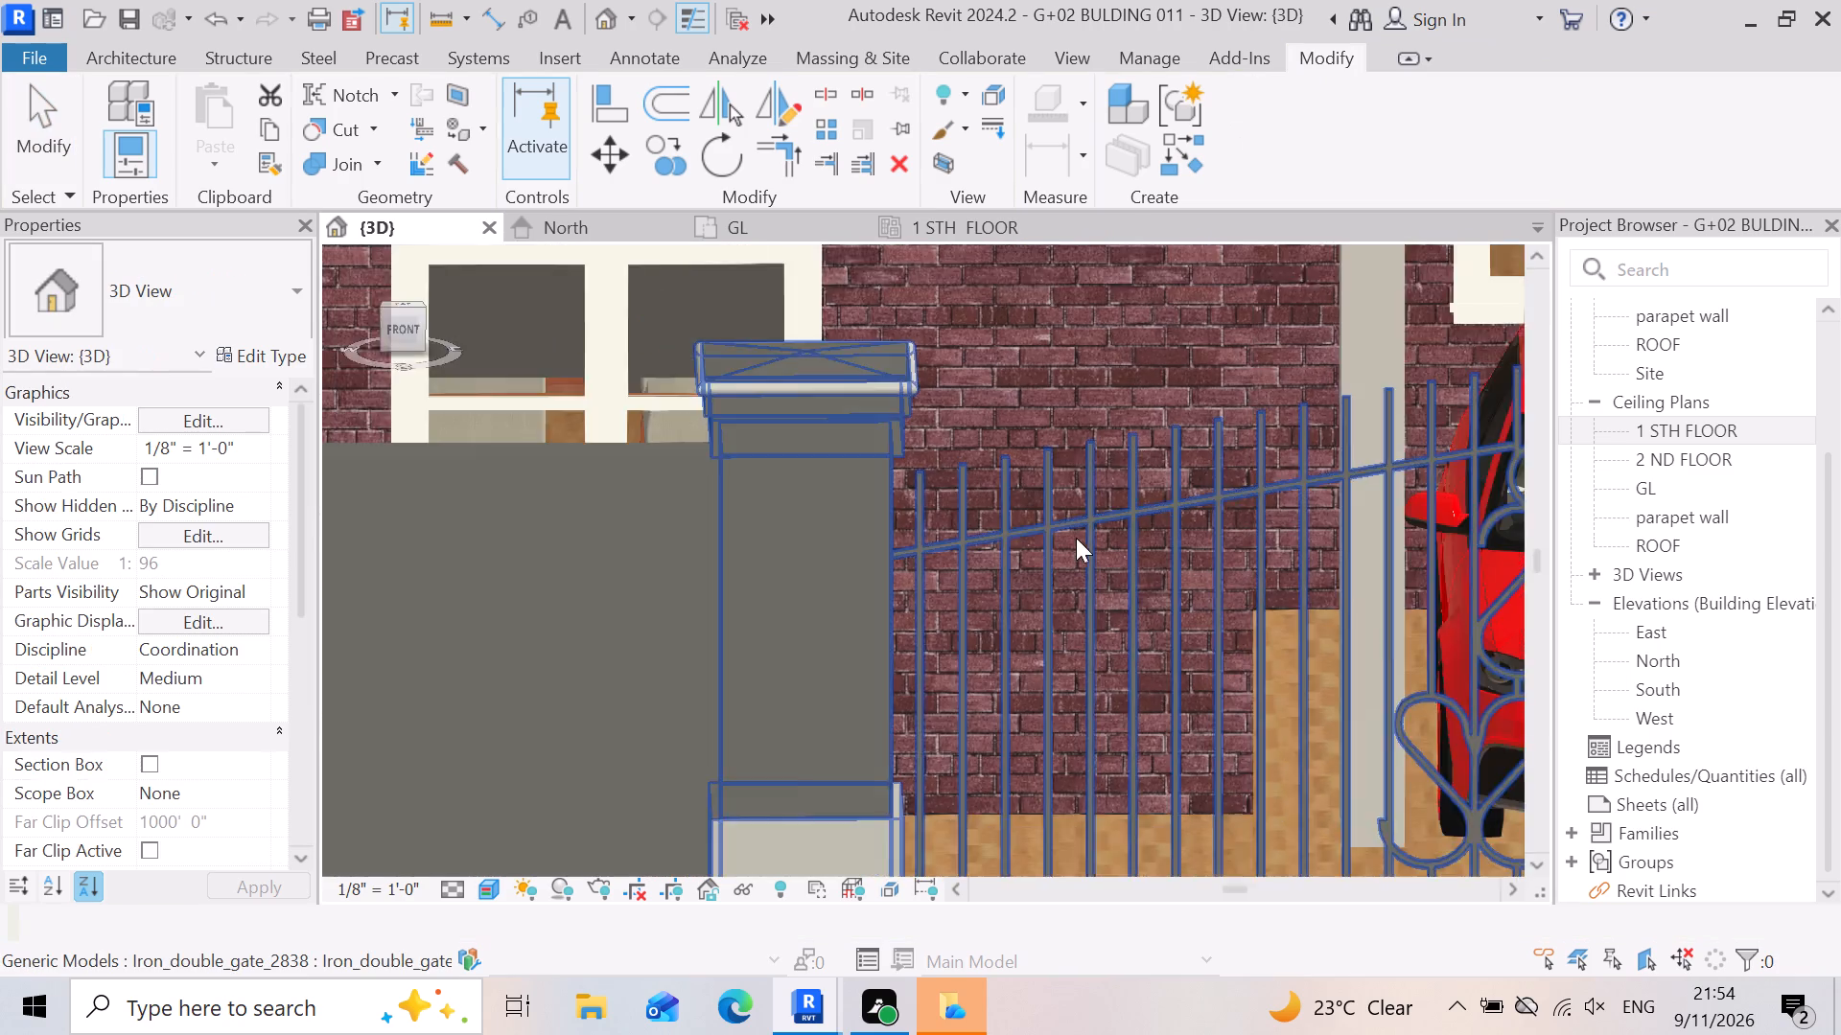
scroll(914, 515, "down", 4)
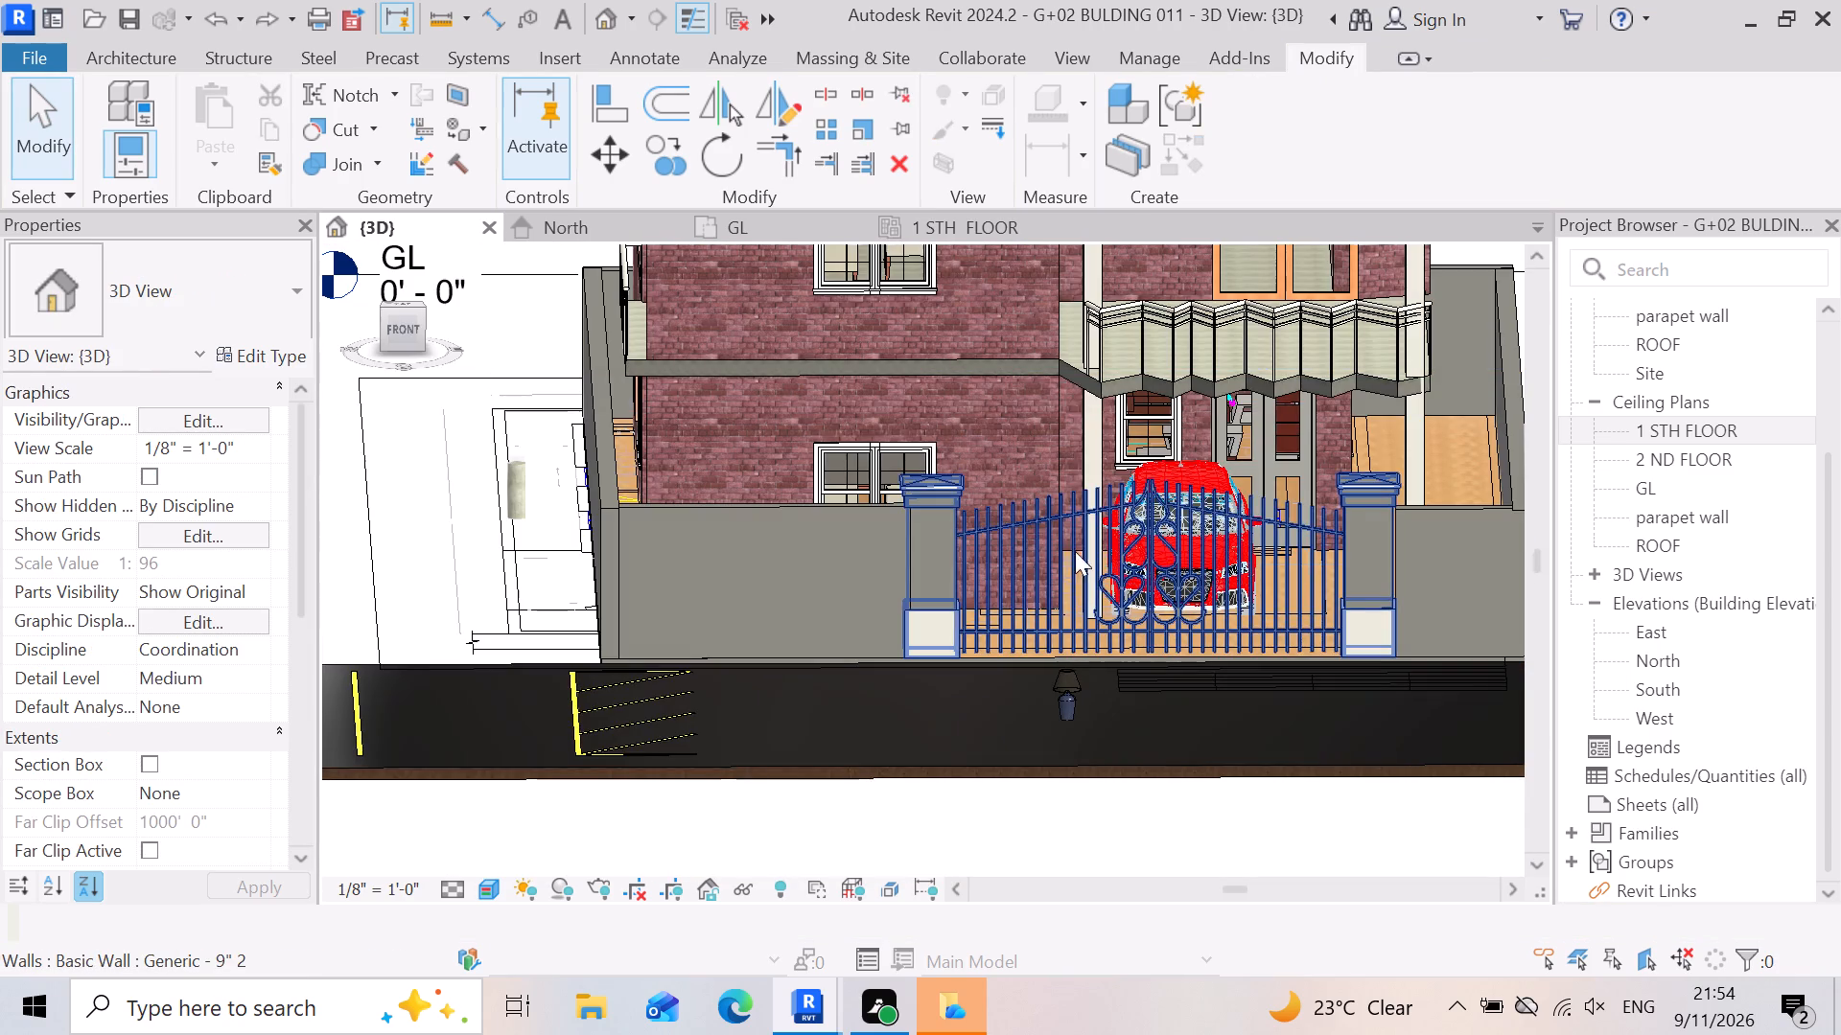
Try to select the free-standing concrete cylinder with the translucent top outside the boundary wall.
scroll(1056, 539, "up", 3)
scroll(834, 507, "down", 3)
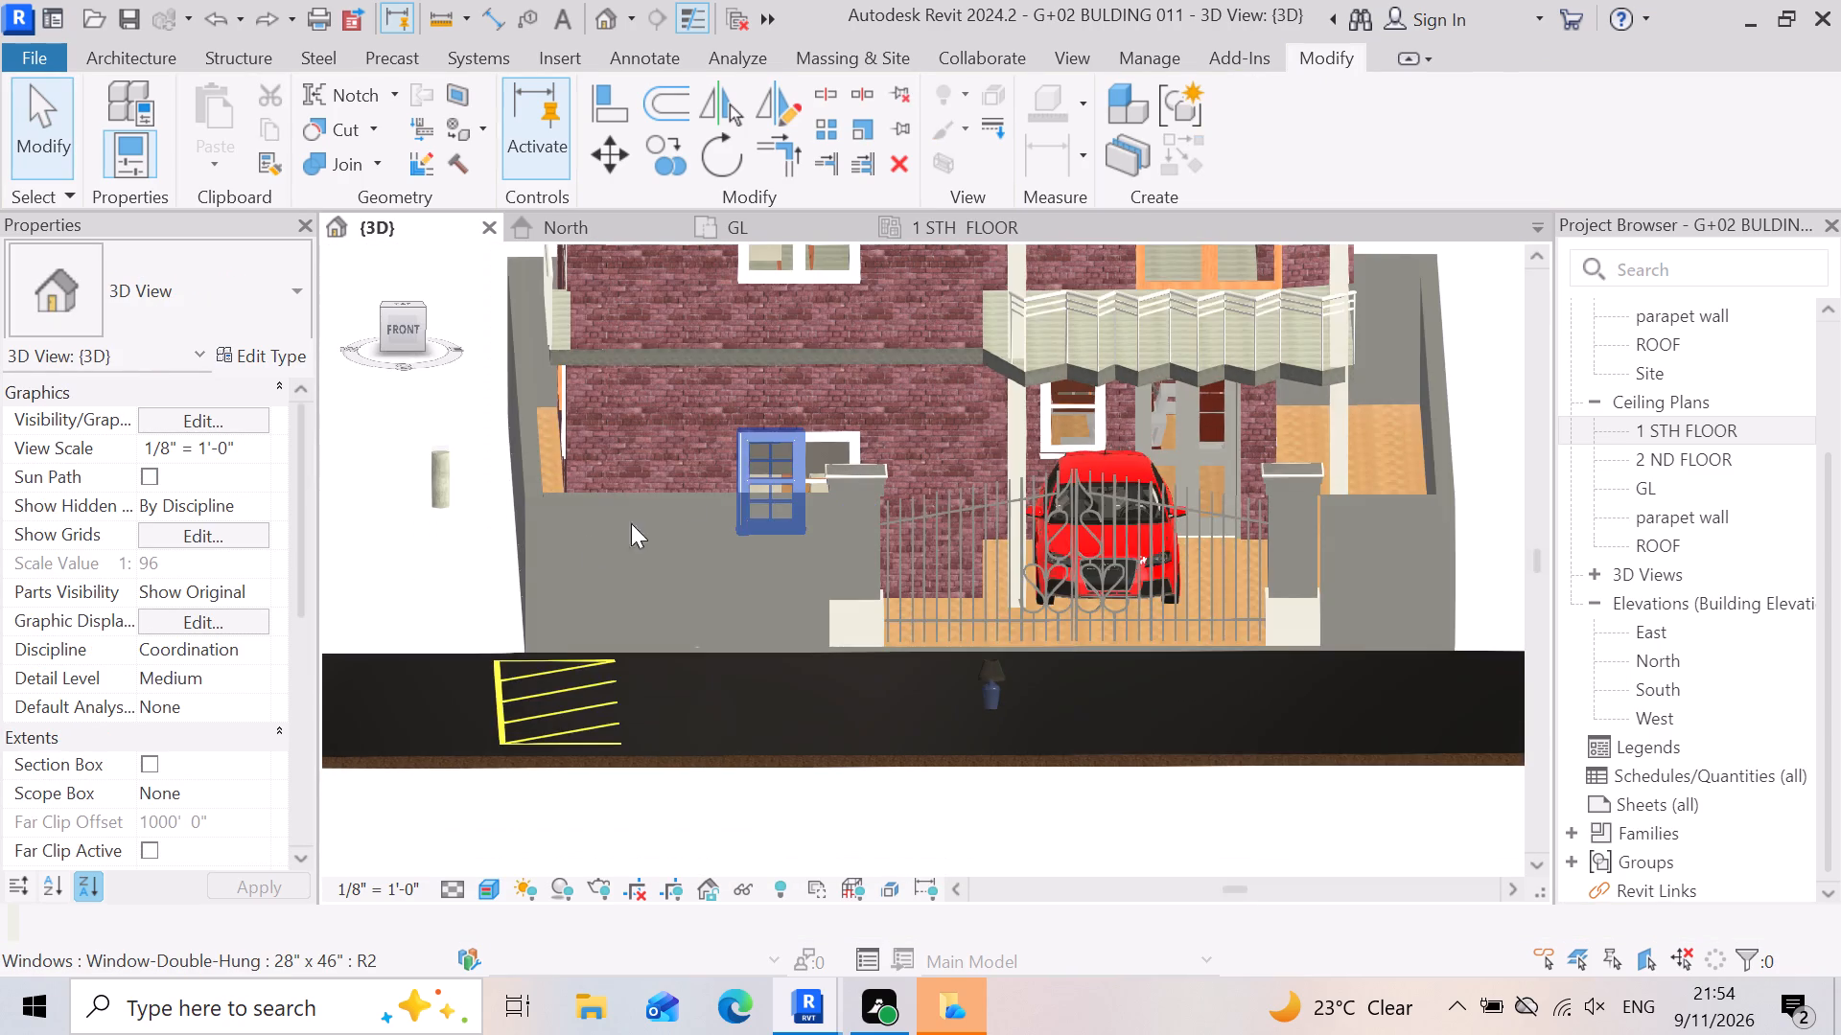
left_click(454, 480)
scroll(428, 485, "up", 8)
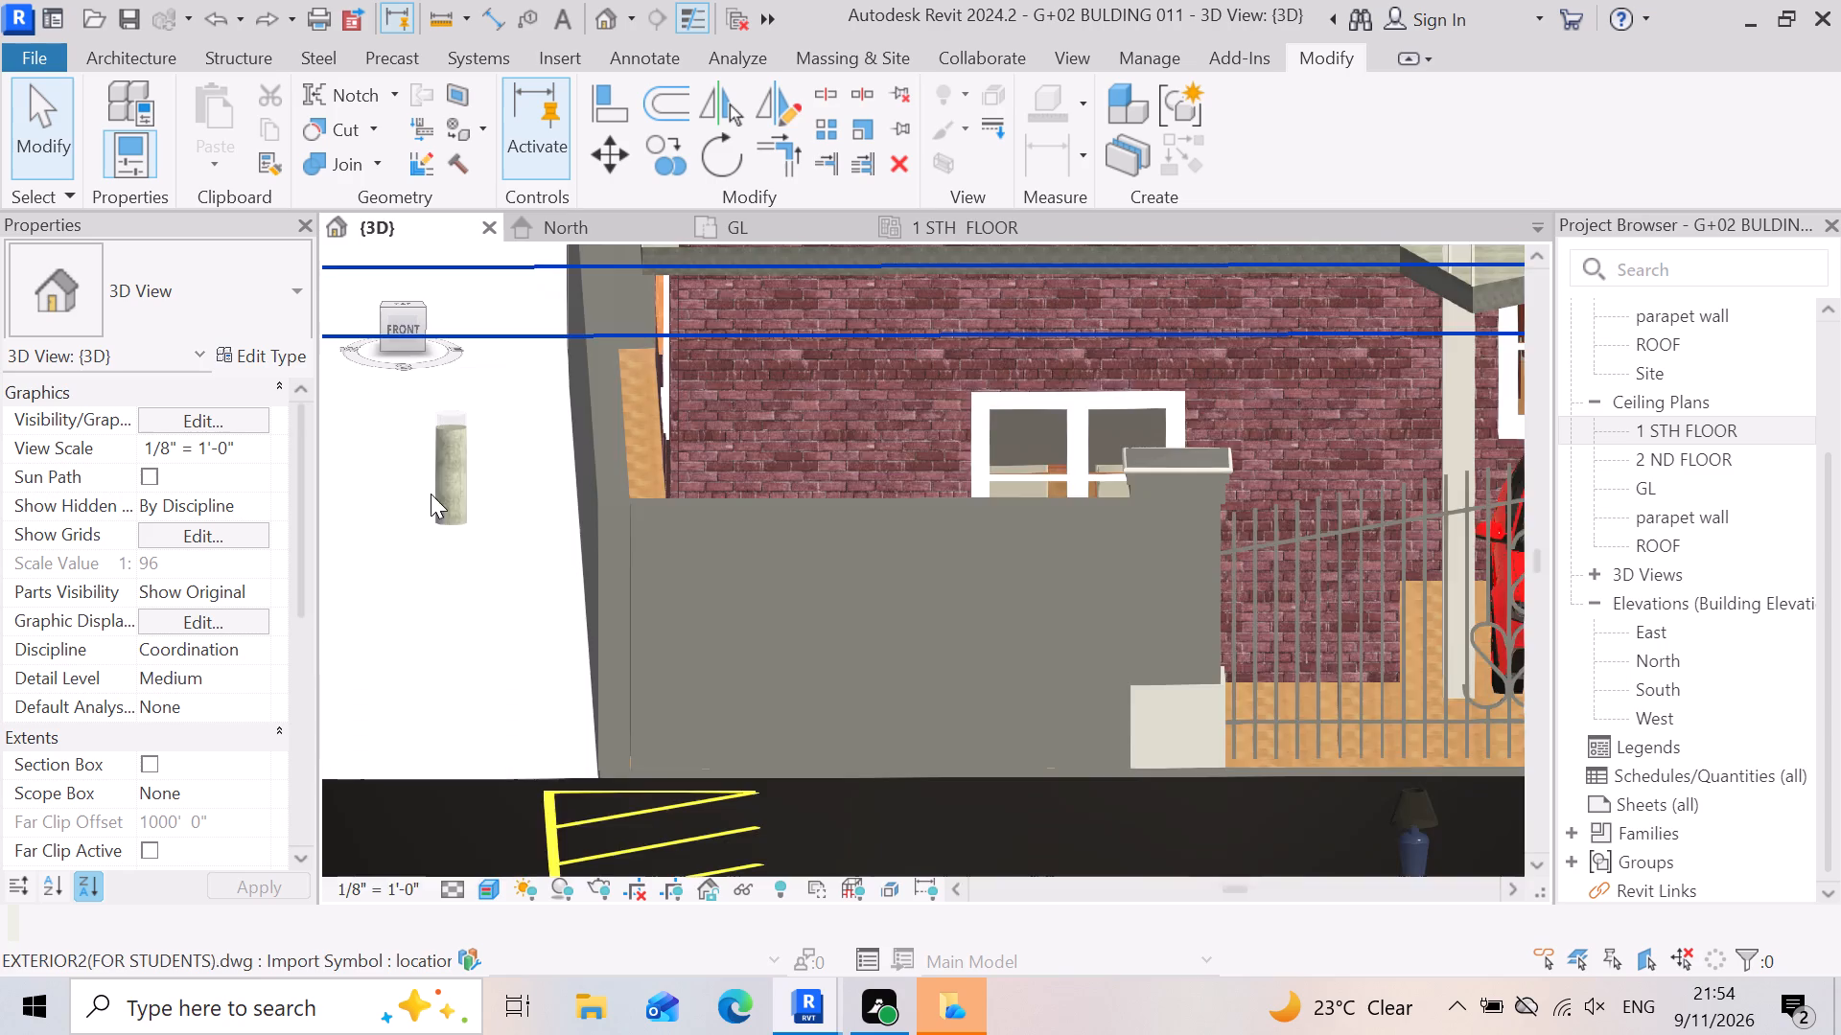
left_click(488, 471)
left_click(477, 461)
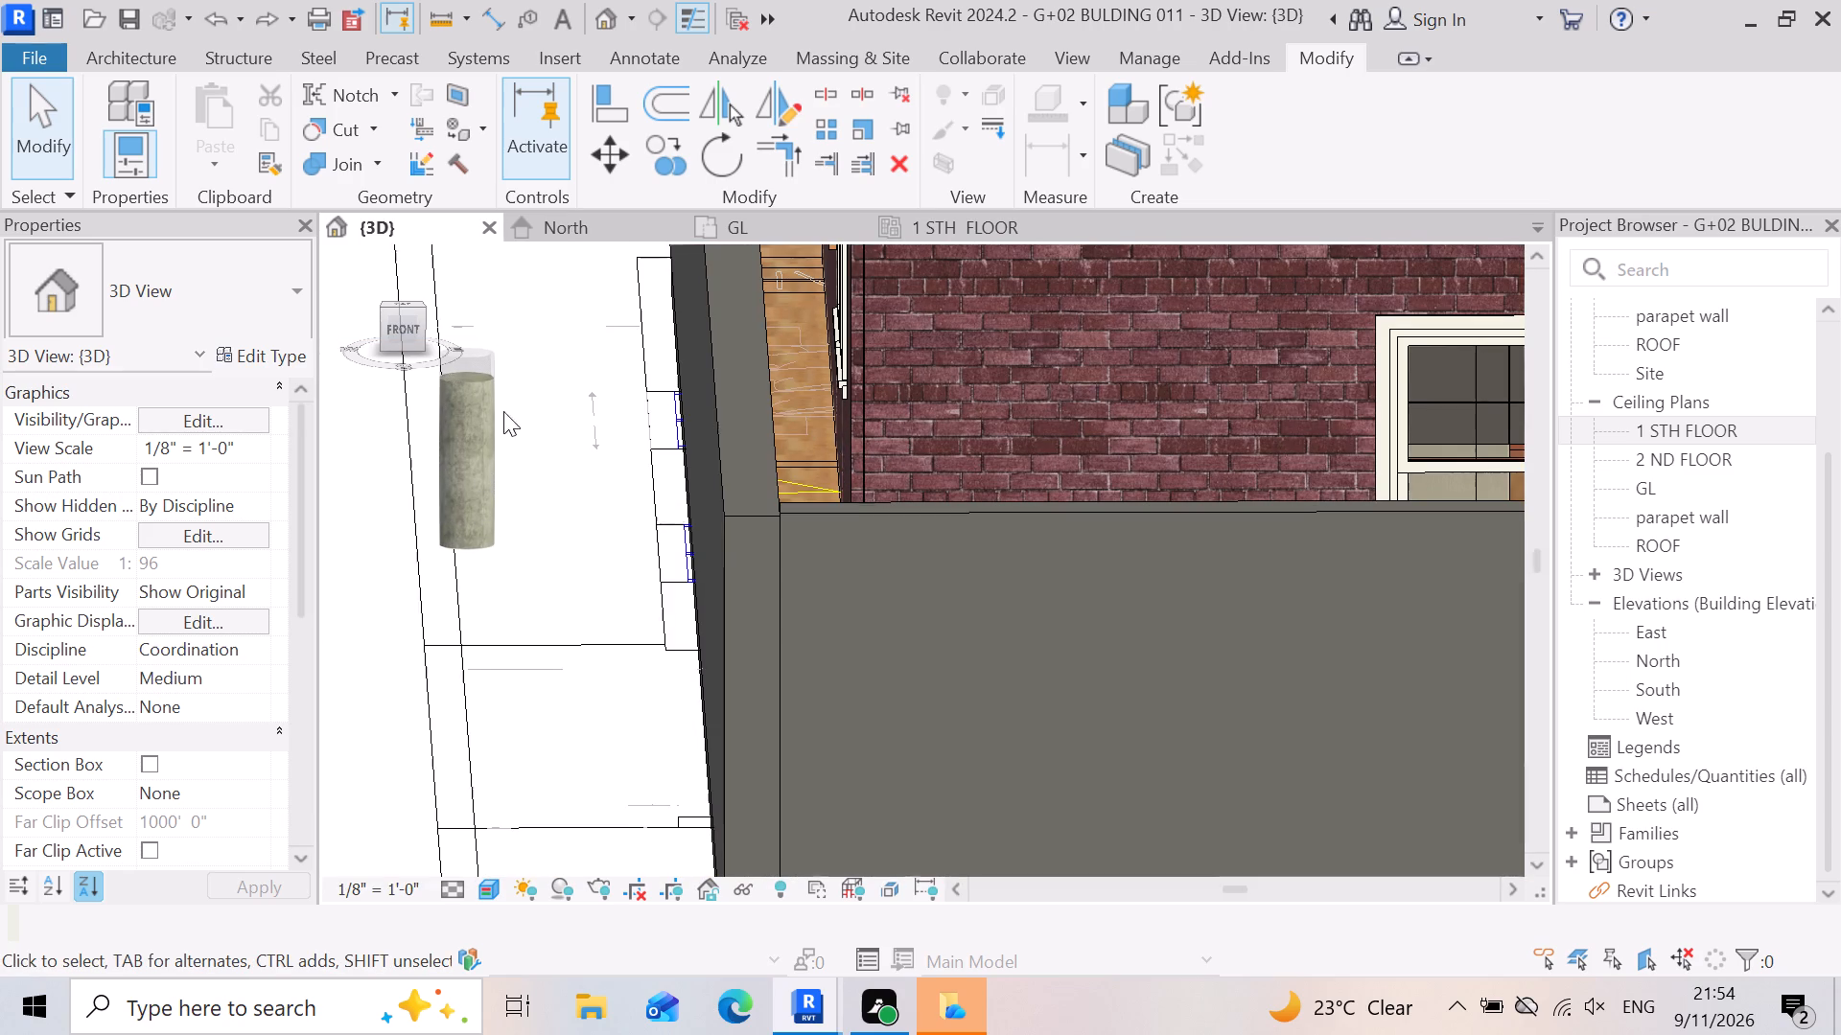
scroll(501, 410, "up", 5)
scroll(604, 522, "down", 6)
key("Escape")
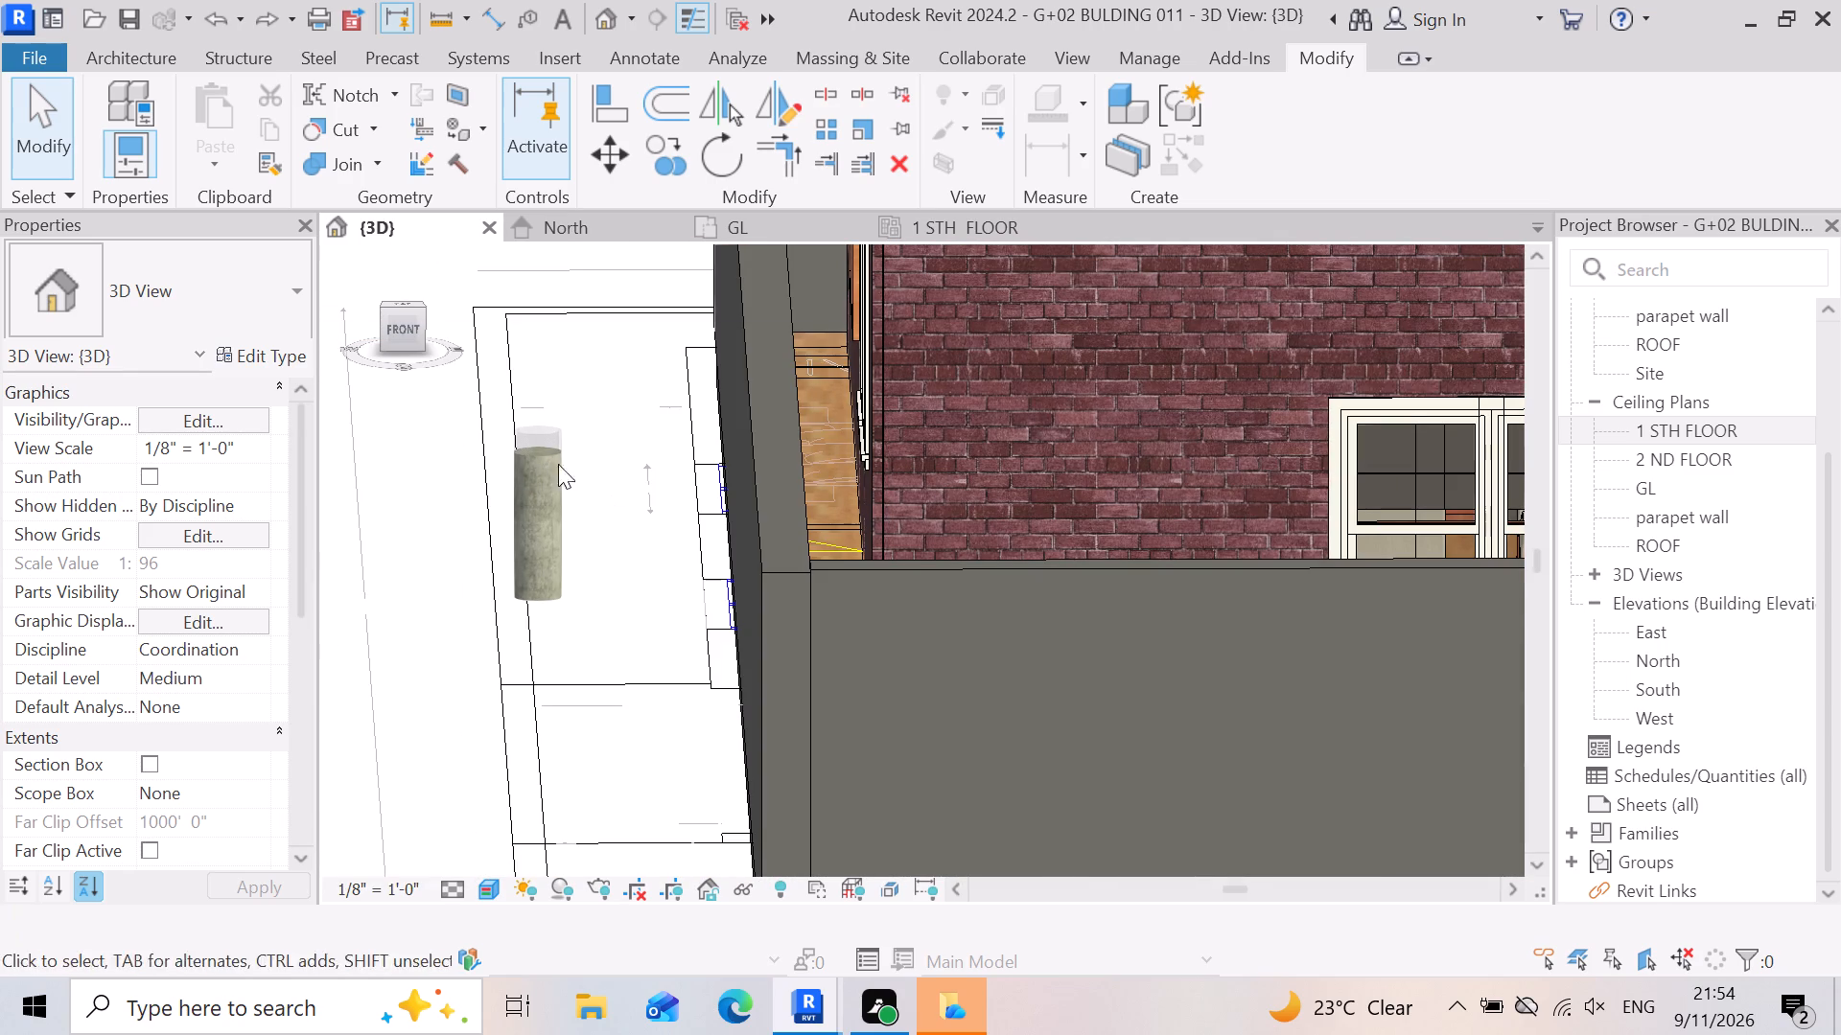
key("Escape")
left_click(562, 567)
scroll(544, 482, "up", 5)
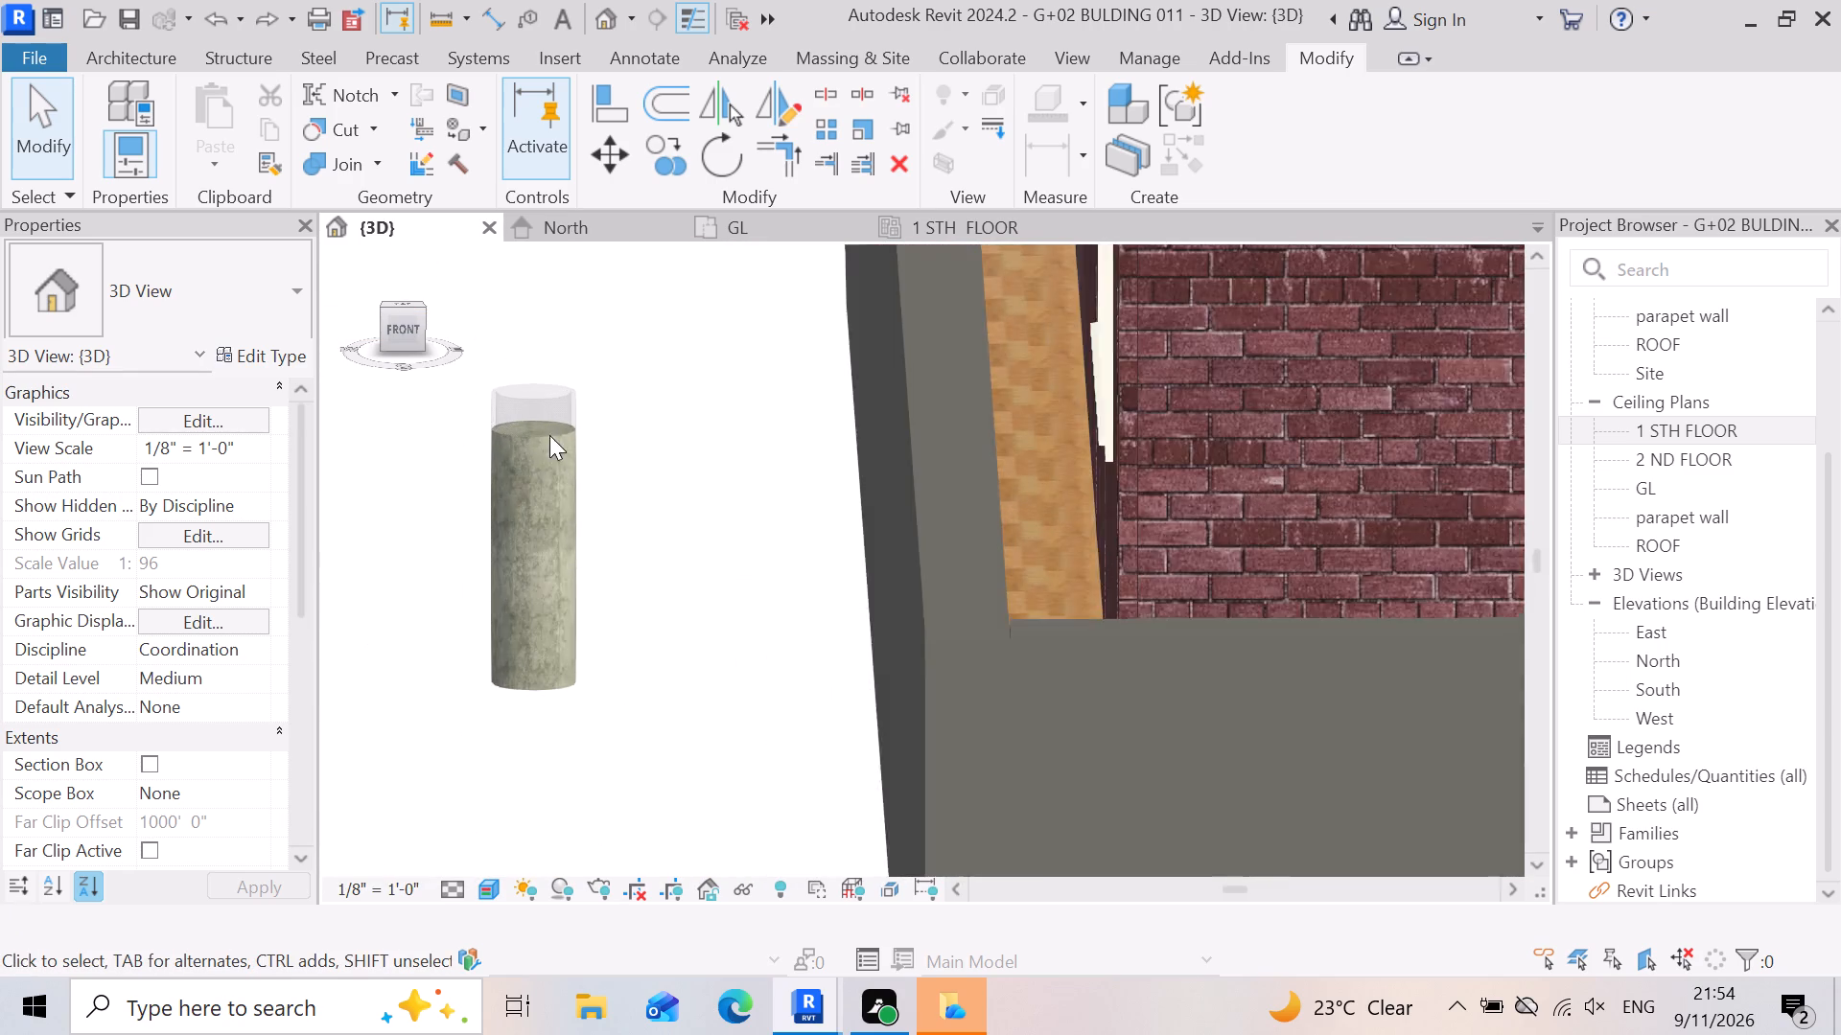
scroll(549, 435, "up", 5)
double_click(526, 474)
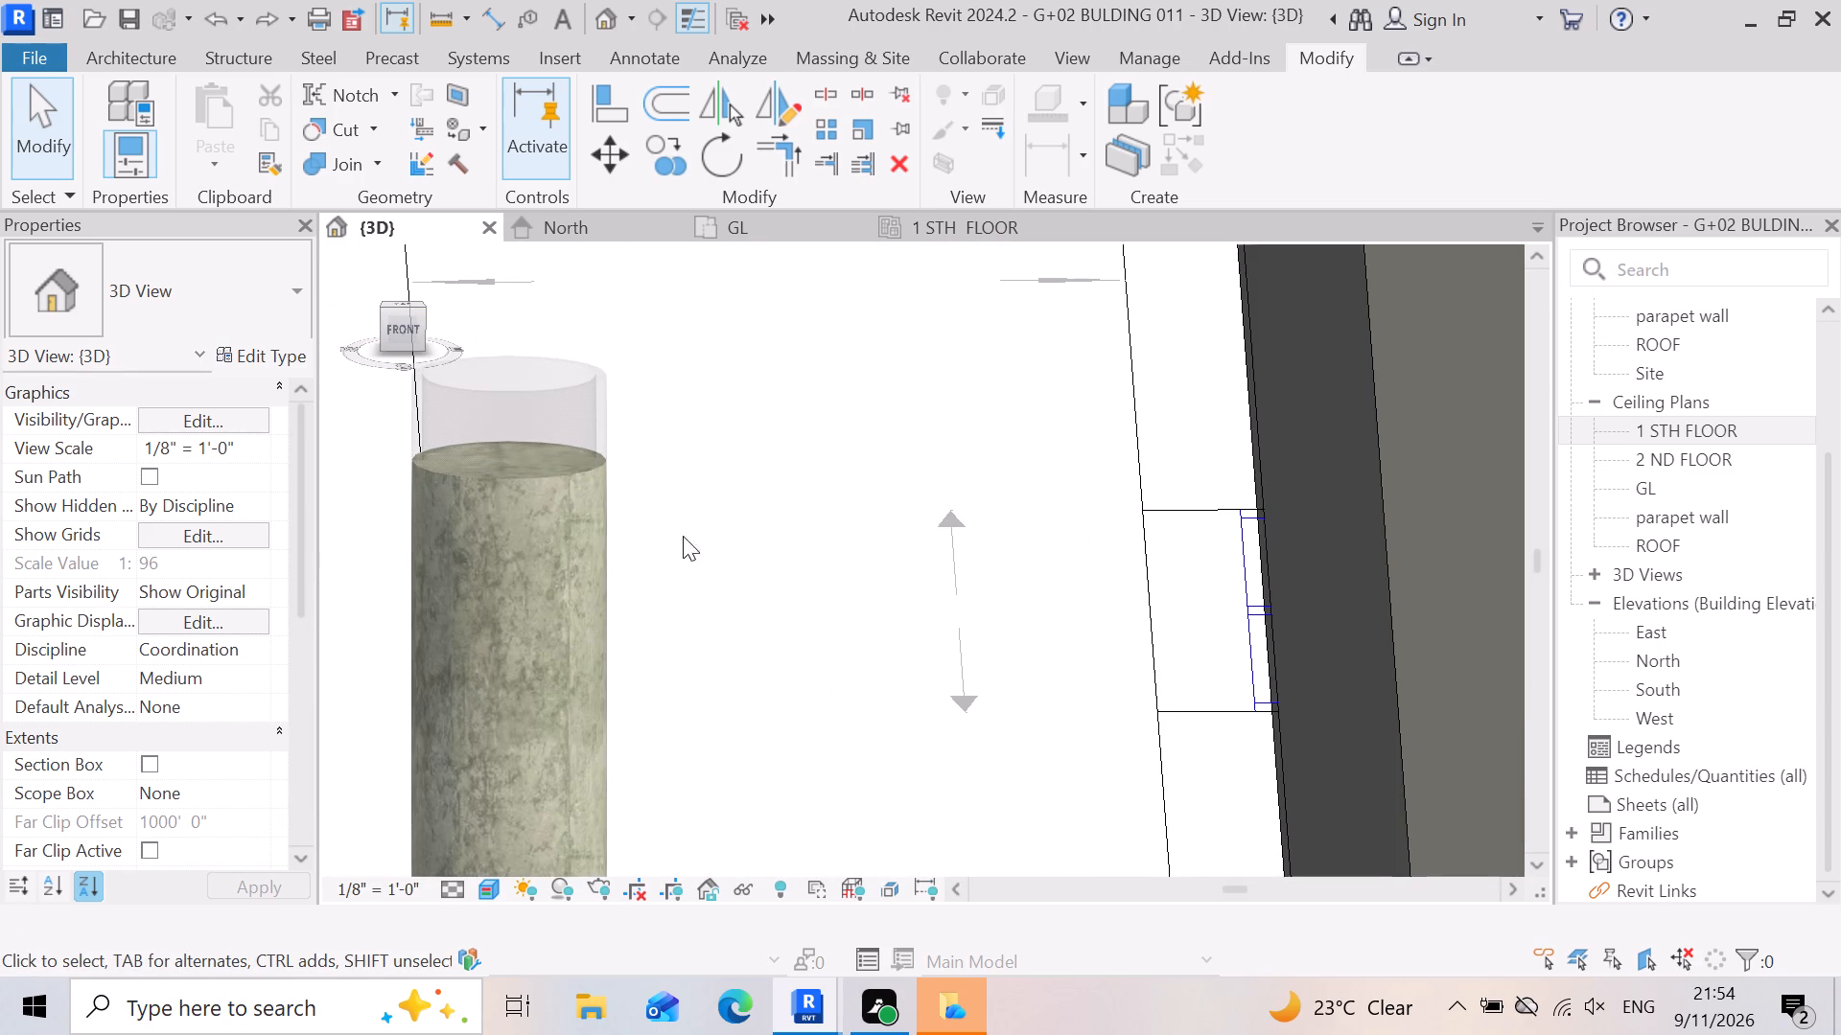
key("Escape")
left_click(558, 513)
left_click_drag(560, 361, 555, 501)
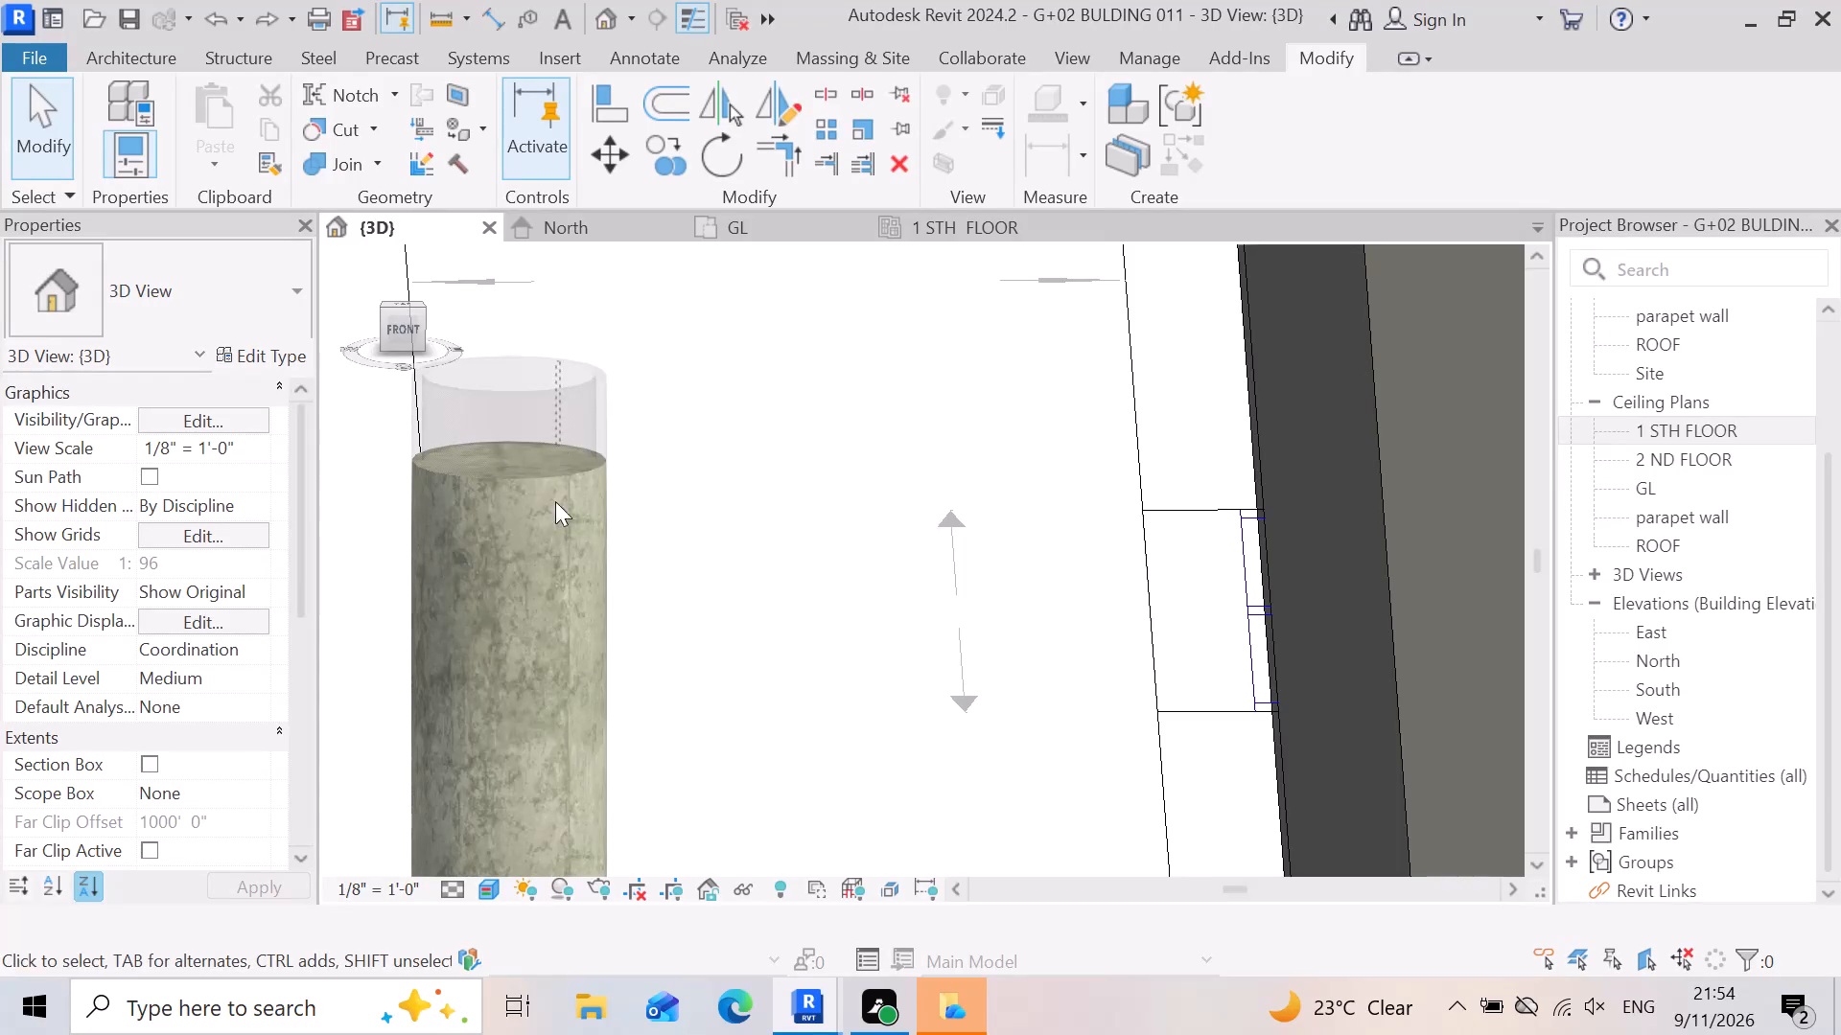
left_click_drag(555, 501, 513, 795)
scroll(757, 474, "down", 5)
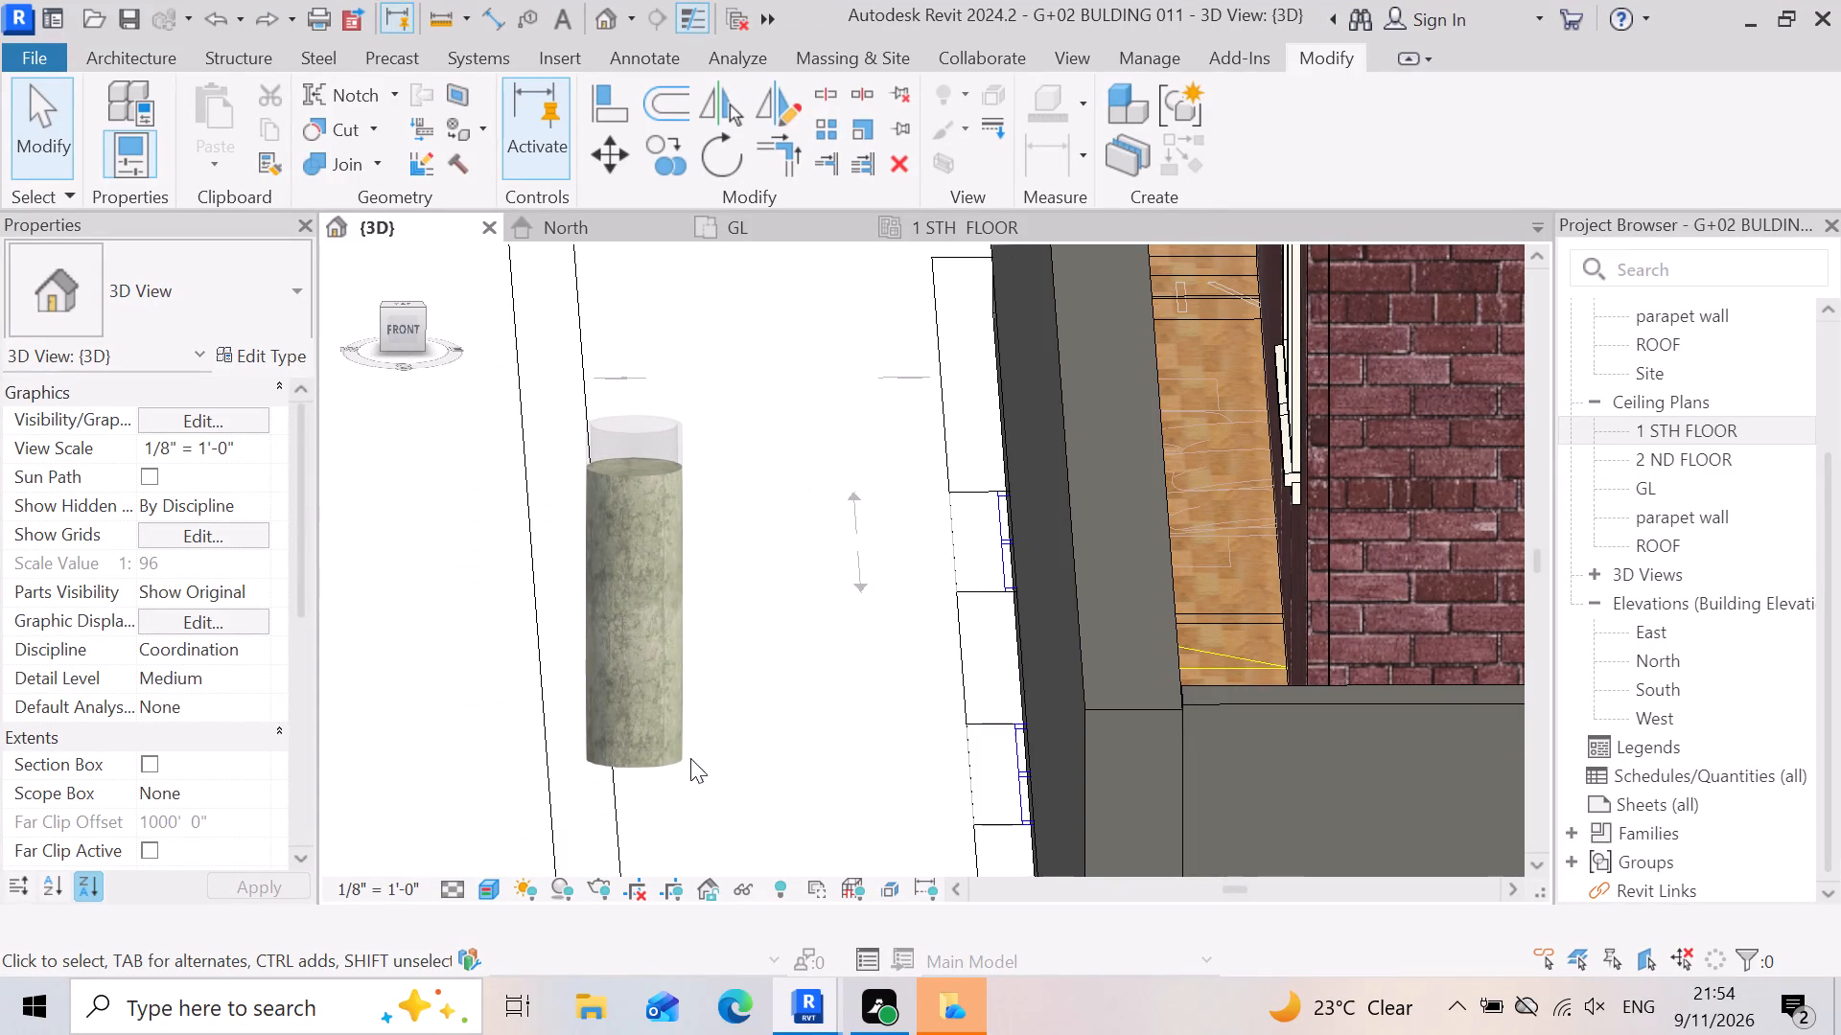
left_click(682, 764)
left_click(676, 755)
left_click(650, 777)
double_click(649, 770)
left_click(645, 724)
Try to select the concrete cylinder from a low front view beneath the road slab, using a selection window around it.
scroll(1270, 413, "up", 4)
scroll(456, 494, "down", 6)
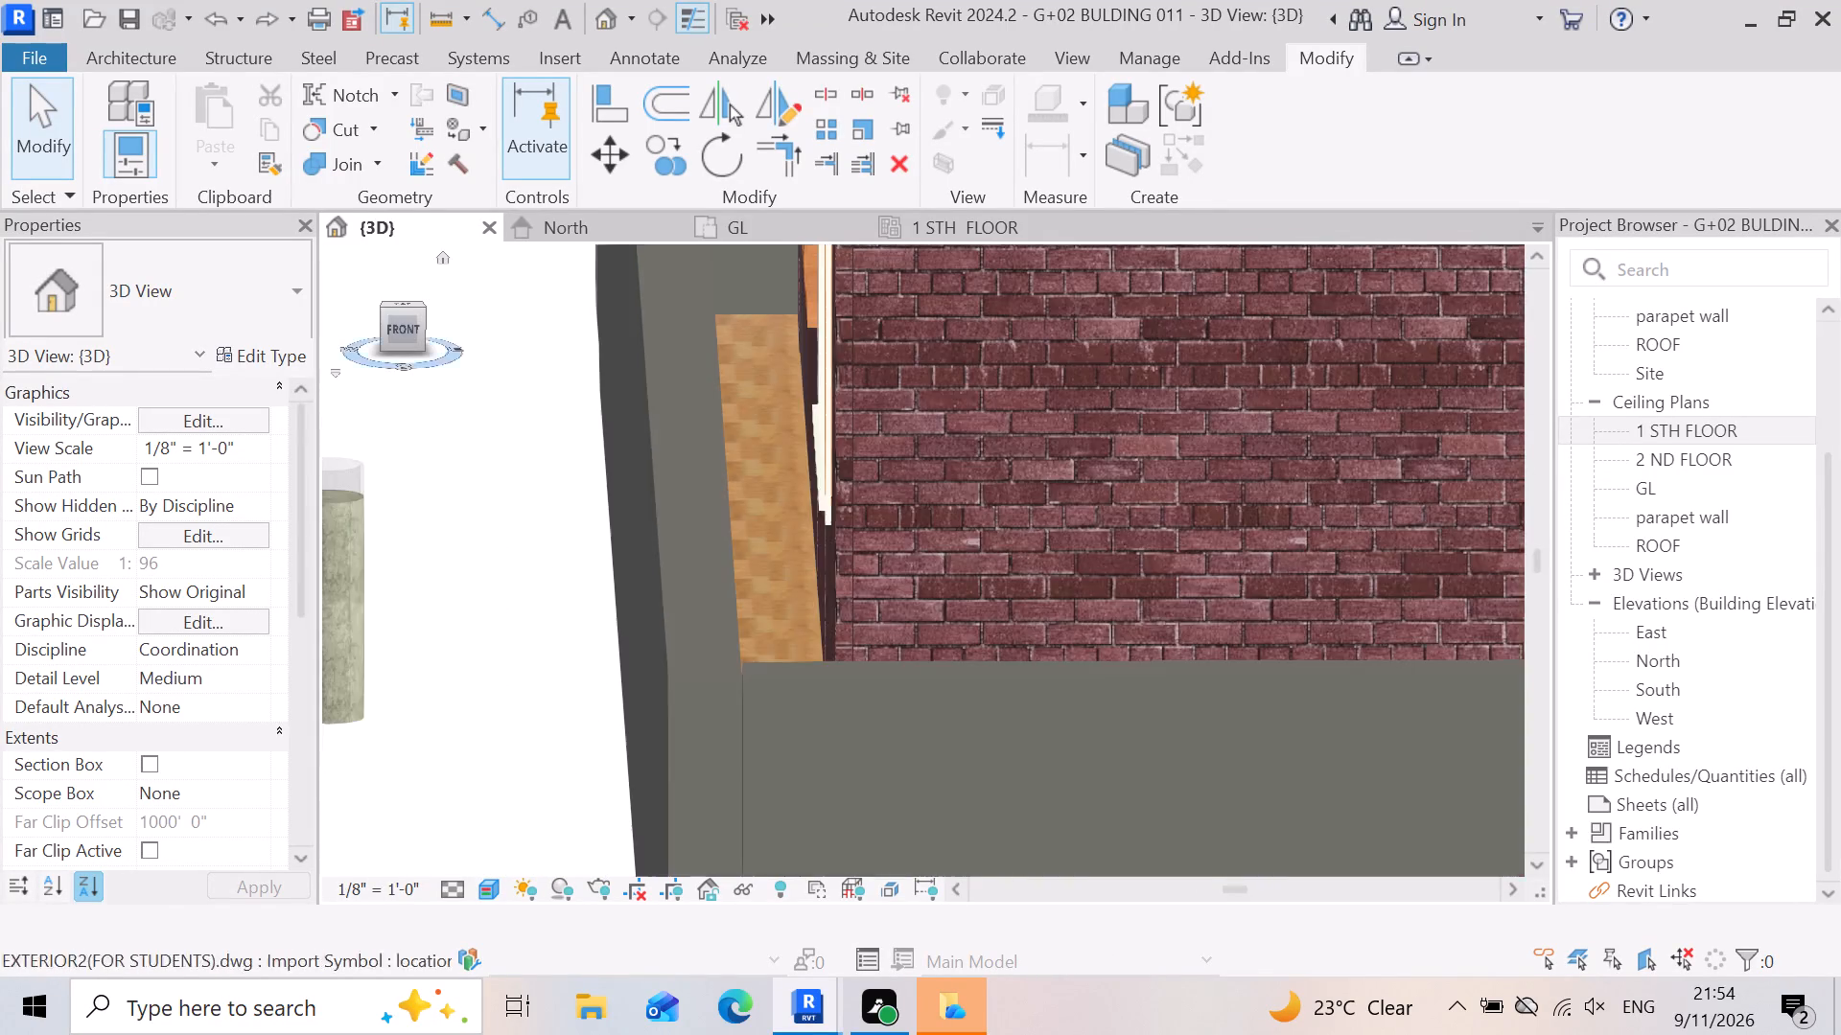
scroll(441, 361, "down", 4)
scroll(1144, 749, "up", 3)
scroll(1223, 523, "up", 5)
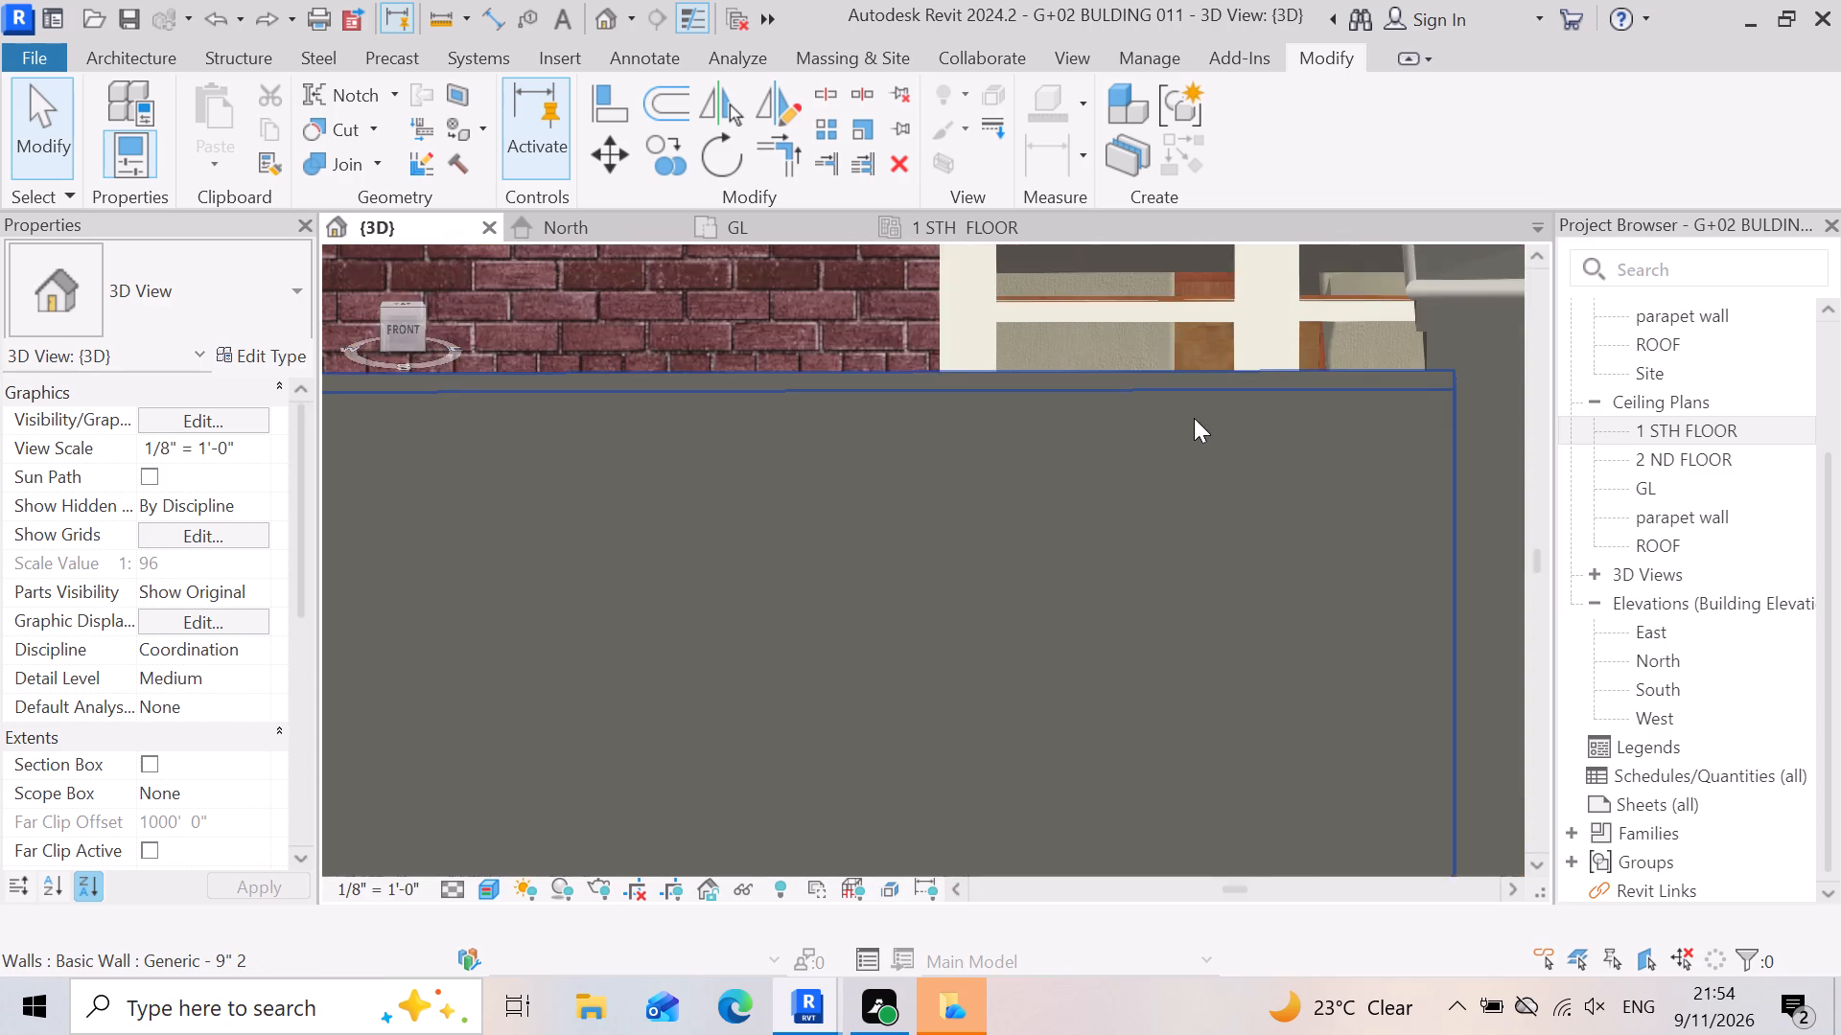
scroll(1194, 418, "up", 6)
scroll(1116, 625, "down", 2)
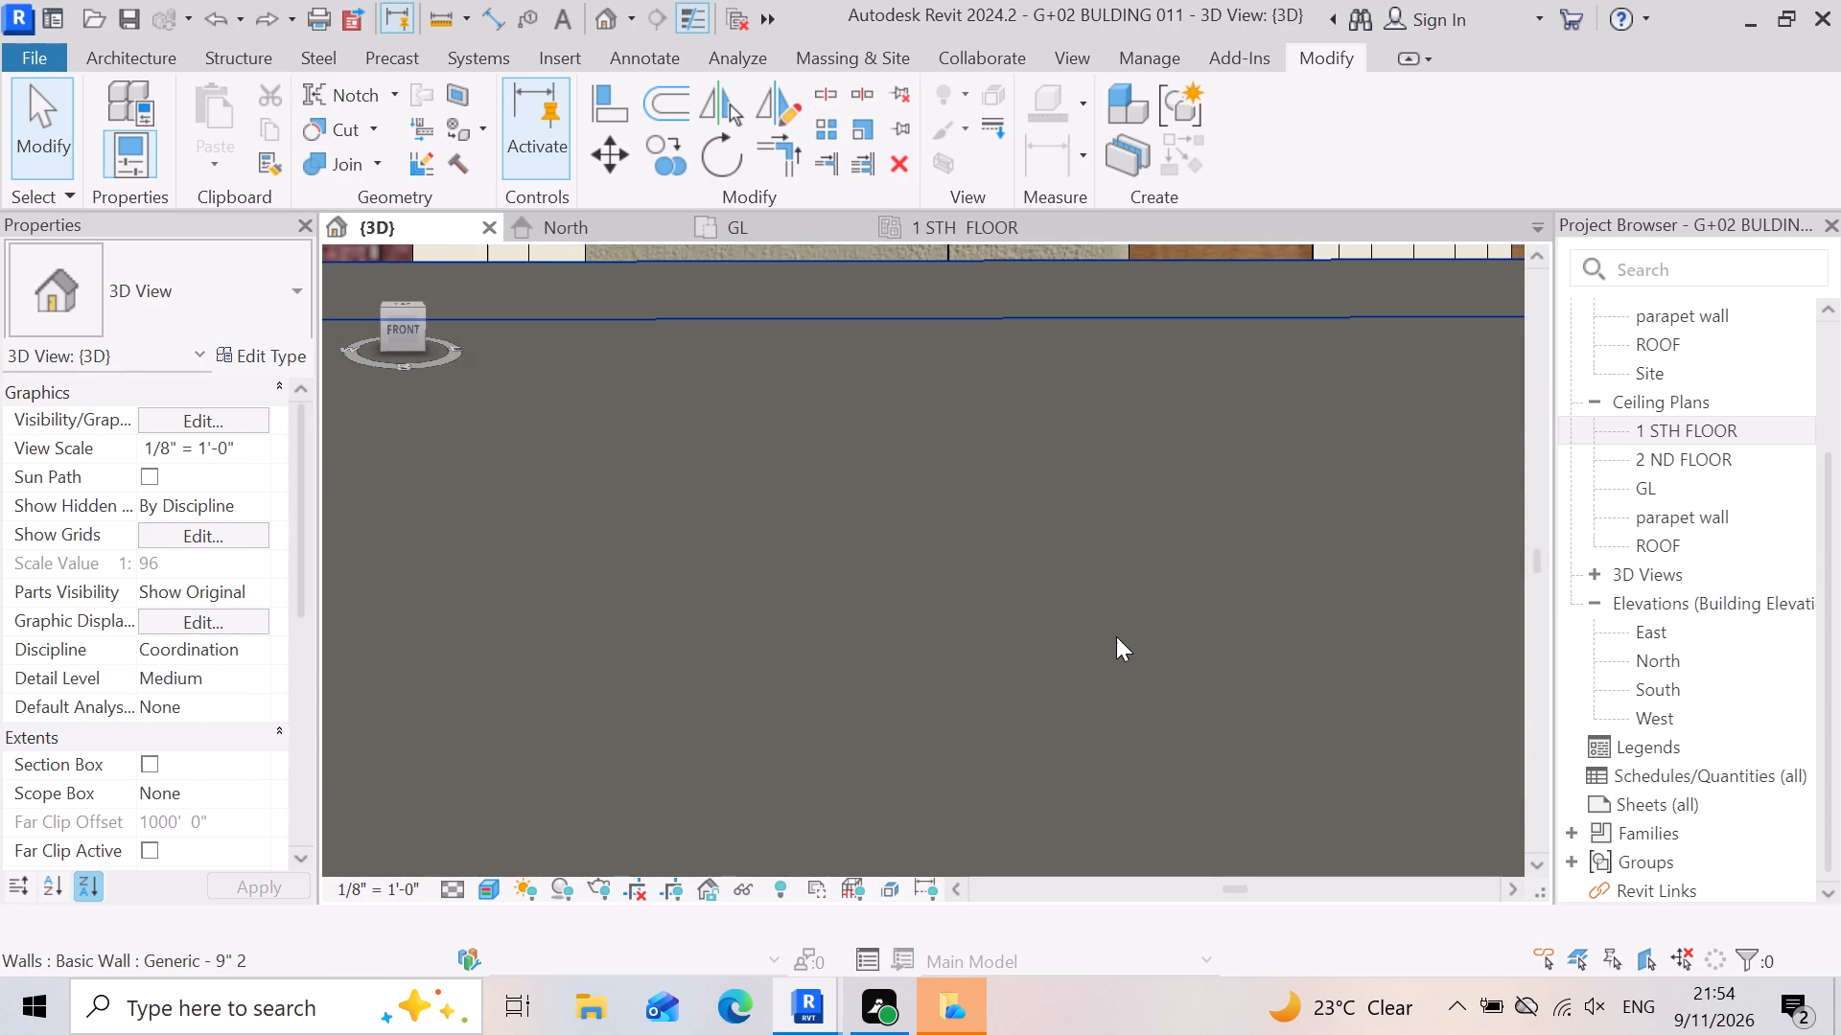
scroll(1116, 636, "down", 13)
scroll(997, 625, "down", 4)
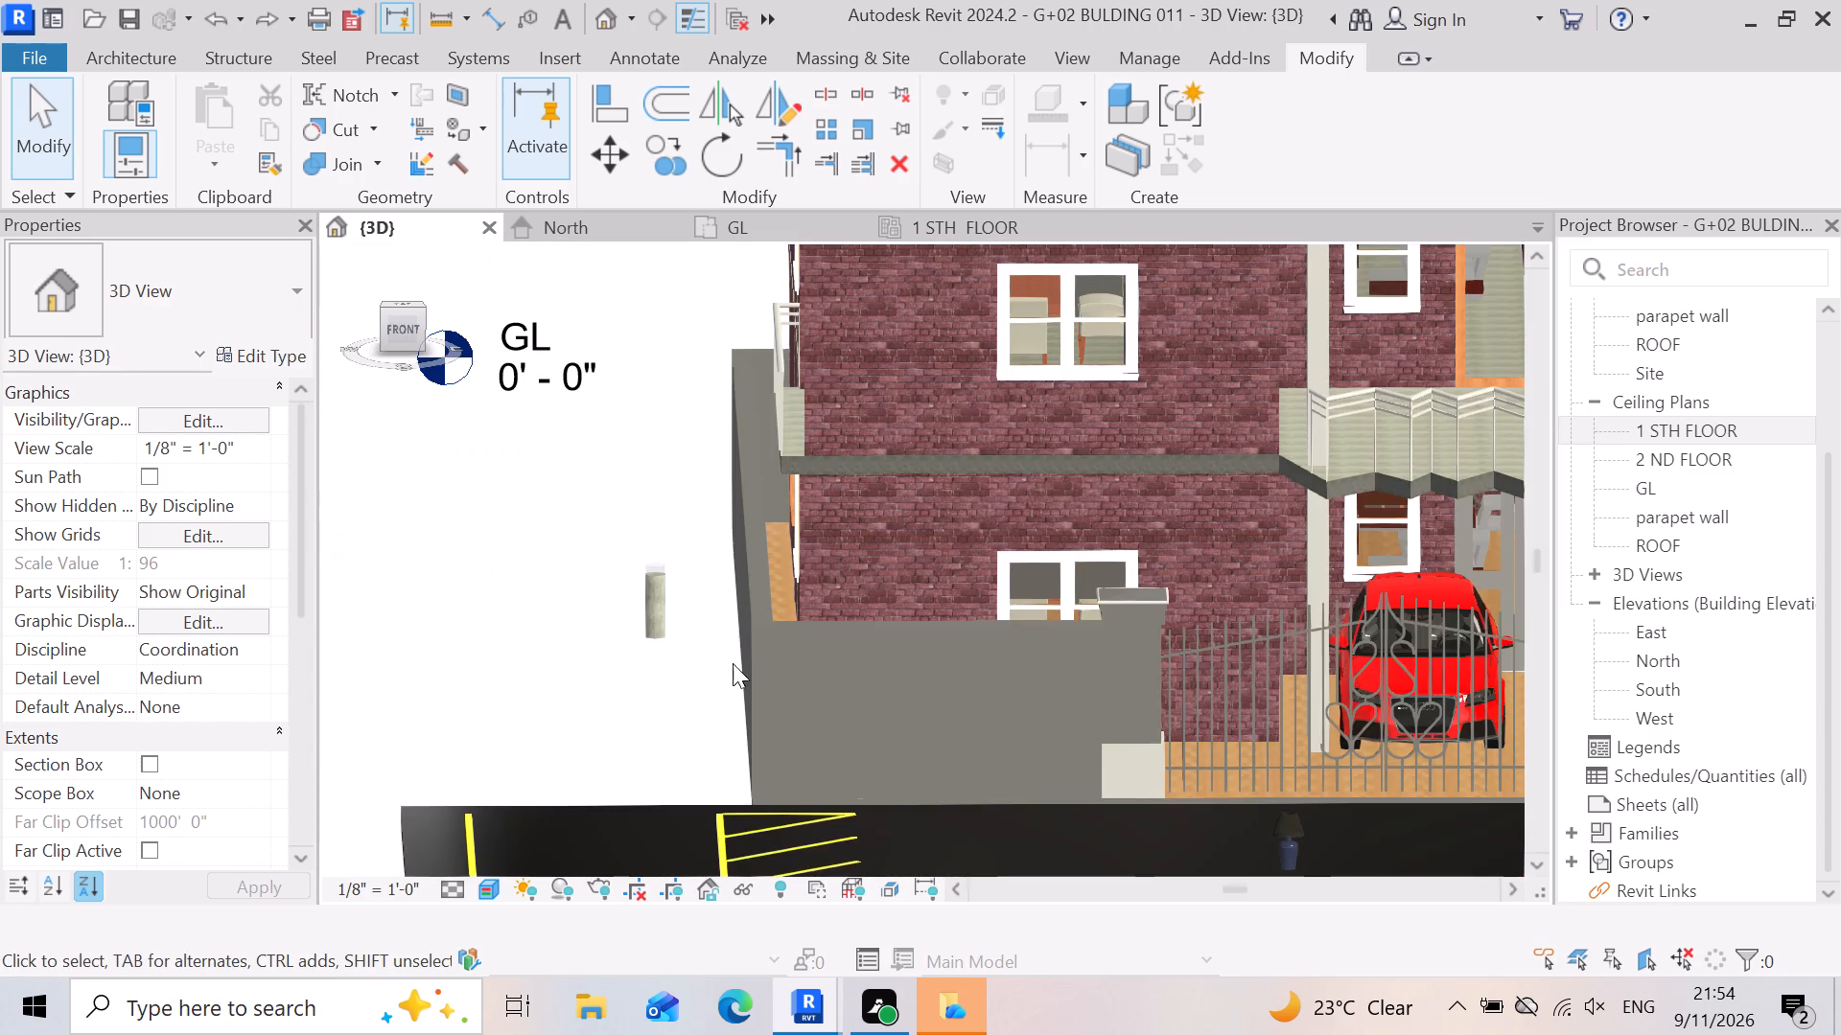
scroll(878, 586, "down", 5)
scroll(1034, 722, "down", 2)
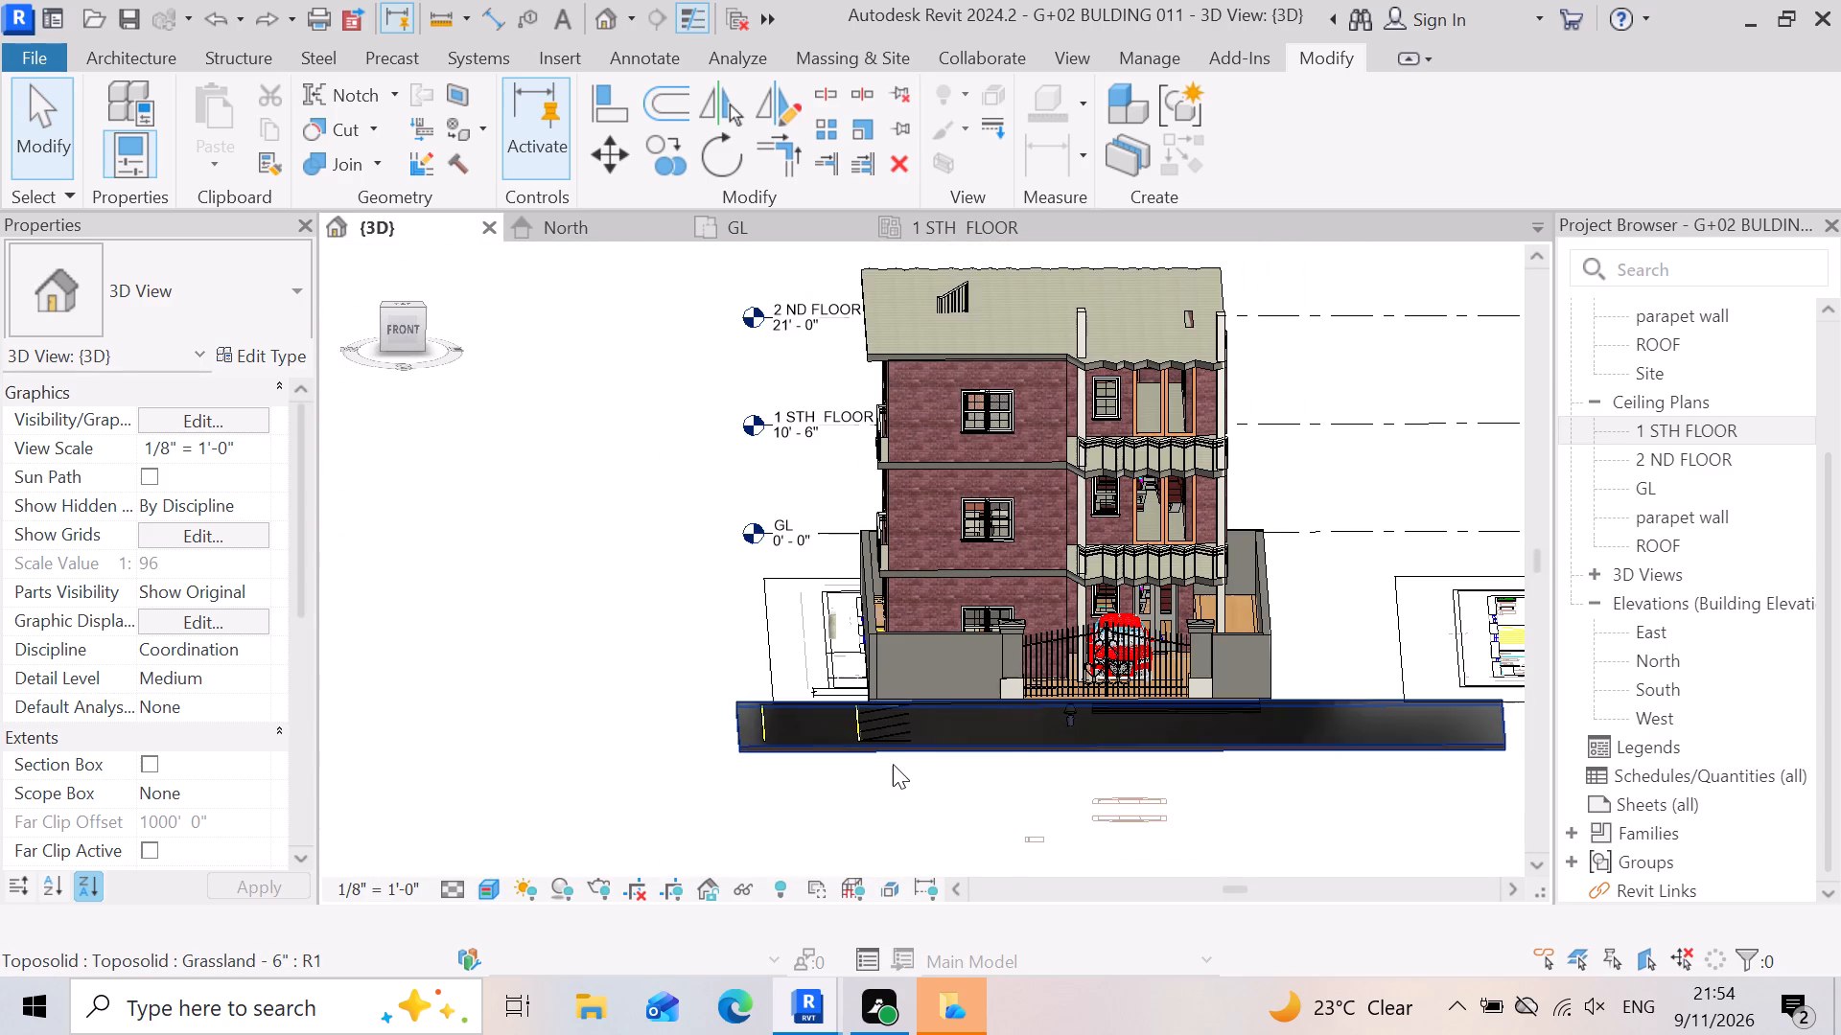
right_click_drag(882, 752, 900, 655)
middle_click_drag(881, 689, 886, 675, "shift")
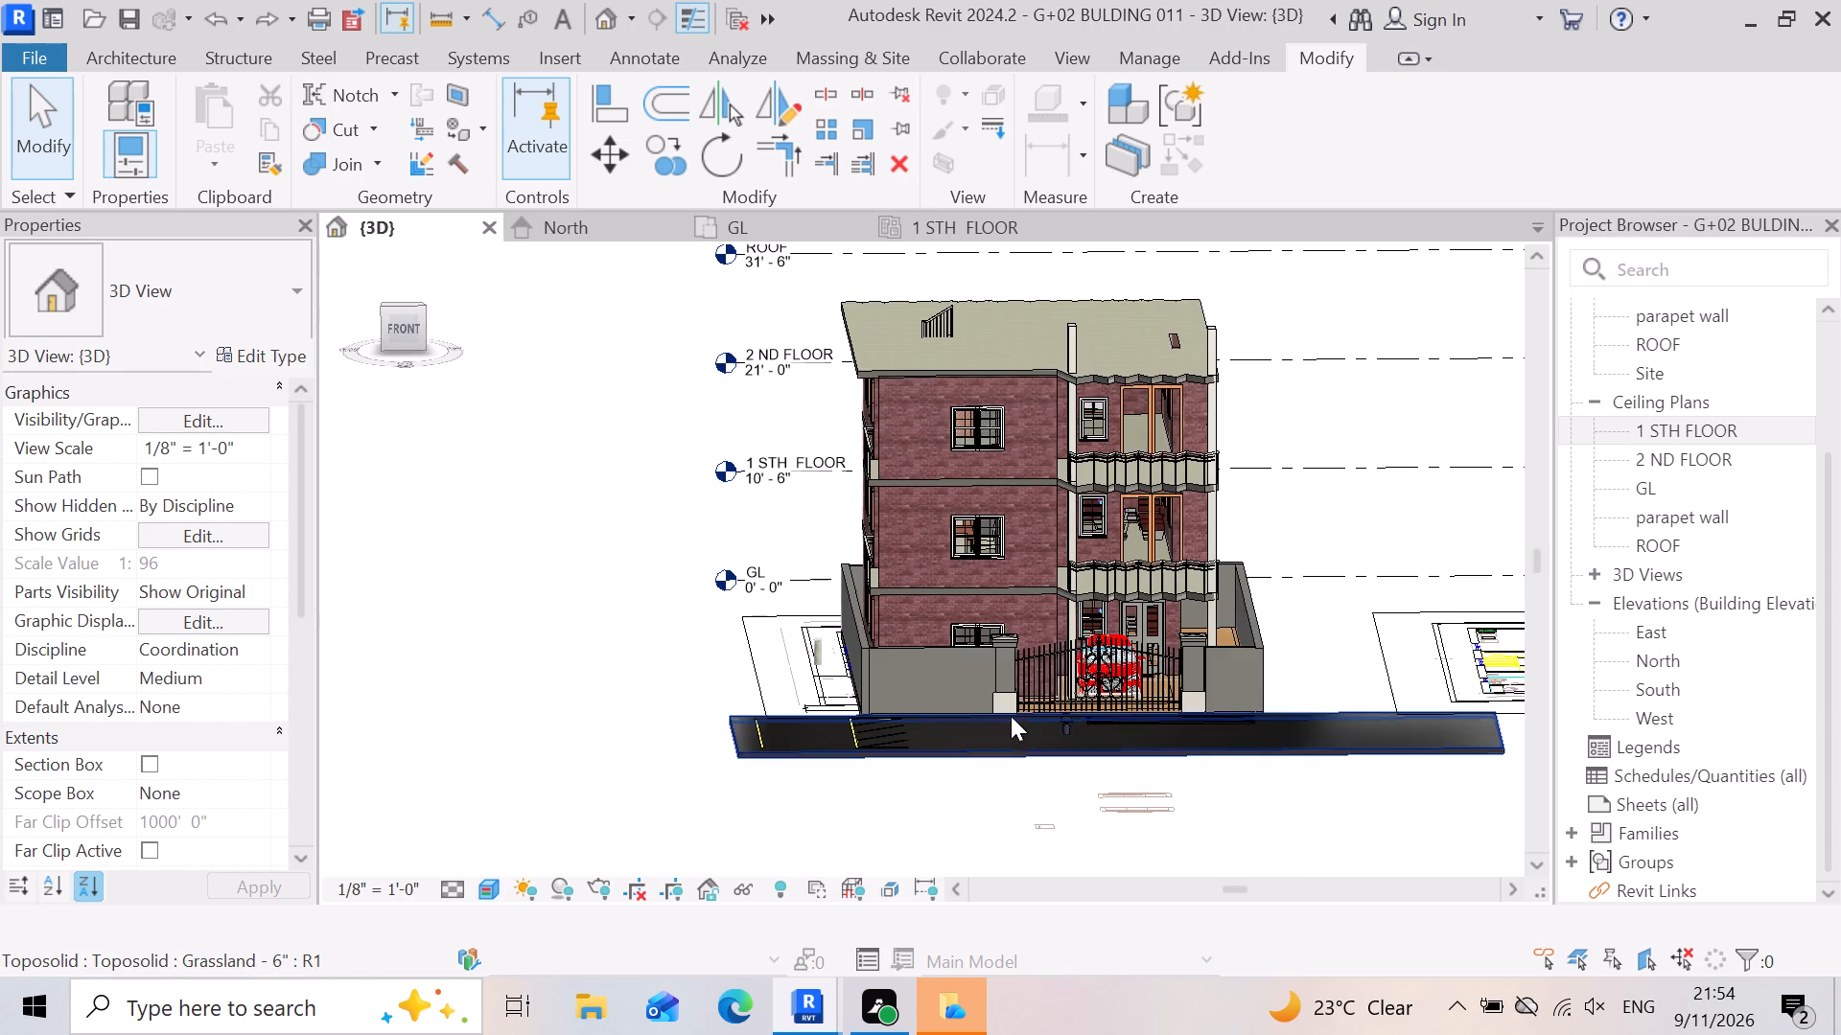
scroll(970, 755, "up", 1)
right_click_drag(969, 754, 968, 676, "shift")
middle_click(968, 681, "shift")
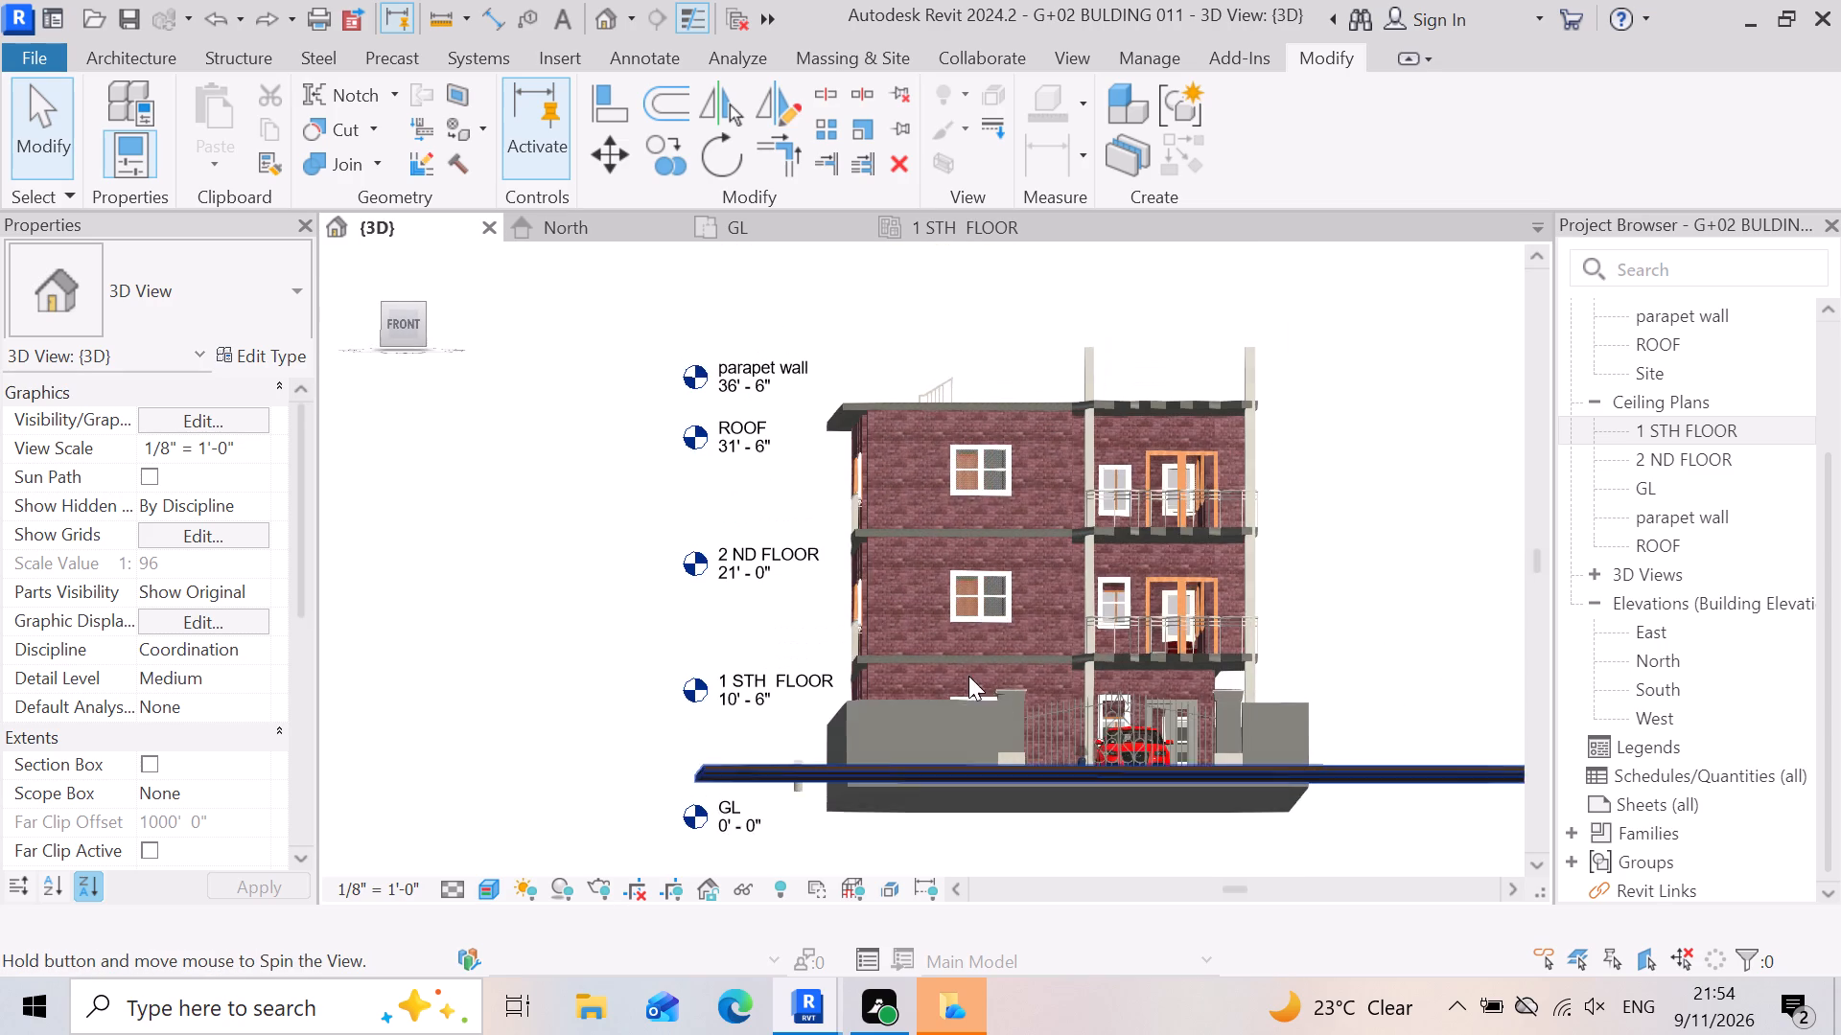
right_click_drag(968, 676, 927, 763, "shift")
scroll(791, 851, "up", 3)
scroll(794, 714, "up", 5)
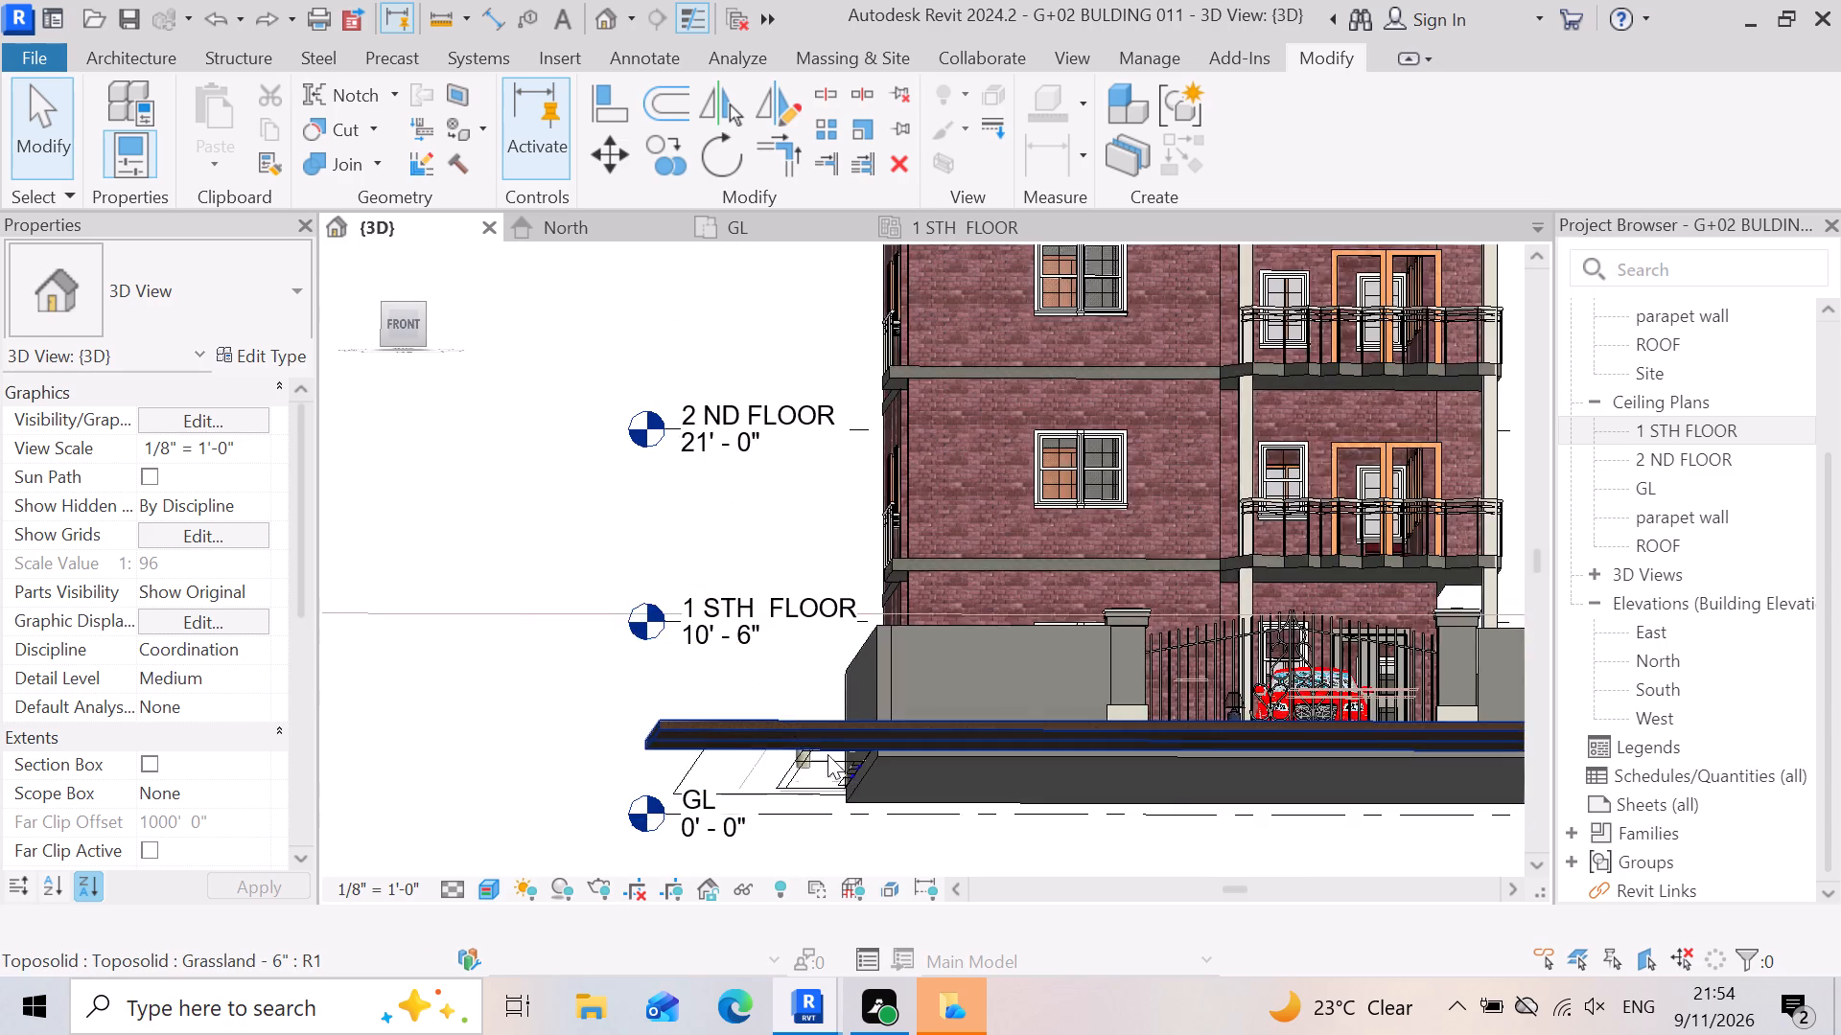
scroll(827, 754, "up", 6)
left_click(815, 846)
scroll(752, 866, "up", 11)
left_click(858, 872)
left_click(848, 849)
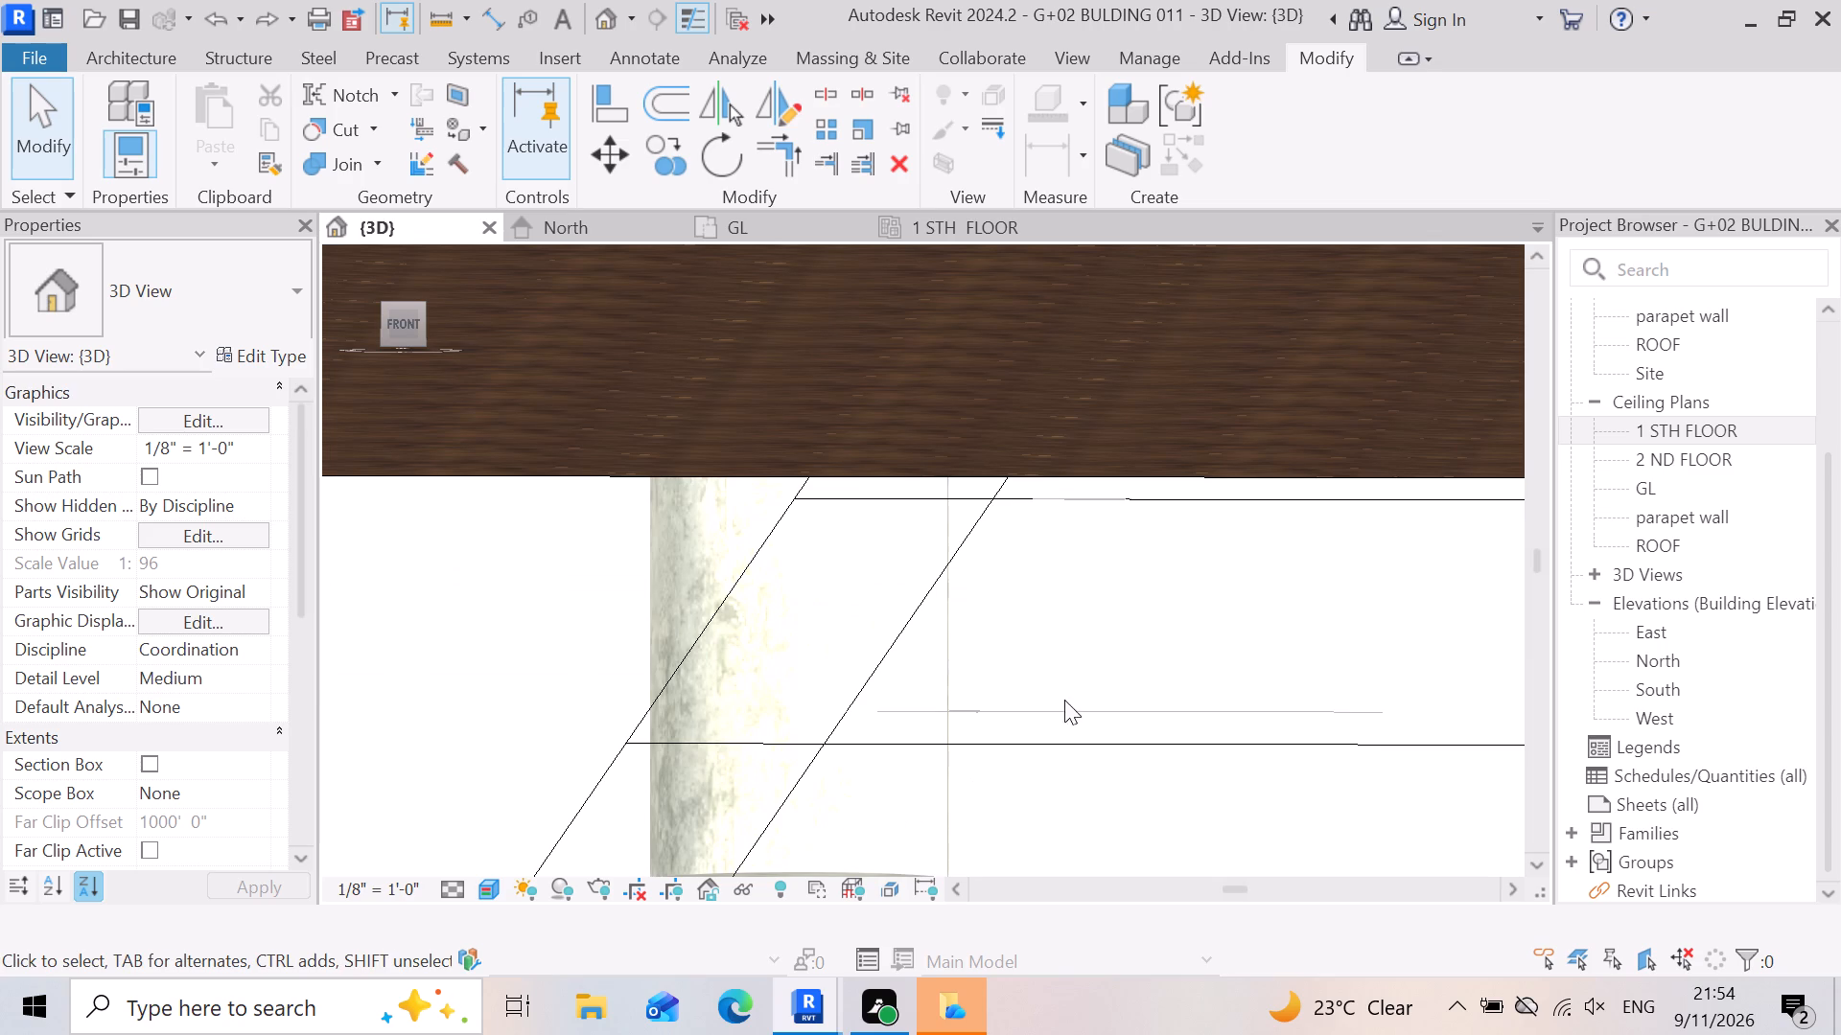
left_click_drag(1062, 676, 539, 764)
Delete the Table Lamp - Standard 60W - 120V standing on the road slab in front of the gate.
scroll(869, 610, "down", 3)
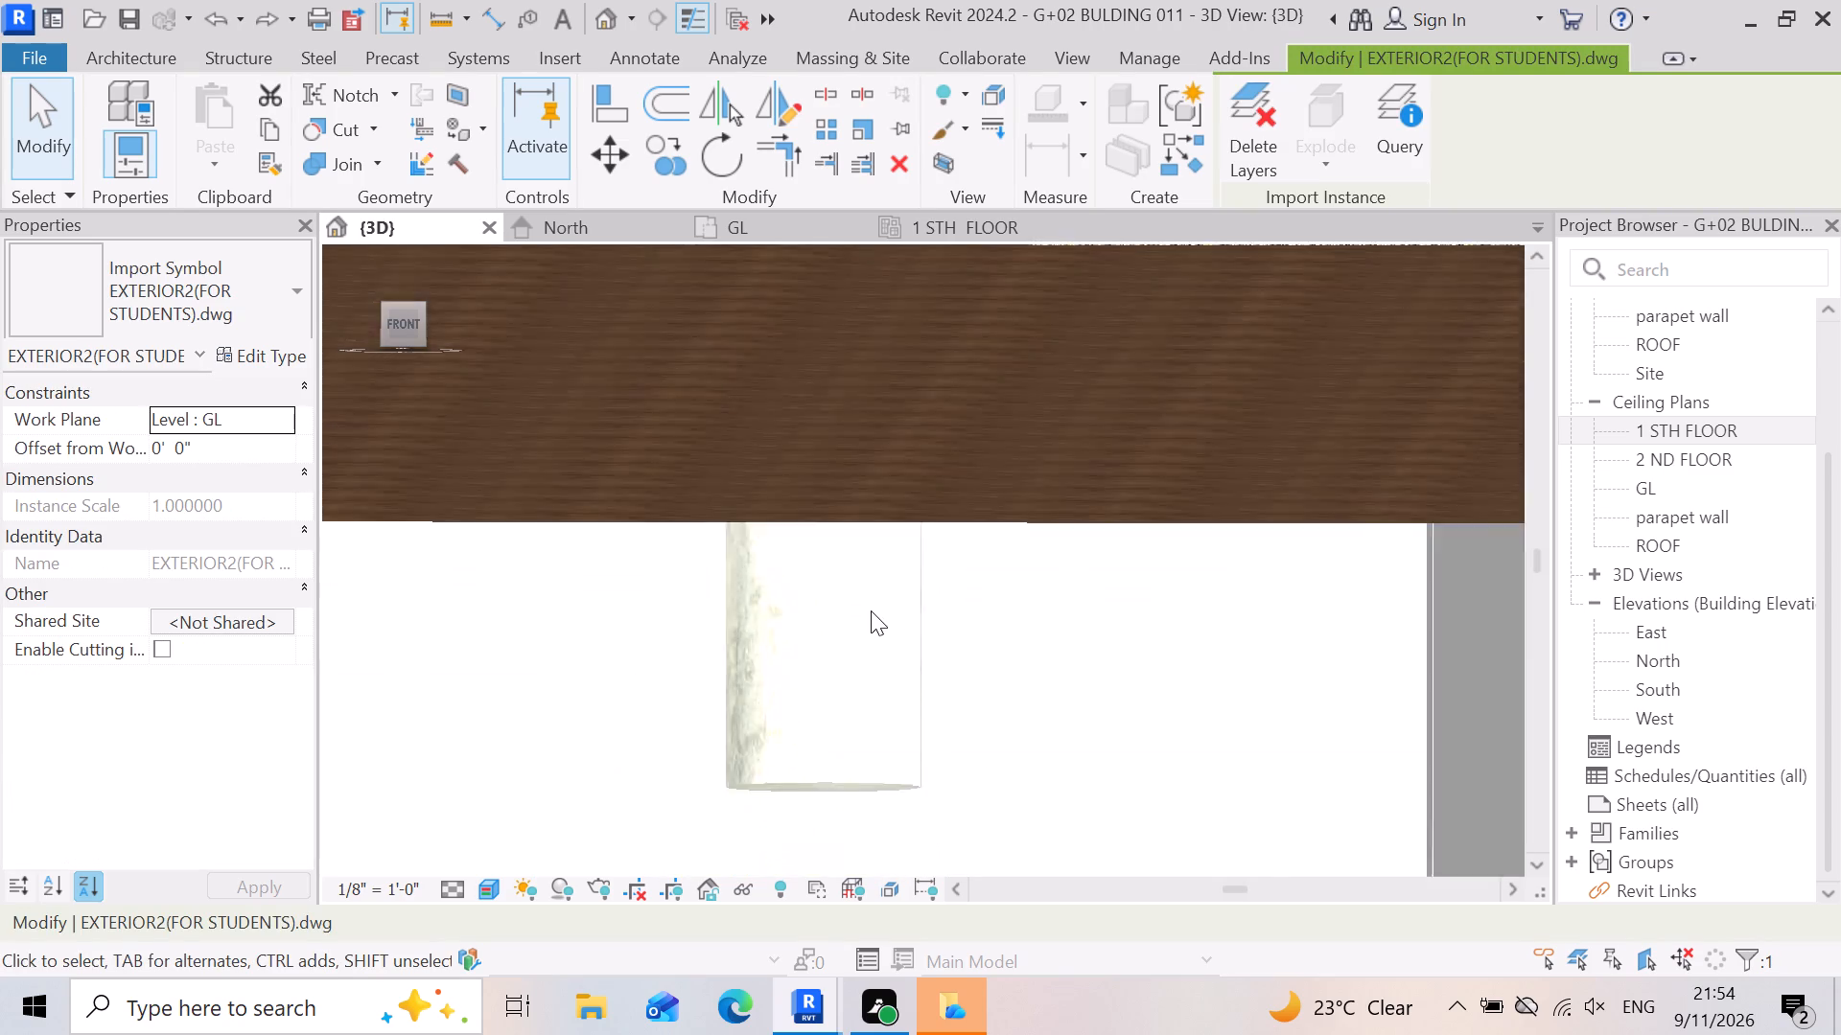
scroll(871, 610, "down", 7)
right_click_drag(1050, 525, 992, 649, "shift")
middle_click_drag(1039, 545, 992, 649, "shift")
scroll(992, 649, "up", 1, "shift")
scroll(1164, 559, "down", 9)
scroll(734, 685, "down", 4)
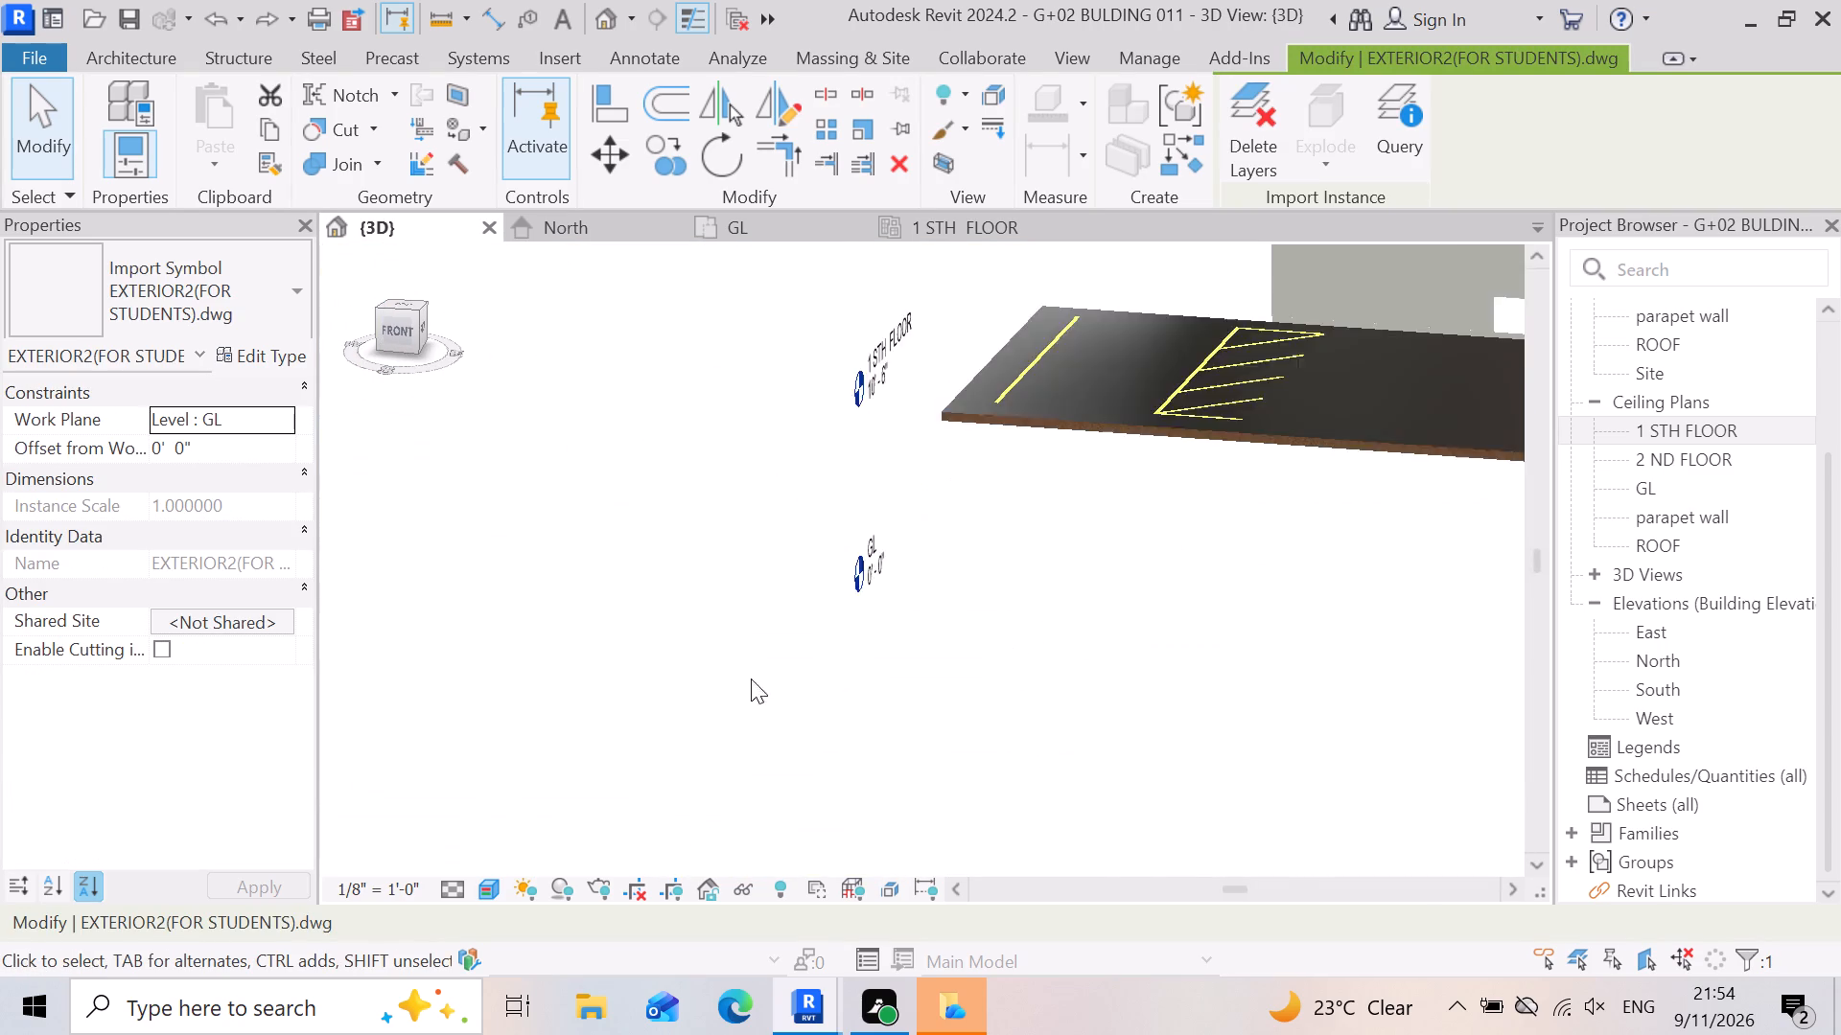
scroll(1050, 393, "up", 10)
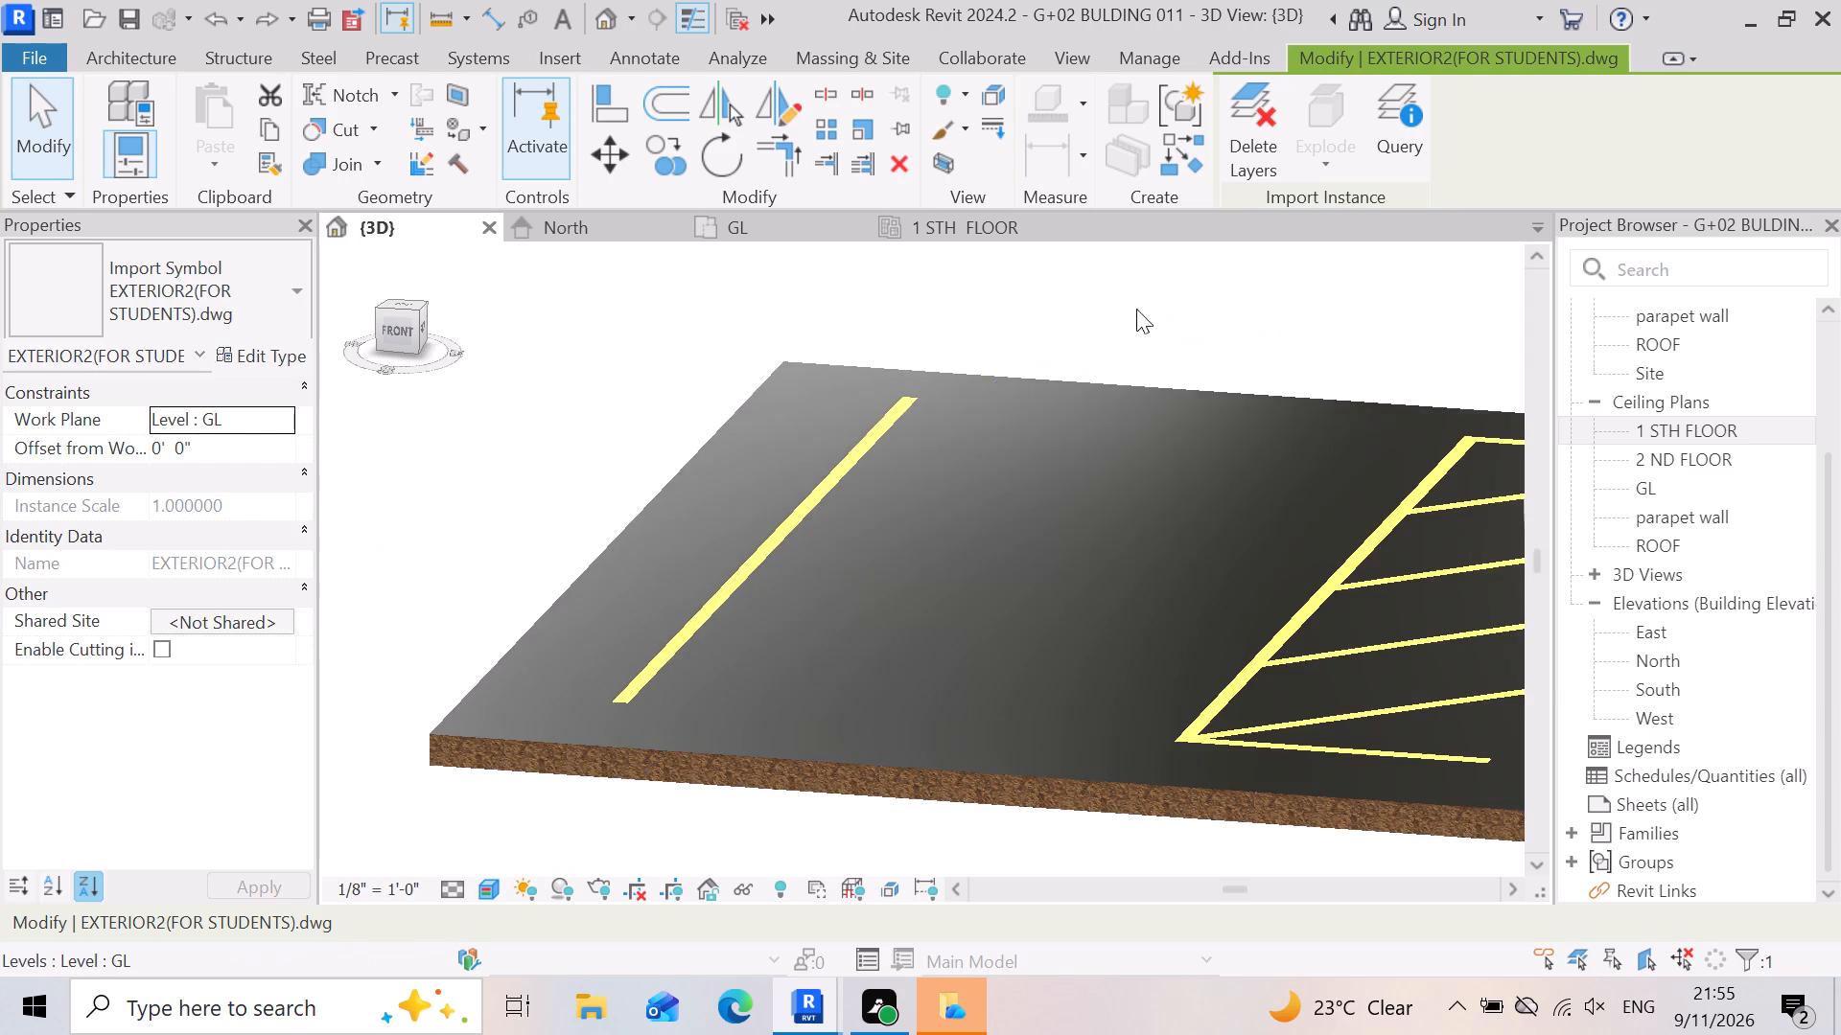
scroll(926, 432, "down", 7)
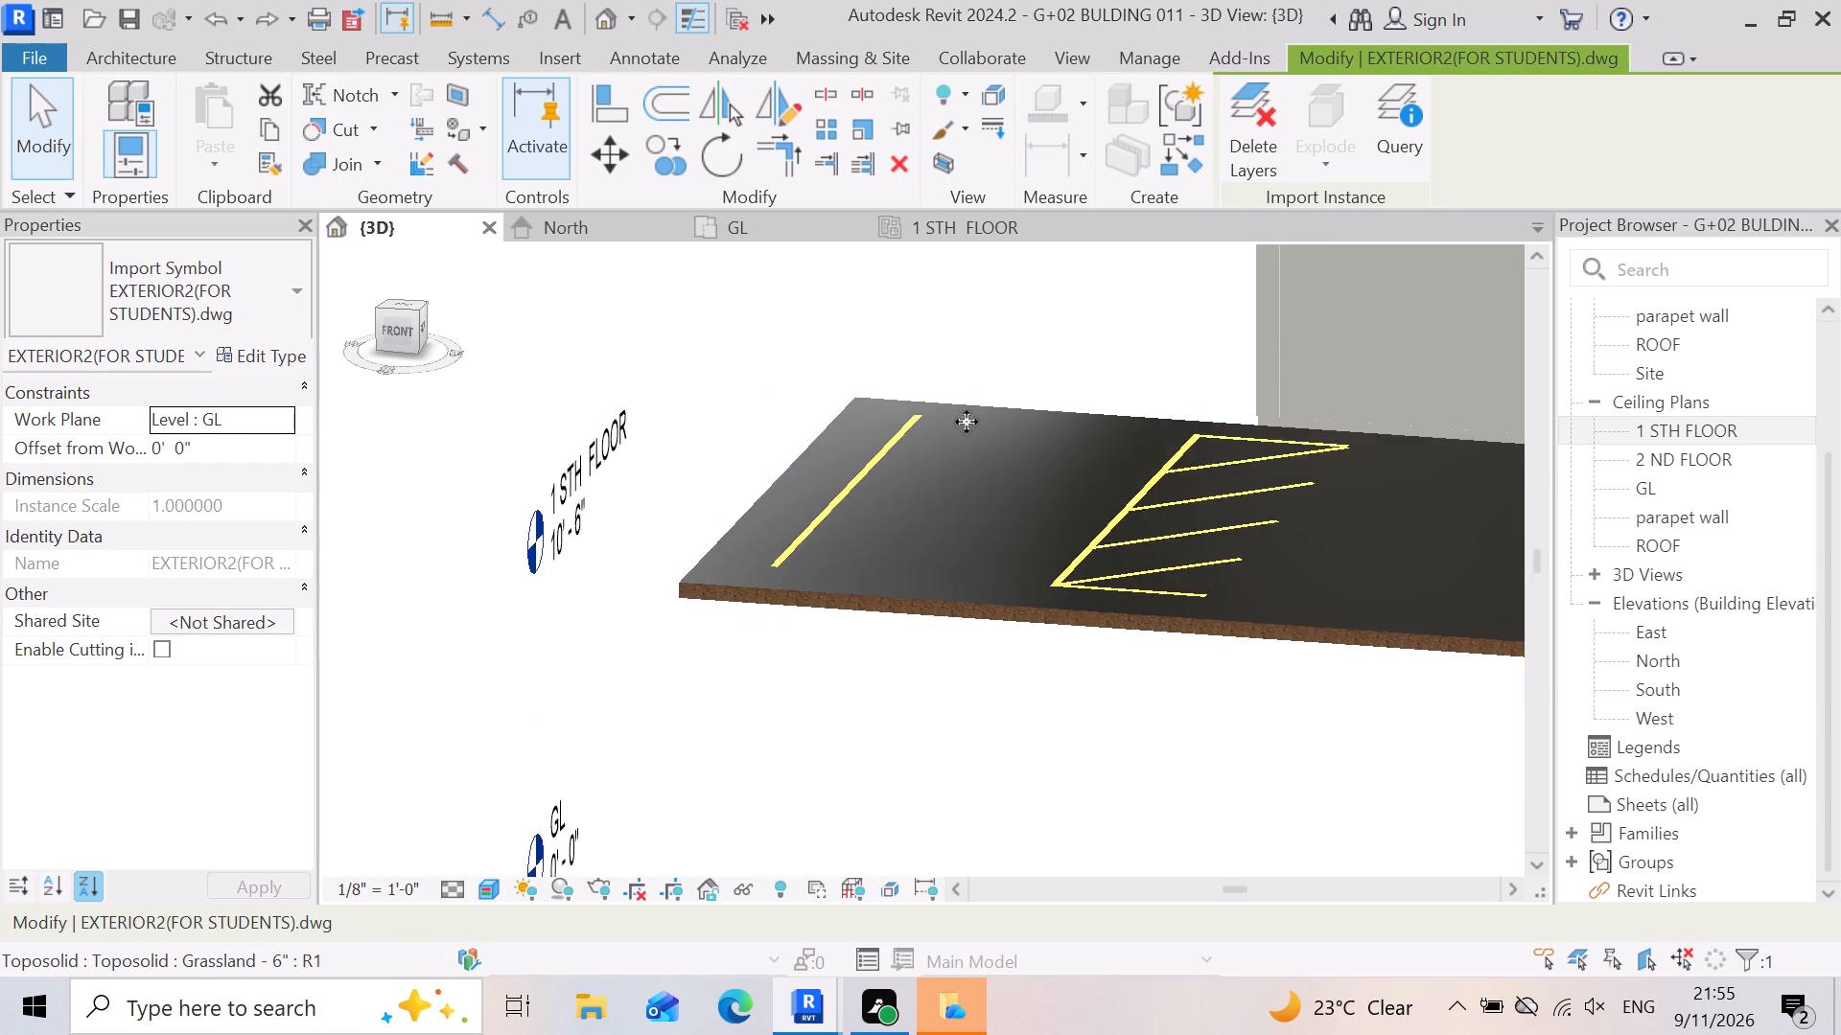
scroll(967, 422, "down", 2)
scroll(917, 599, "down", 2)
scroll(1275, 542, "up", 5)
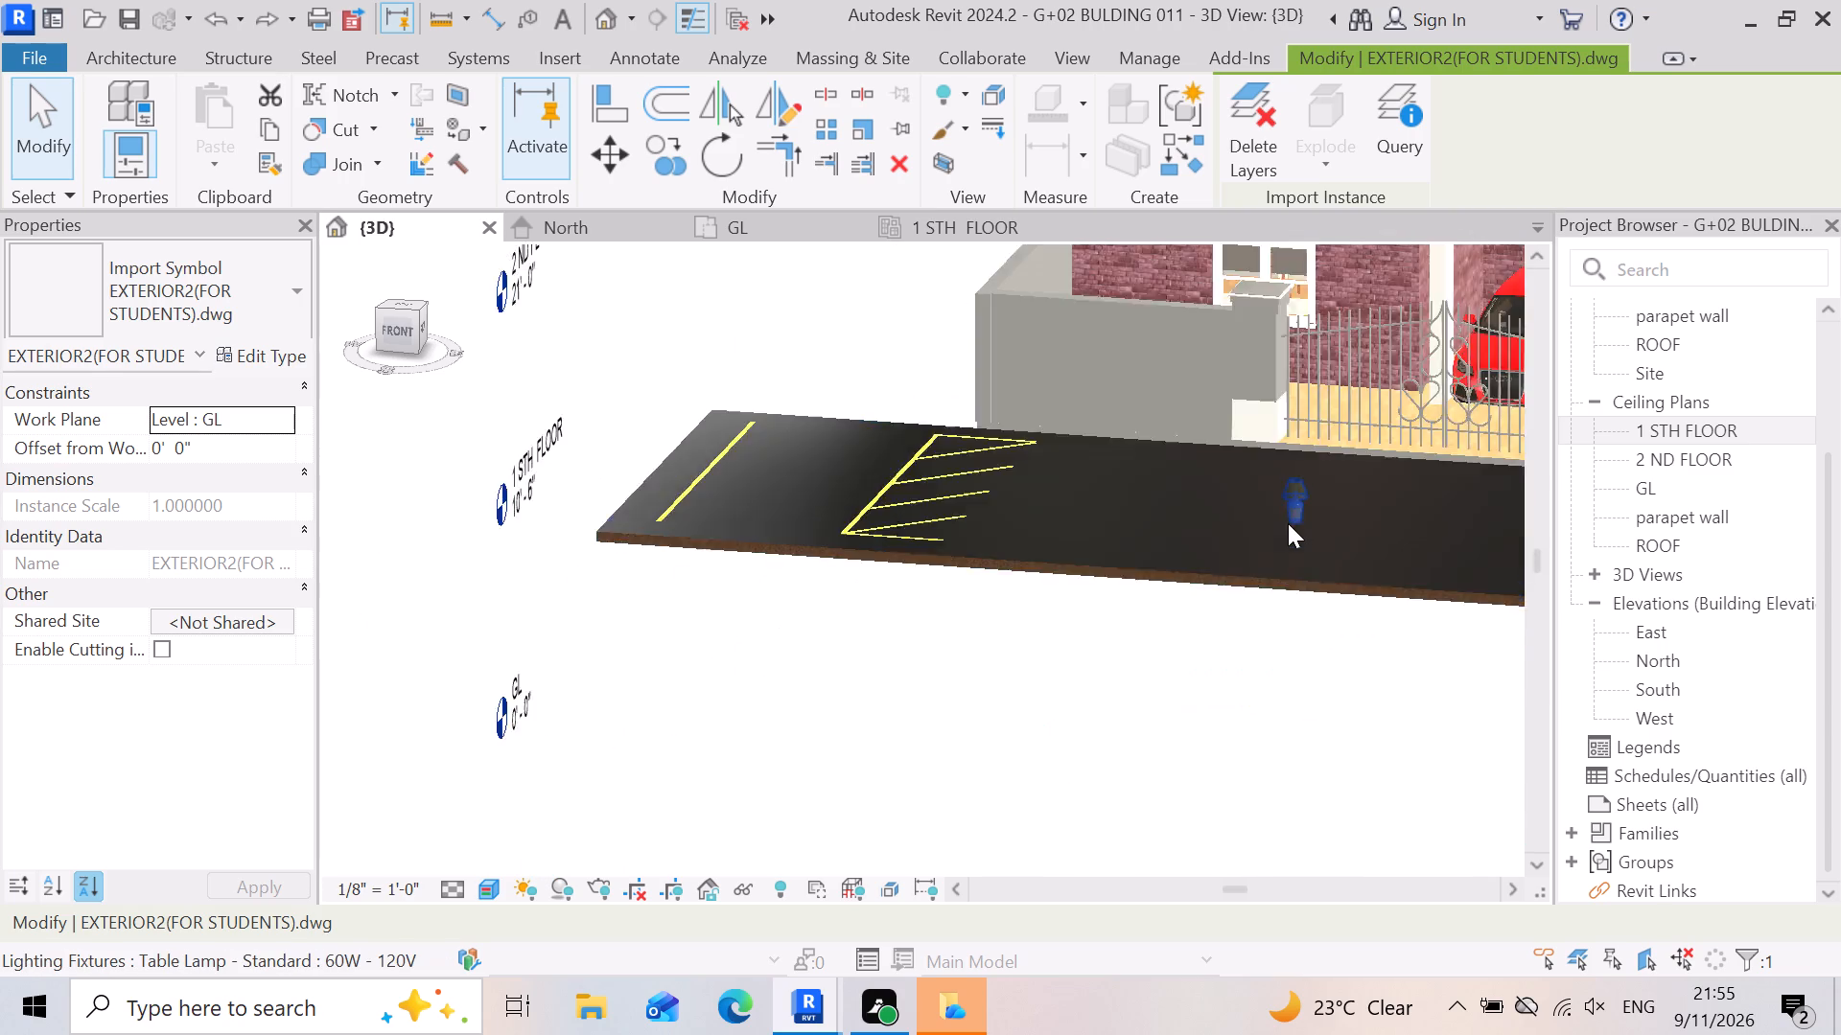
scroll(1288, 523, "up", 8)
left_click(1343, 472)
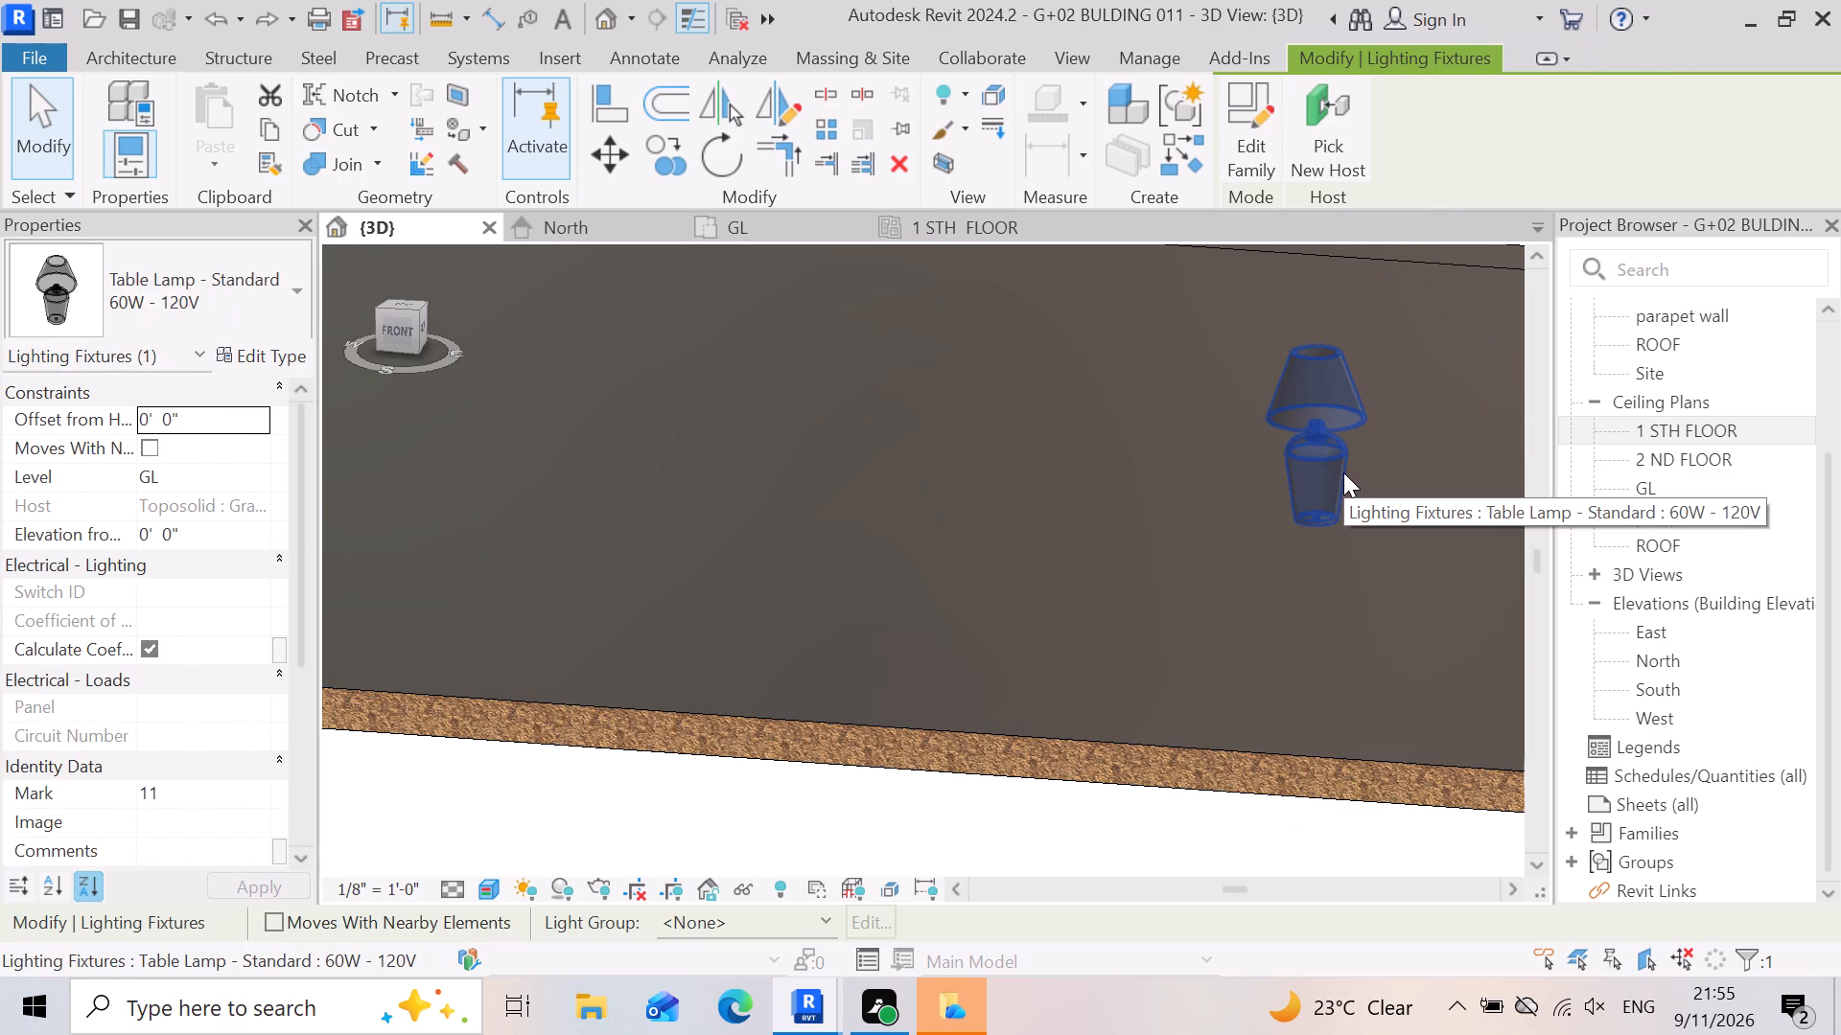
key("Delete")
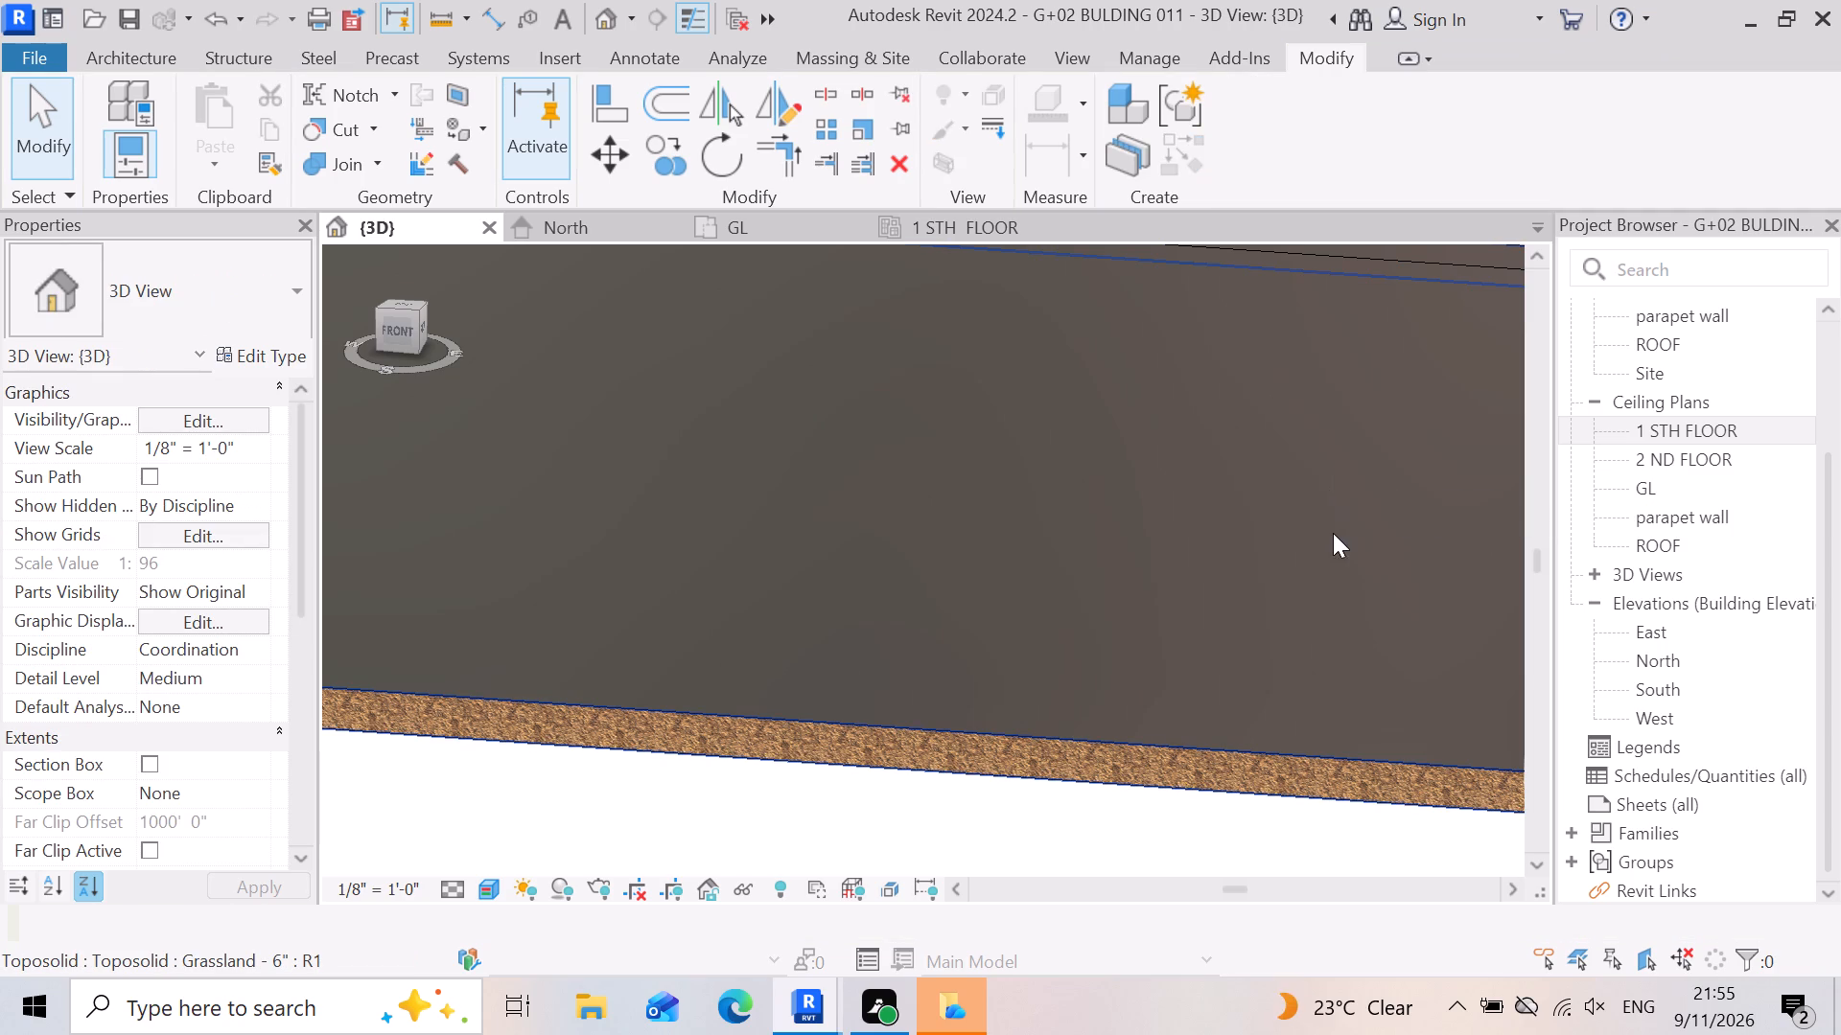
Start placing a new Table Lamp - Standard 60W - 120V component and bring its preview over the gate pillar's cap.
scroll(1334, 532, "down", 9)
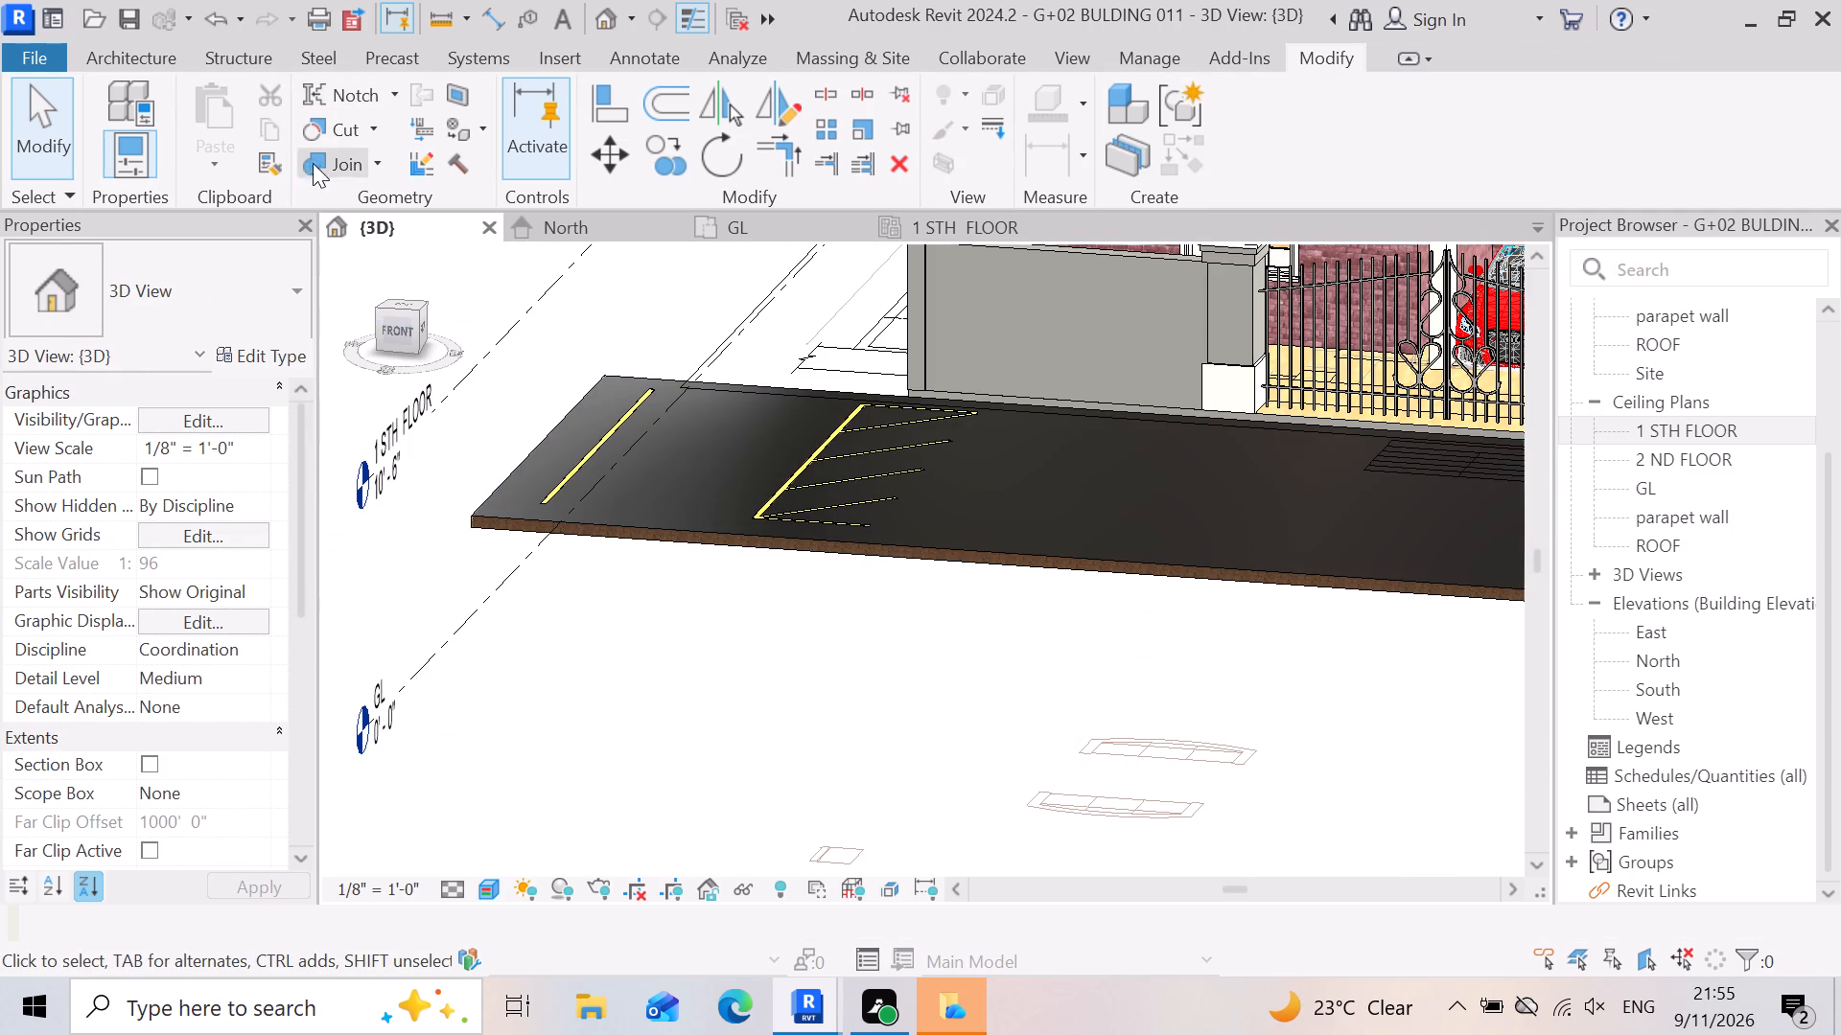
left_click(117, 62)
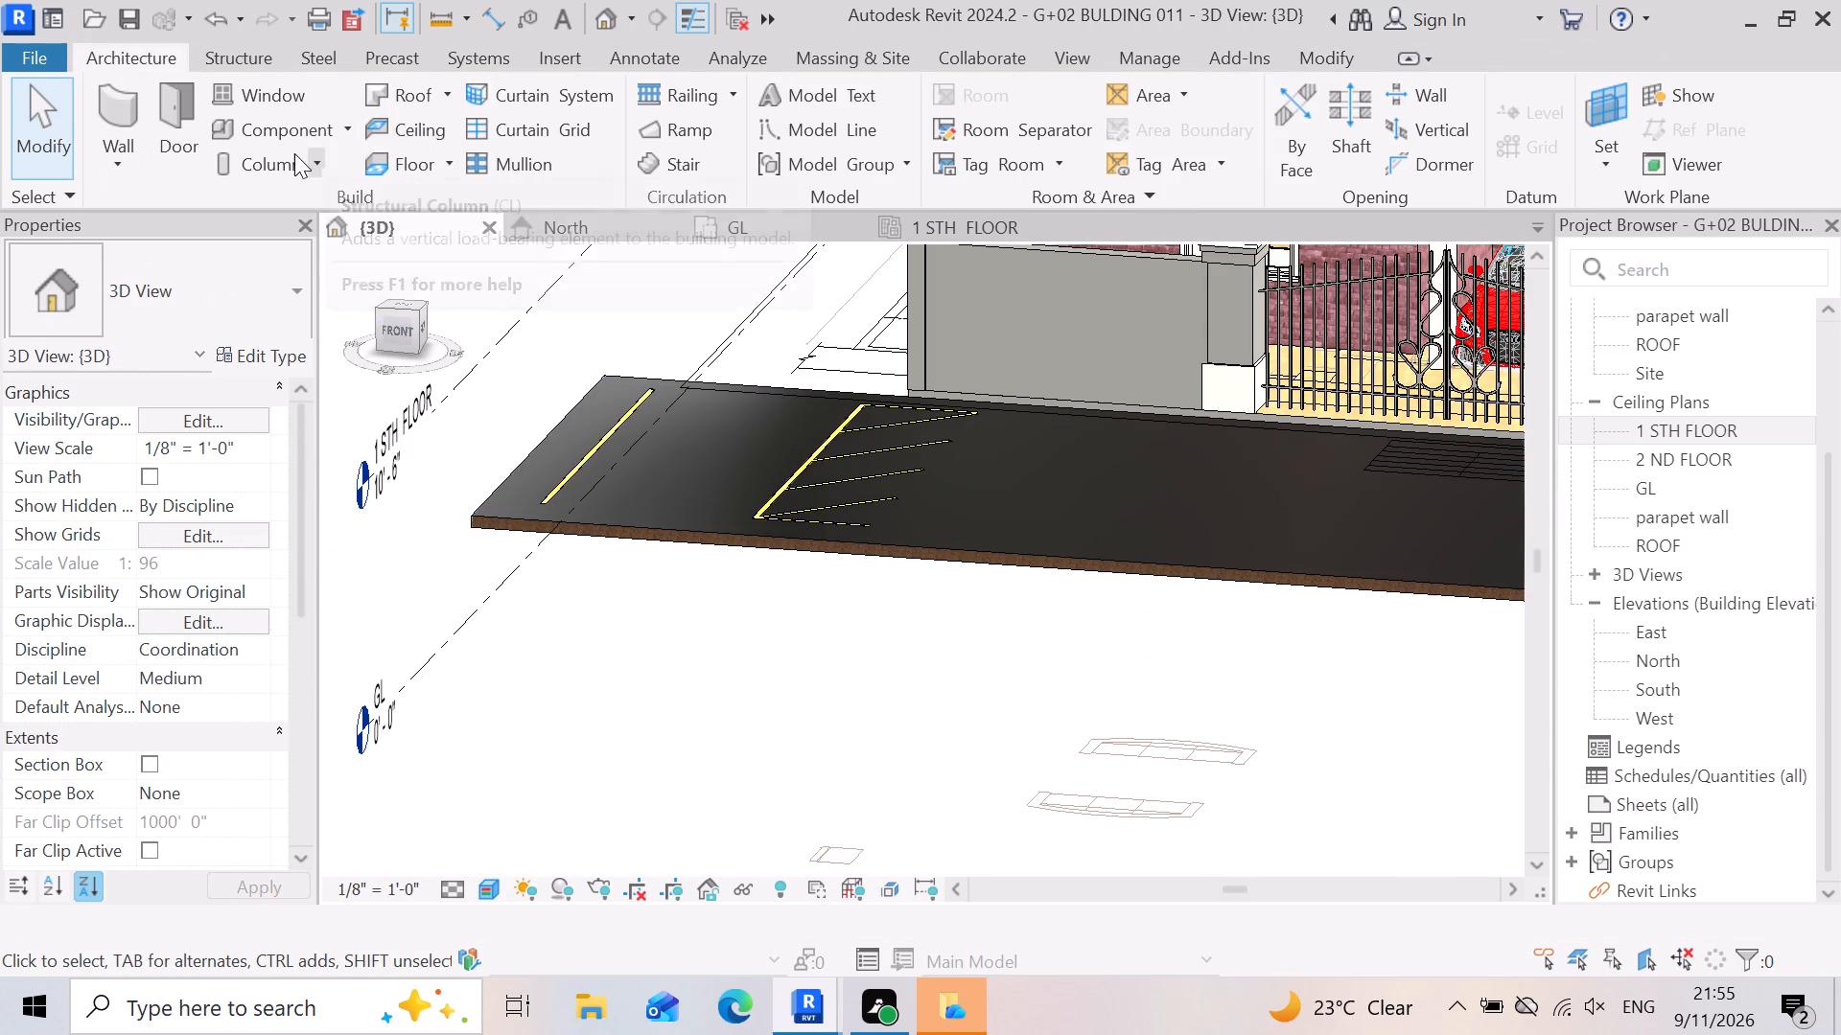
left_click(347, 129)
left_click(364, 183)
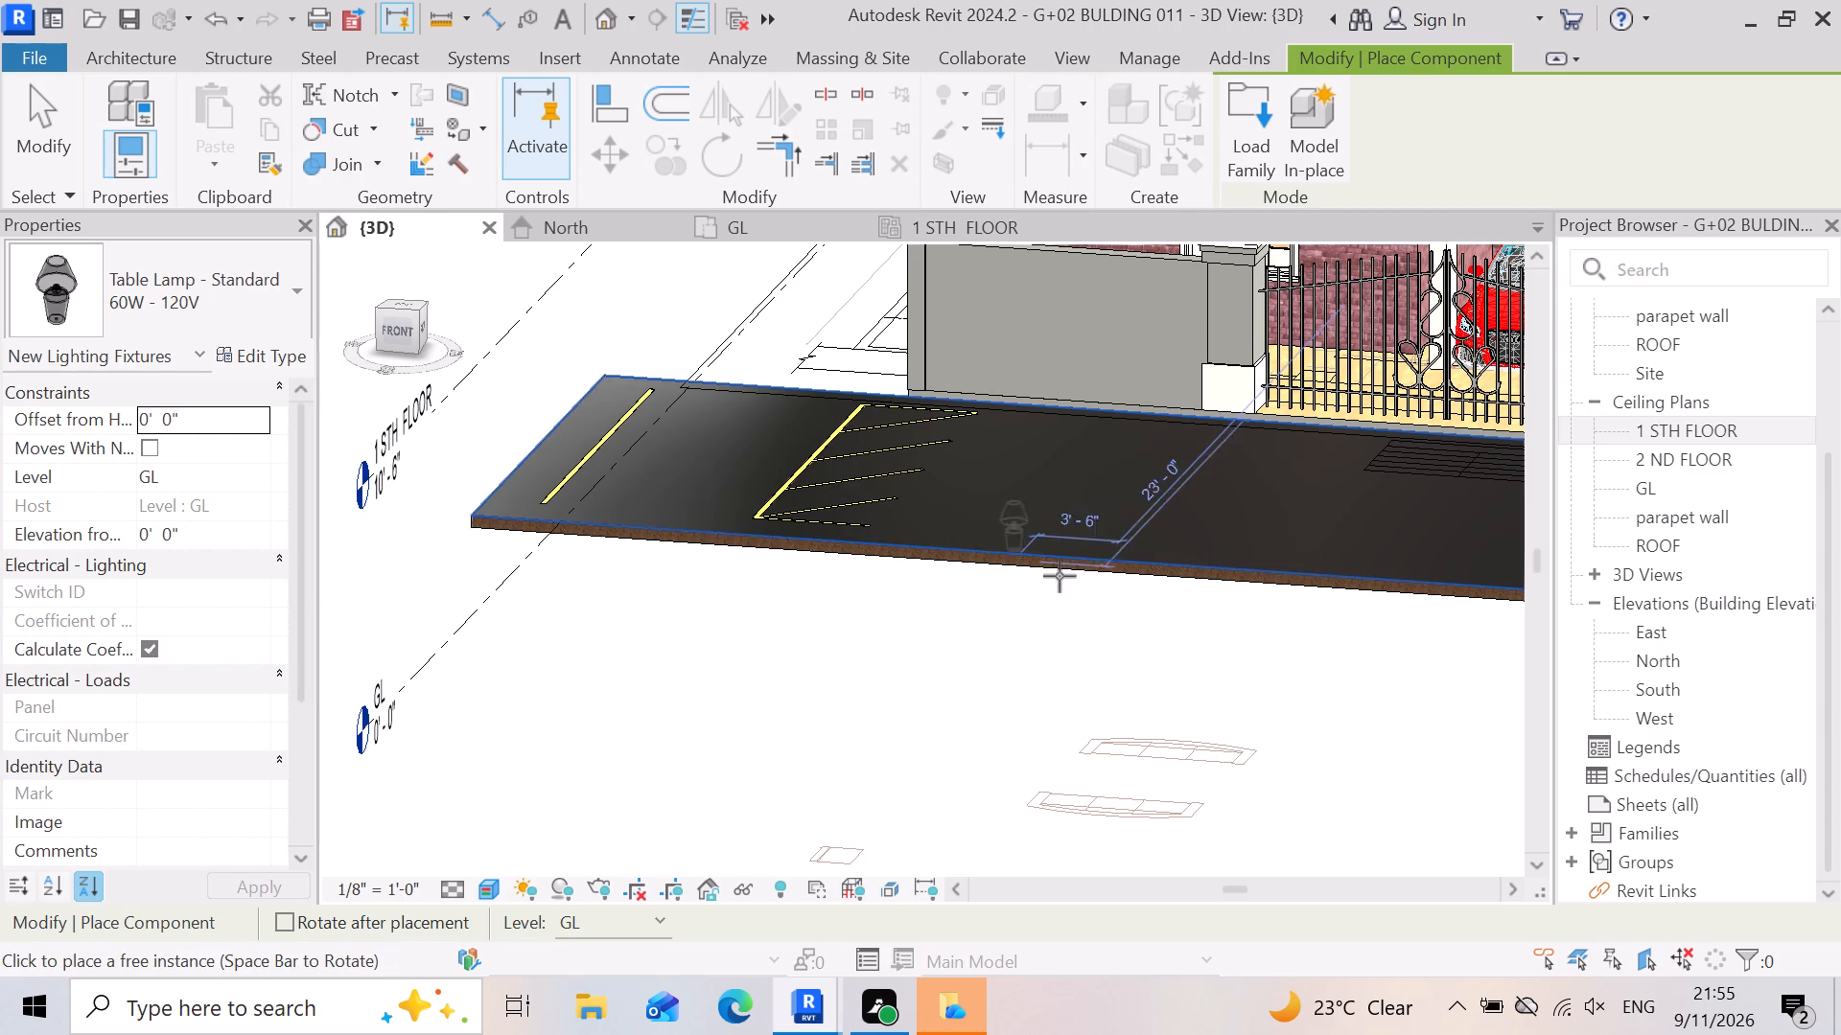
scroll(1137, 642, "down", 4)
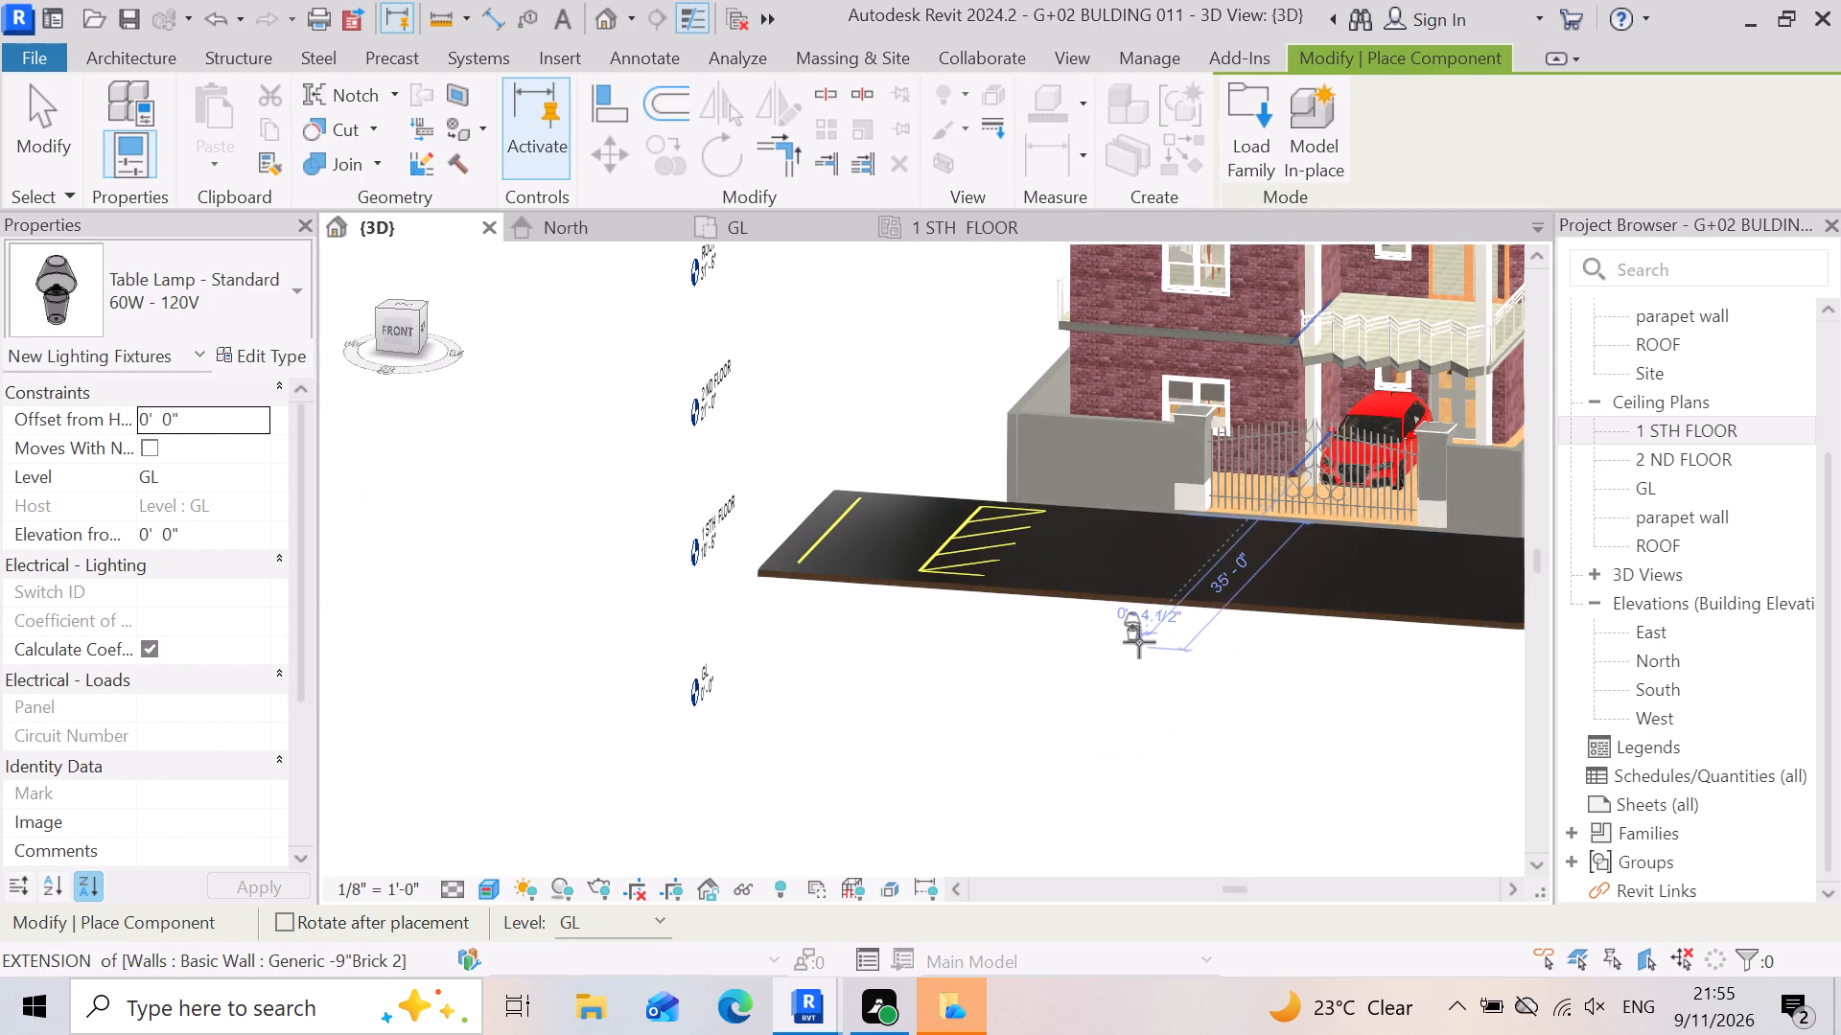
scroll(1203, 440, "up", 9)
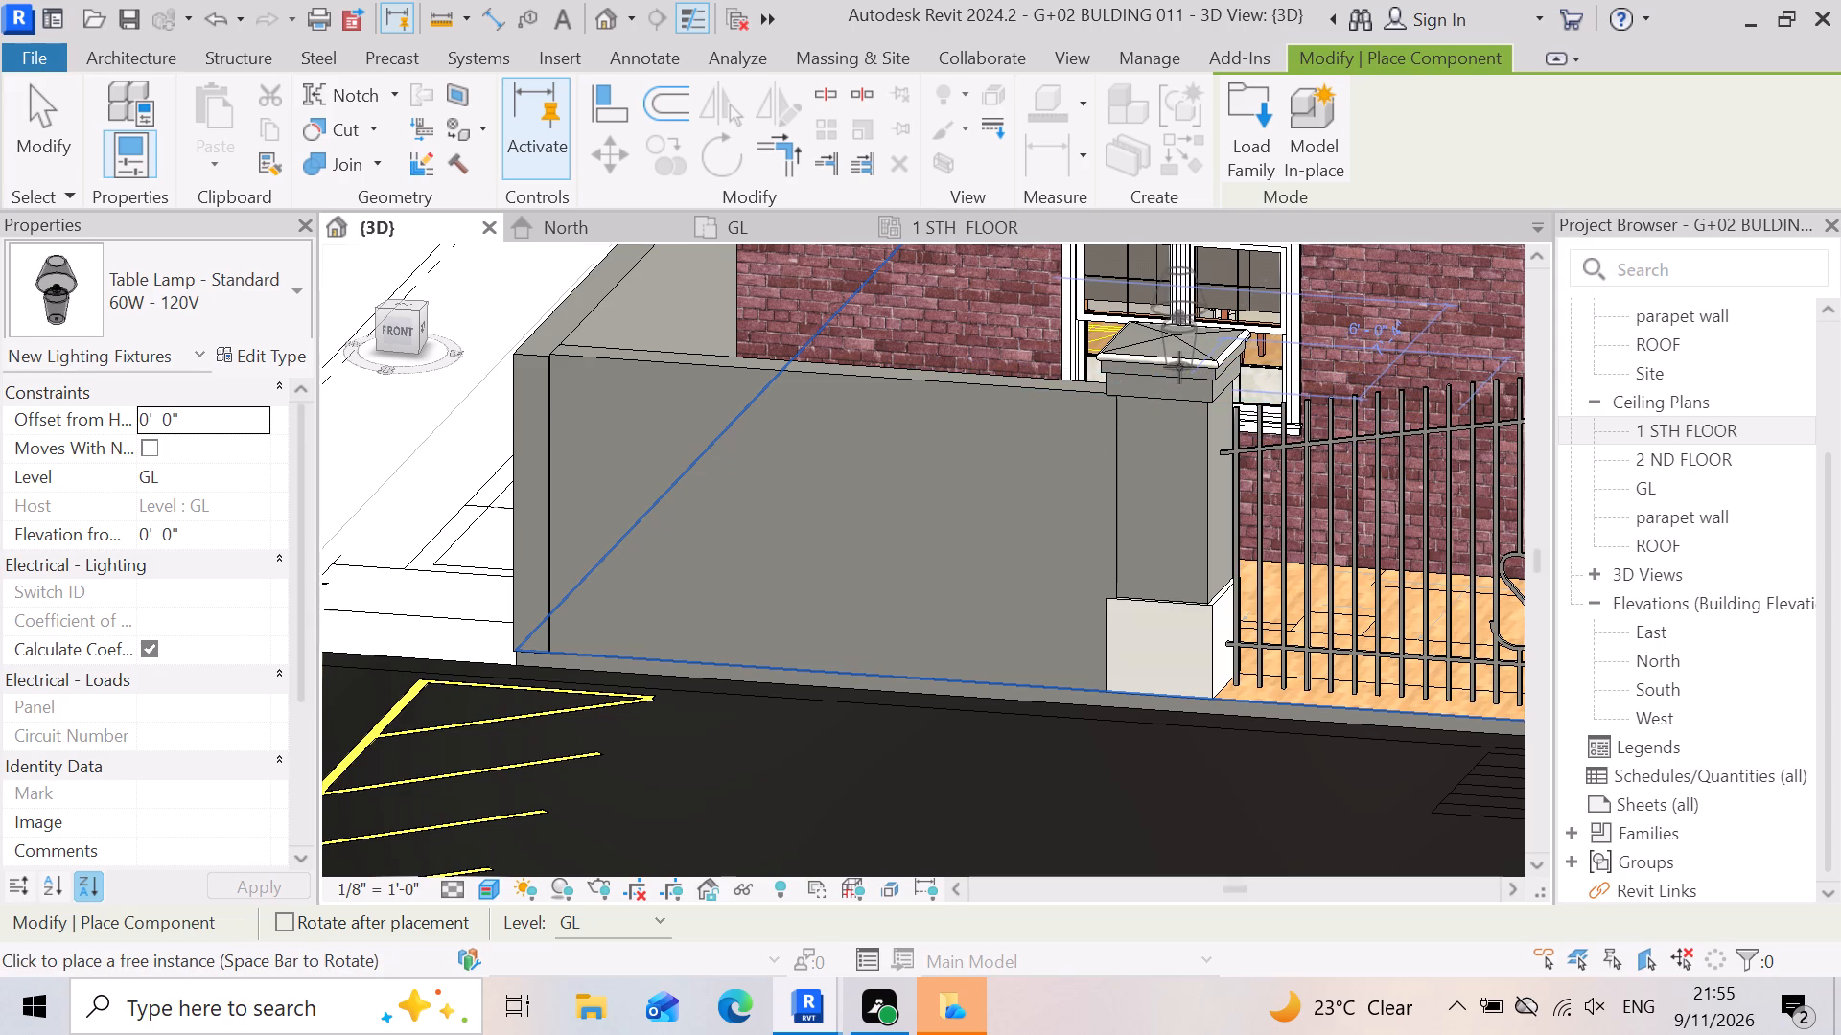
scroll(1179, 361, "up", 3)
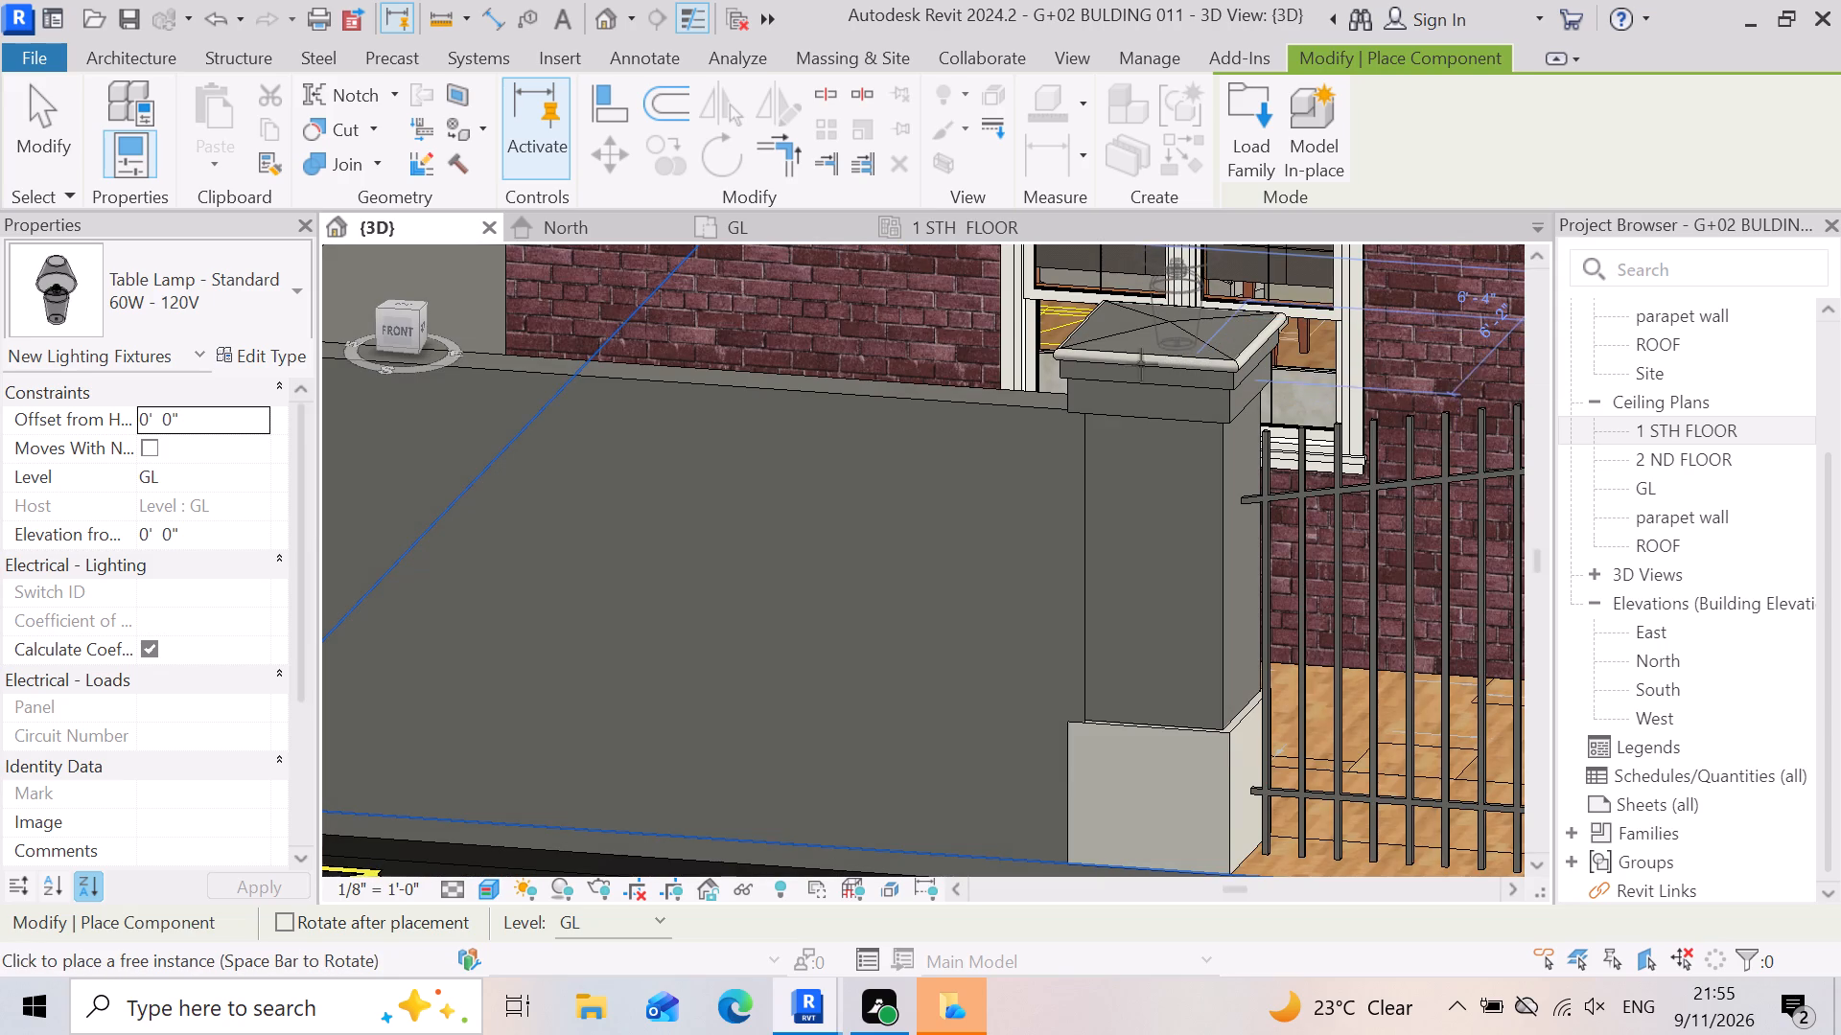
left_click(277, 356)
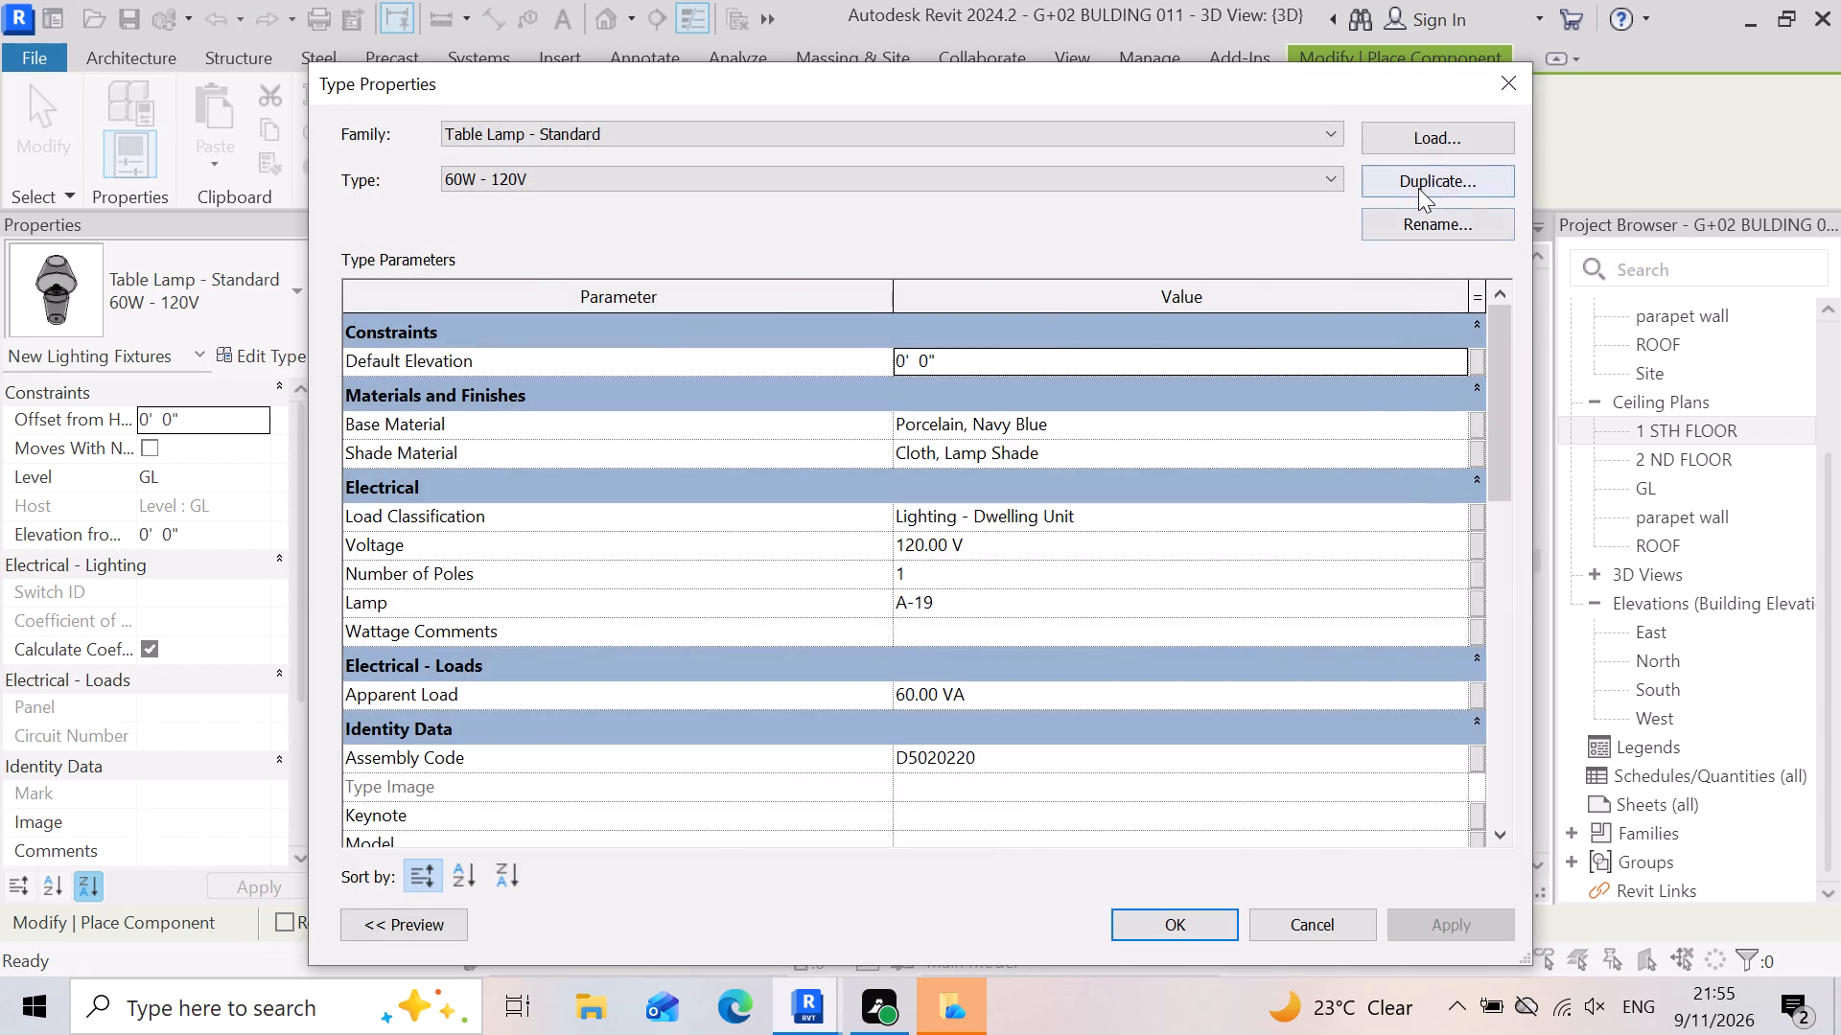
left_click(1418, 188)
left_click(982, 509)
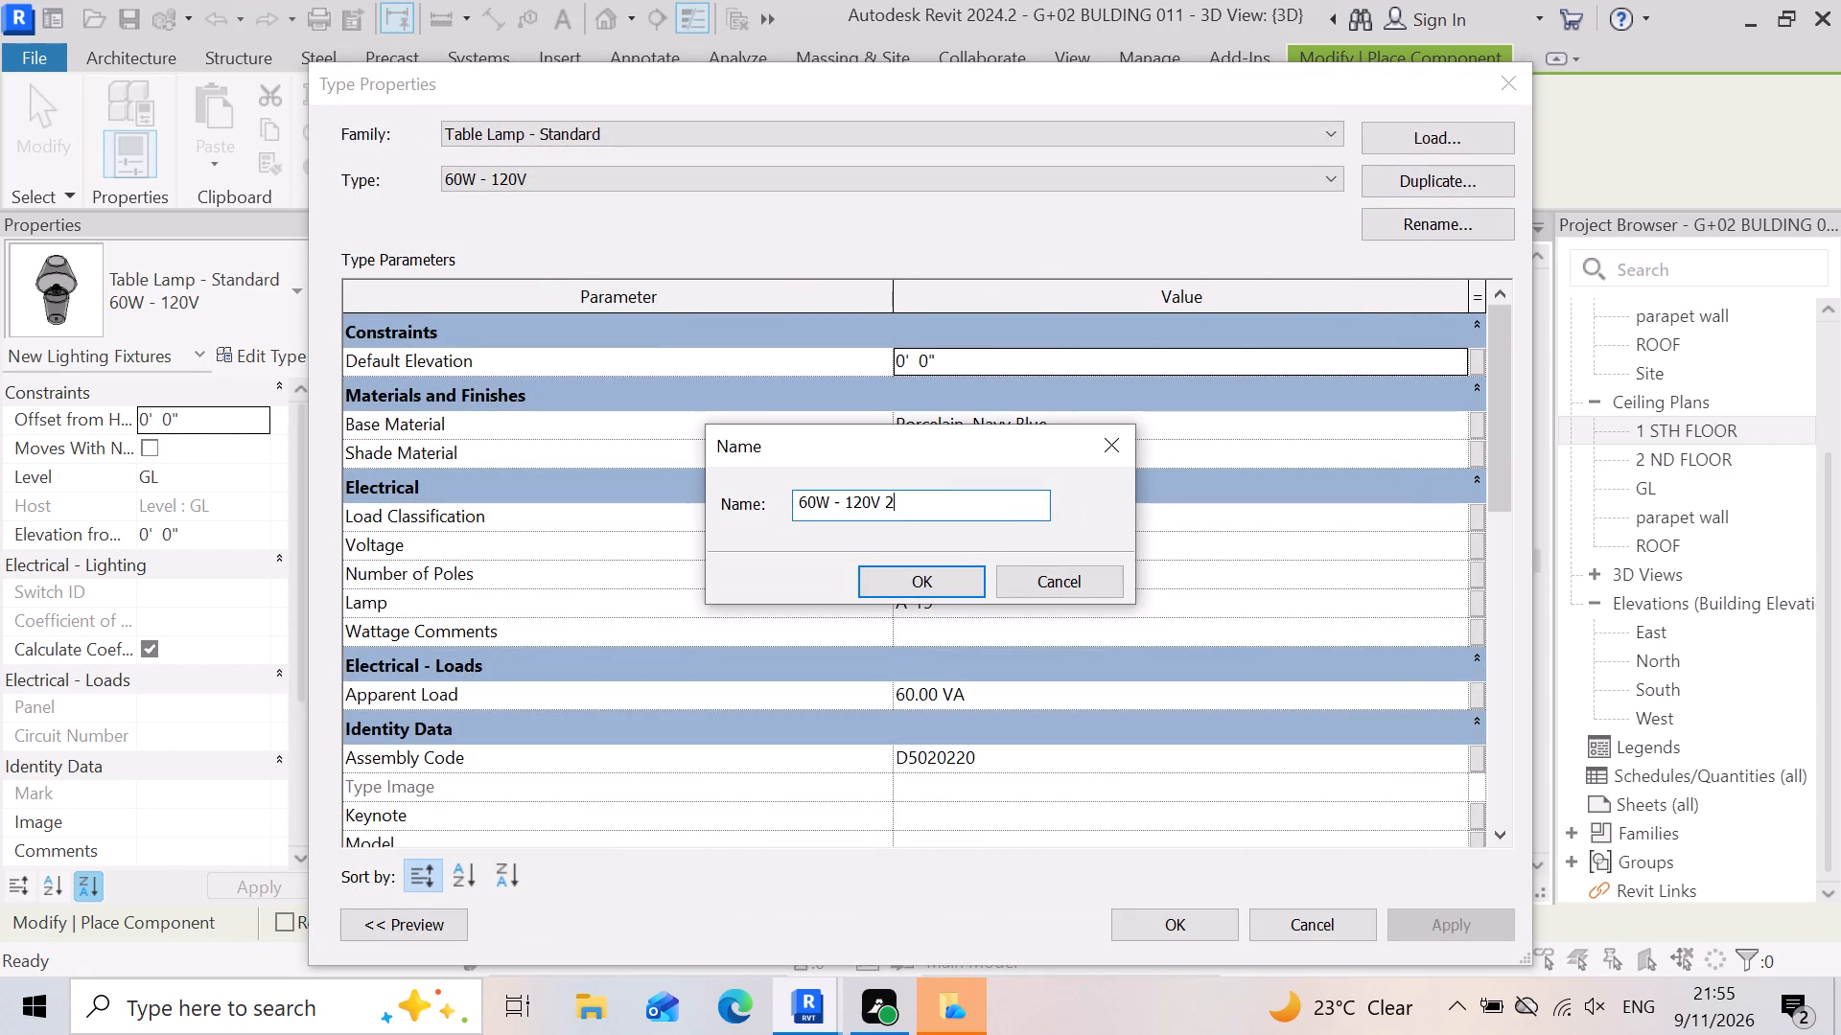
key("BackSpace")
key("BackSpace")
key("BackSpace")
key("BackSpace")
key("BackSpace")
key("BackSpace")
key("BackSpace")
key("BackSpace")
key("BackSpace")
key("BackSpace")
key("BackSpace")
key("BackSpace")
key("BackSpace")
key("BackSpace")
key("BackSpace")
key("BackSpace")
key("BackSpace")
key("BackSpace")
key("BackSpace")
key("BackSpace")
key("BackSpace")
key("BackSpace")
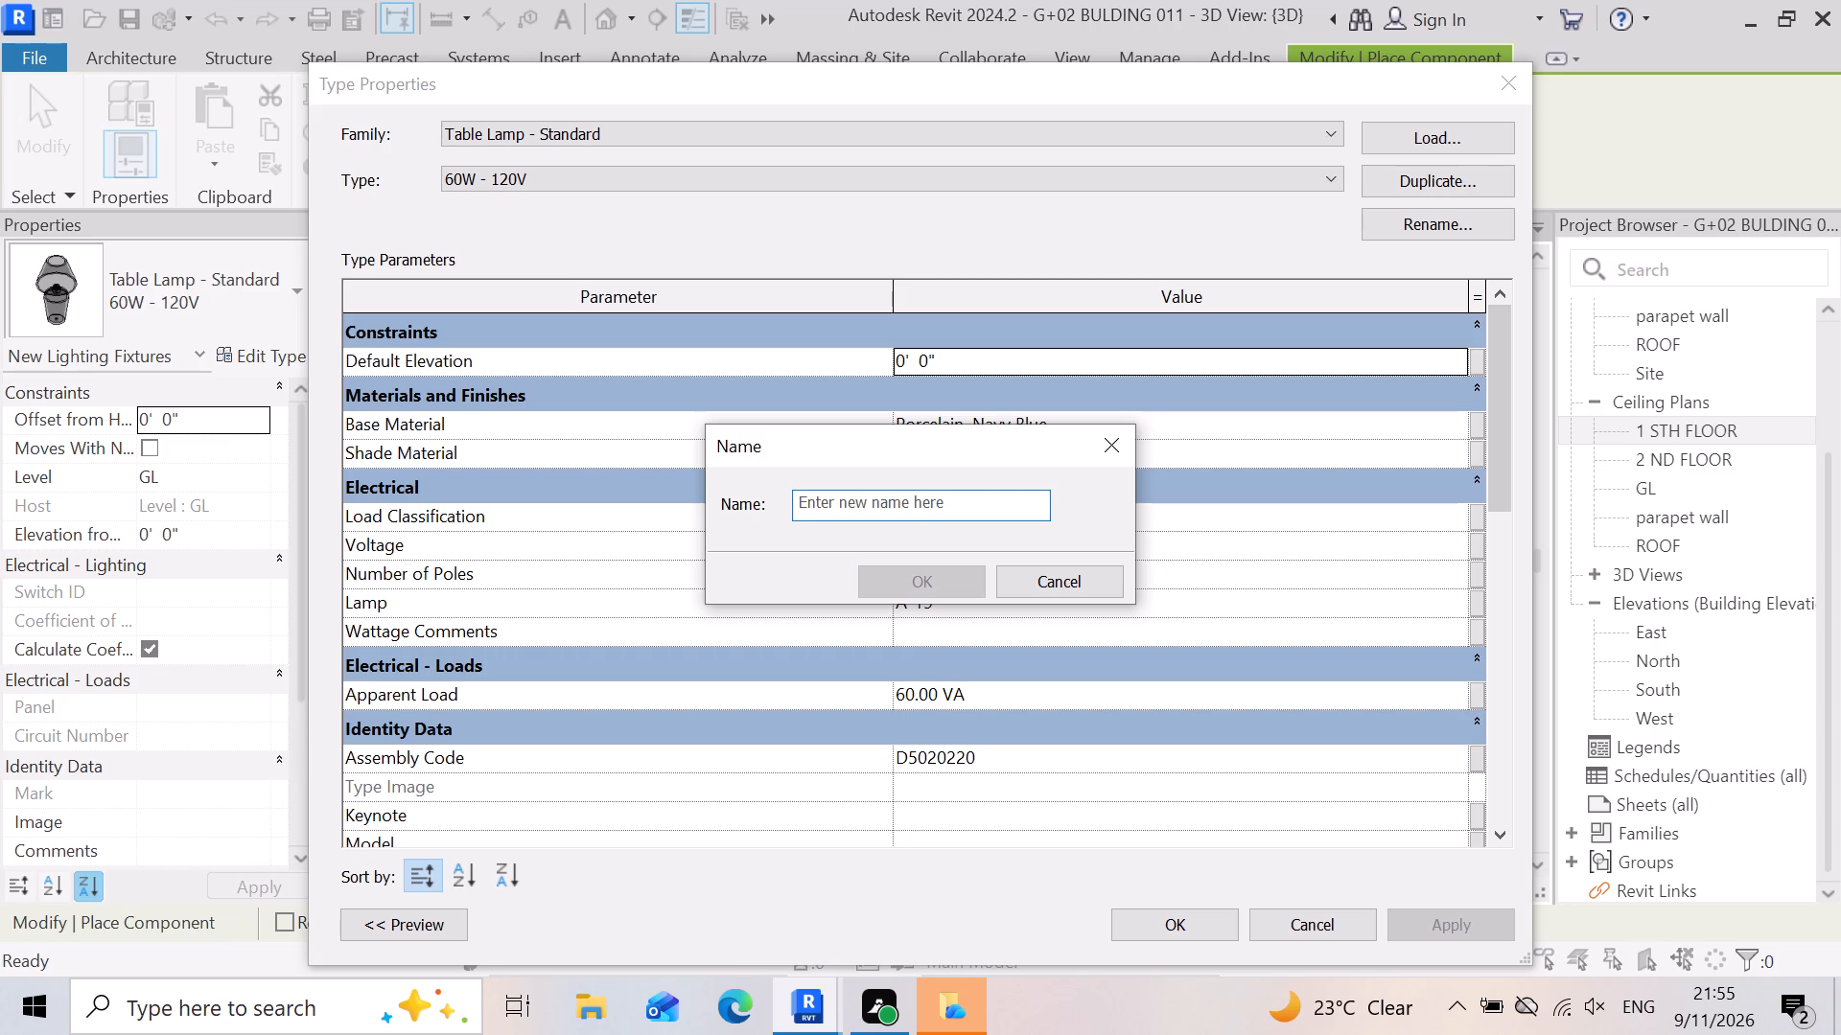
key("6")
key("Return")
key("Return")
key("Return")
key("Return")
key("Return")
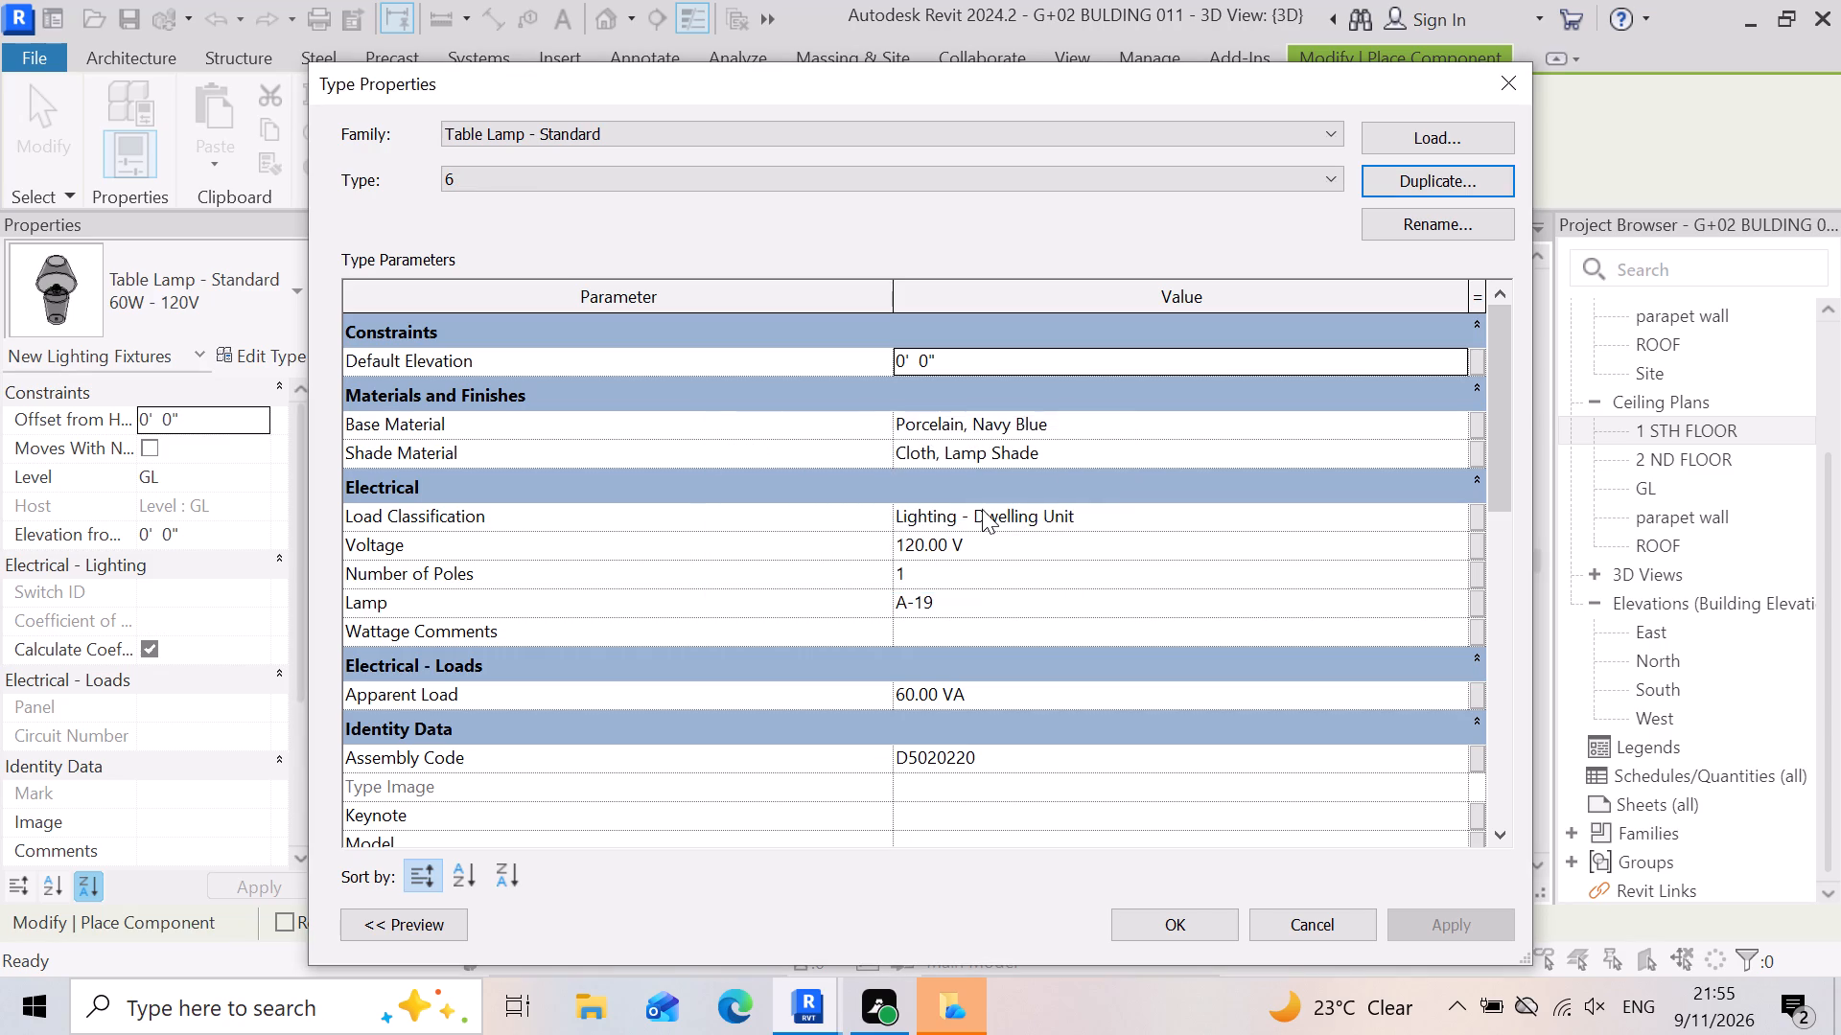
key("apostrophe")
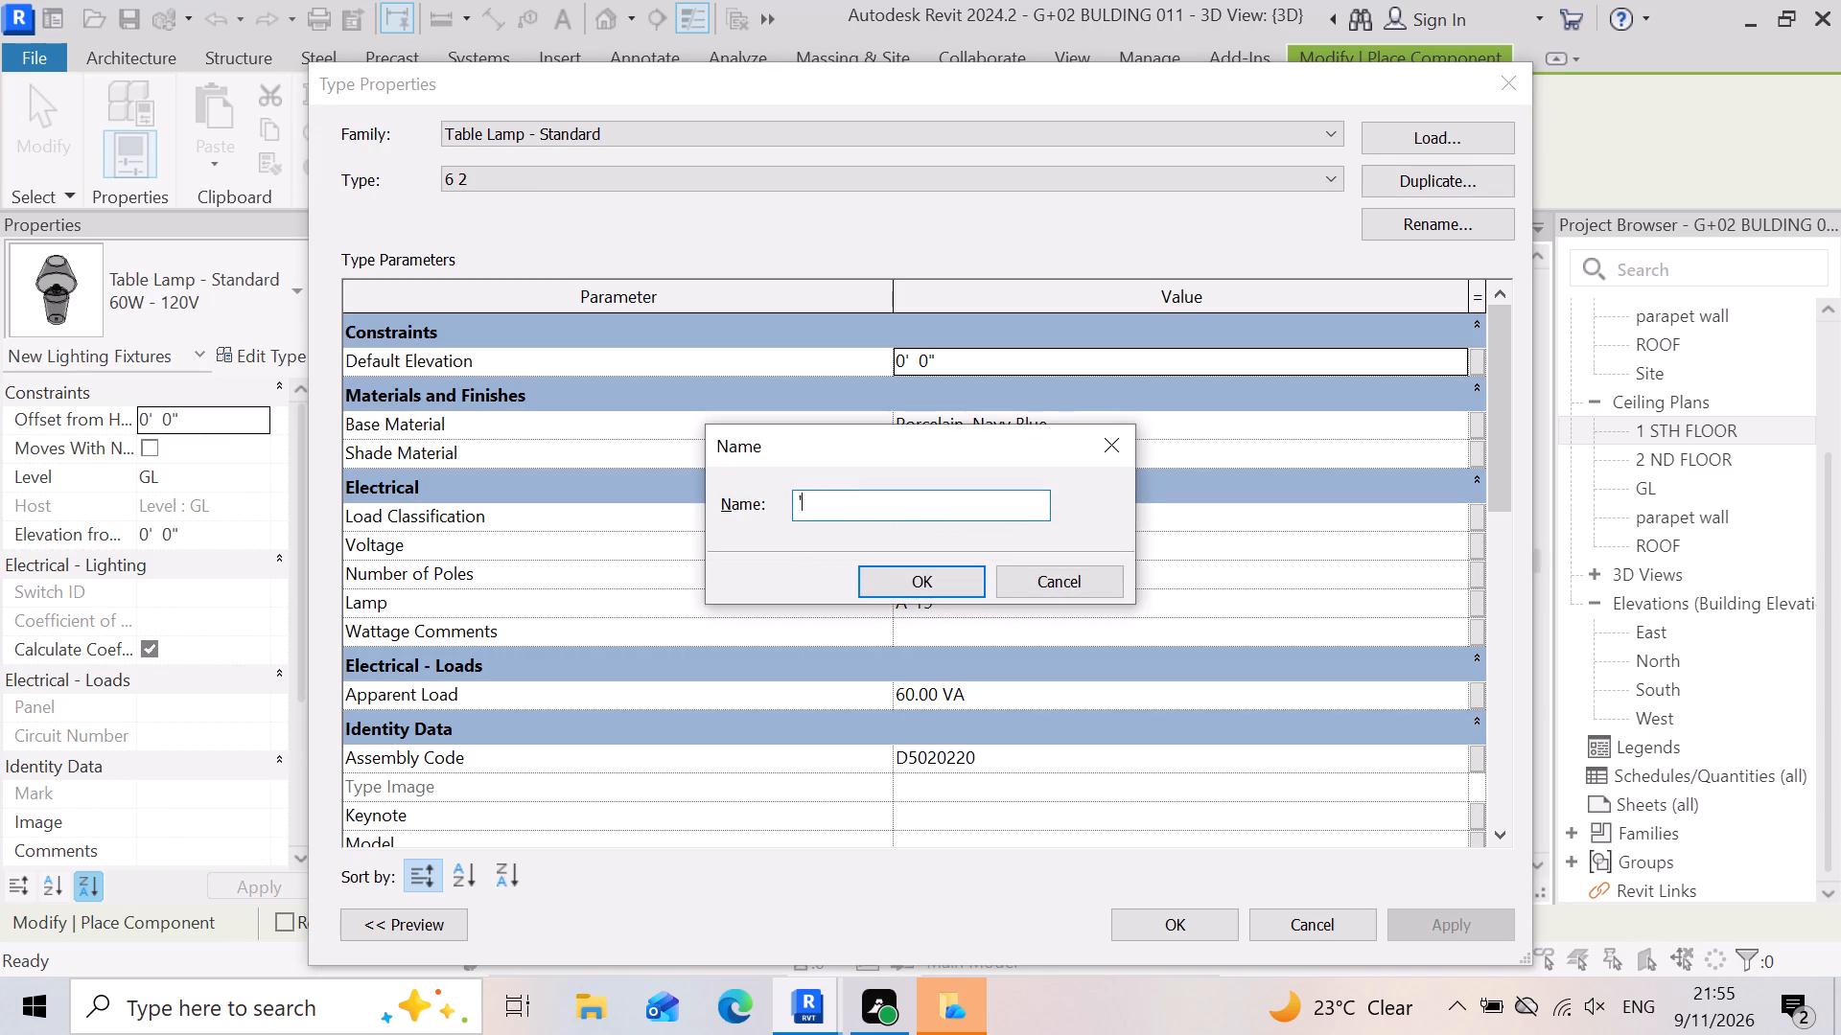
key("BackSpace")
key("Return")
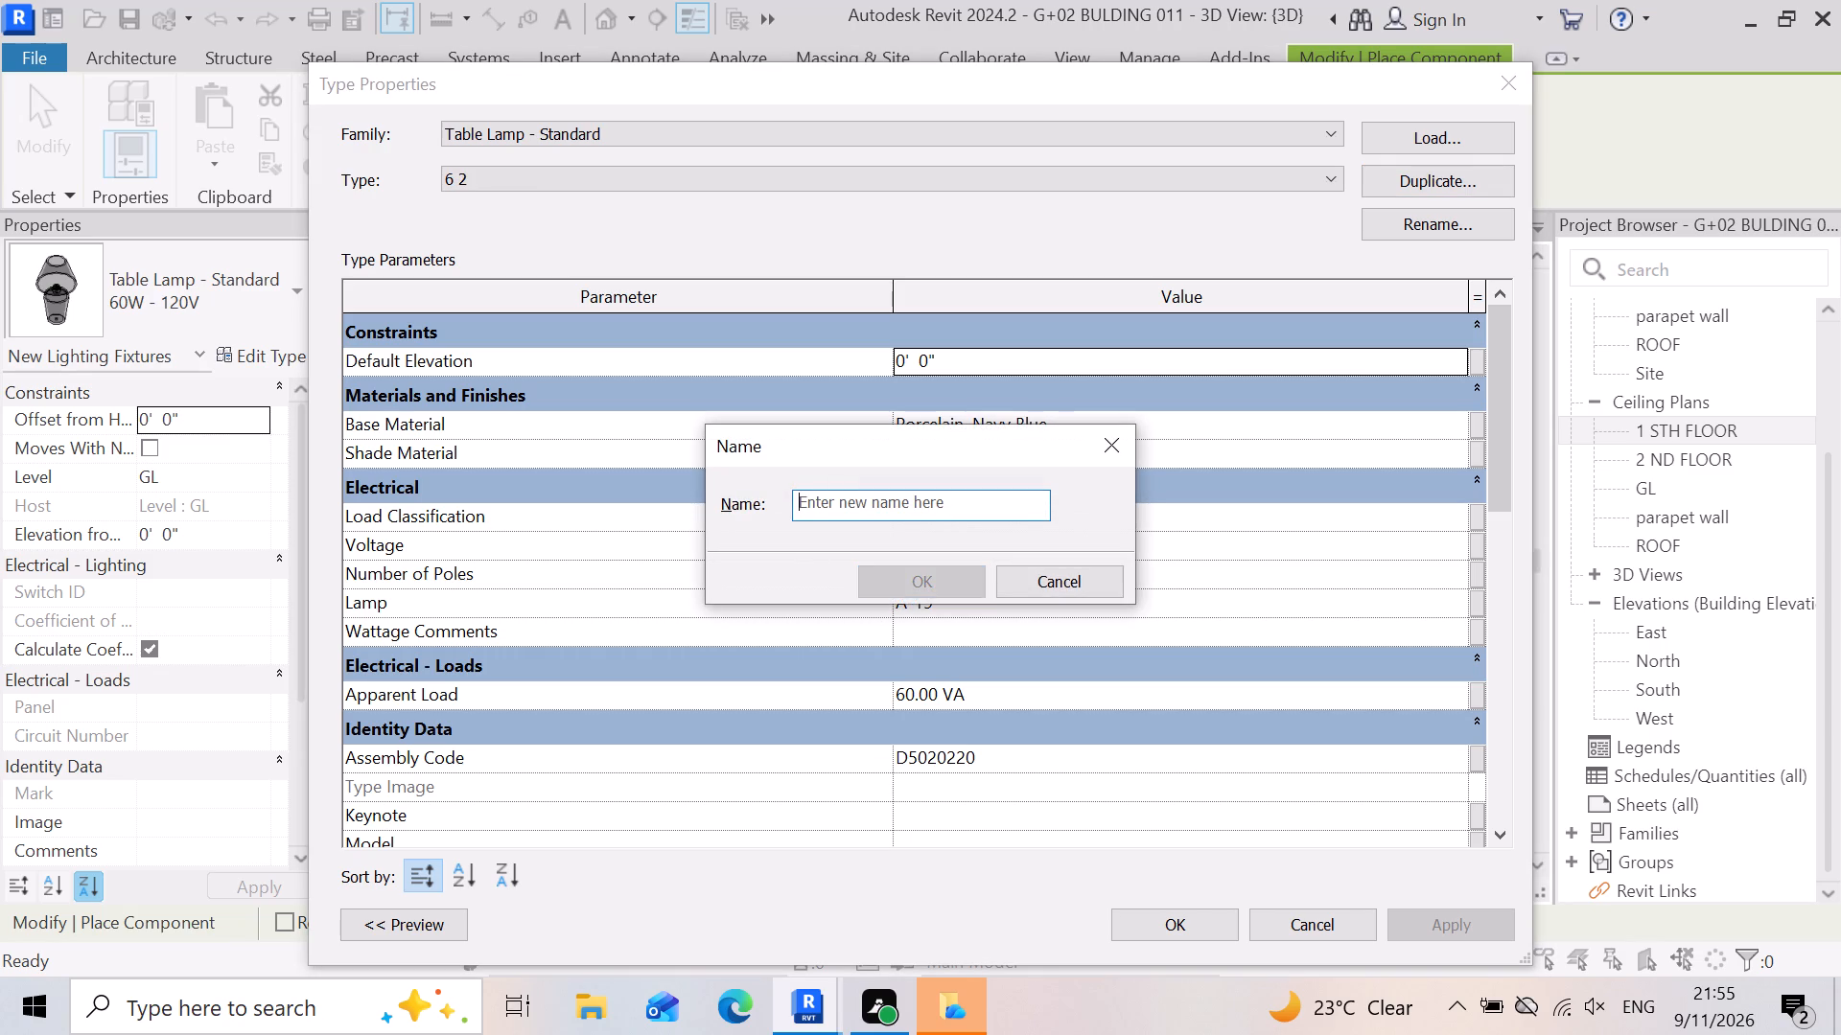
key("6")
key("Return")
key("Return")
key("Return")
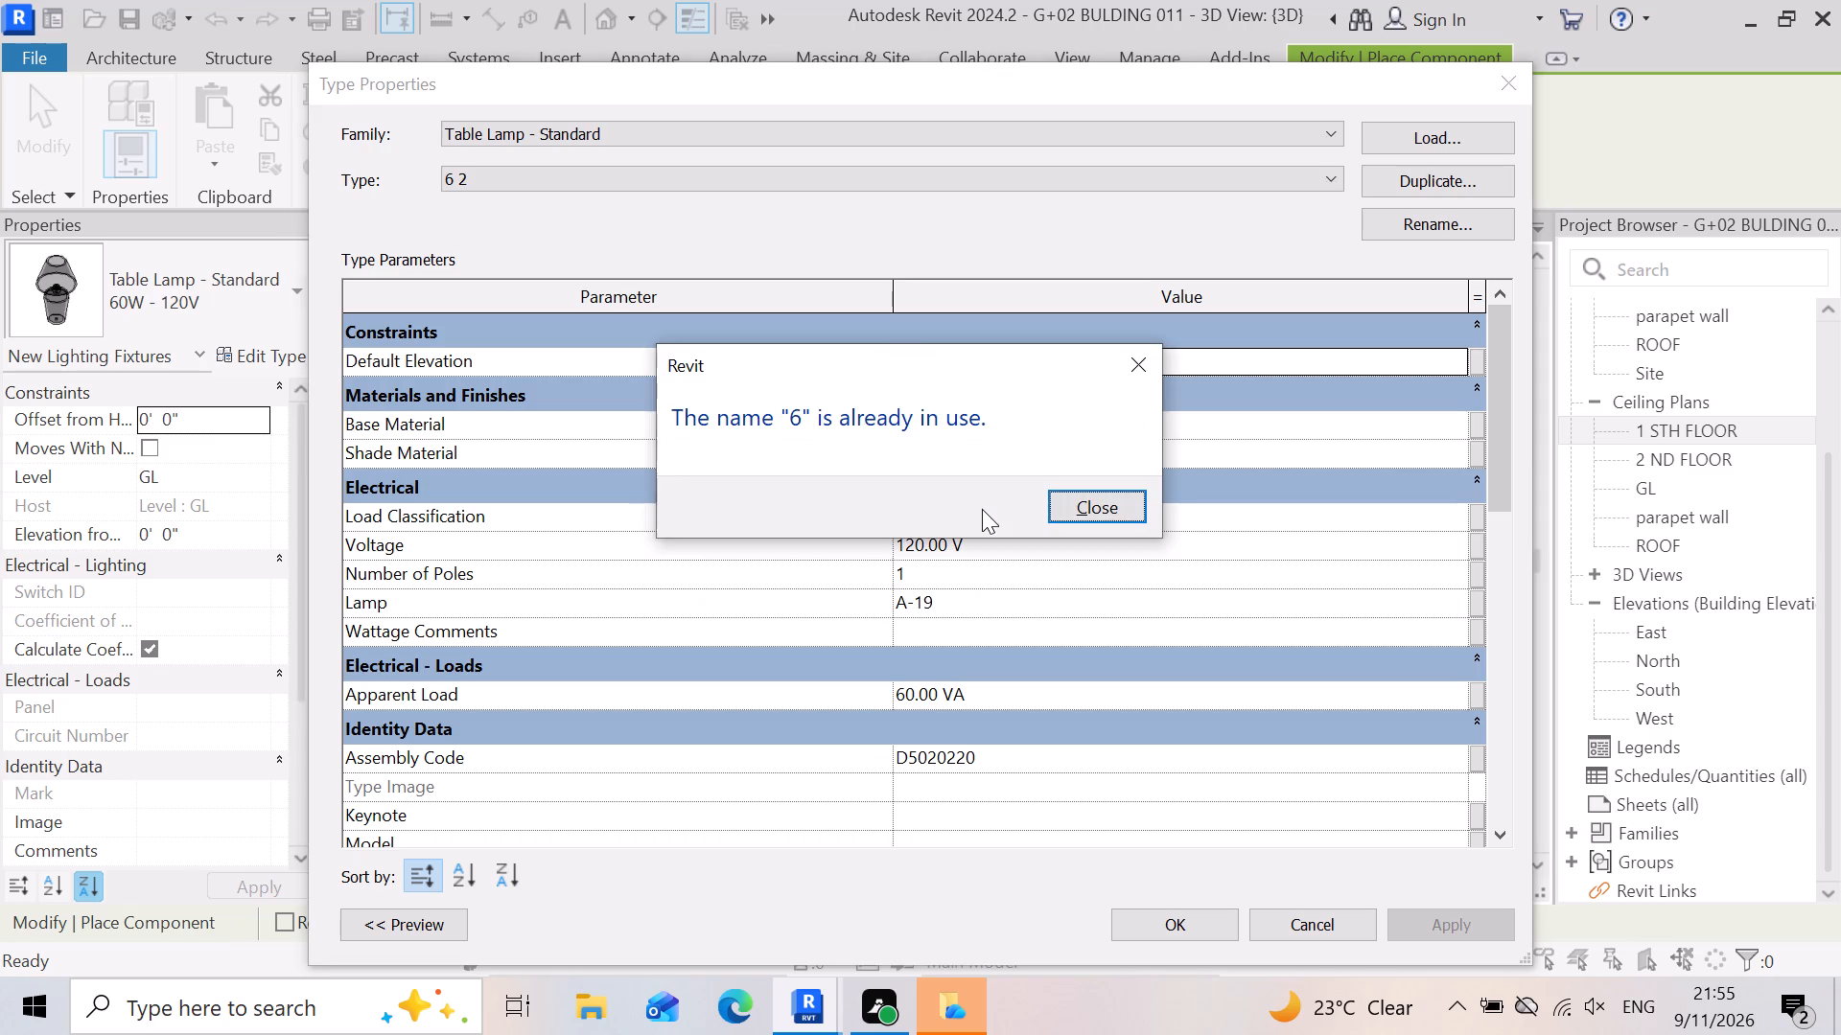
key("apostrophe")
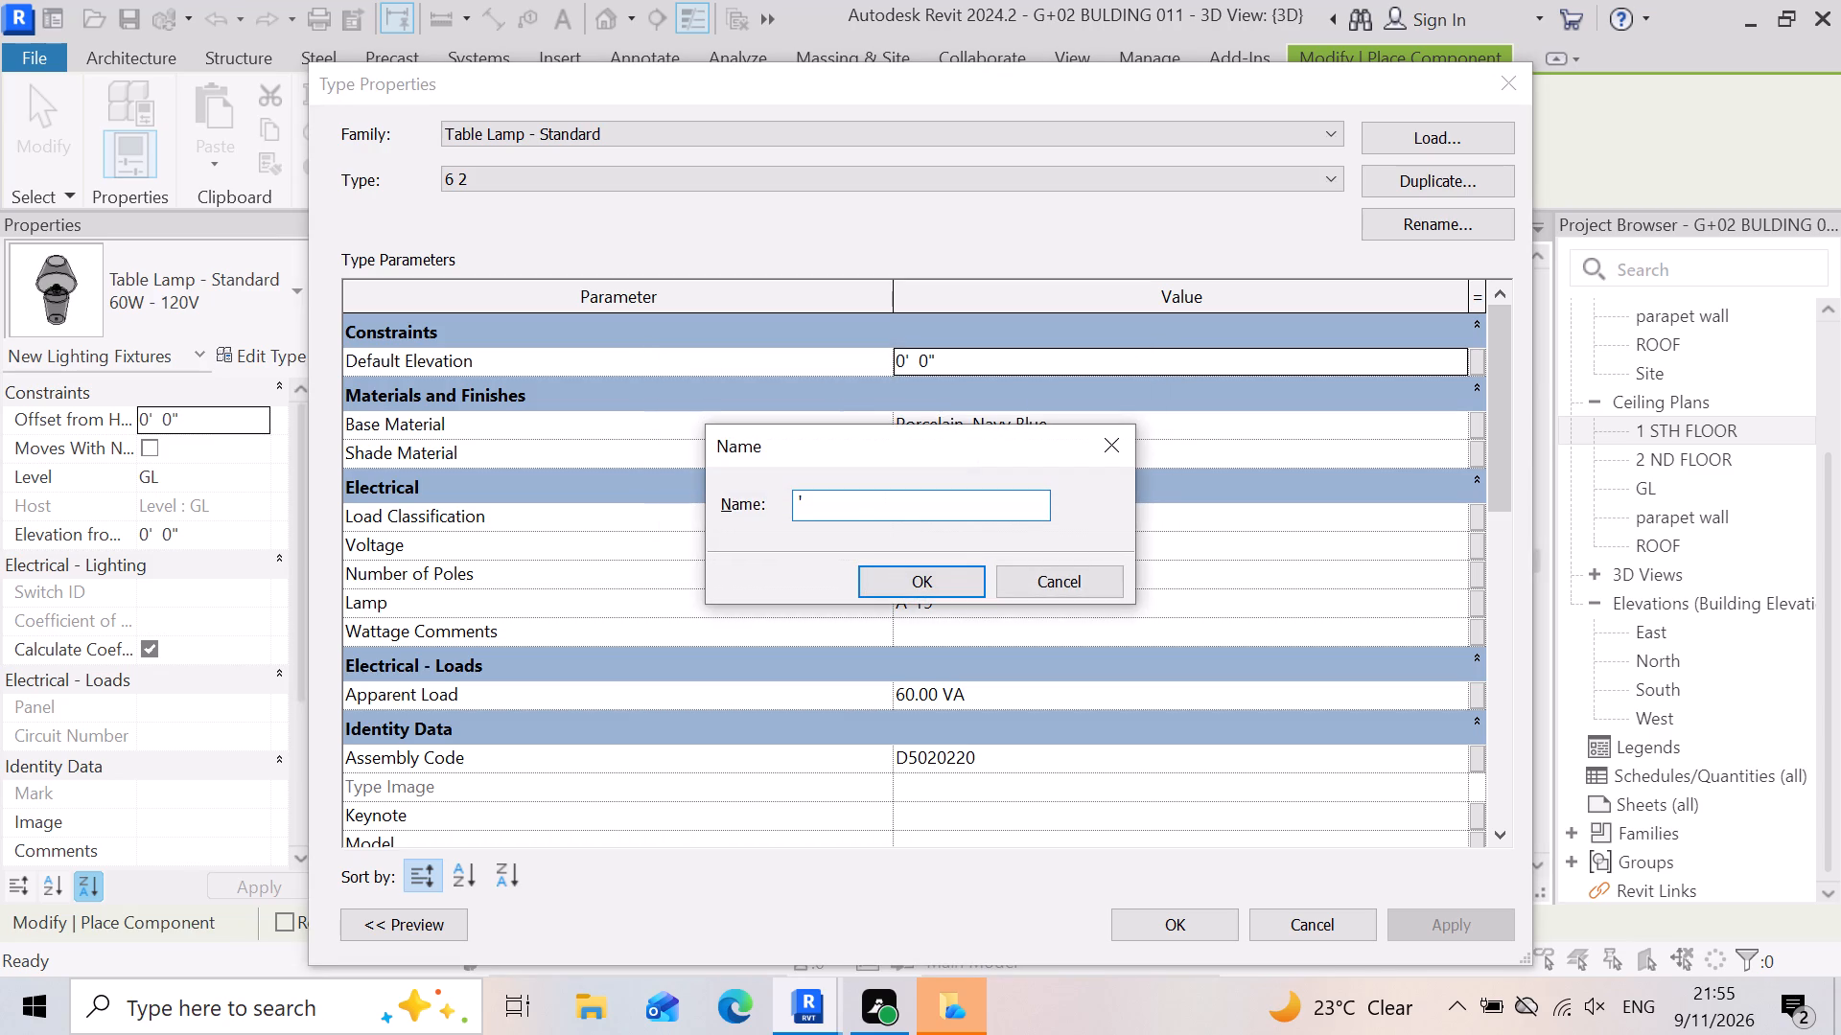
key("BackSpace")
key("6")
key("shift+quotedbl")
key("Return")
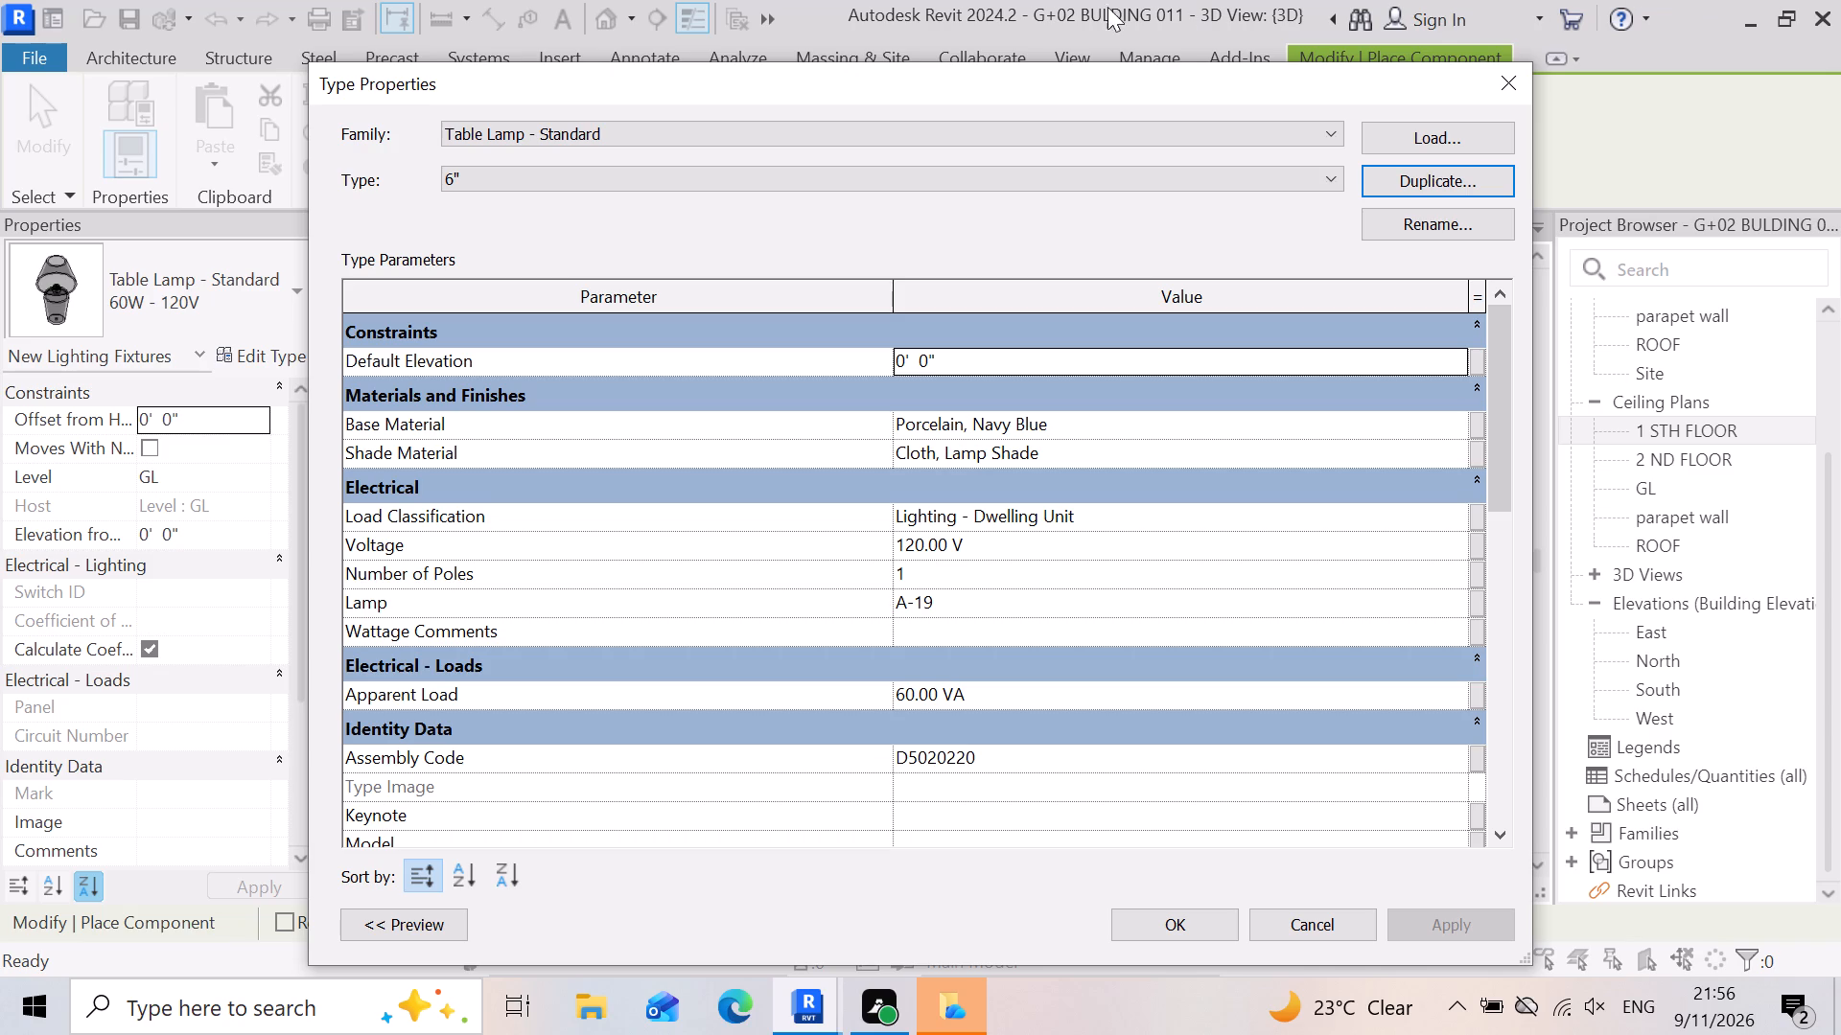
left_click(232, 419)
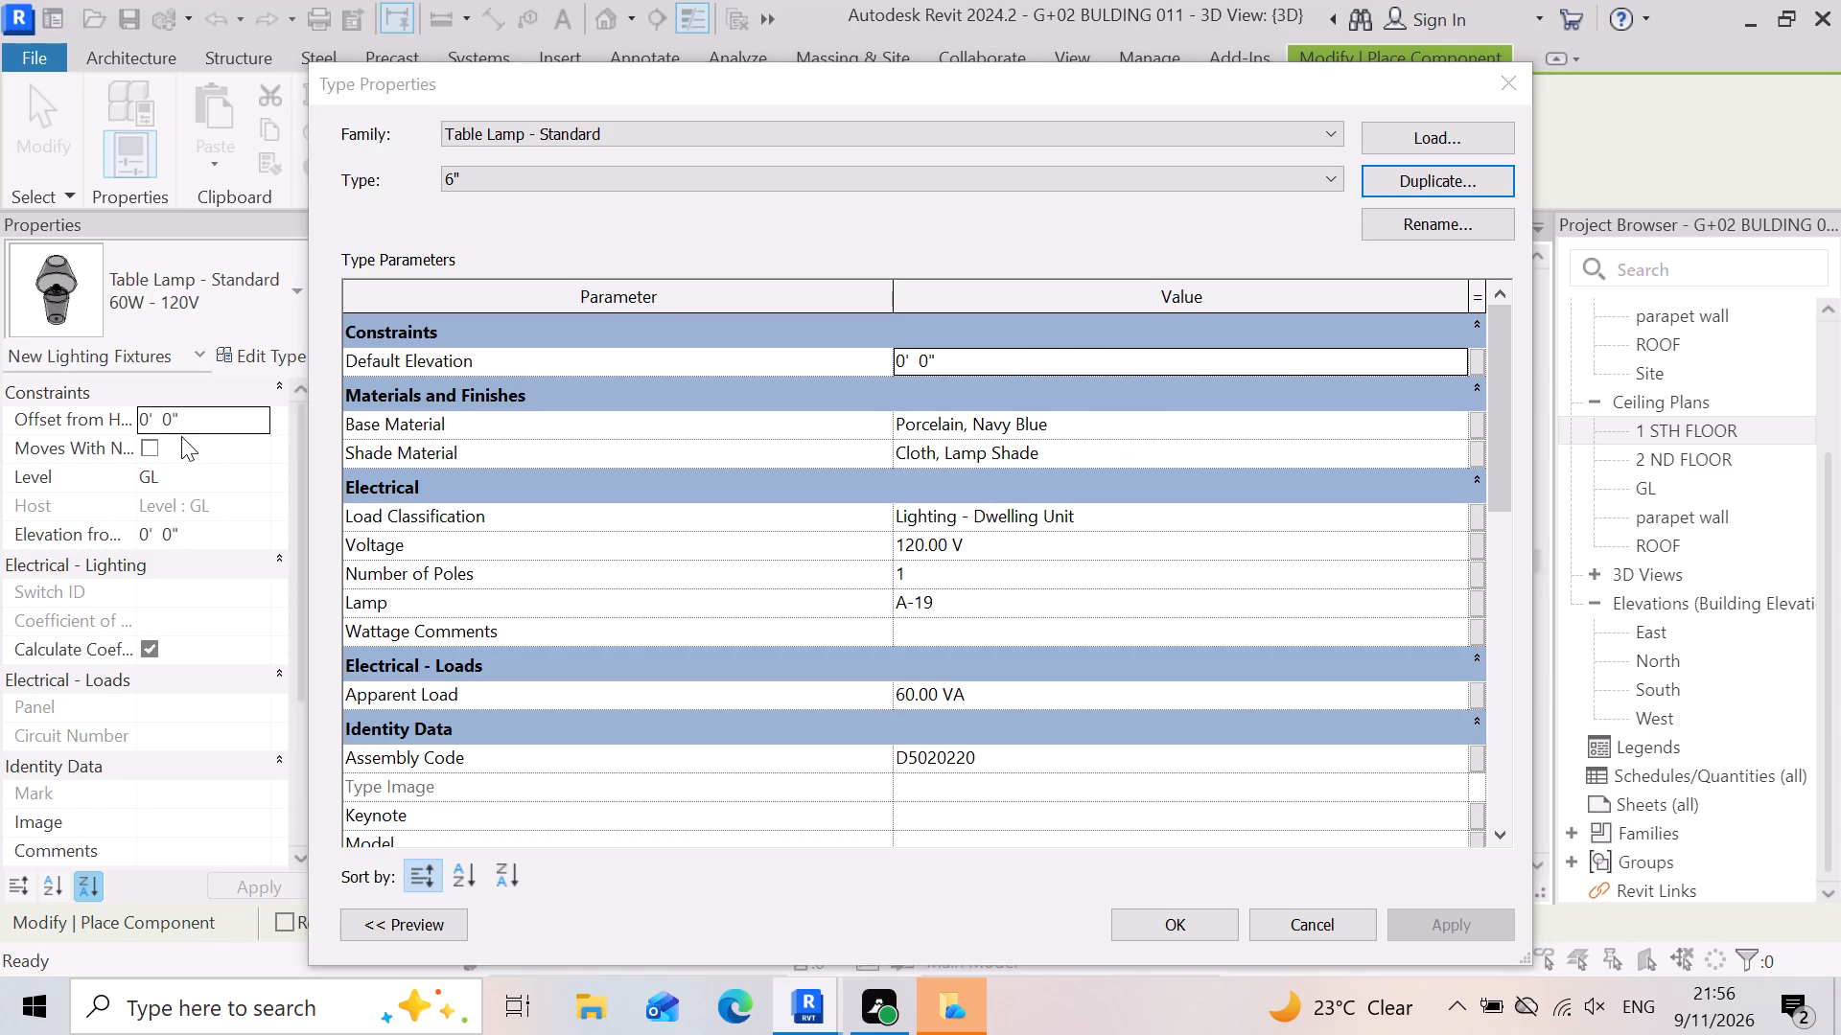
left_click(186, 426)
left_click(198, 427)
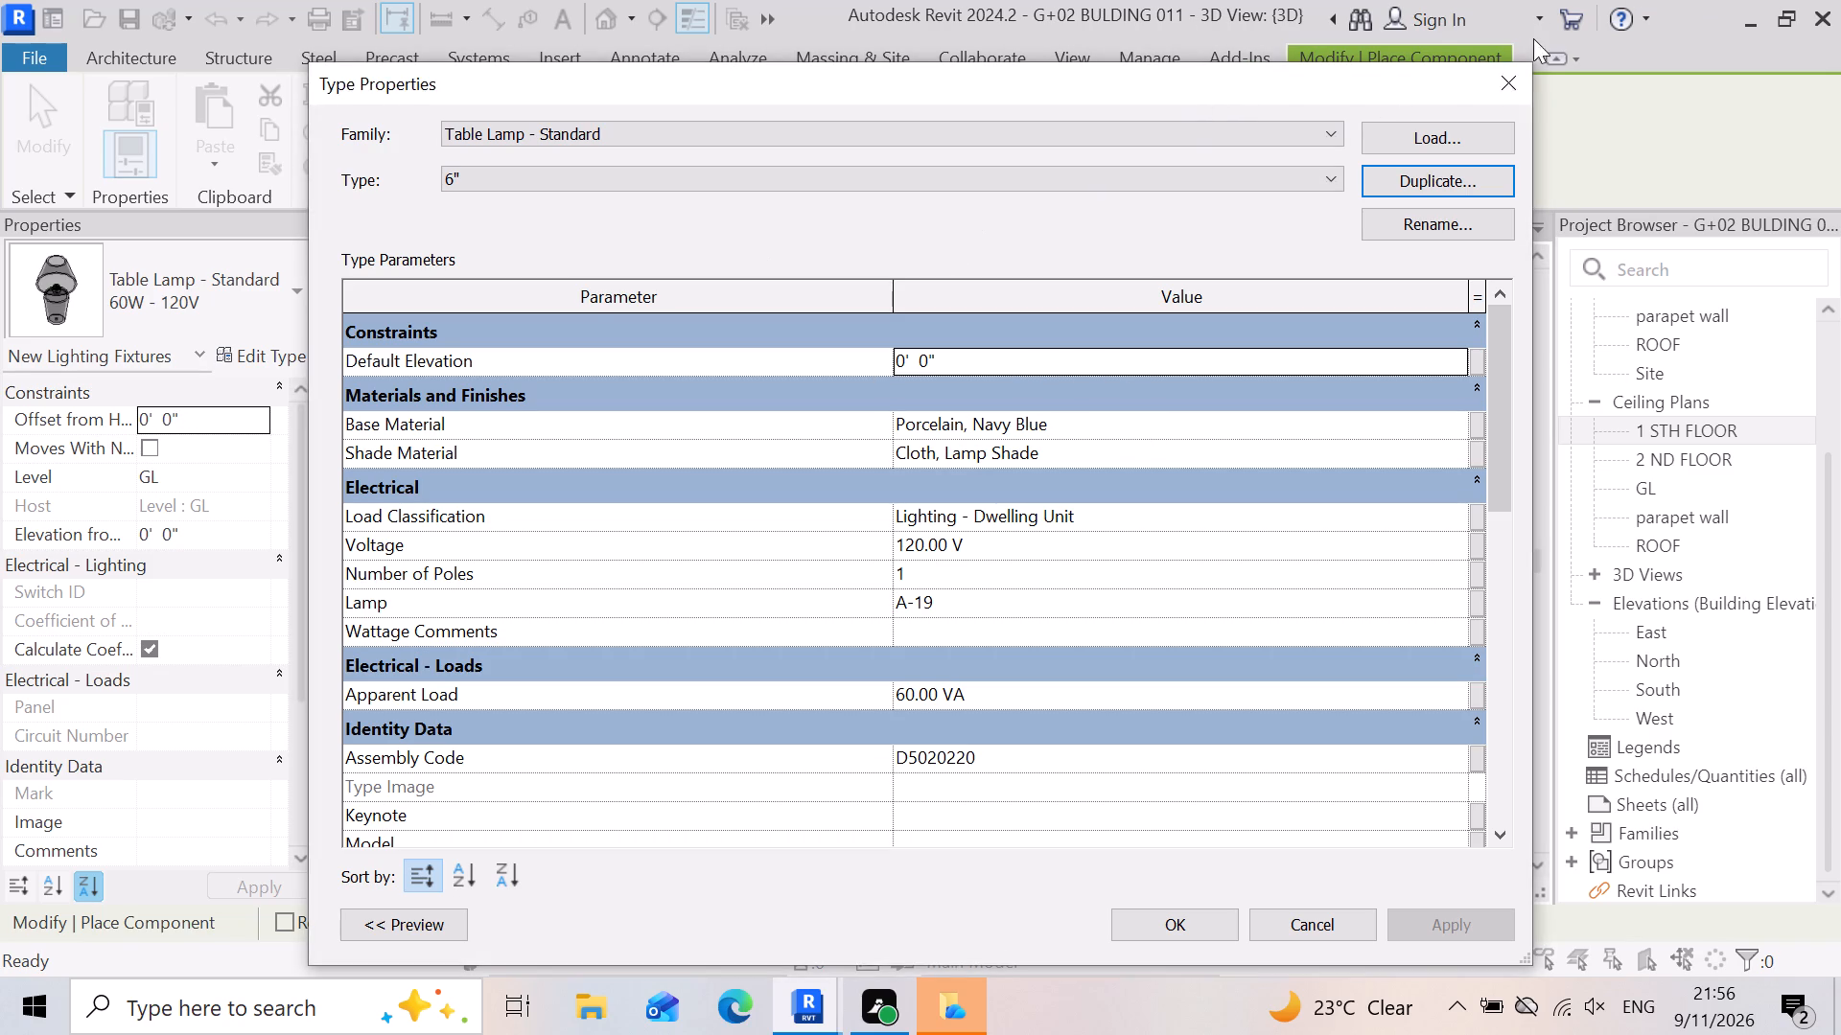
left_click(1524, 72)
Set the new lamp's offset from host to 6" and place it over the gate pillar's cap next to the front boundary wall.
left_click(224, 432)
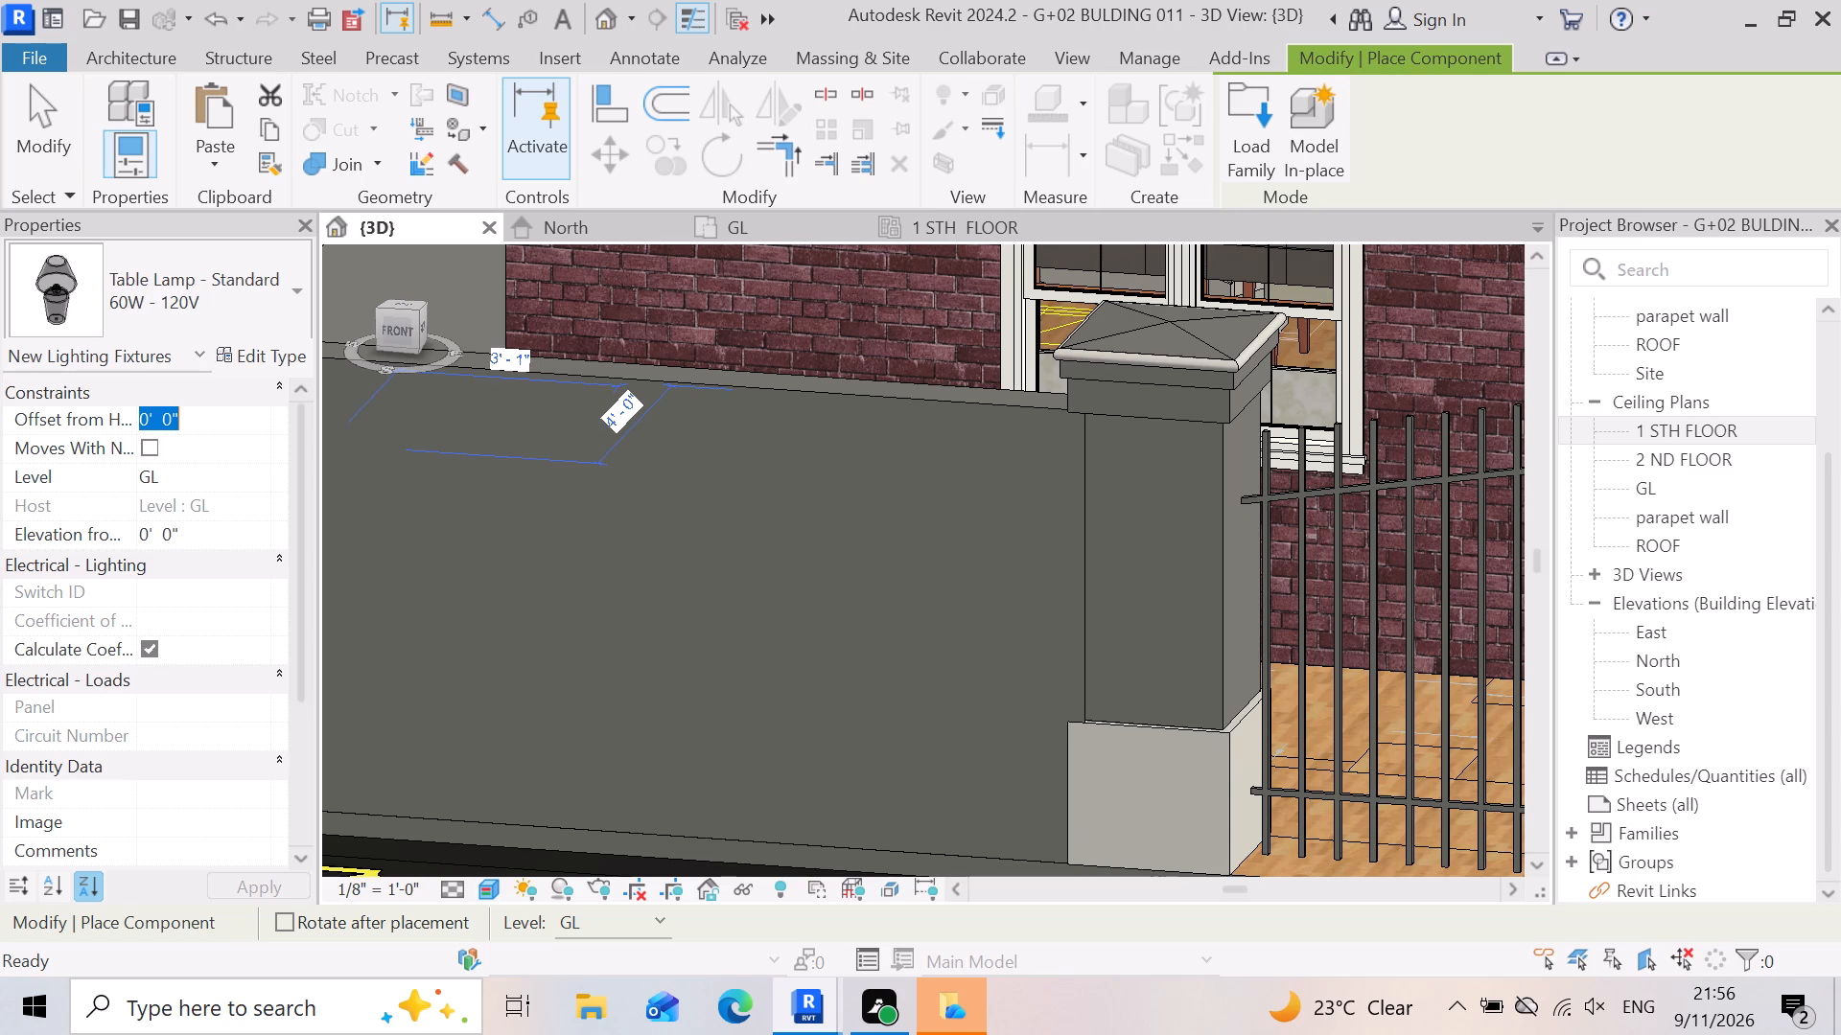
key("6")
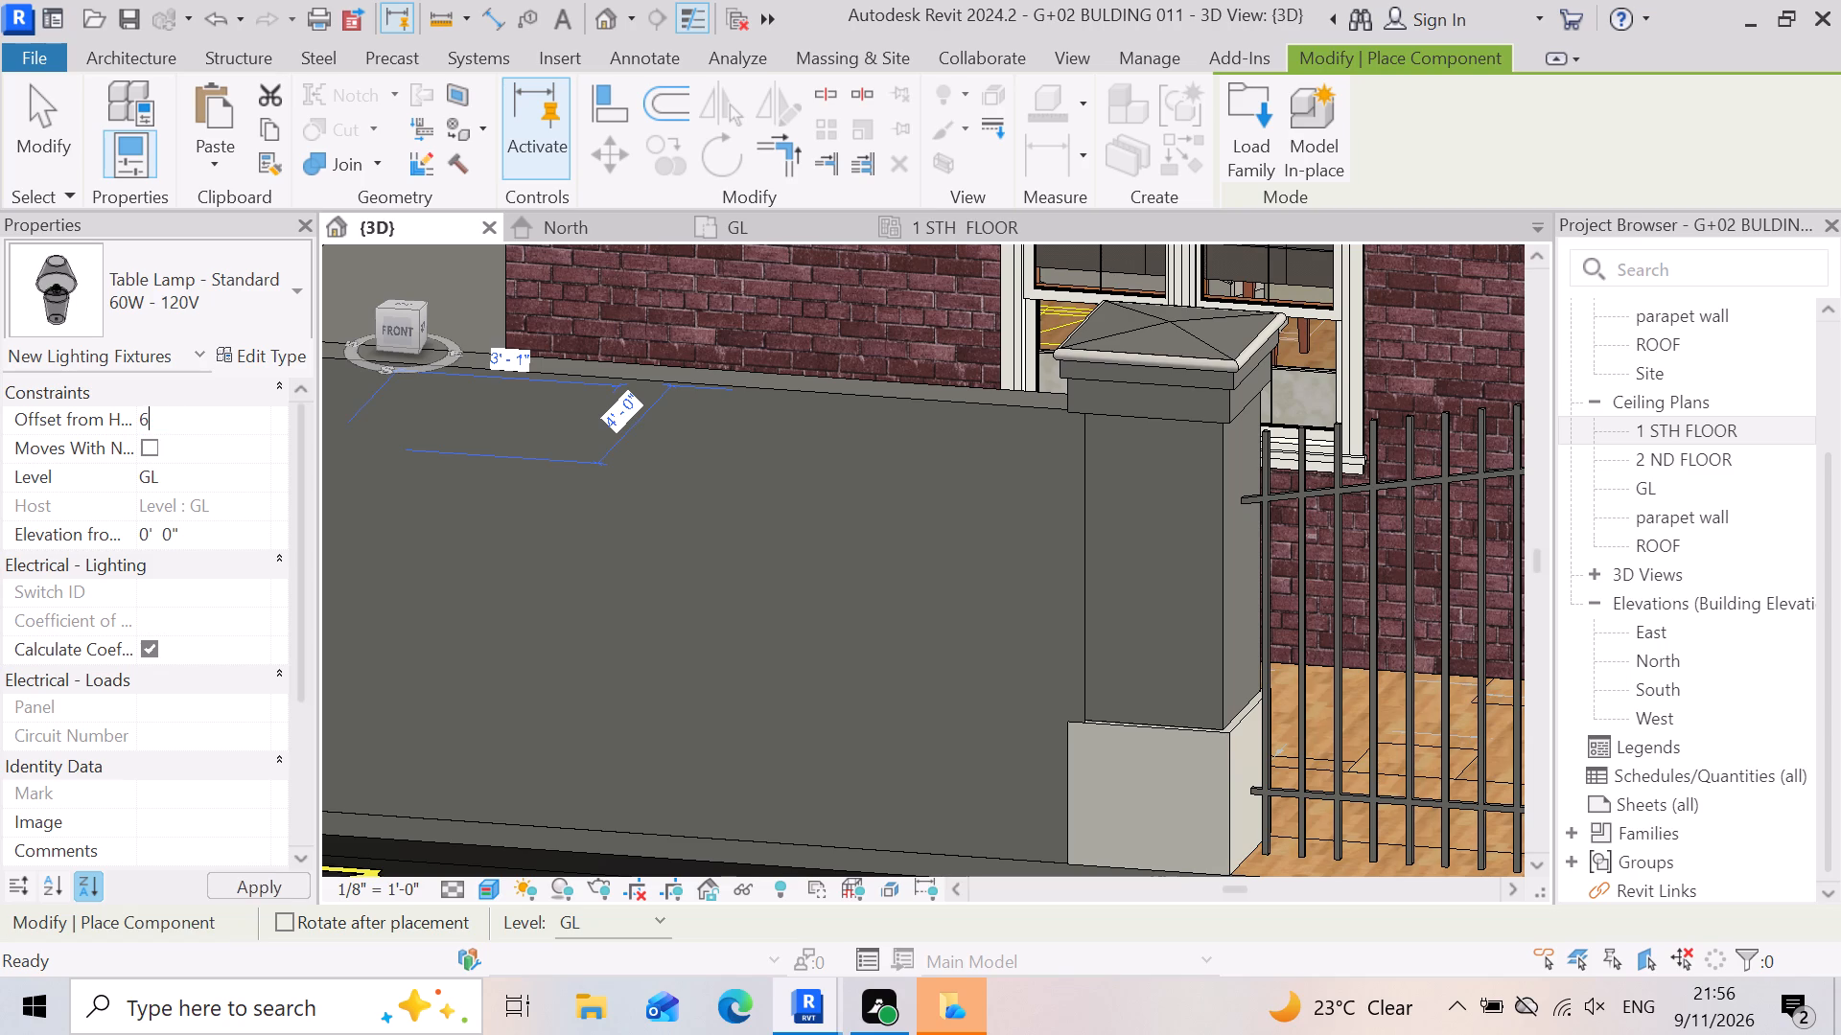
key("shift+quotedbl")
key("Return")
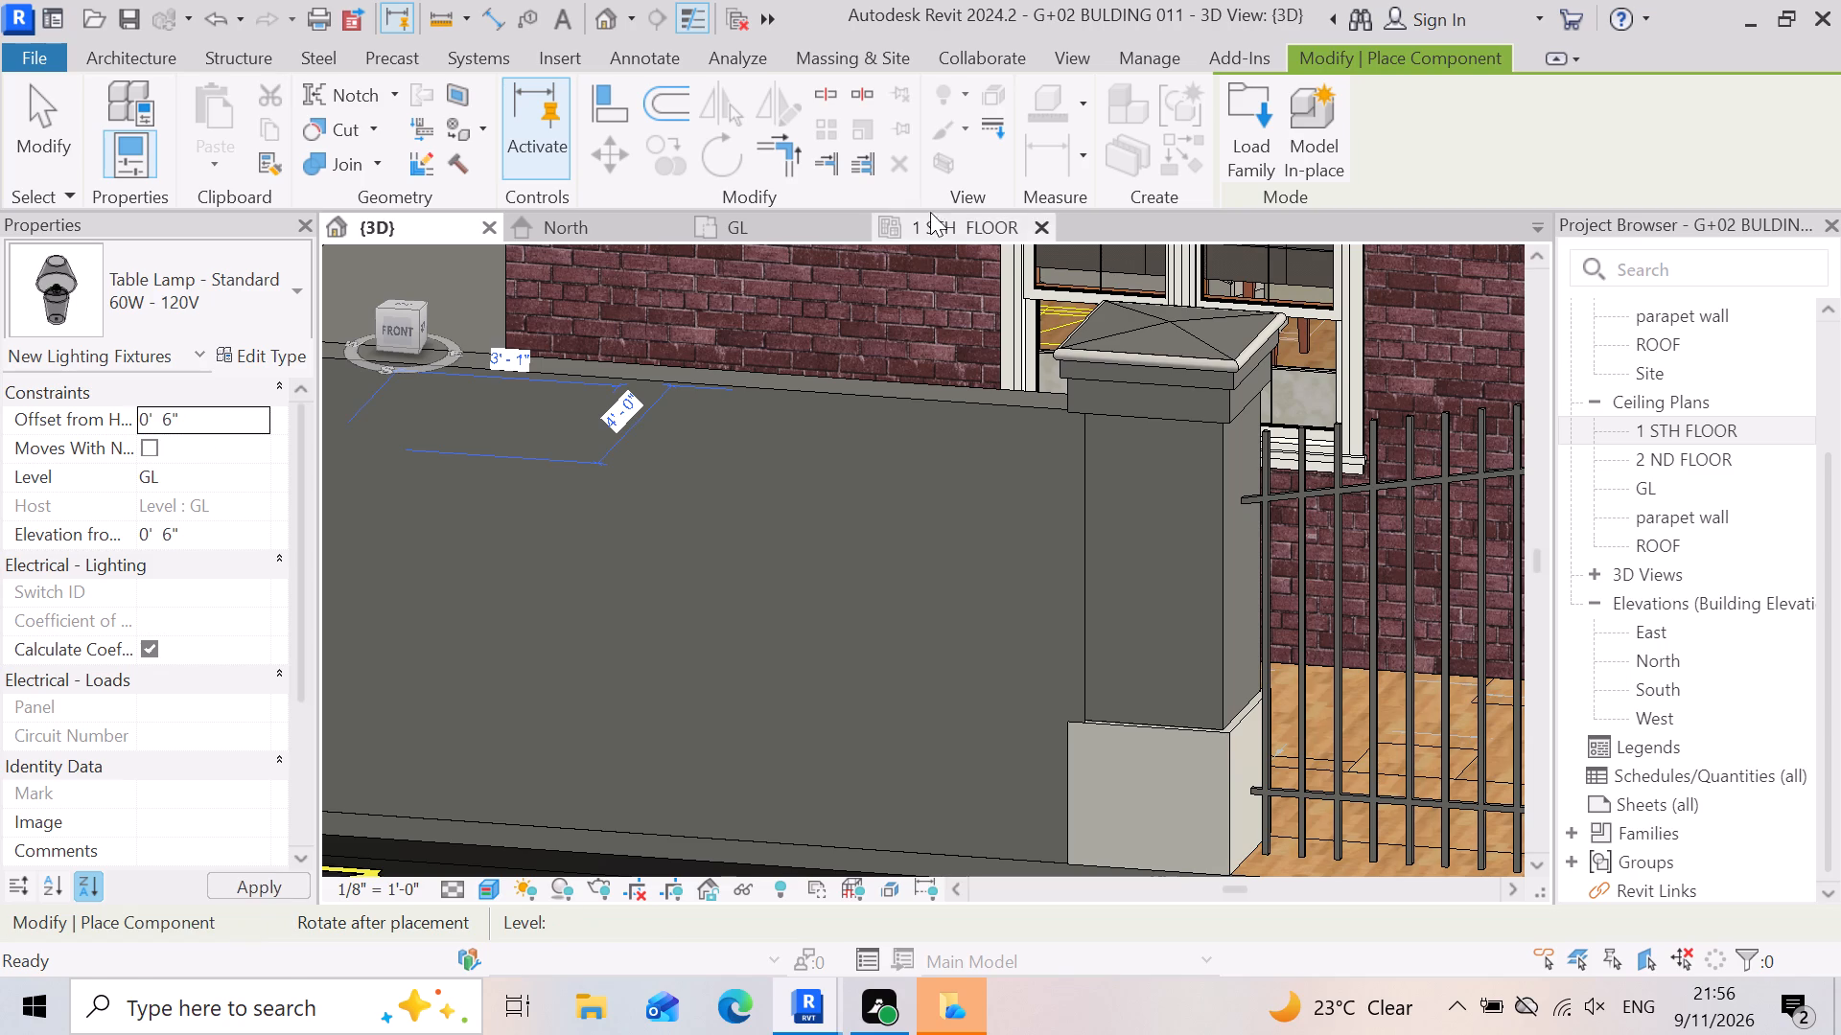
left_click(237, 890)
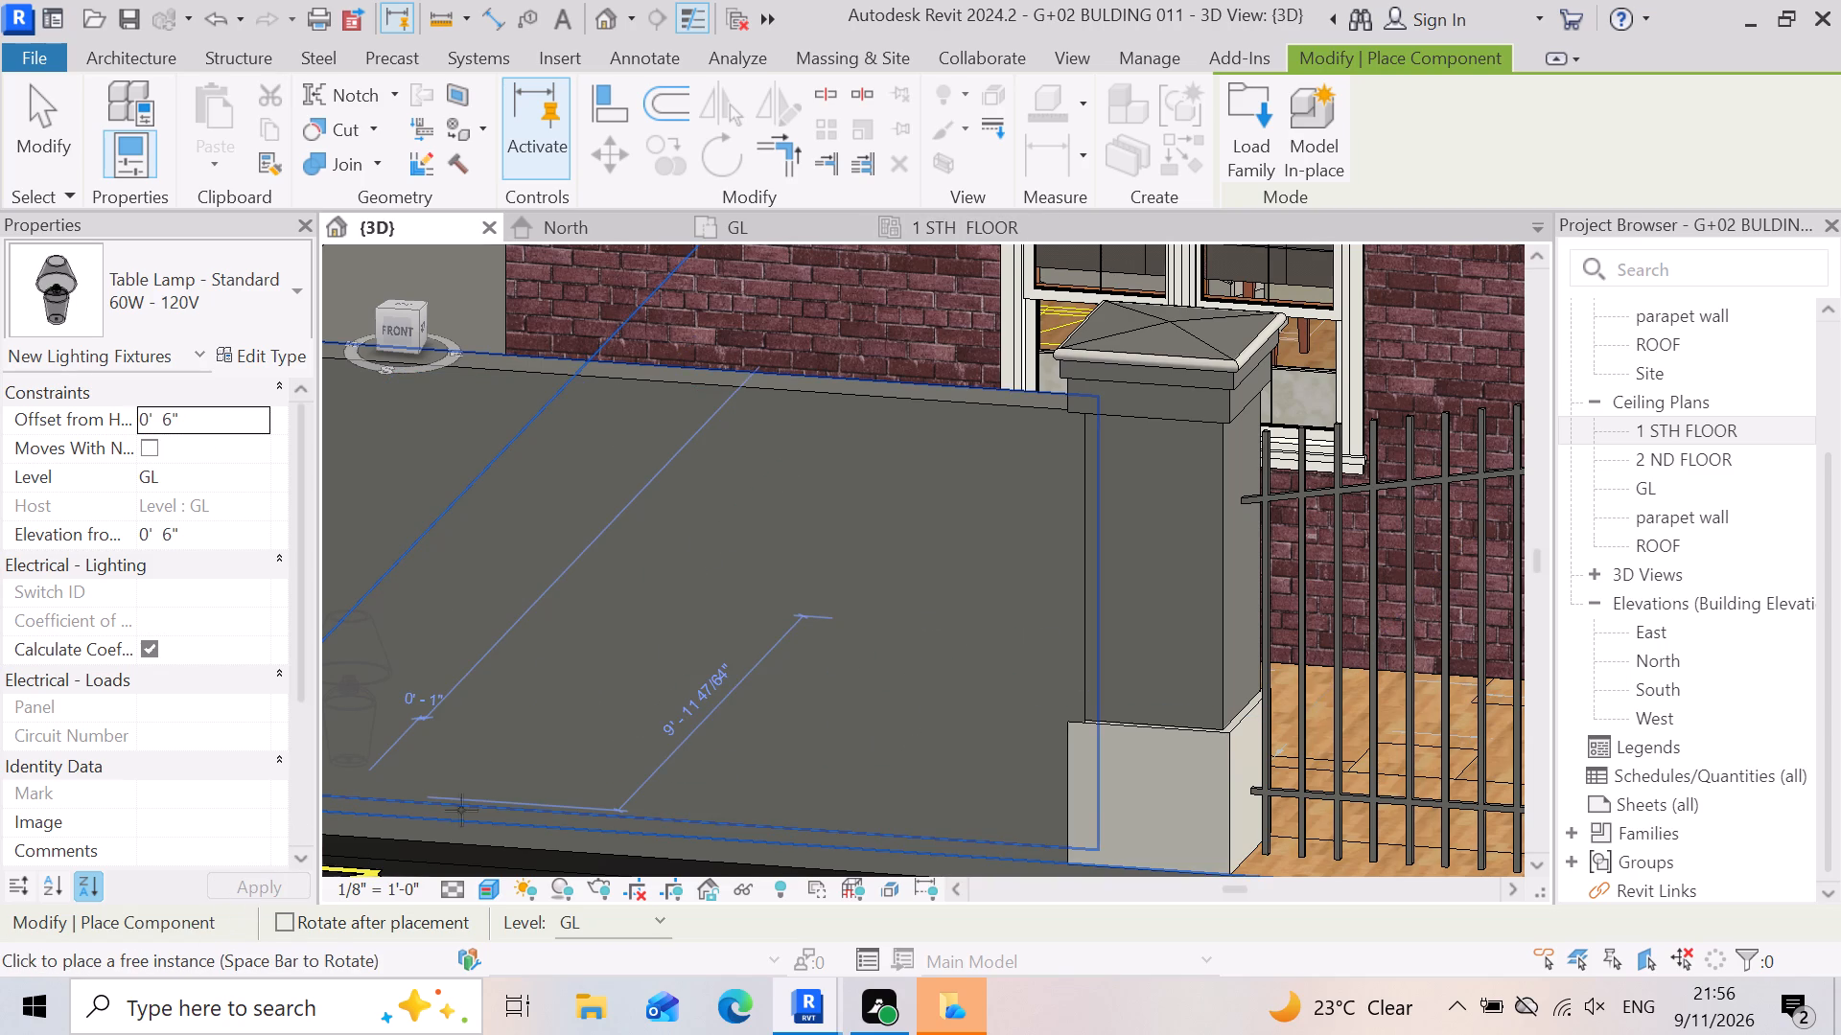
scroll(903, 687, "down", 4)
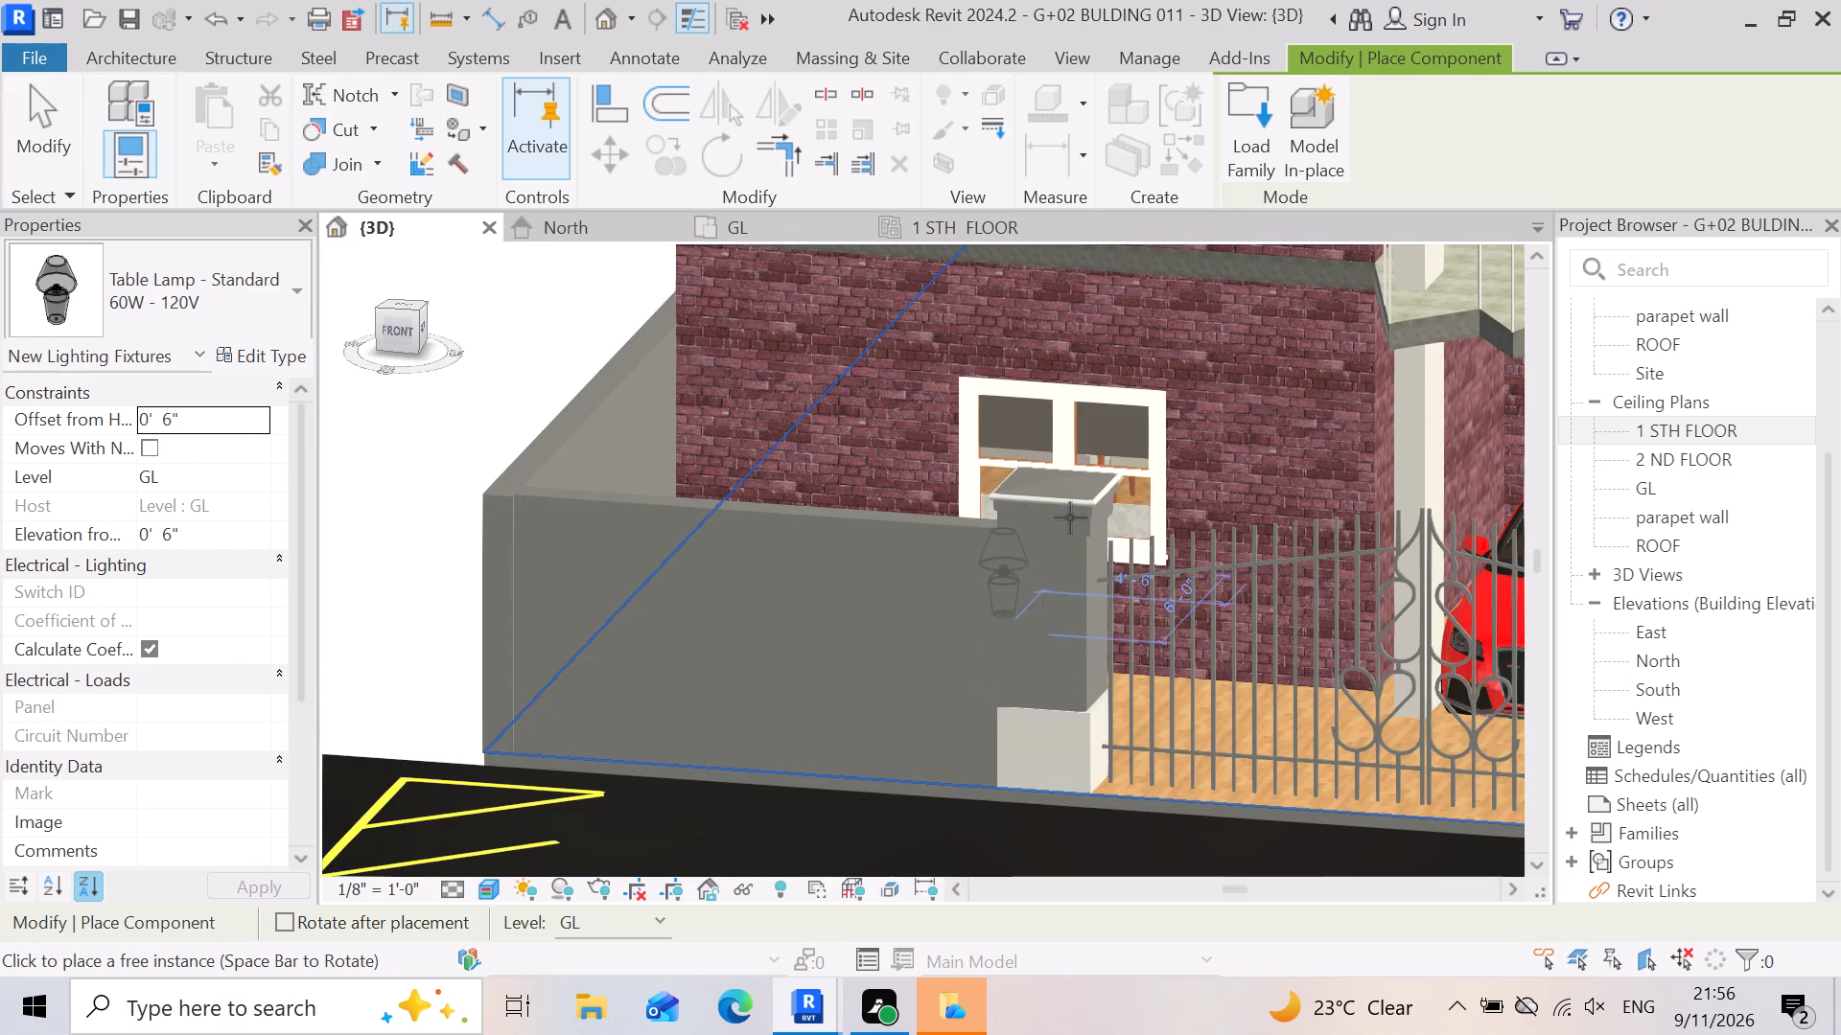
scroll(1084, 450, "up", 8)
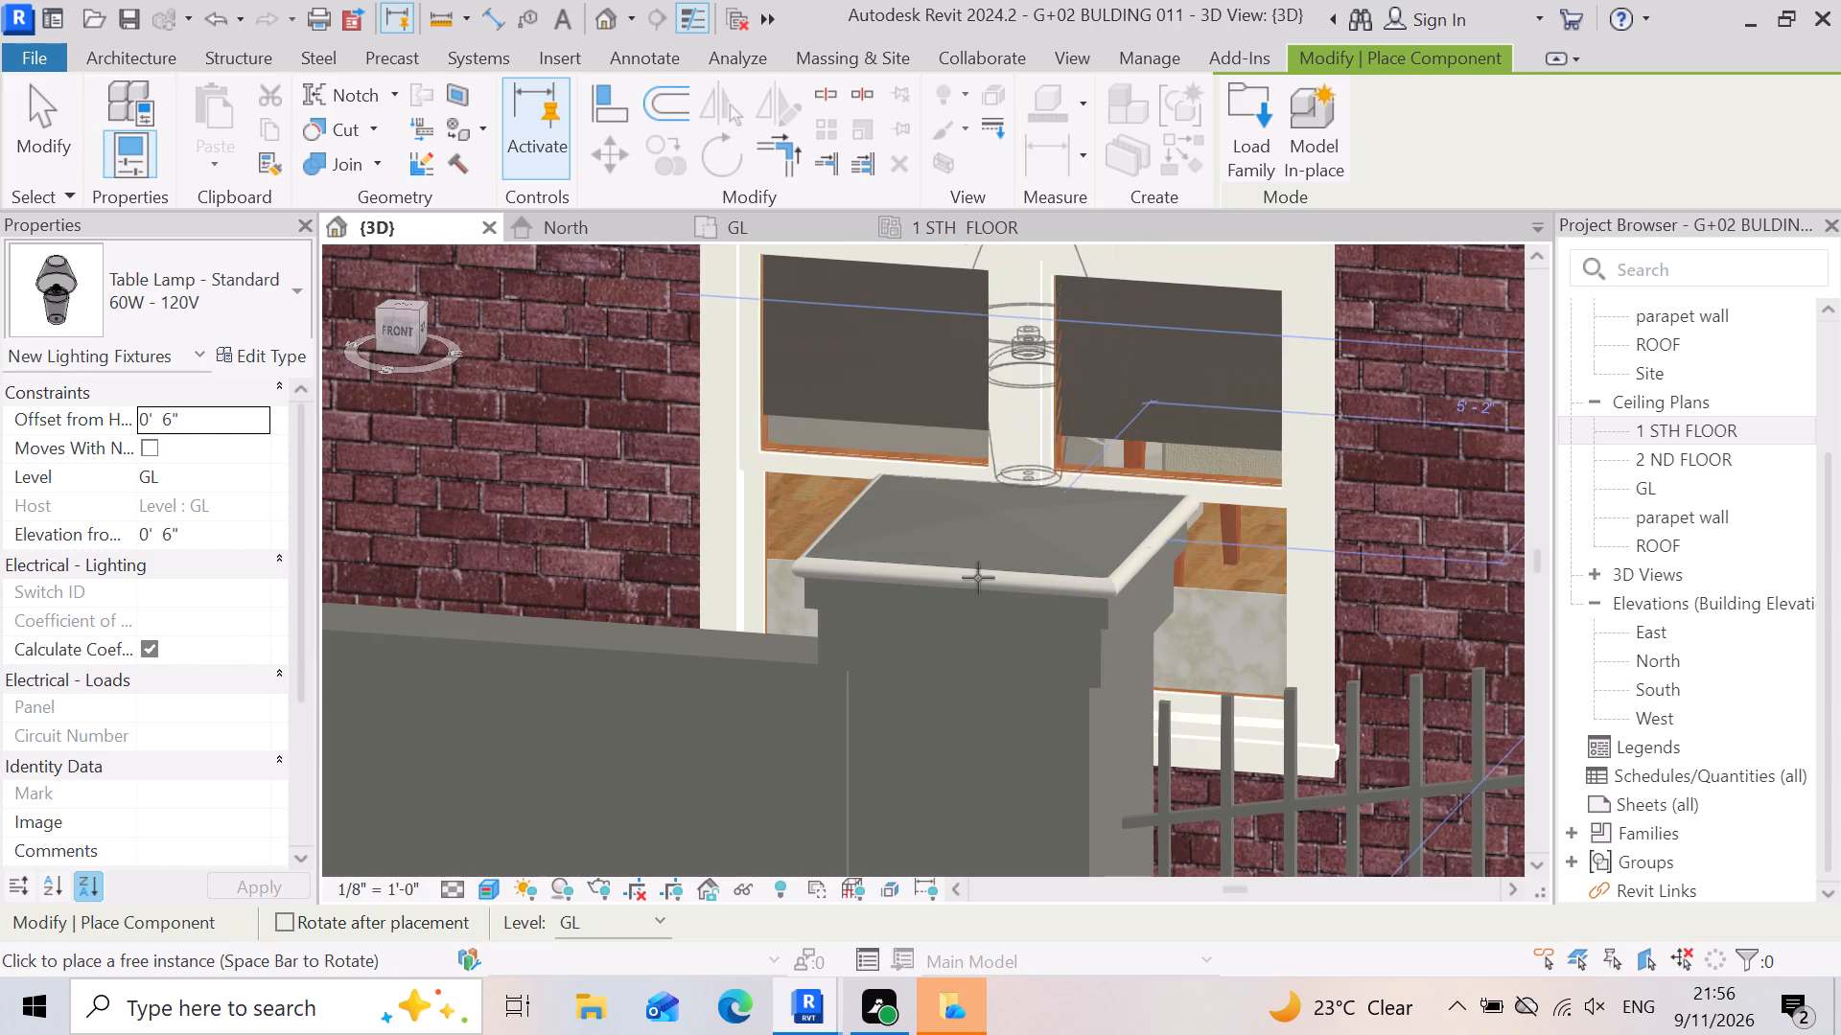
left_click(977, 594)
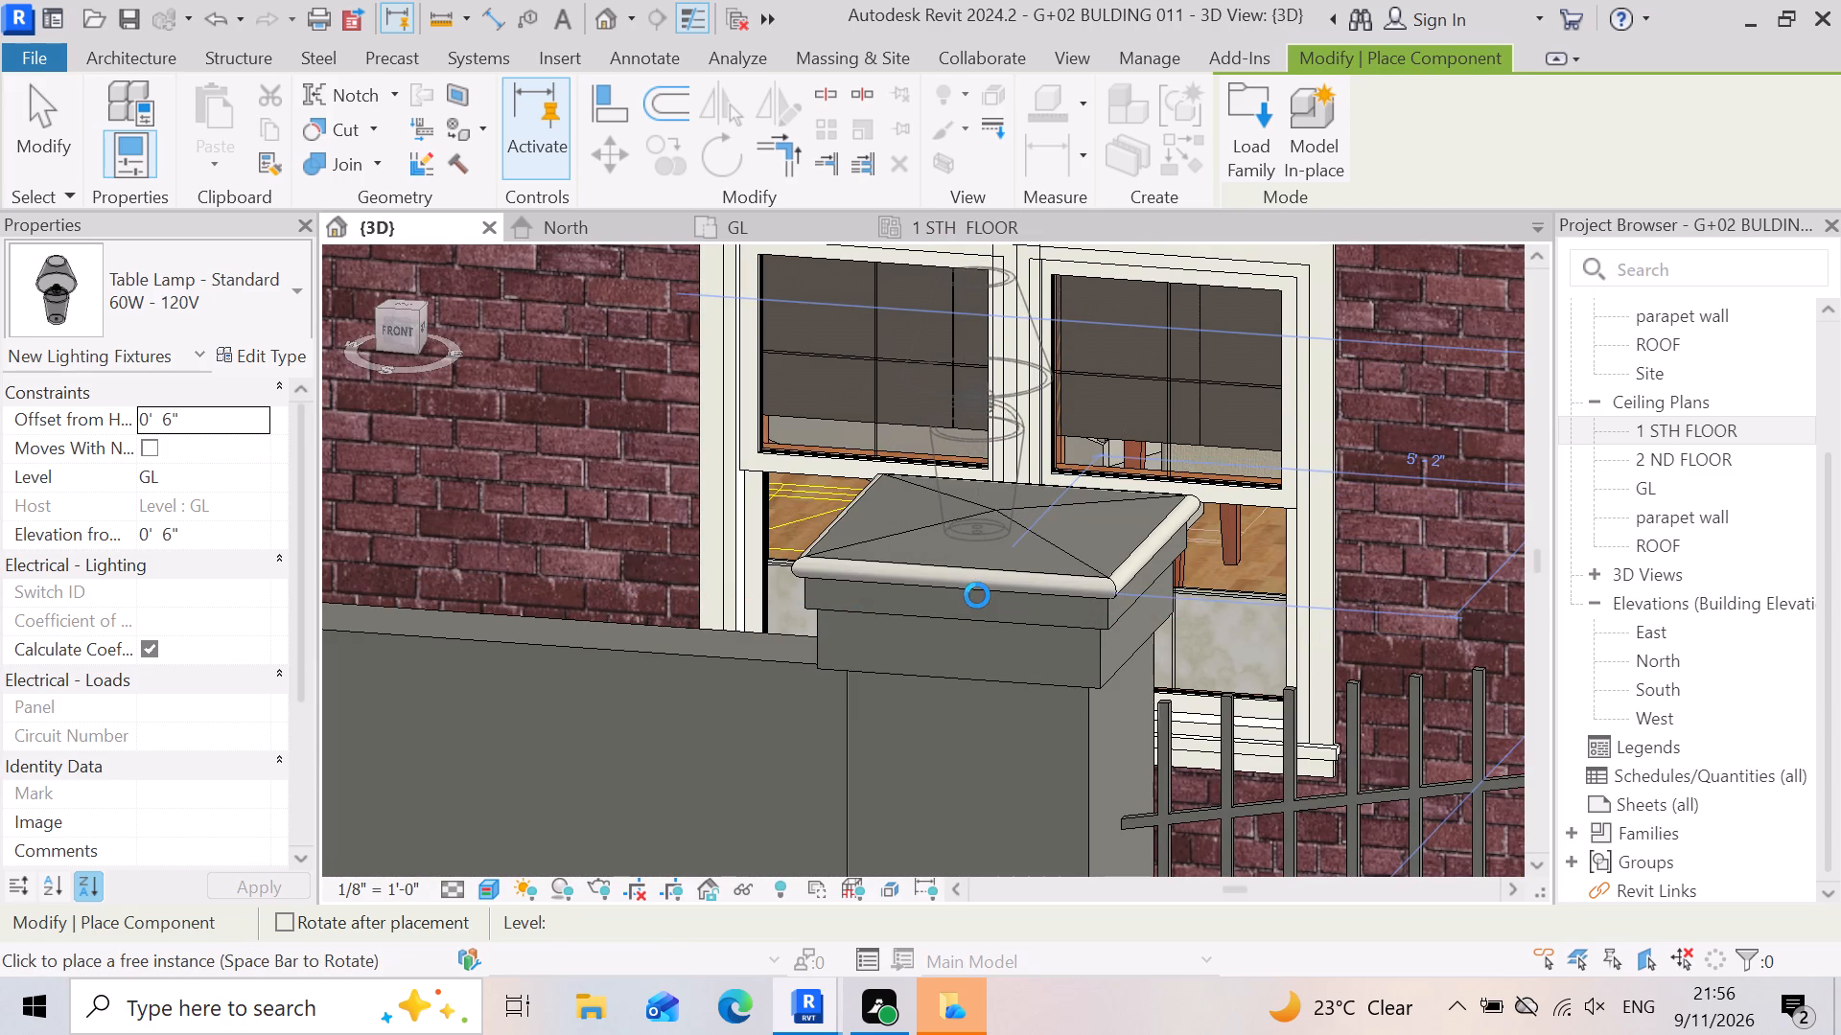
scroll(1082, 567, "down", 4)
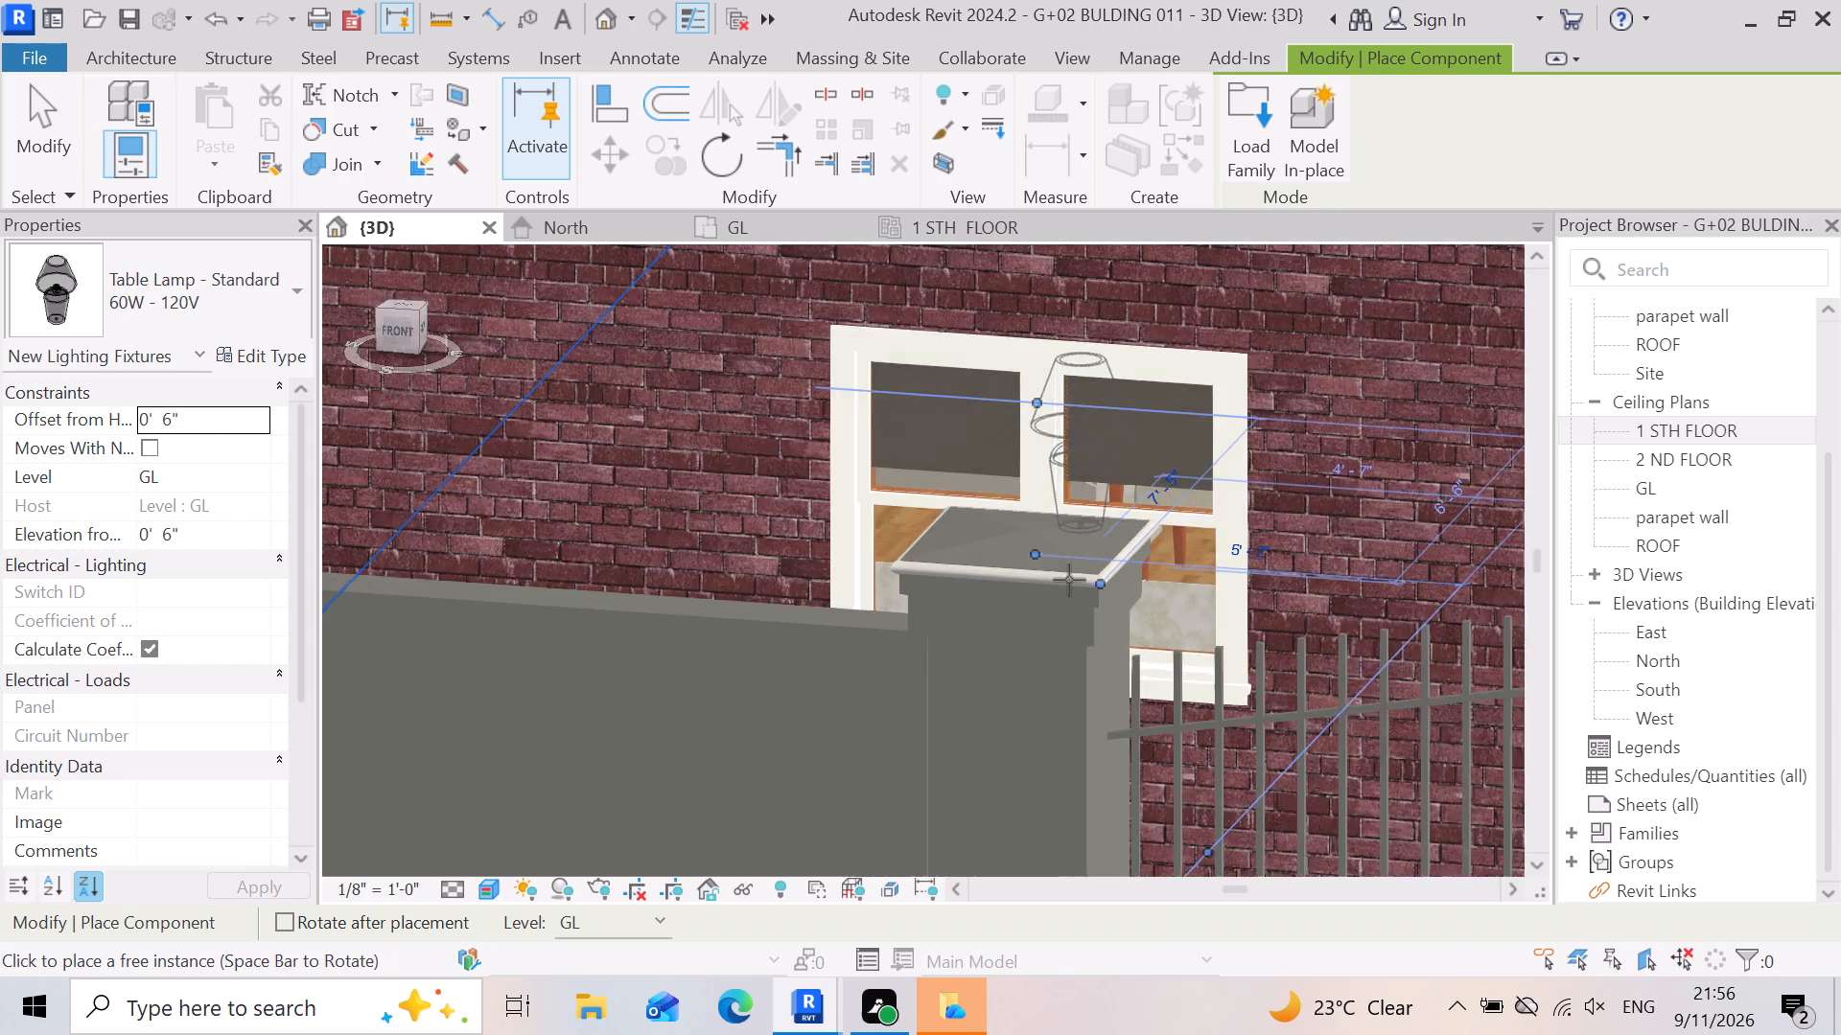
scroll(1049, 594, "down", 14)
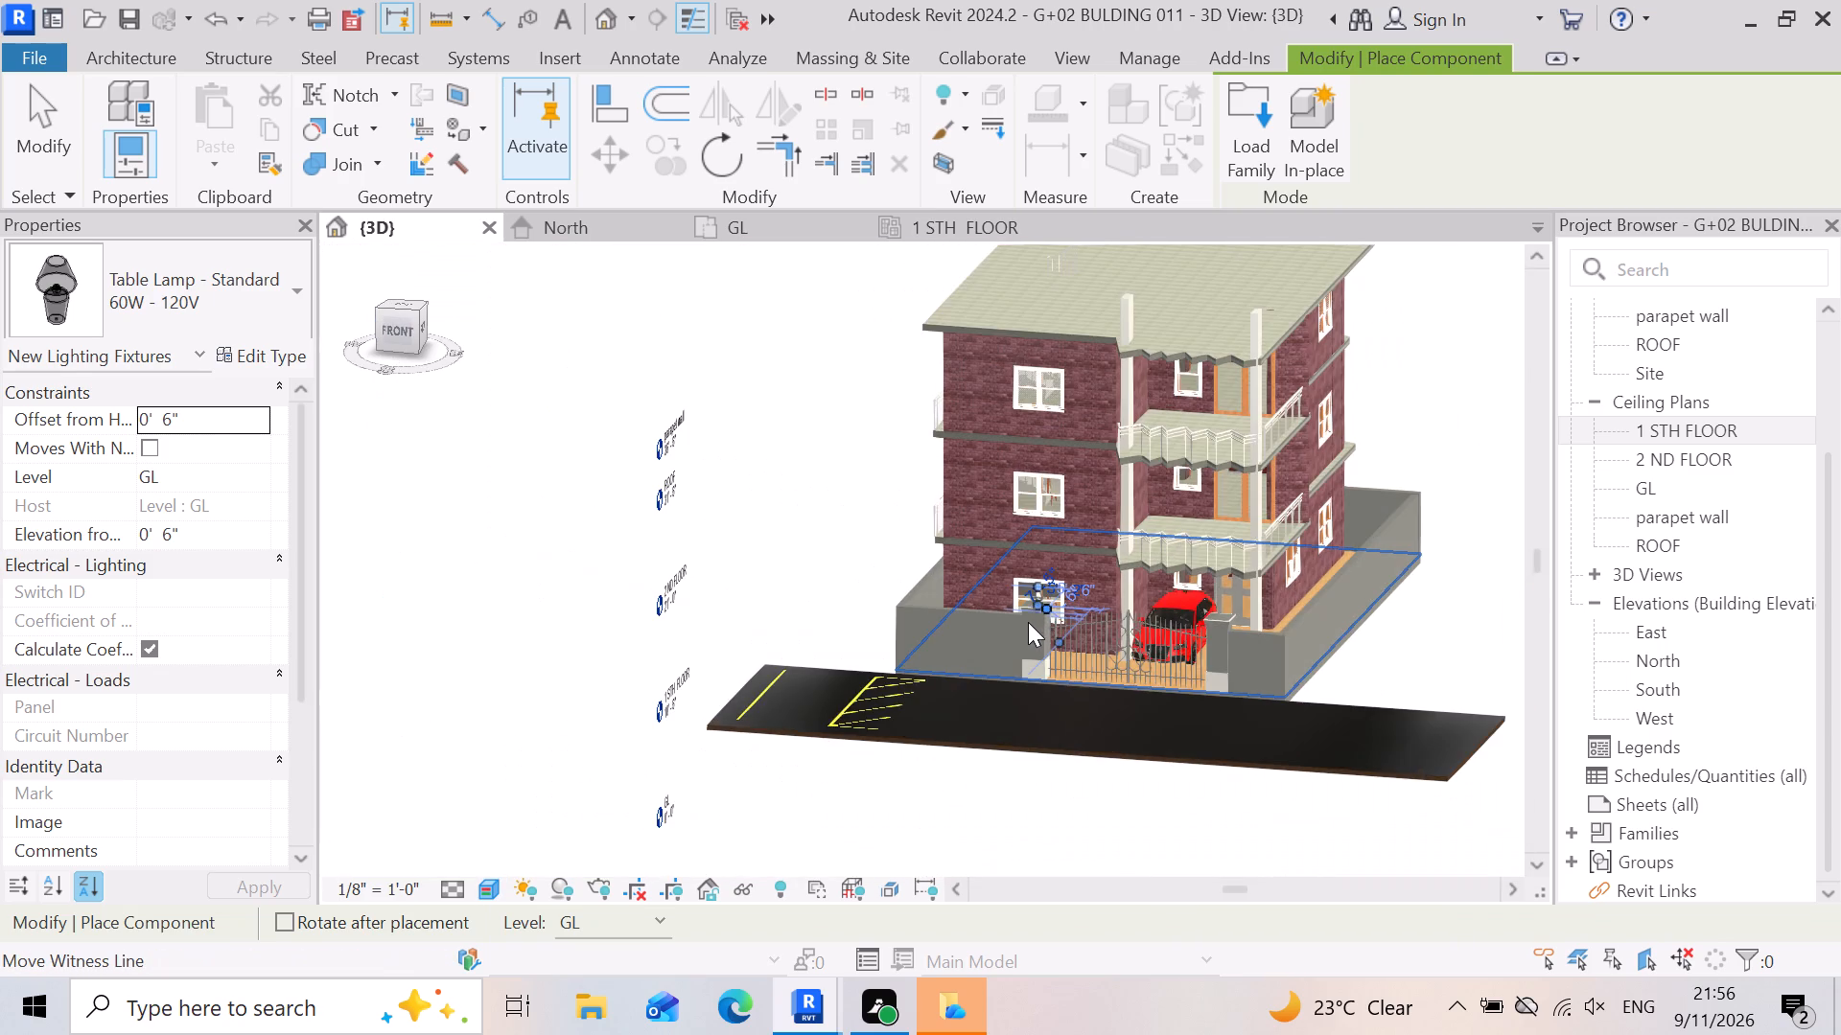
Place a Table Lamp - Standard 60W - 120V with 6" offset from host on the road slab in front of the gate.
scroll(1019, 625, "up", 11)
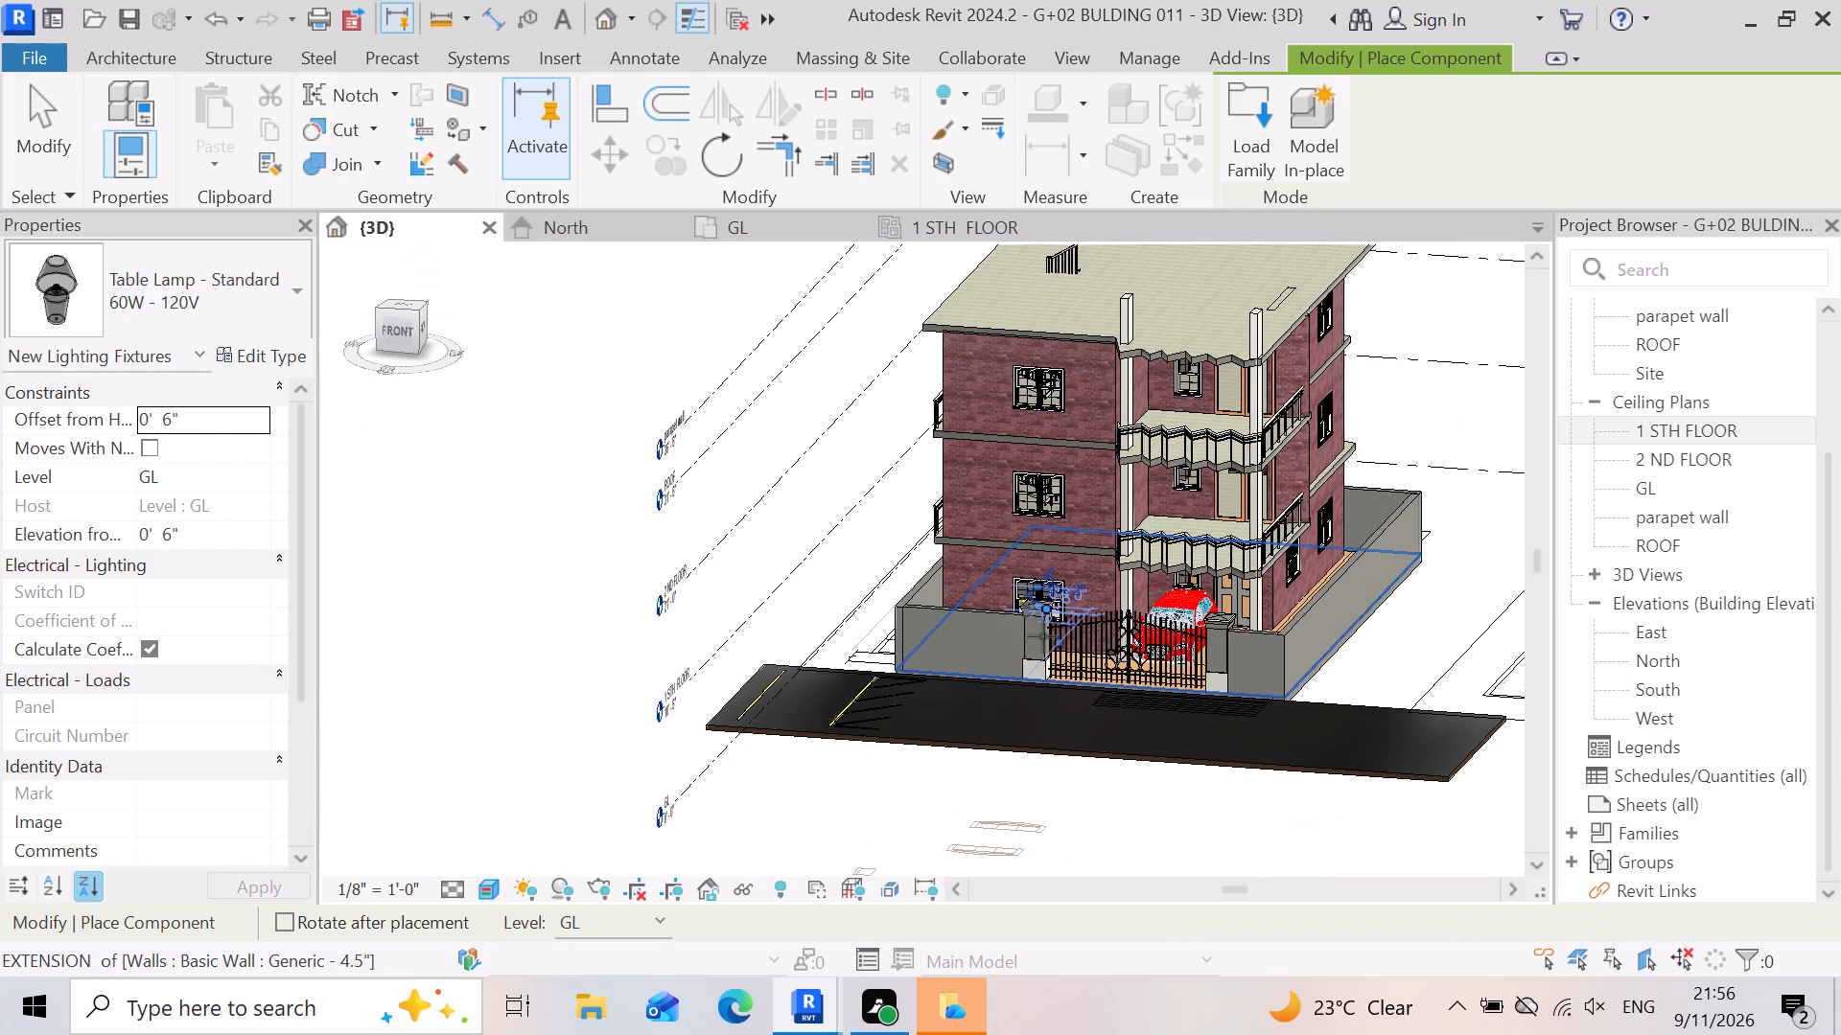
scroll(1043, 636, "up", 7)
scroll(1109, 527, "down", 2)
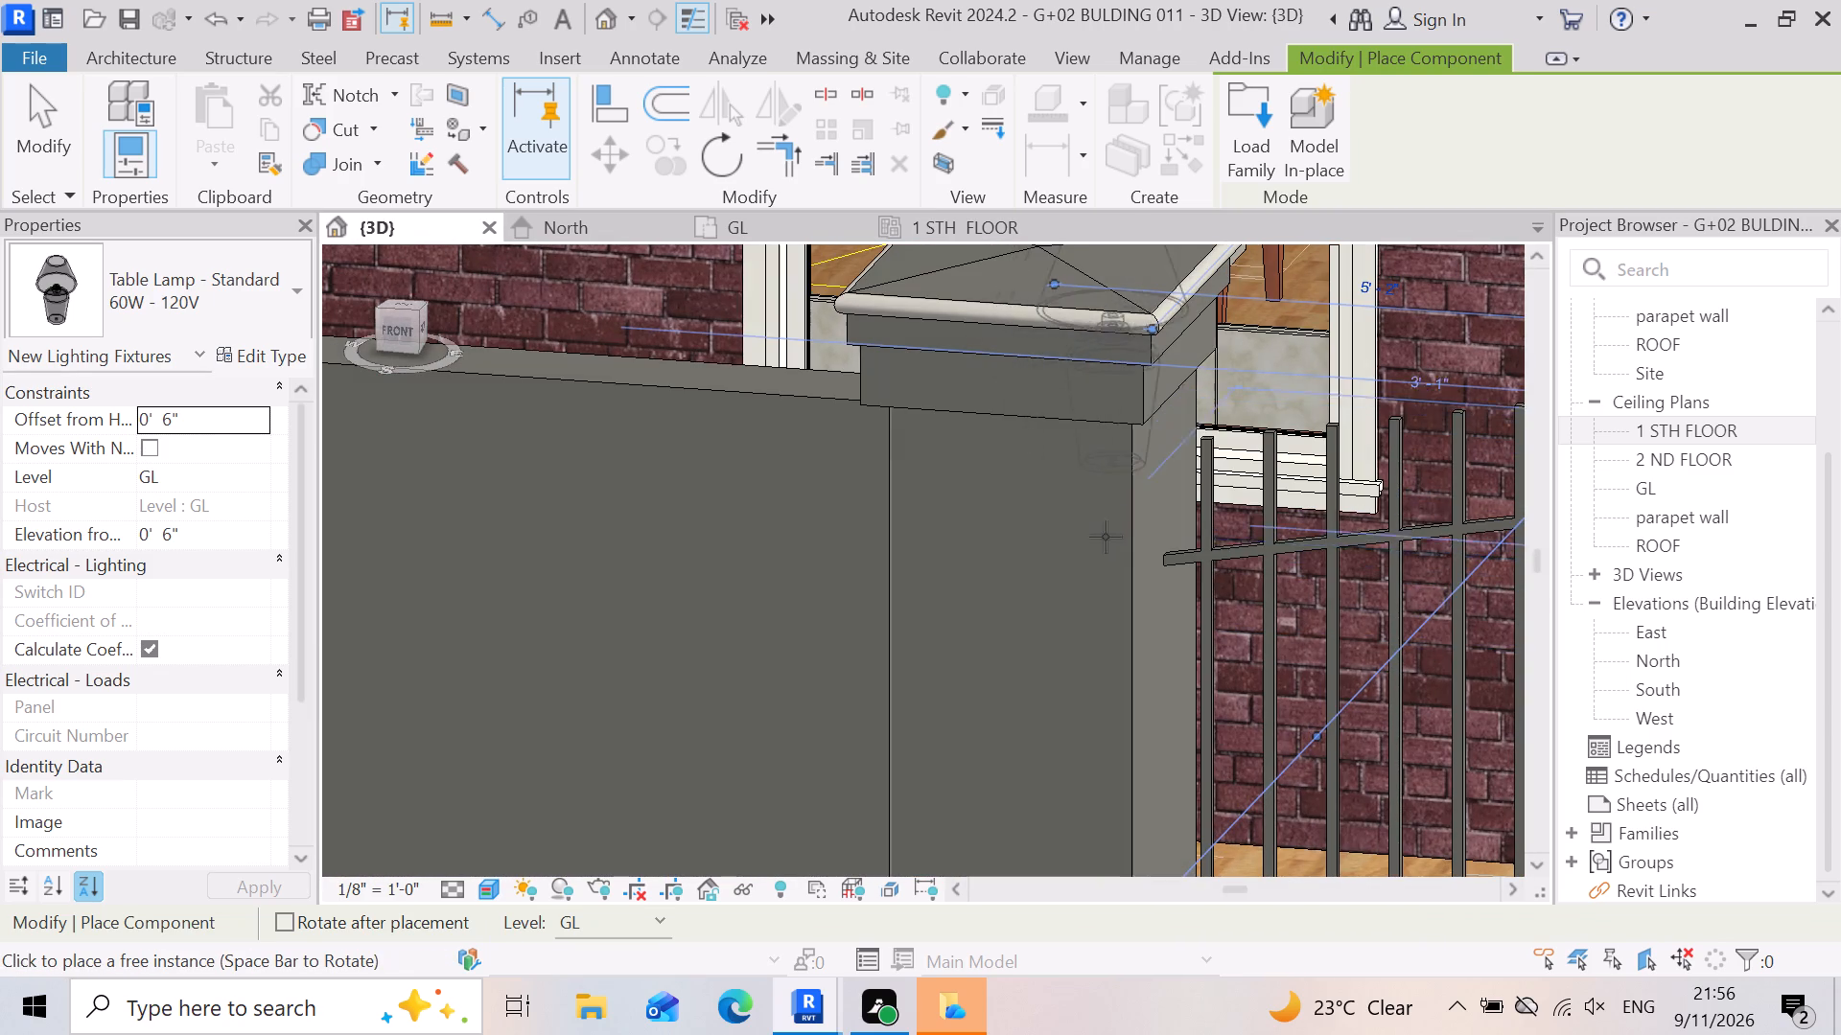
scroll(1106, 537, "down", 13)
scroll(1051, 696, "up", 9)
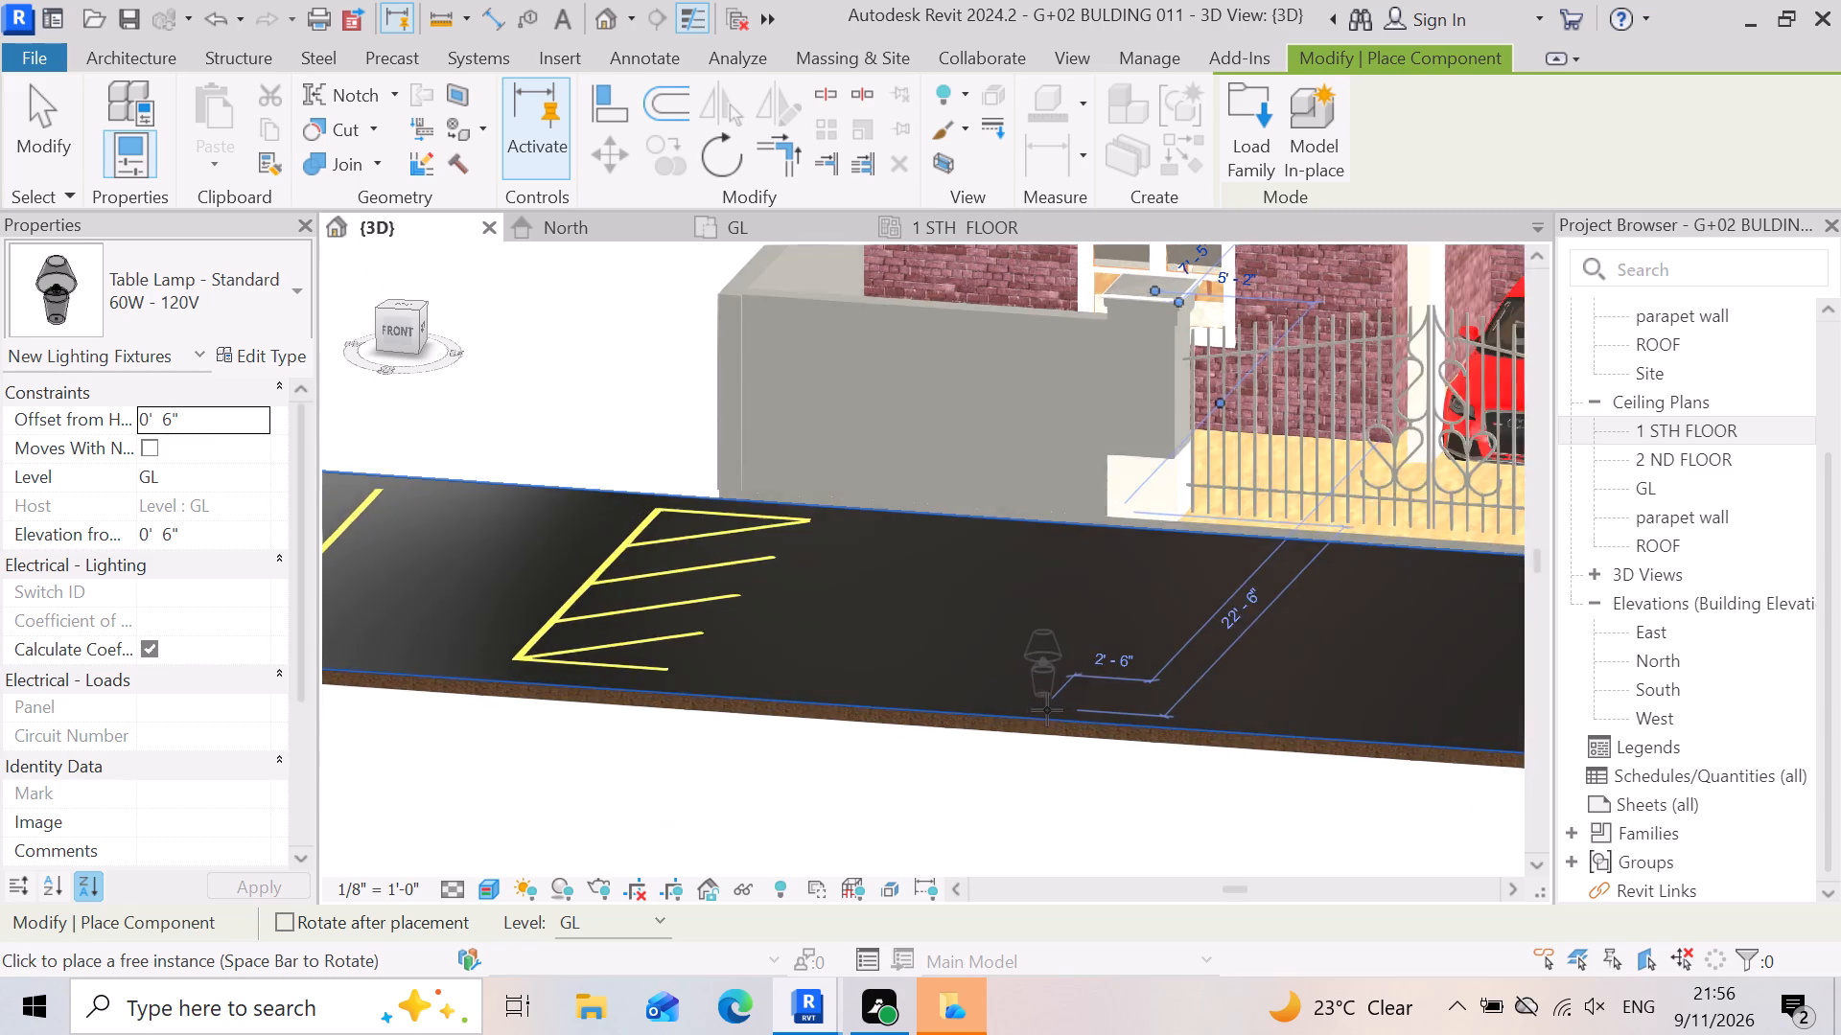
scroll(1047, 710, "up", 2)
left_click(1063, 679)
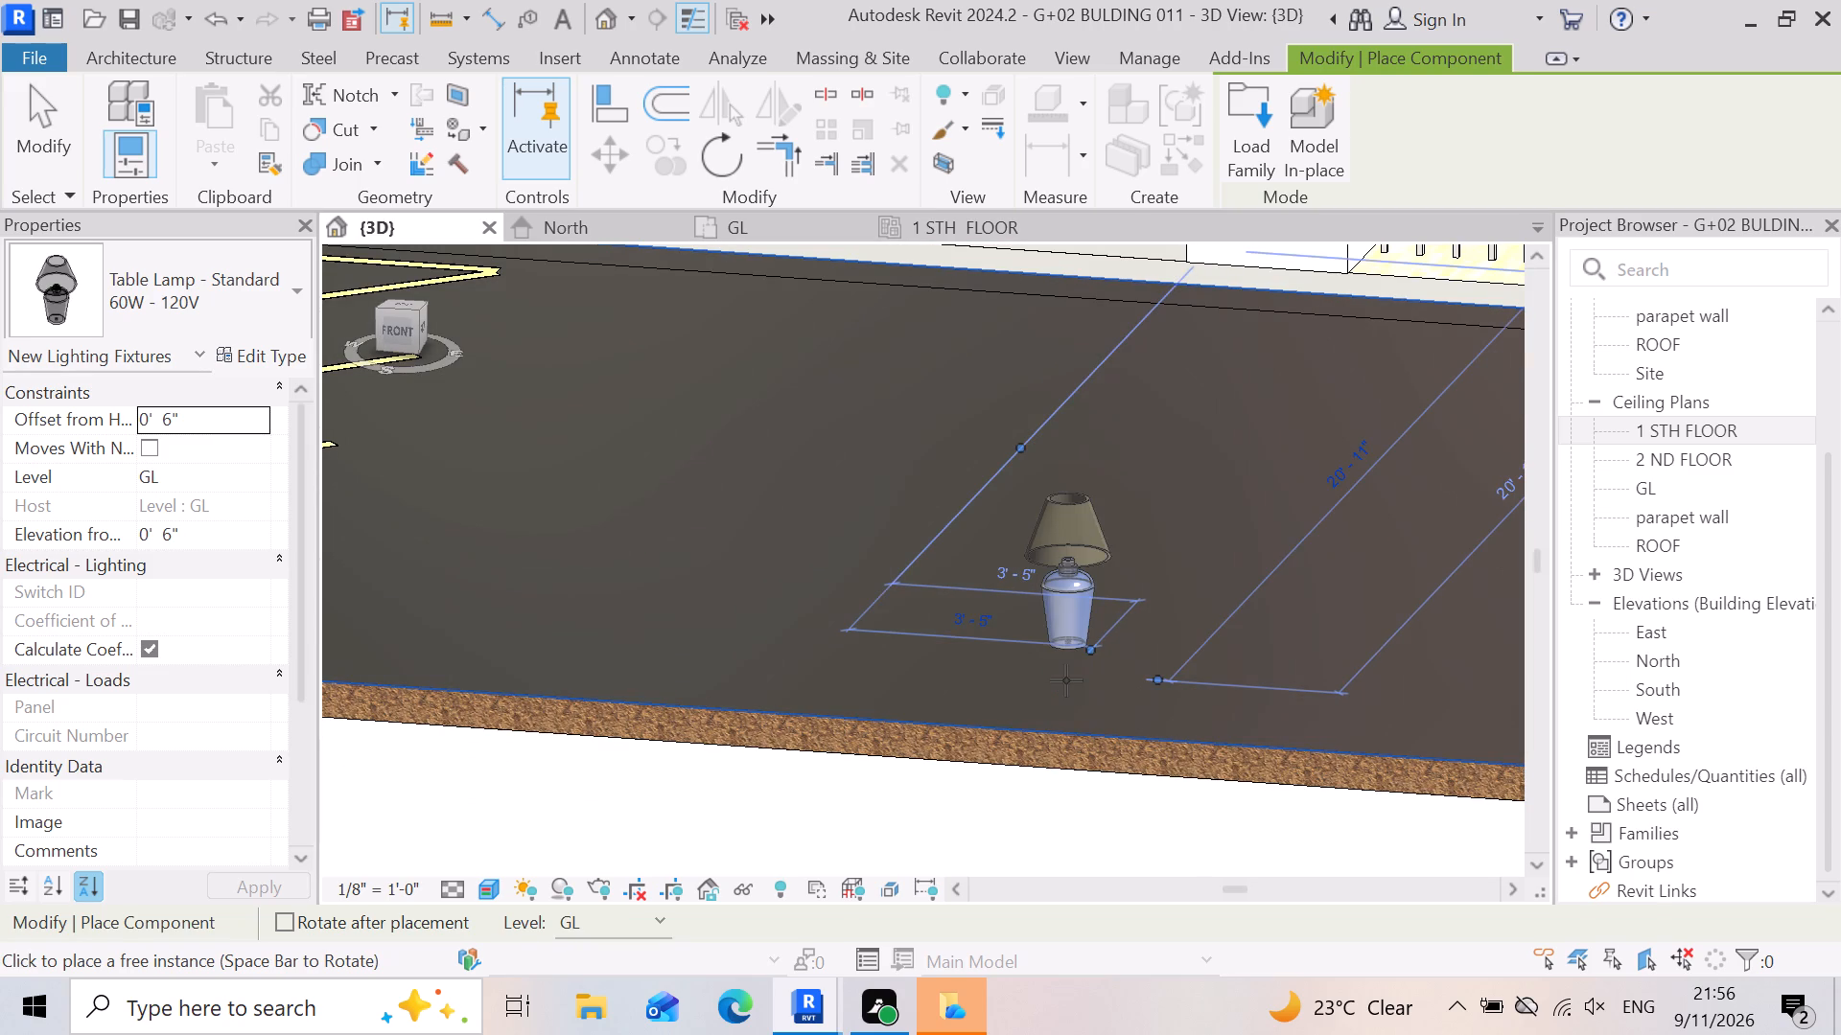
Examine the lamp's base on the road slab up close and its position relative to the gate pillar.
scroll(1066, 680, "up", 4)
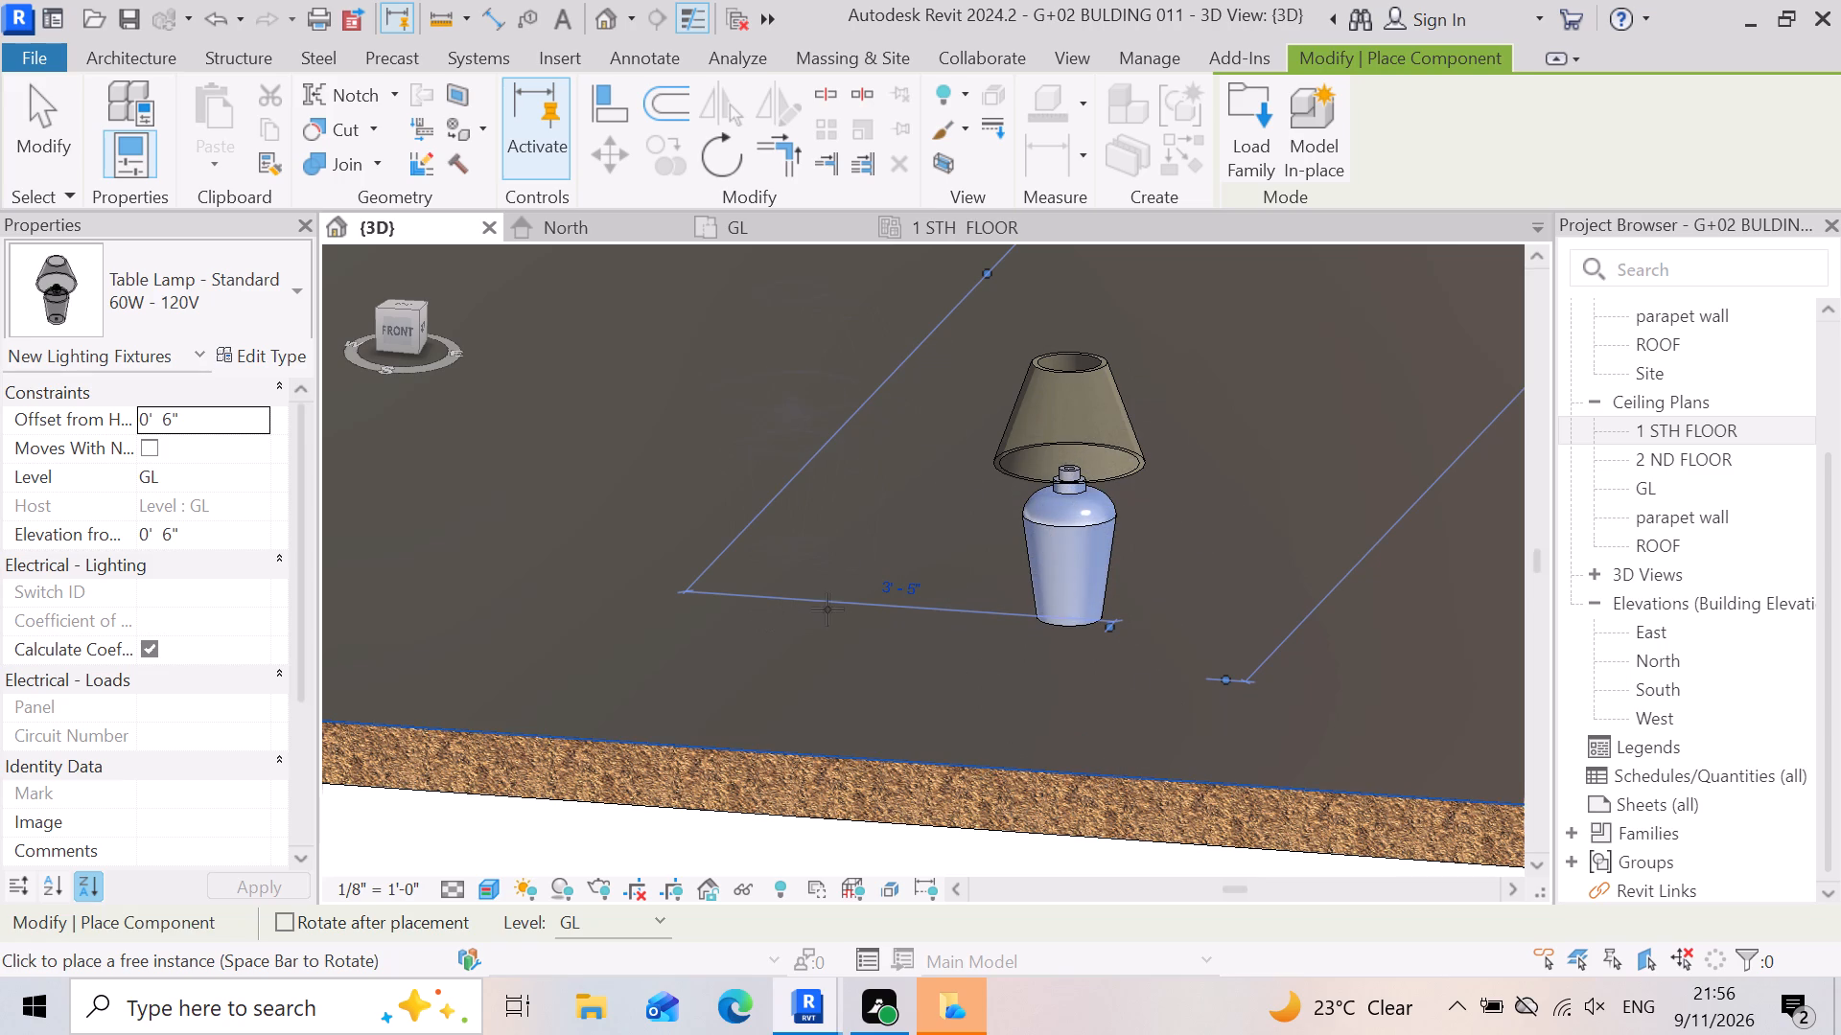
scroll(1136, 604, "up", 8)
scroll(1065, 532, "up", 4)
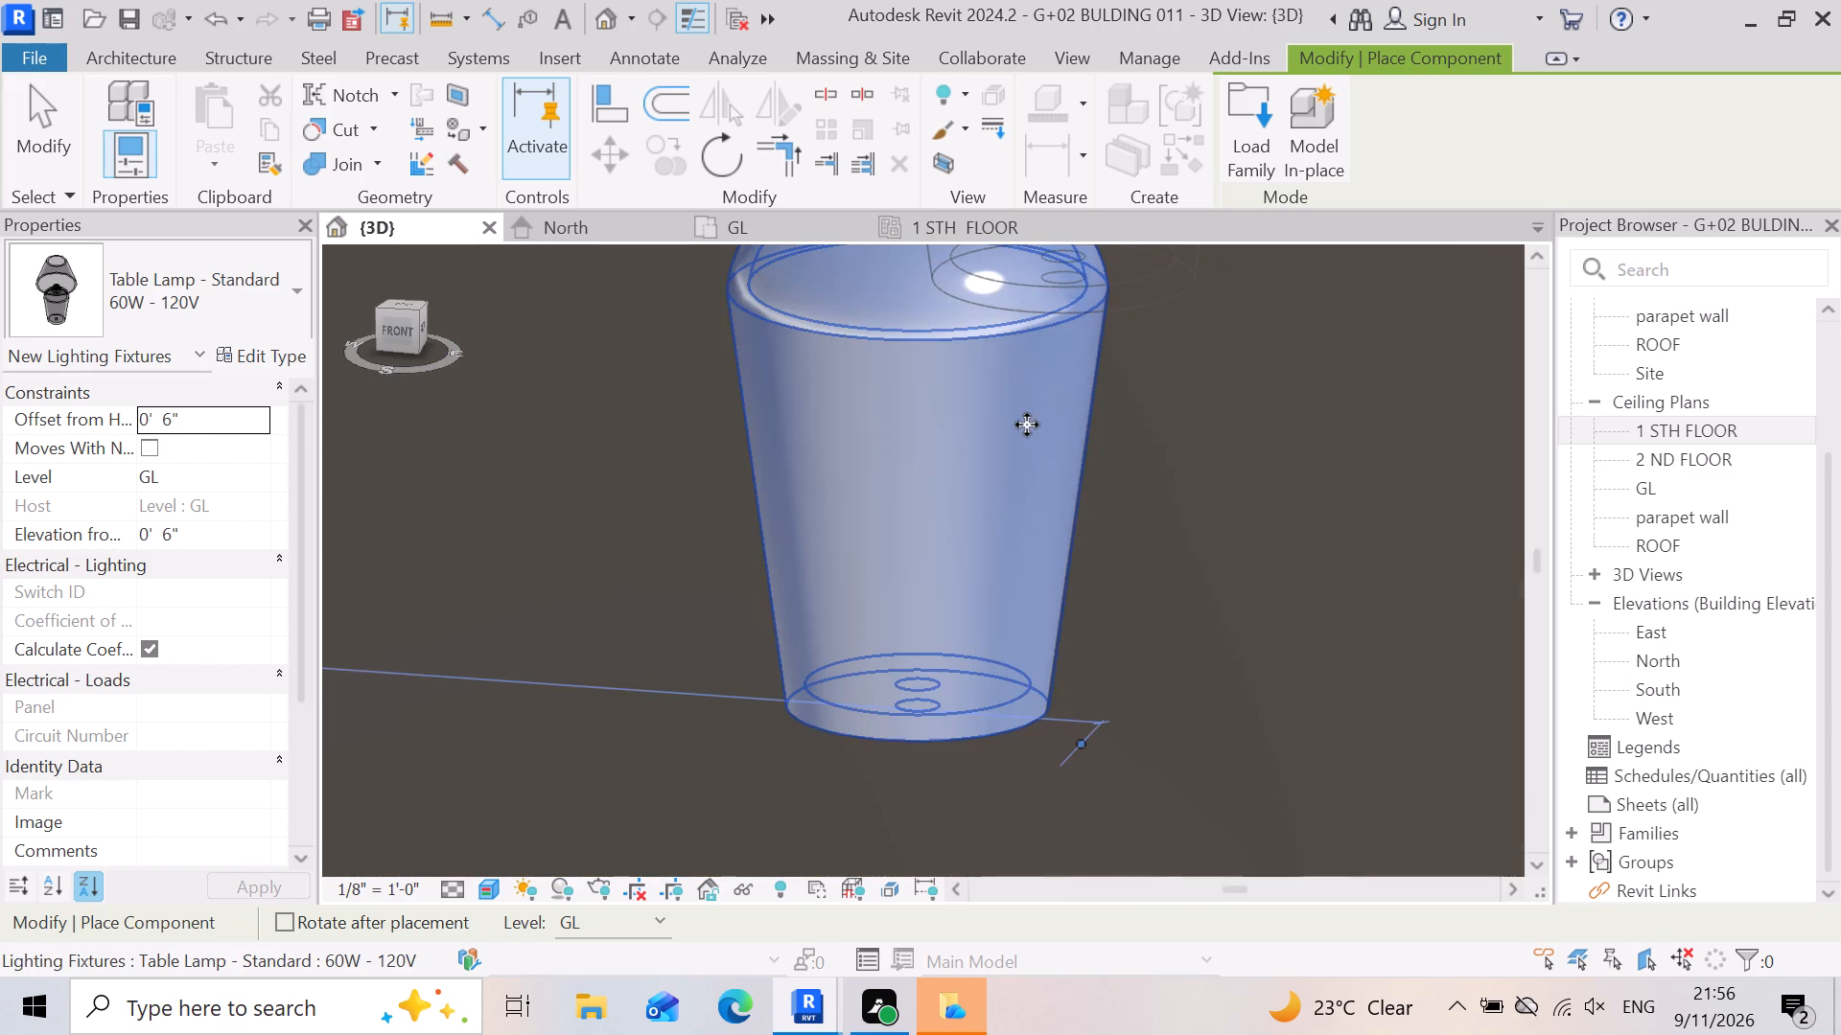
scroll(1026, 425, "up", 3)
scroll(1097, 494, "down", 11)
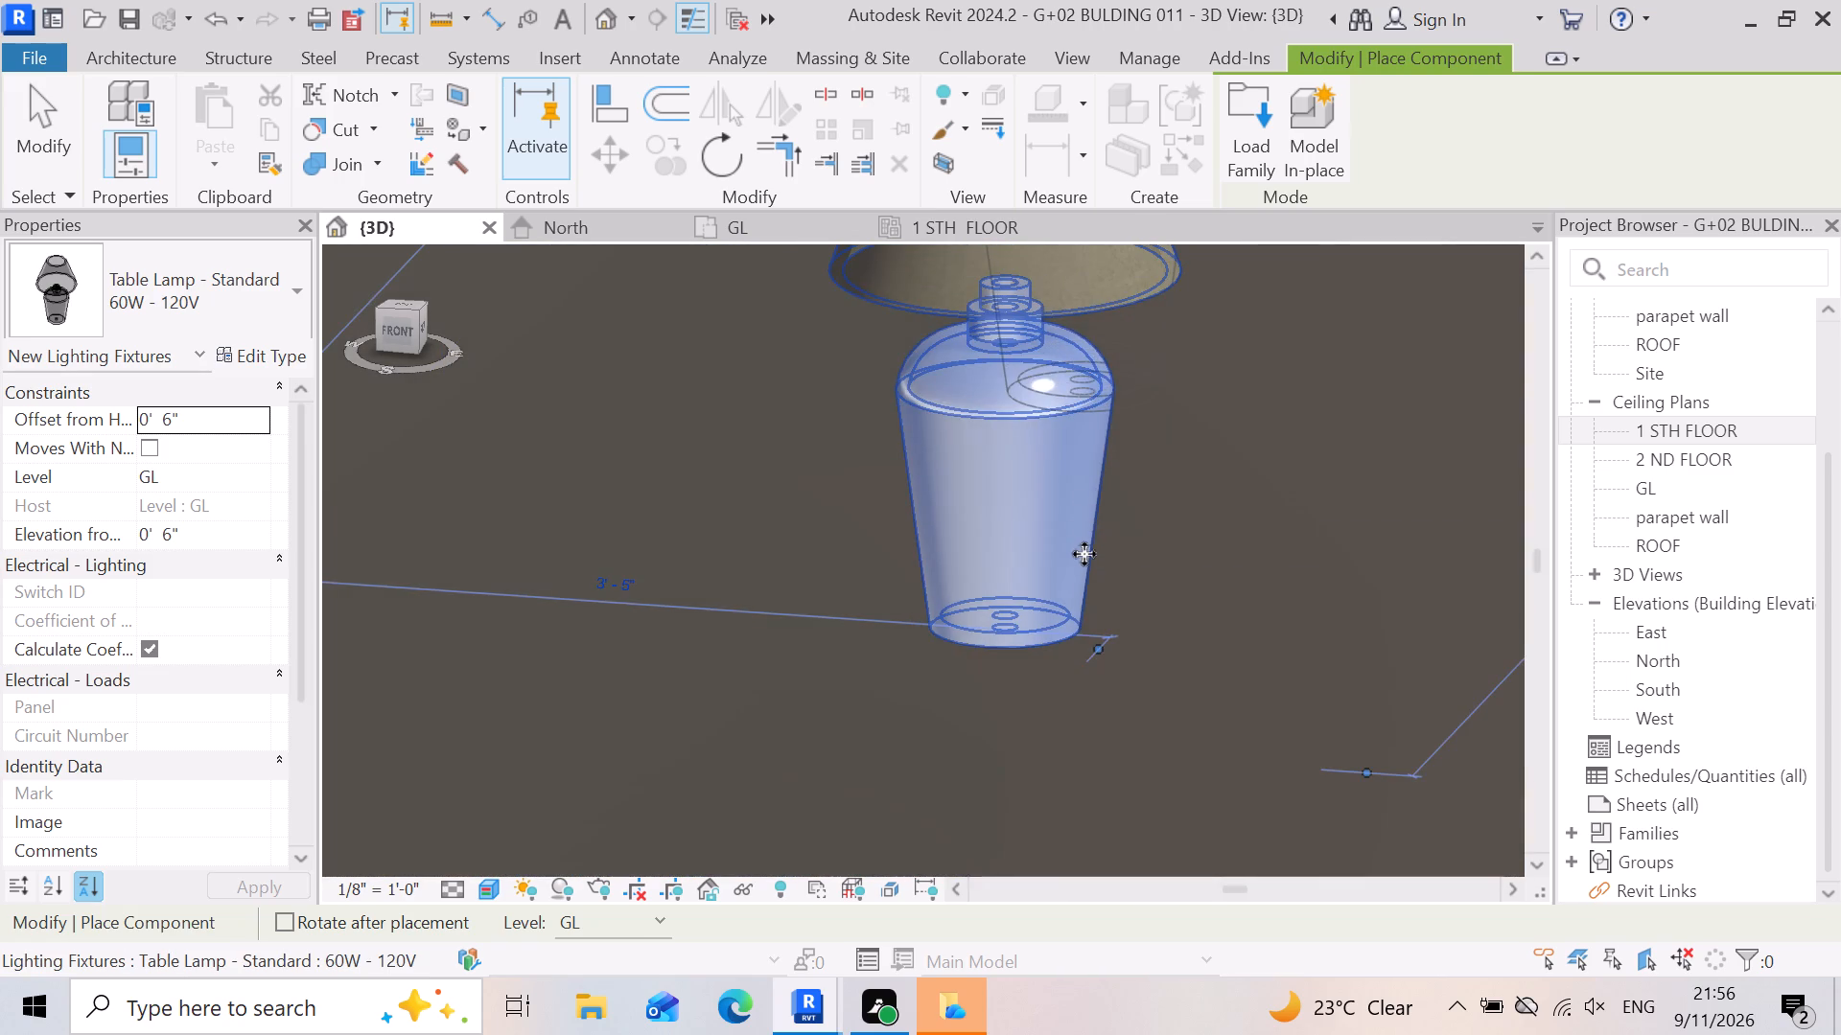
scroll(1084, 554, "down", 3)
scroll(1121, 660, "down", 8)
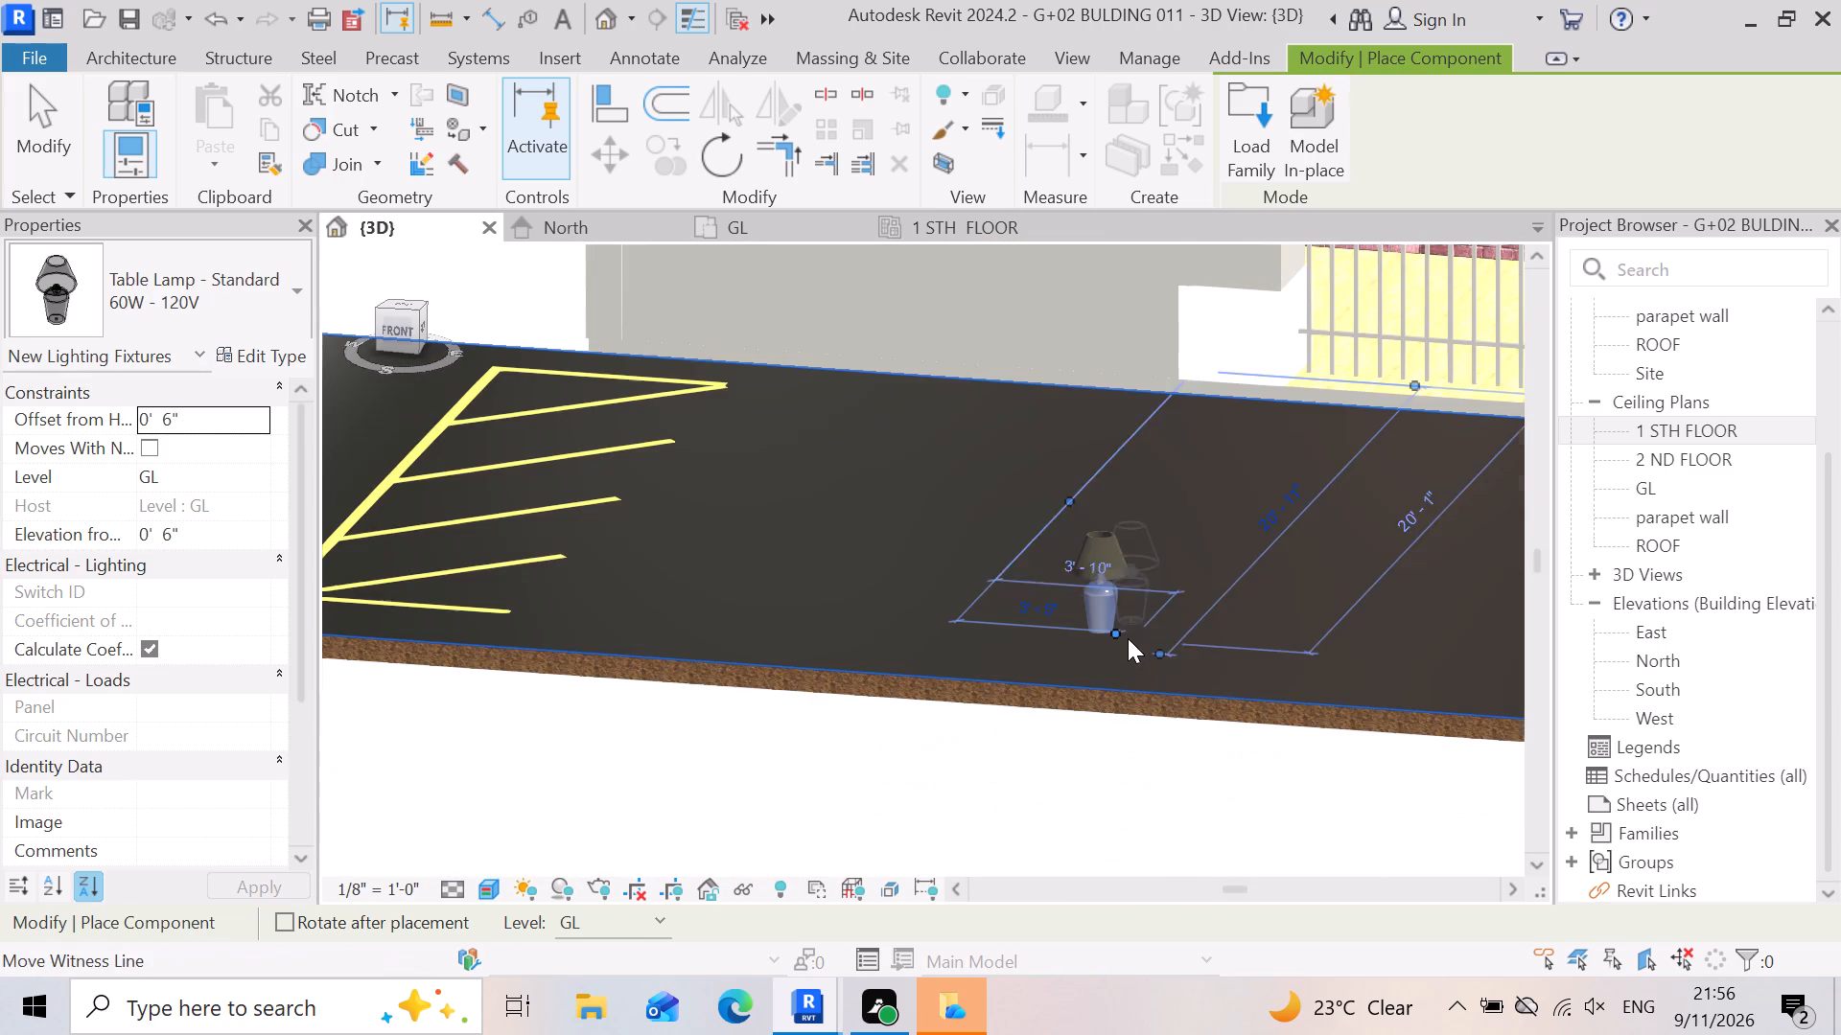
scroll(1128, 638, "down", 4)
scroll(1201, 737, "down", 4)
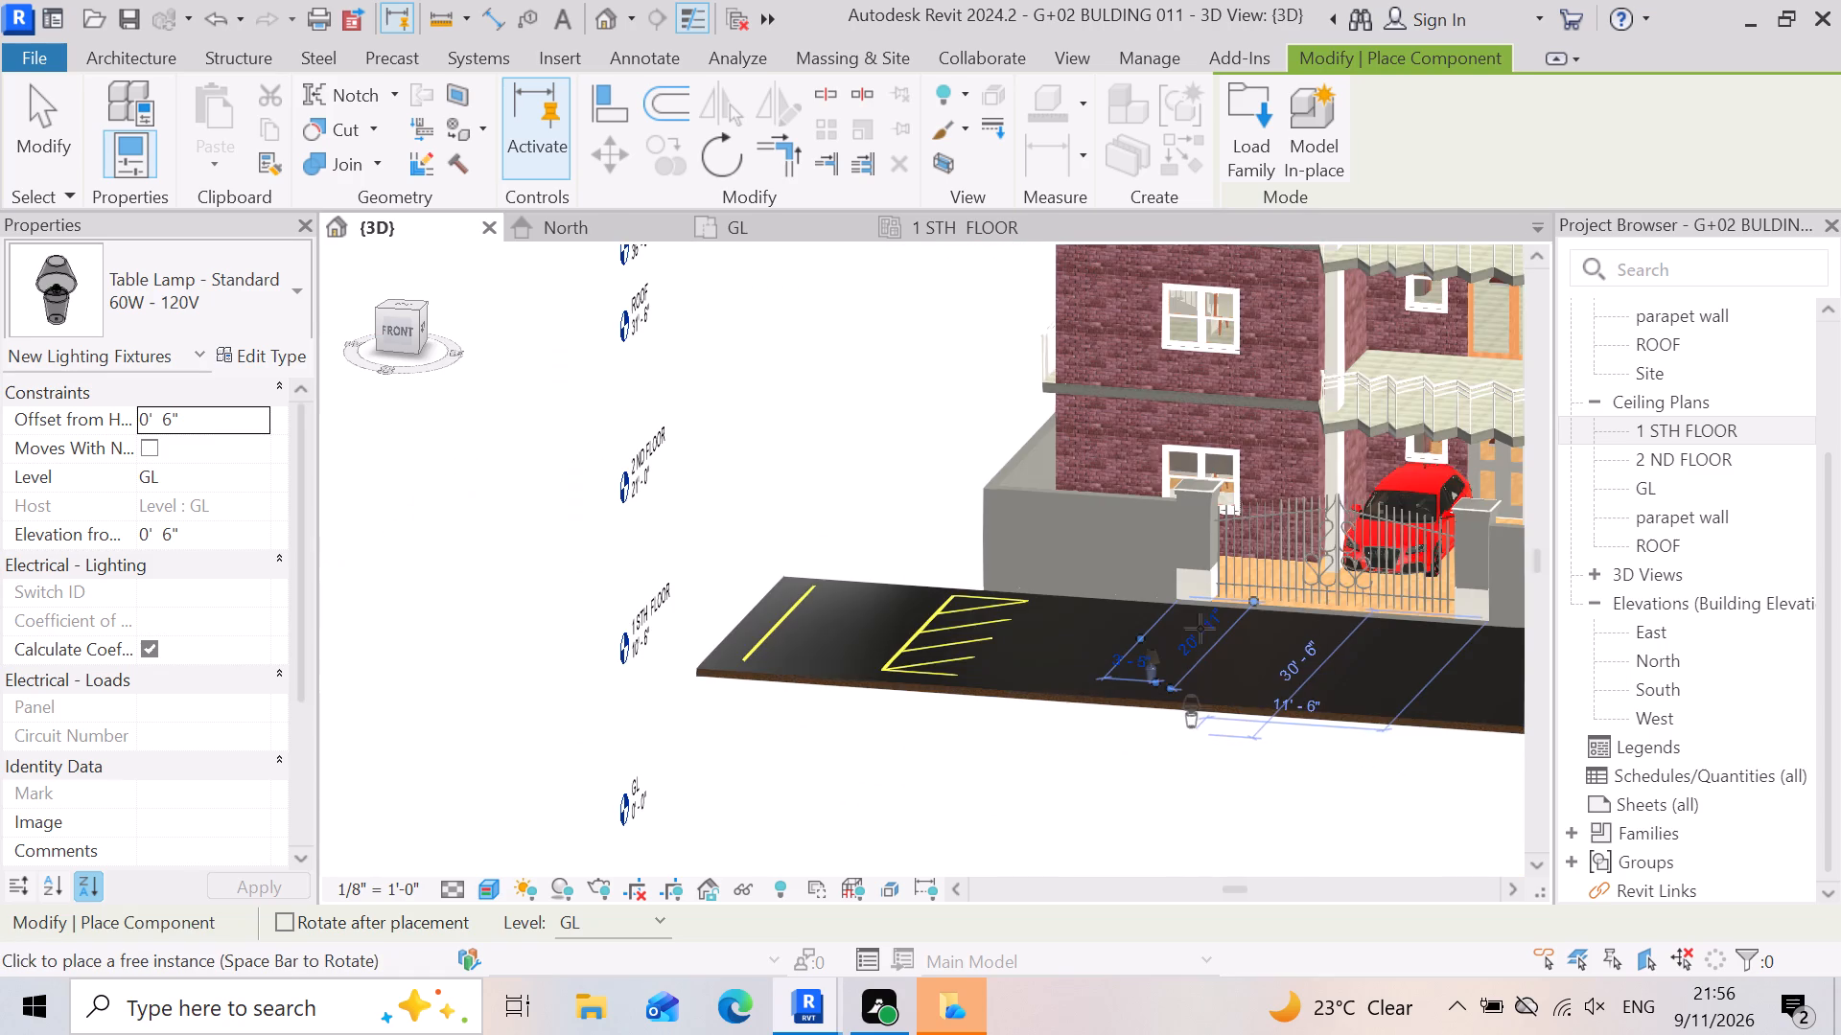
Place another Table Lamp - Standard 60W - 120V over the front balcony floor behind its railing and end the placement.
scroll(1221, 420, "up", 6)
scroll(1364, 348, "up", 9)
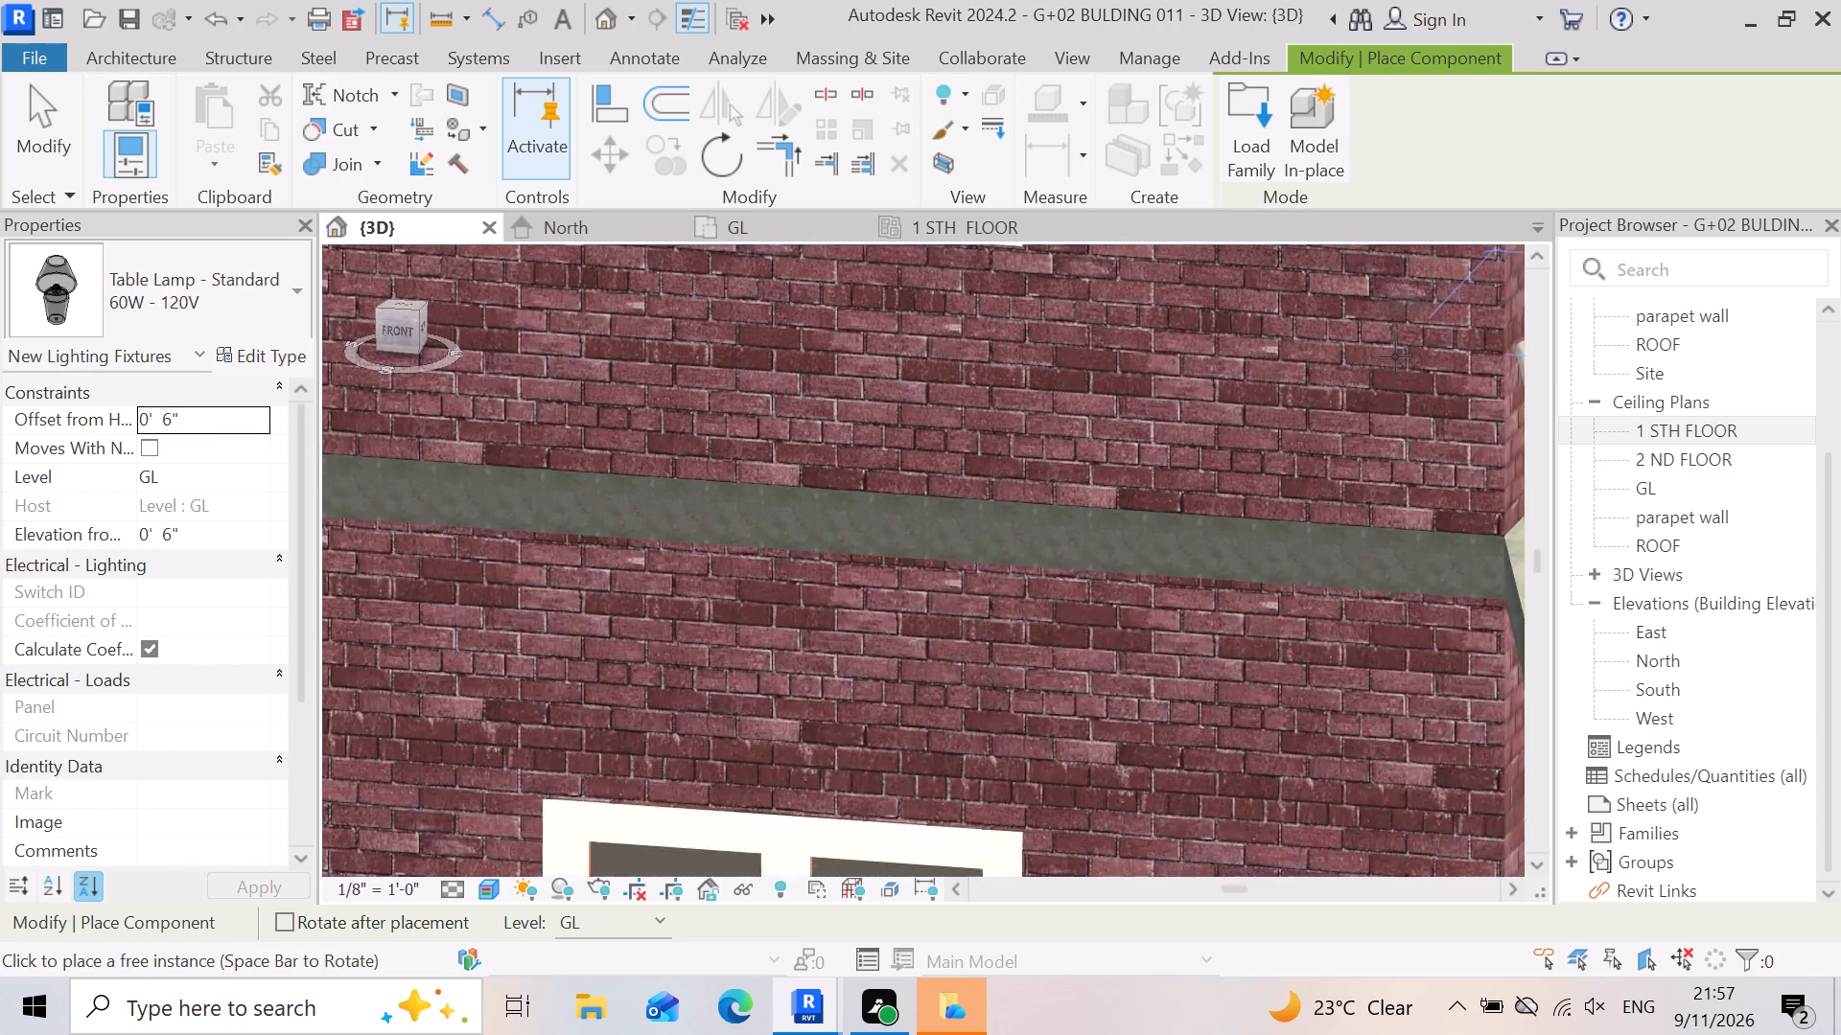
scroll(1273, 528, "up", 4)
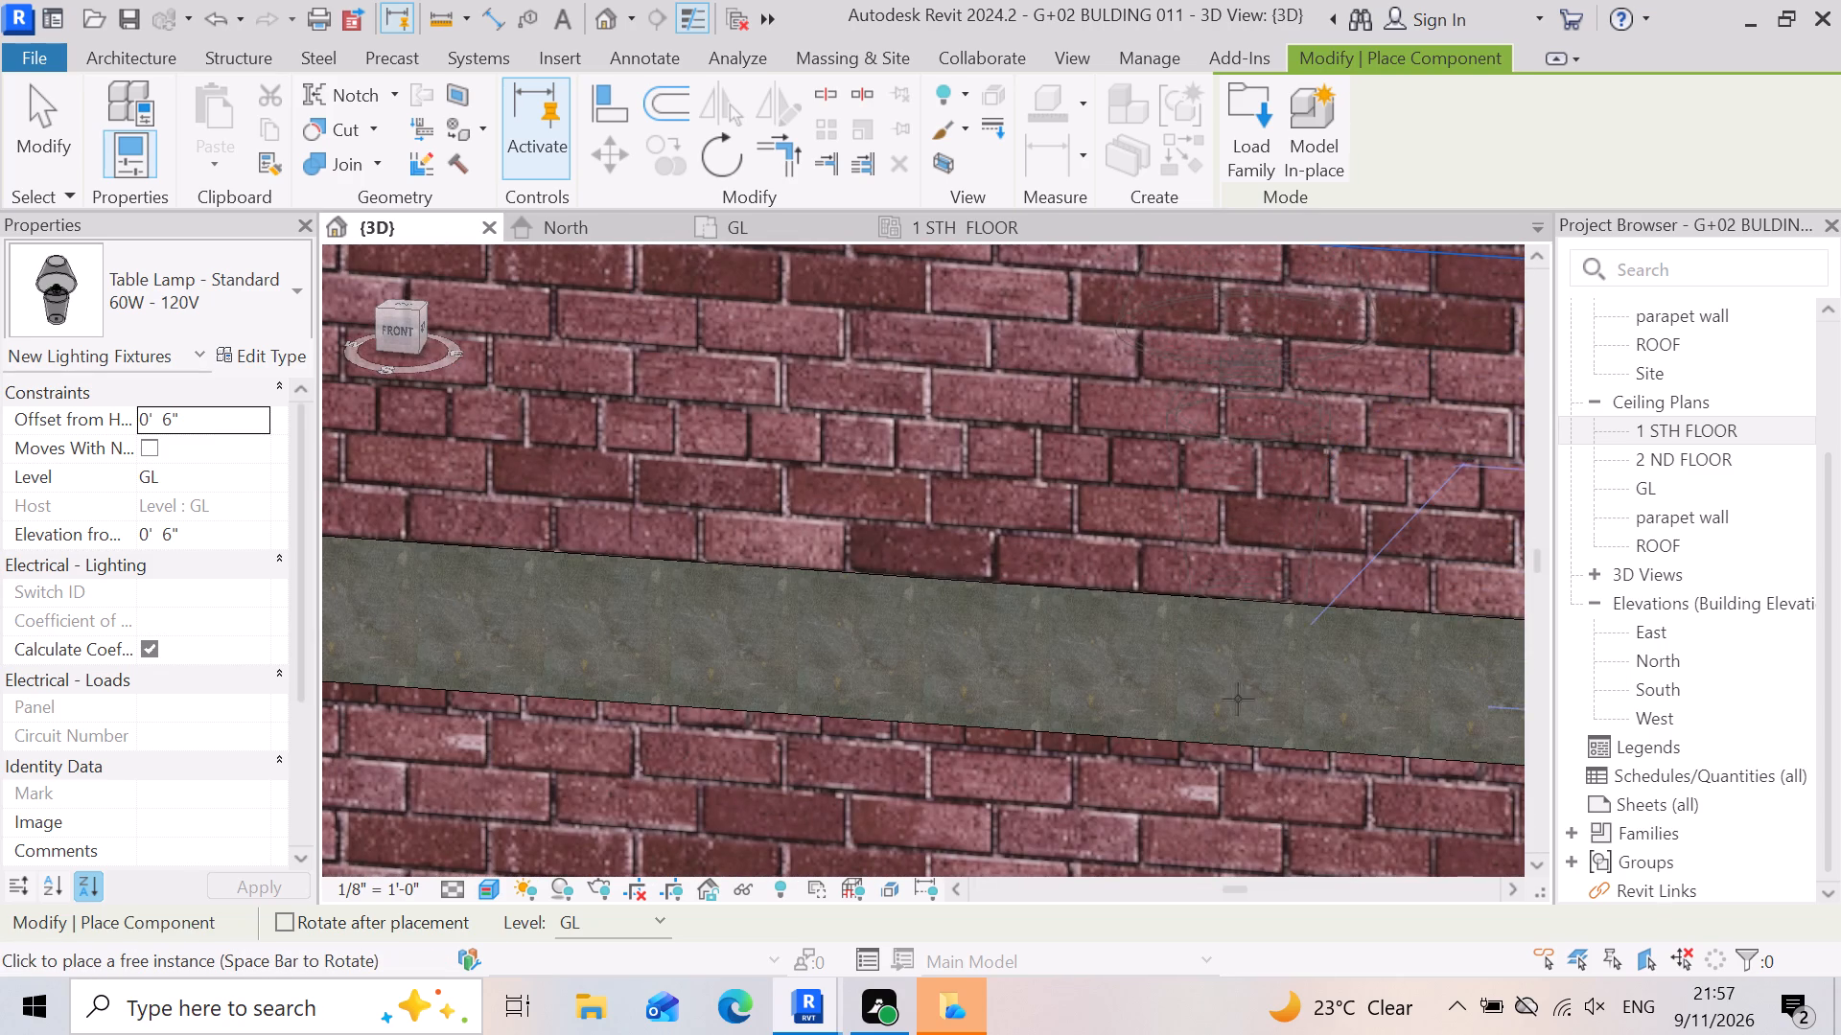
scroll(1151, 657, "down", 10)
scroll(1442, 581, "up", 7)
scroll(1427, 526, "down", 9)
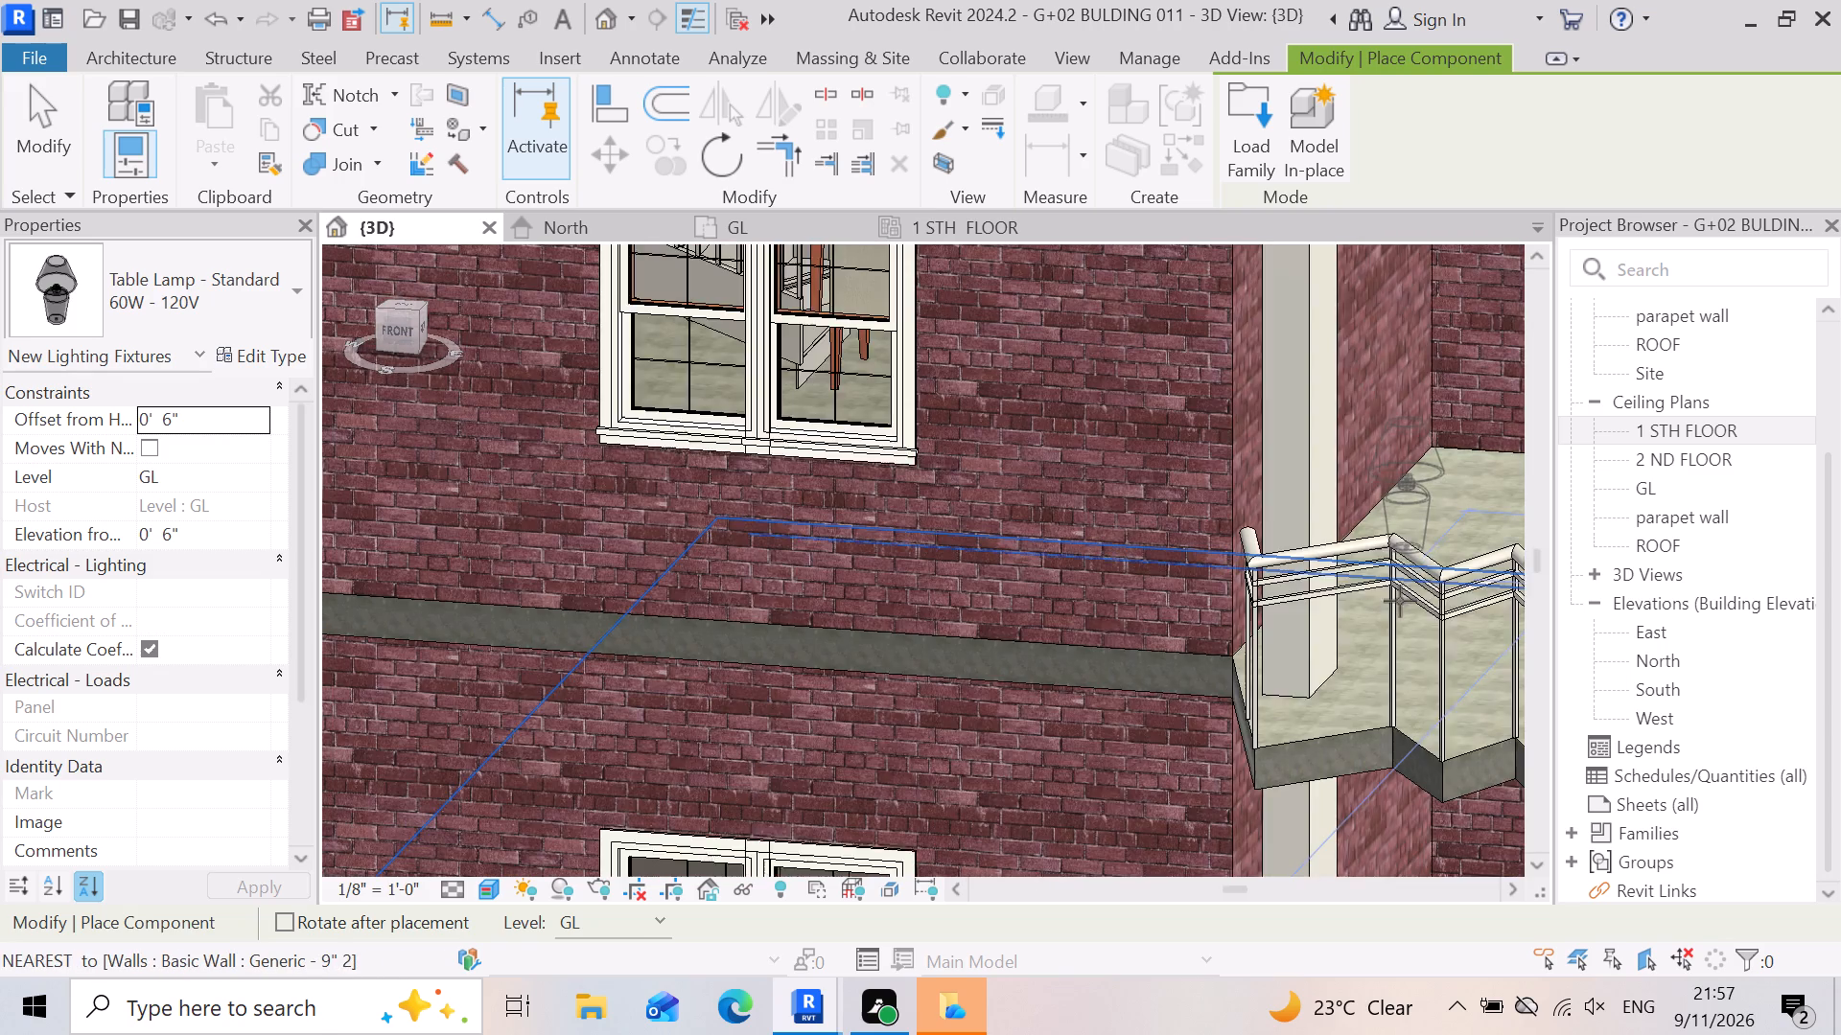
scroll(1451, 501, "up", 9)
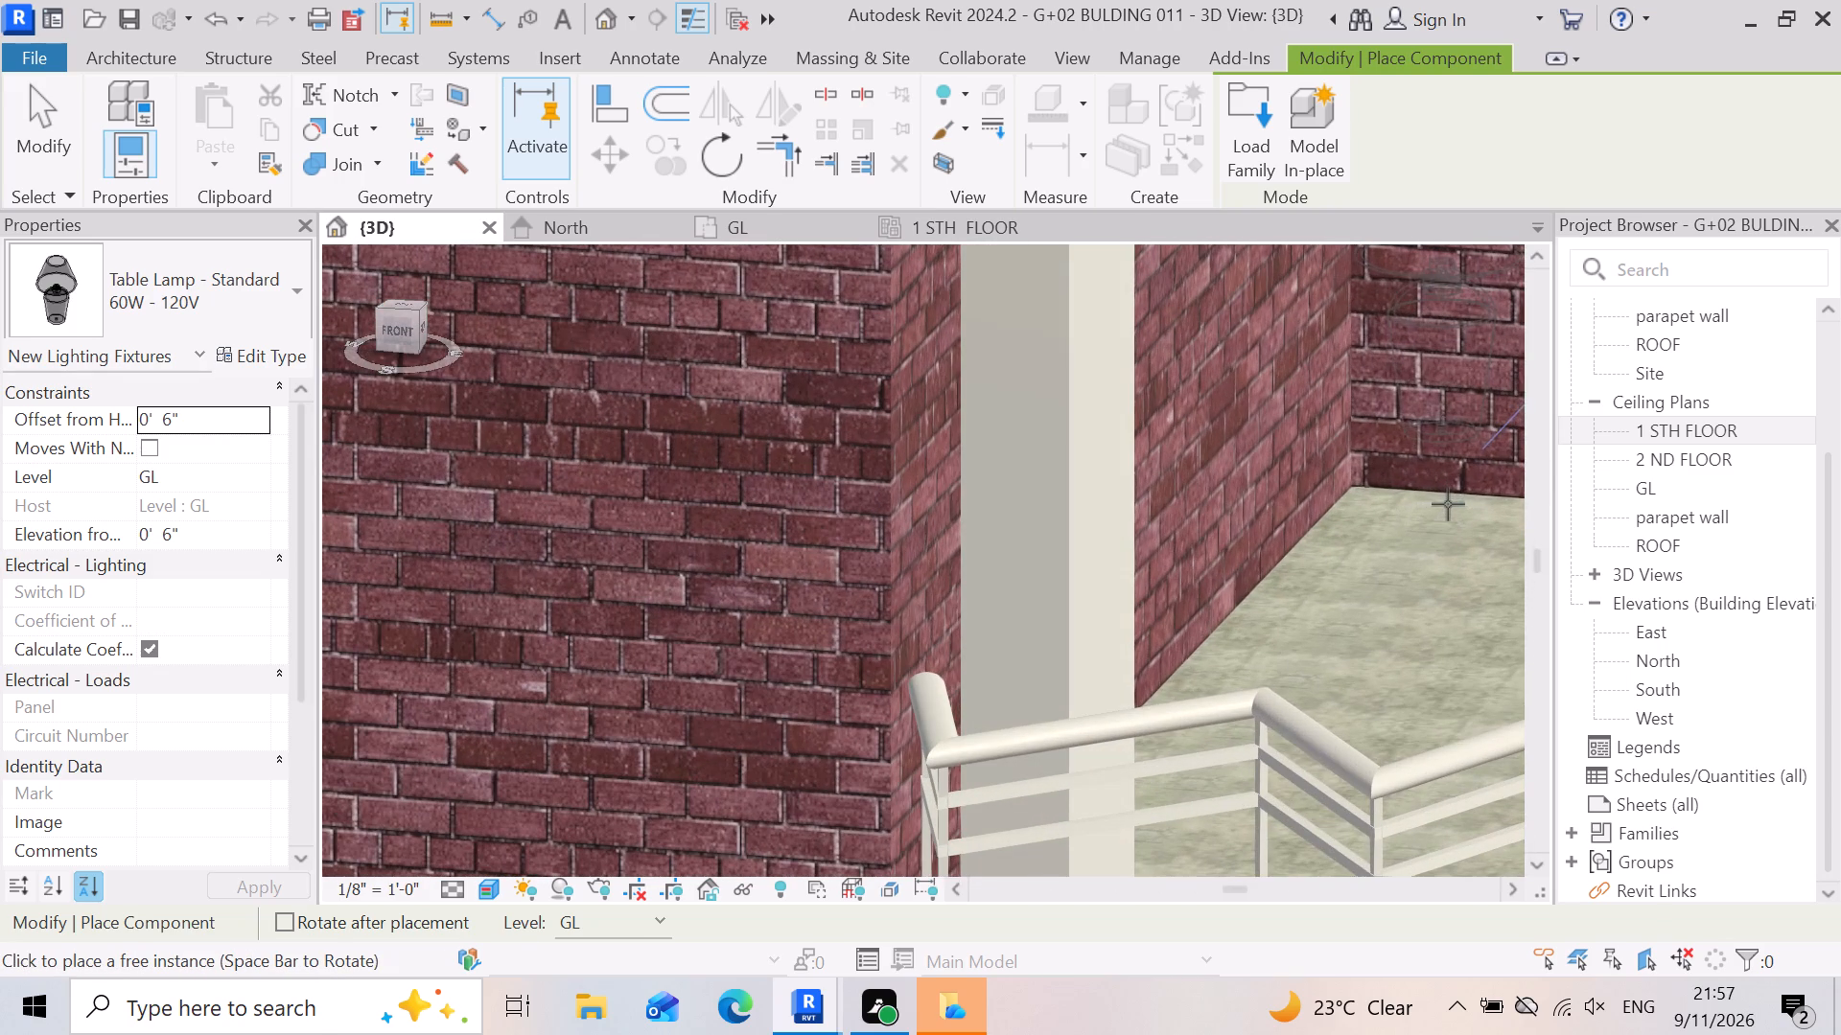
left_click(1394, 683)
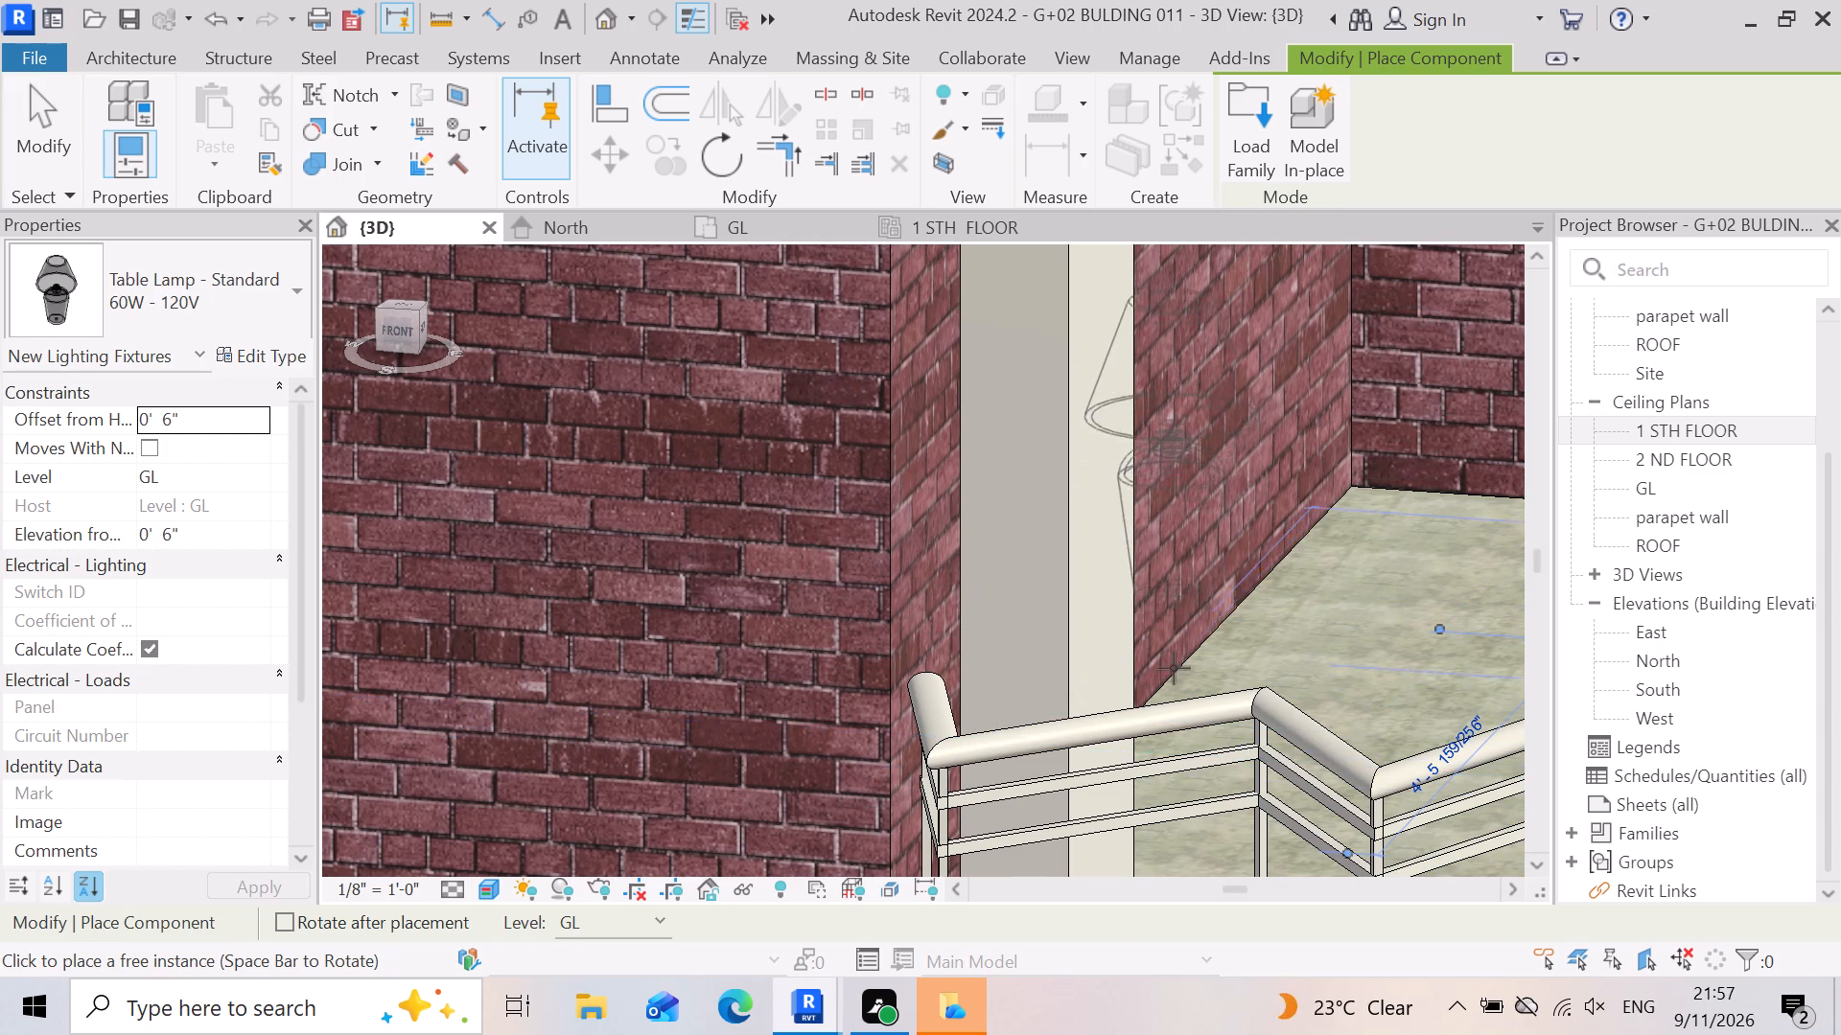
scroll(1174, 668, "down", 9)
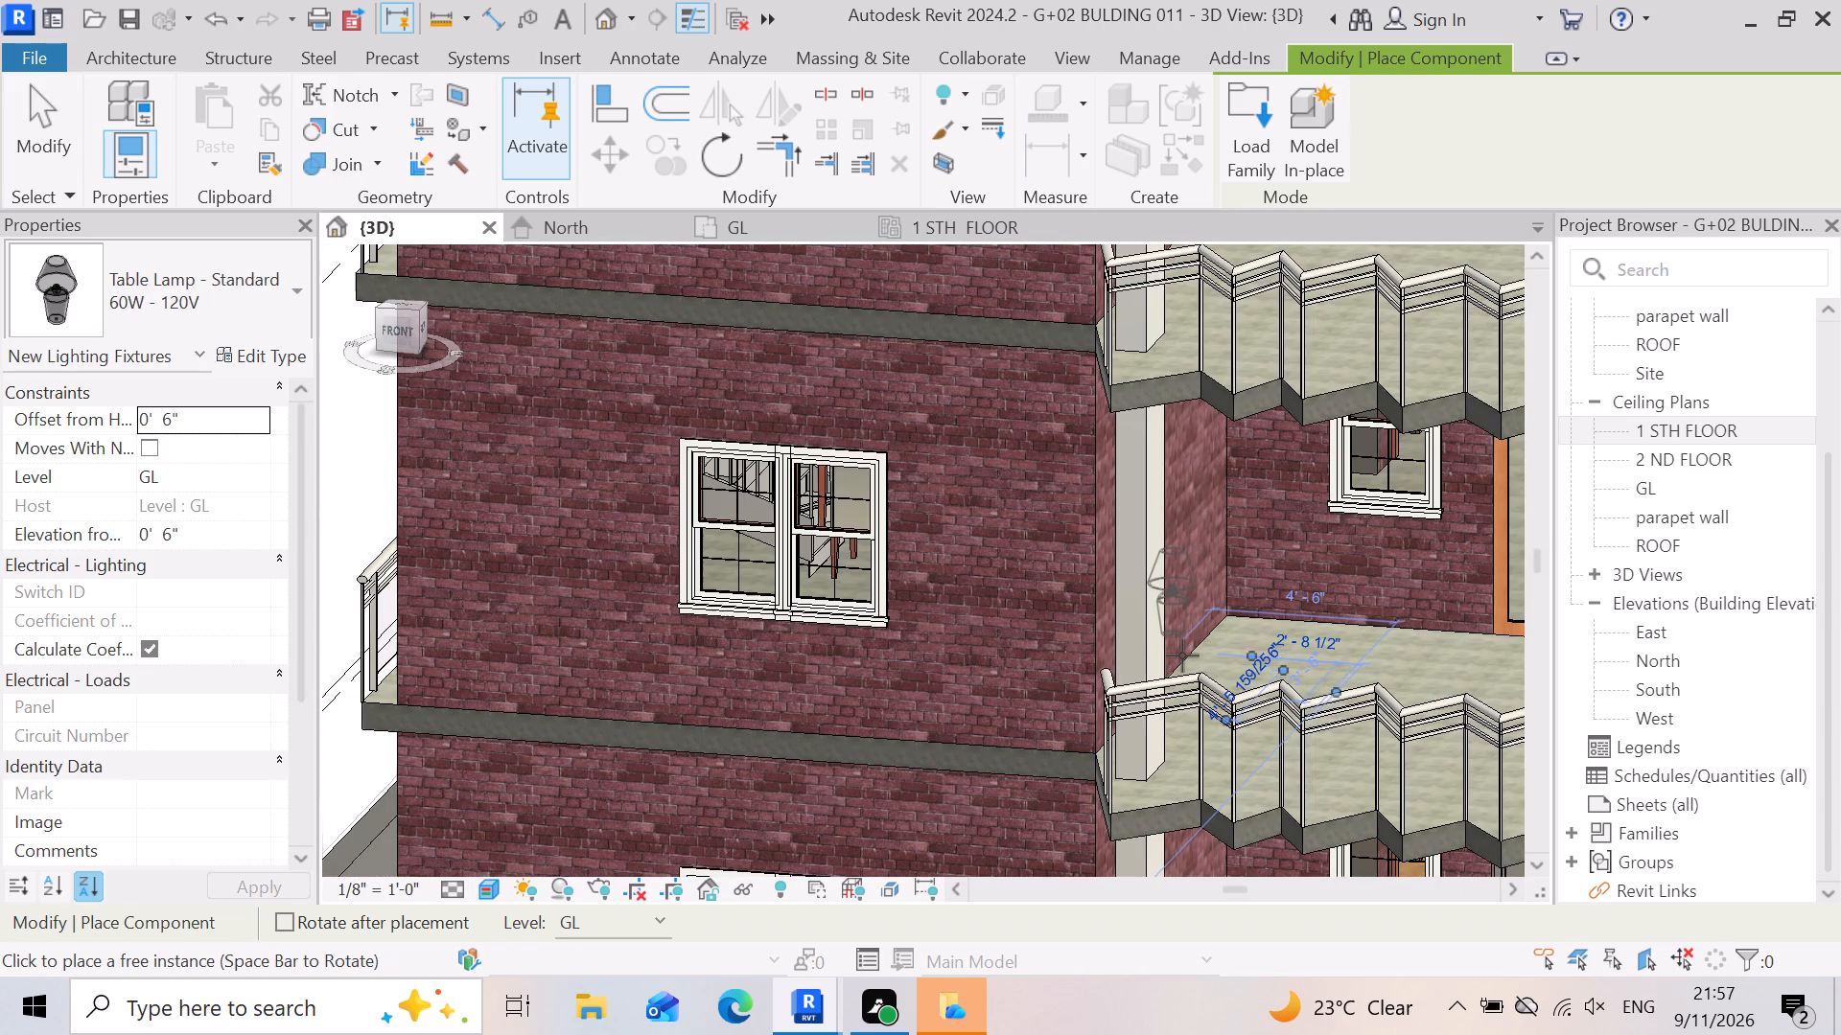
key("grave")
key("Escape")
key("Escape")
key("Escape")
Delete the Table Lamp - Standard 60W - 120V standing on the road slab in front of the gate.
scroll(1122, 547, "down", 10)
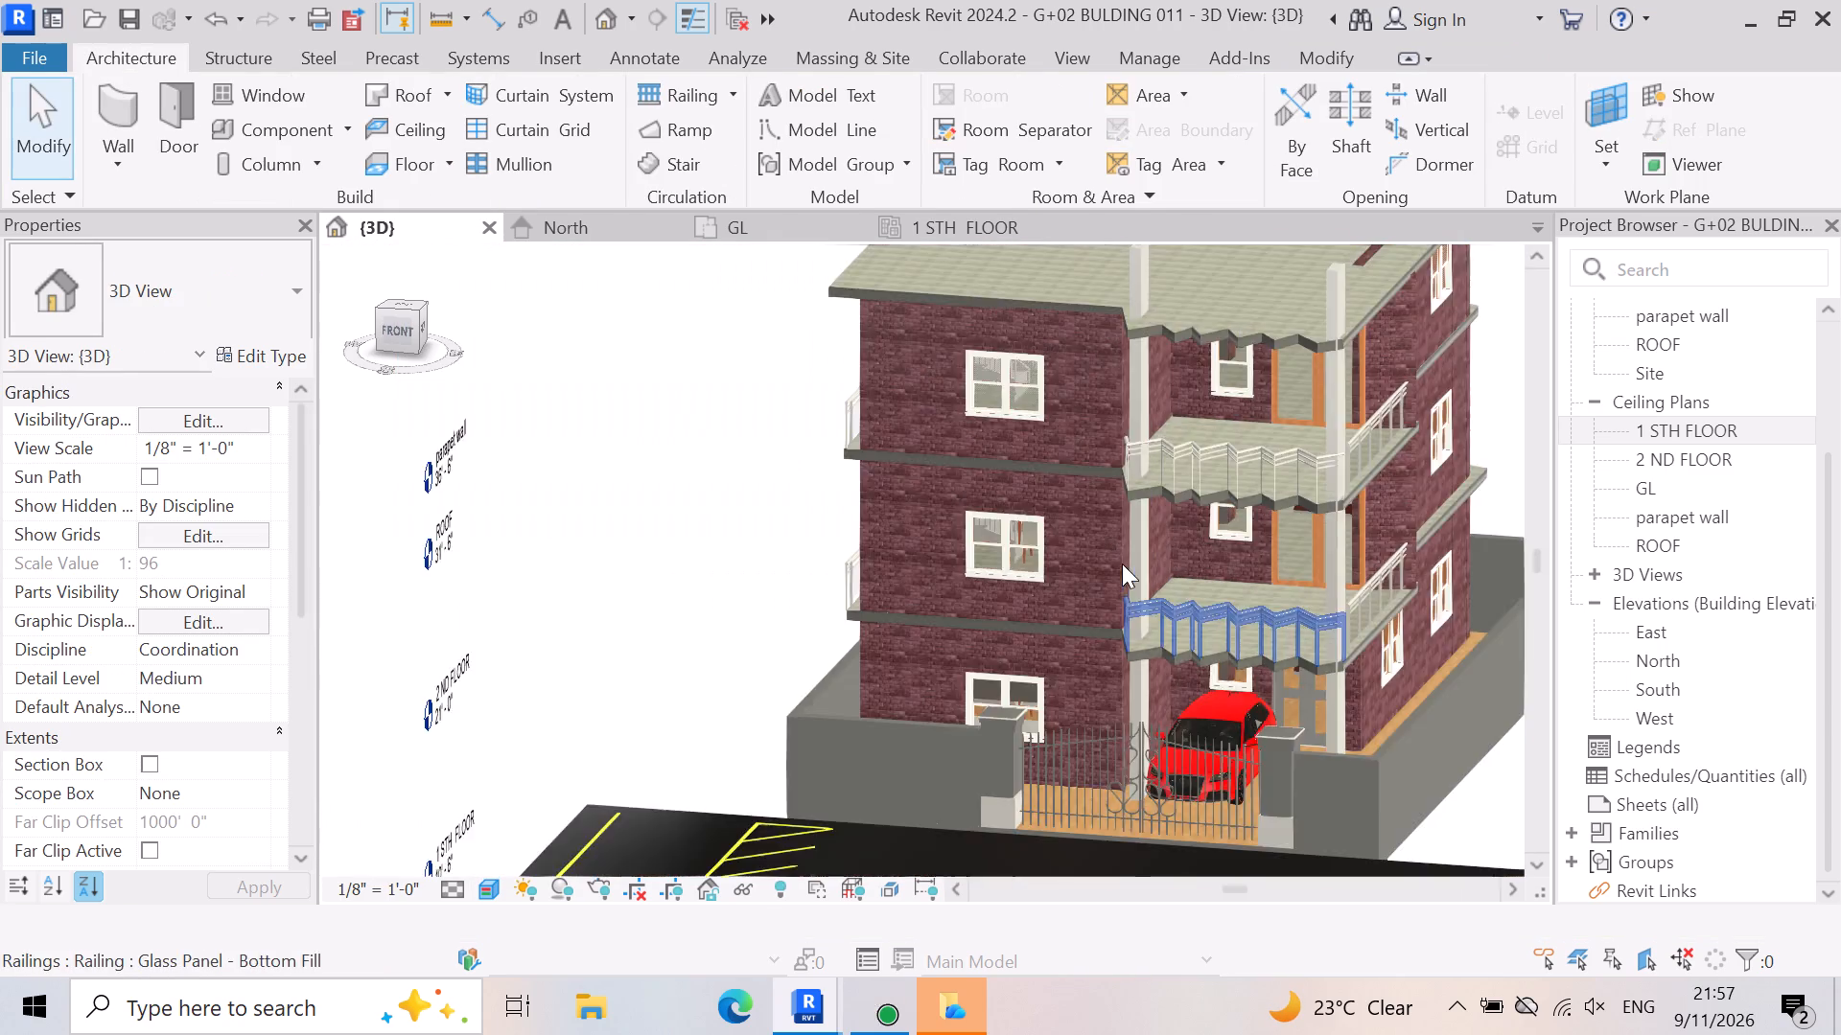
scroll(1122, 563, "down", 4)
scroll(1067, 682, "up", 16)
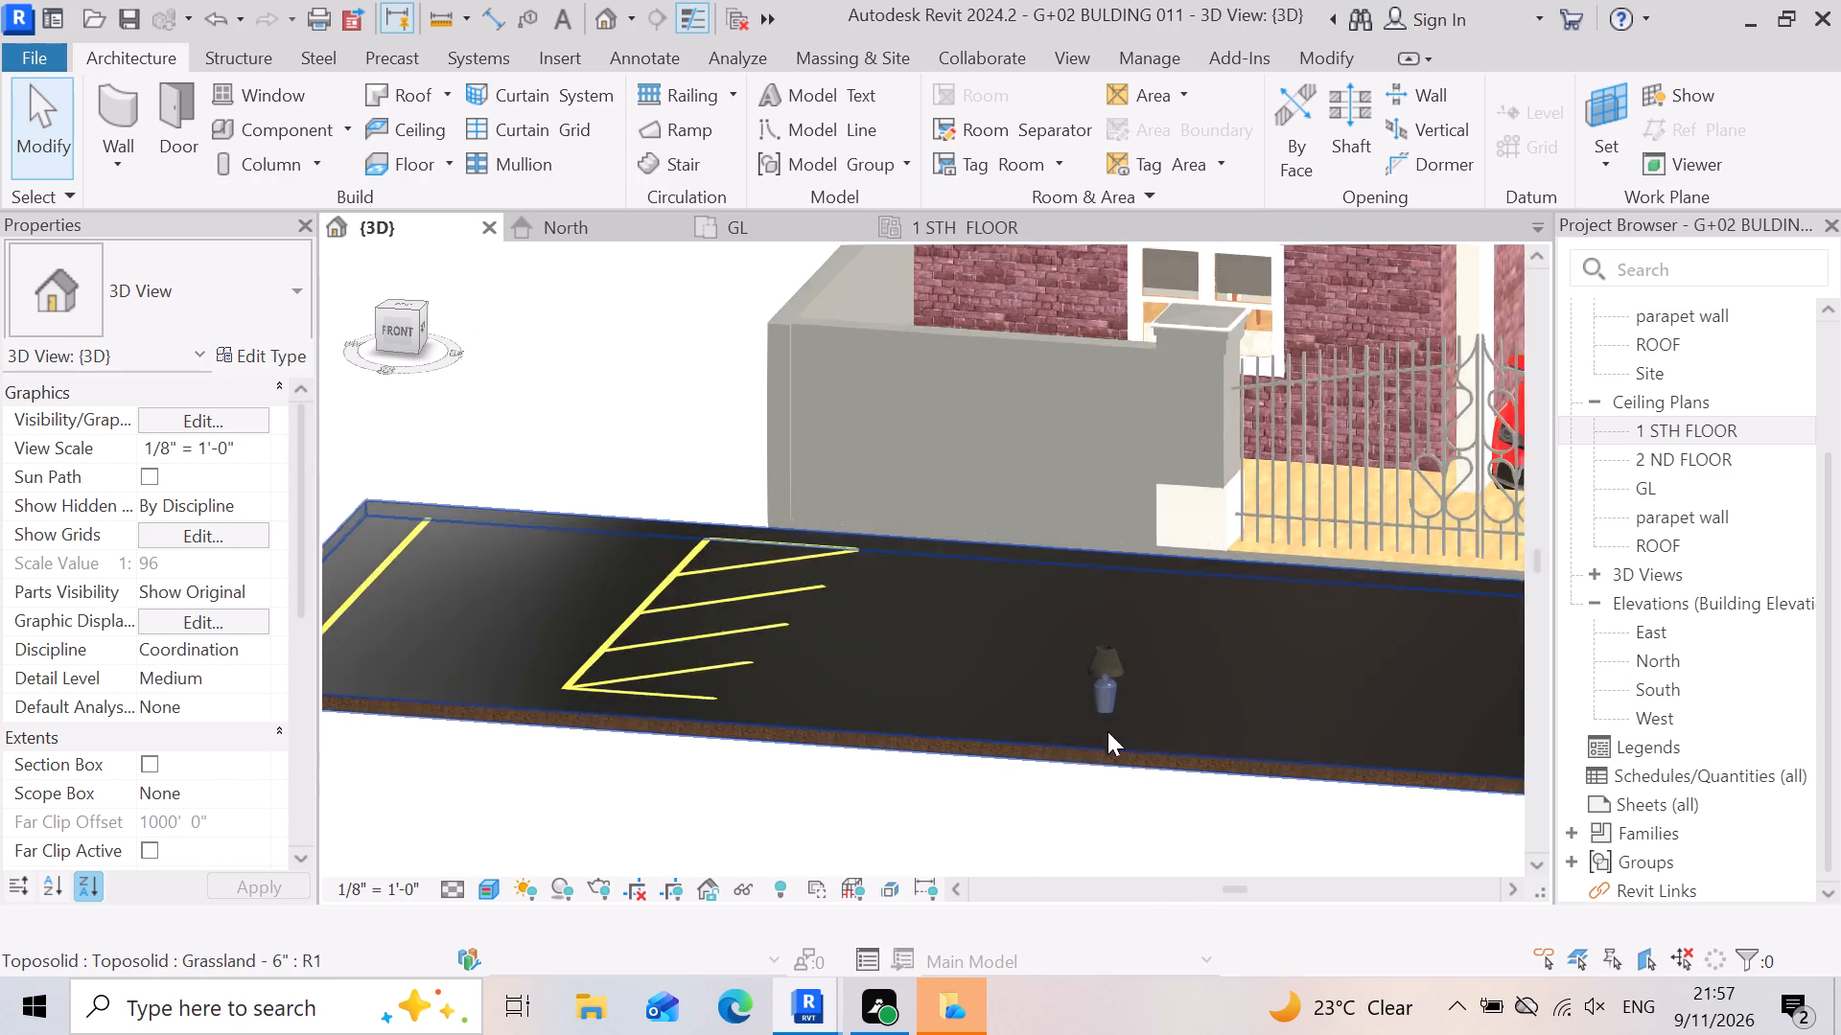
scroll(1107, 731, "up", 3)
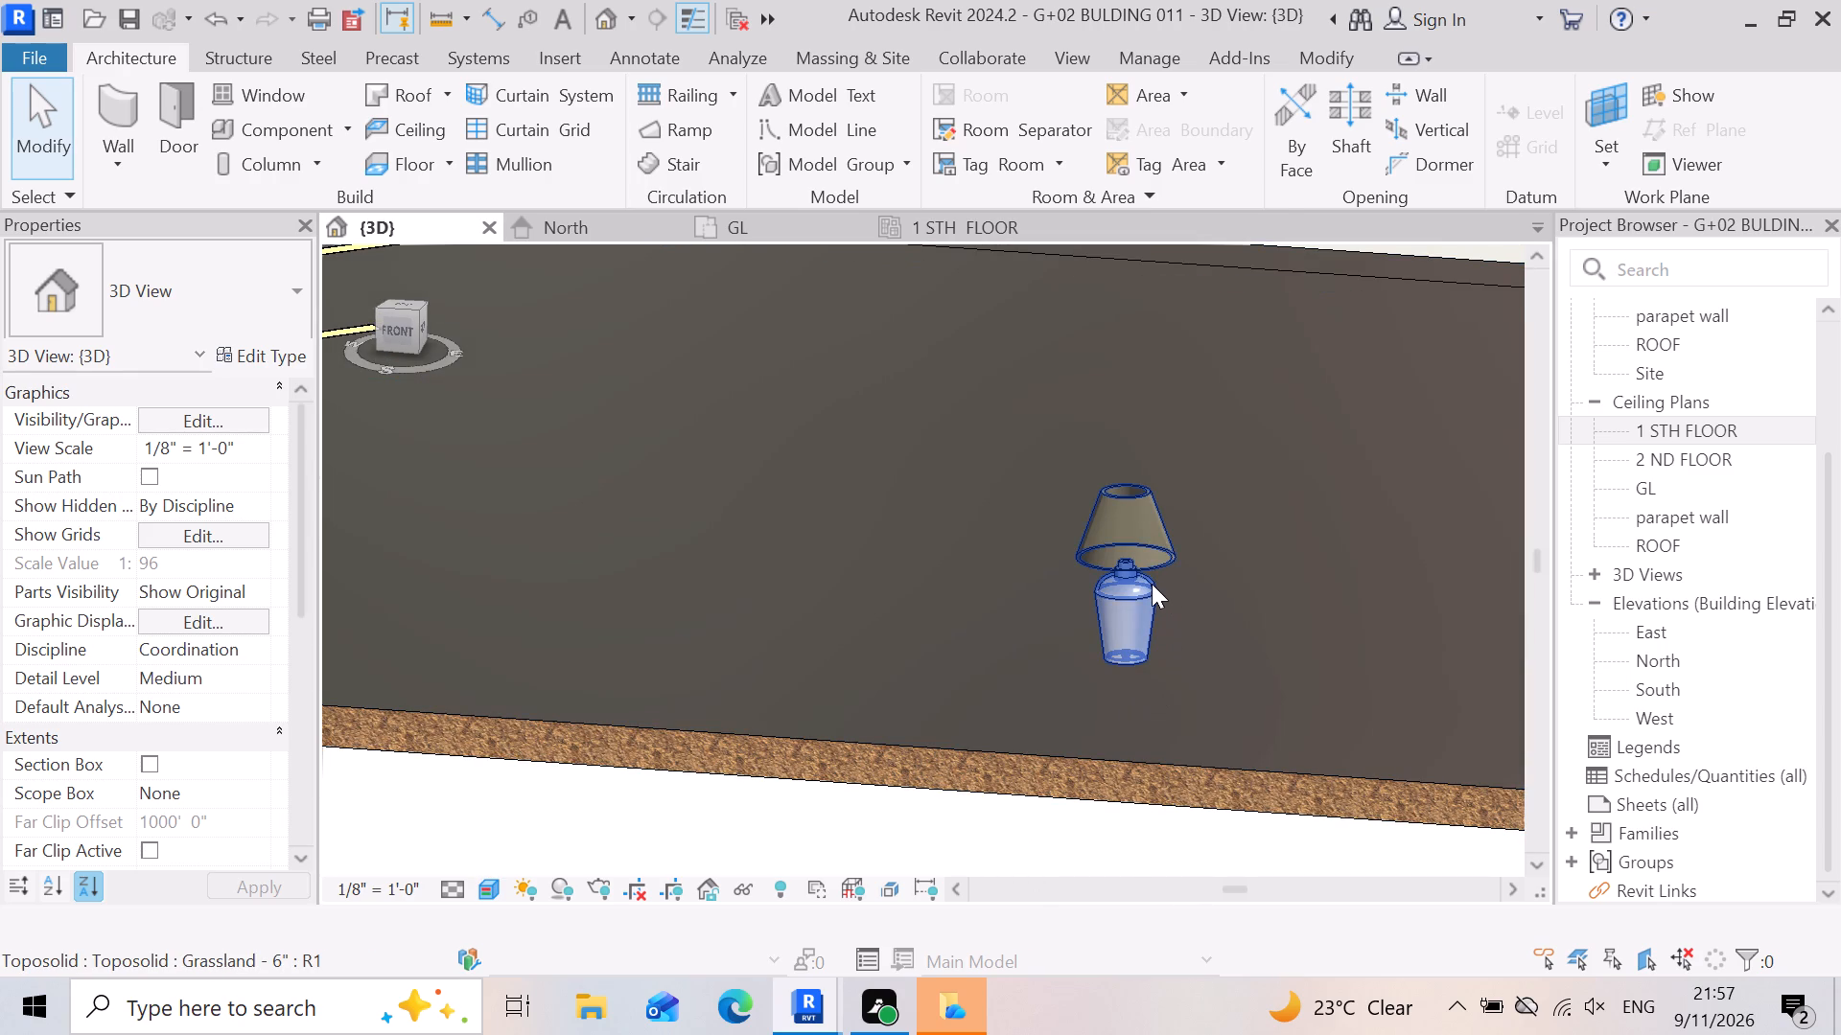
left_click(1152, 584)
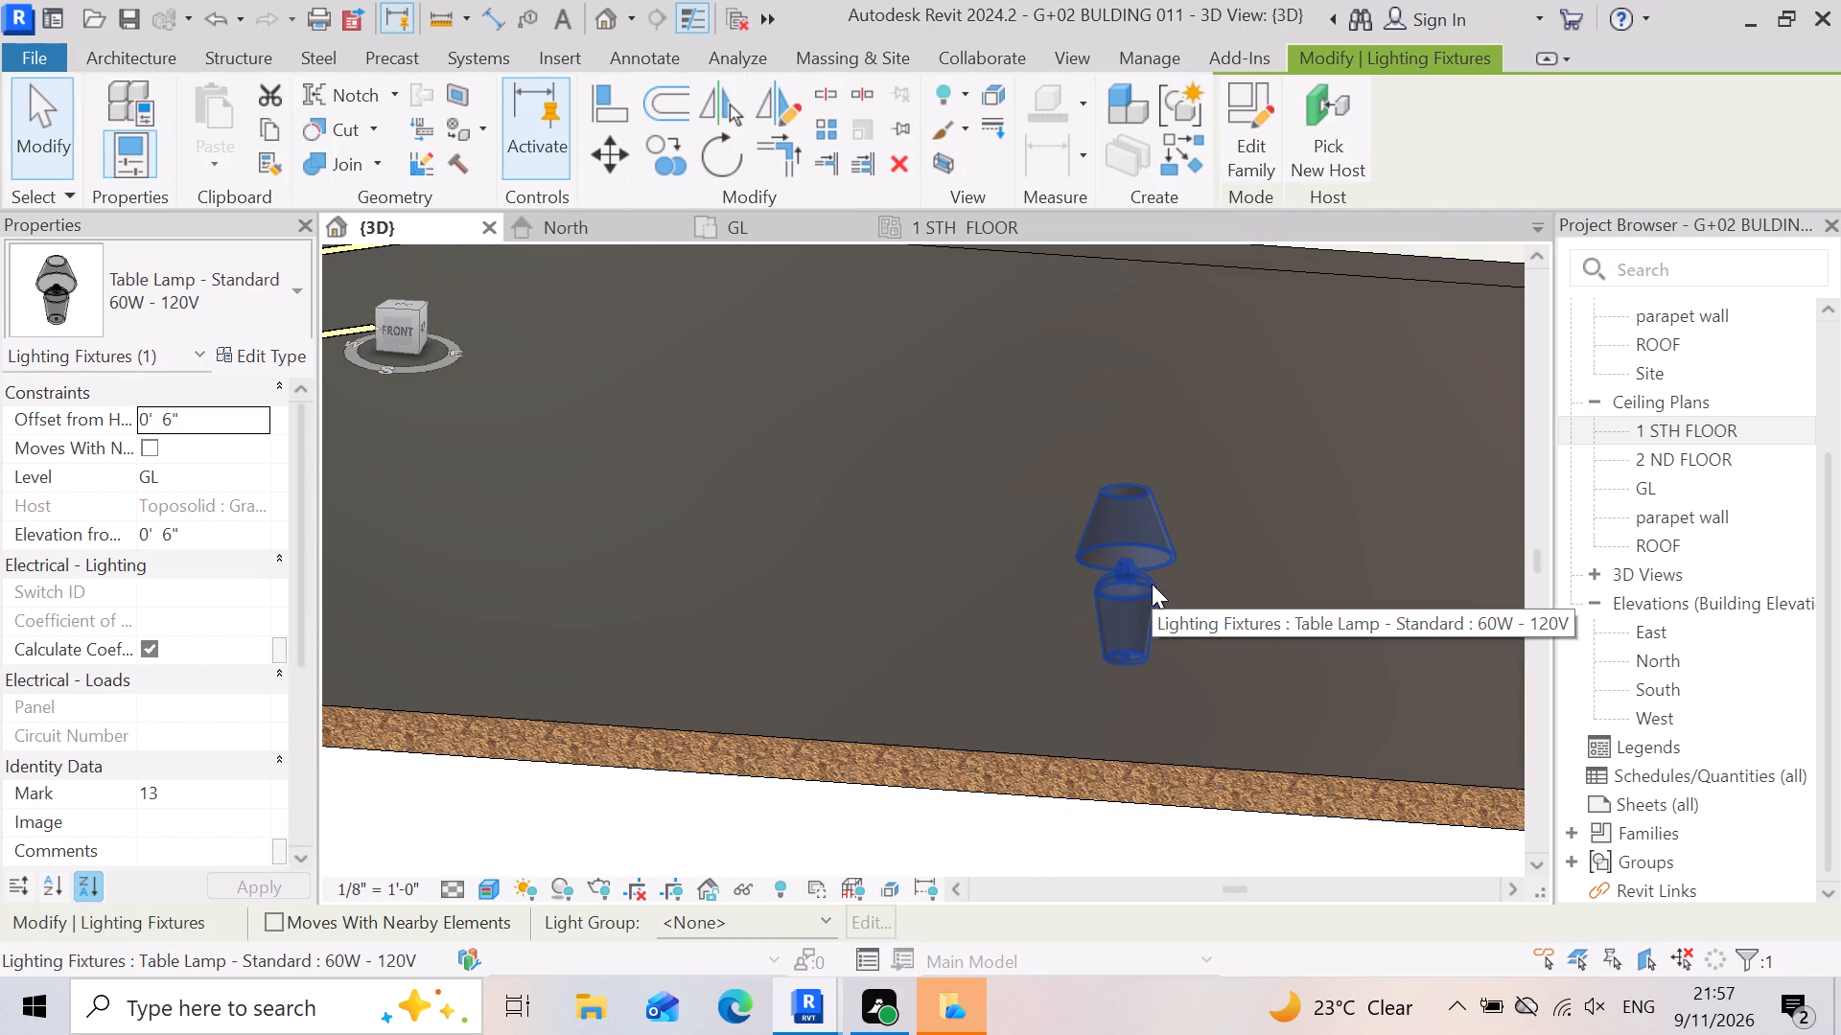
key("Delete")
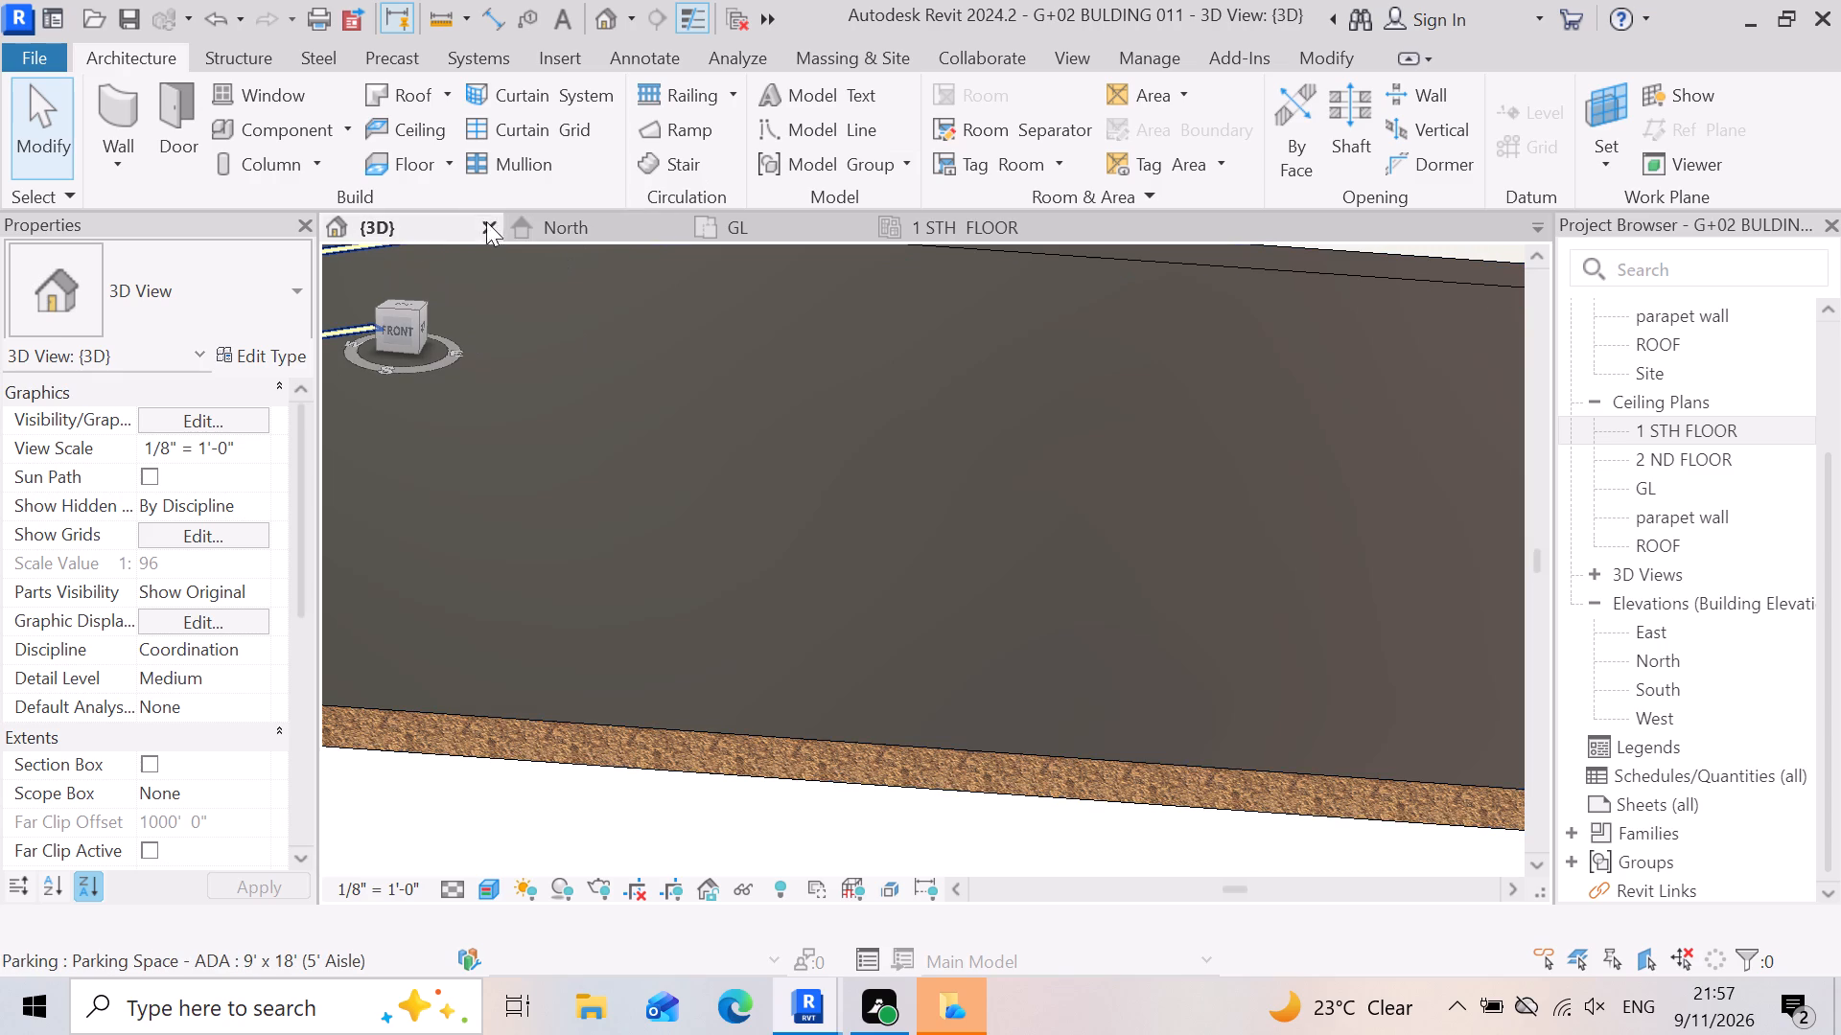
Start placing a component and load the External_Wall_Light_15614 family from the 2020 lights folder within ceiling lights and fans.
left_click(350, 132)
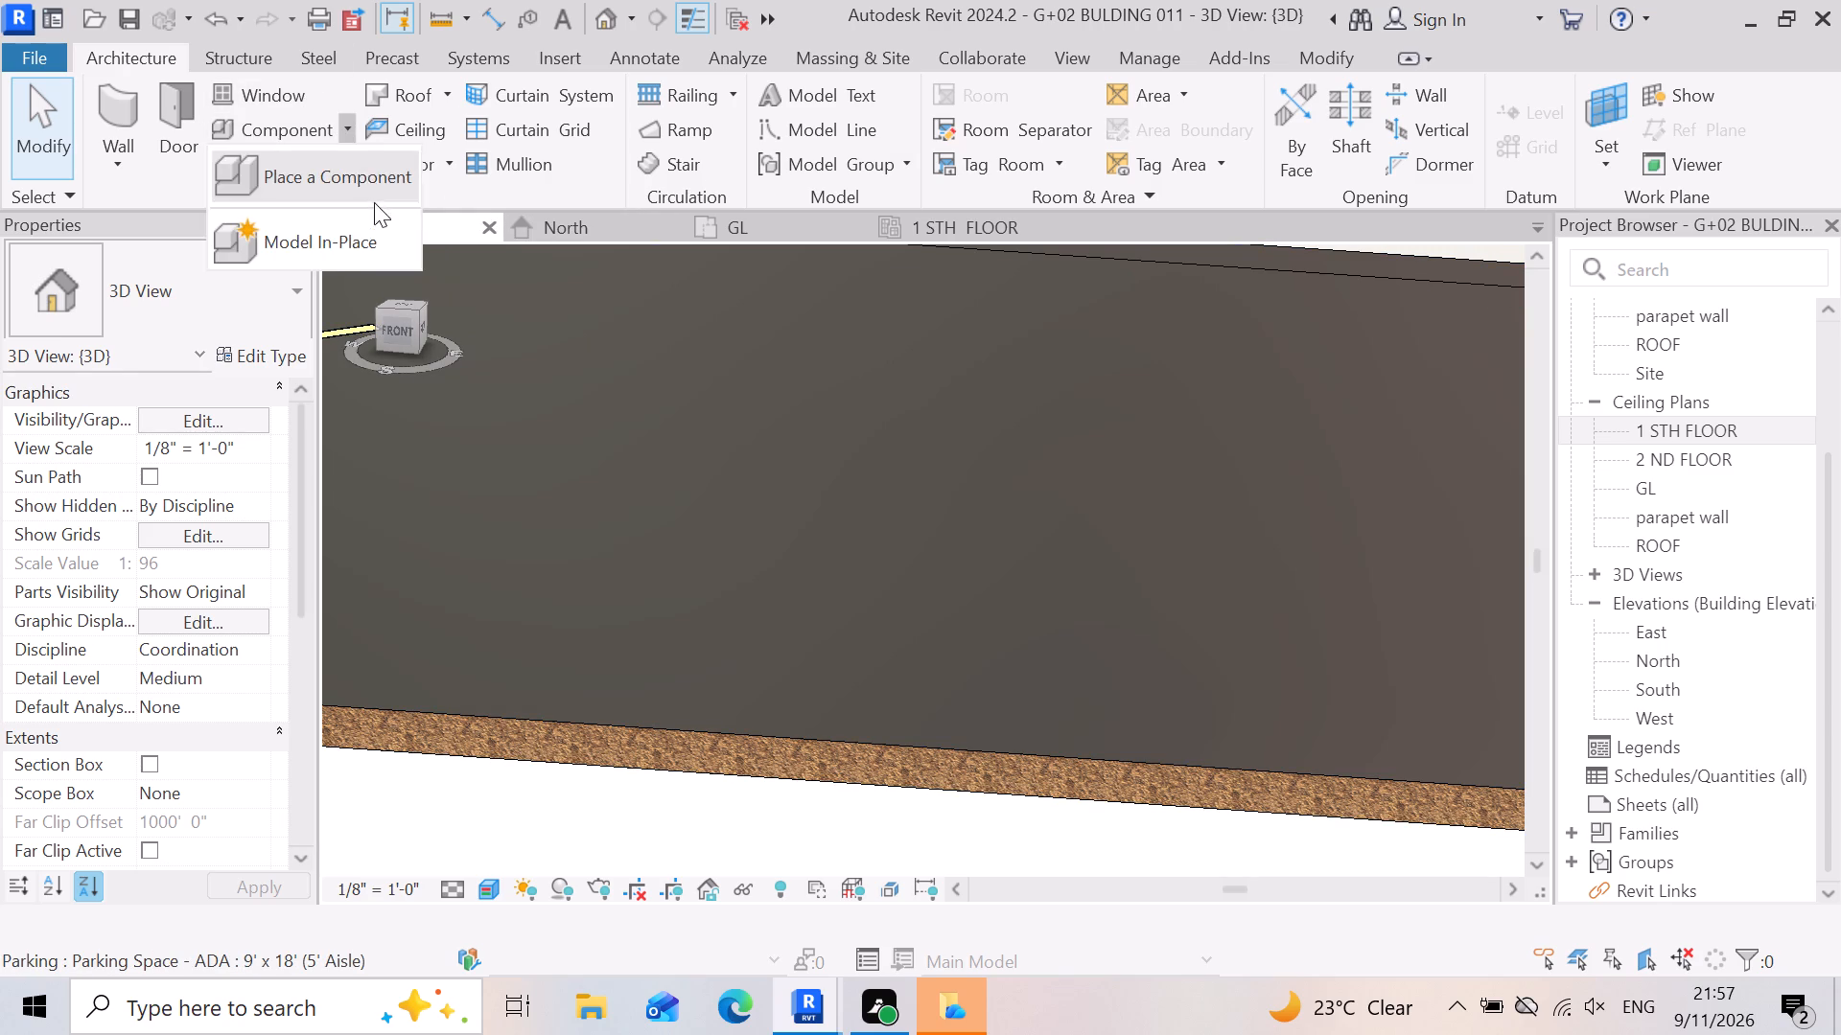
left_click(381, 186)
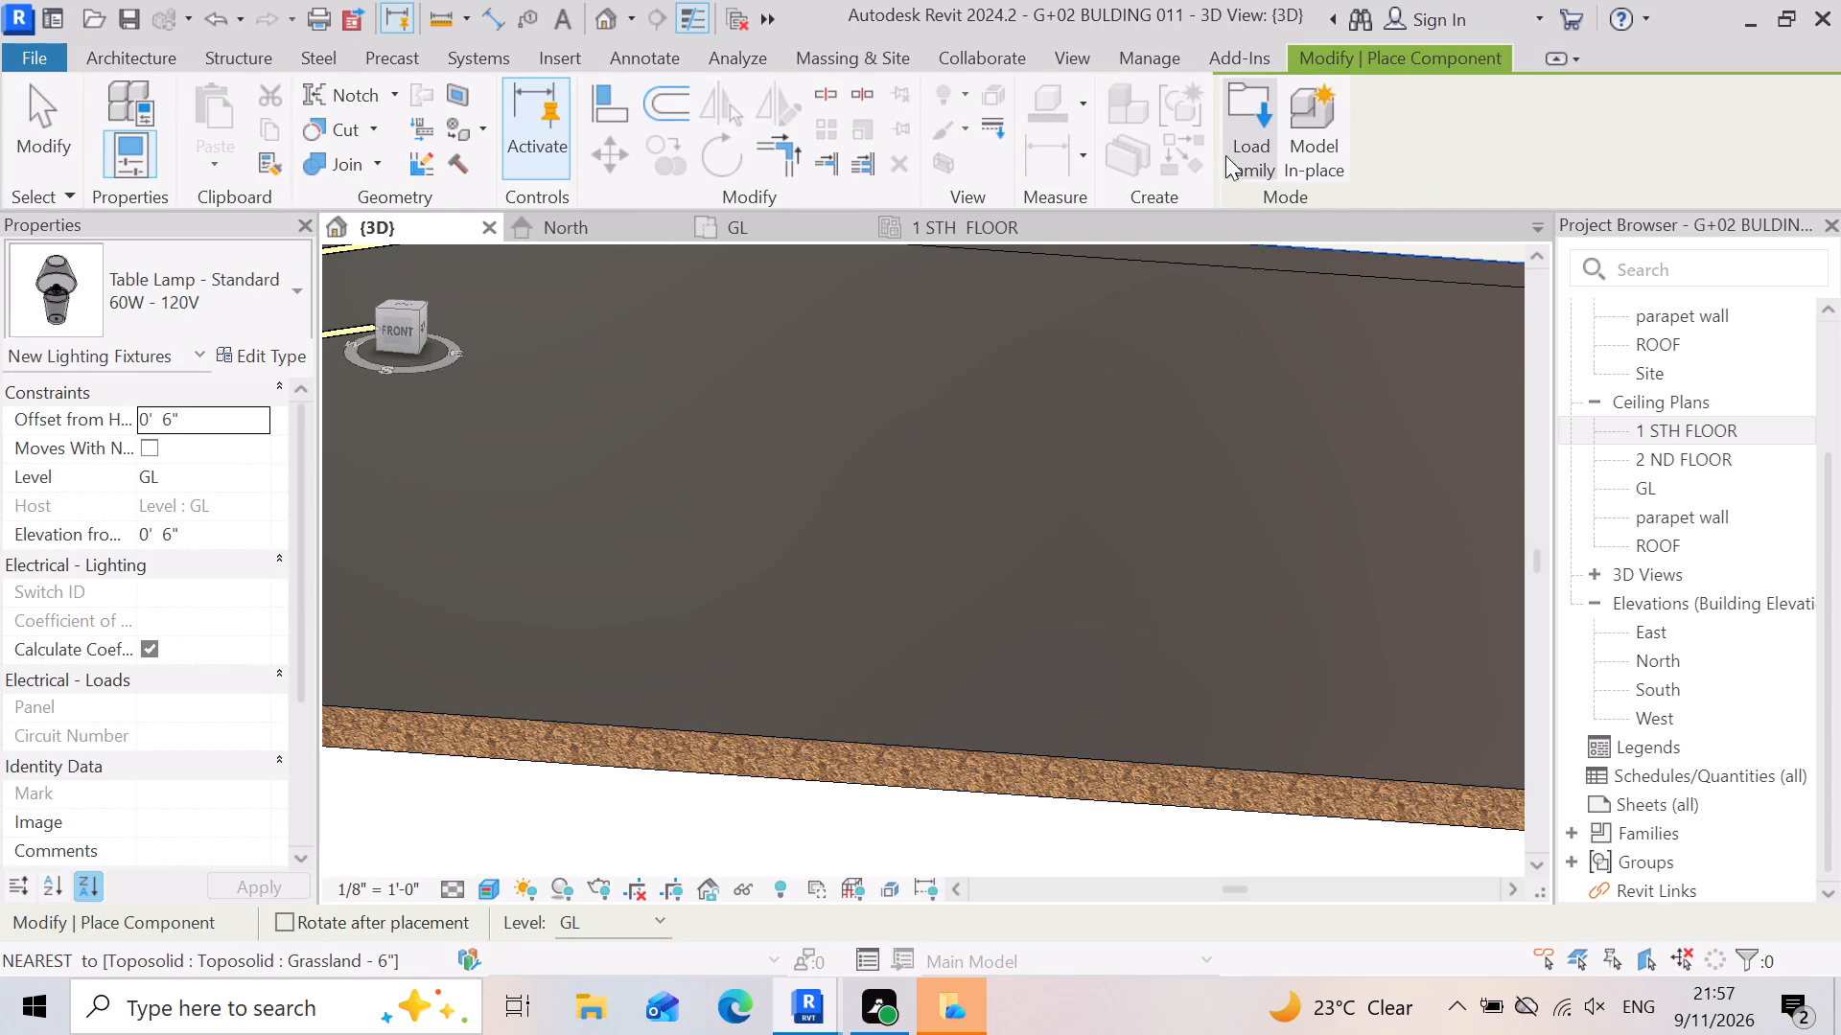
left_click(1256, 102)
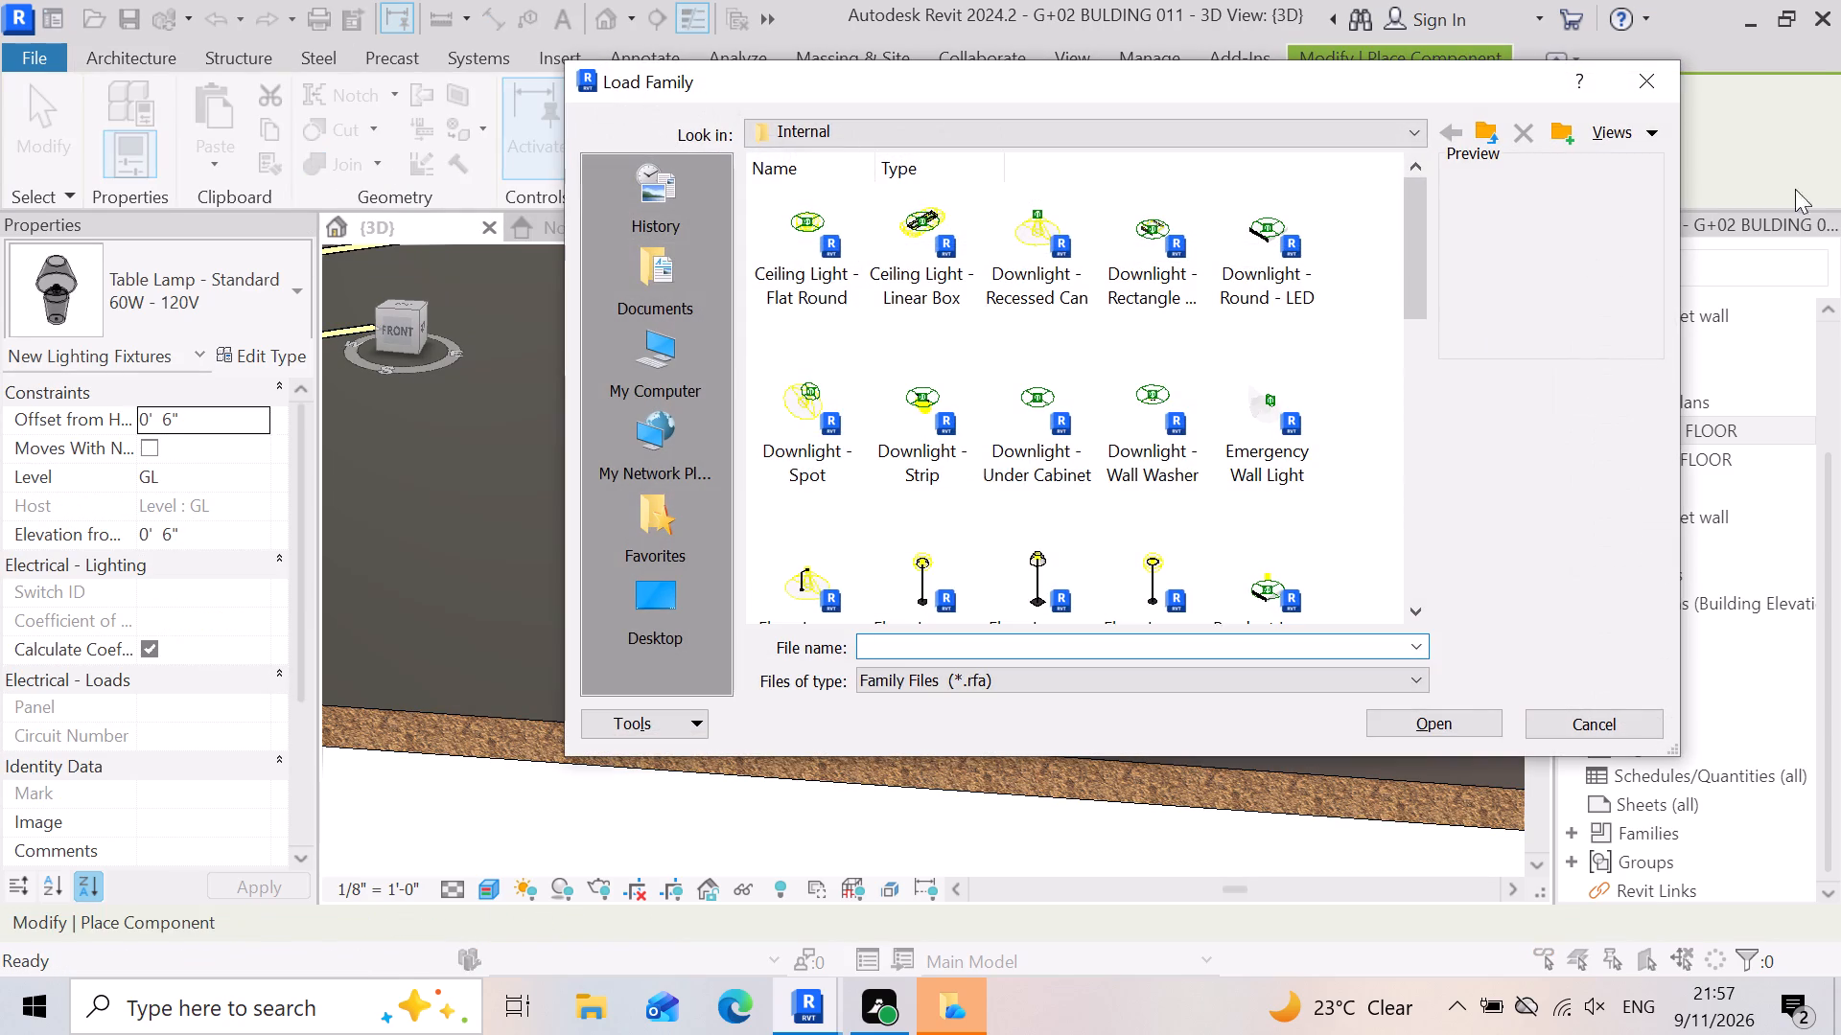
scroll(1034, 482, "down", 5)
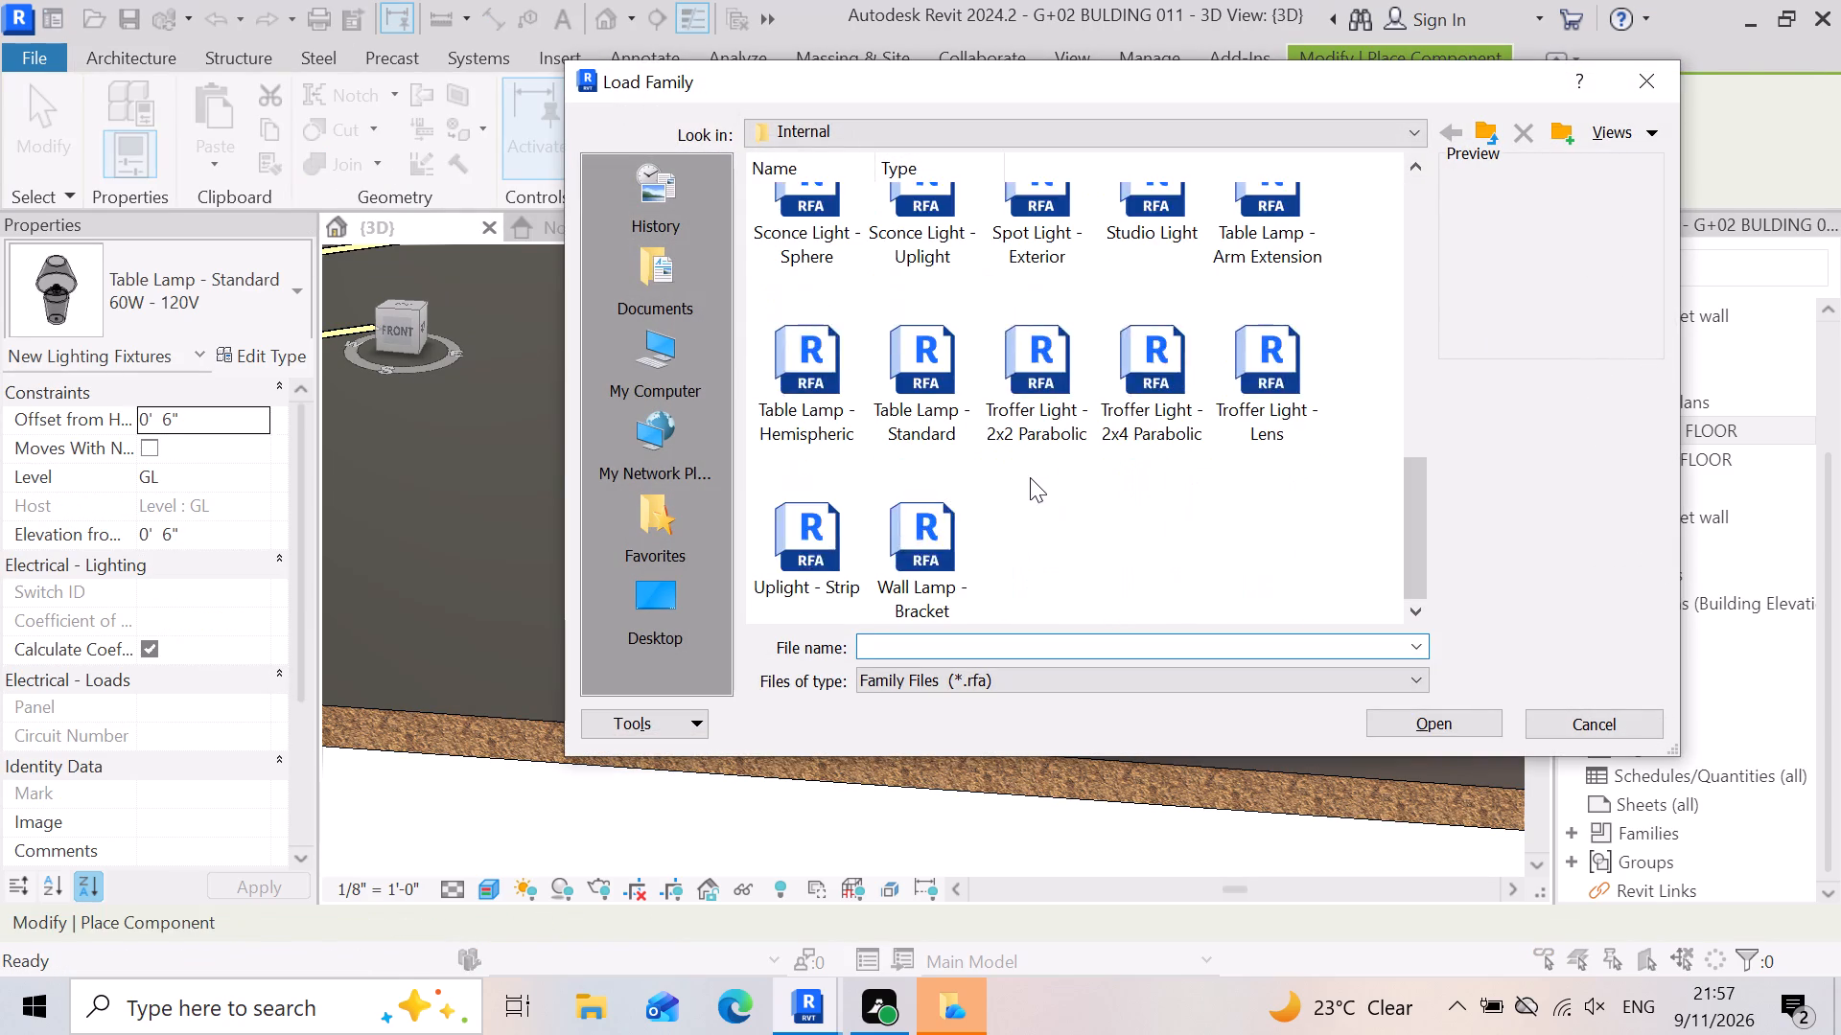
scroll(1091, 409, "down", 5)
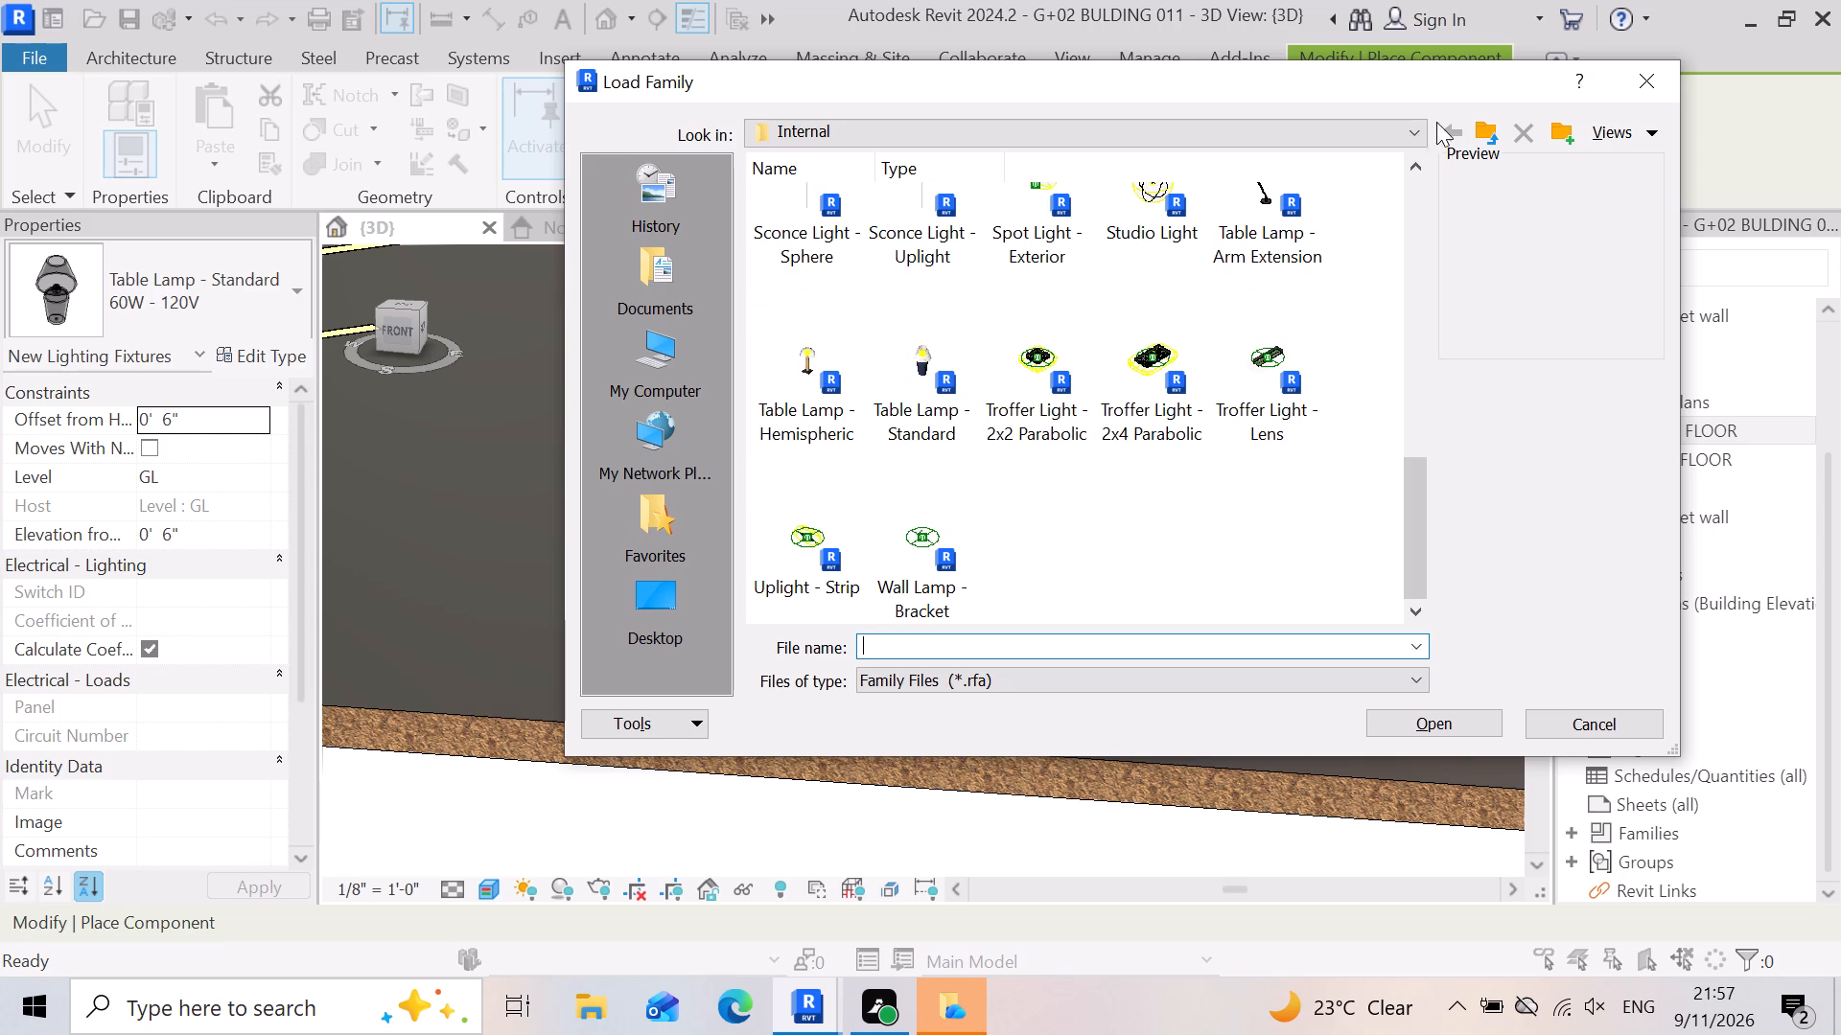
left_click(1480, 132)
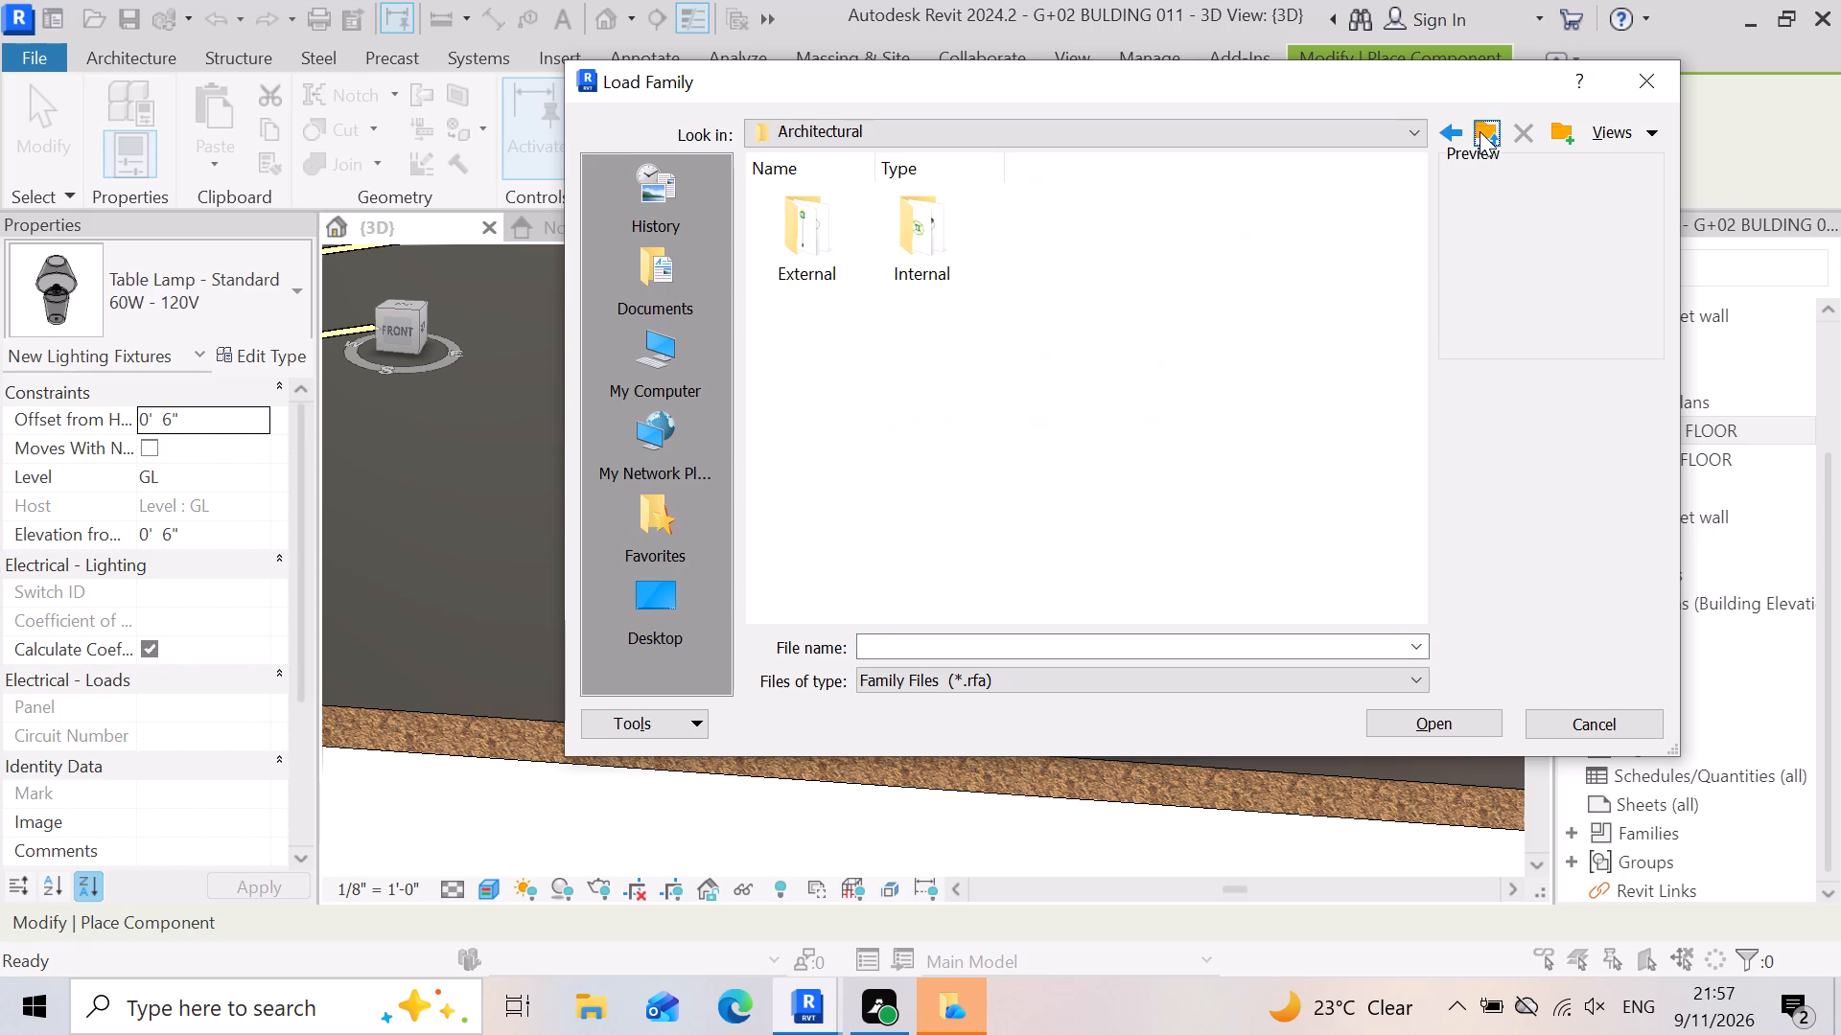
left_click(1480, 131)
left_click(1480, 131)
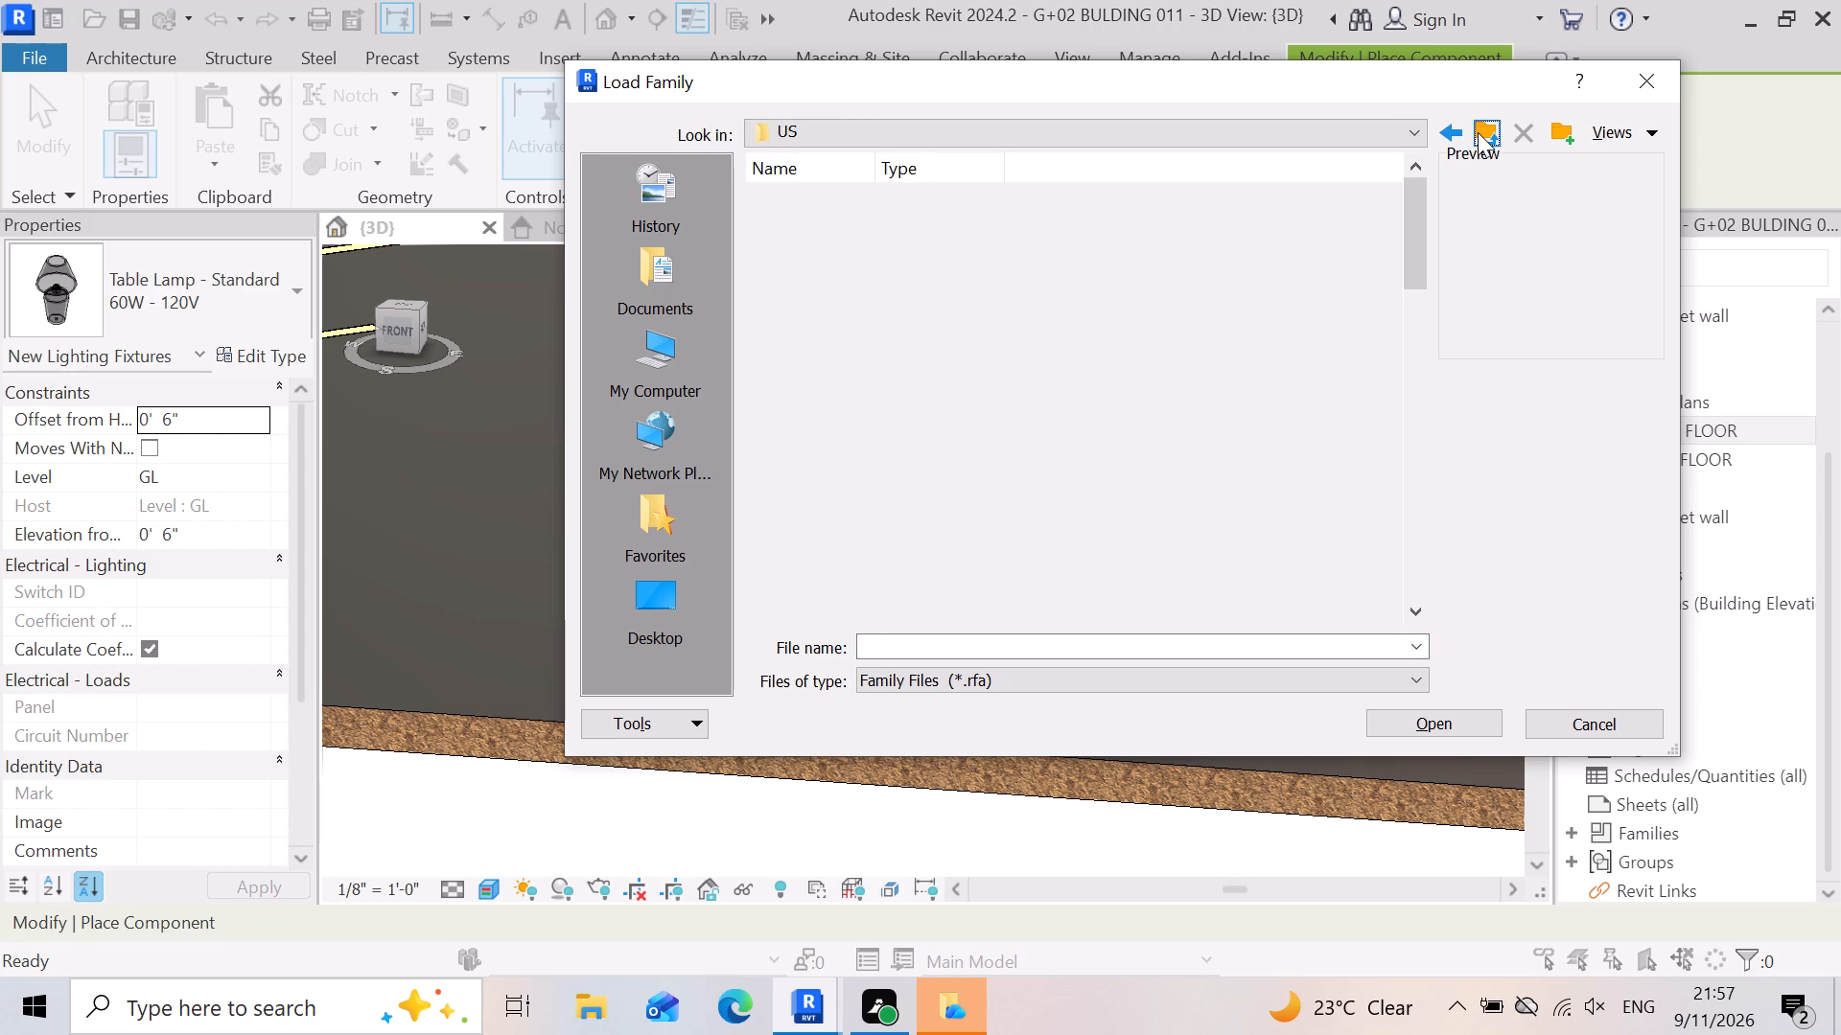
left_click(1478, 132)
double_click(810, 241)
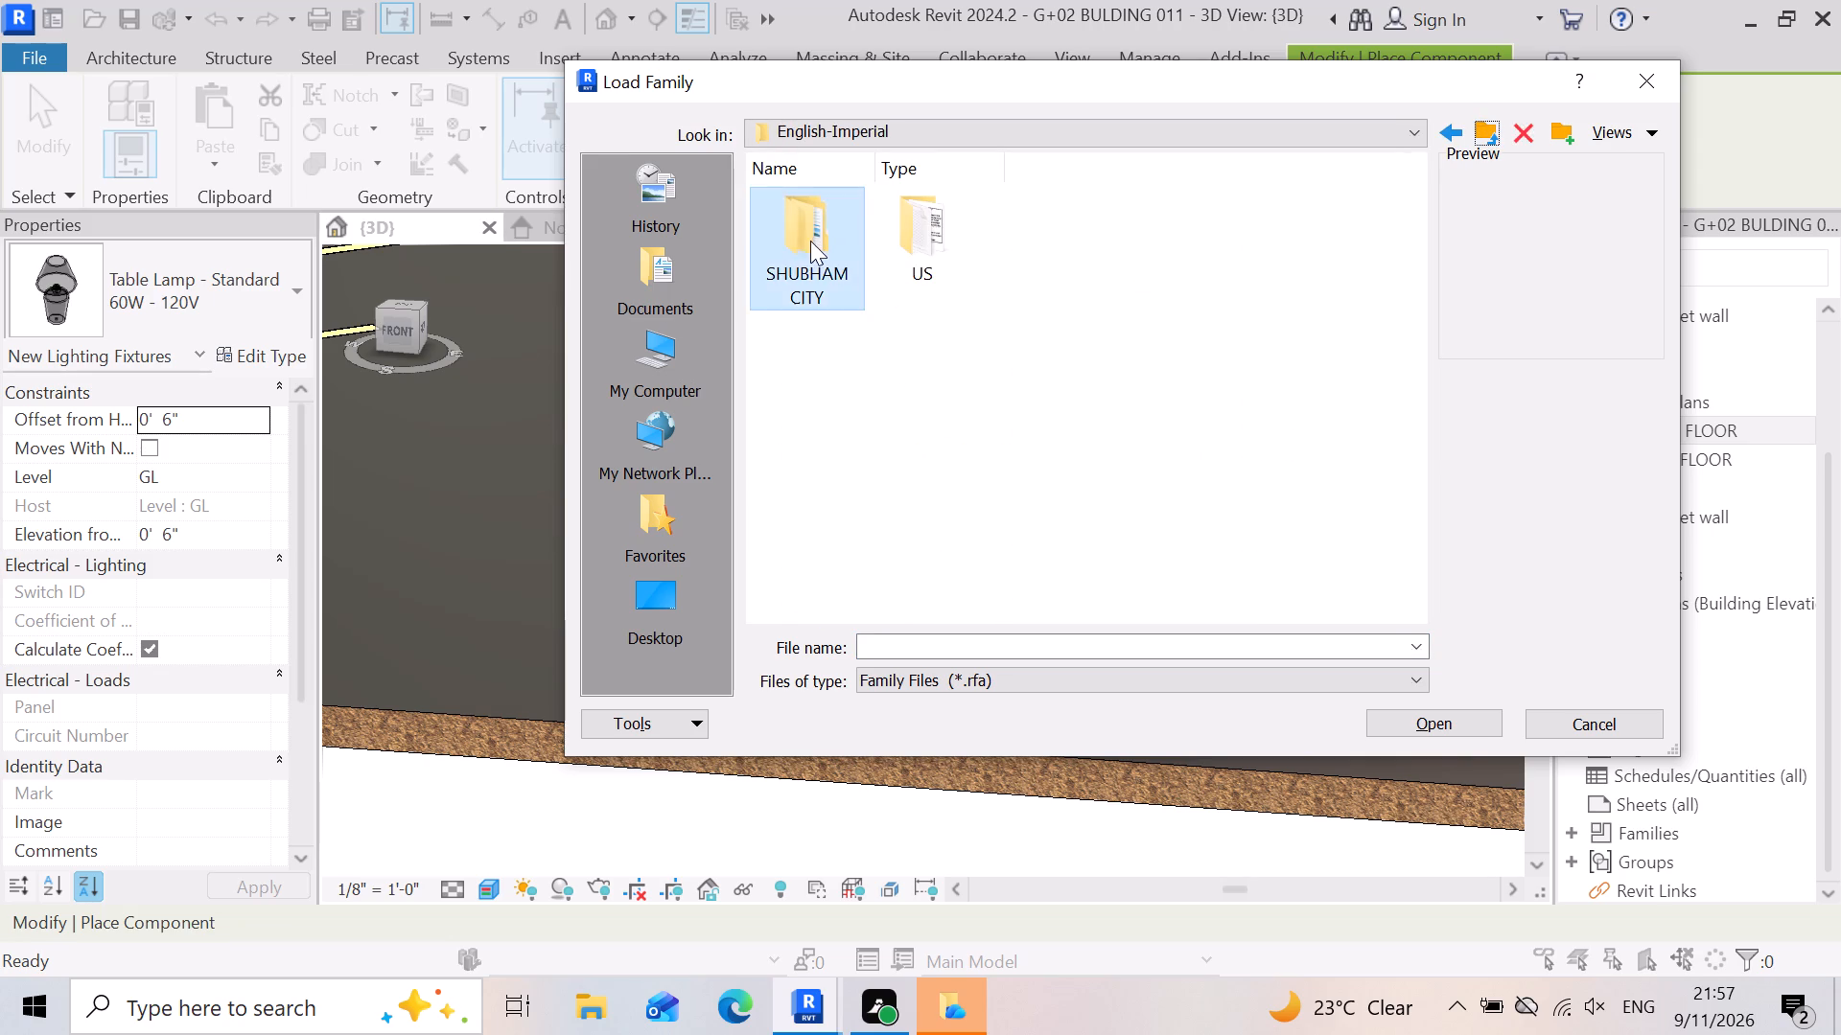
double_click(834, 424)
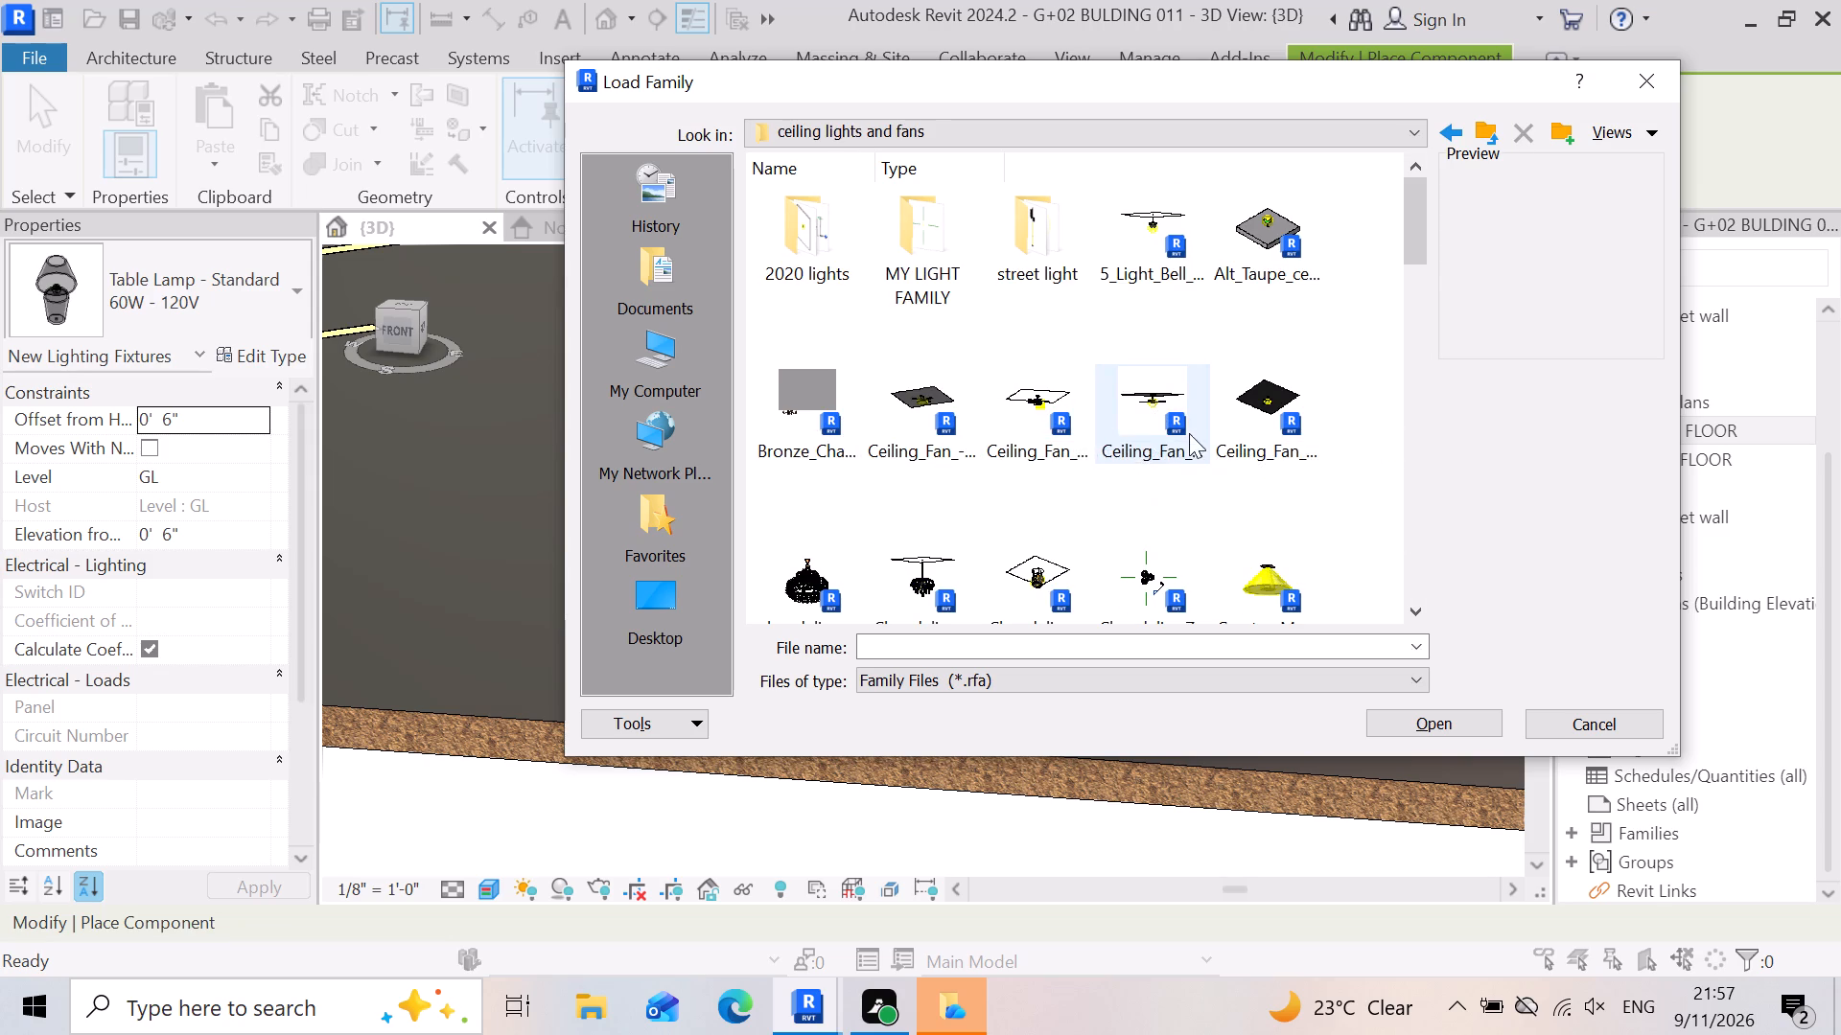
double_click(839, 237)
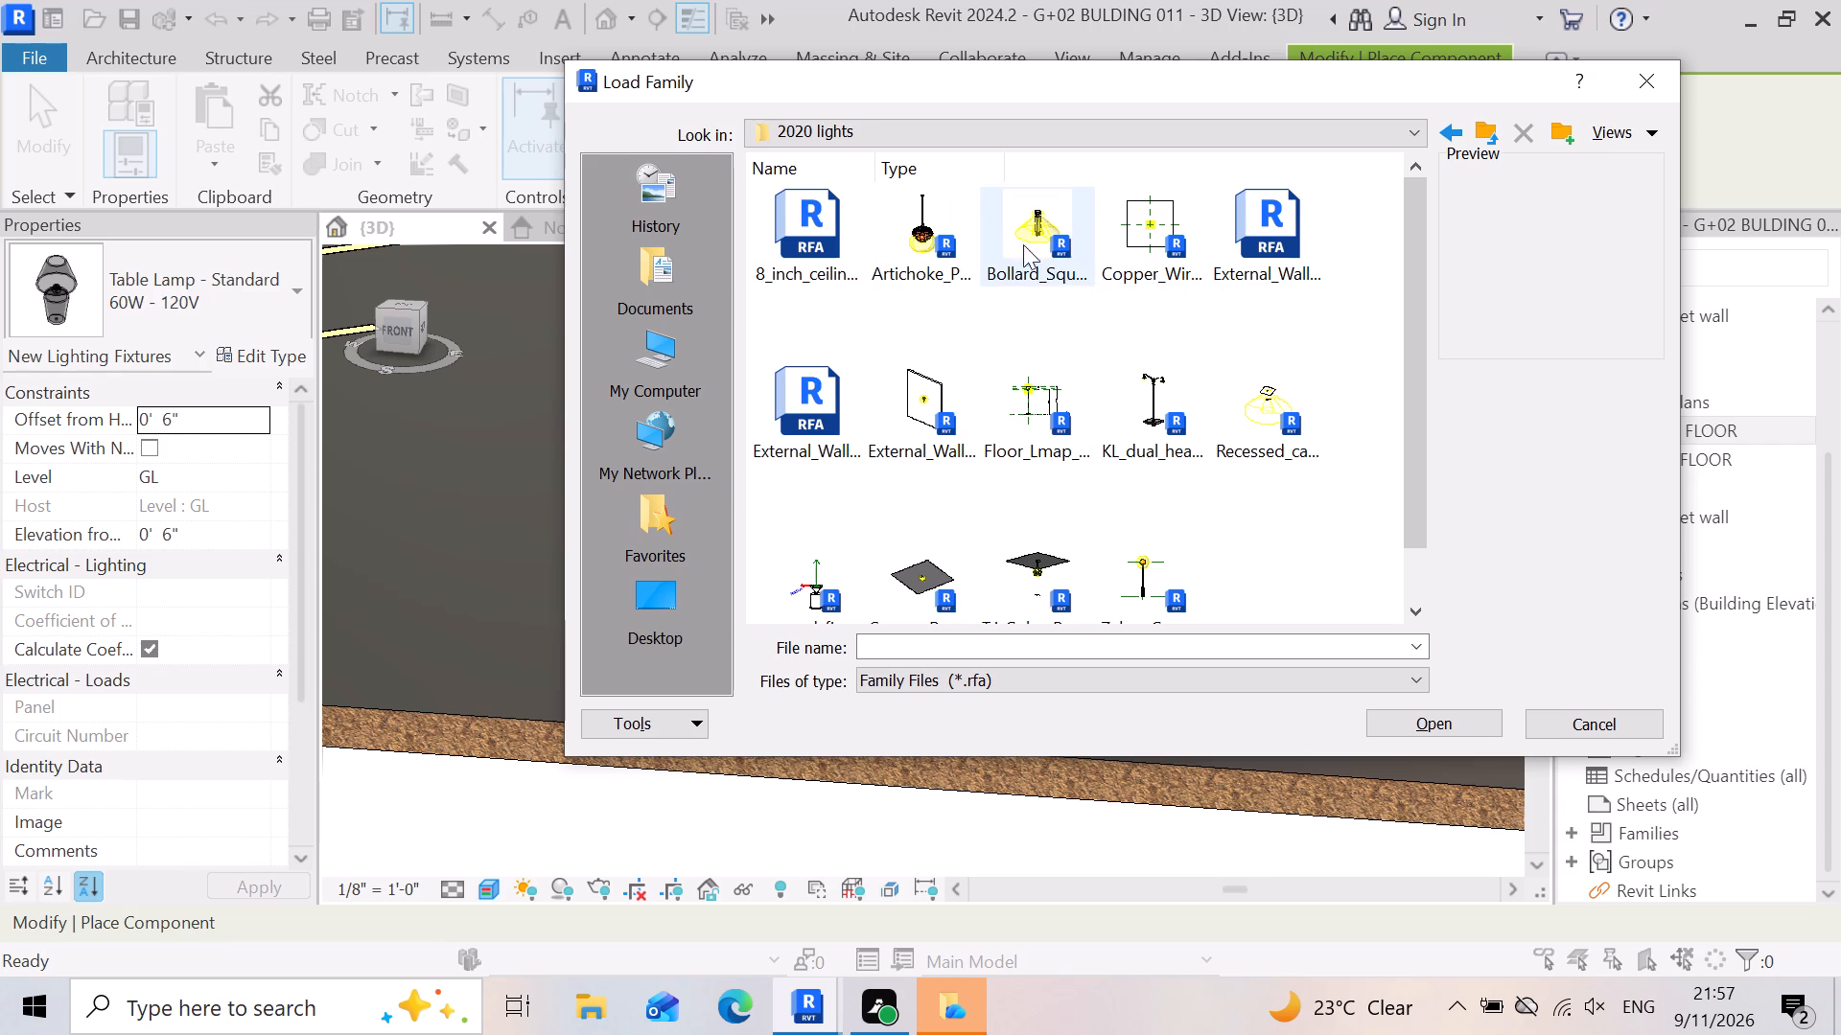
scroll(1078, 440, "down", 4)
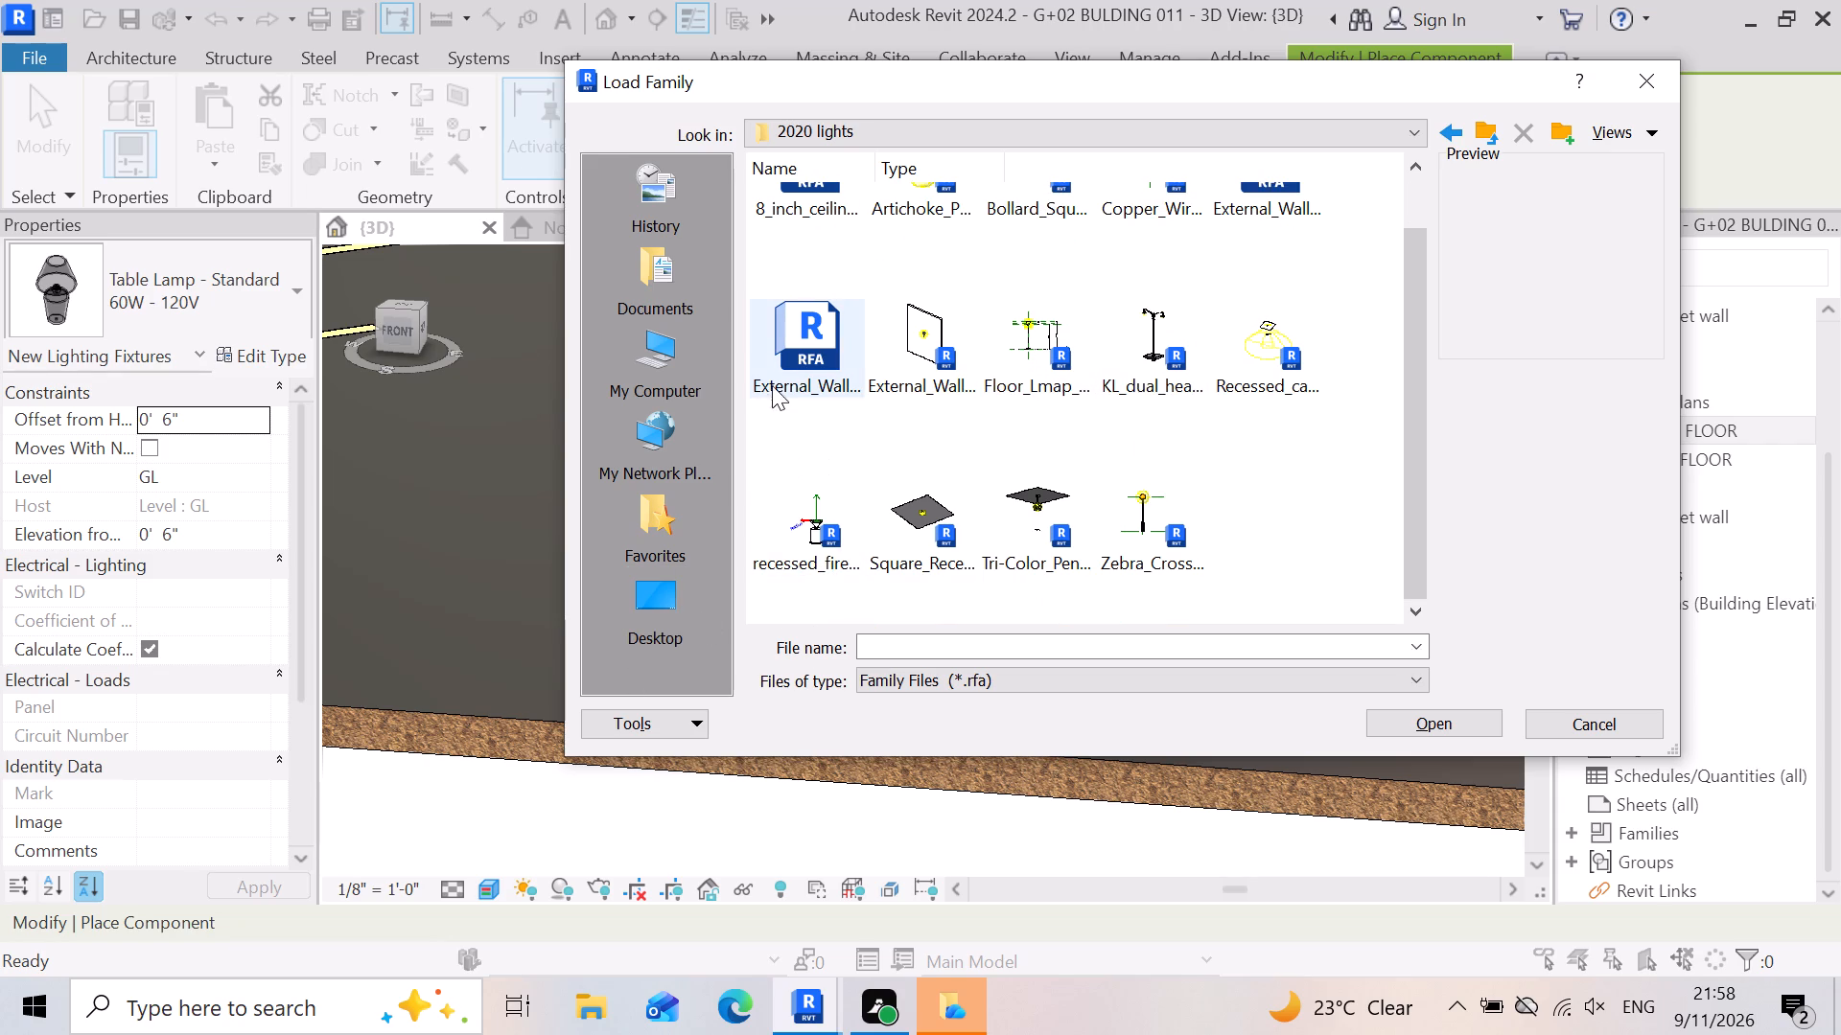
double_click(799, 336)
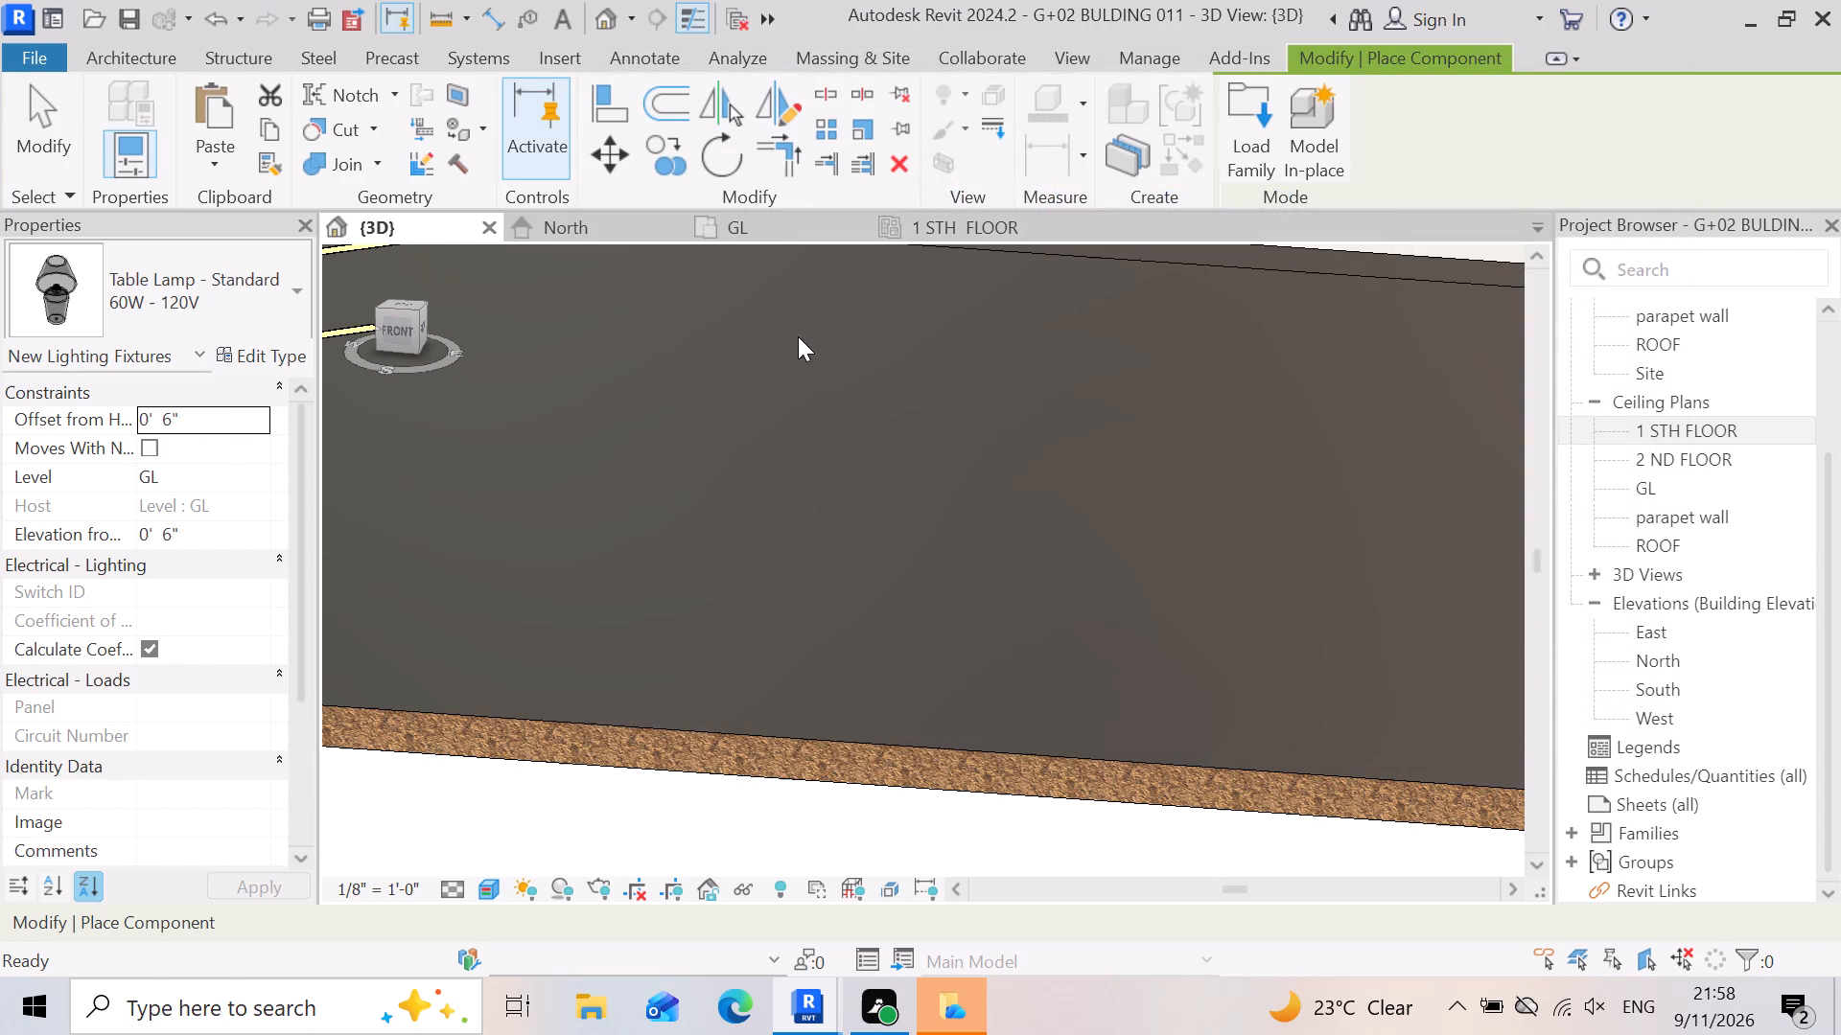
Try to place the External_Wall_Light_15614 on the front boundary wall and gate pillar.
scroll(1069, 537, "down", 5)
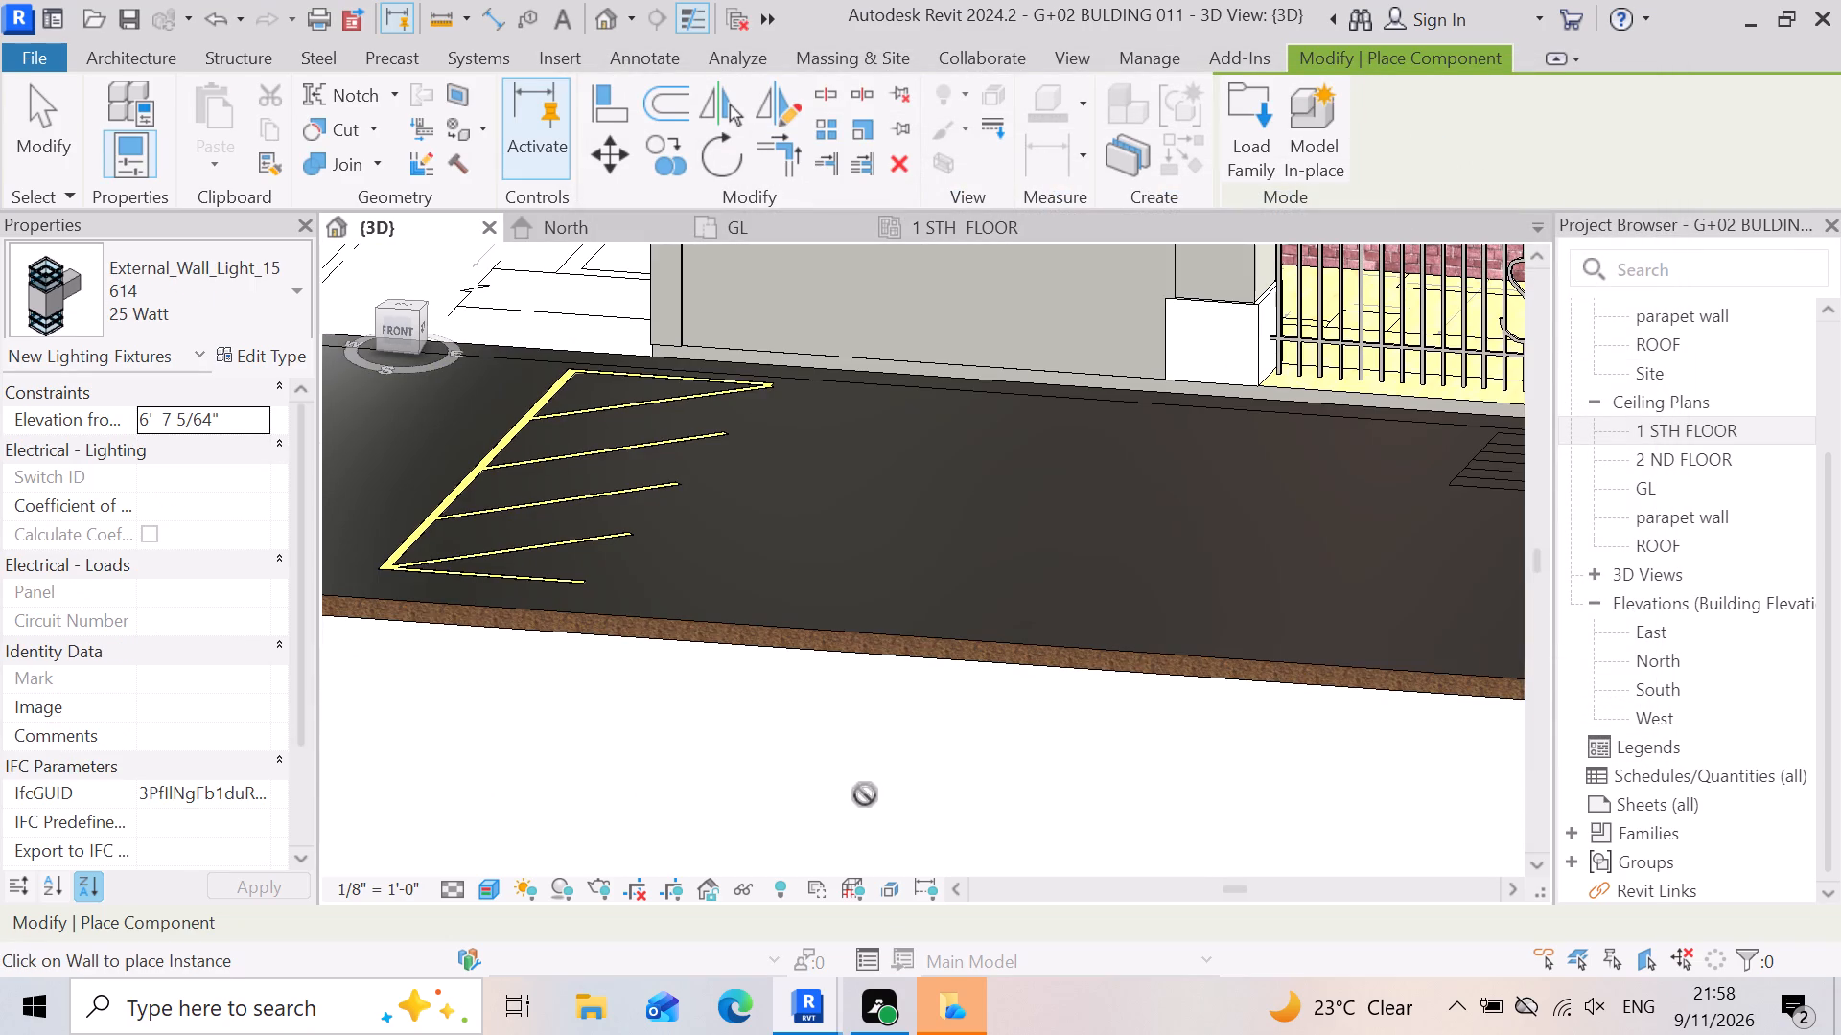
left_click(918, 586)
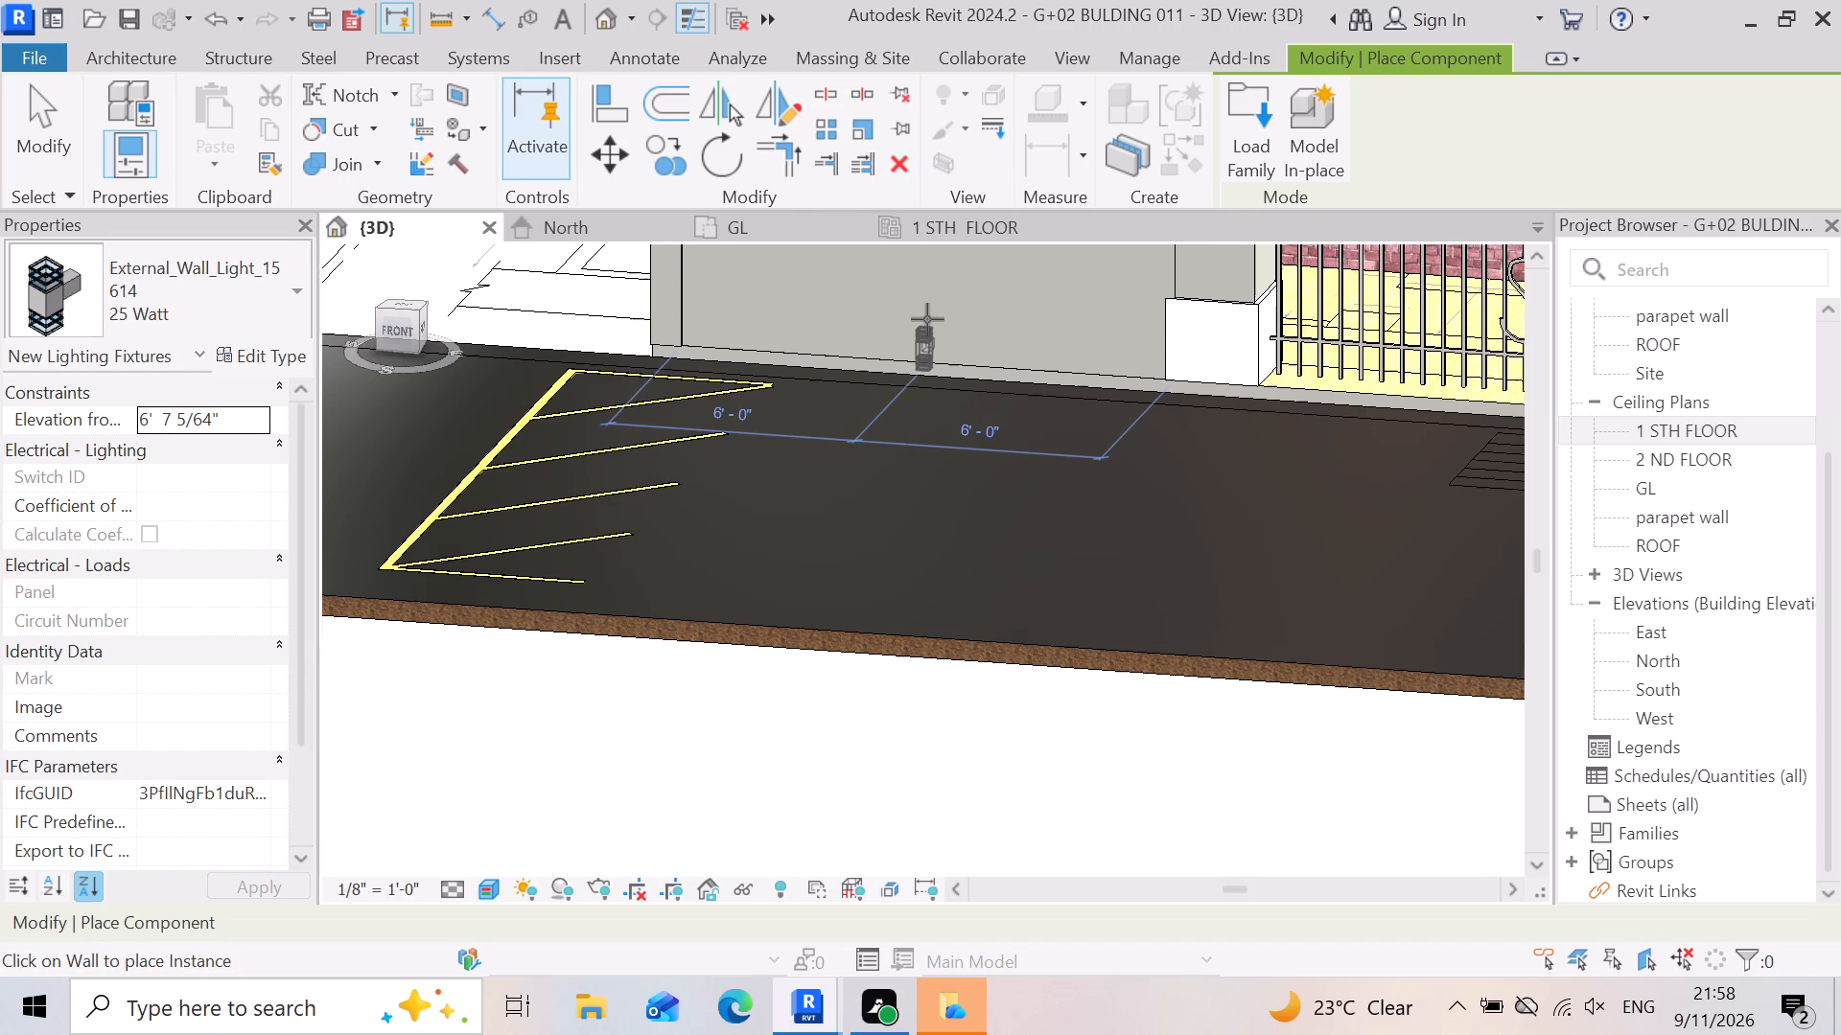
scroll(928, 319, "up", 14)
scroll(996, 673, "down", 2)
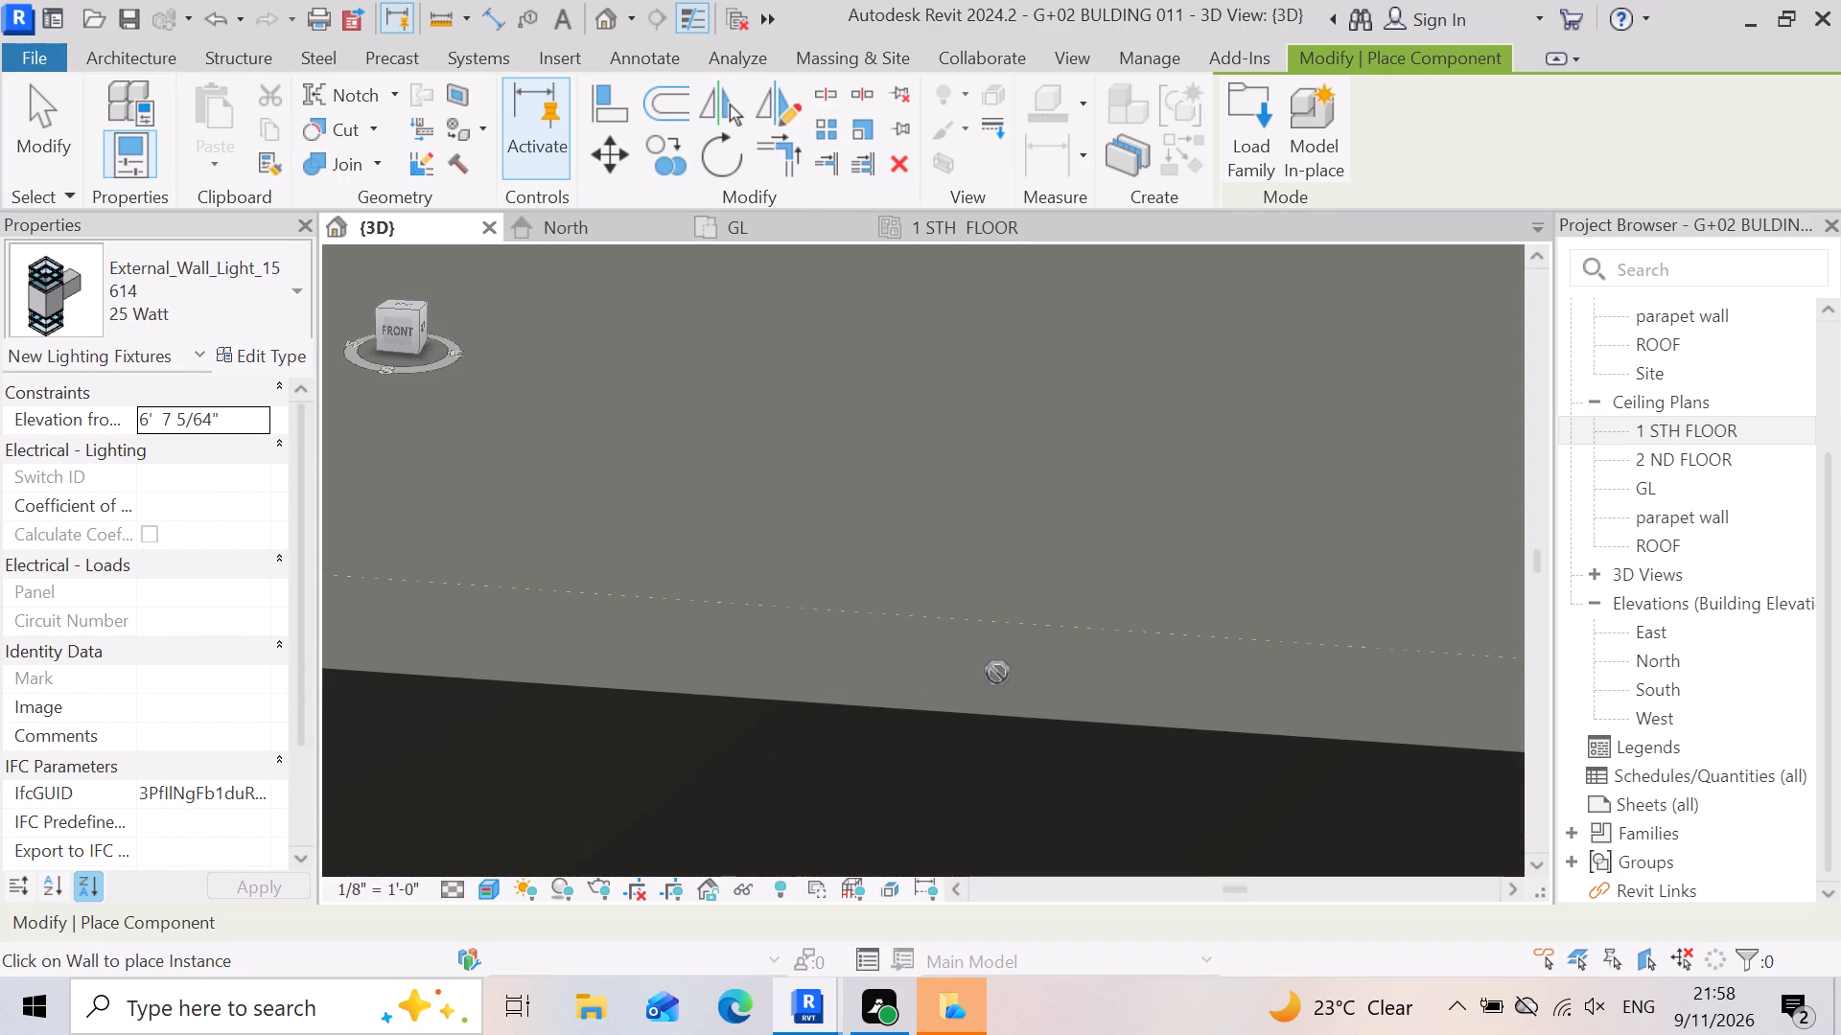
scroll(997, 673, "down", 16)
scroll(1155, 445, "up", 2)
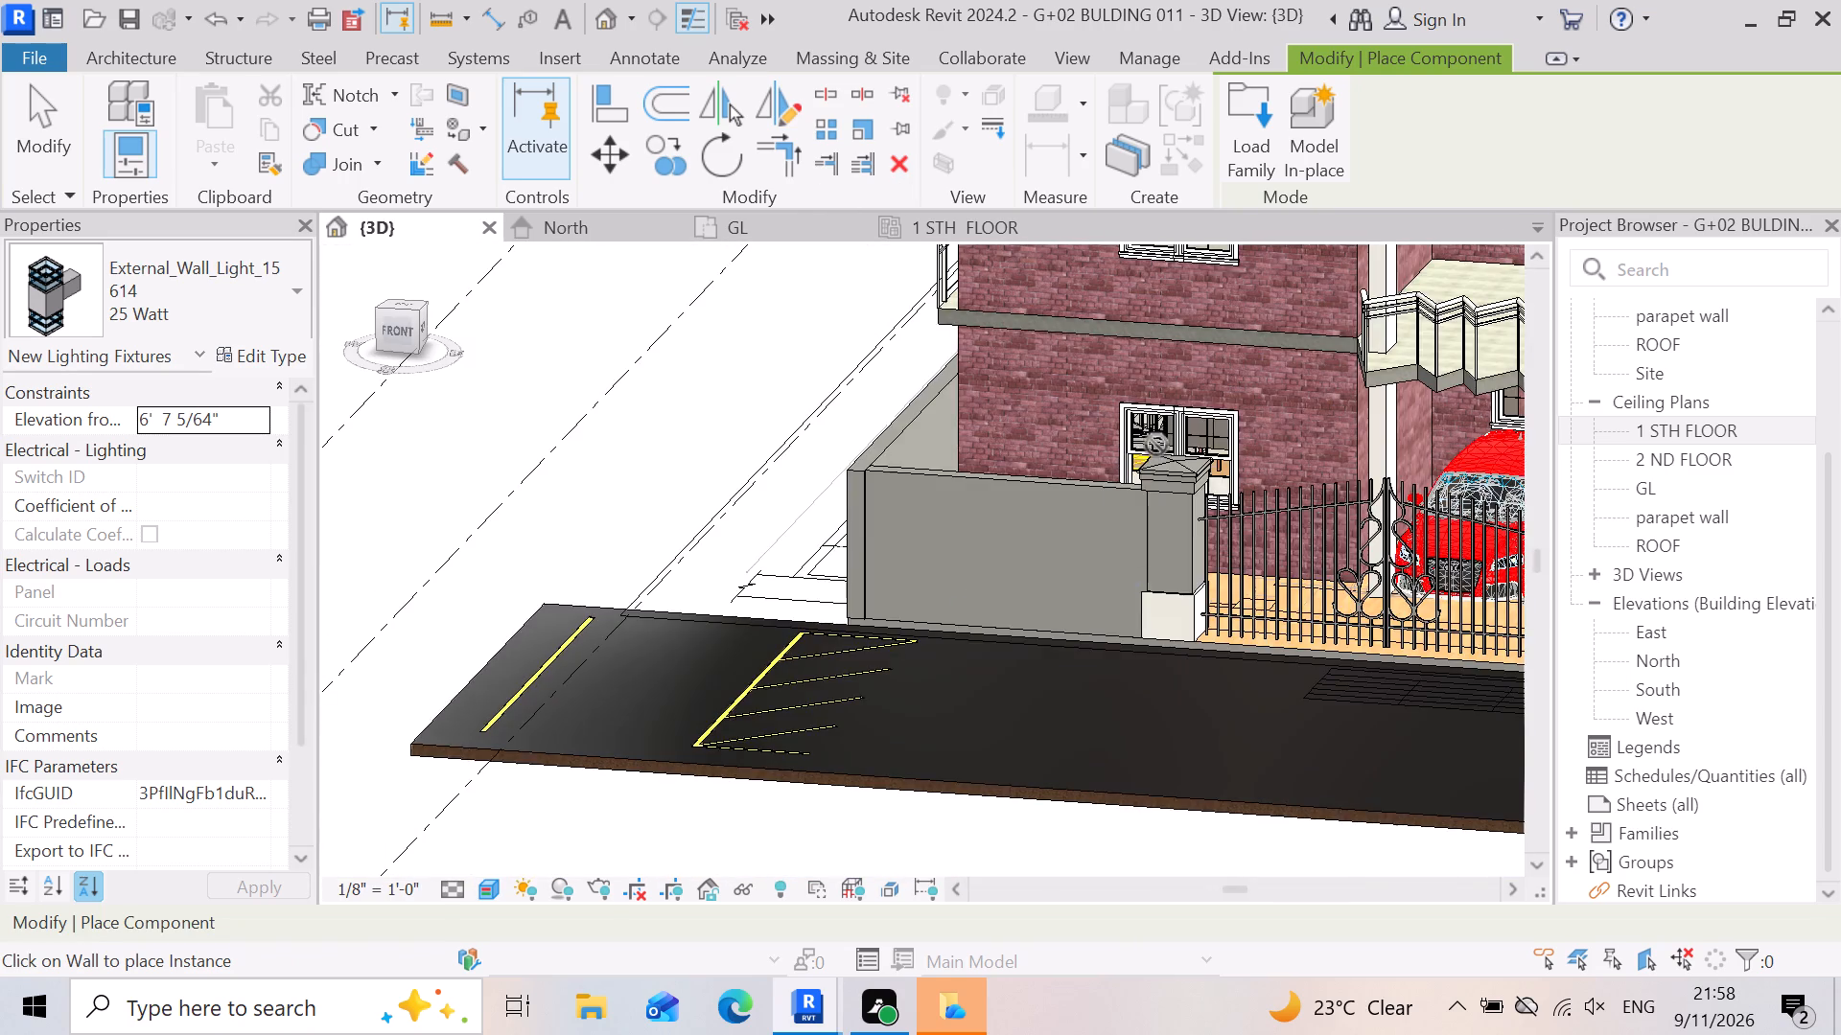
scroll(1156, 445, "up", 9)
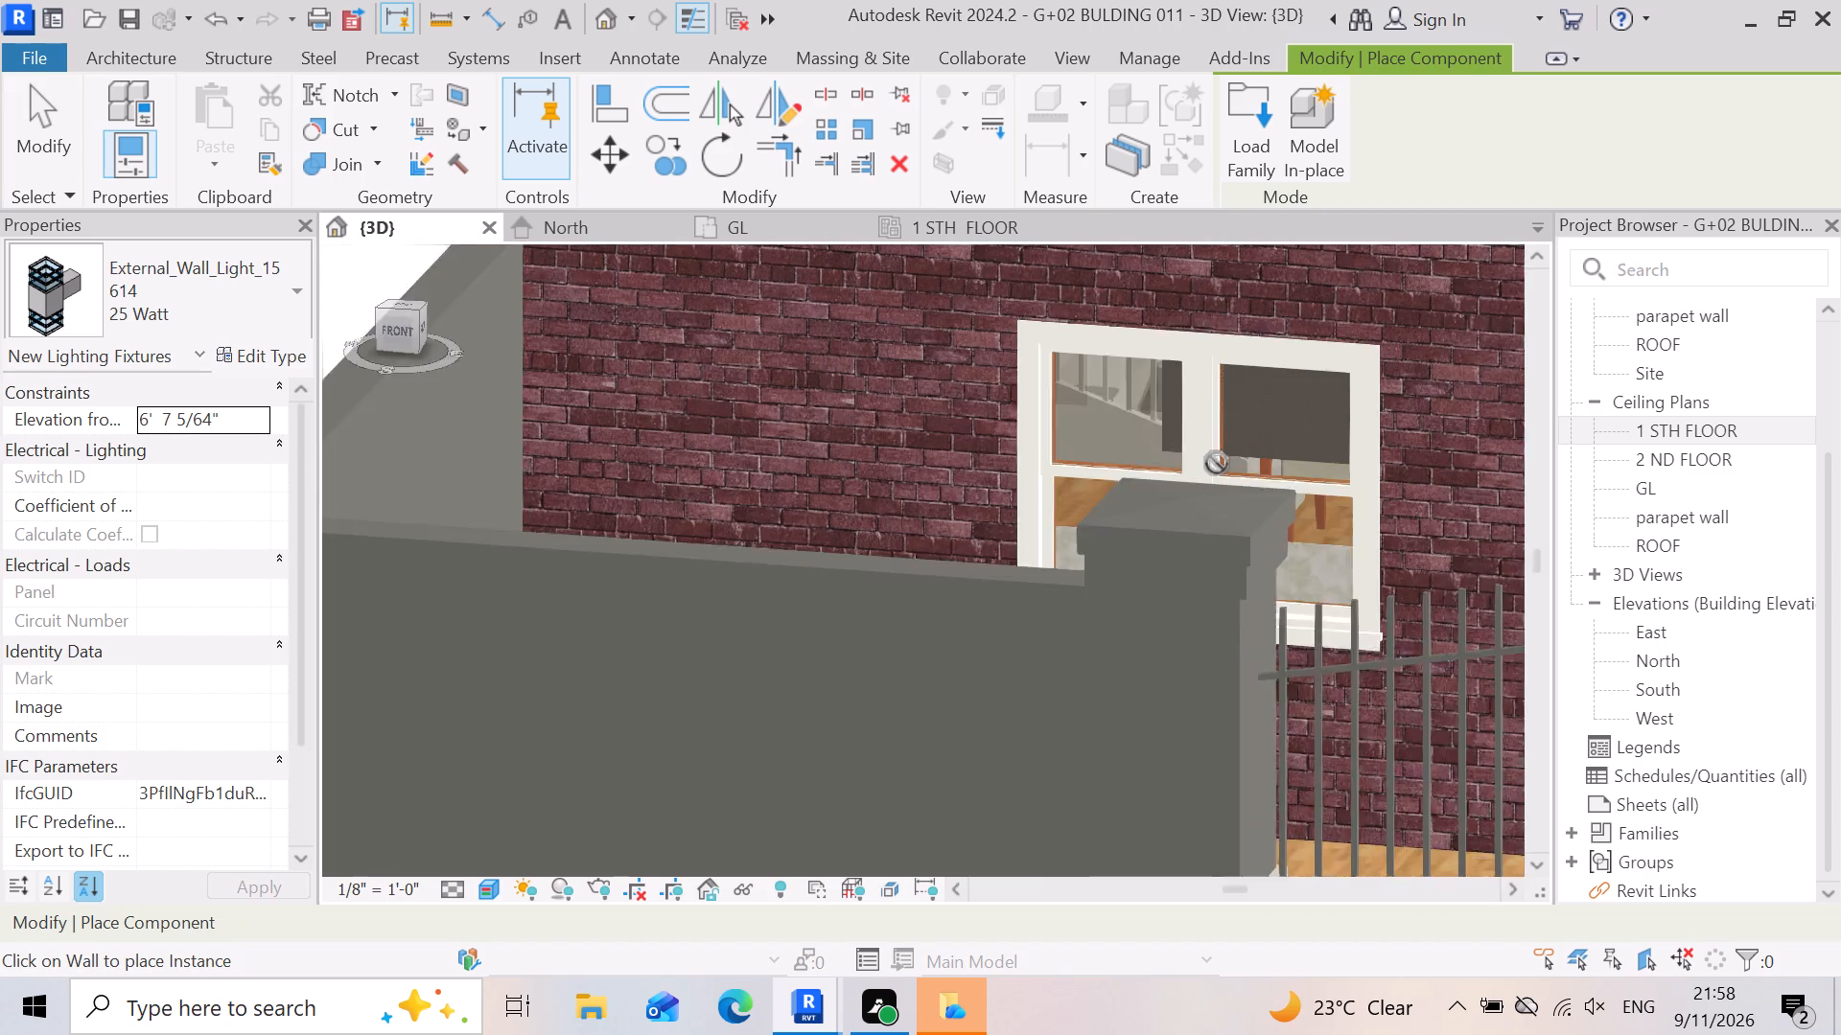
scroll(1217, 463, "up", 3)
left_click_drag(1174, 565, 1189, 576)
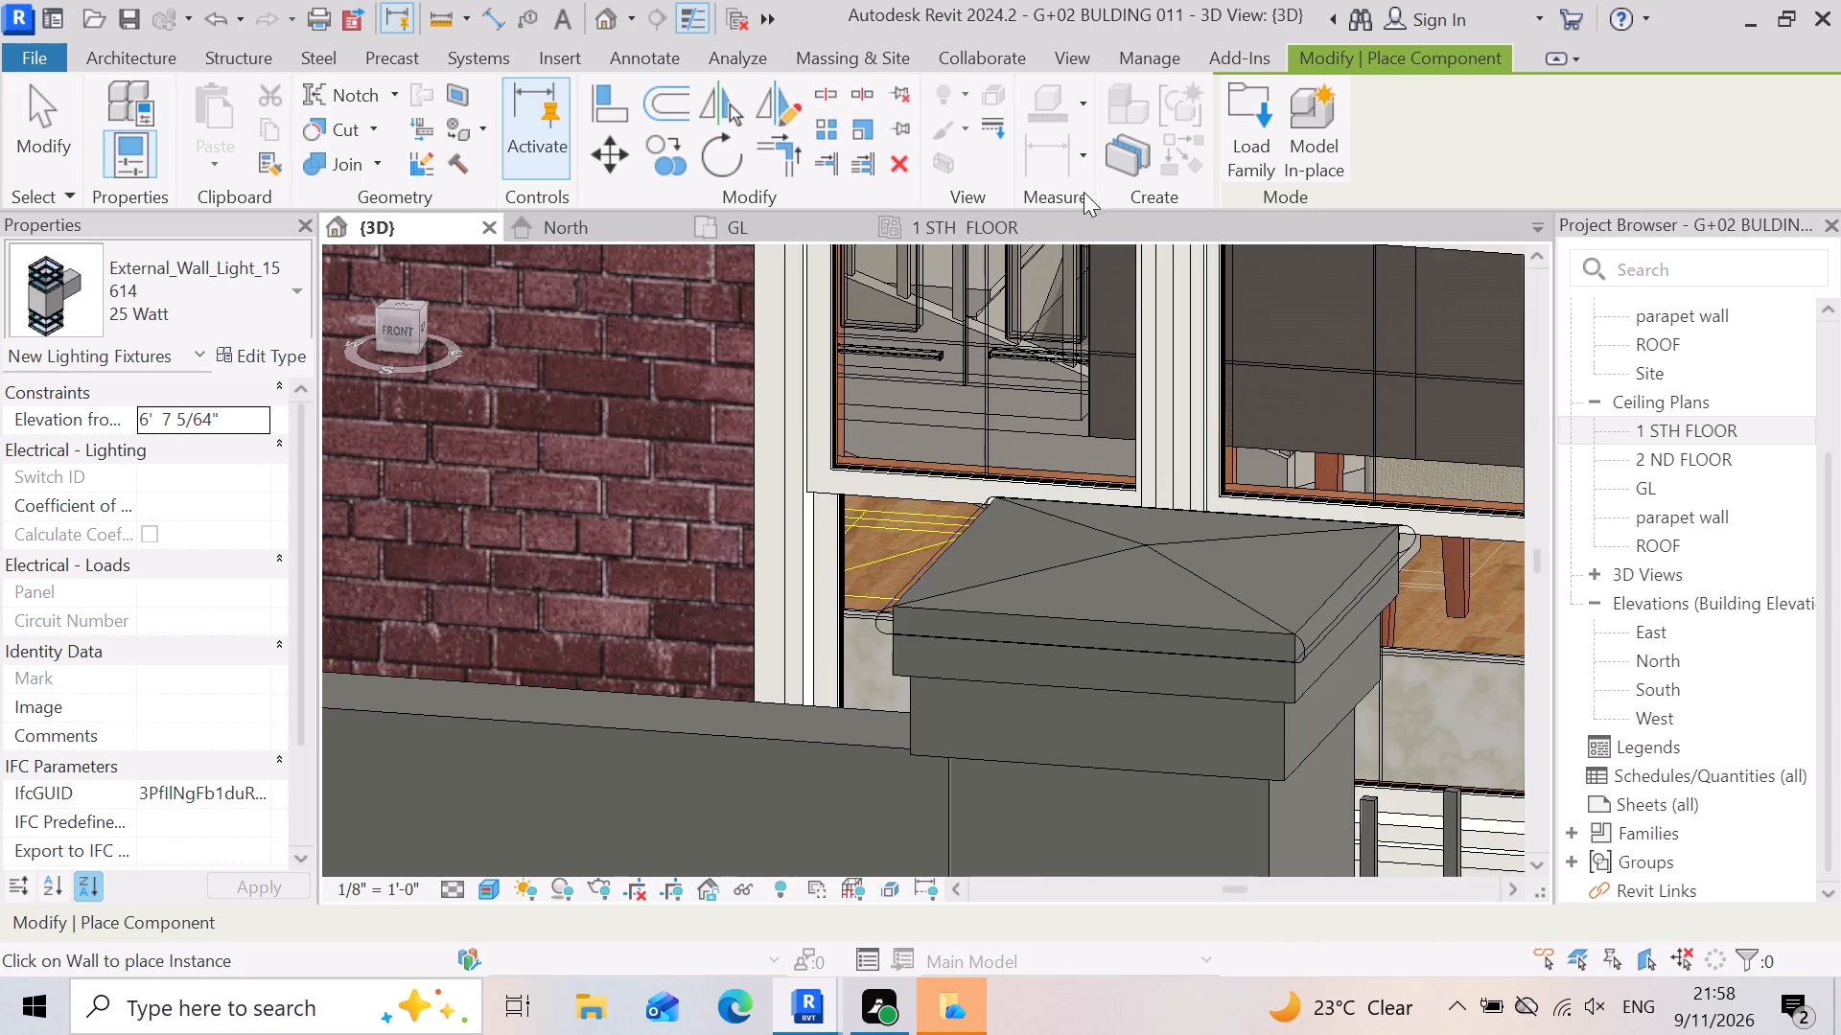
Load the Bollard_Square_with_Light_15797 family from the 2020 lights folder.
left_click(1237, 88)
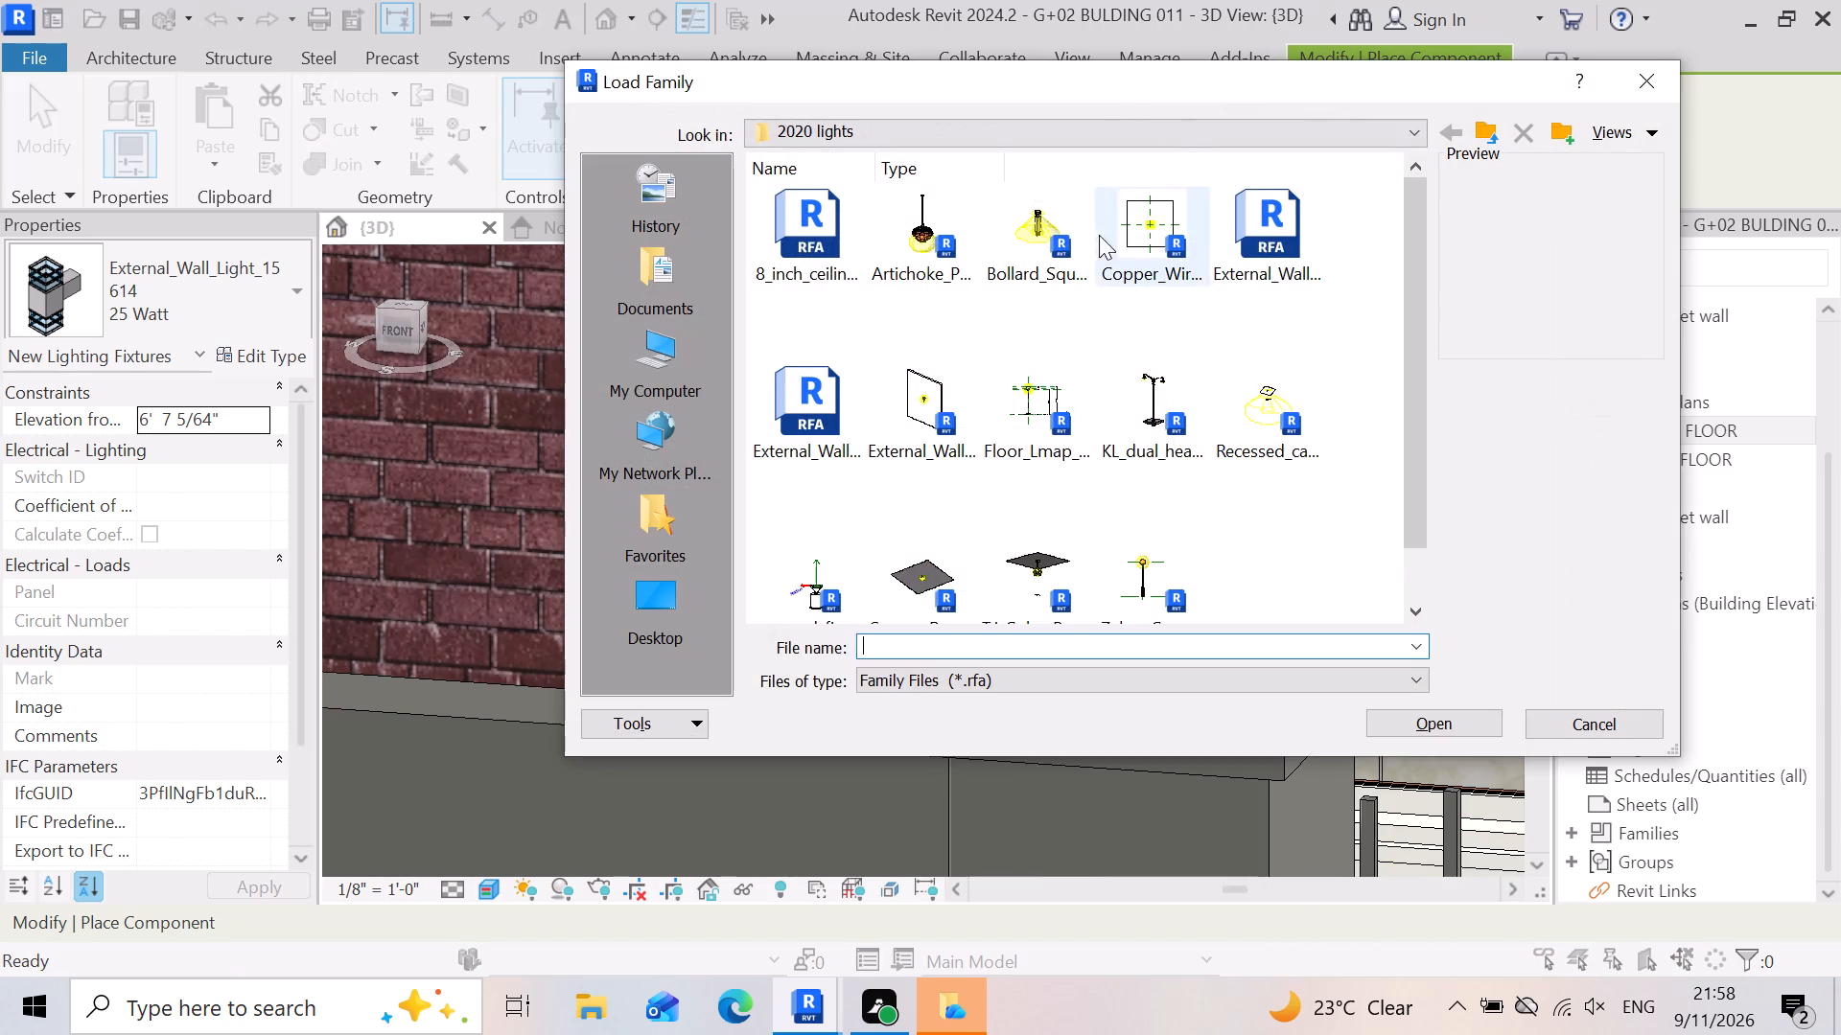
double_click(1031, 235)
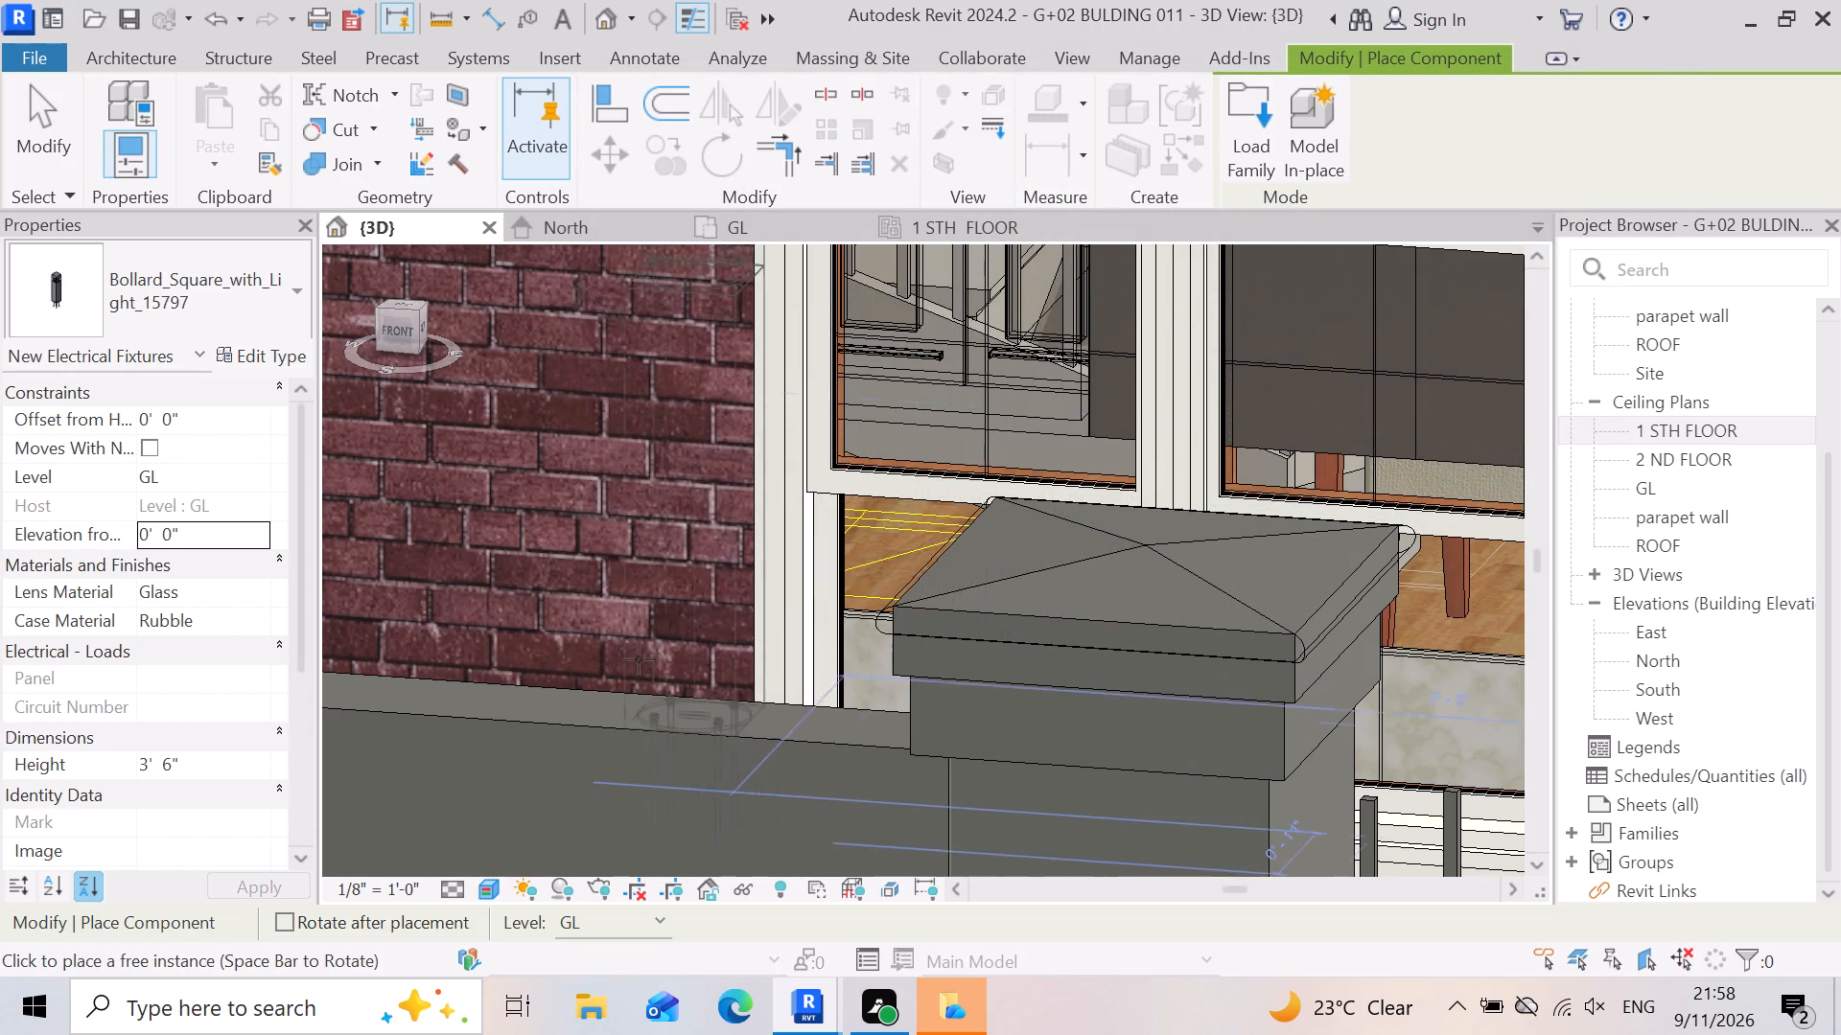
In the GL floor plan, place Bollard_Square_with_Light_15797 fixtures at the centre of the gate pillar beside the GROUND FLOOR PLAN title.
left_click(787, 234)
scroll(1033, 617, "down", 5)
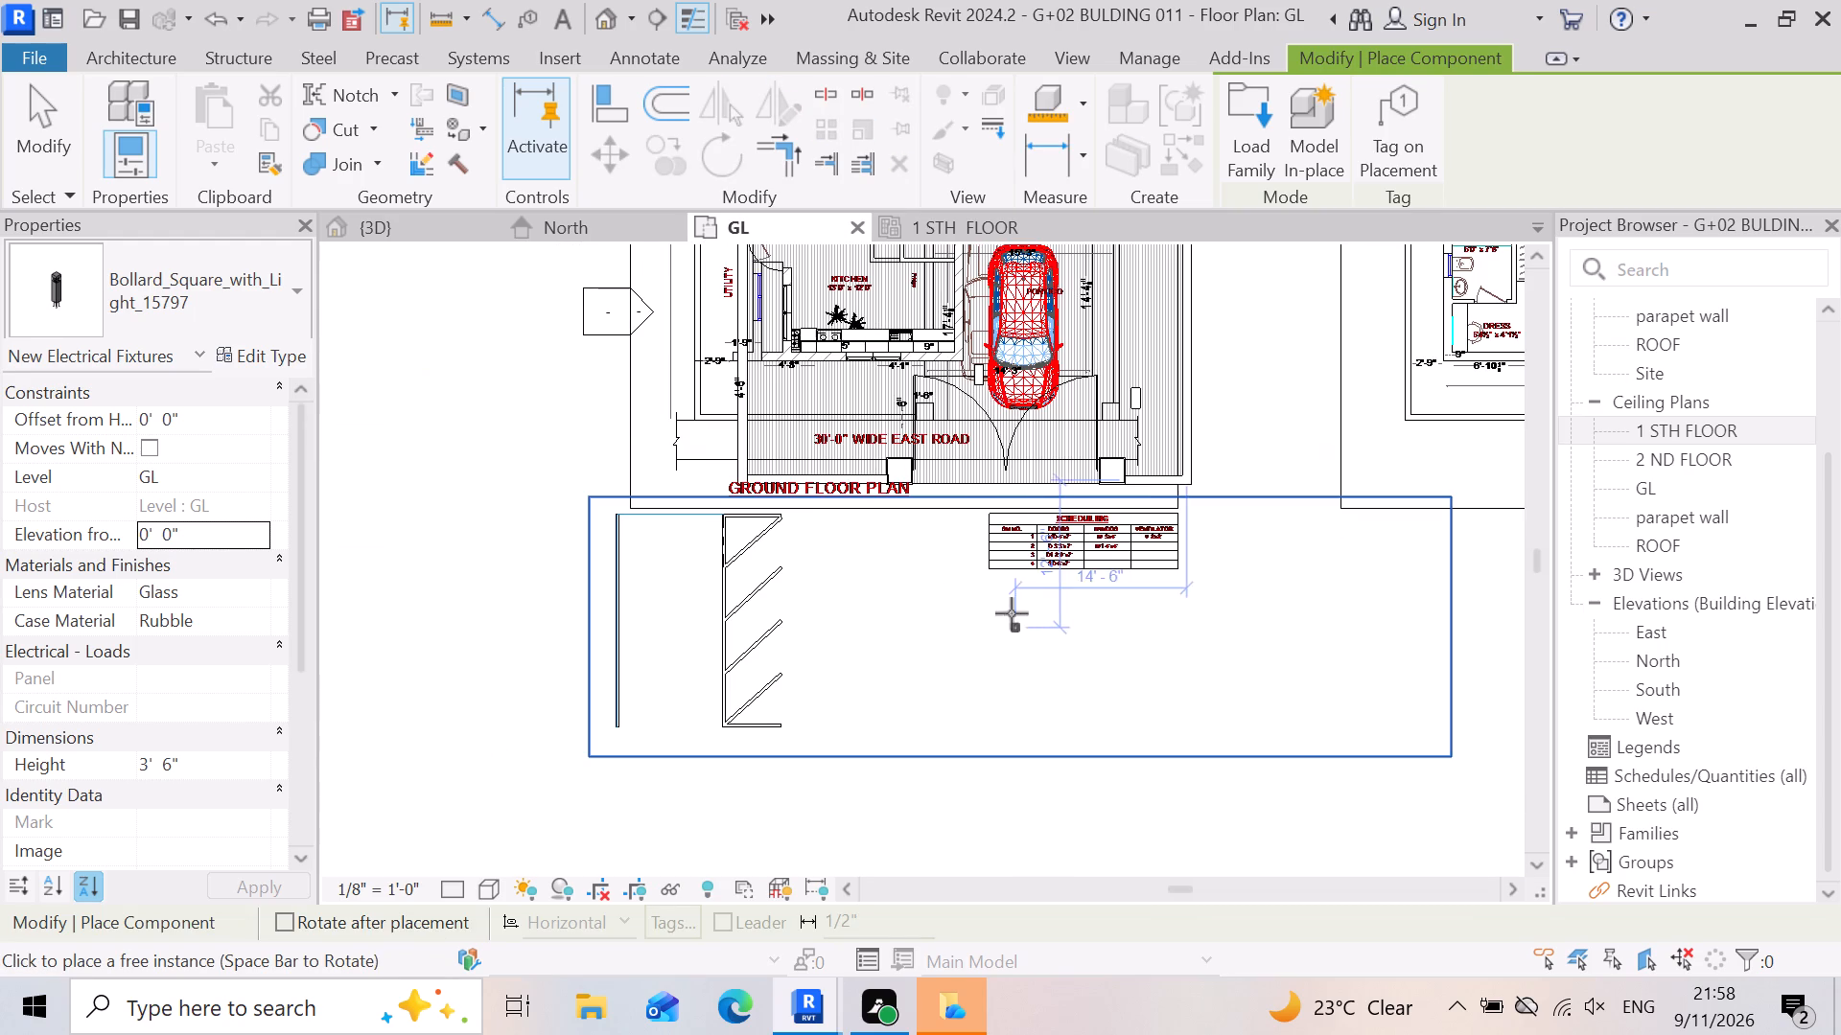
scroll(963, 495, "up", 14)
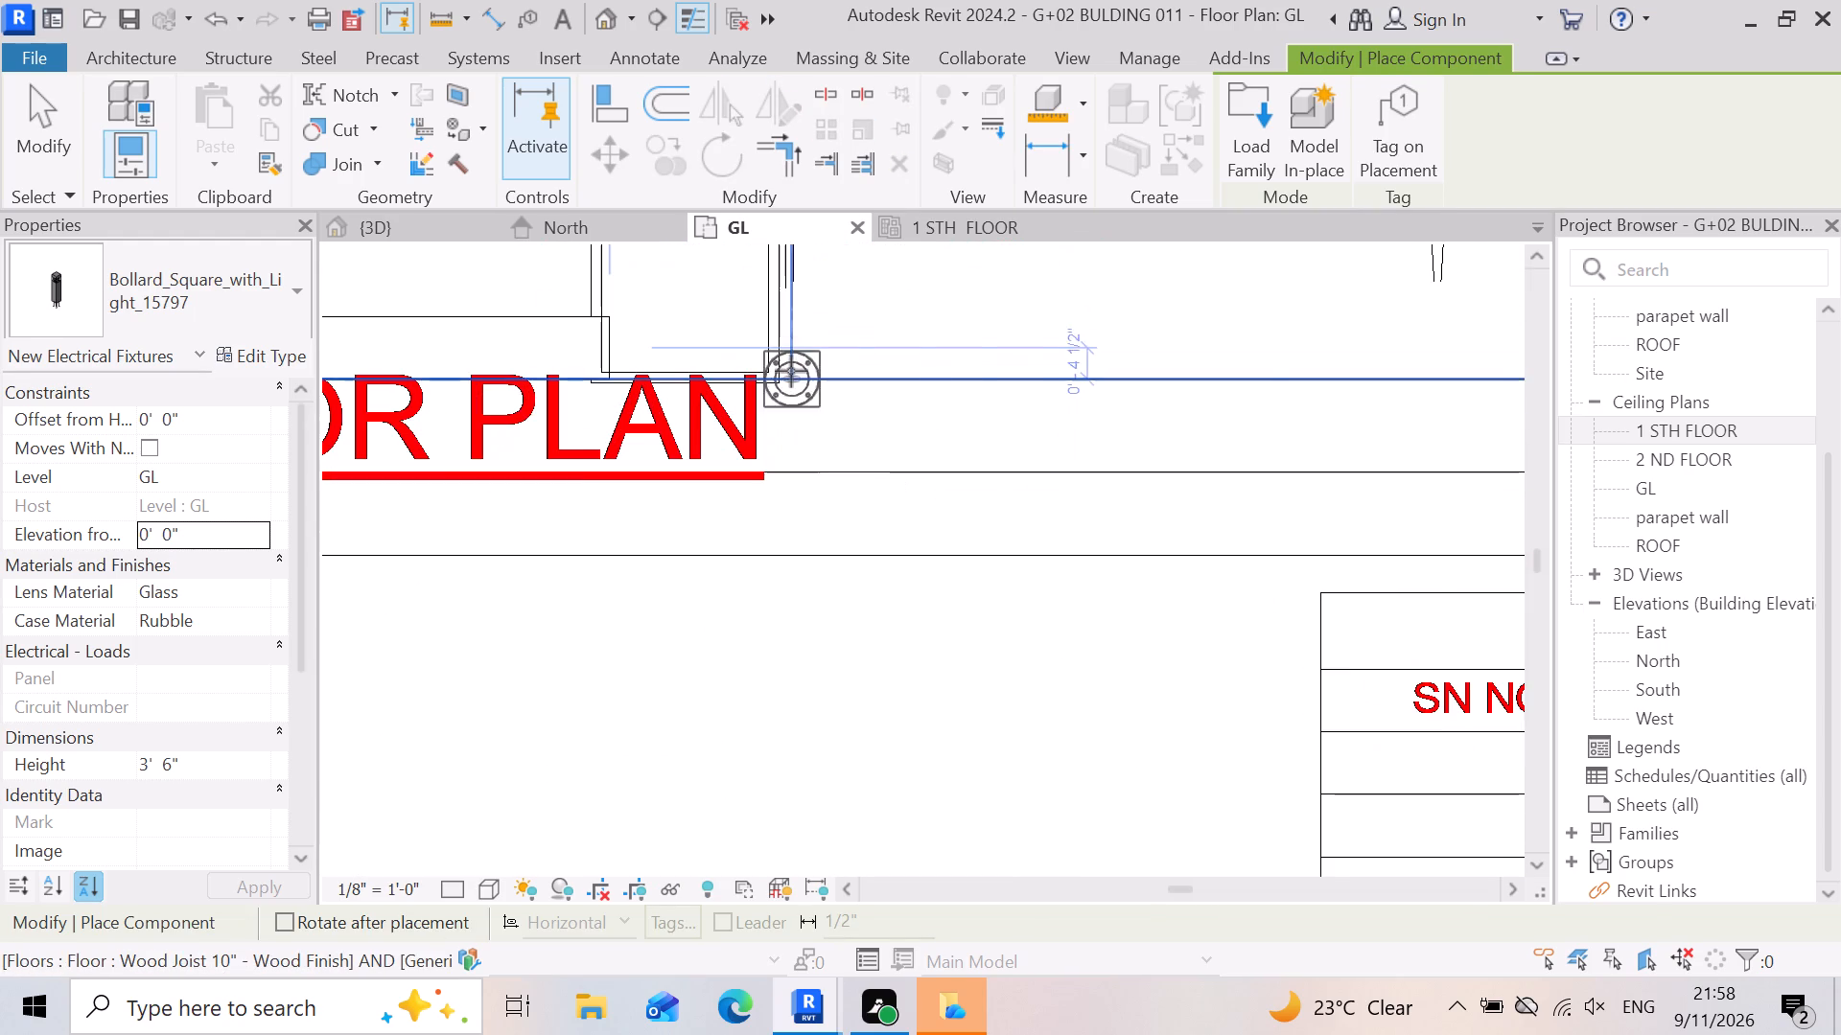
scroll(848, 516, "down", 4)
scroll(757, 408, "up", 3)
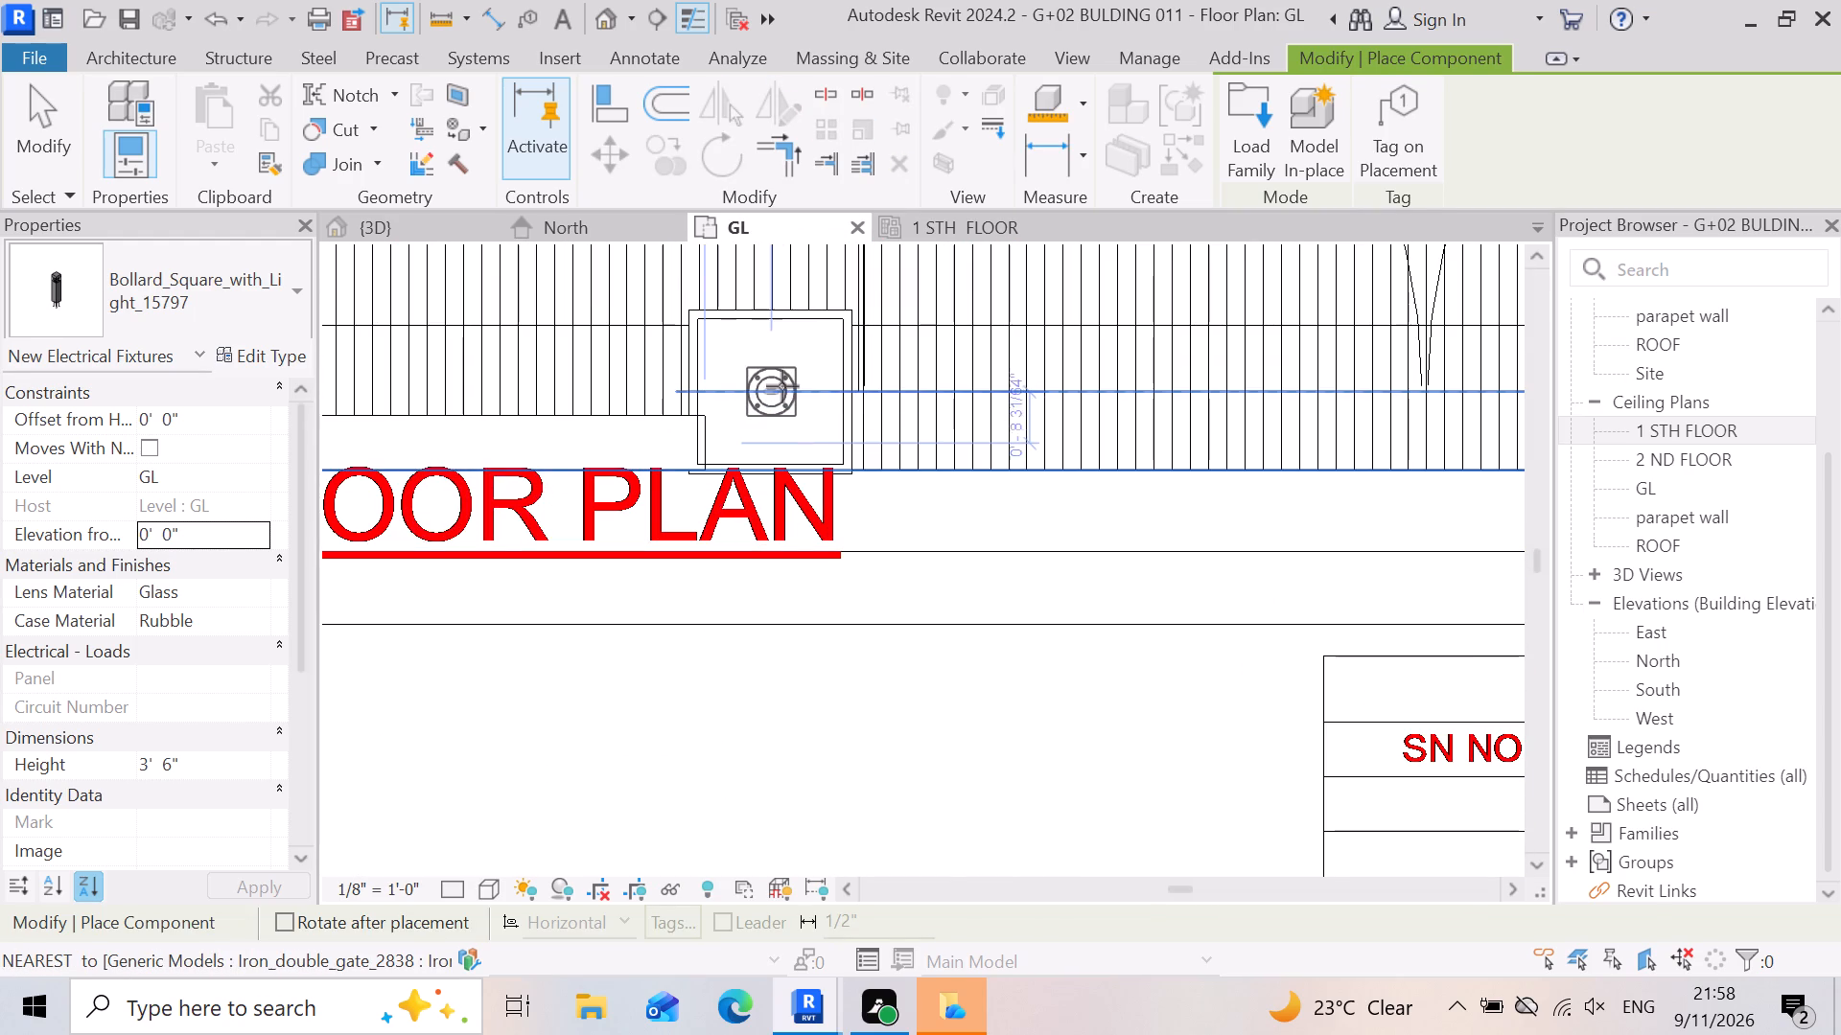
left_click(782, 385)
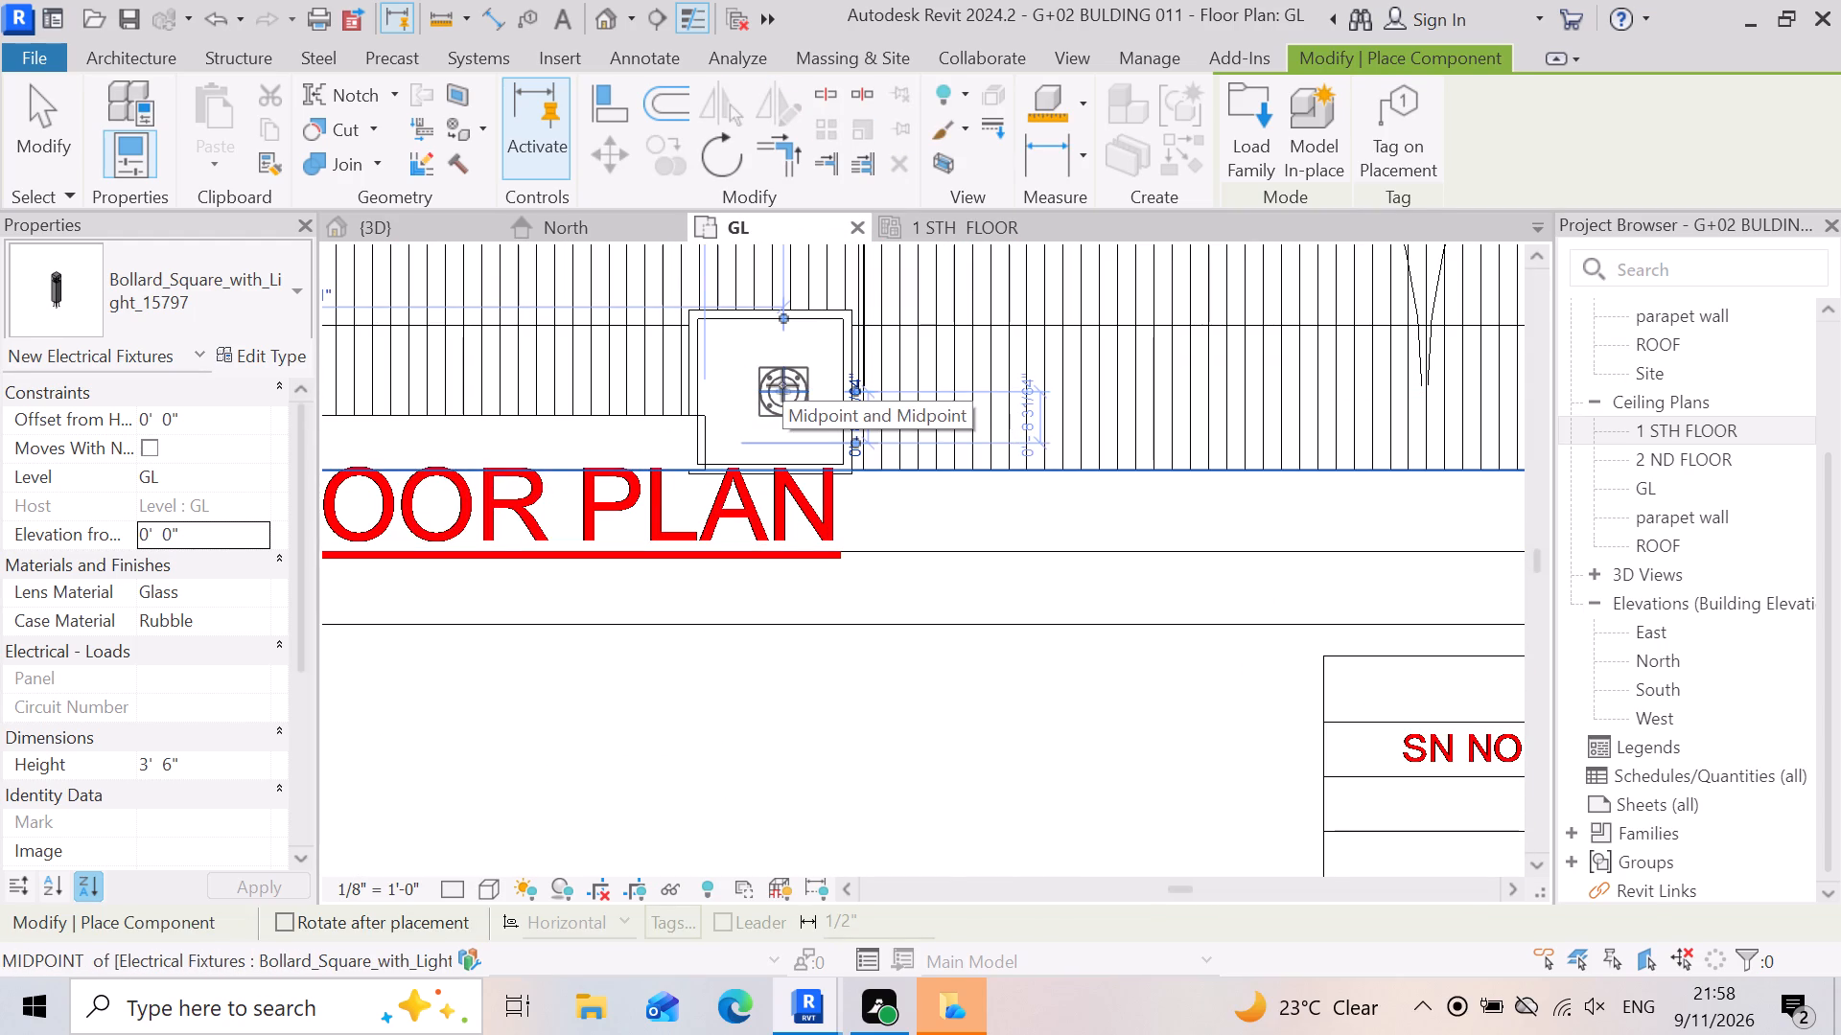
scroll(752, 376, "up", 9)
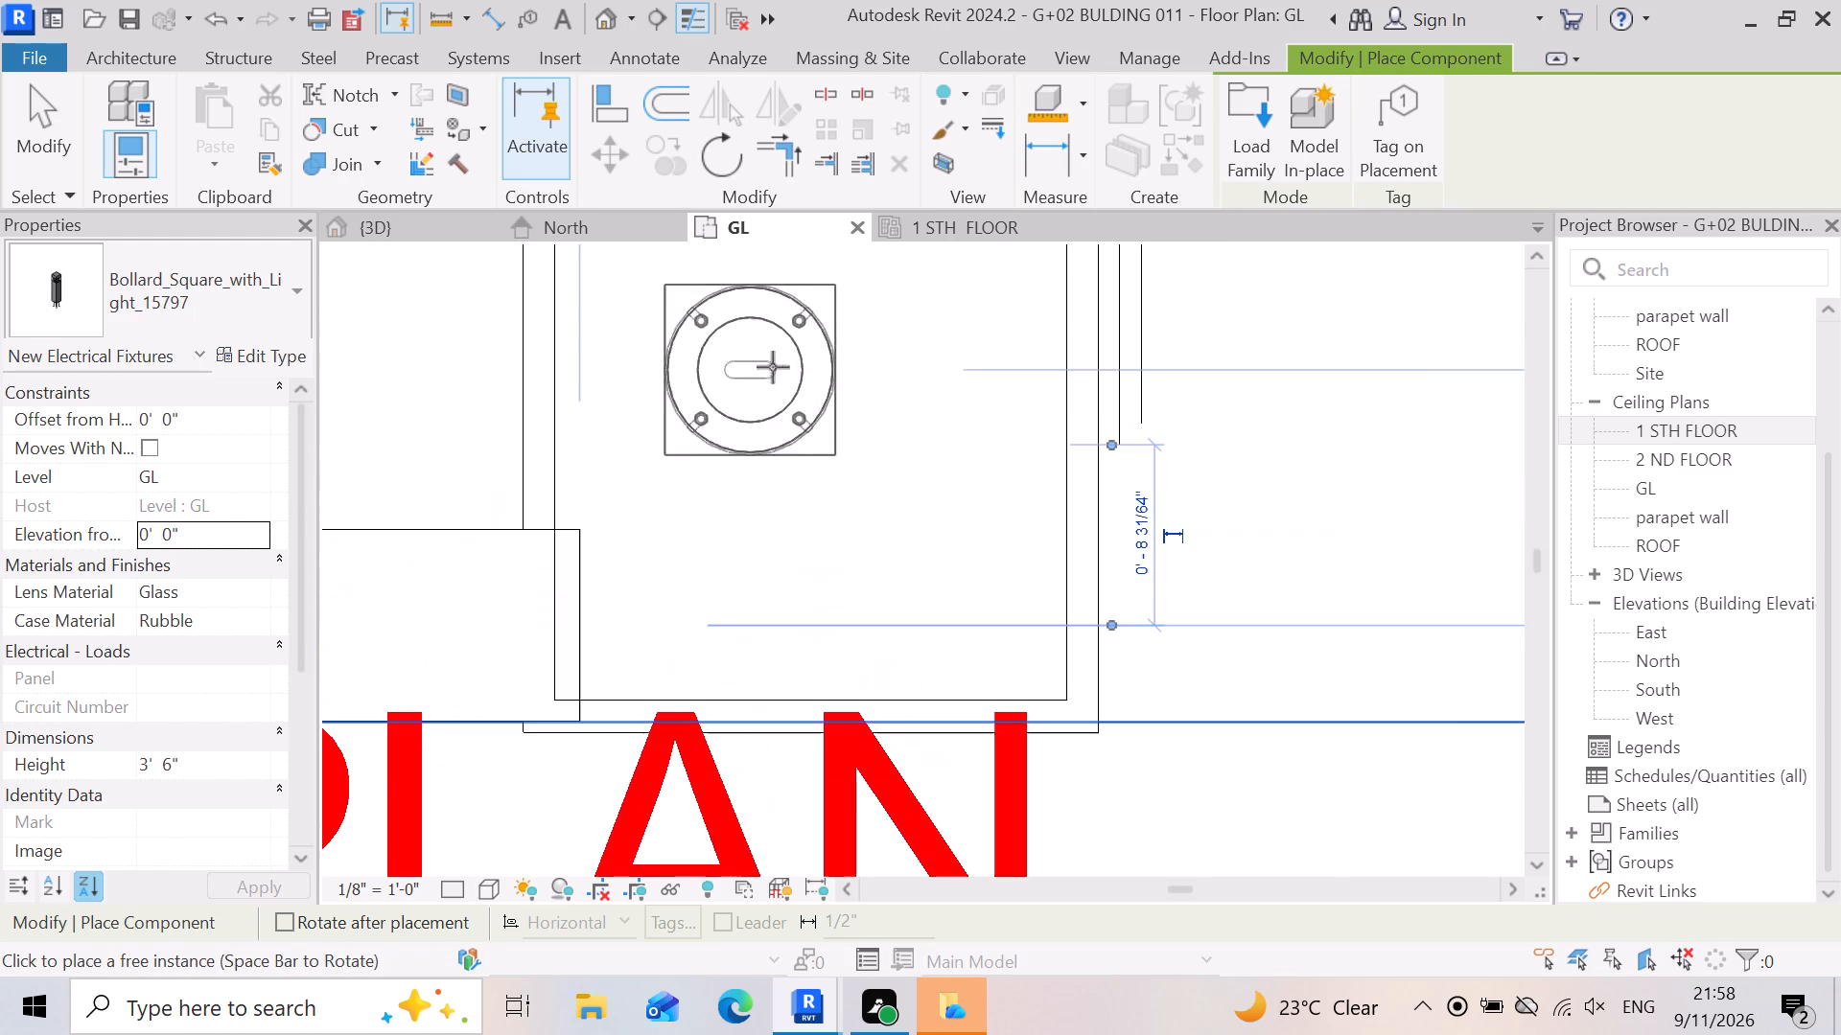
double_click(829, 465)
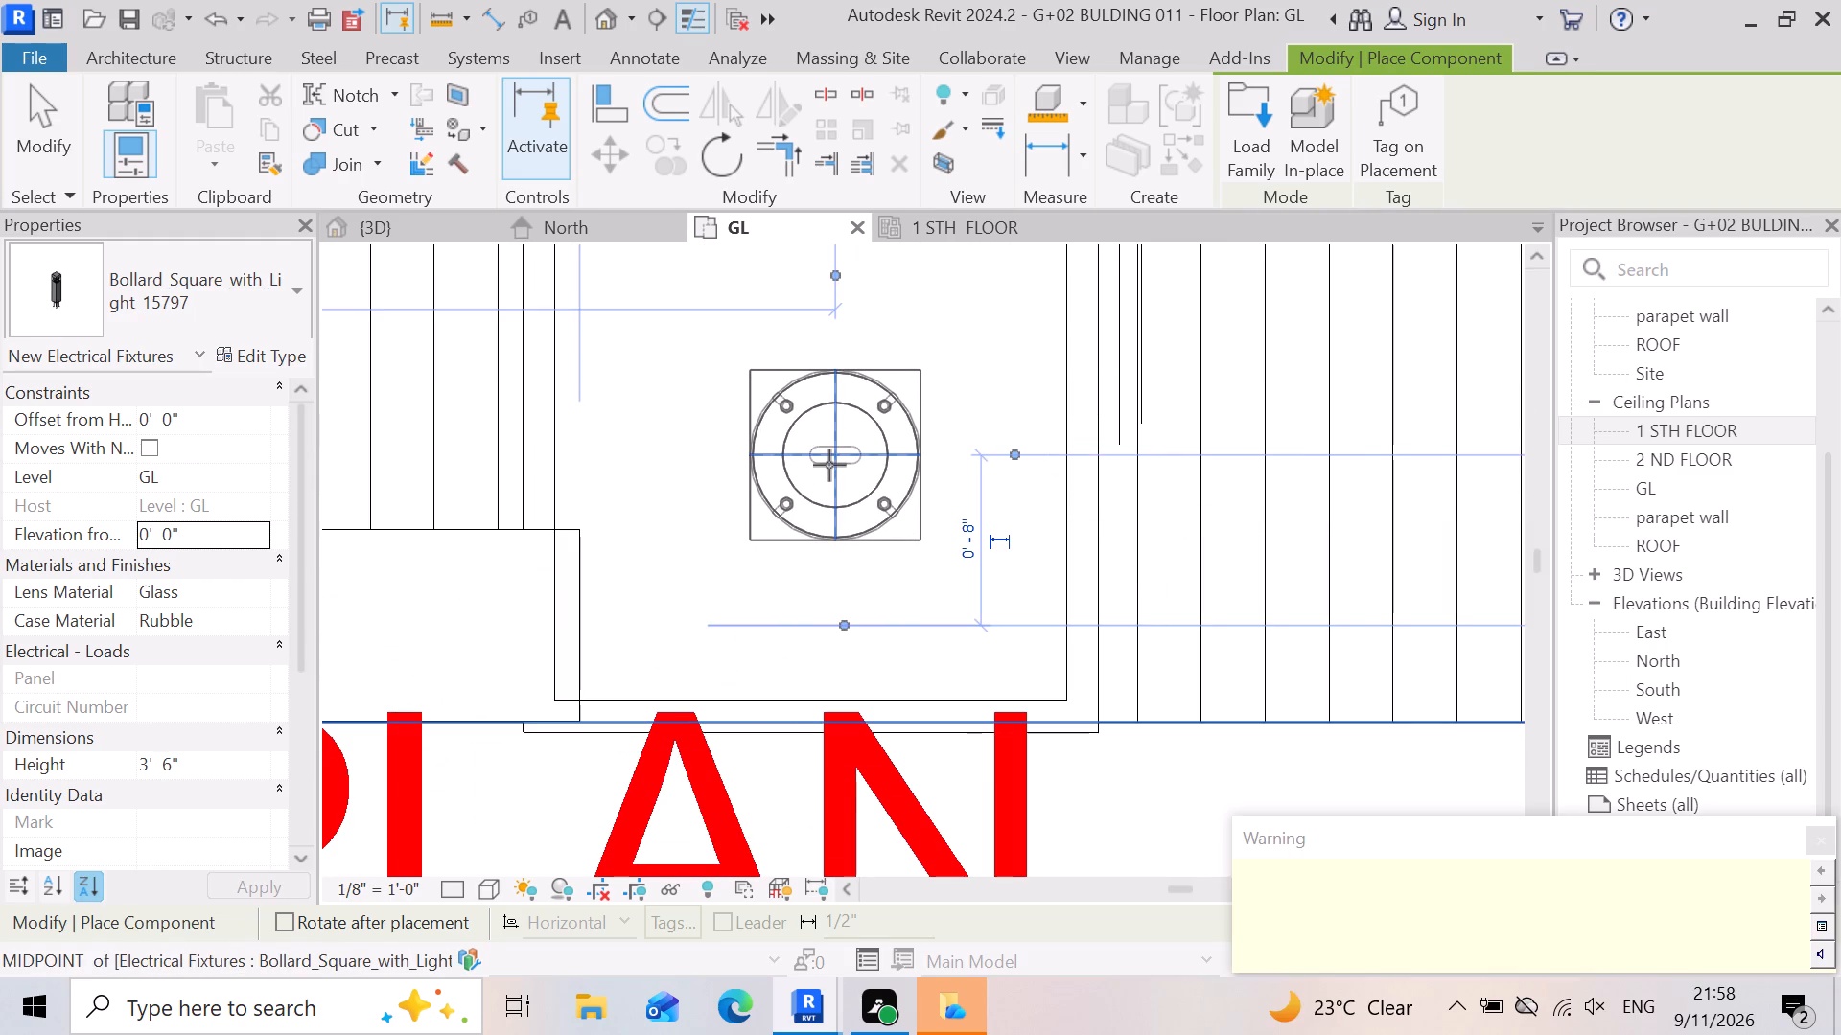
Place another bollard light on the road, about 9'-7" out from the front boundary wall near the same gate pillar.
scroll(628, 473, "down", 2)
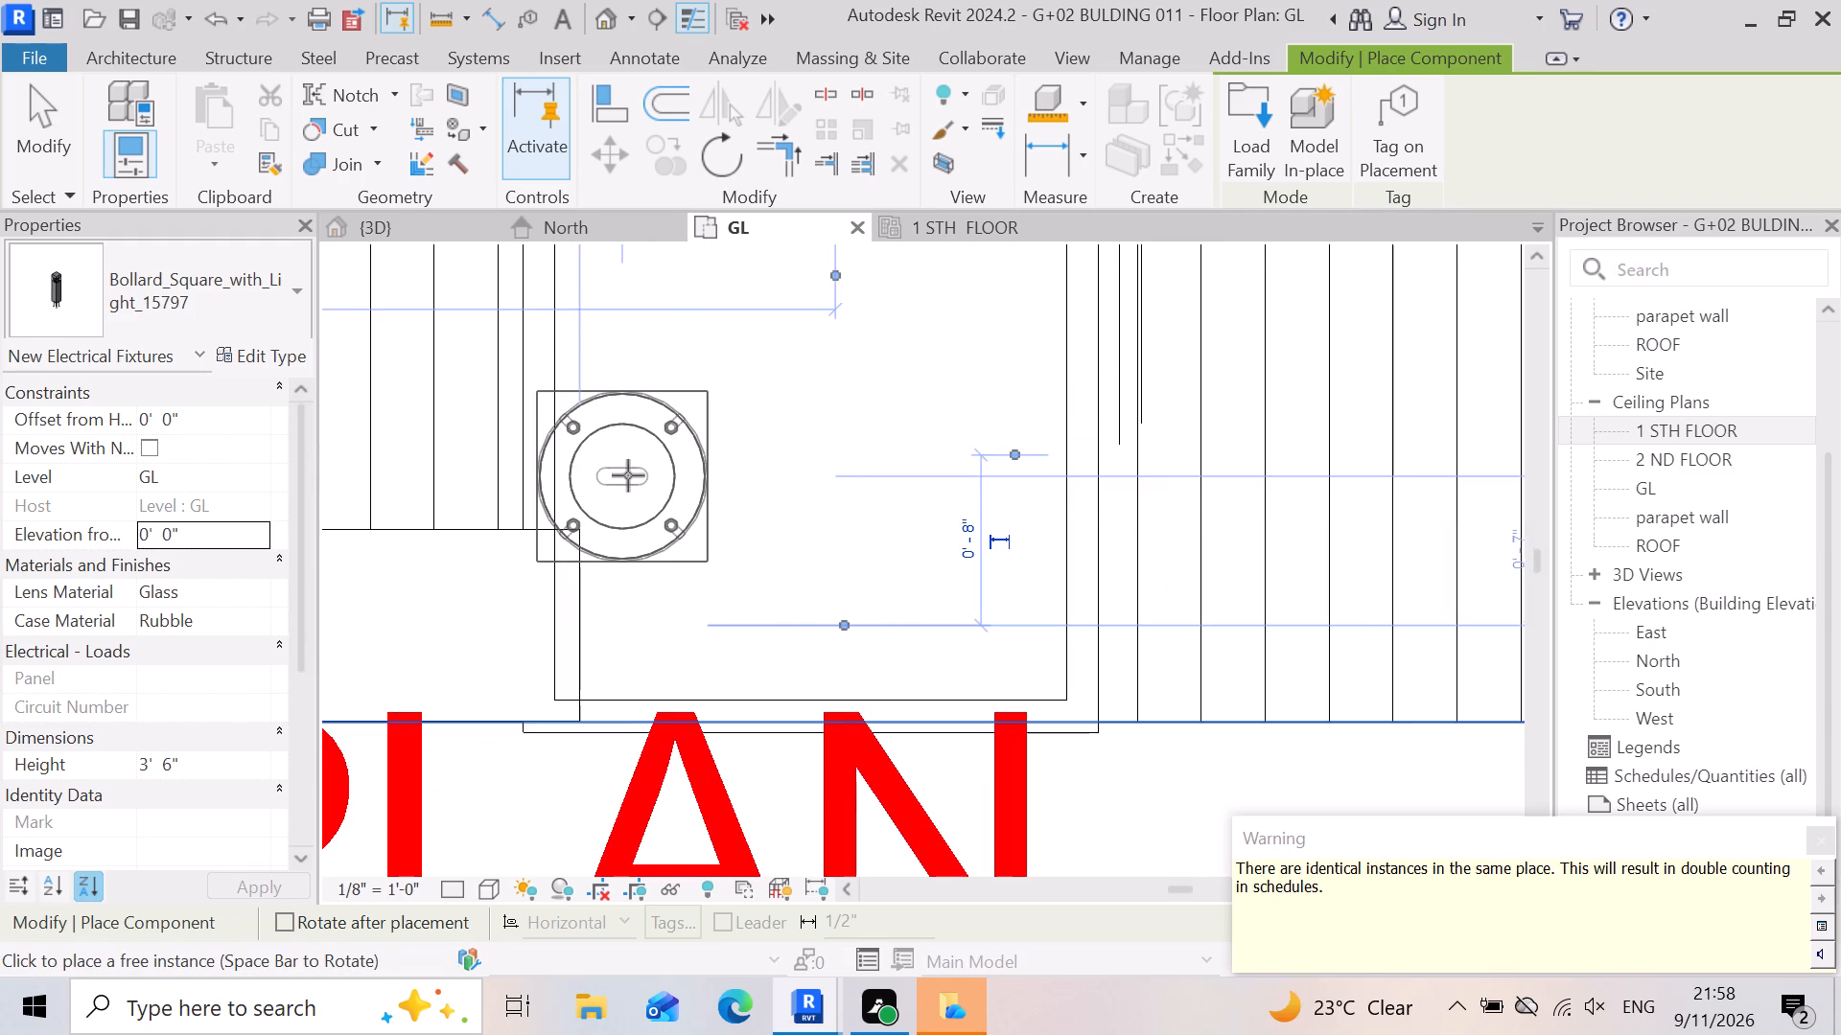
scroll(628, 475, "down", 8)
scroll(962, 609, "down", 10)
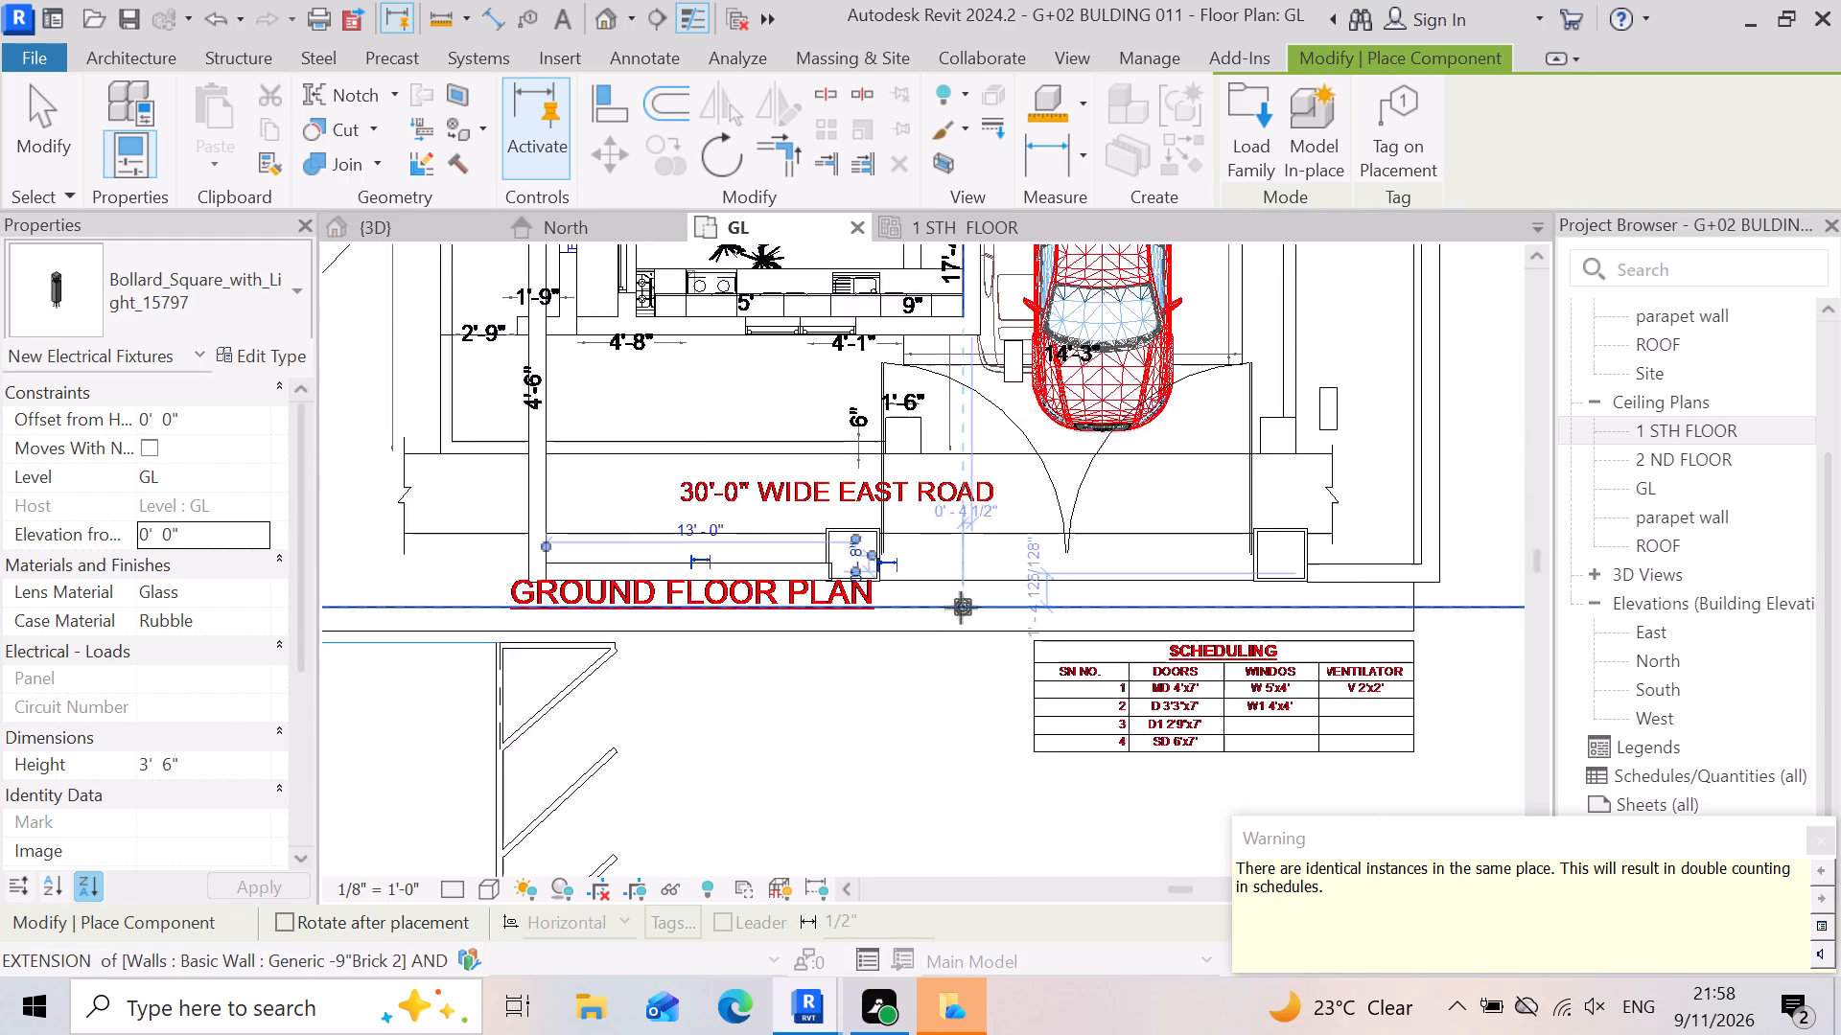
left_click(865, 734)
scroll(873, 758, "up", 3)
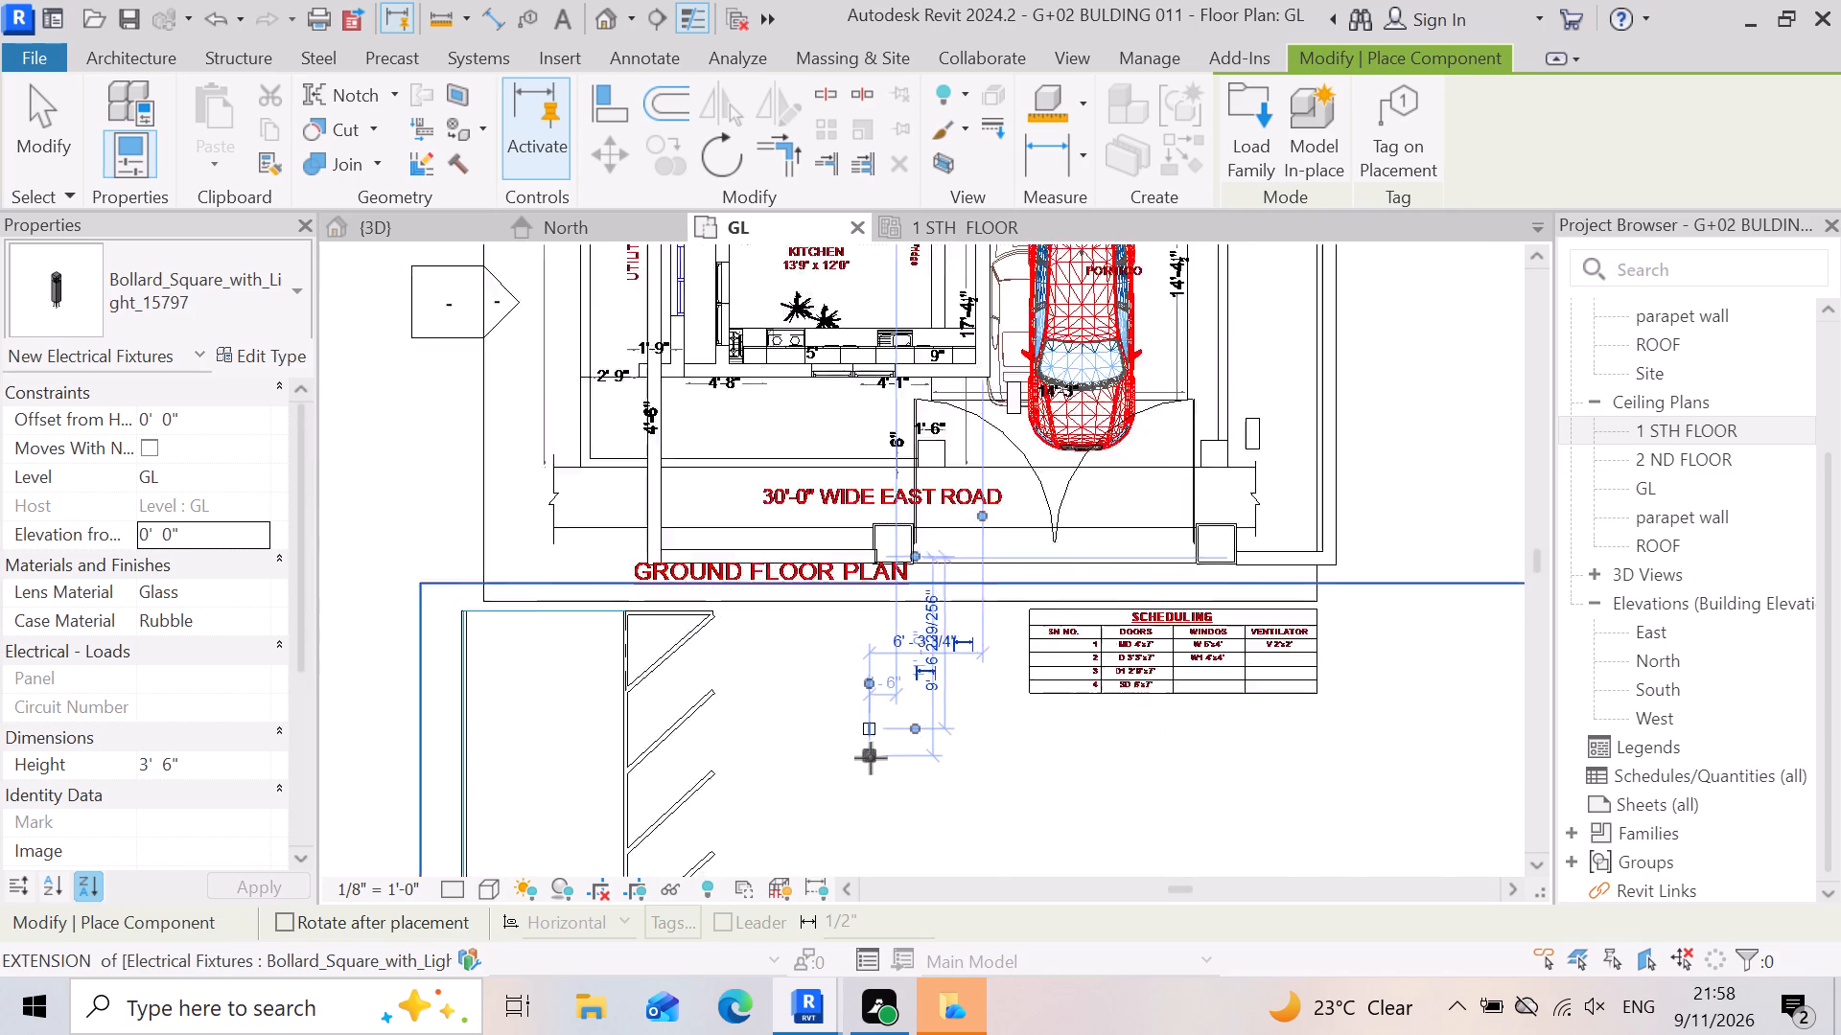
scroll(871, 758, "up", 8)
scroll(891, 617, "up", 4)
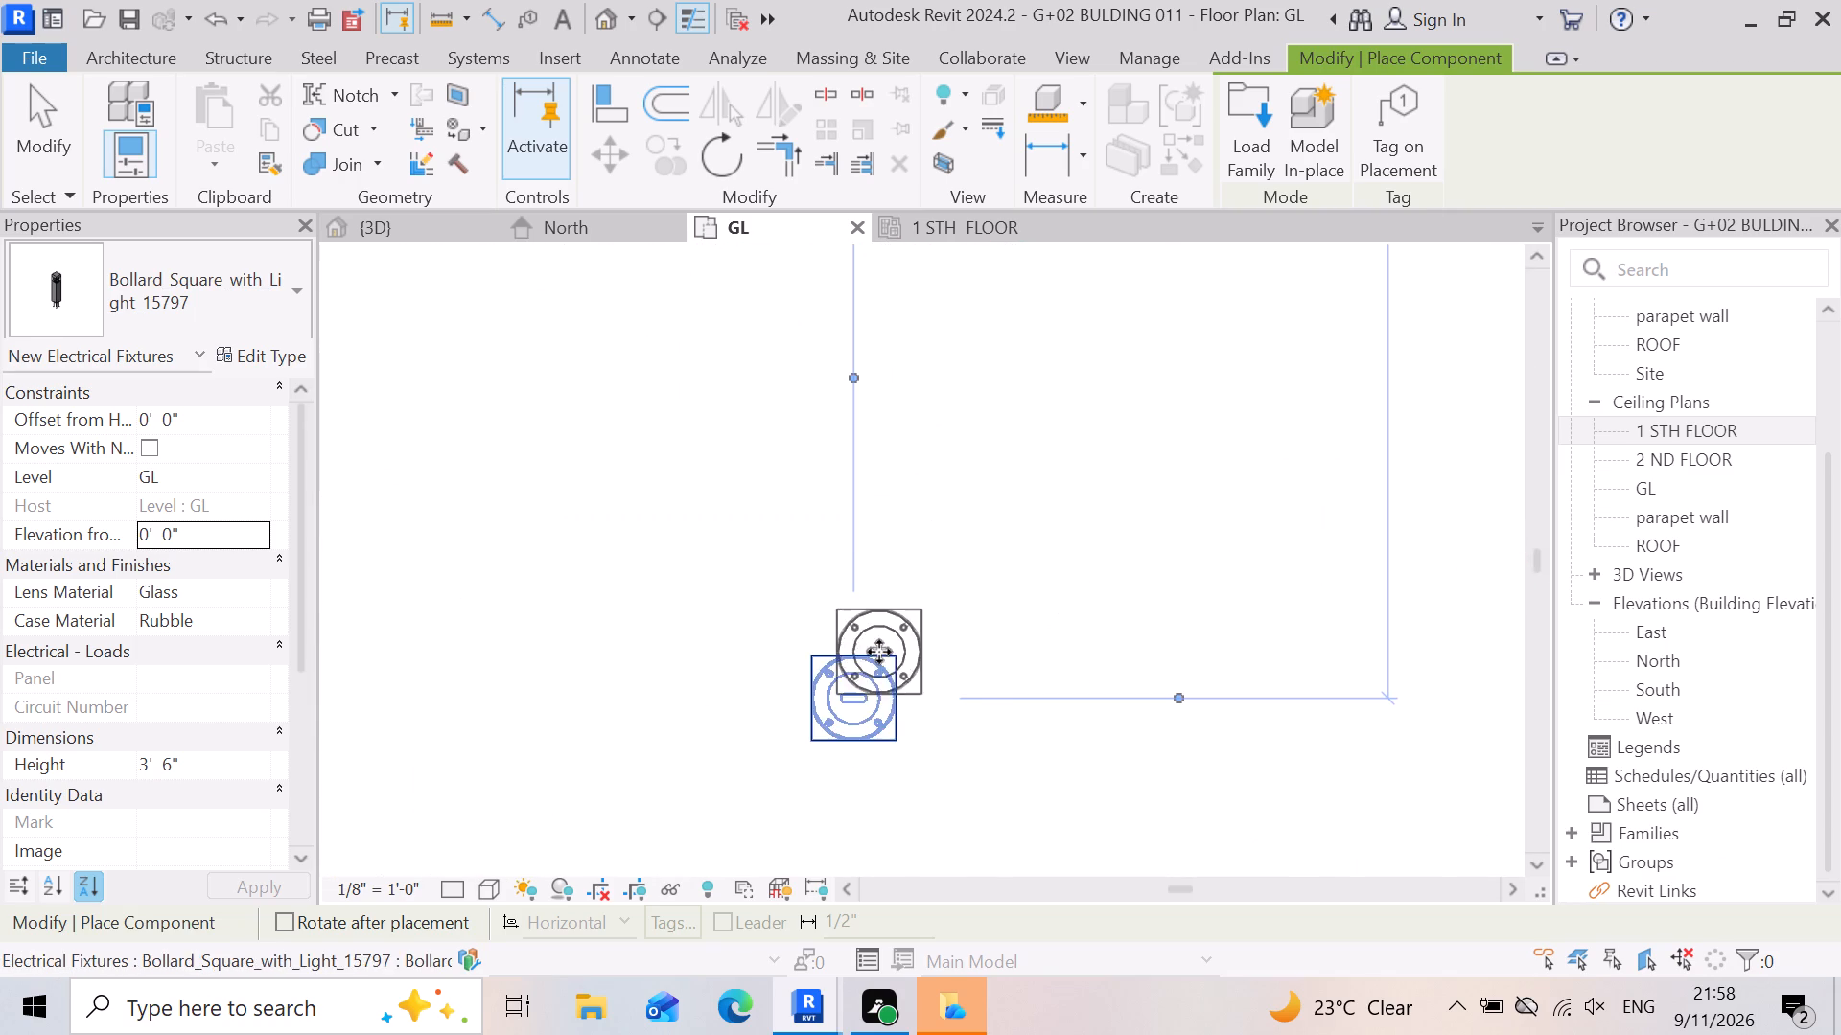
Place one bollard light in each of the two small 1'-6" squares inside the gate, flanking the car, and end the placement.
scroll(755, 646, "down", 13)
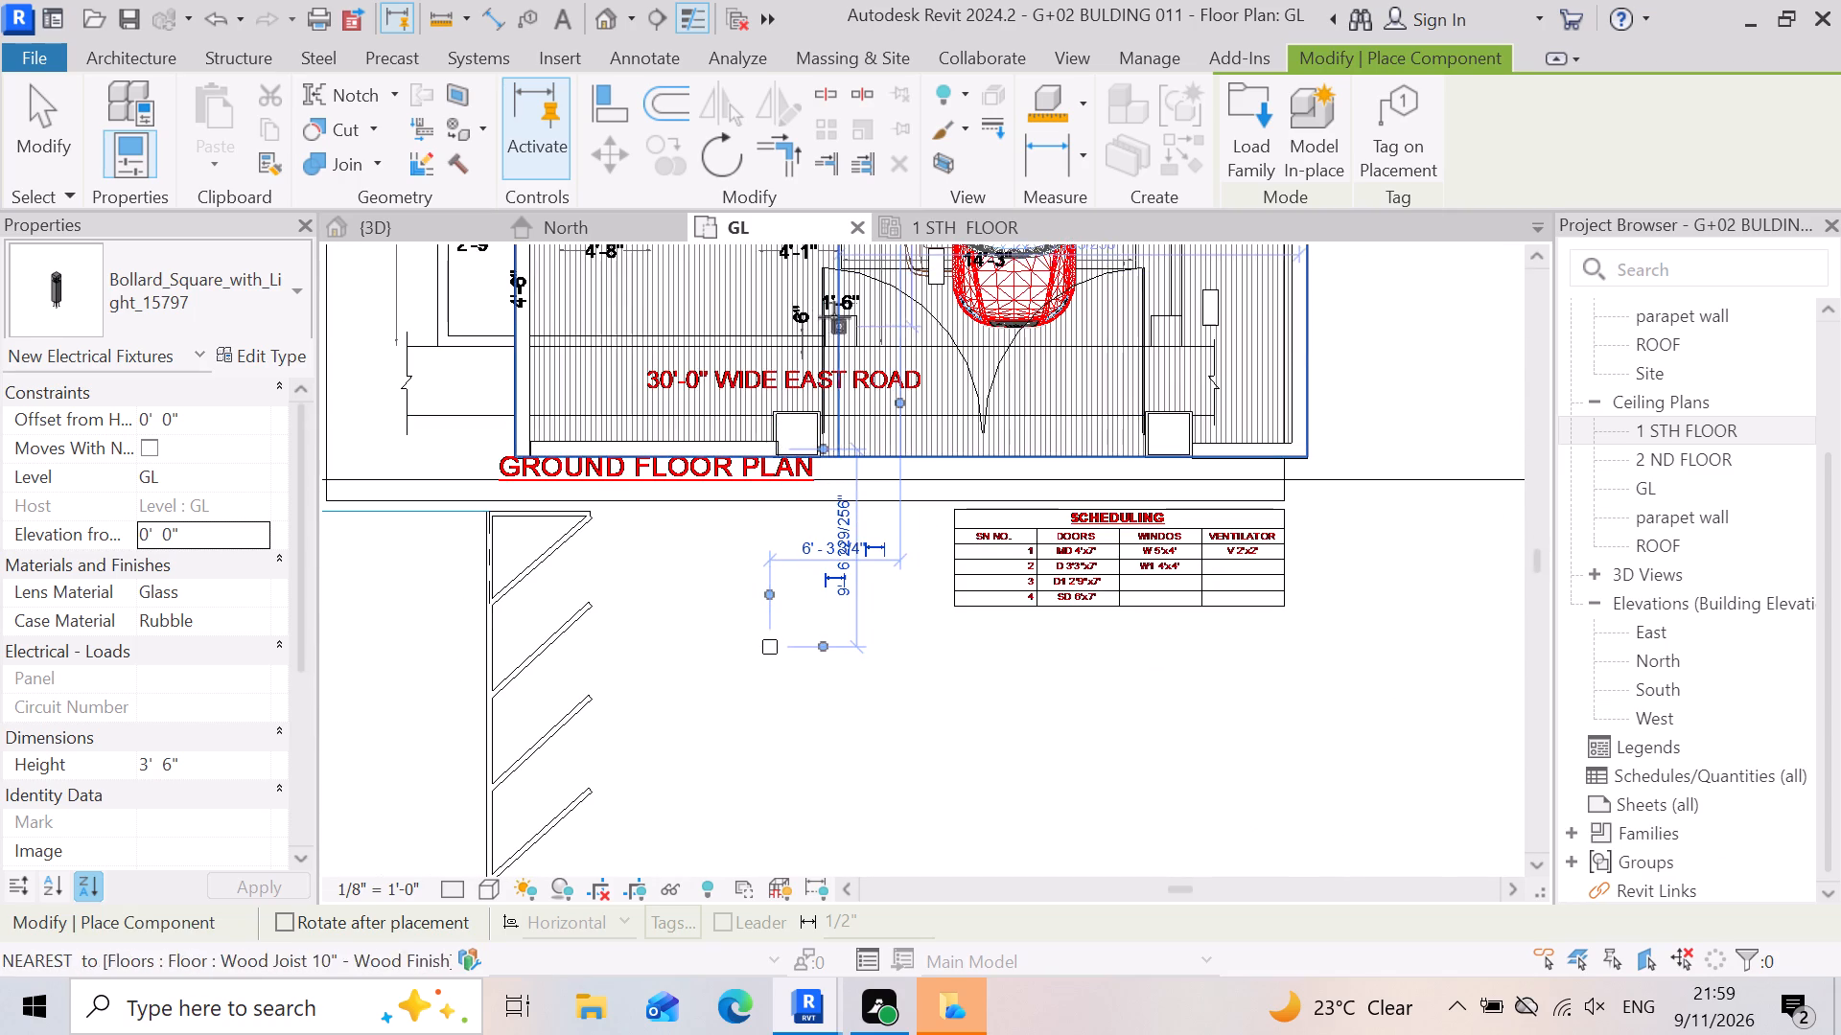
scroll(834, 317, "up", 5)
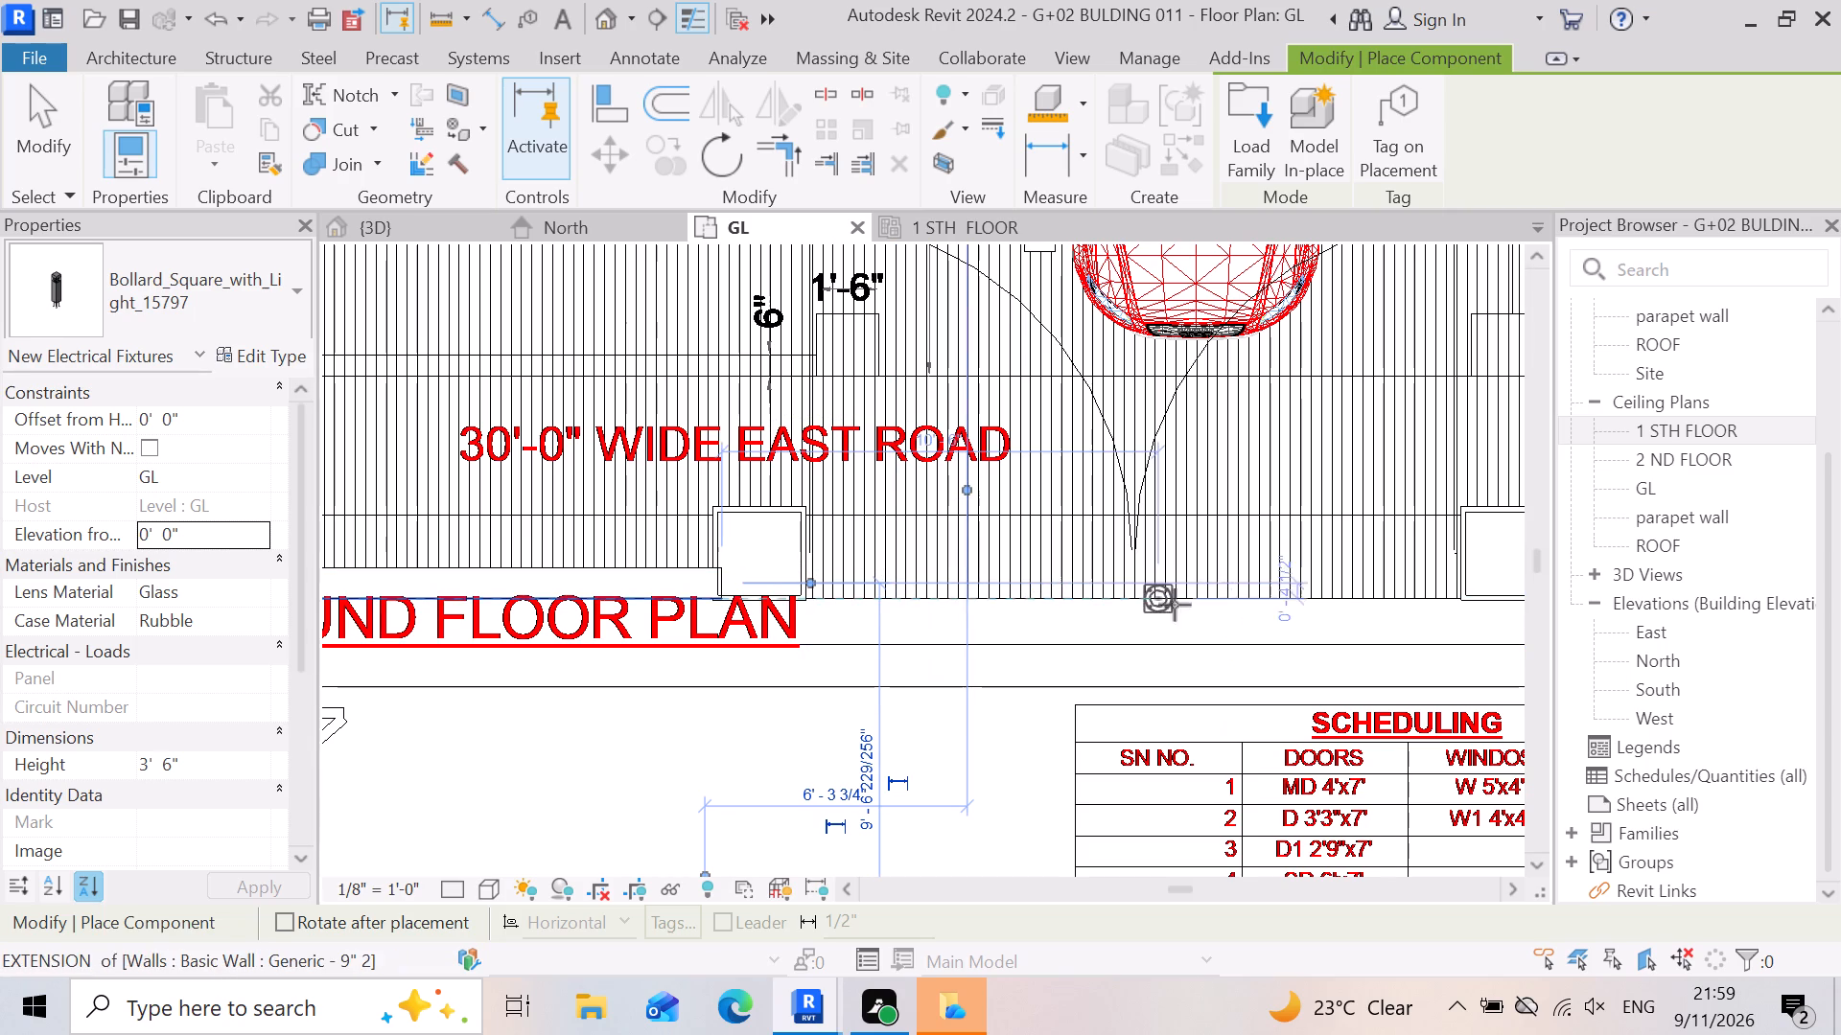
scroll(1035, 643, "down", 5)
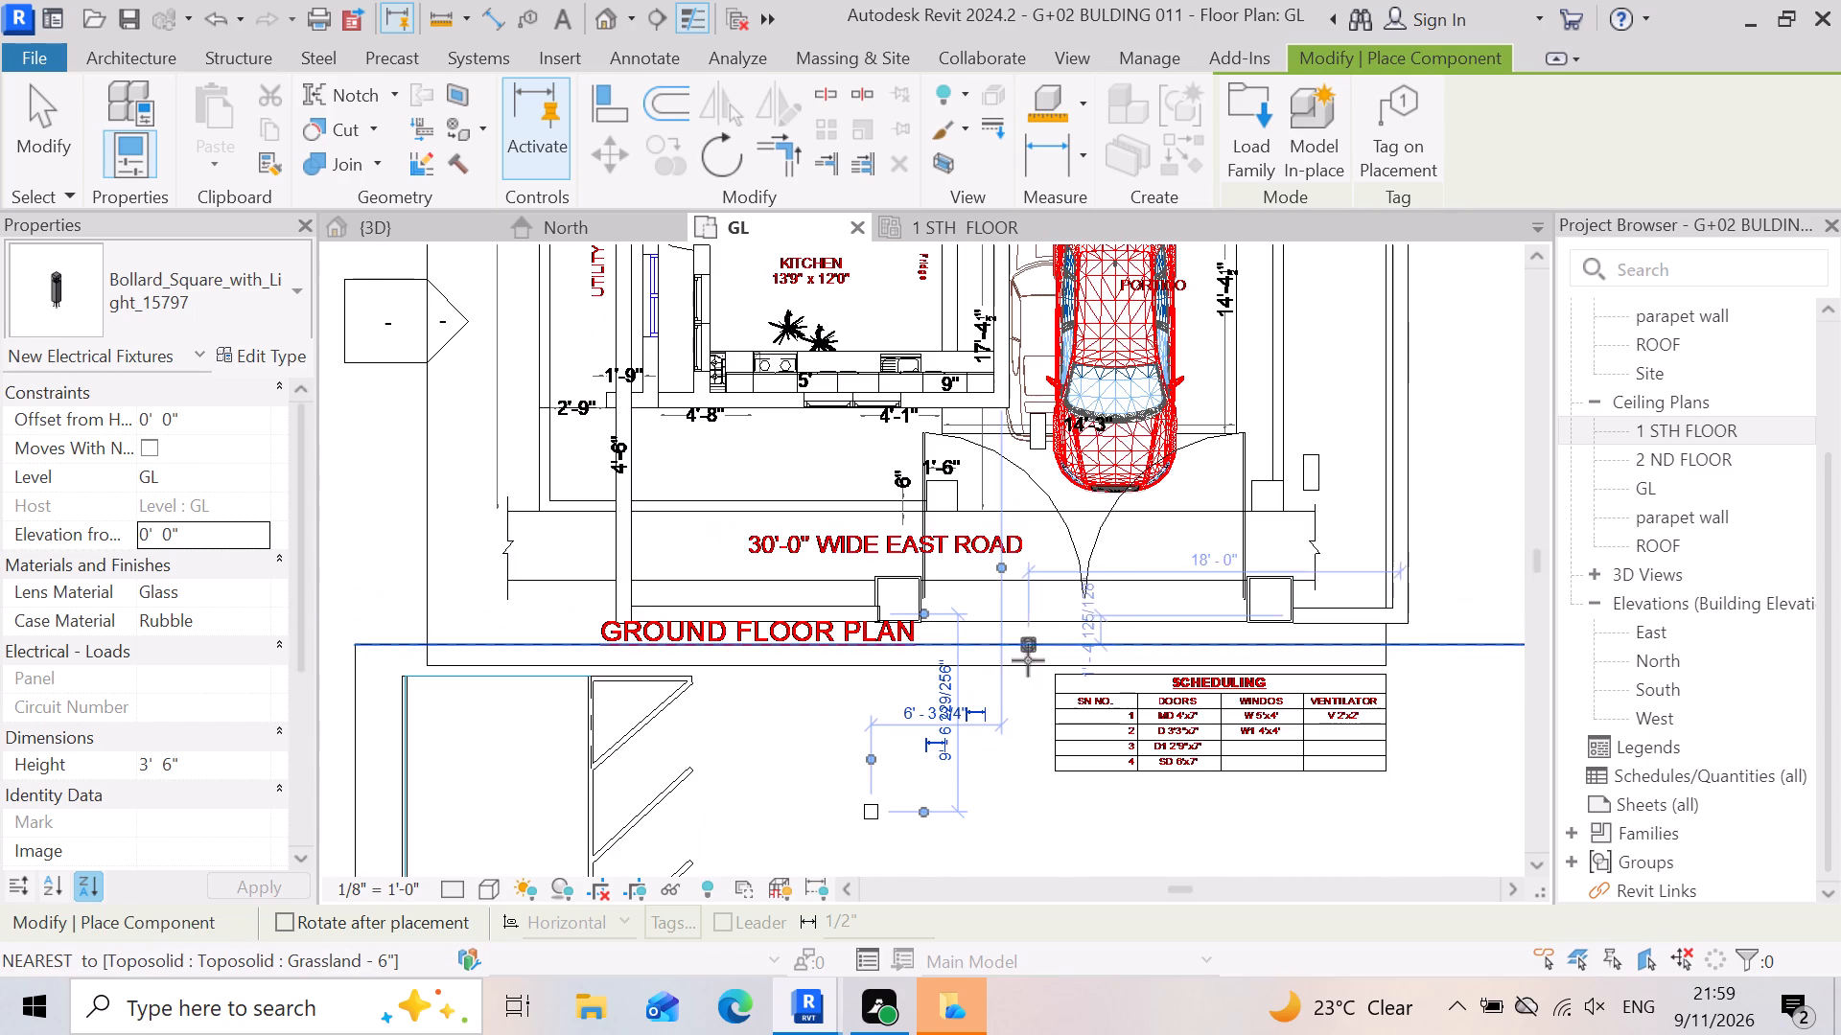
scroll(1309, 498, "up", 5)
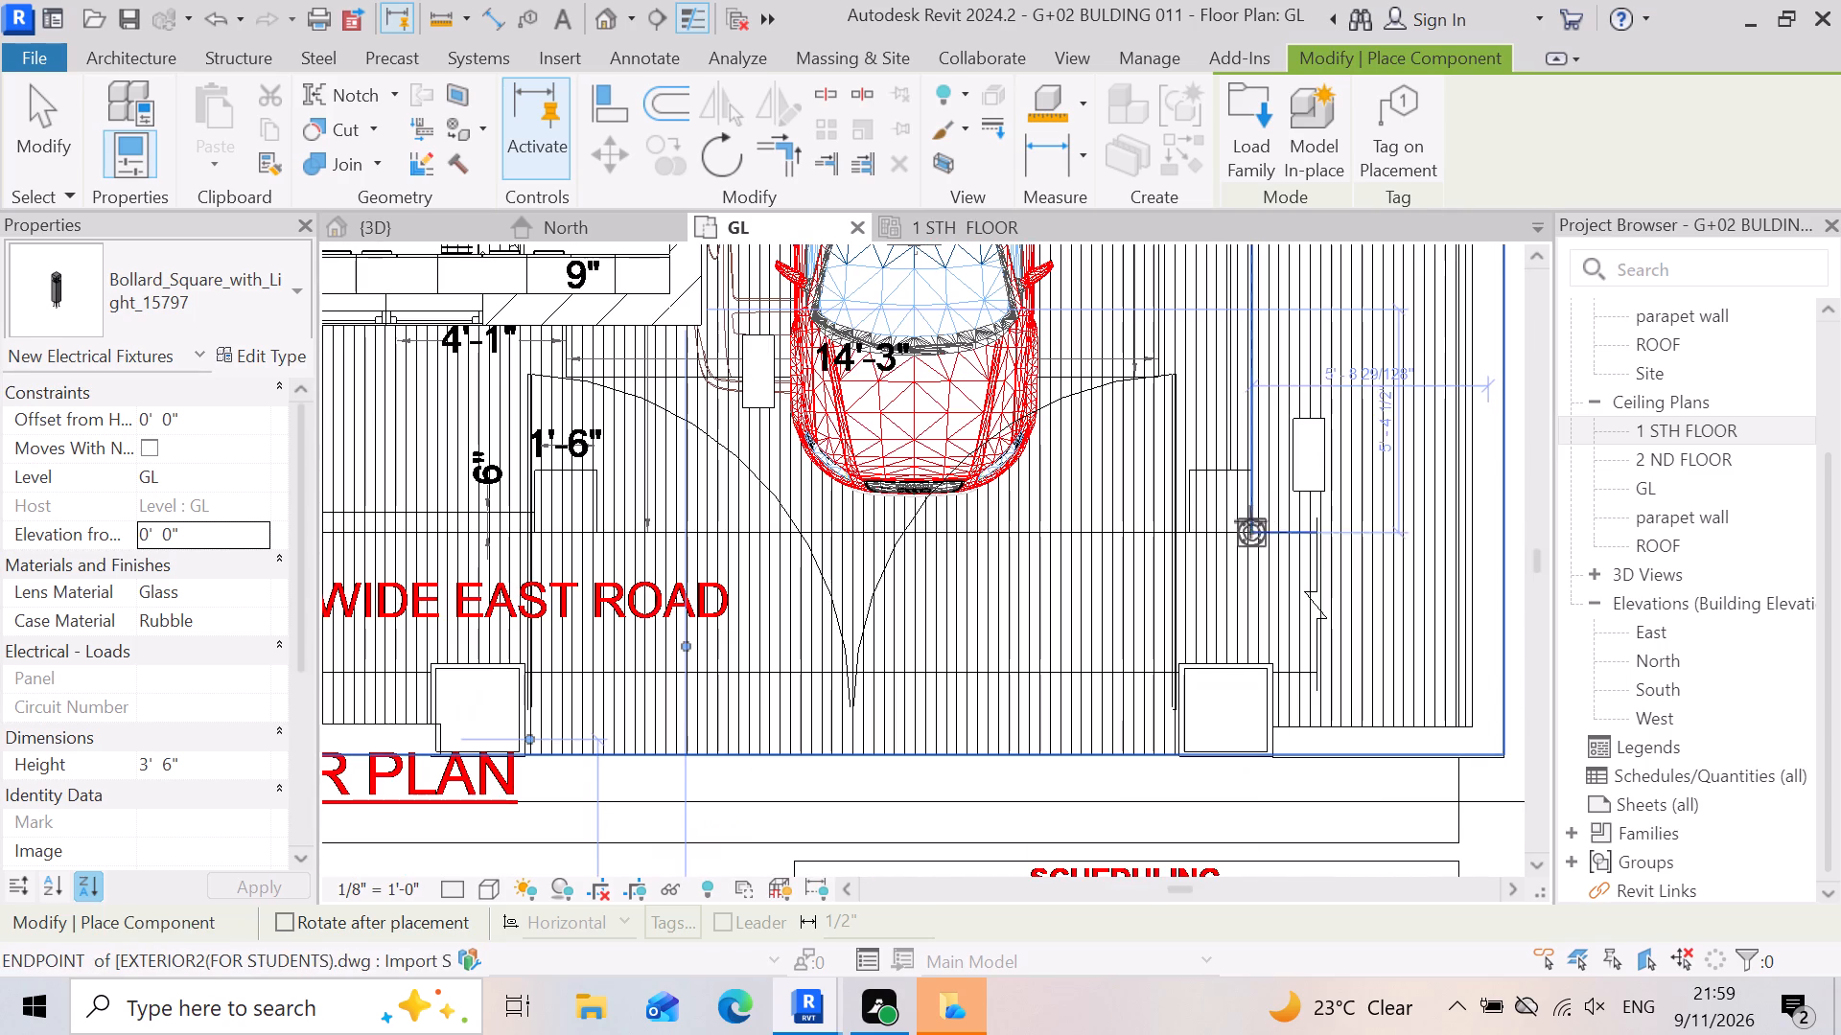
left_click(1226, 490)
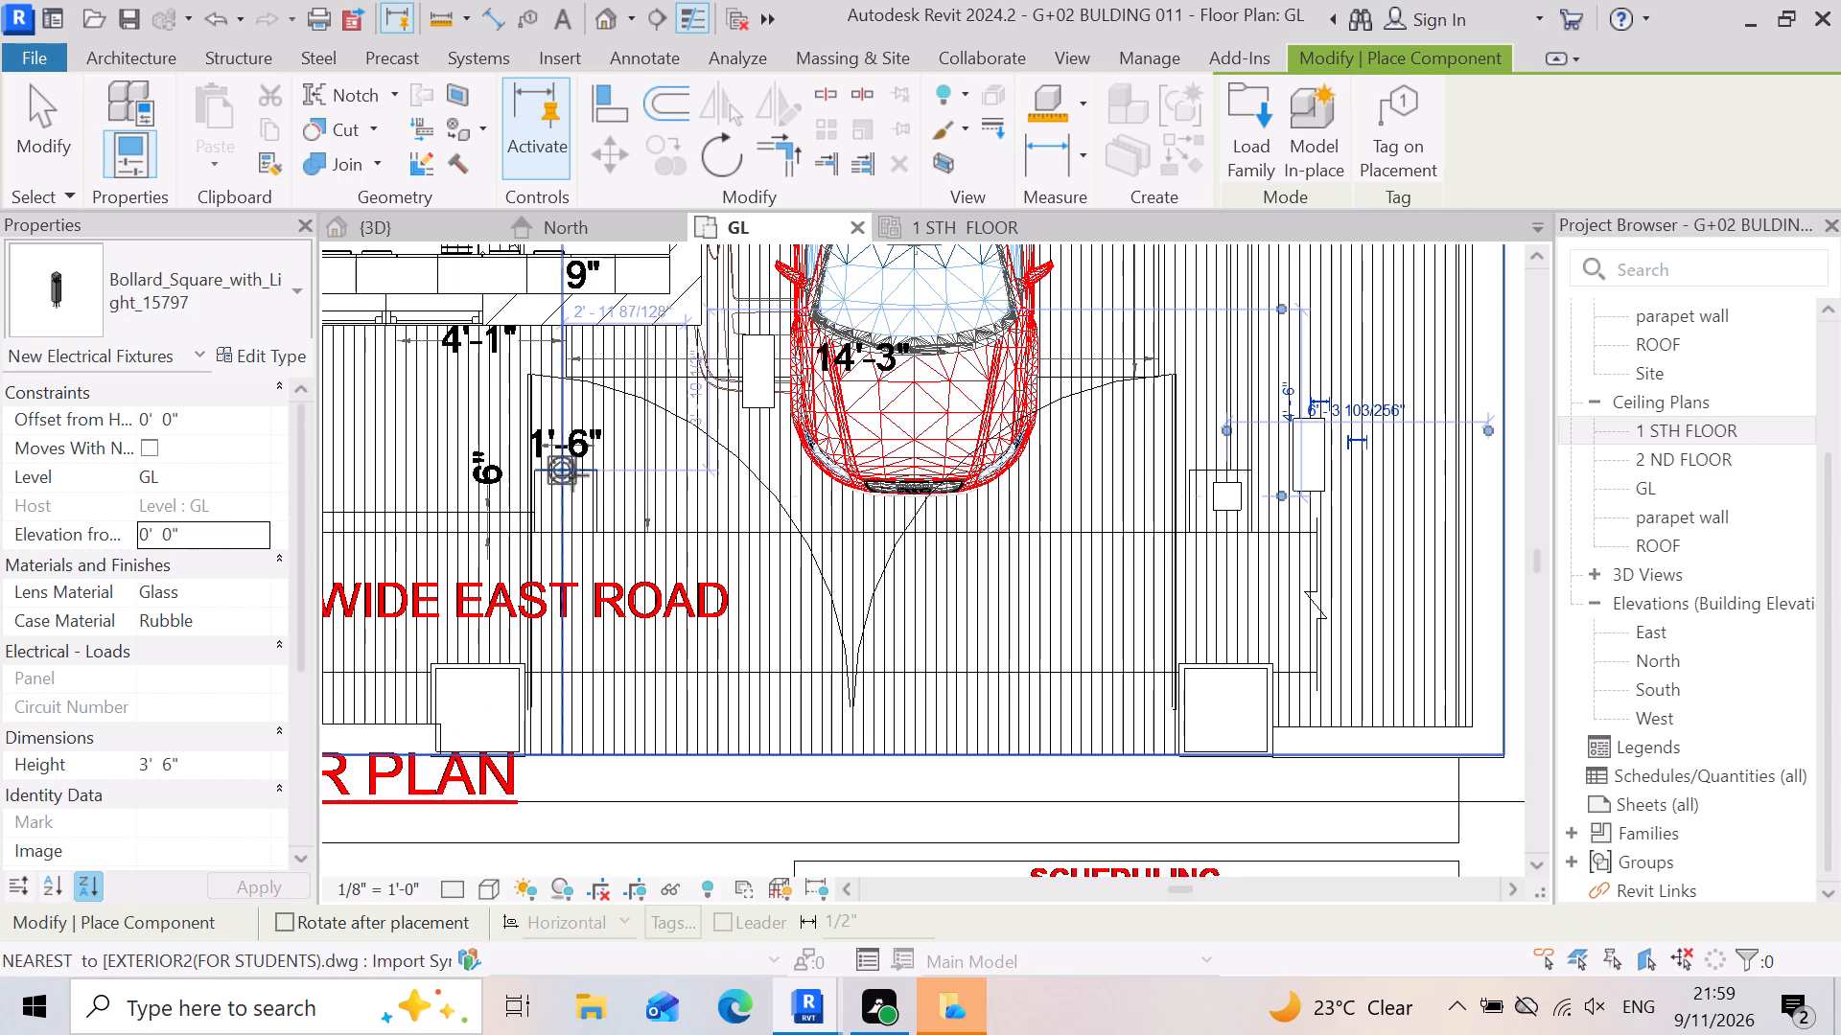
left_click(566, 514)
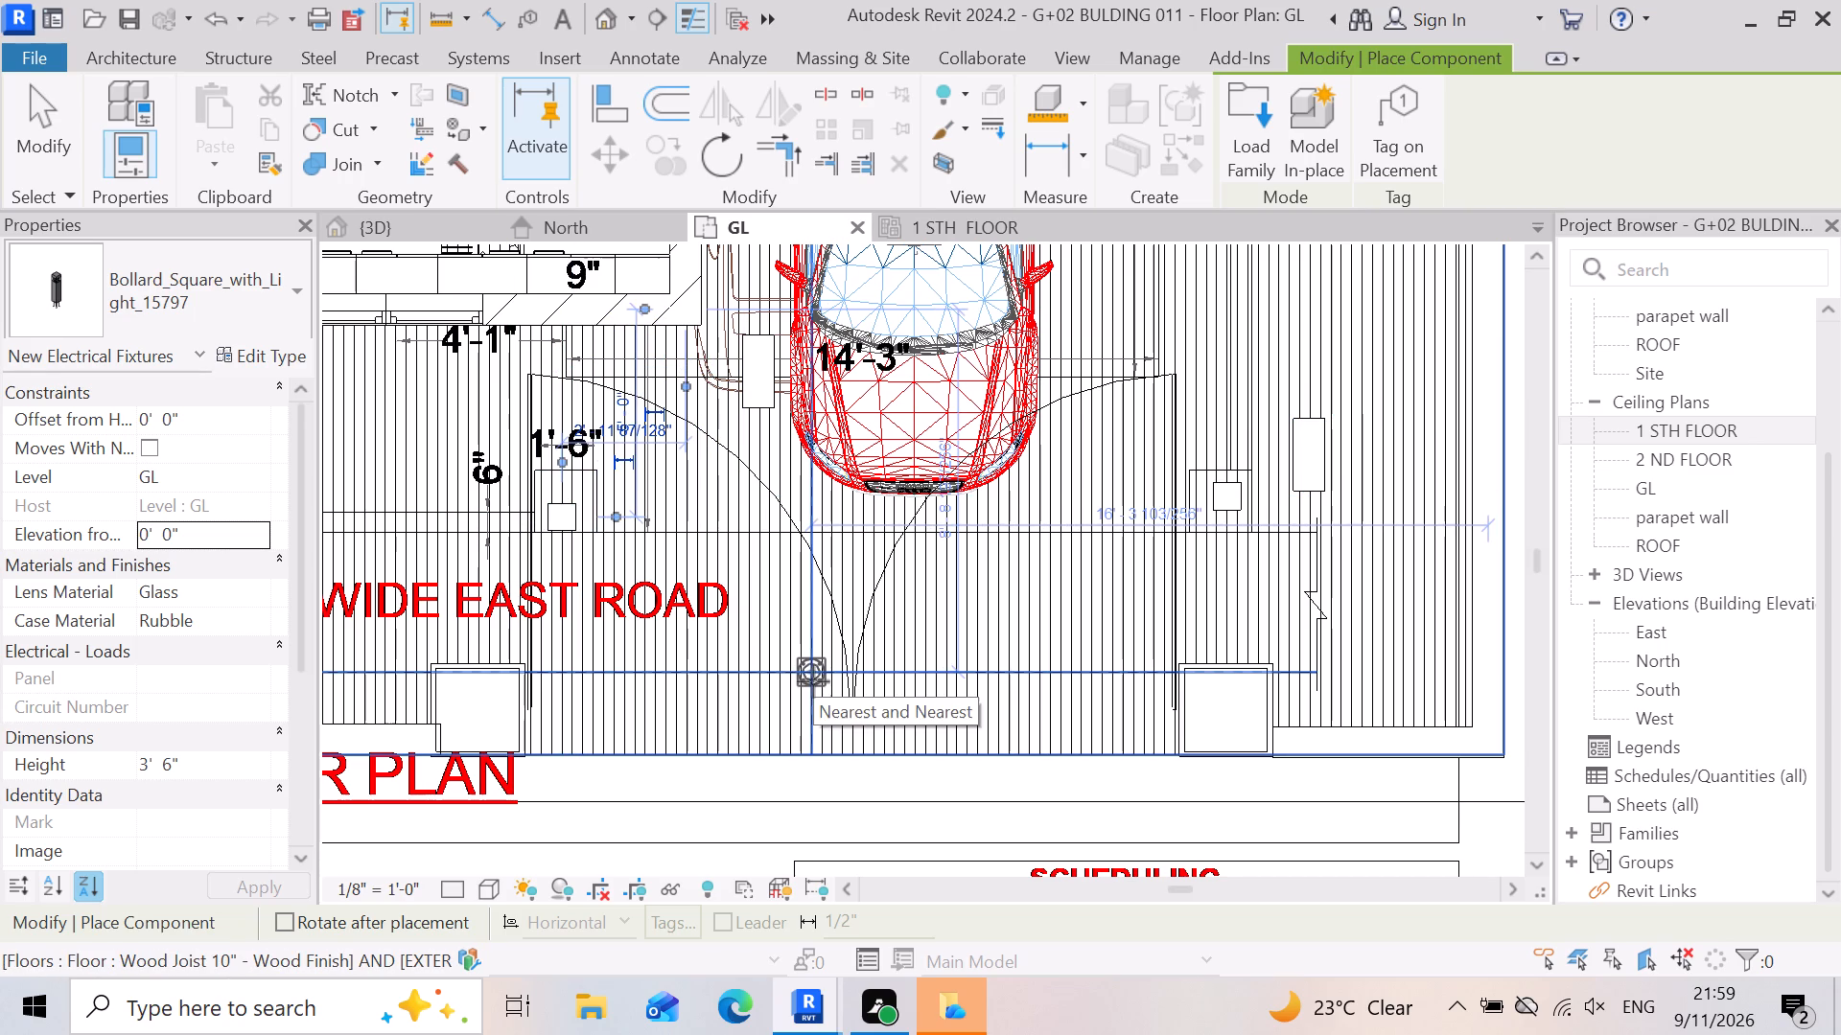
key("Escape")
key("Escape")
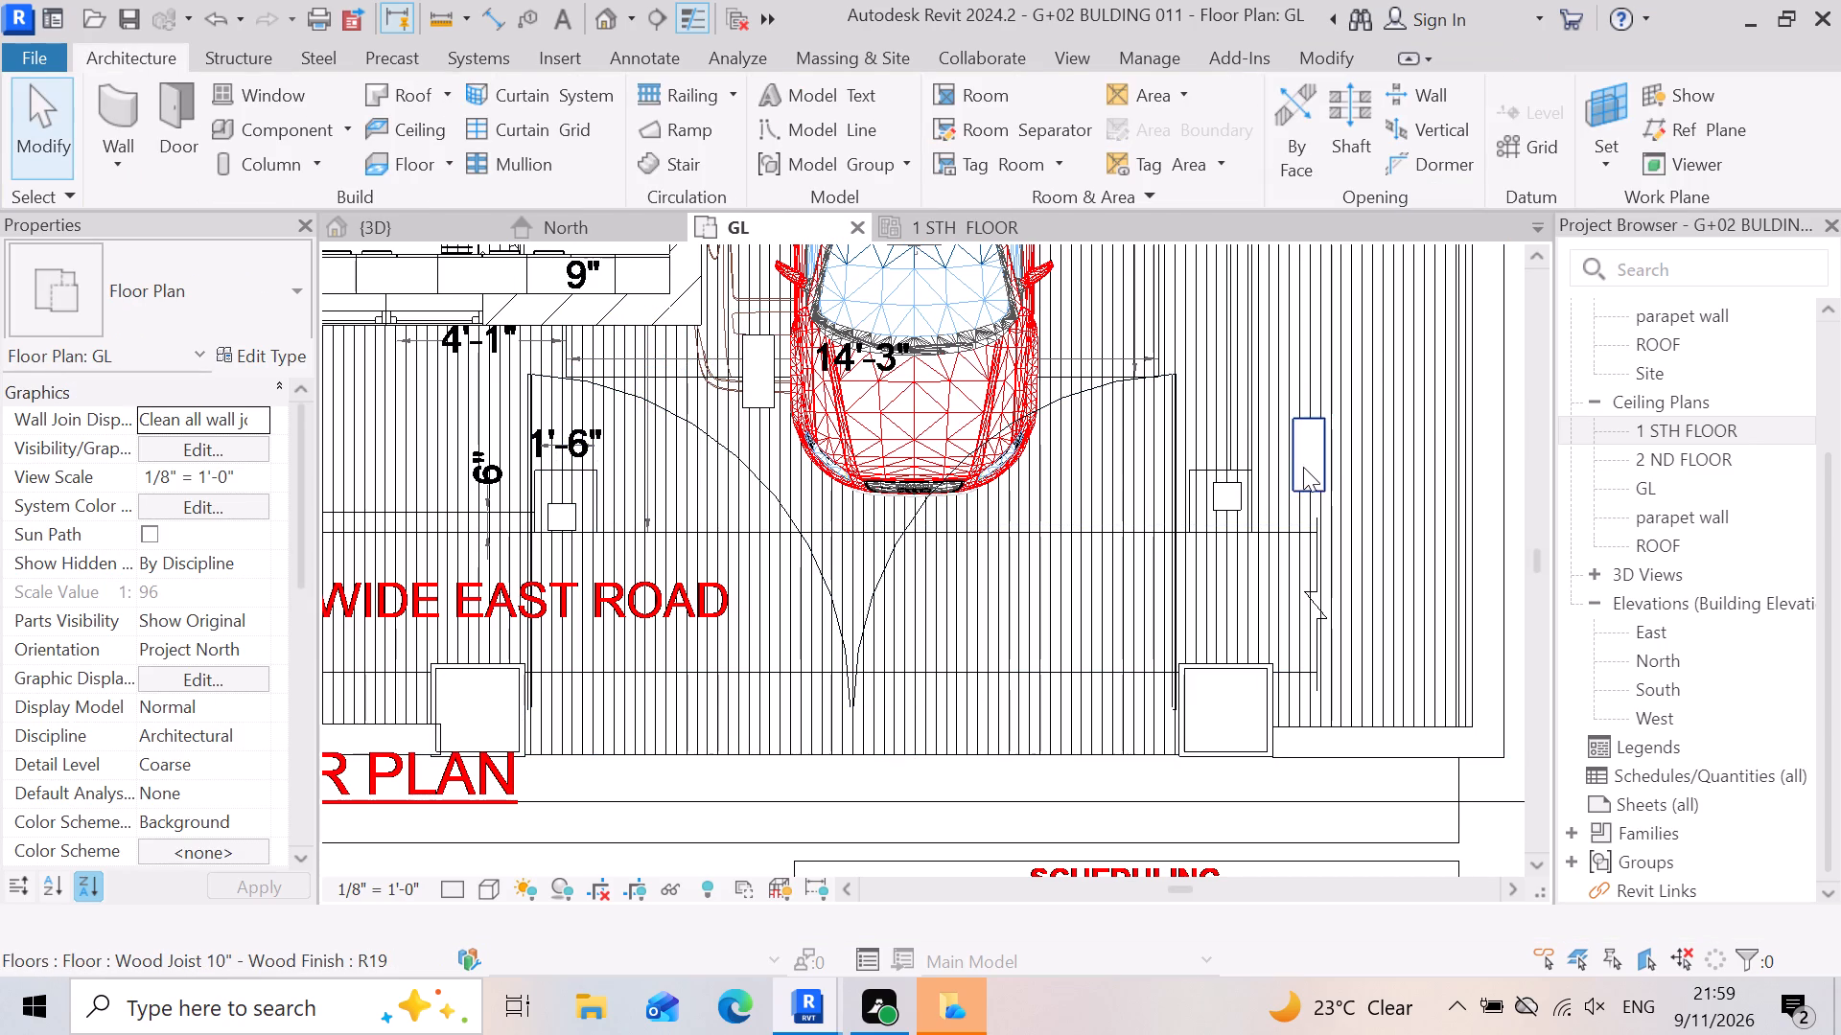
Select the x9" rectangular column standing beside the gate area's bollard light near the side boundary wall.
left_click(1304, 468)
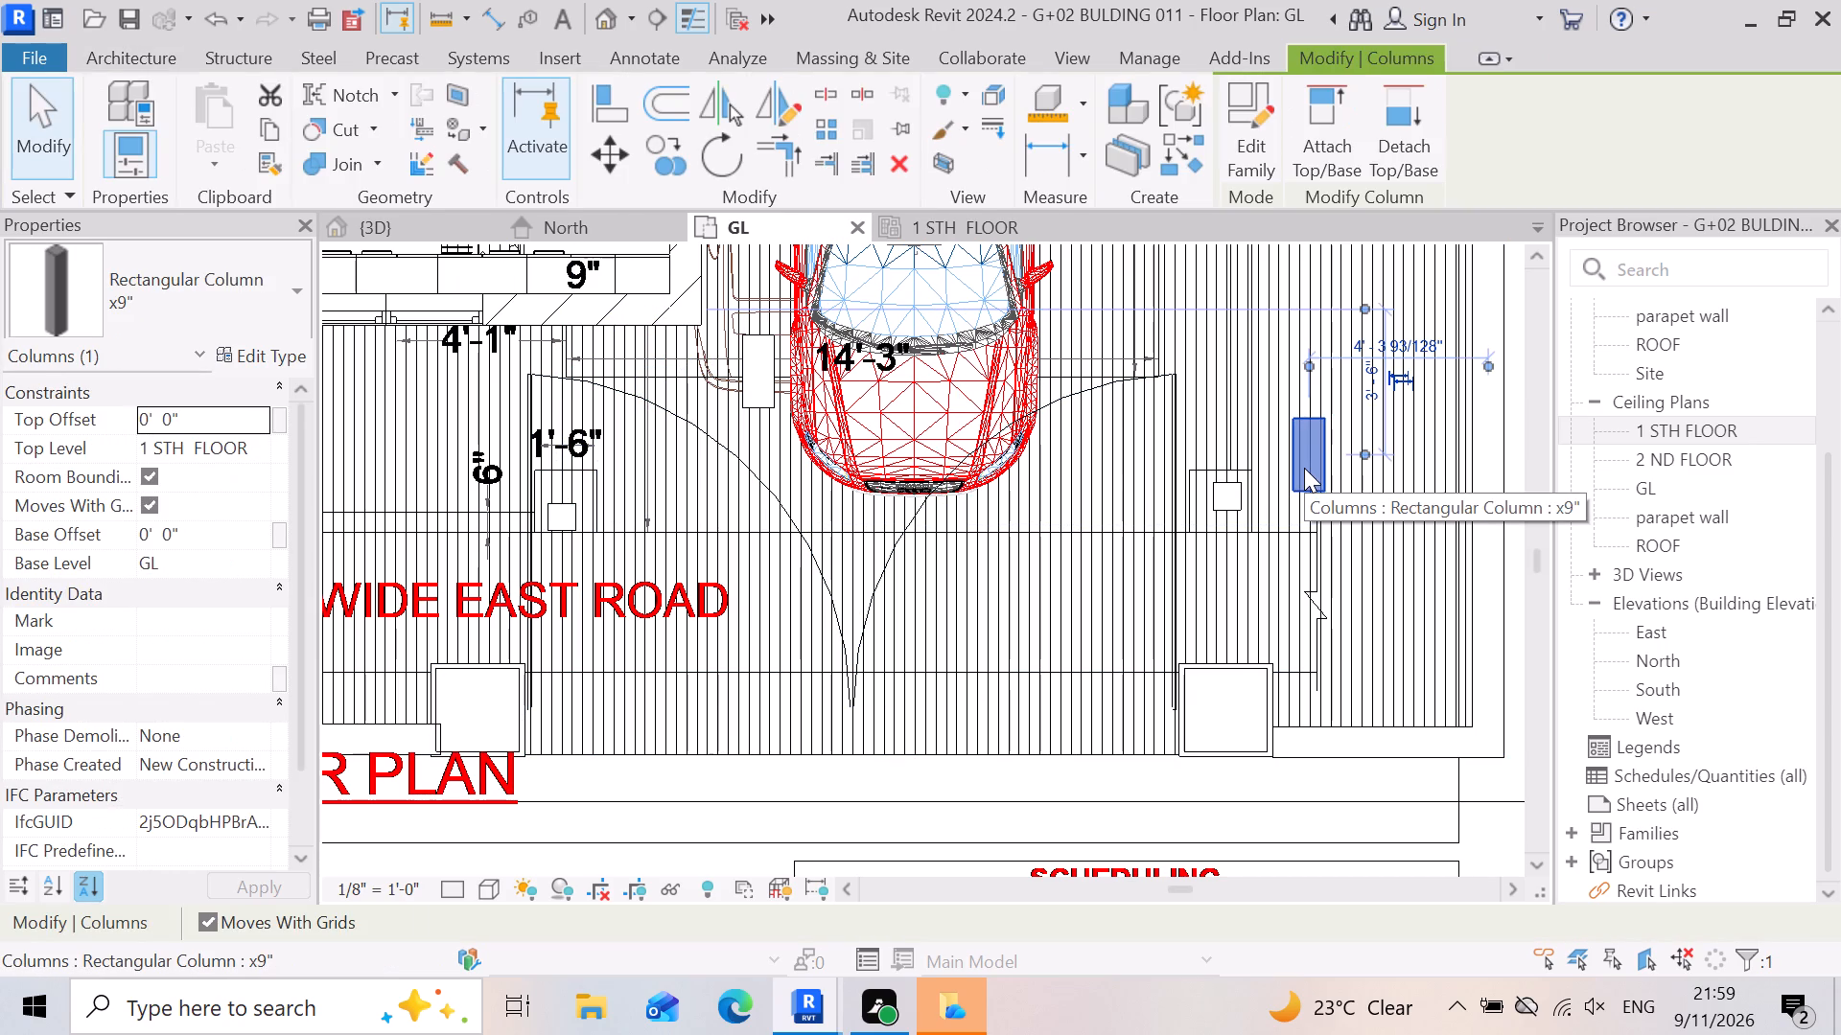